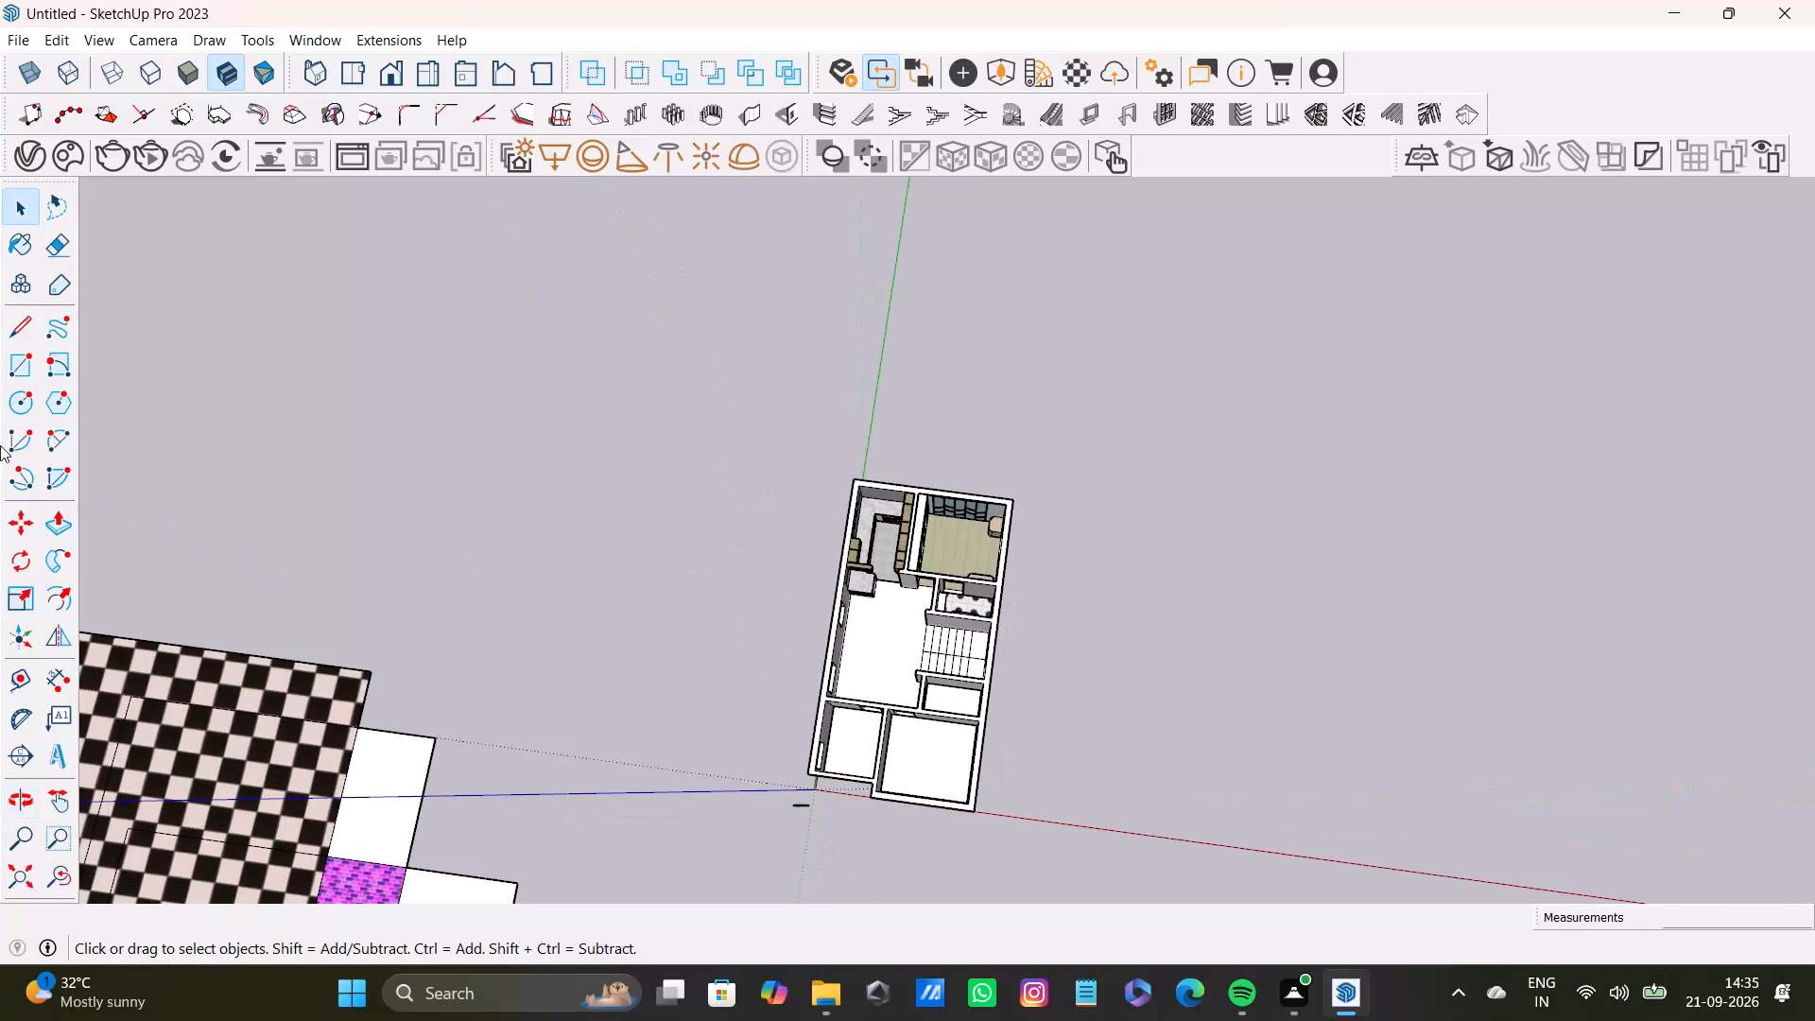
Draw a large ground rectangle about 169' by 111' beside the house, with one long side along the red axis.
left_click(19, 362)
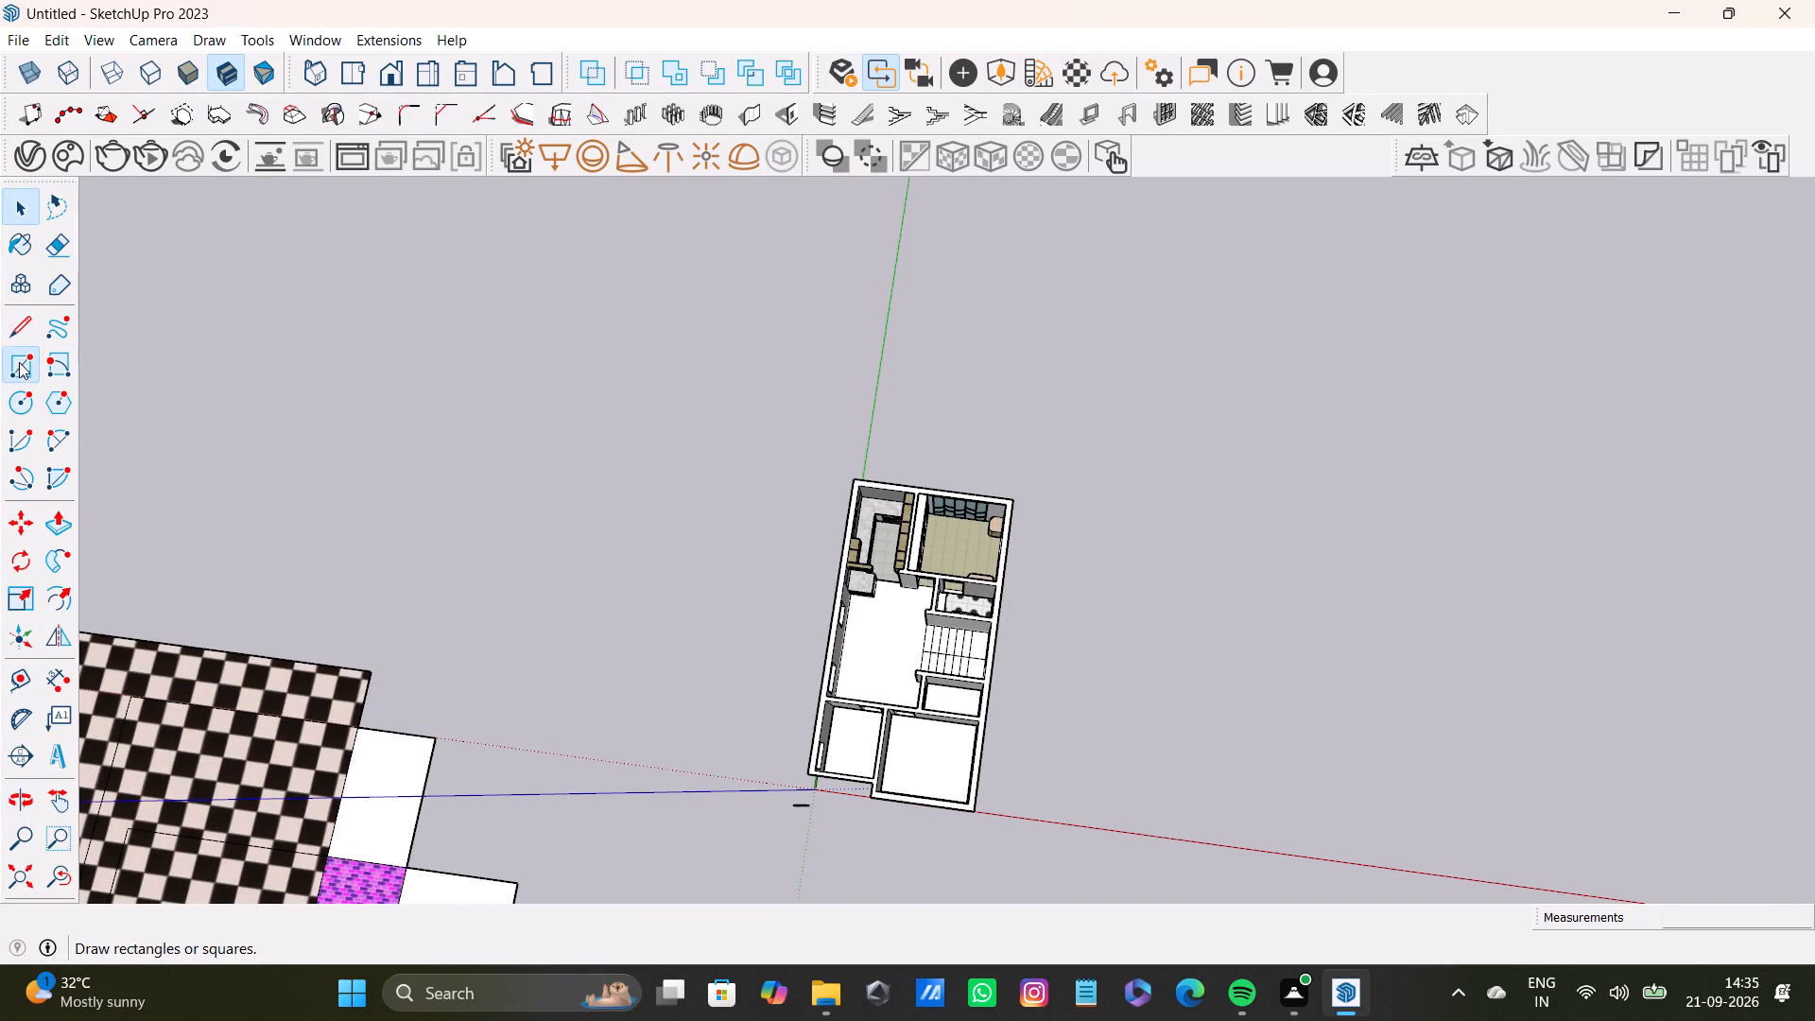
scroll(1207, 416, "down", 8)
middle_click_drag(1269, 441, 705, 456, "shift")
scroll(1169, 413, "up", 3)
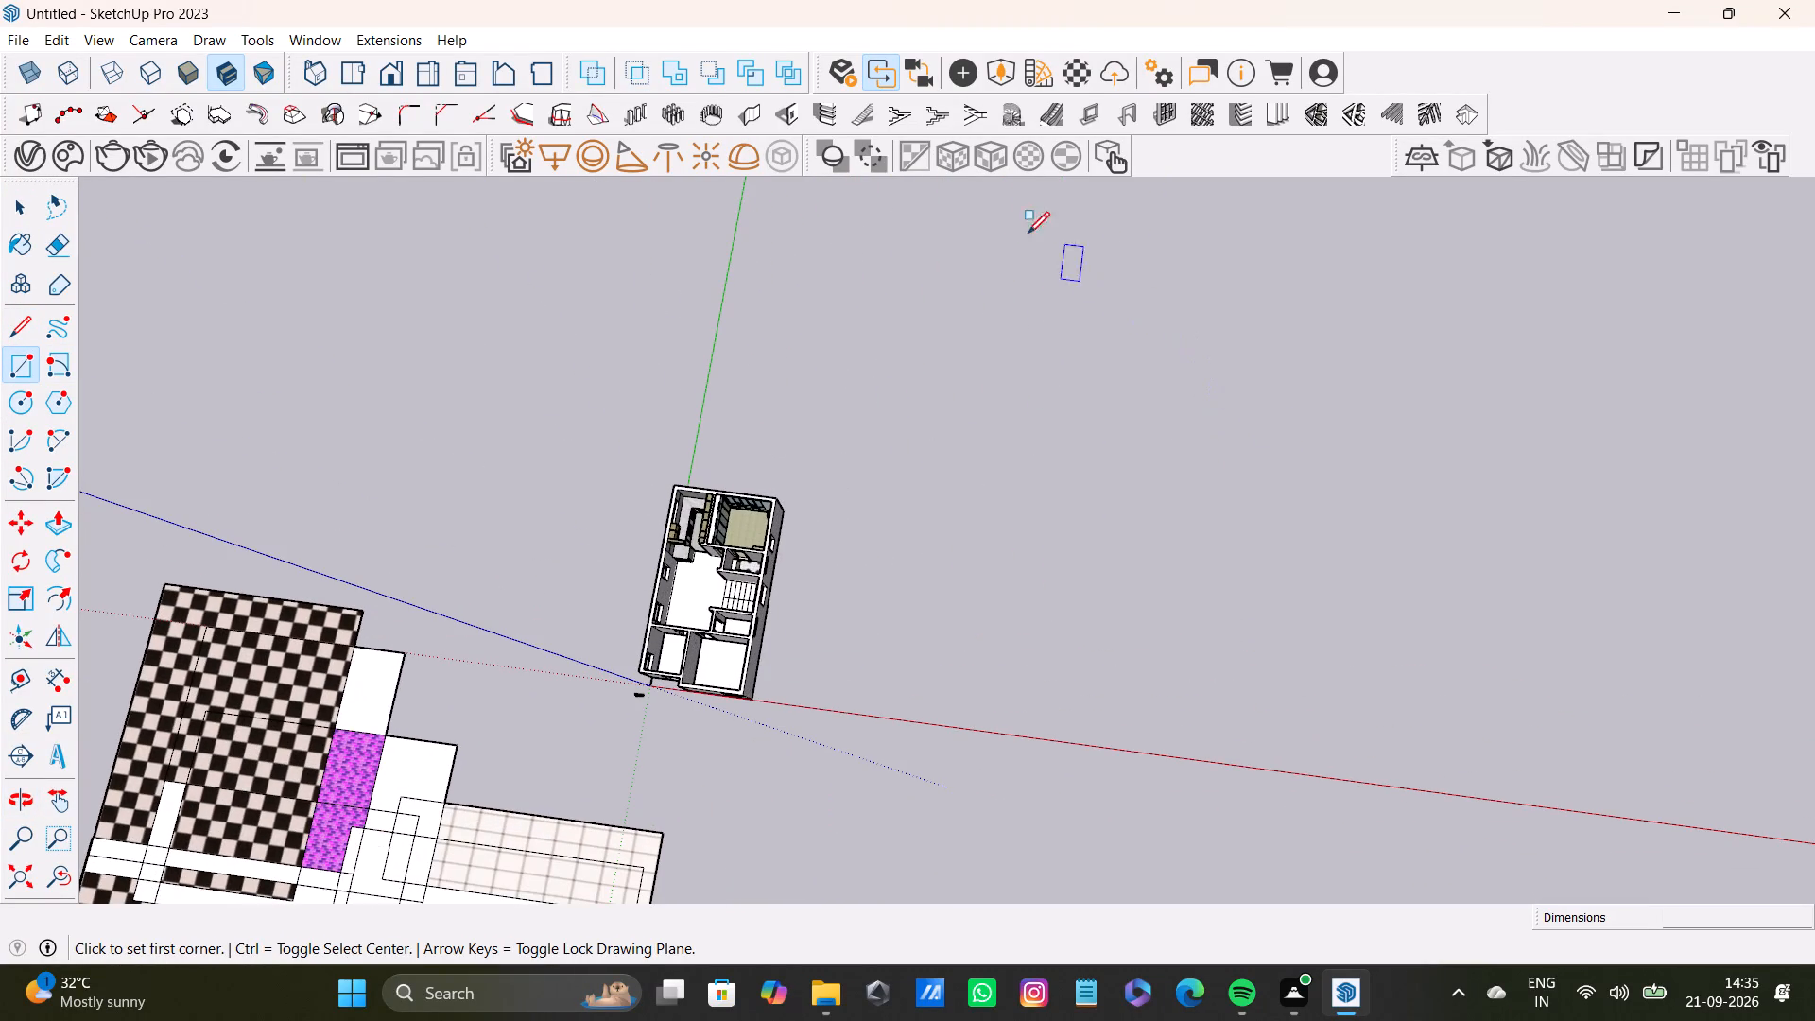
left_click_drag(1015, 199, 1056, 211)
scroll(1799, 578, "down", 4)
middle_click_drag(1785, 627, 1406, 303, "shift")
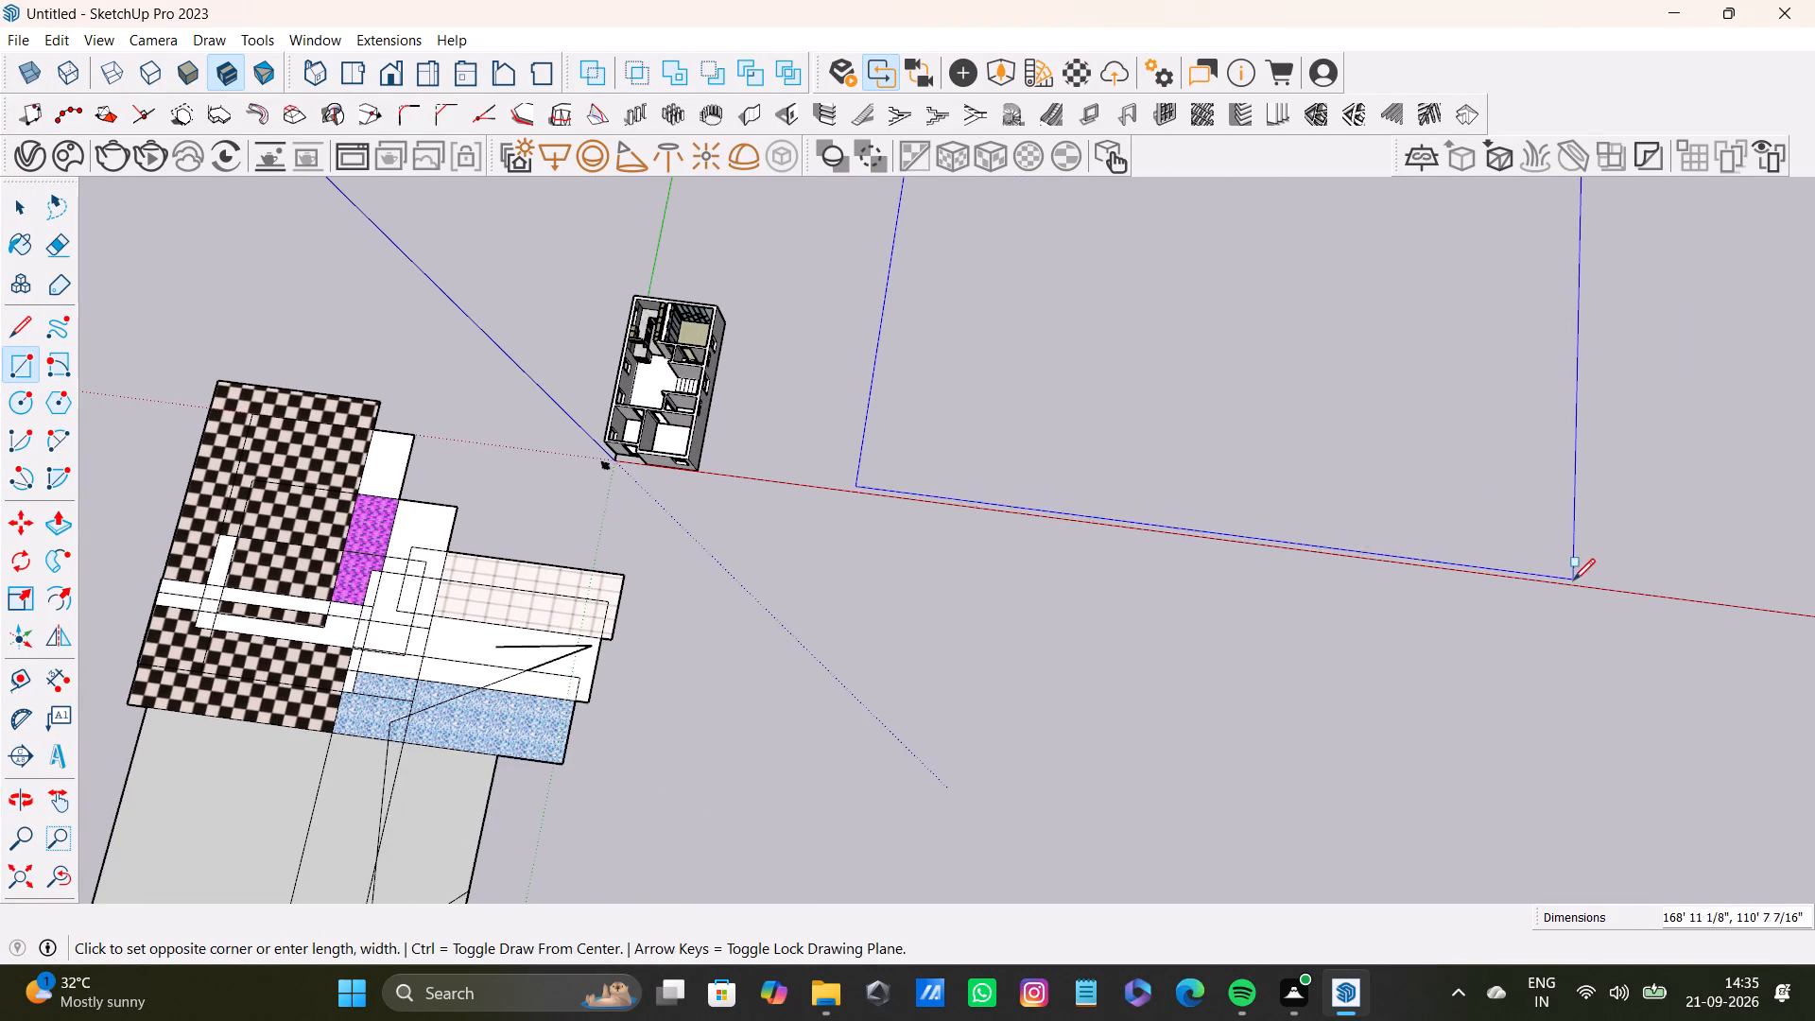
left_click(1583, 585)
key("space")
Delete the patterned, white and grey flat shapes and their leftover edges lying outside the house.
scroll(965, 589, "down", 5)
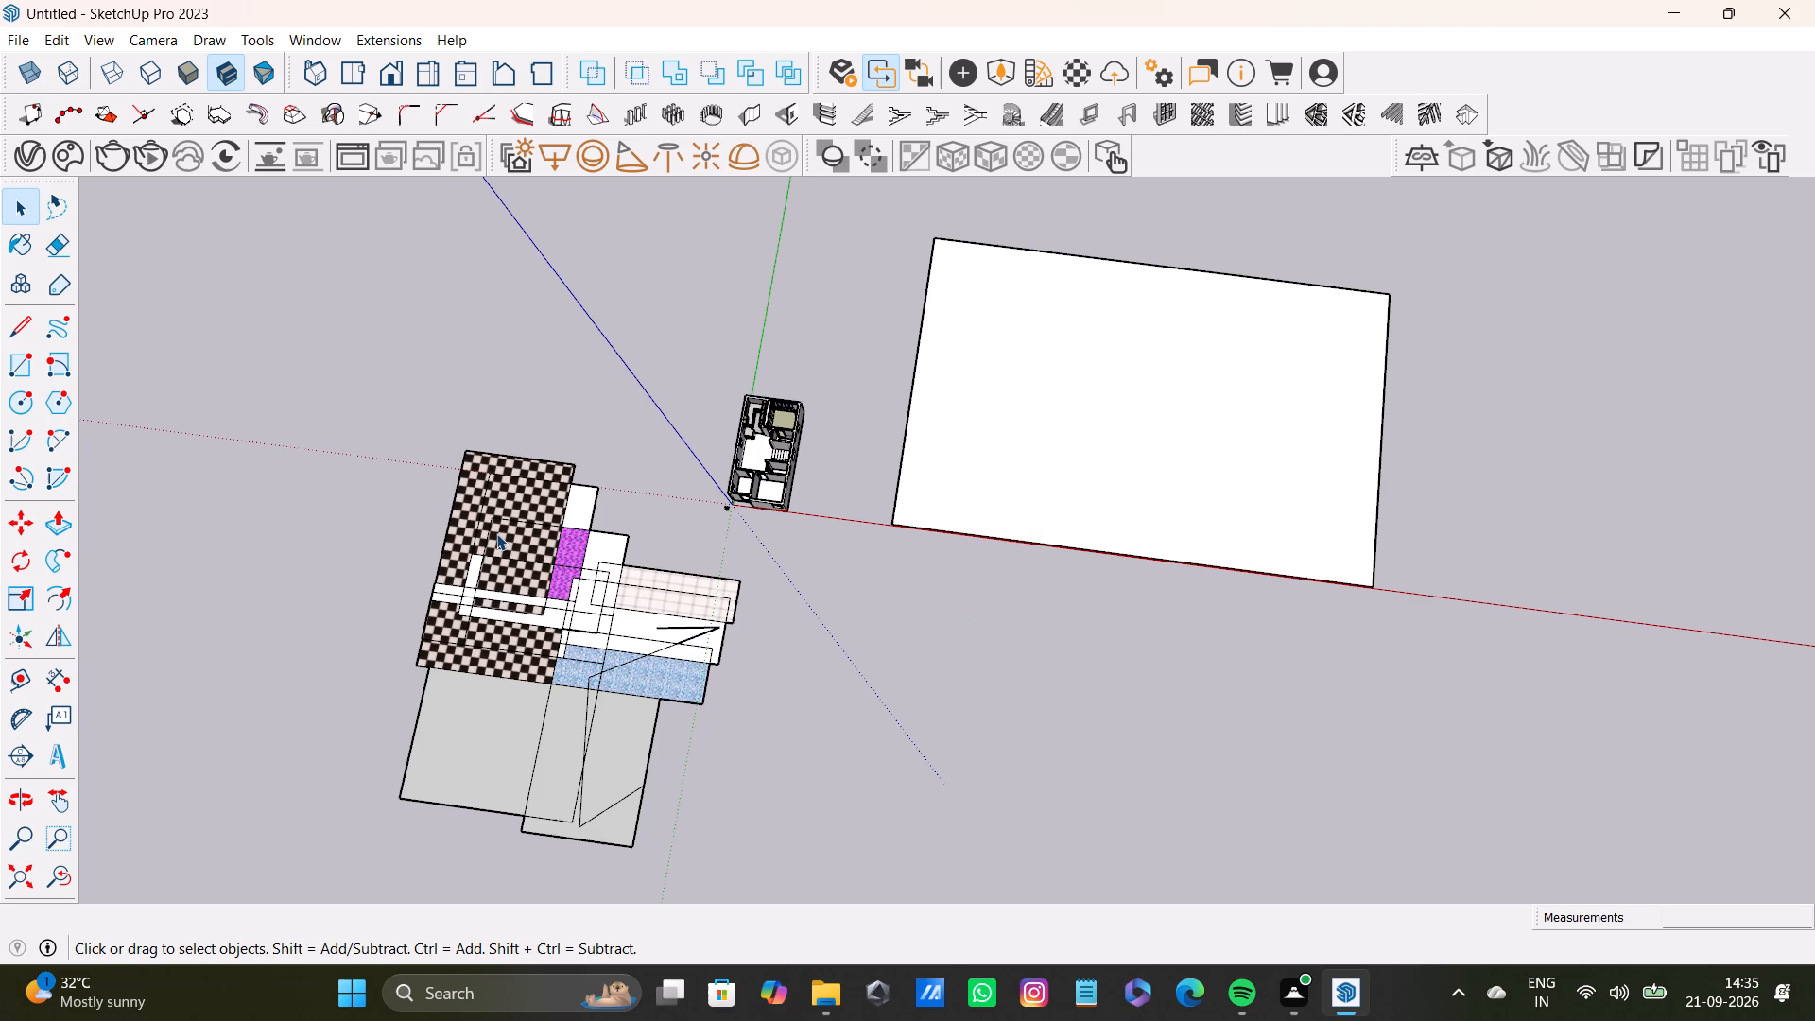
middle_click_drag(794, 633, 990, 545)
left_click_drag(482, 346, 972, 894)
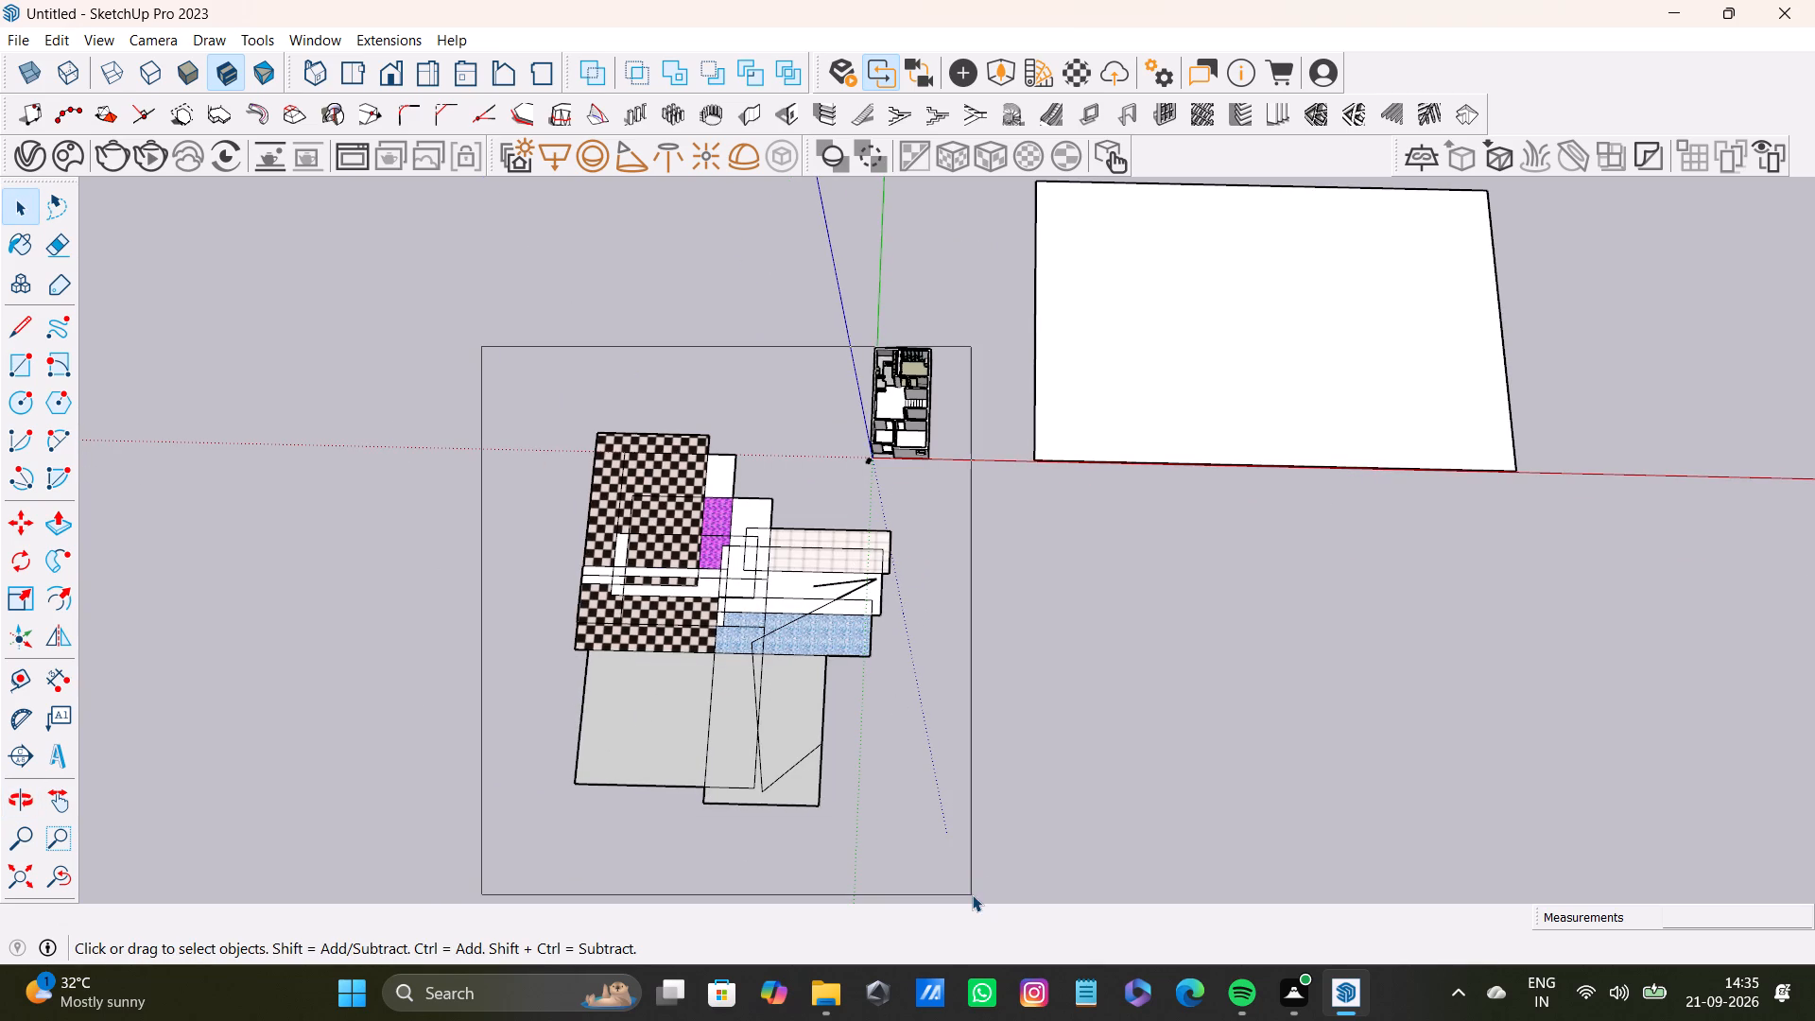
left_click_drag(972, 894, 784, 892)
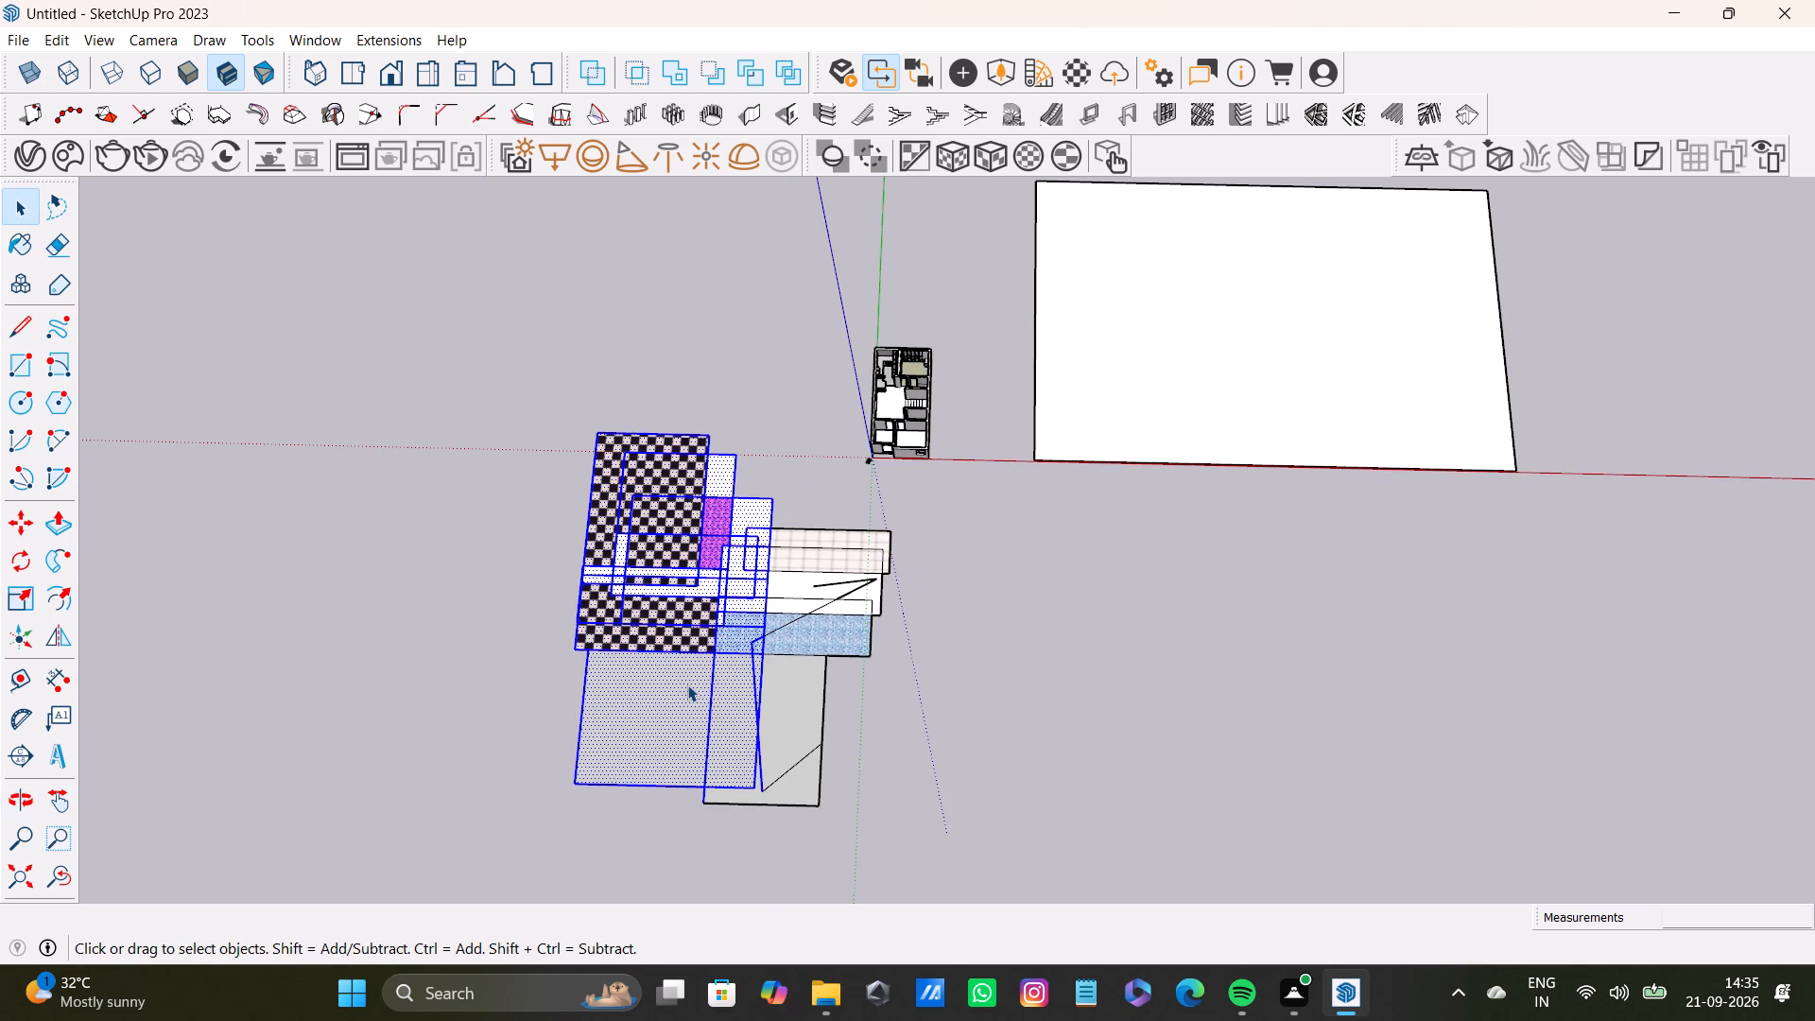
key("Delete")
left_click_drag(592, 499, 950, 932)
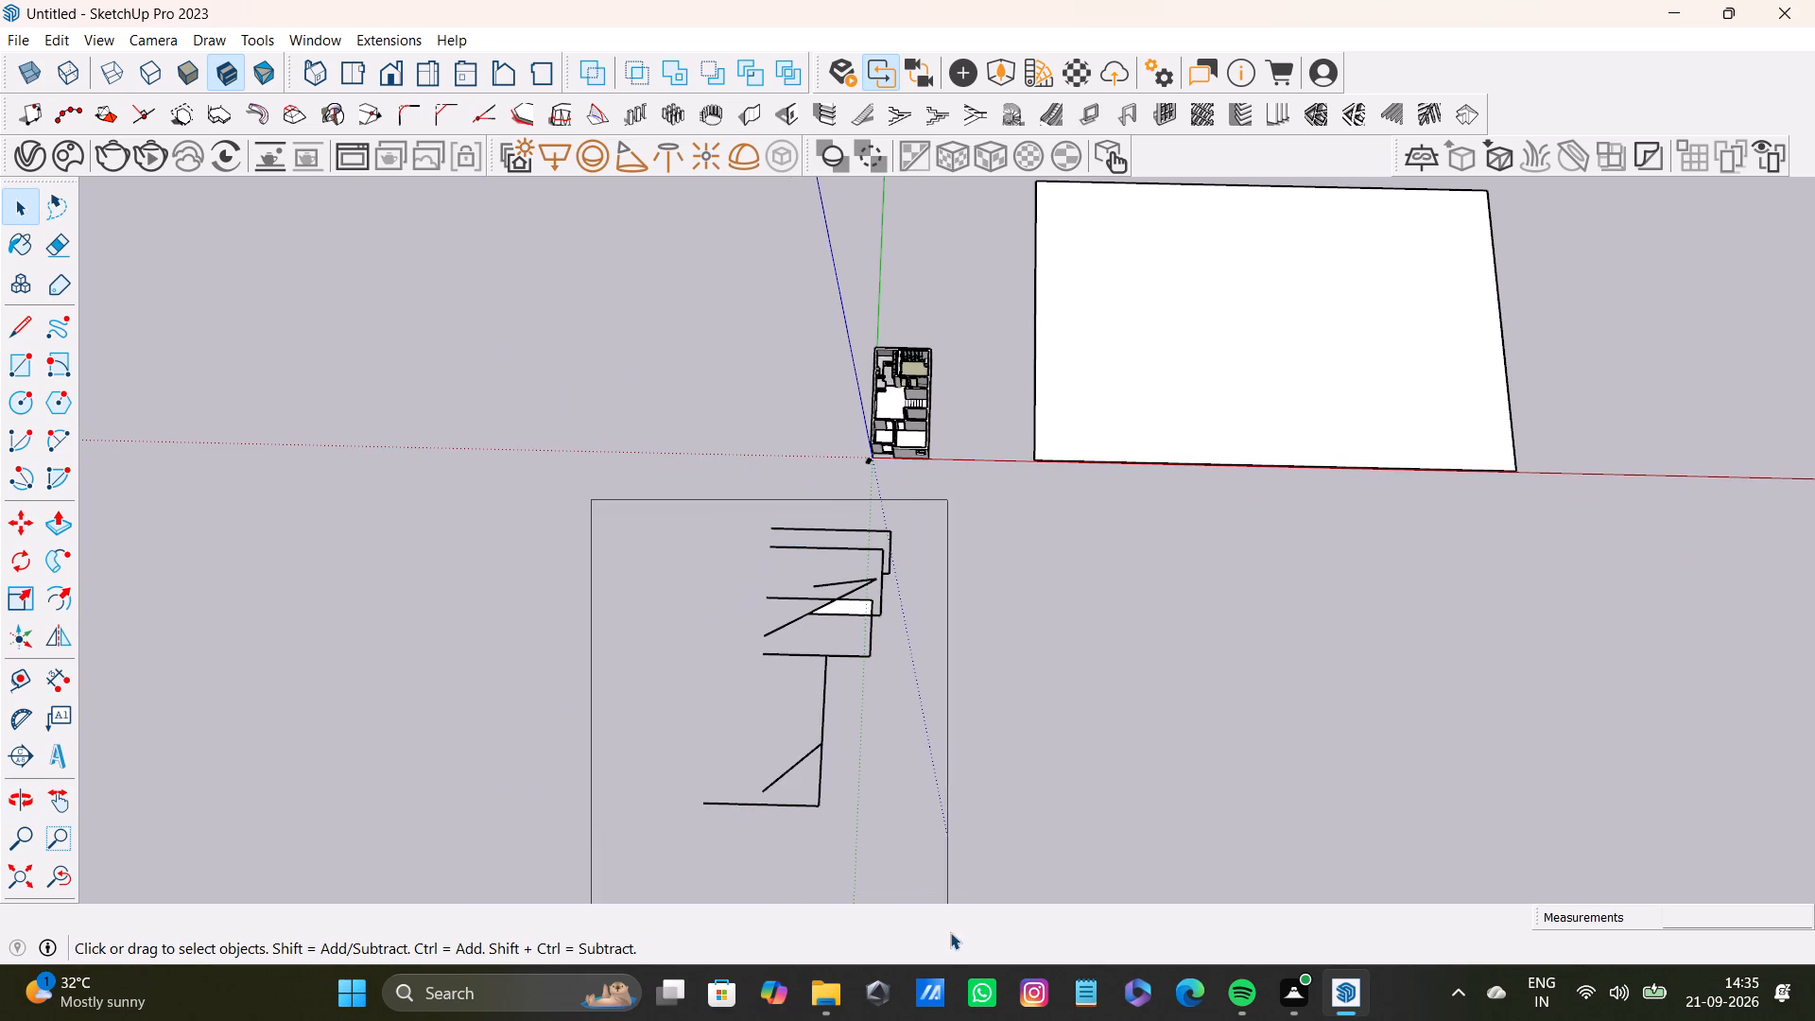
left_click_drag(950, 932, 950, 935)
key("Delete")
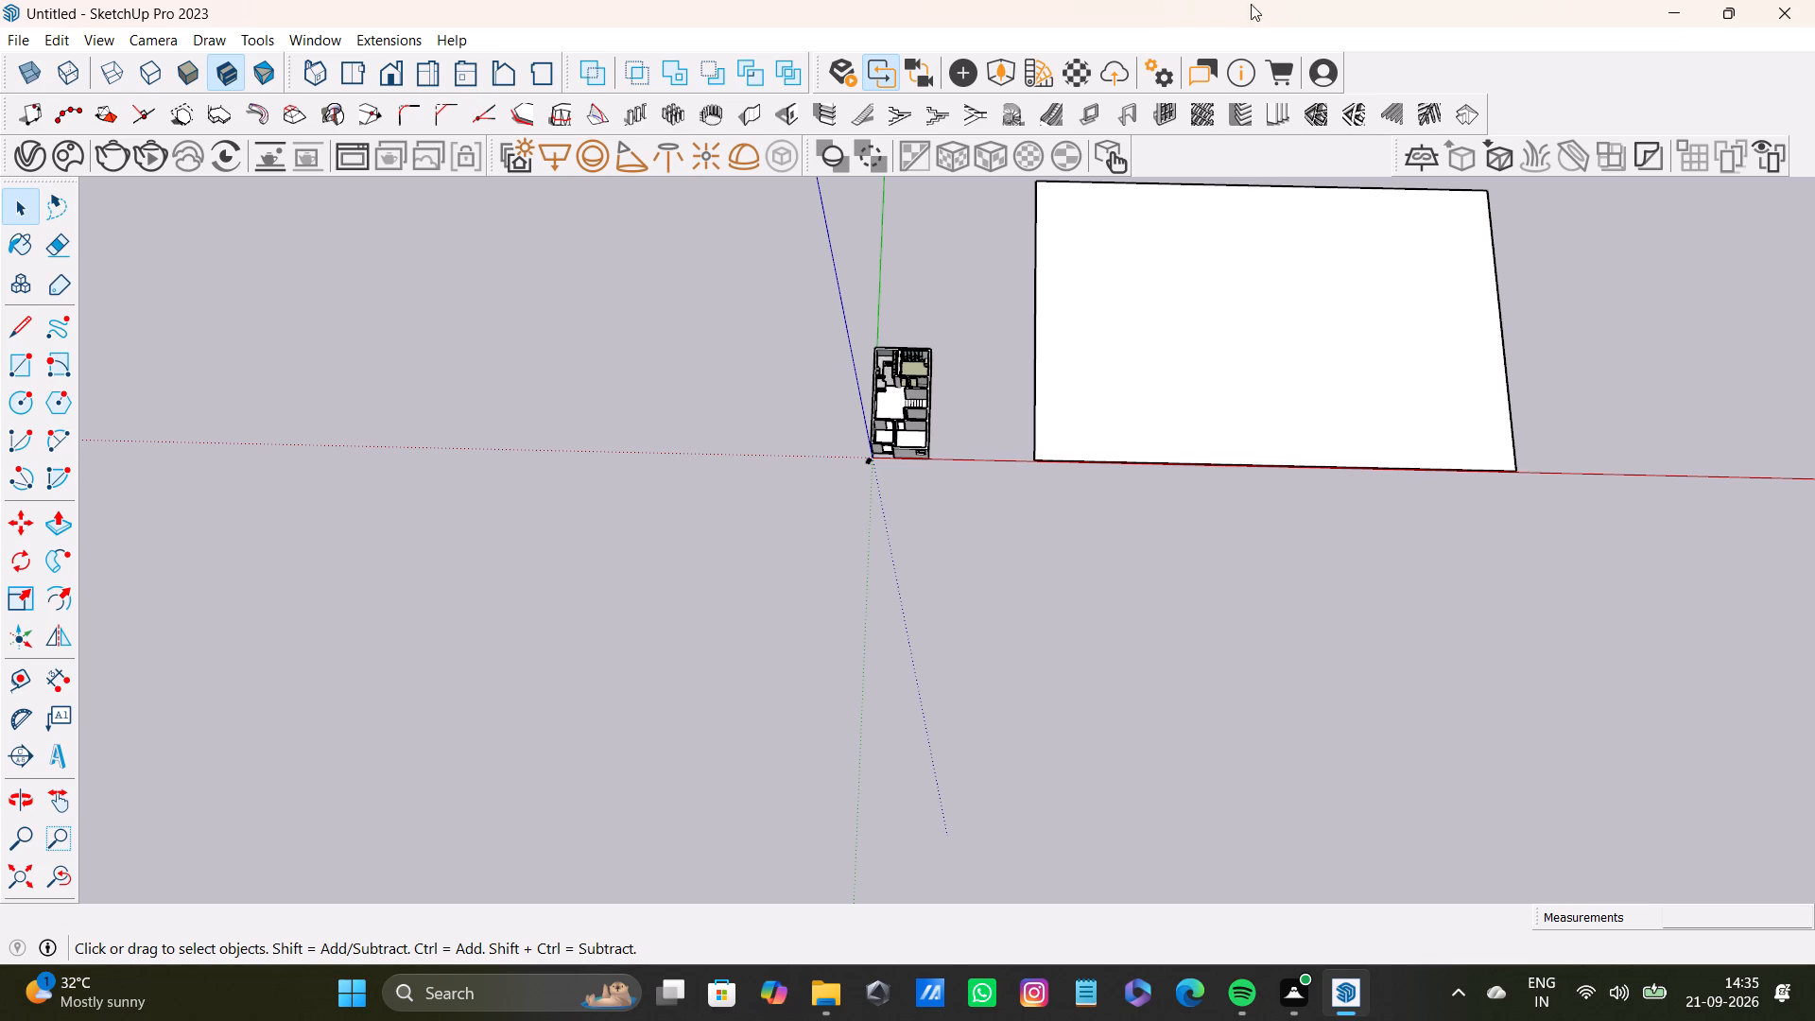
Place four guides parallel to the large rectangle's edge facing the house, the last three spaced about 7', 10' and 24' apart.
scroll(1521, 161, "down", 6, "shift")
middle_click_drag(1772, 0, 909, 401, "shift")
scroll(1147, 356, "up", 4)
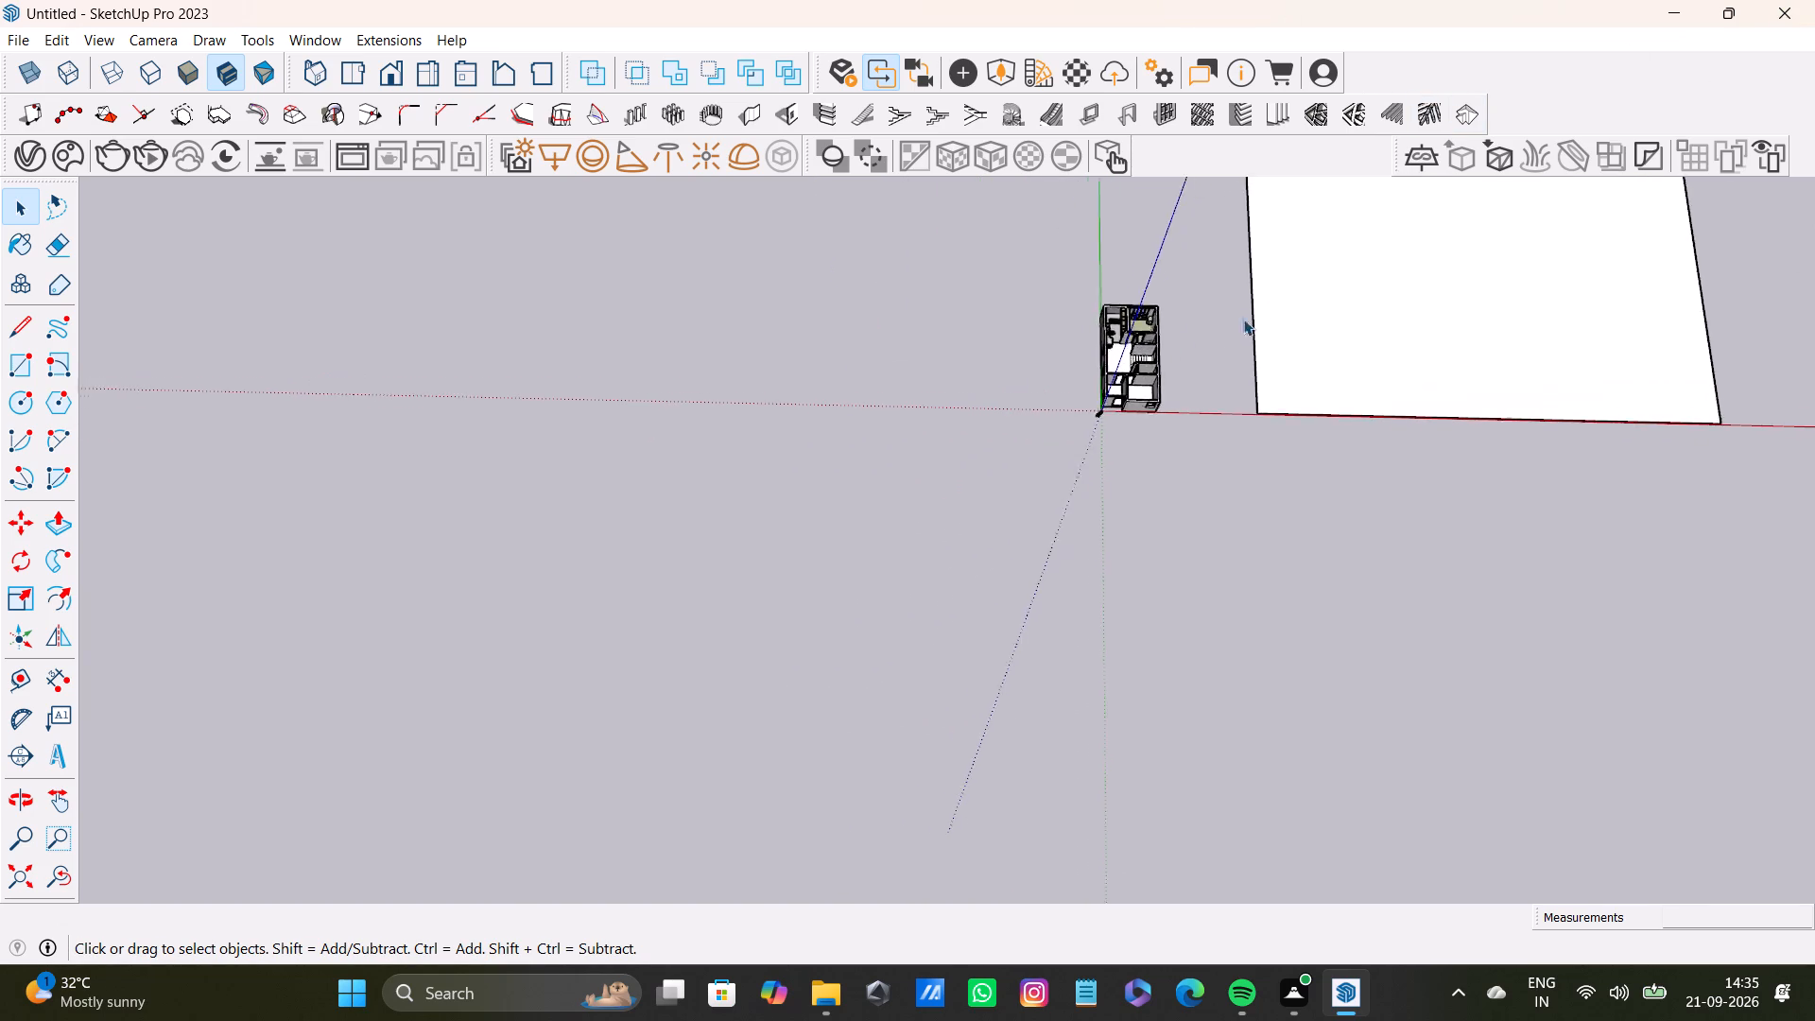
scroll(1243, 319, "up", 2)
middle_click_drag(1242, 304, 728, 520, "shift")
scroll(760, 498, "up", 3)
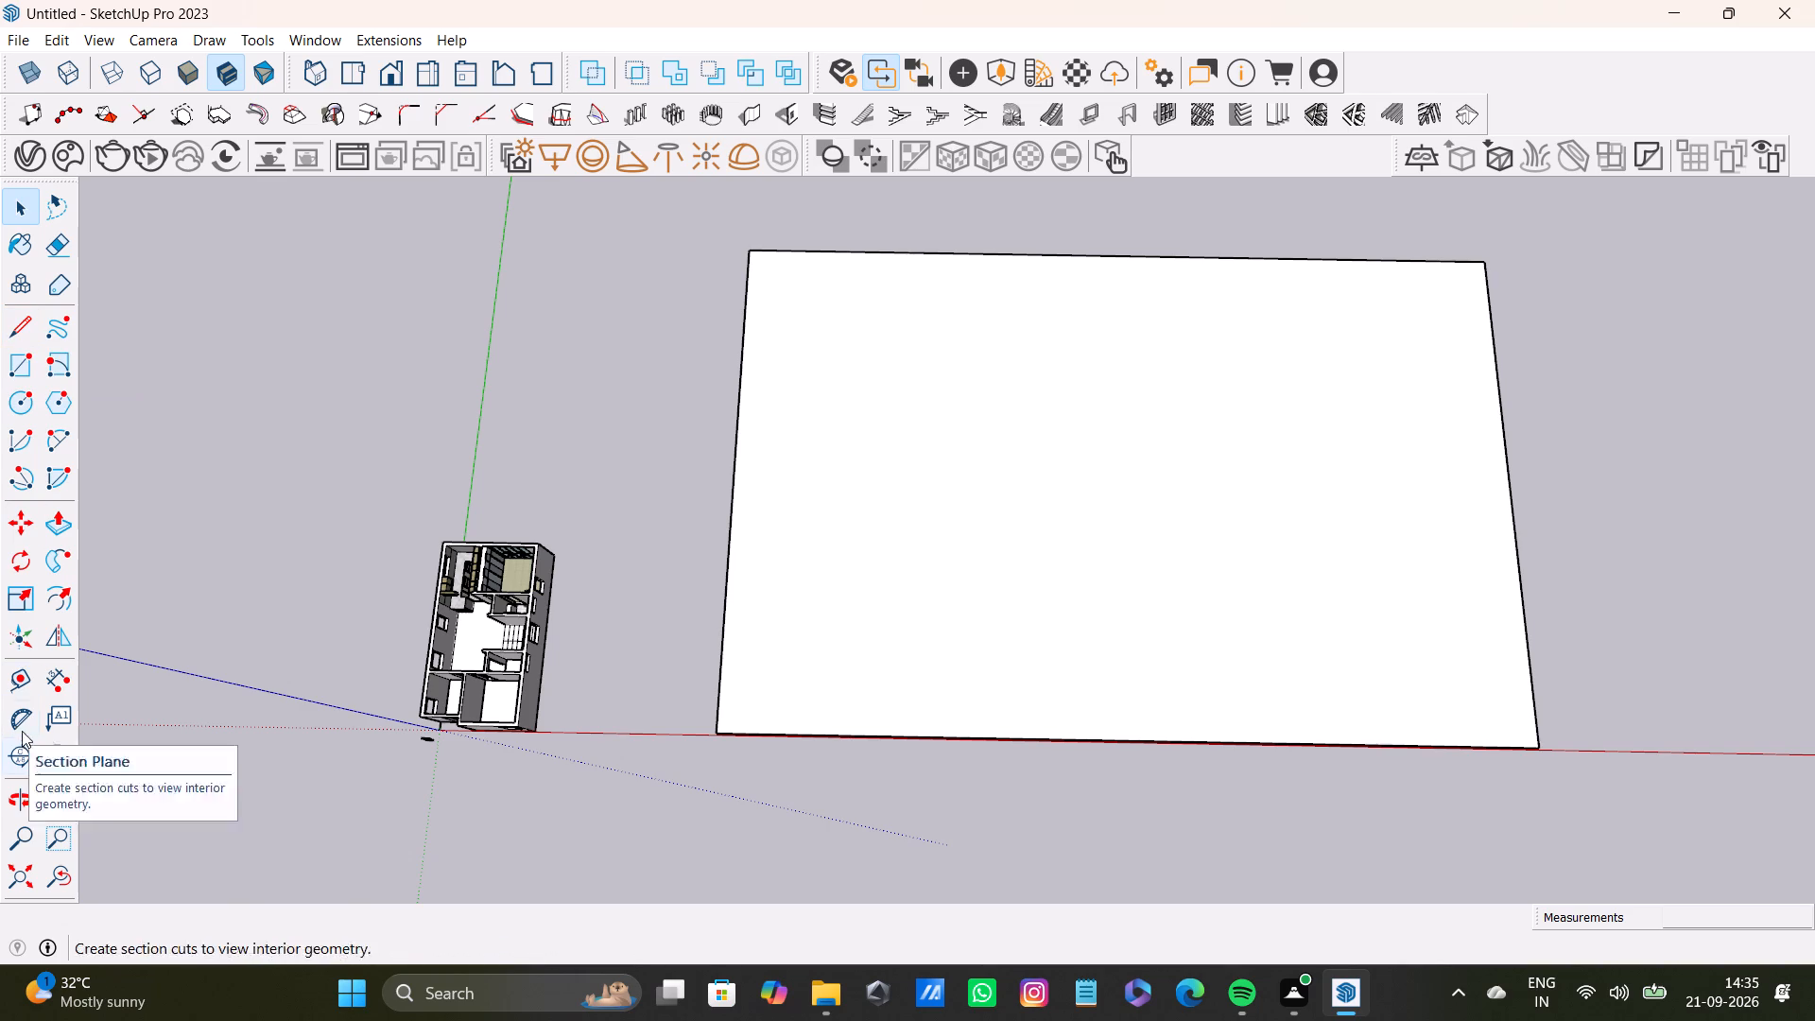
left_click_drag(14, 676, 27, 671)
scroll(767, 580, "up", 6)
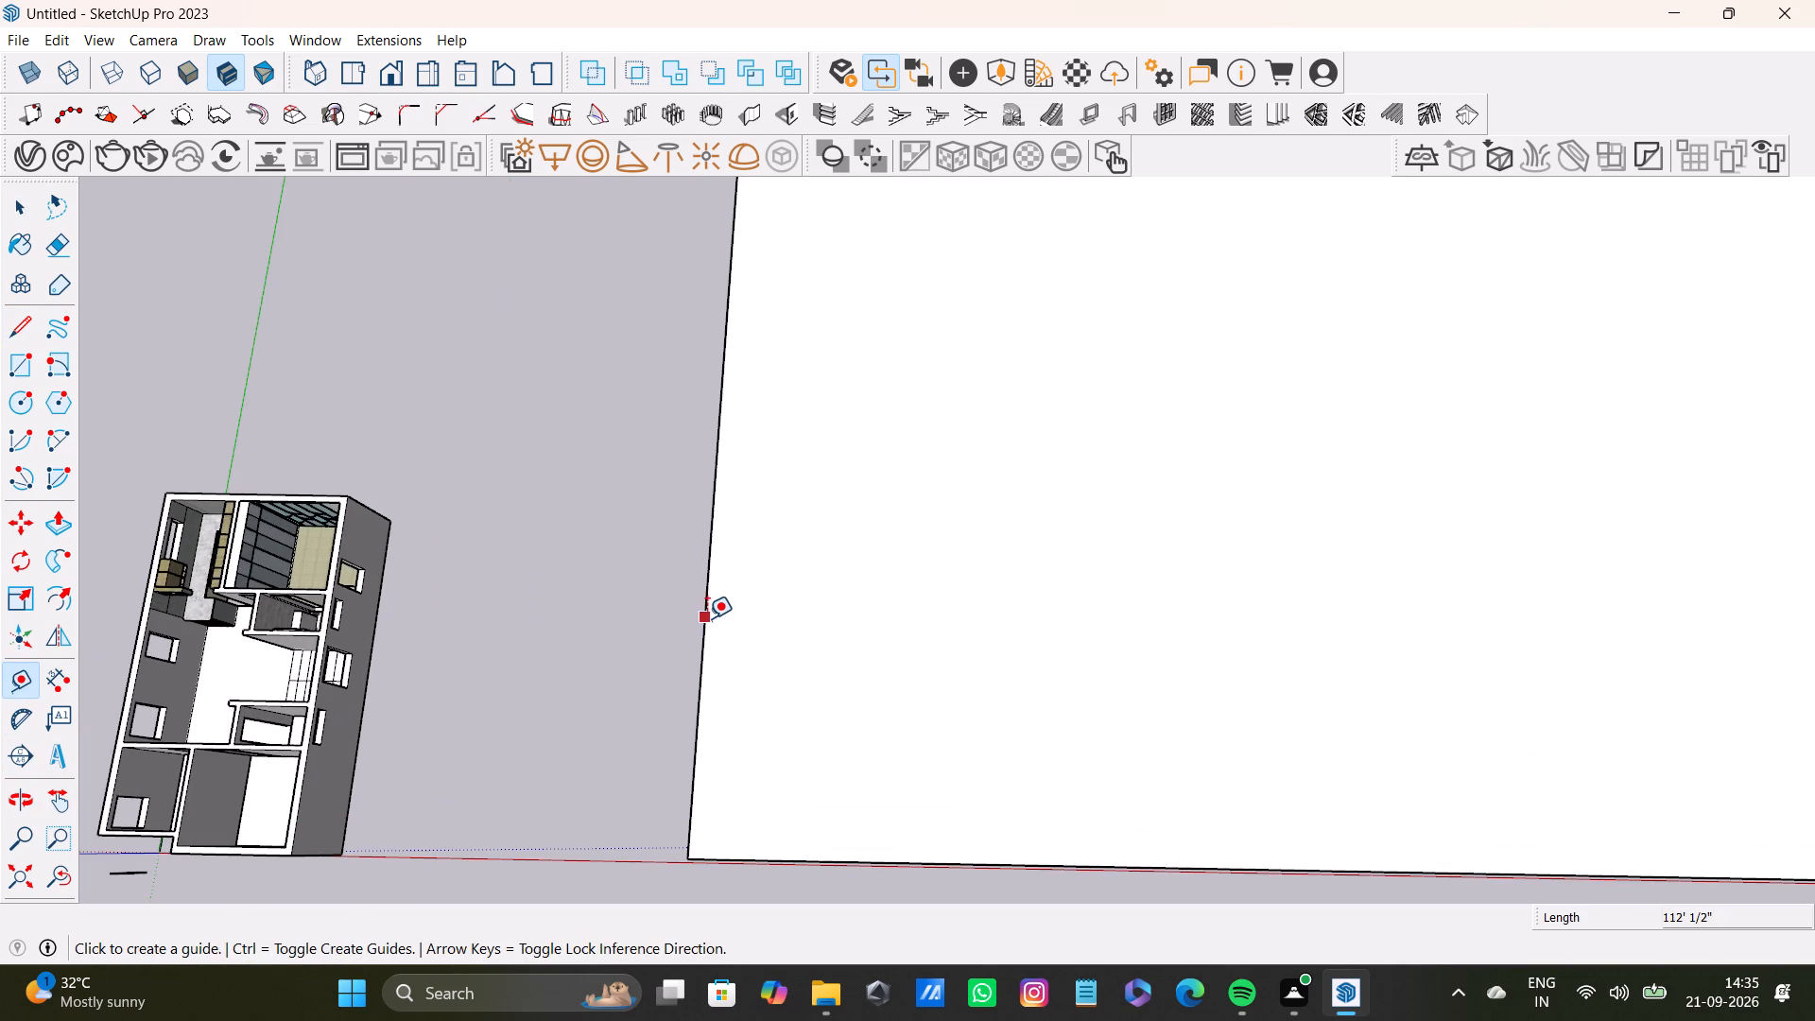
left_click(707, 618)
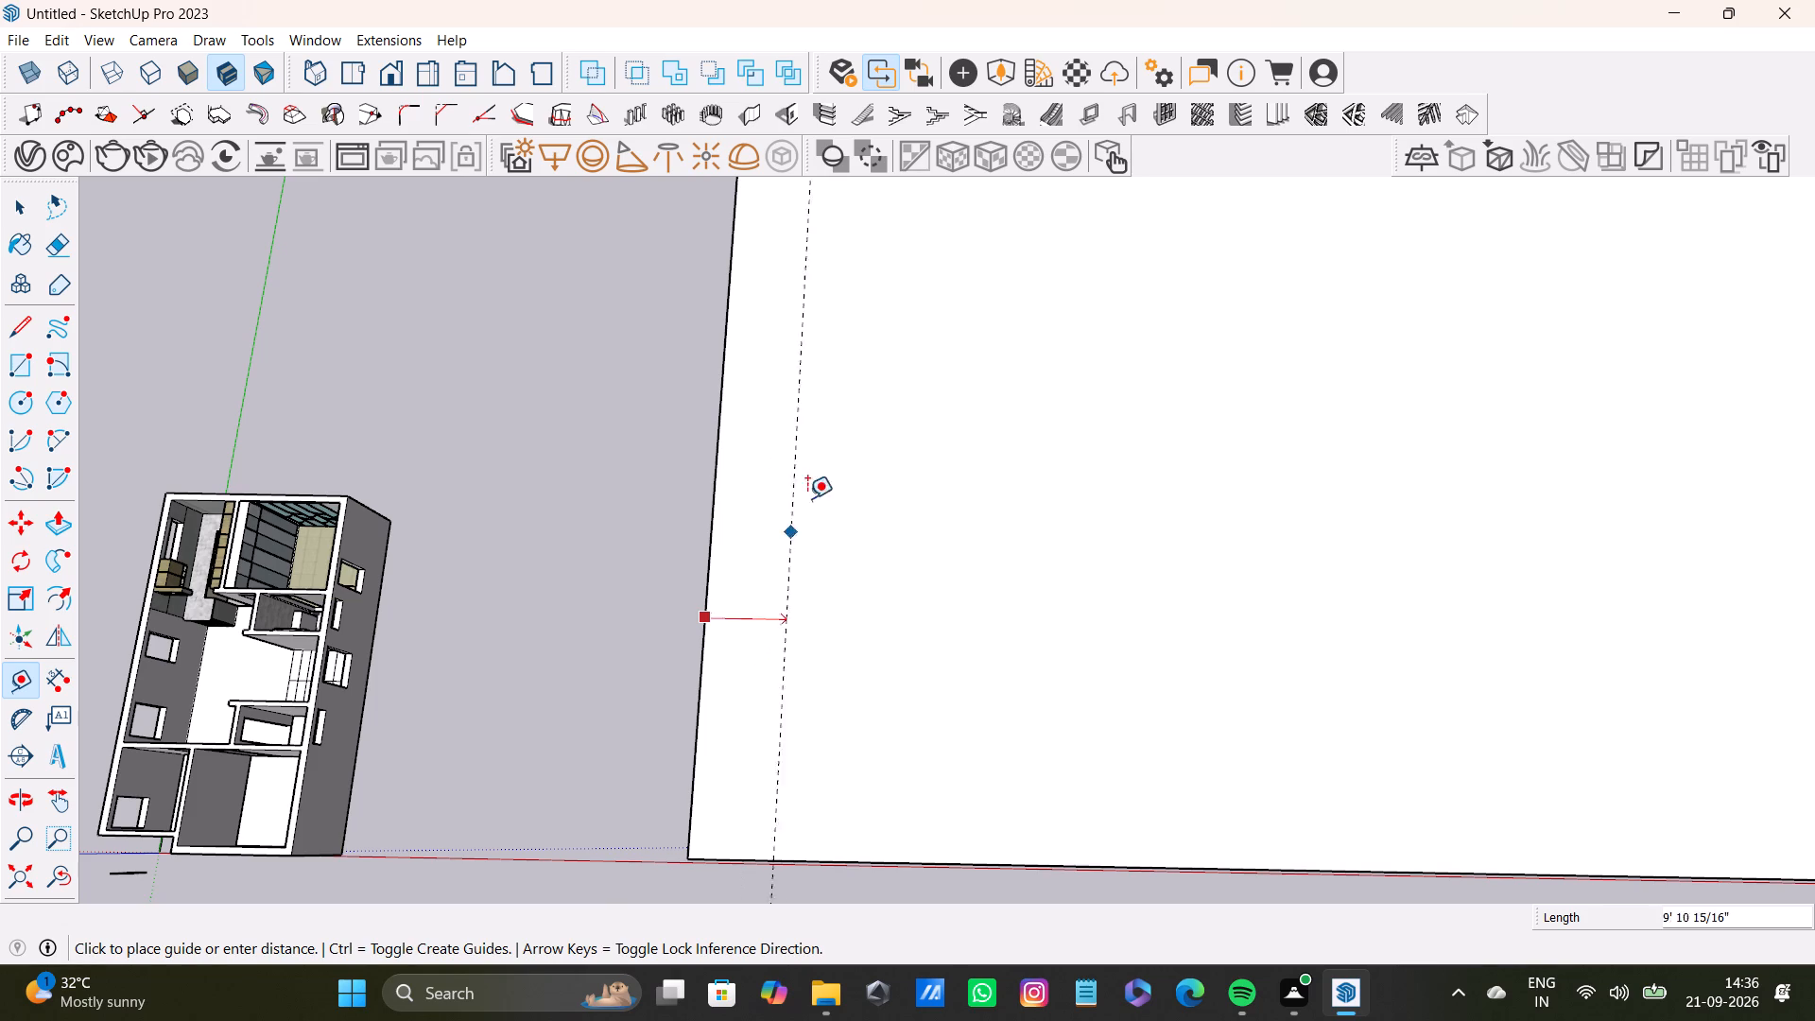
left_click(774, 637)
left_click(769, 639)
left_click(837, 639)
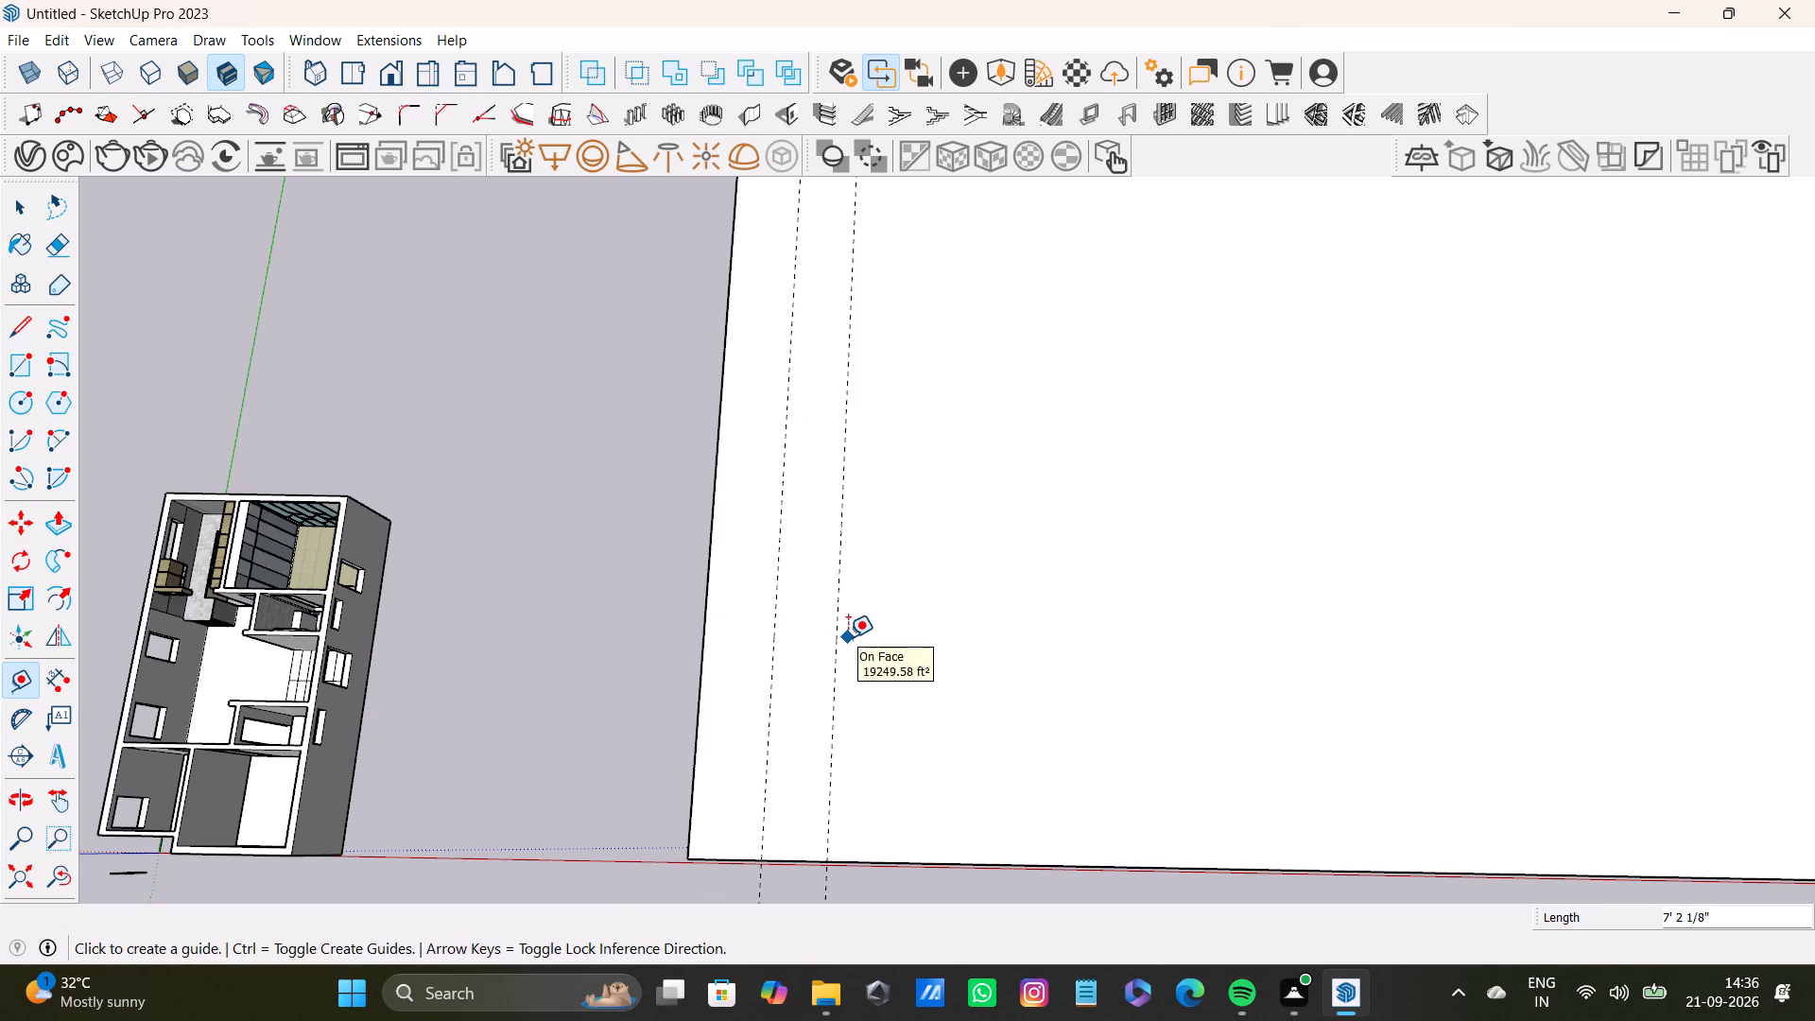
left_click(845, 637)
left_click(929, 637)
left_click(832, 646)
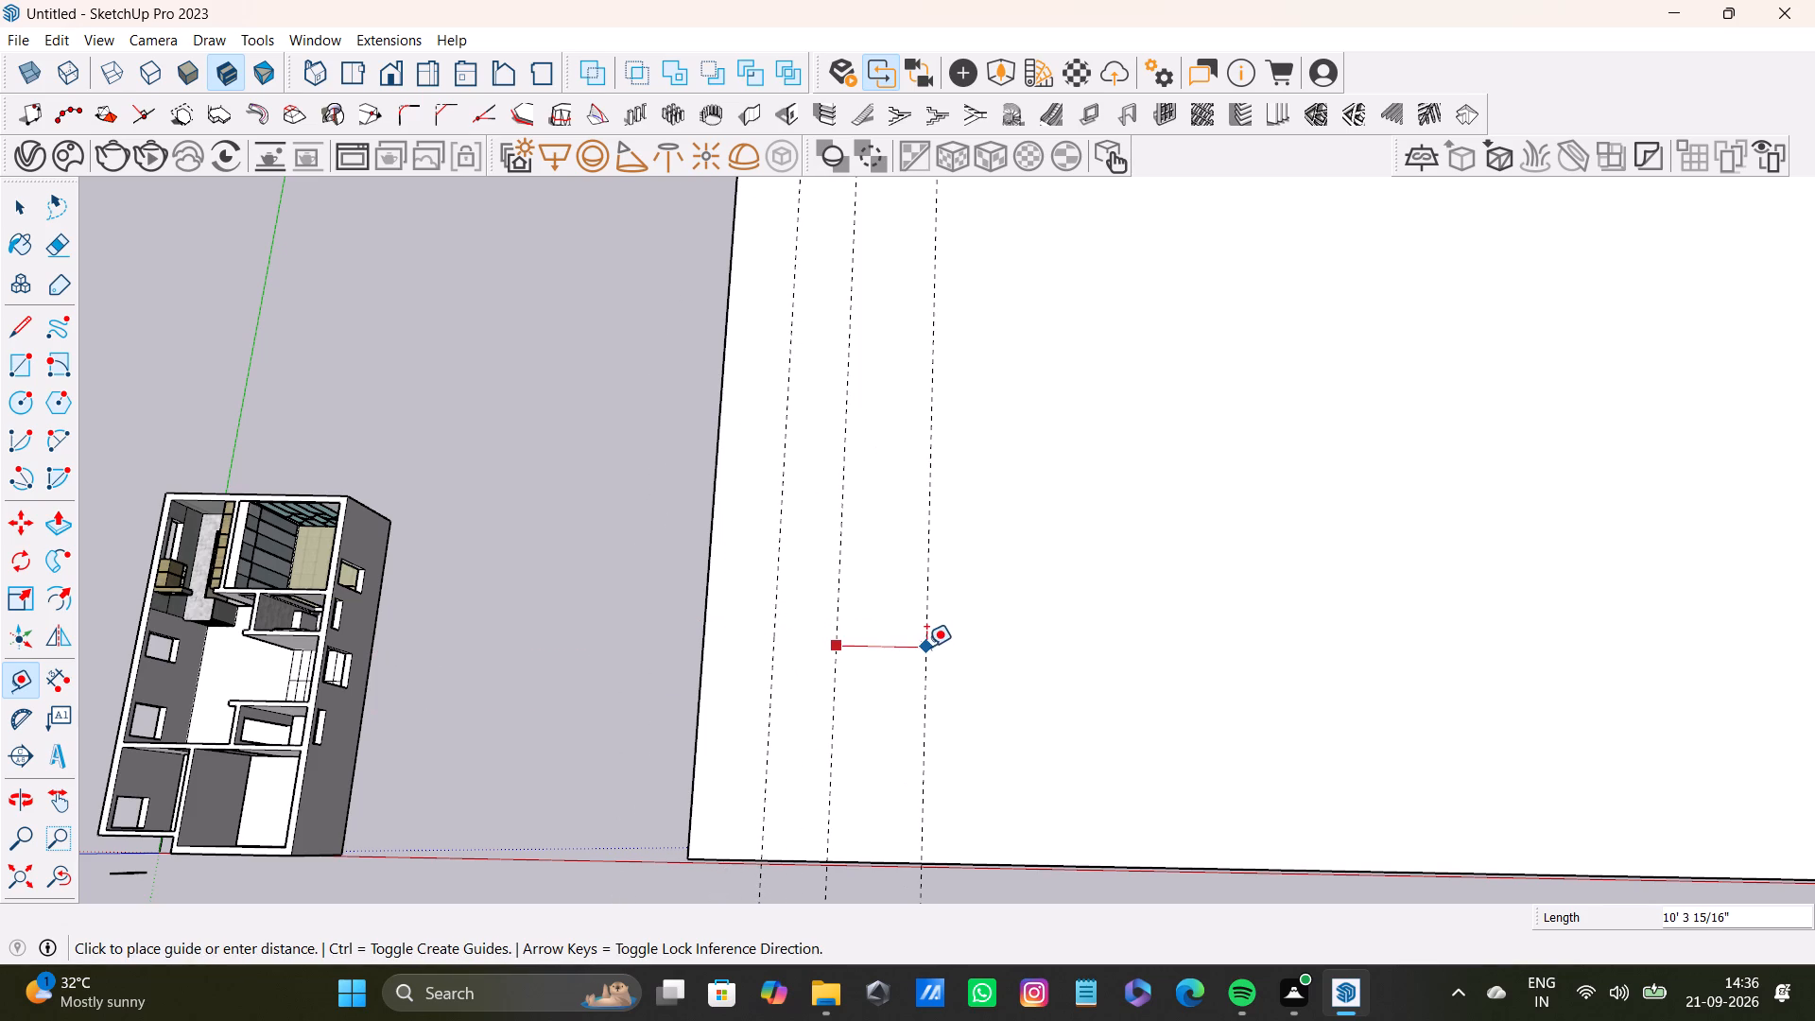
left_click(926, 647)
left_click(921, 647)
left_click(1139, 646)
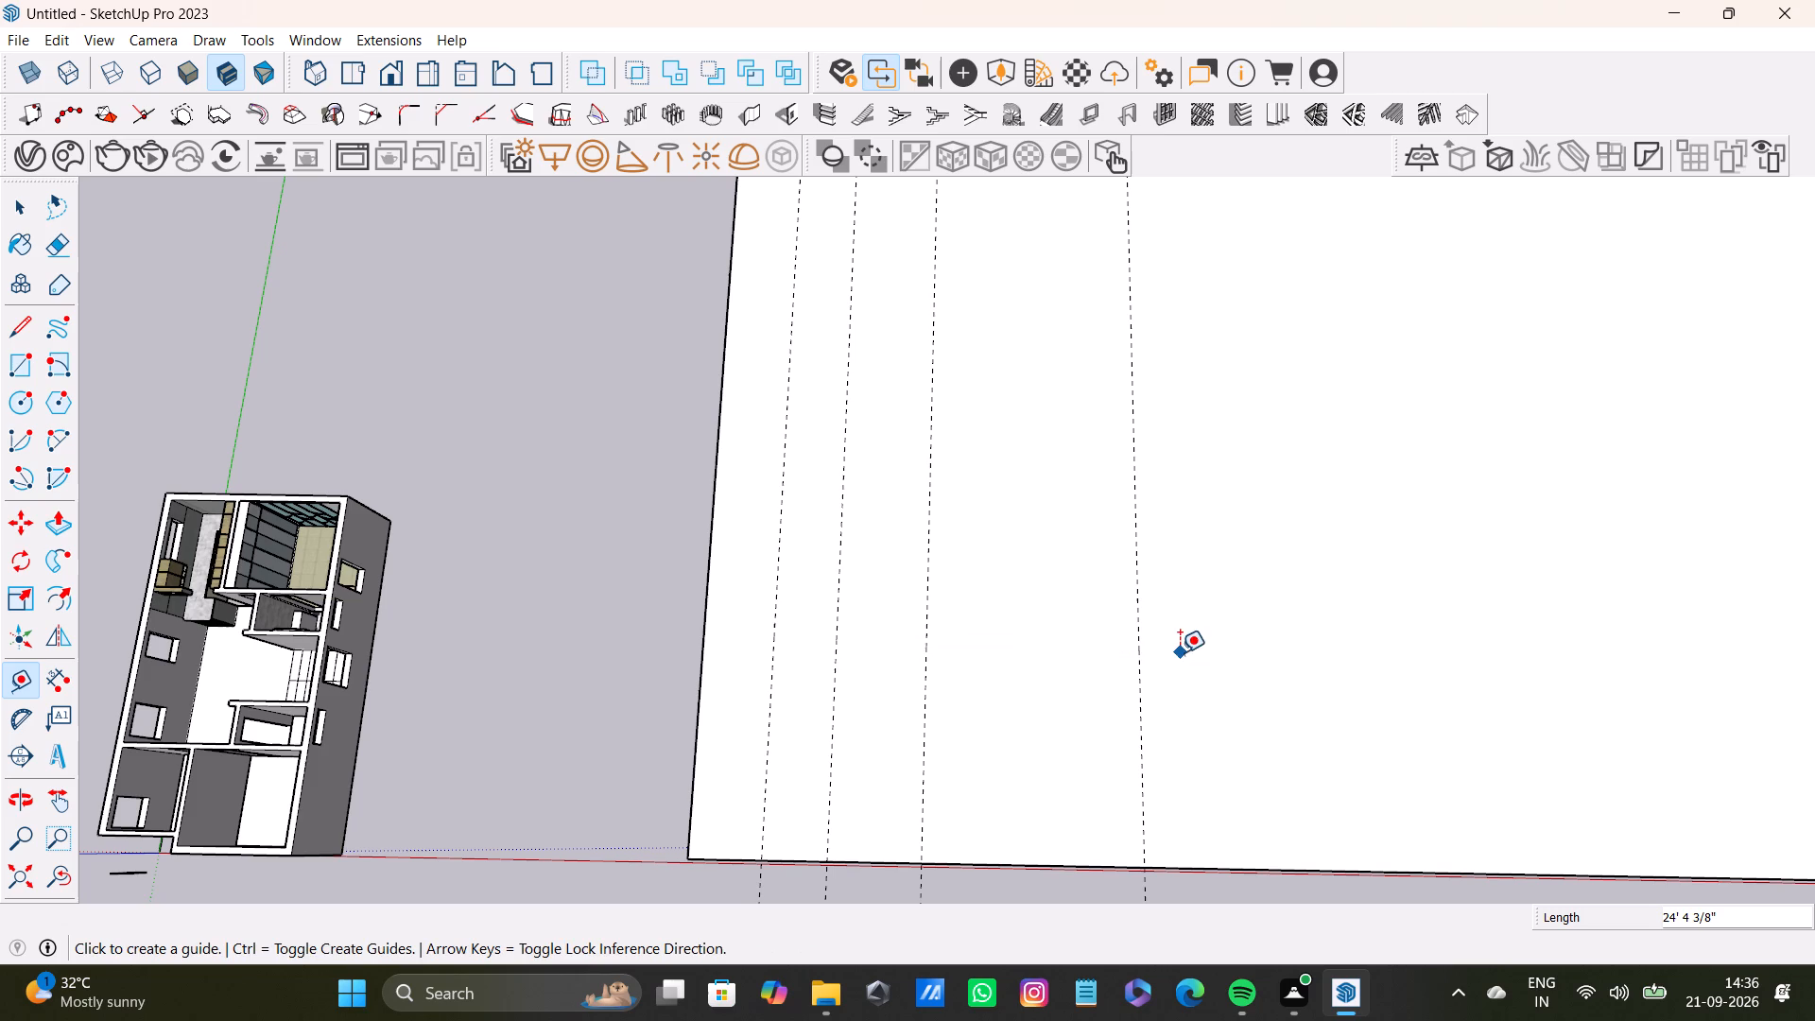
Place several guides radiating from one point on the fourth guide, one about 28' long, and another parallel guide beyond it.
left_click(1146, 658)
left_click(1389, 661)
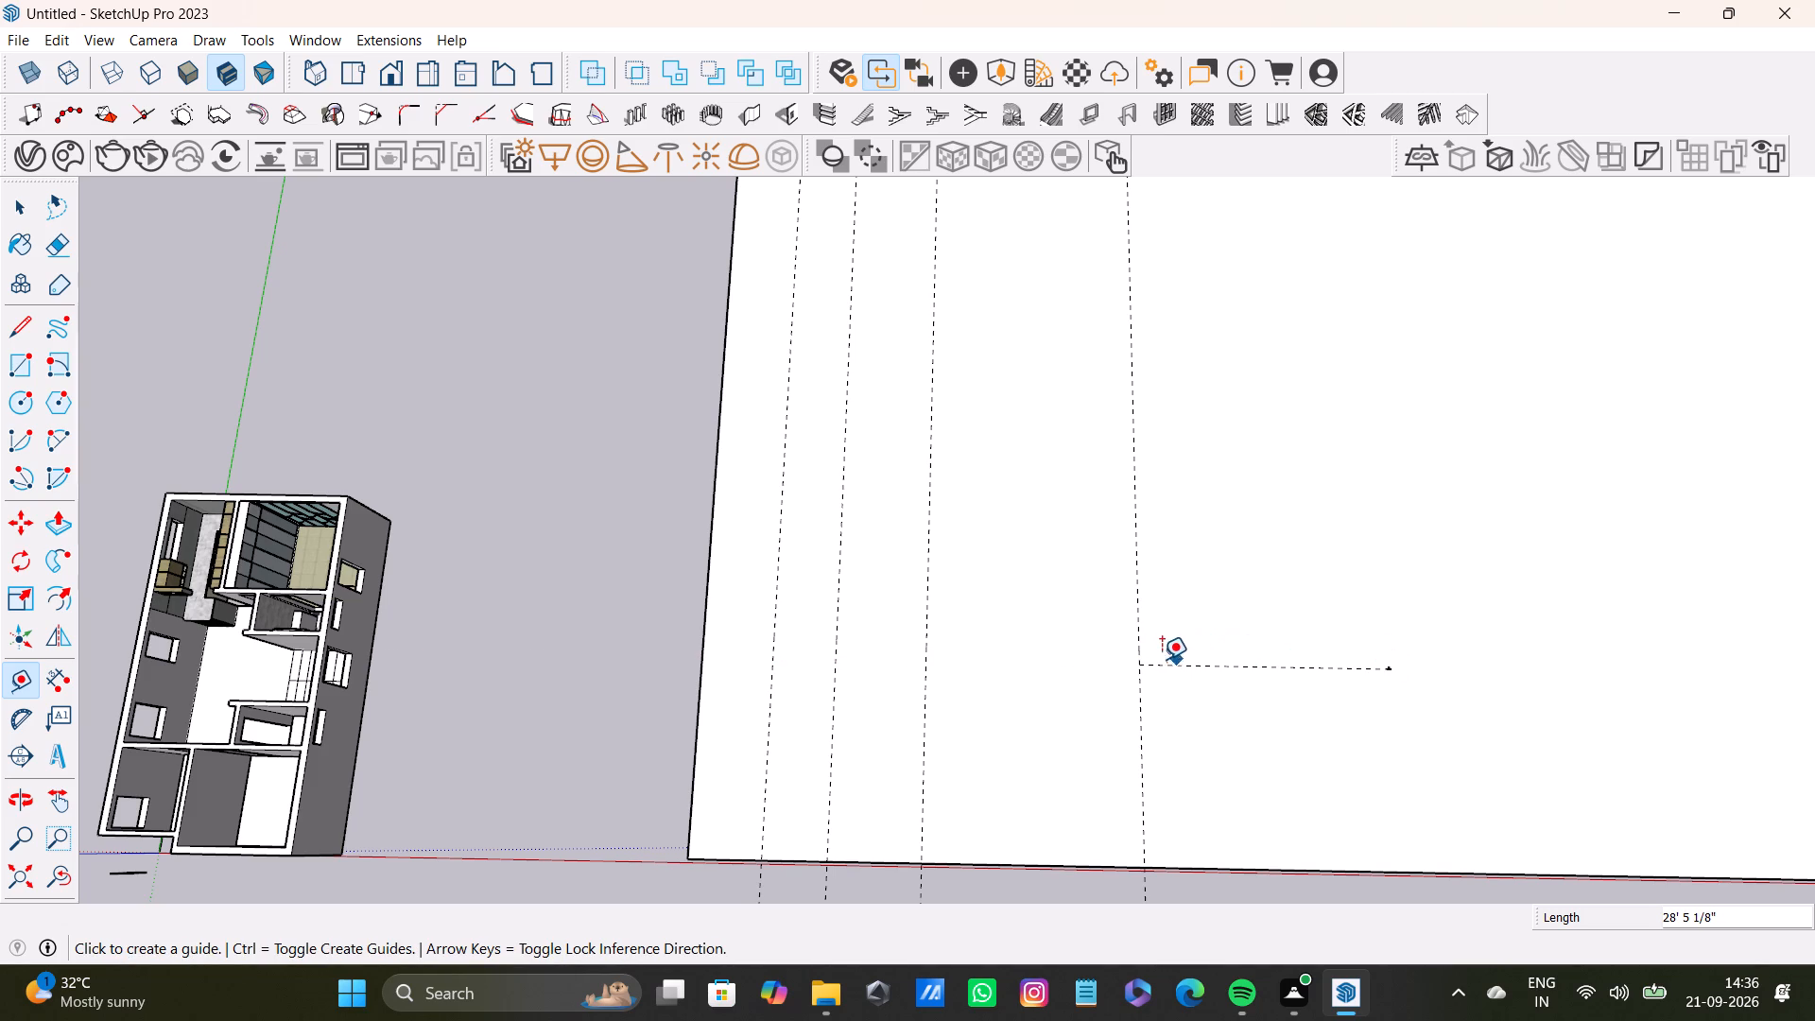
left_click(1144, 664)
left_click(1211, 525)
left_click_drag(1156, 668, 1133, 662)
left_click(1015, 560)
left_click_drag(1153, 660, 1141, 670)
left_click(1034, 778)
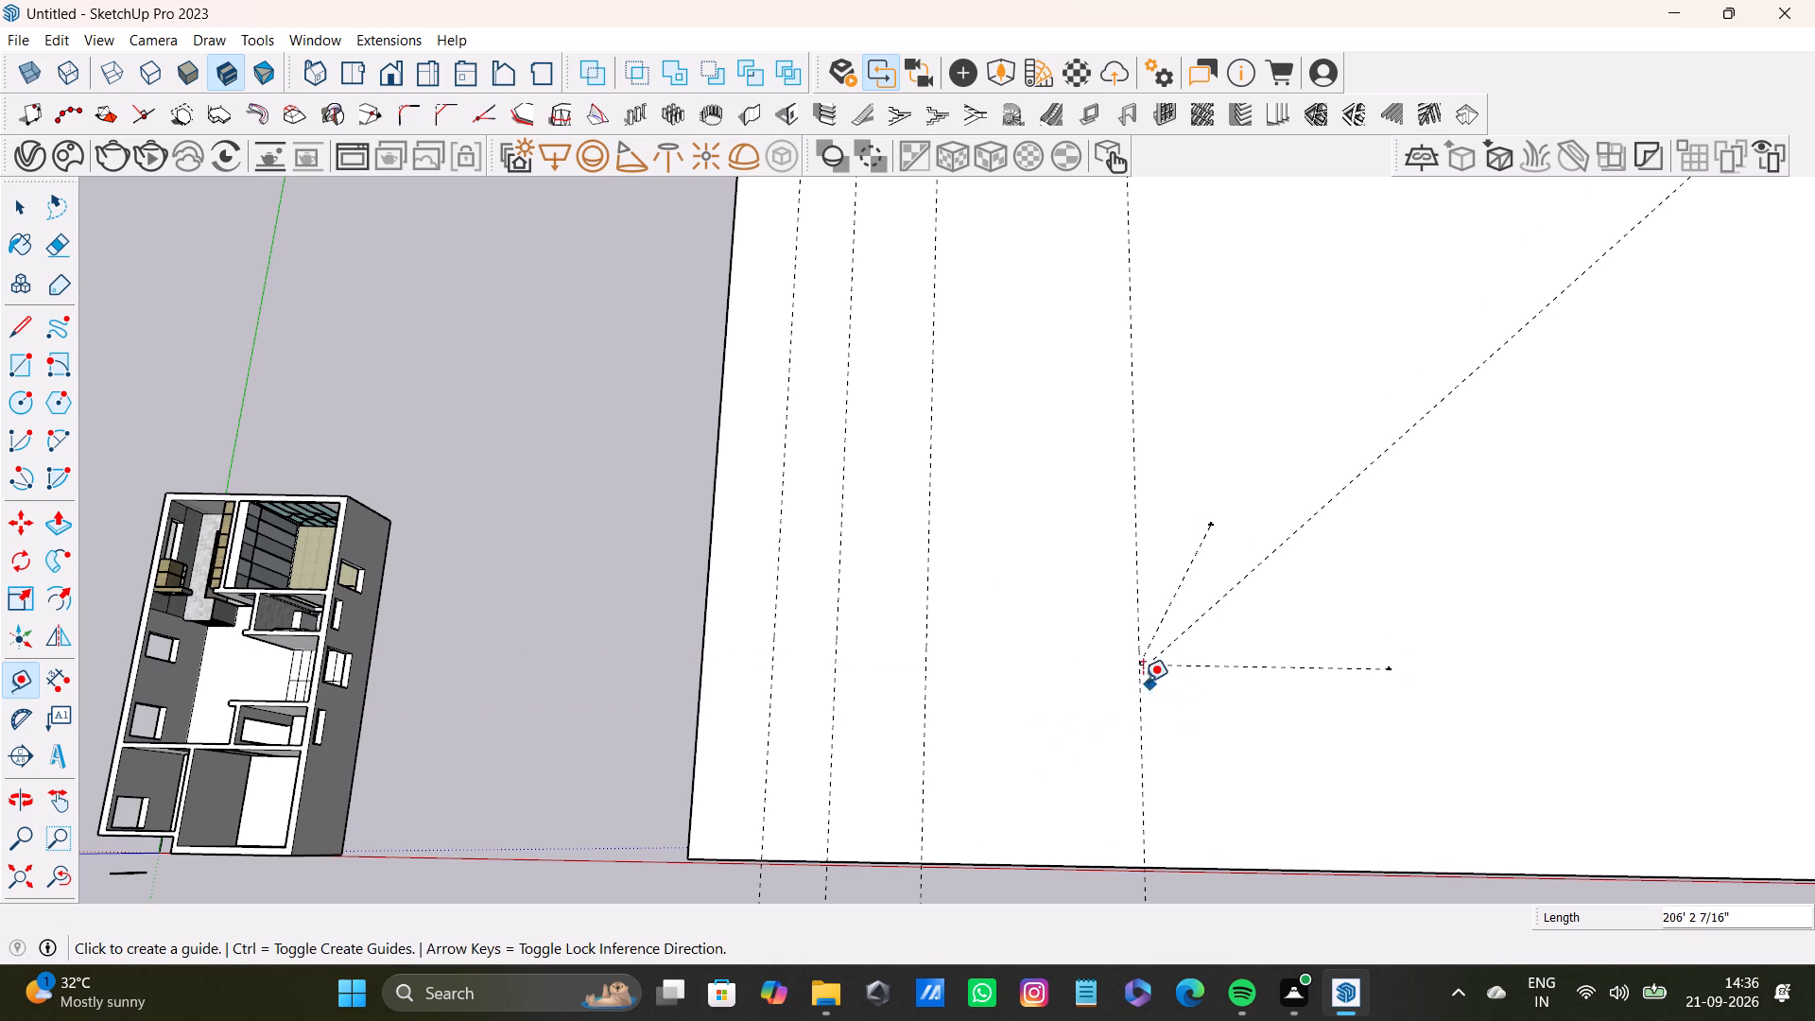
left_click_drag(1143, 682, 1163, 683)
left_click(1410, 773)
Add a parallel guide about 26' from the third guide, just past the fourth one.
scroll(1387, 721, "down", 4)
middle_click_drag(1404, 695, 1009, 602)
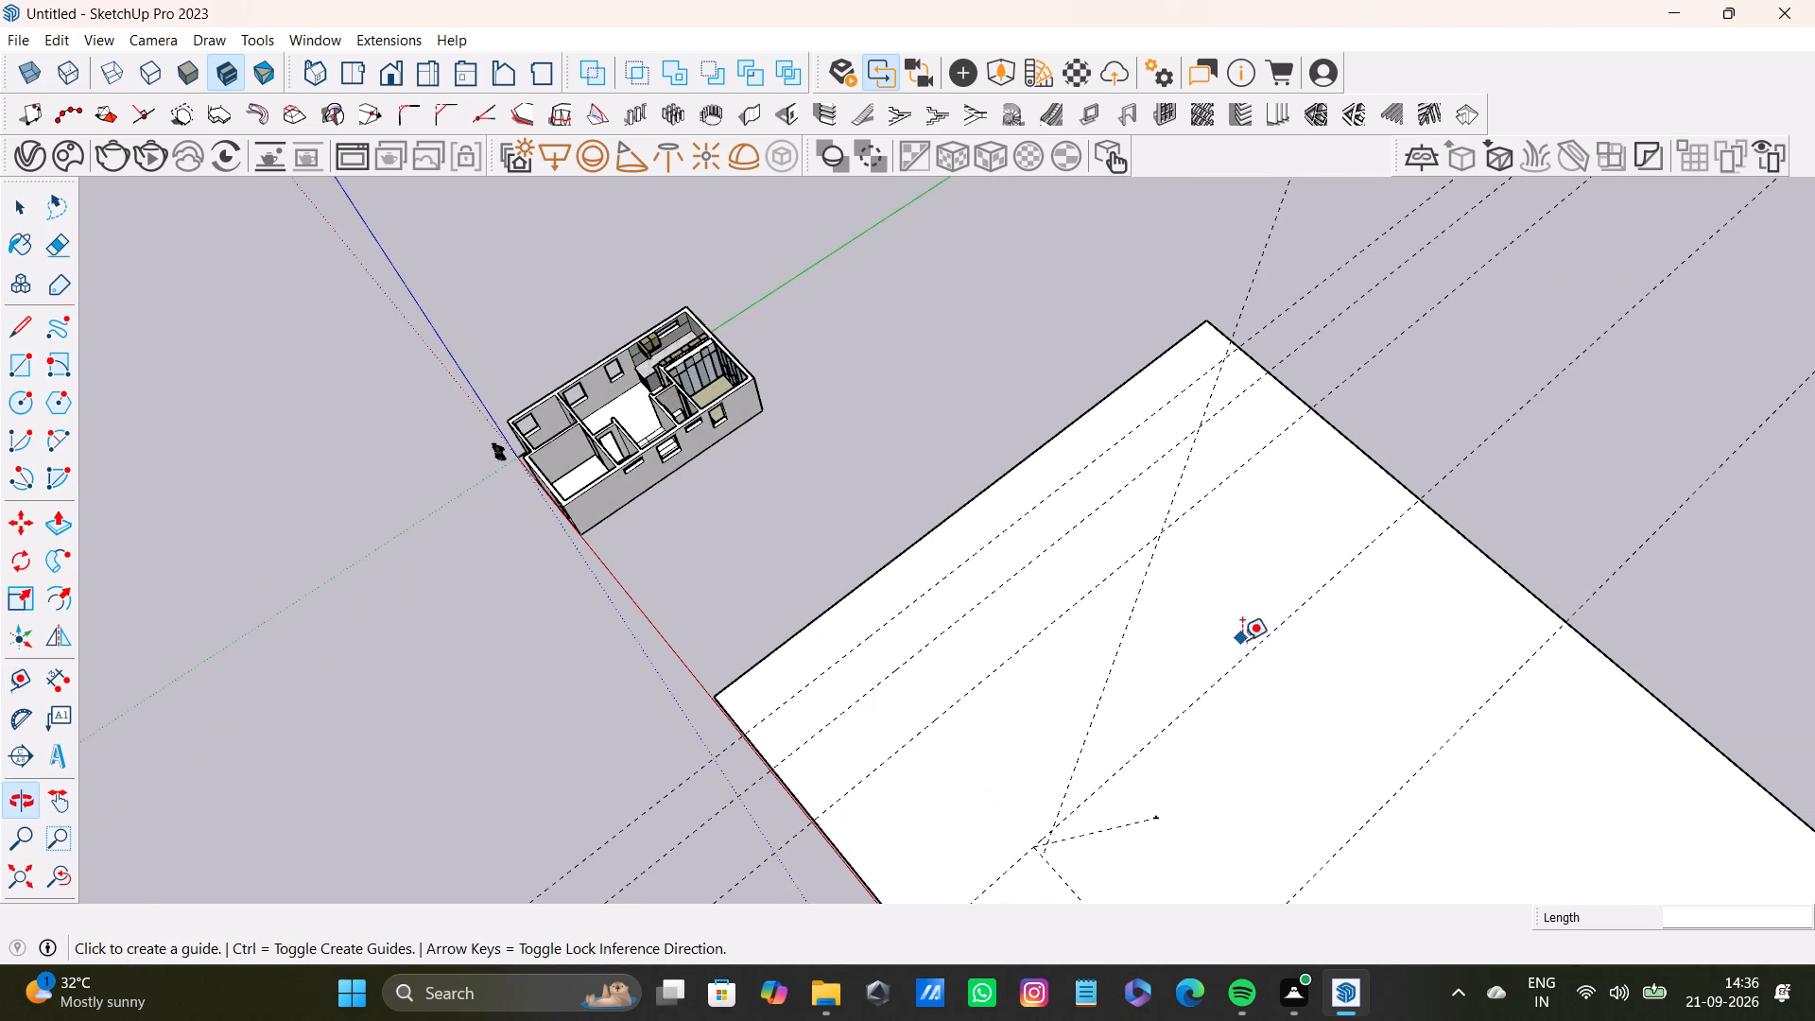
left_click_drag(1125, 552, 1149, 560)
left_click(1271, 650)
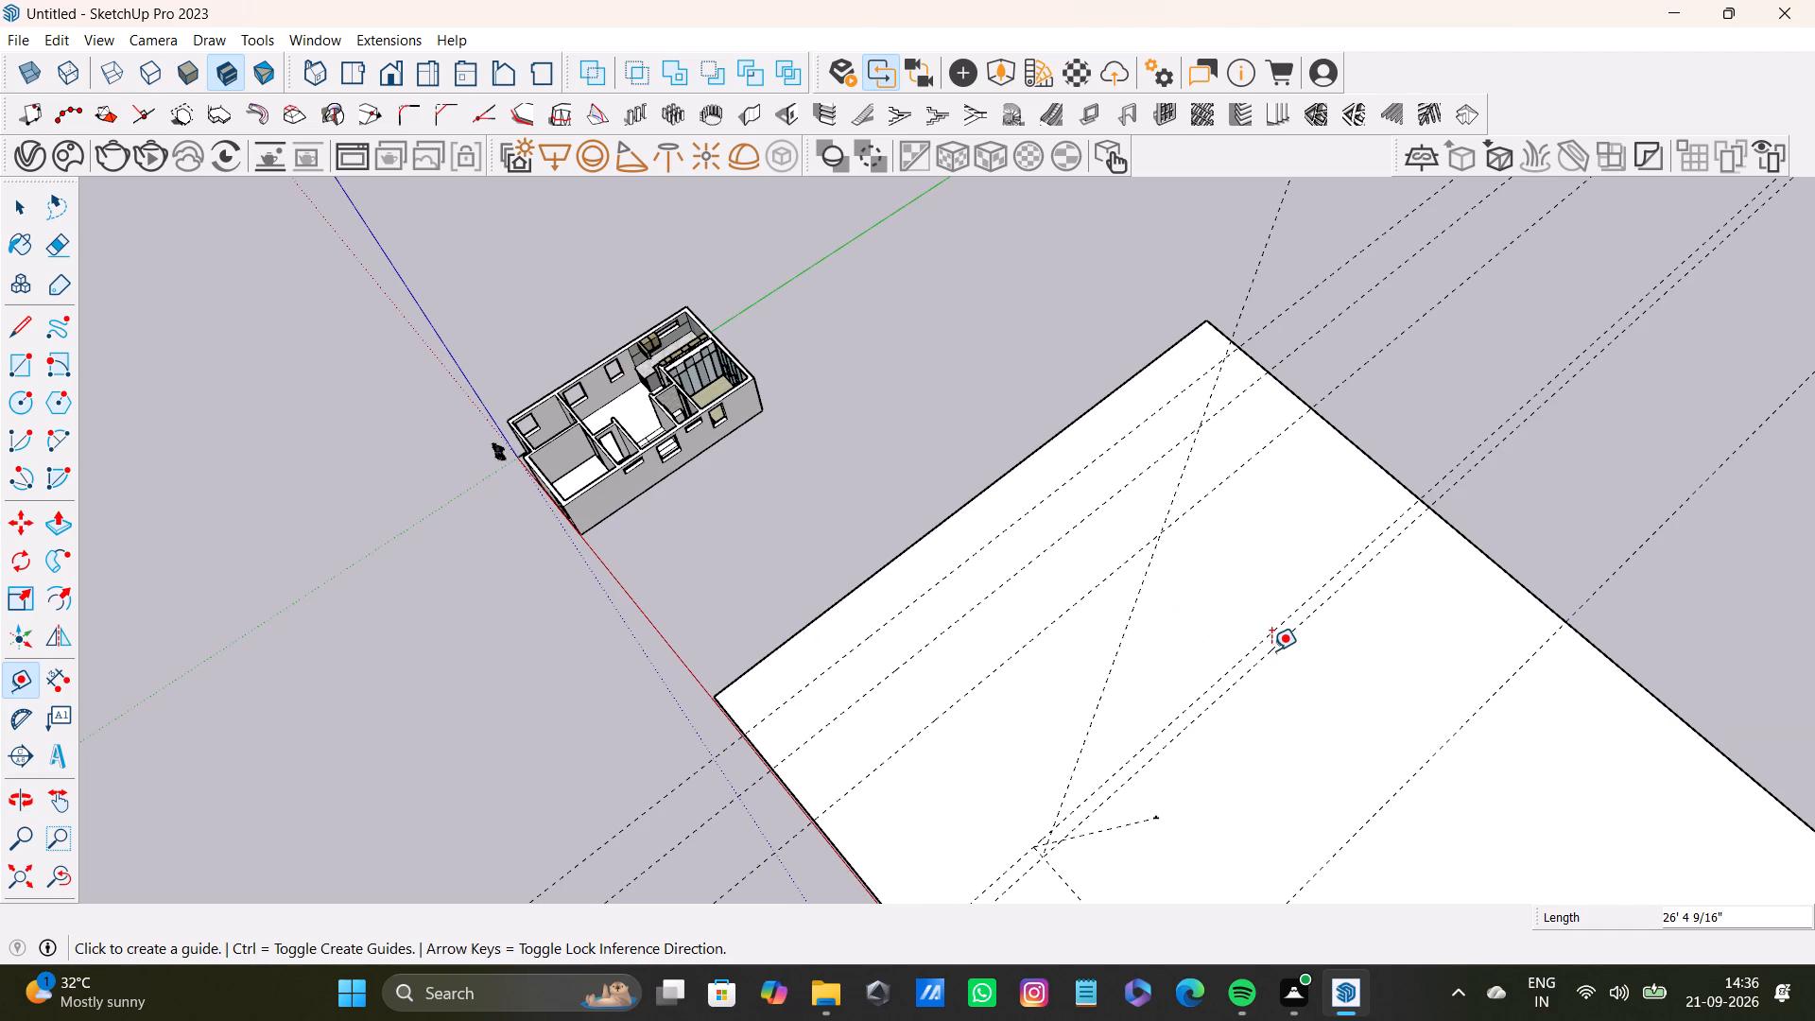
Measure several spans between points on the large rectangle's face.
left_click(1208, 509)
left_click(1270, 587)
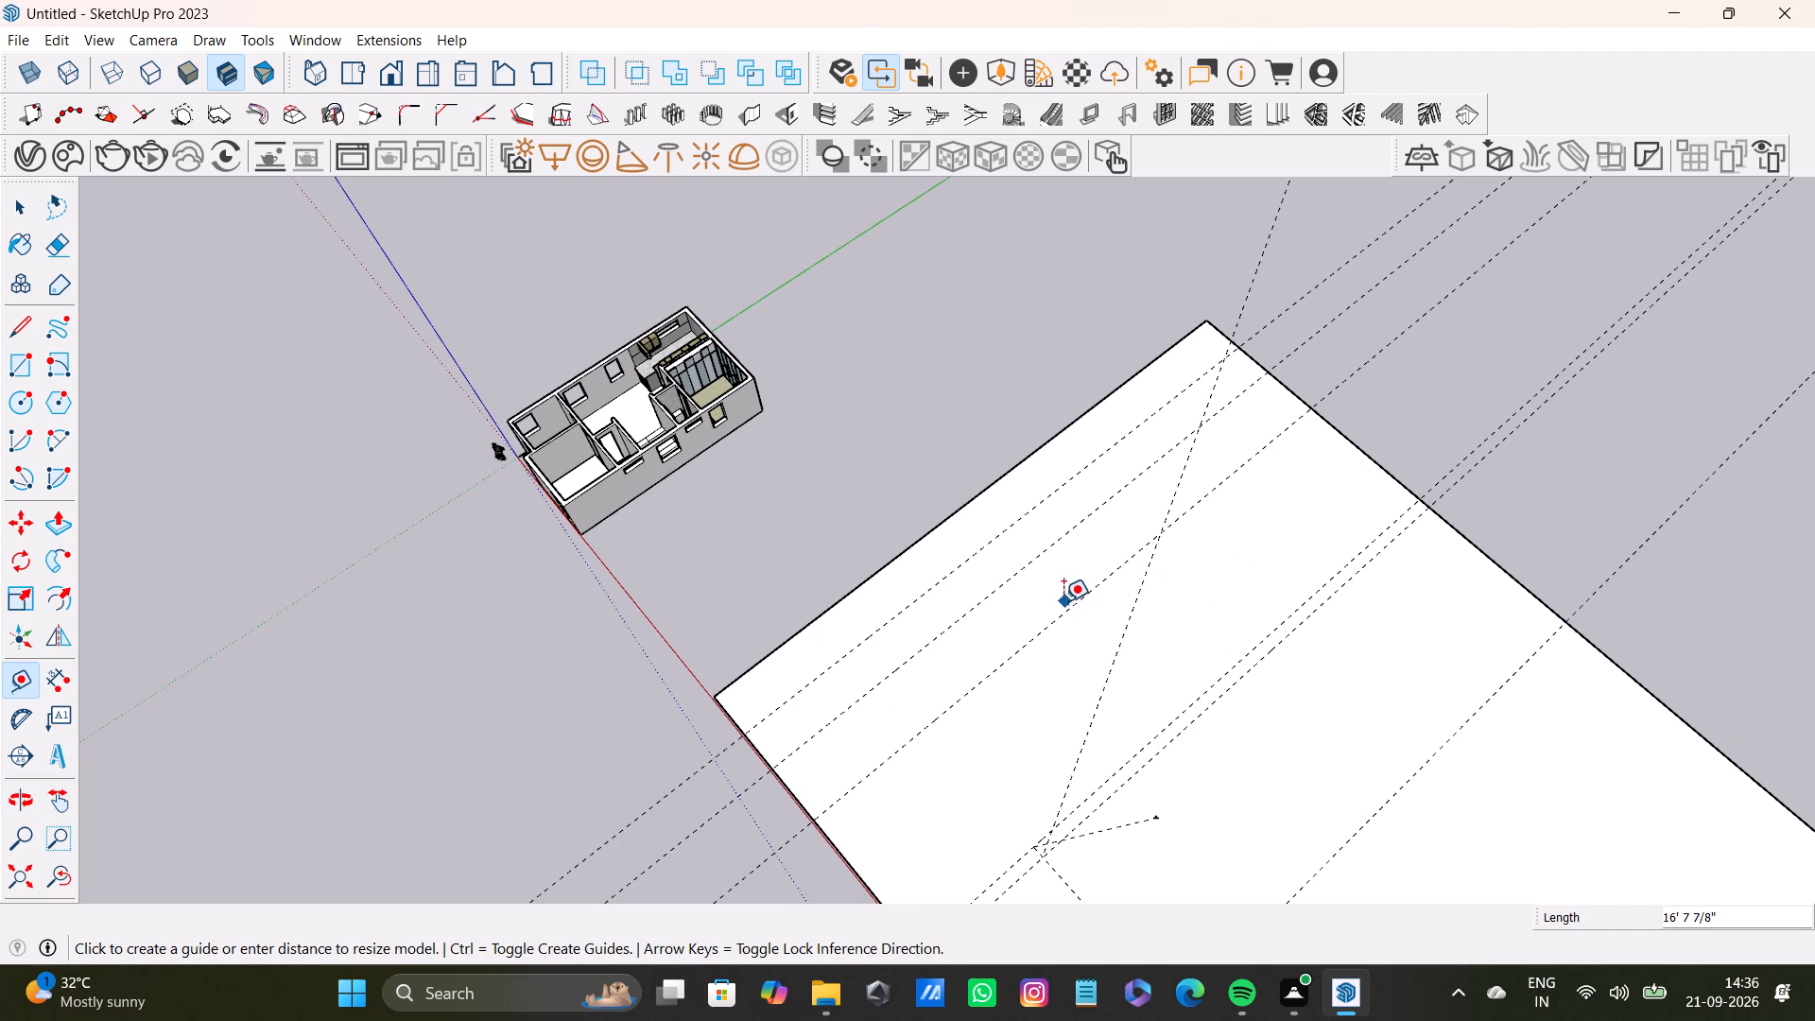
left_click(1067, 591)
left_click(1138, 648)
left_click(1035, 604)
left_click(1073, 709)
left_click(994, 649)
left_click(1047, 704)
Add three more parallel guides across the large rectangle, one offset about 11' and the farthest about 36'.
scroll(1058, 701, "down", 5)
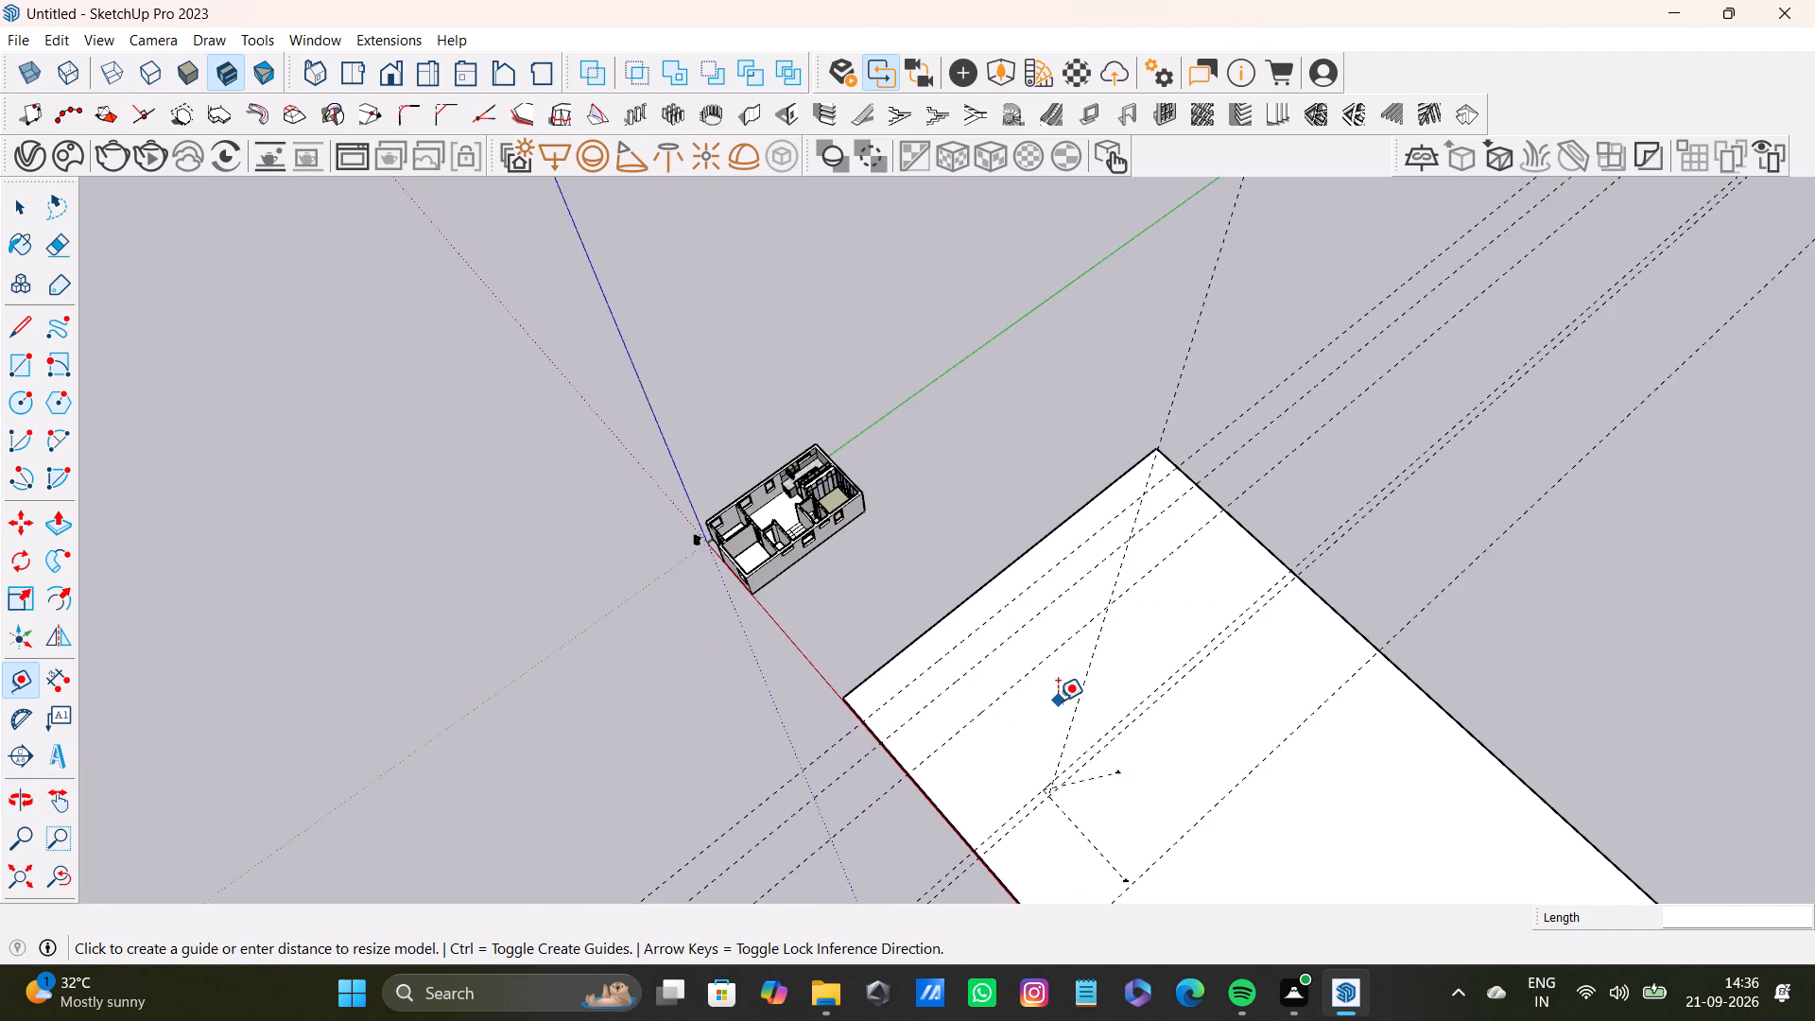
middle_click_drag(1058, 701, 519, 533)
scroll(643, 665, "up", 4)
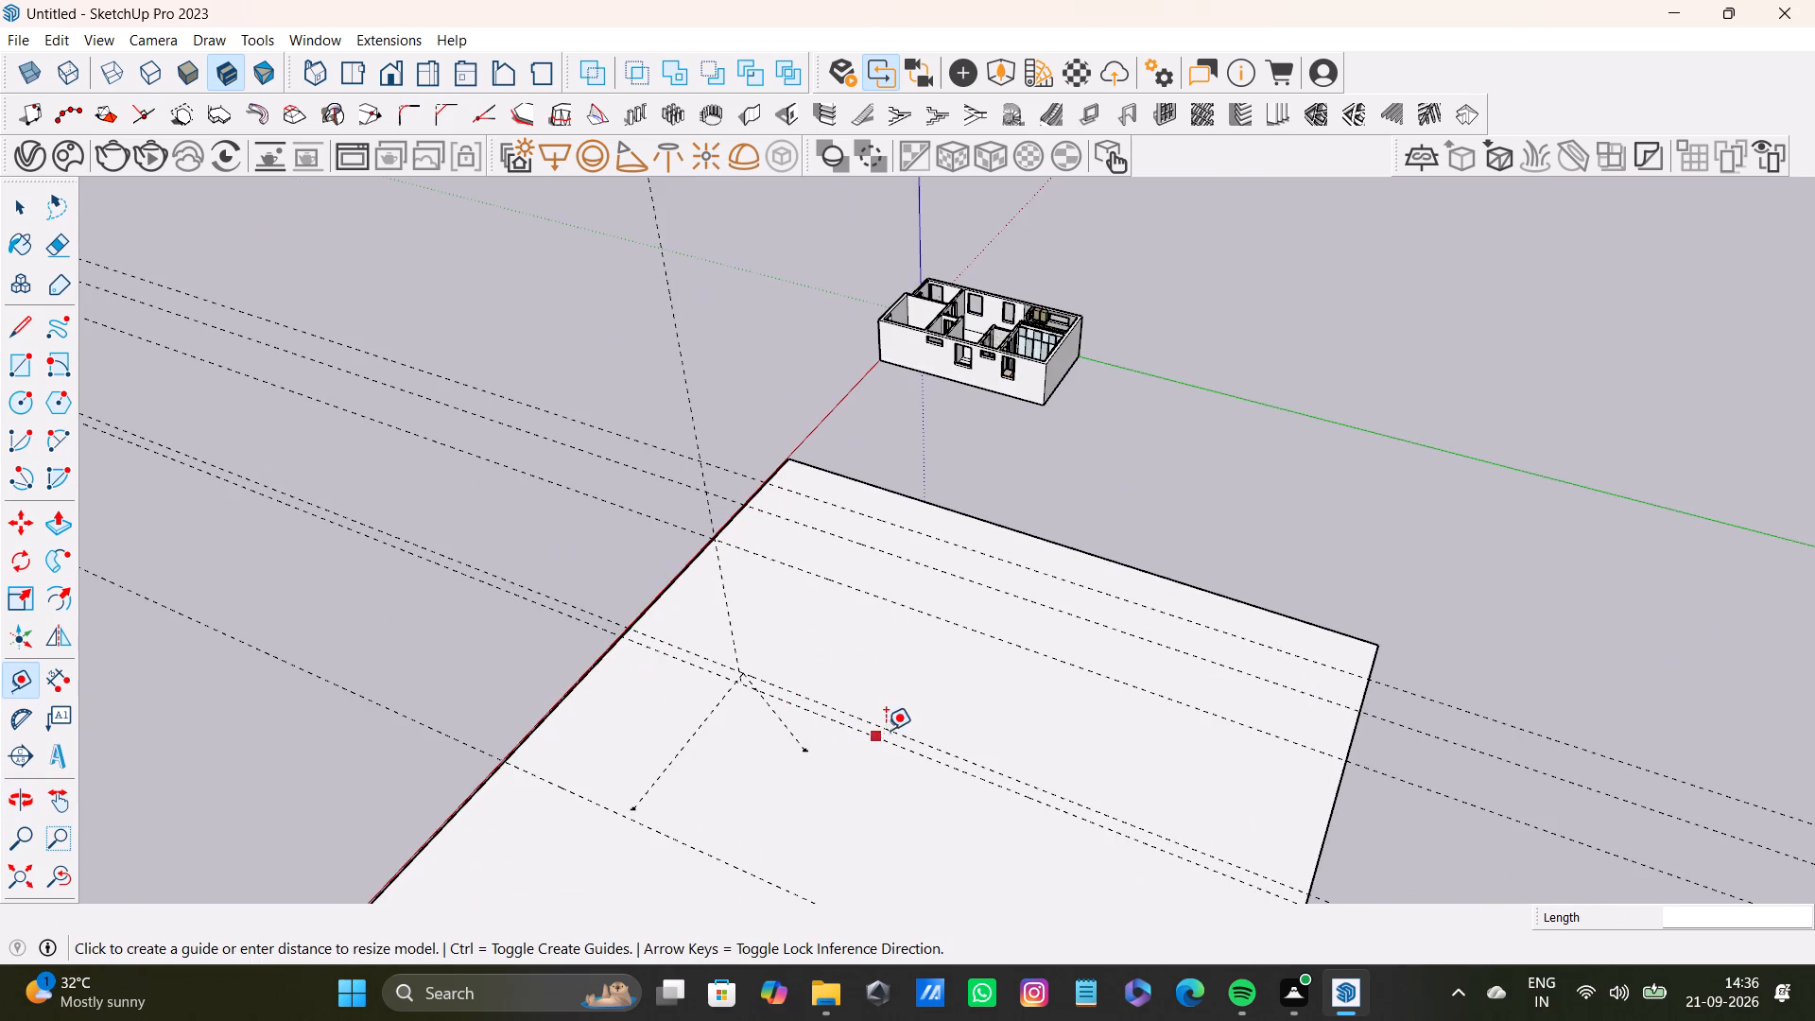
left_click(886, 730)
left_click_drag(822, 846, 832, 833)
left_click(939, 746)
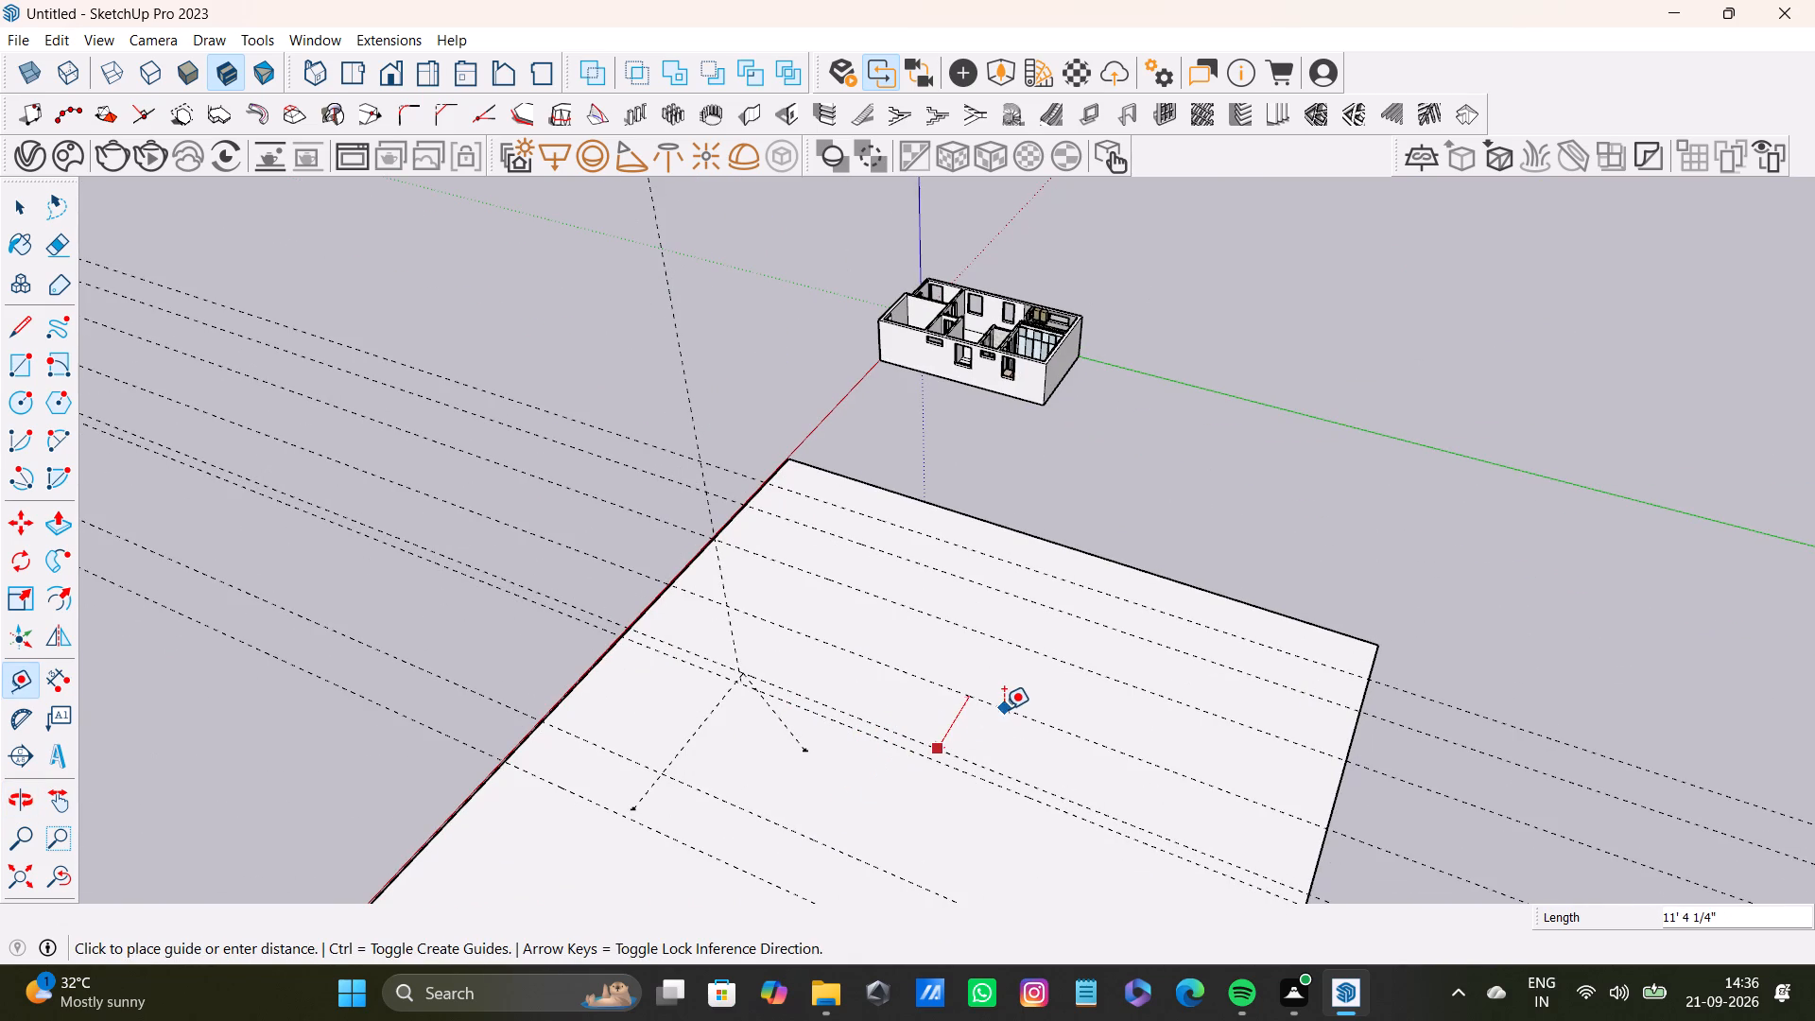
left_click(1004, 709)
scroll(987, 725, "down", 7)
middle_click_drag(998, 733, 817, 730)
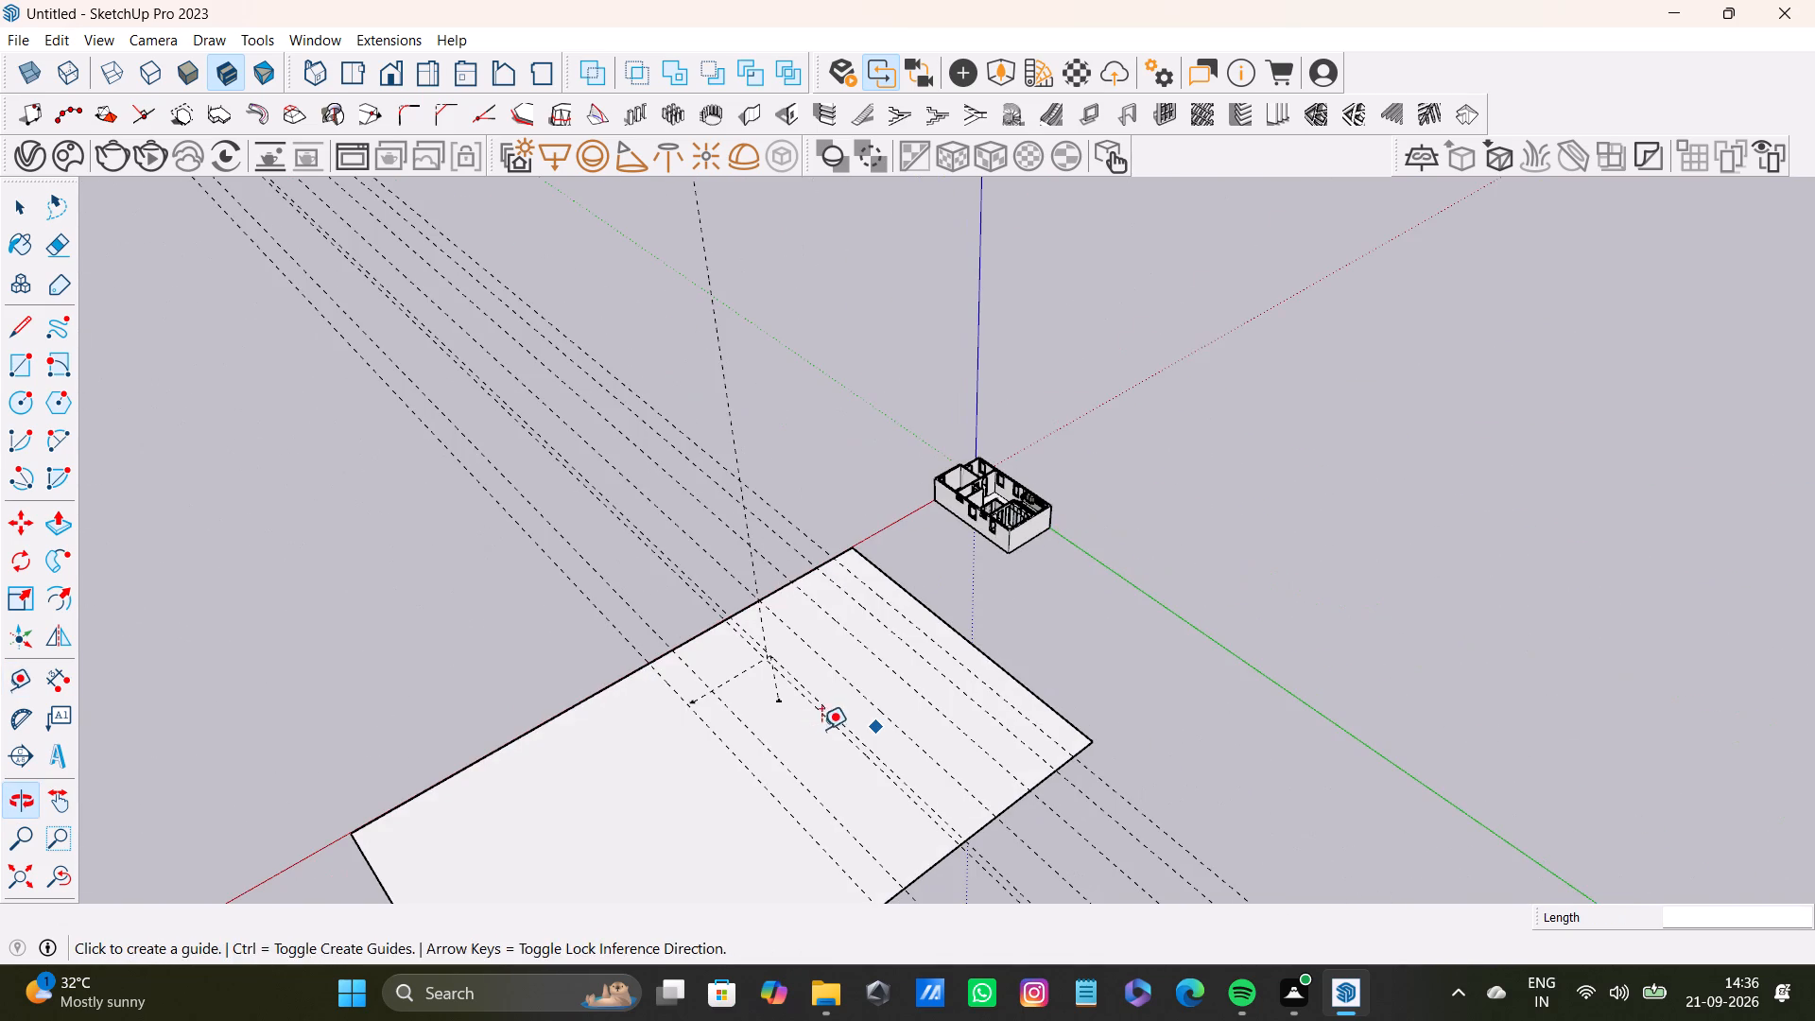
left_click(875, 762)
left_click(700, 759)
Place guides lengthwise and diagonally across the large rectangle, plus a short guide about 12' long near its middle.
left_click(760, 719)
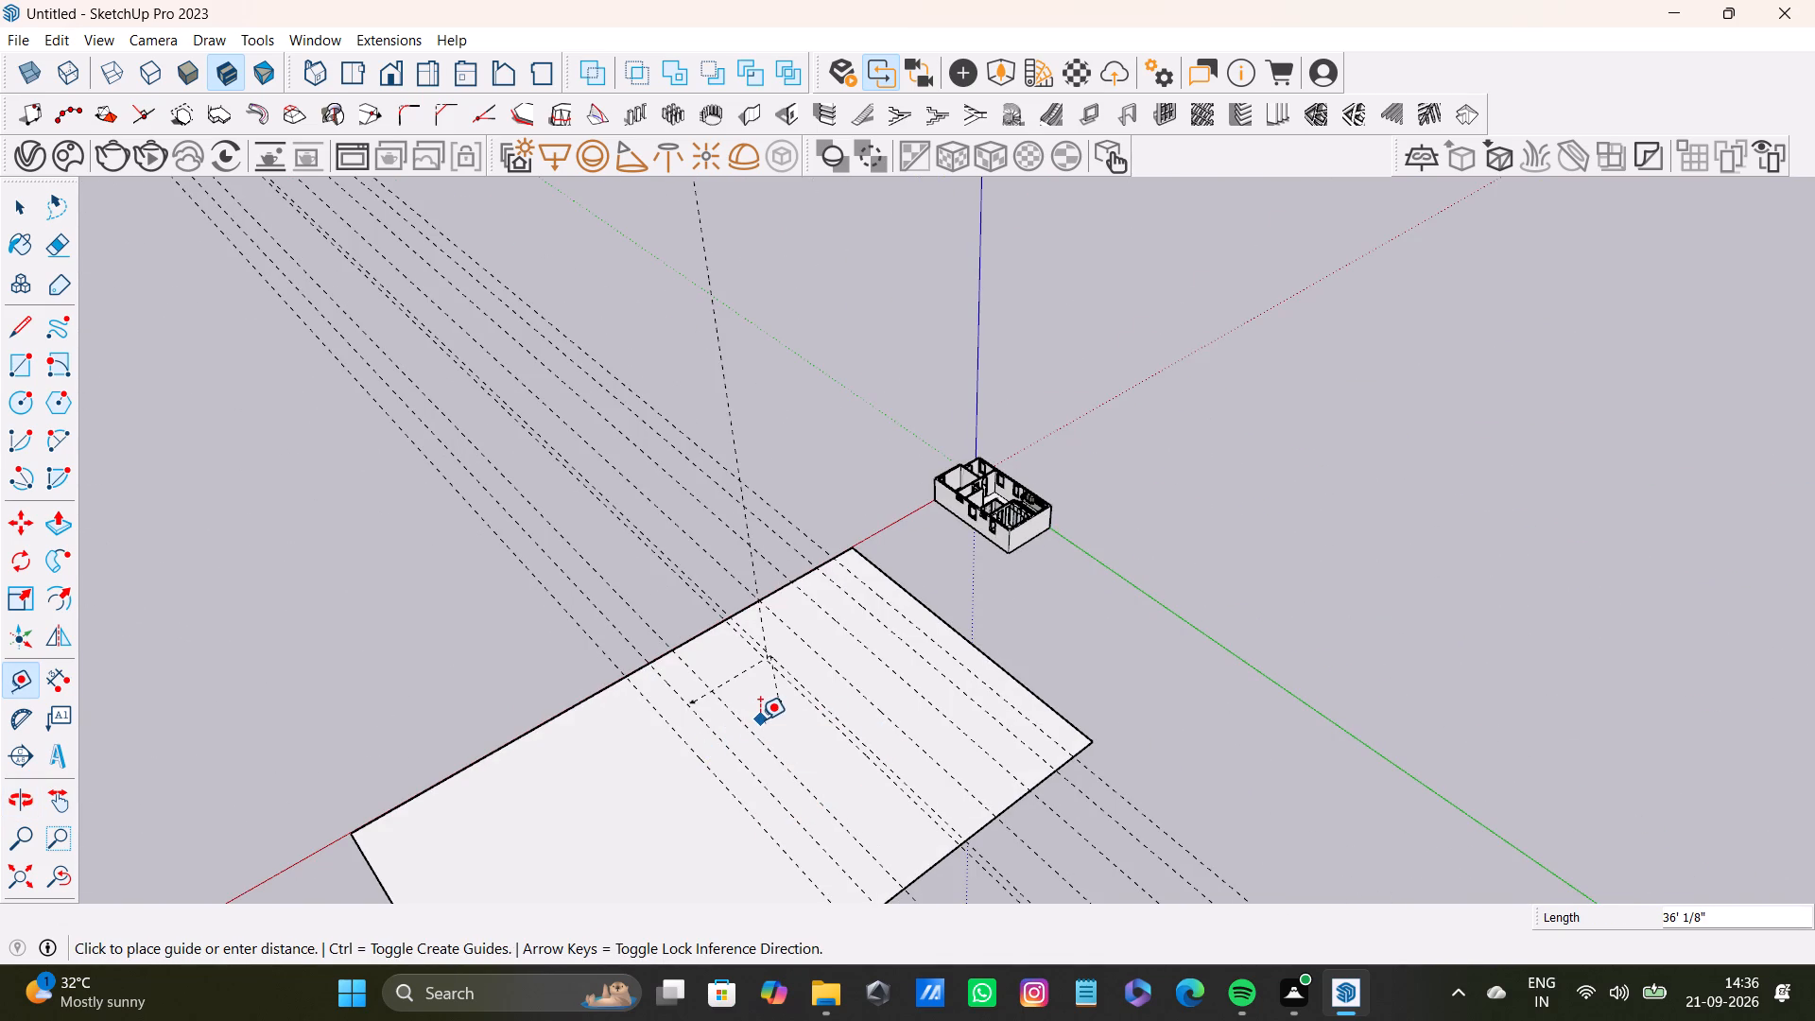
left_click(698, 750)
left_click(752, 720)
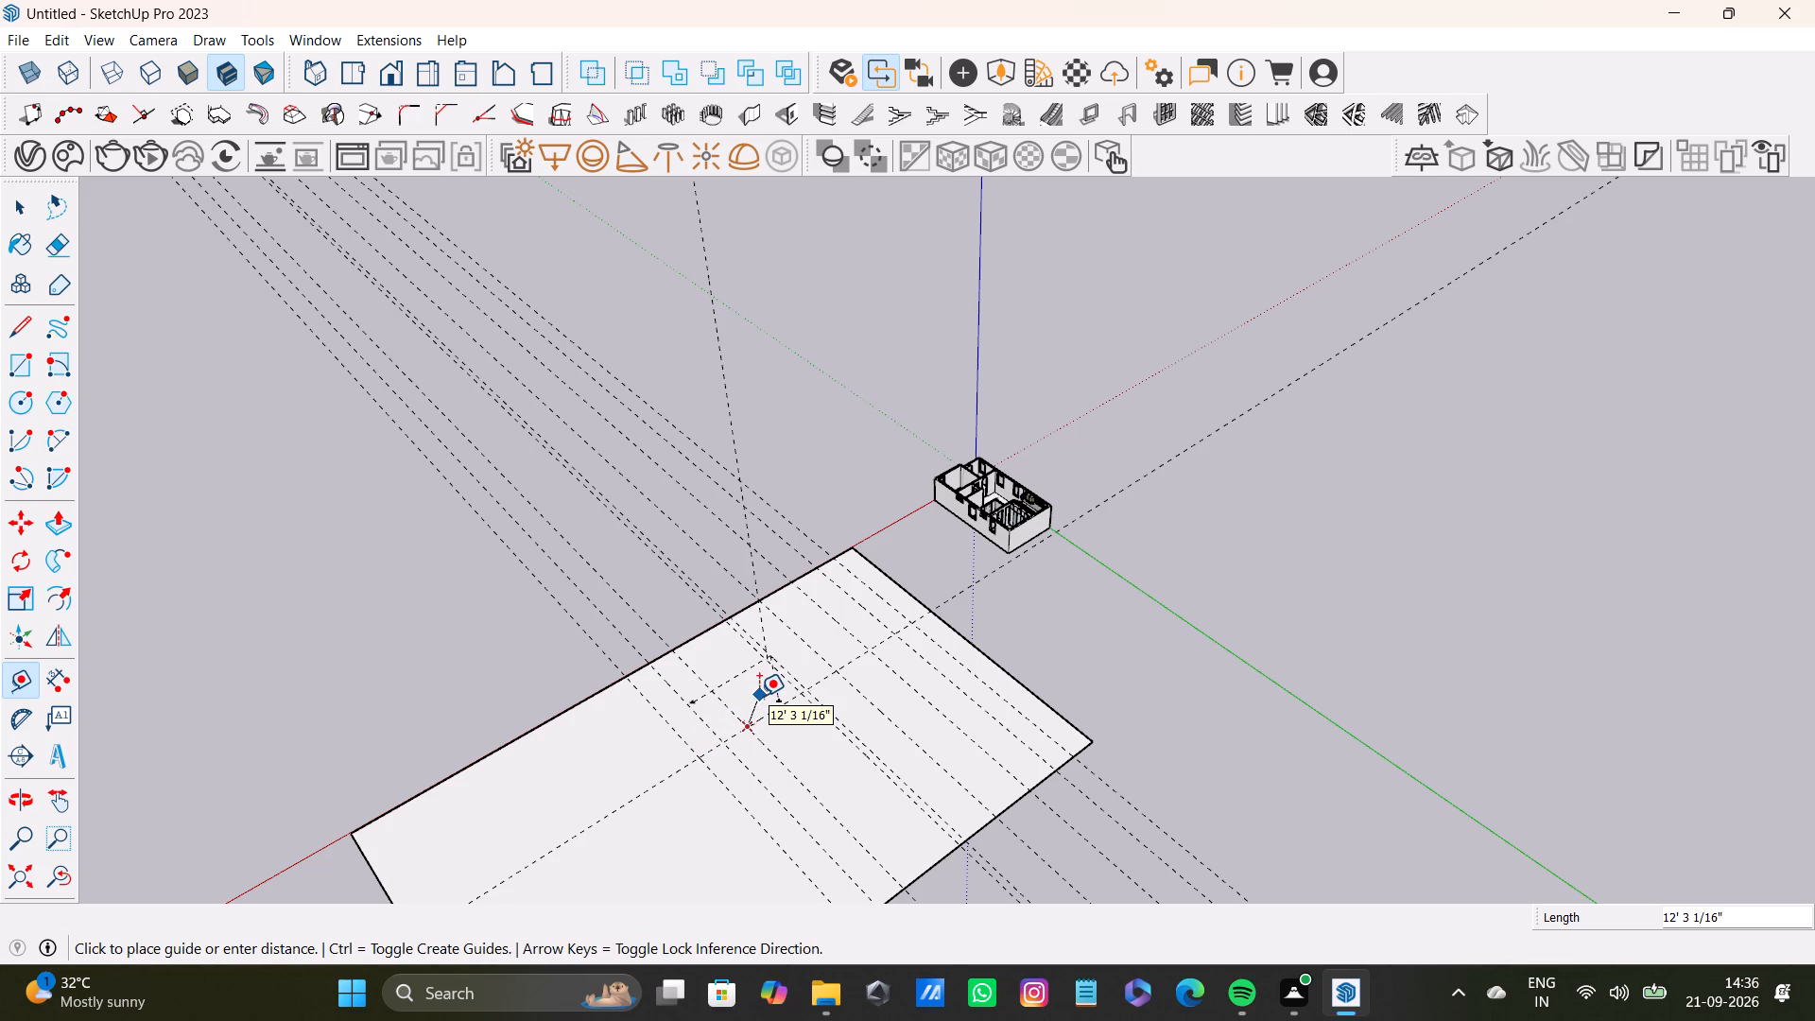
left_click(759, 696)
left_click(755, 760)
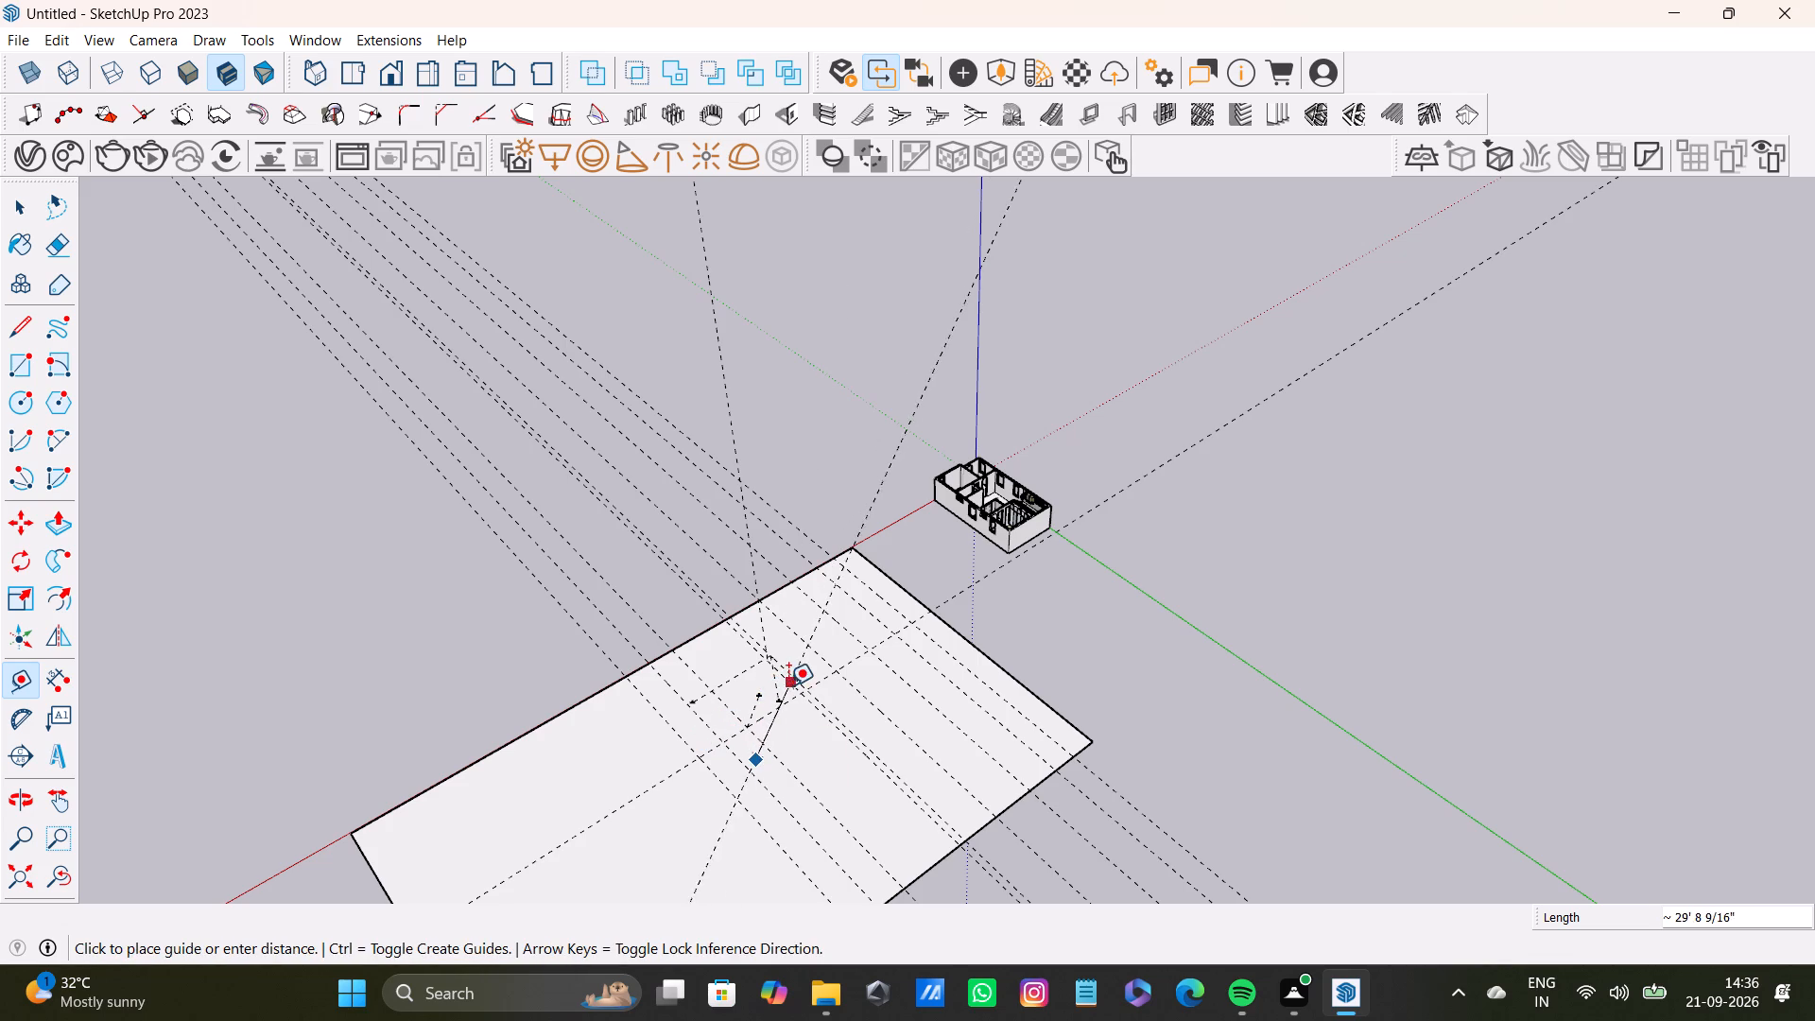
left_click(881, 758)
left_click(585, 780)
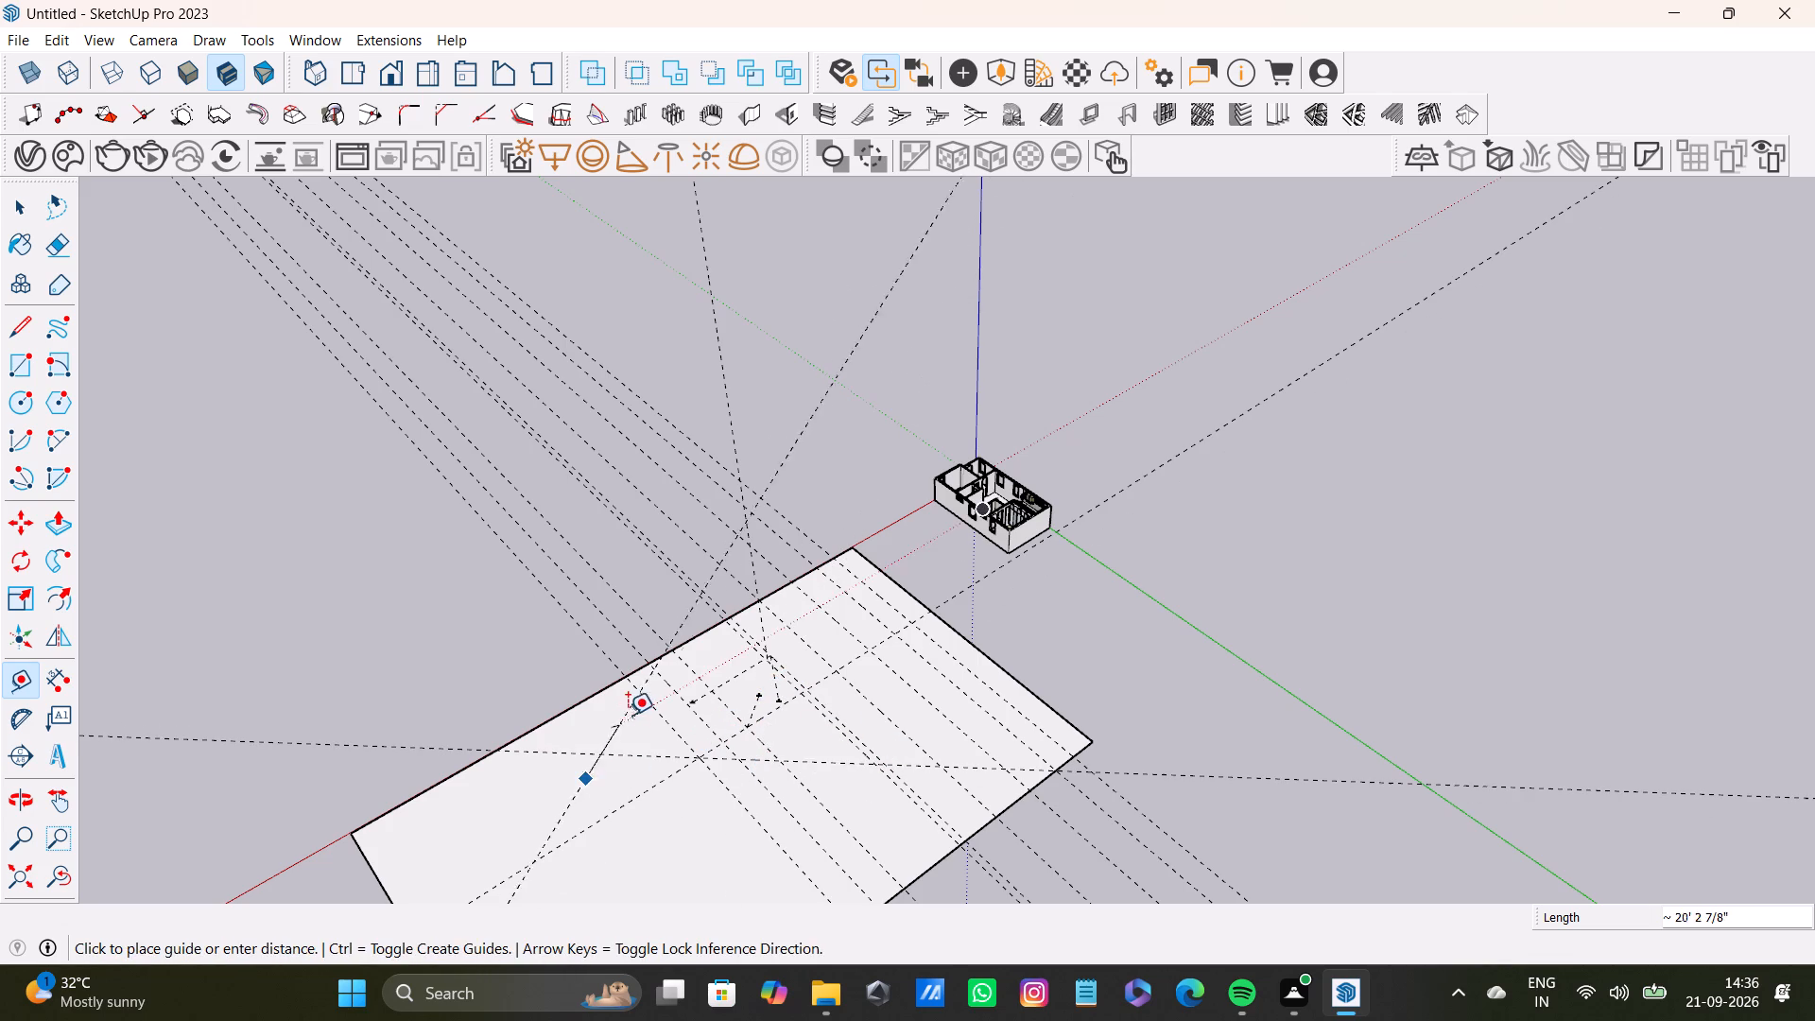
left_click(629, 715)
Add another parallel guide, a short point guide and a slanted guide on the part of the large rectangle away from the house.
left_click_drag(665, 789, 675, 803)
scroll(596, 774, "down", 2)
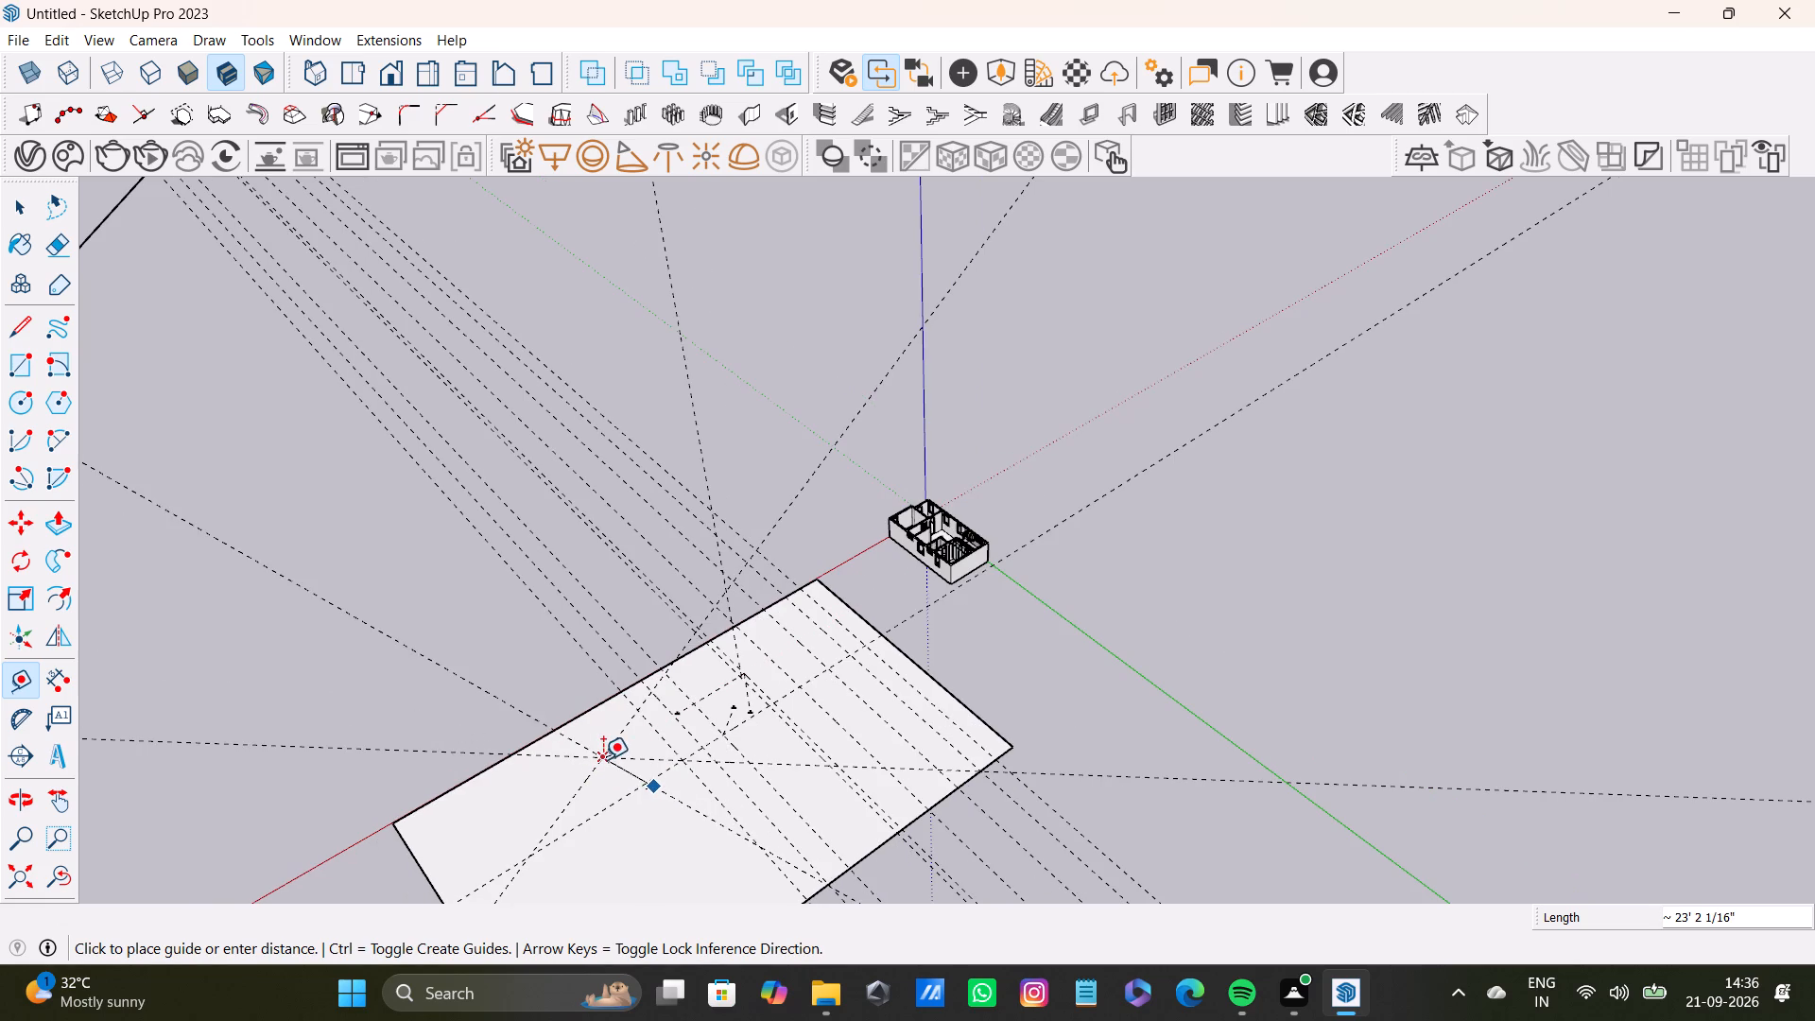
left_click(605, 746)
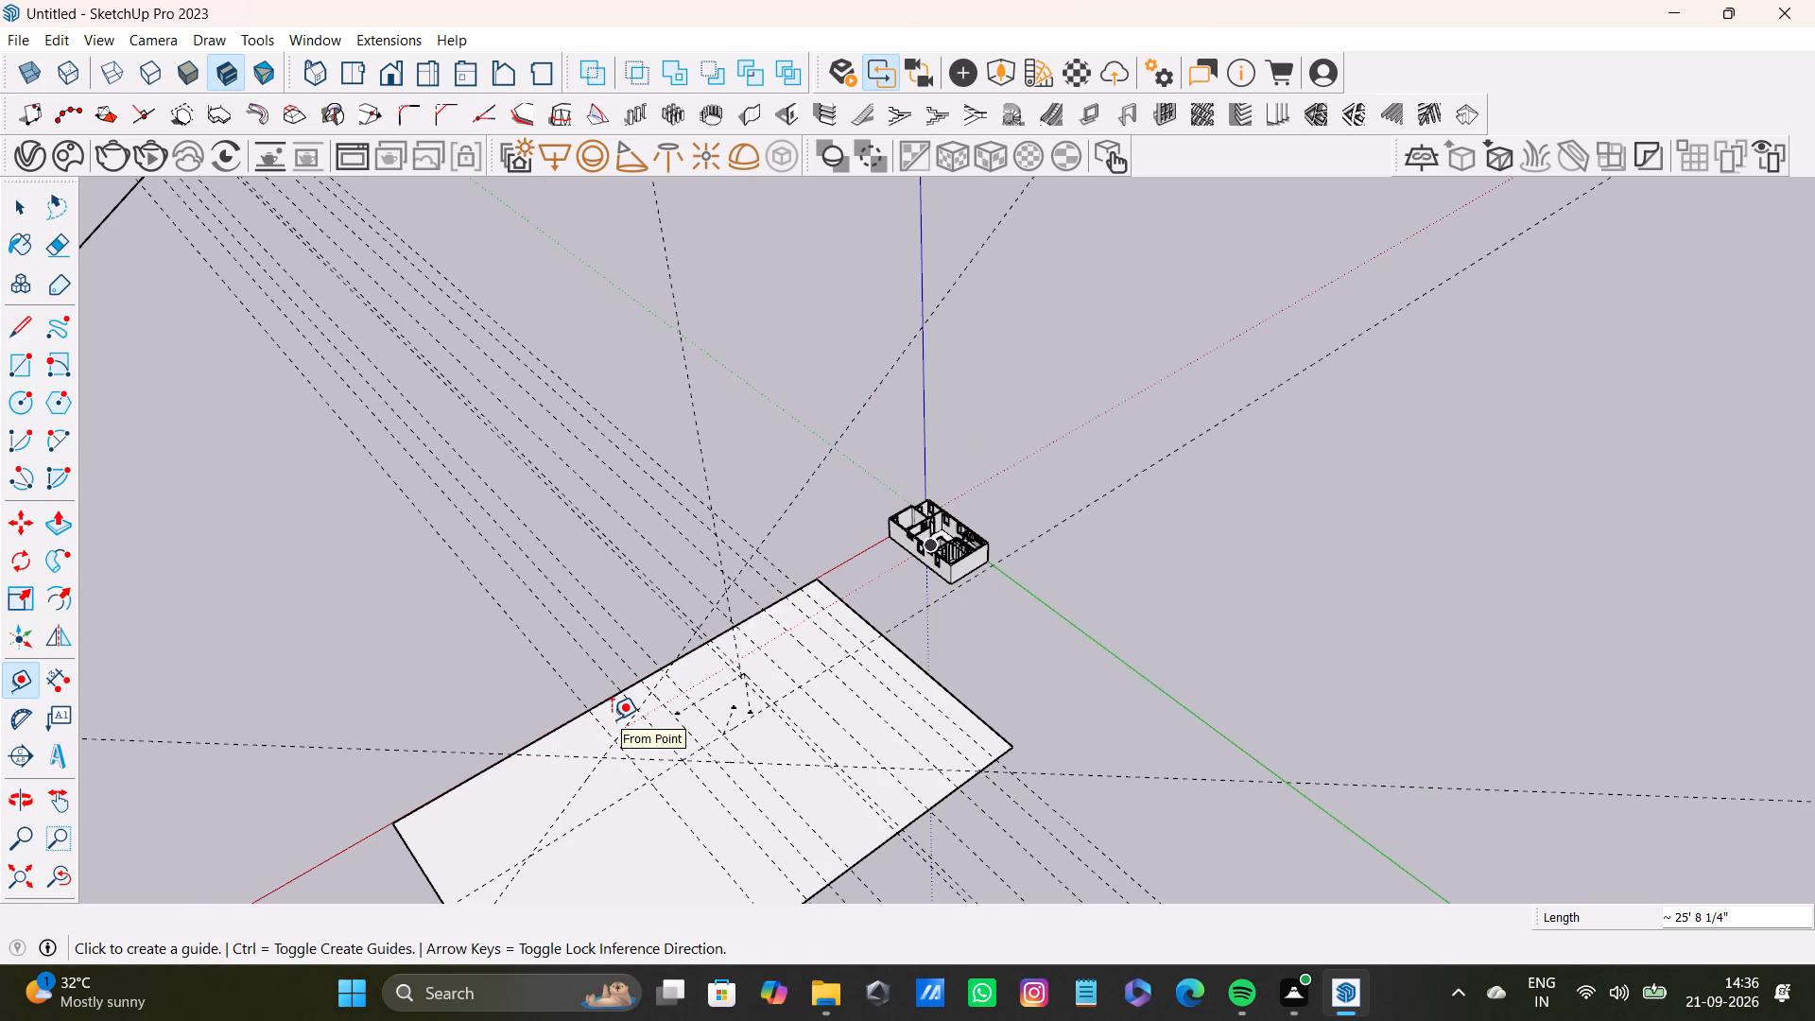
left_click(612, 718)
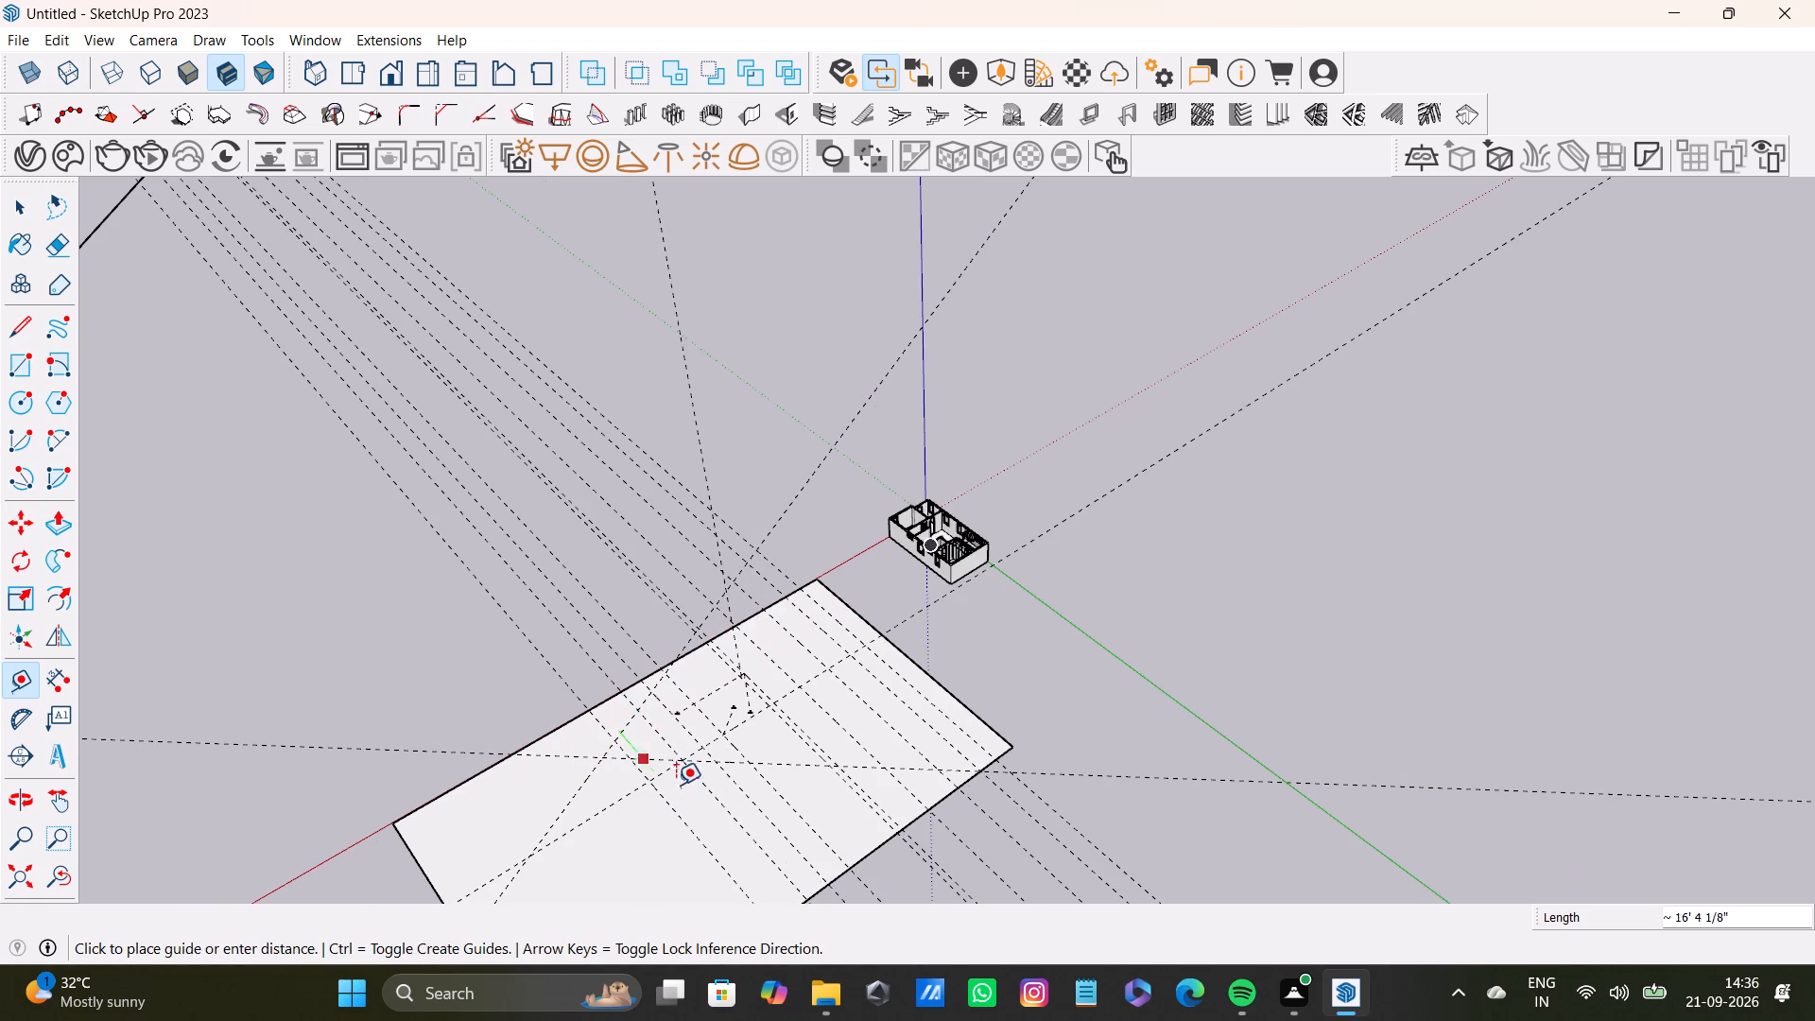
left_click(678, 789)
left_click(584, 811)
left_click(558, 761)
Offset a parallel guide from the large rectangle out past its edge so it runs beside the house.
left_click_drag(787, 722, 804, 722)
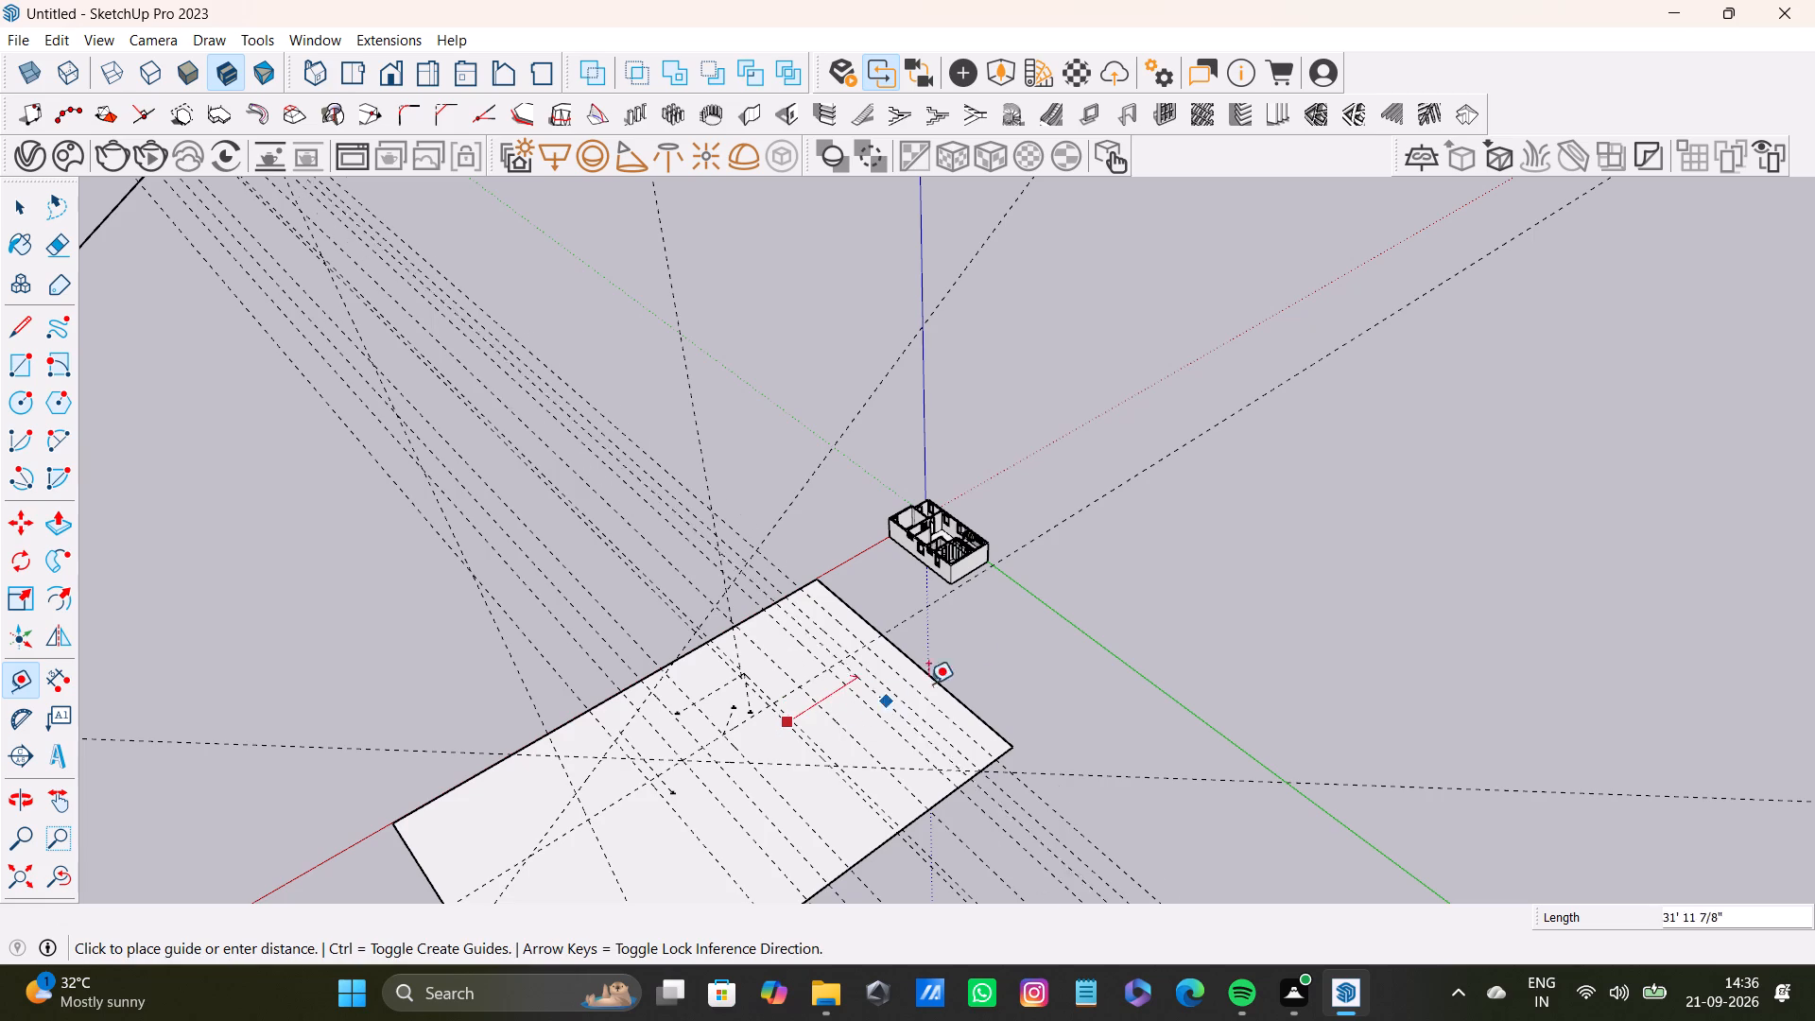
left_click(1026, 638)
Measure spans across the open ground beyond the house.
left_click(1146, 582)
left_click(1420, 458)
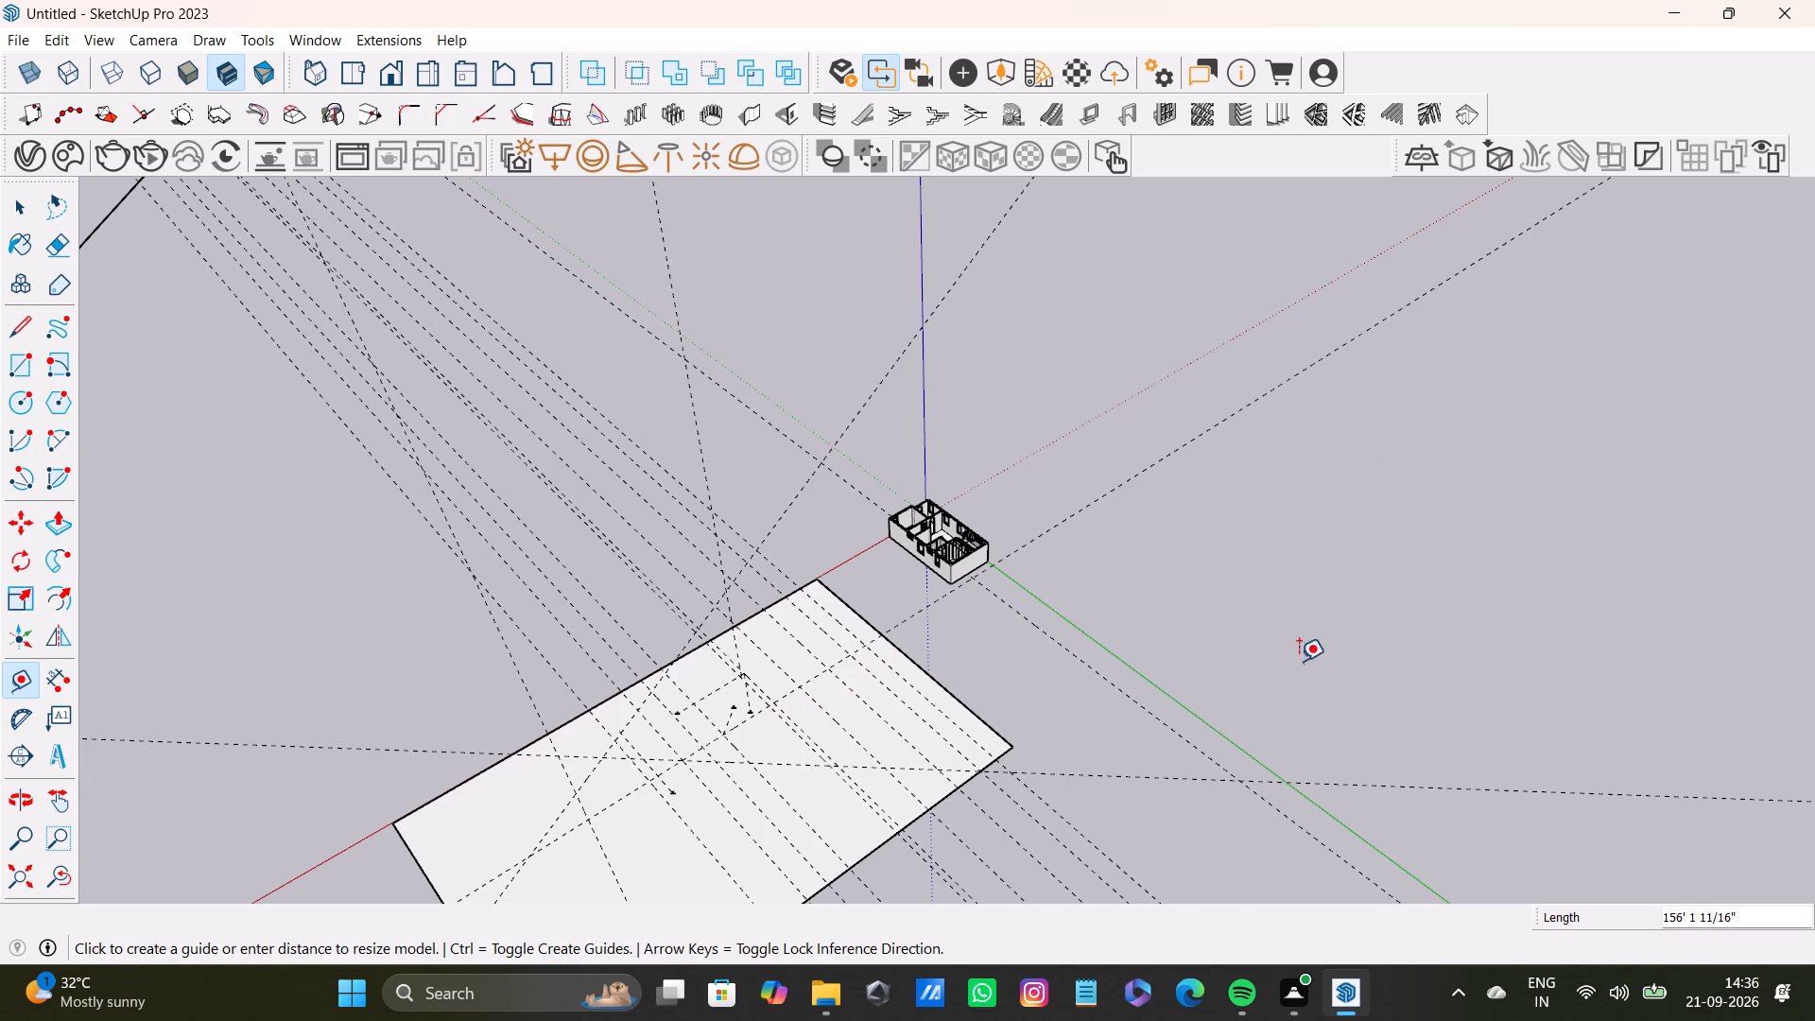
left_click(1299, 661)
left_click(1053, 664)
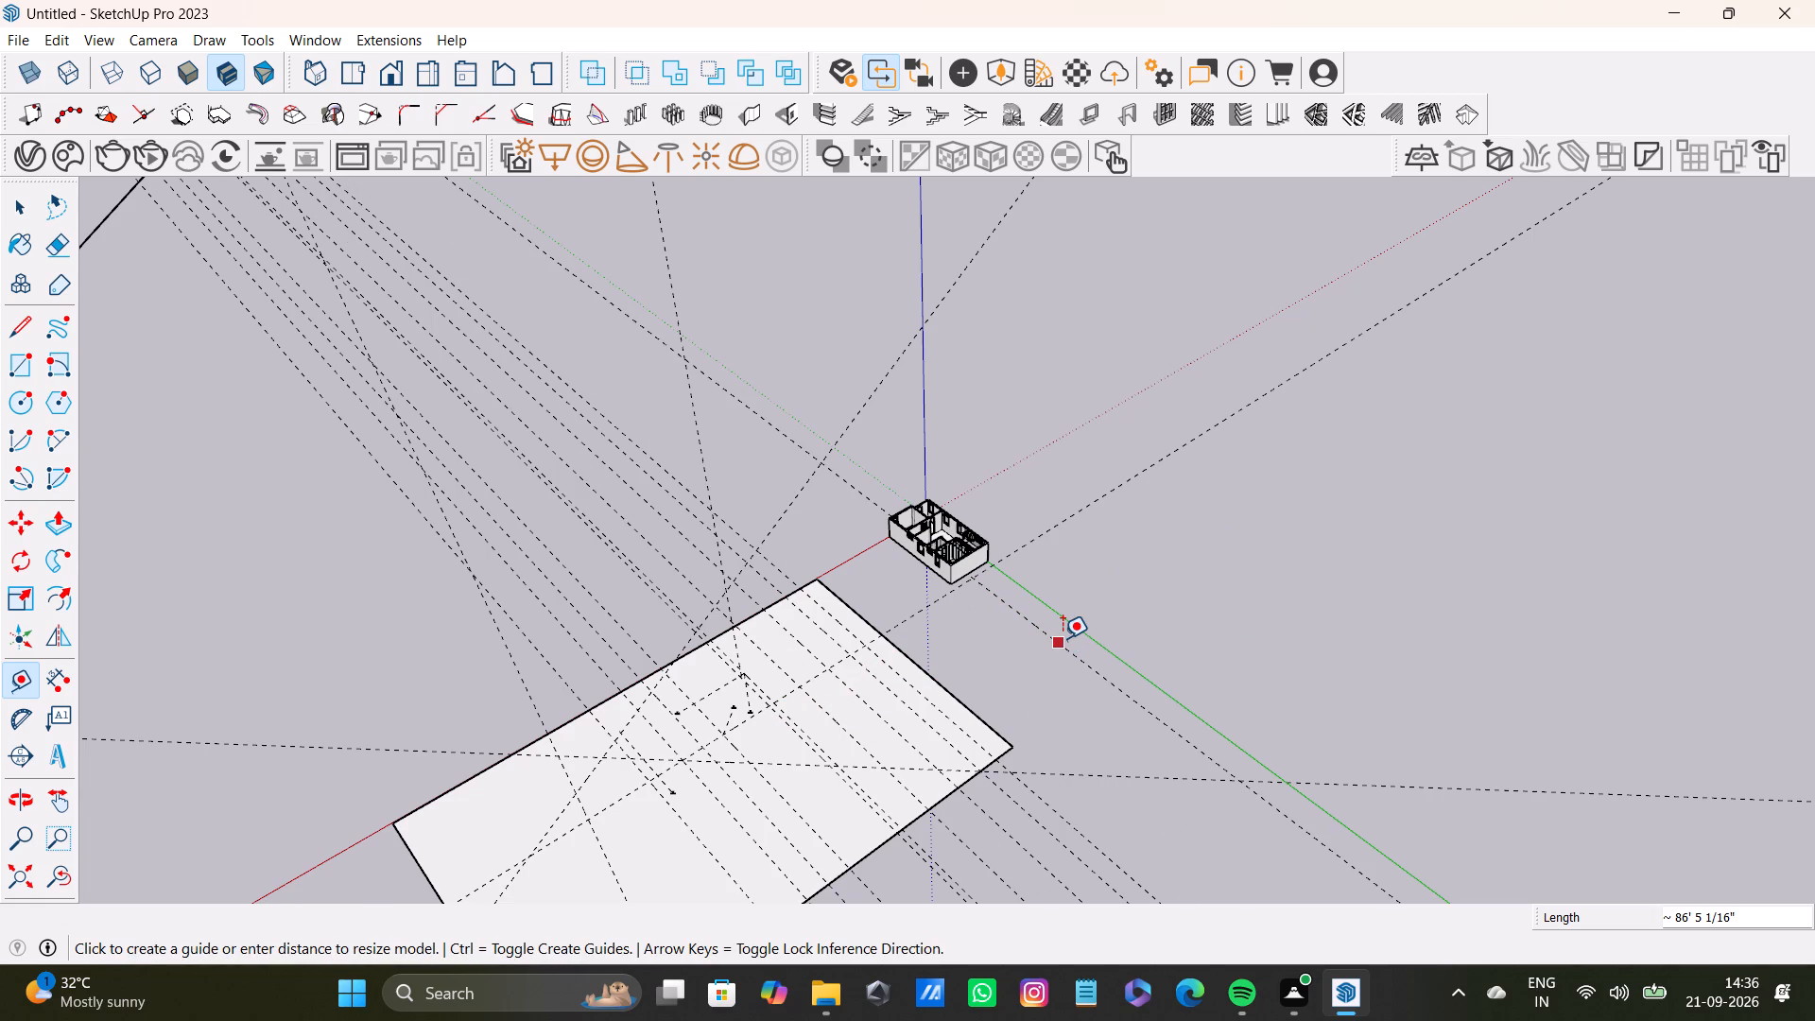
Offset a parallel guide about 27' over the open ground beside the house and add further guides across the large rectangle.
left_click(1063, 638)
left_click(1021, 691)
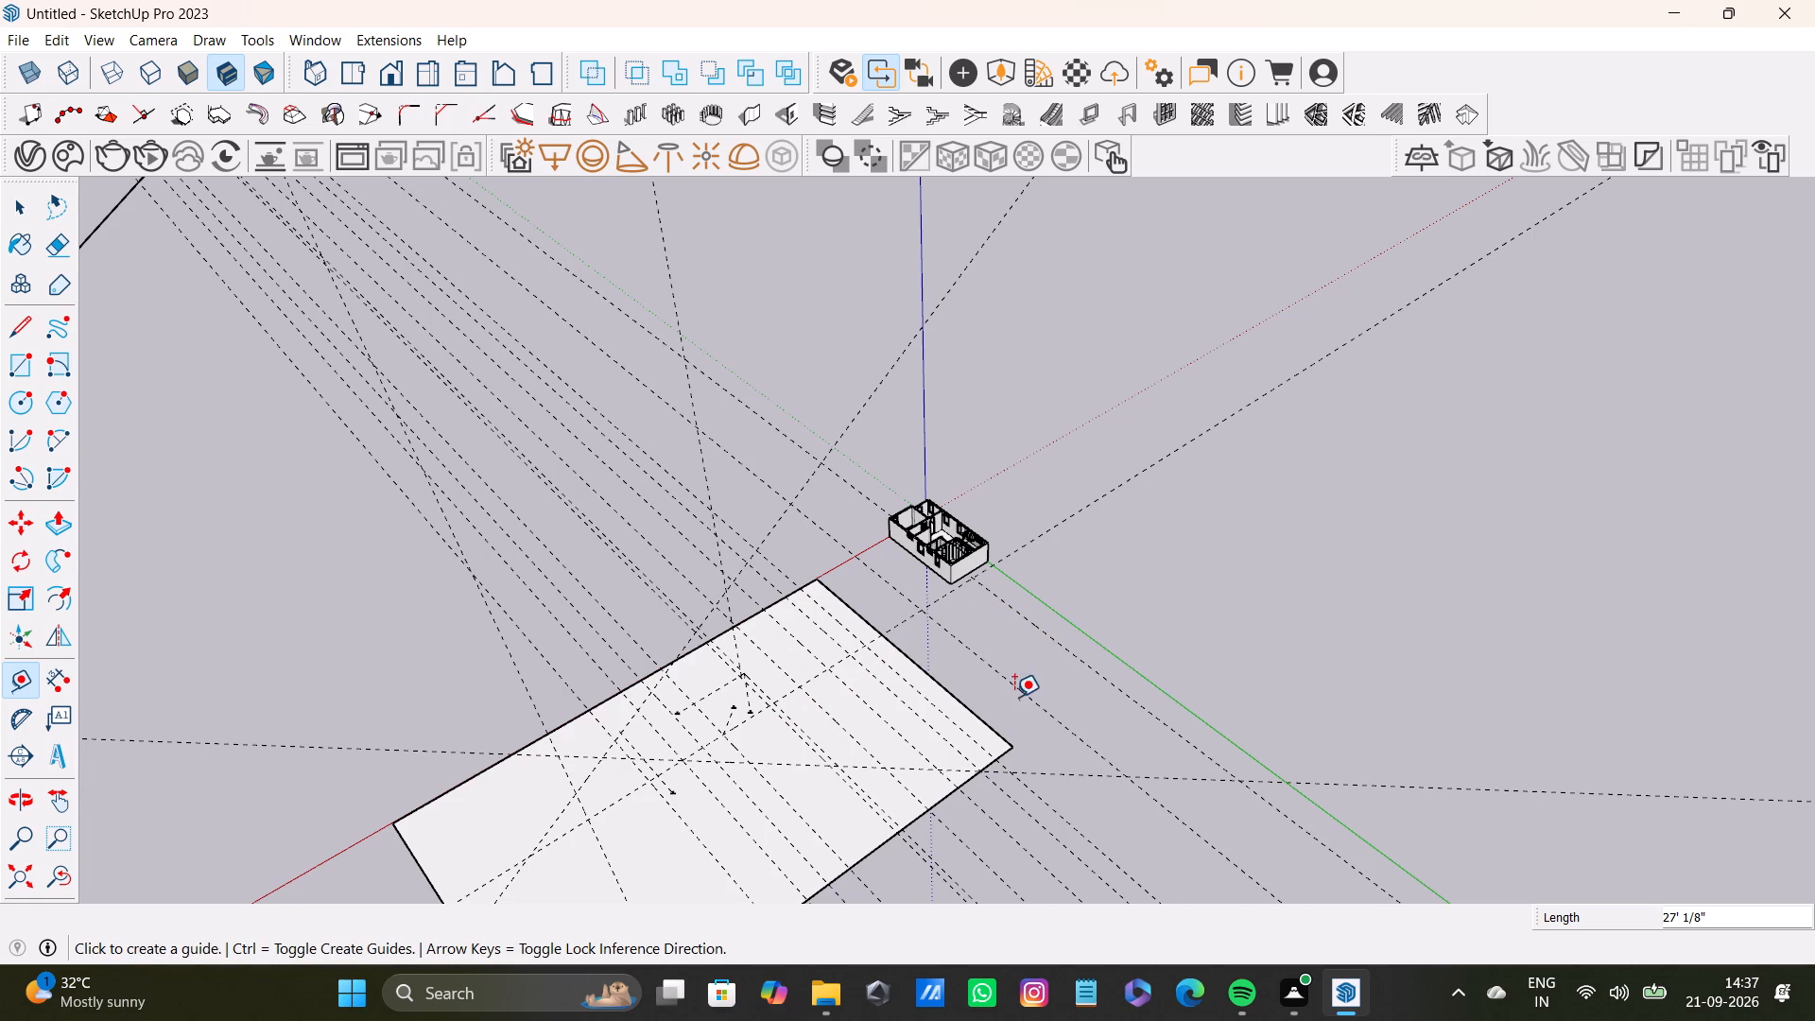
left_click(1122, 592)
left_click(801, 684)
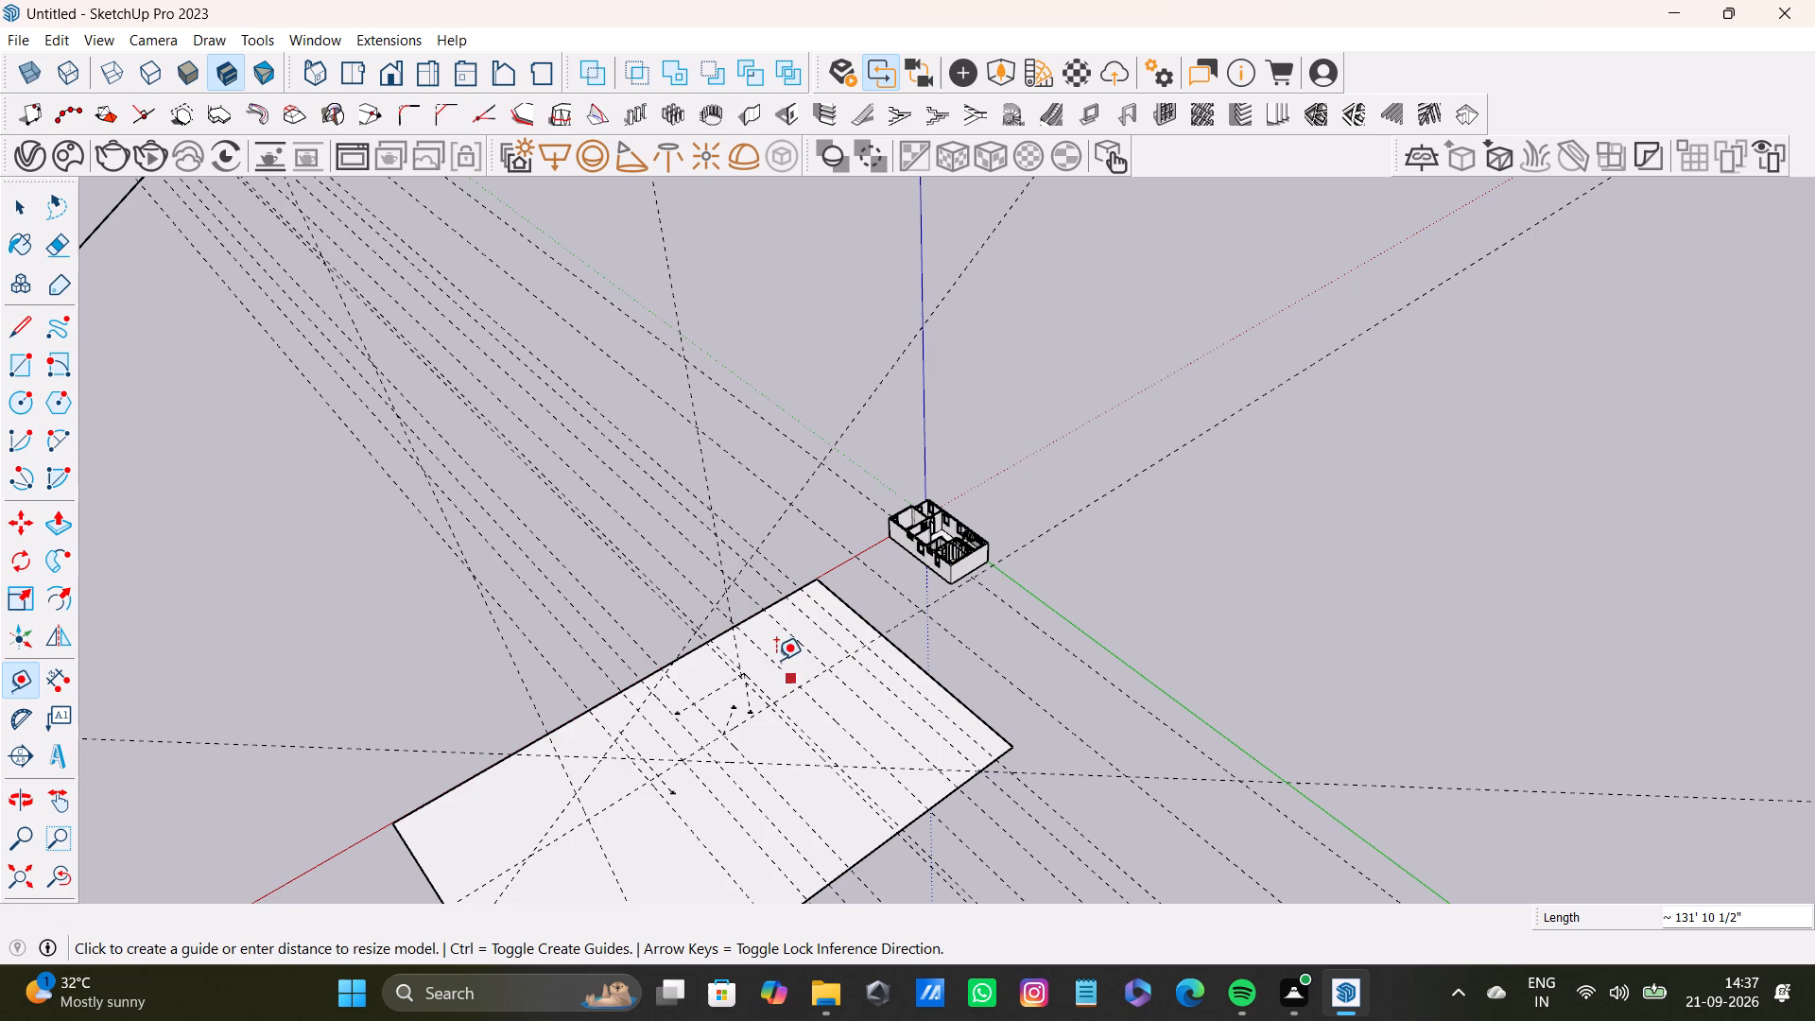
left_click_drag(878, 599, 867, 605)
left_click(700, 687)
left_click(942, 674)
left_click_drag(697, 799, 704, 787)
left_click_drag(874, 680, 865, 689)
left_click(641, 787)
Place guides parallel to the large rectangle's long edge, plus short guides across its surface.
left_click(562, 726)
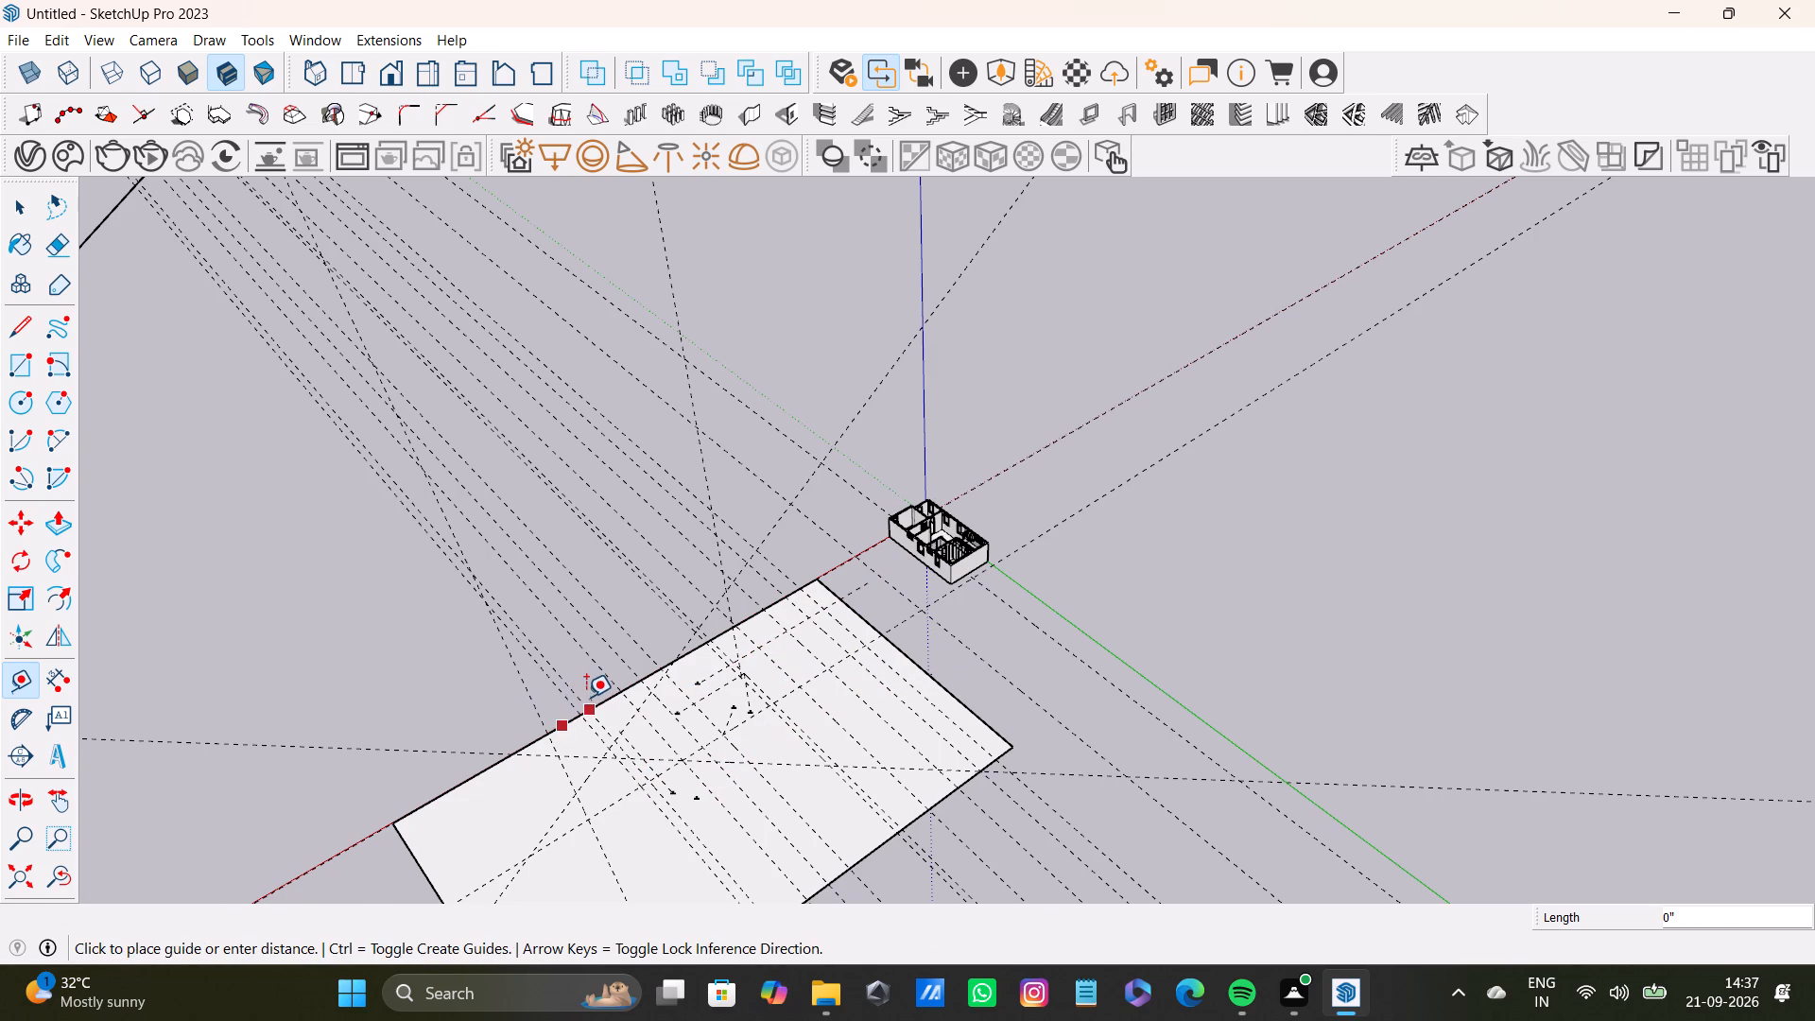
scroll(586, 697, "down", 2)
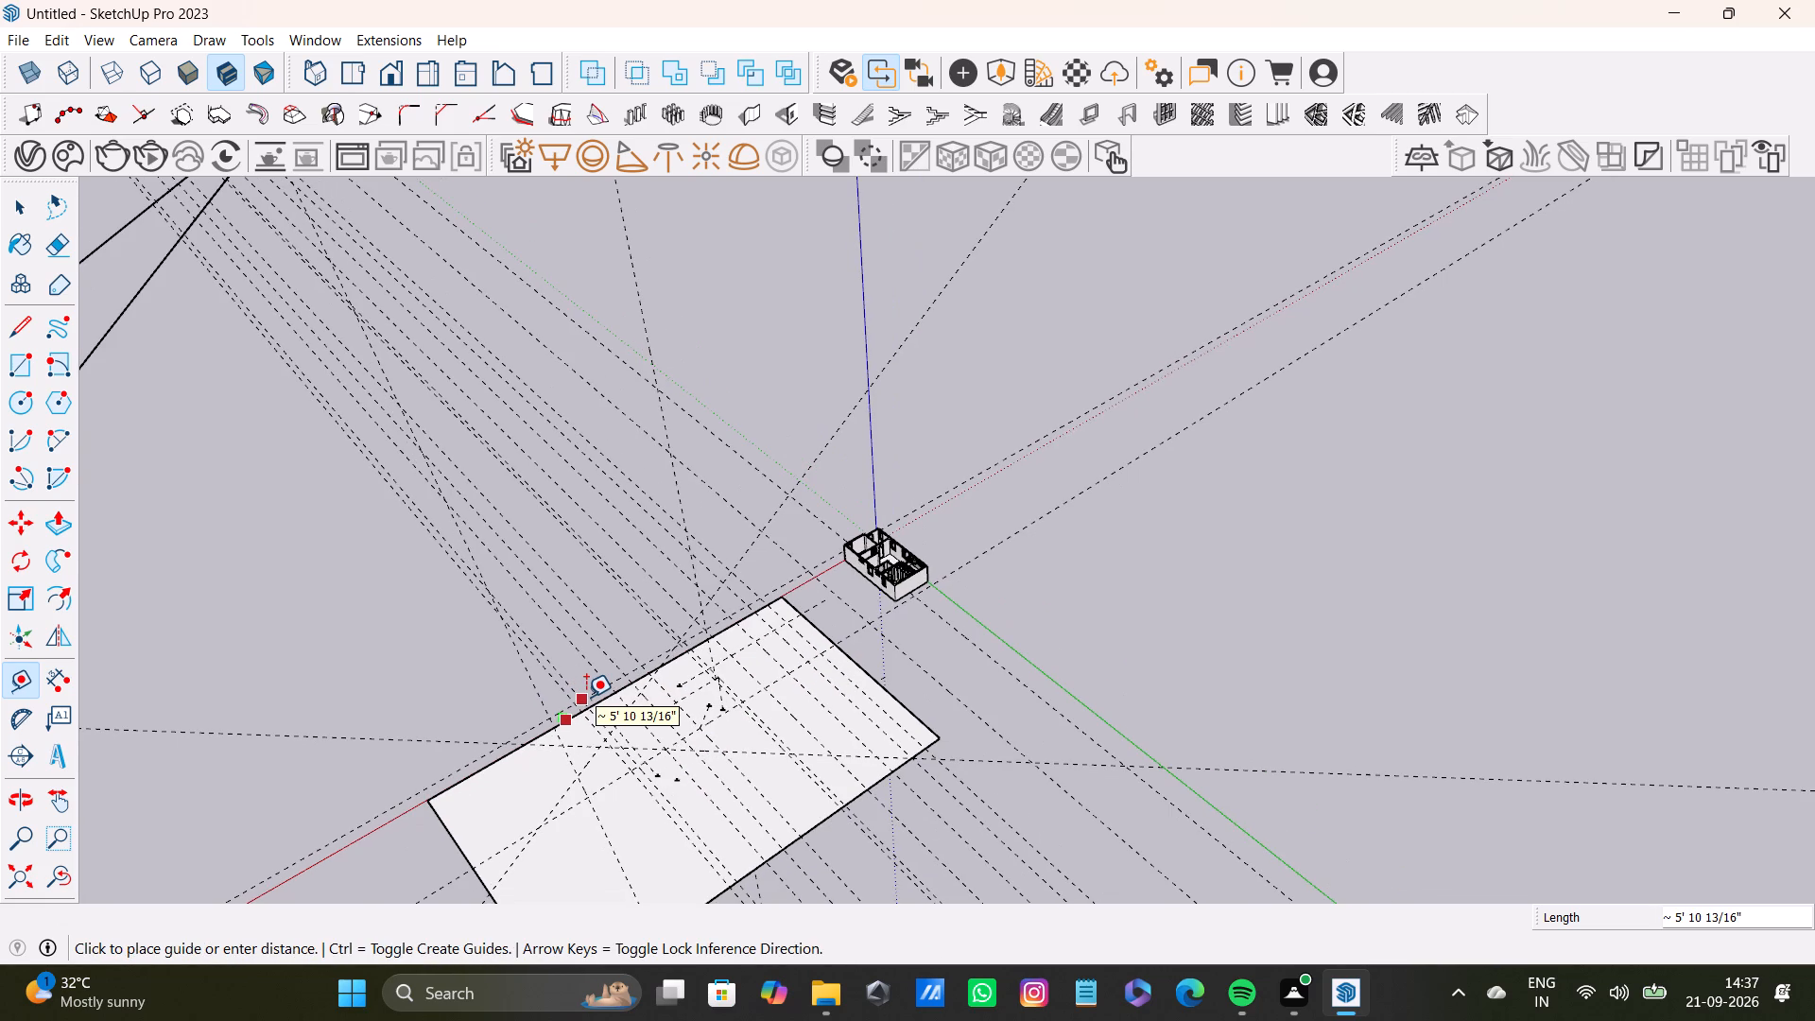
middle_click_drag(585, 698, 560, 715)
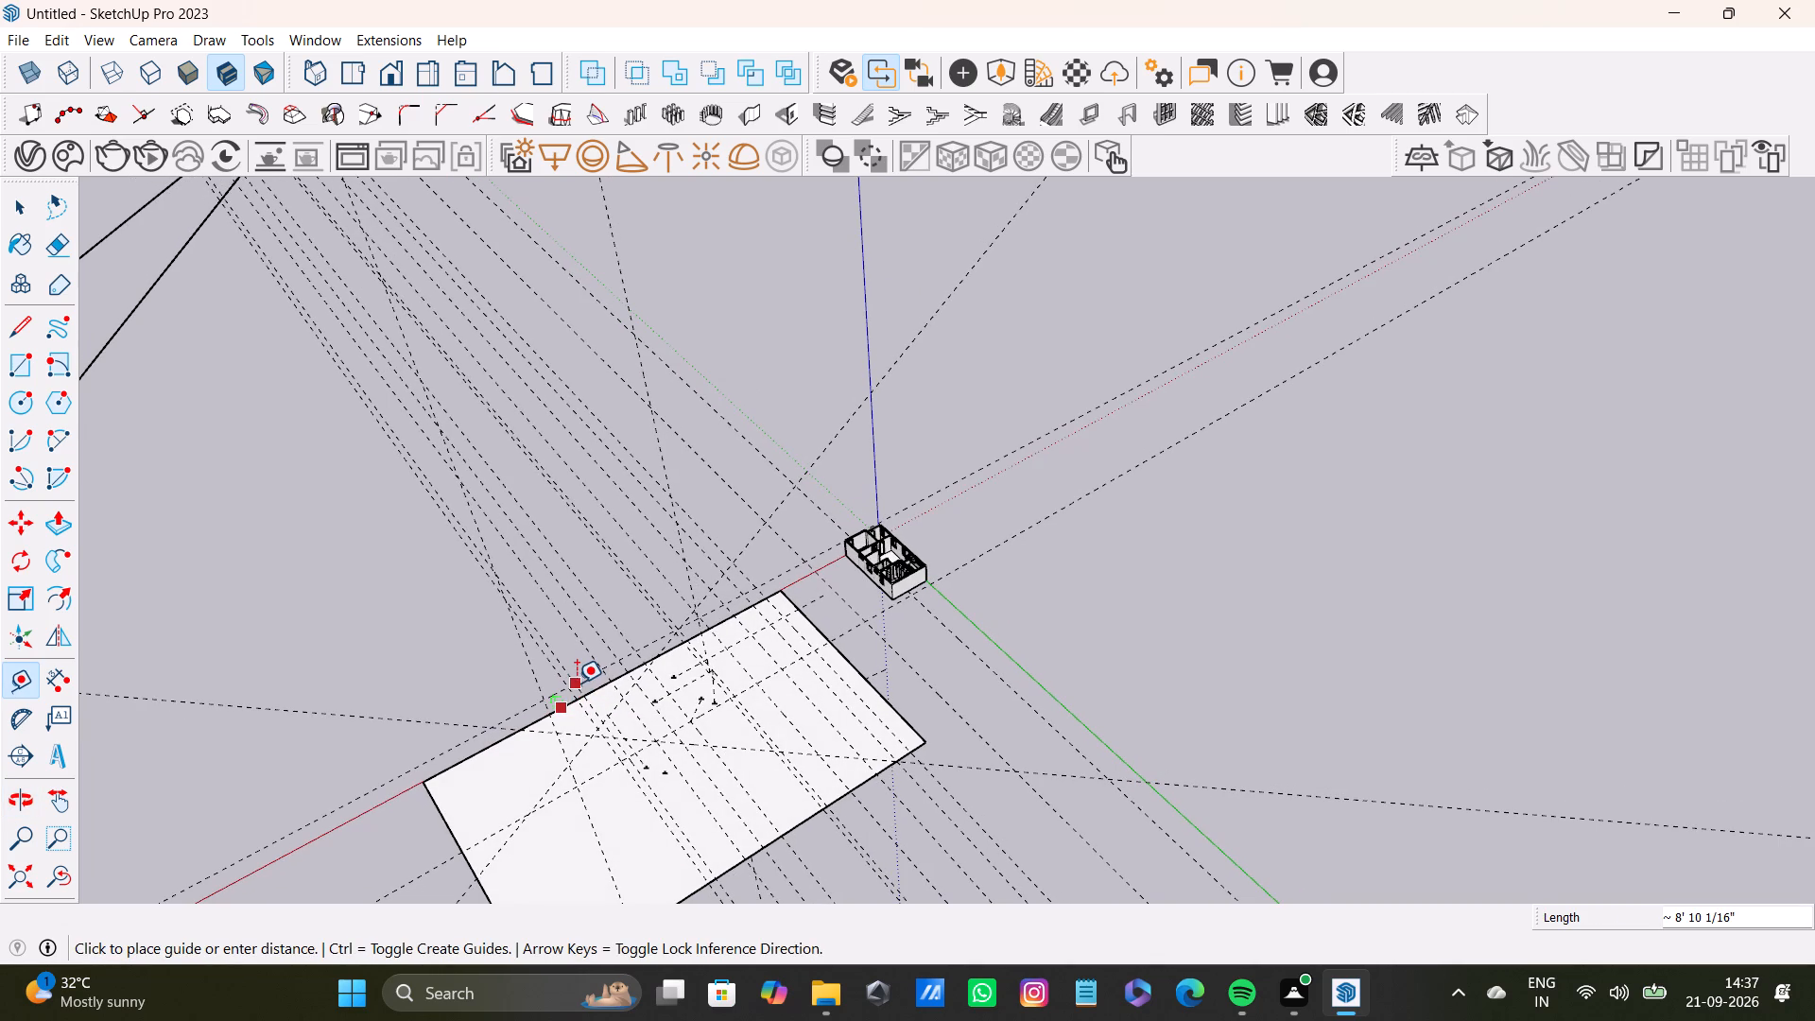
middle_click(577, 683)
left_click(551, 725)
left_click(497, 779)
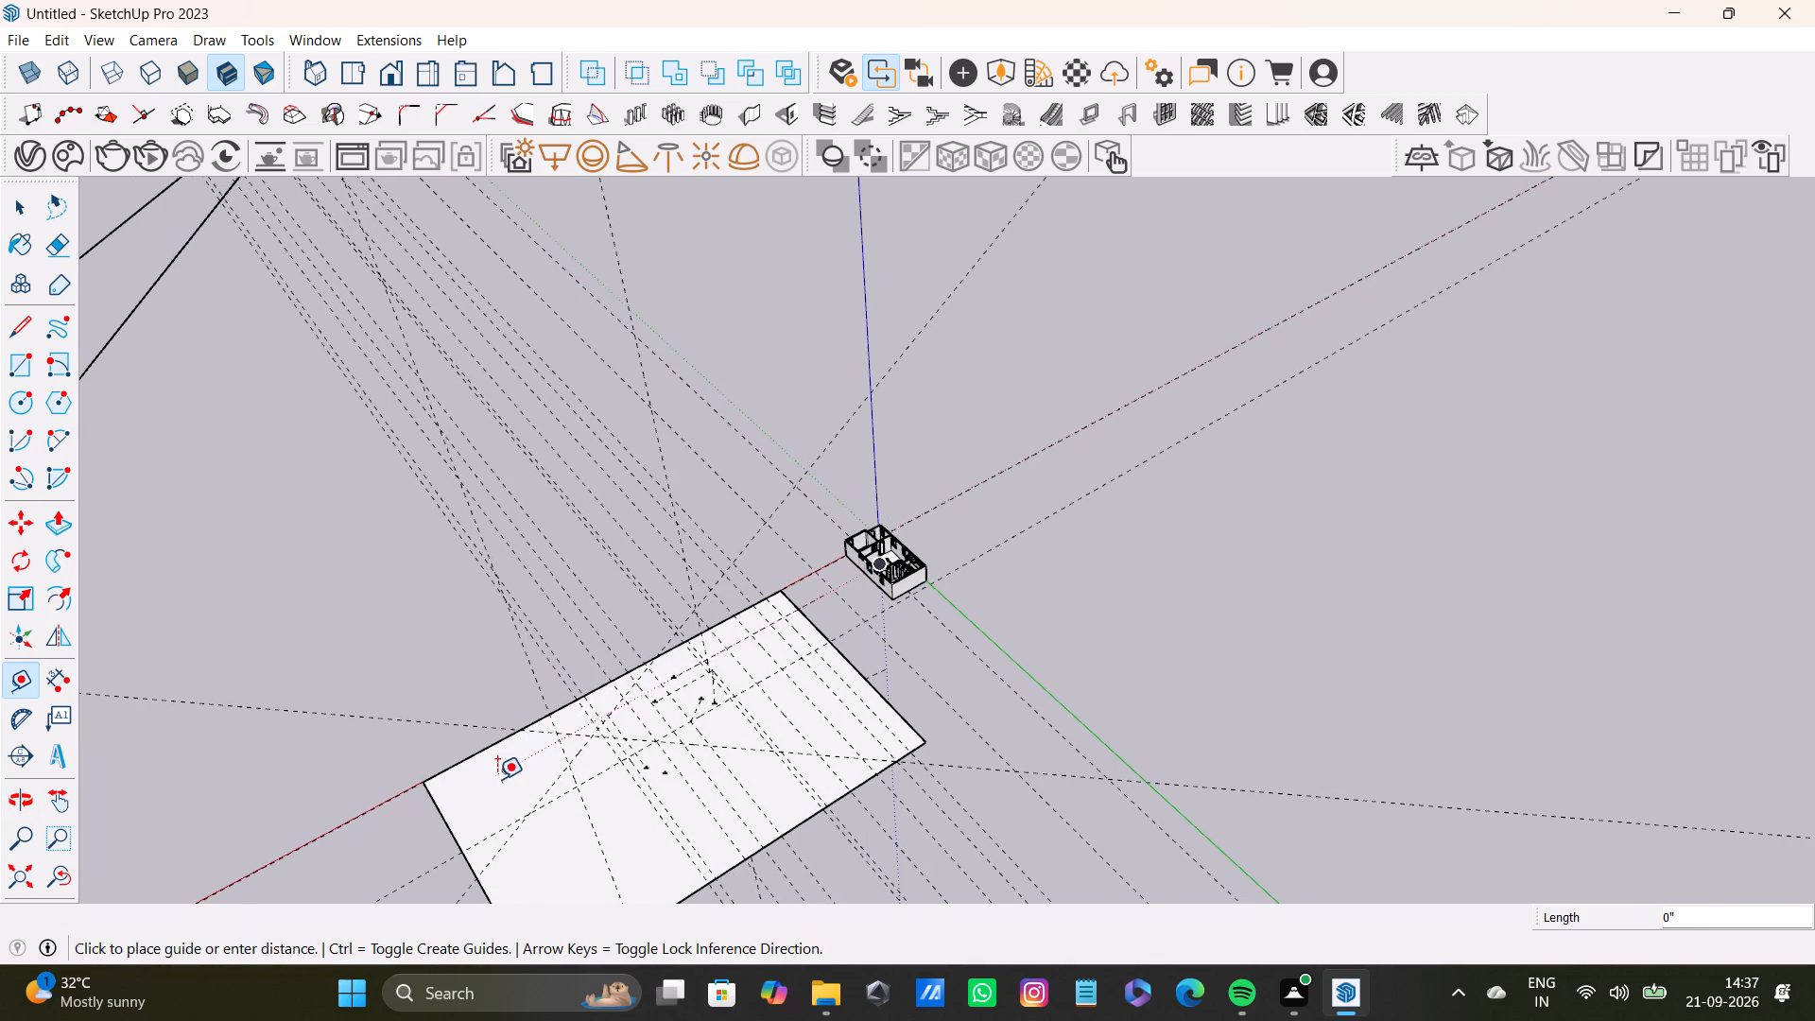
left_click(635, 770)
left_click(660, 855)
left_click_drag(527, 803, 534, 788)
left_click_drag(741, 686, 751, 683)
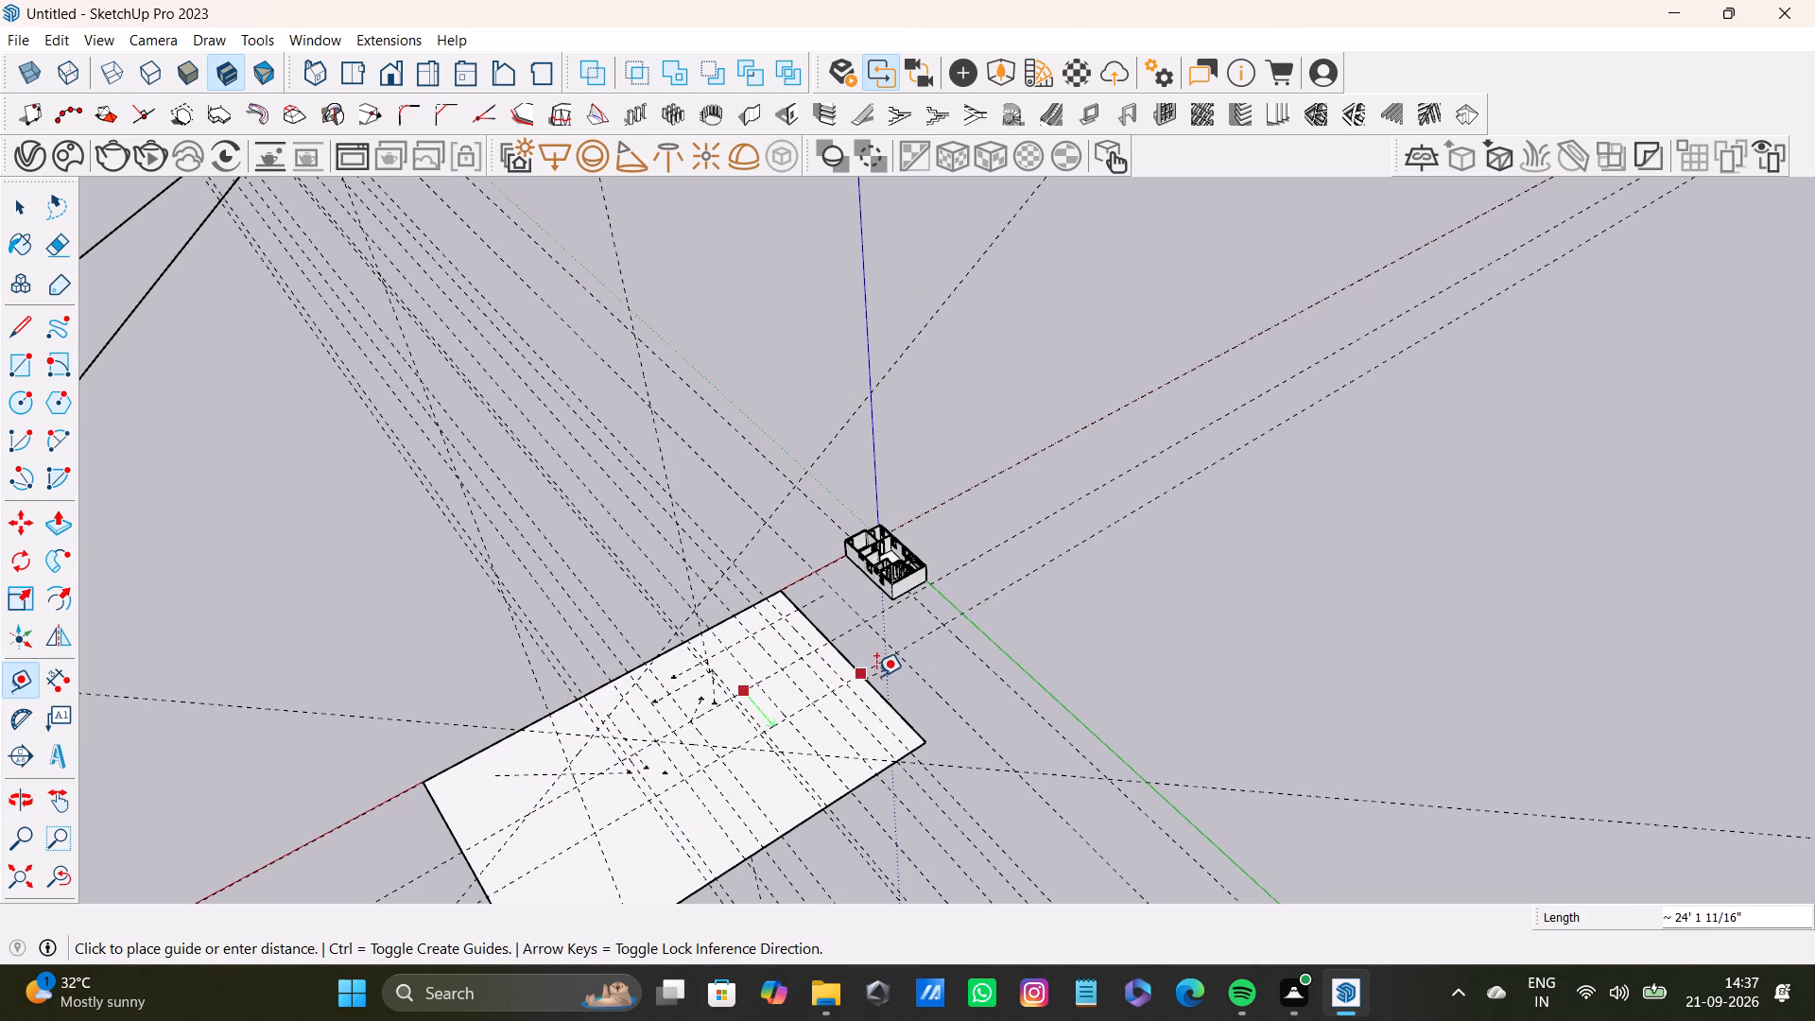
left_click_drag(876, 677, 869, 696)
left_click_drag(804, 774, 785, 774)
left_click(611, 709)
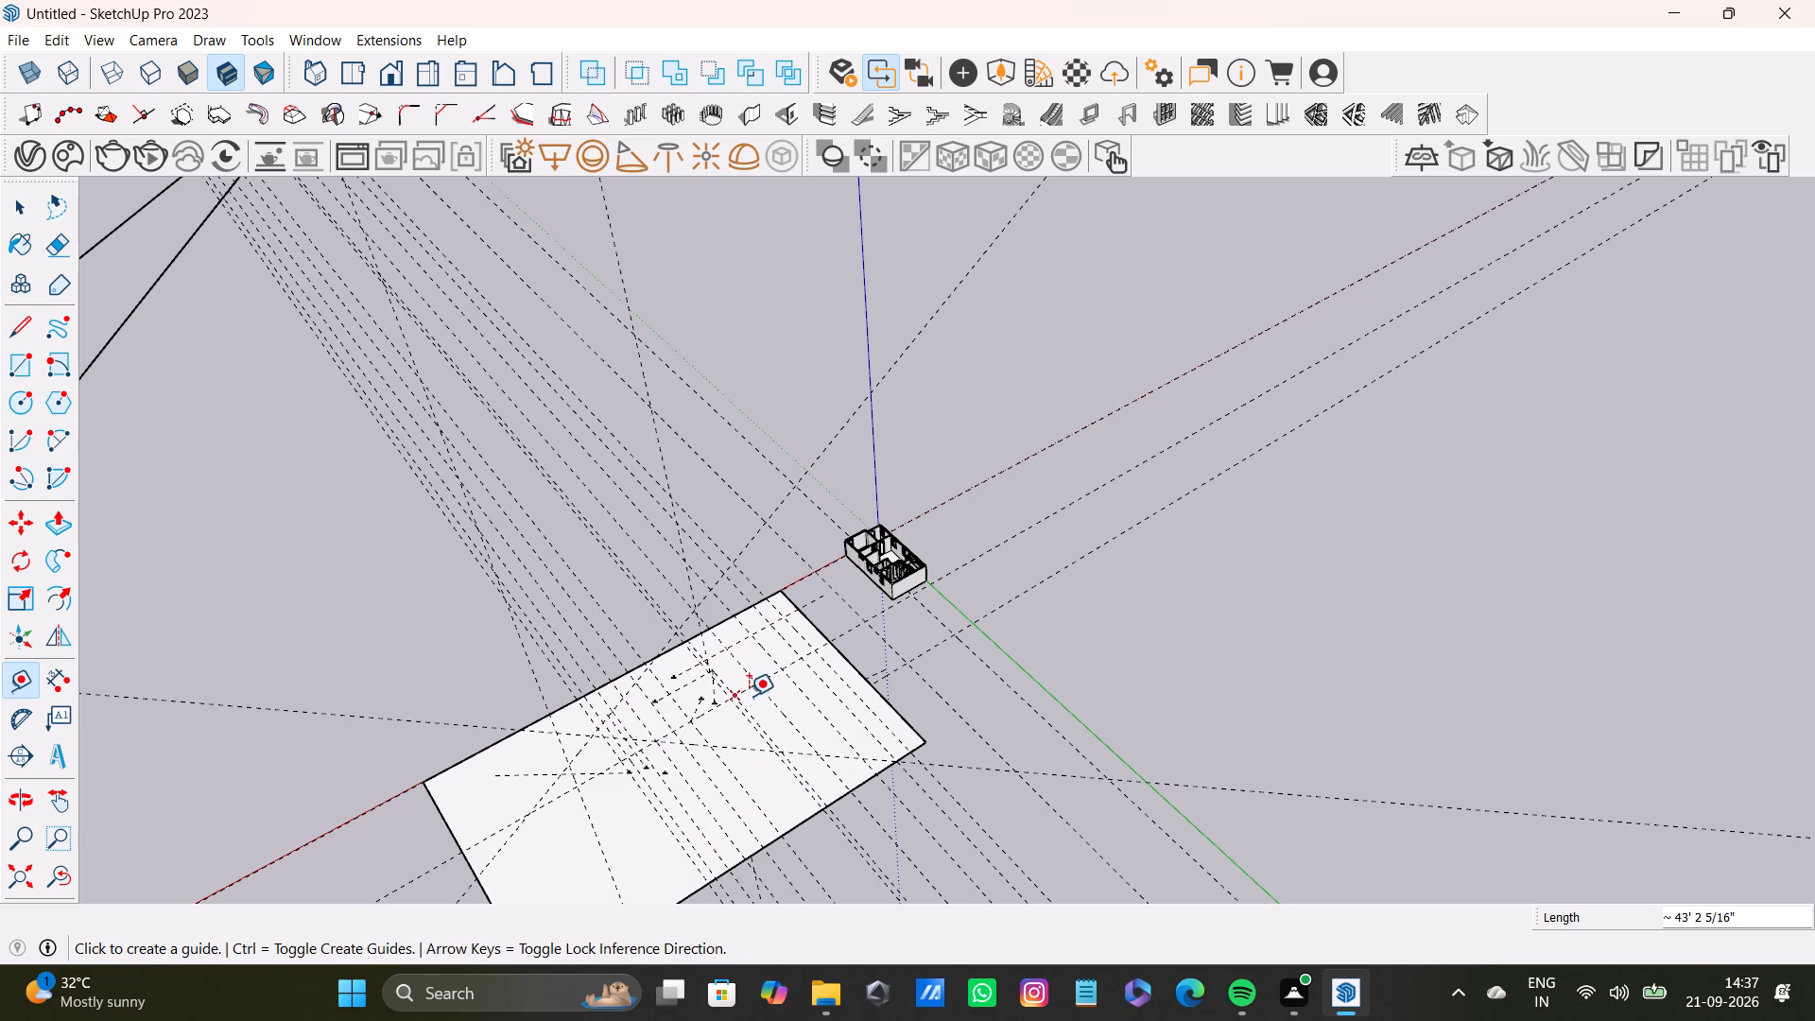
Delete all guides in the model.
left_click(52, 38)
left_click(143, 236)
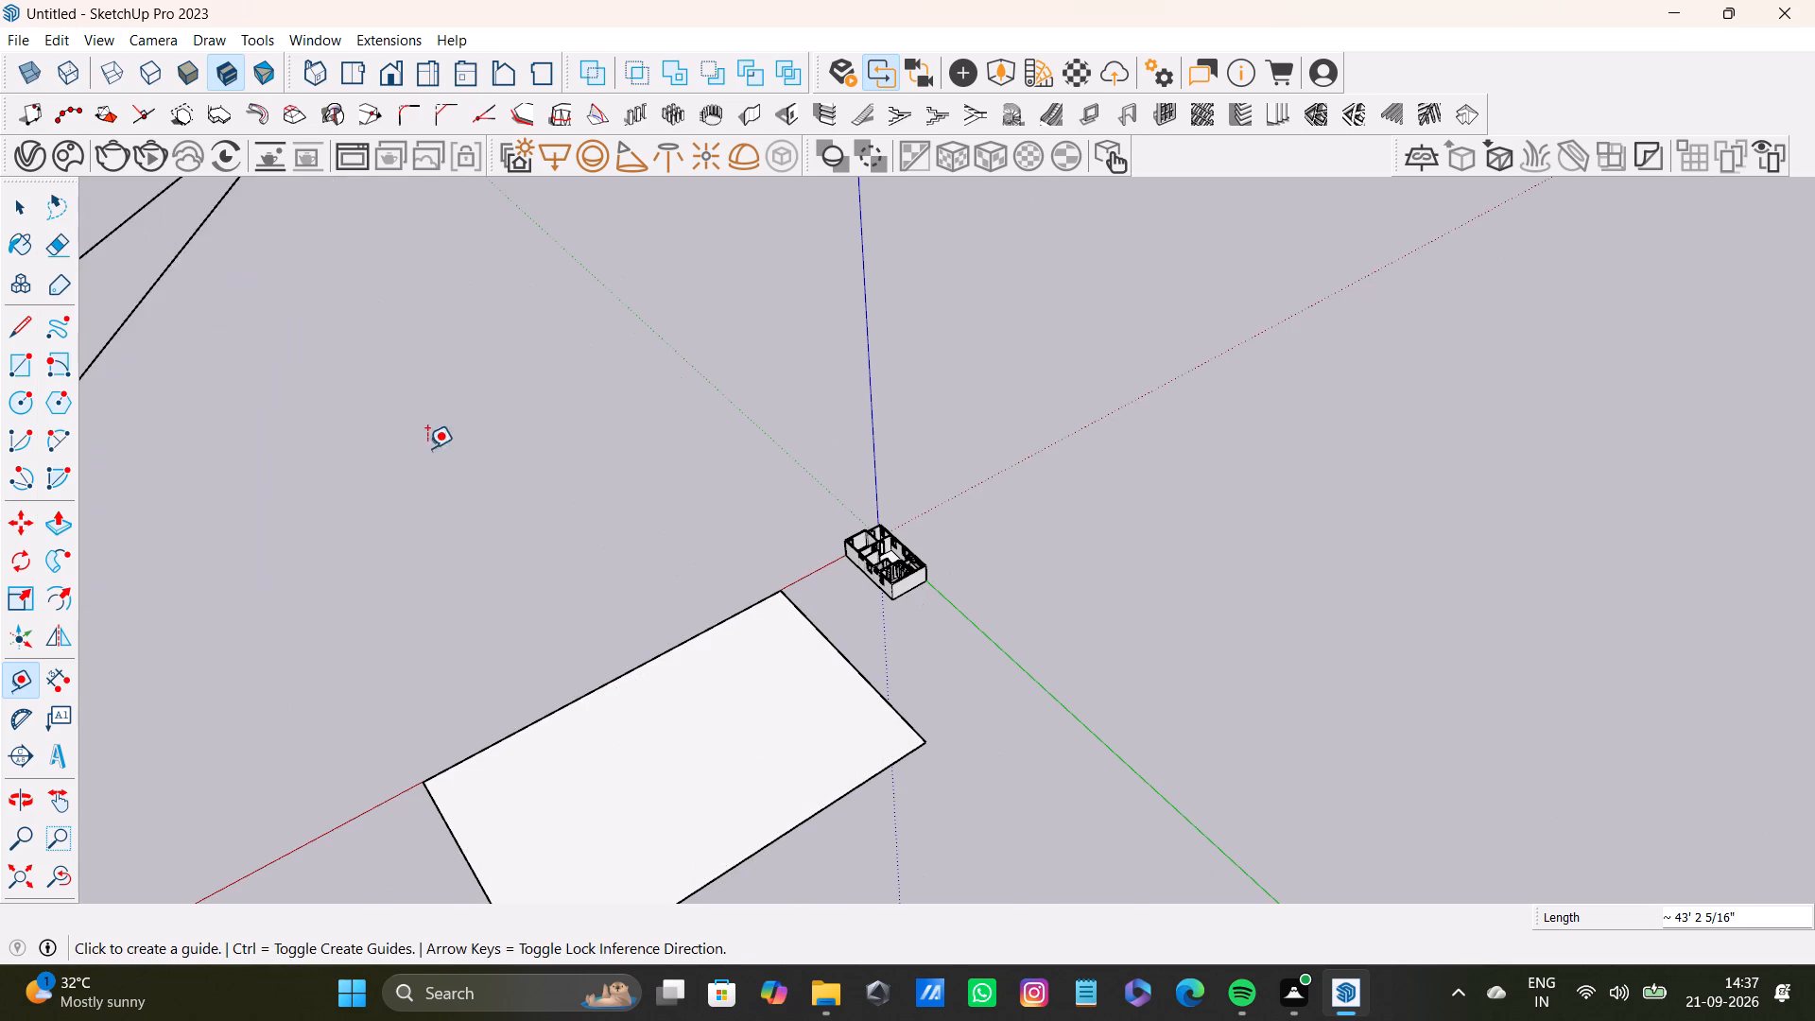
Delete the two long stray lines that meet at a point away from the house and the large rectangle.
scroll(429, 457, "down", 7)
scroll(405, 641, "up", 1)
scroll(196, 355, "down", 7)
key("space")
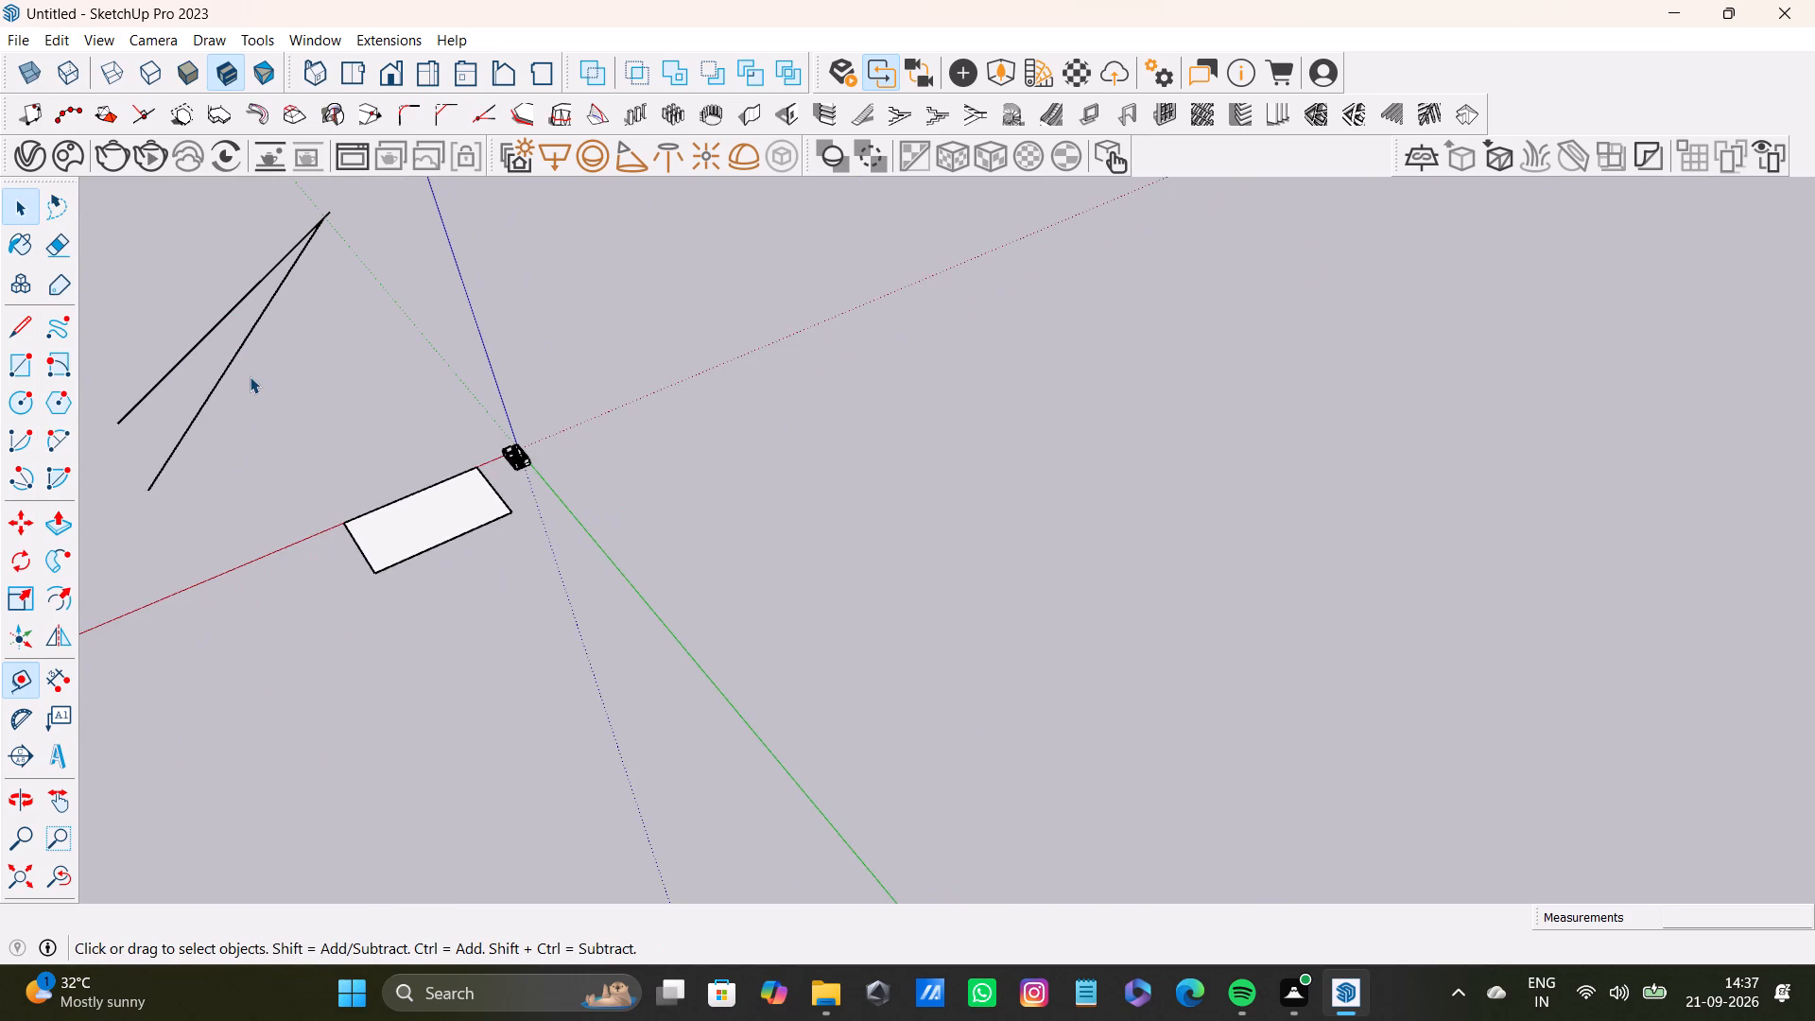
scroll(250, 376, "down", 4)
middle_click_drag(254, 371, 748, 364, "shift")
scroll(542, 341, "up", 3)
scroll(639, 320, "down", 1)
left_click_drag(625, 161, 884, 442)
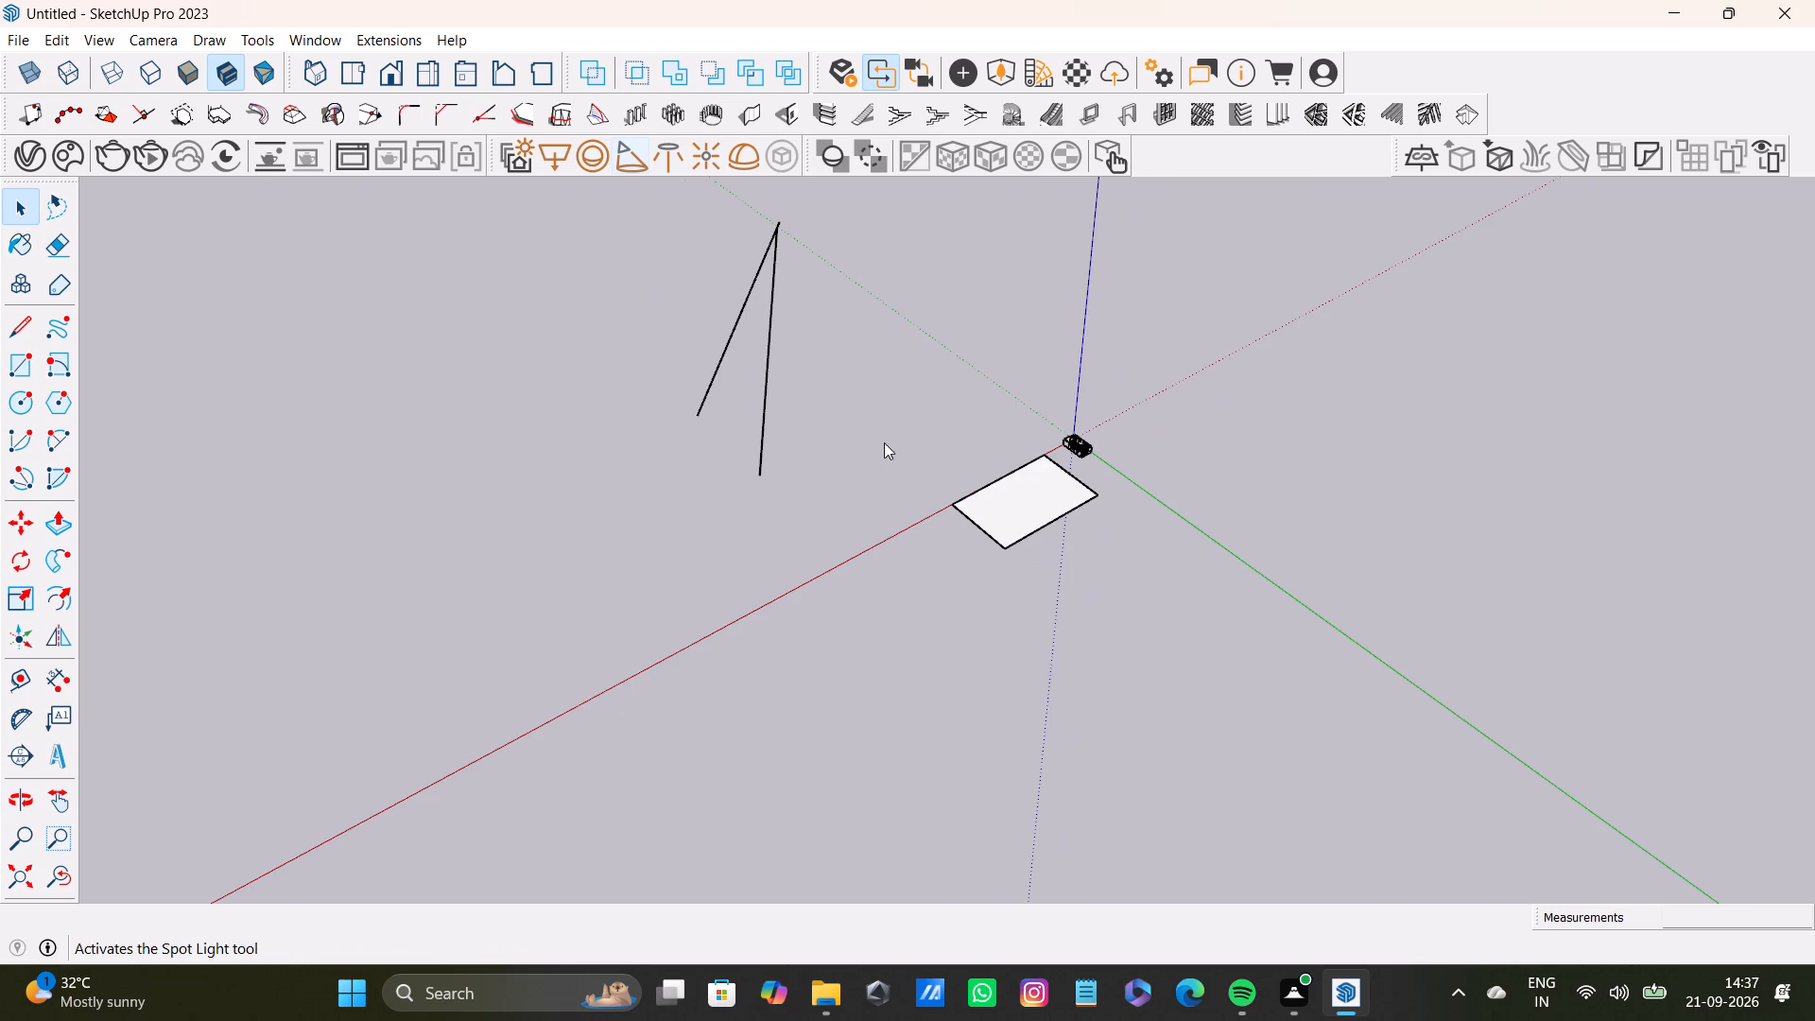
left_click_drag(884, 442, 875, 426)
left_click_drag(712, 229, 908, 483)
left_click_drag(671, 212, 904, 554)
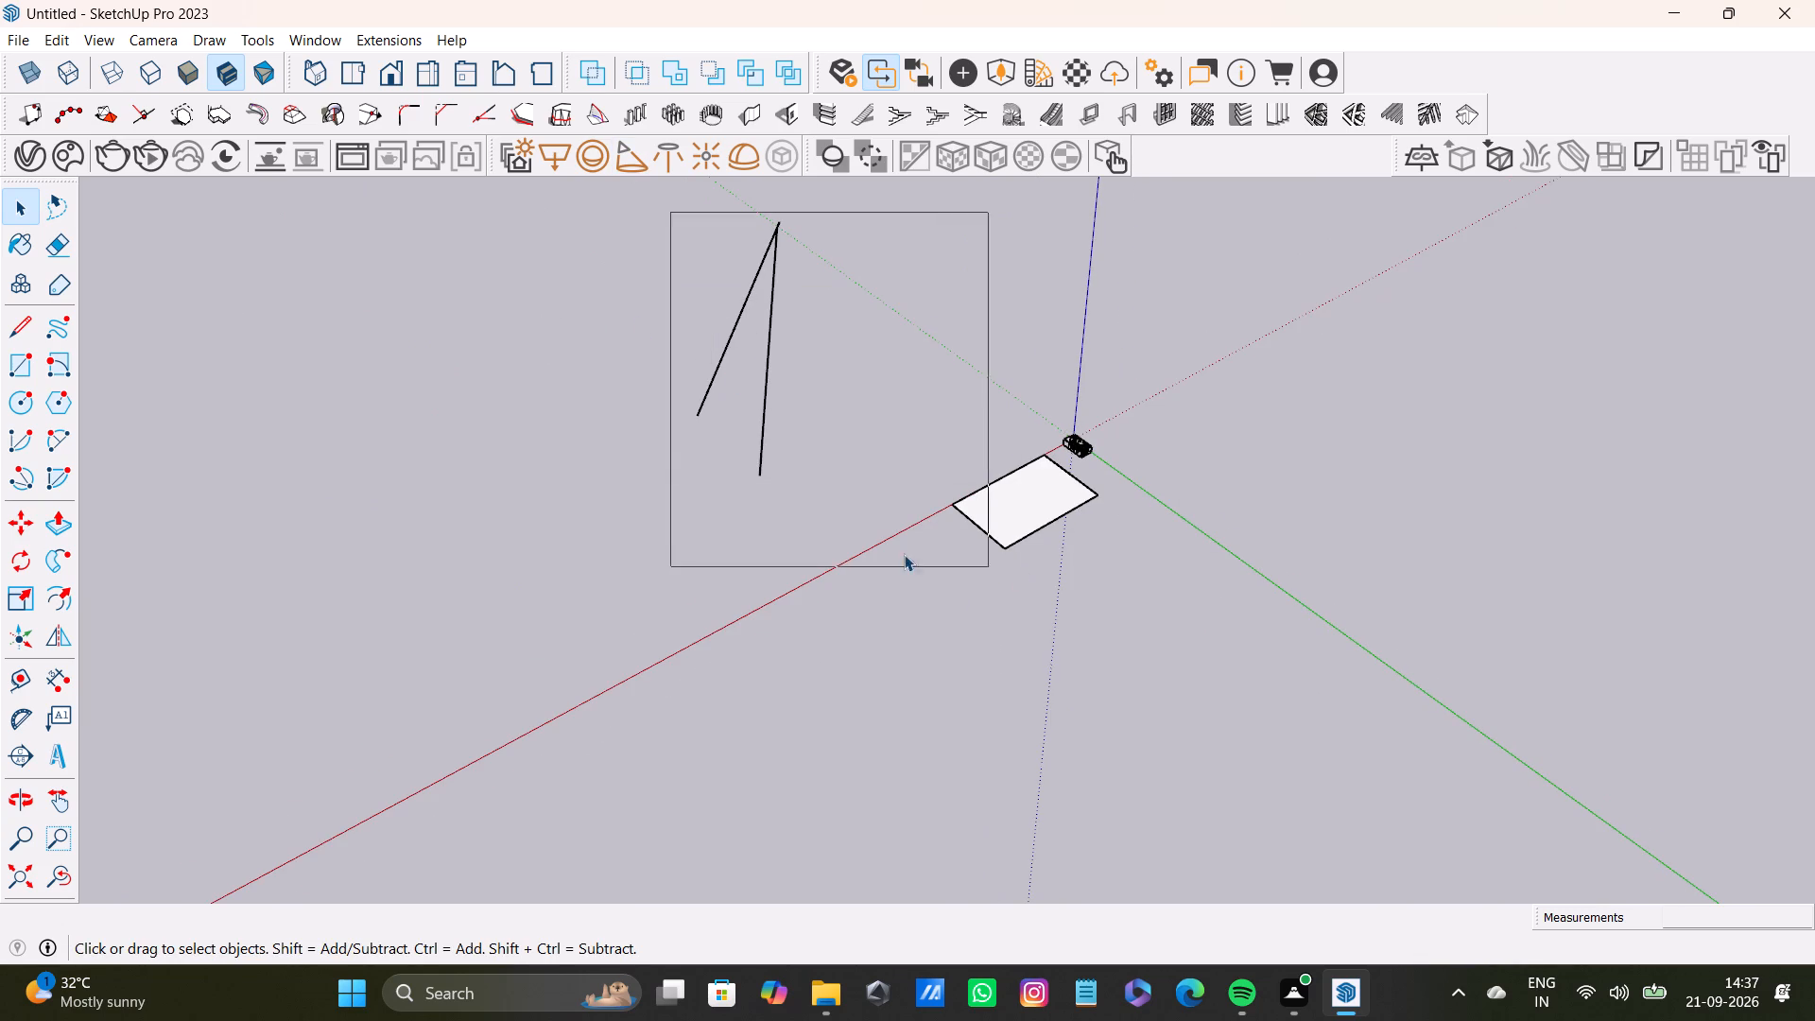
left_click_drag(904, 554, 969, 566)
key("Delete")
key("Delete")
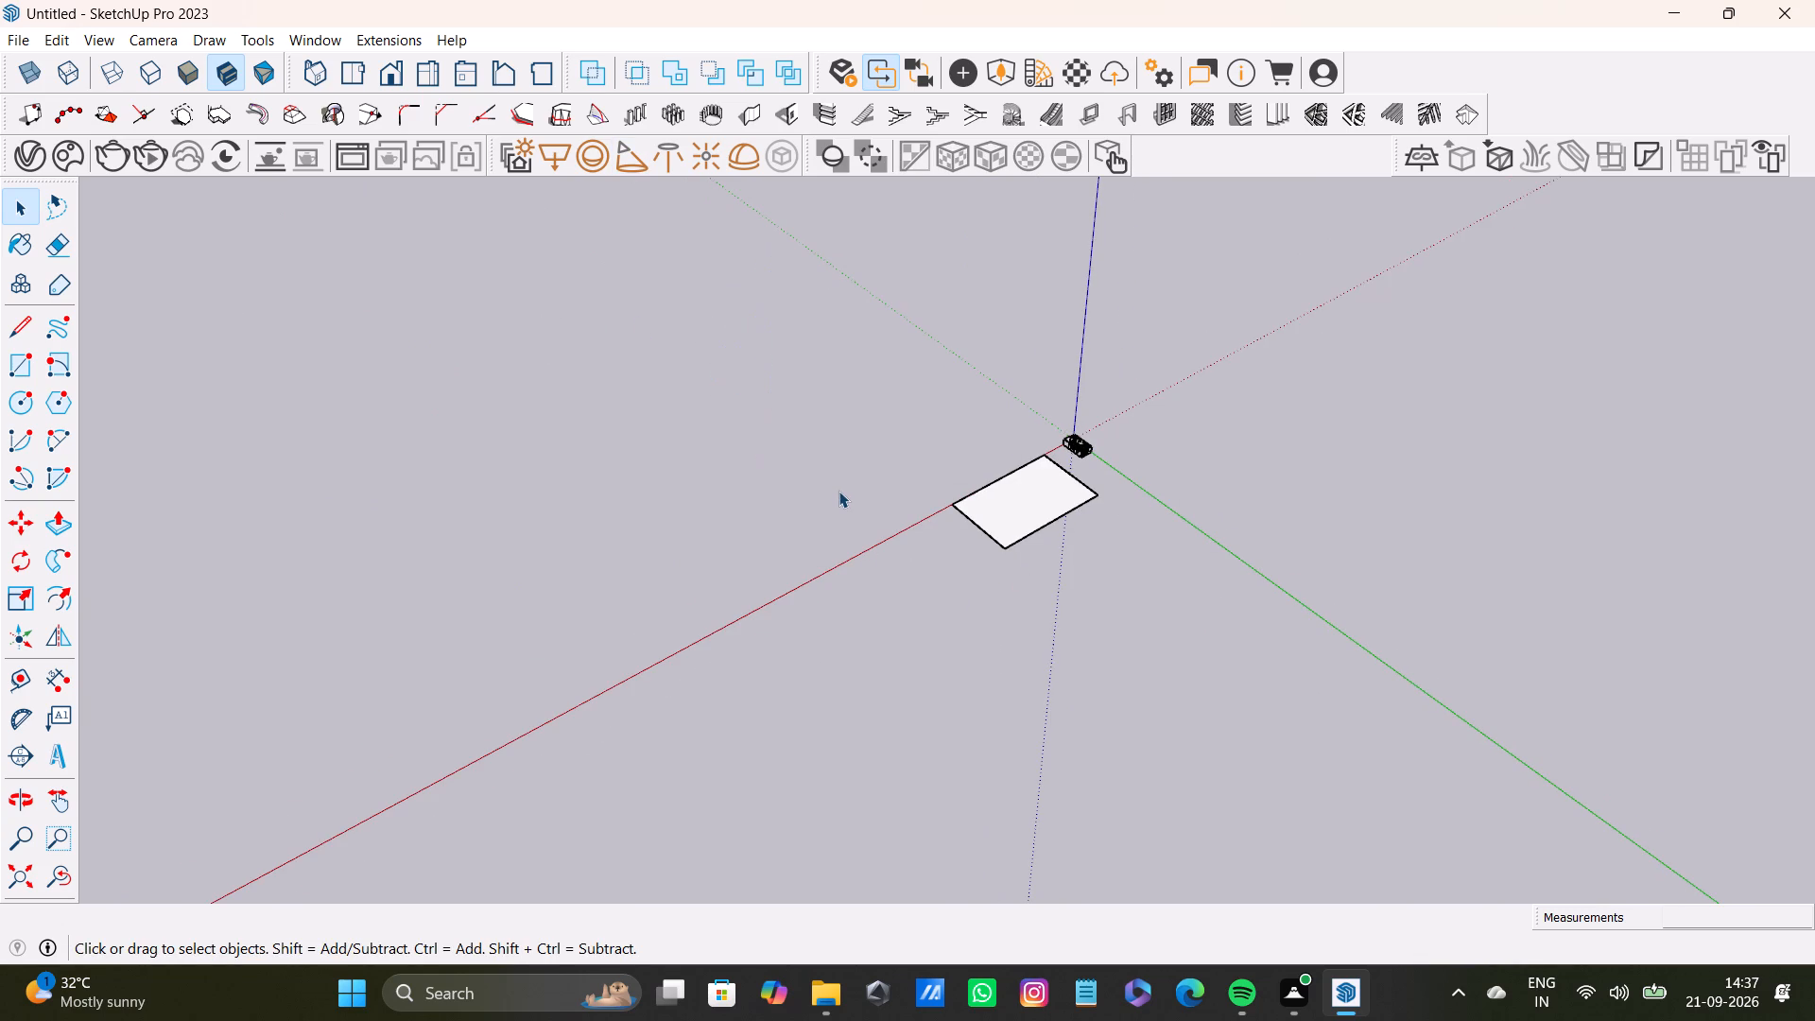
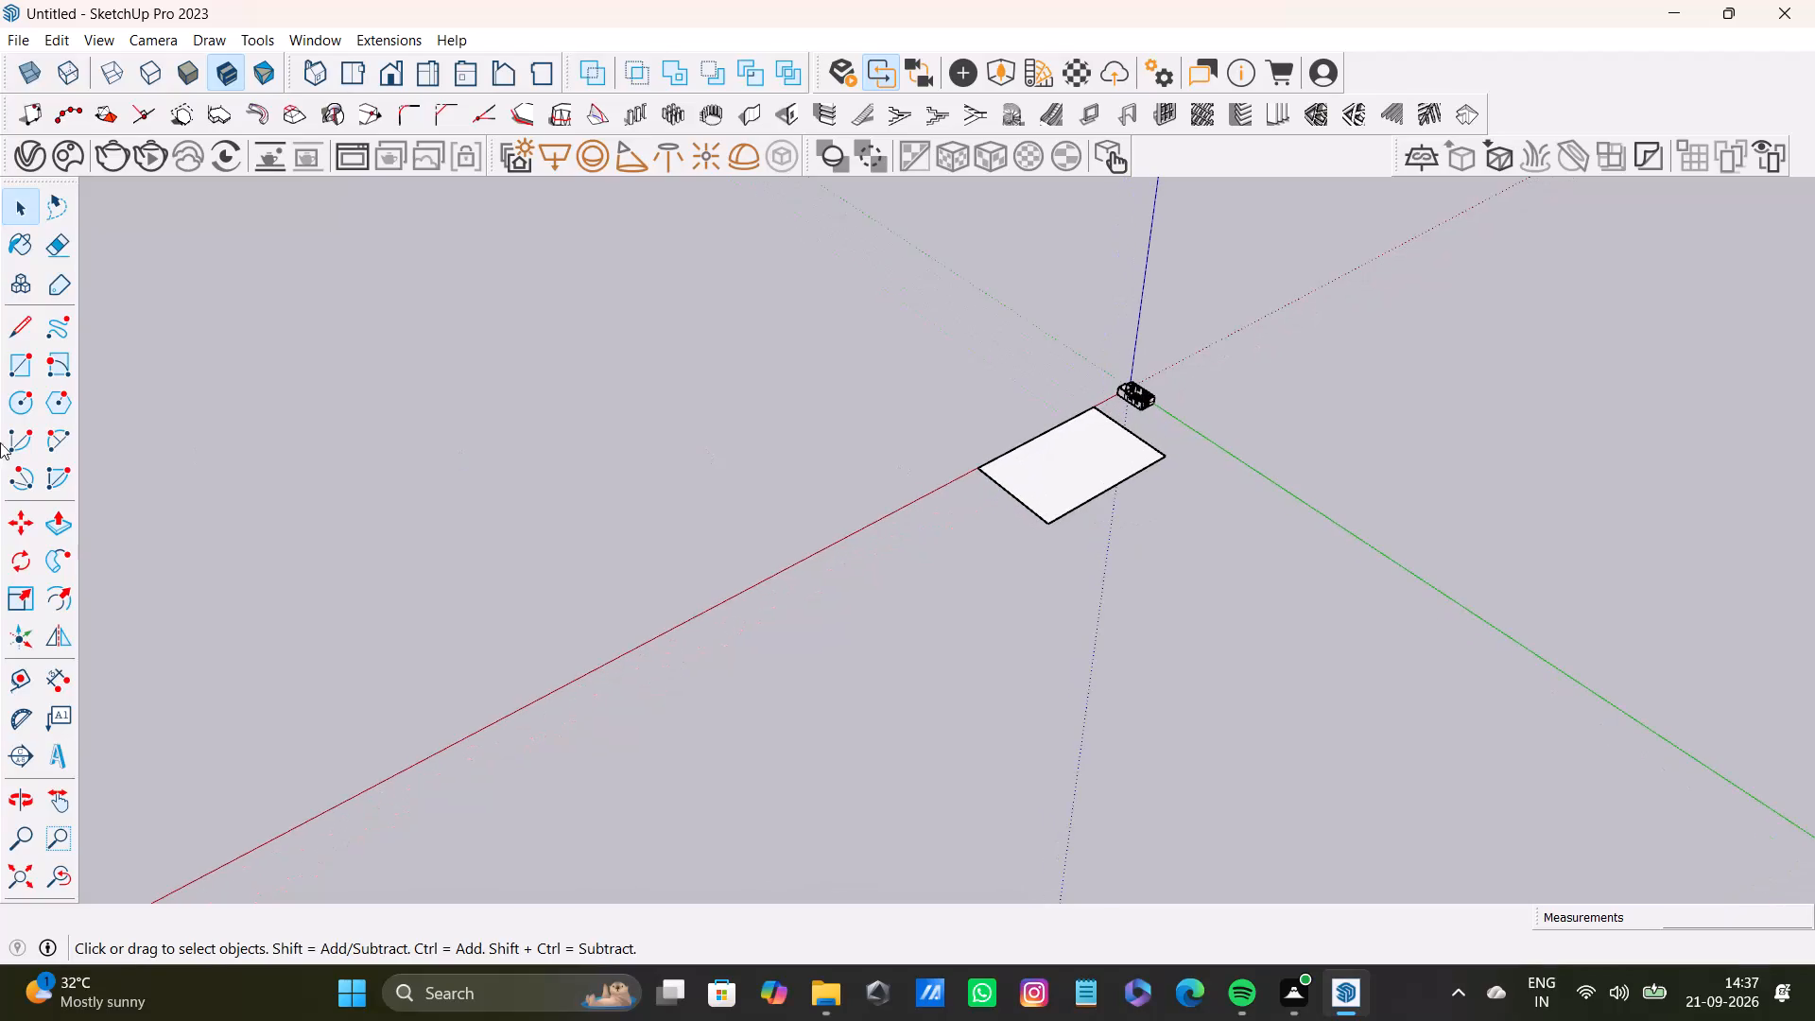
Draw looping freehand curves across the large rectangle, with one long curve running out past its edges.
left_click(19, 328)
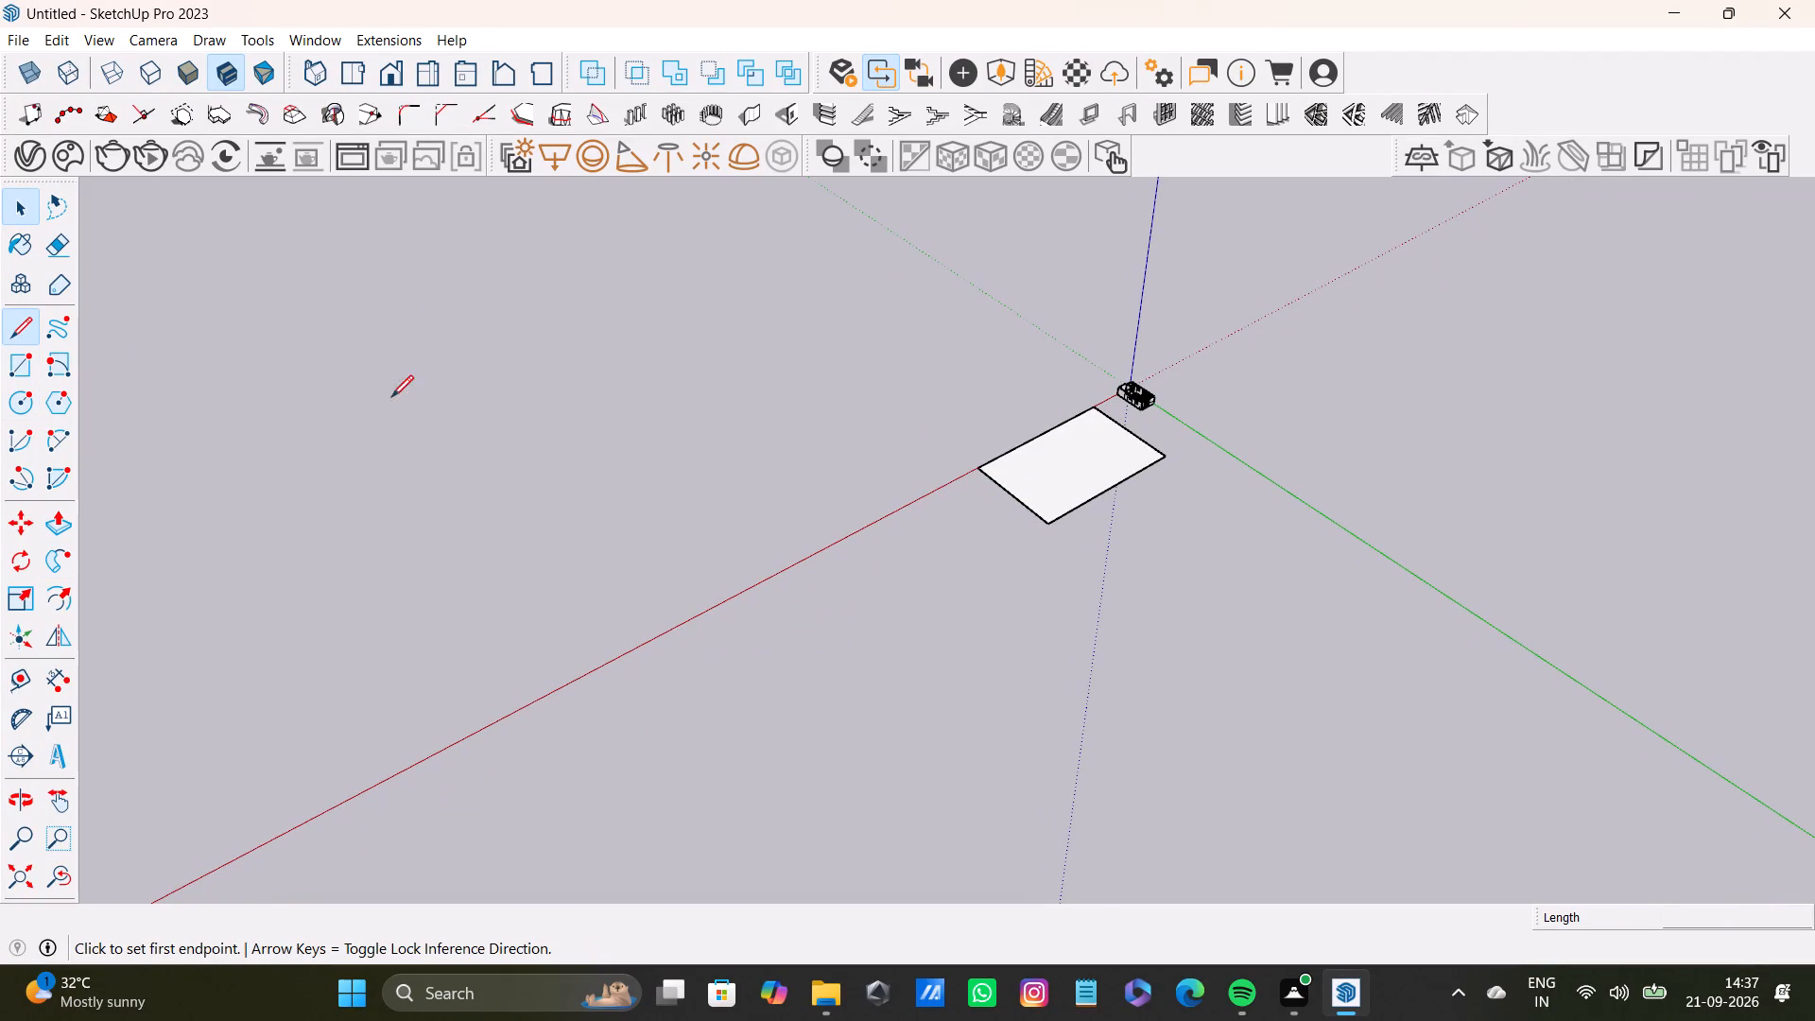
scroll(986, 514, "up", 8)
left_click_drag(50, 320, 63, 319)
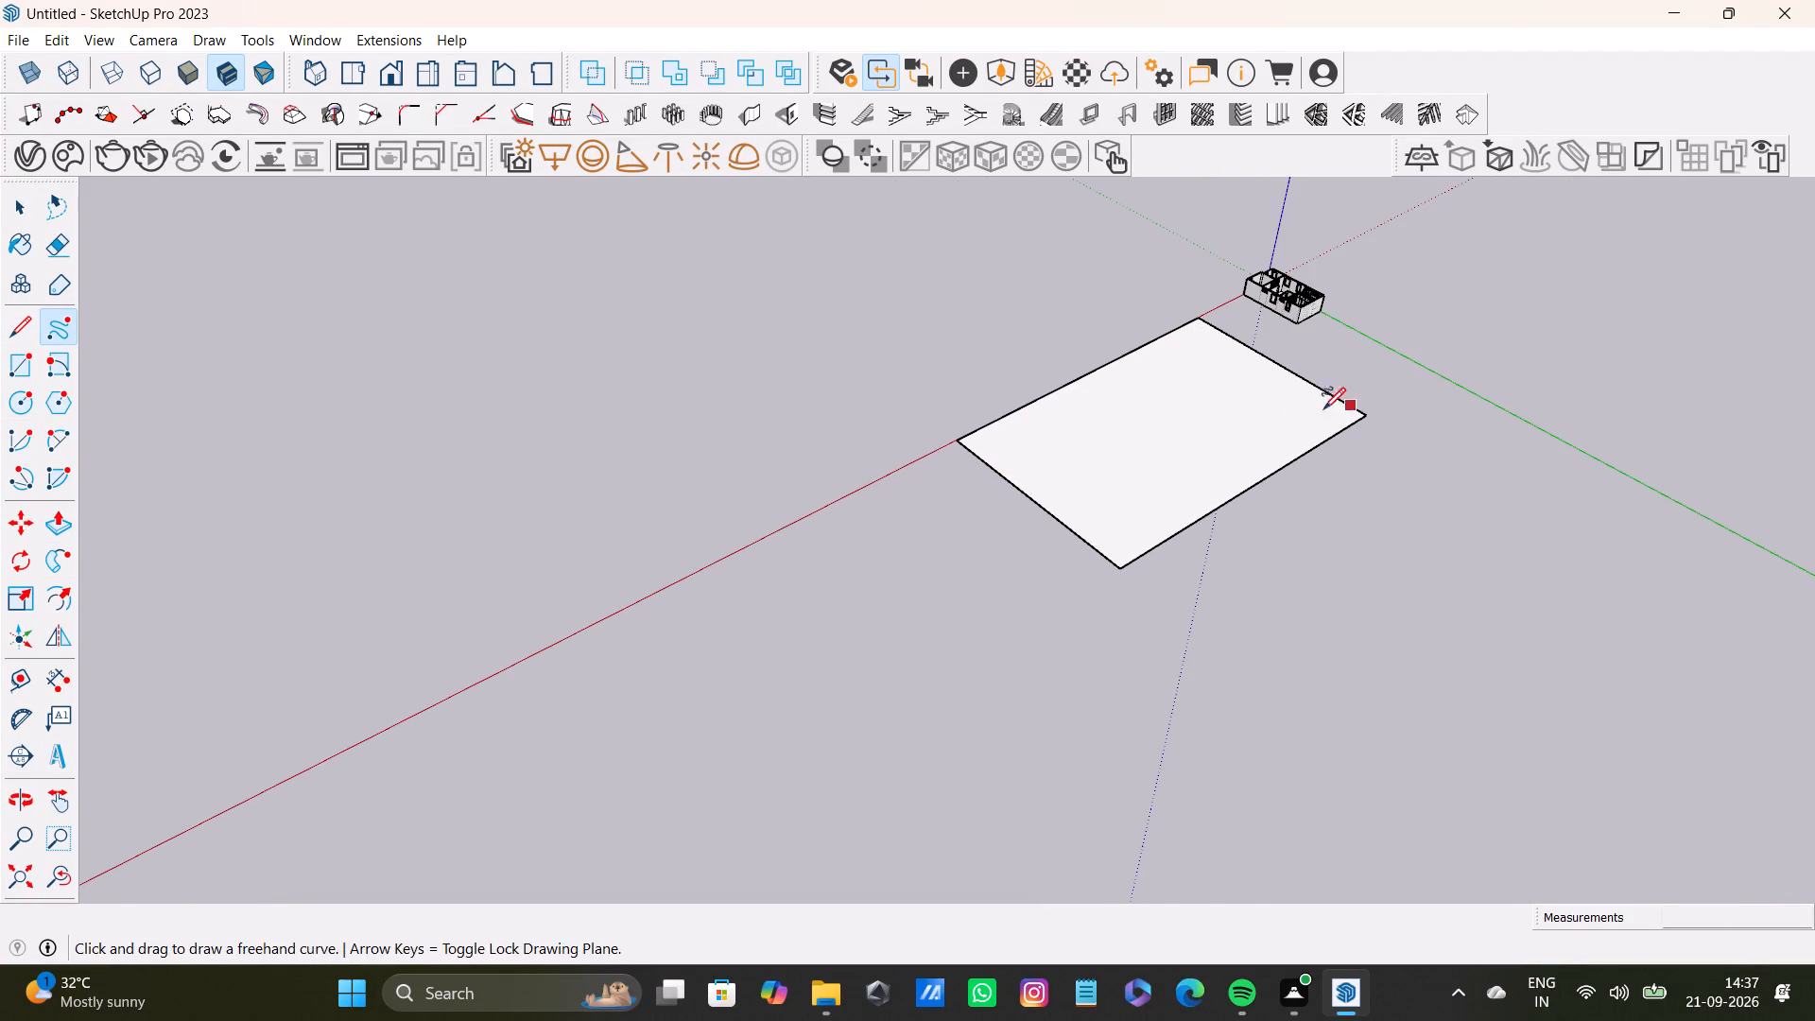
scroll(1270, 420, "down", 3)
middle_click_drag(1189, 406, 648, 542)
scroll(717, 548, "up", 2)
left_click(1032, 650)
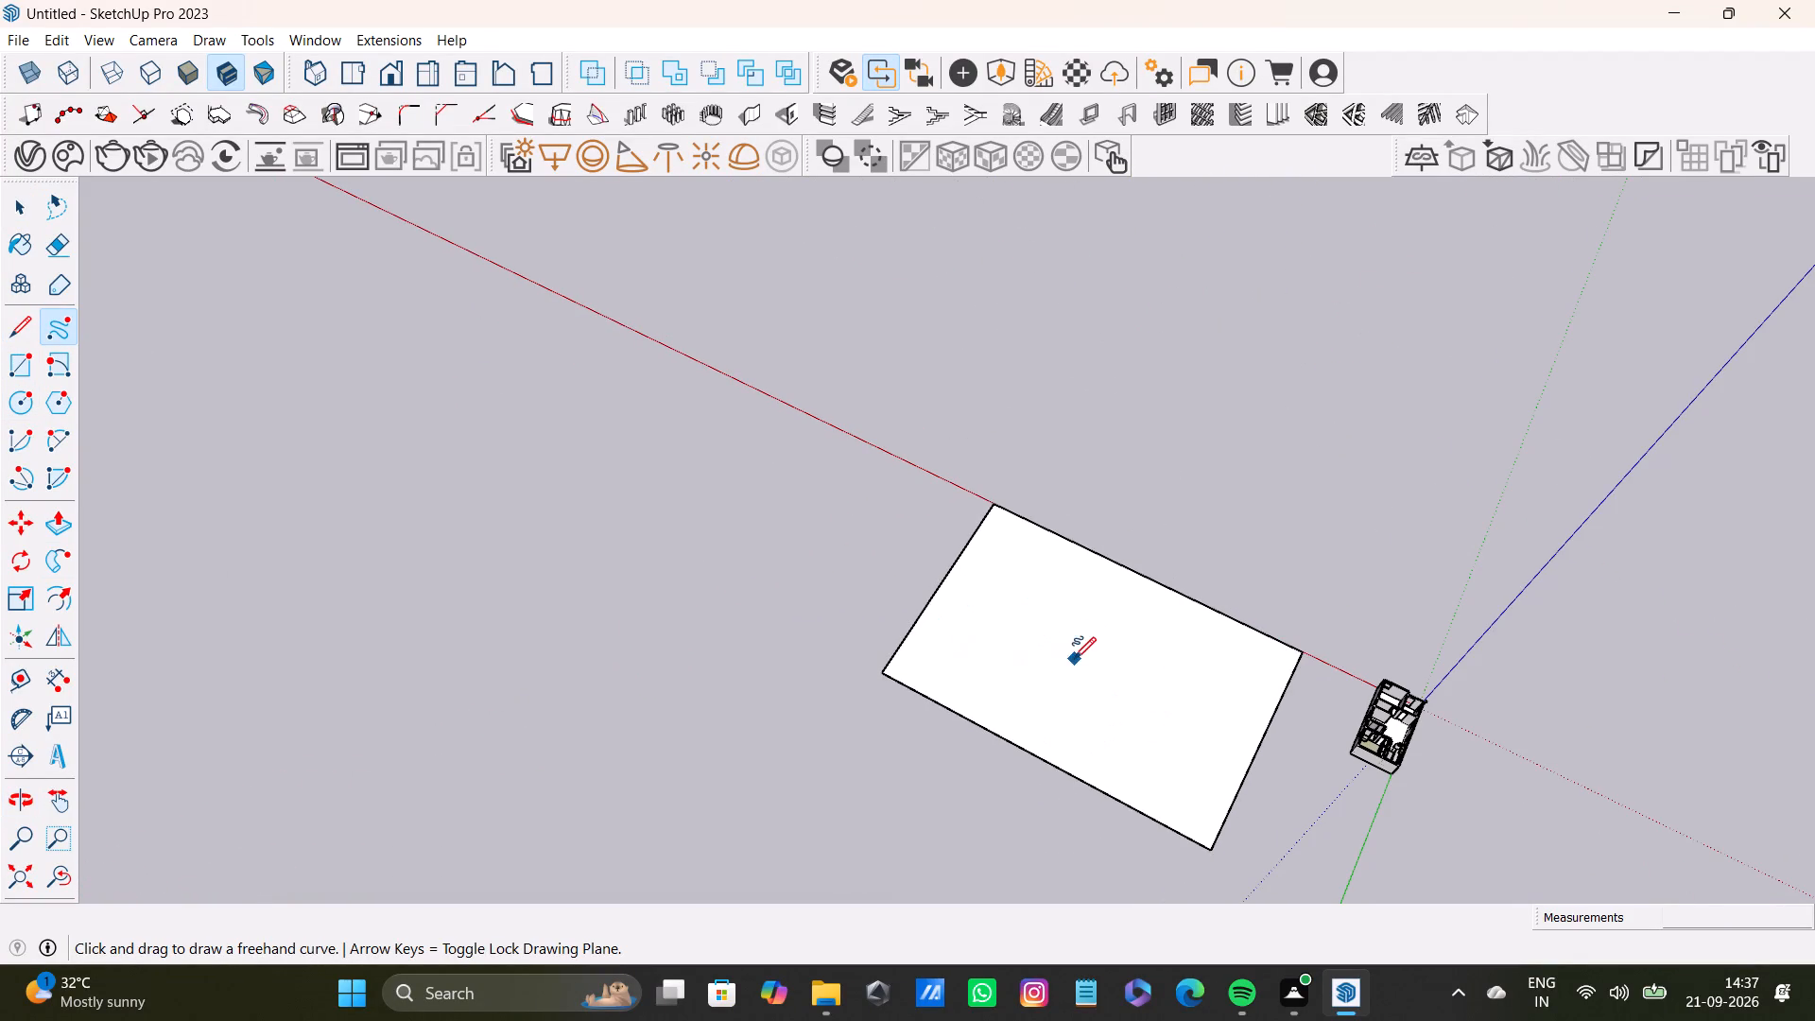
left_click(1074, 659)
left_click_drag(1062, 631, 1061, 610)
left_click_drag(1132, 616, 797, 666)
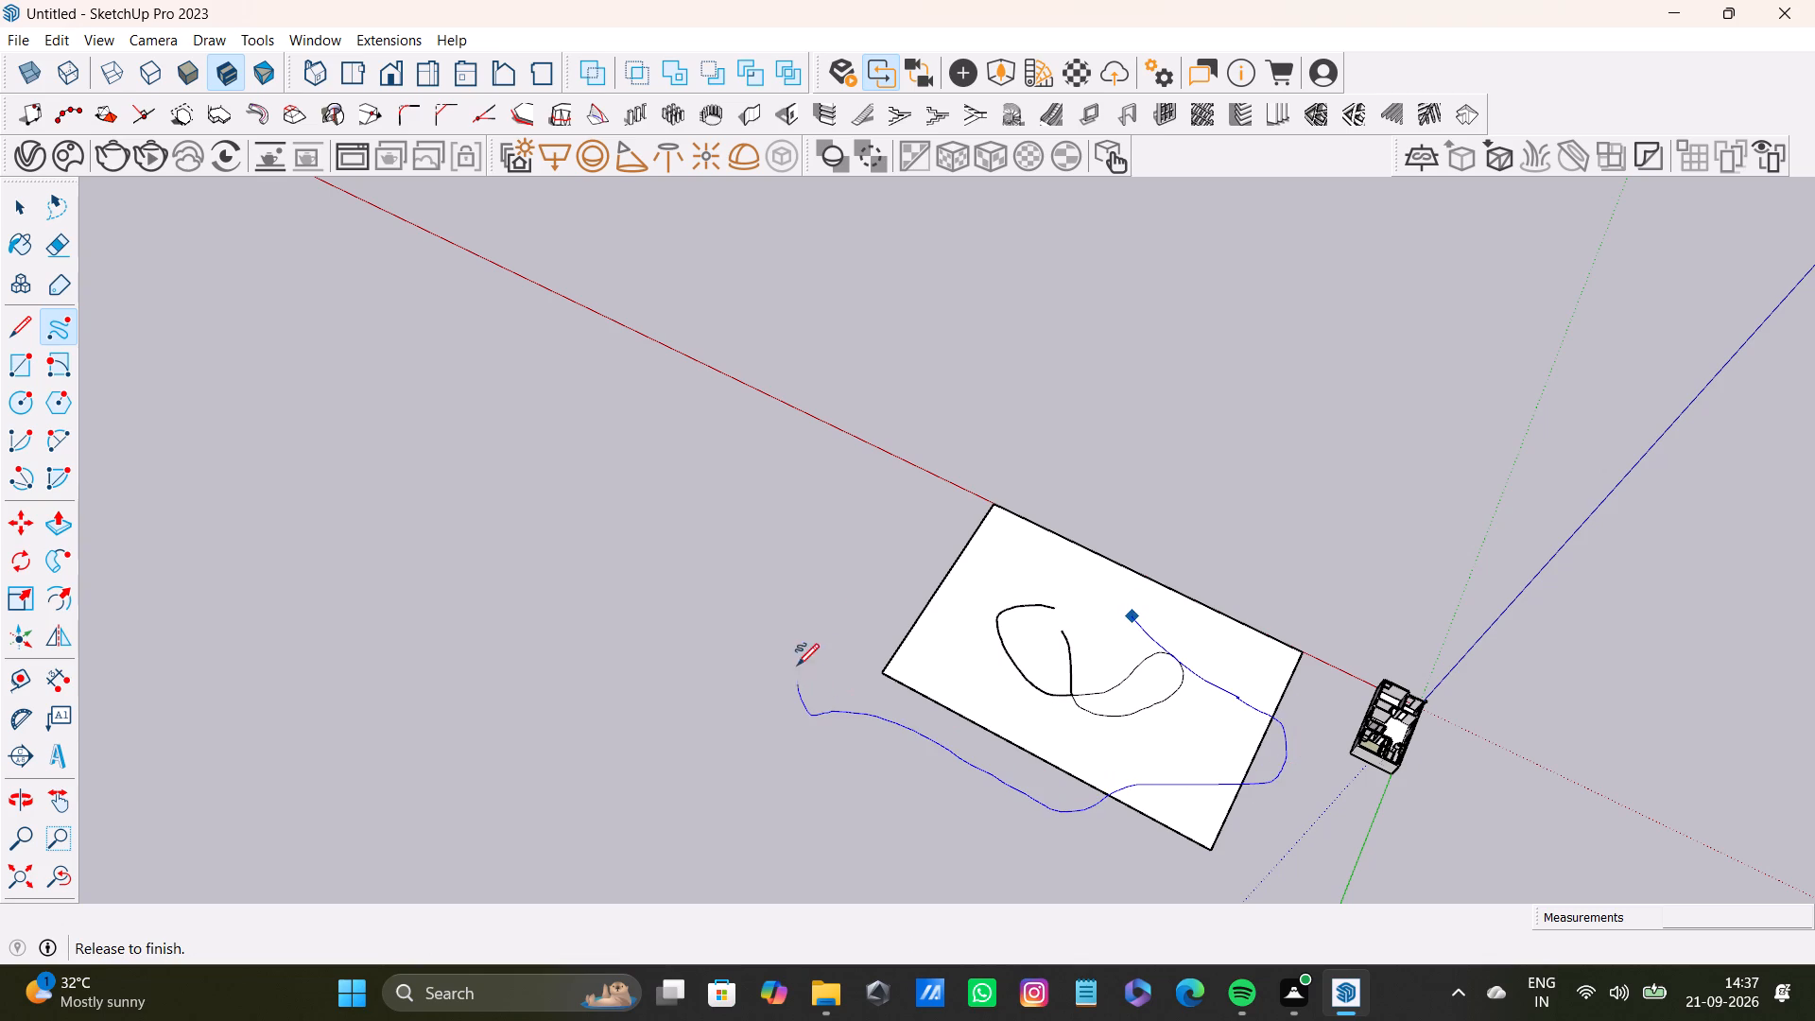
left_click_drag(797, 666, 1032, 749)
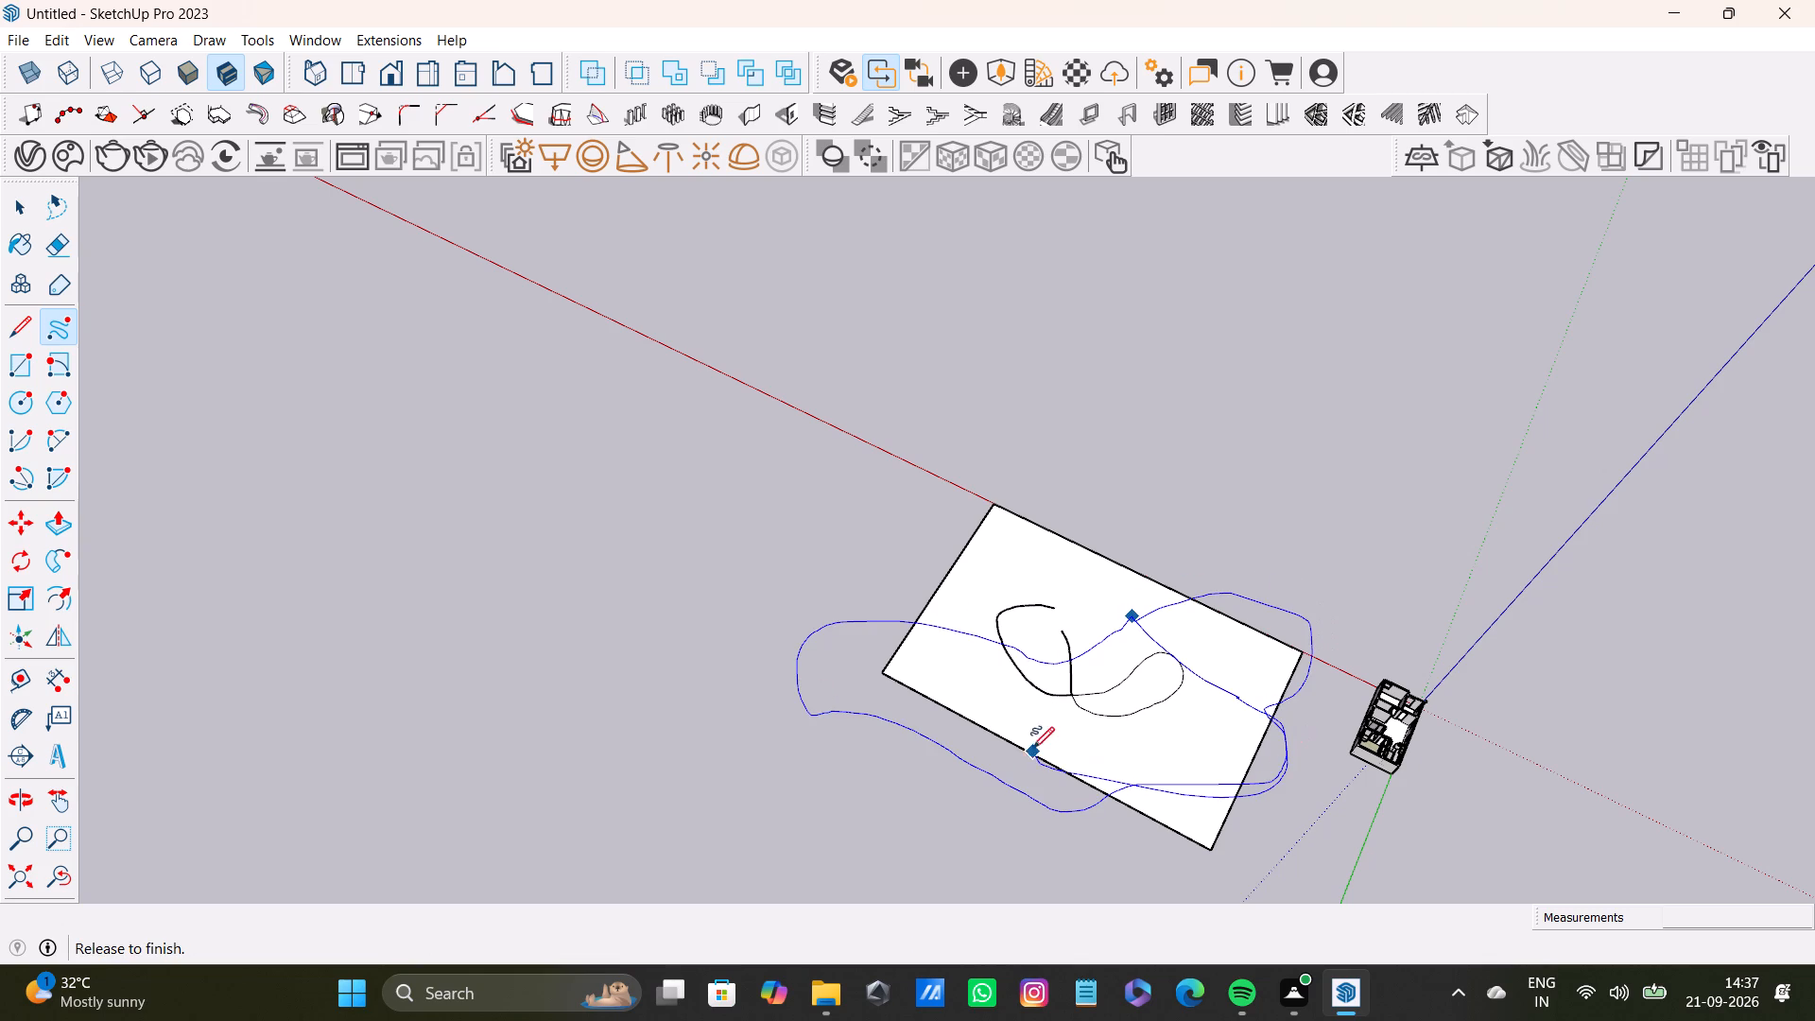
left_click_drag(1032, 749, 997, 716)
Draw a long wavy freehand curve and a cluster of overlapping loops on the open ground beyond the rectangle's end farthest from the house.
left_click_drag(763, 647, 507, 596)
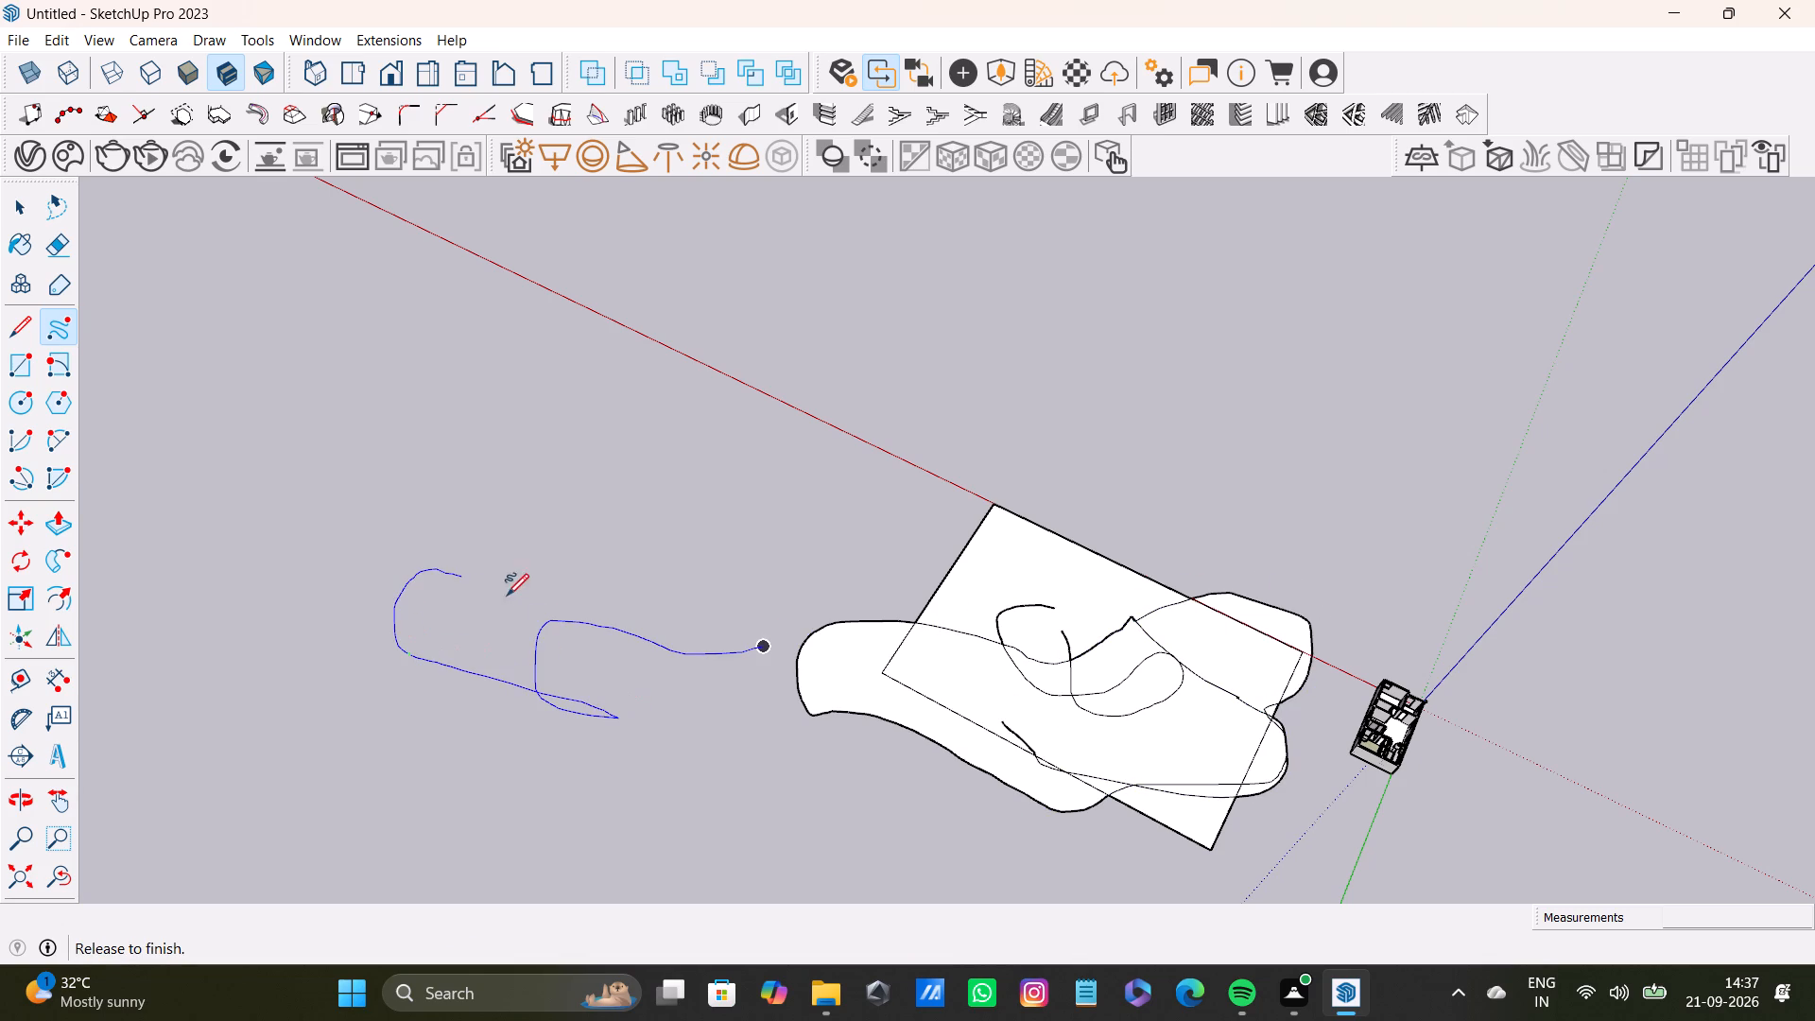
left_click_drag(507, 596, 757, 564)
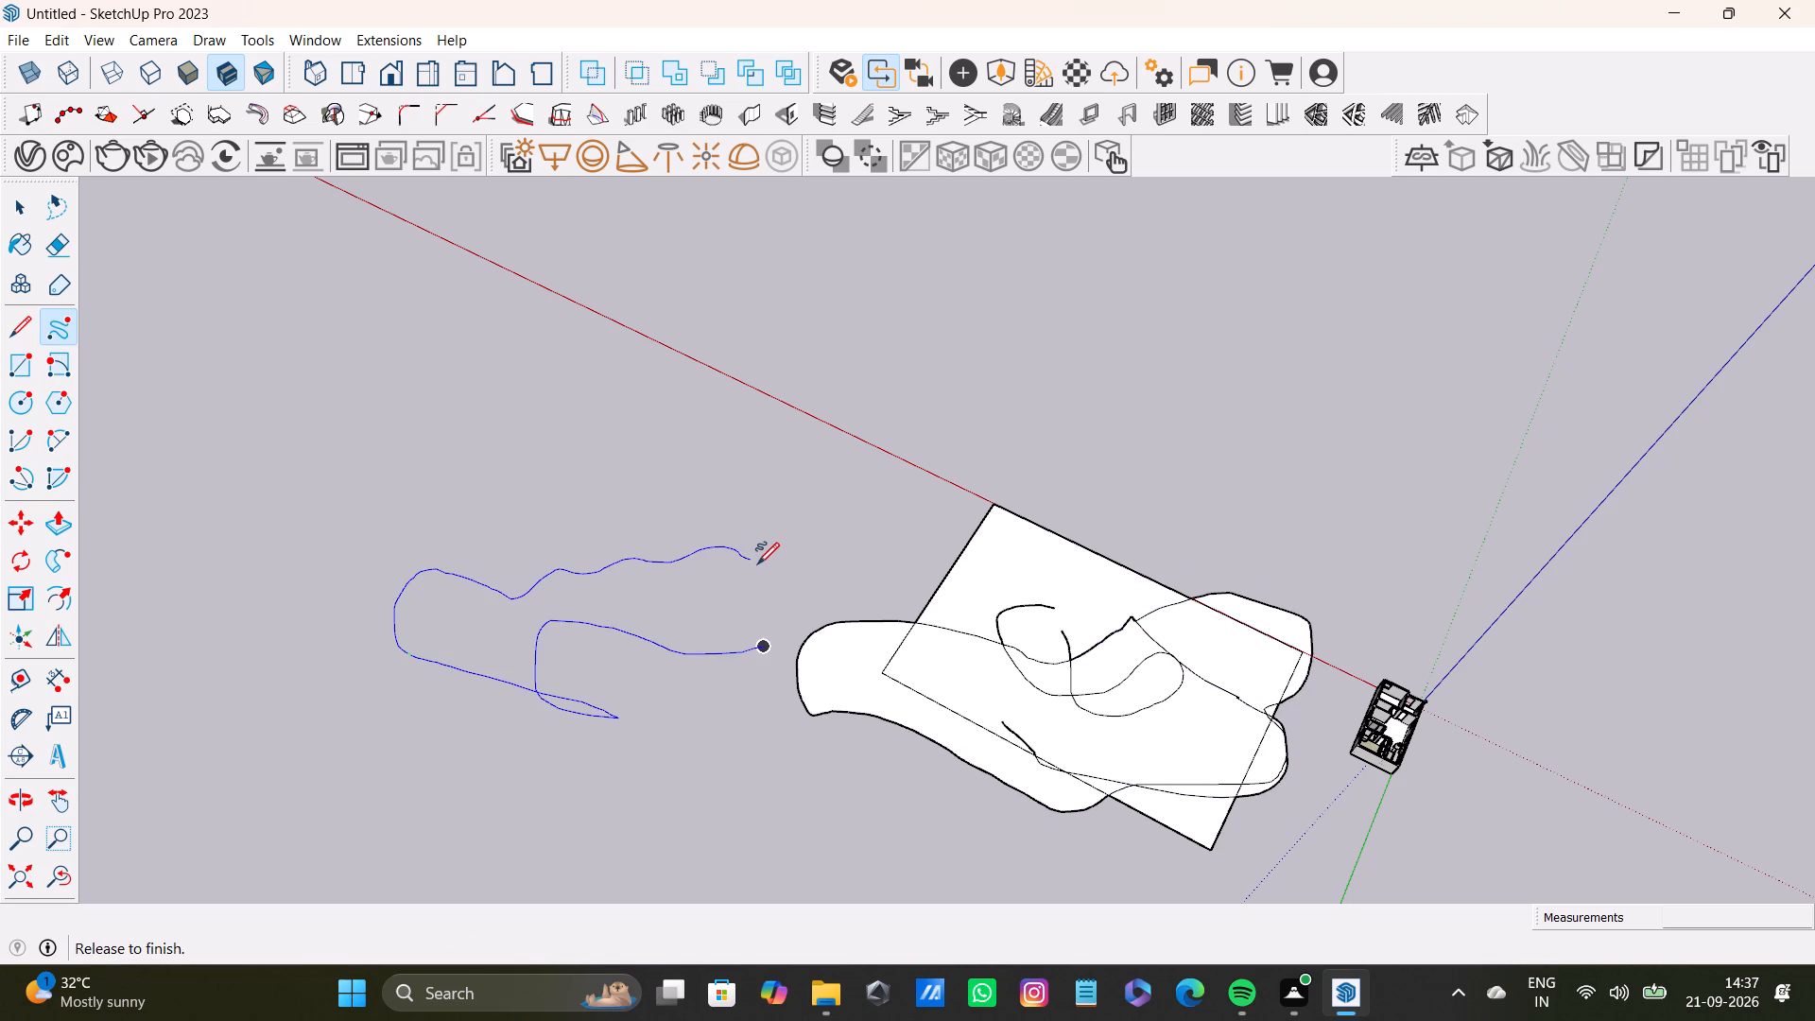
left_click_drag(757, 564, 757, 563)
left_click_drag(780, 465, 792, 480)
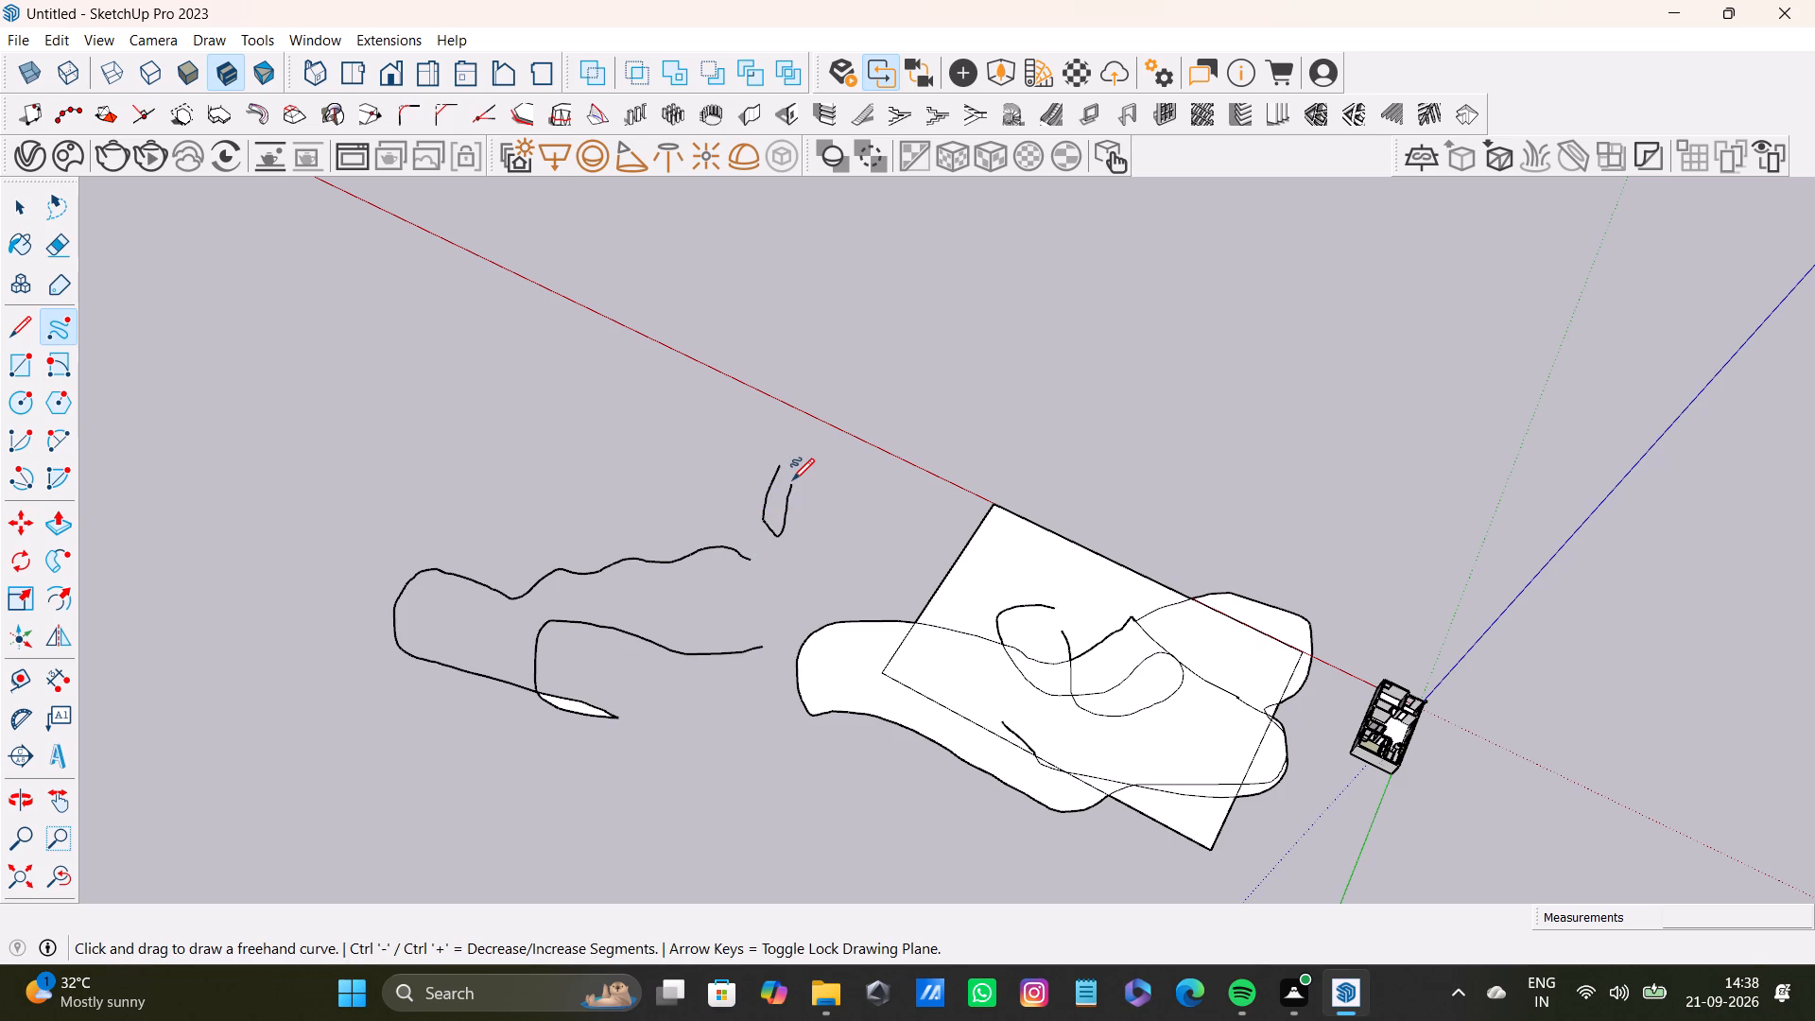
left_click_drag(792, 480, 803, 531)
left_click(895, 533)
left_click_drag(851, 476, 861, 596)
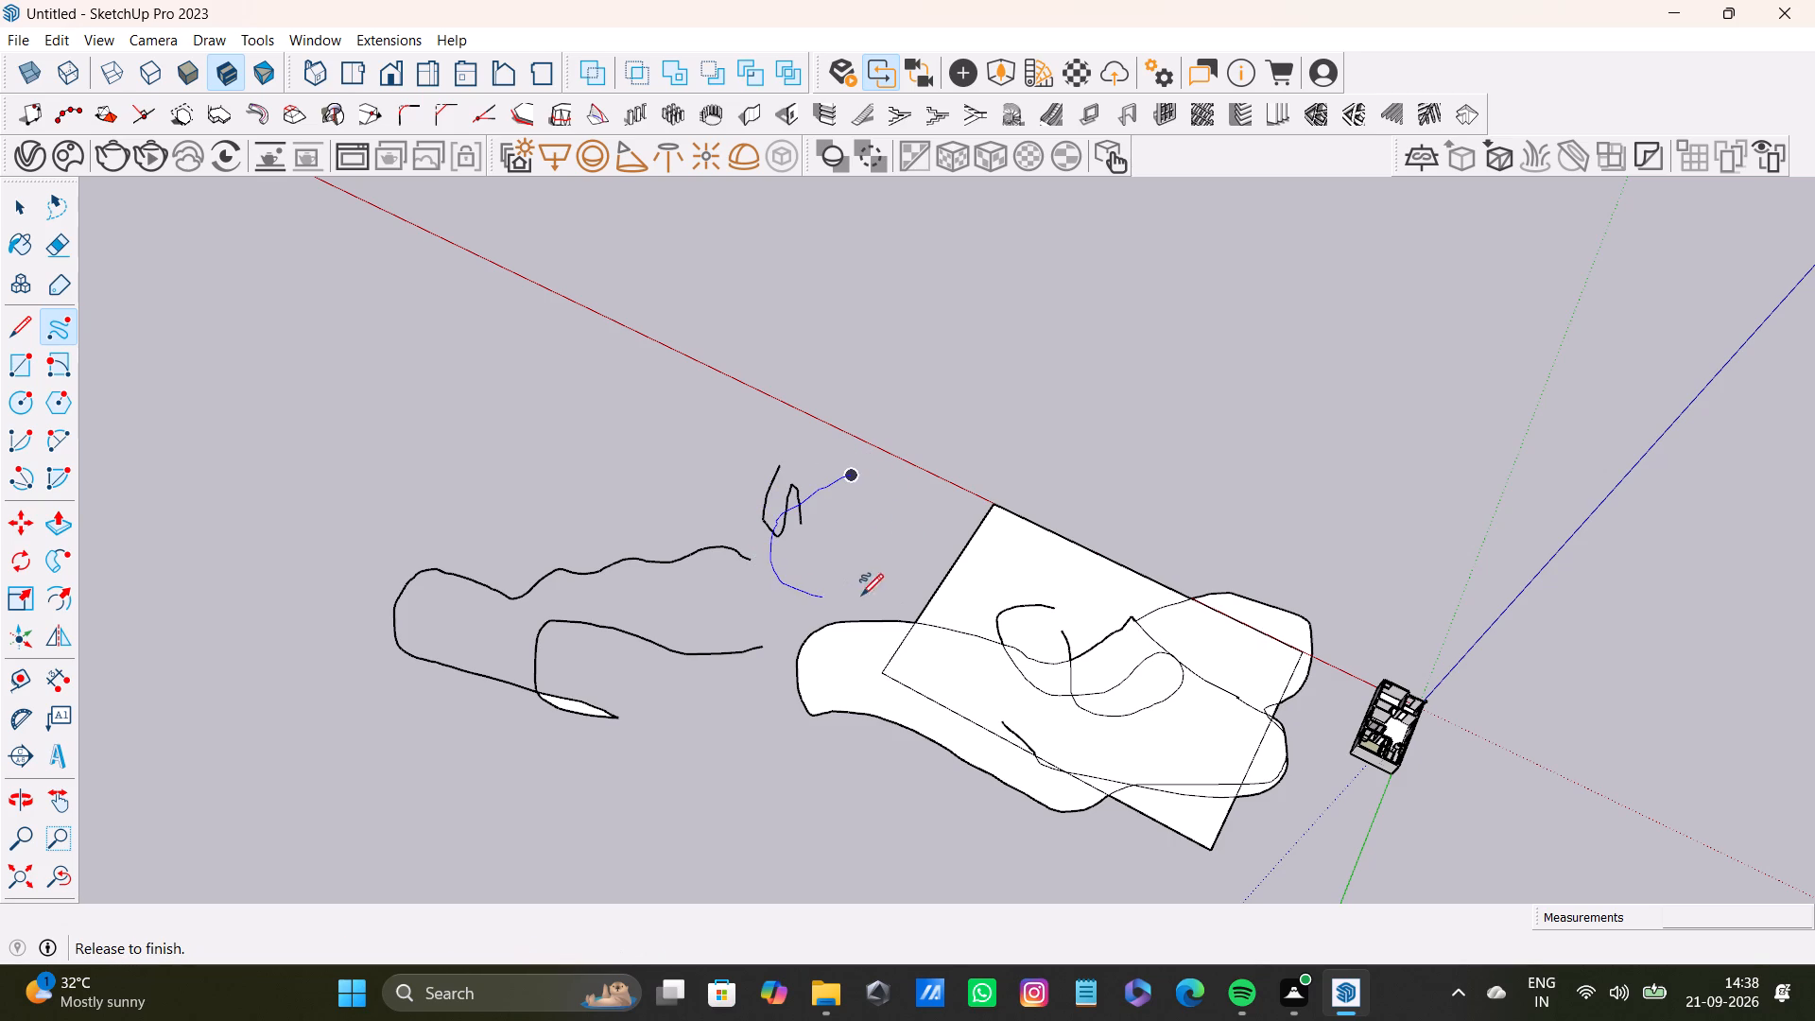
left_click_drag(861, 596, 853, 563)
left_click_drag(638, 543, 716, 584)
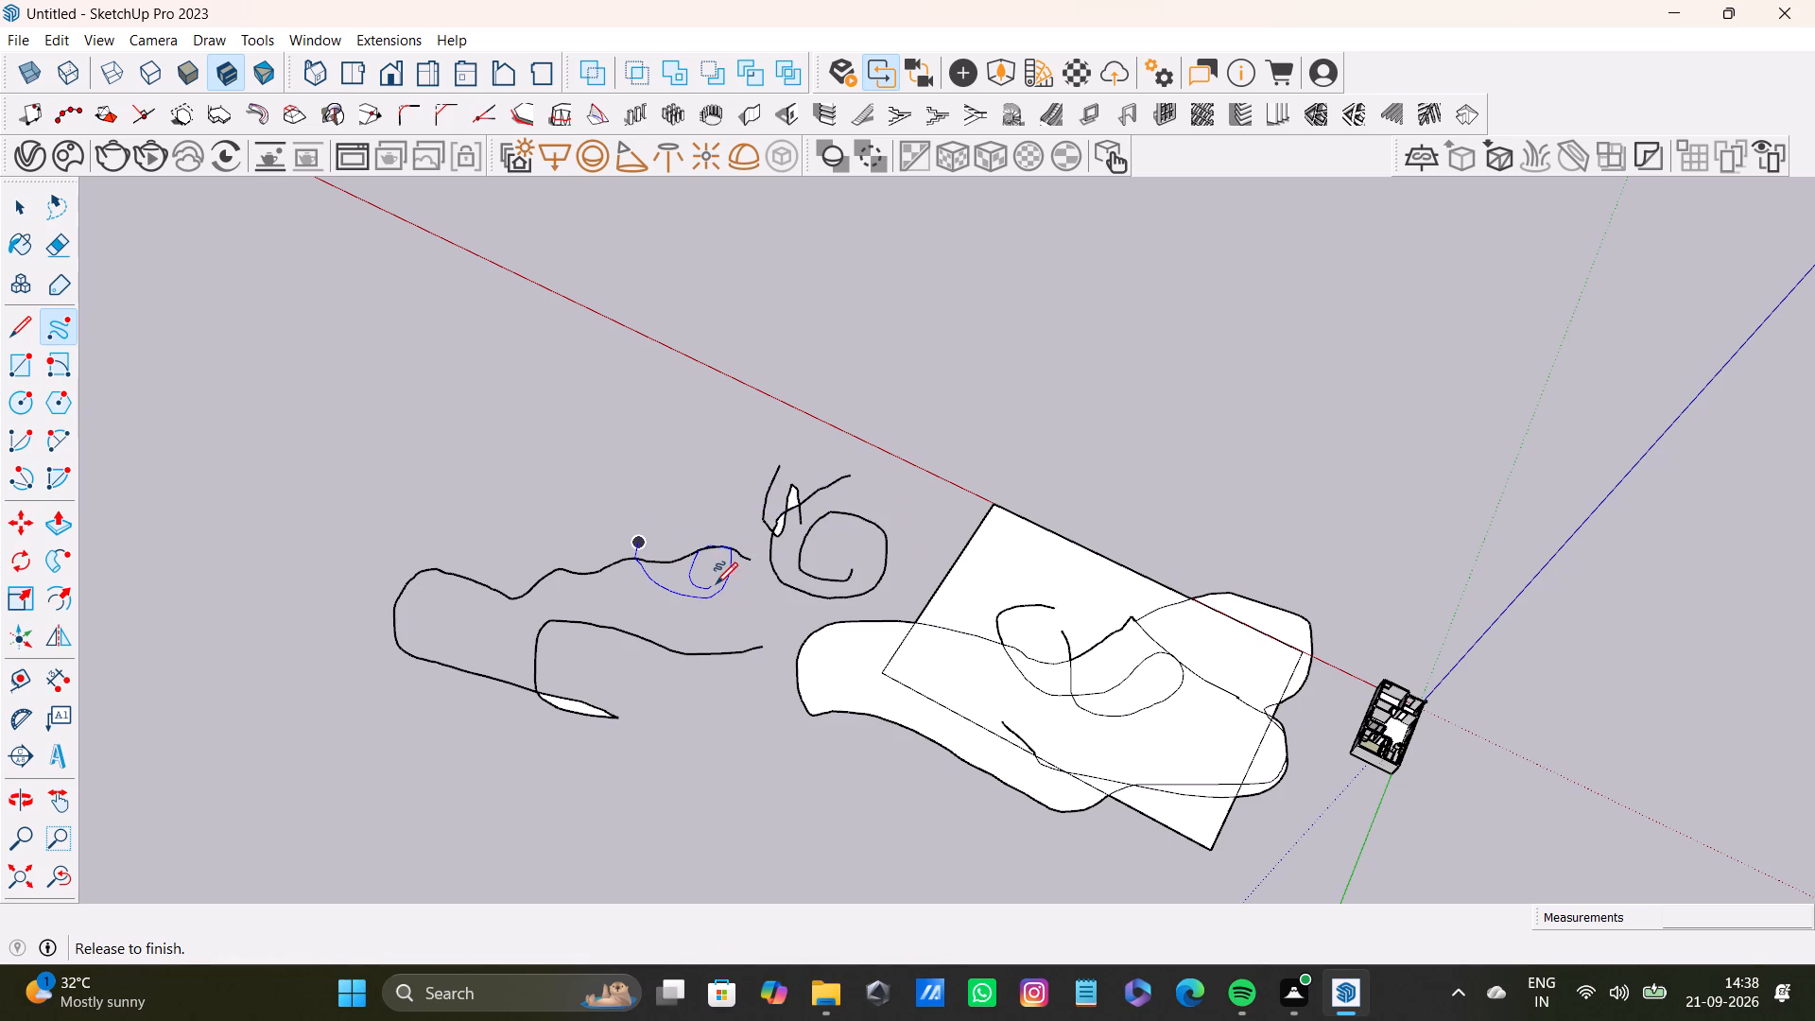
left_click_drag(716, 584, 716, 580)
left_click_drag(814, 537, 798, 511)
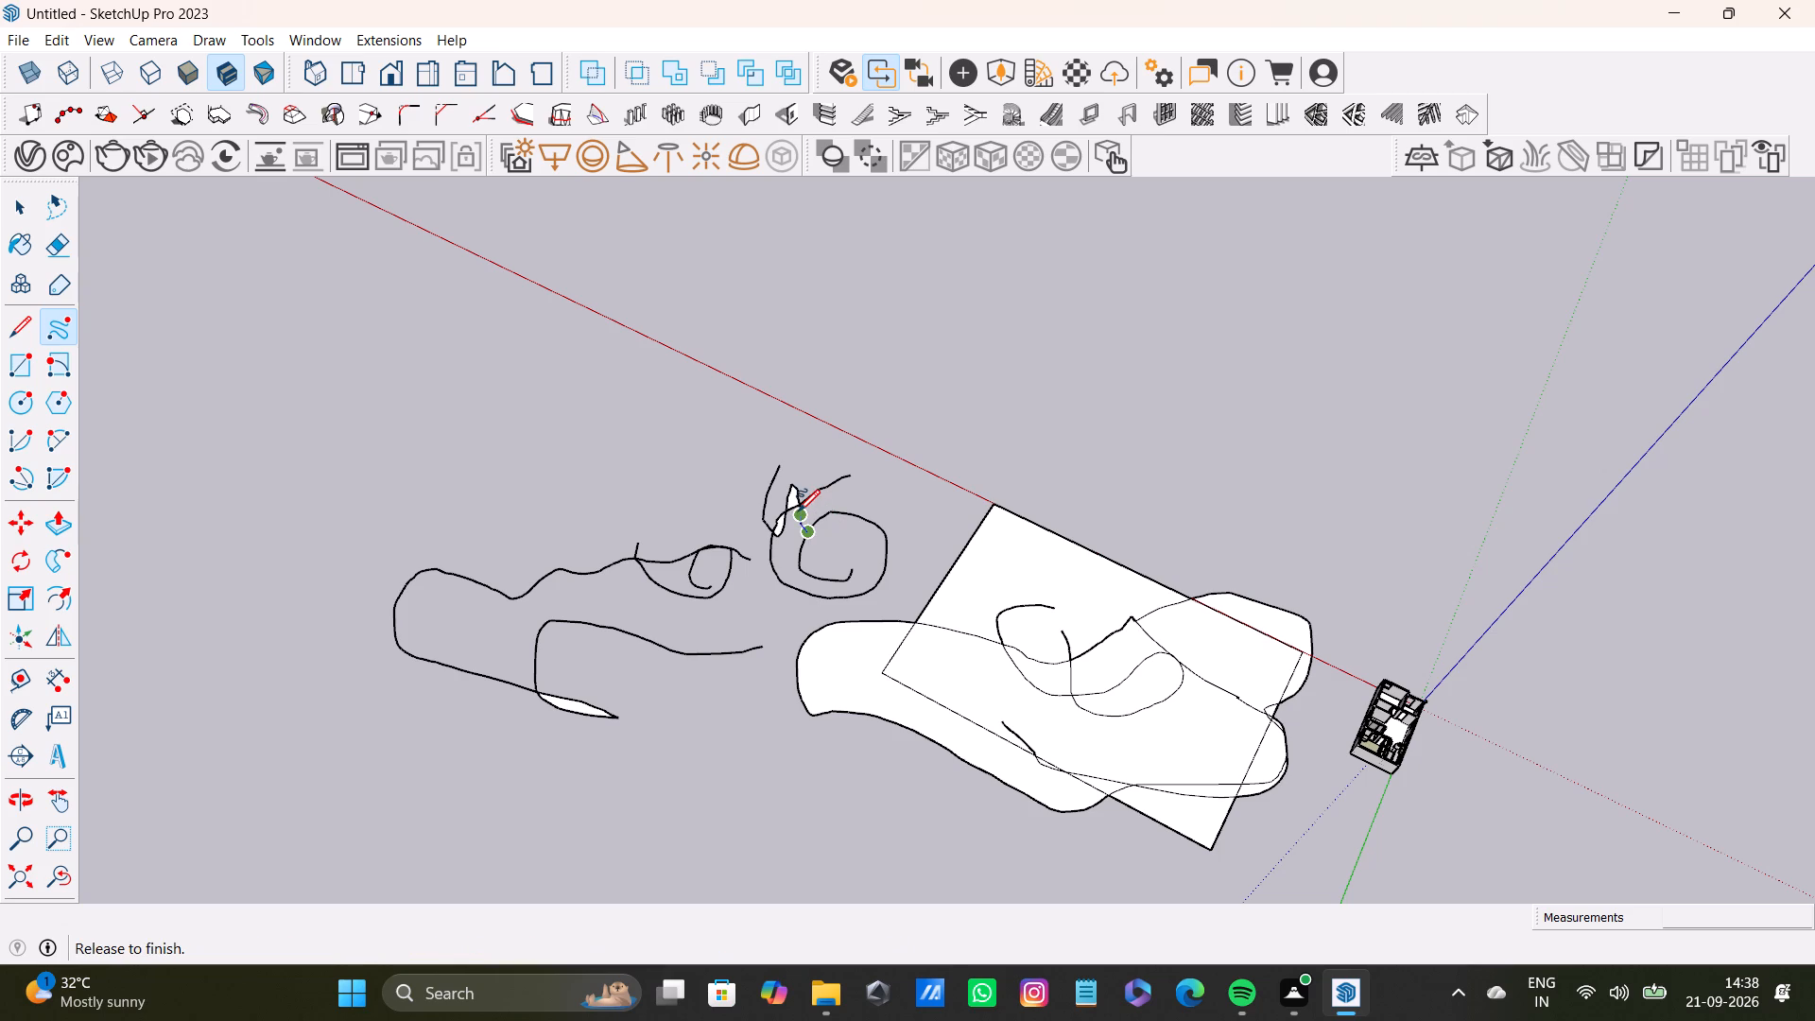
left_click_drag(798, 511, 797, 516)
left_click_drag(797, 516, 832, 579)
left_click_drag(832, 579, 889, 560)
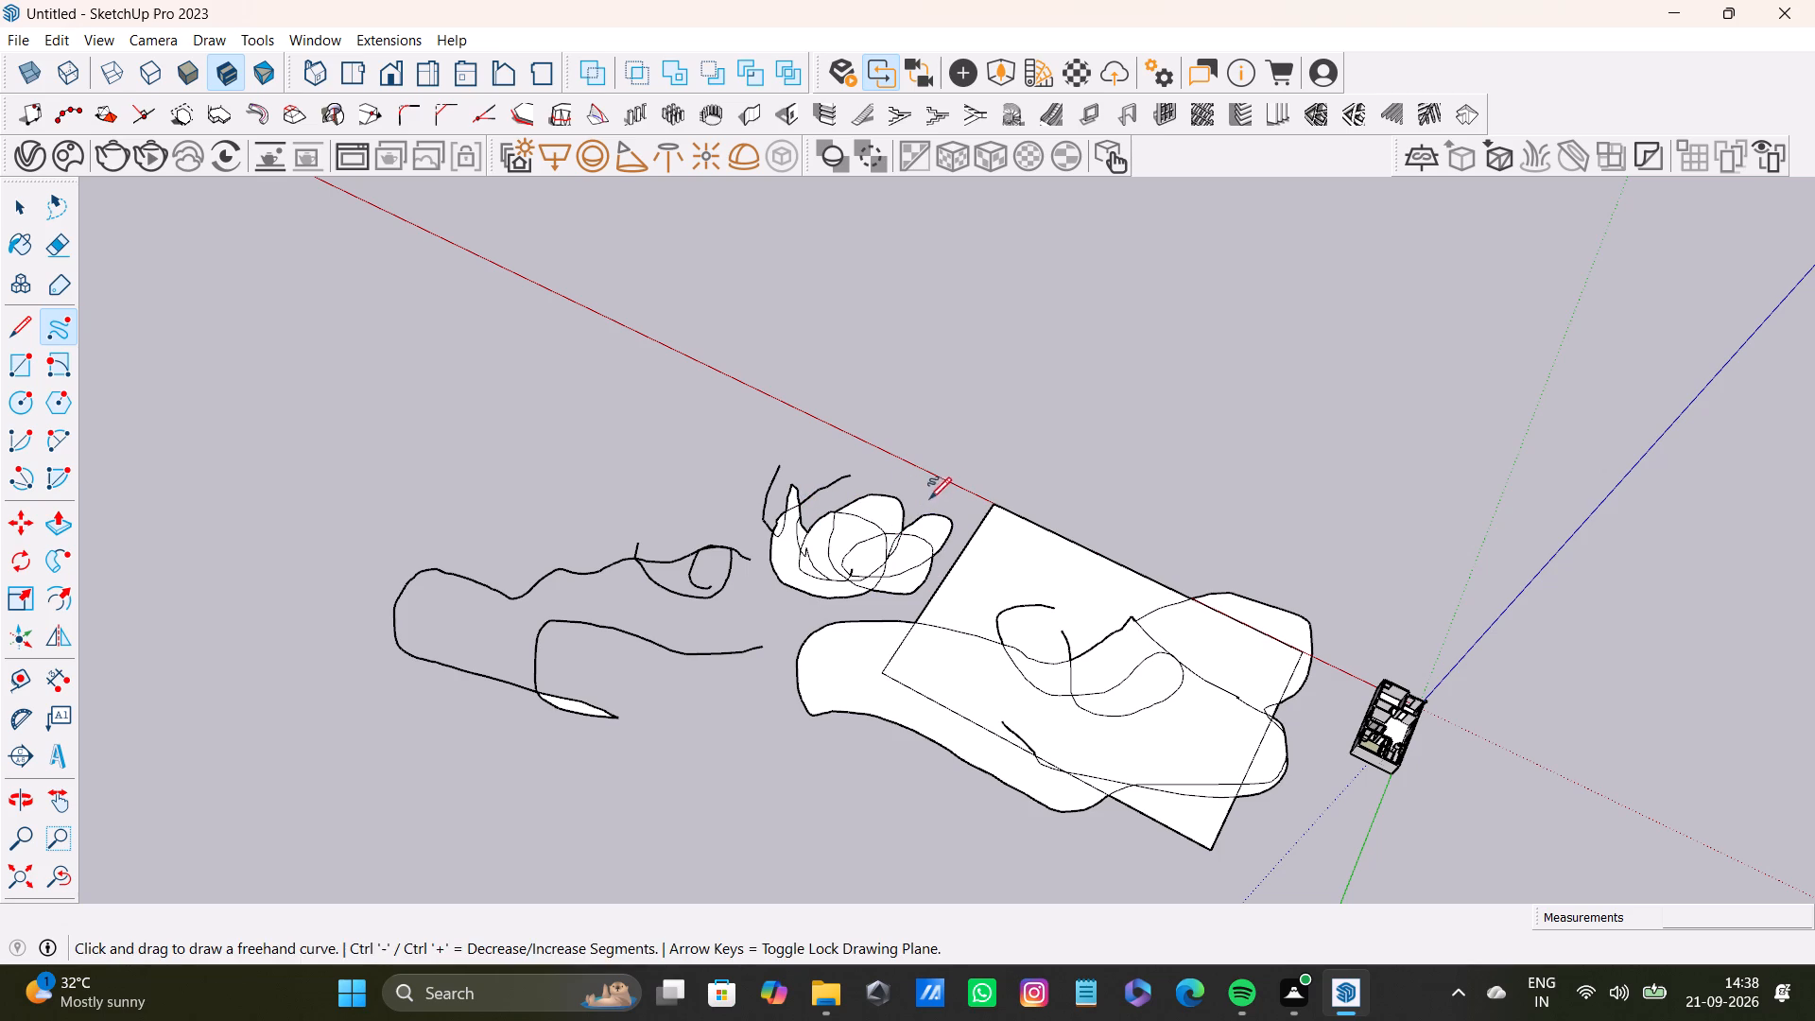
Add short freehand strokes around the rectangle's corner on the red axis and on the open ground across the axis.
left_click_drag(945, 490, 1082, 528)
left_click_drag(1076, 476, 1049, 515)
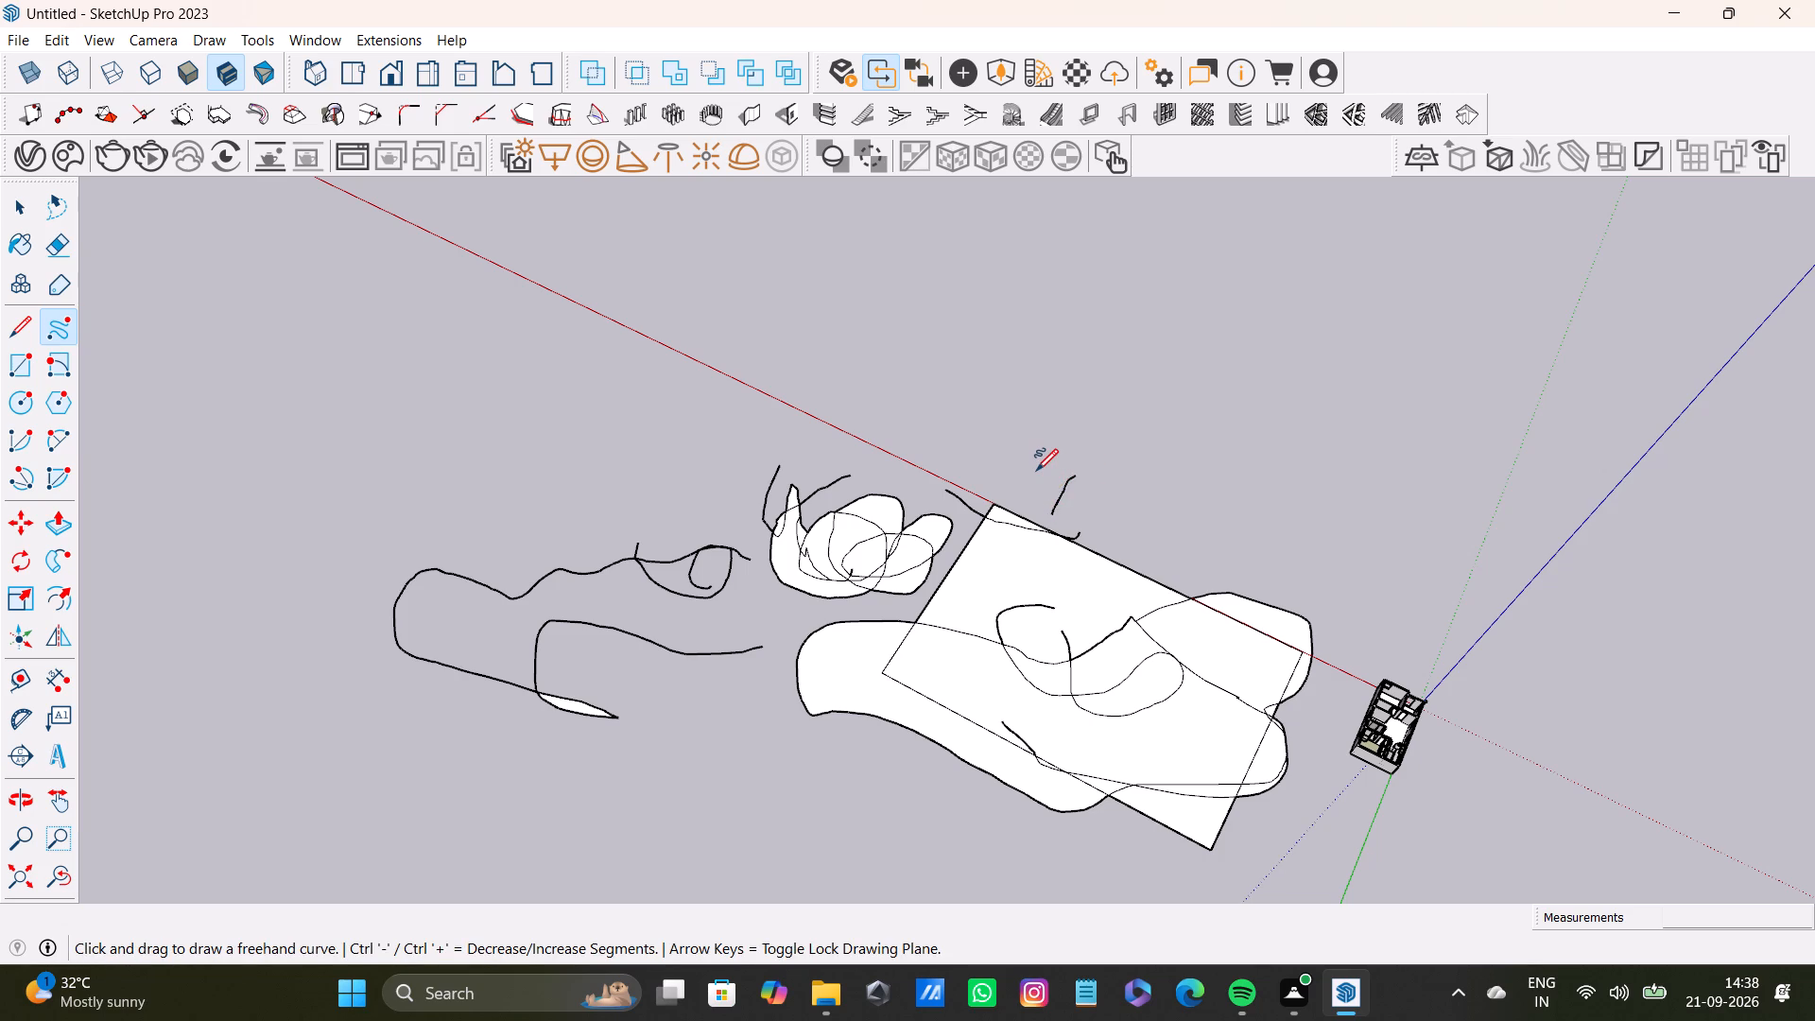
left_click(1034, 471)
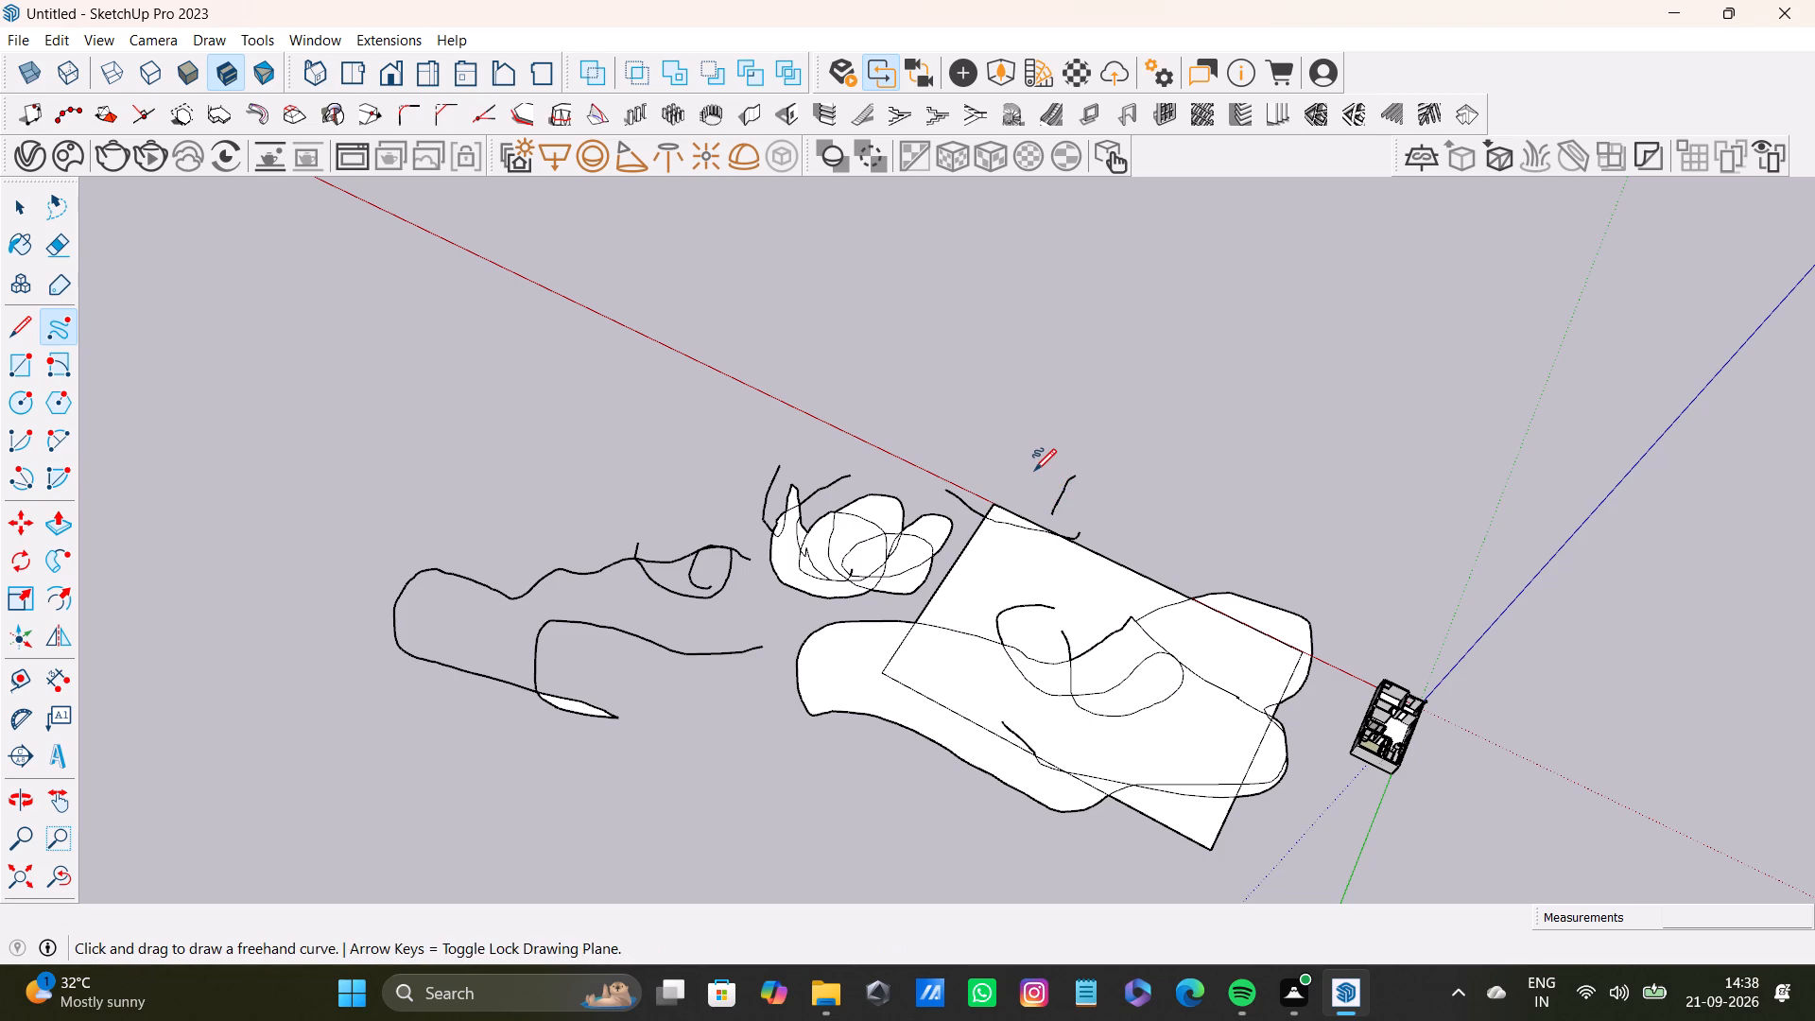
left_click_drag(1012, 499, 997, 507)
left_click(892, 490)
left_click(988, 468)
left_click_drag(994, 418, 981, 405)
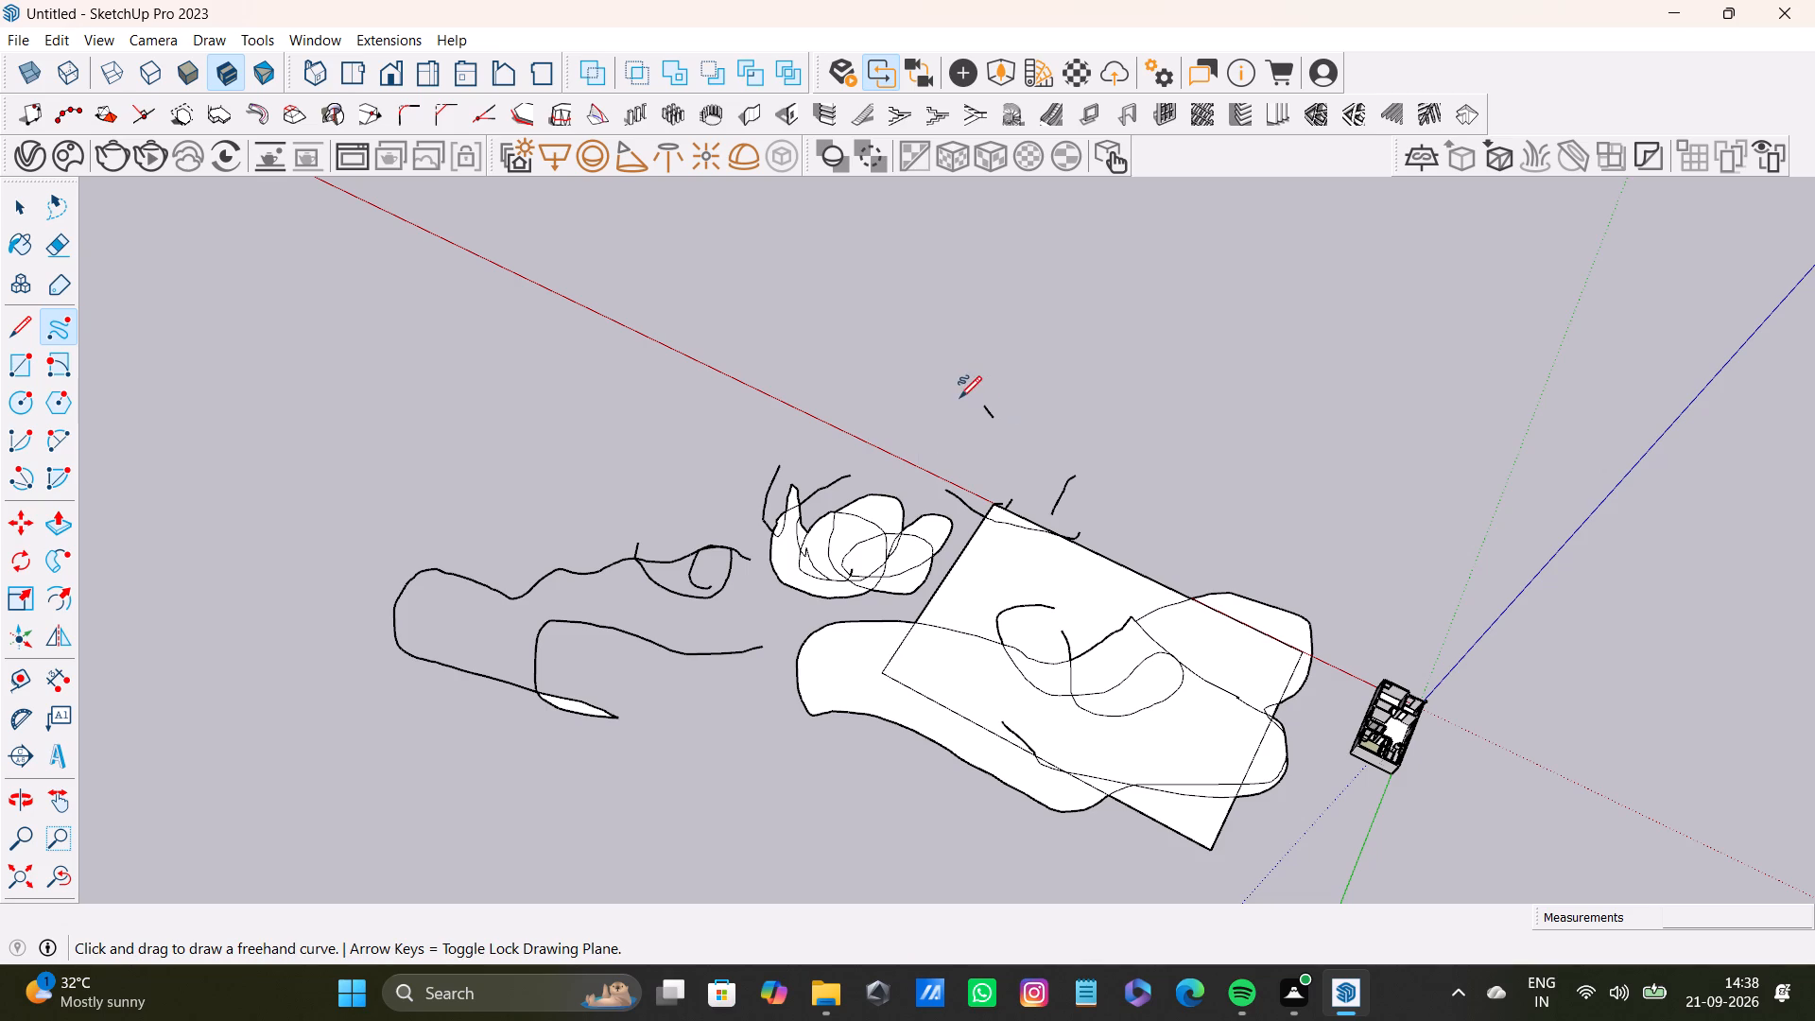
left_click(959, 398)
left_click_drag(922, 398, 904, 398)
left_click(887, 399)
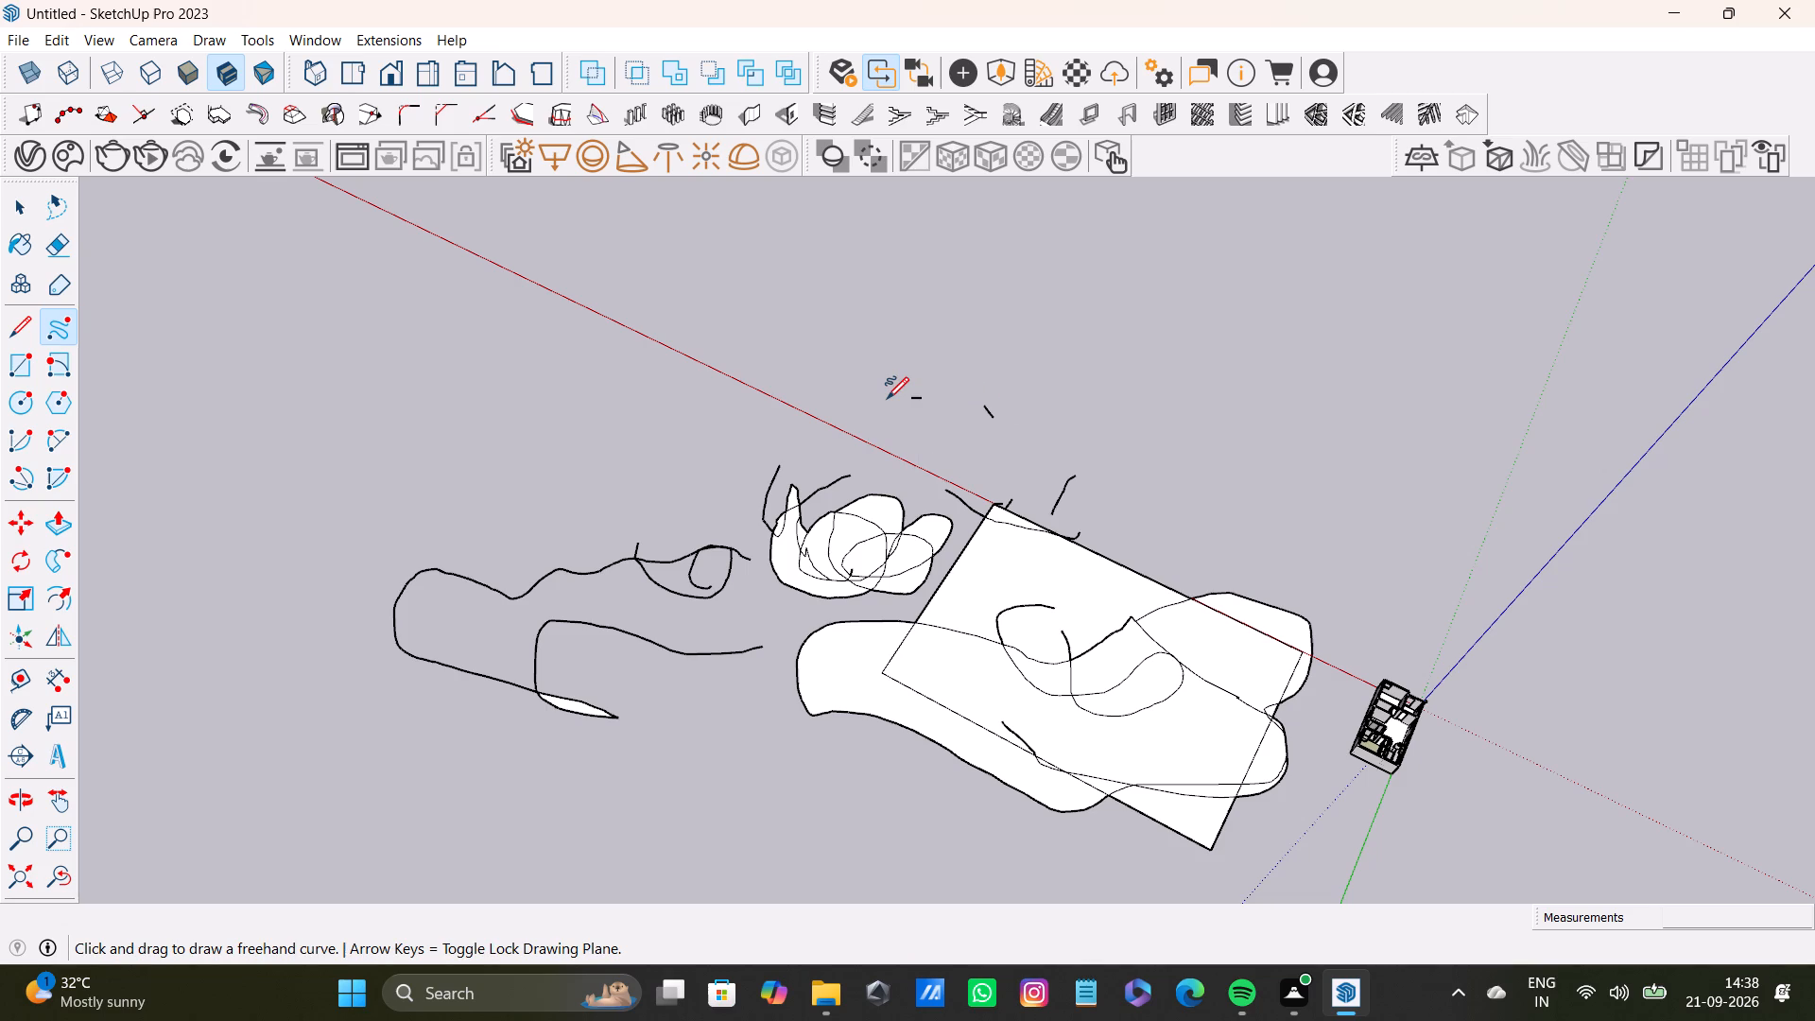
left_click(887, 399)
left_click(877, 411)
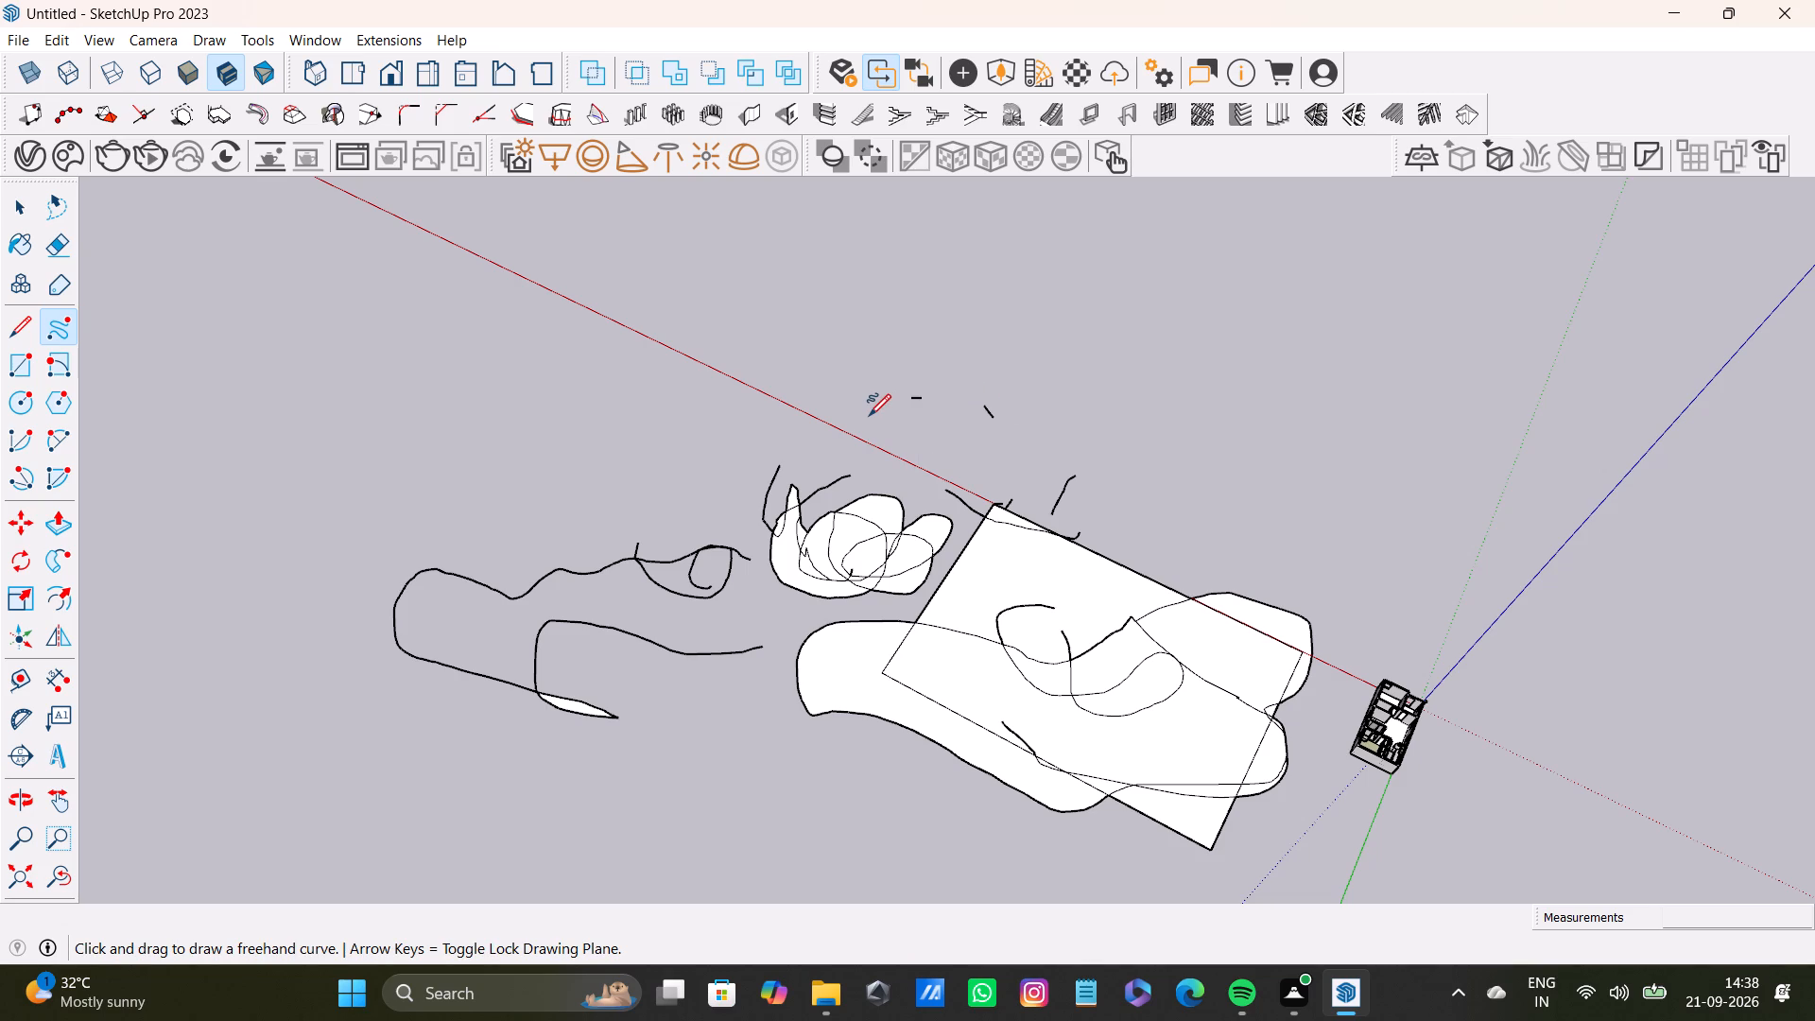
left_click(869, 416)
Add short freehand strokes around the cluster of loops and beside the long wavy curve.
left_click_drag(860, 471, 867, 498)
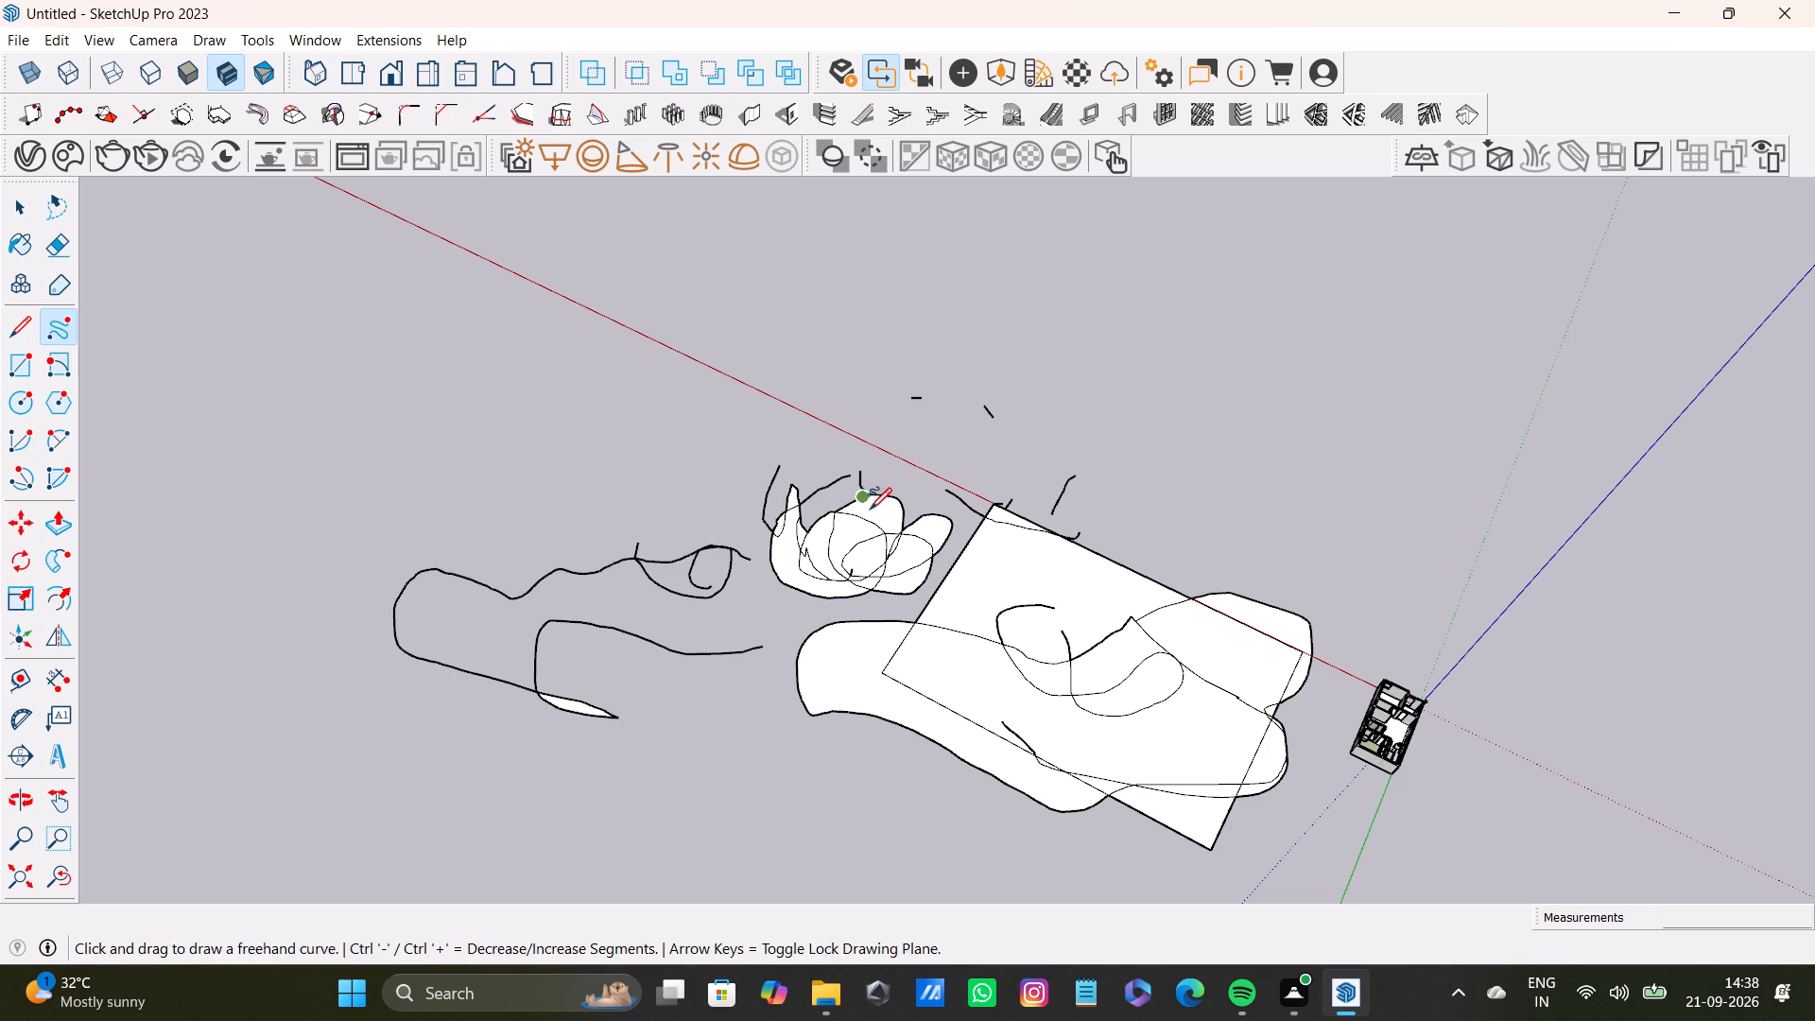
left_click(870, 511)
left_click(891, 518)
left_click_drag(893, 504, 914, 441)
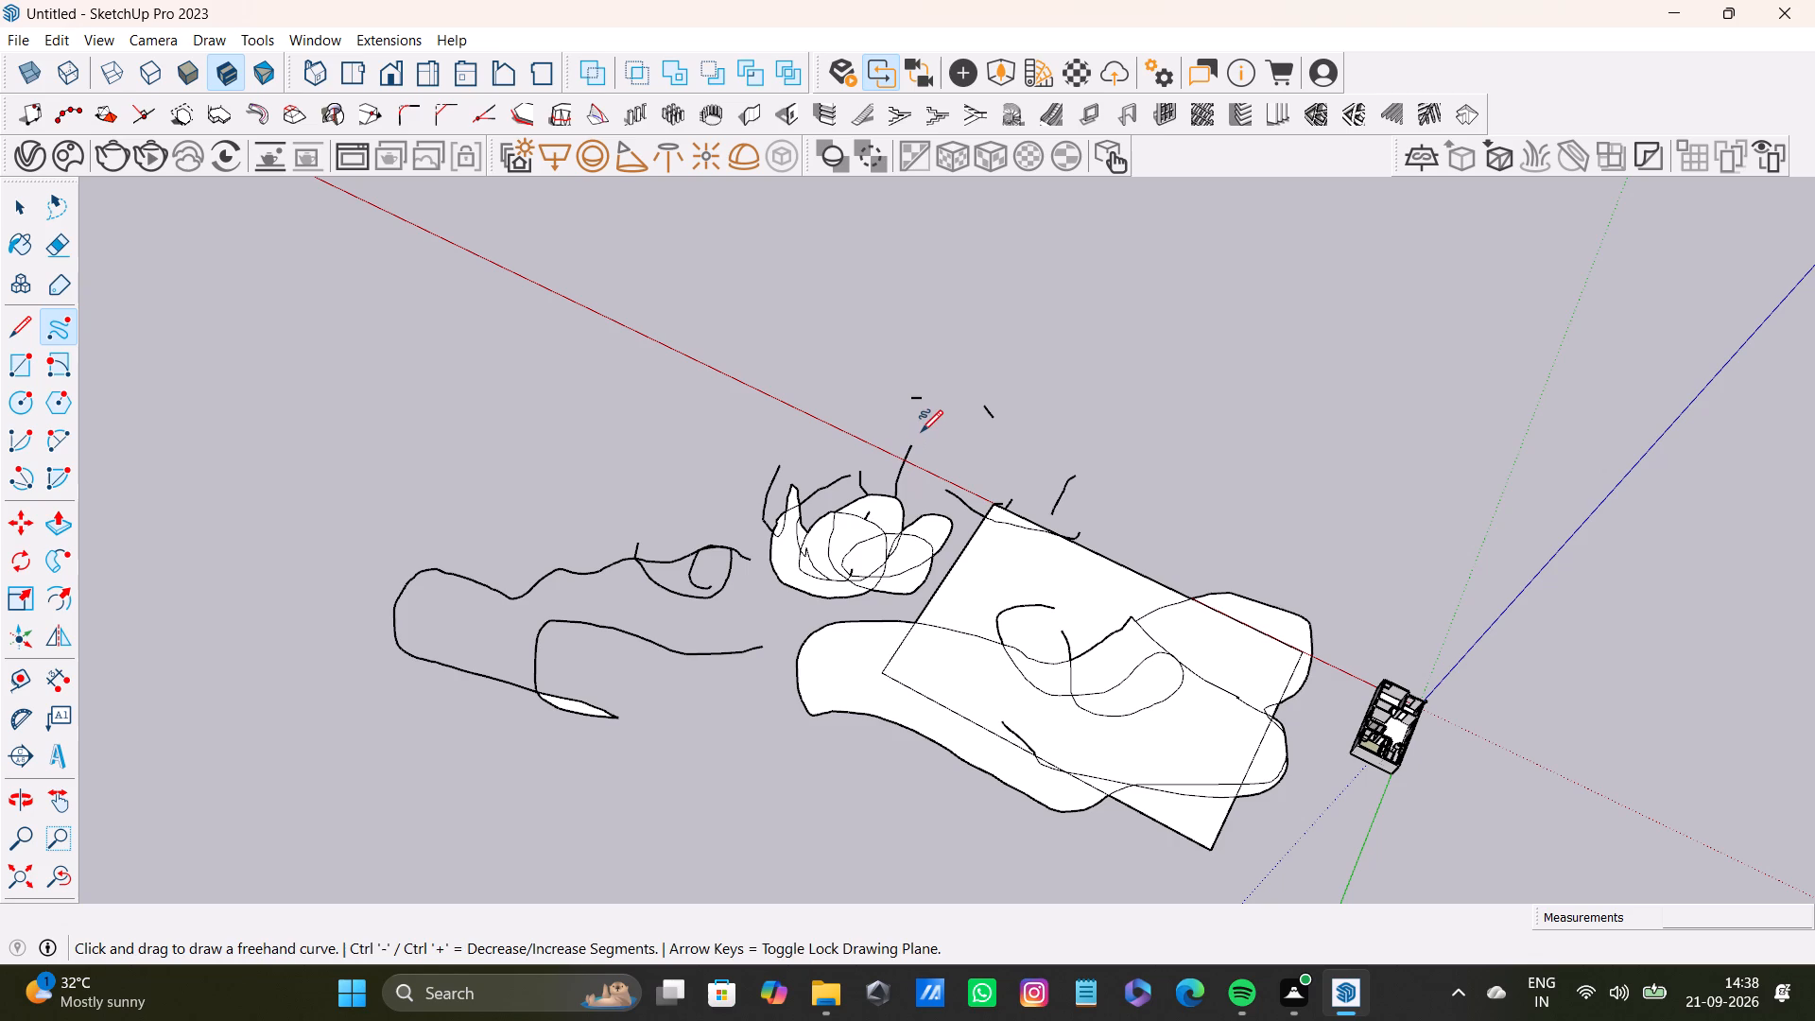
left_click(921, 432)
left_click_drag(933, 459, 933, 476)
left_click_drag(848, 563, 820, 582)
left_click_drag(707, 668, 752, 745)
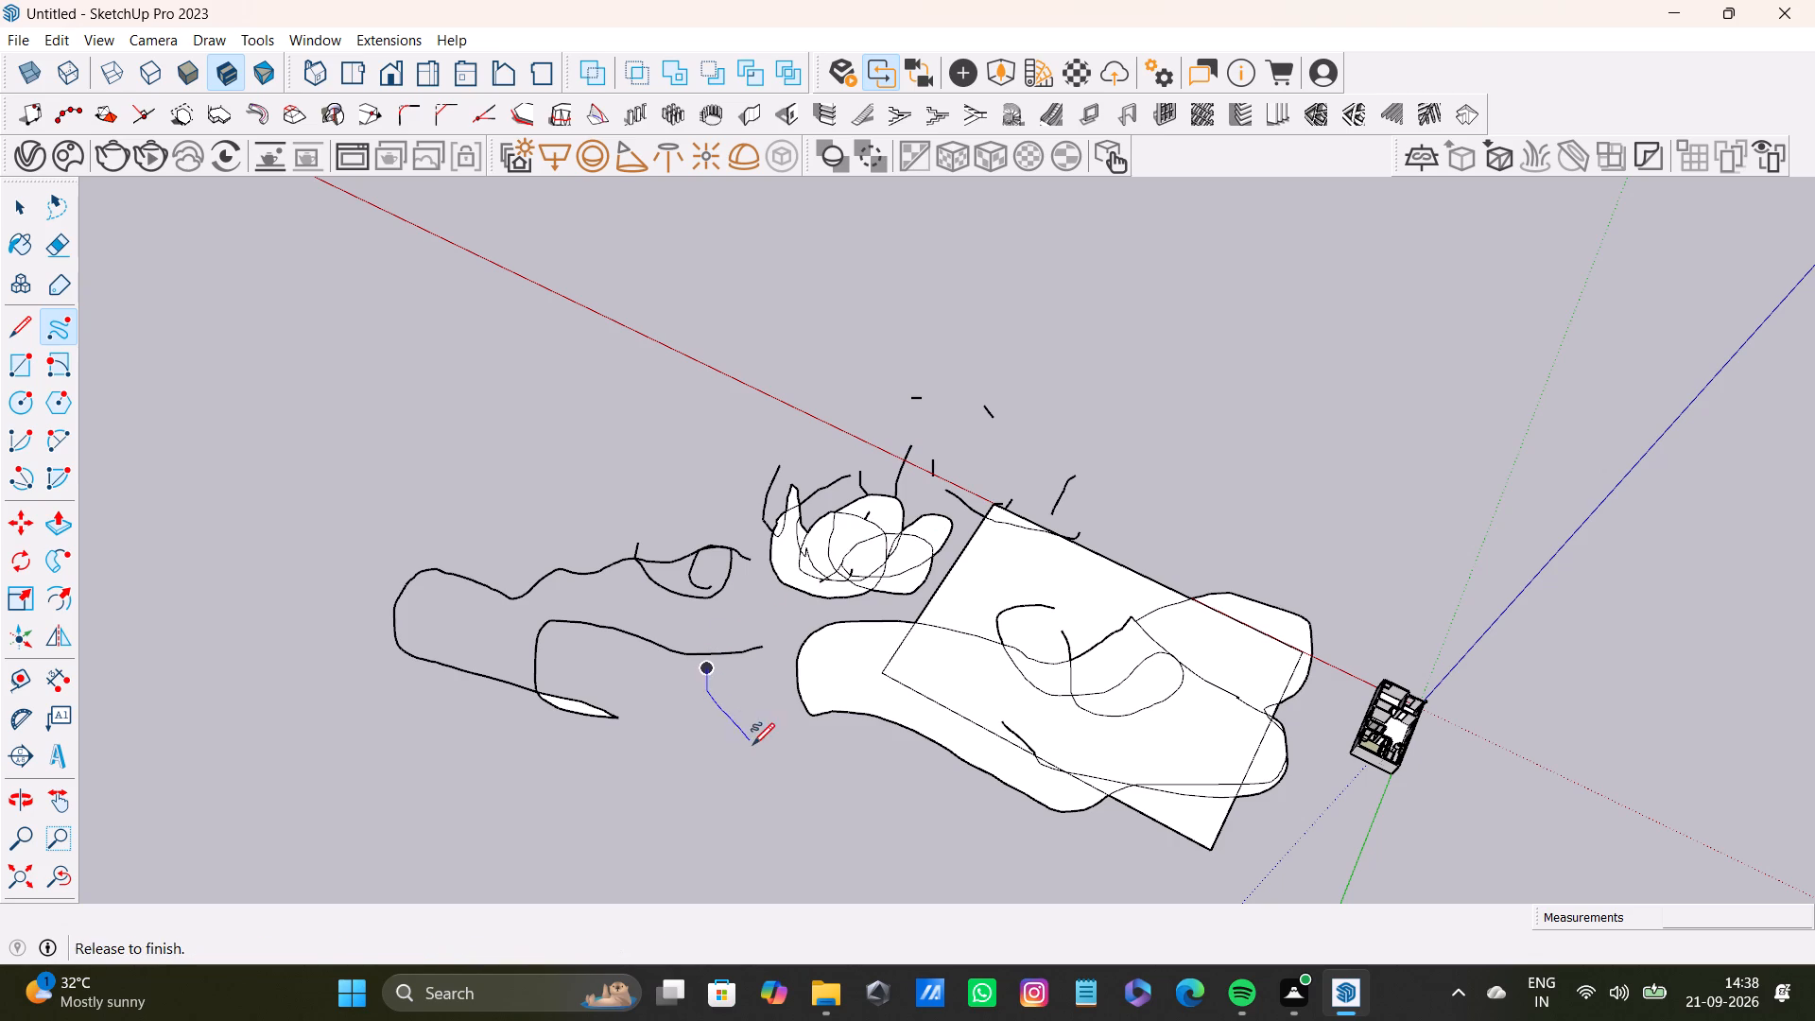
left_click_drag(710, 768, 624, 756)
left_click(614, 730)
Delete the large ground rectangle together with all the freehand curves and strokes around it, keeping the house.
scroll(865, 597, "down", 7)
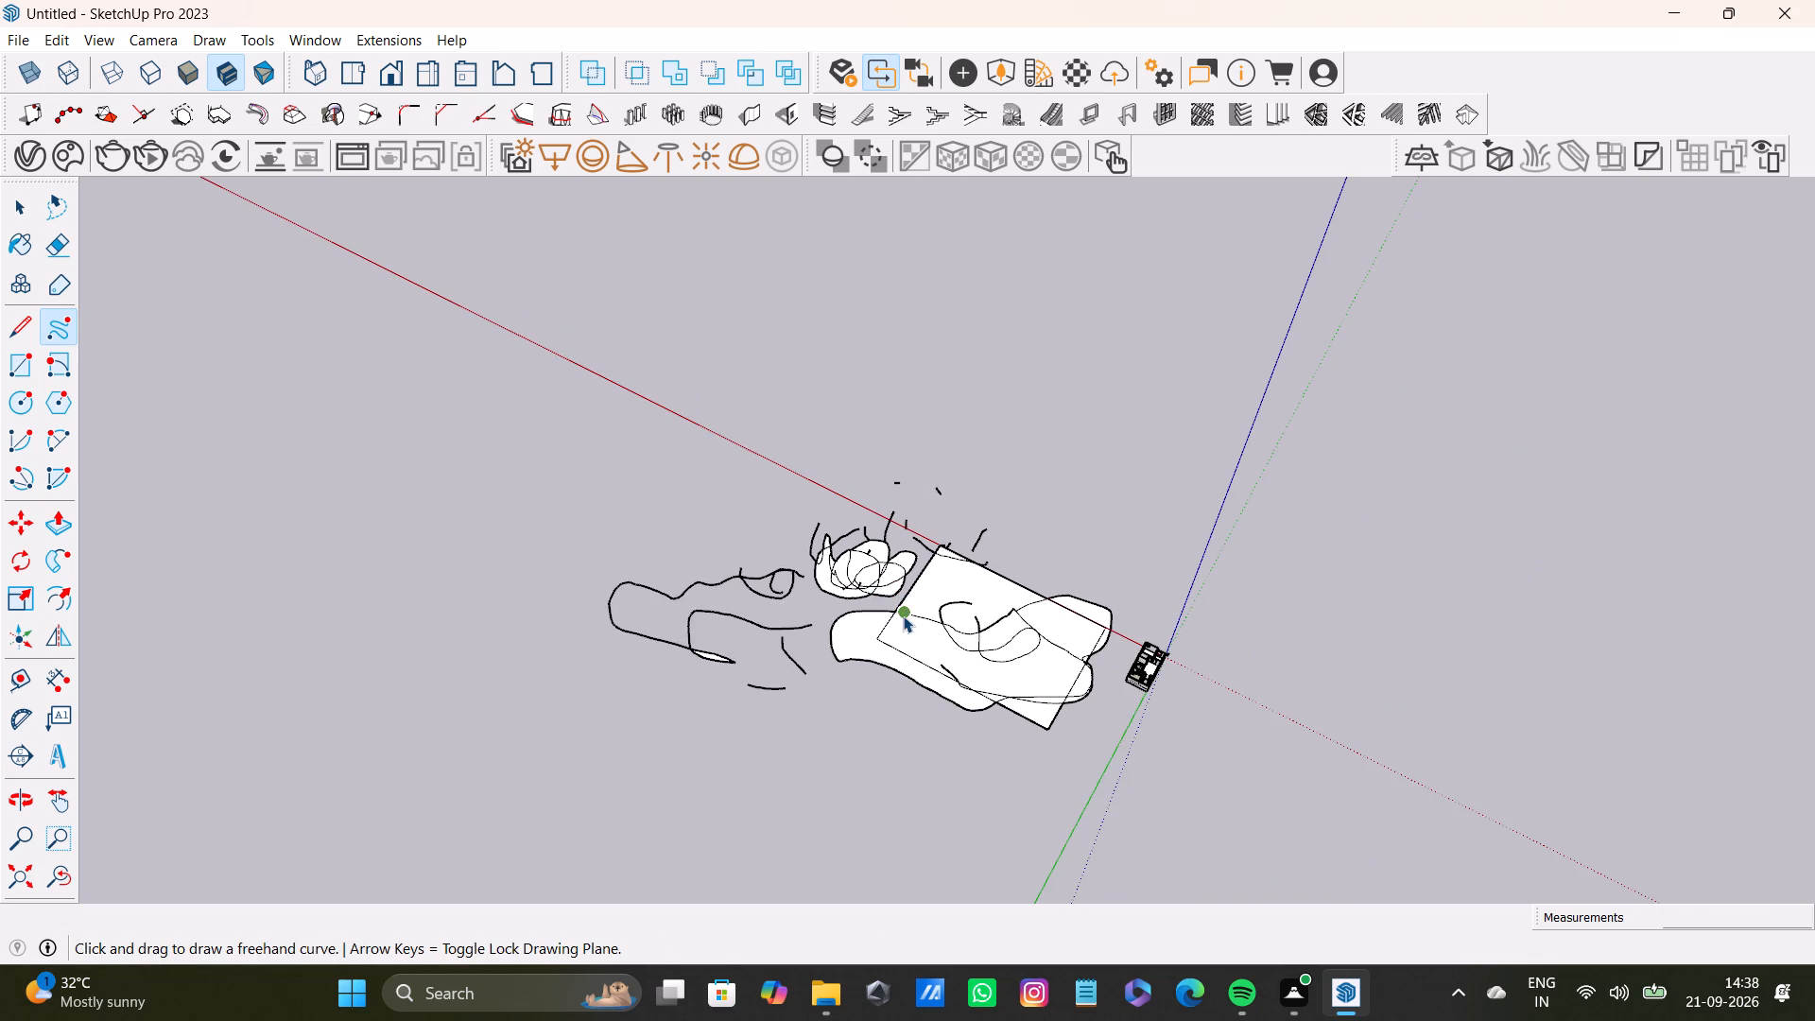
key("space")
scroll(895, 639, "down", 3)
middle_click_drag(899, 690, 1053, 571)
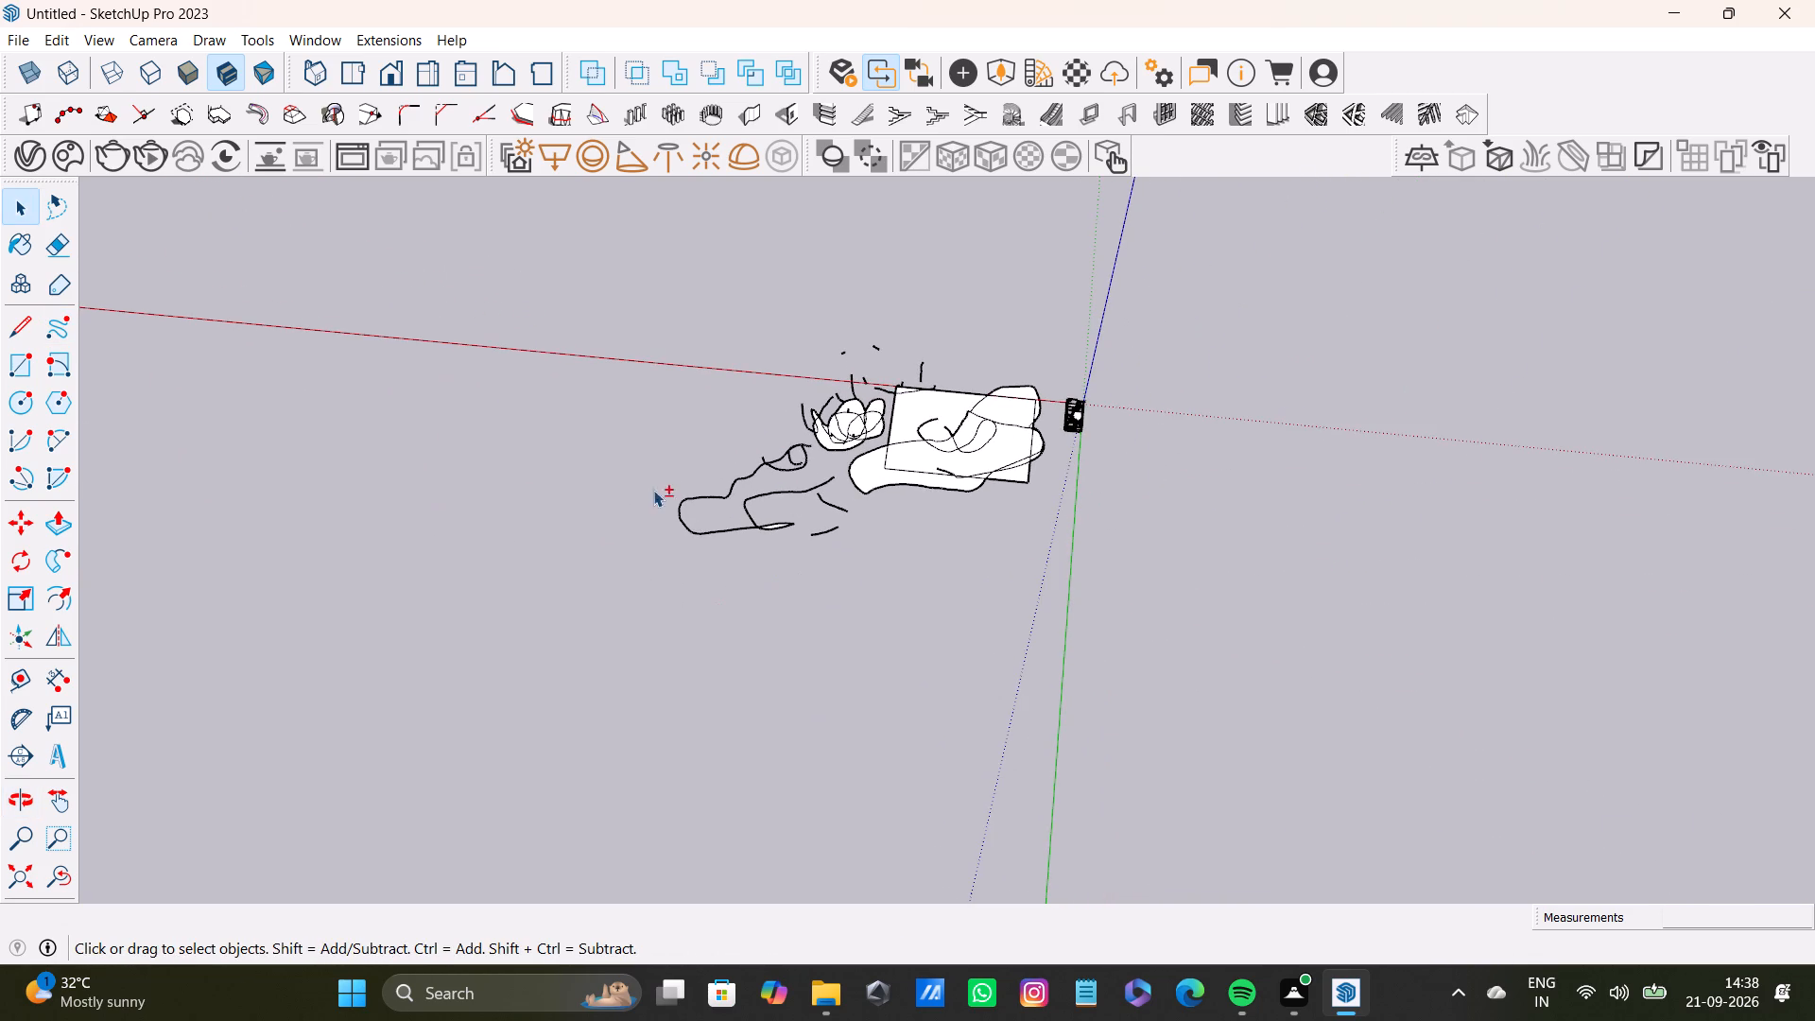
left_click_drag(671, 308, 1059, 591, "shift")
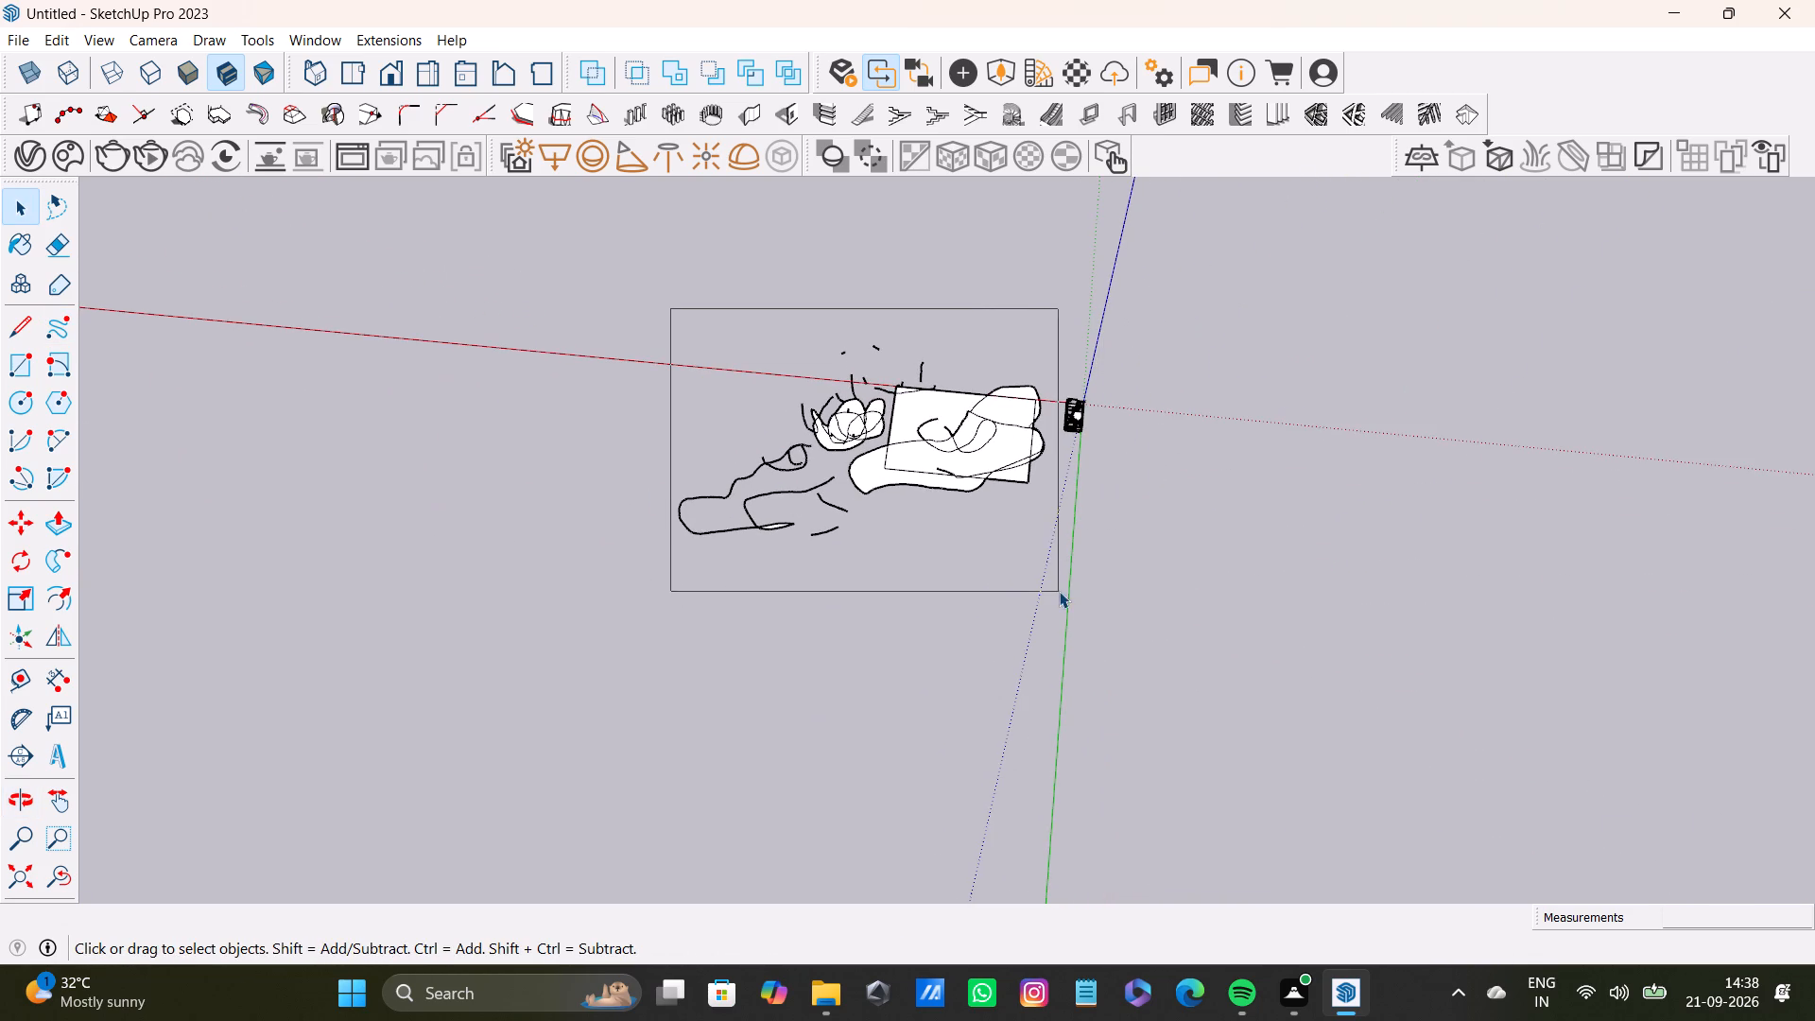
left_click_drag(1059, 591, 1059, 594, "shift")
key("Delete")
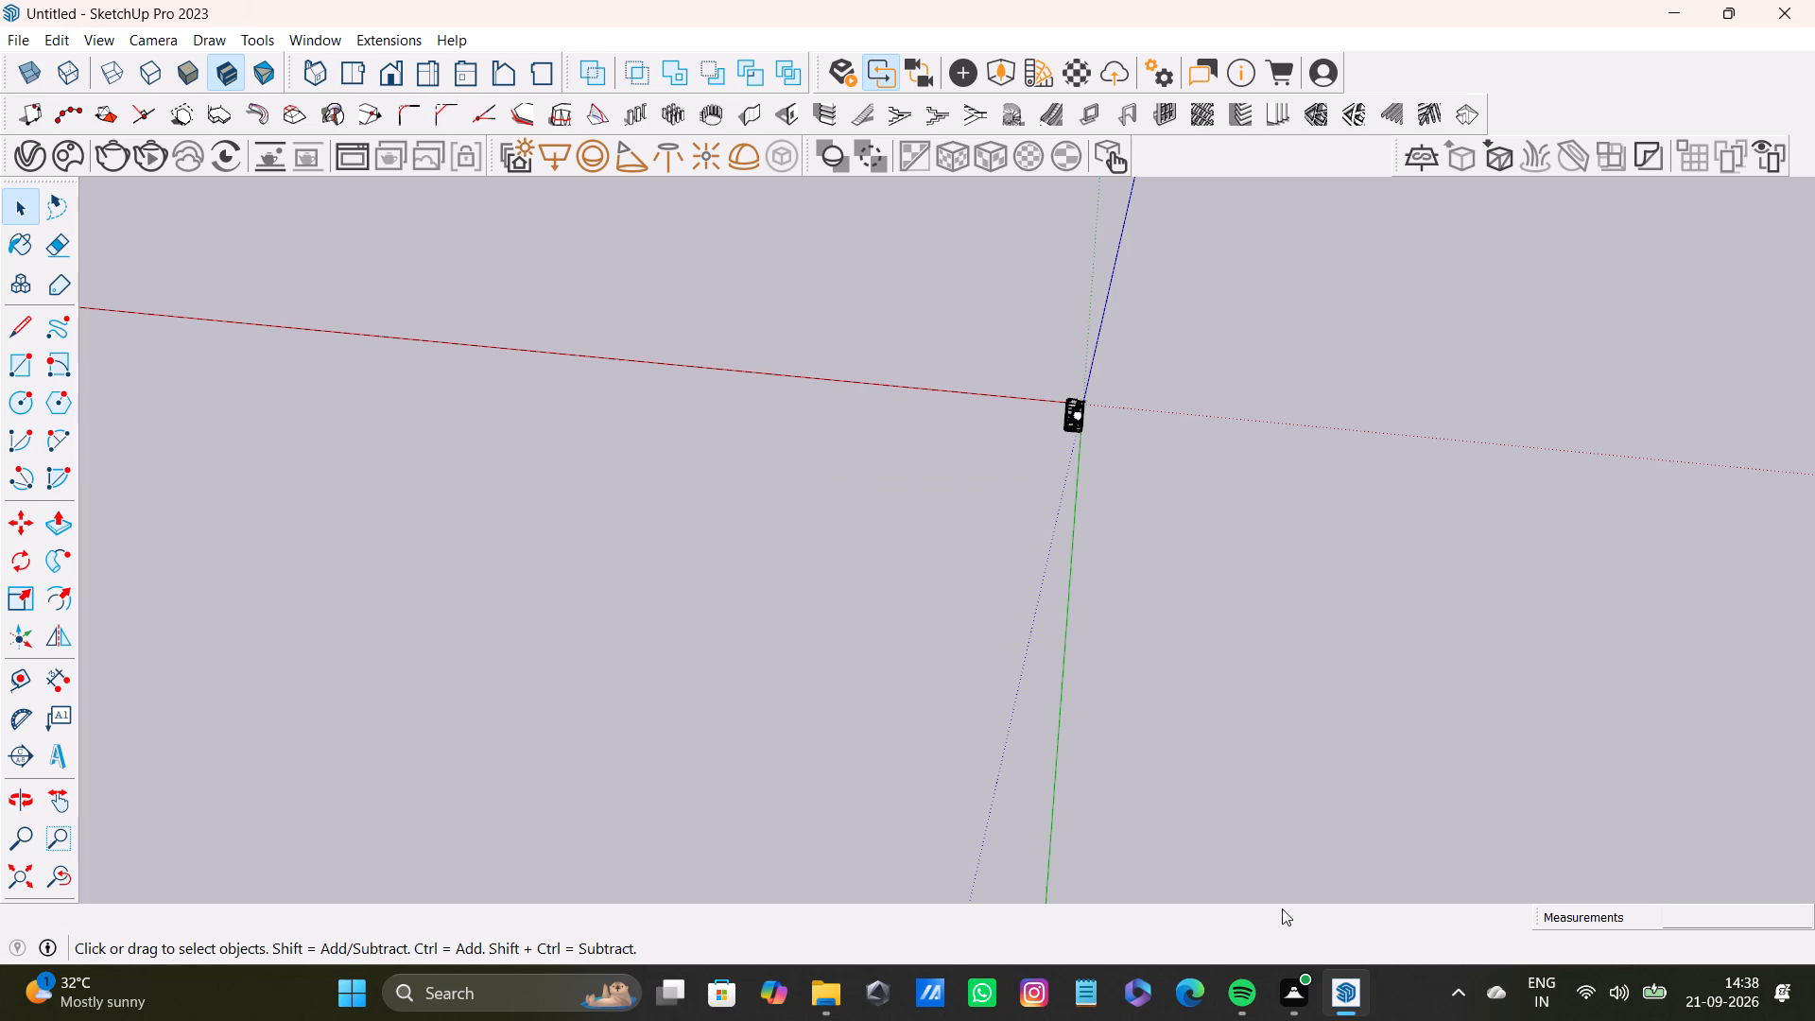
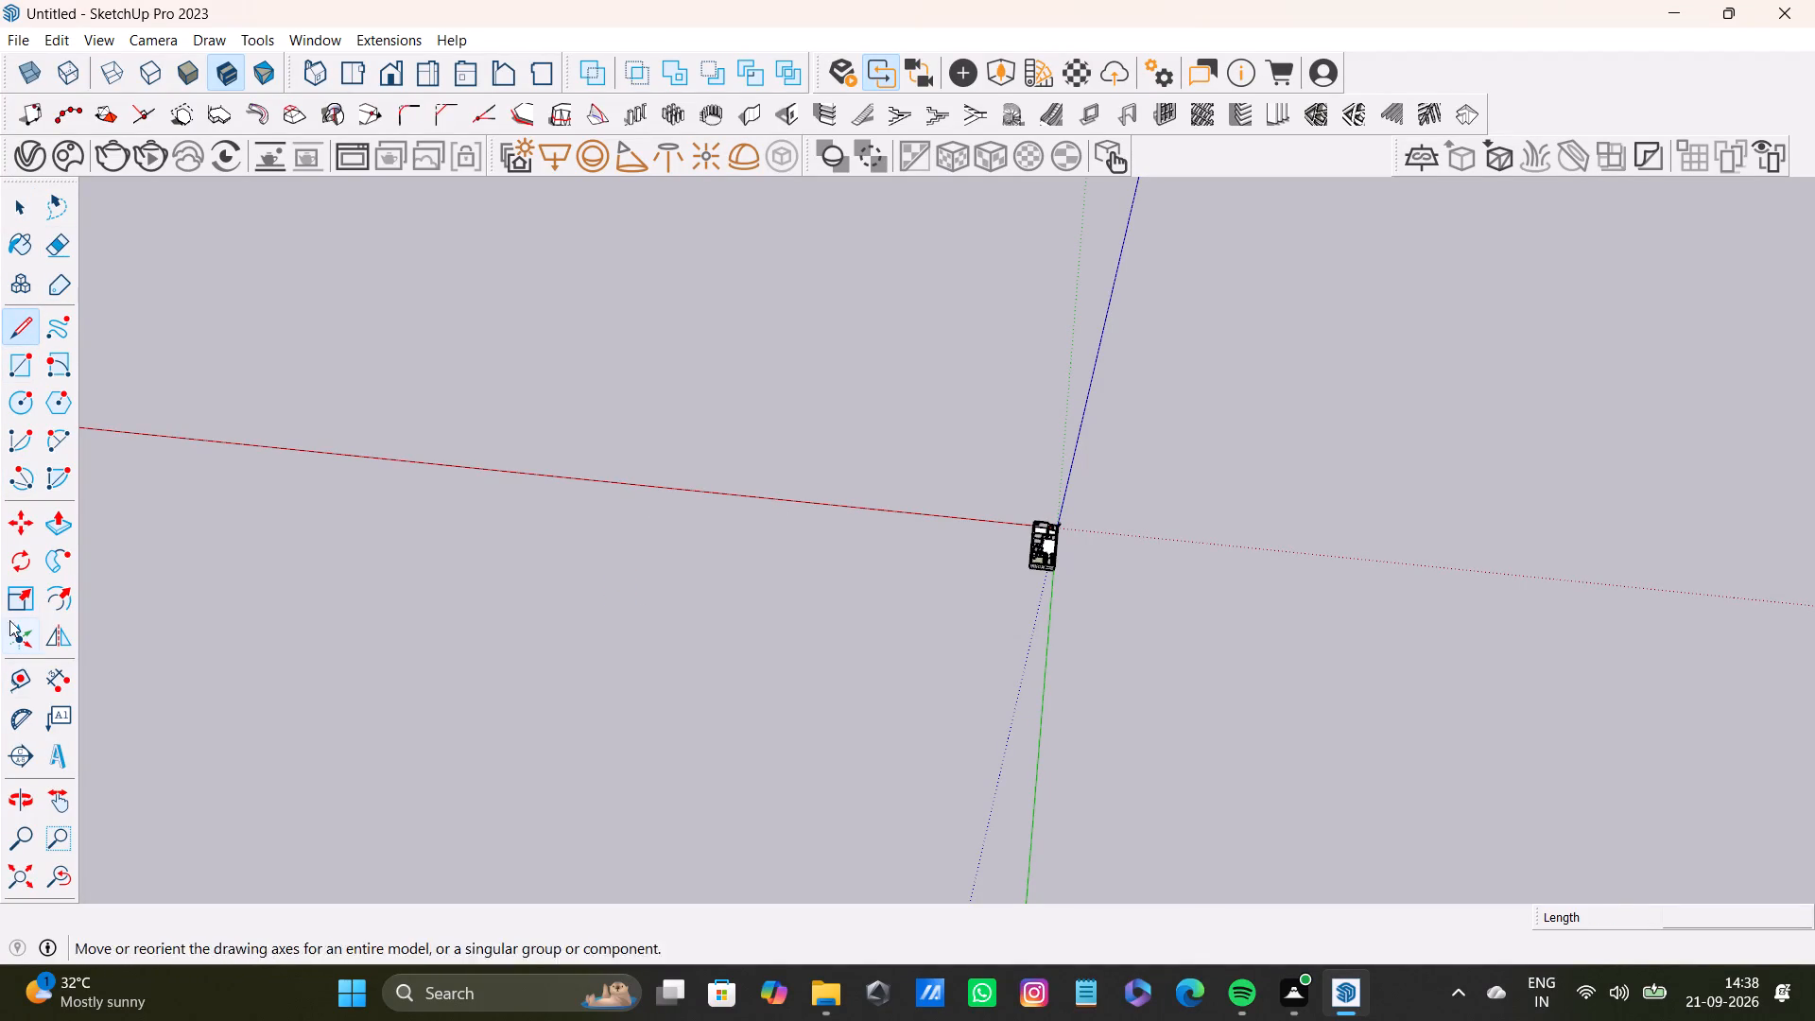
Draw a large ground rectangle about 194' wide across the red axis, well away from the house.
left_click(17, 368)
left_click_drag(161, 459, 181, 458)
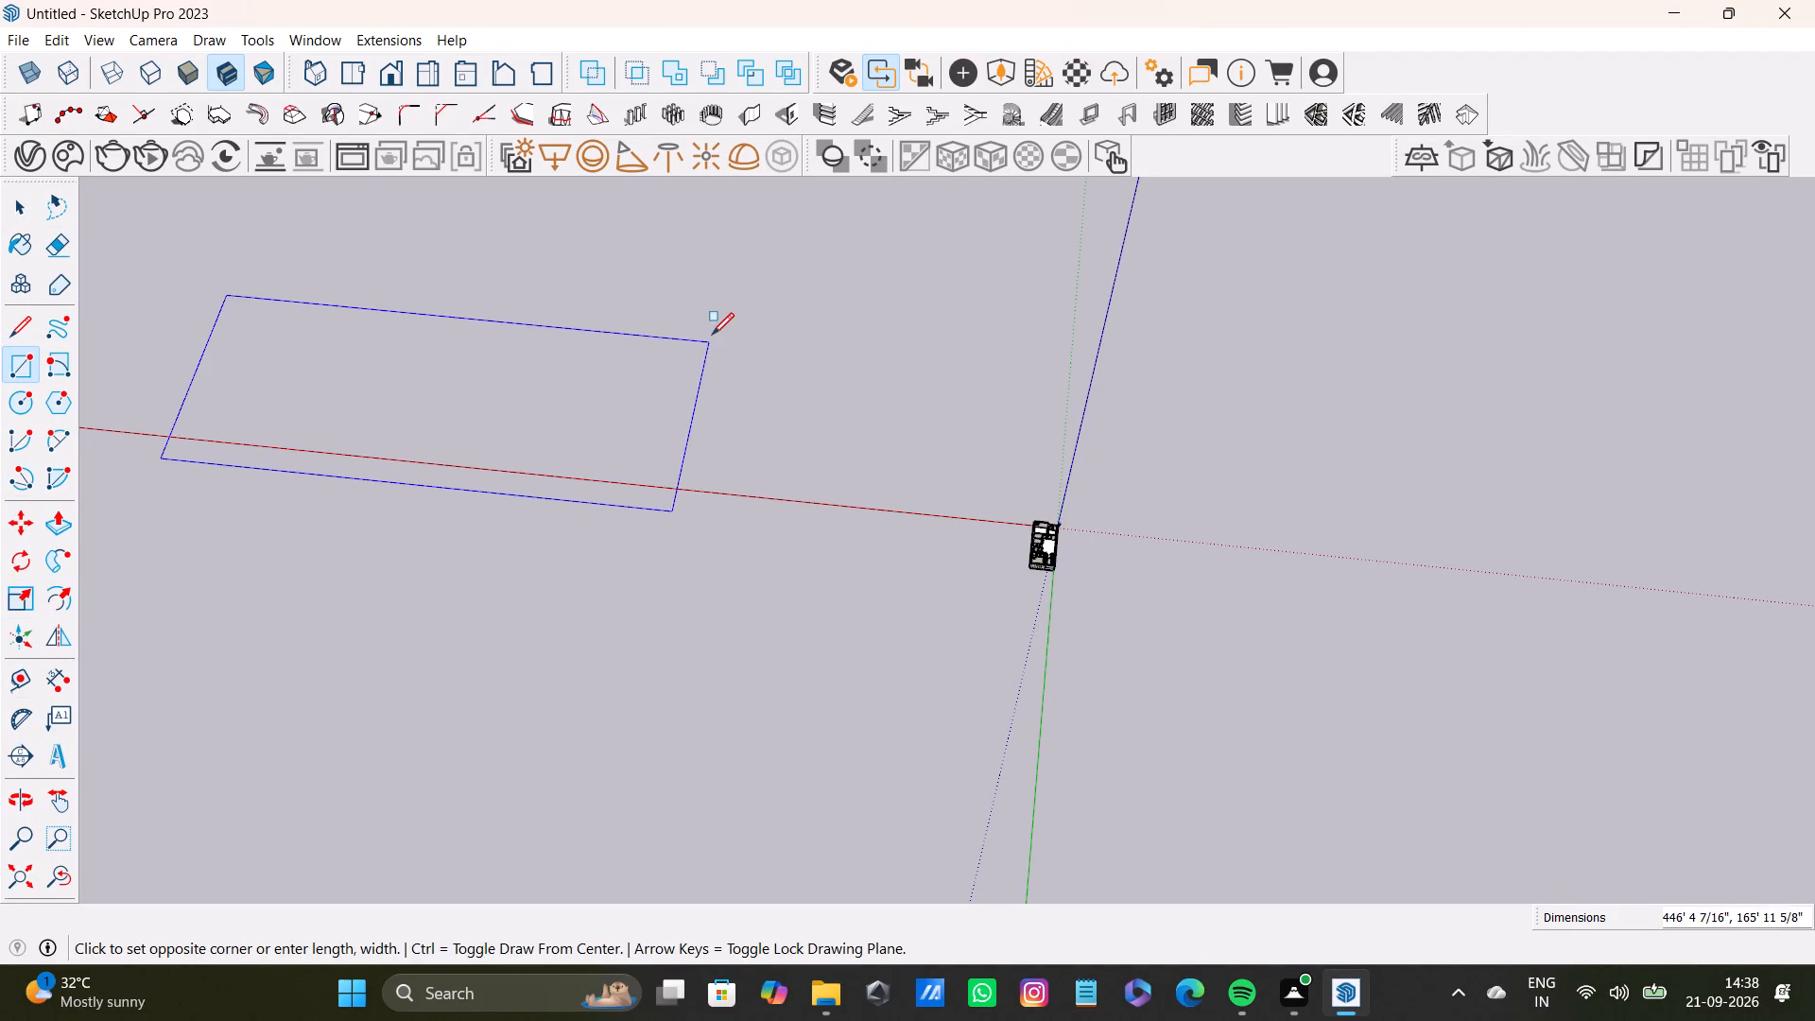
left_click(722, 317)
Place a guide about 18' inside the rectangle's short edge farthest from the house and a second parallel guide about 39' beyond it.
scroll(673, 368, "down", 4)
middle_click_drag(631, 371, 942, 404, "shift")
scroll(494, 392, "up", 5)
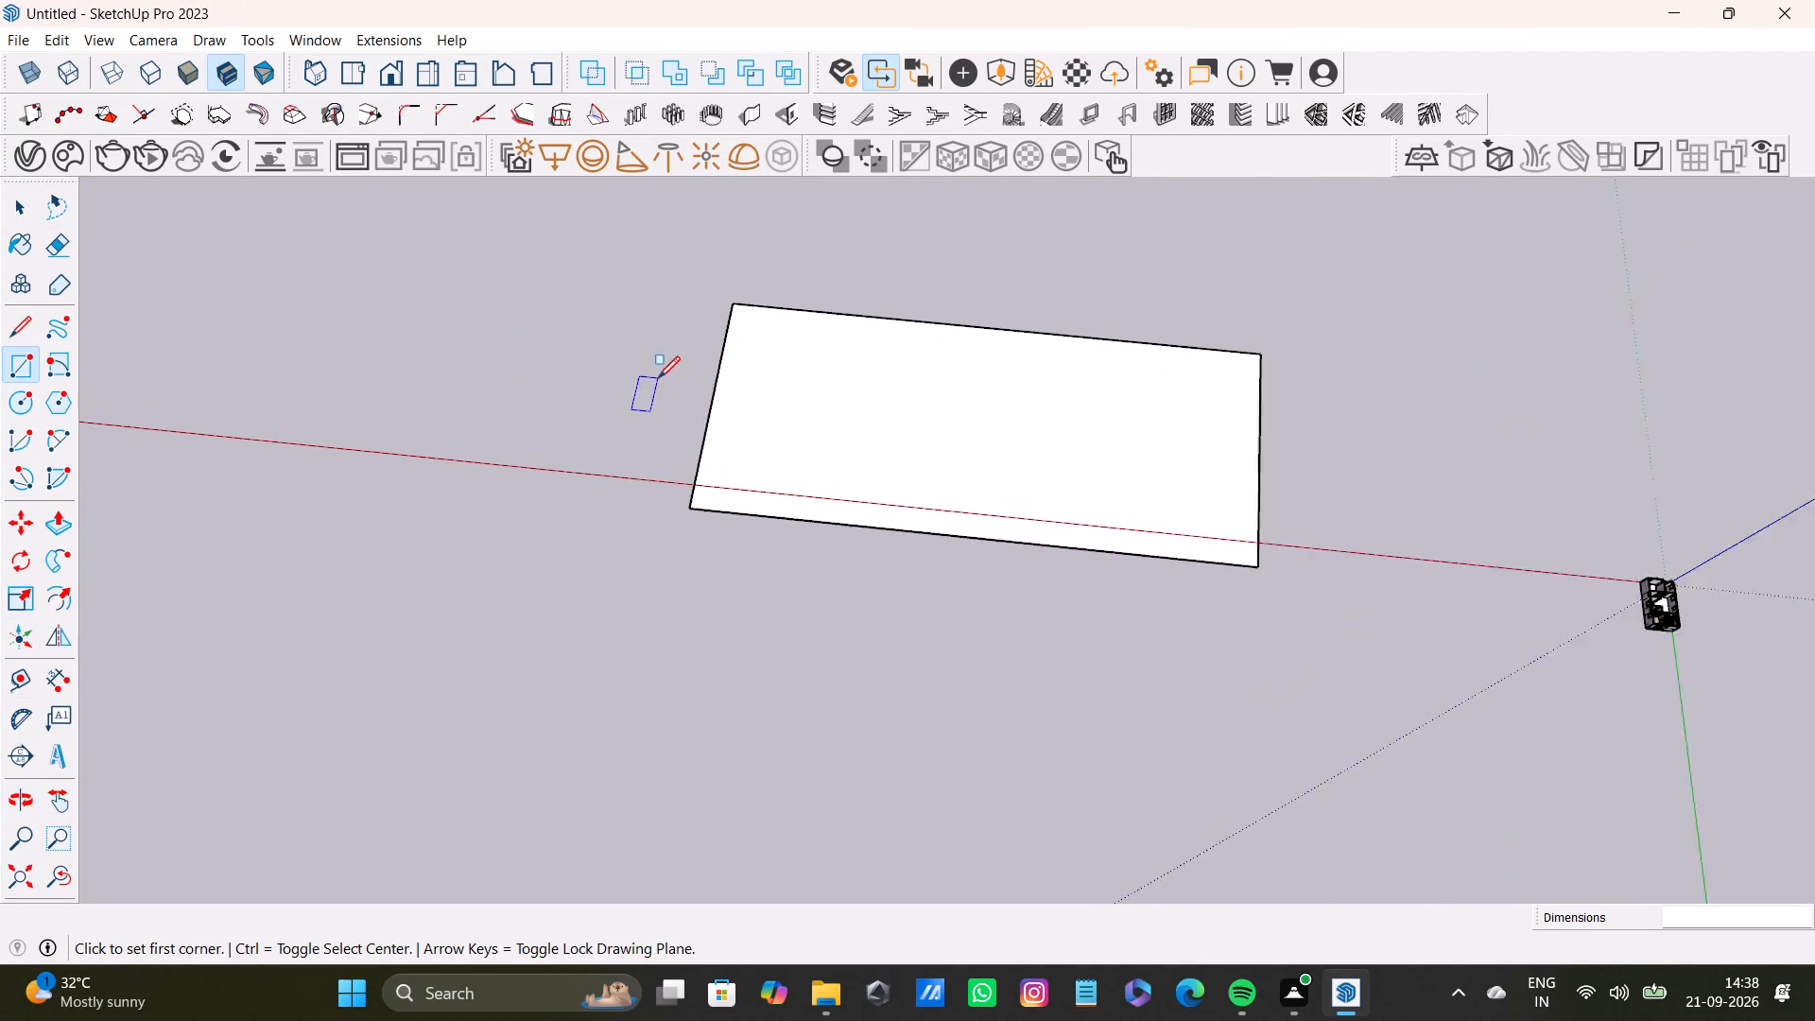
scroll(658, 378, "up", 2)
middle_click_drag(740, 392, 752, 582, "shift")
scroll(735, 627, "up", 4)
key("t")
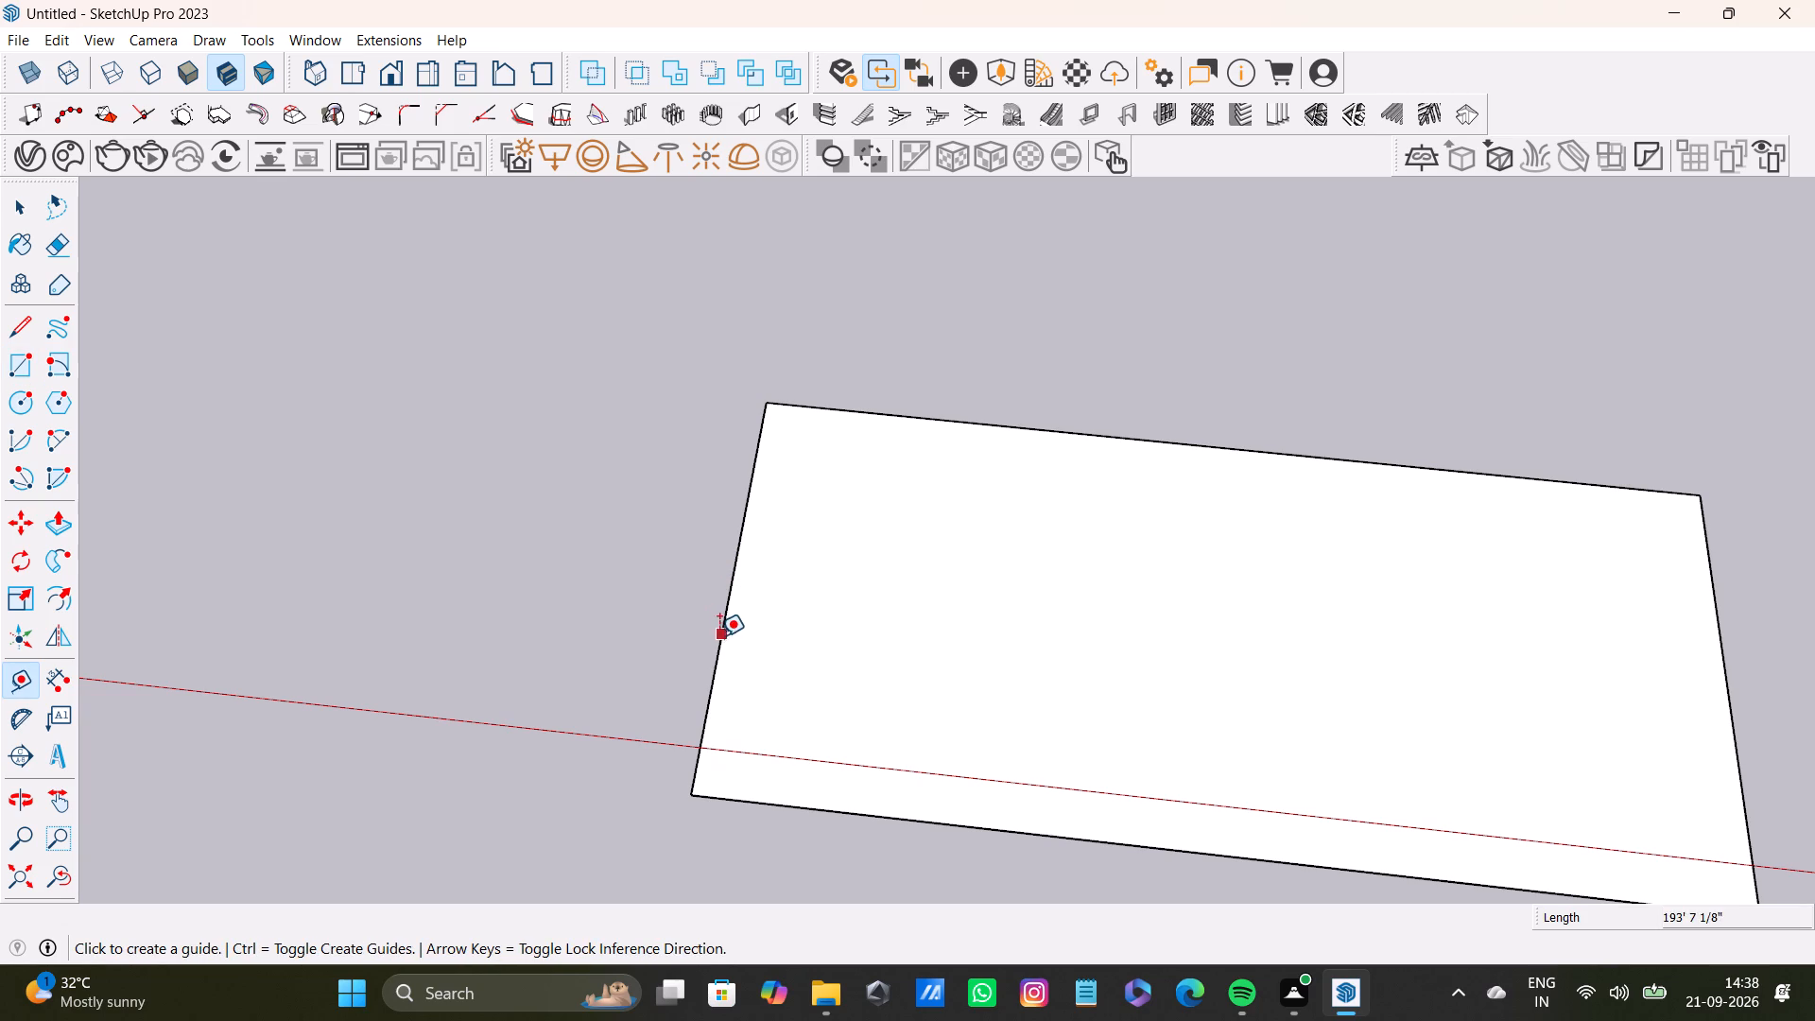
left_click(720, 640)
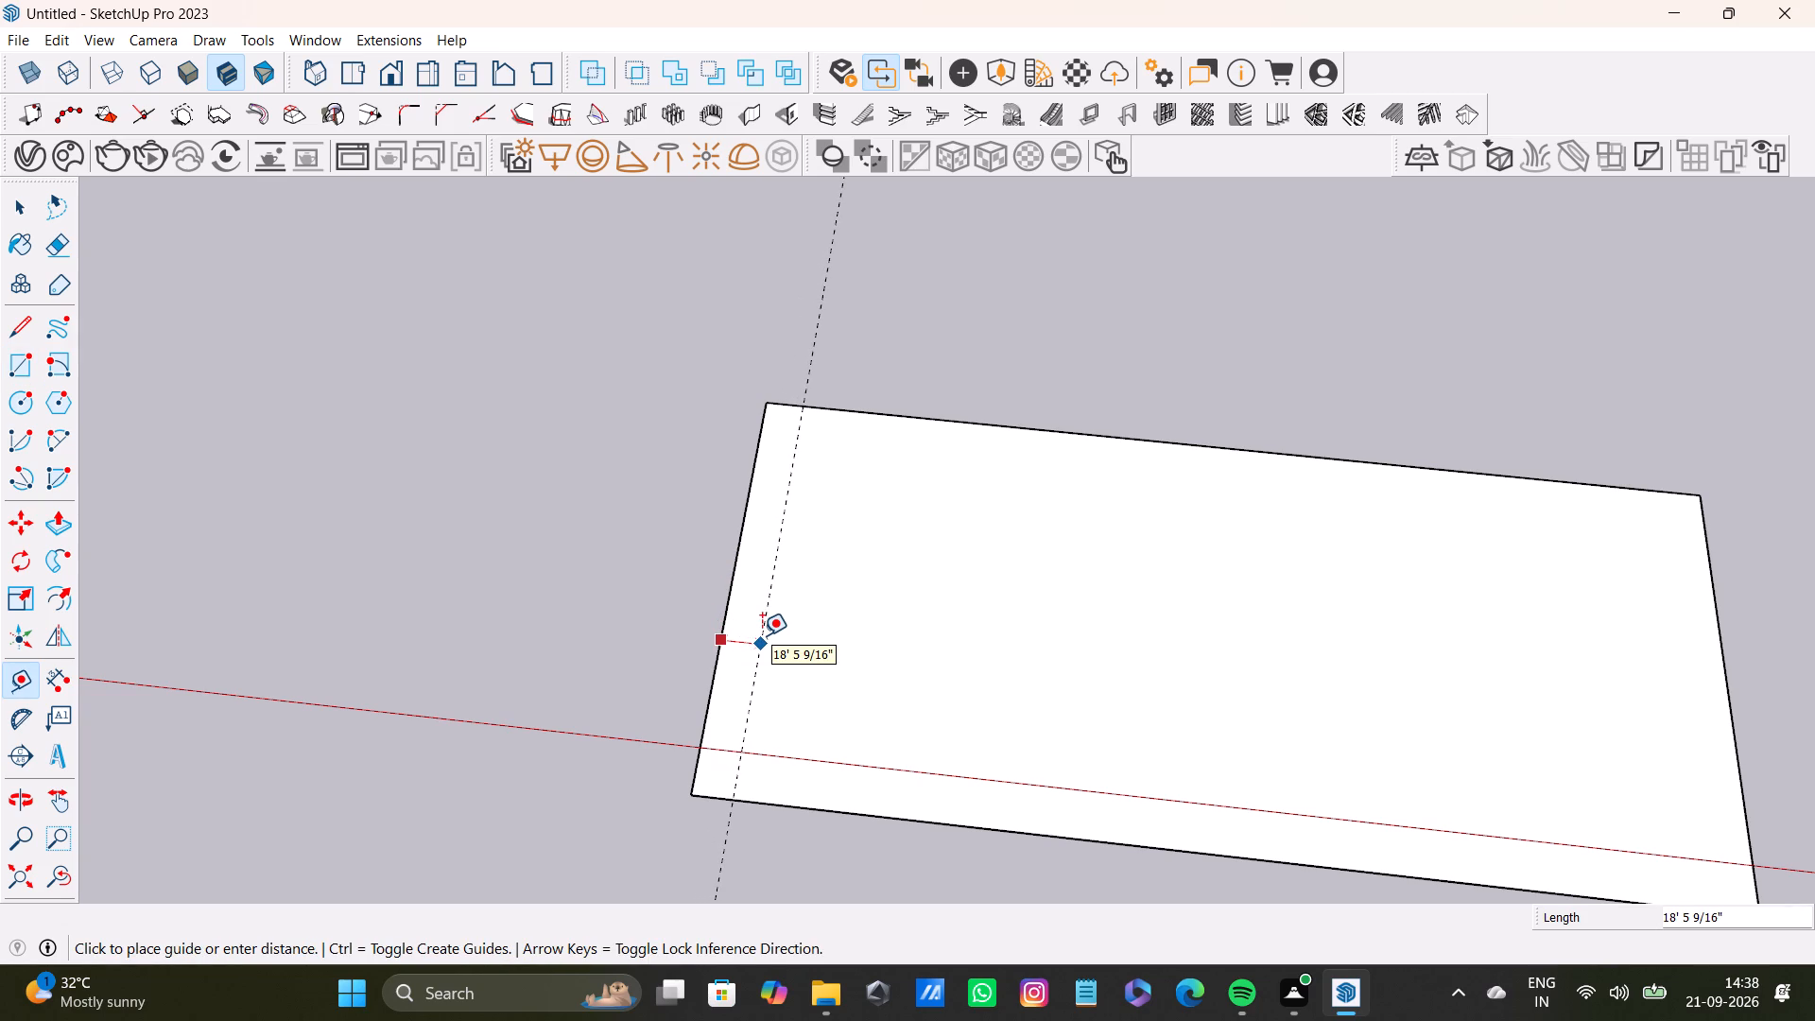
left_click(762, 635)
left_click(760, 641)
left_click(844, 660)
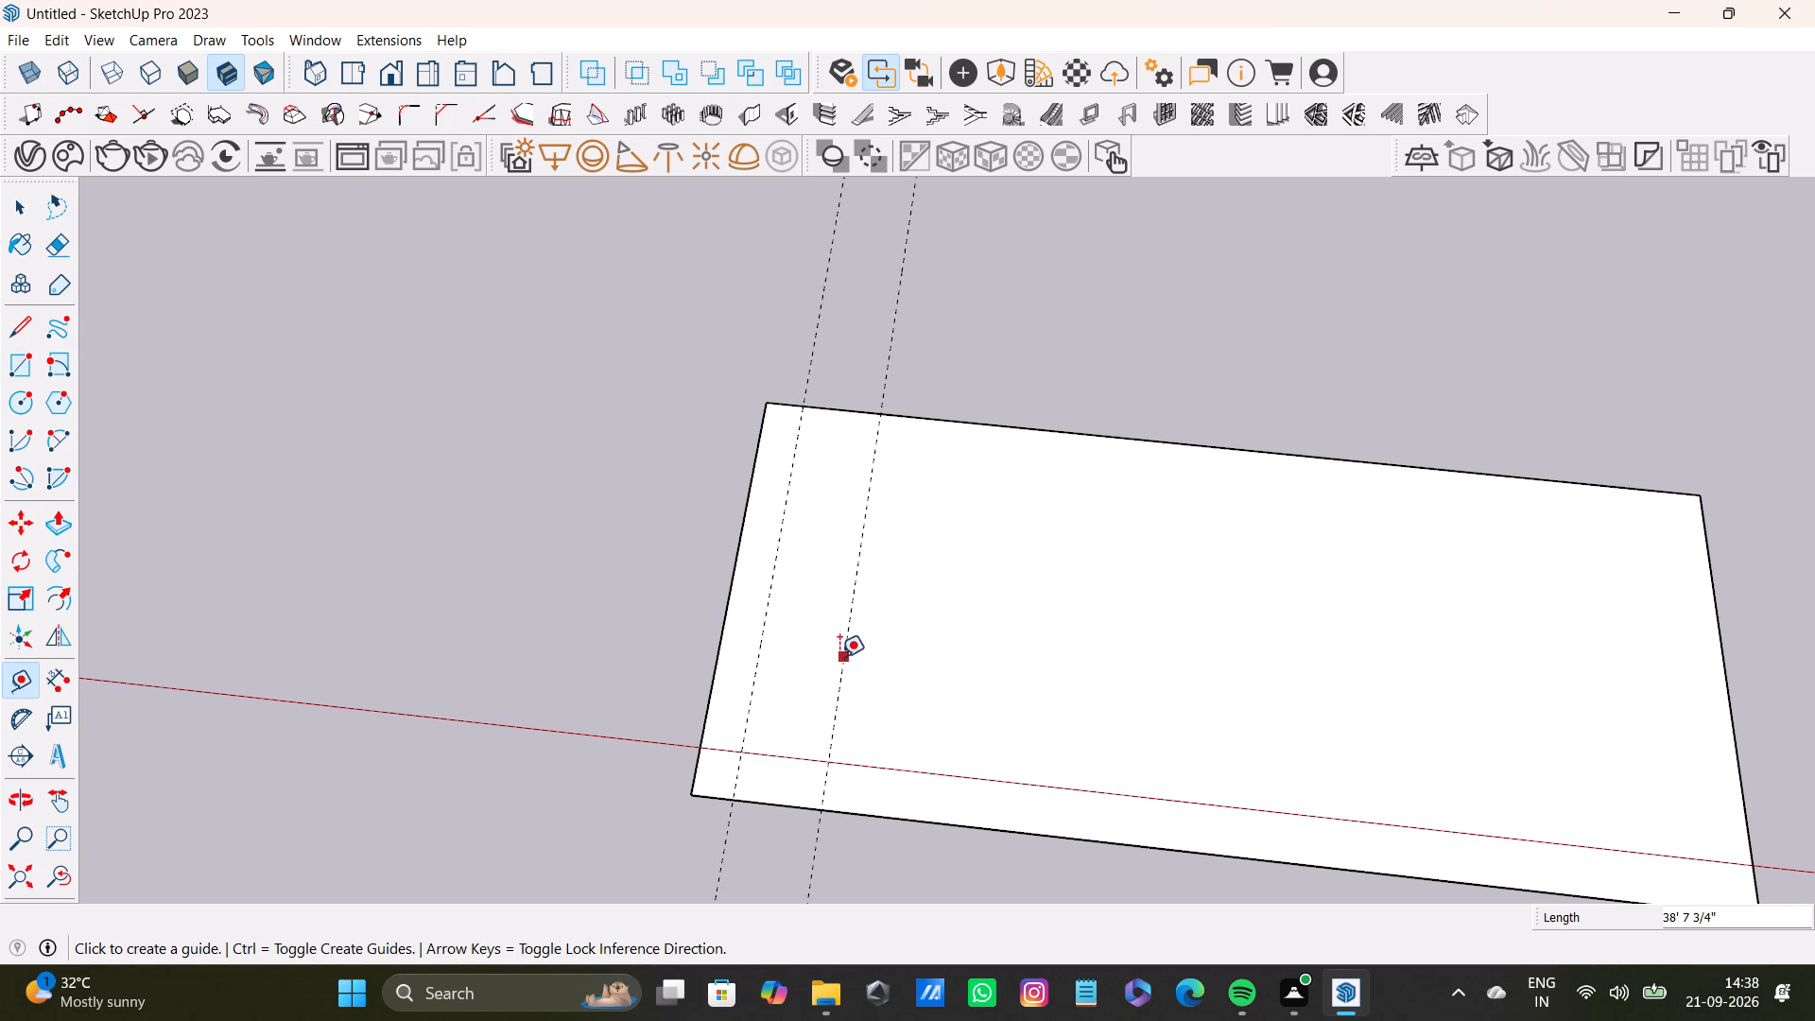
Add three more parallel guides, one between the first two and two beyond them toward the rectangle's middle.
left_click_drag(842, 657, 820, 657)
left_click(805, 655)
left_click(836, 661)
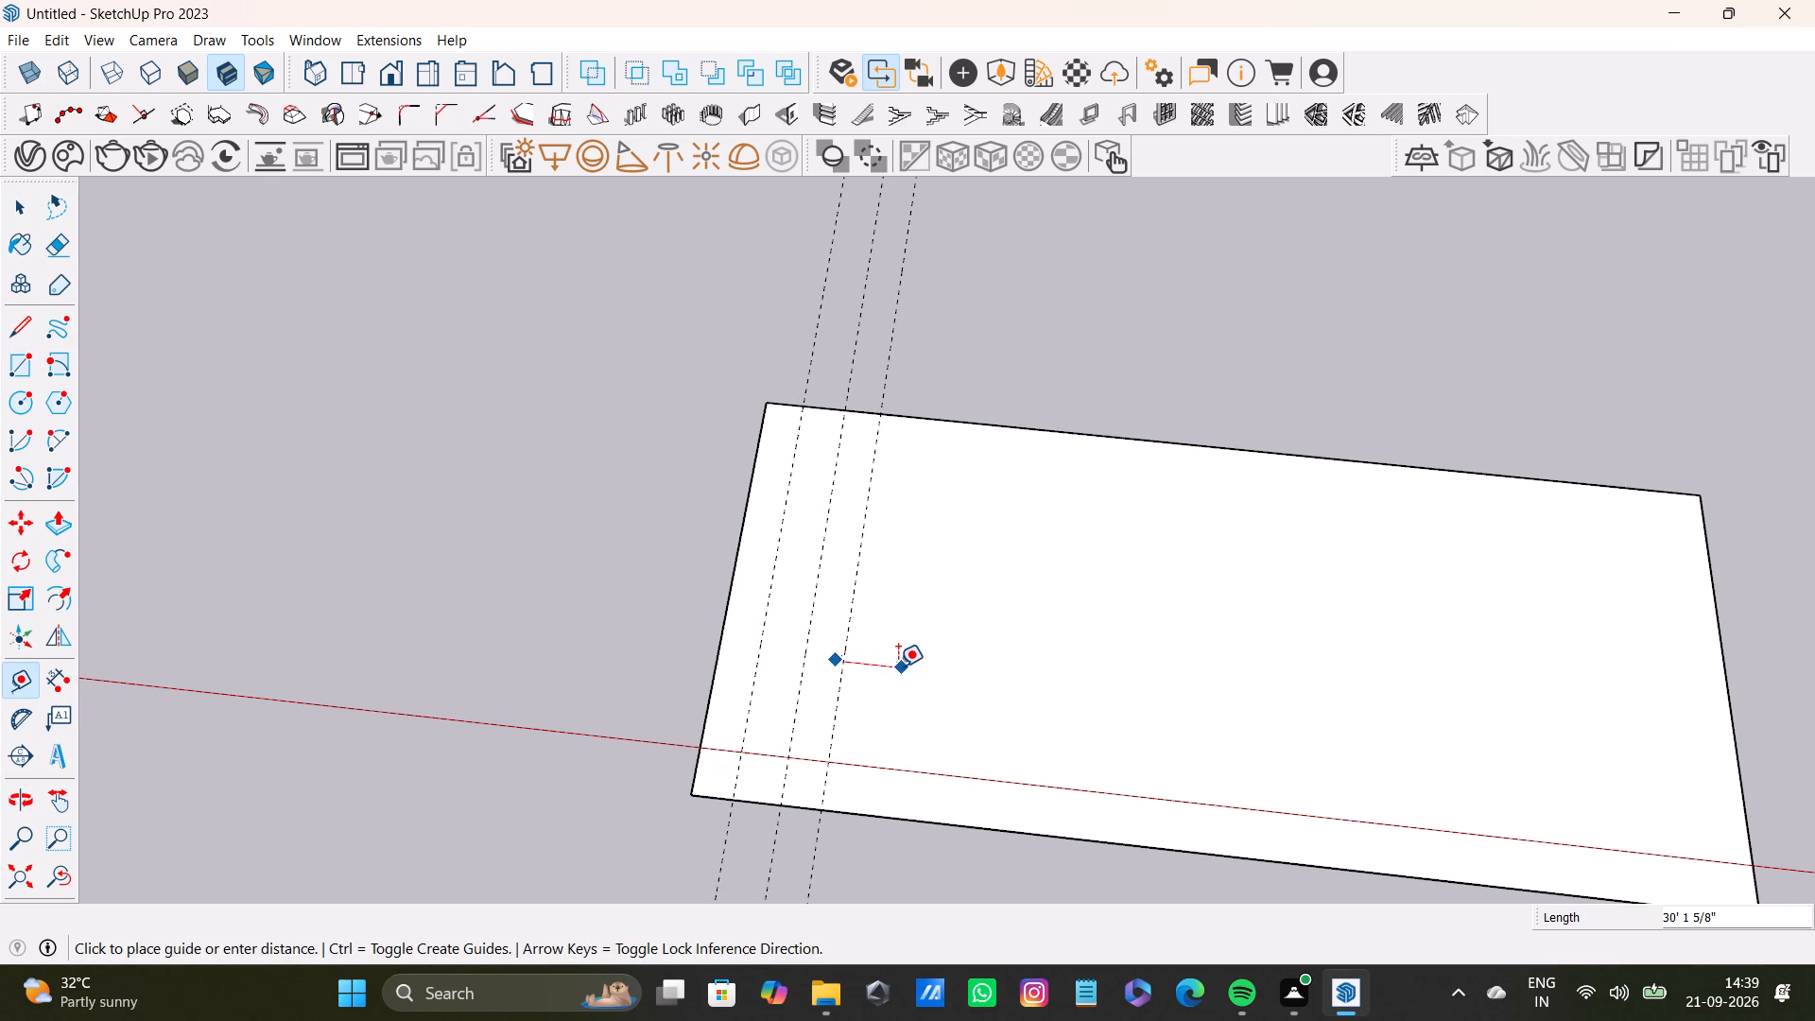
left_click(898, 666)
left_click(849, 668)
left_click(925, 683)
left_click(926, 684)
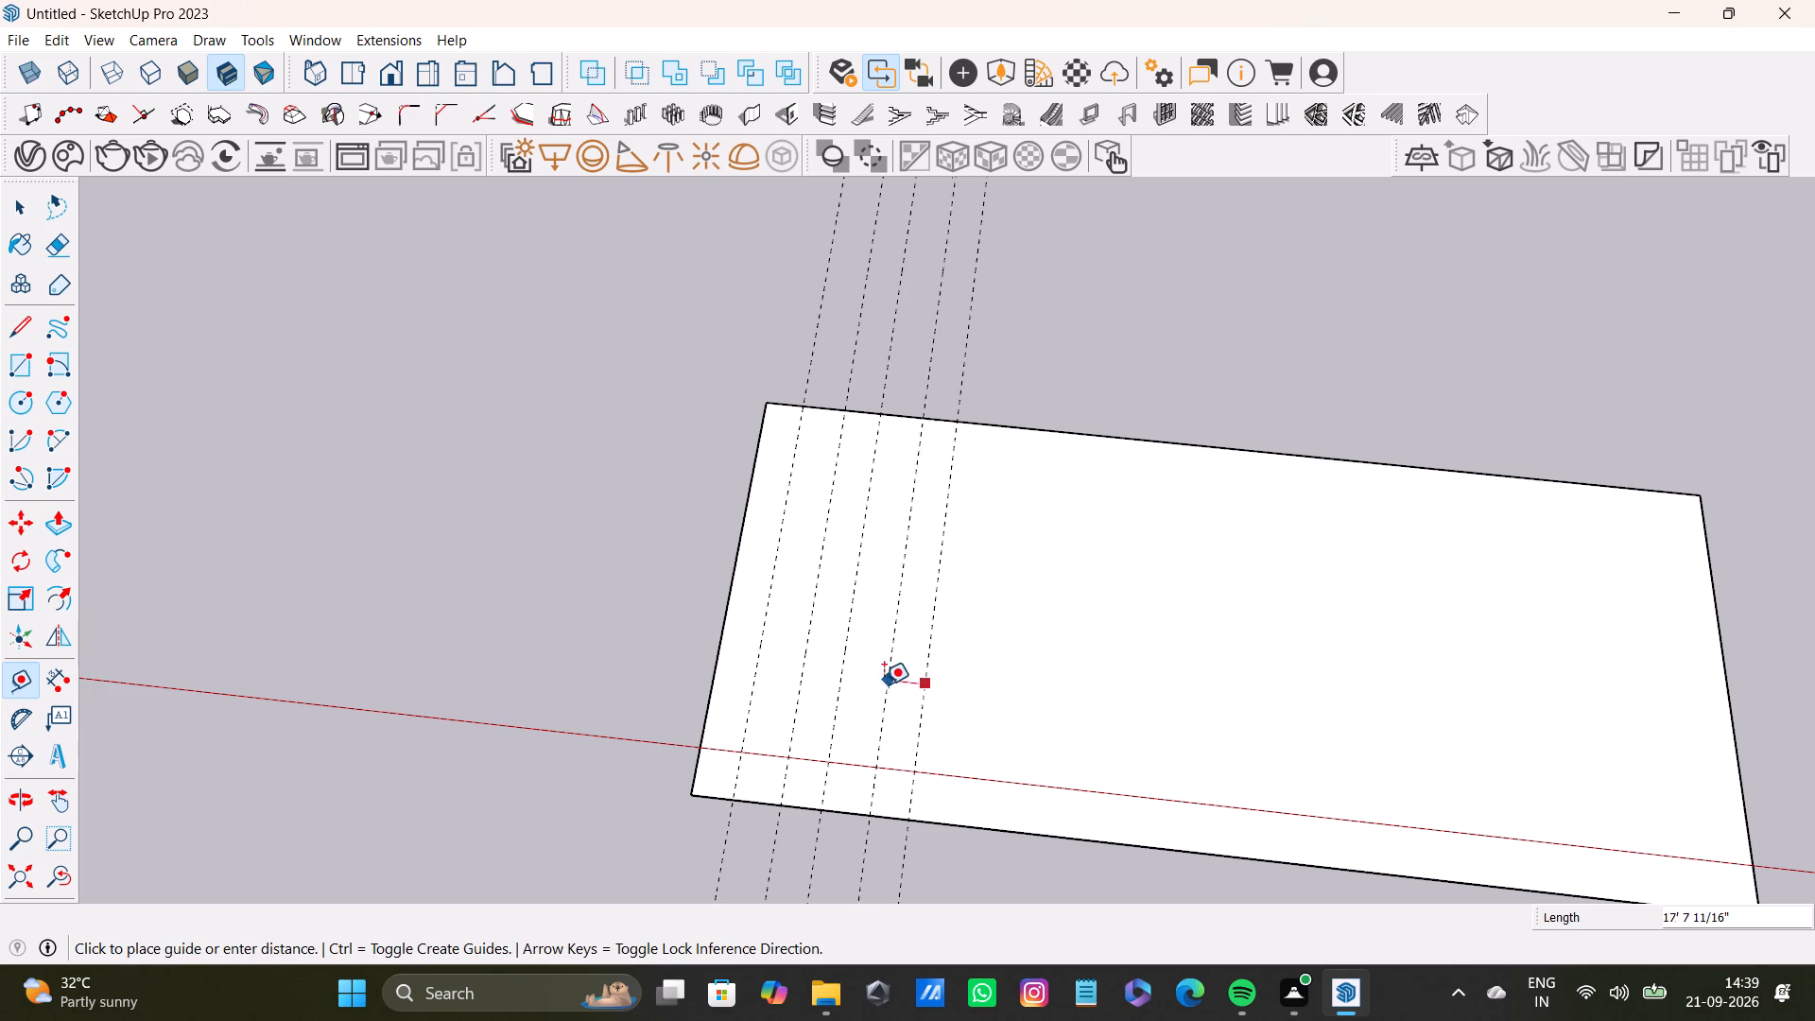
left_click(879, 684)
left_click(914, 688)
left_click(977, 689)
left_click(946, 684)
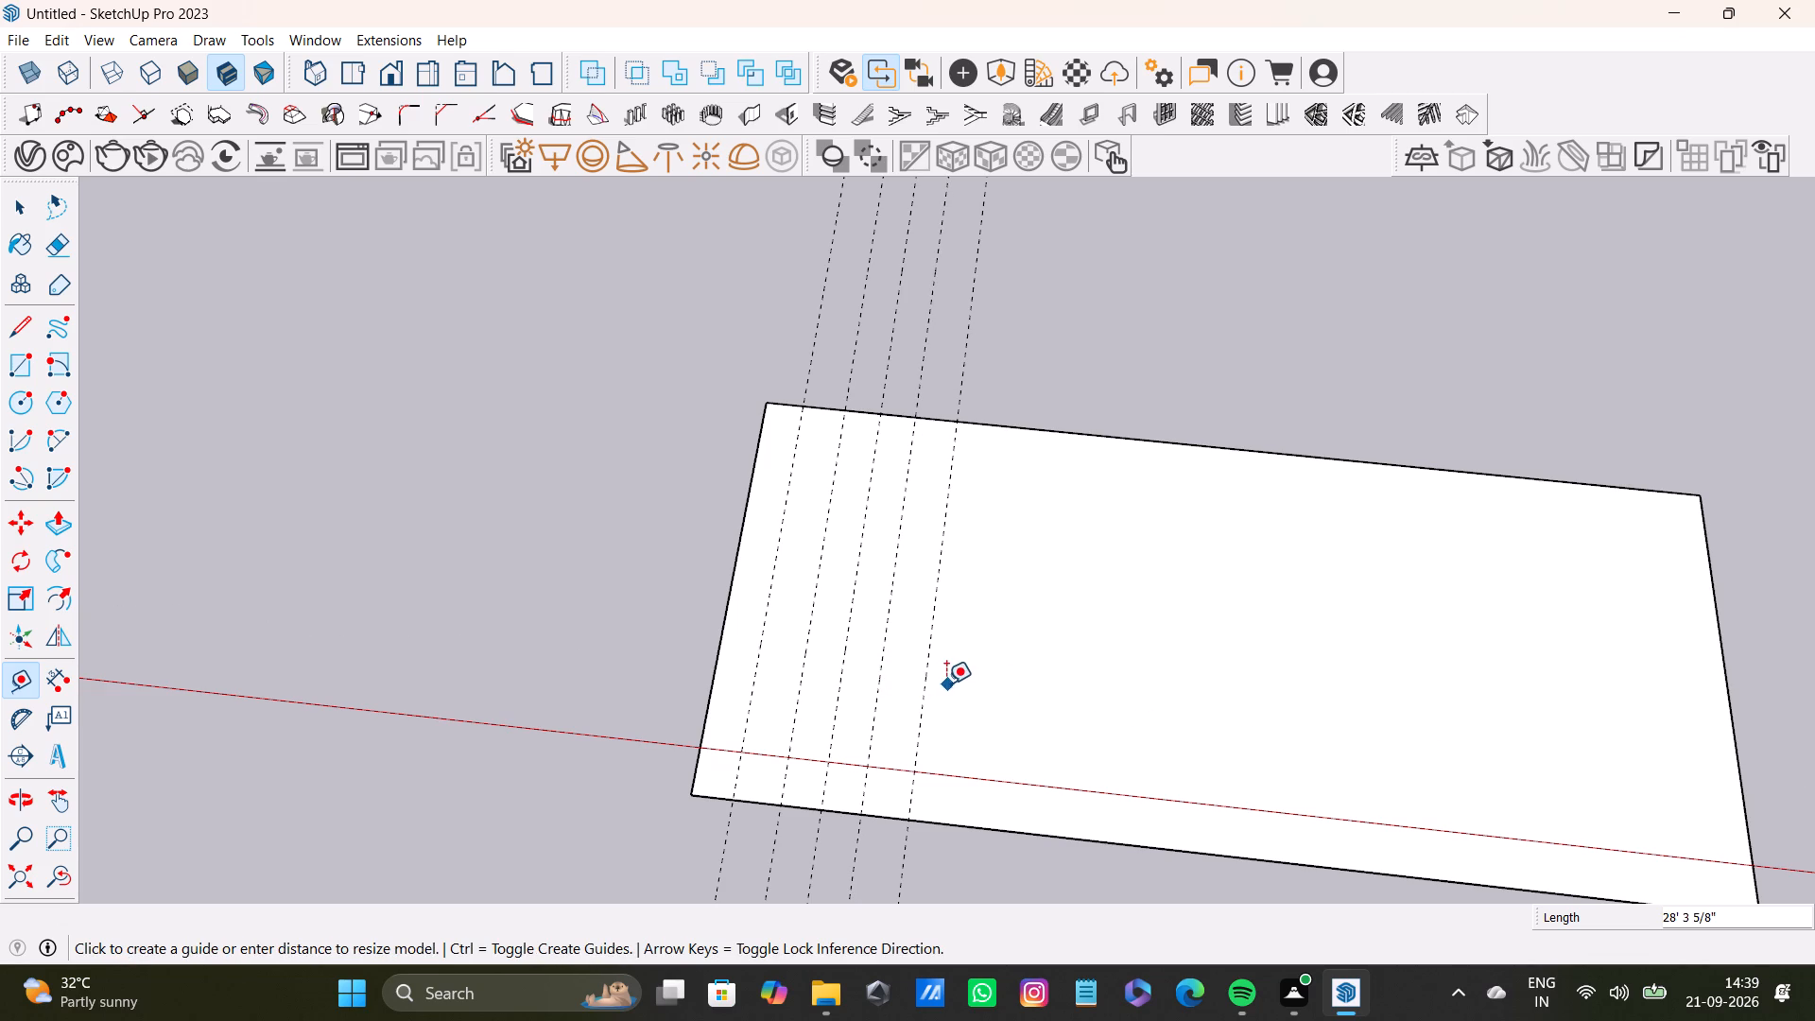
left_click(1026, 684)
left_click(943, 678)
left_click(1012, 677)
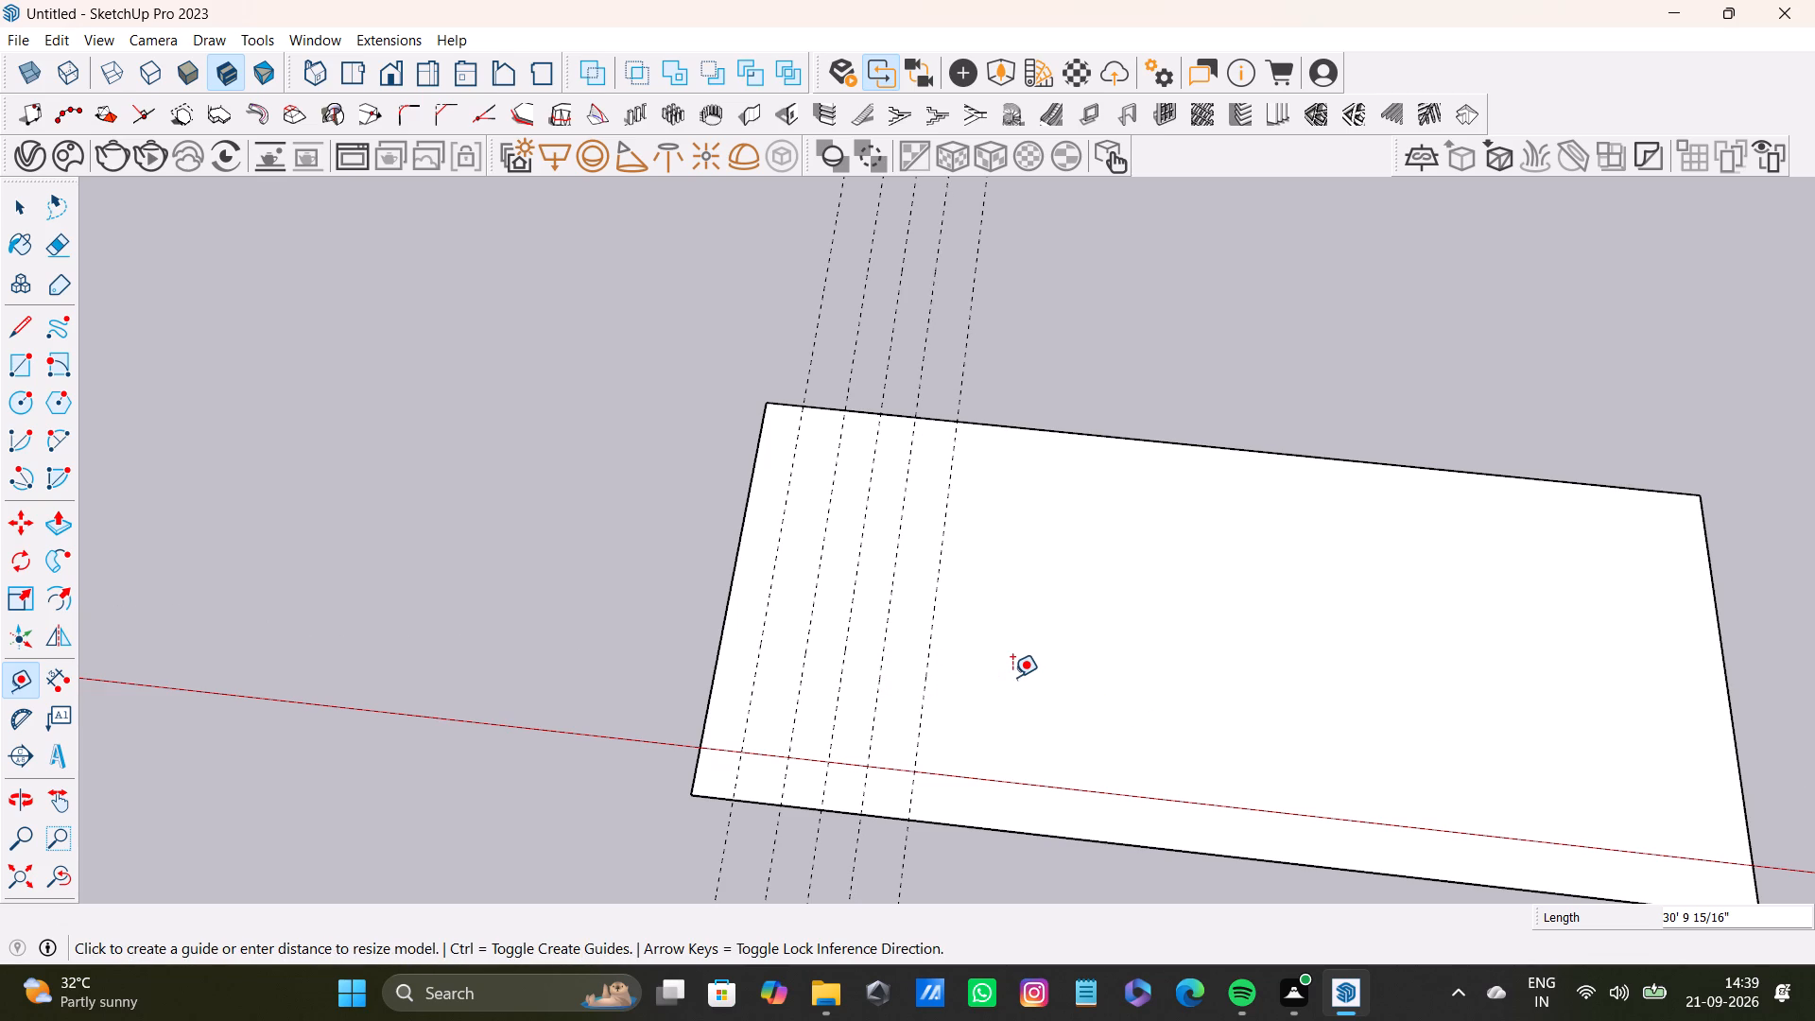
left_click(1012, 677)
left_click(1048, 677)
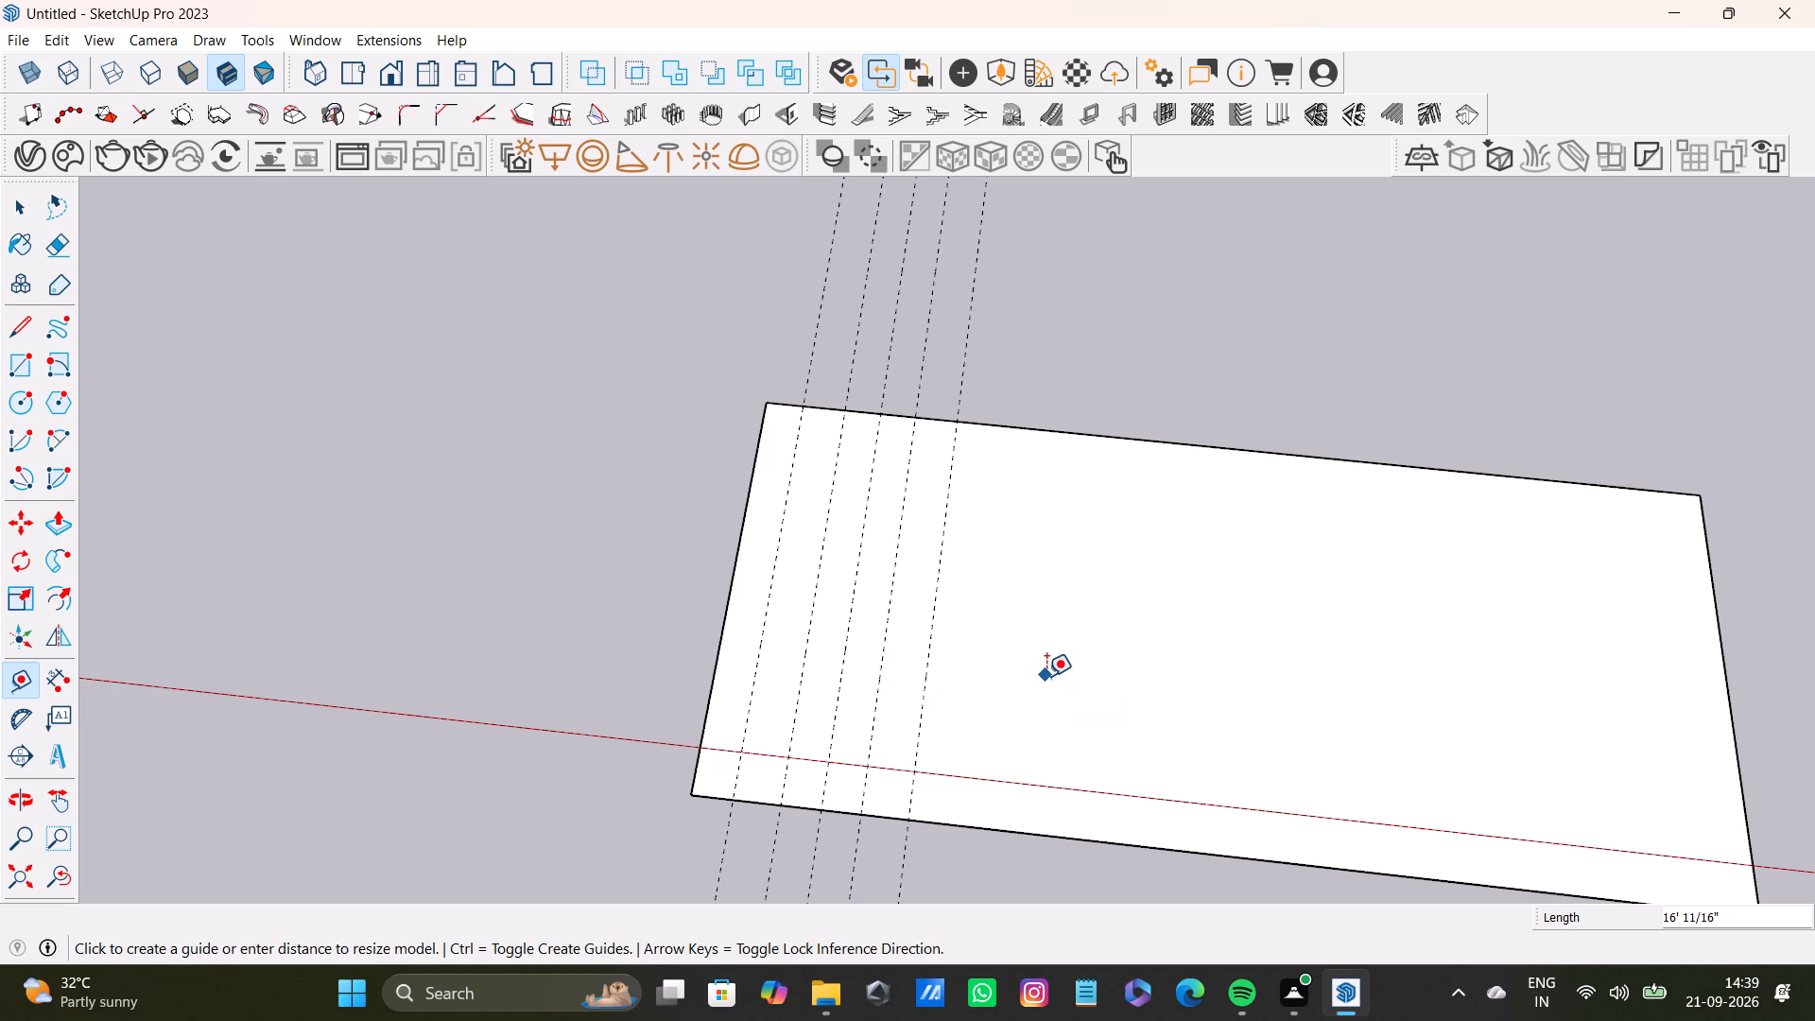
Place three closely spaced slanted guides and a short guide segment near the middle of the rectangle.
left_click(1046, 675)
left_click(1052, 675)
left_click(1054, 670)
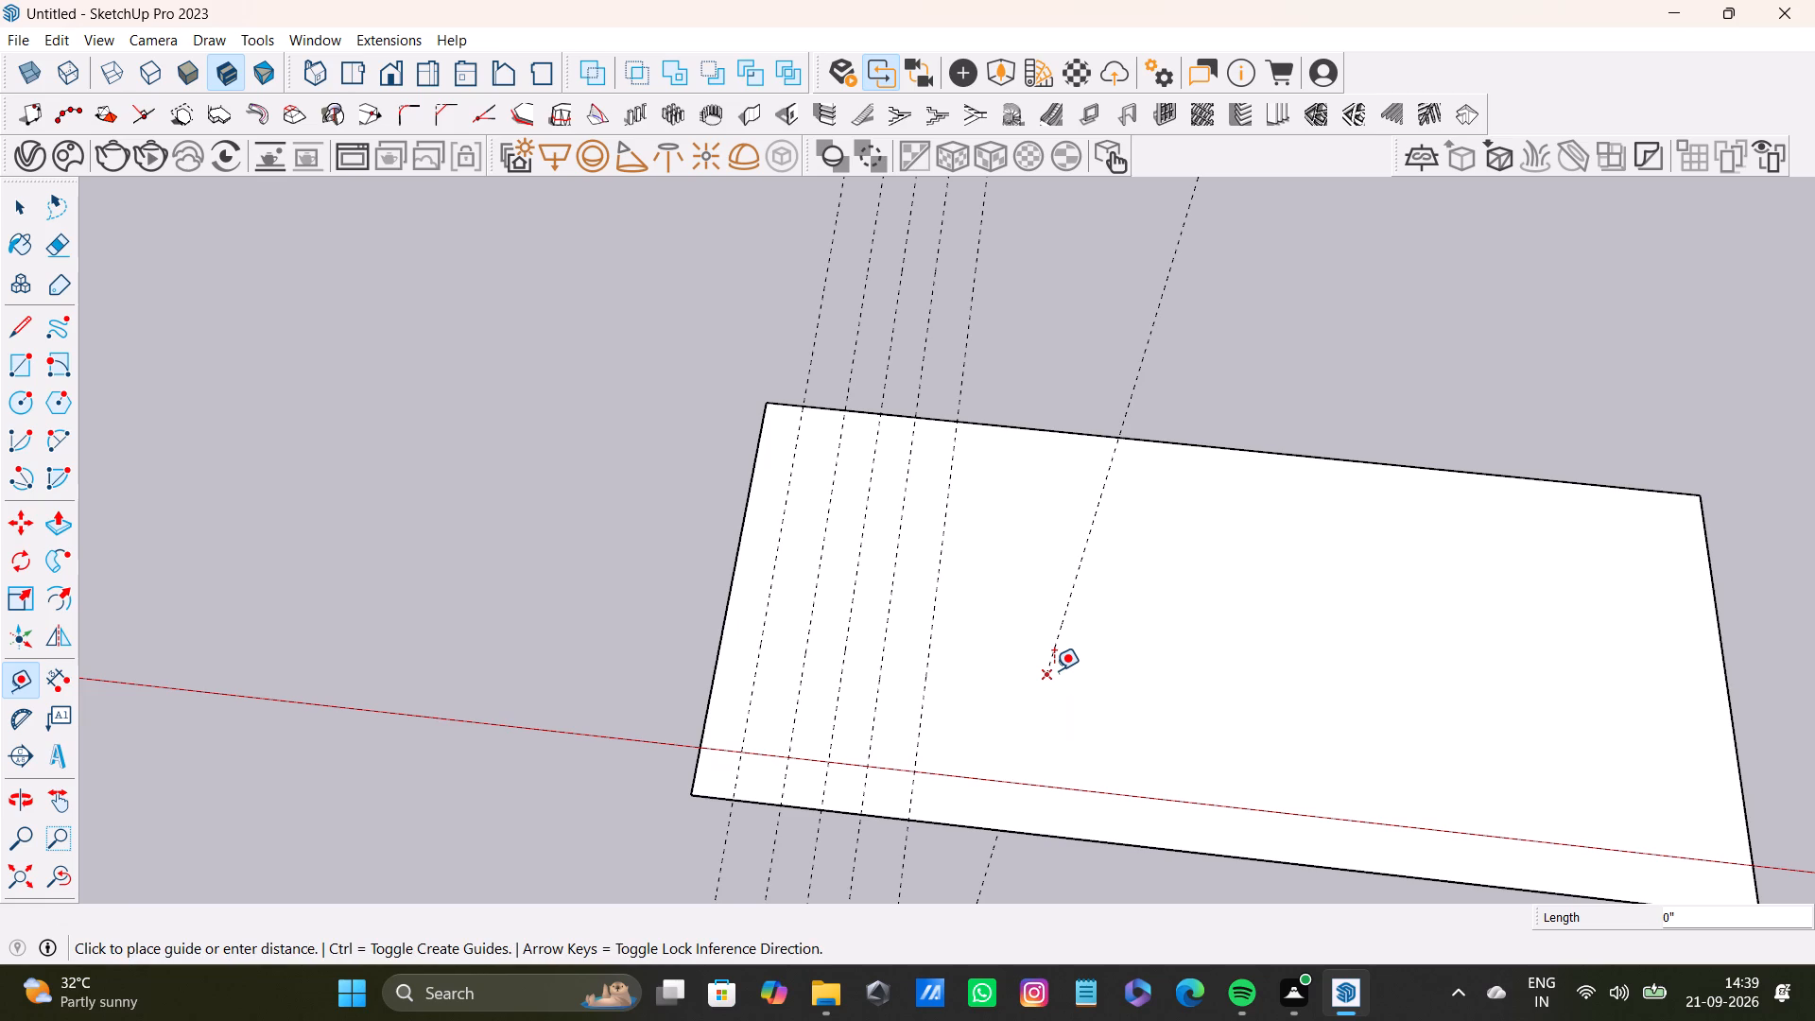
left_click(1054, 670)
left_click(1056, 670)
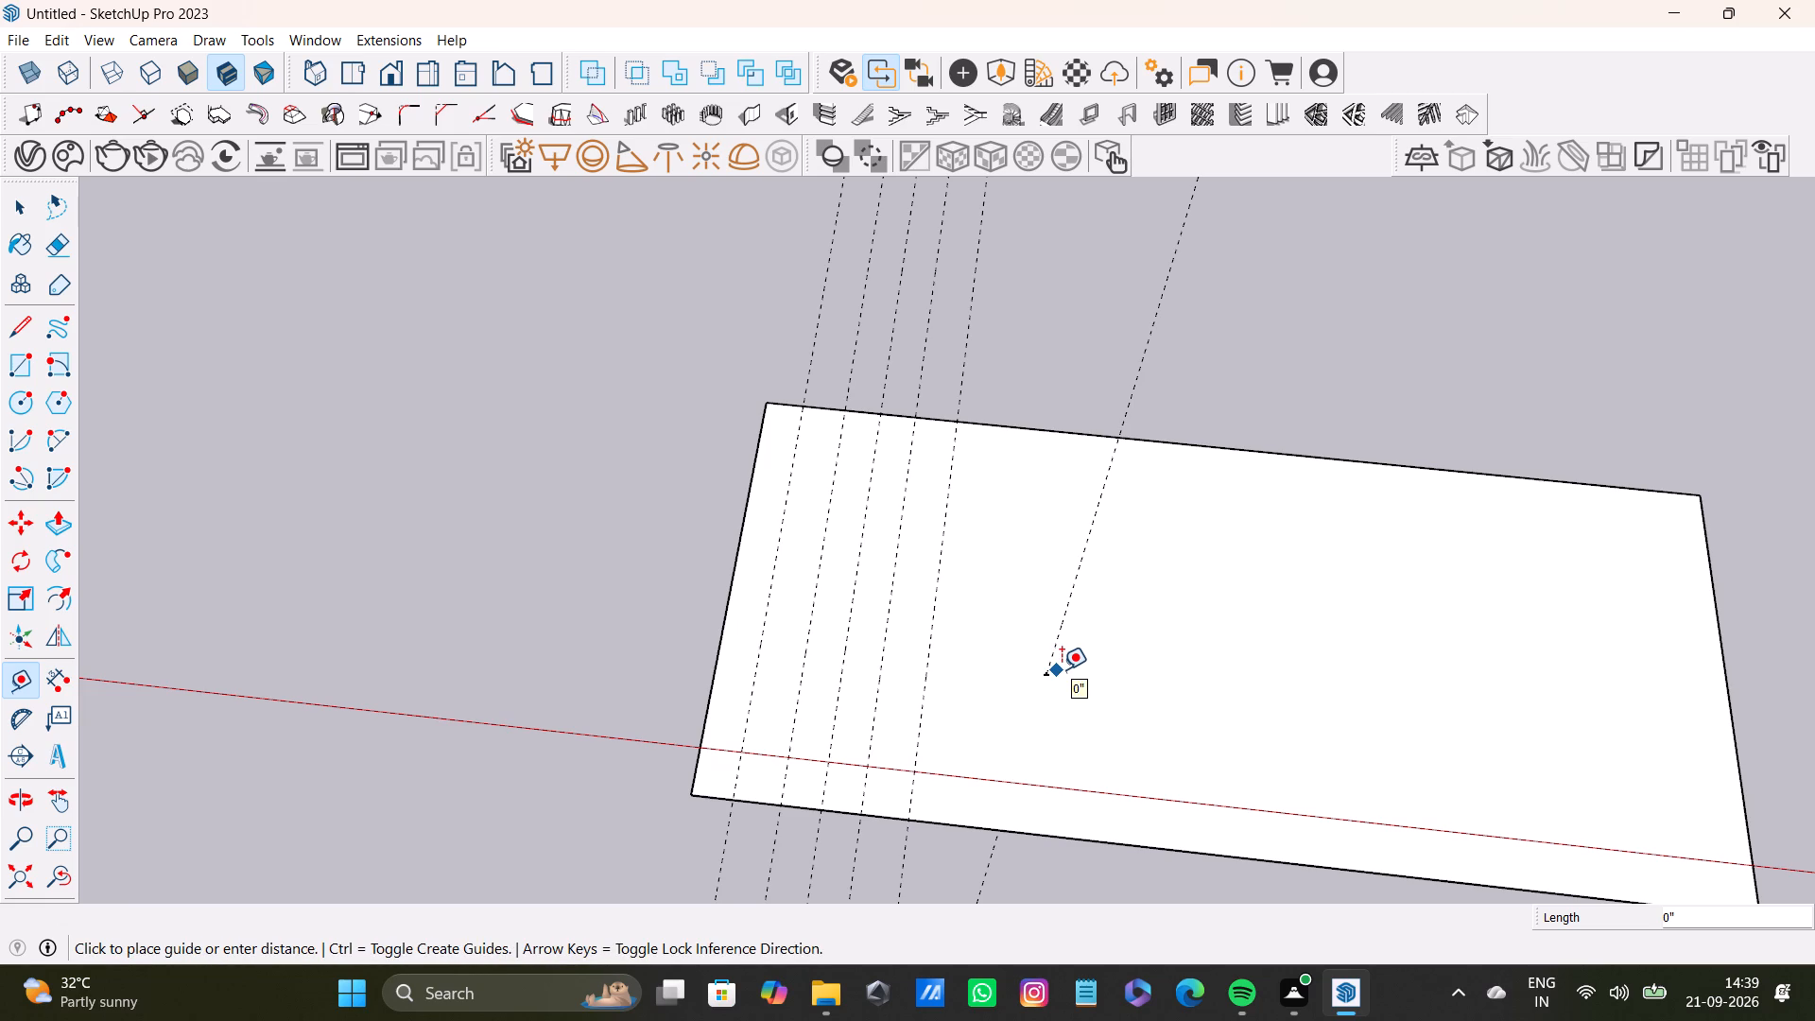
left_click(1062, 669)
left_click(1062, 664)
left_click(1078, 660)
left_click_drag(1078, 660, 1075, 649)
left_click(1068, 642)
left_click(1068, 642)
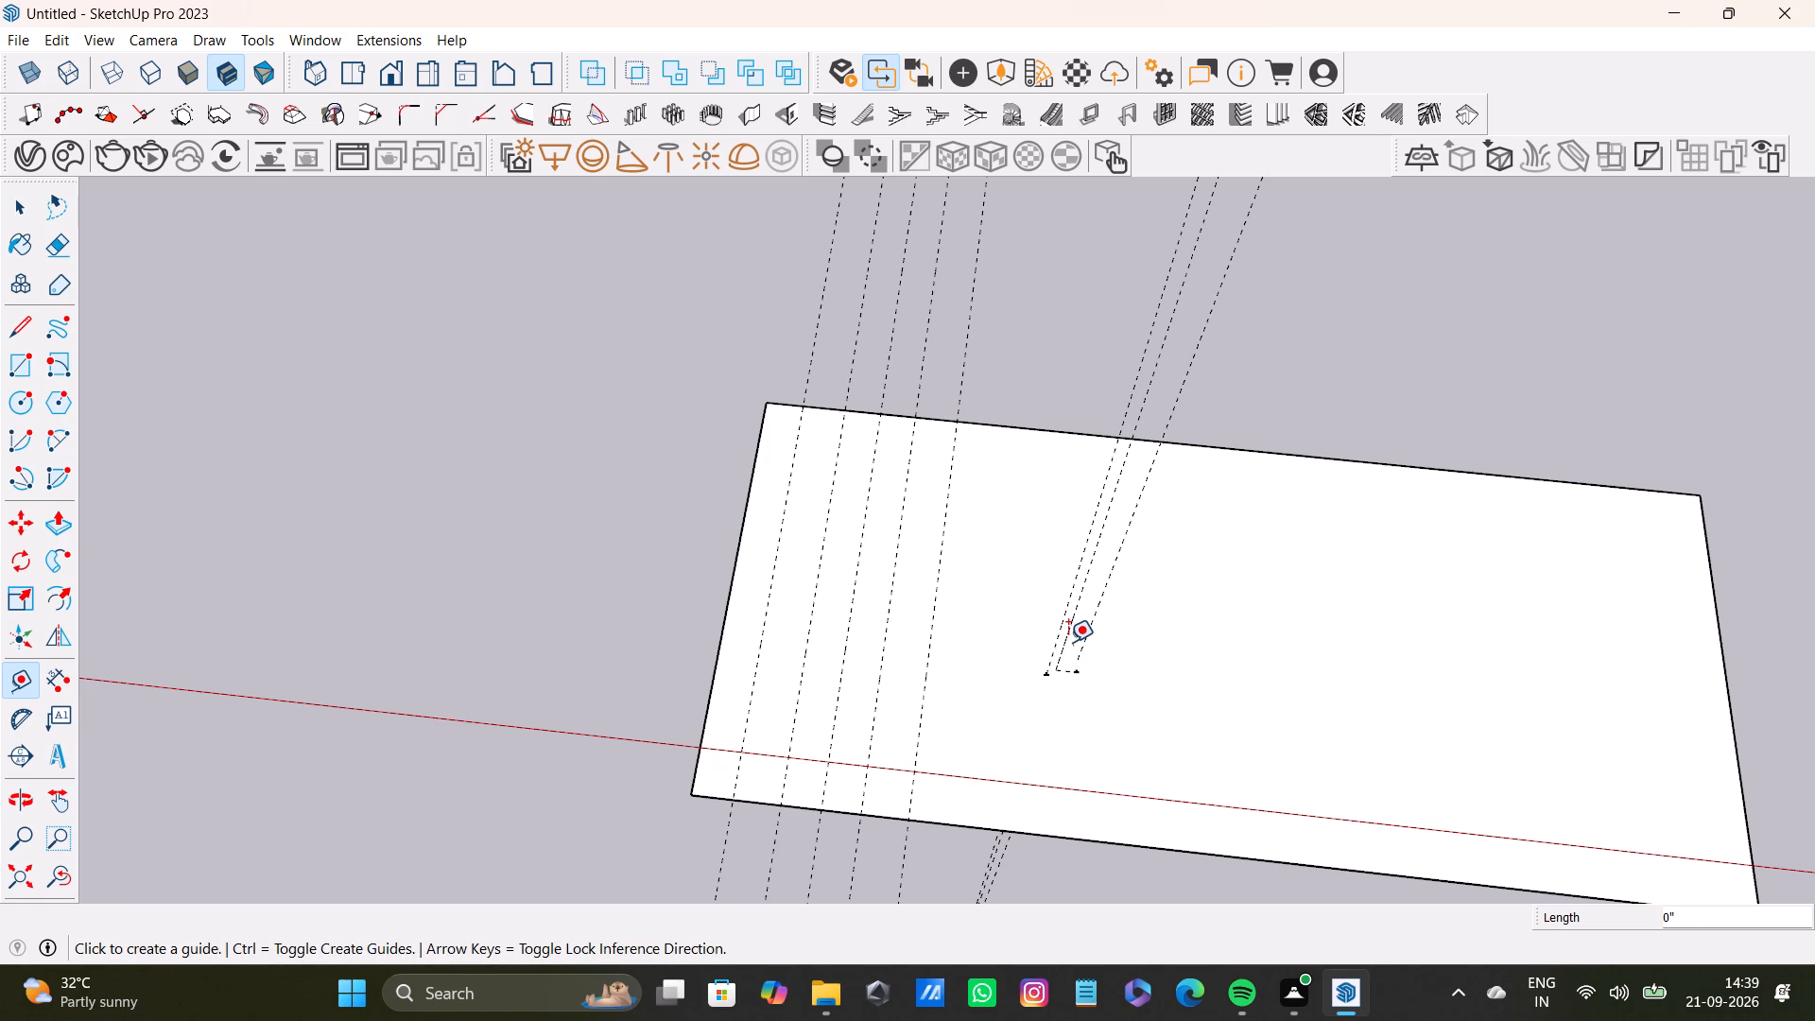
Add another slanted guide across the rectangle and a guide about 30' inside the long edge farther from the red axis.
left_click(933, 686)
left_click(1008, 684)
left_click(1079, 705)
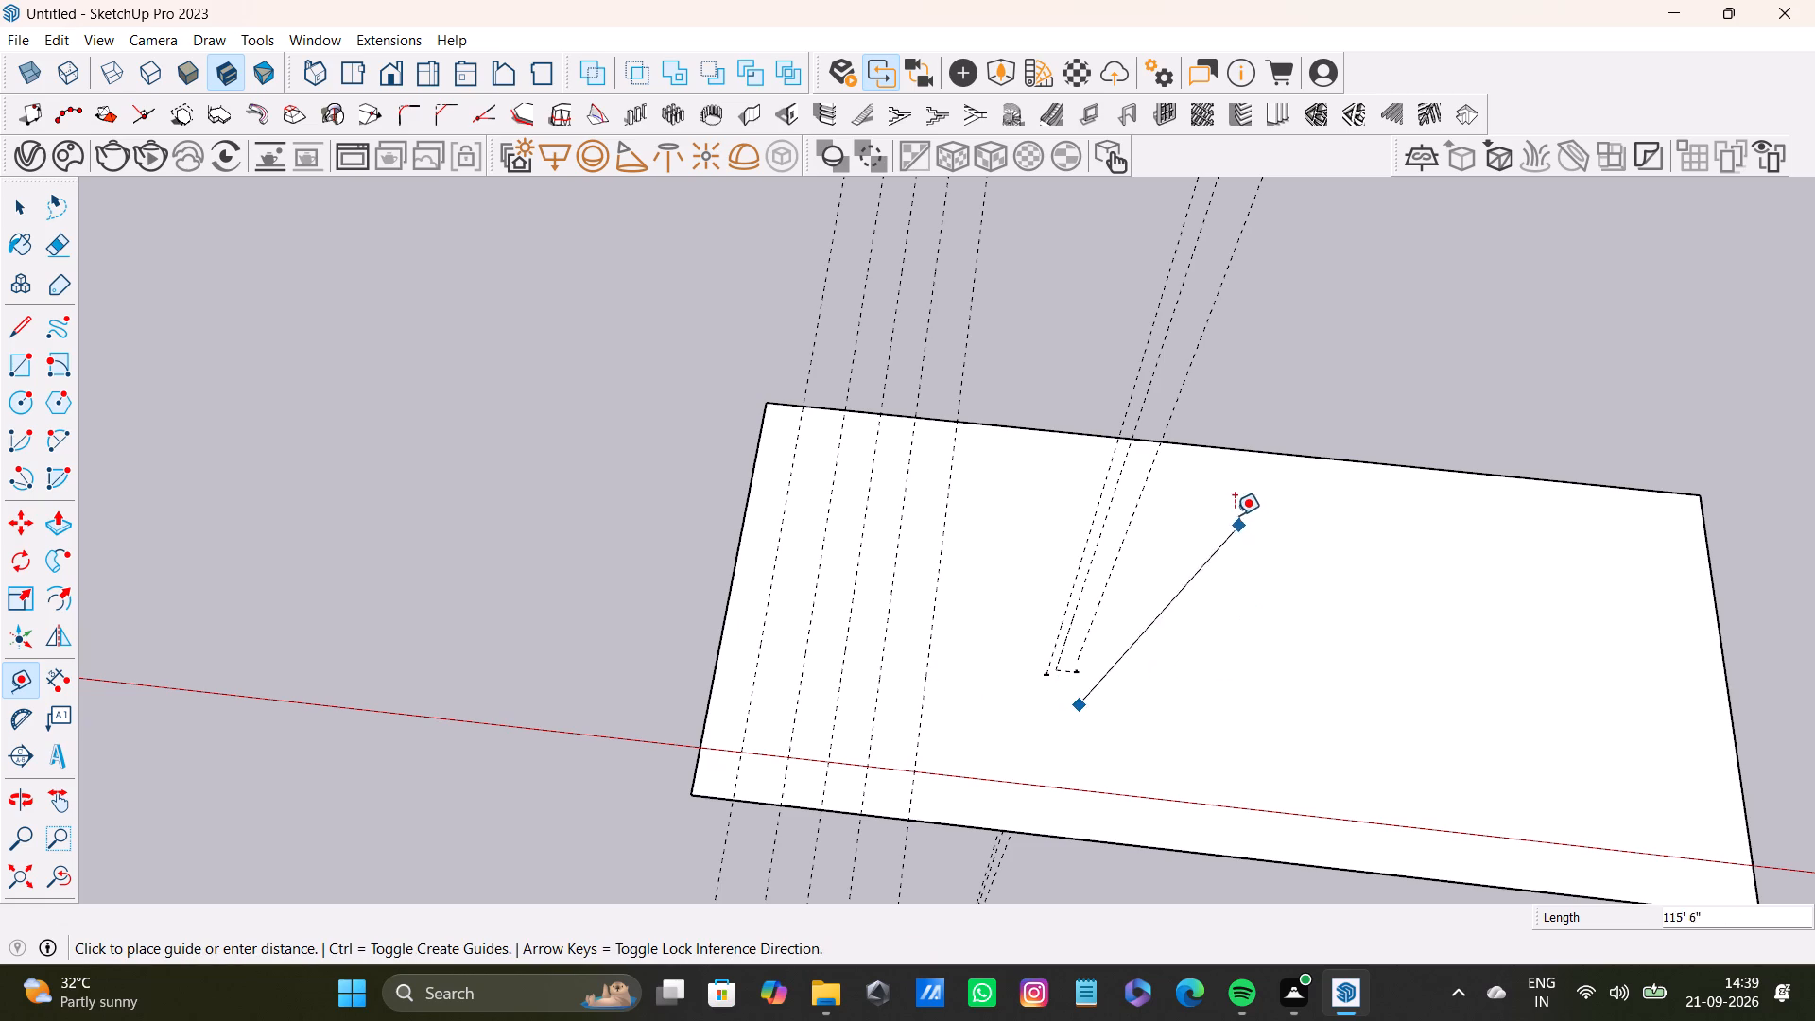
left_click(1229, 450)
left_click_drag(1236, 447, 1236, 459)
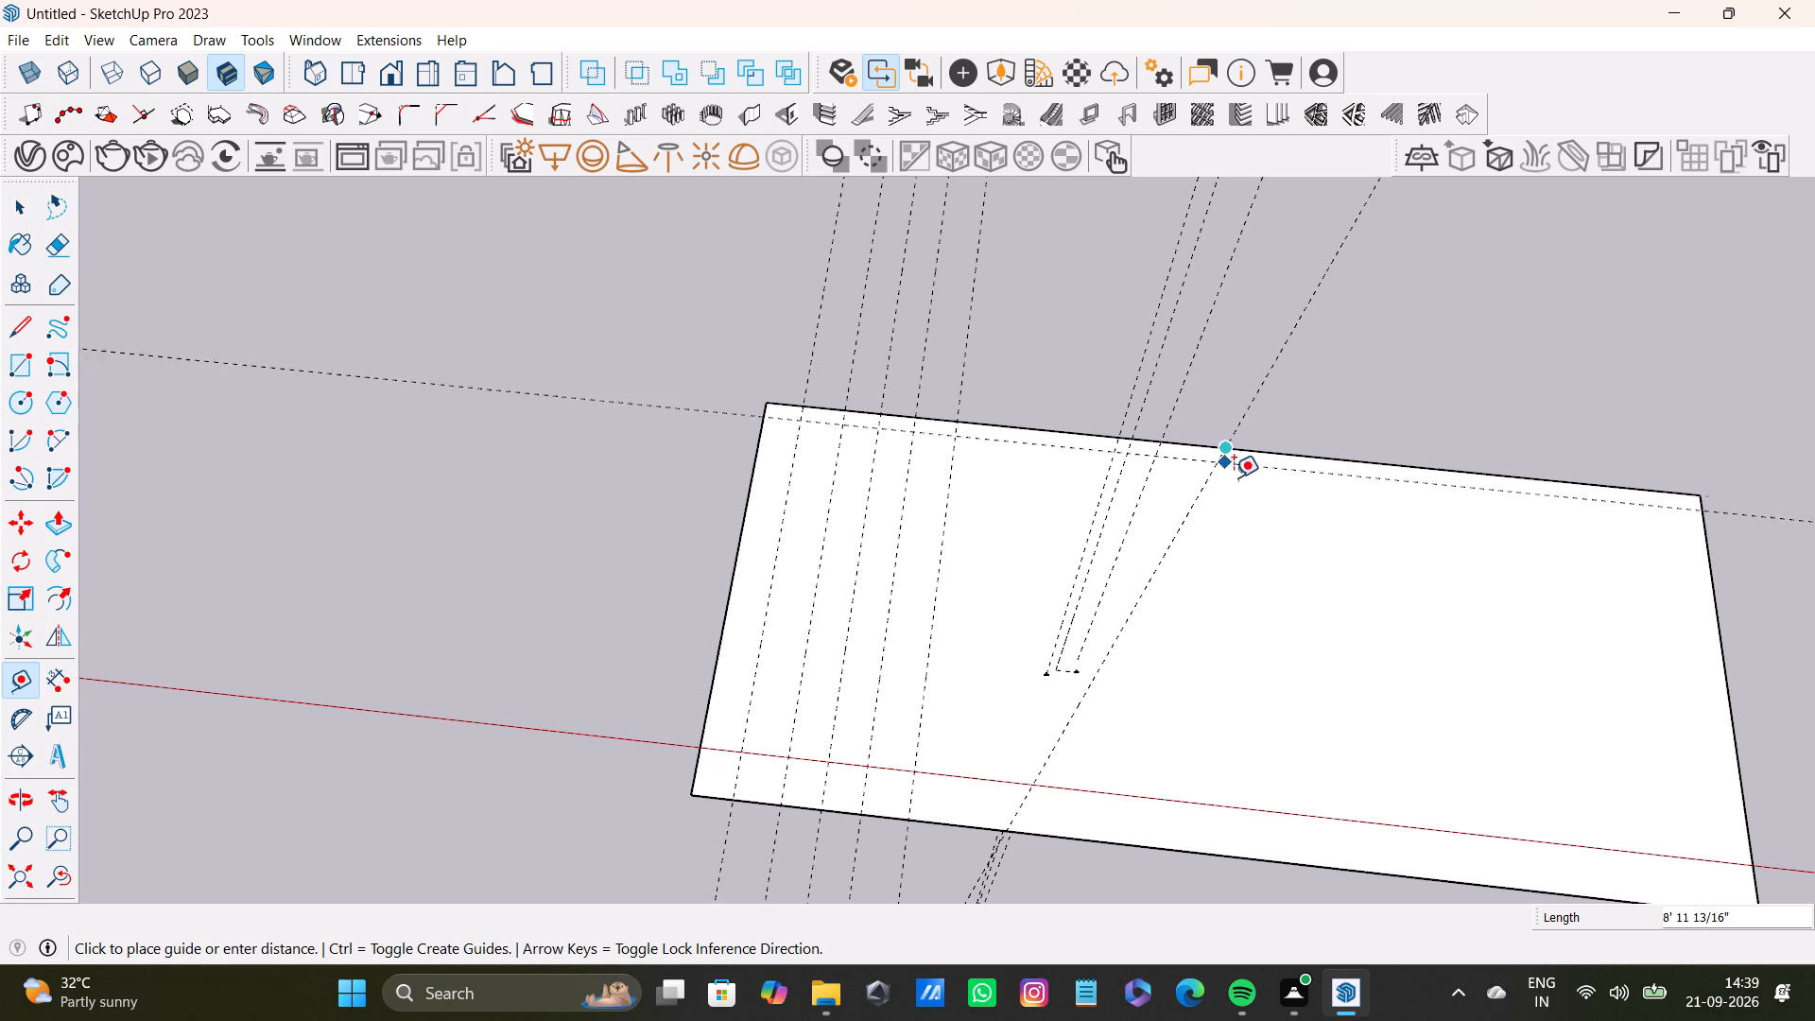
left_click(1230, 505)
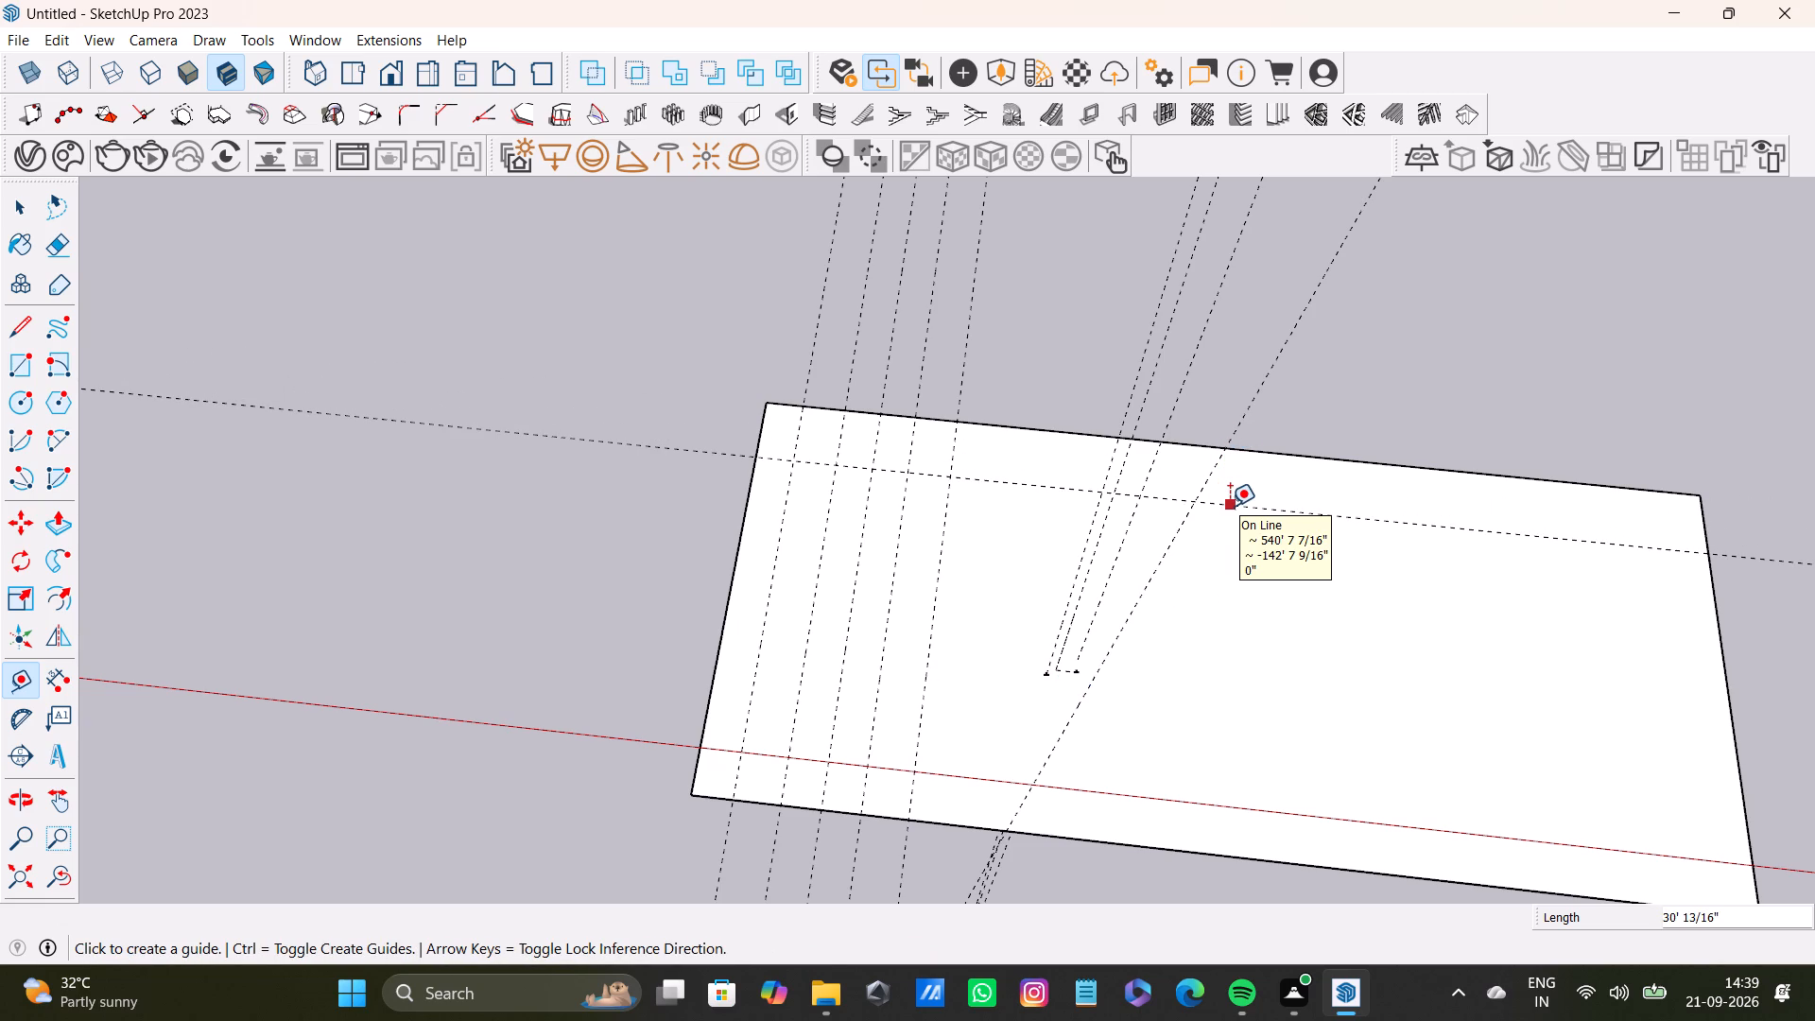
Add a slanted guide beside the last one, on the side toward the house, crossing the long-edge guide.
left_click_drag(1225, 487, 1219, 546)
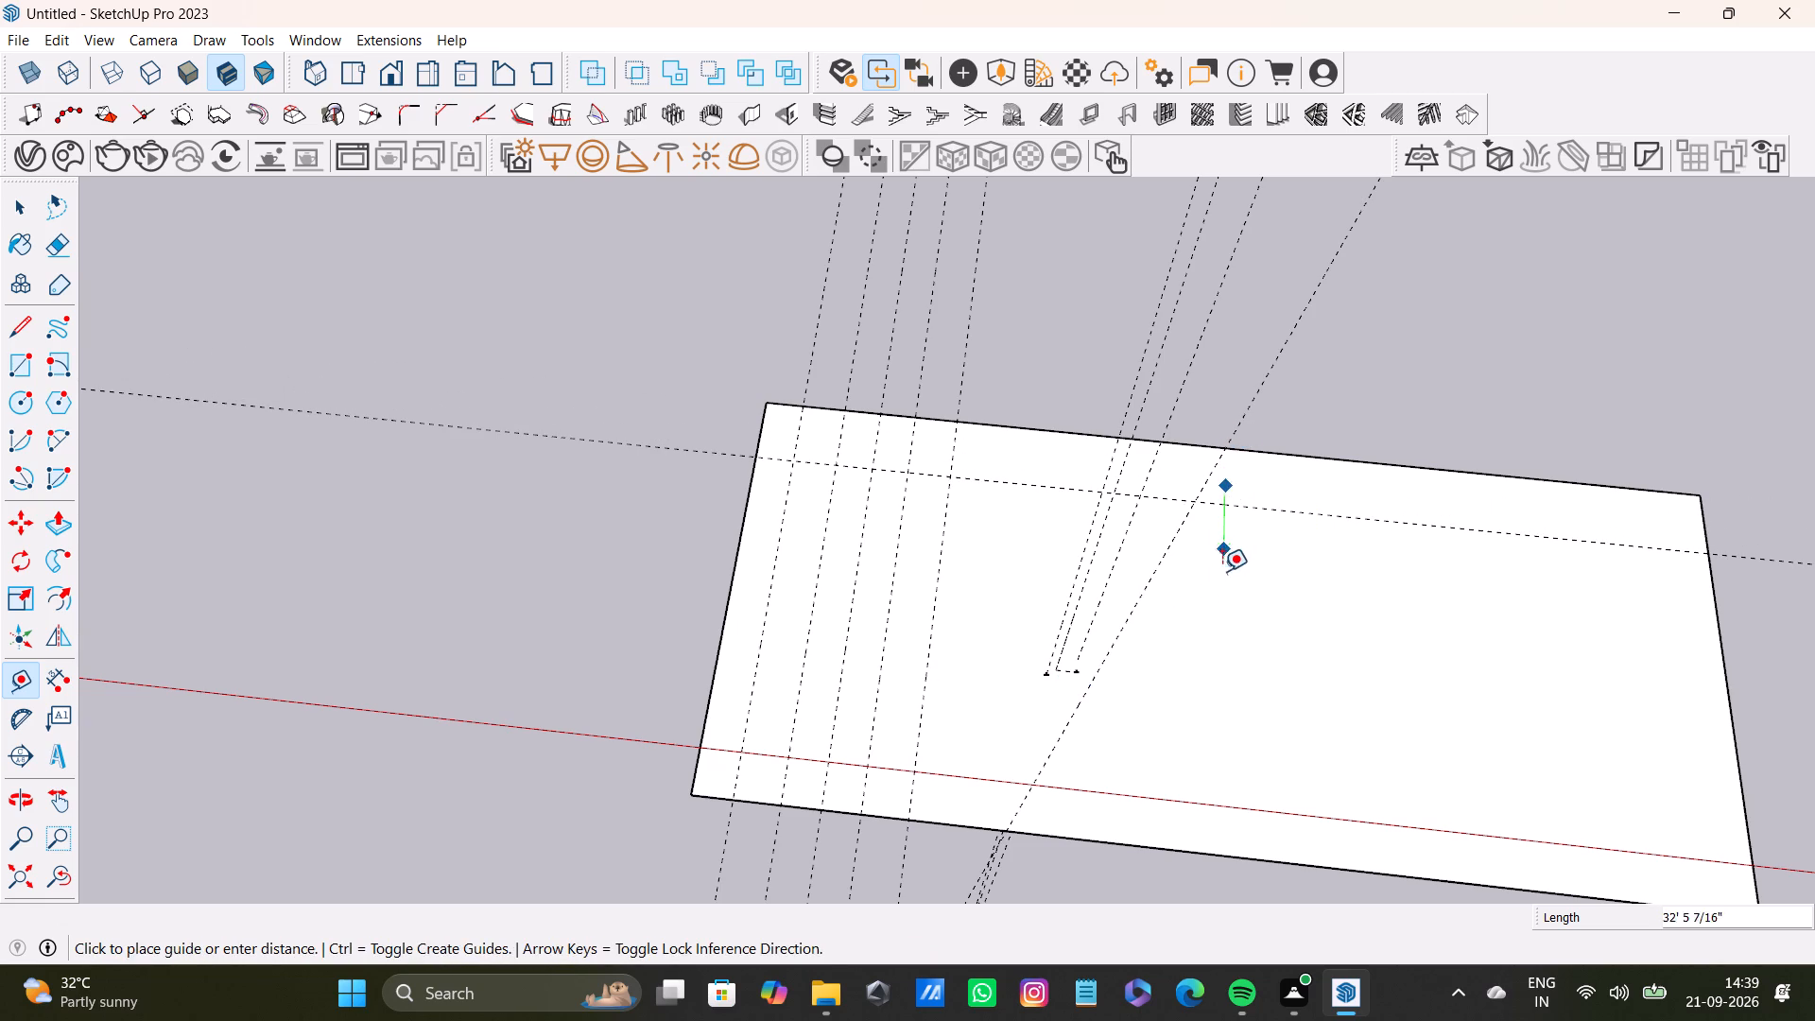
left_click(1222, 573)
left_click(1250, 521)
left_click(1241, 574)
left_click(1231, 540)
left_click(1221, 553)
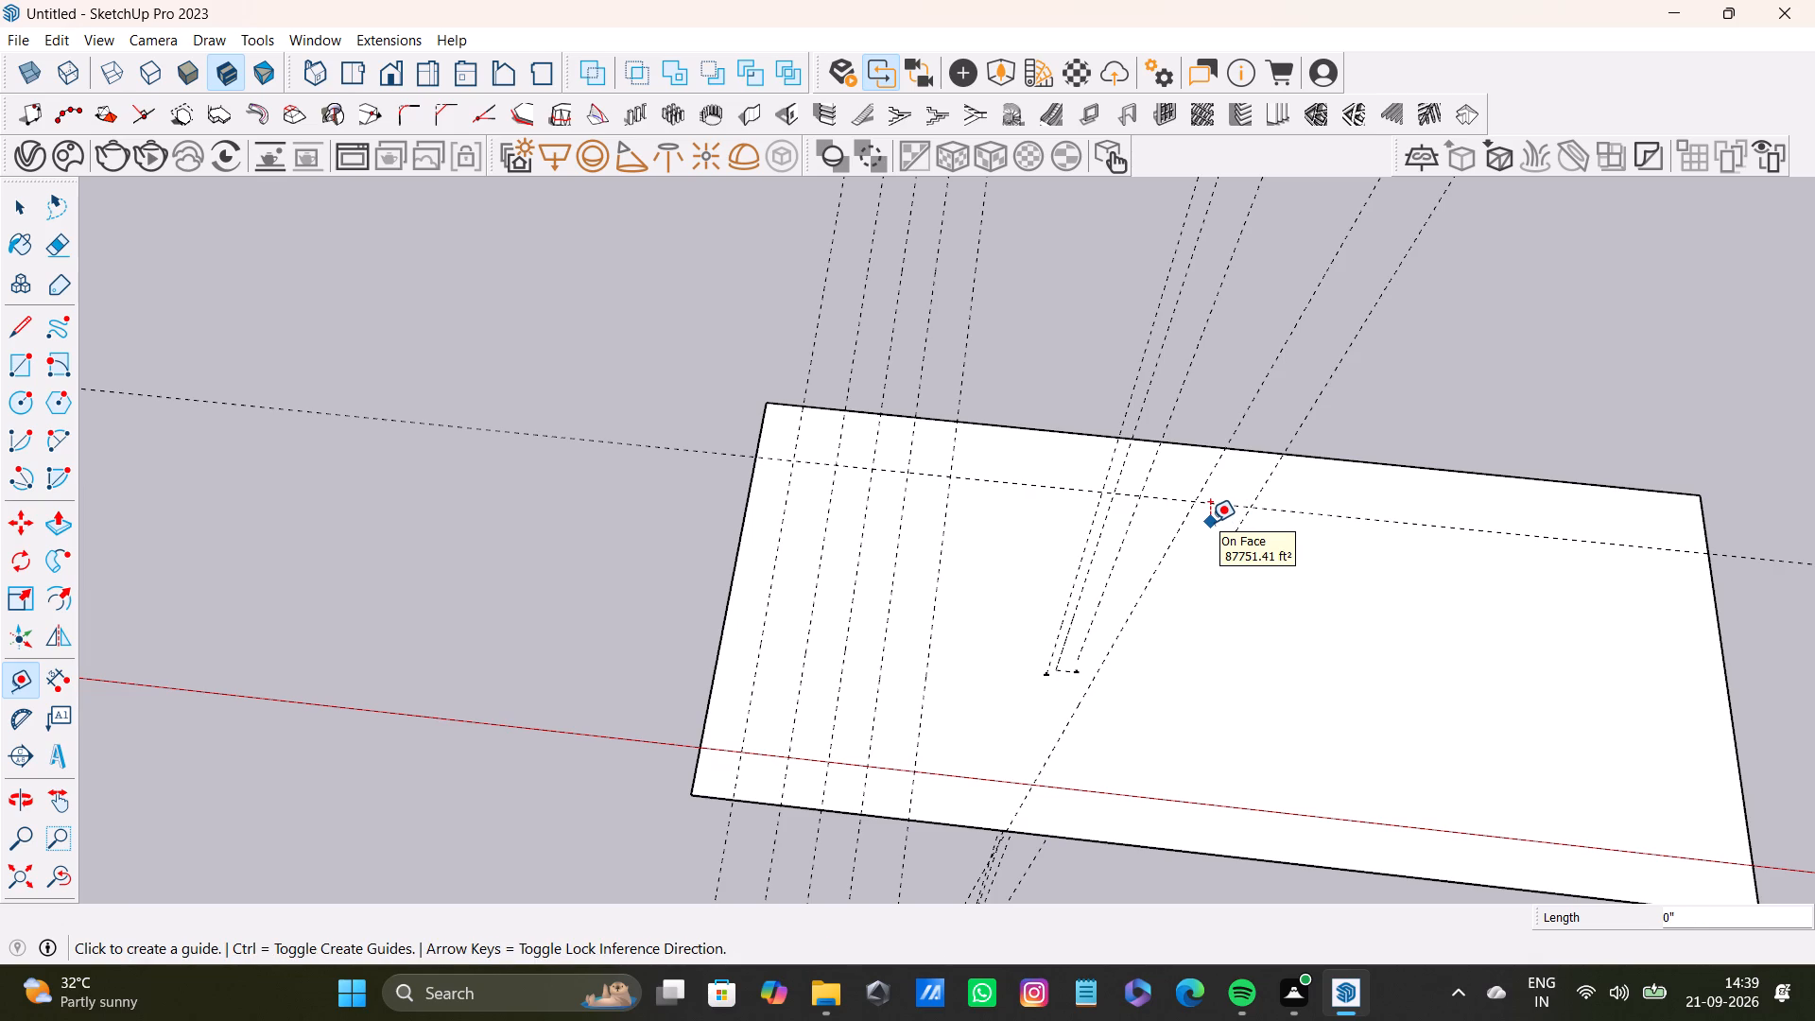
left_click(1210, 522)
left_click(1224, 589)
Place a guide between the parallel short-edge guides and the cluster of slanted guides.
left_click(1085, 625)
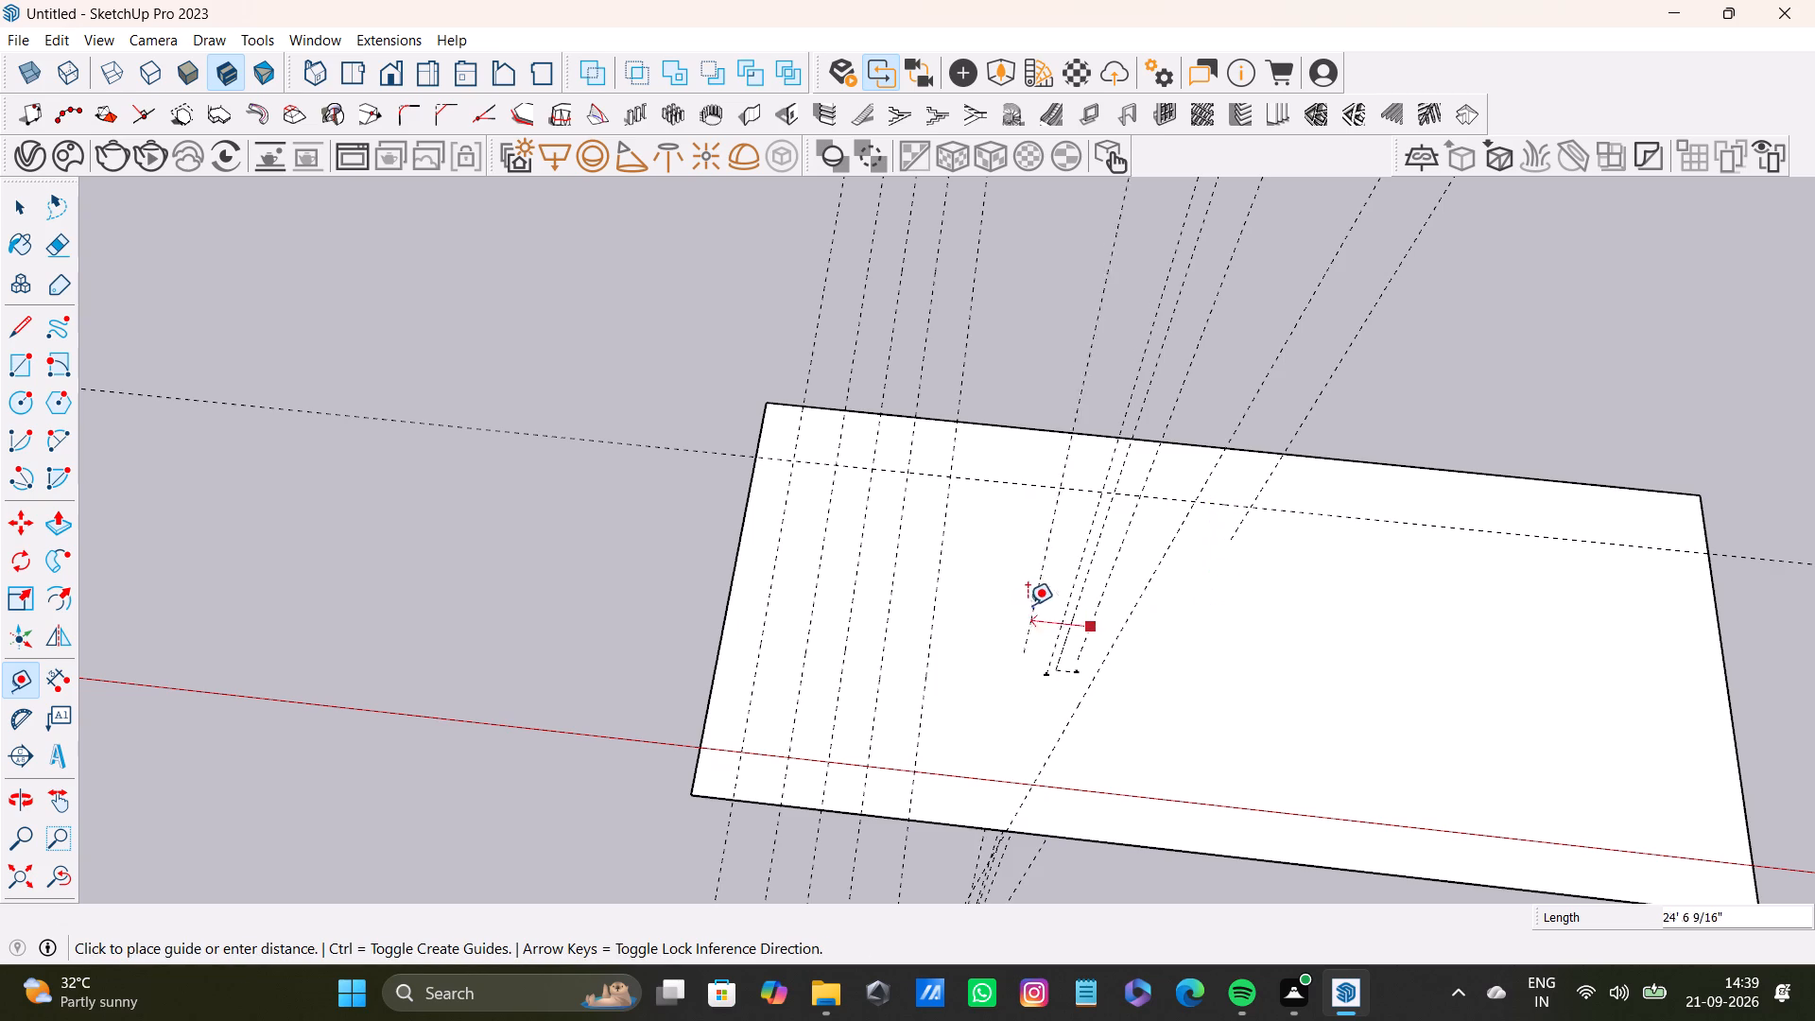
left_click(985, 593)
left_click(974, 556)
left_click_drag(1064, 526, 1076, 526)
left_click(1251, 601)
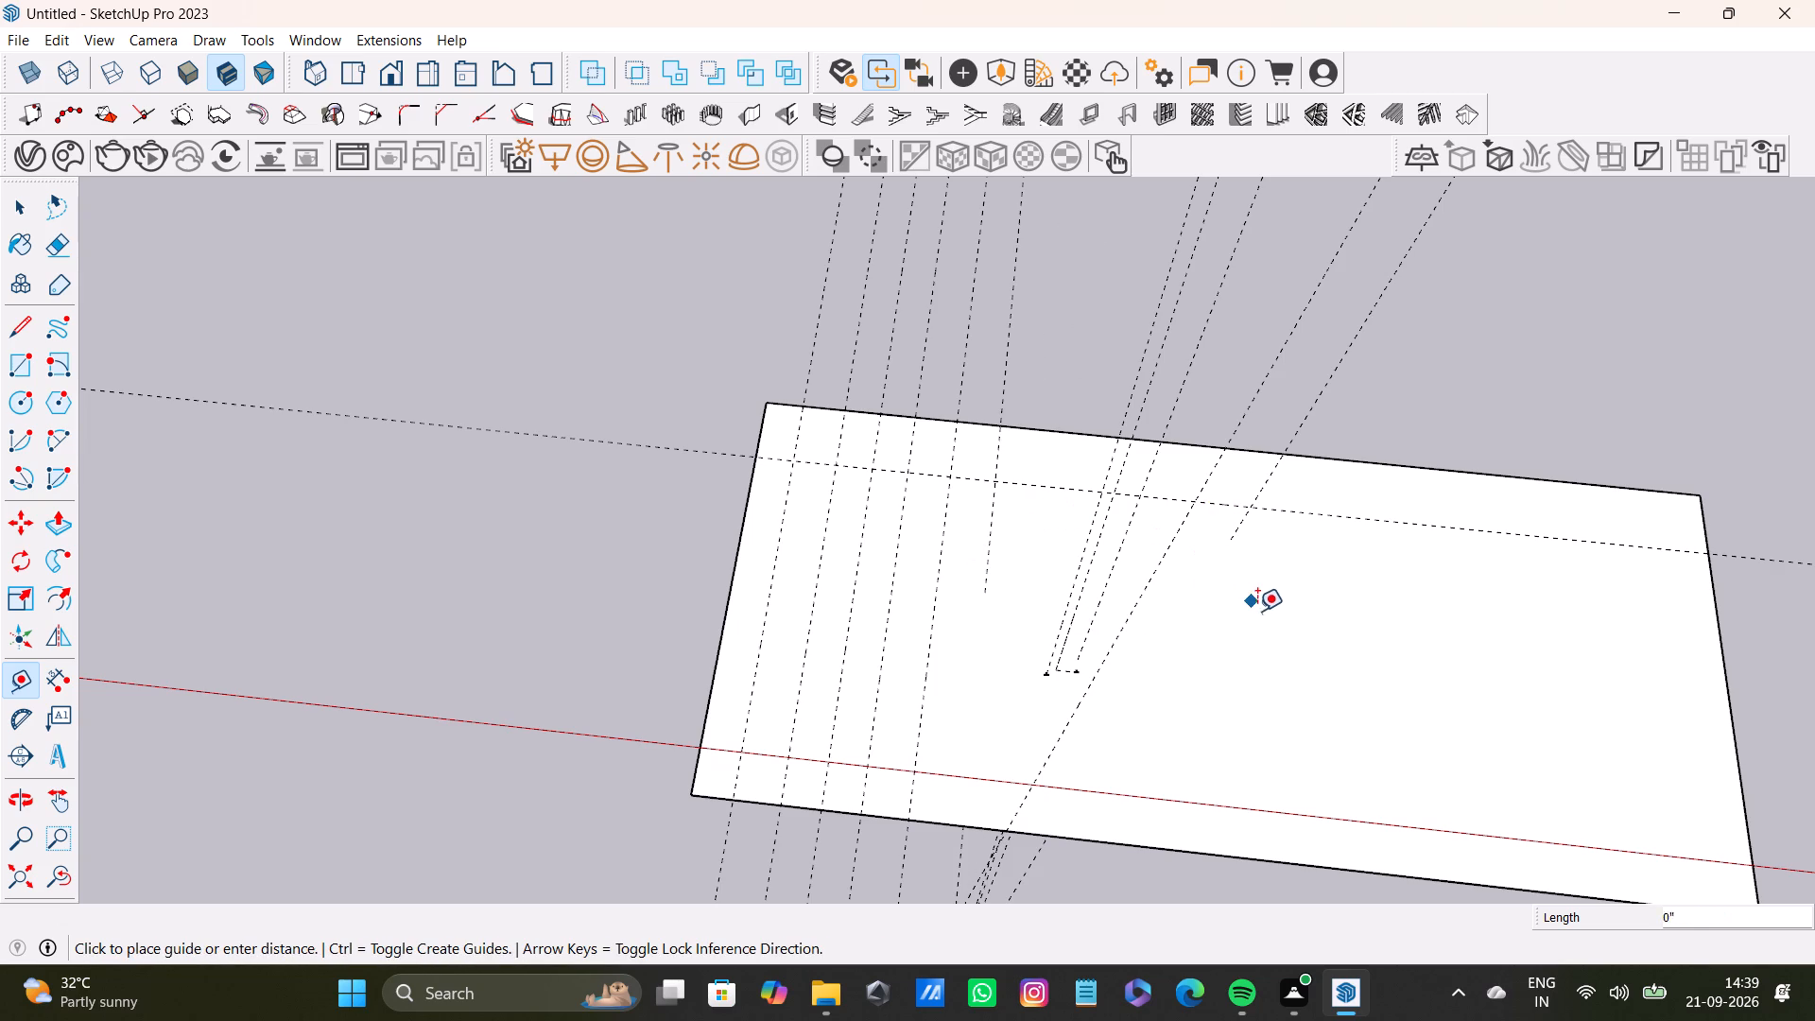
left_click_drag(1320, 629, 1222, 581)
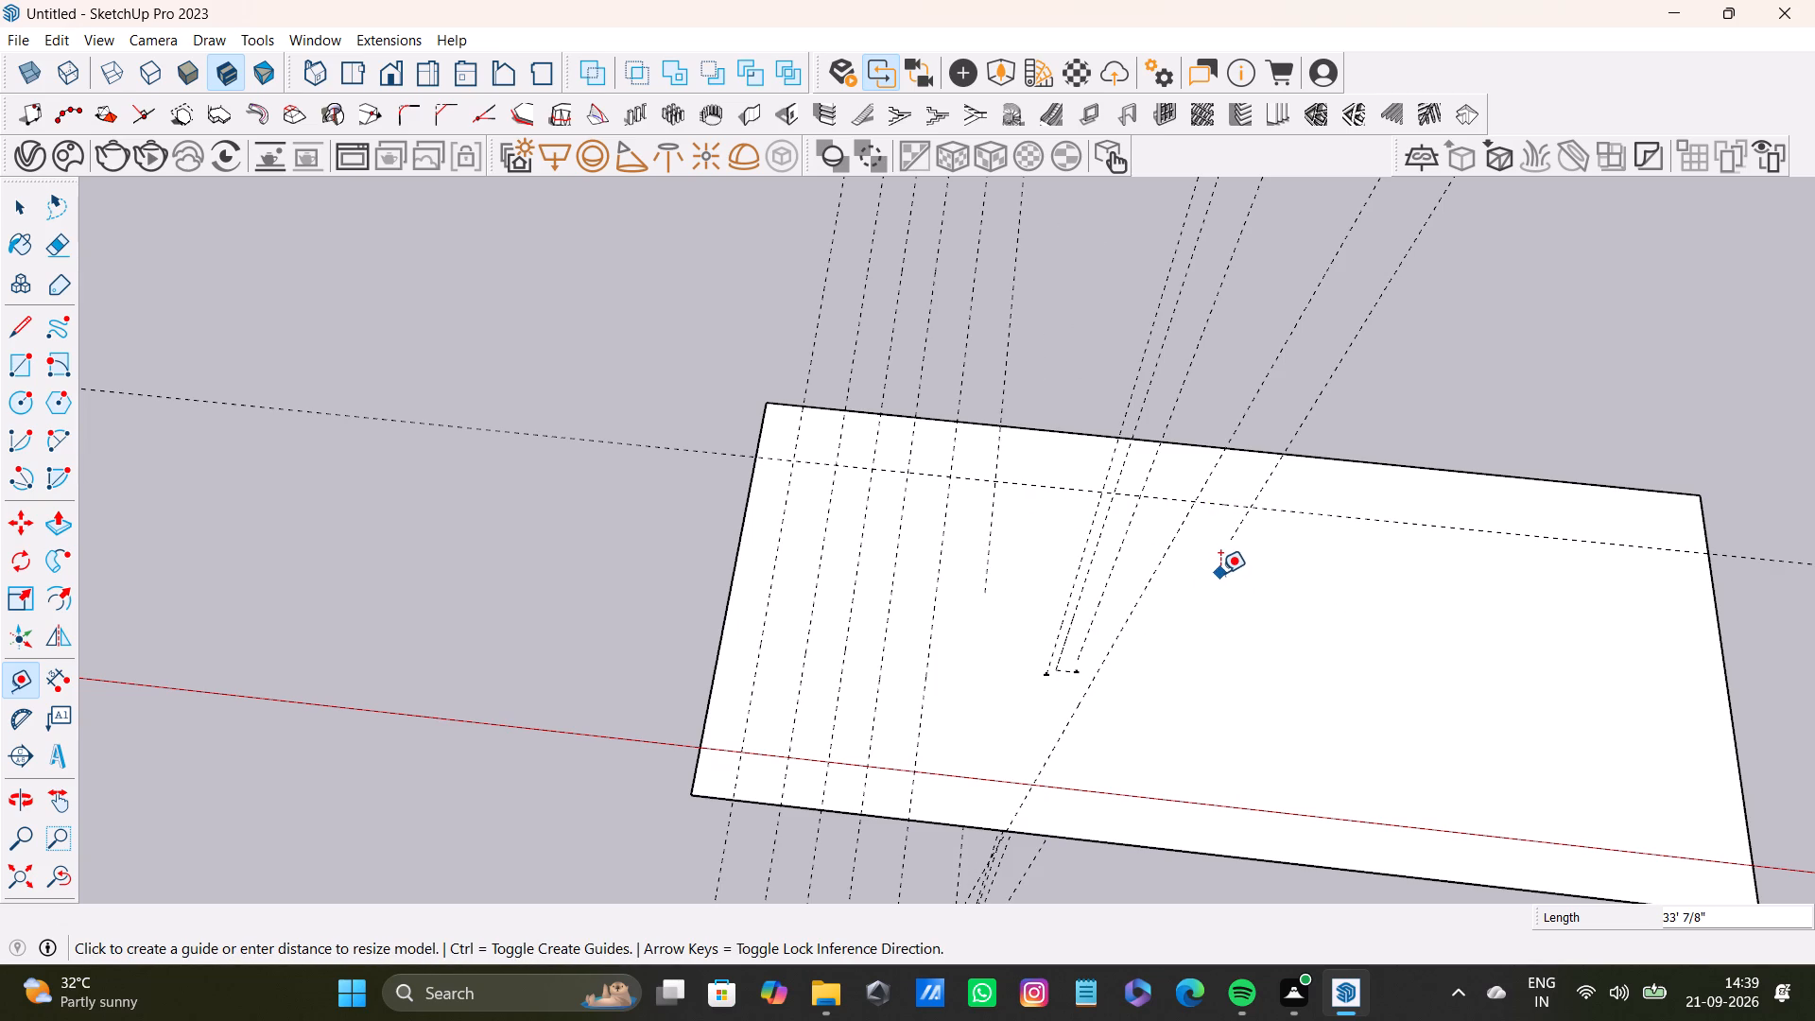
left_click(1220, 573)
left_click(1218, 595)
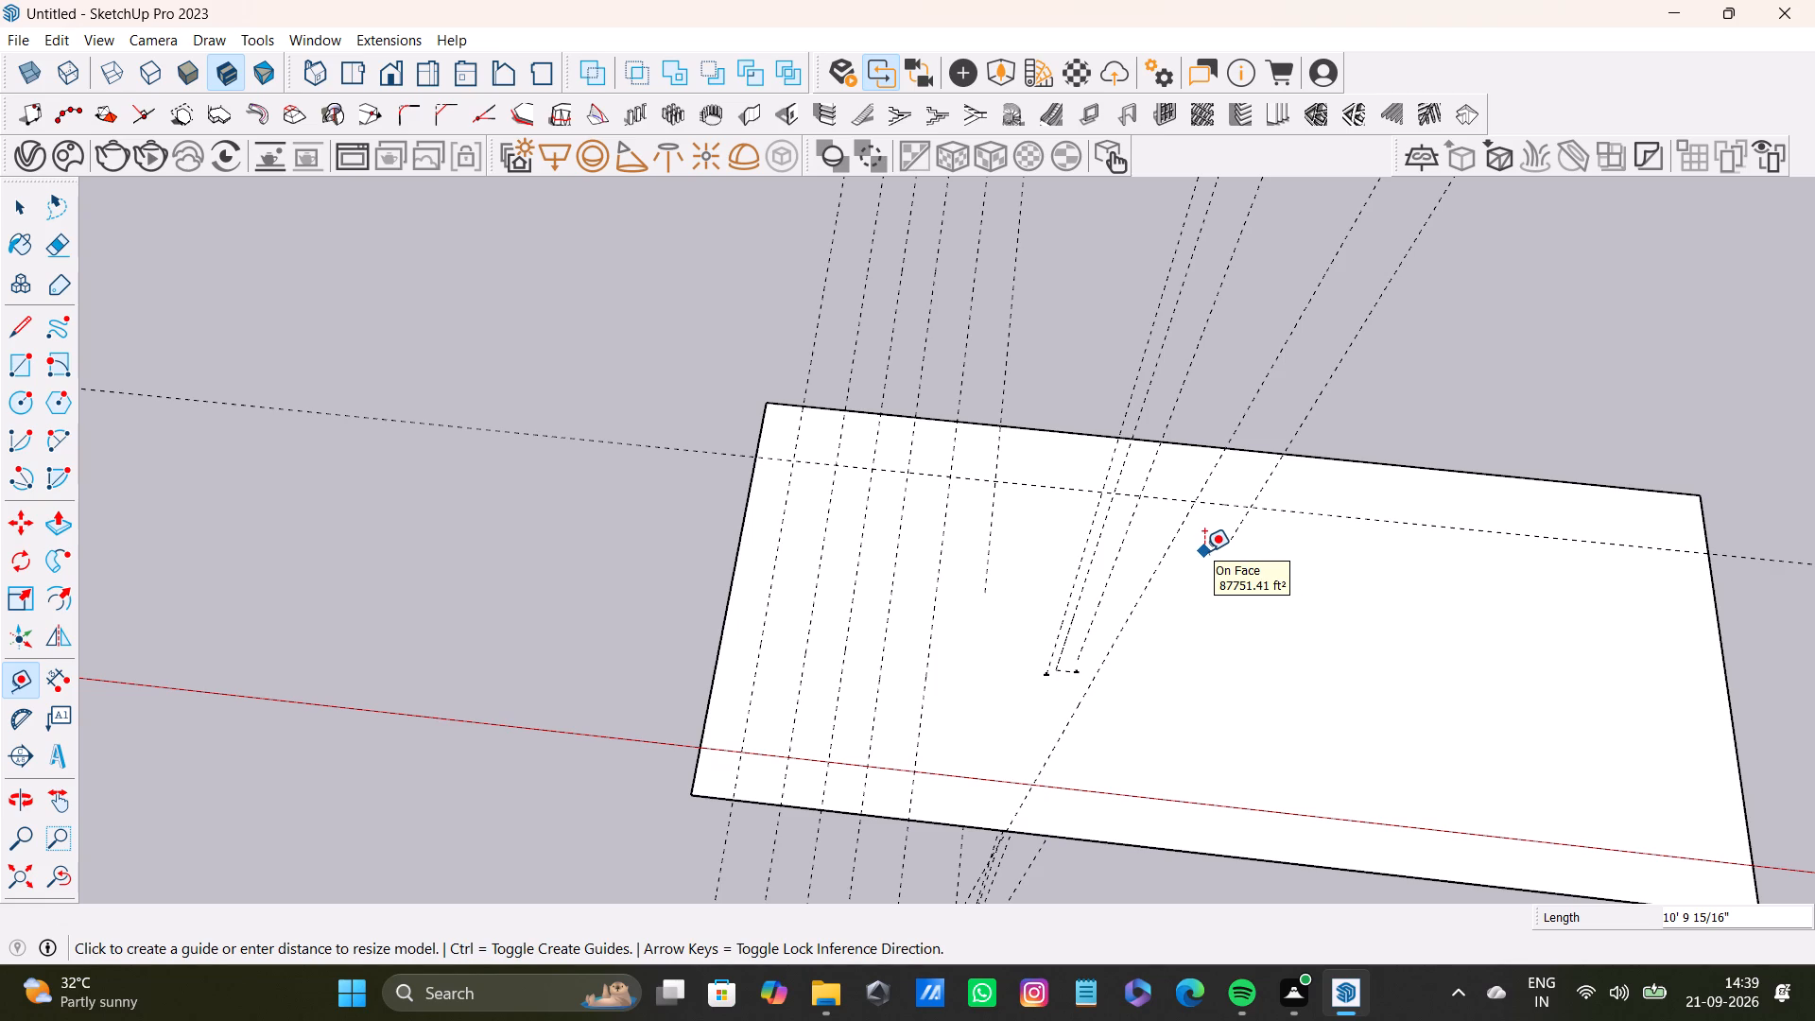
Add a short guide segment from the long-edge guide's crossing to the slanted cluster, and long diagonal guides across the rectangle.
left_click(1201, 501)
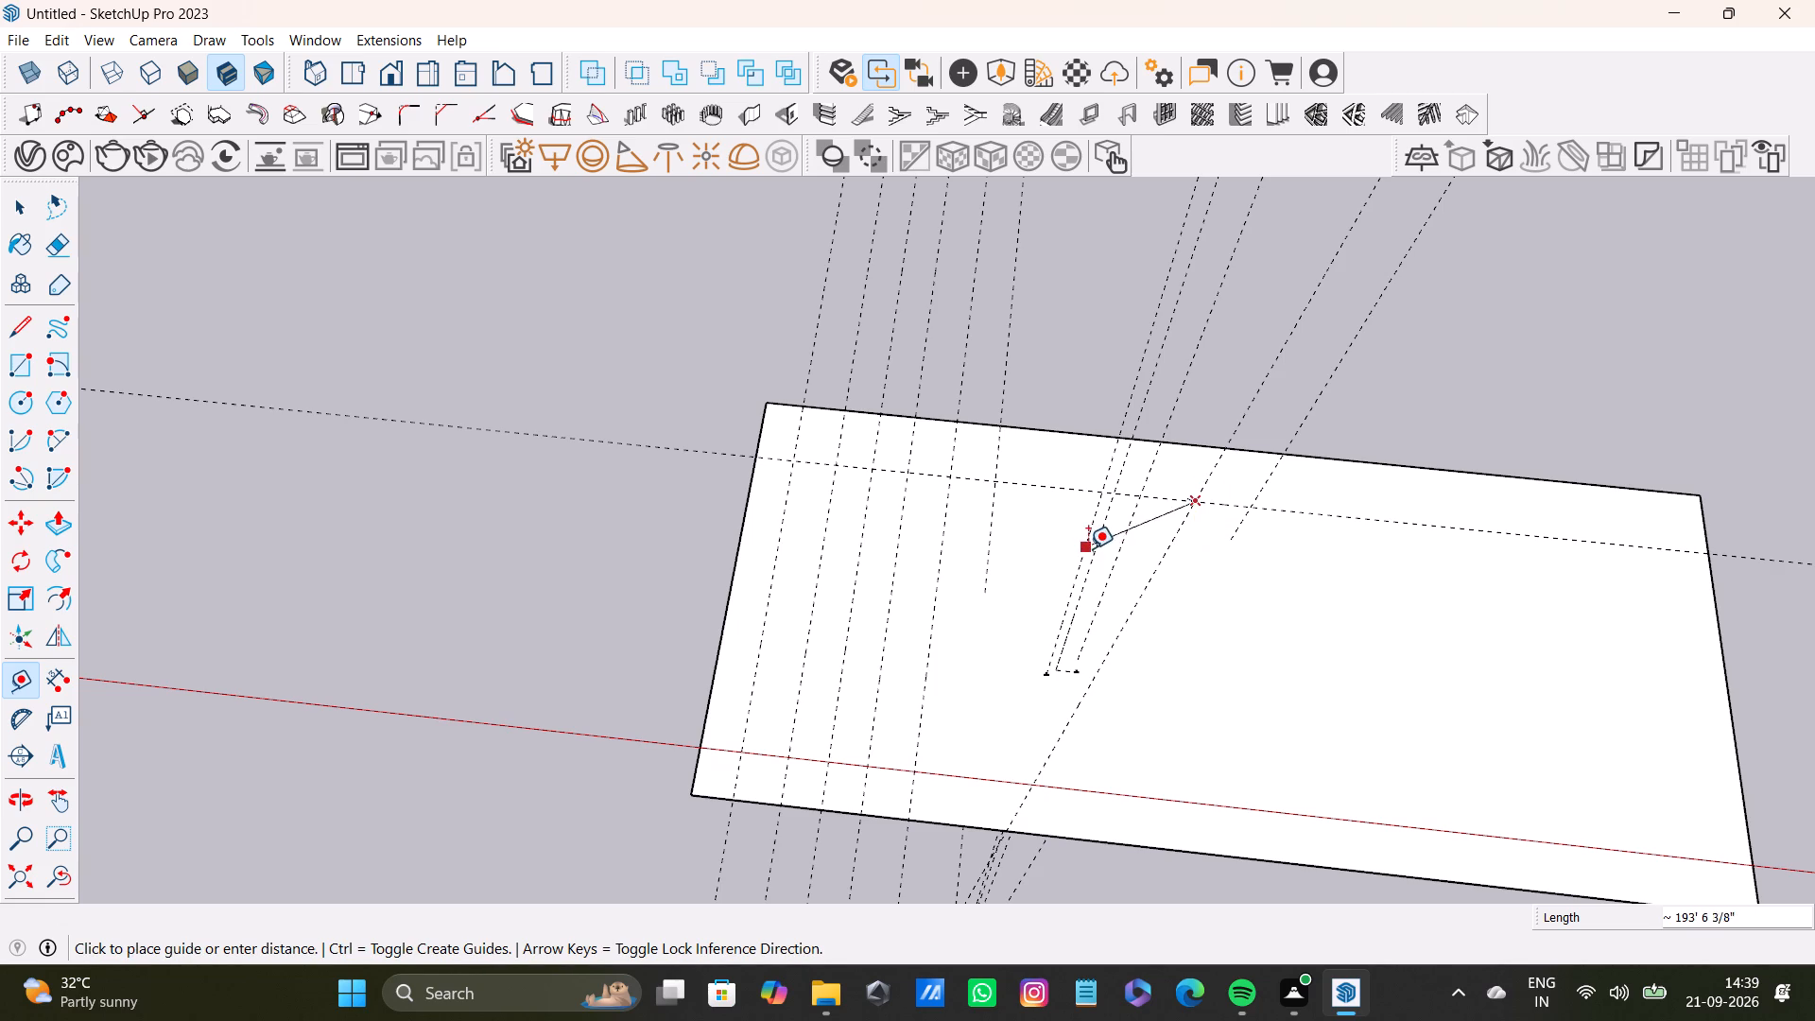
left_click_drag(1088, 548, 1076, 553)
left_click(1001, 562)
left_click_drag(1115, 660, 1149, 680)
left_click(1324, 740)
left_click_drag(1305, 610, 1295, 609)
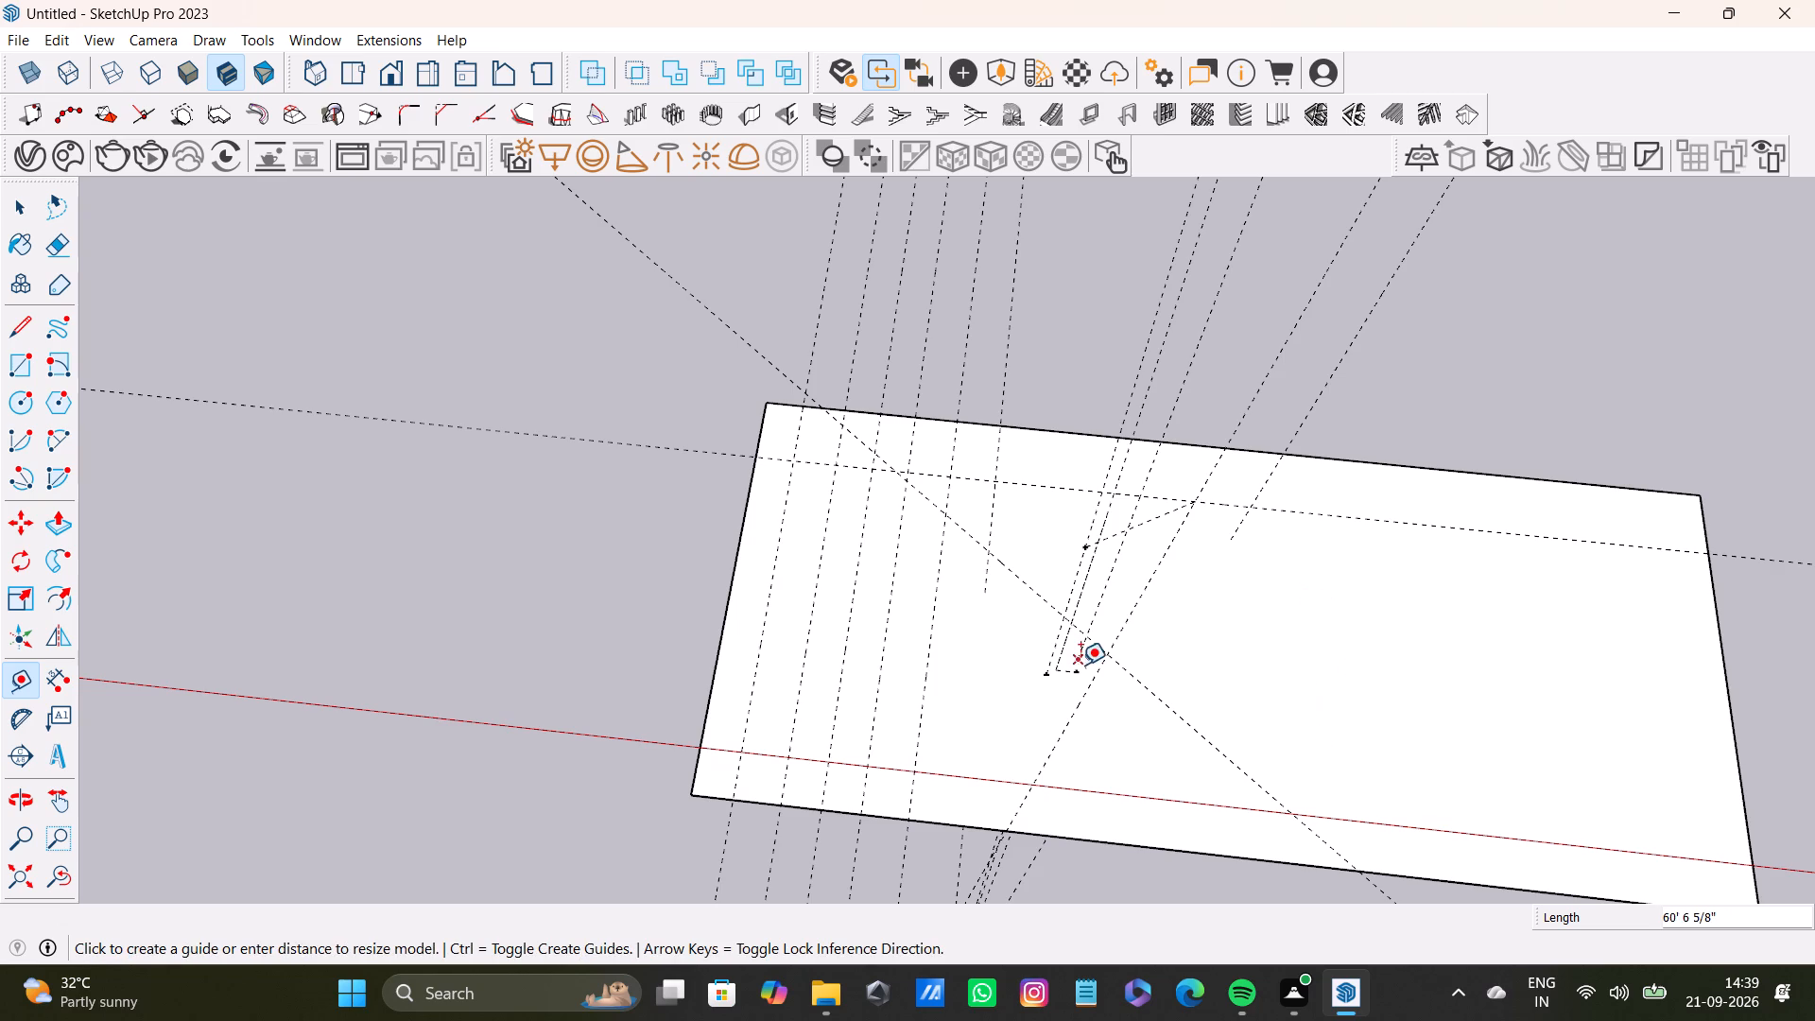
left_click(1083, 664)
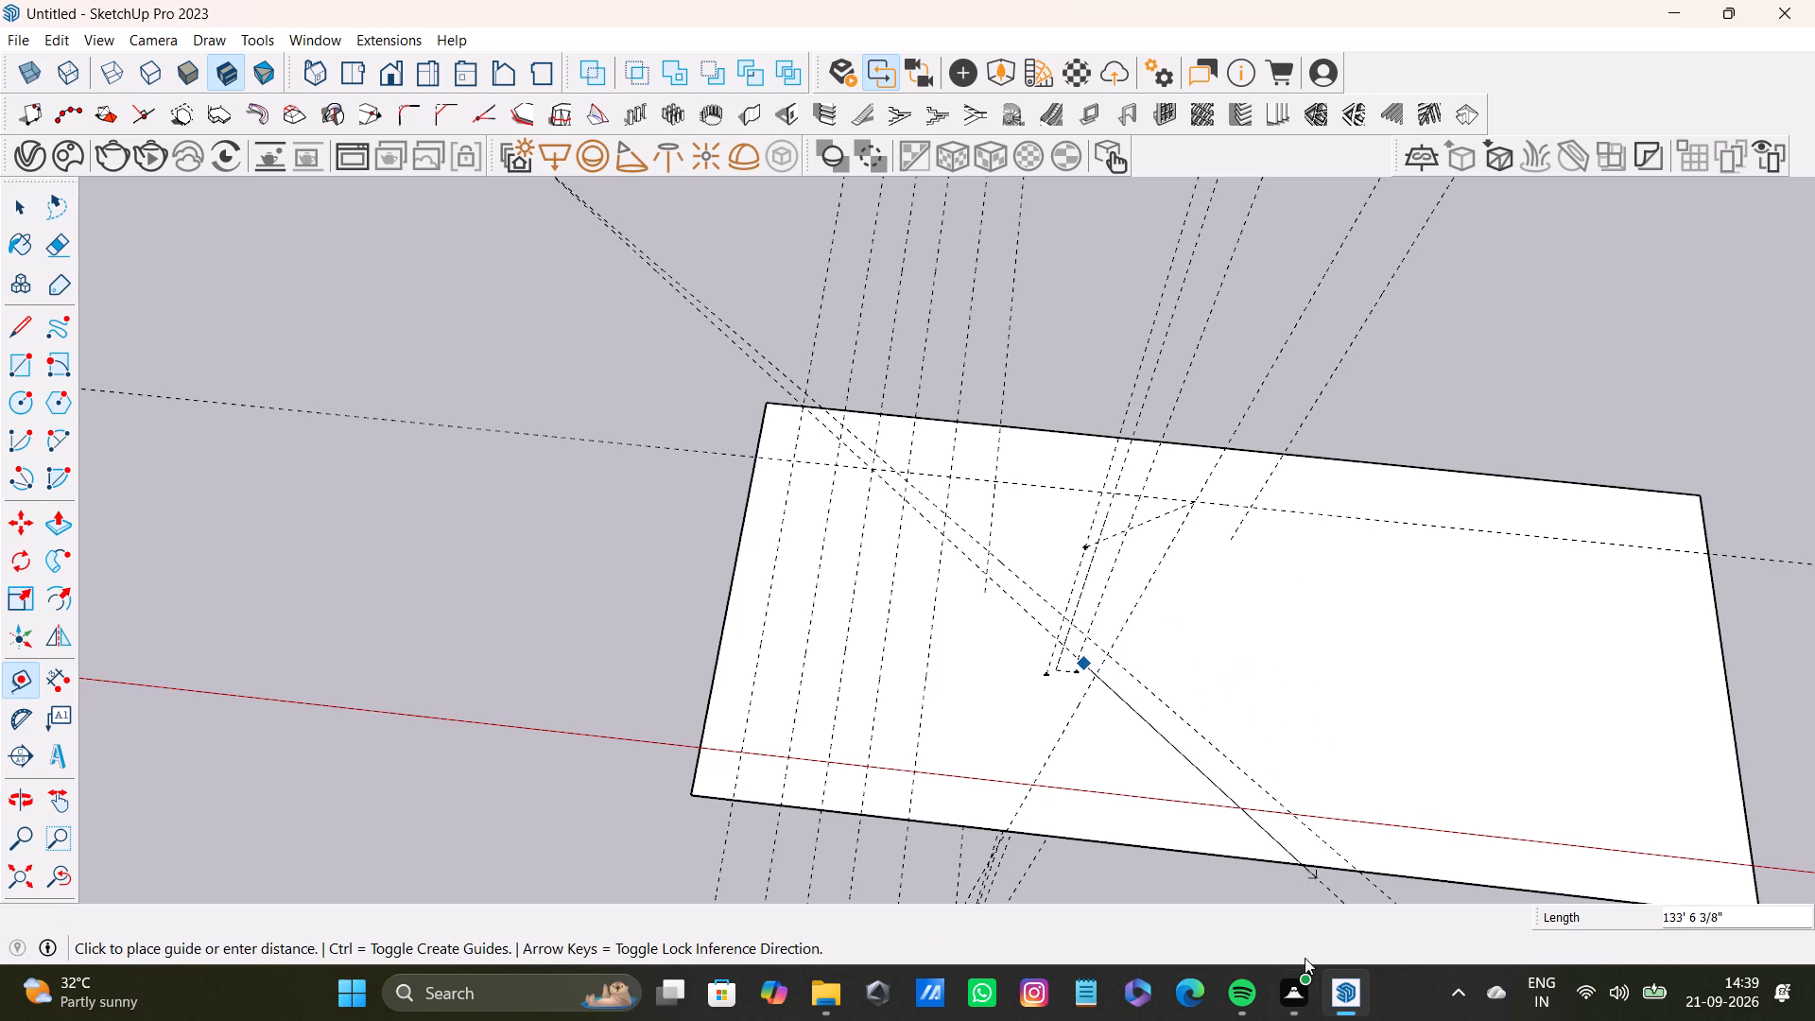
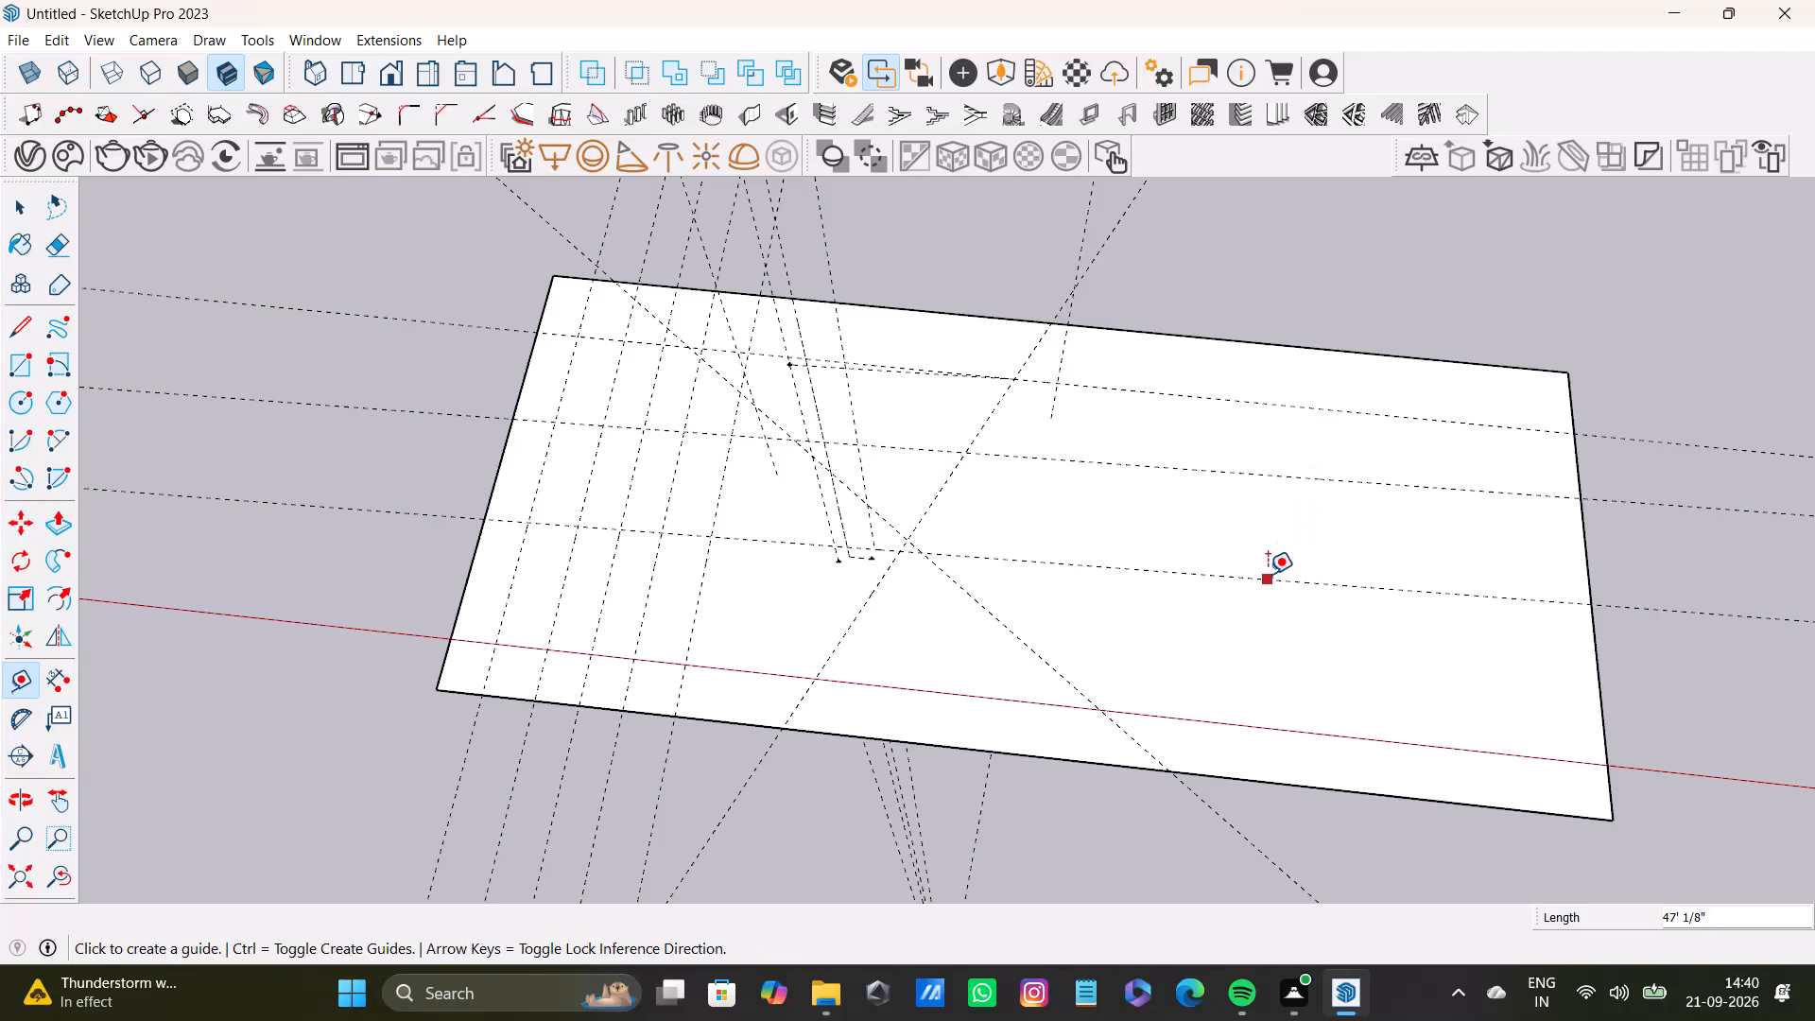
Add four guides parallel to the long edges, two on each side of the long guide nearest the red axis.
left_click(1268, 577)
left_click(1273, 515)
left_click(1246, 573)
left_click(1259, 539)
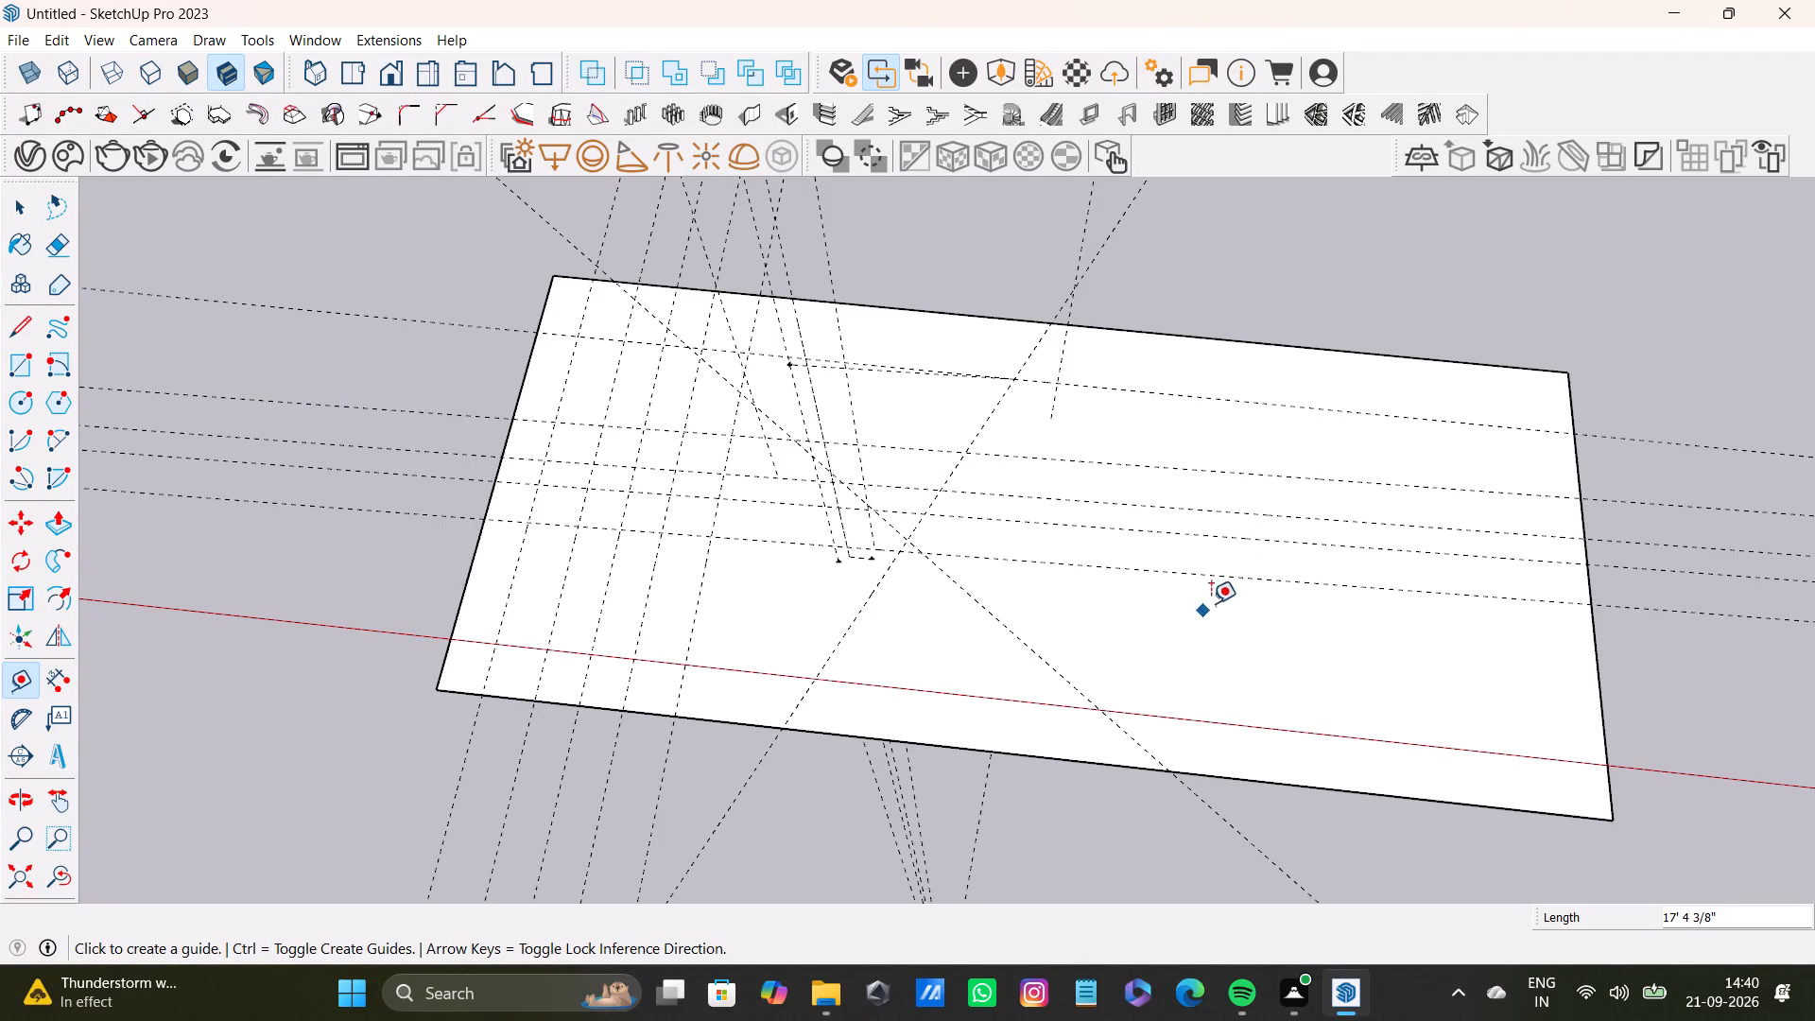
left_click(1238, 579)
left_click(1255, 670)
left_click(1304, 579)
left_click_drag(1295, 632, 1277, 632)
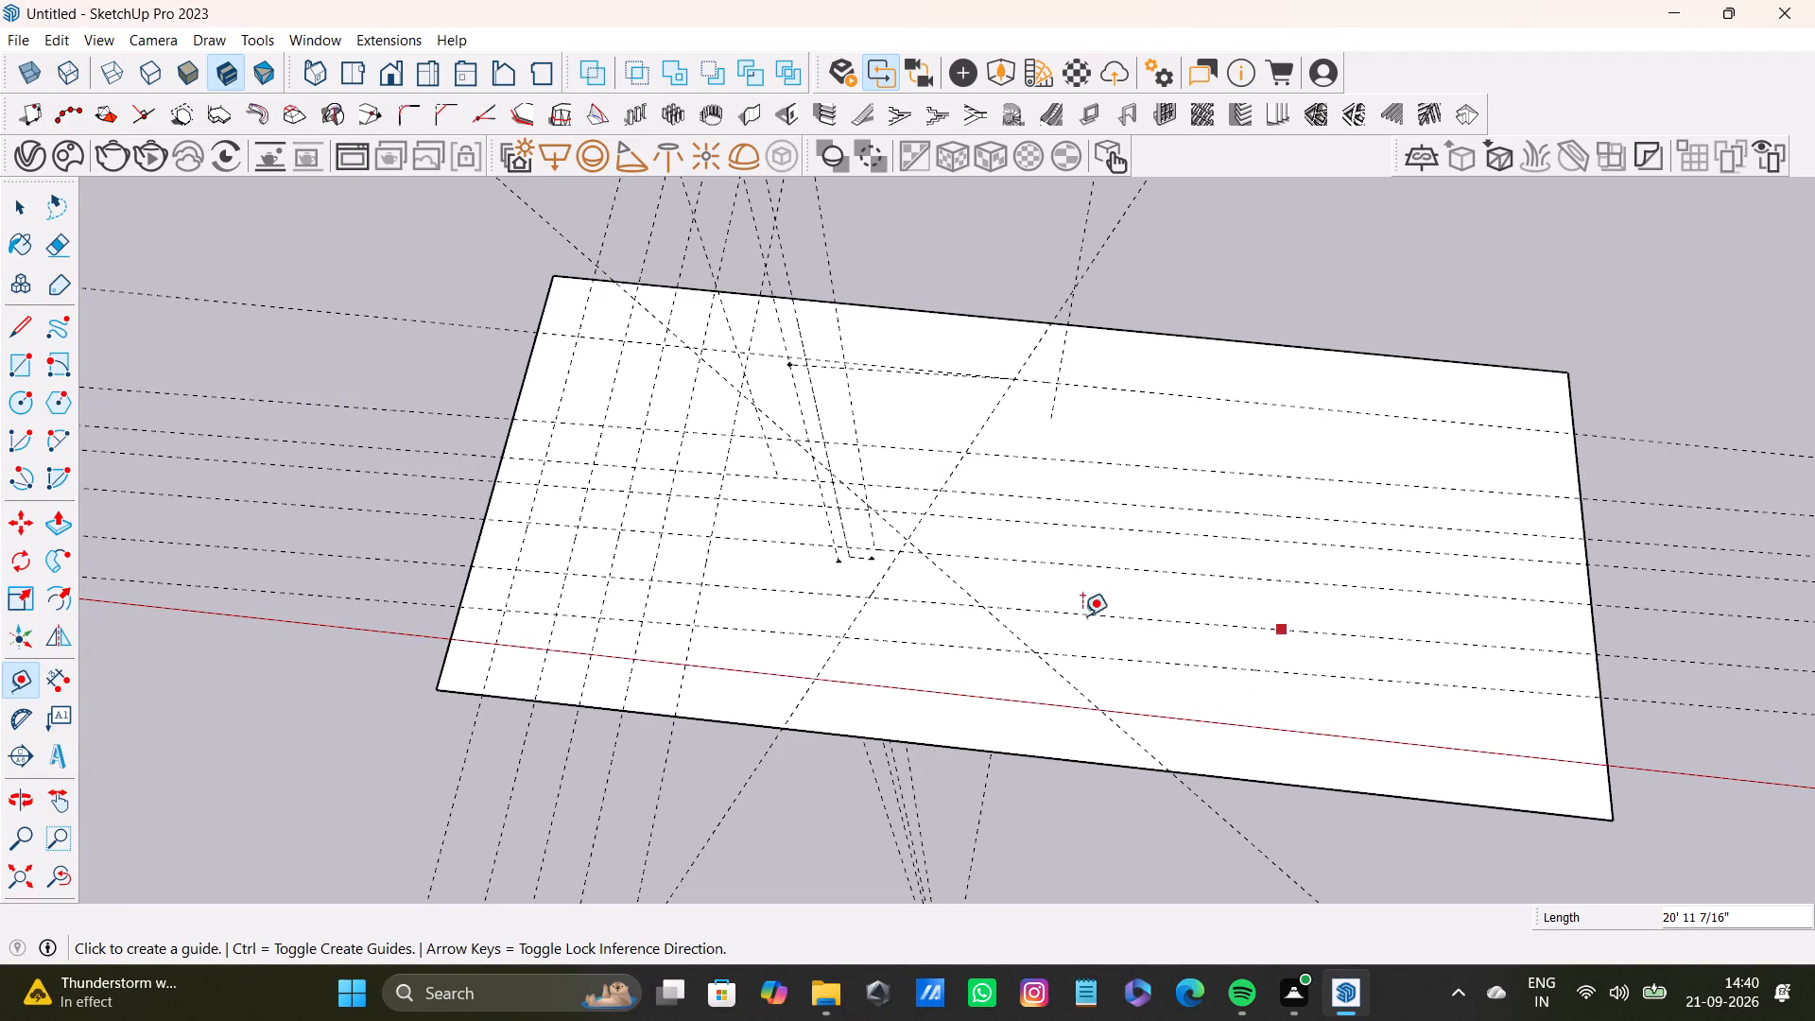
left_click(715, 566)
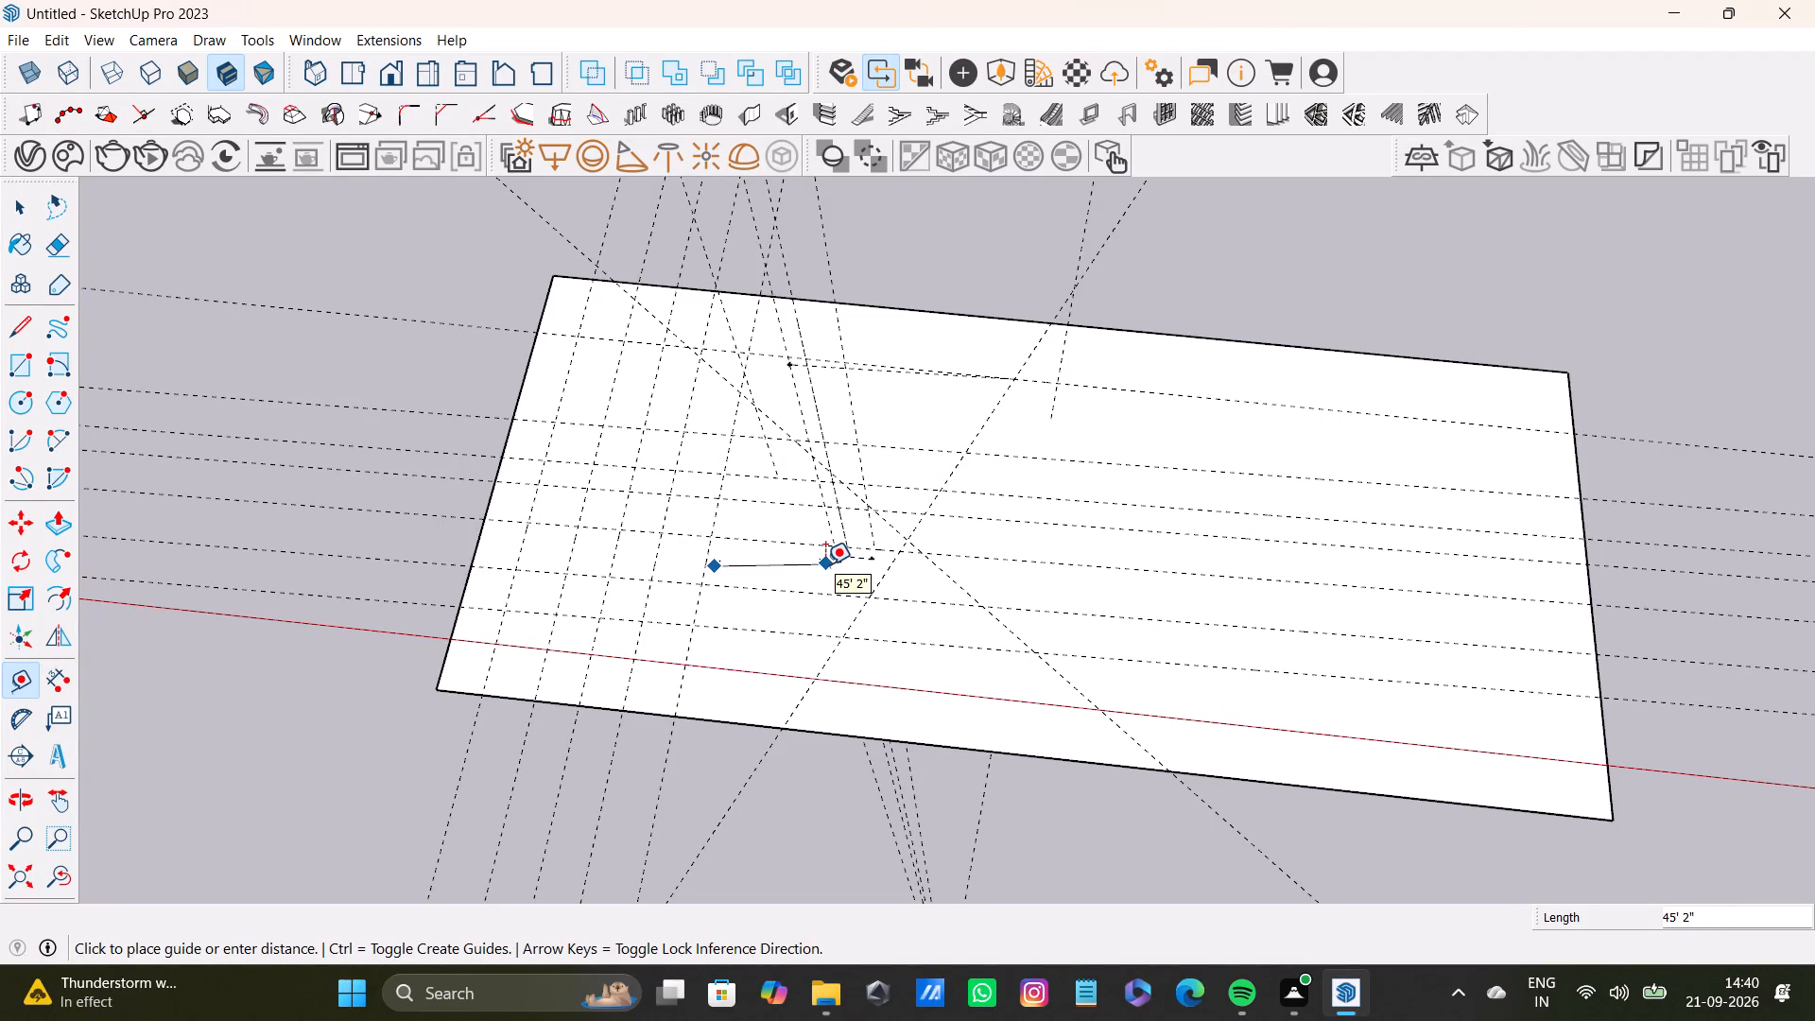
key("space")
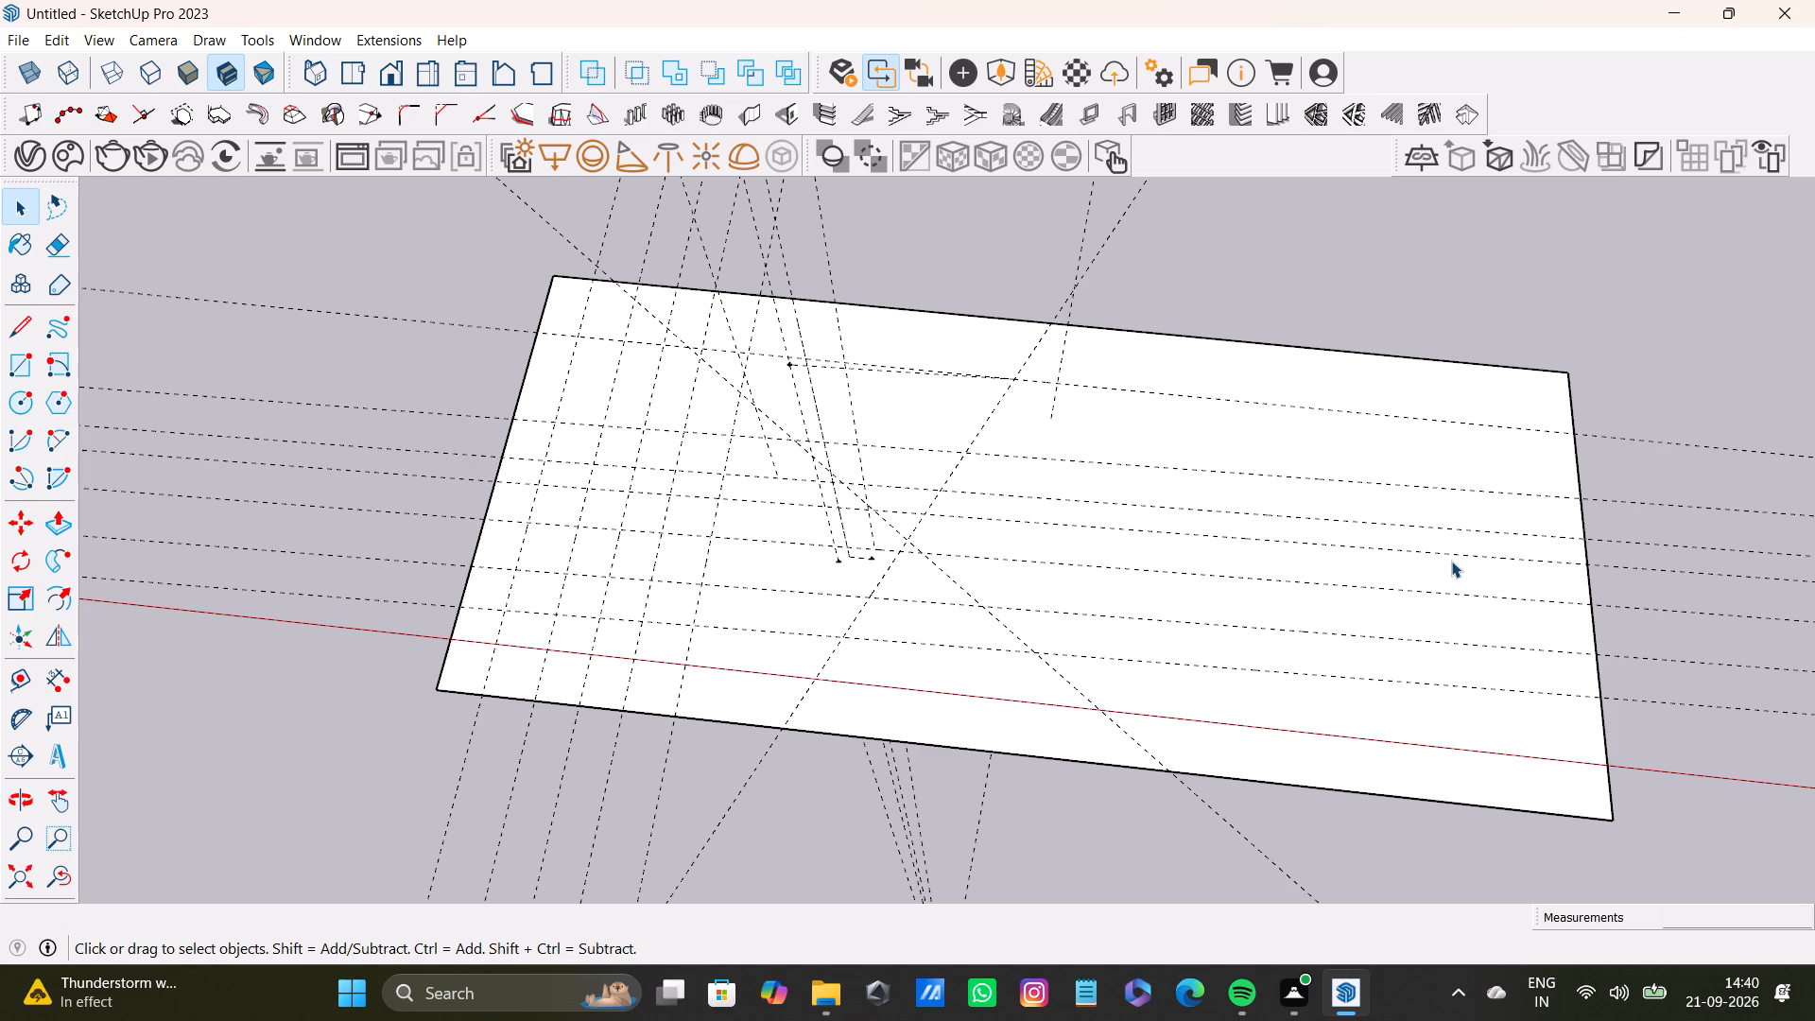
Add a guide about 43' inside the short edge that has no guides yet, and another between it and that edge.
key("t")
left_click_drag(1594, 621, 1559, 632)
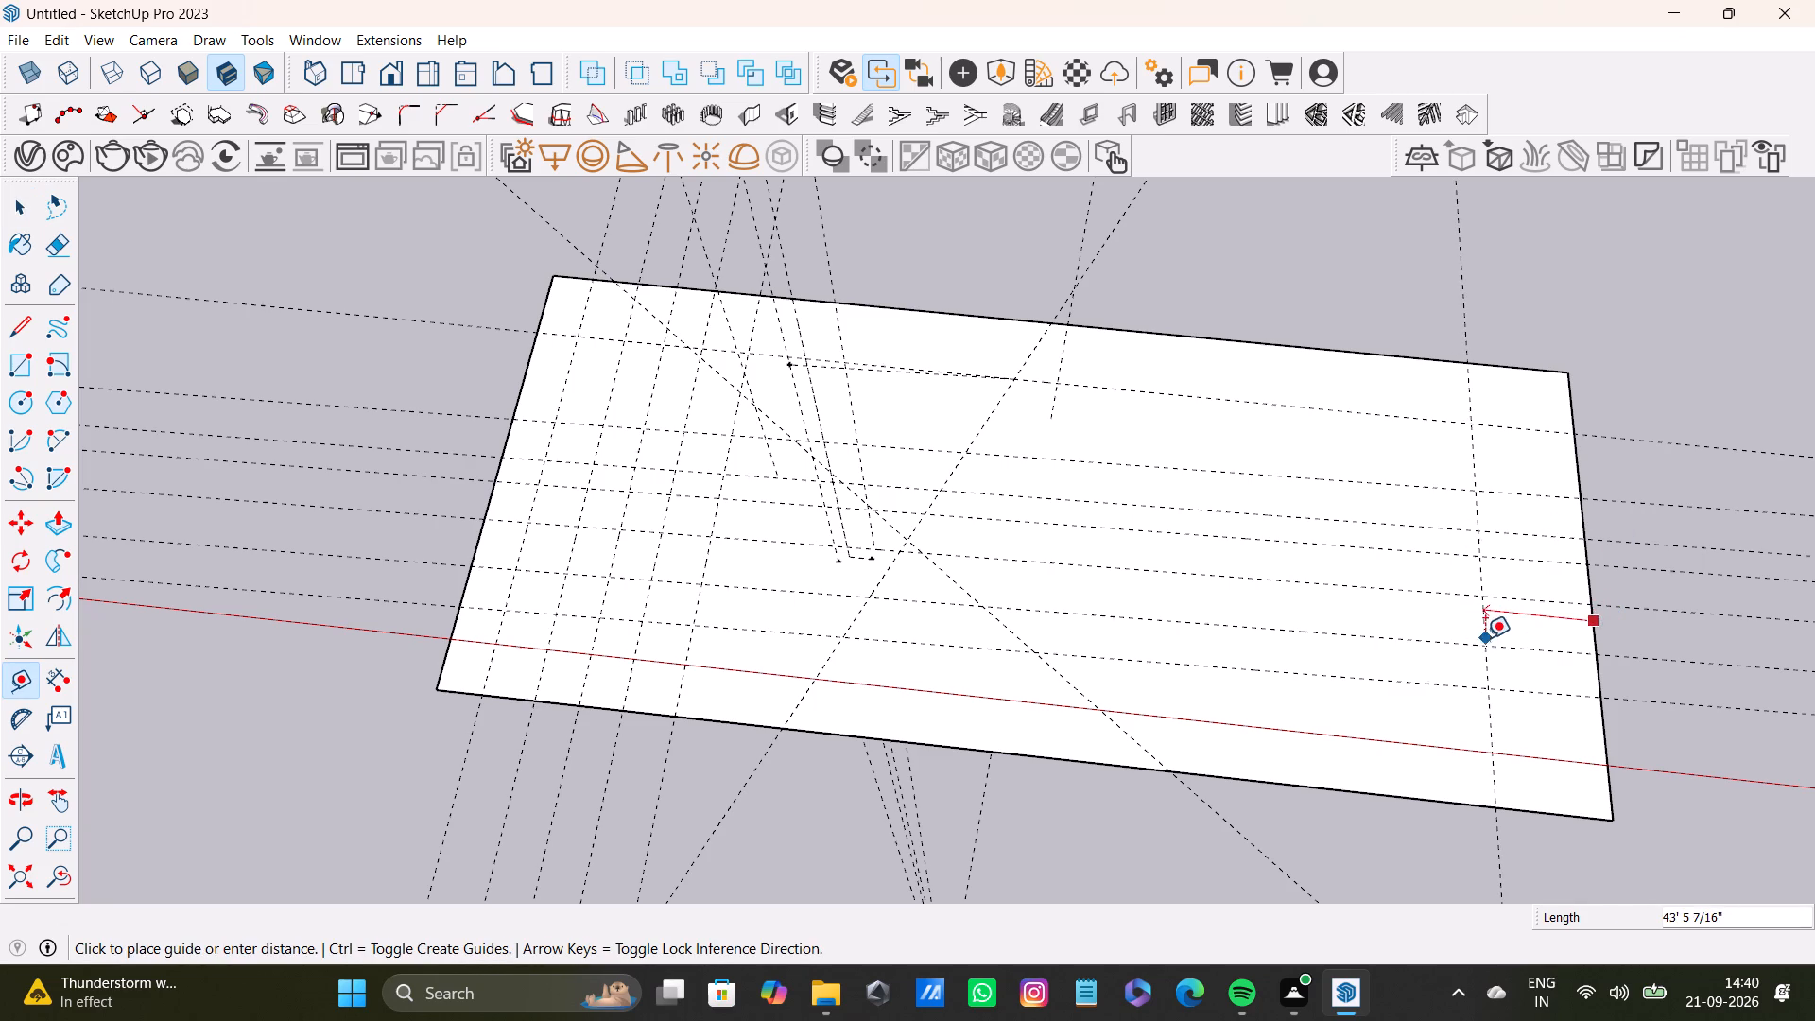
left_click(1485, 638)
left_click_drag(1487, 633, 1505, 631)
left_click(1552, 631)
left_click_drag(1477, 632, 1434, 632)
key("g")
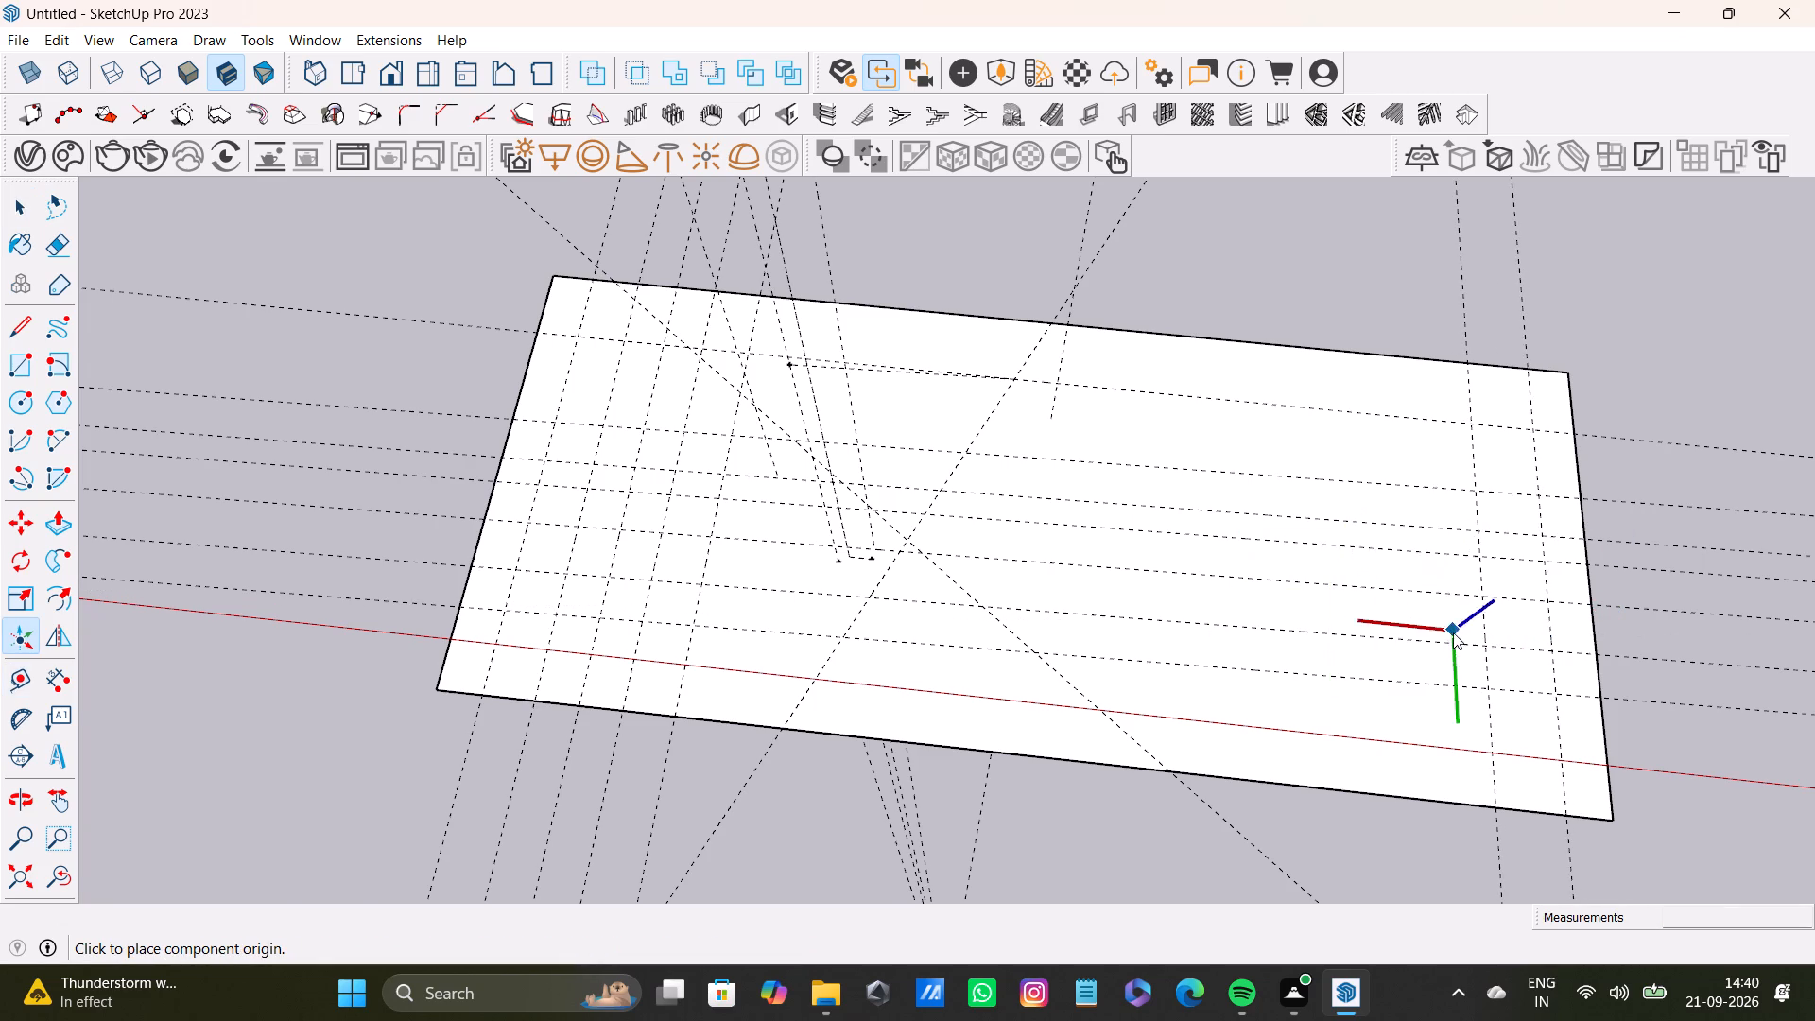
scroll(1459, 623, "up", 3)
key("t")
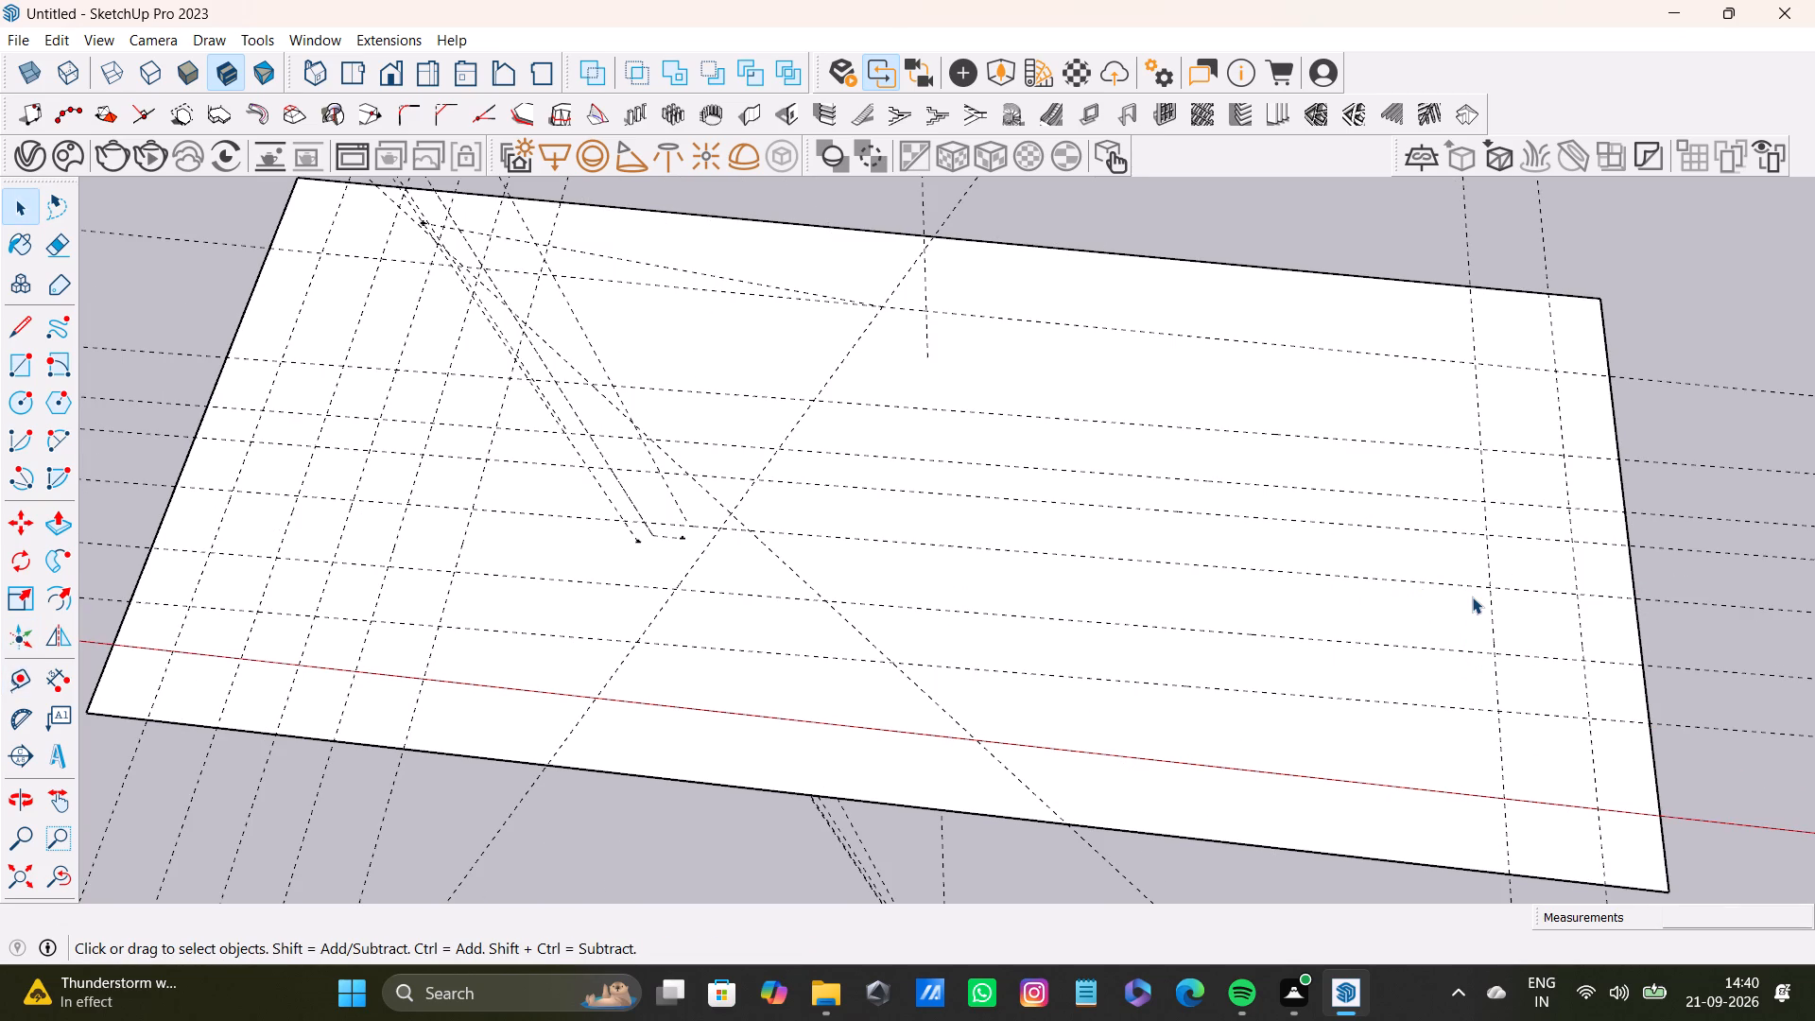
Add three more guides alongside that short edge's guides: one about 46' farther in, one between, and one about 26' beyond.
key("t")
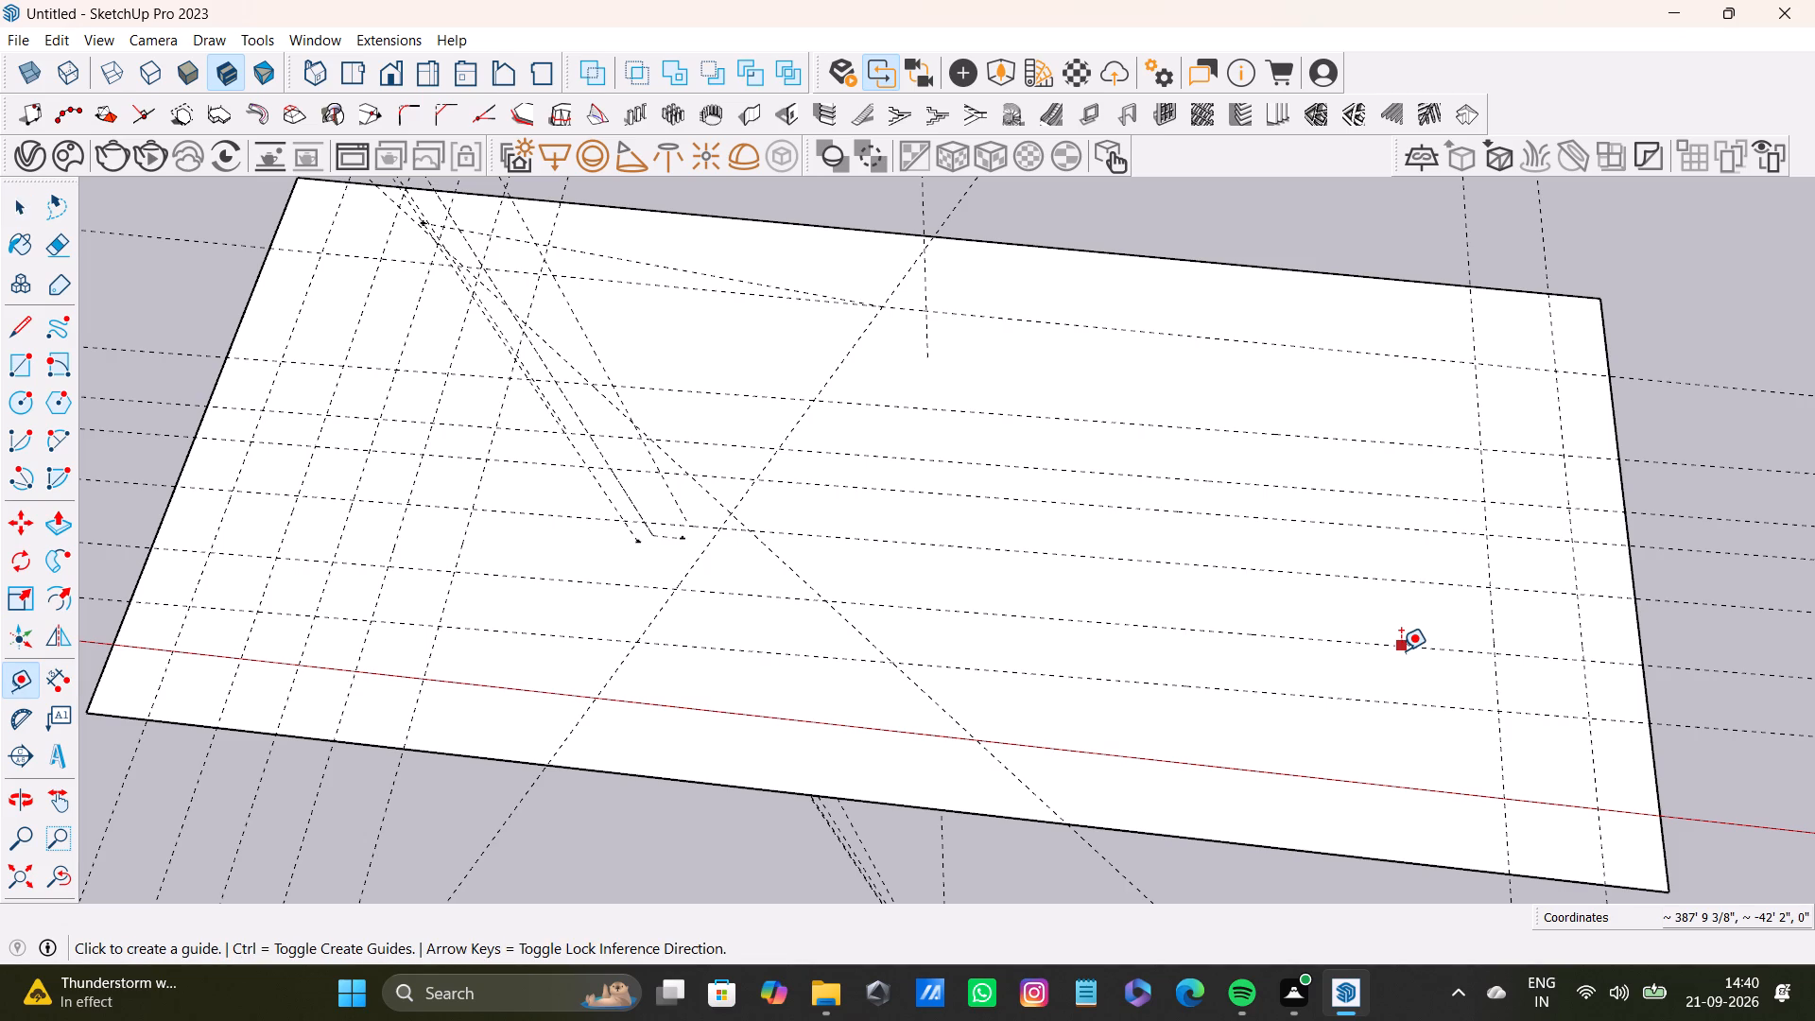
left_click_drag(1495, 616, 1482, 615)
left_click(1337, 609)
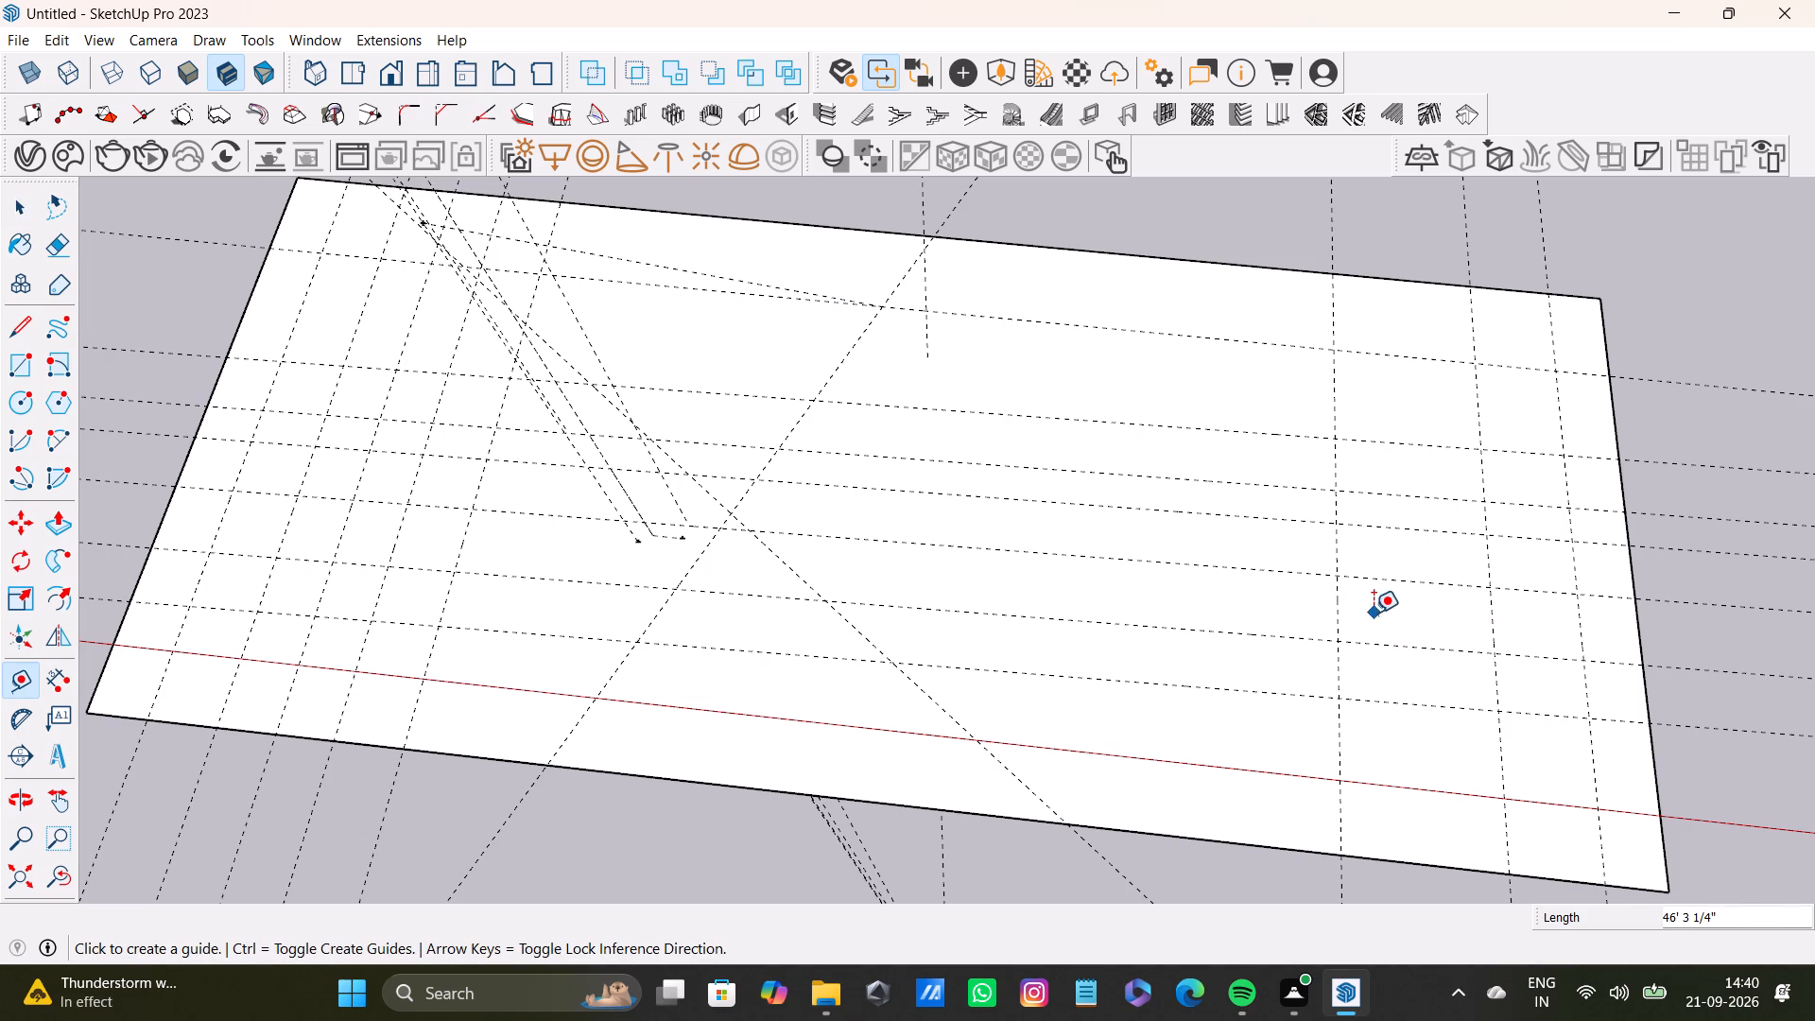
left_click(1335, 603)
left_click(1415, 612)
left_click(1332, 626)
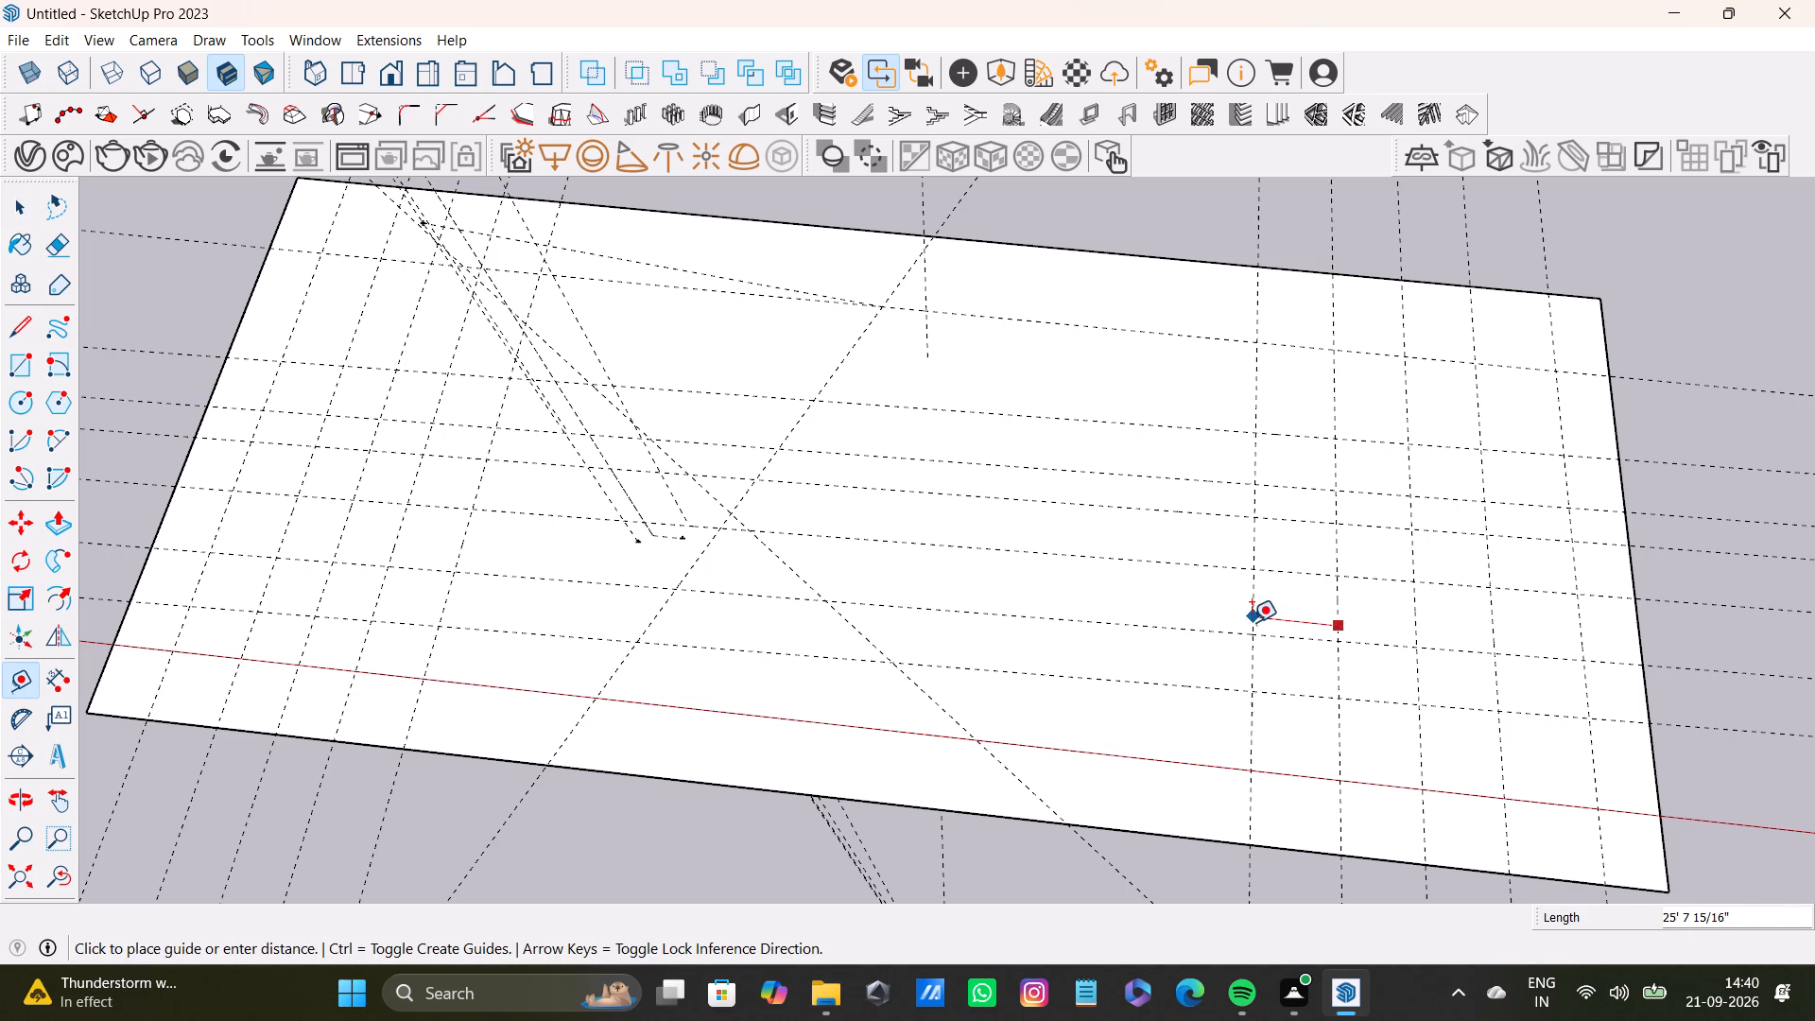
left_click(1252, 622)
Place a guide nearly on top of the second long guide from the red axis and a short one about 12' 8" at its crossing.
left_click(1288, 634)
left_click(1253, 630)
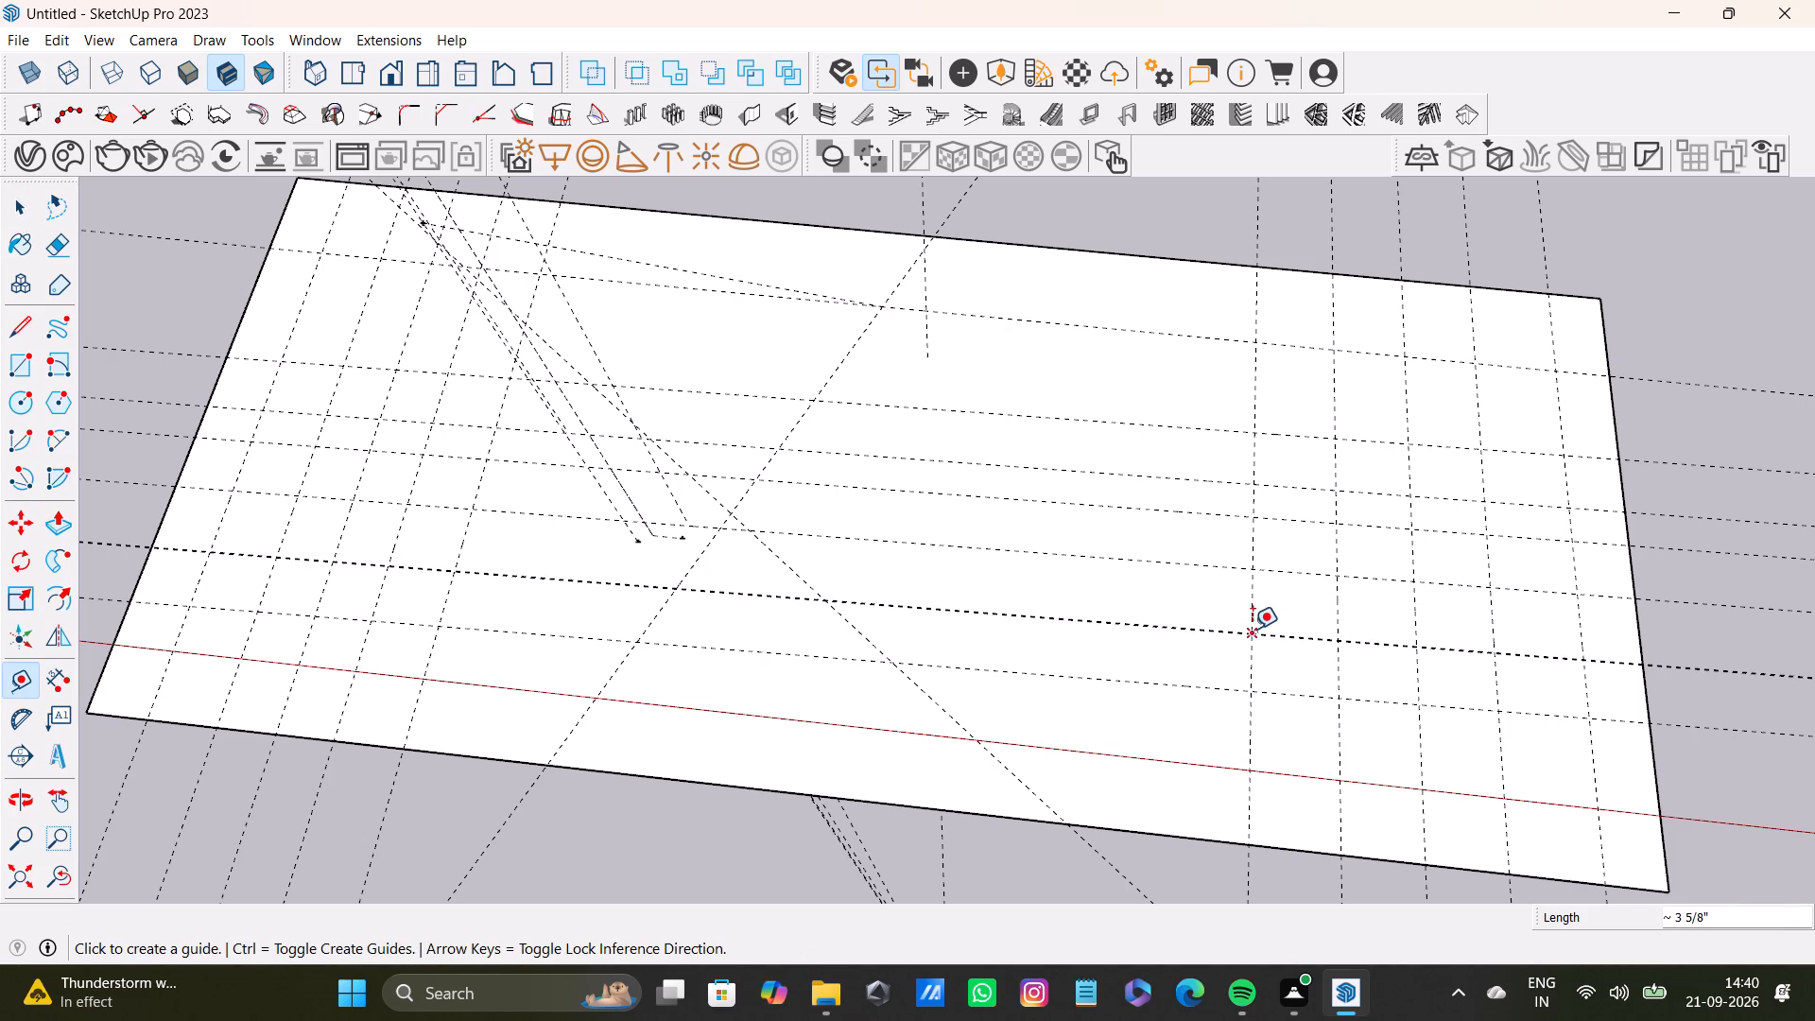
left_click_drag(1253, 629, 1242, 626)
left_click(1210, 623)
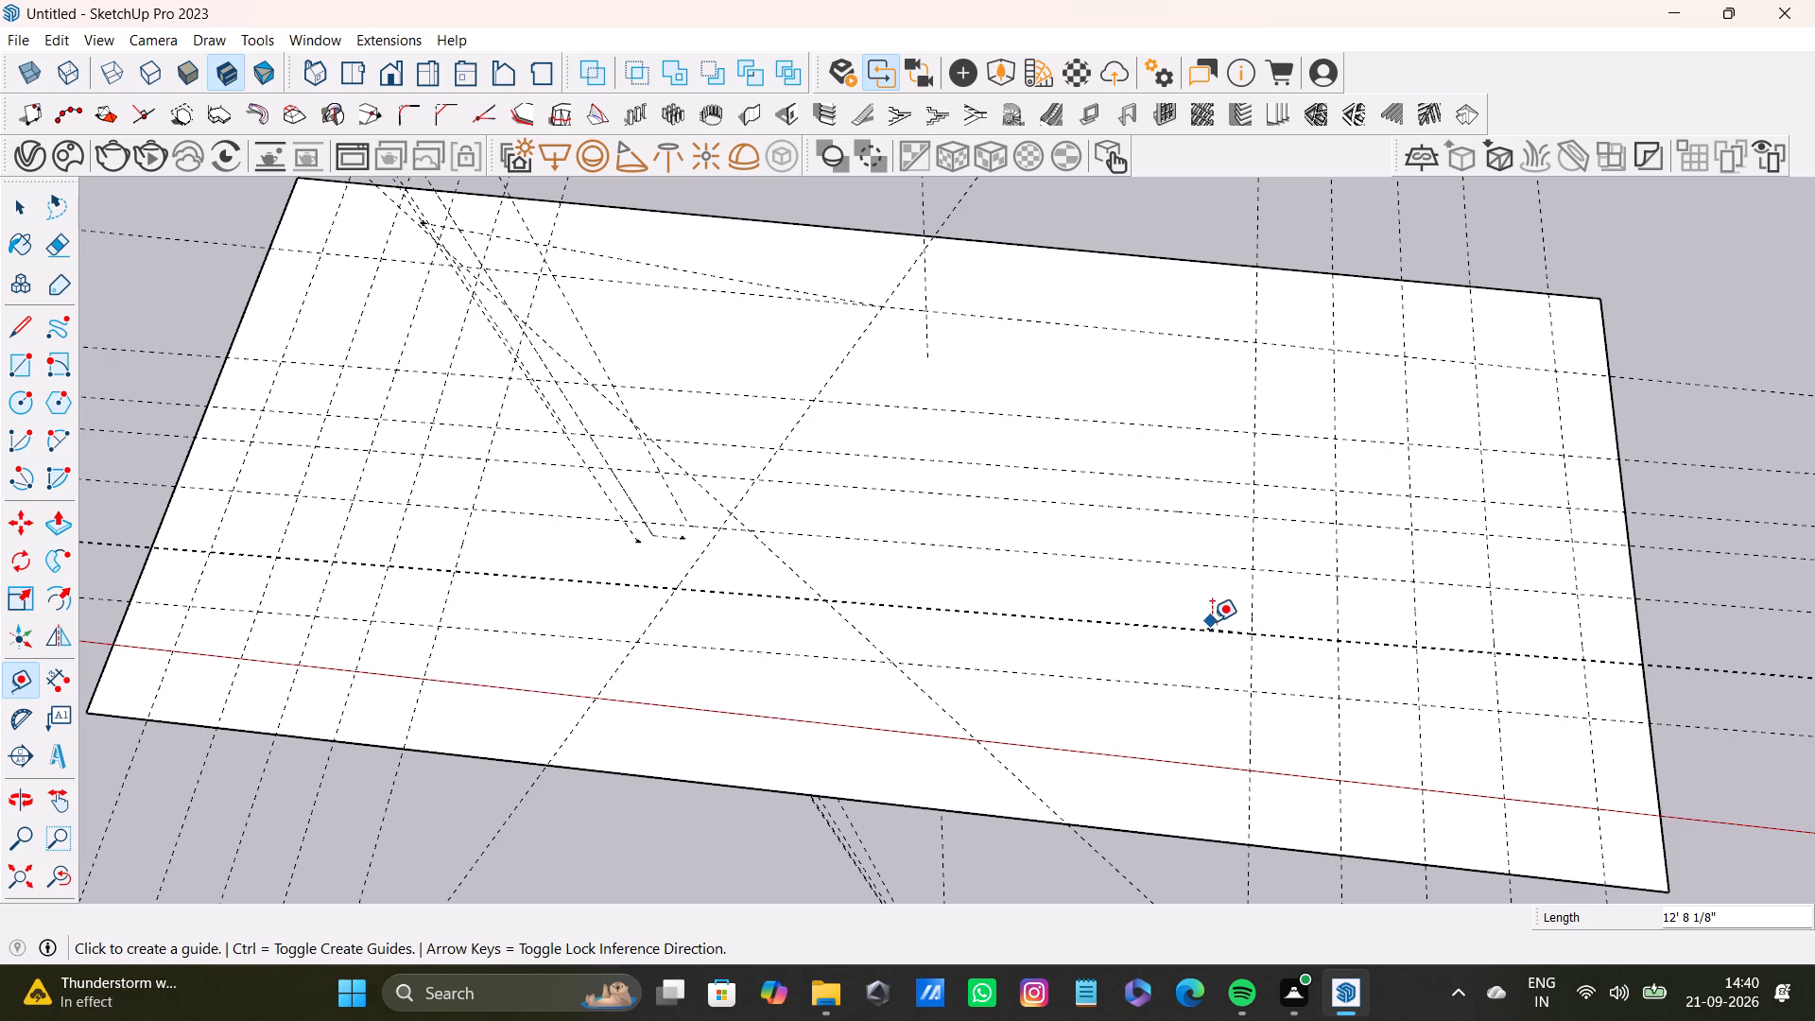
Draw a long diagonal guide across the rectangle through the two long guides nearest the red axis, and repeat it in place.
left_click(1218, 620)
left_click(1212, 649)
left_click(1236, 650)
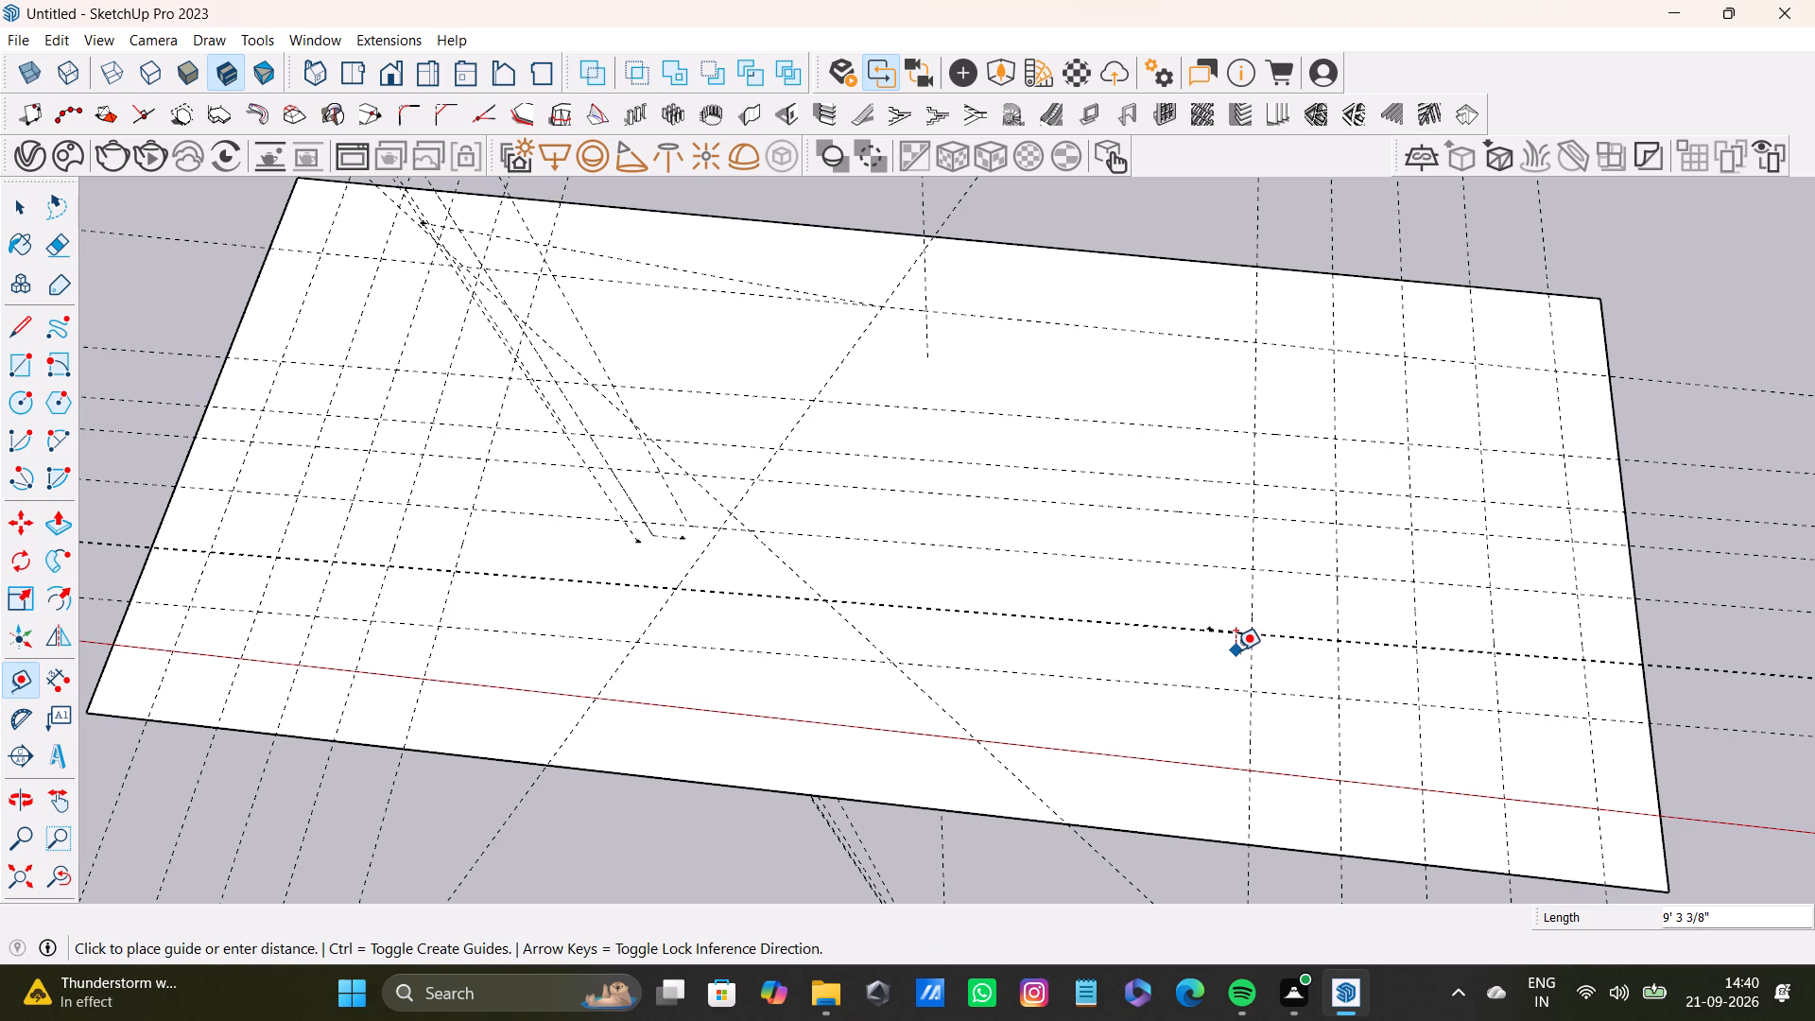
left_click(1166, 605)
left_click(1193, 673)
left_click_drag(1206, 639, 1205, 648)
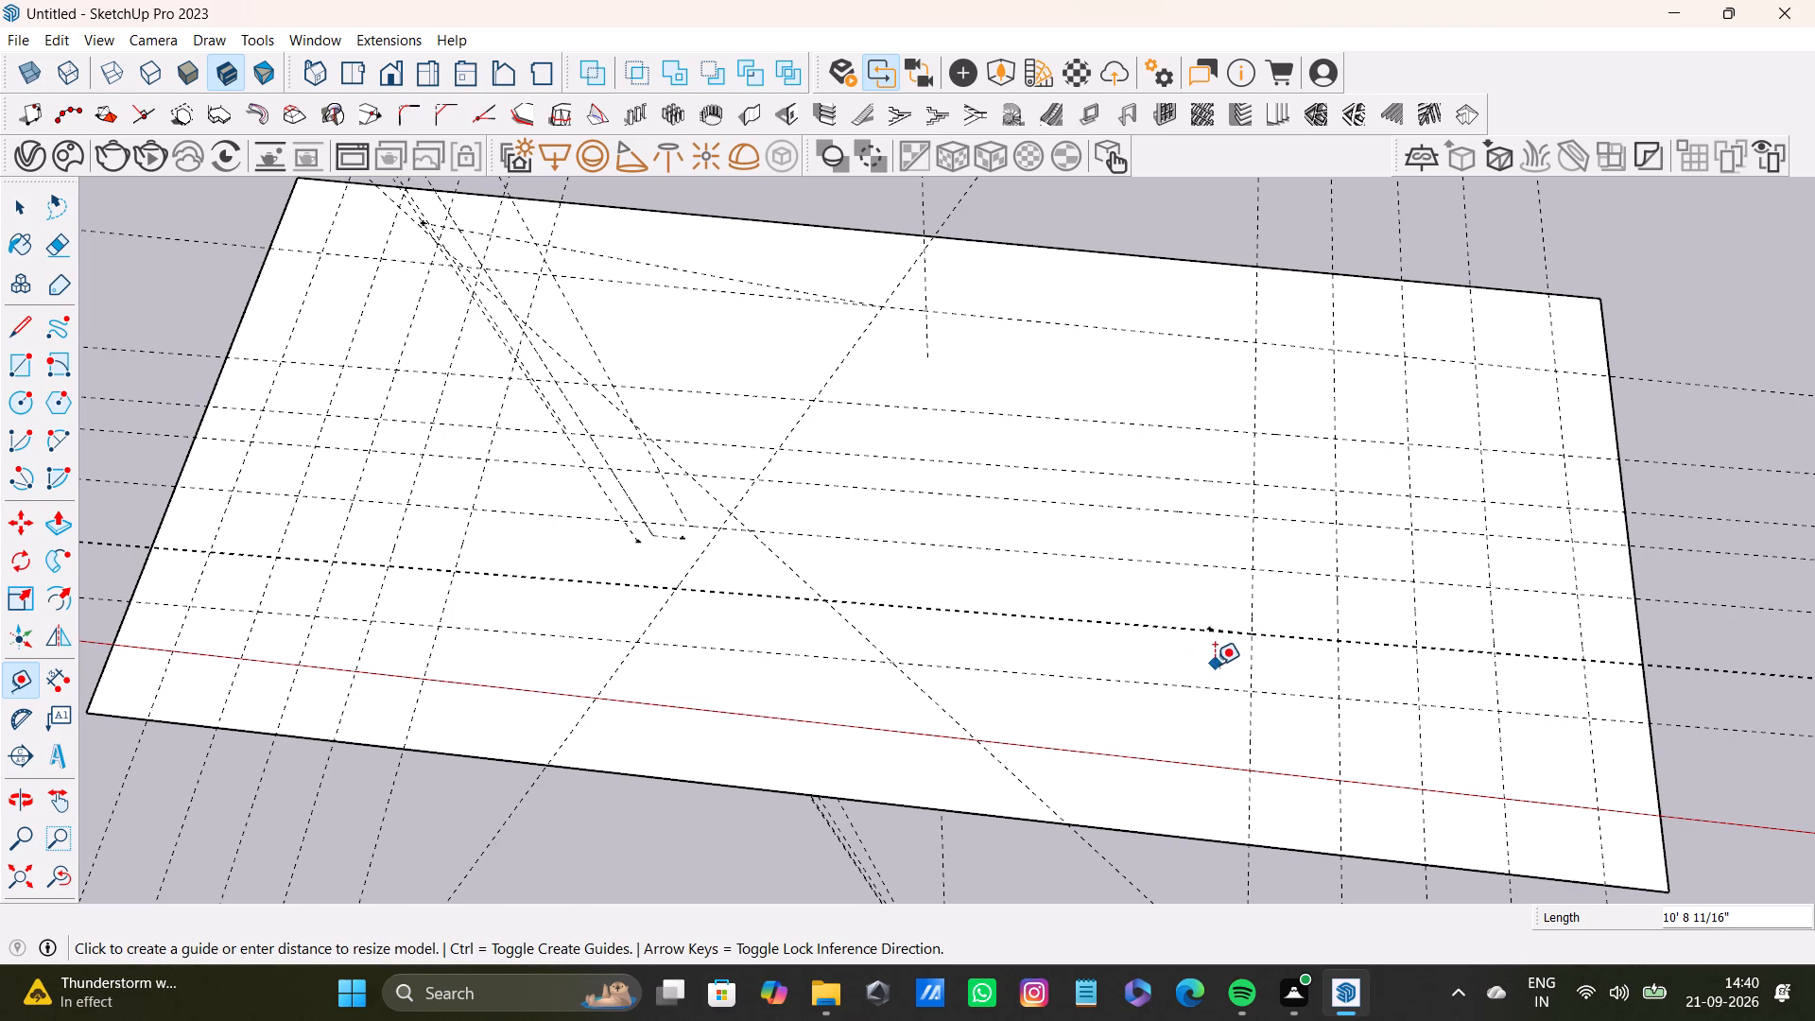
left_click(1213, 676)
left_click(1094, 619)
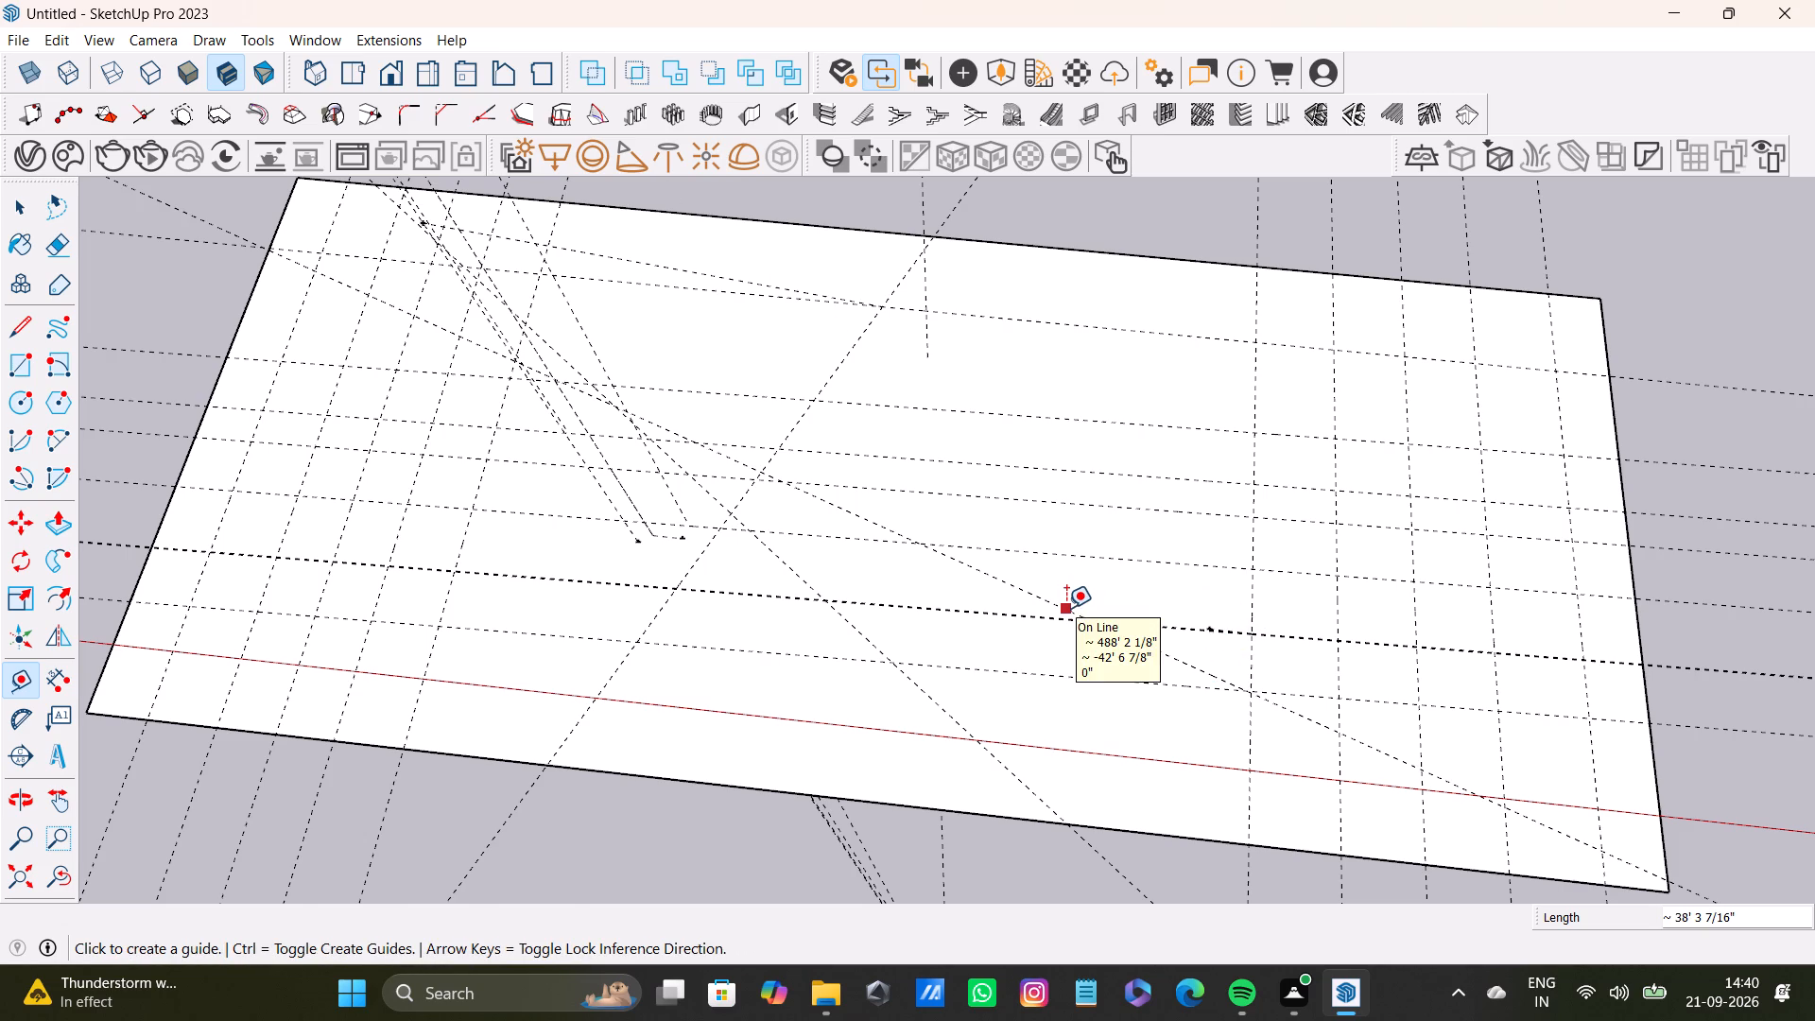
left_click(1057, 598)
left_click(1054, 595)
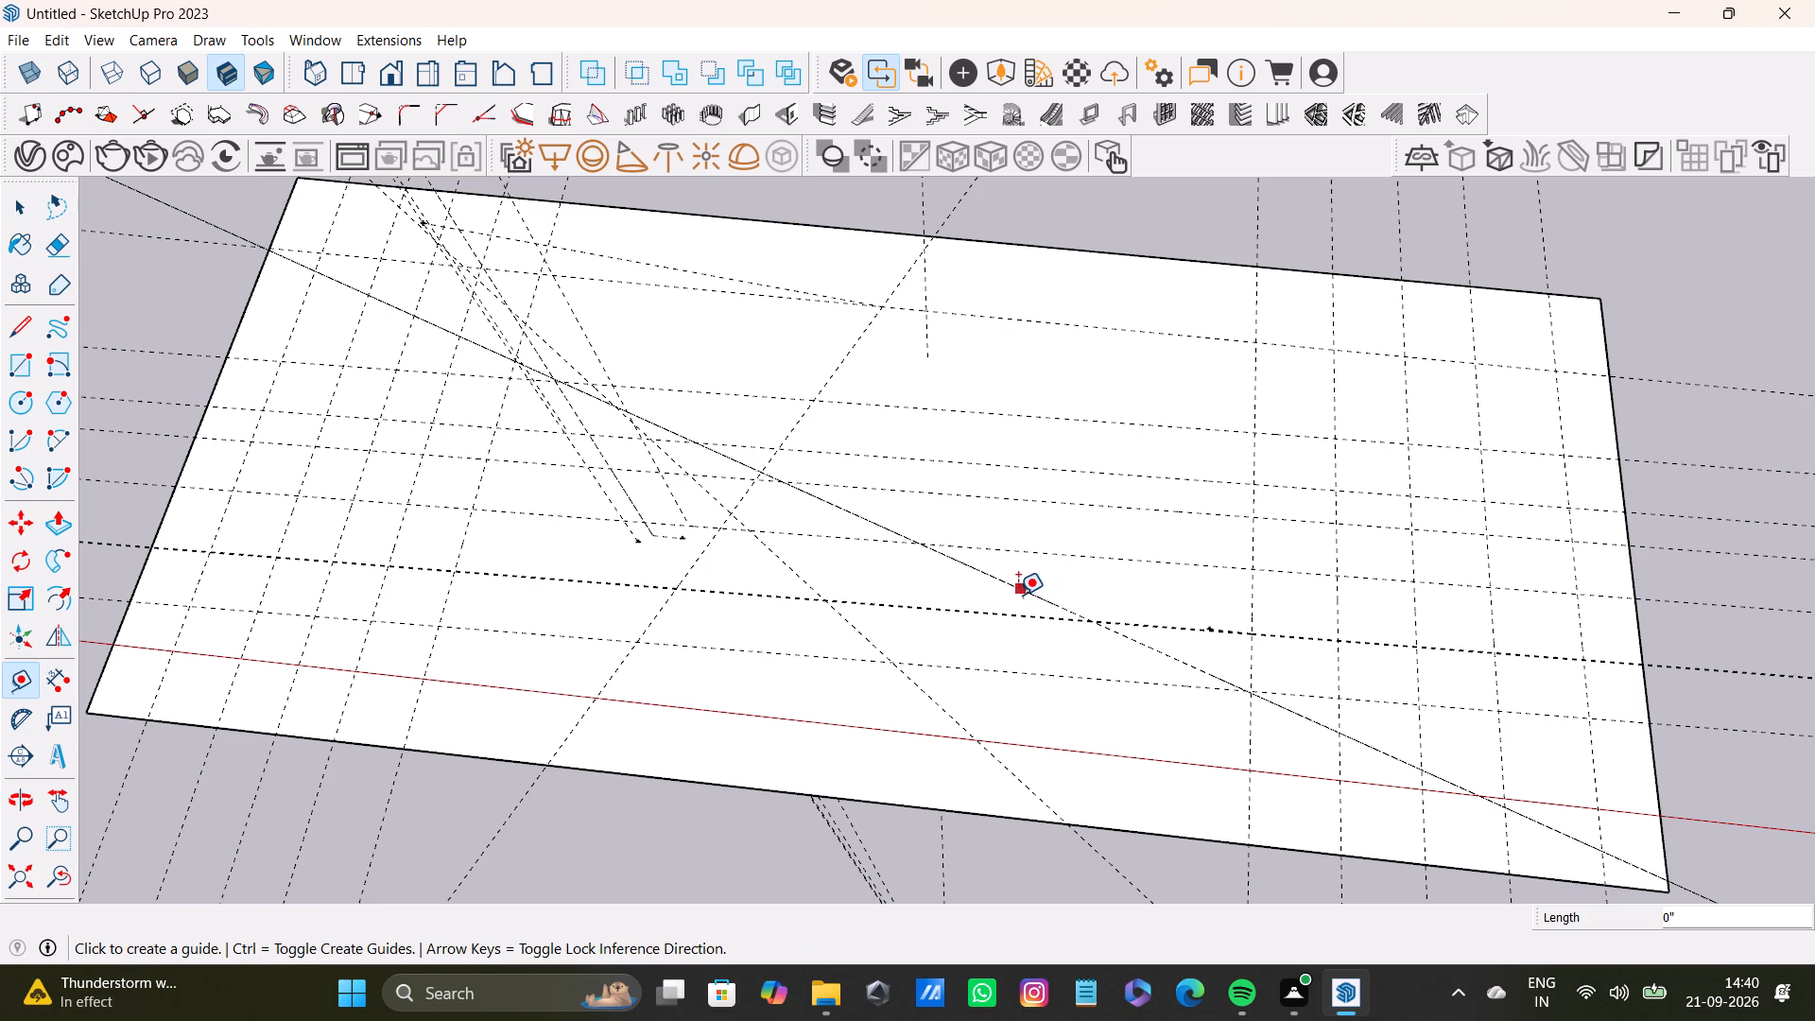
Add a slanted guide across the rectangle's middle, running between the long edges and crossing the new diagonal guide.
left_click(1005, 594)
left_click(982, 589)
left_click(960, 579)
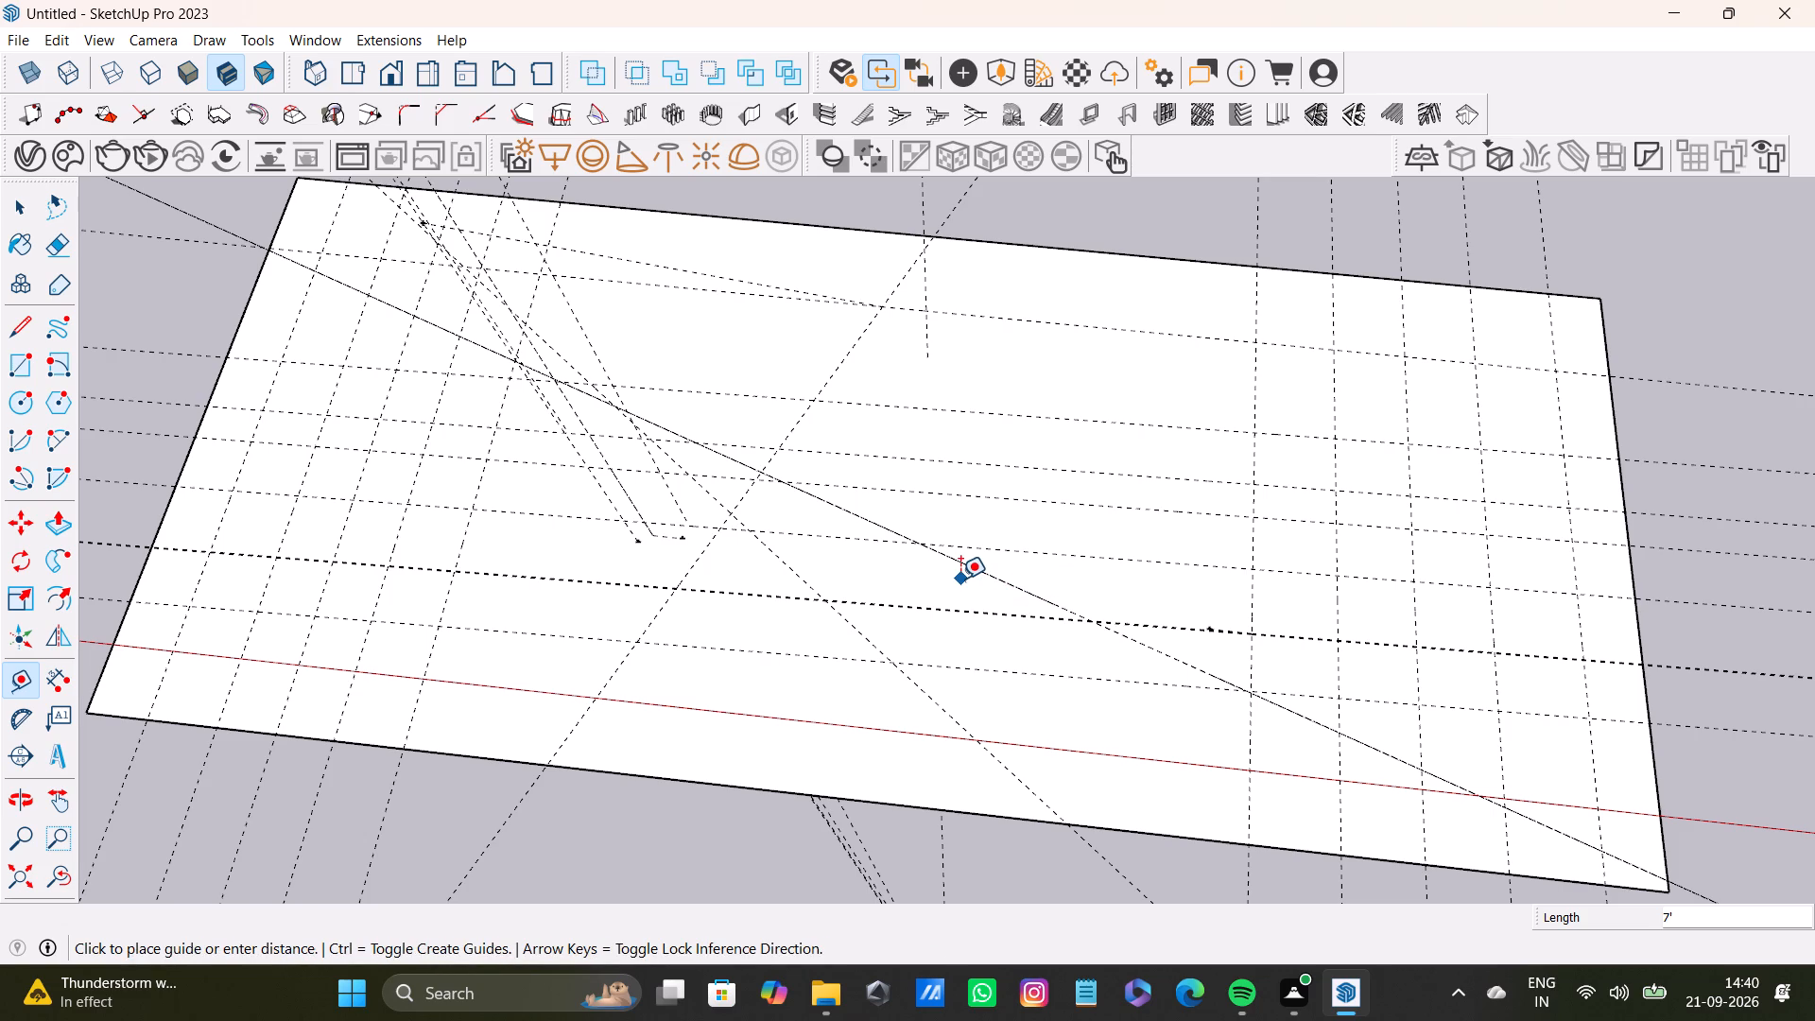
left_click(961, 562)
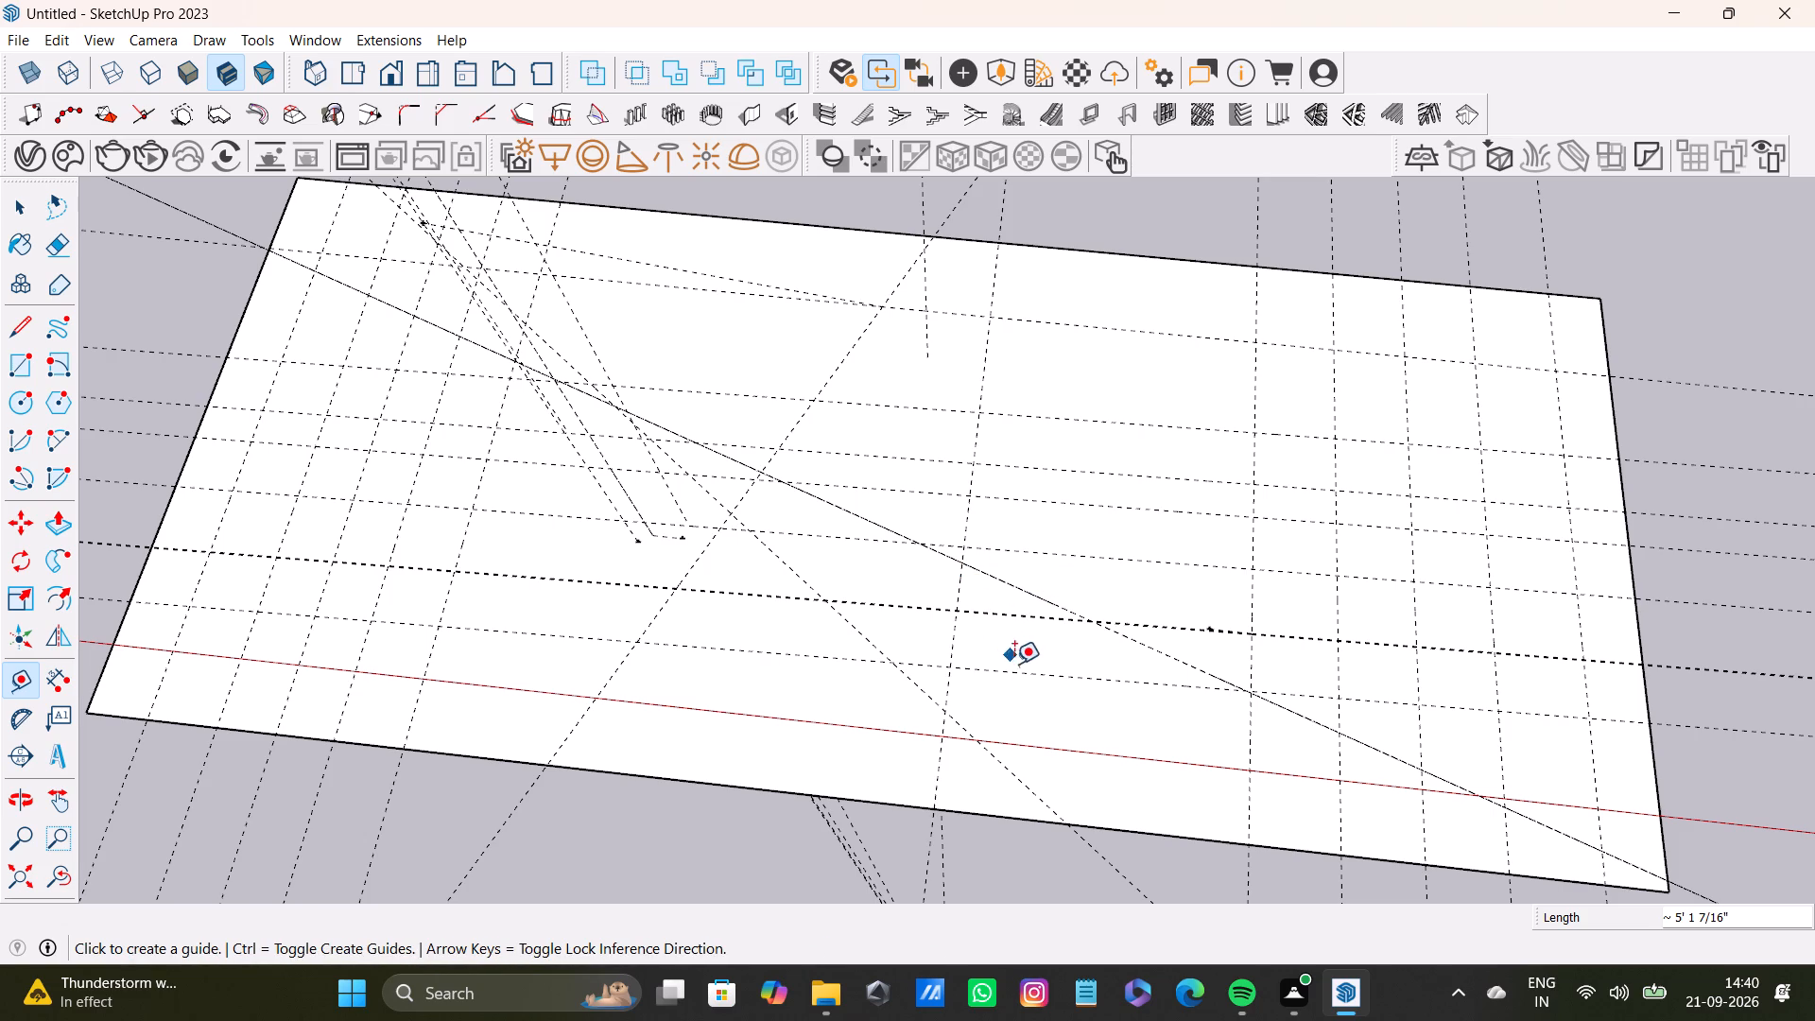
left_click_drag(1020, 680, 1032, 689)
left_click(1074, 729)
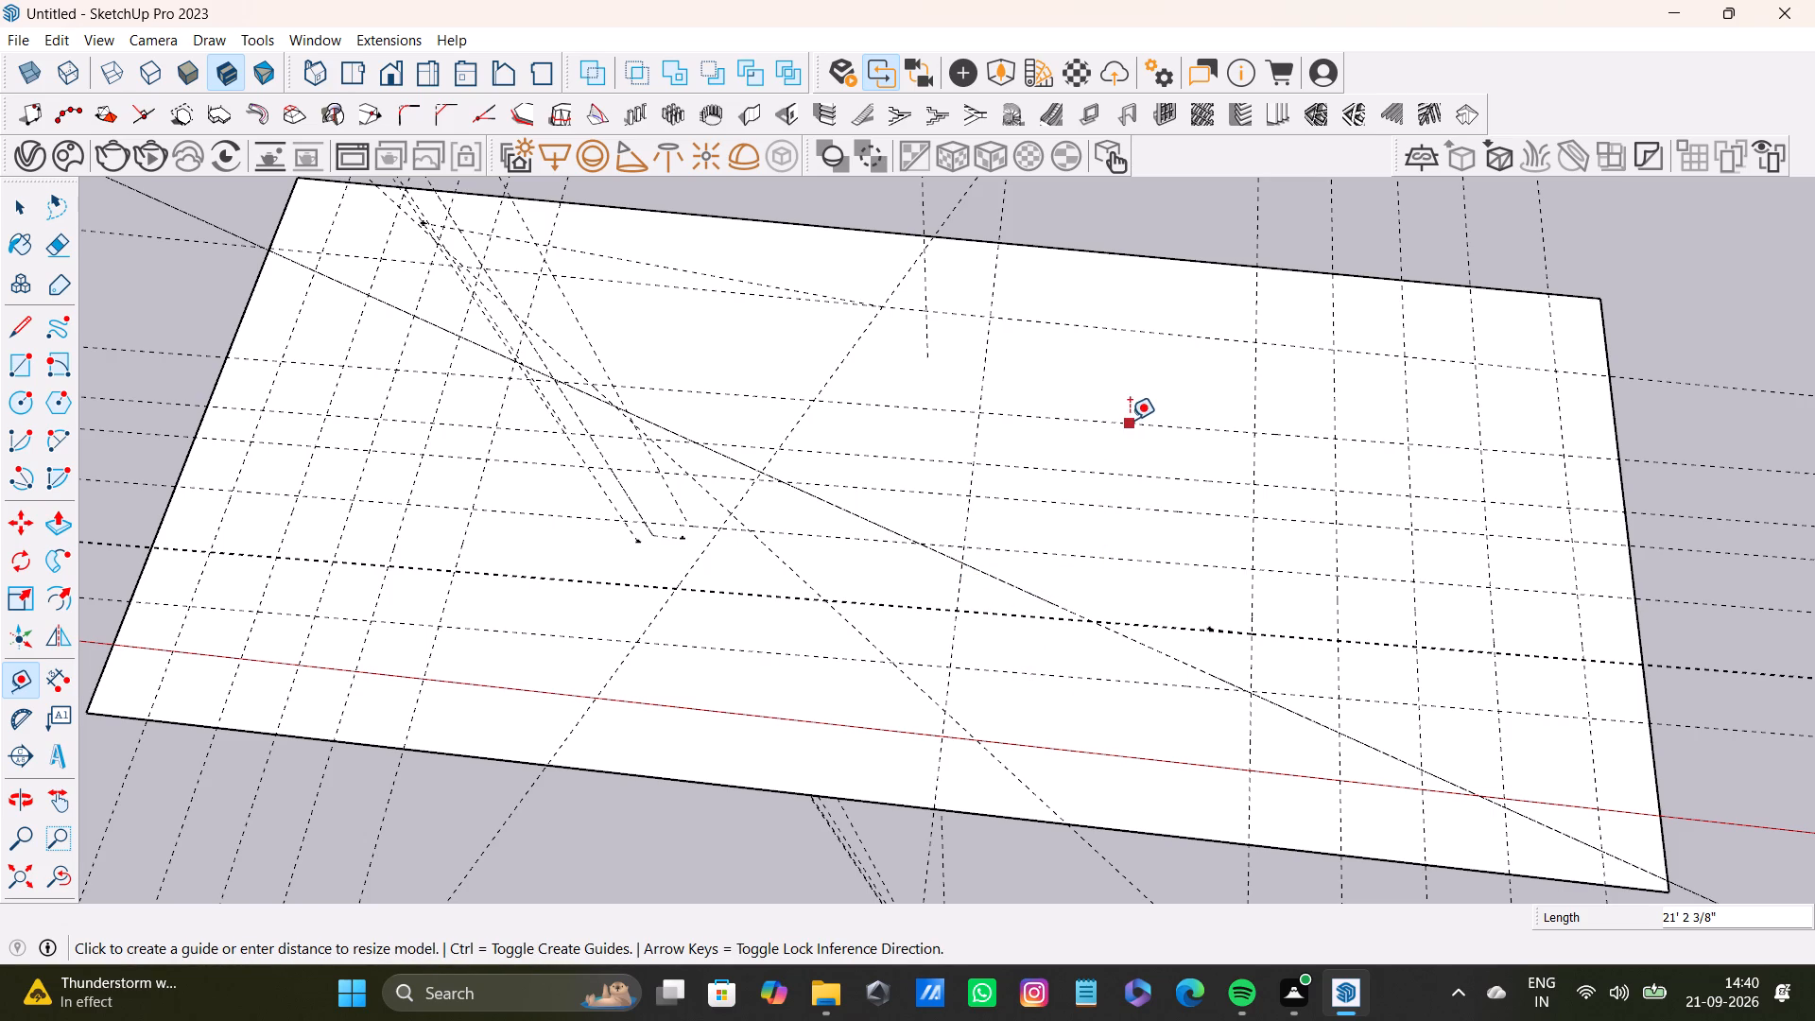
Add a guide parallel to the long edges, about 24' from the second-farthest long guide, on the side away from the red axis.
left_click(1132, 415)
left_click(1144, 373)
left_click(1206, 419)
left_click(1204, 368)
left_click(949, 410)
left_click_drag(948, 346, 971, 351)
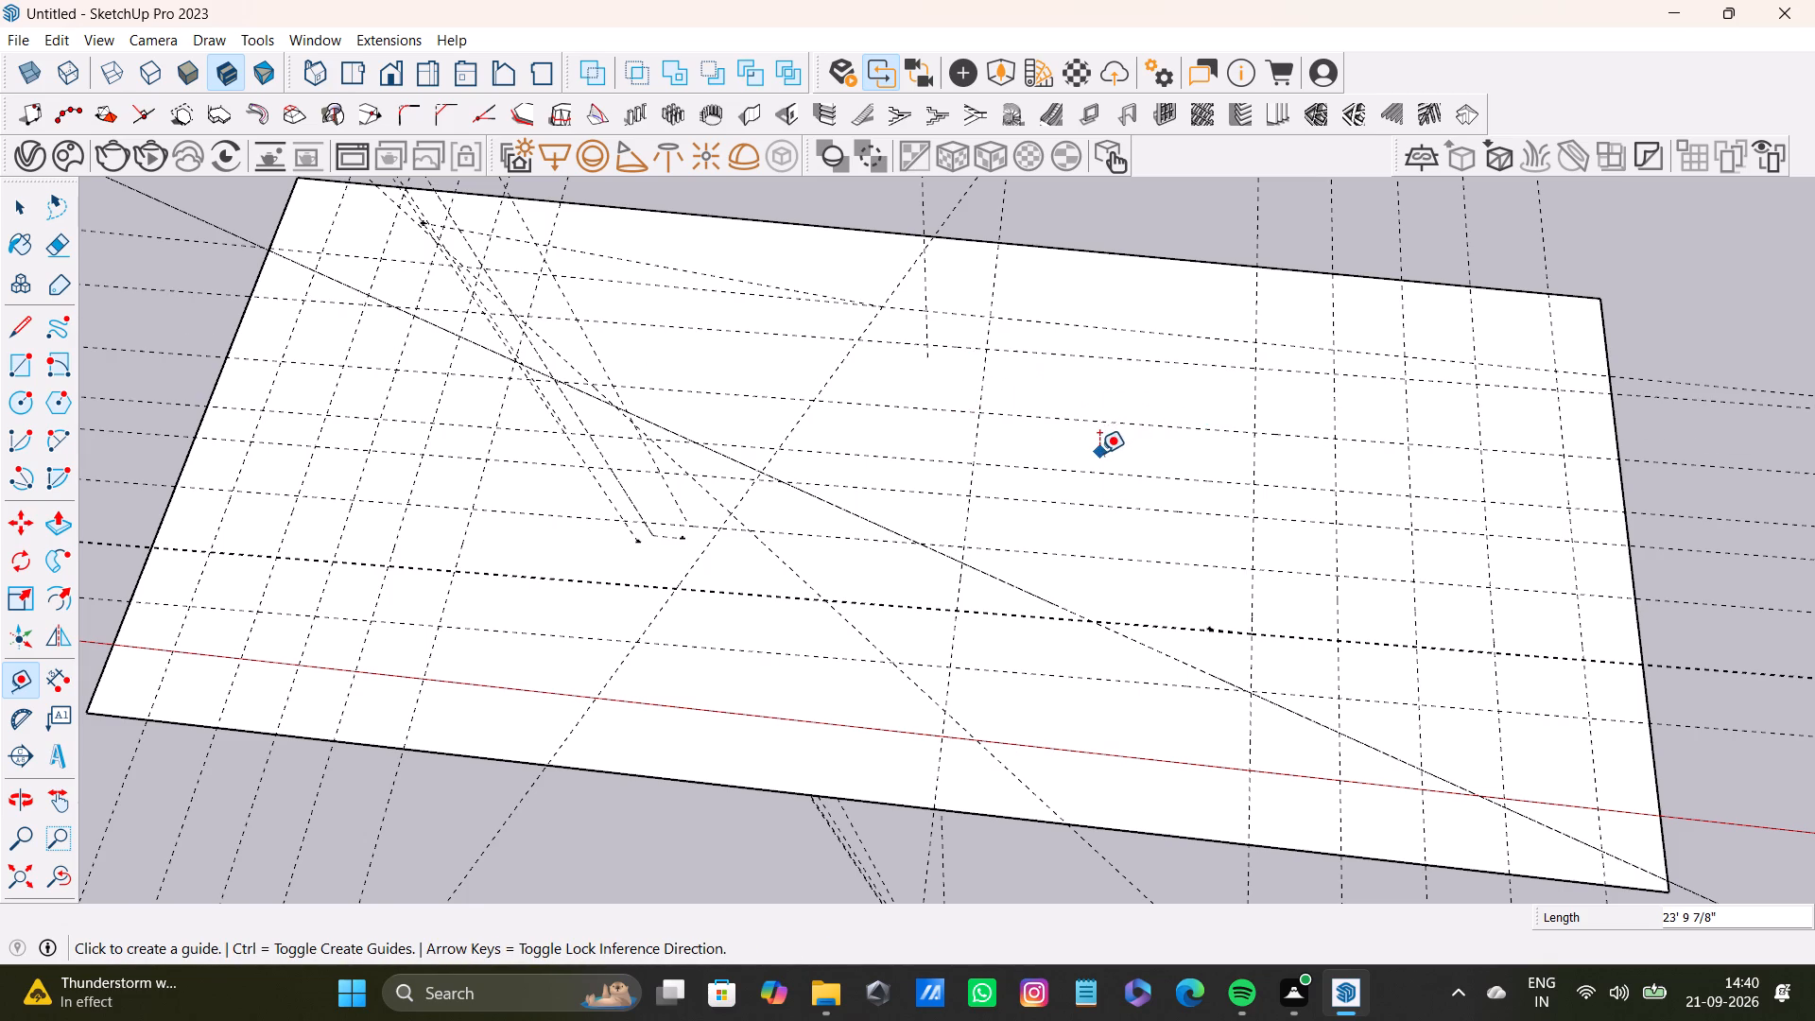
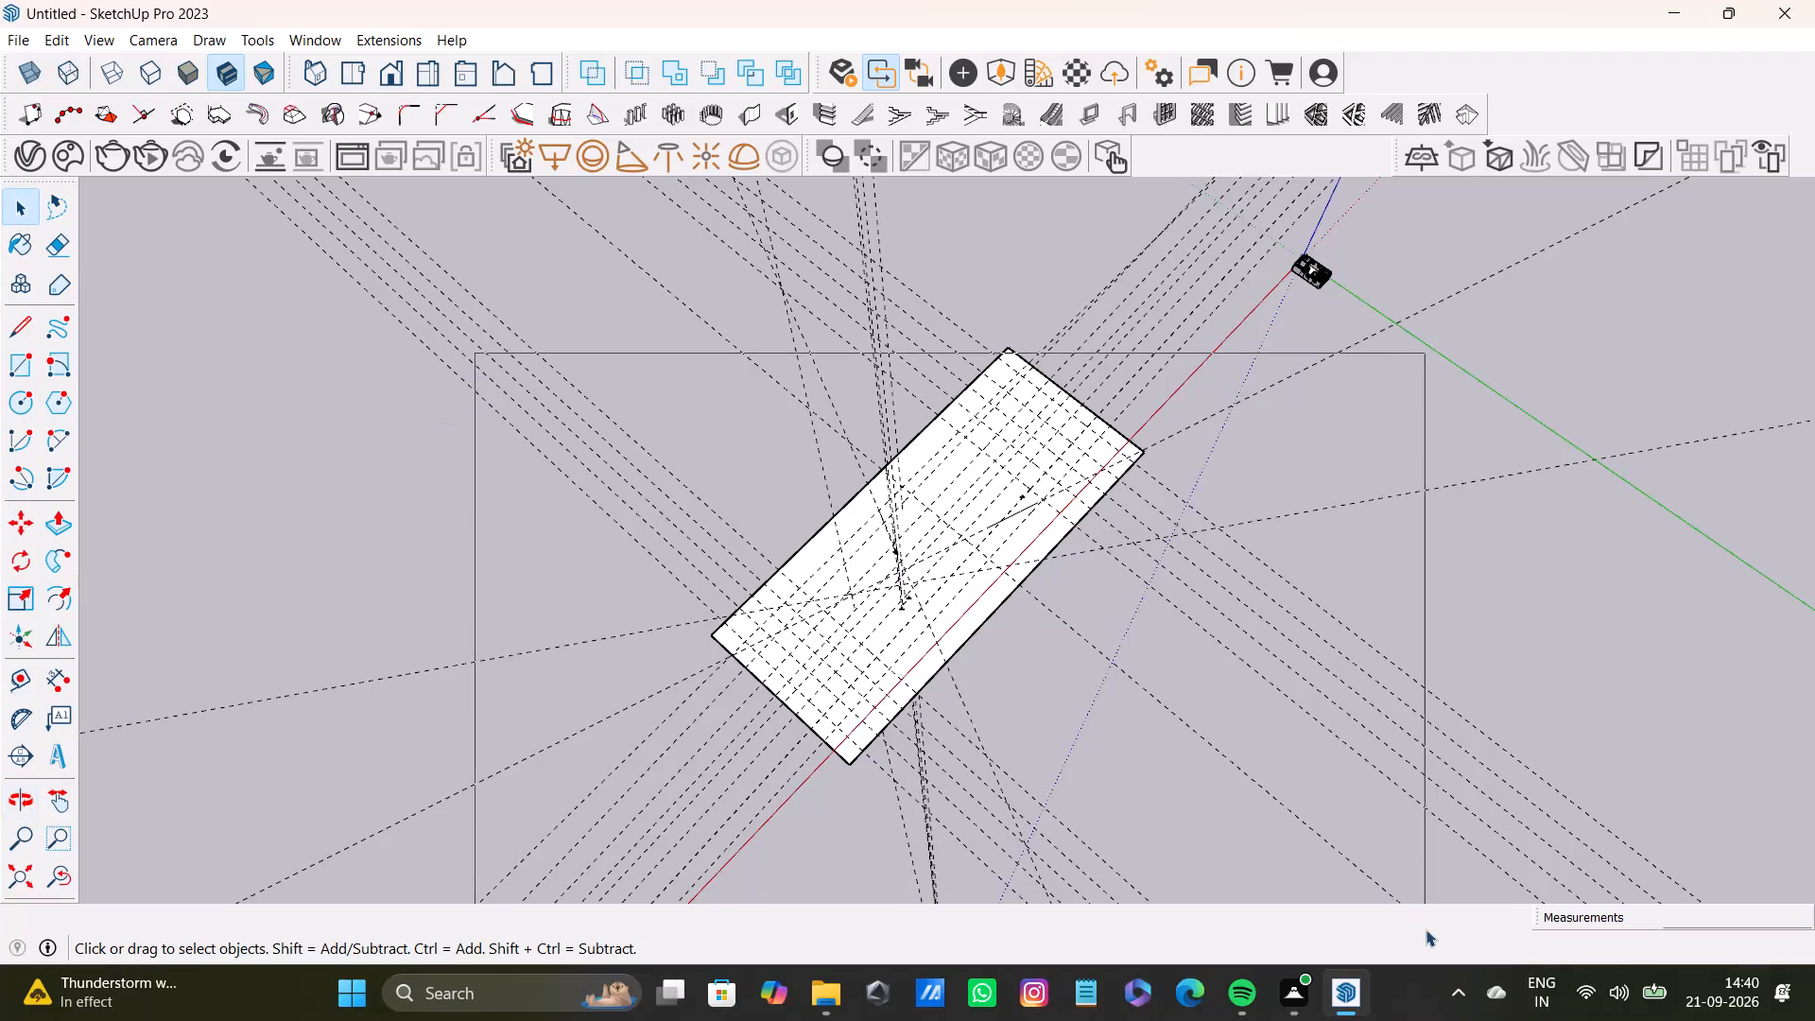
Undo all the guides on the large ground rectangle and the rectangle itself, back to the freehand curves over the smaller rectangle.
scroll(980, 699, "down", 3)
key("ctrl+z")
key("ctrl+z")
key("ctrl+z")
key("ctrl+z")
key("ctrl+z")
key("ctrl+z")
key("ctrl+z")
key("ctrl+z")
key("ctrl+z")
key("ctrl+z")
key("ctrl+z")
key("ctrl+z")
key("ctrl+z")
key("ctrl+z")
key("ctrl+z")
key("ctrl+z")
key("ctrl+z")
key("ctrl+z")
key("ctrl+z")
key("ctrl+z")
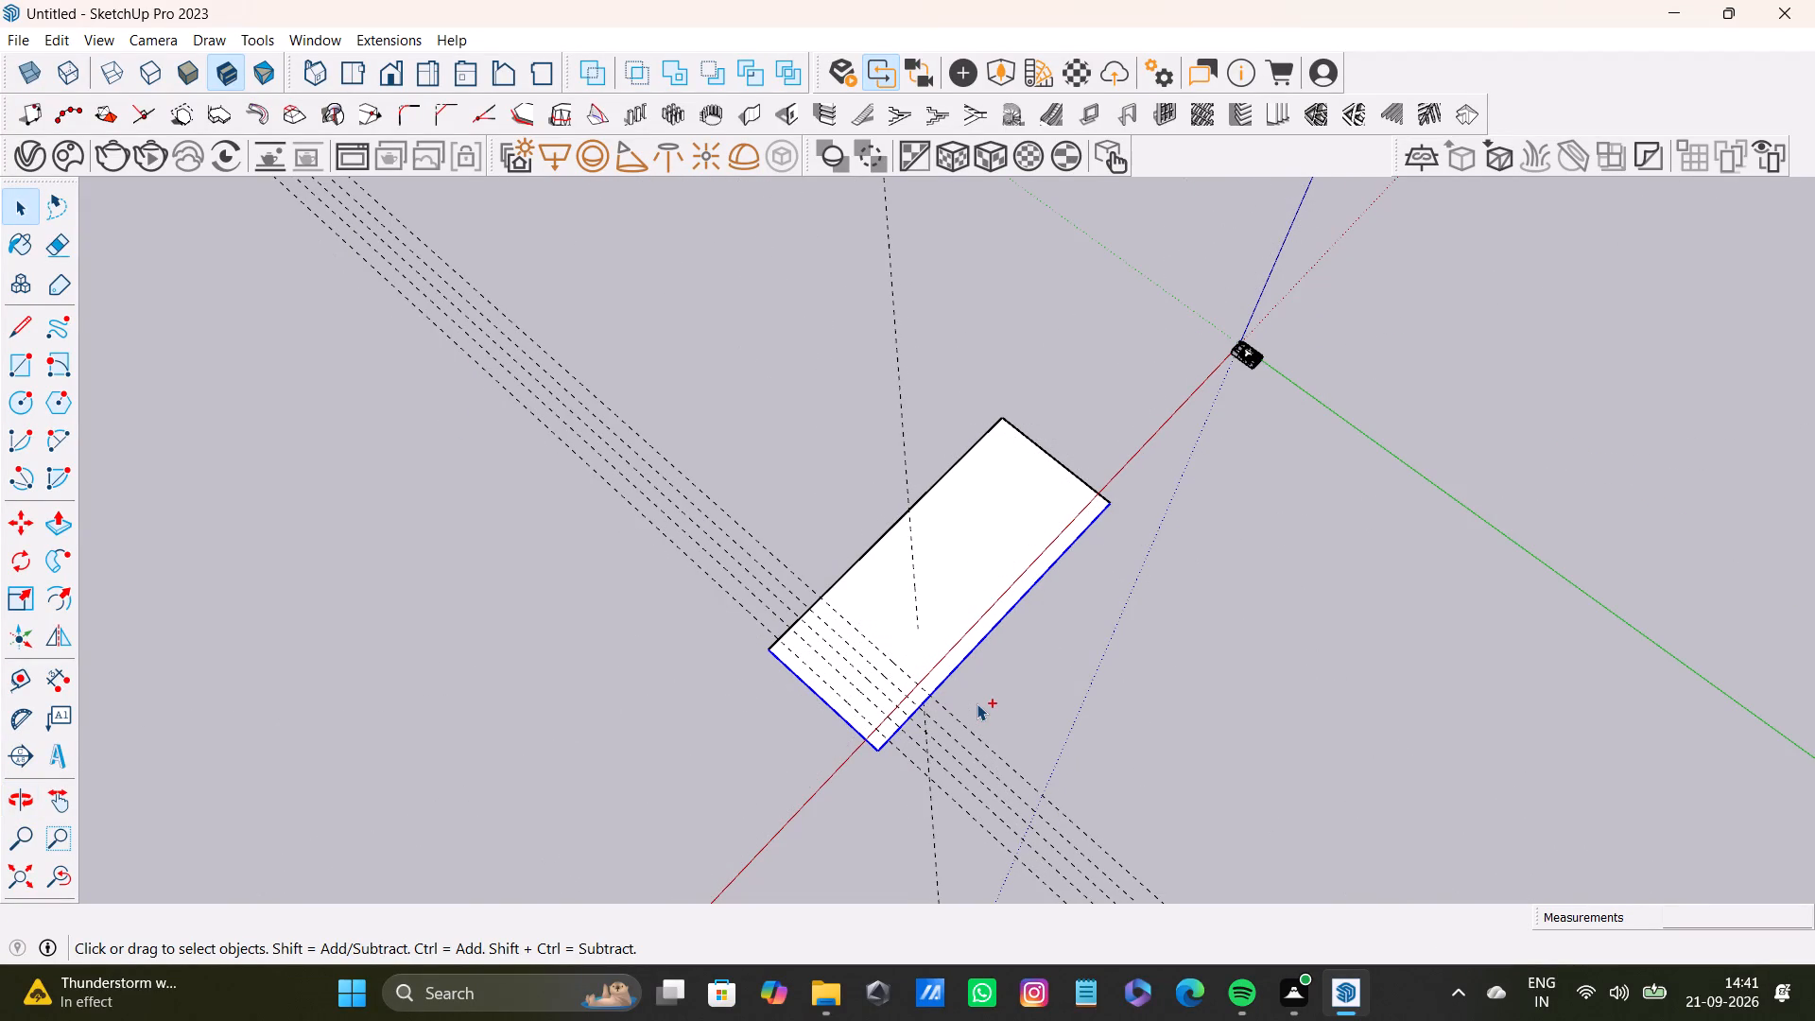
key("ctrl+z")
key("ctrl+z")
key("ctrl+z")
key("ctrl+z")
key("ctrl+z")
key("ctrl+z")
key("ctrl+z")
key("ctrl+z")
key("ctrl+z")
key("ctrl+z")
key("ctrl+z")
key("ctrl+z")
key("ctrl+z")
key("ctrl+z")
key("ctrl+z")
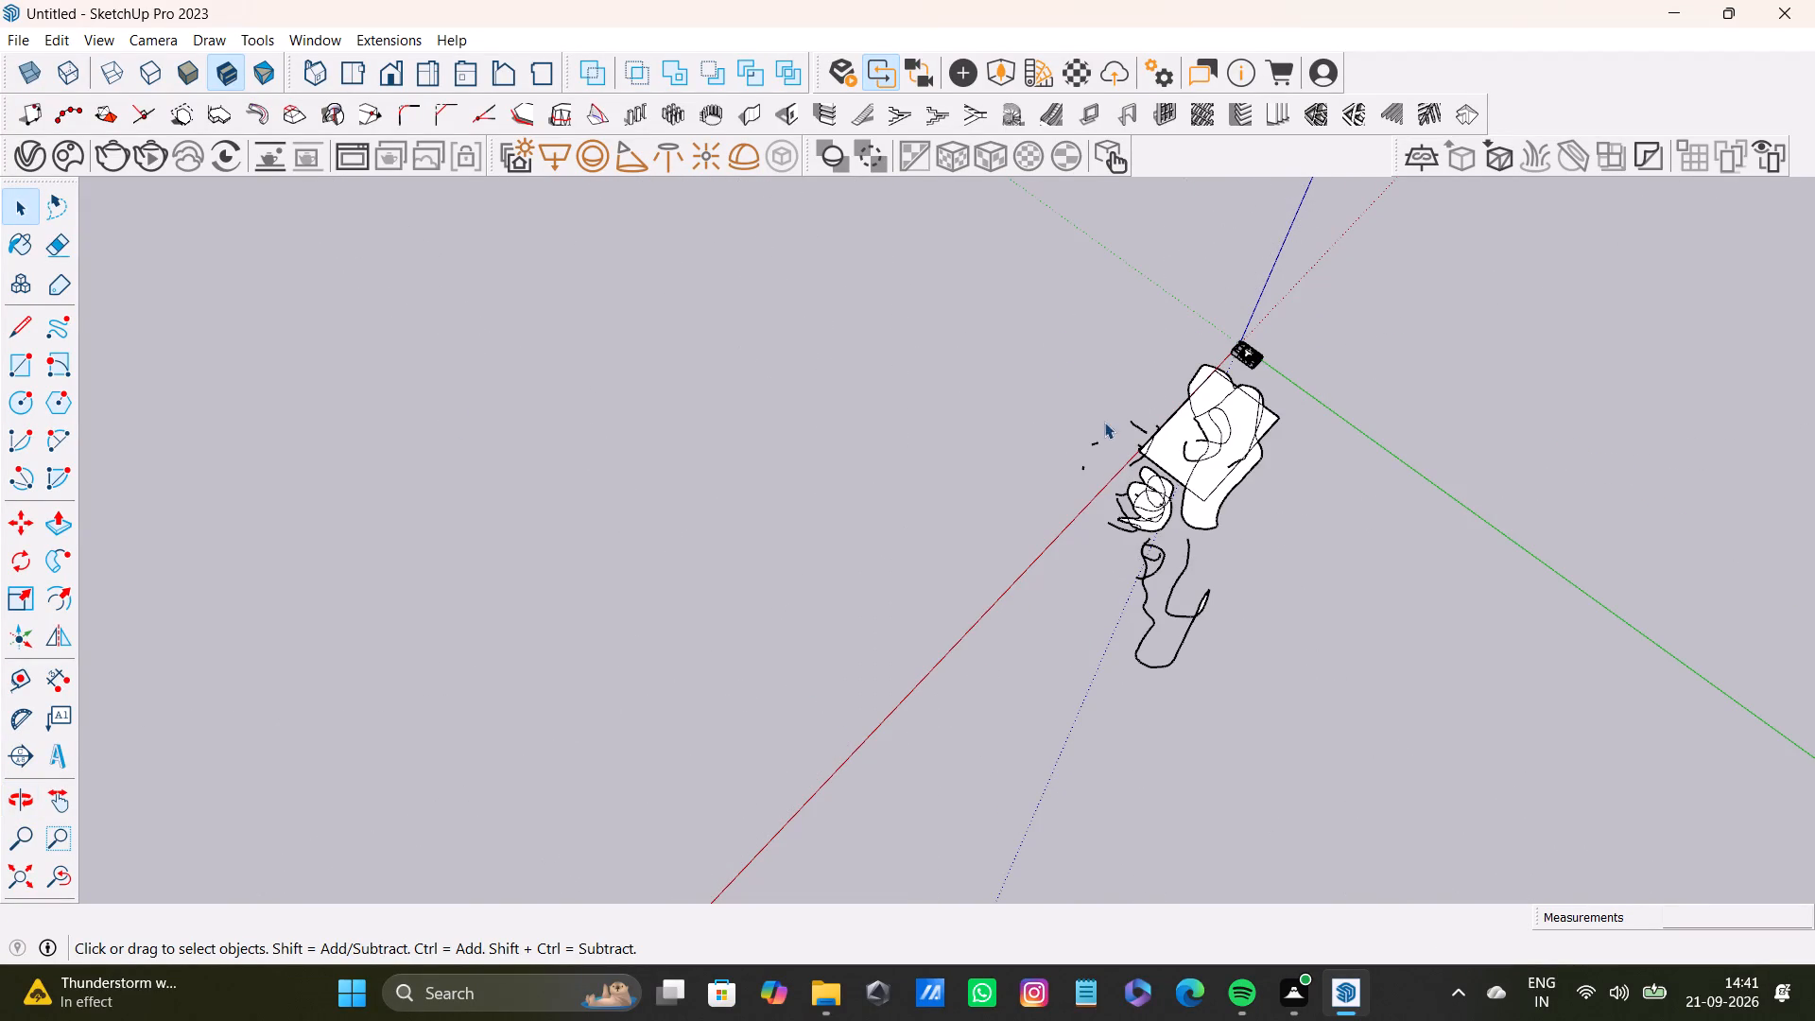
Undo the freehand curves drawn on and around the smaller ground rectangle, back to its earlier set of guides.
left_click(1057, 333)
key("ctrl+z")
key("ctrl+z")
key("ctrl+z")
key("ctrl+z")
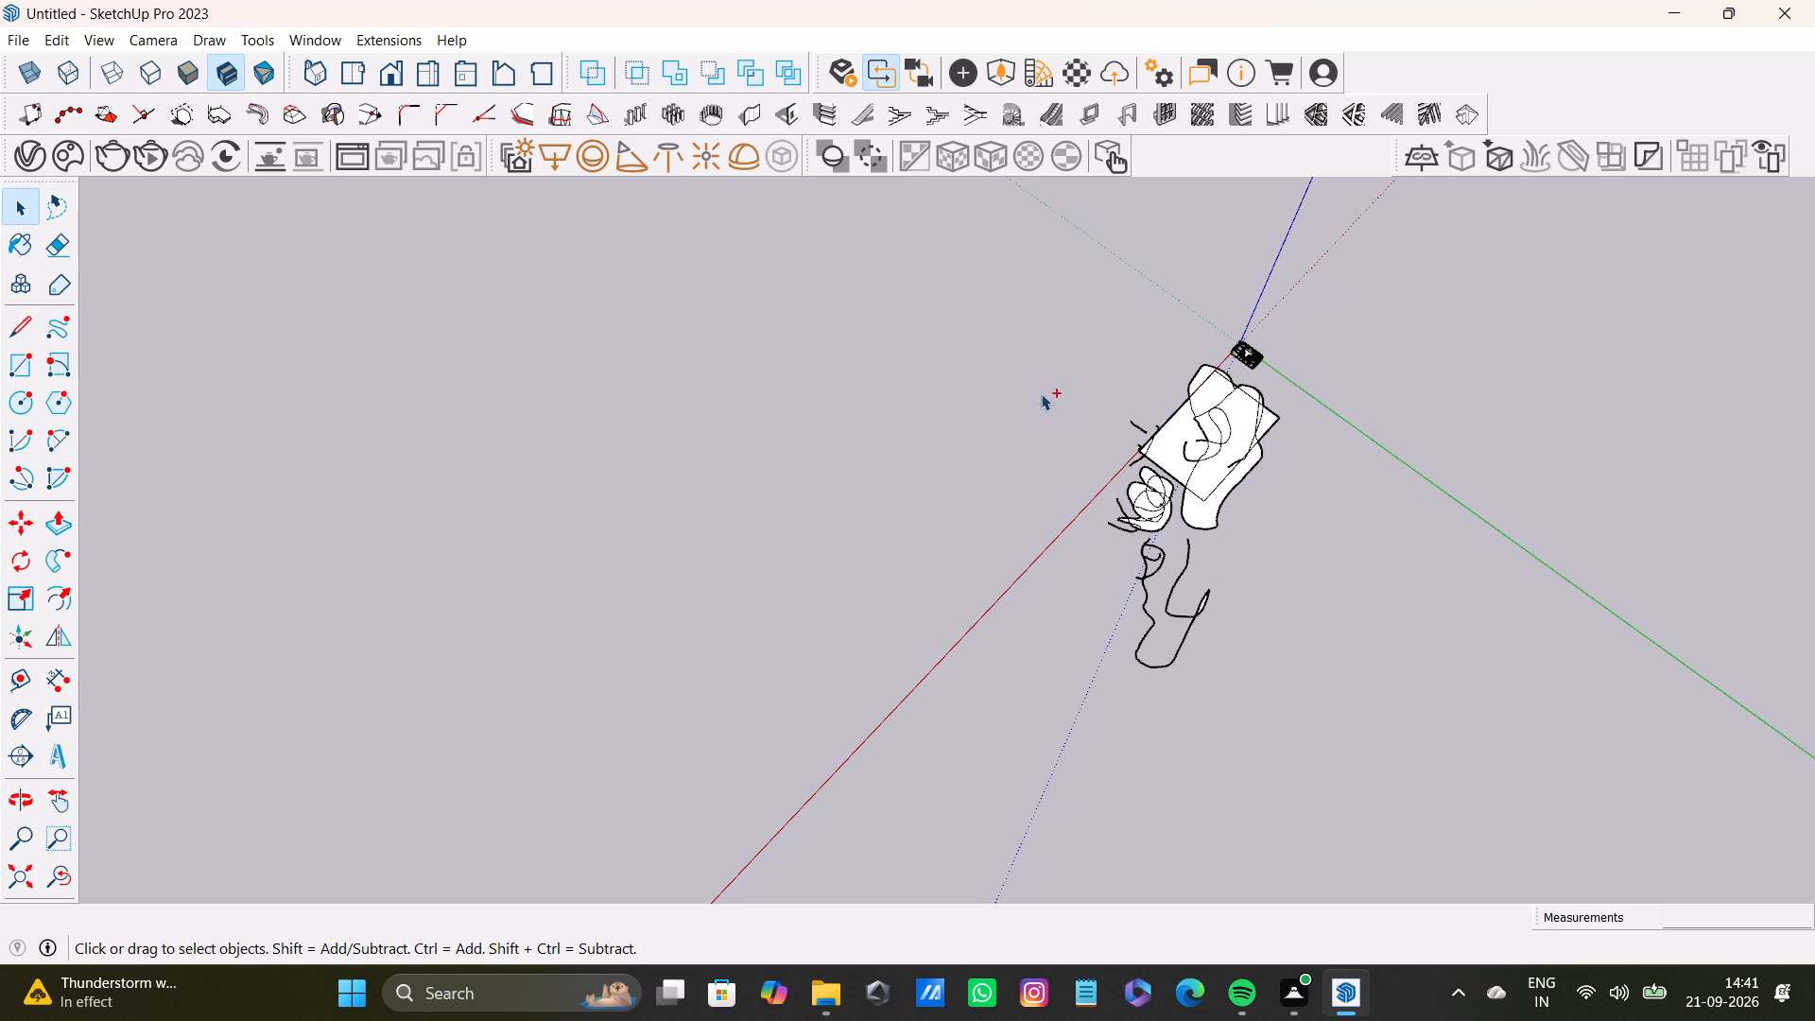
key("ctrl+z")
key("ctrl+z")
key("ctrl+z")
key("ctrl+z")
key("ctrl+z")
key("ctrl+z")
key("ctrl+z")
key("ctrl+z")
key("ctrl+z")
key("ctrl+z")
key("ctrl+z")
key("ctrl+z")
key("ctrl+z")
key("ctrl+z")
key("ctrl+z")
key("ctrl+z")
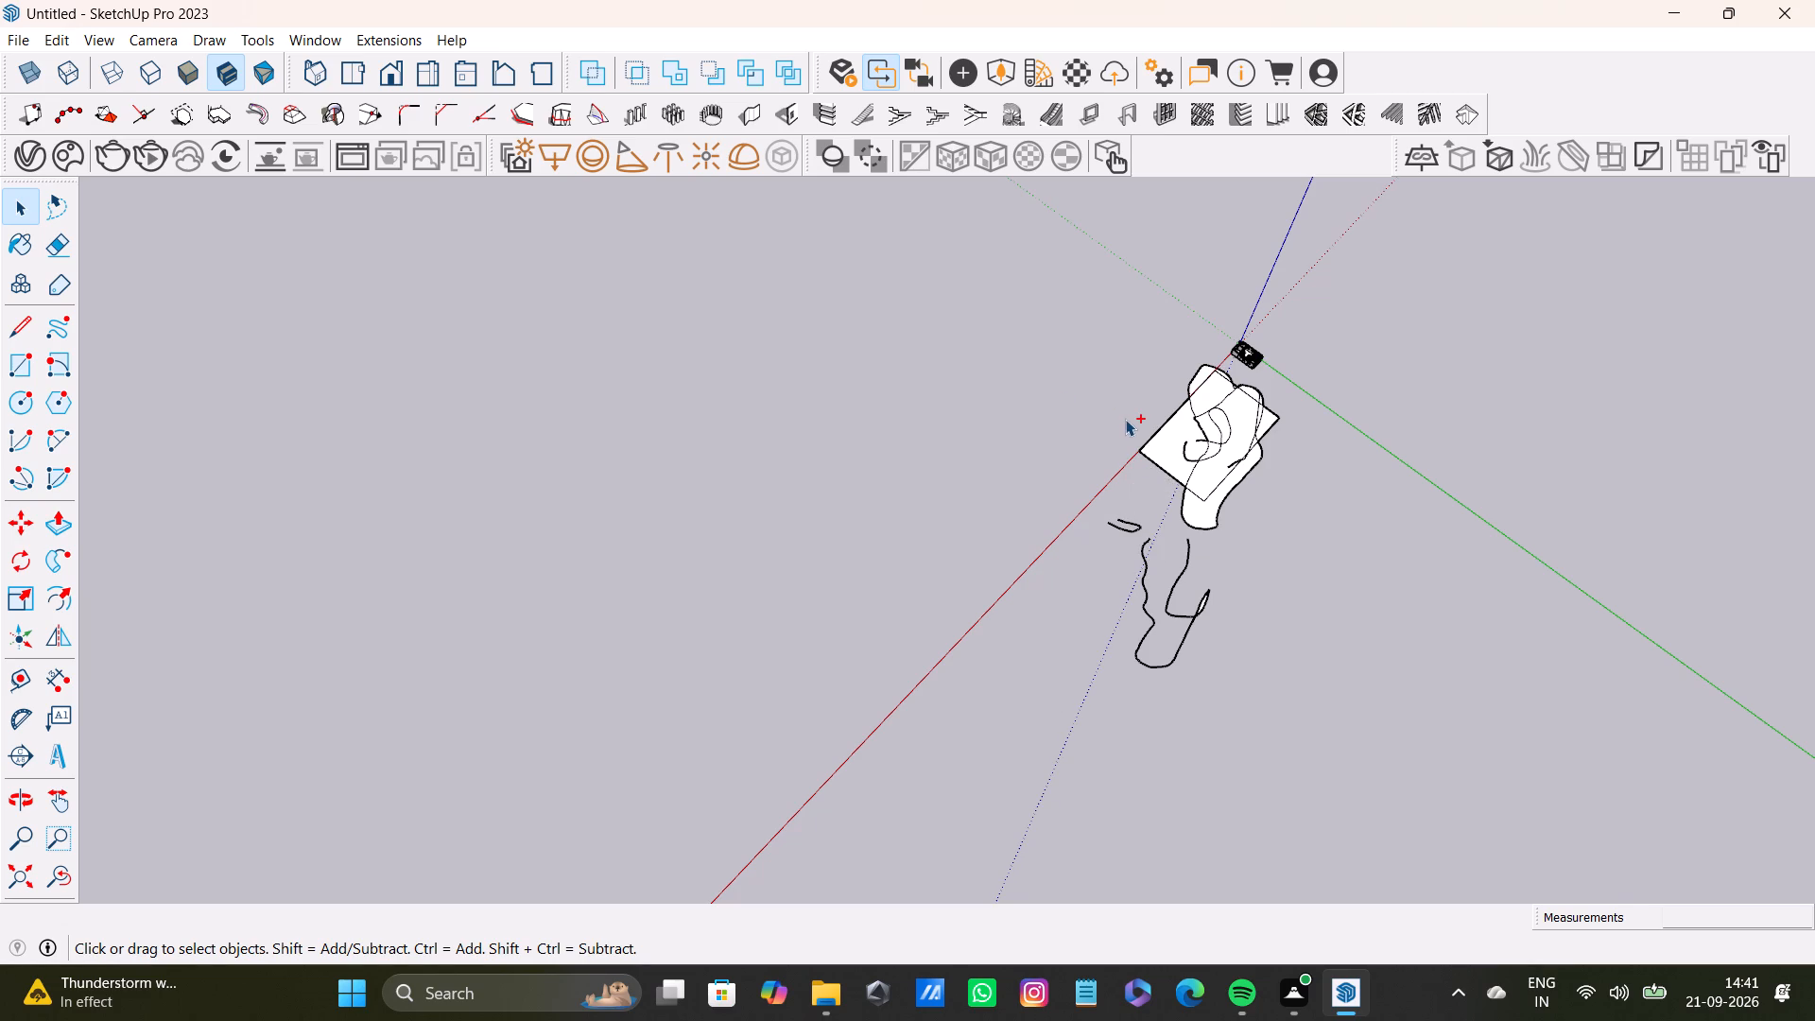
key("ctrl+z")
key("ctrl+z")
key("ctrl+z")
key("ctrl+z")
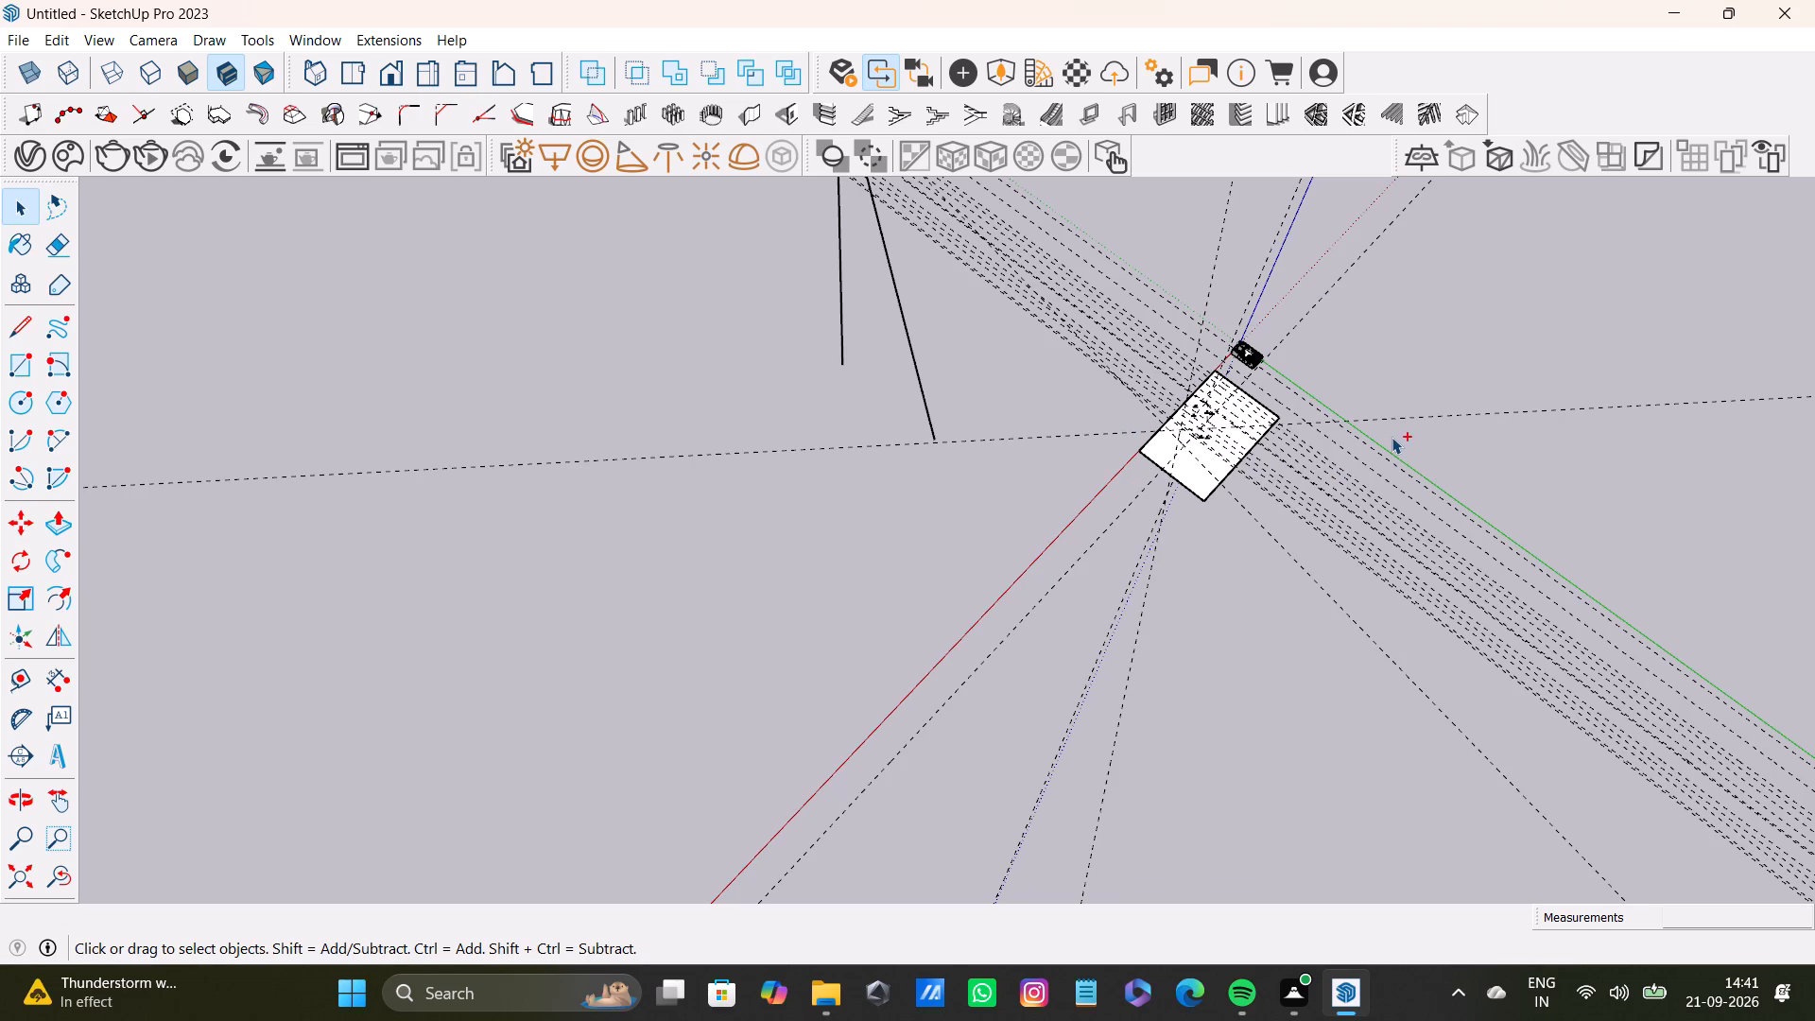
Undo the guides across the smaller ground rectangle and the rectangle itself, back to the guides running through the house plan.
key("ctrl+z")
key("ctrl+z")
key("ctrl+z")
key("ctrl+z")
key("ctrl+z")
key("ctrl+z")
key("ctrl+z")
key("ctrl+z")
key("ctrl+z")
key("ctrl+z")
key("ctrl+z")
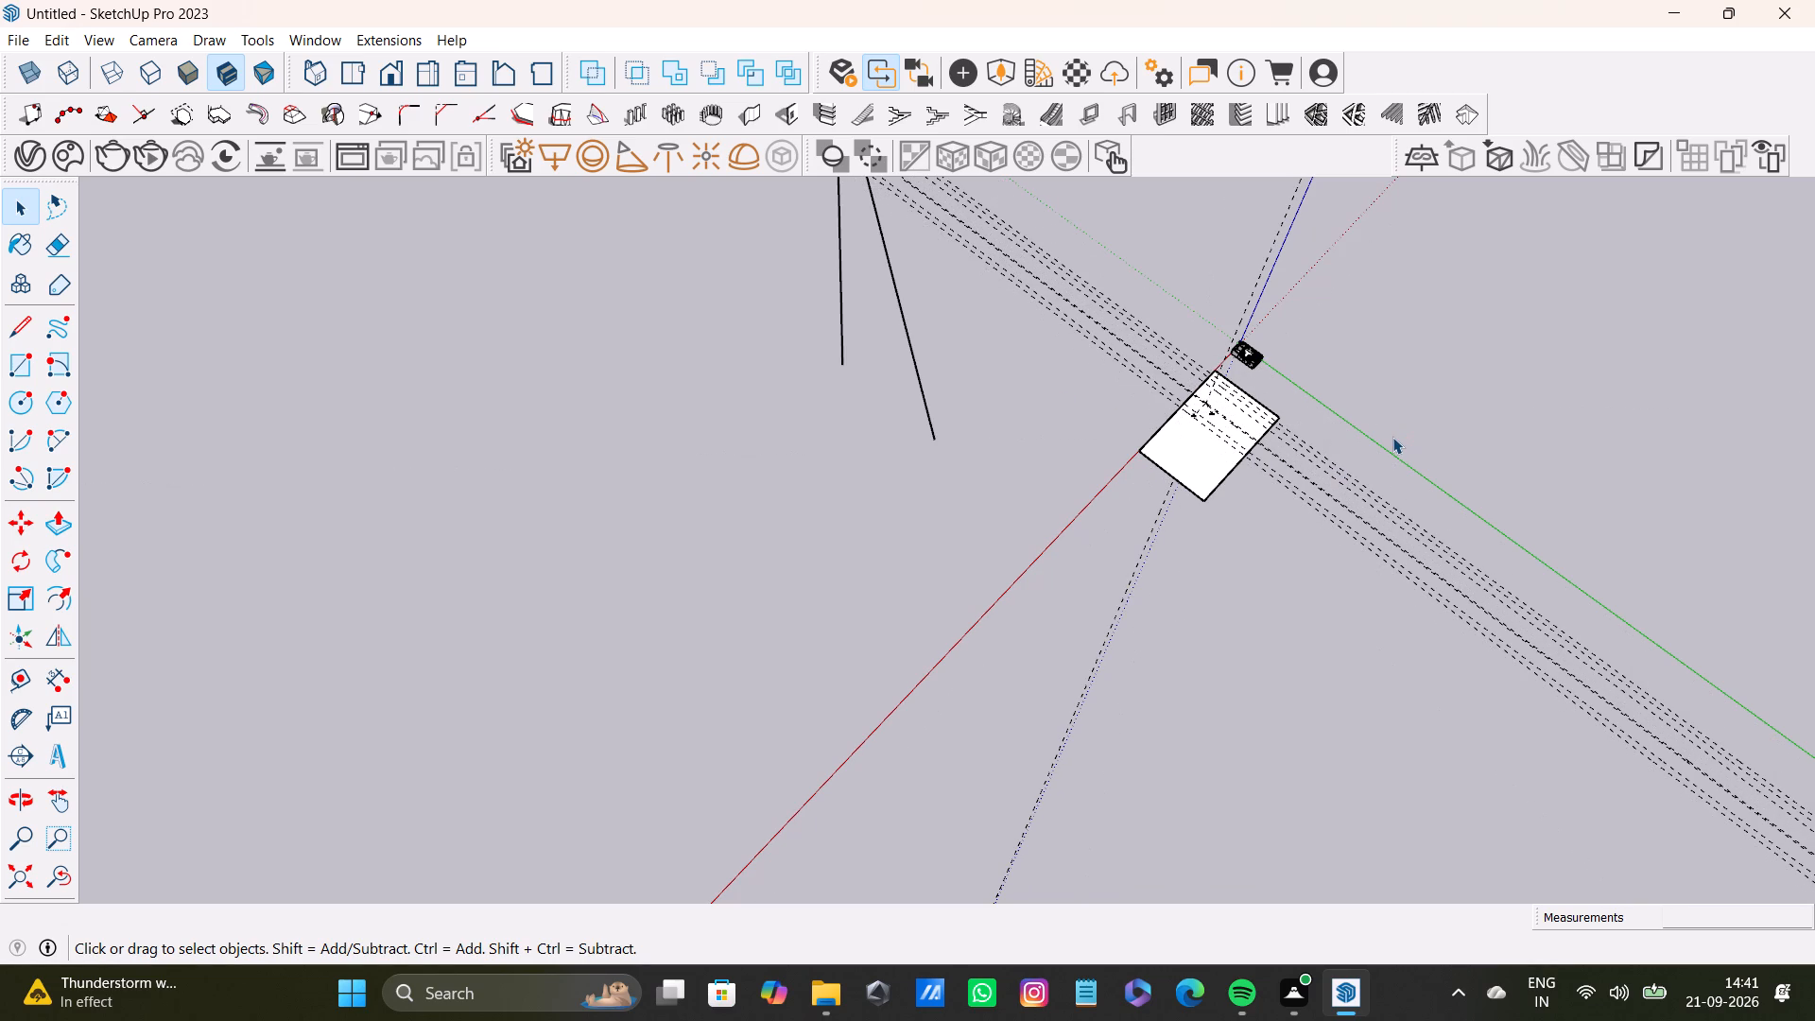
key("ctrl+z")
key("ctrl+z")
key("ctrl+z")
key("ctrl+z")
key("ctrl+z")
key("ctrl+z")
key("ctrl+z")
key("ctrl+z")
key("ctrl+z")
key("ctrl+z")
key("ctrl+z")
key("ctrl+z")
key("ctrl+z")
key("ctrl+z")
key("ctrl+z")
key("ctrl+z")
key("ctrl+z")
key("ctrl+z")
key("ctrl+z")
key("ctrl+z")
Delete the overlapping grey, checkered, blue, purple and white rectangles with their stray lines, lying away from the house plan.
scroll(1222, 514, "up", 8, "ctrl")
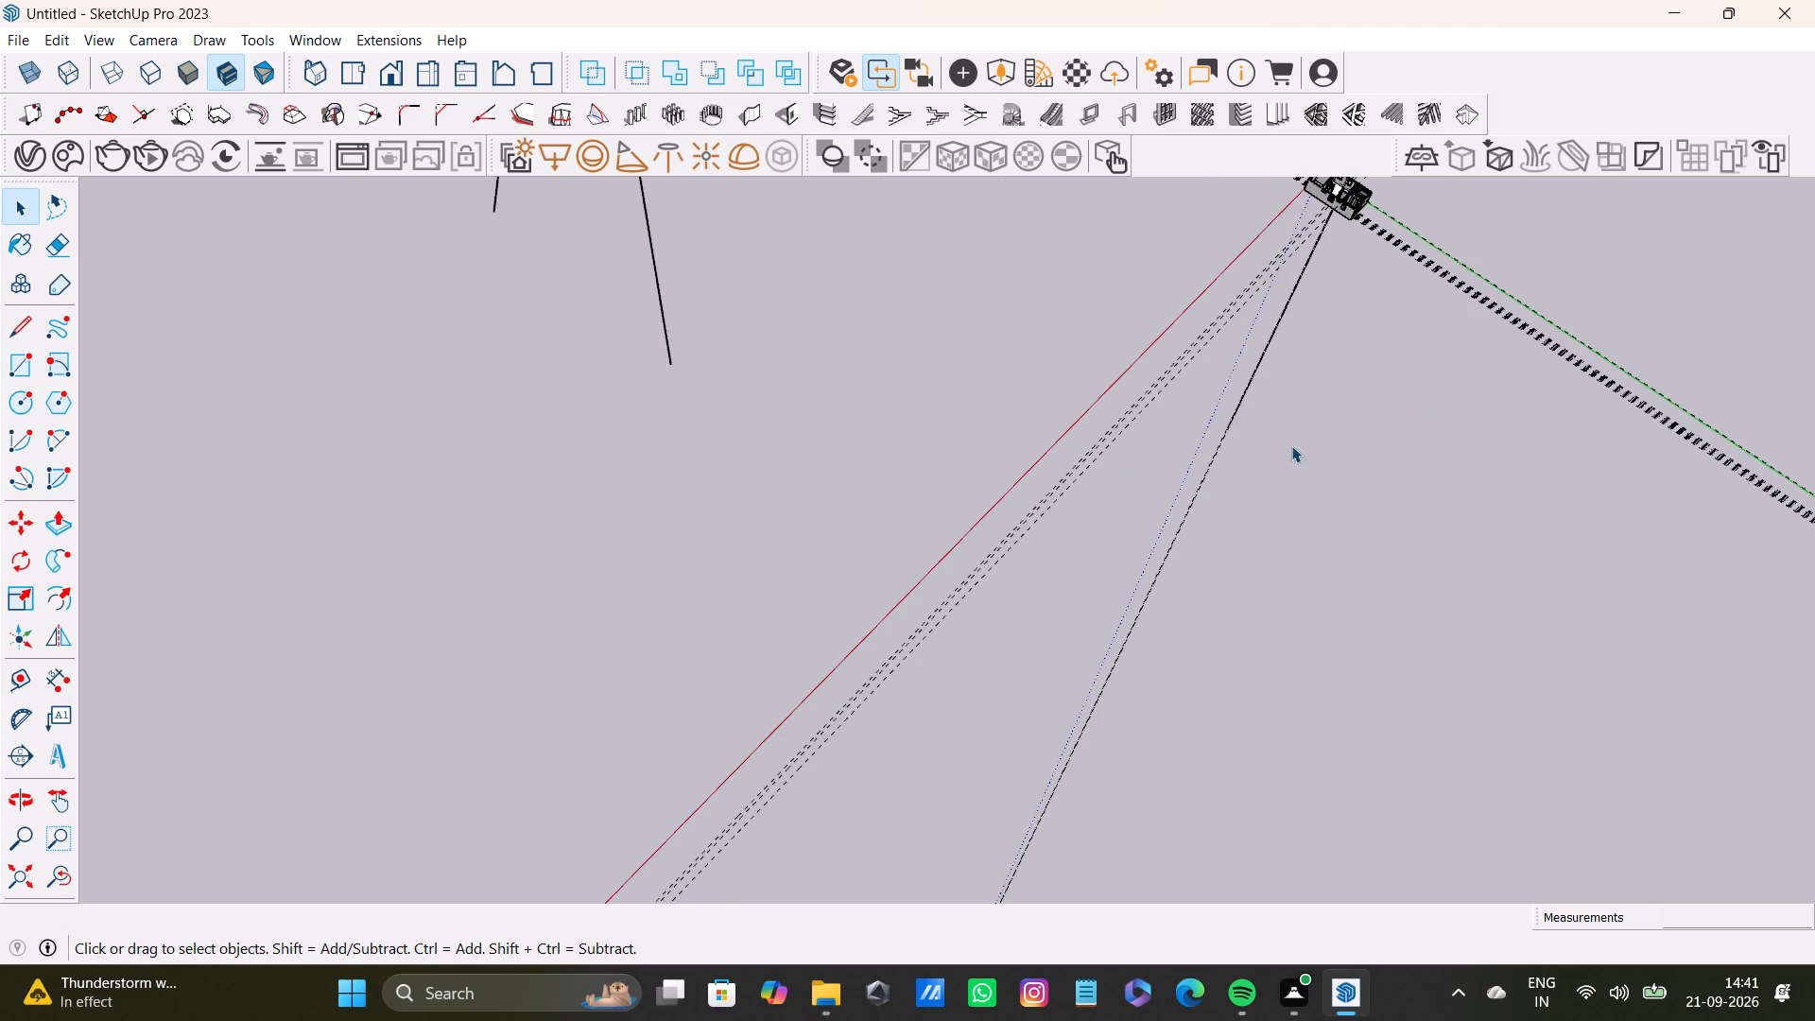
scroll(1292, 443, "down", 3)
middle_click_drag(1289, 348, 1095, 599, "shift")
scroll(1102, 467, "up", 10)
middle_click_drag(1063, 428, 1382, 354)
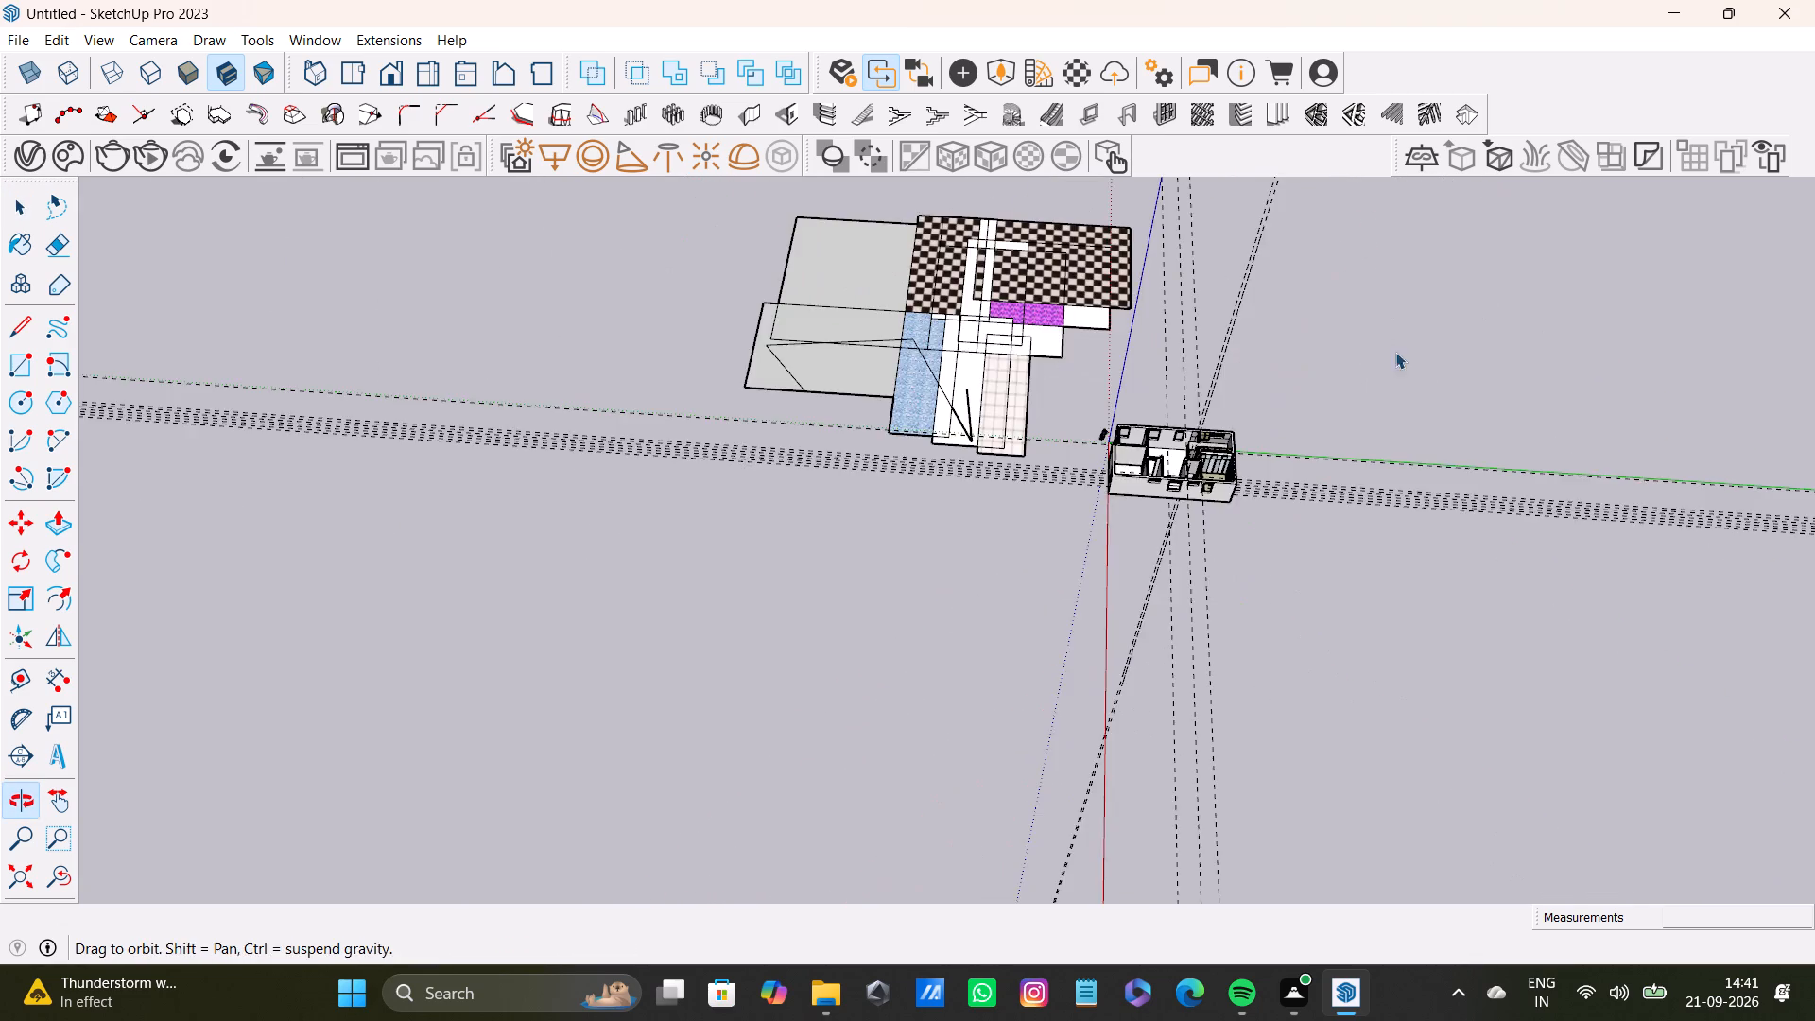
scroll(1233, 394, "up", 6)
middle_click_drag(1158, 403, 1434, 704, "shift")
left_click_drag(636, 332, 1346, 814)
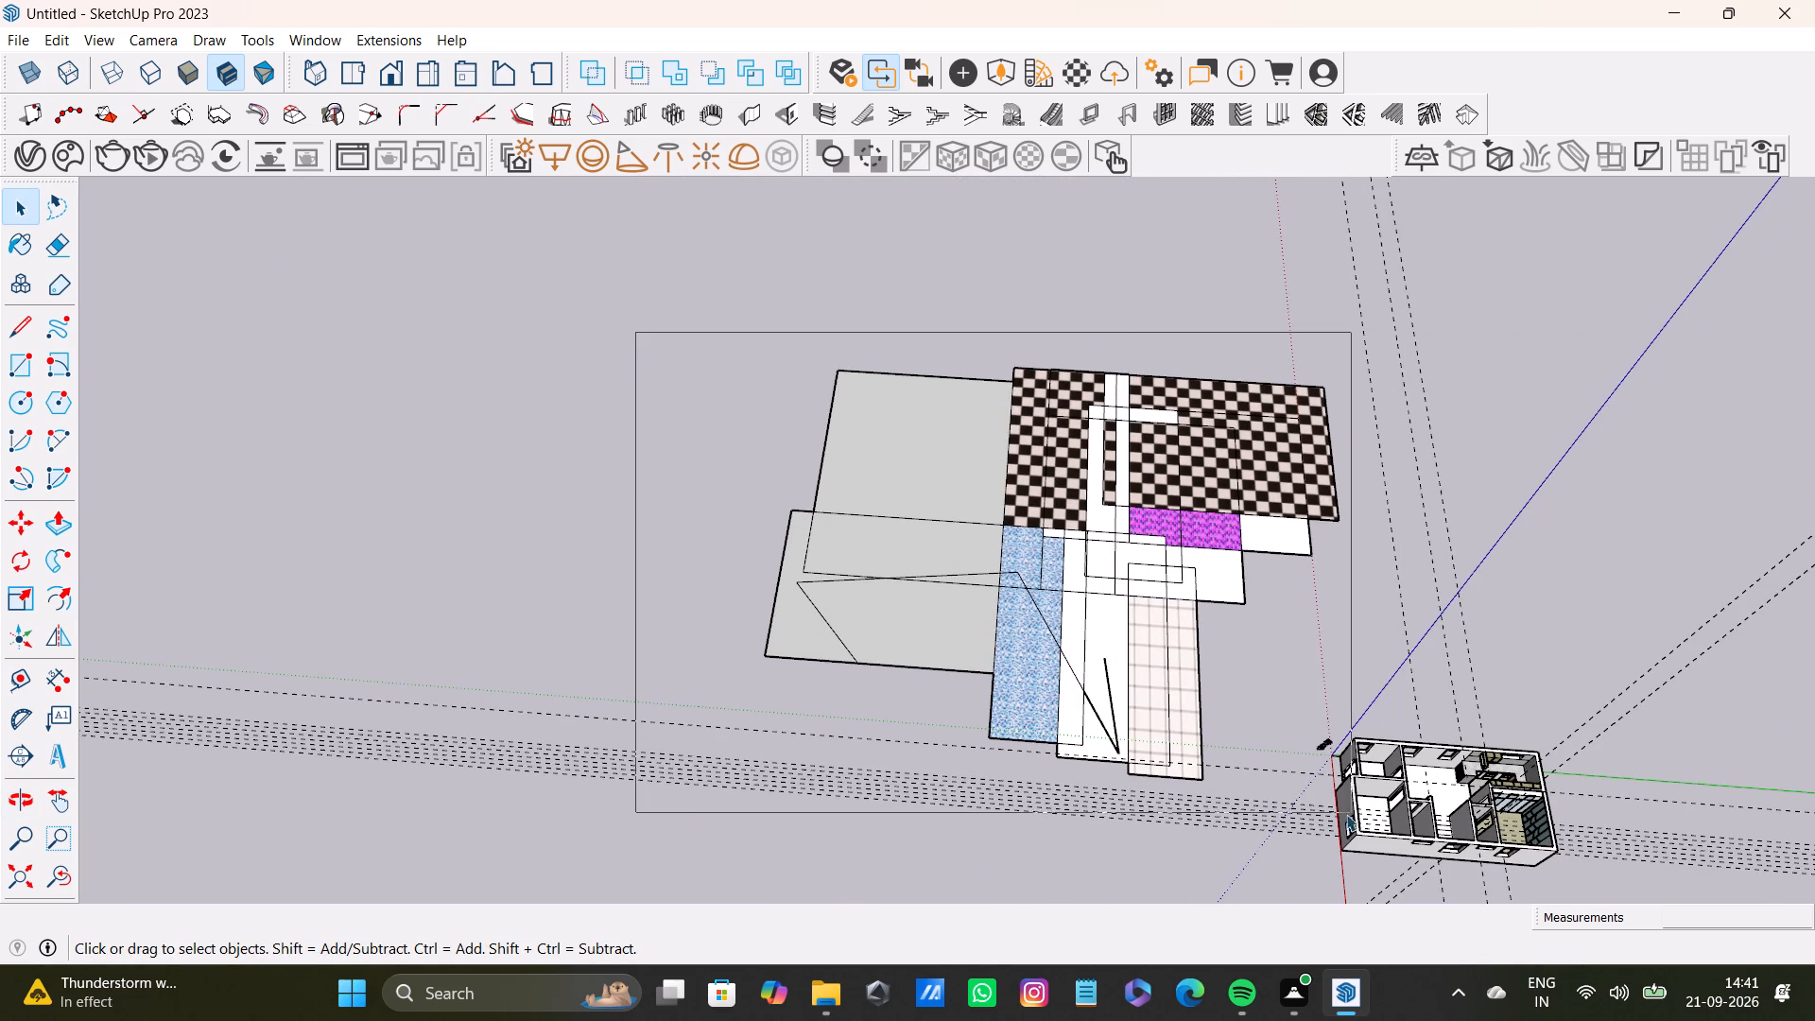
left_click_drag(1346, 814, 1333, 820)
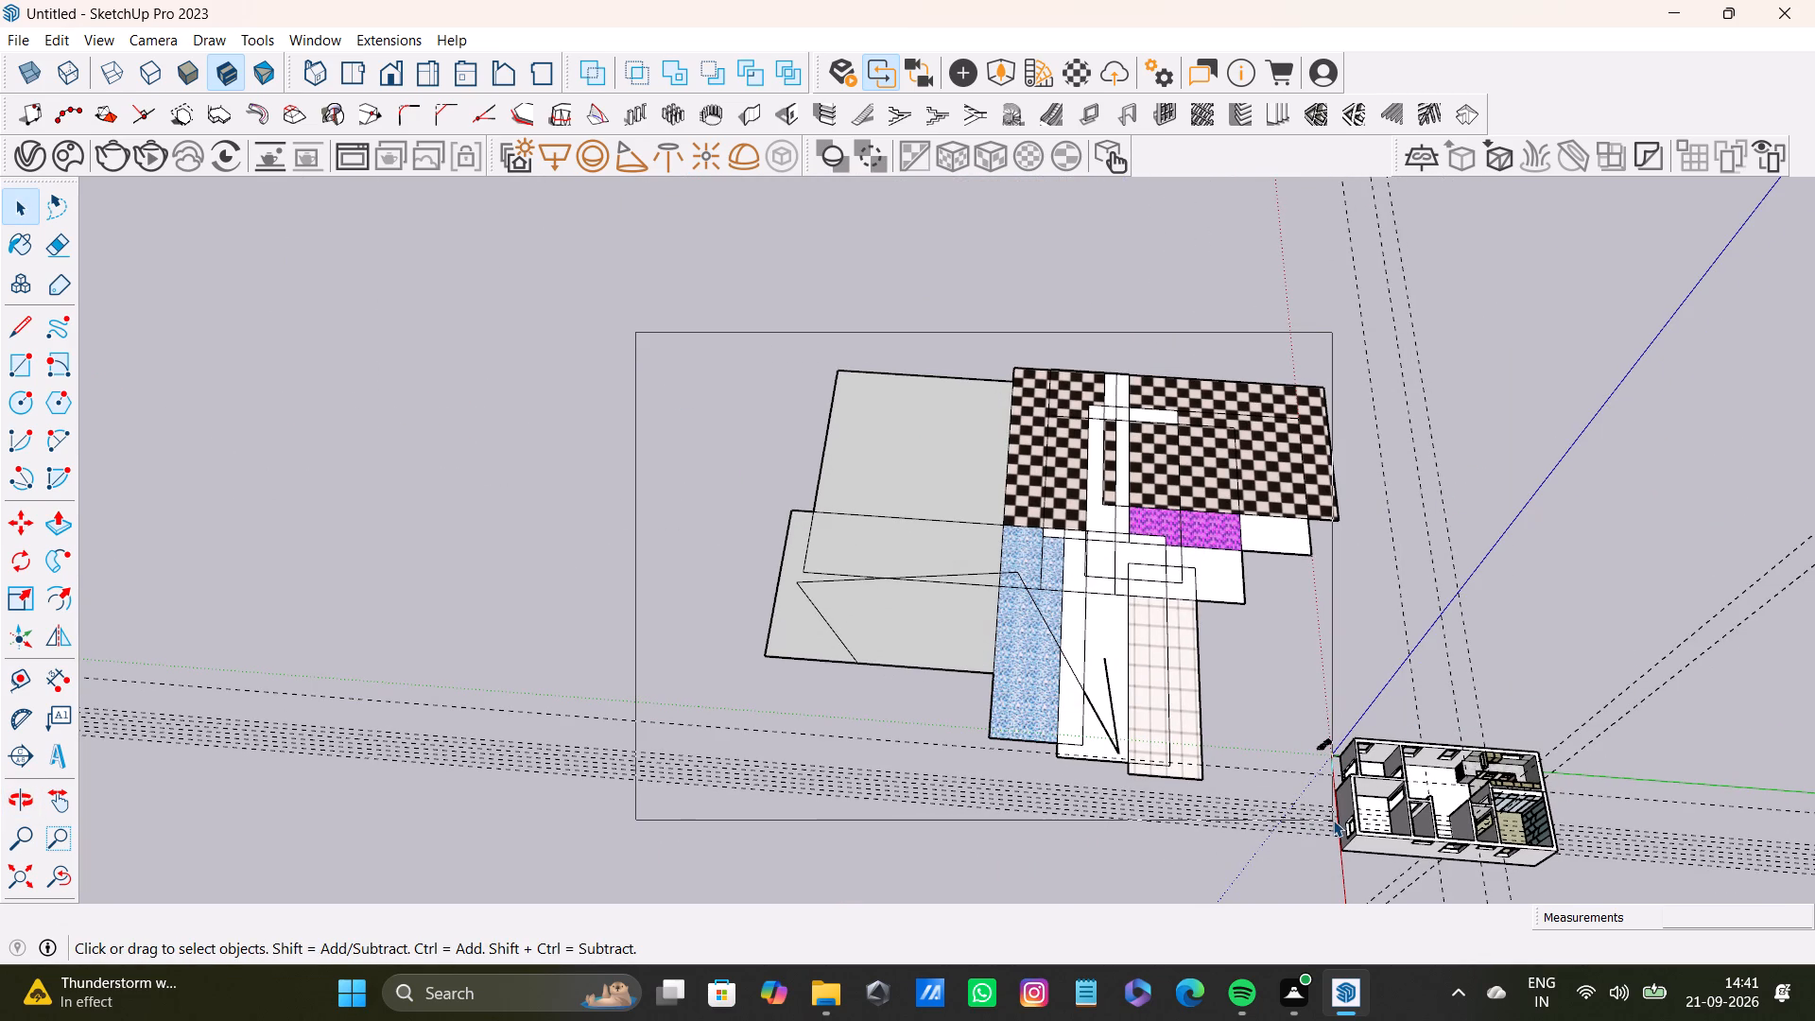
left_click_drag(1333, 820, 1318, 824)
key("Delete")
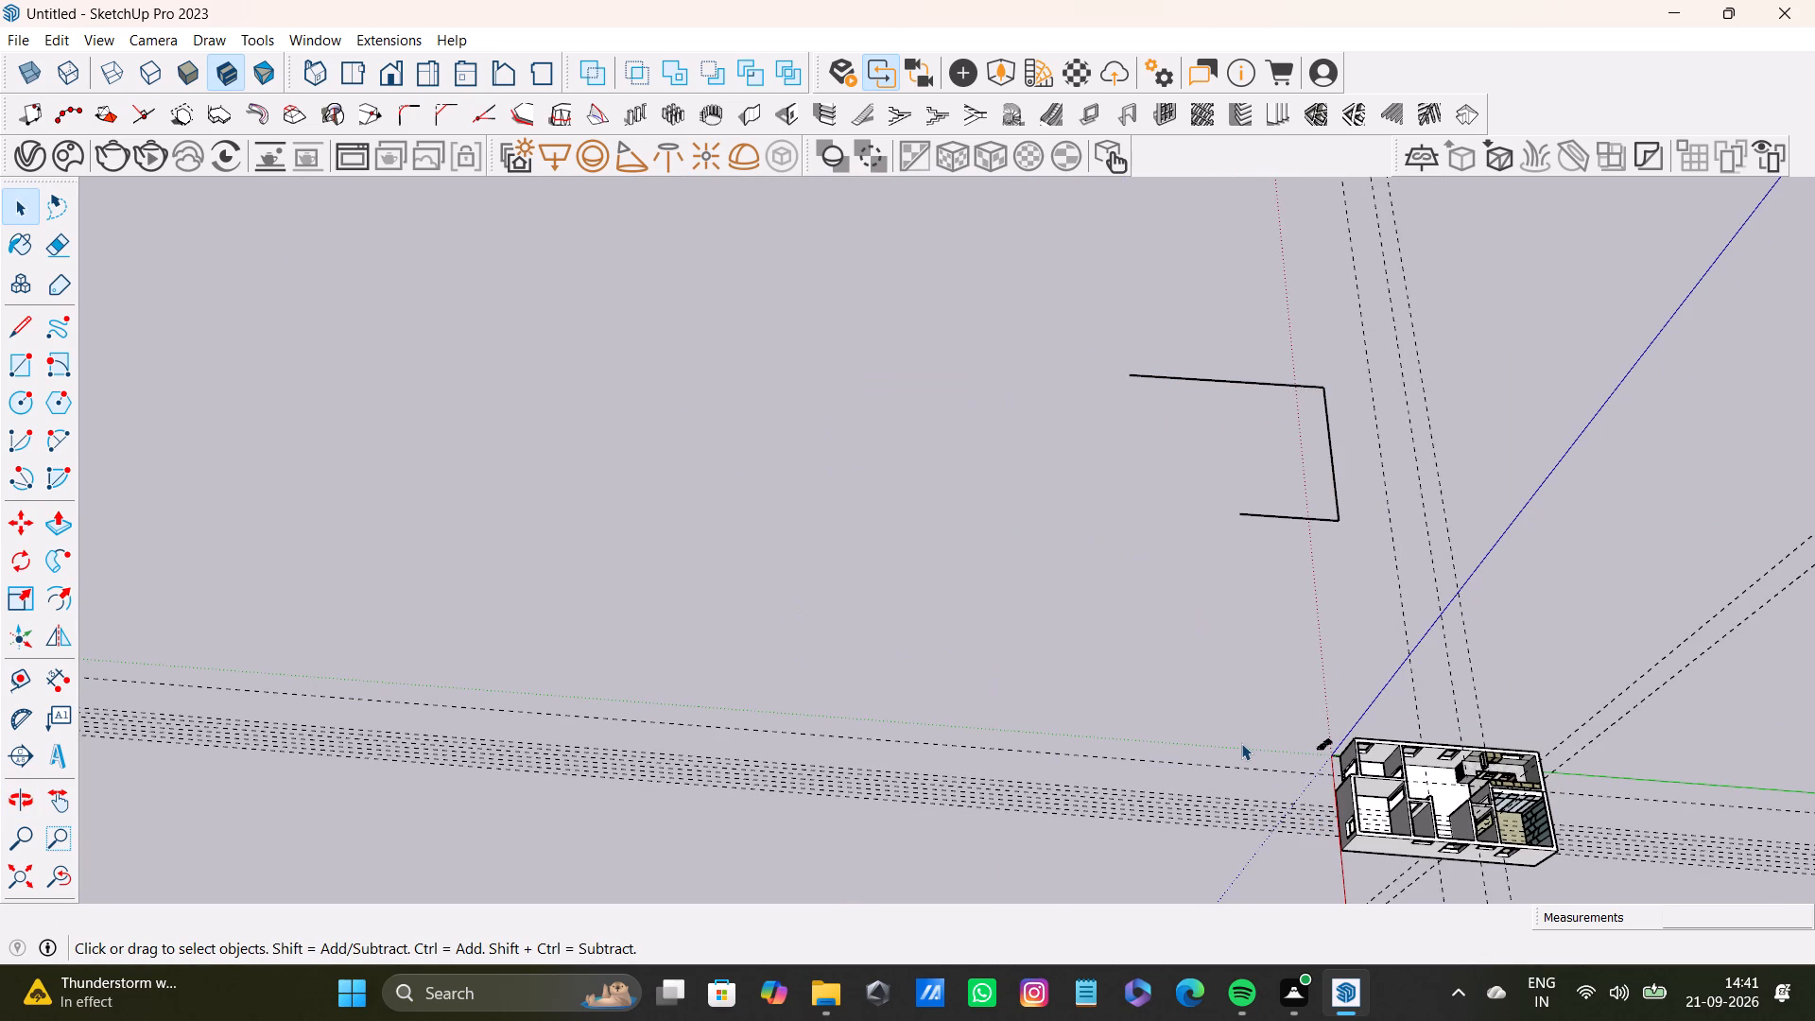
Delete the three leftover edges of the checkered rectangle.
left_click_drag(1007, 320, 1434, 622)
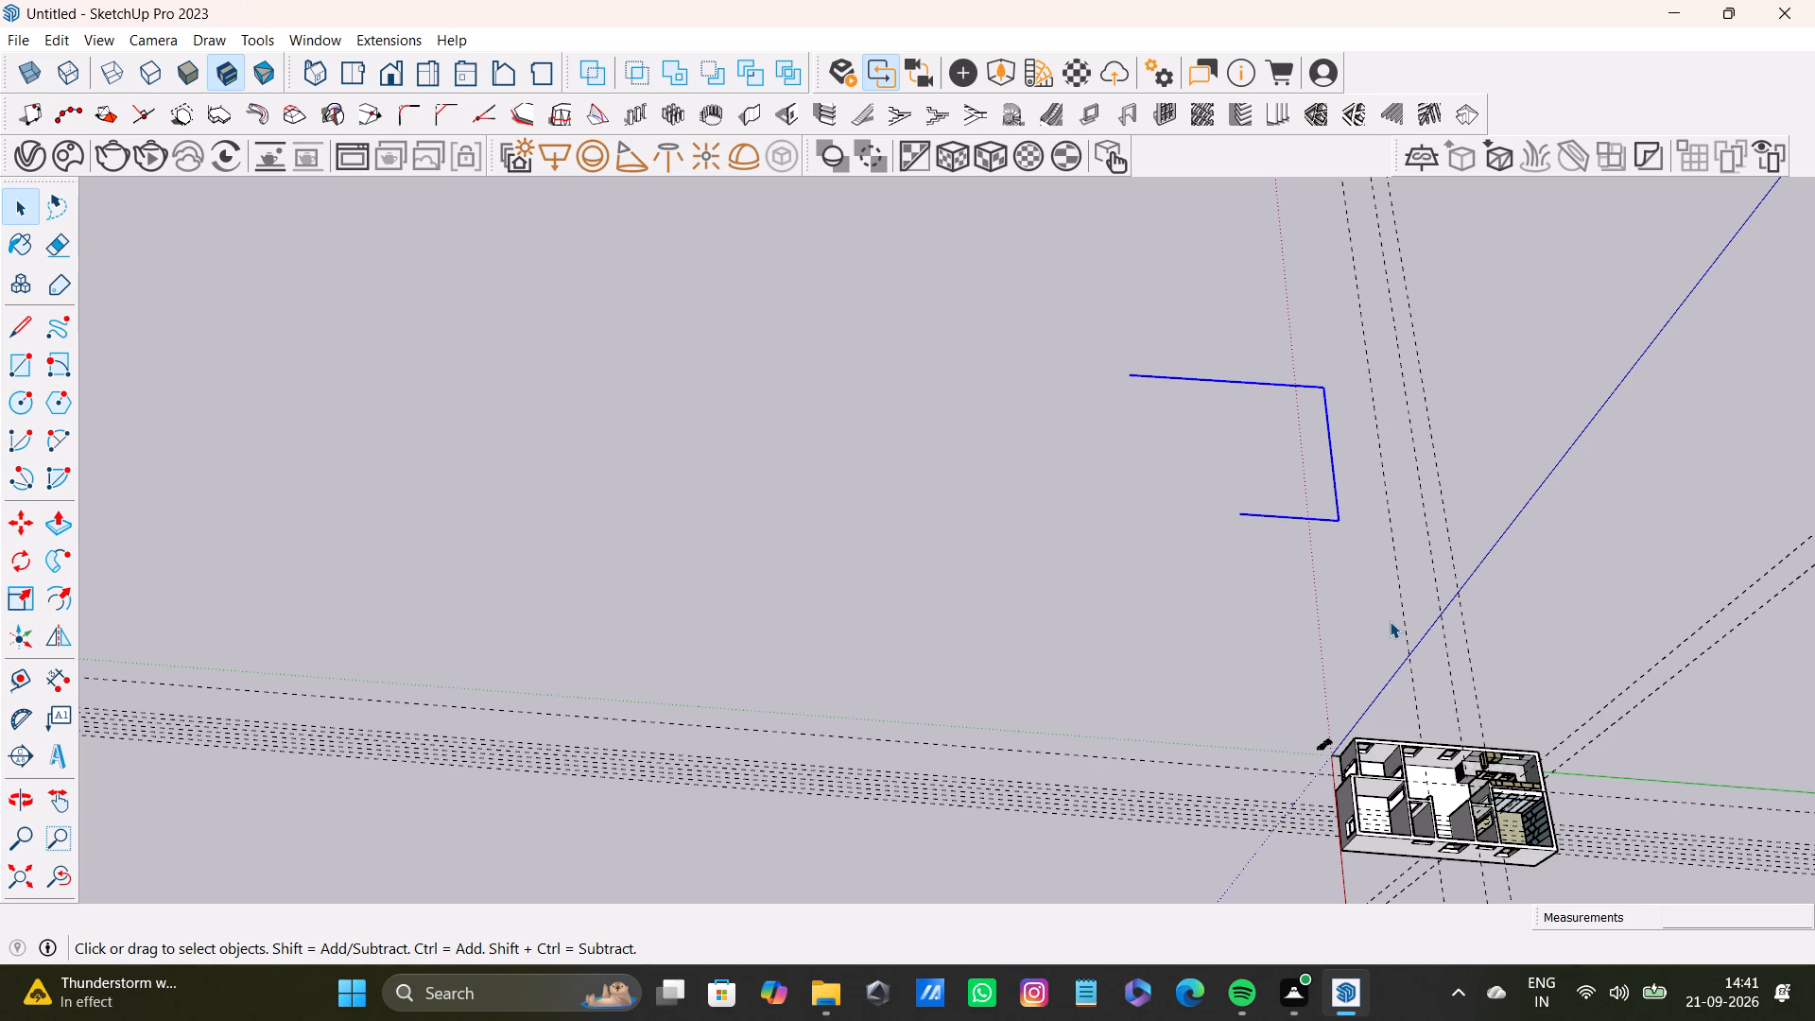
key("Delete")
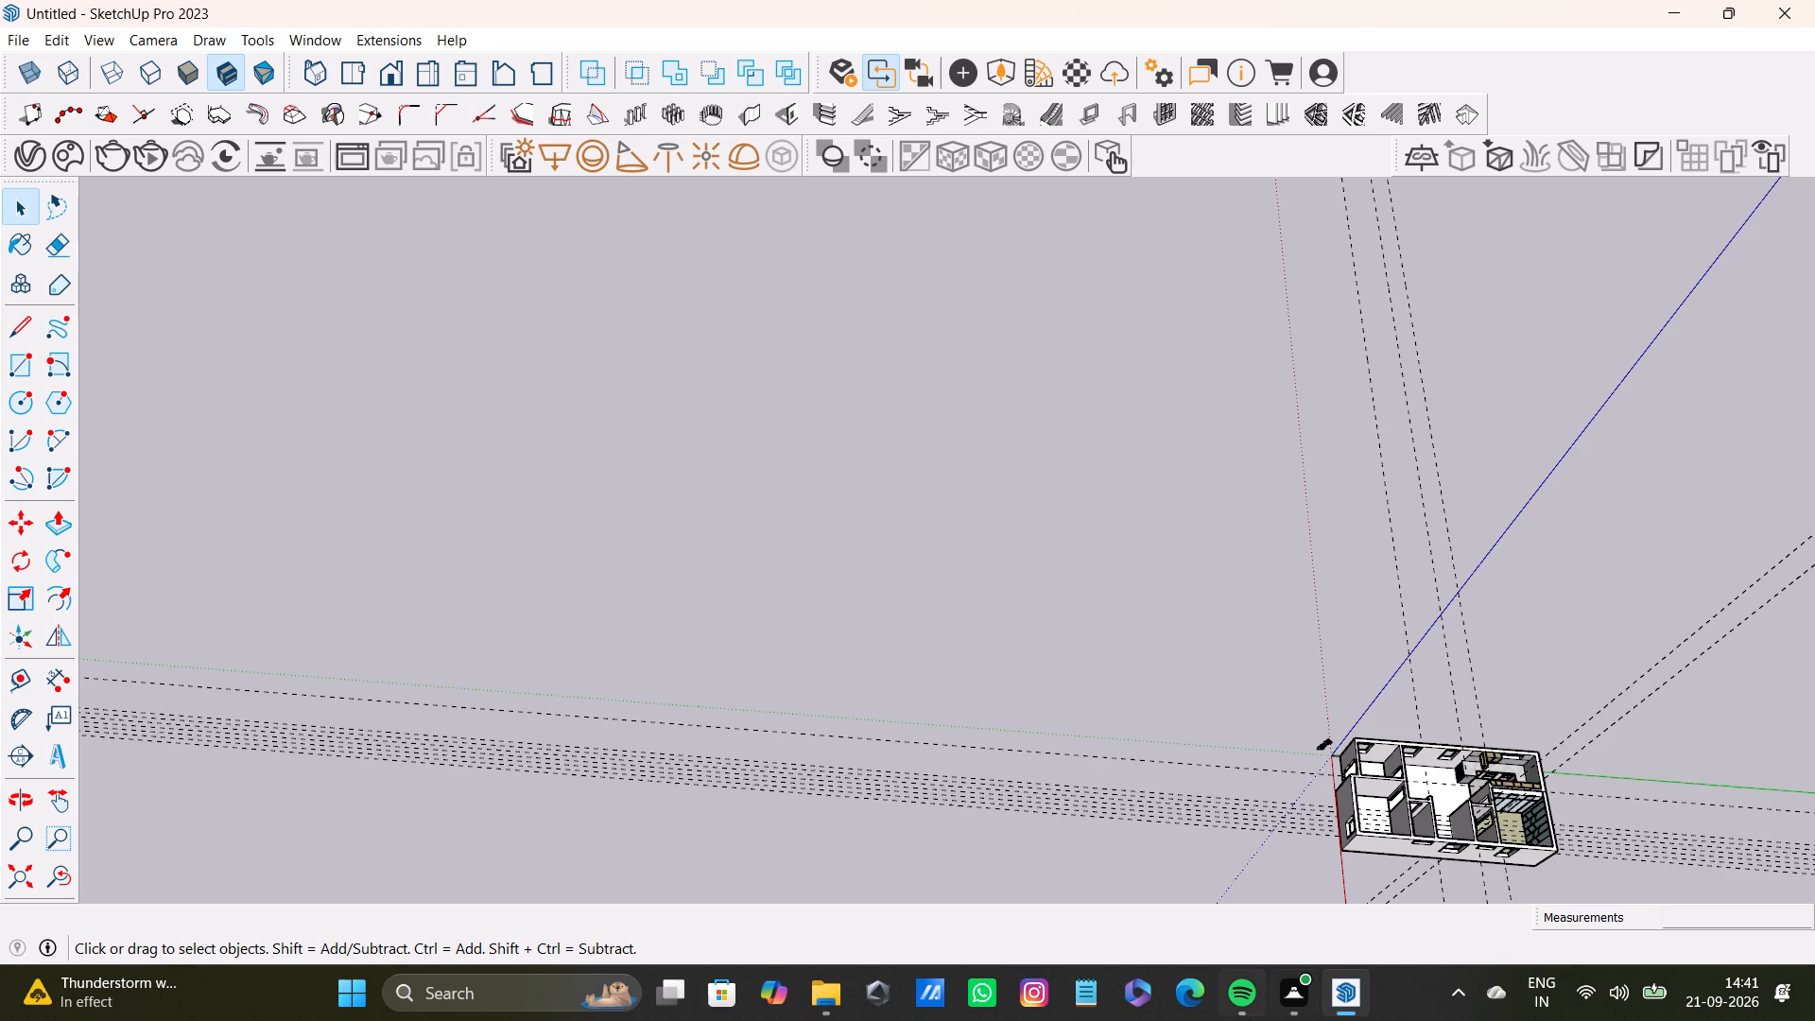
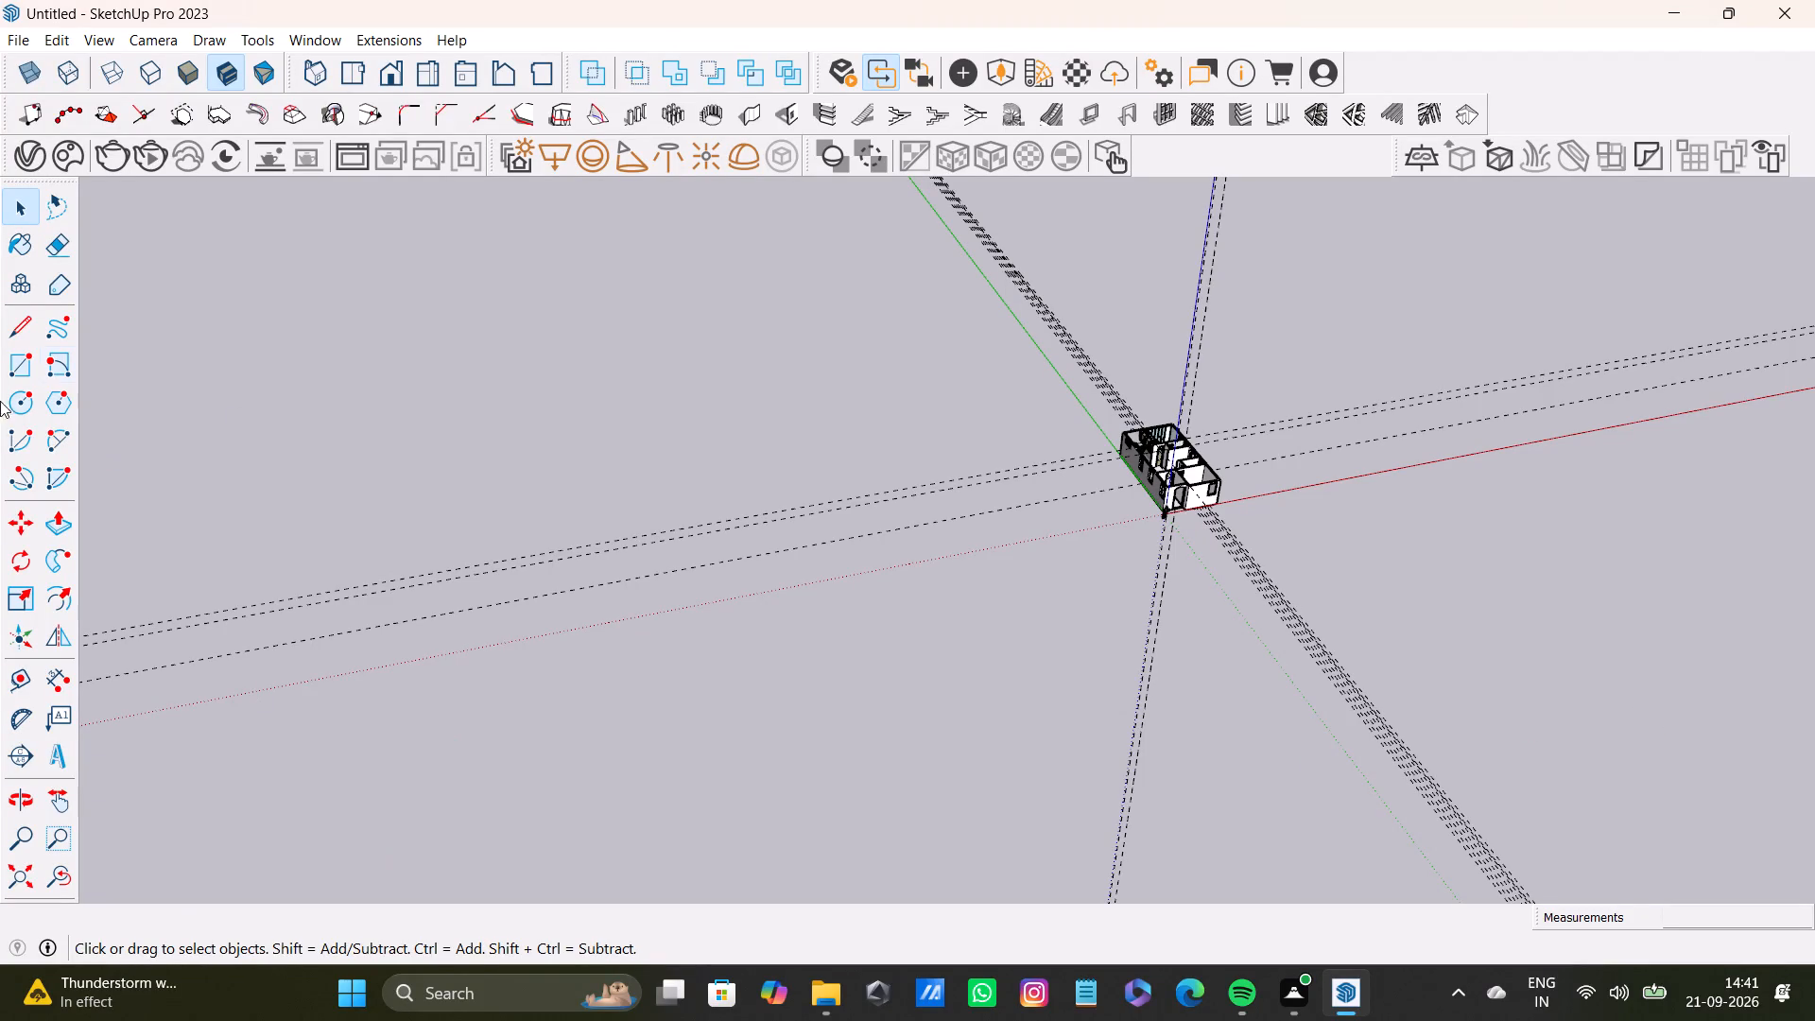
Draw a ground rectangle about 166'11" by 166'11" across the red axis, away from the house plan.
left_click(29, 371)
left_click_drag(425, 404, 455, 403)
left_click(954, 587)
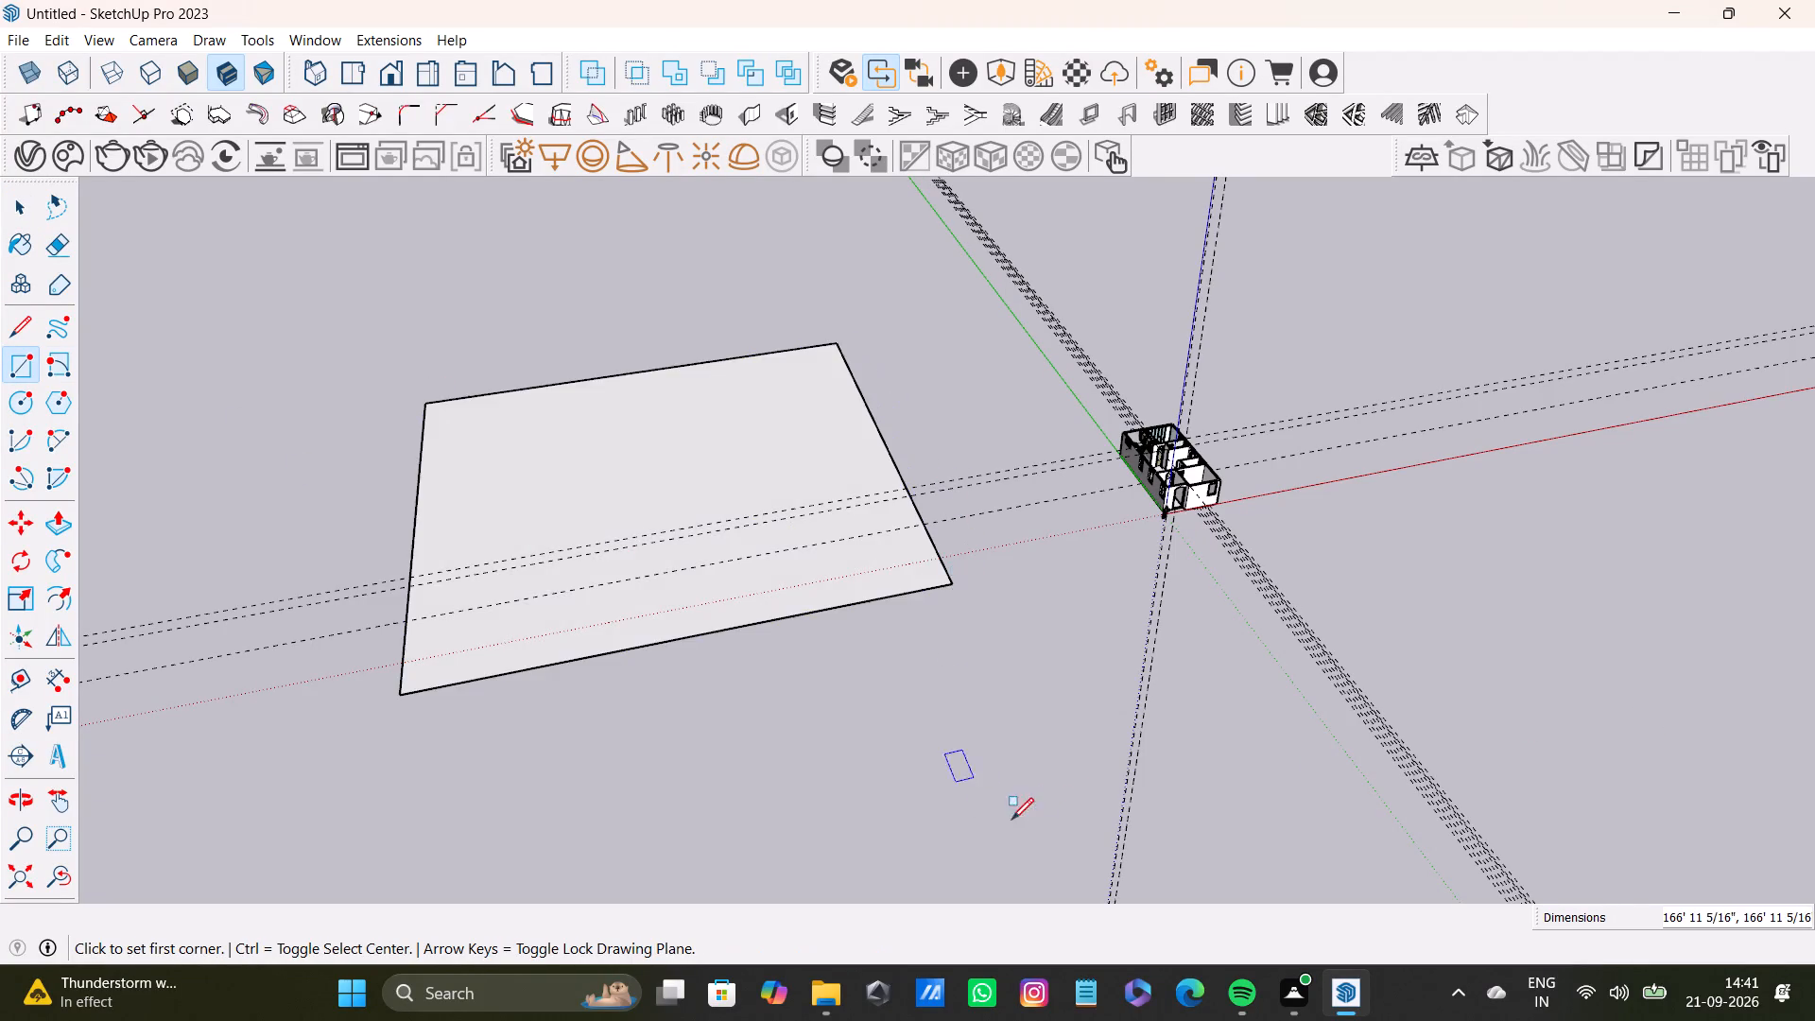
Draw three more ground rectangles overlapping the square one, including strips about 96'9" by 408'11" and 314'11" by 16'.
scroll(1061, 804, "down", 6)
middle_click_drag(1066, 796, 1394, 978)
scroll(447, 678, "up", 3)
left_click_drag(316, 498, 468, 530)
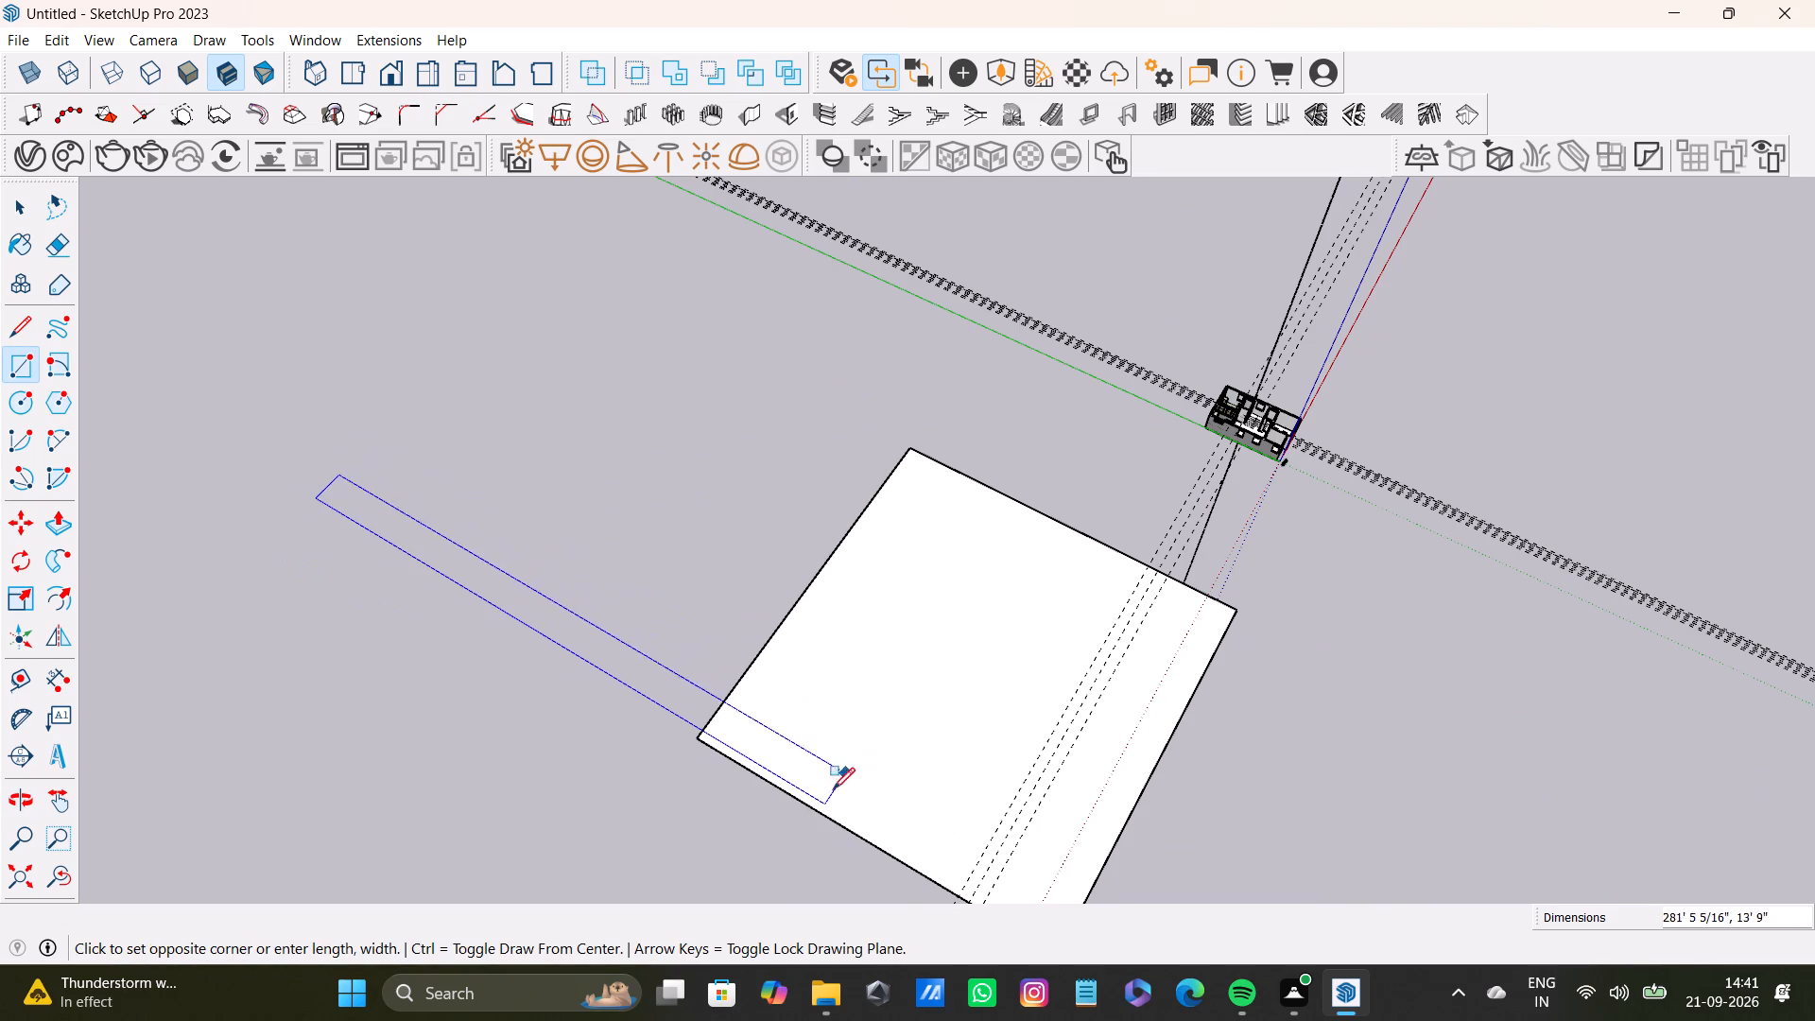
left_click(620, 894)
left_click(460, 366)
left_click(1315, 593)
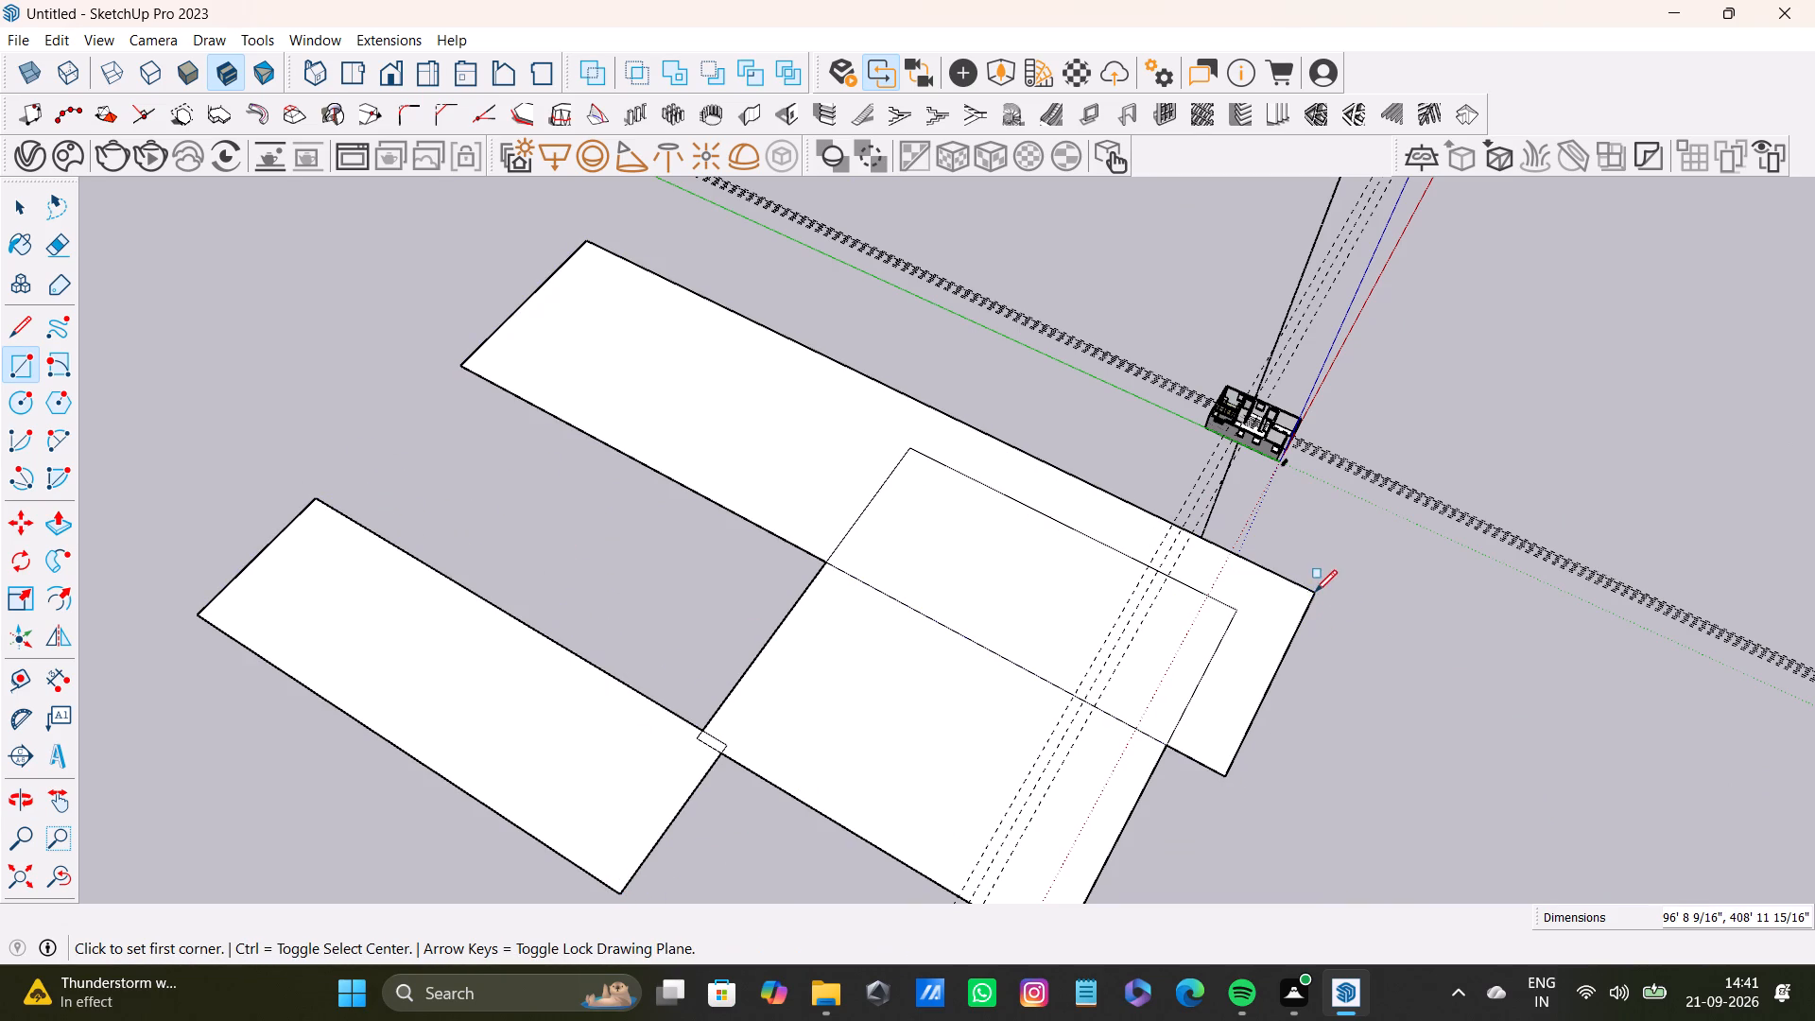
left_click_drag(246, 359, 267, 366)
left_click(790, 629)
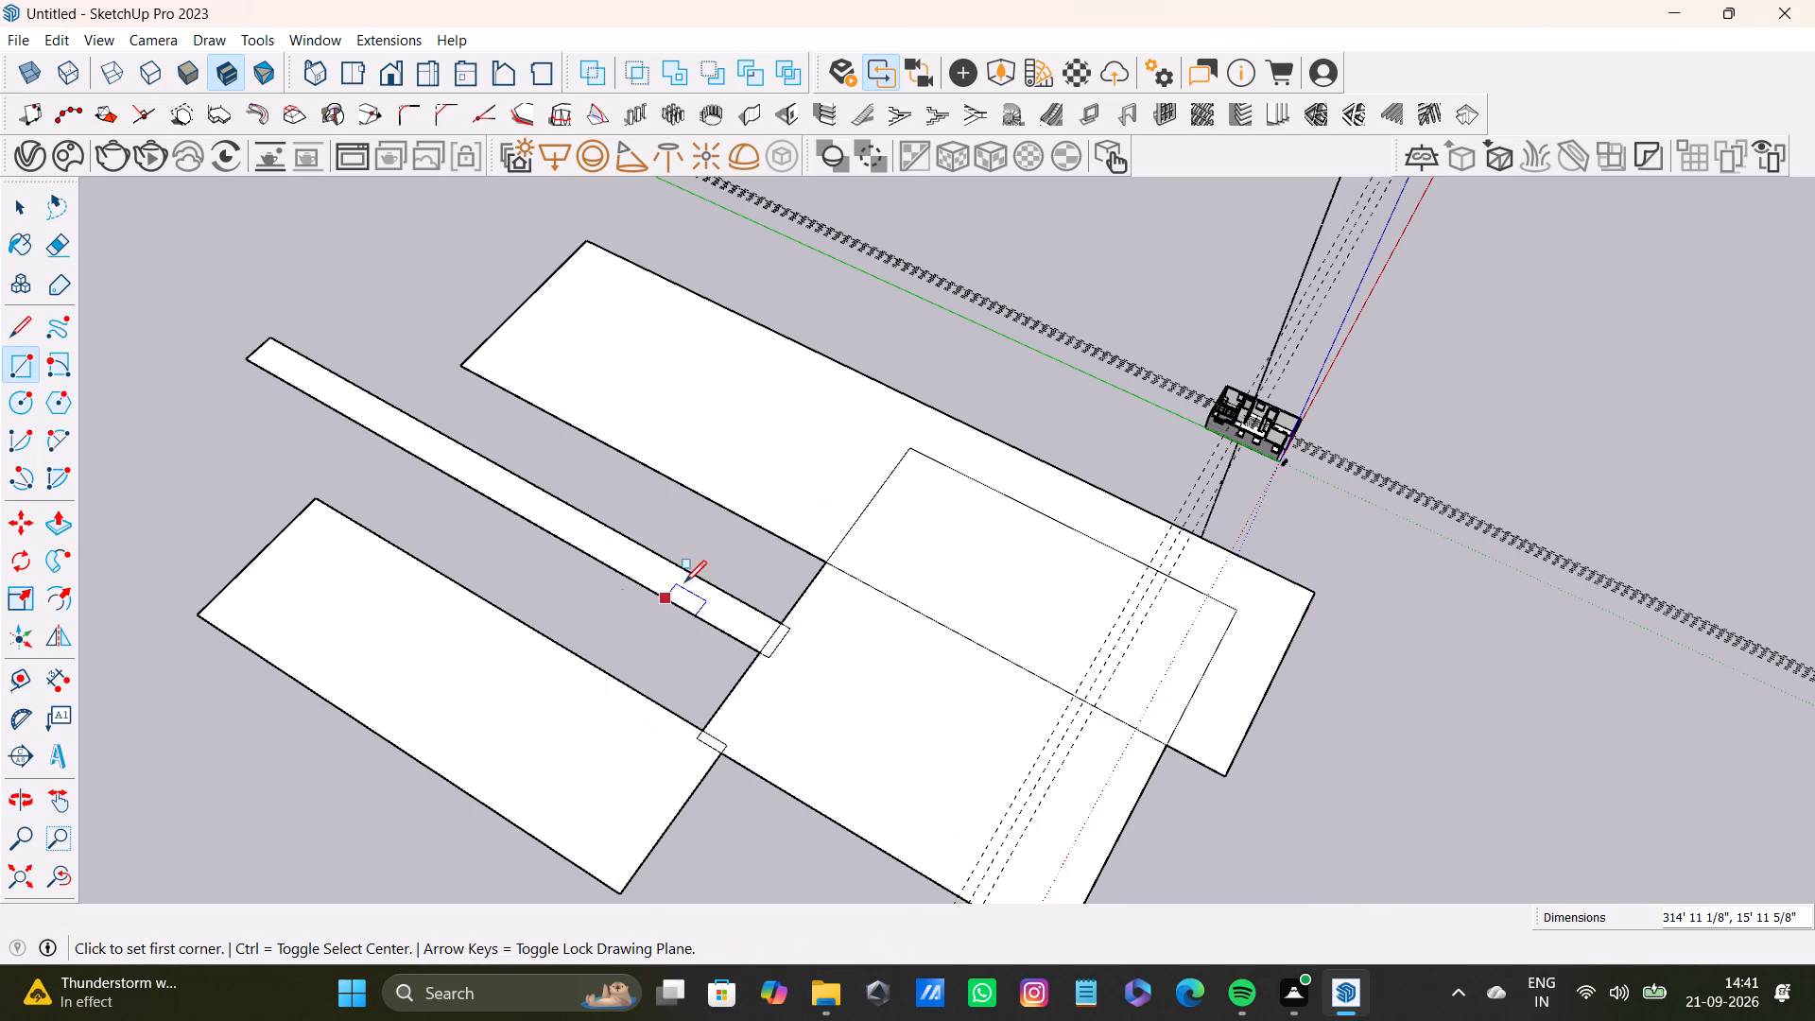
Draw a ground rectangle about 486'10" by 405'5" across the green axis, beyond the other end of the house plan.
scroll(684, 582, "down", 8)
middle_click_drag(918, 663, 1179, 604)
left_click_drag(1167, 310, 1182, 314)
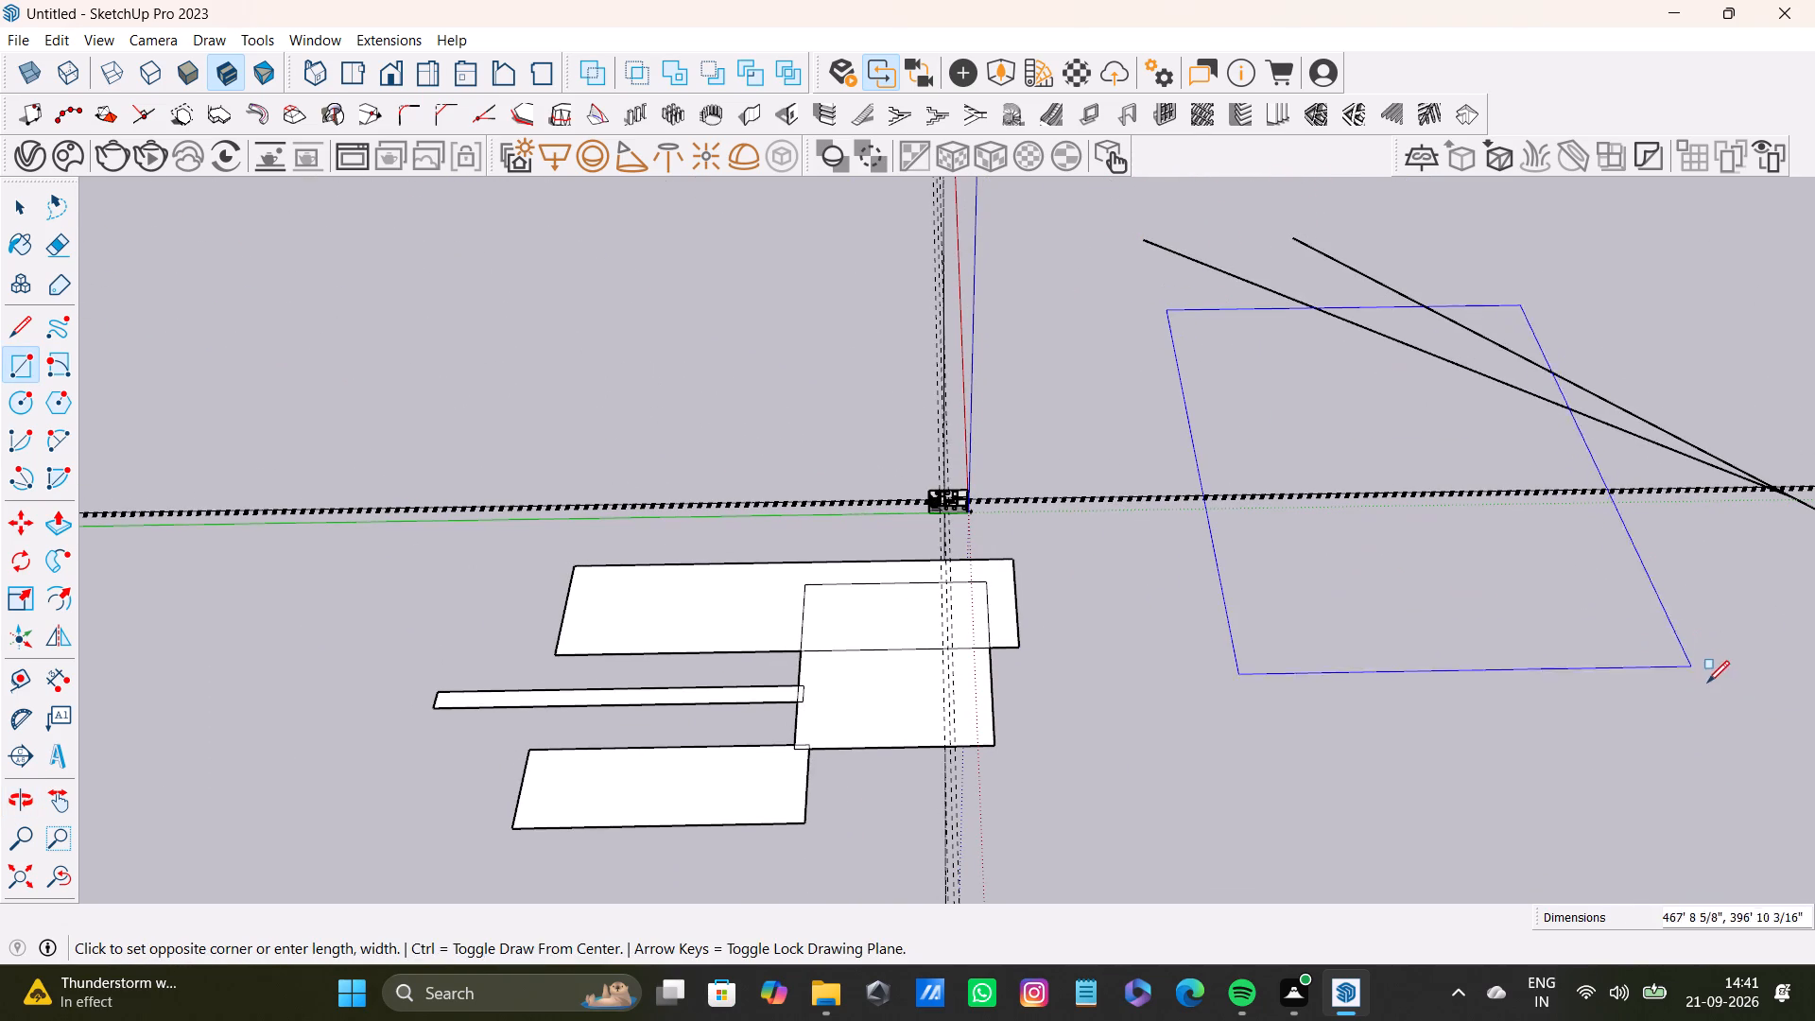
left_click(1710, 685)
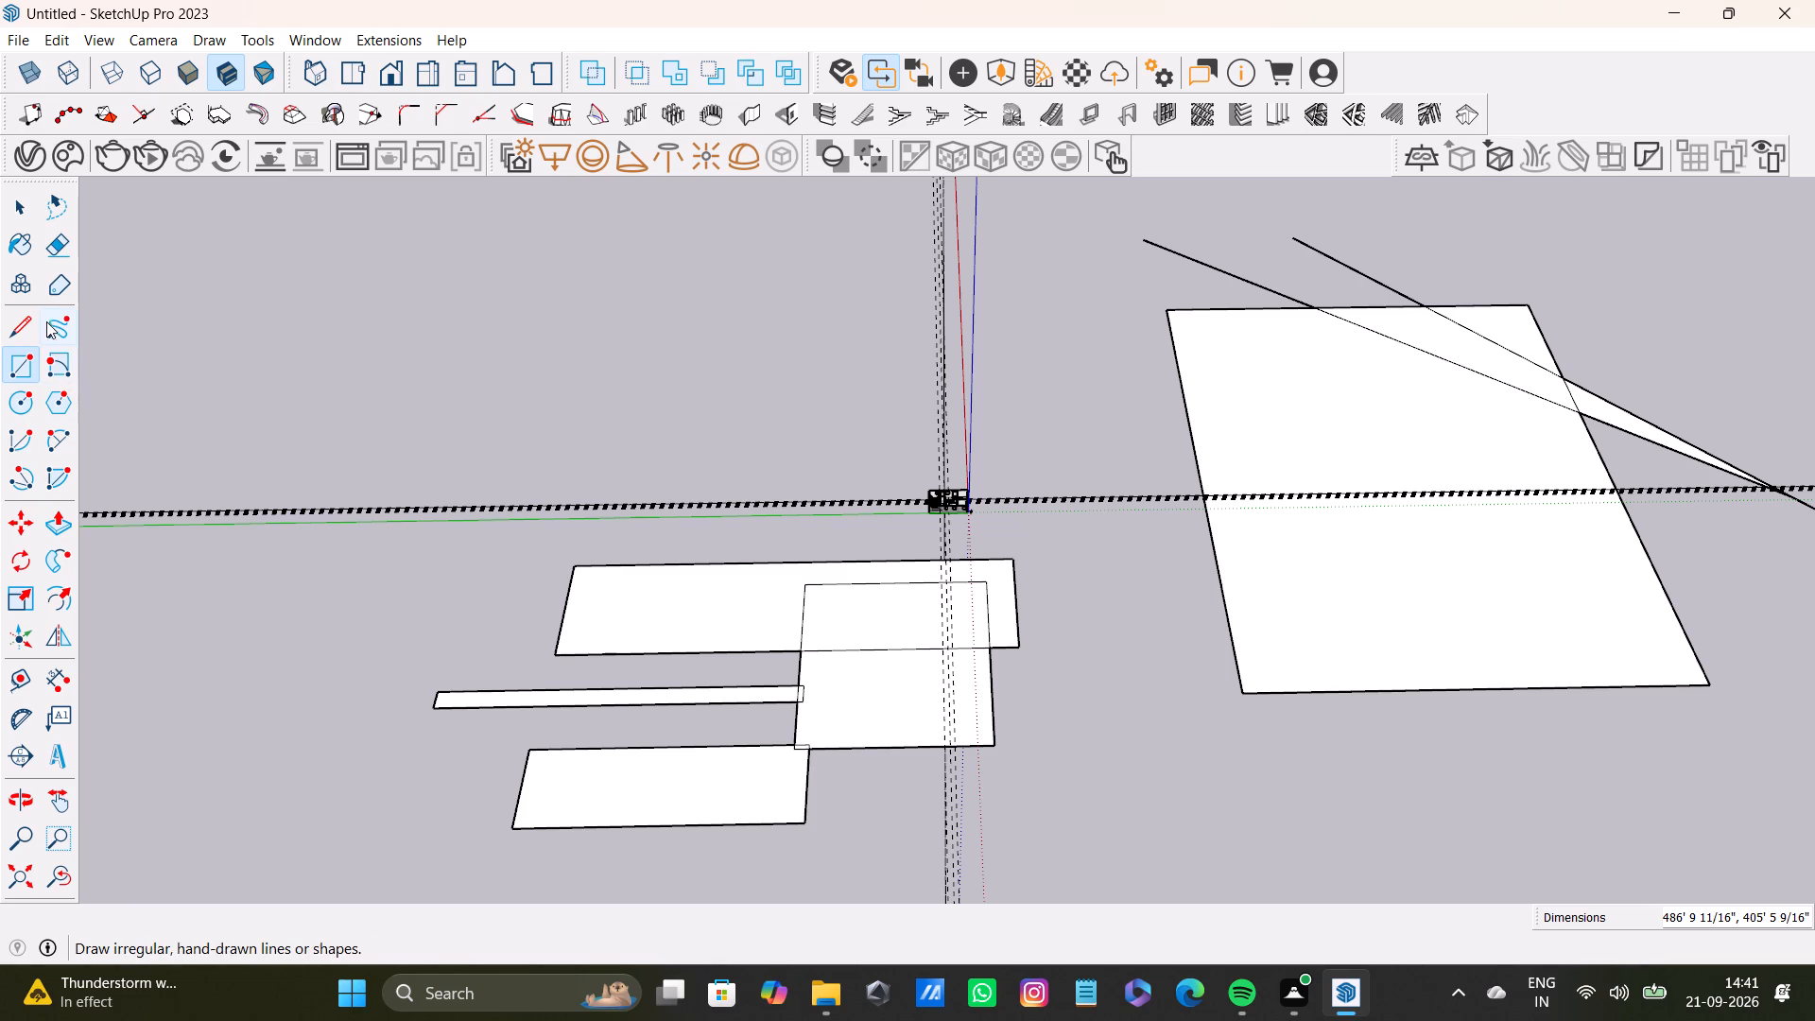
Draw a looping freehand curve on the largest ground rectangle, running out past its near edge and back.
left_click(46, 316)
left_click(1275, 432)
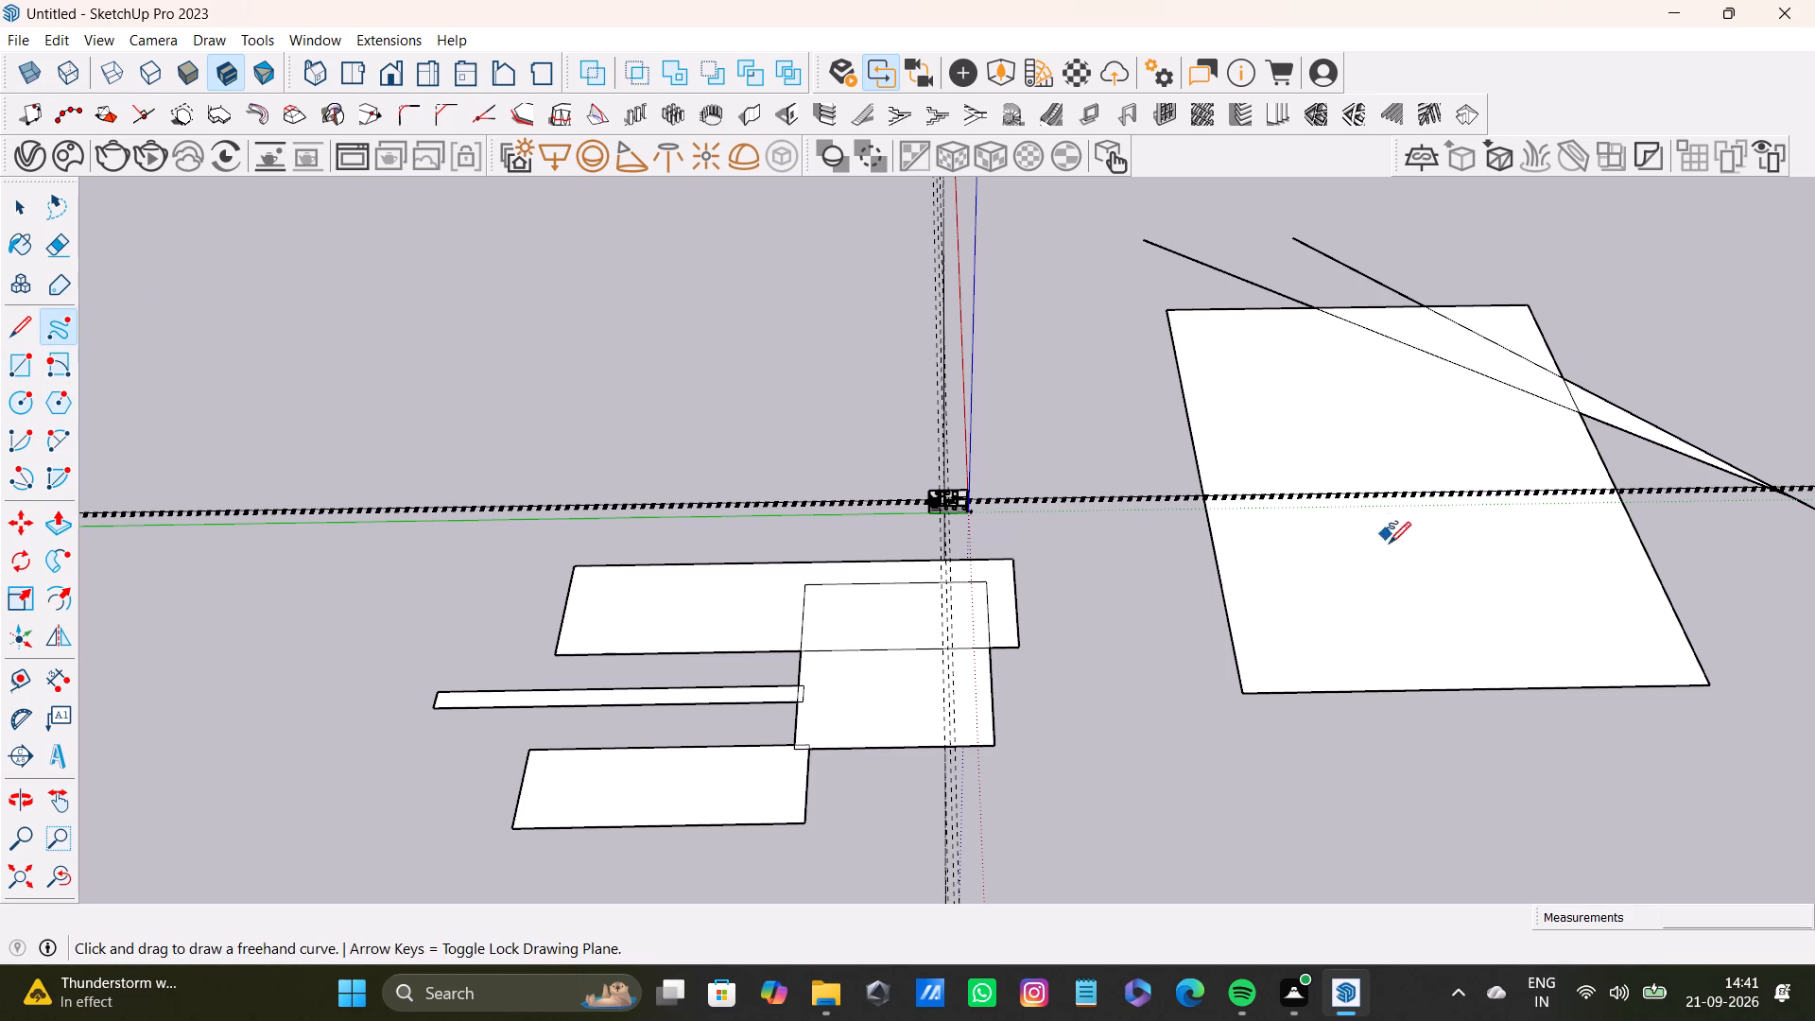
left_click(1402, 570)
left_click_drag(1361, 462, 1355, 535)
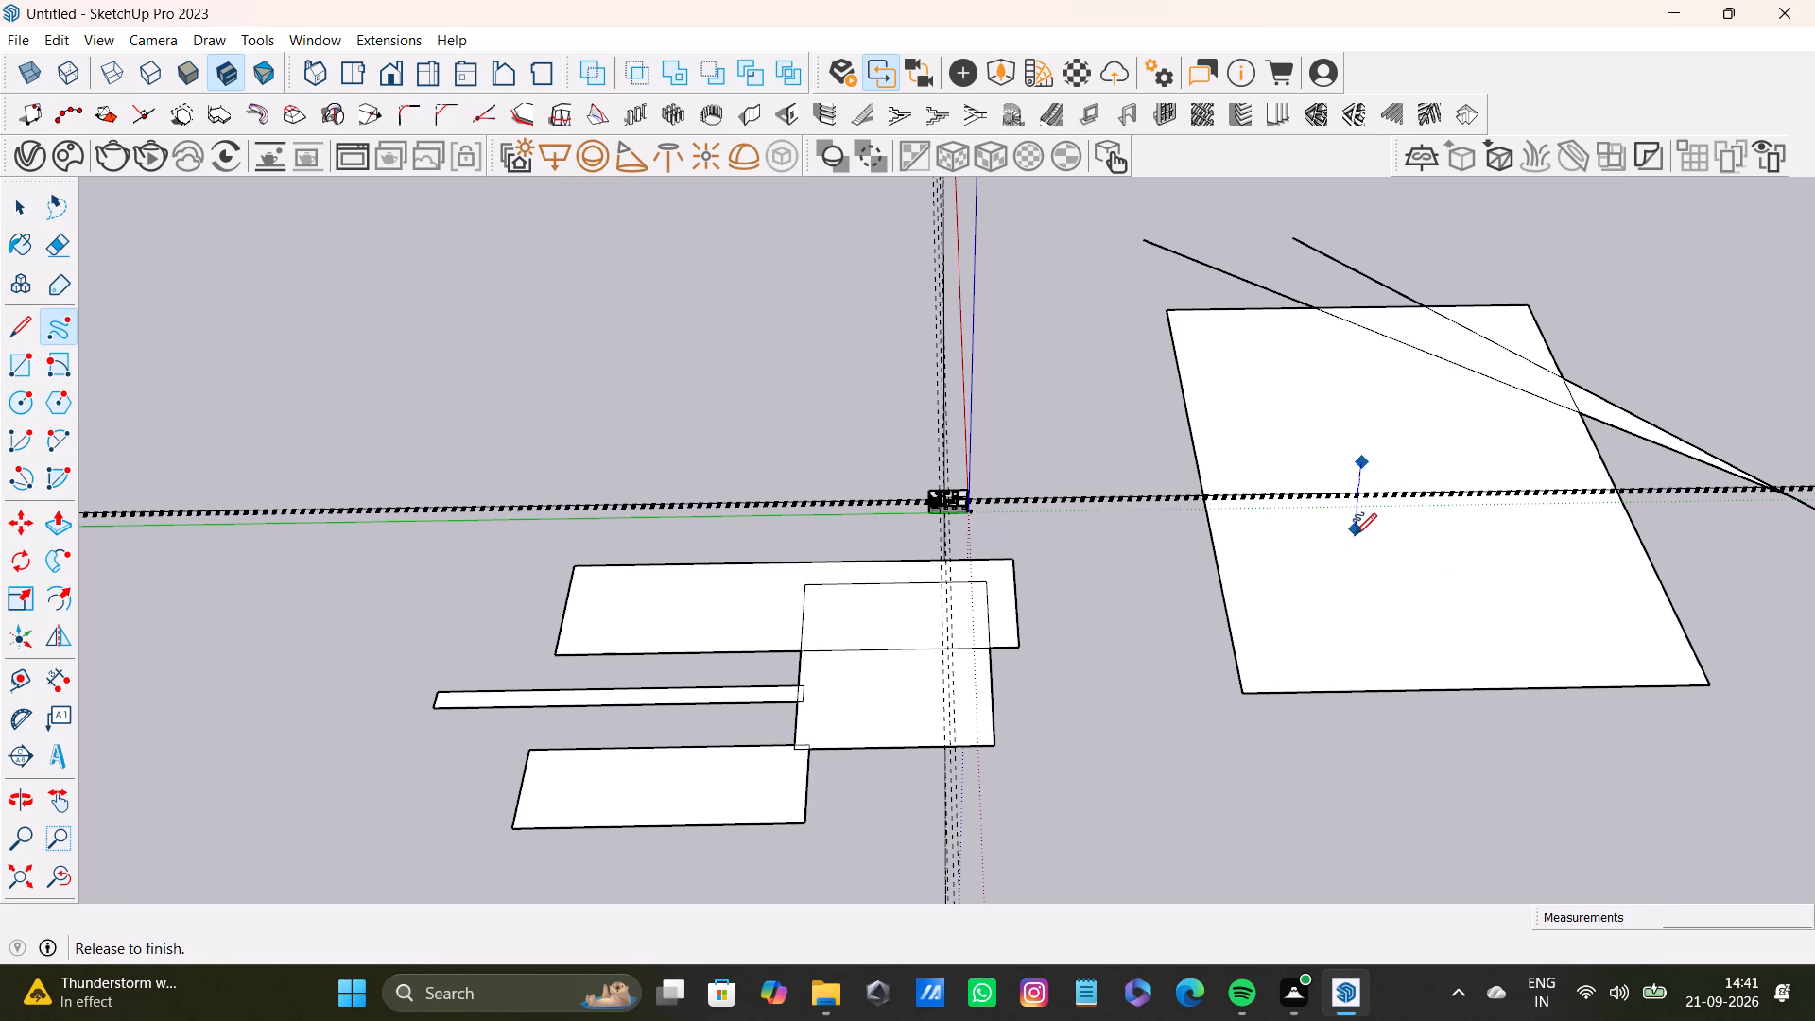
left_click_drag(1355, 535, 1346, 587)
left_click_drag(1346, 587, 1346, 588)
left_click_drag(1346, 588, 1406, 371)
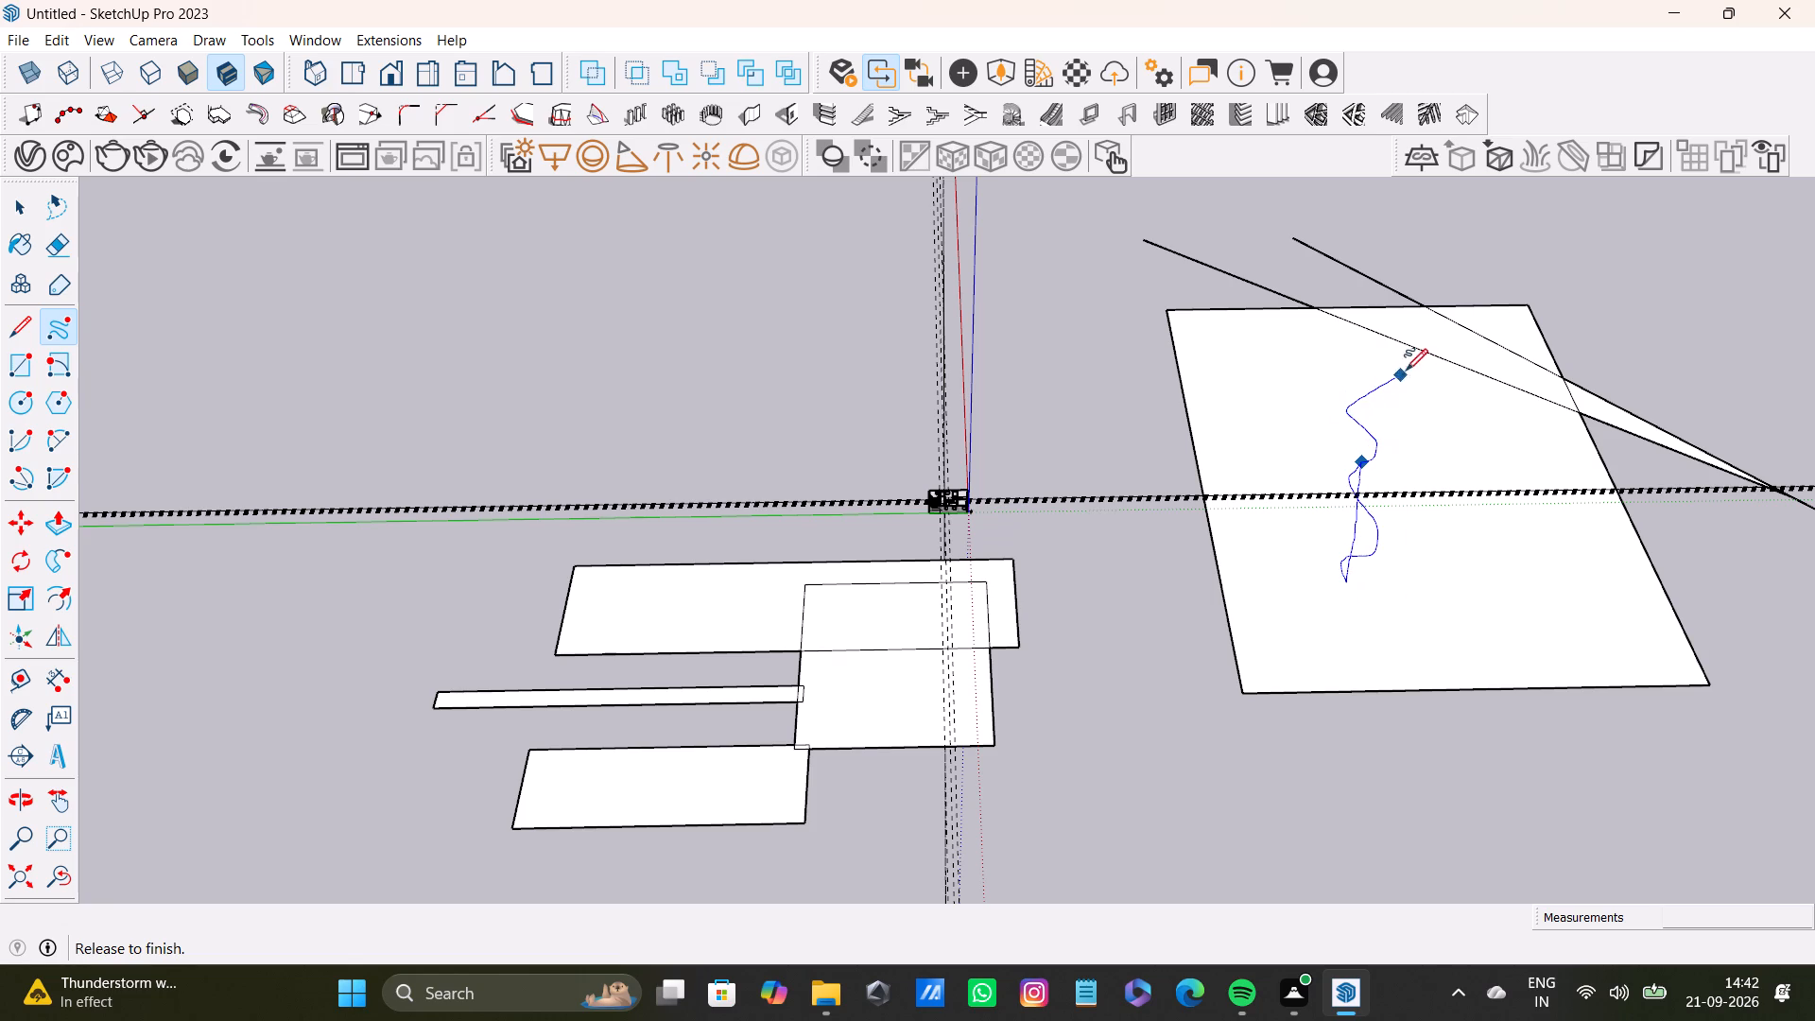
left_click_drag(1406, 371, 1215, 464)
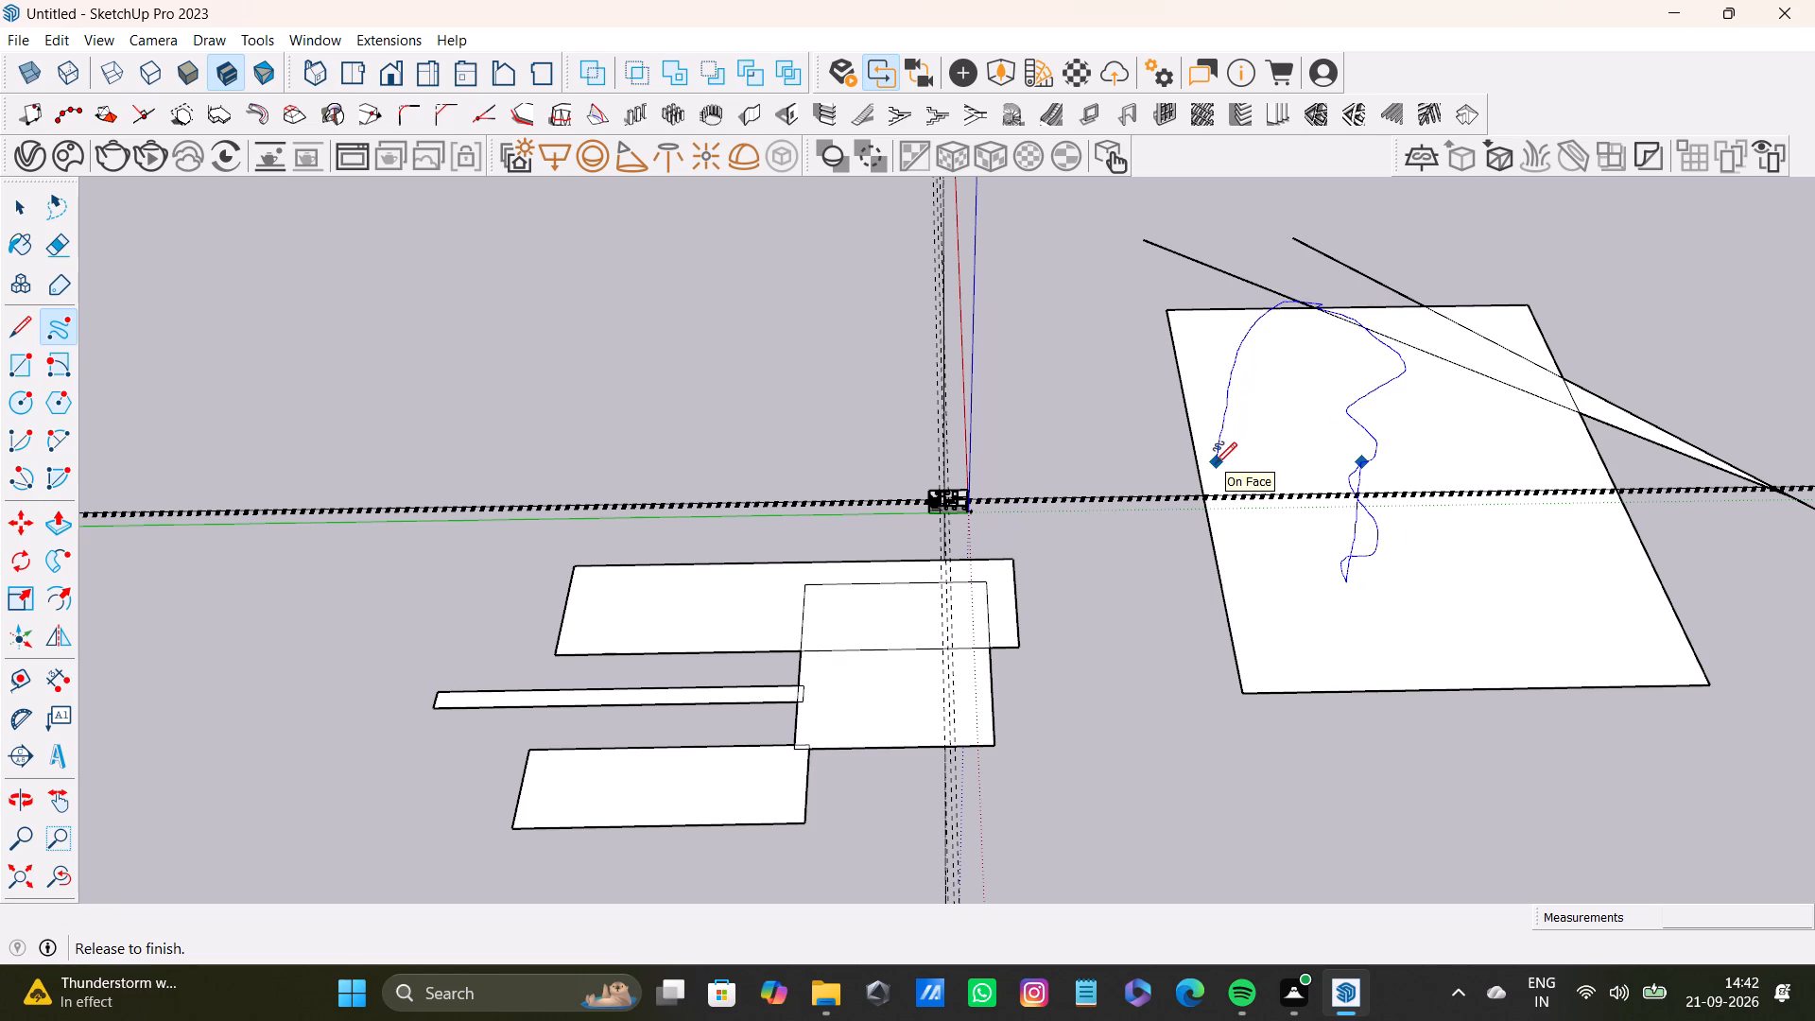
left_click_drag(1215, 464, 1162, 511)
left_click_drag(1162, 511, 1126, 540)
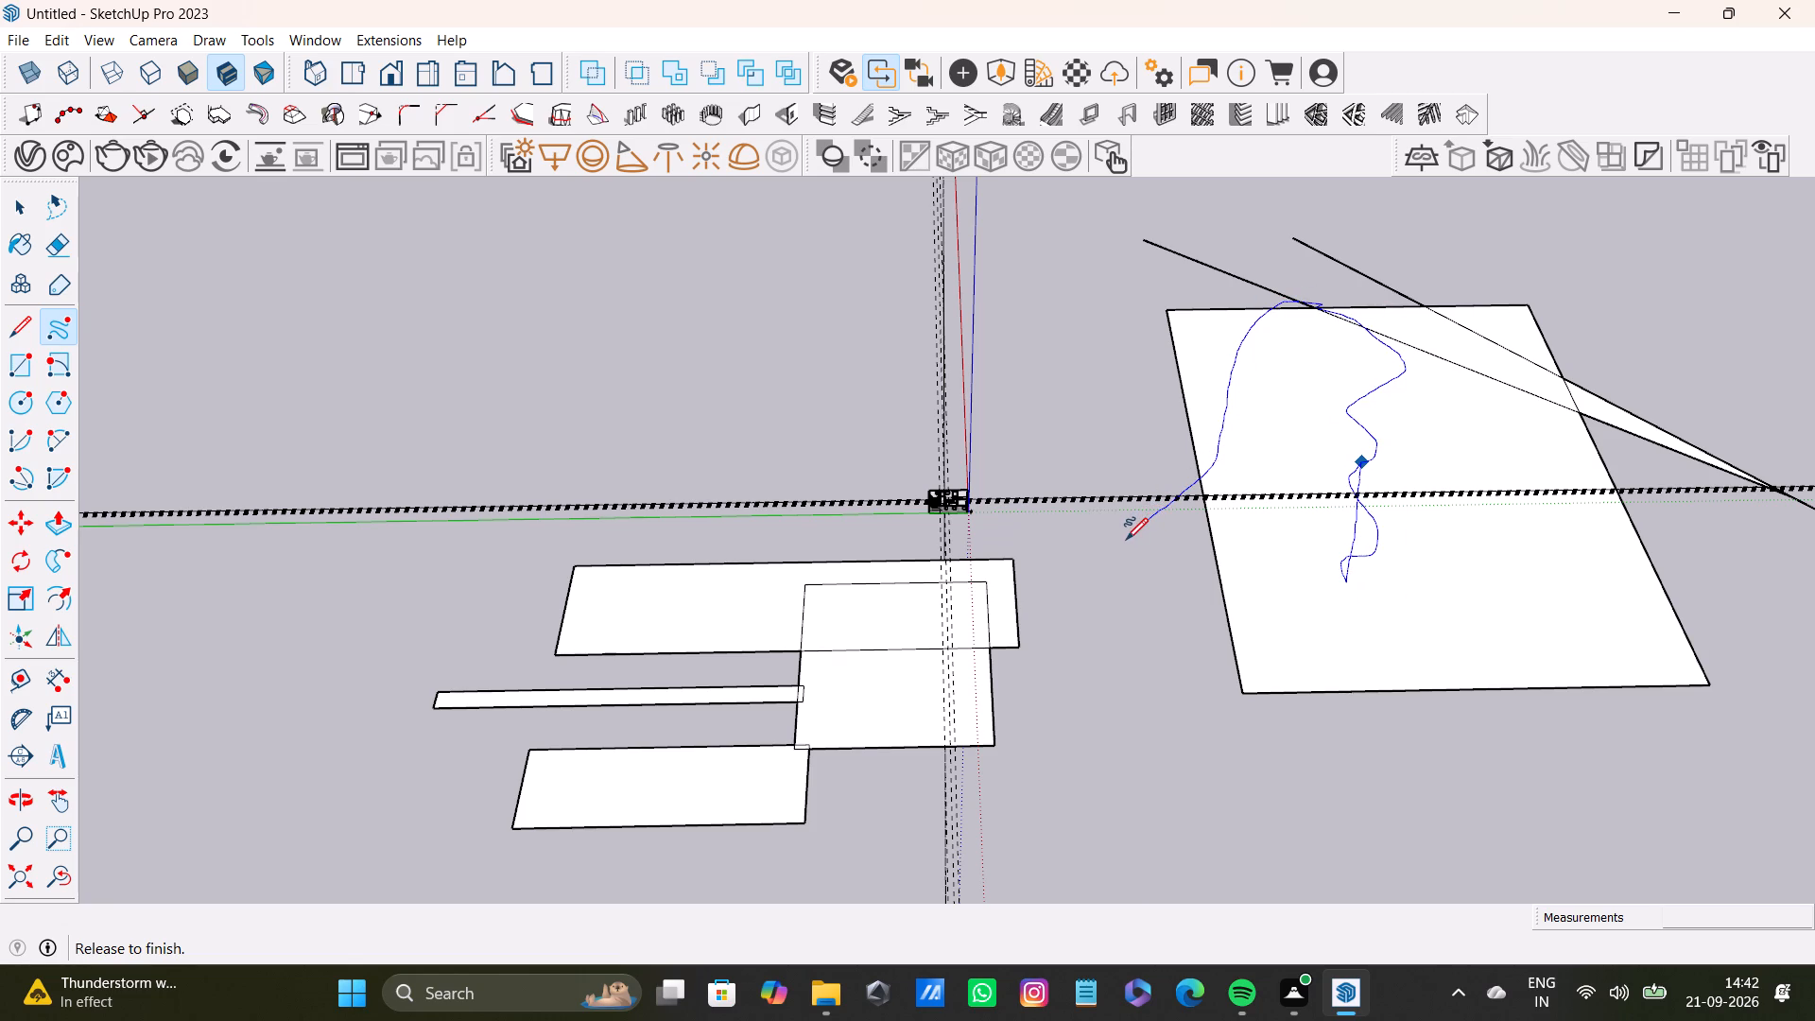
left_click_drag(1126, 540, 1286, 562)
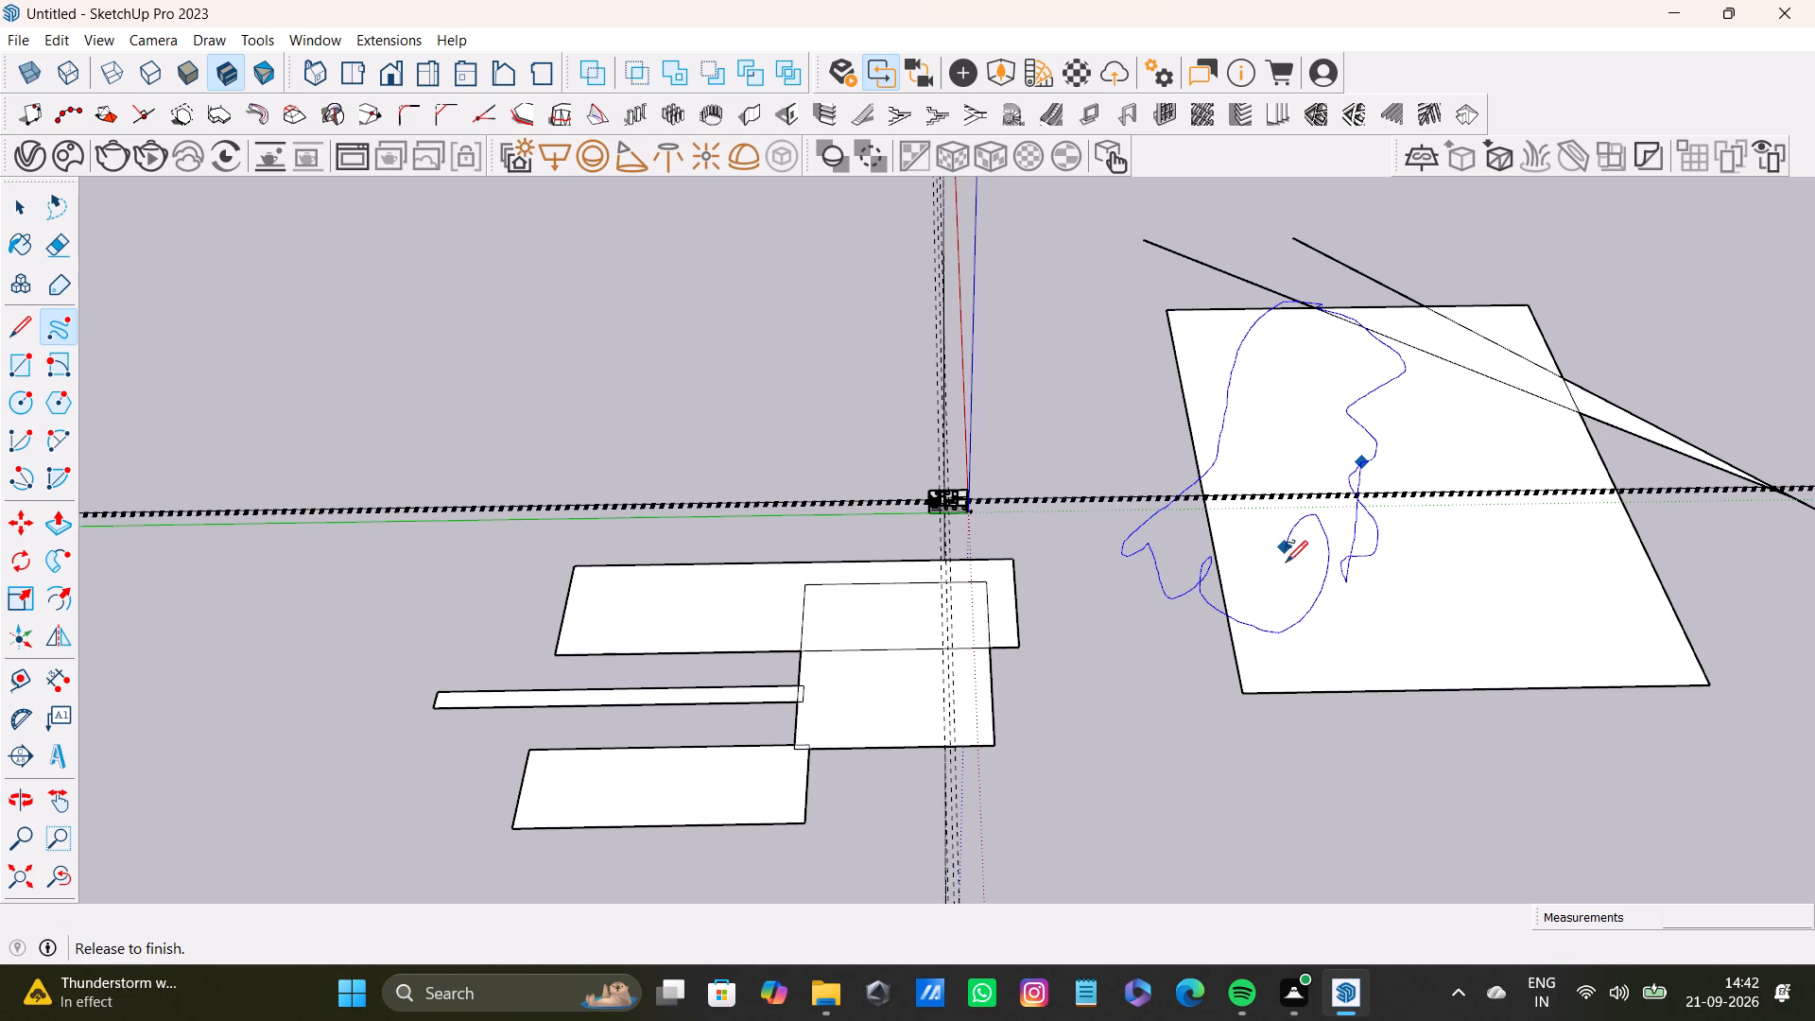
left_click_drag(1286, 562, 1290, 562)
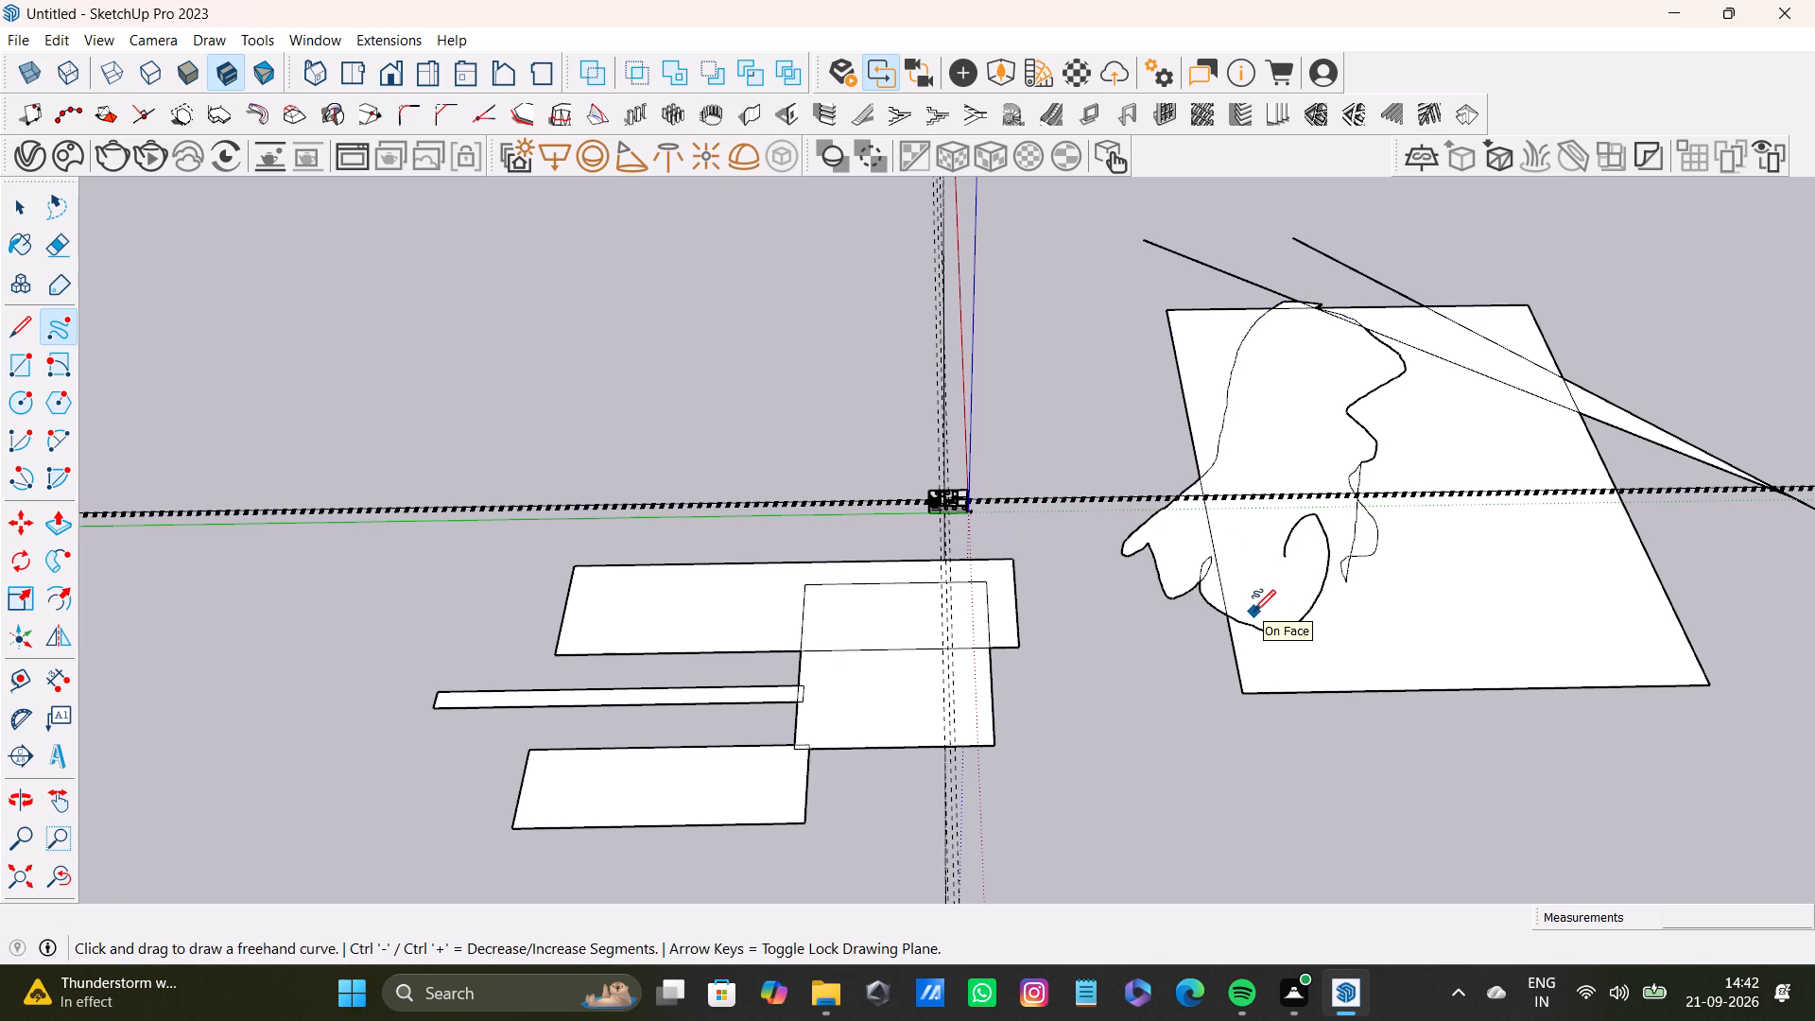
Delete the largest rectangle together with its freehand curve and the stray lines crossing it.
key("ctrl+x")
key("ctrl+x")
key("ctrl+x")
key("ctrl+x")
key("ctrl+x")
key("ctrl+x")
key("ctrl+x")
key("ctrl+x")
key("ctrl+x")
key("ctrl+x")
key("ctrl+x")
key("ctrl+x")
key("space")
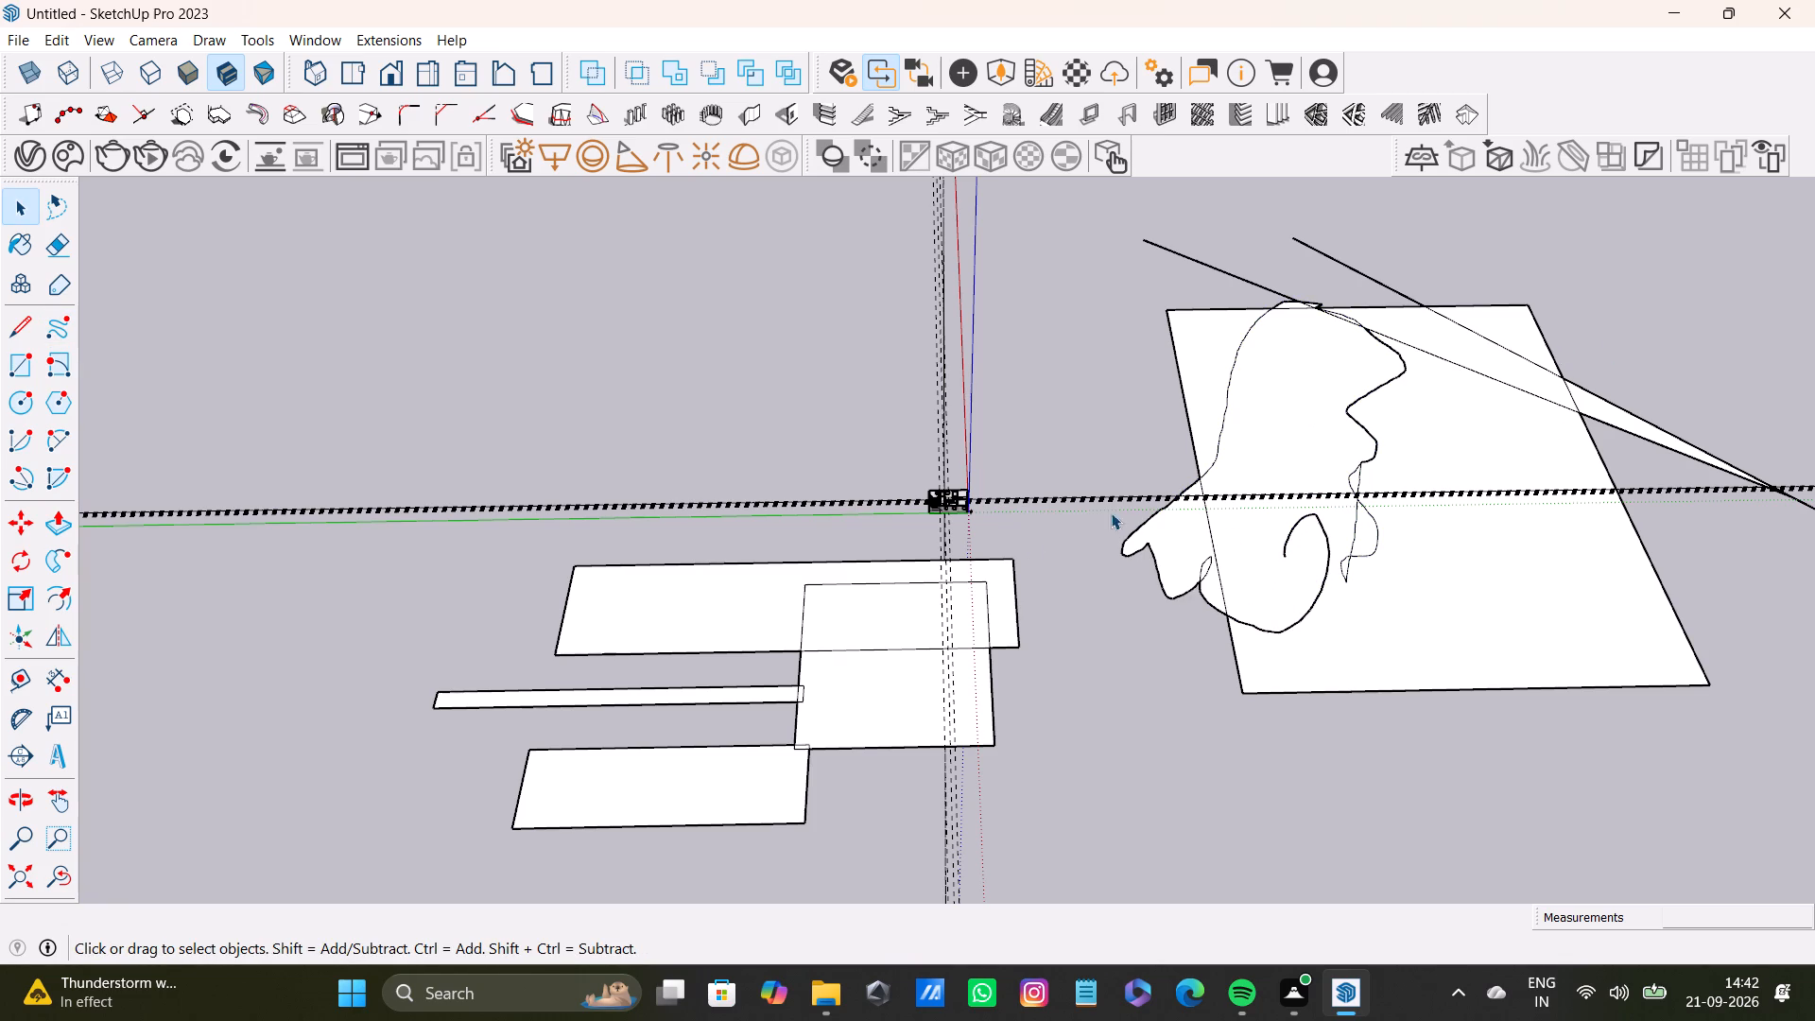
left_click_drag(1097, 192, 1814, 714)
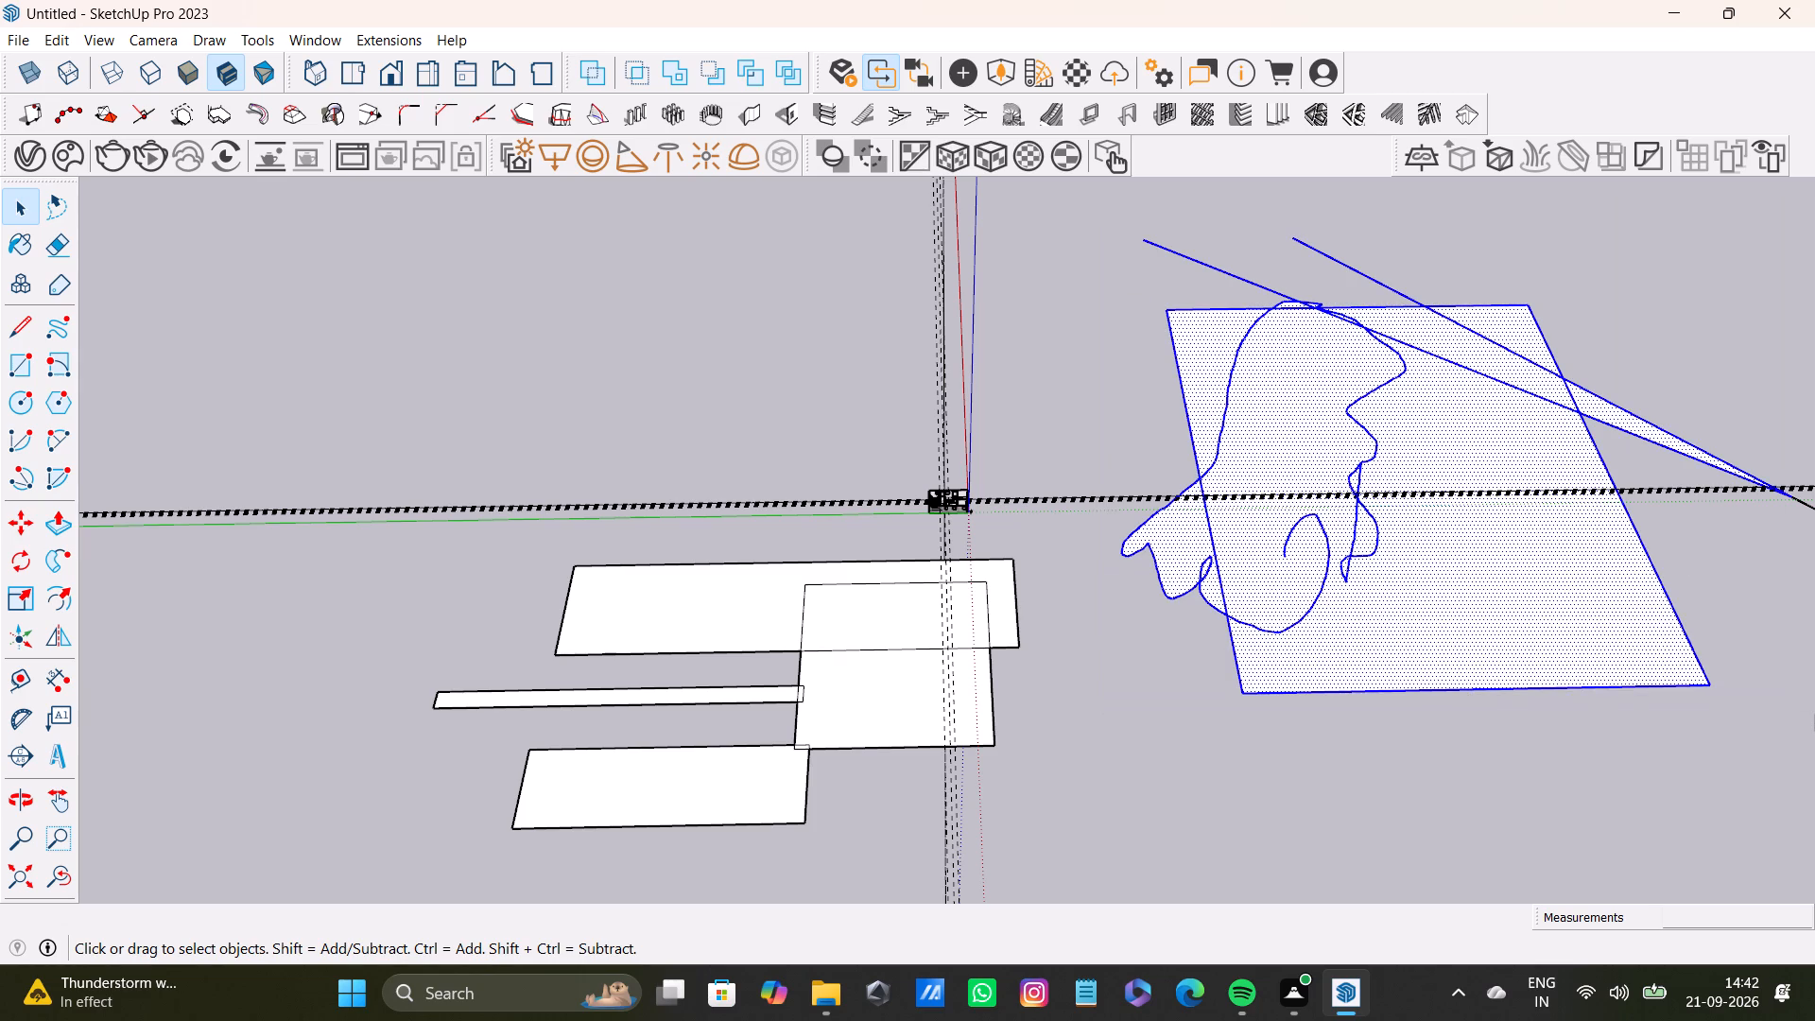
key("Delete")
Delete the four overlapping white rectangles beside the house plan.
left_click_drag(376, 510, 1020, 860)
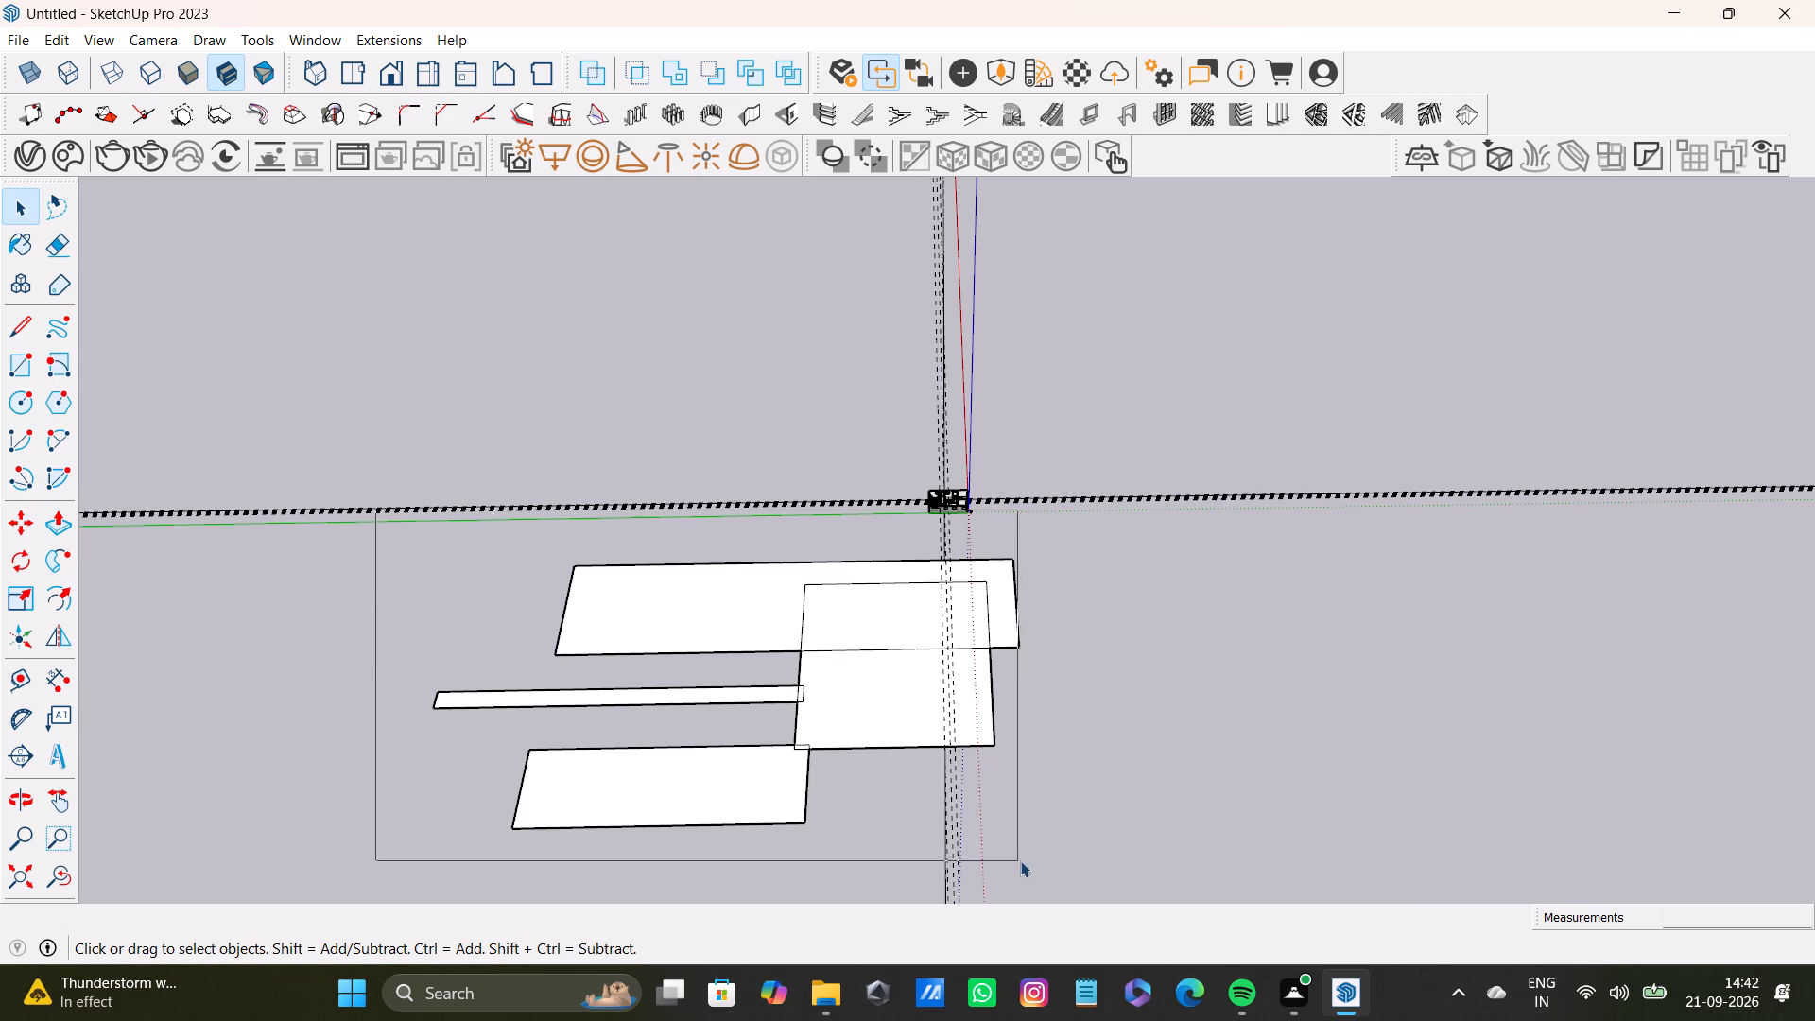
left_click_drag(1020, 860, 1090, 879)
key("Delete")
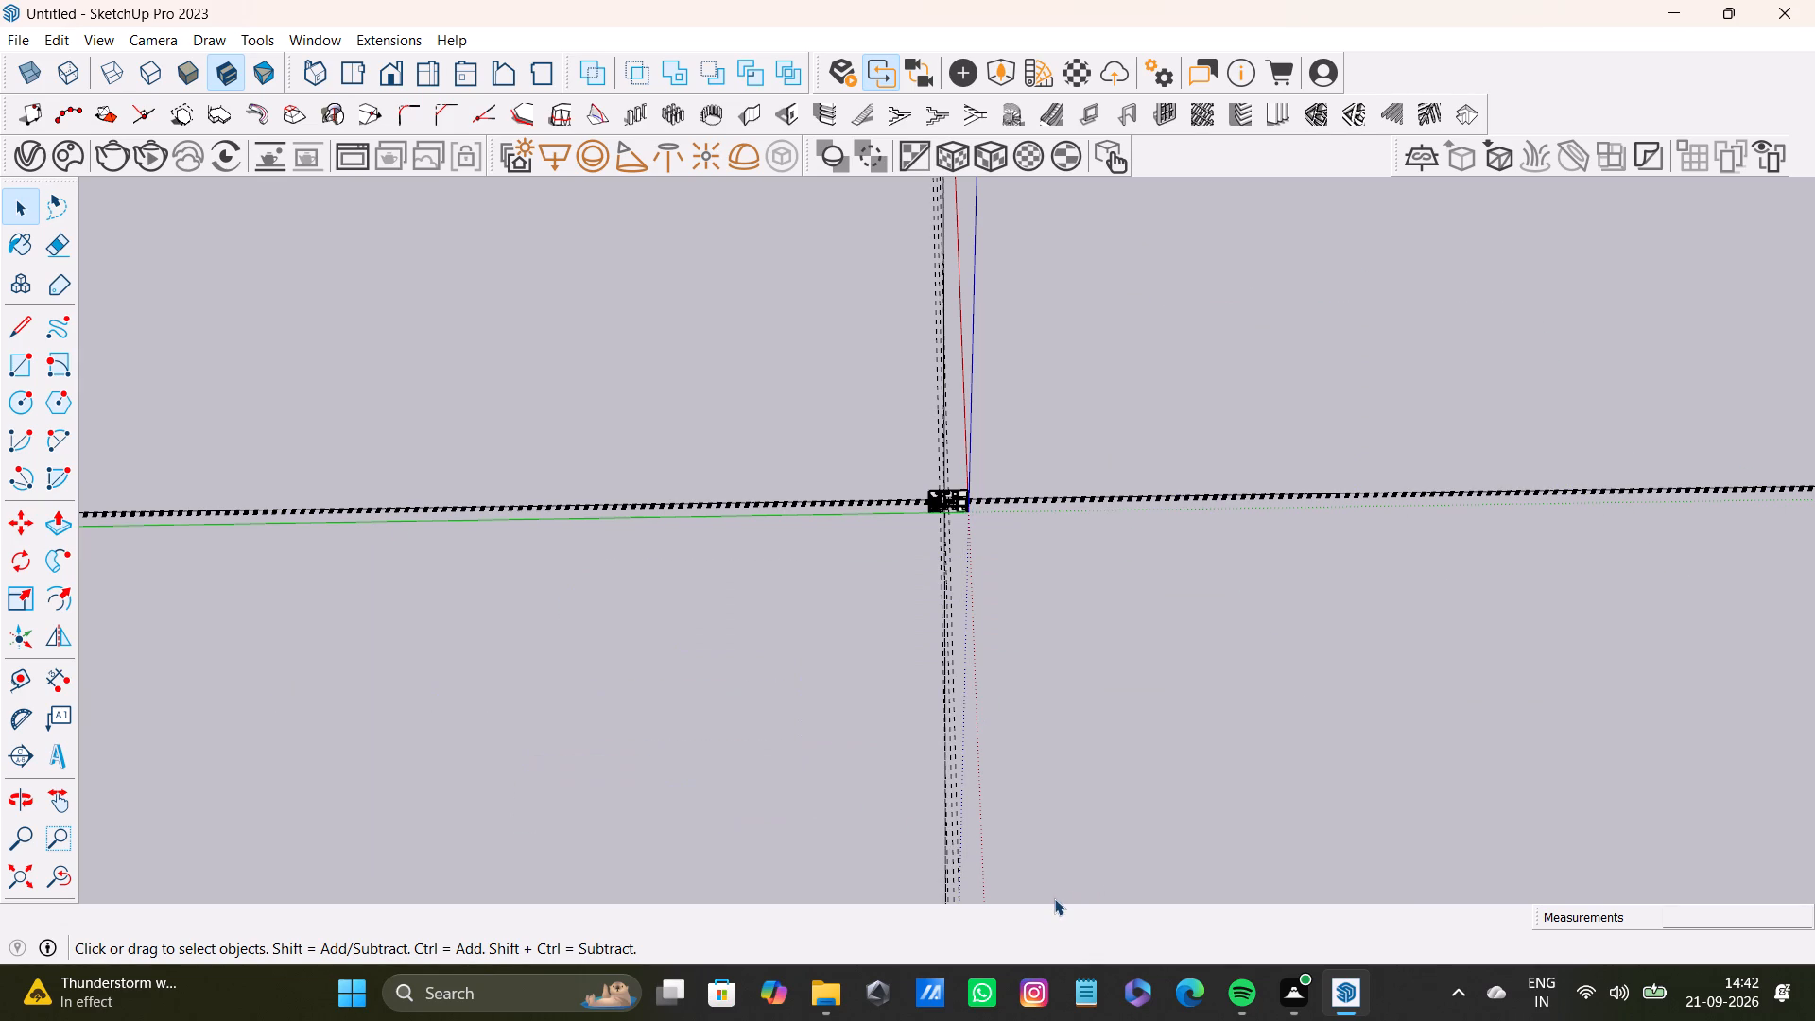
Examine the whole house model from above and from its outer wall side.
scroll(665, 475, "up", 3)
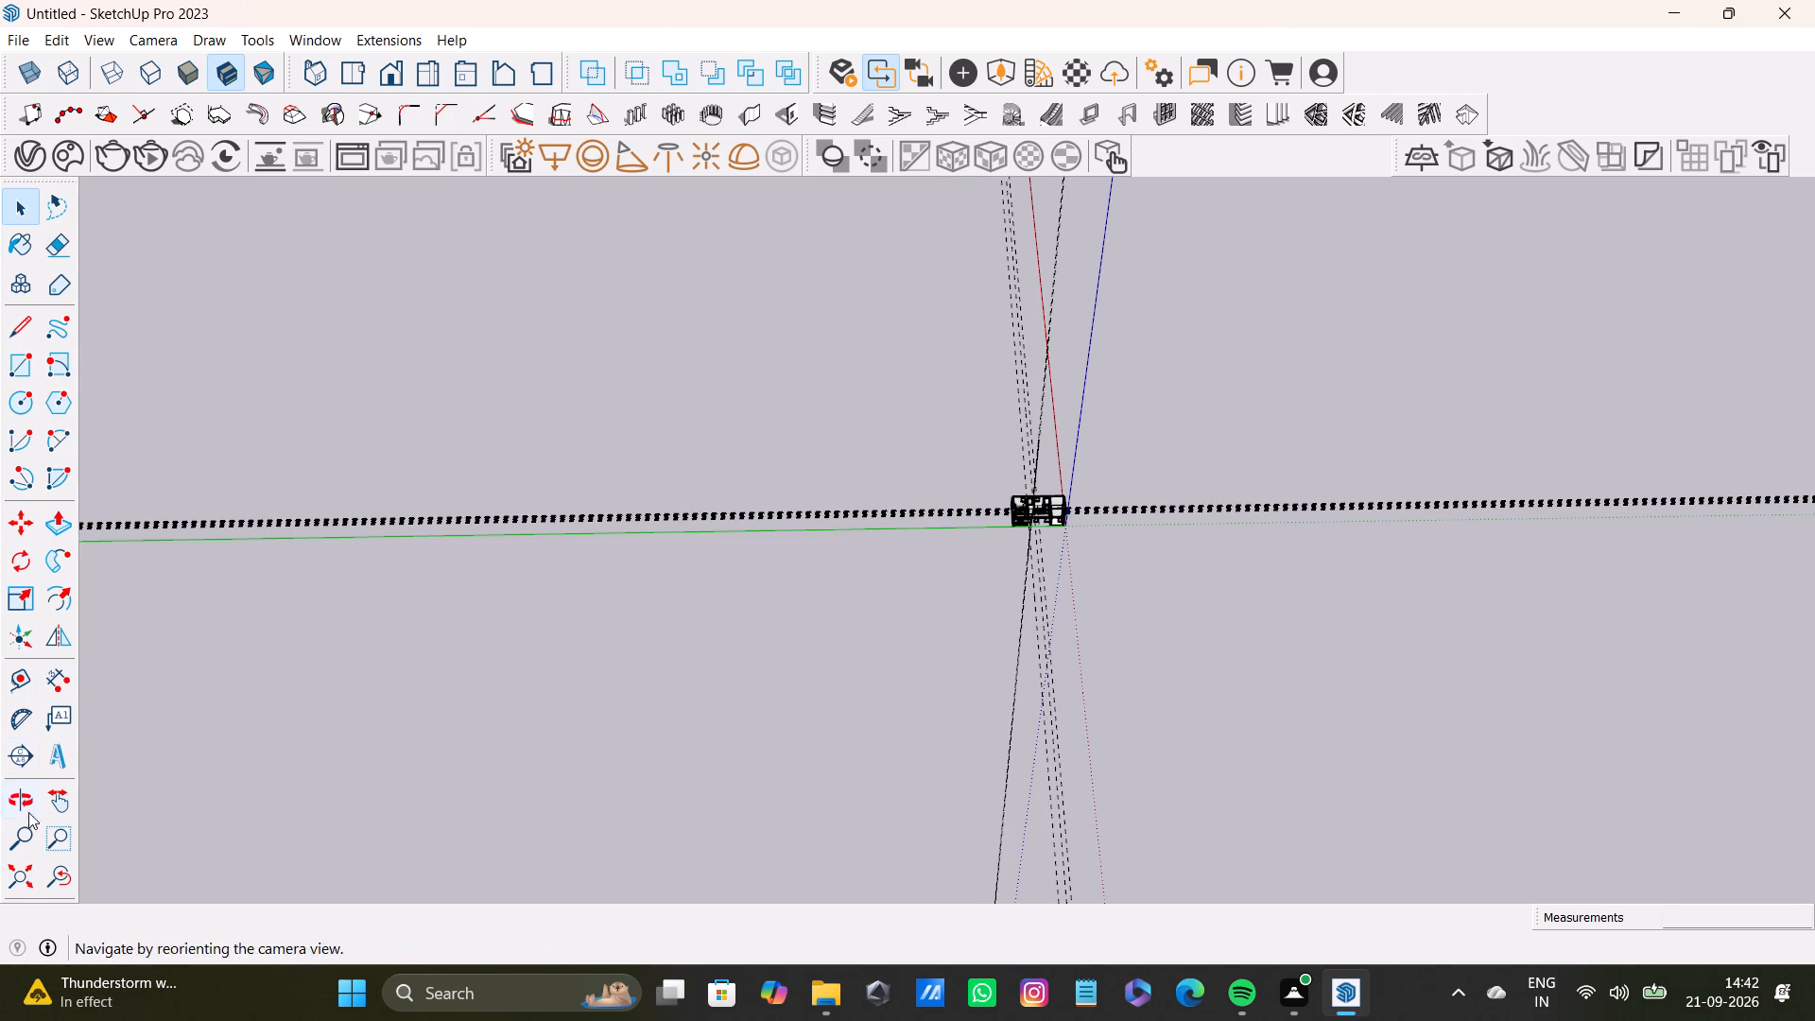
left_click_drag(17, 881, 36, 878)
scroll(914, 609, "up", 3)
scroll(918, 583, "down", 7)
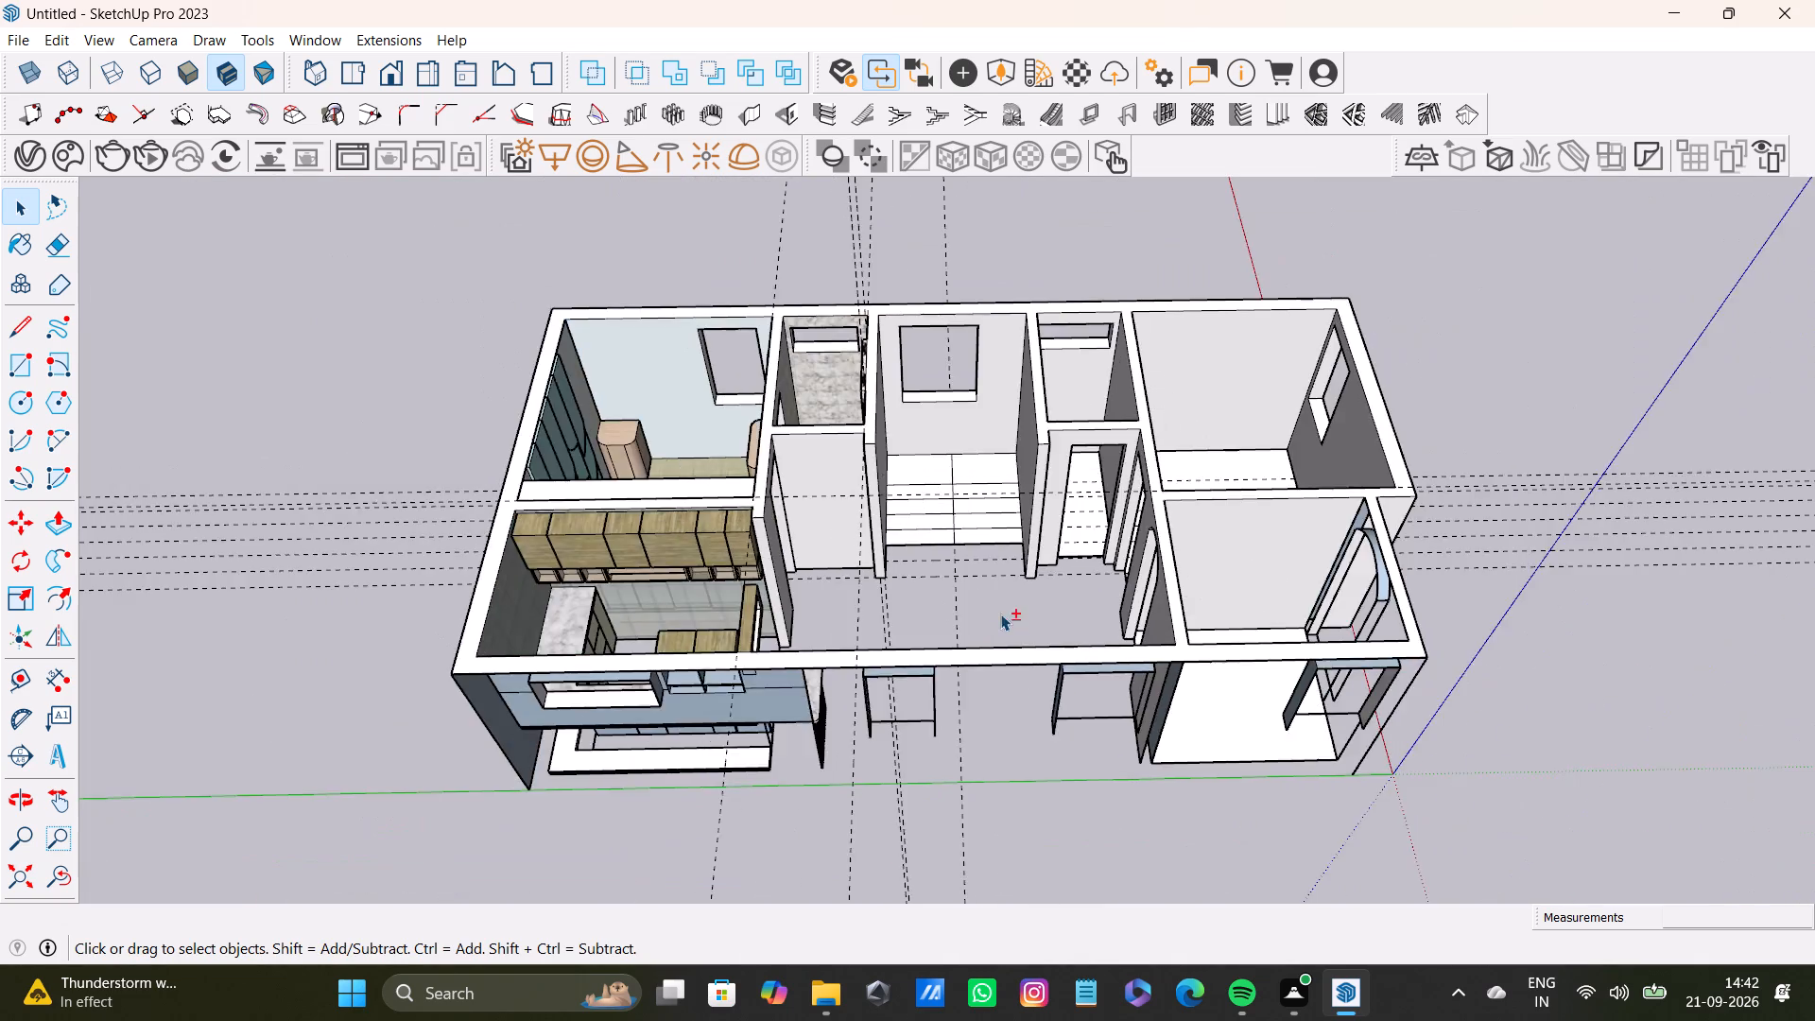
middle_click_drag(1000, 614, 1246, 654, "shift")
scroll(1238, 664, "up", 2)
middle_click_drag(1238, 664, 1127, 401)
scroll(1127, 401, "down", 1, "ctrl")
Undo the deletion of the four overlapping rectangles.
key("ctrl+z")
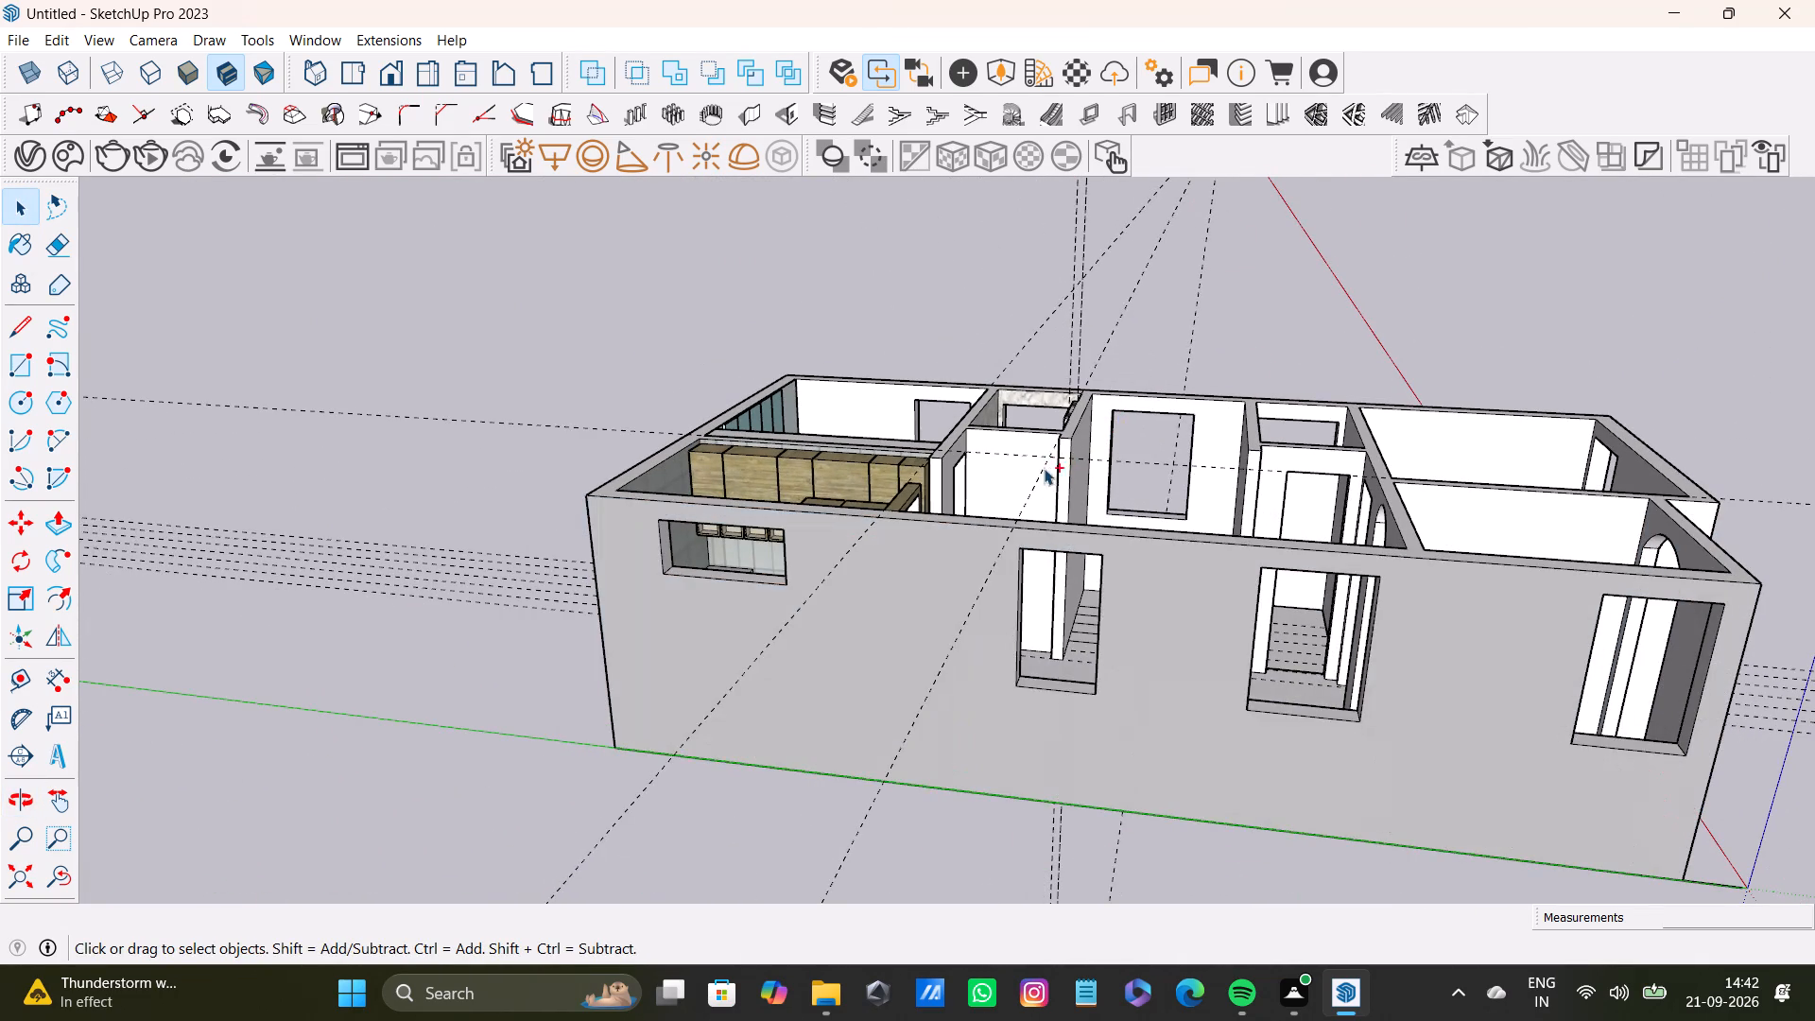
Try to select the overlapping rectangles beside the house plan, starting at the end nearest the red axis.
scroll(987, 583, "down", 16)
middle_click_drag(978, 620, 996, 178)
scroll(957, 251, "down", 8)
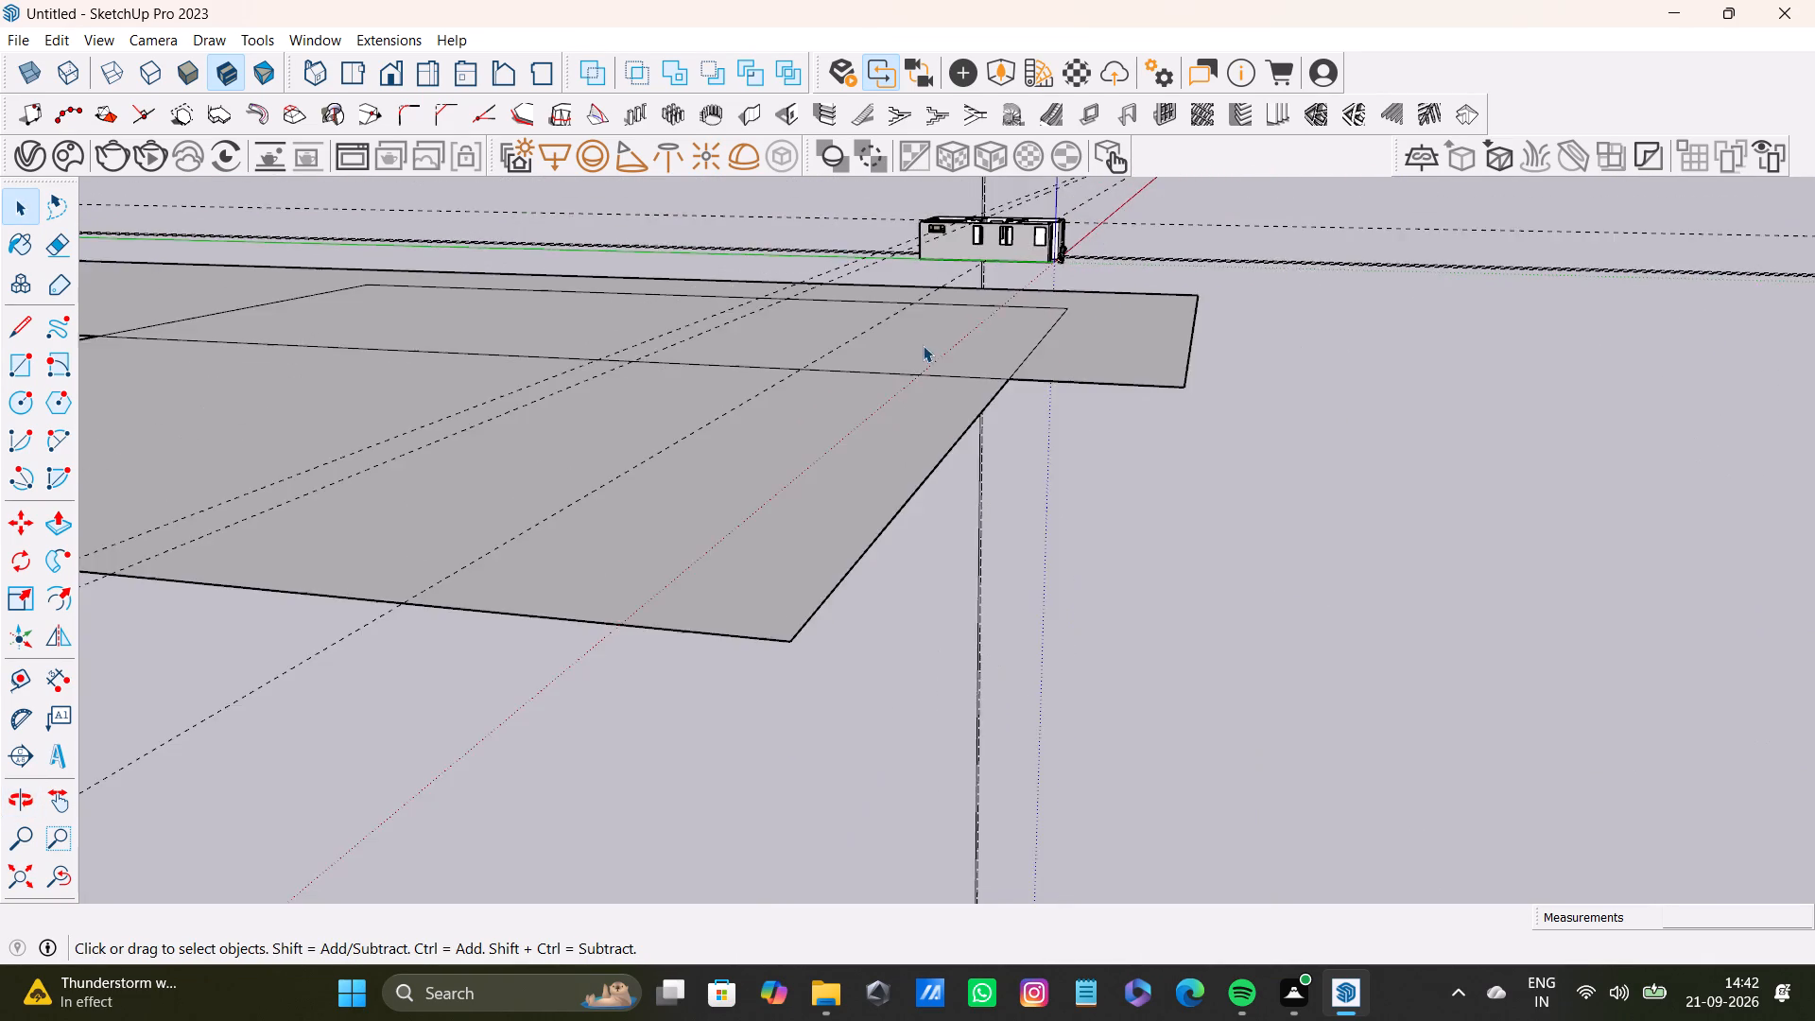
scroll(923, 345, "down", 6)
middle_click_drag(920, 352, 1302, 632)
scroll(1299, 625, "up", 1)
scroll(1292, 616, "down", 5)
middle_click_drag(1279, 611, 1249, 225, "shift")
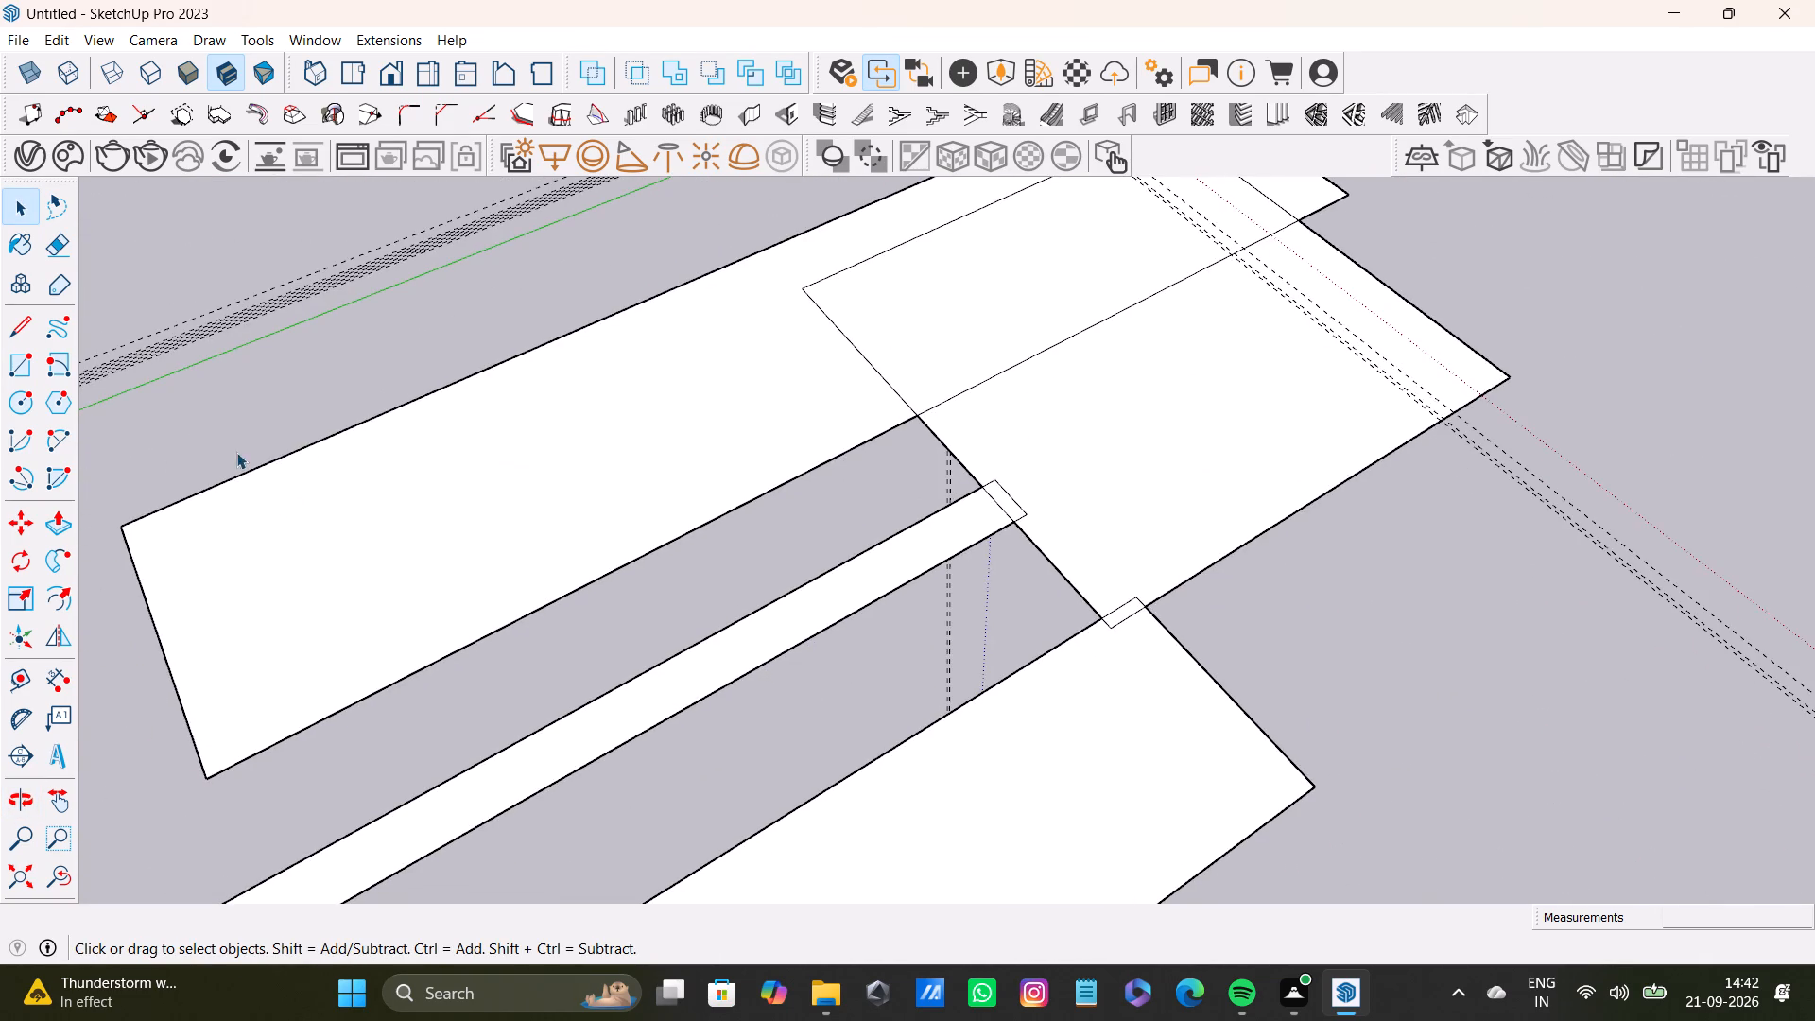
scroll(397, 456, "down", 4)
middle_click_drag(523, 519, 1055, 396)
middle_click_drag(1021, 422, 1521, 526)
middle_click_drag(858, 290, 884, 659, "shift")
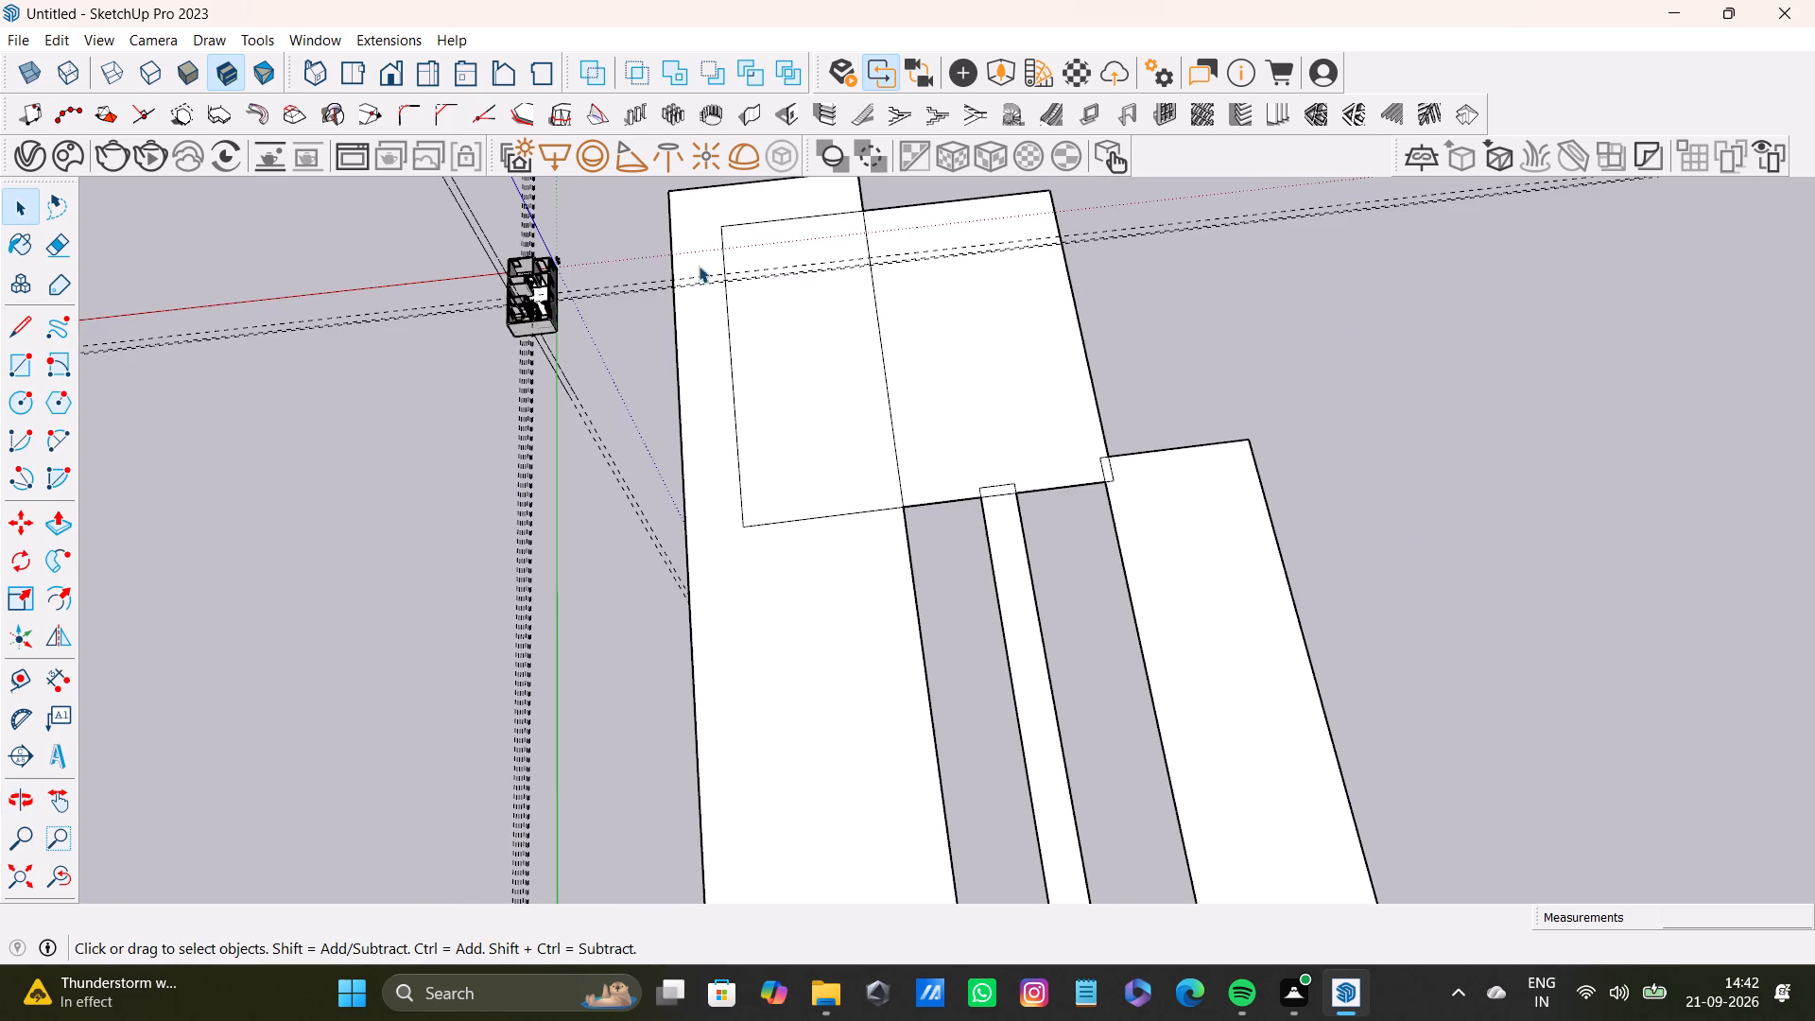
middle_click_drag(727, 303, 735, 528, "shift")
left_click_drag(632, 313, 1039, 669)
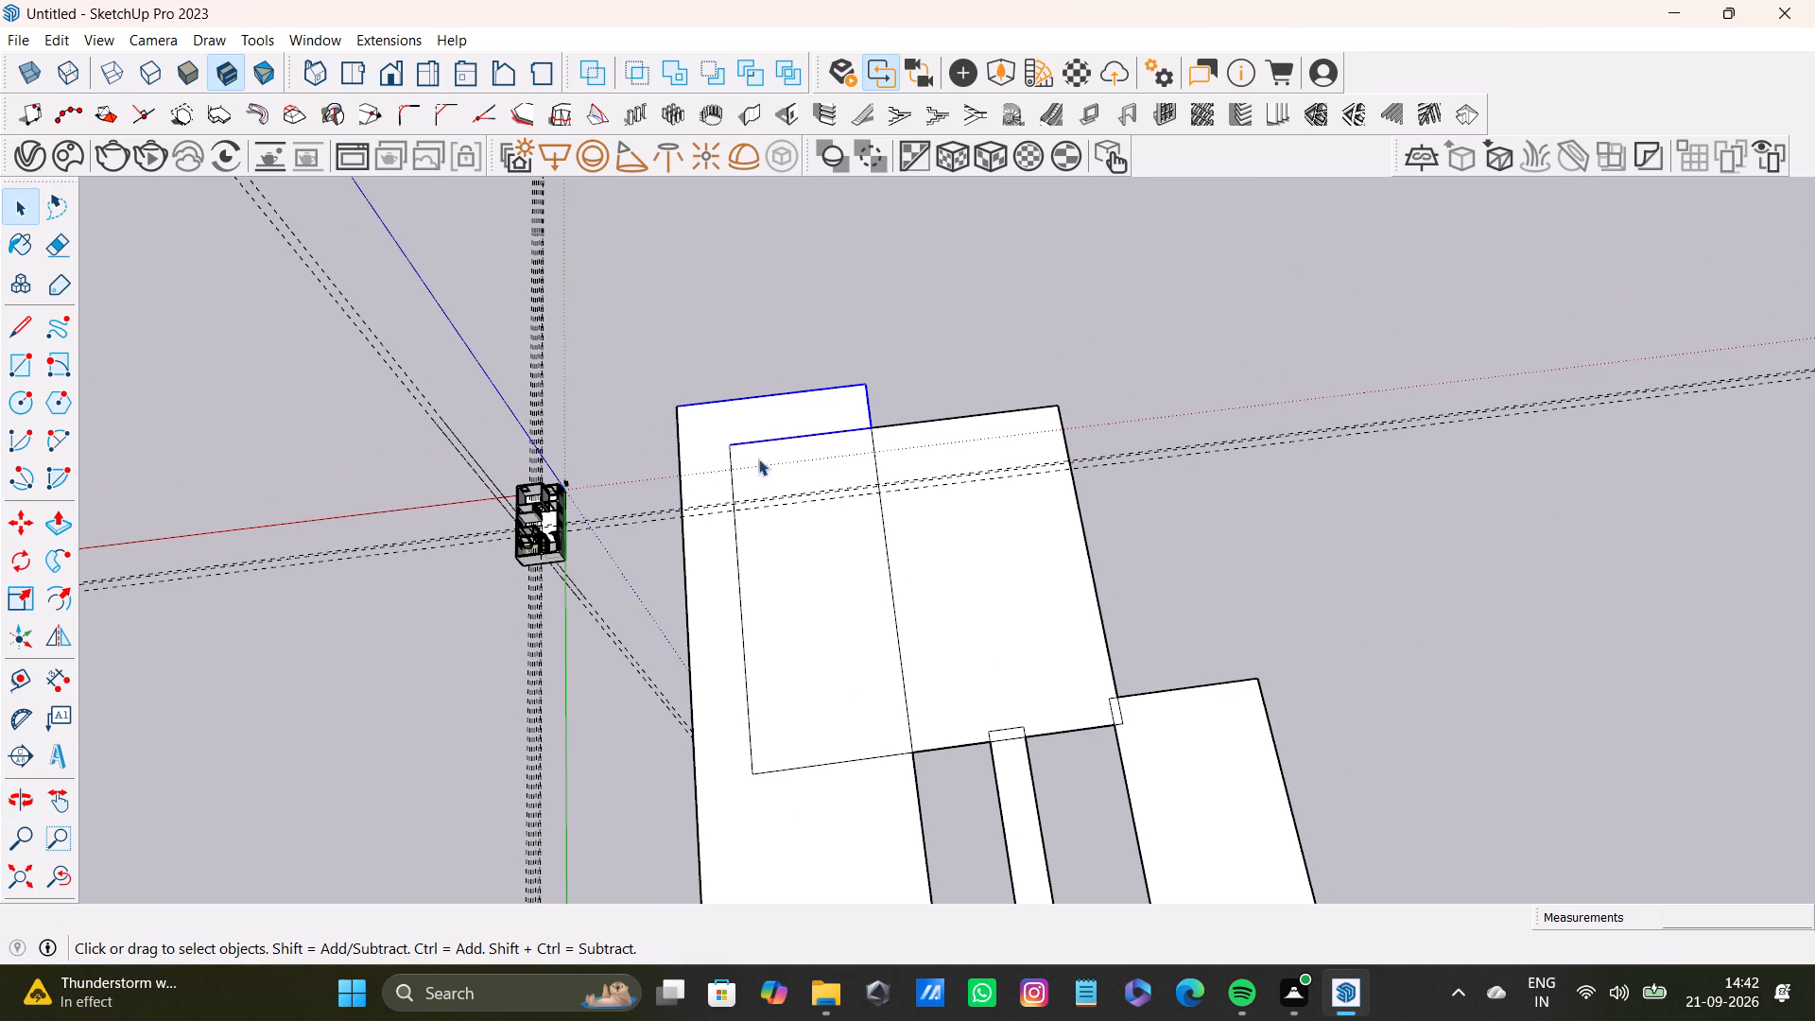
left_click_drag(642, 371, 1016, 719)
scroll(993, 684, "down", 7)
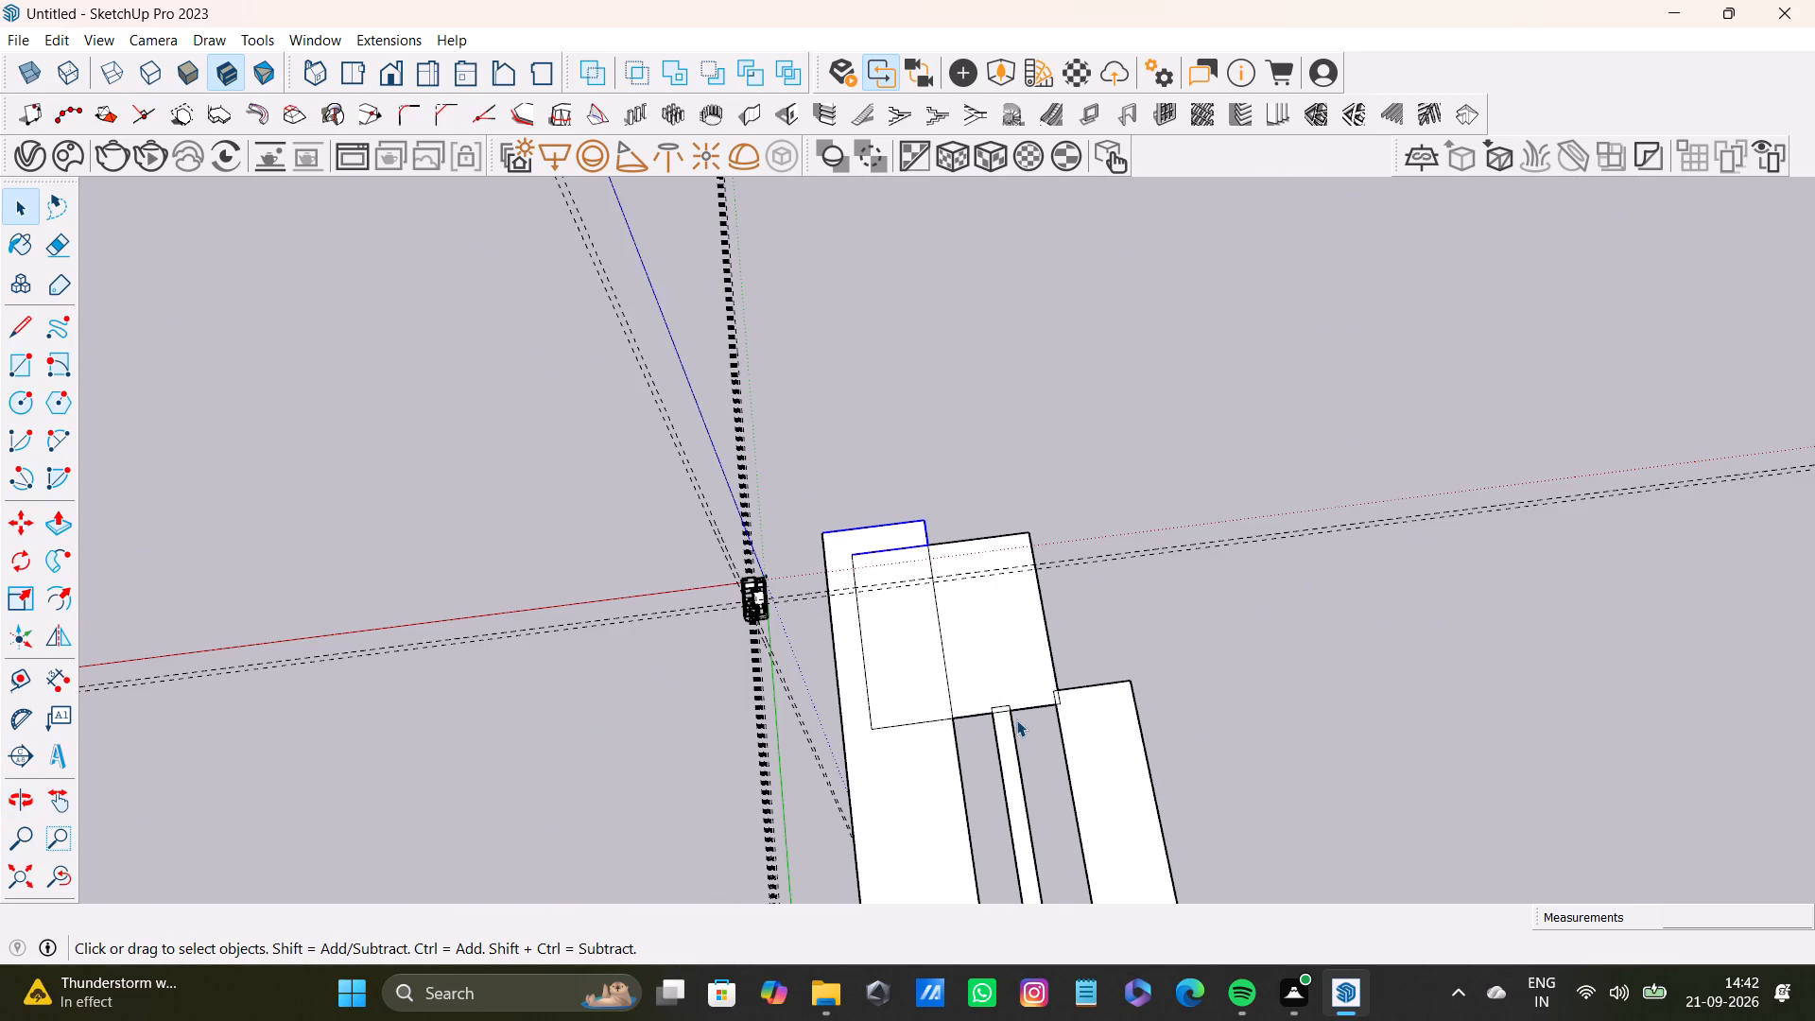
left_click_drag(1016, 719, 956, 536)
Draw two large ground rectangles over the overlapping ones, the first about 258'6" by 495'11".
key("r")
left_click_drag(808, 508, 1169, 755)
scroll(1189, 859, "down", 2)
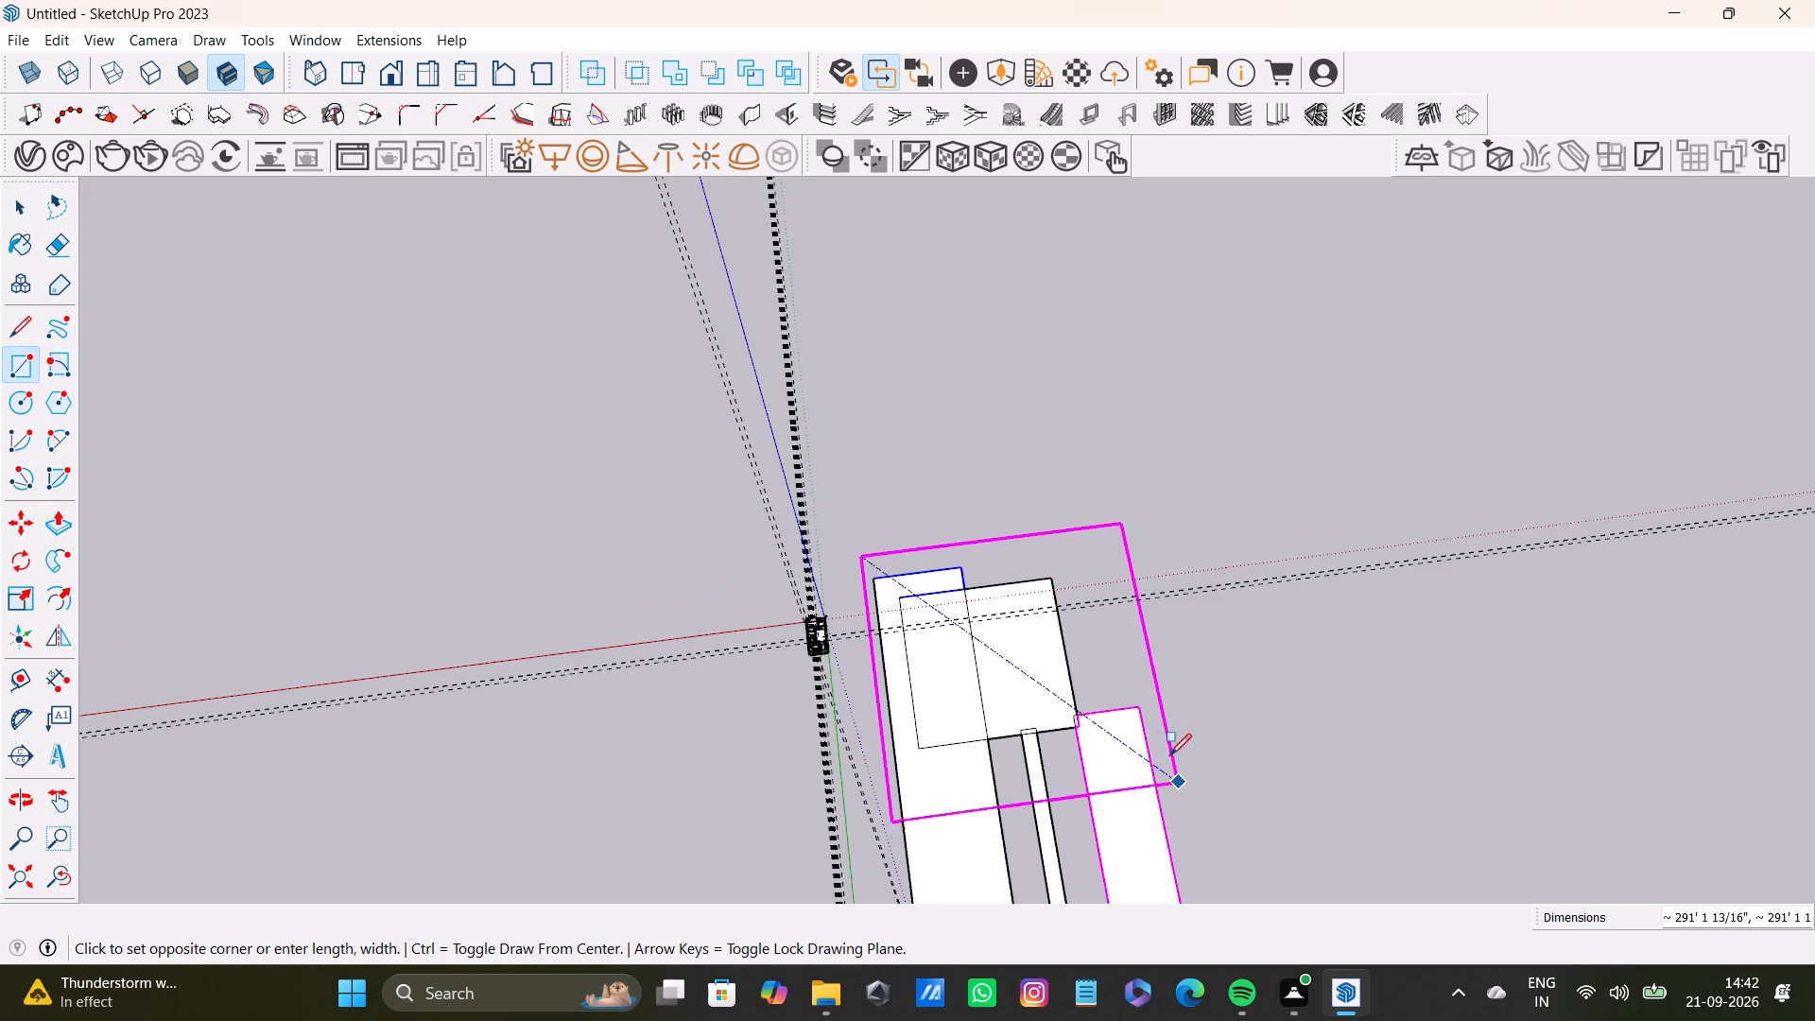
left_click_drag(1169, 755, 1191, 937)
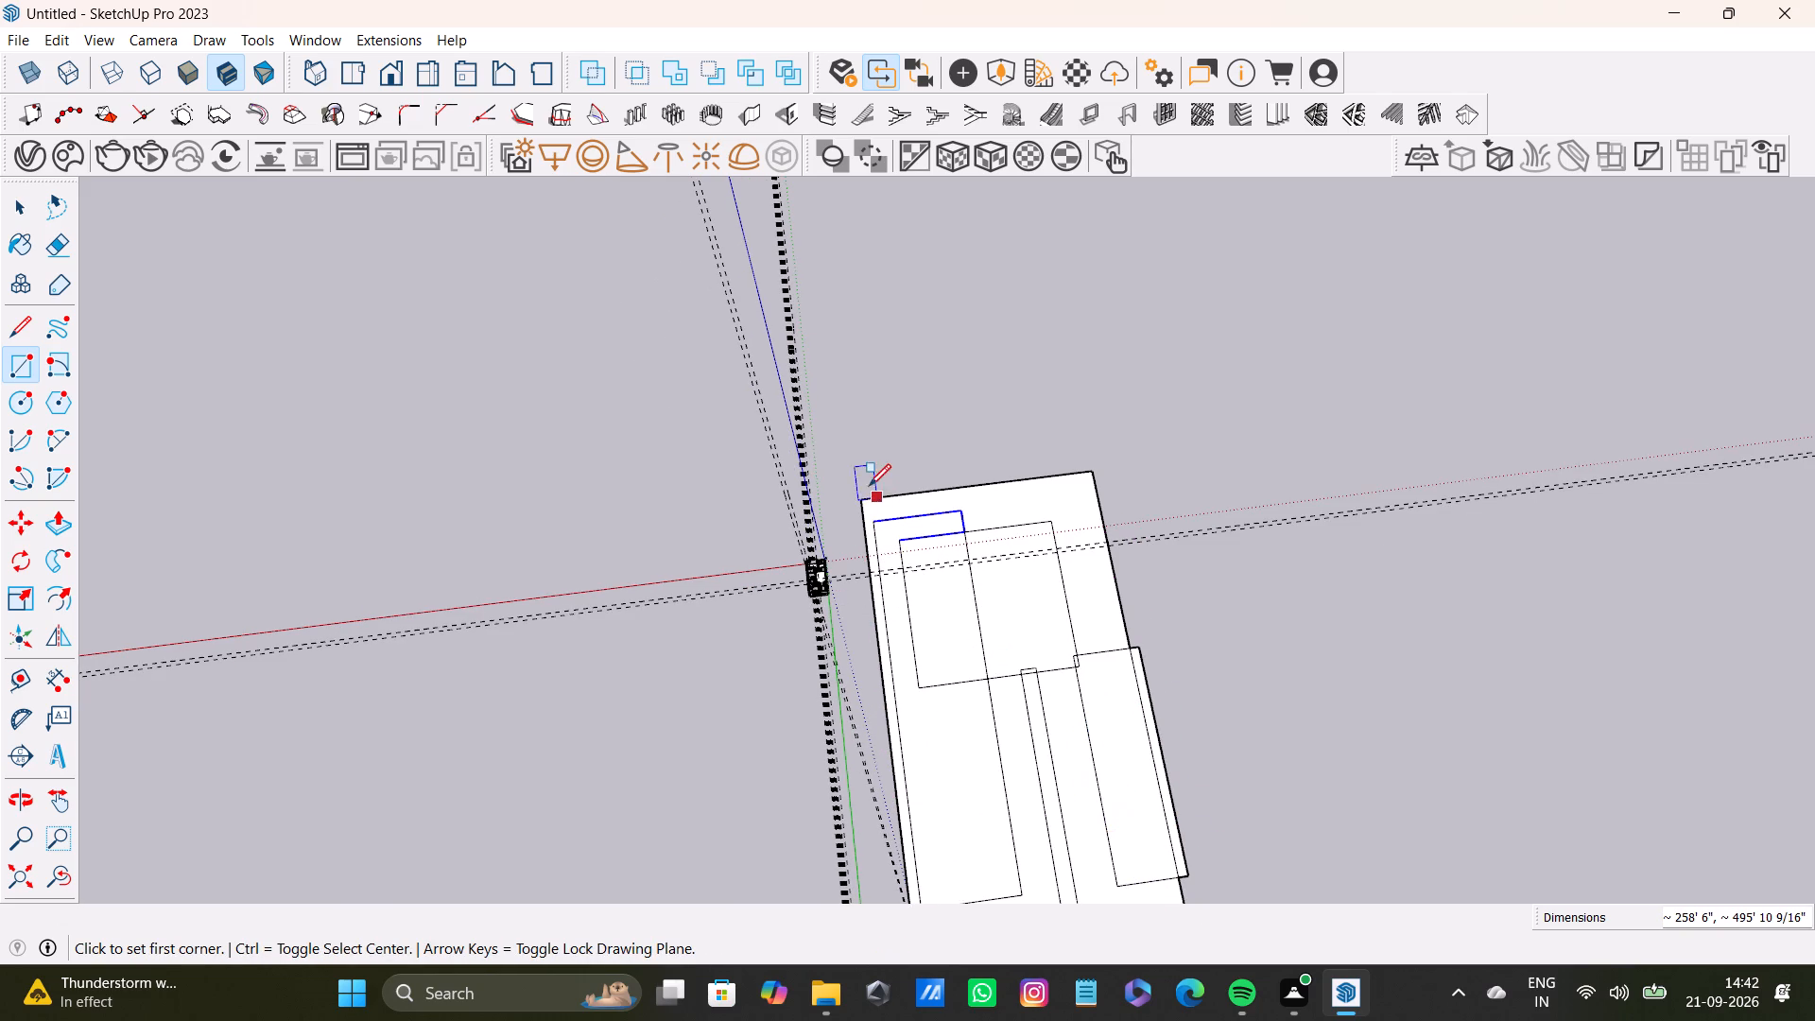
left_click_drag(856, 482, 1207, 828)
key("space")
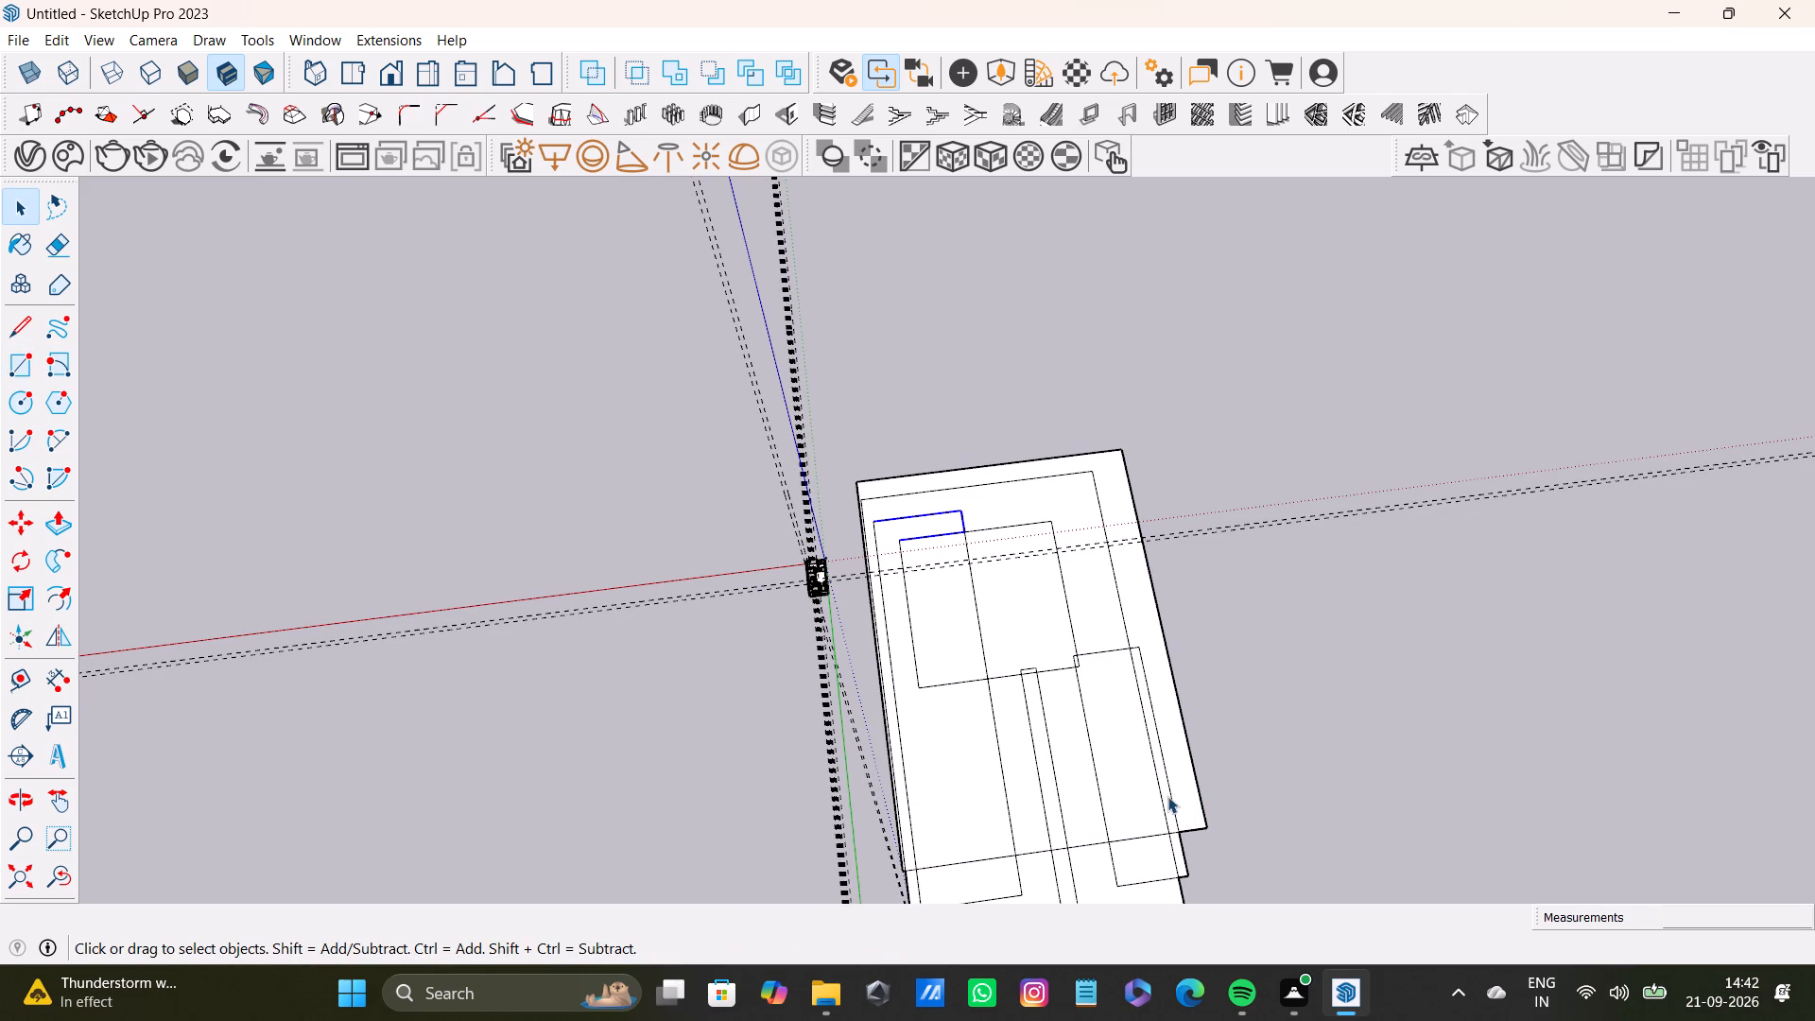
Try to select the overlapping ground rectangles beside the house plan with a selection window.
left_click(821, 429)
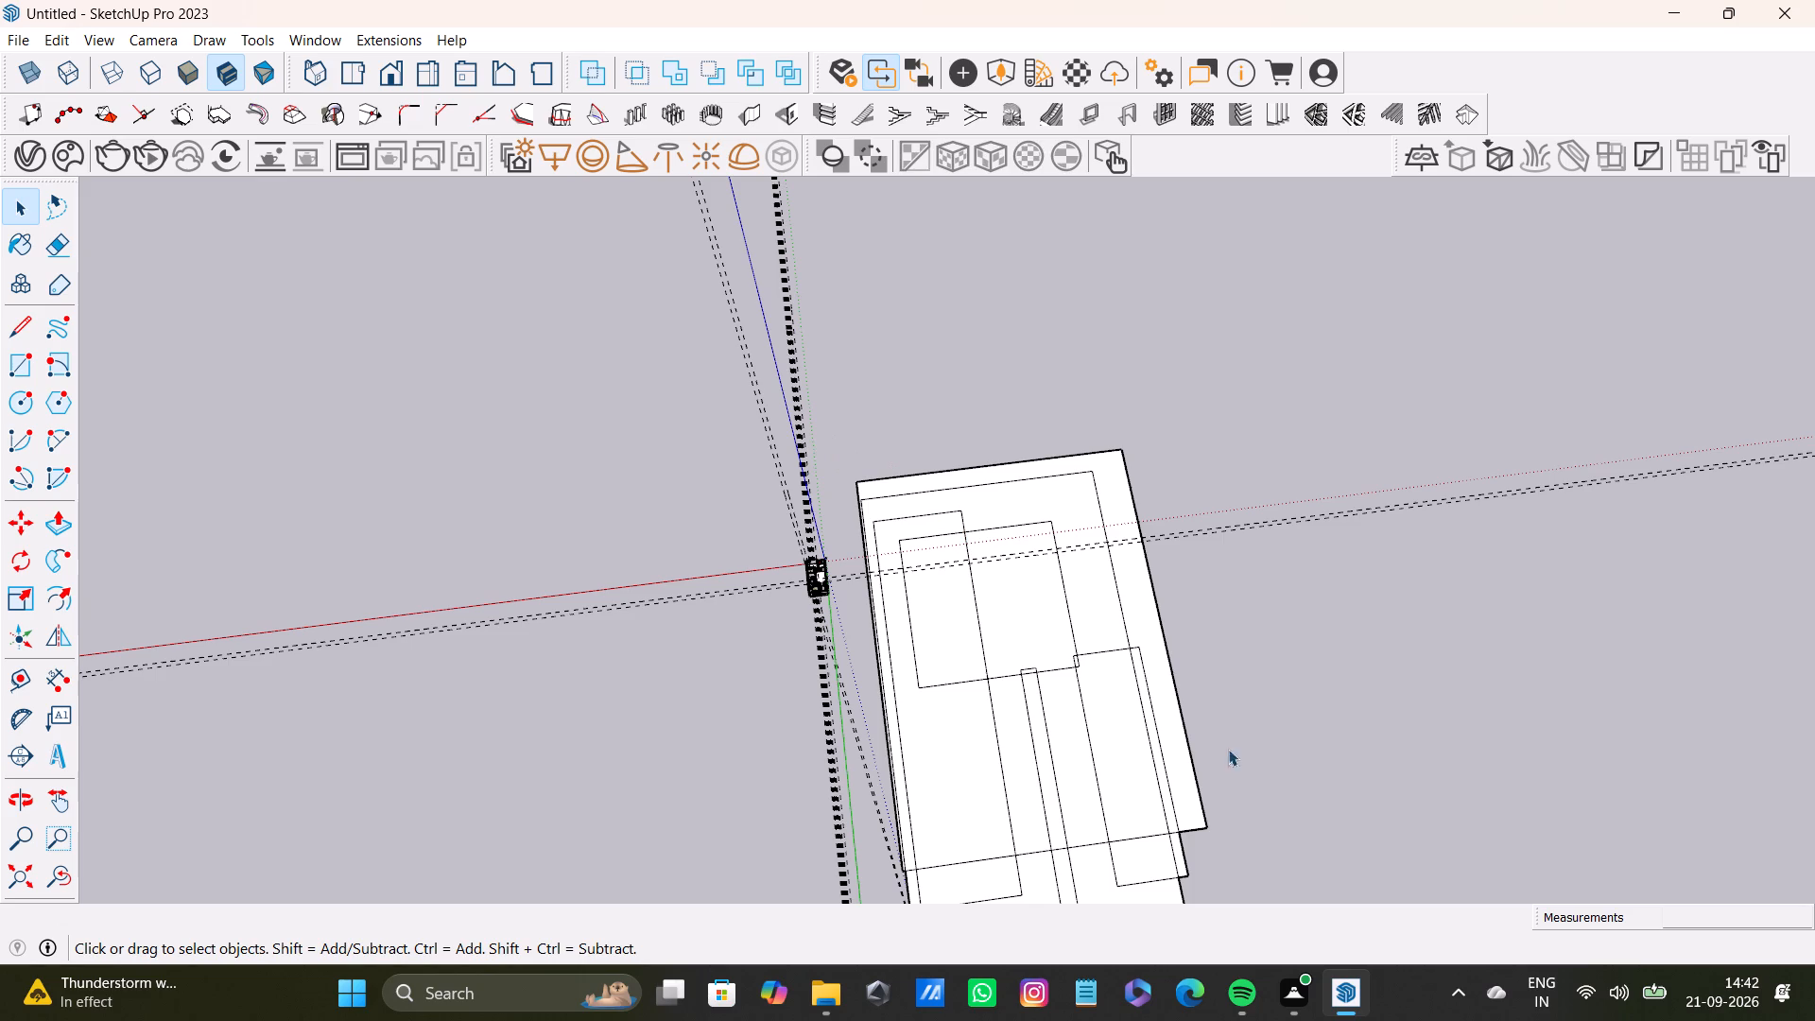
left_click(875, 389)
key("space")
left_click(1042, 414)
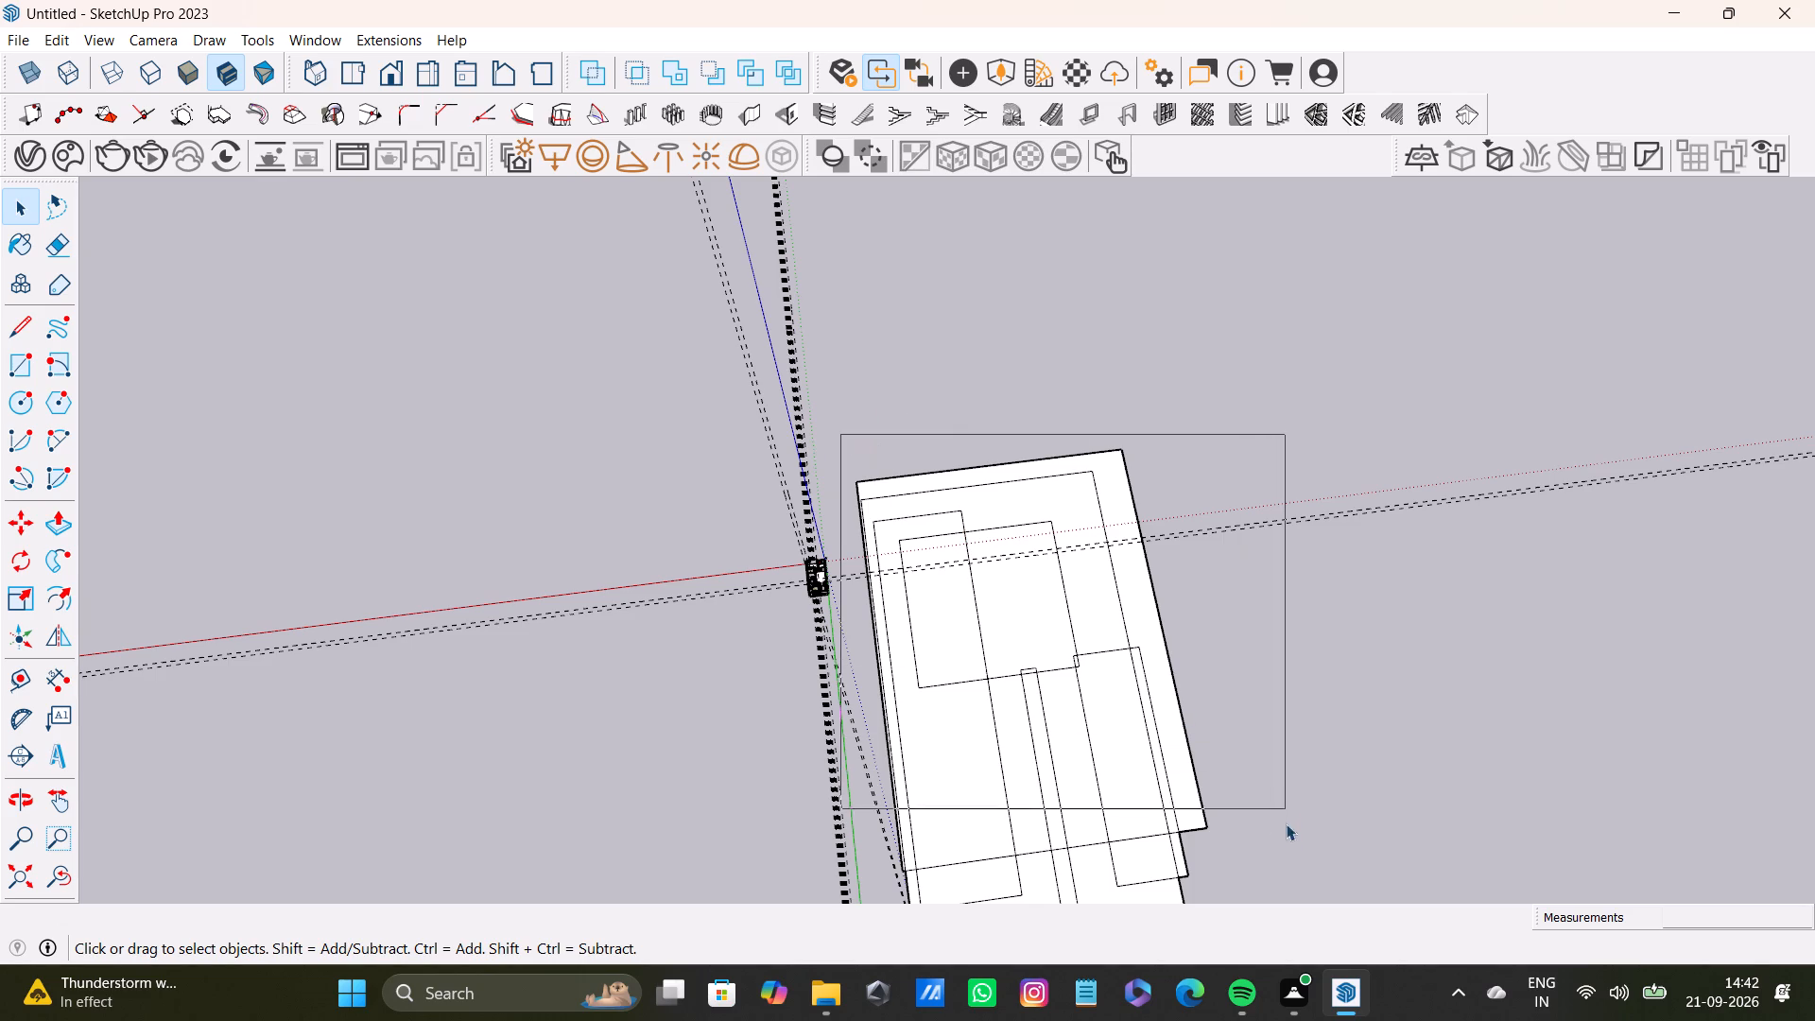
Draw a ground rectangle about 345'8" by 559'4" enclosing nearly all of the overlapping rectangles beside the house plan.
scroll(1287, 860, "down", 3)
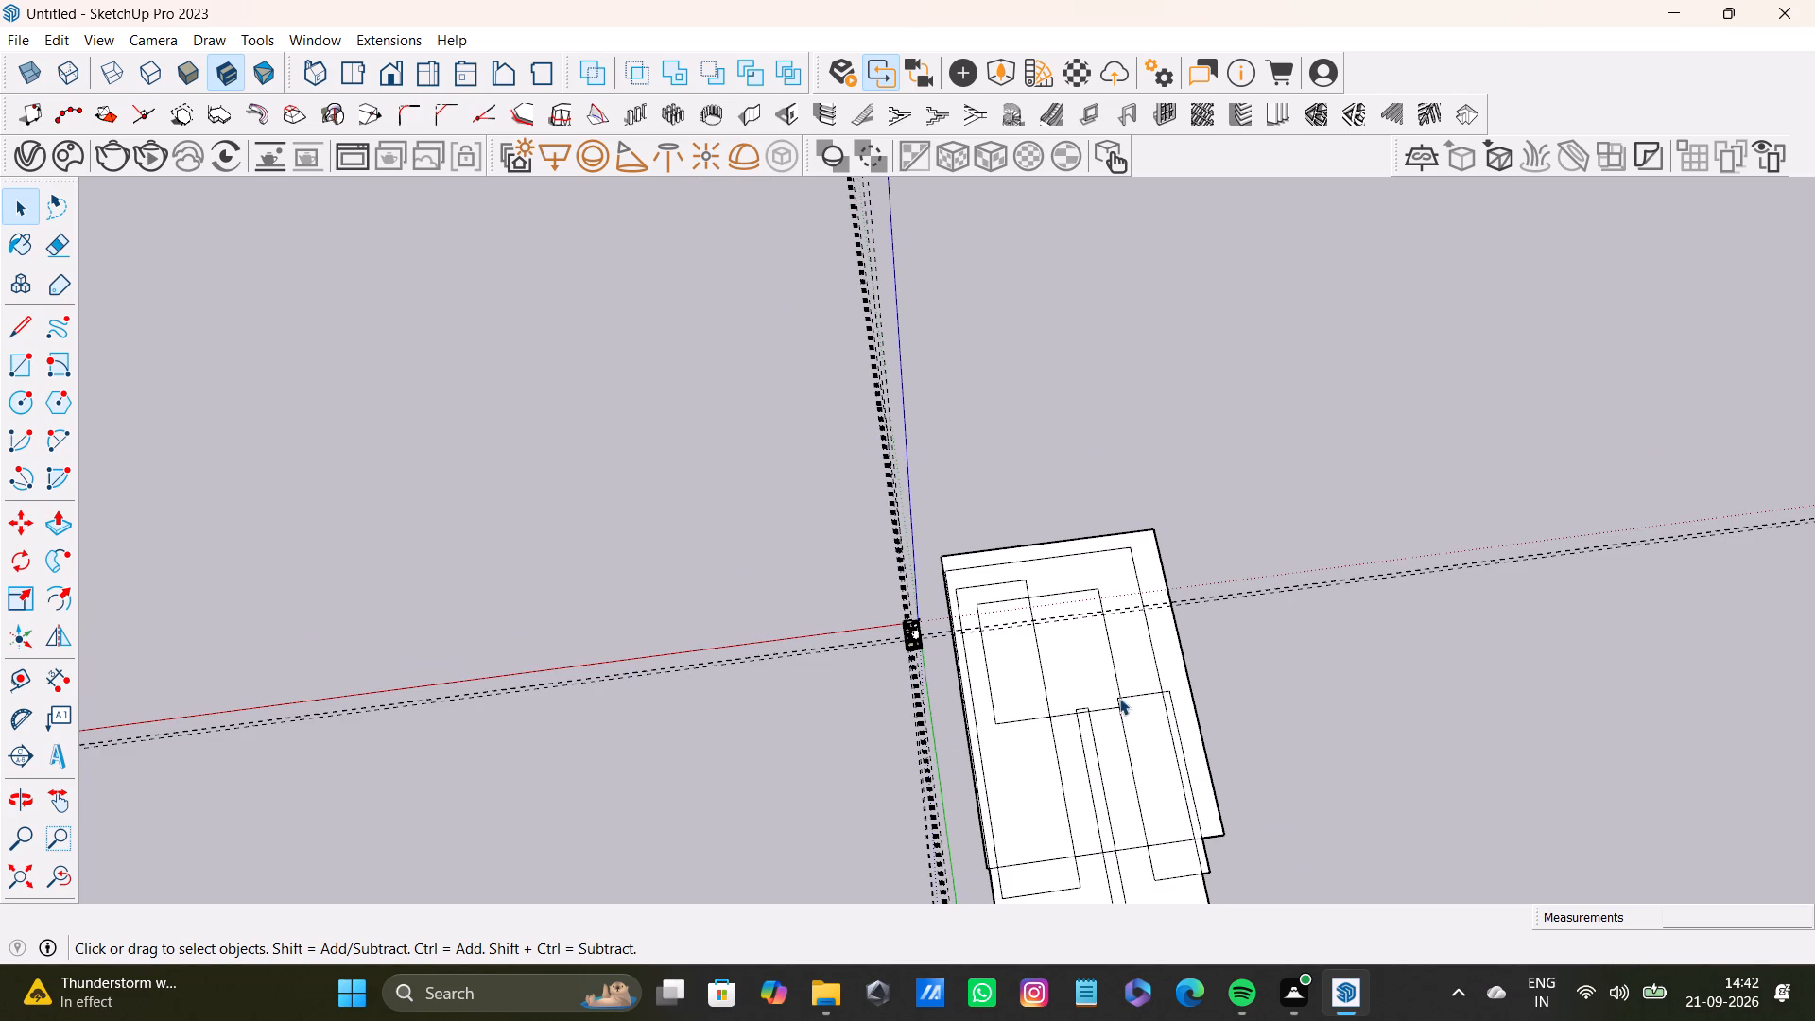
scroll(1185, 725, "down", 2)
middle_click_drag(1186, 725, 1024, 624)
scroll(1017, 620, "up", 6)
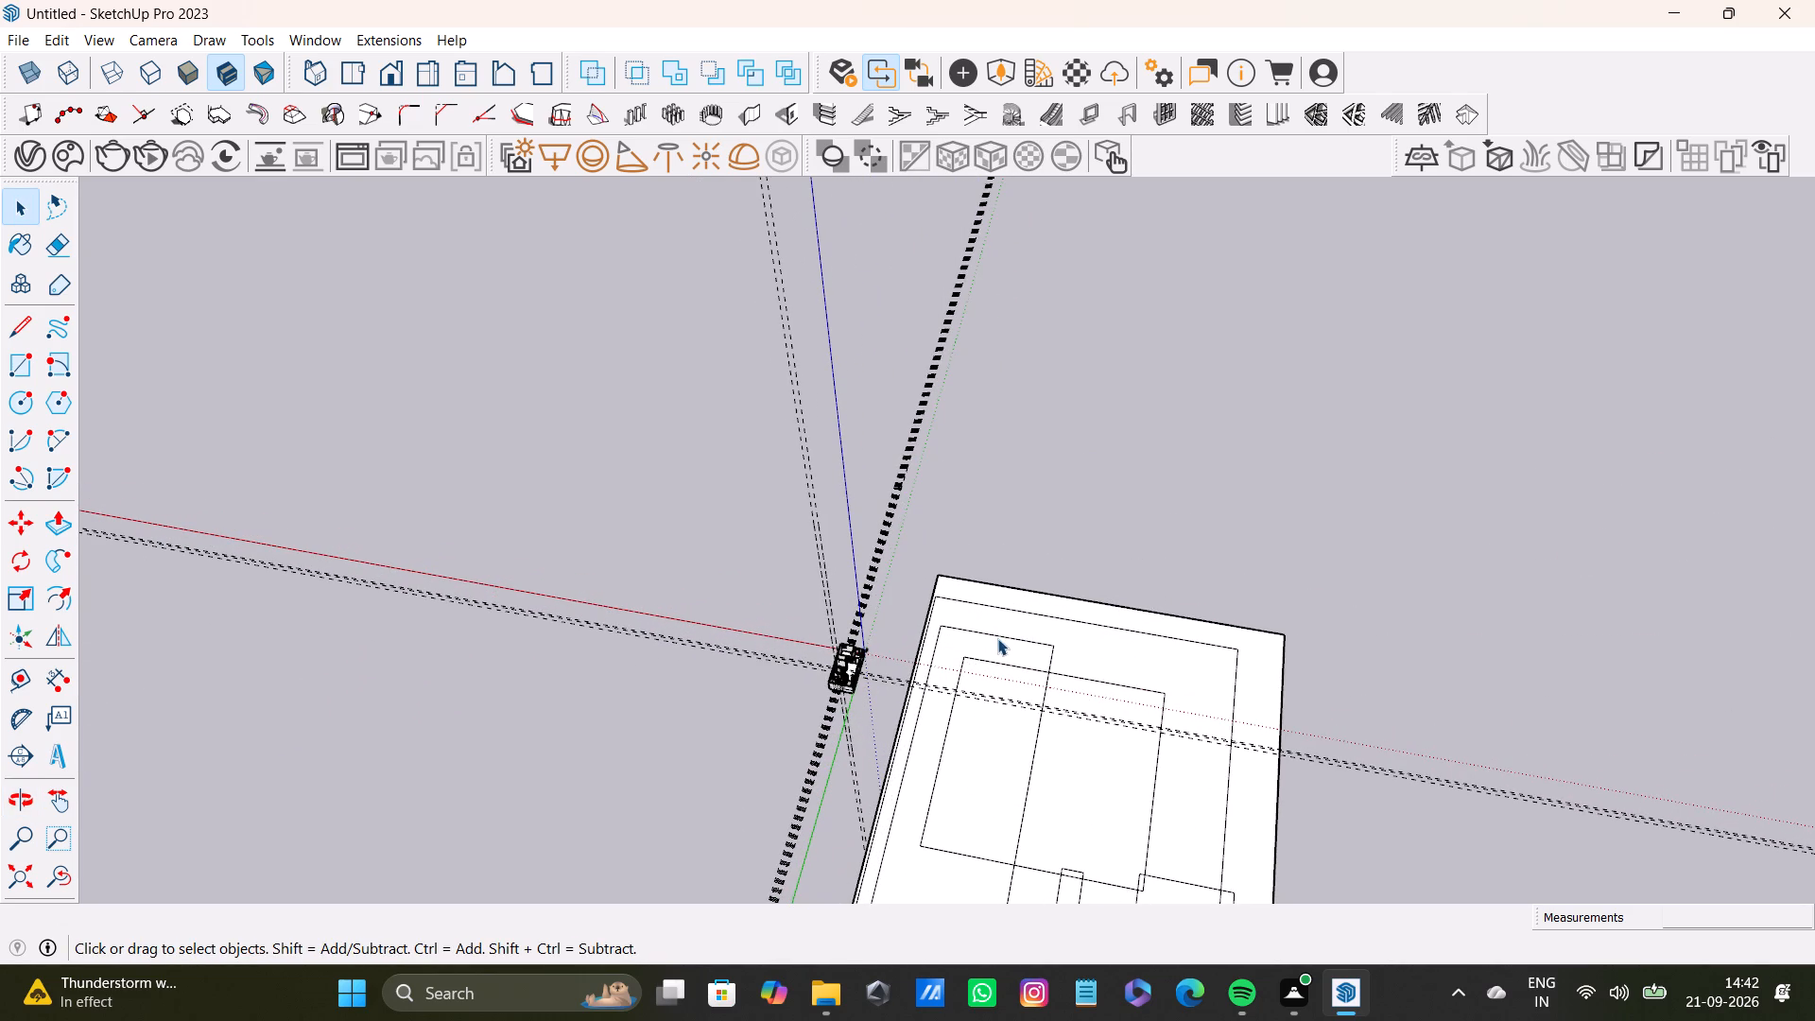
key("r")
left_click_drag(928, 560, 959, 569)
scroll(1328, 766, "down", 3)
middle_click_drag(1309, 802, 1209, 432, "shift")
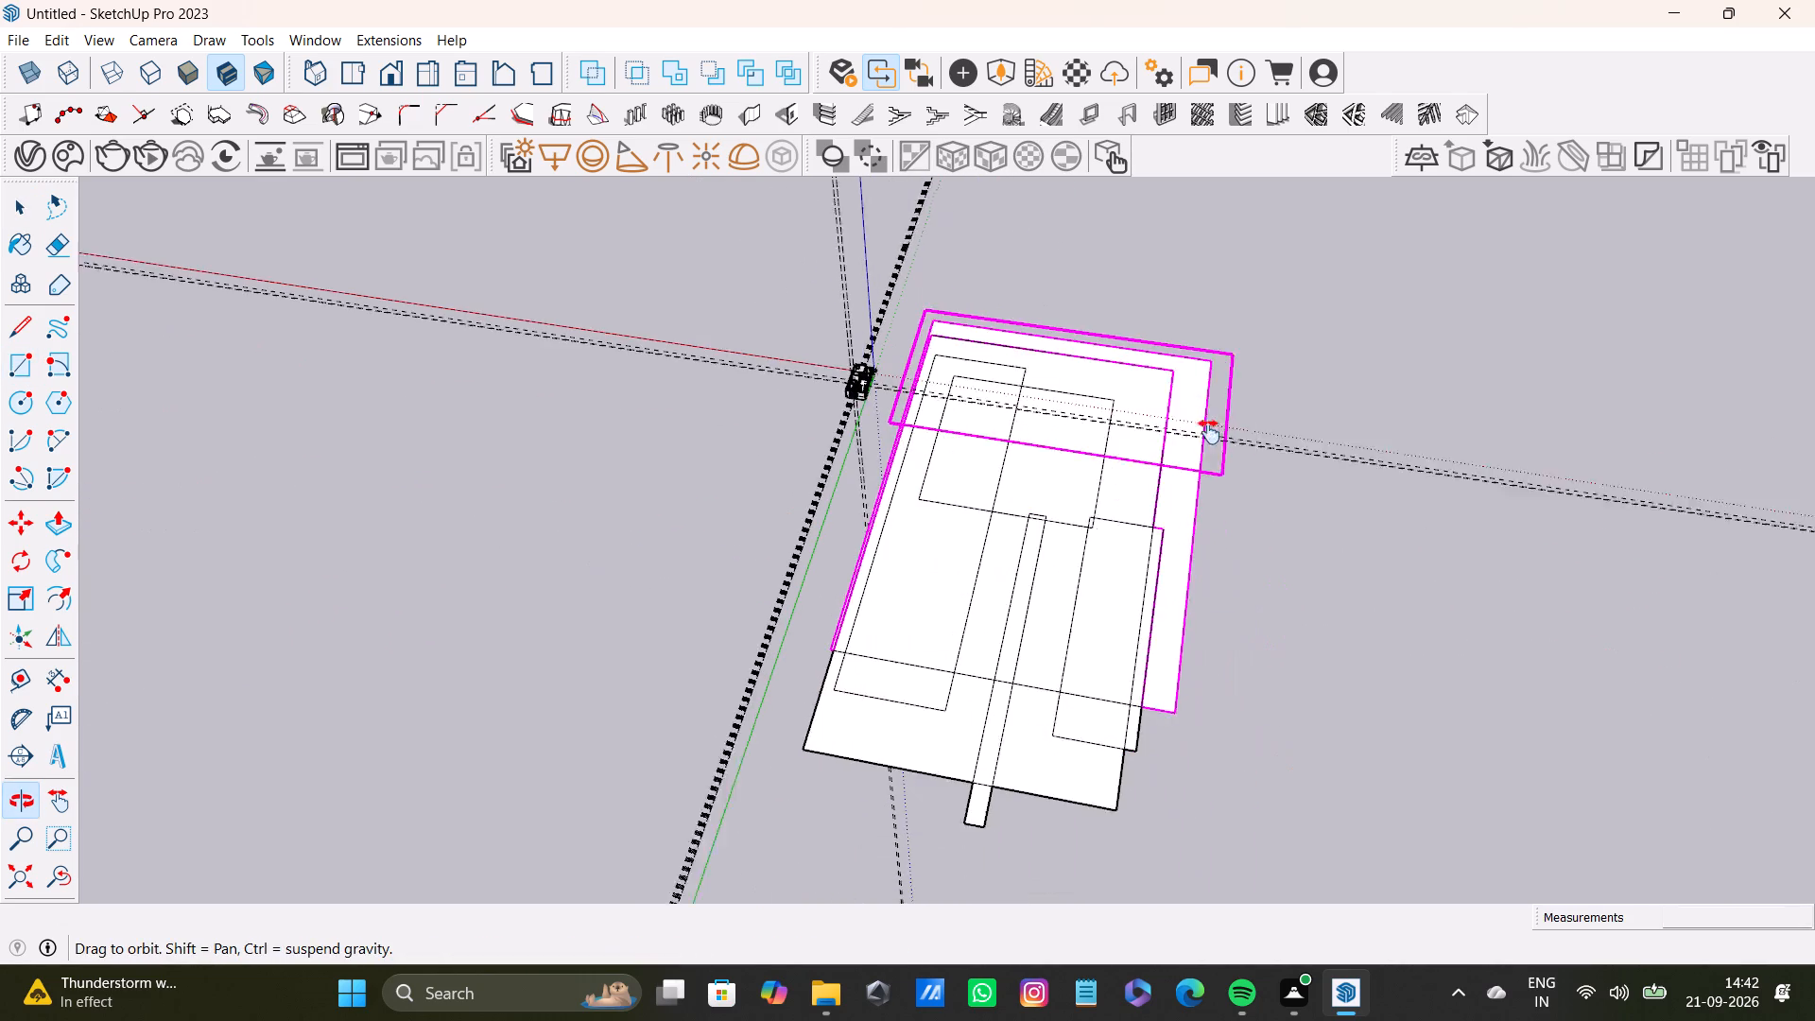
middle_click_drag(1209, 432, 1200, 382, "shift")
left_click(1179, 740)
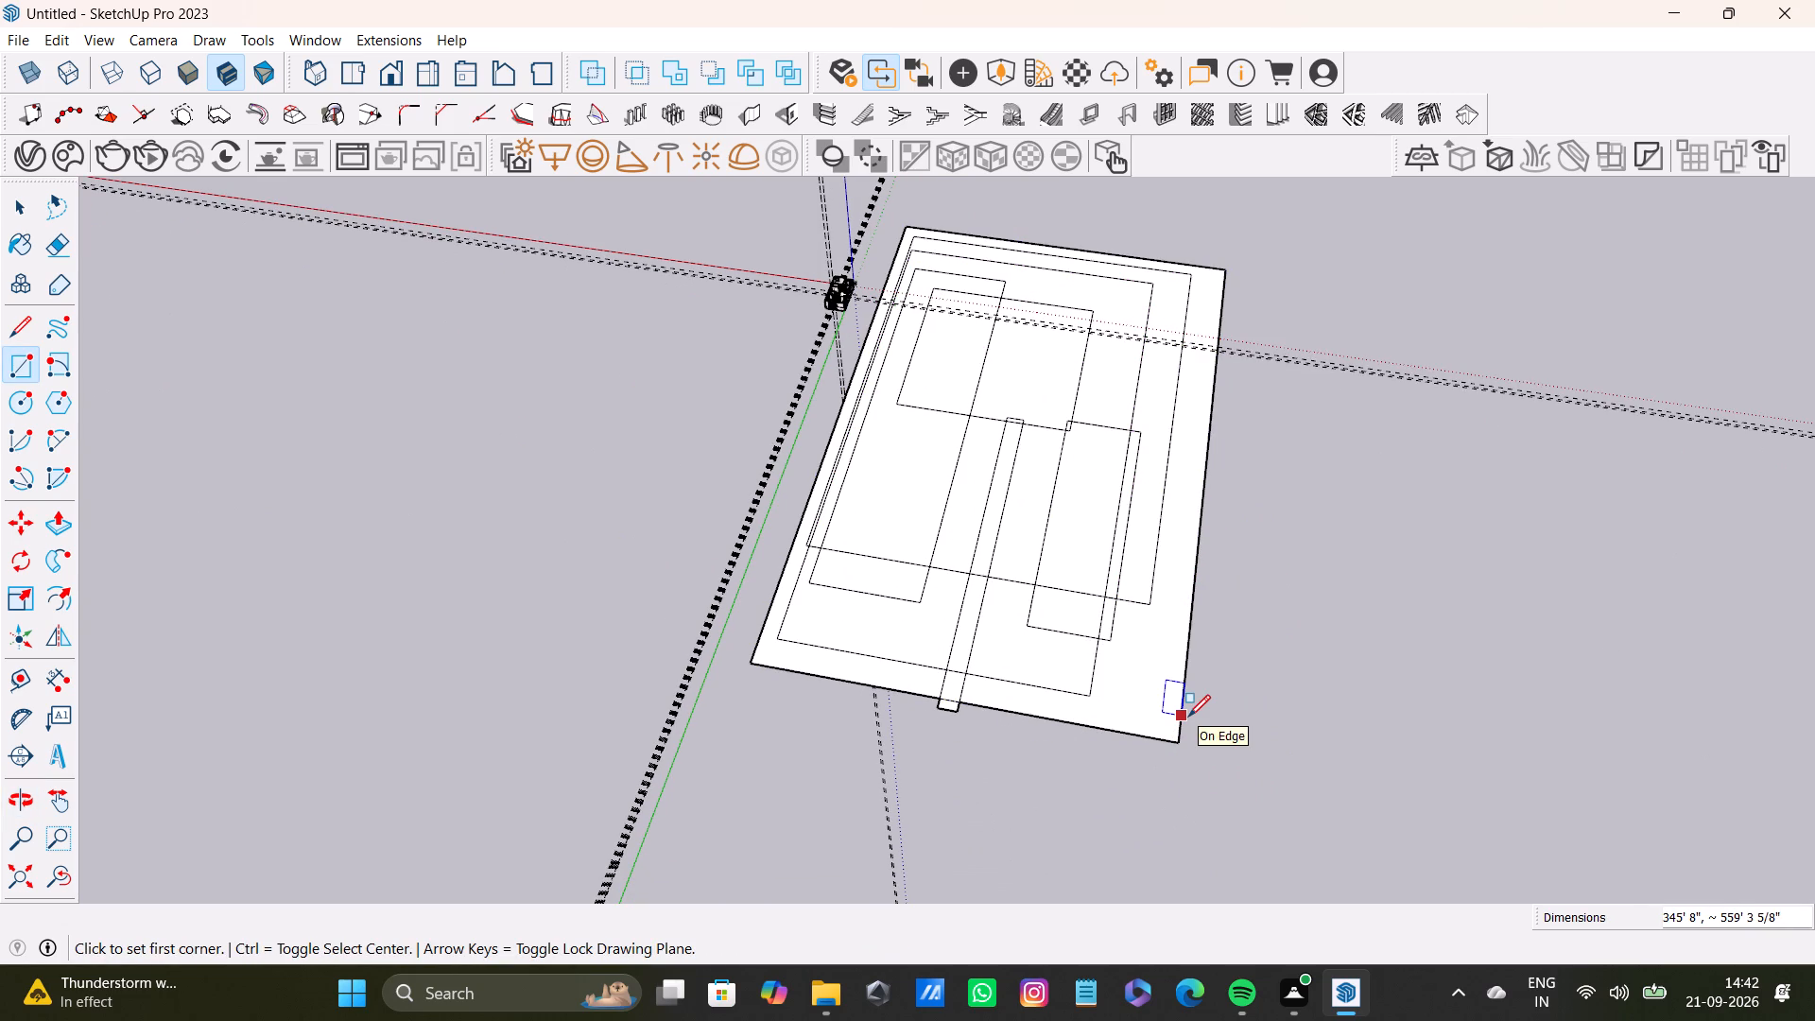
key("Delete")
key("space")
Delete the end edges and inner face of the overlapping rectangles at the end nearest the red axis.
scroll(878, 323, "up", 4)
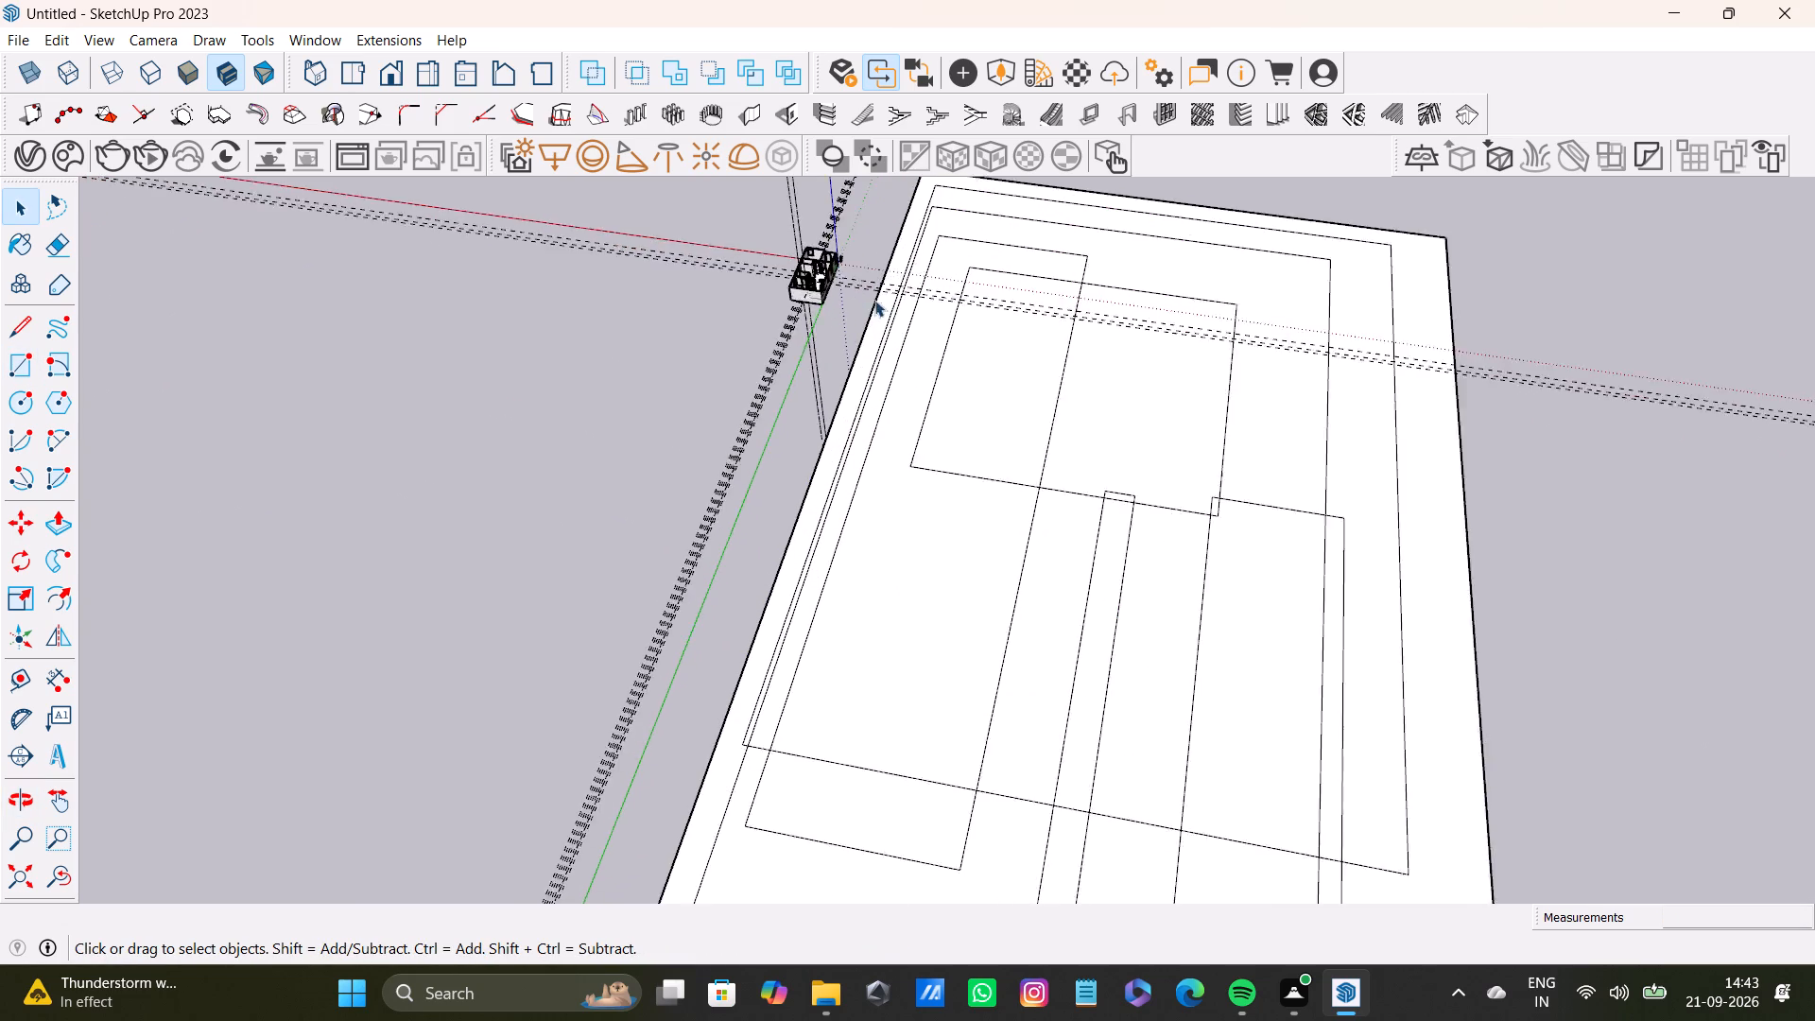
scroll(874, 300, "up", 3)
scroll(969, 531, "up", 3)
left_click_drag(945, 354, 1113, 442)
scroll(1371, 677, "down", 2)
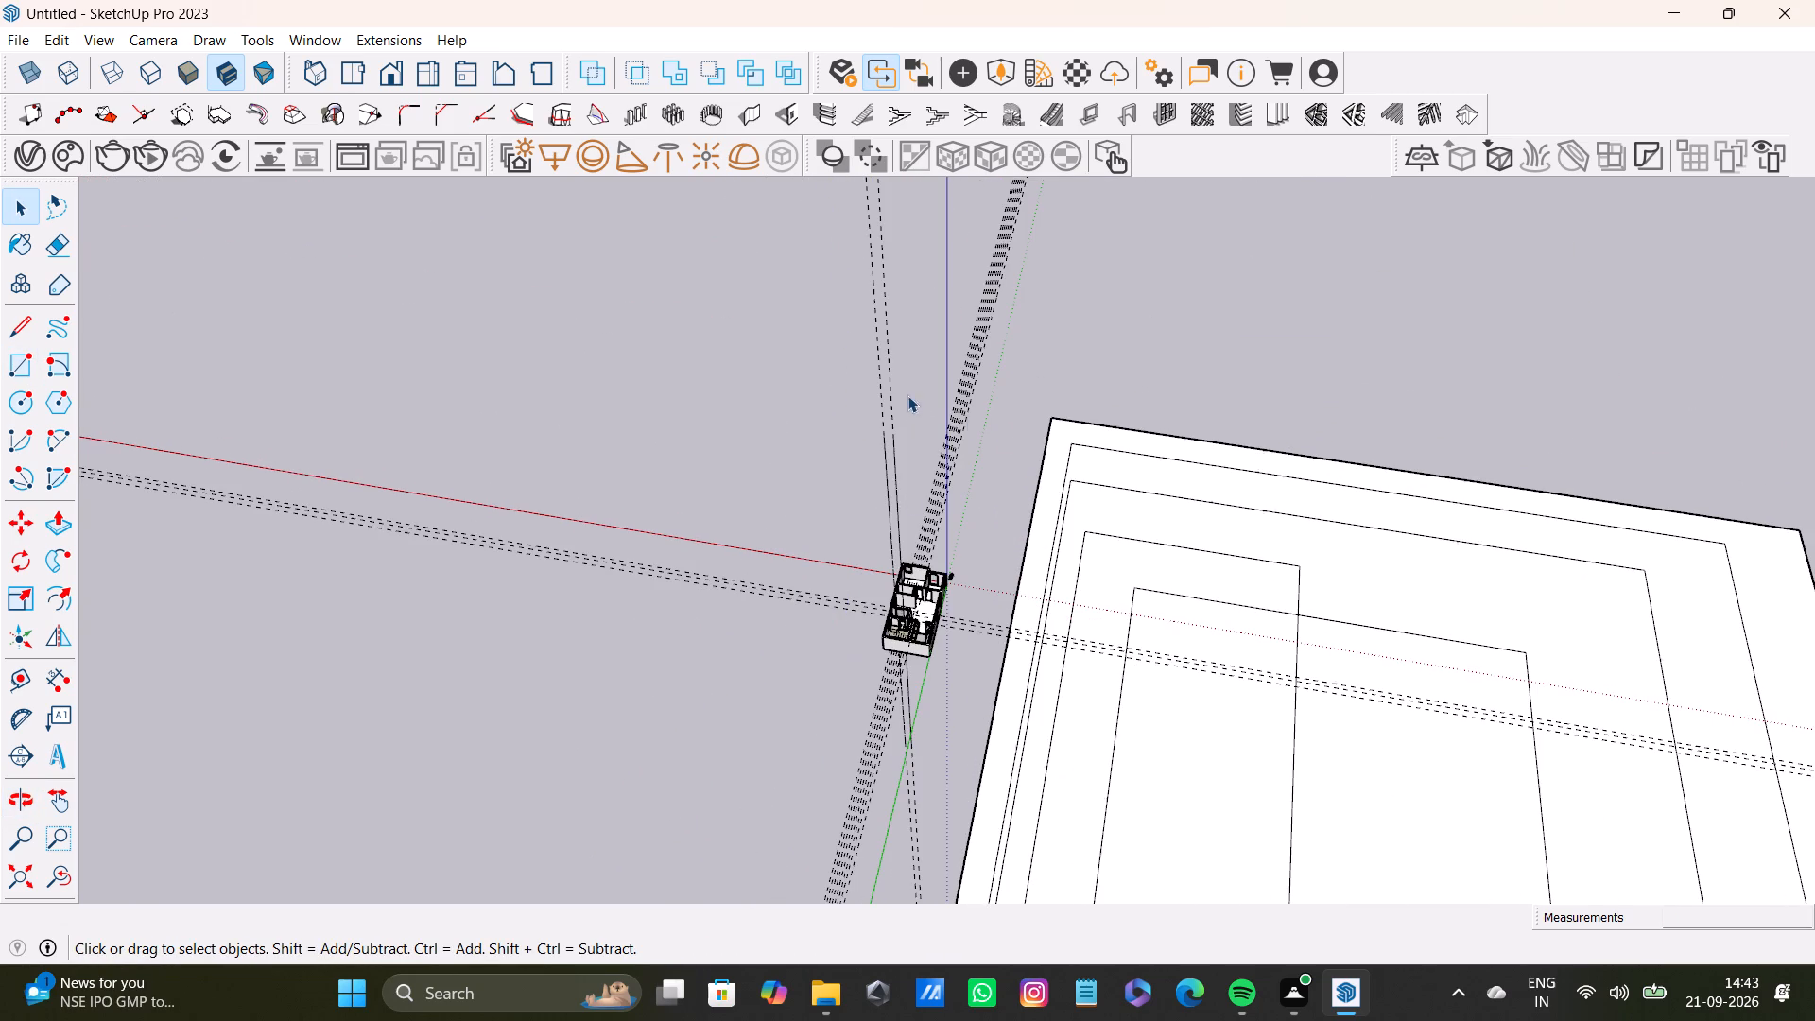
left_click_drag(1029, 385, 1407, 817)
scroll(1387, 744, "down", 6)
middle_click_drag(1450, 815, 1277, 611)
middle_click_drag(1274, 619, 1362, 643)
left_click(941, 308)
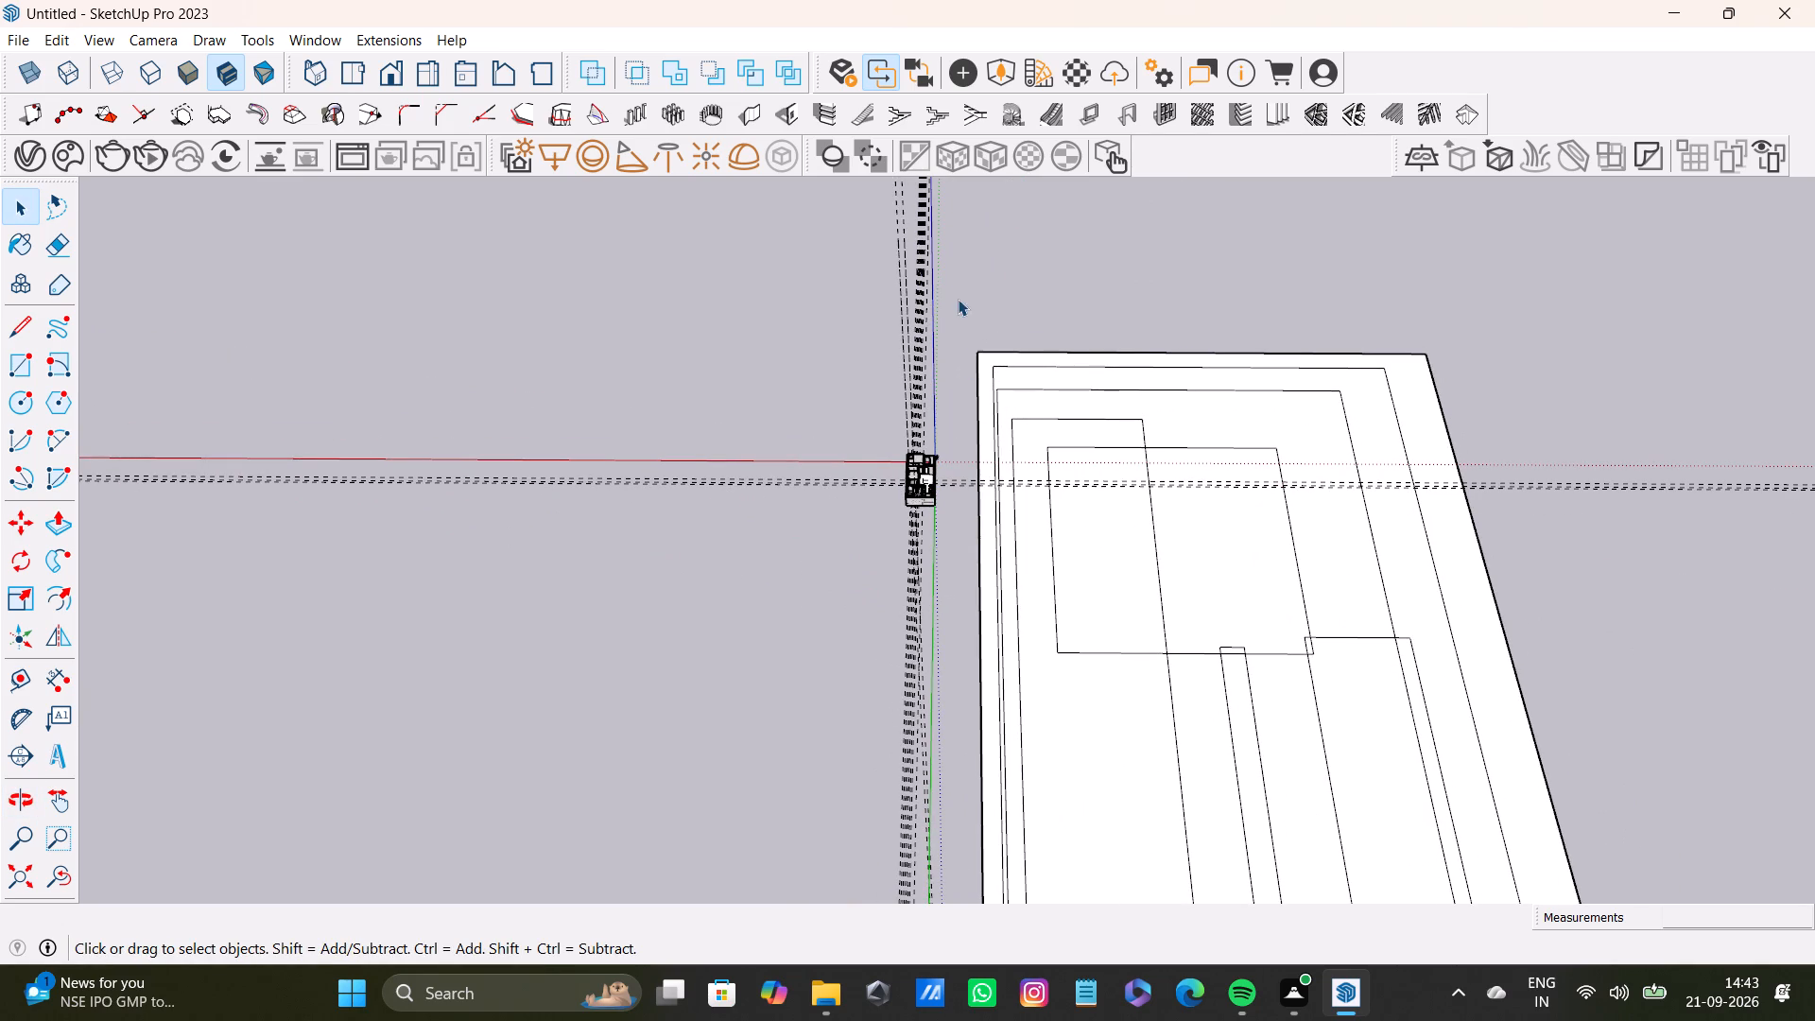
left_click_drag(958, 299, 1610, 991)
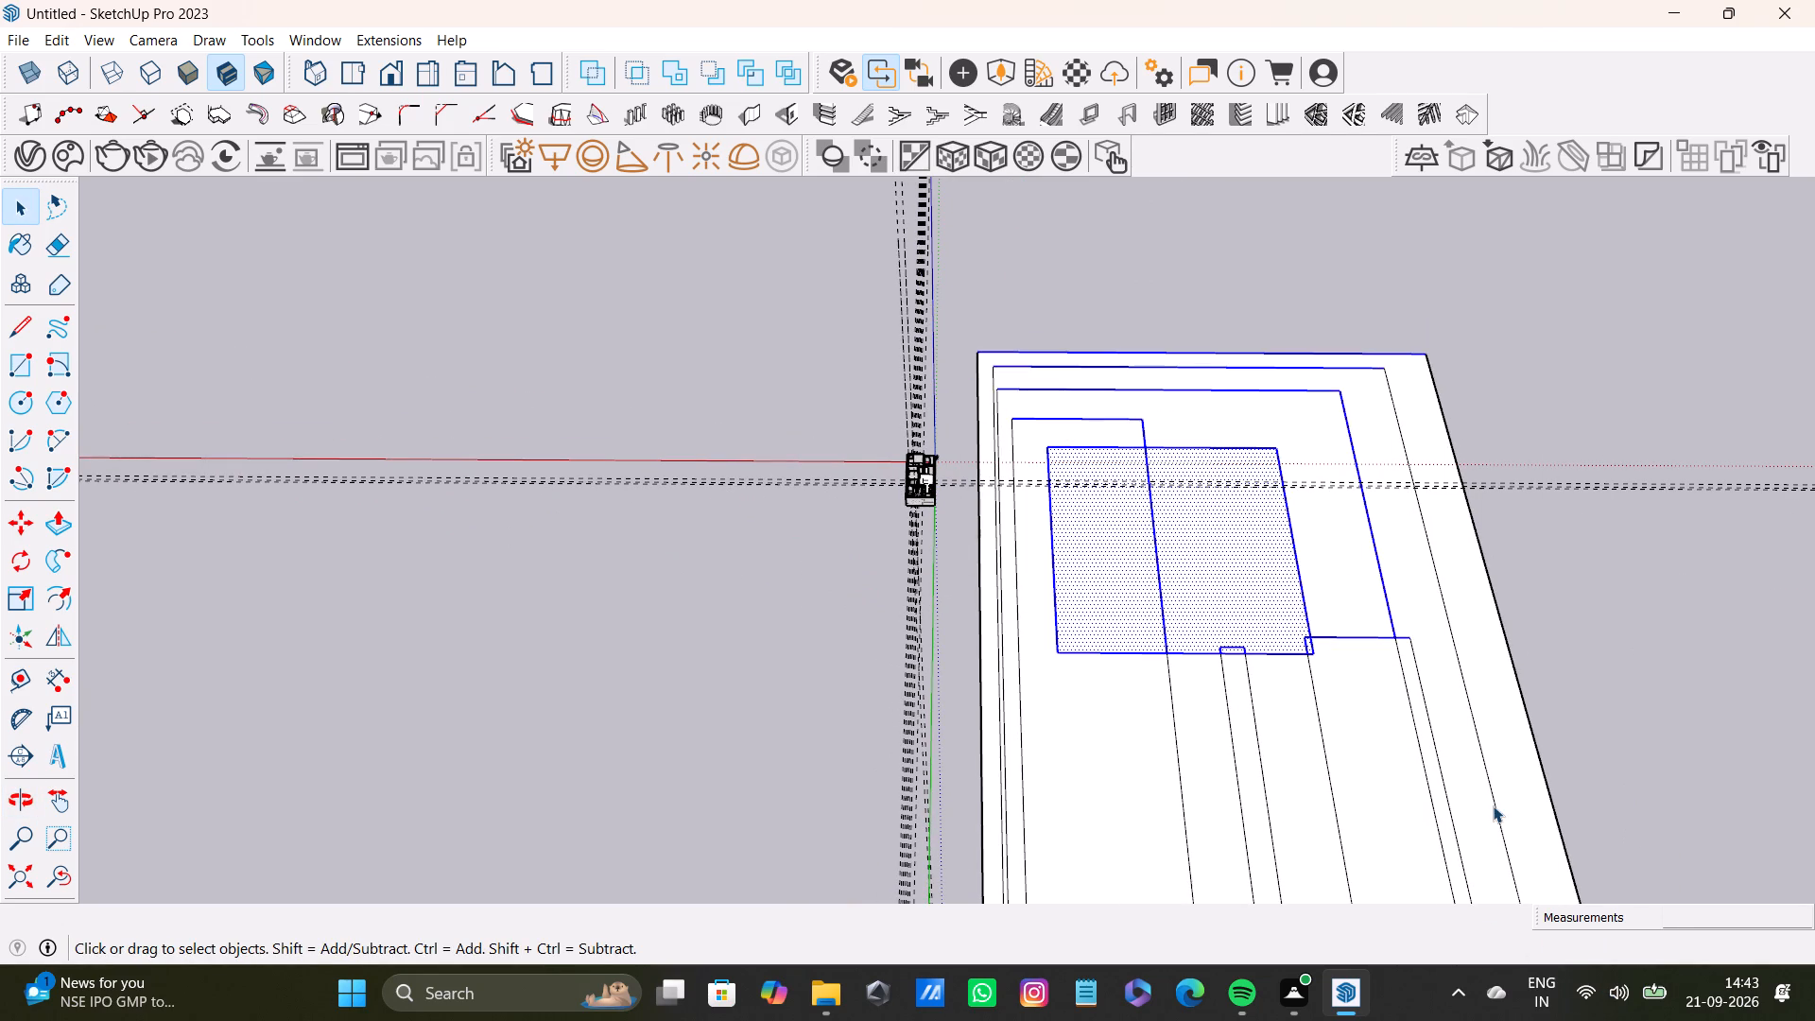
key("Delete")
Delete all the remaining rectangle edges and faces beside the house plan.
scroll(1299, 433, "down", 6)
middle_click_drag(1314, 568, 1249, 507, "shift")
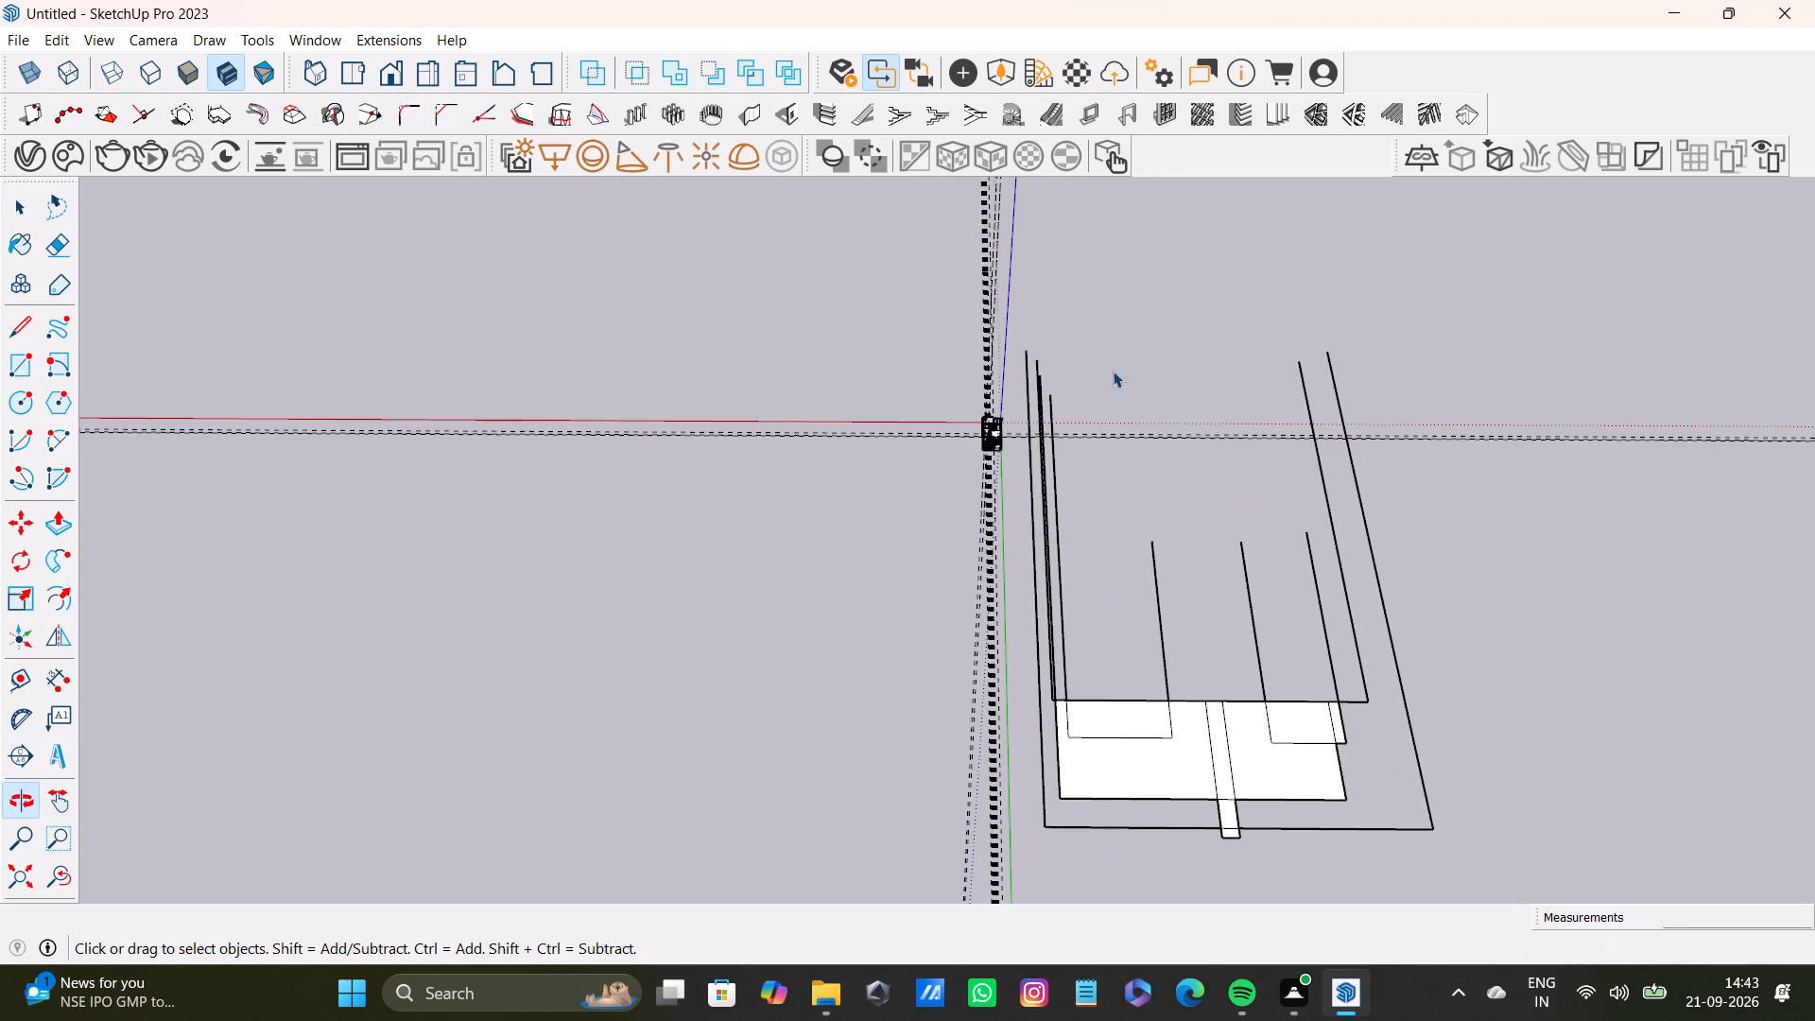
left_click_drag(1005, 316, 1552, 875)
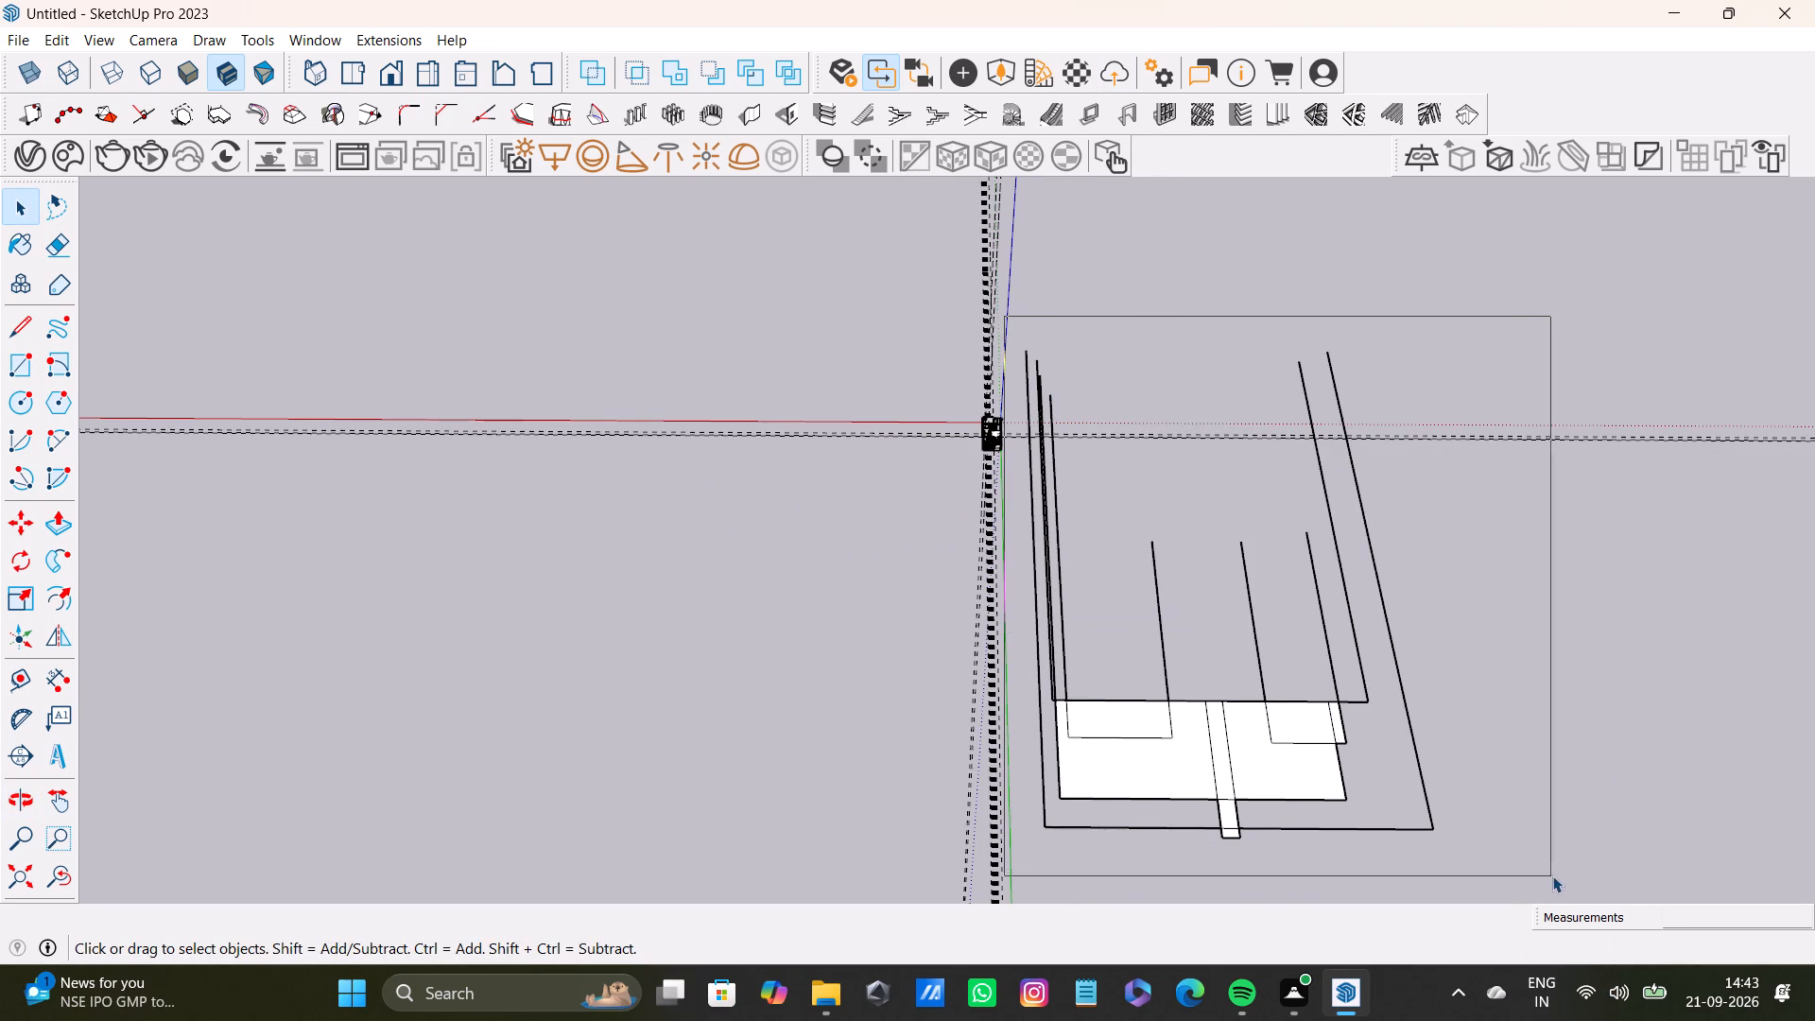
left_click_drag(1552, 875, 1553, 875)
scroll(1168, 314, "up", 10)
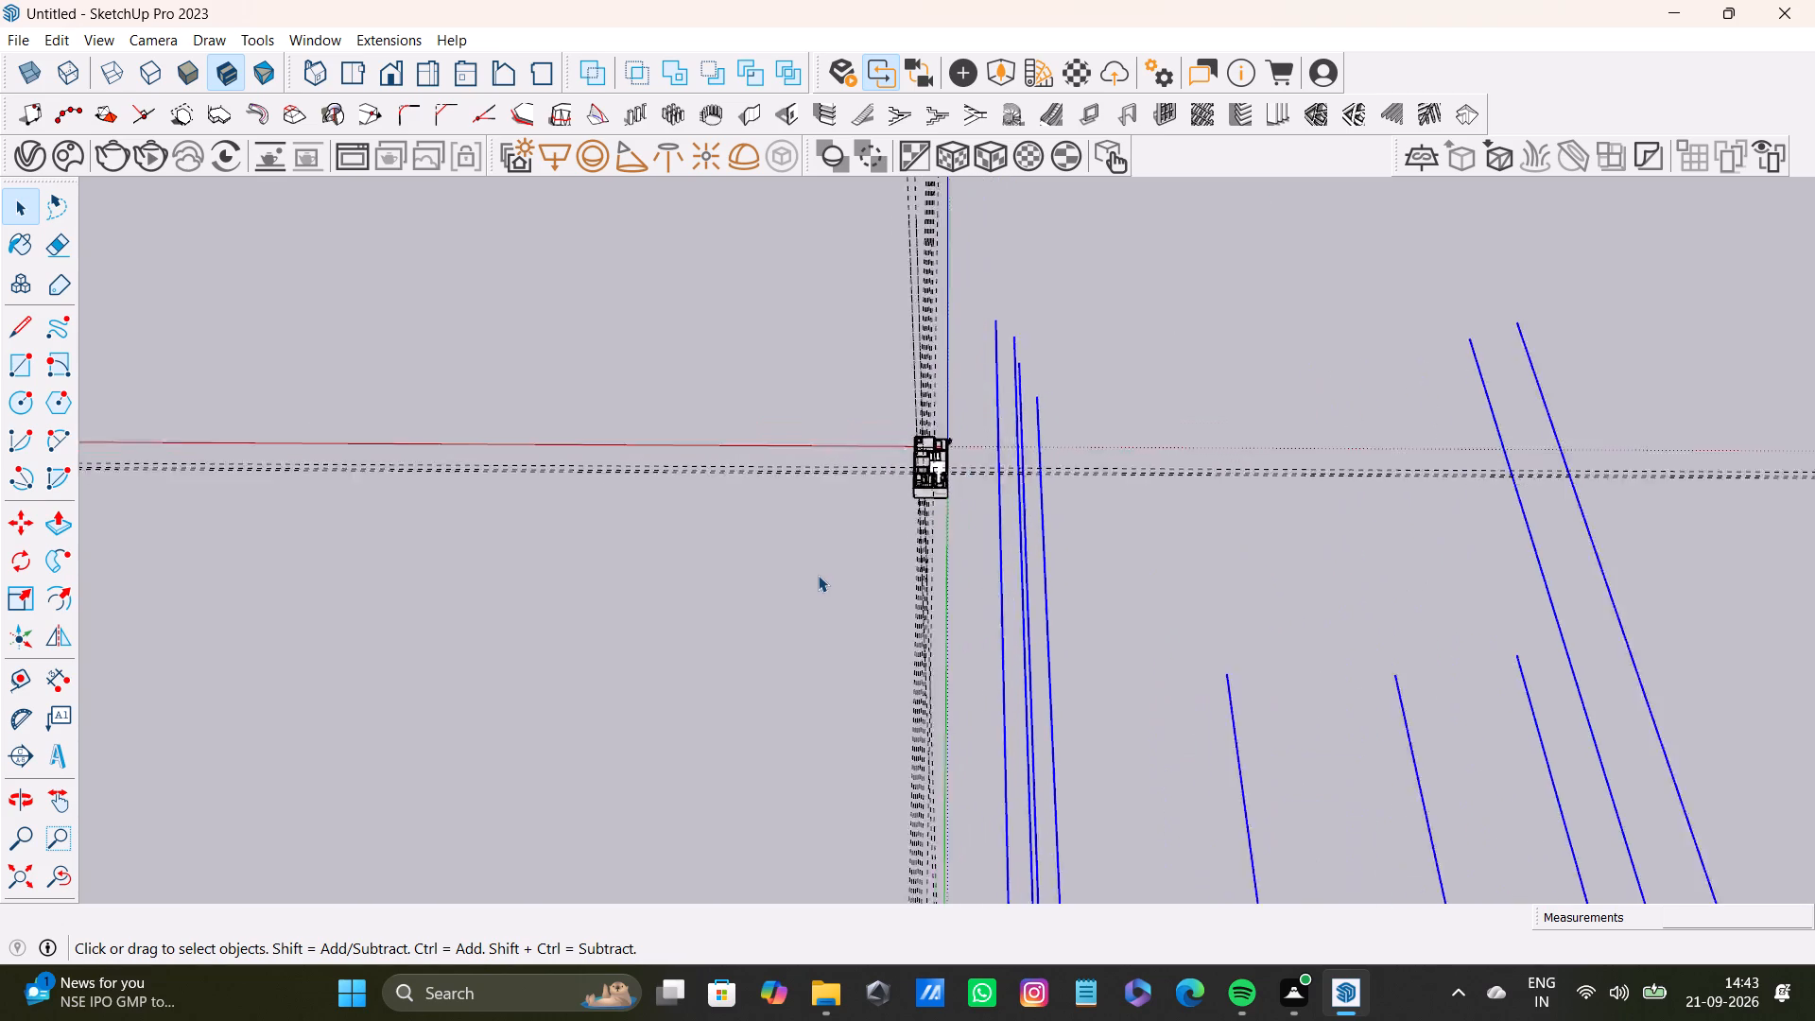
scroll(818, 575, "up", 18)
scroll(1219, 445, "up", 1)
middle_click_drag(1219, 445, 751, 420)
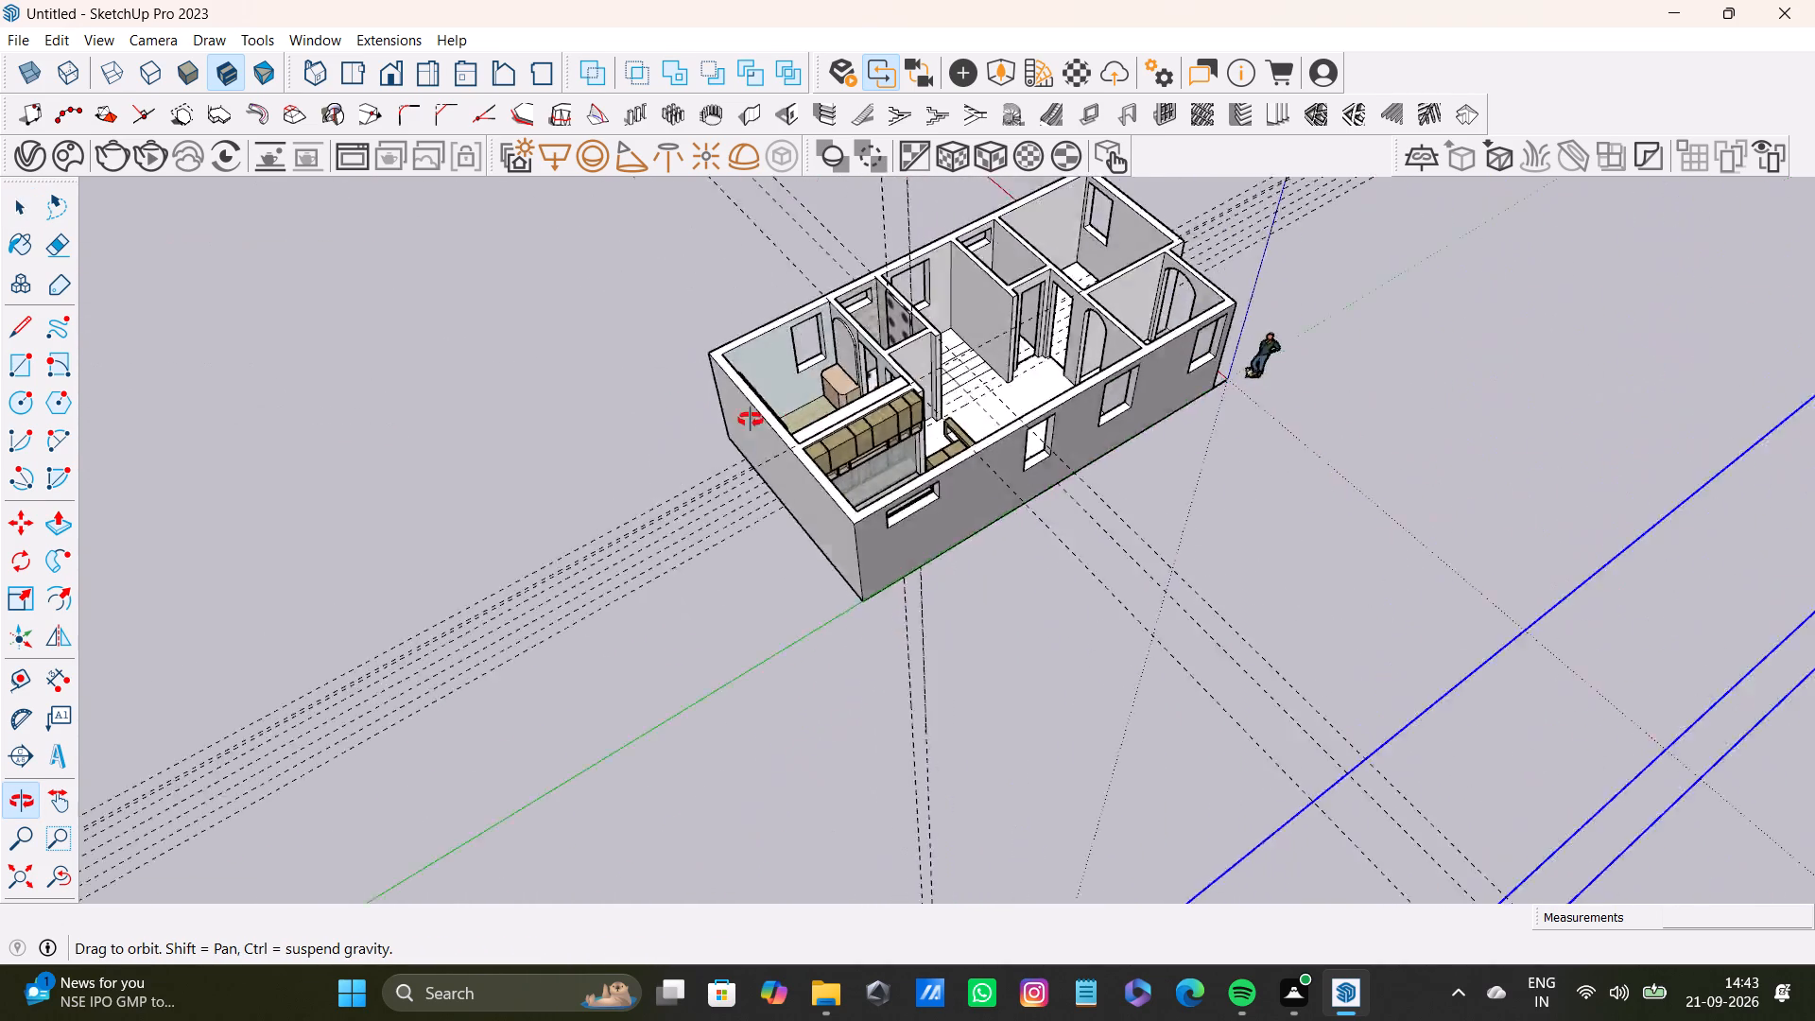
middle_click_drag(751, 420, 558, 443)
key("Delete")
Examine the wide ground area around the house and its guides for leftover geometry.
scroll(1115, 573, "down", 4)
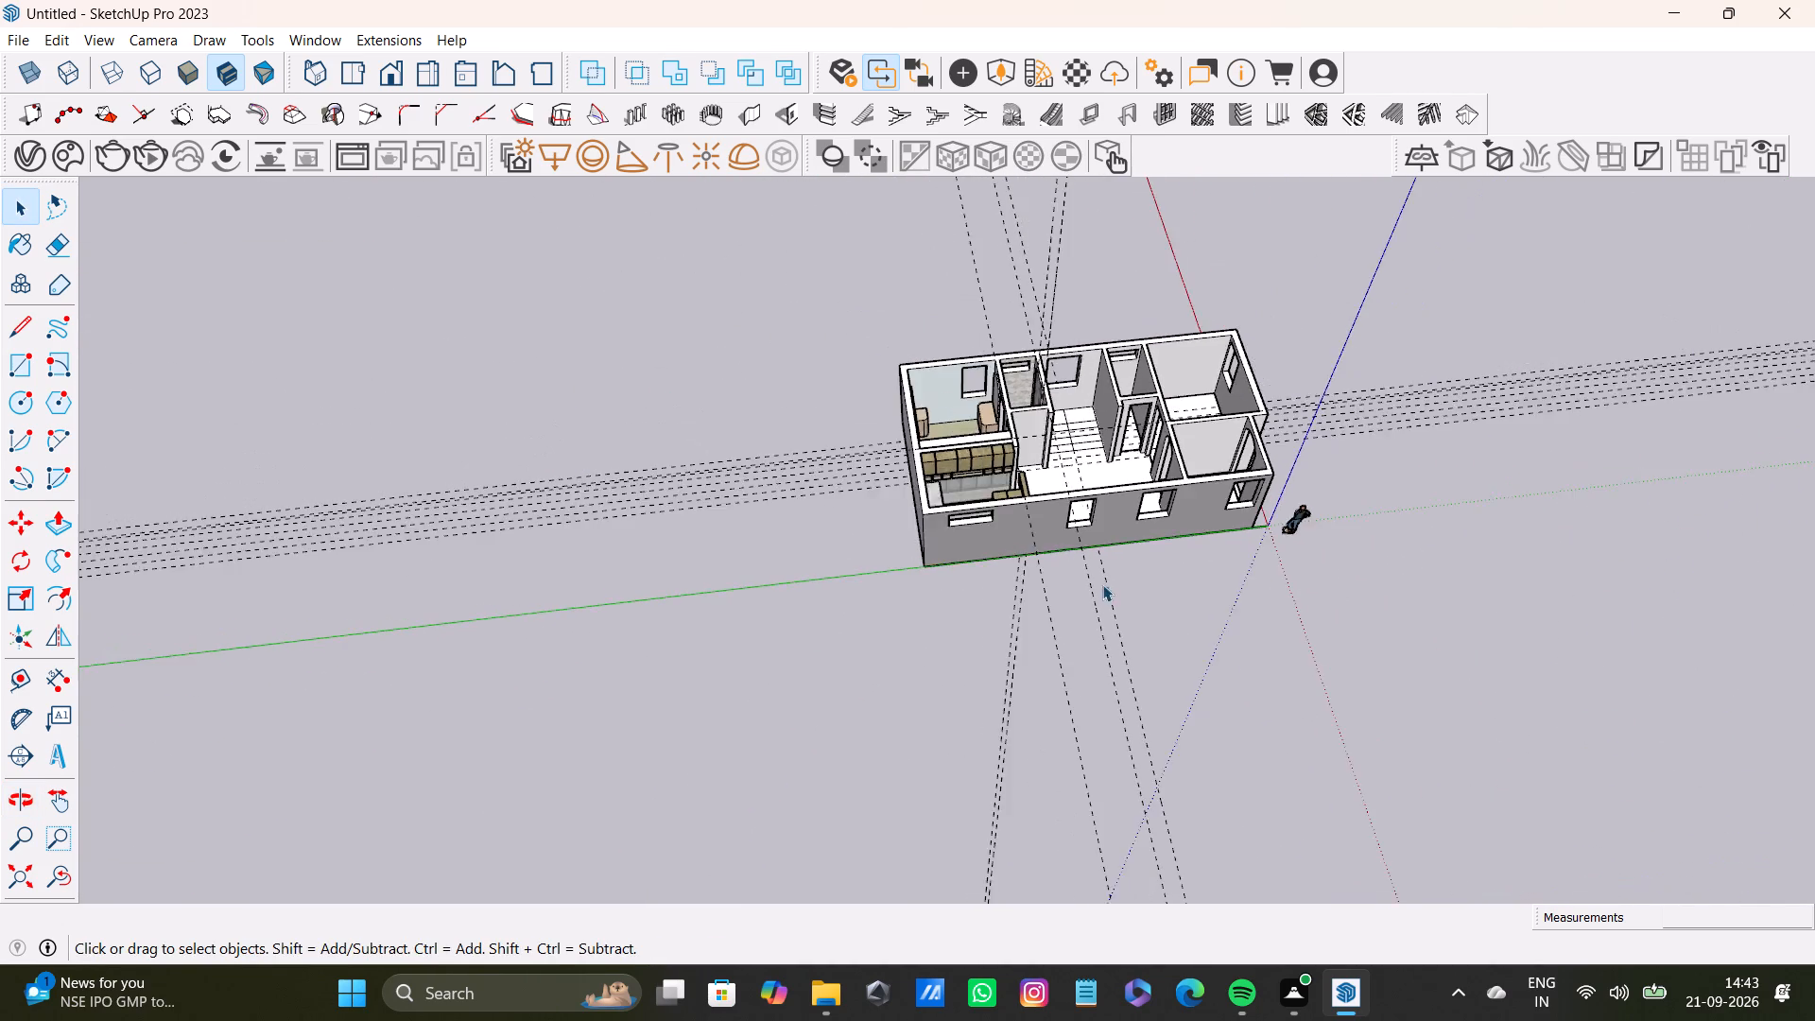
scroll(1102, 584, "down", 20)
scroll(1102, 584, "down", 1)
middle_click_drag(1016, 773, 1679, 780)
scroll(1480, 770, "down", 2)
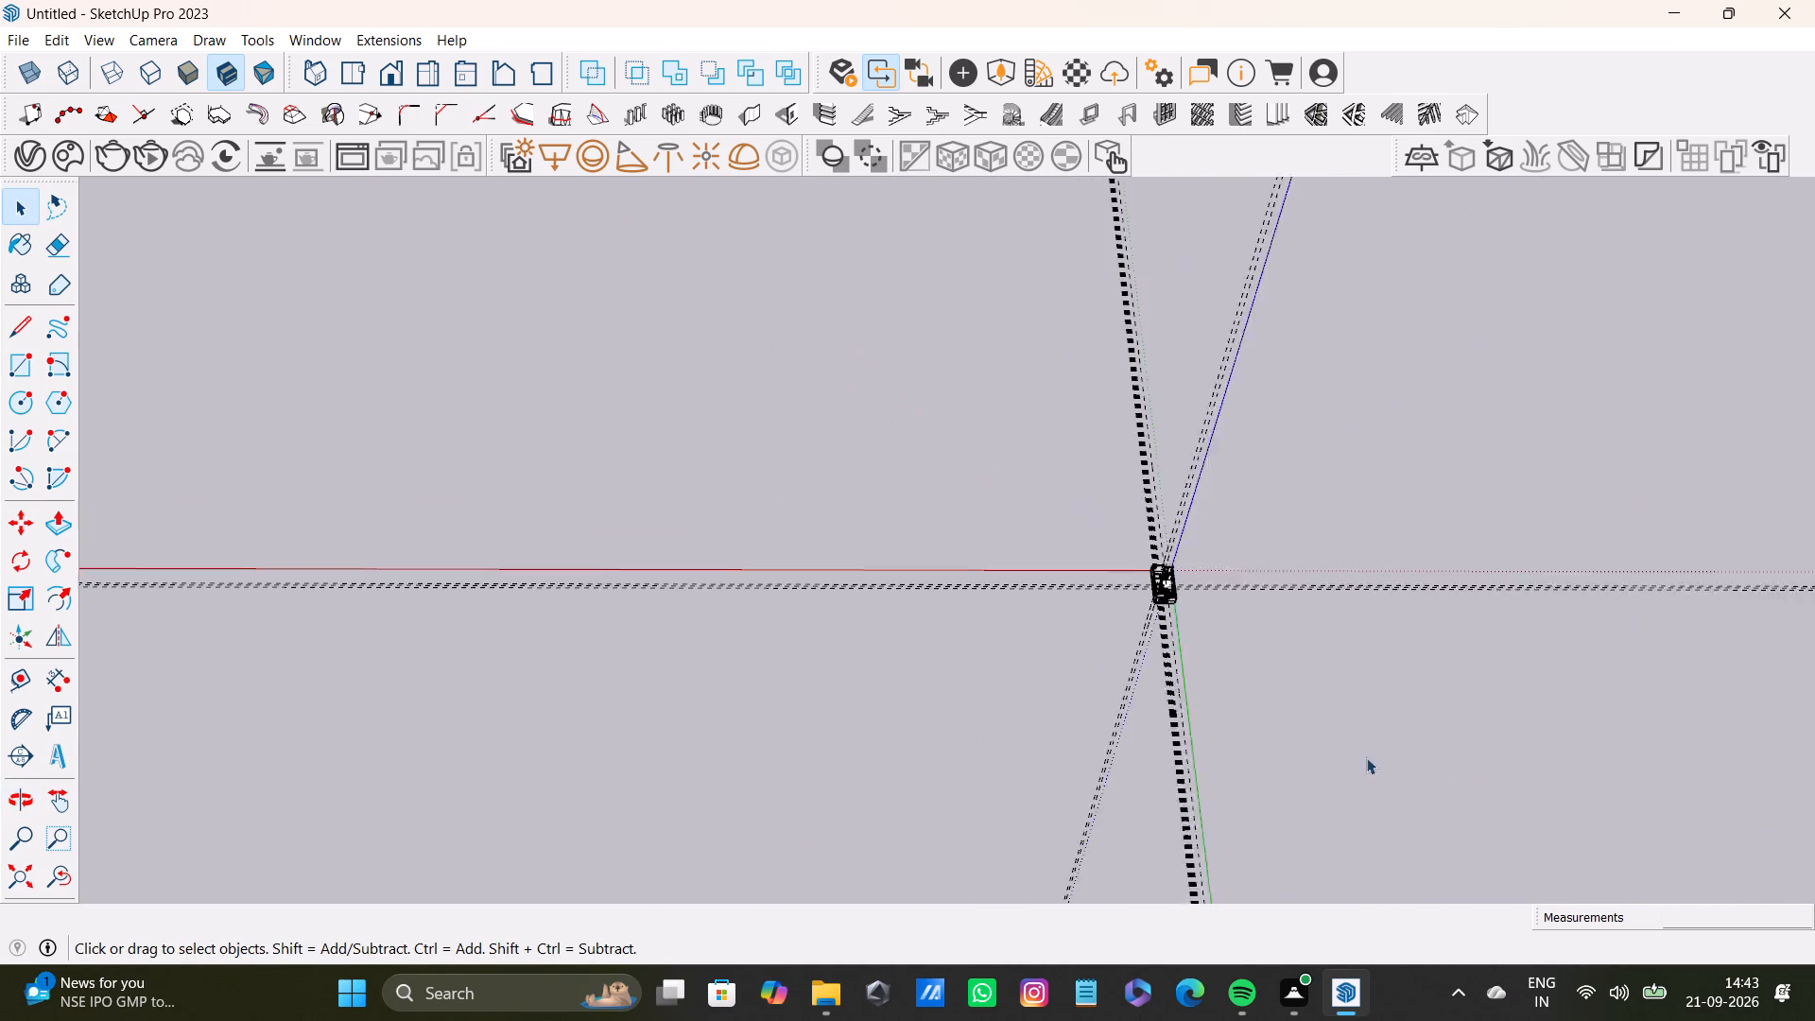
scroll(1366, 757, "down", 8)
middle_click_drag(1646, 858, 1737, 844)
scroll(1614, 679, "down", 1)
middle_click_drag(1058, 642, 1668, 702)
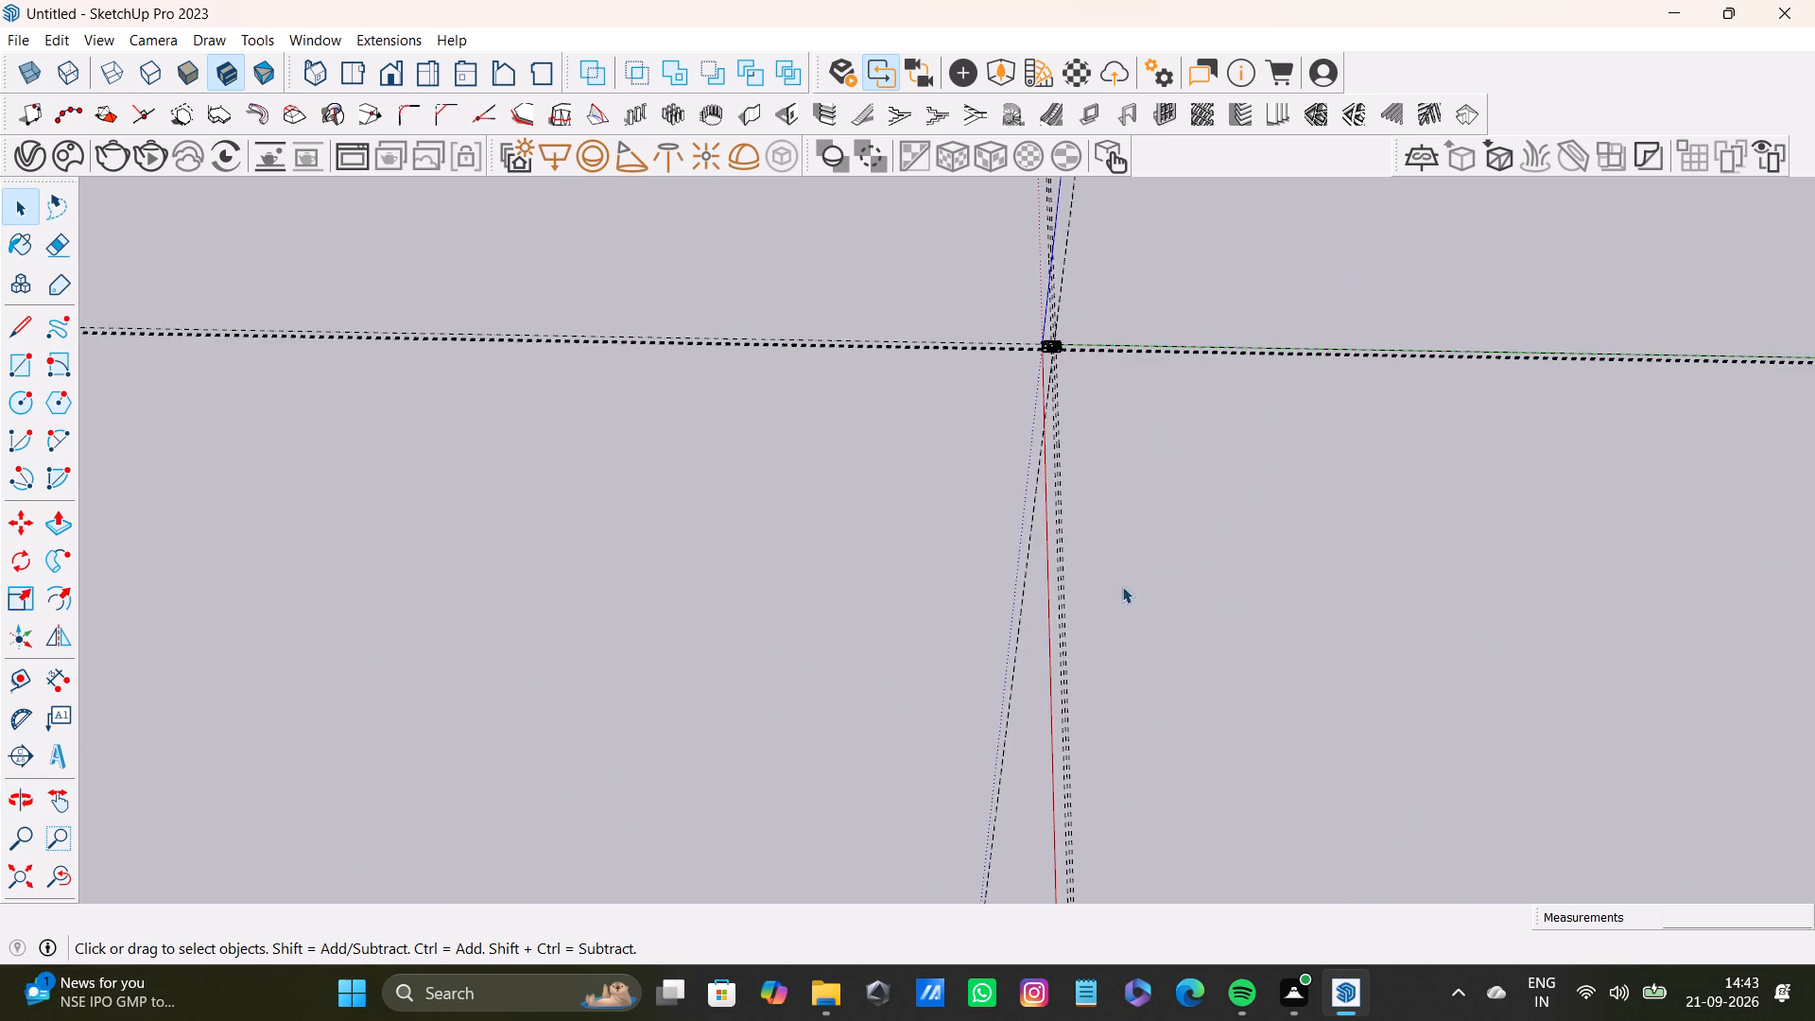
scroll(1131, 611, "down", 7)
middle_click_drag(1163, 610, 833, 606, "shift")
middle_click_drag(752, 580, 1270, 454)
scroll(621, 447, "up", 12)
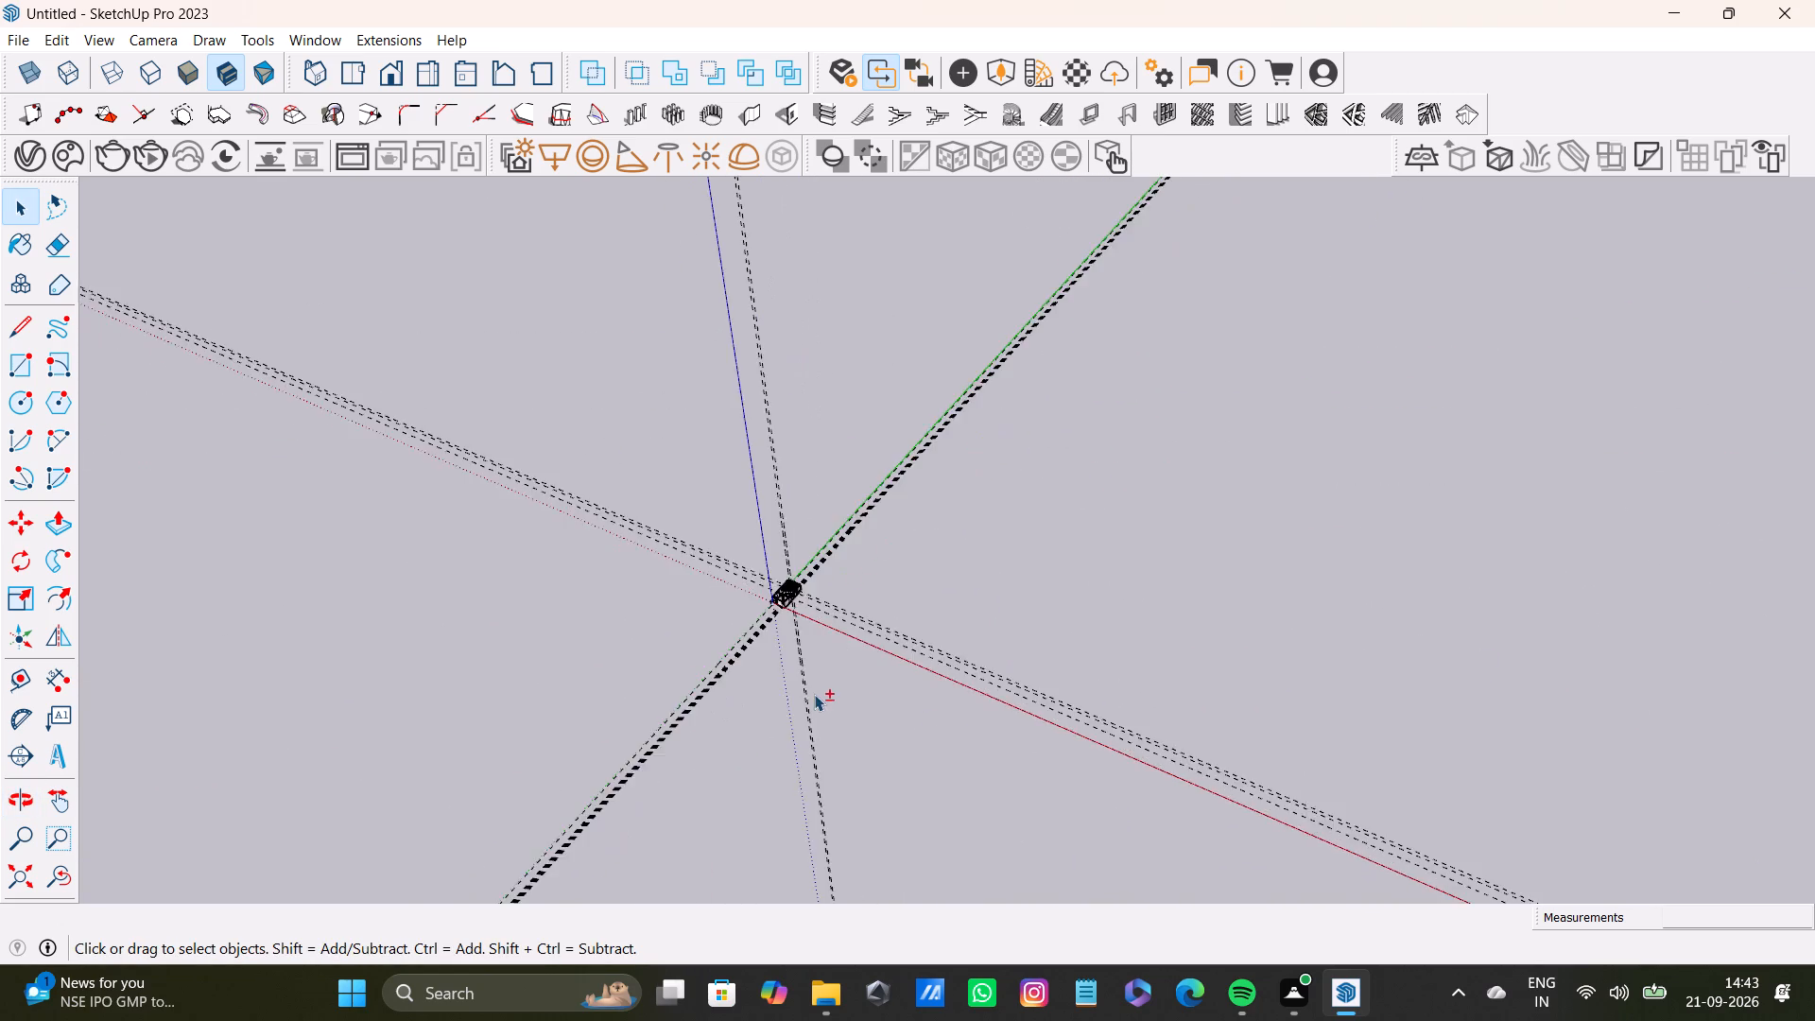
Examine the house model and its guides from the entrance end and the long outer wall side.
scroll(814, 694, "up", 20)
scroll(814, 694, "up", 11)
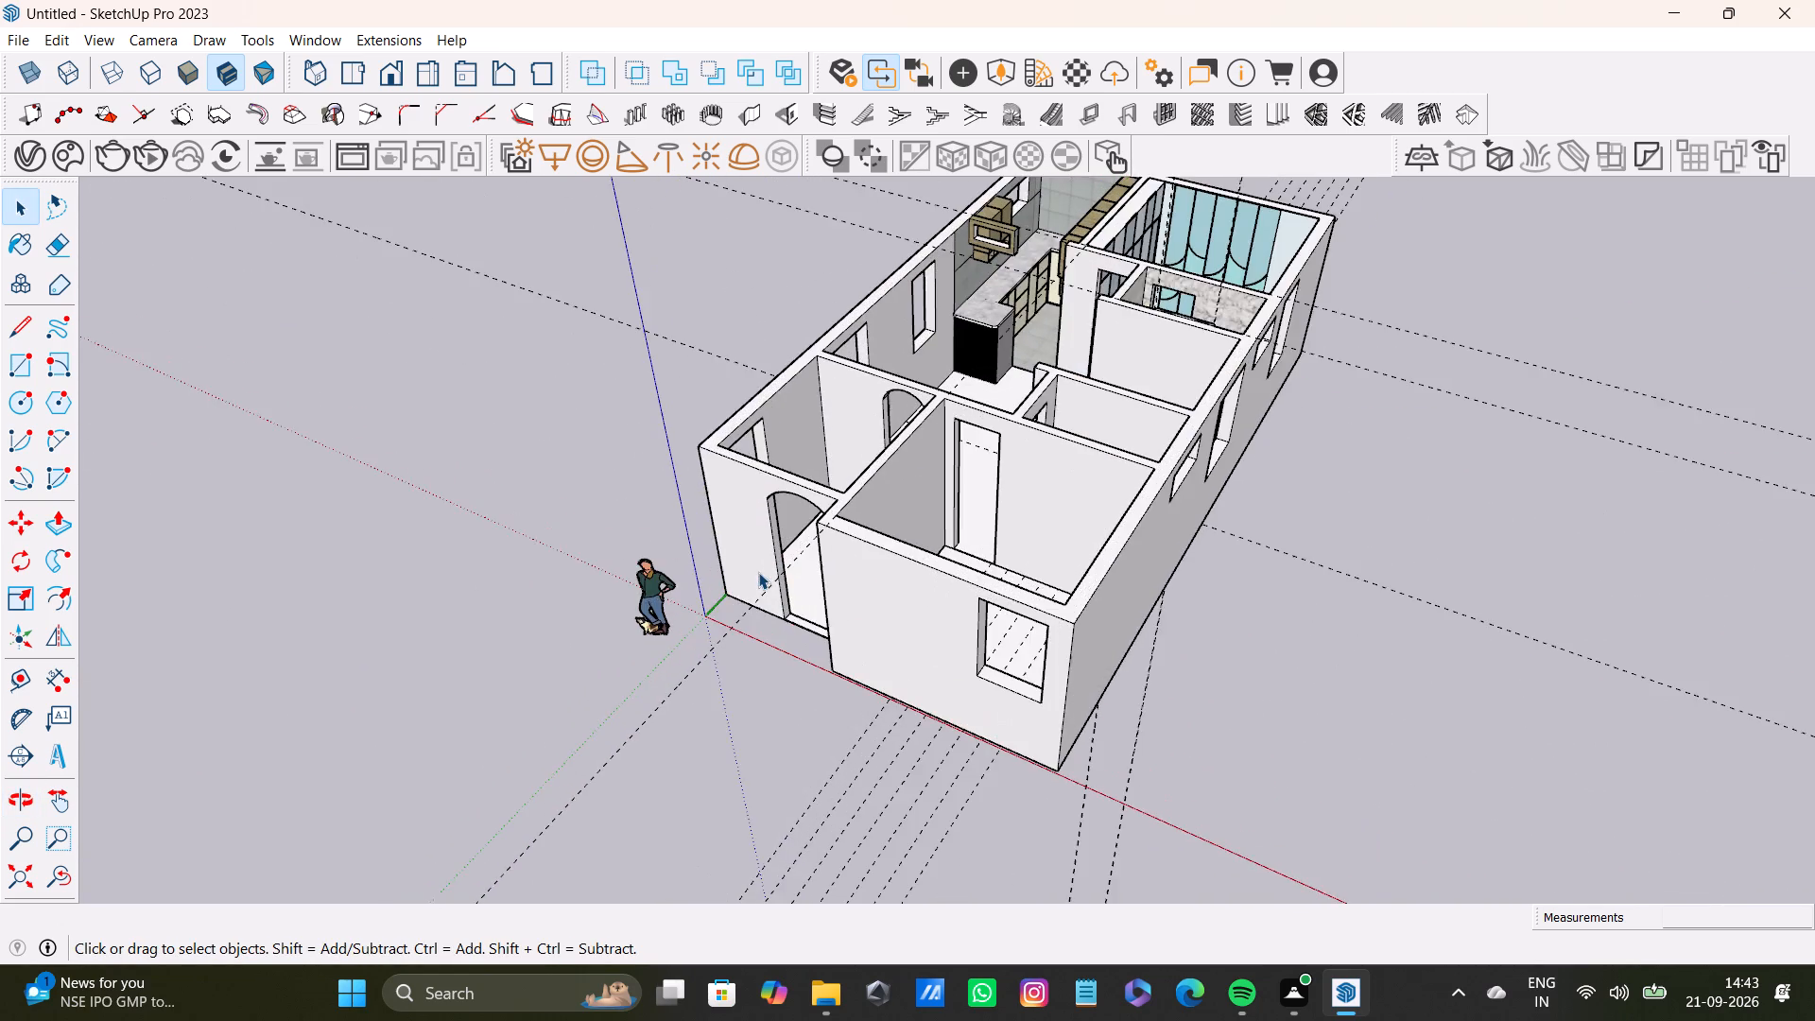
middle_click_drag(758, 572, 1236, 560)
scroll(1193, 560, "down", 8)
middle_click_drag(1079, 628, 1271, 600)
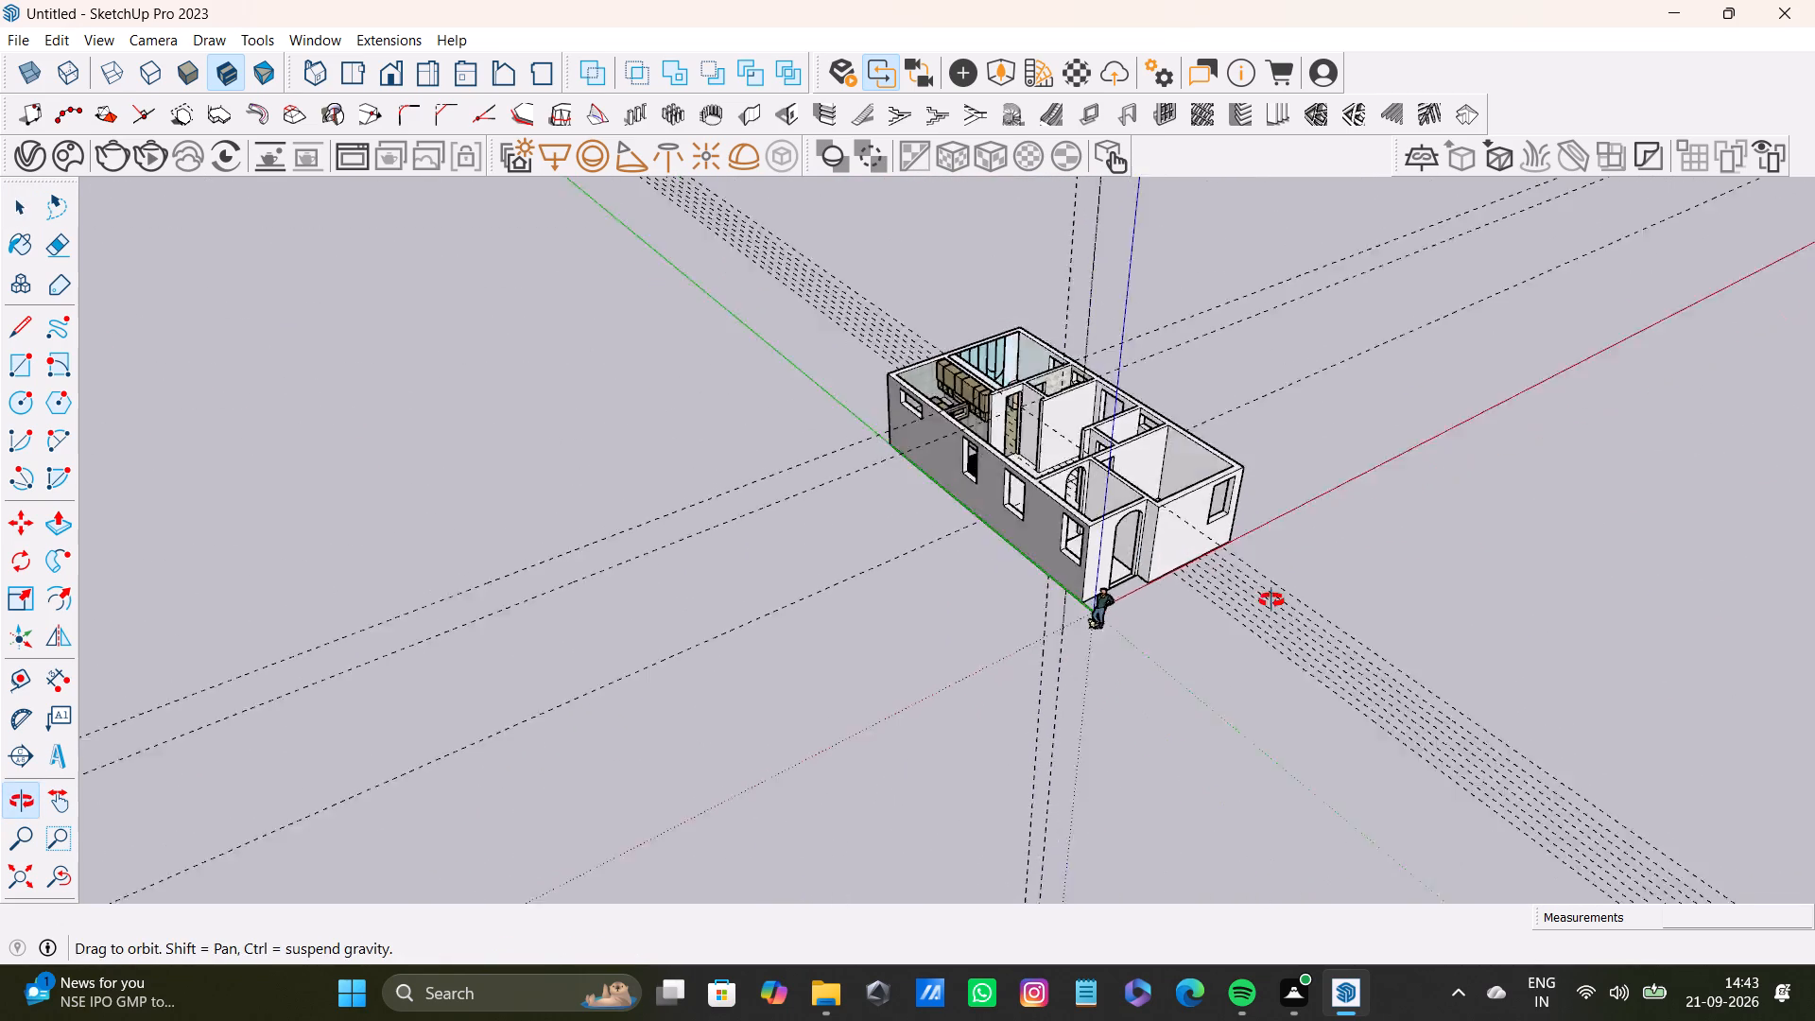
middle_click_drag(1271, 600, 1387, 606)
middle_click_drag(1187, 580, 1361, 605)
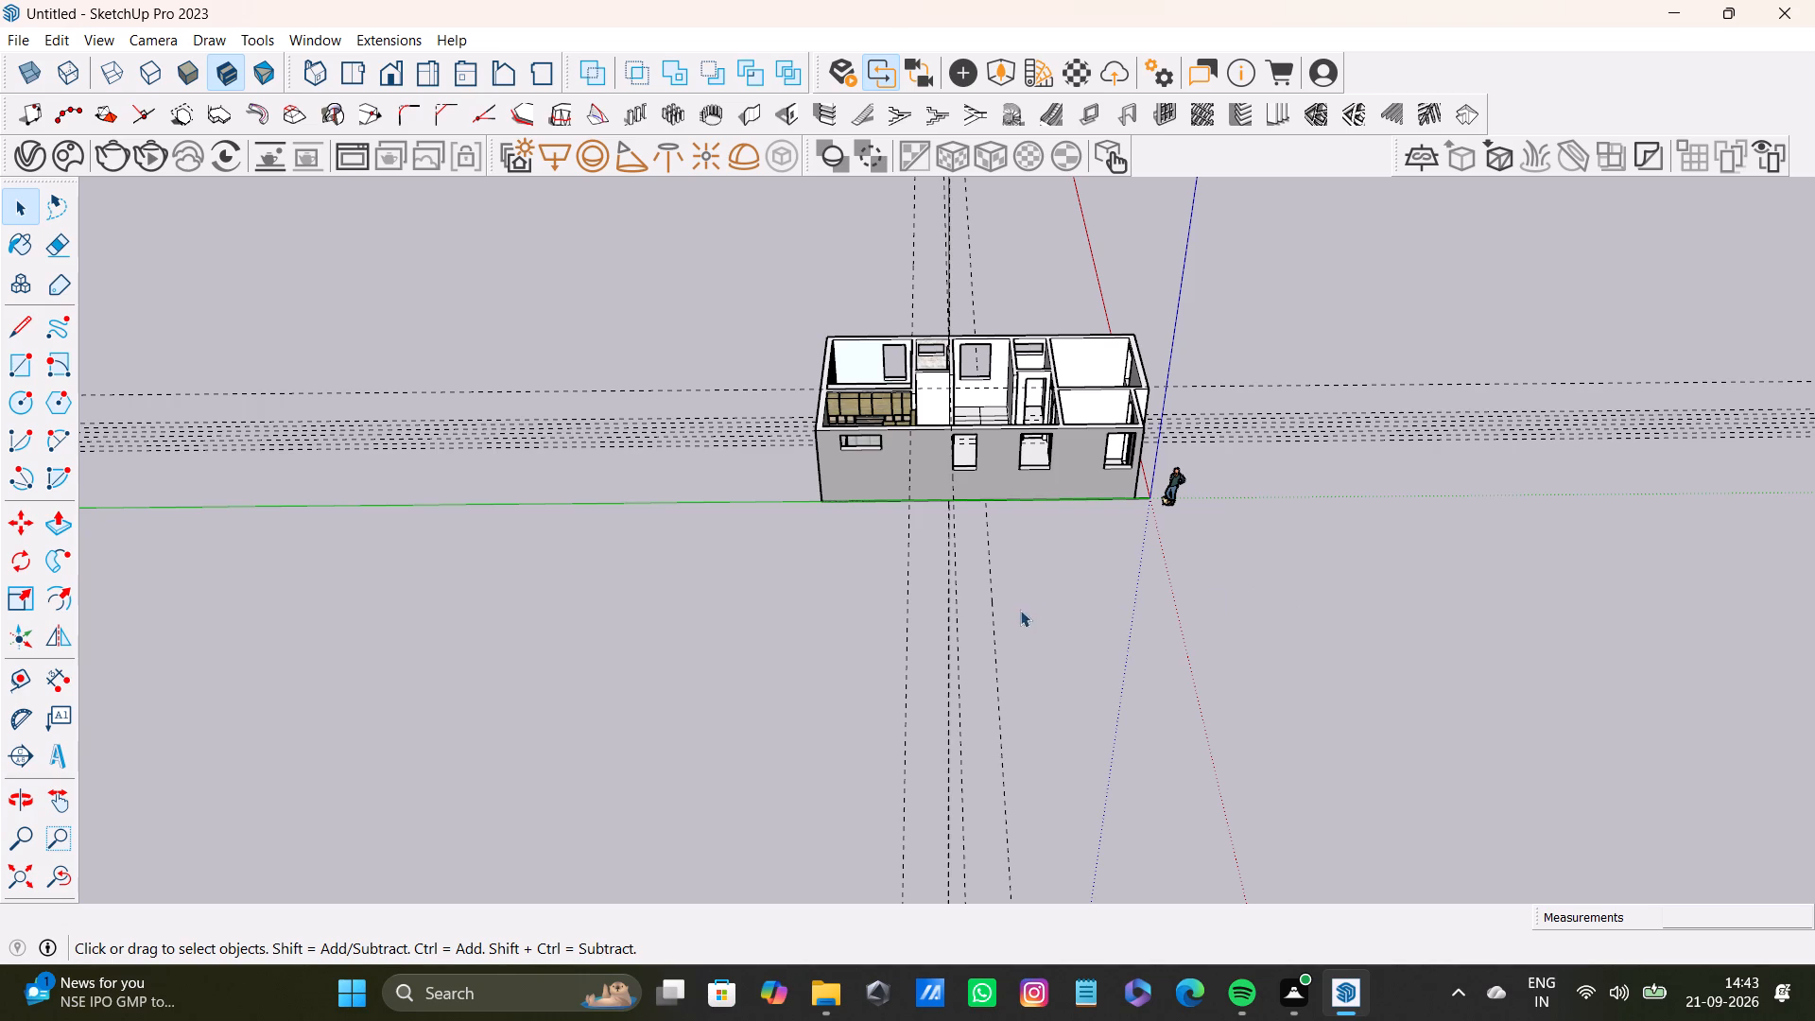
middle_click_drag(889, 620, 1120, 661)
scroll(1113, 668, "down", 3)
scroll(1084, 678, "up", 2)
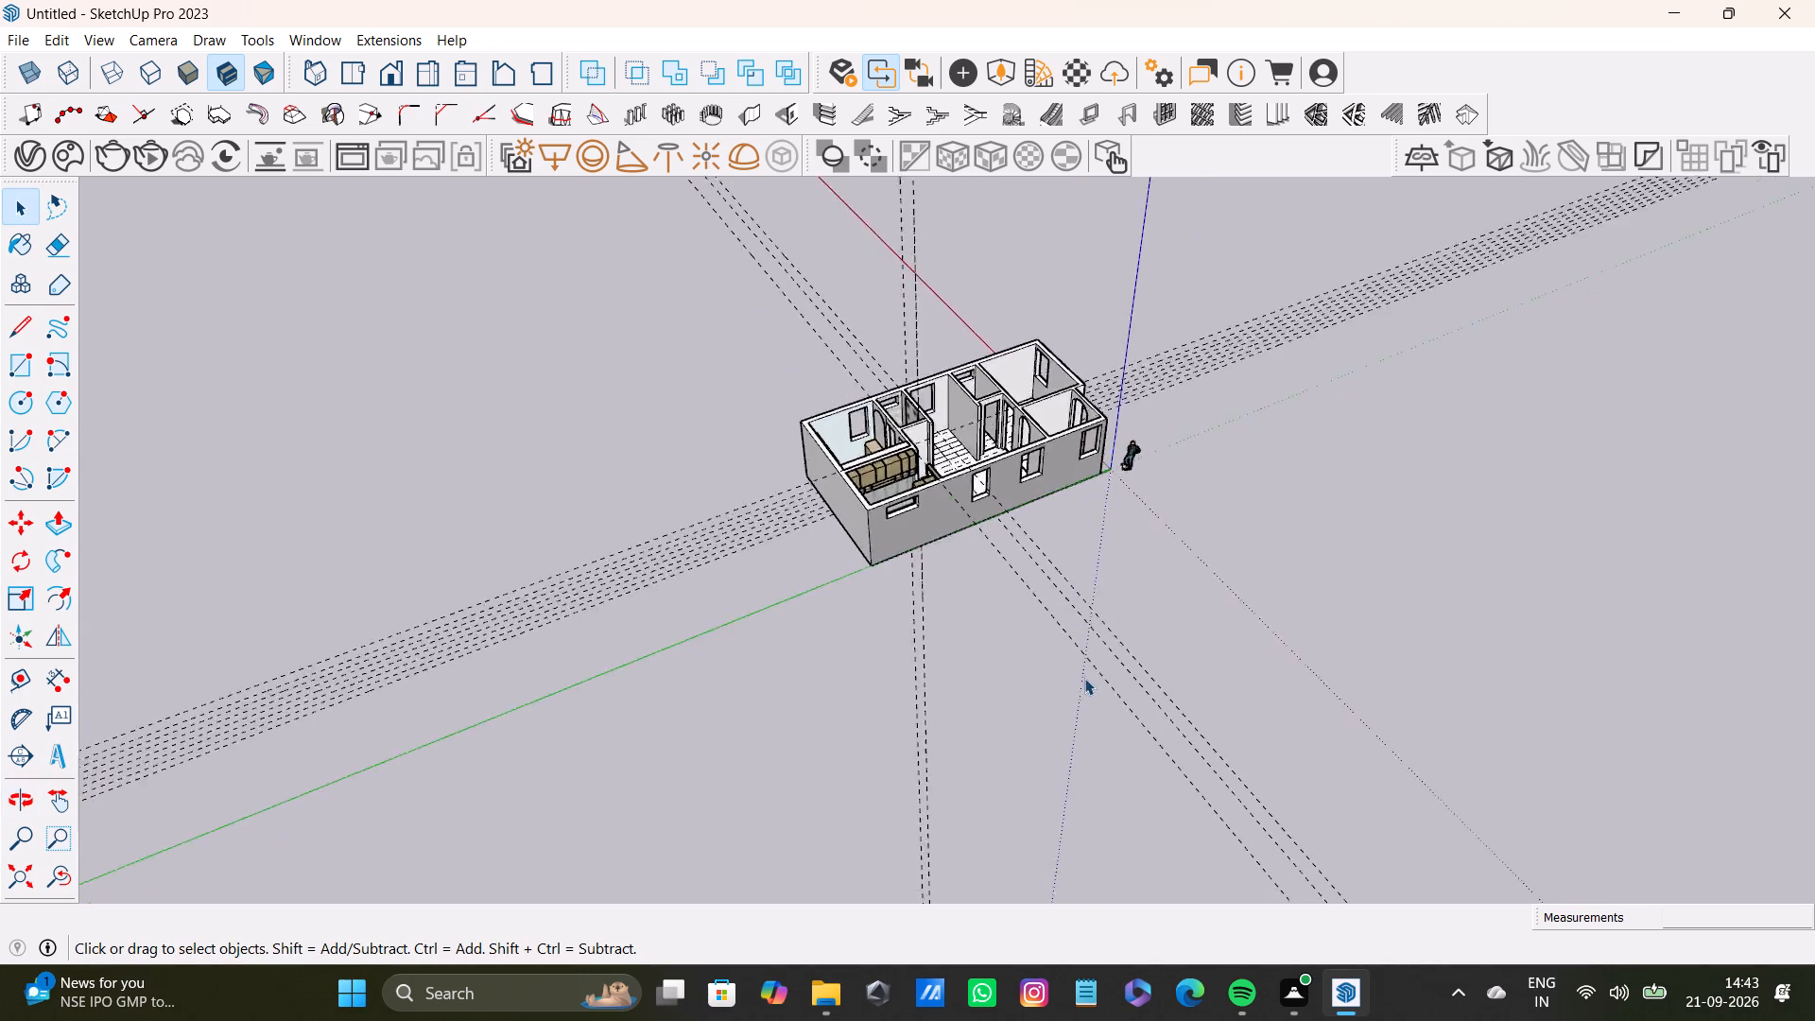
scroll(1084, 678, "up", 5)
scroll(1055, 678, "down", 7)
scroll(1044, 679, "up", 11)
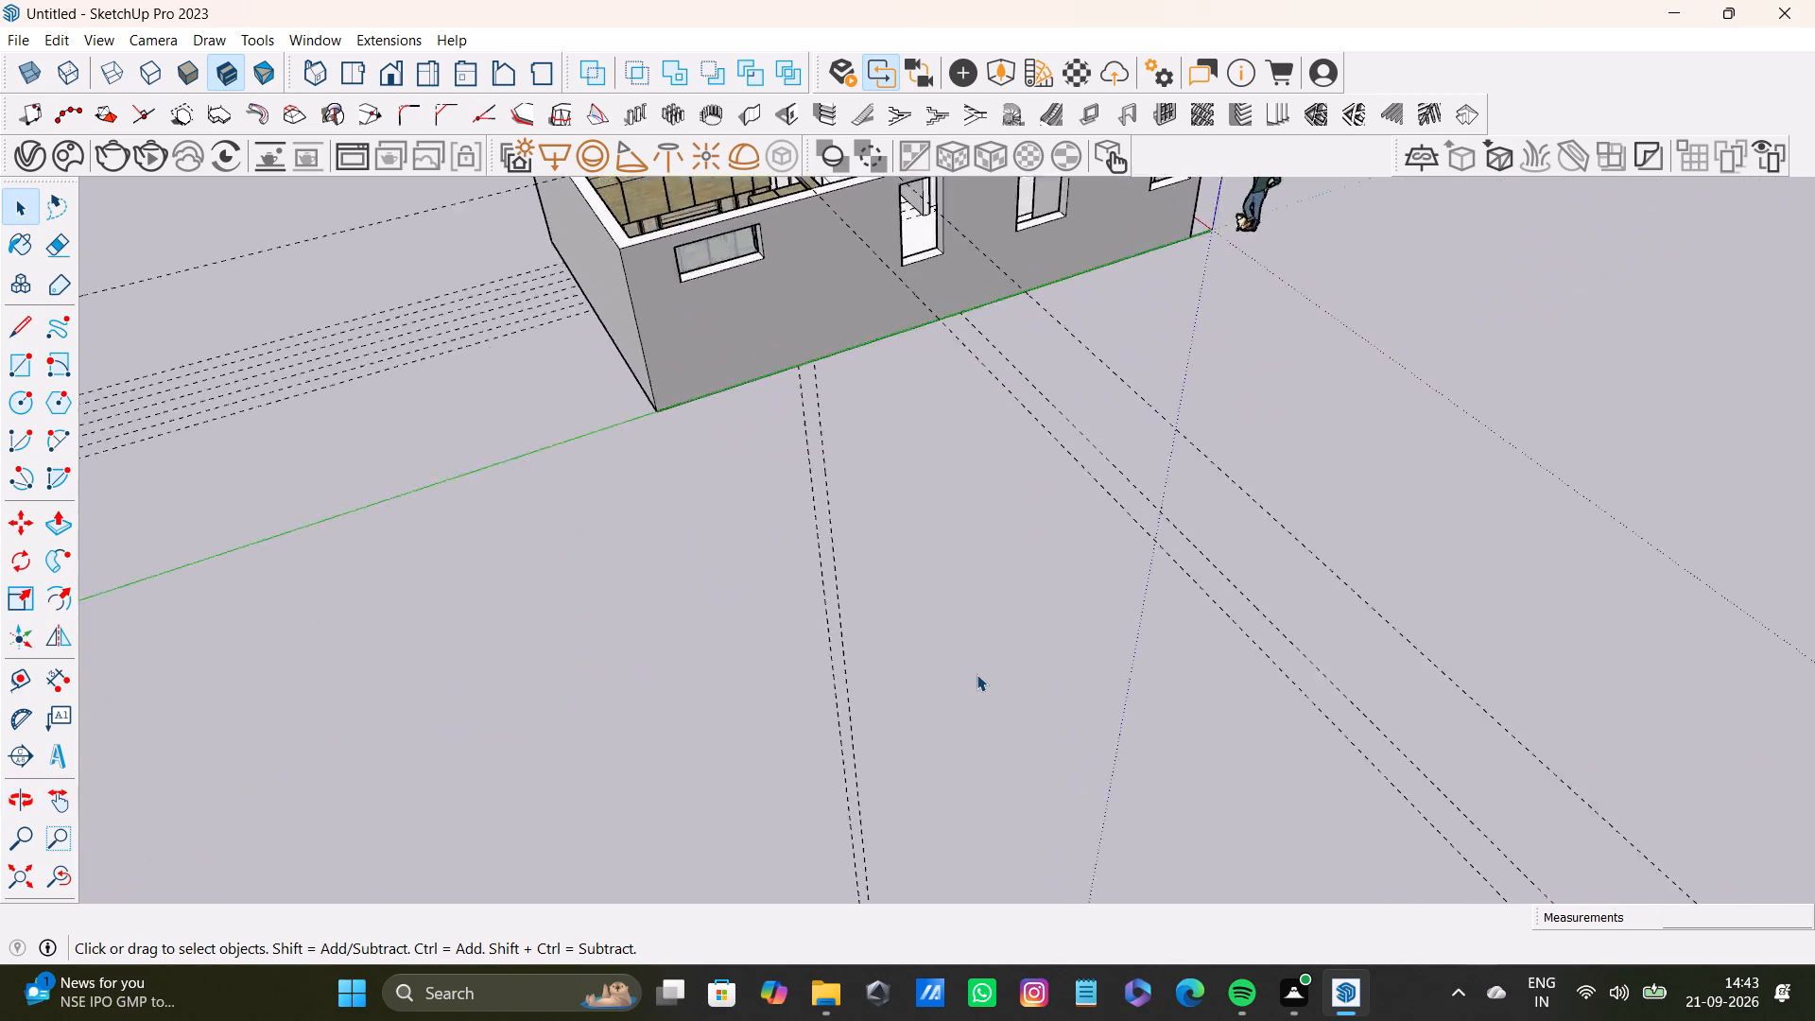
scroll(942, 674, "down", 13)
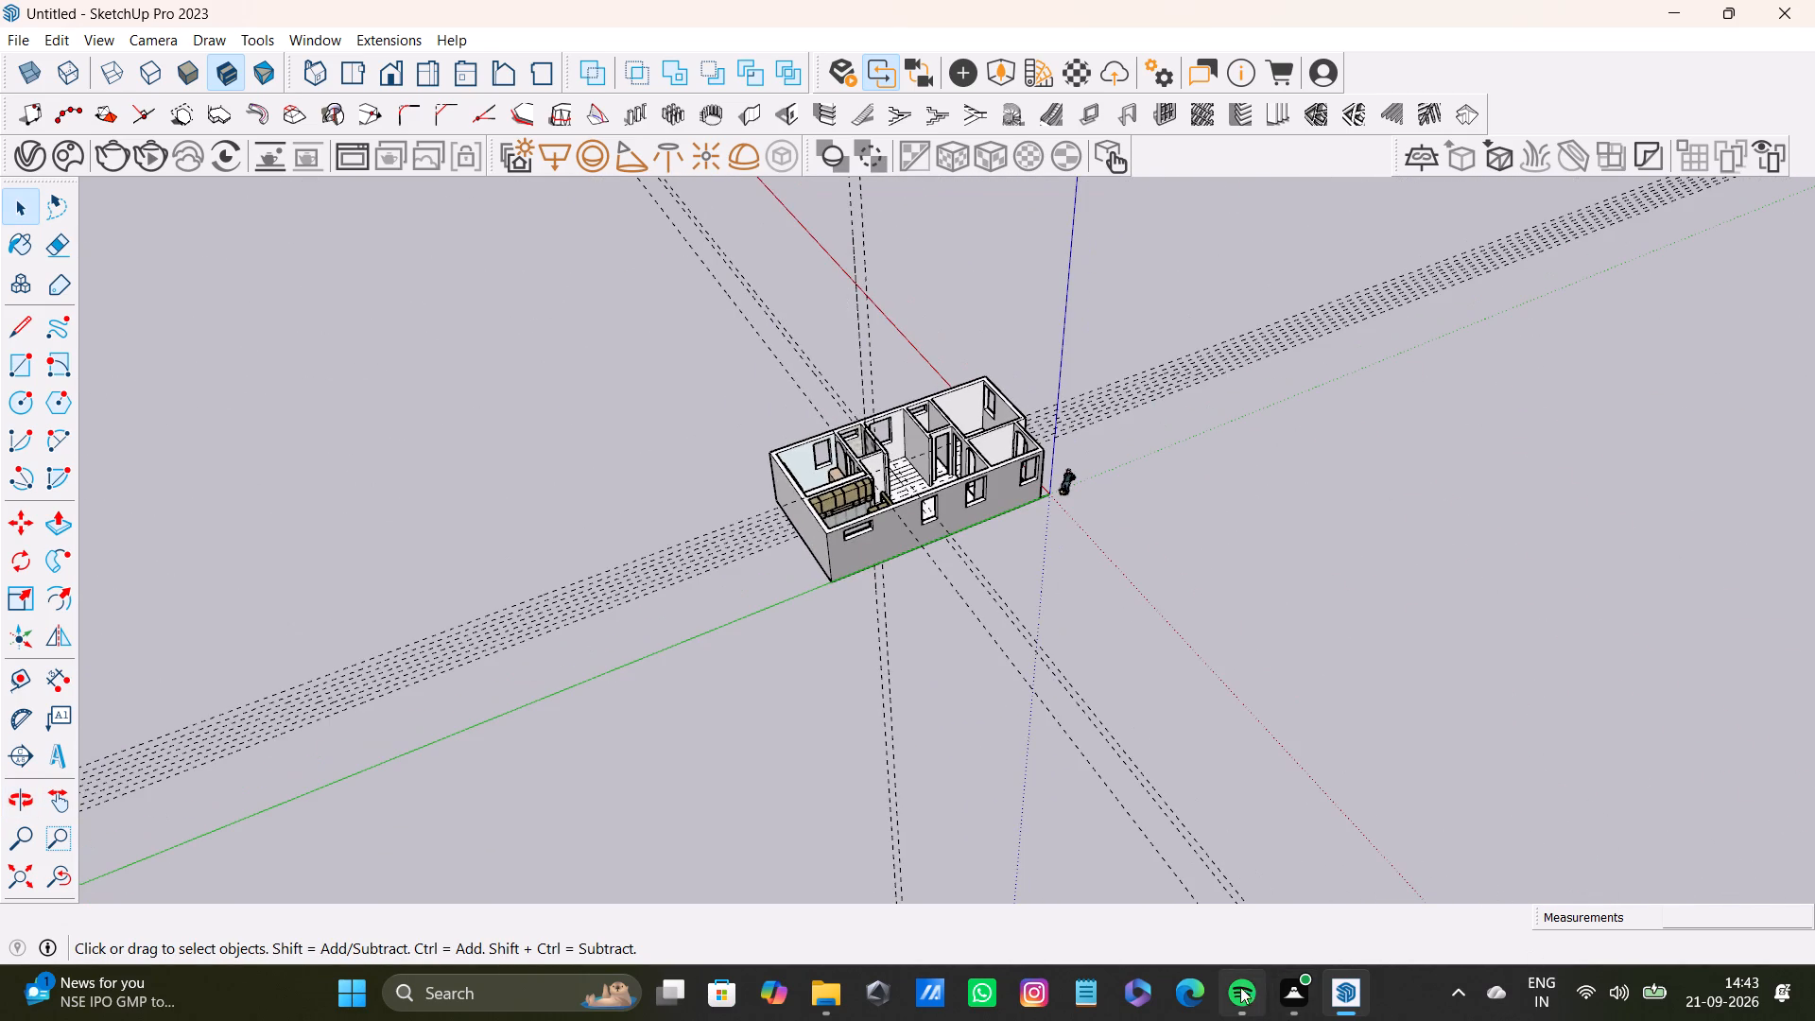
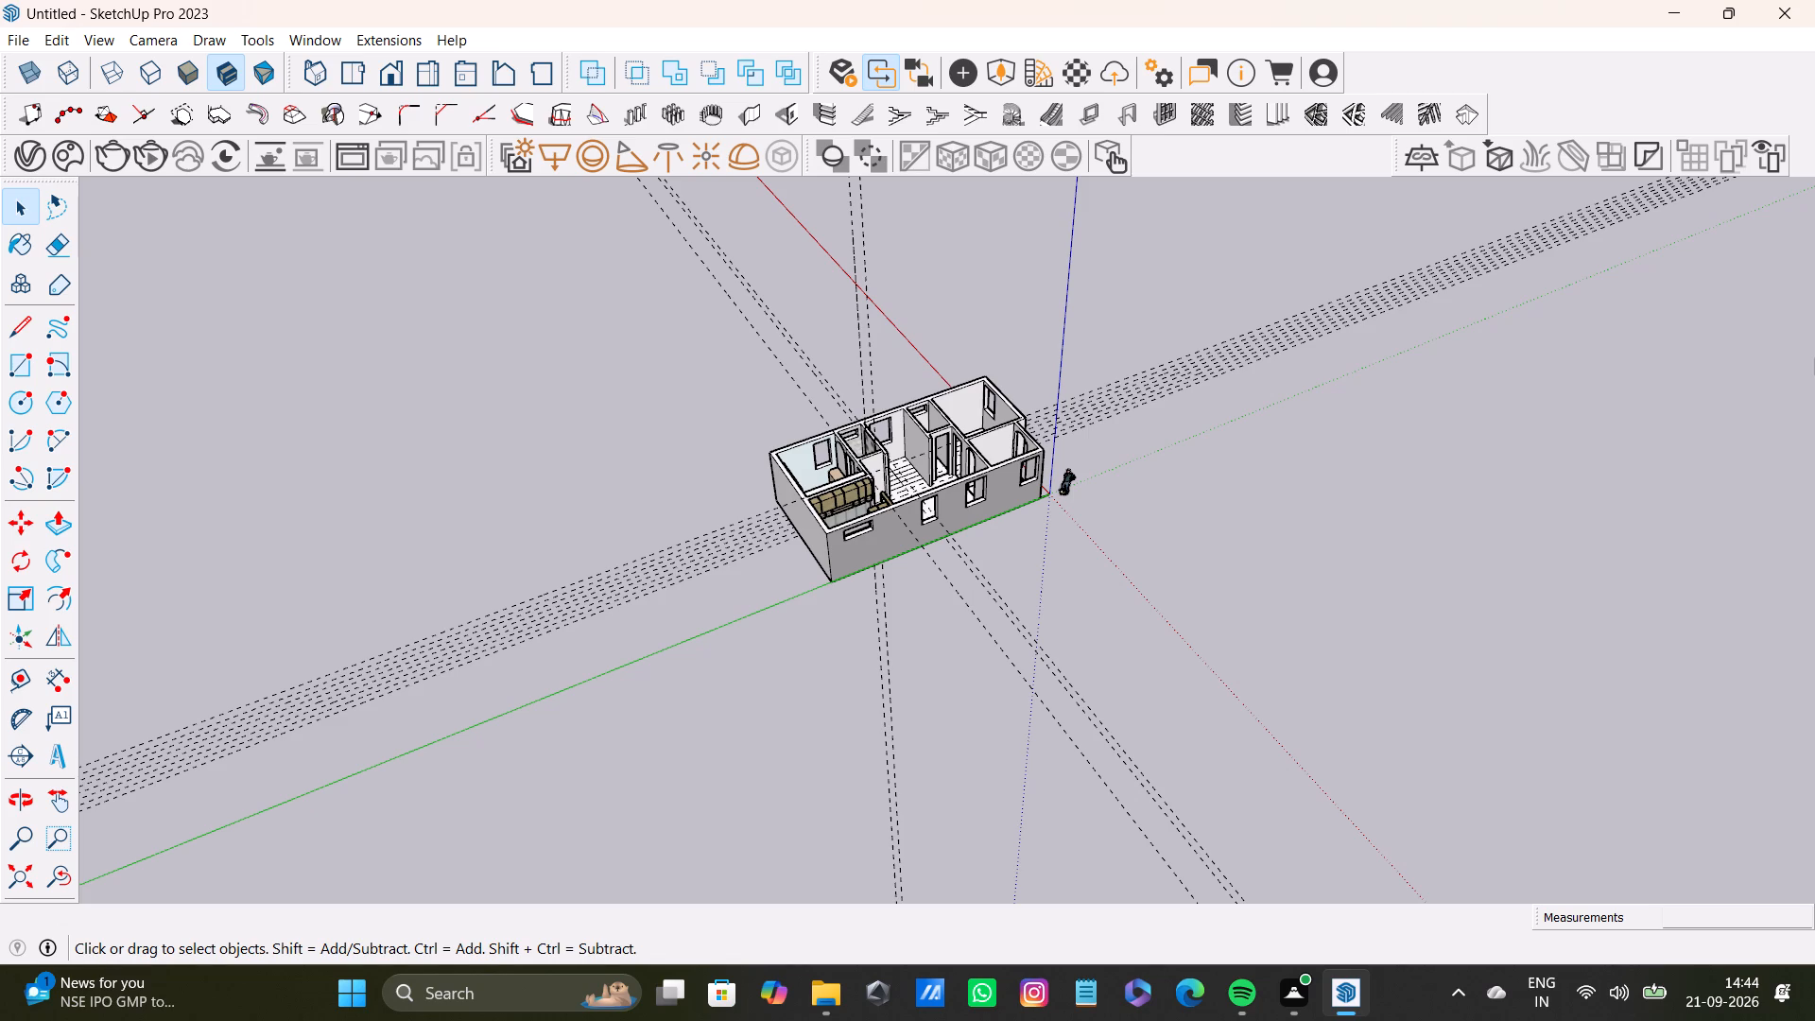
Examine the house model's rooms and guides from the kitchen end, from above and from the long outer wall side.
key("space")
scroll(790, 453, "up", 13)
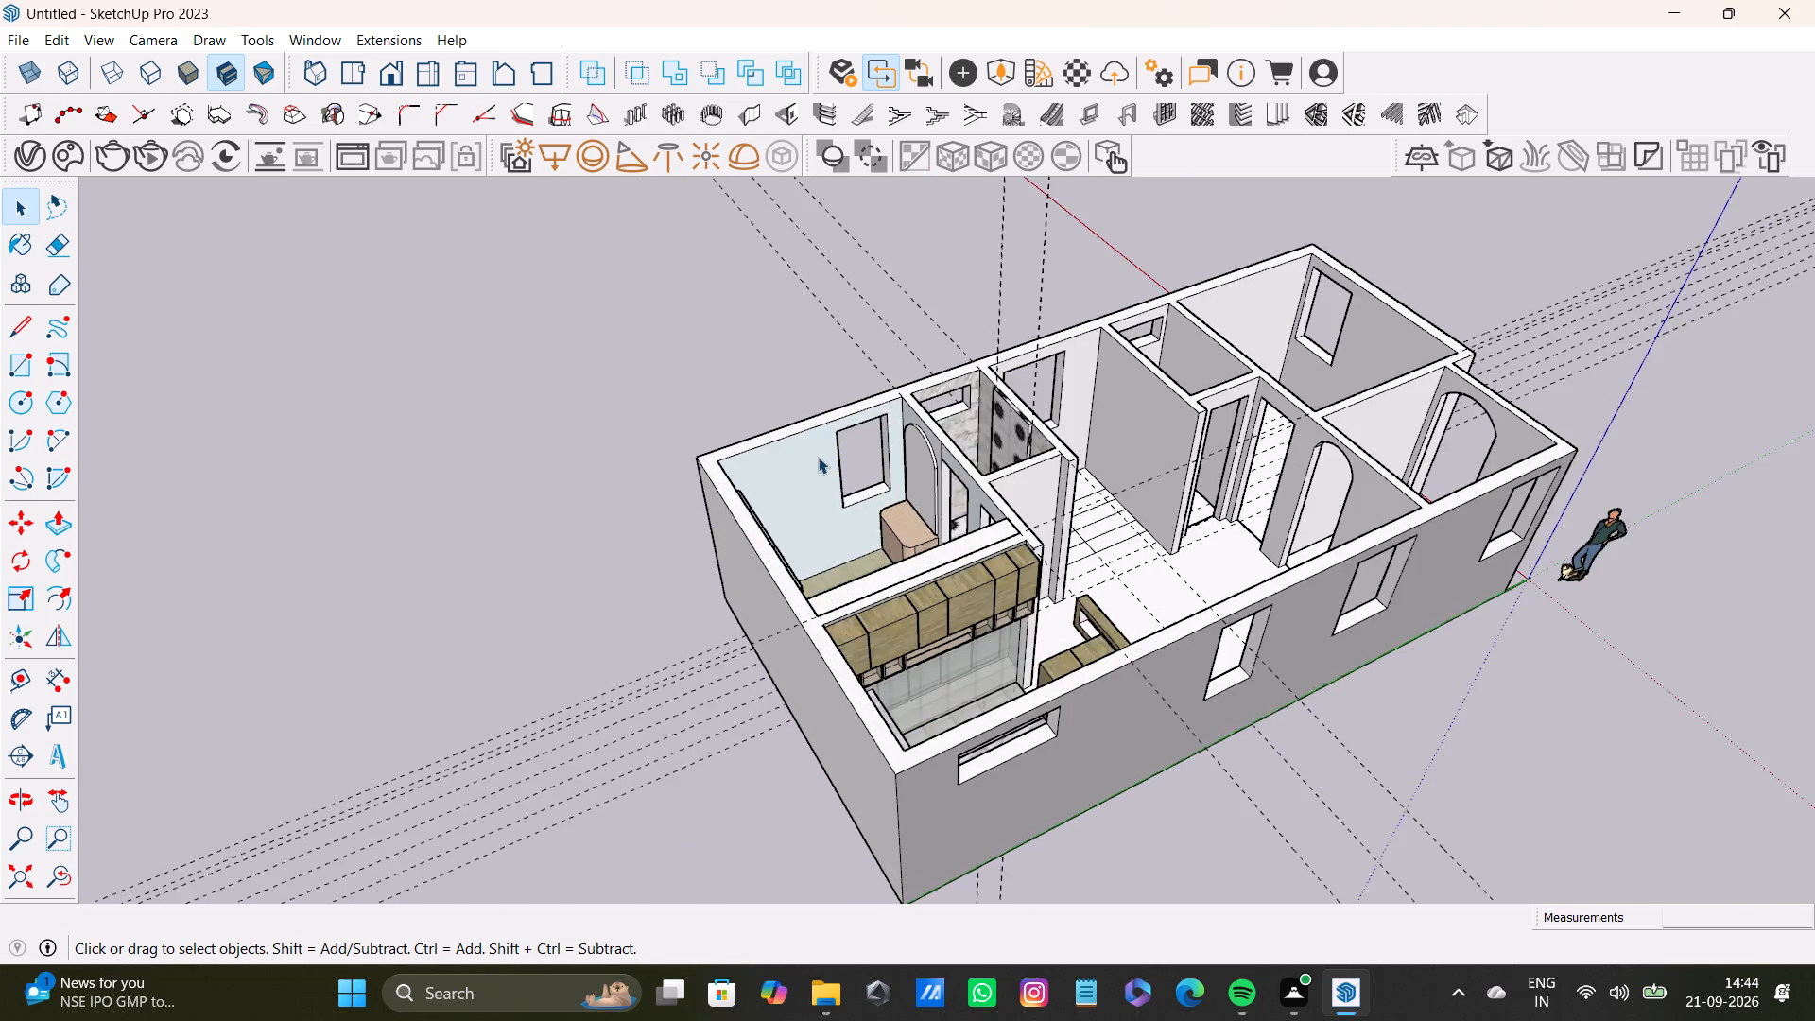
scroll(818, 457, "up", 2)
scroll(914, 529, "down", 8)
middle_click_drag(936, 559, 1288, 496)
middle_click_drag(1270, 497, 1656, 527)
scroll(1263, 398, "up", 3)
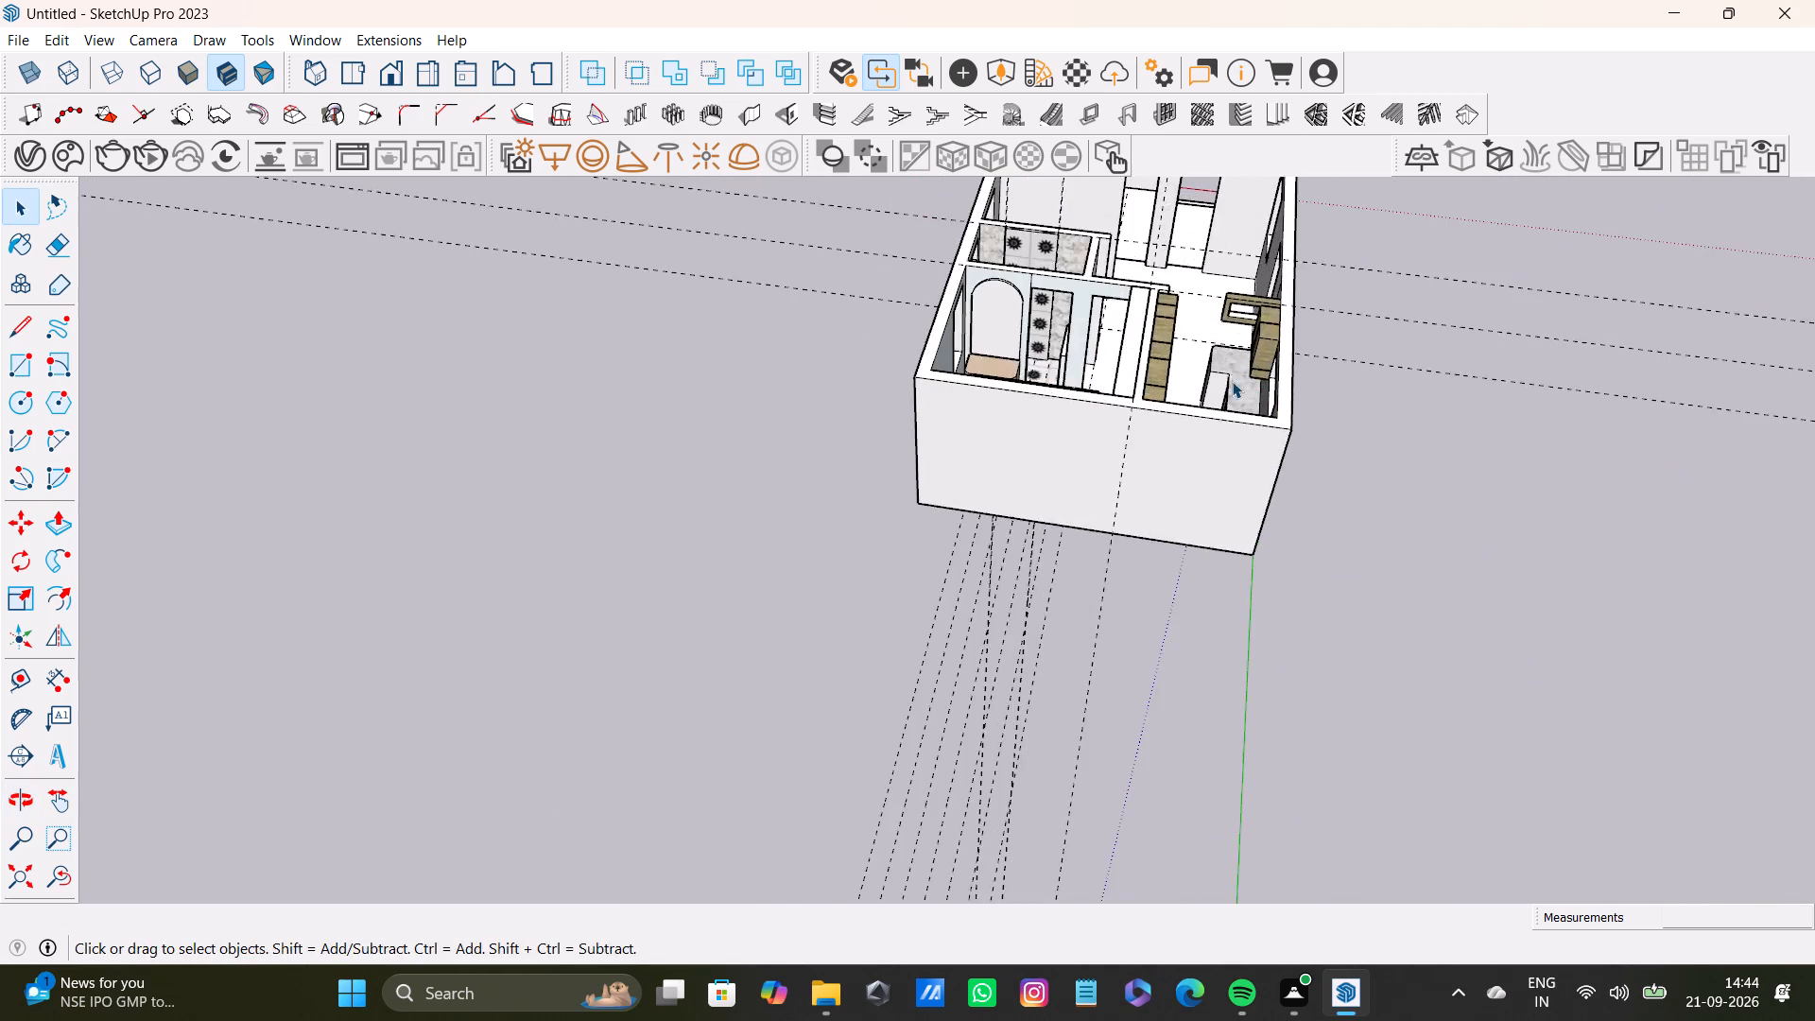
scroll(1232, 381, "up", 3)
middle_click_drag(1225, 376, 1080, 630, "shift")
scroll(1043, 635, "down", 1)
middle_click_drag(1096, 579, 849, 569)
scroll(864, 541, "down", 8)
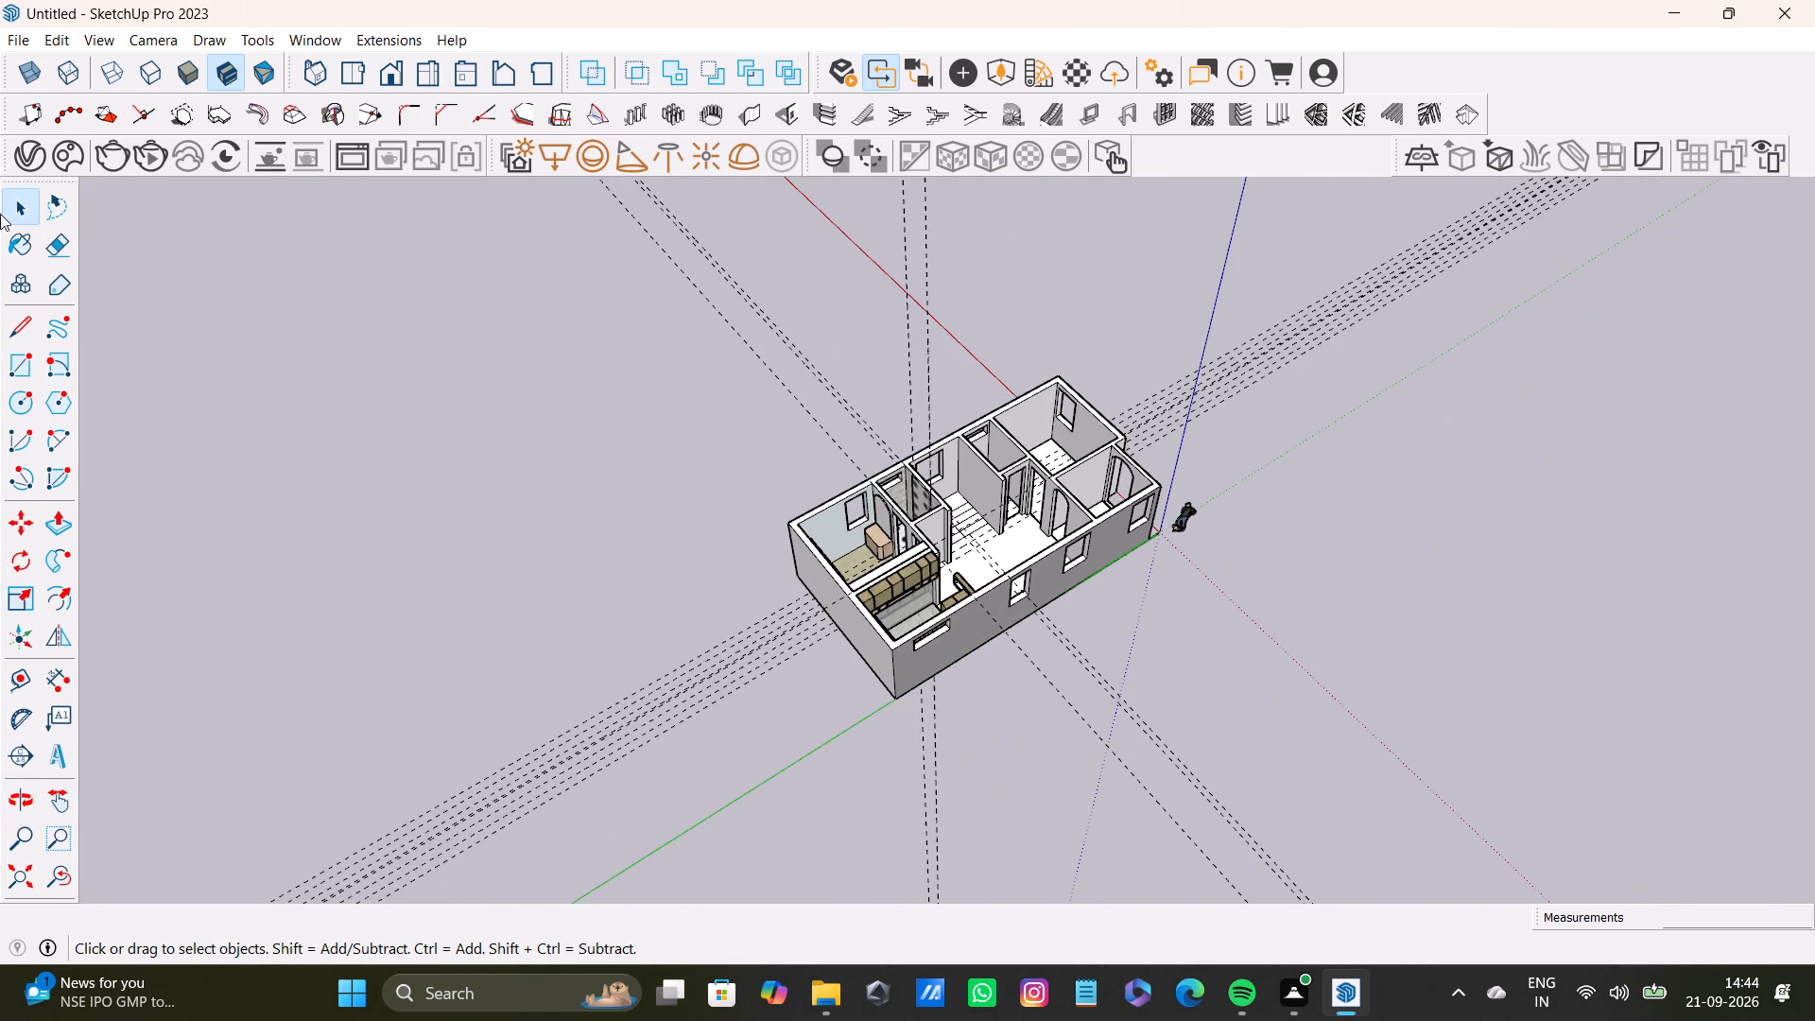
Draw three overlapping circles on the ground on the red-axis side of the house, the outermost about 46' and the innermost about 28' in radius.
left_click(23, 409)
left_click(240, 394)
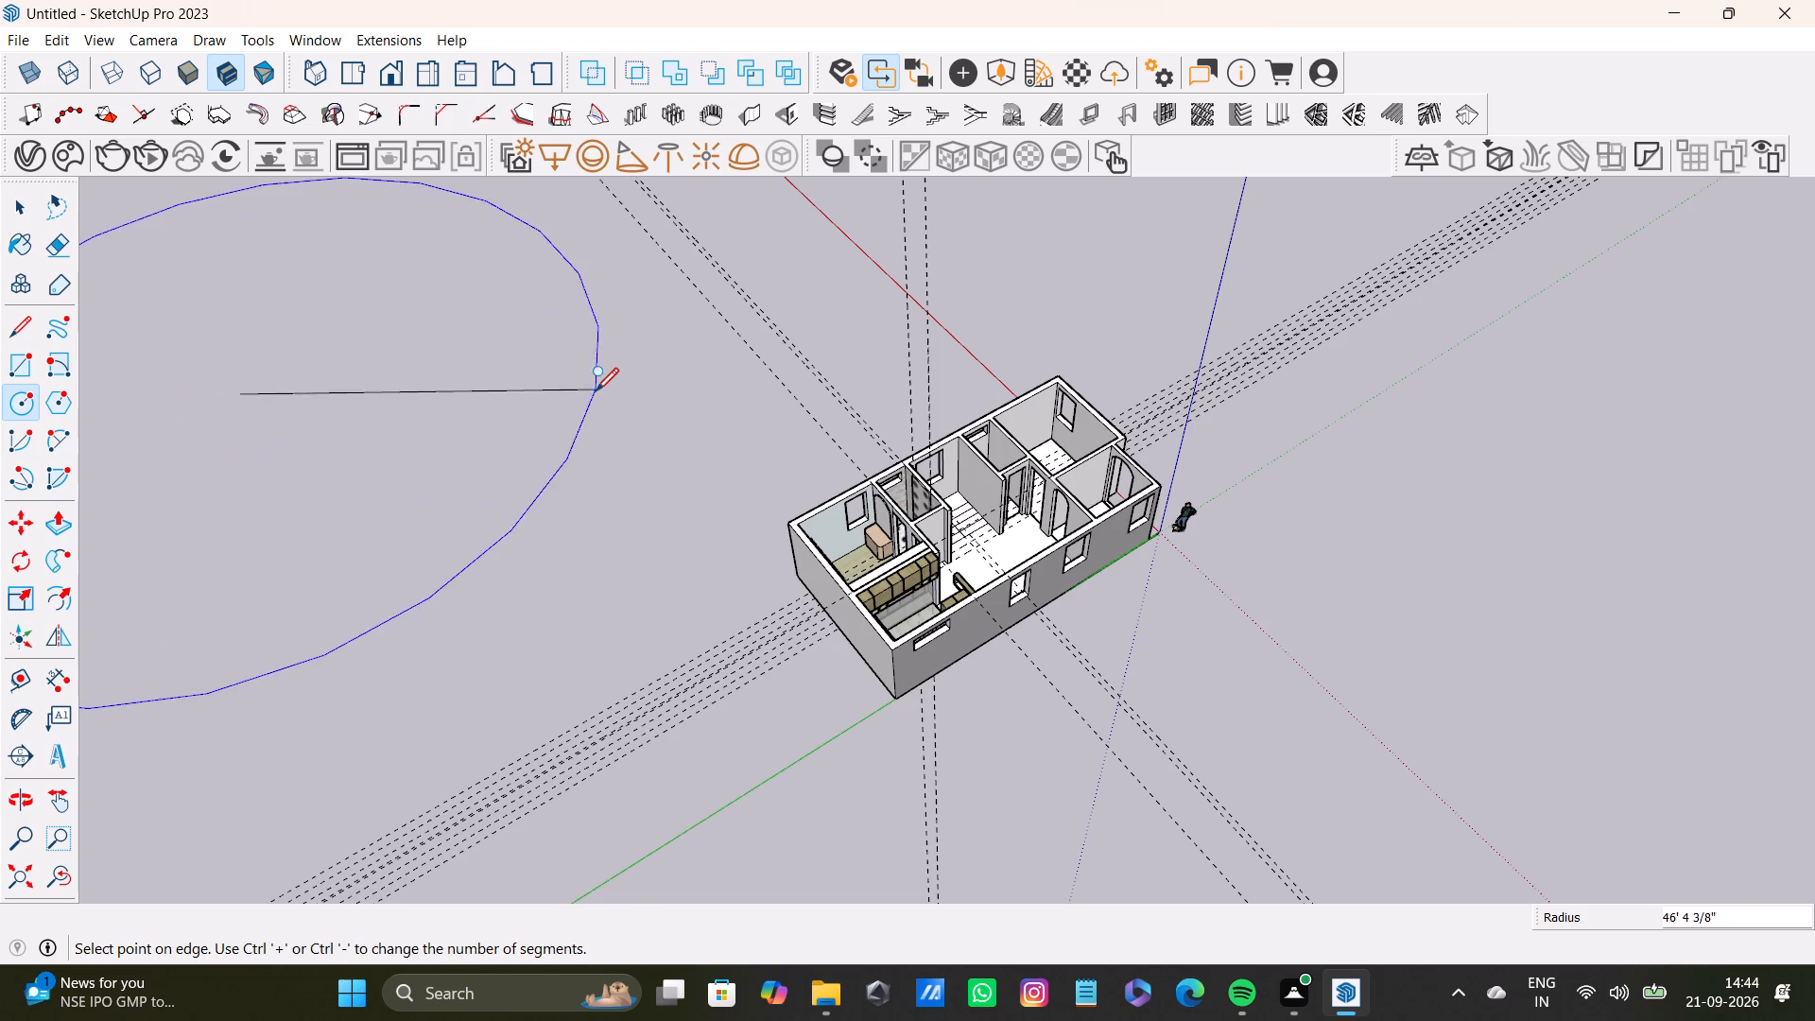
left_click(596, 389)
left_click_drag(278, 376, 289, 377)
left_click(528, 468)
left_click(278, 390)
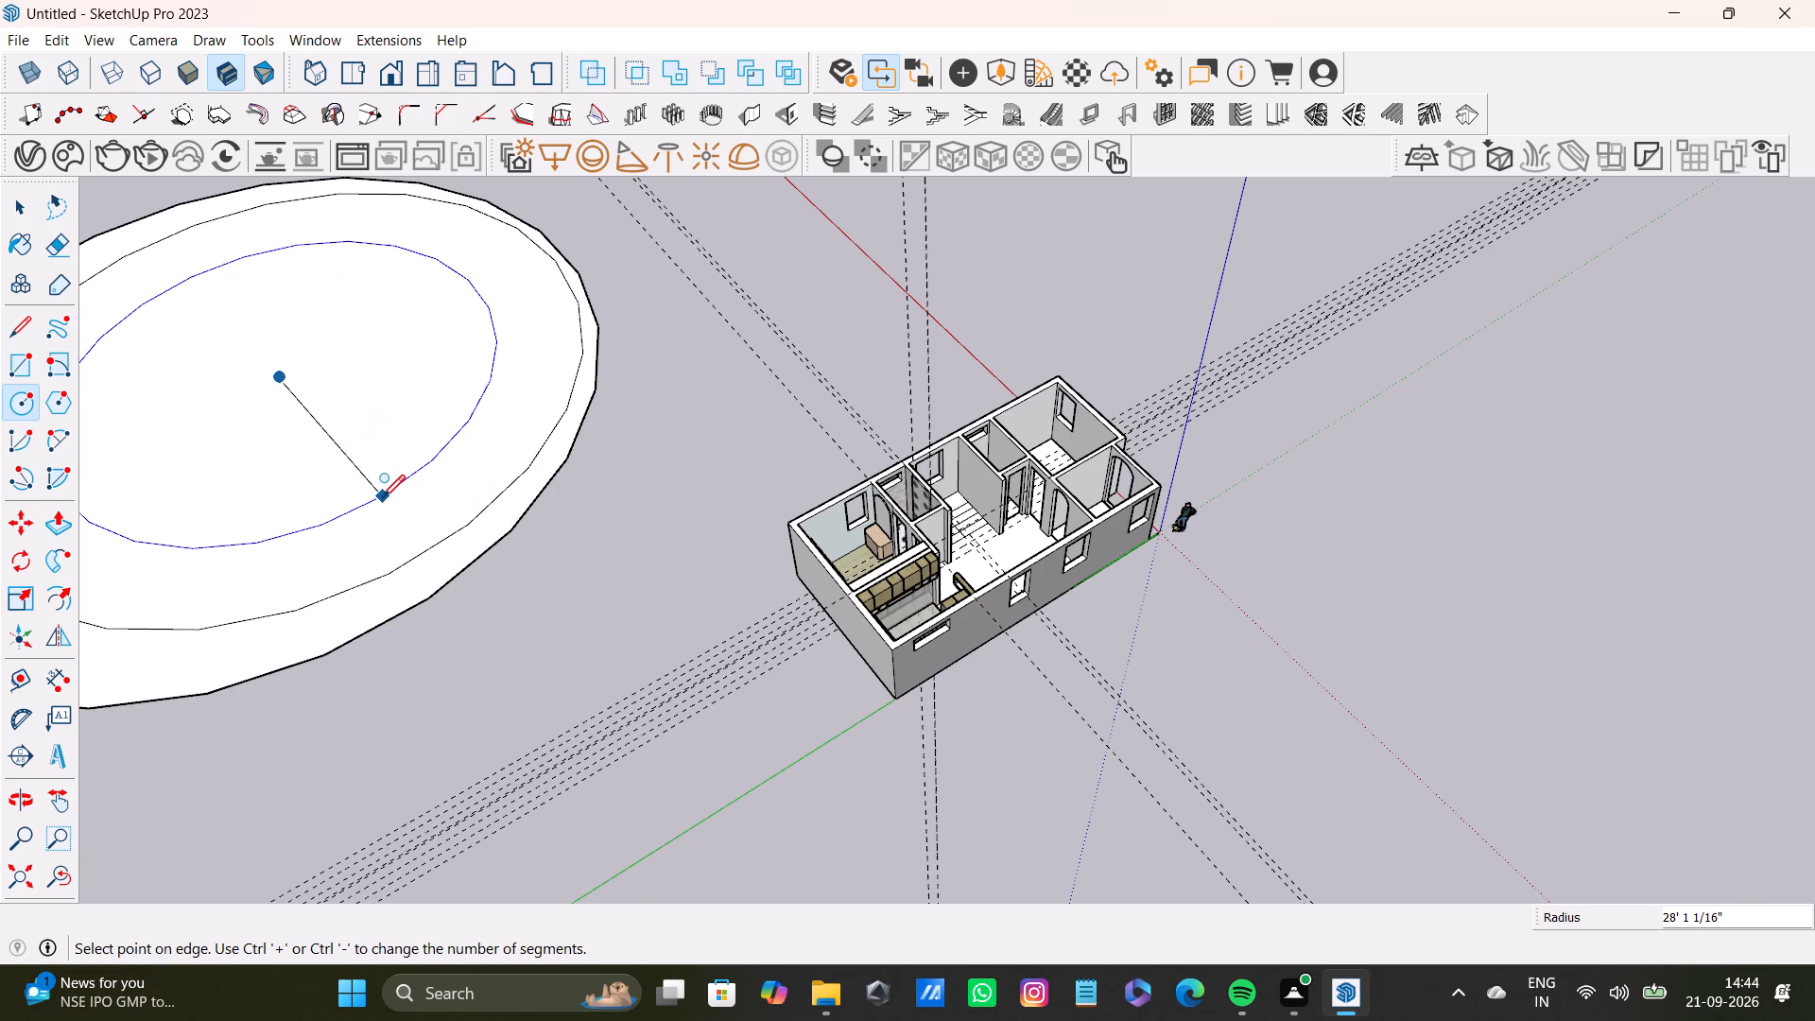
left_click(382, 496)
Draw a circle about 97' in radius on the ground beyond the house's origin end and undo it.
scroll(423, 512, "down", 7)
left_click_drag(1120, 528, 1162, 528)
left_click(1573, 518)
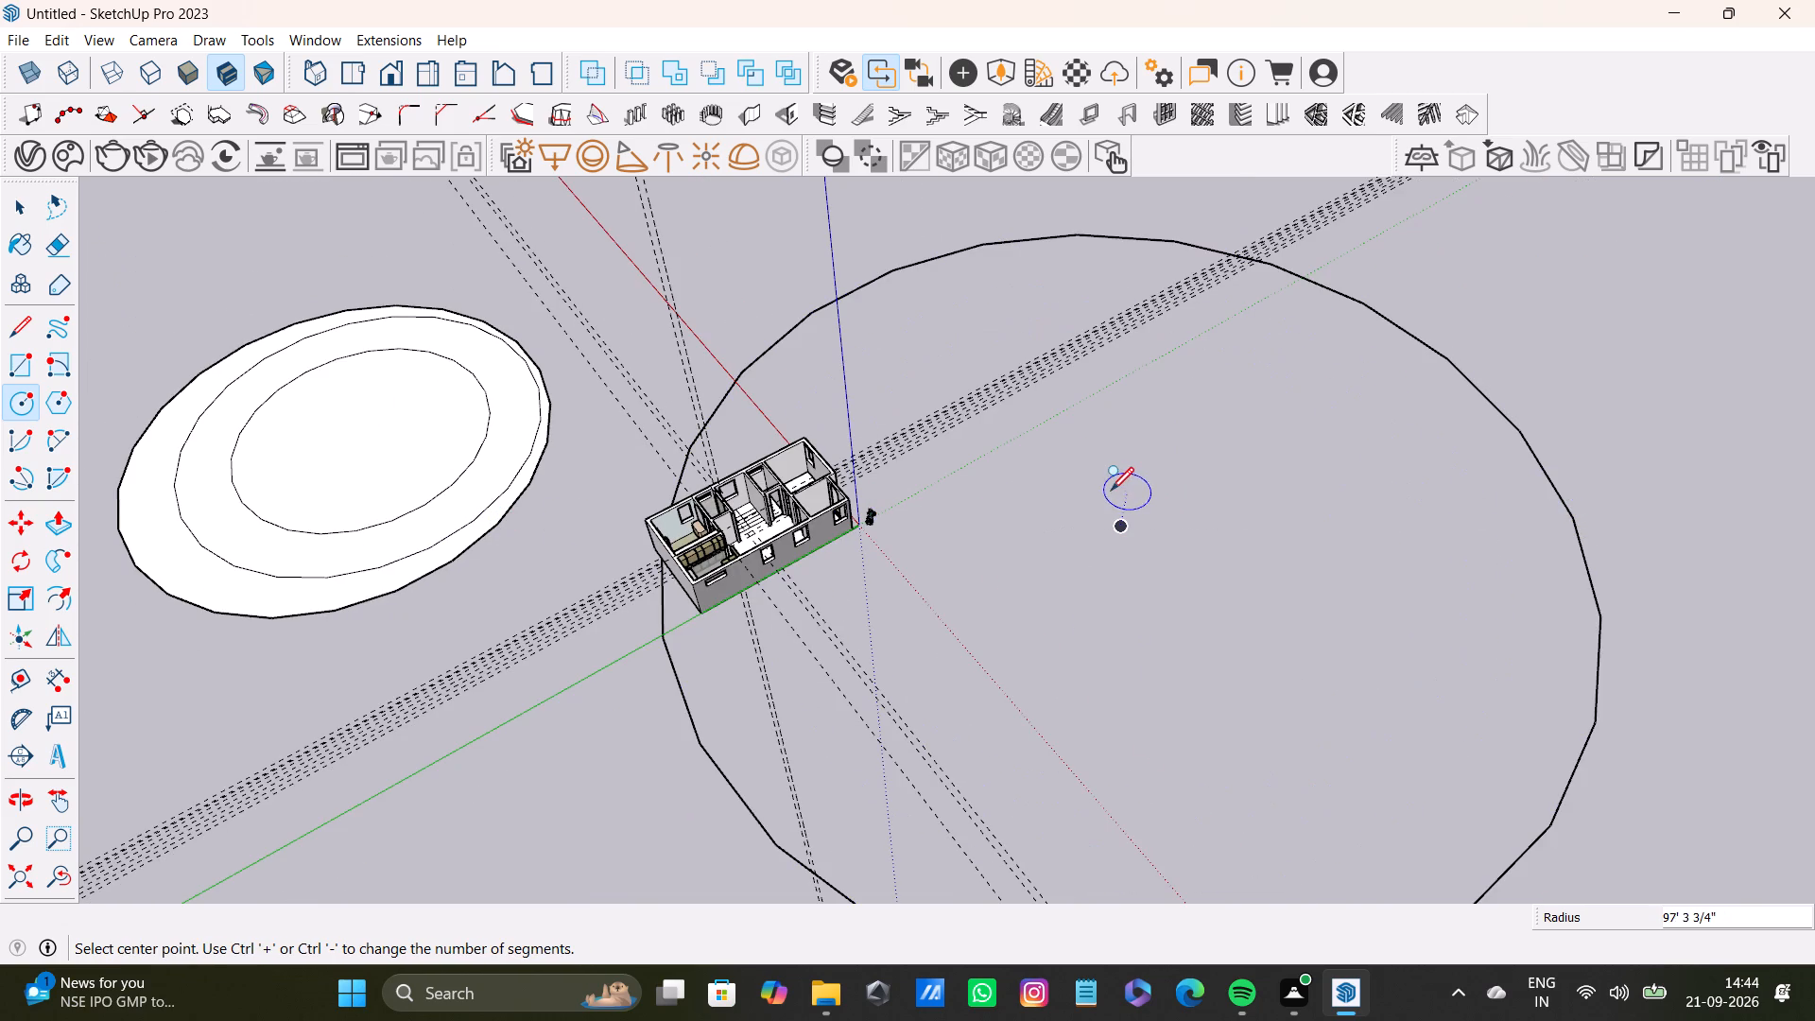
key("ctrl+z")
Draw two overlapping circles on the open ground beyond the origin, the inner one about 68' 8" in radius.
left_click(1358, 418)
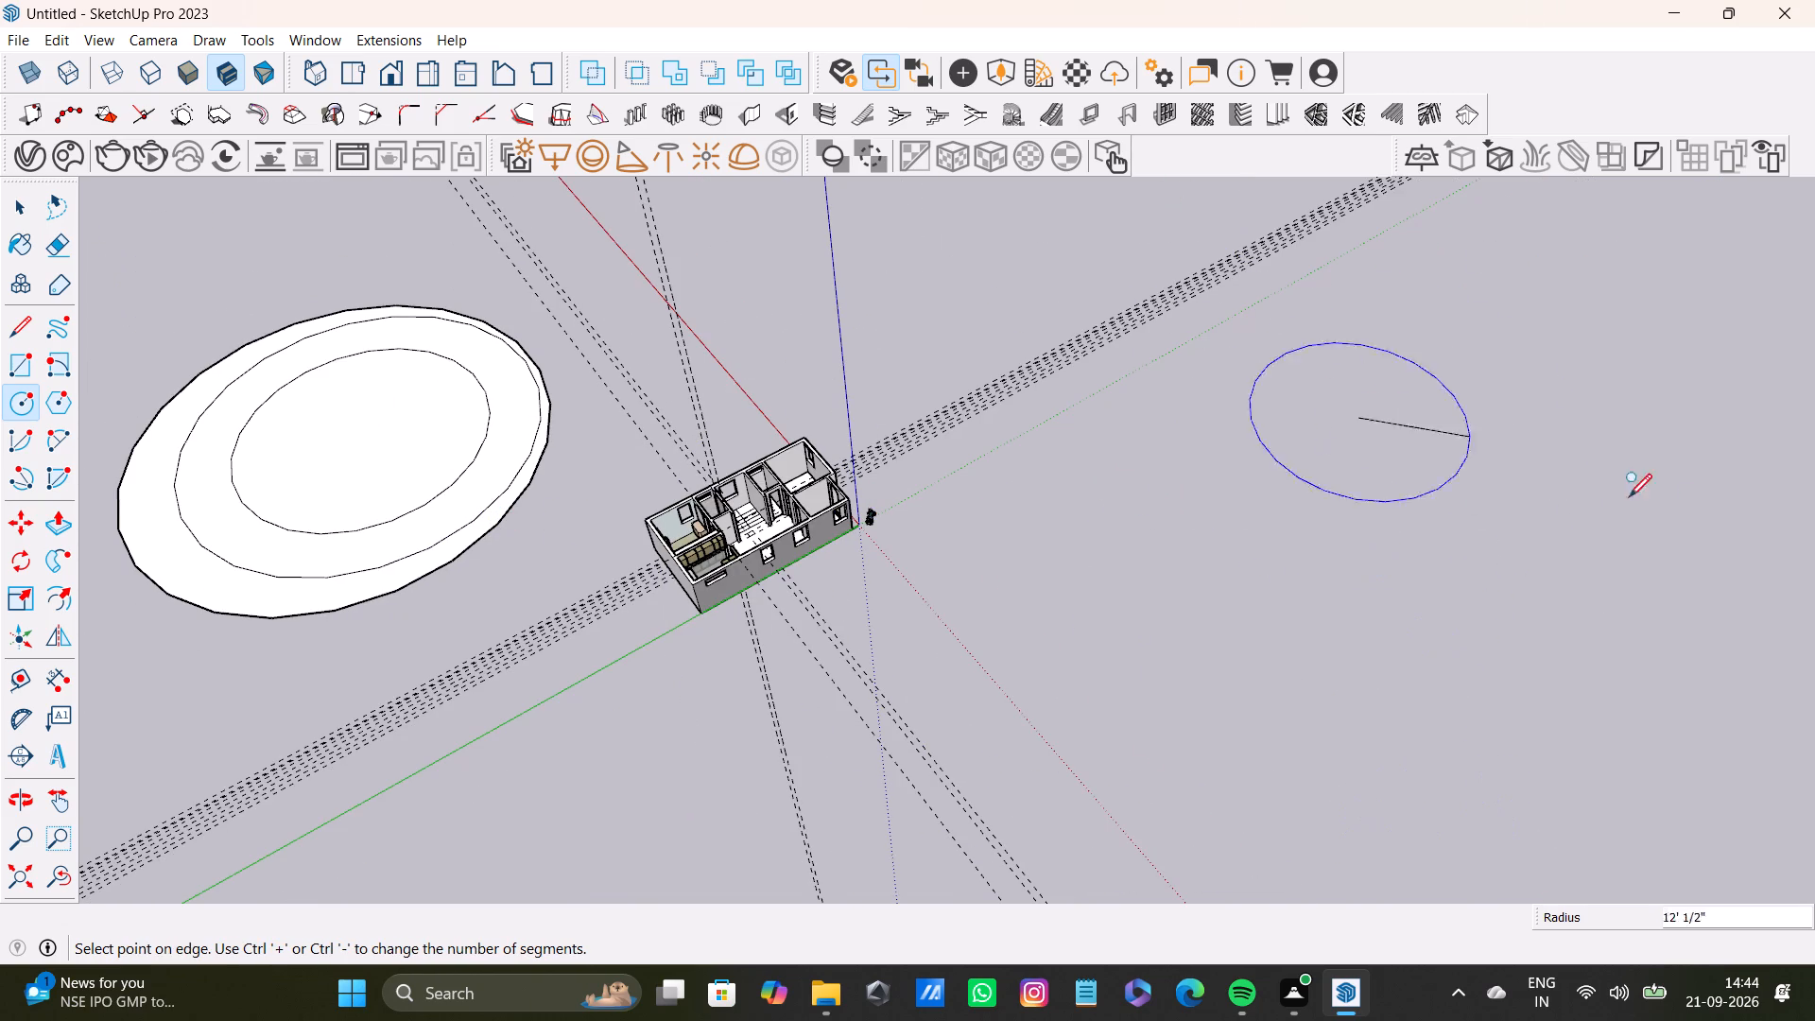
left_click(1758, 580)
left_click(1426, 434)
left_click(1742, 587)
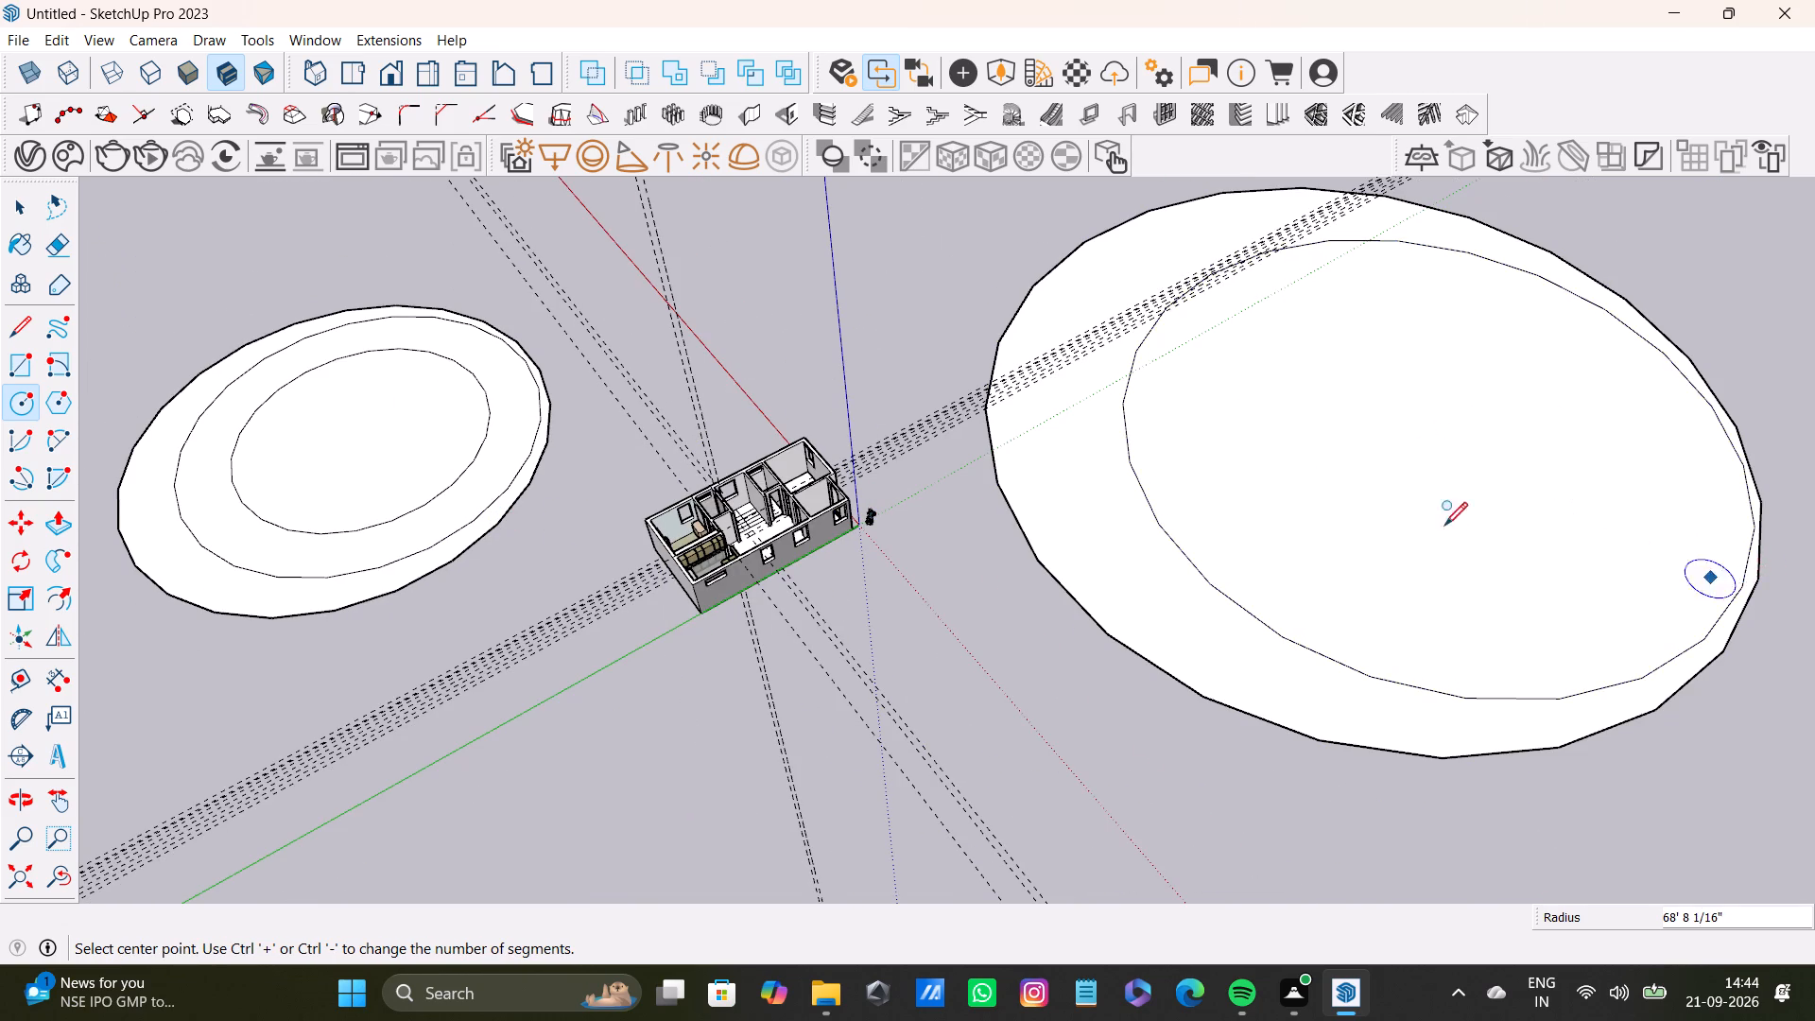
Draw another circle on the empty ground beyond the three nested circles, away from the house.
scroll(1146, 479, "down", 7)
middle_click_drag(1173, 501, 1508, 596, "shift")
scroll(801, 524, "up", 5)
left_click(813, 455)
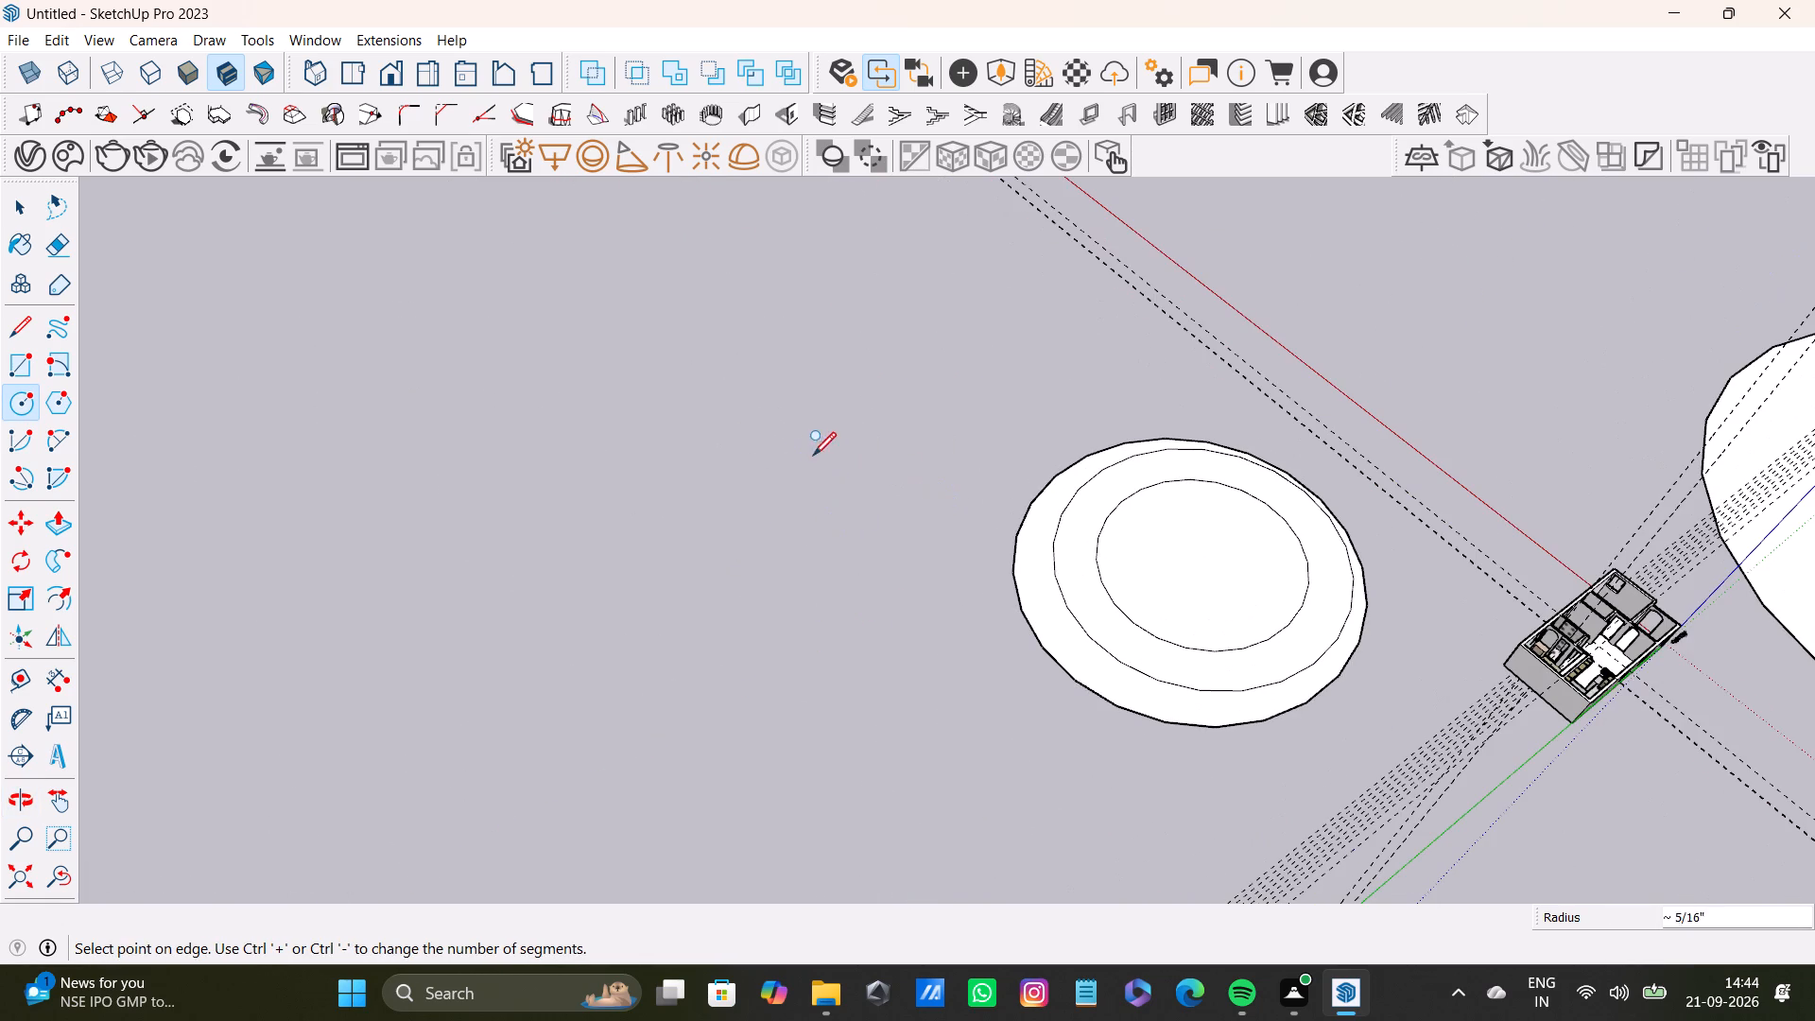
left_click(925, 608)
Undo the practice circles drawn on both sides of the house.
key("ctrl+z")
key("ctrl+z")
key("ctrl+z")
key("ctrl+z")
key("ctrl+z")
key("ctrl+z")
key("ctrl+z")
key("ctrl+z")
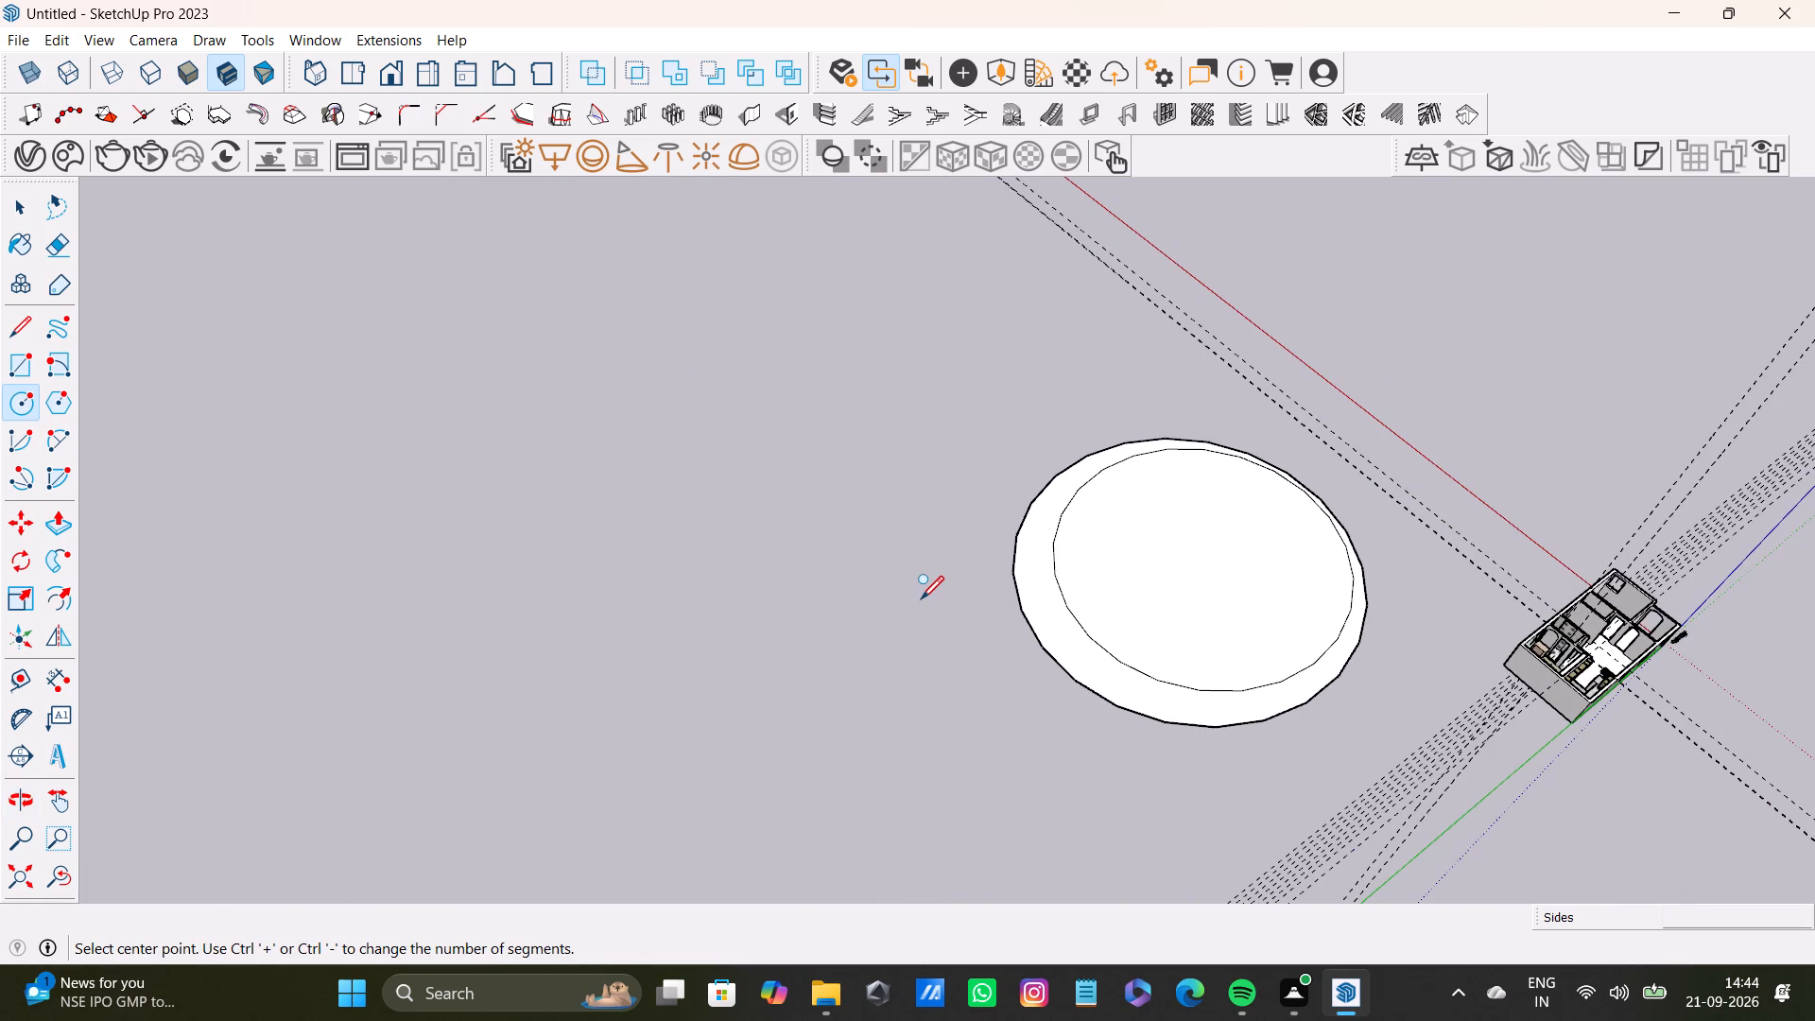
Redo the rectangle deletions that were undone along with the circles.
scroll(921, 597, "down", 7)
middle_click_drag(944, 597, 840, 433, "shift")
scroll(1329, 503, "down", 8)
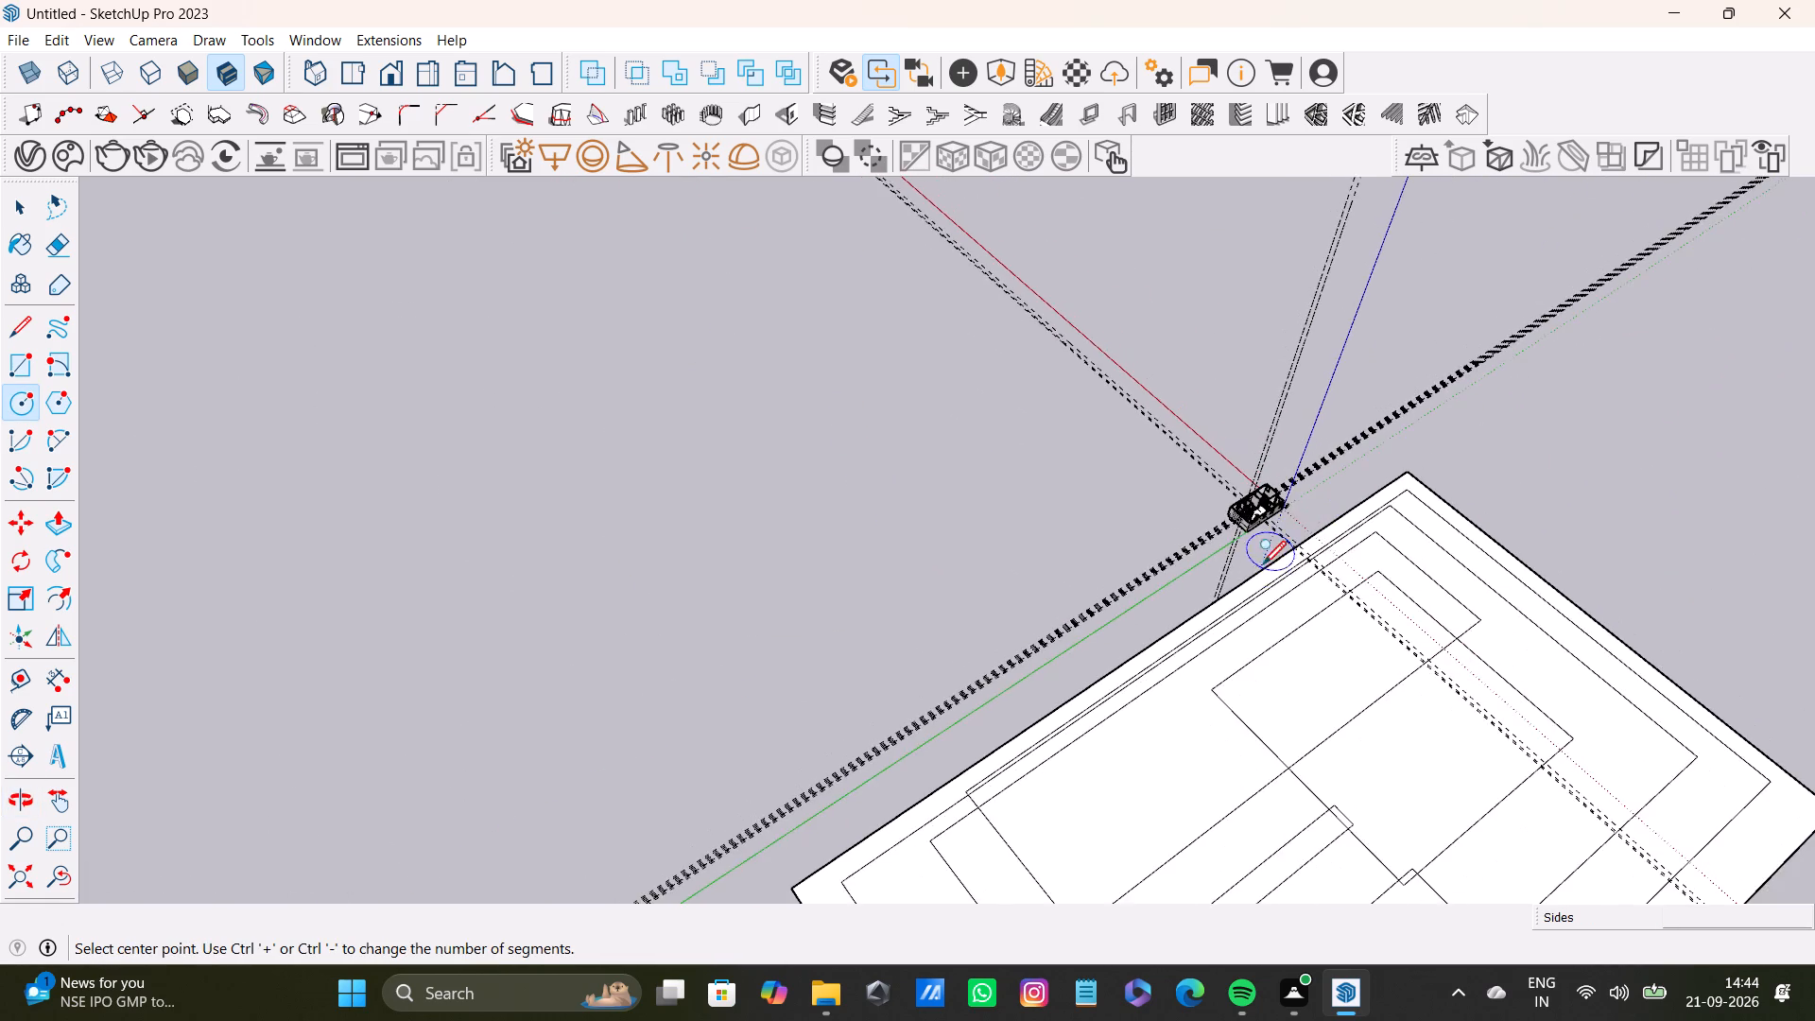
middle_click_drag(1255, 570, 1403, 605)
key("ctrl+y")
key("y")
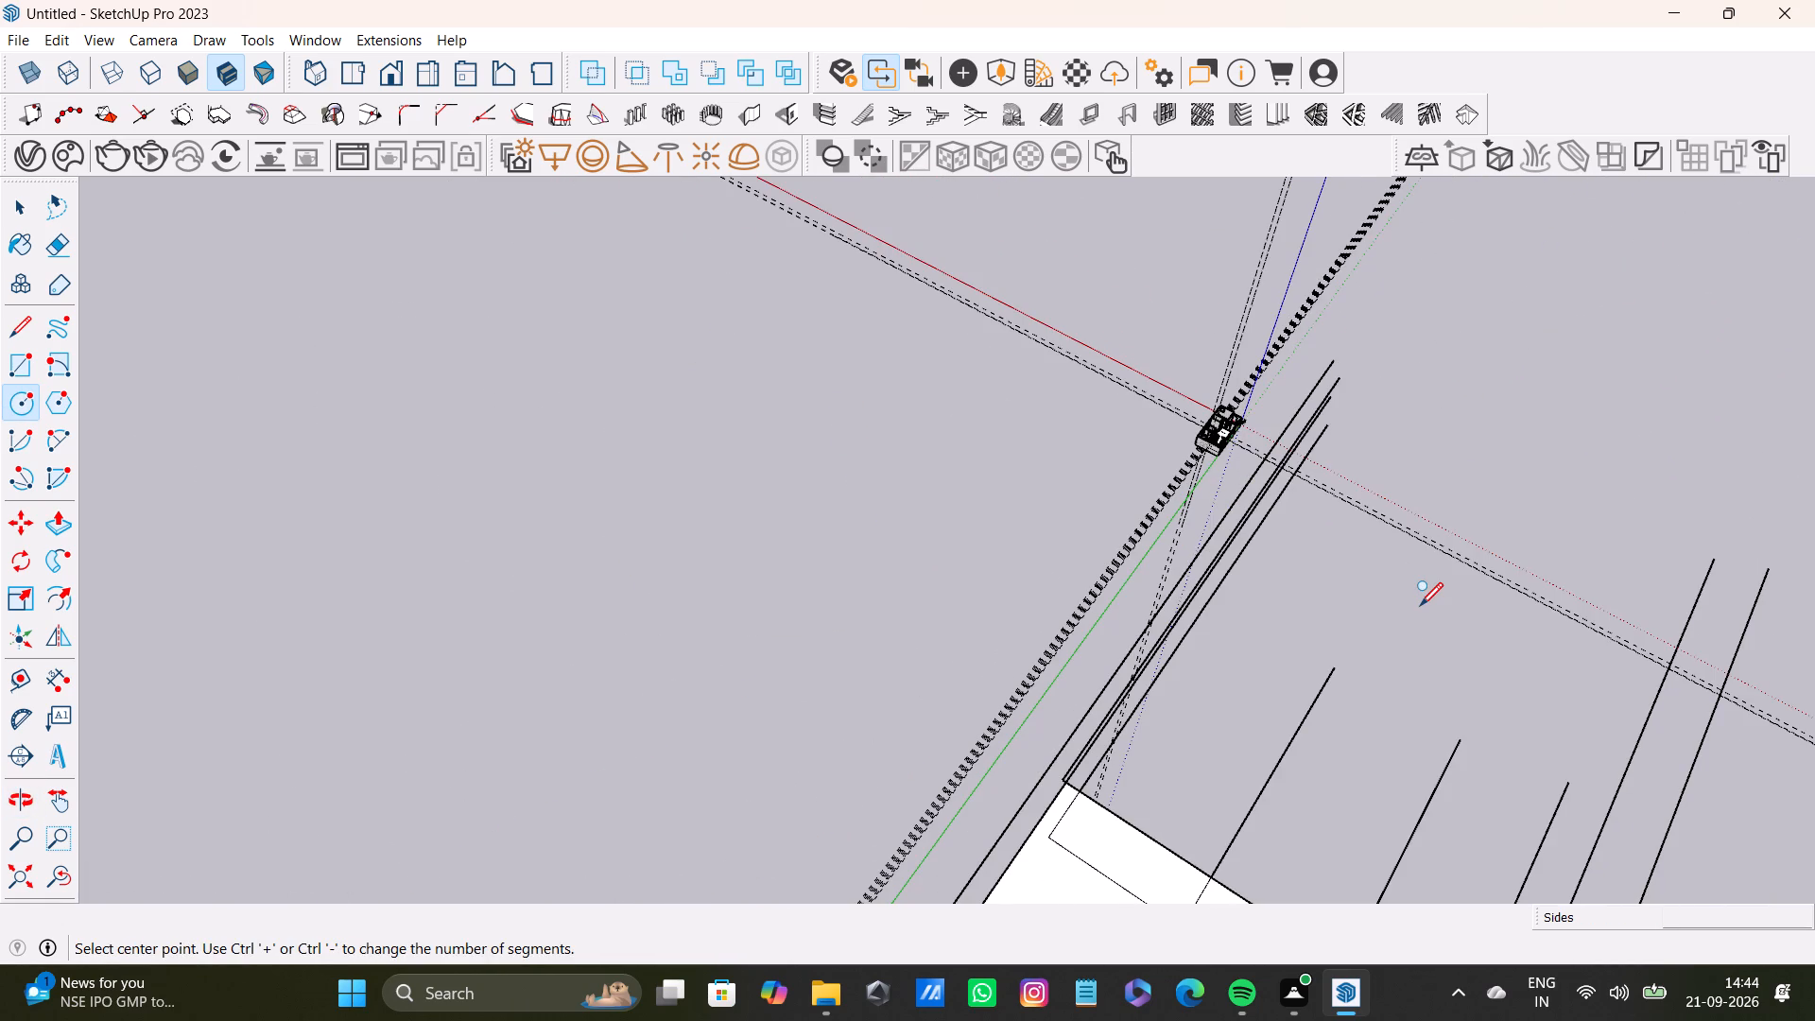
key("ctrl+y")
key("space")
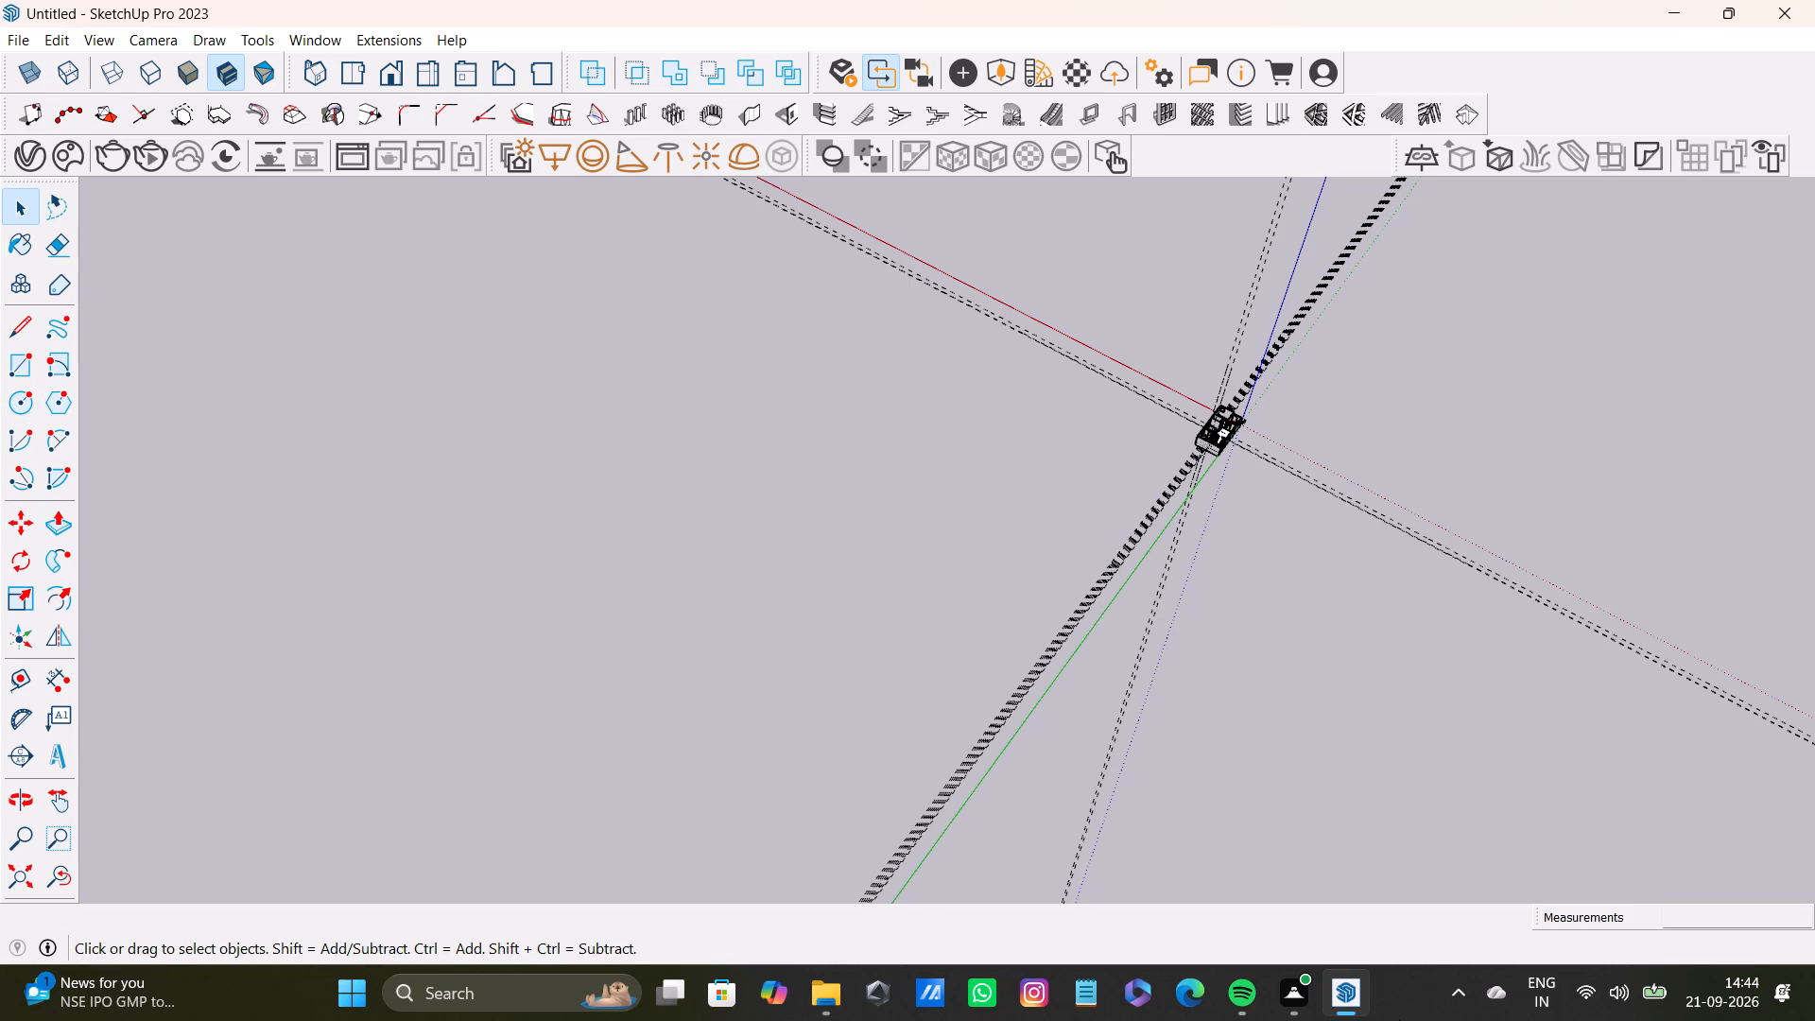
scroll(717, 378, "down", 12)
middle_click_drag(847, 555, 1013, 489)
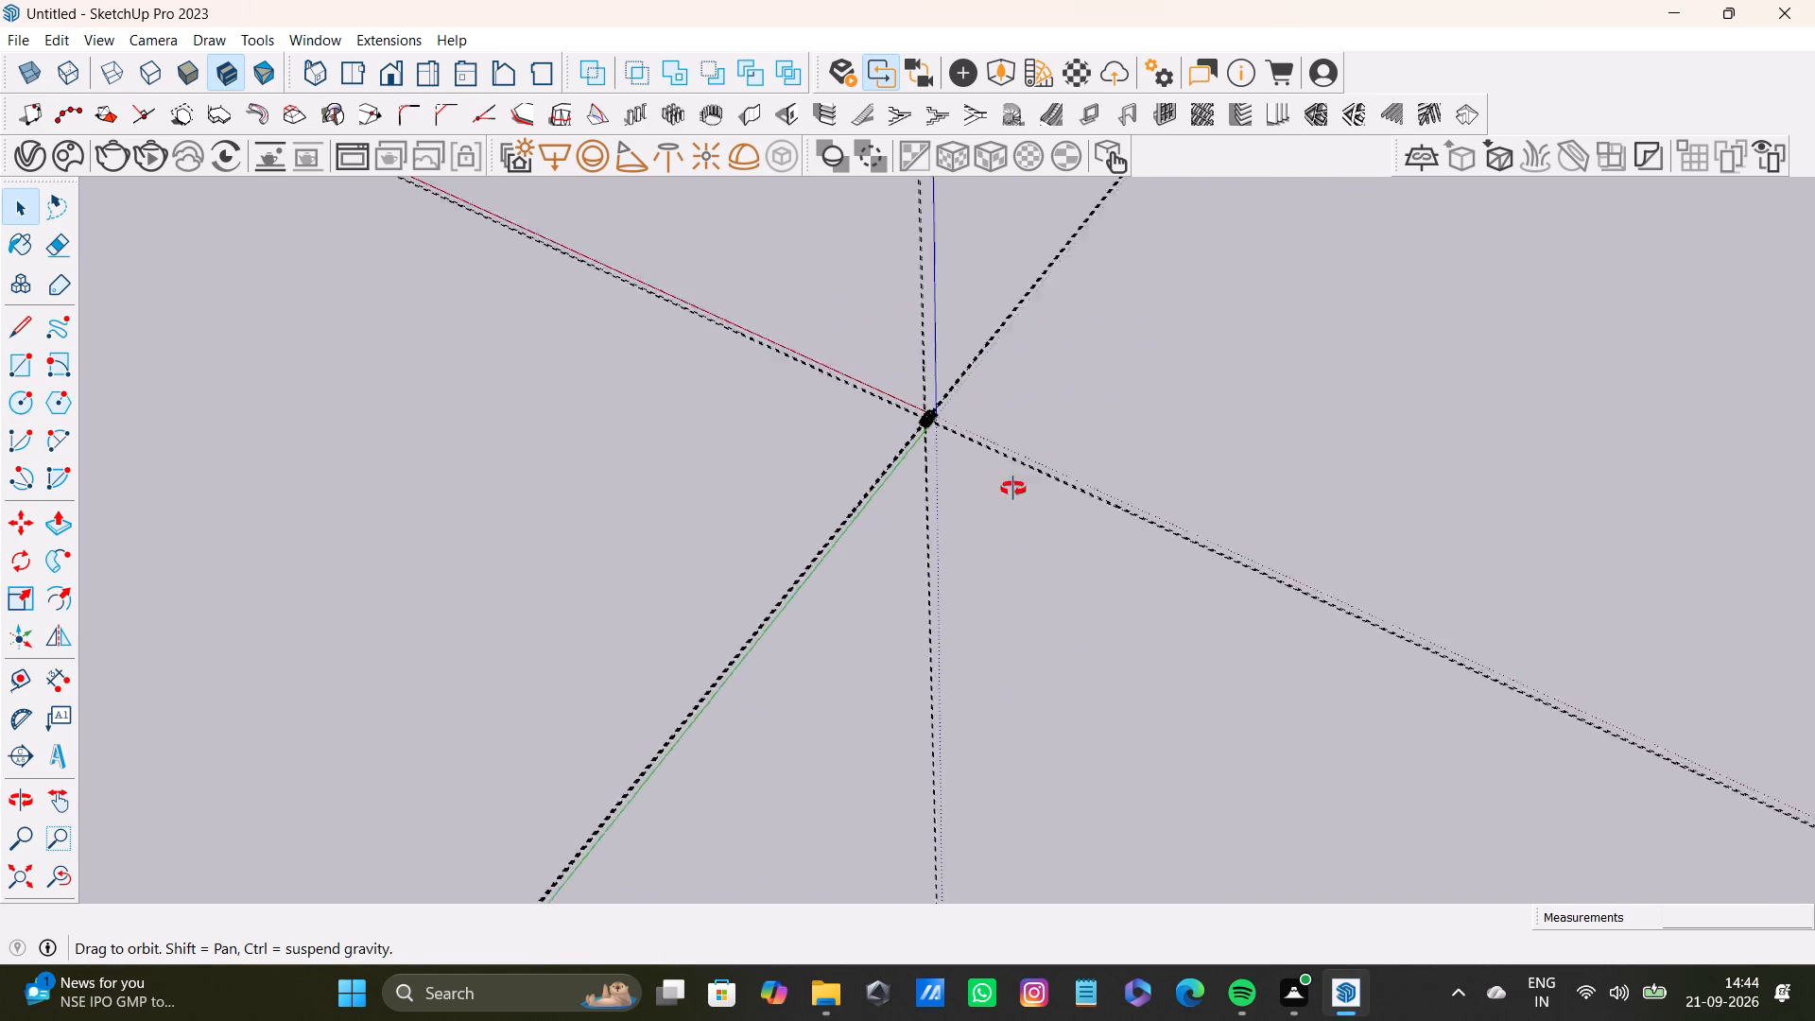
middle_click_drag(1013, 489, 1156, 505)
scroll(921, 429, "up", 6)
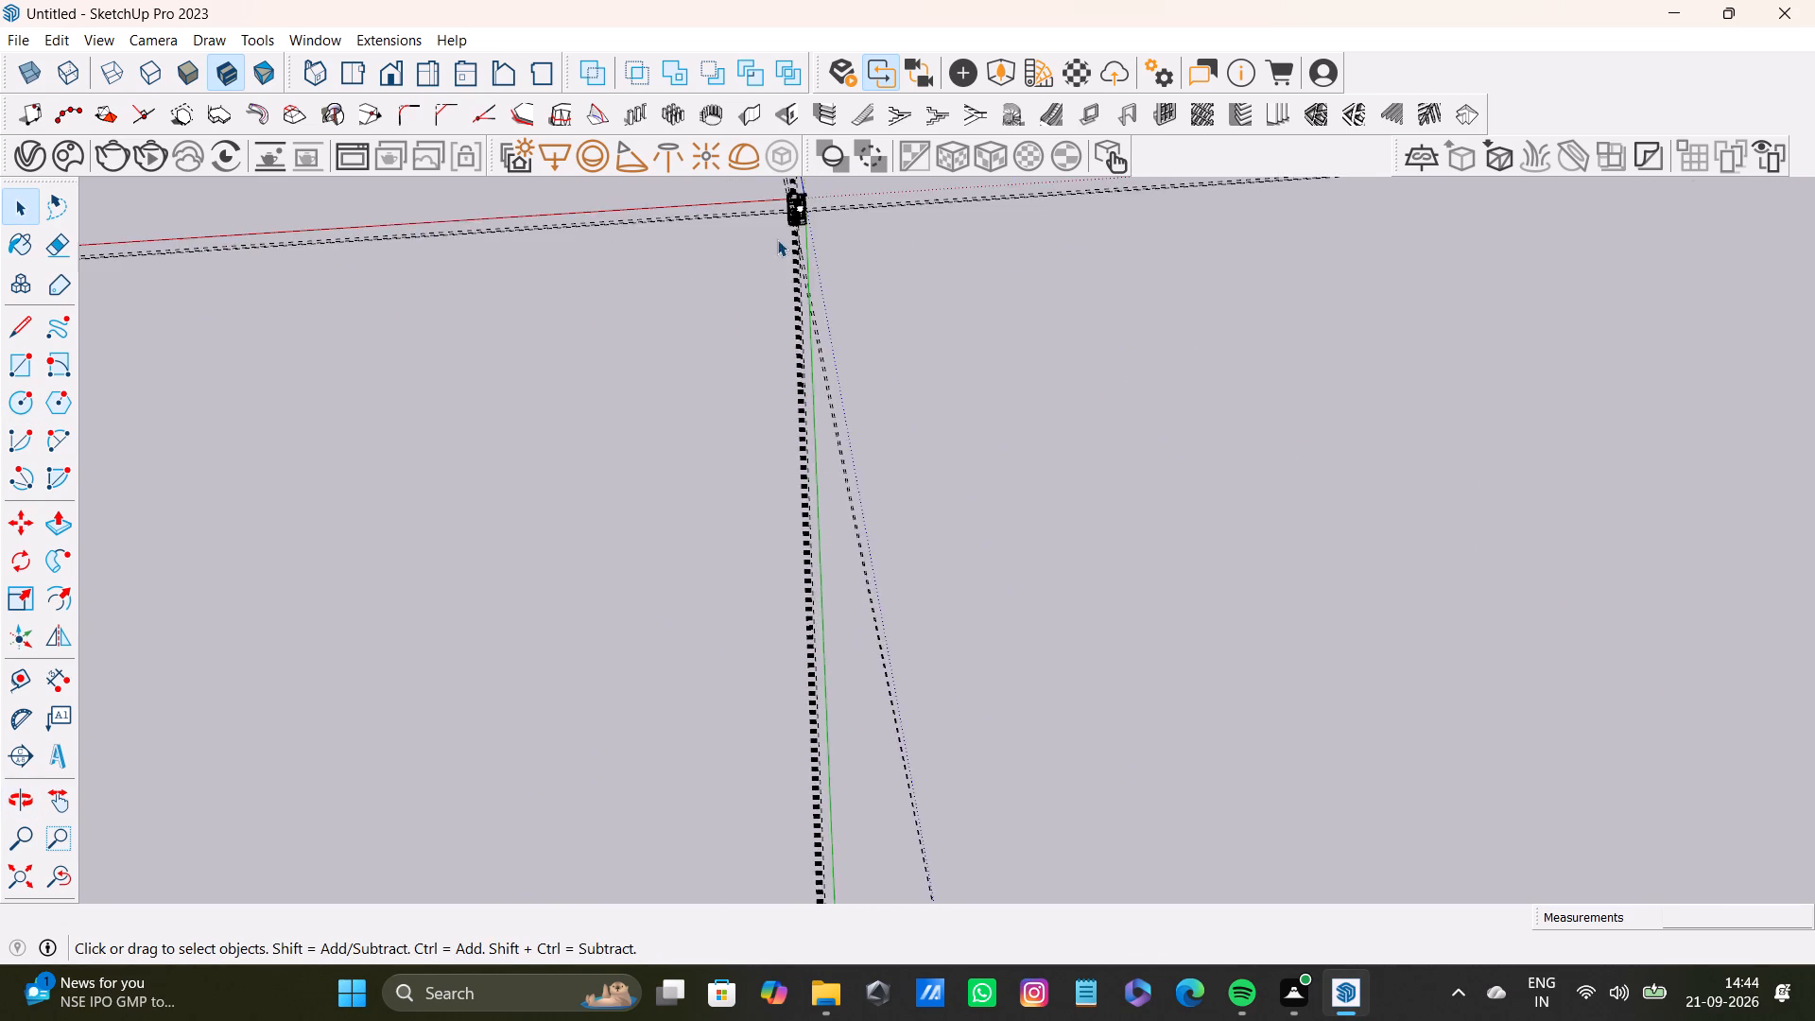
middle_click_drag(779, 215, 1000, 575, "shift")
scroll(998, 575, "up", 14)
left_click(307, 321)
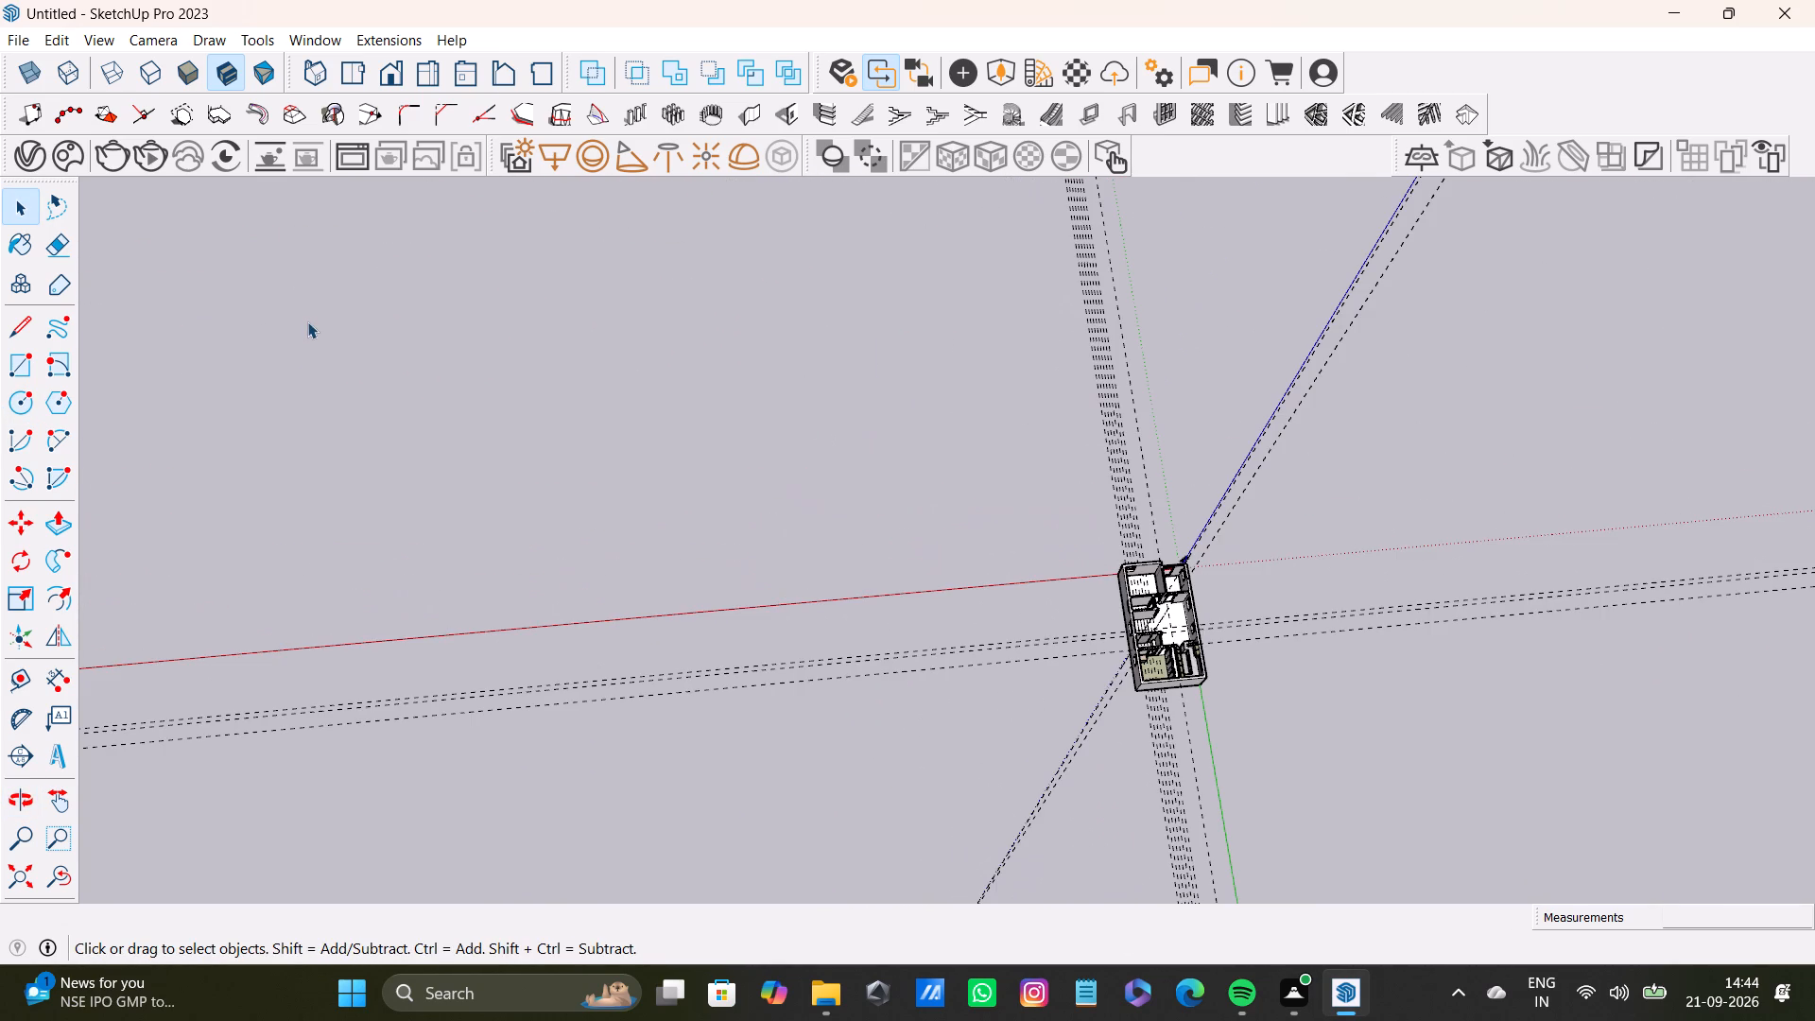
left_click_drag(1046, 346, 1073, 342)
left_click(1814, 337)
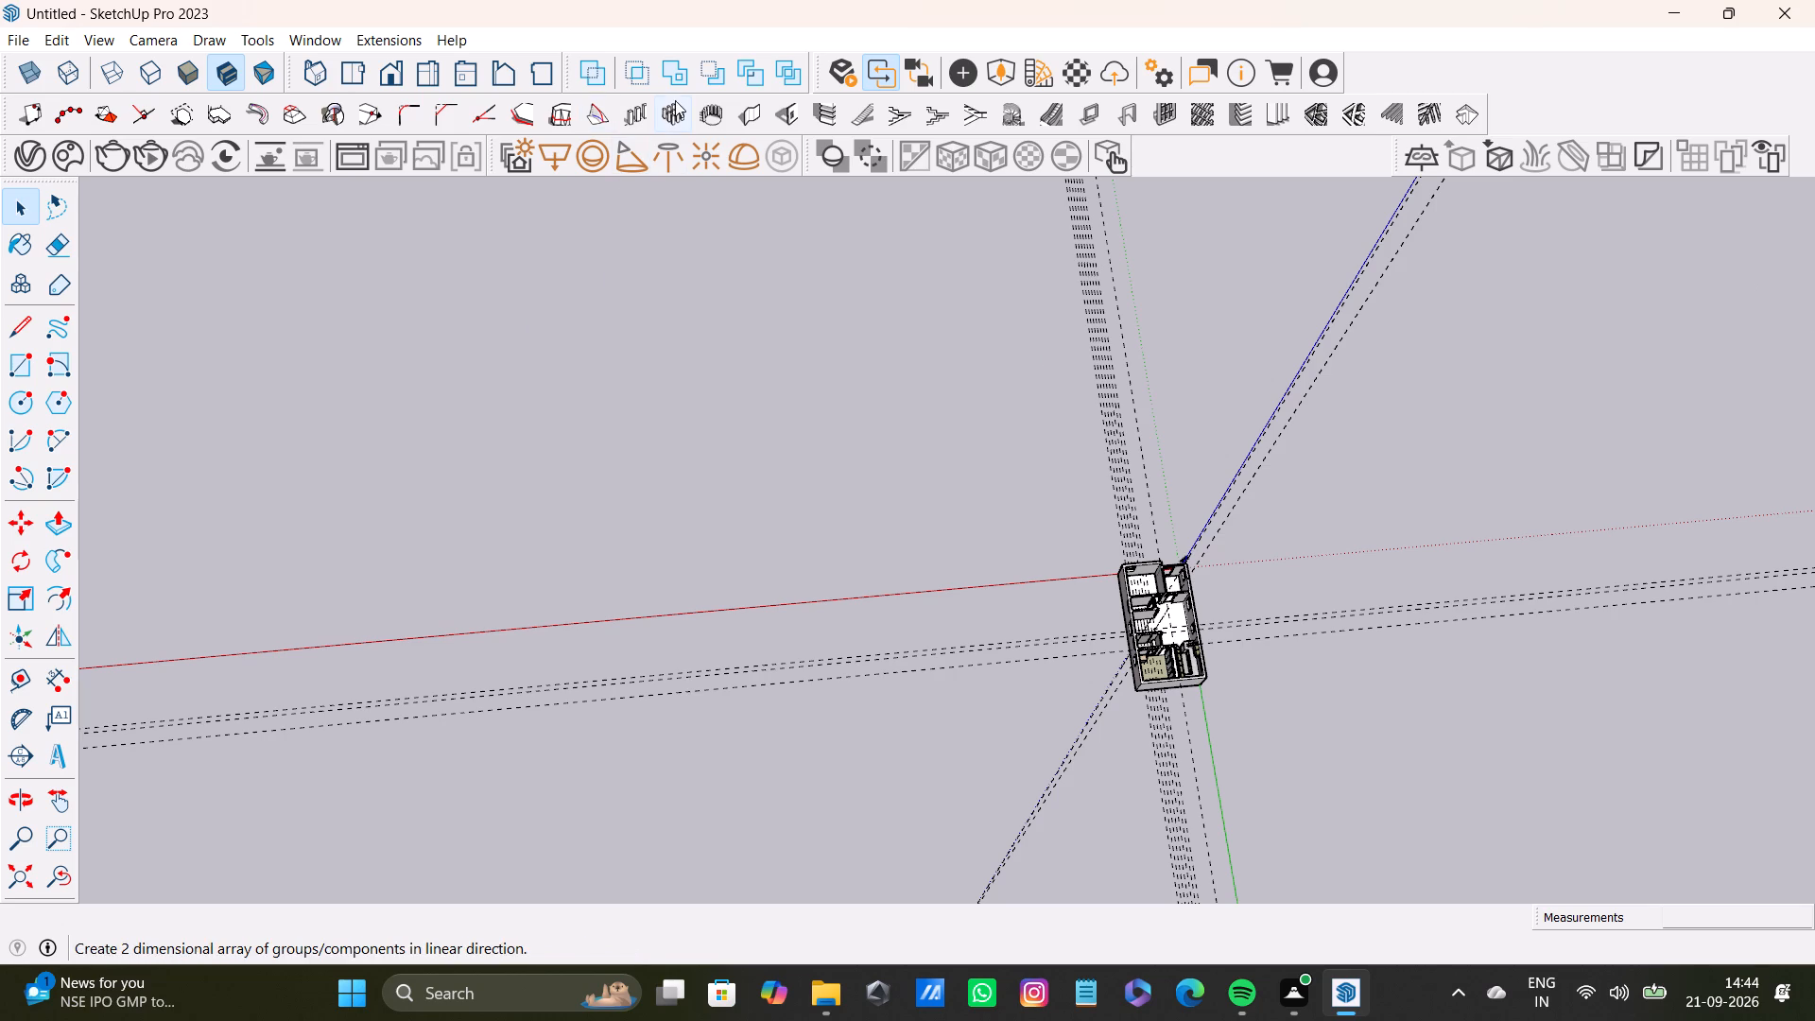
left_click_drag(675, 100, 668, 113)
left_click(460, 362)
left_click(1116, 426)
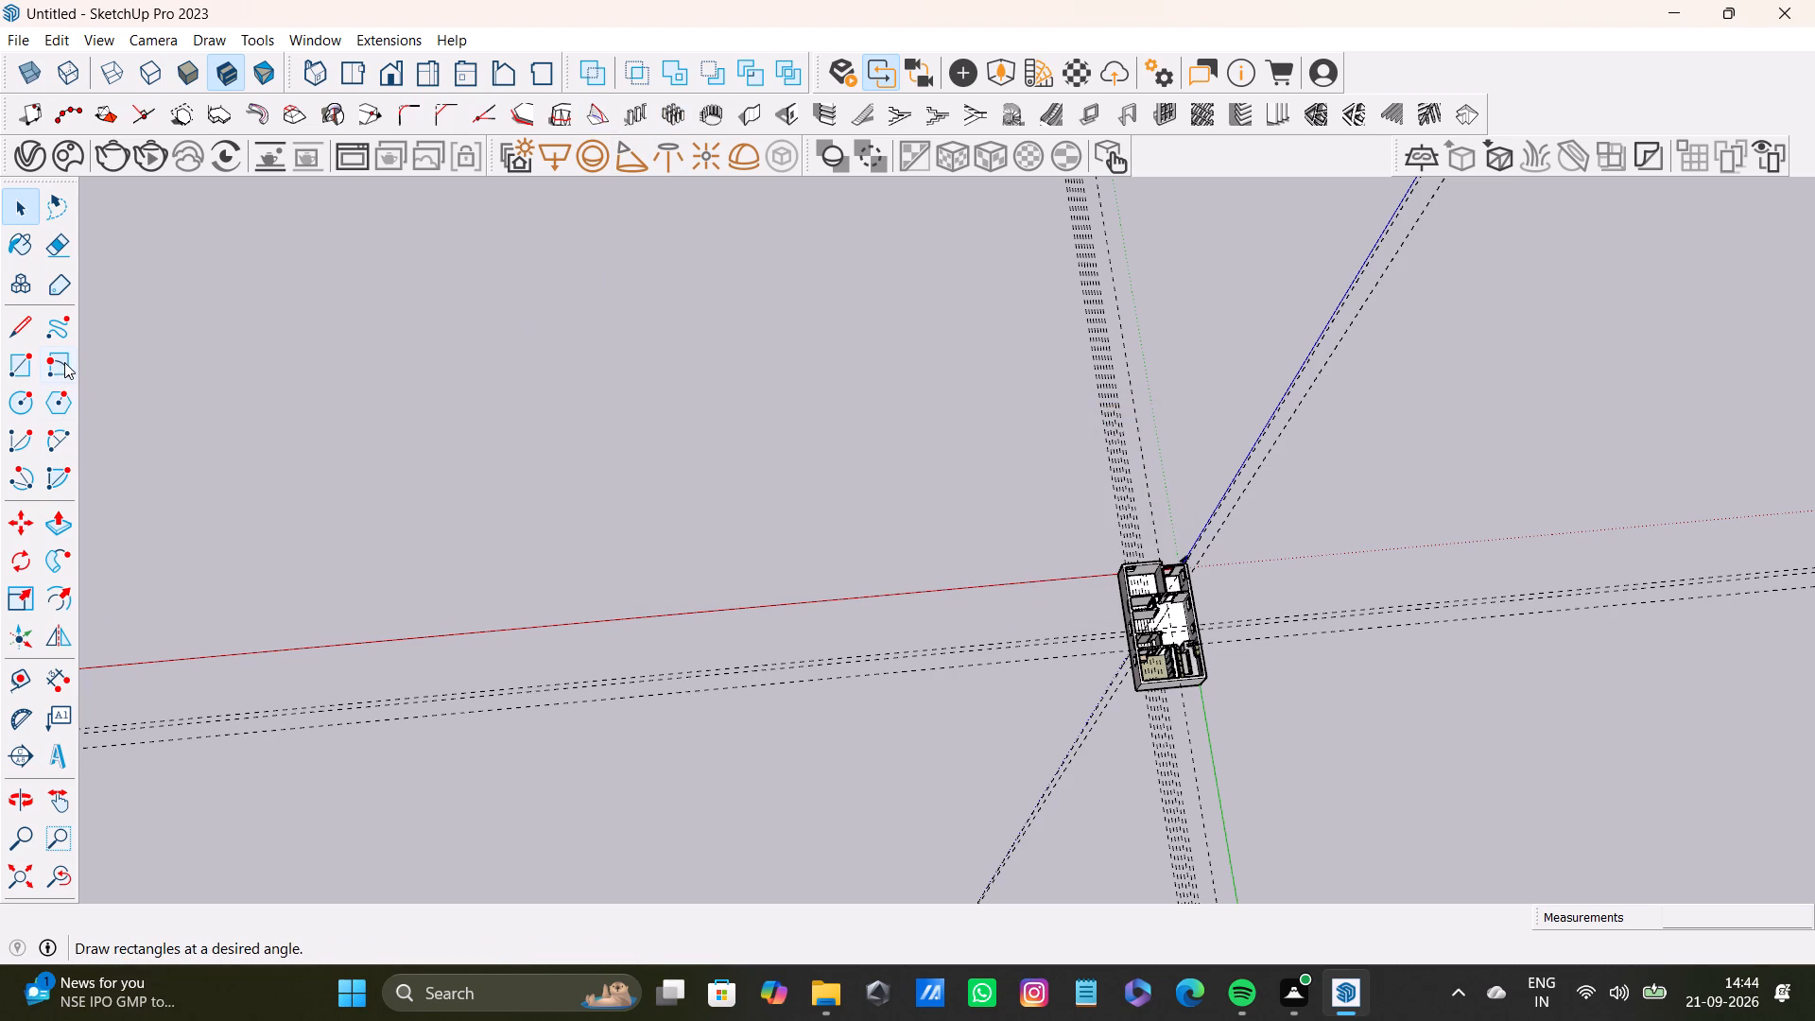
Draw a rectangle about 206' 9" by 105' 11" on the empty ground alongside the solid red axis.
left_click(16, 368)
left_click(267, 307)
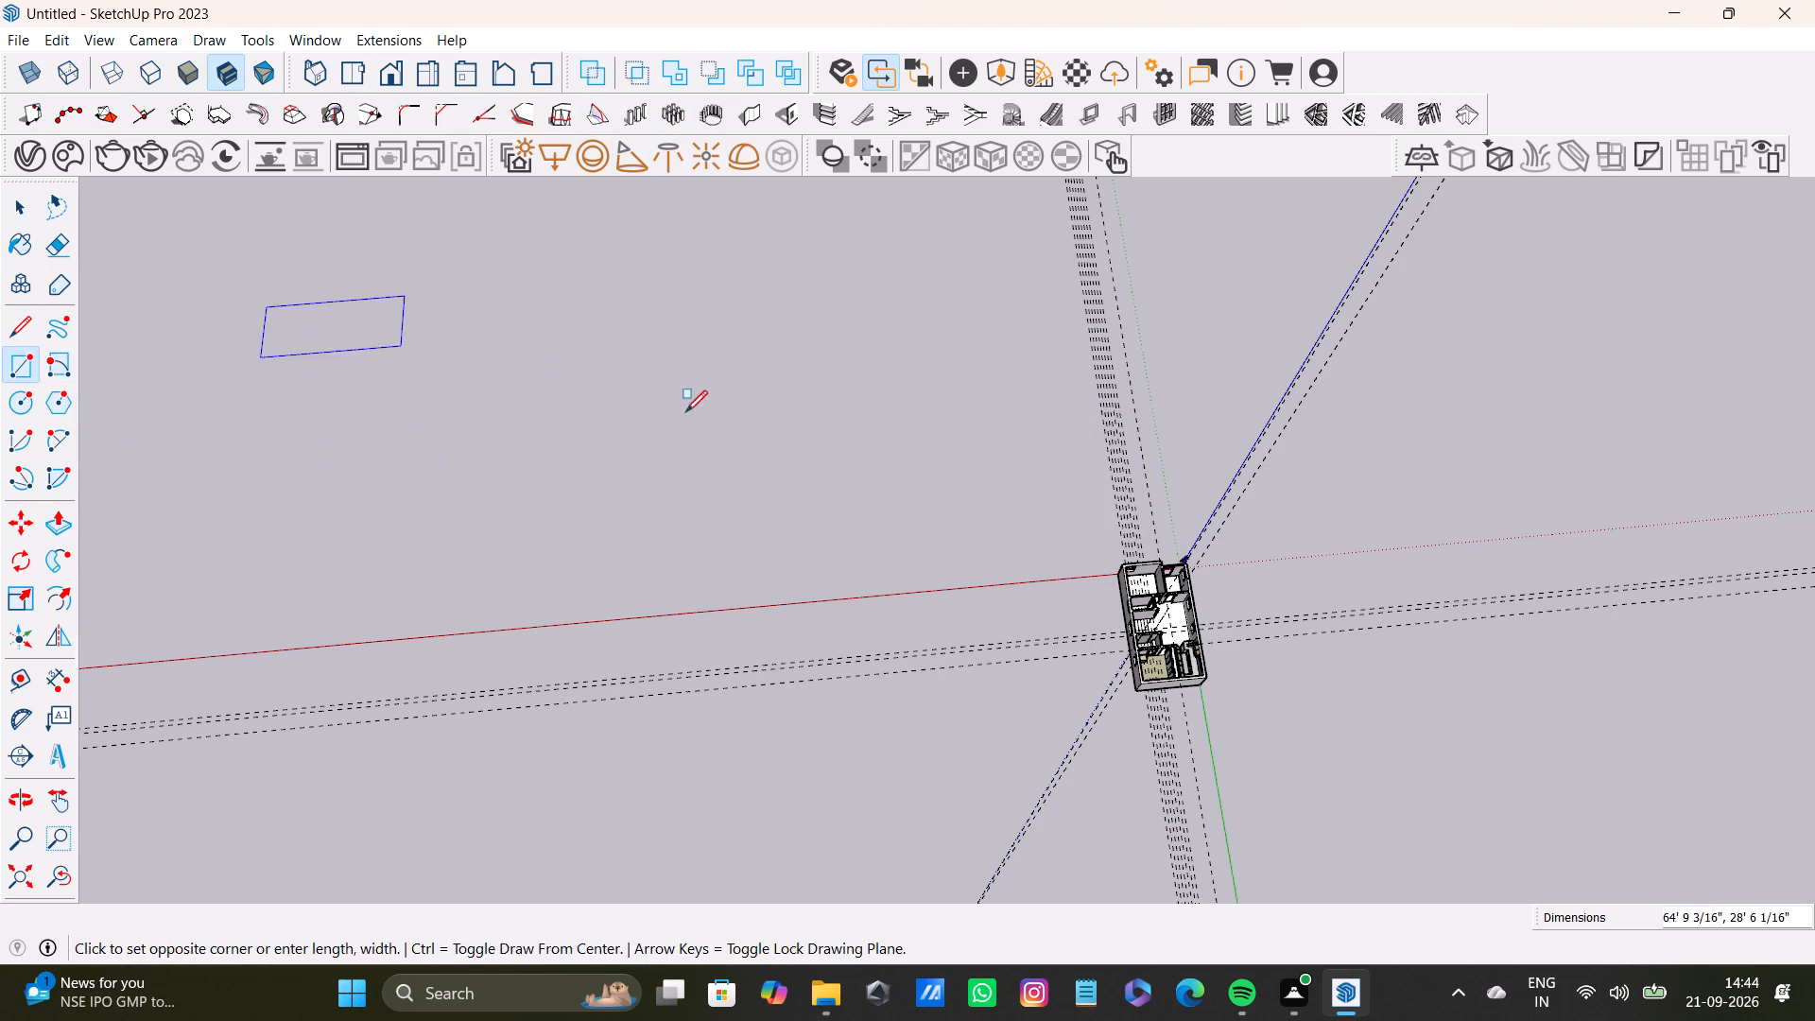
left_click(881, 539)
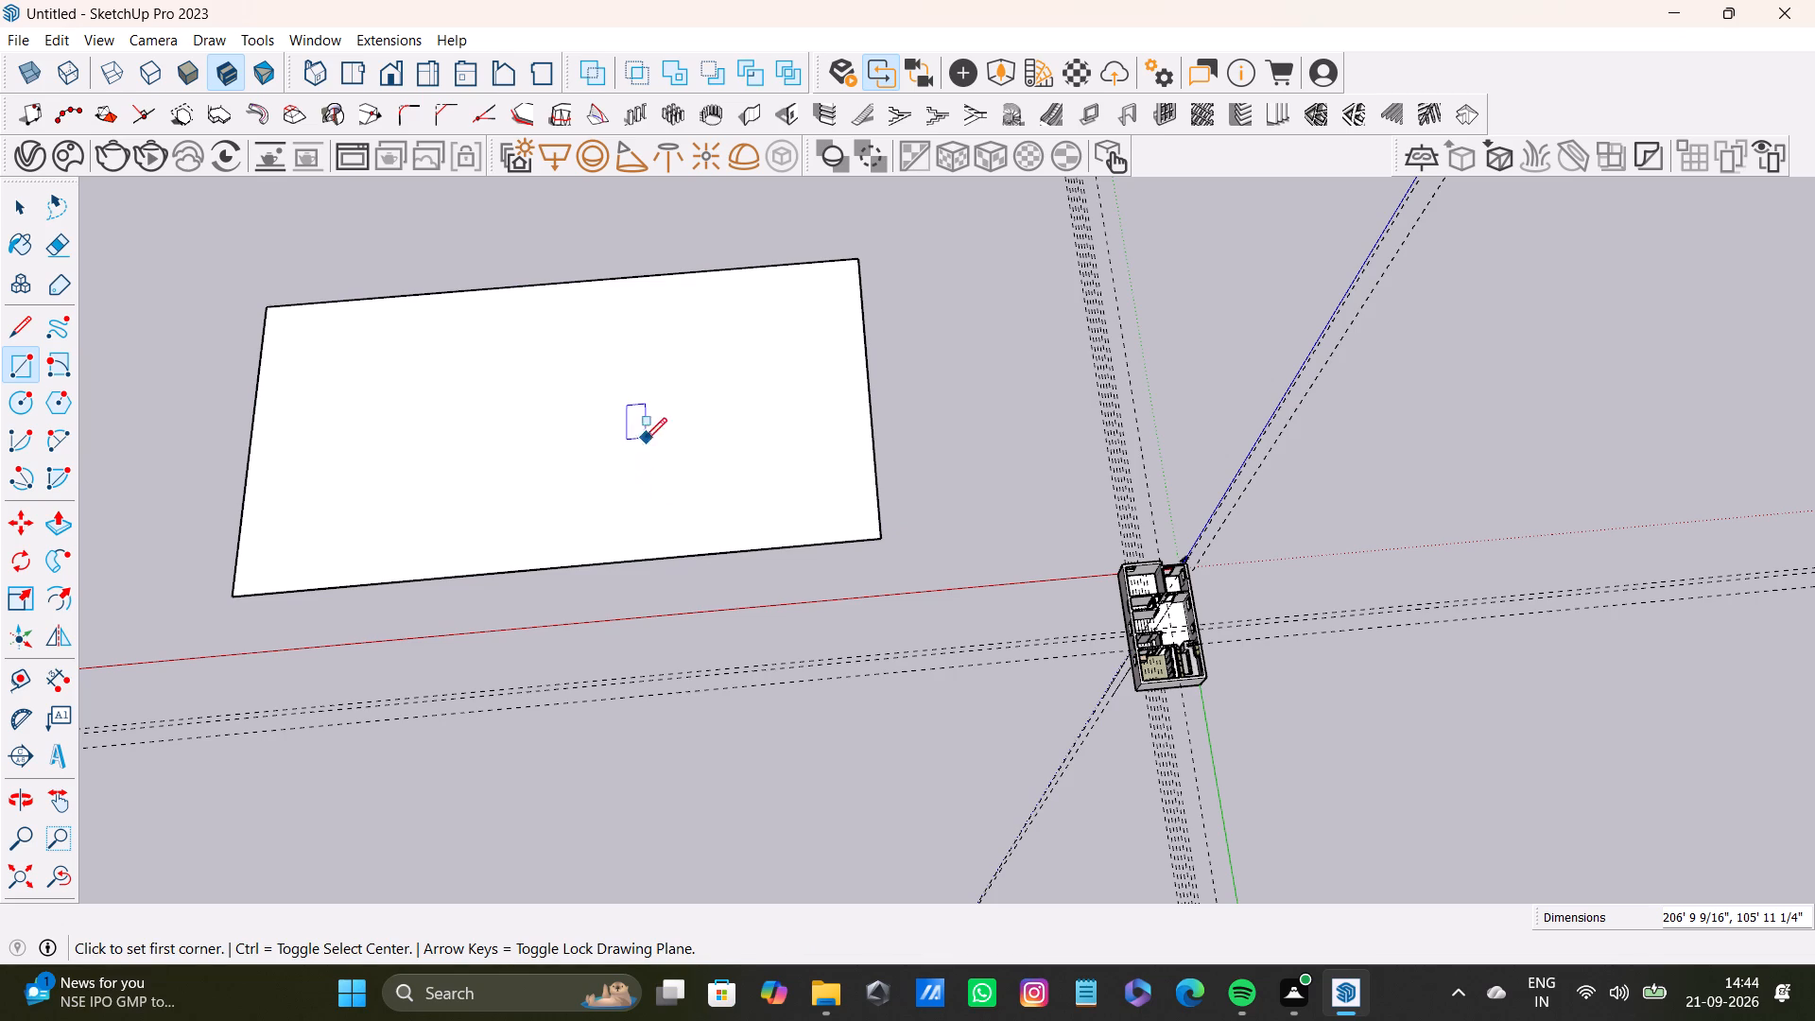
Place a Tape Measure guide parallel to the rectangle's far long edge, about 13' 5" inside it.
key("t")
left_click(231, 505)
left_click(326, 493)
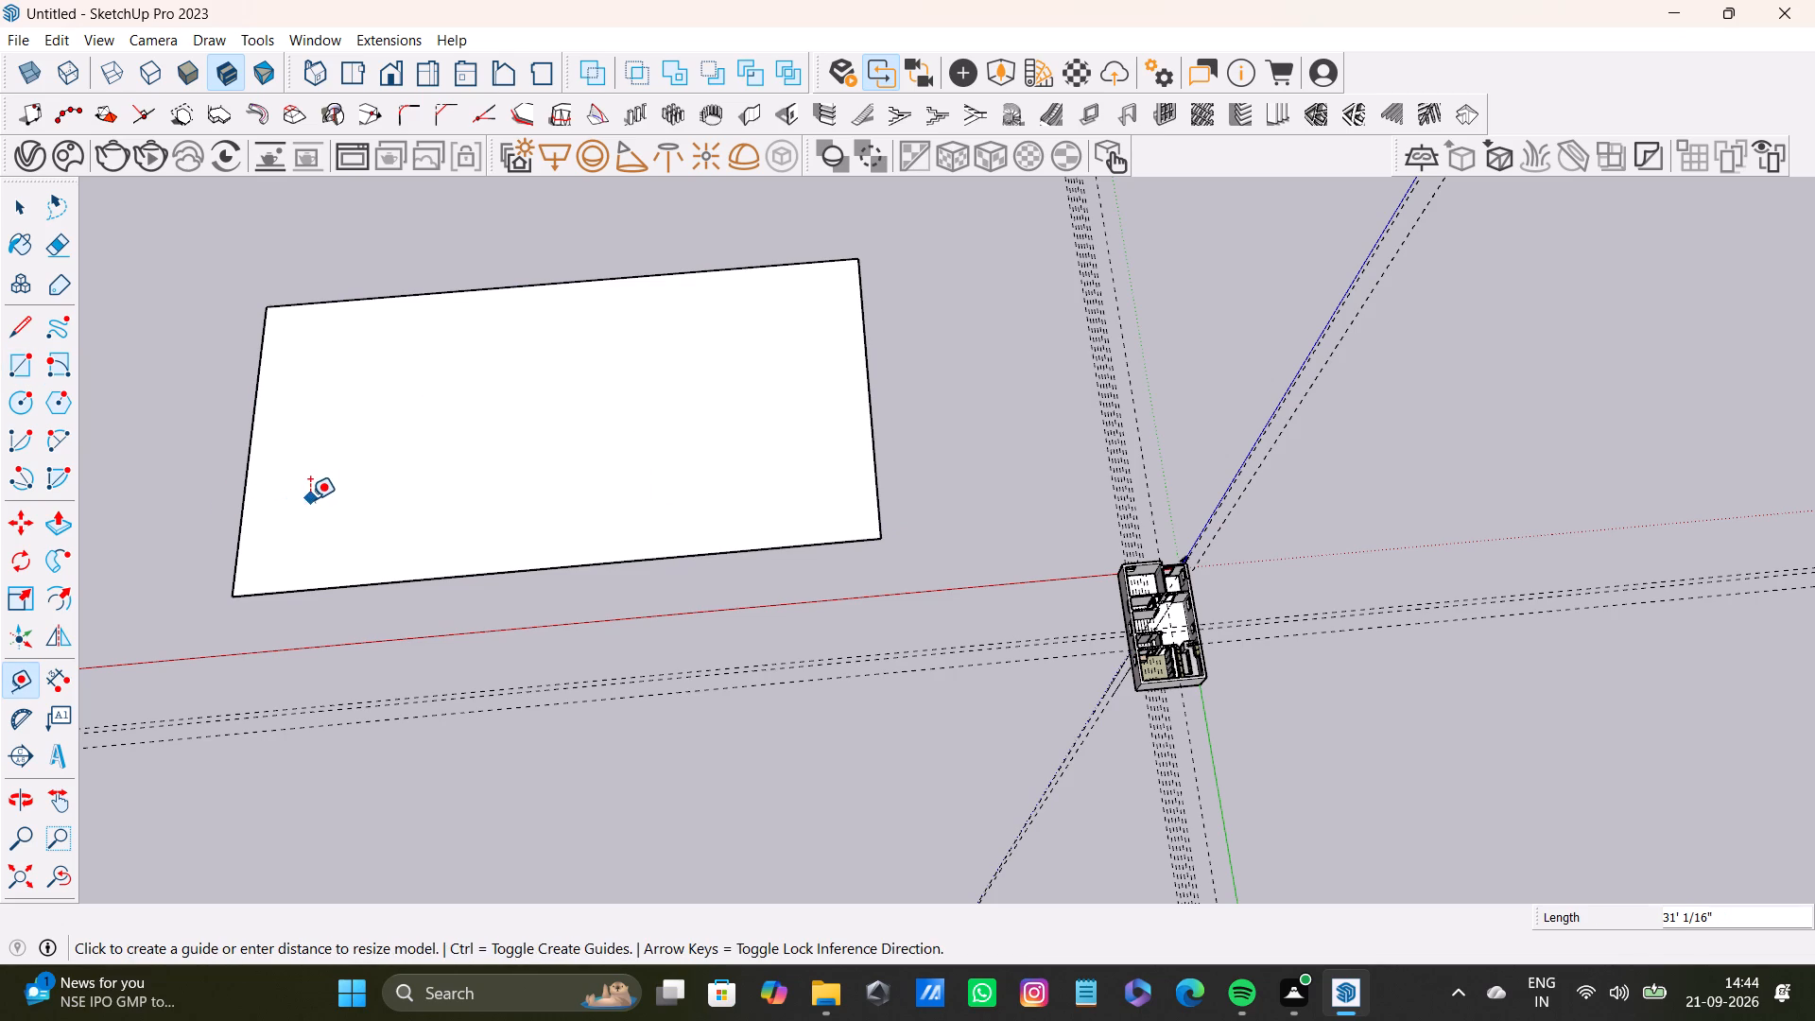
key("t")
left_click_drag(373, 296, 373, 308)
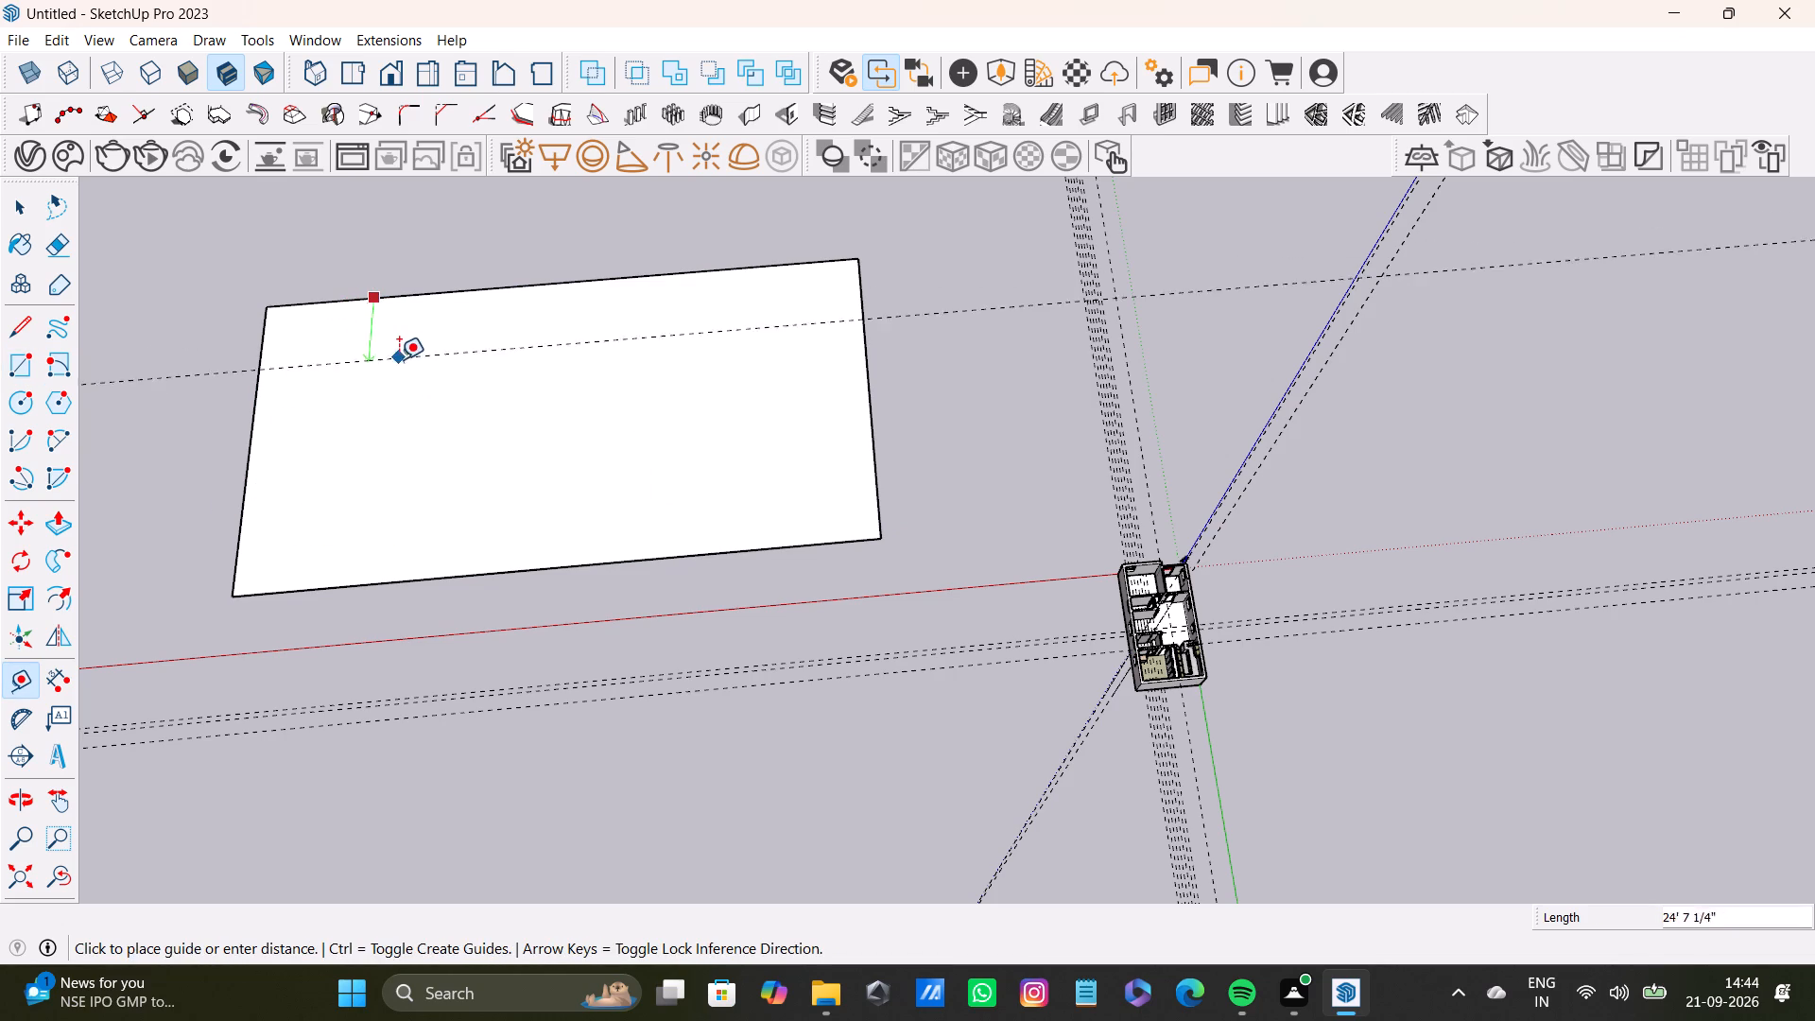
left_click(431, 327)
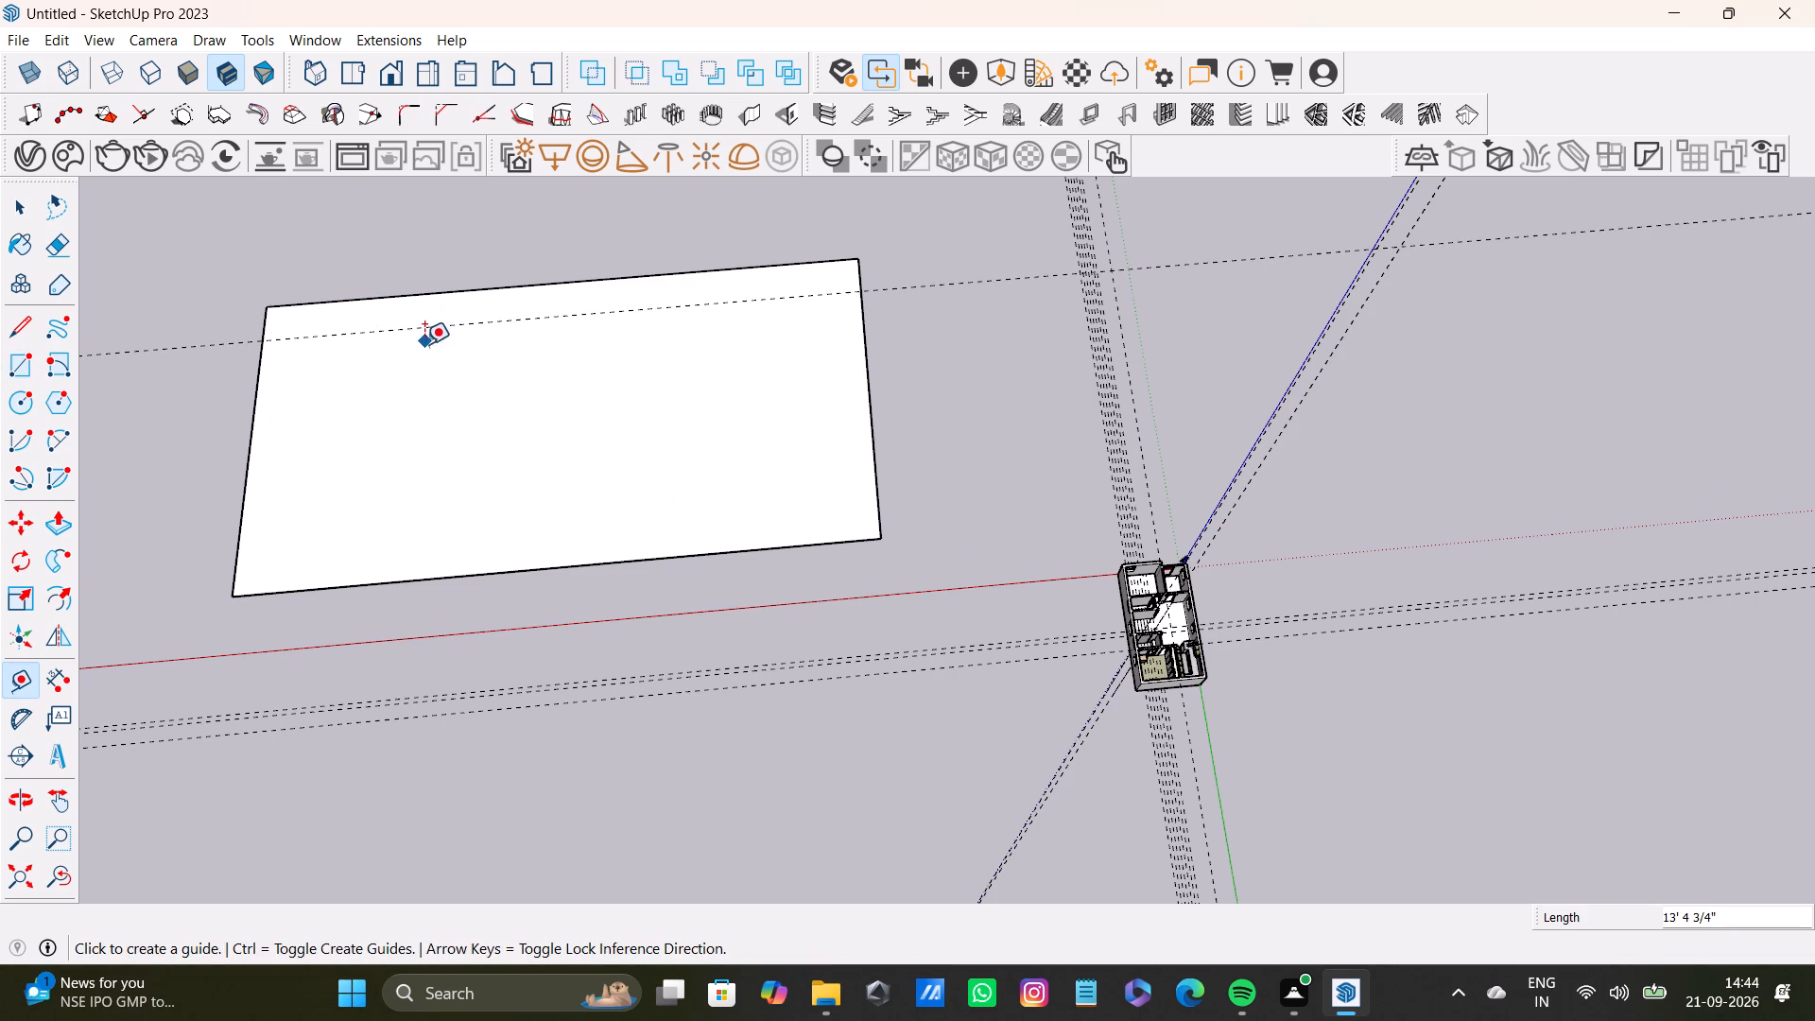
Add more guides across the rectangle parallel to the first one, with offsets including about 17' 10" and 36' 1".
left_click(458, 322)
left_click(471, 355)
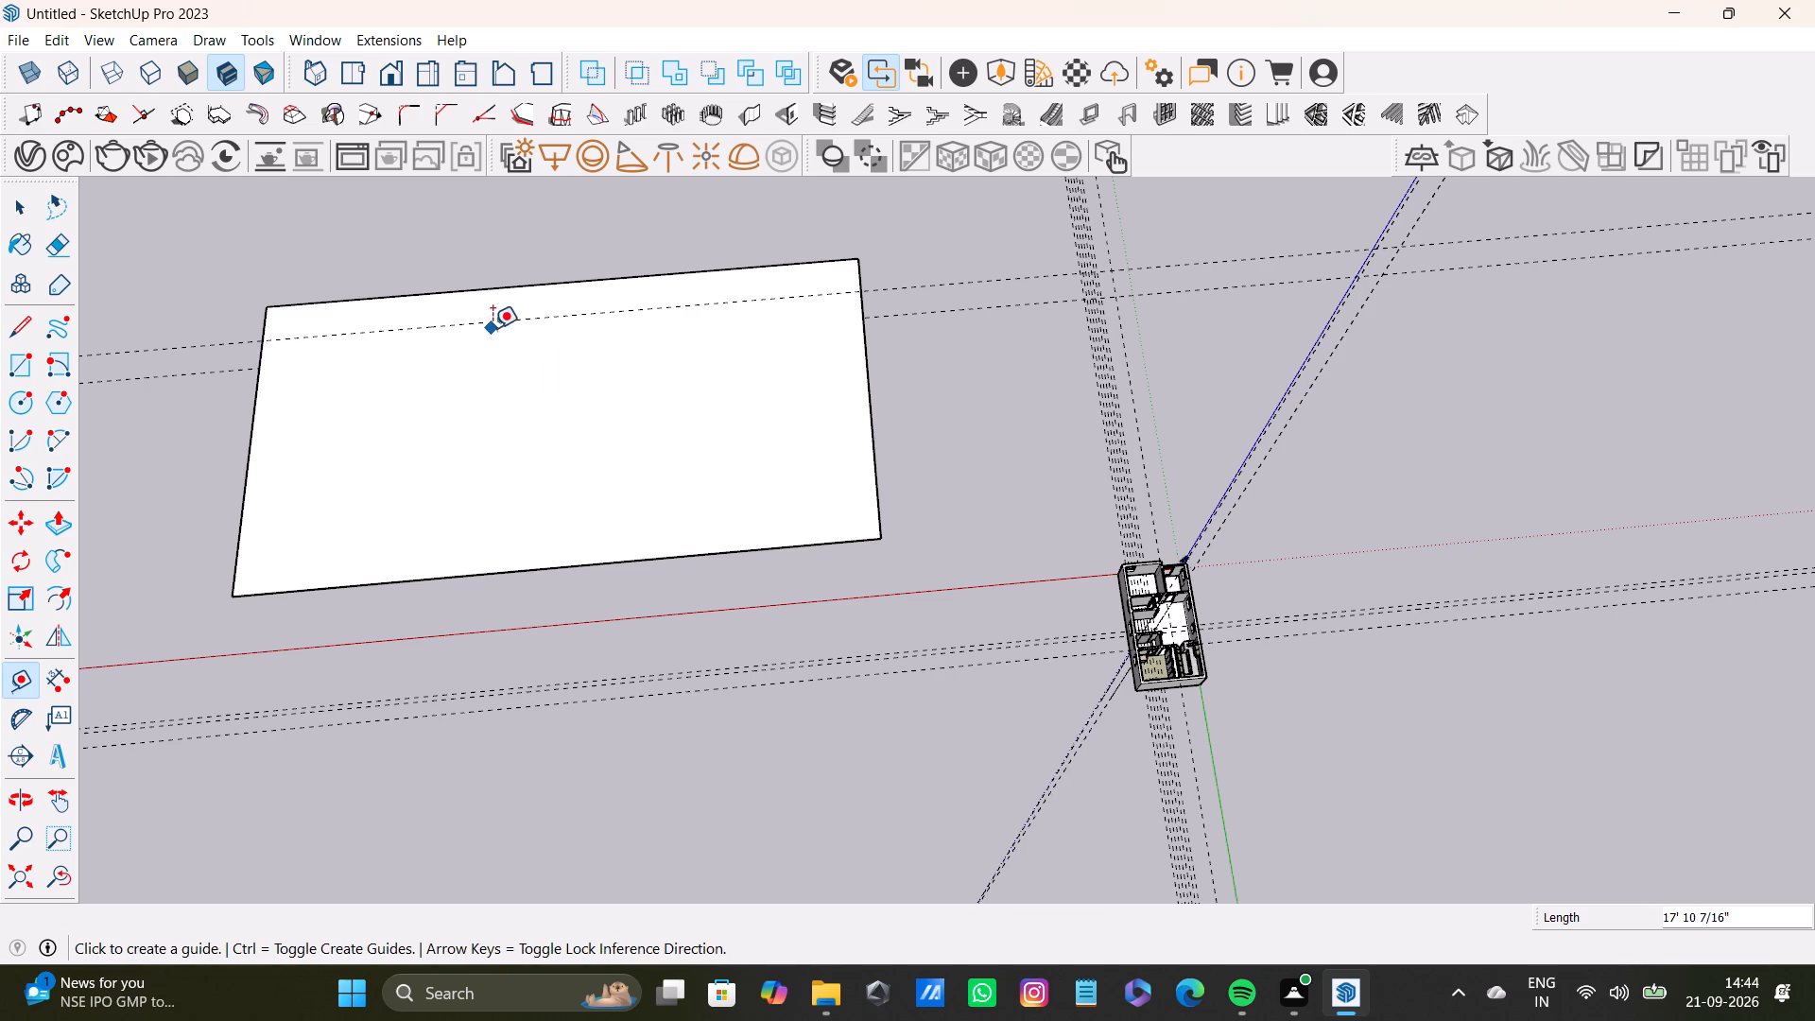
left_click(493, 325)
left_click(493, 351)
left_click_drag(522, 347, 527, 356)
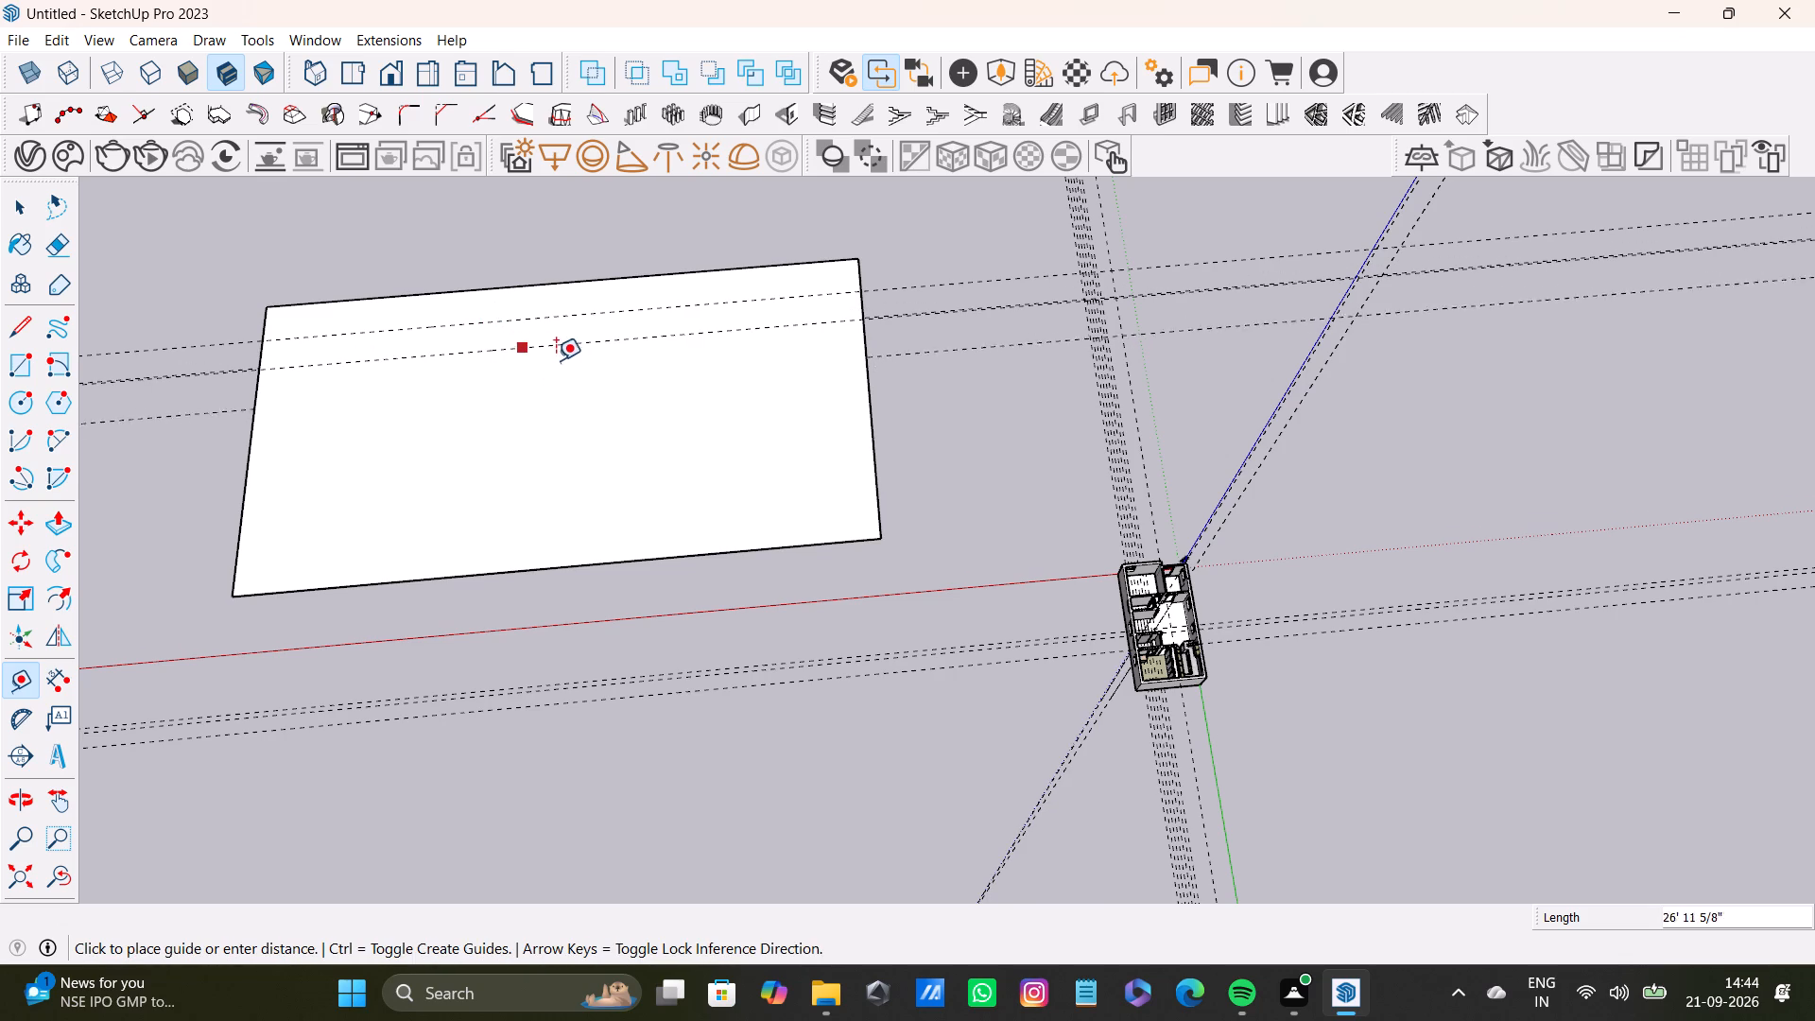
left_click(577, 349)
left_click(638, 343)
left_click(656, 389)
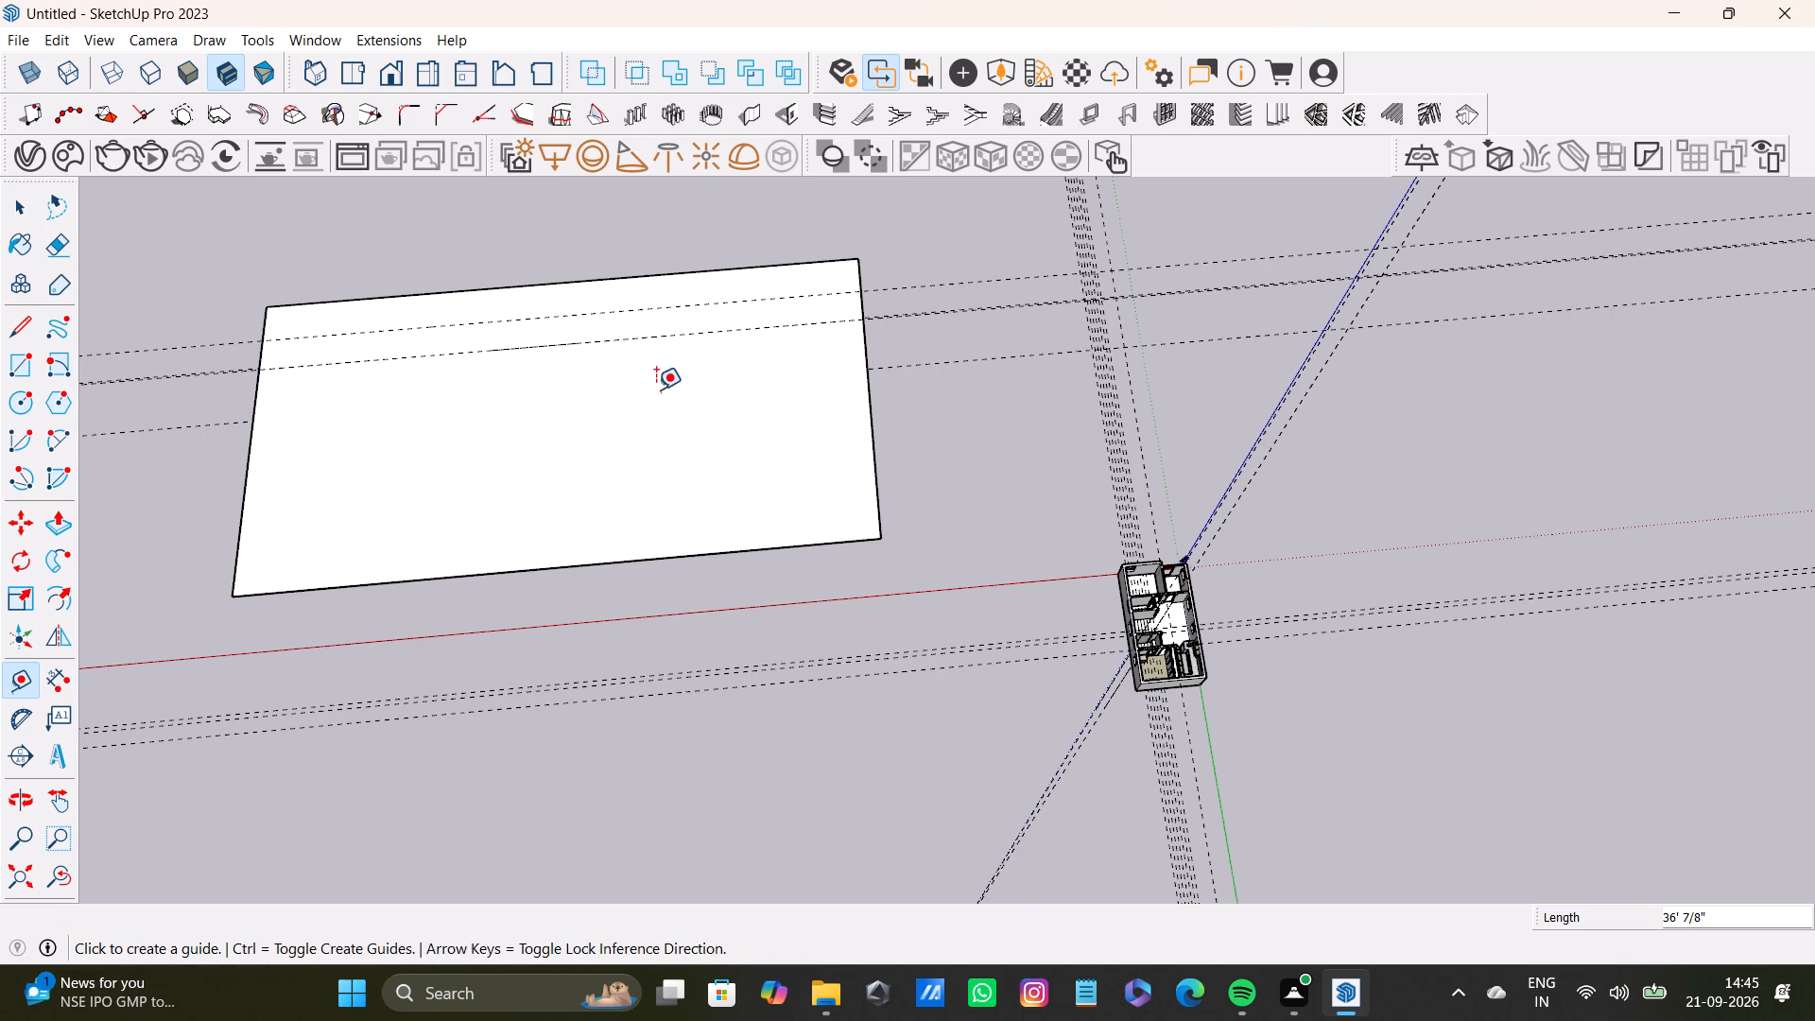
left_click(689, 340)
left_click(700, 393)
Place guides across the rectangle's width, crossing the parallel guides near the end closer to the house.
left_click(697, 349)
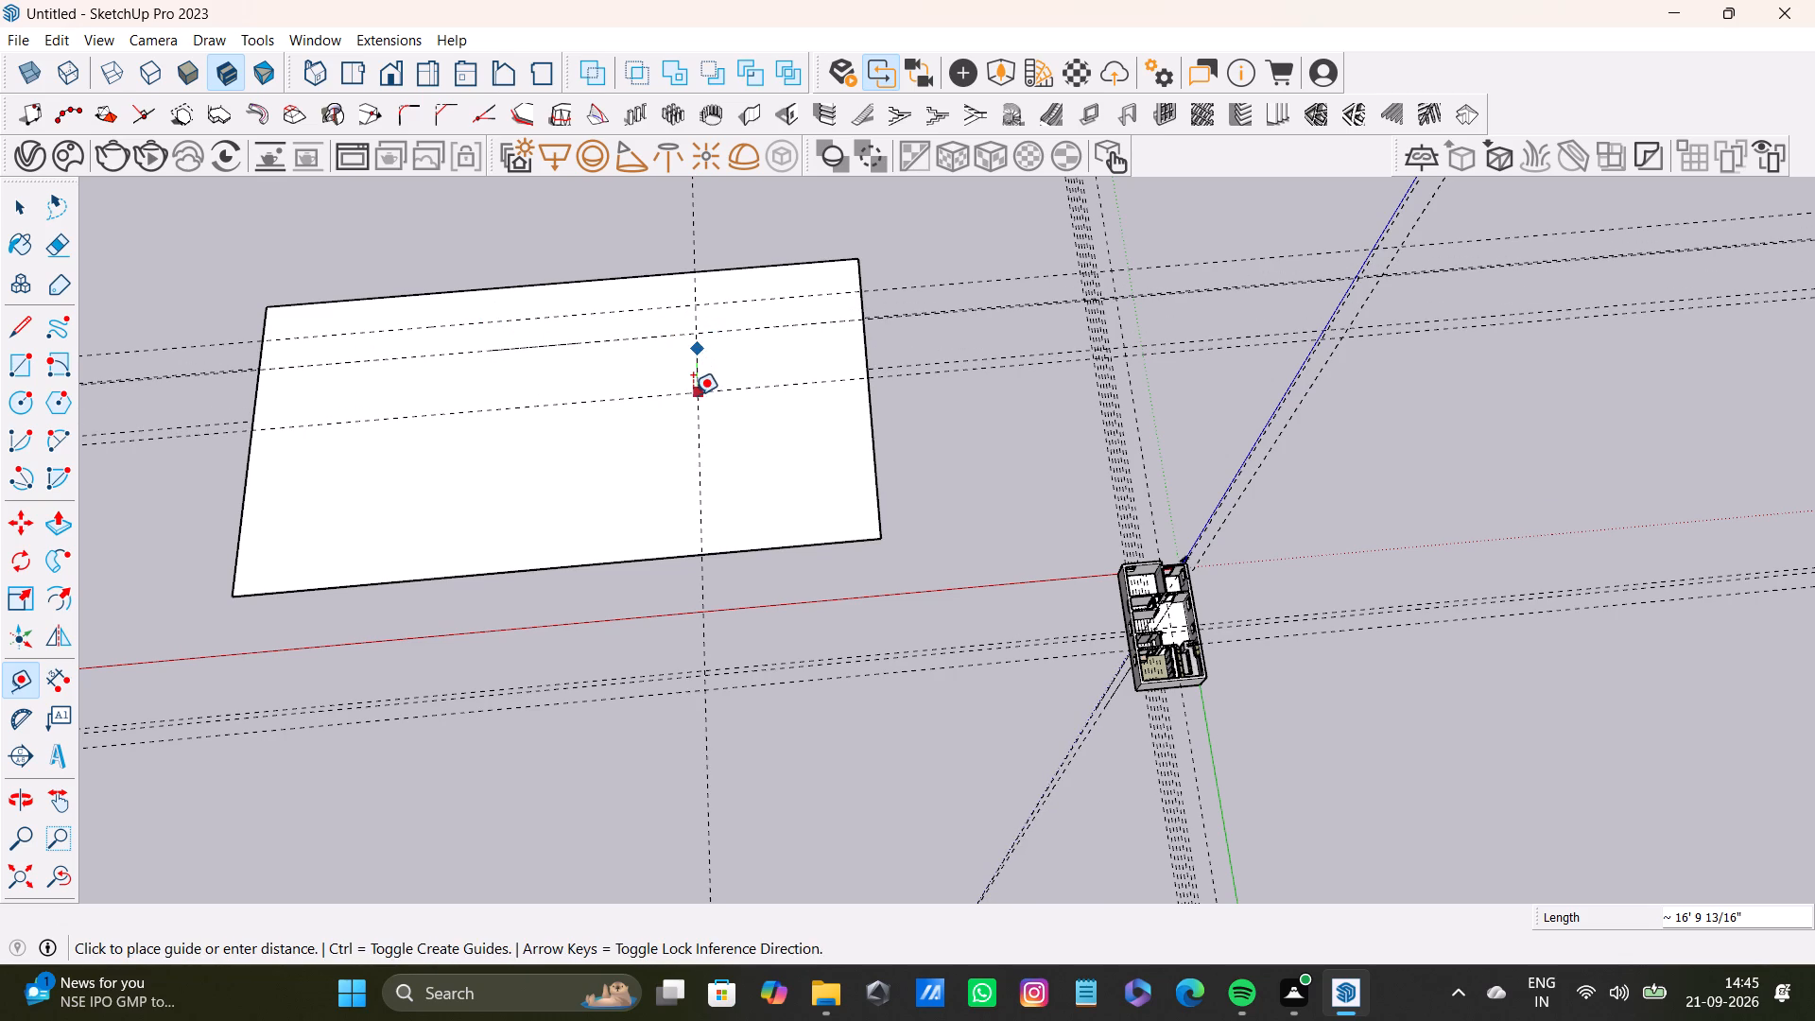
left_click(693, 398)
left_click(701, 377)
left_click_drag(699, 457, 688, 459)
Measure several distances between points across the middle of the rectangle's face.
left_click(596, 409)
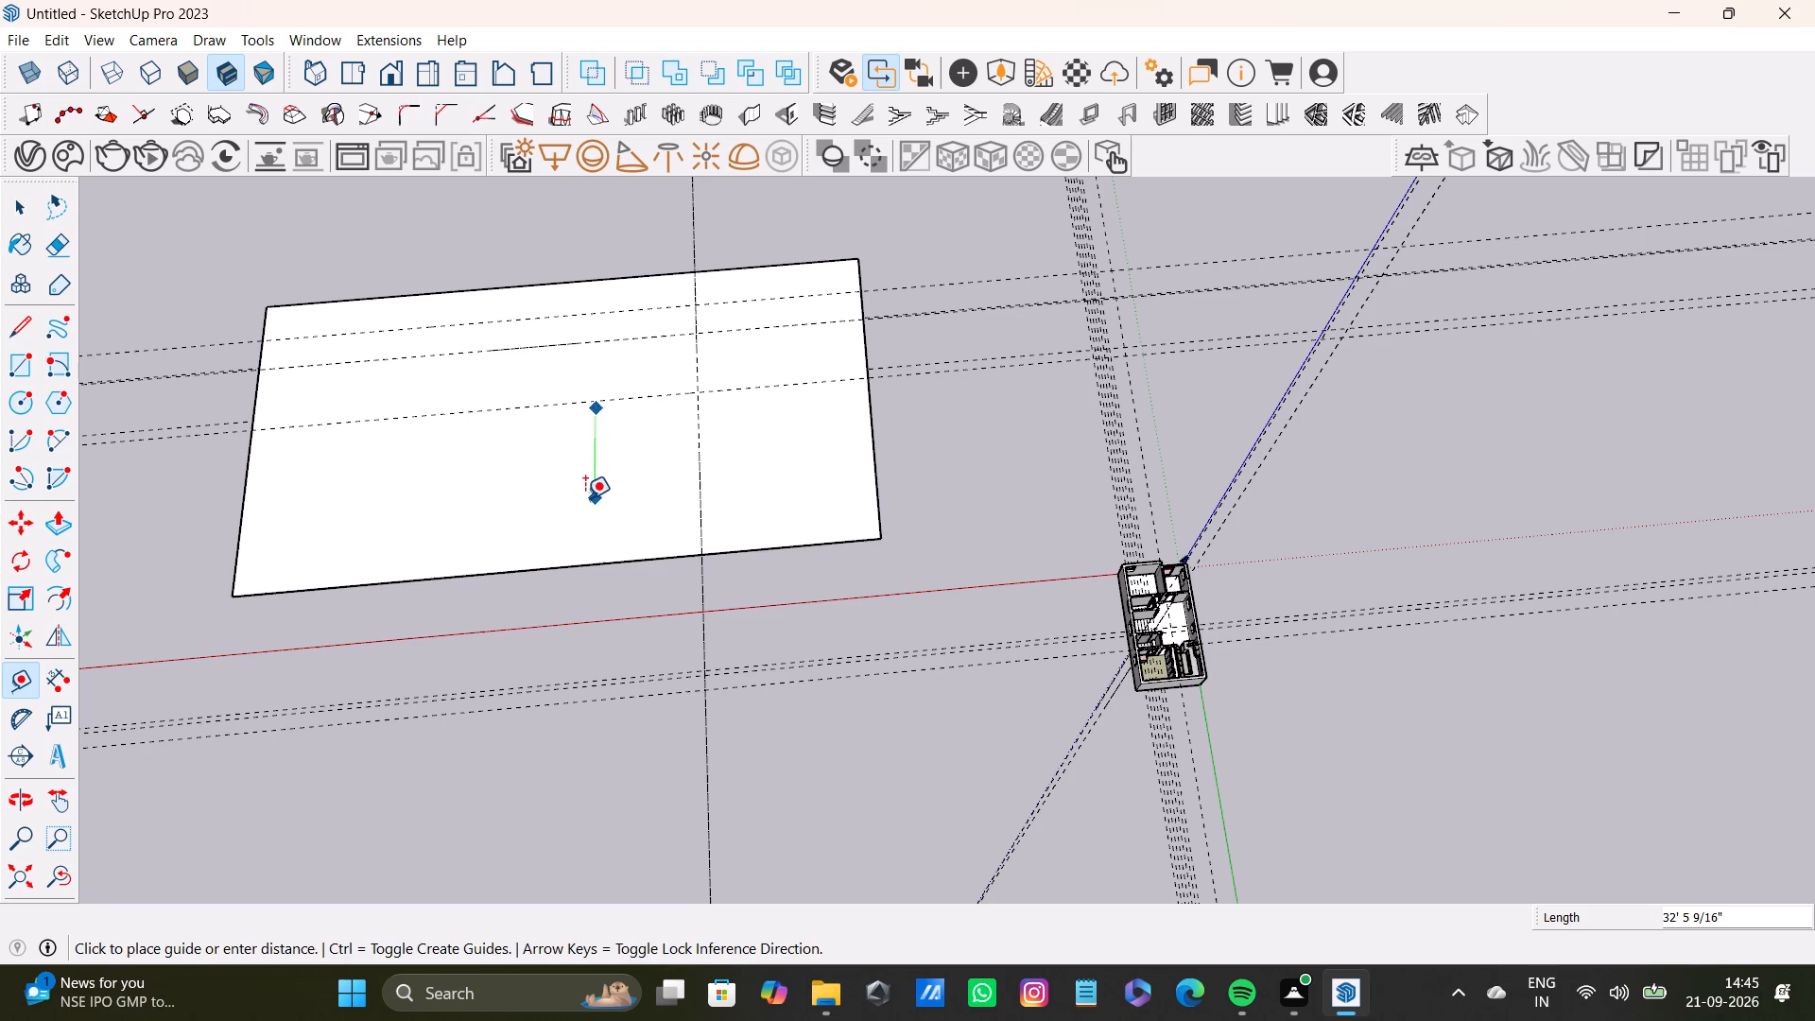
left_click(584, 498)
left_click(568, 452)
left_click(565, 477)
left_click_drag(521, 481, 547, 480)
left_click(680, 467)
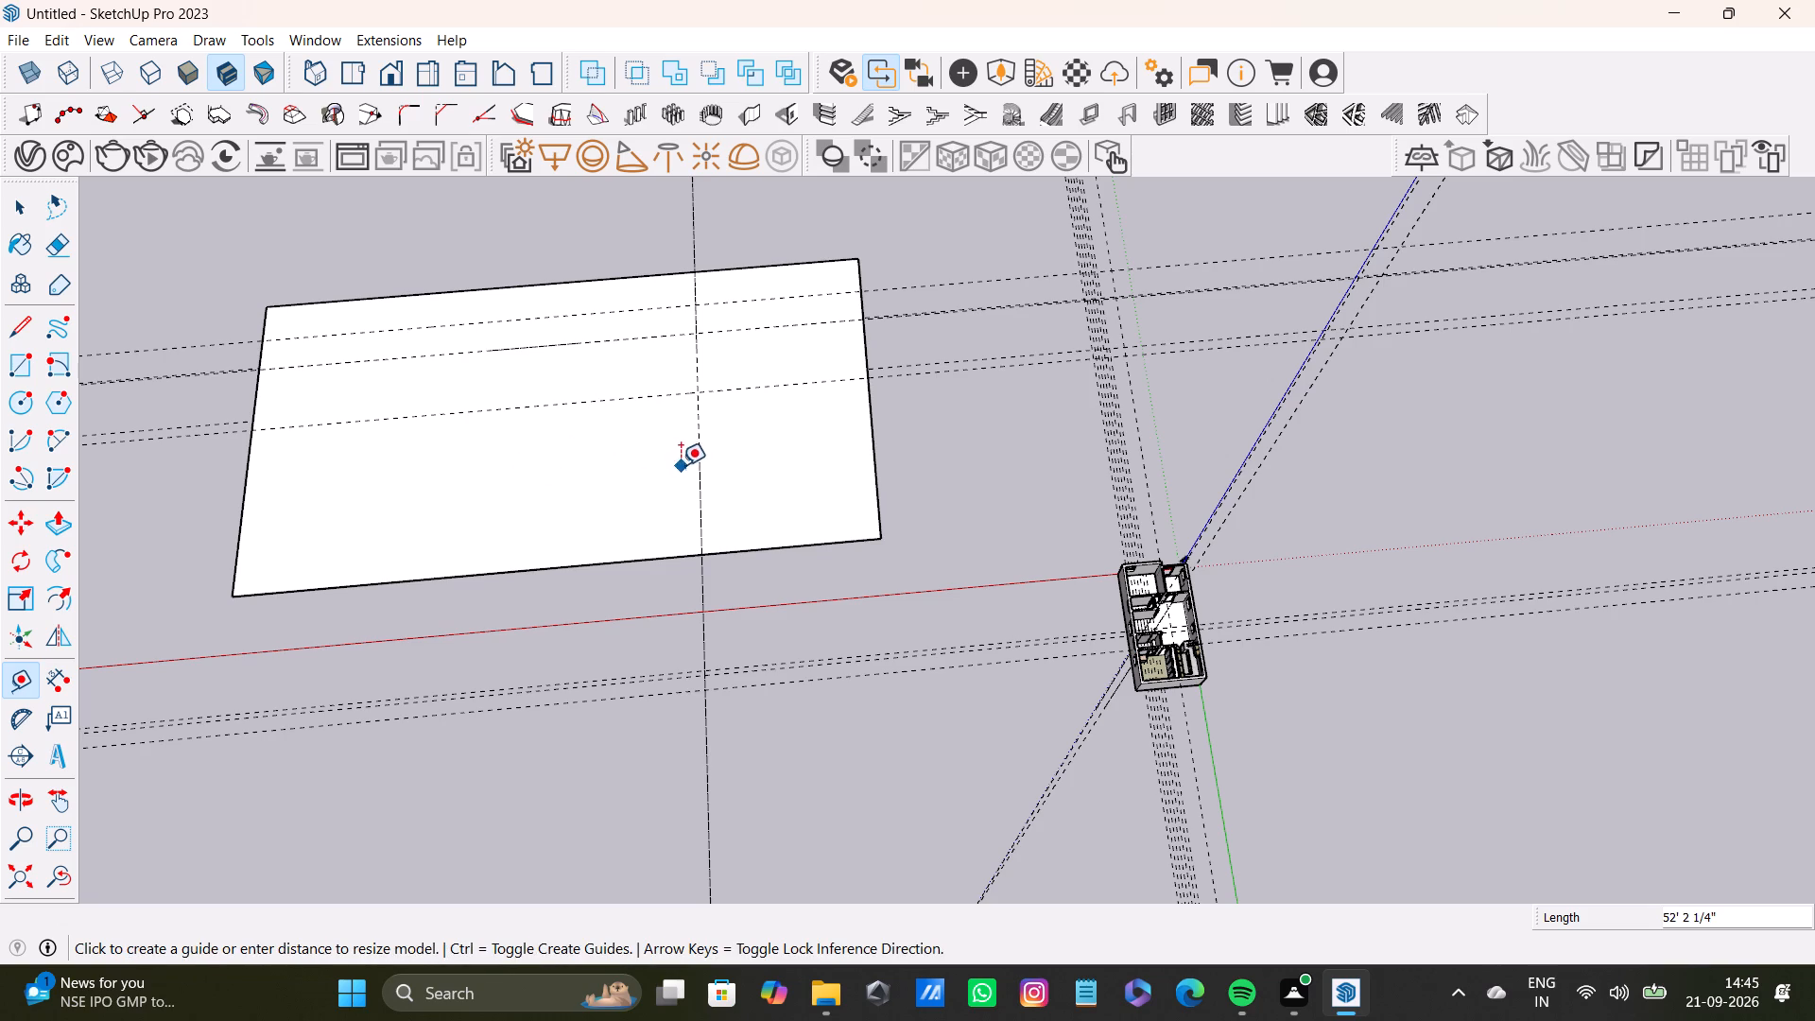
left_click(518, 441)
left_click(669, 446)
Place an oblique guide through the middle of the rectangle and measure across the face beside it.
left_click(525, 450)
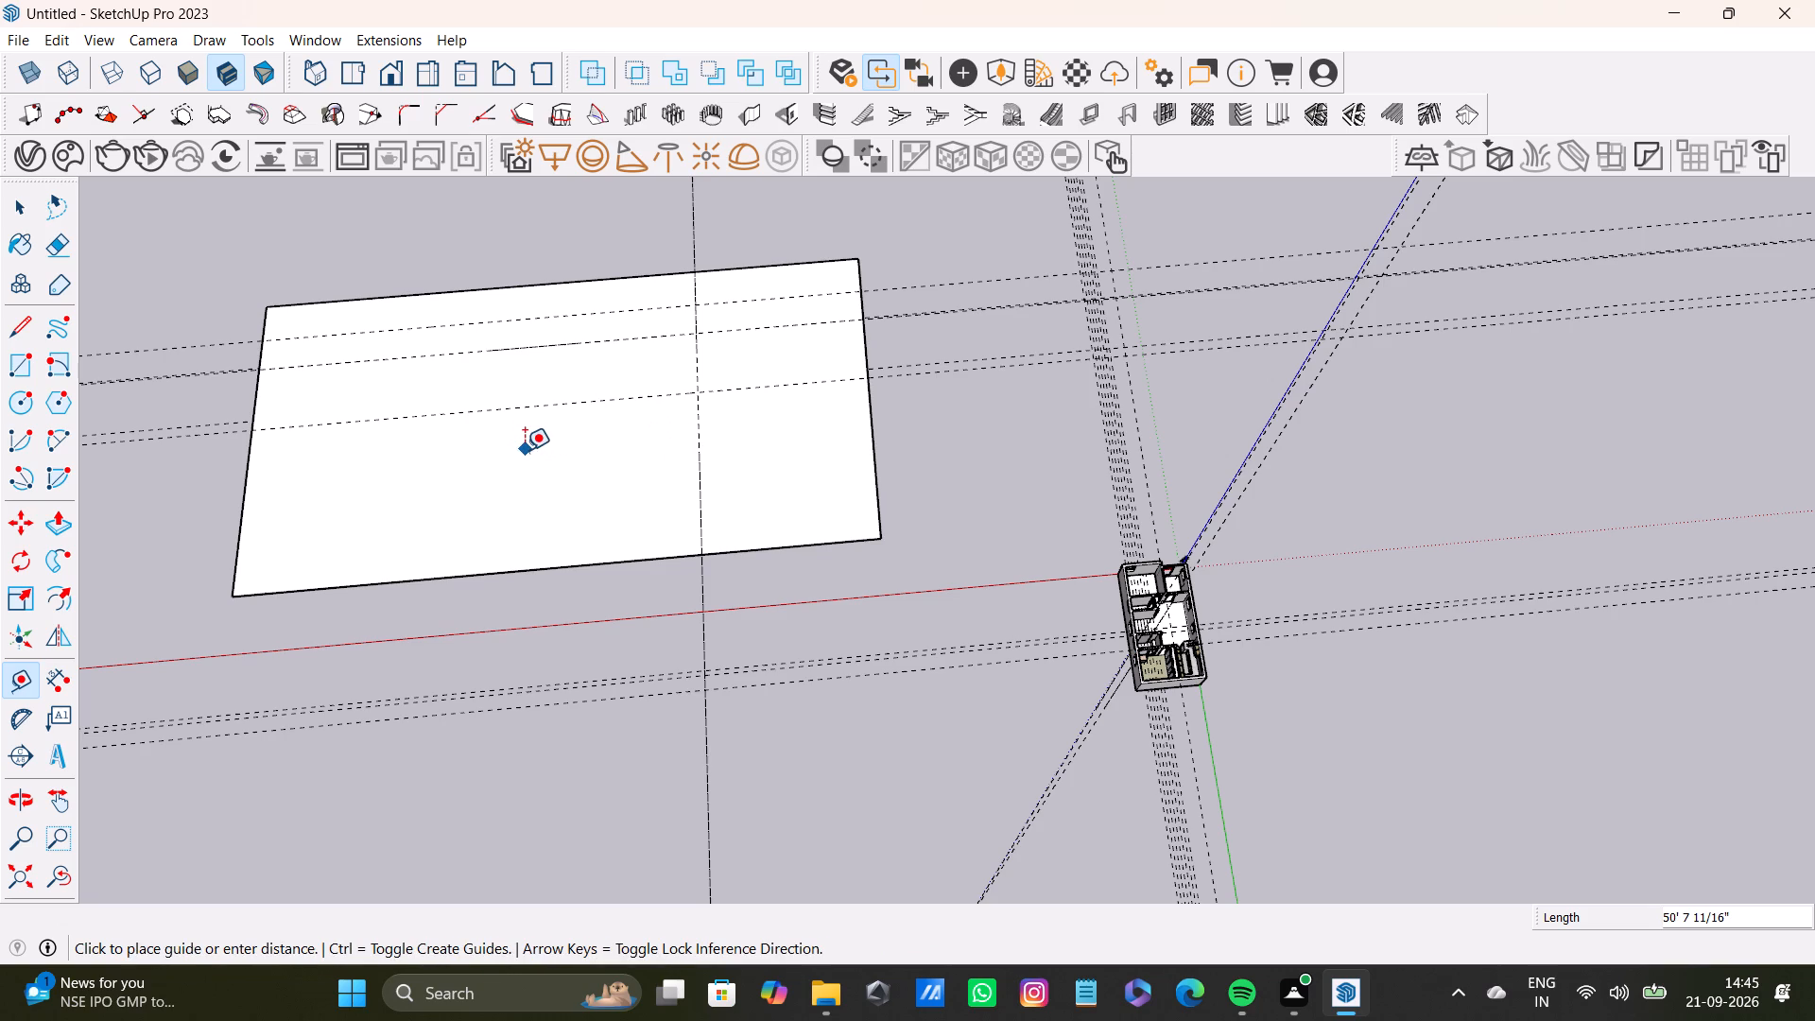
left_click(531, 441)
left_click(532, 433)
left_click(649, 432)
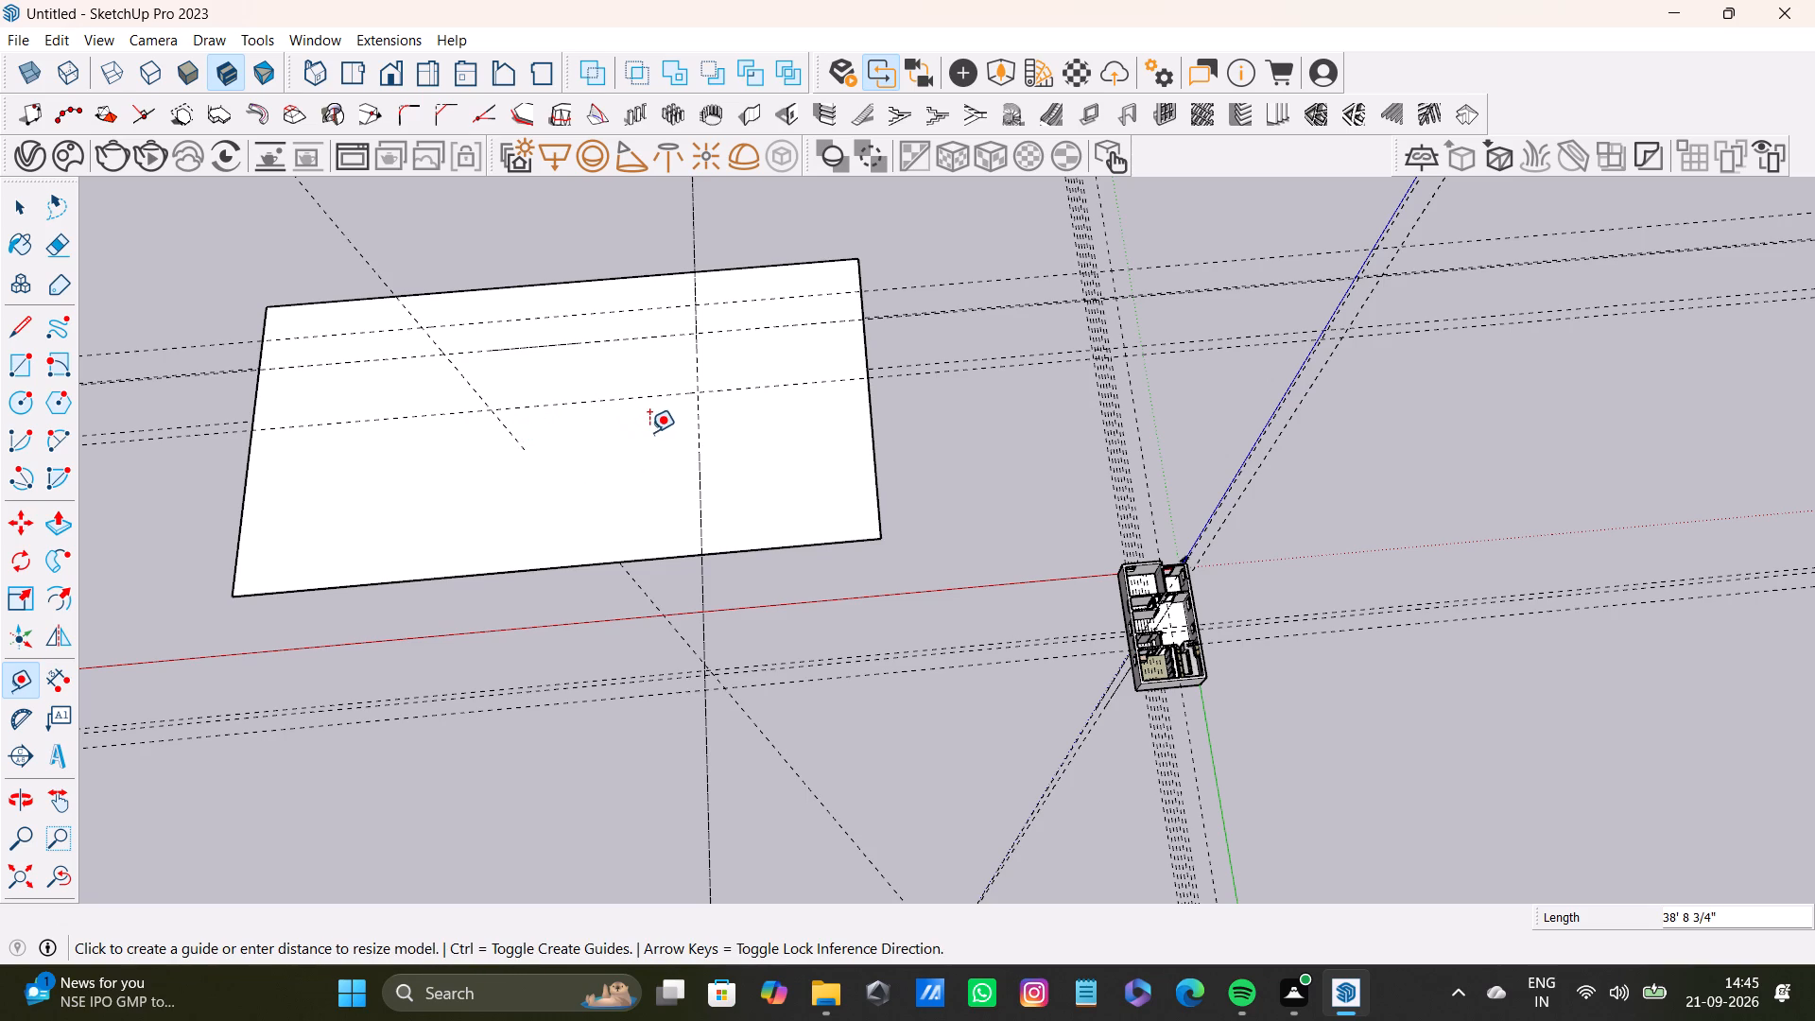
left_click_drag(707, 424, 687, 424)
left_click(633, 427)
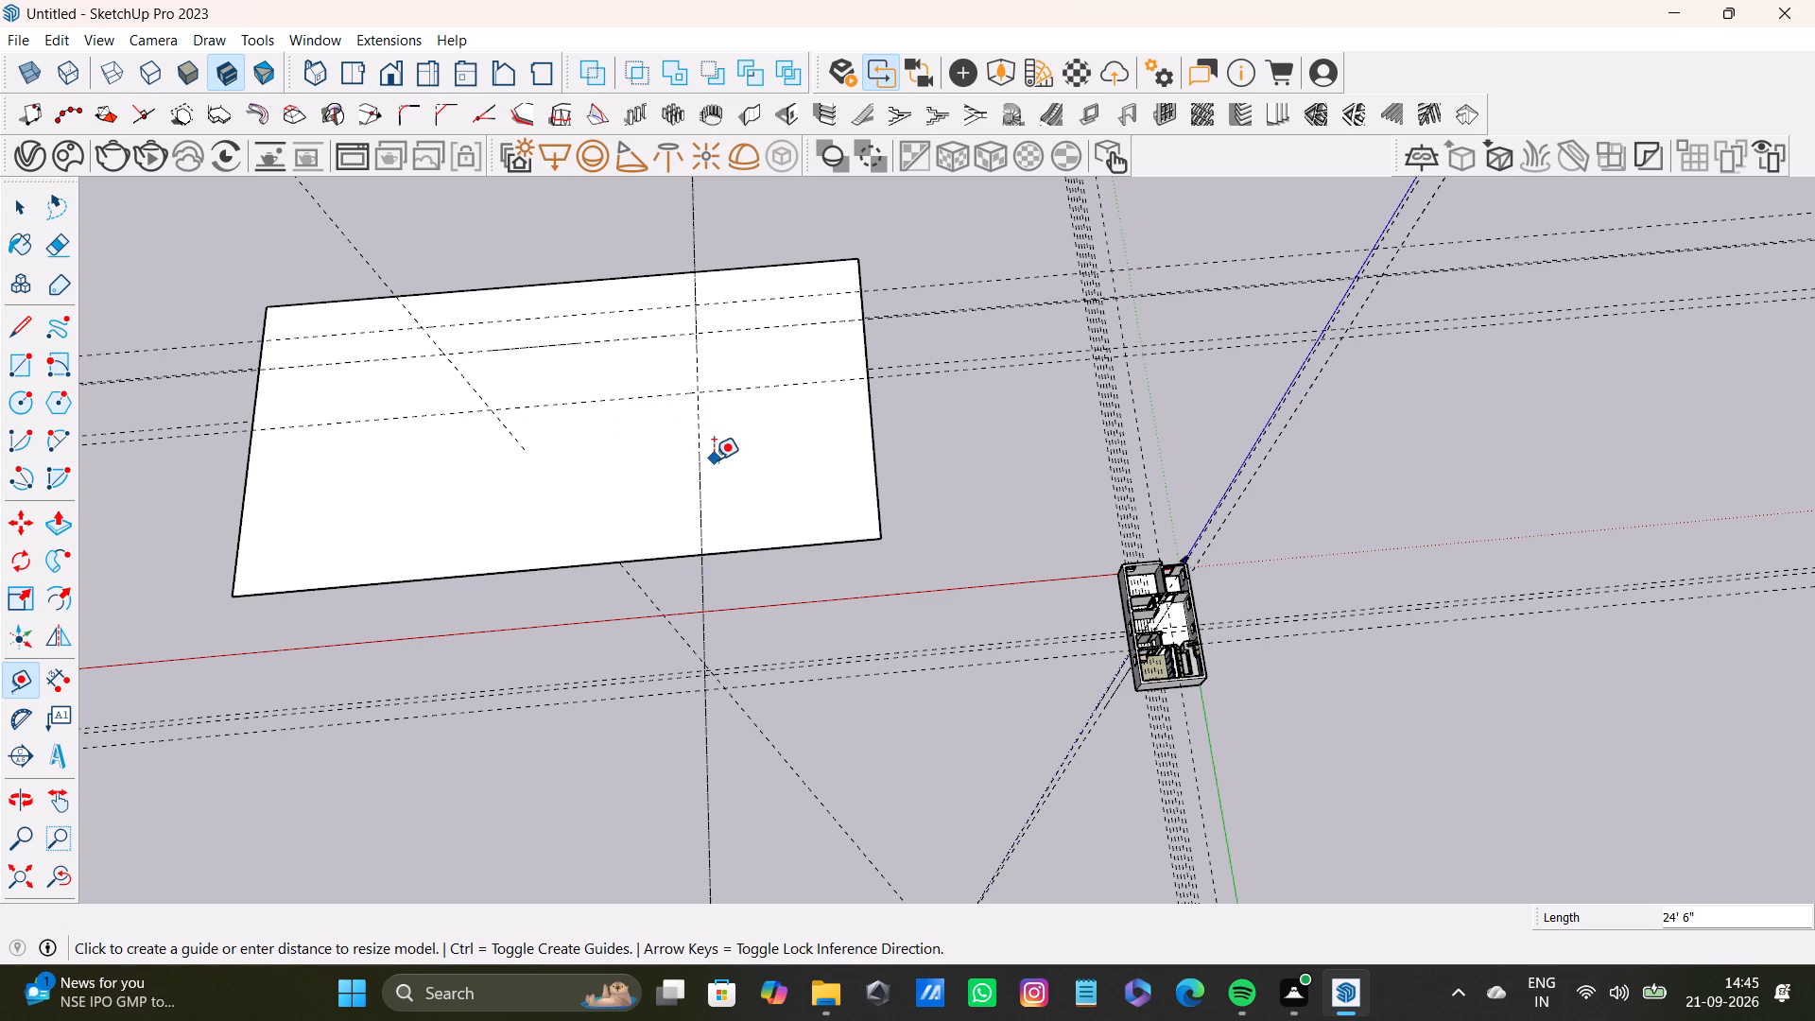
Add a guide parallel to the long edges in the rectangle's near half and a diagonal guide running across it towards the house.
left_click(714, 459)
left_click(698, 468)
left_click(823, 463)
left_click(660, 402)
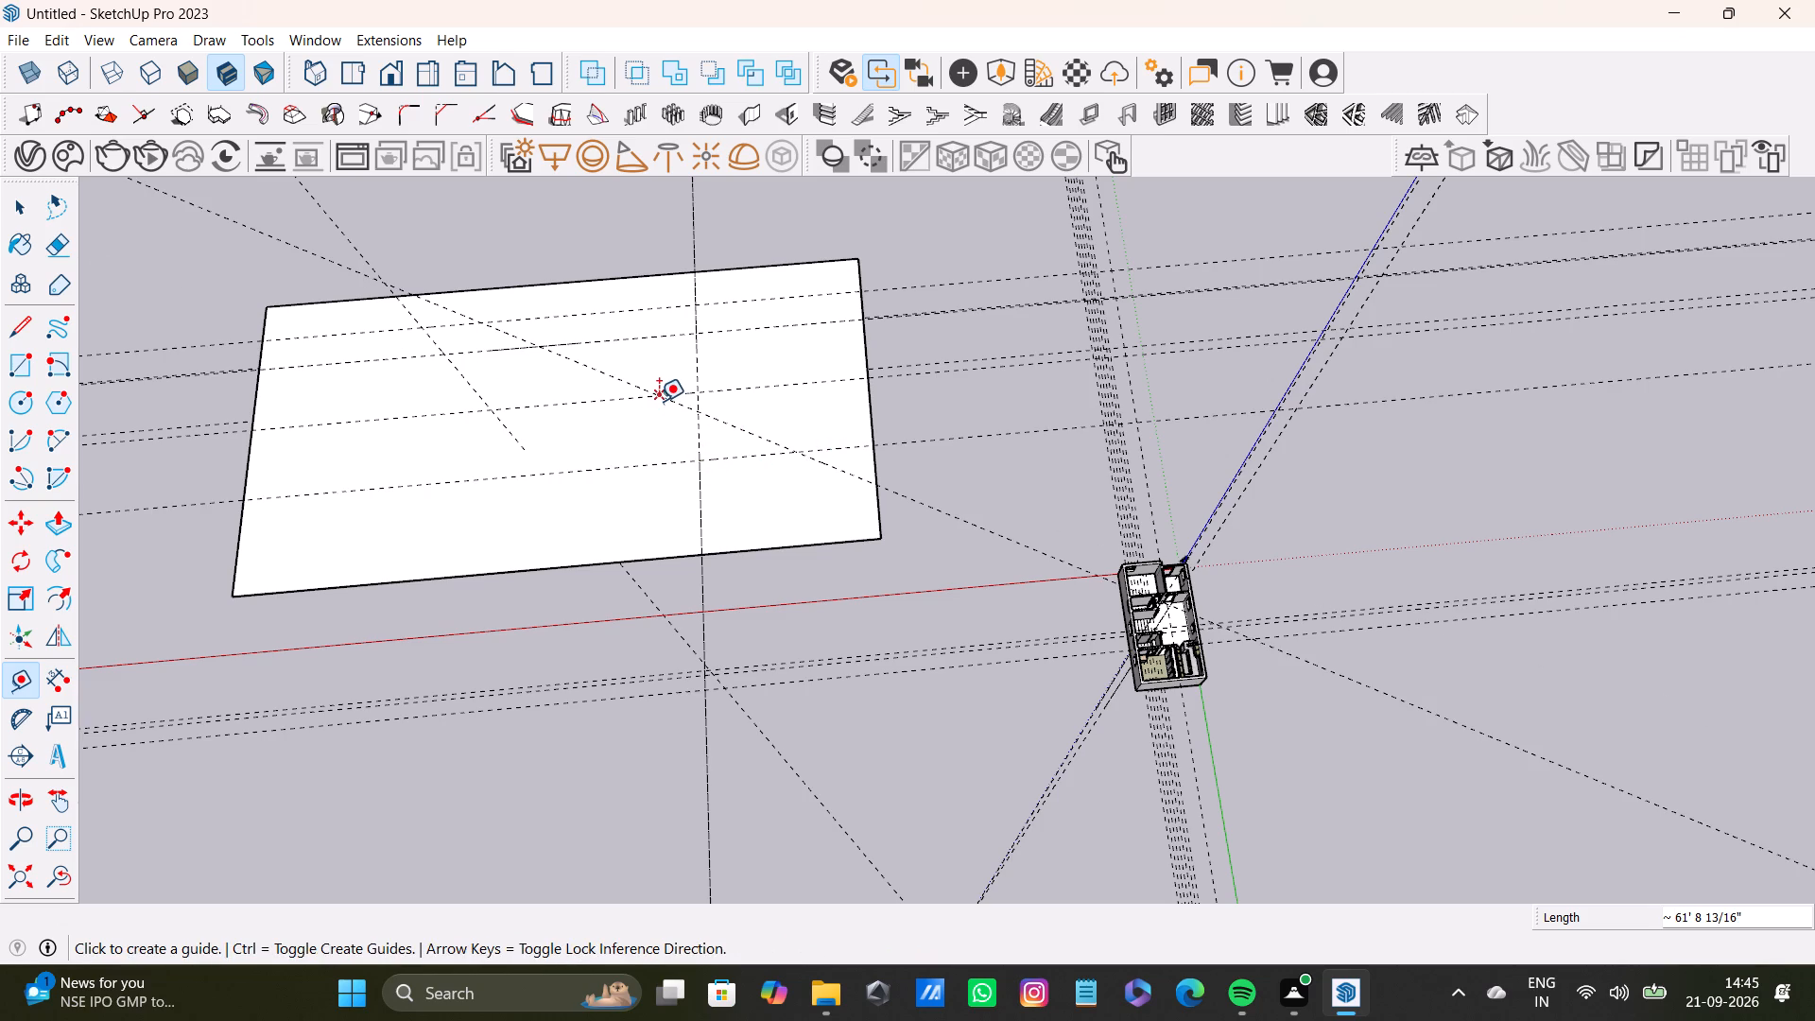
left_click(659, 401)
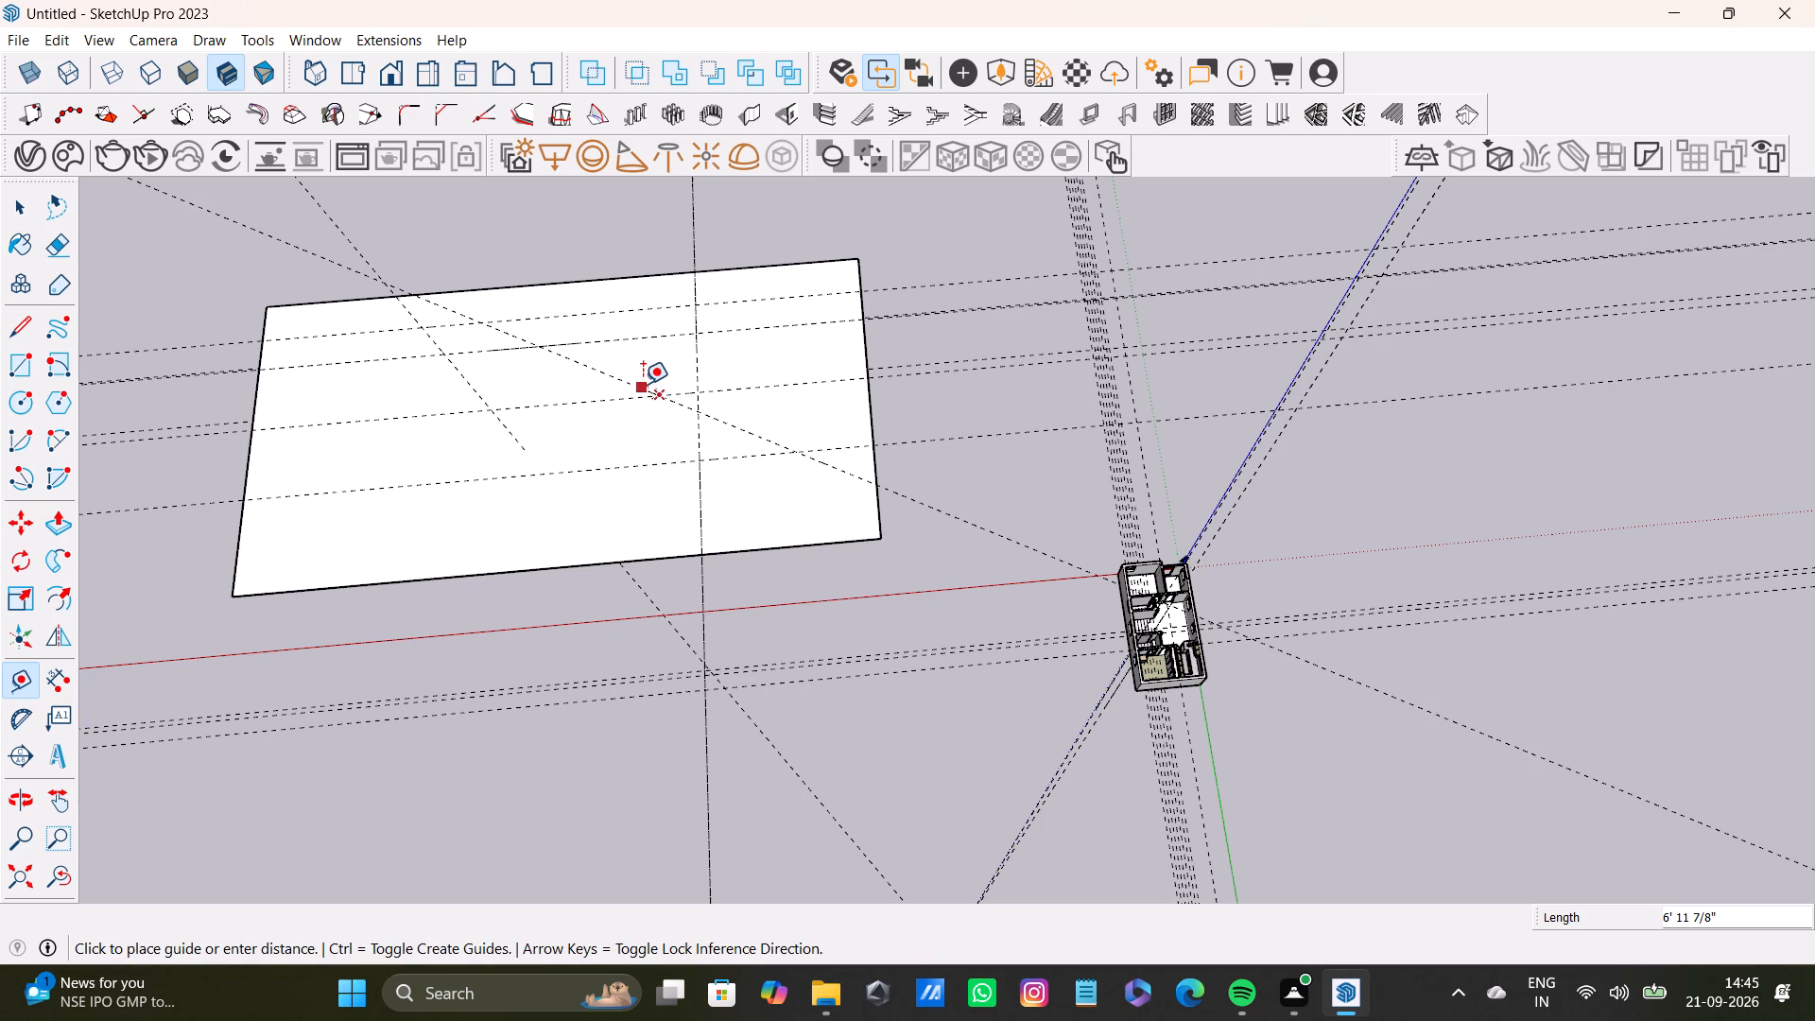
left_click(643, 384)
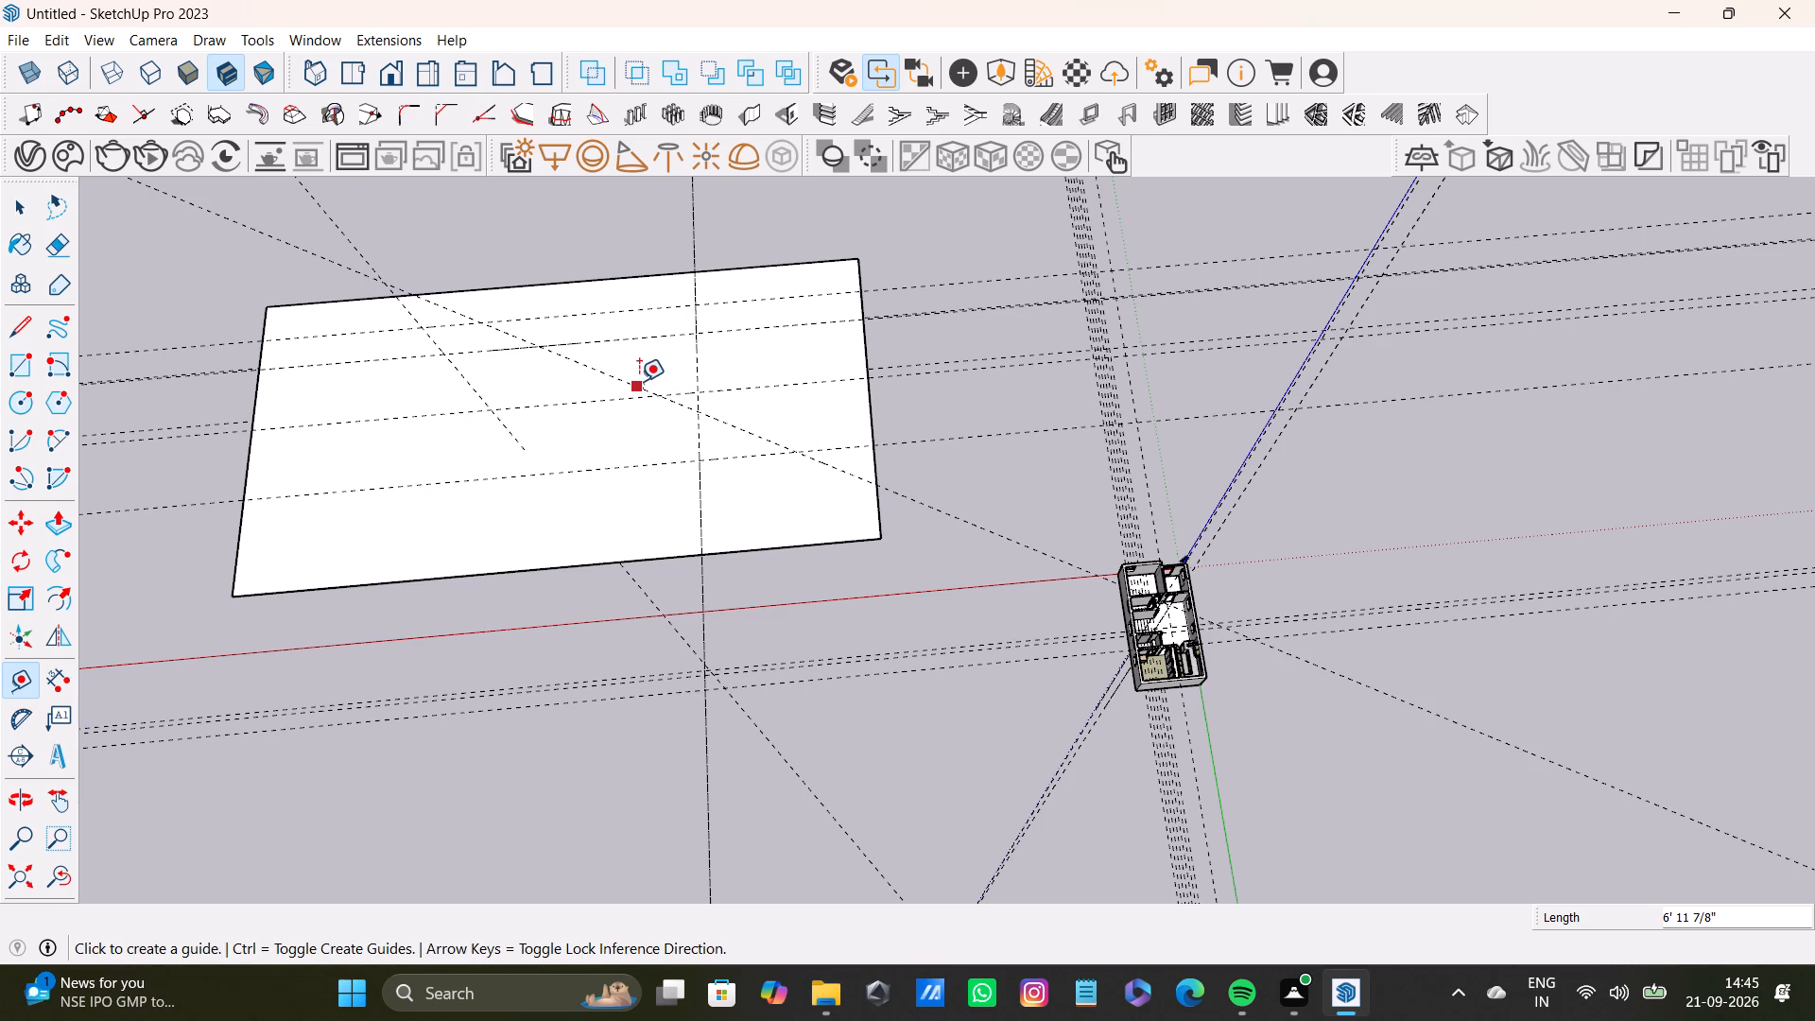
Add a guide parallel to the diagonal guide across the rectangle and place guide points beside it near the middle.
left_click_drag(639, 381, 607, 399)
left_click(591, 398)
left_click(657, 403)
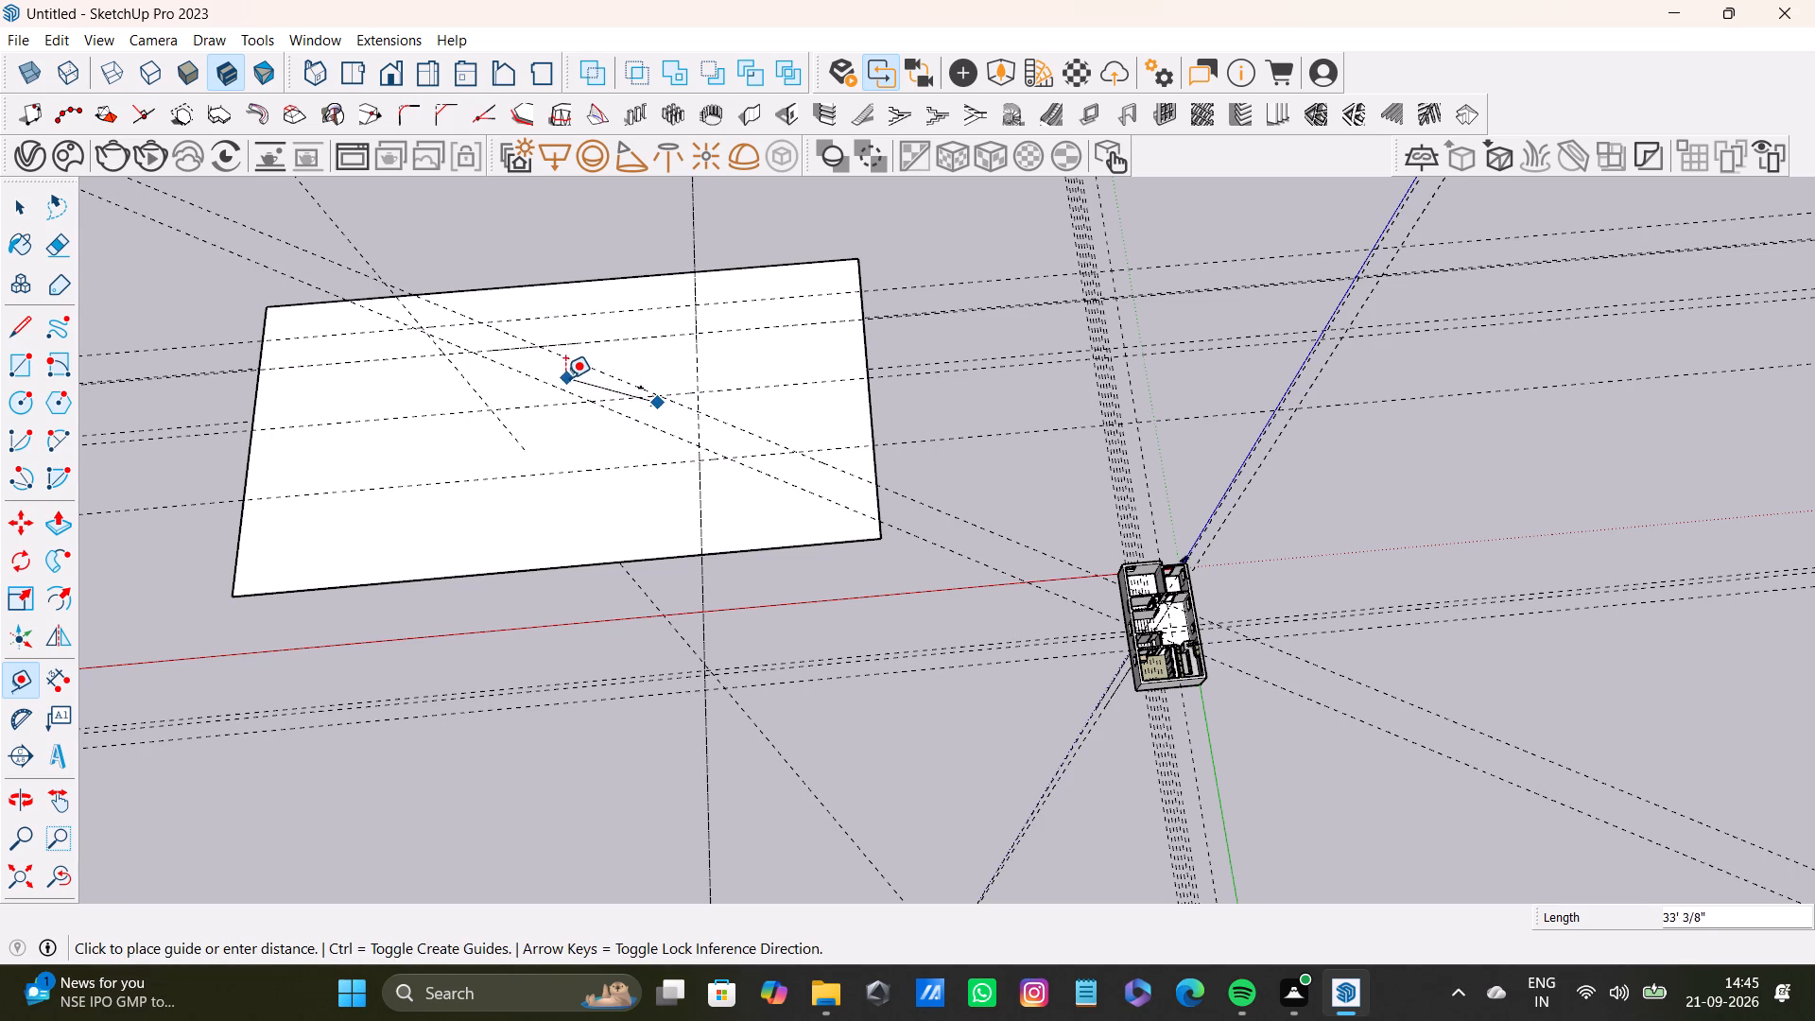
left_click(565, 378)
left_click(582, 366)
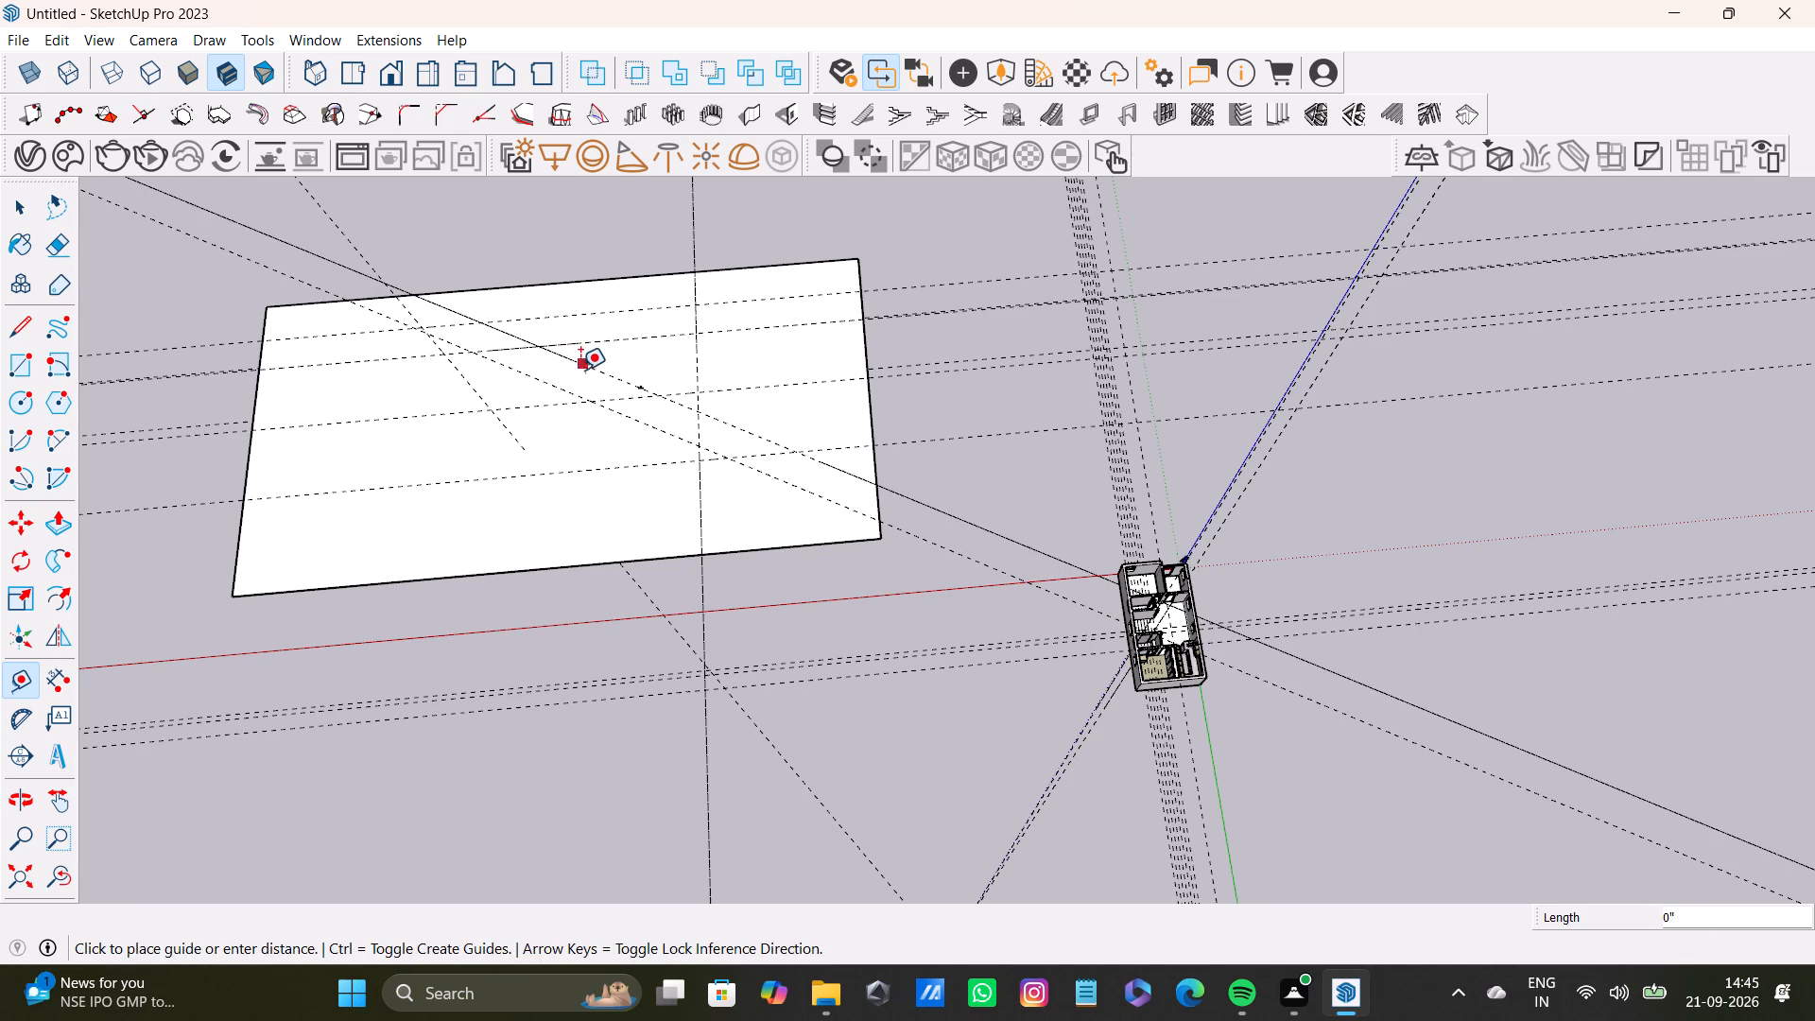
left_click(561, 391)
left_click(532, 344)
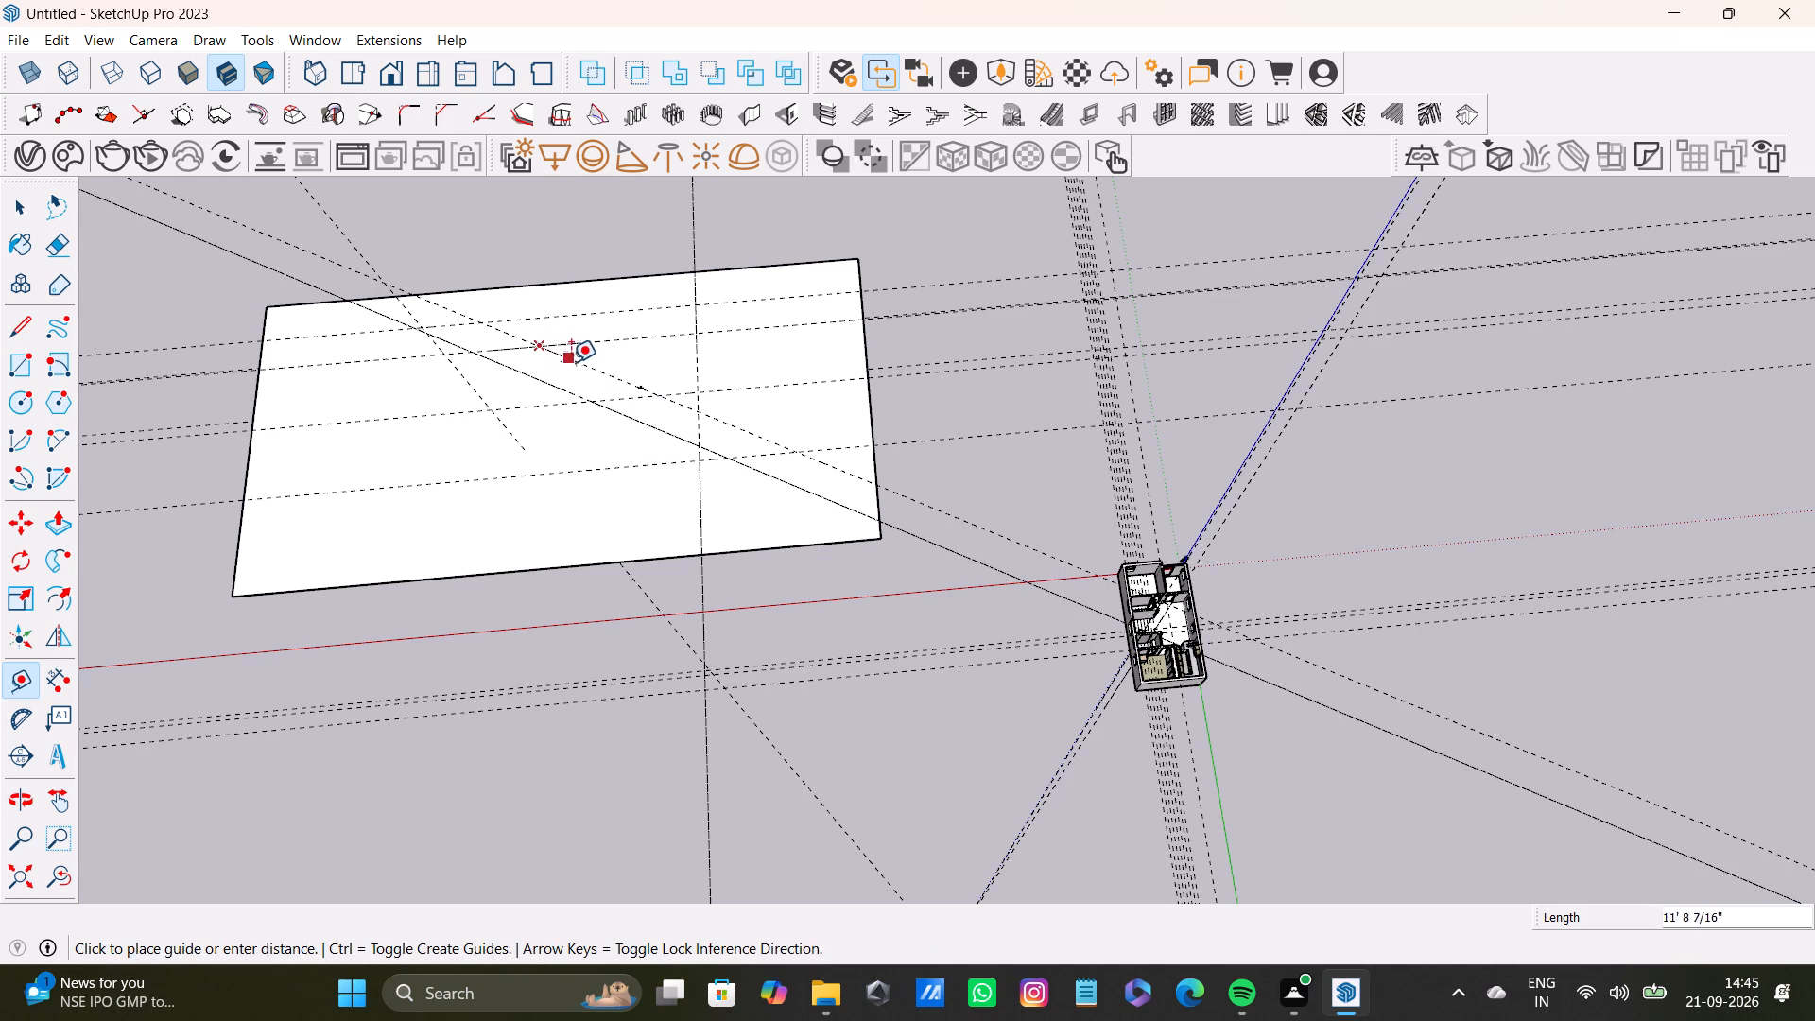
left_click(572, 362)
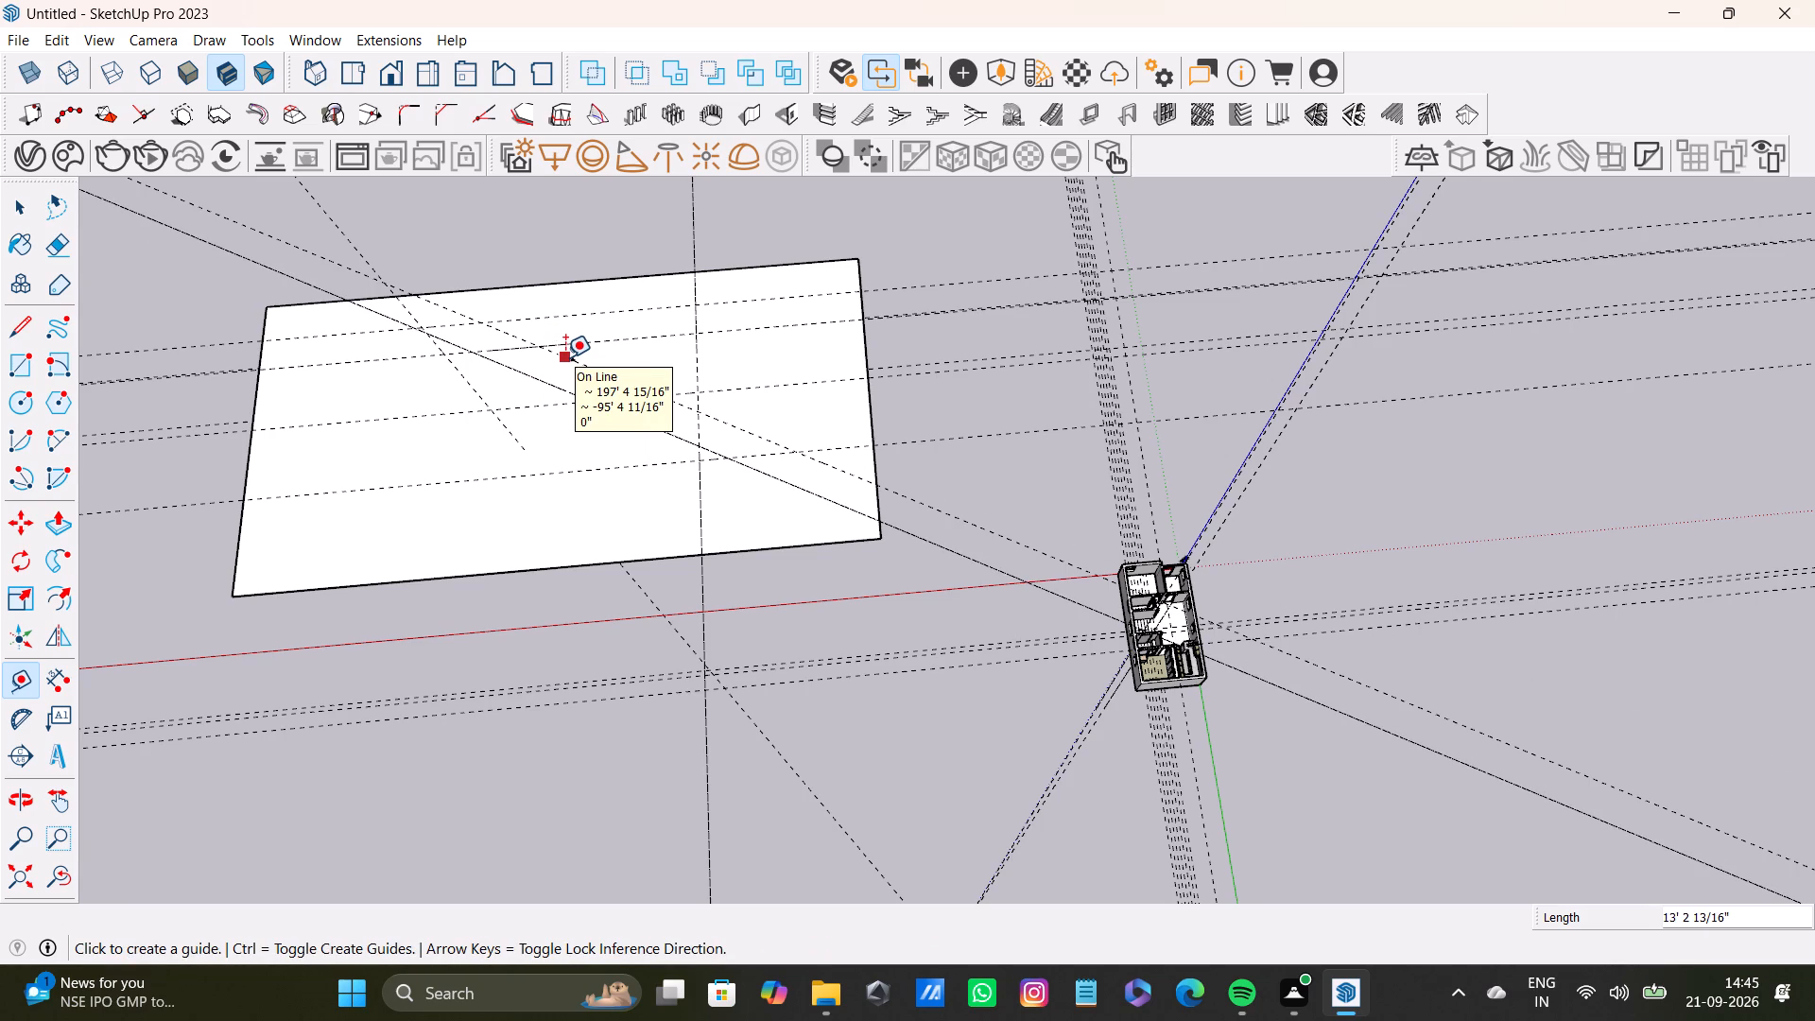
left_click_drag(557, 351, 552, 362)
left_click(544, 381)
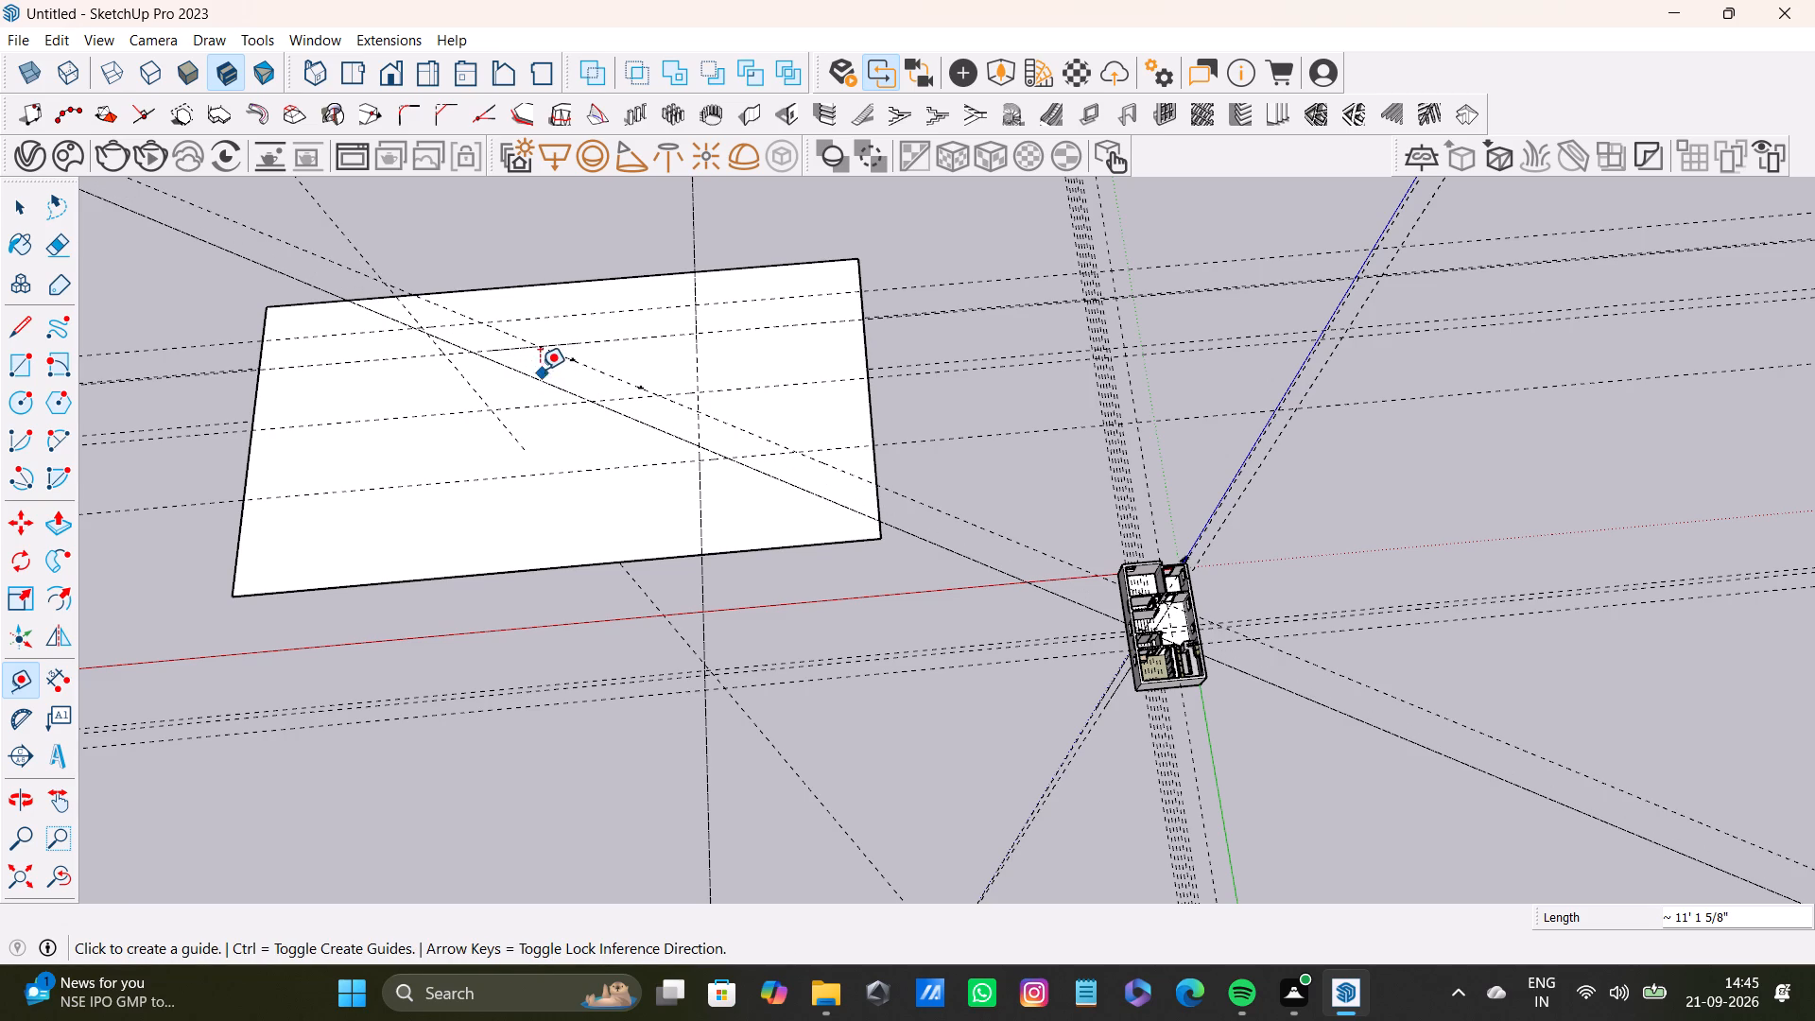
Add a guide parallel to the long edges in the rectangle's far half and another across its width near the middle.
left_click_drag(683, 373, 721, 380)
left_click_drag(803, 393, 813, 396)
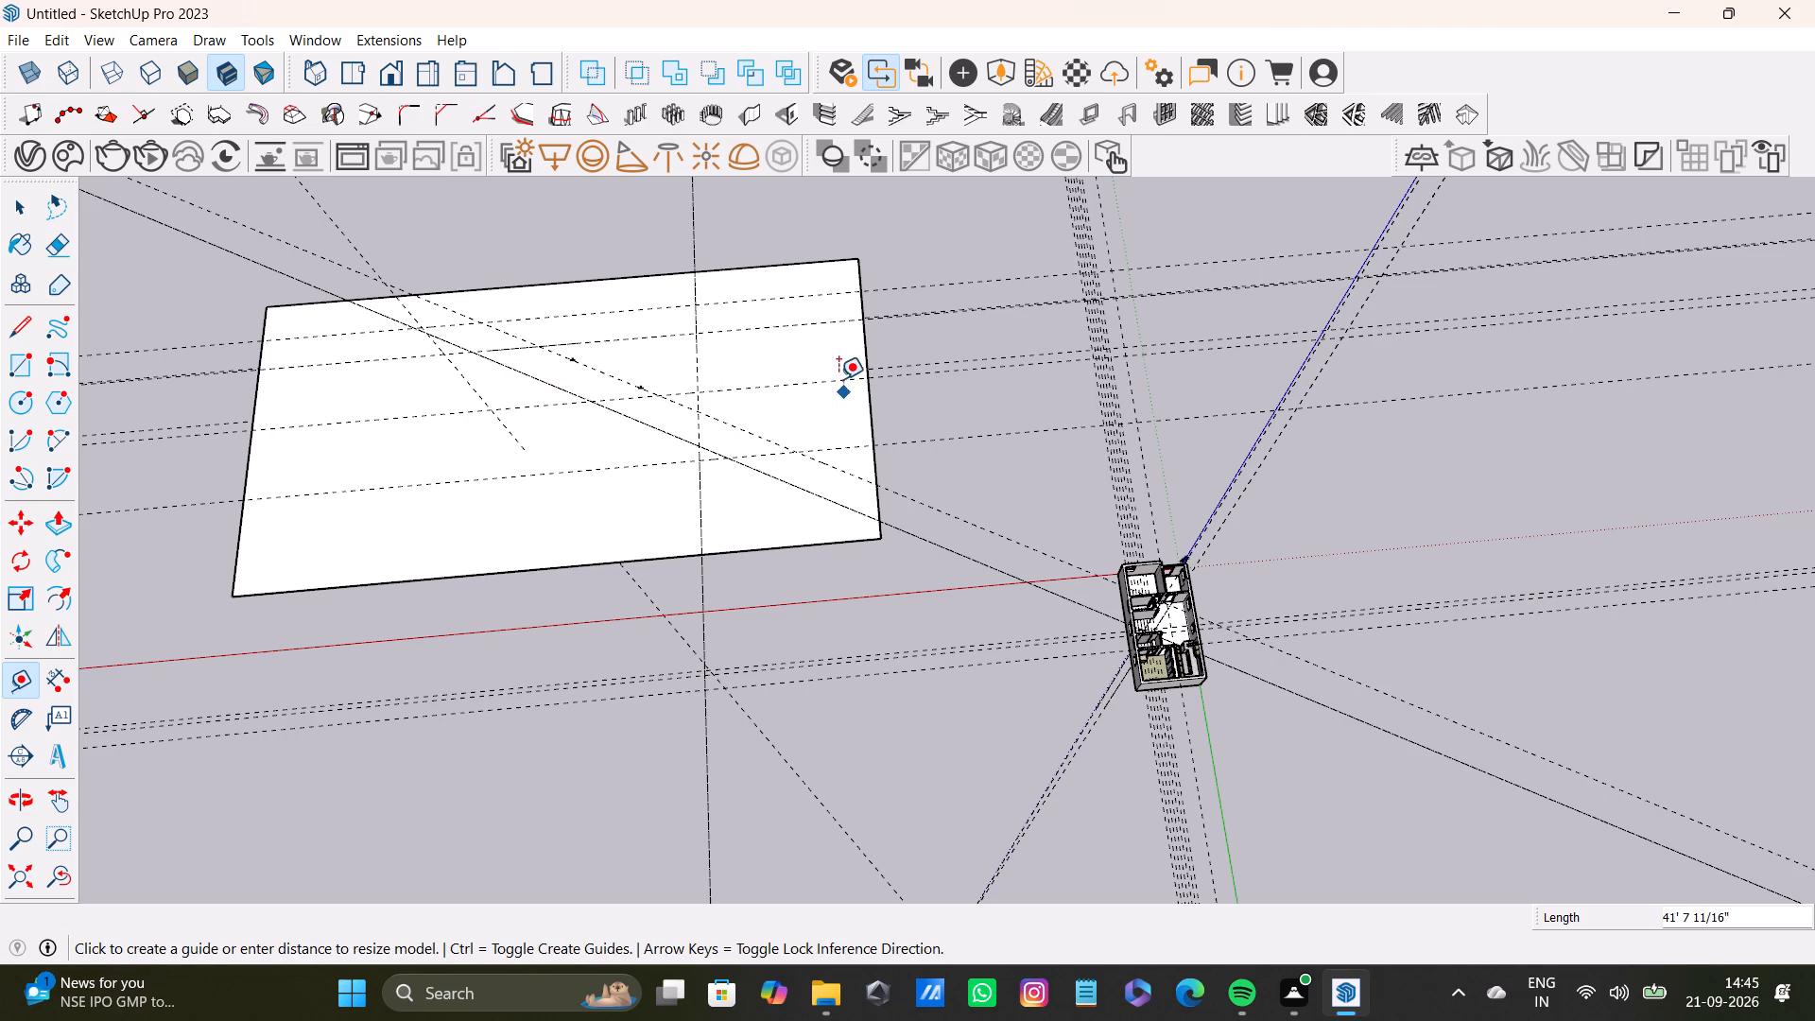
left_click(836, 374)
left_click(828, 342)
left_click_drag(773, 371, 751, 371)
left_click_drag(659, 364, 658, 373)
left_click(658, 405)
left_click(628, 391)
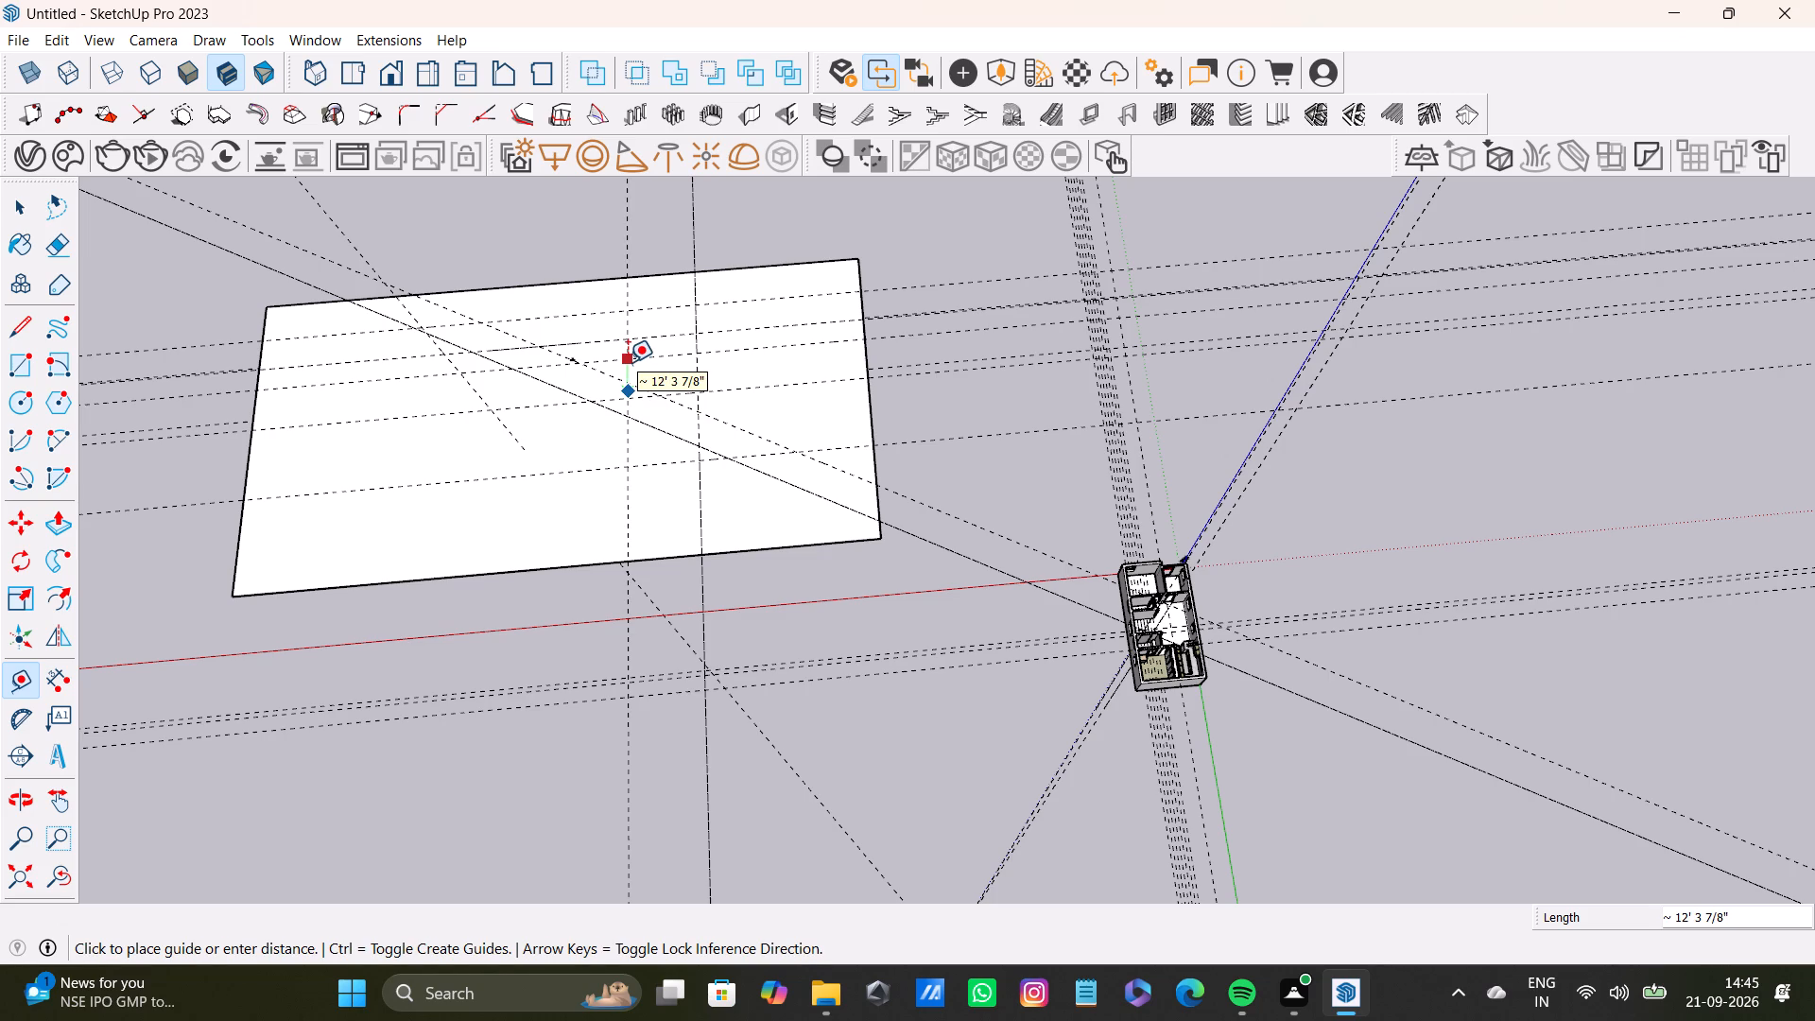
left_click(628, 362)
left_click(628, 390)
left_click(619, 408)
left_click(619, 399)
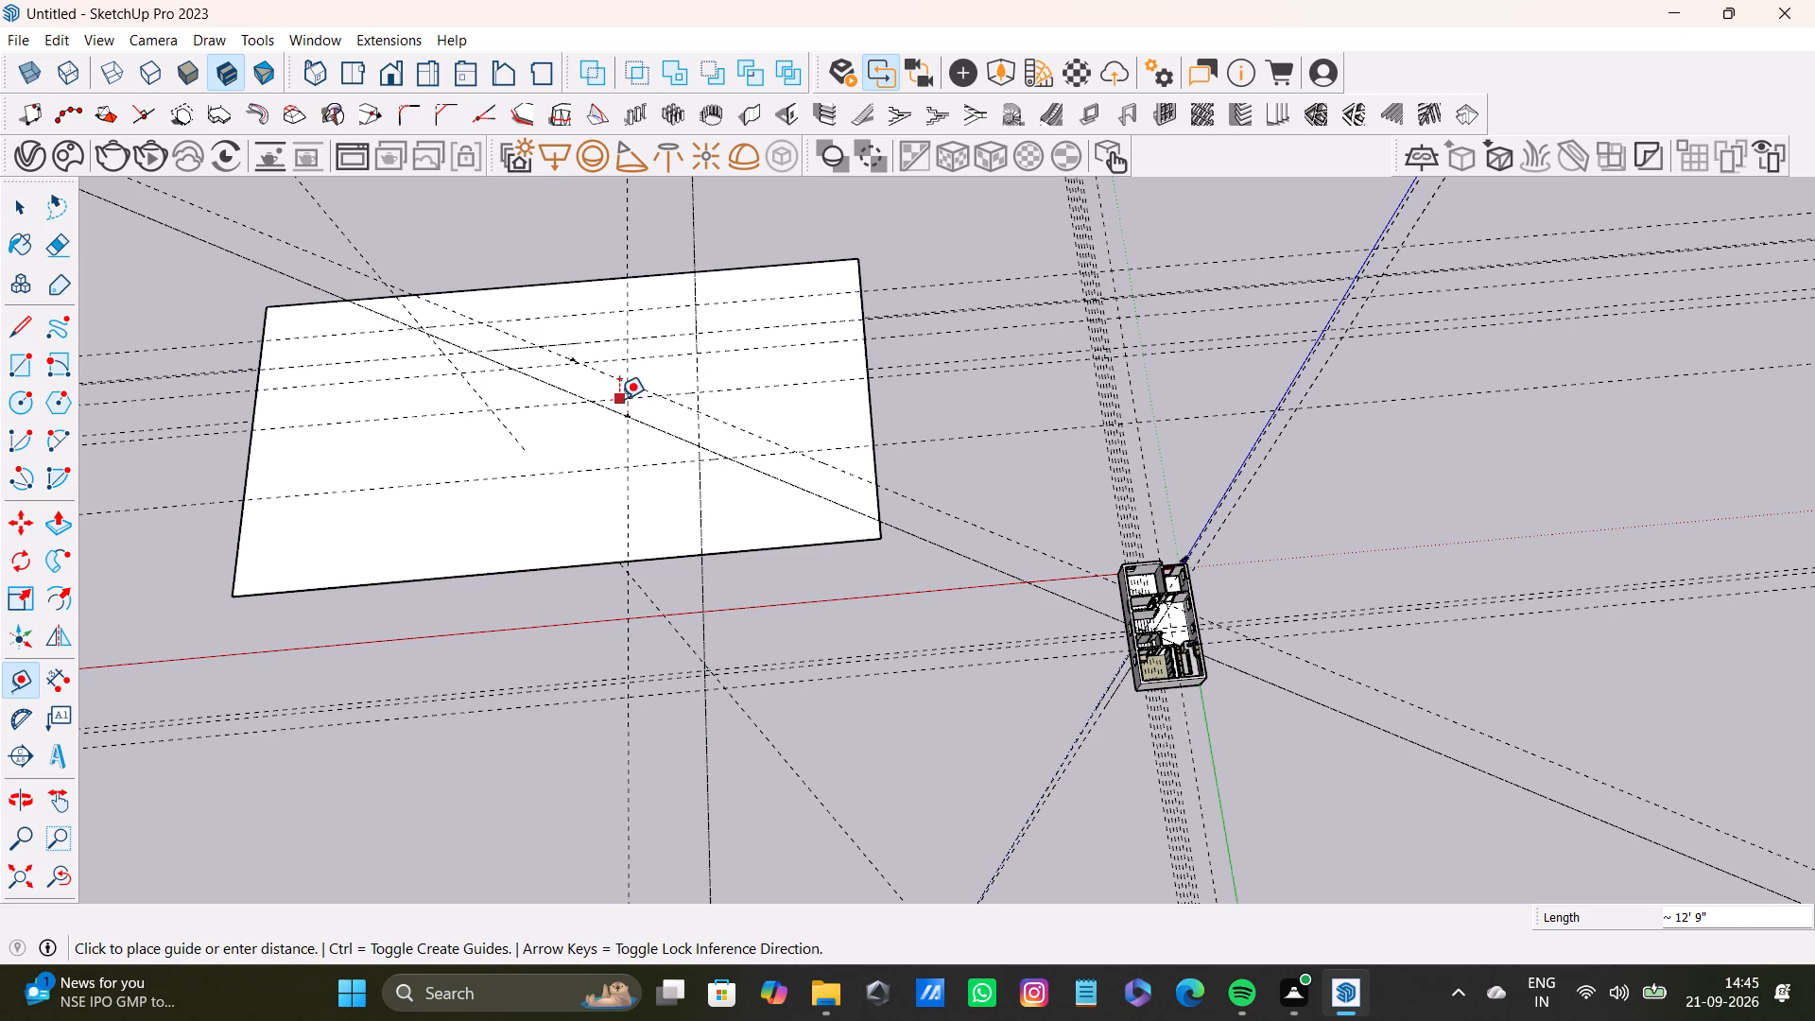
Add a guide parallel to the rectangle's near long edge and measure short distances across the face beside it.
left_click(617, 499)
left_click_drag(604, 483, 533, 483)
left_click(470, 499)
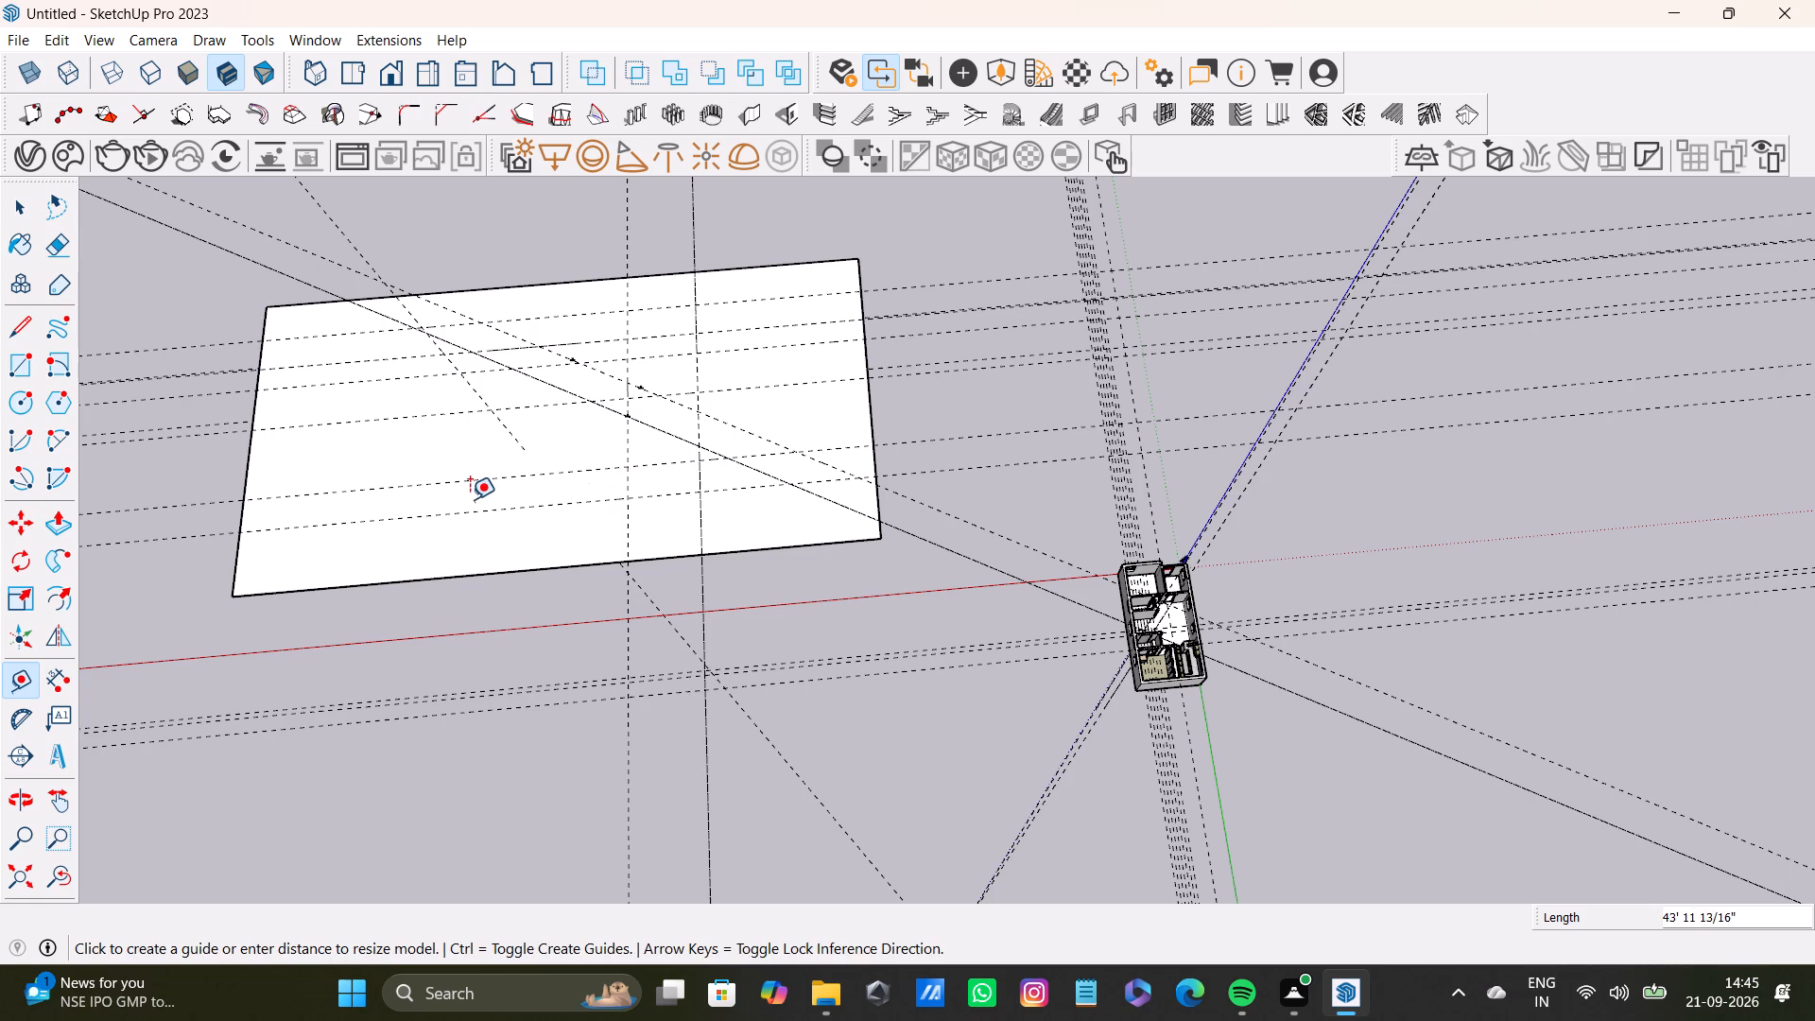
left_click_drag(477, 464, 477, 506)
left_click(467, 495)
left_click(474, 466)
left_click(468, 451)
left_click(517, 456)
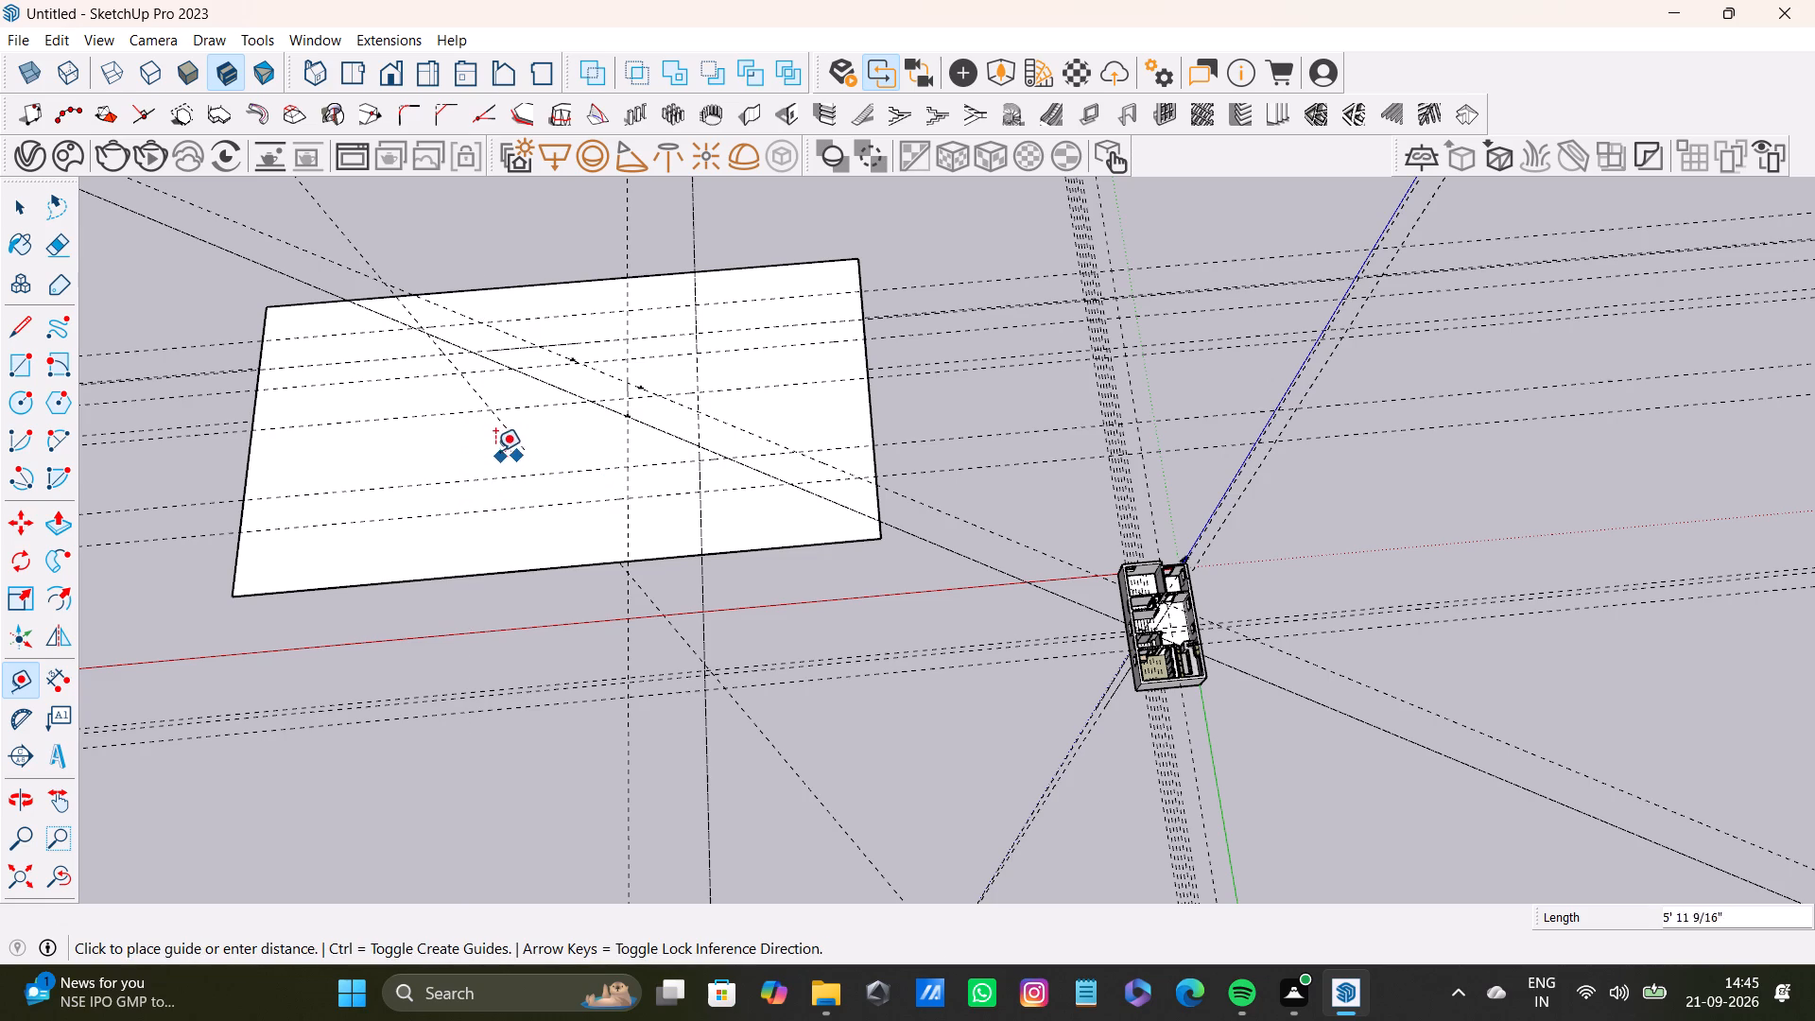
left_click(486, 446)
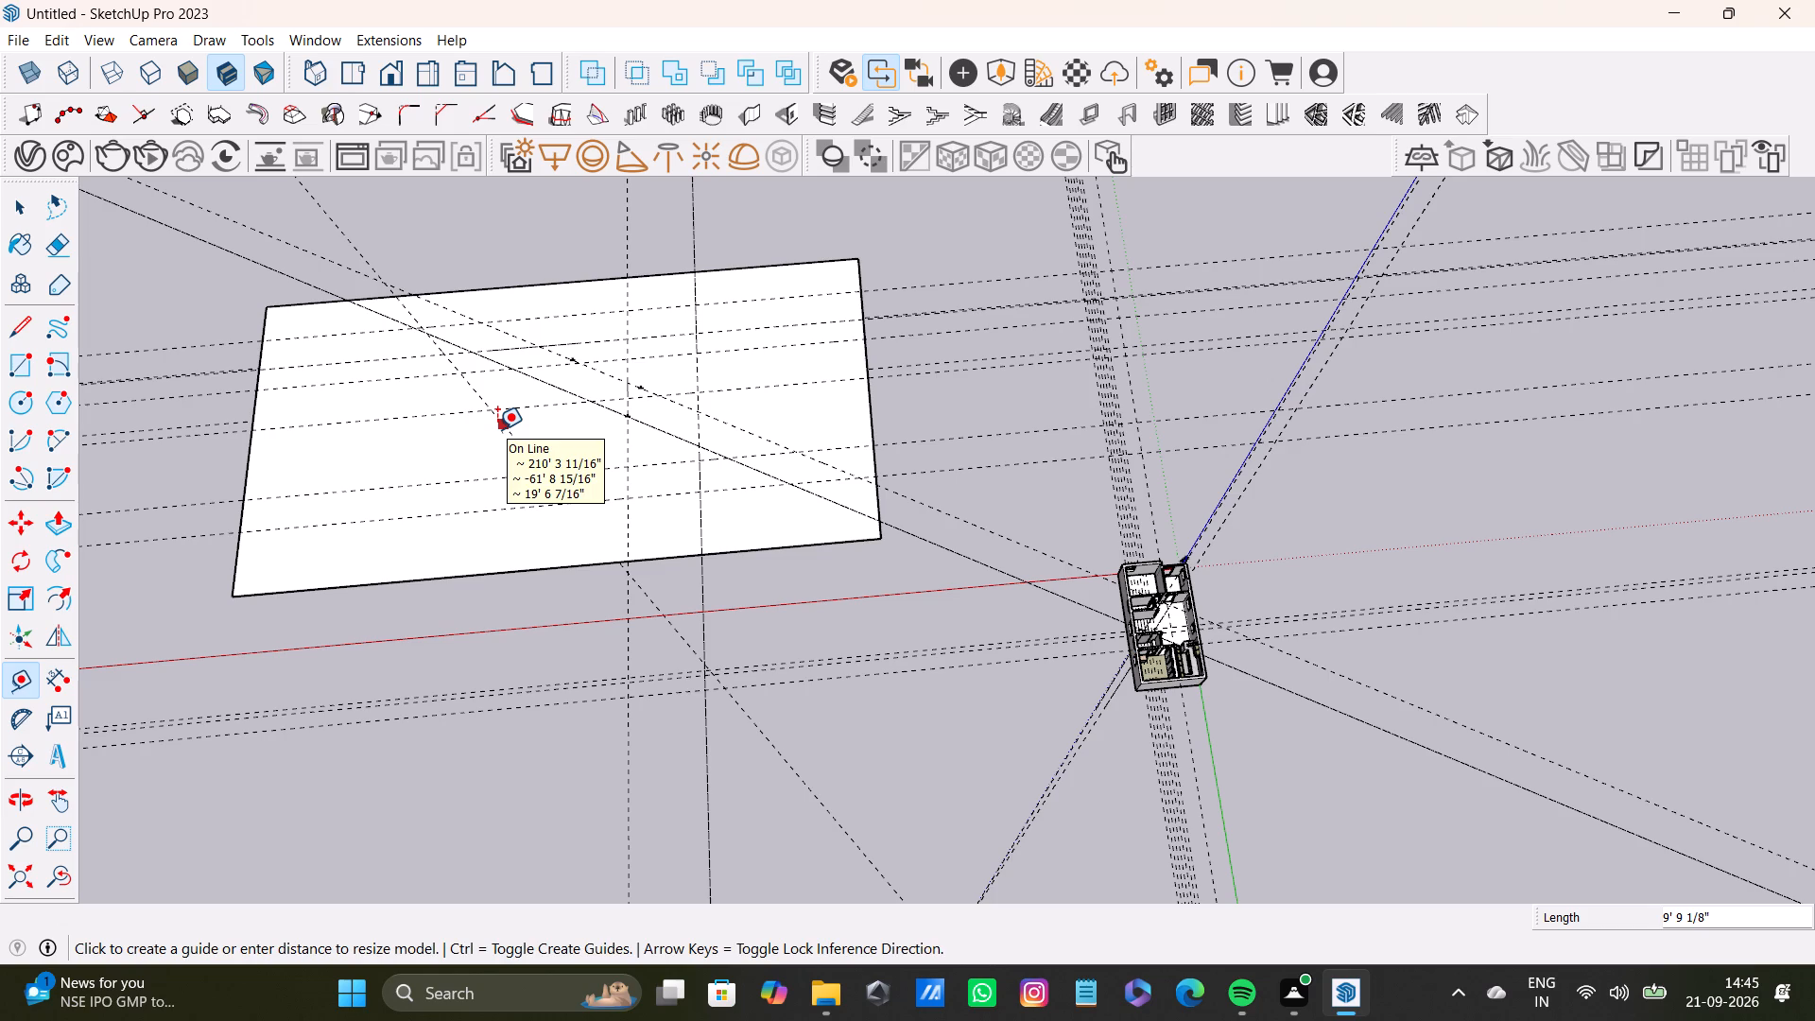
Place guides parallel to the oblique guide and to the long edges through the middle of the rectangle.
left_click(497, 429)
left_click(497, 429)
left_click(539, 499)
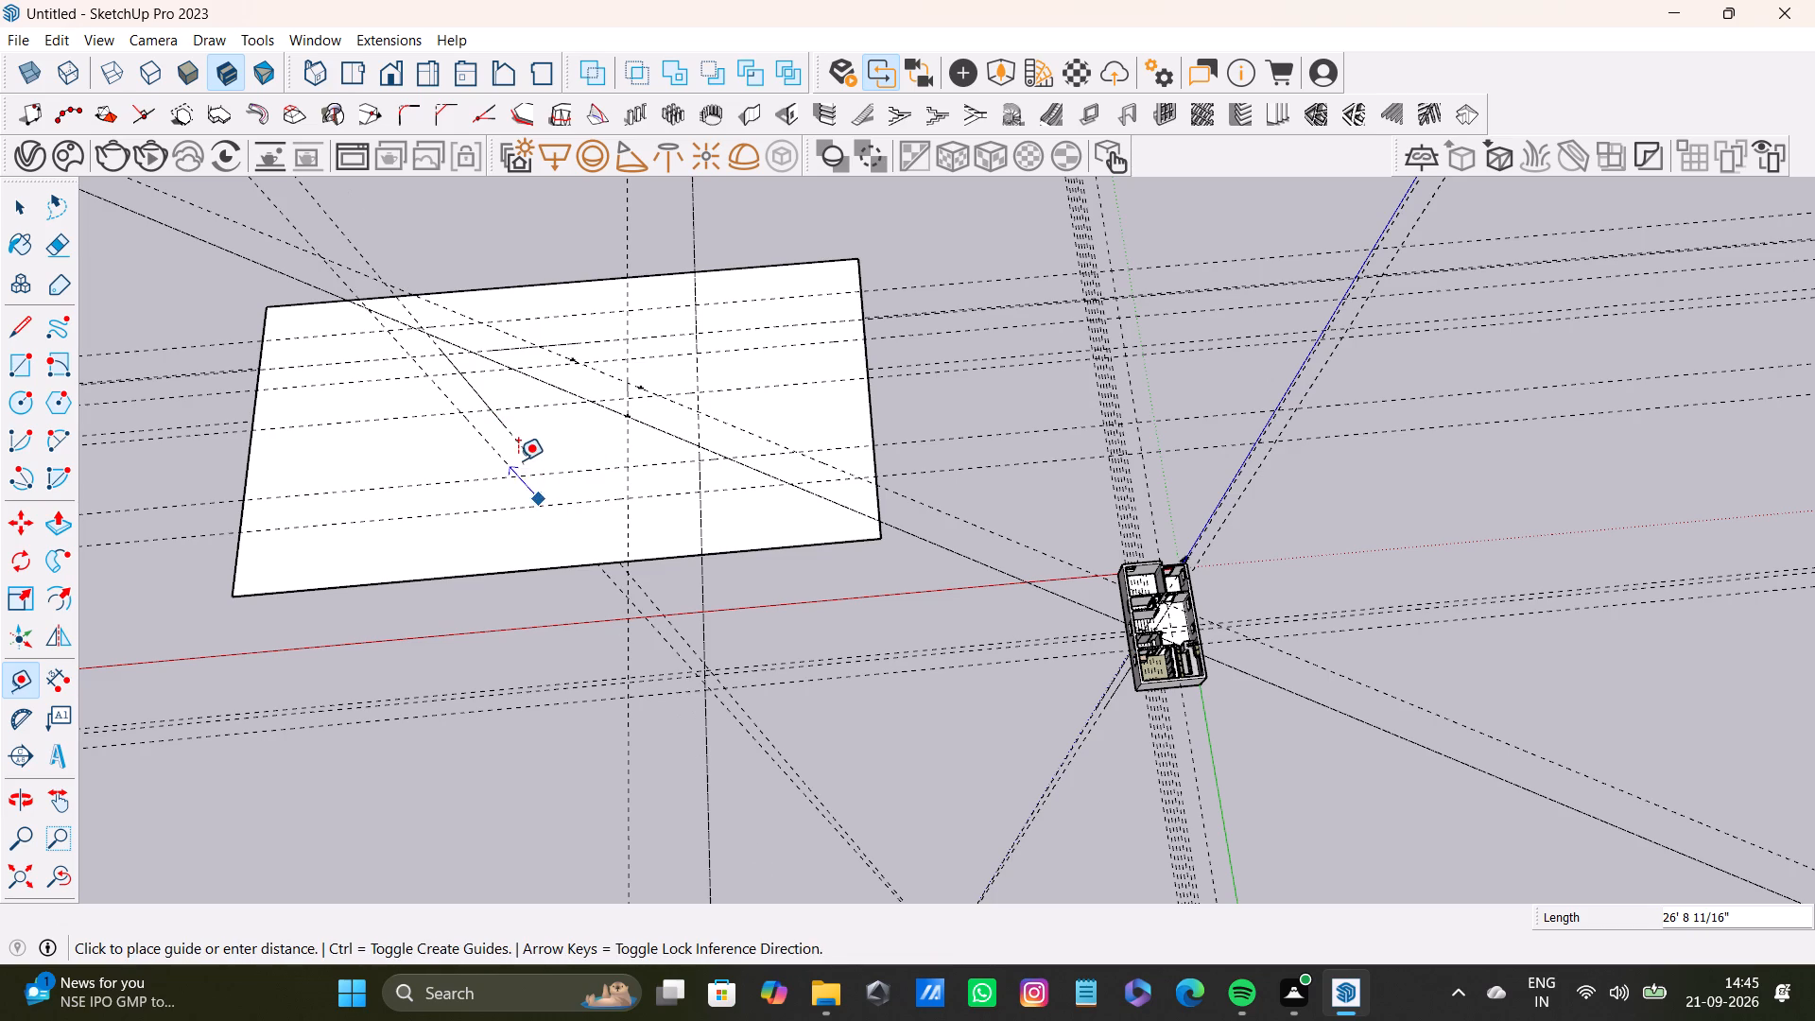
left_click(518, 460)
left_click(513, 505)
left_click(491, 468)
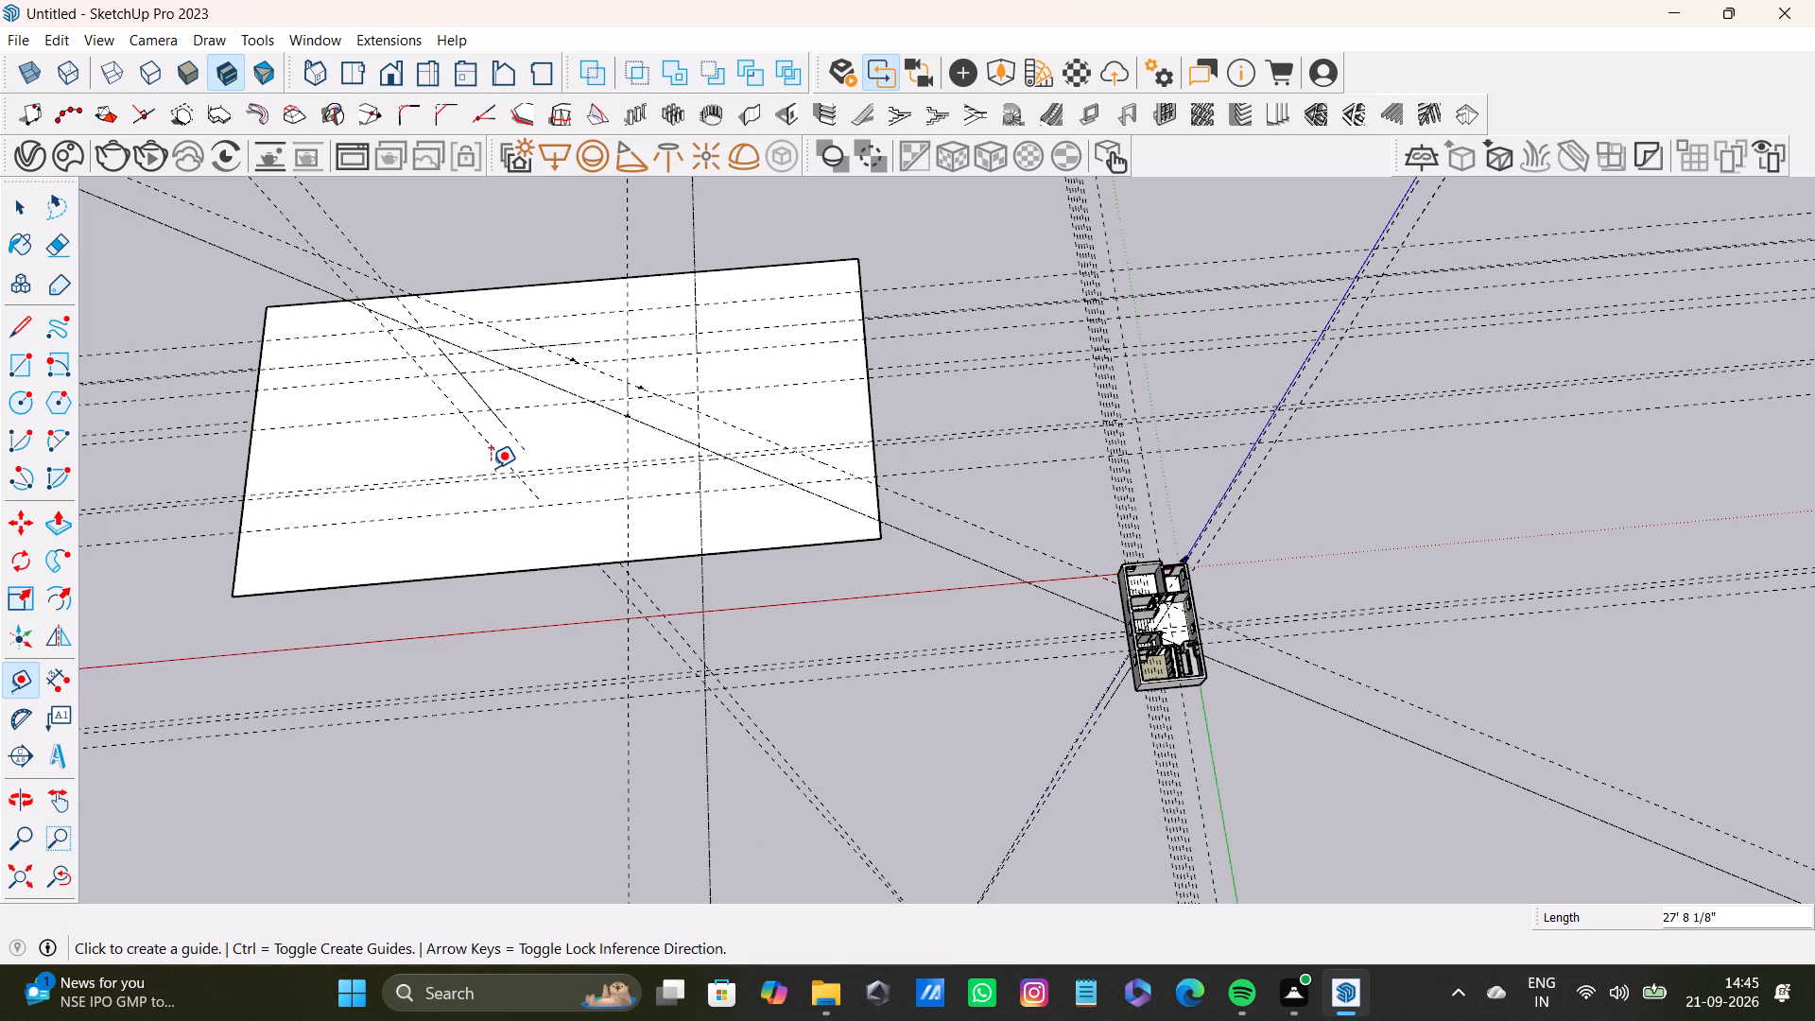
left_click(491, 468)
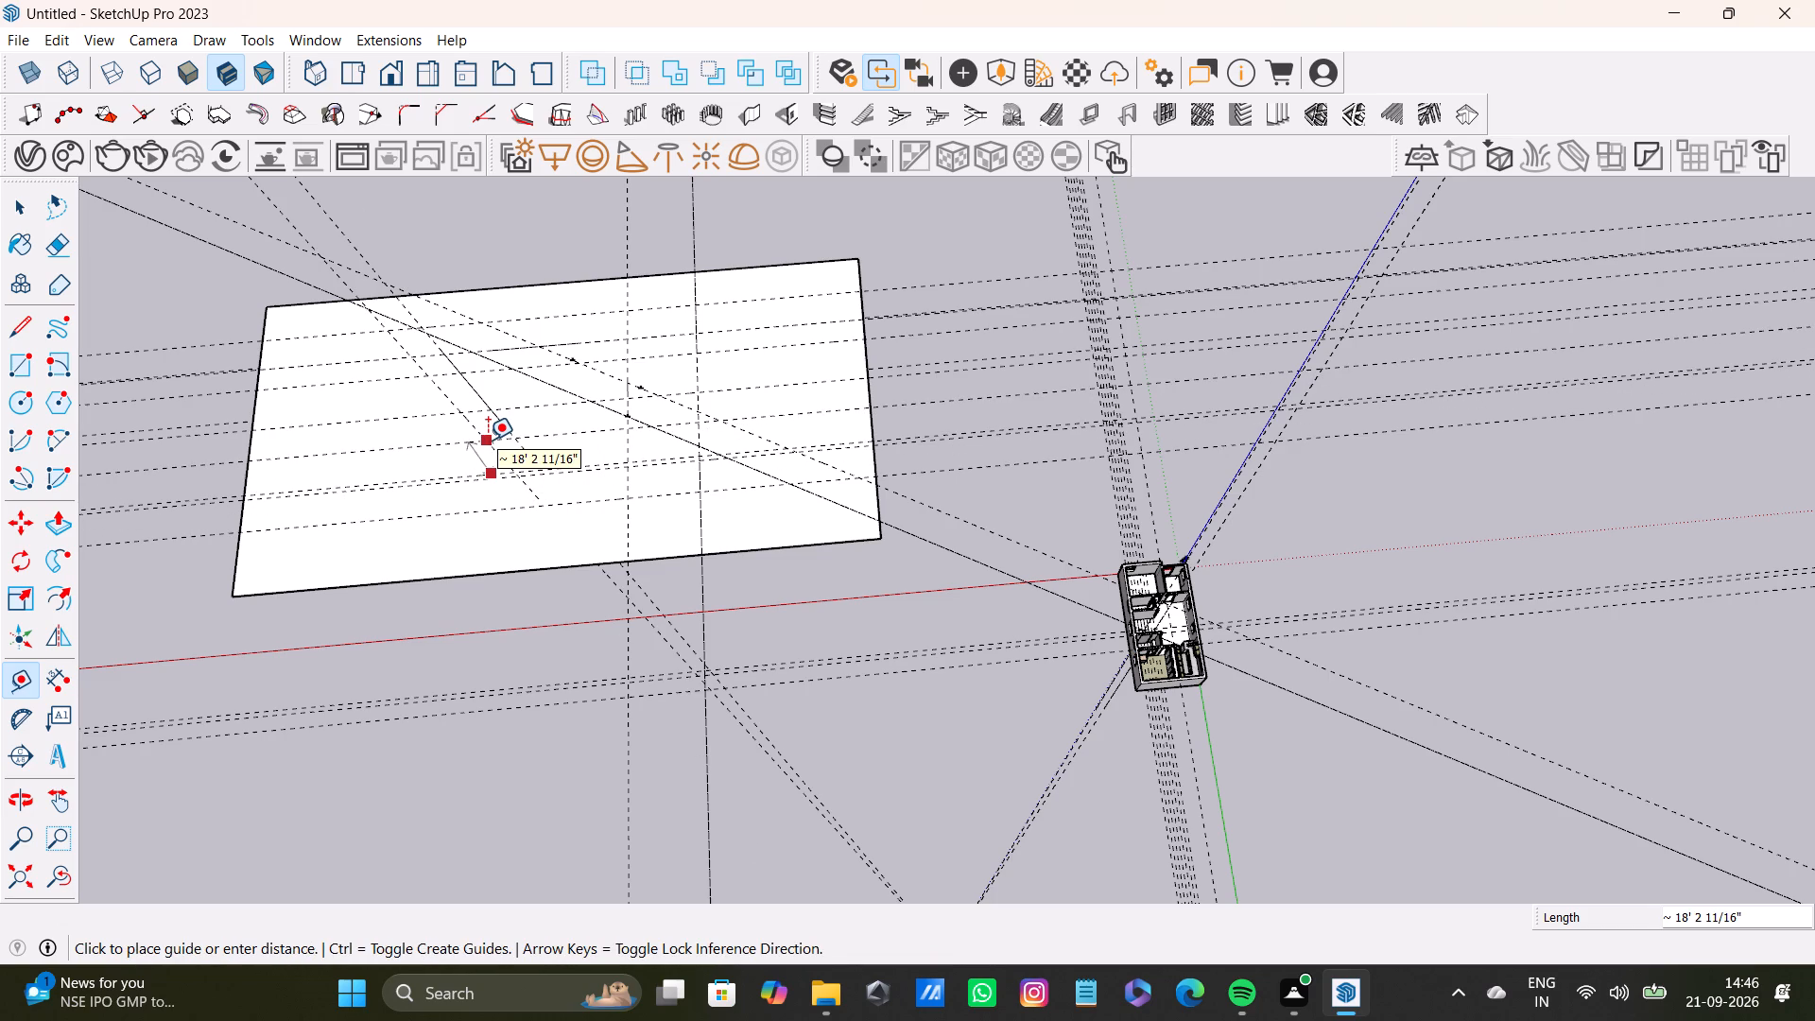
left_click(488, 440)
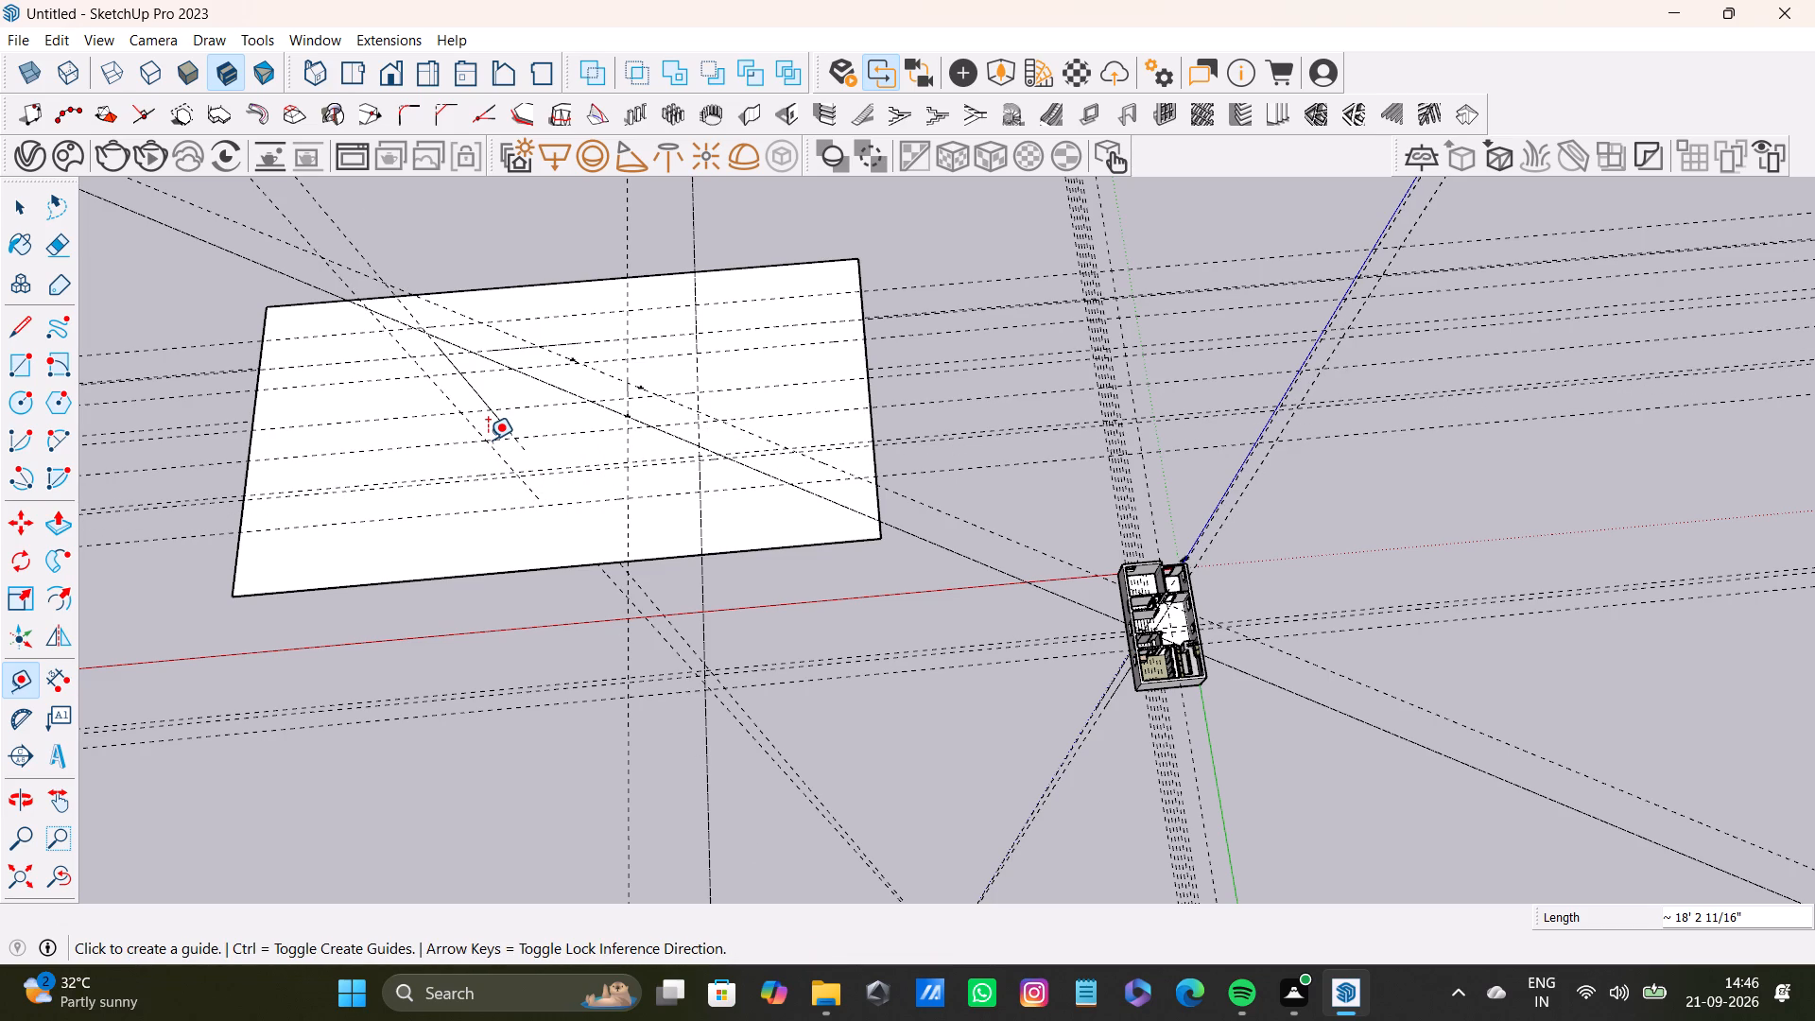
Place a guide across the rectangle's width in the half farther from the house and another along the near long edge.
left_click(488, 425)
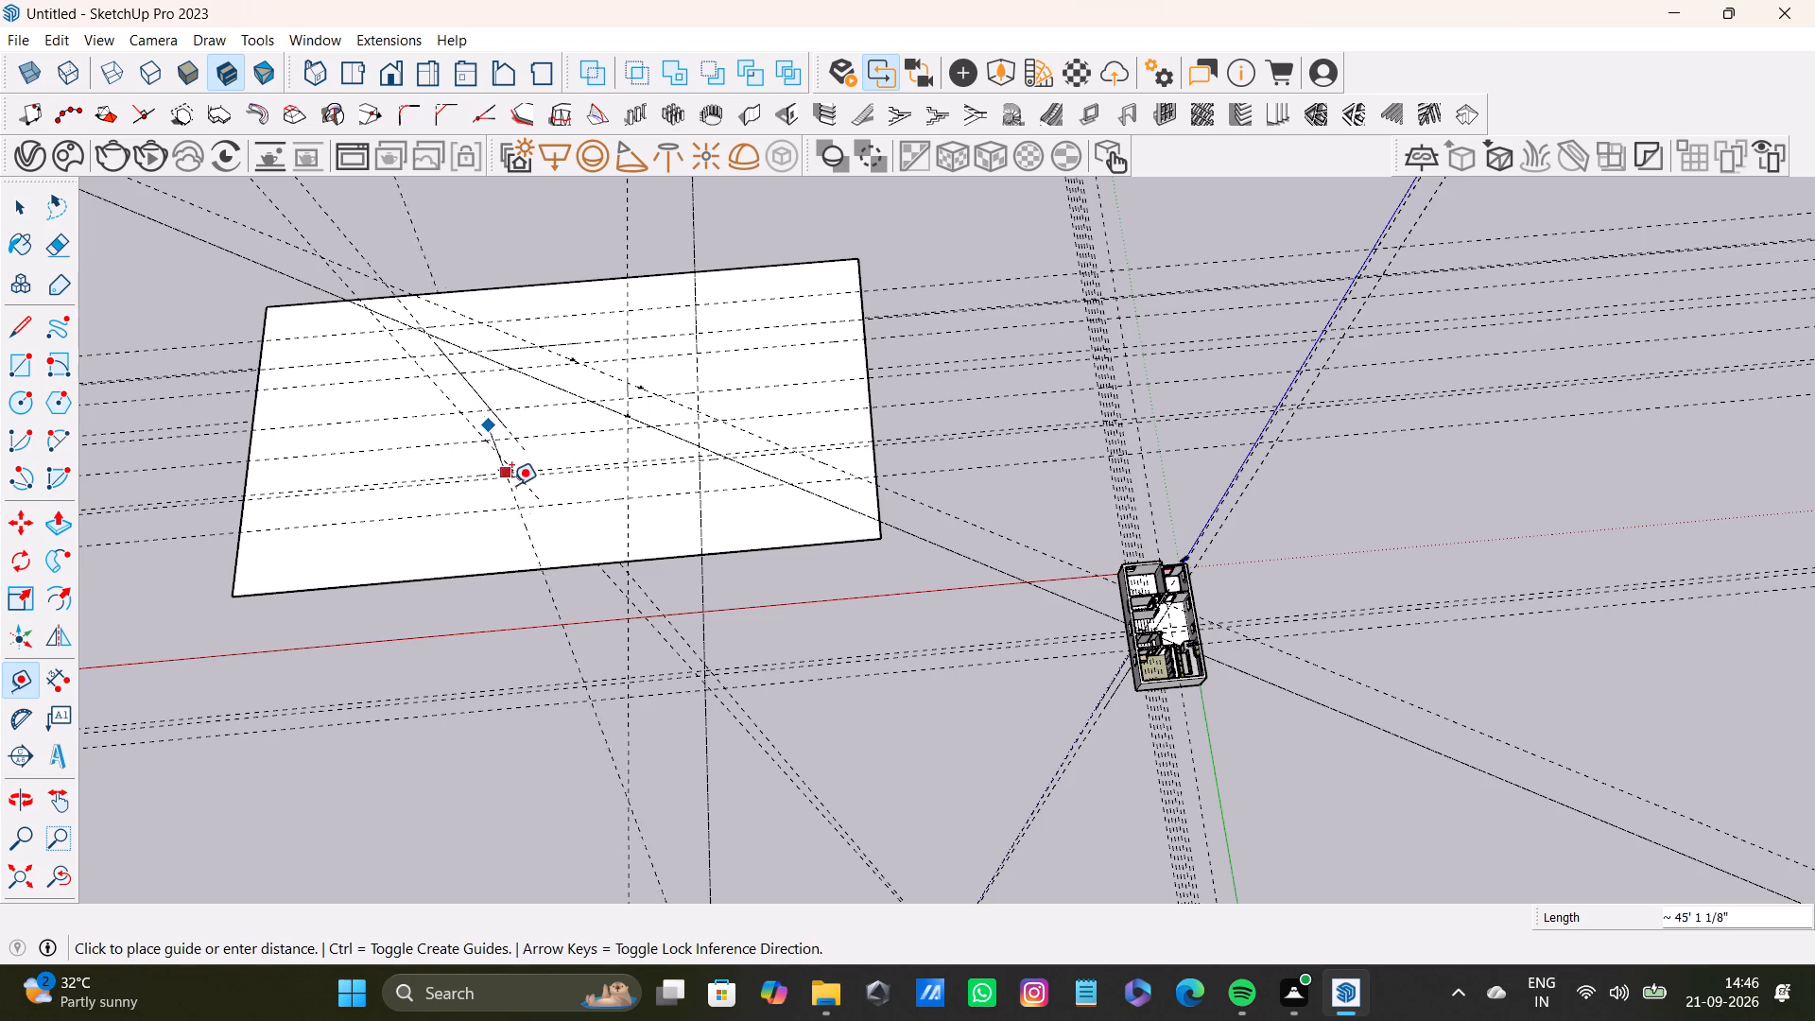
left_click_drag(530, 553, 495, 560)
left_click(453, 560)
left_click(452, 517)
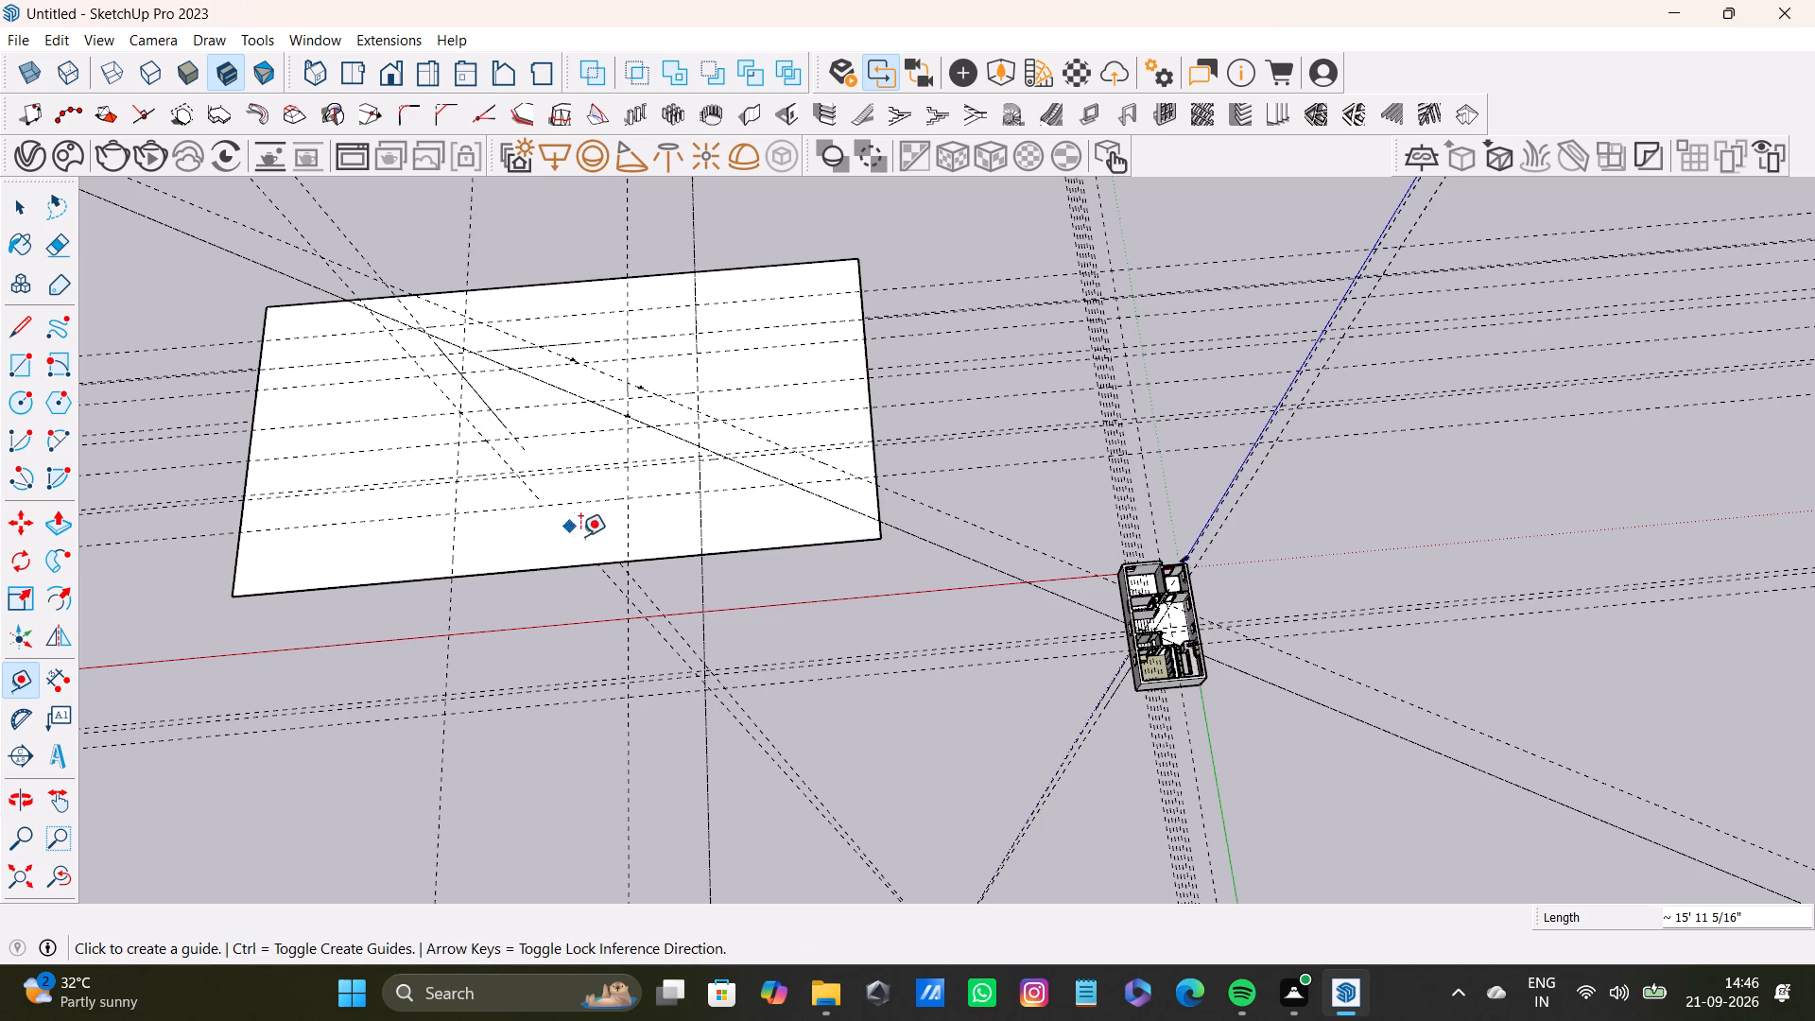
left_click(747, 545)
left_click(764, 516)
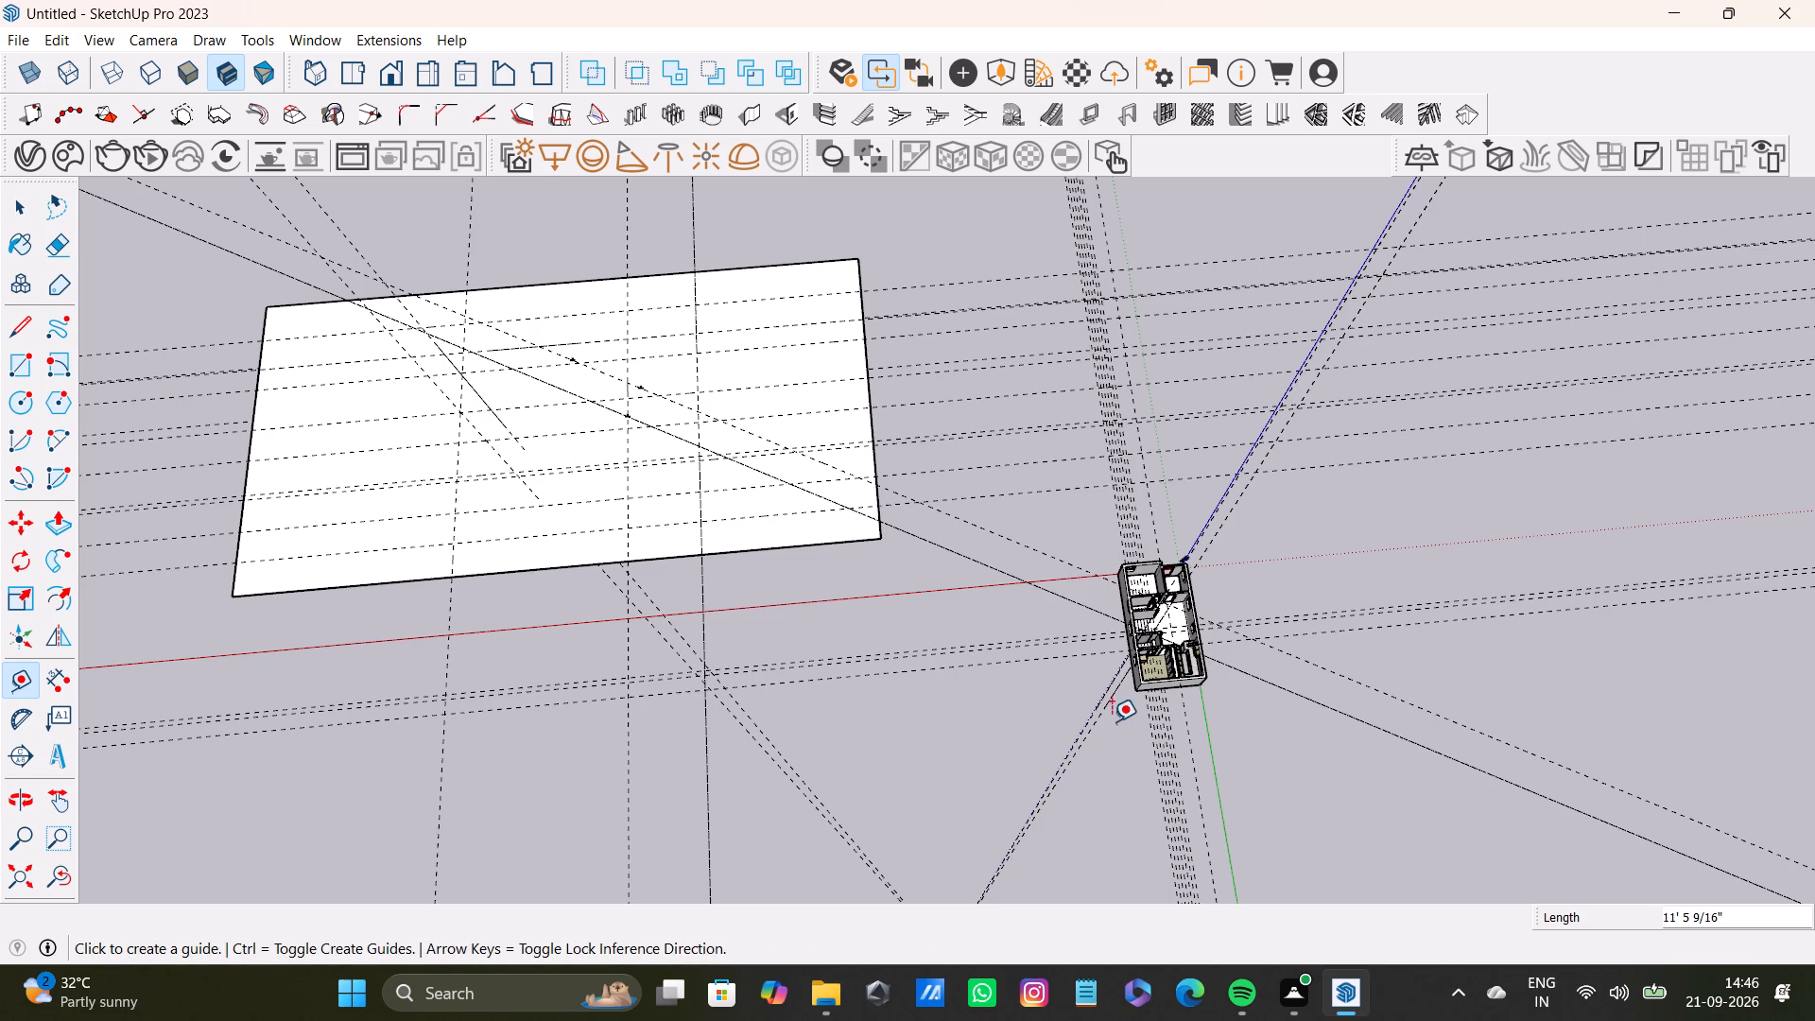
Delete the practice rectangle from the ground beside the house, keeping the house model.
key("space")
key("space")
key("space")
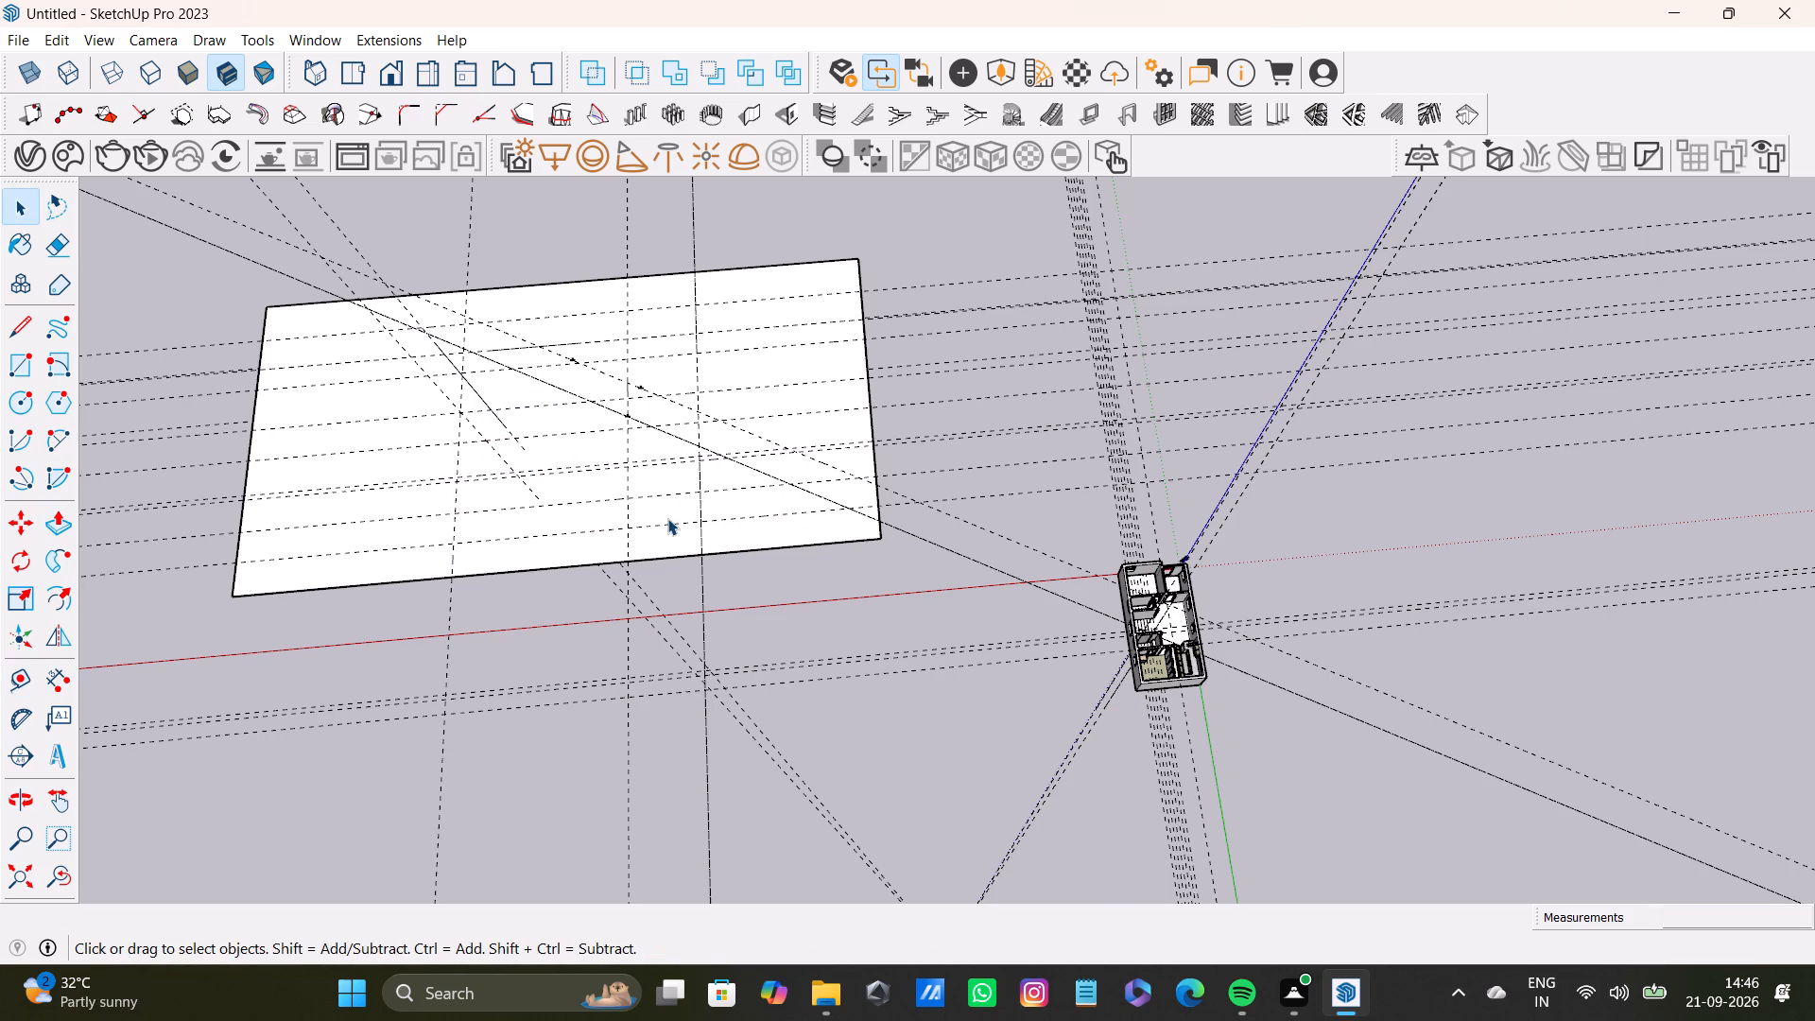
key("space")
scroll(653, 497, "down", 7)
middle_click_drag(682, 495, 963, 538, "shift")
left_click_drag(568, 356, 1100, 668)
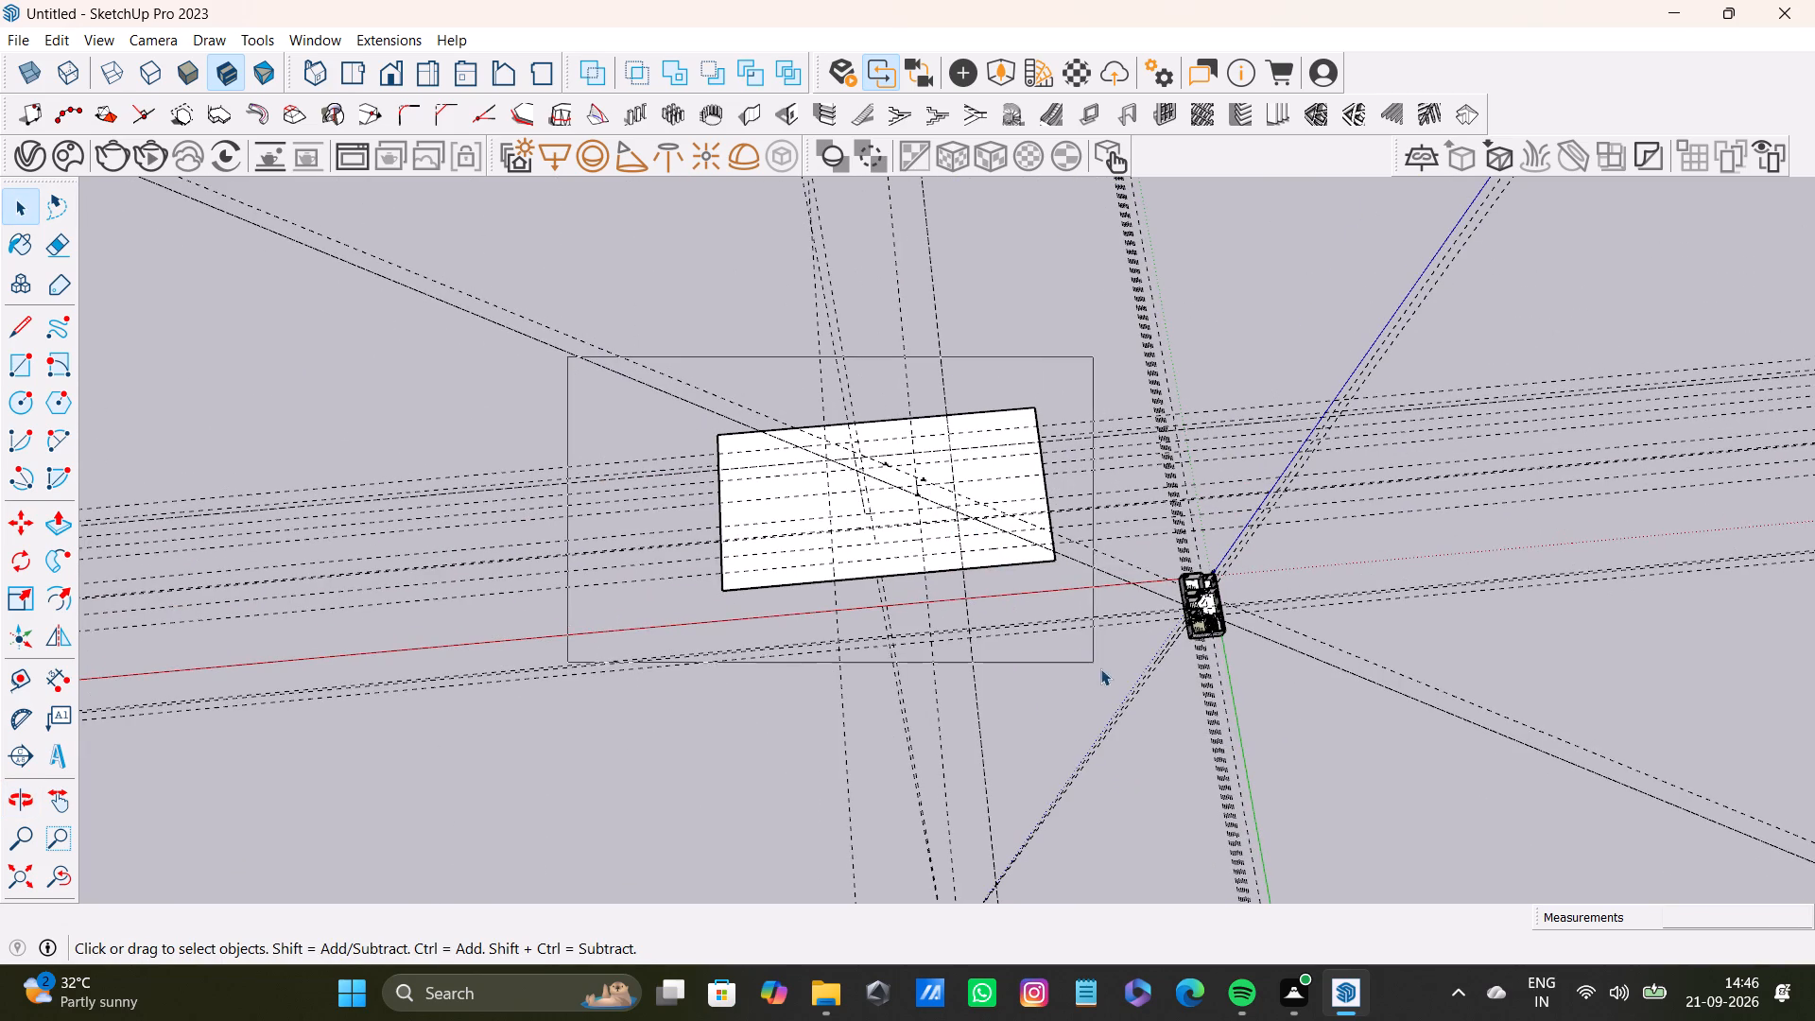
left_click_drag(1100, 668, 1134, 696)
key("Delete")
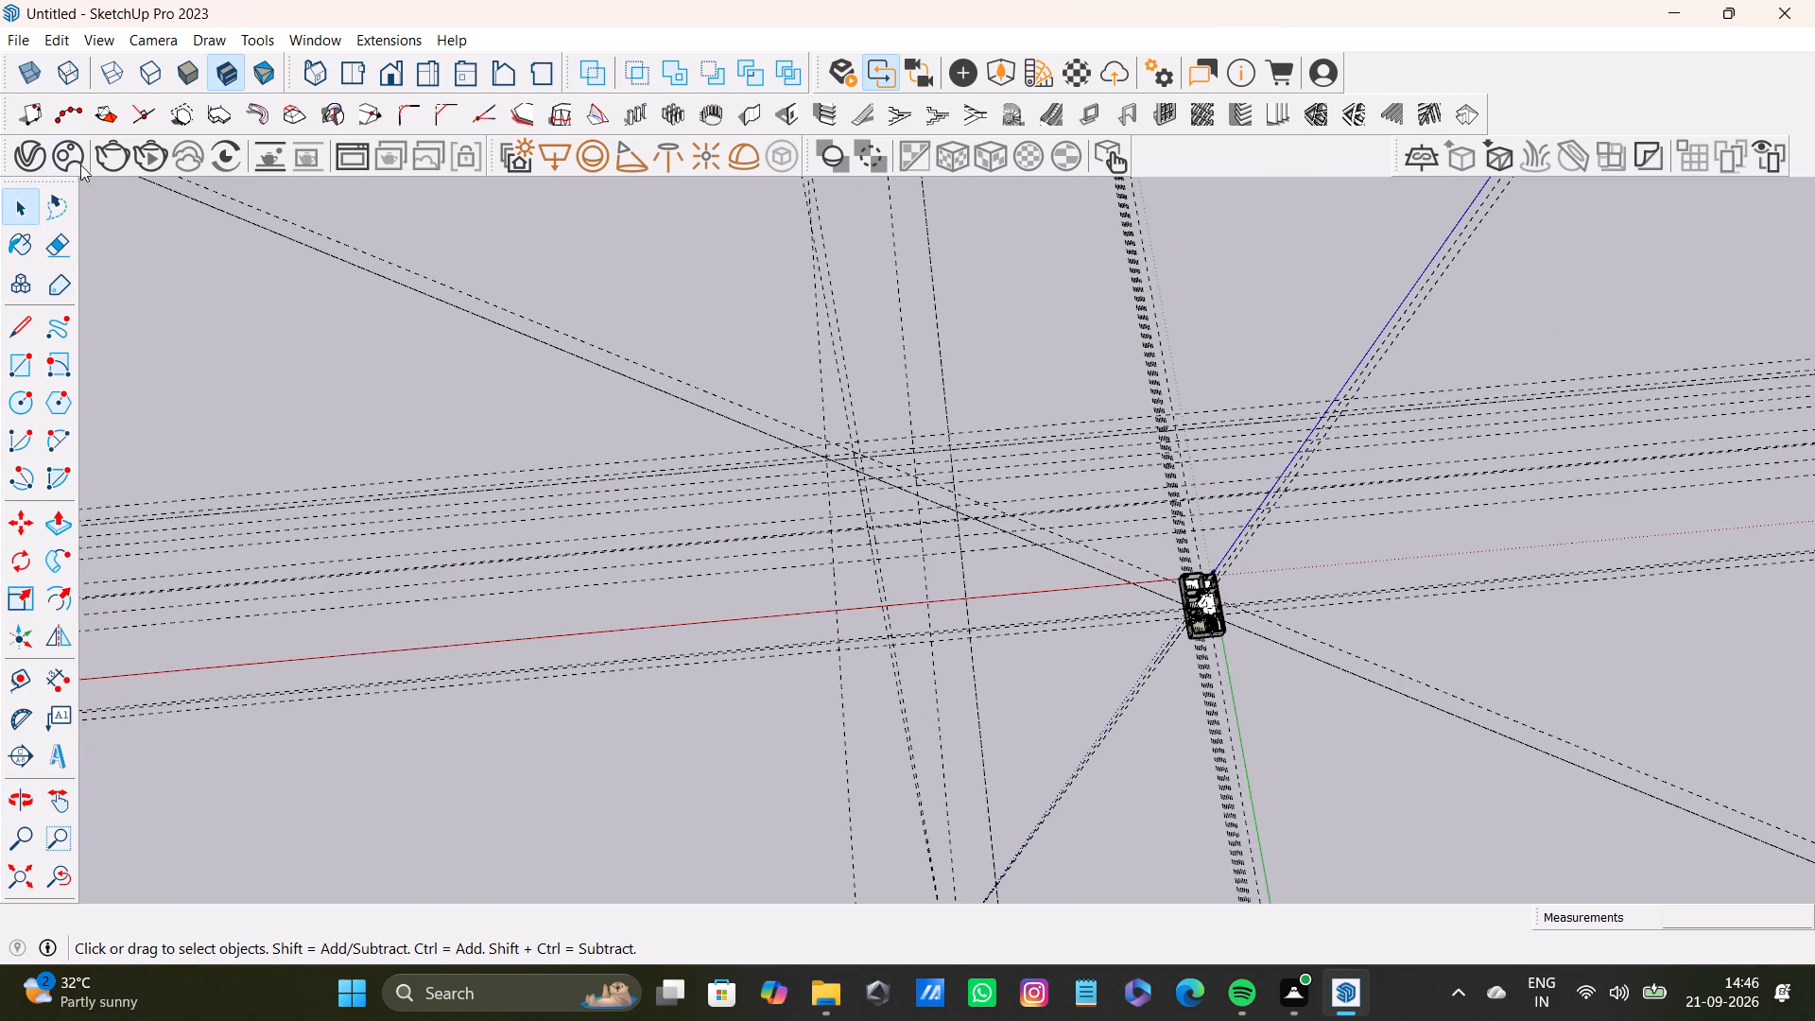
Delete all the guides in the model.
left_click(52, 29)
left_click(145, 236)
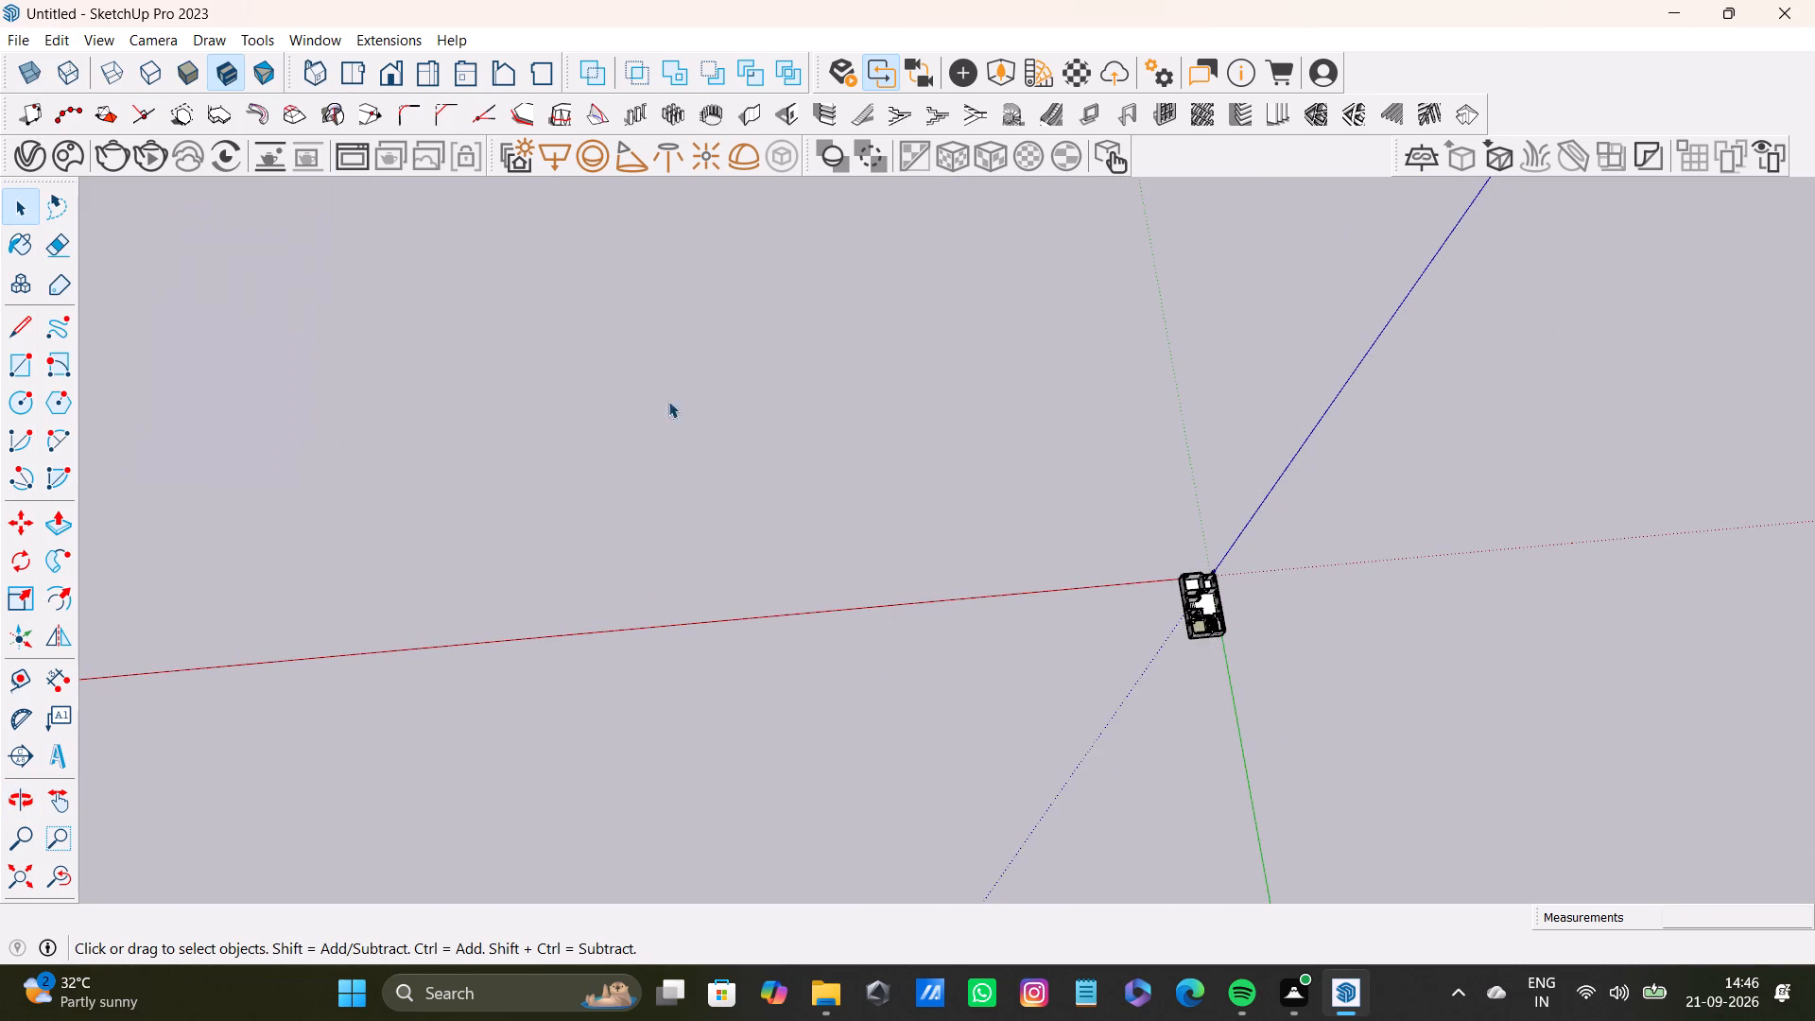
Examine the house interior from above, focusing on the kitchen and the adjoining tiled bedroom and bathroom.
scroll(1085, 533, "down", 4)
middle_click_drag(1196, 587, 1080, 528, "shift")
scroll(1060, 593, "up", 17)
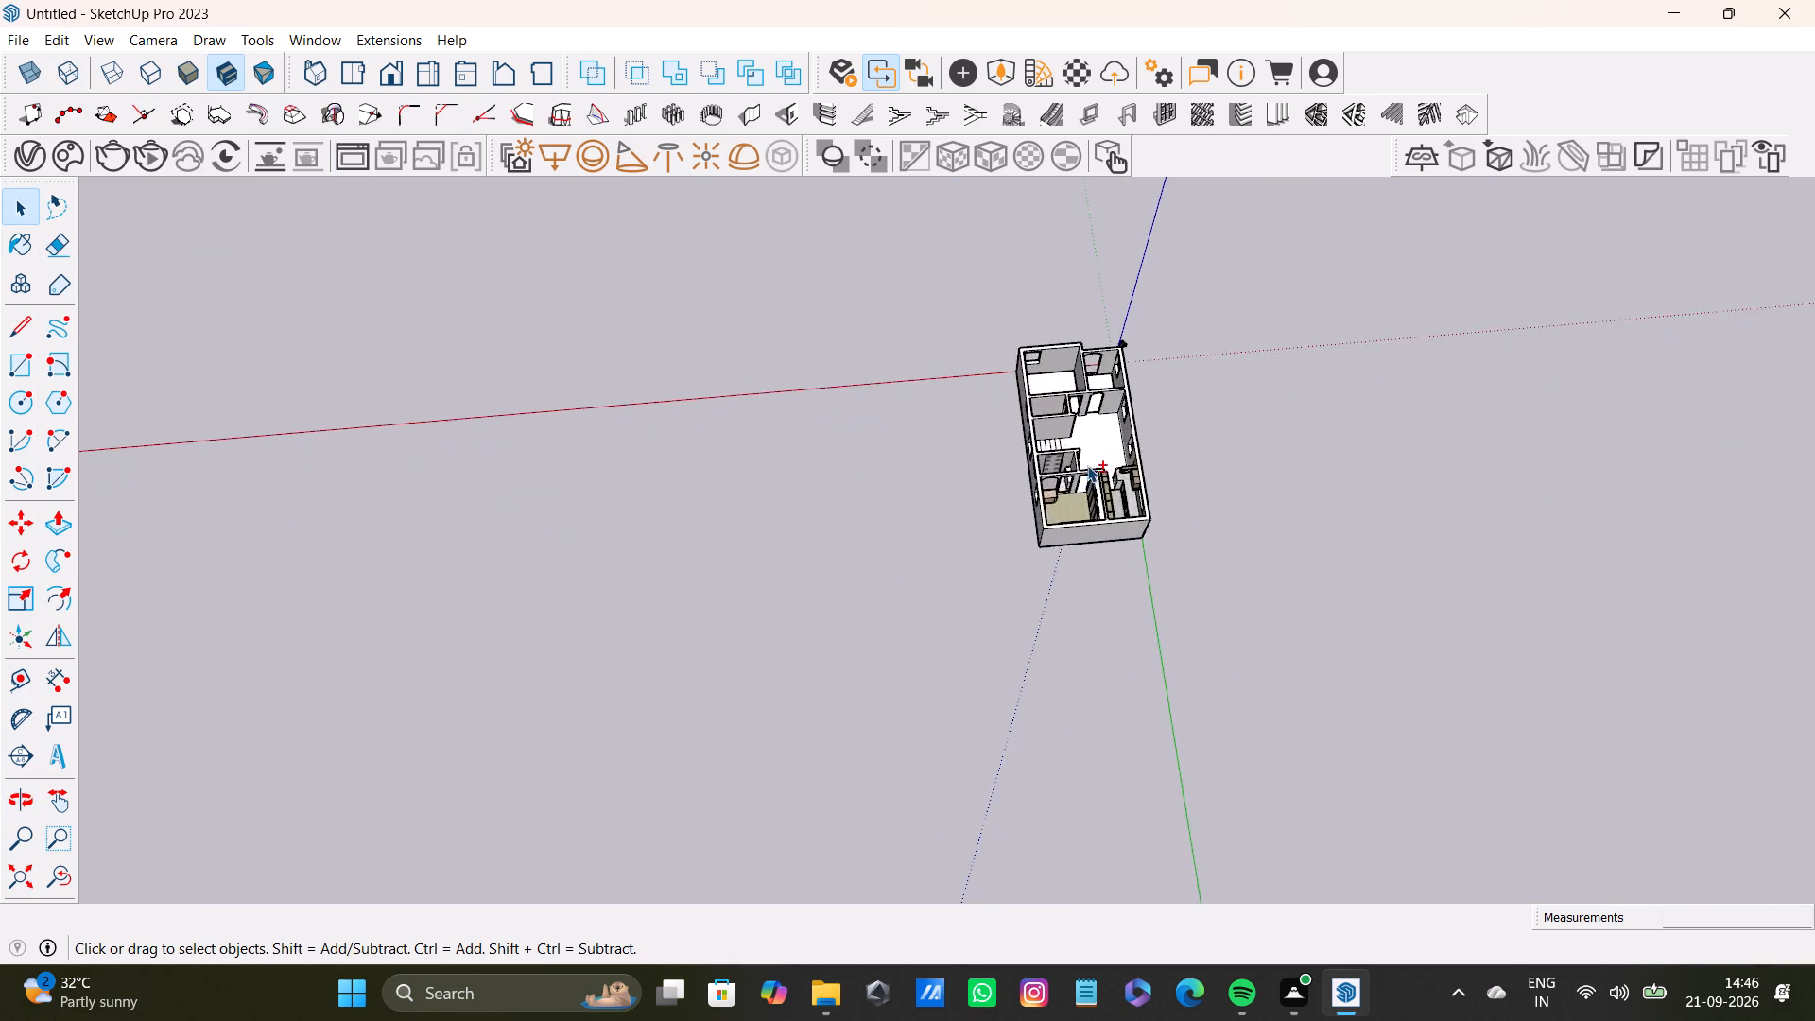
scroll(1087, 465, "up", 10)
middle_click_drag(976, 515, 1437, 595)
scroll(922, 392, "up", 4)
middle_click_drag(919, 390, 827, 636, "shift")
middle_click_drag(823, 649, 1392, 601)
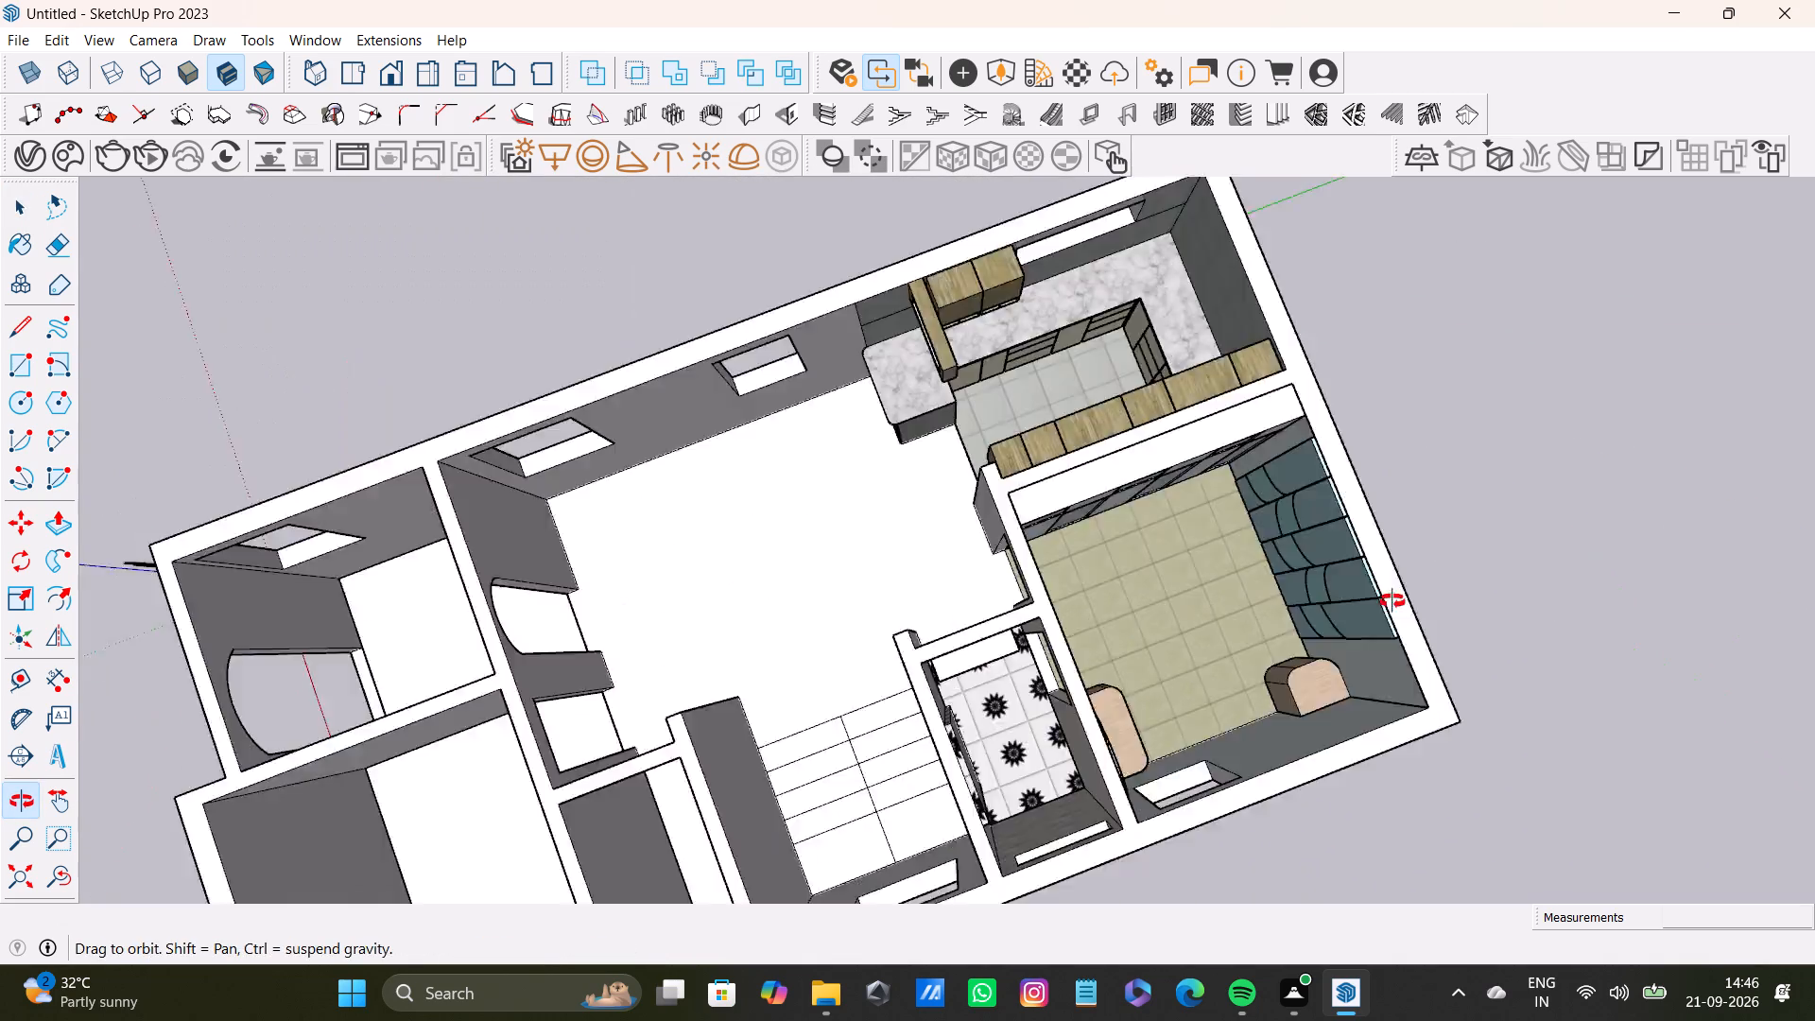
middle_click_drag(1392, 601, 1500, 518)
scroll(1052, 396, "up", 4)
middle_click_drag(1054, 396, 974, 573, "shift")
middle_click_drag(968, 582, 1215, 576)
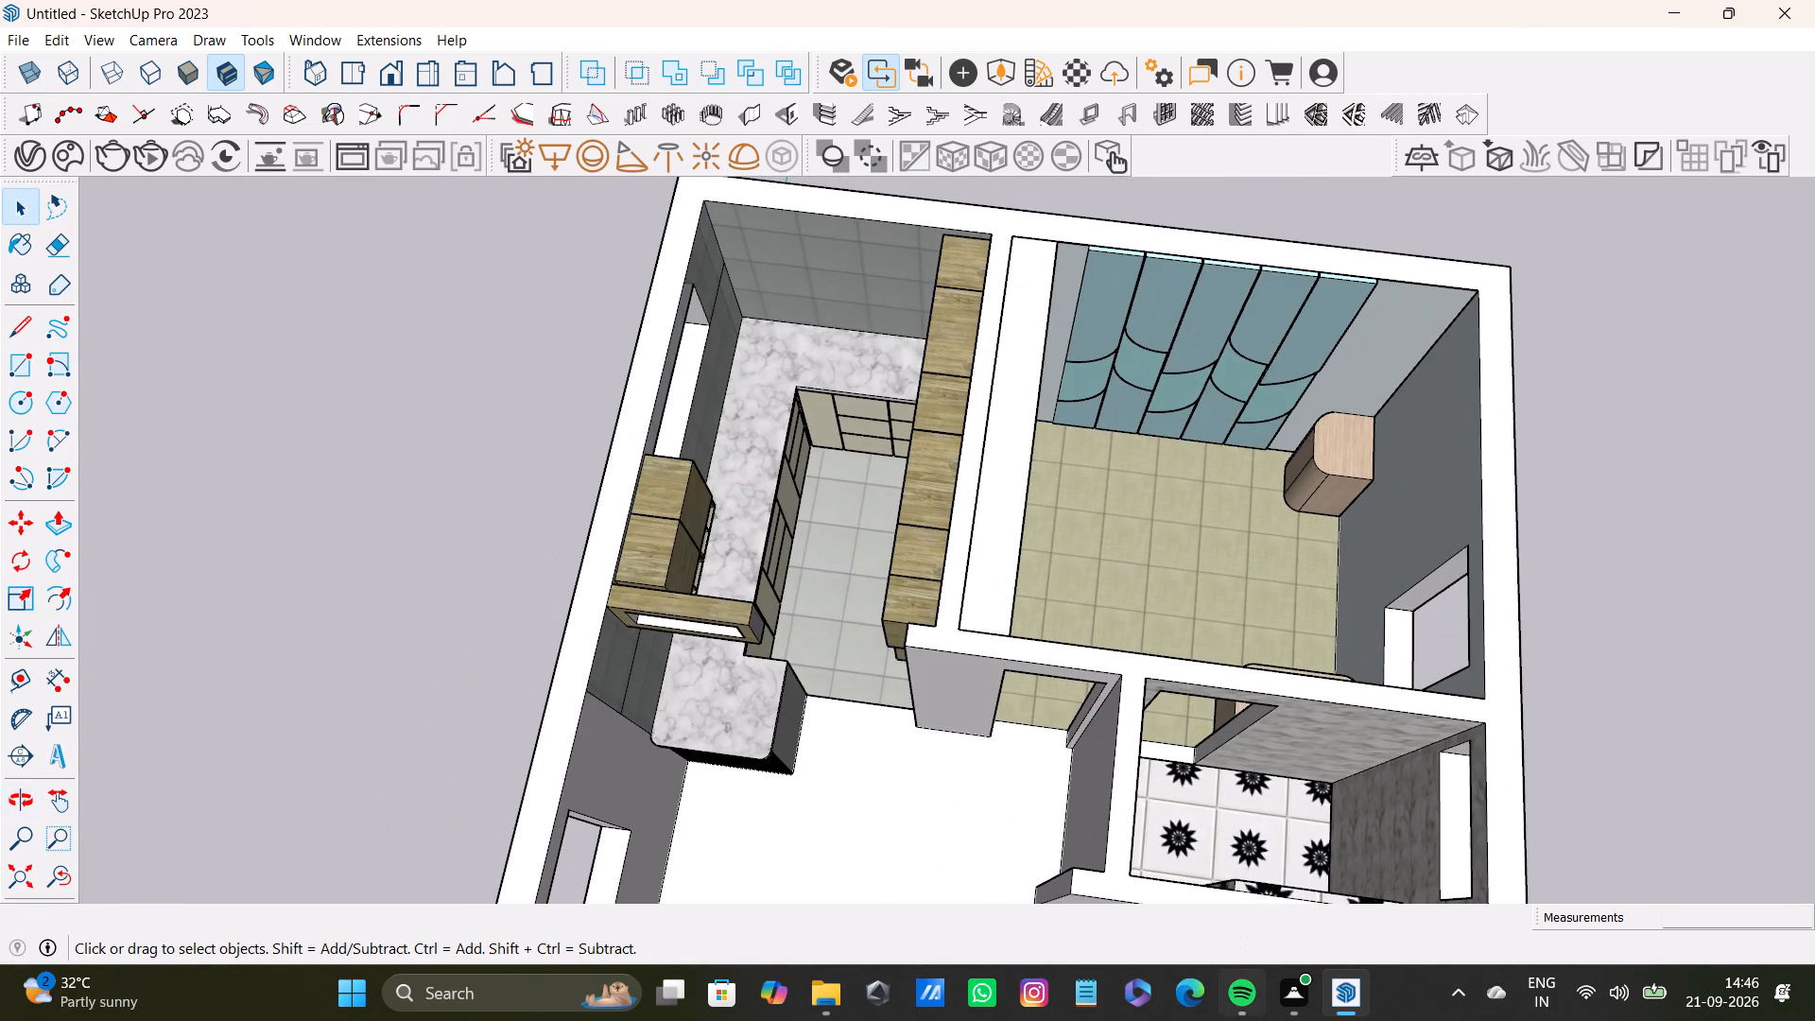
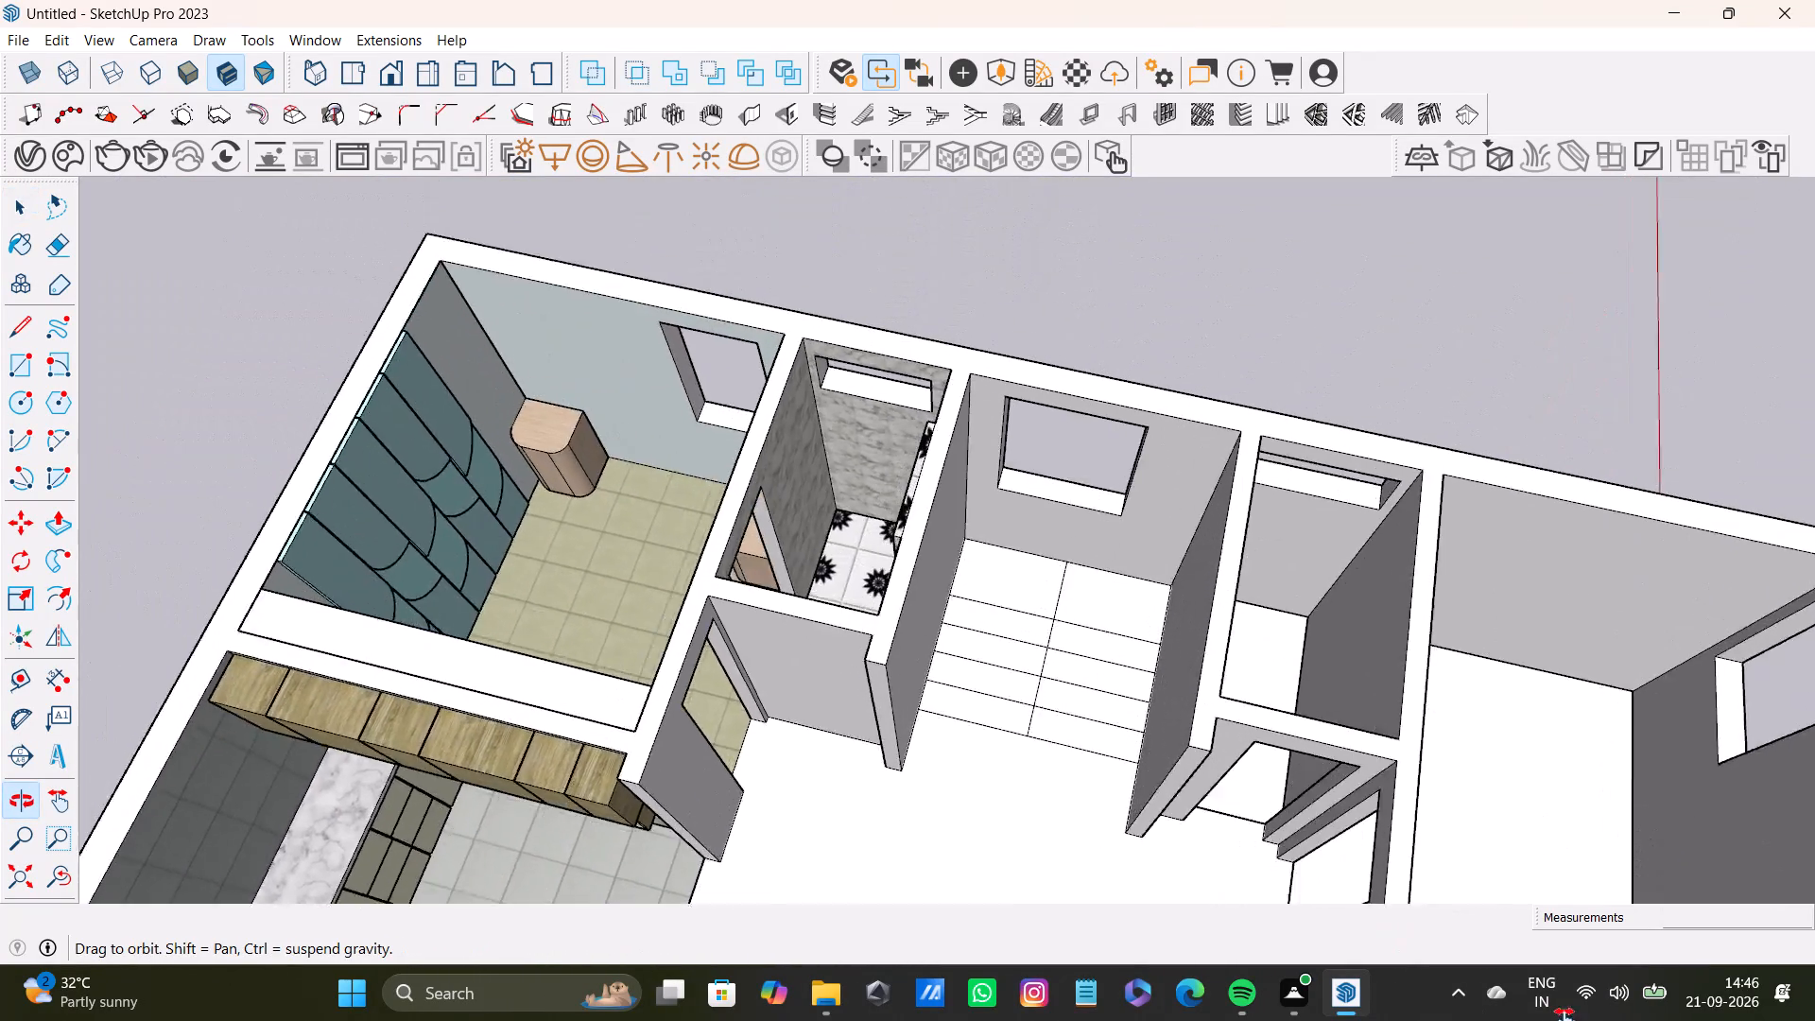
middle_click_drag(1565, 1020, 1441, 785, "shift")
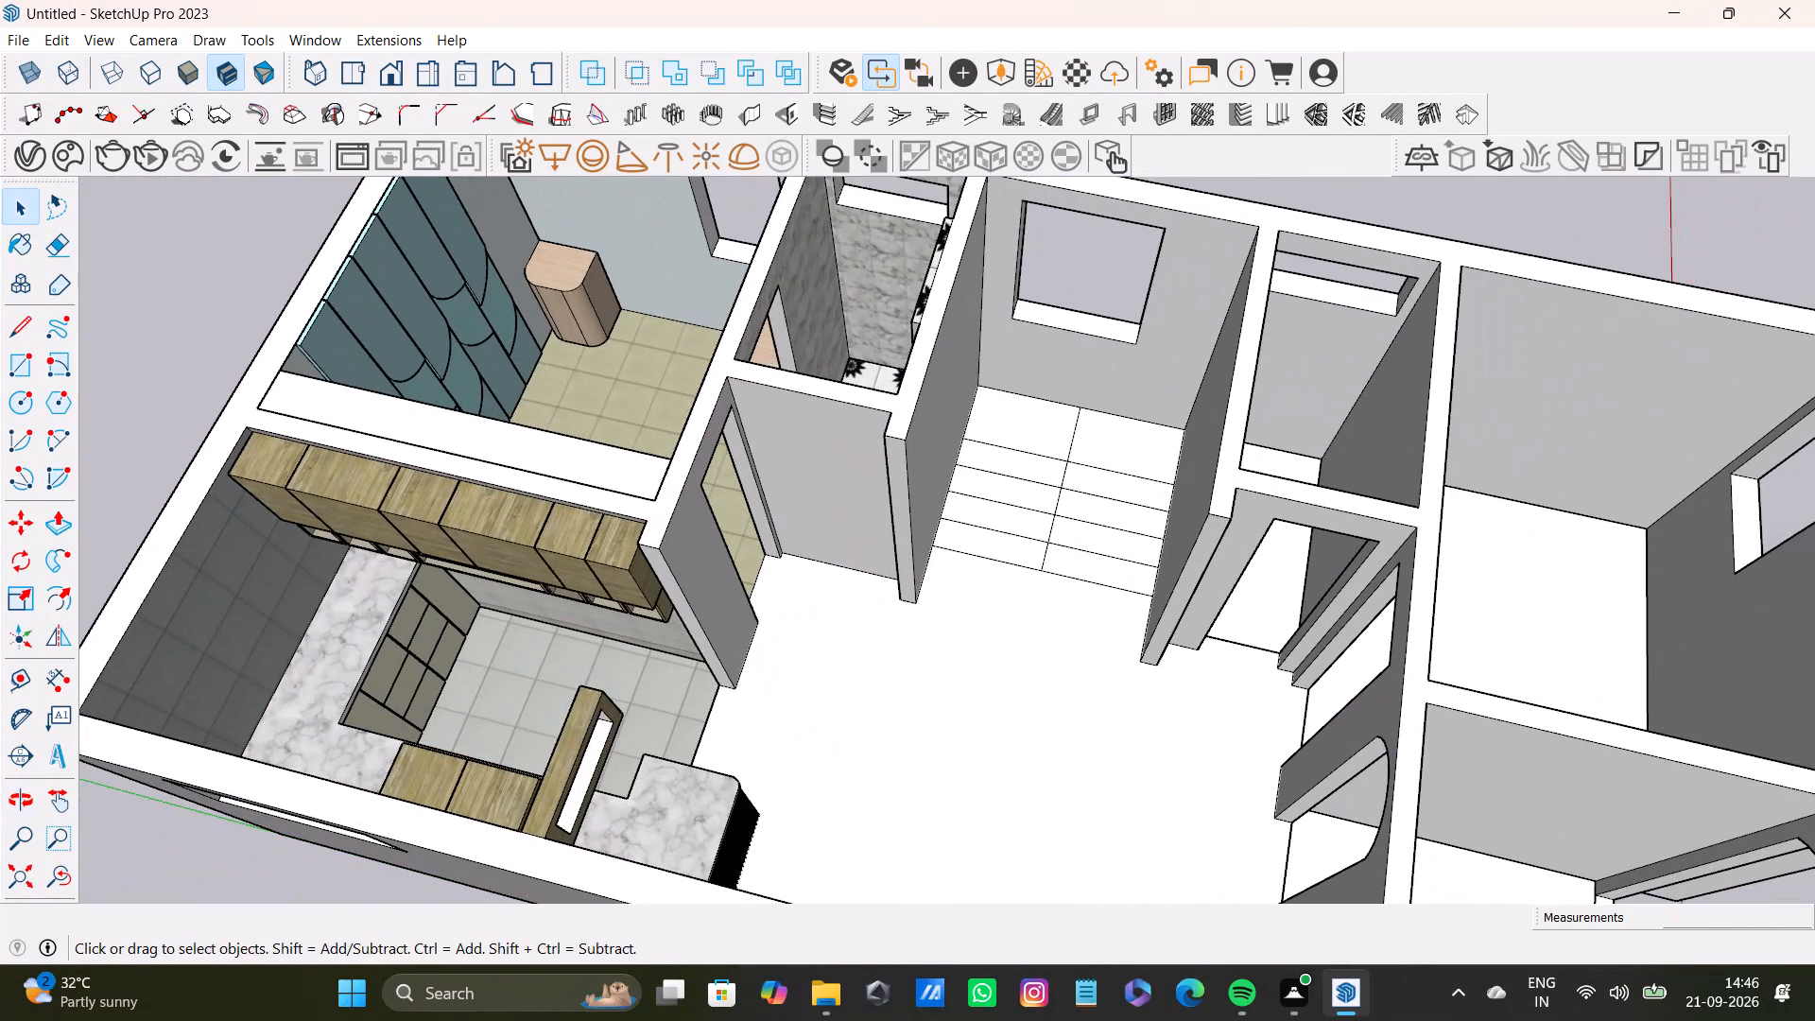
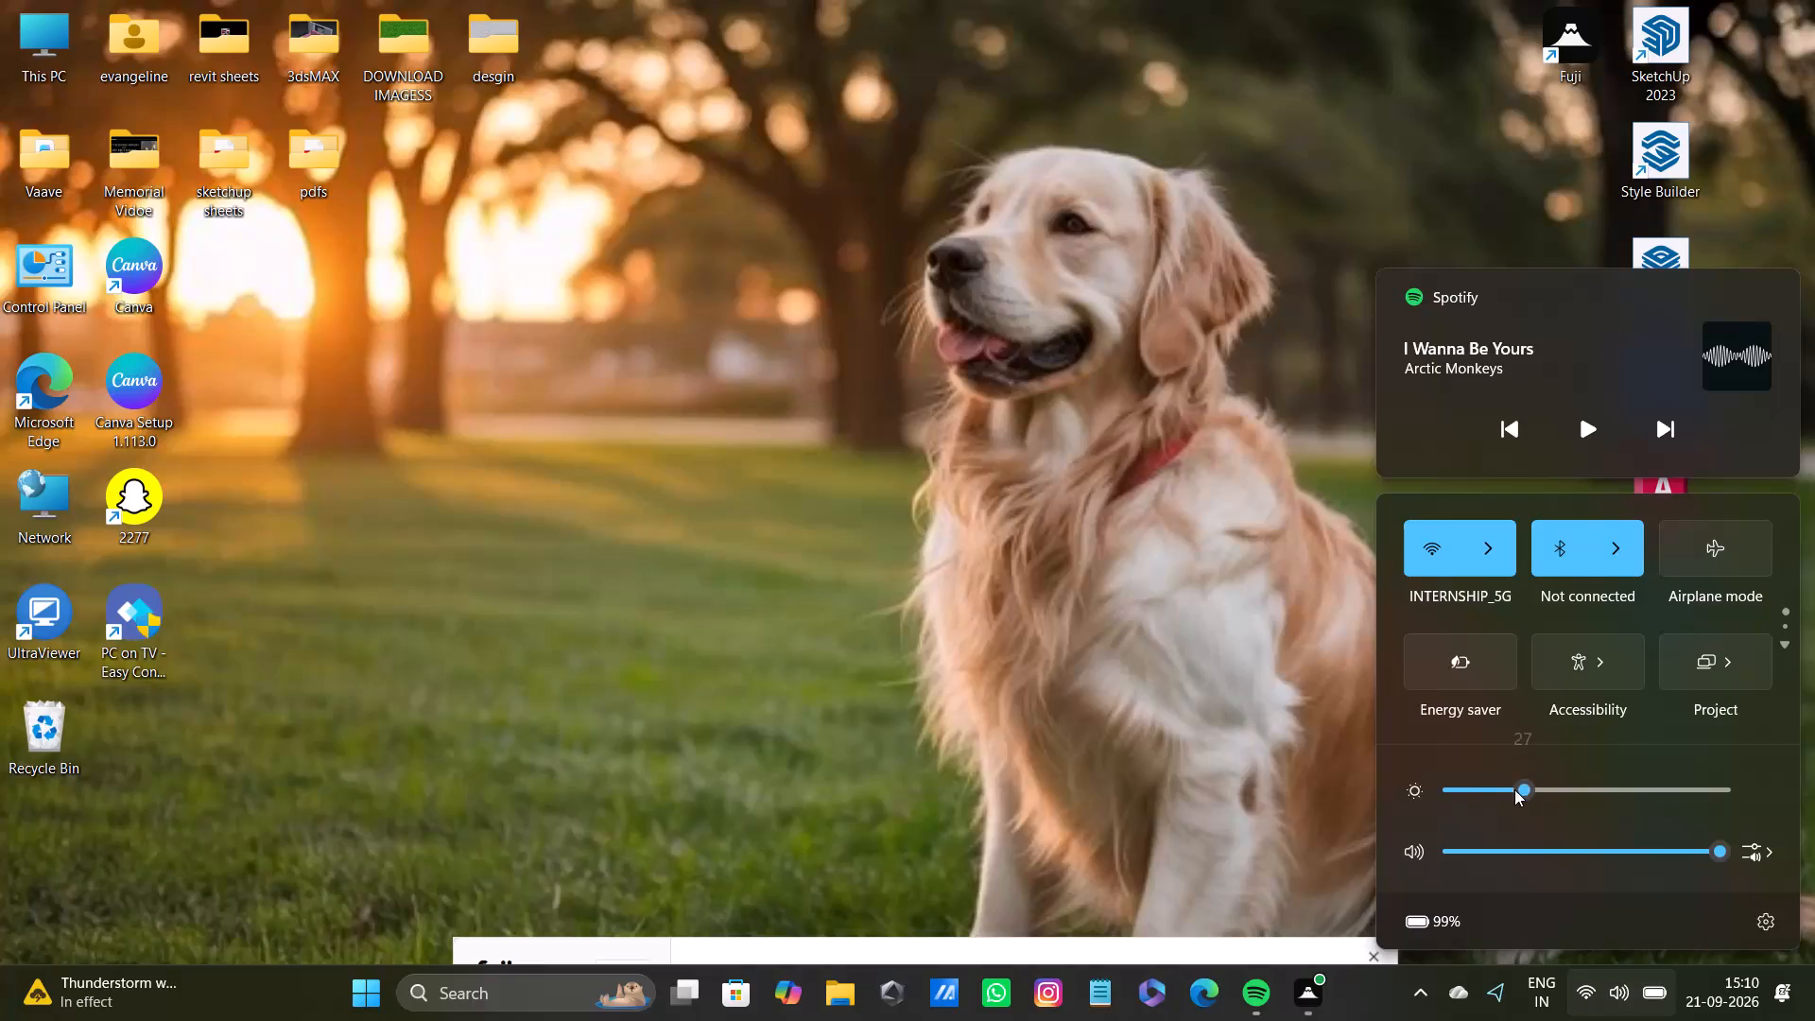
Raise the display brightness slightly and dismiss the quick settings.
left_click(1160, 684)
left_click(1639, 1004)
left_click(1555, 787)
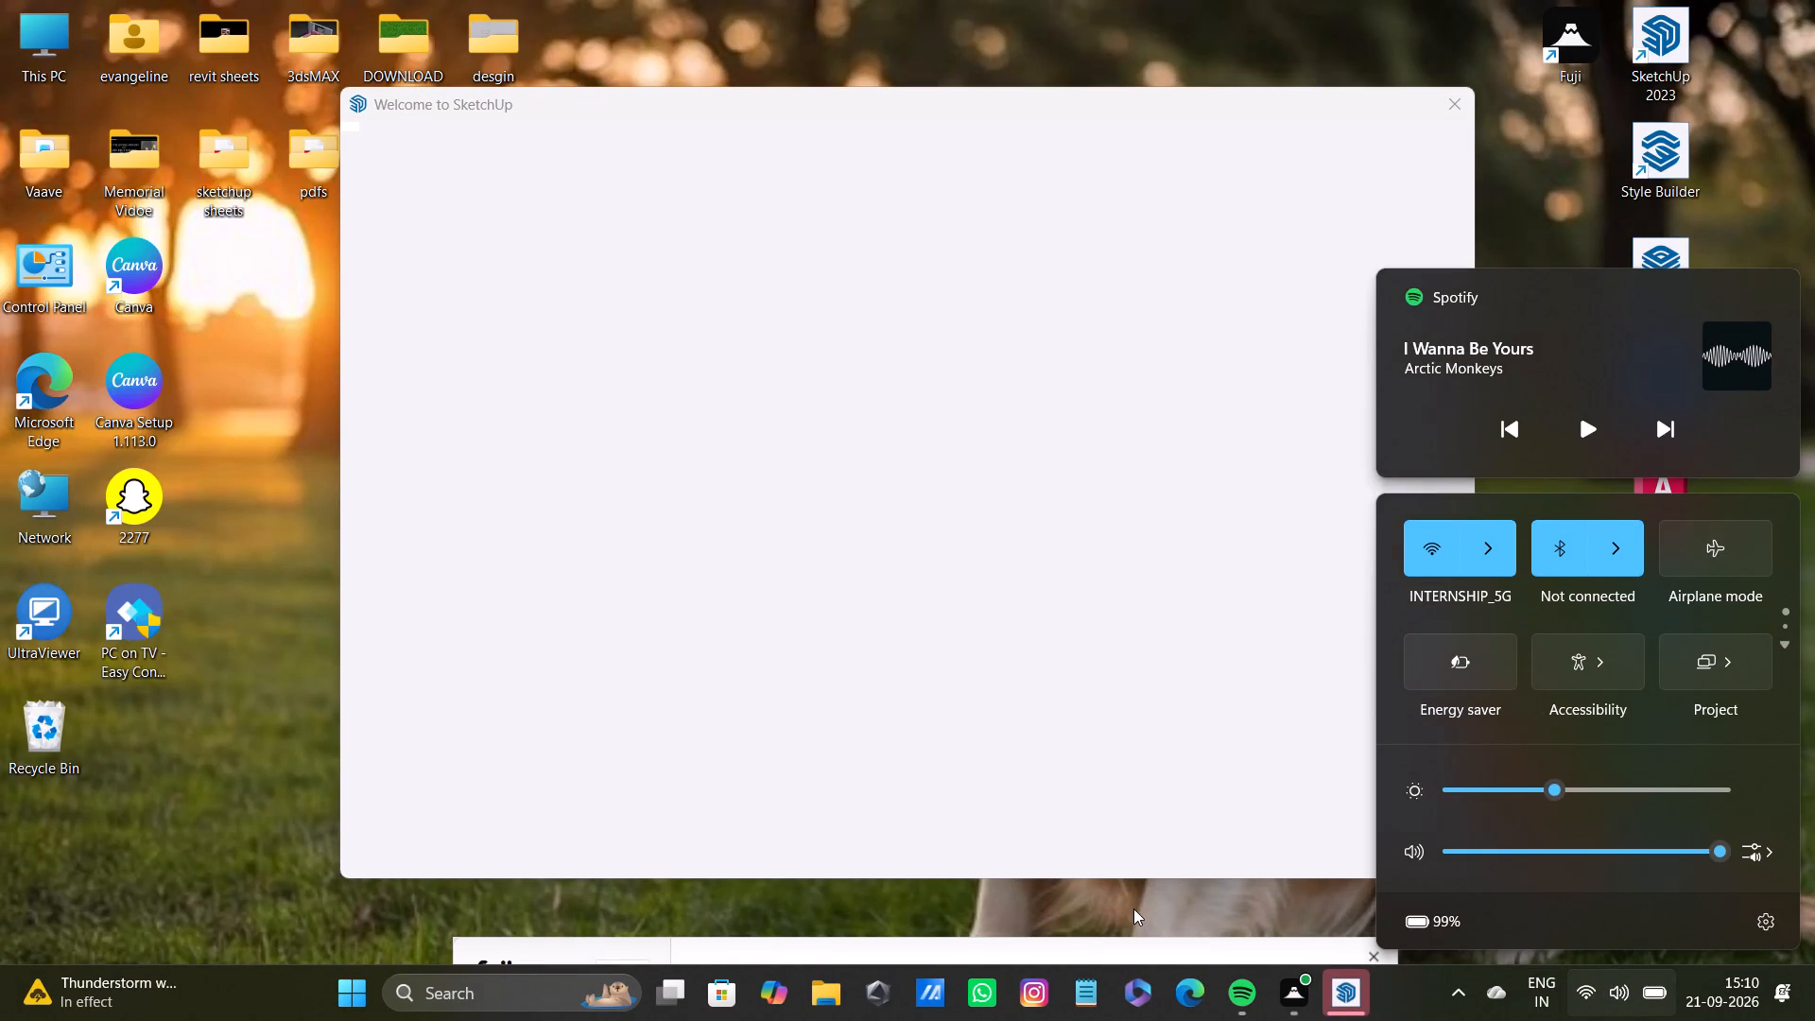
left_click(1133, 909)
Open the recovered "Untitled" house model from the SketchUp welcome window.
left_click(753, 643)
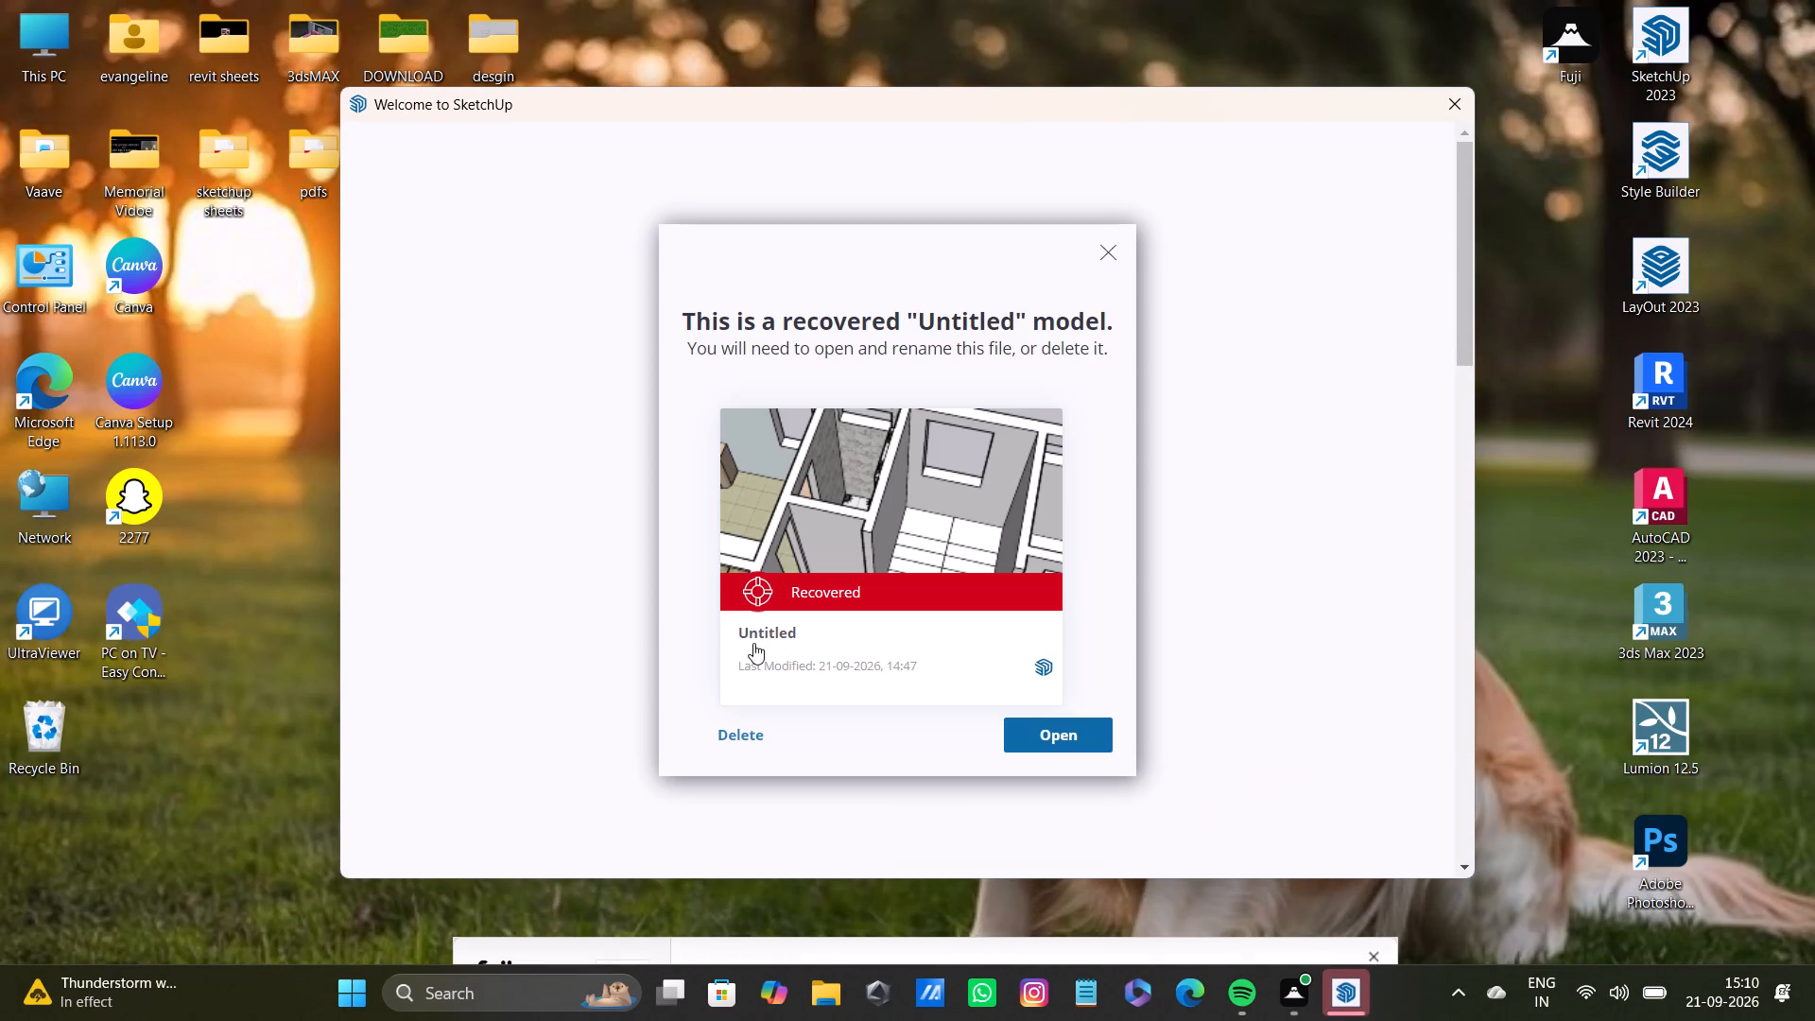
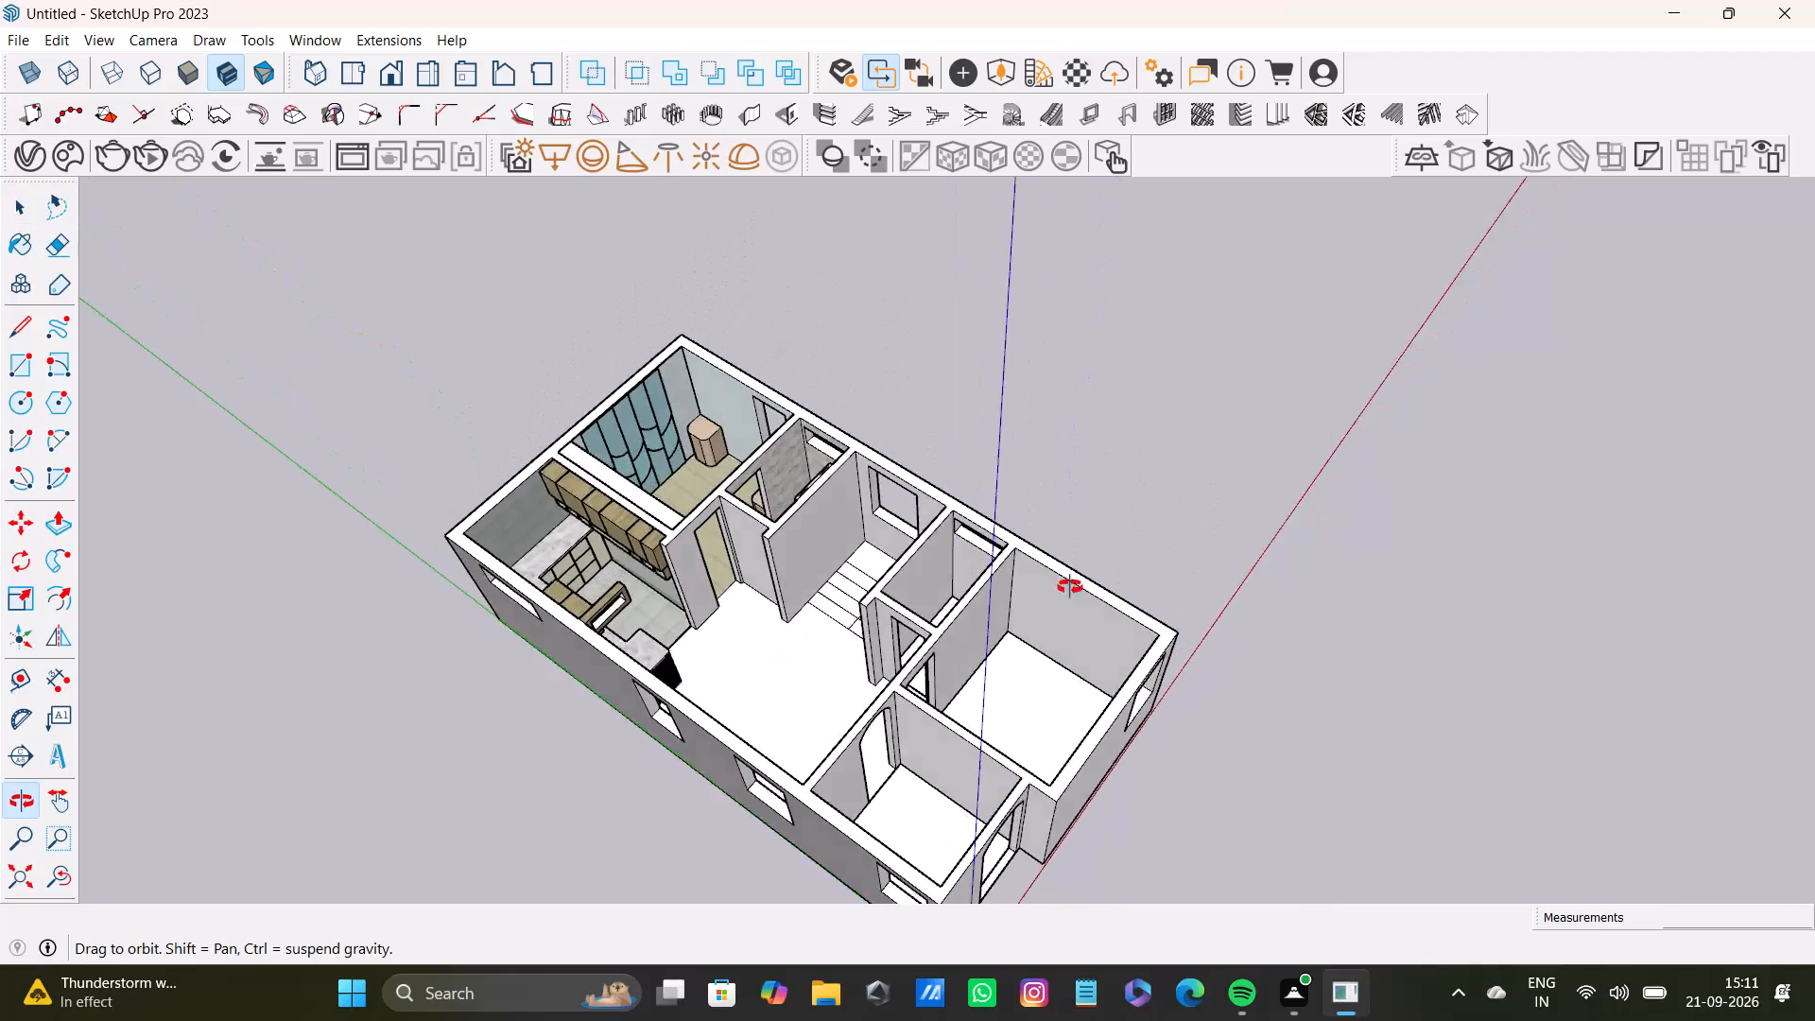
Examine the house's rooms from above, up to the empty corner room with the two arched openings.
scroll(817, 553, "up", 6)
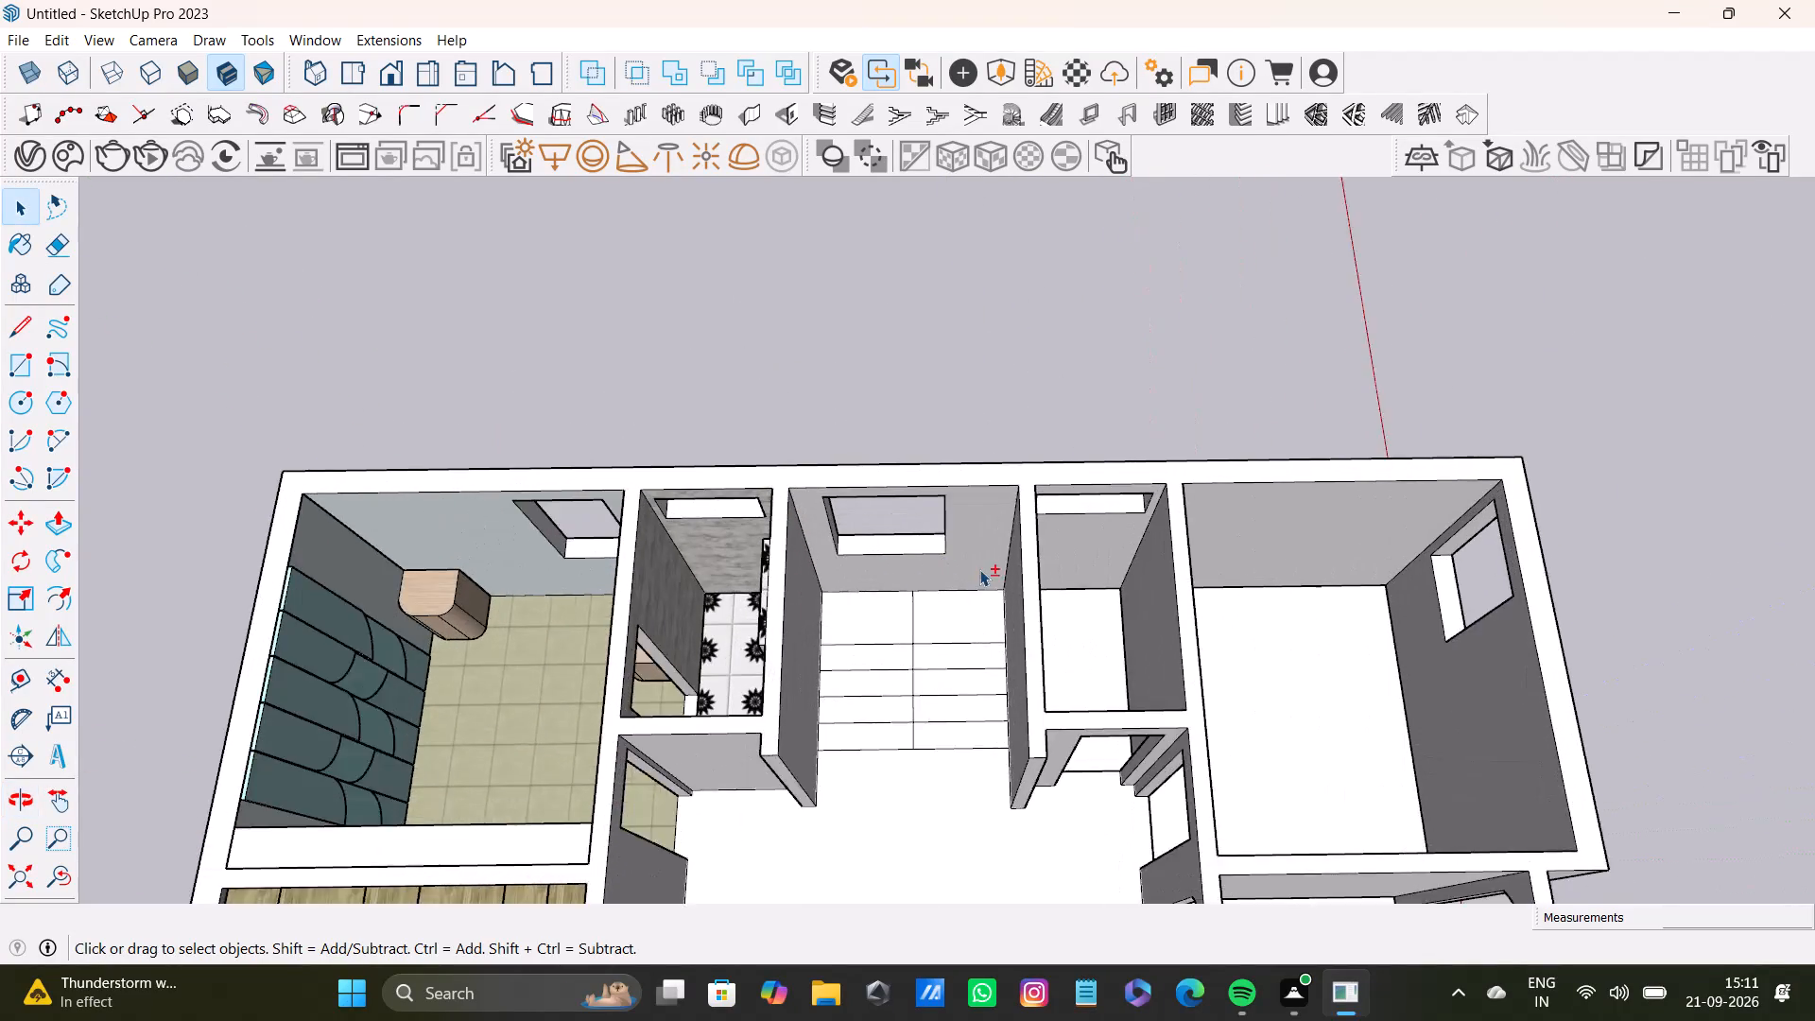
scroll(979, 569, "up", 1)
middle_click_drag(981, 567, 917, 520, "shift")
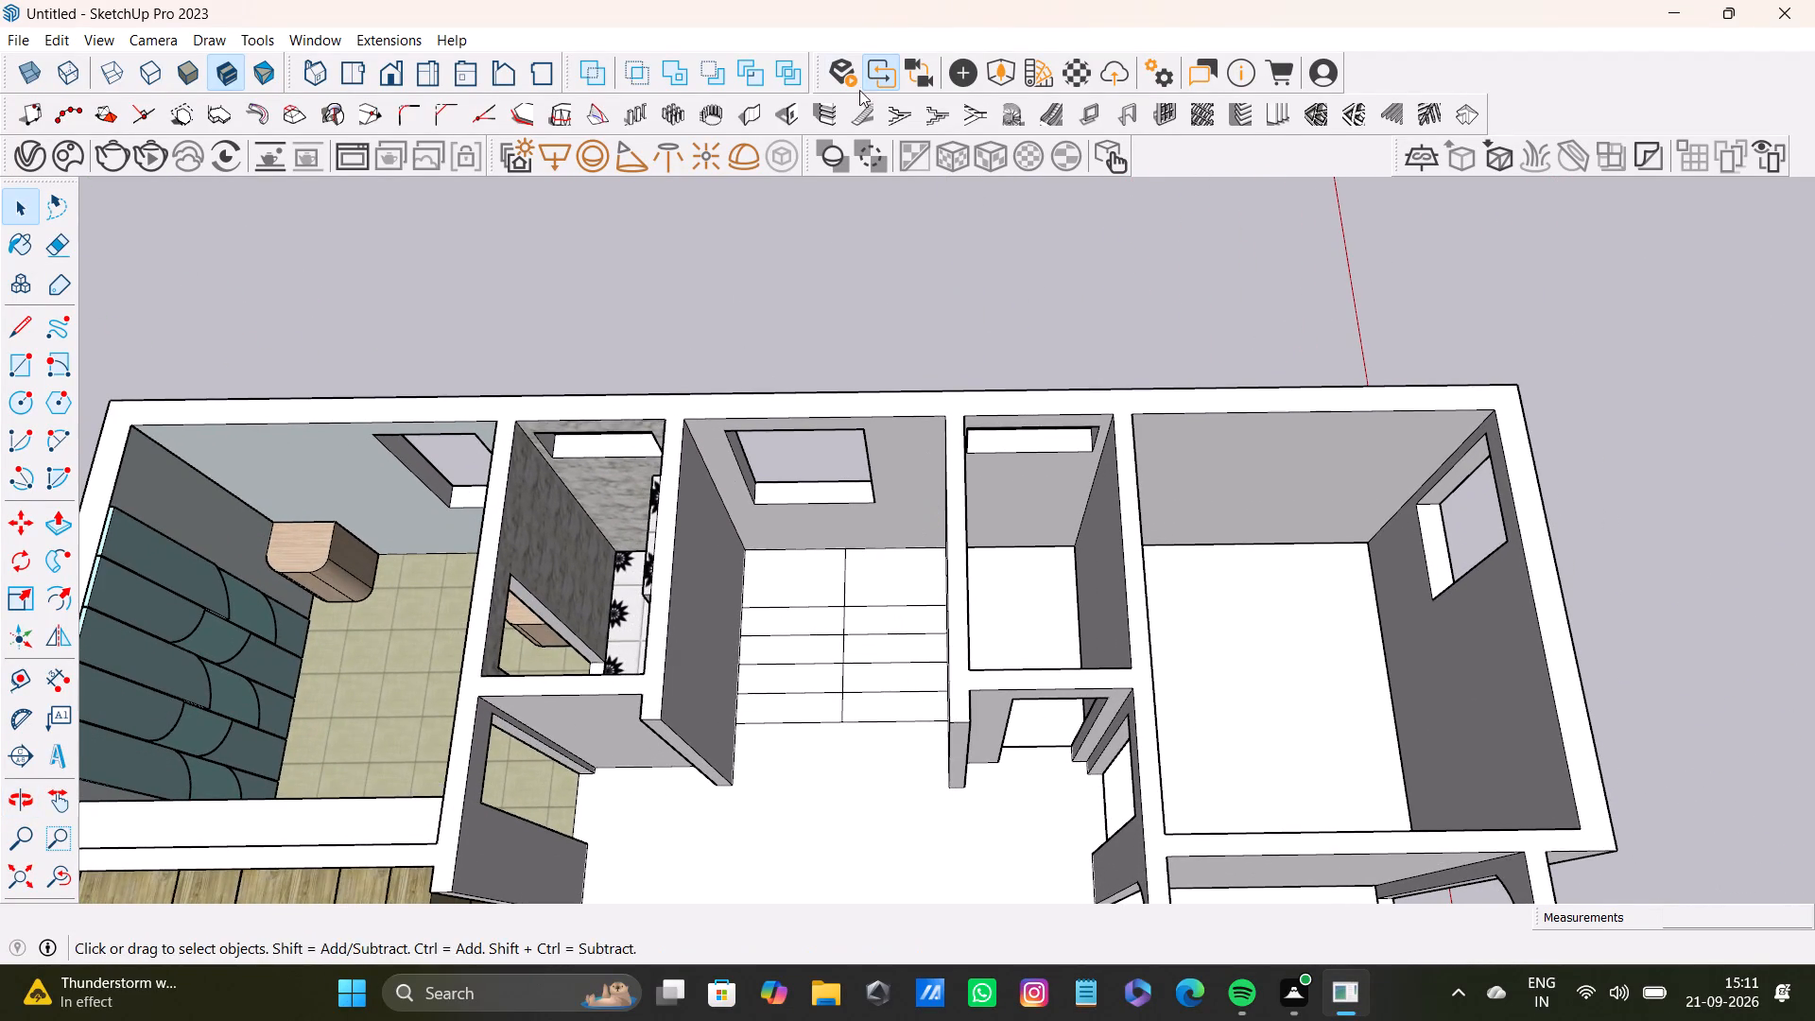
scroll(1306, 497, "down", 5)
middle_click_drag(1276, 694, 1002, 546, "shift")
scroll(966, 562, "up", 3)
middle_click_drag(959, 564, 932, 607)
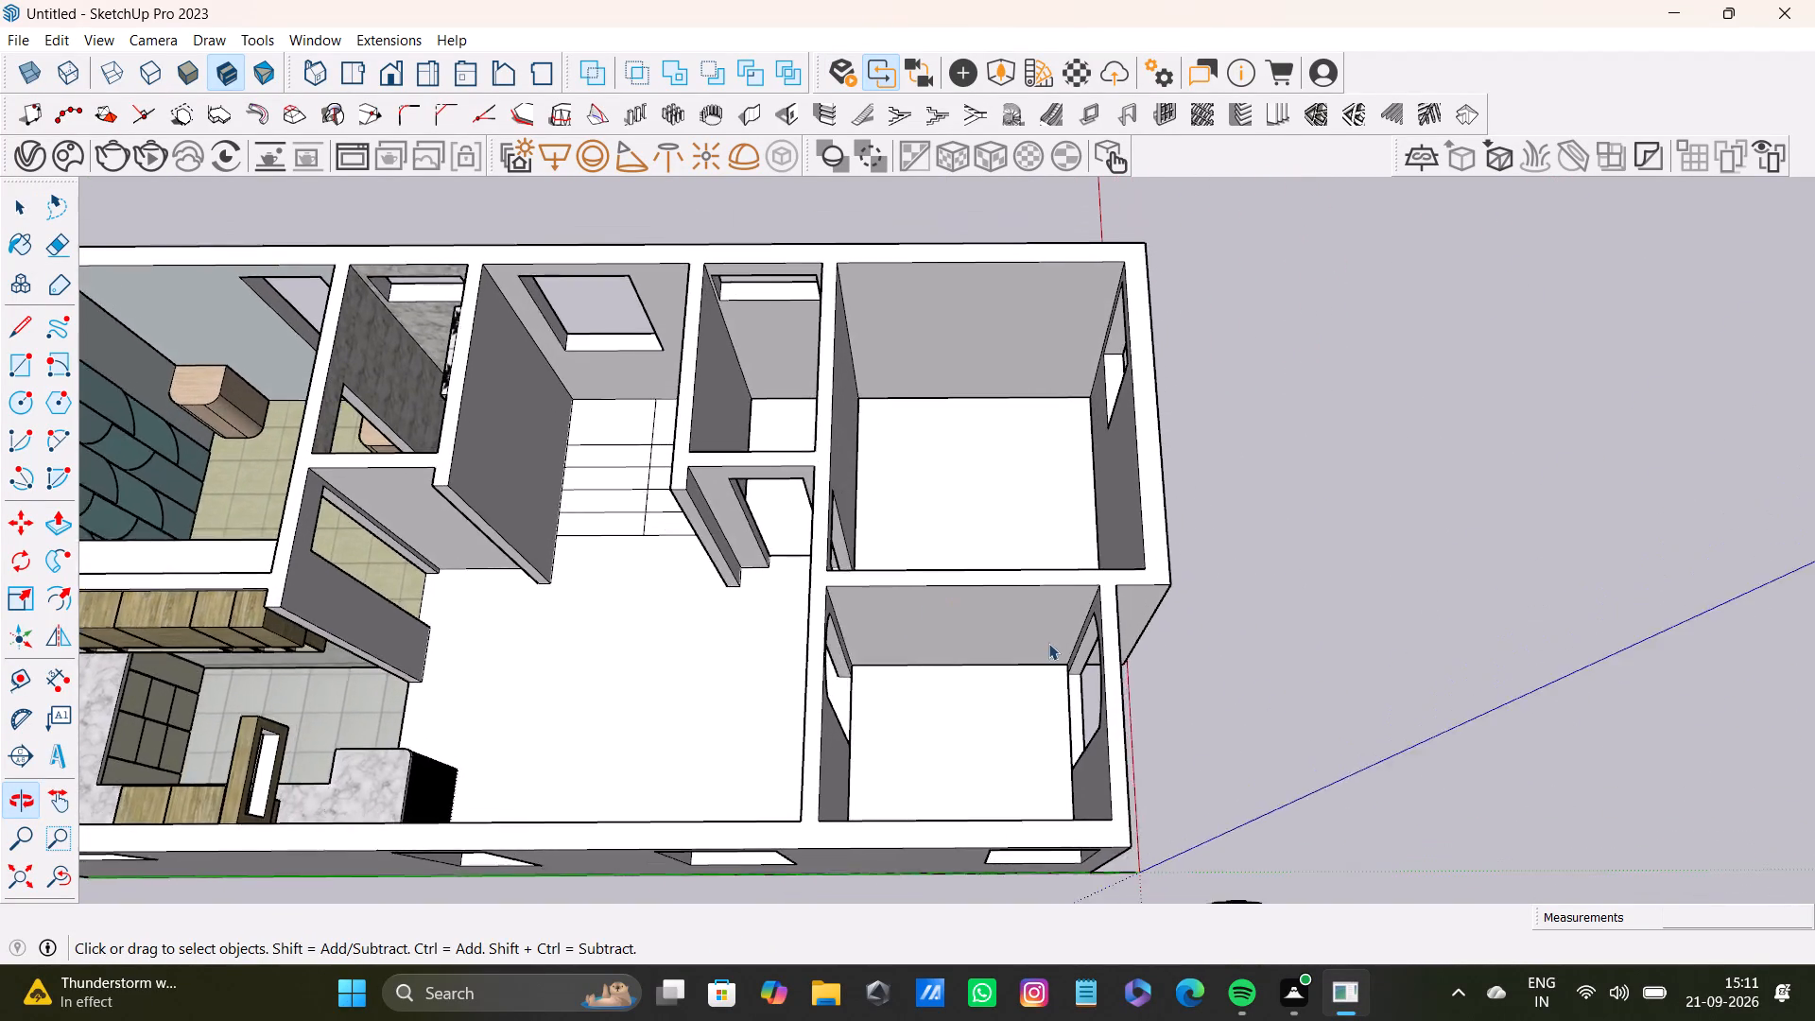
scroll(1048, 643, "up", 5)
middle_click_drag(1031, 618, 316, 629)
scroll(540, 585, "down", 3)
middle_click_drag(569, 555, 743, 668, "shift")
middle_click_drag(863, 663, 861, 678)
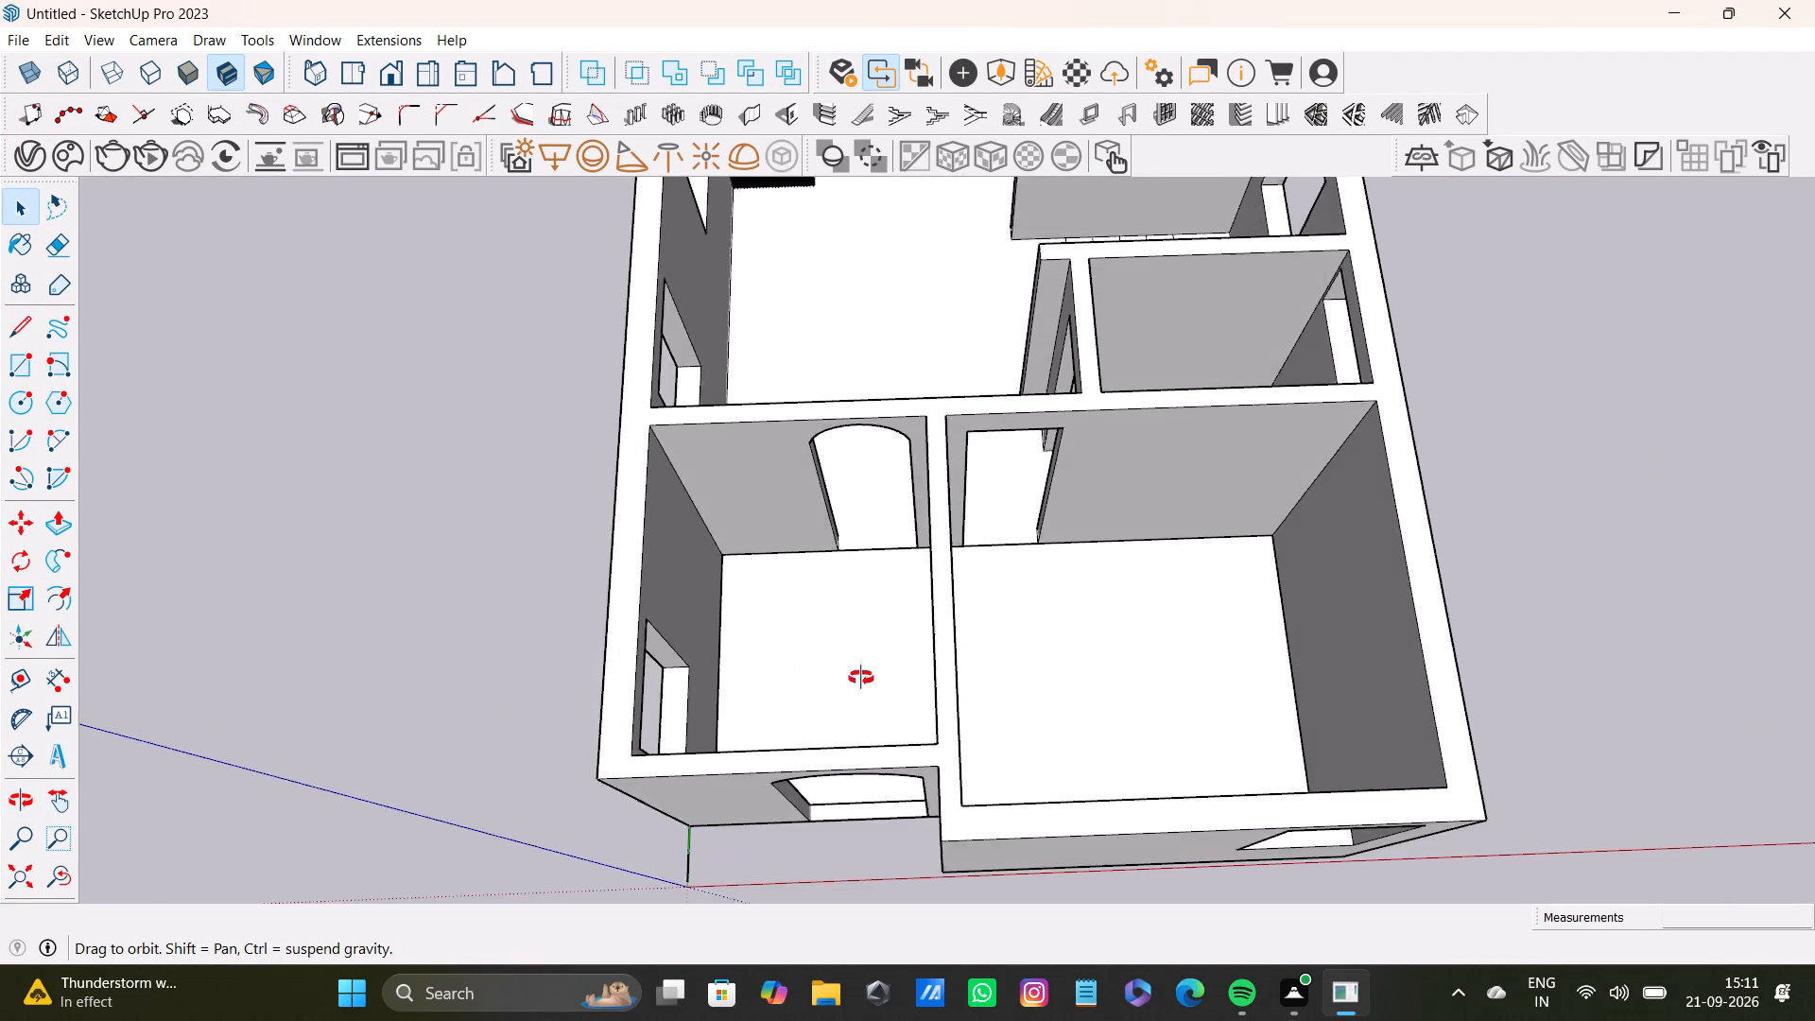
middle_click_drag(861, 678, 1461, 562)
scroll(1060, 587, "up", 3)
middle_click_drag(1061, 587, 1089, 539)
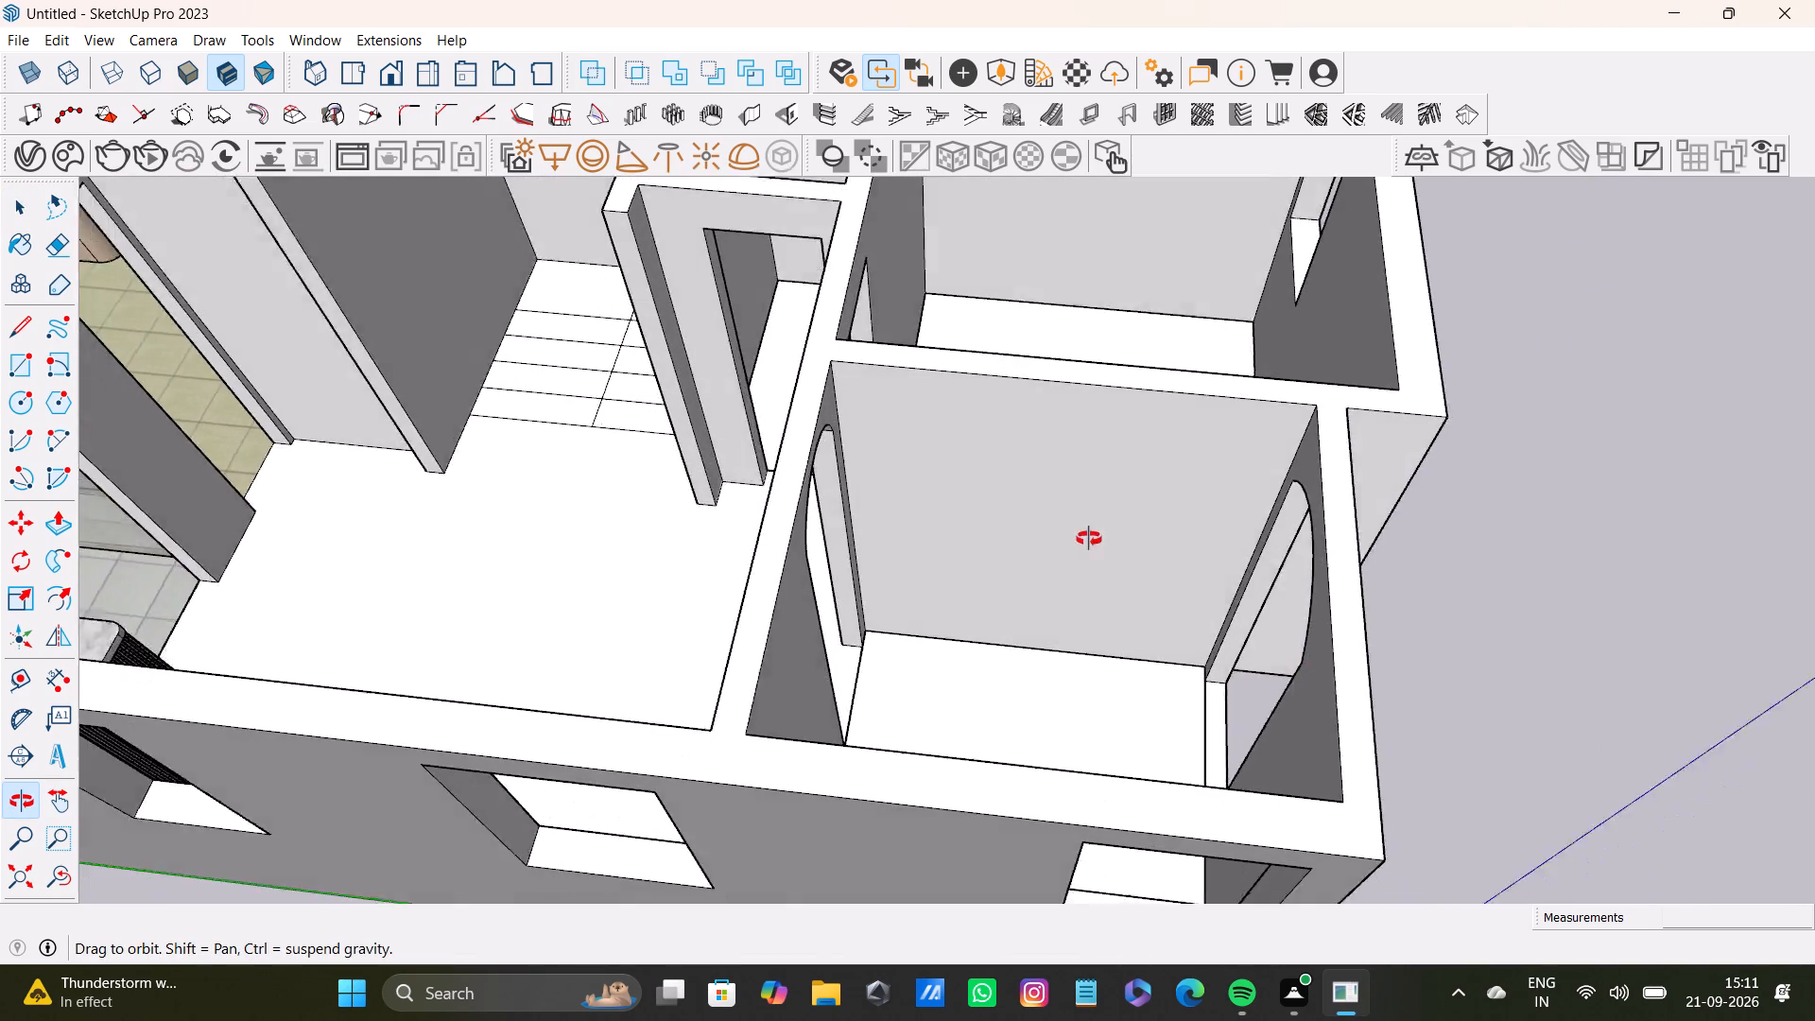
middle_click_drag(1089, 539, 1088, 538)
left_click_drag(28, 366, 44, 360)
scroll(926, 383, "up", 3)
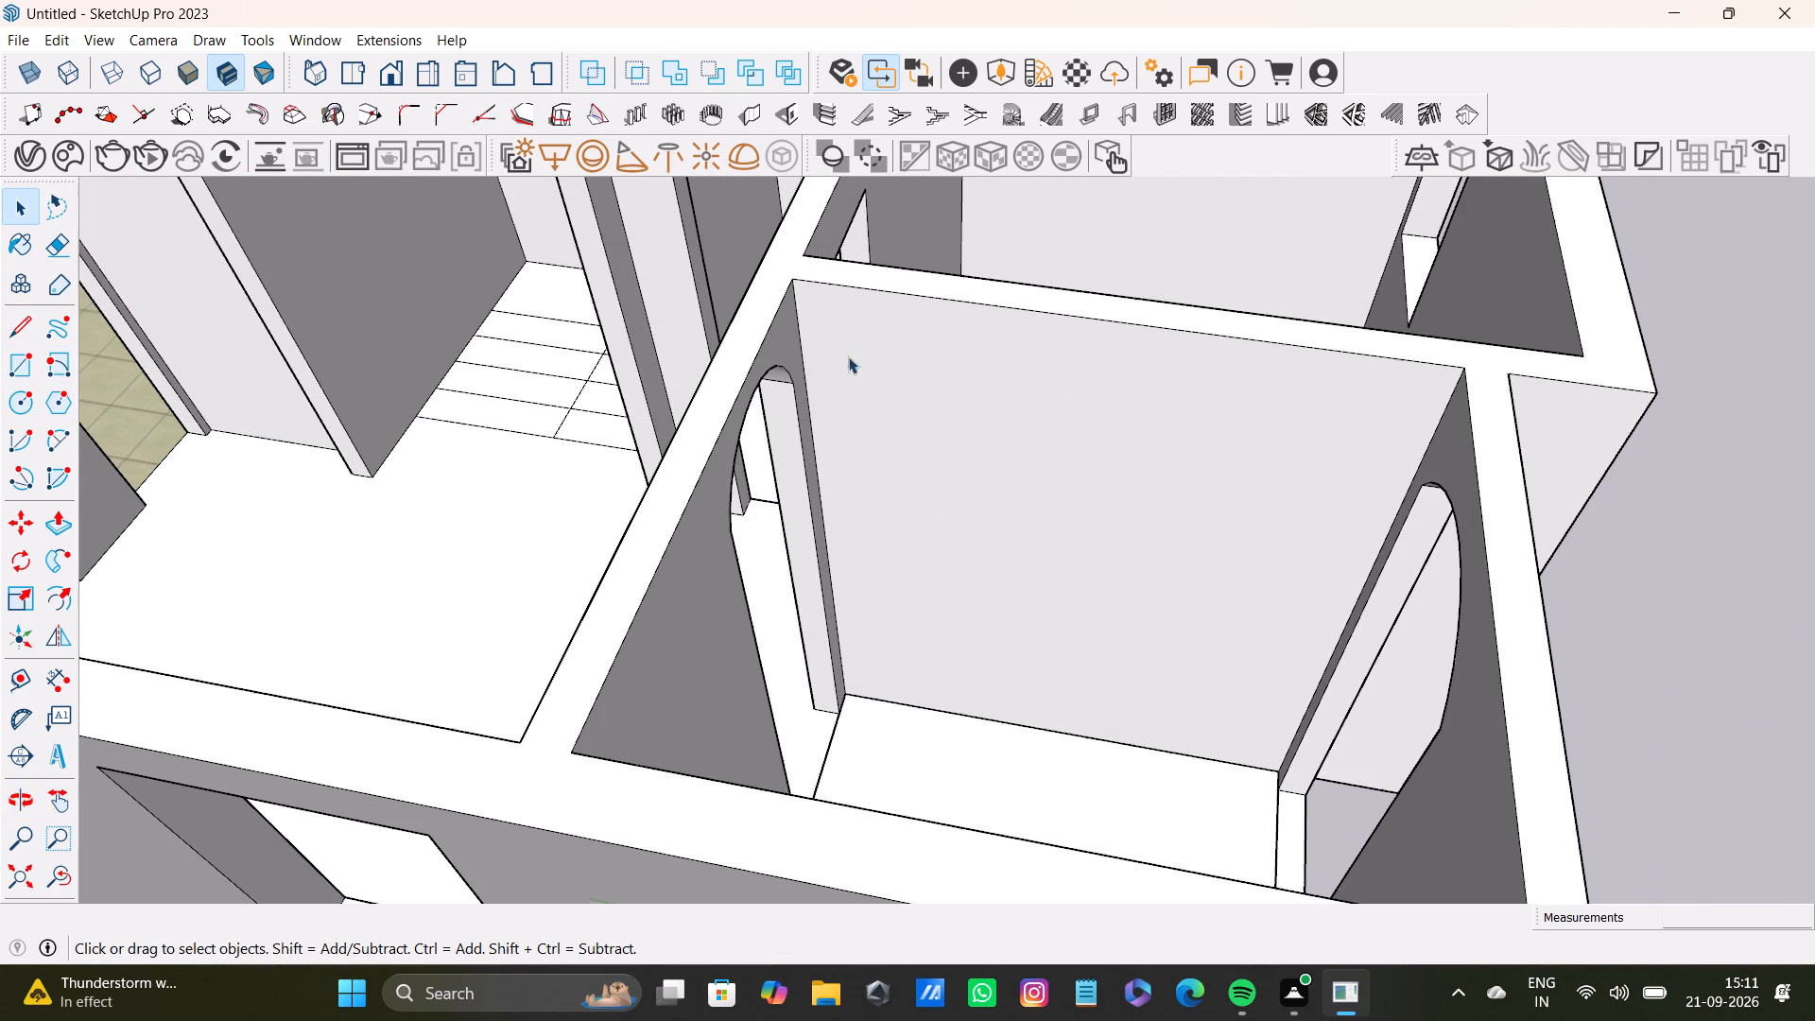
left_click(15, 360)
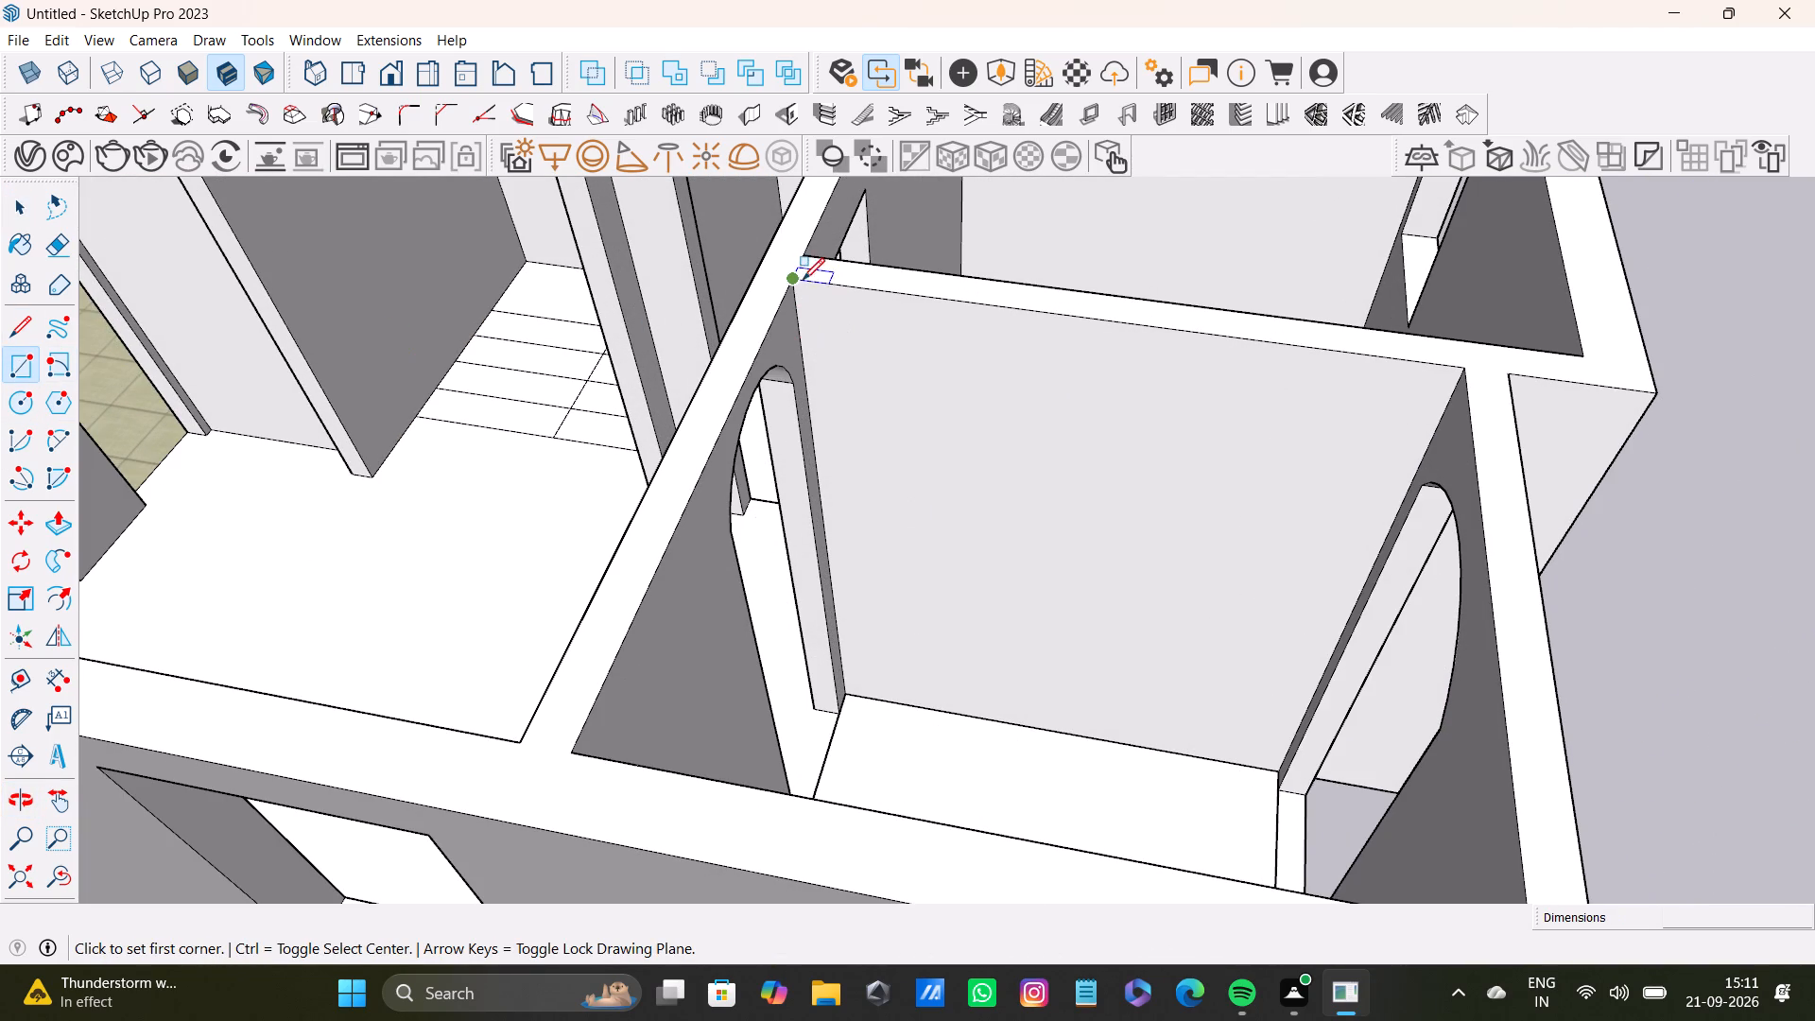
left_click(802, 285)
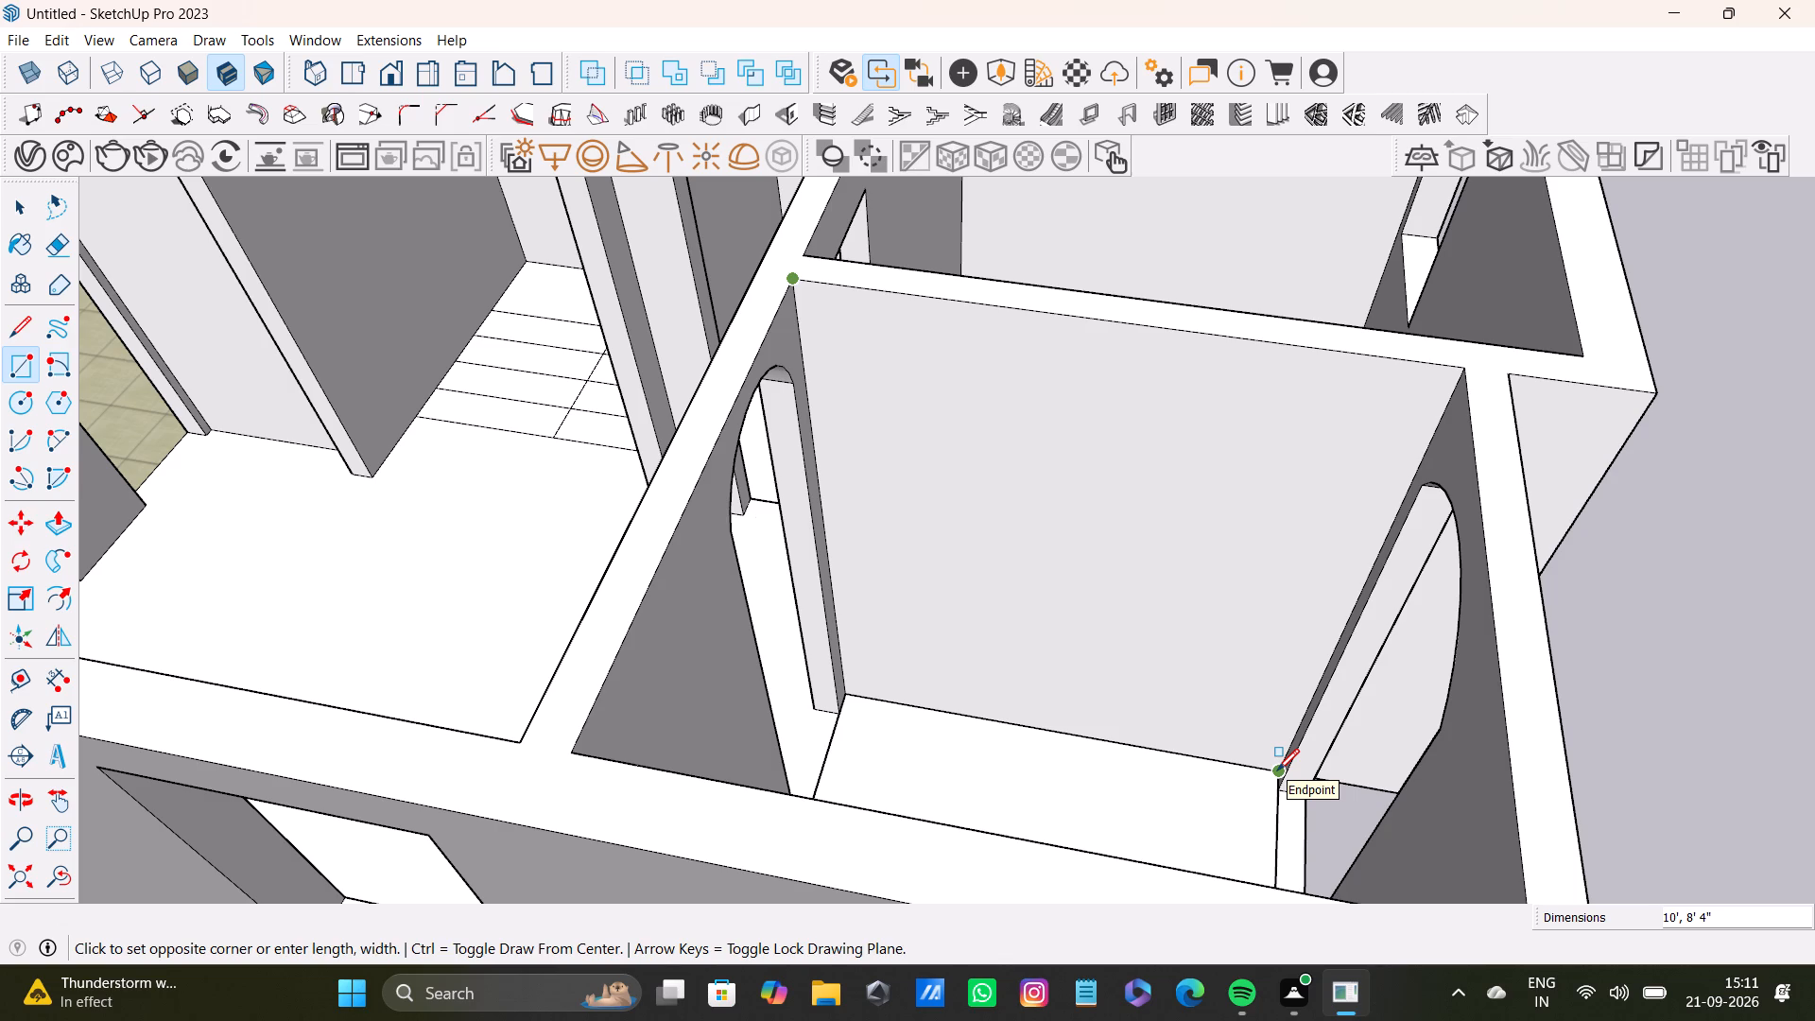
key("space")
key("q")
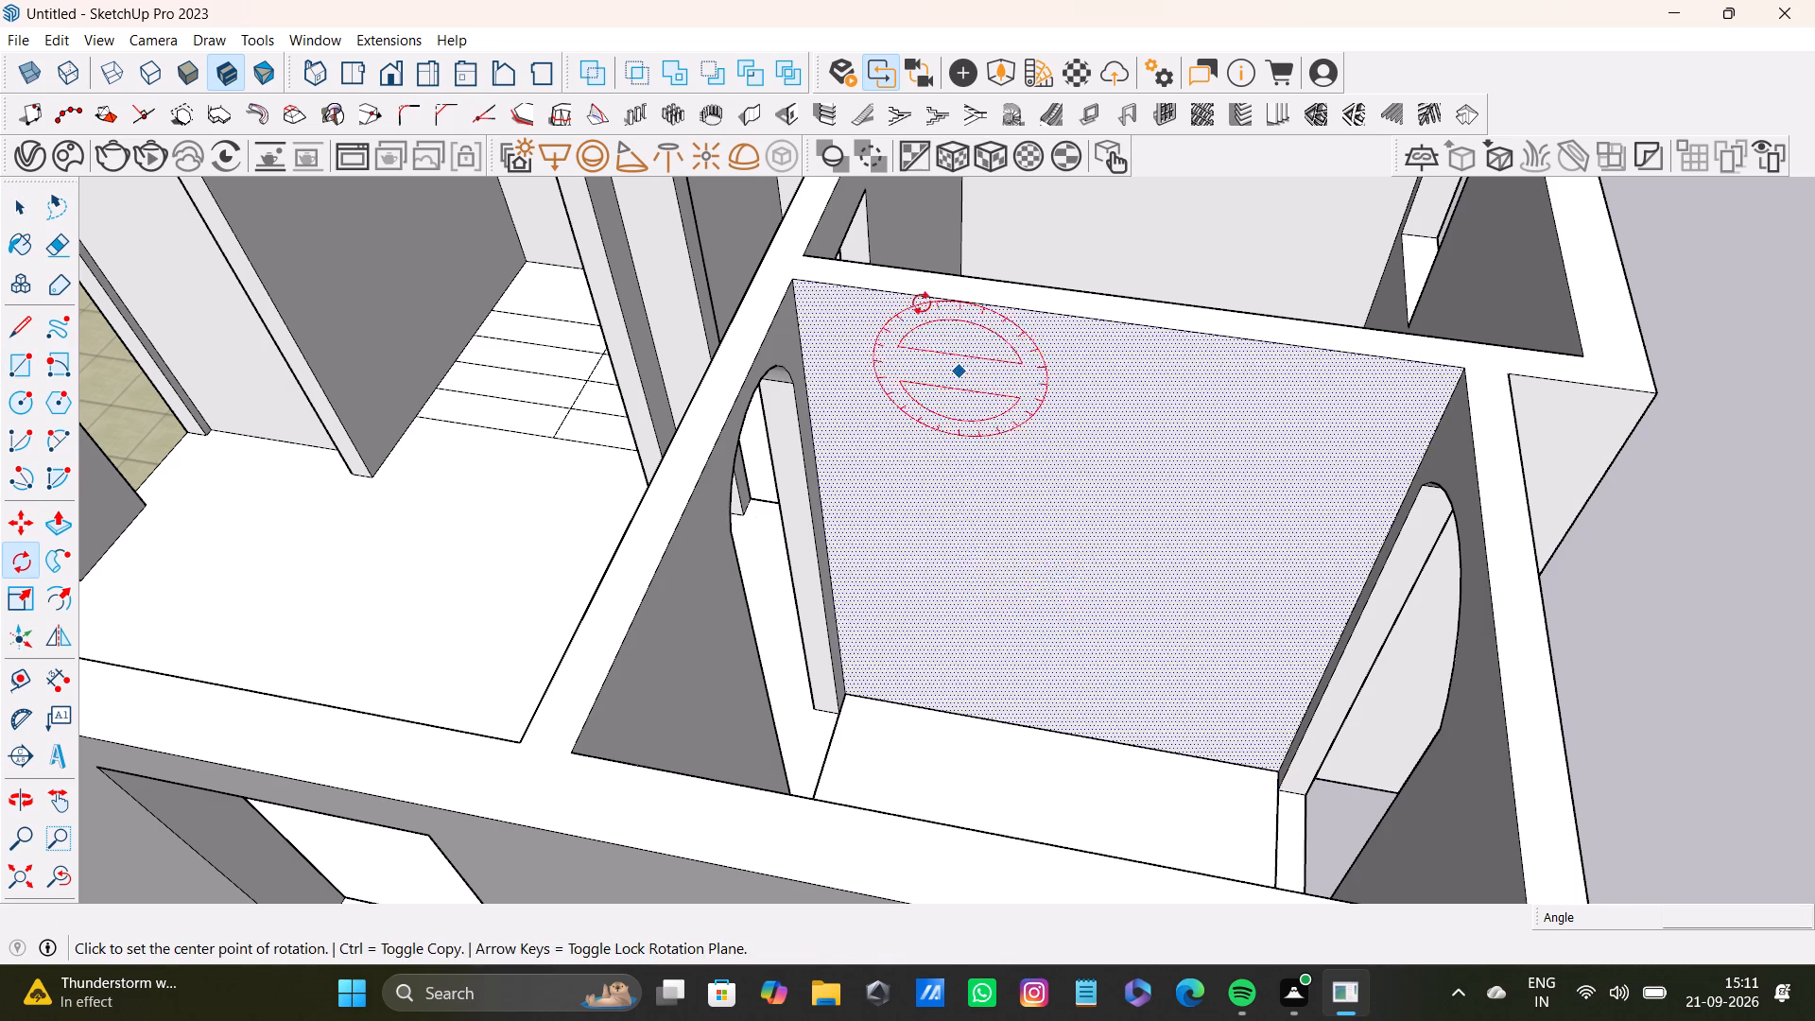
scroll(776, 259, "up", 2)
Draw a 10' by 8' 4" rectangle over the partition wall's face in the corner room, between its diagonally opposite corners.
key("r")
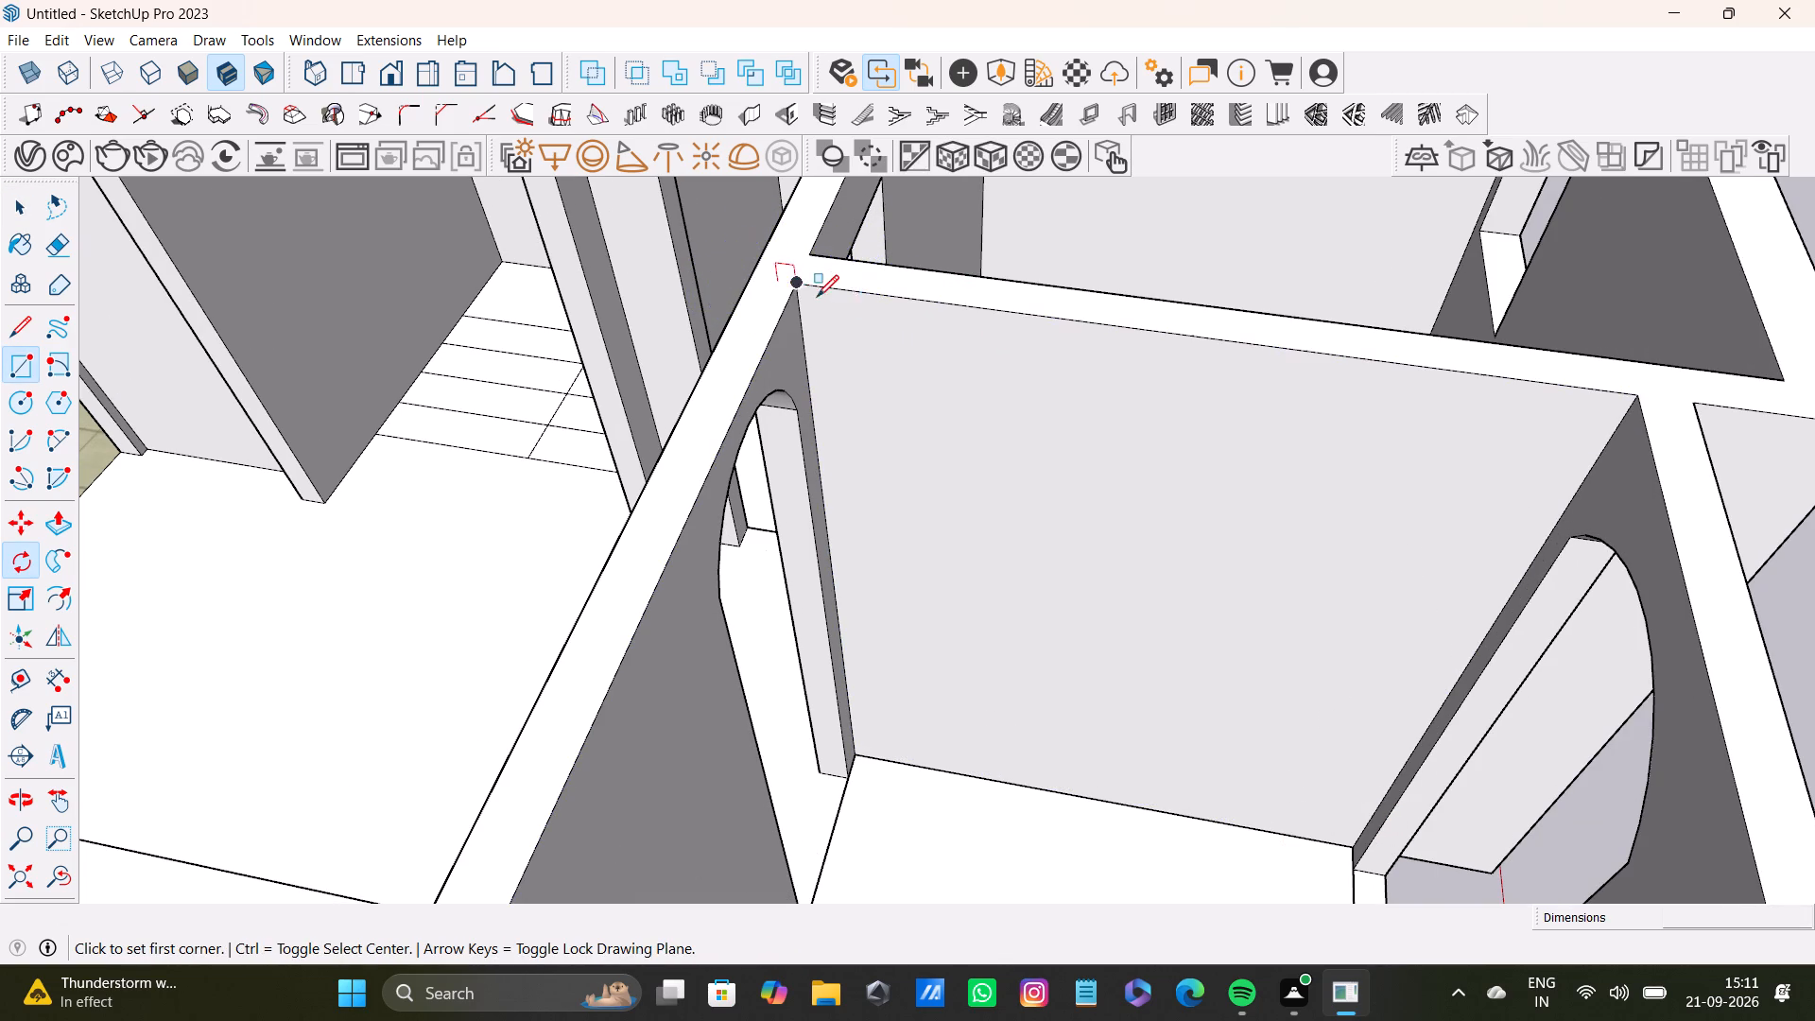
left_click(796, 285)
scroll(1014, 580, "down", 3)
middle_click_drag(1077, 630, 930, 559, "shift")
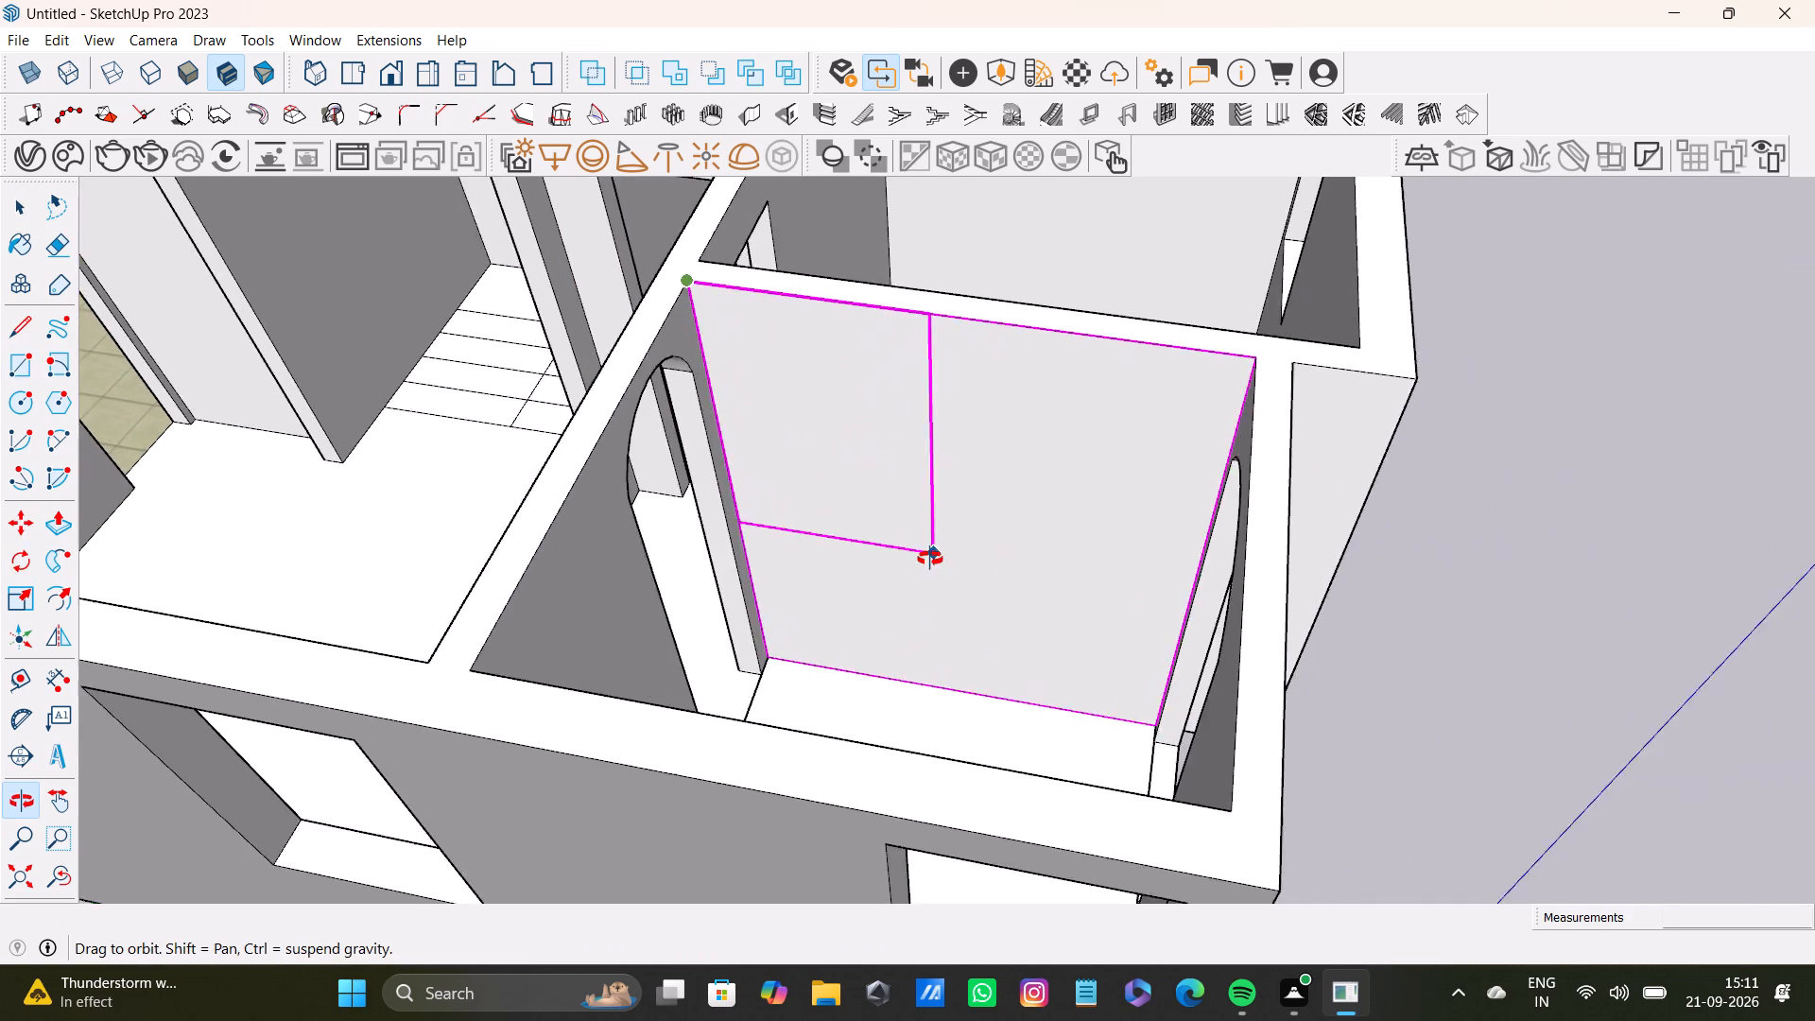
middle_click_drag(930, 559, 922, 610, "shift")
left_click(1141, 737)
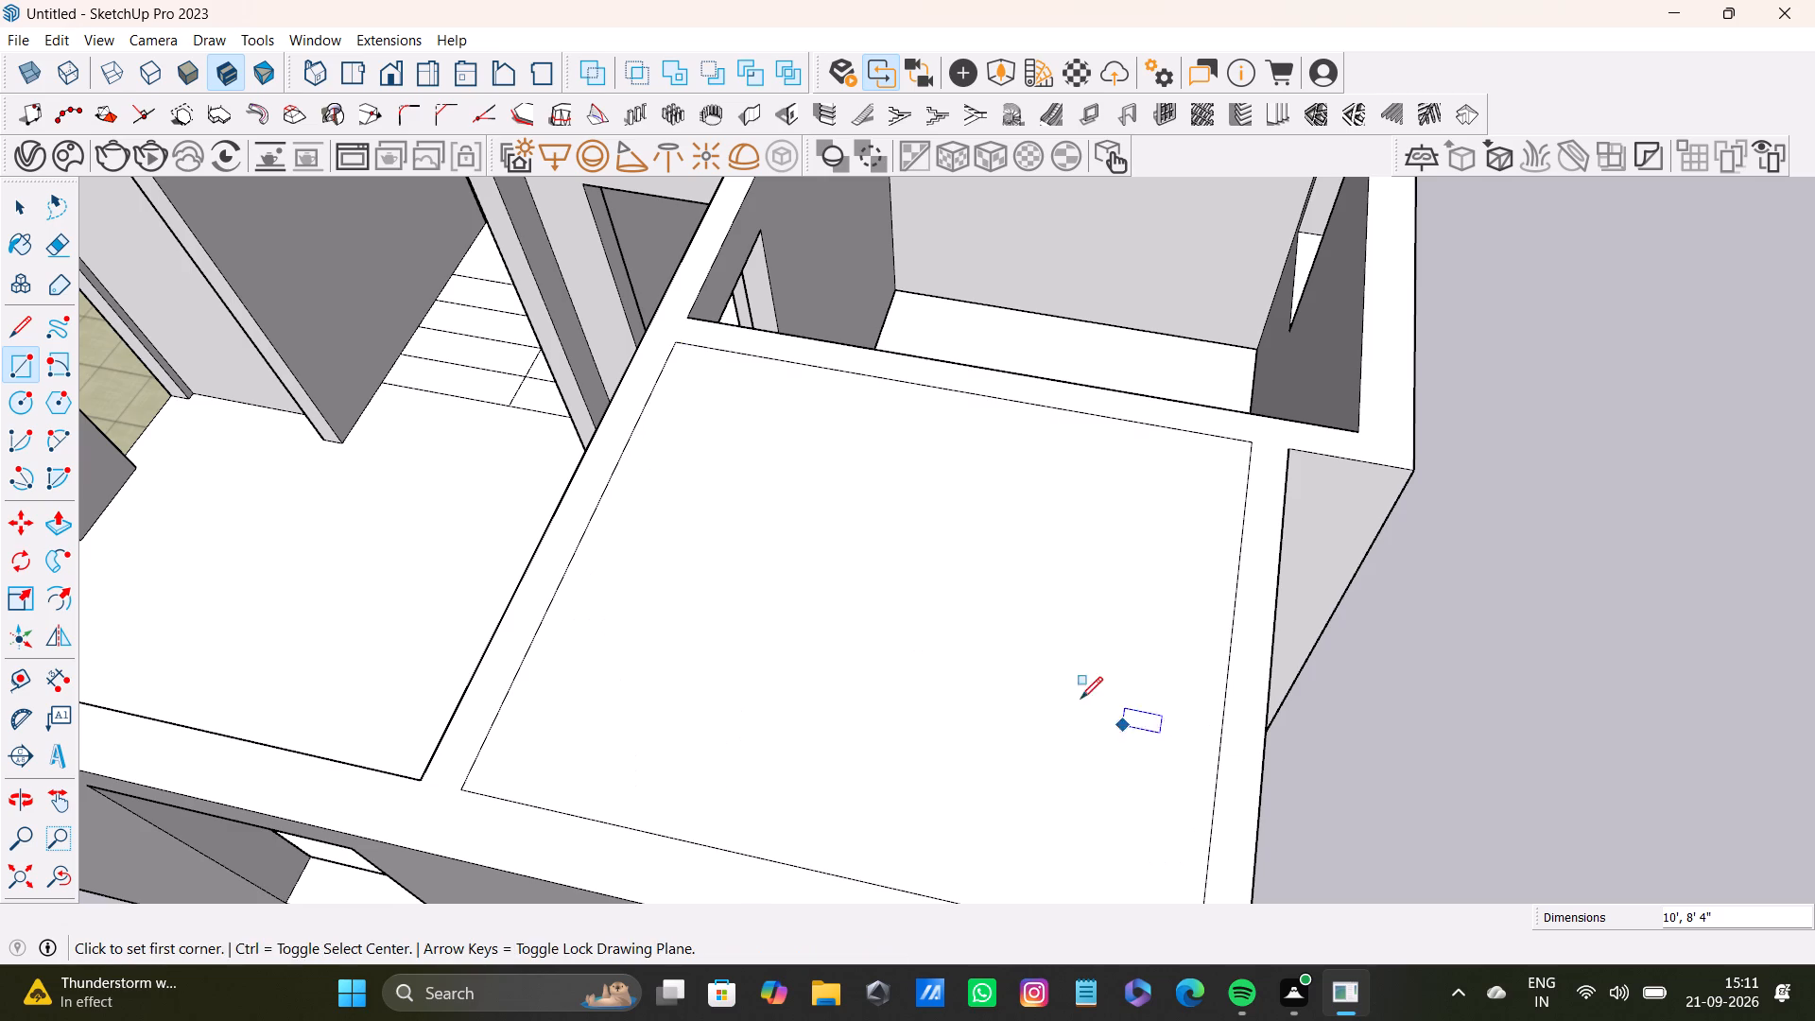
Delete the face covering the top of the corner room.
key("space")
left_click(1049, 684)
key("Delete")
Make a group from the wall rectangle's face and its edges.
left_click(1038, 673)
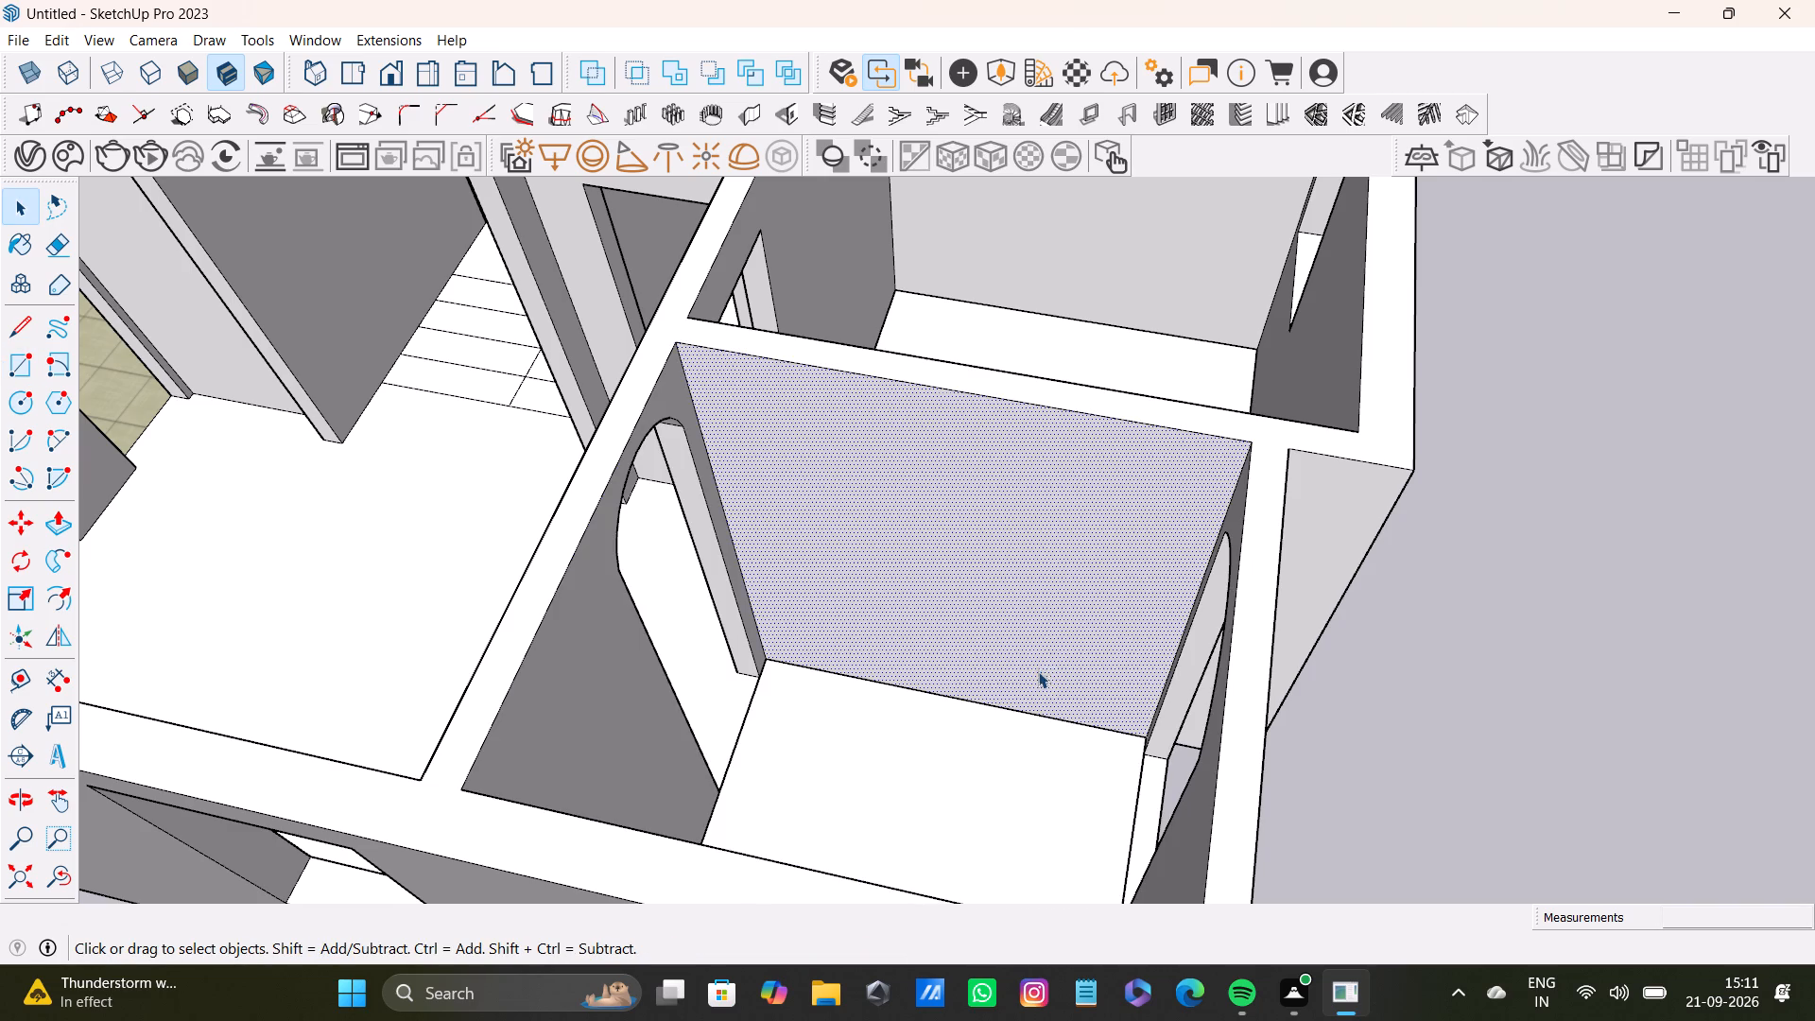
double_click(1045, 659)
right_click(1045, 658)
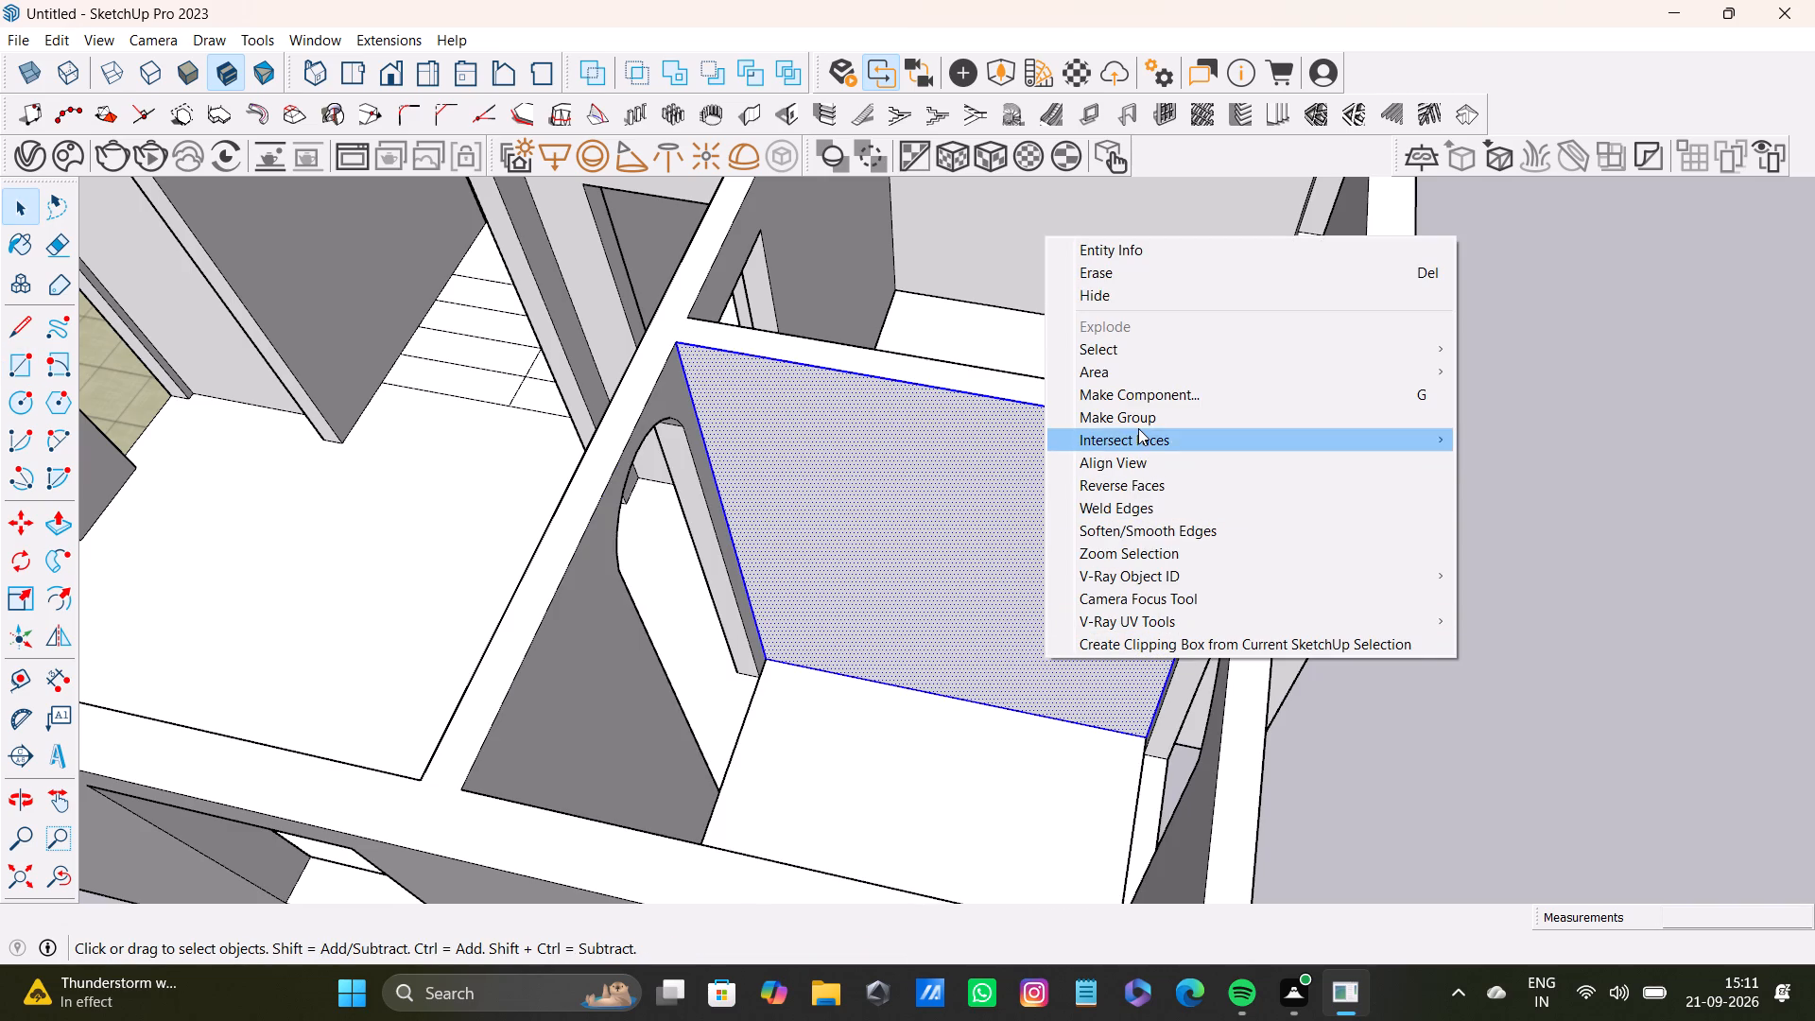
left_click(1140, 423)
left_click(1566, 619)
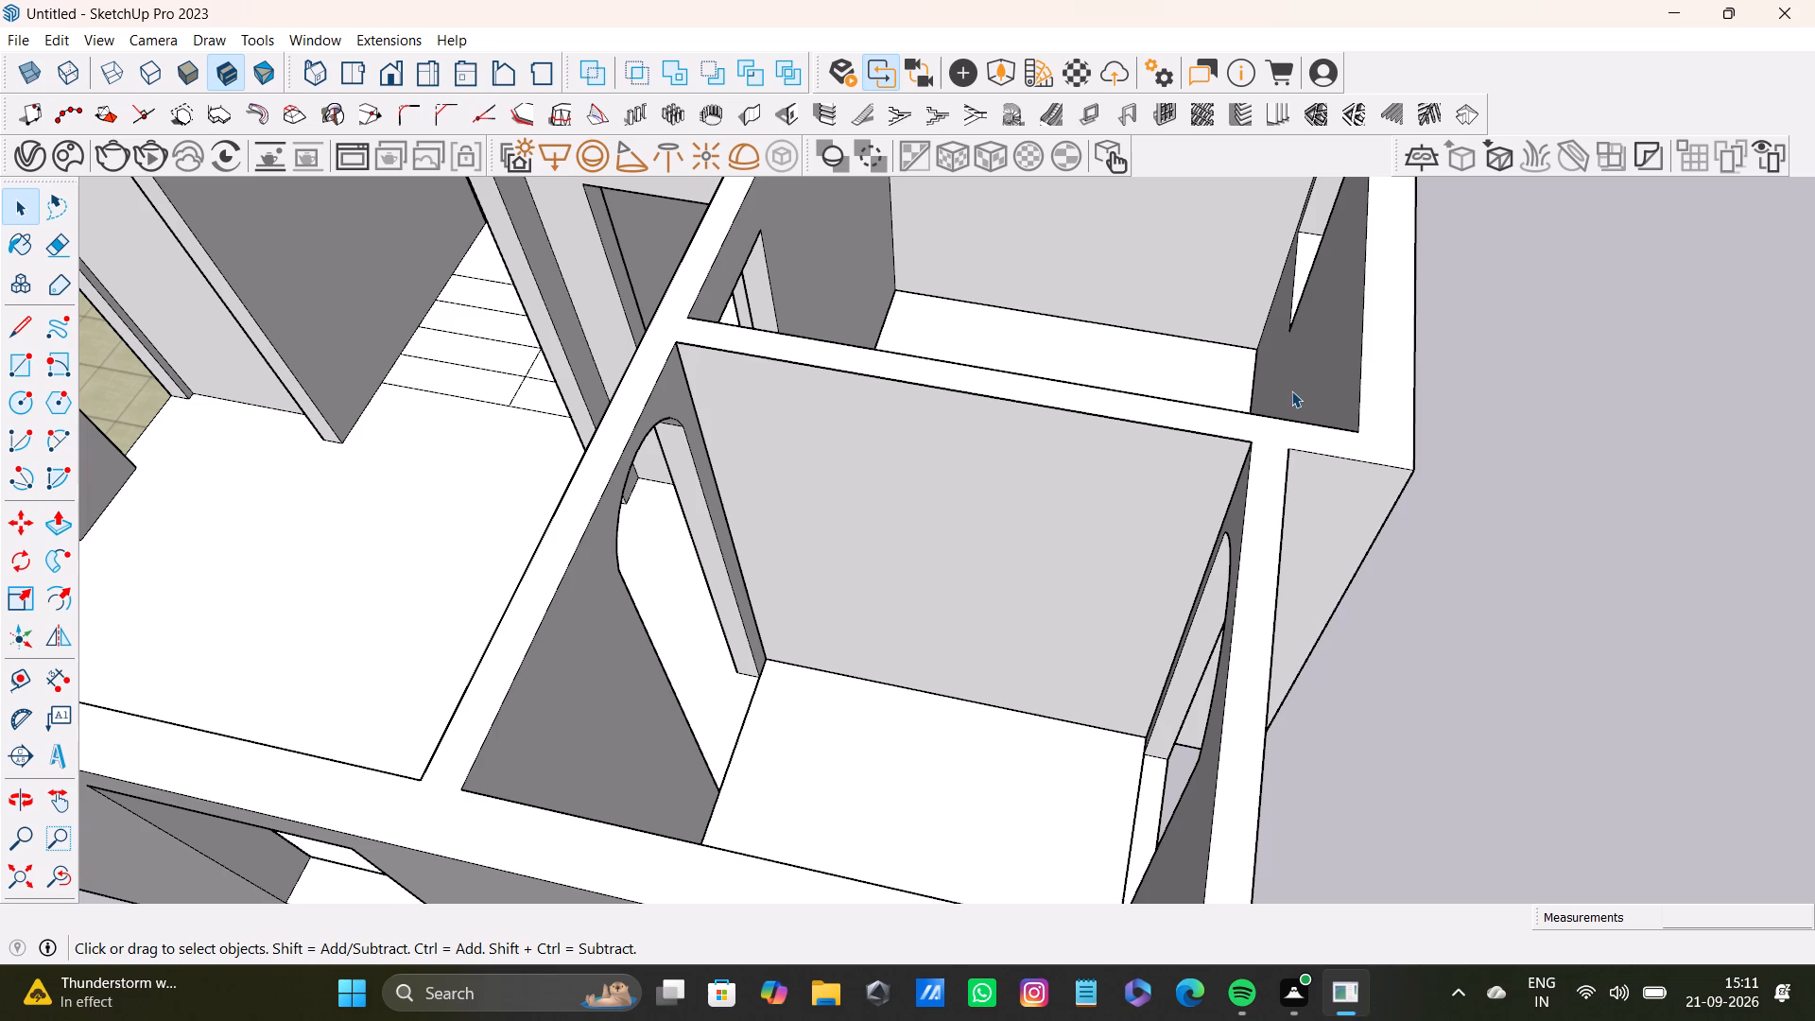
Open the wall rectangle group for editing and select its face.
scroll(890, 394, "down", 3)
middle_click_drag(900, 497, 910, 497)
middle_click_drag(910, 497, 993, 489)
scroll(957, 528, "down", 1)
middle_click_drag(971, 534, 981, 537)
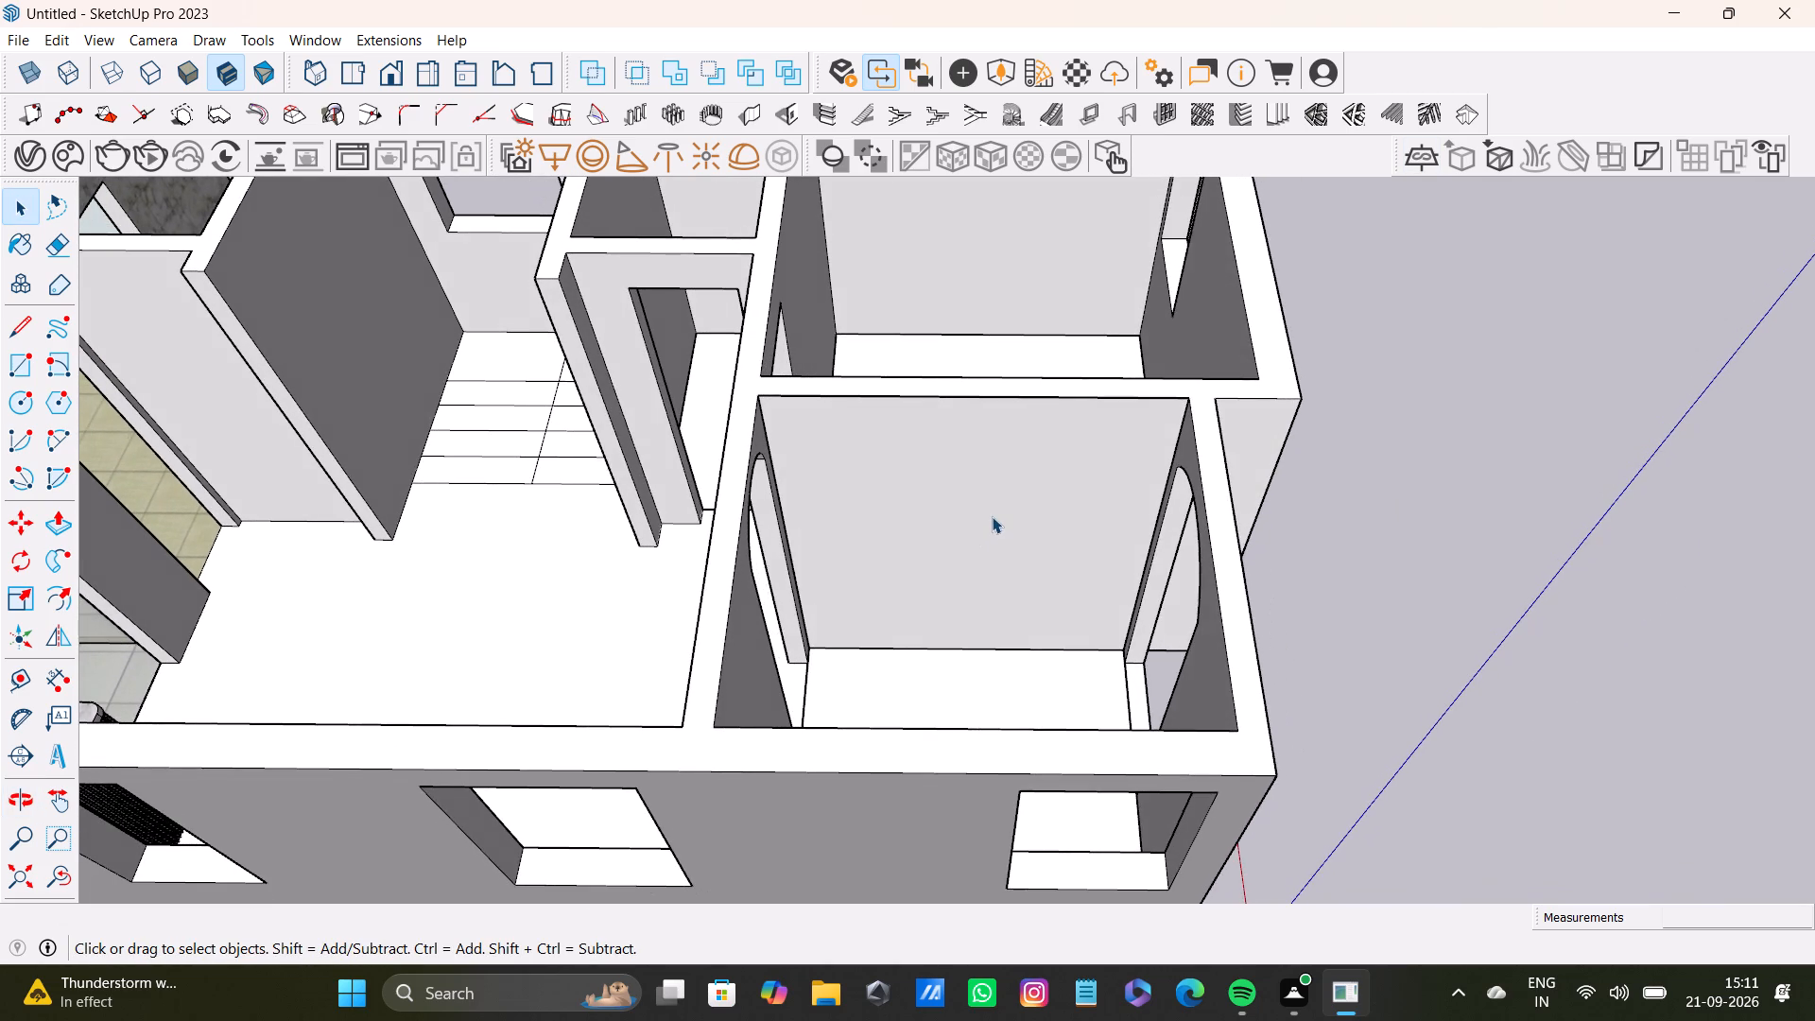
double_click(992, 516)
double_click(991, 517)
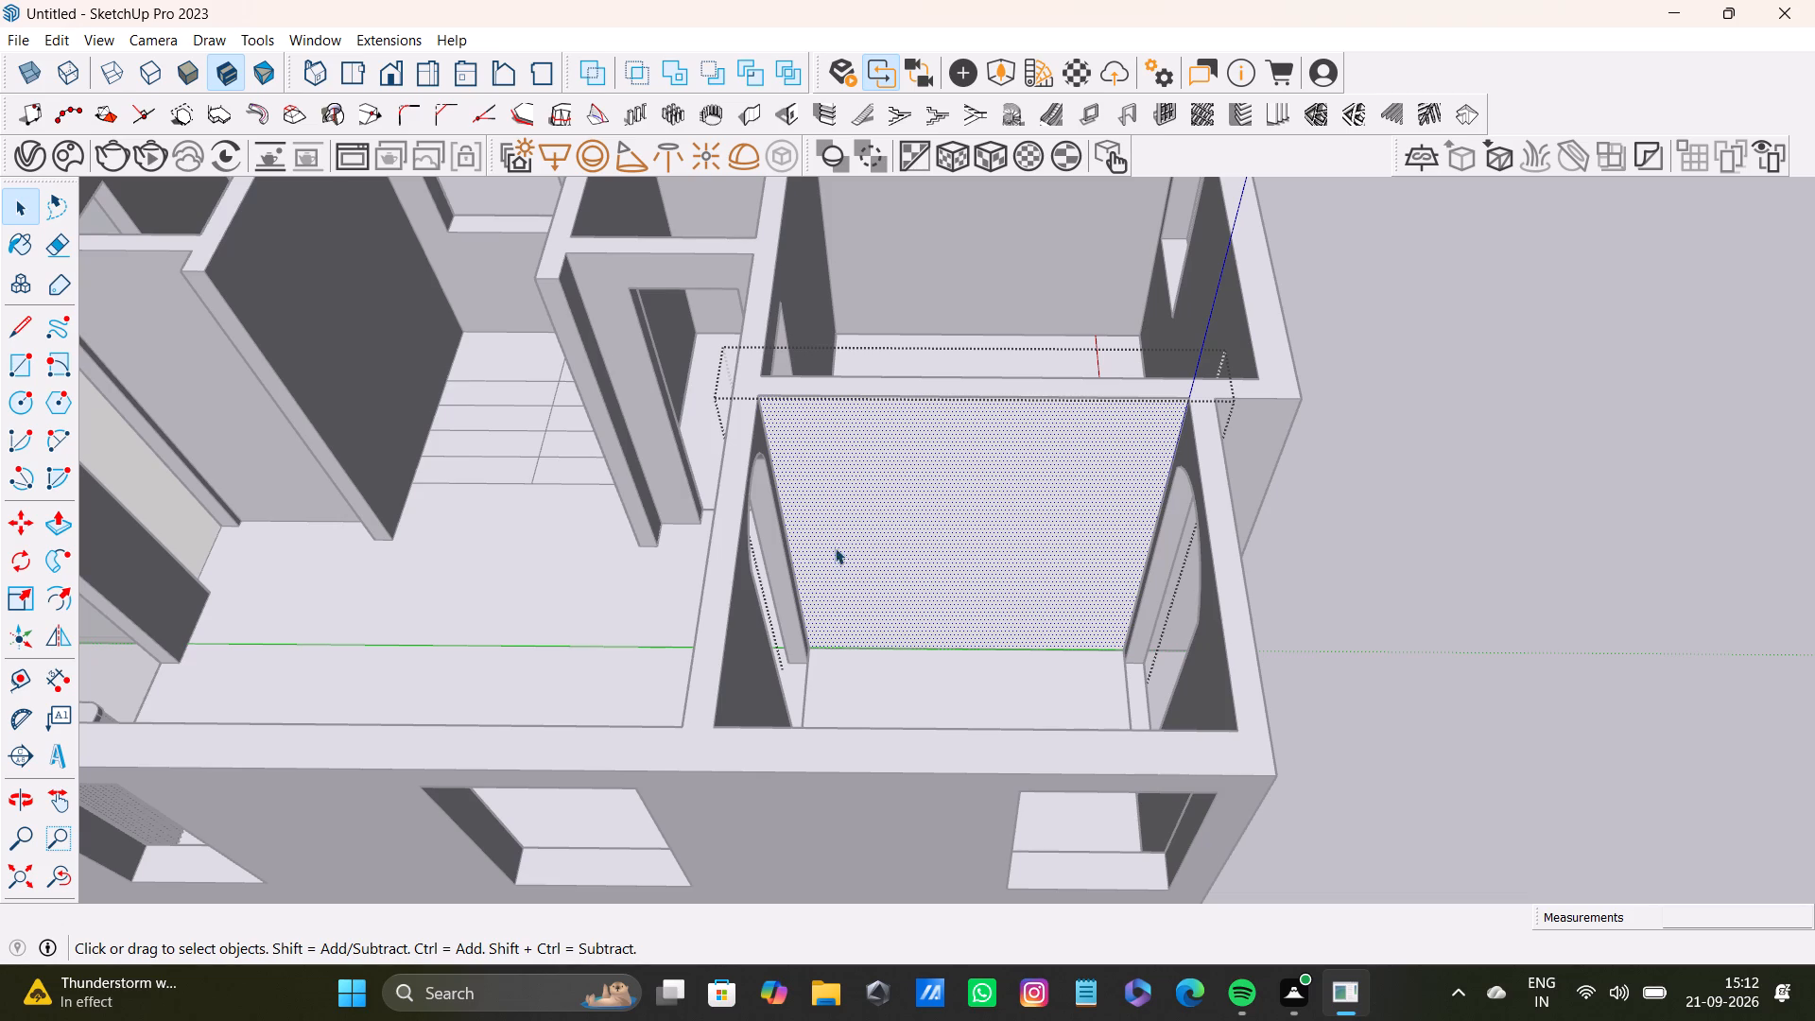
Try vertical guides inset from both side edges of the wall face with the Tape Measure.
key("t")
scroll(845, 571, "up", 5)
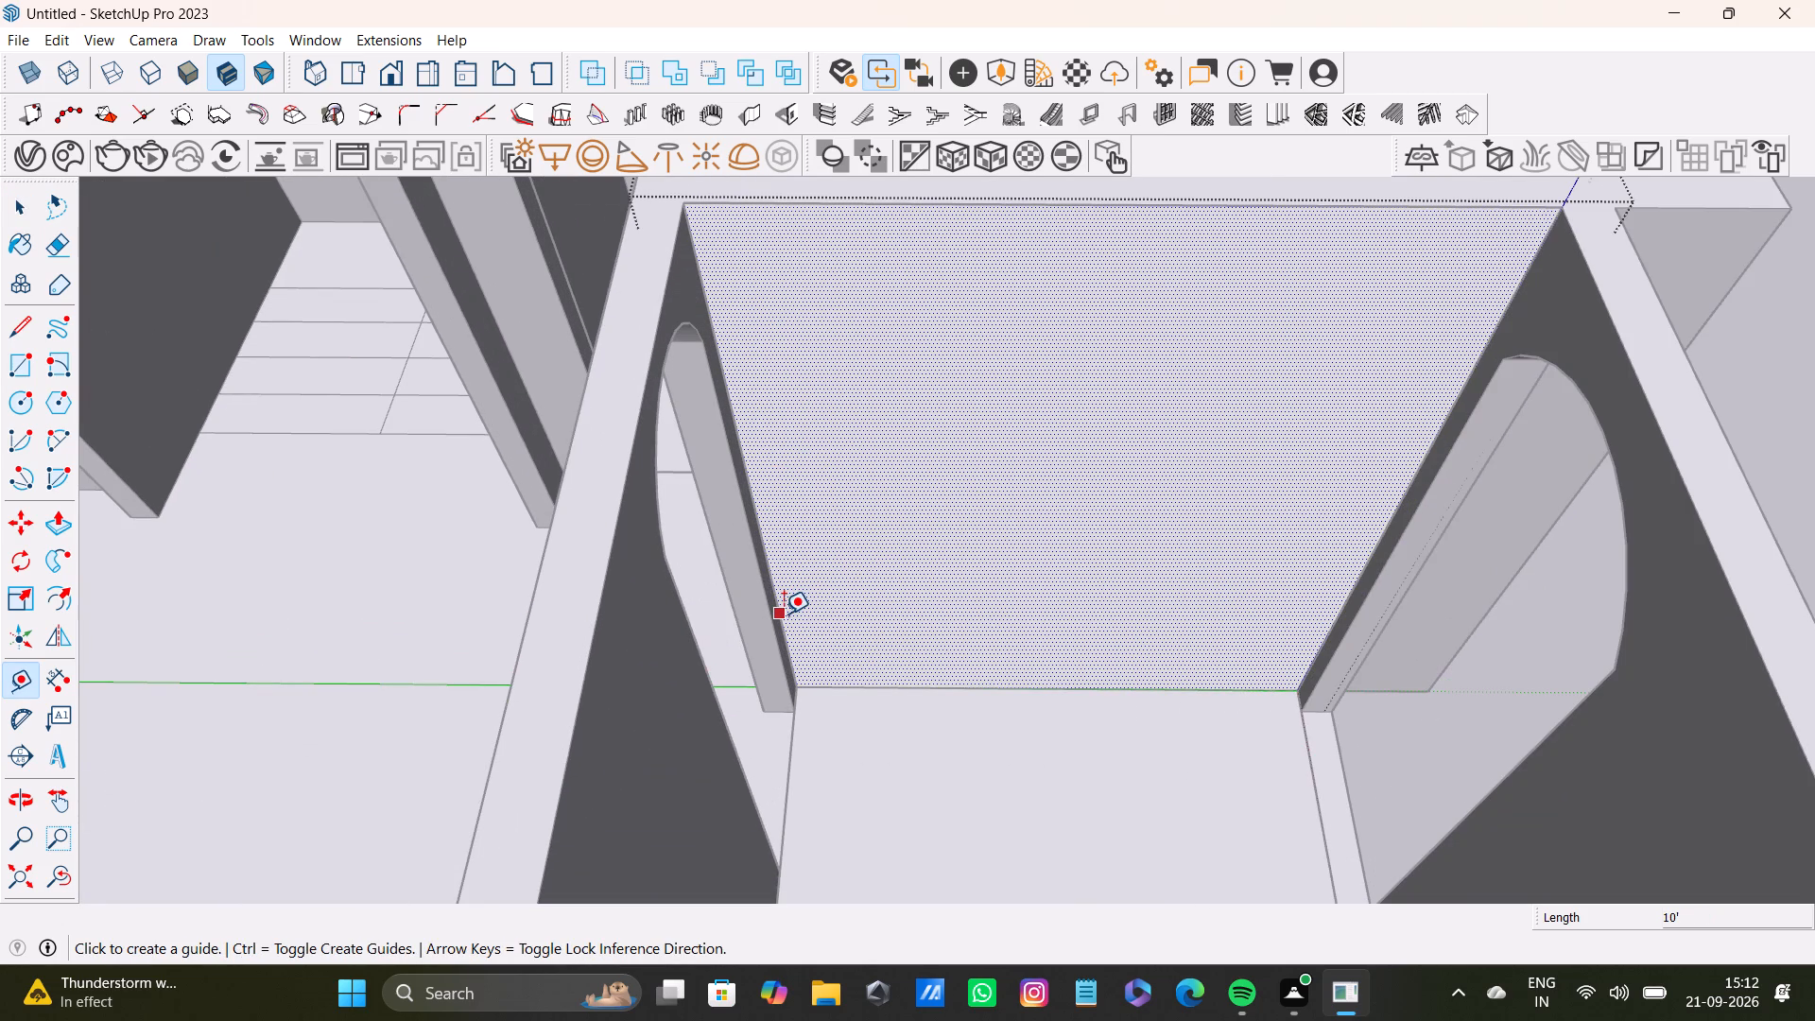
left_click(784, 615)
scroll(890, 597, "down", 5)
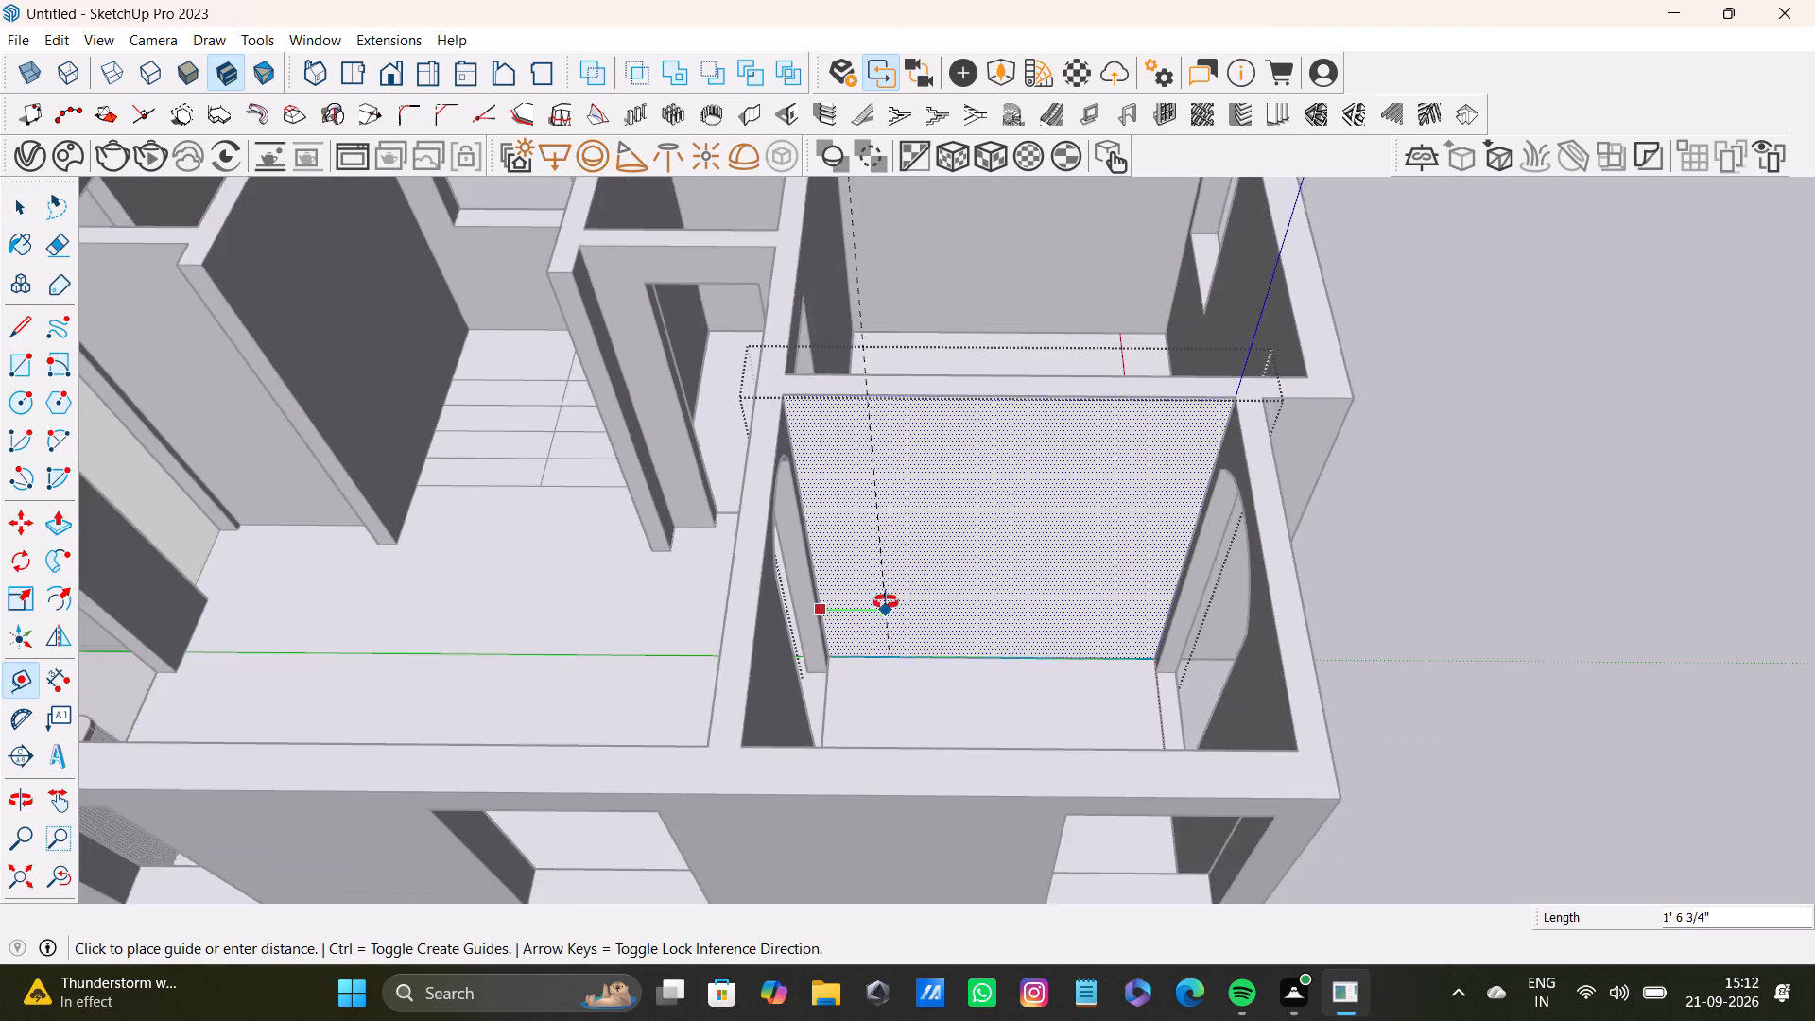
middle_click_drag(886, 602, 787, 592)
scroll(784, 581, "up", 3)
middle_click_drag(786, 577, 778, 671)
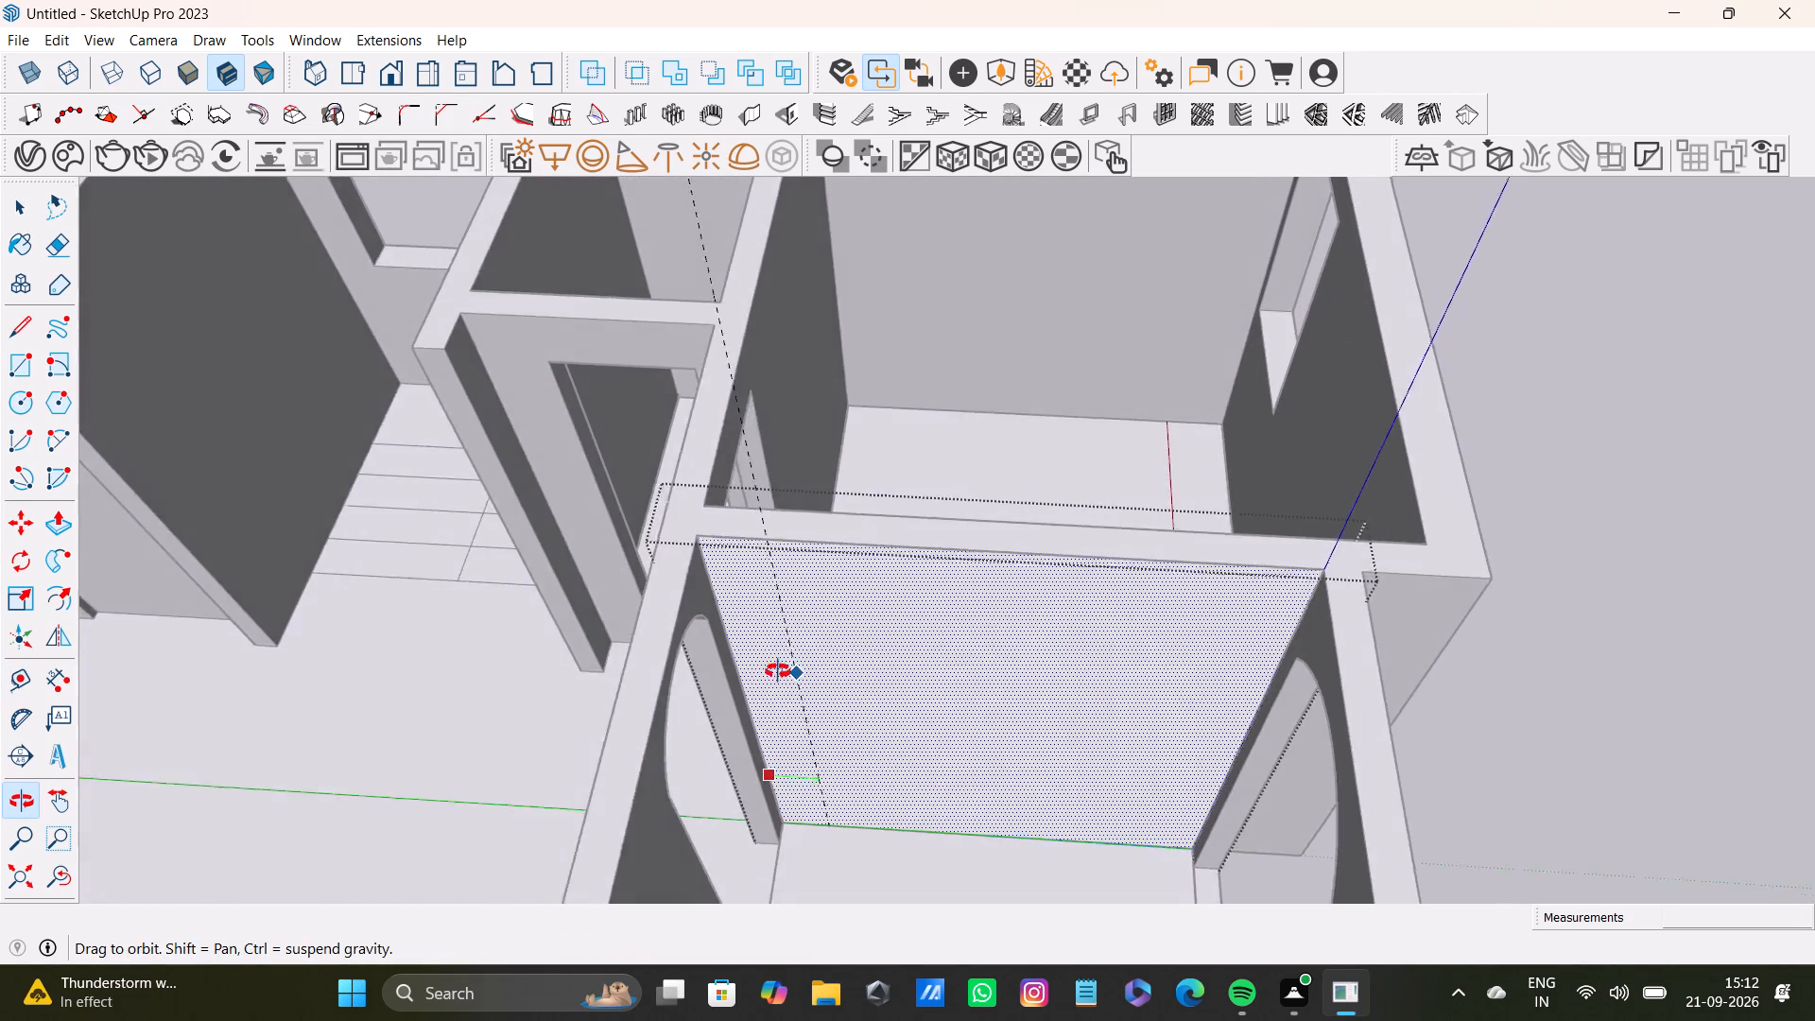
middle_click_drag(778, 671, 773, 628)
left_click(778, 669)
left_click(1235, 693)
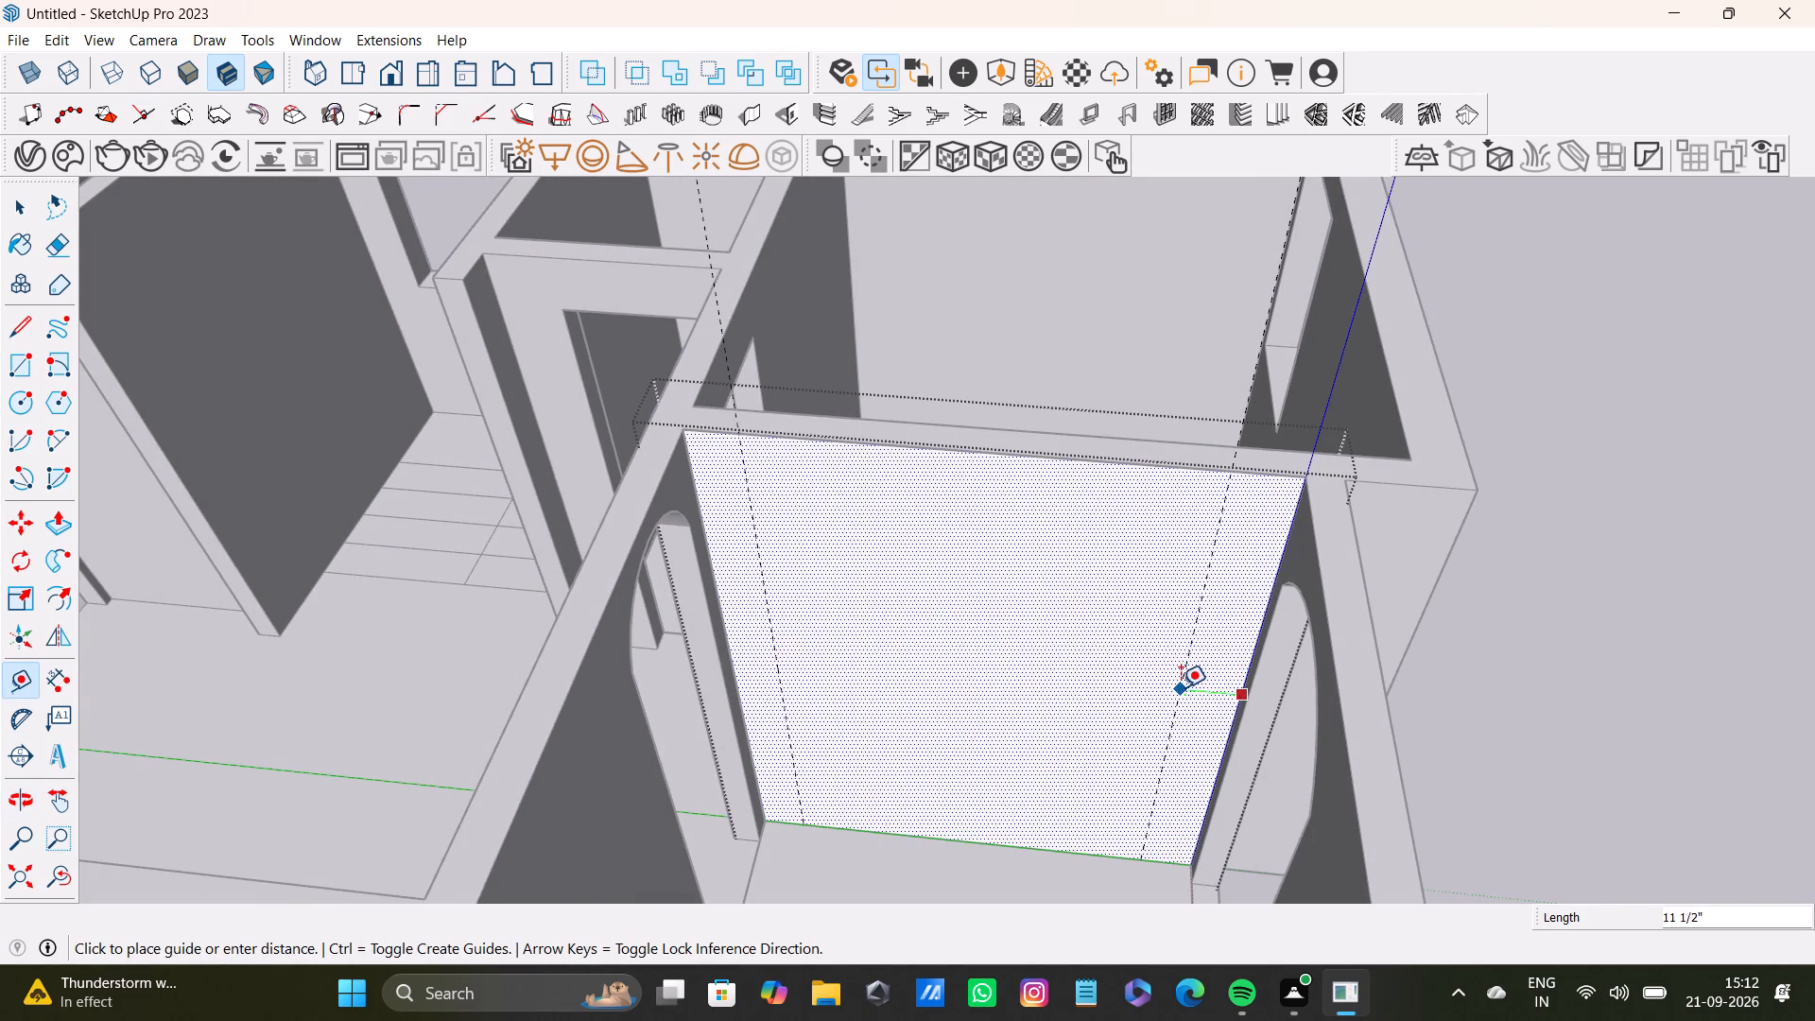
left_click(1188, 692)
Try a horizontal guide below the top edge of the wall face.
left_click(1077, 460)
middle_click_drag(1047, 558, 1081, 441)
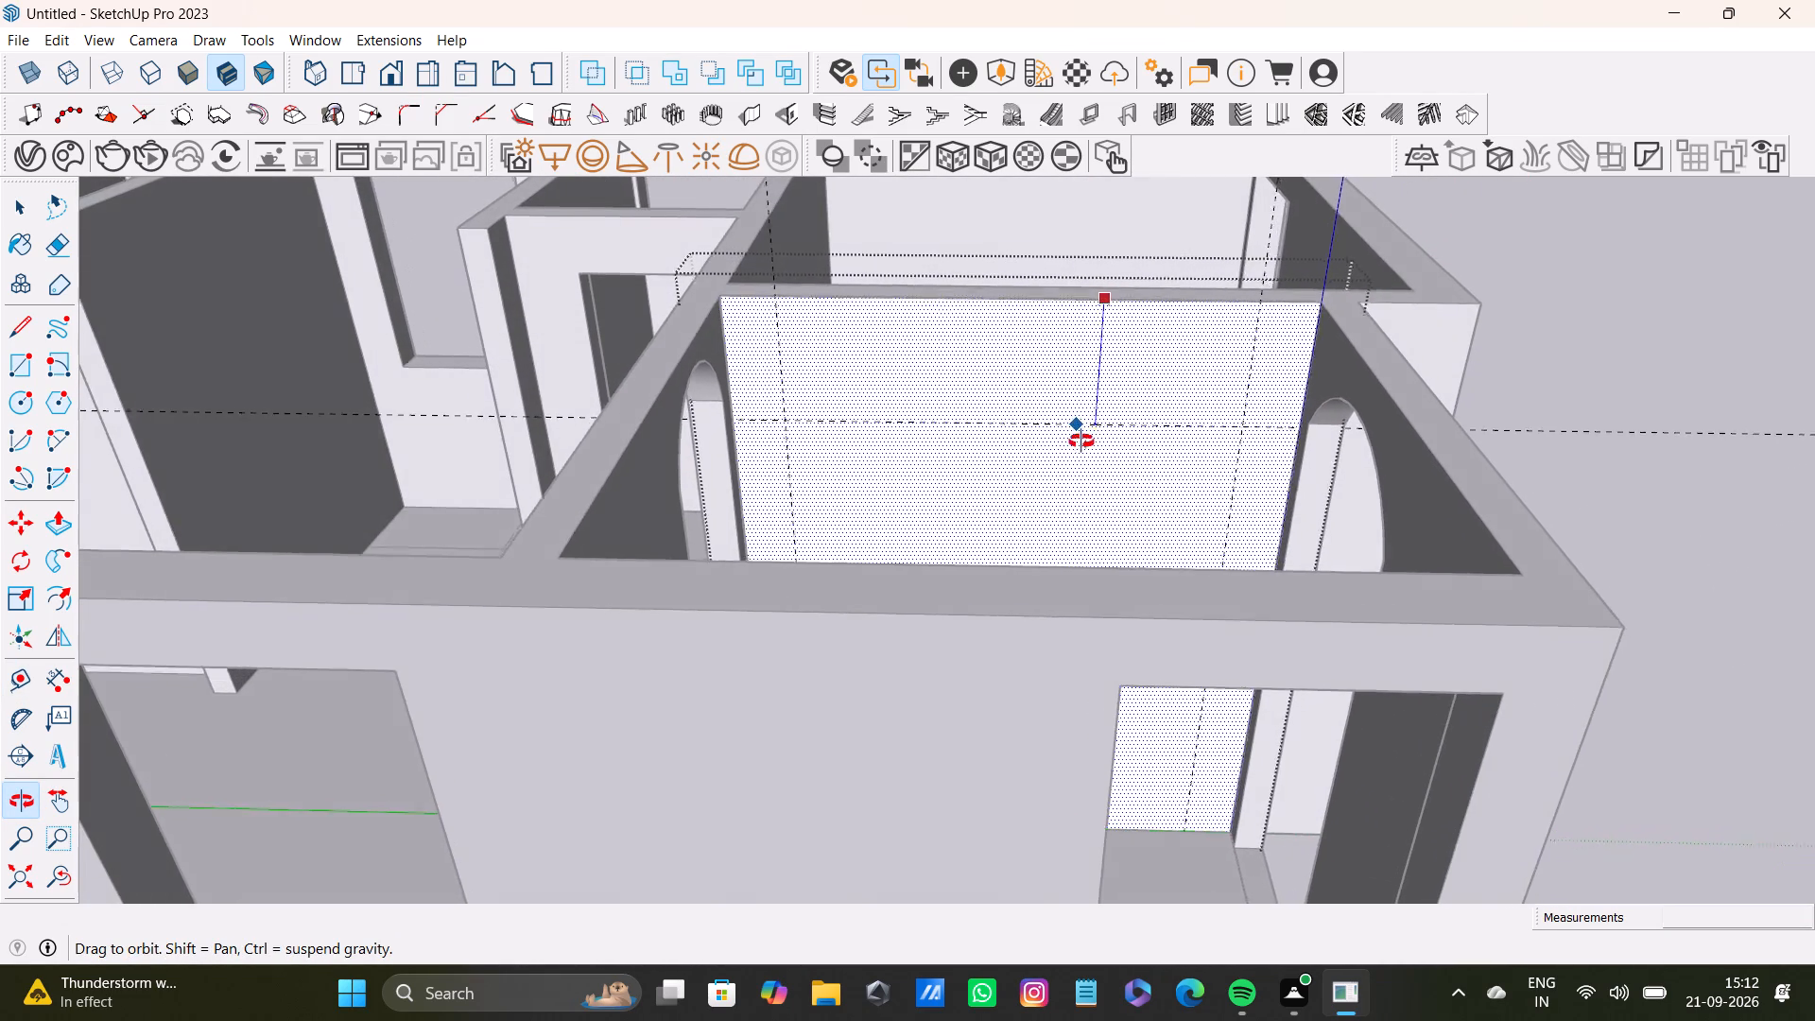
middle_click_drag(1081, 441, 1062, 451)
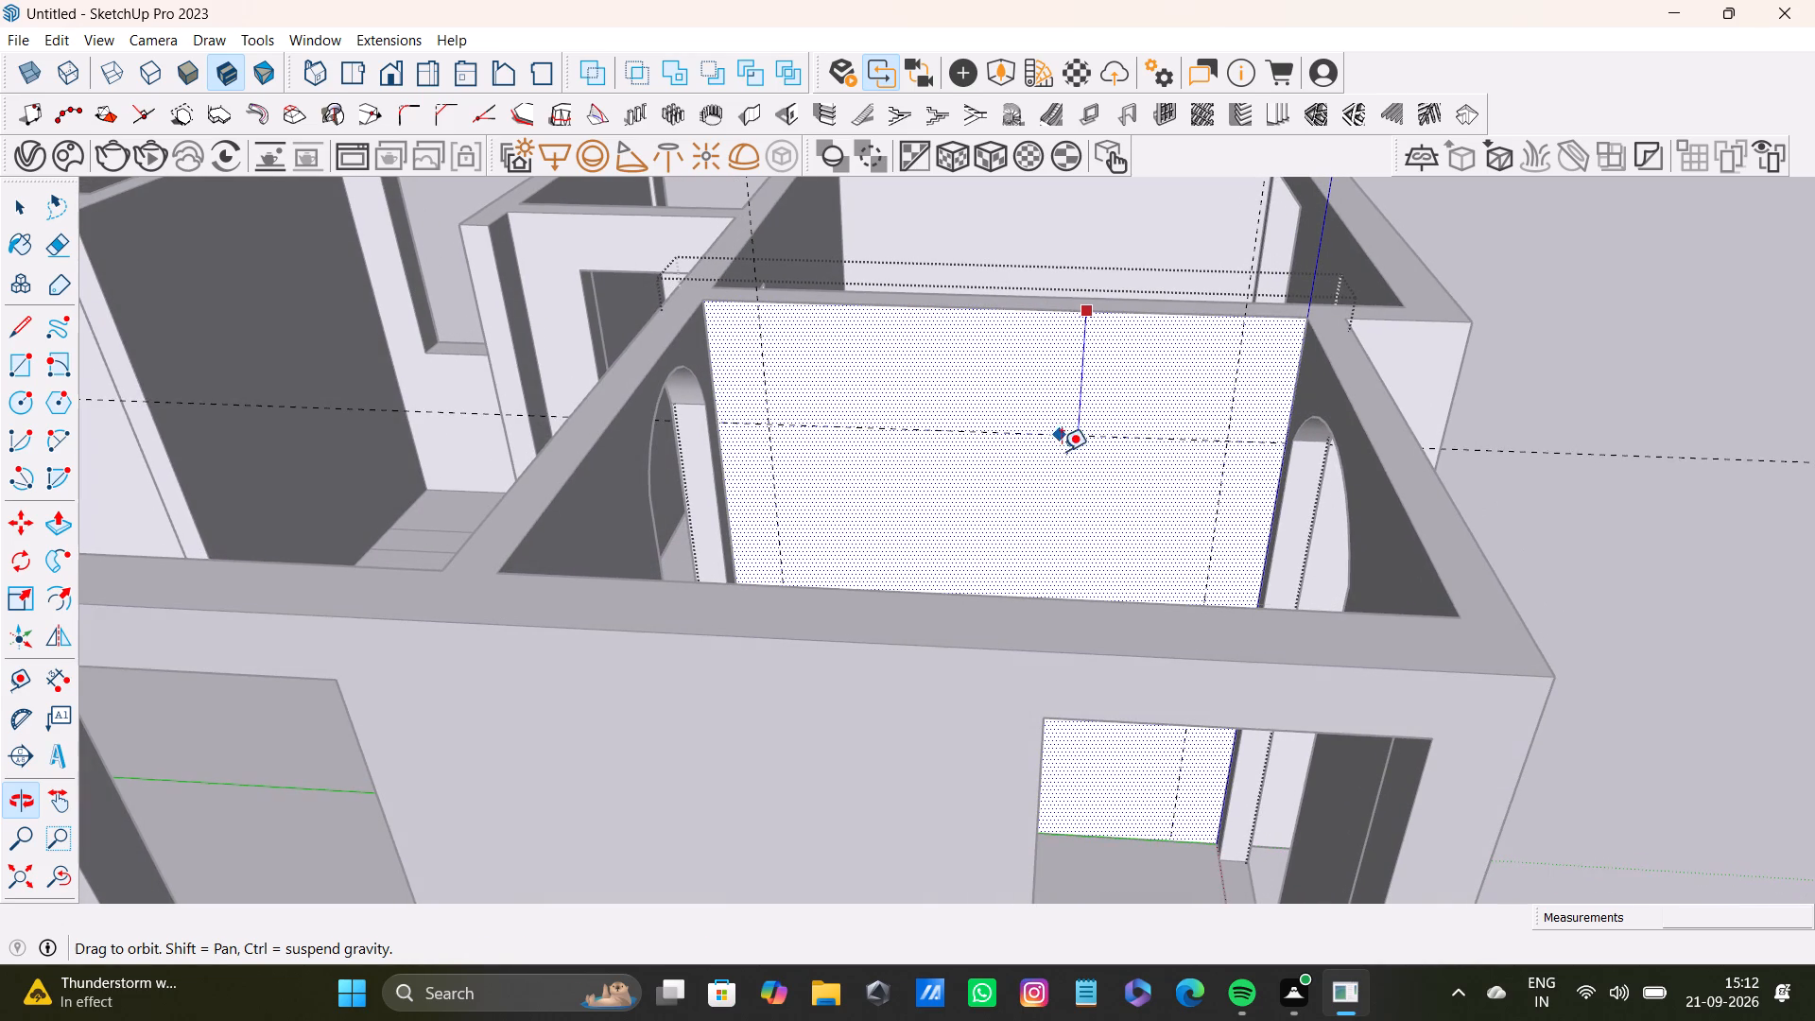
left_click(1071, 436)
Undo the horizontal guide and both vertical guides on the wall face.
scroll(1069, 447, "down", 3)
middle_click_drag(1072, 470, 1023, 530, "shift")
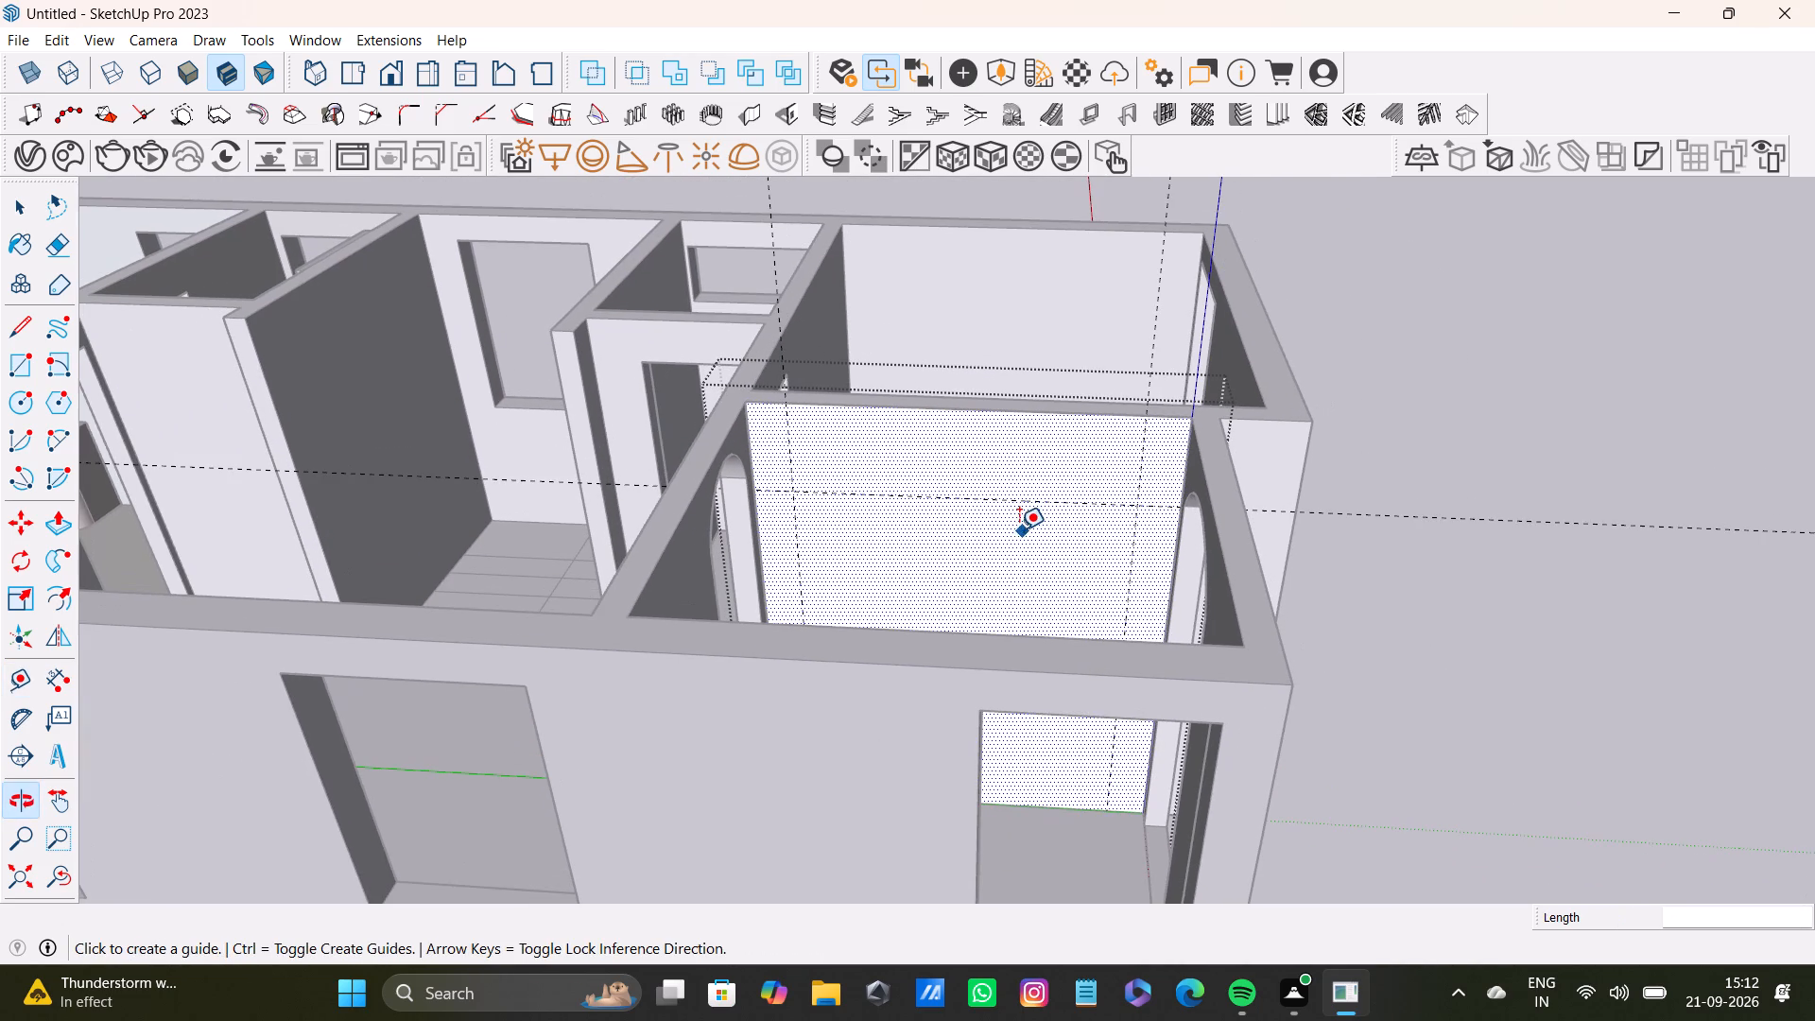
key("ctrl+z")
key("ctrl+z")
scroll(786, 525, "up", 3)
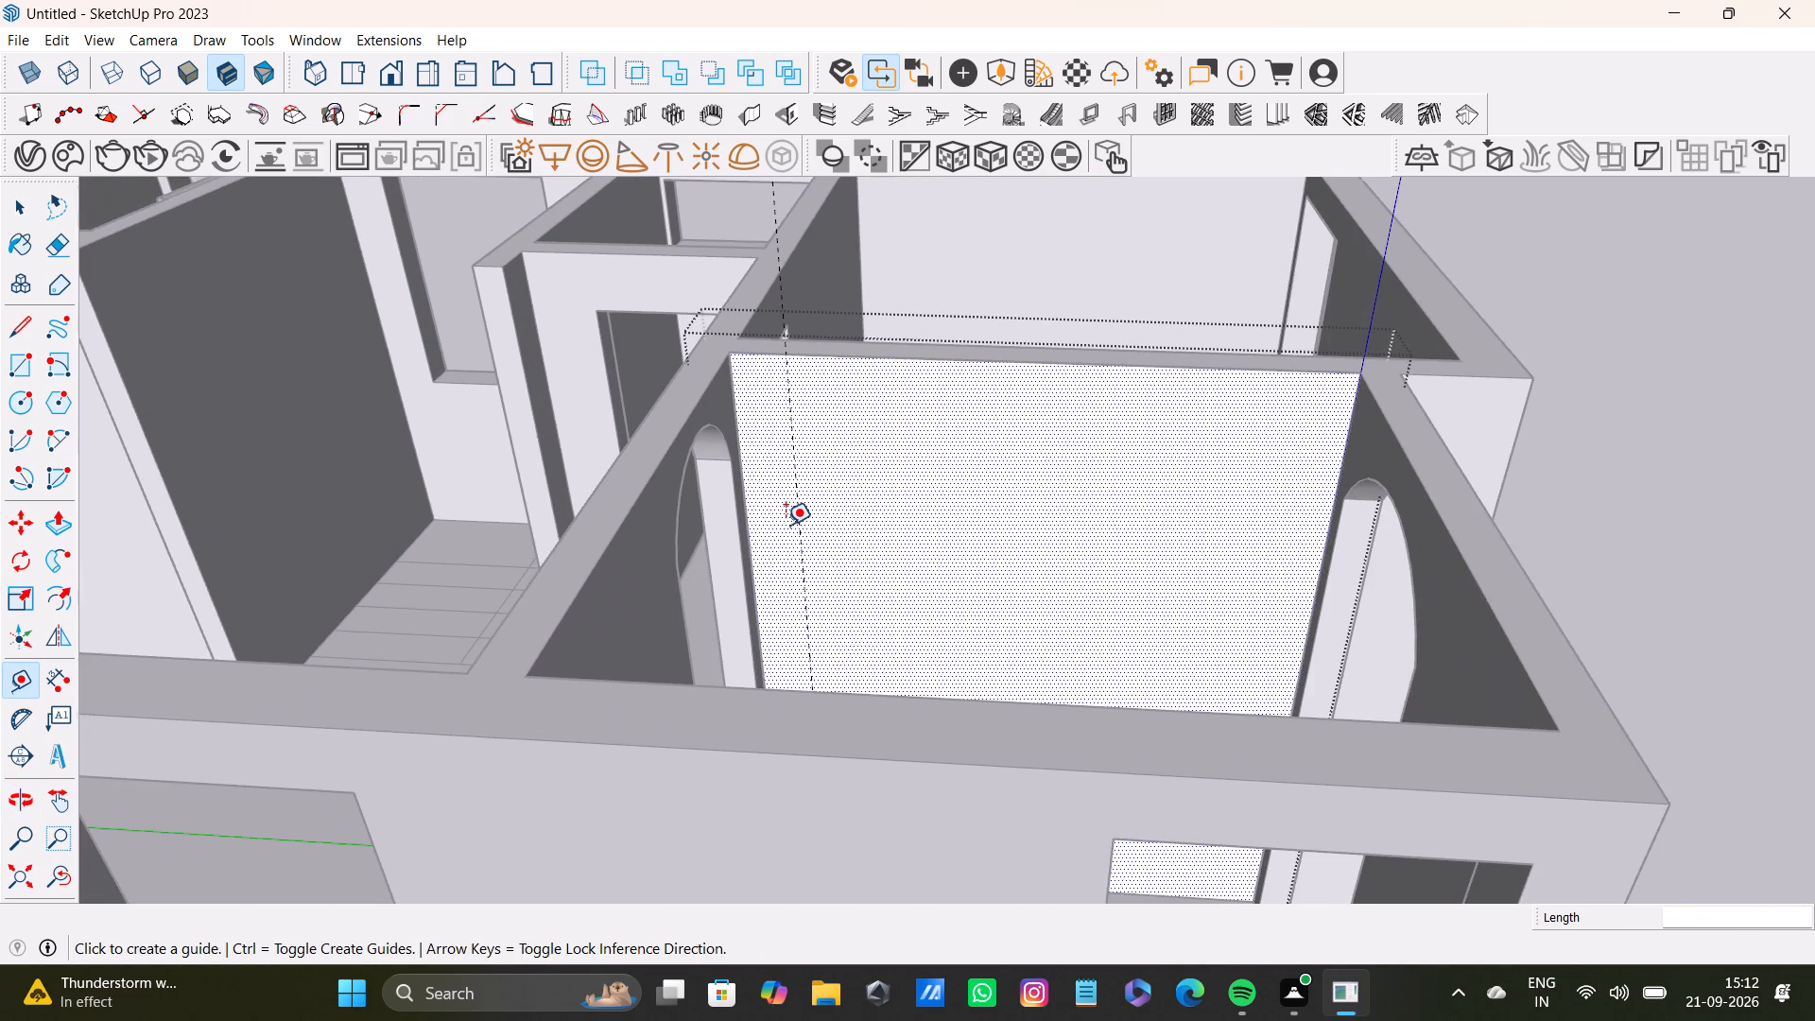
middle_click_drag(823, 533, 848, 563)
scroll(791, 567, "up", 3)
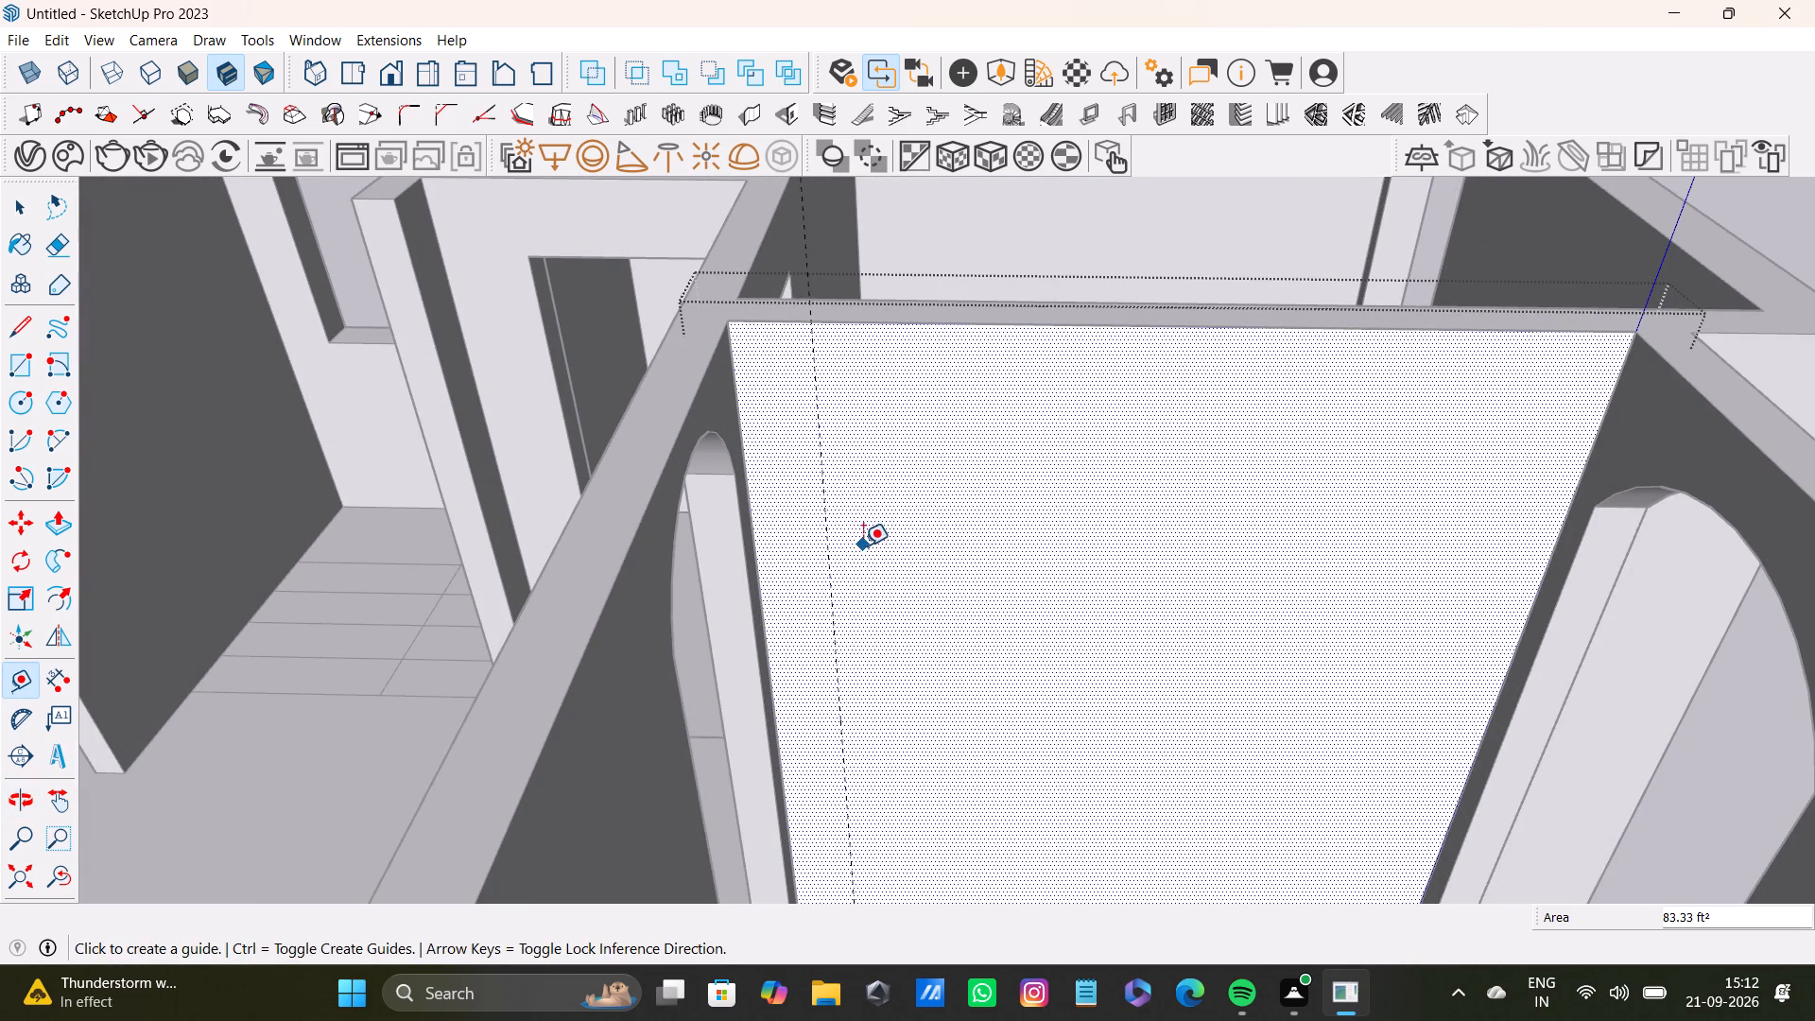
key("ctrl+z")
Place vertical guides on the wall face about 1' 9" from the hall-side edge and about 1' 8" from the exterior-side edge.
scroll(766, 621, "up", 9)
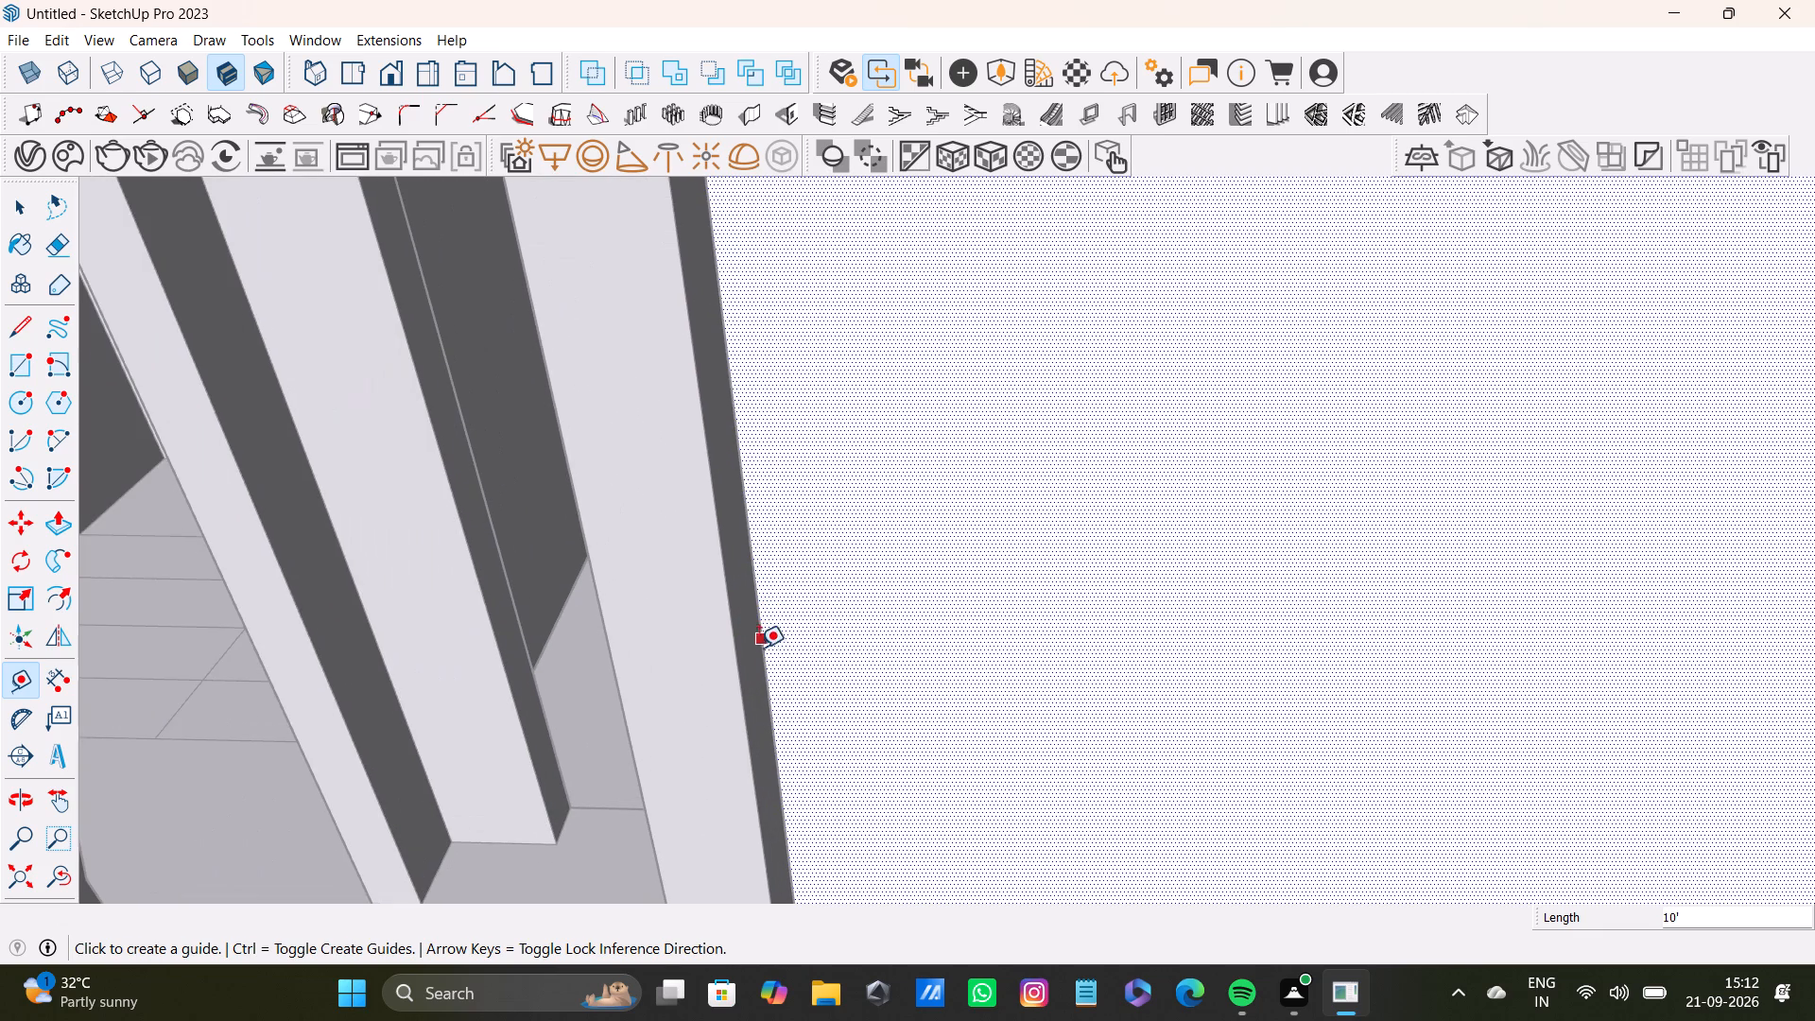
left_click(759, 649)
scroll(1004, 673, "down", 7)
middle_click_drag(1016, 663, 785, 685, "shift")
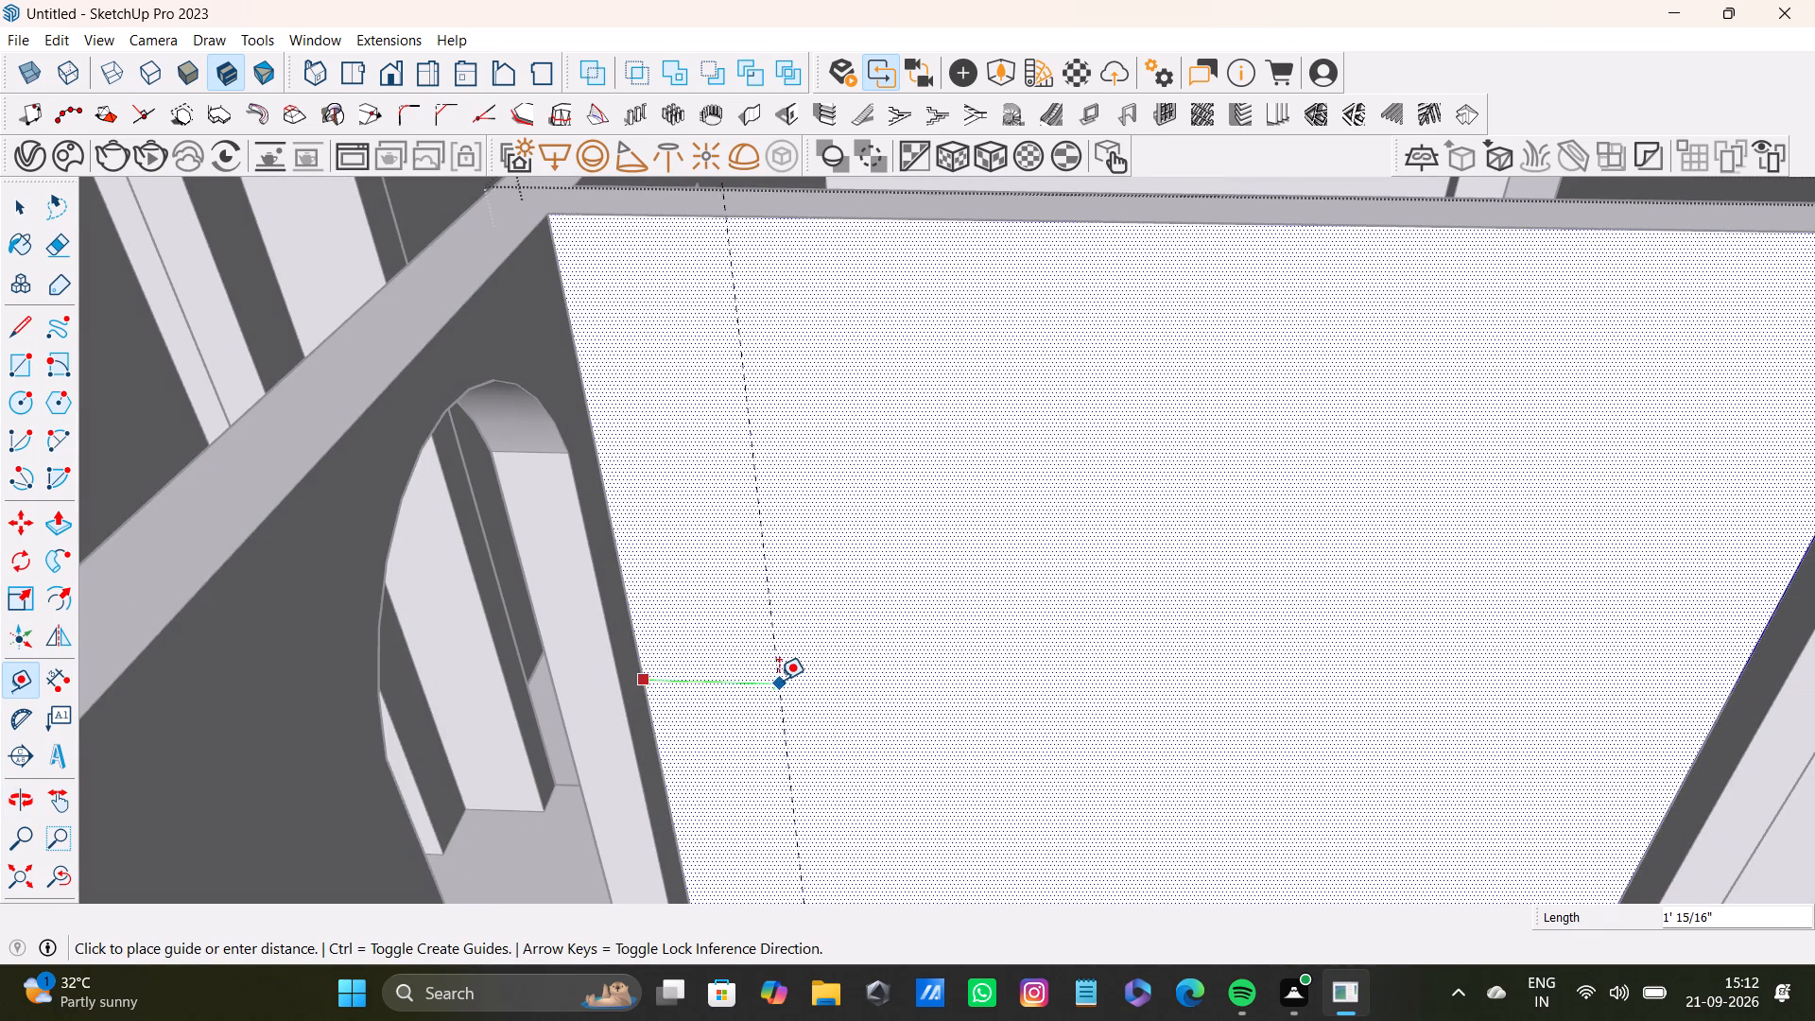
scroll(824, 691, "down", 3)
middle_click_drag(838, 694, 785, 635, "shift")
middle_click_drag(798, 642, 799, 714)
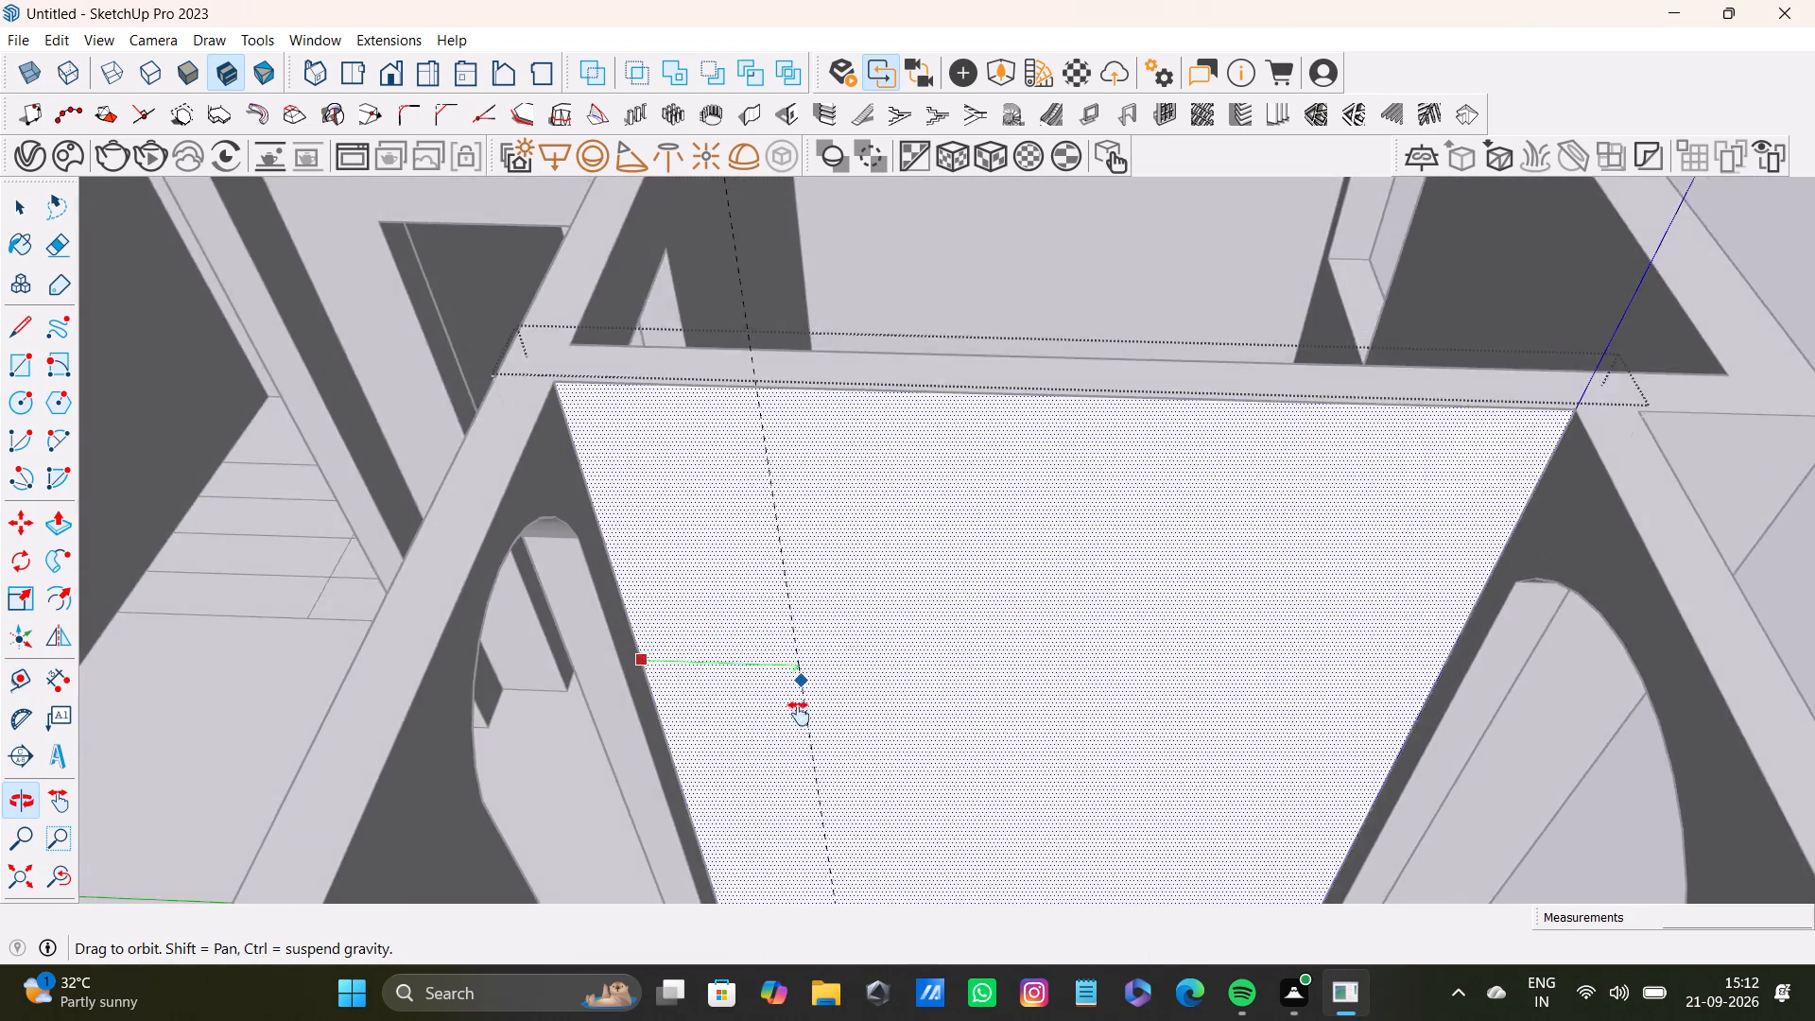
middle_click_drag(799, 714, 770, 521)
left_click(790, 561)
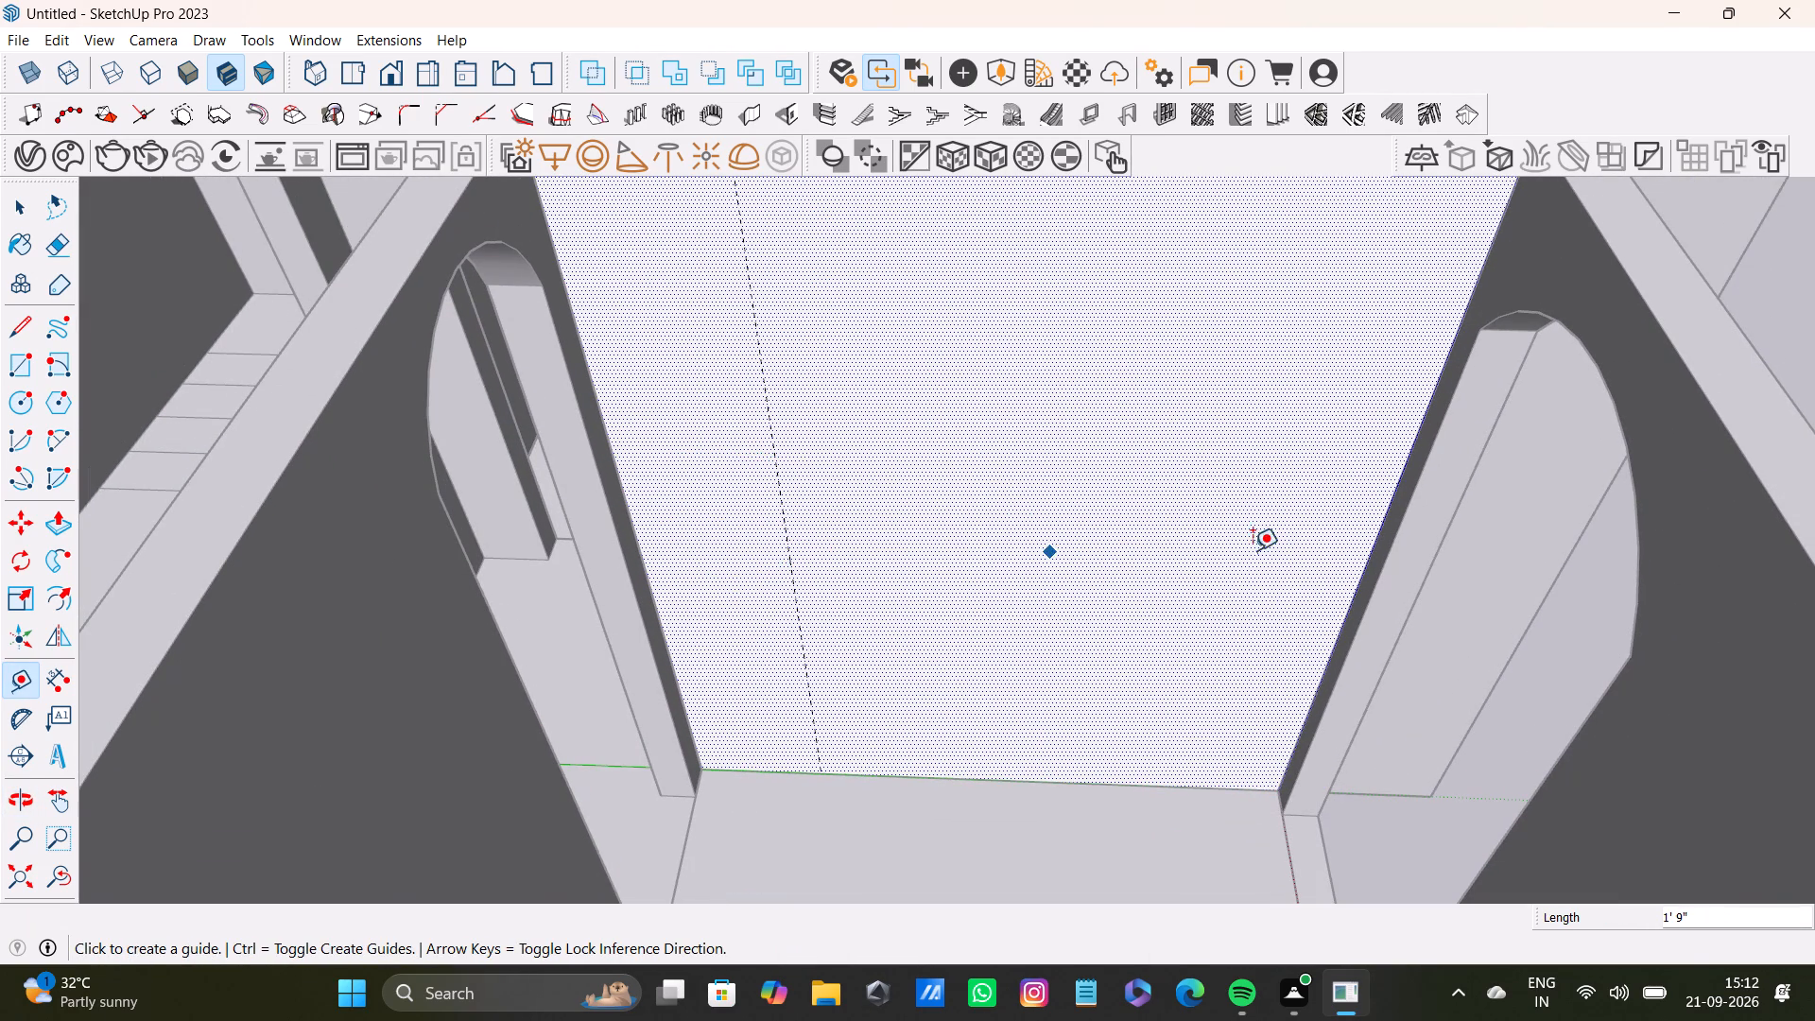
left_click_drag(1363, 562, 1336, 561)
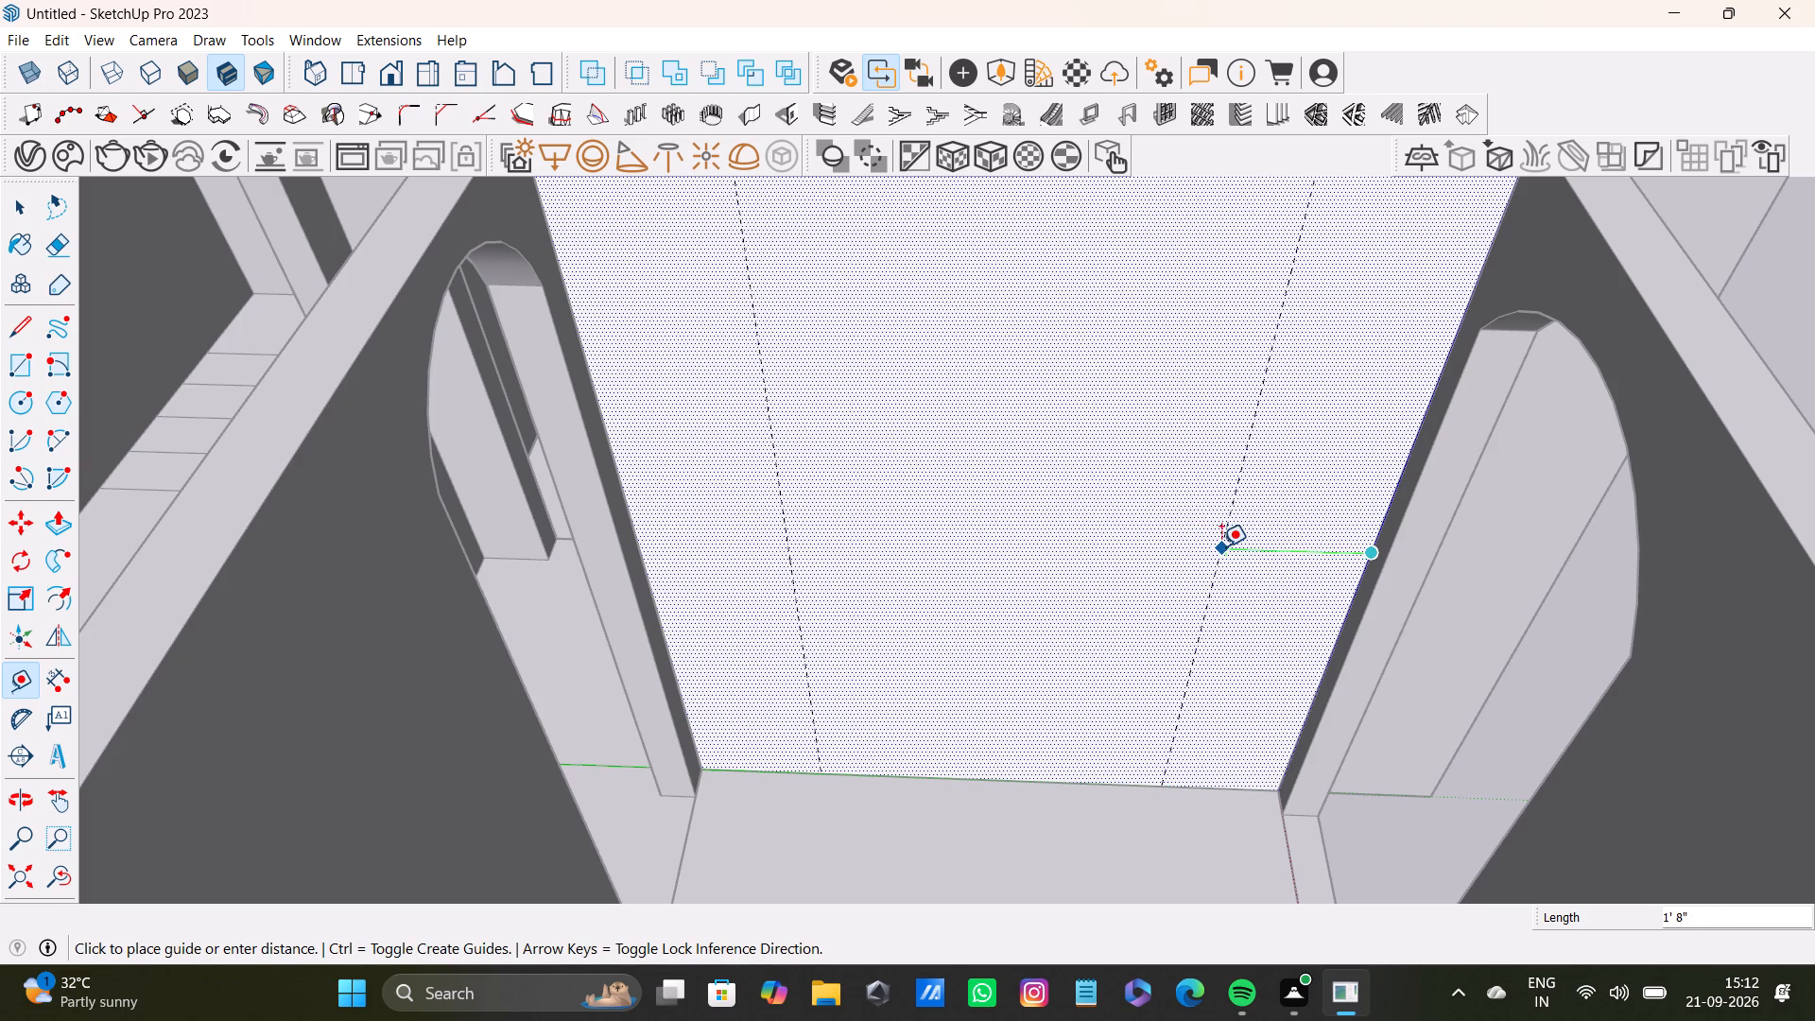
left_click(1222, 556)
Place outer vertical guides on the wall face about 5 11/16" from the hall-side edge and about 5 7/16" from the exterior-side edge.
scroll(1203, 561, "down", 3)
middle_click_drag(1201, 561, 1011, 641, "shift")
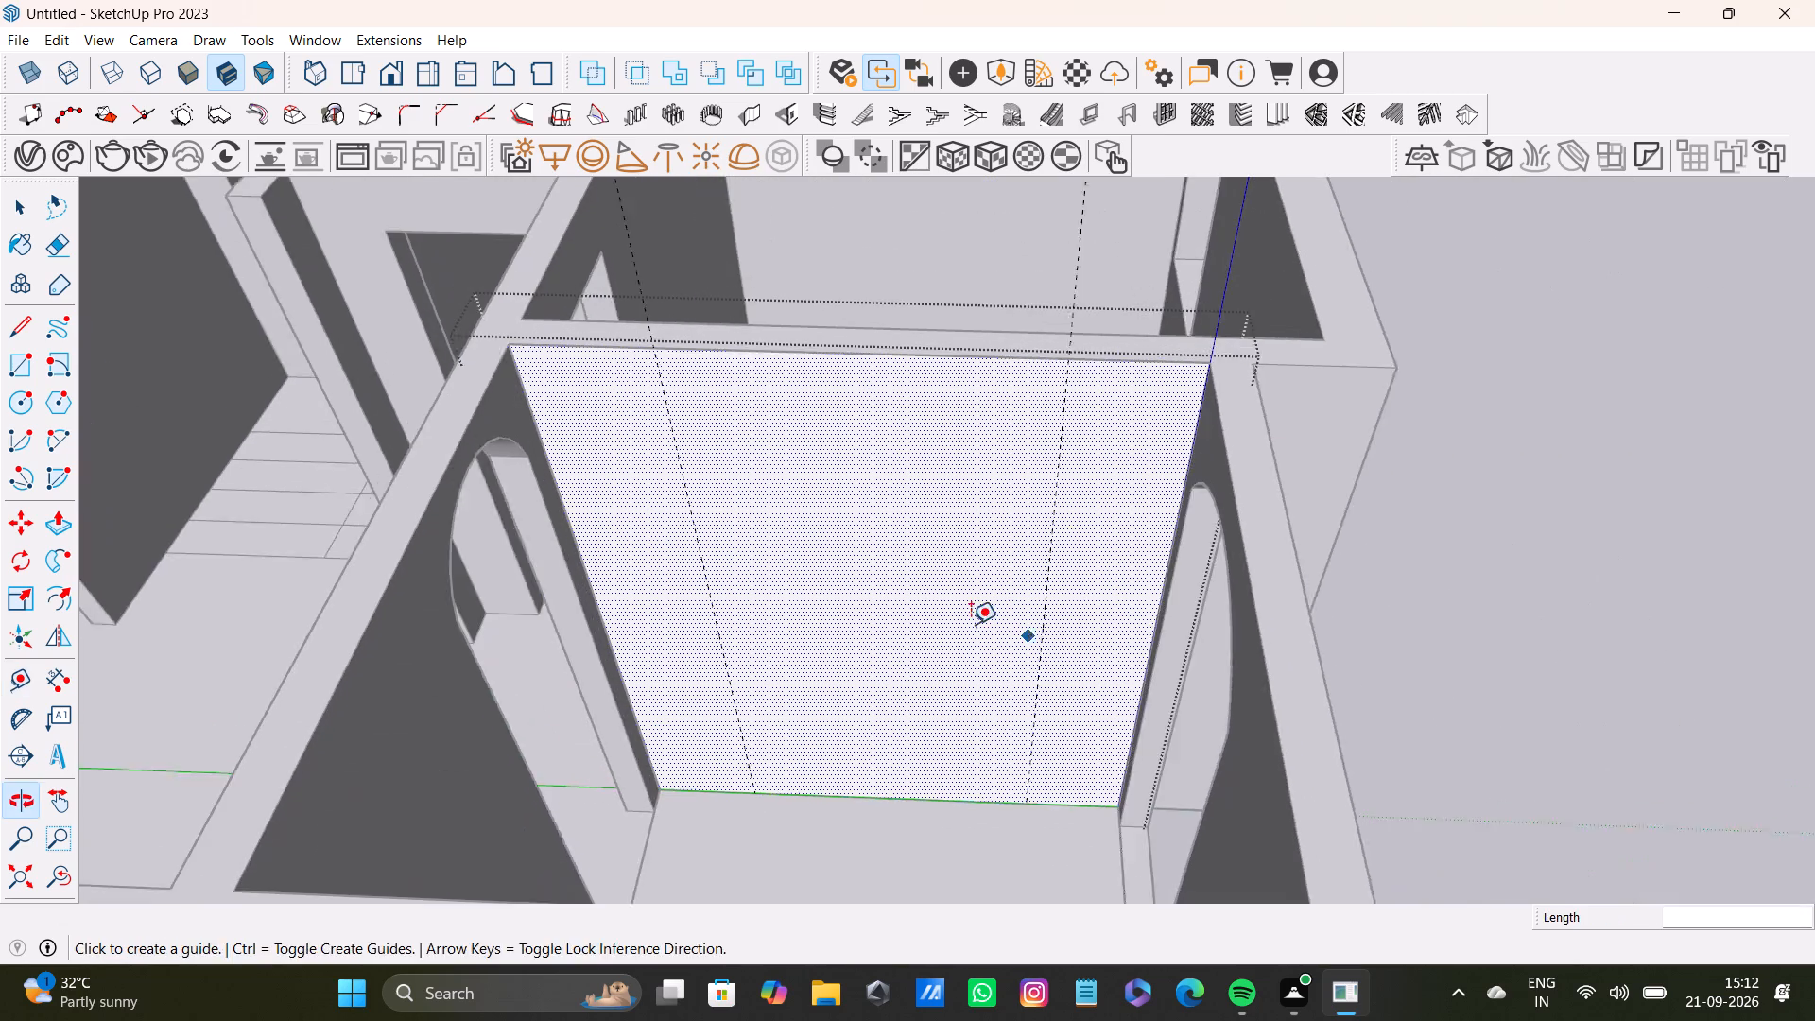
middle_click_drag(975, 614, 1056, 576)
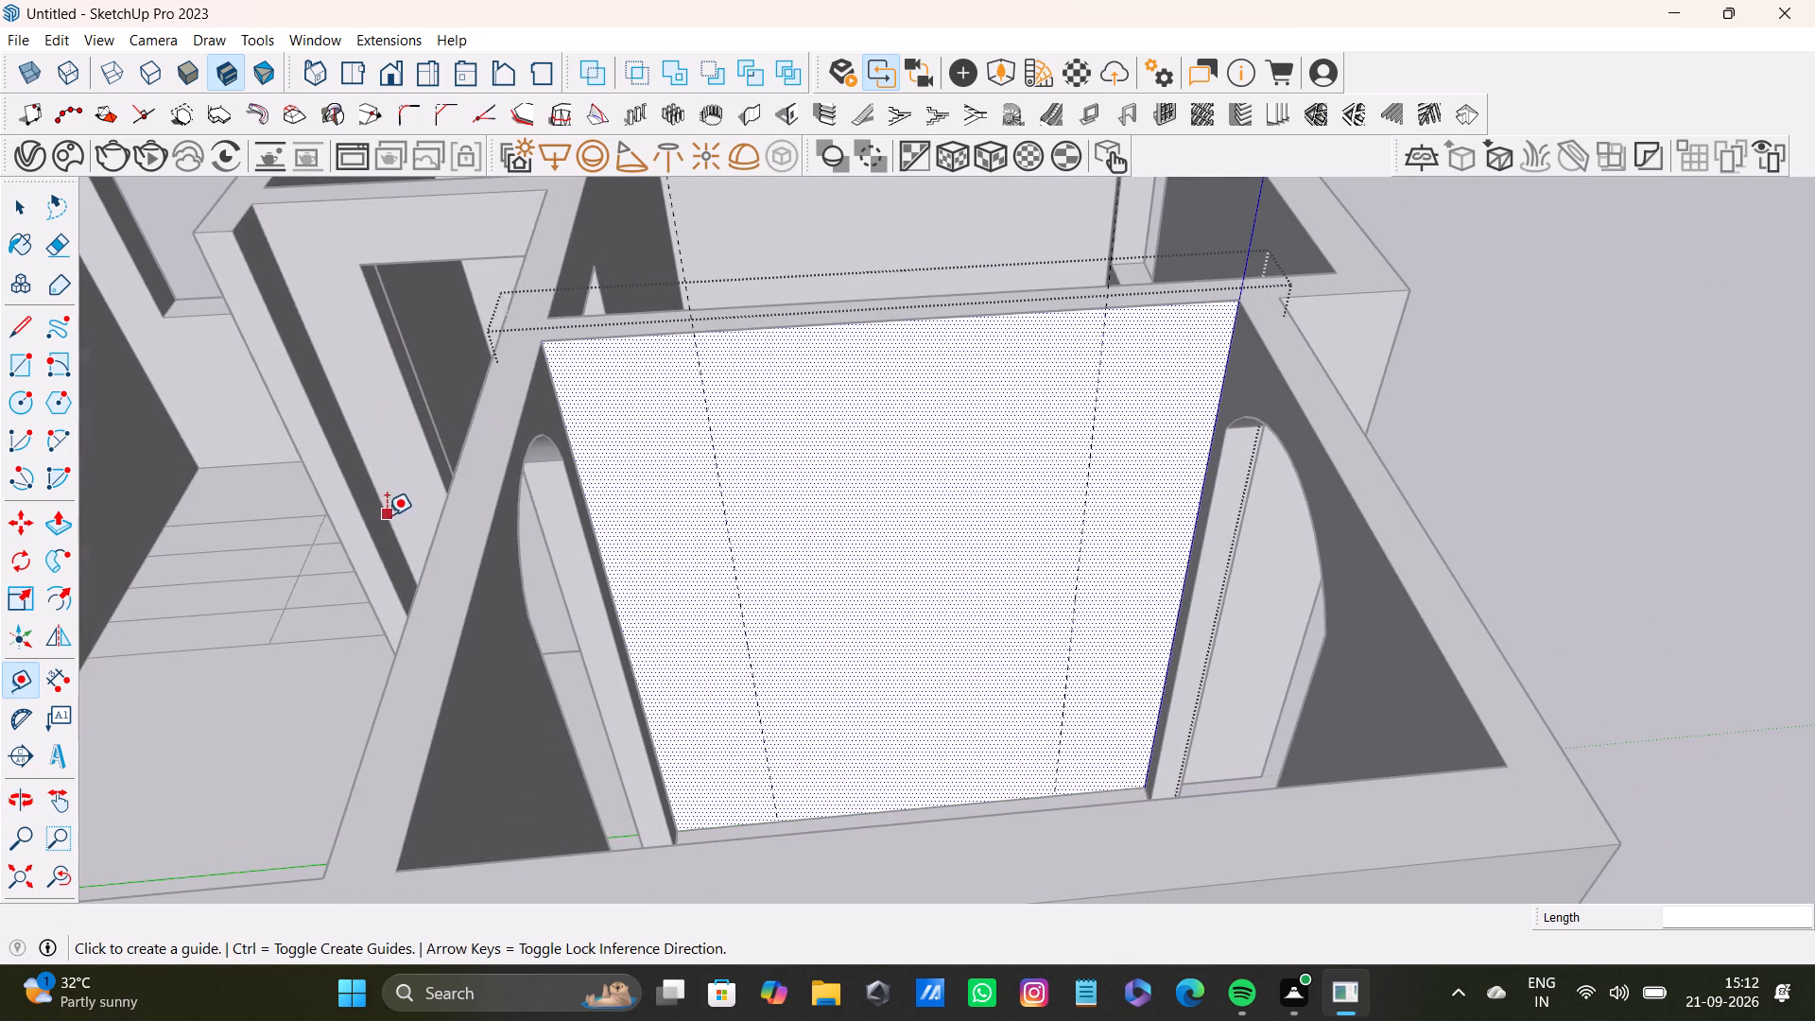
scroll(594, 507, "up", 5)
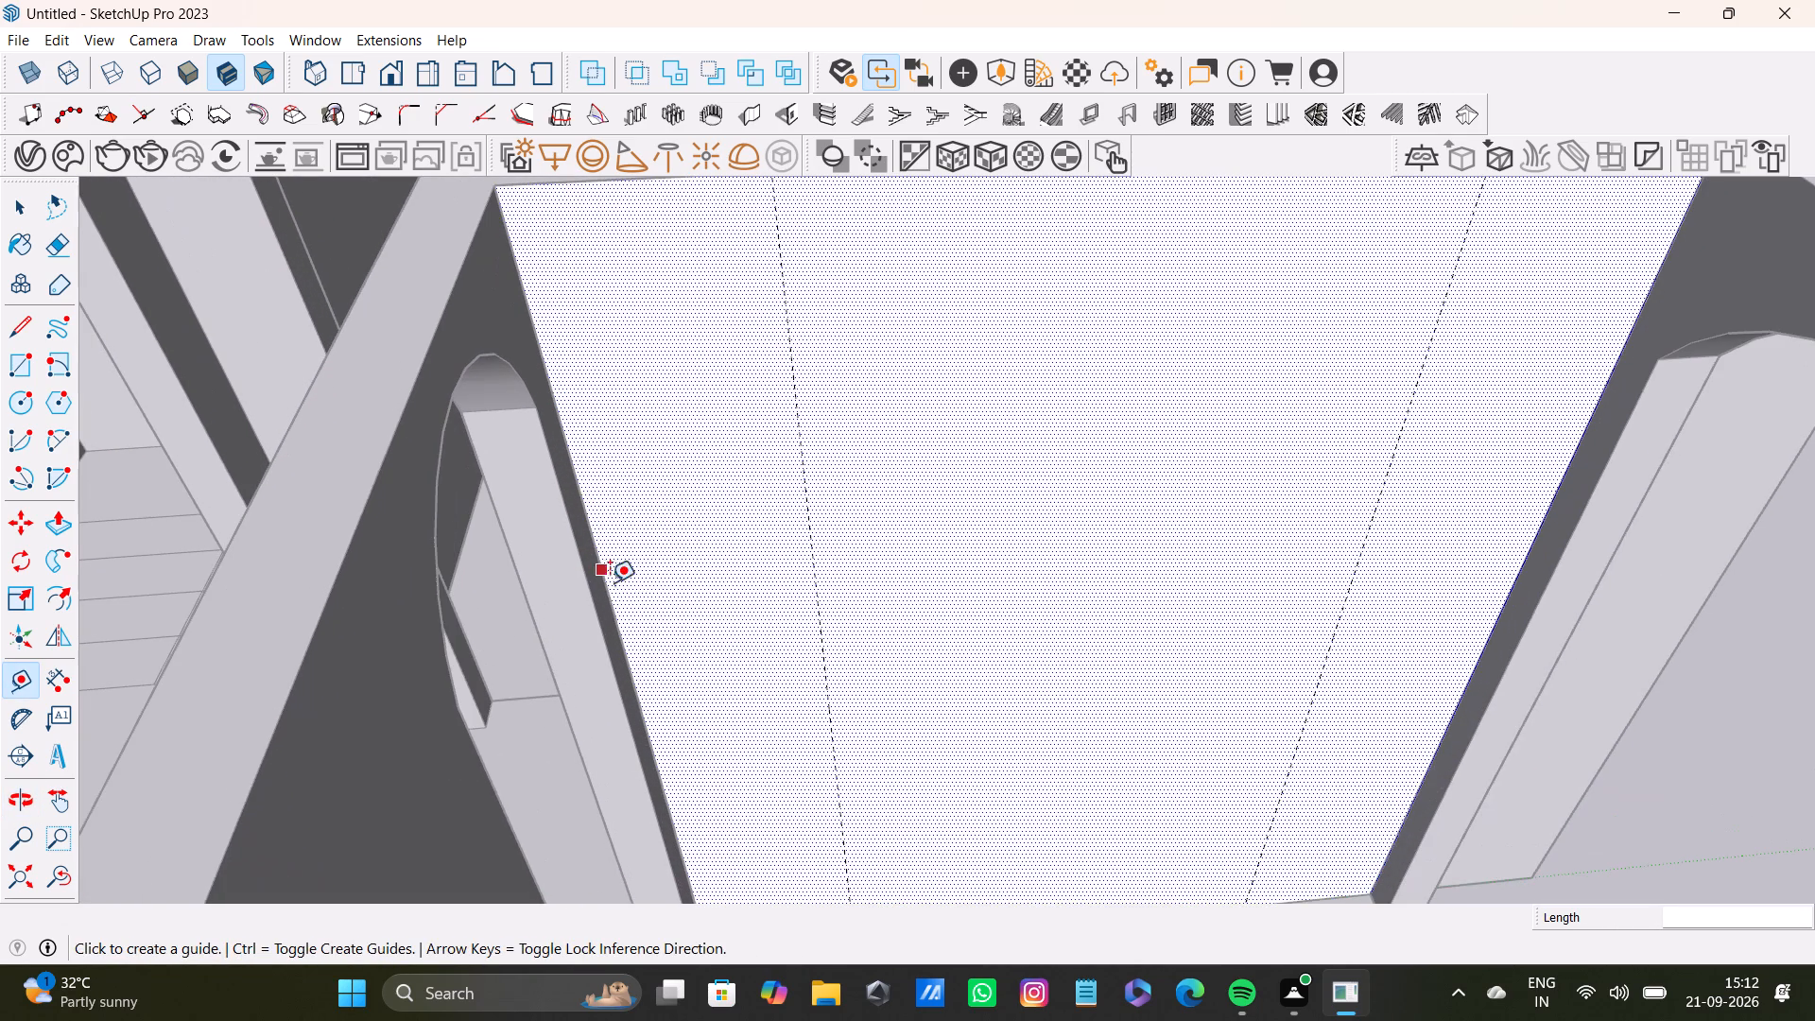
left_click(614, 601)
left_click(667, 603)
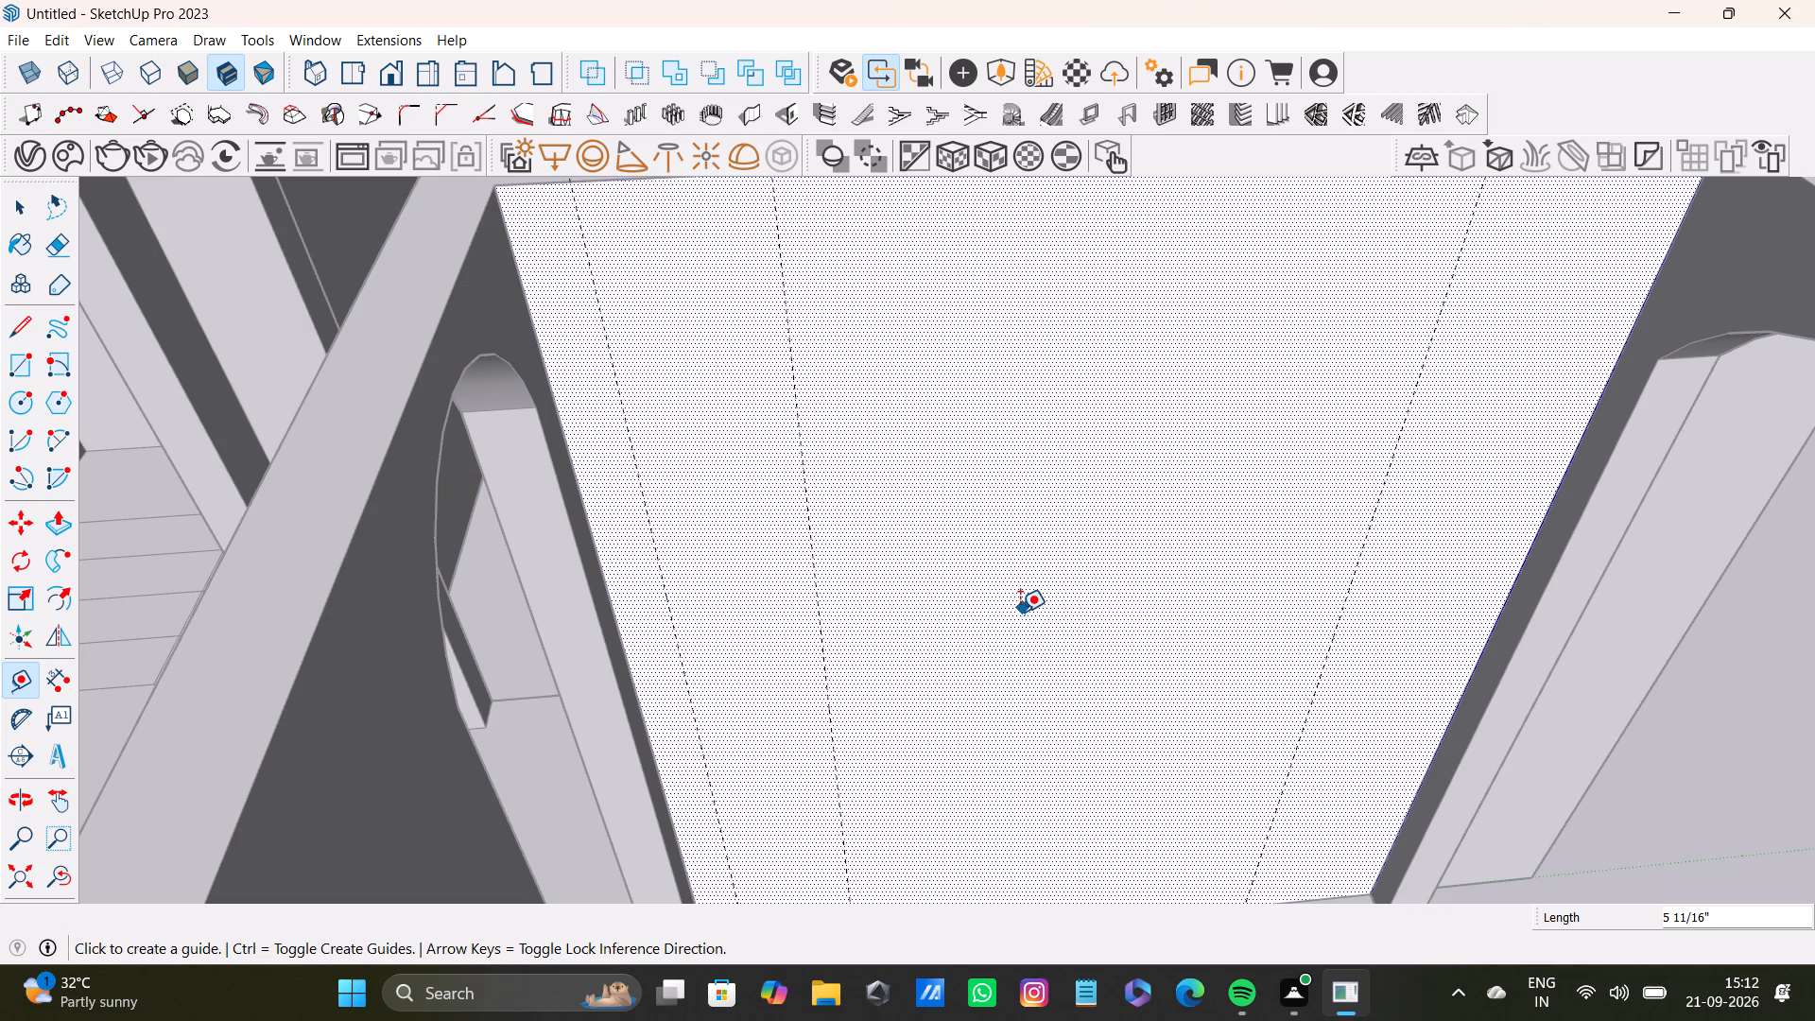
scroll(1020, 612, "down", 2)
middle_click_drag(1020, 612, 967, 578, "shift")
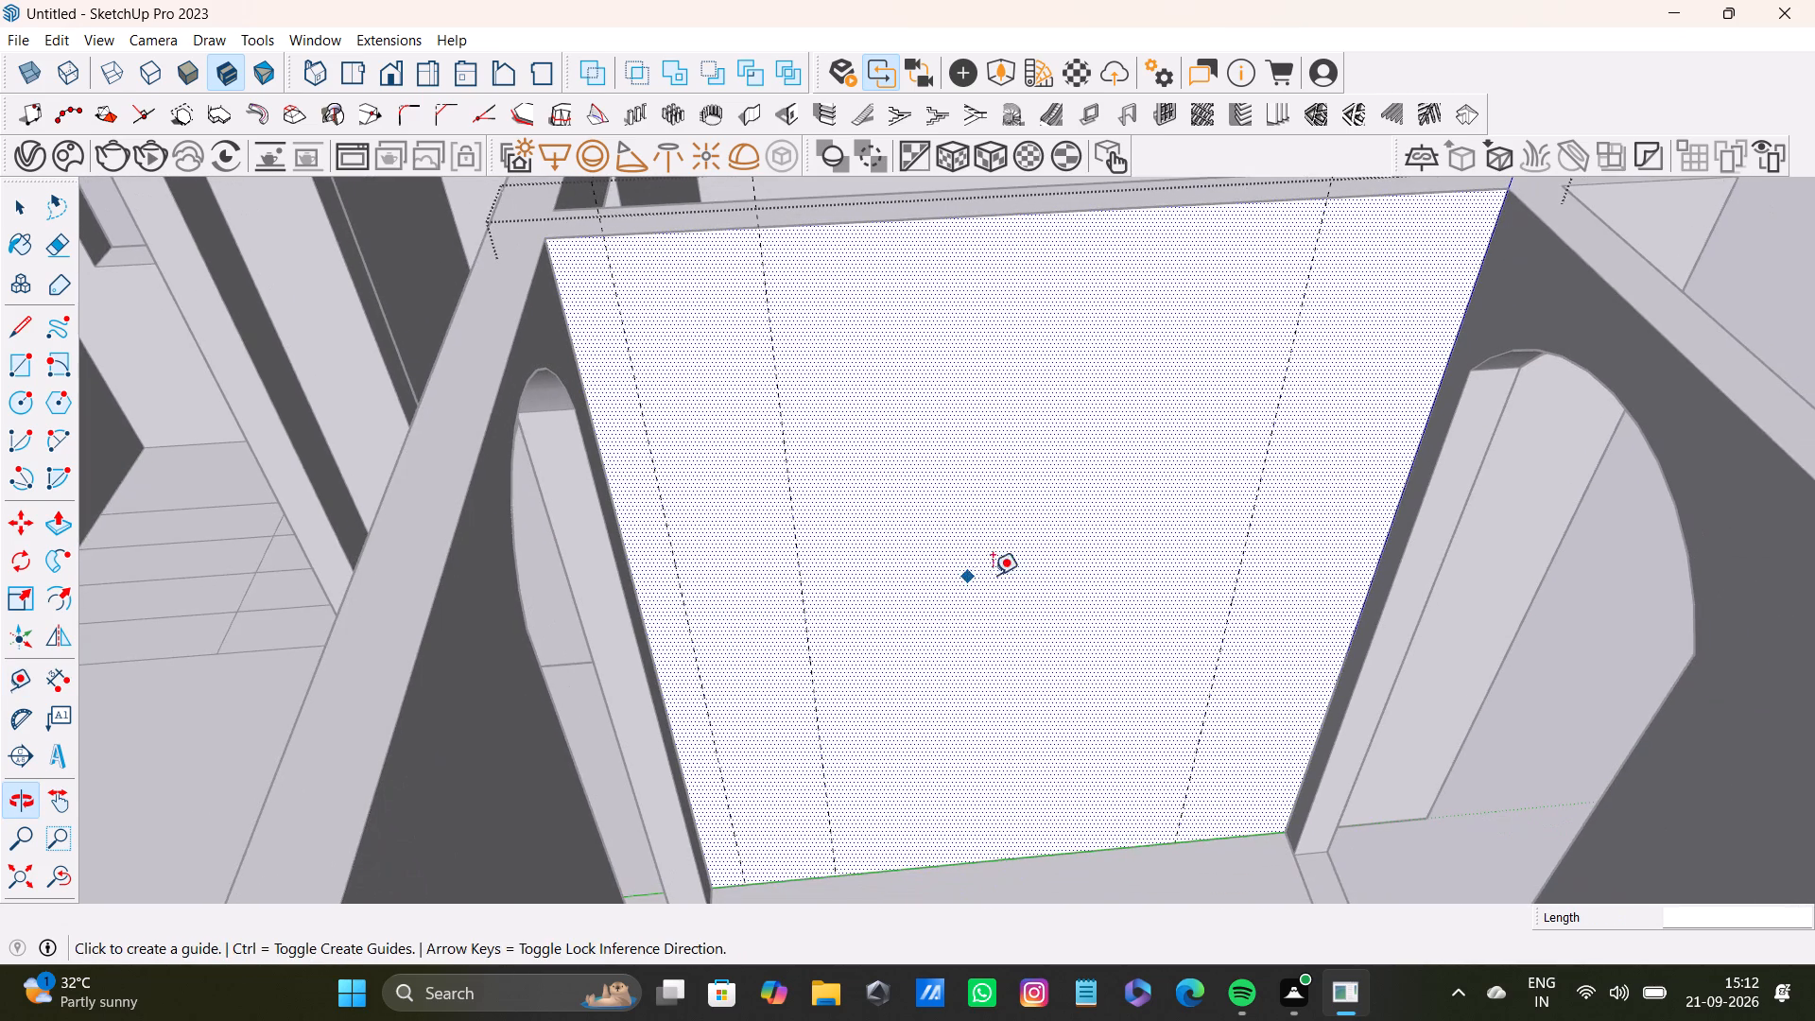
scroll(1189, 575, "up", 2)
middle_click_drag(1334, 614, 1274, 573)
scroll(1367, 585, "up", 2)
left_click(1406, 610)
left_click(1345, 608)
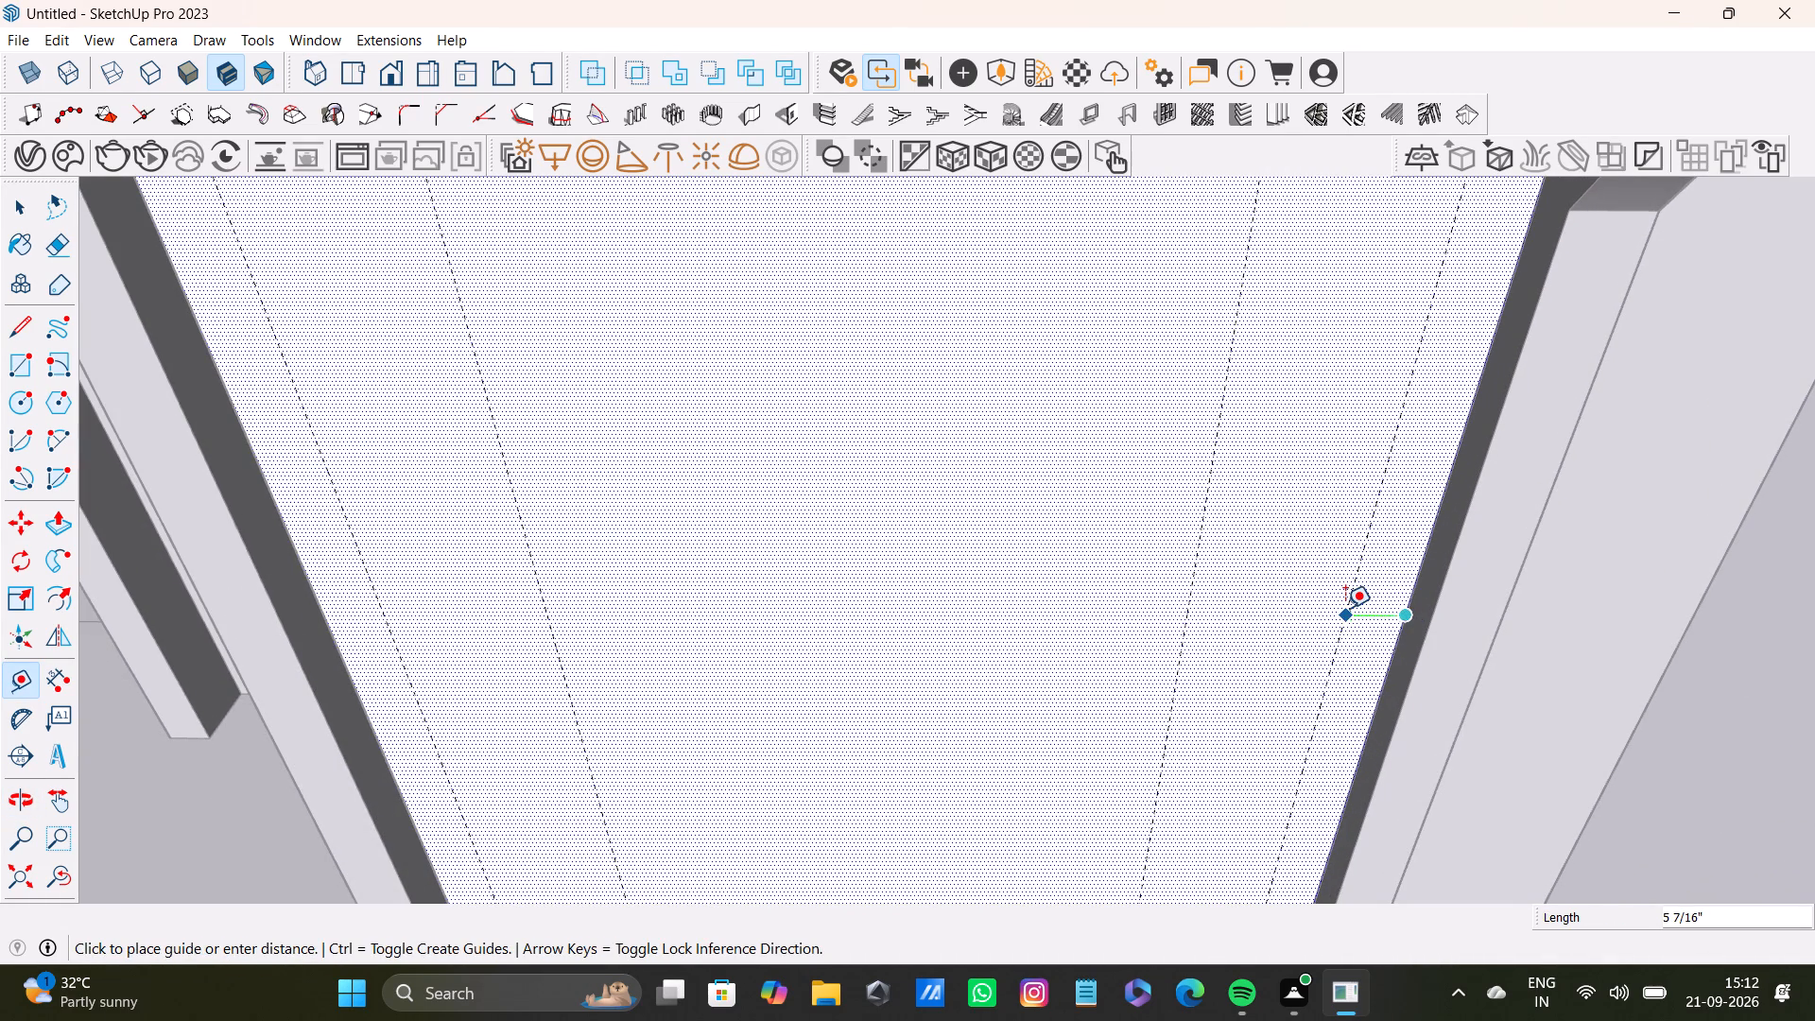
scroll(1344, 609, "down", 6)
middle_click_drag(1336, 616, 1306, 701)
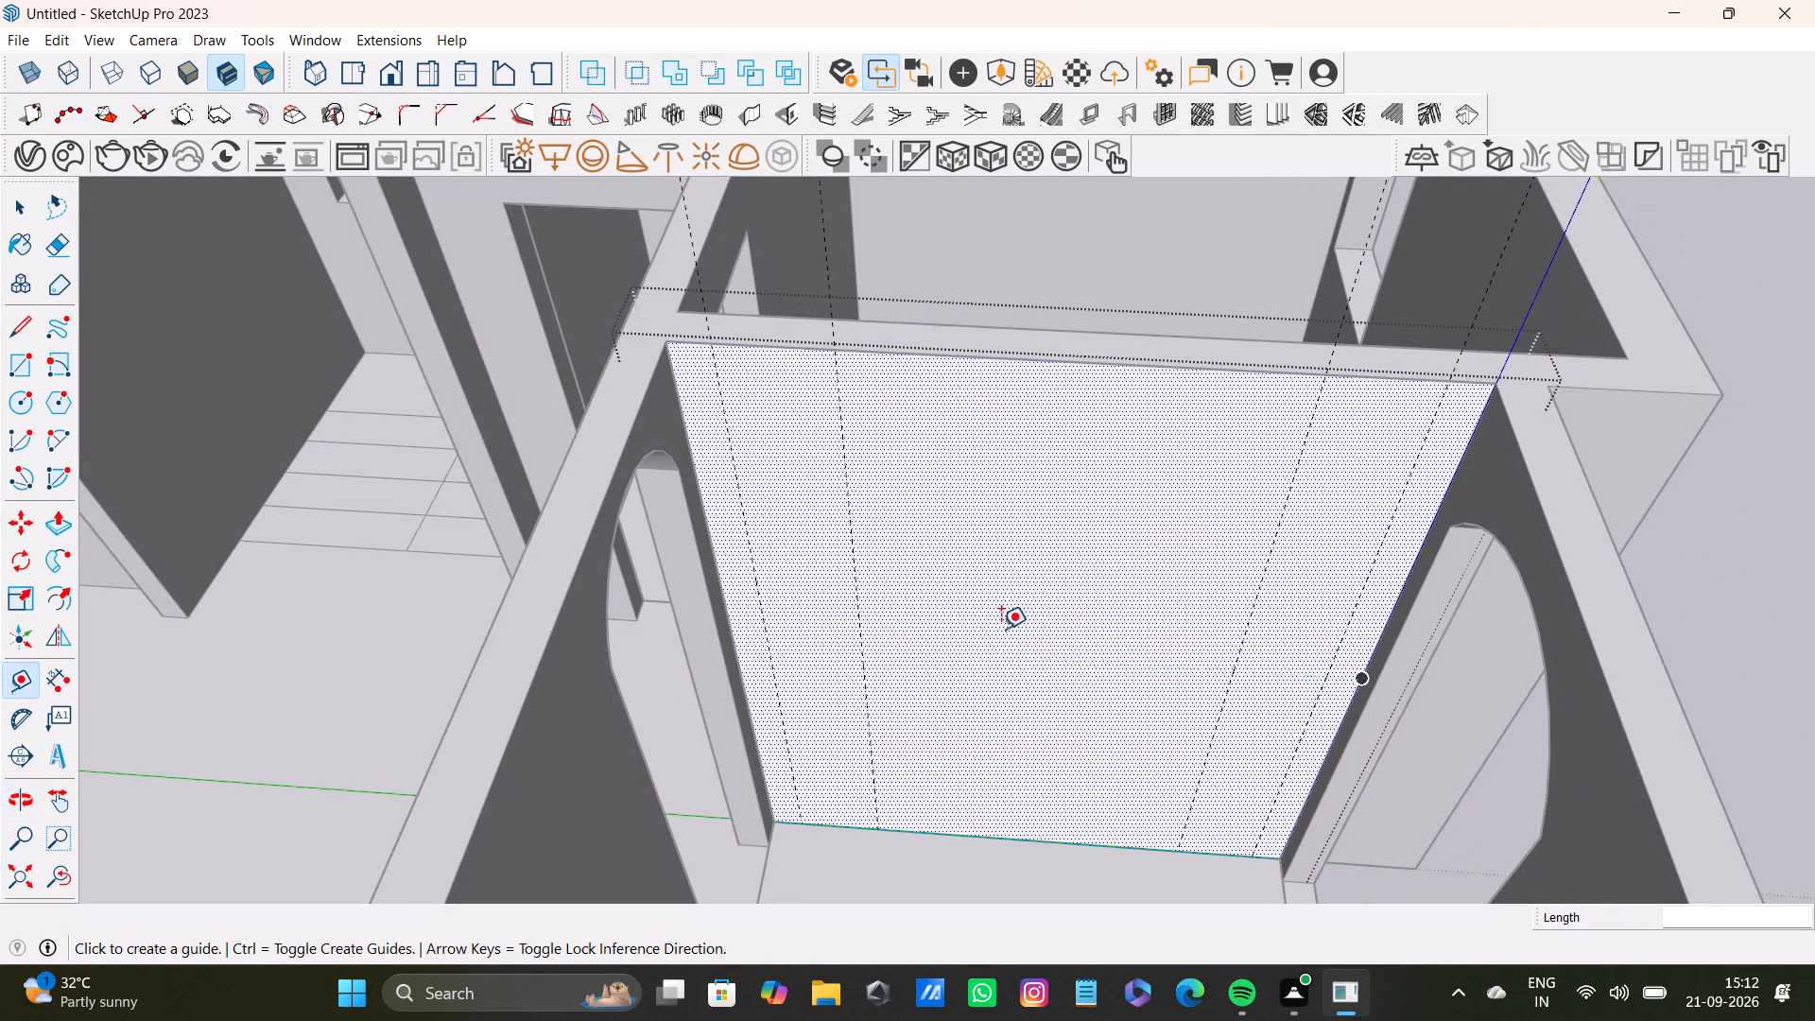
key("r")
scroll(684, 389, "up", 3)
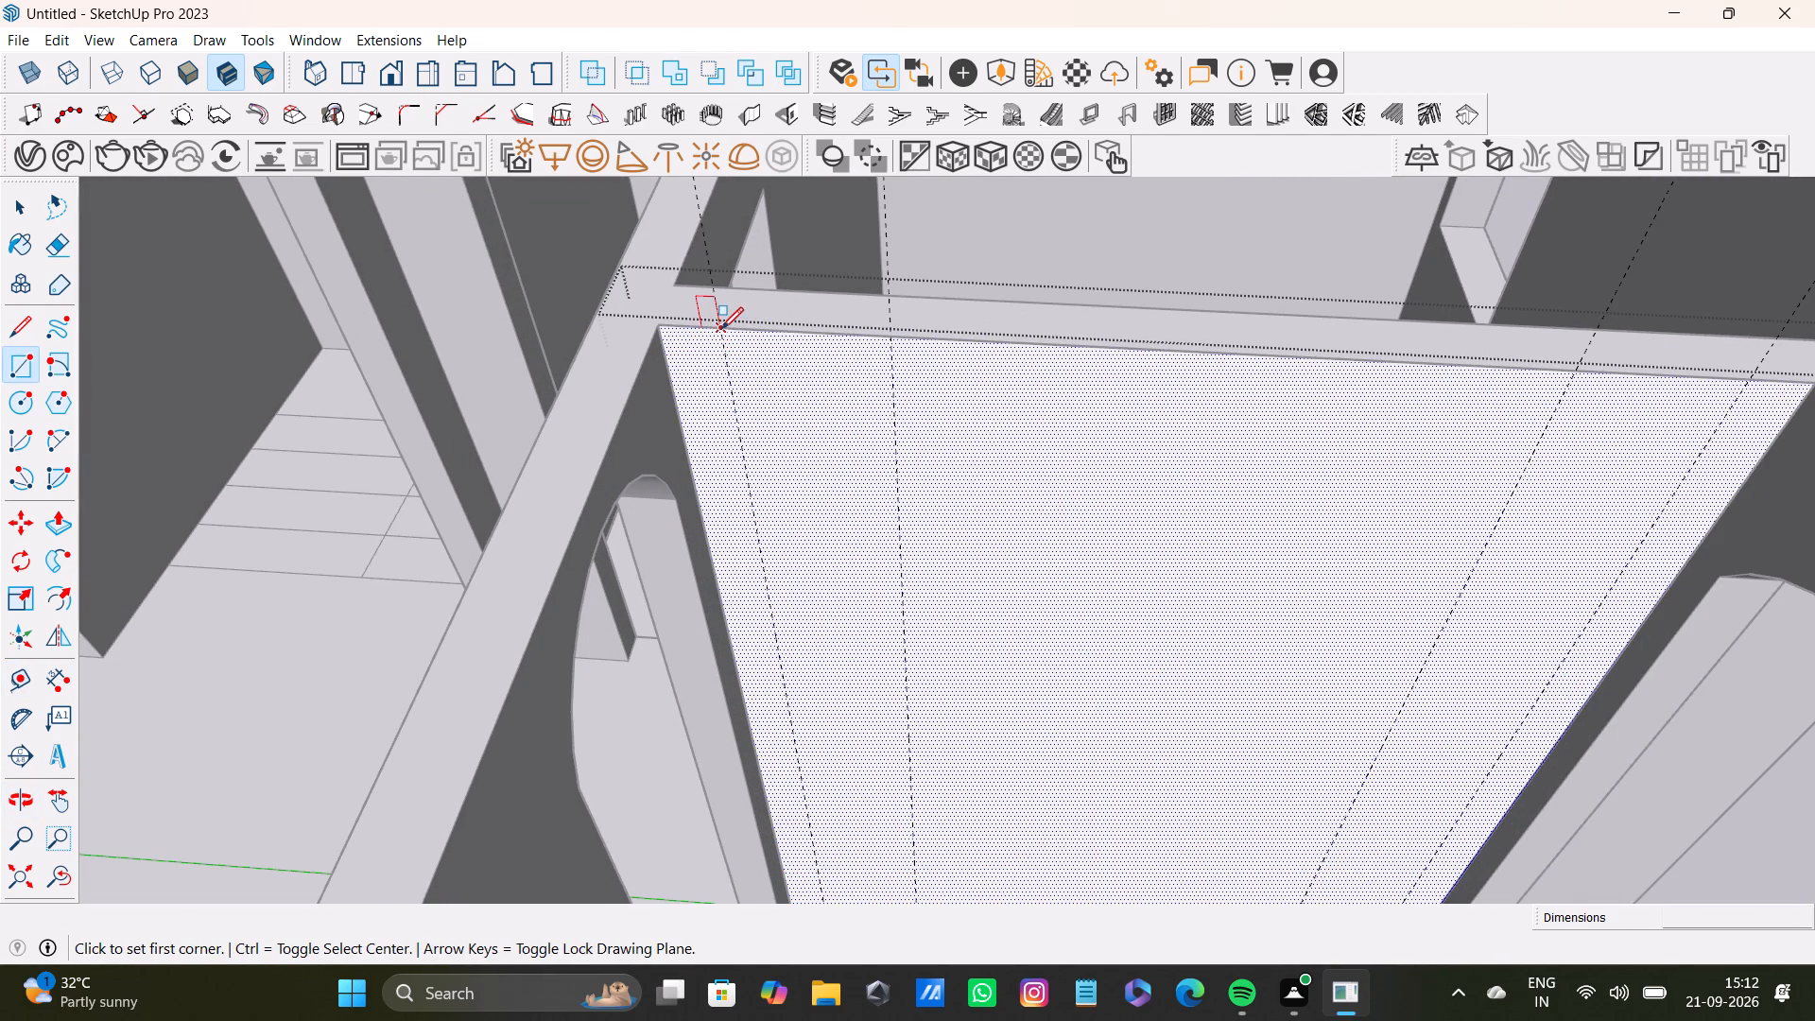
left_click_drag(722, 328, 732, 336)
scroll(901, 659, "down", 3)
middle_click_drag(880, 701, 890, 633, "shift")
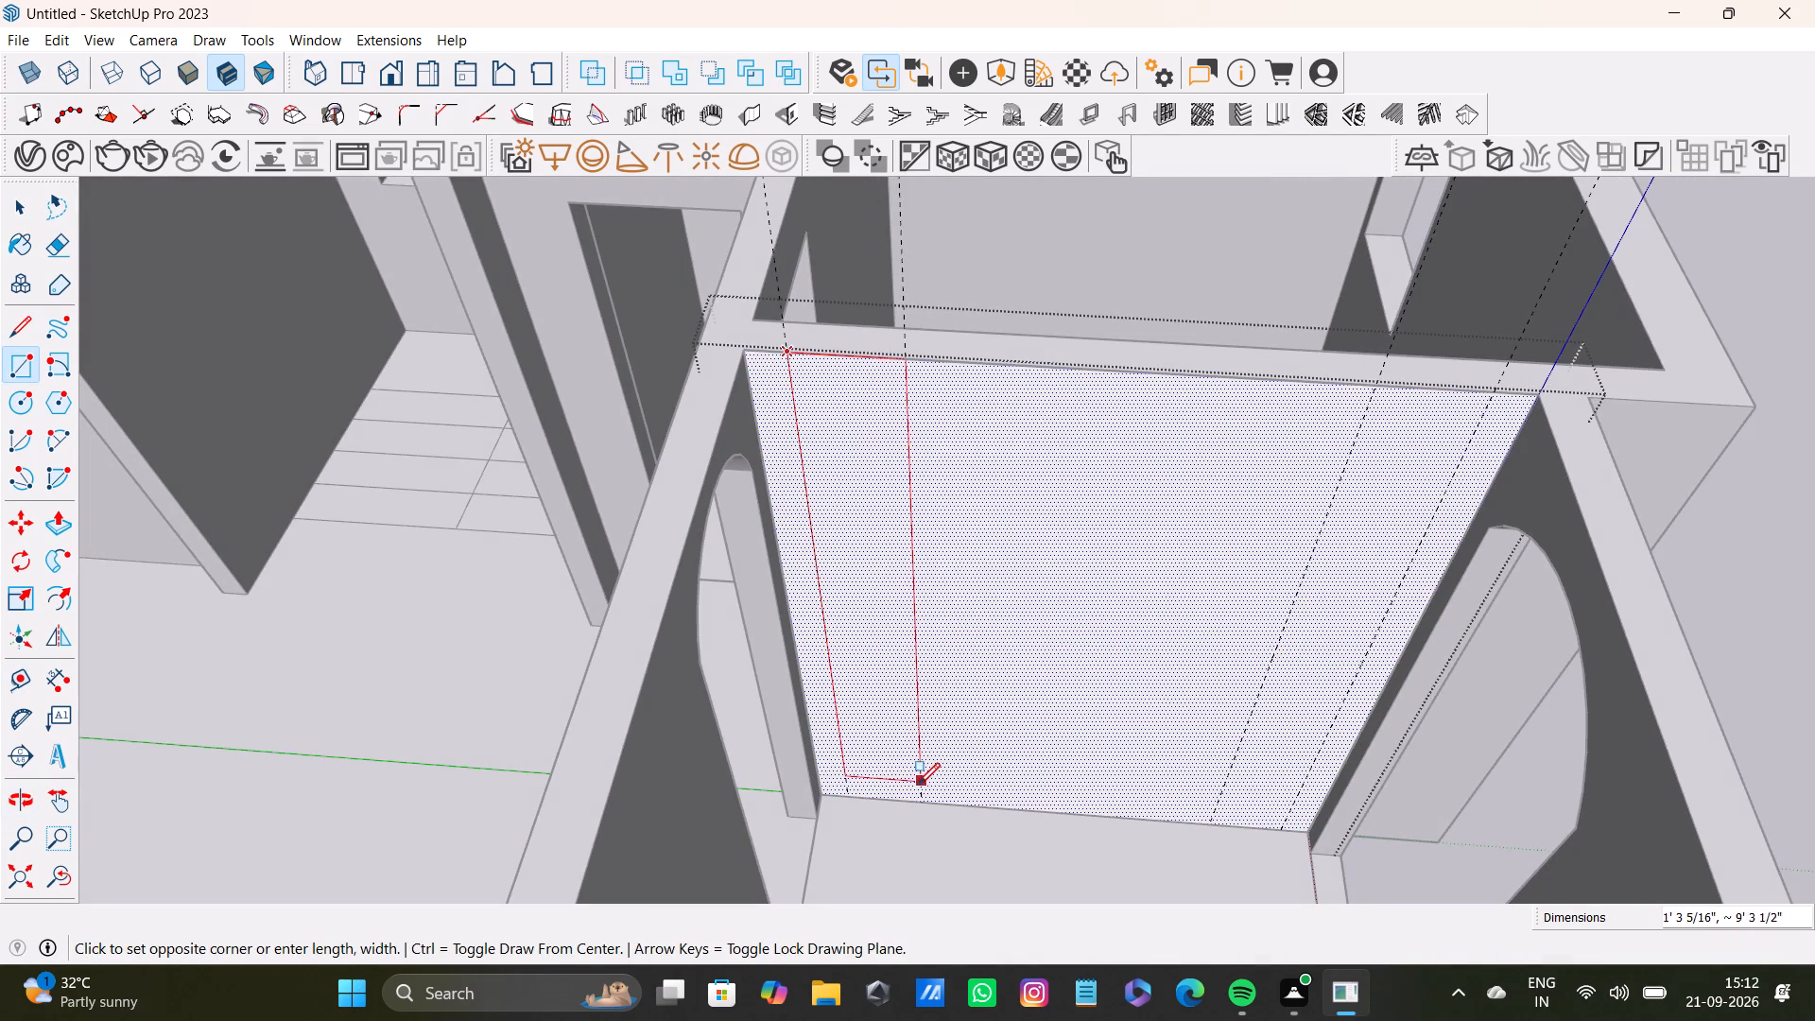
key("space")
Draw a rectangle about 1' 3 5/16" wide and 4 5/16" high between the hall-side guides at the wall's base.
scroll(887, 760, "up", 5)
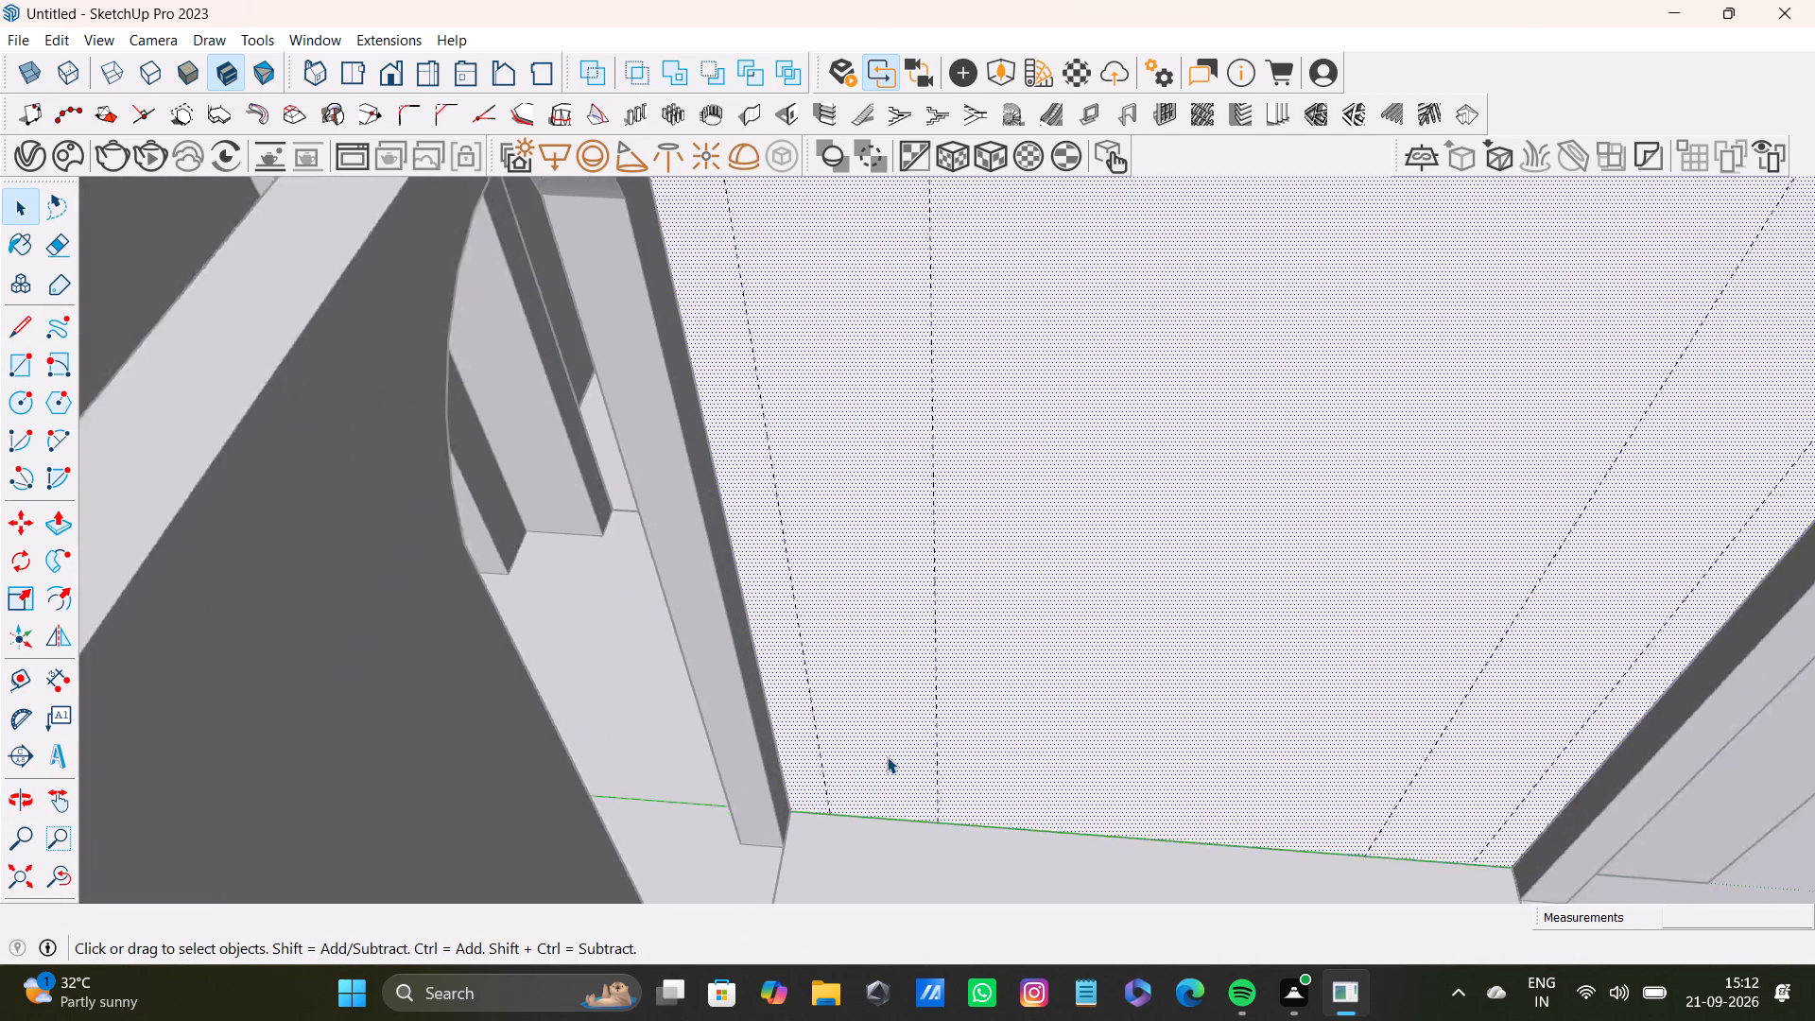
scroll(887, 756, "up", 5)
middle_click_drag(894, 756, 901, 623, "shift")
scroll(901, 700, "up", 4)
middle_click_drag(917, 728, 873, 577)
key("t")
scroll(768, 670, "up", 2)
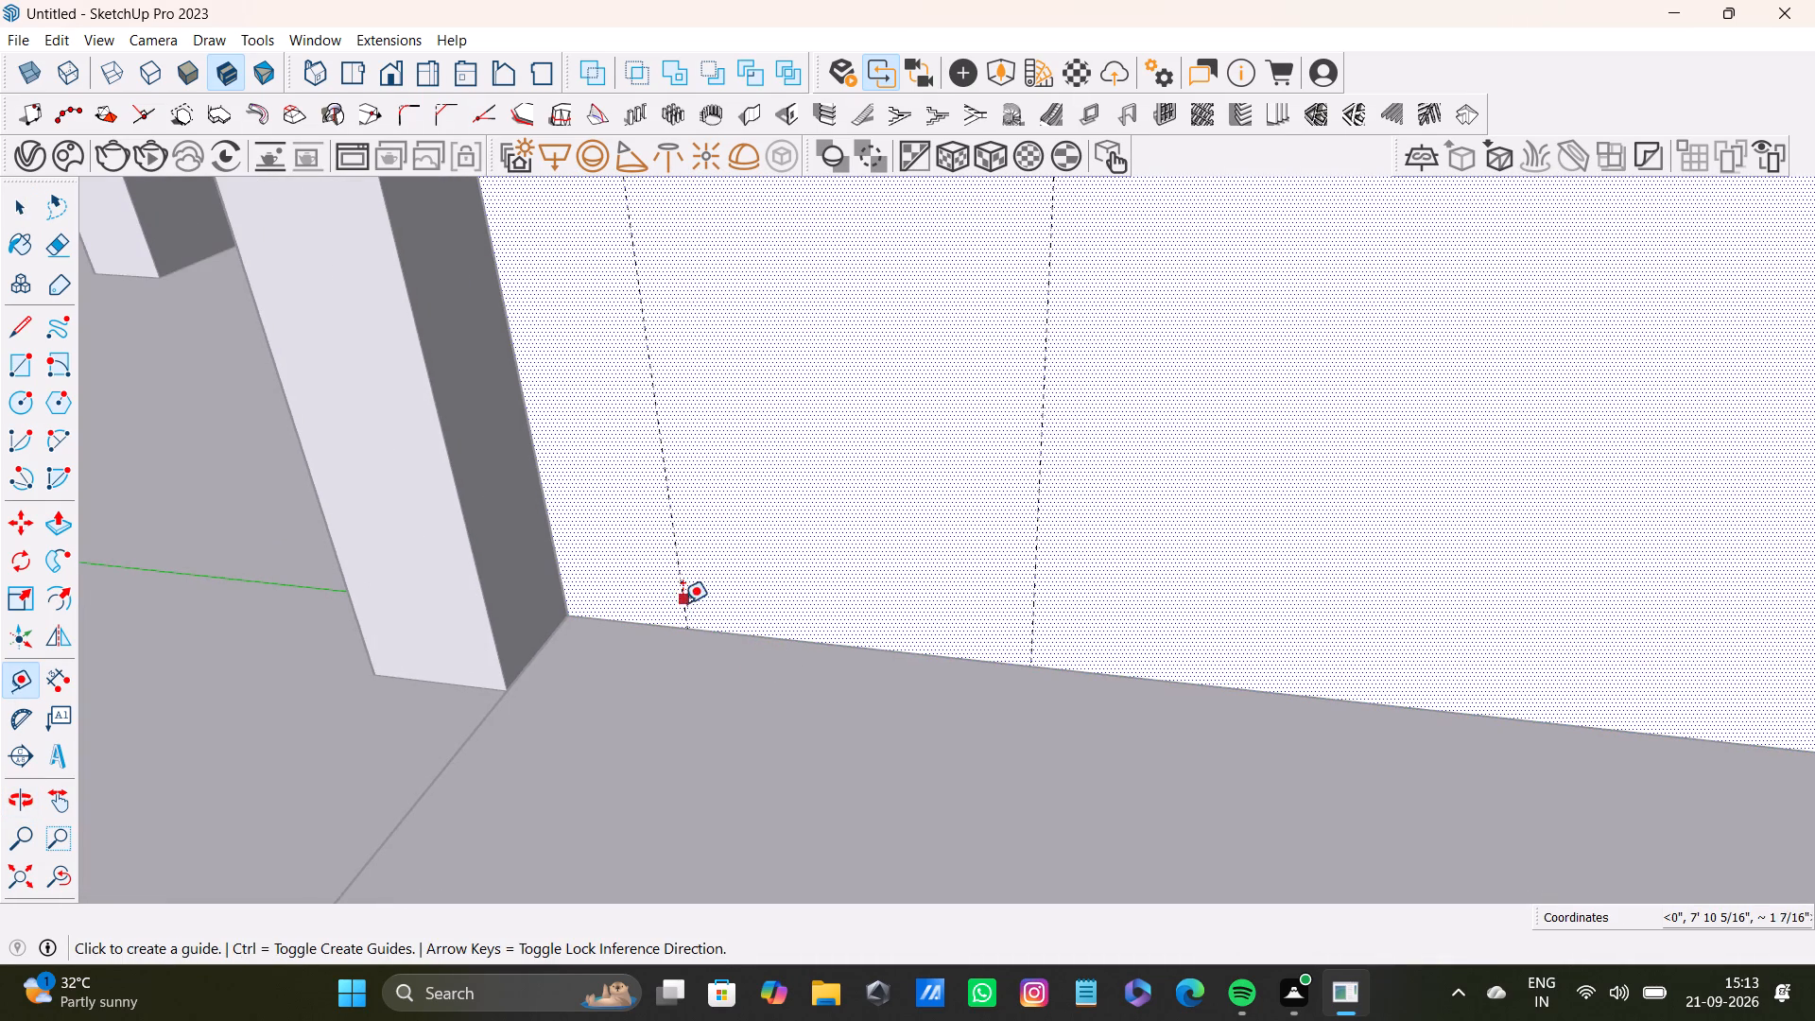
left_click(9, 368)
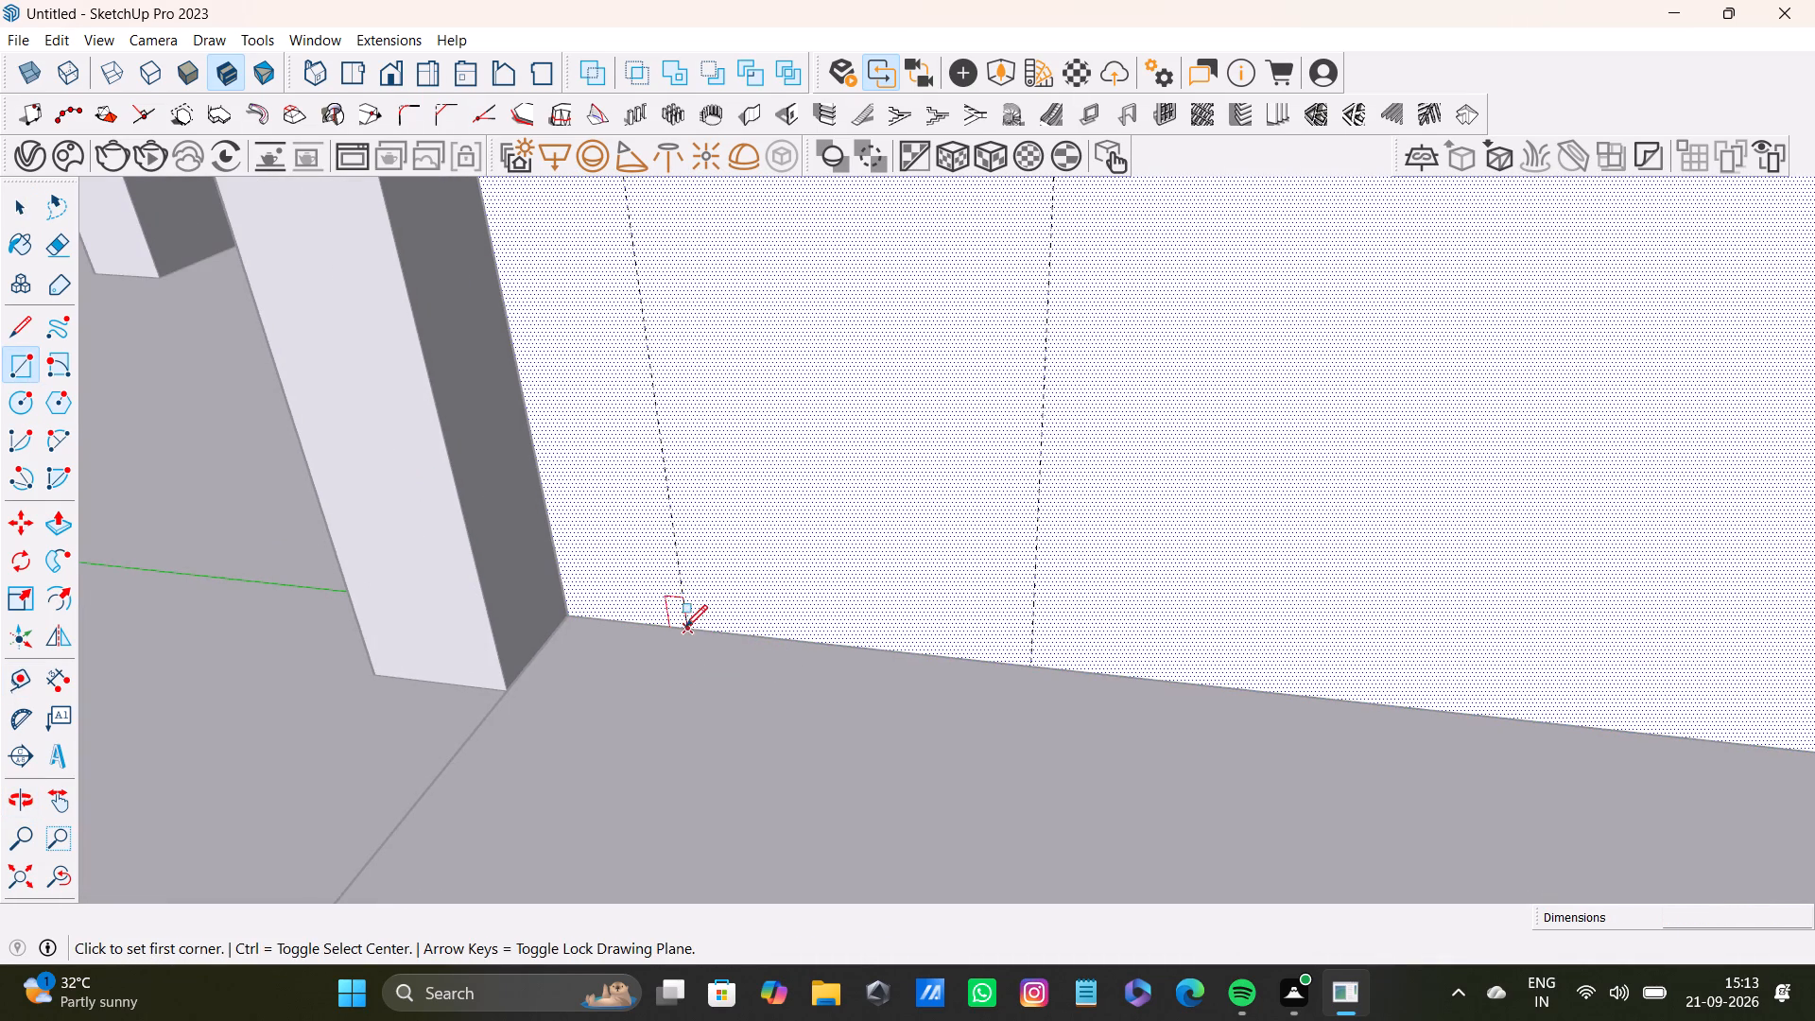
left_click(685, 627)
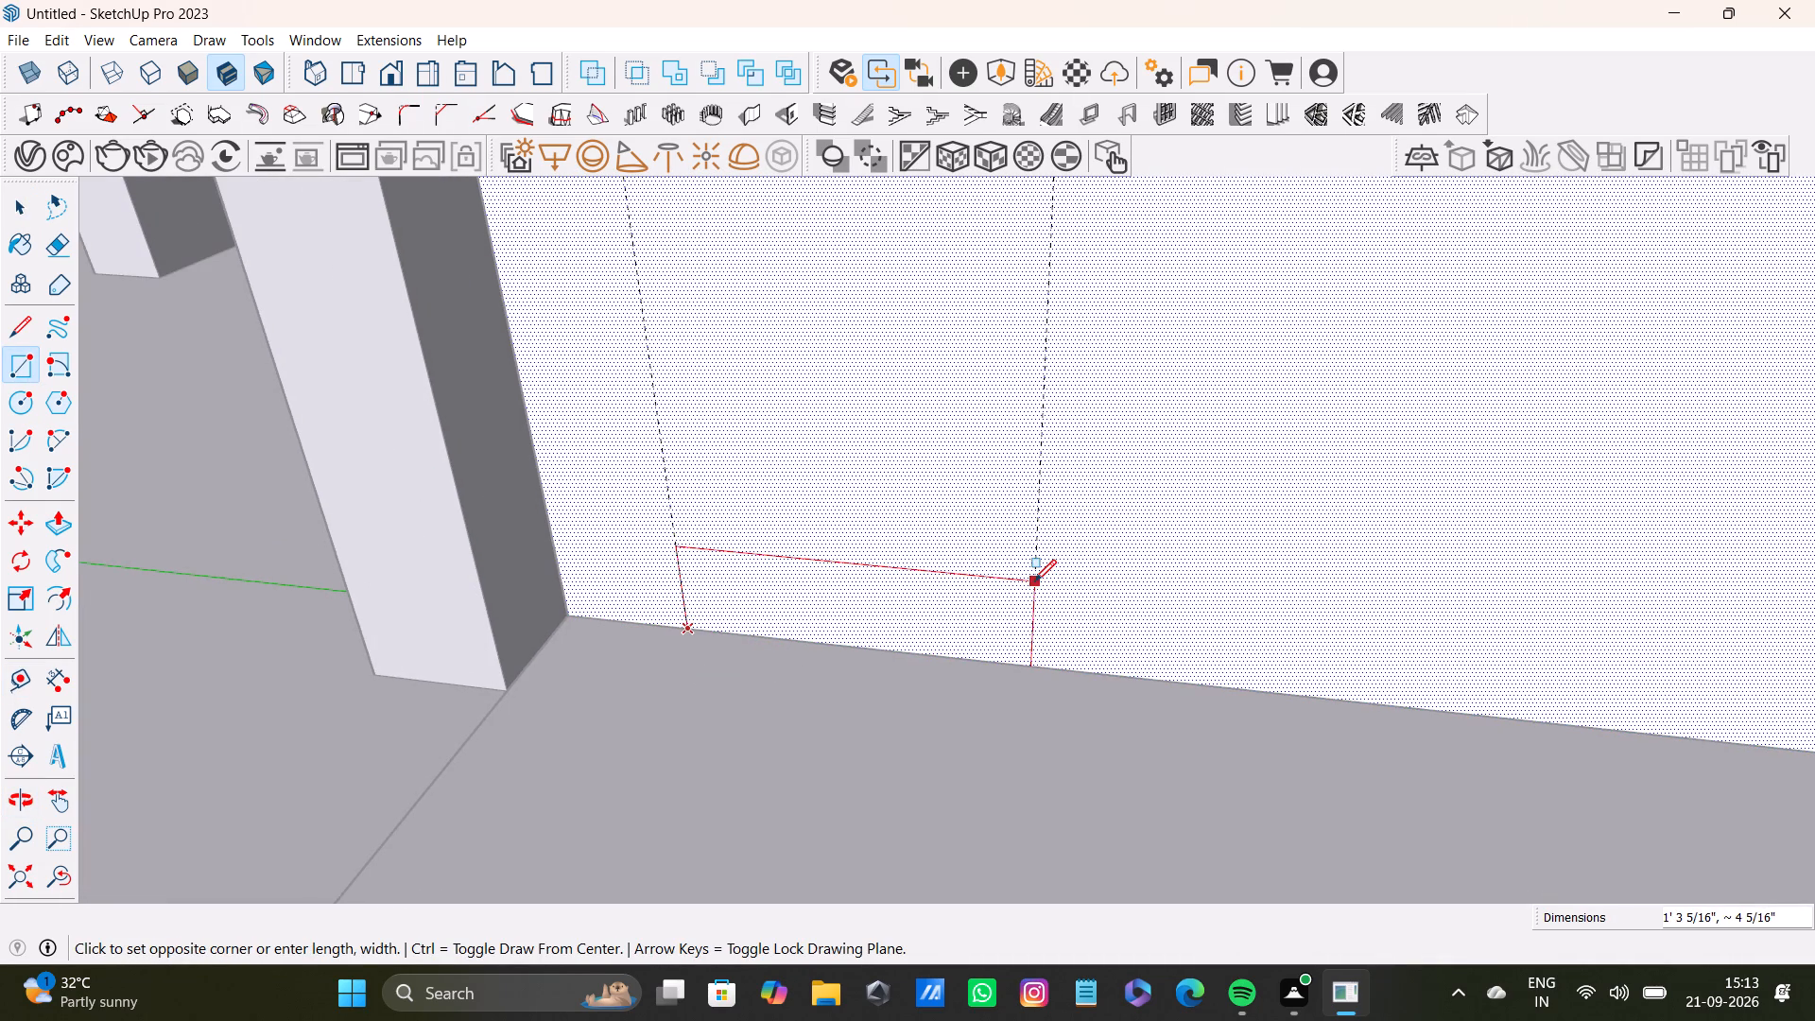
left_click(1034, 581)
Pull the hall-side base rectangle out from the wall into a block.
key("space")
left_click(960, 632)
key("p")
left_click_drag(963, 626, 958, 656)
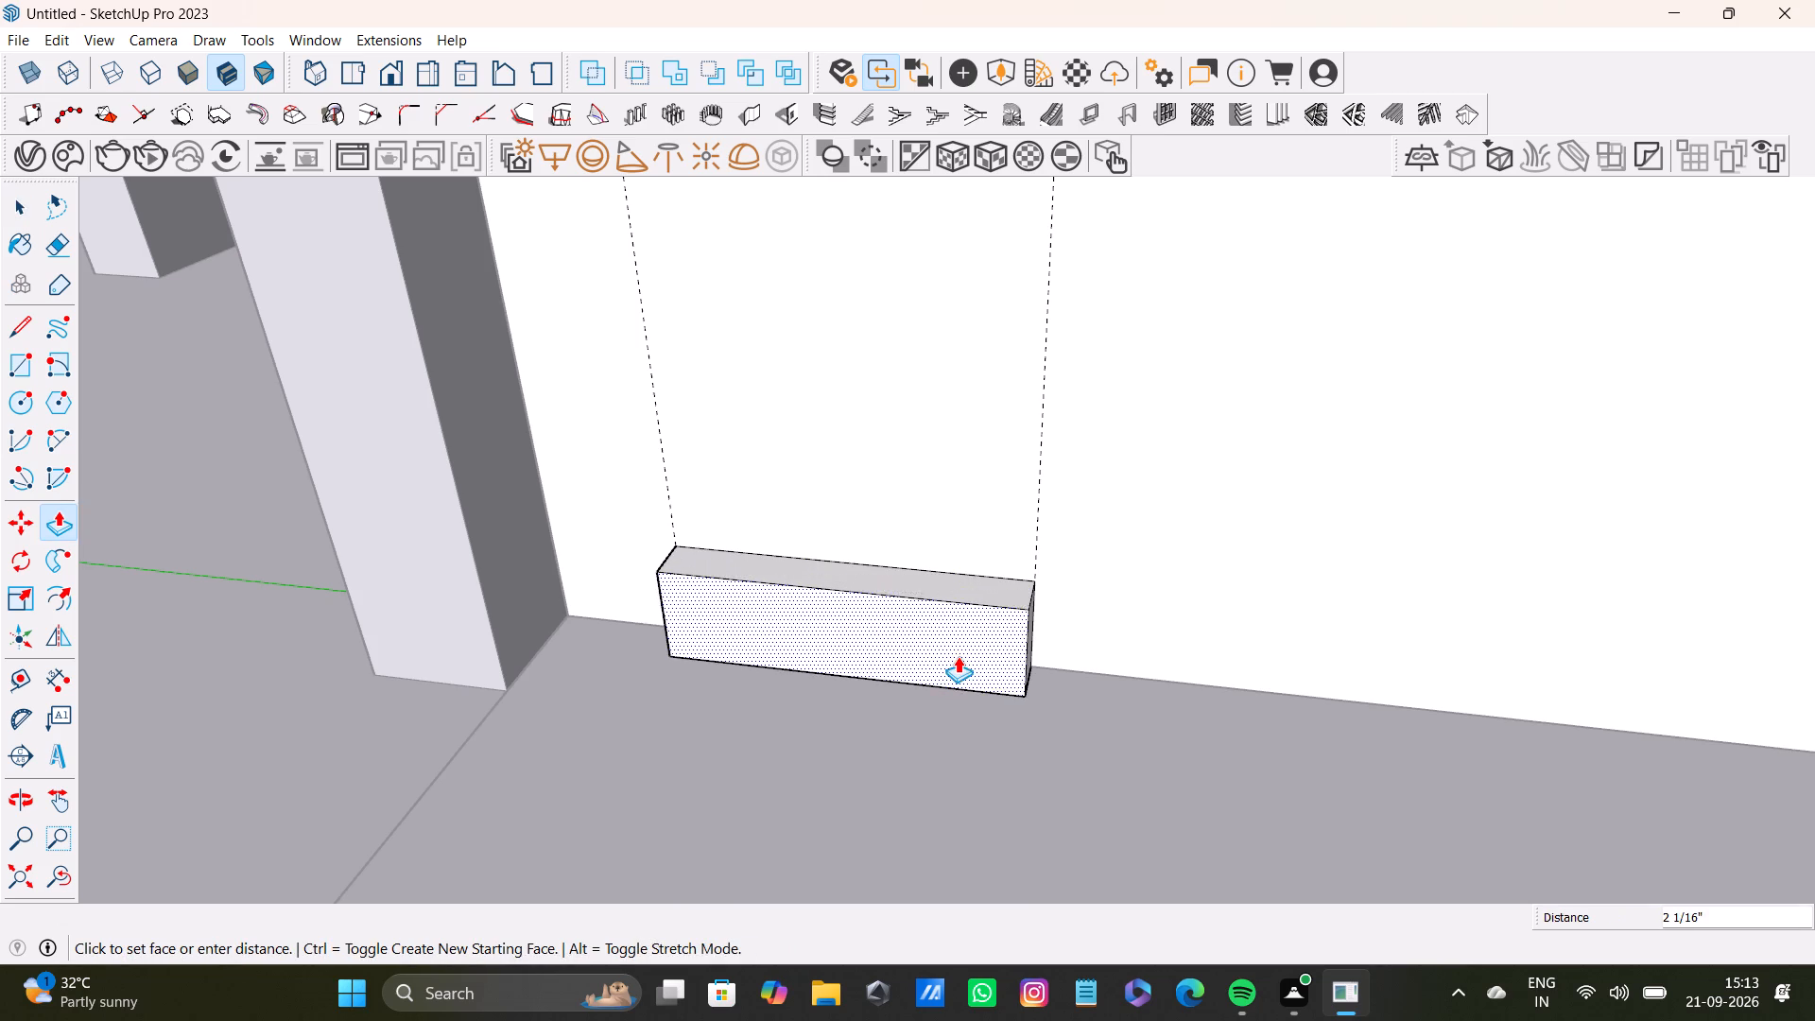
left_click_drag(958, 656, 942, 692)
key("space")
Lower the top face of the hall-side block to make it a low base.
left_click(970, 610)
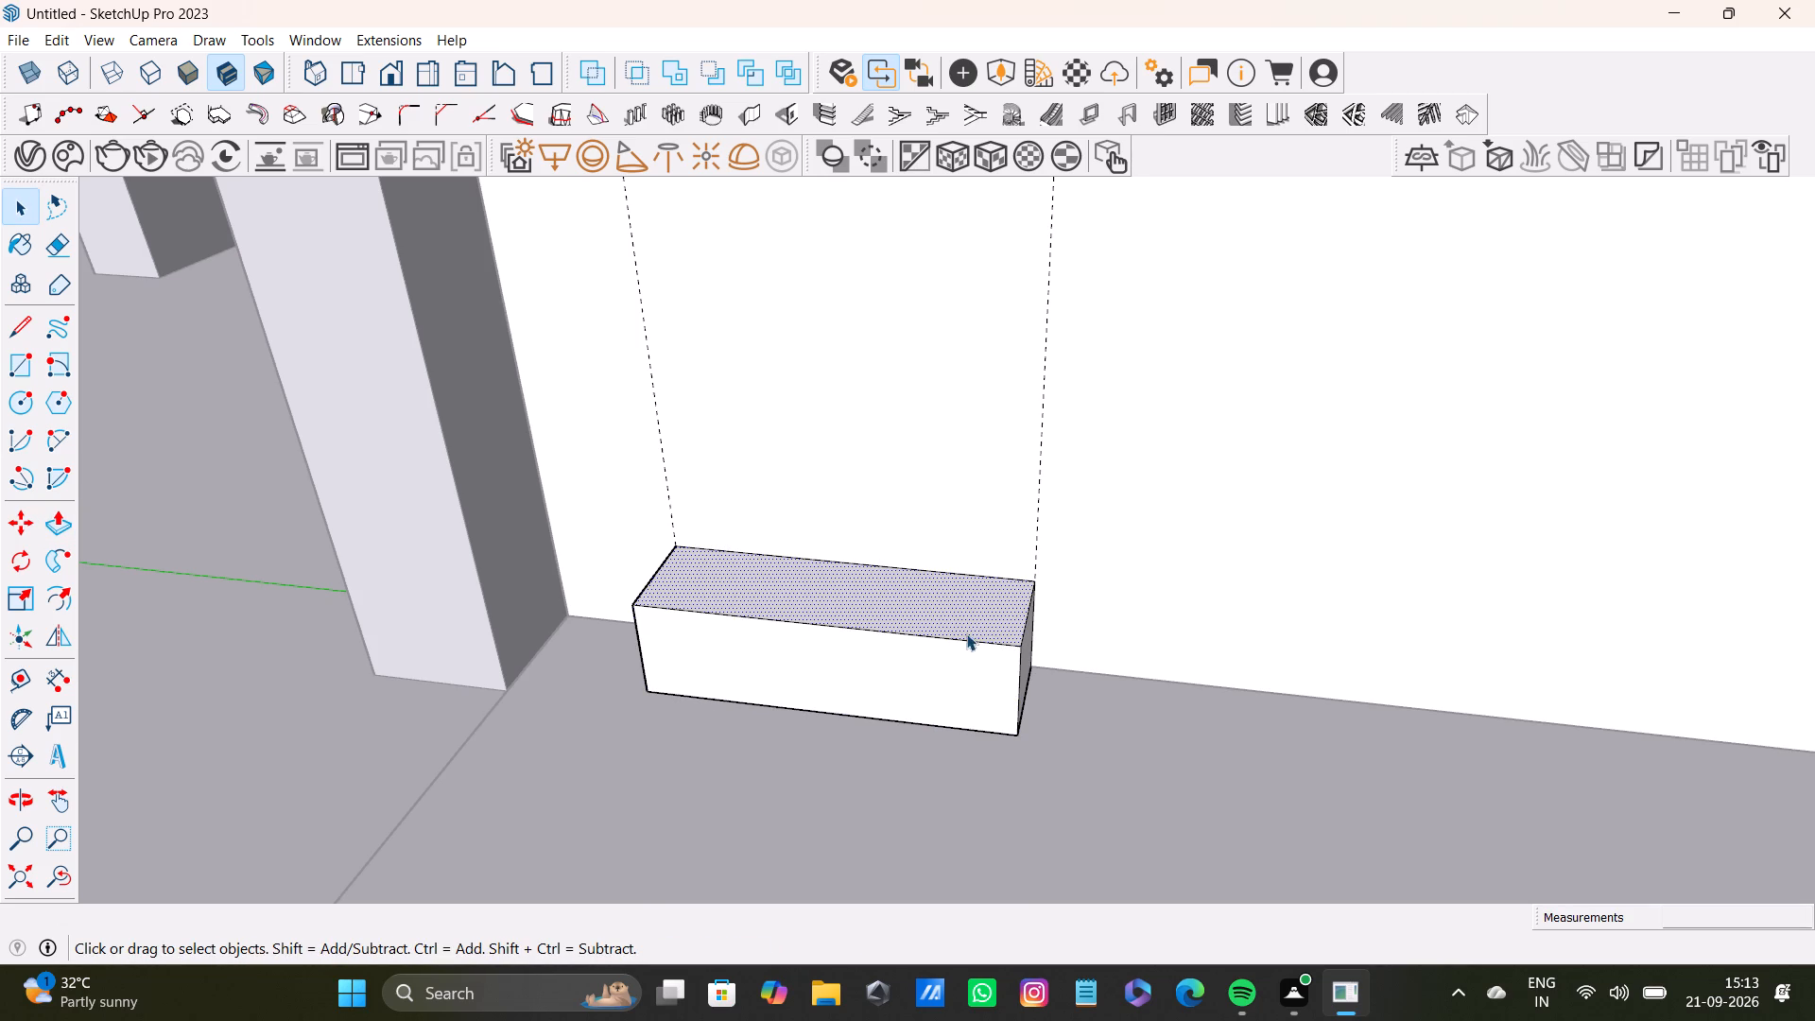
key("p")
left_click_drag(983, 624, 993, 657)
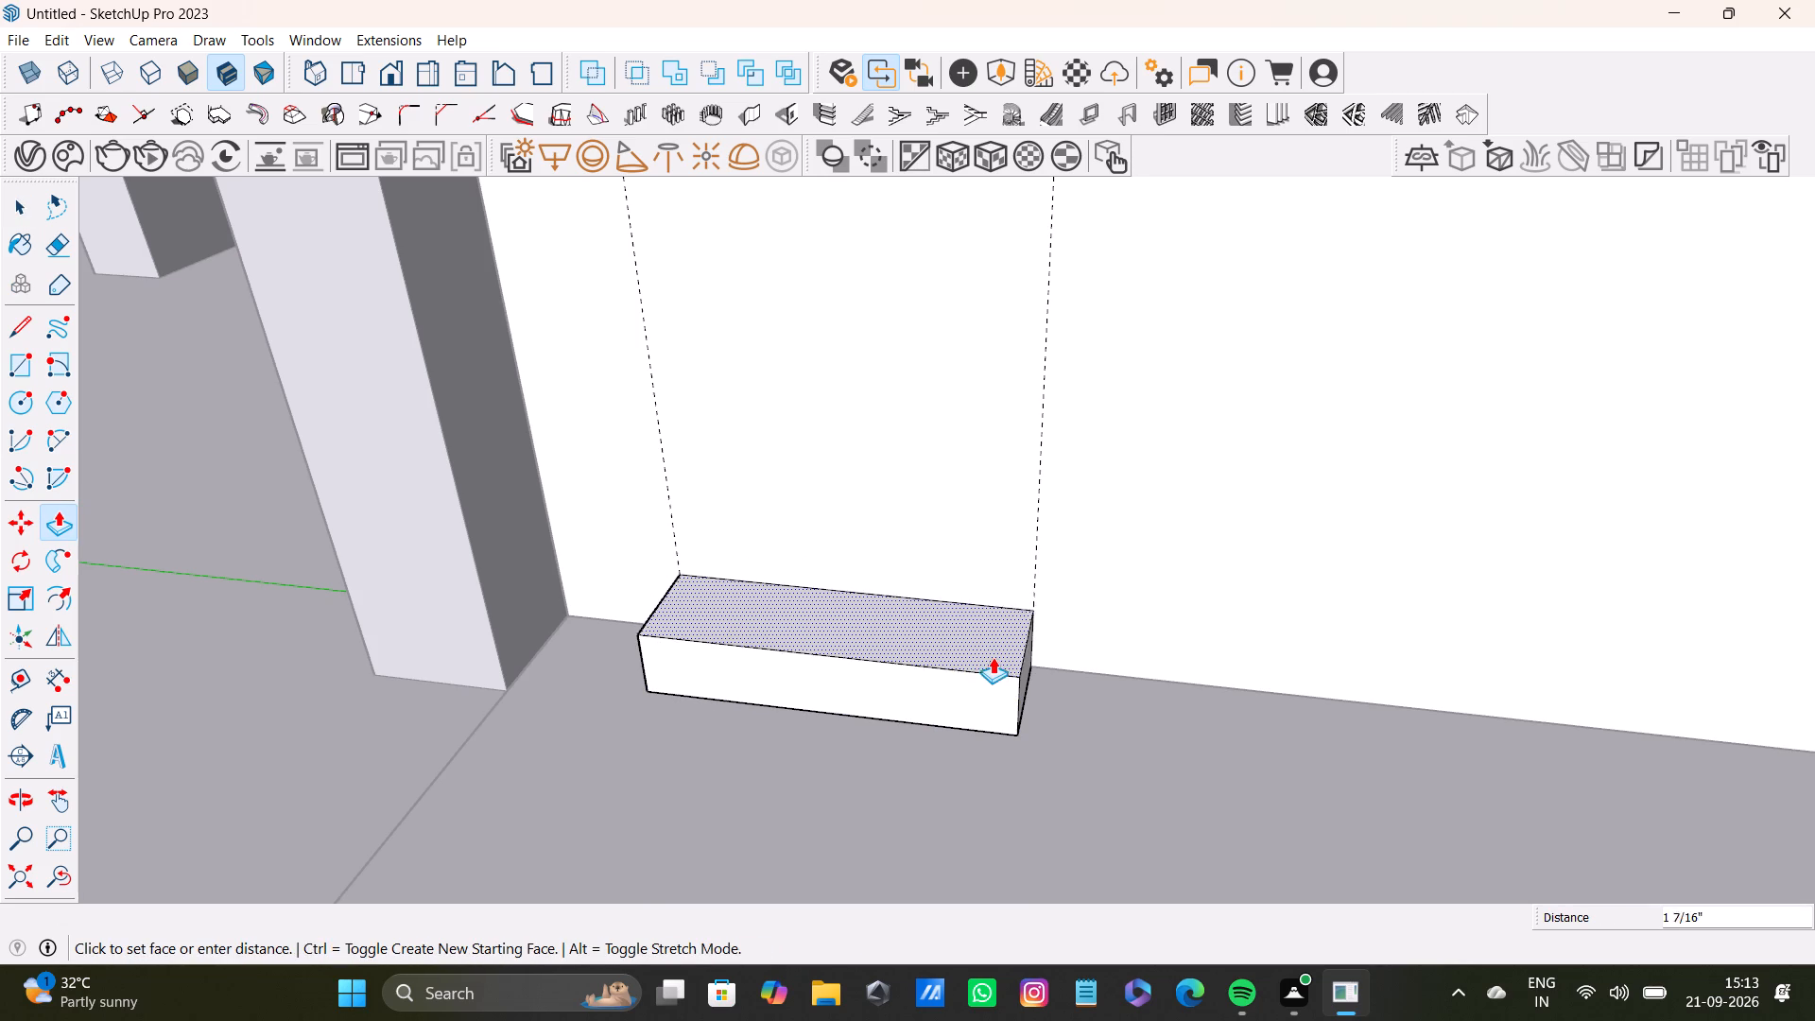
left_click_drag(993, 657, 993, 669)
key("space")
Draw a matching low rectangle between the two exterior-side guides at the base of the wall face.
scroll(989, 665, "down", 3)
middle_click_drag(983, 666, 1091, 677)
scroll(1091, 678, "down", 4)
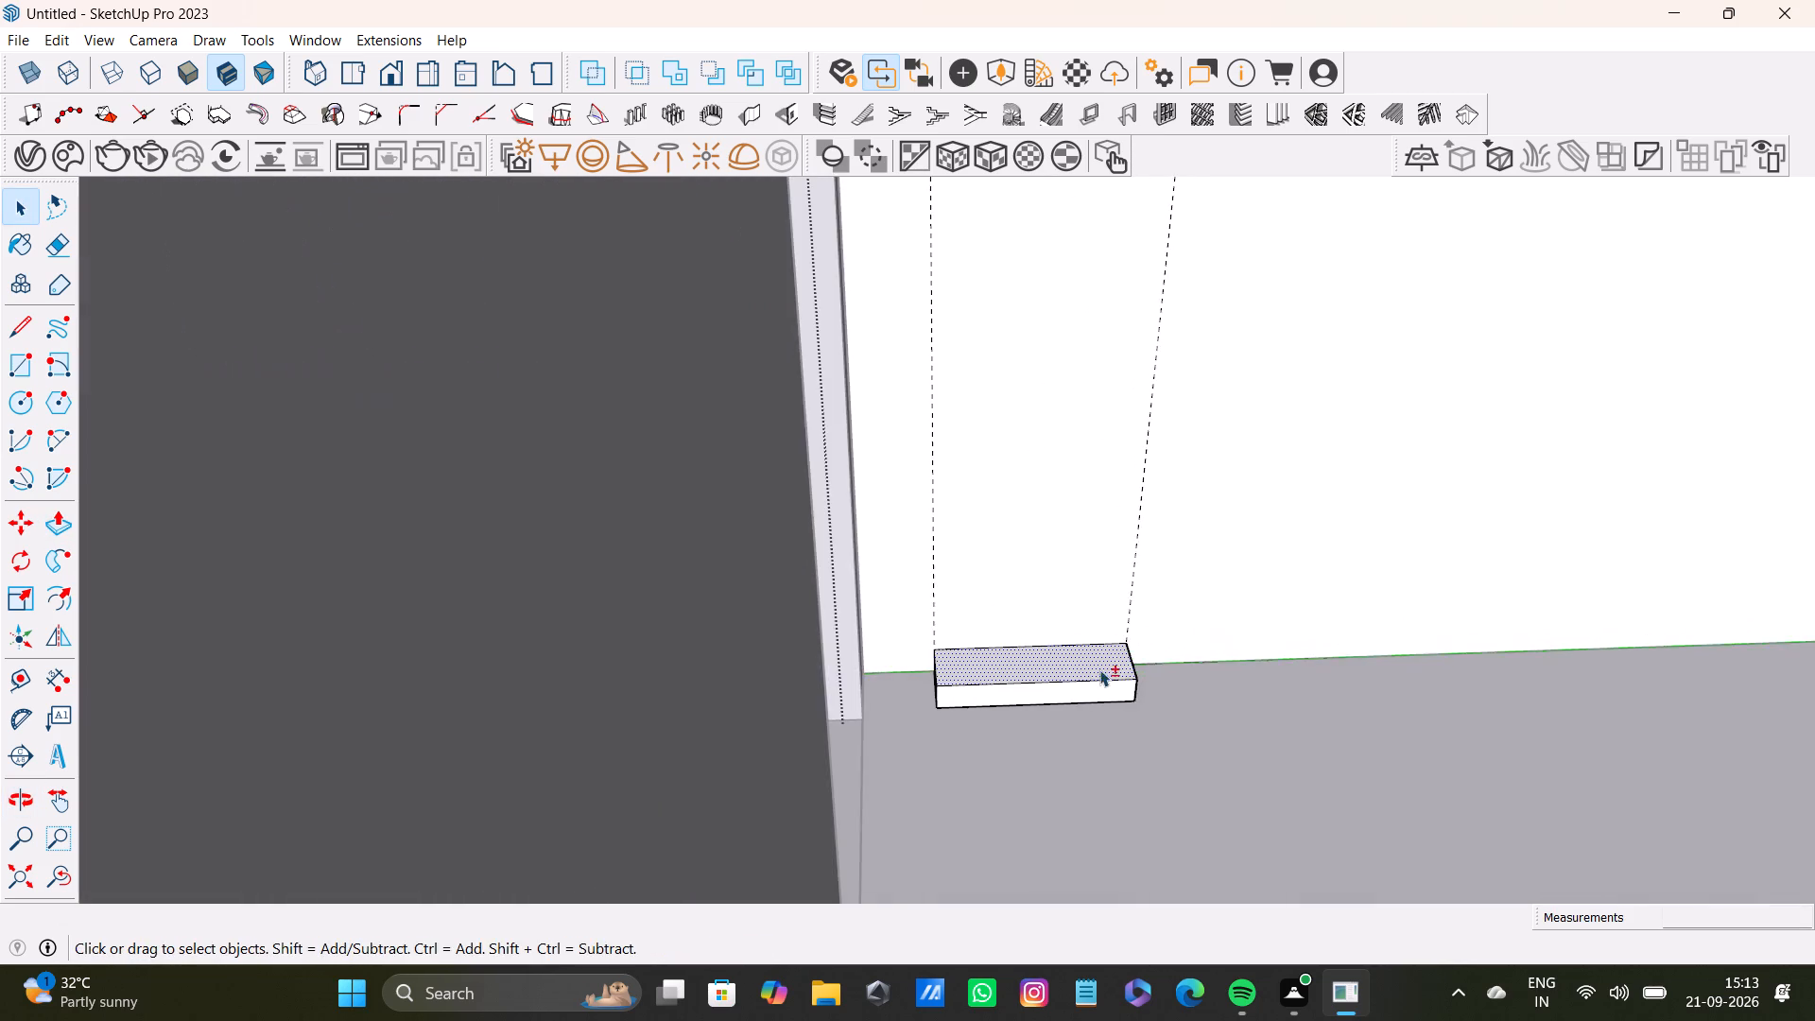
middle_click_drag(1099, 669, 585, 661, "shift")
scroll(838, 275, "down", 4)
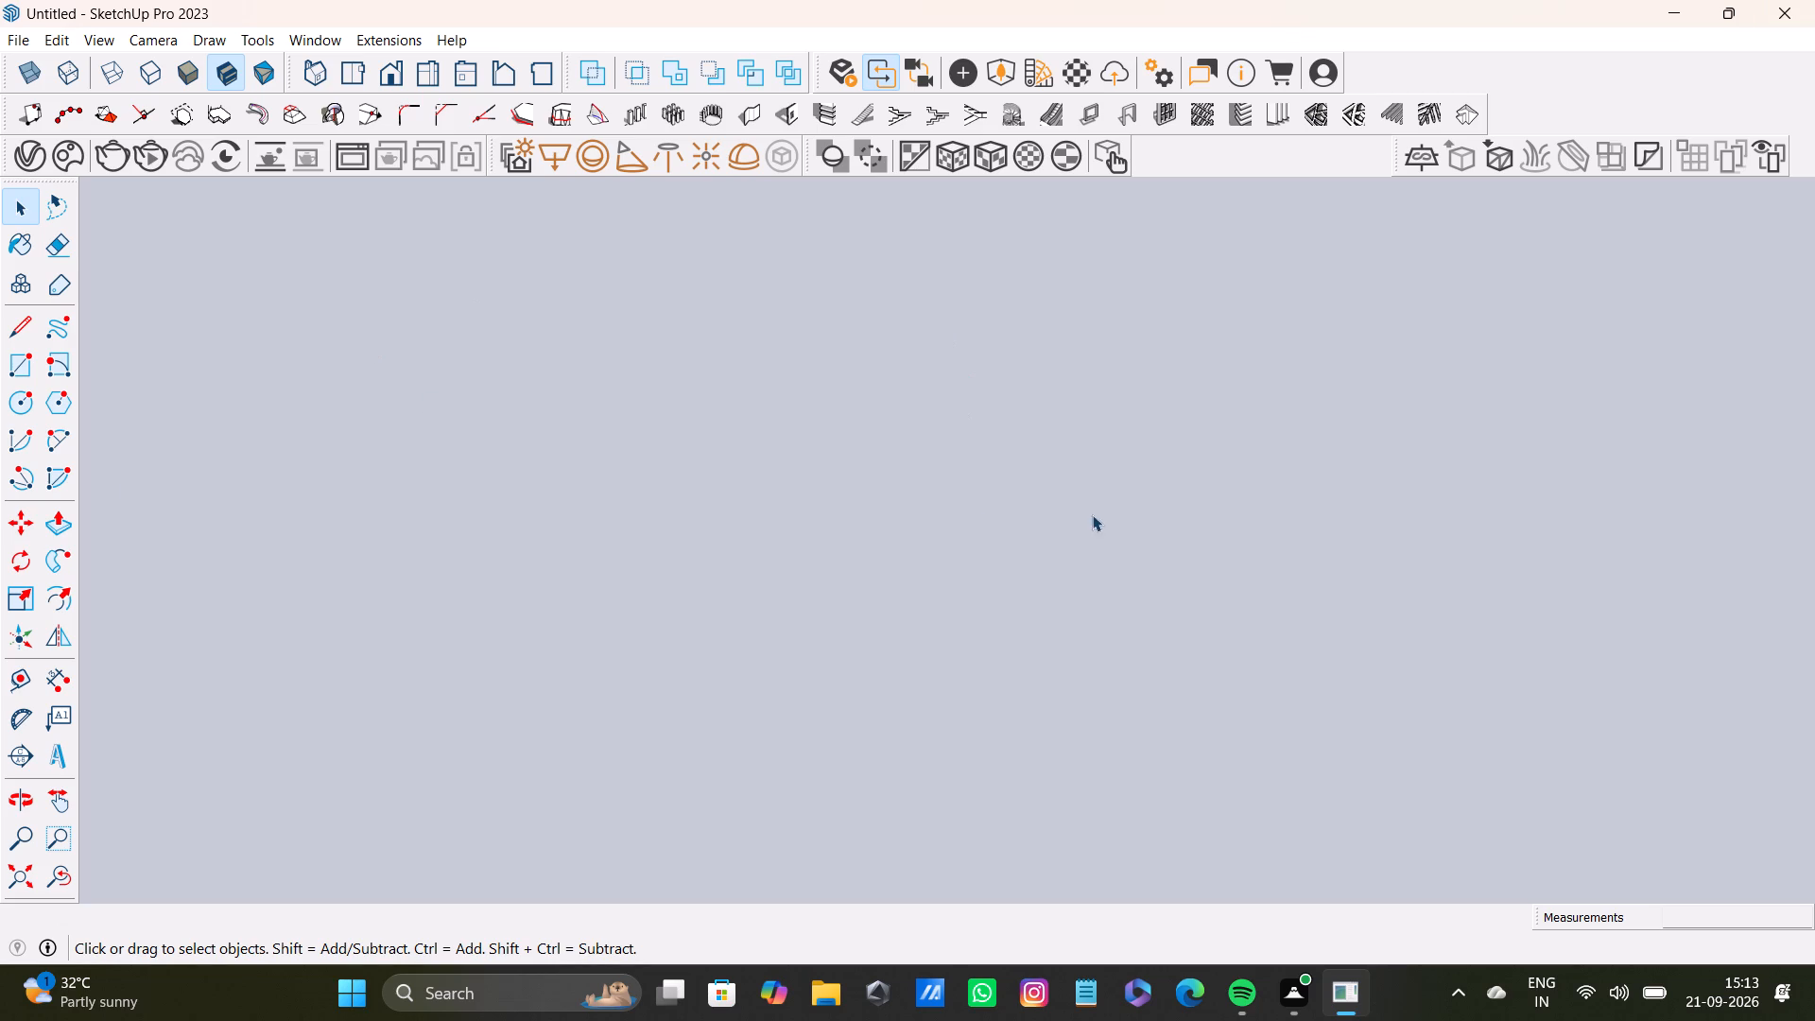
left_click(14, 878)
scroll(572, 490, "up", 4)
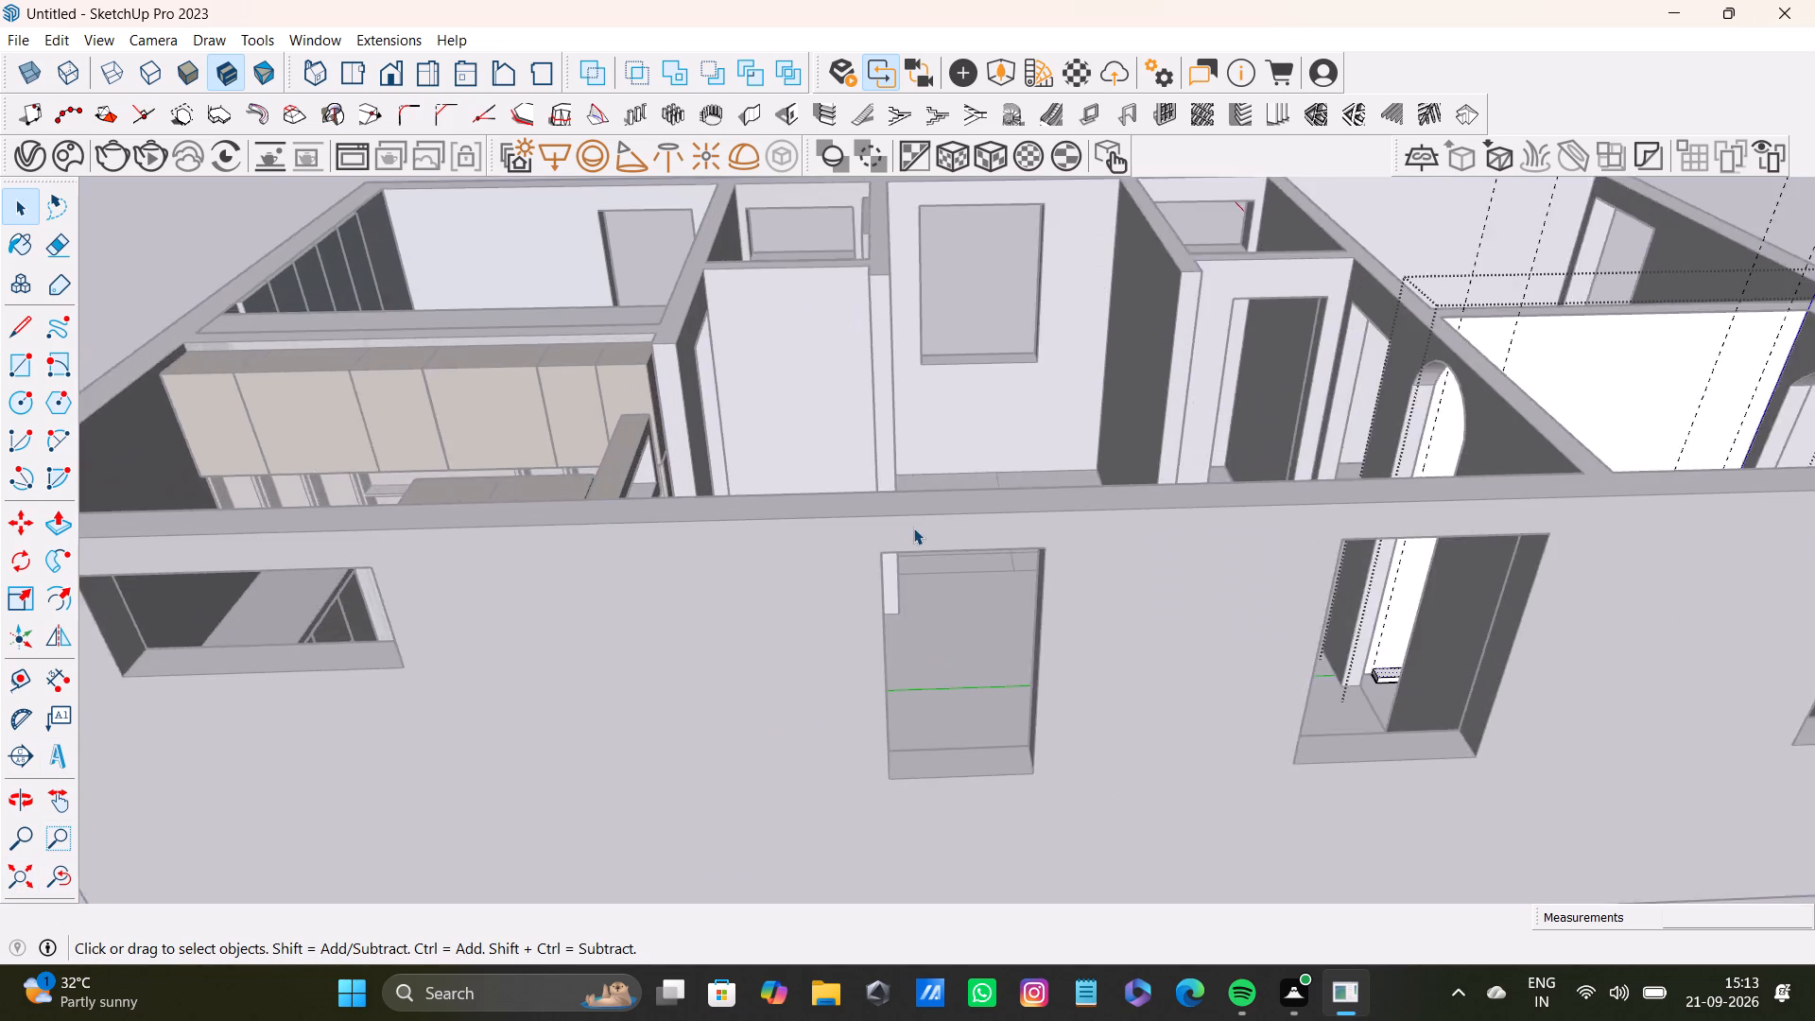
scroll(913, 528, "up", 6)
middle_click_drag(1106, 459, 279, 654, "shift")
scroll(909, 559, "down", 3)
middle_click_drag(667, 617, 1013, 491)
scroll(919, 563, "up", 1)
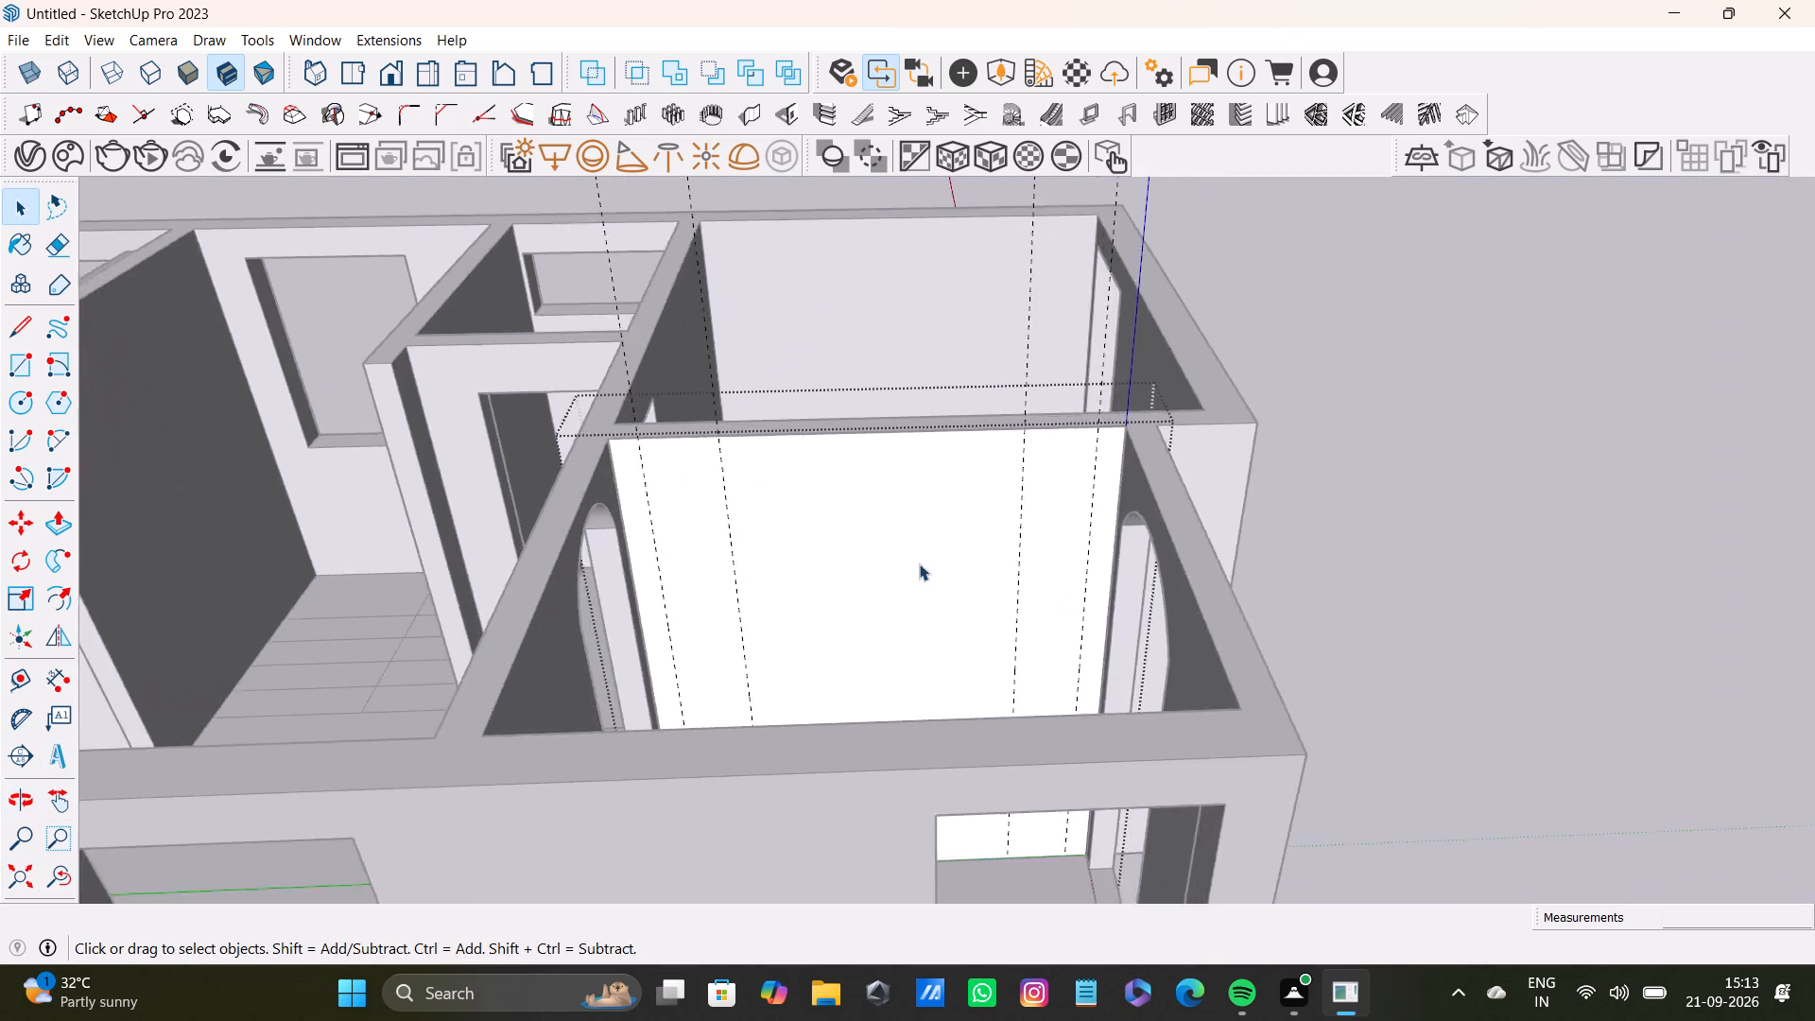
scroll(919, 563, "up", 2)
middle_click_drag(1046, 593, 1073, 661)
scroll(1045, 729, "up", 4)
middle_click_drag(1070, 776, 1074, 617)
scroll(1052, 718, "up", 4)
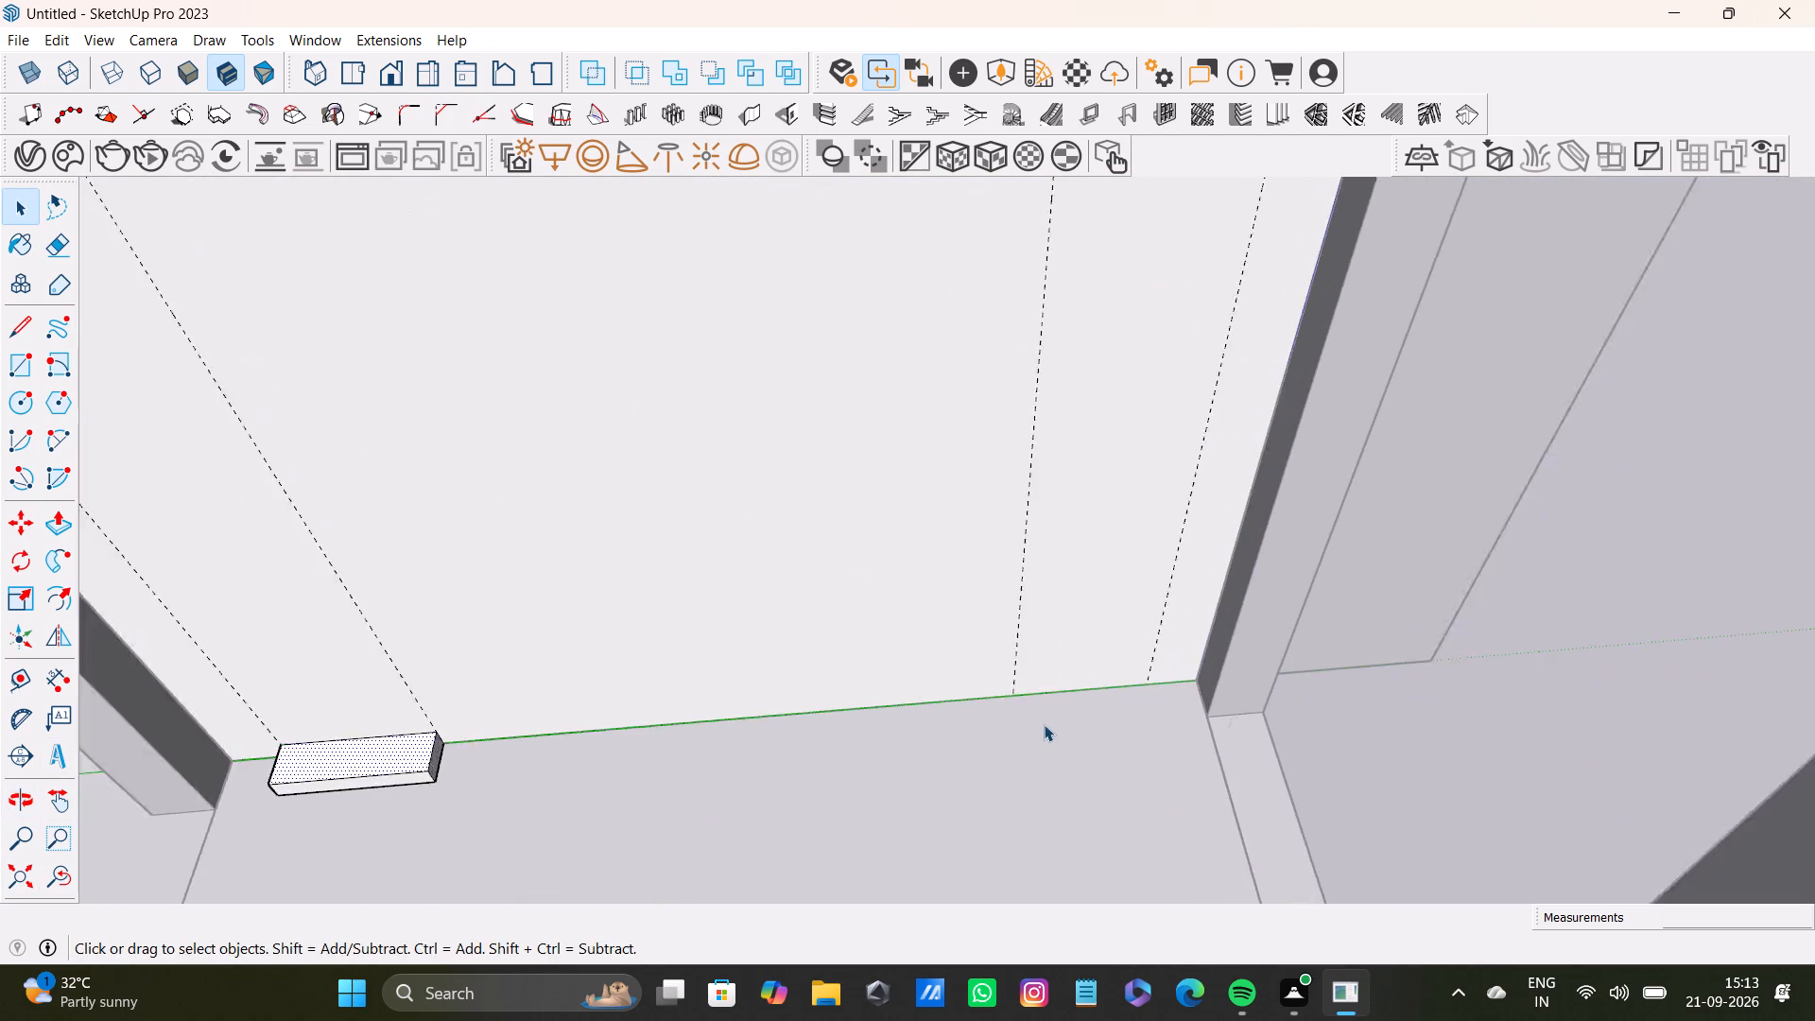
scroll(1044, 724, "up", 1)
middle_click_drag(1036, 719, 1014, 710)
key("r")
scroll(996, 679, "up", 7)
middle_click_drag(1048, 678, 991, 583)
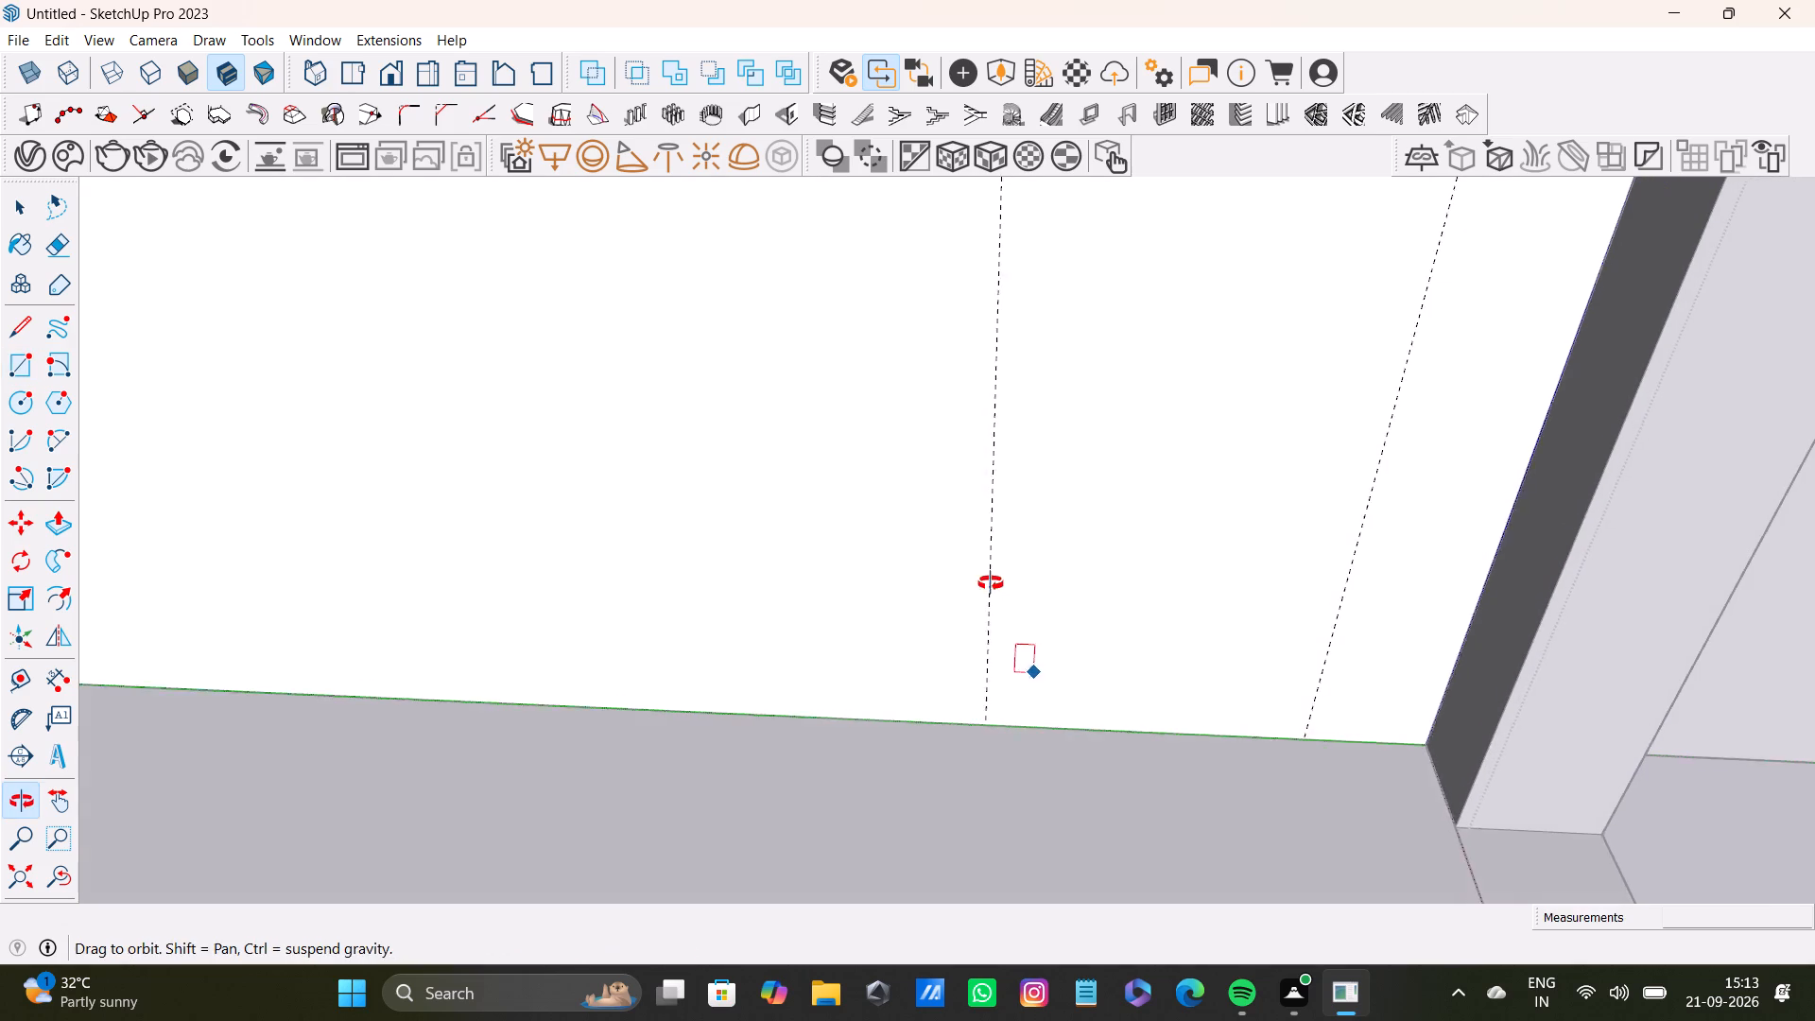
middle_click_drag(991, 583, 985, 595)
left_click(987, 720)
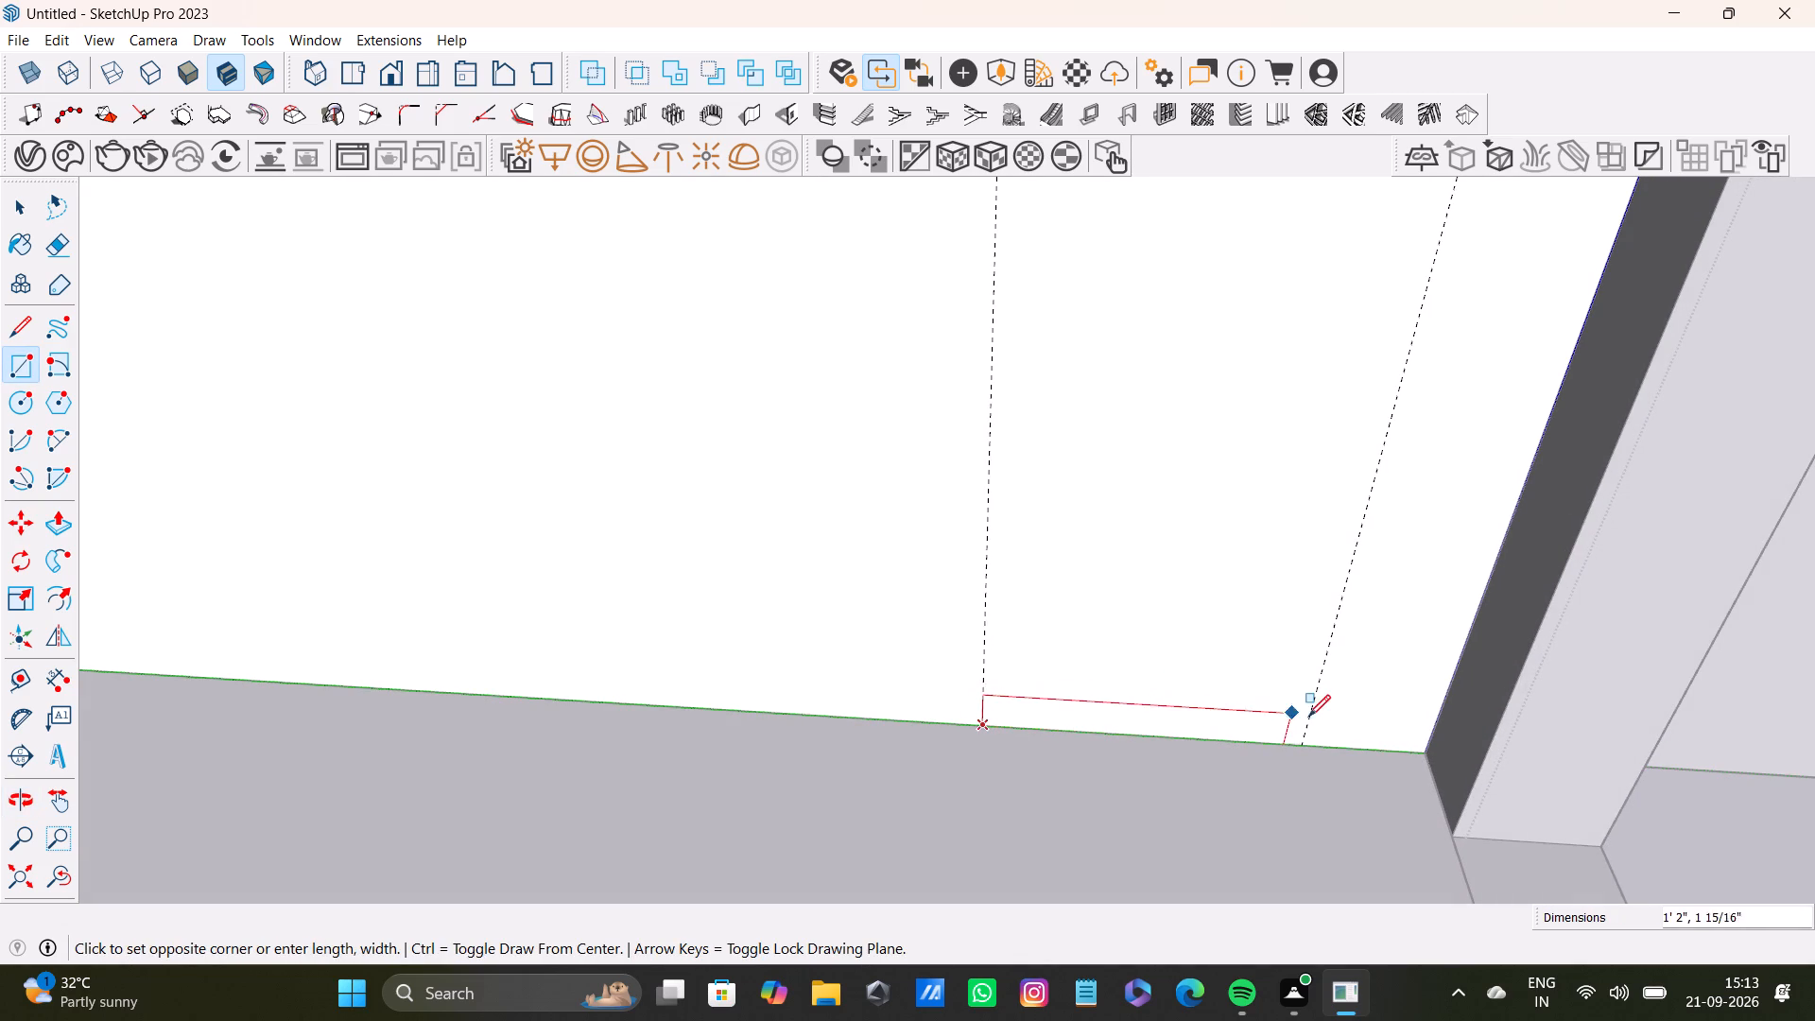
left_click(1312, 704)
Pull the exterior-side base rectangle out from the wall into a block.
key("space")
left_click(1188, 719)
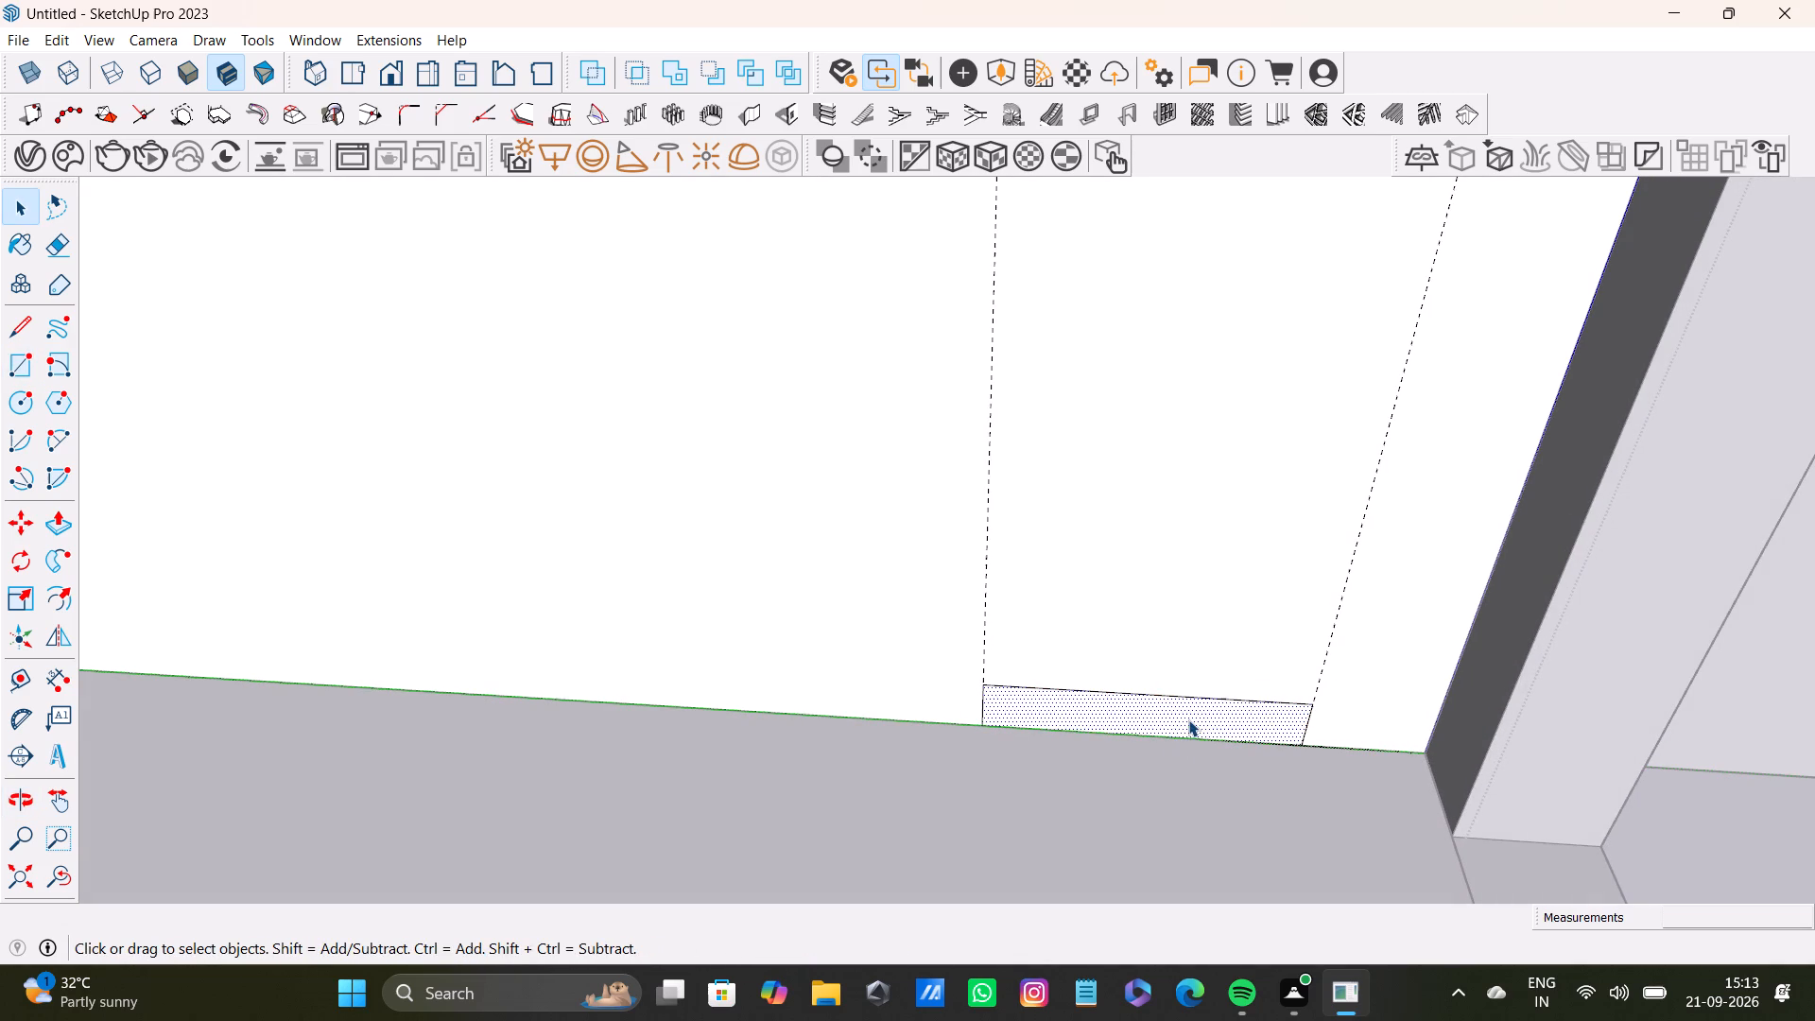
key("p")
left_click_drag(1188, 719, 1181, 787)
Adjust the depth of the exterior-side block by moving its front face about 1".
scroll(1177, 786, "down", 7)
middle_click_drag(1162, 776, 1164, 765, "shift")
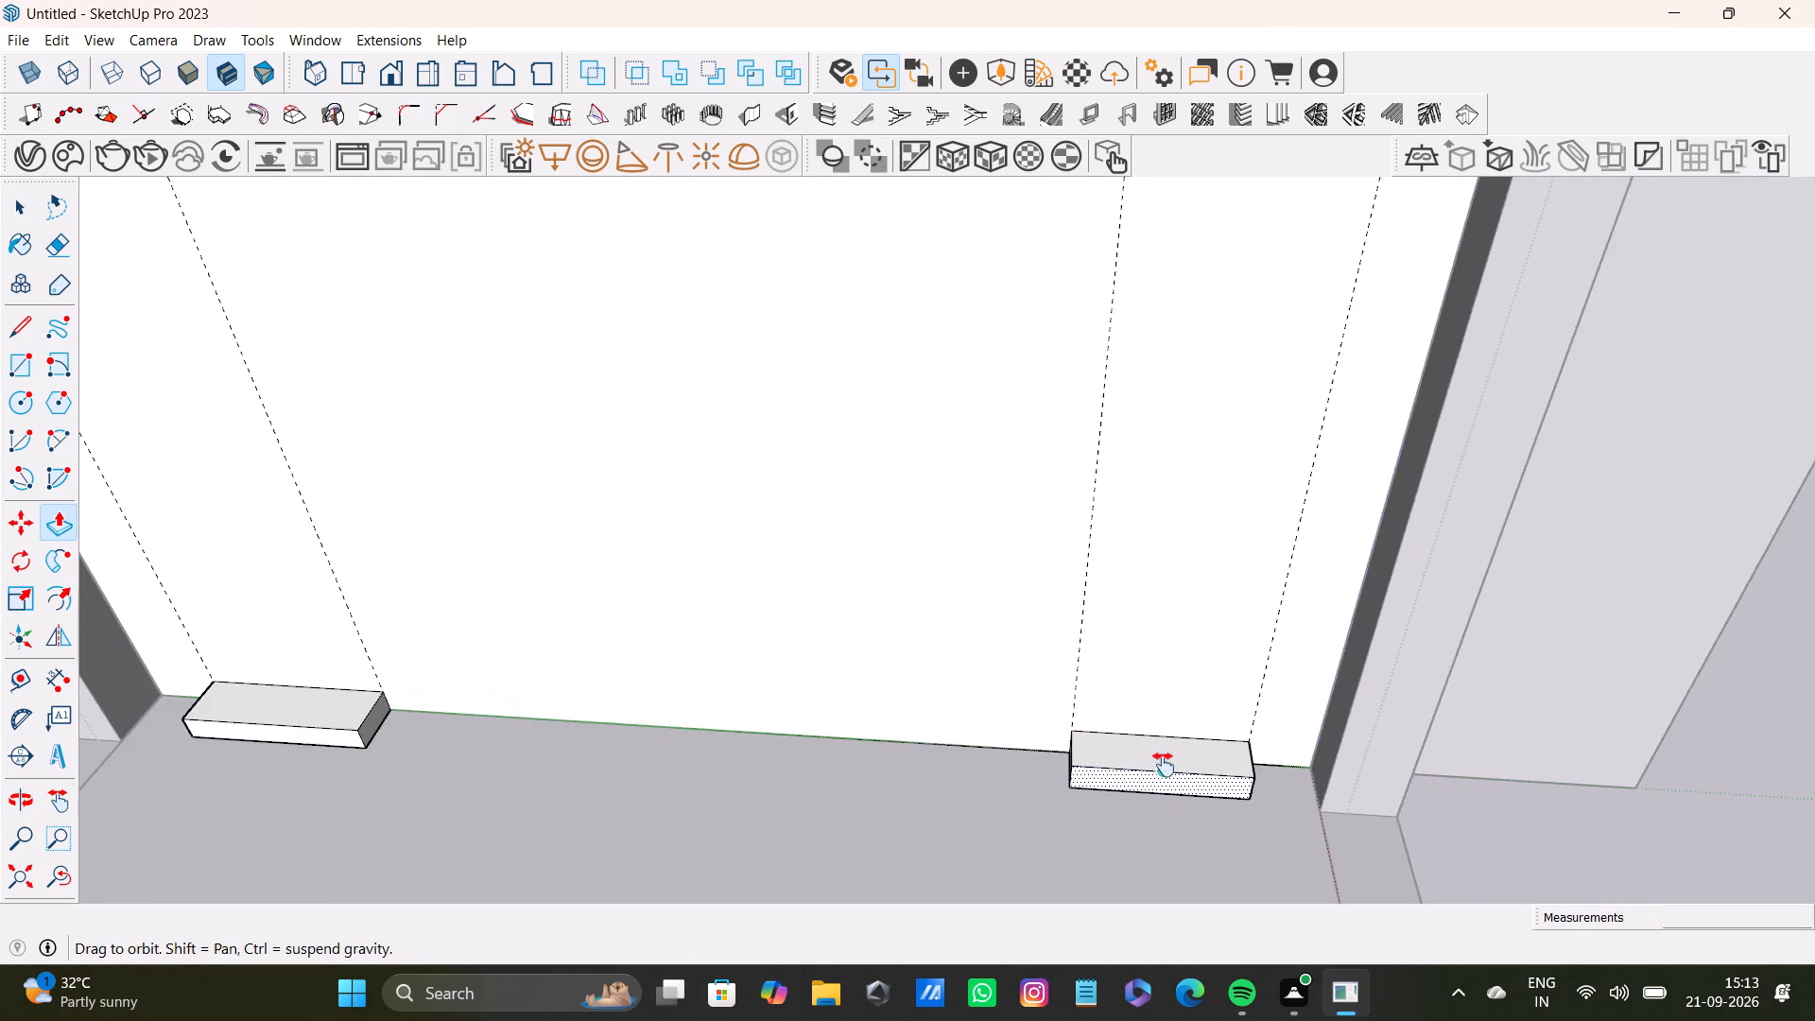
middle_click_drag(1164, 765, 1308, 686, "shift")
middle_click_drag(1067, 722, 1118, 614)
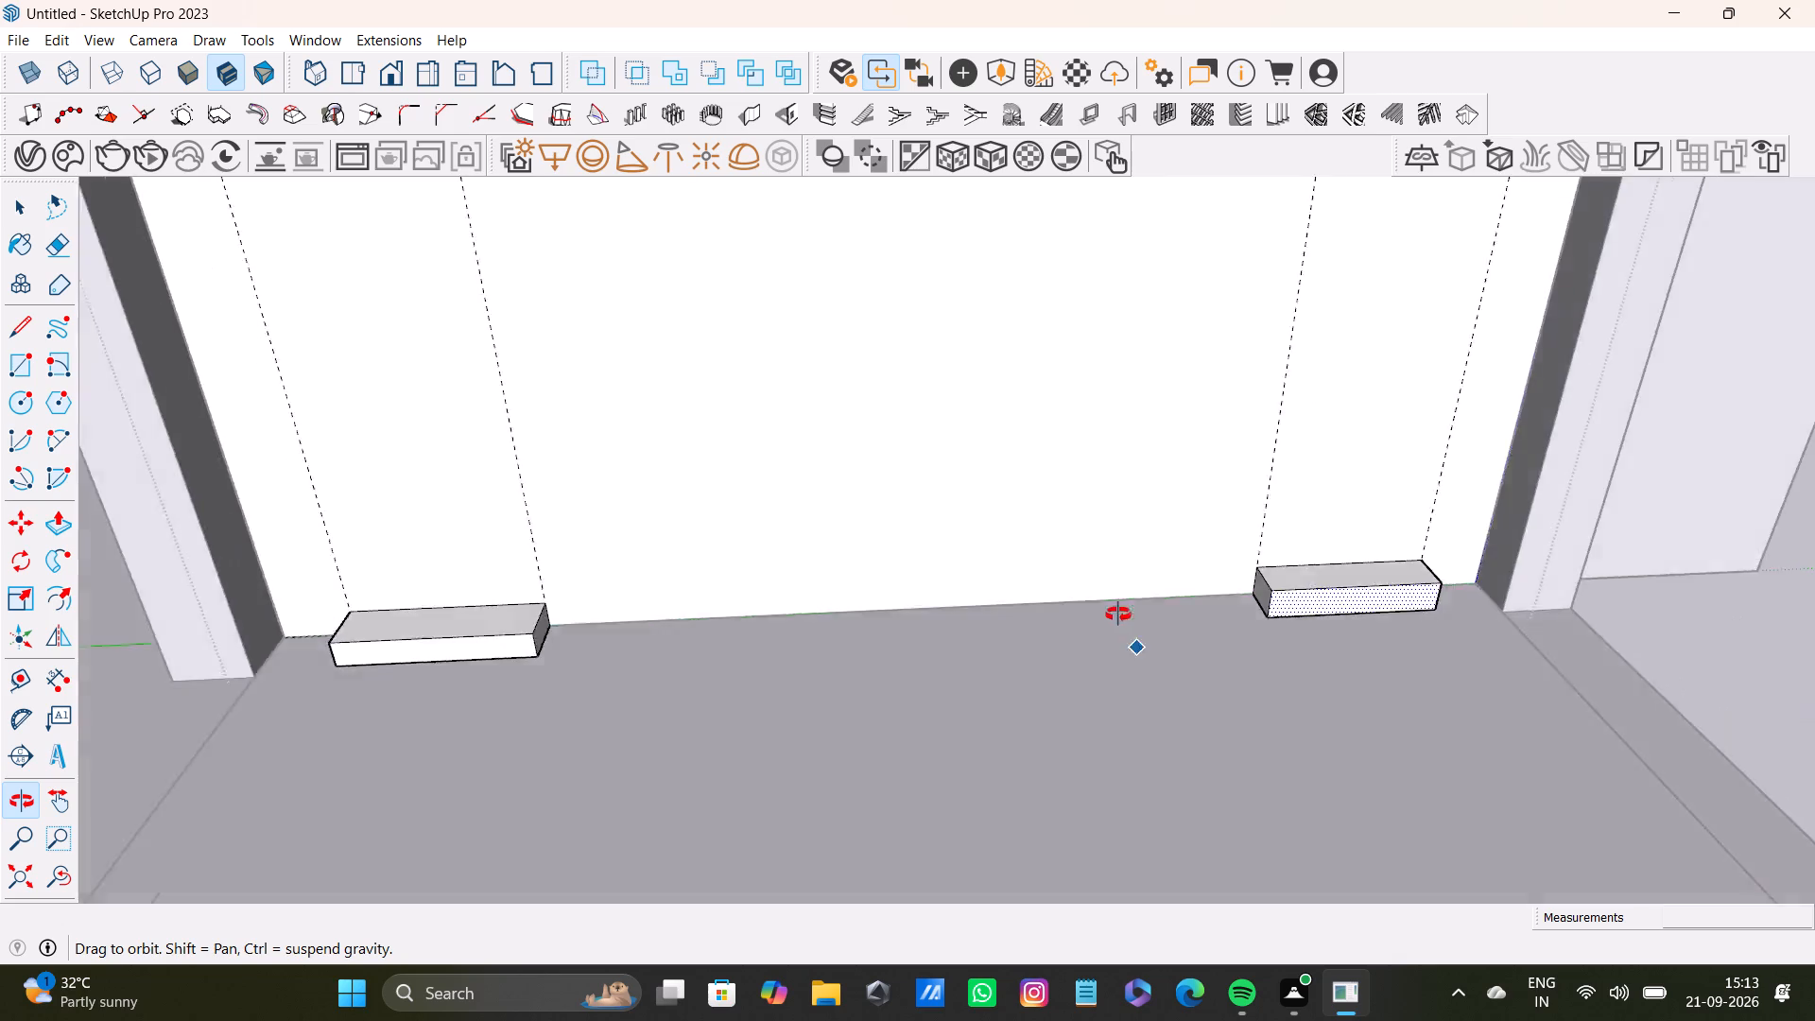
middle_click_drag(1118, 614, 1033, 700)
scroll(1302, 693, "up", 5)
middle_click_drag(1302, 689, 1505, 679)
scroll(1288, 593, "up", 3)
left_click_drag(1253, 590, 1277, 595)
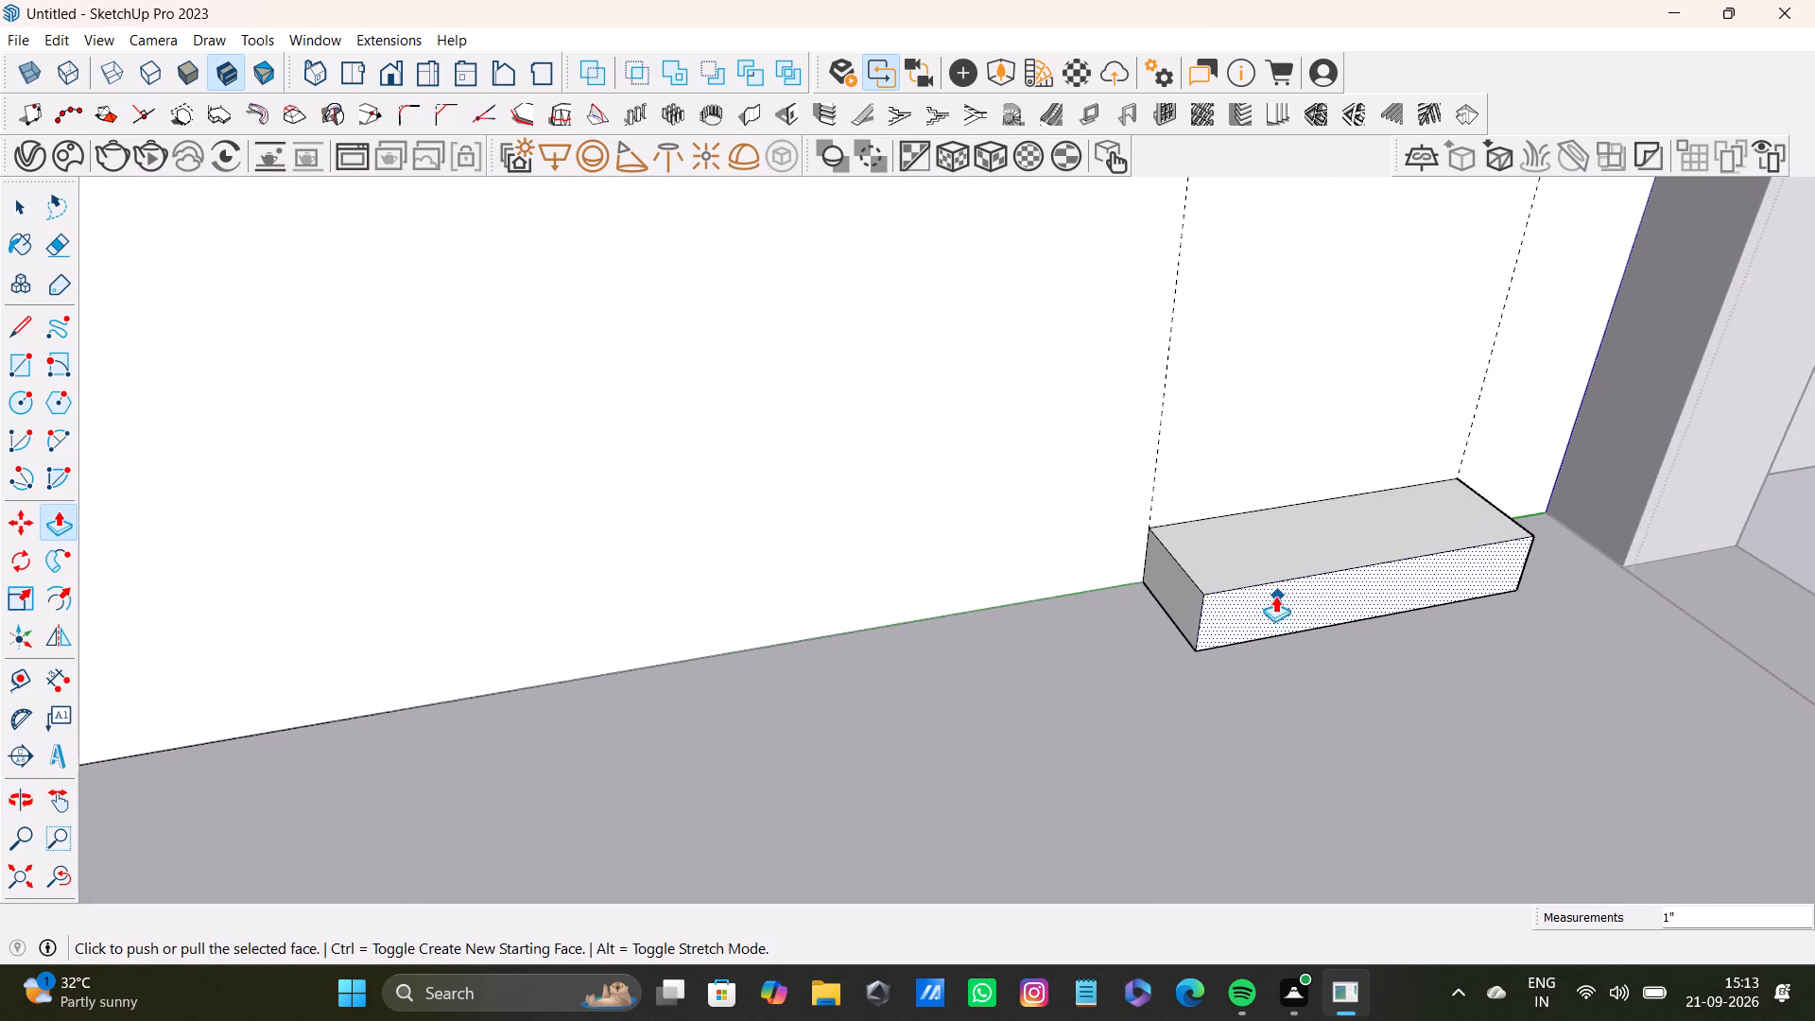
key("space")
Lower the top face of the exterior-side block slightly to bring it closer to the hall-side block's height.
scroll(1269, 491, "down", 12)
middle_click_drag(1180, 530, 1187, 528, "shift")
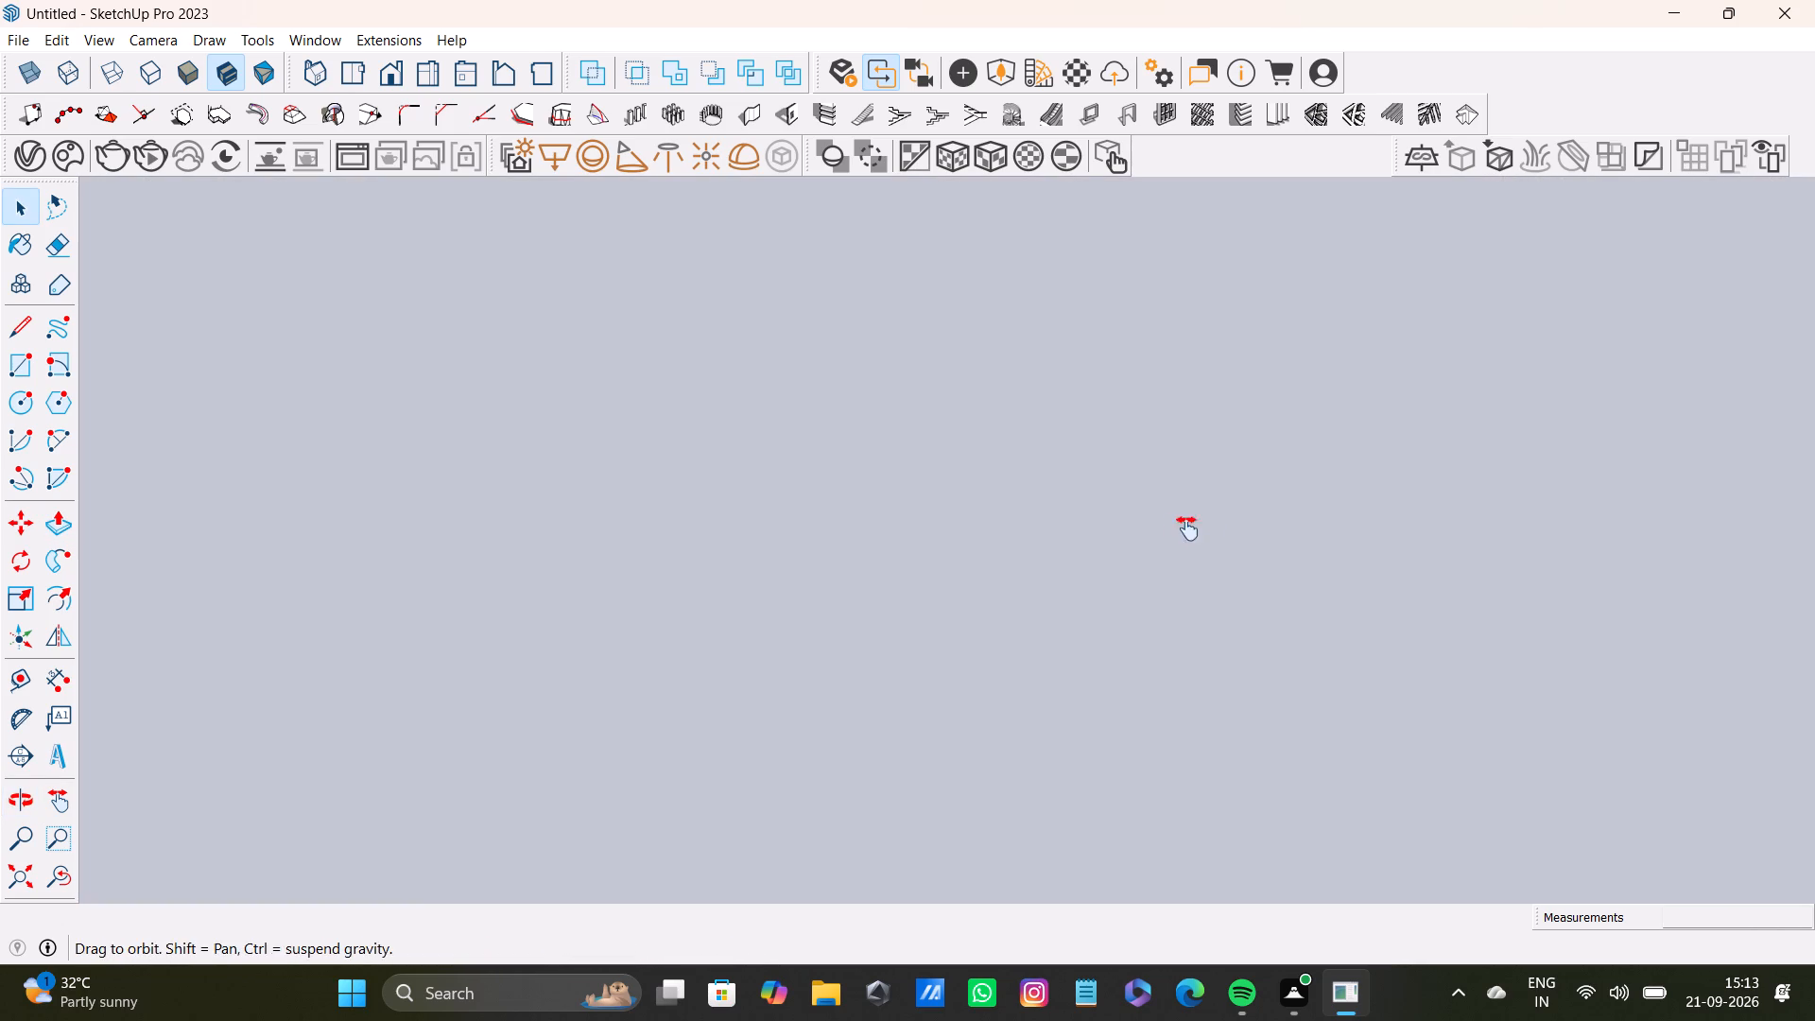
middle_click_drag(1187, 528, 1204, 530, "shift")
left_click_drag(11, 880, 26, 863)
middle_click_drag(1167, 386, 1095, 671)
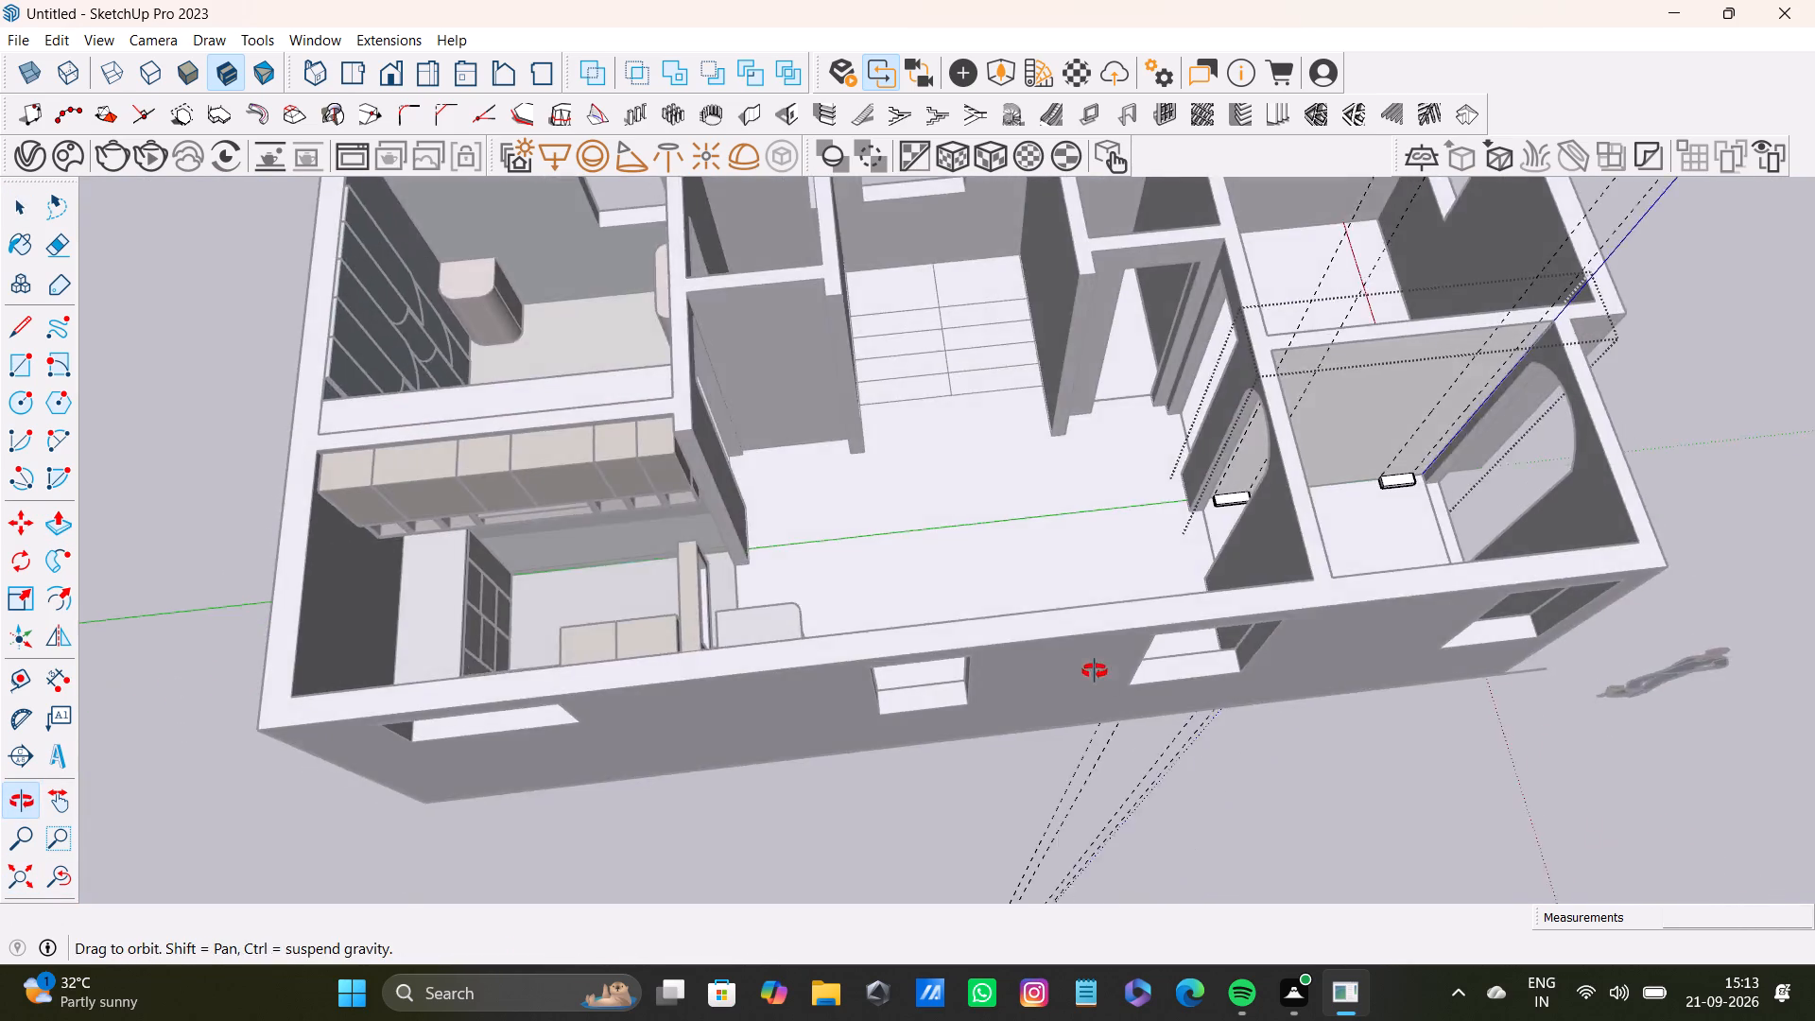
middle_click_drag(1095, 671, 1096, 671)
scroll(1391, 528, "up", 4)
middle_click_drag(1392, 514, 1011, 603, "shift")
scroll(977, 588, "up", 3)
middle_click_drag(947, 533, 818, 611)
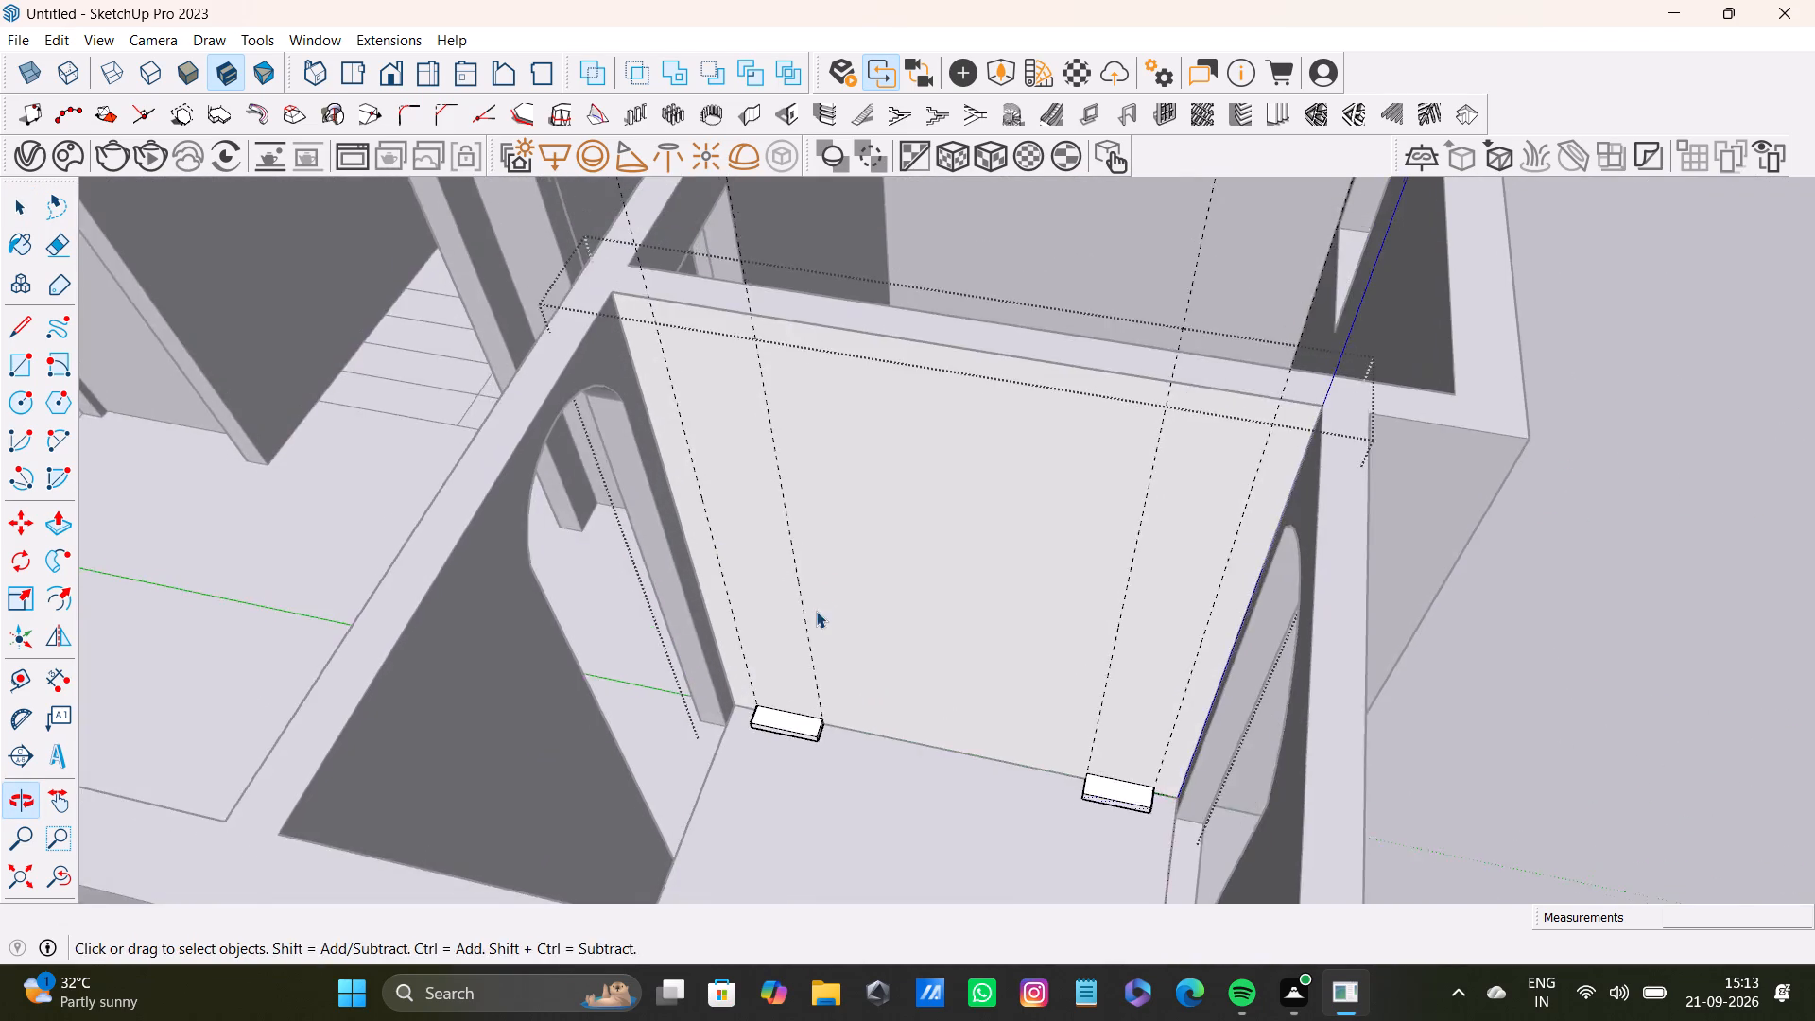
middle_click_drag(816, 606, 942, 597)
scroll(1011, 706, "up", 4)
middle_click_drag(1193, 794, 1230, 775)
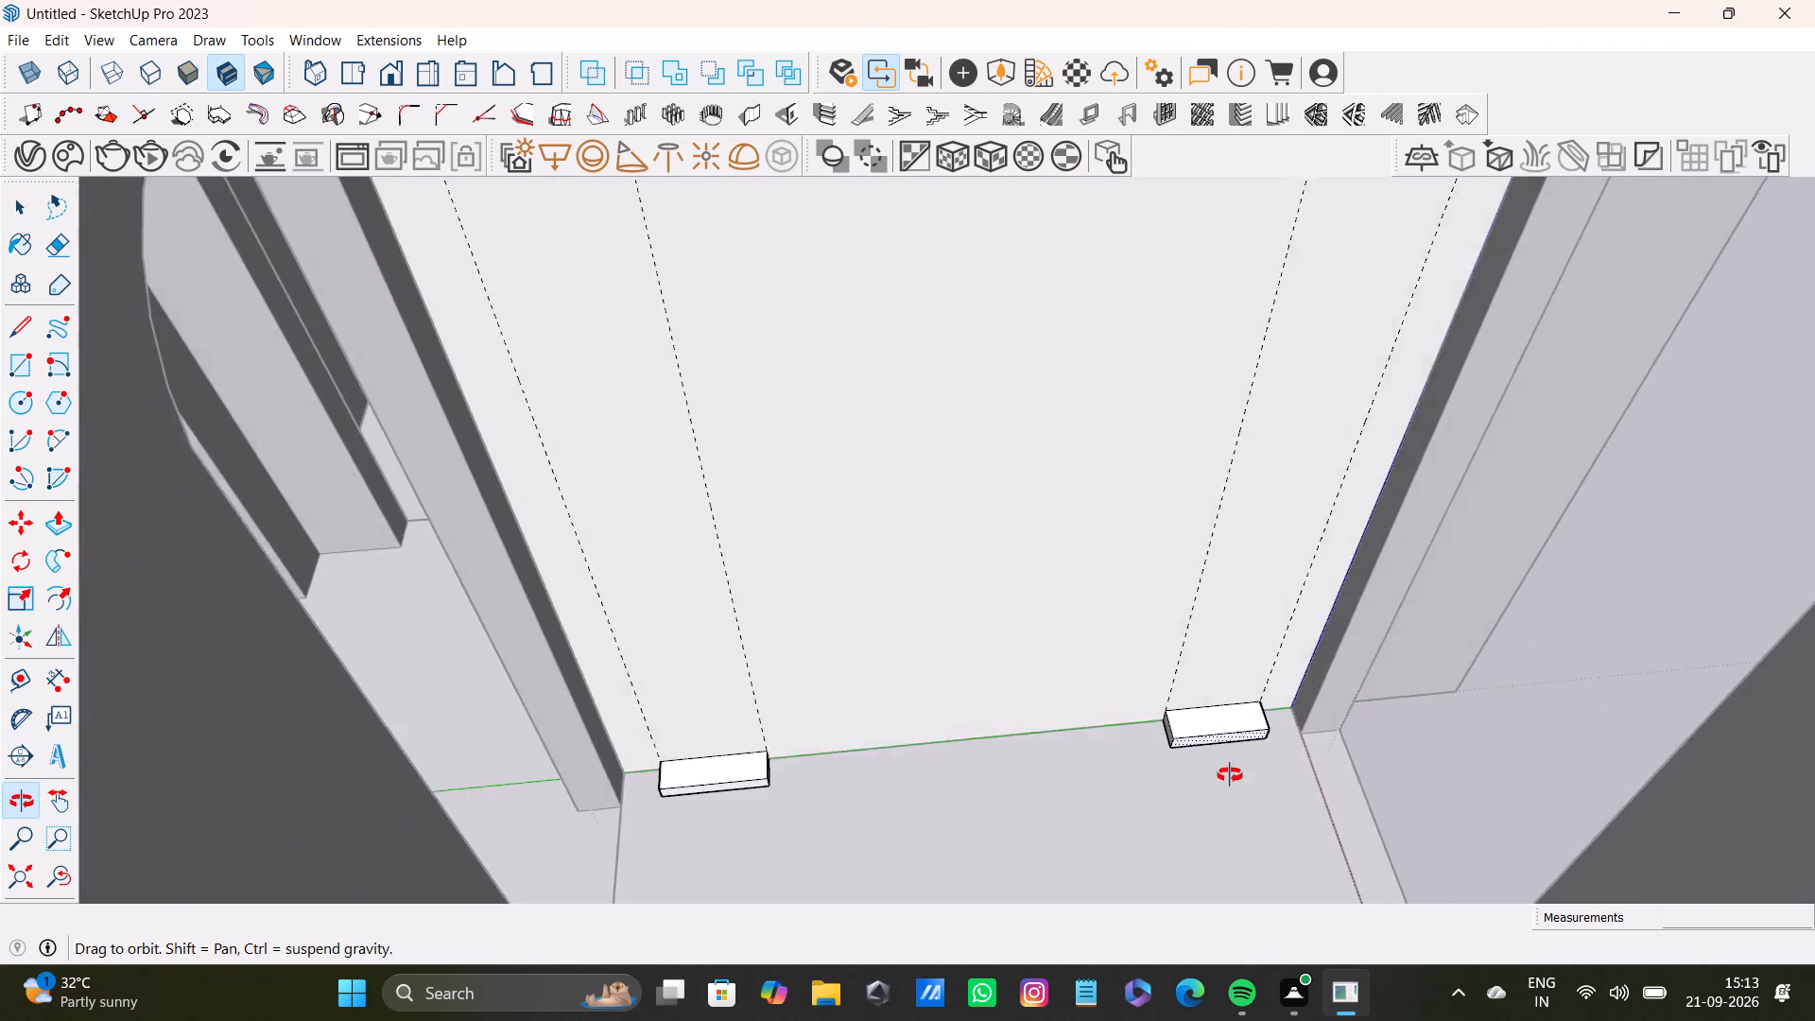
middle_click_drag(1230, 775, 1231, 775)
scroll(1180, 741, "up", 10)
left_click(1202, 685)
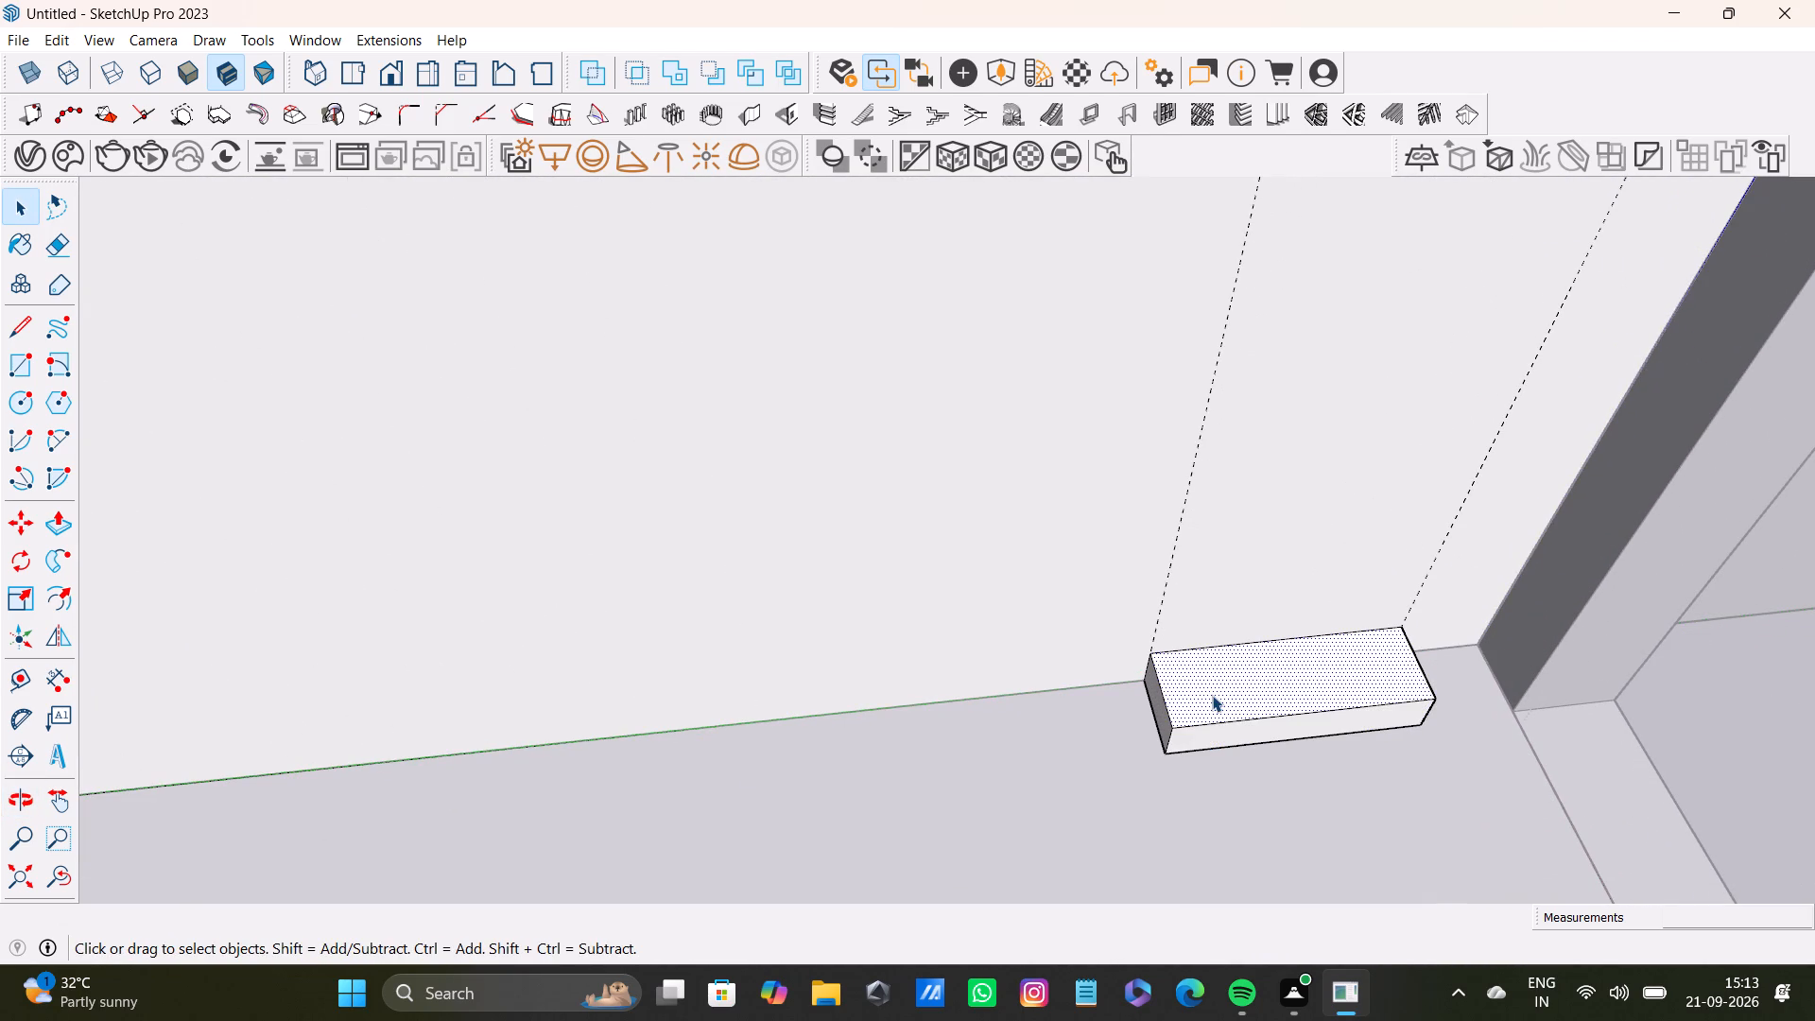
key("p")
left_click_drag(1212, 695, 1212, 704)
key("space")
scroll(1205, 709, "down", 7)
key("space")
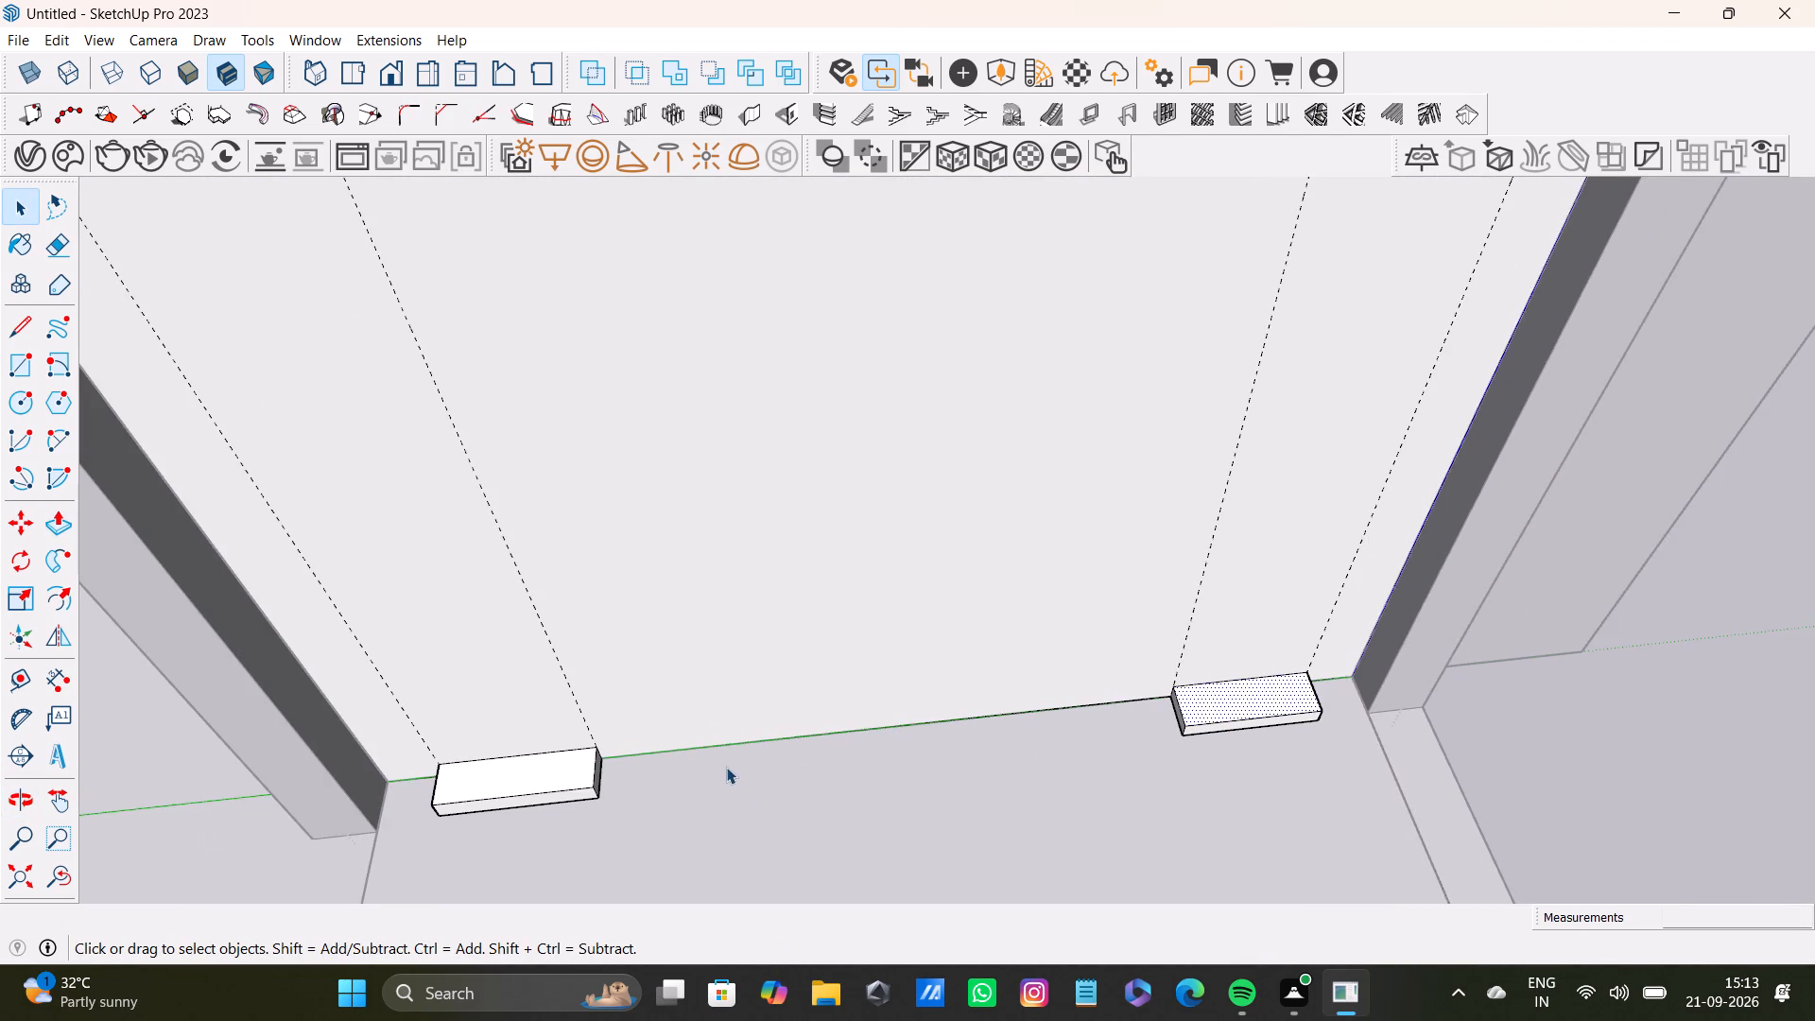
Extend the inner end face of the exterior-side block slightly past its guide, toward the hall-side block.
middle_click_drag(732, 762, 663, 686)
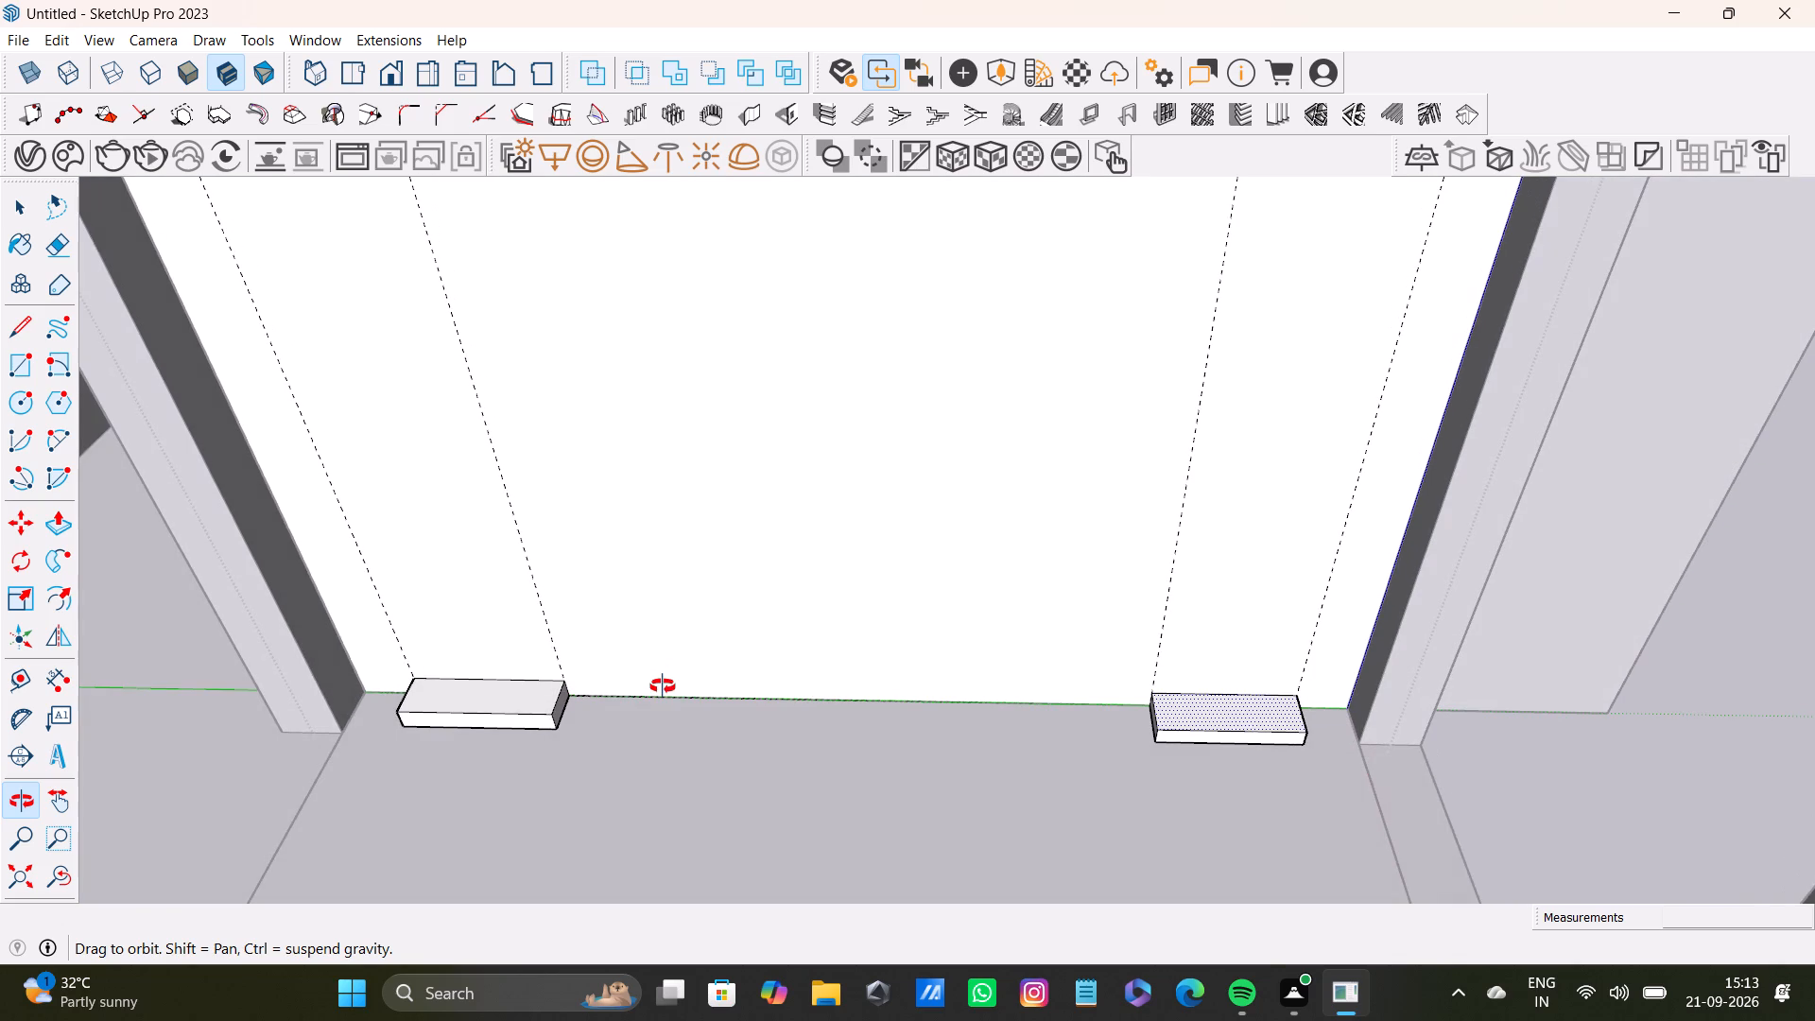
middle_click_drag(663, 686, 815, 716)
scroll(1292, 778, "up", 5)
middle_click_drag(1294, 762, 1346, 738)
scroll(1301, 711, "up", 6)
key("space")
left_click(1313, 677)
key("p")
left_click_drag(1313, 677, 1283, 666)
key("space")
scroll(1285, 674, "down", 4)
middle_click_drag(1524, 709, 1282, 668)
scroll(1408, 701, "up", 2)
middle_click_drag(1420, 691, 1318, 687)
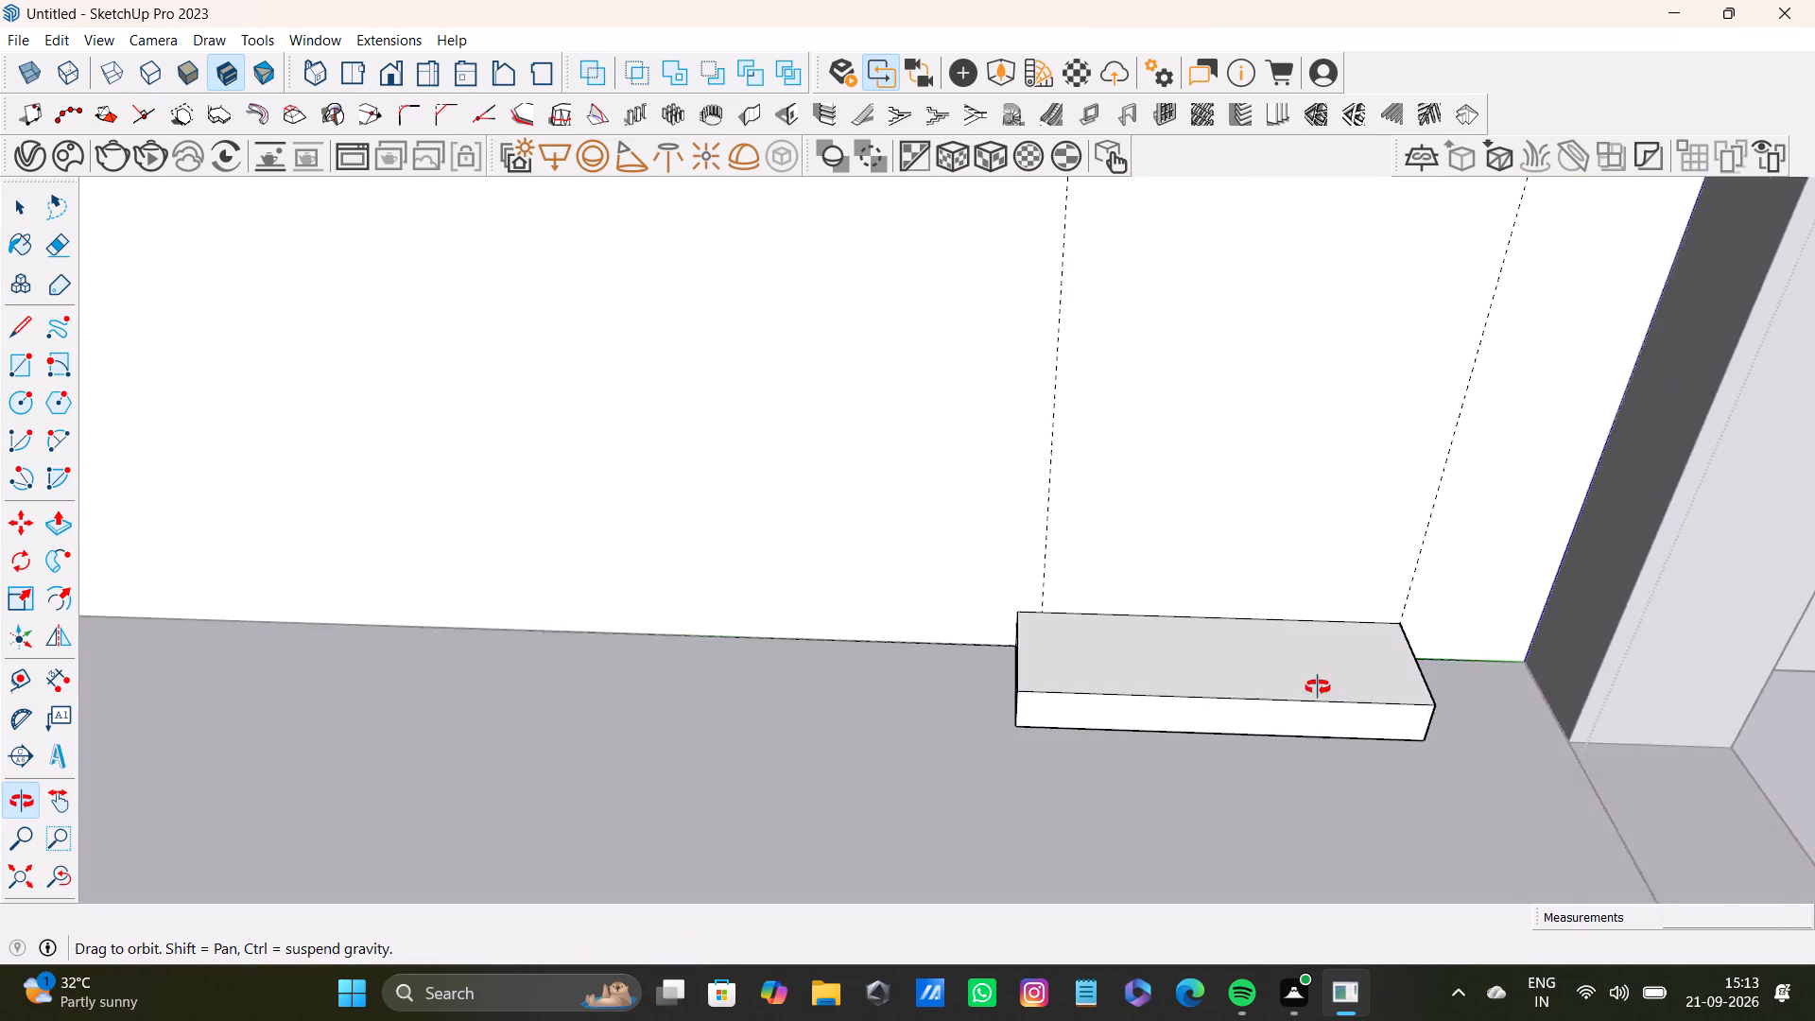
Extend the outer end face of the exterior-side block about 9/16" past its guide, toward the room corner.
middle_click_drag(1318, 687, 1093, 592)
scroll(1355, 836, "up", 2)
scroll(1253, 746, "up", 2)
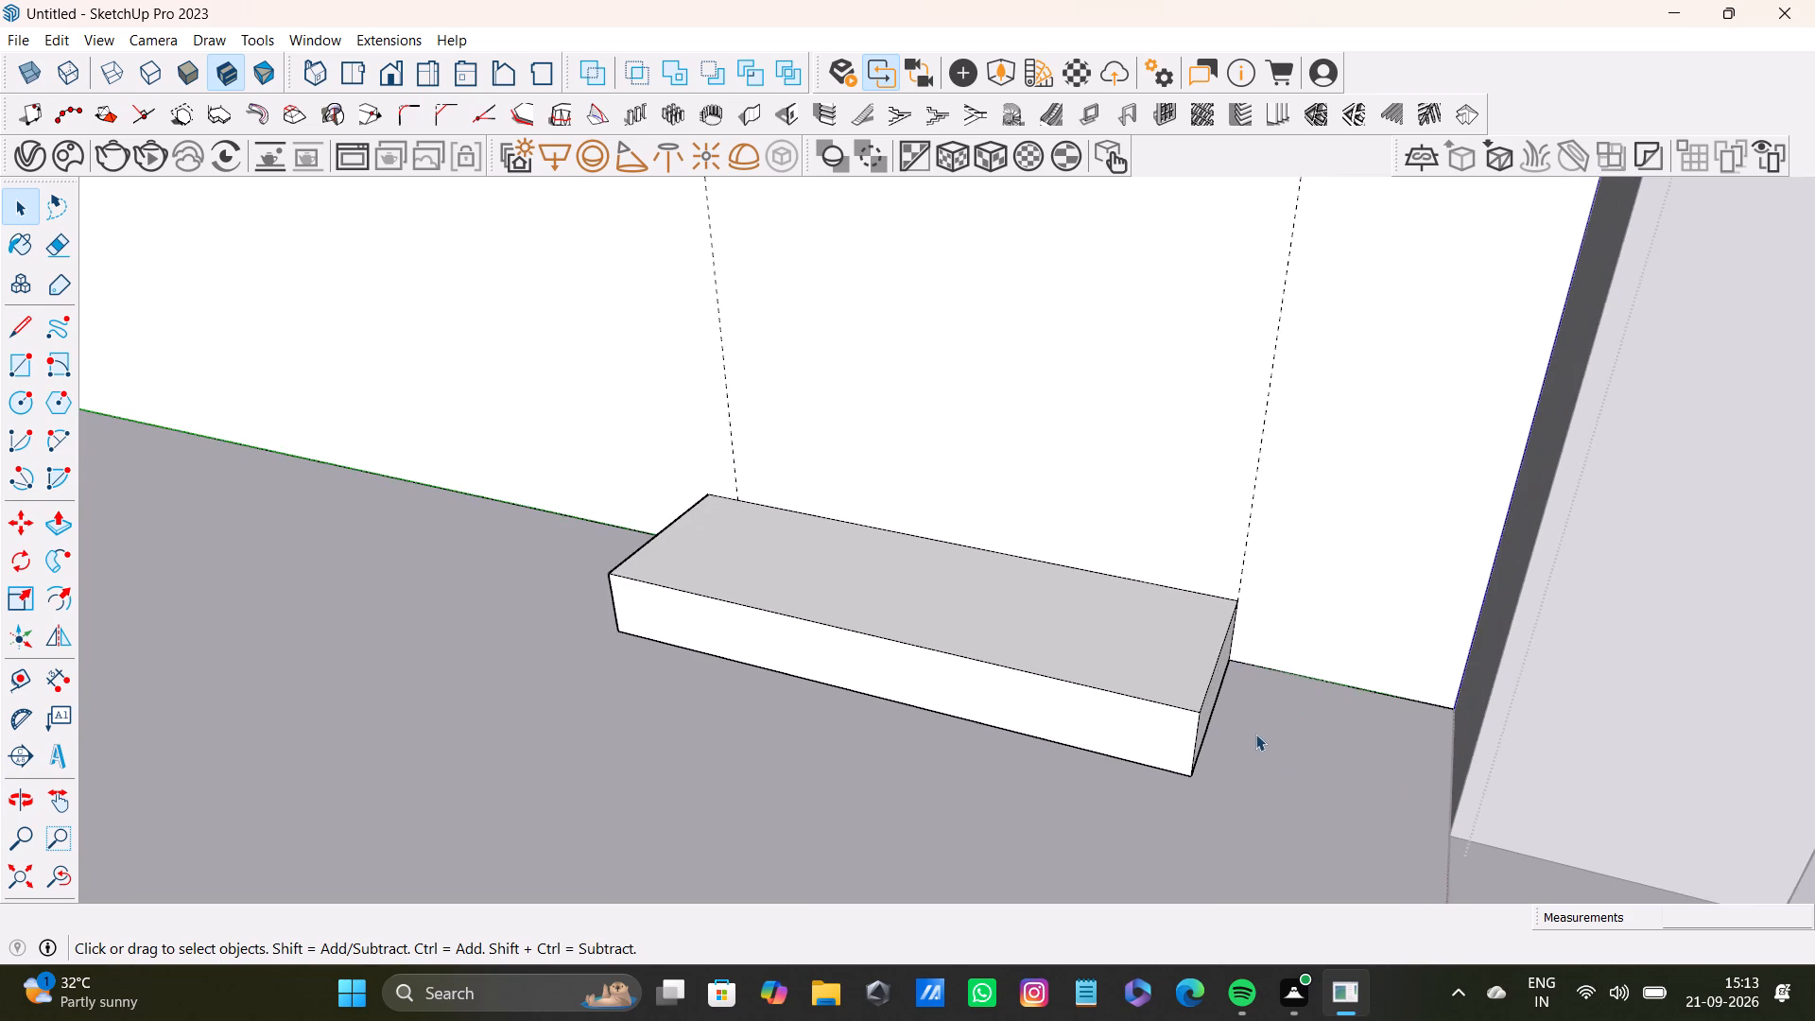
middle_click_drag(1254, 728, 1202, 664, "shift")
scroll(1158, 666, "up", 2)
key("space")
left_click(1156, 647)
key("p")
left_click_drag(1156, 647, 1184, 662)
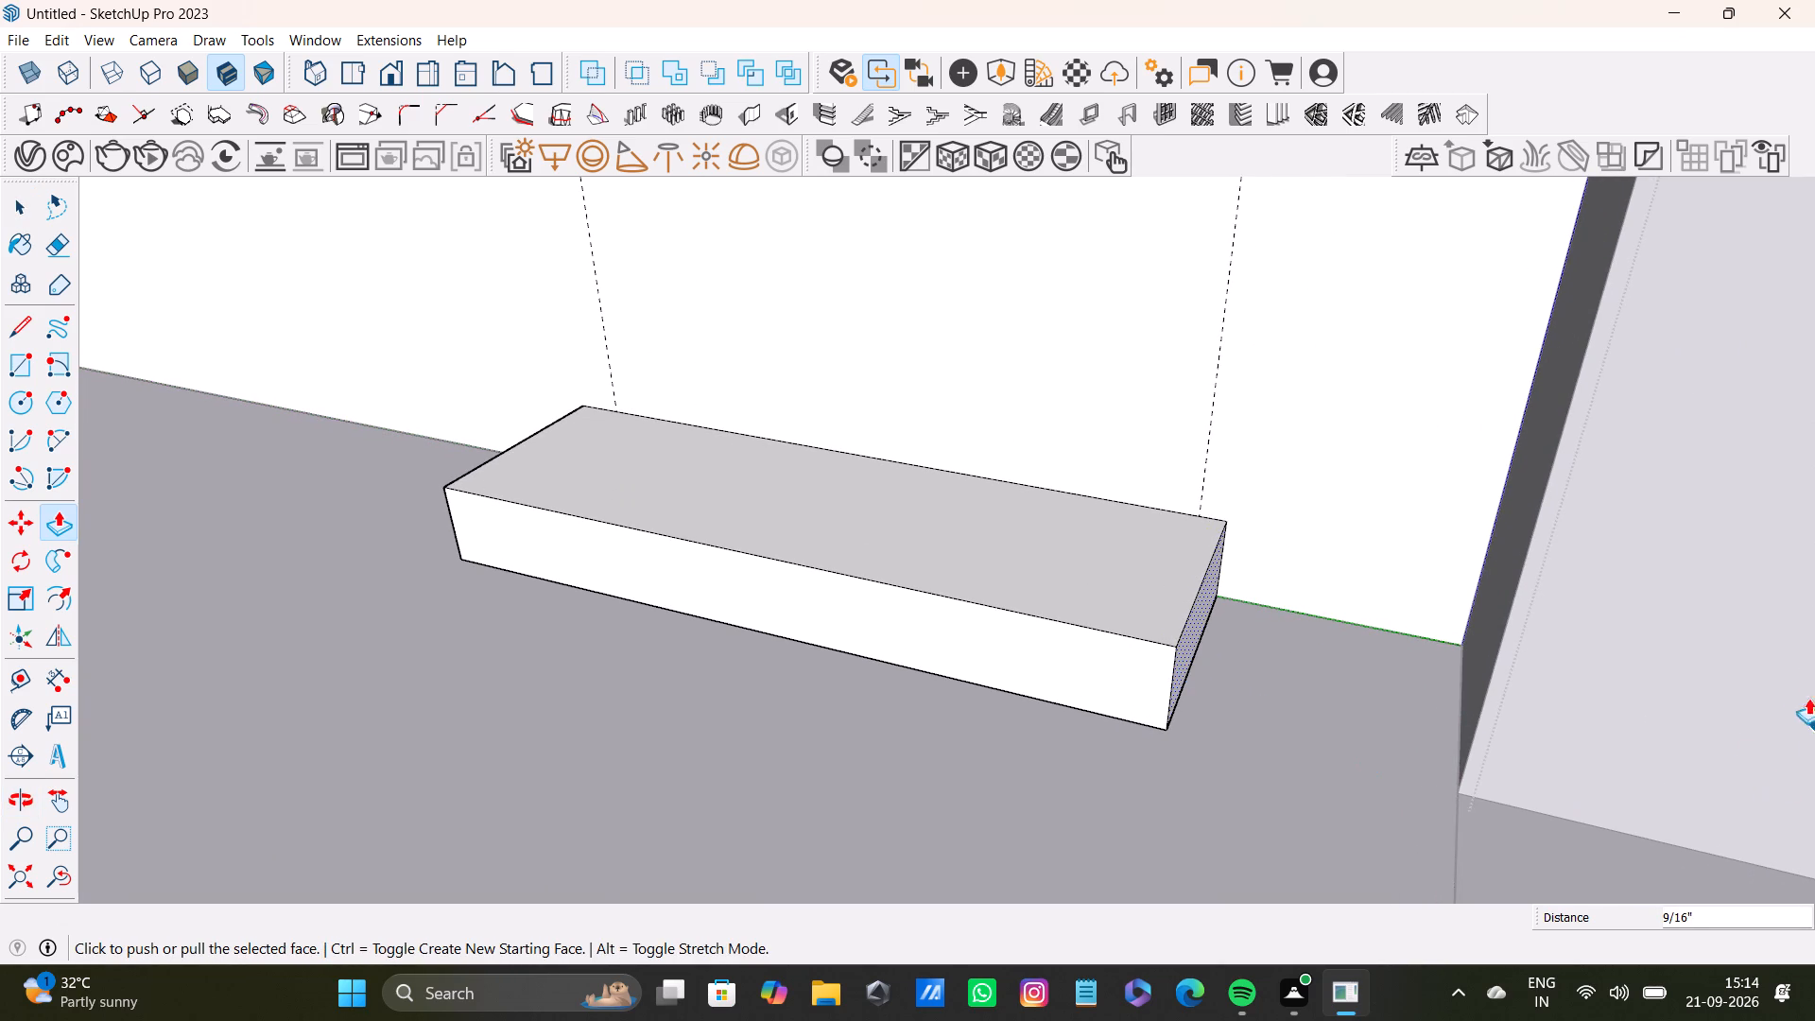
key("space")
Place a horizontal guide across the white wall, a short distance below its top edge.
scroll(1456, 842, "down", 7)
middle_click_drag(1118, 568, 1422, 636)
scroll(1414, 636, "down", 4)
middle_click_drag(1081, 634, 1649, 699, "shift")
scroll(1621, 704, "down", 8)
middle_click_drag(1447, 744, 1443, 552, "shift")
scroll(769, 735, "up", 3)
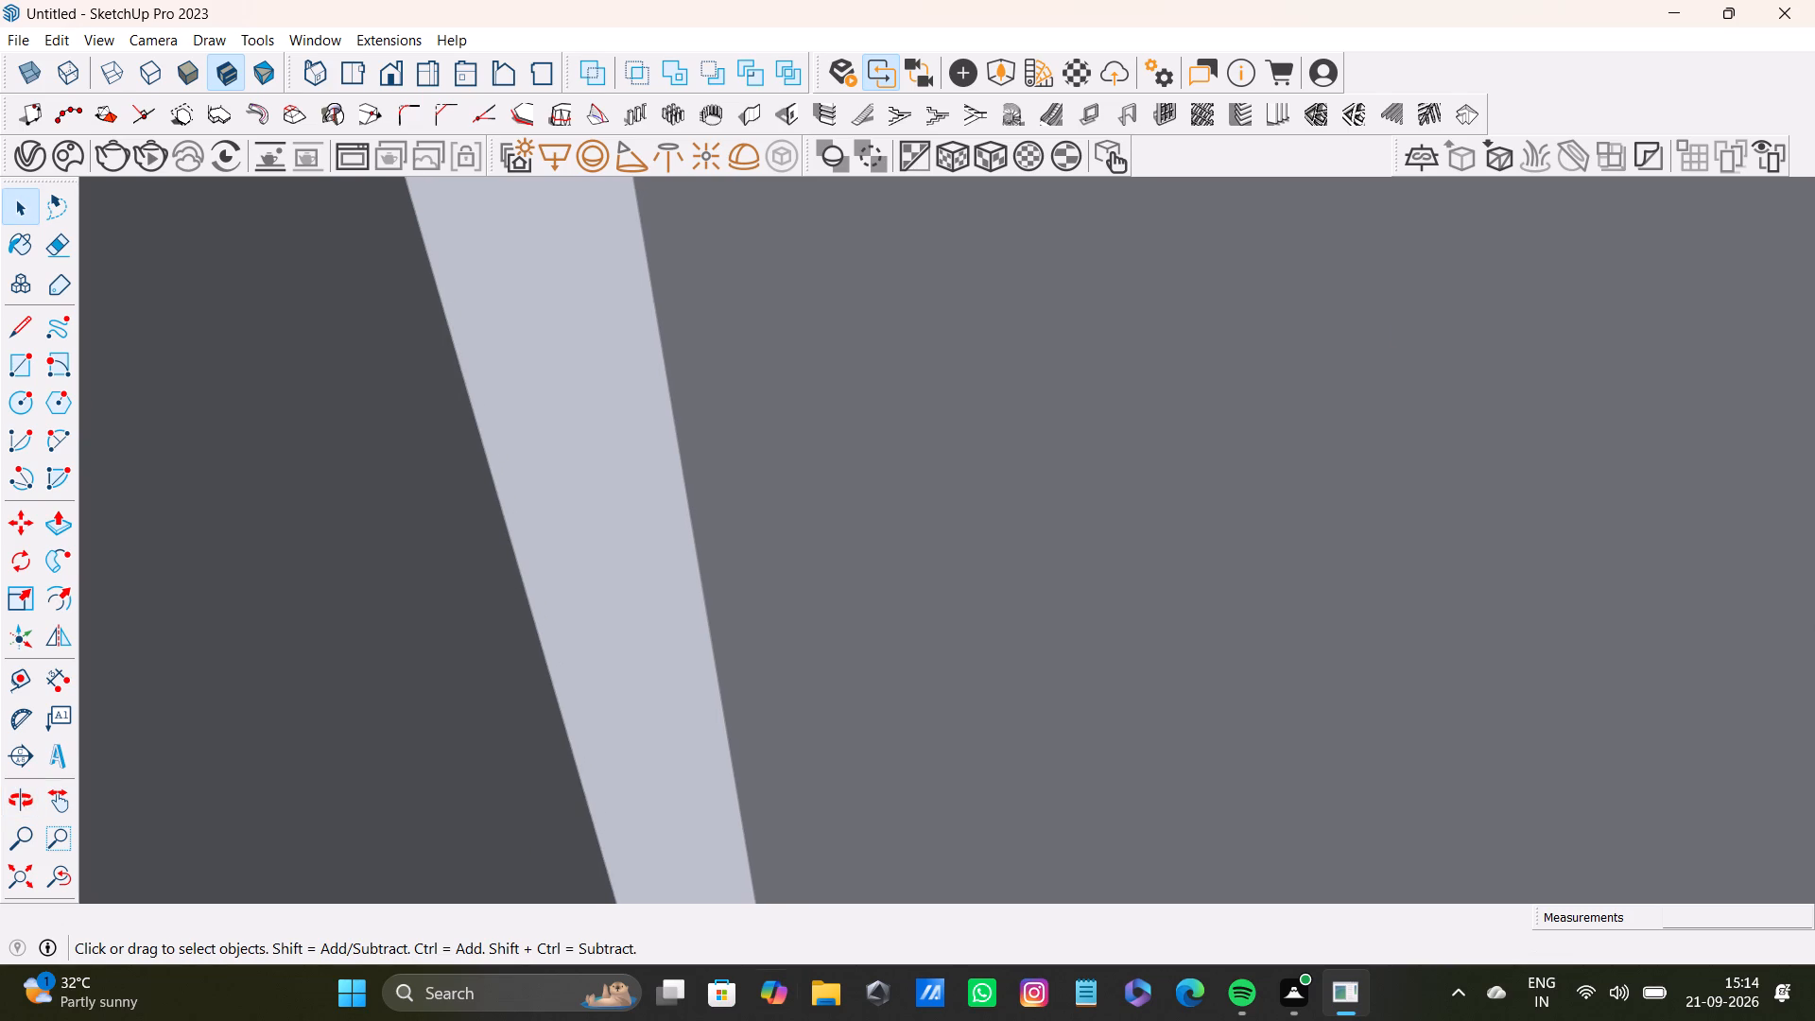
left_click(24, 876)
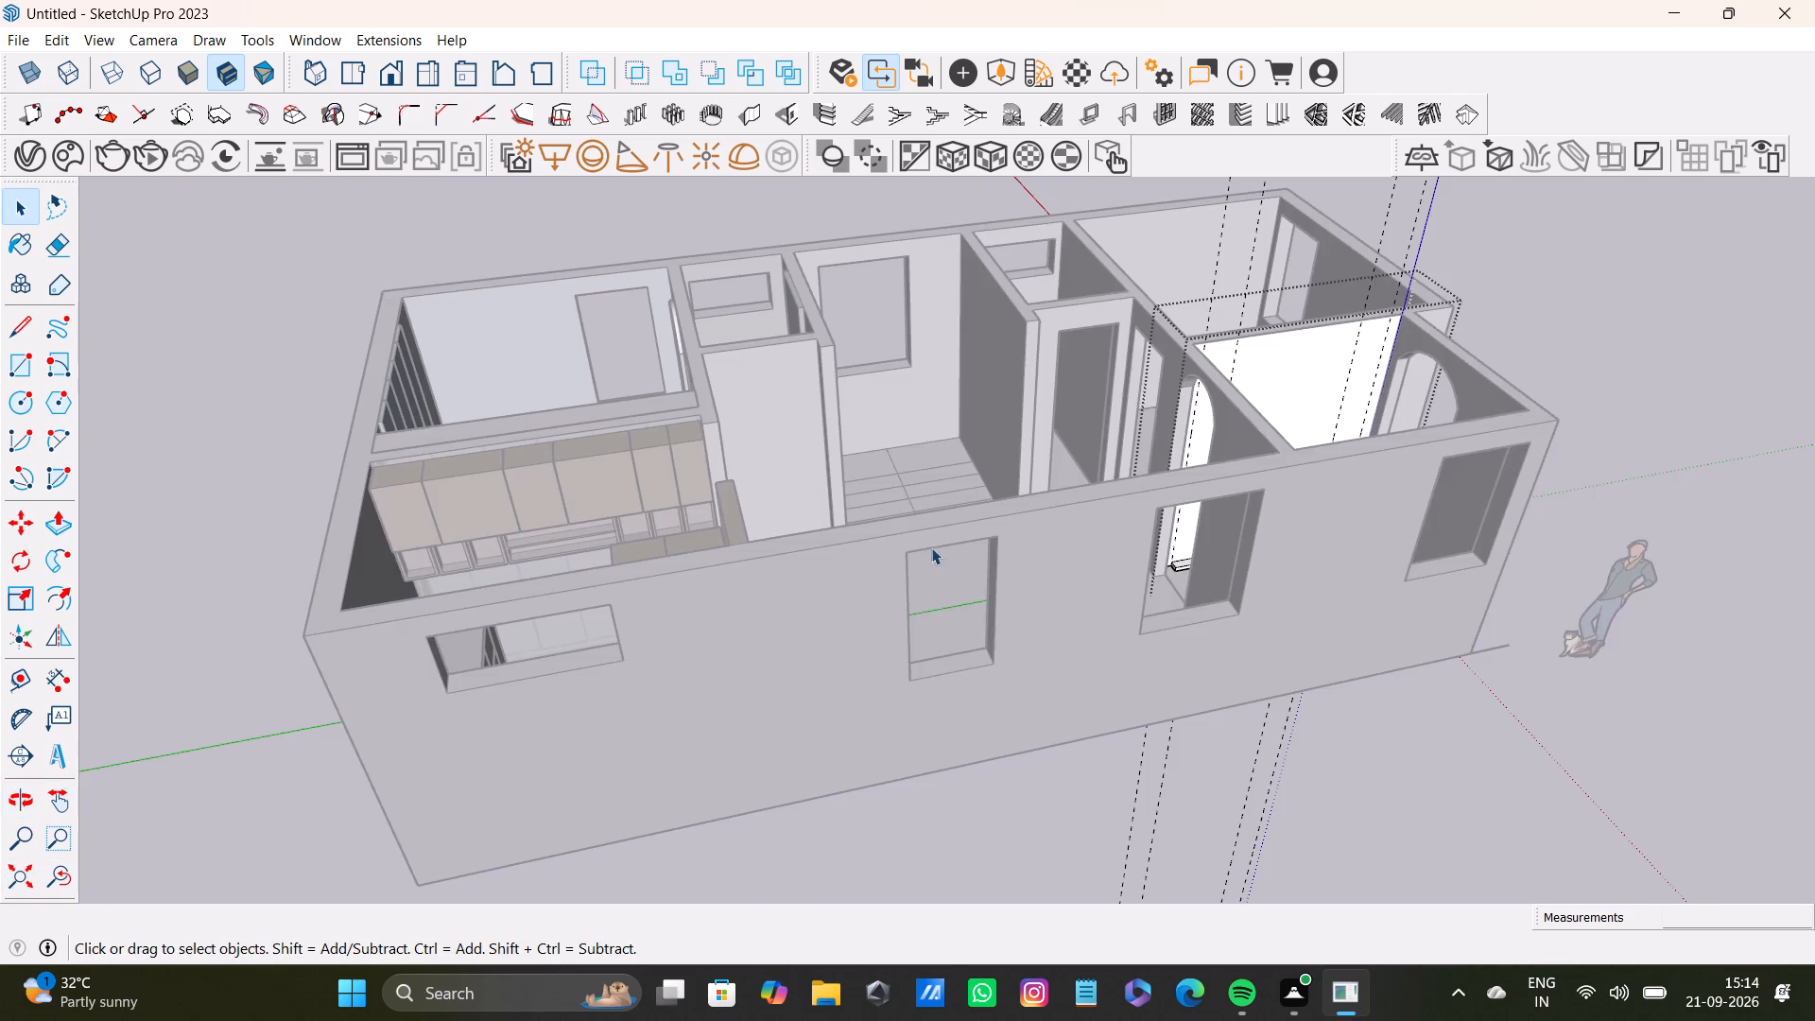
middle_click_drag(1282, 448, 1026, 577)
scroll(1044, 525, "up", 4)
middle_click_drag(1099, 490, 969, 532)
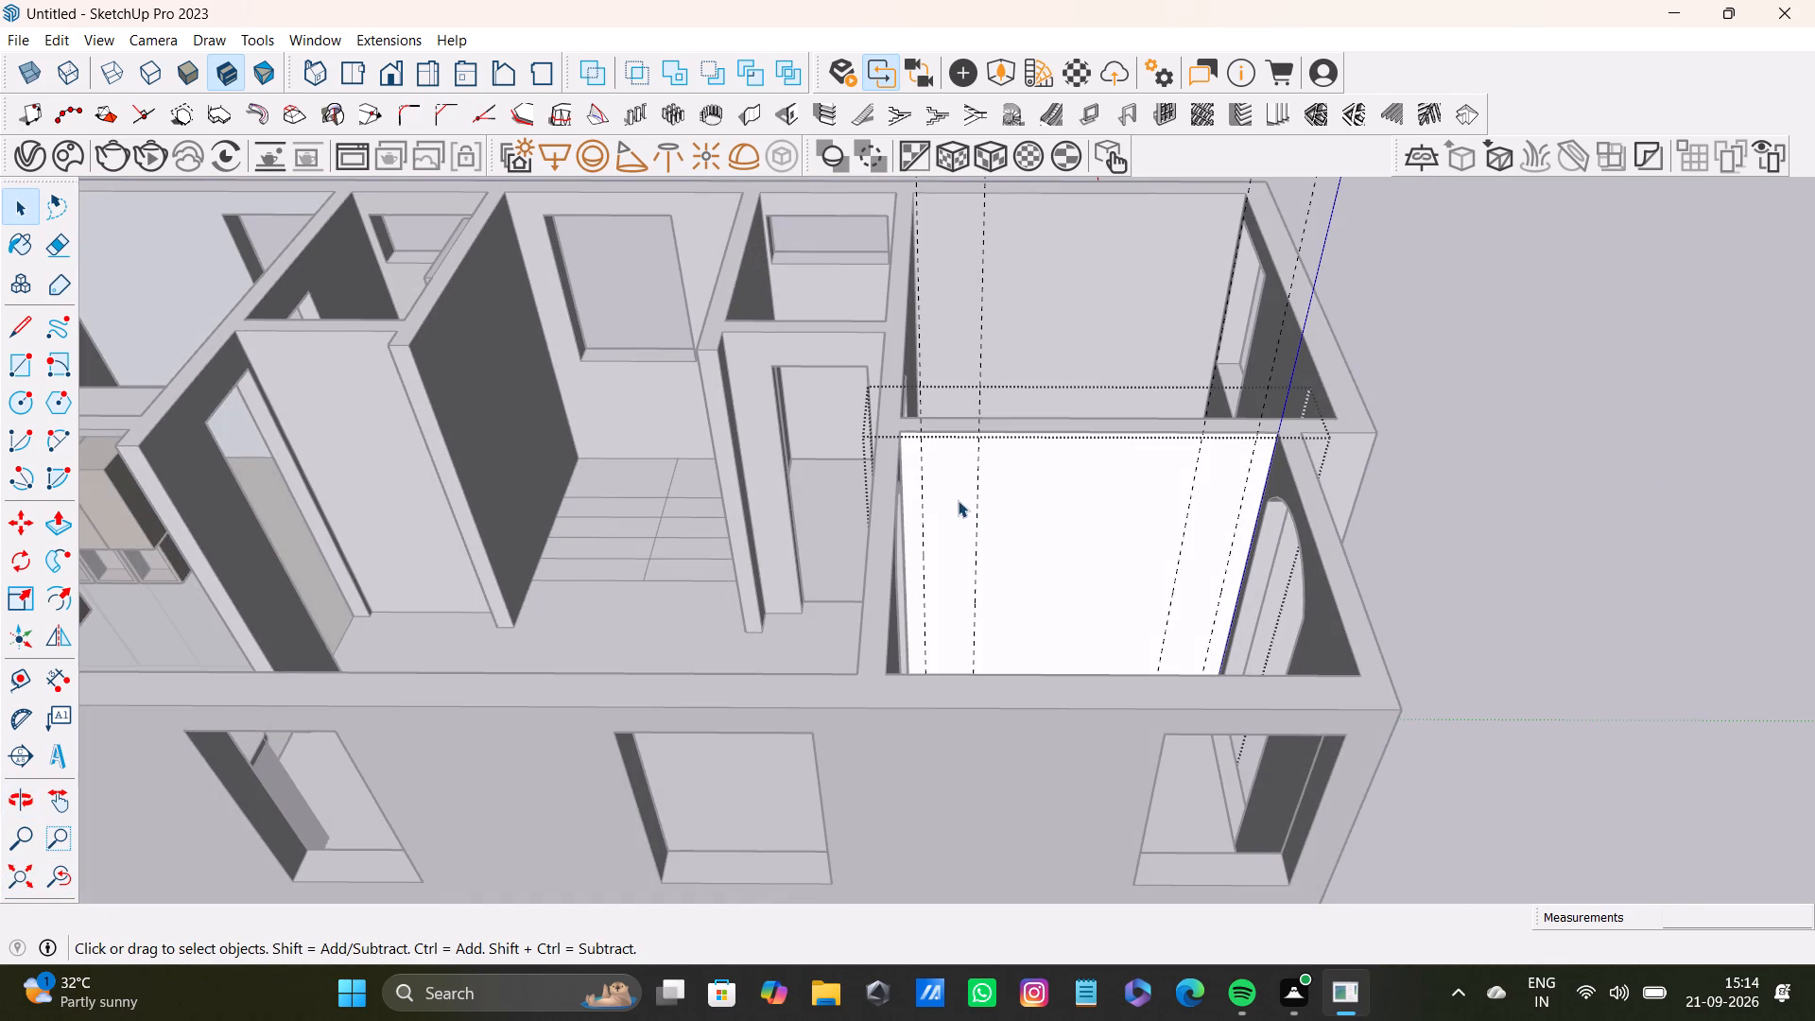
key("t")
scroll(975, 452, "up", 11)
middle_click_drag(1021, 449, 994, 369)
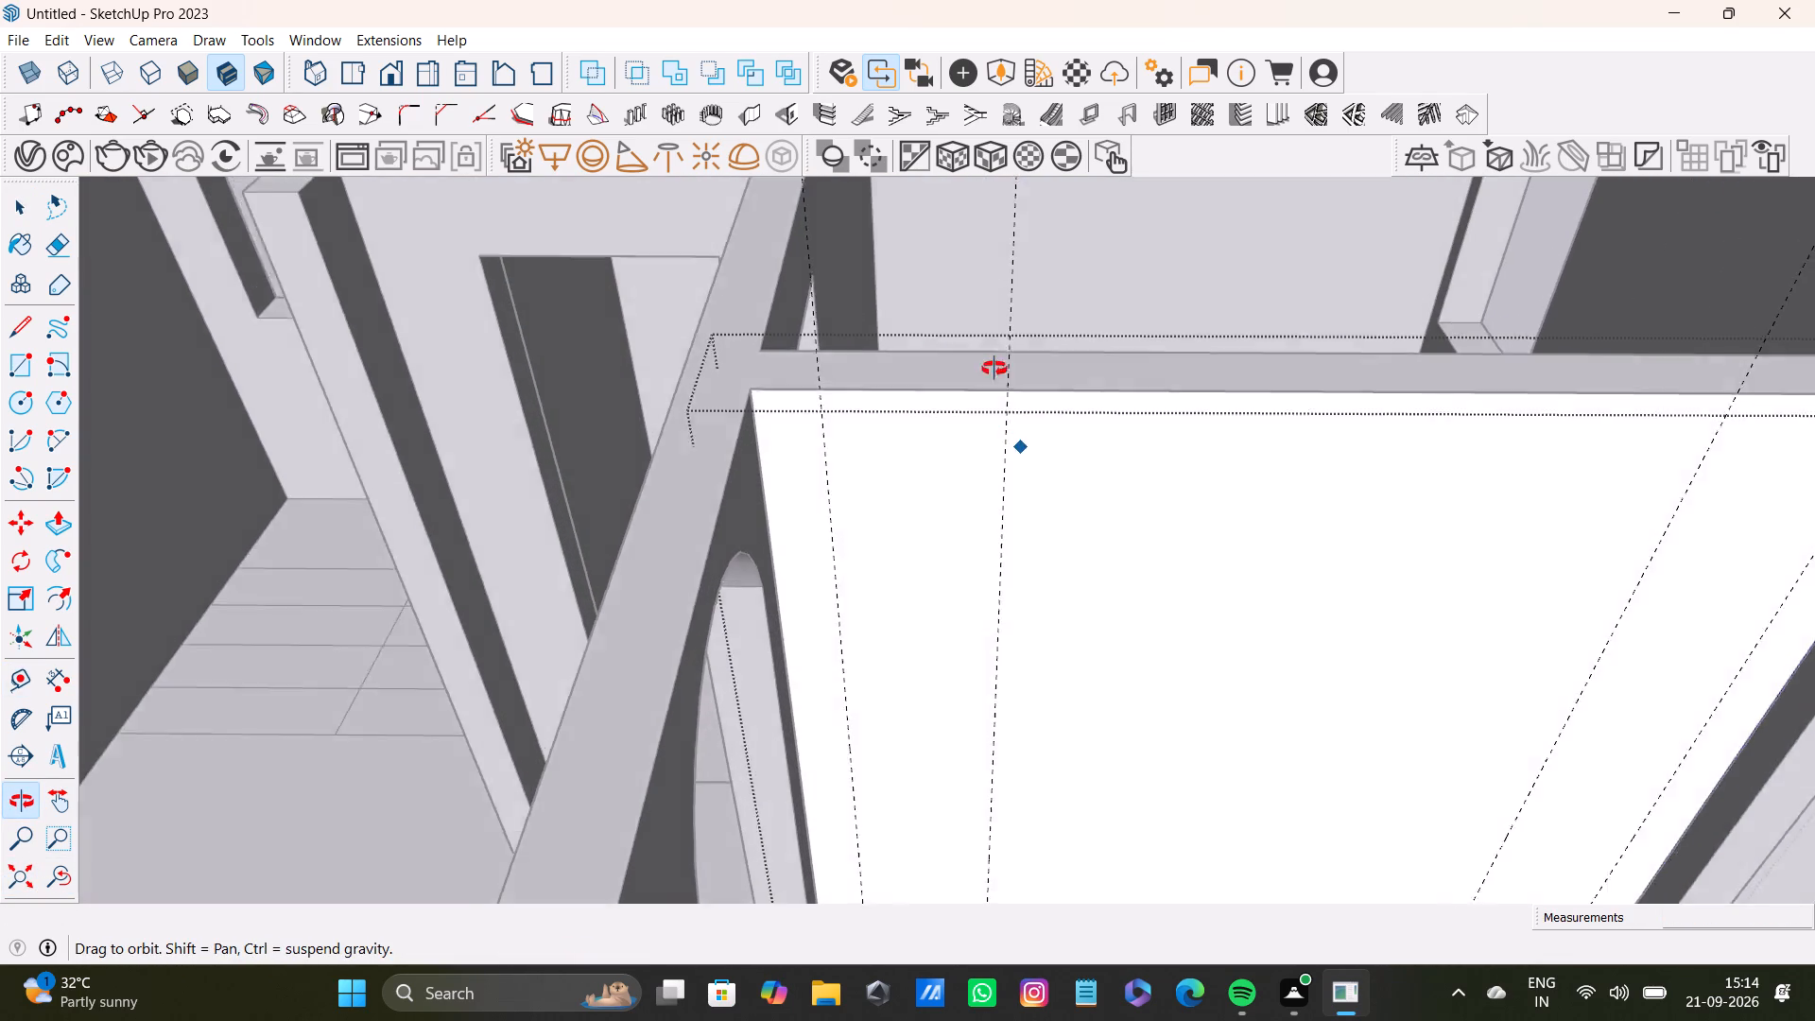
middle_click_drag(994, 369, 932, 268)
scroll(994, 386, "up", 3)
left_click(1025, 376)
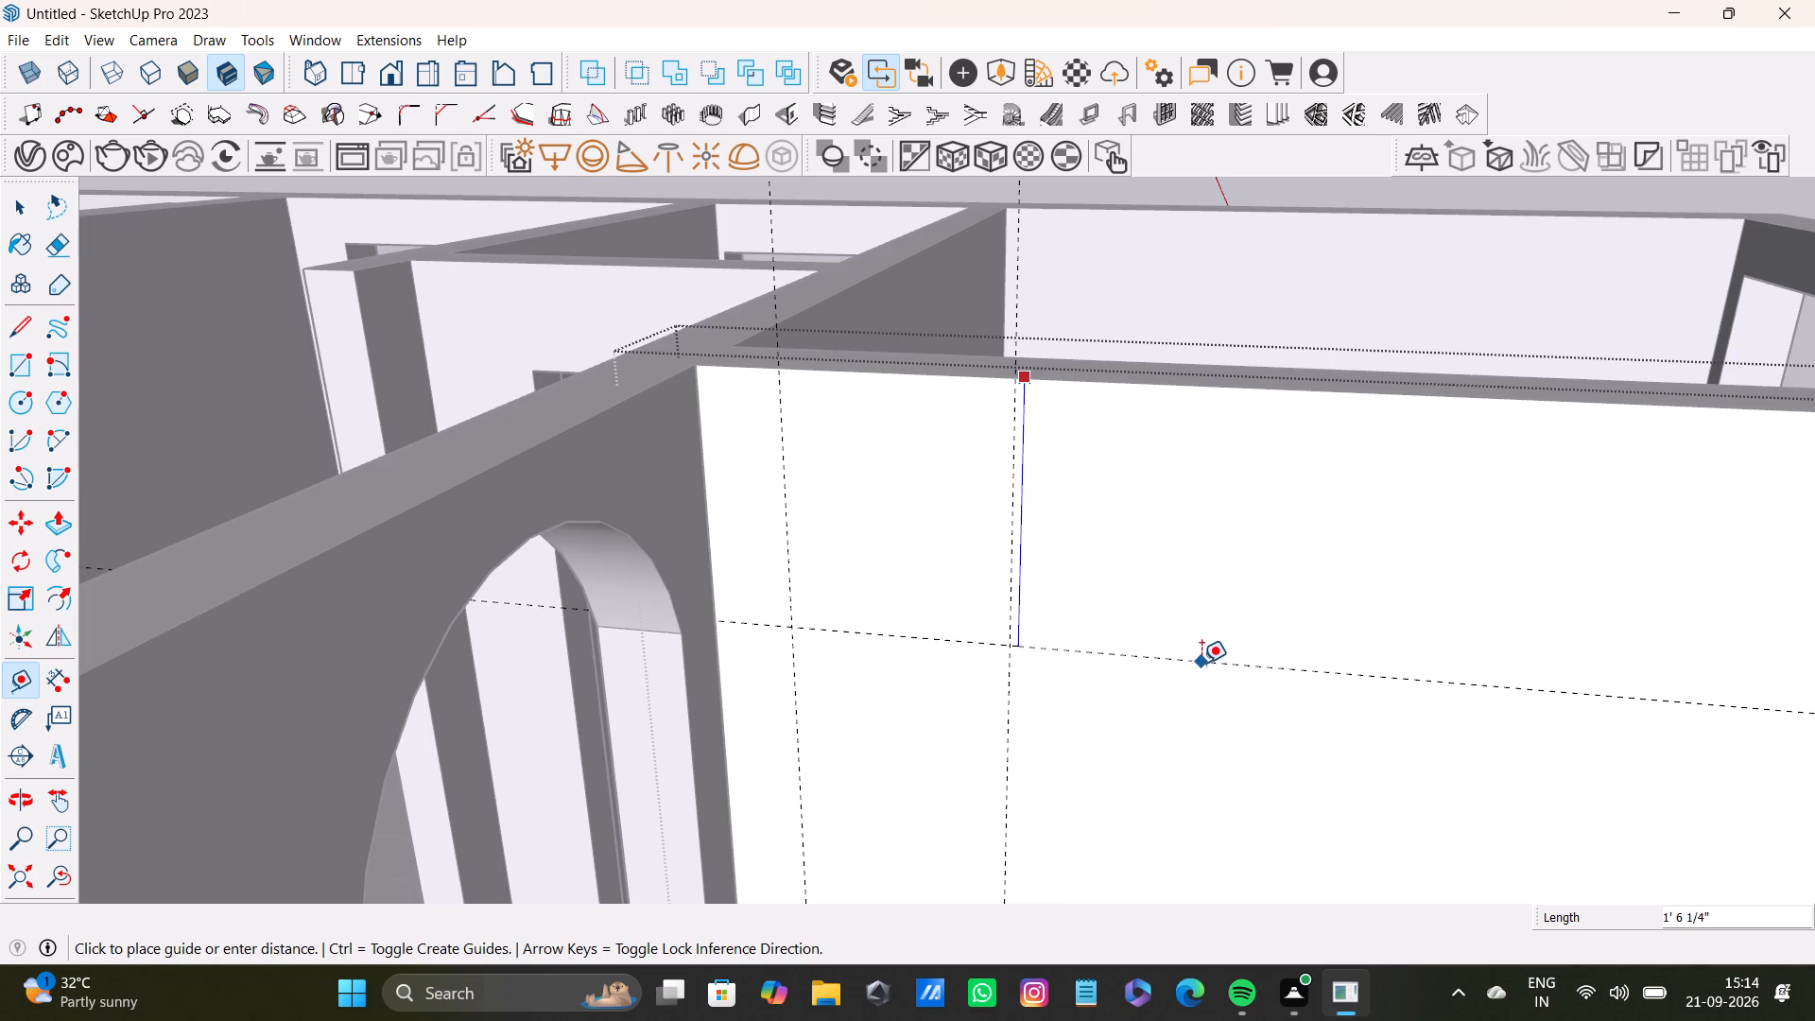
left_click(1265, 491)
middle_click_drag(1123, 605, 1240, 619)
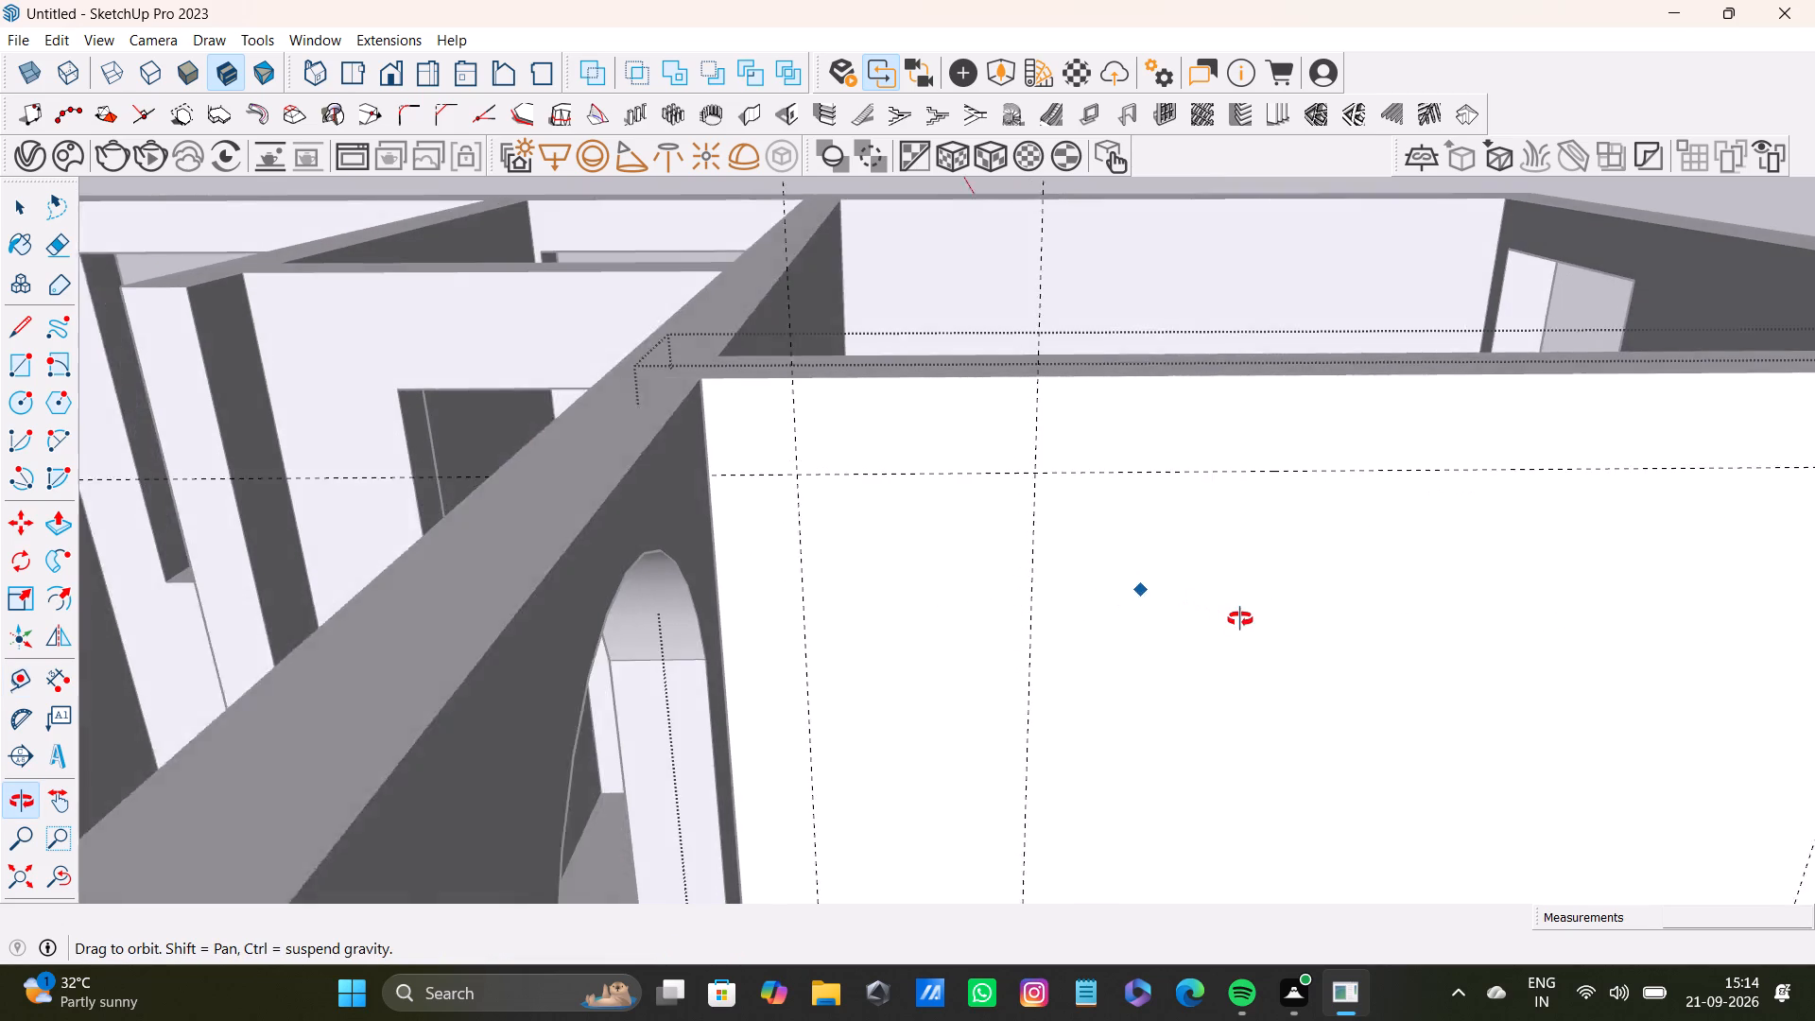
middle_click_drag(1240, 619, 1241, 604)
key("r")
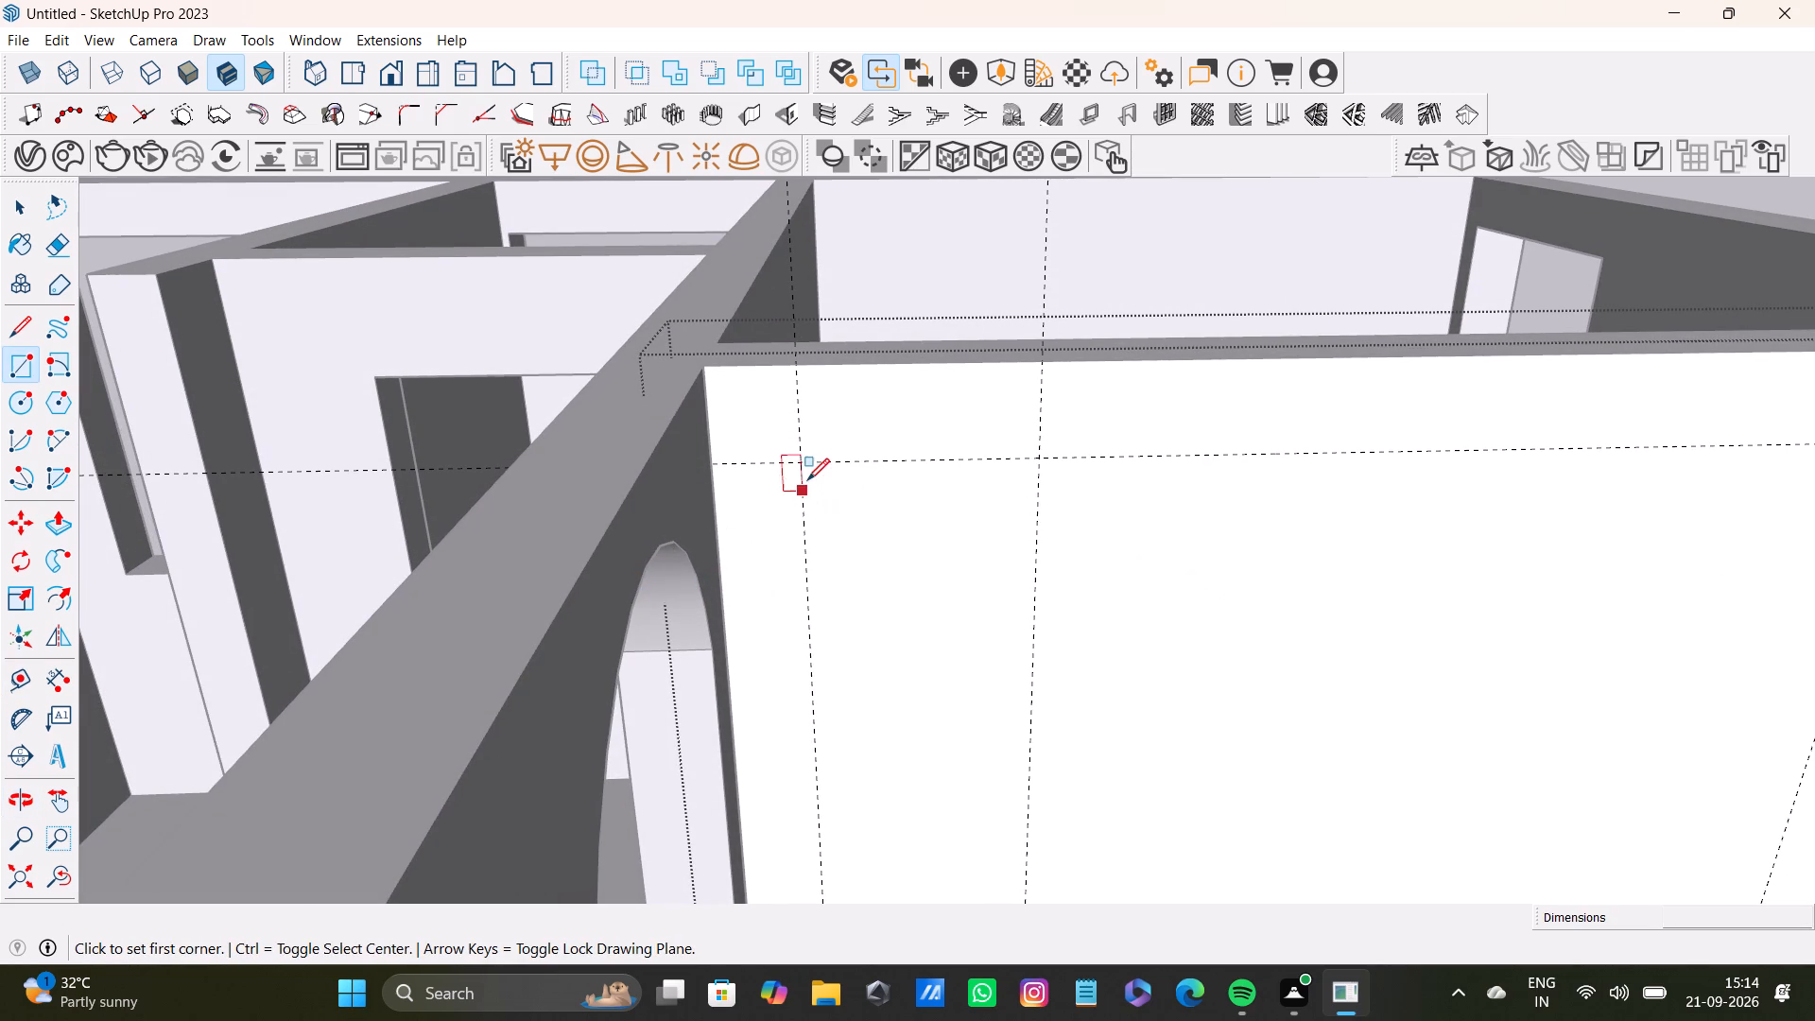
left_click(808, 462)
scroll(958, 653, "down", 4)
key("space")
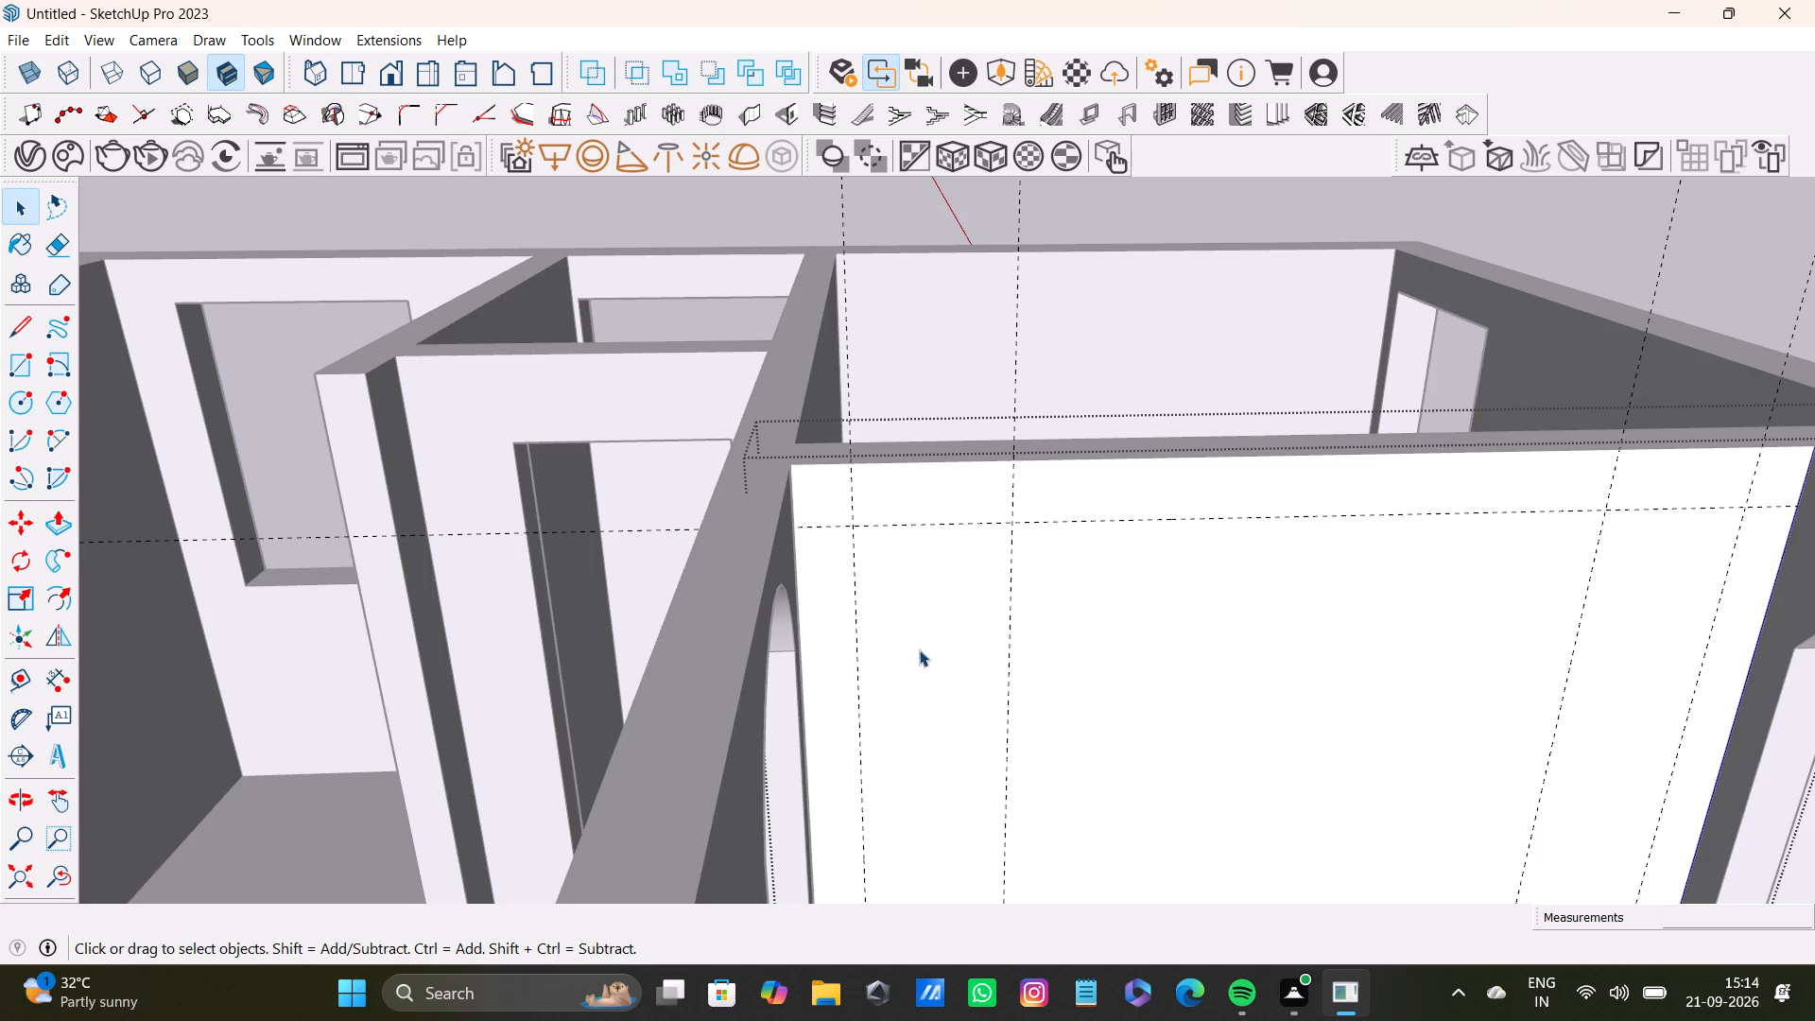
Draw a rectangle about 9' 3 7/16" by 1' 3 5/16" on the wall between the hall-side guides, from the horizontal guide down to the block.
key("r")
scroll(838, 552, "up", 4)
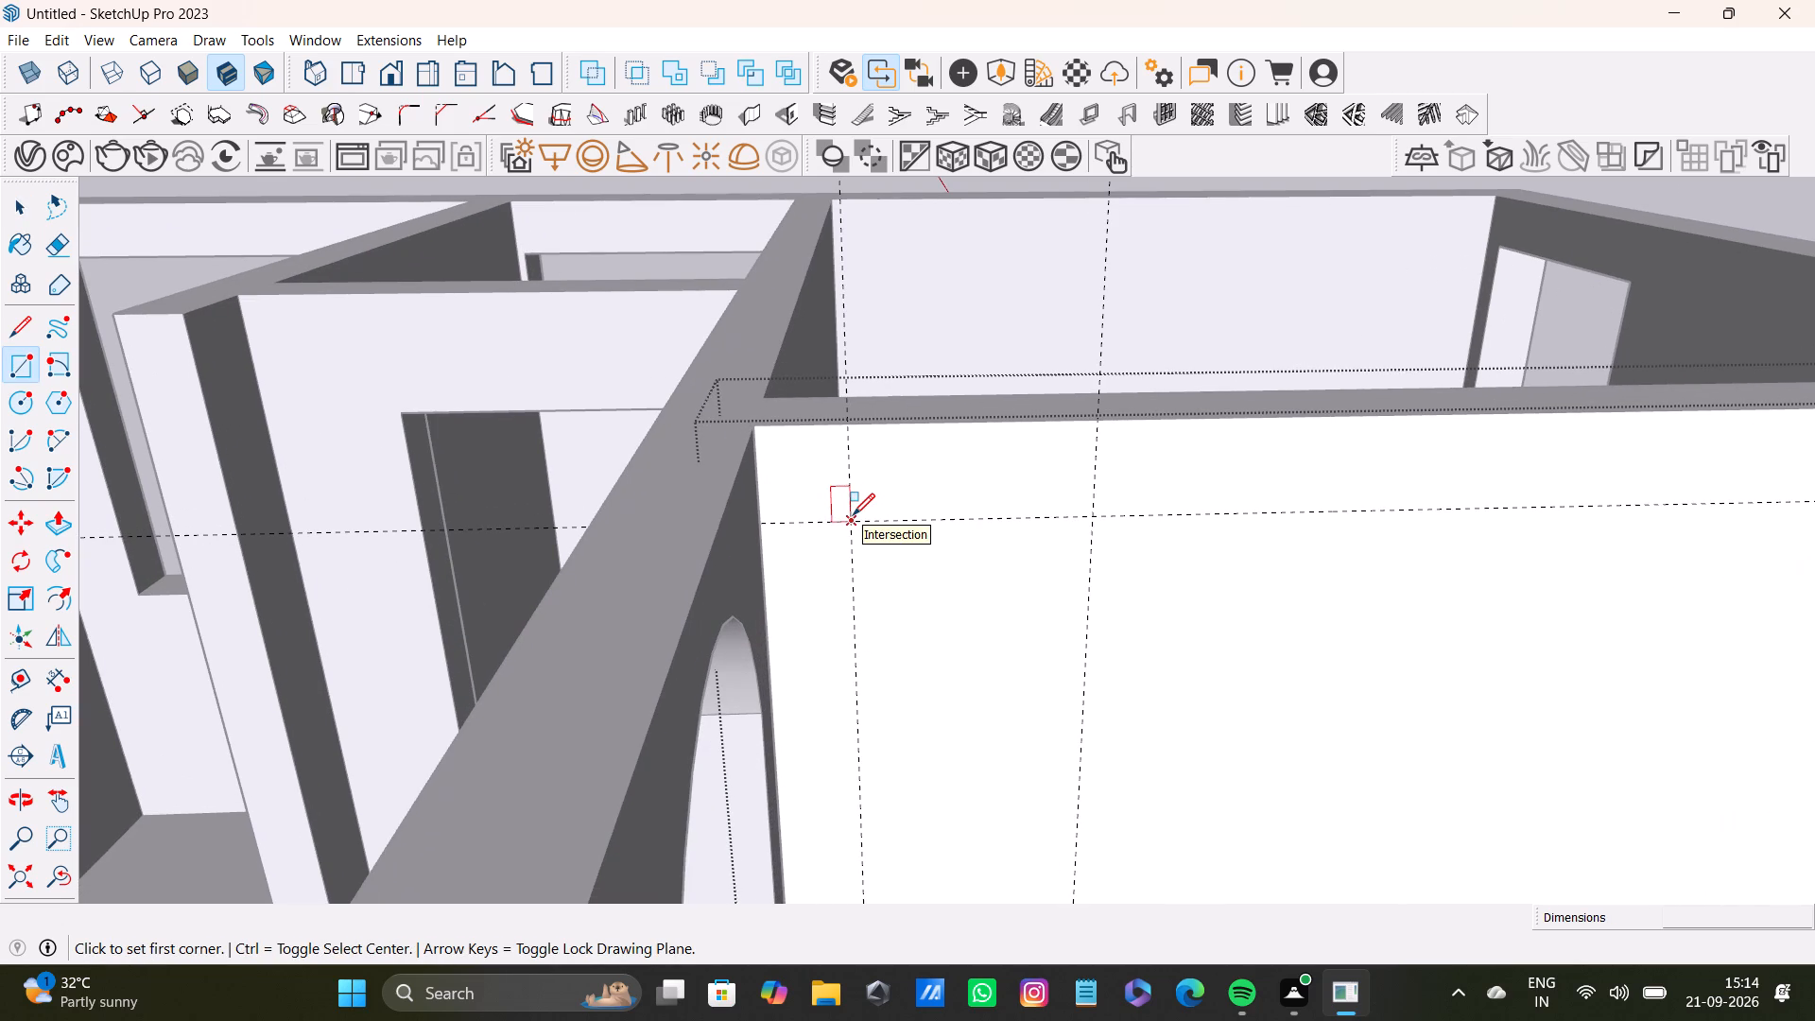
left_click(853, 515)
scroll(946, 721, "down", 3)
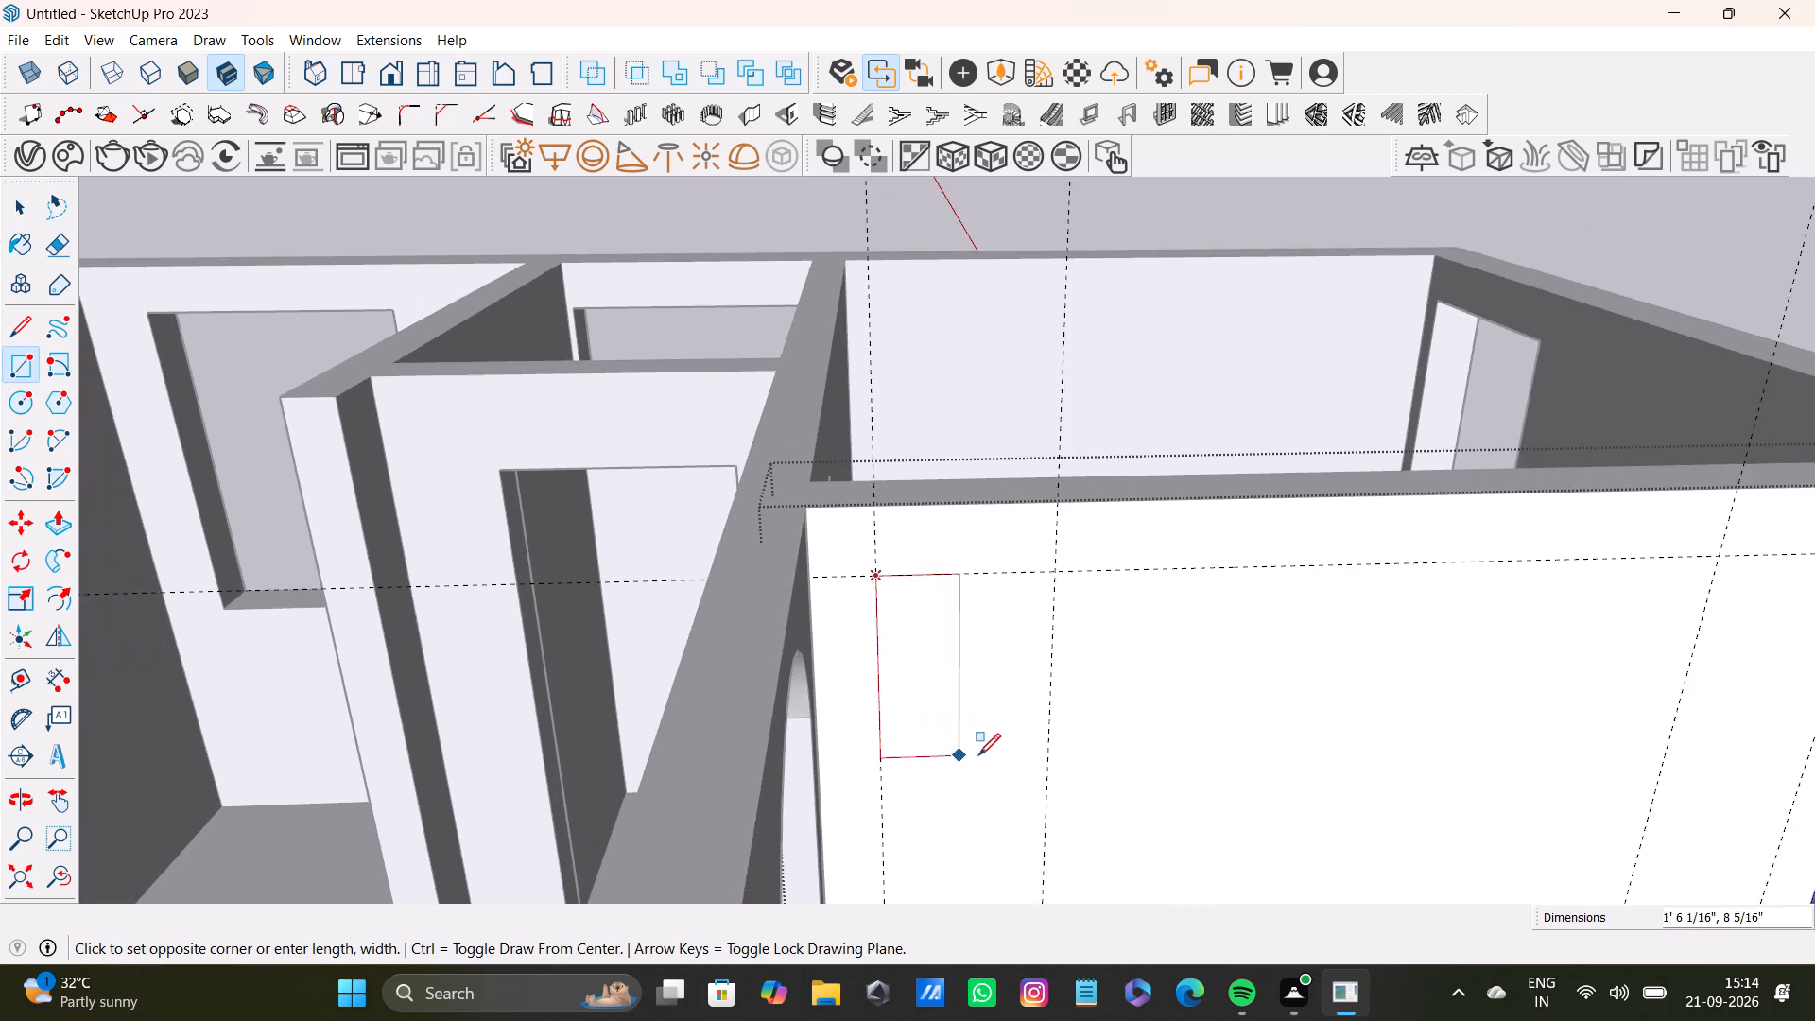
middle_click_drag(978, 755, 915, 485)
scroll(902, 533, "down", 3)
middle_click_drag(941, 697, 828, 770)
scroll(1079, 604, "up", 3)
middle_click_drag(1087, 589, 1085, 589, "shift")
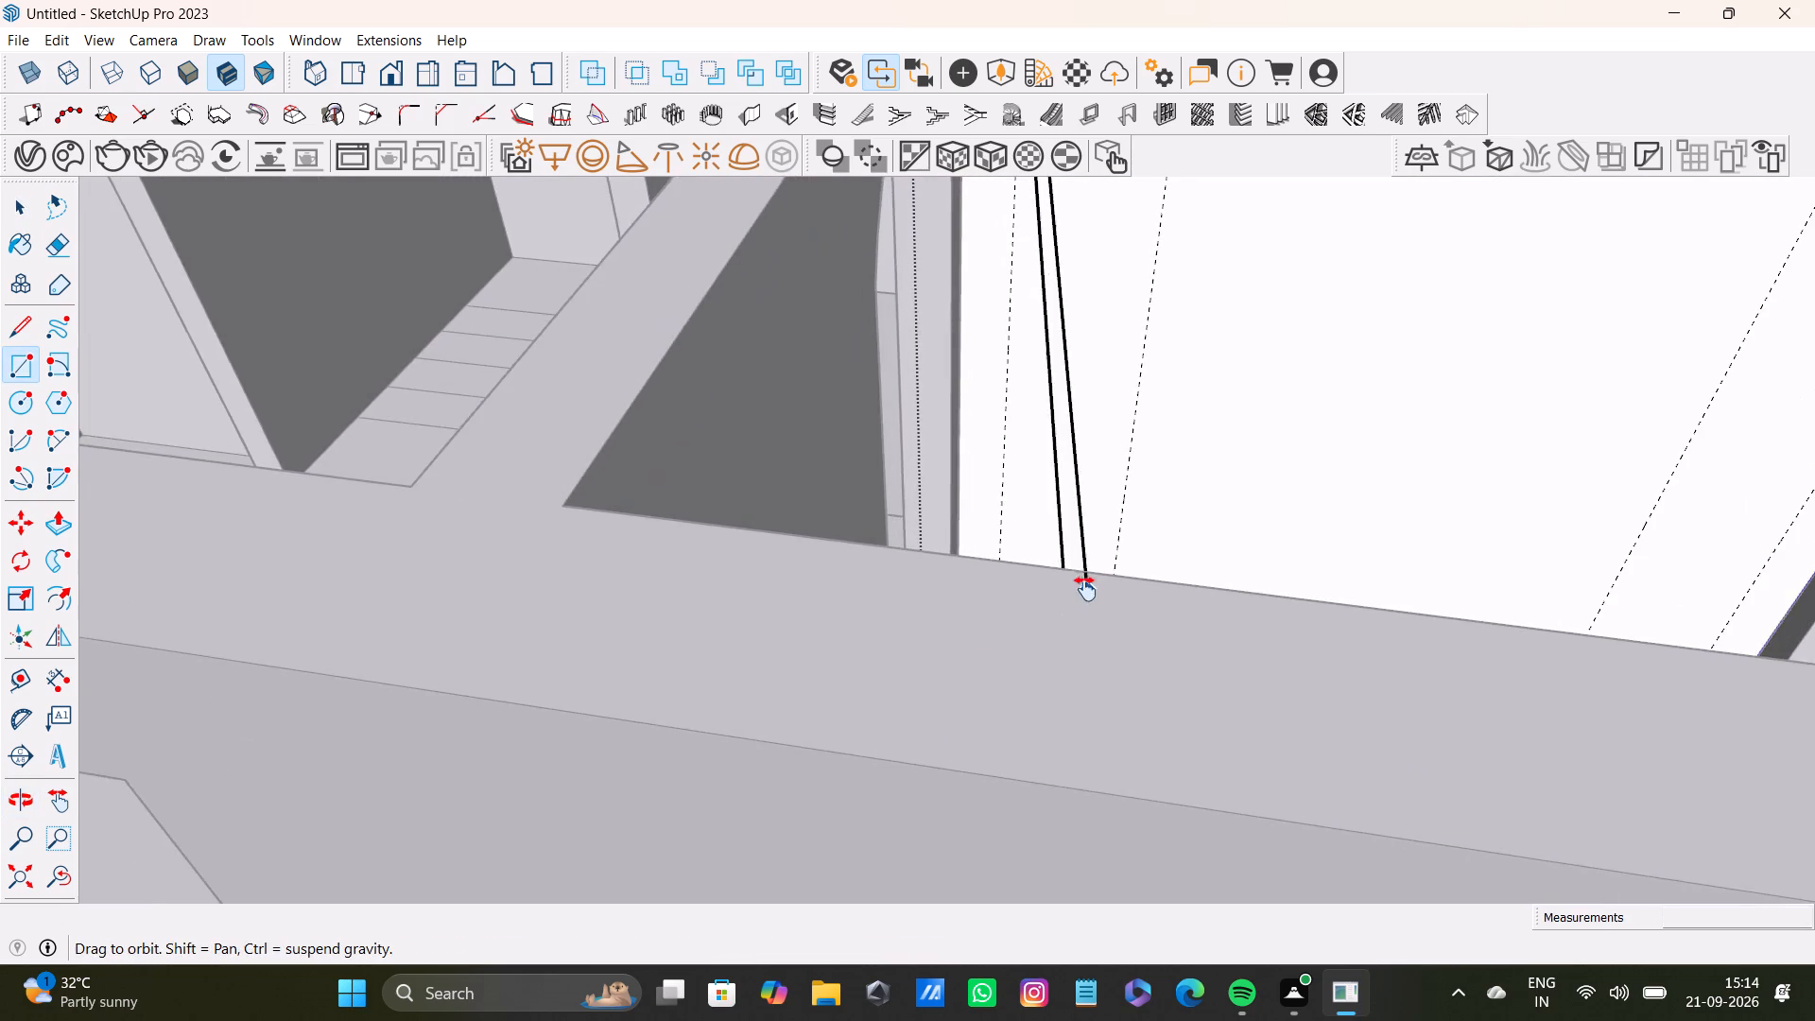
middle_click_drag(1085, 589, 891, 738, "shift")
scroll(1060, 664, "up", 4)
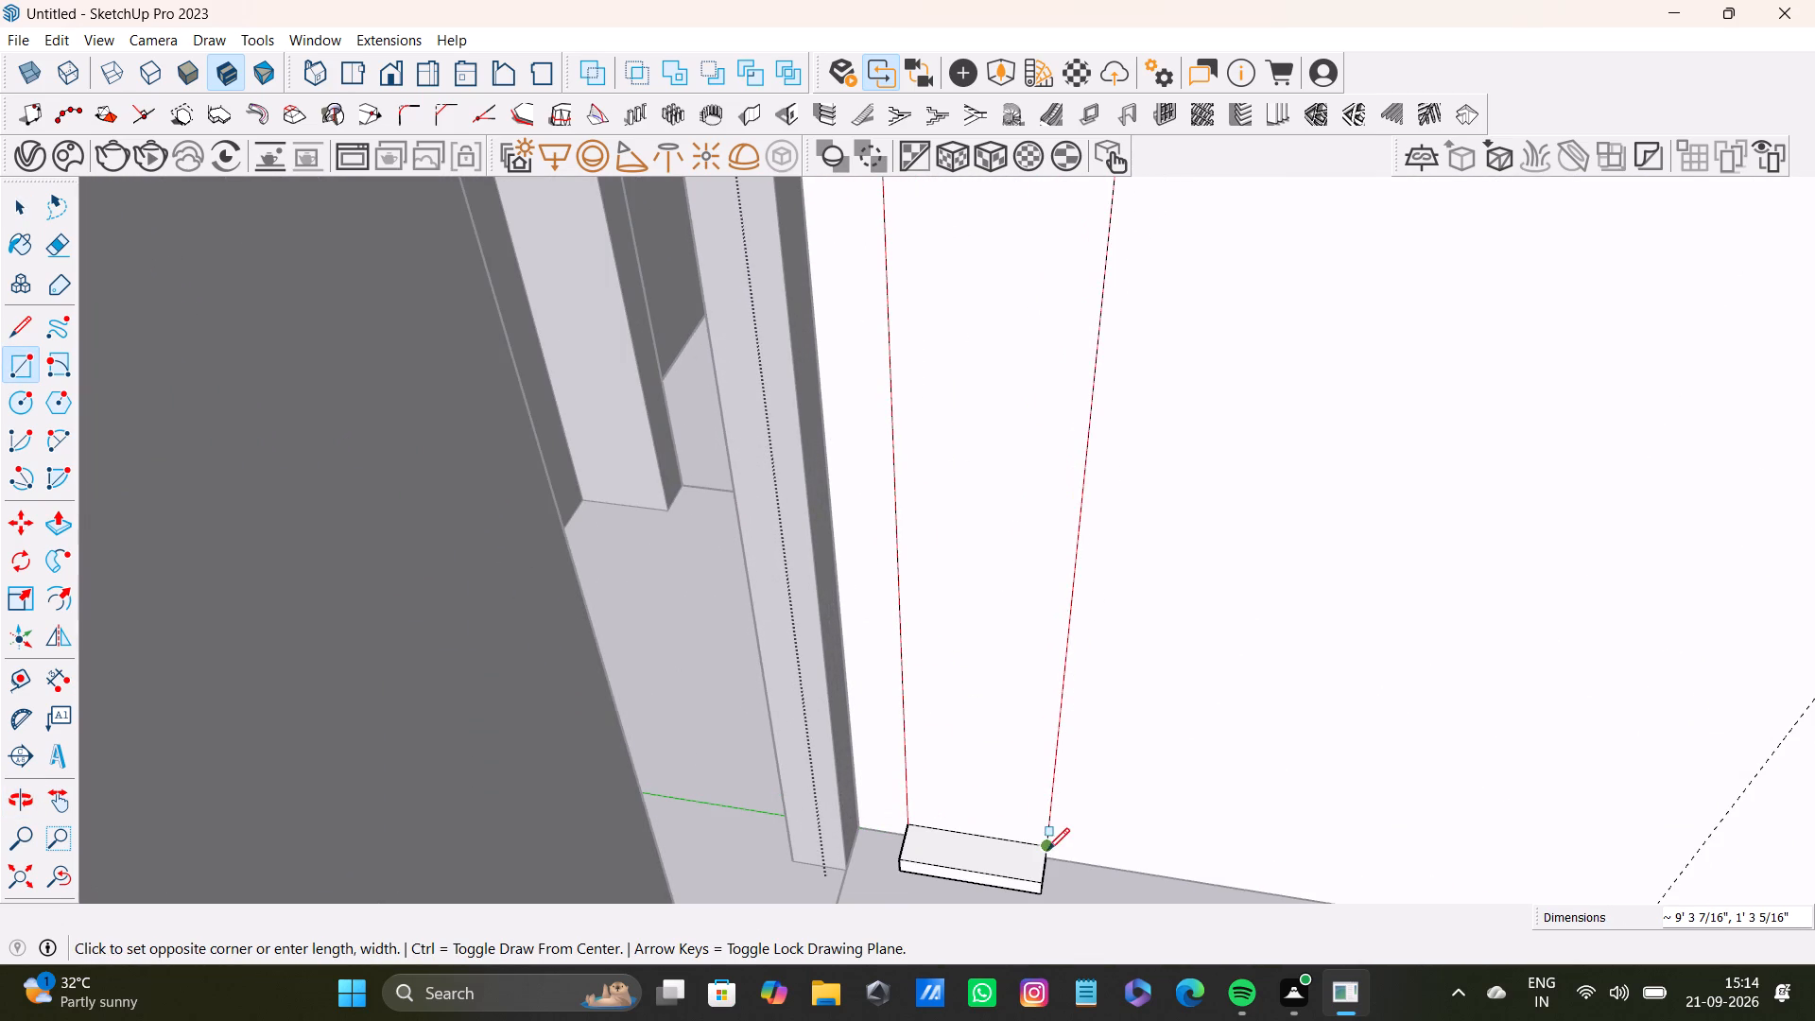
left_click(1047, 850)
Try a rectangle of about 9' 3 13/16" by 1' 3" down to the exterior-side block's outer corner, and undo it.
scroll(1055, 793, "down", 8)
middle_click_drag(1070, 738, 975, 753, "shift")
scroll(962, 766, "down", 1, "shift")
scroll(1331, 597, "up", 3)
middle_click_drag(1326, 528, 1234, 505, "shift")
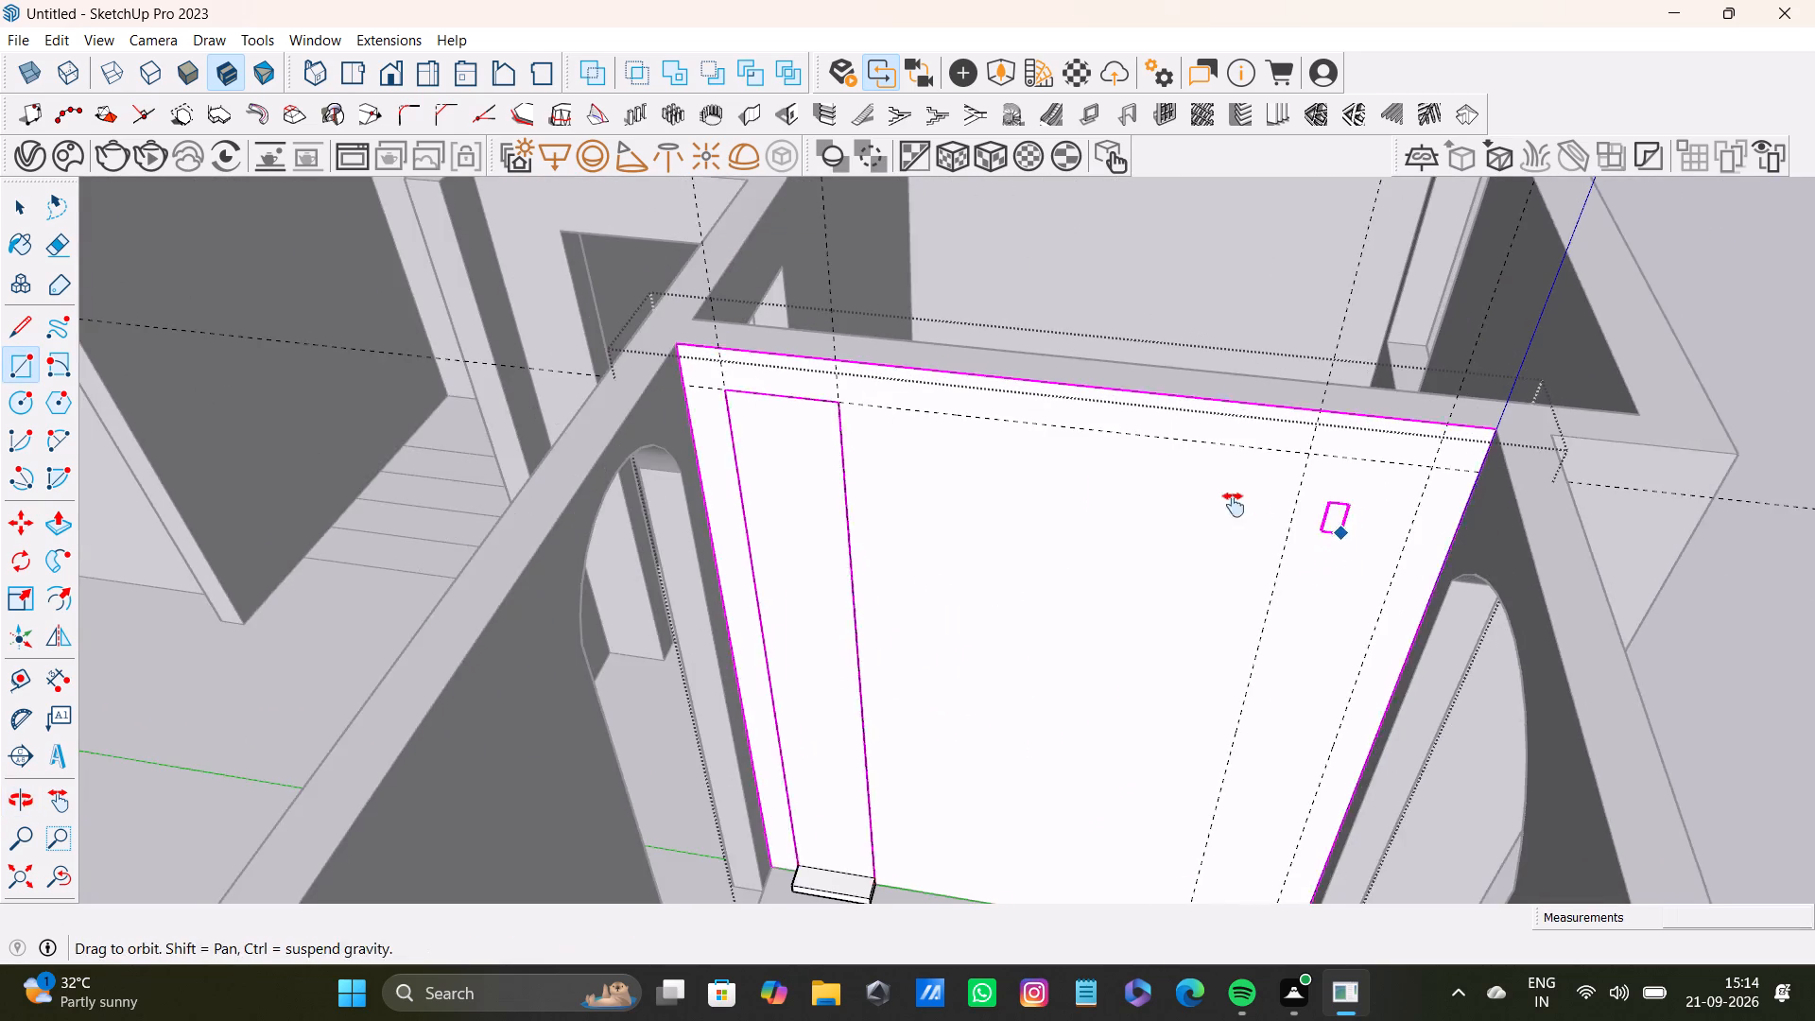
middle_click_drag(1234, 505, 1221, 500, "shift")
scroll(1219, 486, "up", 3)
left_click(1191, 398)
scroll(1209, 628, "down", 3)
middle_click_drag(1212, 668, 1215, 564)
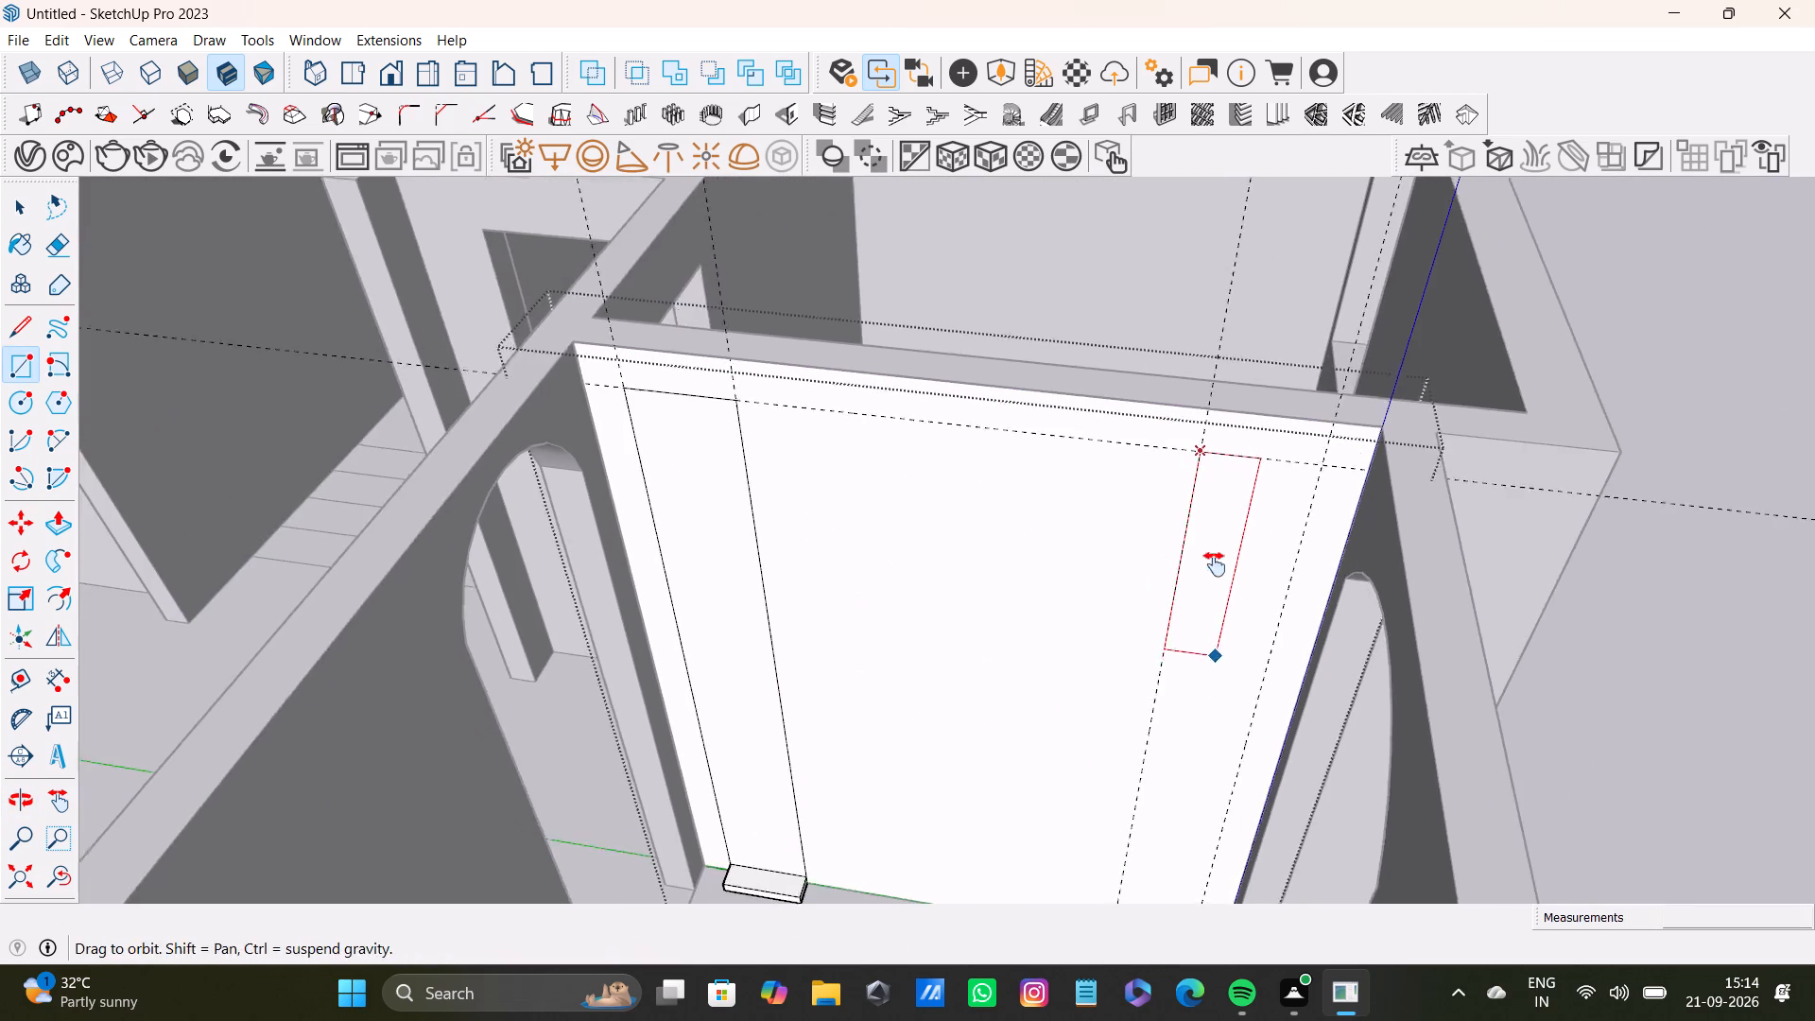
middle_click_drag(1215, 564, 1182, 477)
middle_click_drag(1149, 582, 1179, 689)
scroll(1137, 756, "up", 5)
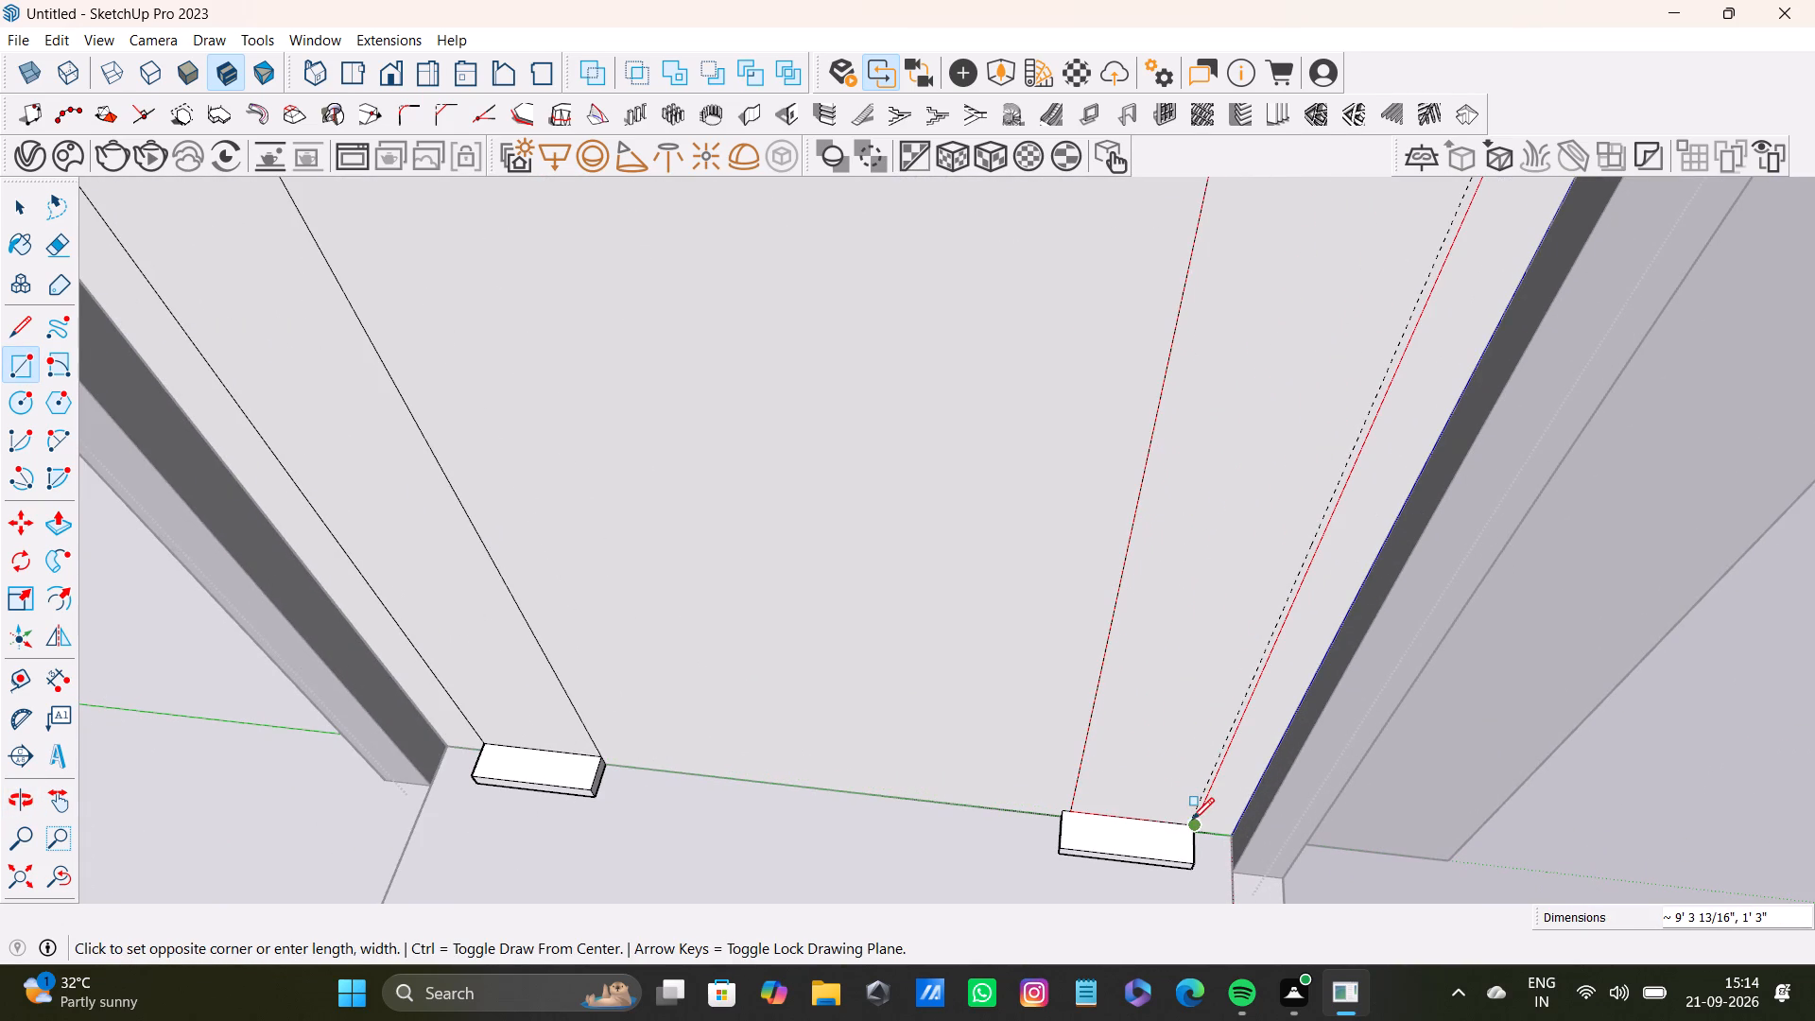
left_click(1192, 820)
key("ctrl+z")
Draw a rectangle about 9' 3 13/16" by 1' 2 7/16" between the exterior-side guides, from the horizontal guide down to the block's top edge.
scroll(1142, 723, "down", 3)
middle_click_drag(1181, 627, 1123, 777, "shift")
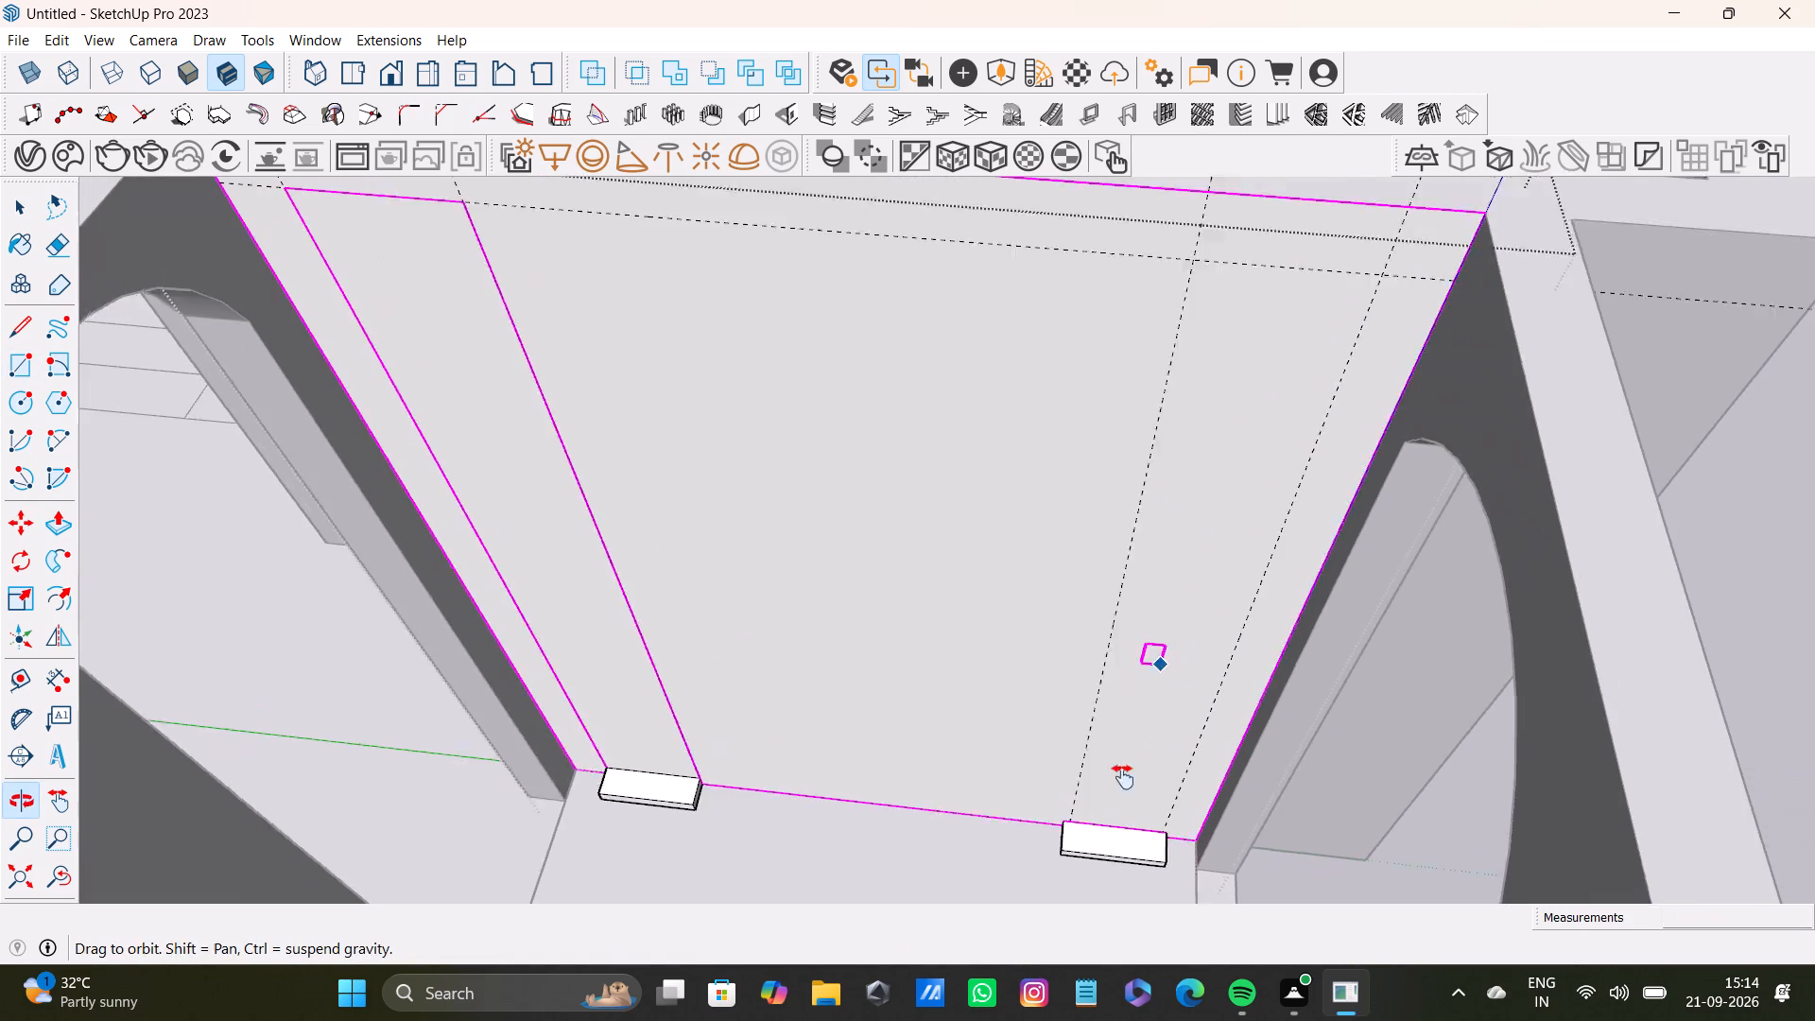
middle_click_drag(1123, 777, 1132, 767, "shift")
scroll(1161, 458, "up", 3)
middle_click_drag(1176, 439, 1156, 310)
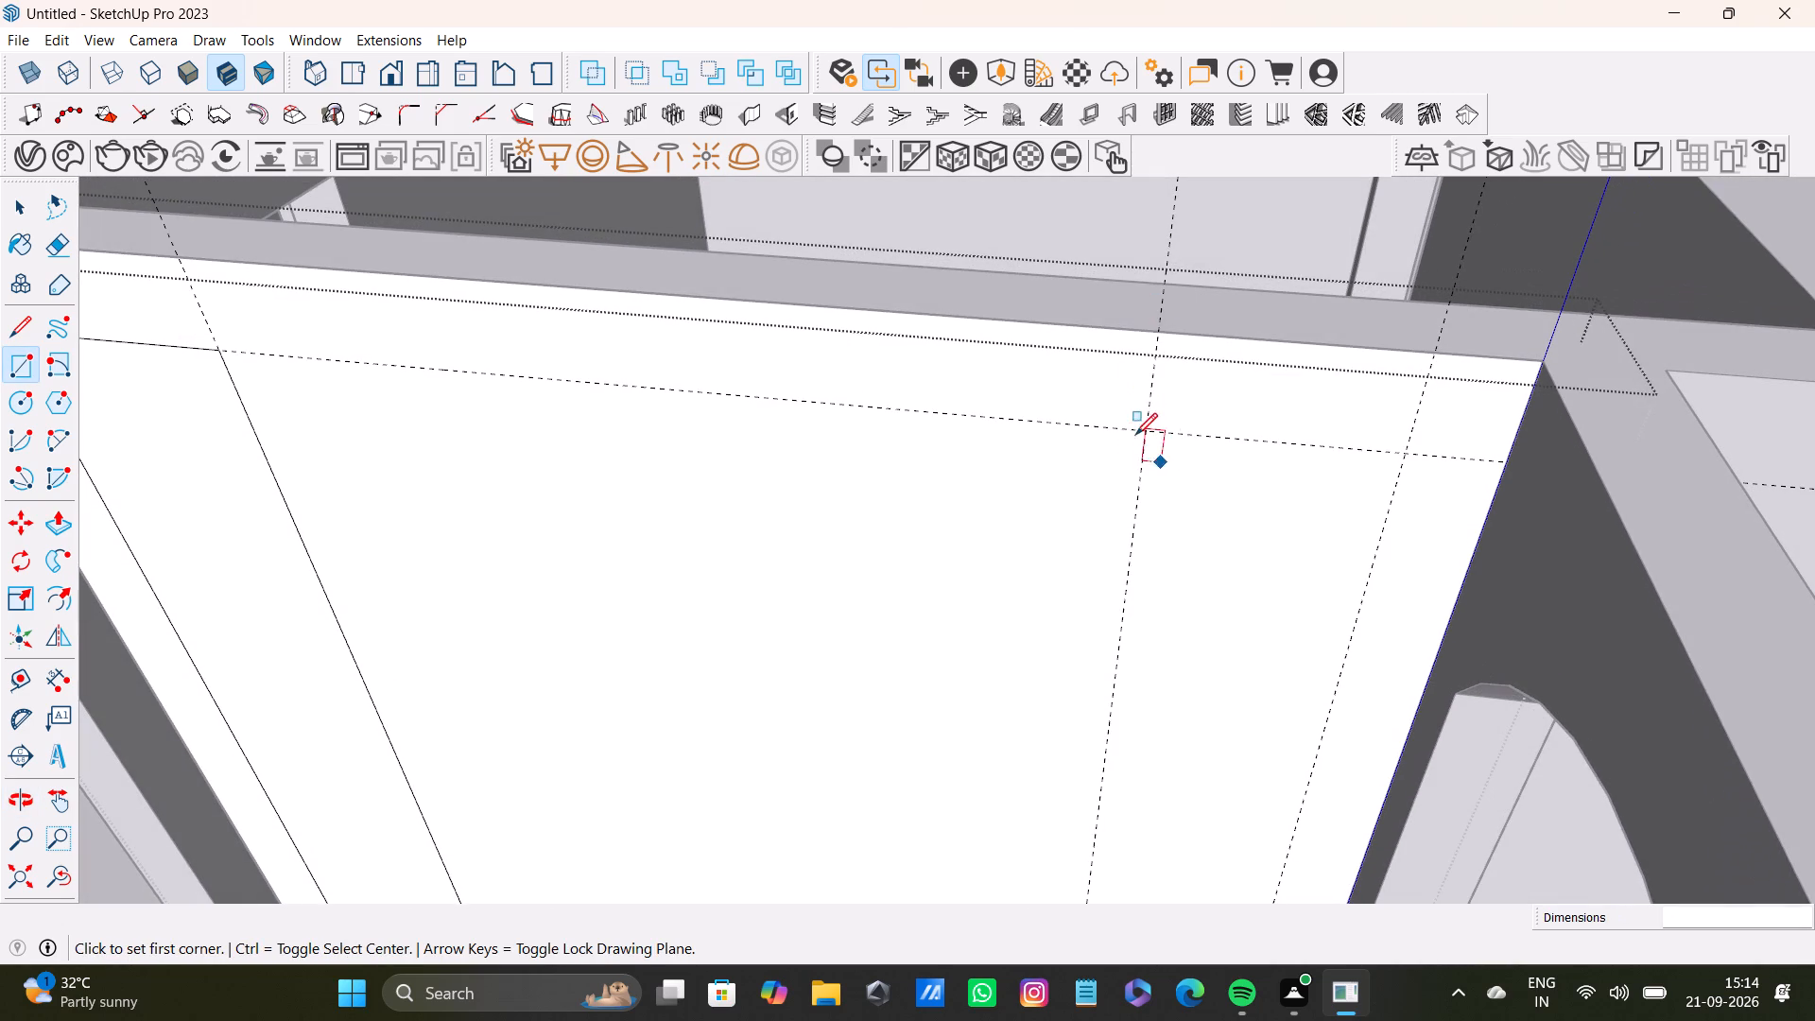
left_click(1148, 432)
scroll(1150, 493, "down", 4)
middle_click_drag(1192, 622, 1195, 318, "shift")
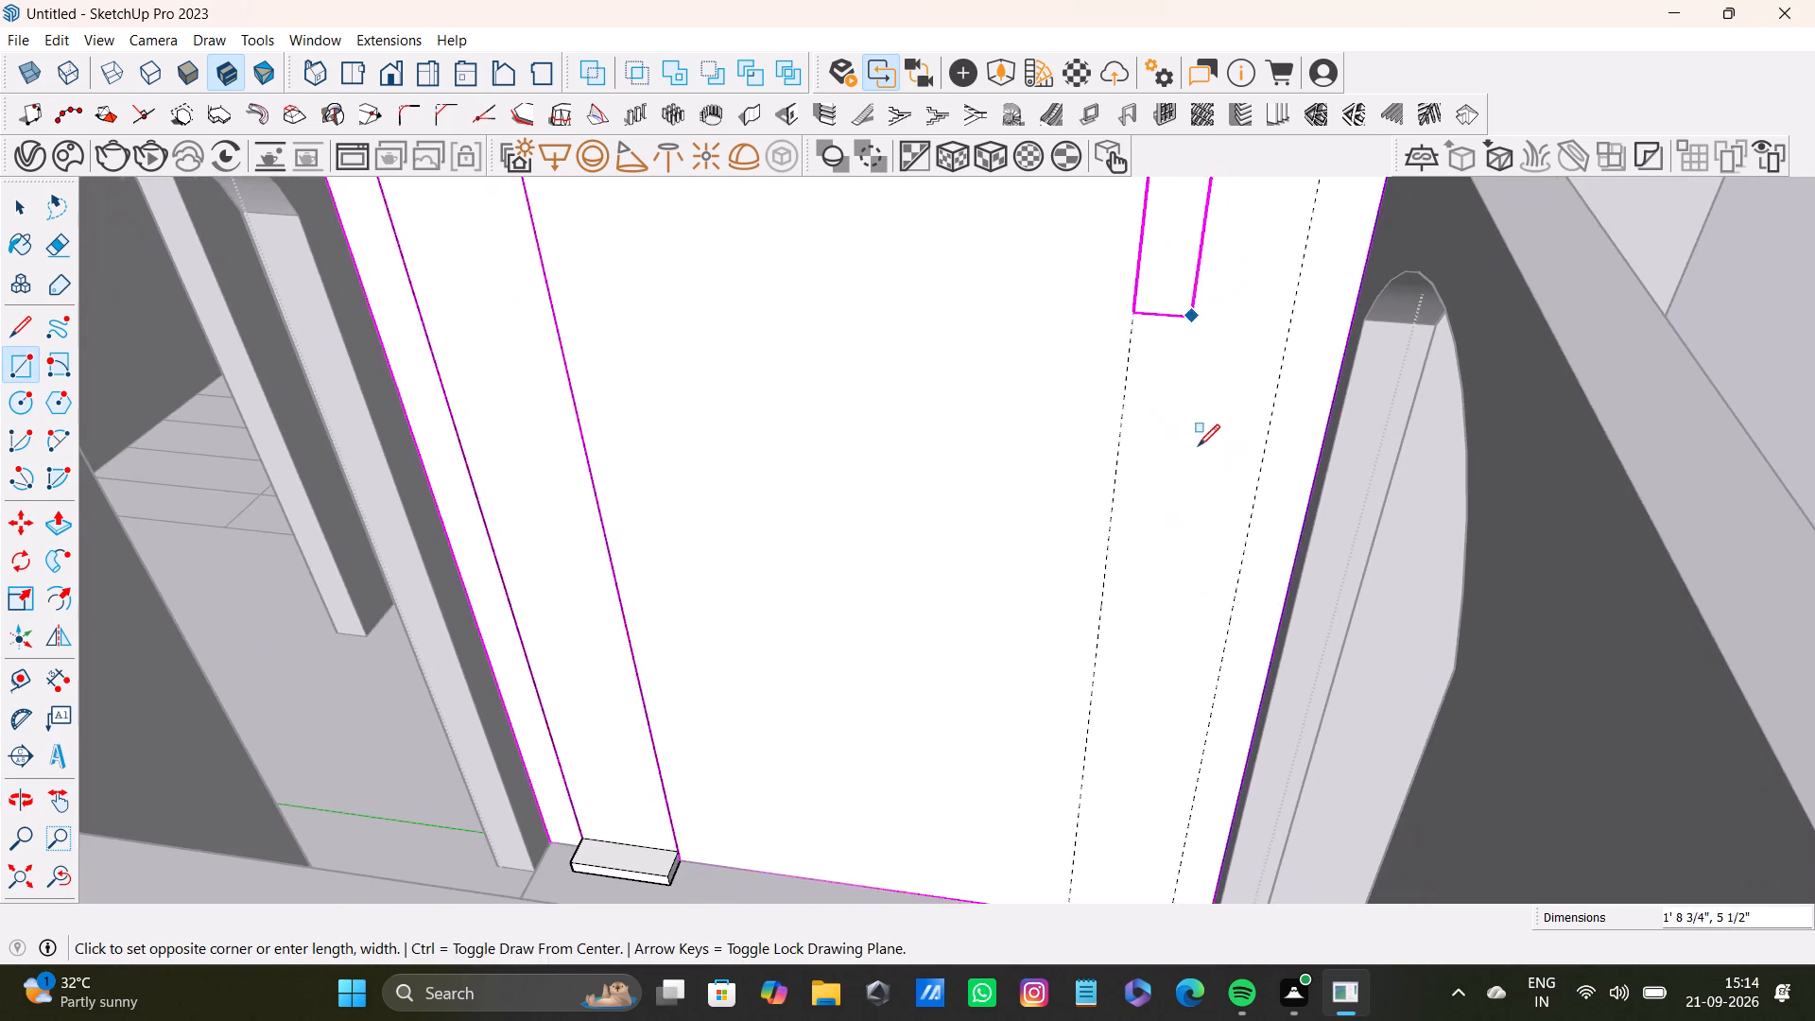
scroll(1214, 701, "down", 1)
middle_click_drag(1214, 701, 1197, 749, "shift")
middle_click_drag(1182, 760, 1190, 688, "shift")
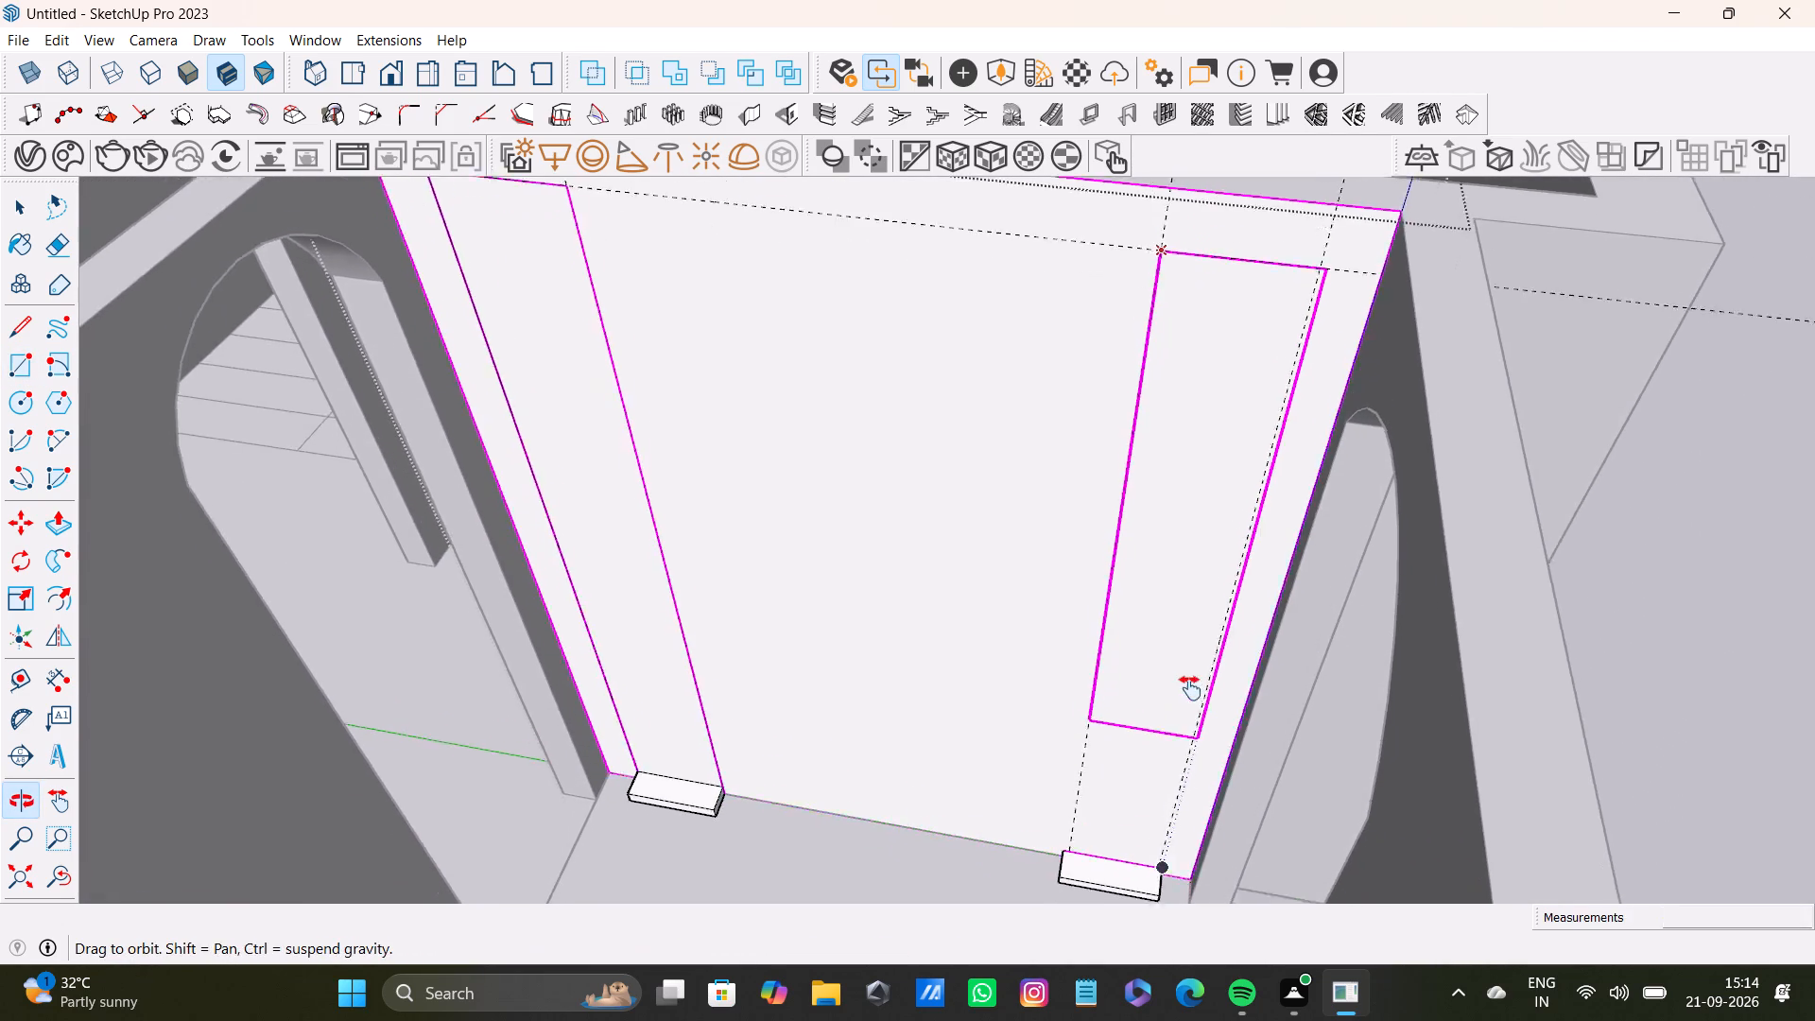
middle_click_drag(1190, 688, 1190, 685, "shift")
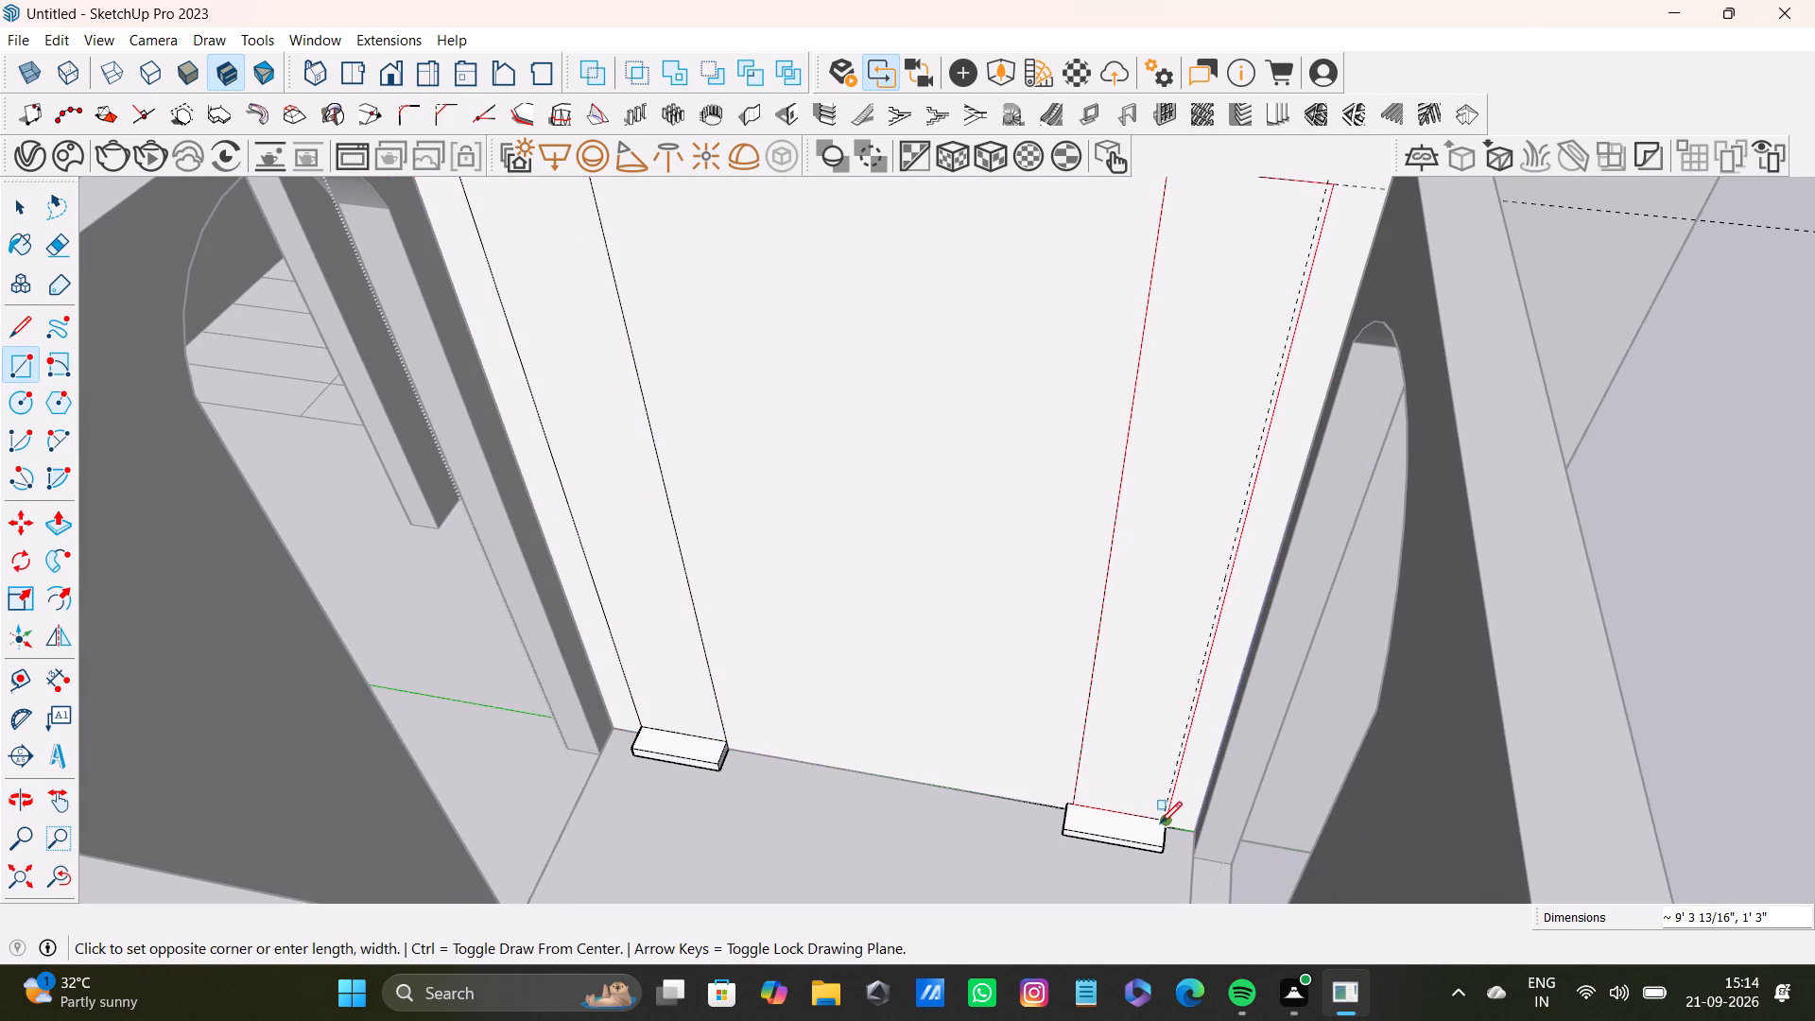
scroll(1157, 819, "up", 11)
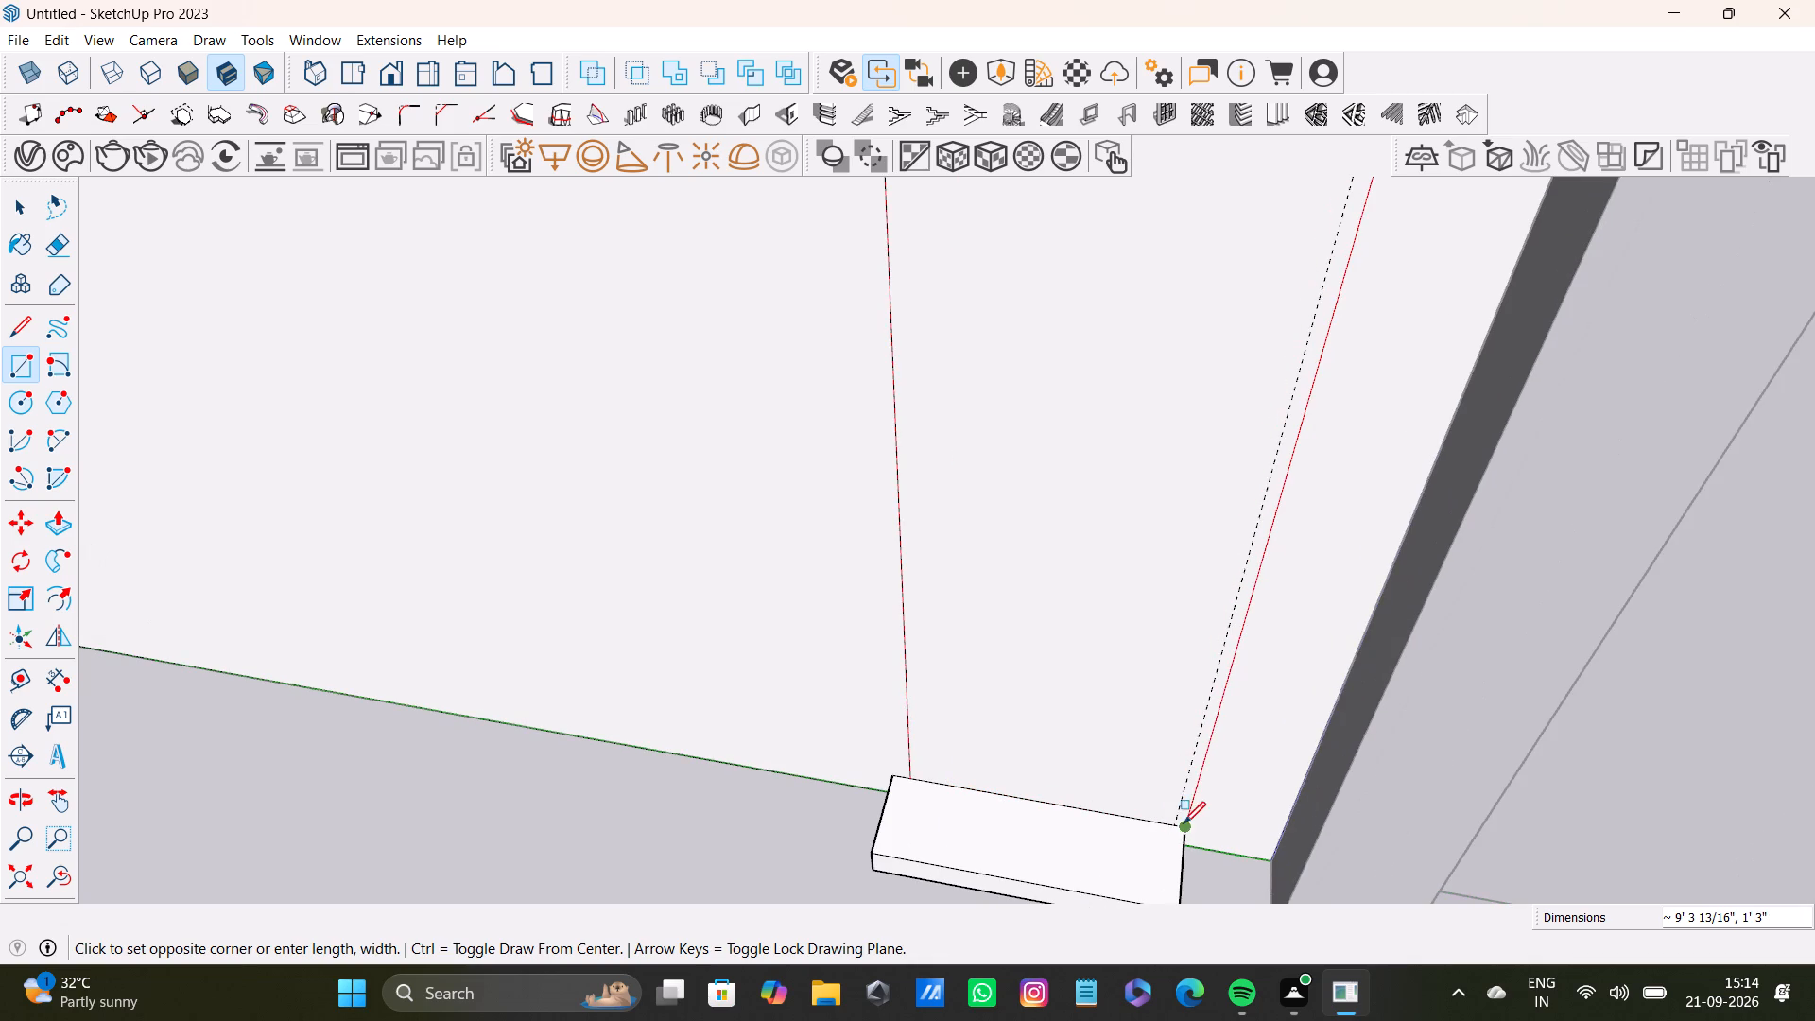
scroll(1174, 803, "up", 6)
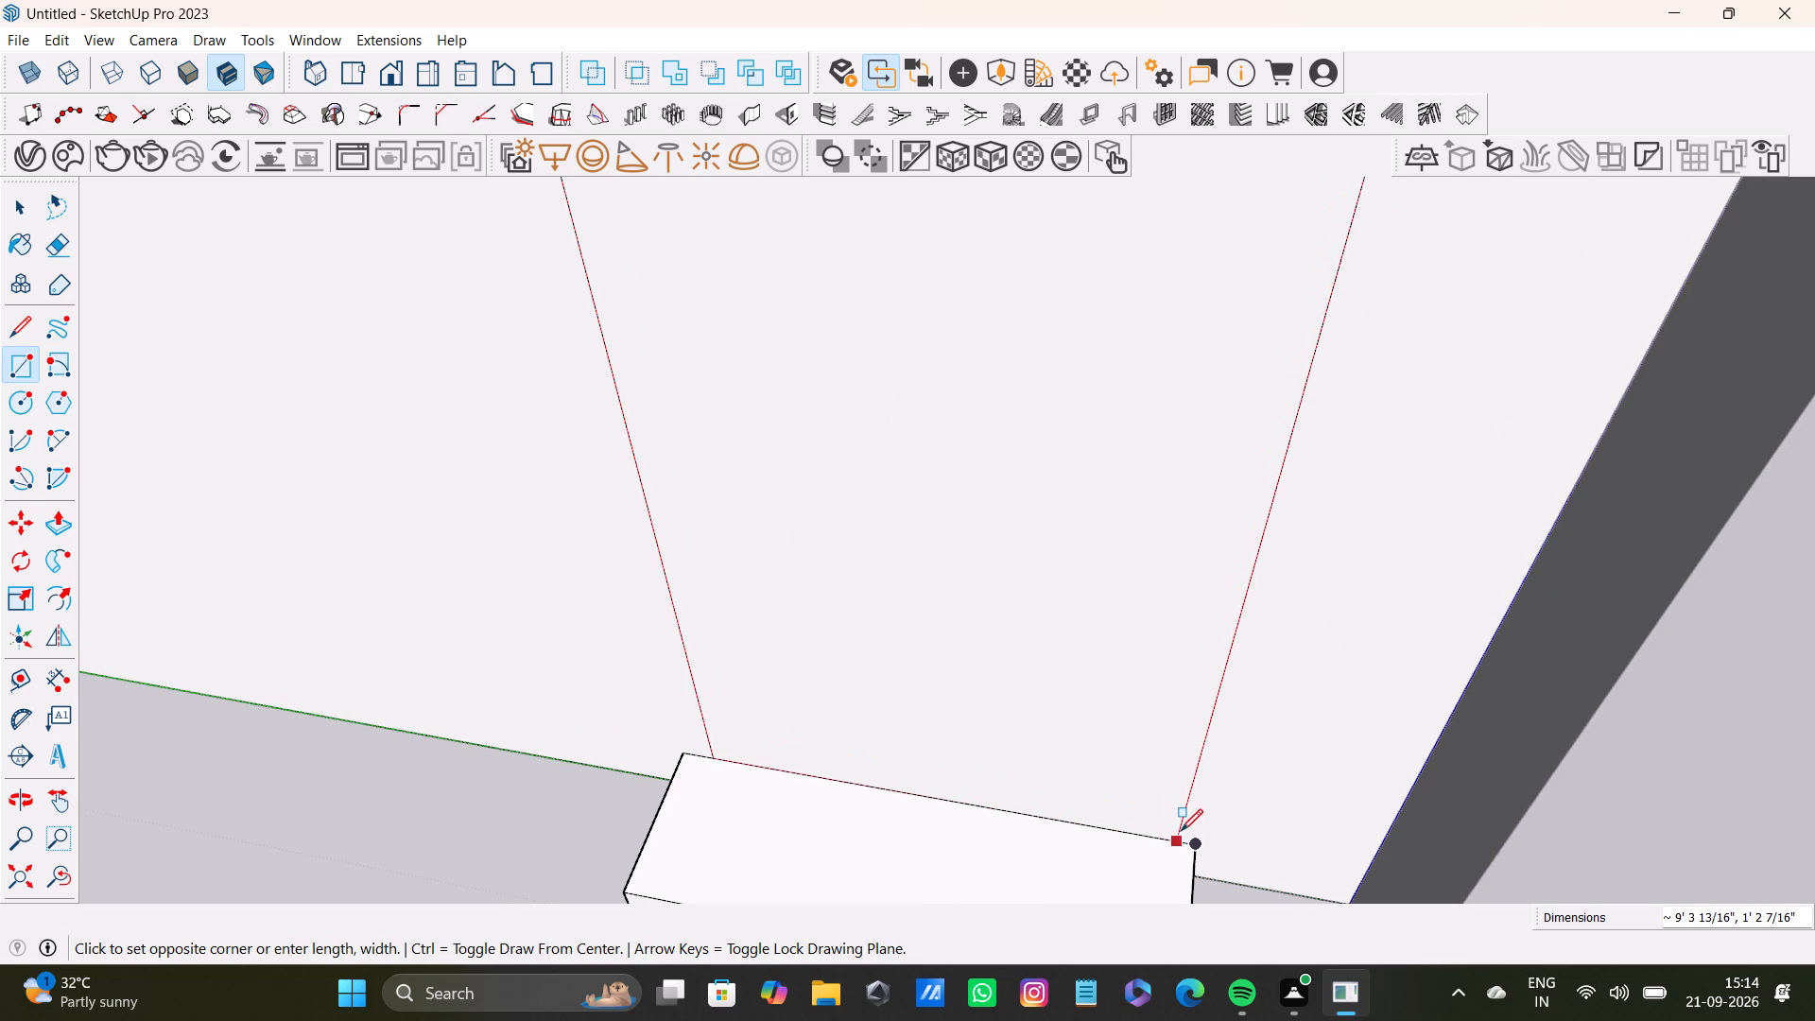
left_click(1181, 831)
scroll(1175, 813, "down", 13)
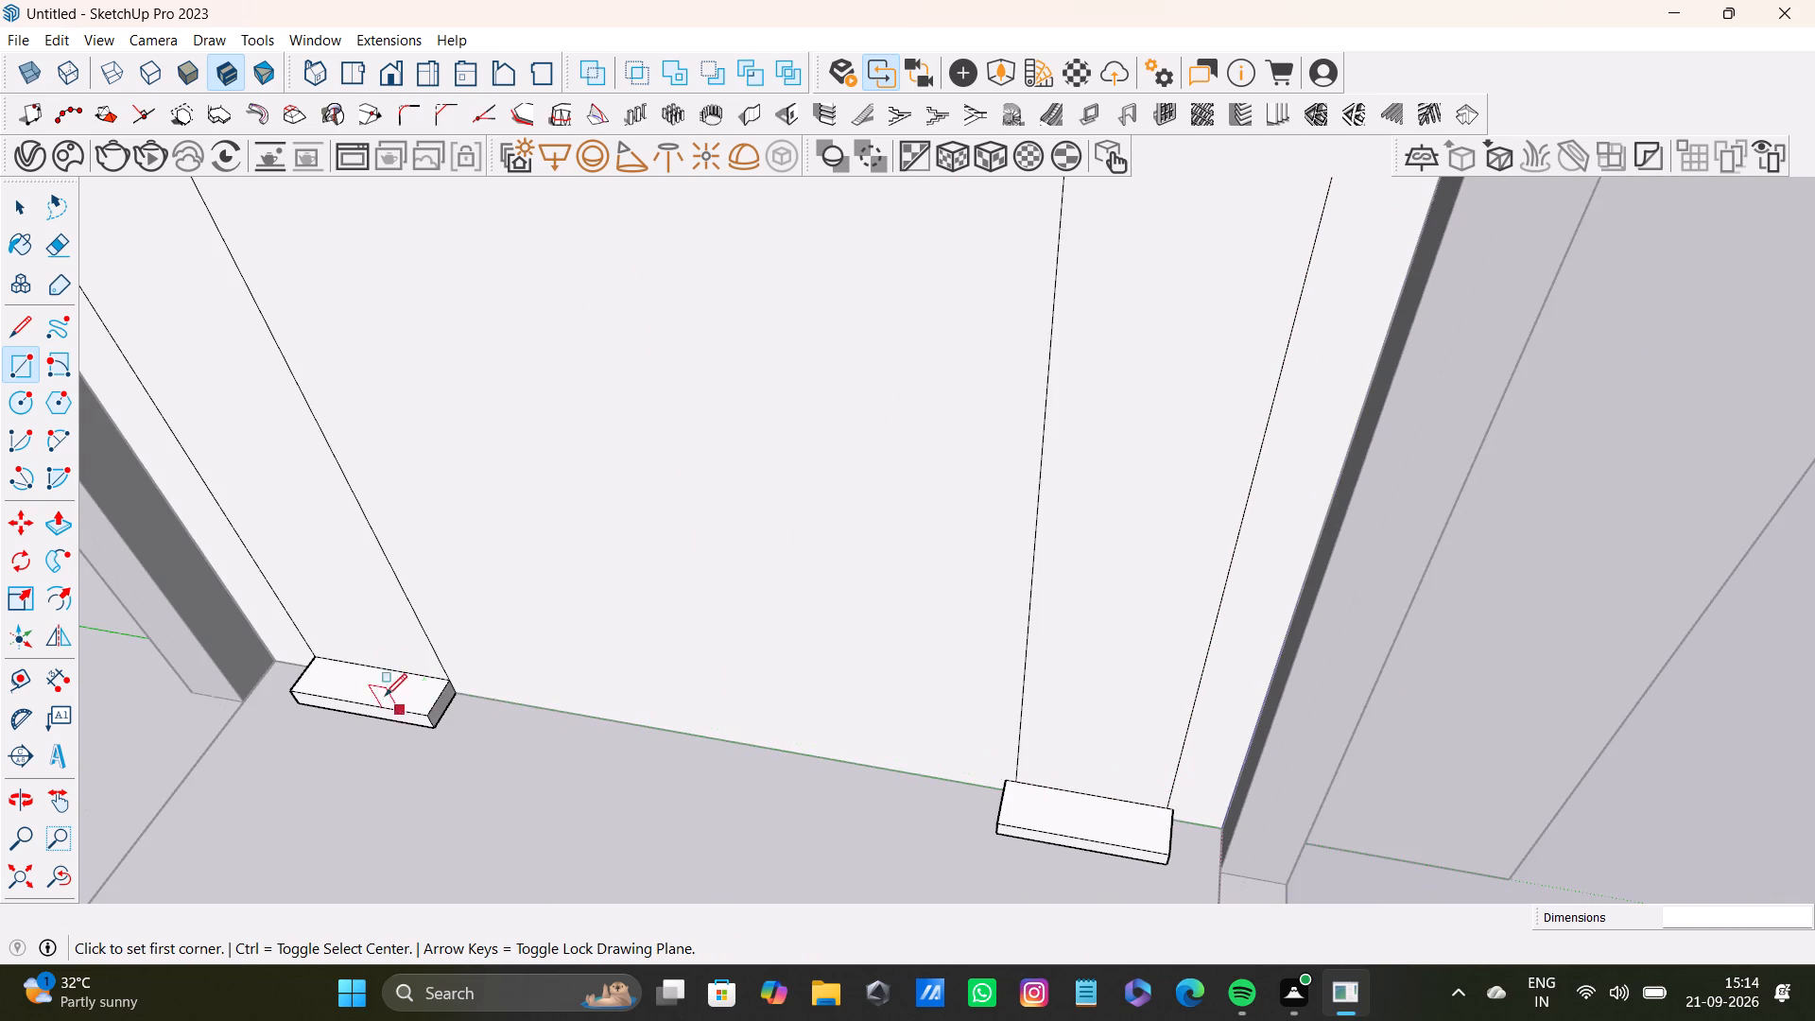
Extend the inner end face of the hall-side block slightly past the edge of the rectangle above it.
scroll(413, 662, "up", 2)
middle_click_drag(423, 660, 778, 687, "shift")
scroll(702, 736, "up", 6)
middle_click_drag(730, 730, 773, 721)
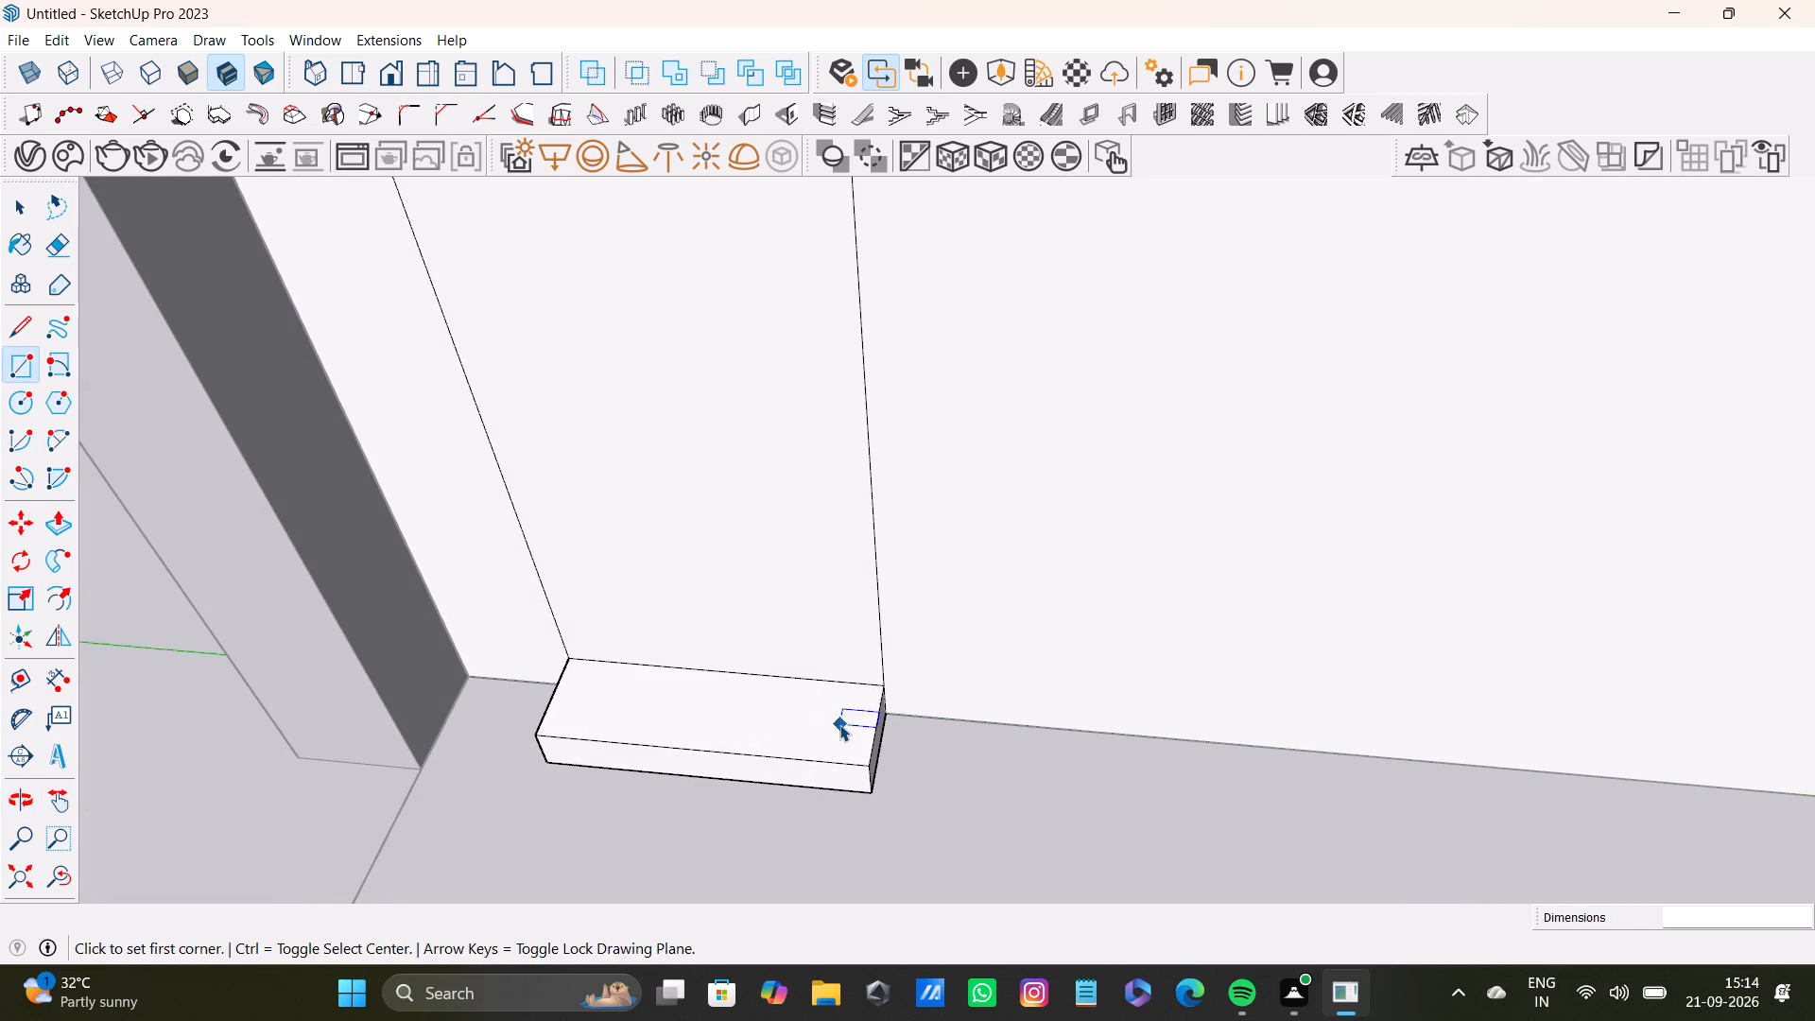
key("space")
scroll(830, 768, "up", 3)
middle_click_drag(851, 762, 775, 685)
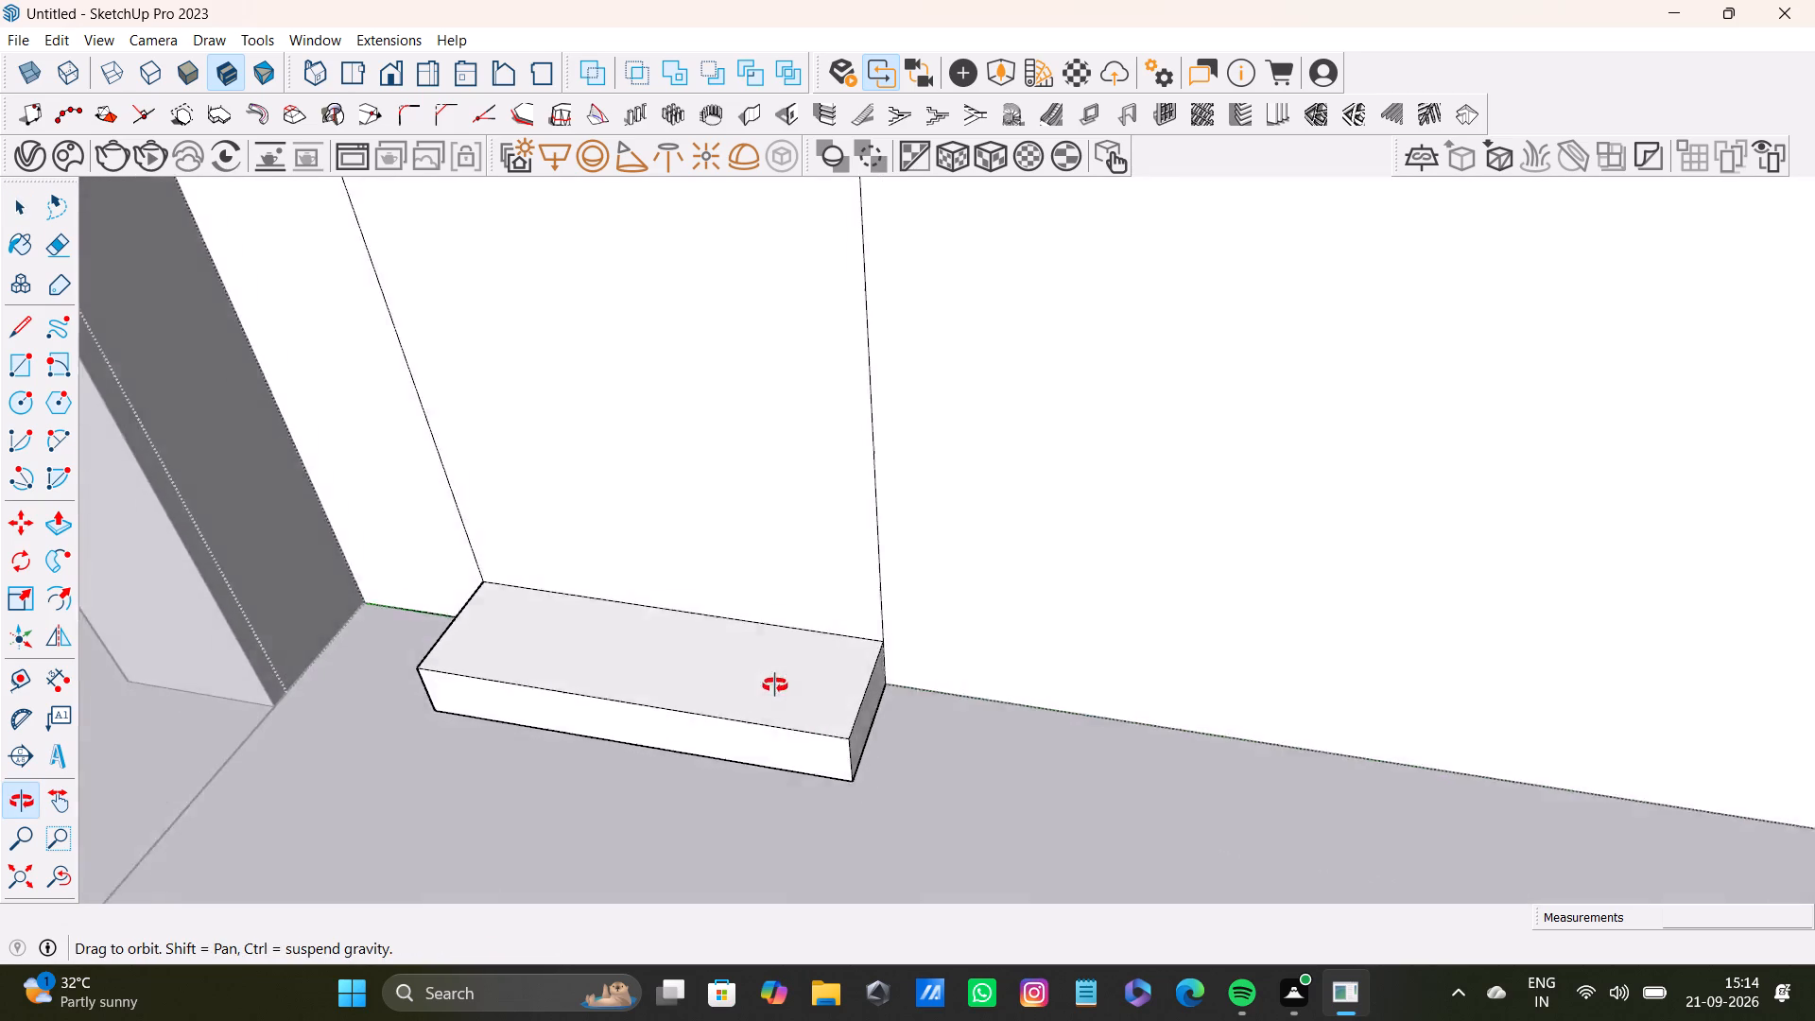
middle_click_drag(775, 685, 769, 674)
scroll(868, 680, "up", 5)
left_click(835, 701)
key("p")
left_click_drag(835, 701, 837, 701)
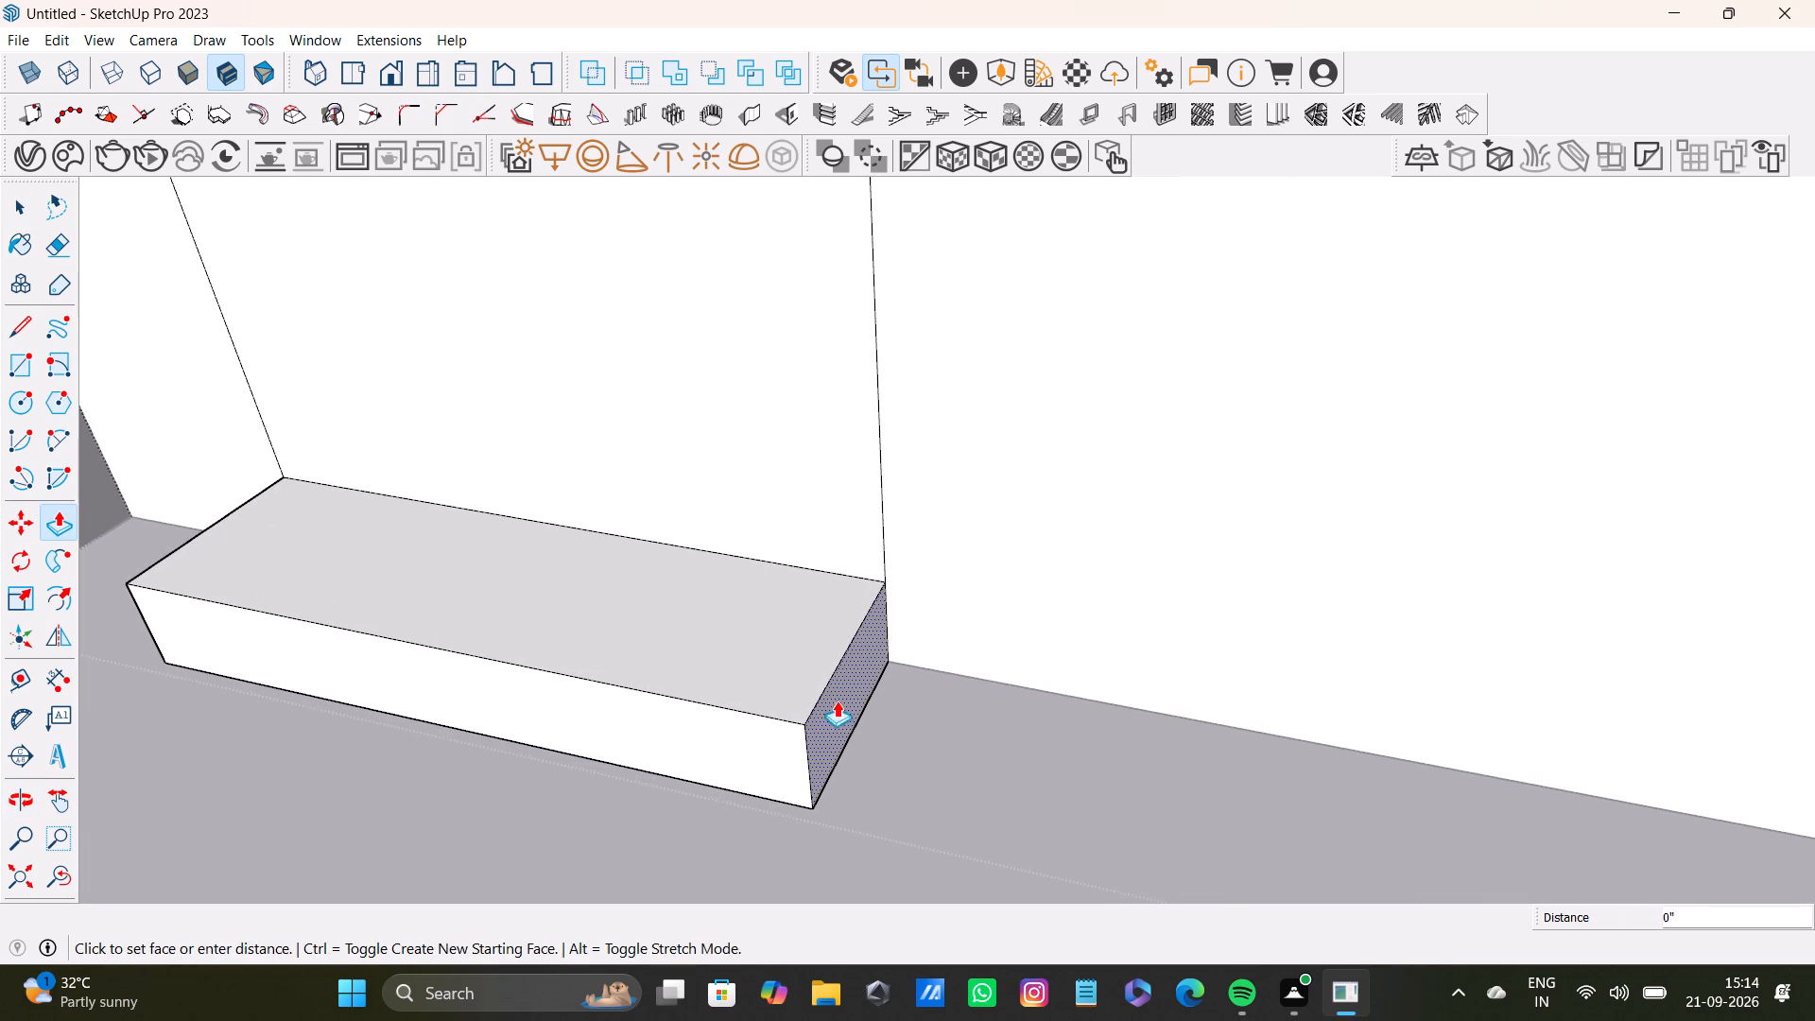
left_click_drag(837, 701, 865, 701)
key("space")
Extend the outer end face of the hall-side block slightly past the rectangle's edge, toward the hall-side wall.
scroll(851, 699, "down", 4)
middle_click_drag(752, 679, 946, 649)
scroll(350, 500, "up", 1)
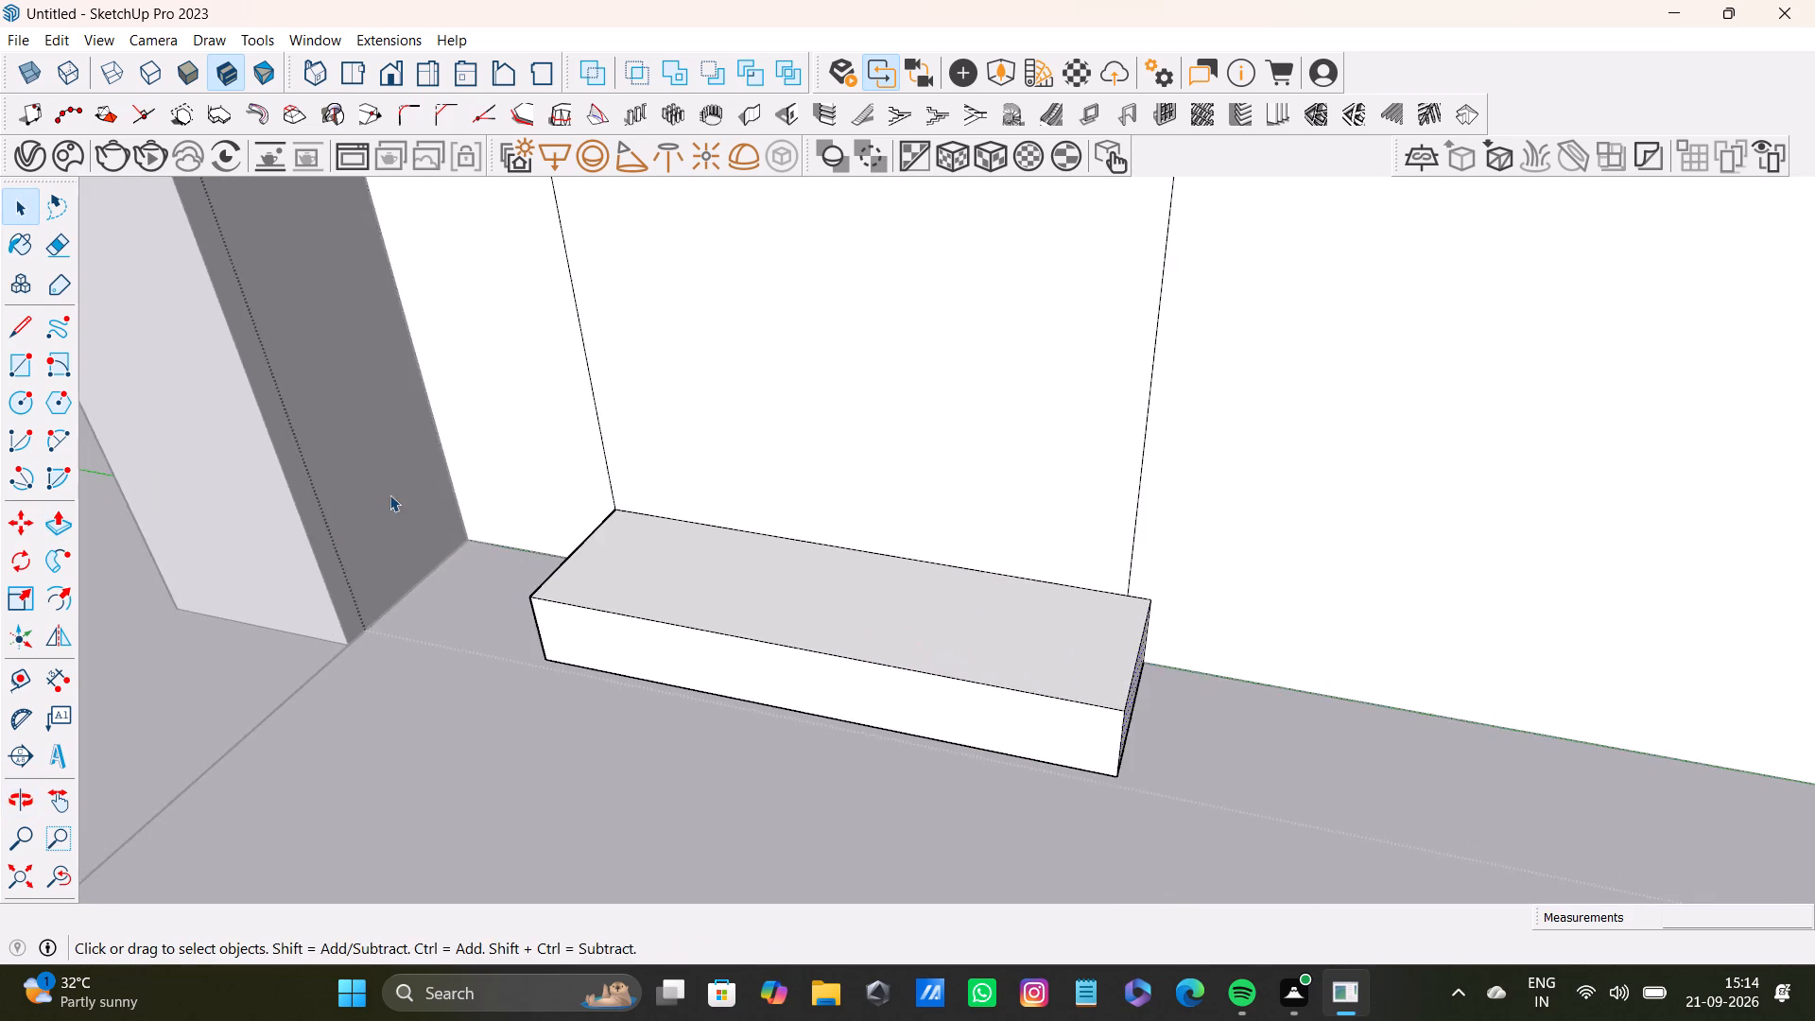
middle_click_drag(397, 494, 558, 528)
scroll(610, 628, "up", 4)
middle_click_drag(618, 688, 765, 630)
left_click(816, 679)
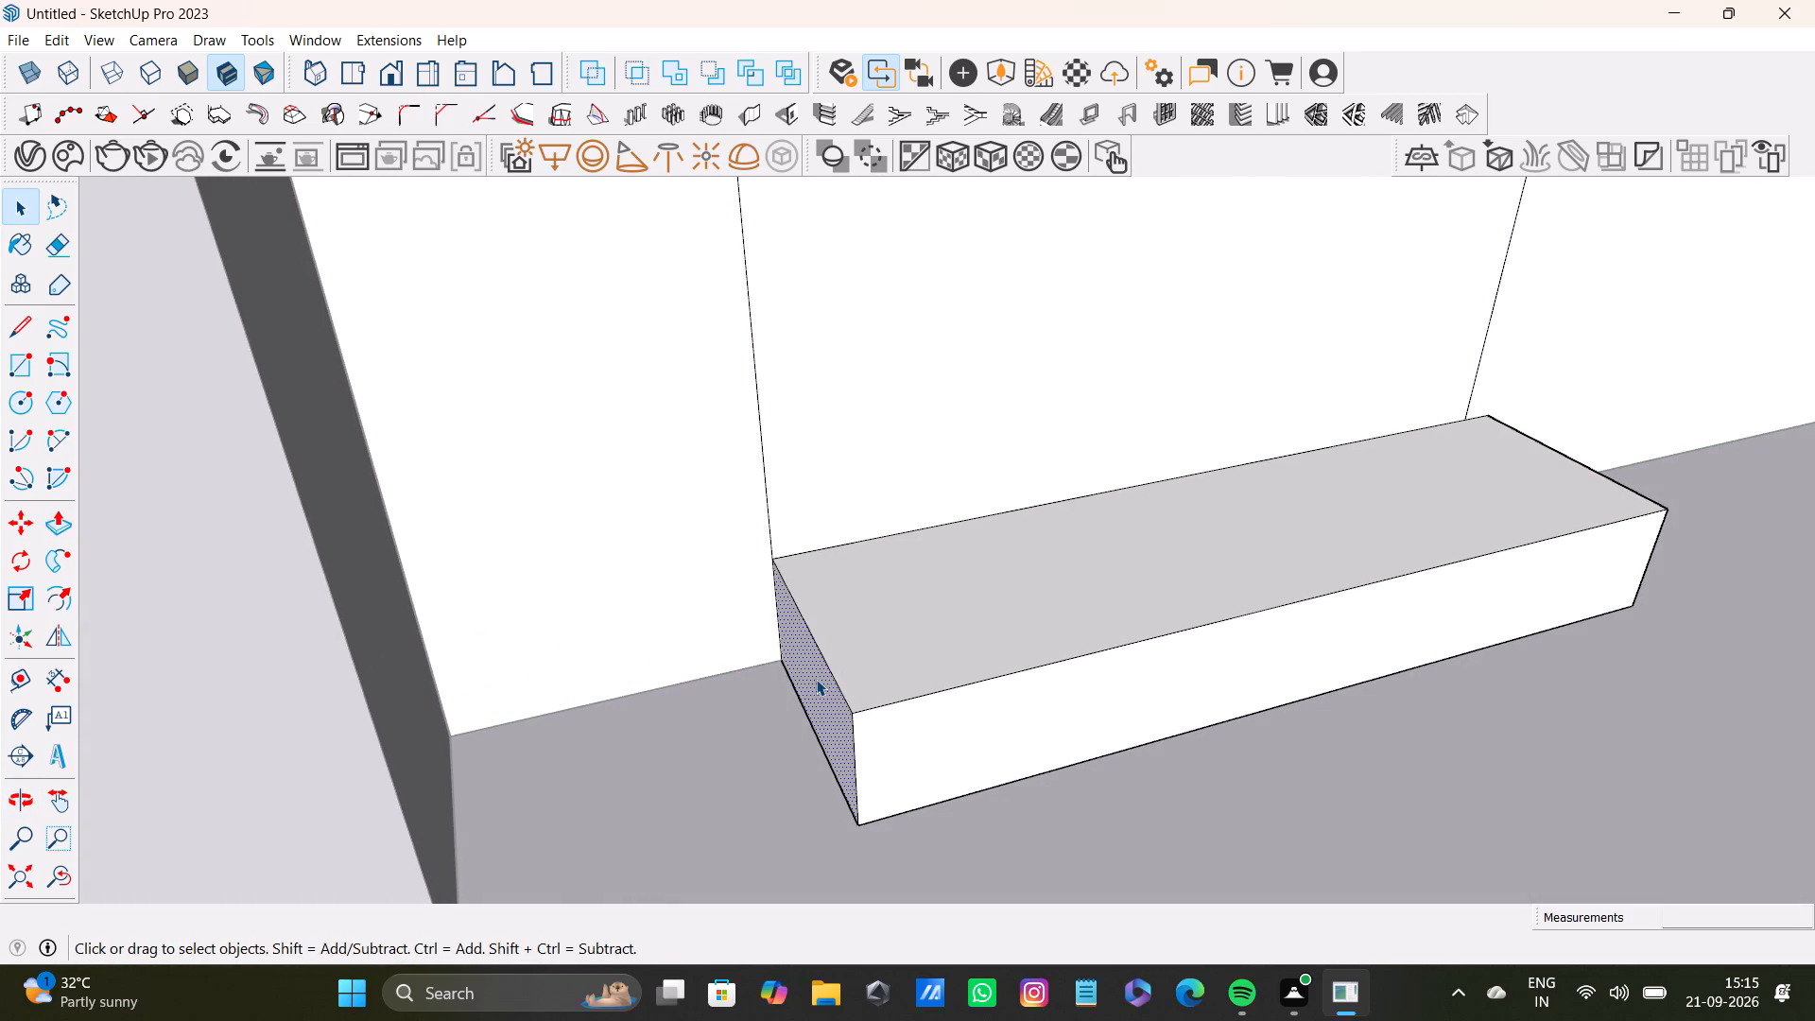
key("p")
left_click_drag(816, 679, 776, 671)
key("space")
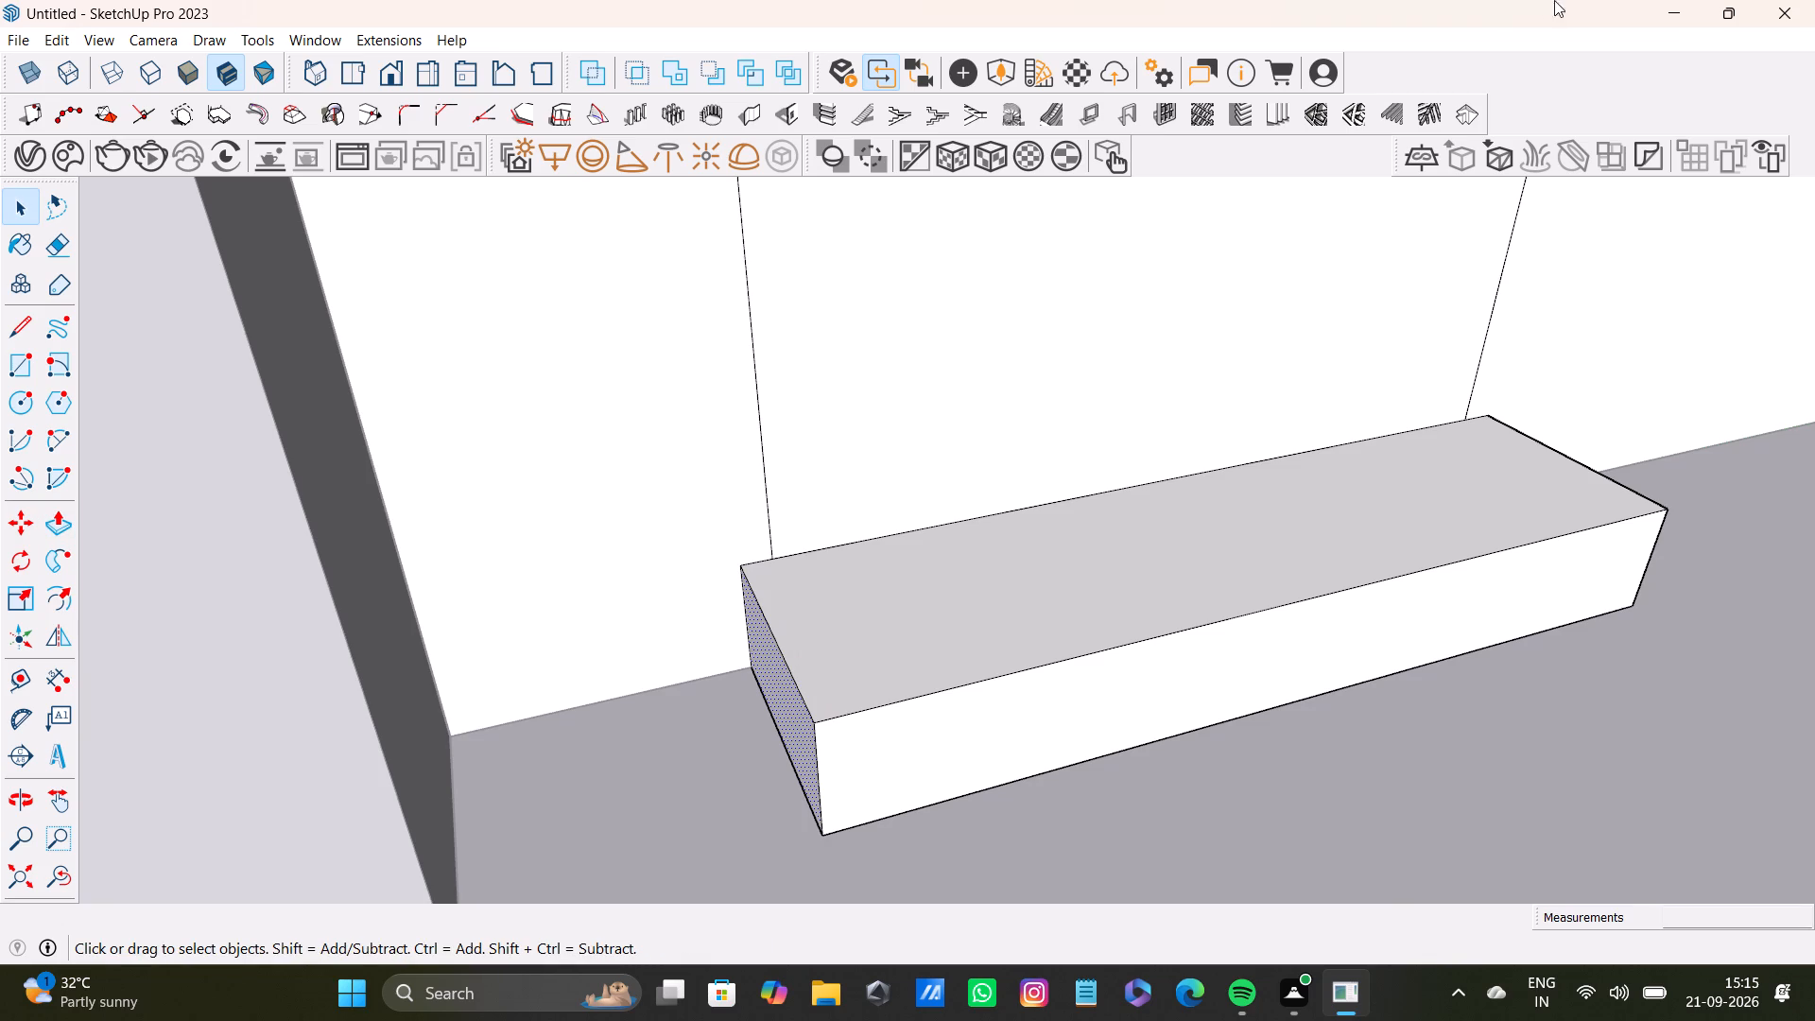
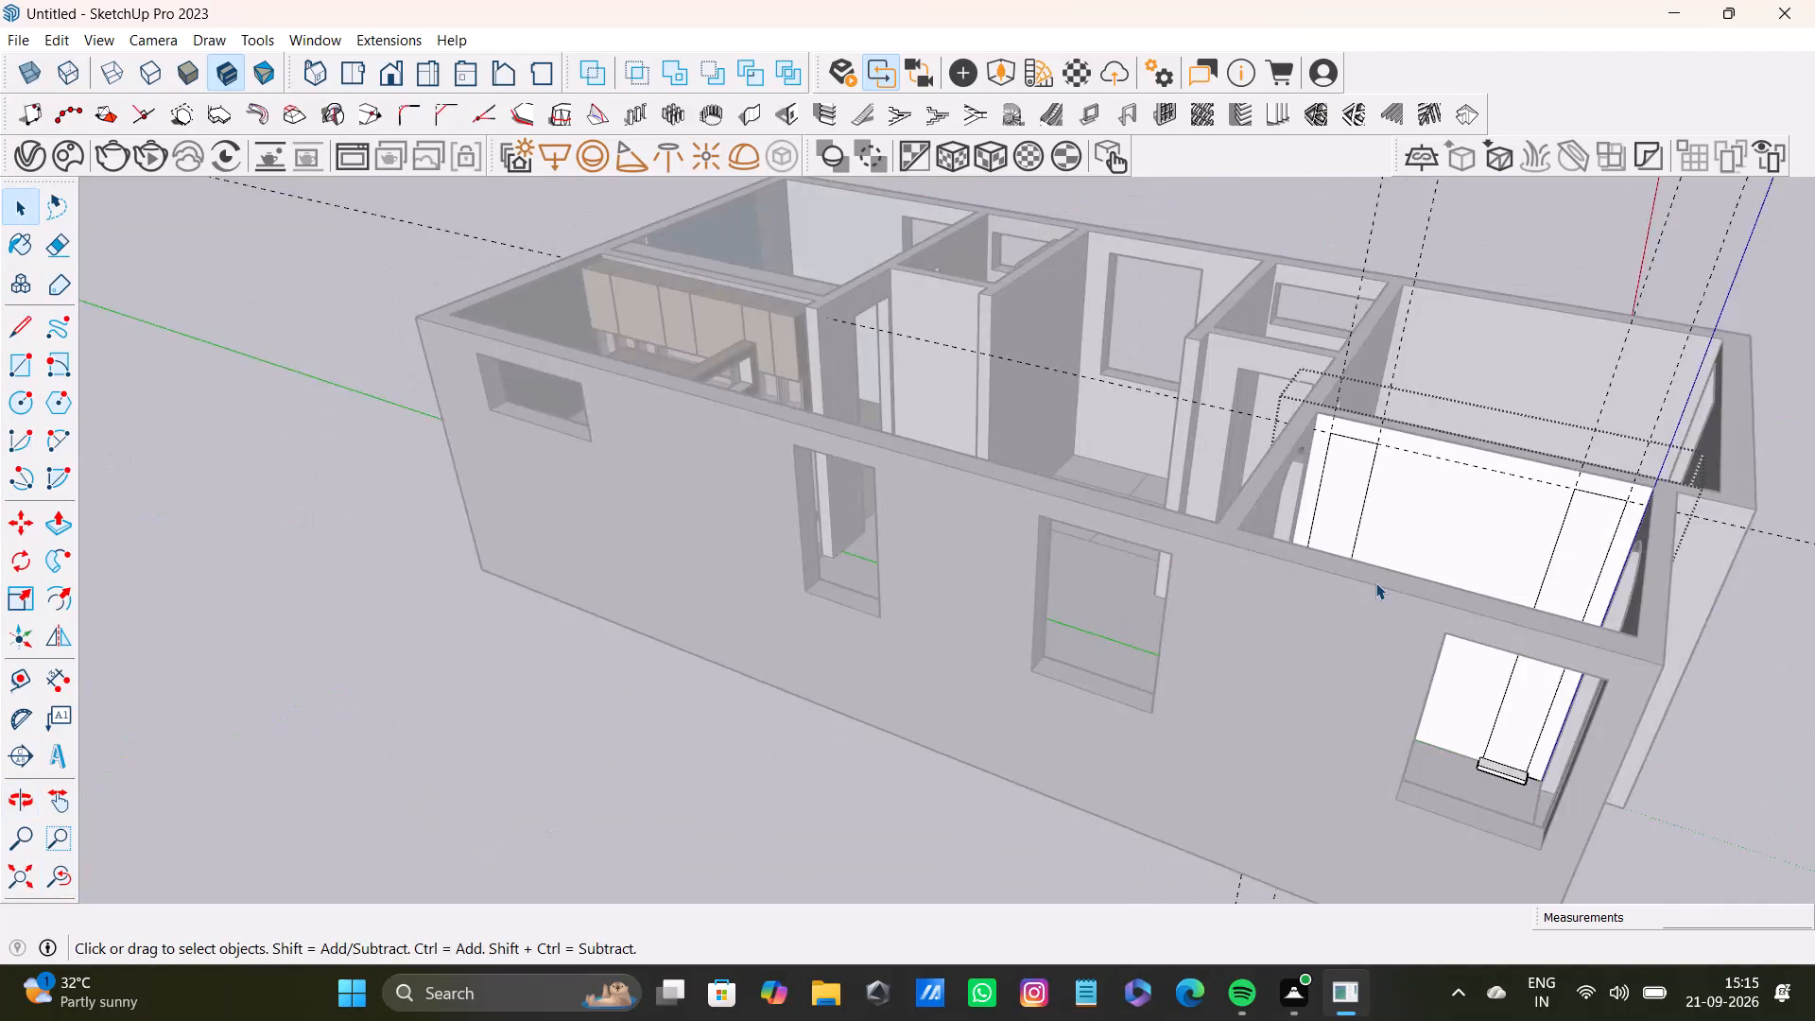
Push/pull the hall-side rectangle above its base block out 5" to form a tall column panel.
scroll(1375, 582, "up", 3)
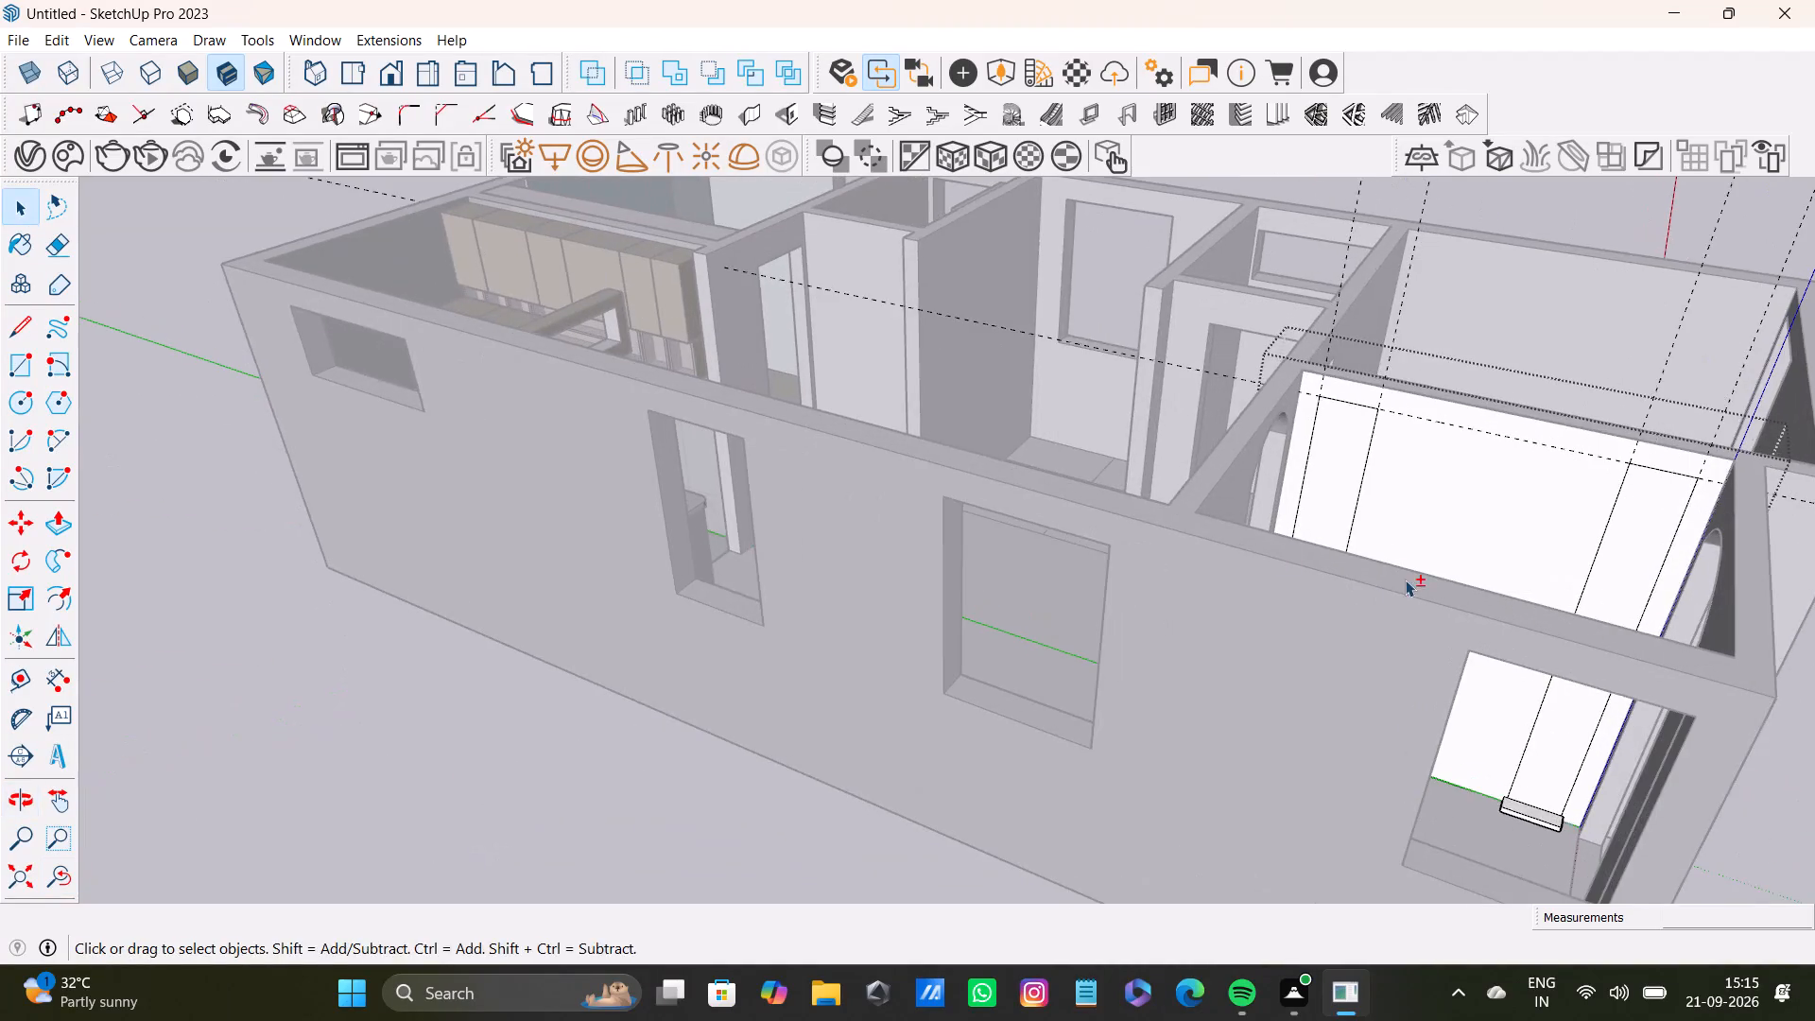
middle_click_drag(1405, 580, 1061, 594, "shift")
middle_click_drag(1016, 607, 1043, 838)
scroll(1000, 666, "up", 3)
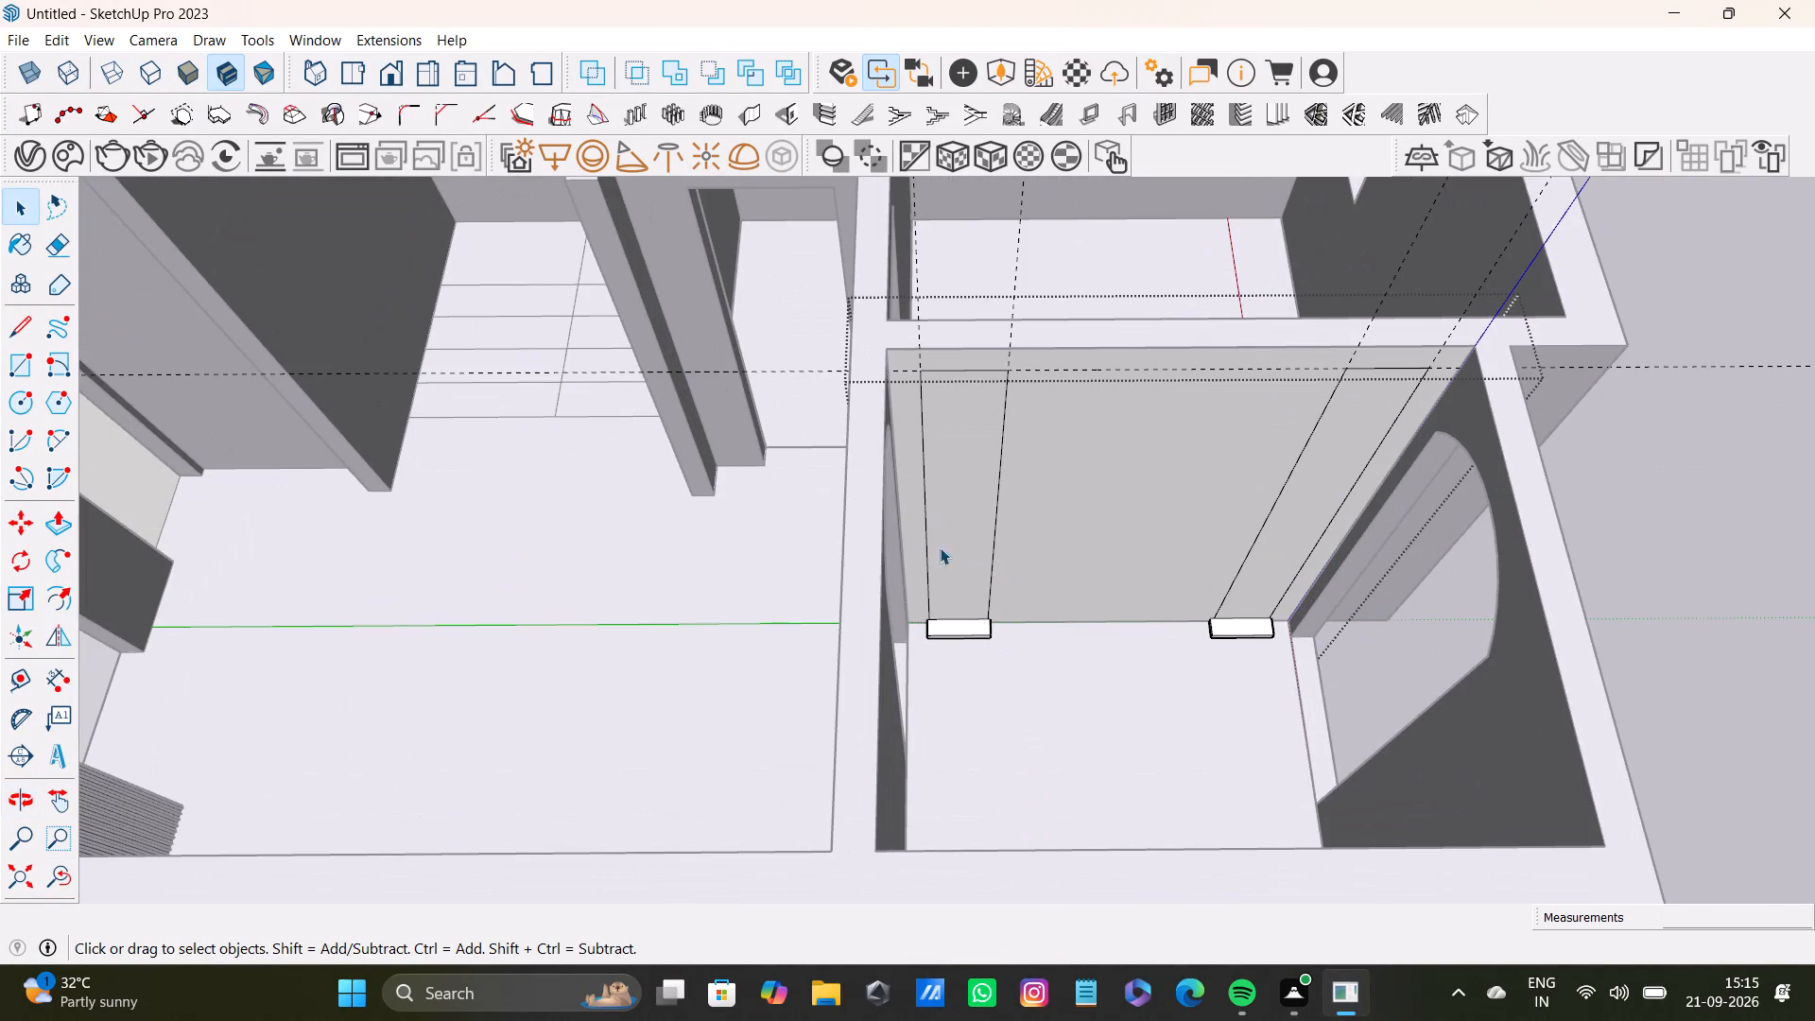
left_click(970, 546)
key("p")
left_click_drag(975, 544, 977, 585)
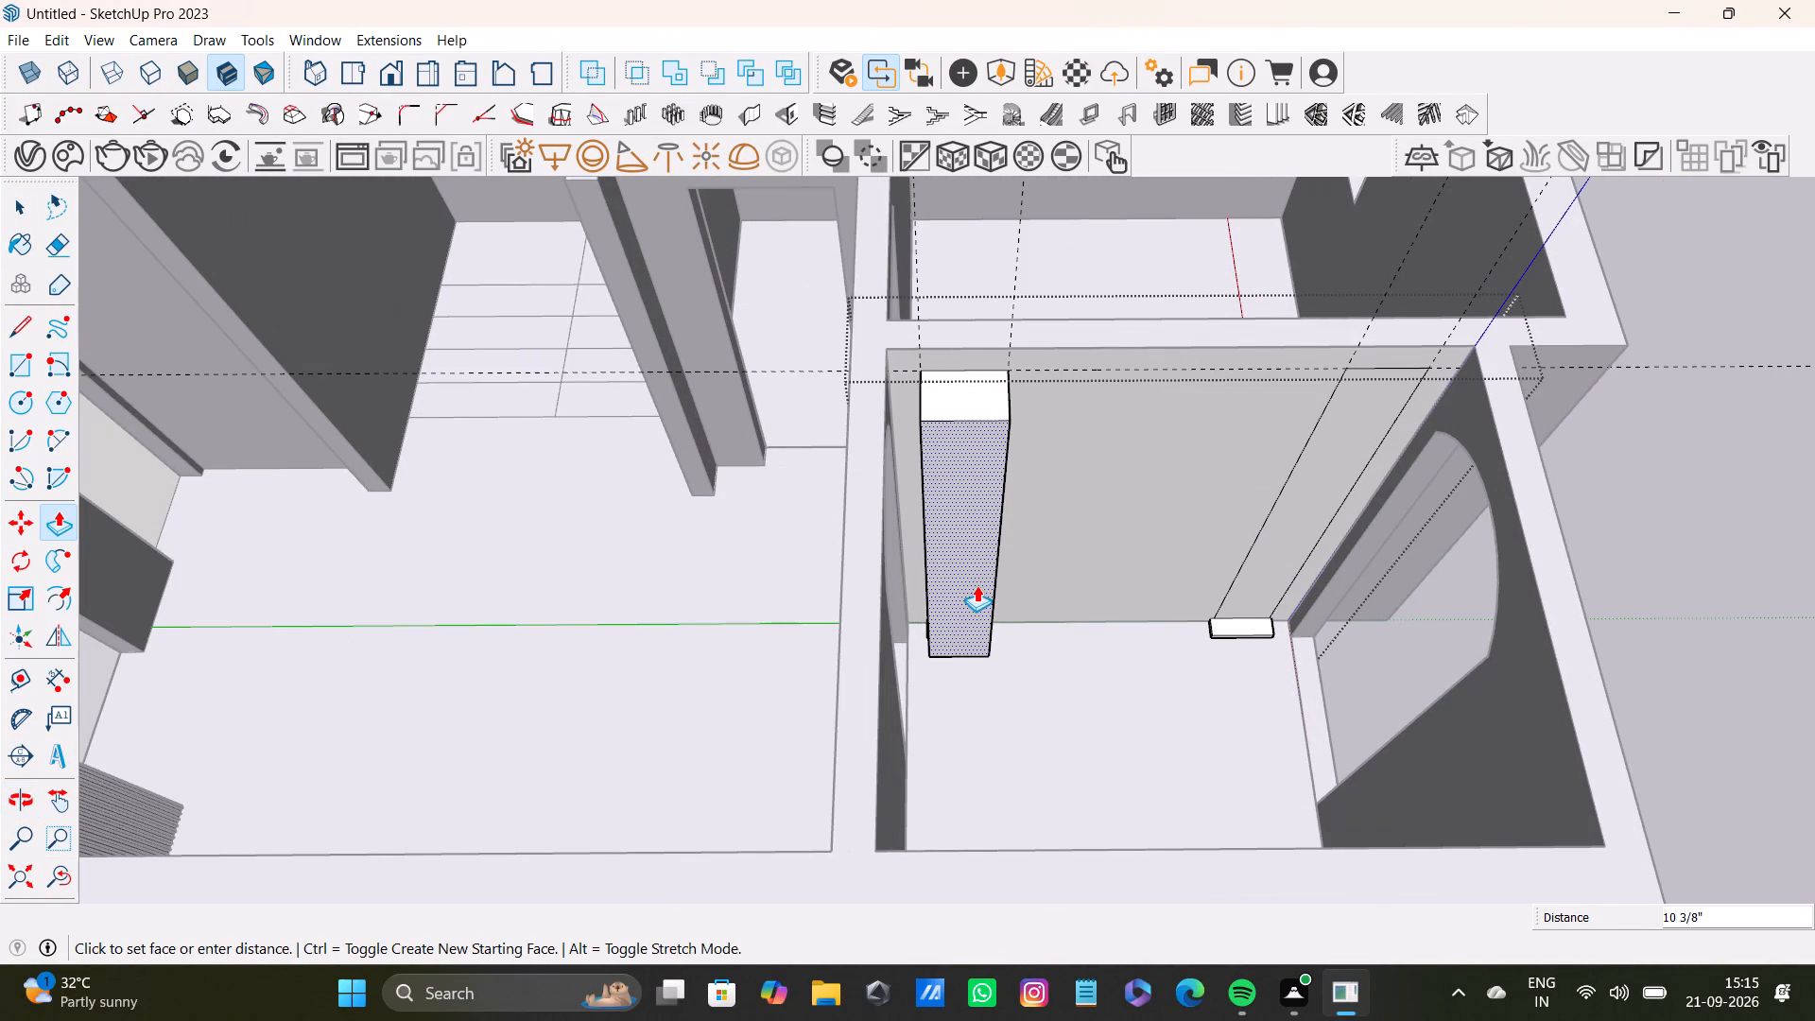
left_click_drag(977, 585, 976, 563)
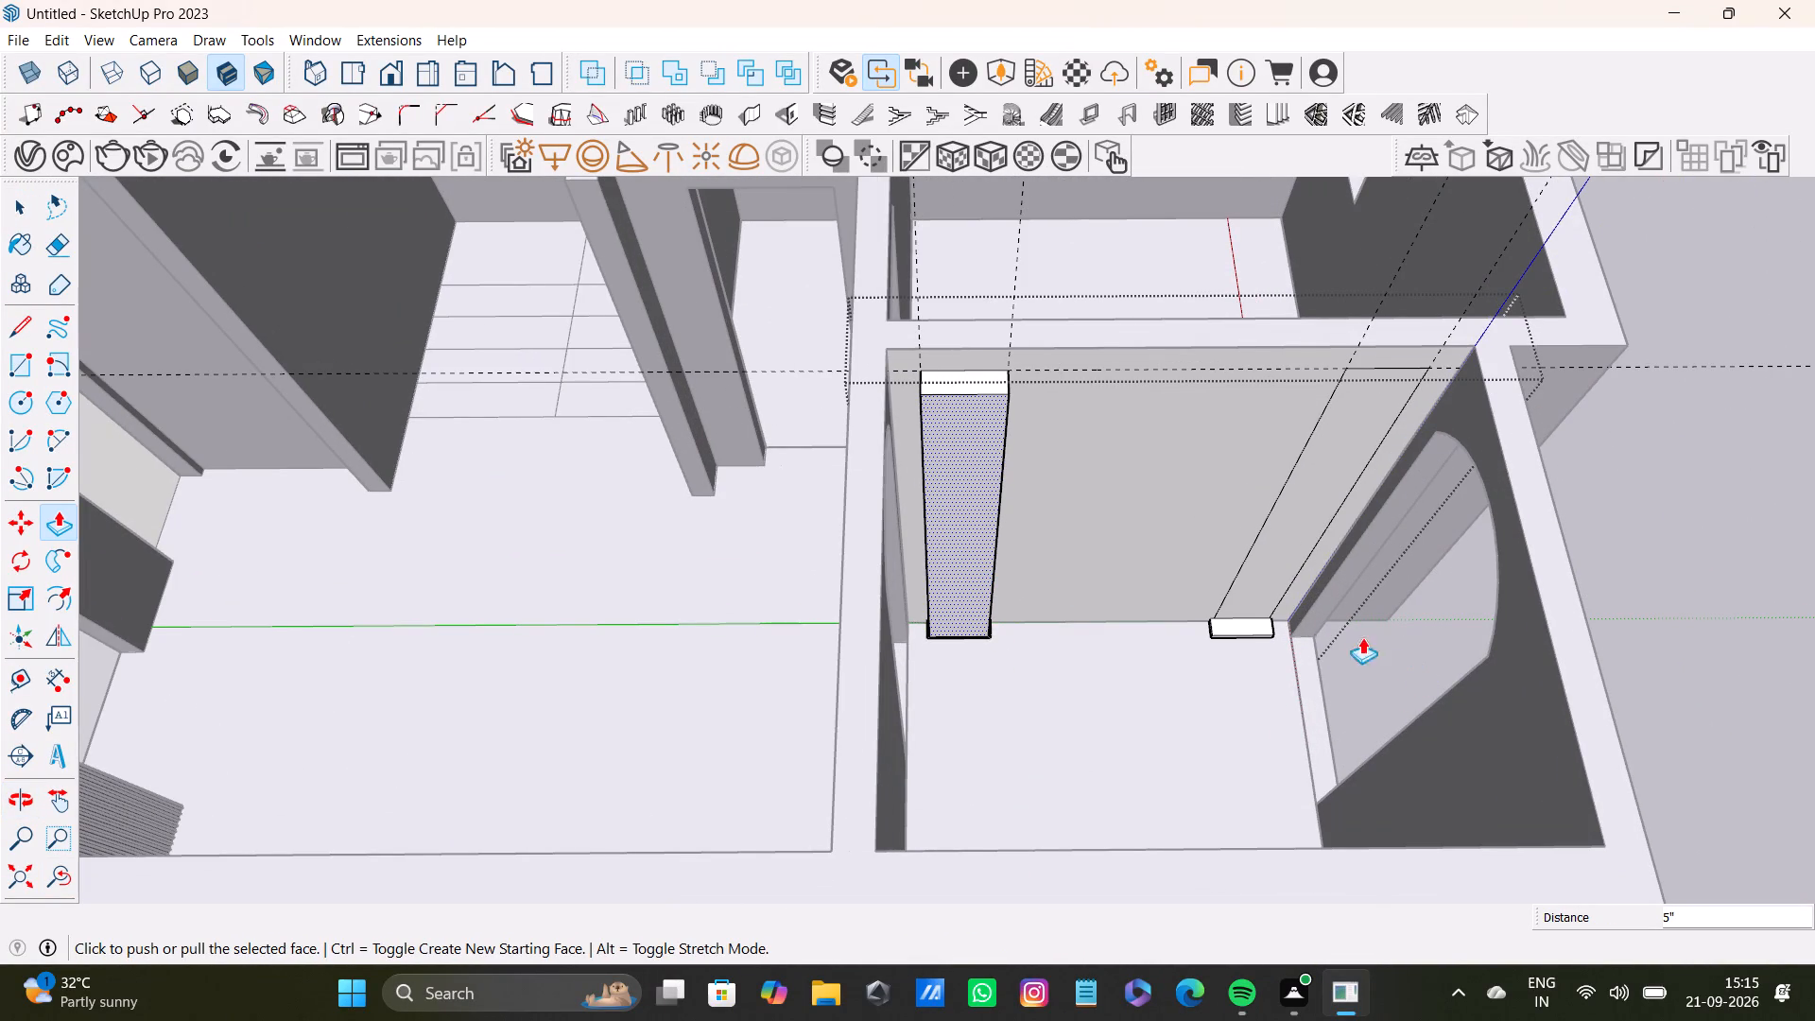
Push/pull the exterior-side rectangle out to the same depth as the hall-side column panel.
key("space")
key("space")
key("p")
left_click_drag(1291, 531, 1289, 531)
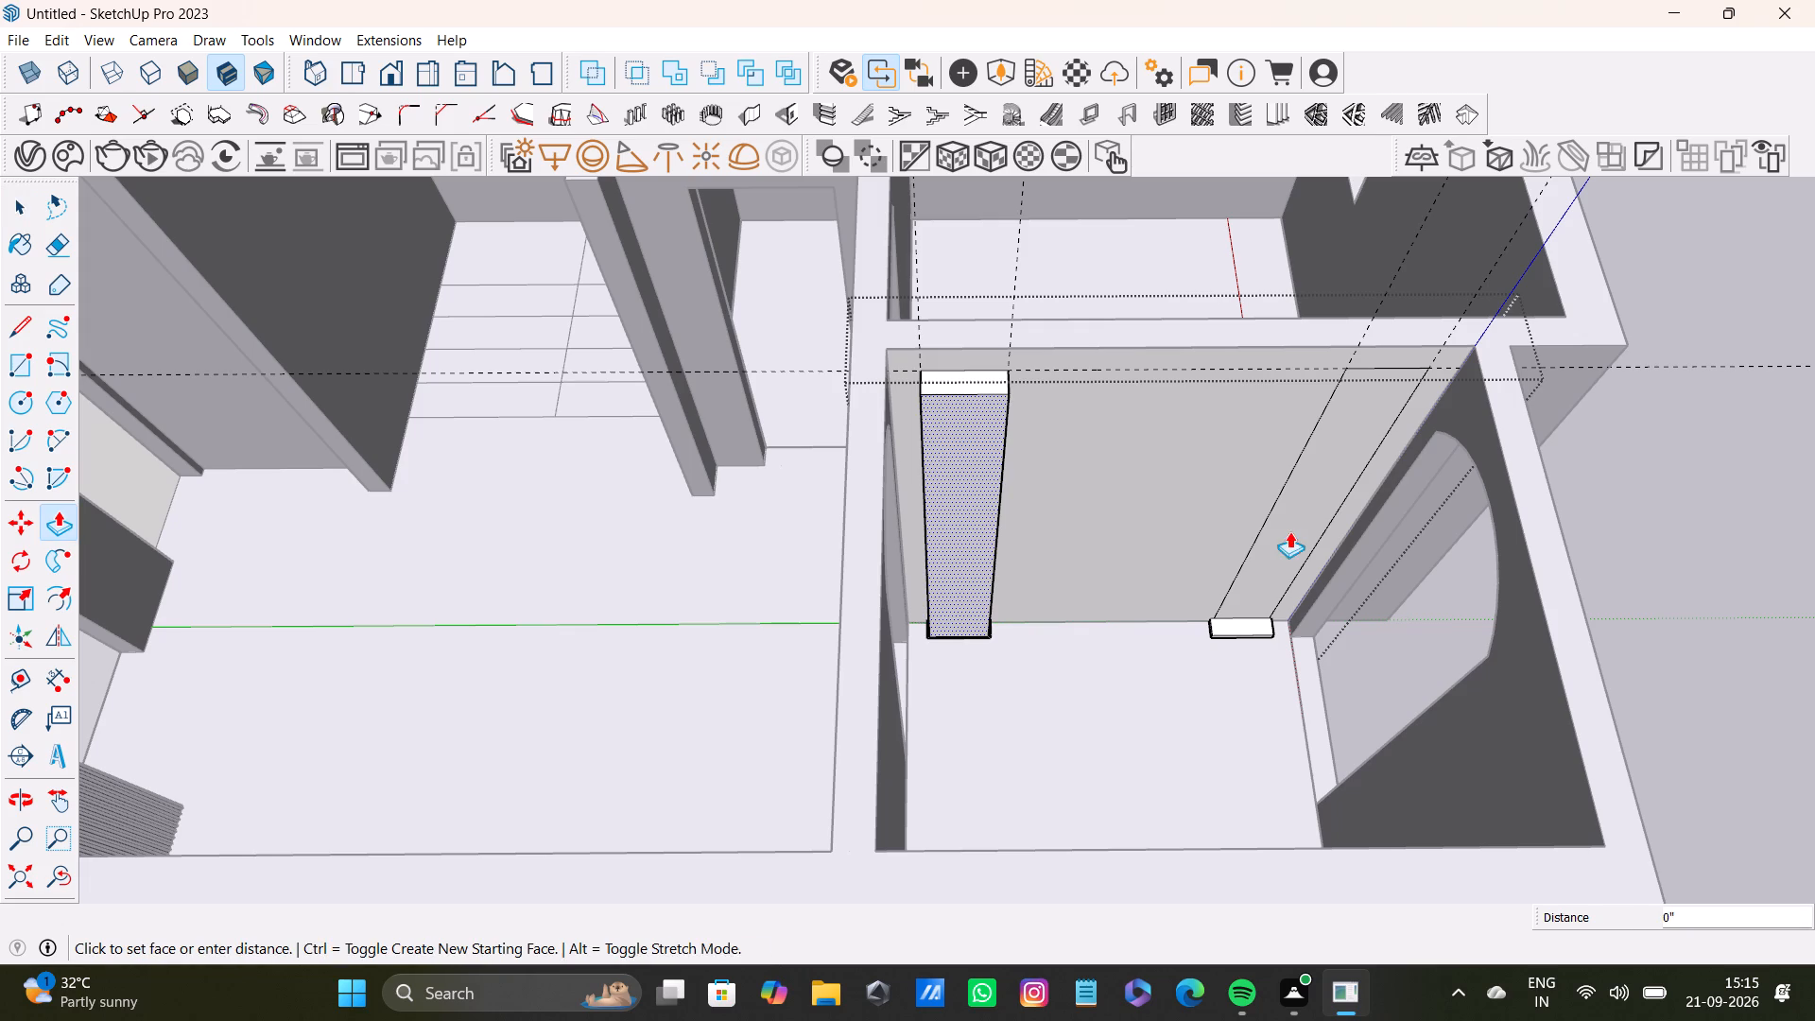
left_click_drag(1289, 531, 998, 502)
key("ctrl+z")
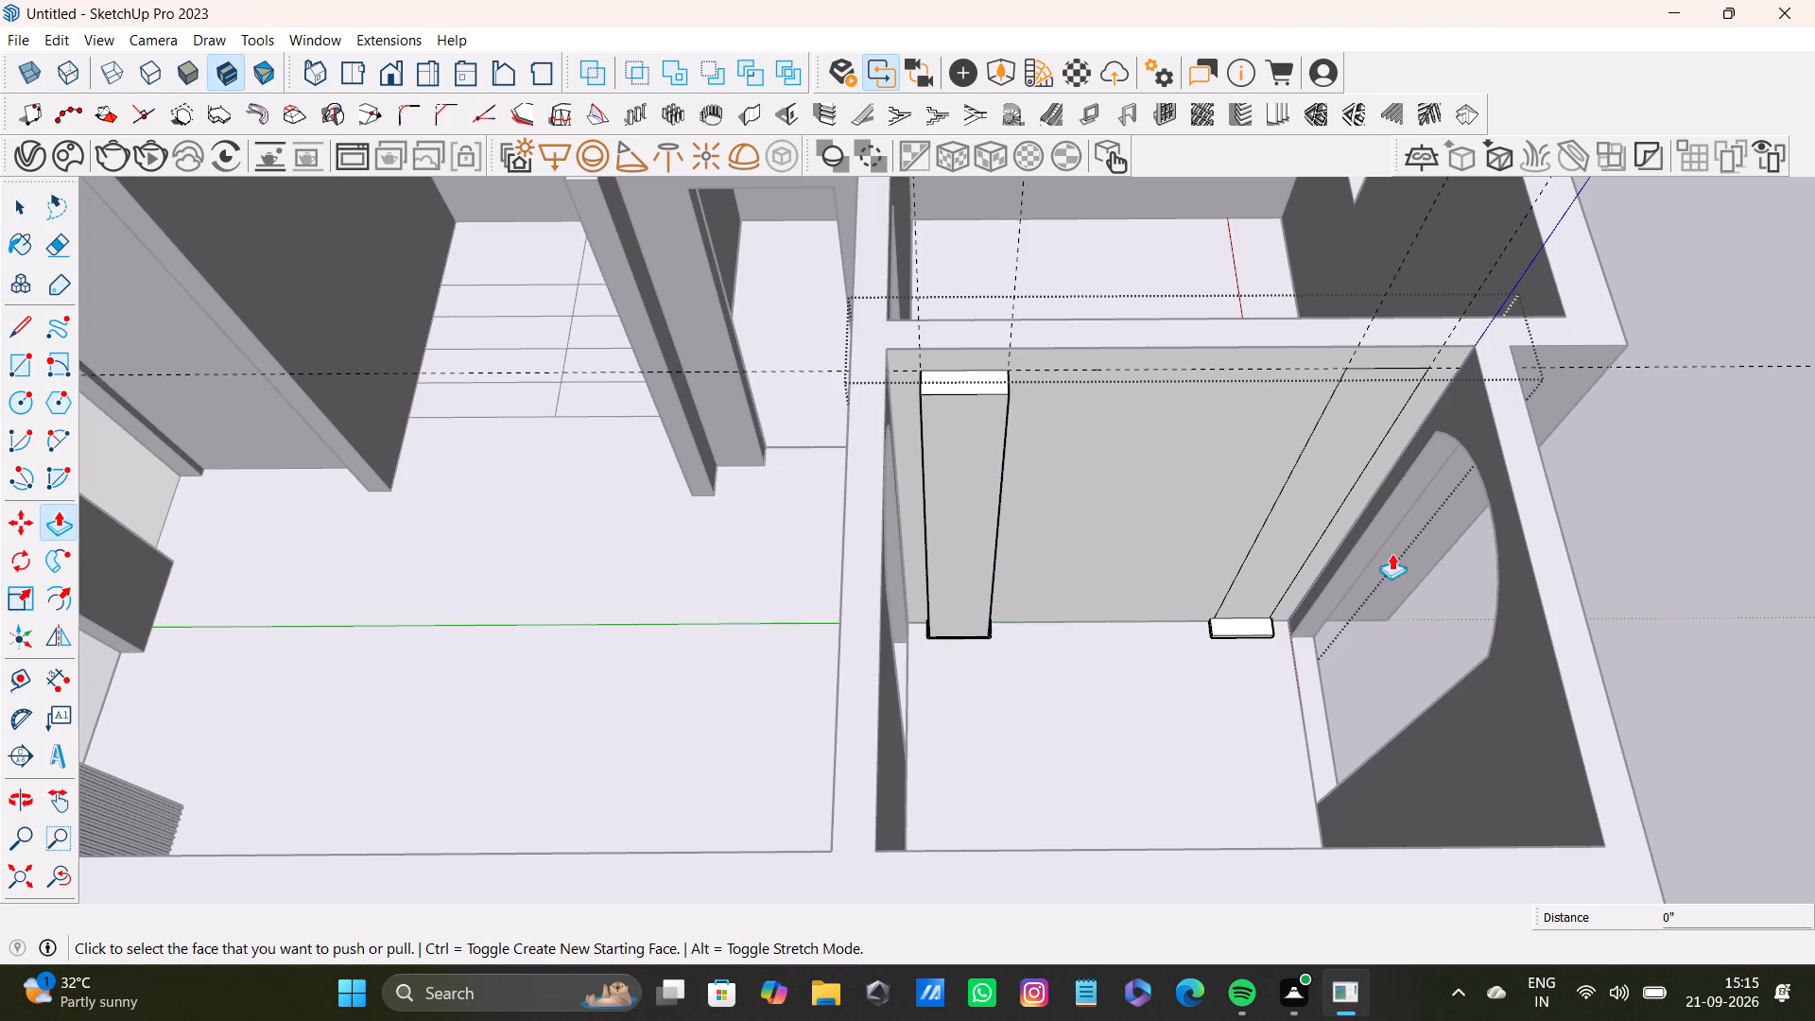
left_click_drag(1280, 531, 957, 493)
scroll(1152, 563, "down", 4)
key("space")
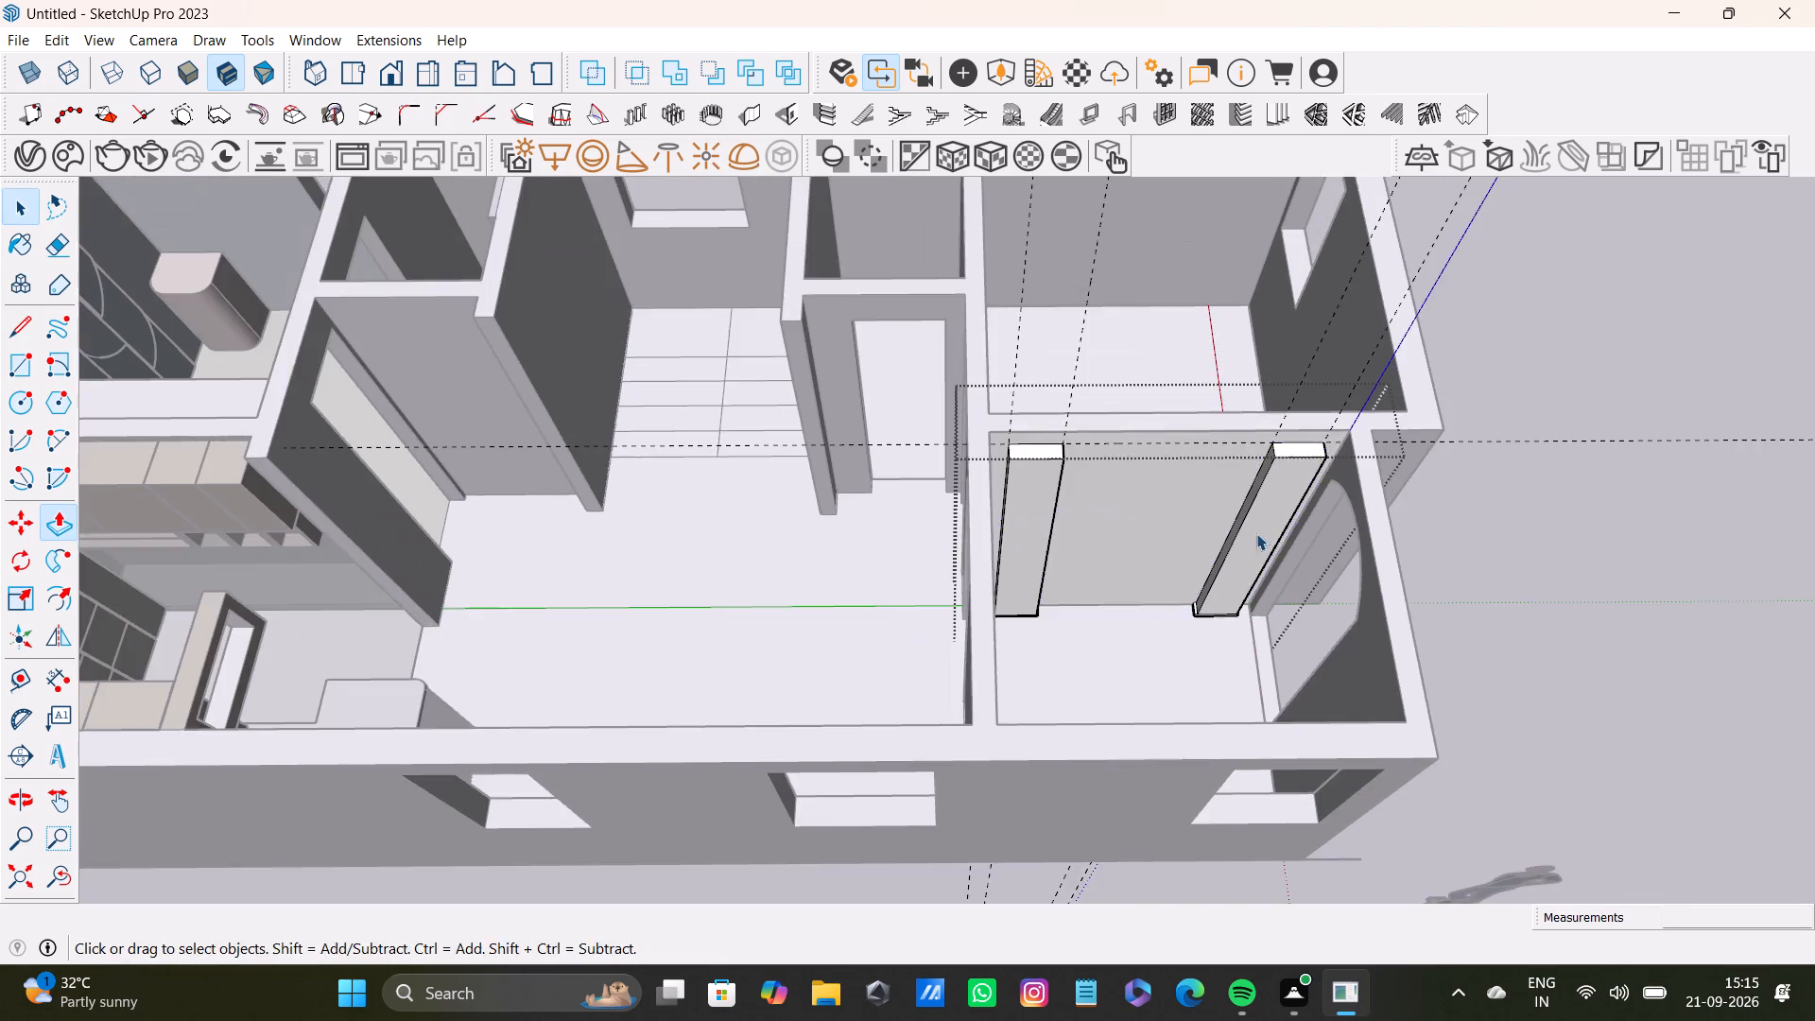
Offset the outline of the hall-side column's front face inward by about 4".
middle_click_drag(1256, 528, 1129, 477)
scroll(1071, 512, "up", 4)
middle_click_drag(1168, 501, 890, 510)
middle_click_drag(892, 540, 996, 509)
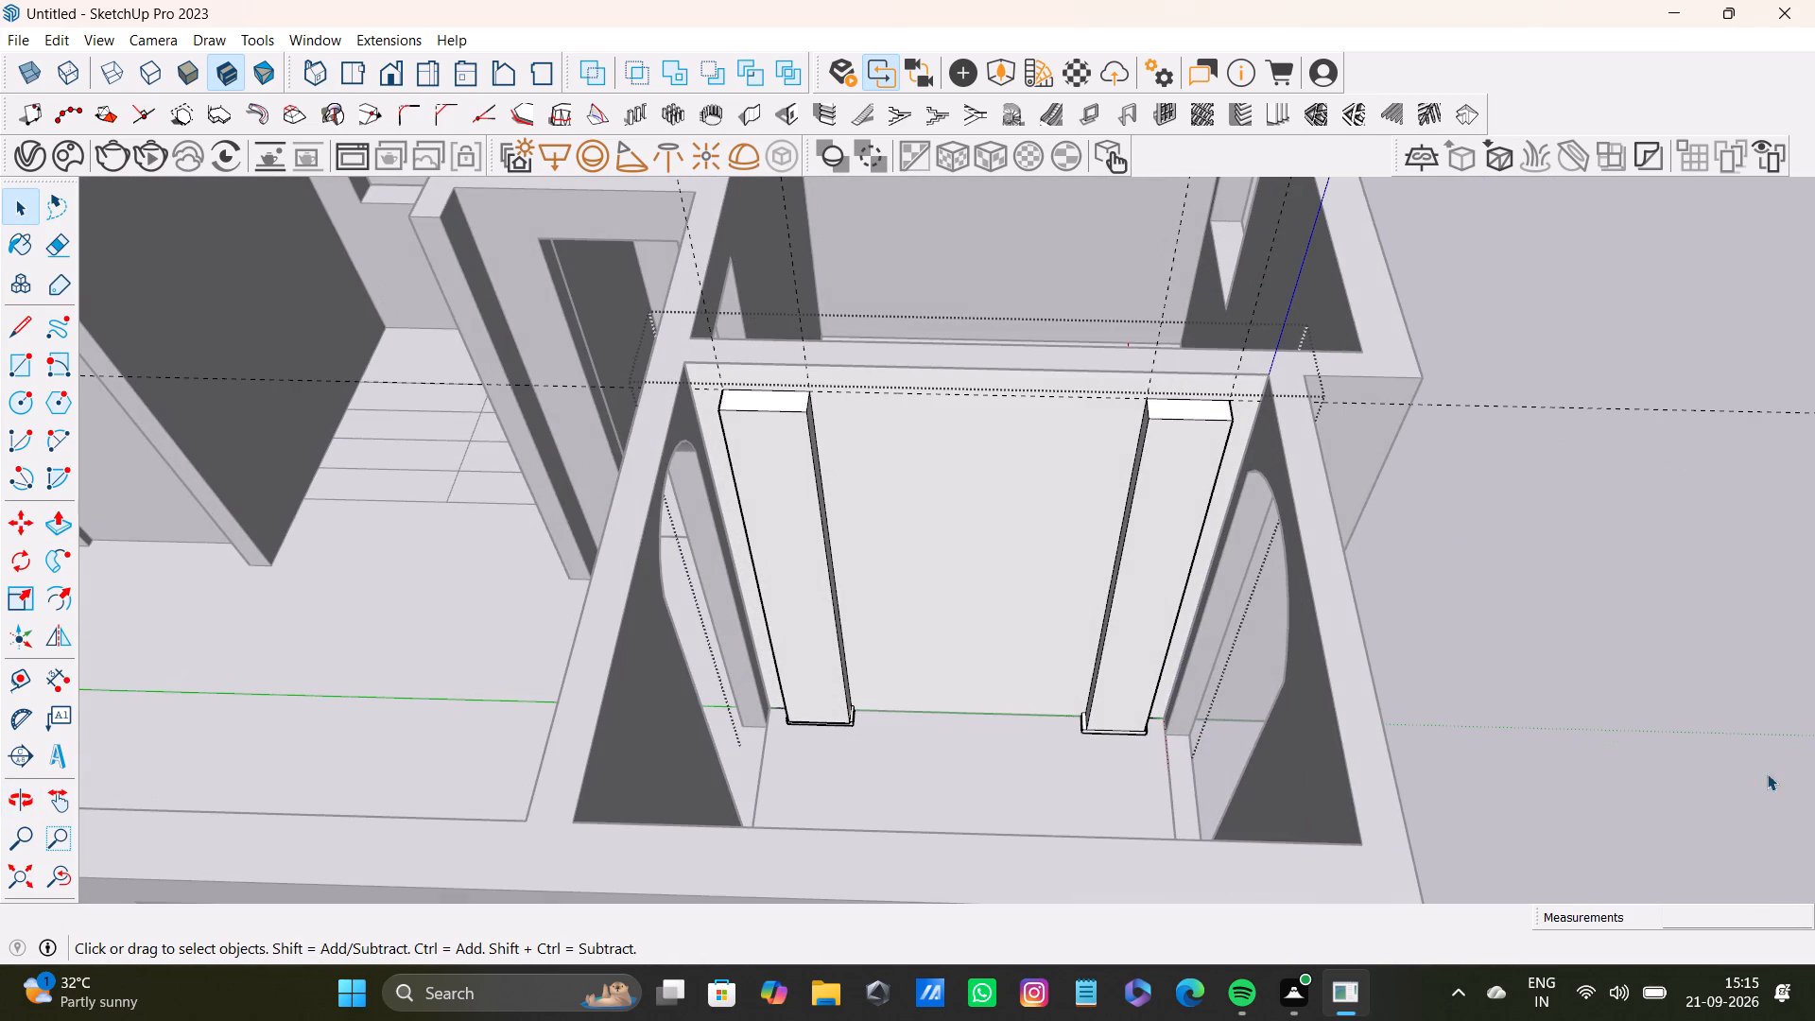
key("t")
scroll(733, 668, "up", 2)
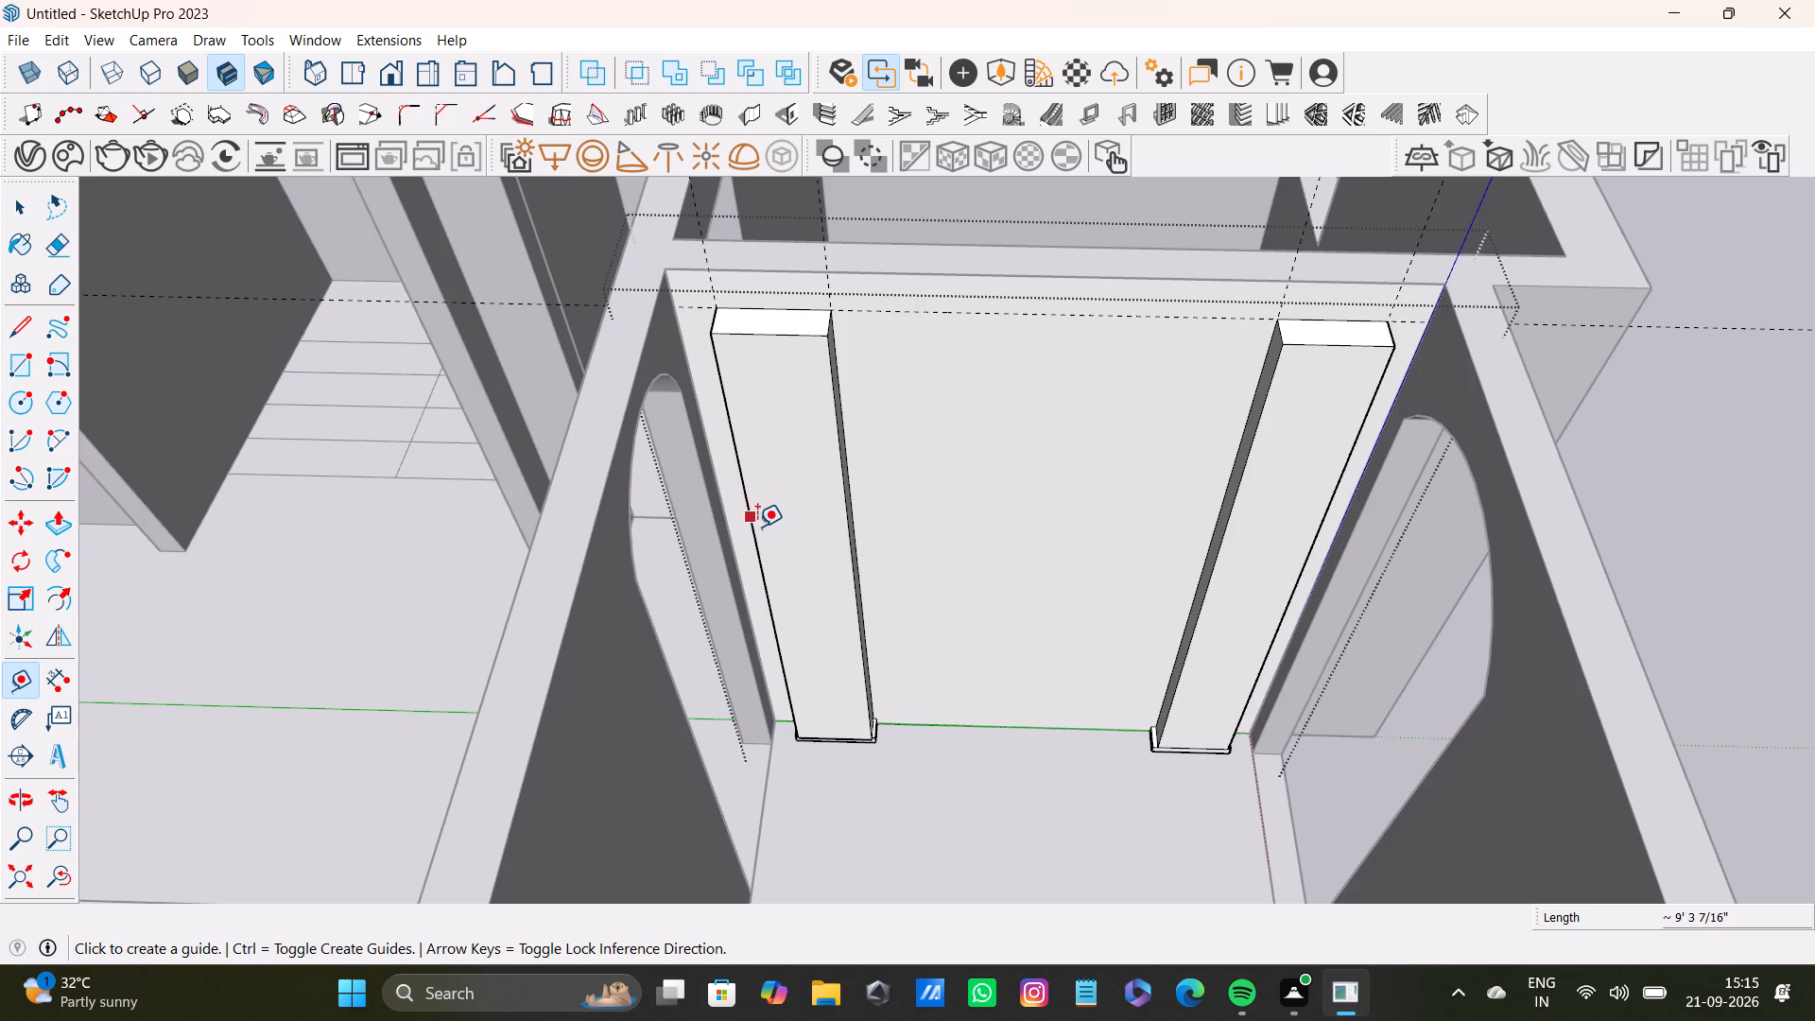
scroll(758, 528, "down", 3)
middle_click_drag(762, 528, 778, 503)
key("space")
left_click(787, 508)
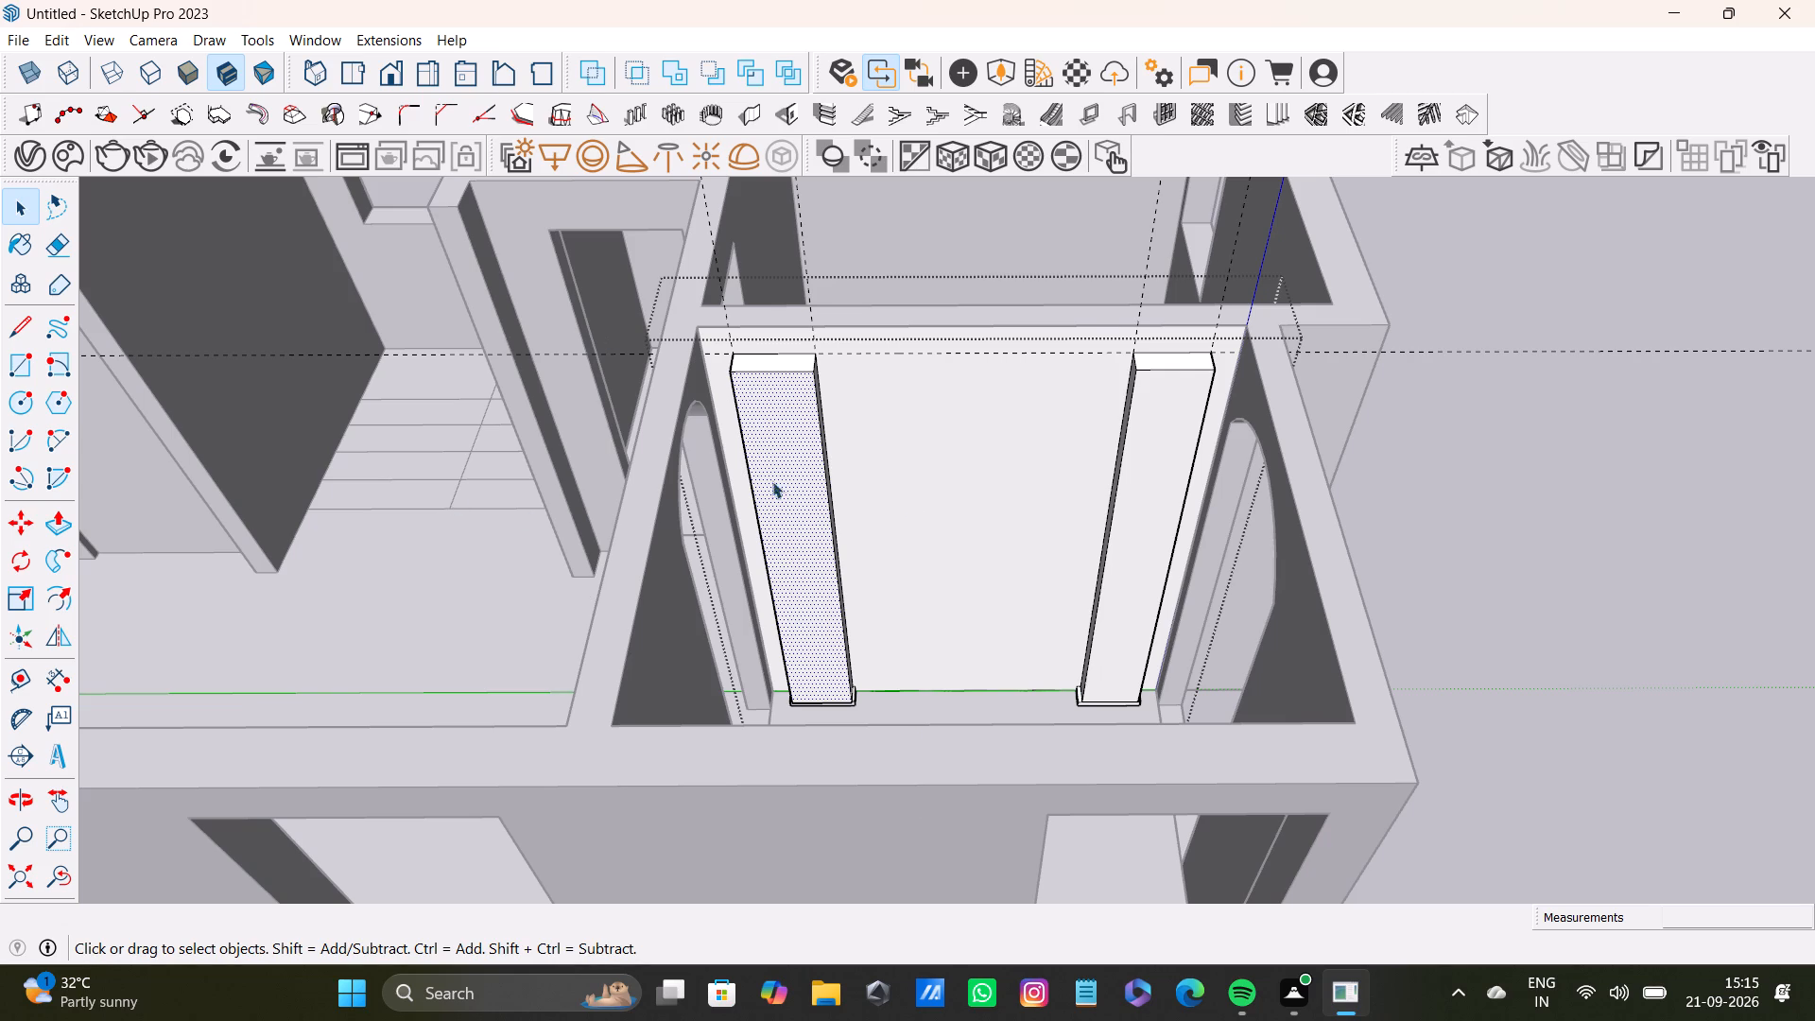
key("f")
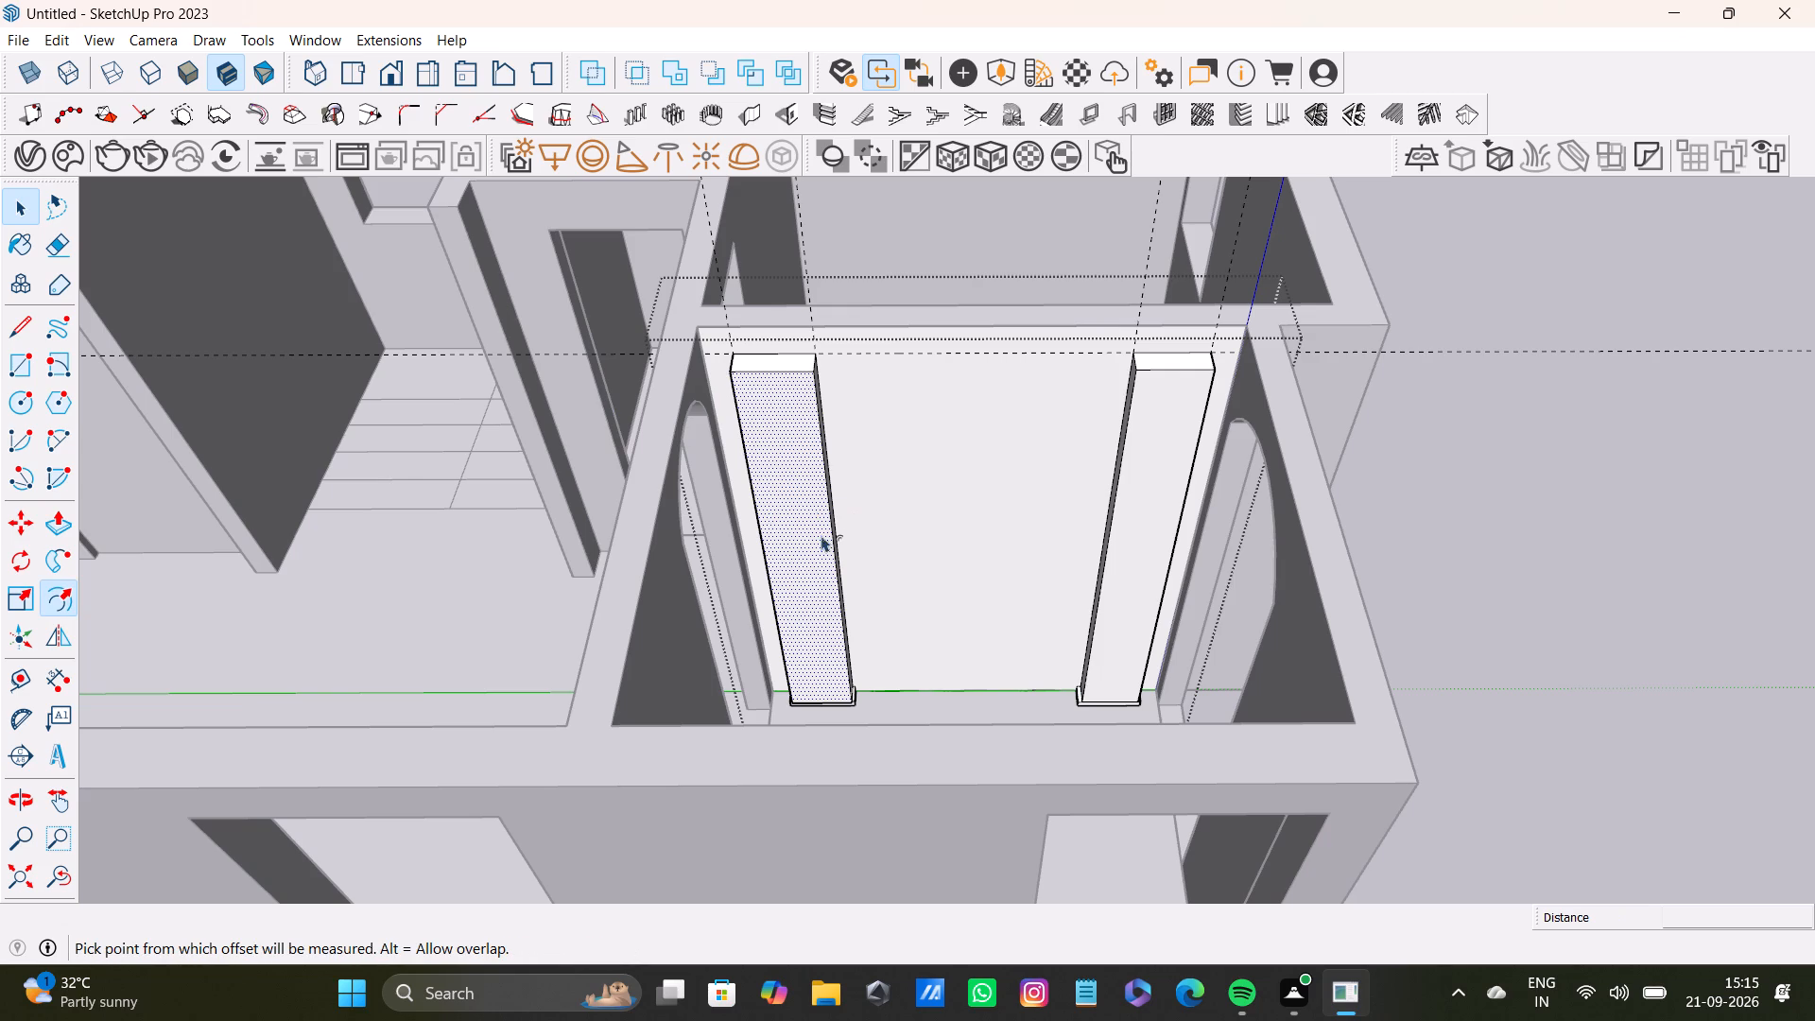
left_click(793, 539)
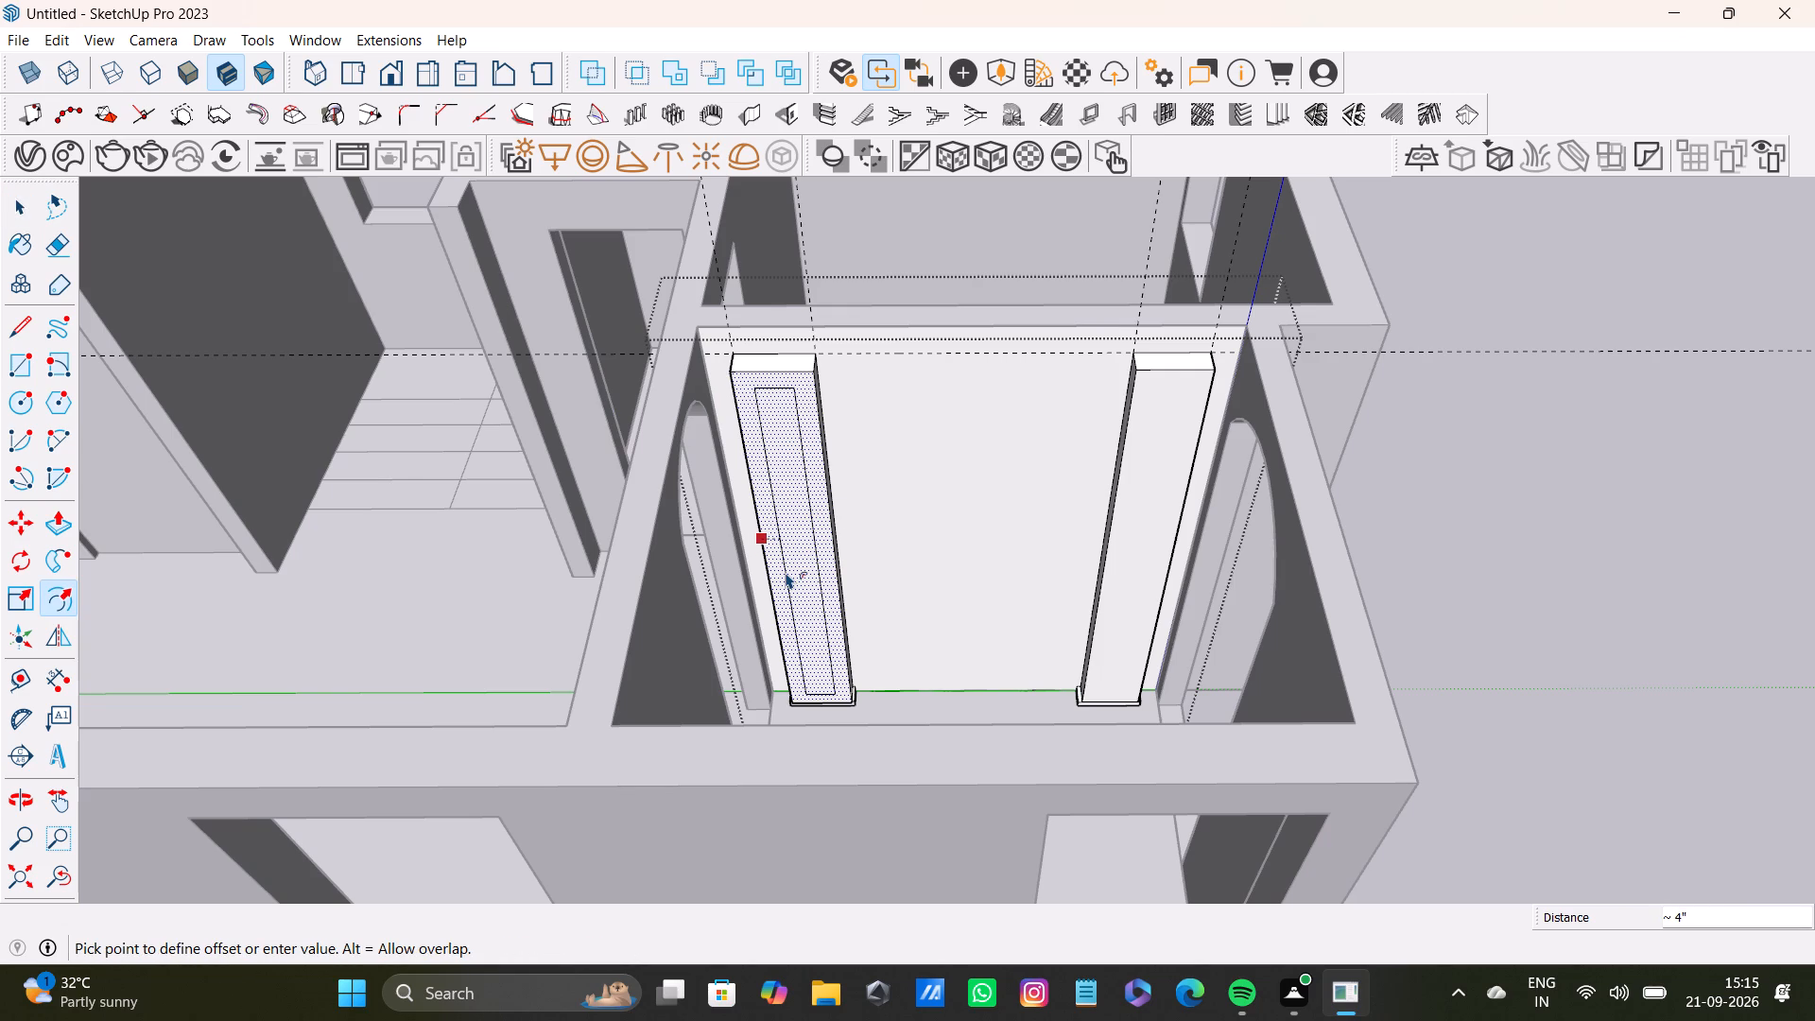
left_click(786, 572)
Offset the outline of the exterior-side column's front face inward by about 3 13/16".
middle_click_drag(1073, 549, 1045, 536, "shift")
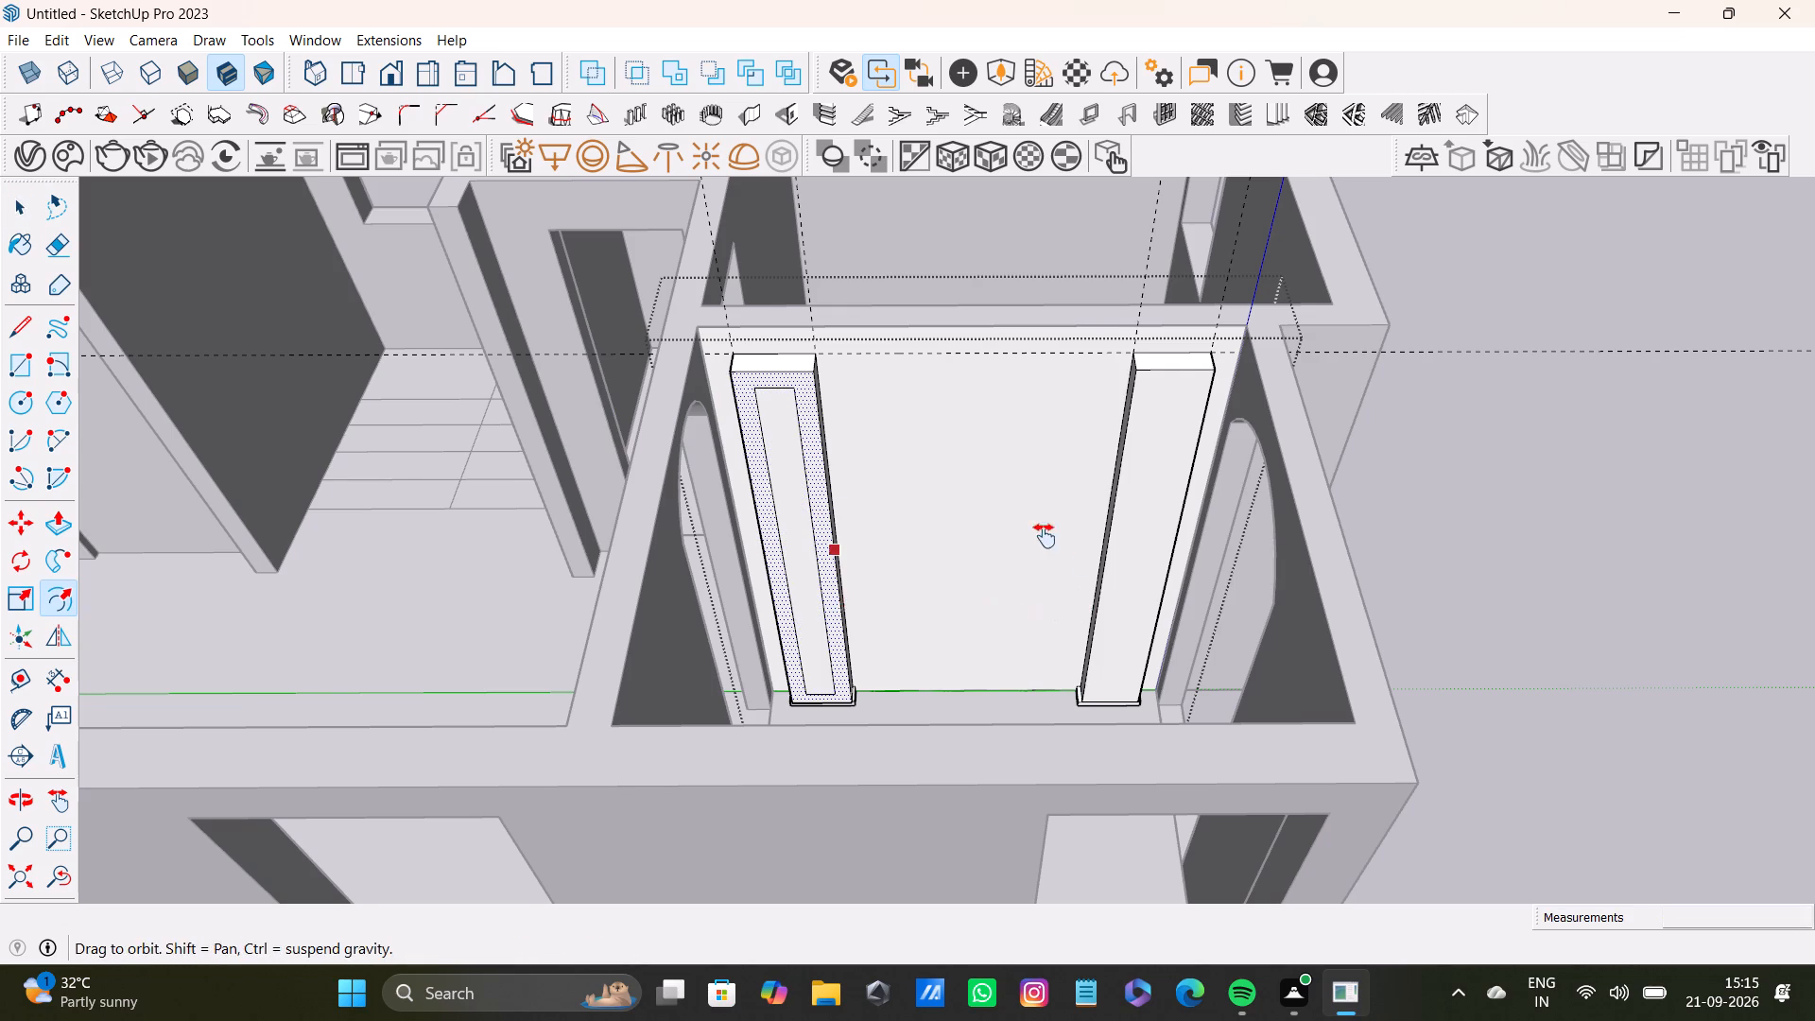
middle_click_drag(1045, 536, 1000, 543, "shift")
key("space")
left_click(1052, 569)
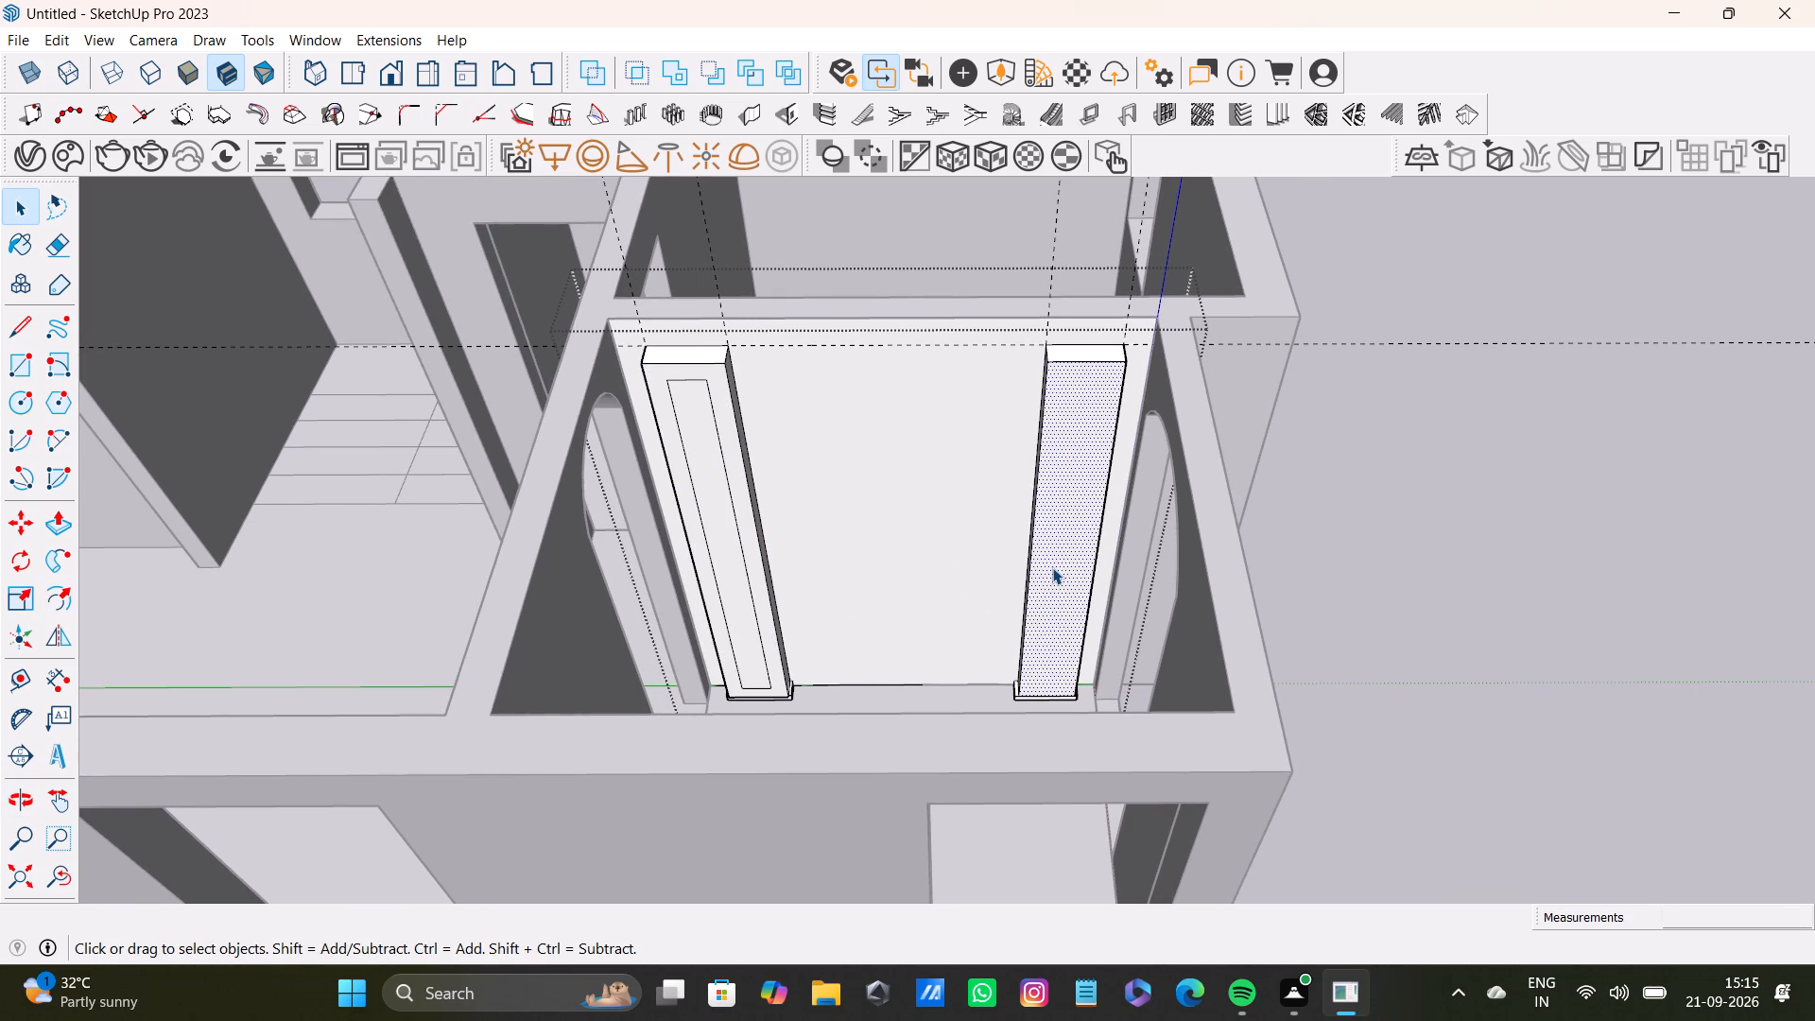
key("f")
left_click_drag(1051, 566, 1046, 575)
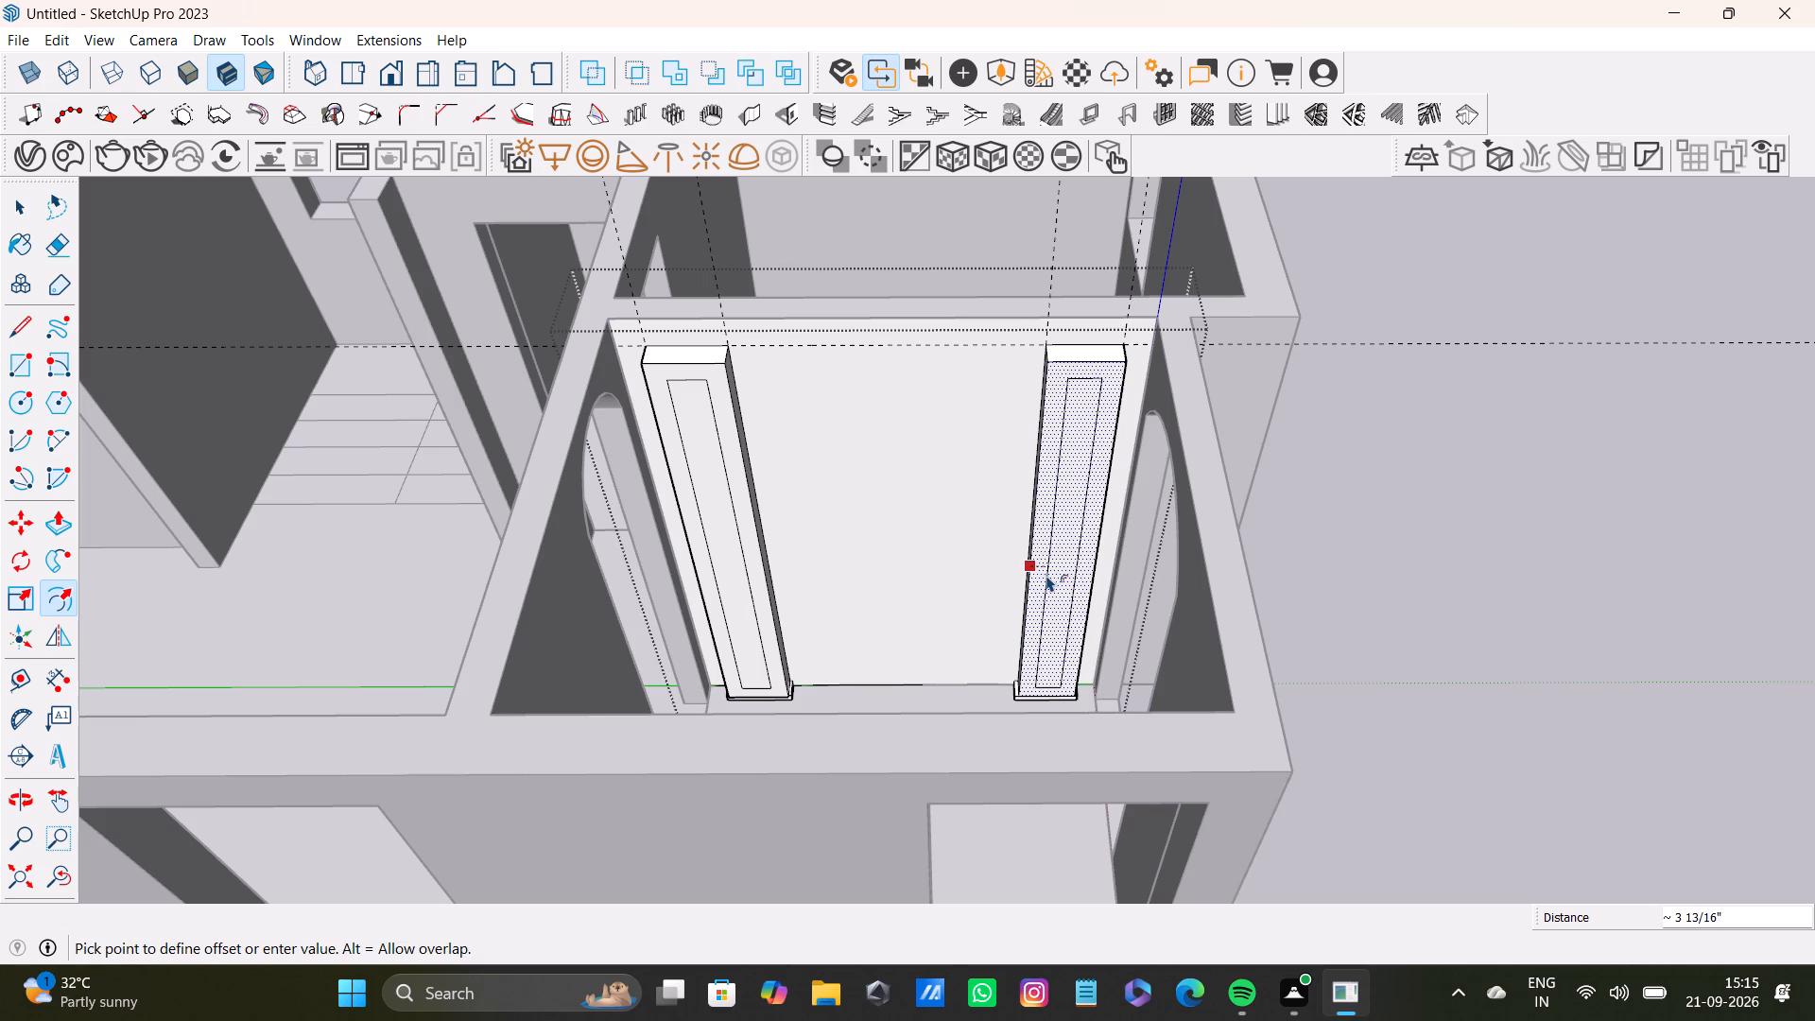
left_click_drag(1046, 575, 1042, 578)
key("space")
Push the inner end face of the exterior-side base block in about 11/16" toward the column, leaving a narrow ledge.
scroll(1018, 619, "down", 4)
middle_click_drag(1020, 628, 1314, 669)
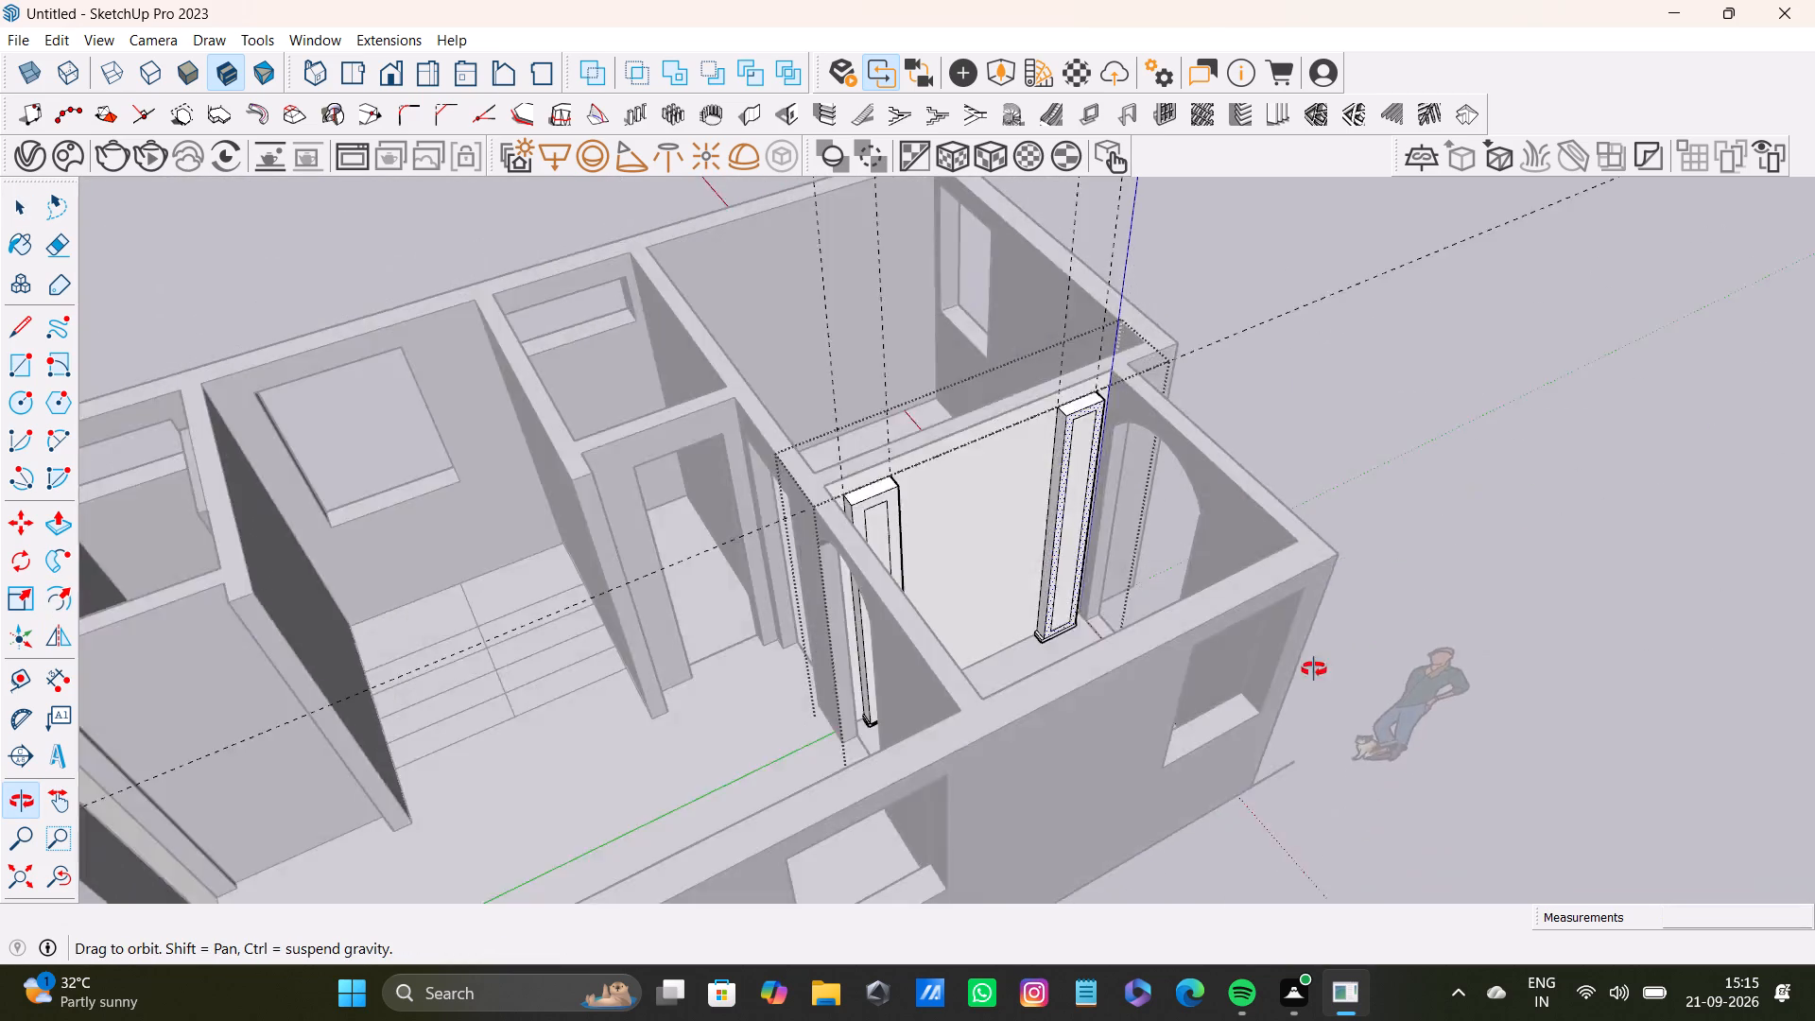
middle_click_drag(1314, 669, 1145, 817)
scroll(1077, 667, "up", 7)
middle_click_drag(1054, 633, 1054, 632)
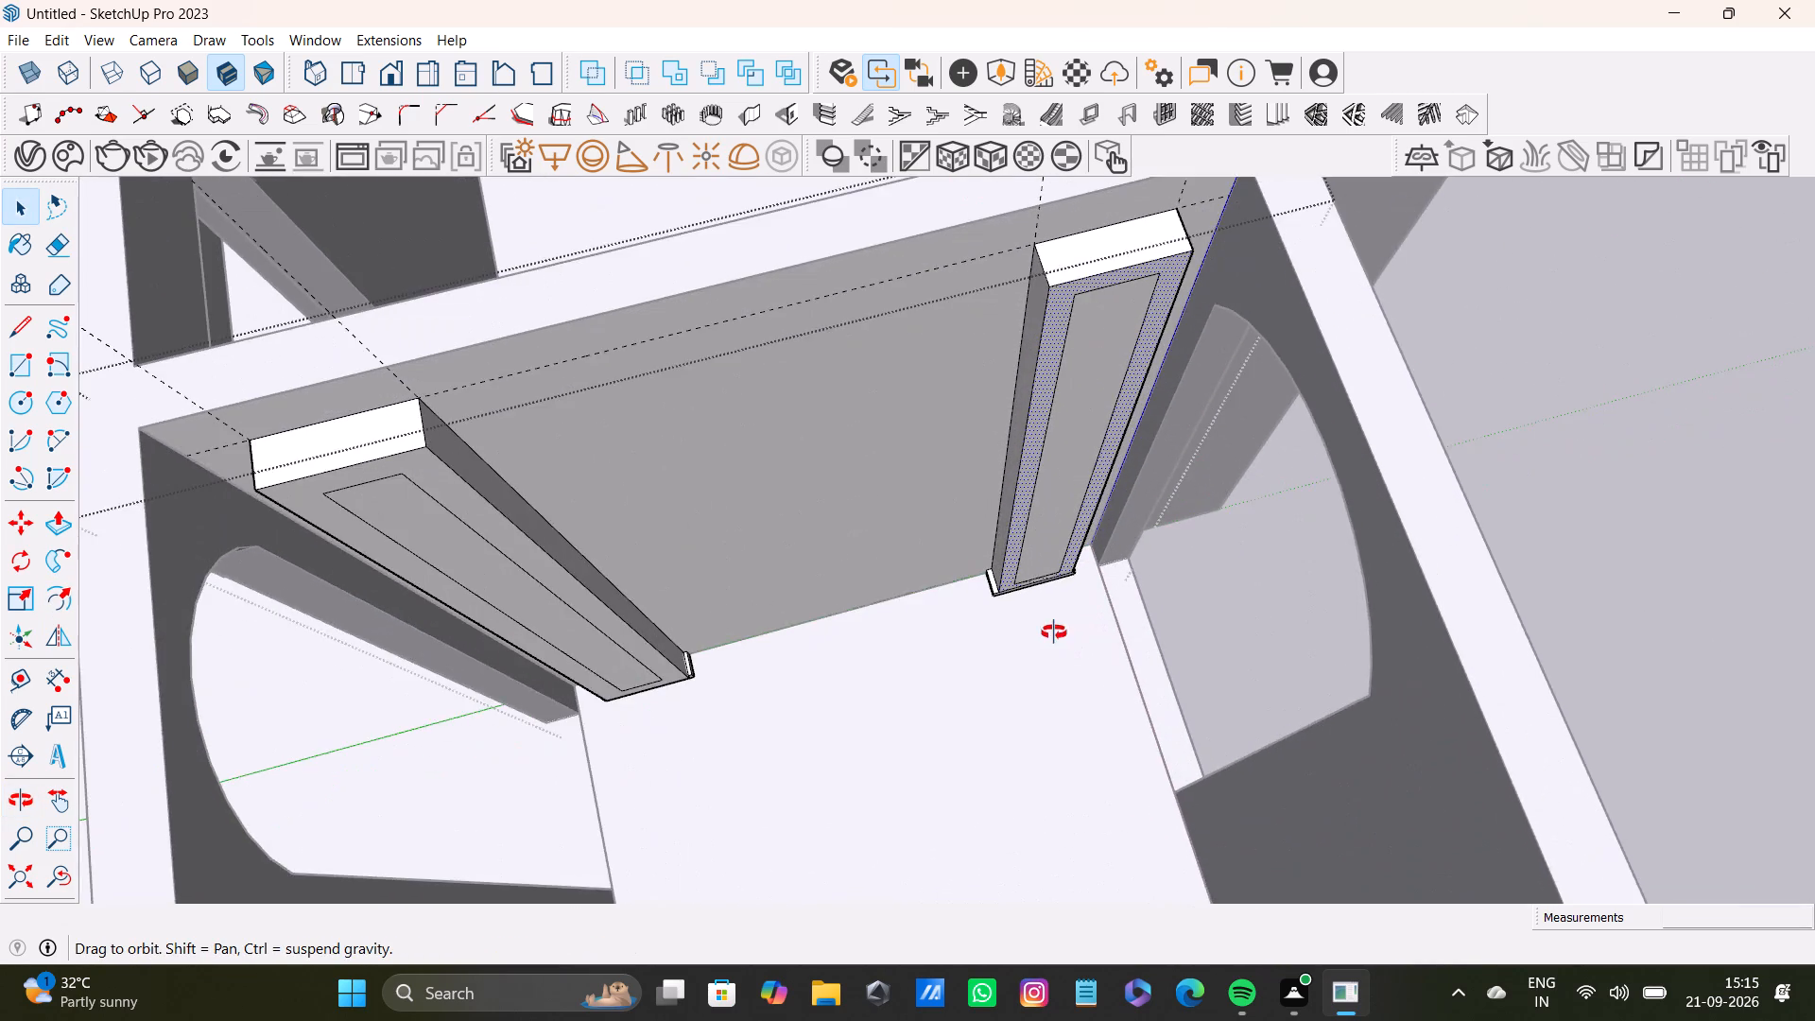
middle_click_drag(1054, 632, 951, 685)
scroll(967, 652, "up", 7)
middle_click_drag(984, 637, 1140, 565)
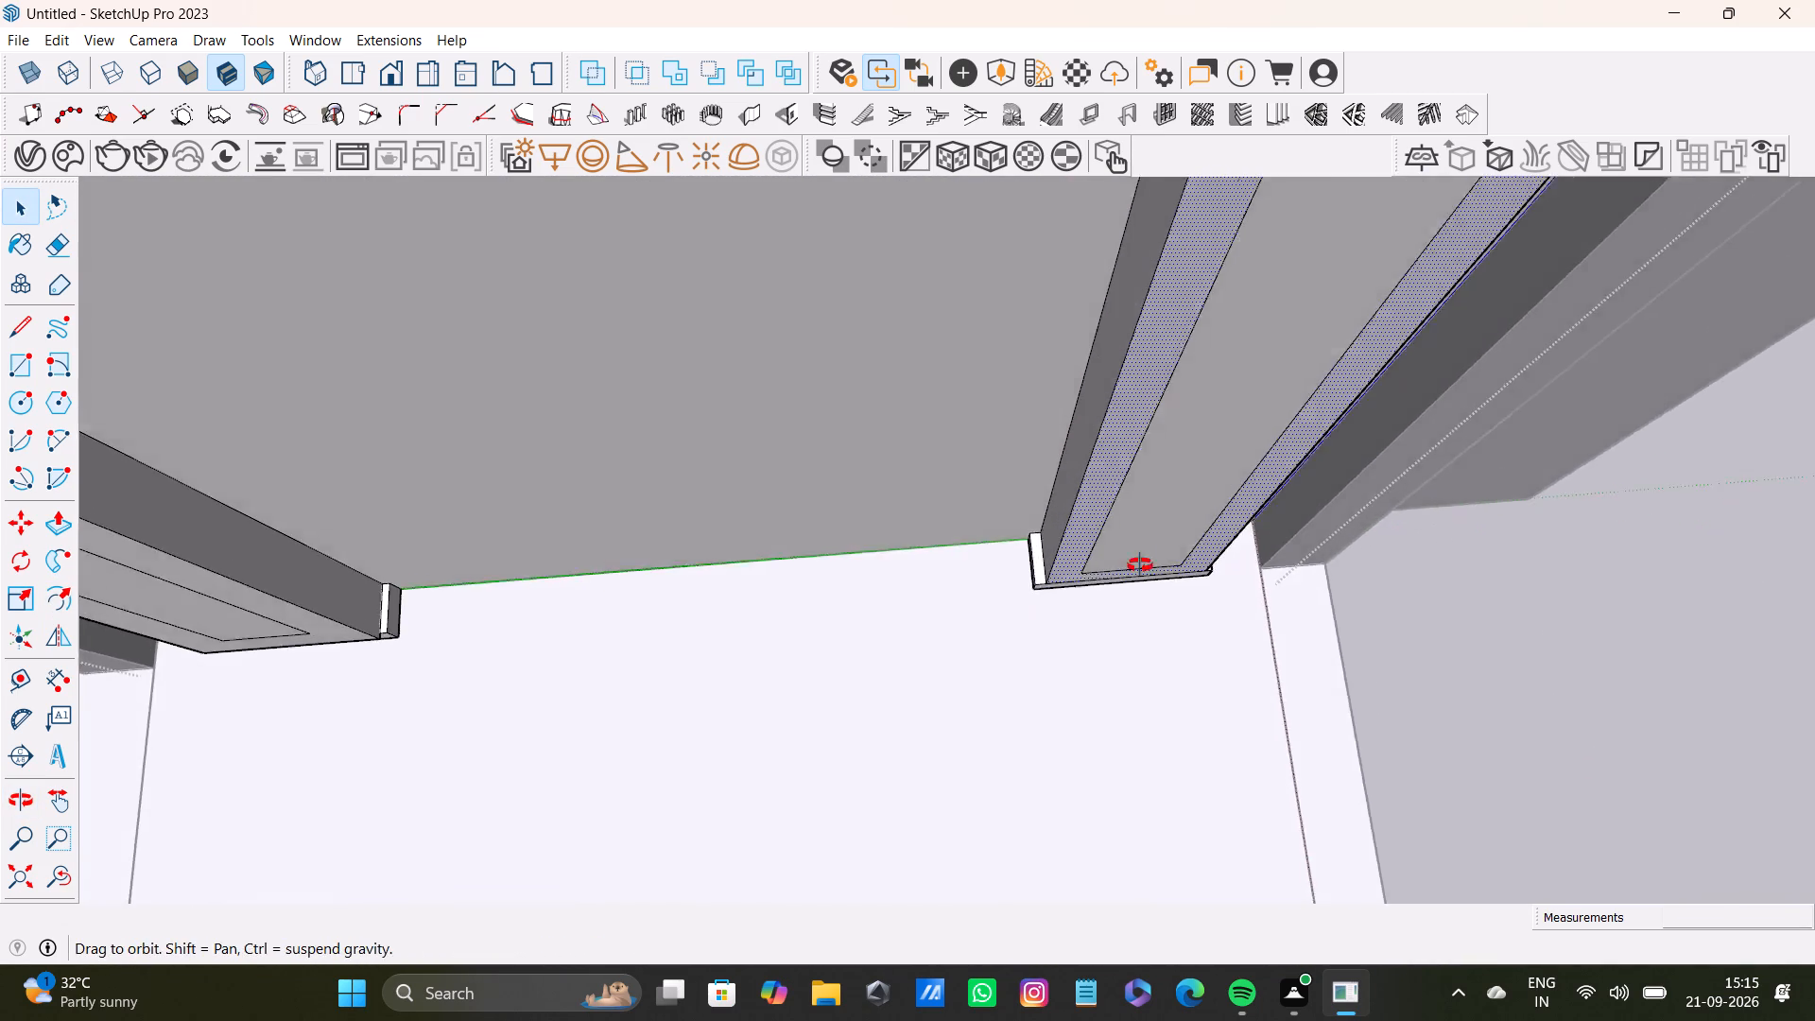
middle_click_drag(1140, 565, 1165, 553)
scroll(1062, 544, "up", 9)
middle_click_drag(1055, 565, 1092, 499)
scroll(990, 474, "up", 8)
left_click(1024, 525)
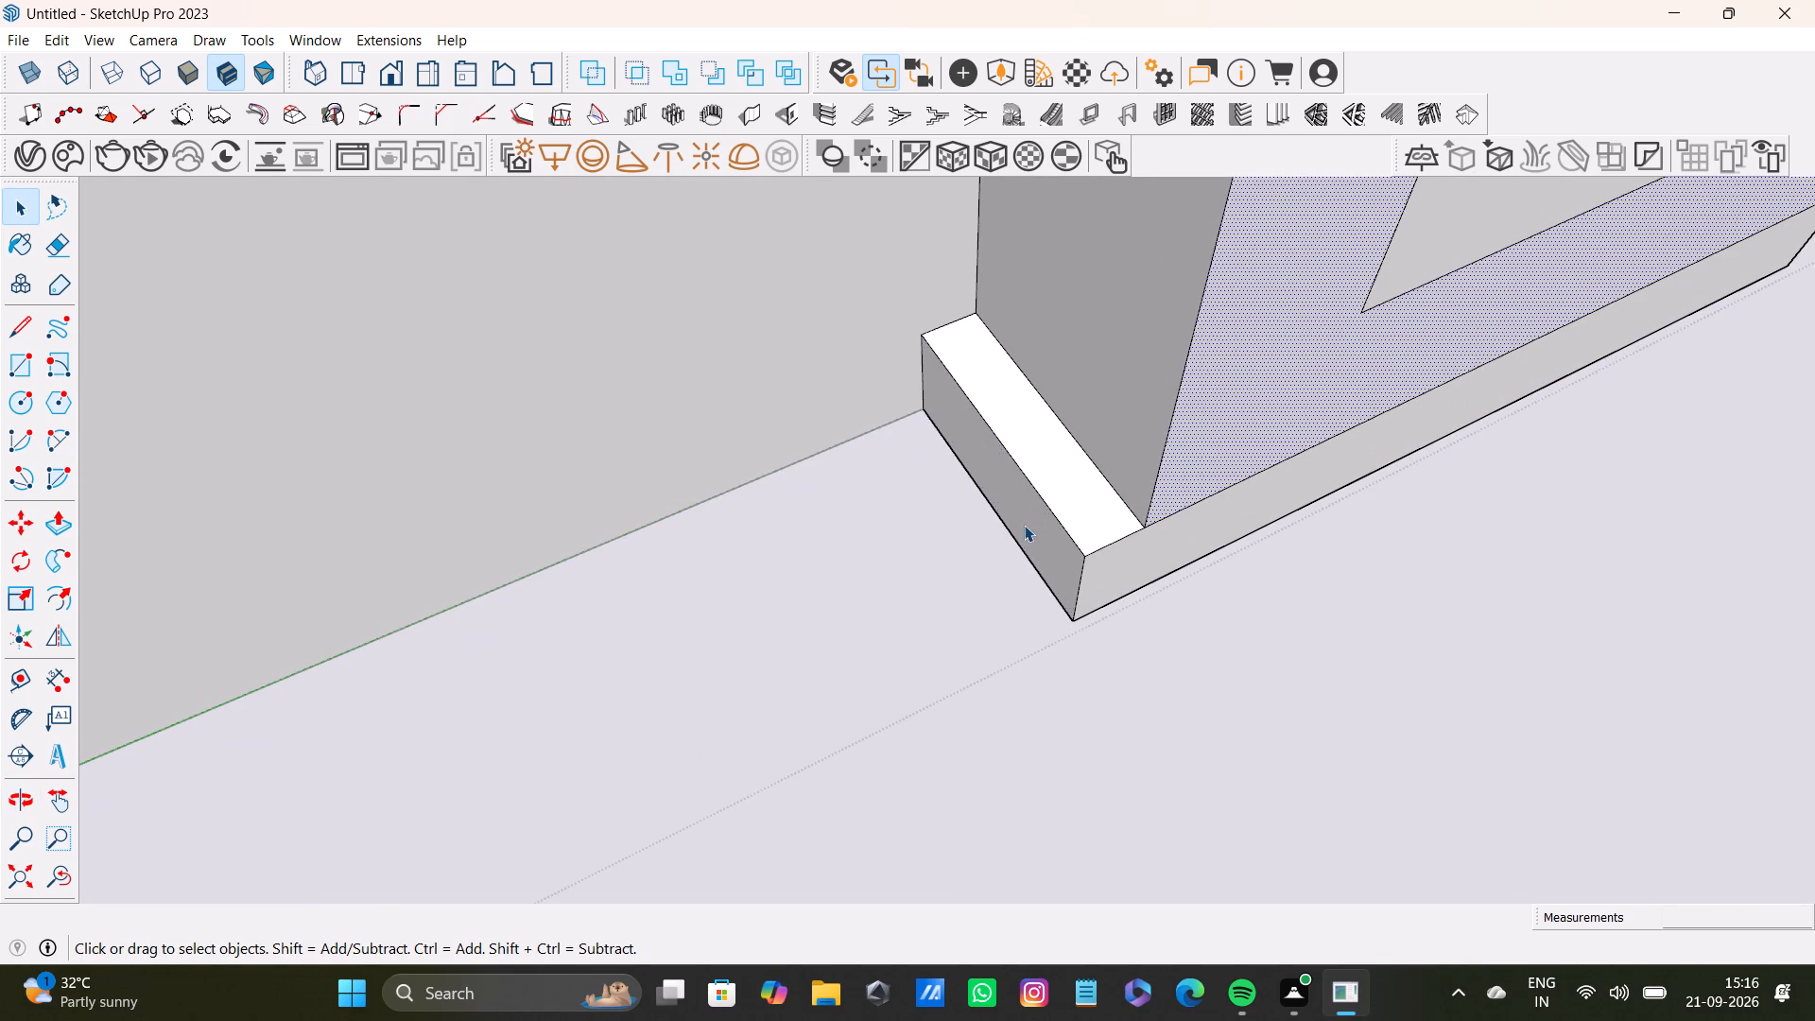
key("p")
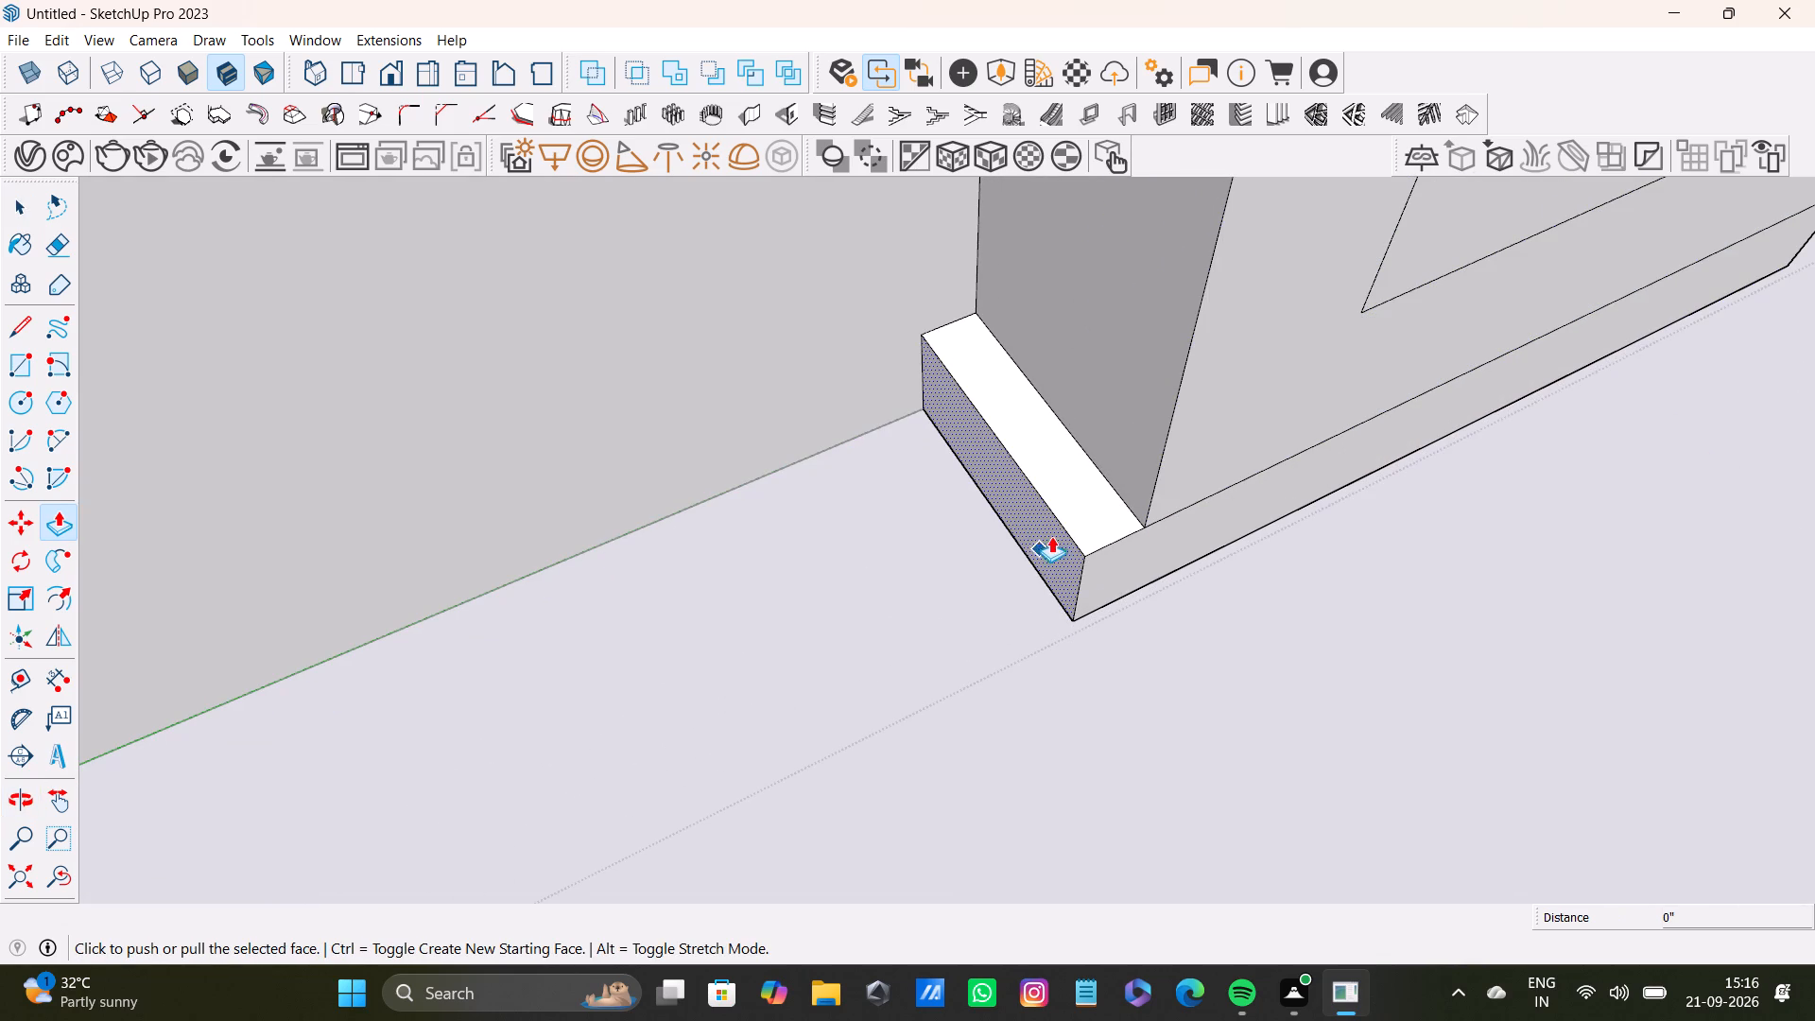
left_click_drag(1059, 508, 1098, 501)
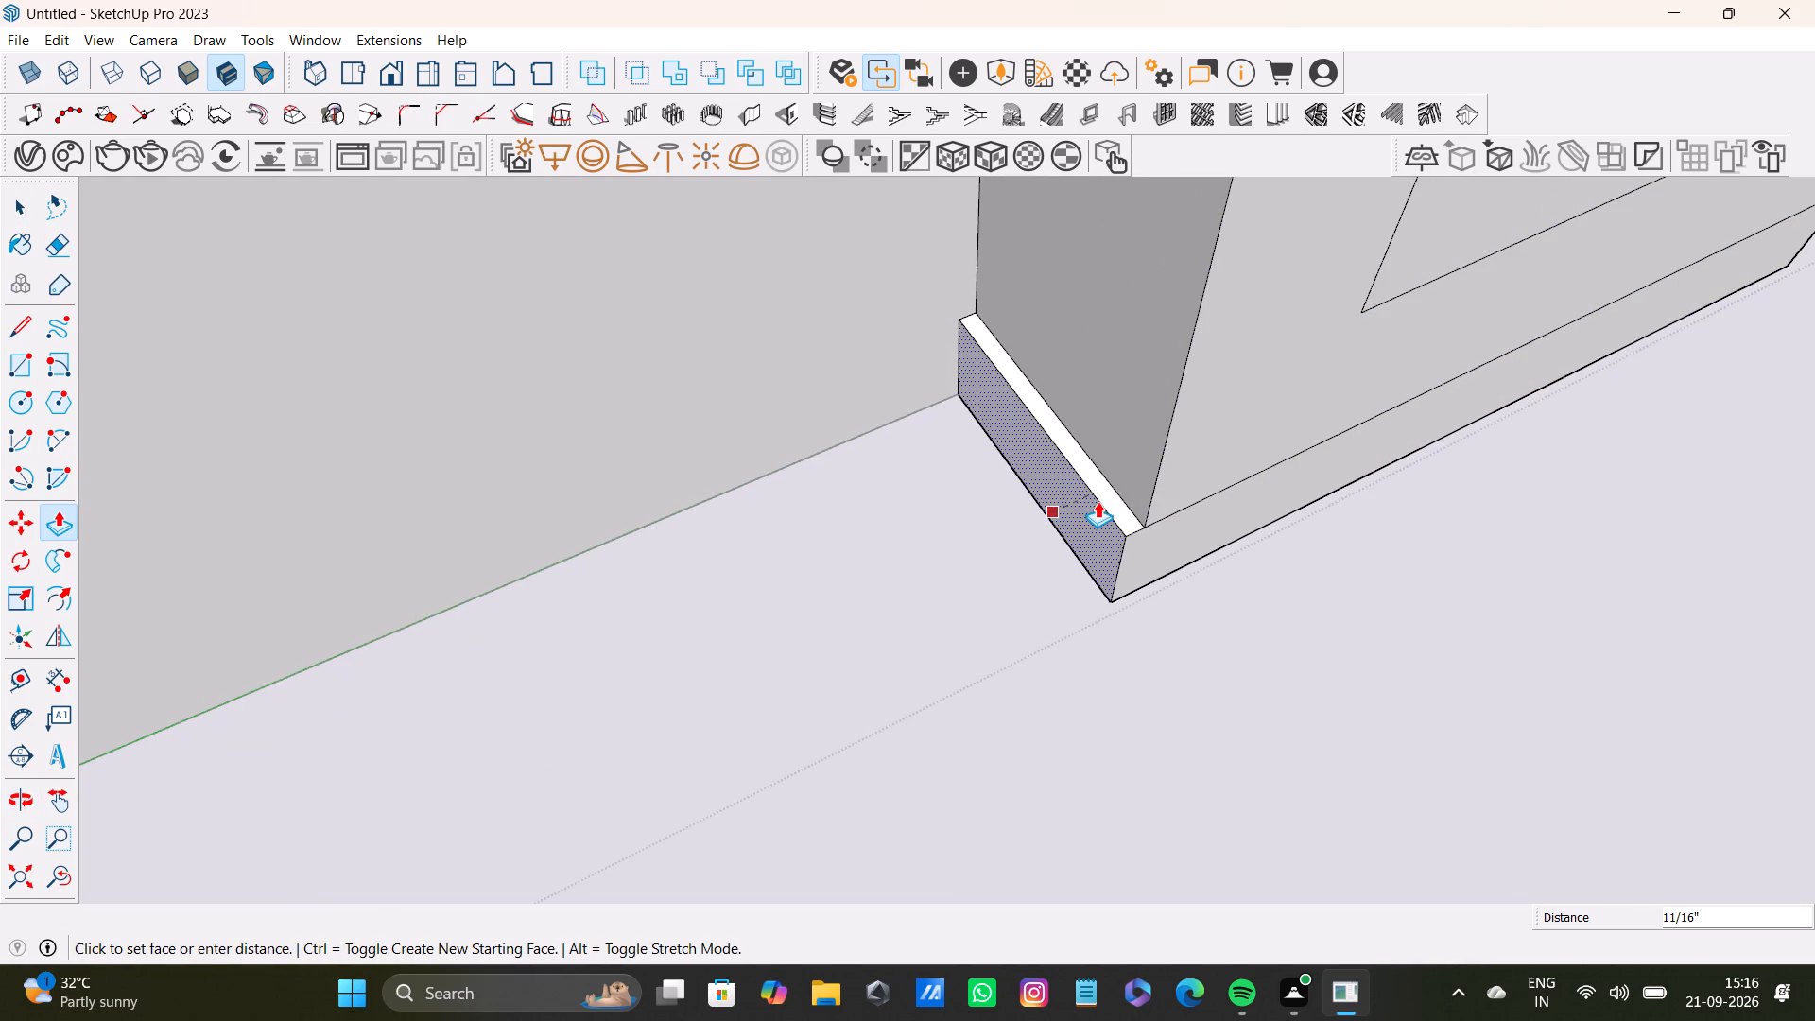
left_click_drag(1098, 501, 1102, 503)
key("space")
Pull the front face of the exterior-side base block slightly forward of the column face to make a narrow ledge.
left_click(1183, 539)
key("p")
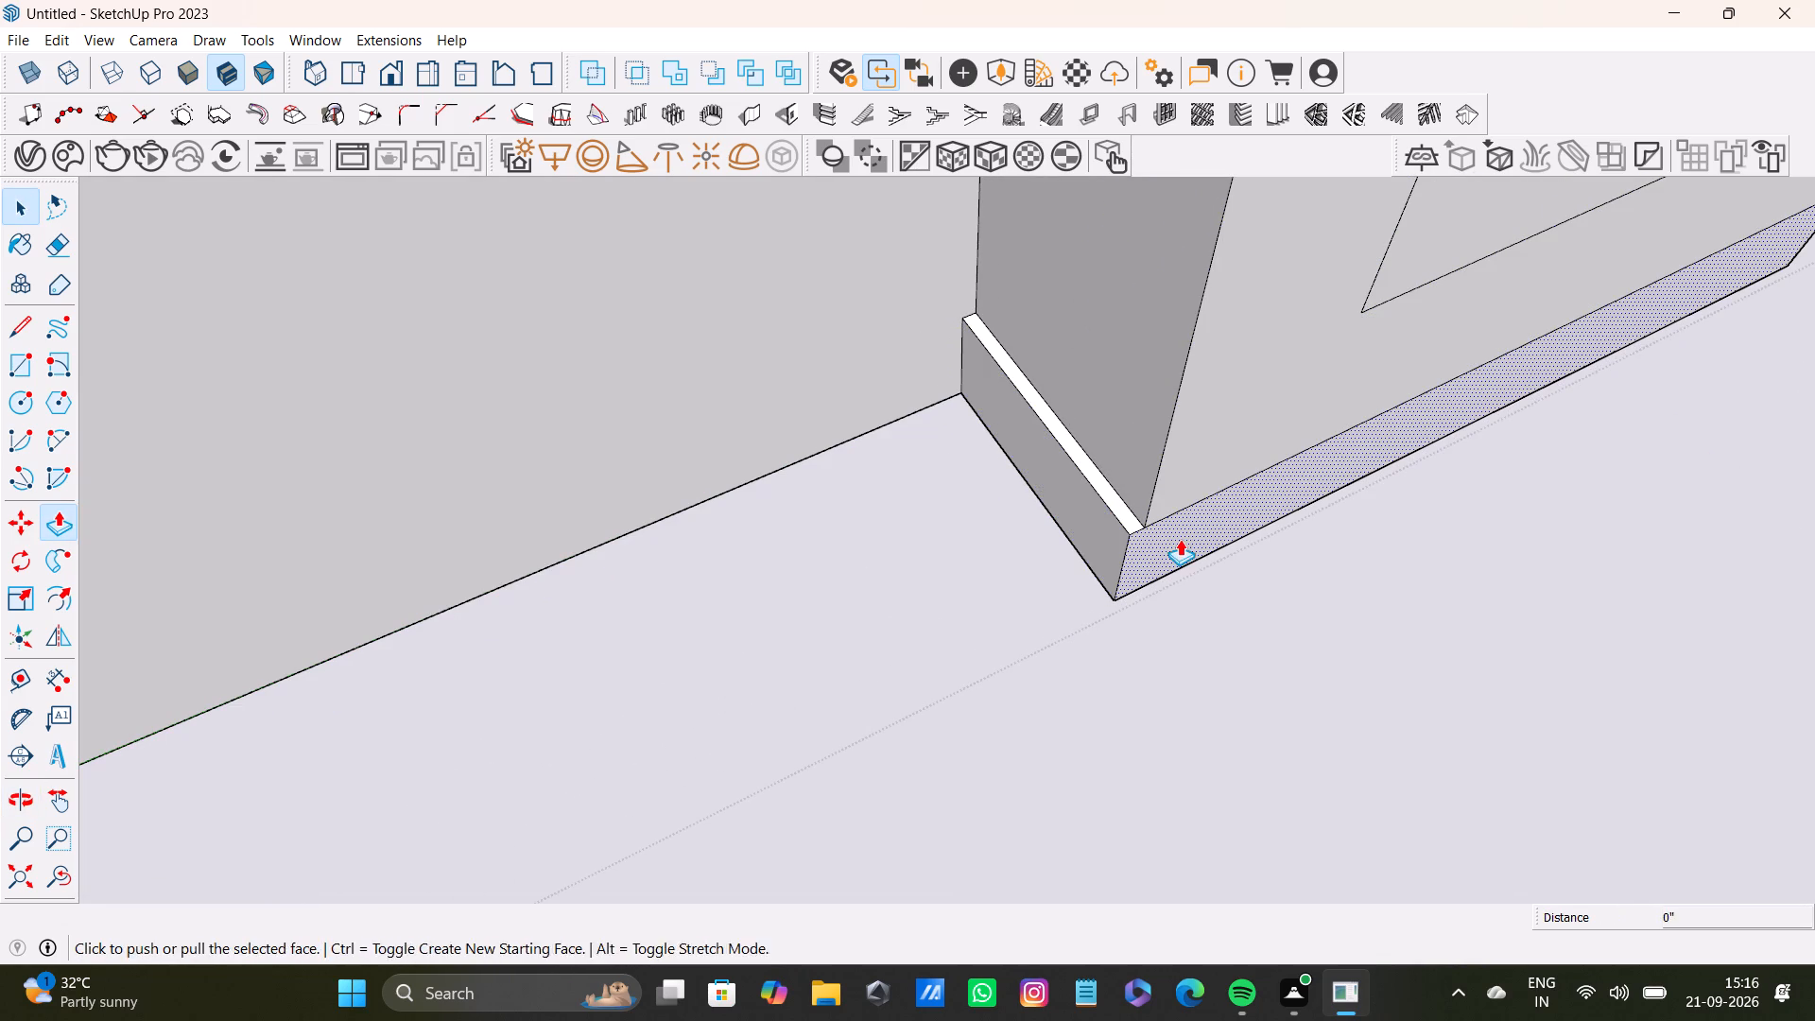
left_click_drag(1180, 539, 1199, 548)
key("space")
Push the outer end face of the exterior-side base block in about 5/16" toward the column.
scroll(1198, 549, "down", 7)
middle_click_drag(1301, 528, 1155, 578, "shift")
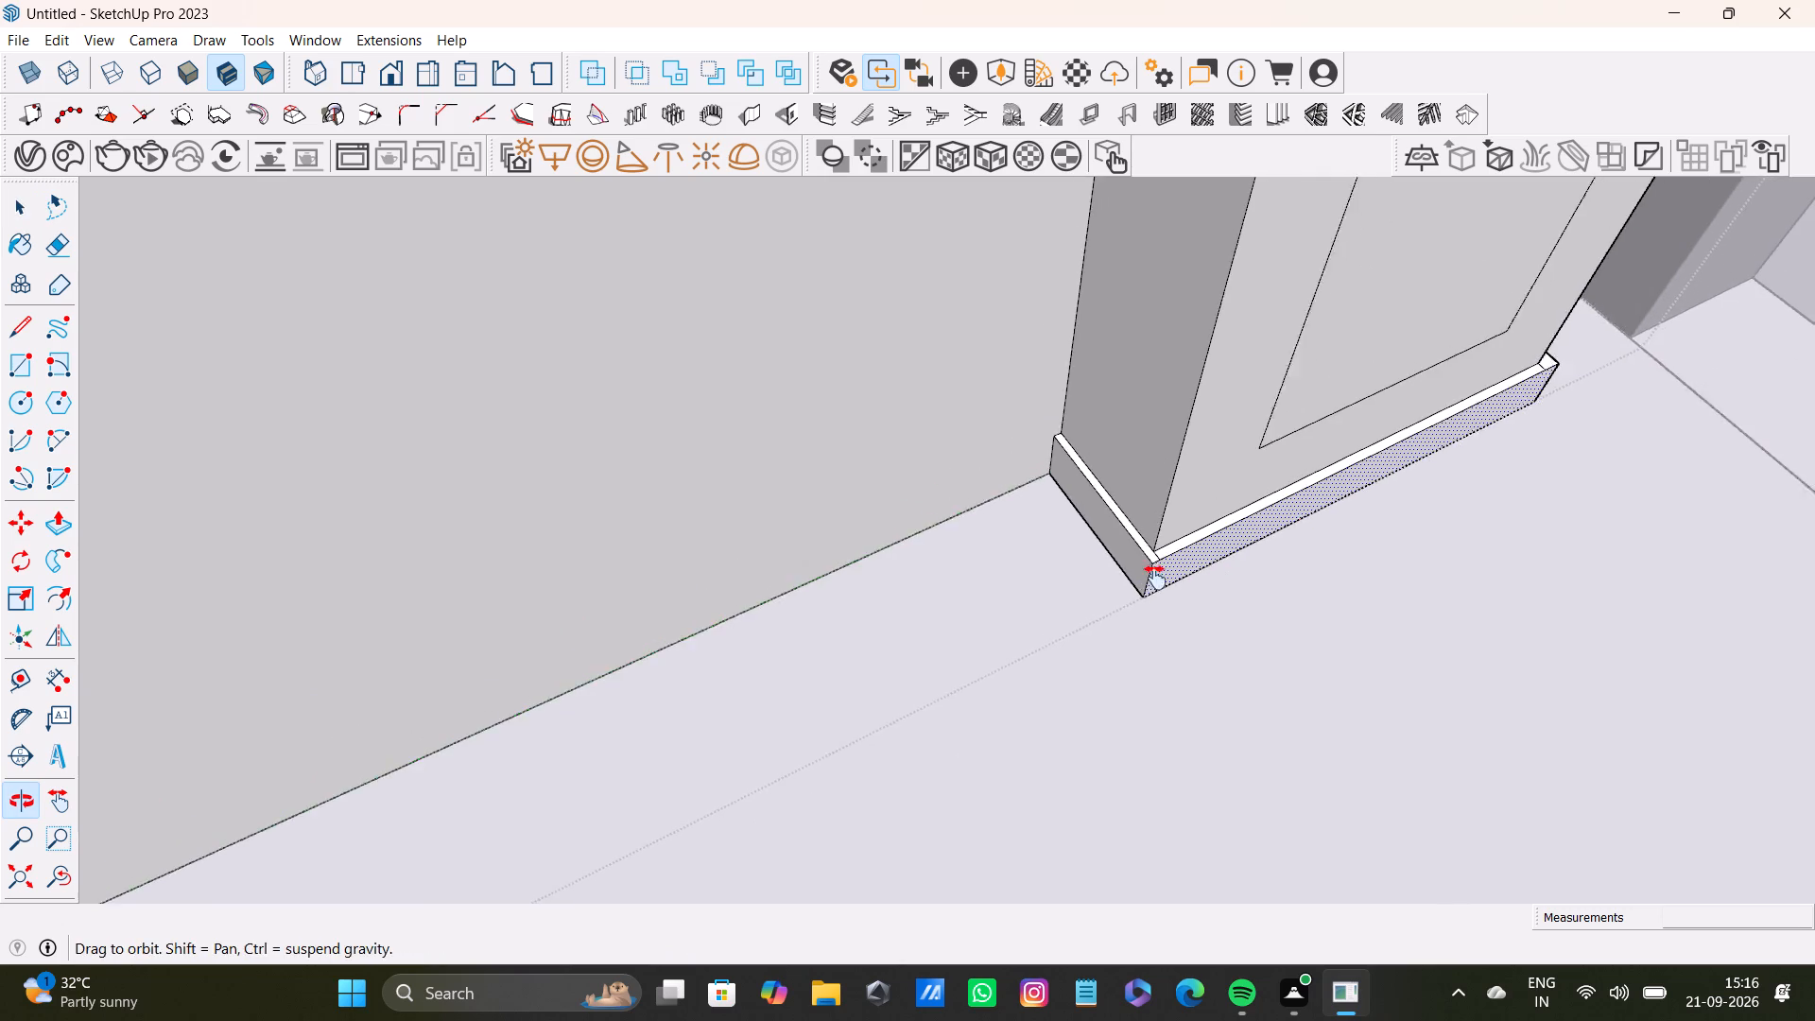
middle_click_drag(1155, 578, 1062, 605, "shift")
middle_click_drag(1433, 529, 972, 418)
scroll(1253, 543, "up", 5)
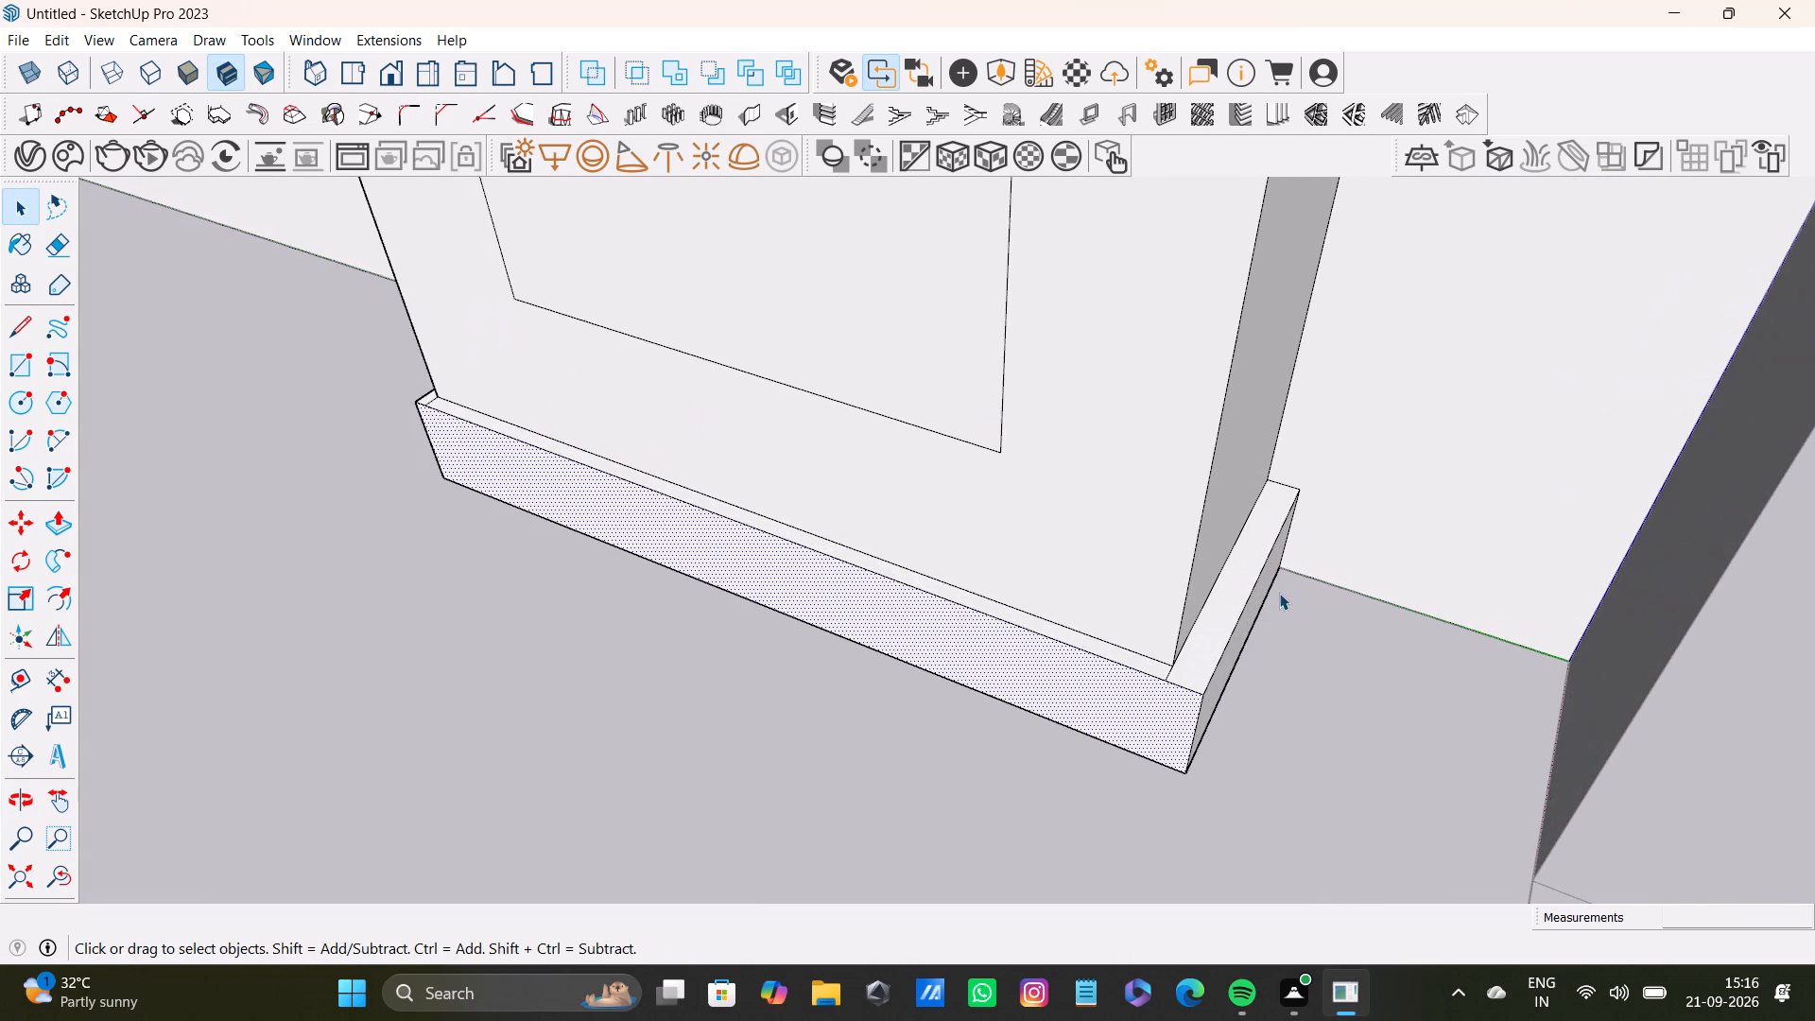
left_click(1238, 639)
key("p")
left_click_drag(1239, 639, 1220, 633)
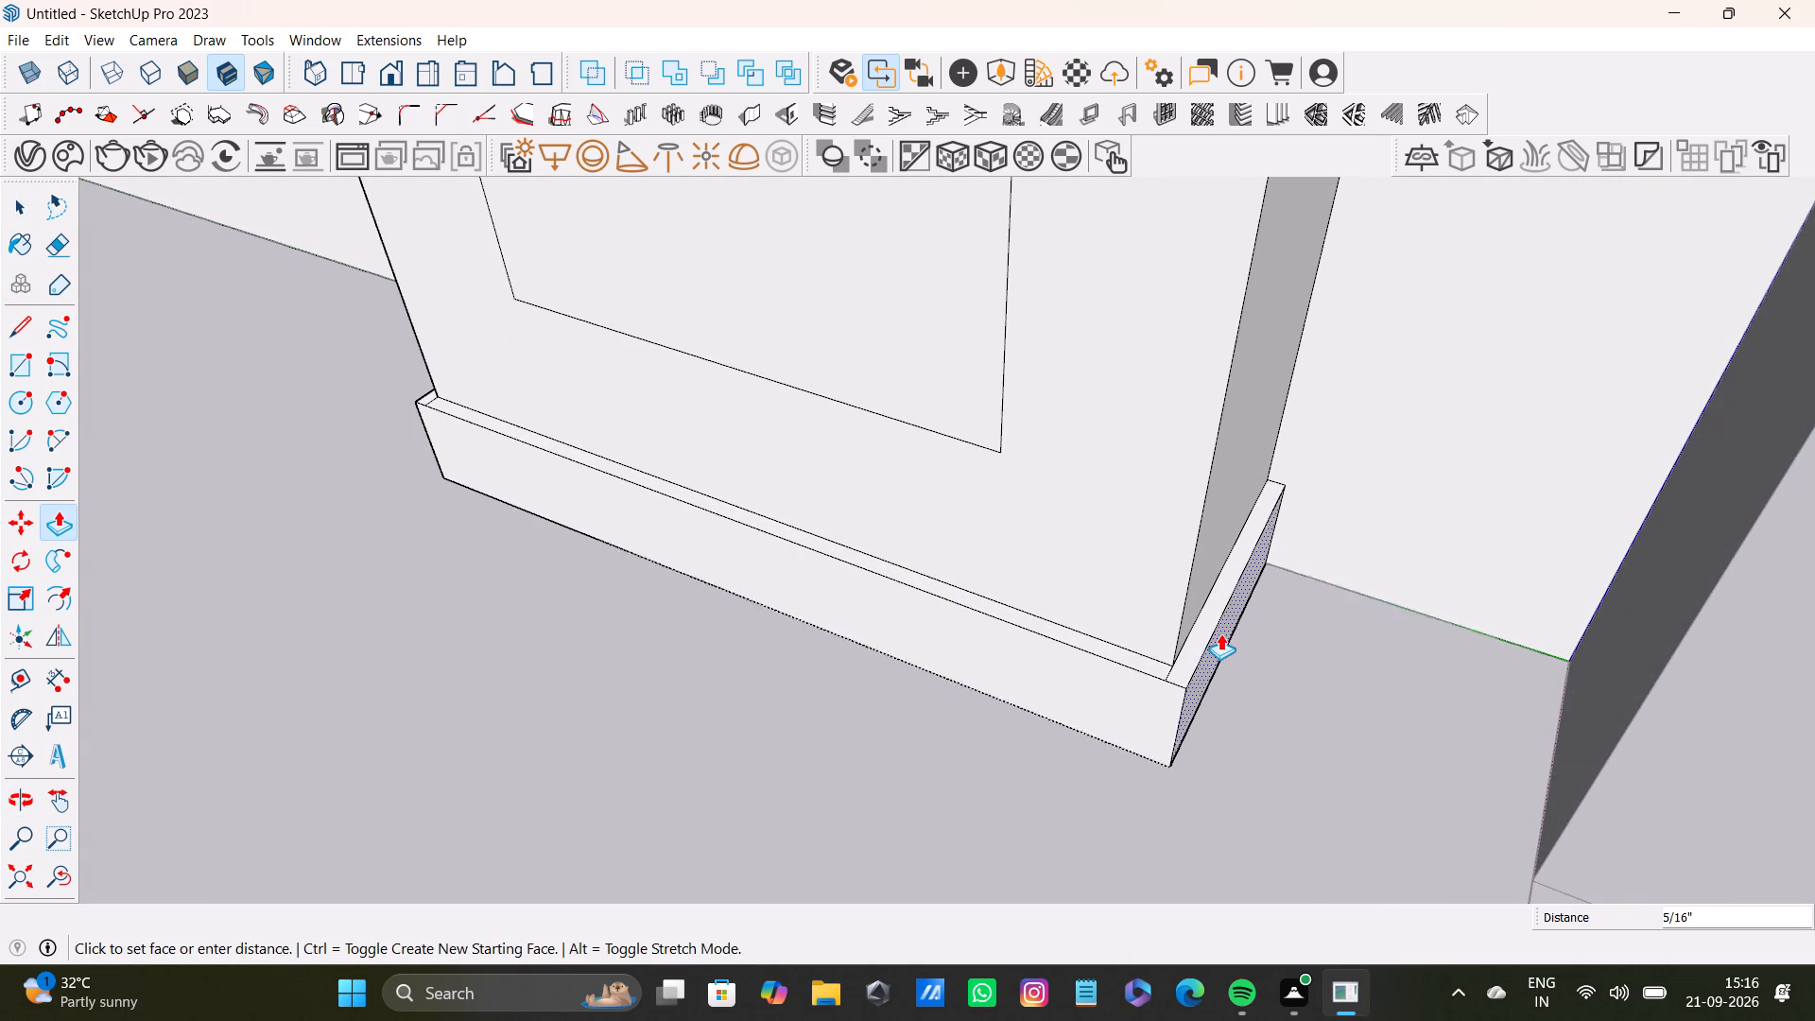
left_click_drag(1220, 633, 1225, 632)
key("space")
Delete the short seam edges at both front corners of the exterior-side base block's top ledge.
scroll(1179, 675, "down", 3)
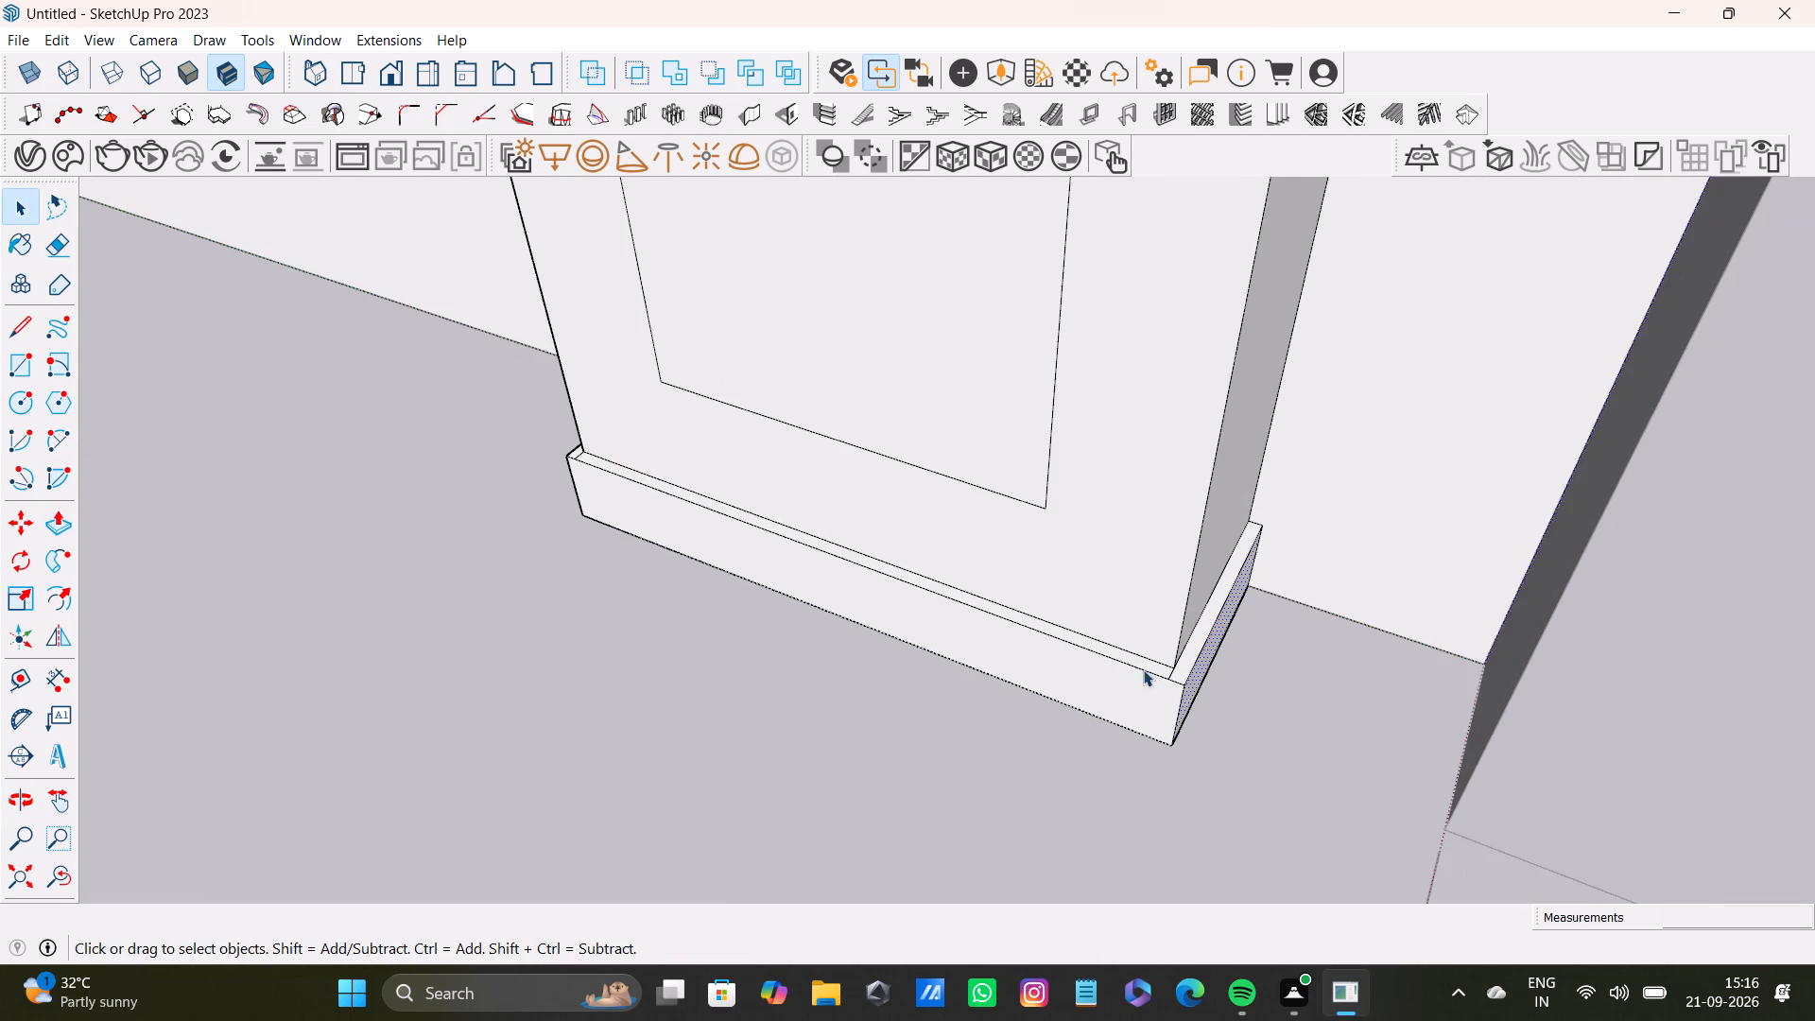
scroll(1141, 666, "up", 13)
left_click(1210, 721)
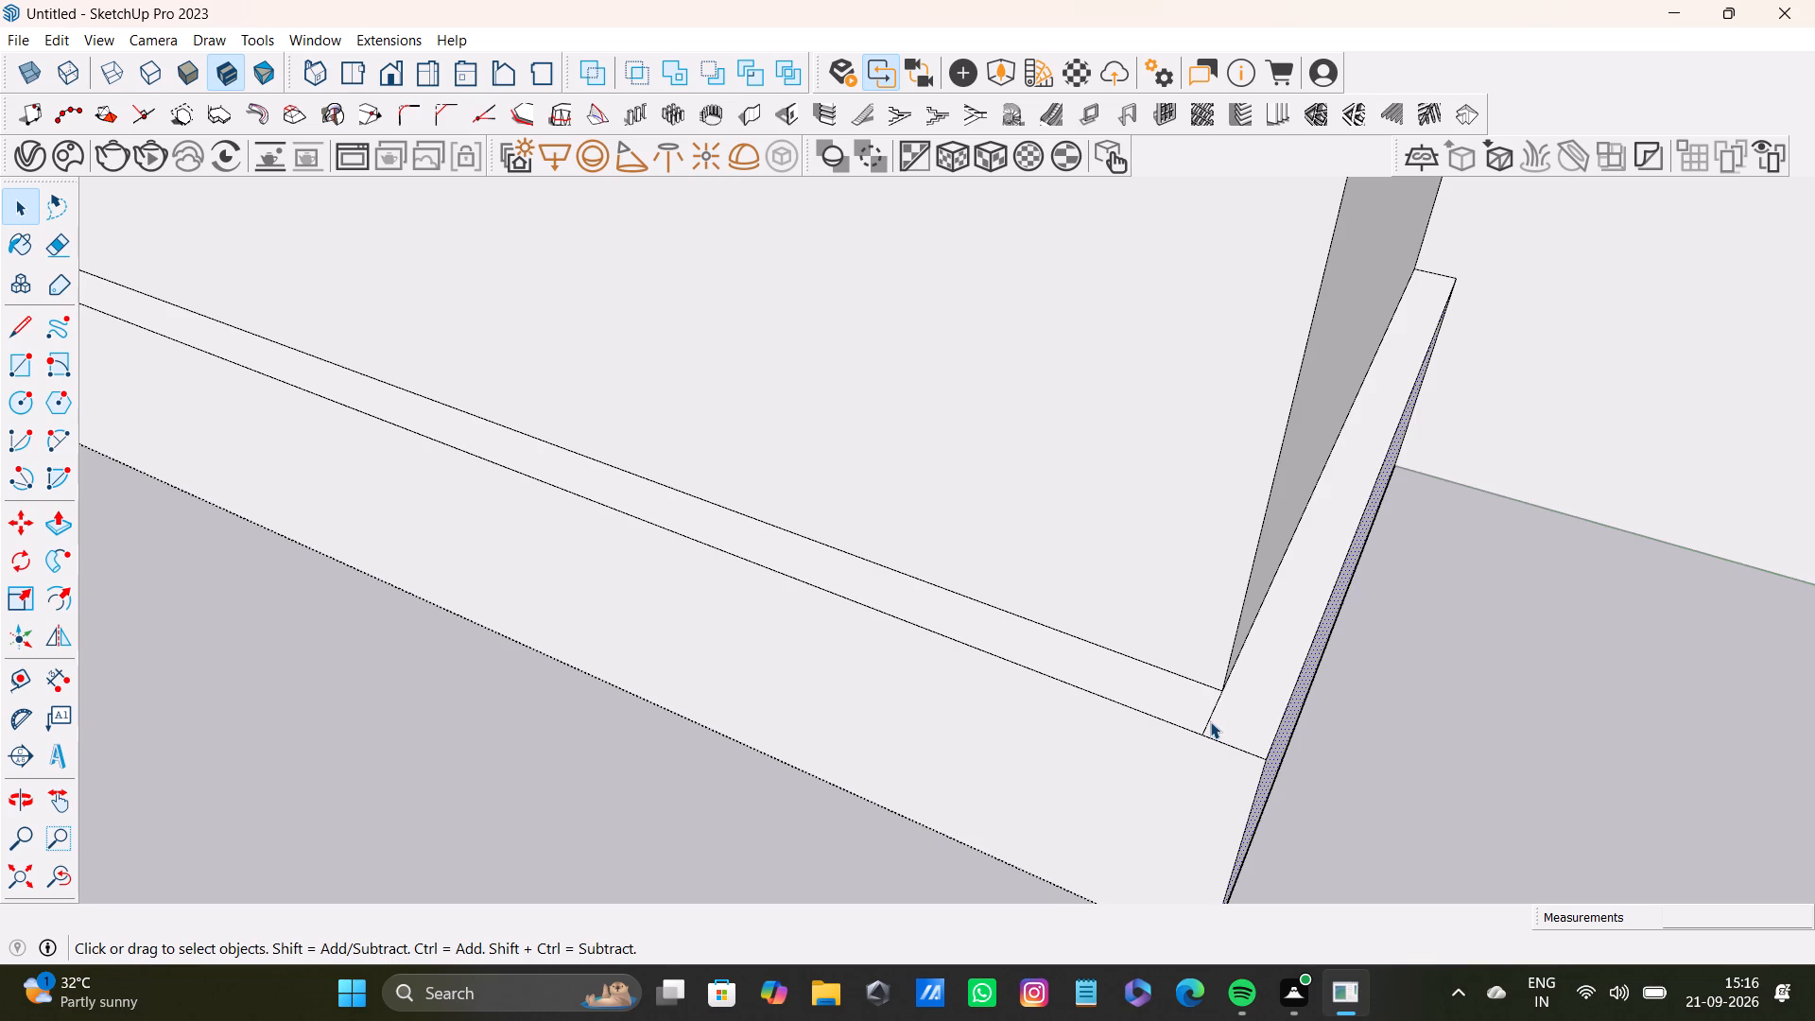
key("Delete")
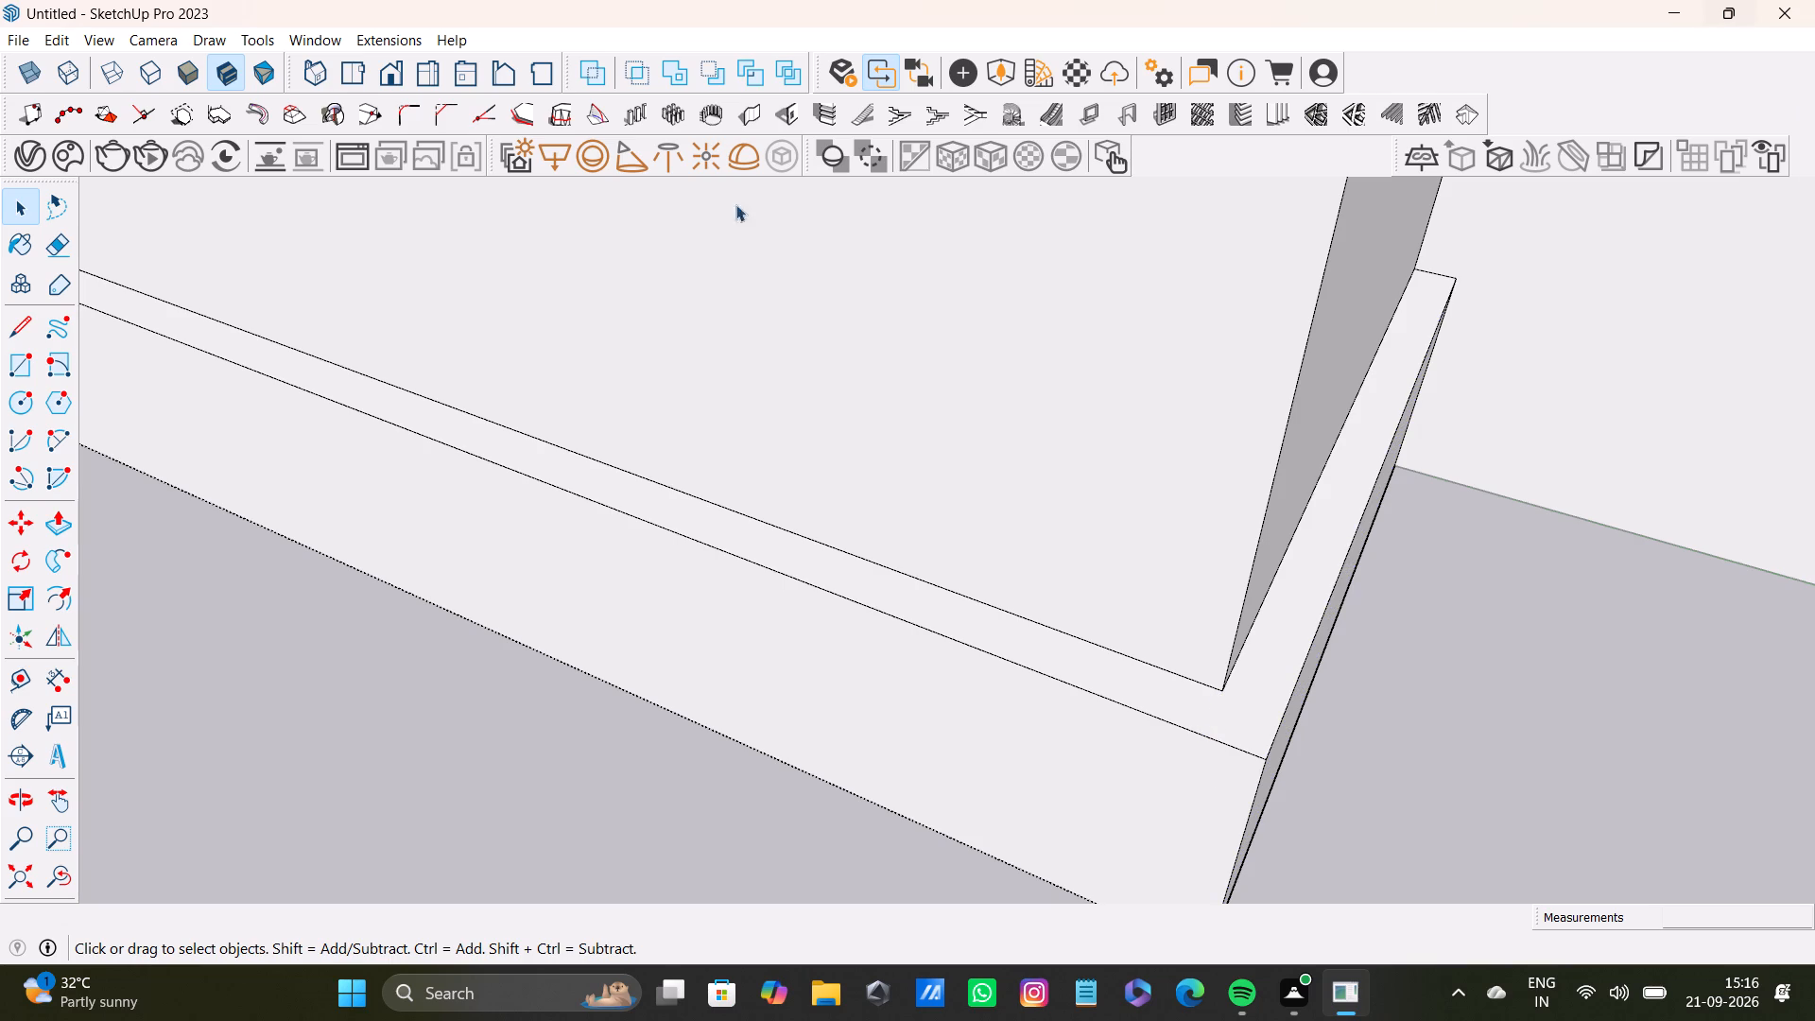
scroll(0, 1011, "down", 5)
middle_click_drag(391, 735, 706, 701, "shift")
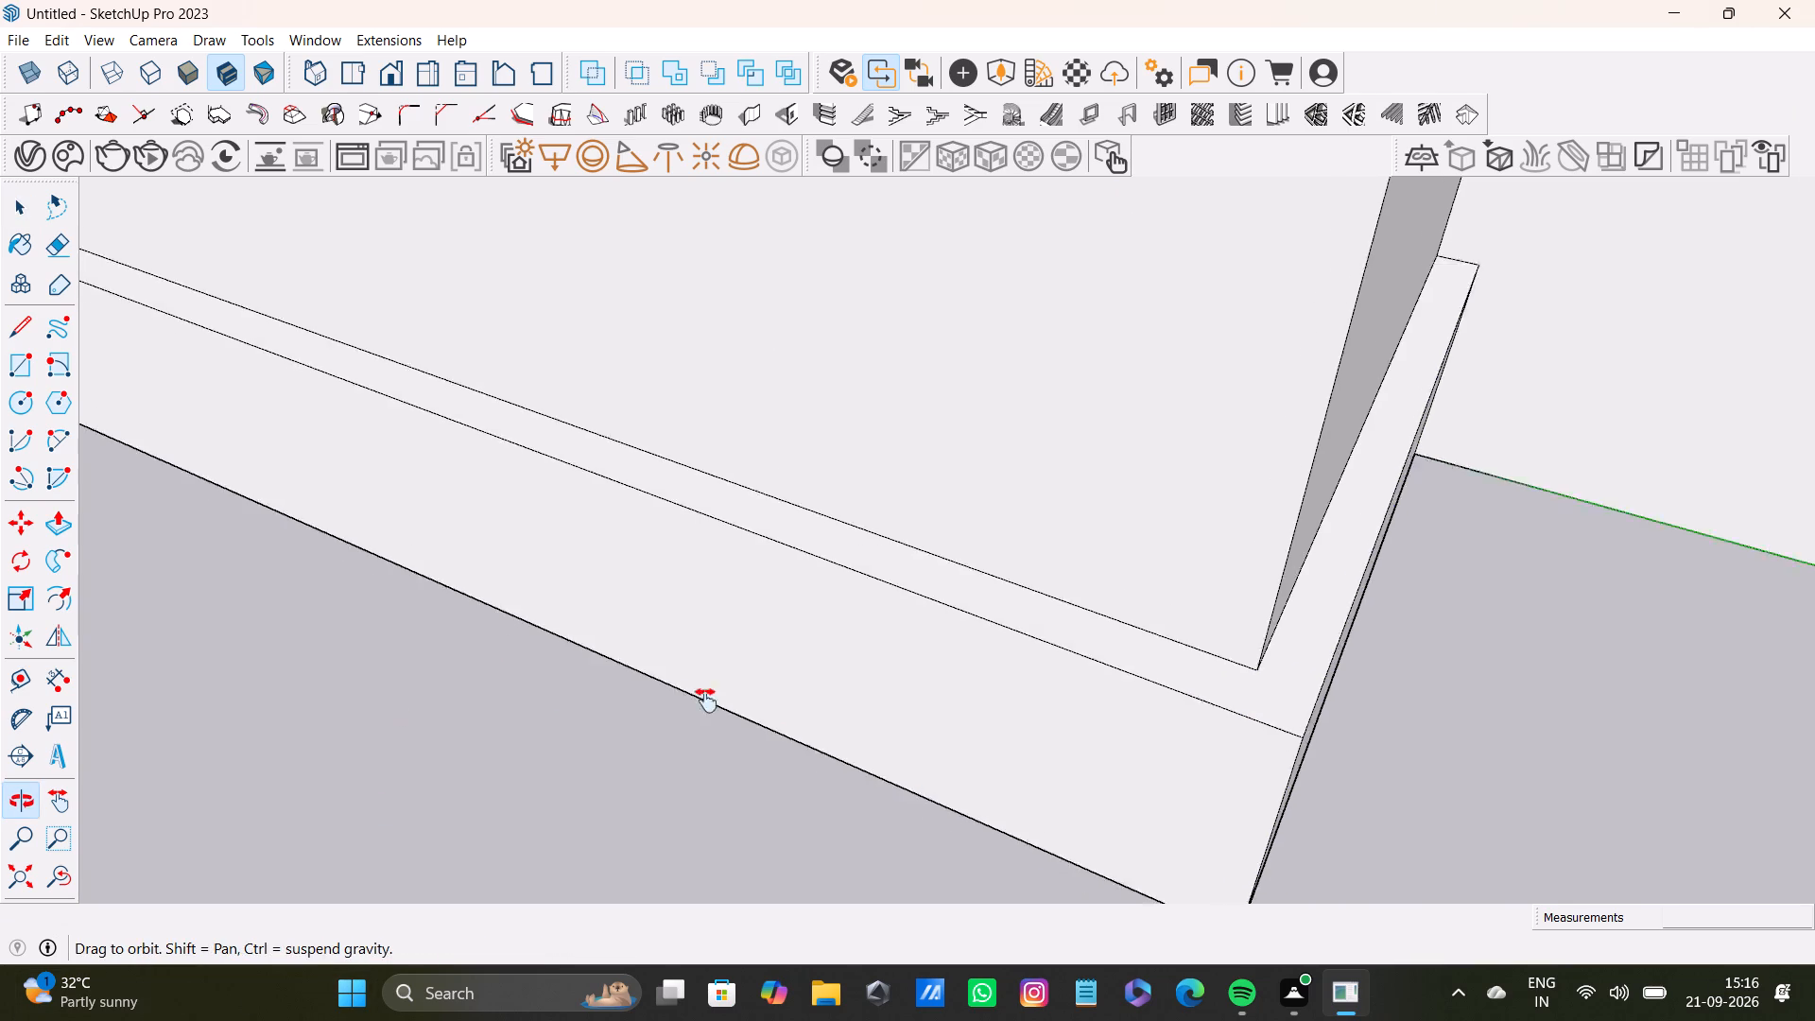
middle_click_drag(706, 701, 1072, 799, "shift")
scroll(1, 244, "down", 4)
middle_click_drag(175, 236, 565, 540)
scroll(340, 499, "up", 8)
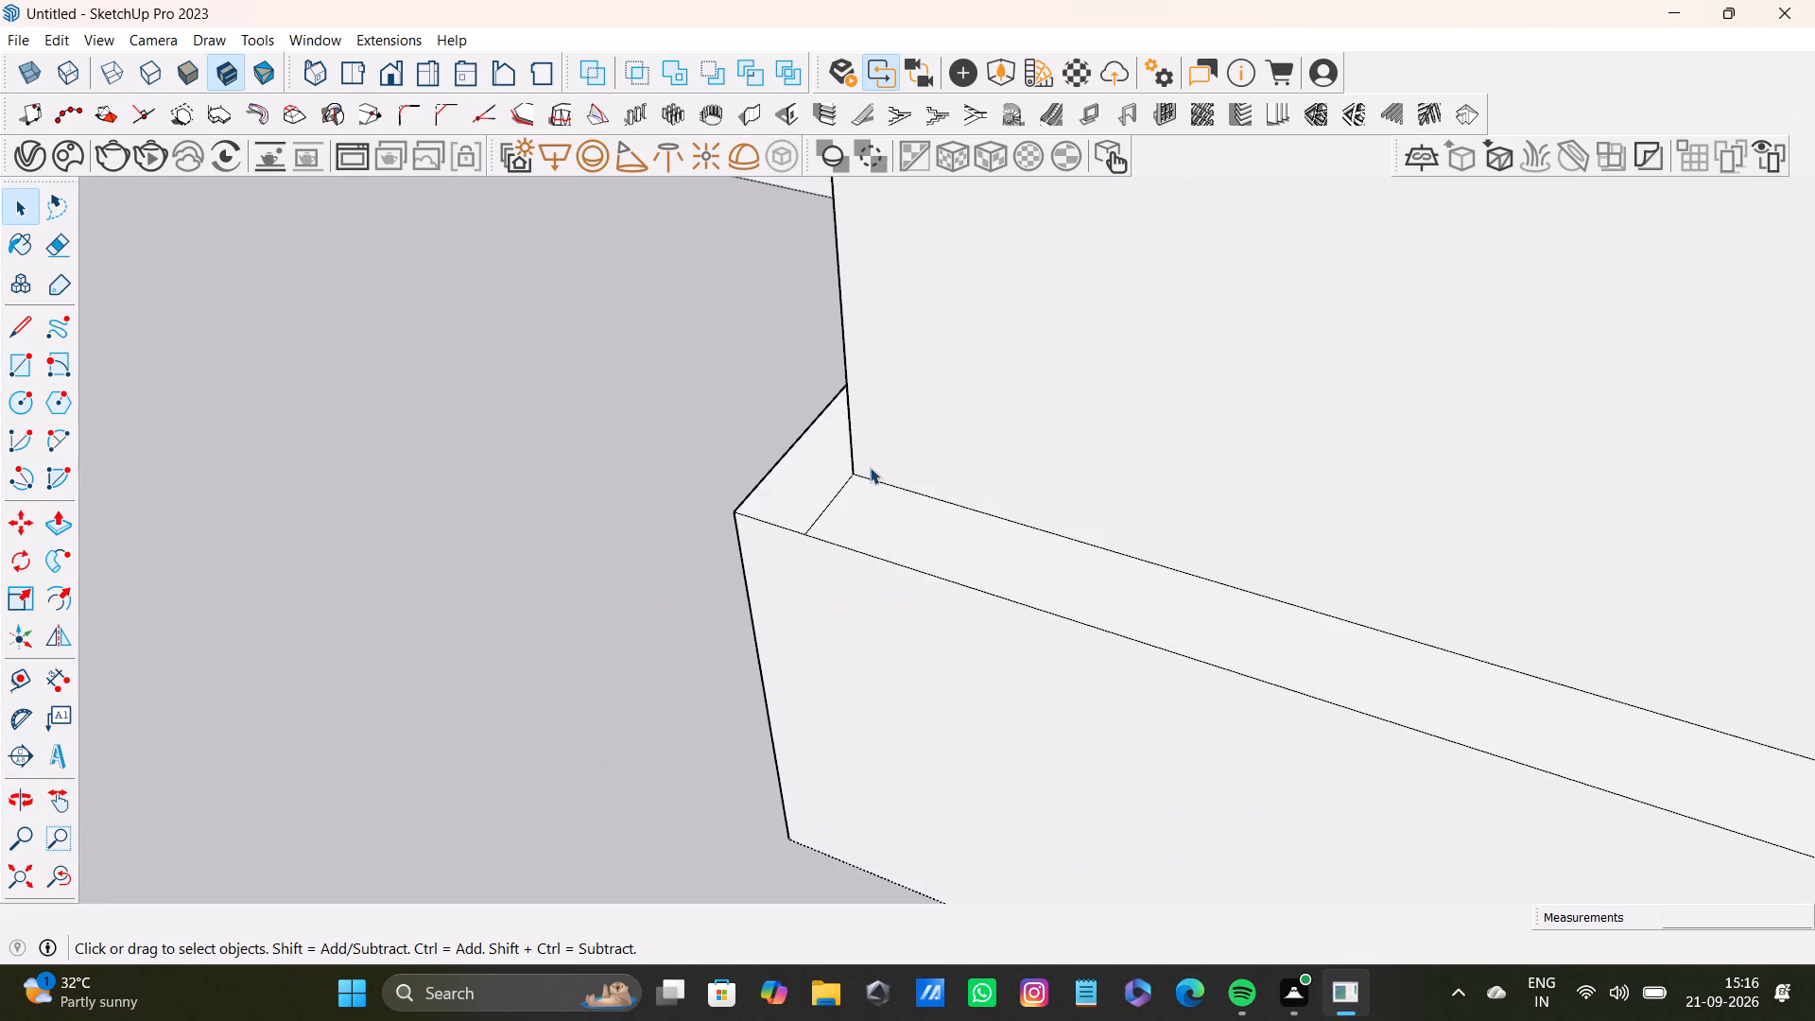
left_click(838, 495)
key("Delete")
Pull the front face of the interior-side column's base block forward, level with the column's front face.
scroll(828, 500, "down", 20)
scroll(828, 500, "down", 3)
middle_click_drag(781, 562, 1116, 634, "shift")
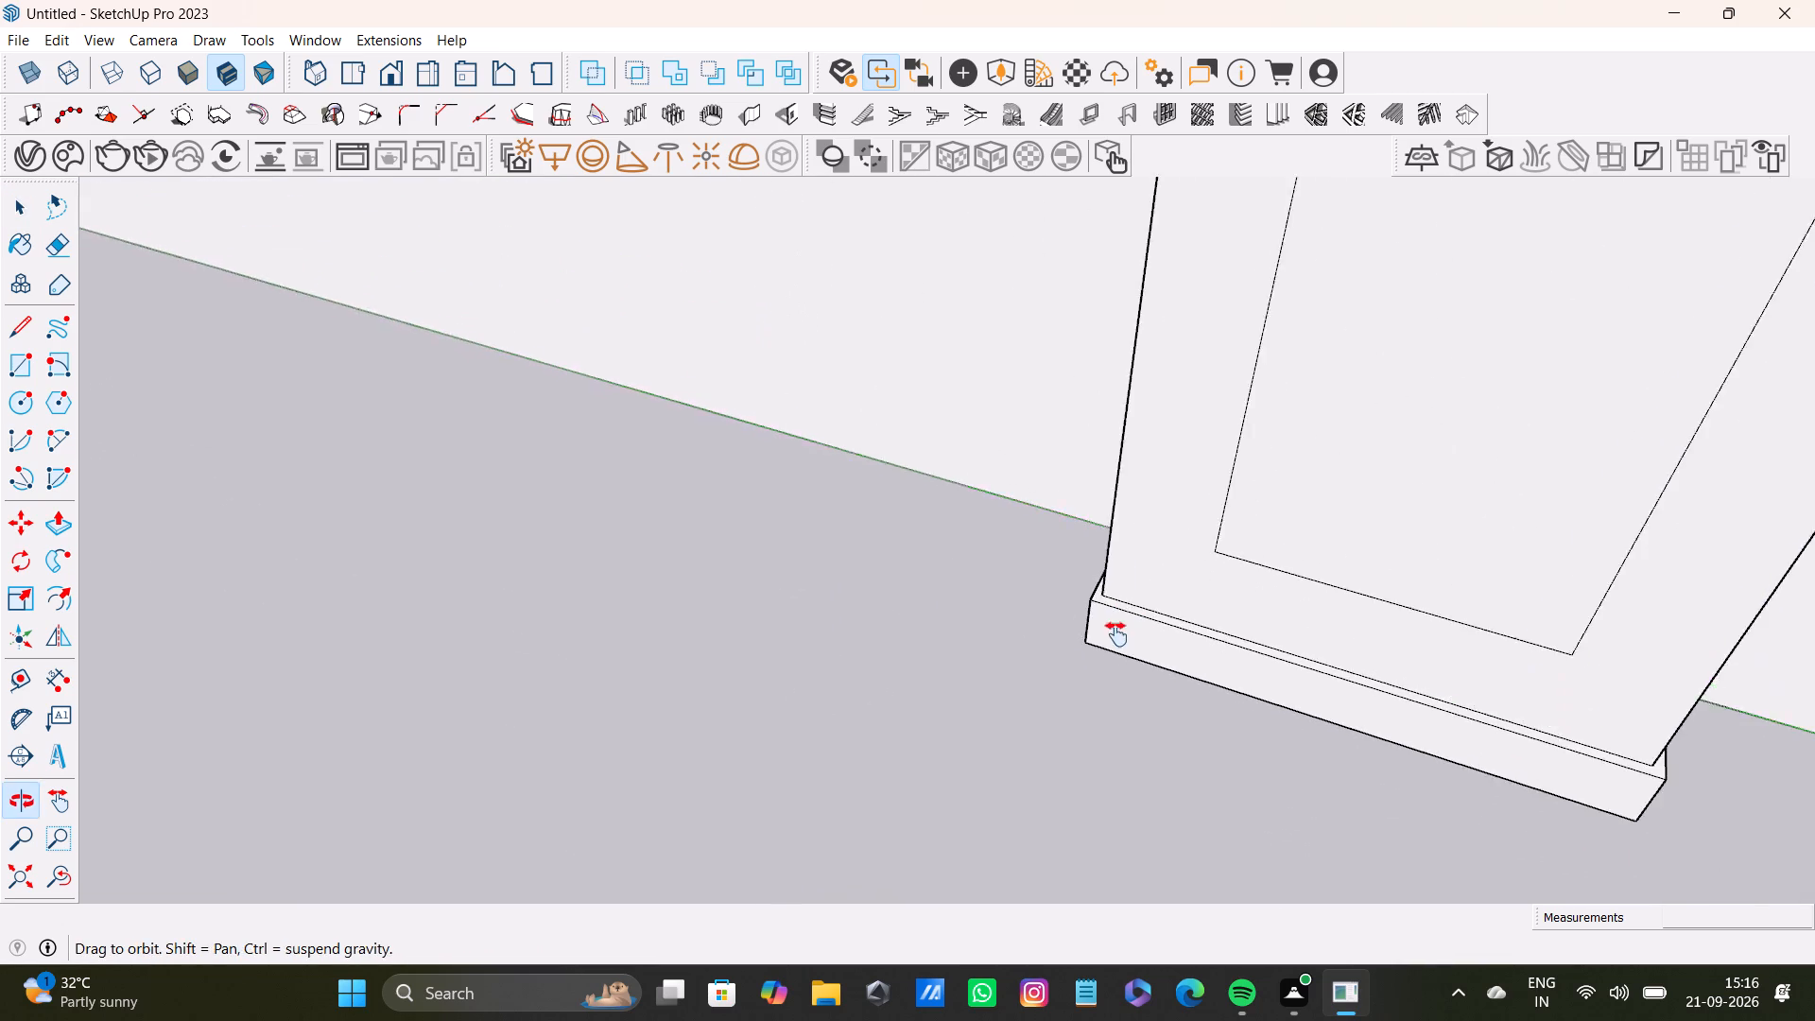
middle_click_drag(1116, 634, 1116, 635, "shift")
scroll(1008, 629, "down", 4)
middle_click_drag(1010, 630, 1297, 629)
scroll(1214, 507, "up", 3)
scroll(1192, 532, "down", 5)
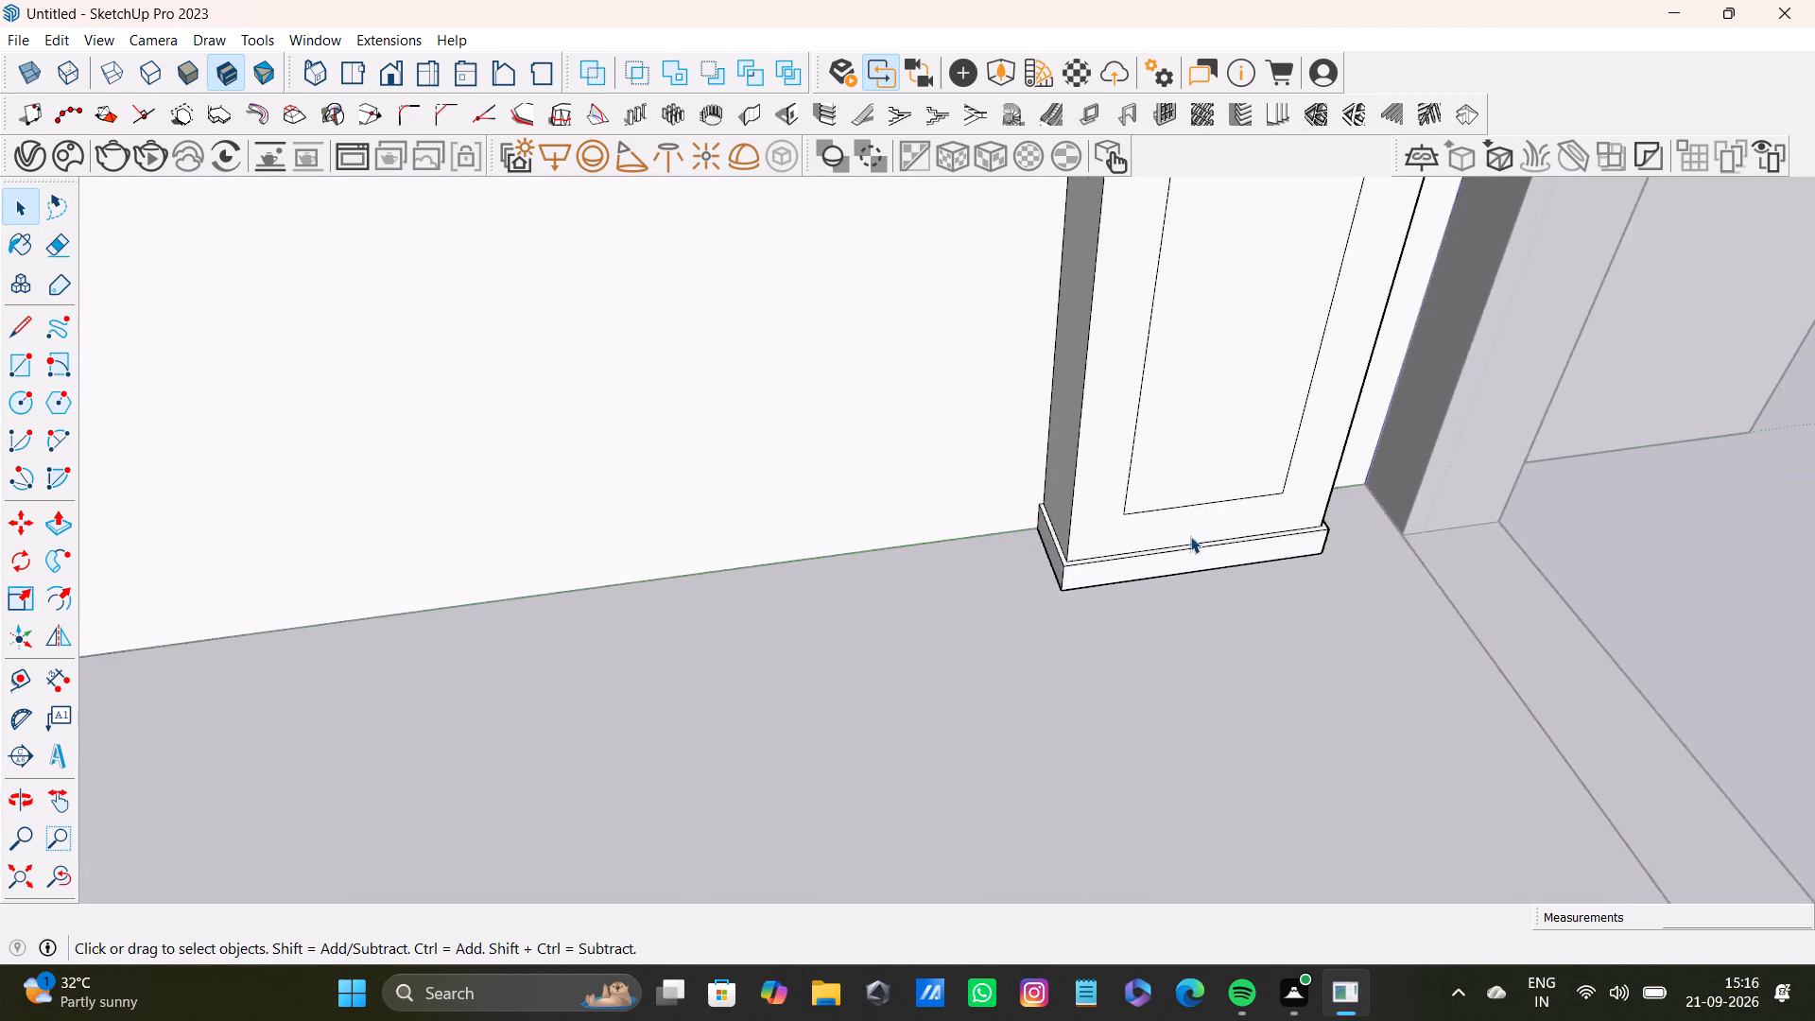
scroll(1190, 536, "down", 4)
middle_click_drag(1186, 540, 1438, 565)
scroll(1438, 565, "down", 1, "shift")
middle_click_drag(543, 668, 682, 614)
scroll(735, 705, "up", 4)
middle_click_drag(739, 715, 677, 711)
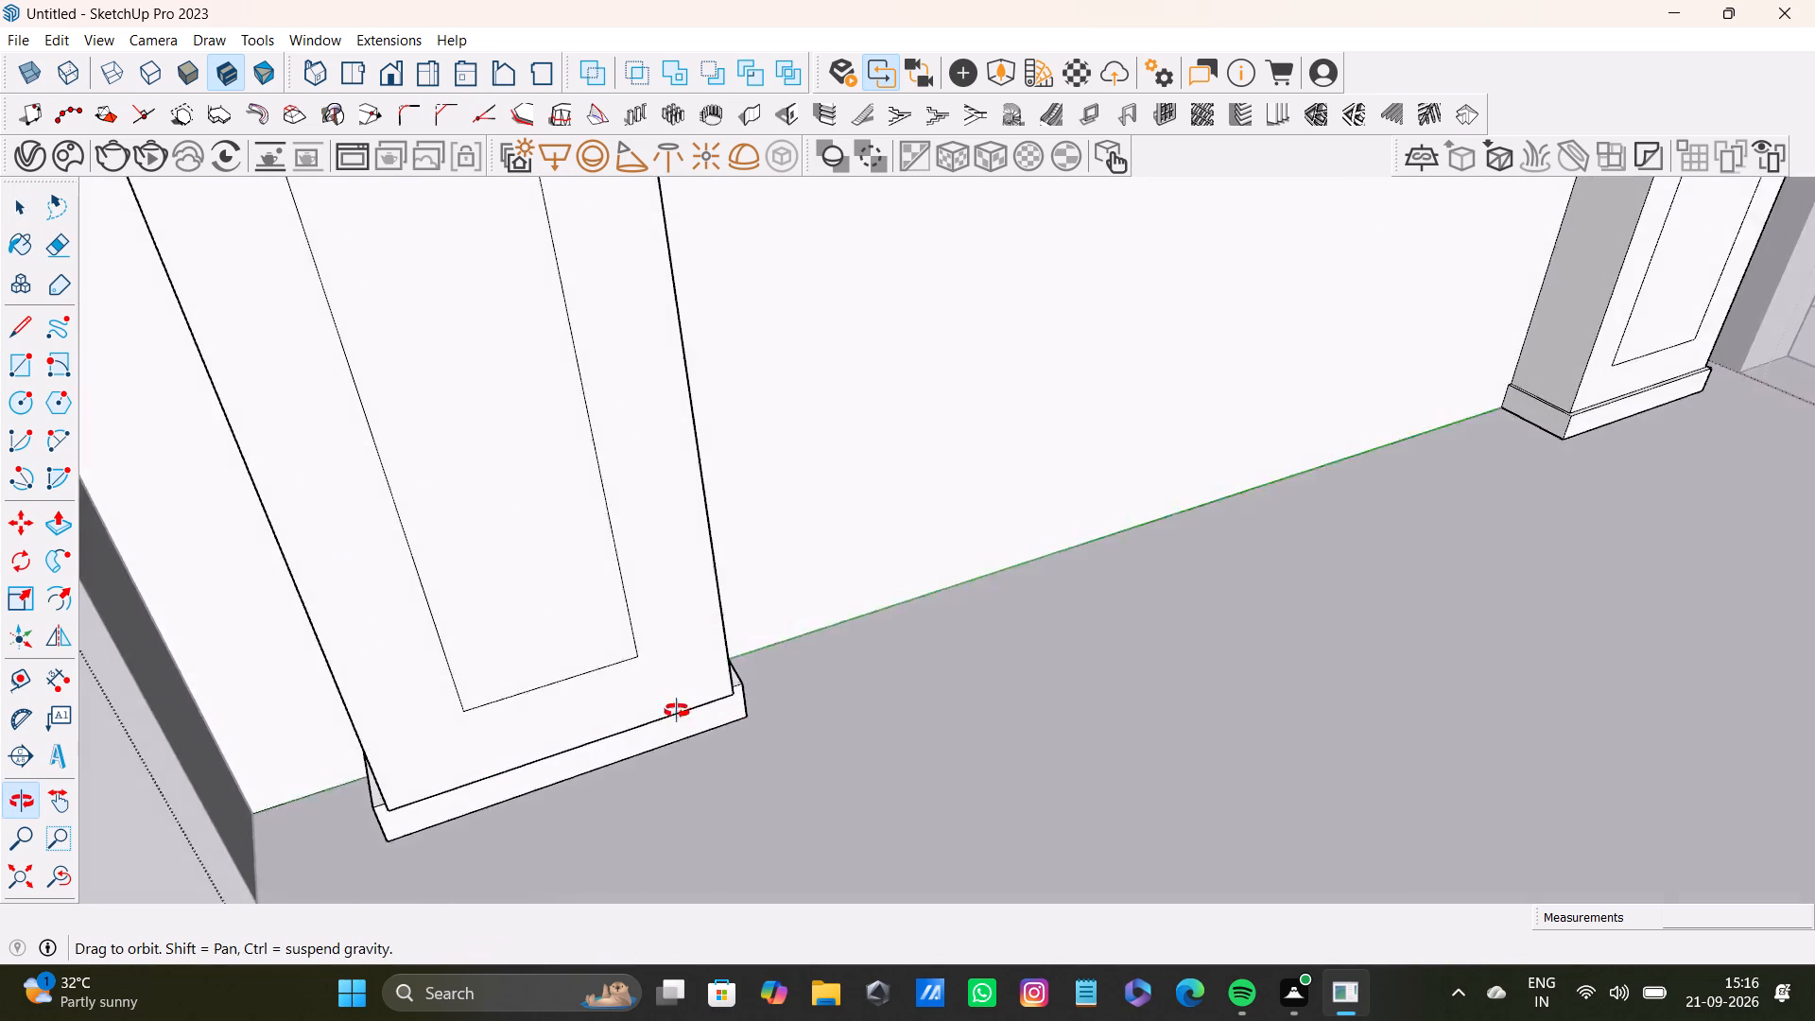
middle_click_drag(677, 711, 521, 685)
scroll(521, 674, "down", 1)
scroll(540, 618, "up", 6)
left_click(609, 586)
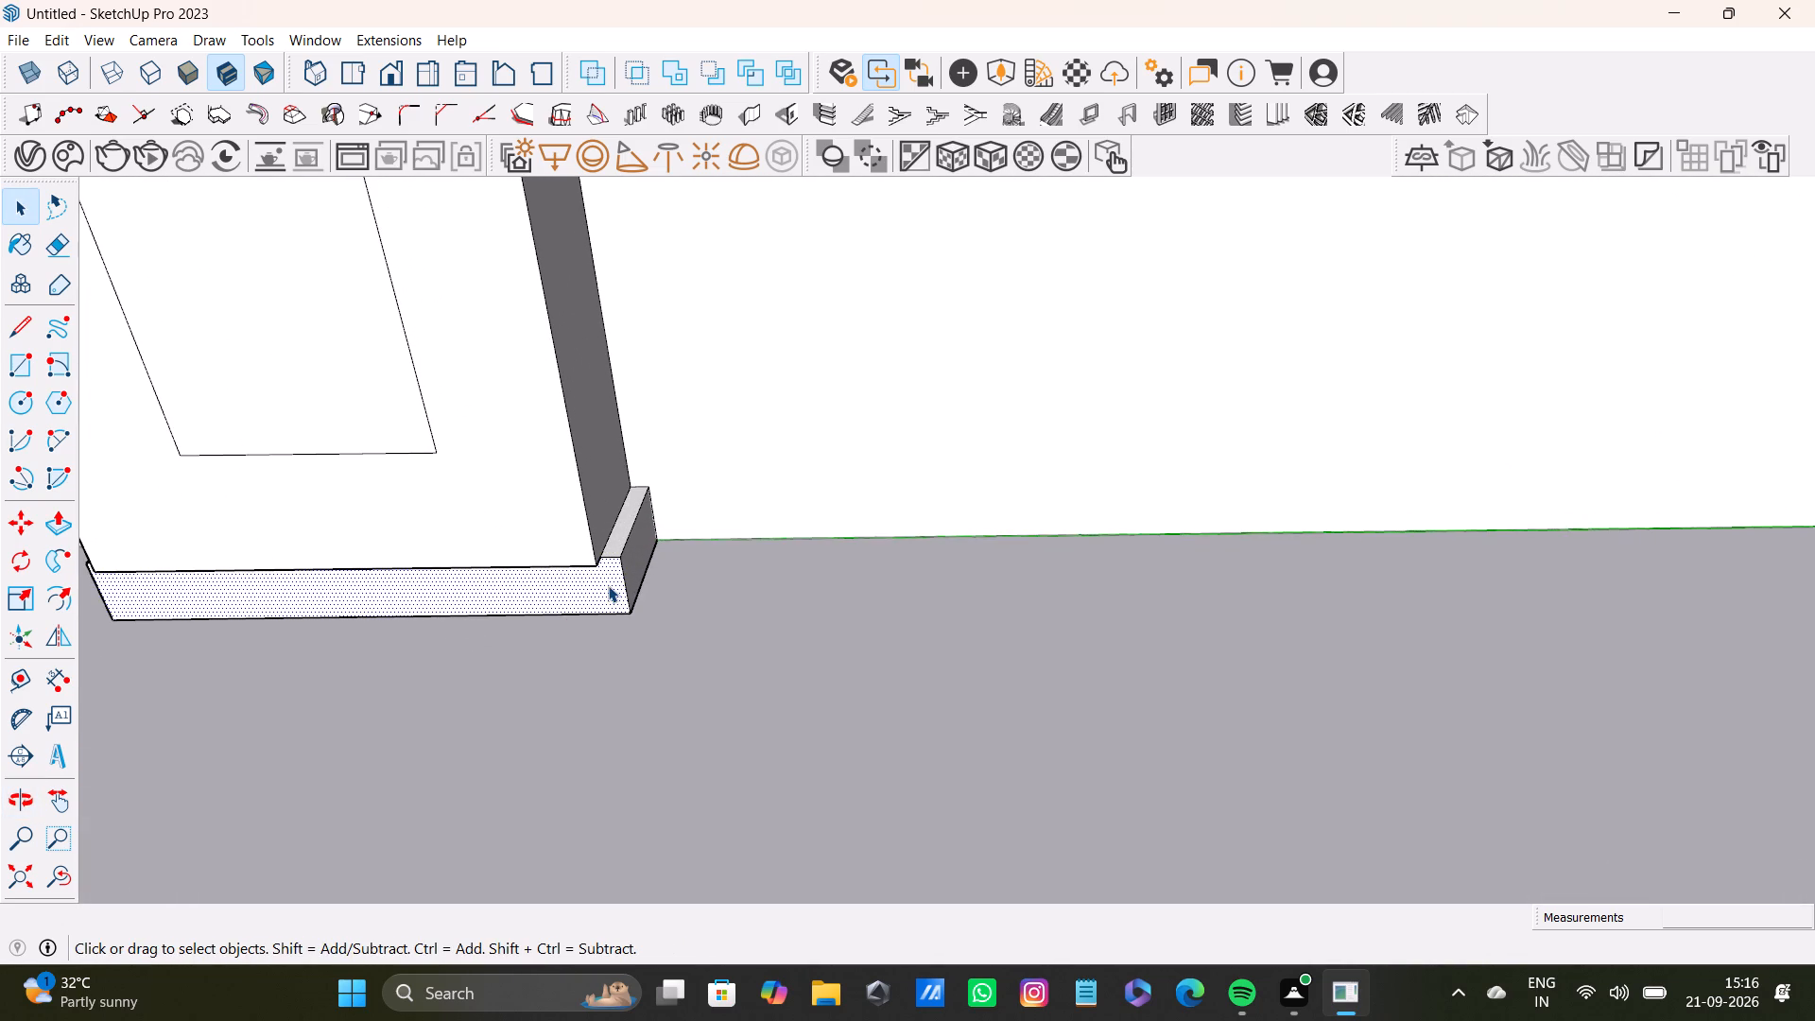
key("p")
left_click_drag(606, 582, 537, 532)
key("space")
Push the inner end face of the interior-side base block in about 3/8" toward the column.
left_click(629, 570)
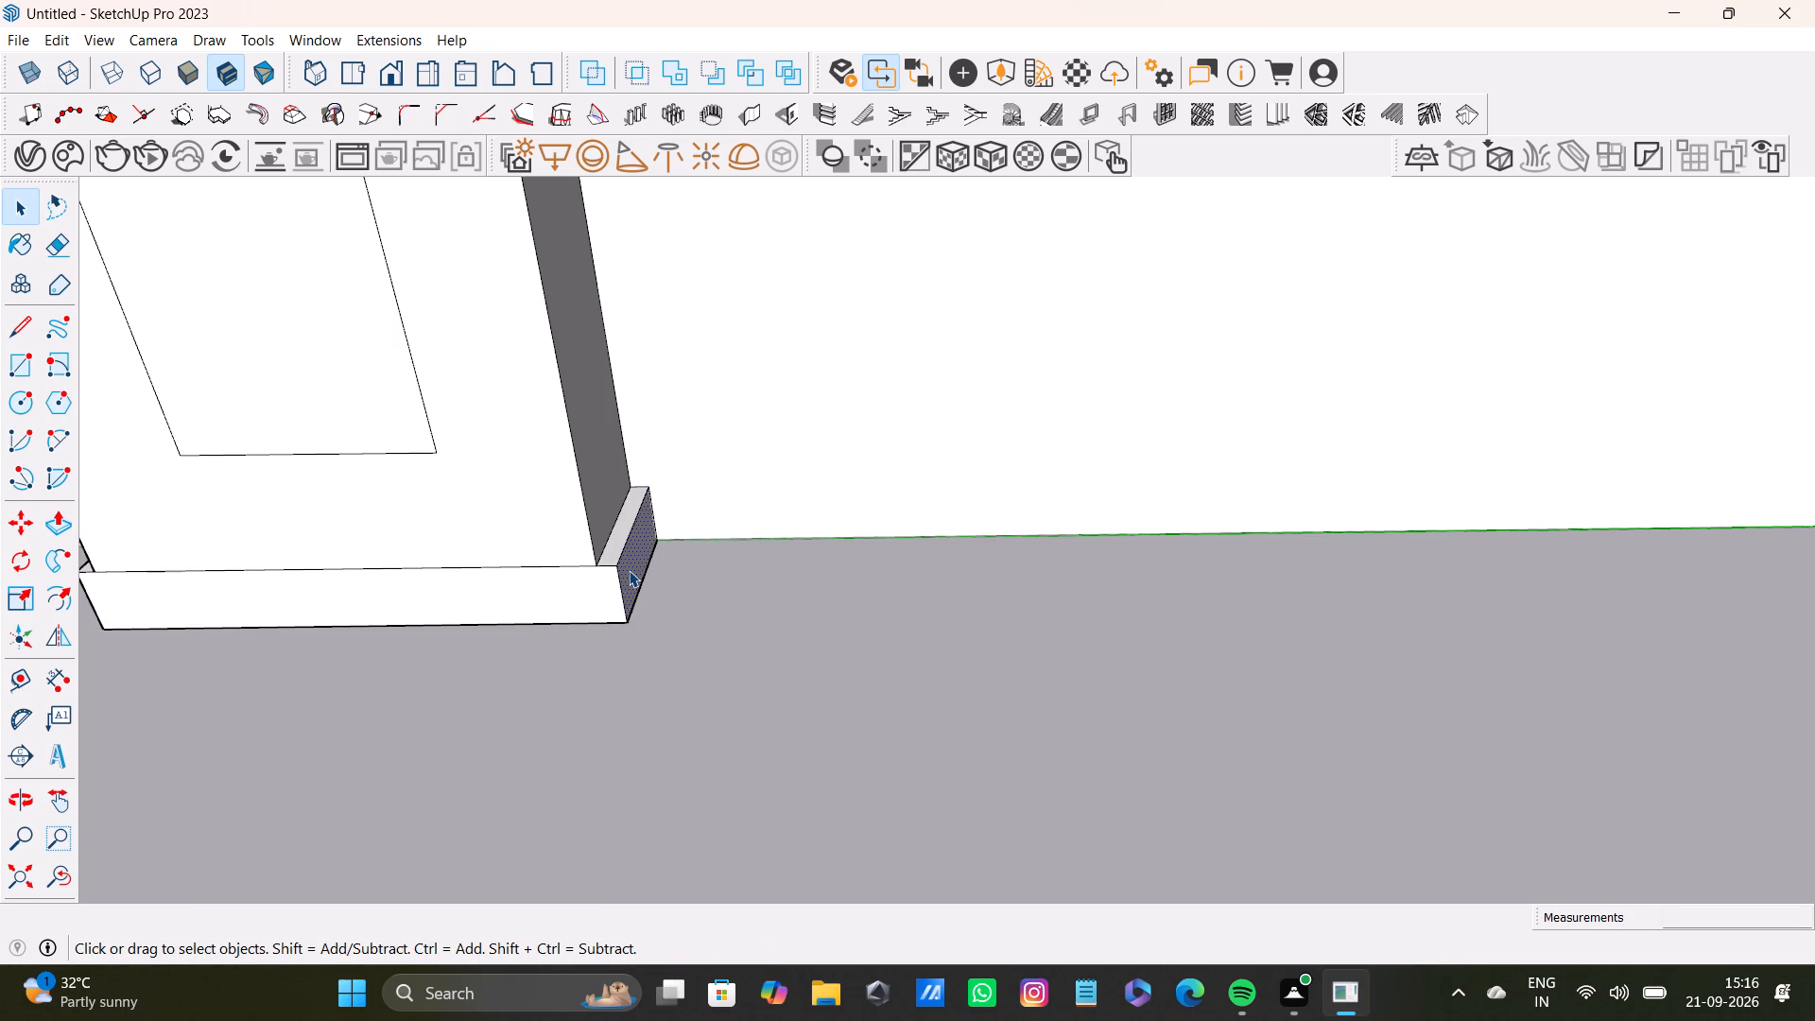
key("p")
left_click_drag(629, 570, 617, 571)
scroll(607, 582, "down", 4)
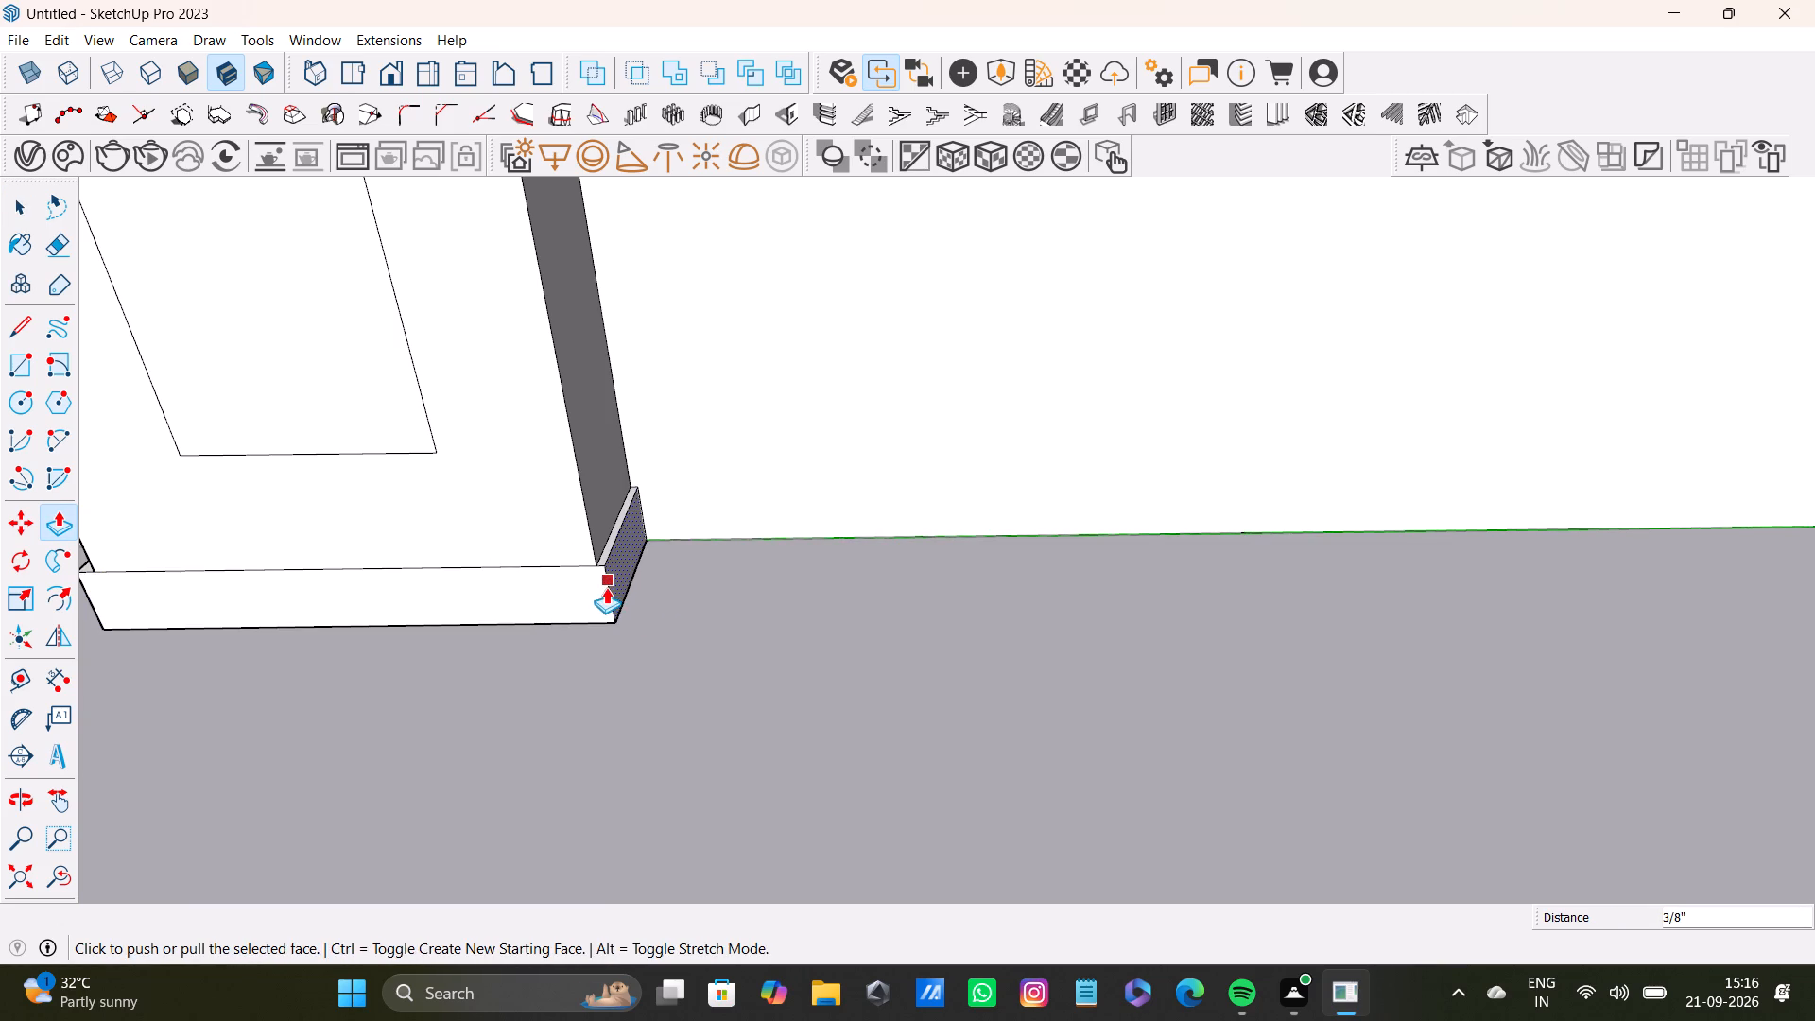
key("space")
Push the outer end face of the interior-side base block in toward the column, leaving a narrow ledge.
scroll(606, 588, "down", 4)
middle_click_drag(529, 596, 811, 633)
scroll(697, 633, "up", 9)
middle_click_drag(576, 627, 774, 616, "shift")
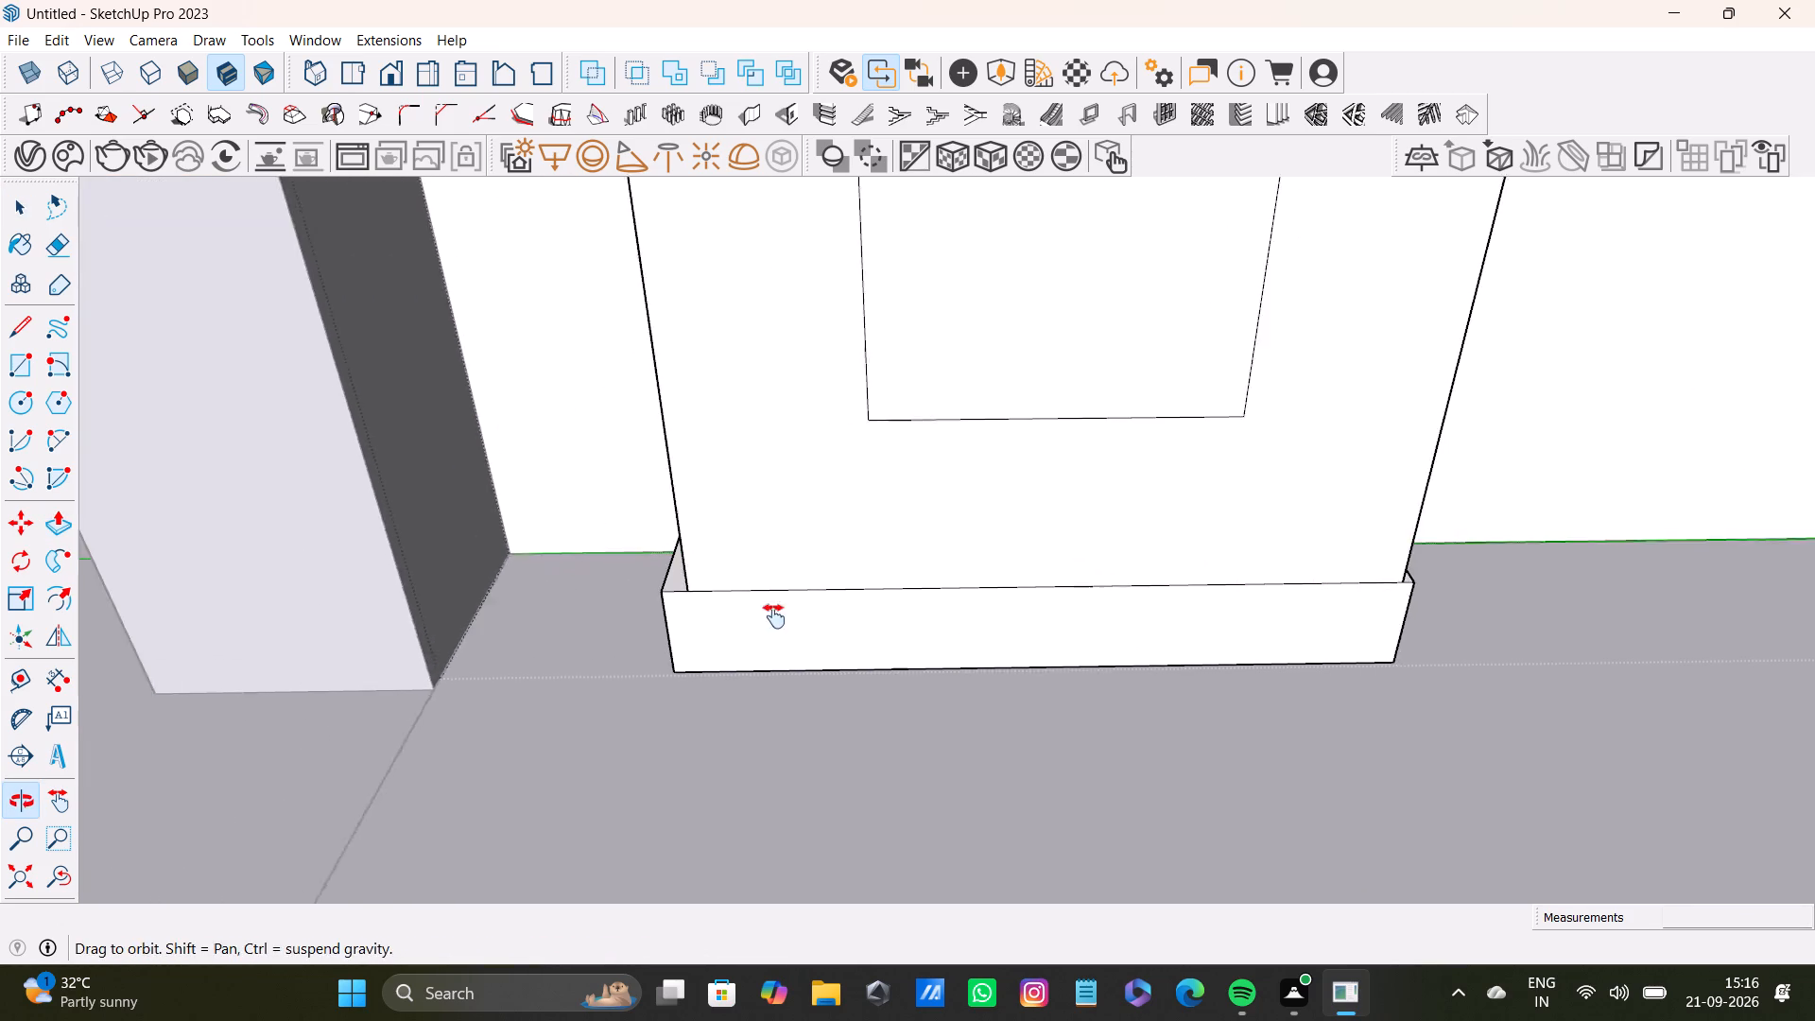
middle_click_drag(774, 616, 775, 616, "shift")
scroll(717, 620, "up", 3)
middle_click_drag(717, 612, 863, 611)
left_click(848, 616)
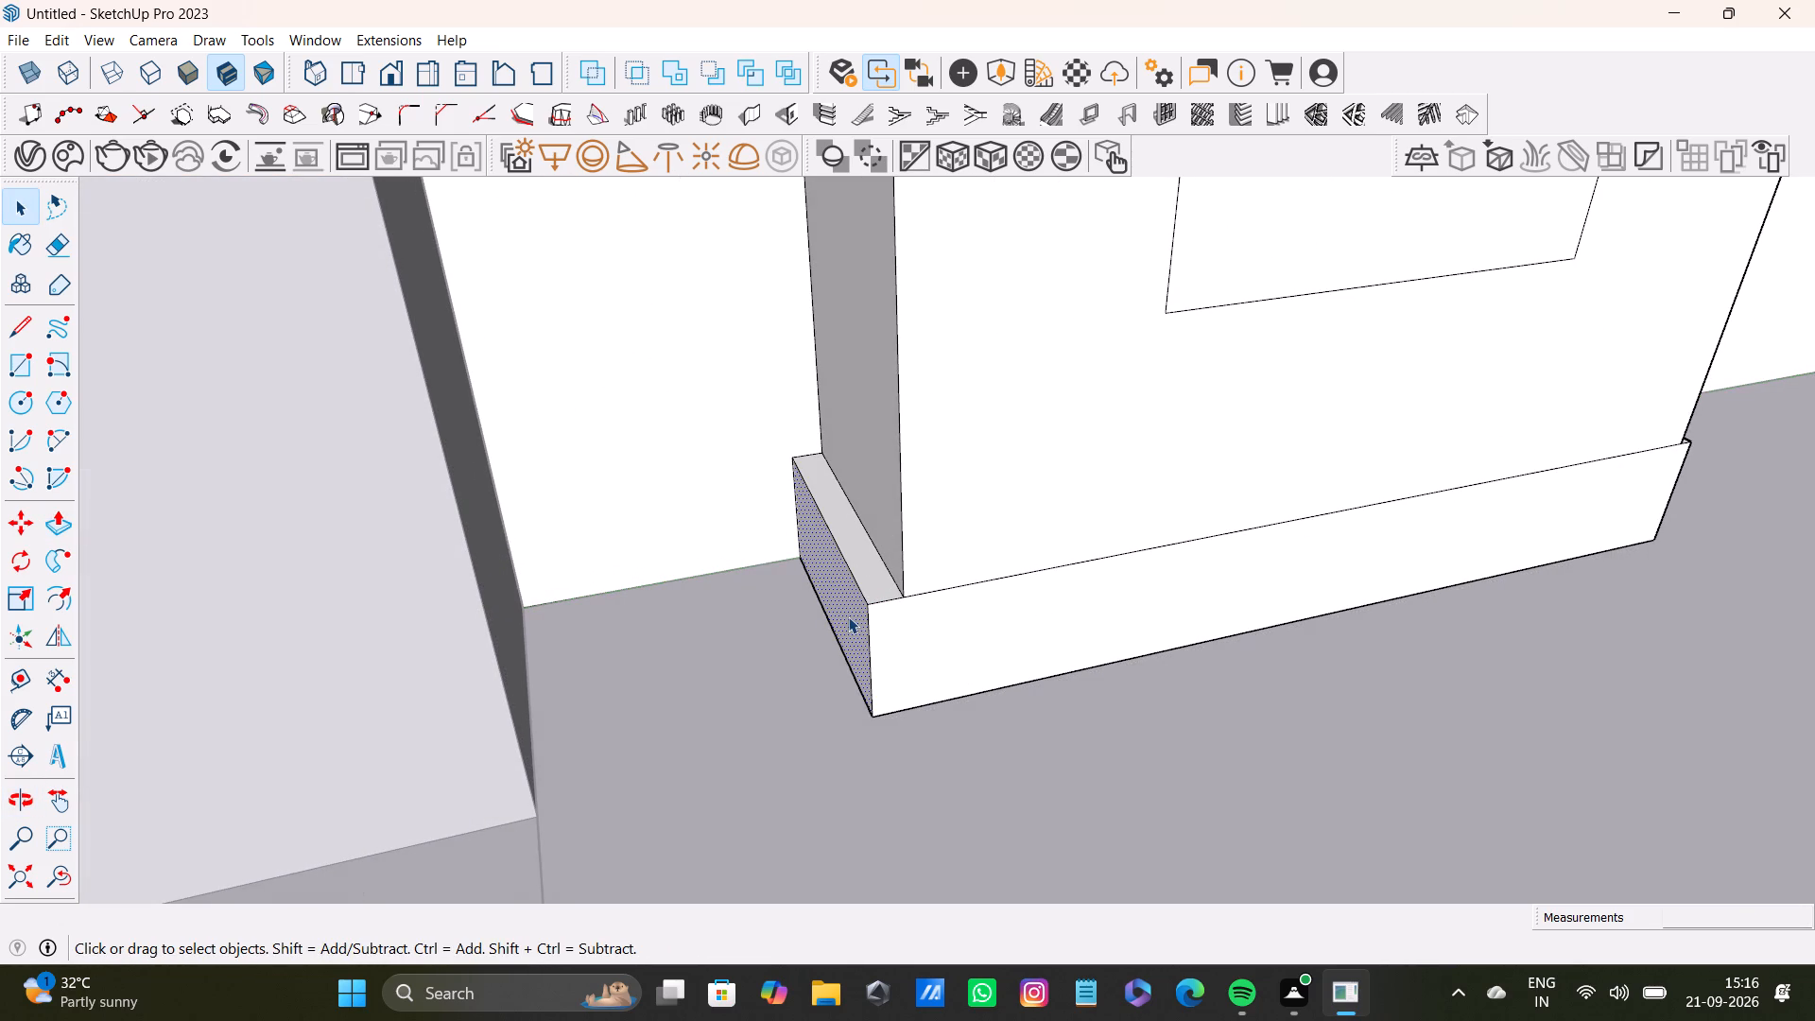
key("p")
left_click_drag(848, 616, 866, 616)
key("space")
key("p")
left_click_drag(850, 626, 873, 622)
key("space")
Pull the front face of the interior-side base block about 1/4" forward of the column face.
scroll(873, 622, "down", 8)
middle_click_drag(1109, 640, 592, 642, "shift")
scroll(826, 608, "down", 5)
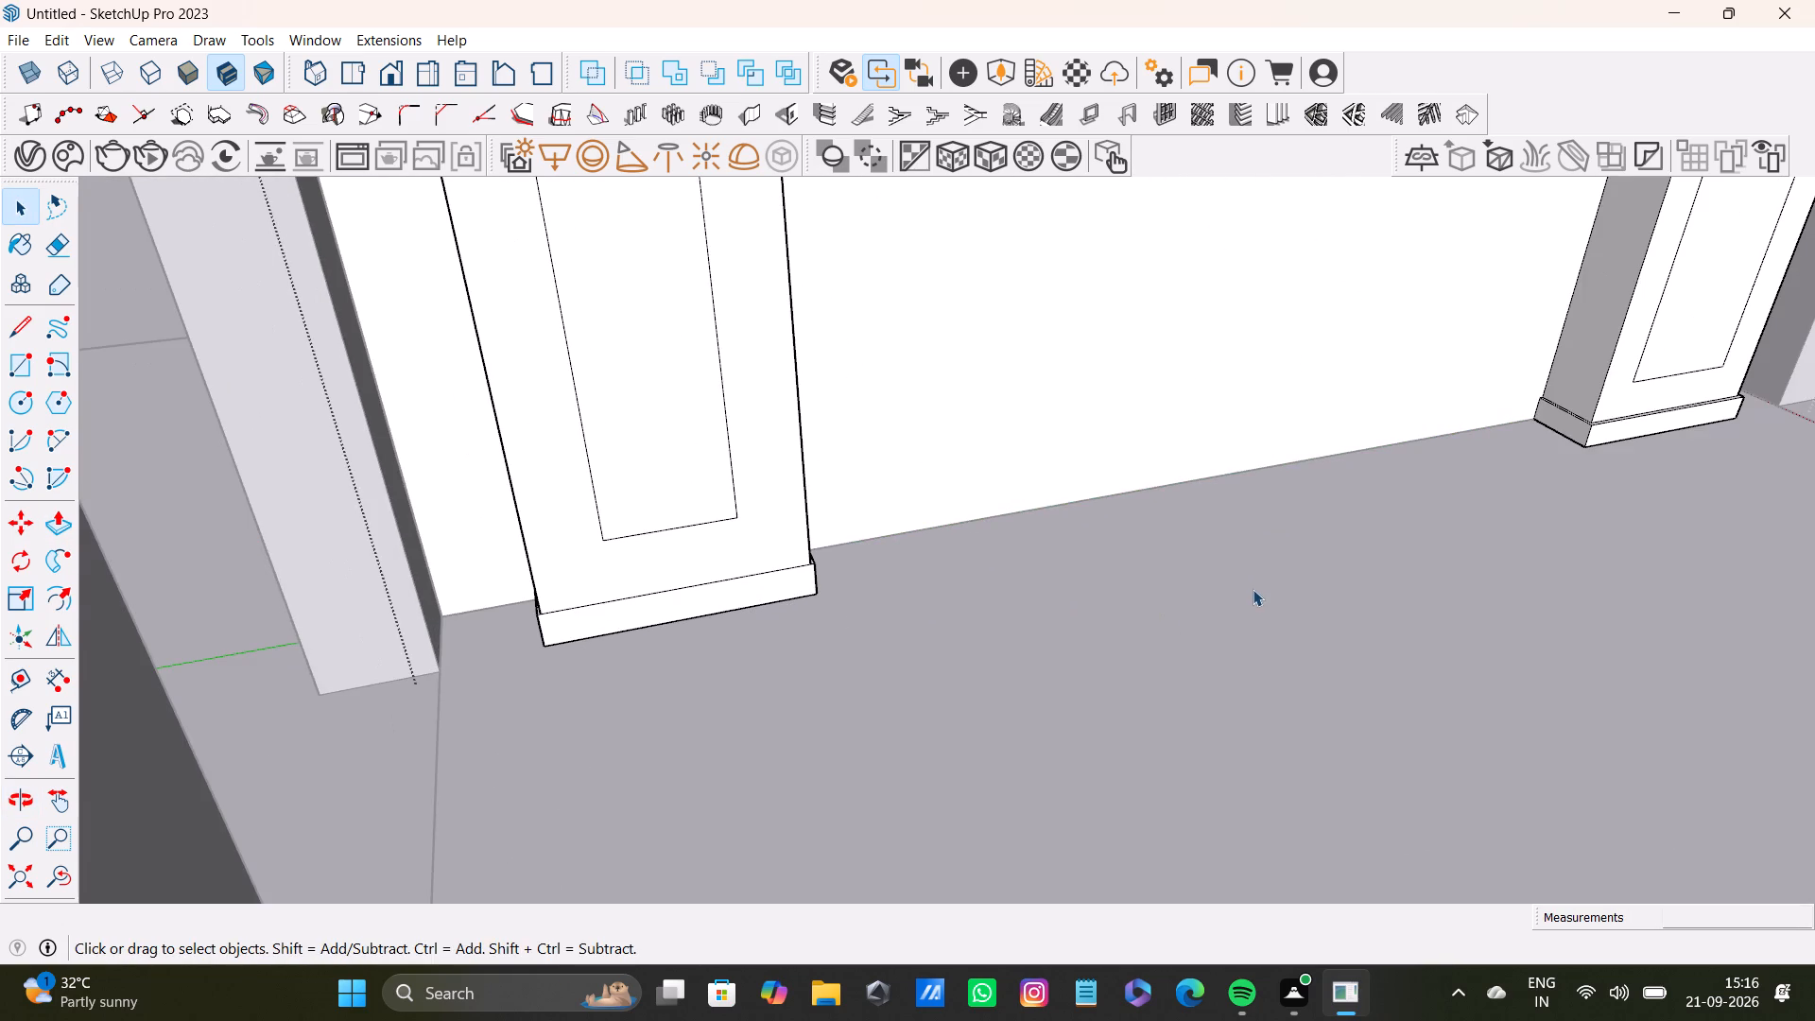
middle_click_drag(1253, 589, 1240, 692)
scroll(711, 629, "up", 6)
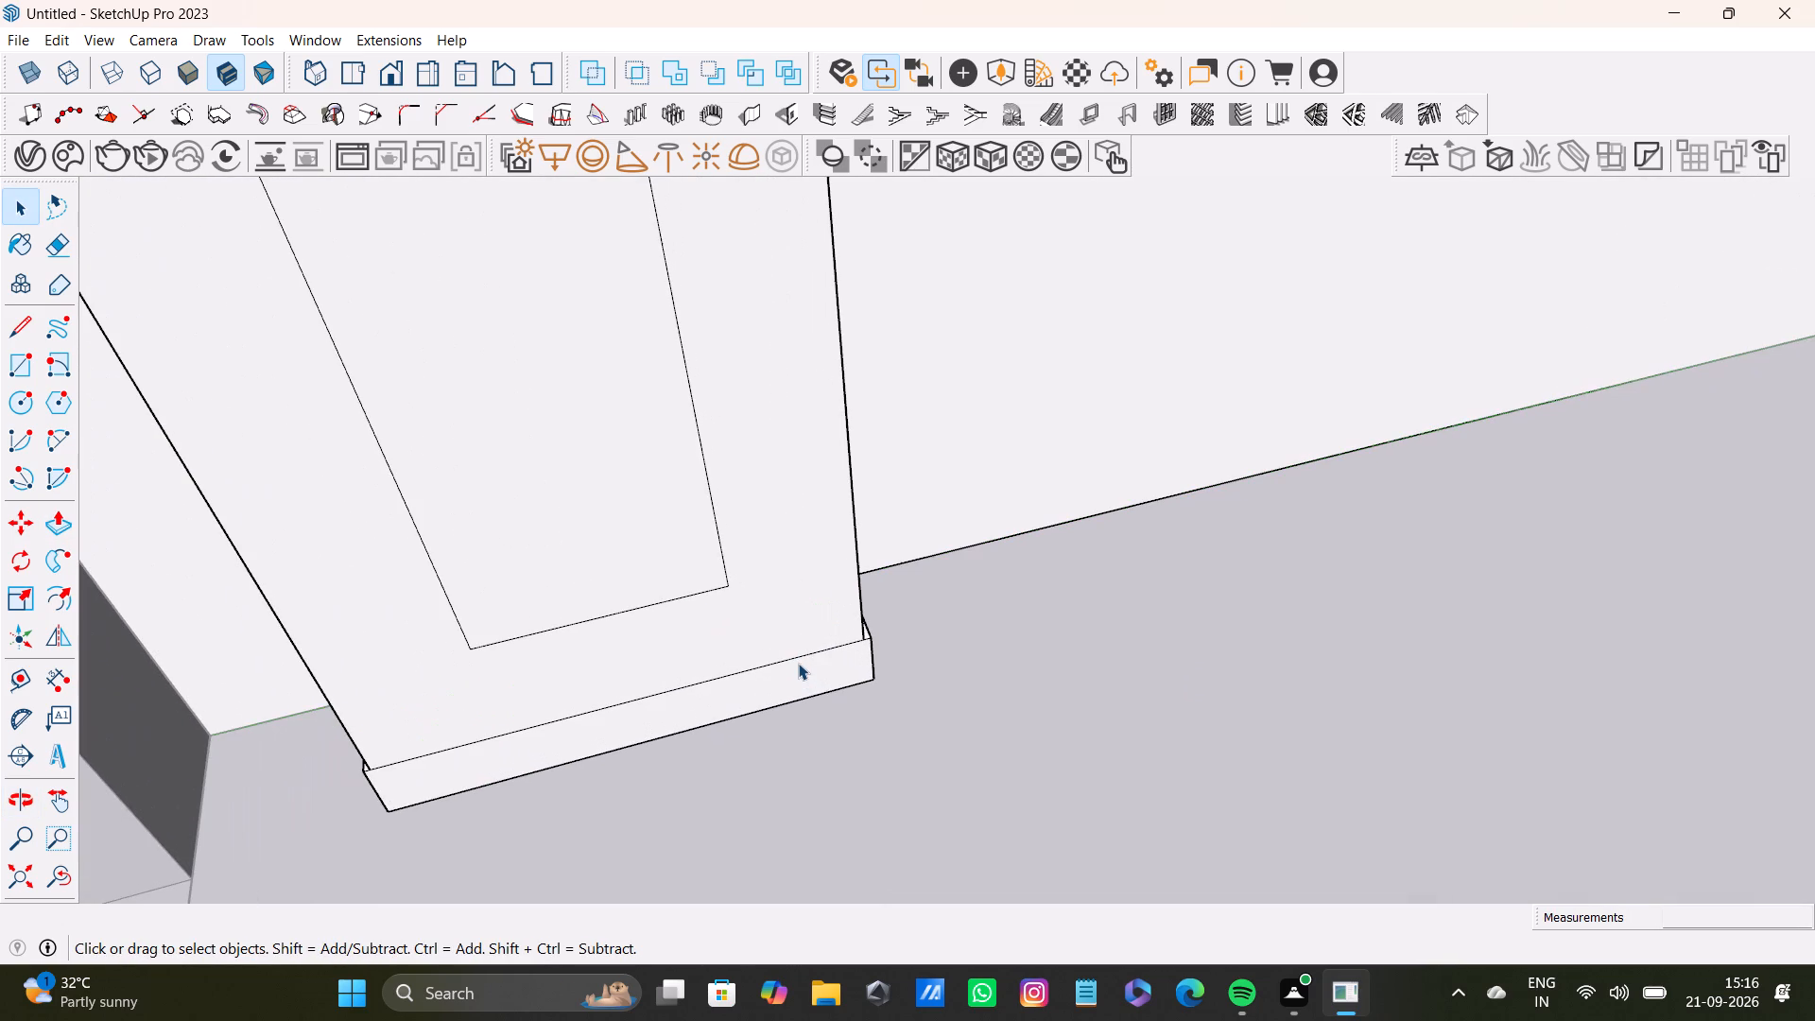
left_click(801, 670)
key("p")
left_click(803, 668)
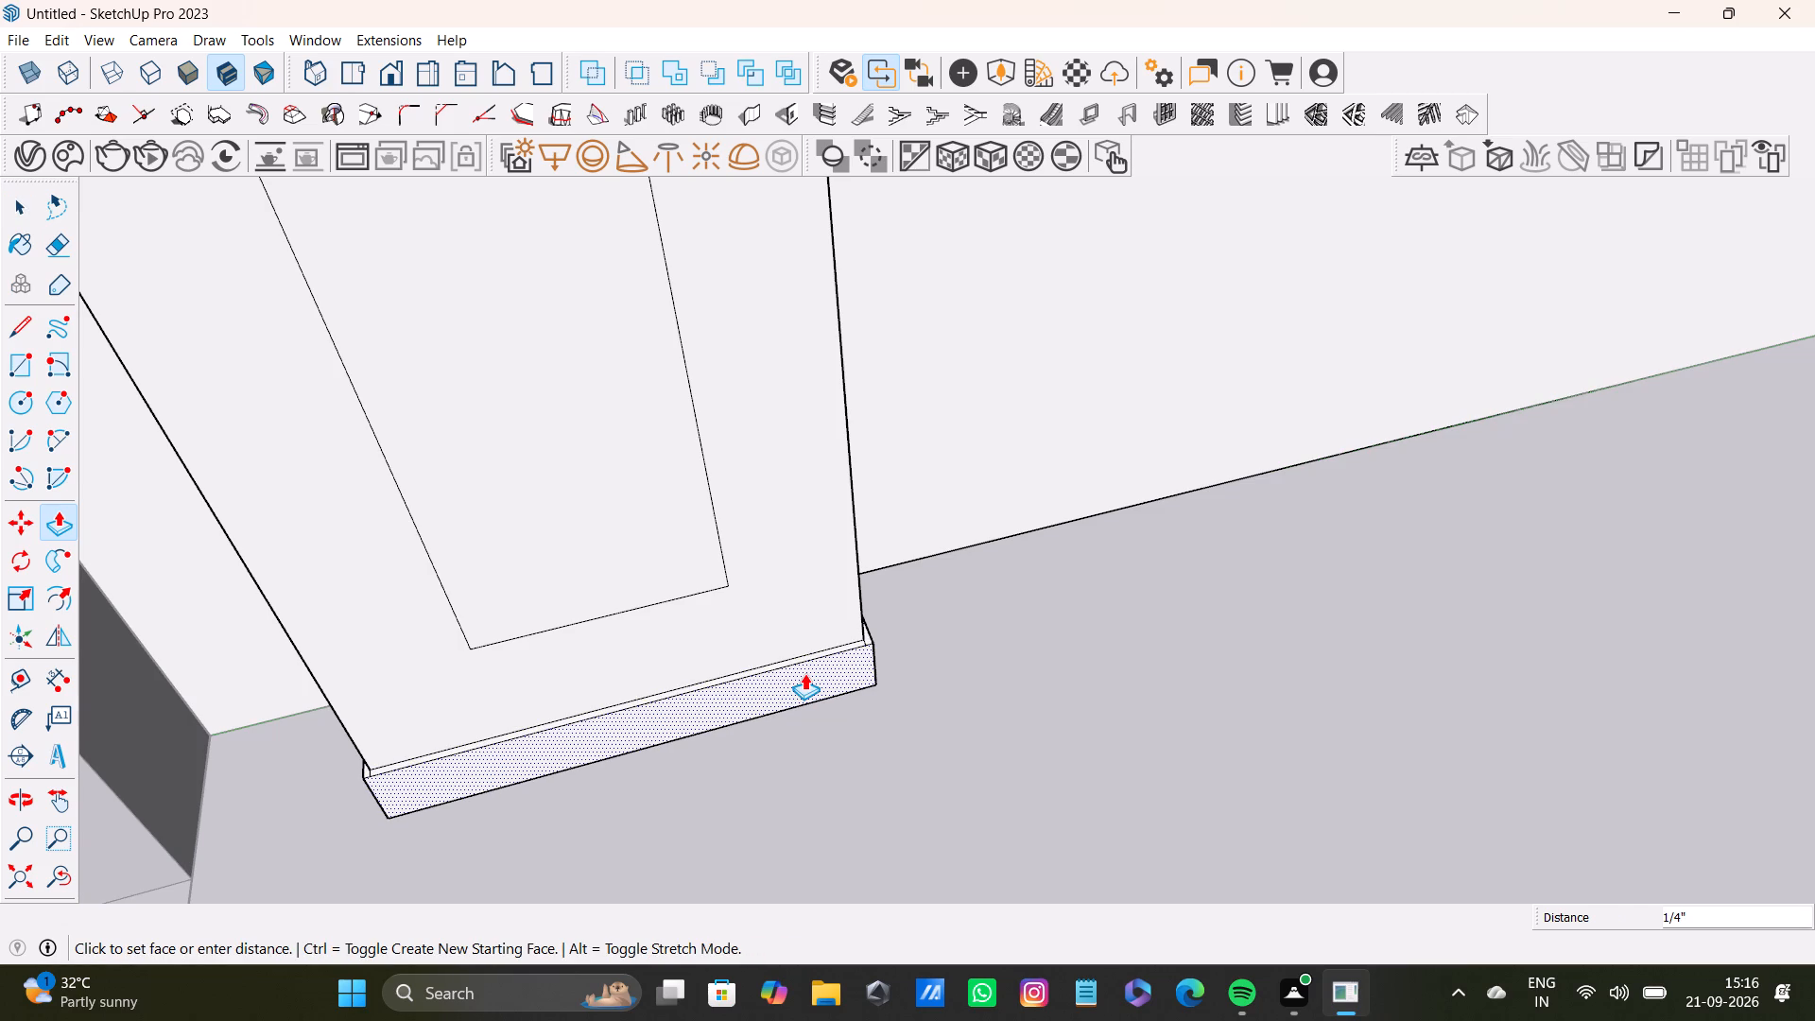
key("space")
Delete the short seam edges at both front corners of the interior-side base block's top ledge.
scroll(841, 647, "up", 16)
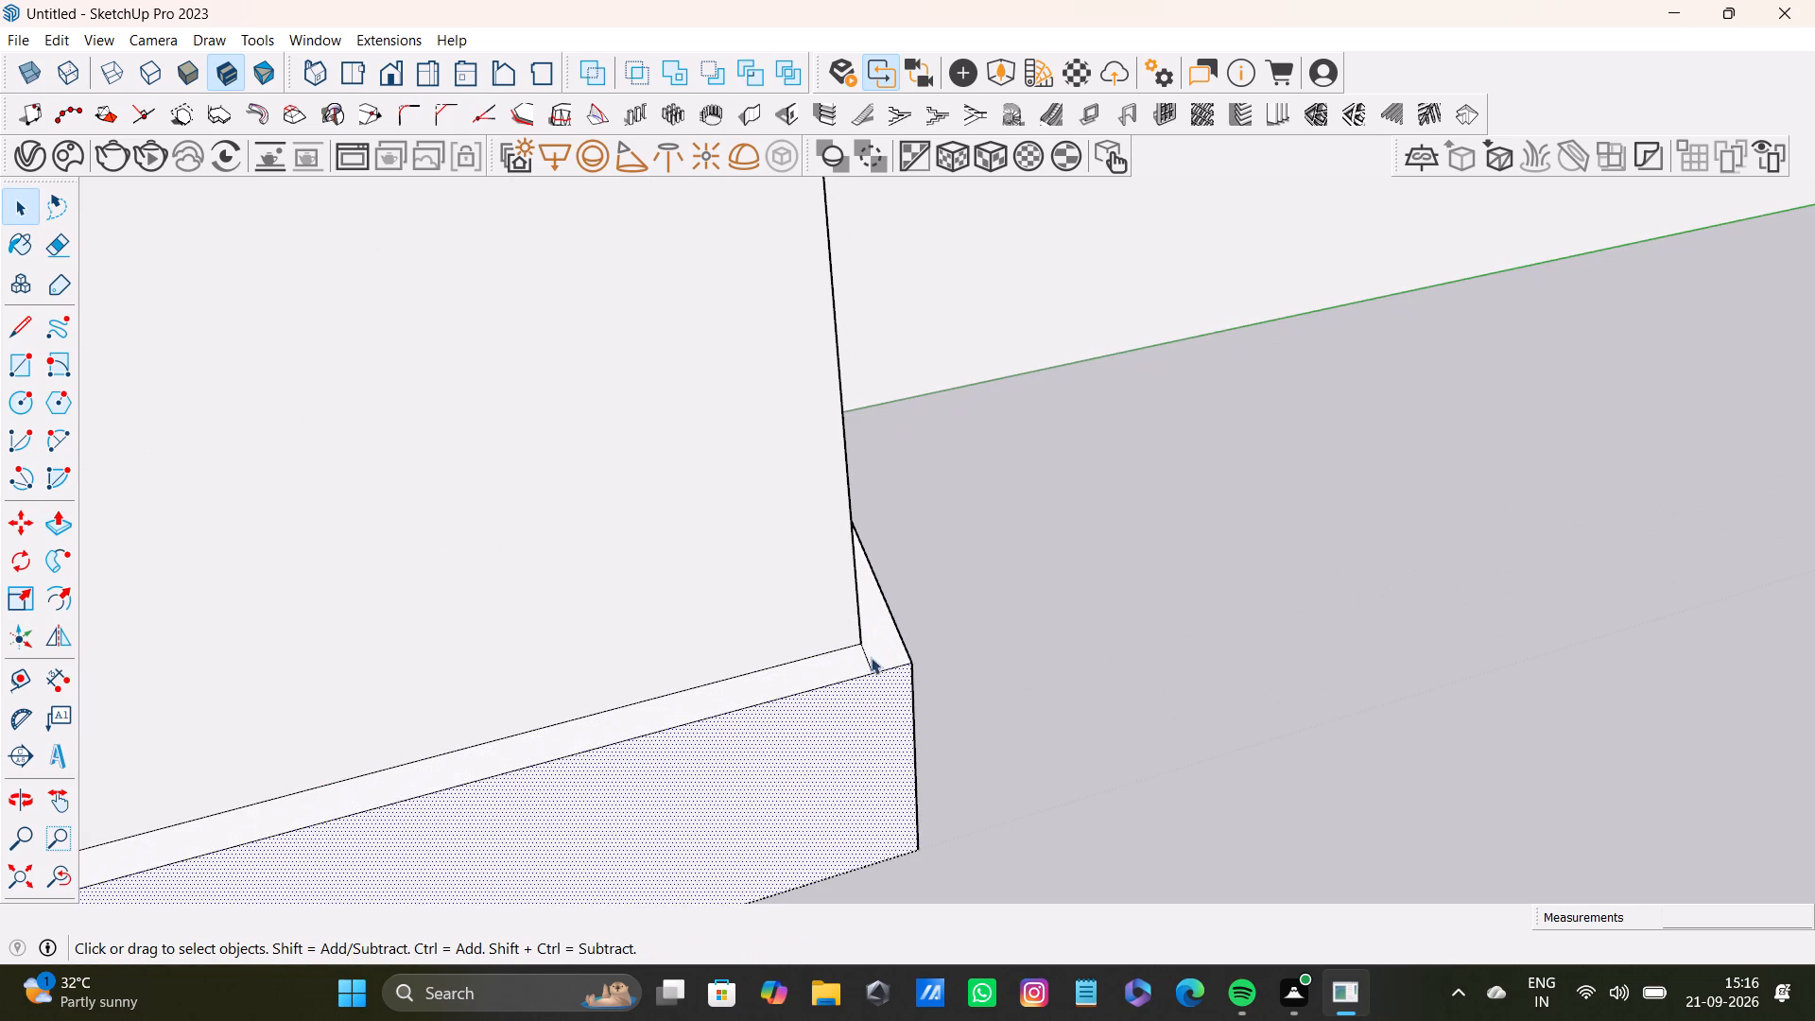
left_click(868, 666)
key("Delete")
scroll(868, 667, "down", 11)
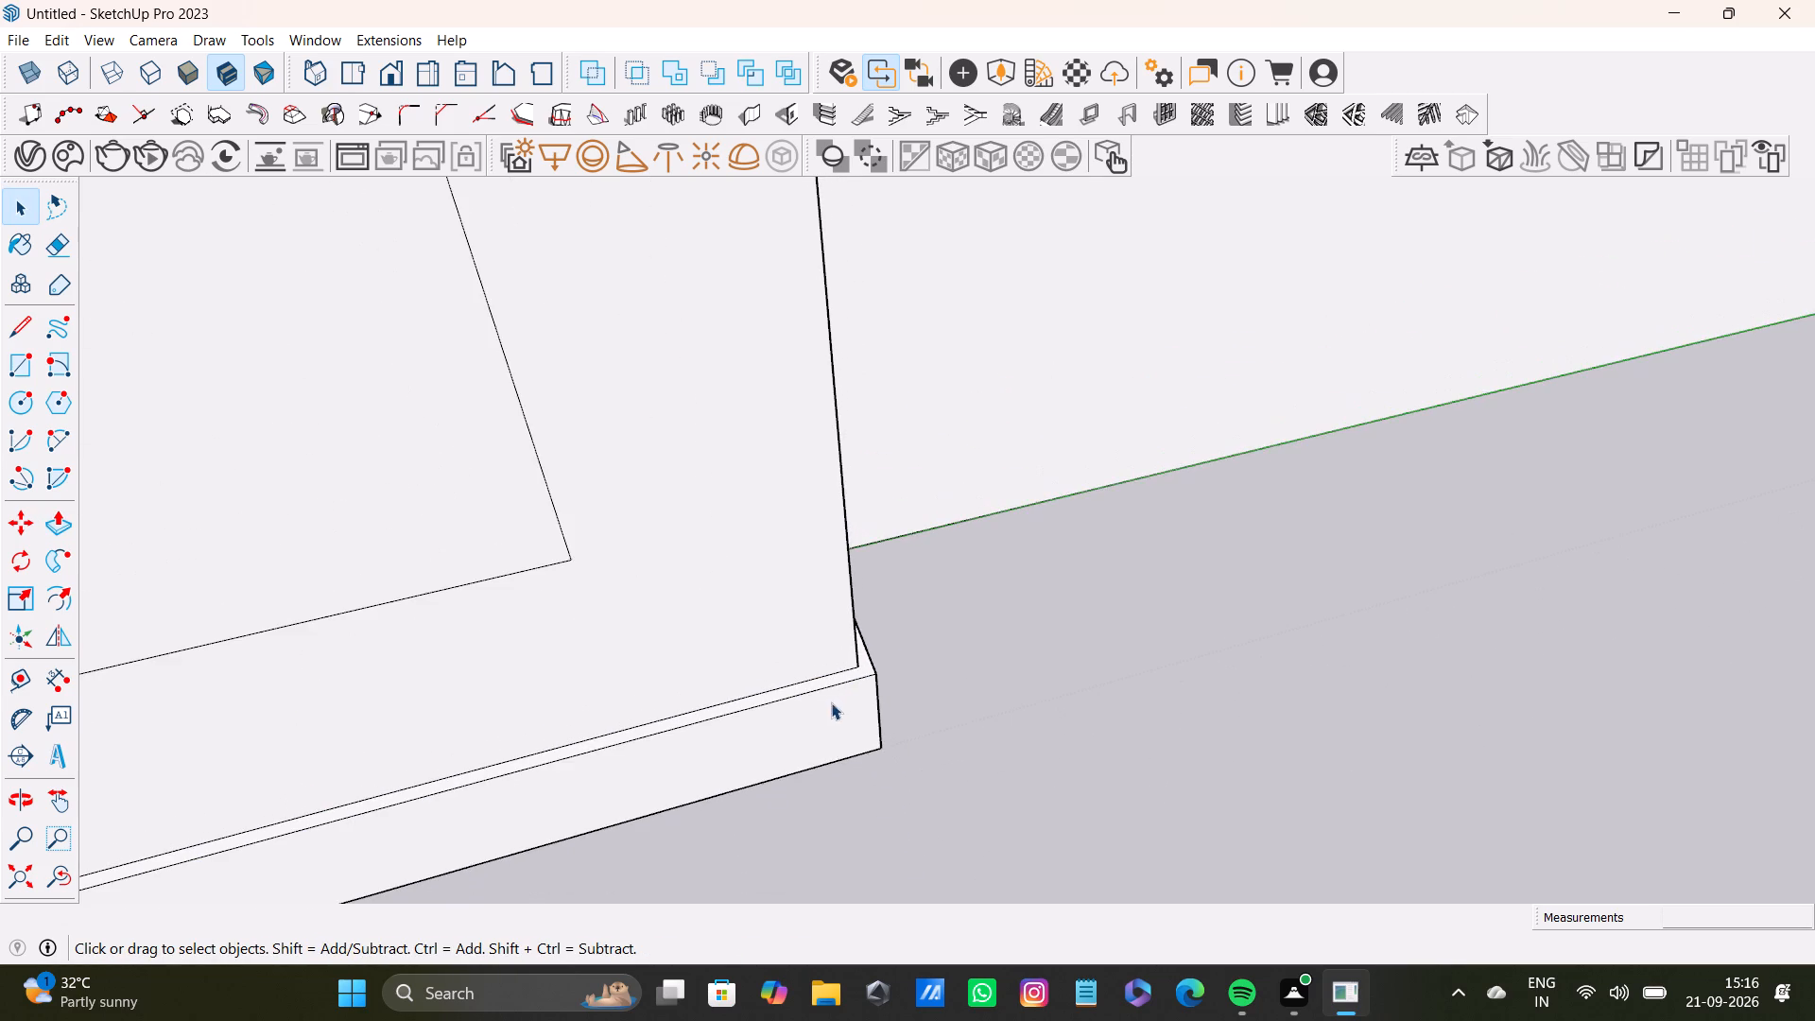
middle_click_drag(831, 702, 982, 672)
scroll(199, 745, "up", 1)
middle_click_drag(220, 756, 489, 648, "shift")
middle_click_drag(219, 801, 300, 684, "shift")
scroll(280, 731, "up", 4)
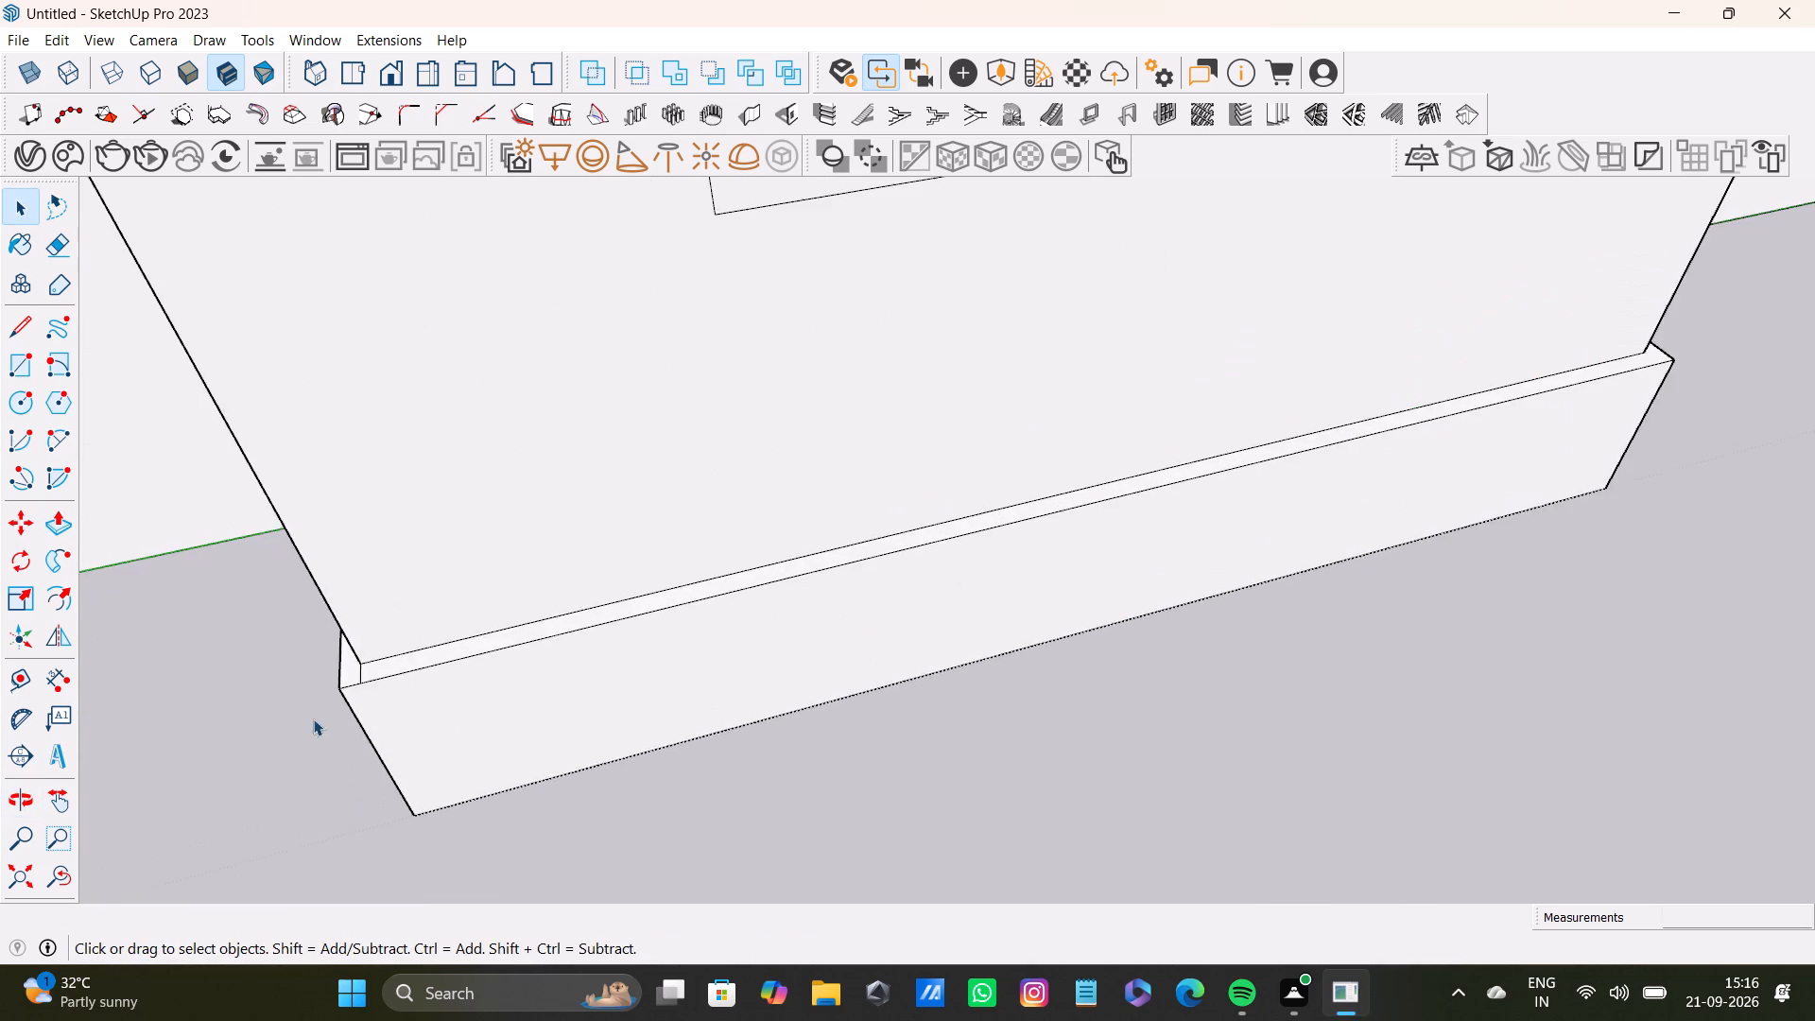
scroll(313, 718, "up", 9)
left_click(387, 667)
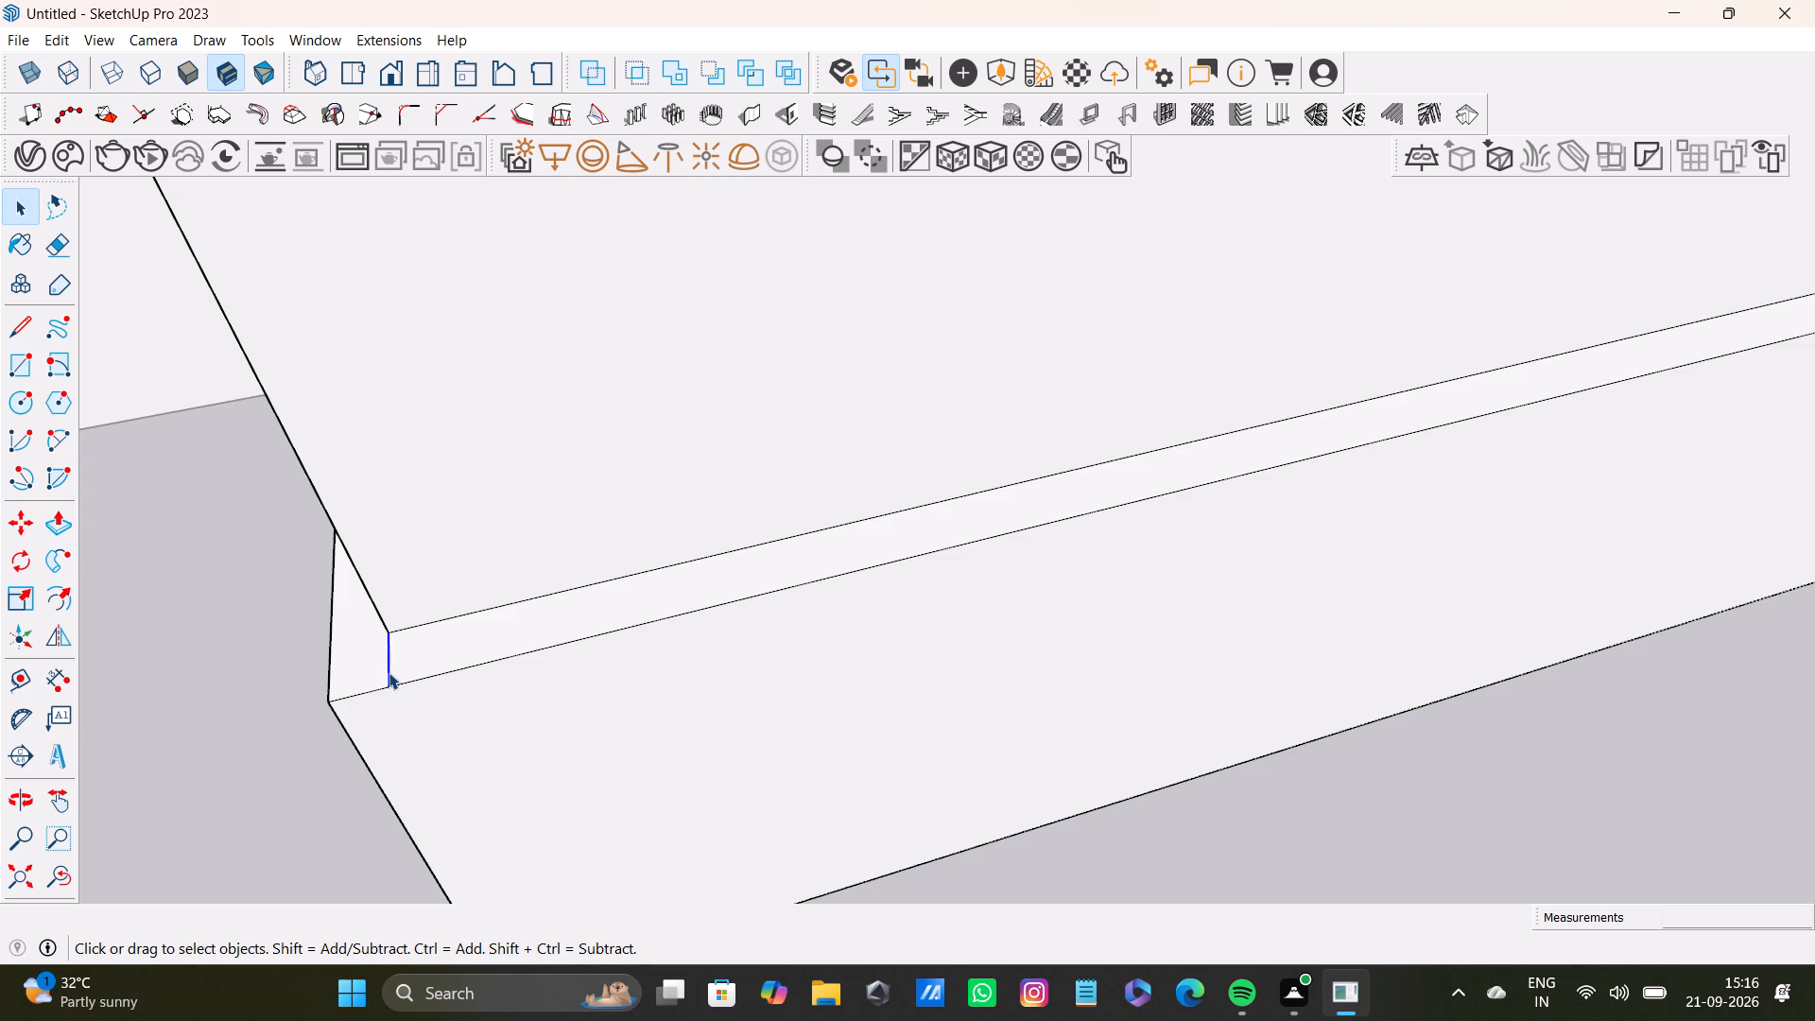
key("Delete")
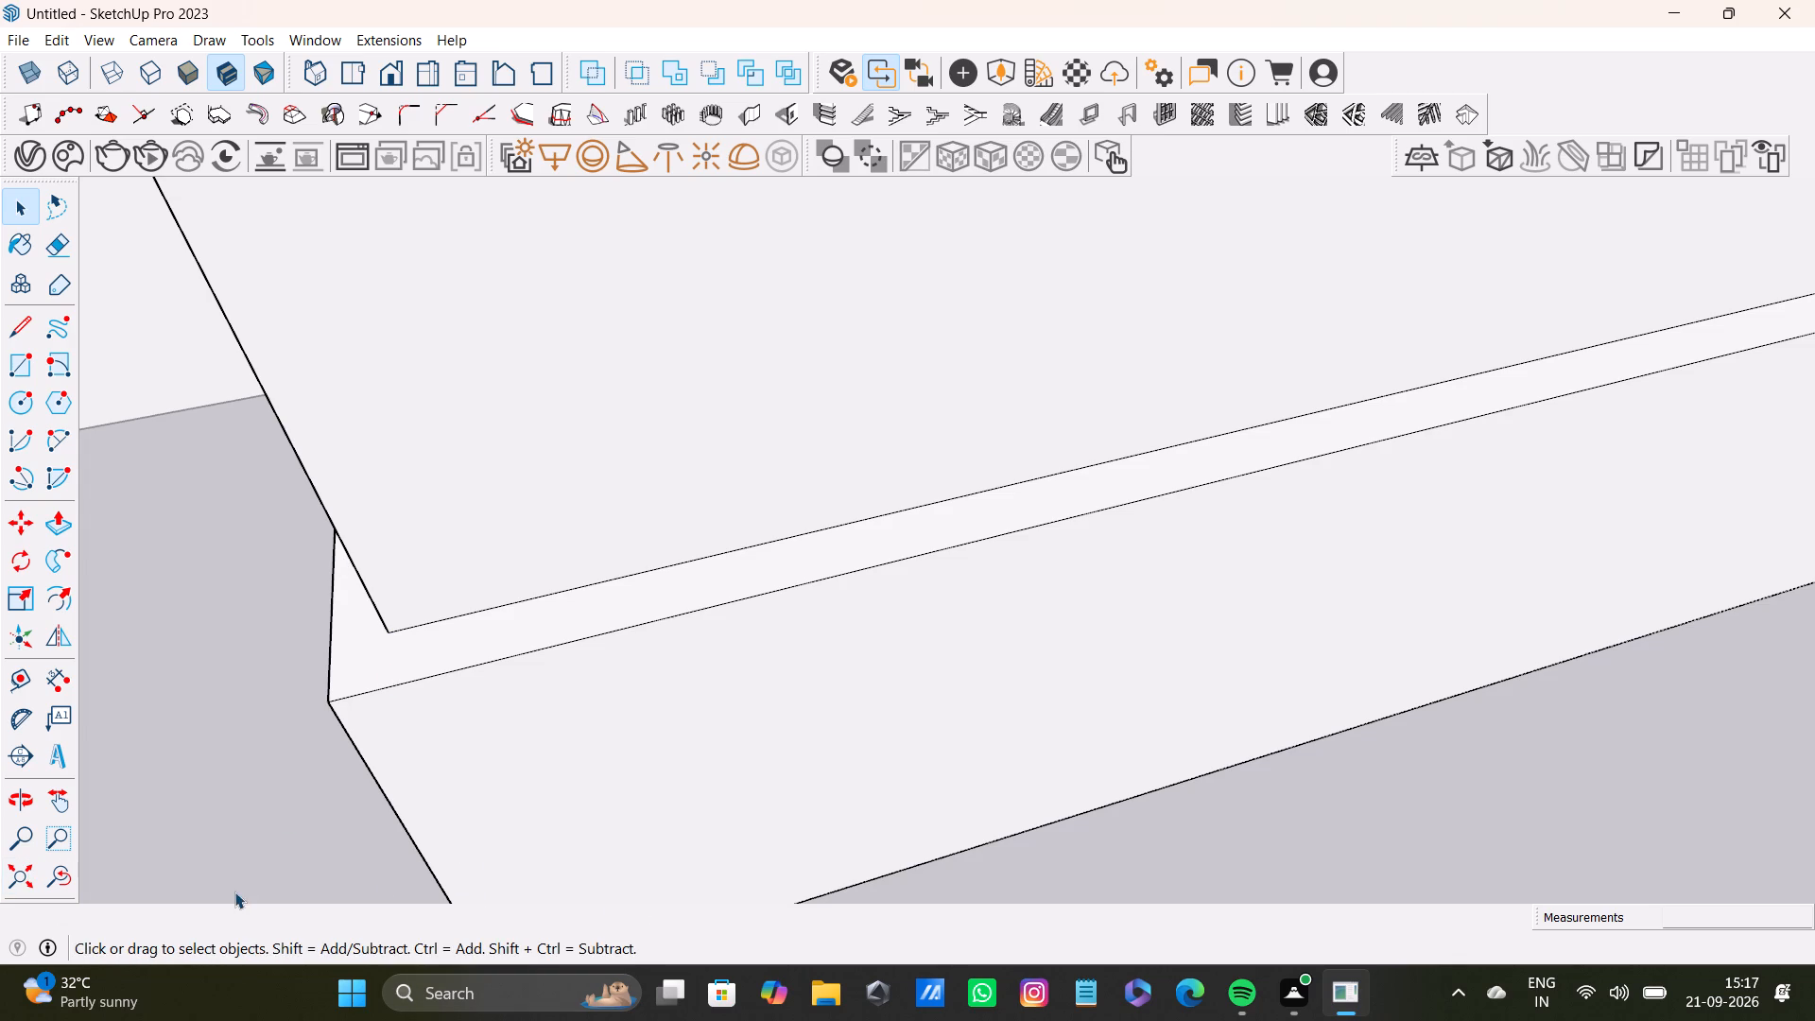
scroll(234, 894, "down", 9)
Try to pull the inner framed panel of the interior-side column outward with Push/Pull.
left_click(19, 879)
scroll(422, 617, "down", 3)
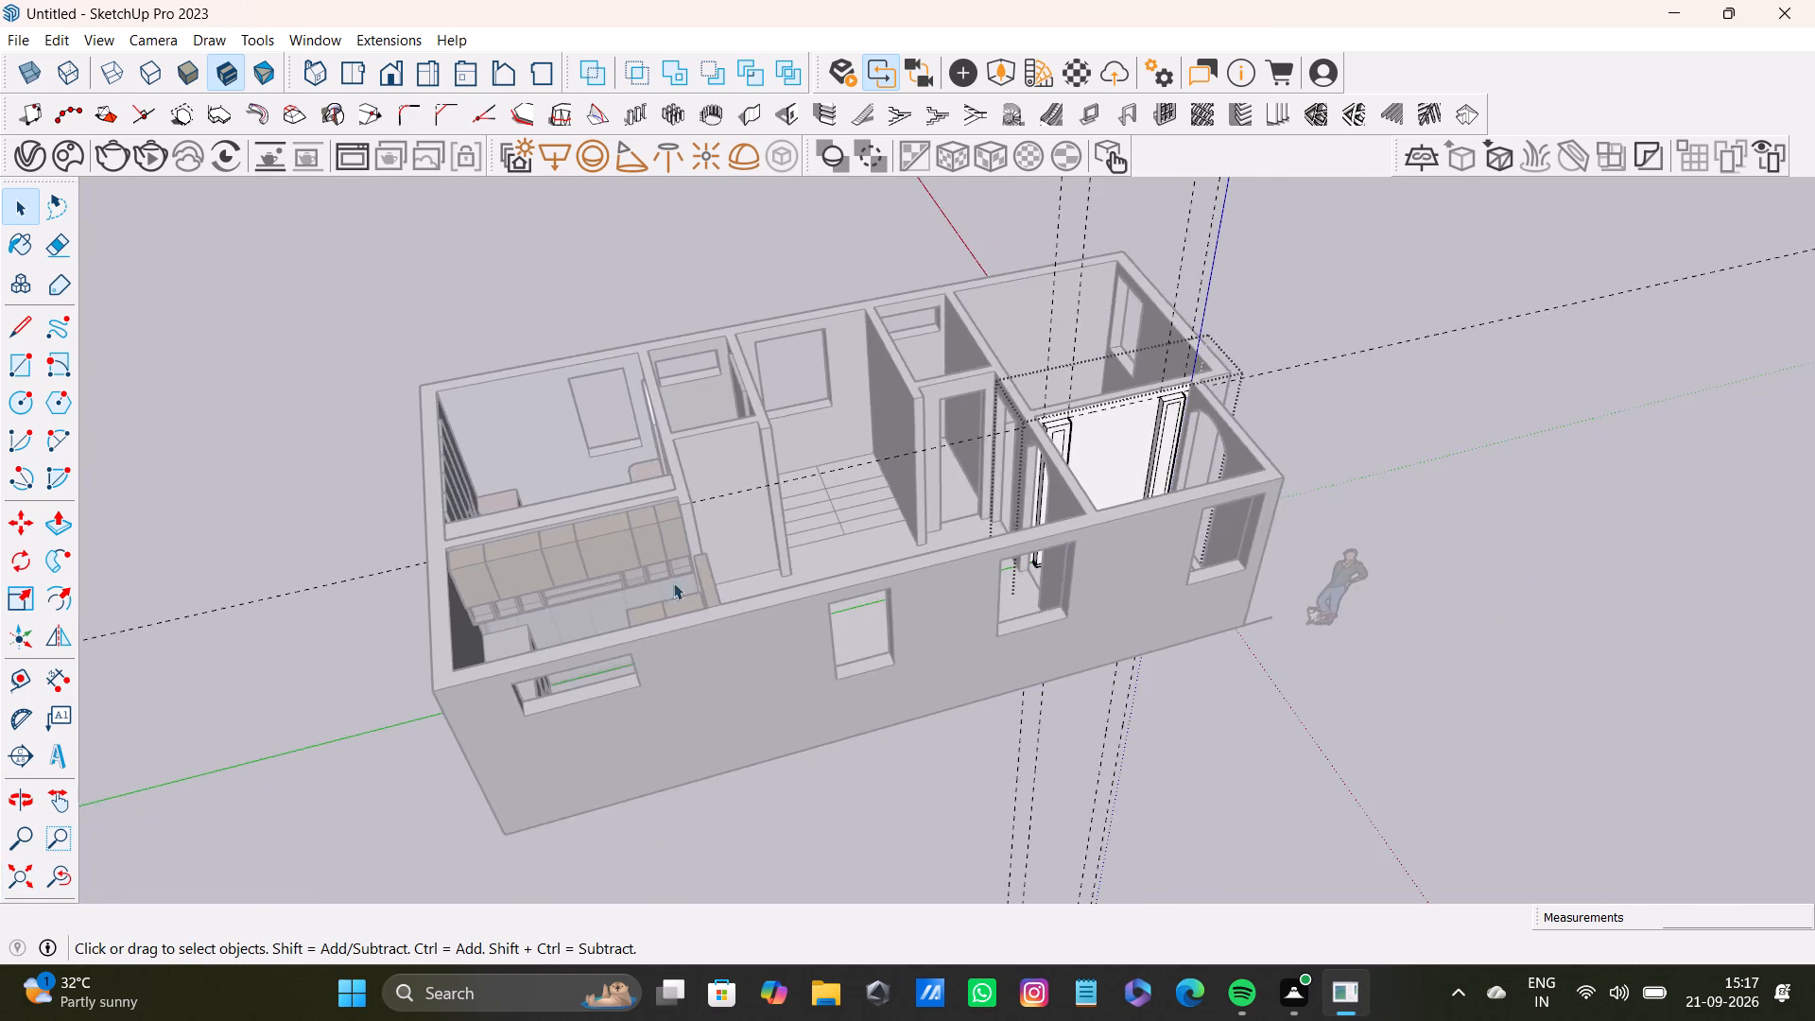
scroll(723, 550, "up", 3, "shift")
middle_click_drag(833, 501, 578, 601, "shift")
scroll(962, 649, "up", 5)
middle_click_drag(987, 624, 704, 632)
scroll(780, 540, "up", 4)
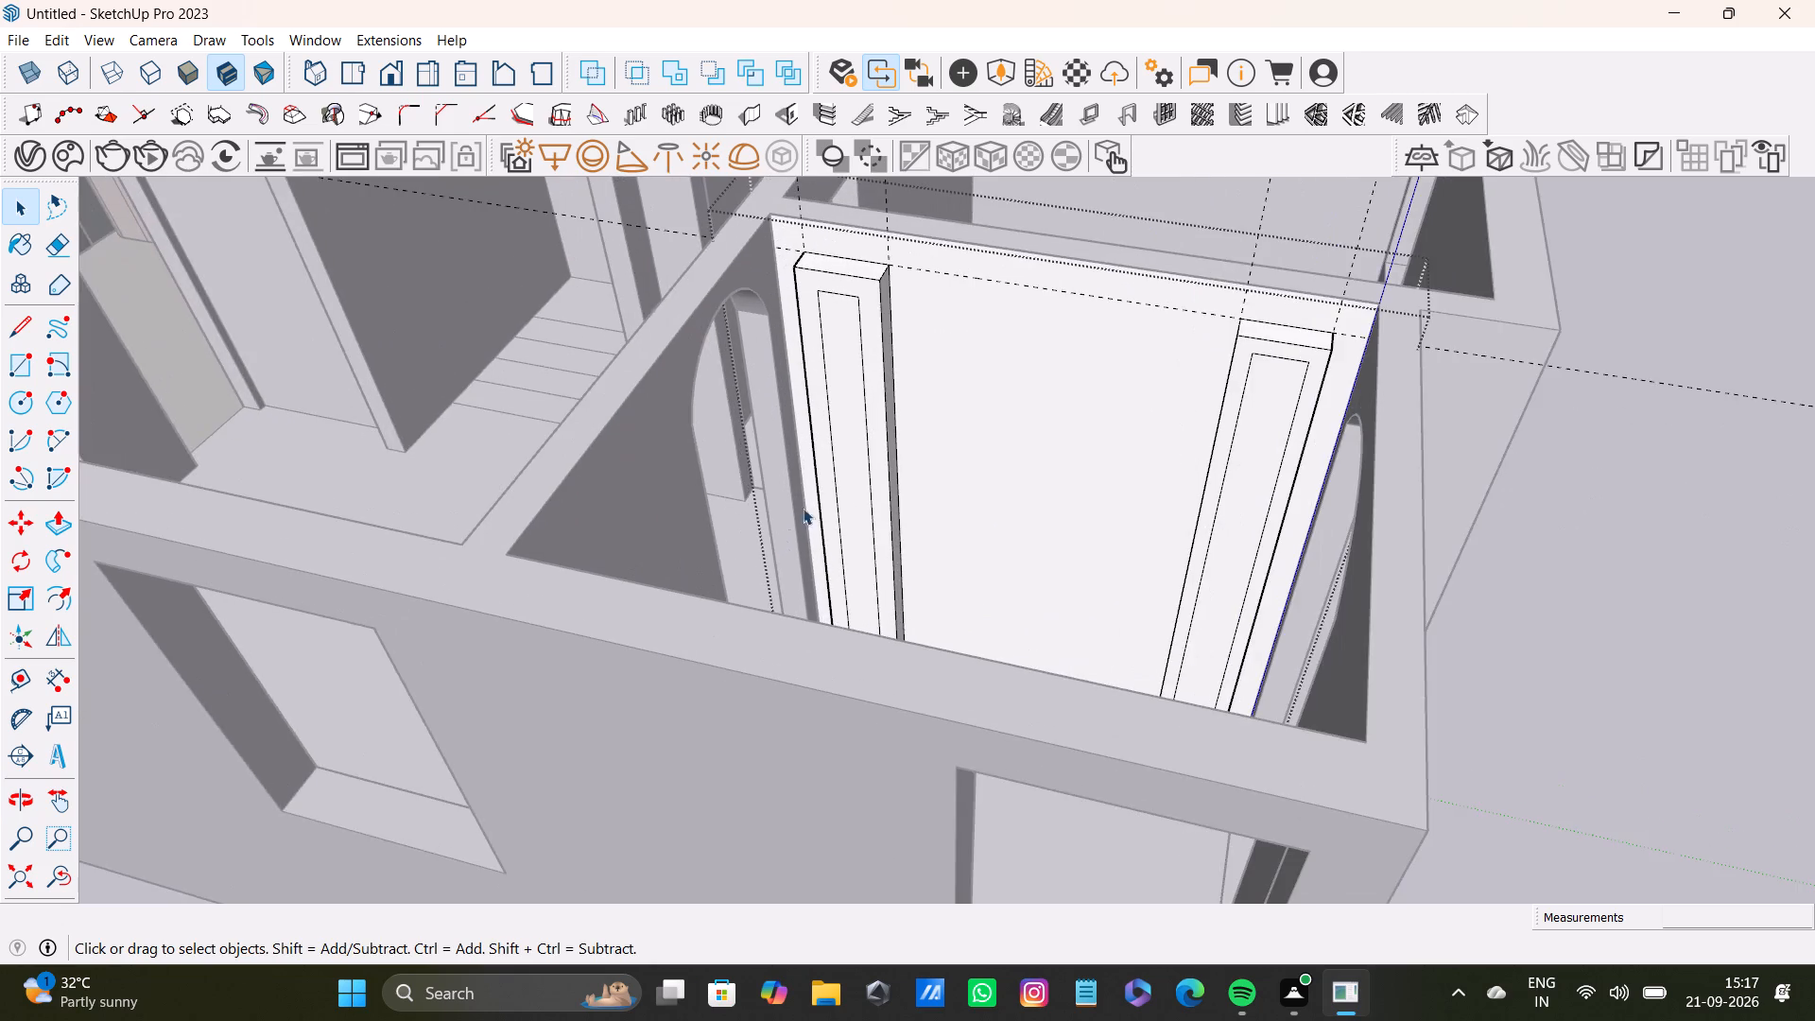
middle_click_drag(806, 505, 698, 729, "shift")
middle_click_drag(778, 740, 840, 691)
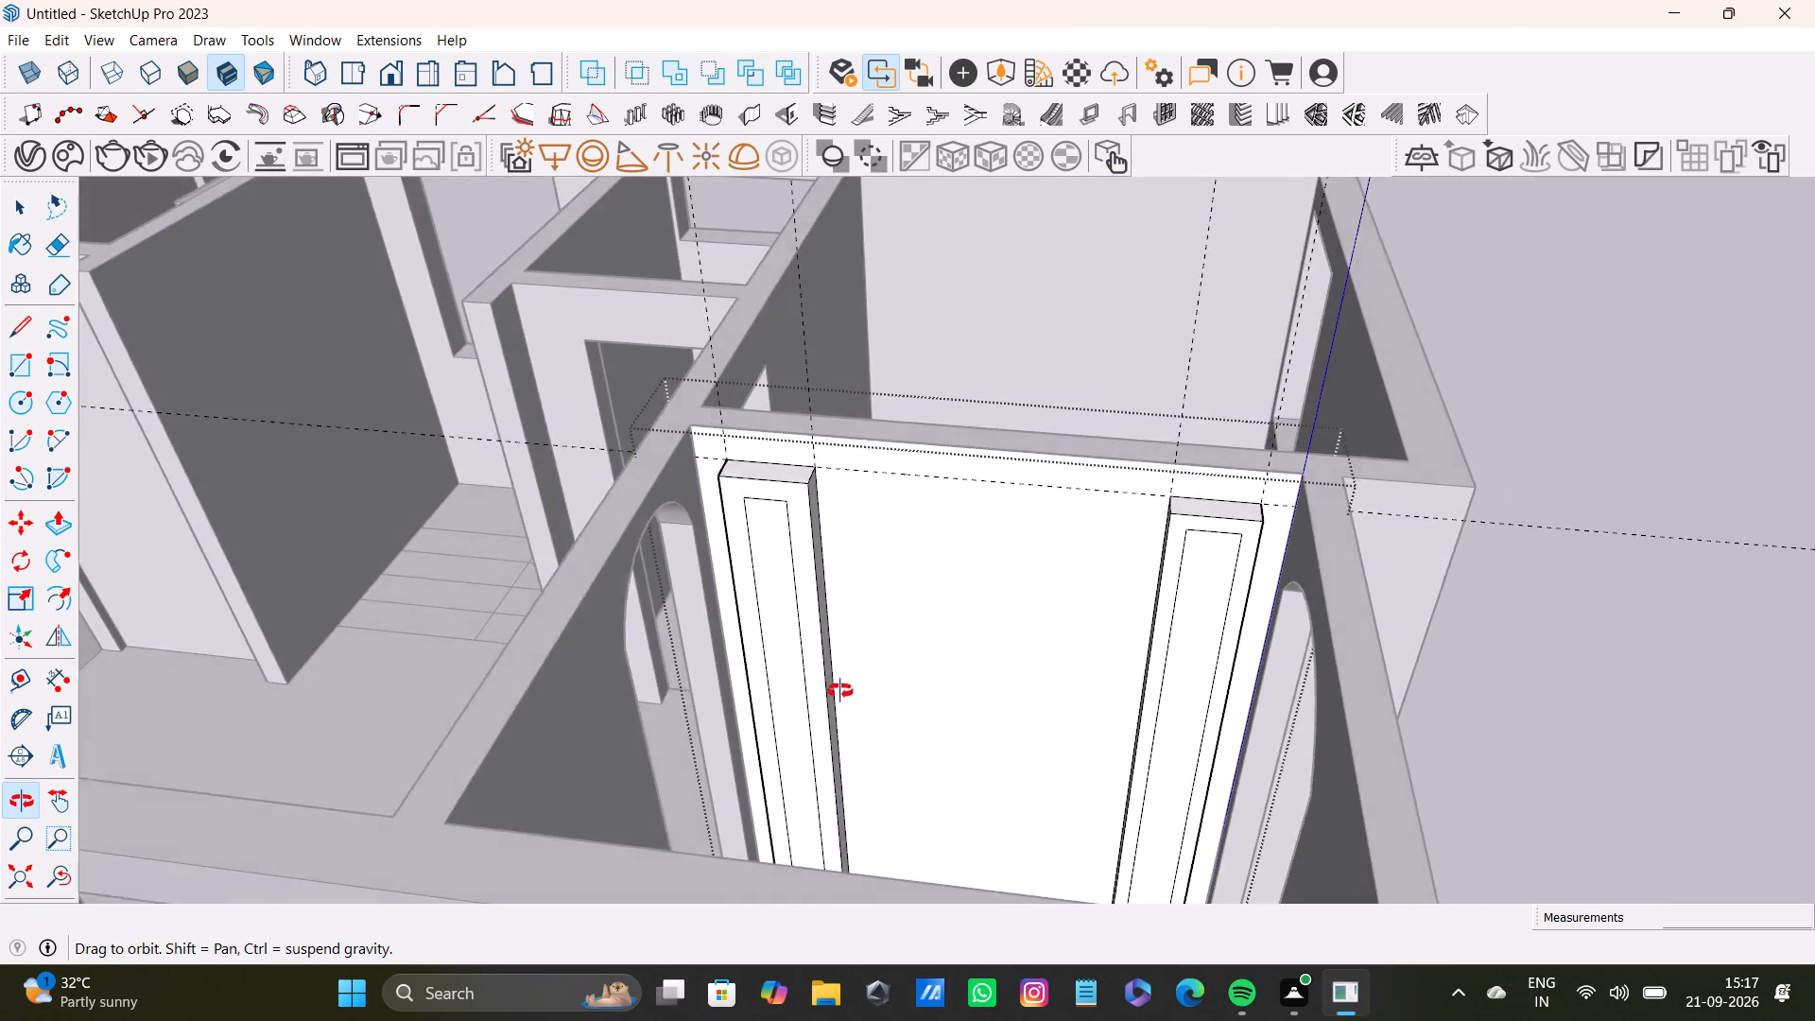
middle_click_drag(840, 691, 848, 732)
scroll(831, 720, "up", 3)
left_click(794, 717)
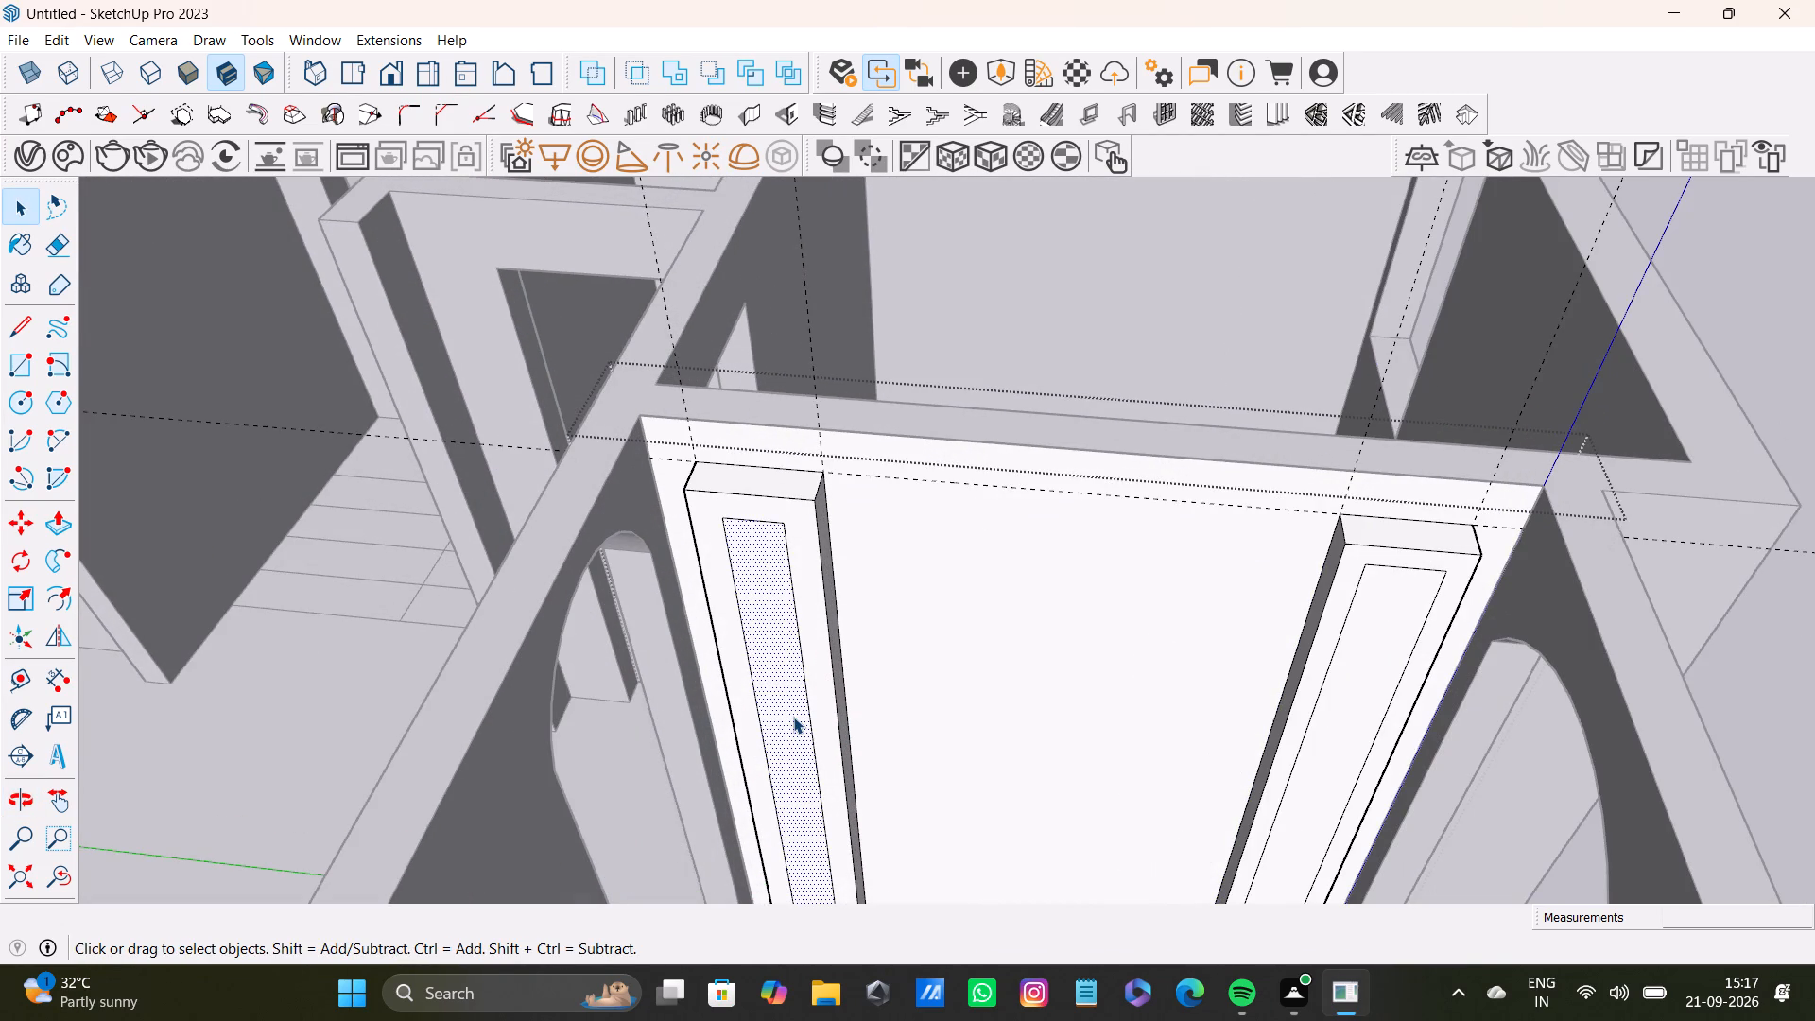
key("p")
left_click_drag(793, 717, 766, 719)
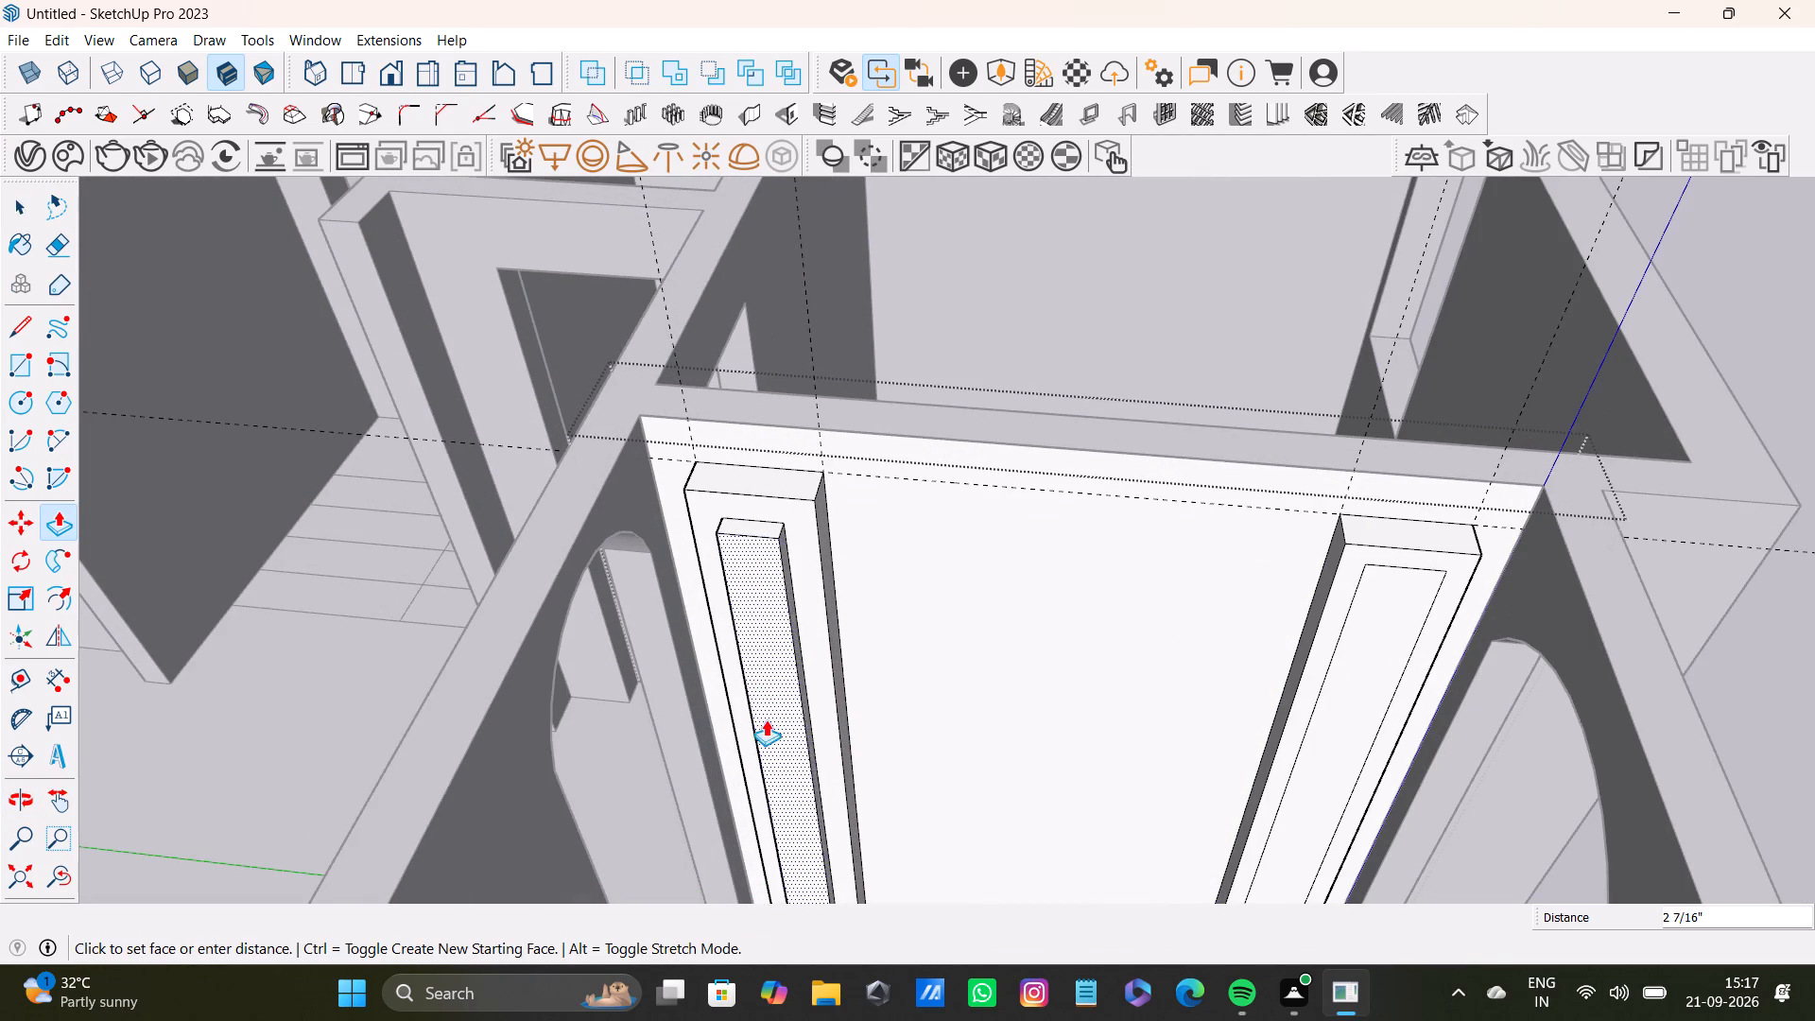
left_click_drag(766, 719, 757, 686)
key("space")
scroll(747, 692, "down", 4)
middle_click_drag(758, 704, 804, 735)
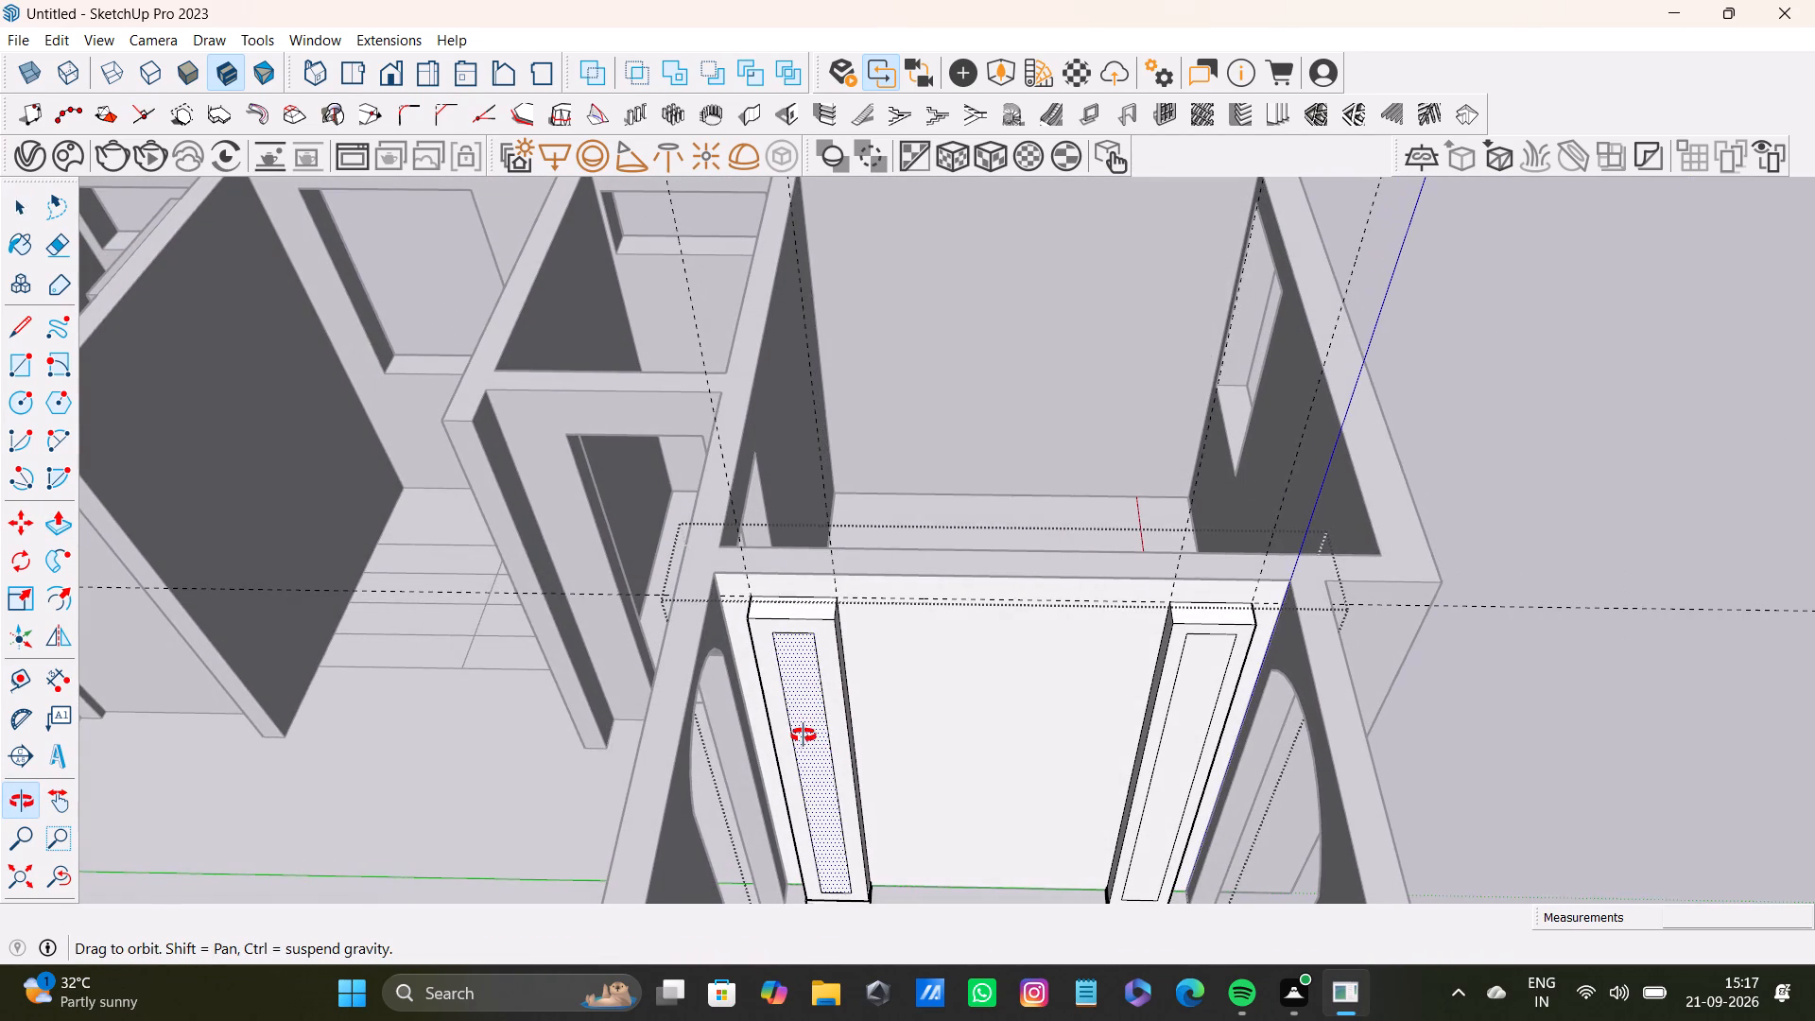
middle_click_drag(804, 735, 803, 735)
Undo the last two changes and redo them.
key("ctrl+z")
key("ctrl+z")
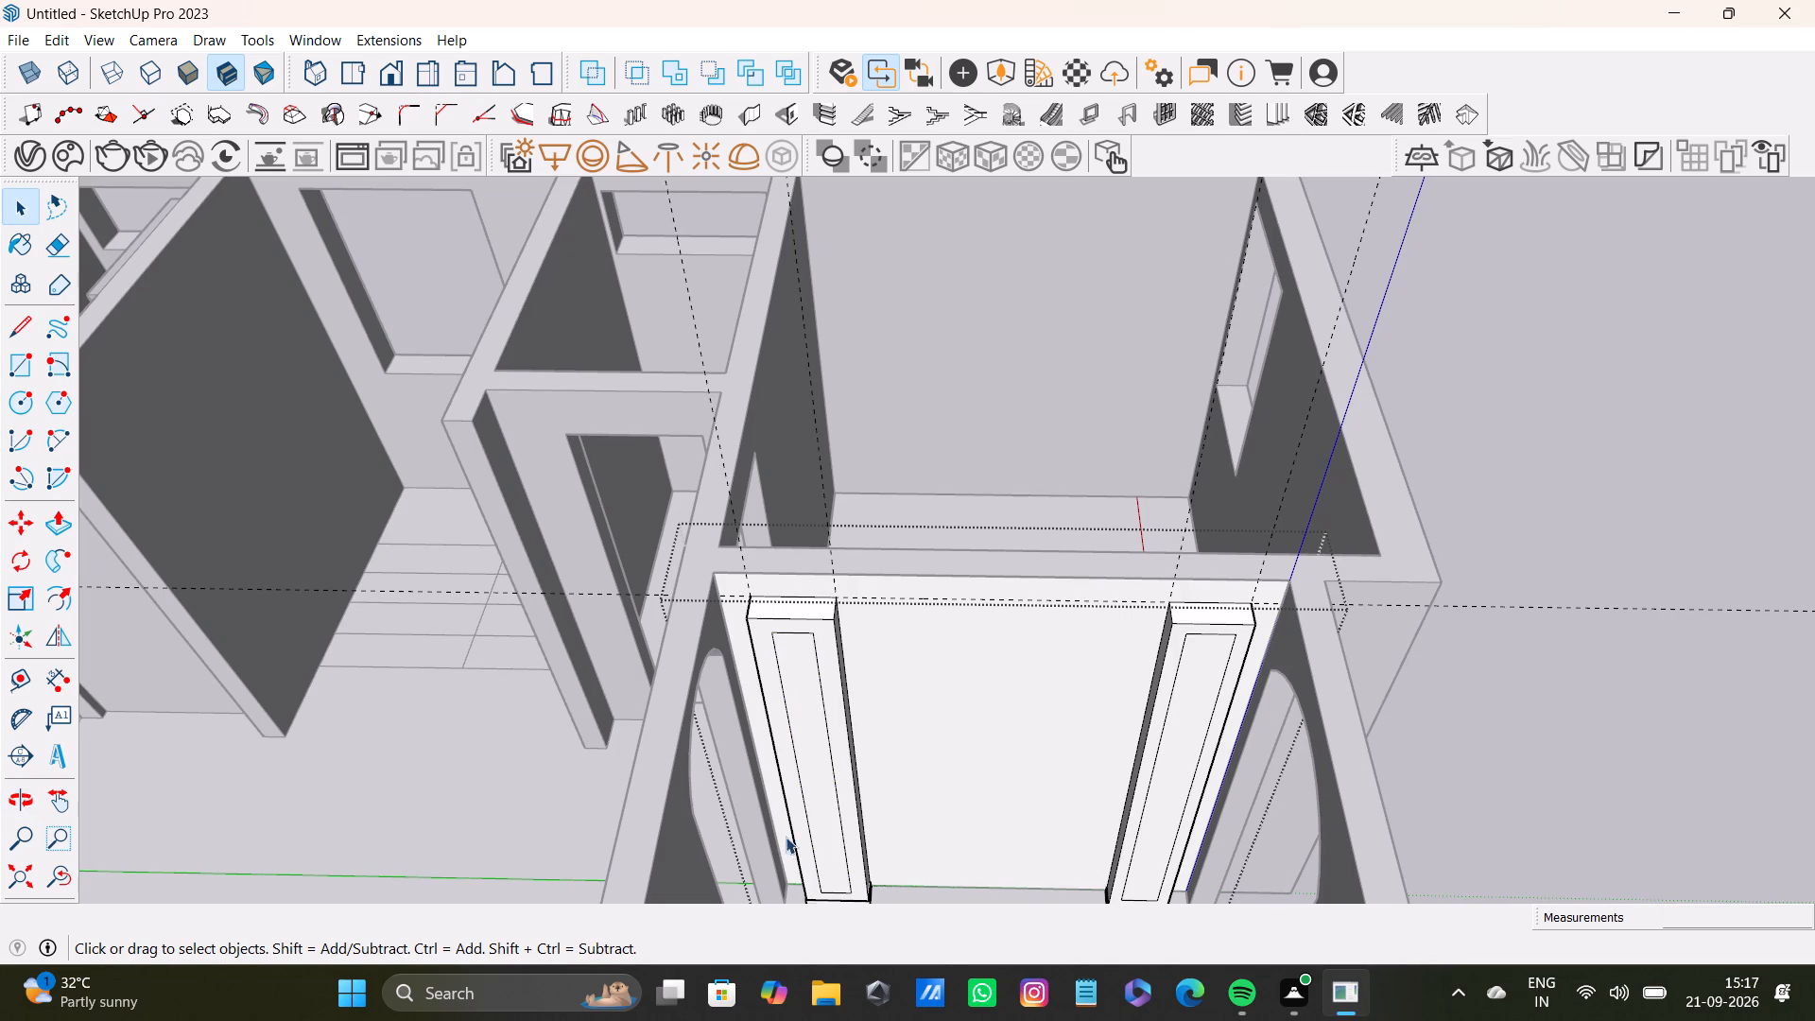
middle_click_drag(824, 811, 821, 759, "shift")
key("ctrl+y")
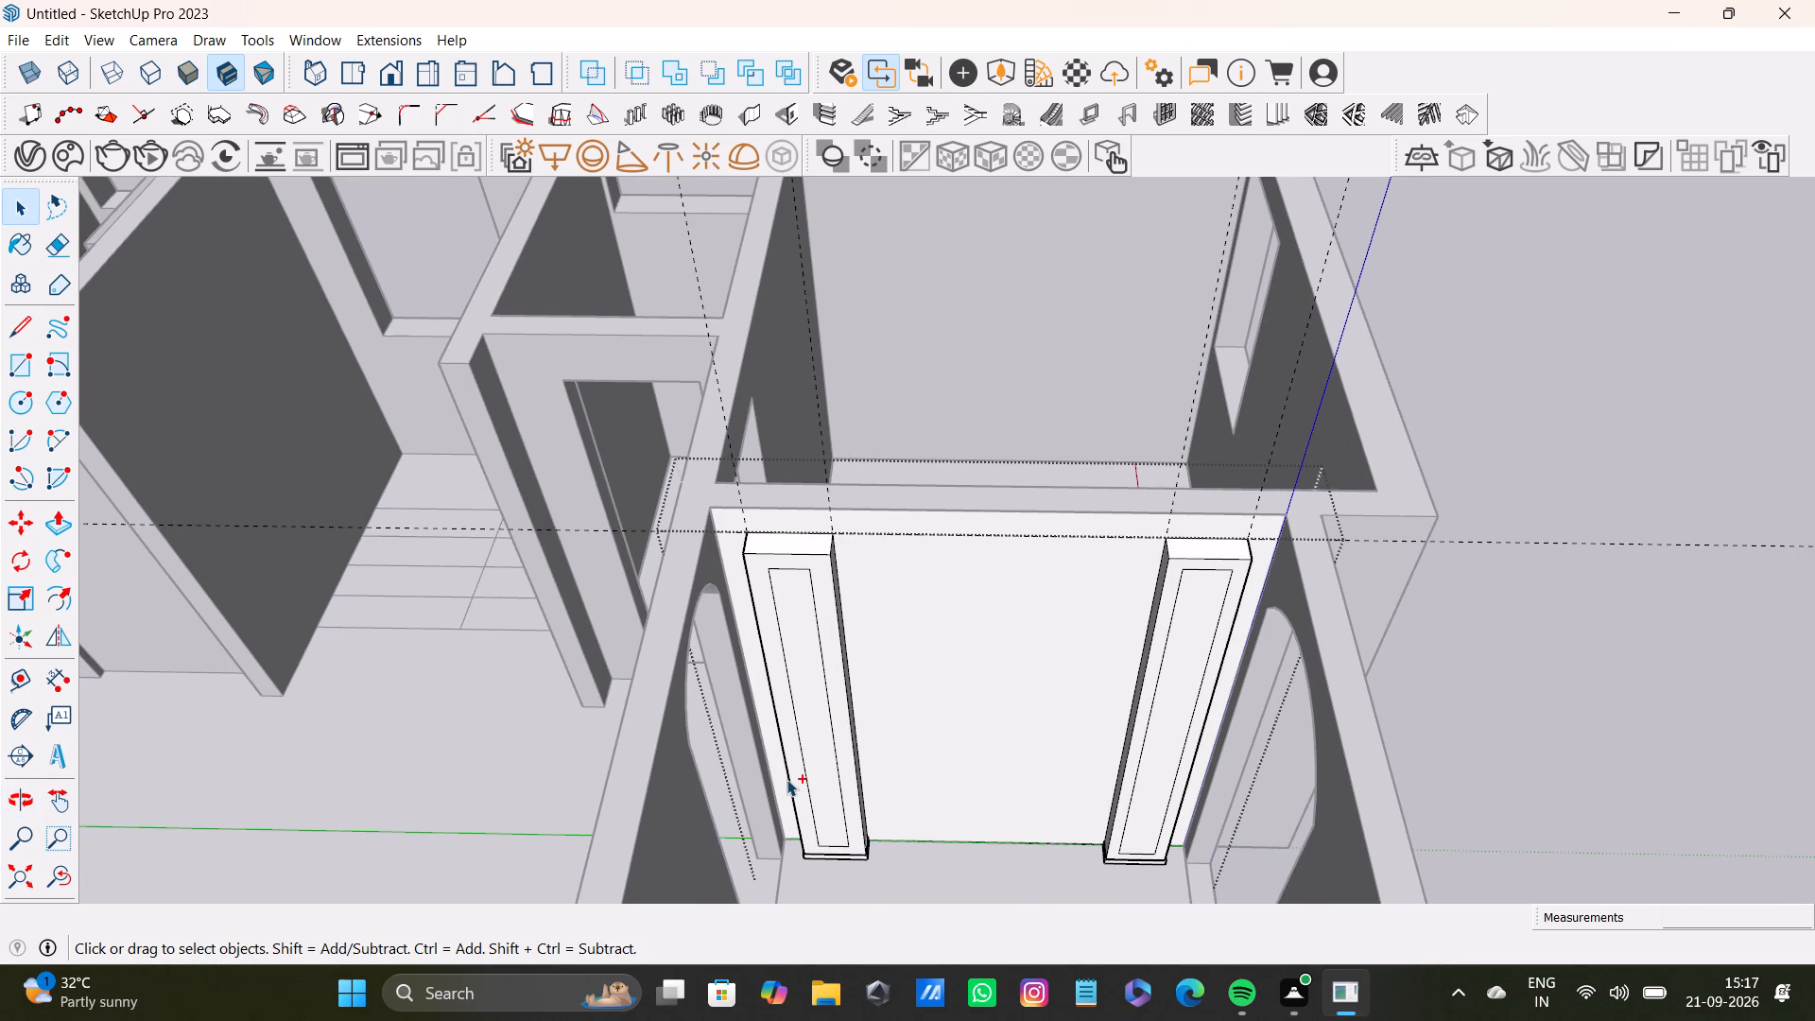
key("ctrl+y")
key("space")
Delete all four edges of the inner panel outline on the interior-side column's front face.
left_click(807, 729)
scroll(782, 605, "up", 8)
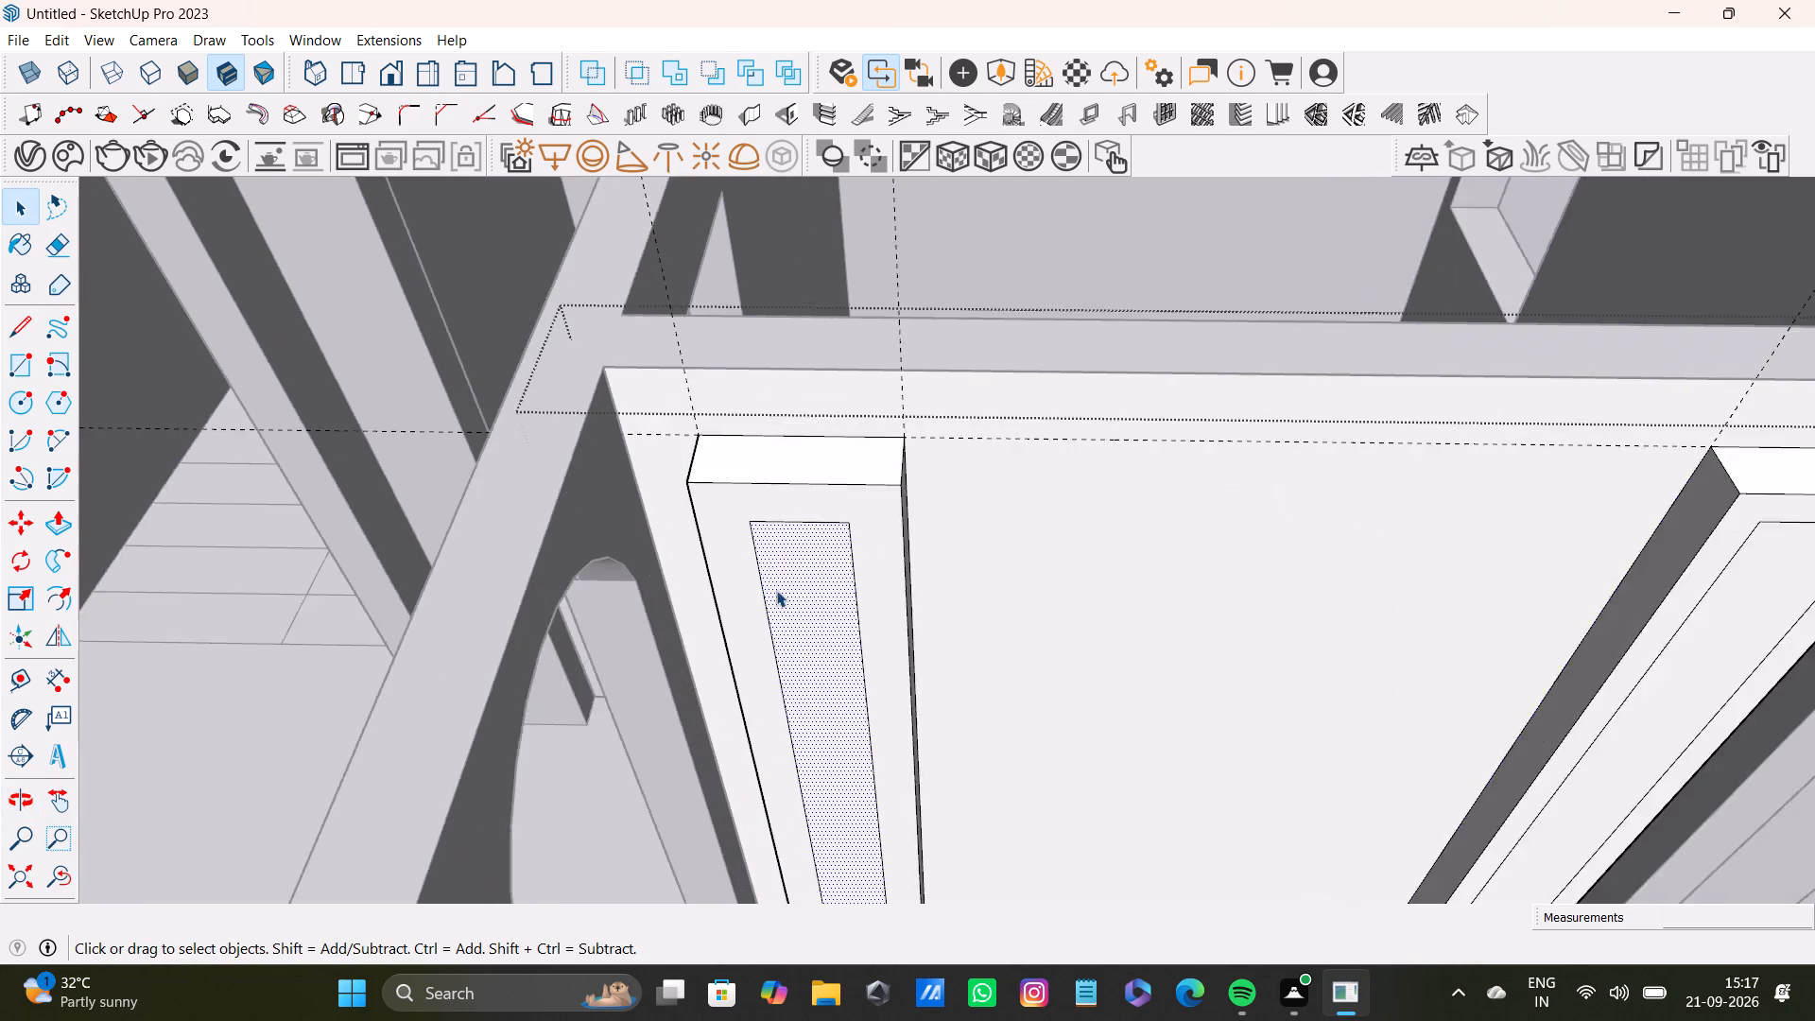
scroll(776, 590, "up", 3)
left_click(784, 493)
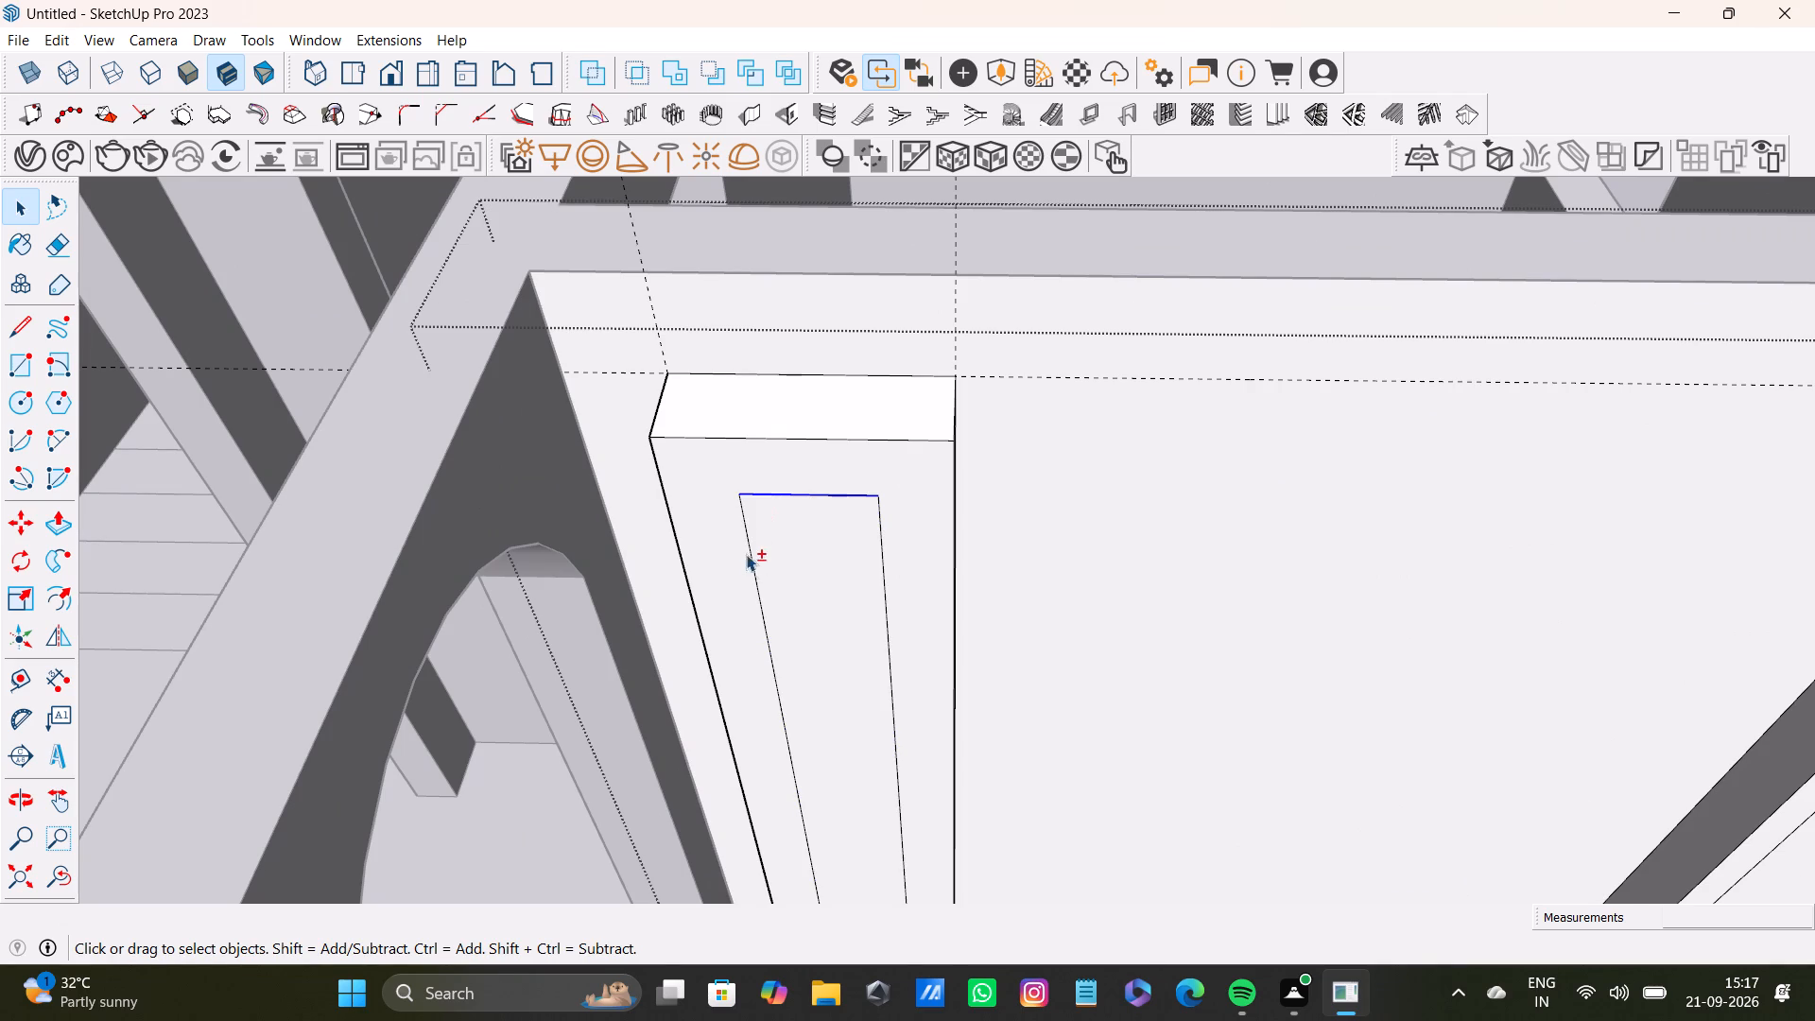
left_click(762, 585, "shift")
left_click(888, 626, "shift")
scroll(879, 679, "down", 3, "shift")
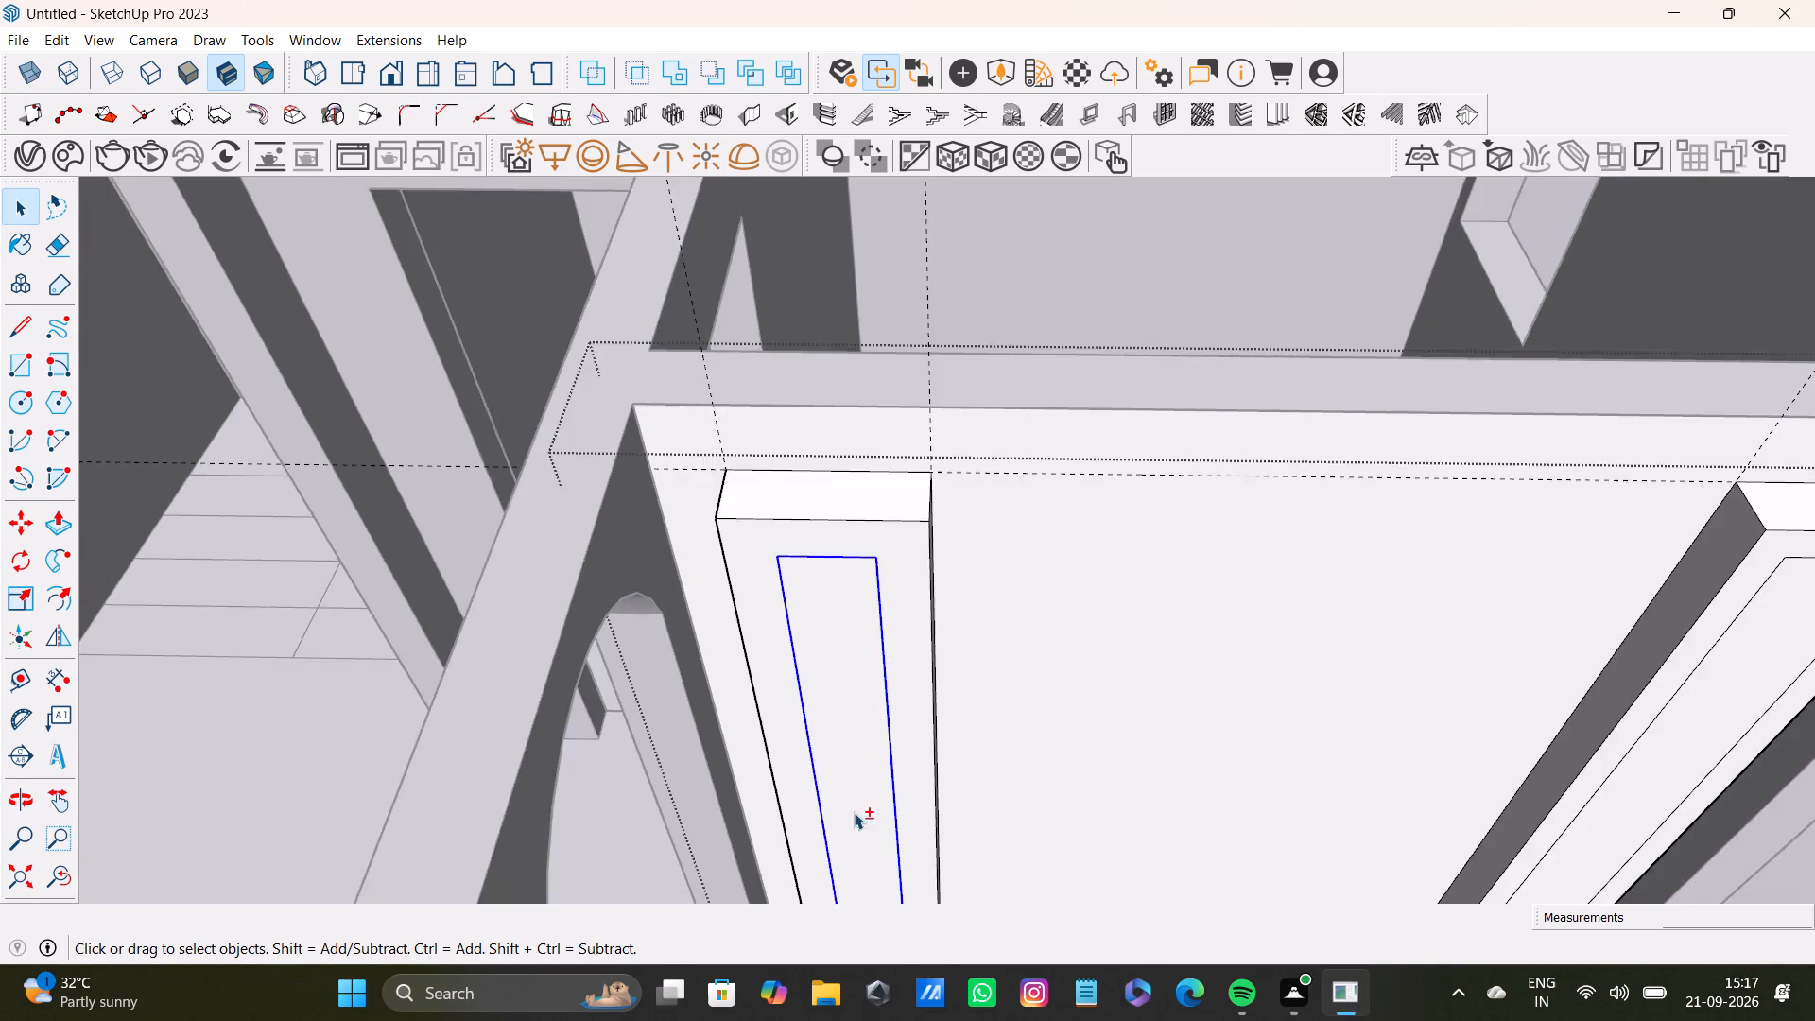
middle_click_drag(854, 812, 788, 386, "shift")
scroll(792, 622, "down", 3, "shift")
scroll(815, 729, "up", 10, "shift")
left_click(857, 734, "shift")
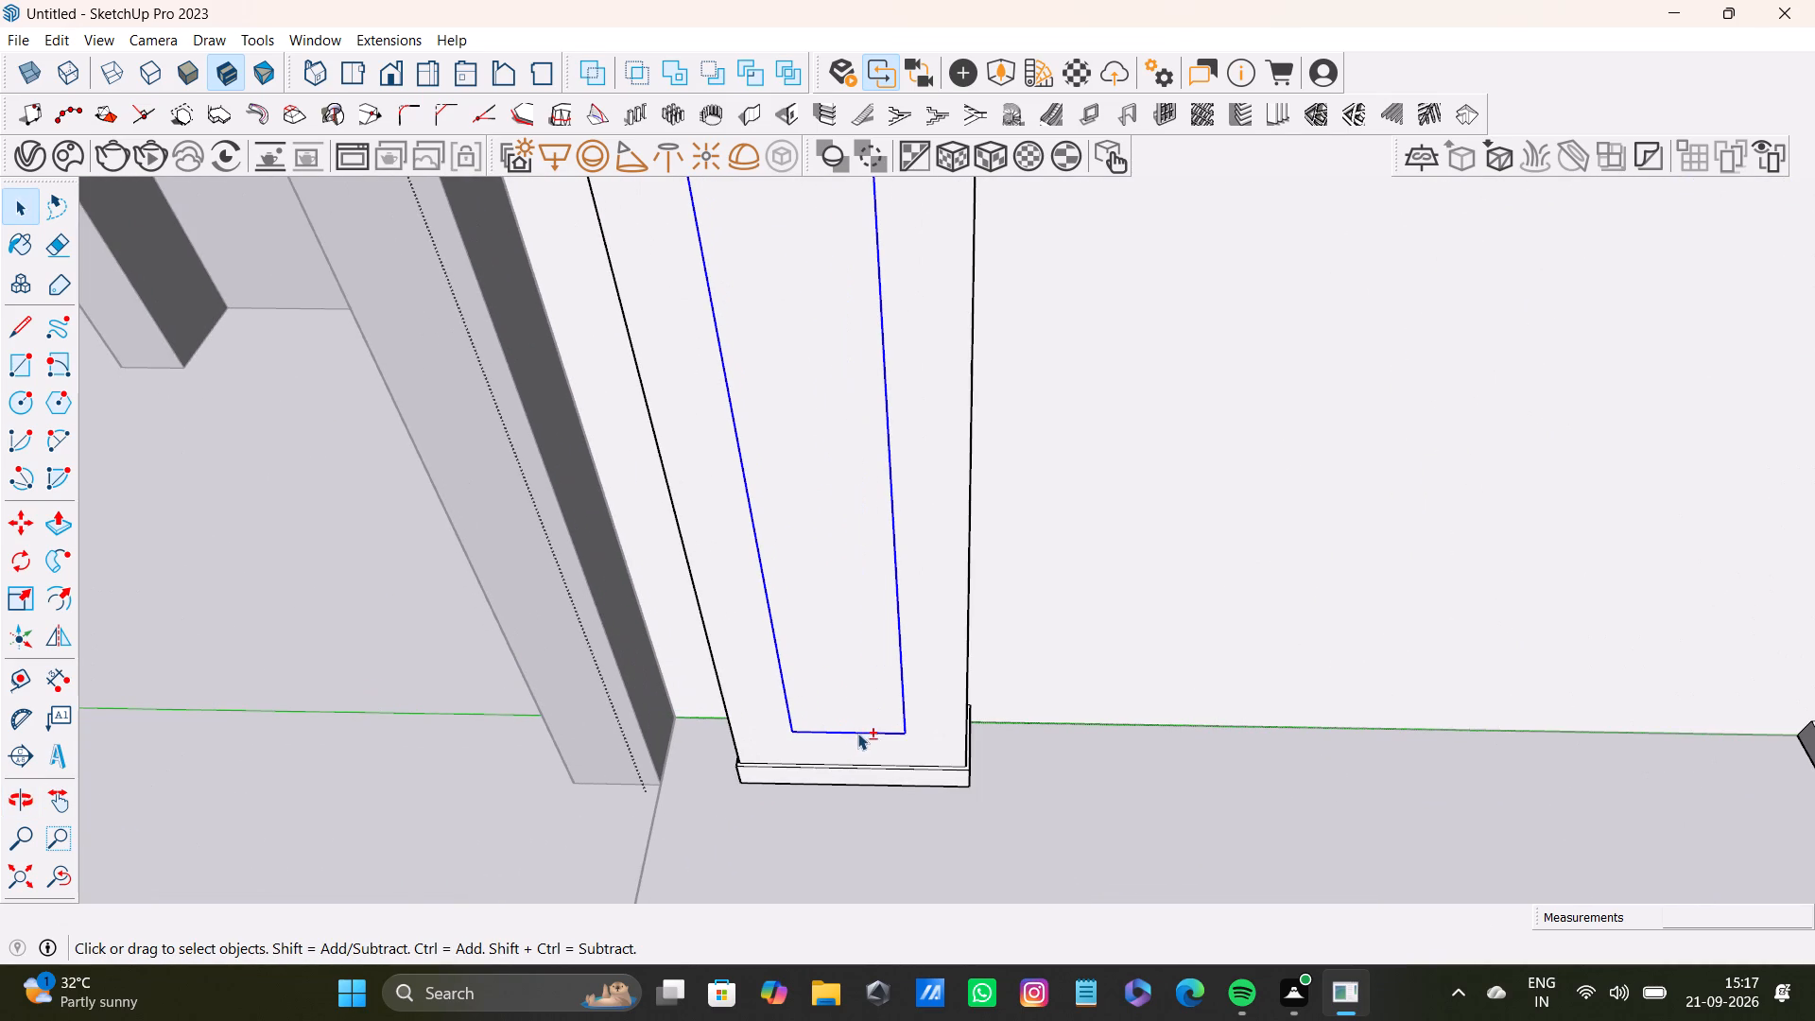
key("shift+Delete")
Push the inner end face of the interior-side base block slightly closer to the column, narrowing its ledge.
scroll(931, 754, "up", 4, "shift")
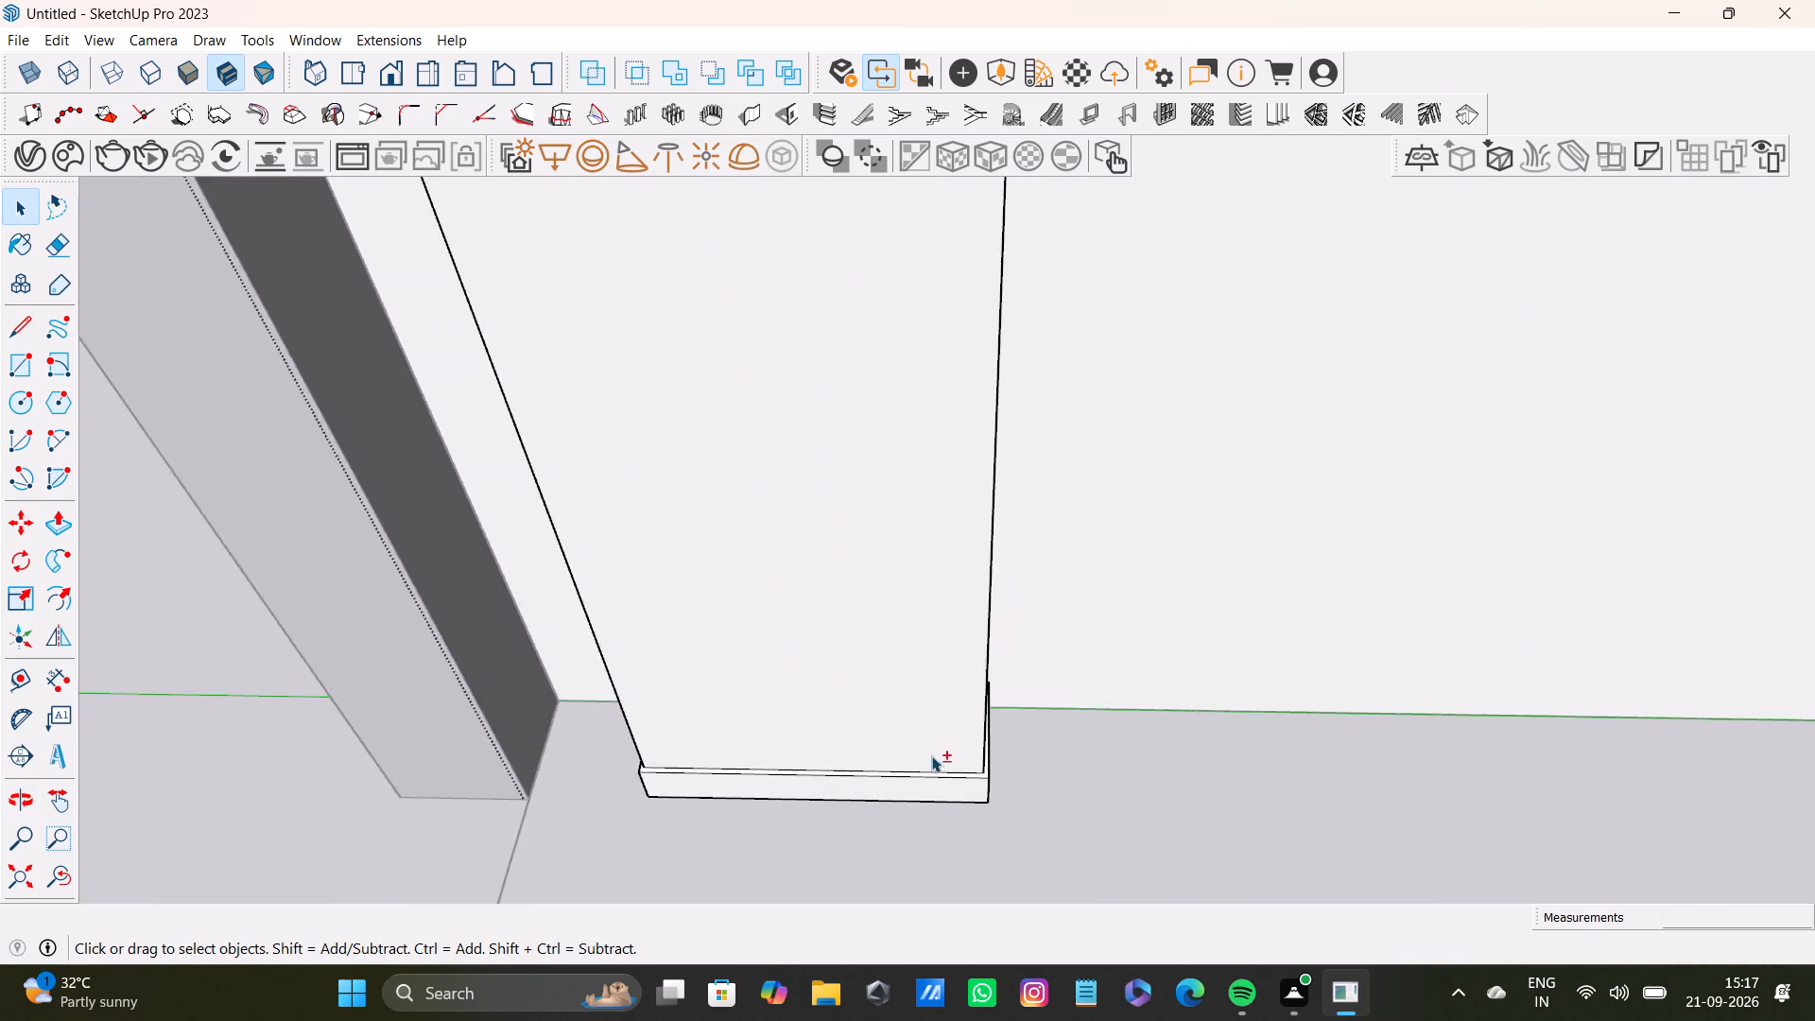
scroll(931, 755, "up", 3, "shift")
middle_click_drag(991, 757, 925, 695, "shift")
scroll(957, 718, "up", 4, "shift")
middle_click_drag(950, 727, 844, 694)
scroll(843, 689, "up", 3)
left_click(804, 652)
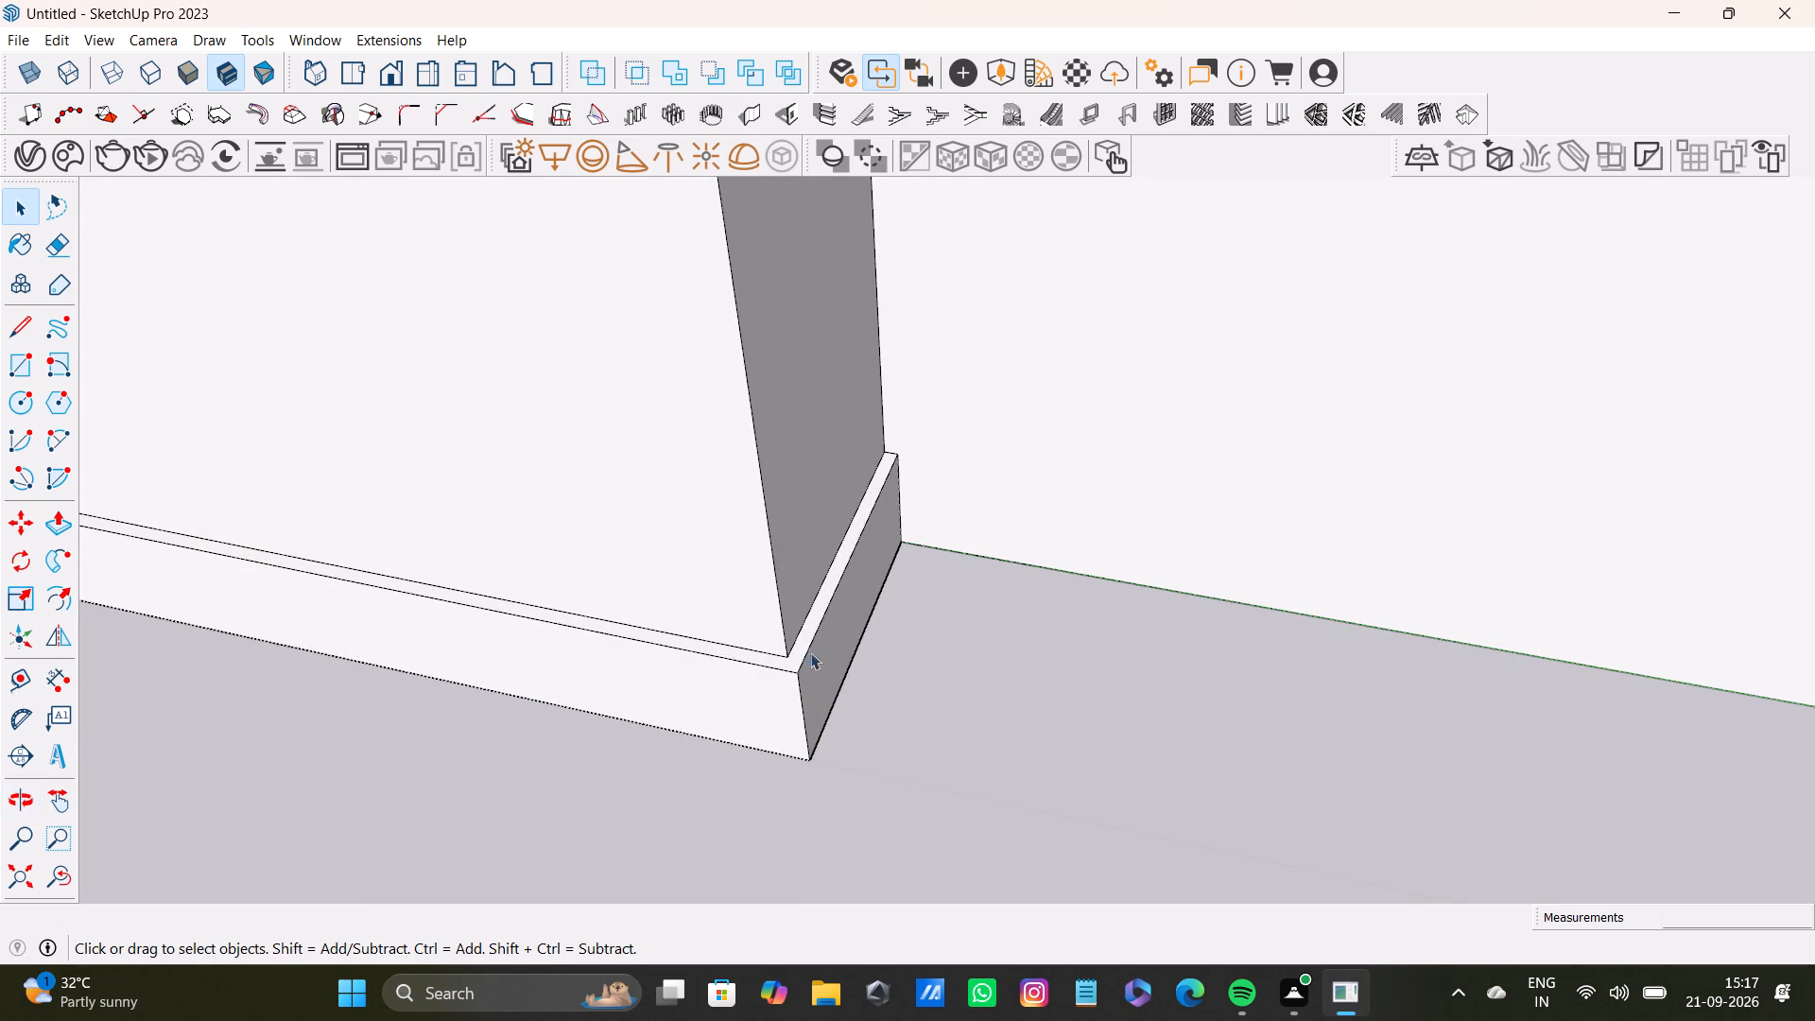
left_click(838, 665)
key("p")
left_click_drag(836, 666, 797, 607)
key("space")
Push the outer end face of the interior-side base block in about 3/16" toward the column.
scroll(773, 696, "down", 7)
middle_click_drag(772, 707, 1076, 627)
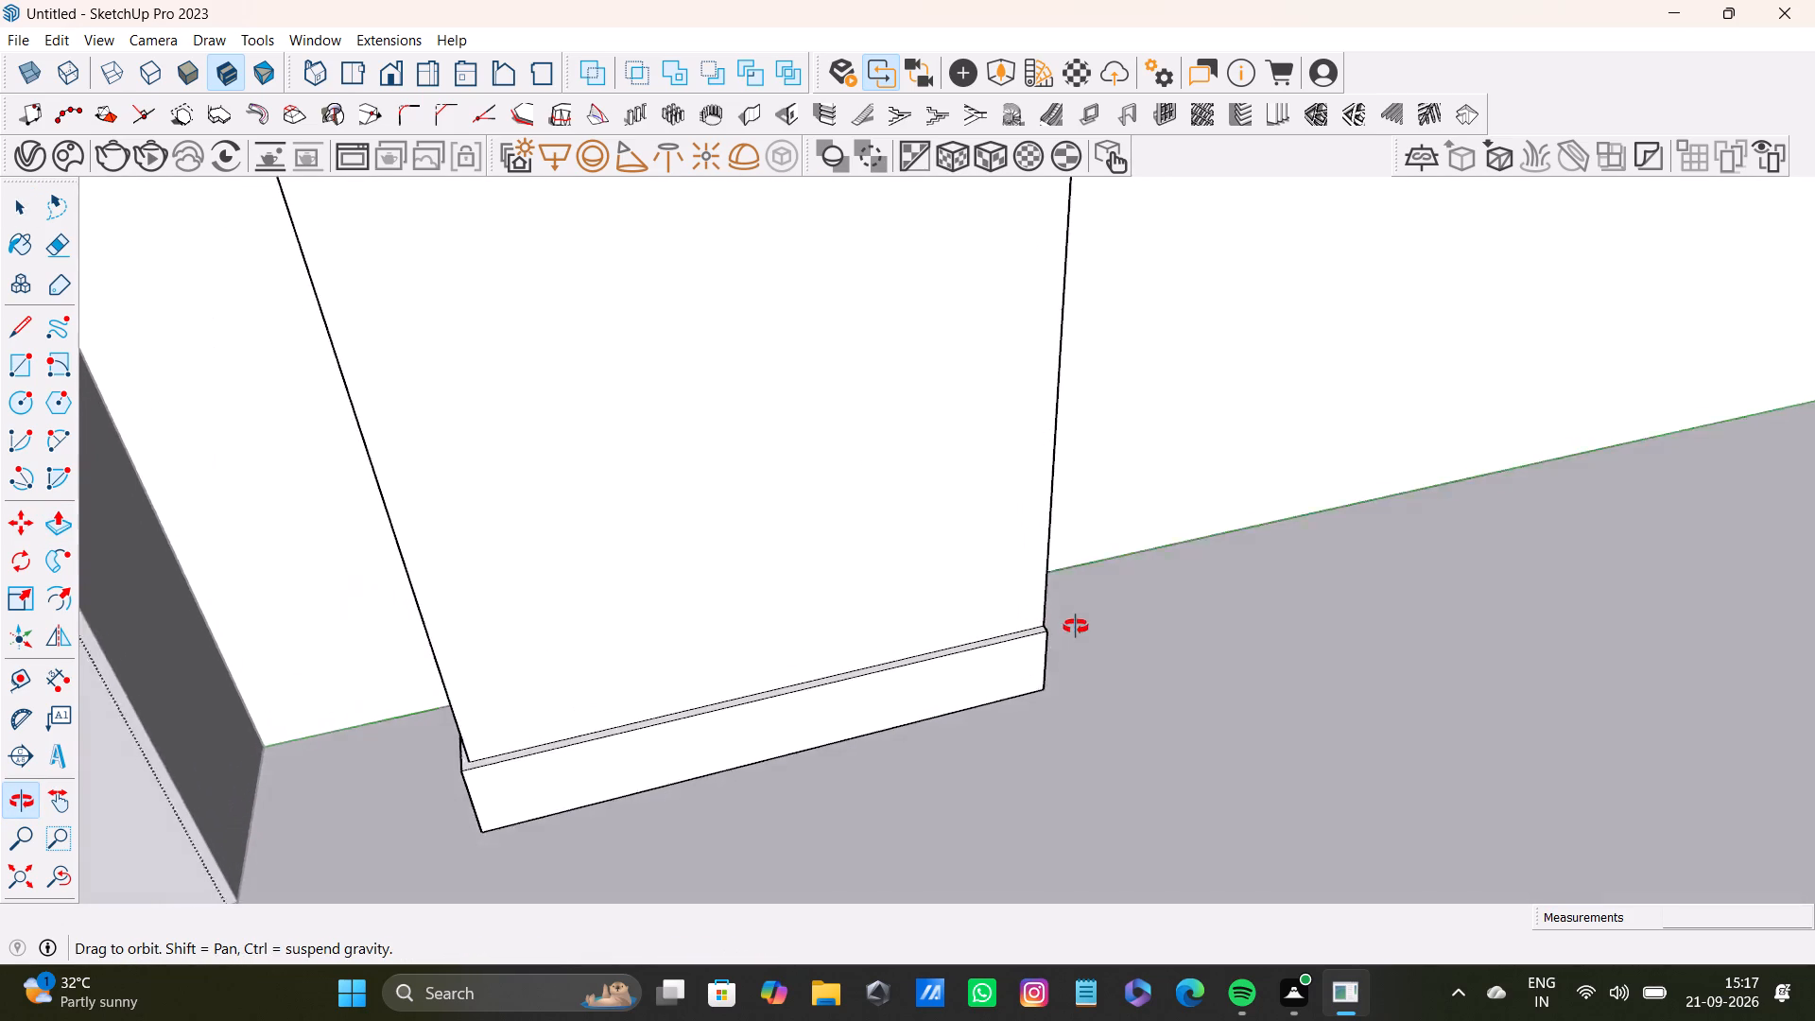
middle_click_drag(1076, 627, 1070, 629)
scroll(536, 789, "up", 3)
middle_click_drag(544, 767, 724, 688)
scroll(508, 777, "up", 3, "shift")
left_click(648, 774, "shift")
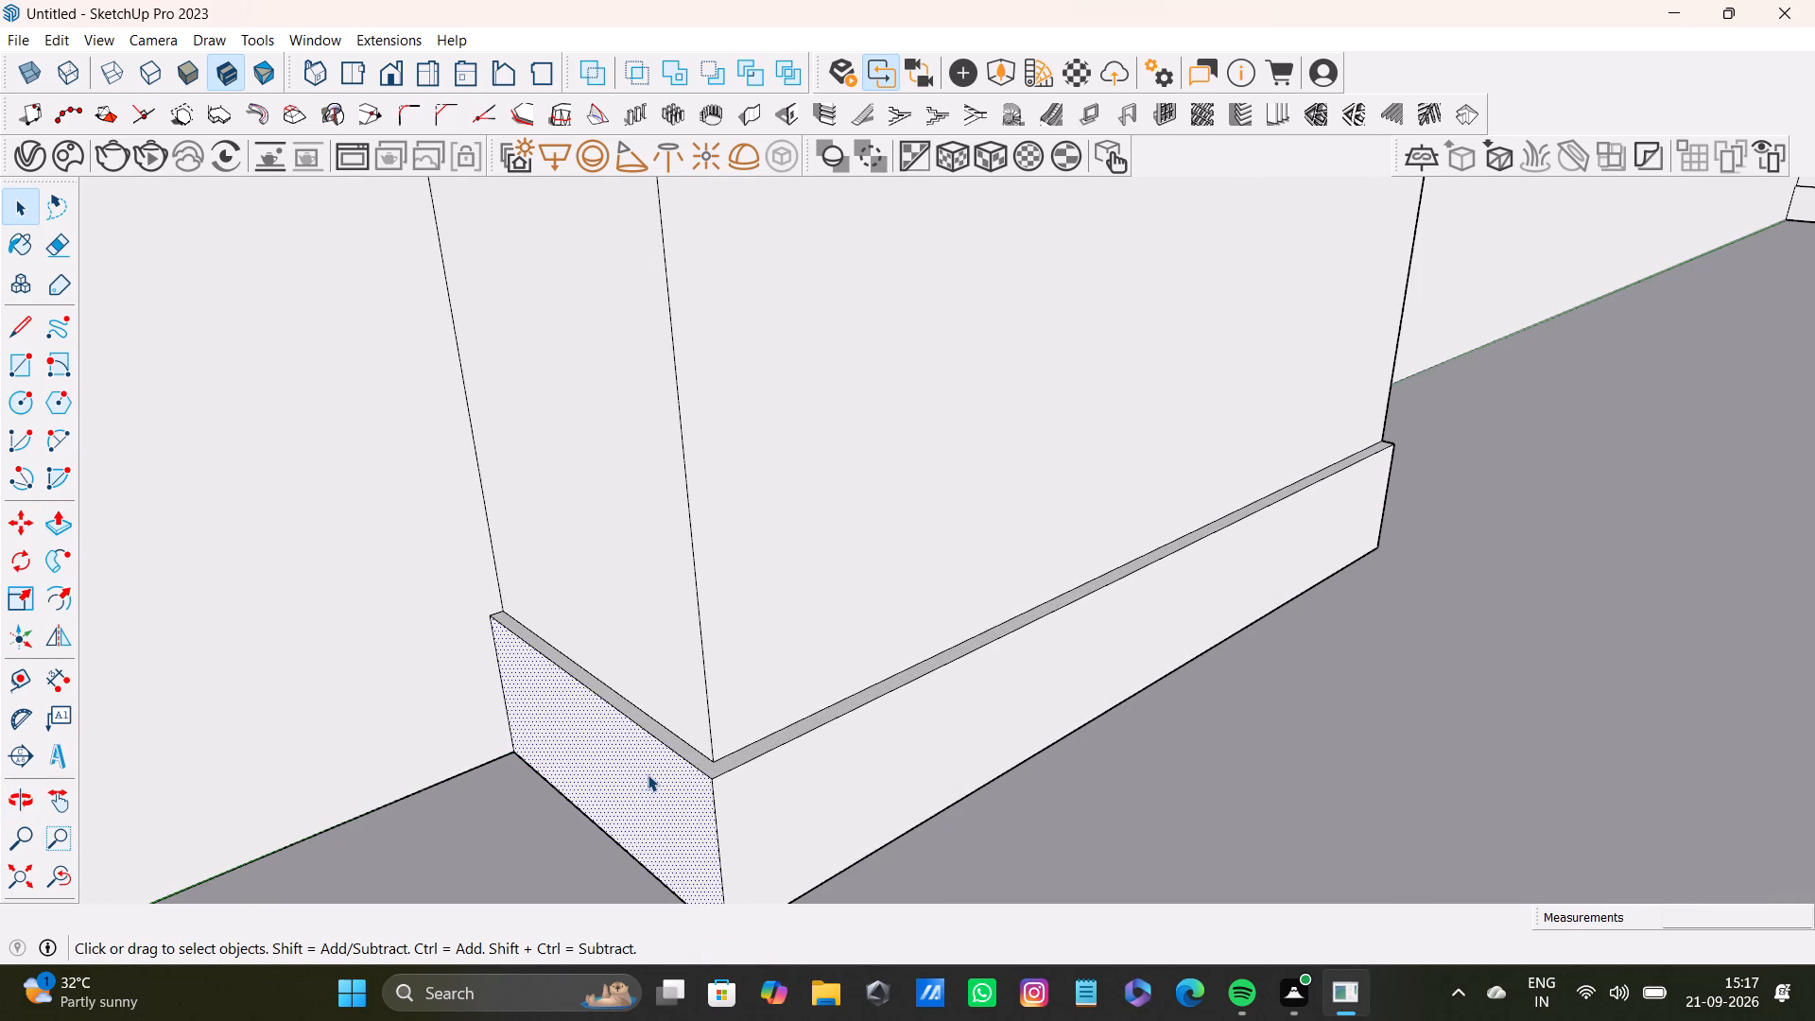
key("p")
left_click_drag(648, 774, 682, 675)
scroll(684, 685, "down", 5)
middle_click_drag(856, 702, 569, 688)
scroll(655, 663, "down", 3)
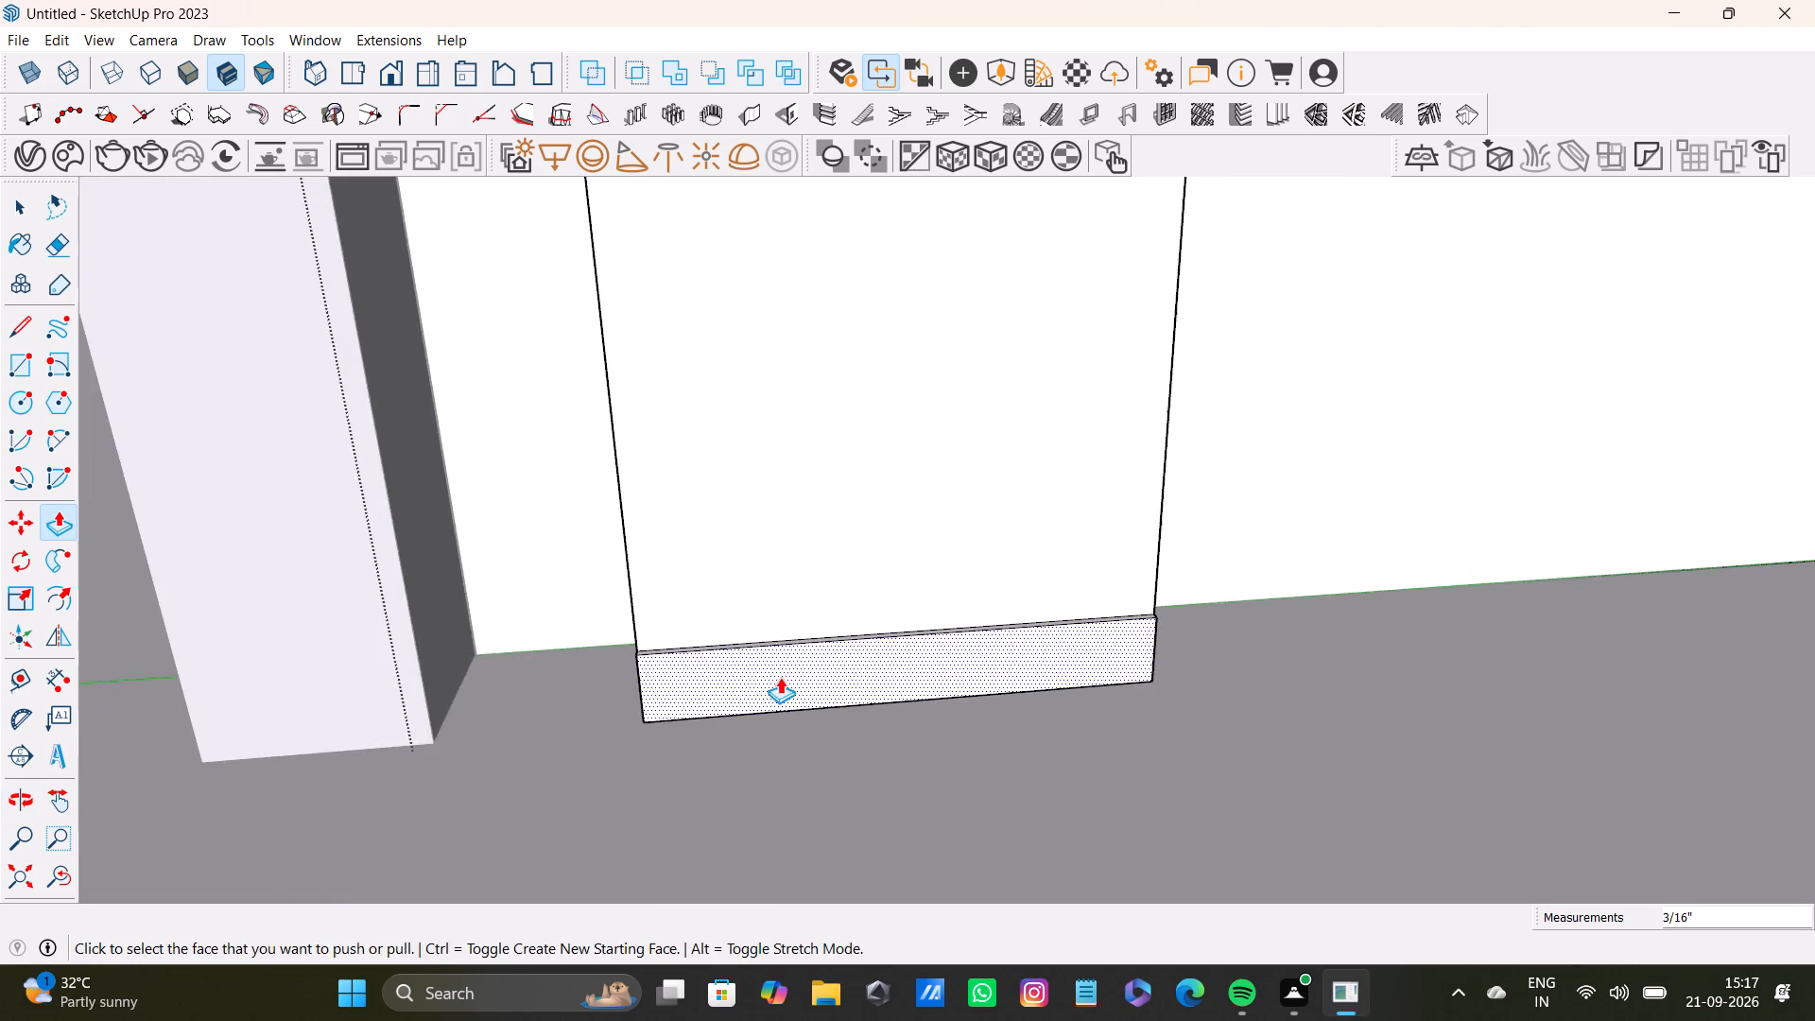
Push the inner end face of the other column's base block in 1/4", flush with the column's side.
scroll(780, 677, "down", 4)
middle_click_drag(842, 636, 376, 739, "shift")
scroll(547, 650, "down", 6)
middle_click_drag(963, 597, 504, 770, "shift")
scroll(879, 823, "up", 3)
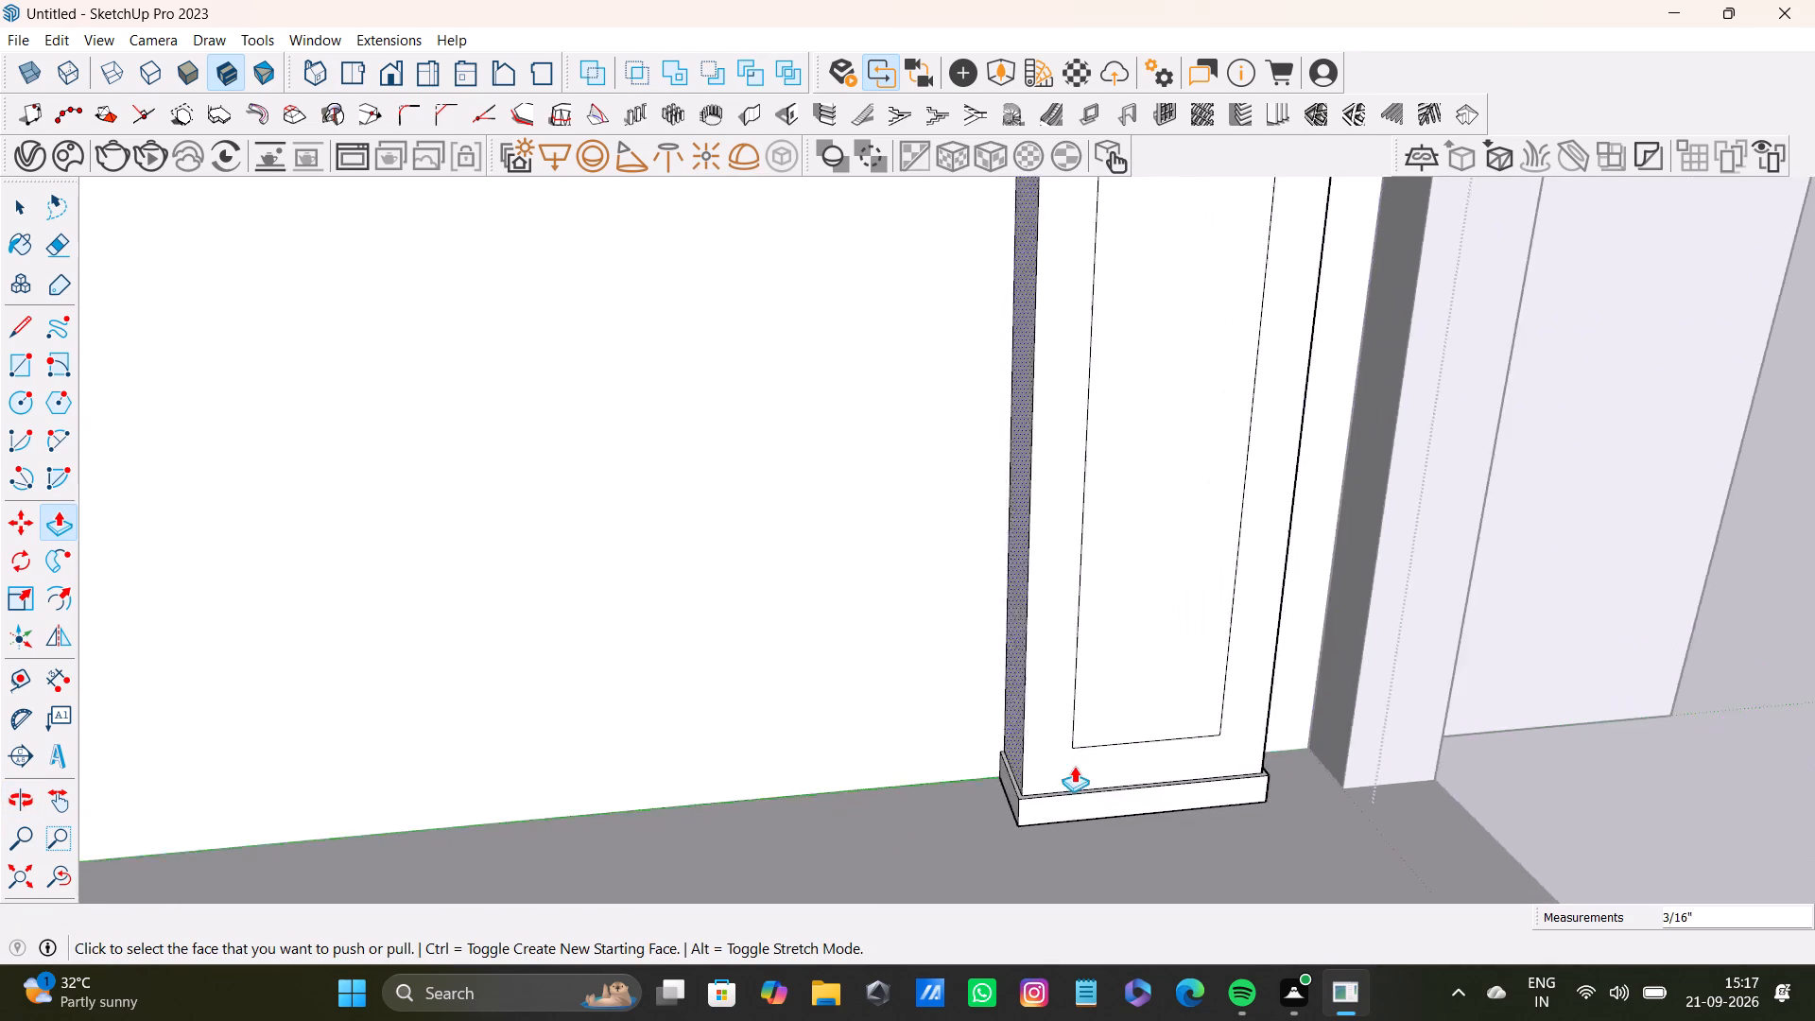
scroll(1074, 766, "up", 9)
left_click_drag(1018, 822, 1046, 783)
scroll(1148, 794, "down", 4)
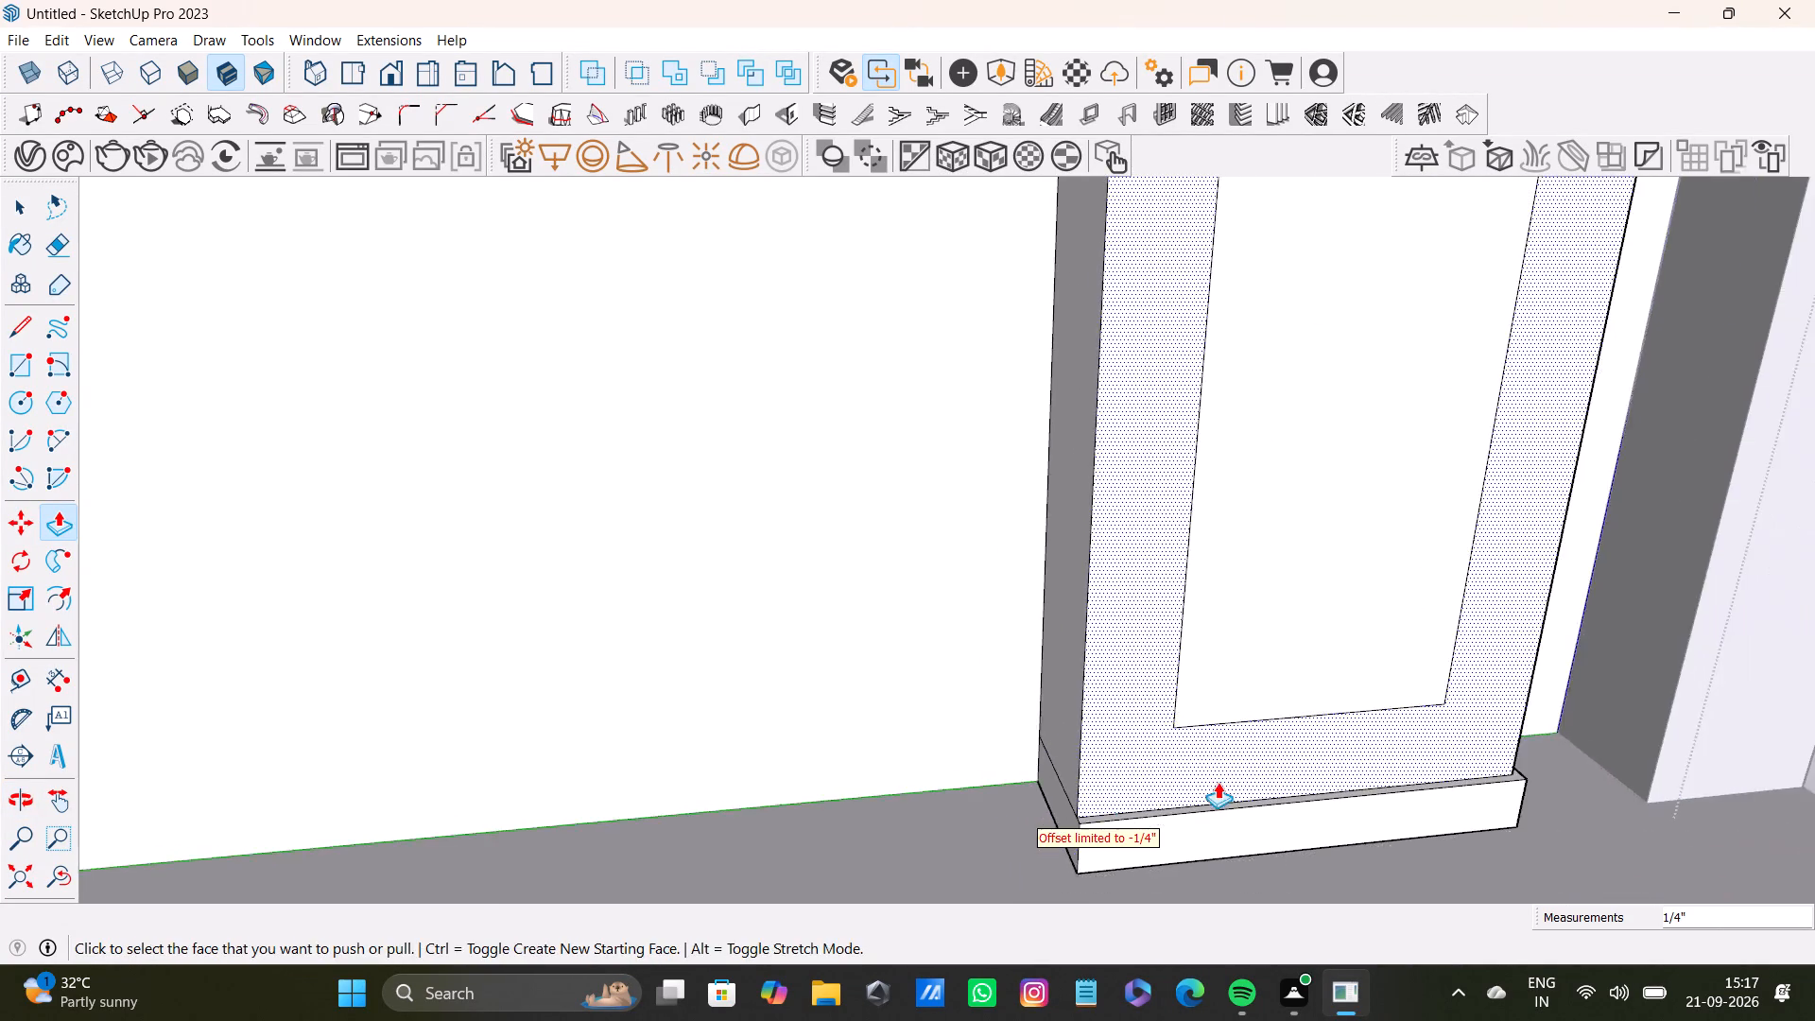
Push the outer end face of the same base block in about 5/16", flush with the column's side.
middle_click_drag(1223, 776, 838, 731, "shift")
middle_click_drag(1103, 714, 752, 741)
scroll(938, 770, "up", 3)
left_click_drag(950, 770, 918, 692)
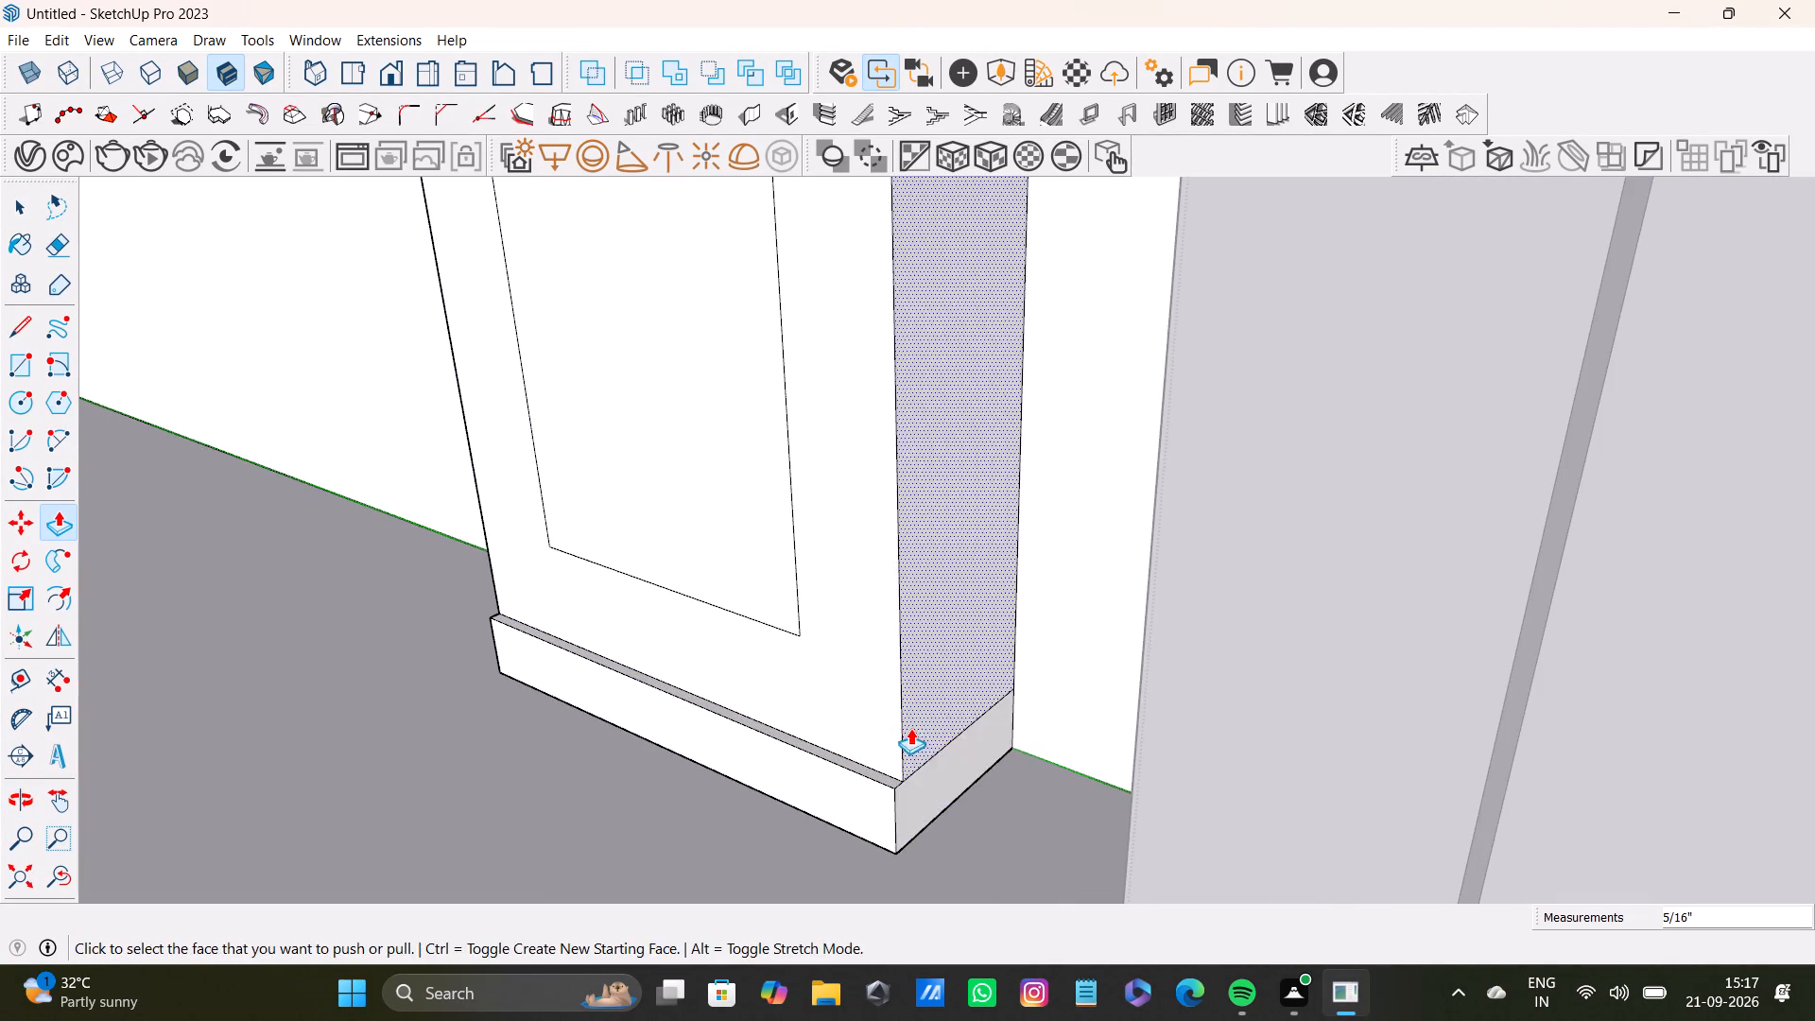
Delete all four edges of the inner panel outline on this column's front face.
scroll(898, 740, "down", 3)
middle_click_drag(798, 743, 1059, 761)
scroll(921, 756, "down", 4)
middle_click_drag(762, 737, 1098, 848)
scroll(1051, 820, "down", 3)
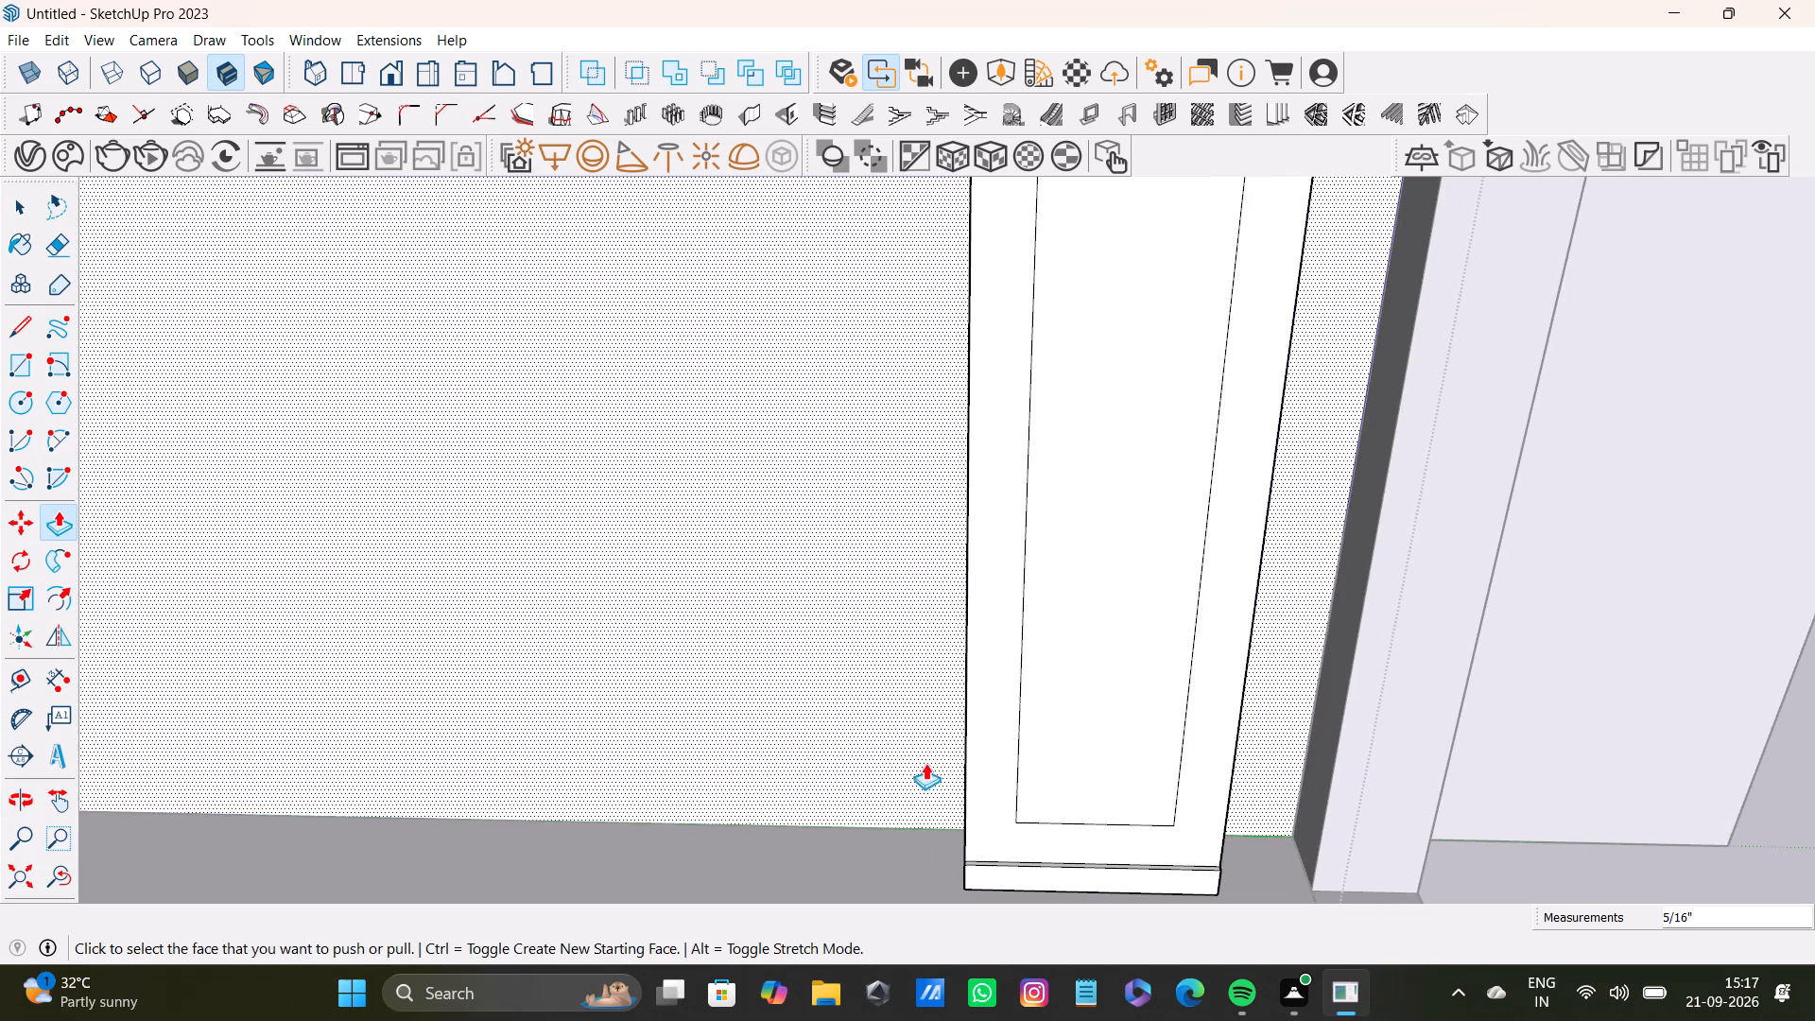
key("space")
left_click(1072, 828, "shift")
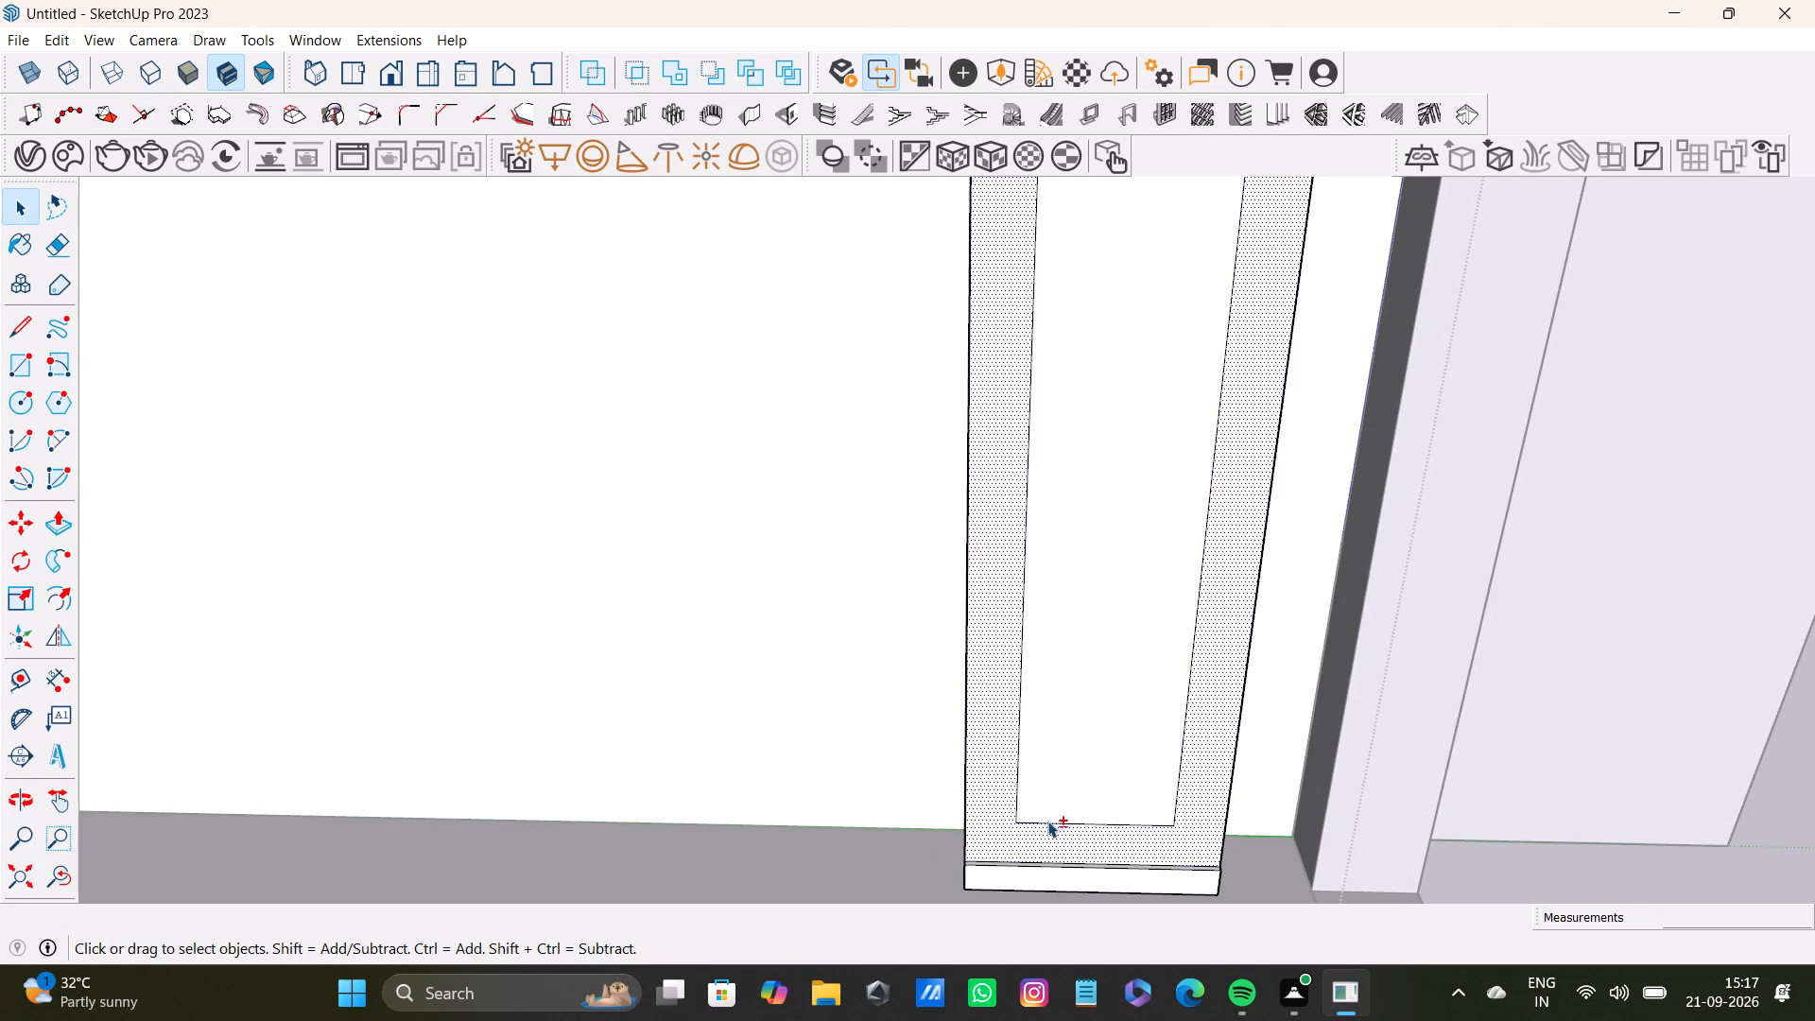
left_click(1047, 821, "shift")
left_click(1017, 805, "shift")
left_click(1176, 791, "shift")
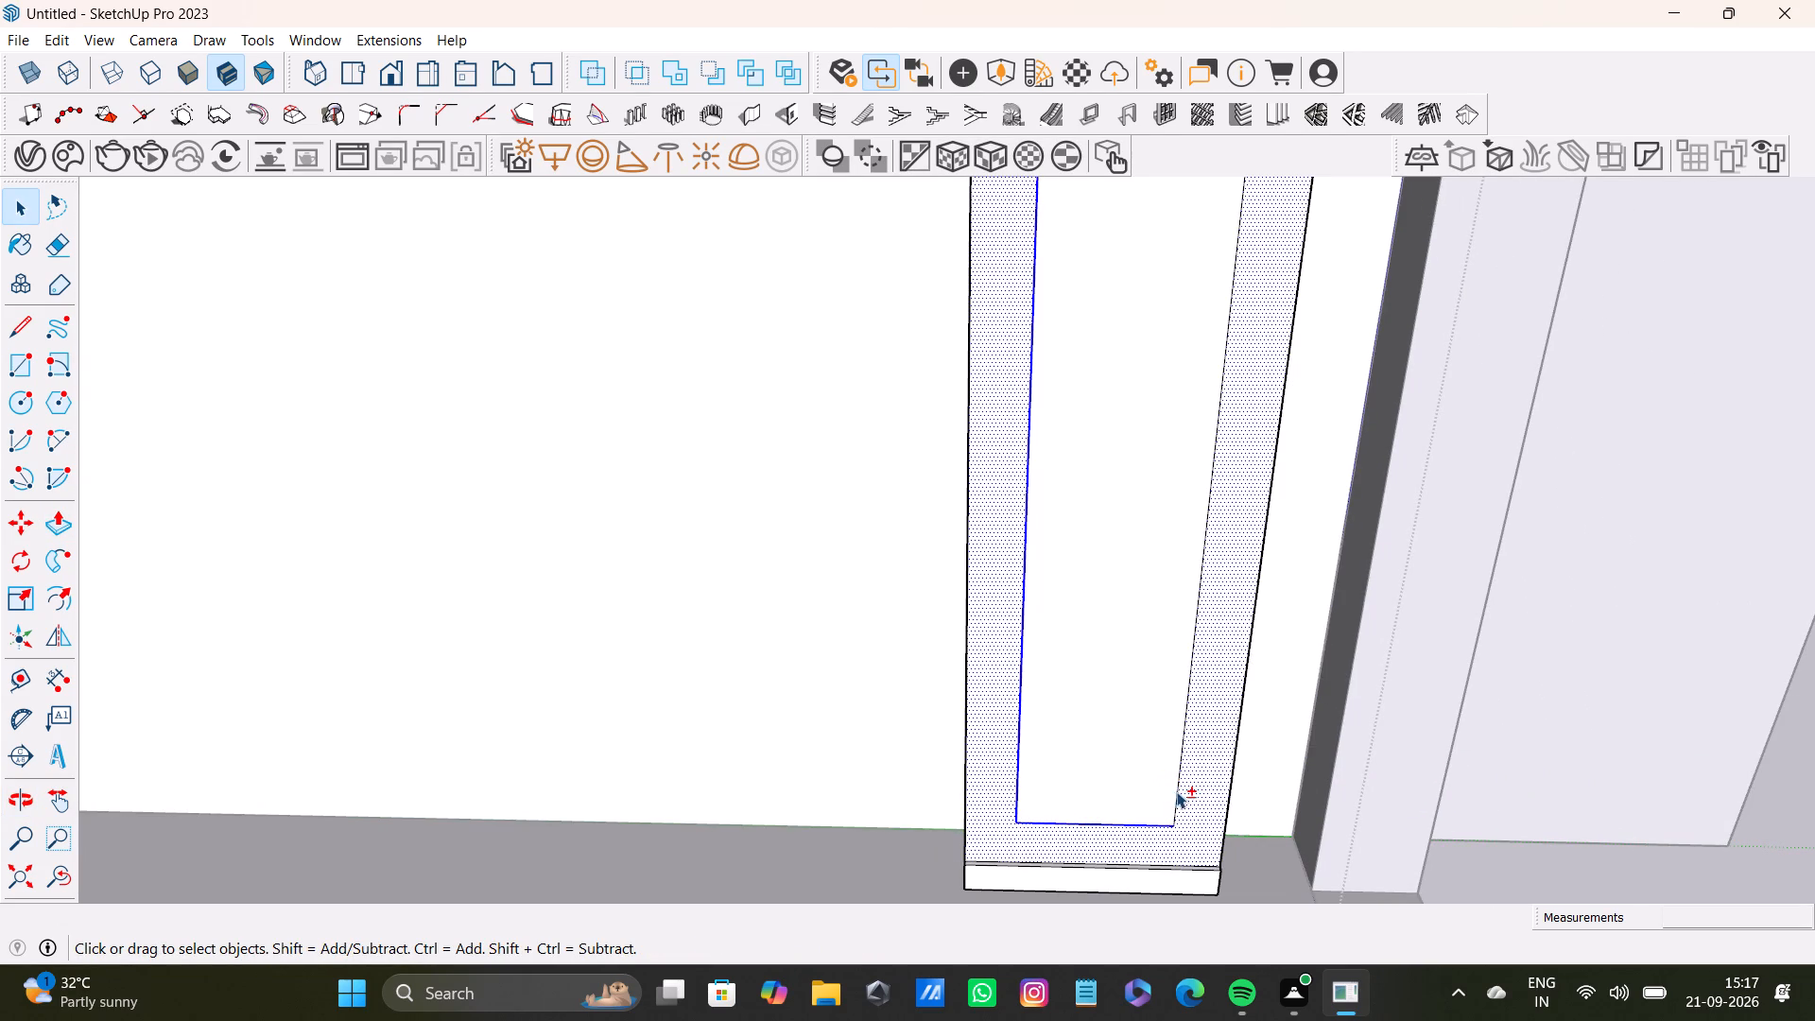
left_click(1195, 799, "shift")
scroll(1094, 709, "down", 4, "shift")
middle_click_drag(1097, 469, 1041, 999, "shift")
scroll(1078, 630, "down", 3, "shift")
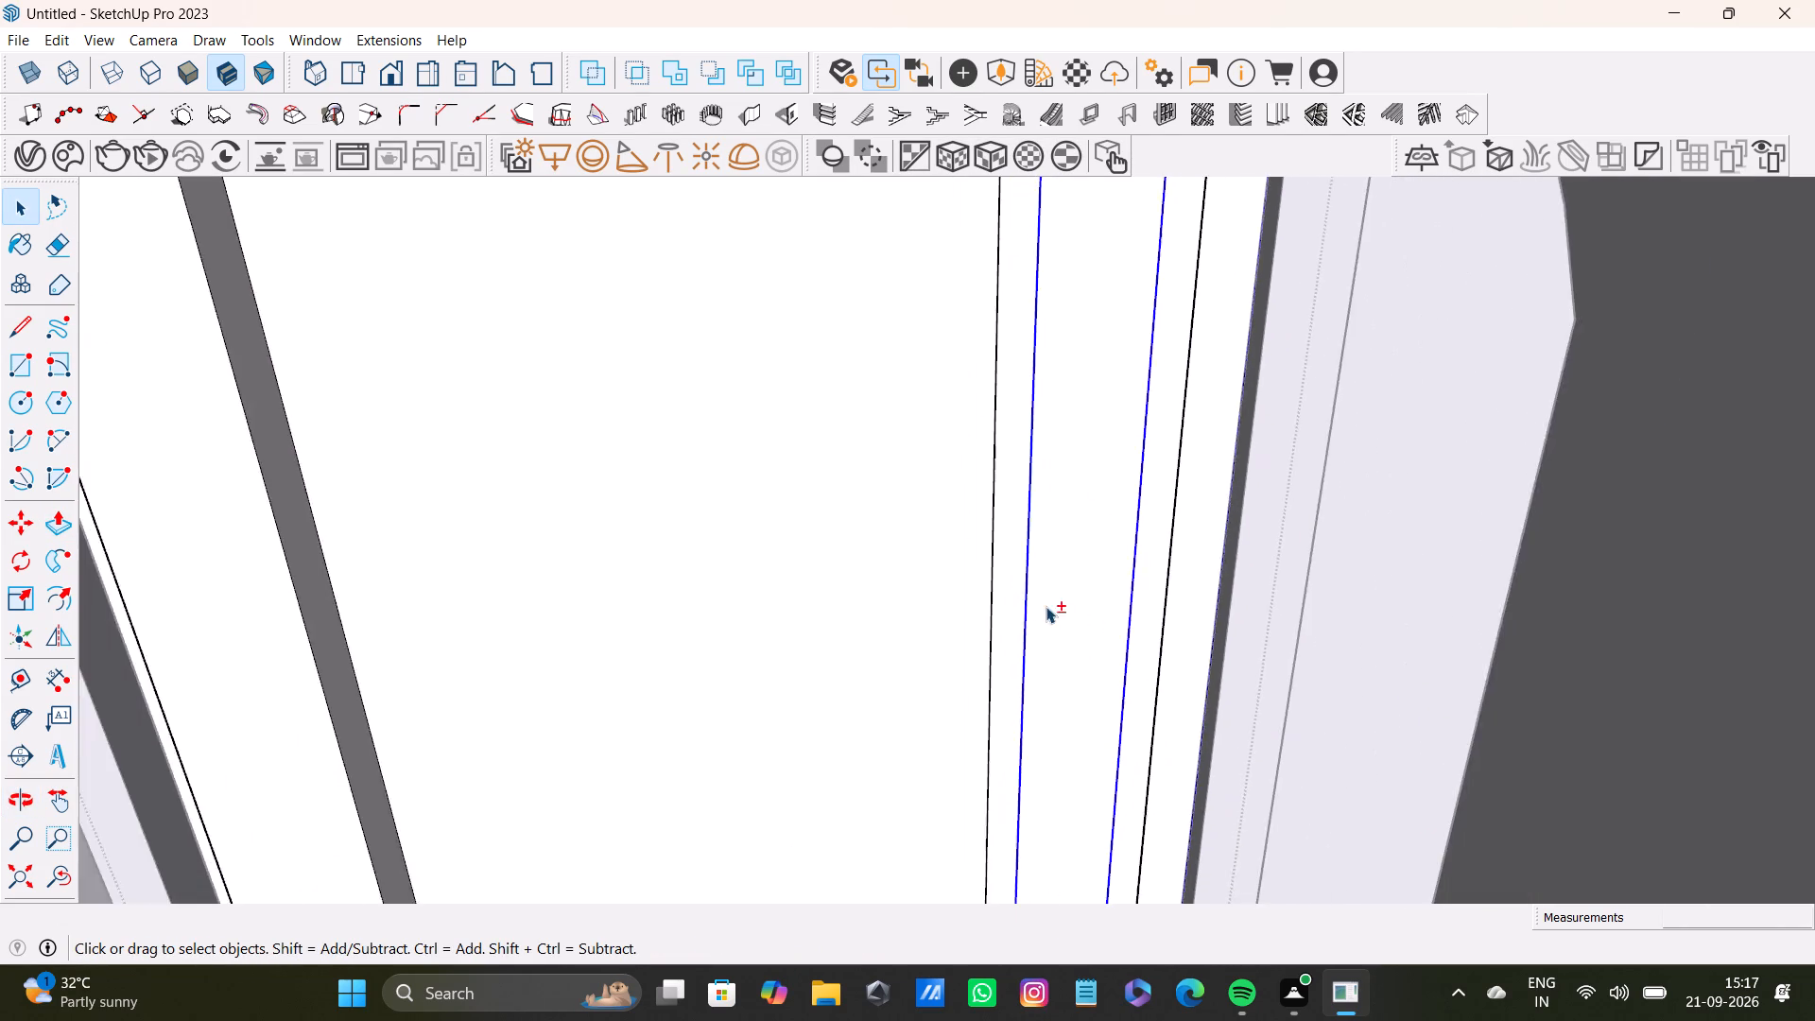
scroll(1046, 606, "down", 3, "shift")
middle_click_drag(1067, 448, 1075, 937, "shift")
middle_click_drag(1061, 867, 1003, 442, "shift")
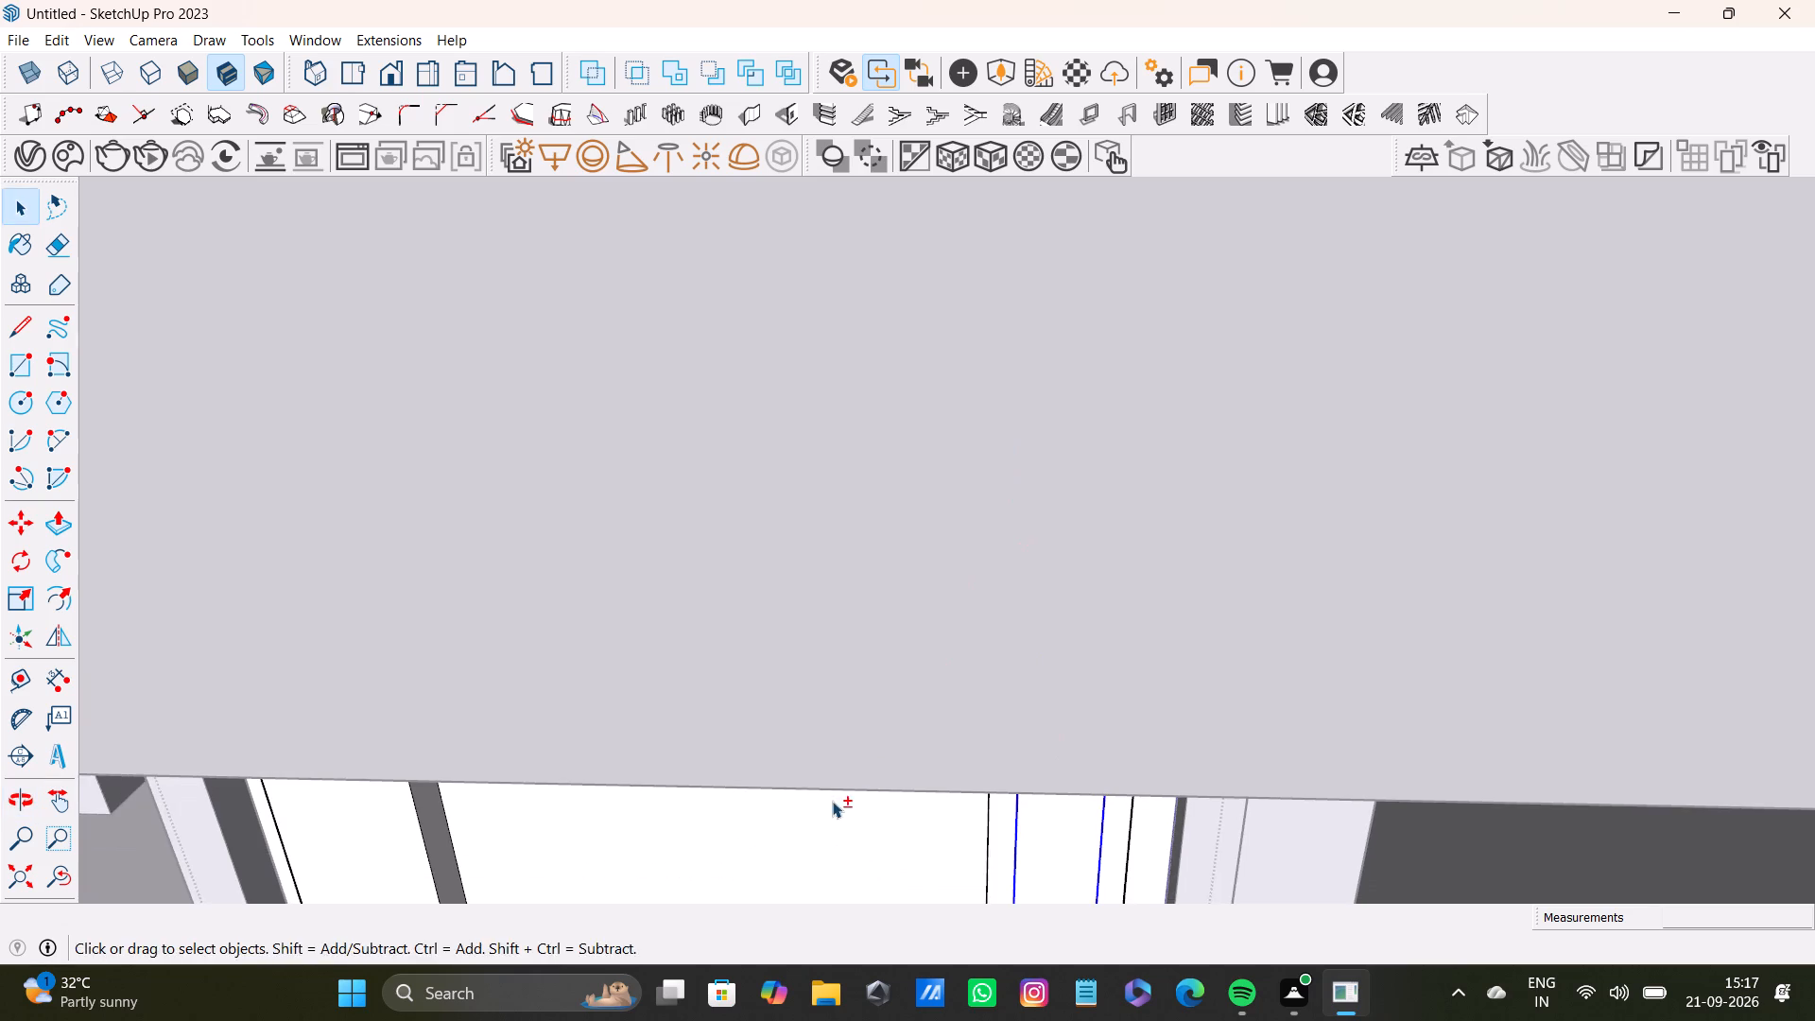
middle_click_drag(844, 801, 876, 539, "shift")
scroll(878, 539, "down", 1, "shift")
middle_click_drag(949, 512, 936, 907, "shift")
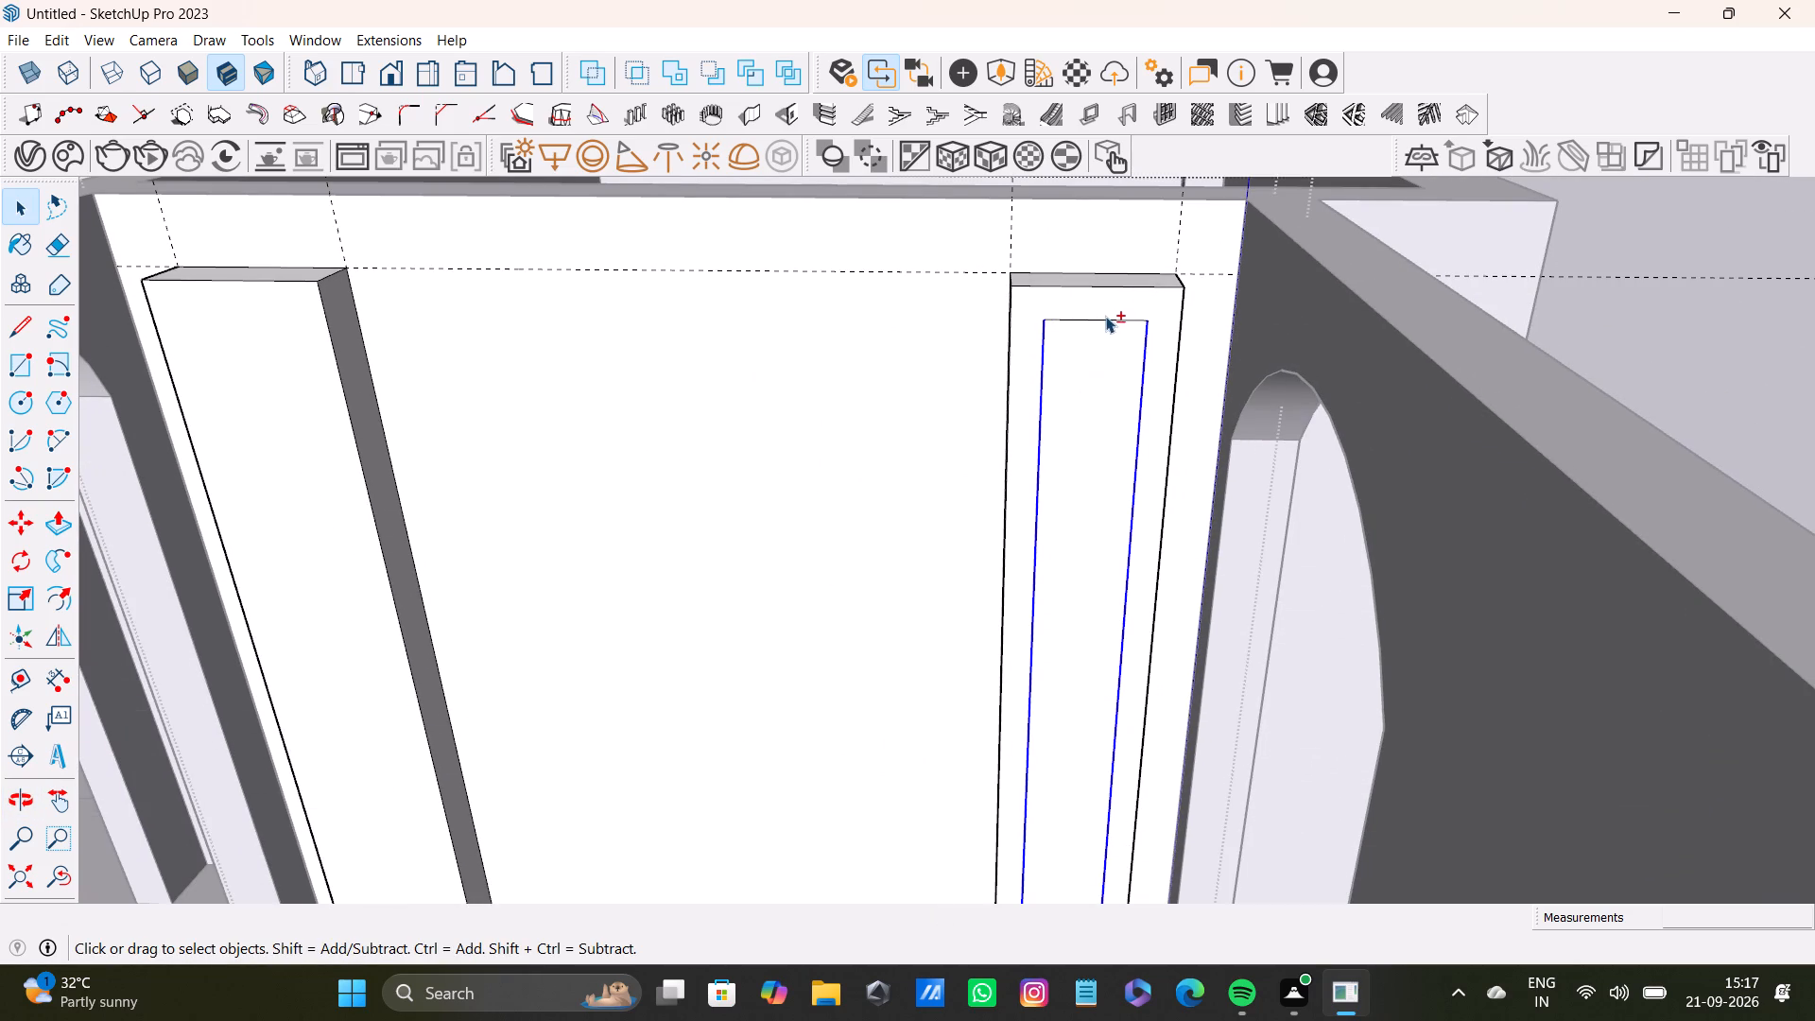
left_click(1105, 316, "shift")
left_click(1131, 311, "shift")
left_click(1140, 320, "shift")
key("shift+Delete")
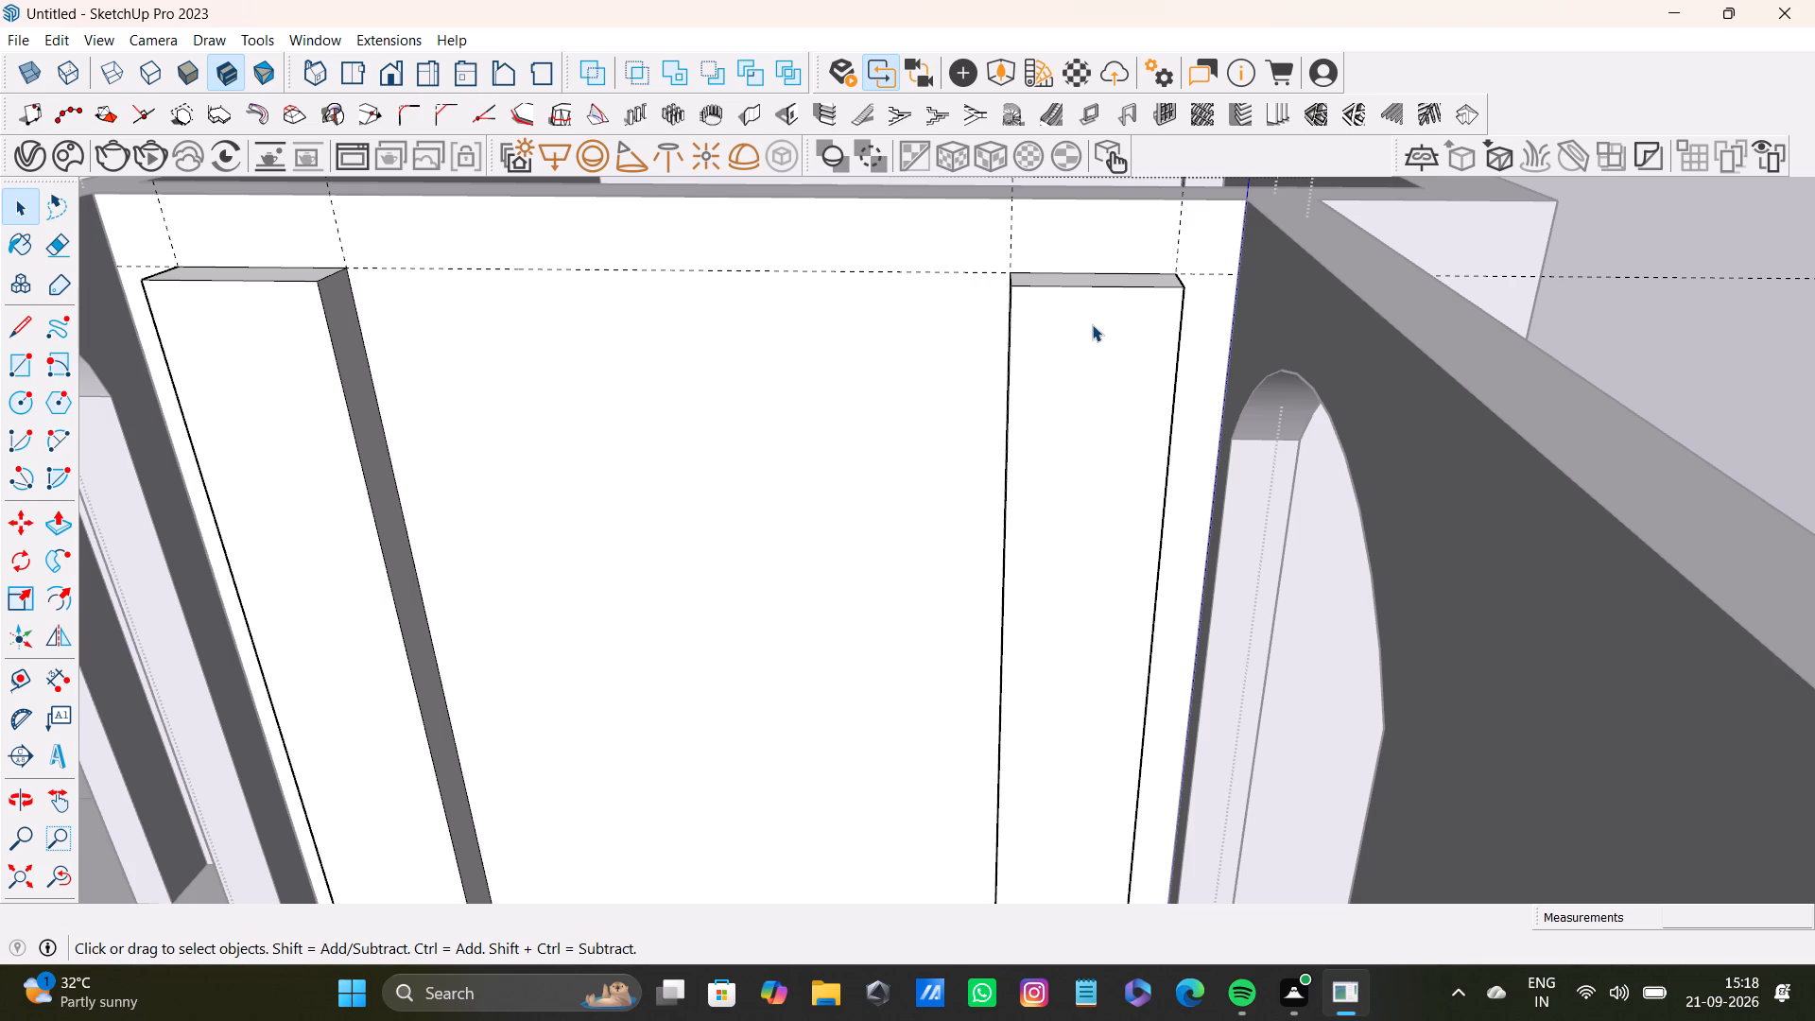
Place vertical guides 1" inside both long side edges of the interior-side column's front face.
scroll(662, 474, "down", 13)
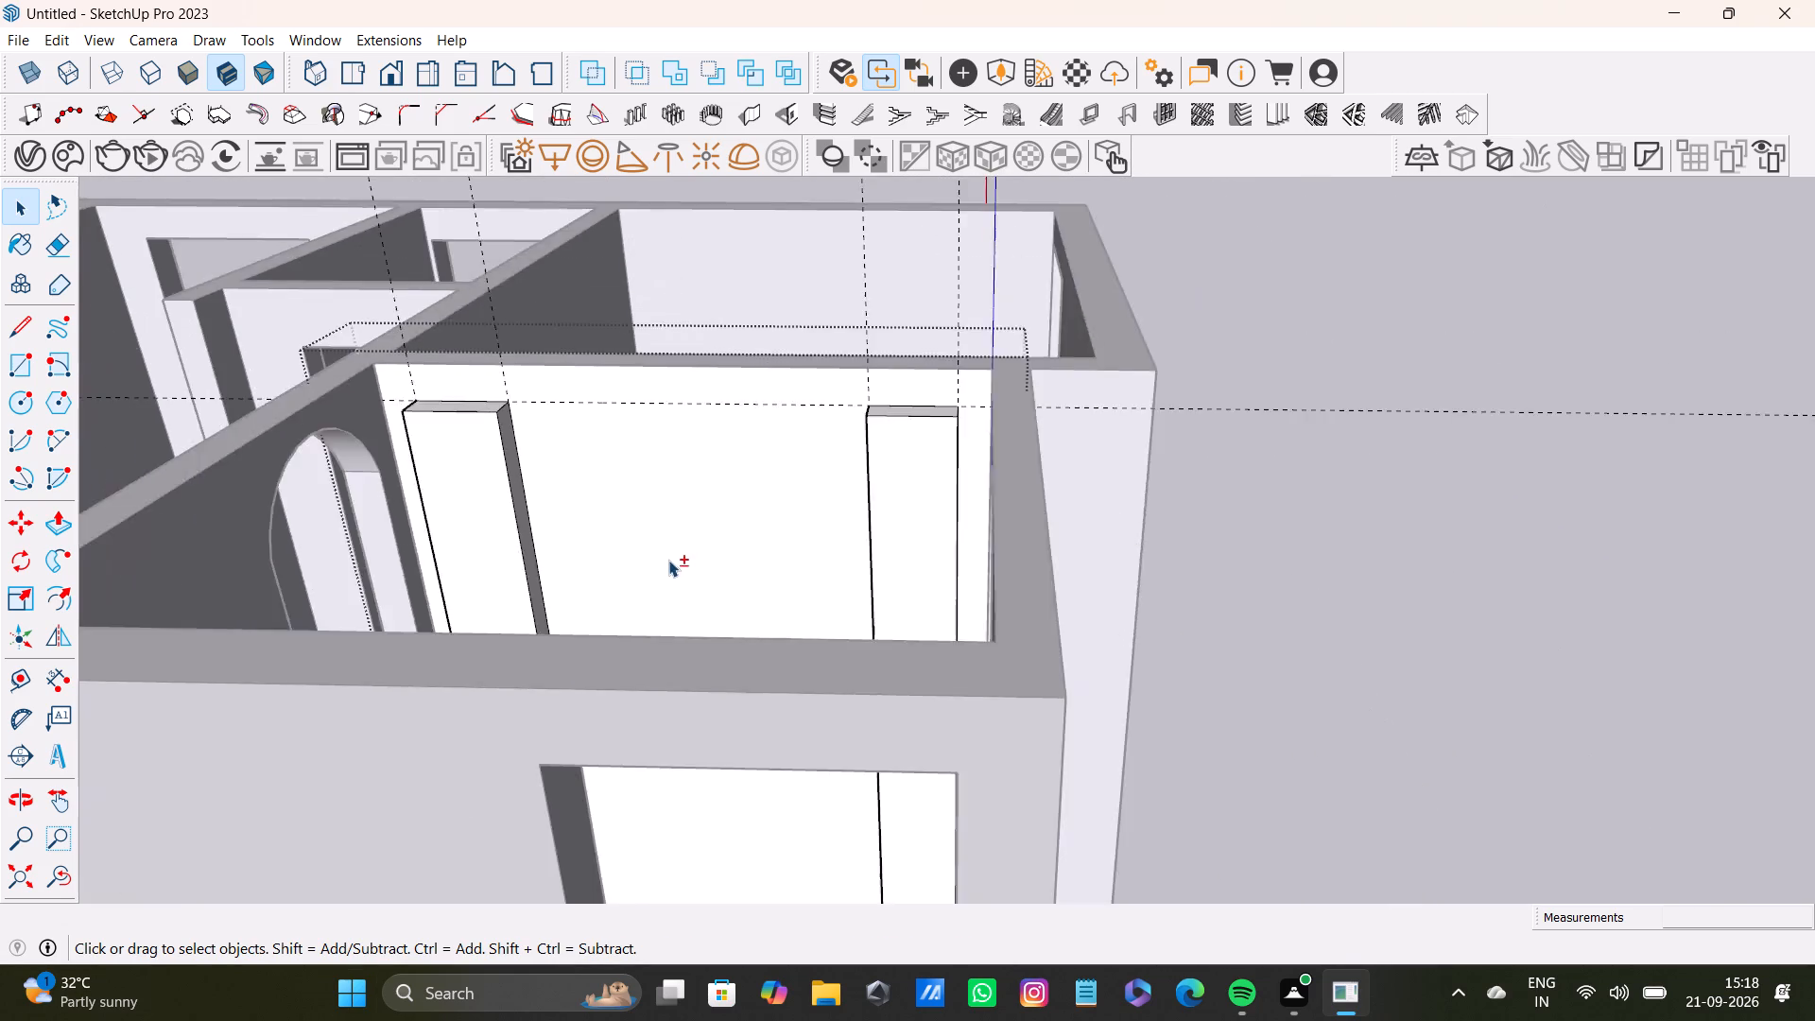
scroll(668, 560, "down", 4)
middle_click_drag(666, 568, 732, 762)
scroll(717, 728, "down", 3)
middle_click_drag(716, 735, 761, 649, "shift")
scroll(686, 667, "up", 3)
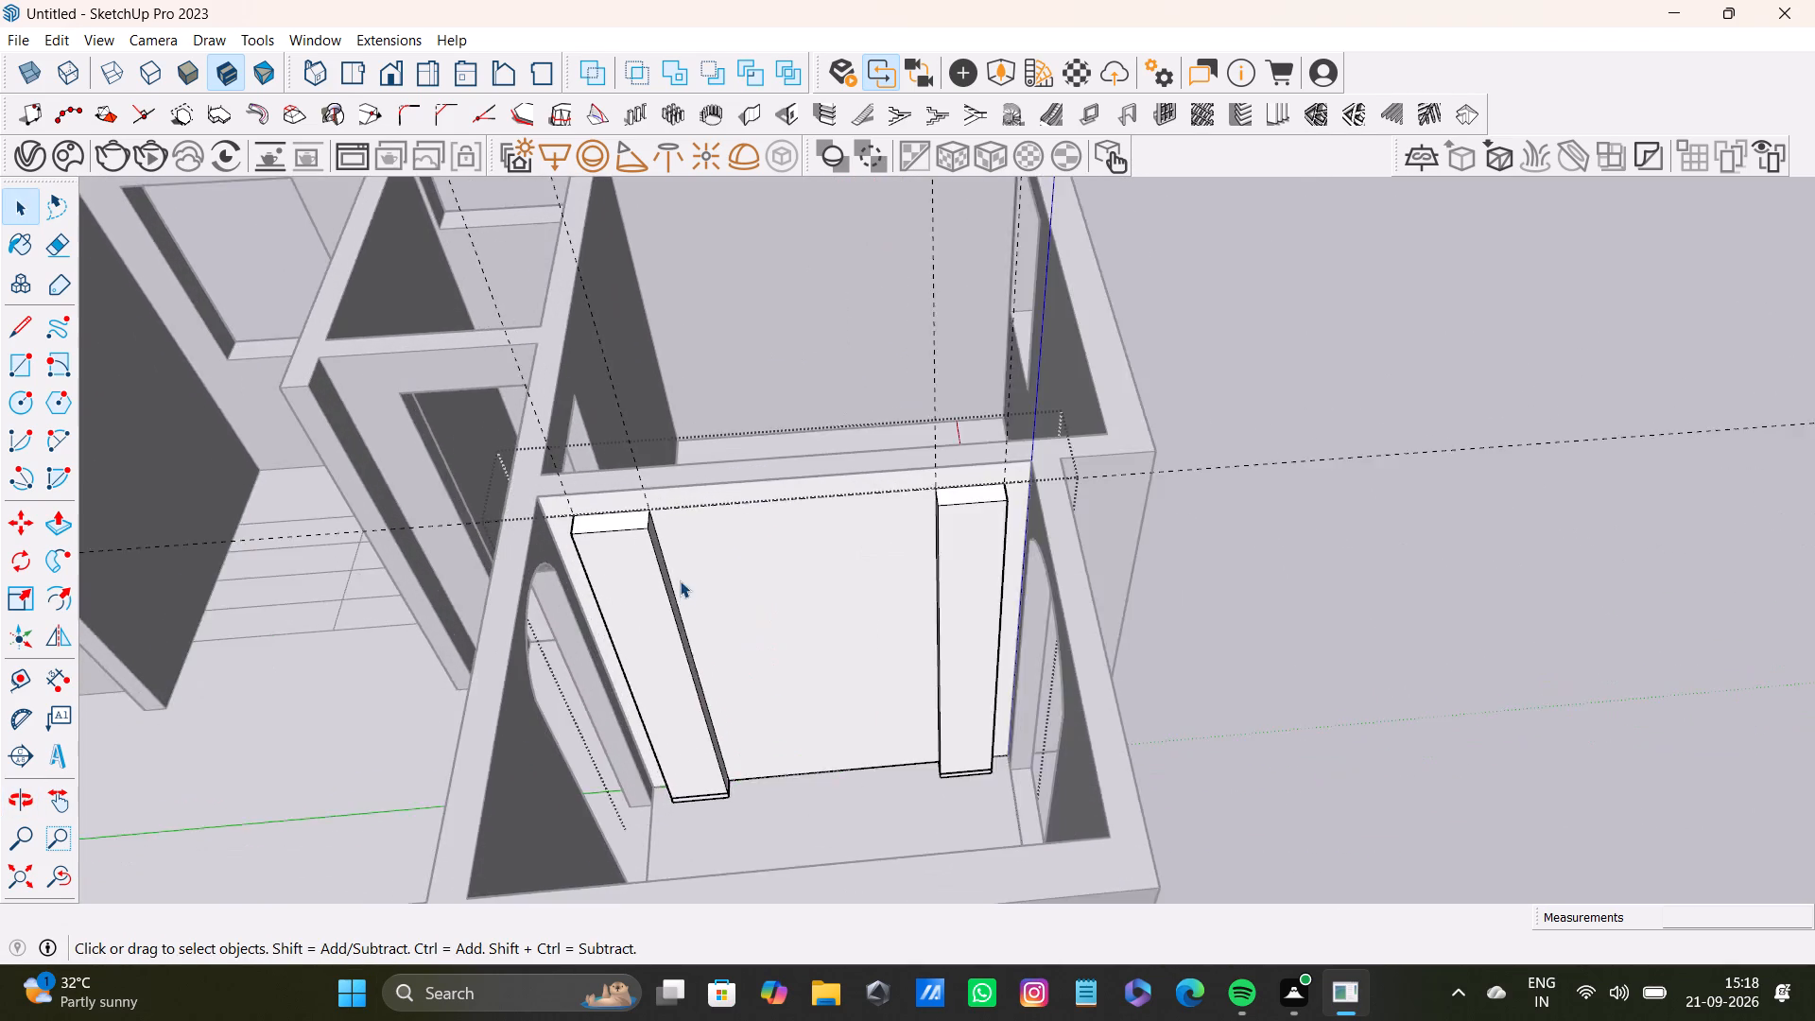
scroll(680, 580, "up", 7)
middle_click_drag(725, 575, 657, 575)
left_click(555, 543)
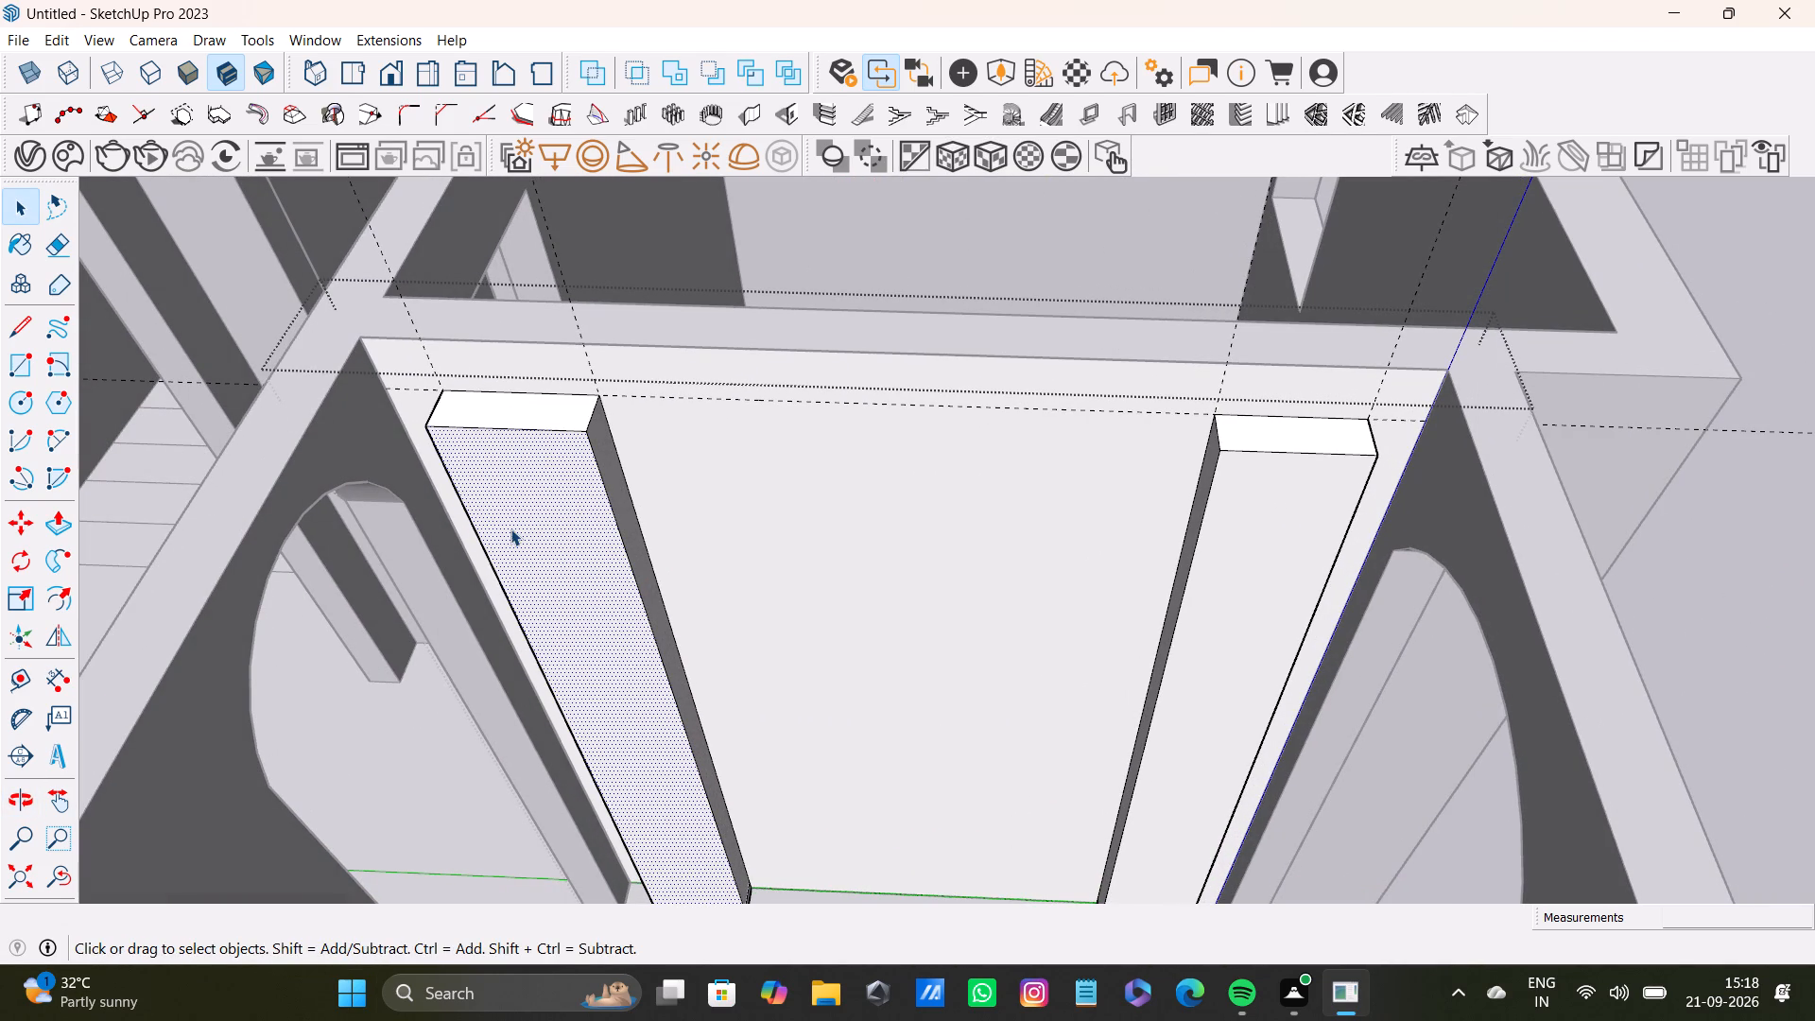
key("t")
scroll(510, 586, "up", 3)
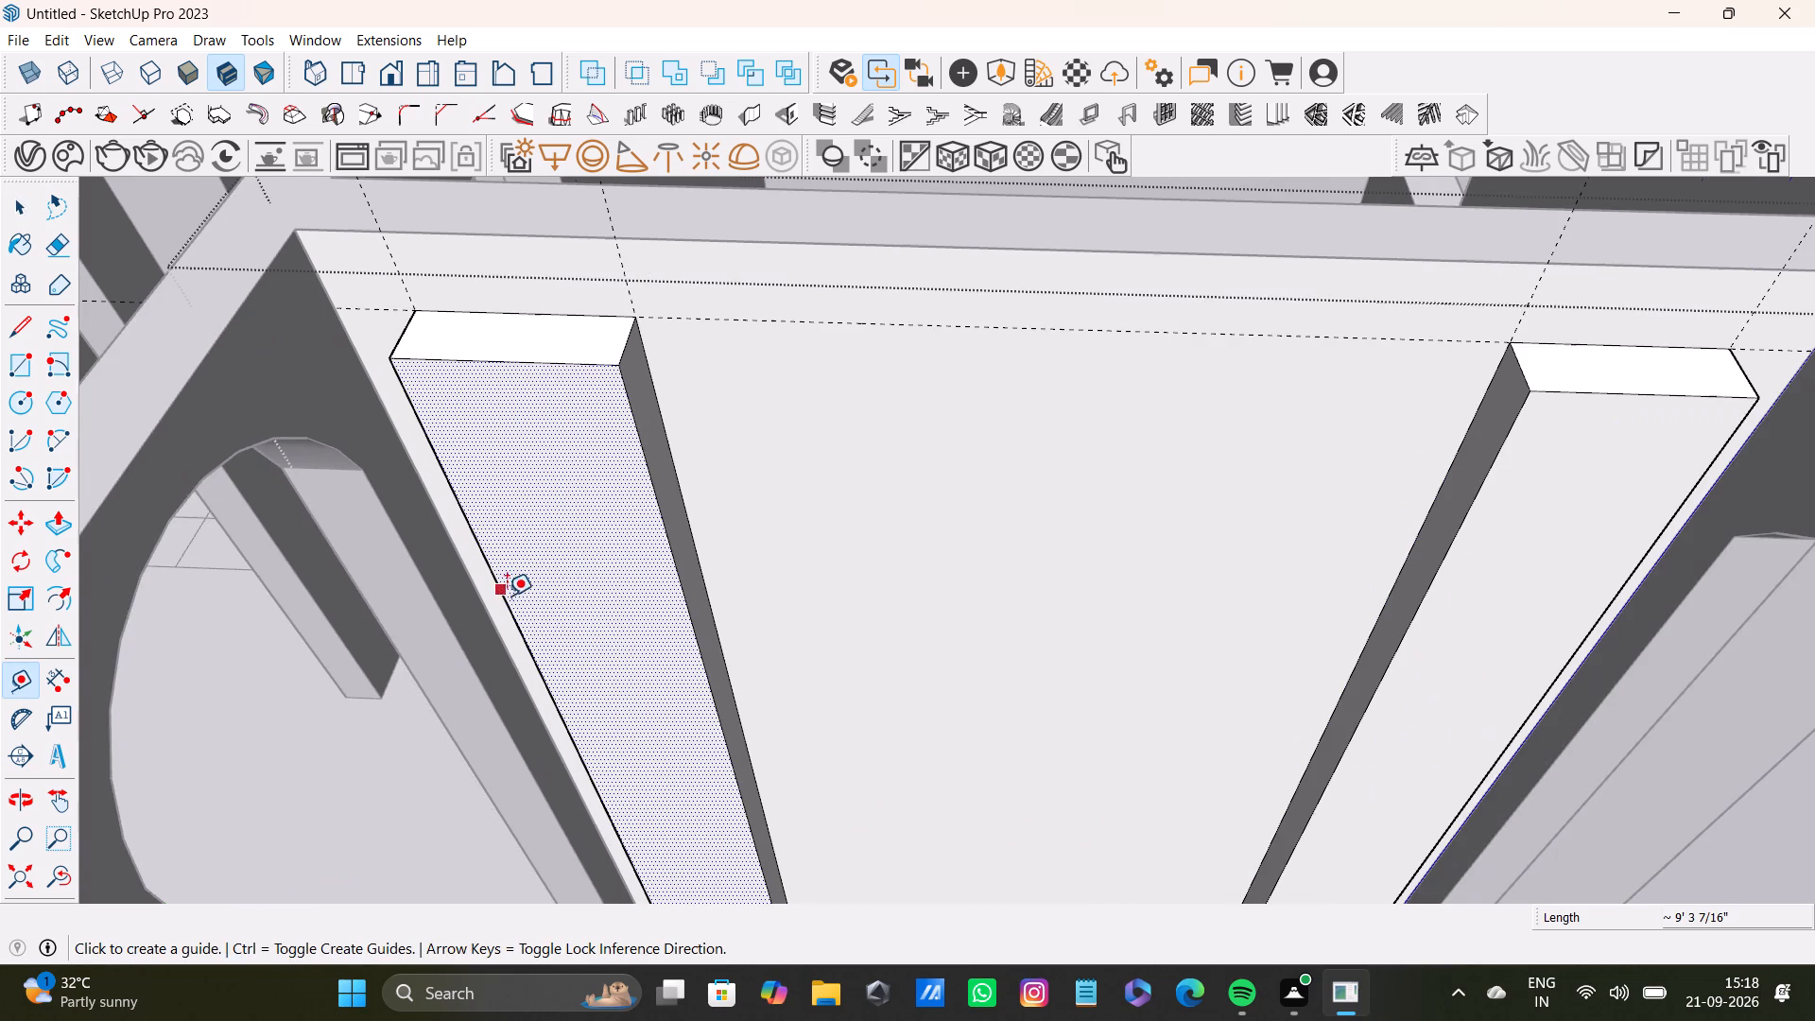
left_click(514, 607)
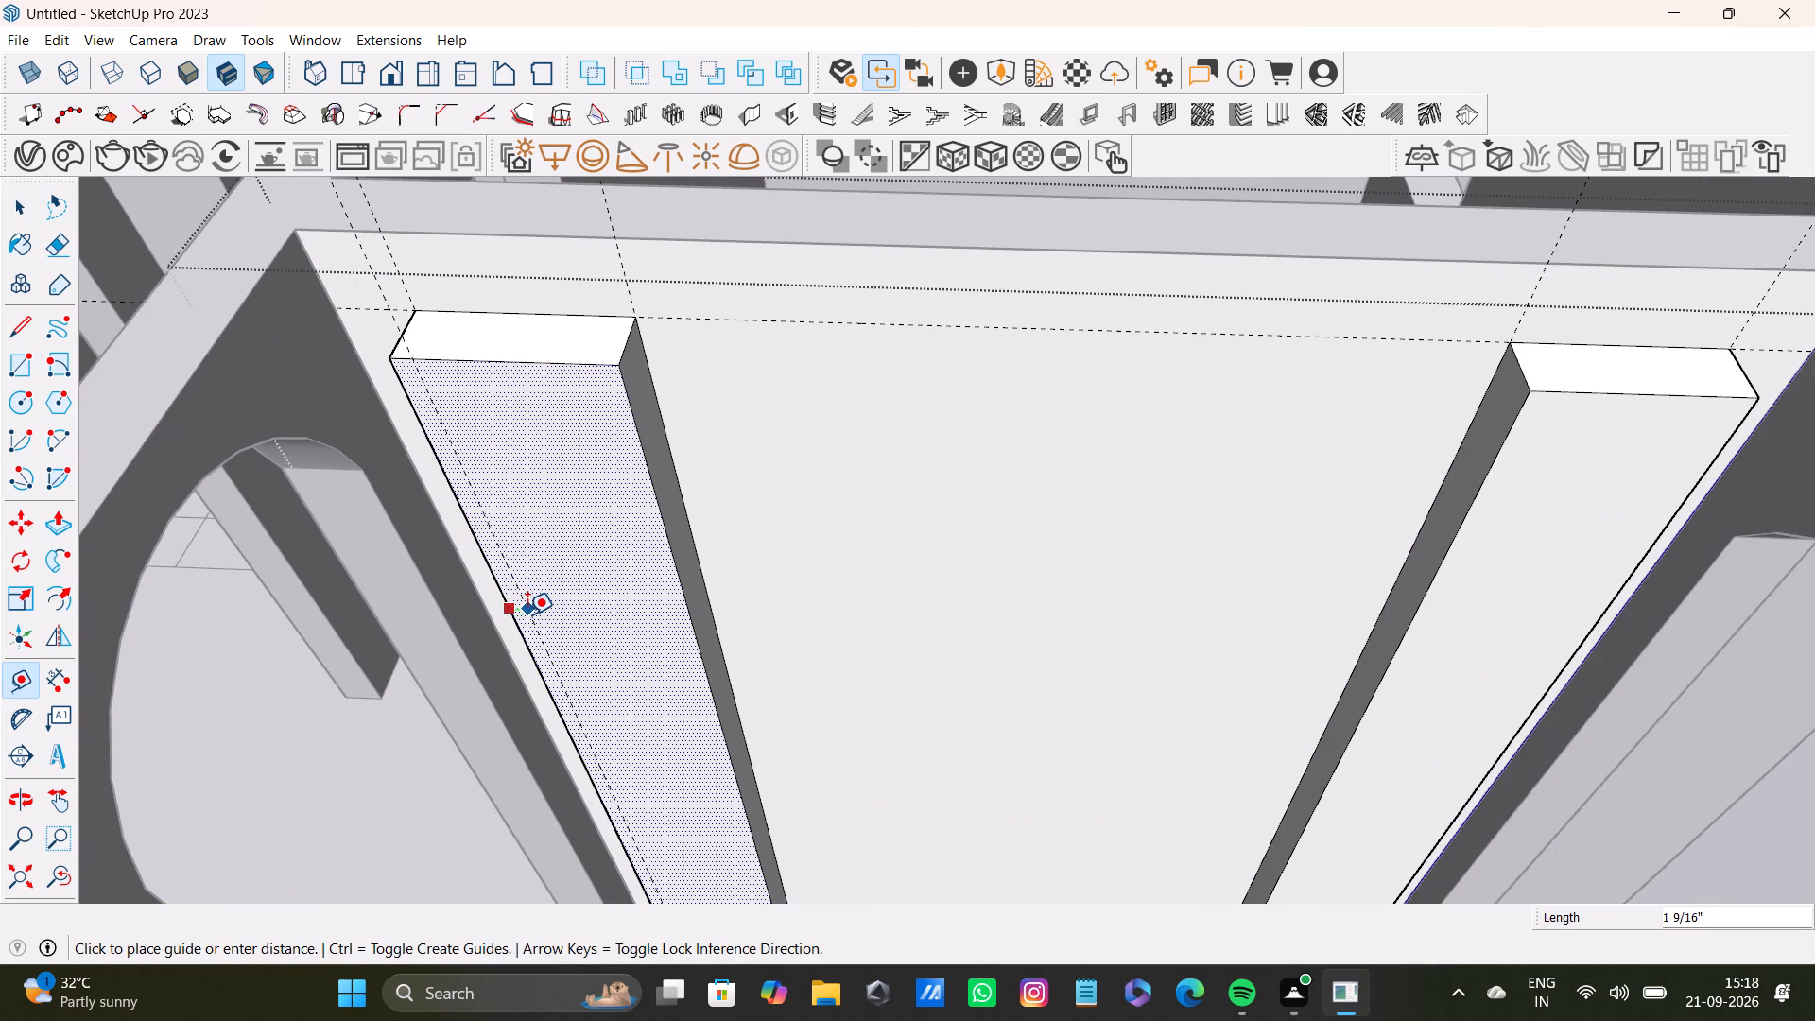
key("1")
key("shift+quotedbl")
key("Return")
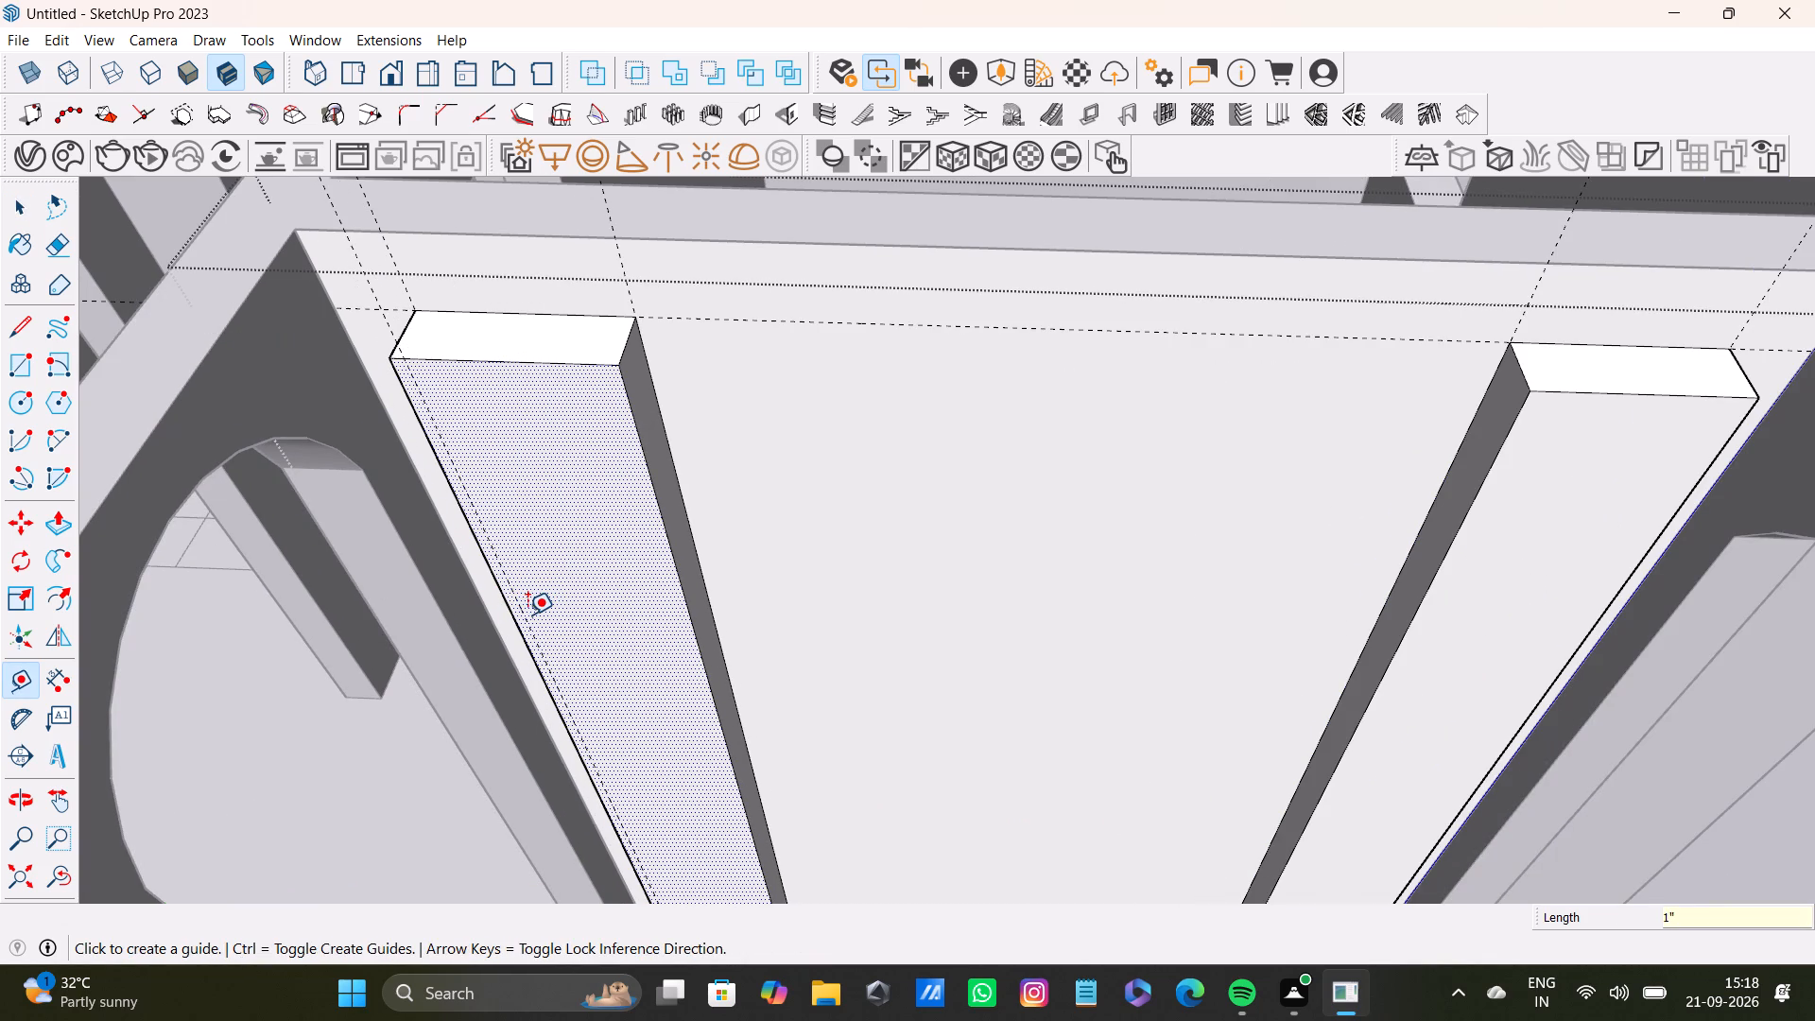
left_click(691, 635)
key("1")
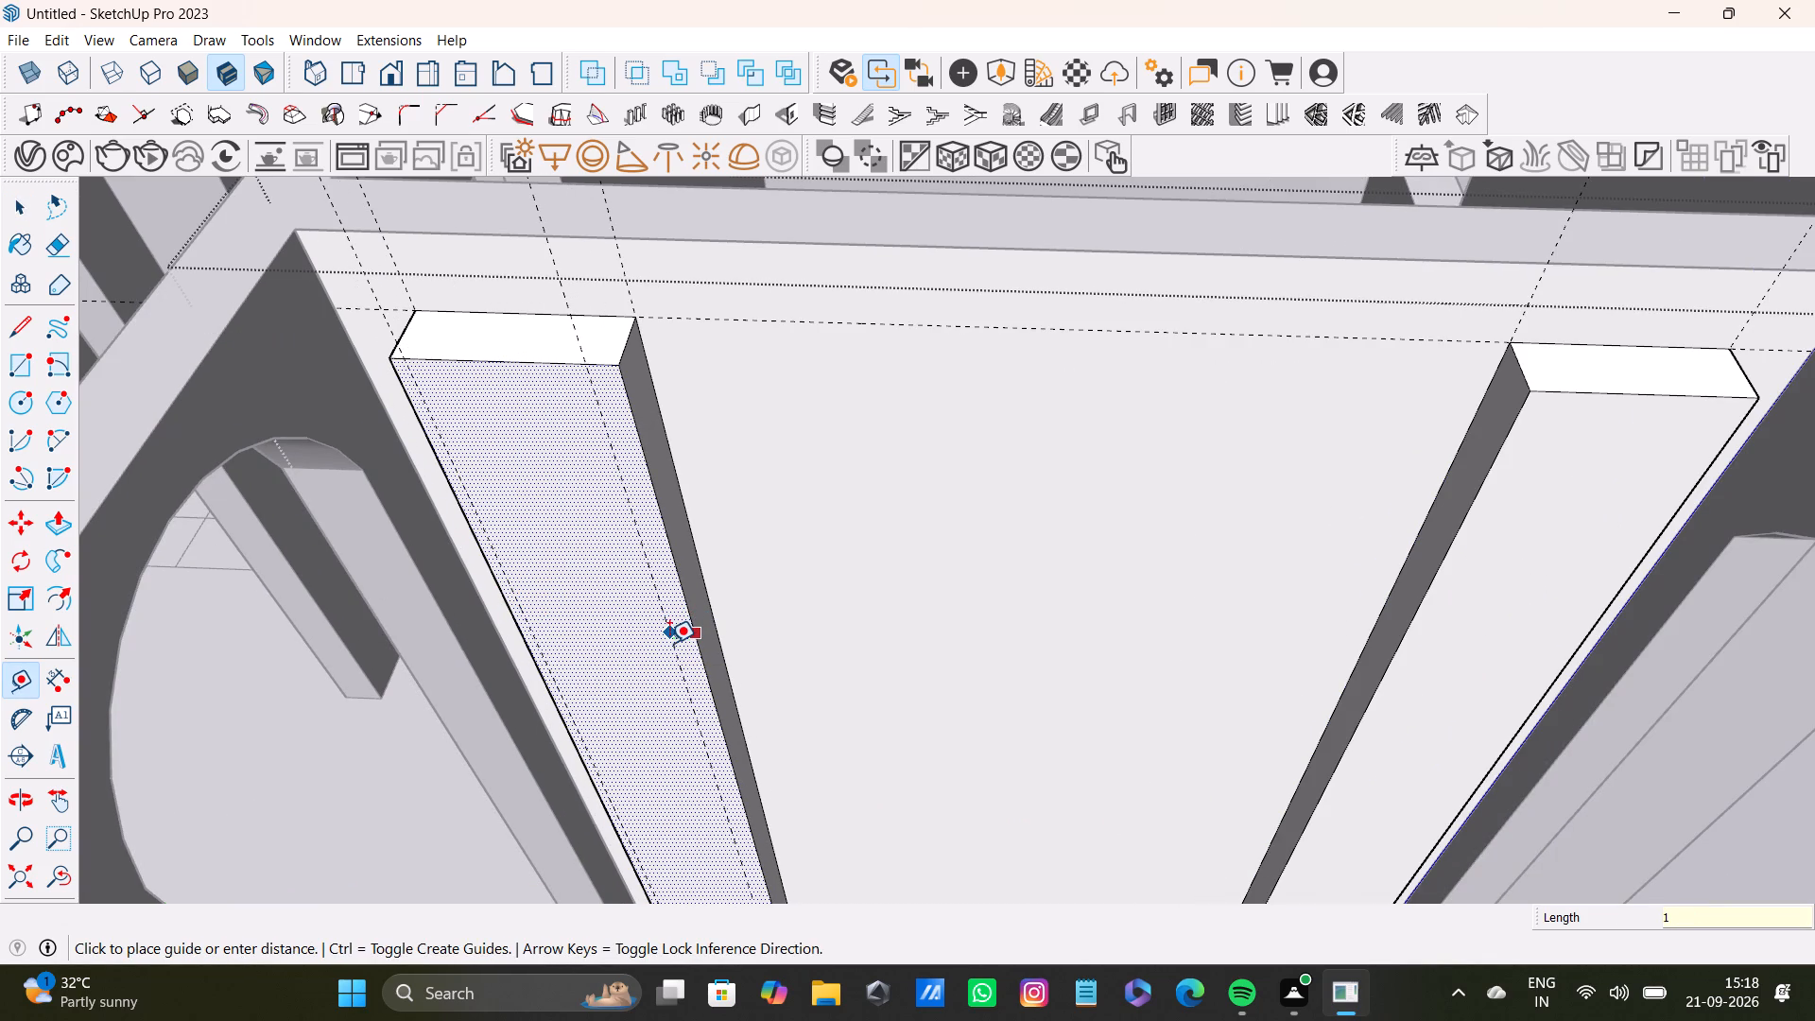
key("shift+quotedbl")
key("Return")
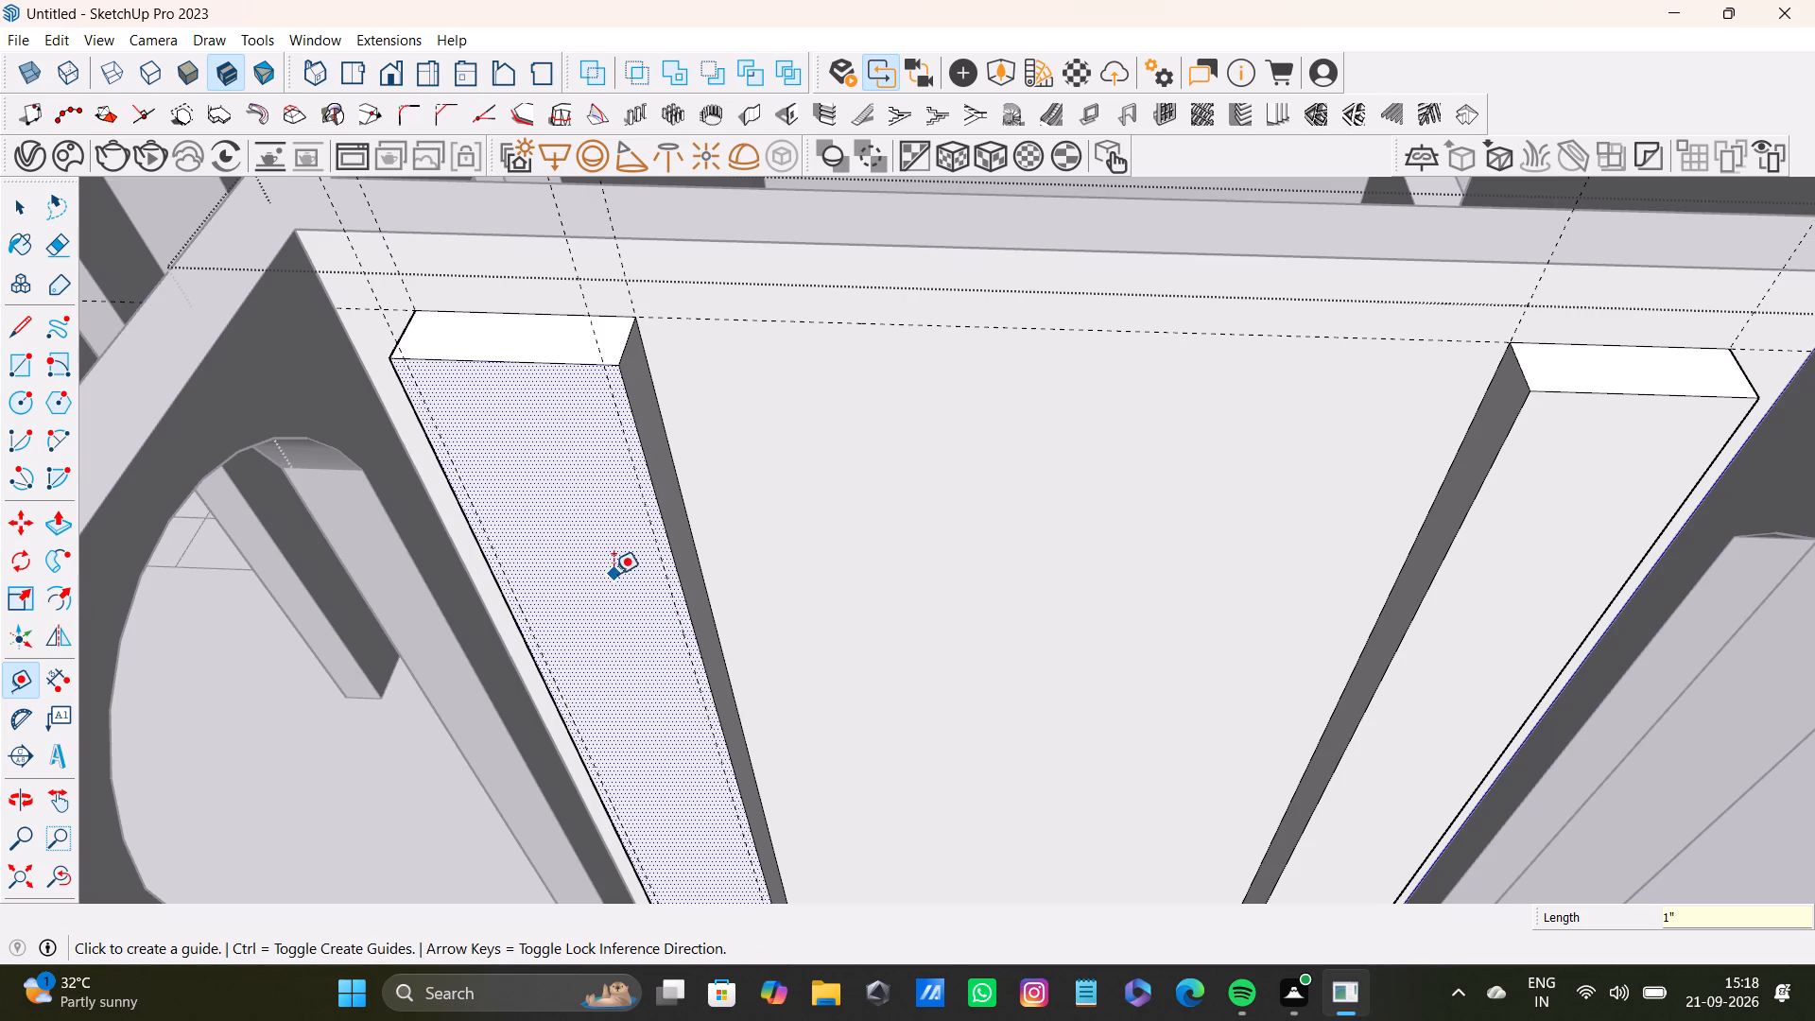
Place horizontal guides 1" inside the top and bottom edges of the interior-side column's front face.
left_click(568, 359)
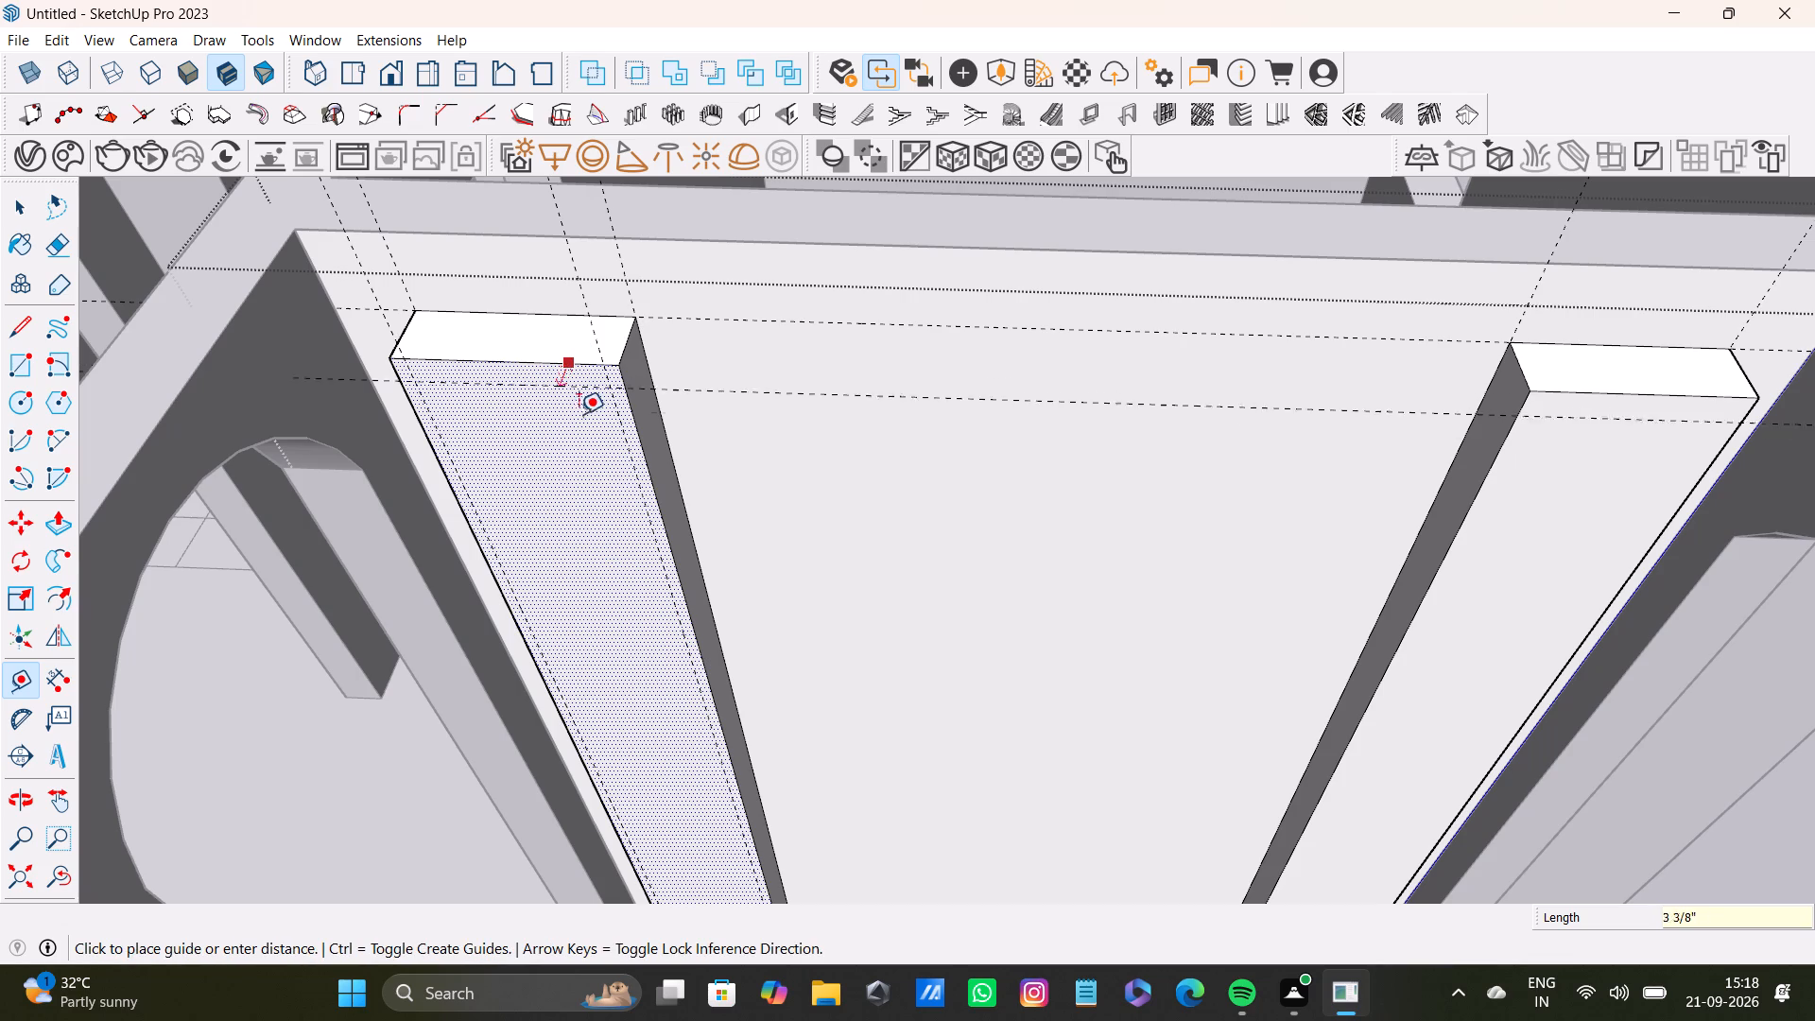
key("1")
key("shift+quotedbl")
key("Return")
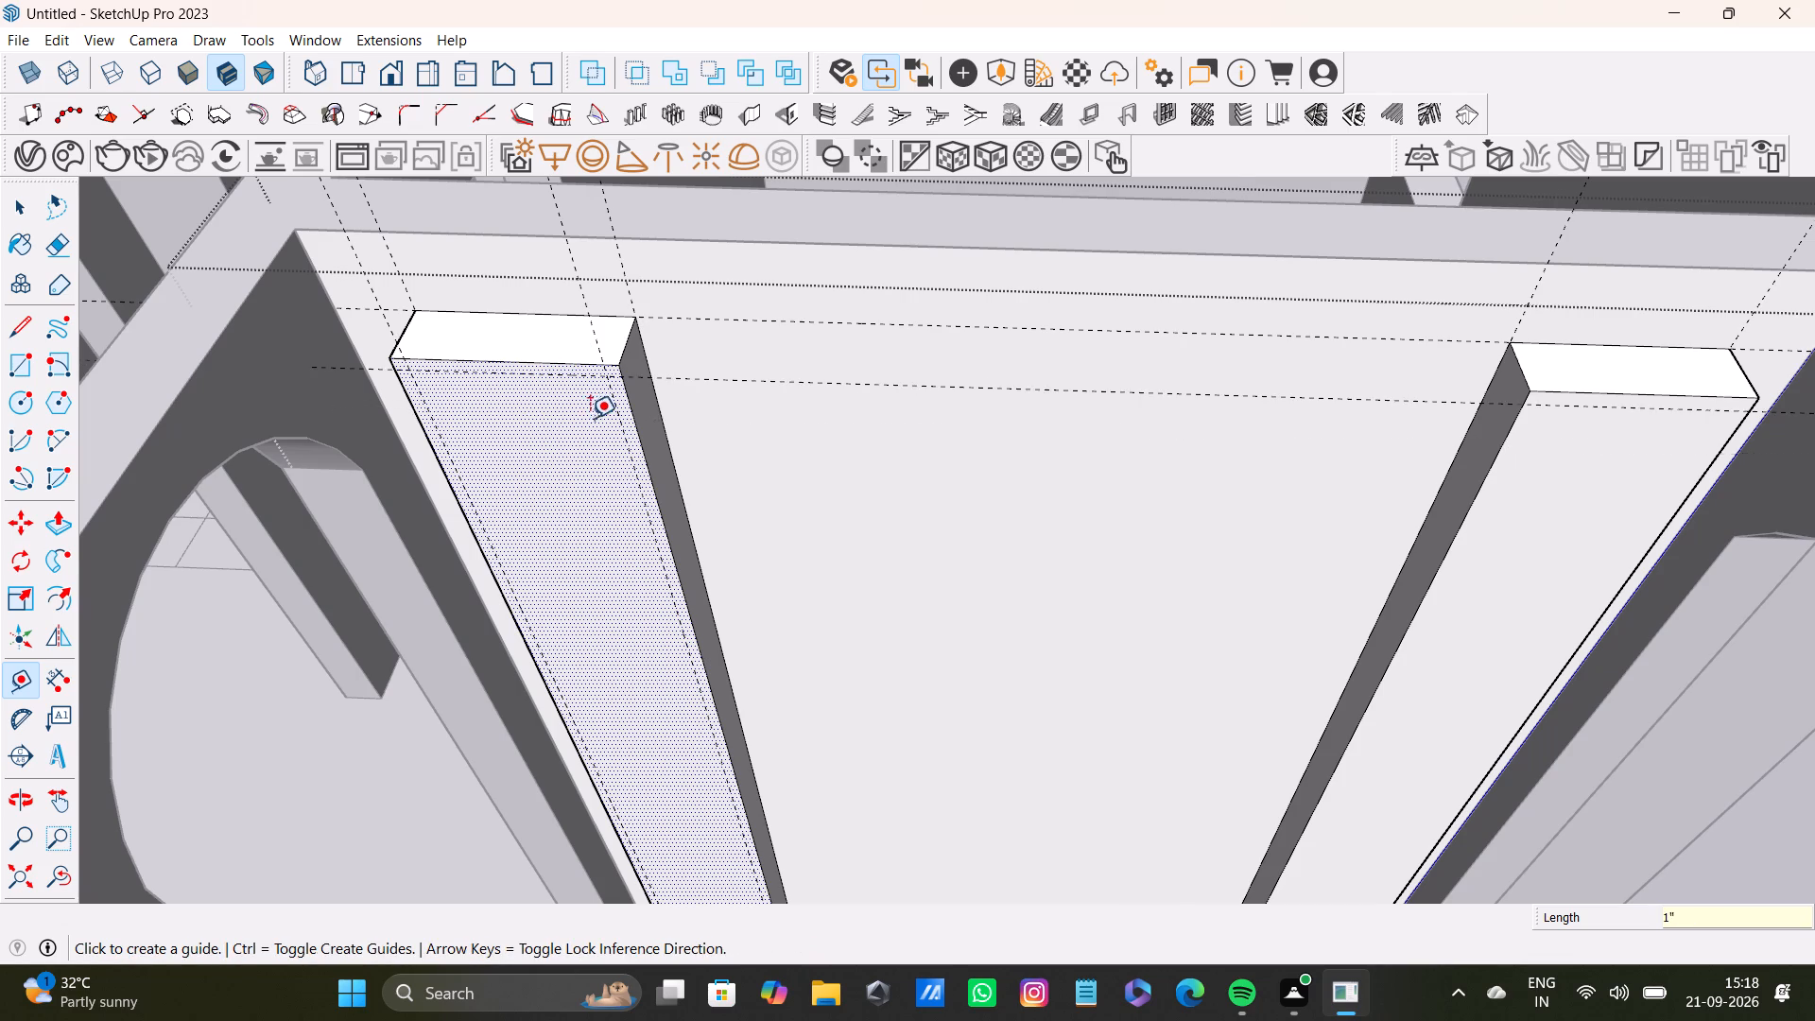
scroll(594, 584, "down", 2)
middle_click_drag(635, 647, 639, 462)
scroll(743, 828, "up", 9)
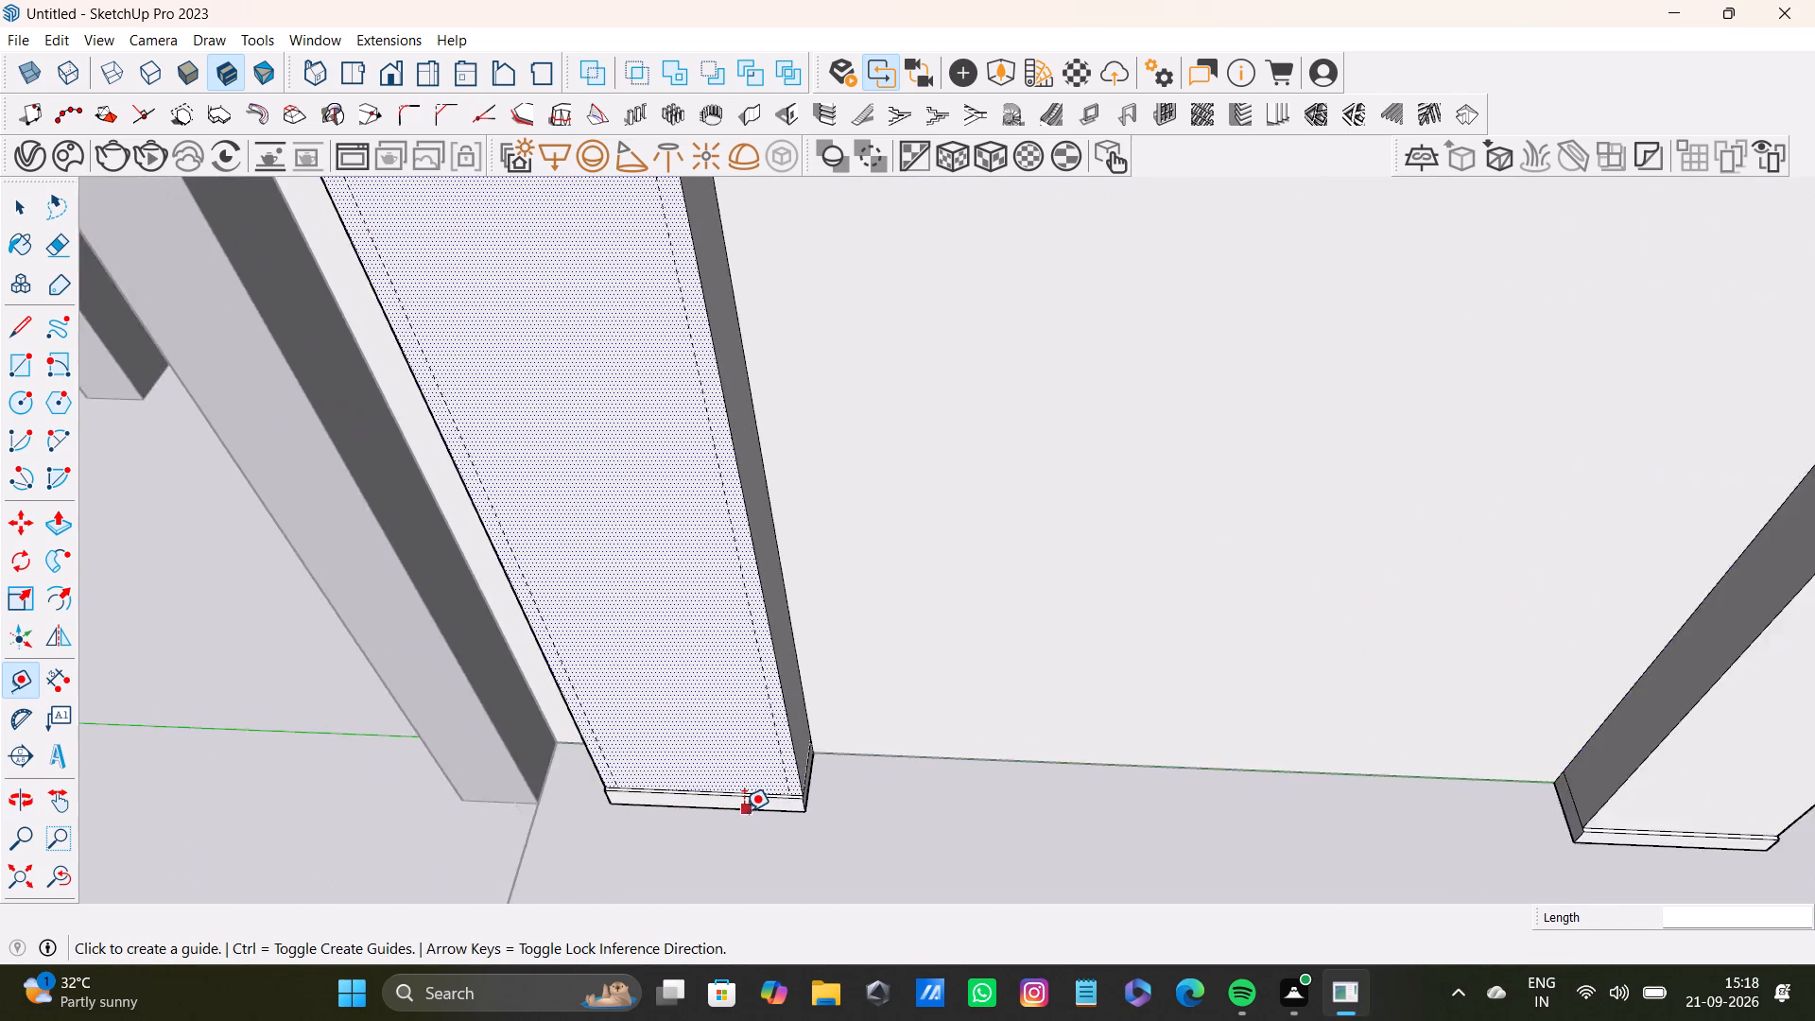
scroll(744, 811, "up", 14)
left_click(765, 782)
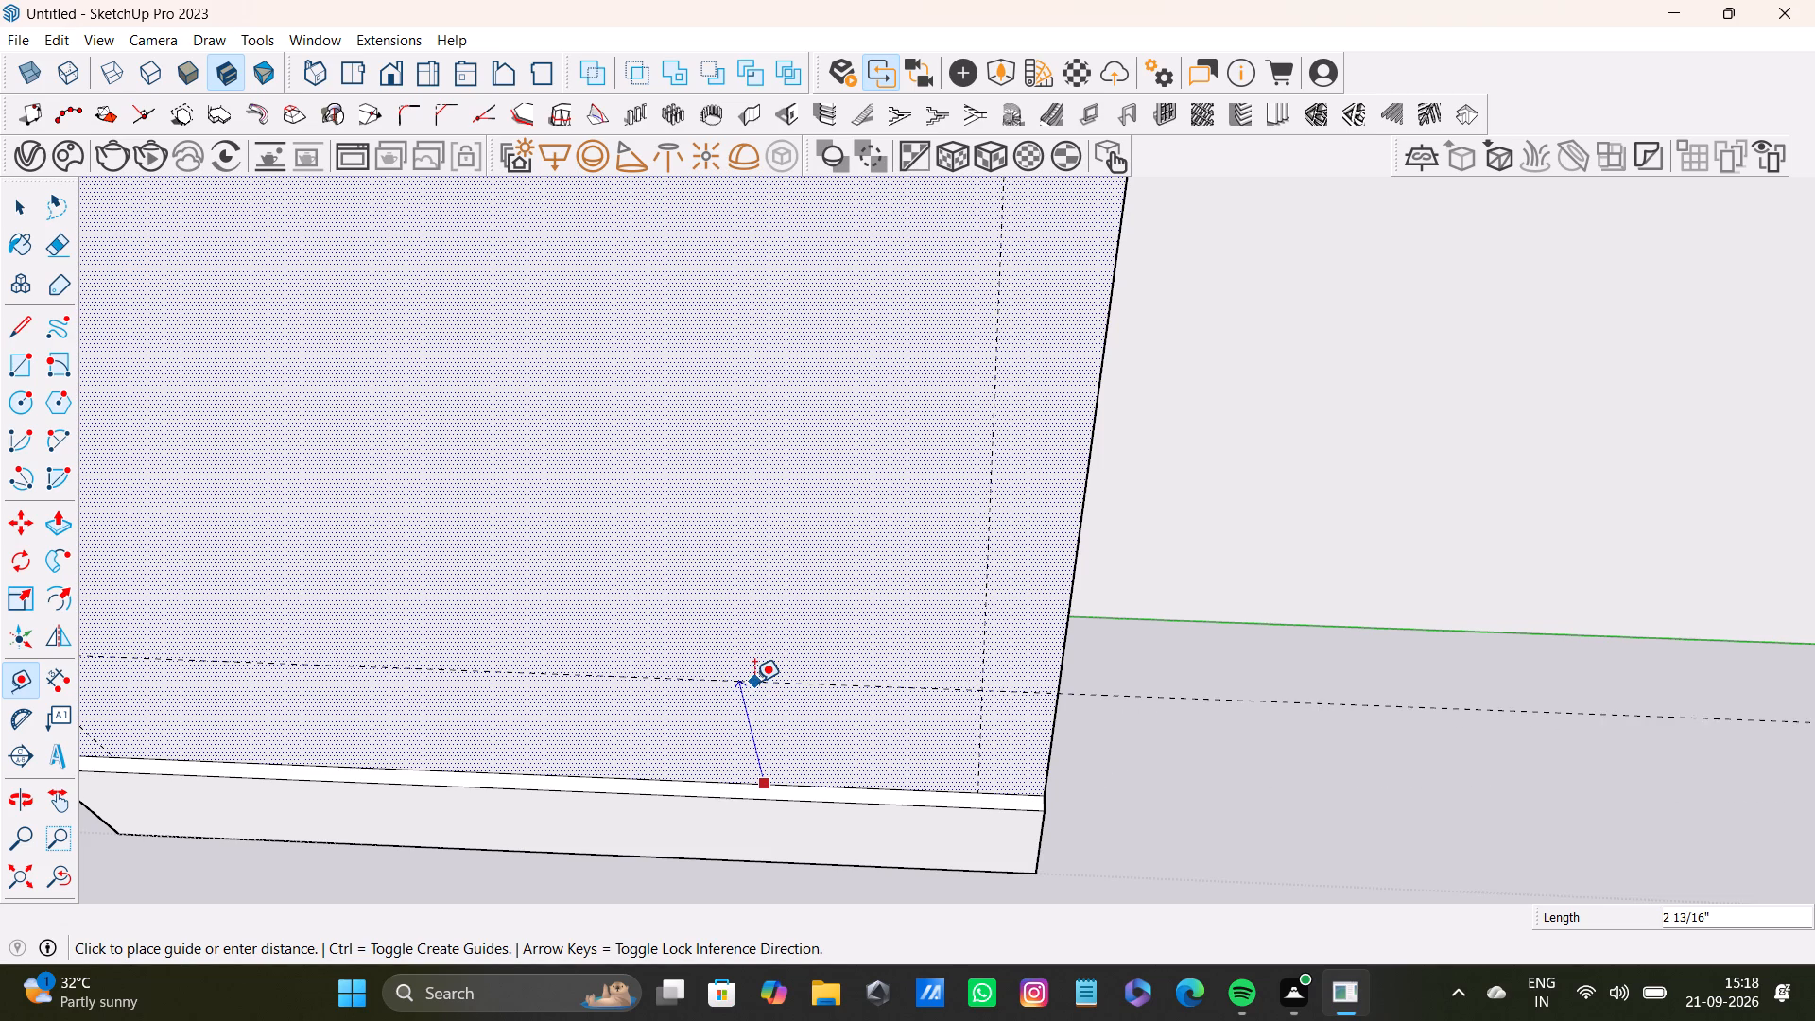
key("1")
key("shift+quotedbl")
key("Return")
Place vertical guides 1" inside both long side edges of the other column's front face.
scroll(751, 672, "down", 6)
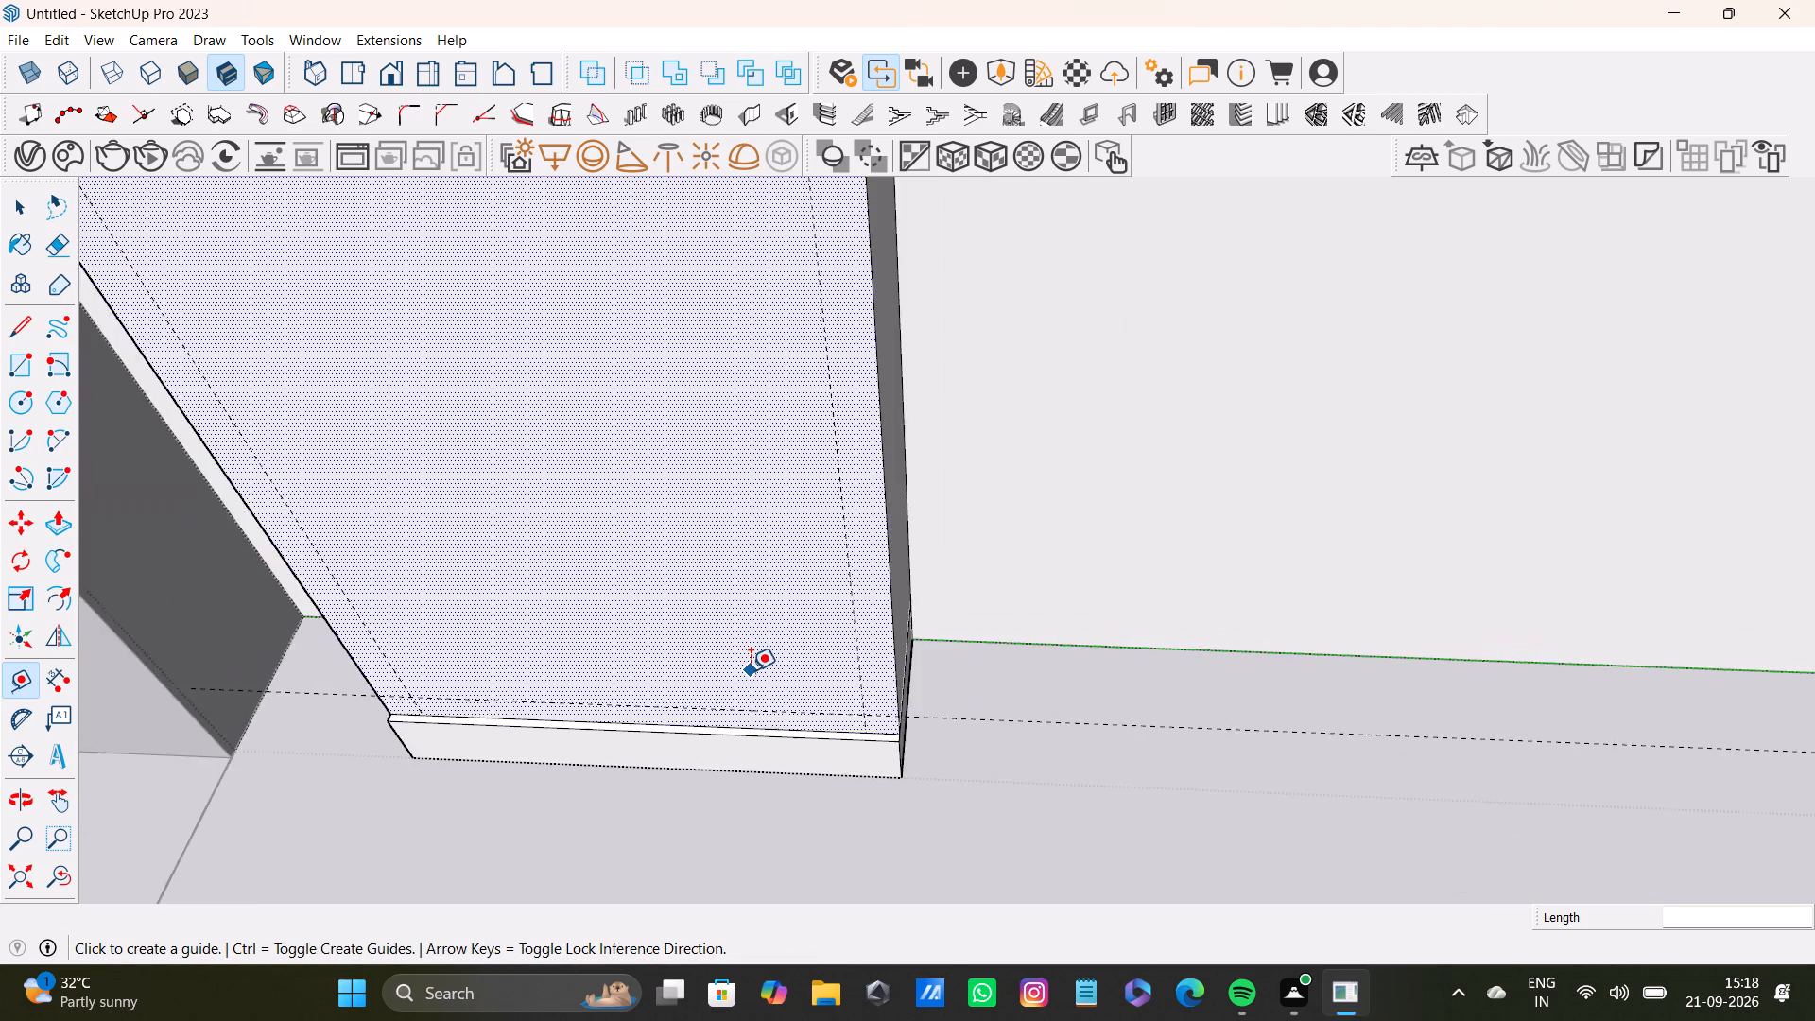
scroll(751, 670, "down", 9)
middle_click_drag(877, 630, 681, 819, "shift")
scroll(828, 748, "down", 8)
middle_click_drag(1284, 716, 1011, 726, "shift")
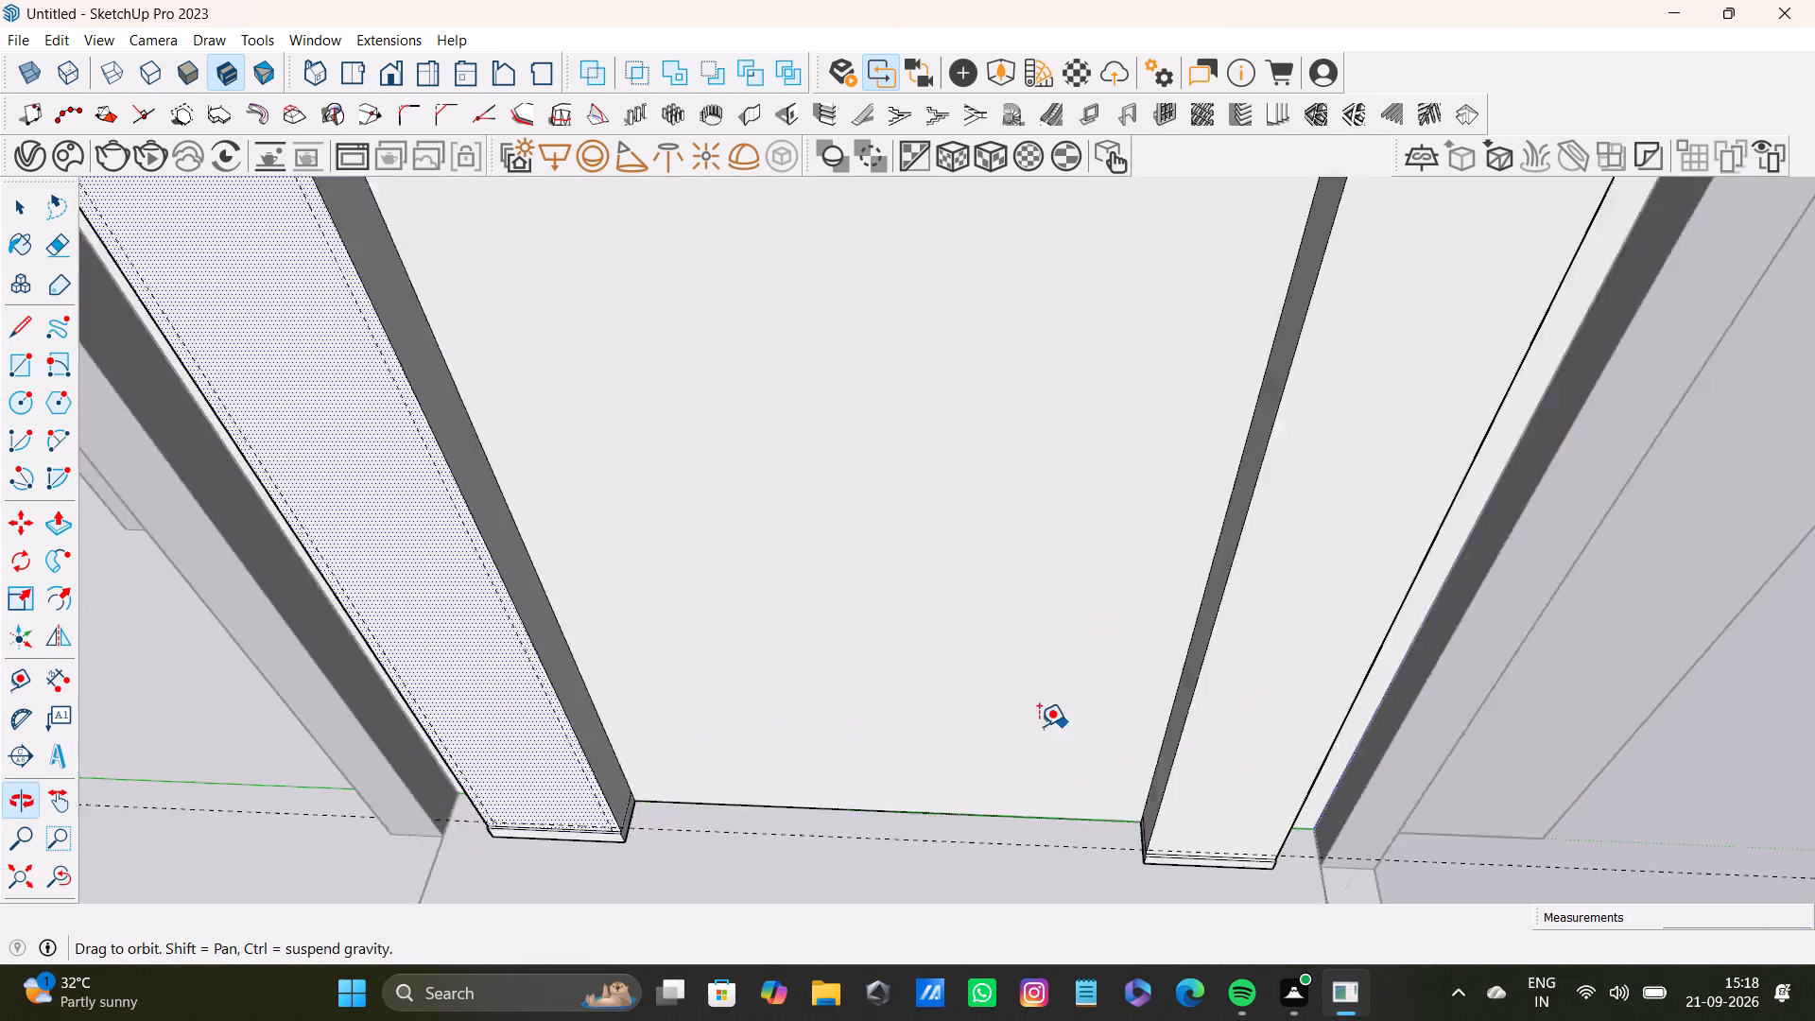
scroll(1162, 742, "up", 3)
middle_click_drag(1167, 743, 1004, 590)
scroll(1000, 623, "up", 6)
left_click_drag(928, 690, 938, 690)
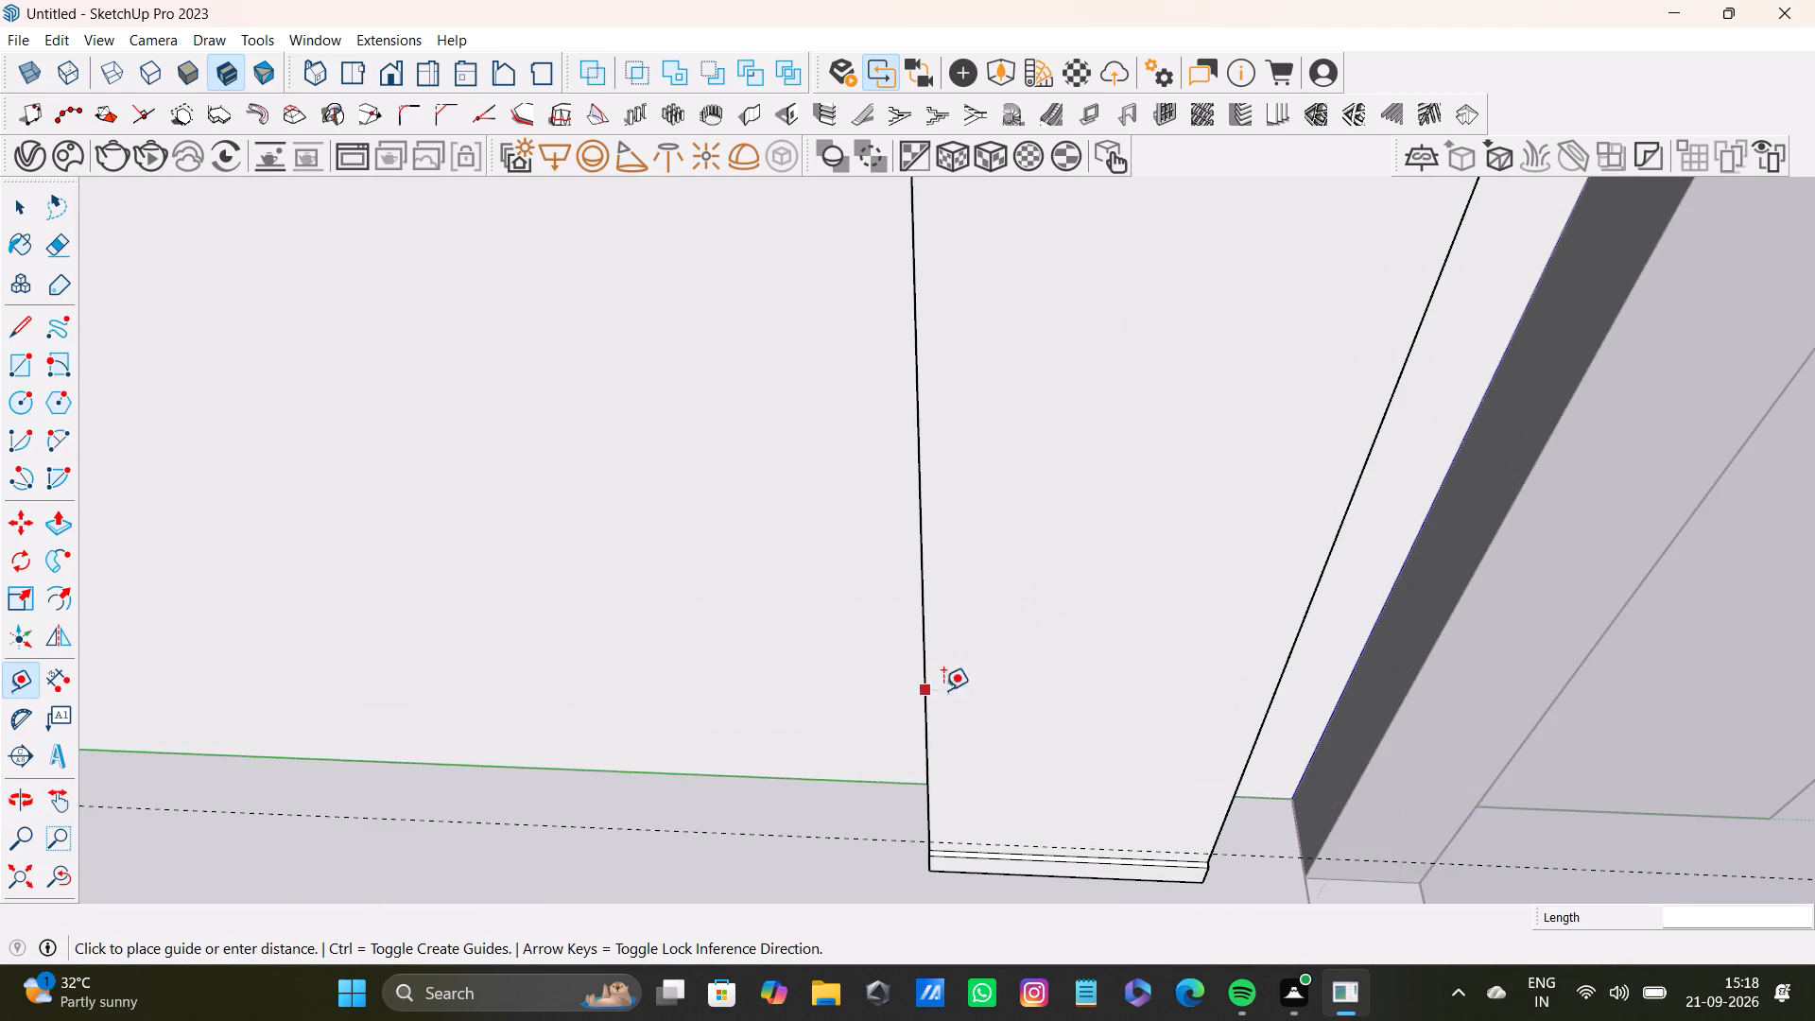
key("1")
key("shift+quotedbl")
key("Return")
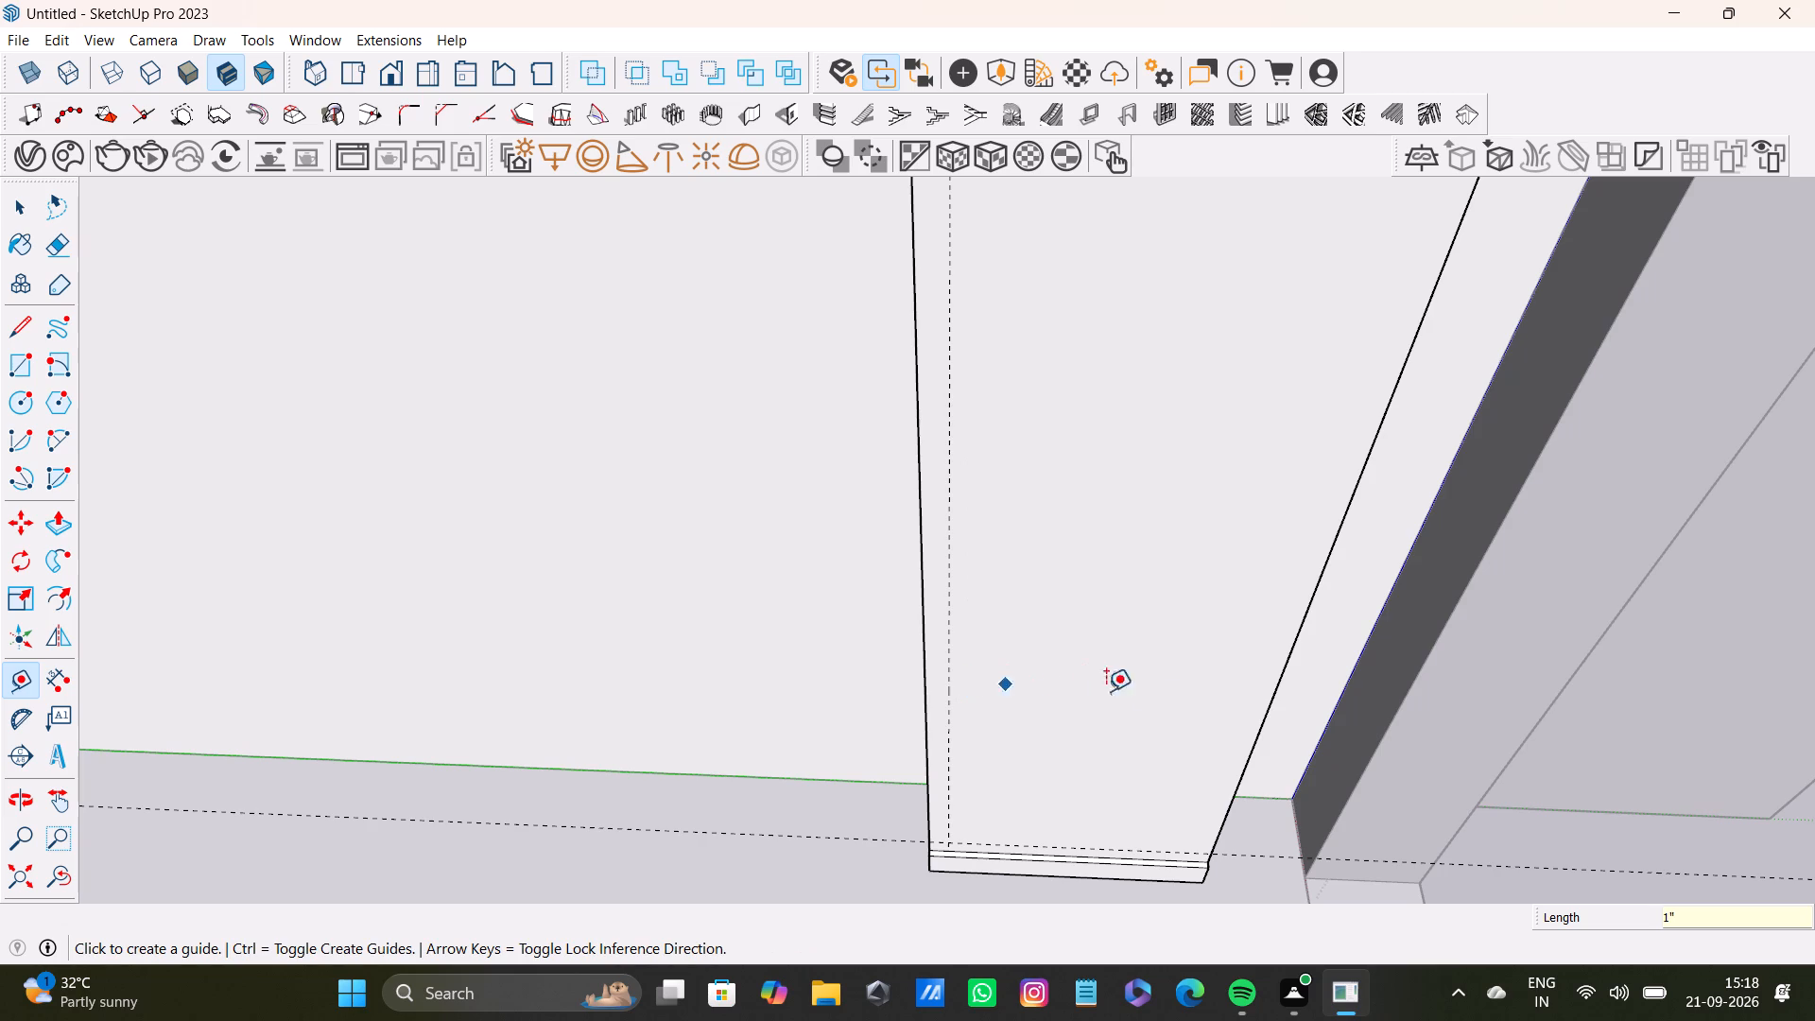
left_click(1256, 745)
type("`1")
key("shift+quotedbl")
key("Return")
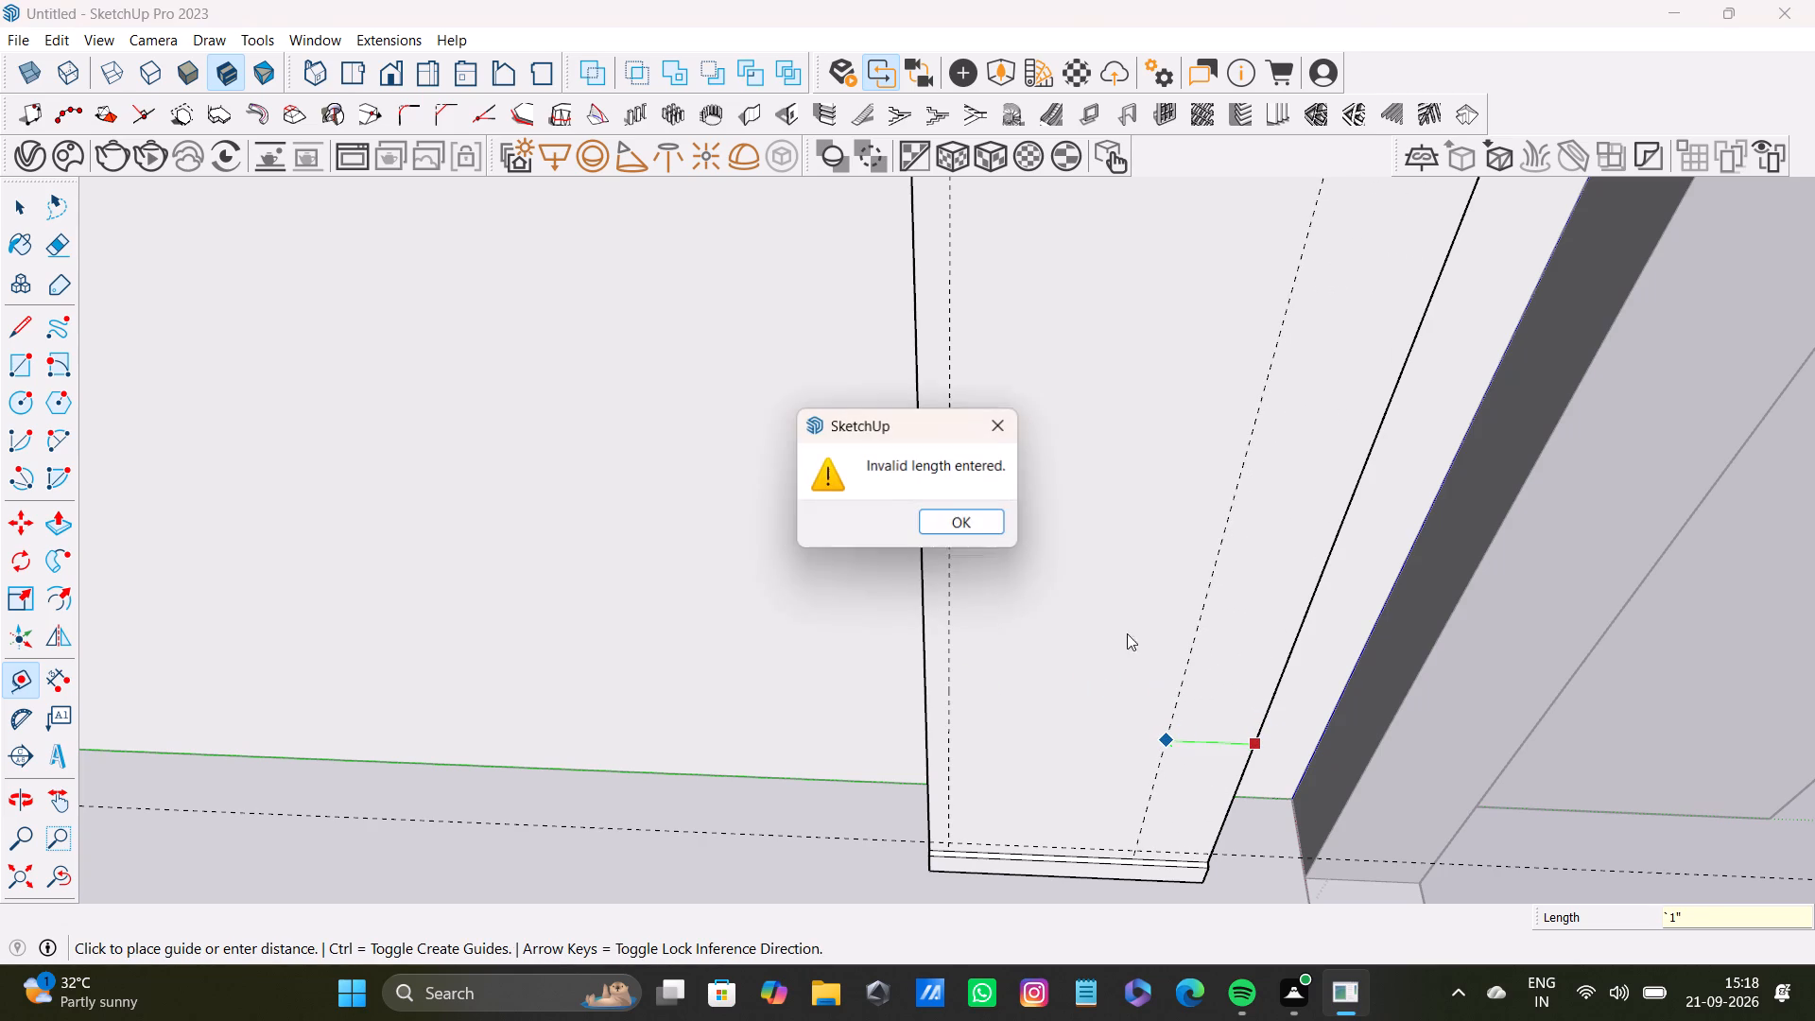
left_click(960, 531)
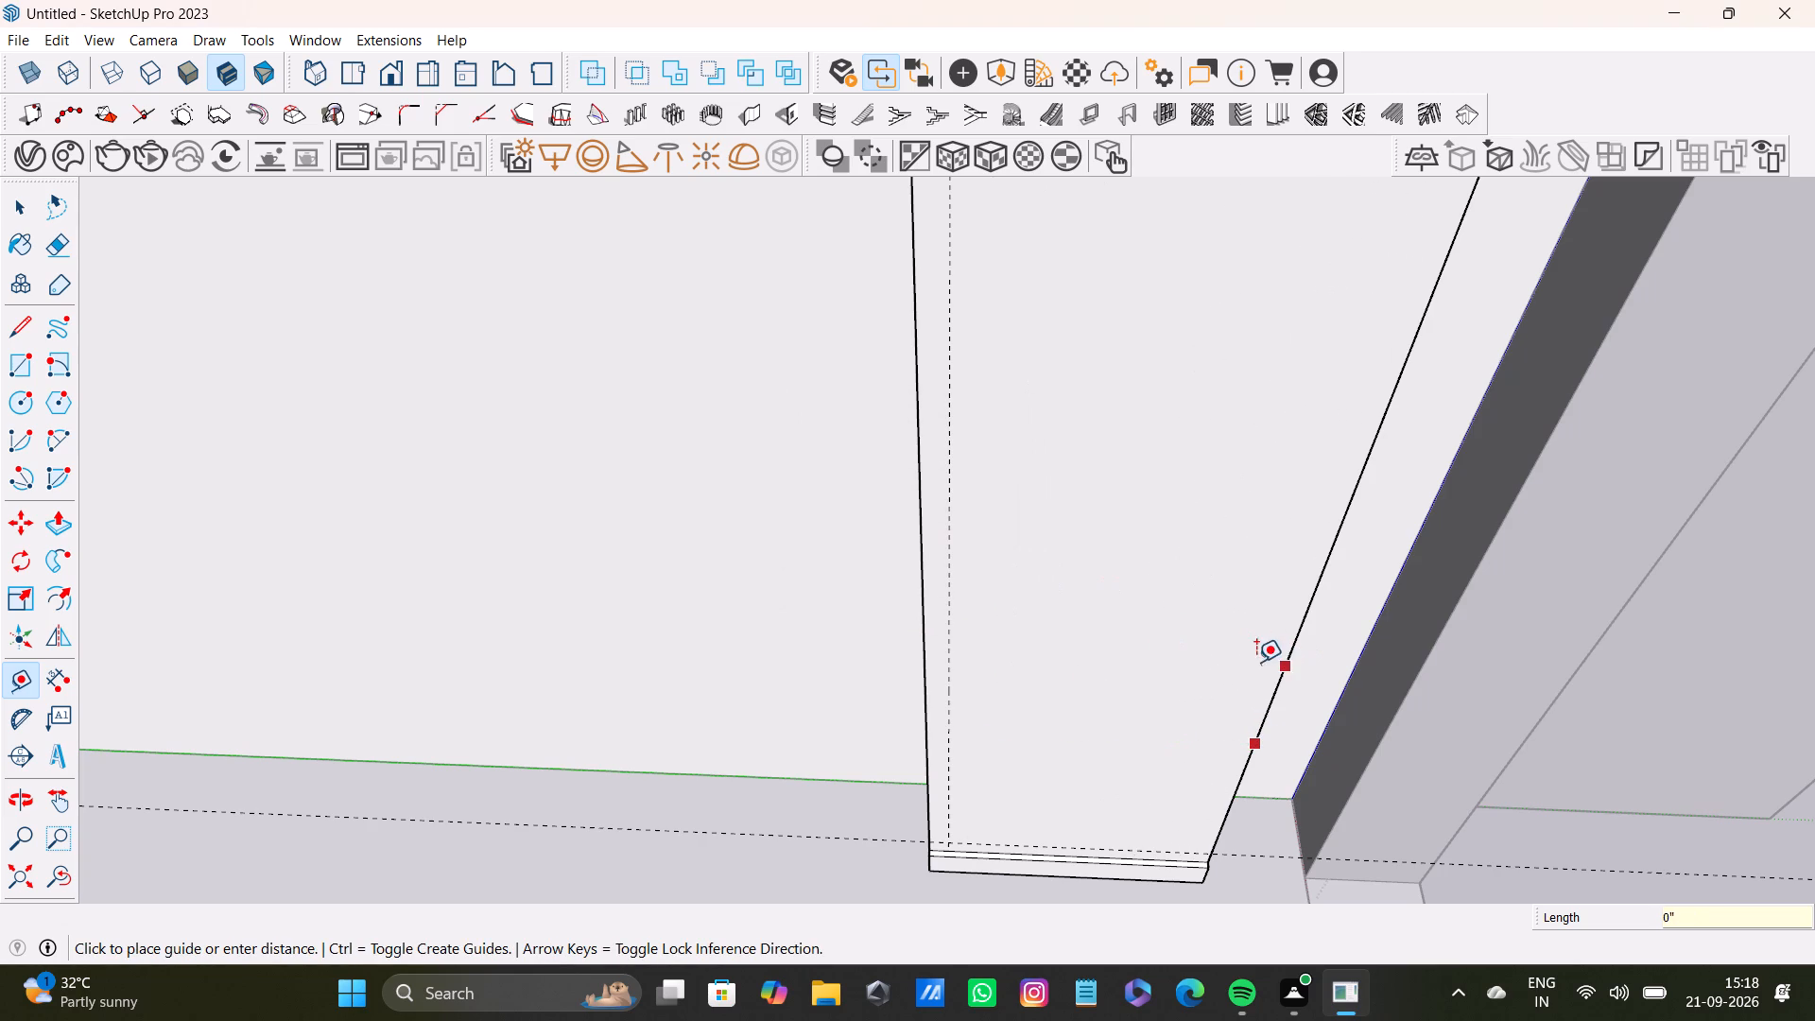
key("1")
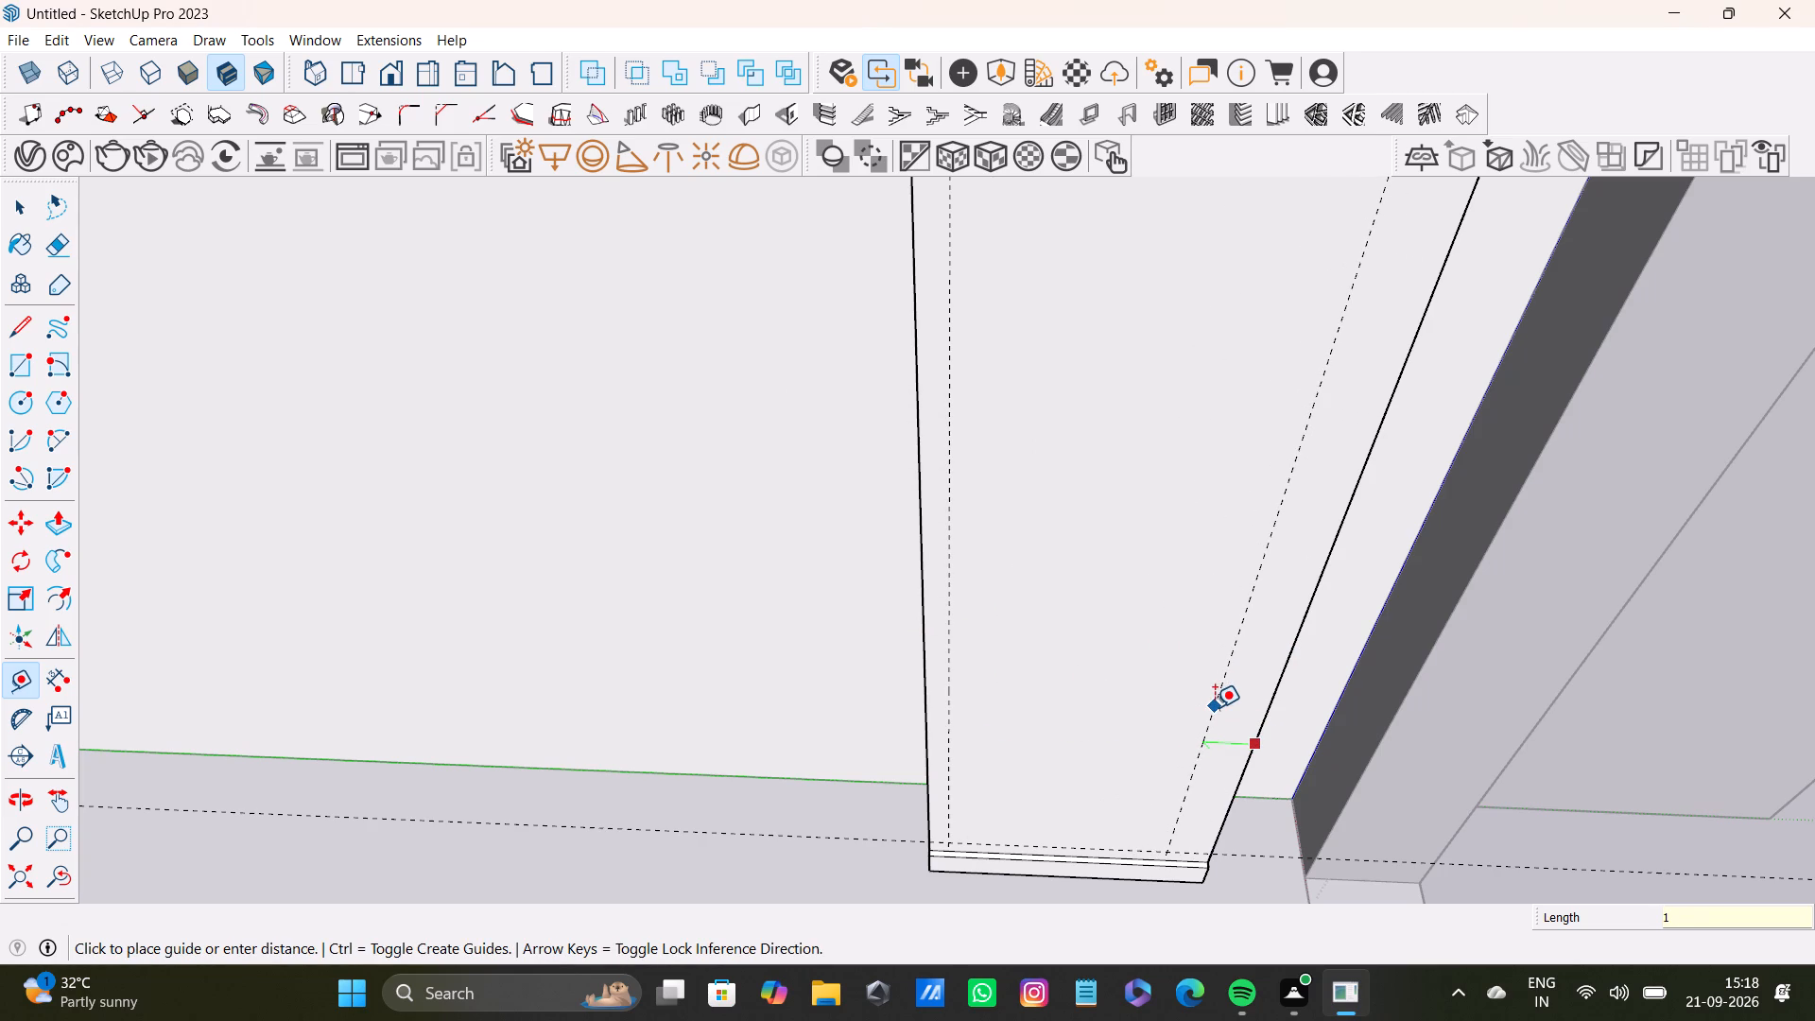
key("shift+quotedbl")
key("Return")
Draw the front panel rectangle, about 9' tall, between the corner guide intersections on the interior-side column's front face.
scroll(1219, 707, "down", 8)
middle_click_drag(1189, 390, 1057, 758, "shift")
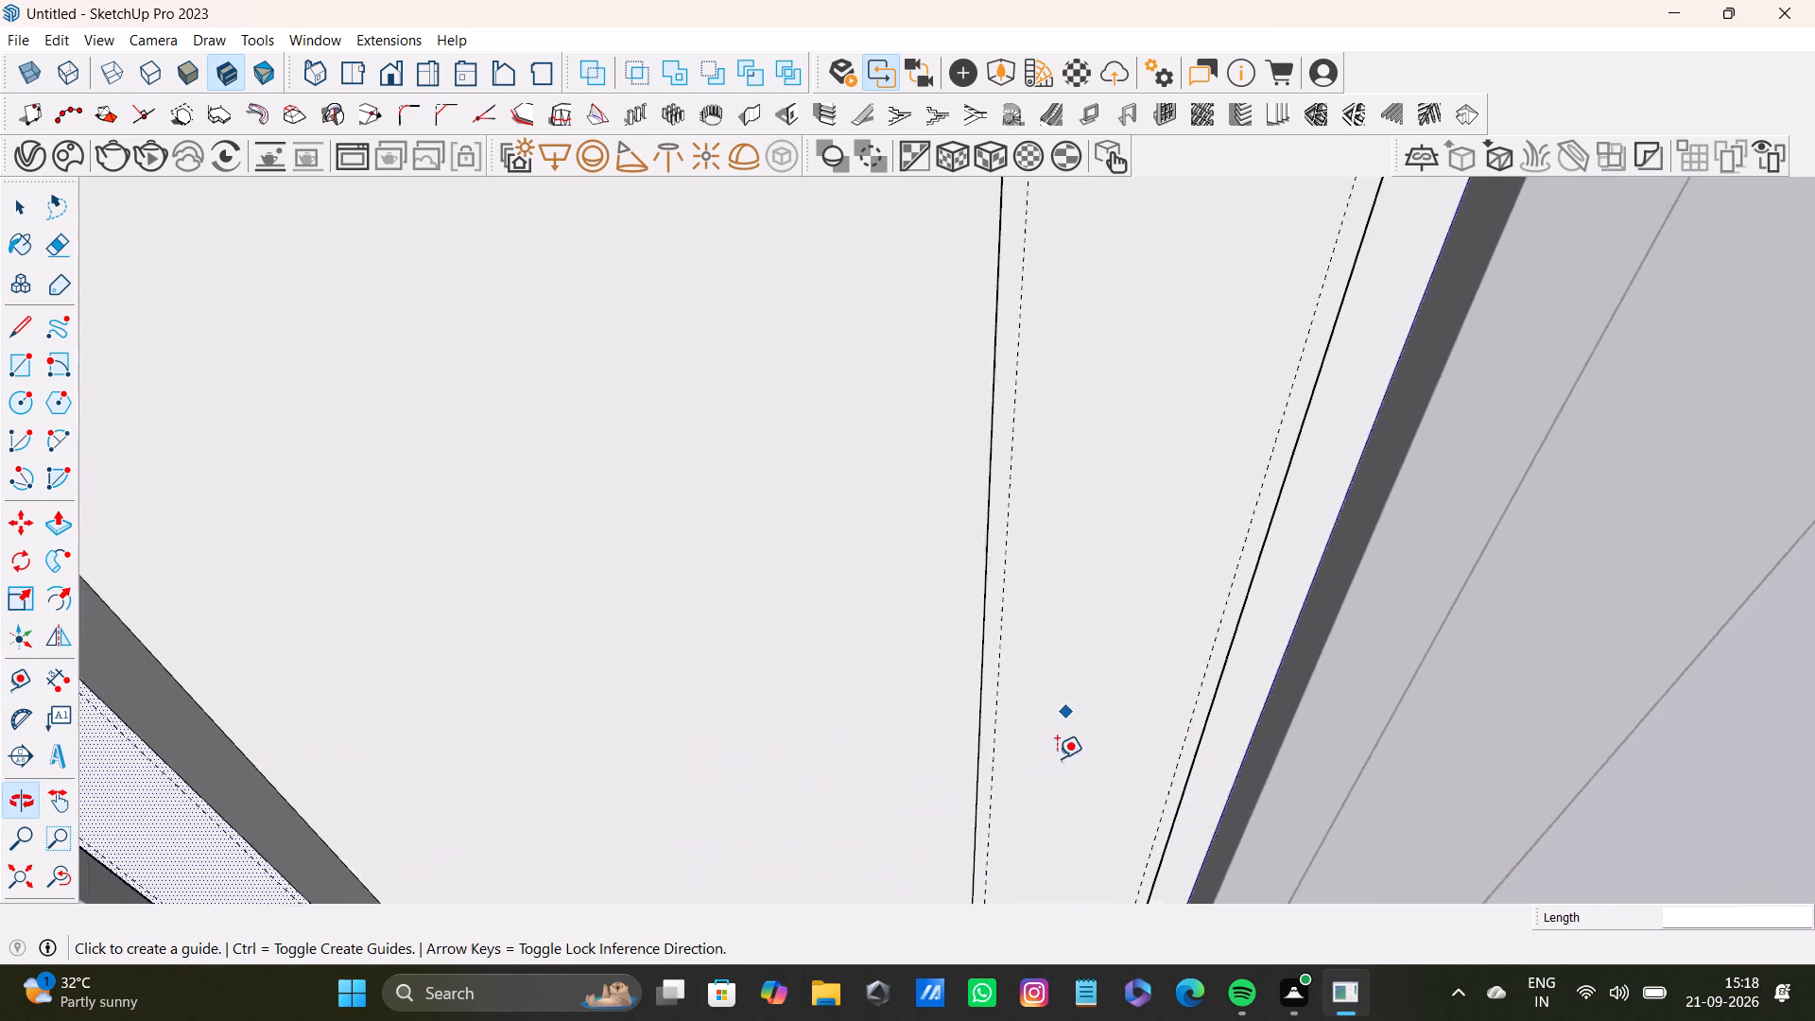
middle_click_drag(1057, 758, 1057, 760, "shift")
scroll(1066, 697, "down", 8)
middle_click_drag(1063, 510, 1046, 730, "shift")
scroll(905, 718, "down", 4)
middle_click_drag(801, 753, 975, 632, "shift")
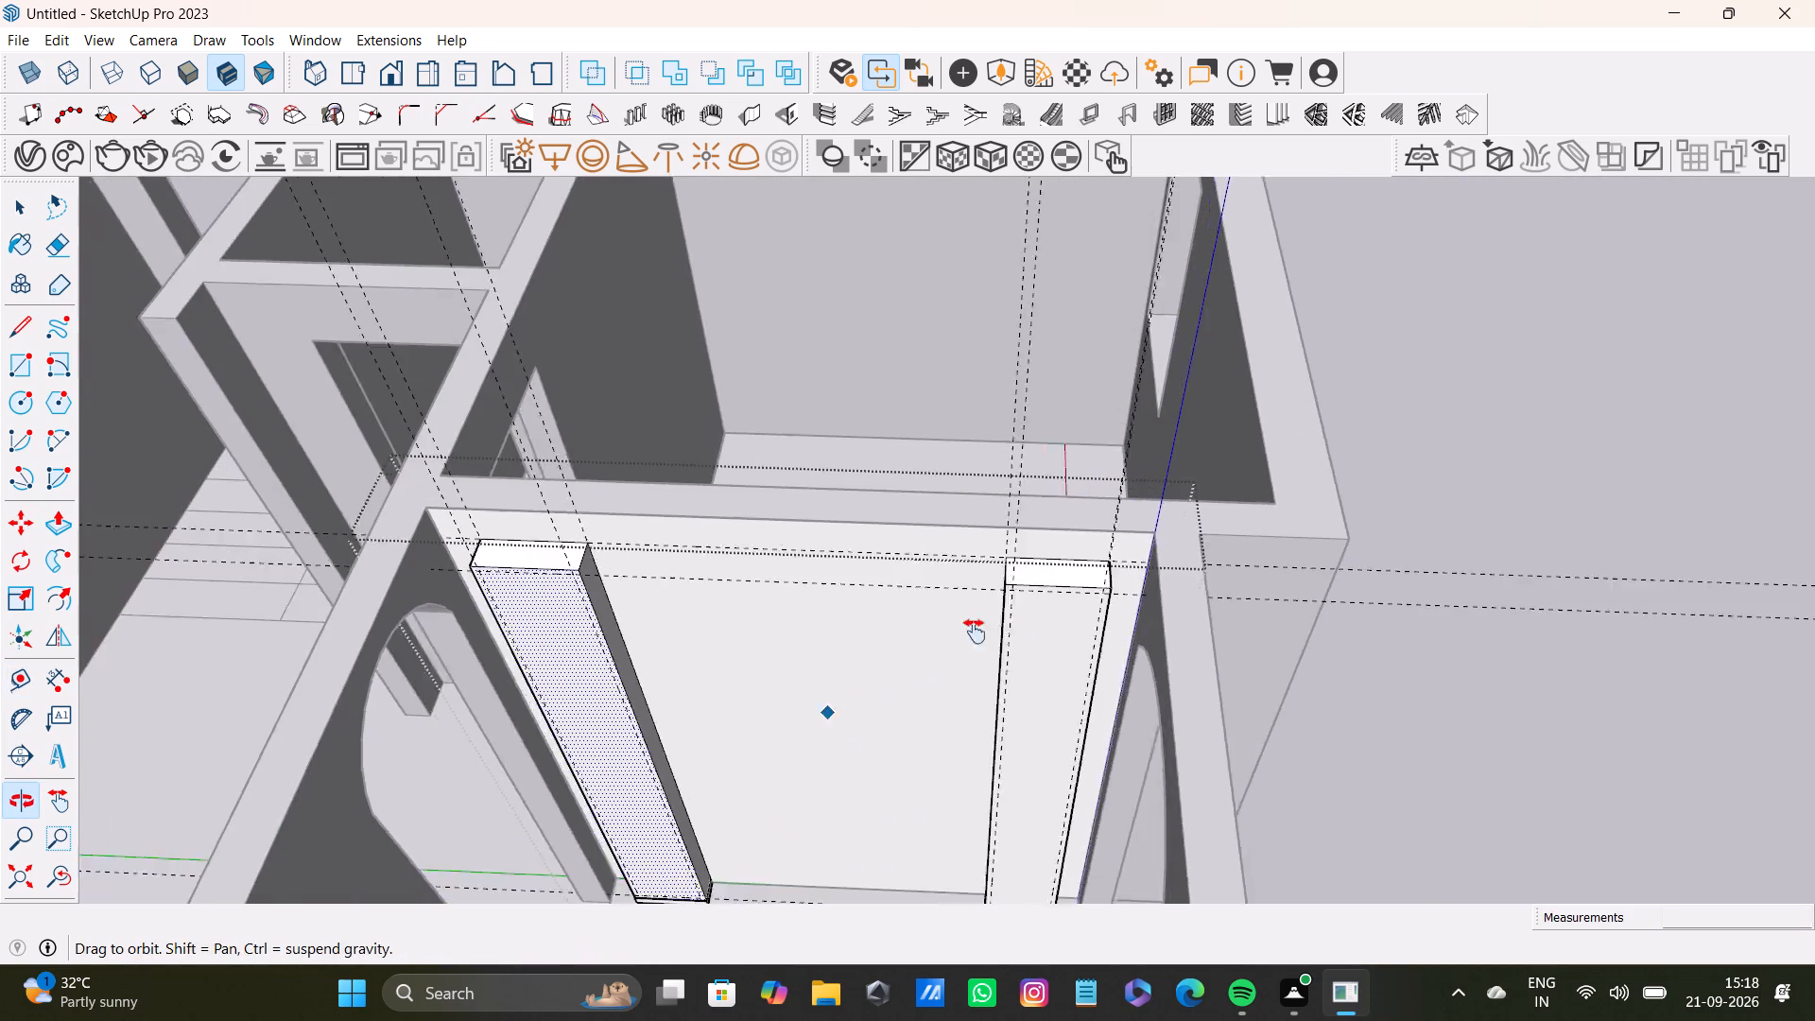
middle_click_drag(975, 632, 991, 625, "shift")
key("r")
scroll(656, 540, "up", 11)
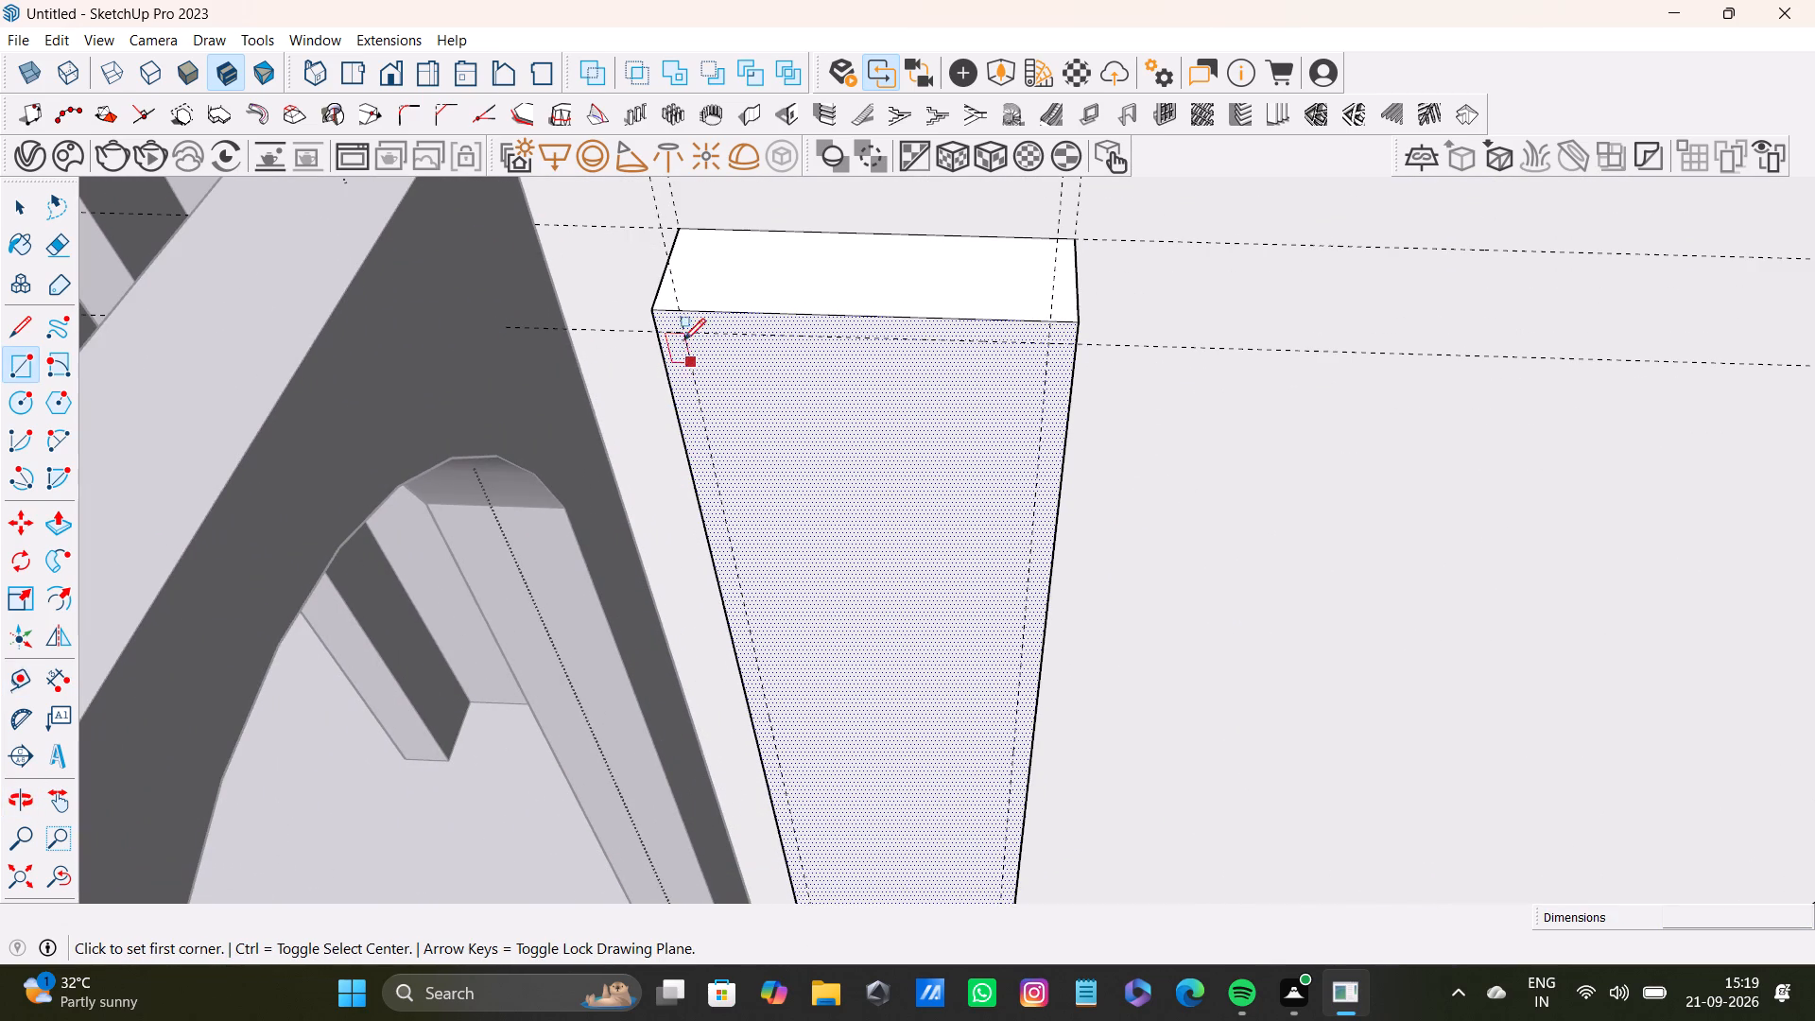
left_click(685, 337)
scroll(839, 621, "down", 4)
middle_click_drag(925, 756, 928, 753, "shift")
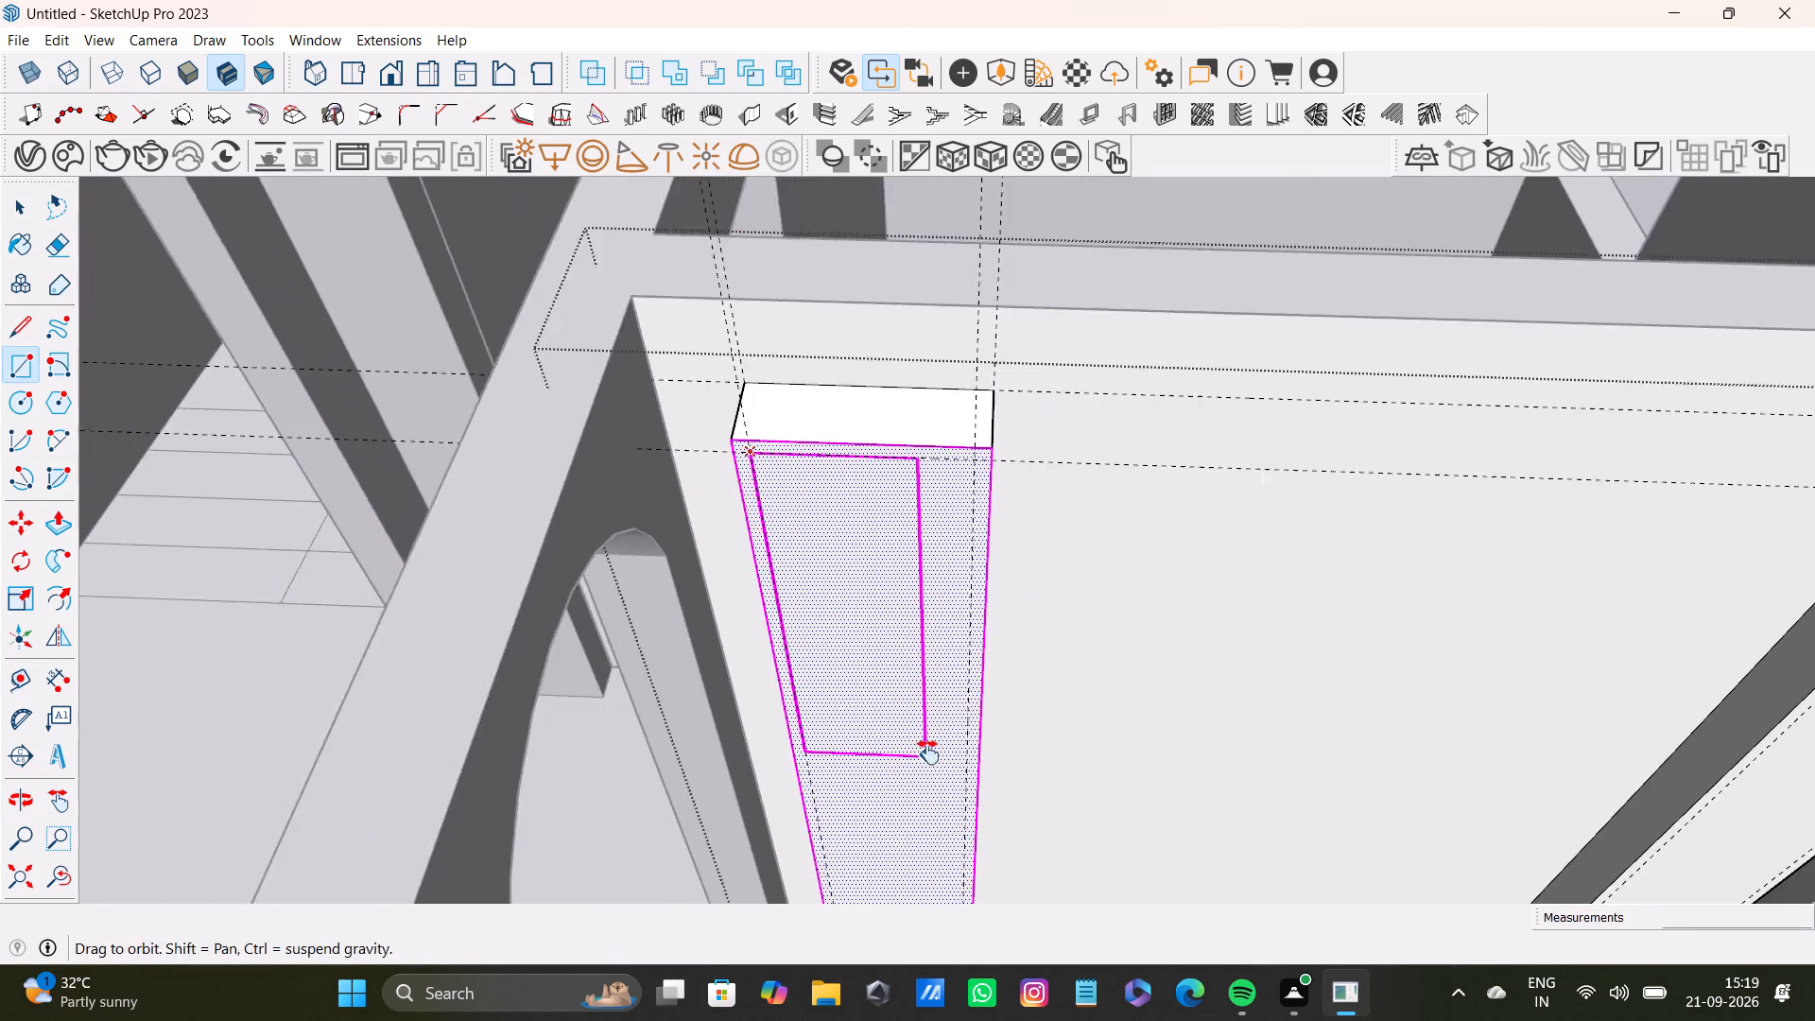
middle_click_drag(928, 753, 911, 541, "shift")
scroll(907, 609, "down", 3)
middle_click_drag(921, 687, 915, 528)
scroll(926, 657, "up", 8)
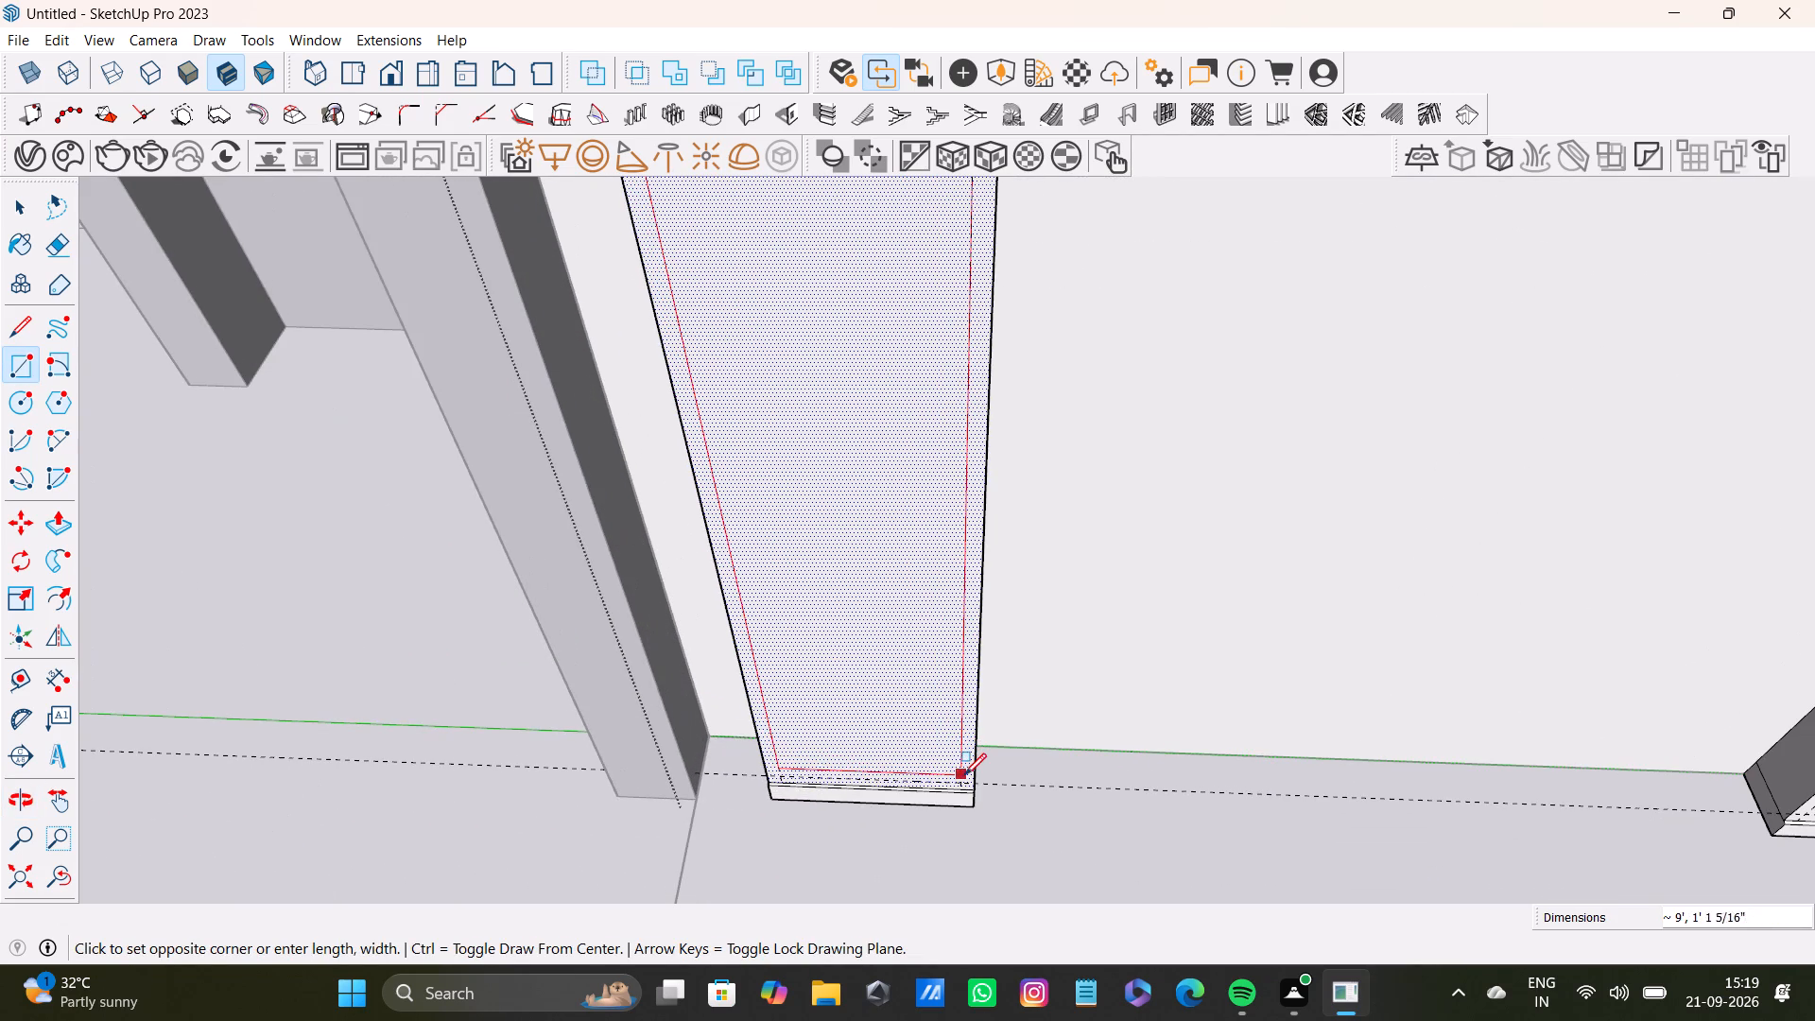
left_click(964, 780)
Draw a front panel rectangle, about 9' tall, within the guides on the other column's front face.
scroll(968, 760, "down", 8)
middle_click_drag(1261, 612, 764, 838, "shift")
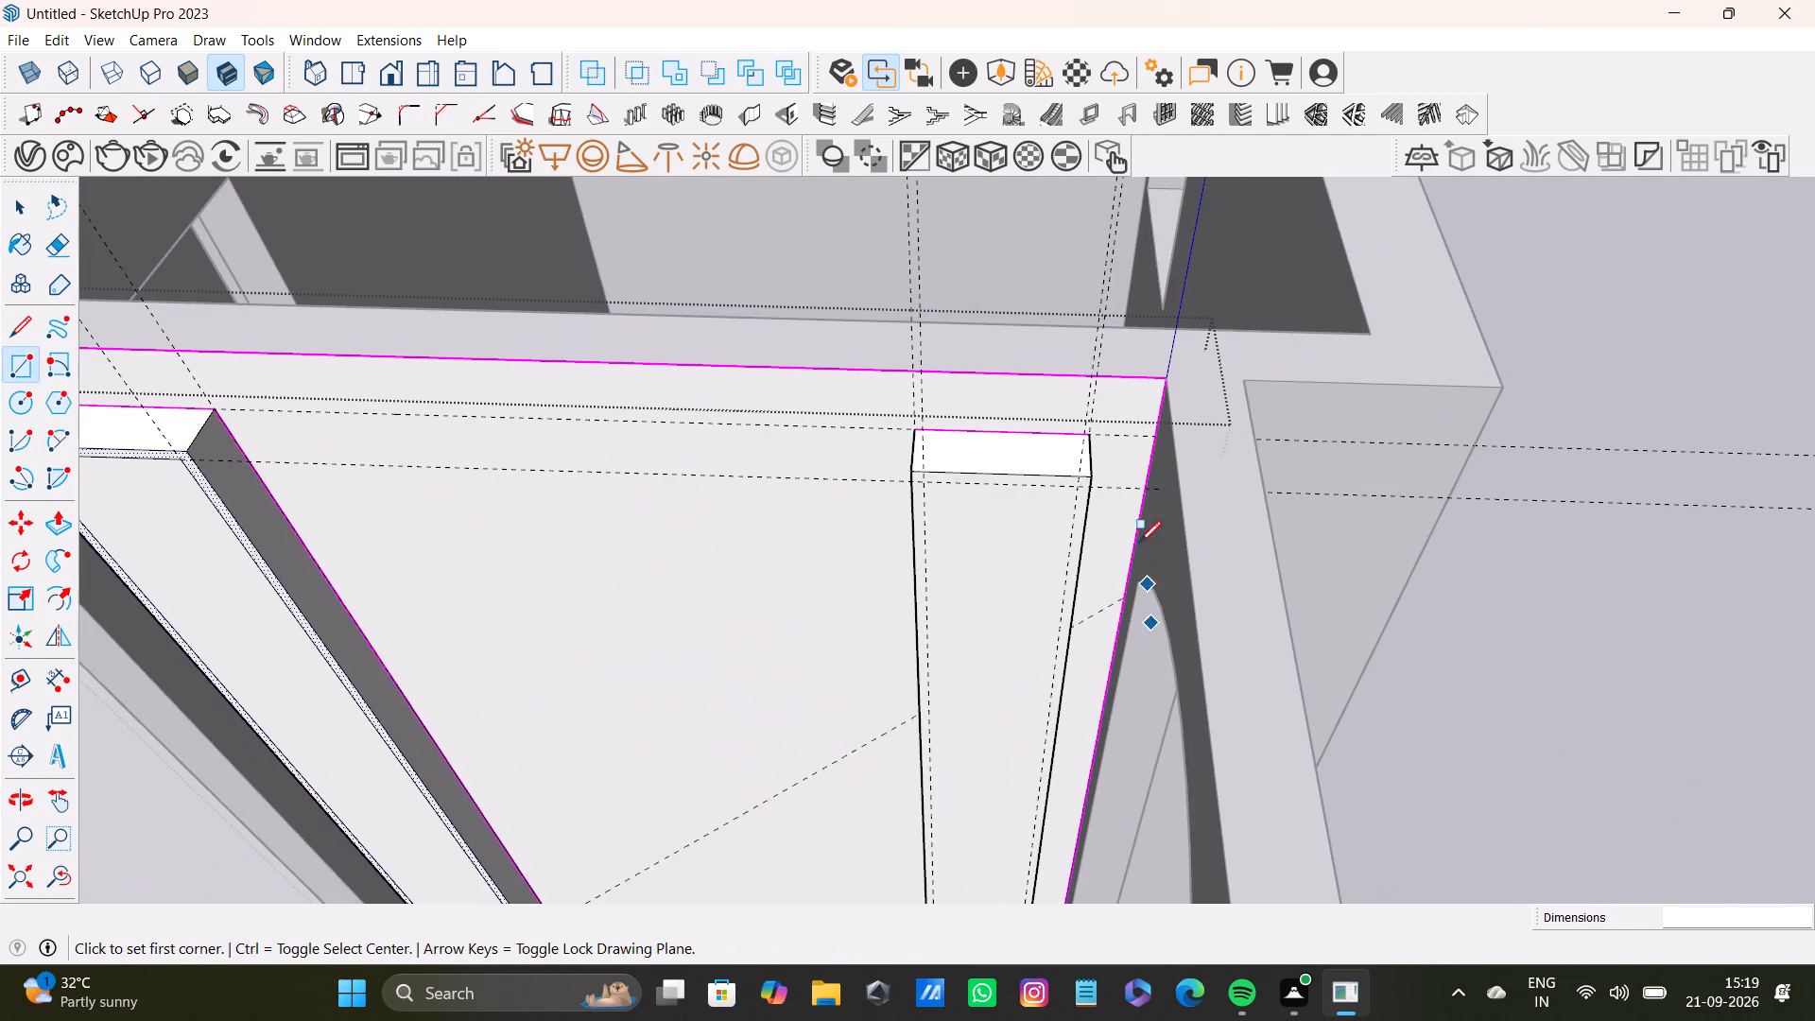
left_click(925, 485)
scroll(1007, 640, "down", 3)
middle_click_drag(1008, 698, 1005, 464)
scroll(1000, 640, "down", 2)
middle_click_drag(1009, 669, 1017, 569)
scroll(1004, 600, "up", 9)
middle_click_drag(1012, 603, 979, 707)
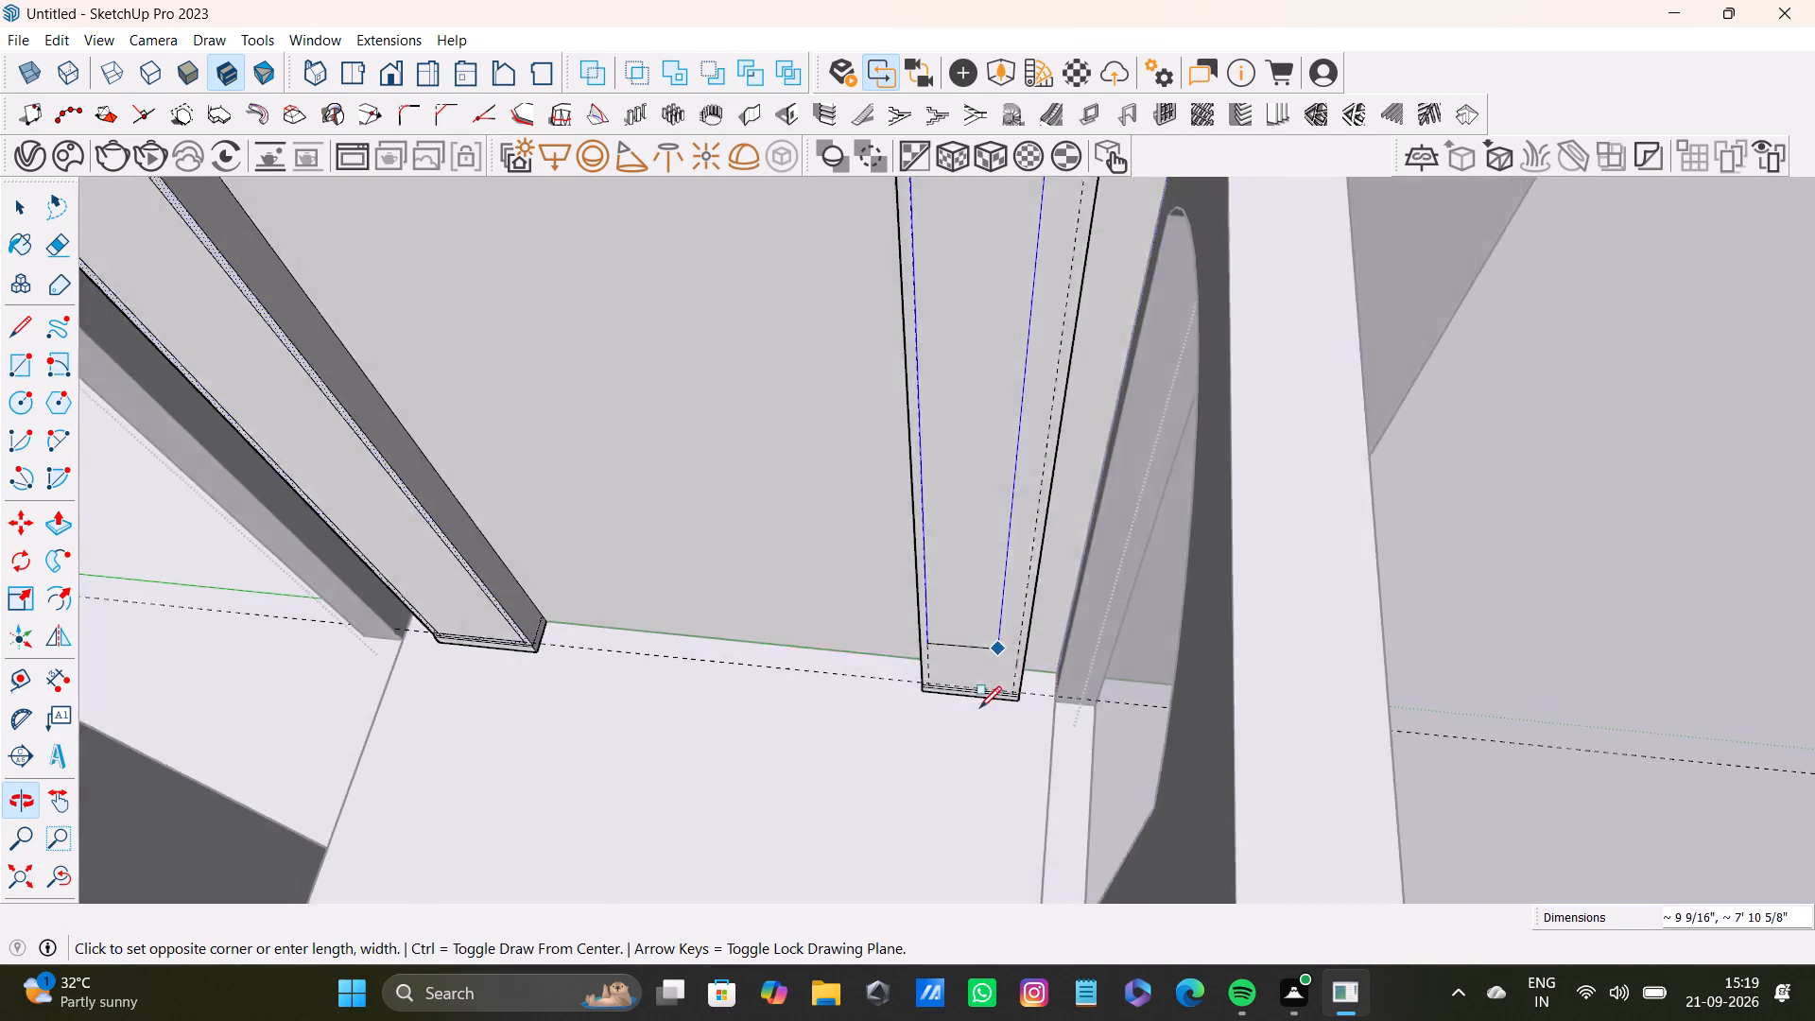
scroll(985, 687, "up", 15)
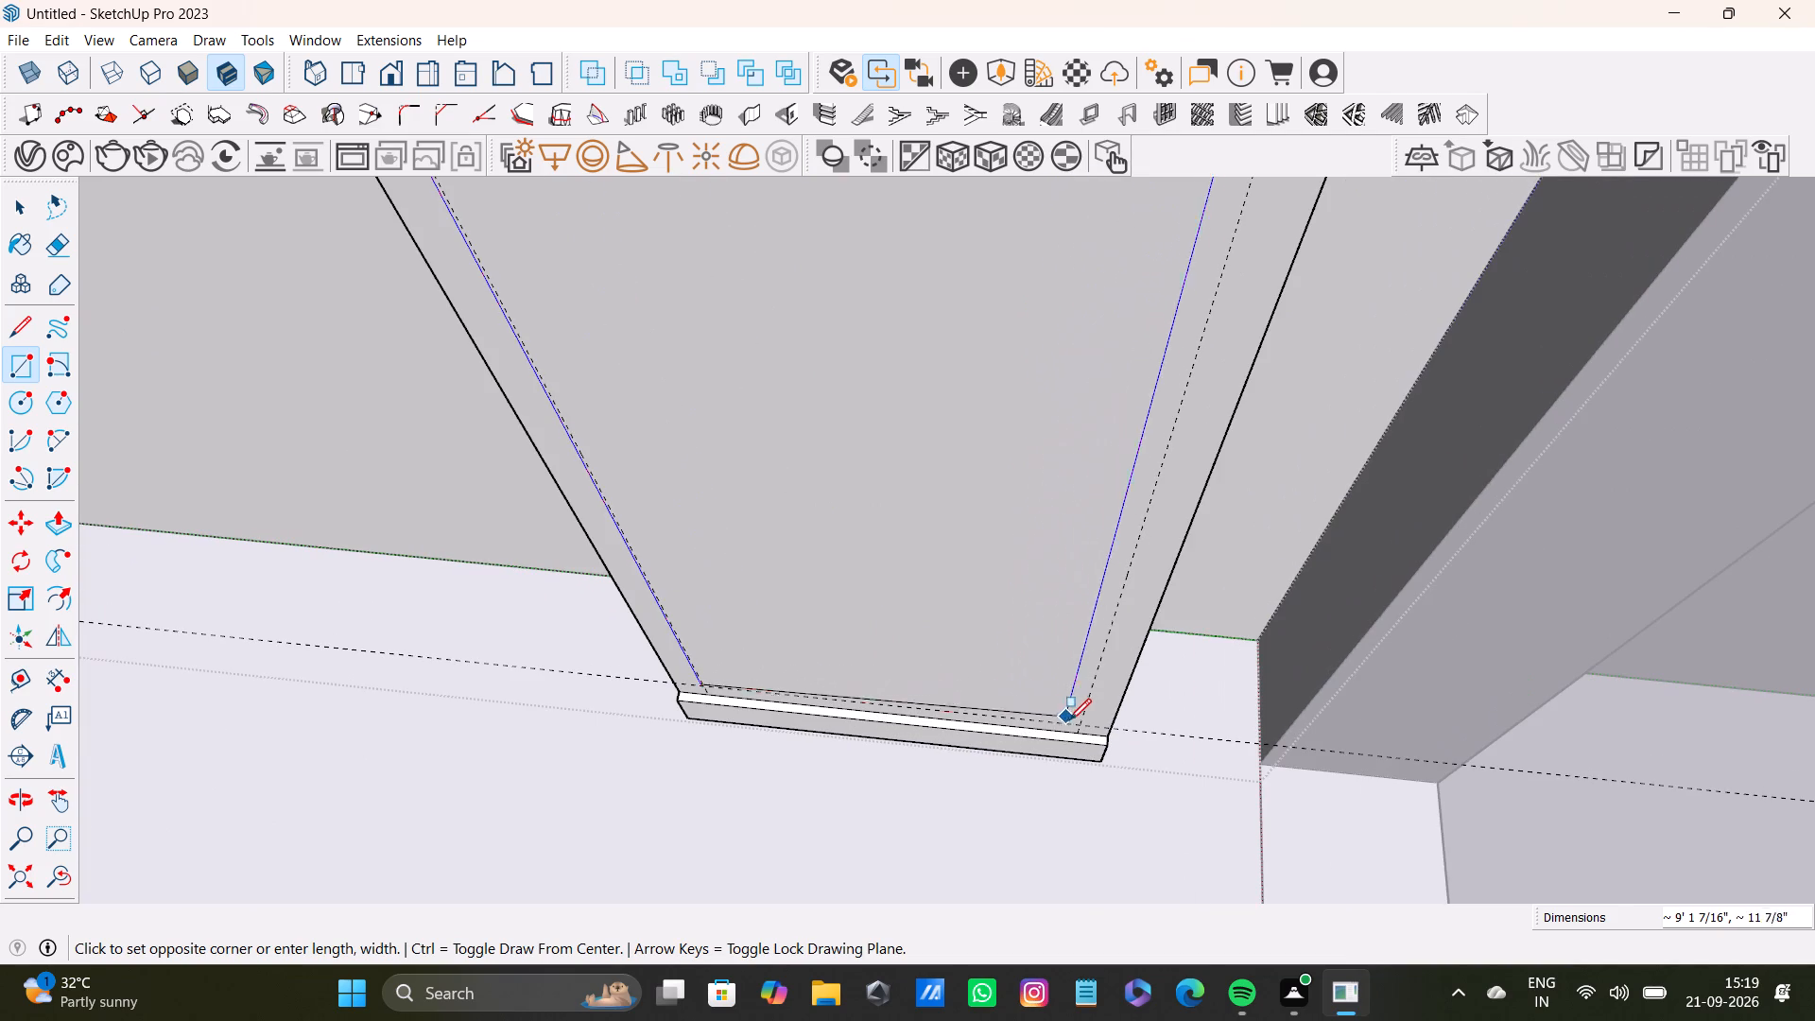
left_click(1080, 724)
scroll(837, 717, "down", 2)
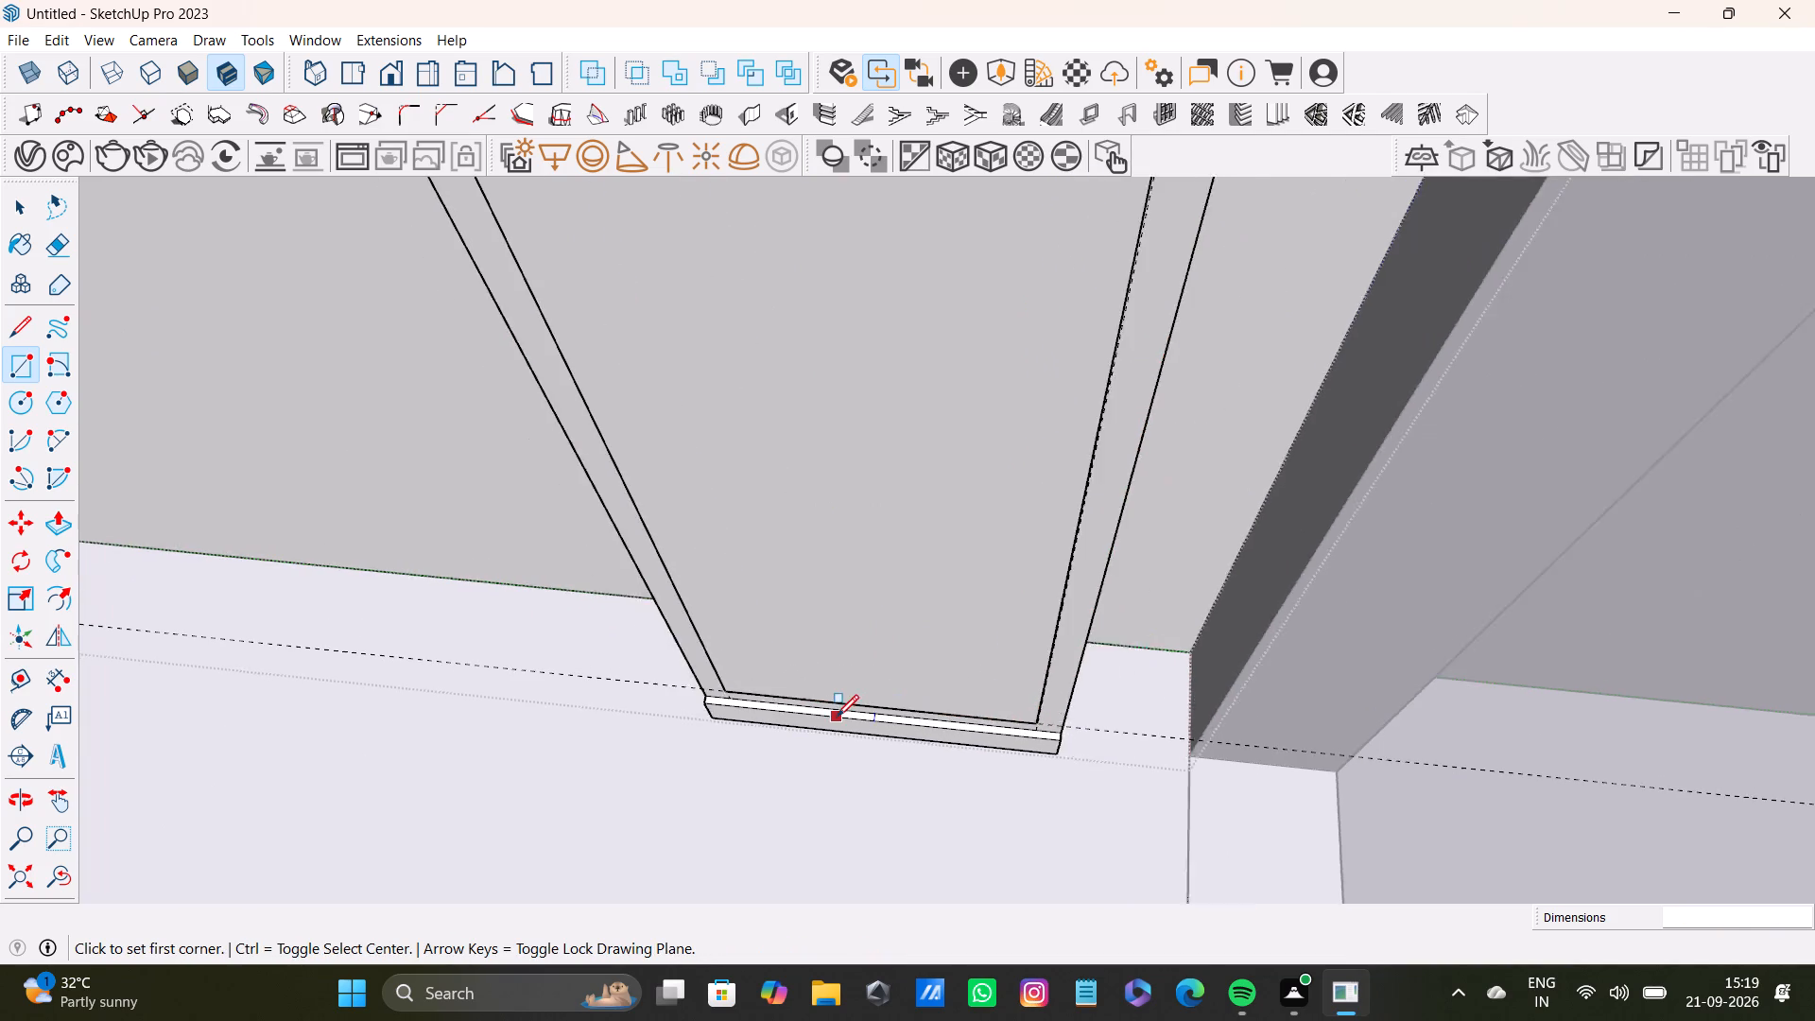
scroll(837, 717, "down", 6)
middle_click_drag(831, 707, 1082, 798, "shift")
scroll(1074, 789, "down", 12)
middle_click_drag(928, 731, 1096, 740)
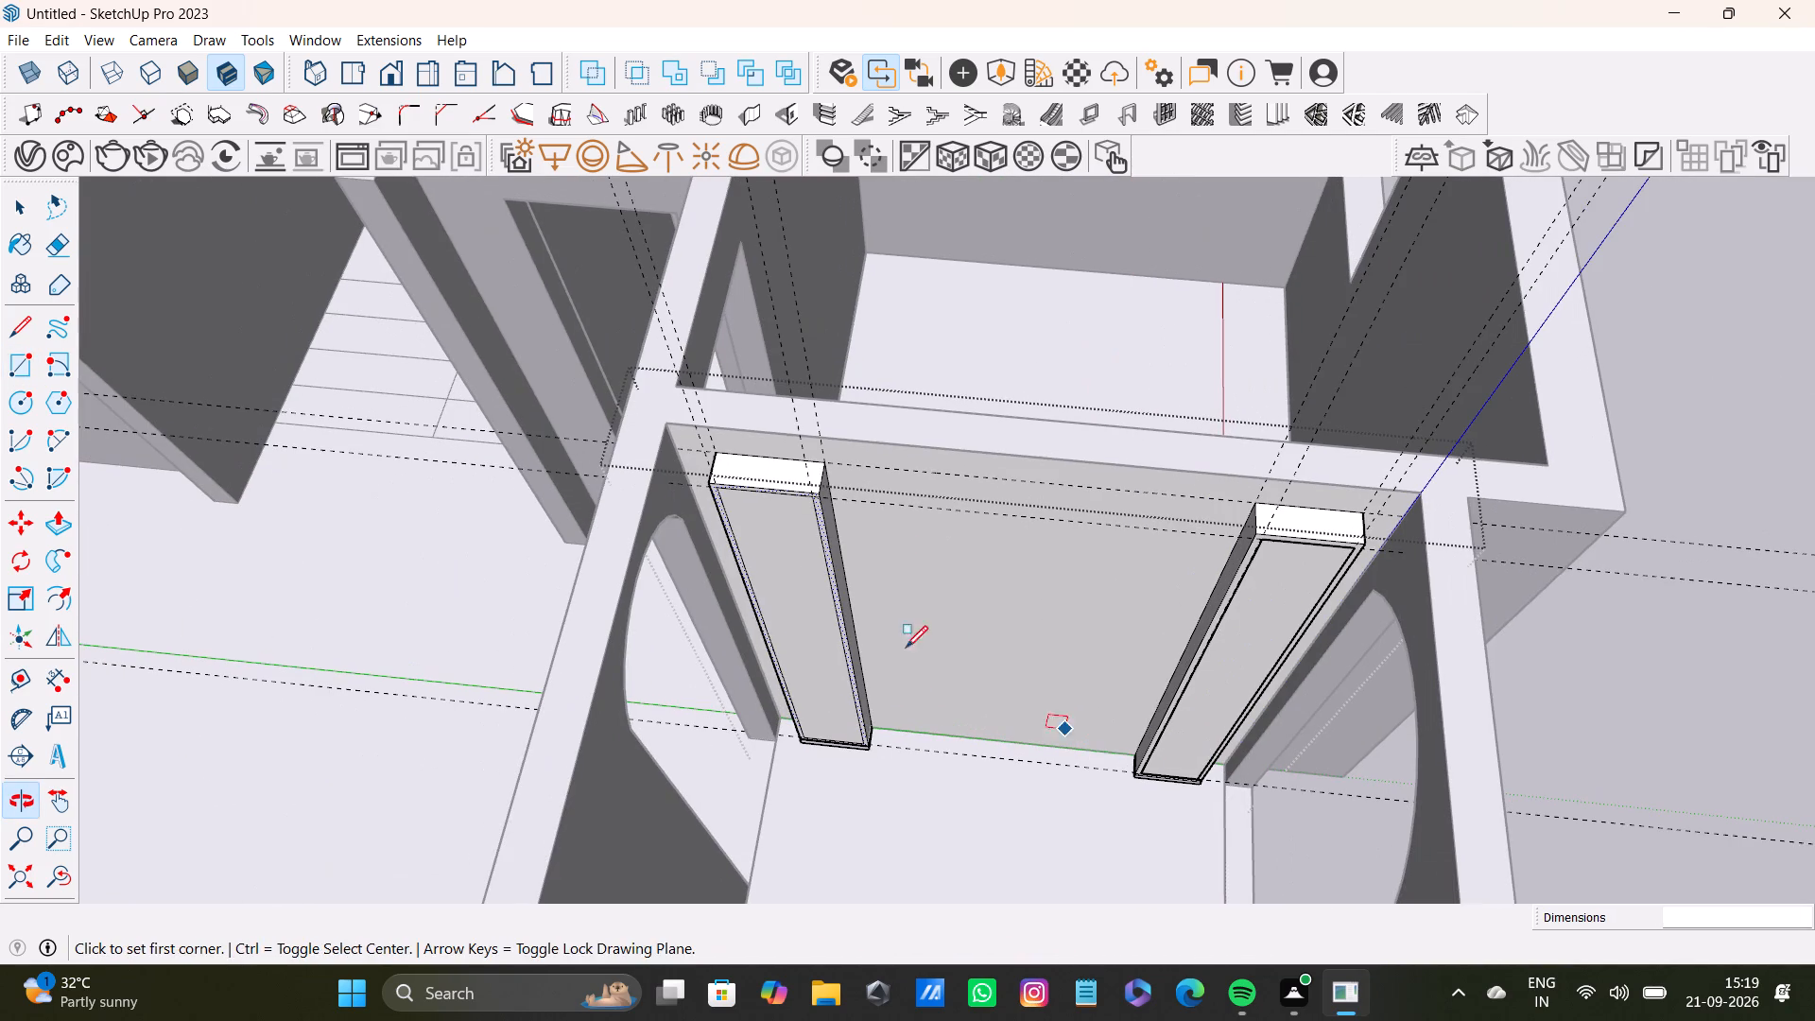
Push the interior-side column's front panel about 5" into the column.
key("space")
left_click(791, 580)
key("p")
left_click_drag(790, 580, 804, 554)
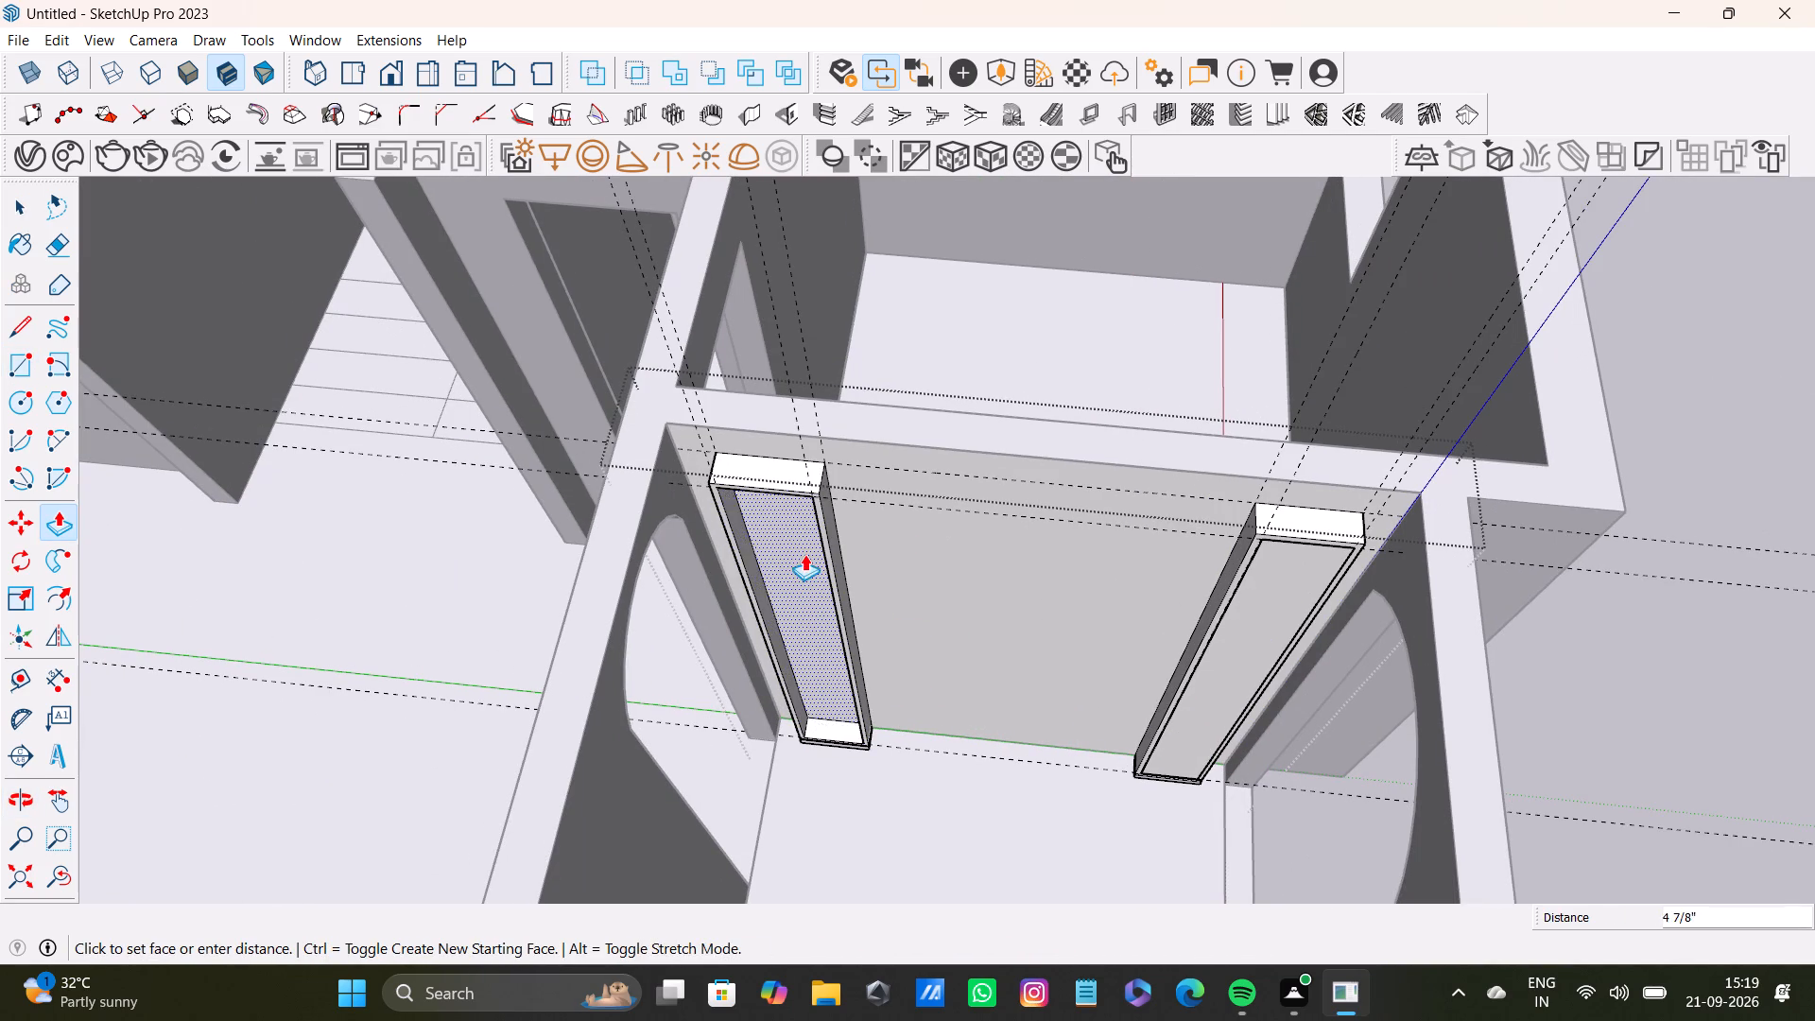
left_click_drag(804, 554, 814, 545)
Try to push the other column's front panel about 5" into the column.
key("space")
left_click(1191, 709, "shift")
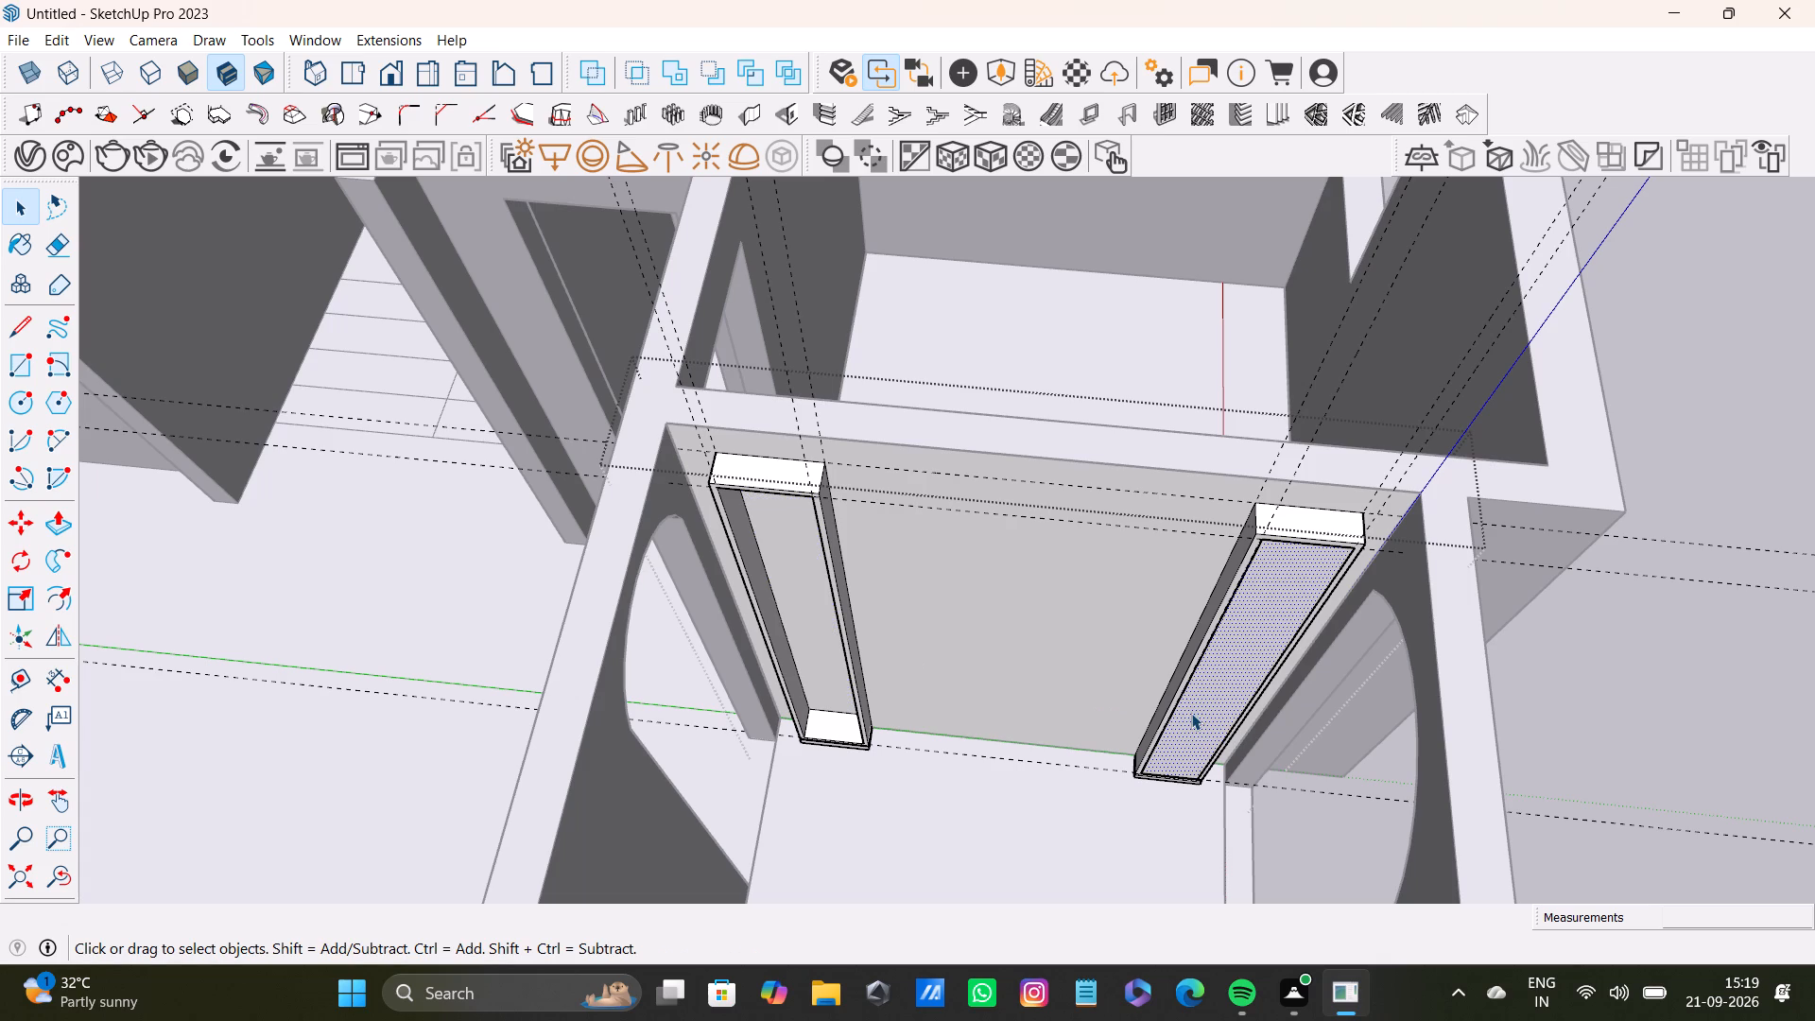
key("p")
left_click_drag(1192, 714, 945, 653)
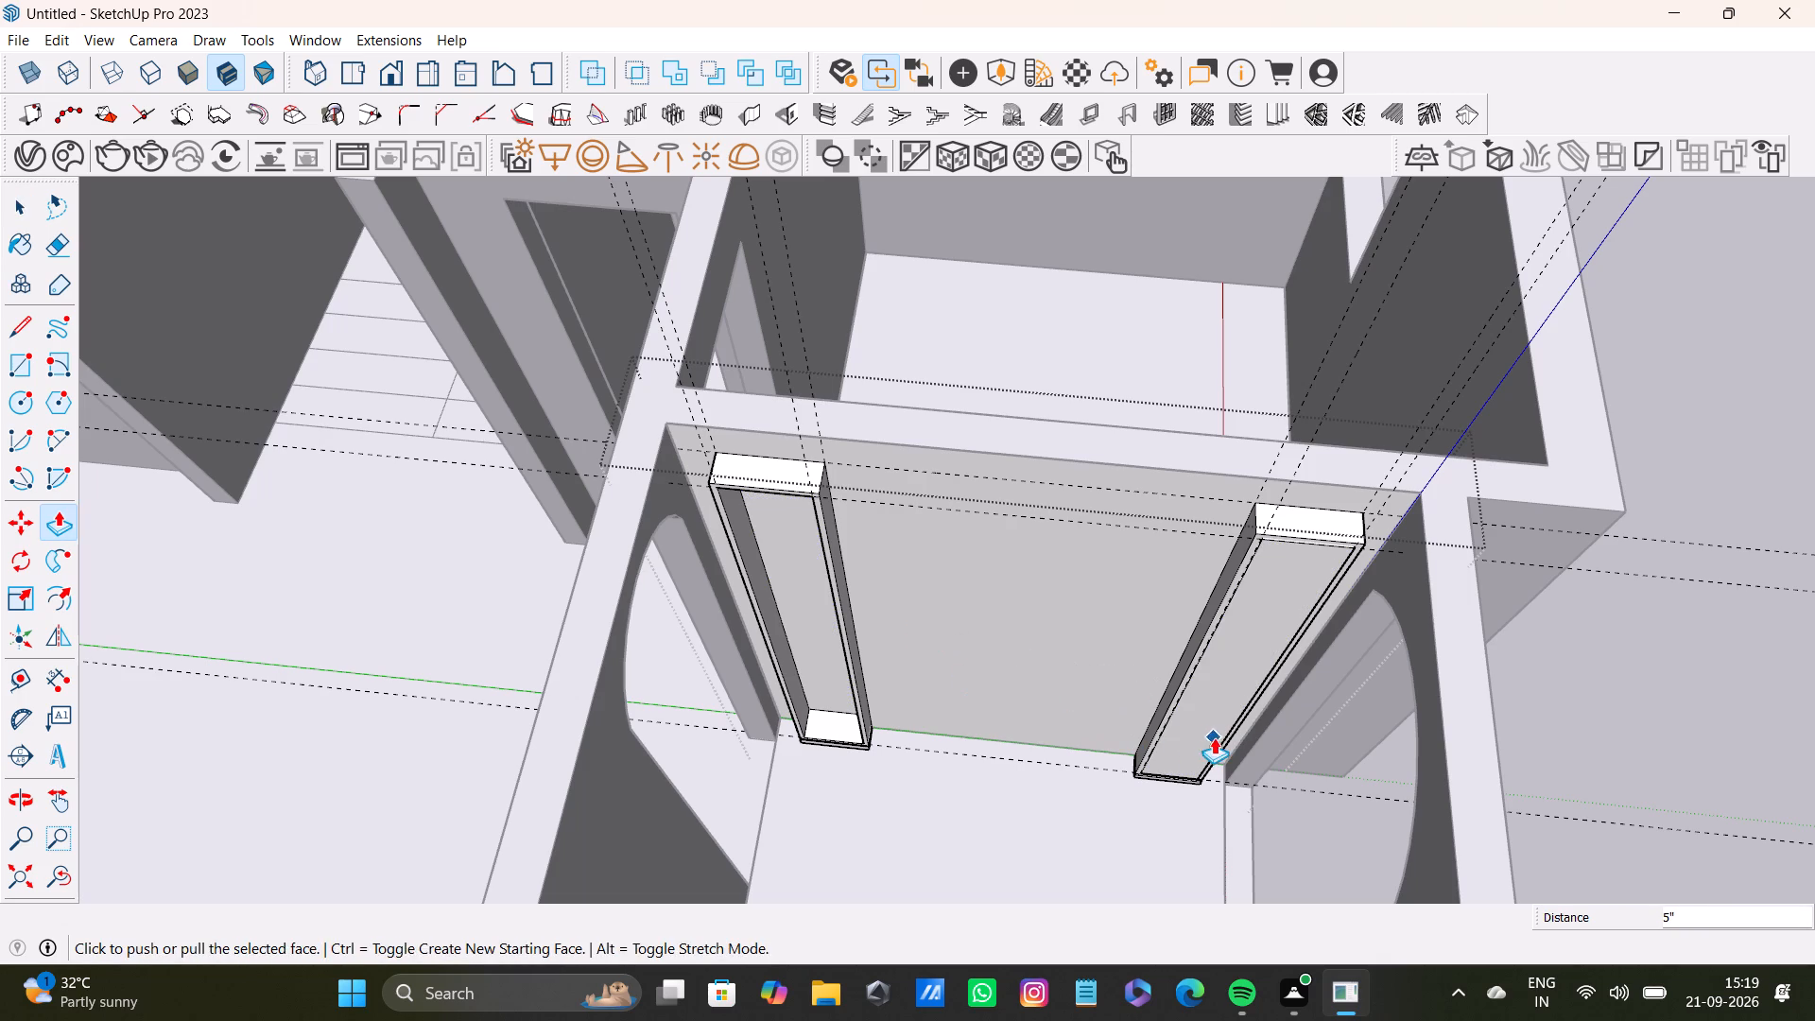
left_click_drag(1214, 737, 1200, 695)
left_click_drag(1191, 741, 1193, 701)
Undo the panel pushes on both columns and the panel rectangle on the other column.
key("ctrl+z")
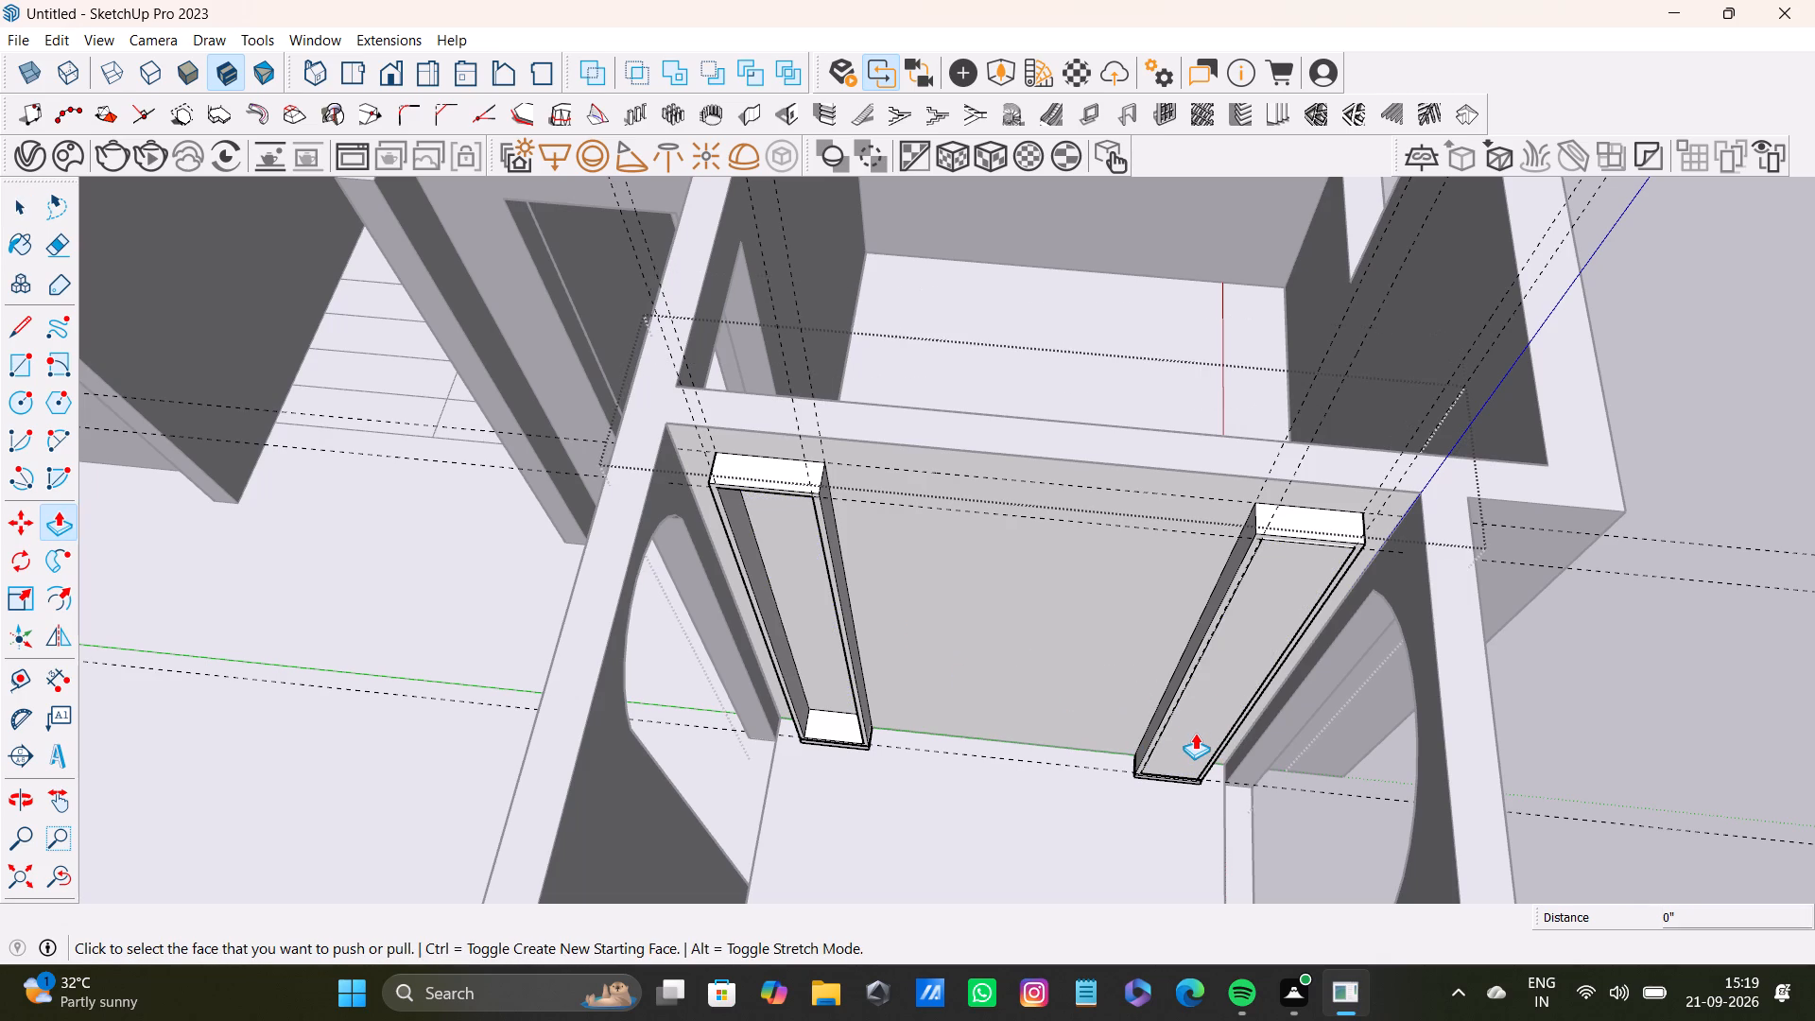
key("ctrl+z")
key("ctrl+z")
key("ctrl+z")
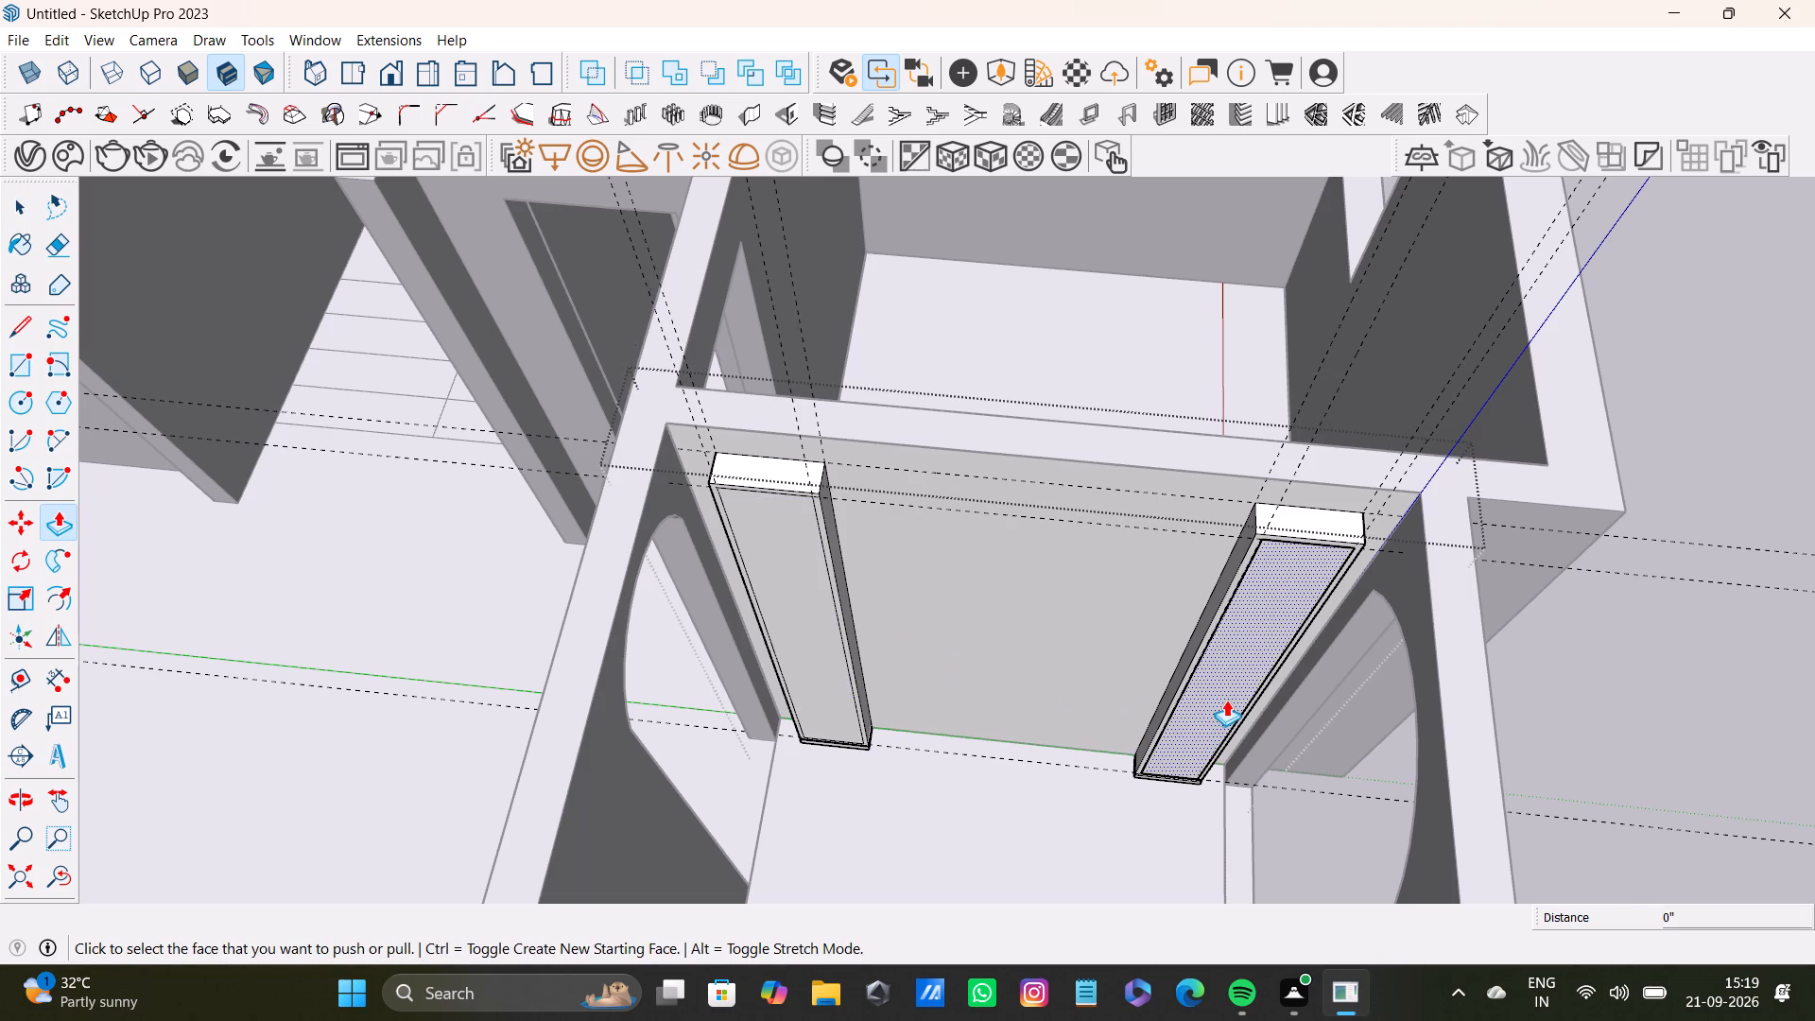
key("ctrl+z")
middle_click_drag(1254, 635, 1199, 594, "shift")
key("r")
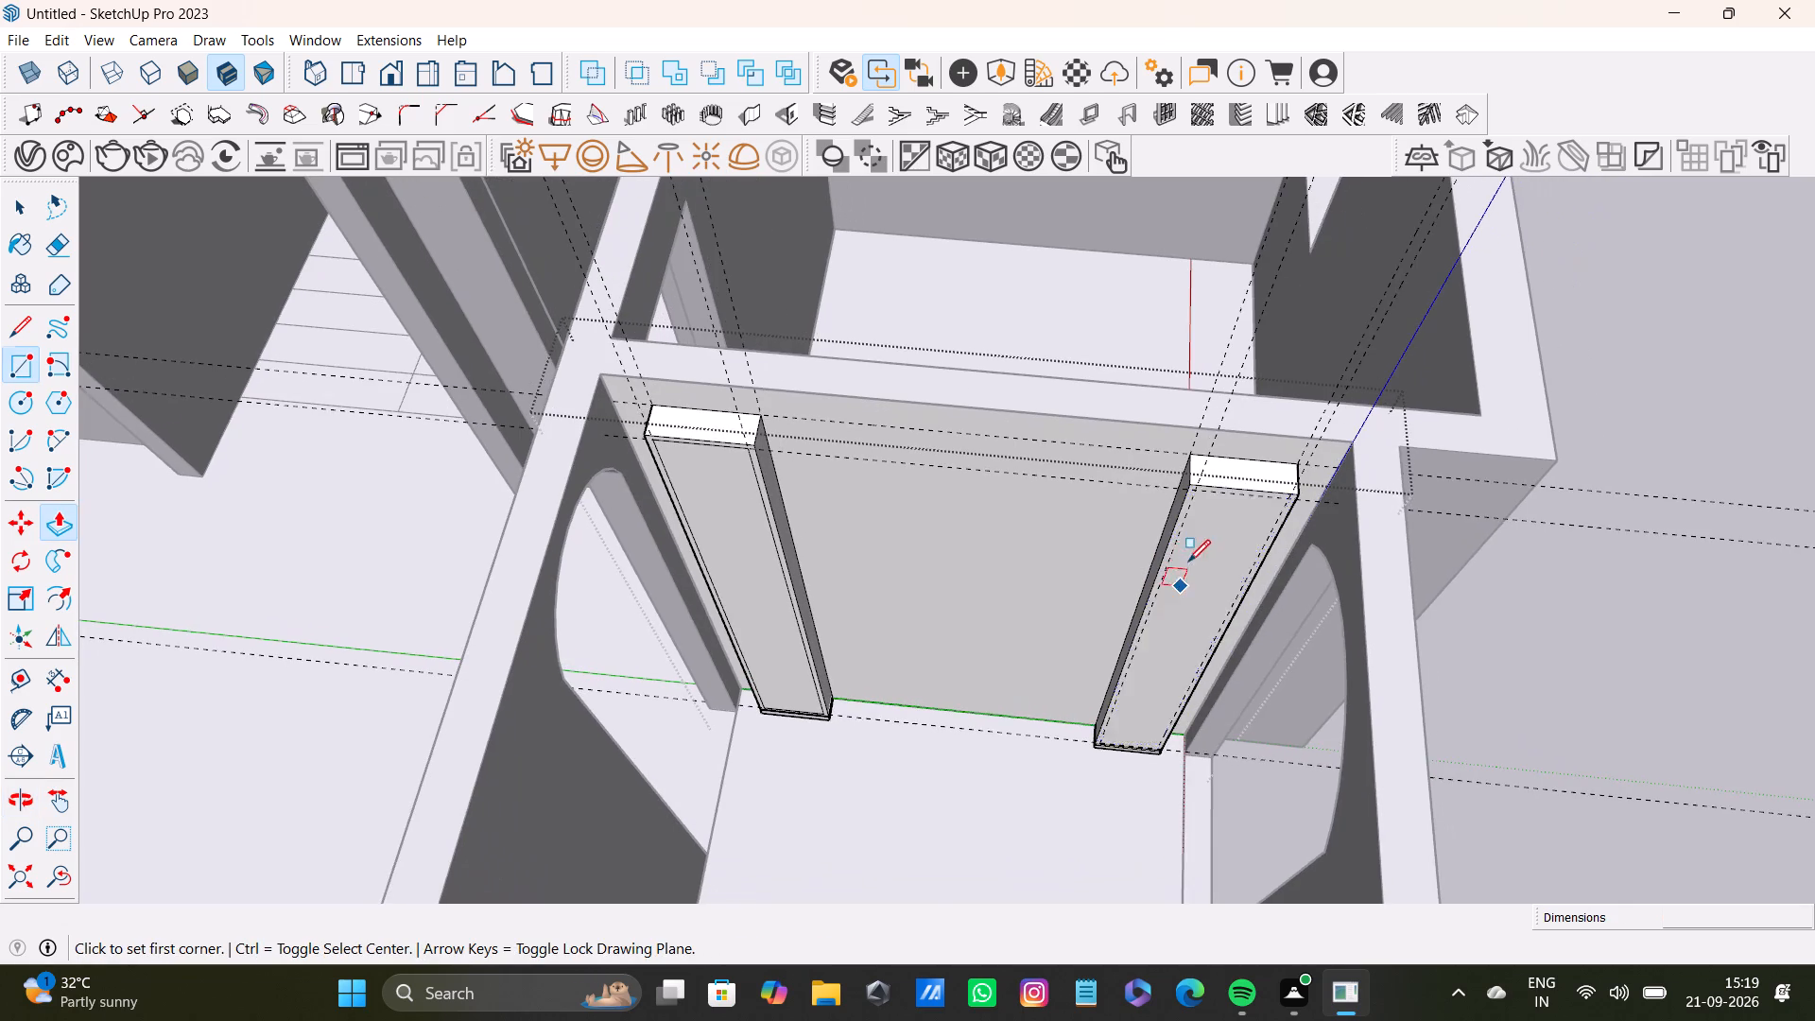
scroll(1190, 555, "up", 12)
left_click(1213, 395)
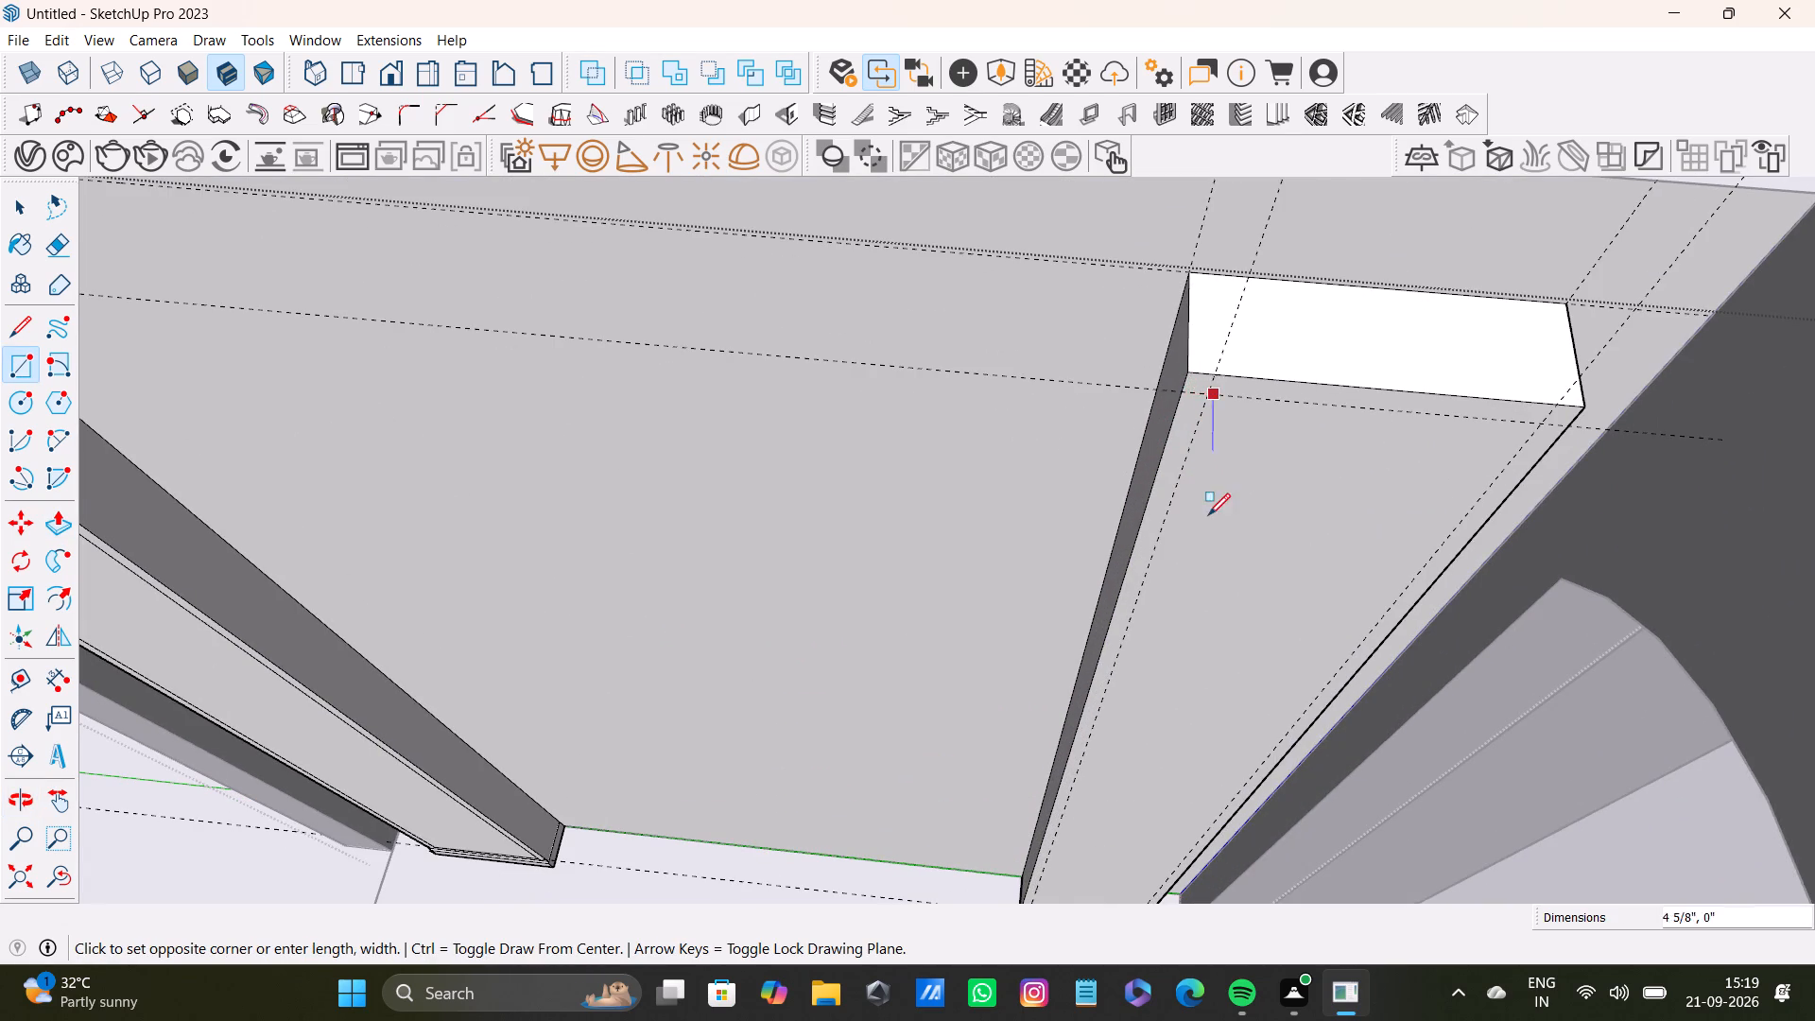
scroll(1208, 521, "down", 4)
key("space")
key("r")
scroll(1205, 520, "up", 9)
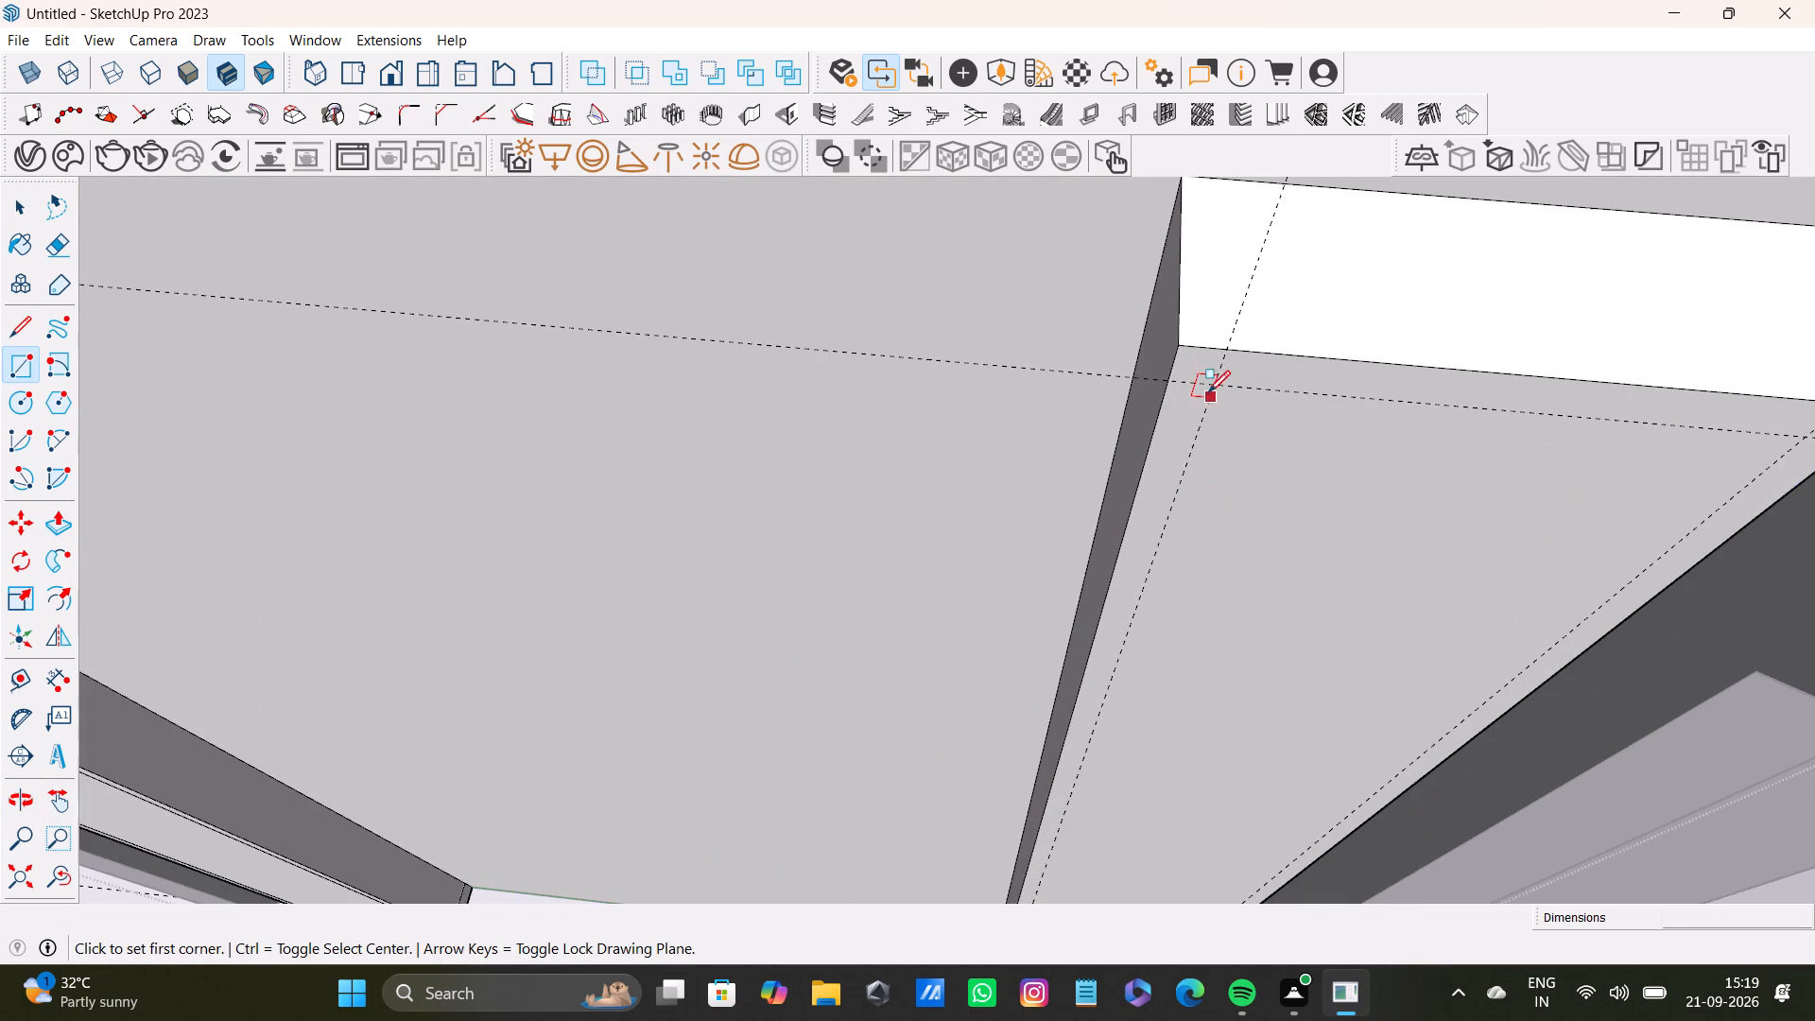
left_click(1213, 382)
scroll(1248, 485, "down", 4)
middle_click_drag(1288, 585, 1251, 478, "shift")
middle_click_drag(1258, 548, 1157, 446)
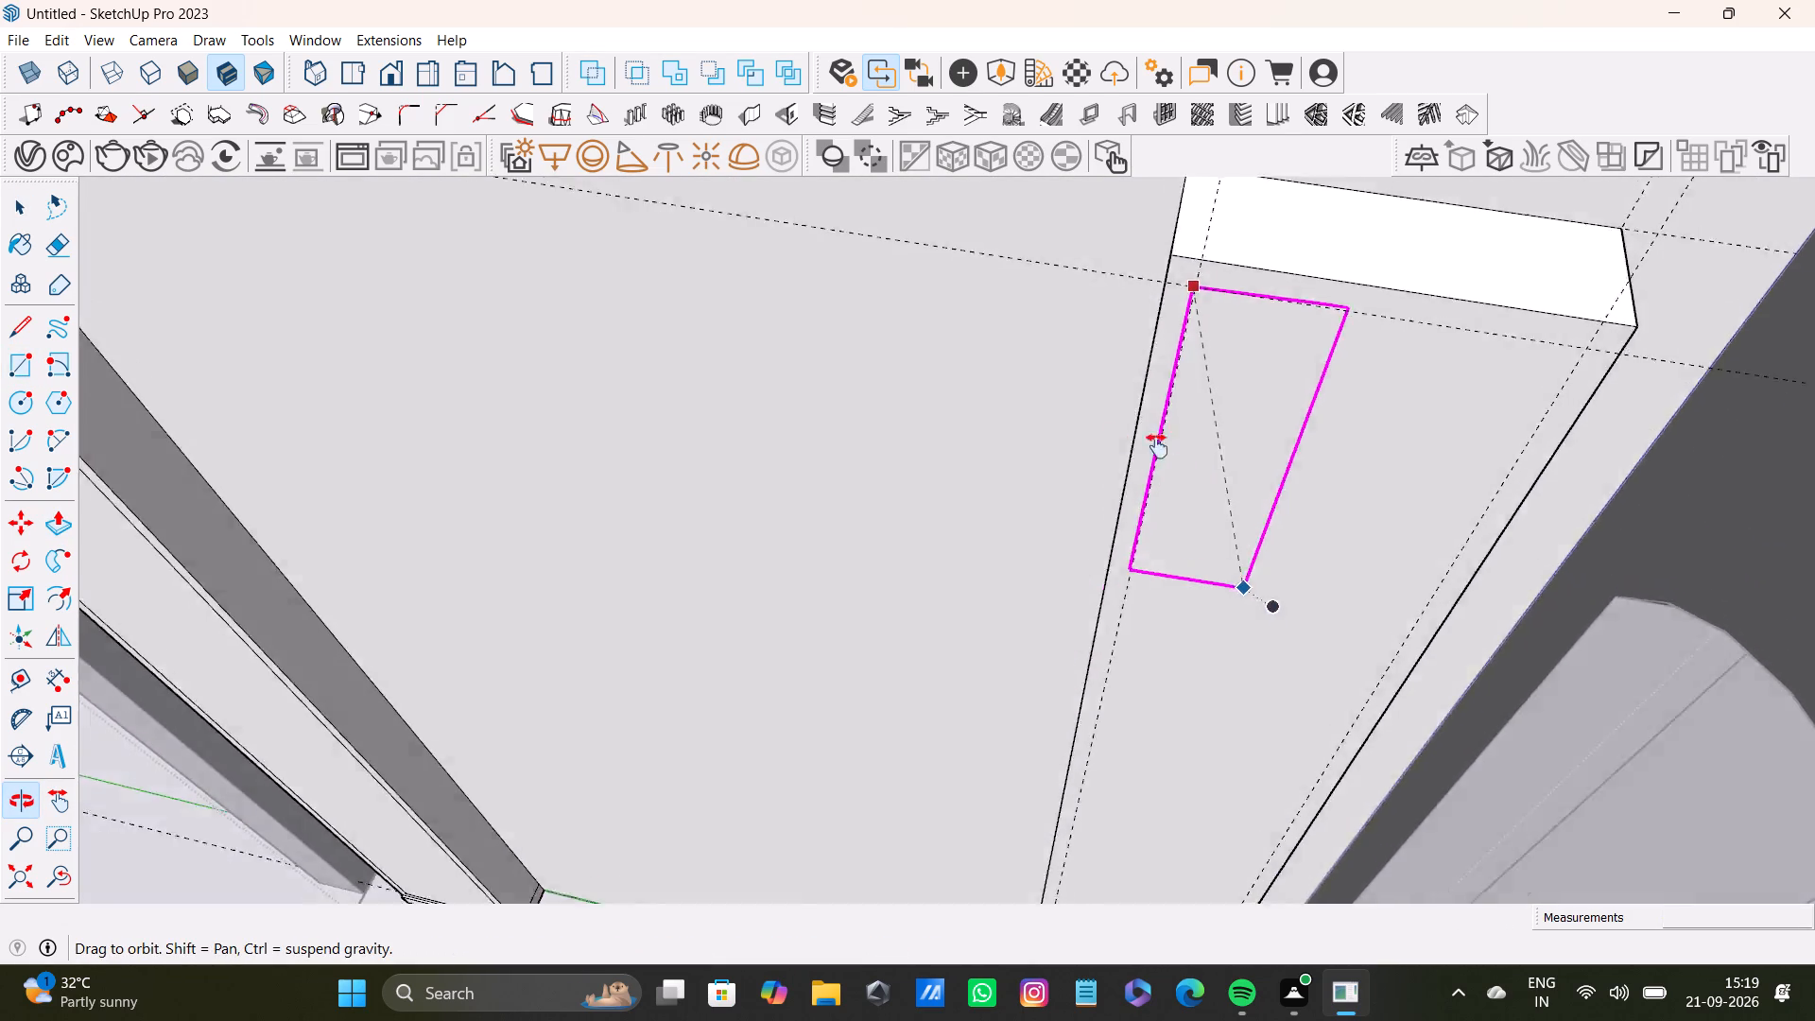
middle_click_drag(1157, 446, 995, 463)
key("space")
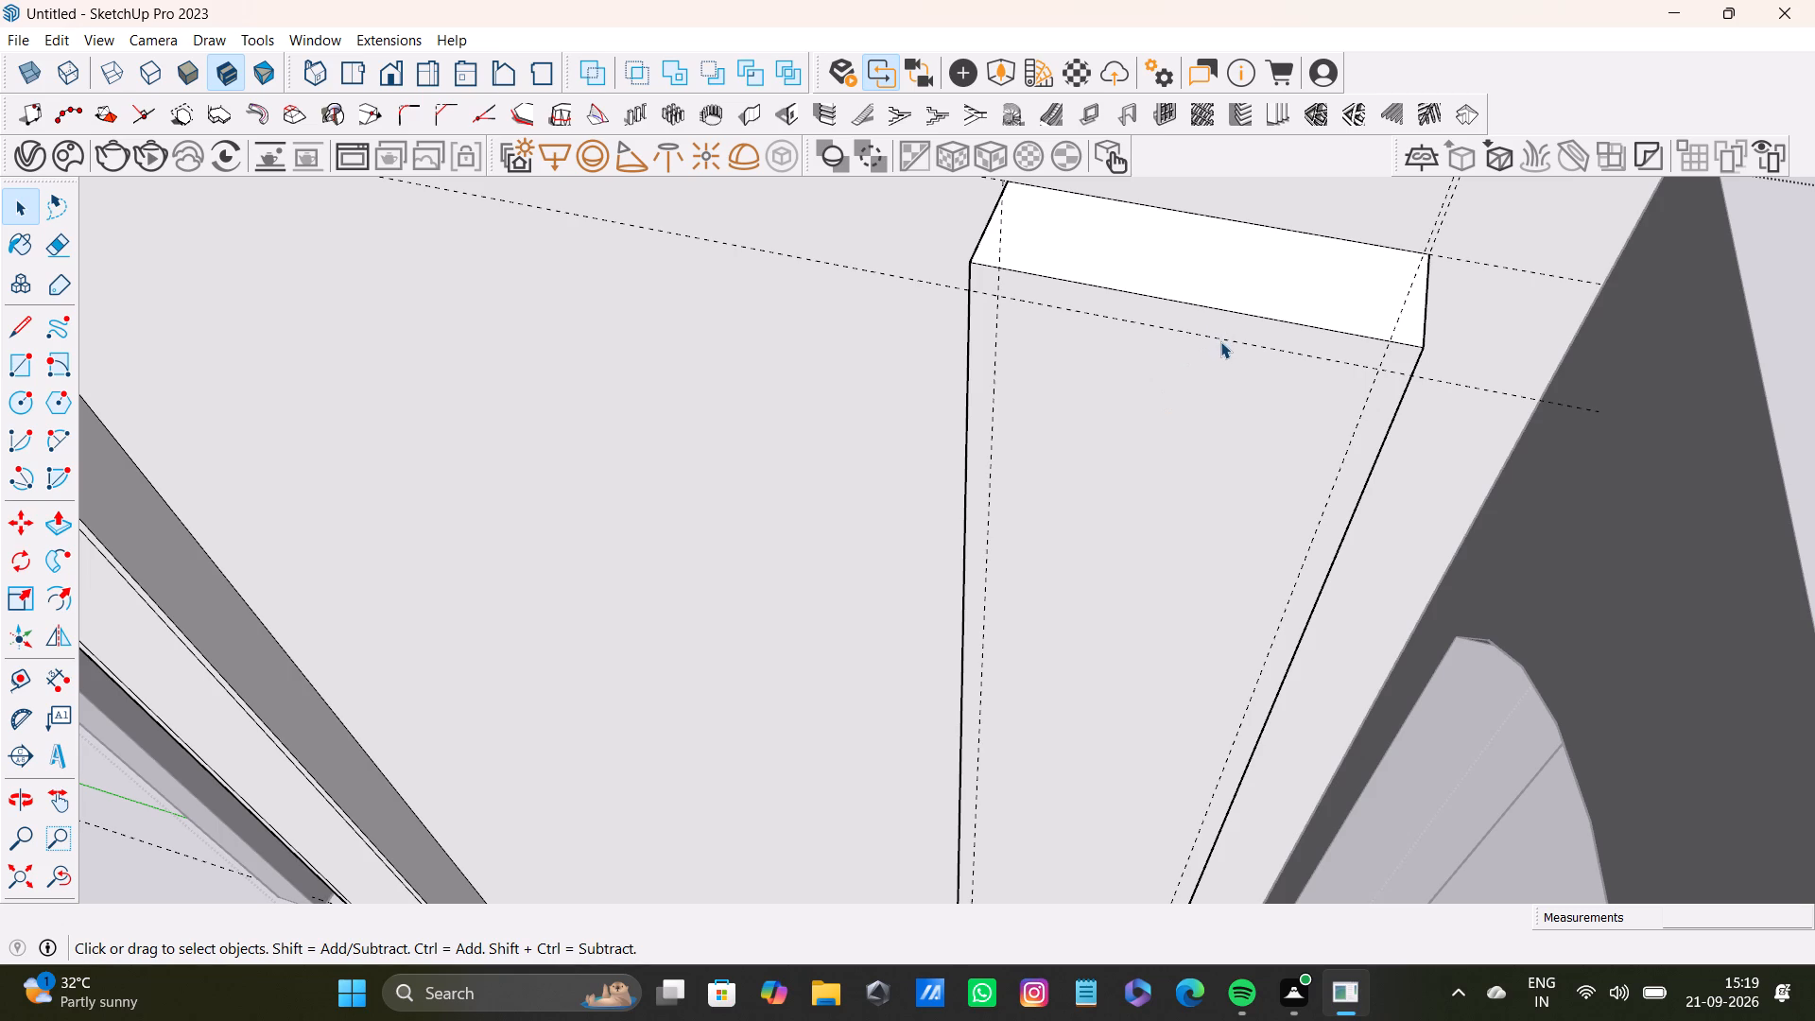
Replace the other column's upper horizontal guide with one 1" below the front face's top edge.
left_click(1220, 341)
key("Delete")
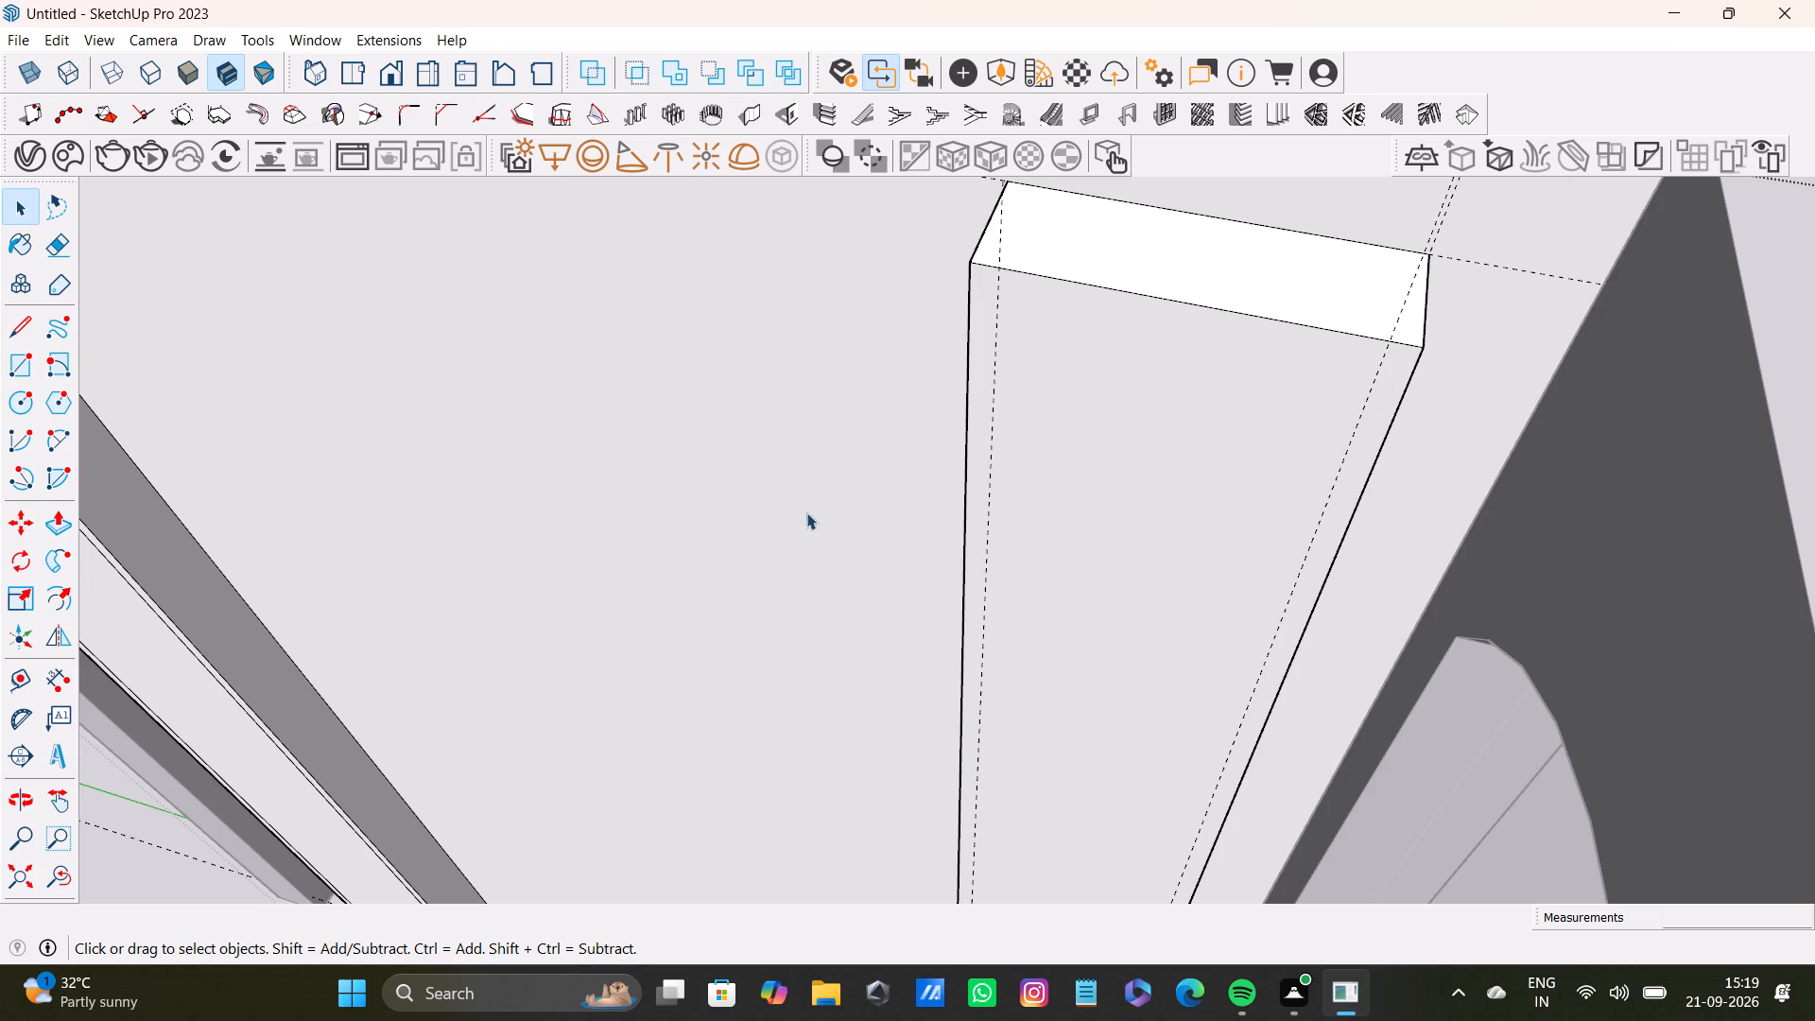
key("t")
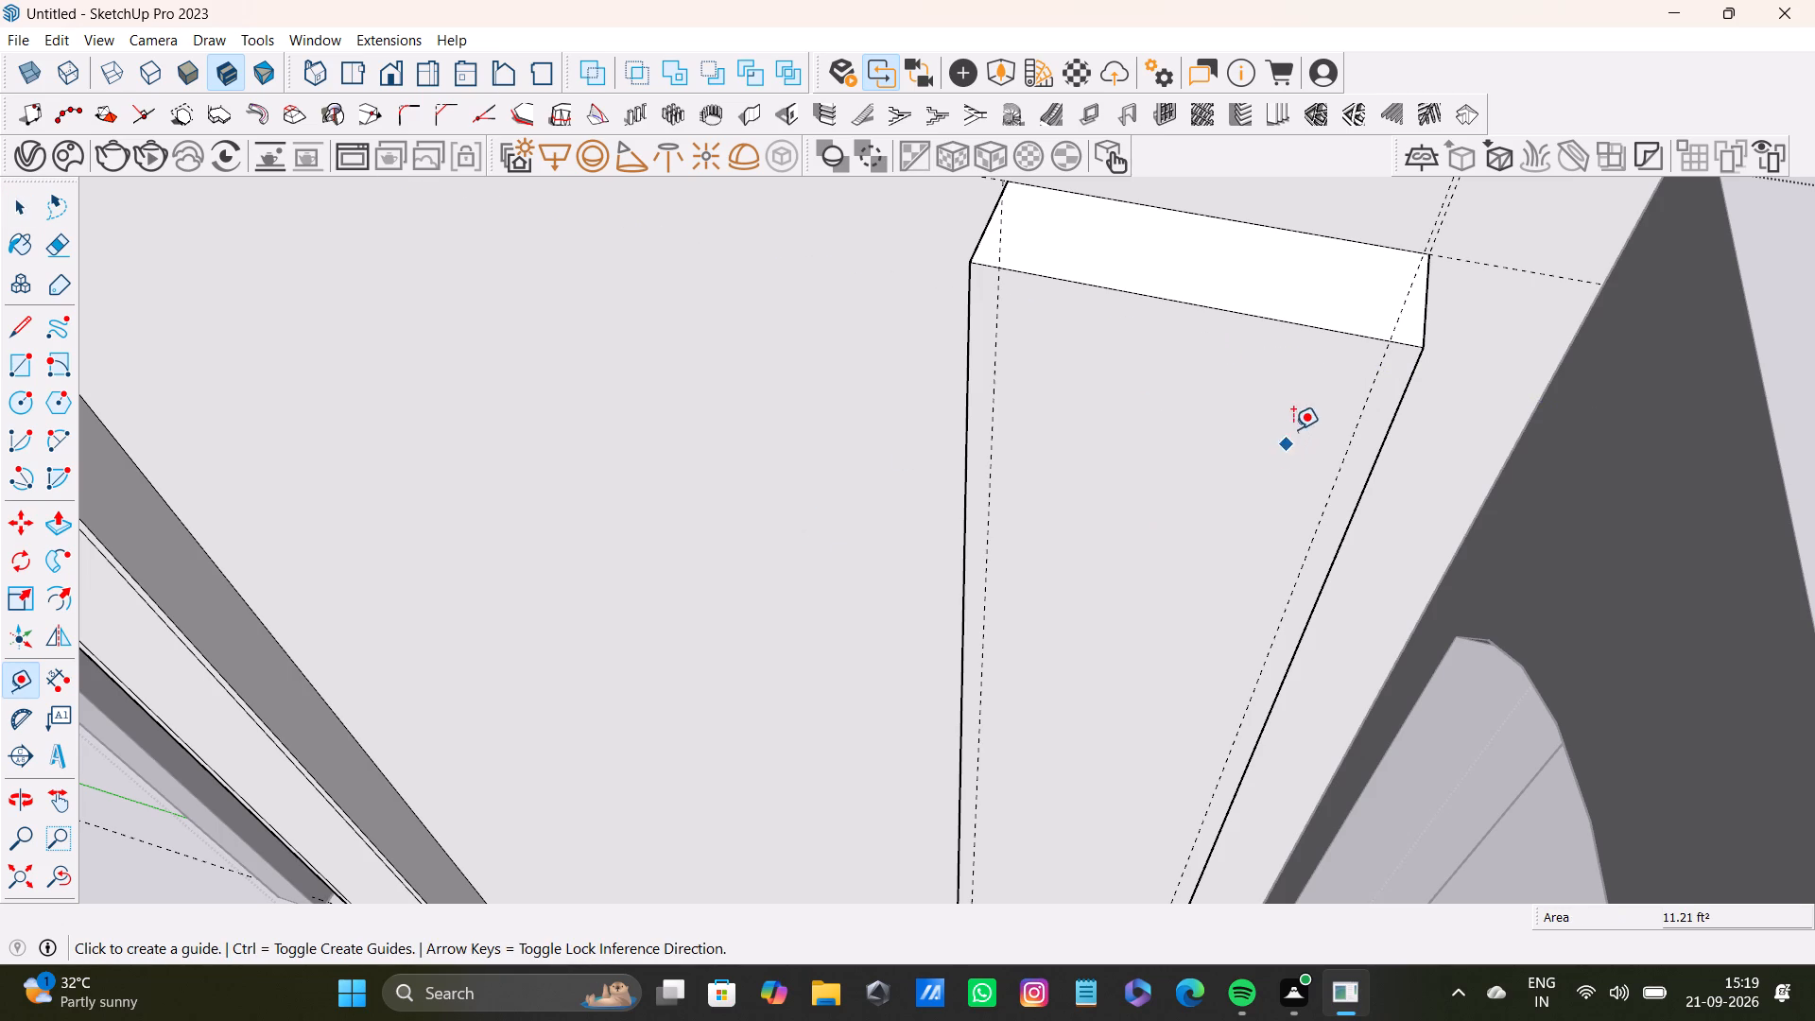
scroll(1293, 419, "up", 3)
left_click(1274, 286)
middle_click_drag(1285, 370, 1285, 369)
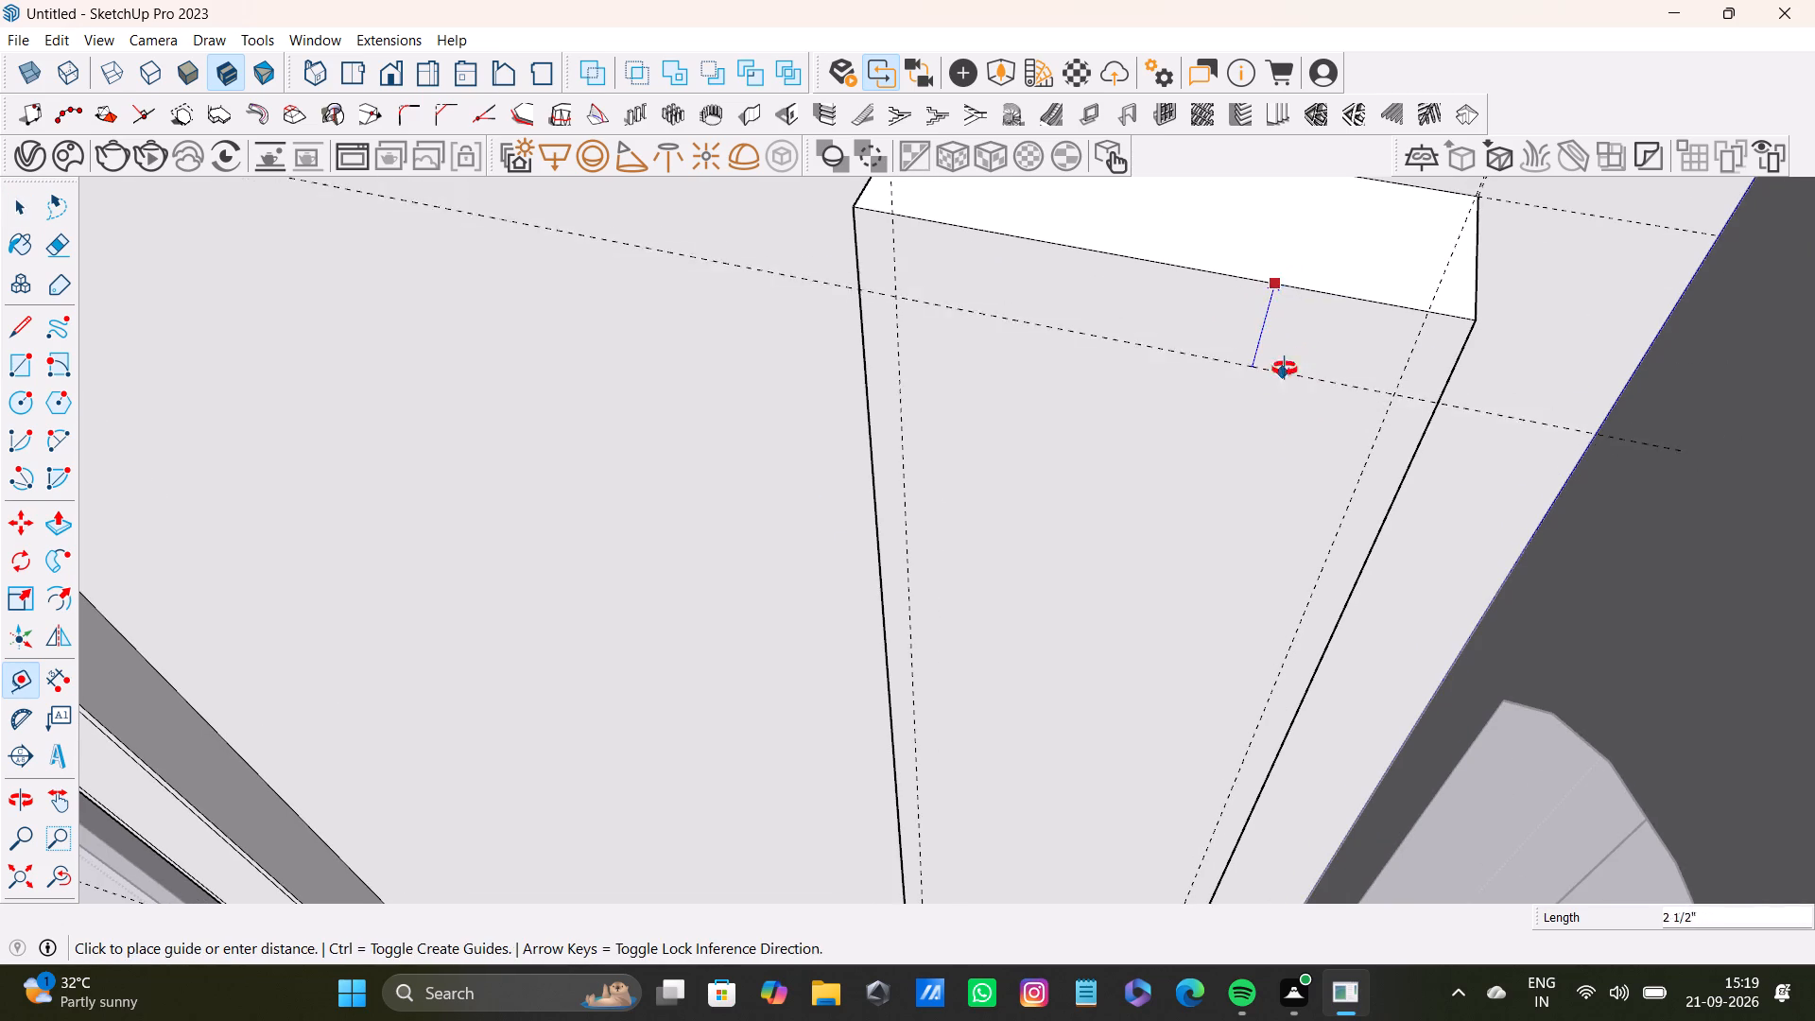
middle_click_drag(1285, 369, 1169, 461)
middle_click_drag(1146, 591, 1442, 433)
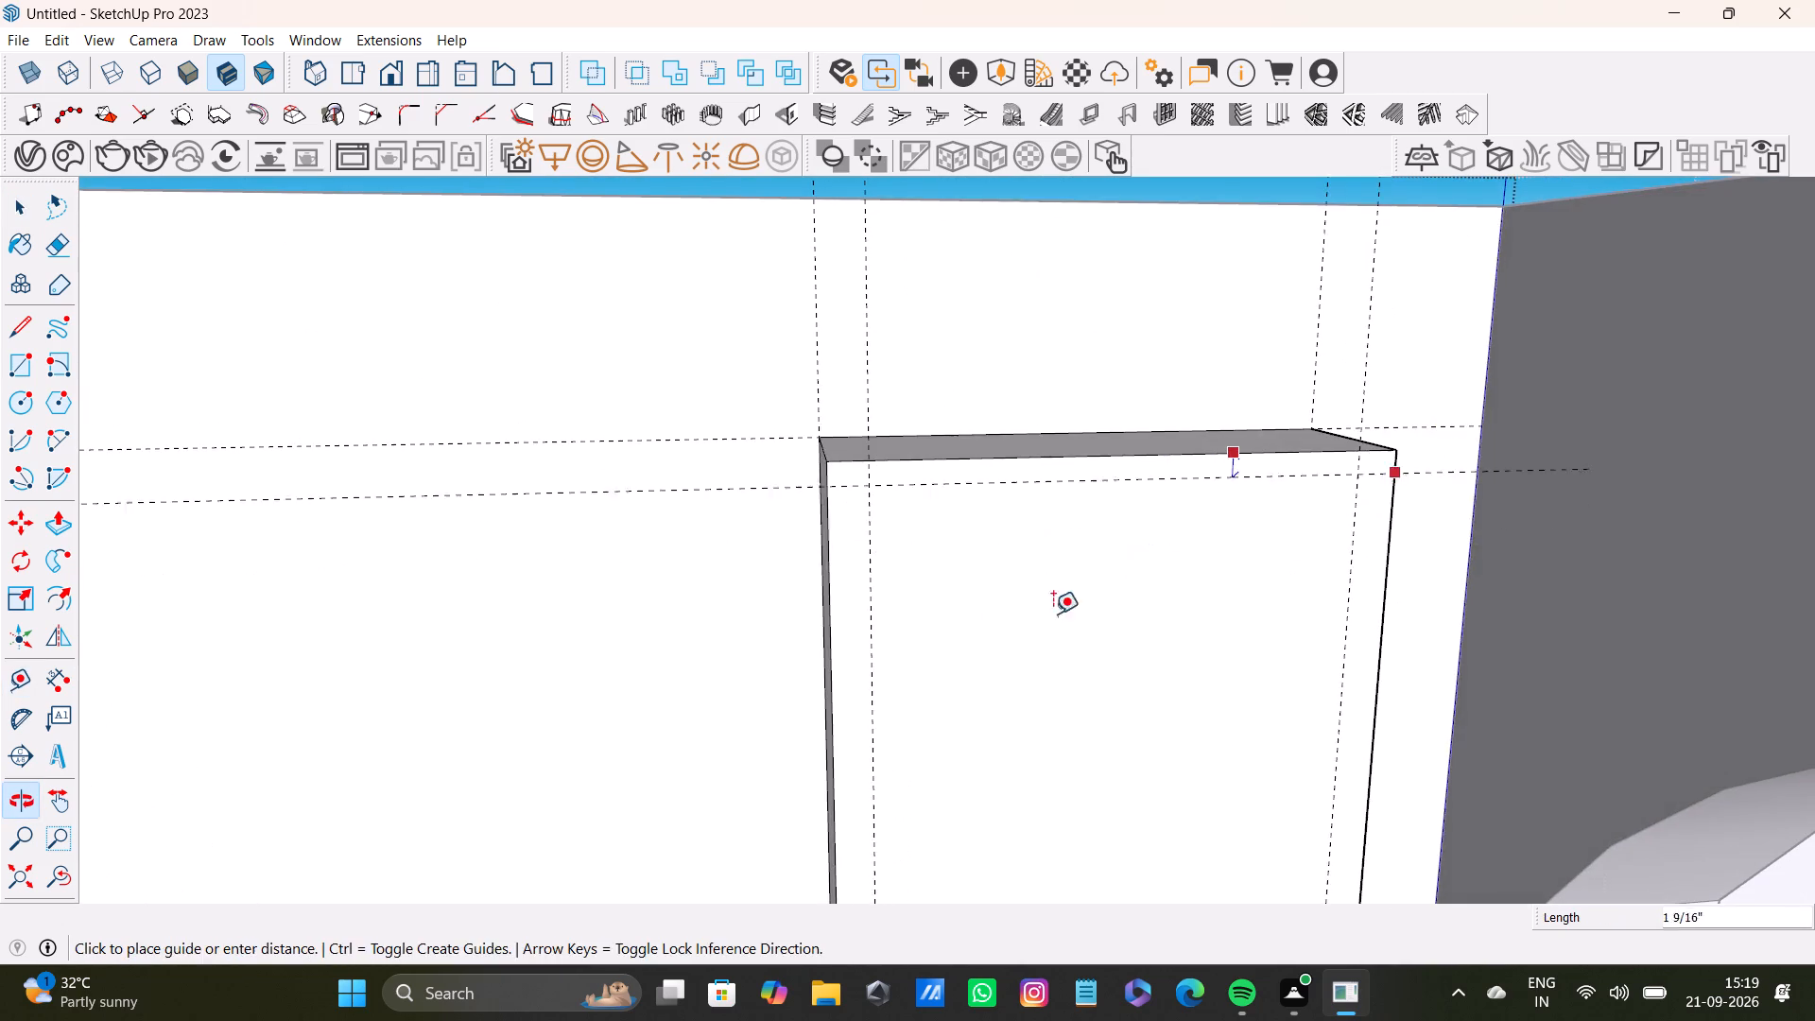
middle_click_drag(919, 560, 860, 693)
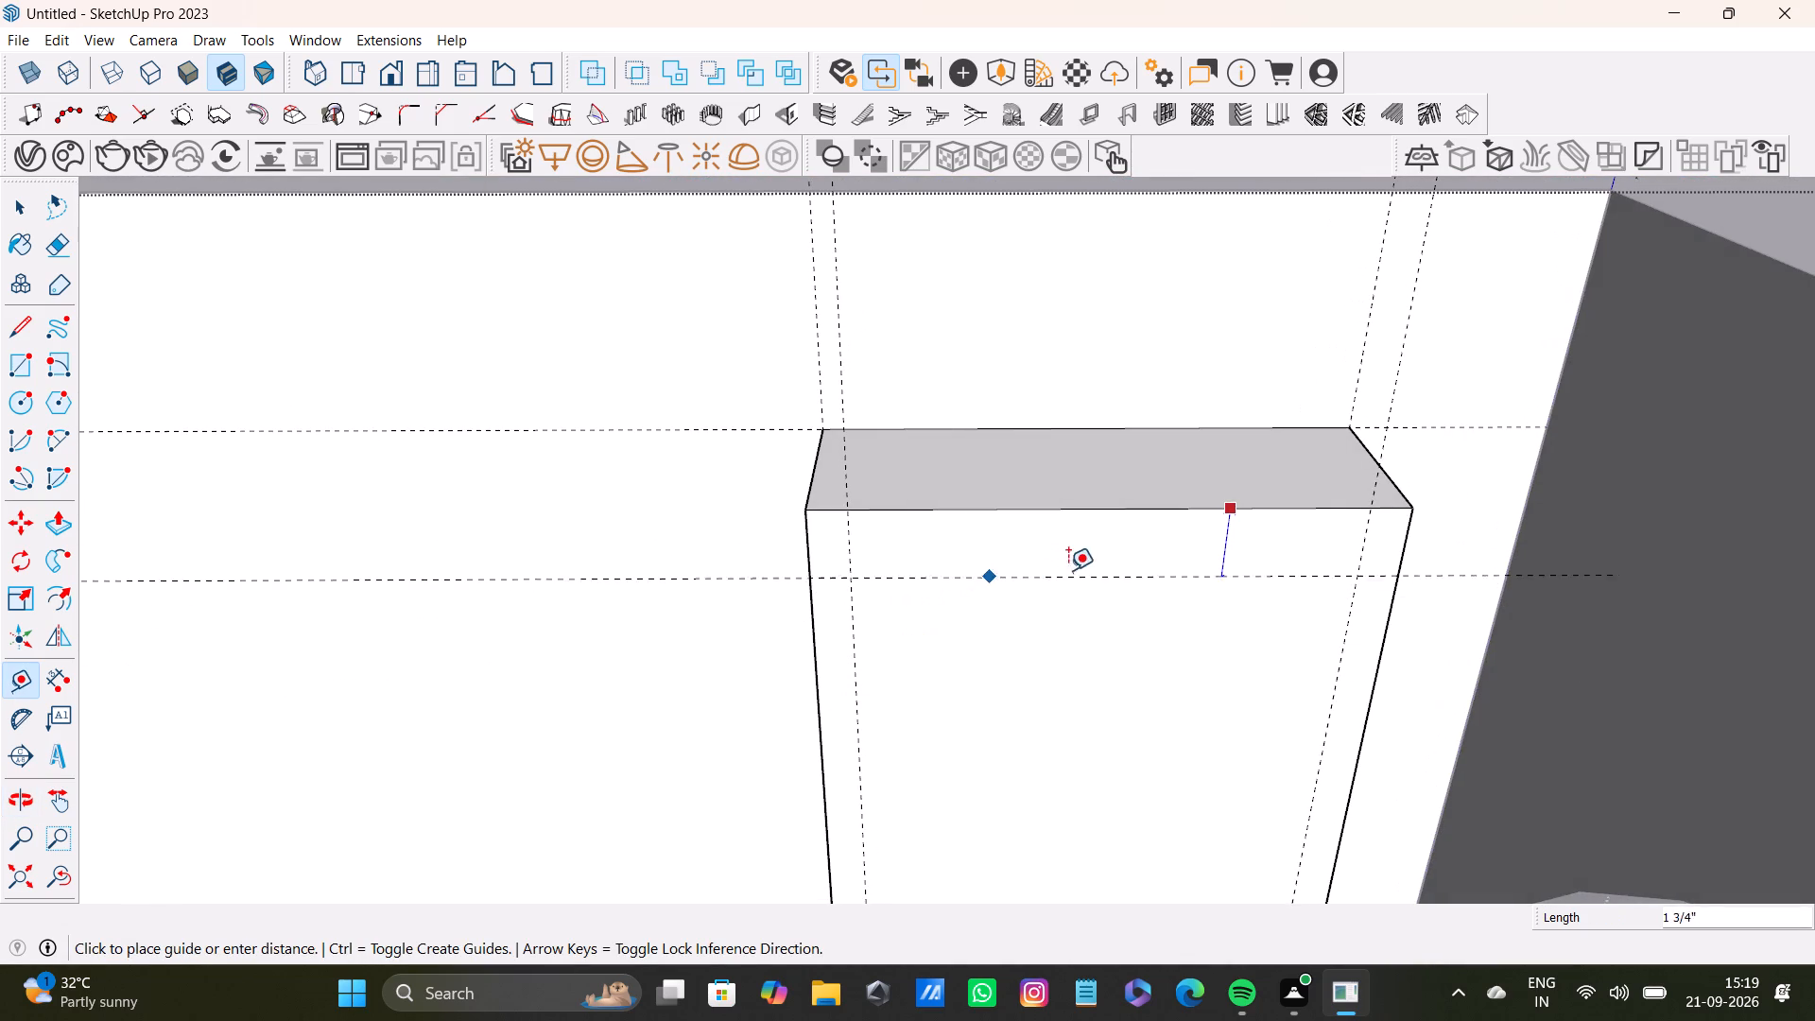
key("1")
key("shift+quotedbl")
key("Return")
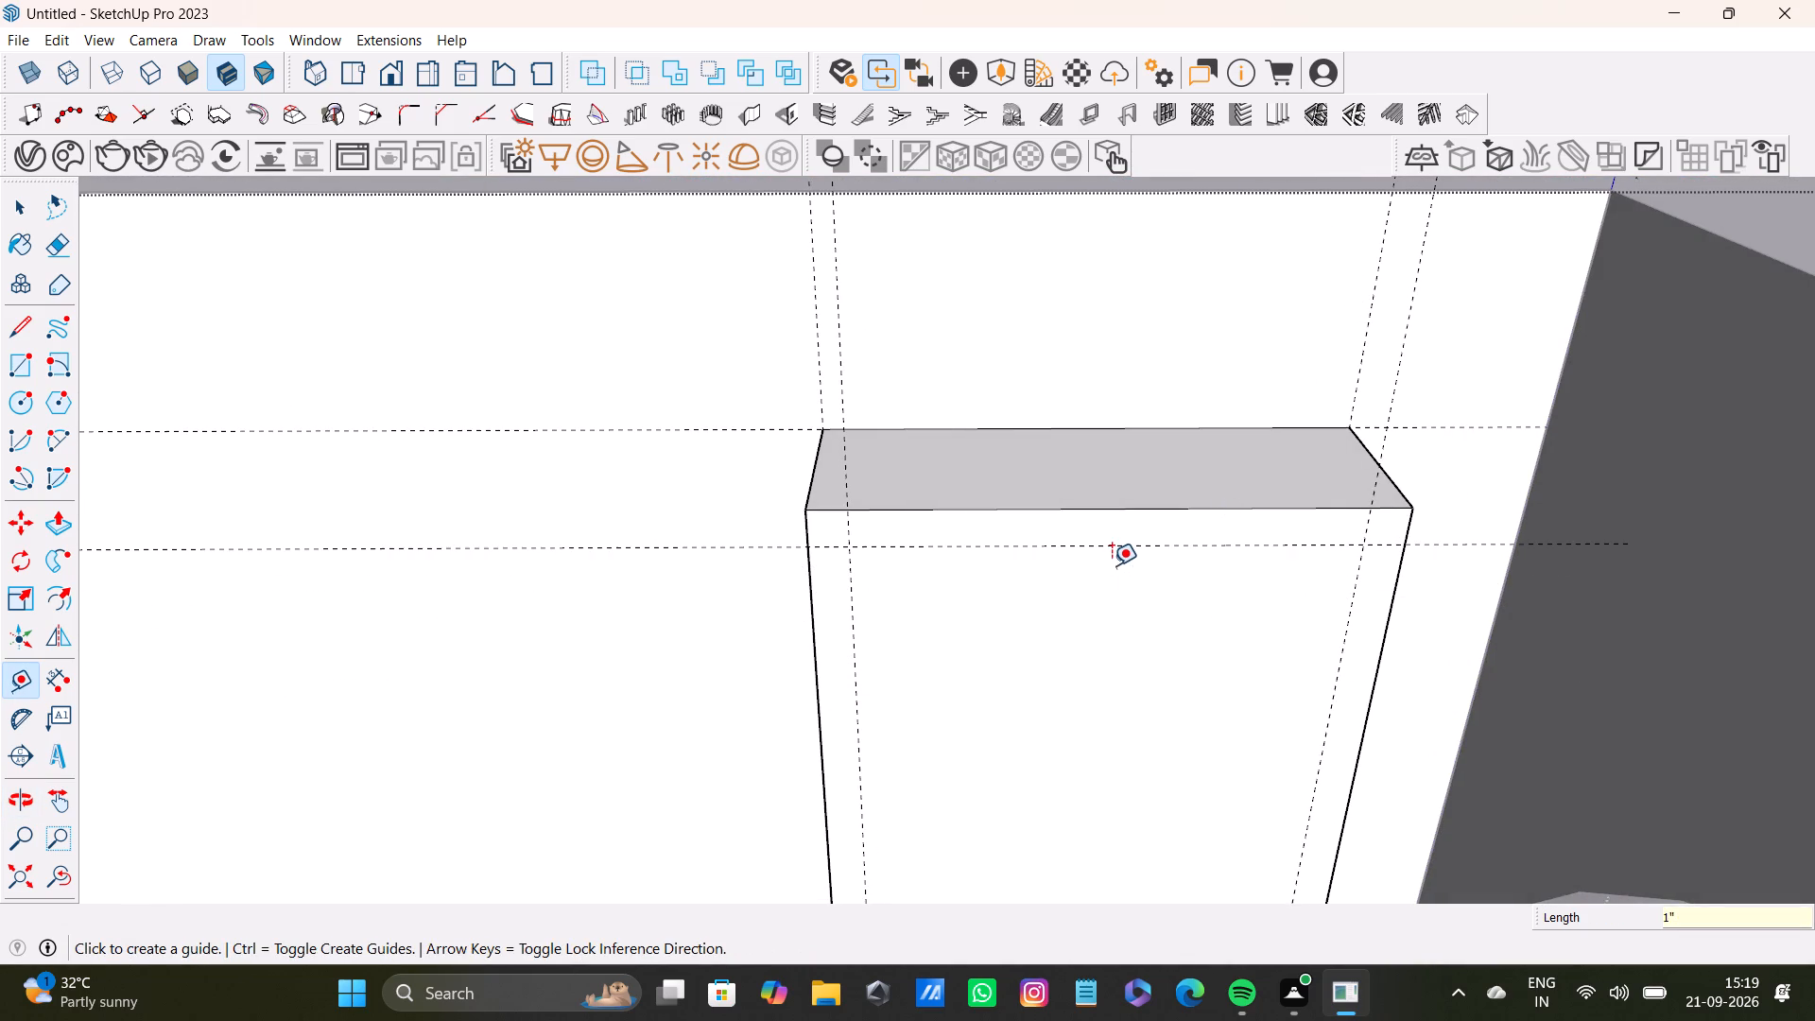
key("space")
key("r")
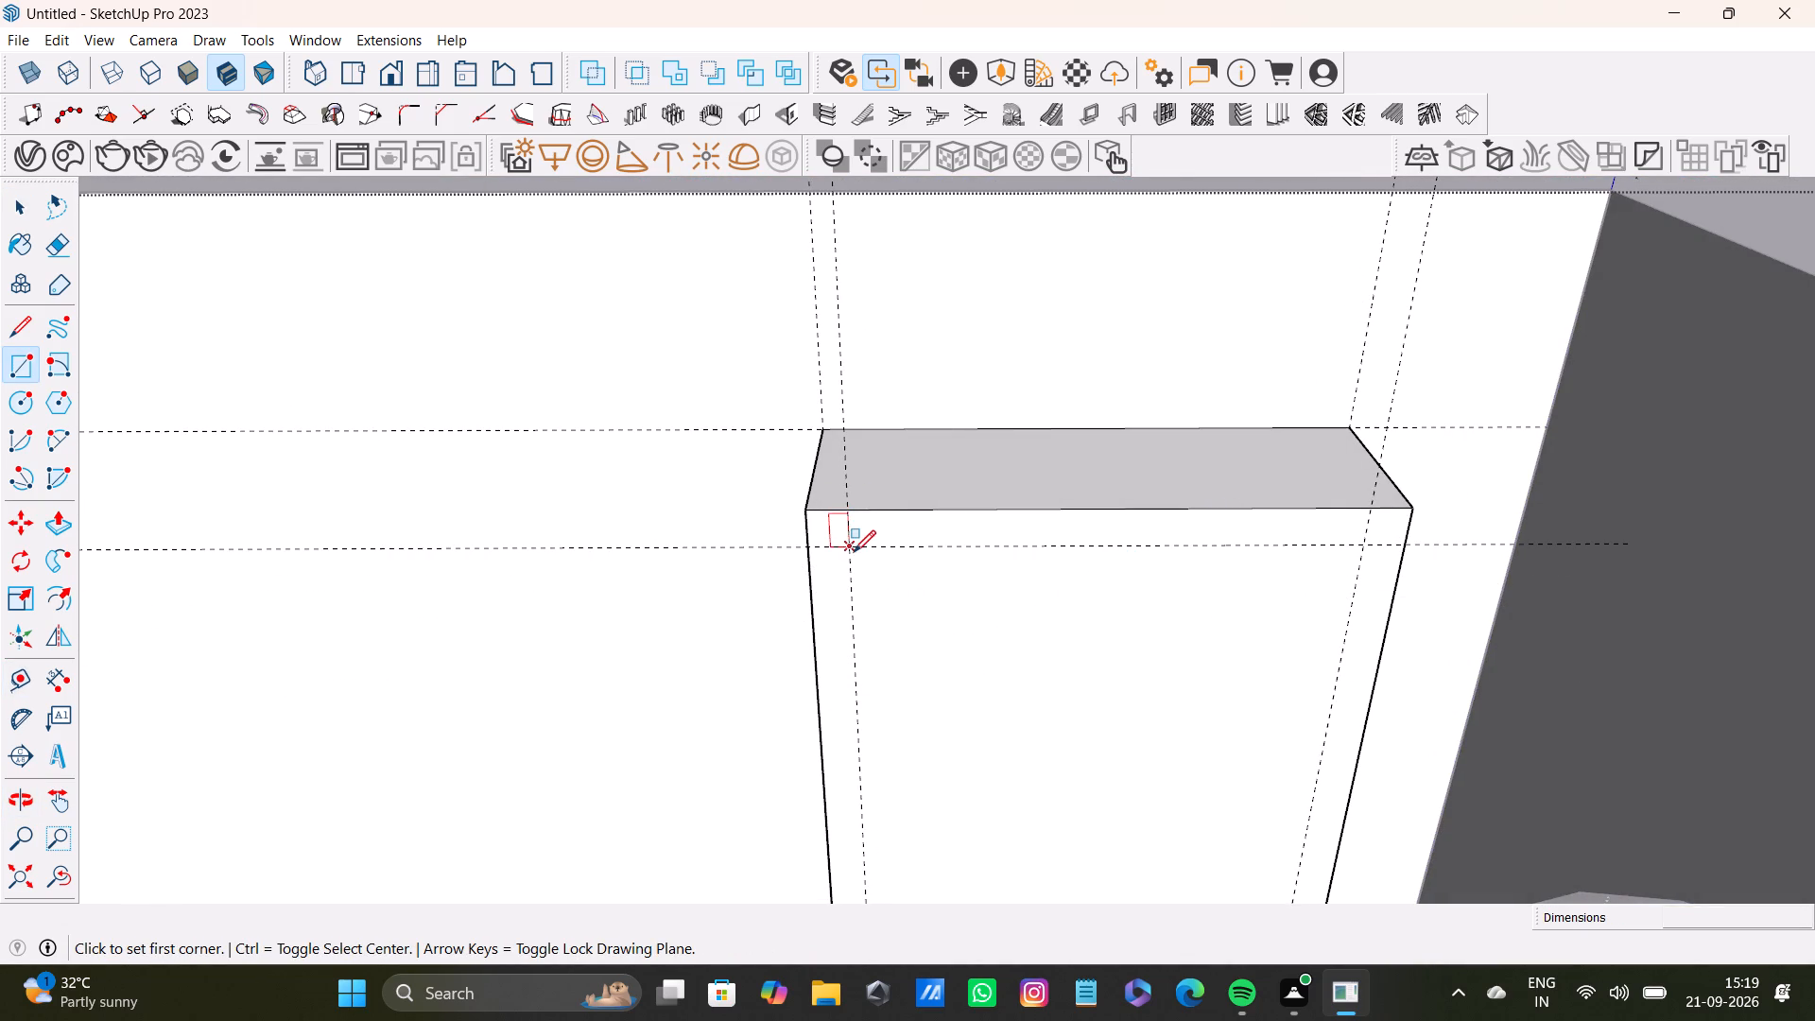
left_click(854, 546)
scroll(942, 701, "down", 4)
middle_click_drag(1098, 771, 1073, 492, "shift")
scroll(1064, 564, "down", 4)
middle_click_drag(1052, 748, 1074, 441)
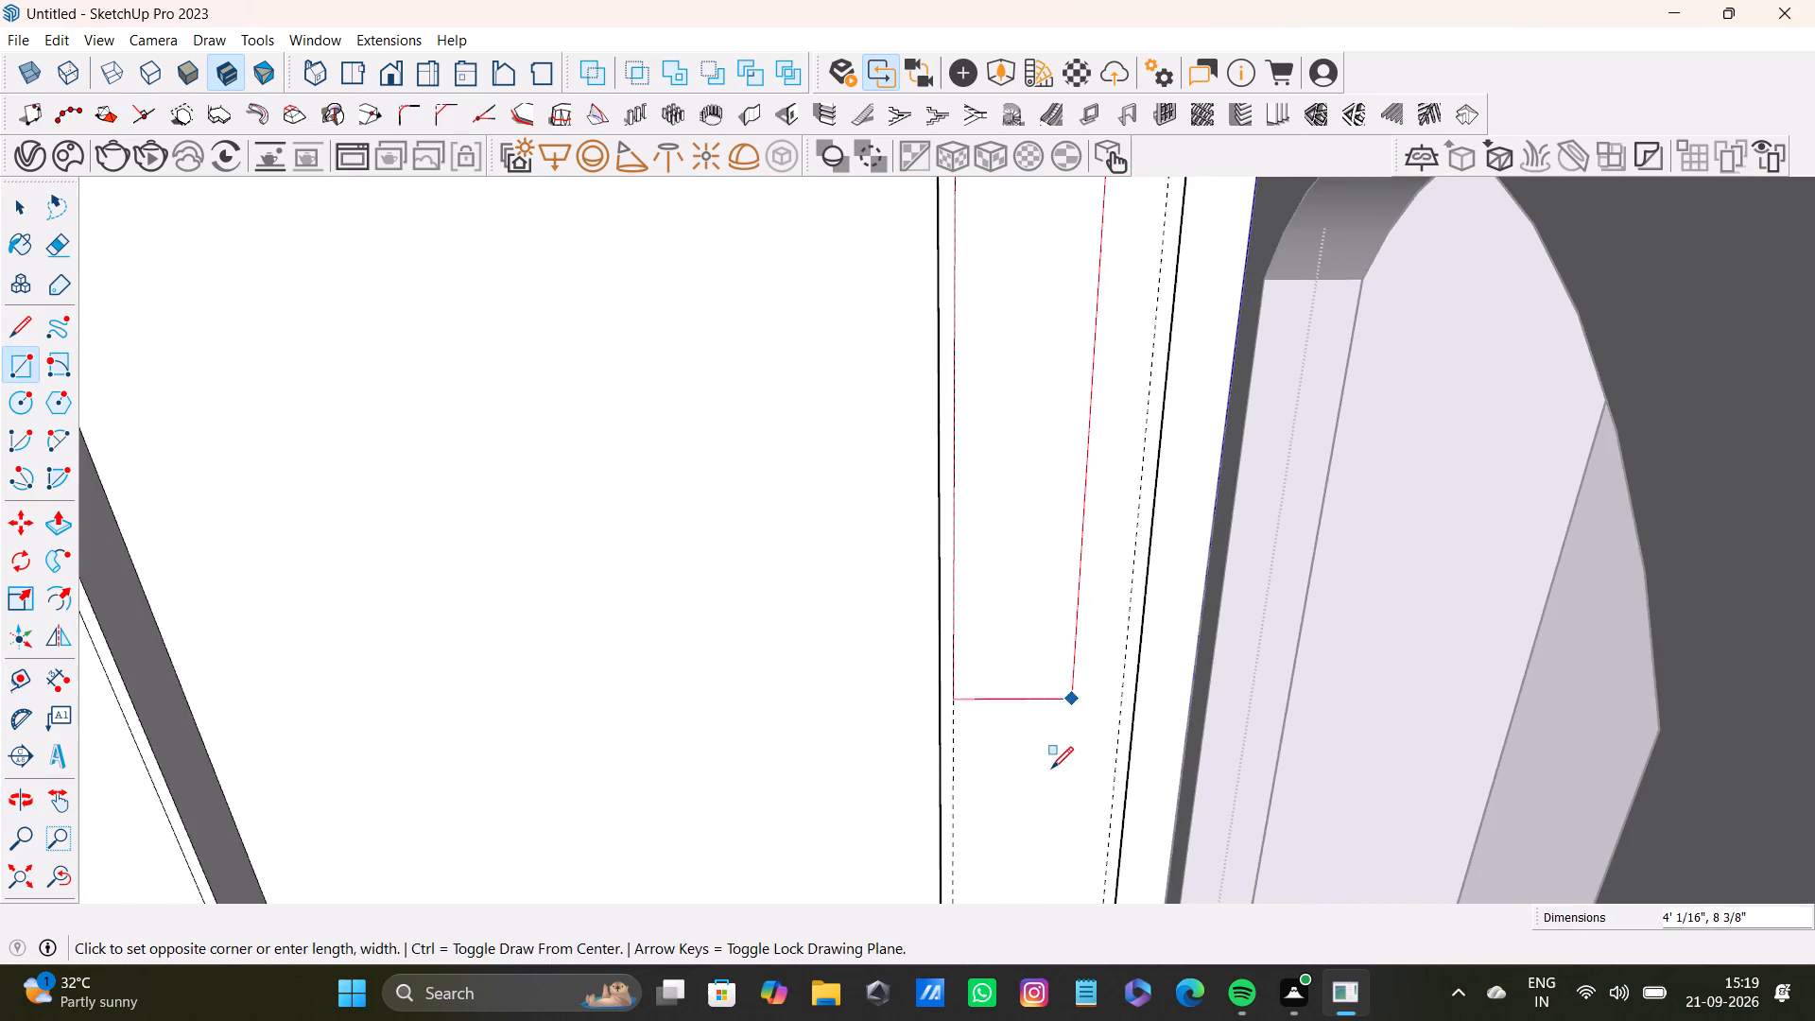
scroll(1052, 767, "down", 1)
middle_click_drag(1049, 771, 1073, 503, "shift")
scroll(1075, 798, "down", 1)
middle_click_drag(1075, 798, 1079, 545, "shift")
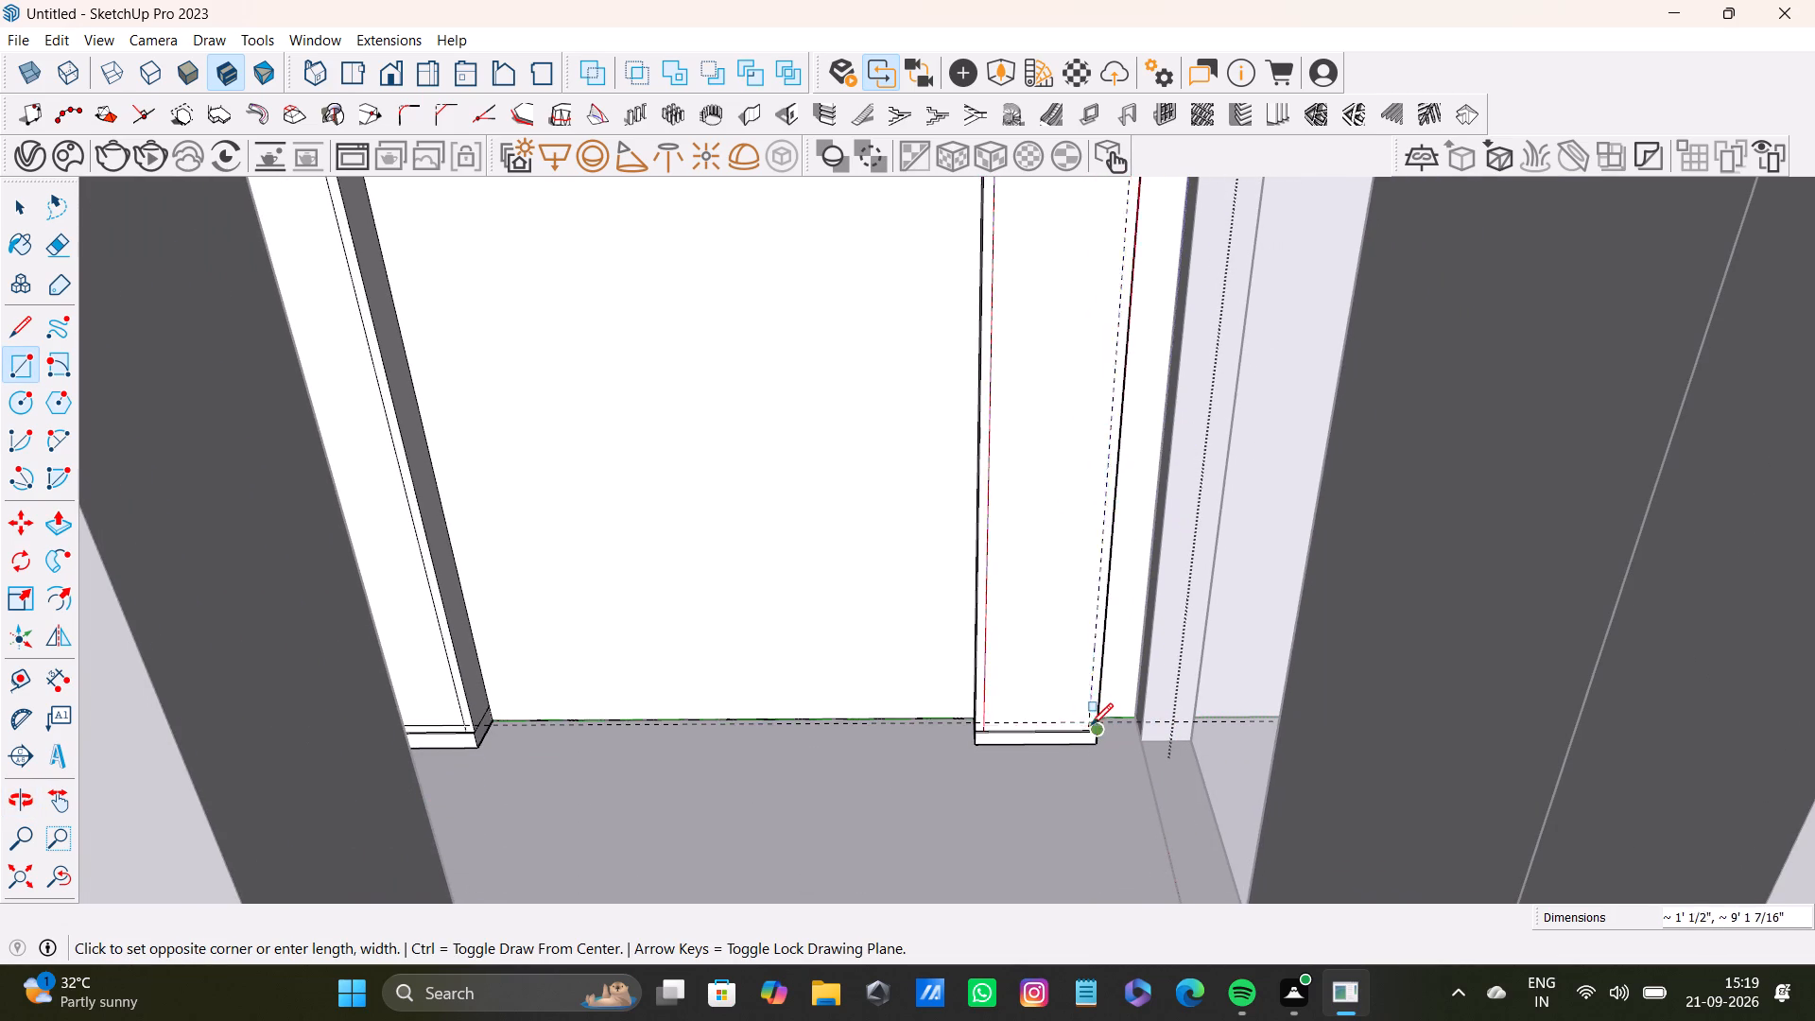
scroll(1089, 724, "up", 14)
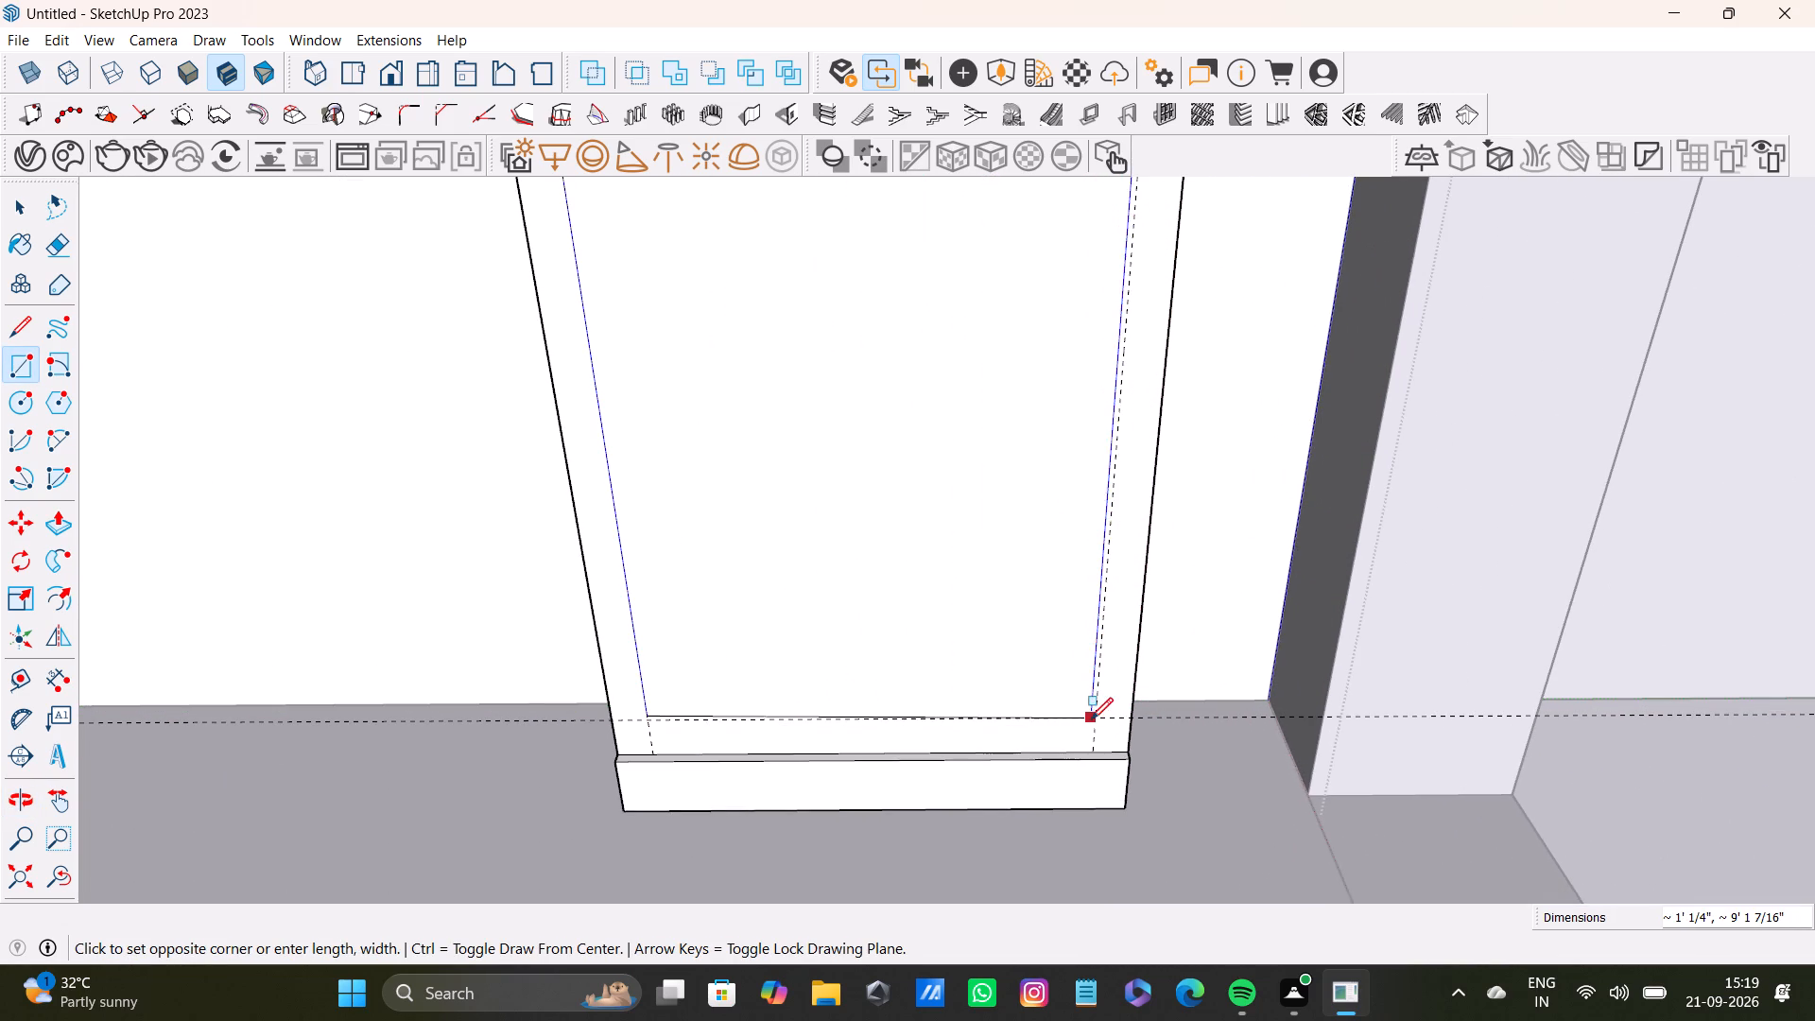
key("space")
Replace the other column's lower horizontal guide with one 1" above the front face's bottom edge.
left_click(973, 717)
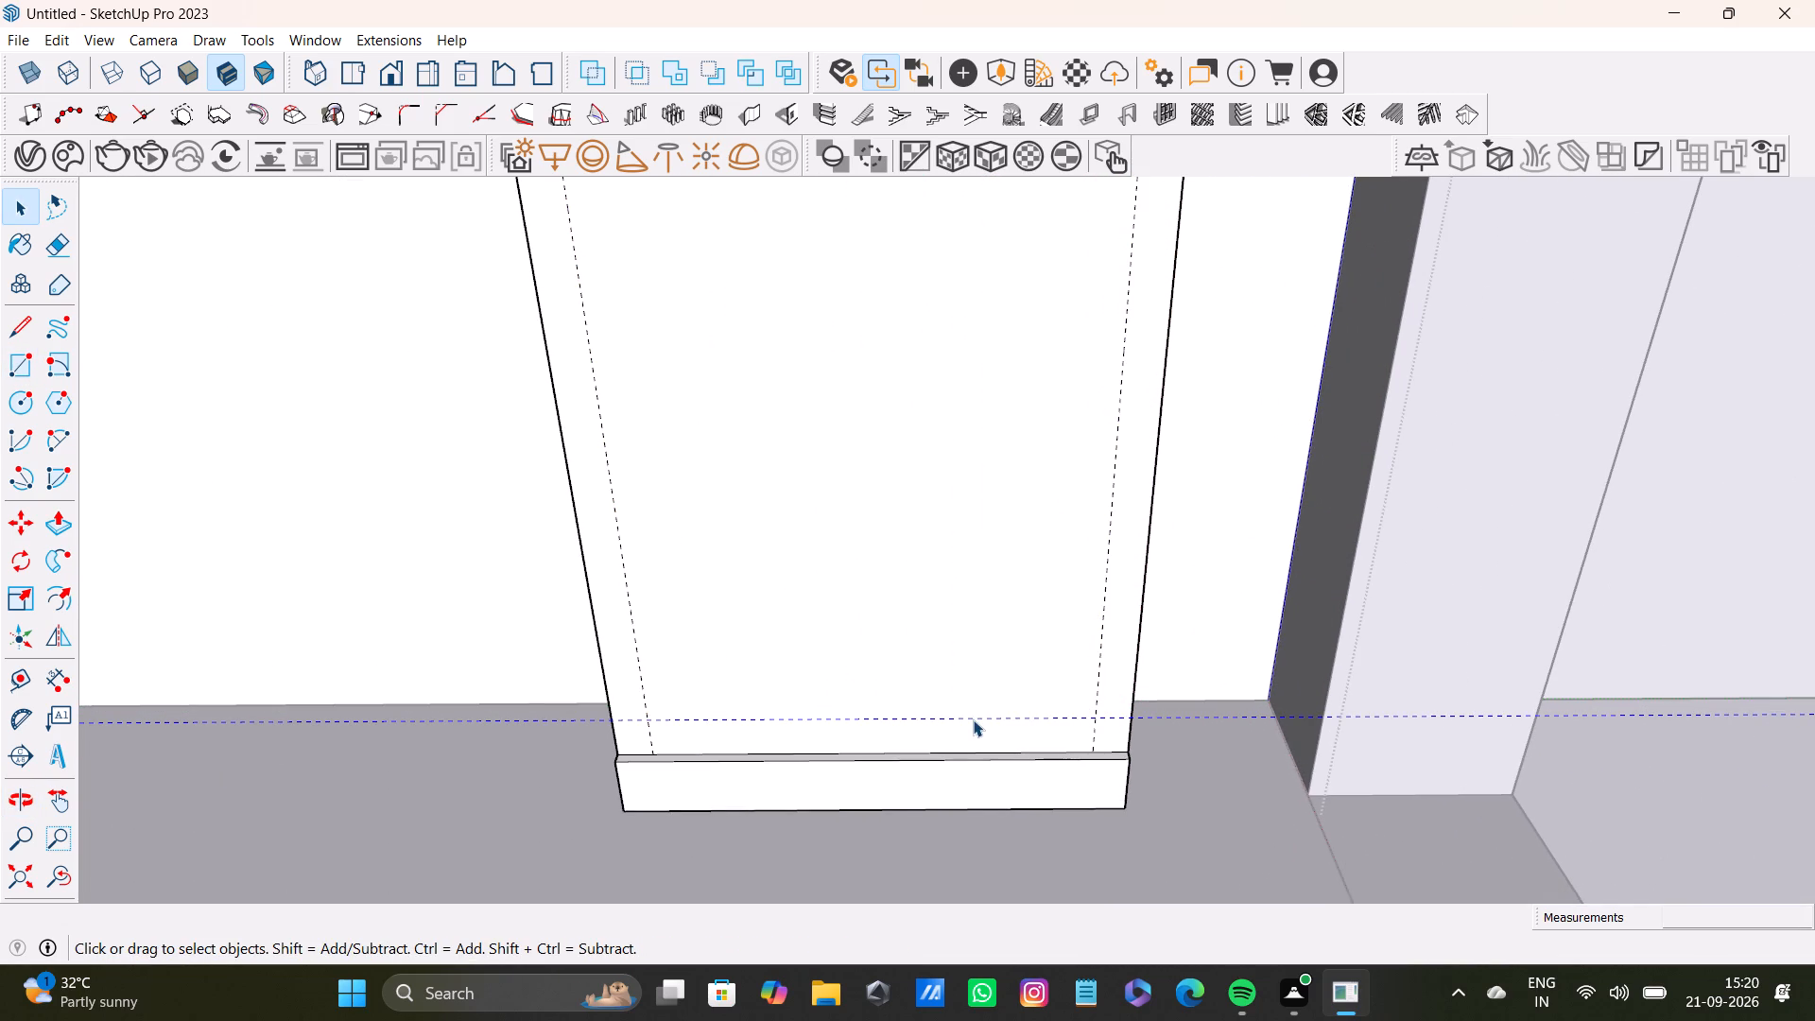
key("Delete")
key("t")
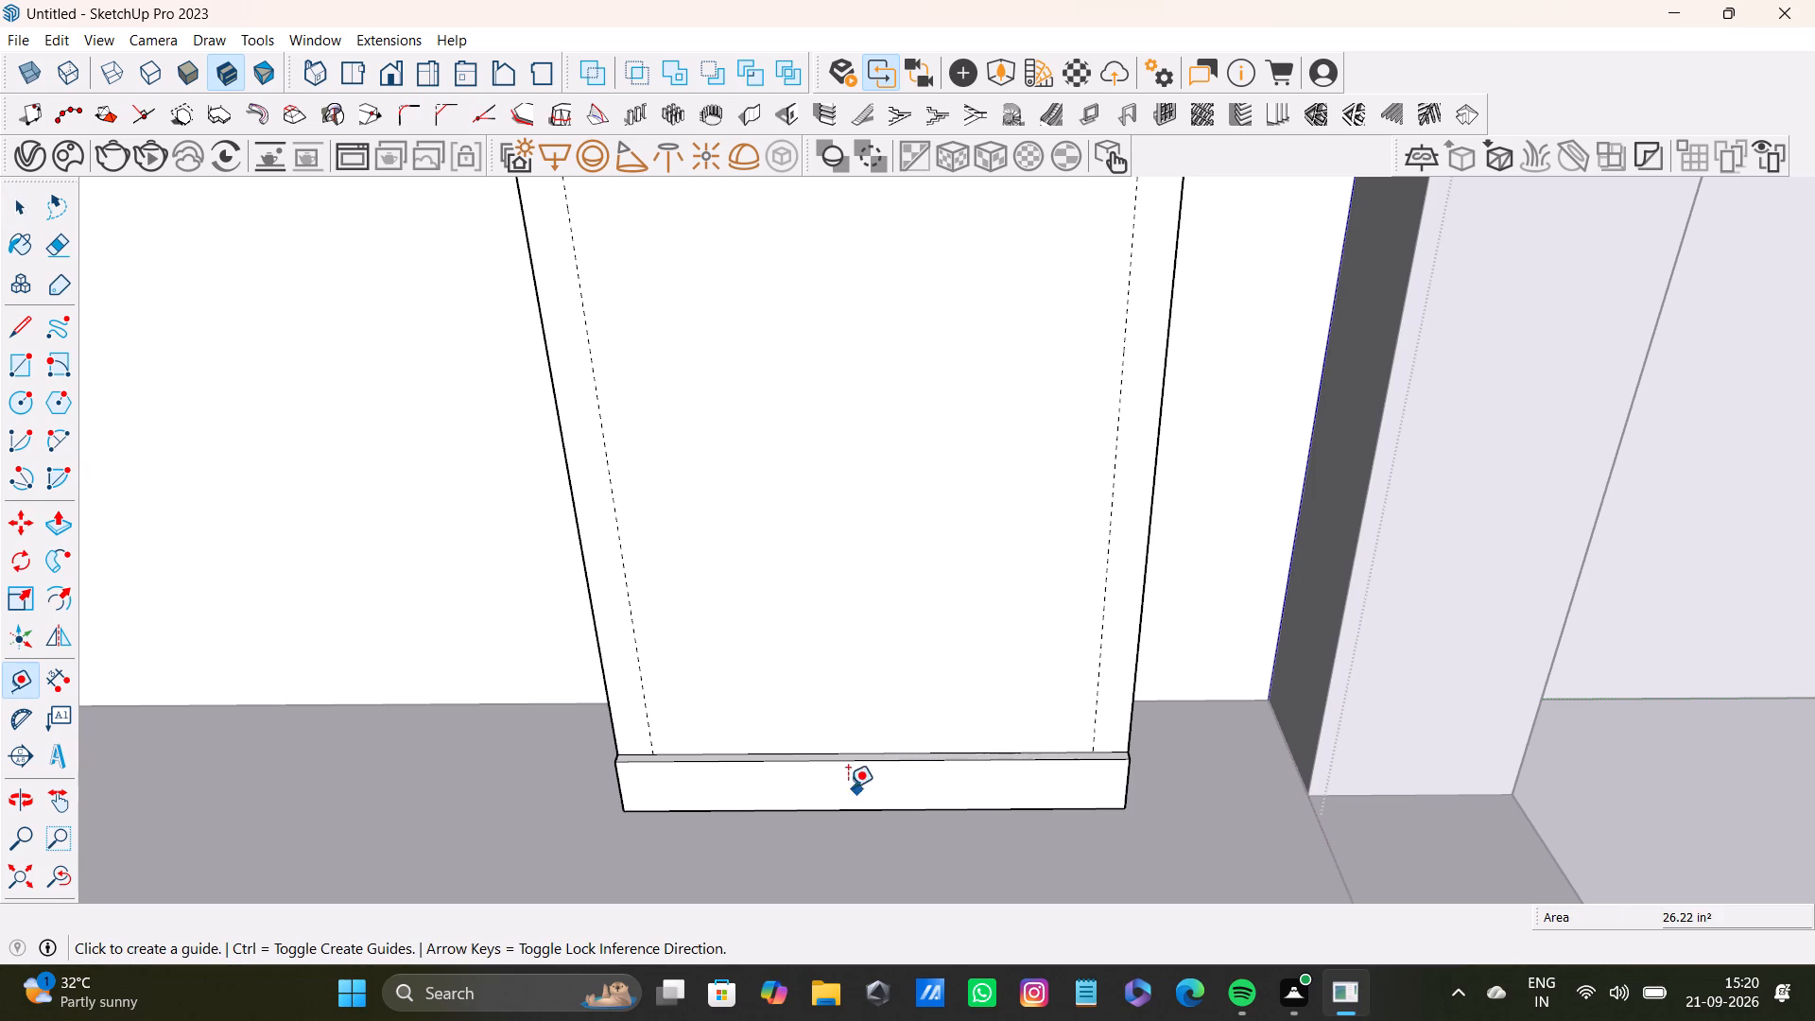
scroll(873, 748, "up", 6)
left_click(890, 753)
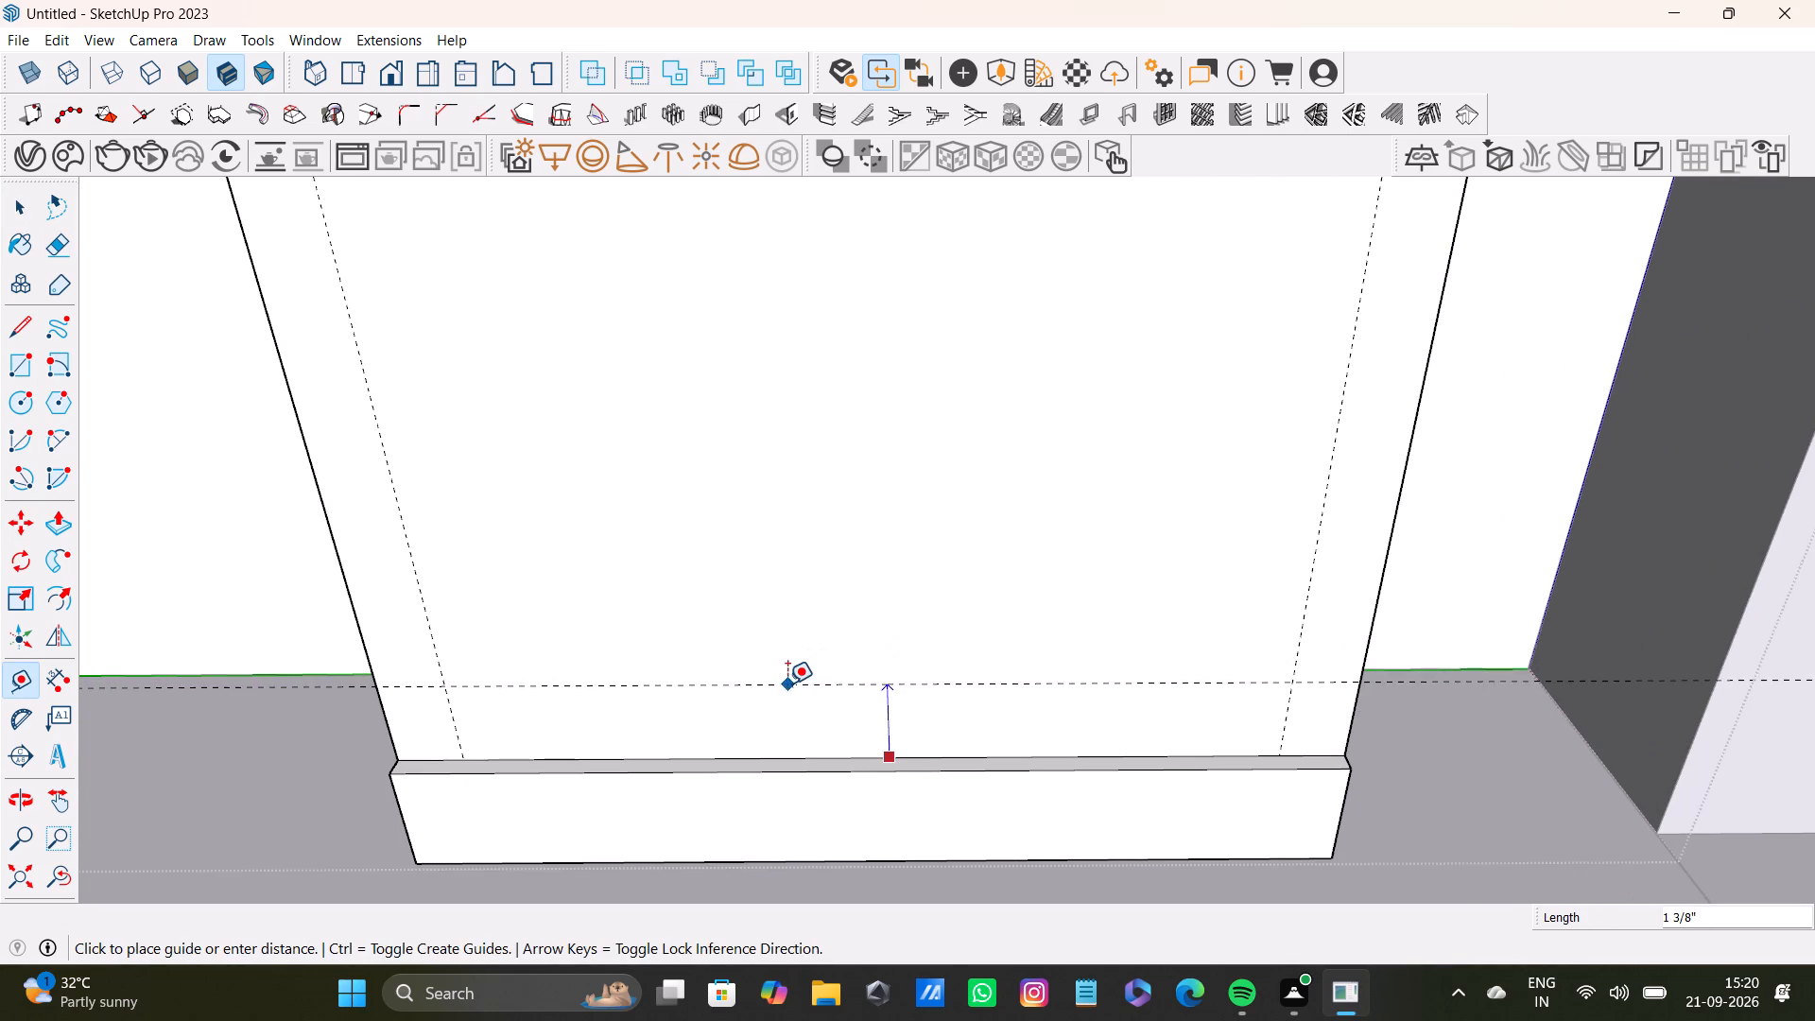
key("1")
key("shift+quotedbl")
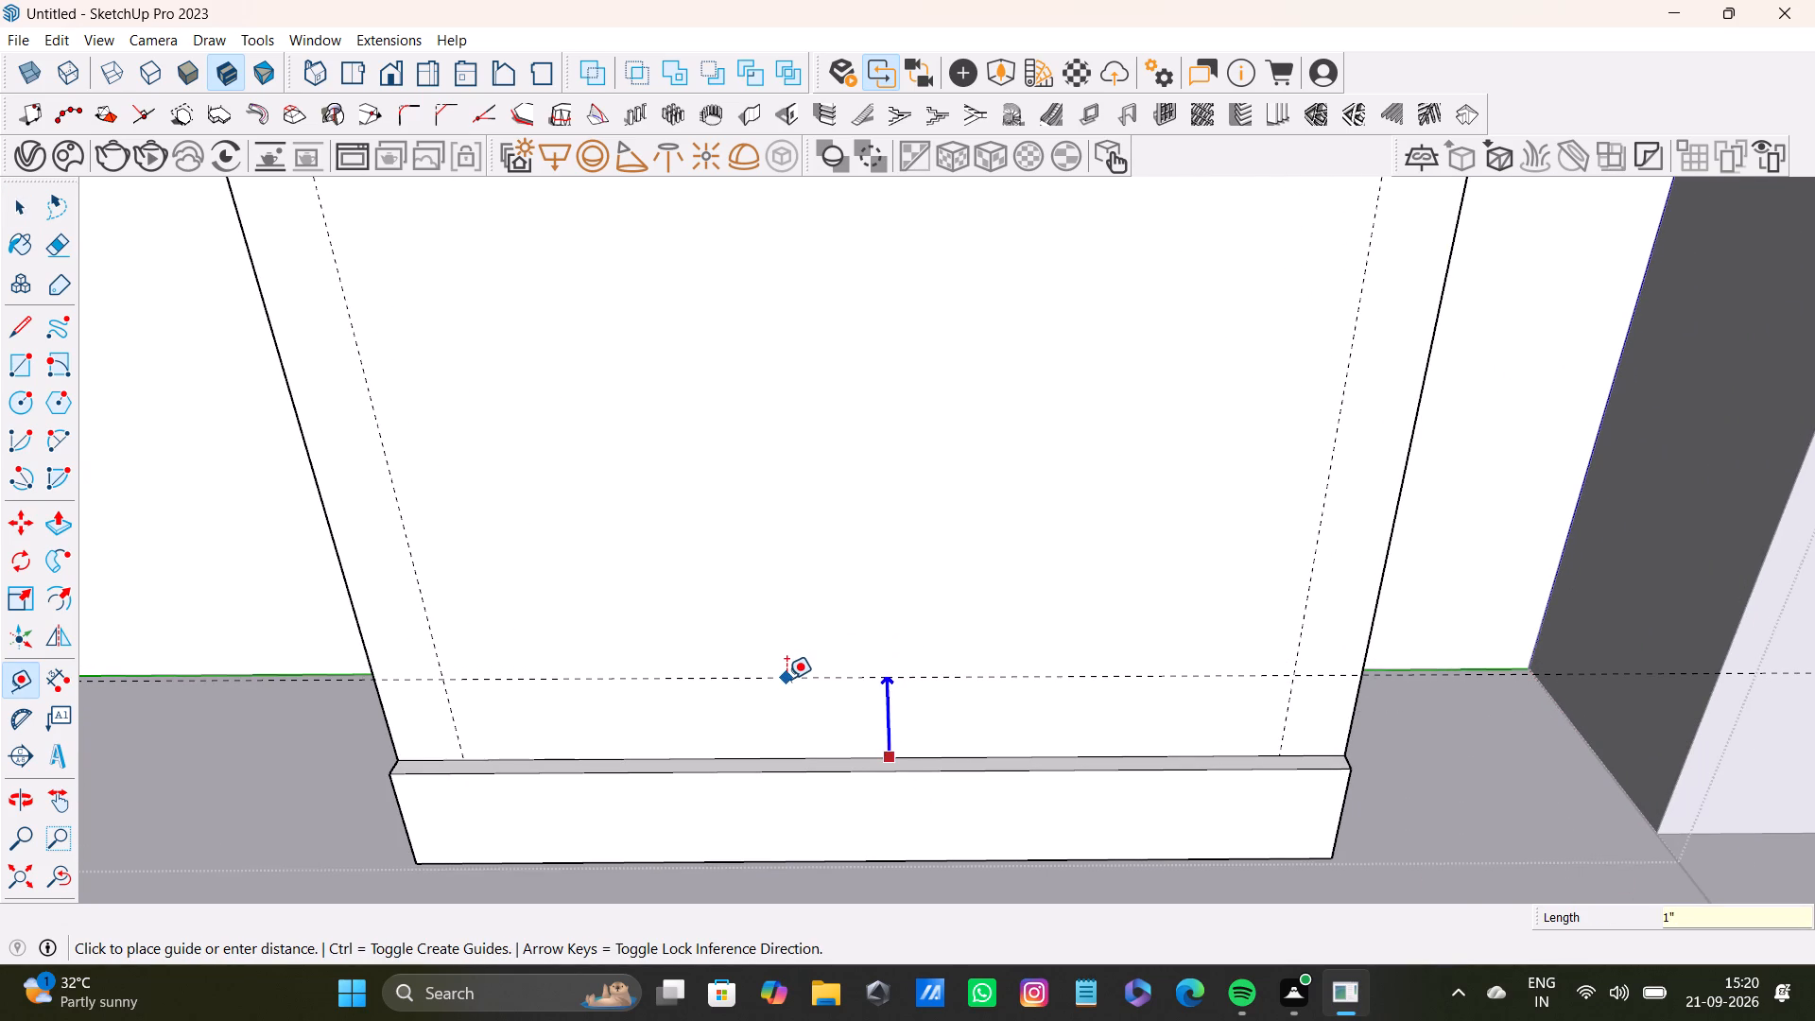
key("Return")
scroll(935, 363, "down", 10)
middle_click_drag(933, 385, 1085, 703, "shift")
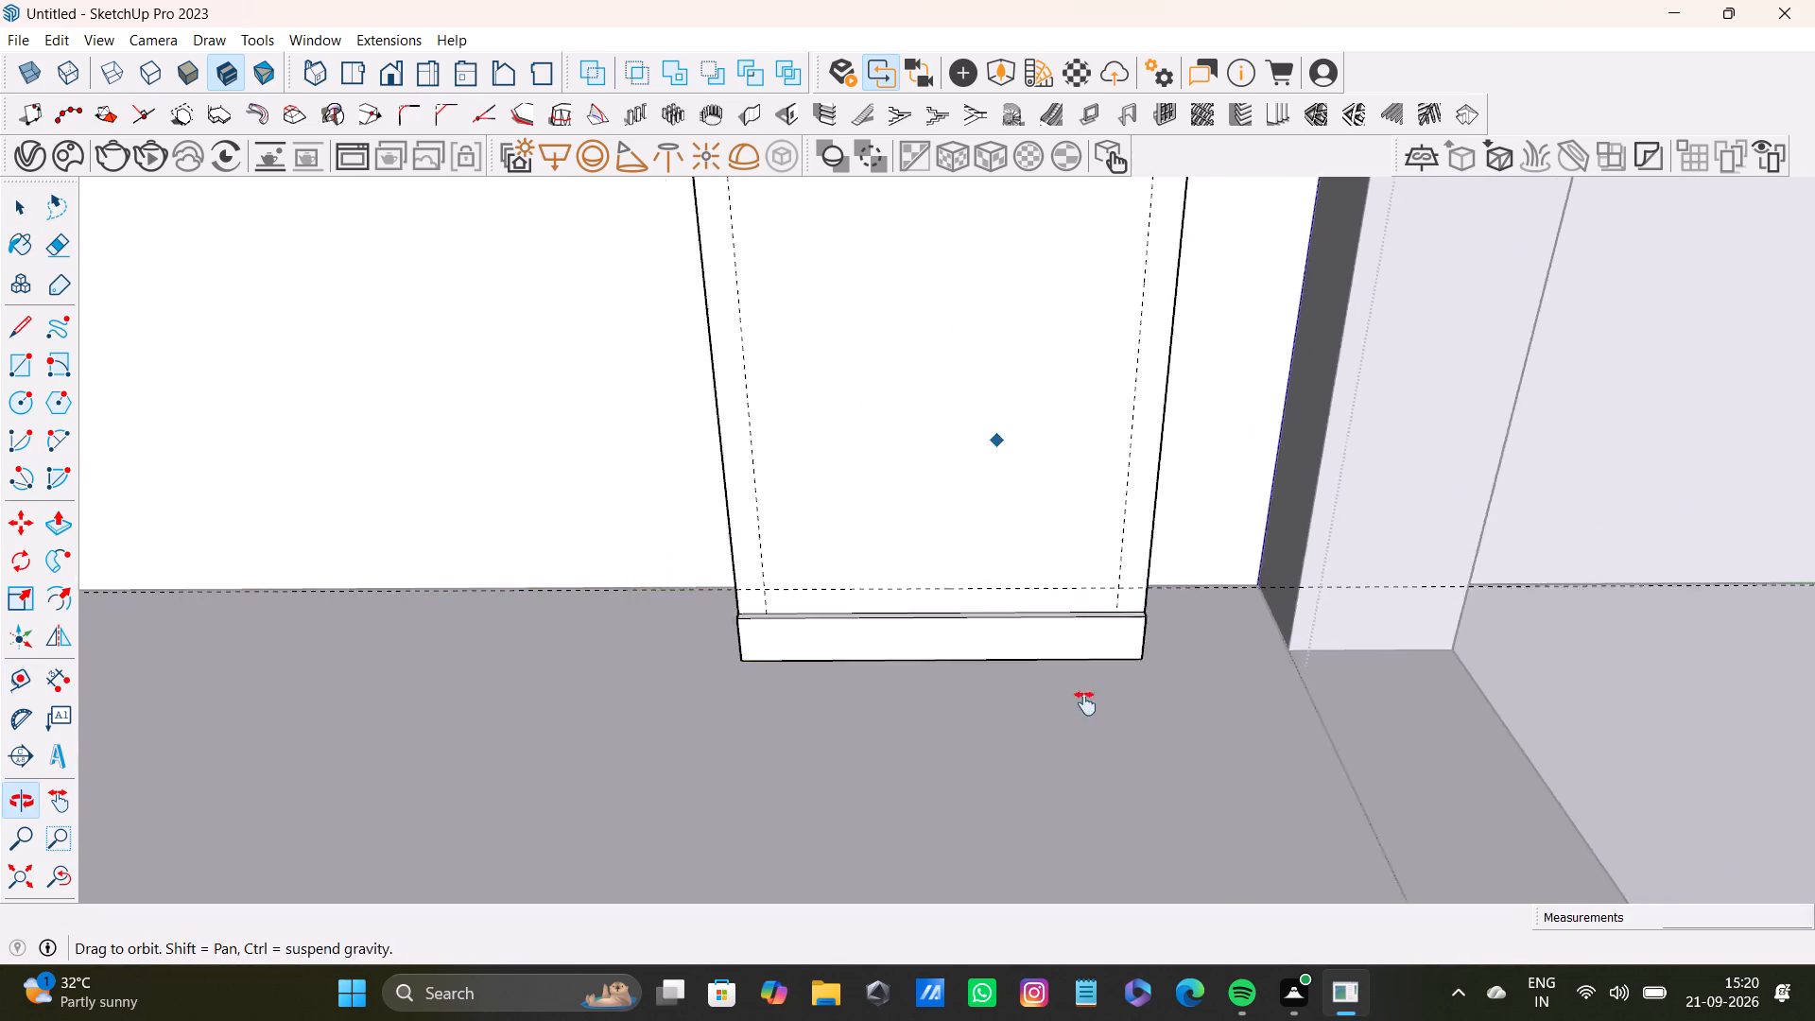
Draw a rectangle about 9' 1 13/16" by 1' 7/16" between the guide intersections on the other column's front face.
middle_click_drag(1085, 703, 1087, 711, "shift")
scroll(1088, 666, "down", 8)
middle_click_drag(1091, 583, 1097, 827, "shift")
scroll(1085, 746, "down", 8)
middle_click_drag(1071, 680, 1037, 831, "shift")
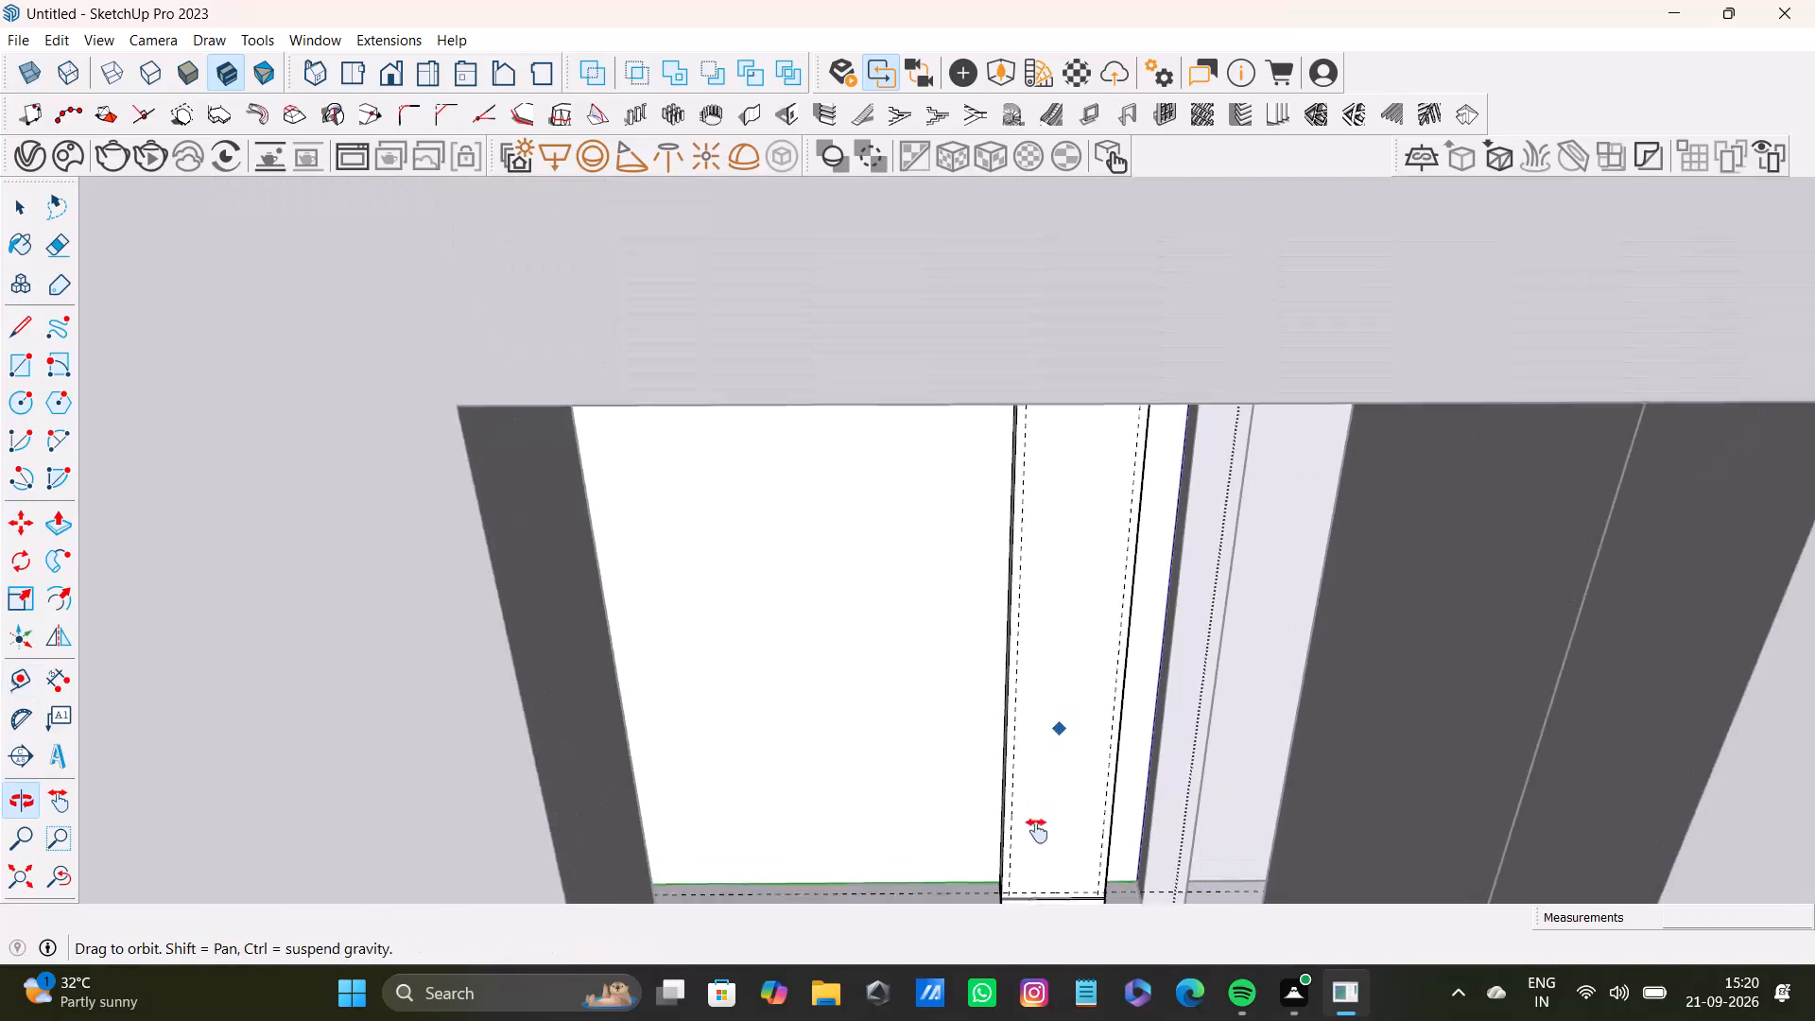
middle_click_drag(1037, 831, 1029, 934, "shift")
key("r")
scroll(1055, 474, "up", 6)
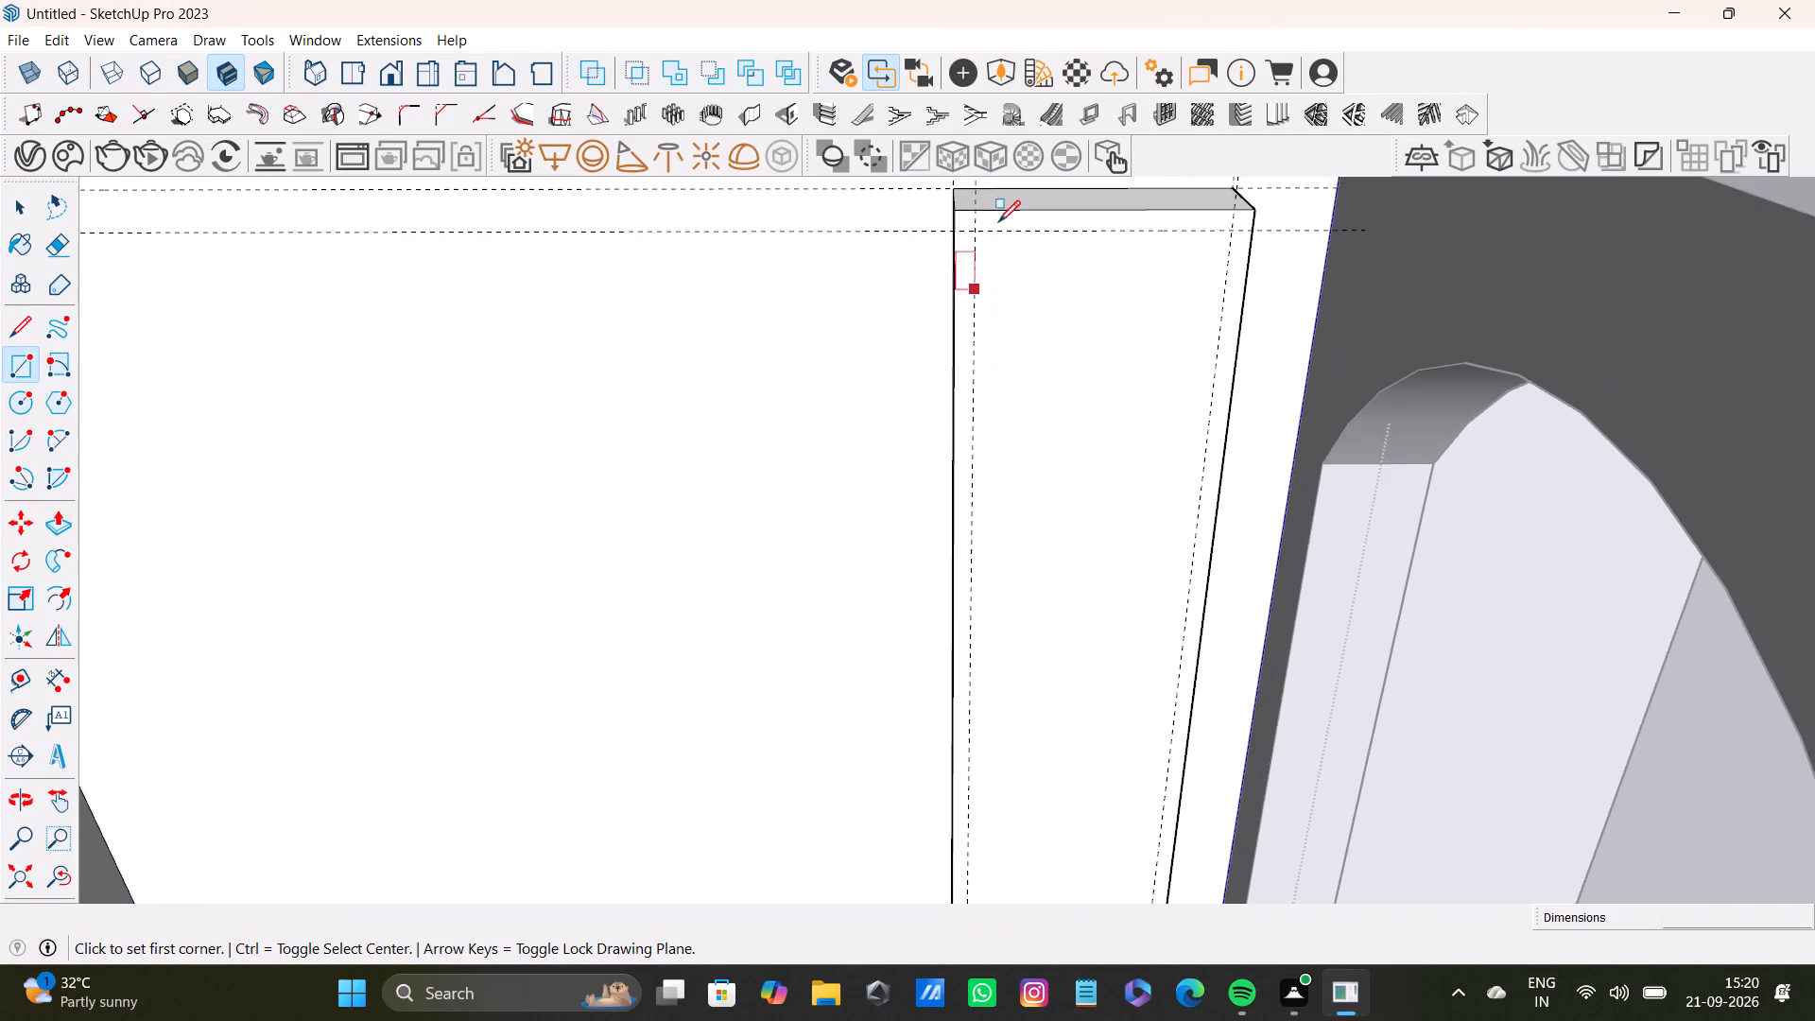
left_click(974, 230)
scroll(1043, 455, "down", 4)
middle_click_drag(1062, 618, 1058, 389)
scroll(1052, 511, "down", 2)
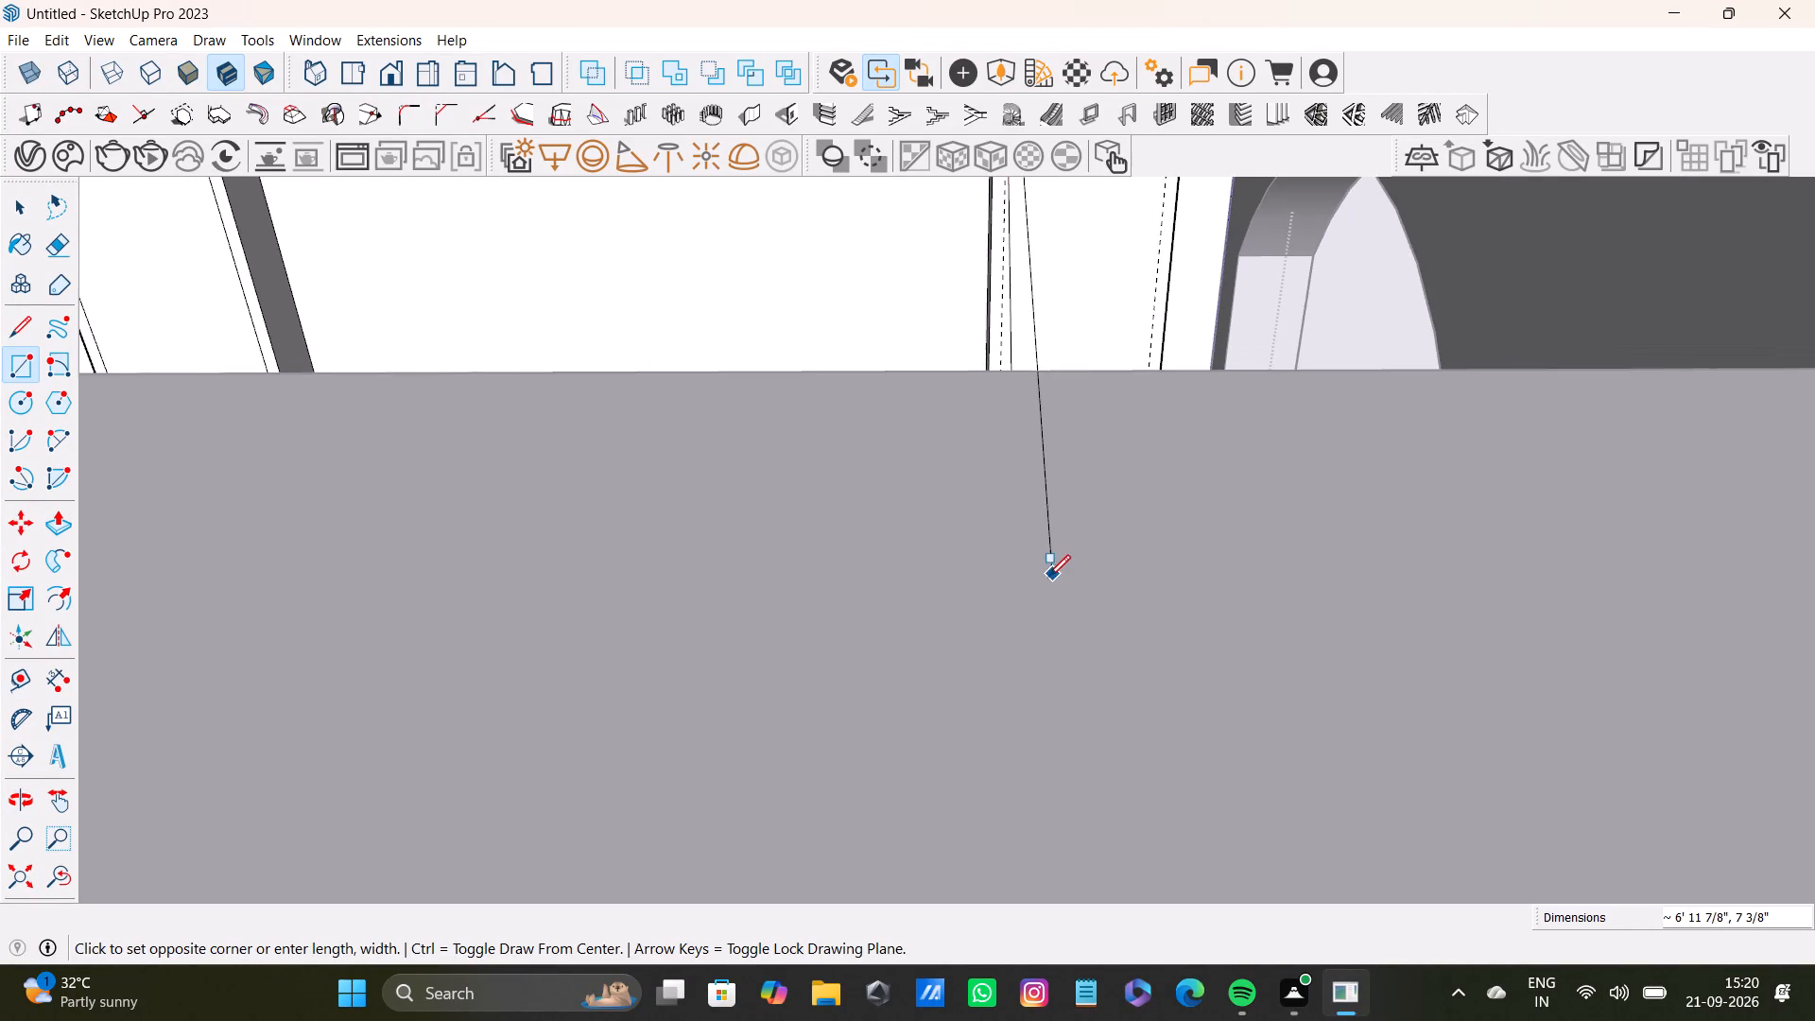
middle_click_drag(1048, 577, 1011, 811)
middle_click_drag(1069, 474, 1036, 770)
middle_click_drag(1034, 783, 1032, 616, "shift")
scroll(1018, 660, "up", 15)
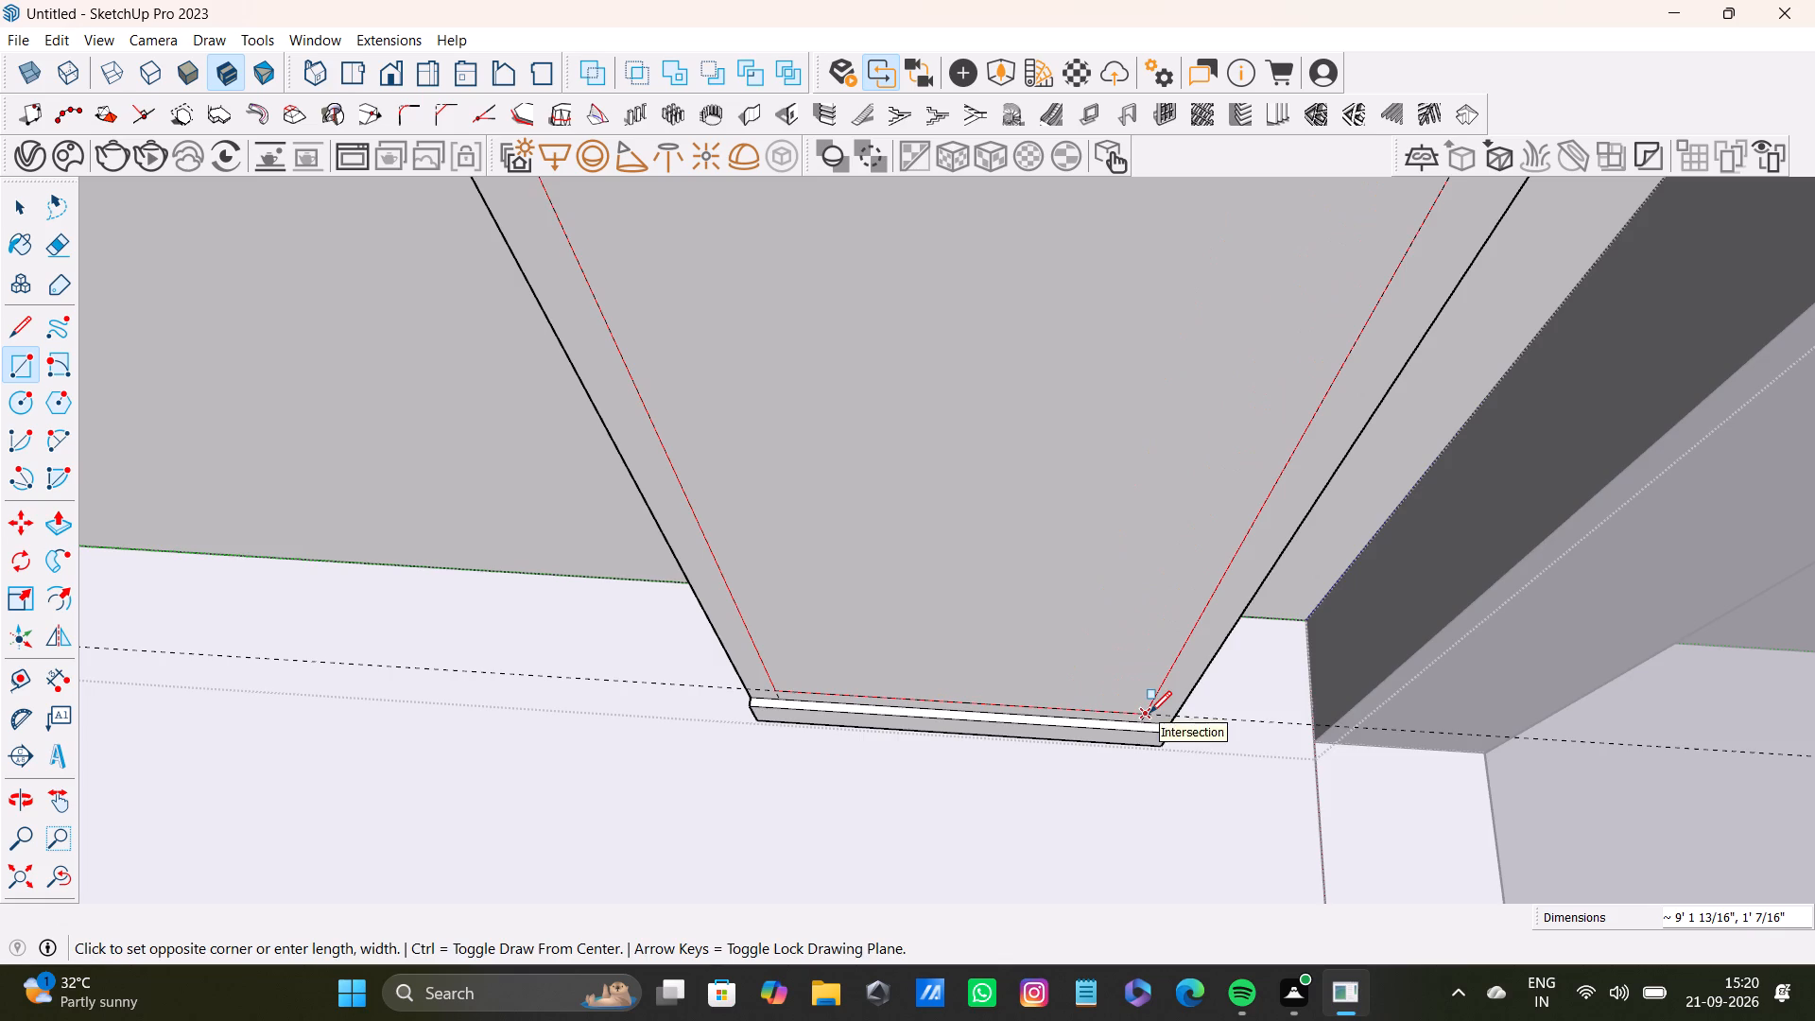
left_click(1149, 713)
scroll(1106, 698, "down", 19)
middle_click_drag(1080, 701, 1084, 812, "shift")
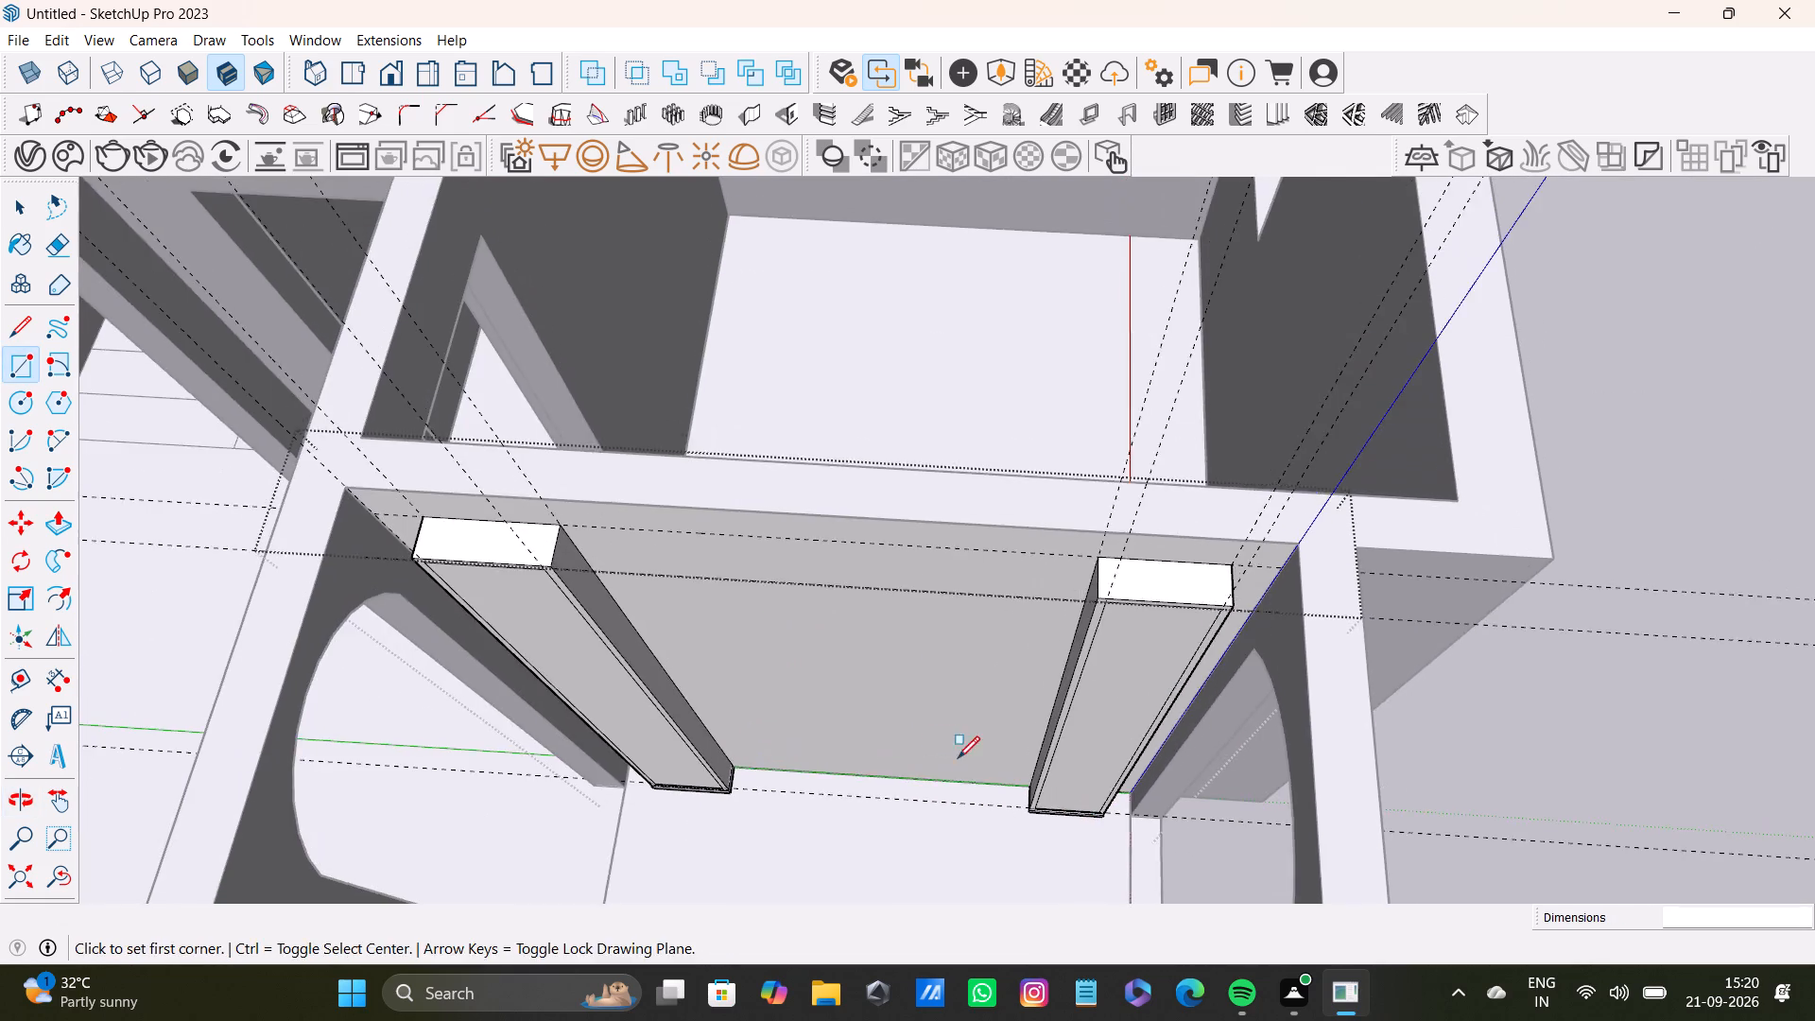
Push the first column's front panel about 5 7/8" into the column.
middle_click_drag(936, 744, 1158, 688)
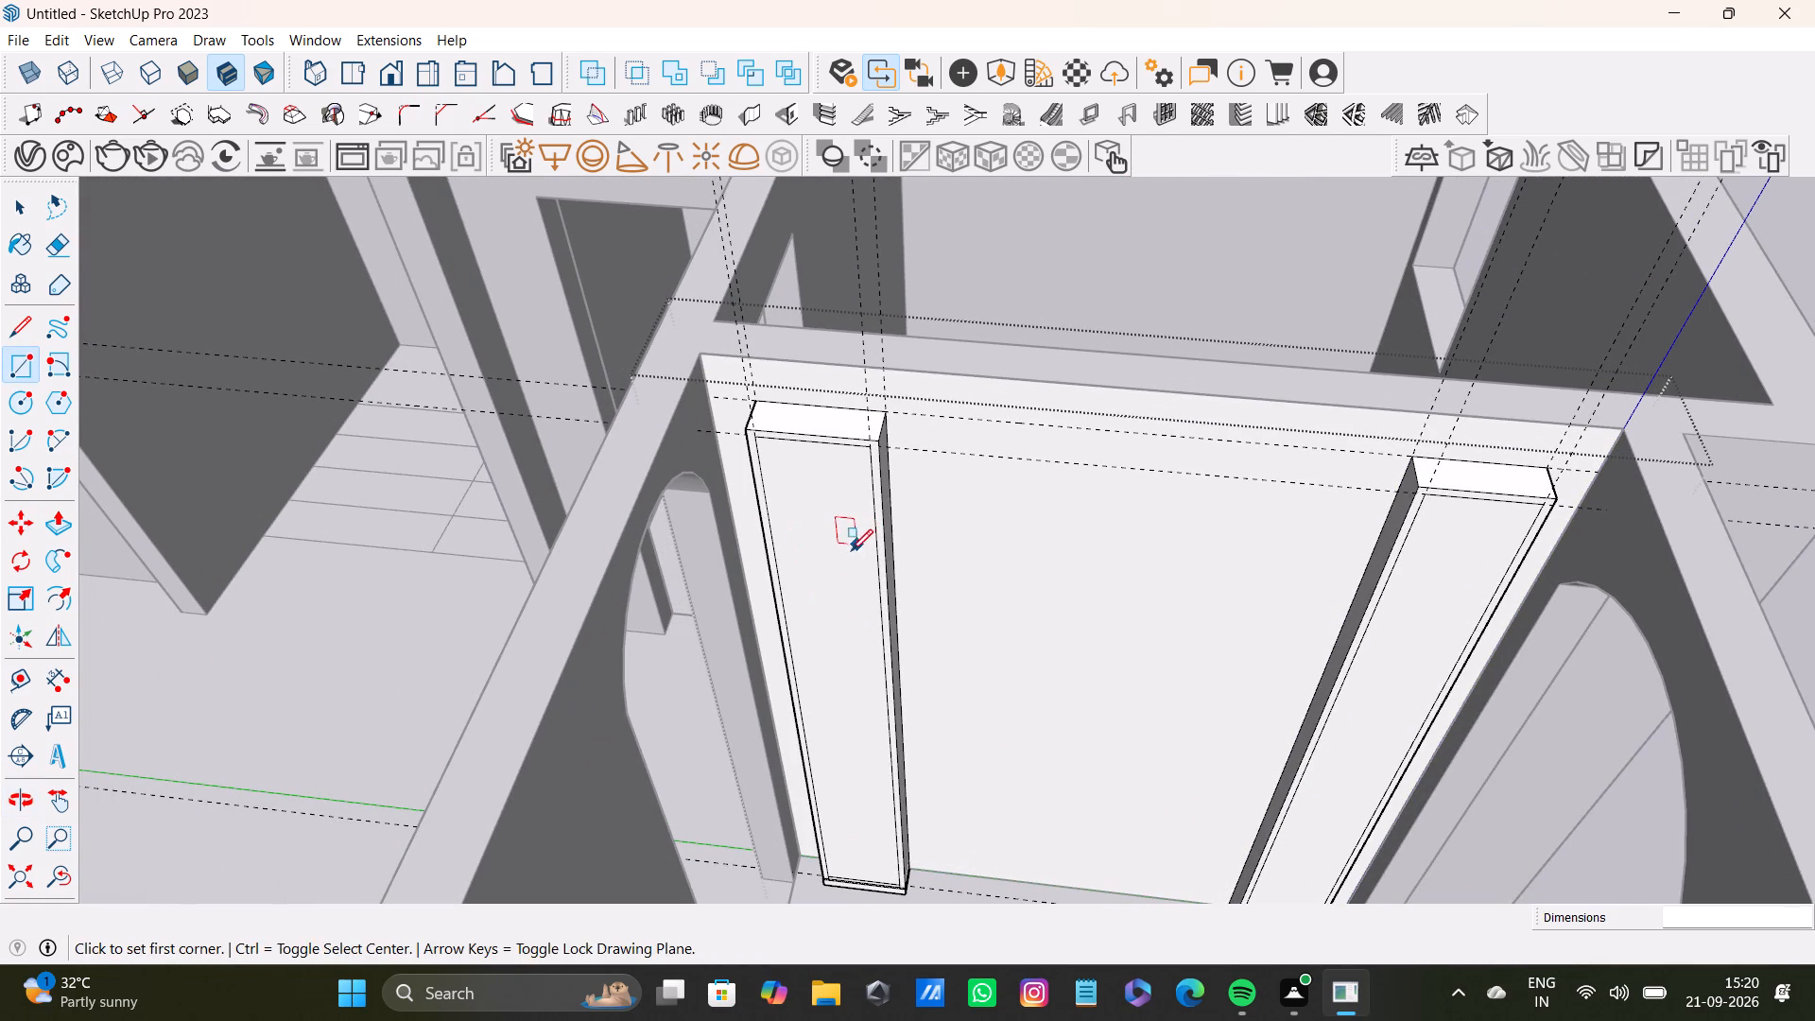
key("space")
left_click(826, 556)
key("p")
left_click_drag(824, 566, 824, 530)
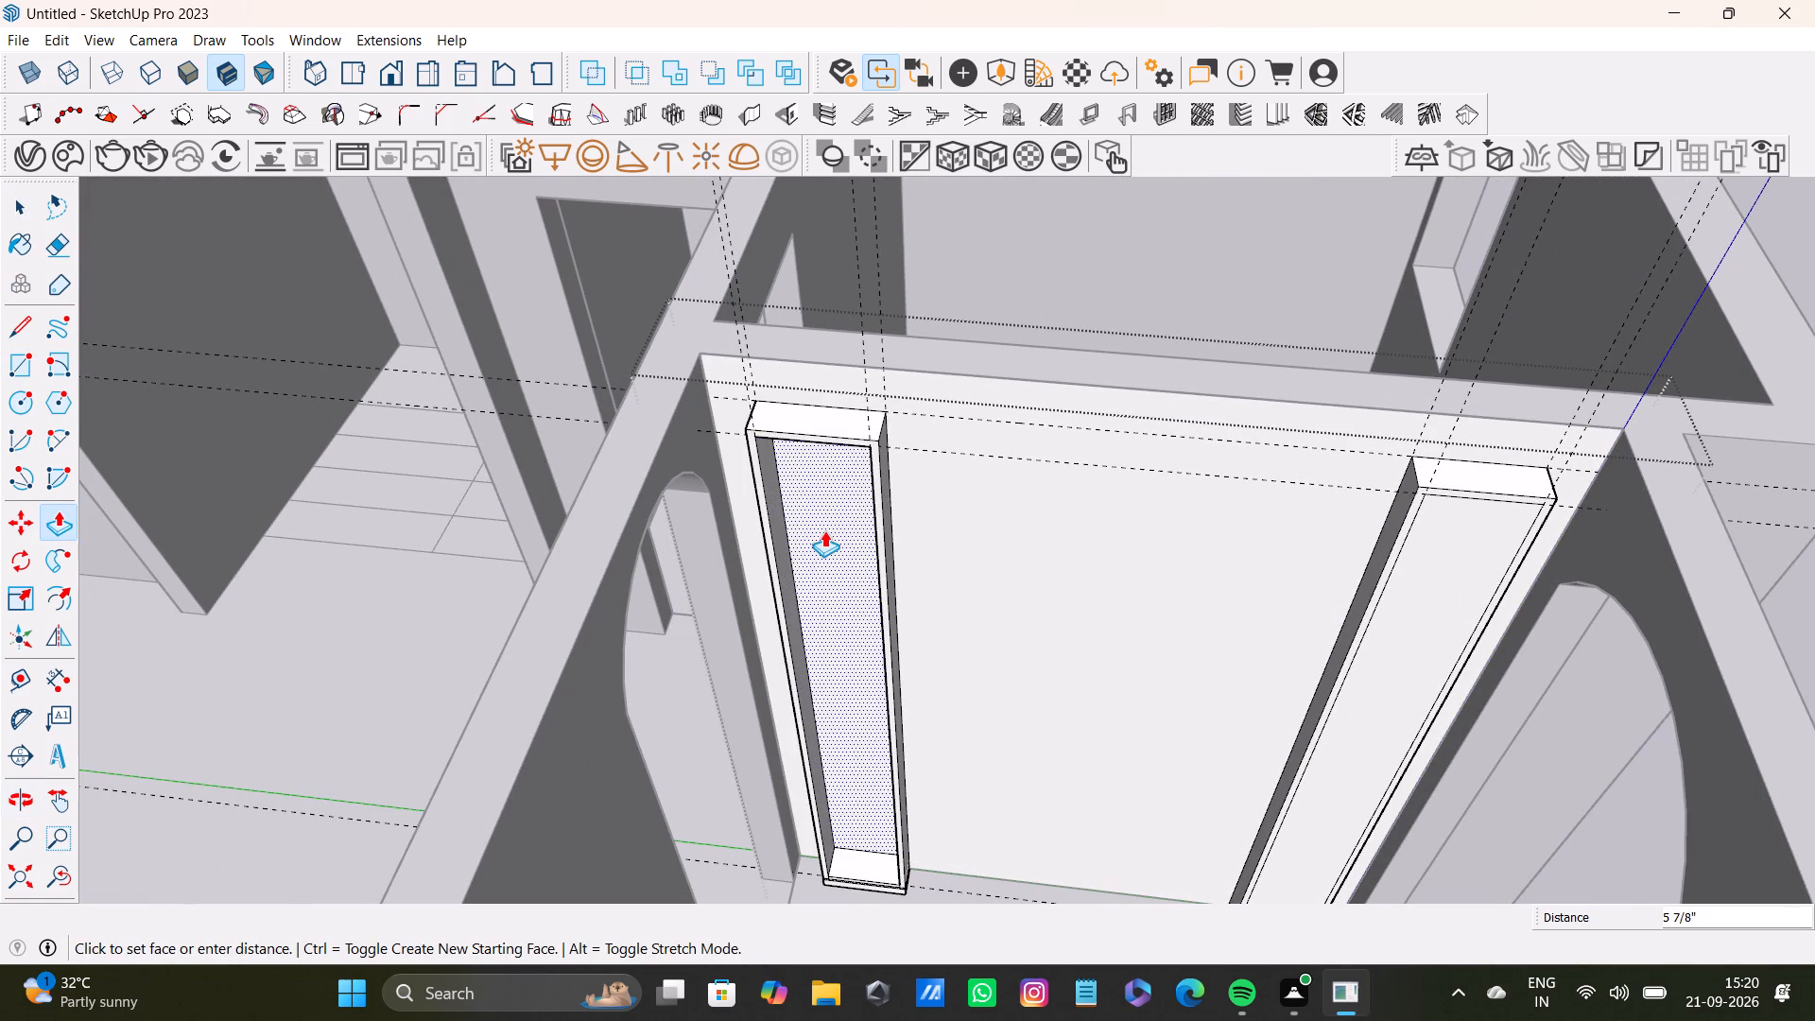
left_click_drag(824, 530, 824, 529)
key("space")
Push the other column's front panel into the column to form a matching recess.
scroll(861, 614, "down", 3)
middle_click_drag(1141, 696, 1029, 603)
key("space")
left_click(1102, 592)
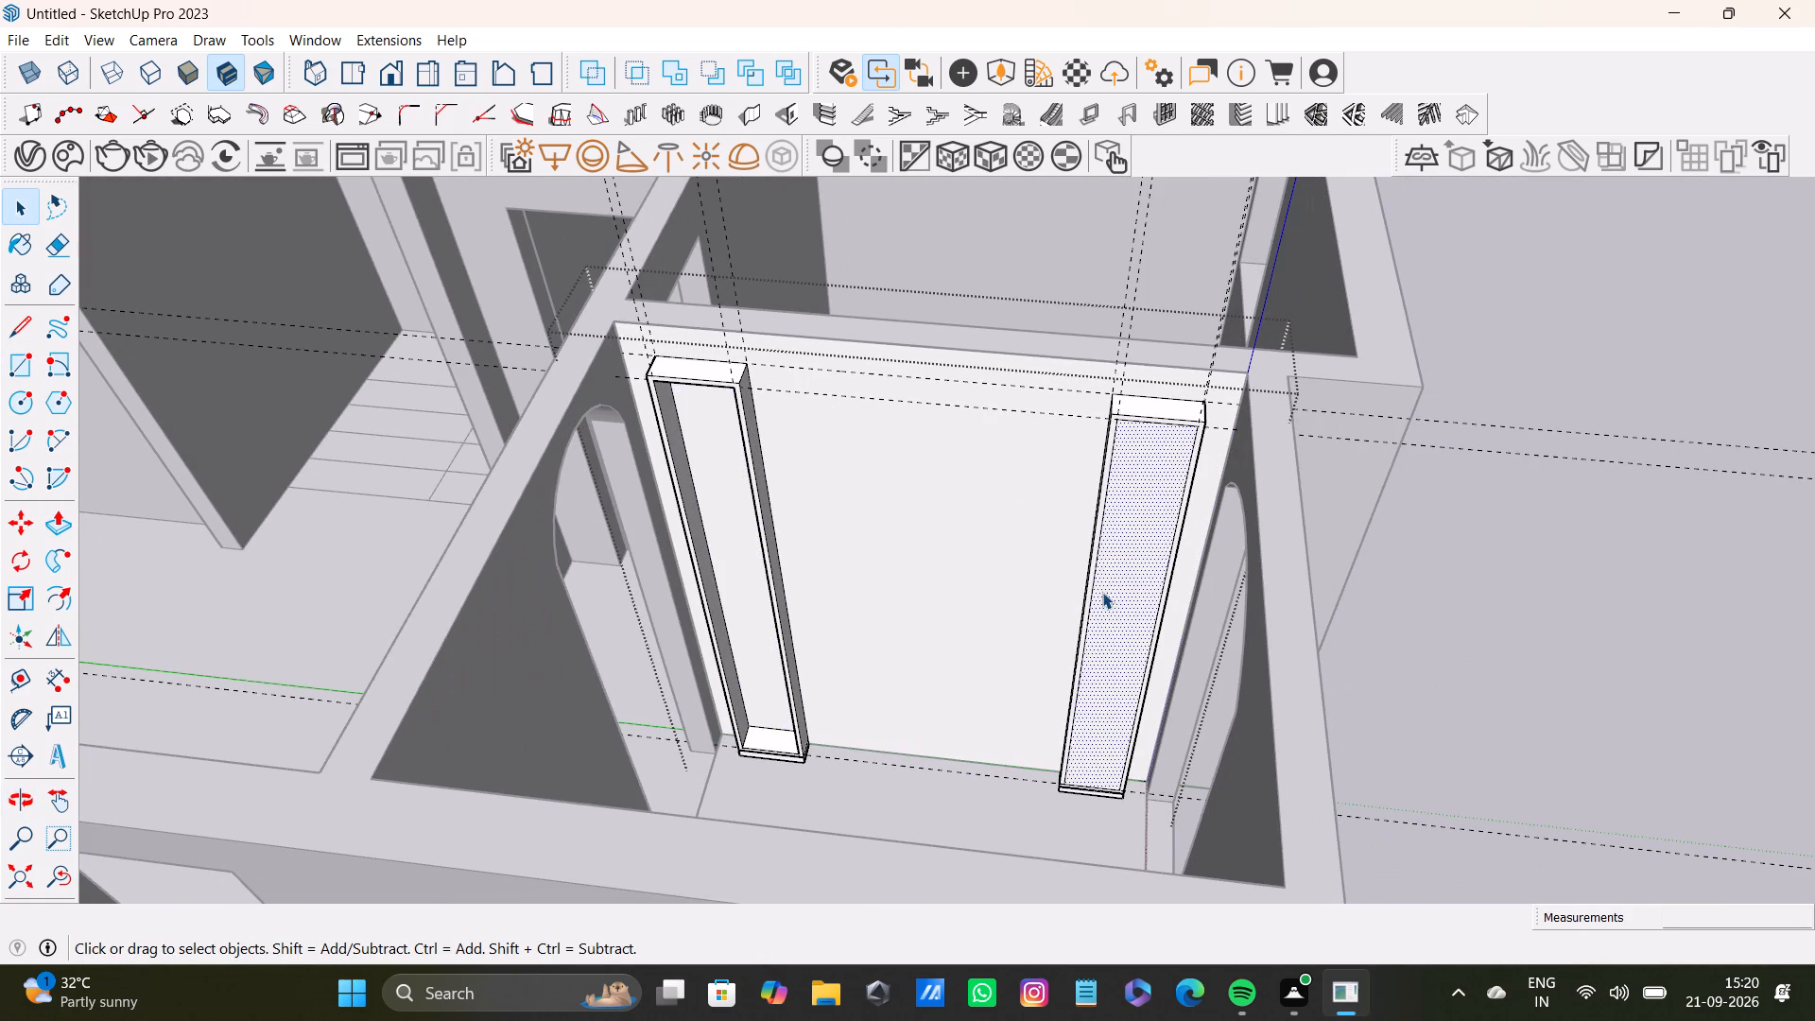
key("p")
left_click_drag(1115, 602, 1107, 567)
key("space")
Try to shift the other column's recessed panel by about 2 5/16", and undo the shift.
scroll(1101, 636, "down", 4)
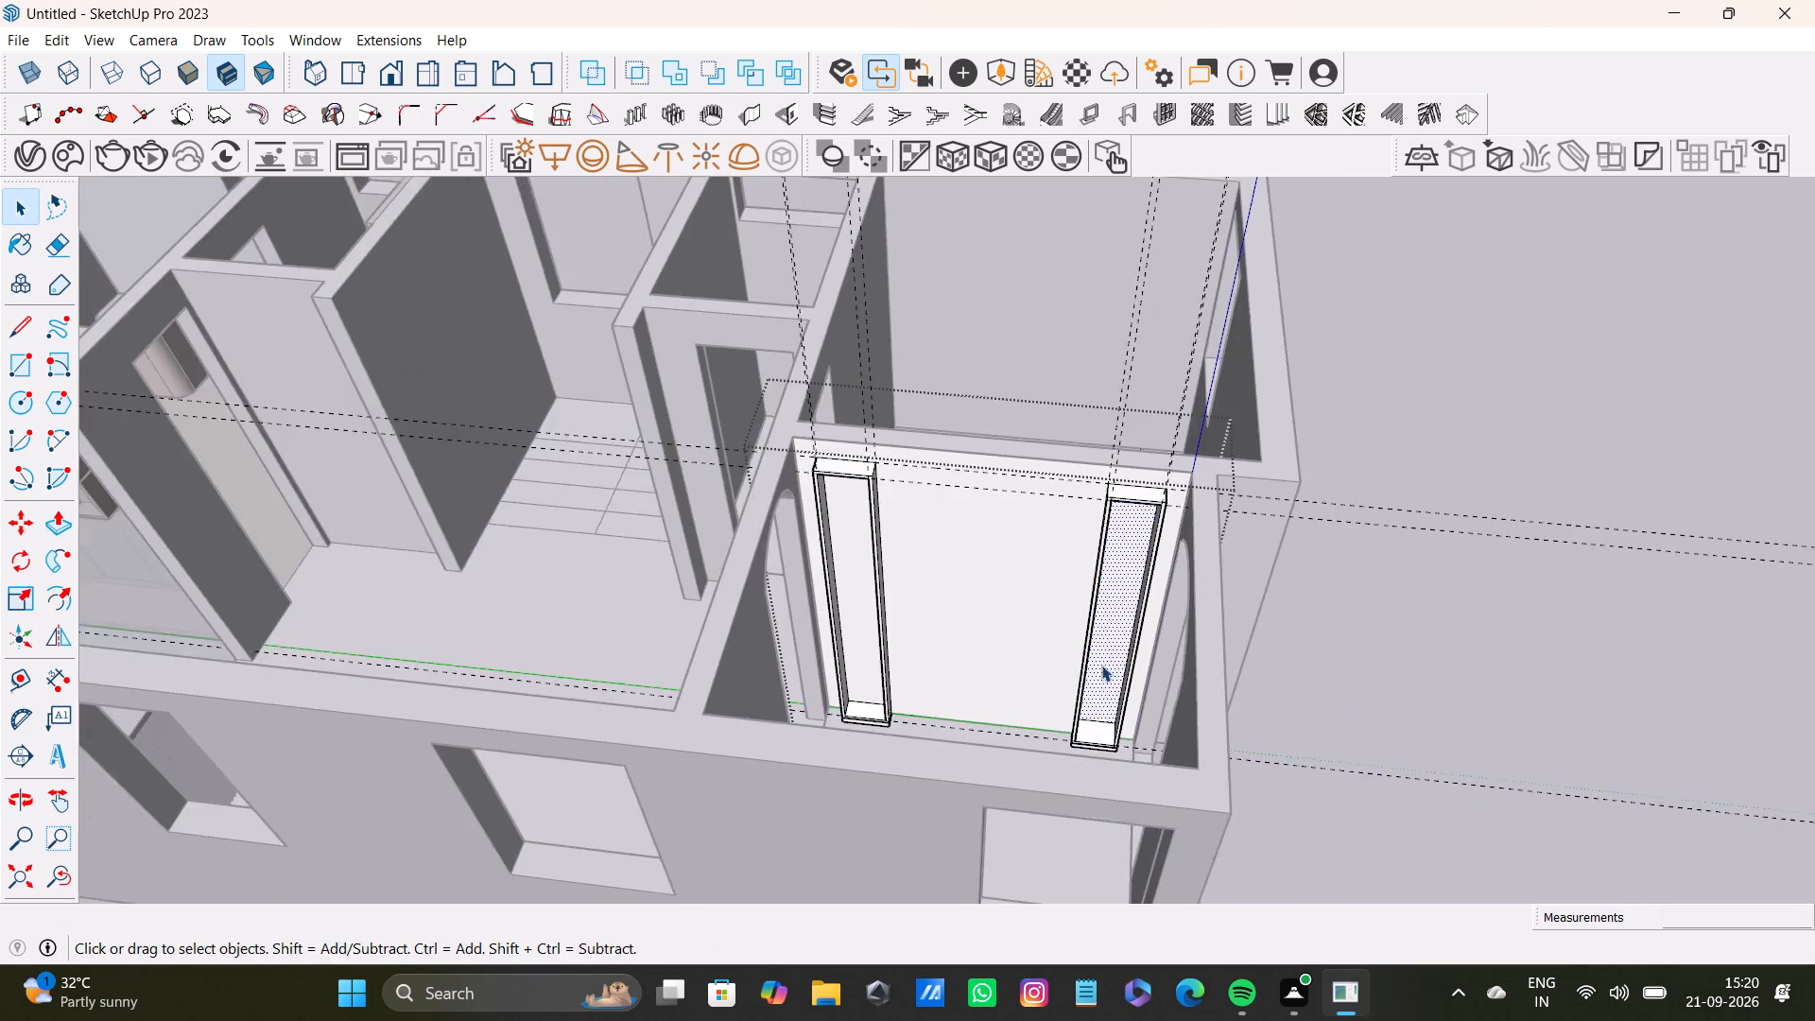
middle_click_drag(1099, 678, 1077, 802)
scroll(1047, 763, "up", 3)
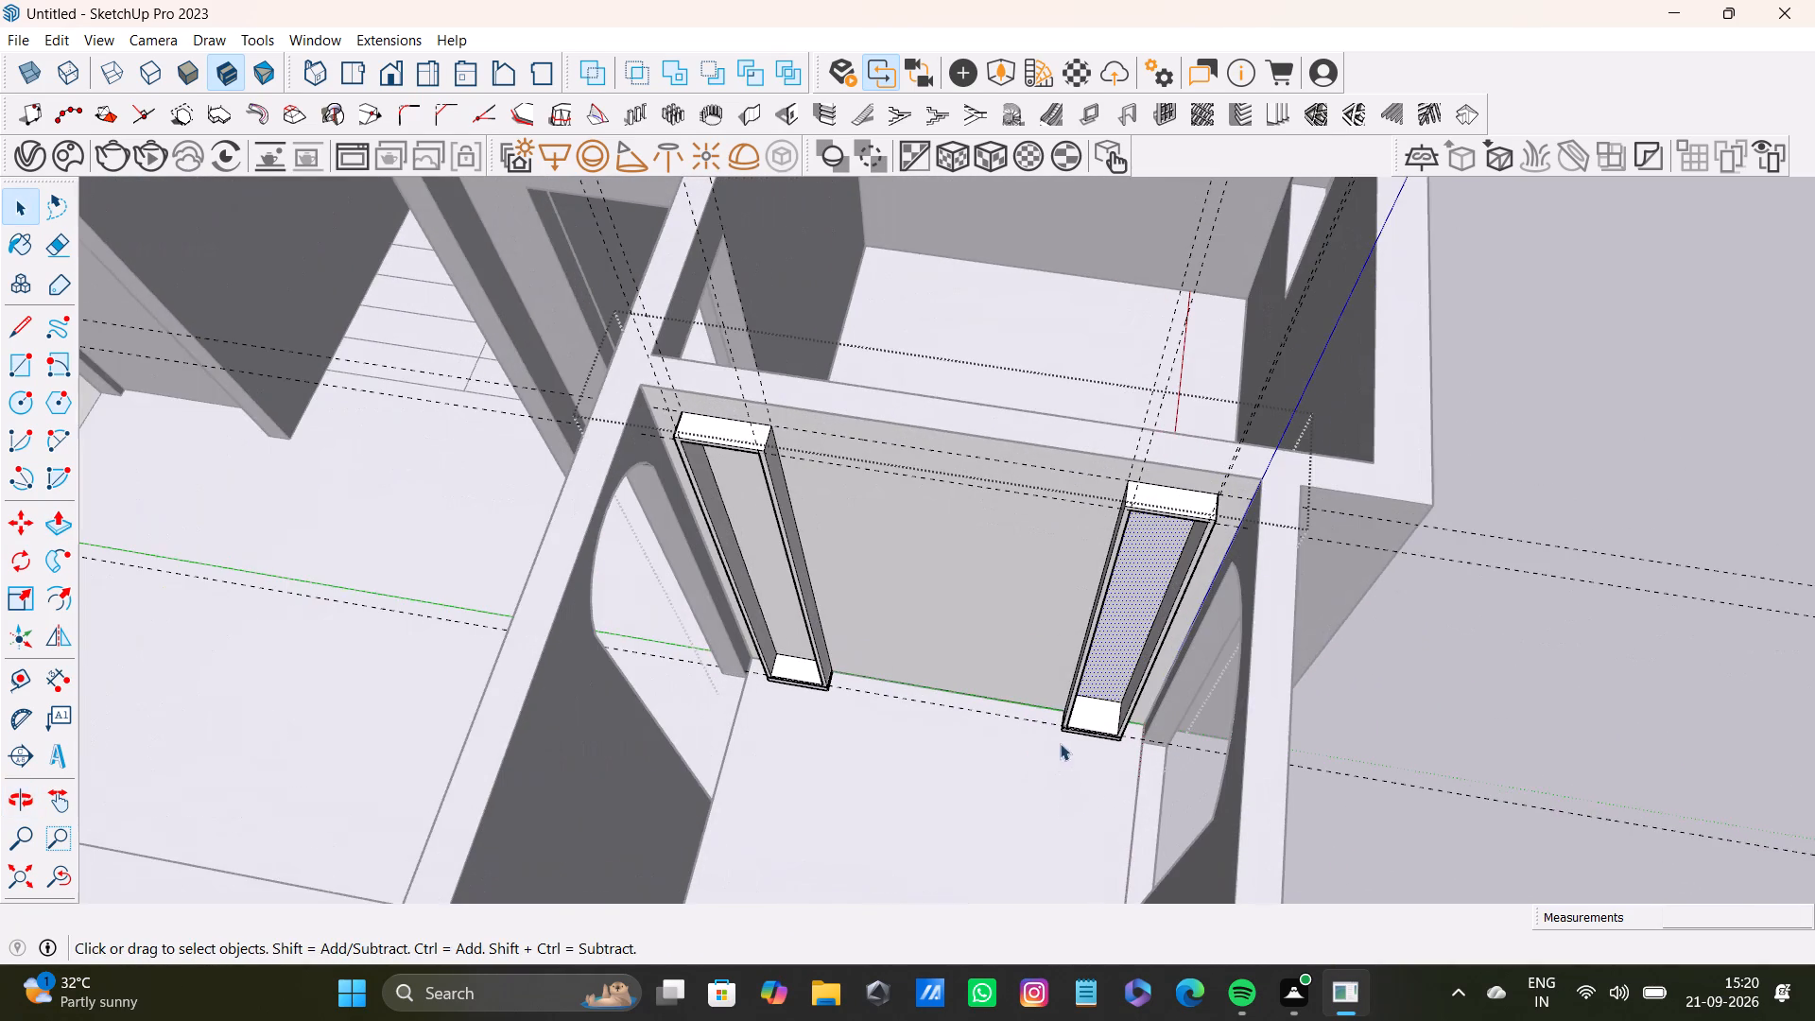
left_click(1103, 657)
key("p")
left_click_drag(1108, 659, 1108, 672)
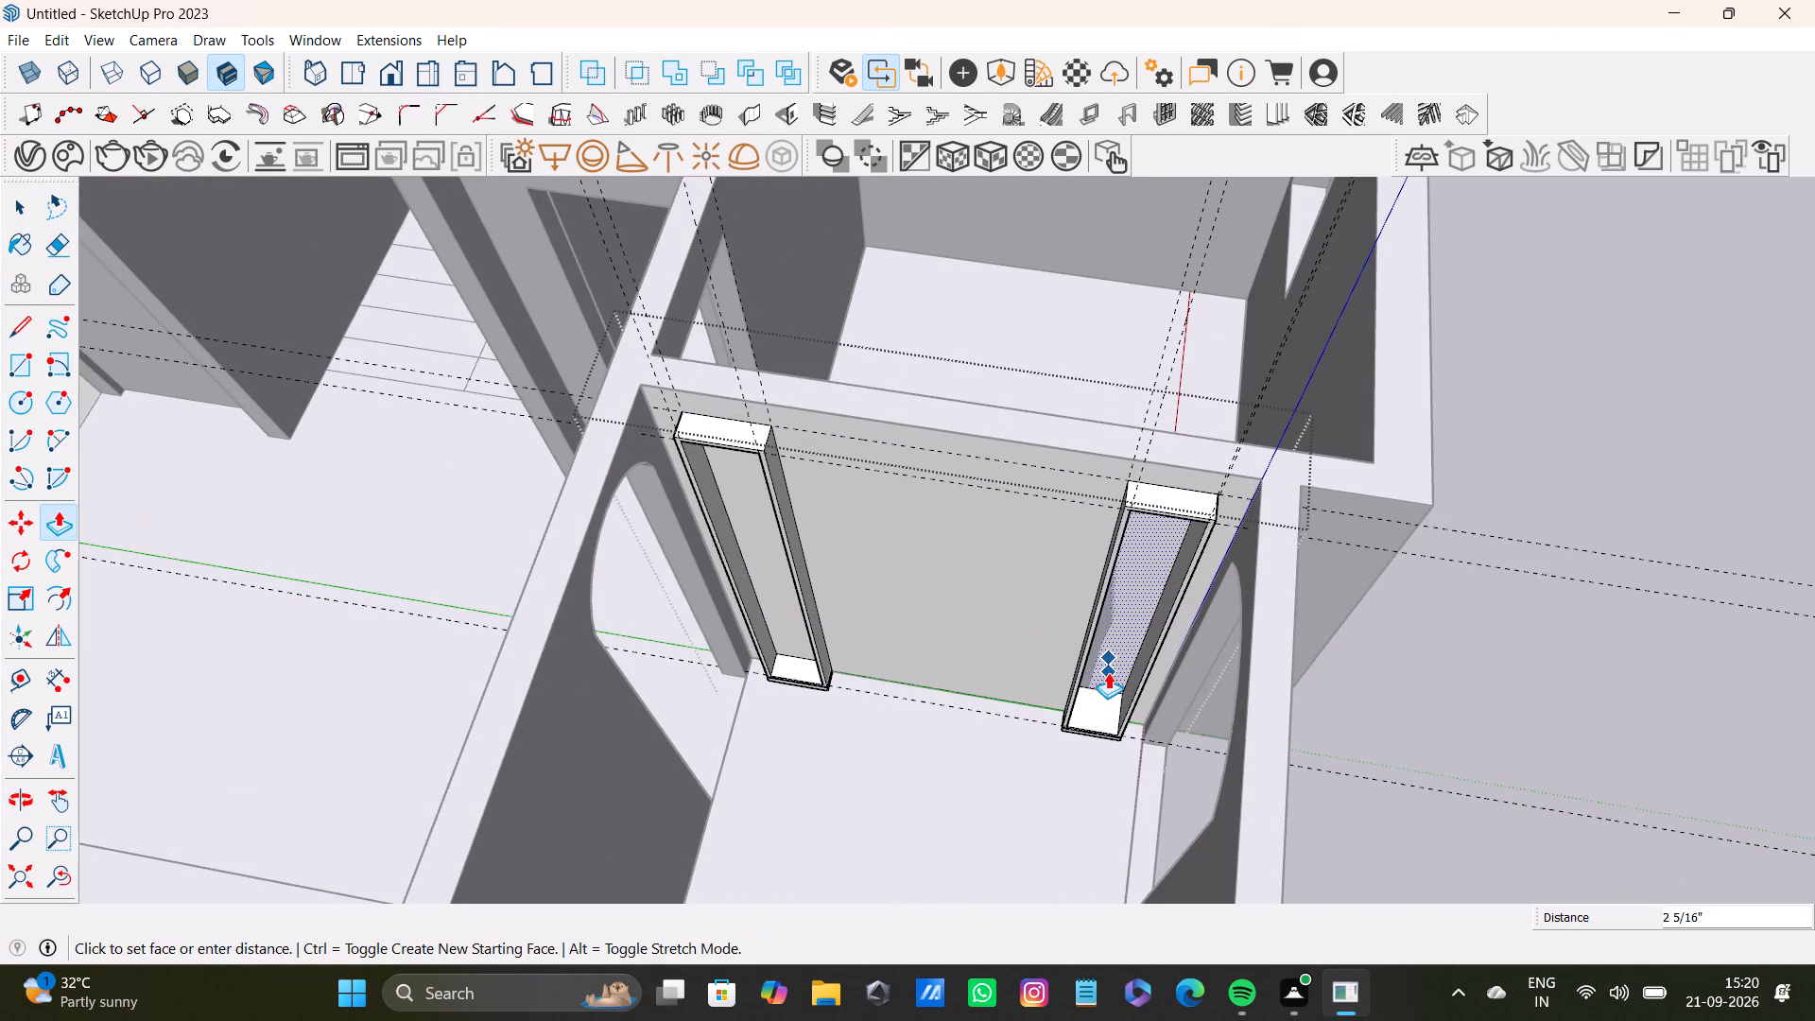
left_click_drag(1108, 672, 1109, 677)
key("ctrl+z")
Pull the other column's recessed panel about 1 15/16" back outward to make the recess shallower.
left_click_drag(1108, 677, 1107, 687)
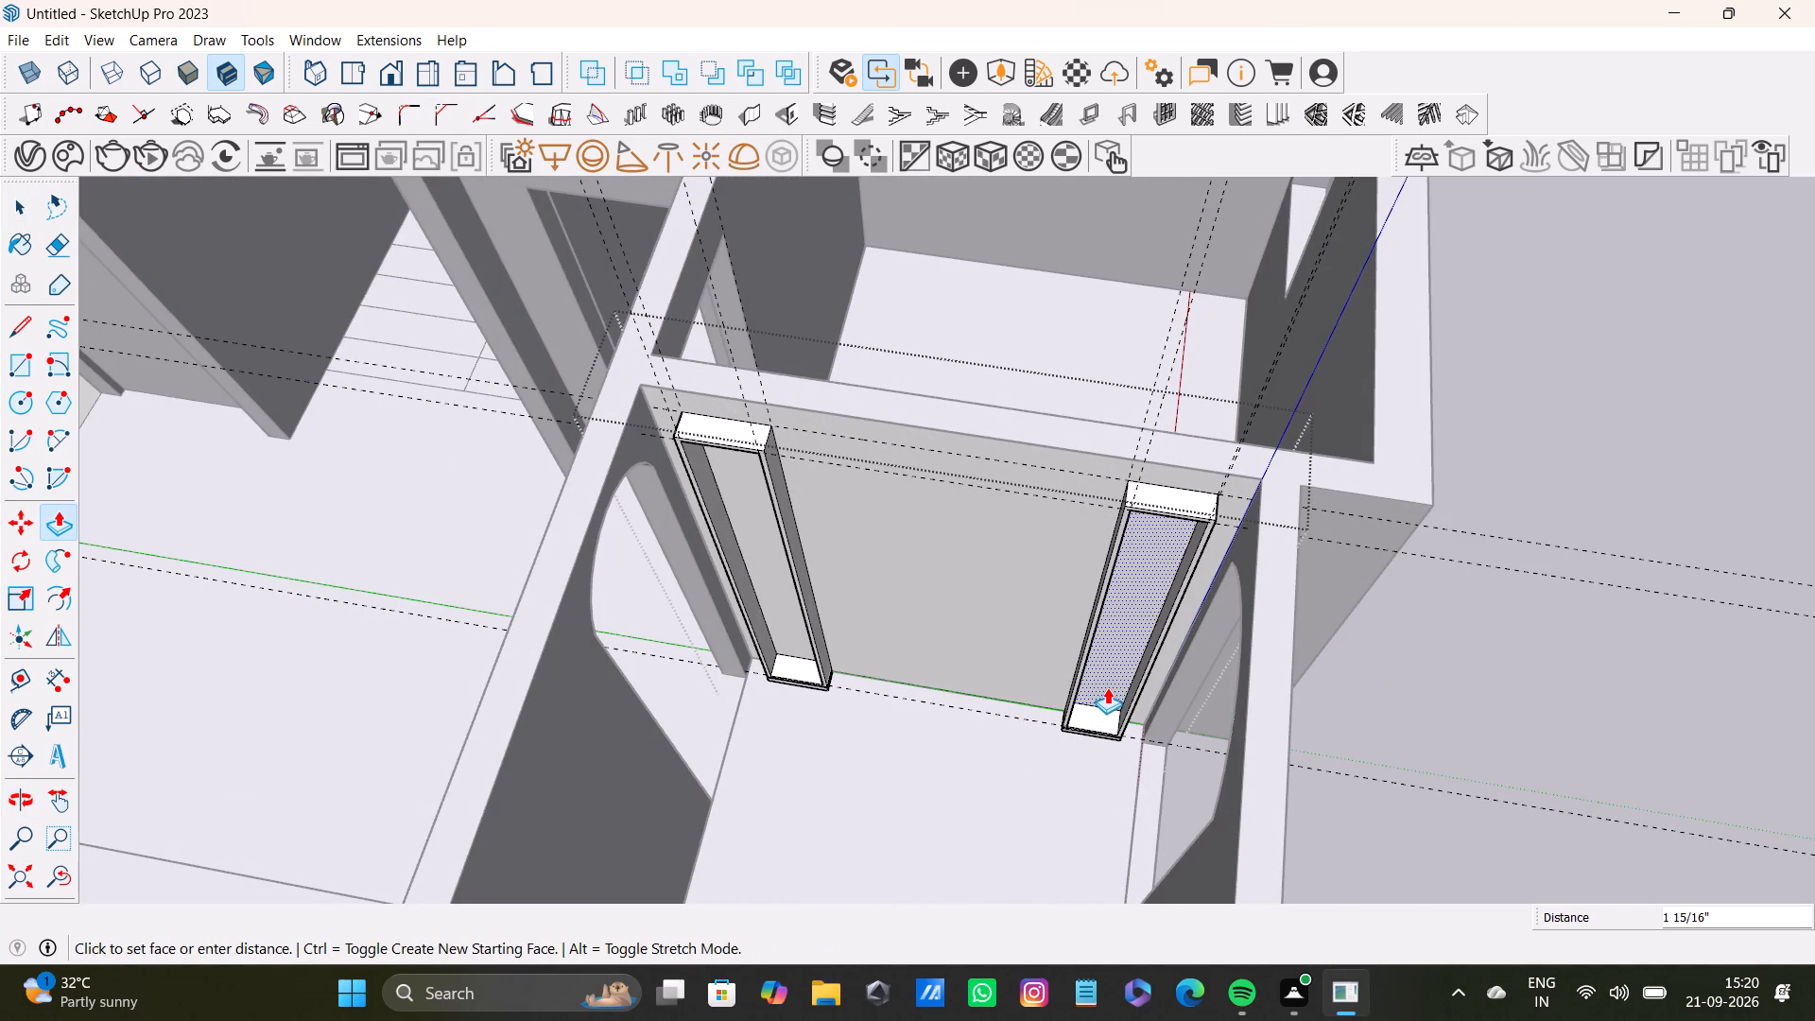
left_click_drag(1107, 687, 1107, 688)
key("space")
Examine both recessed columns on the corner-room wall up close and within the whole house model.
scroll(1103, 705, "down", 4)
middle_click_drag(1260, 691, 1437, 624)
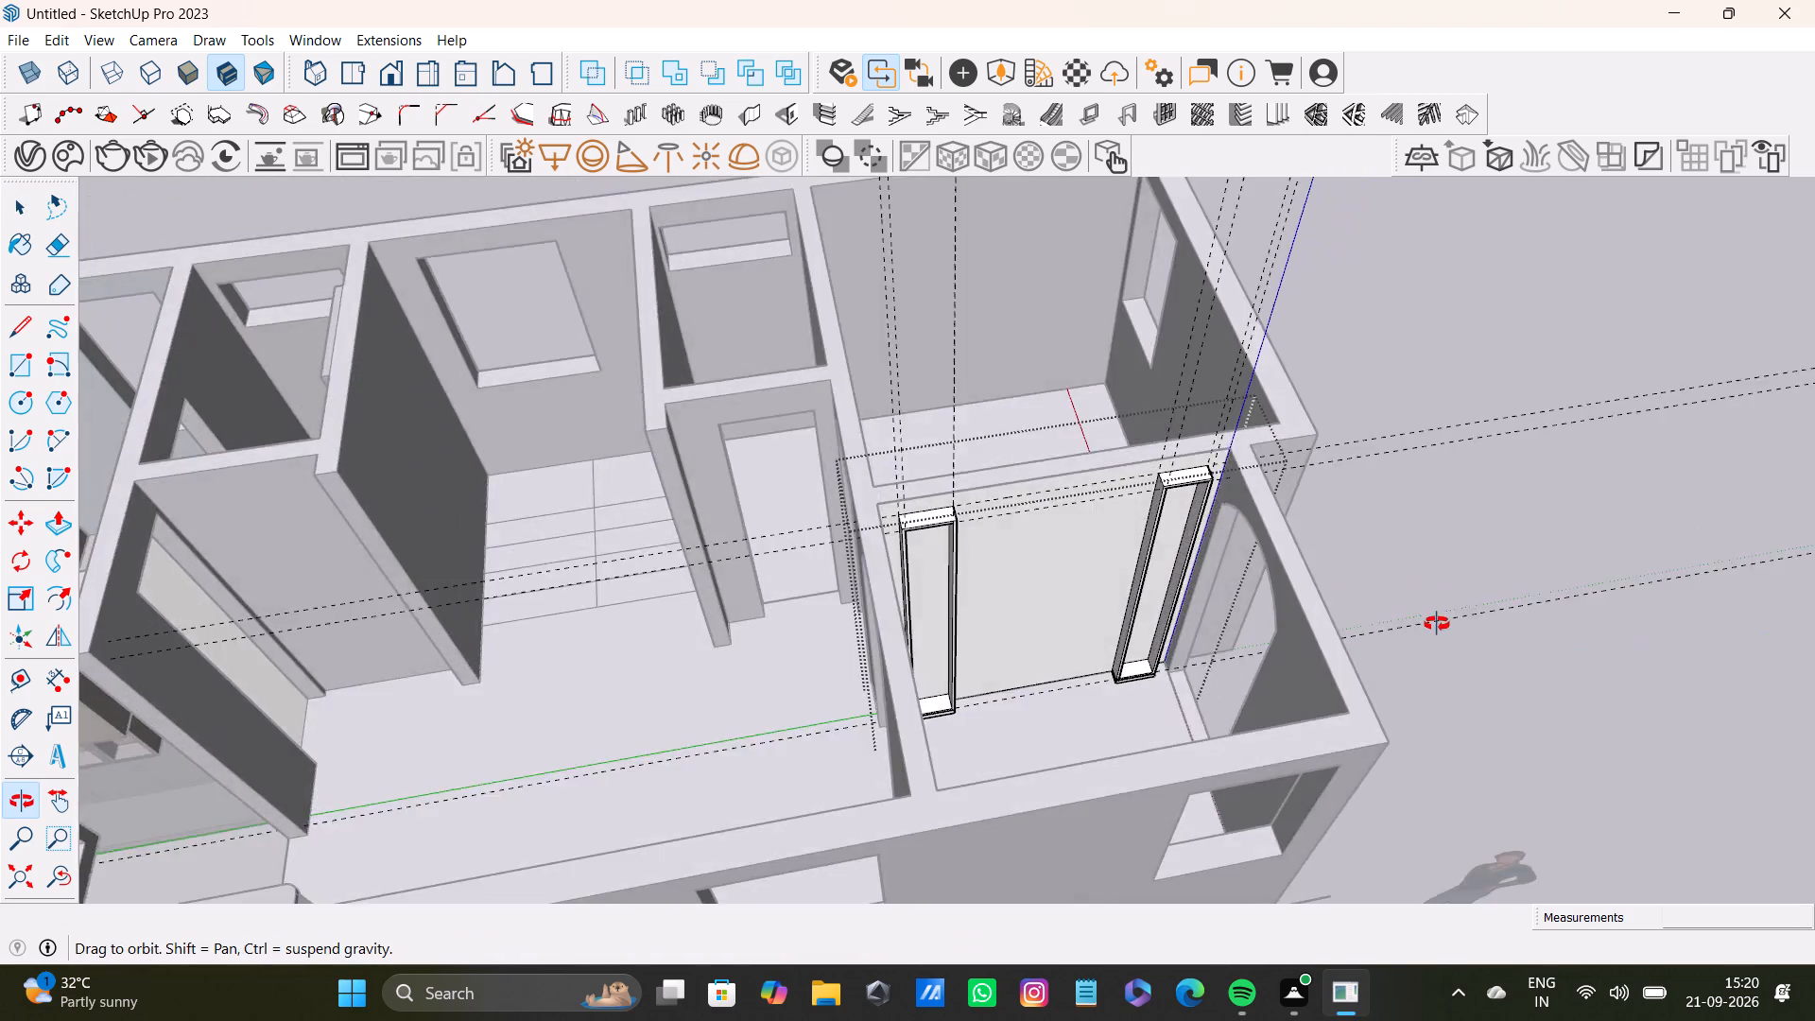
middle_click_drag(1437, 624, 1143, 564)
scroll(859, 423, "up", 9)
middle_click_drag(860, 595, 823, 649, "shift")
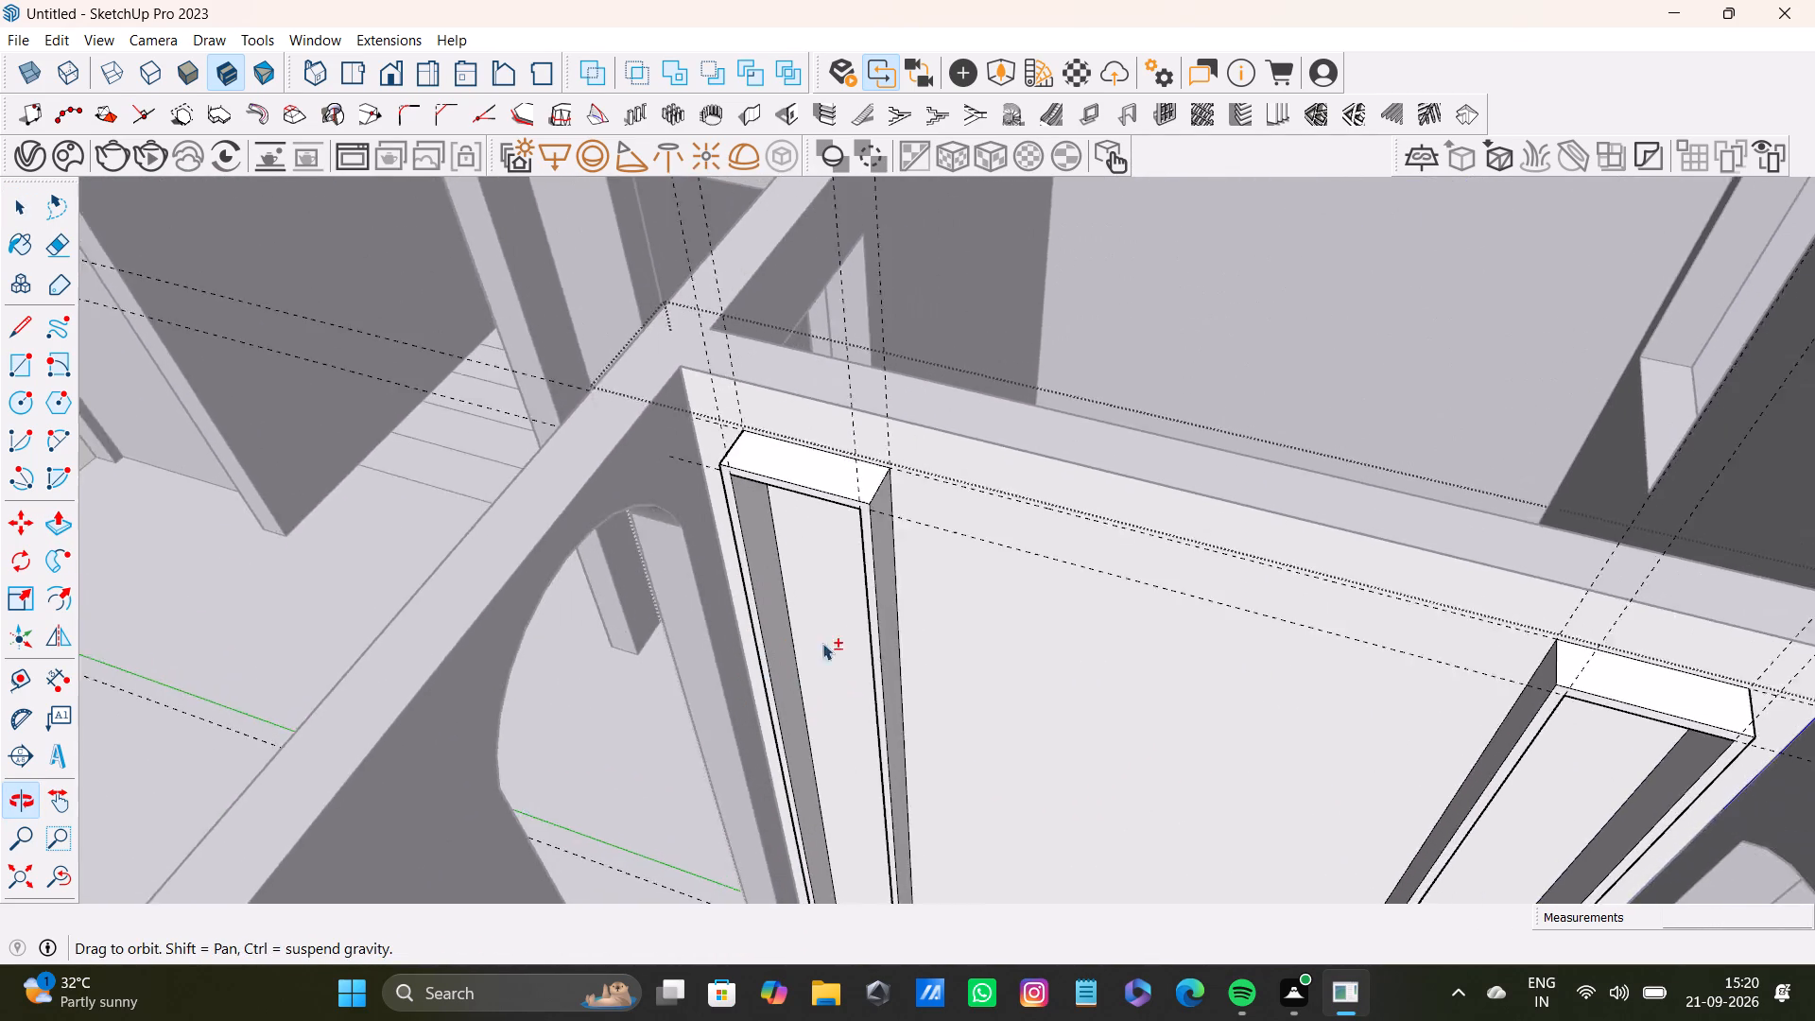
middle_click_drag(857, 607, 853, 727)
scroll(844, 710, "down", 13)
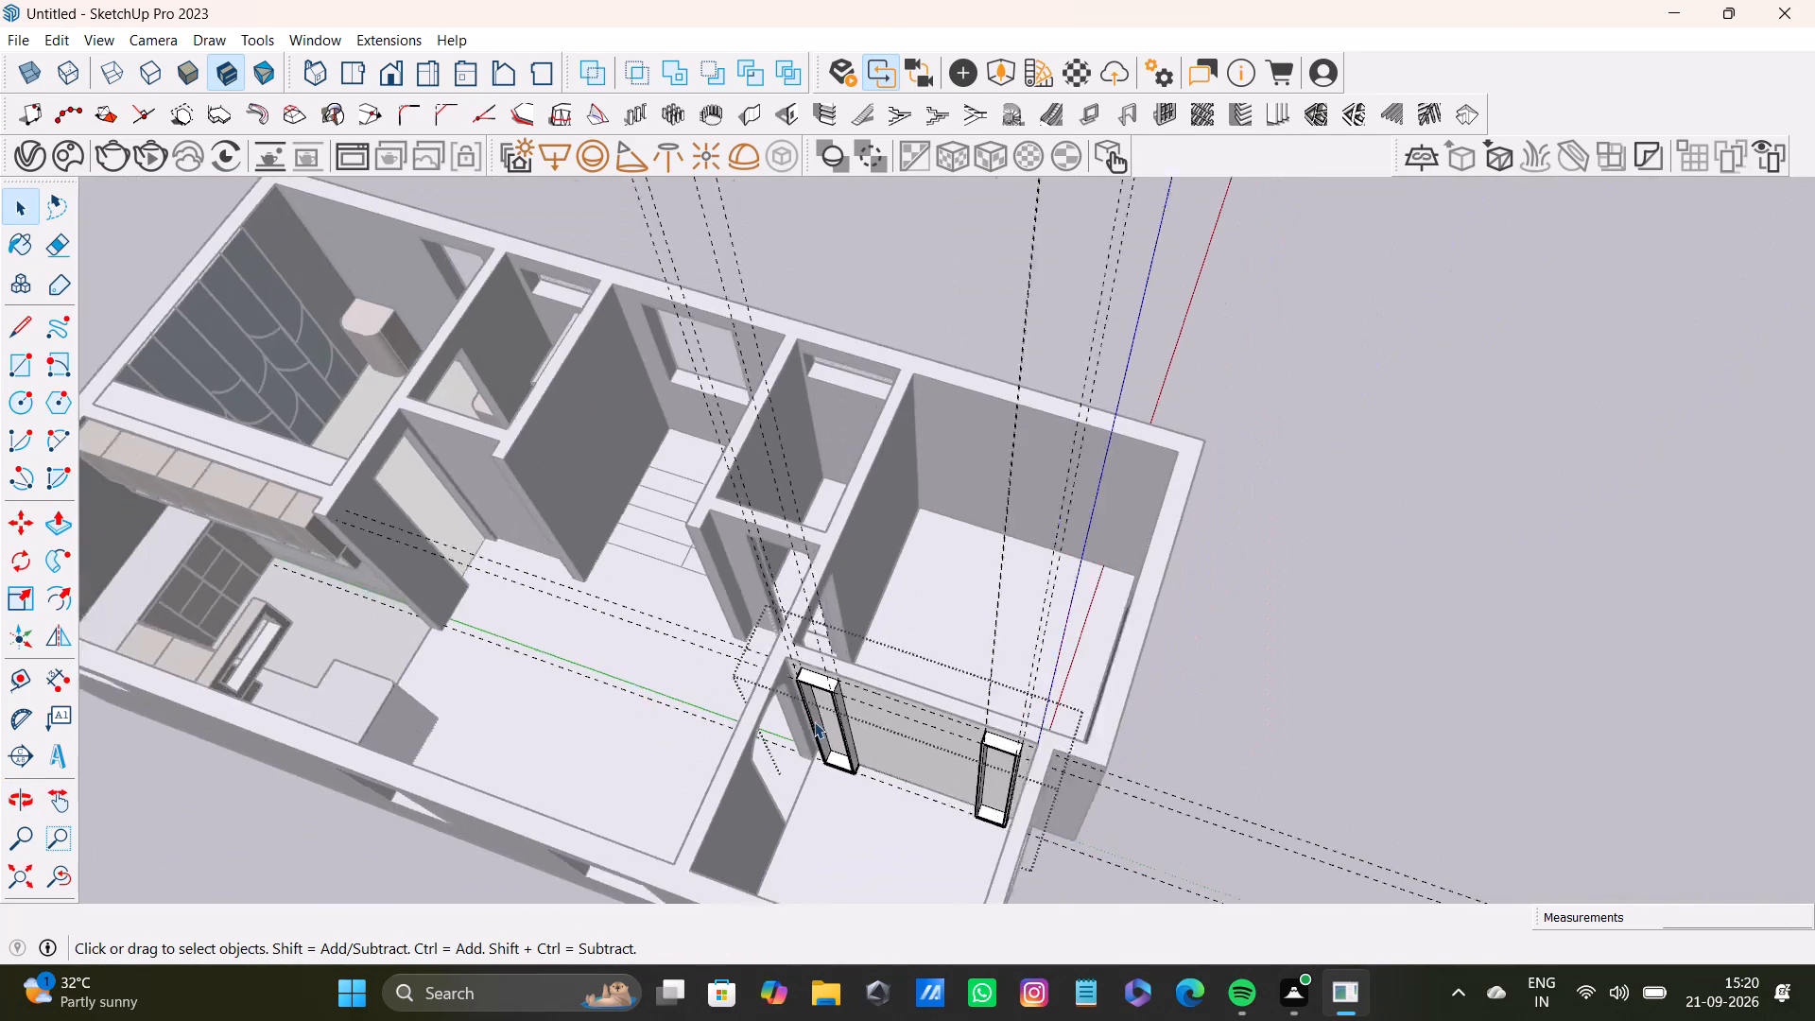
middle_click_drag(814, 721, 910, 683)
scroll(906, 686, "up", 7)
scroll(975, 702, "down", 7)
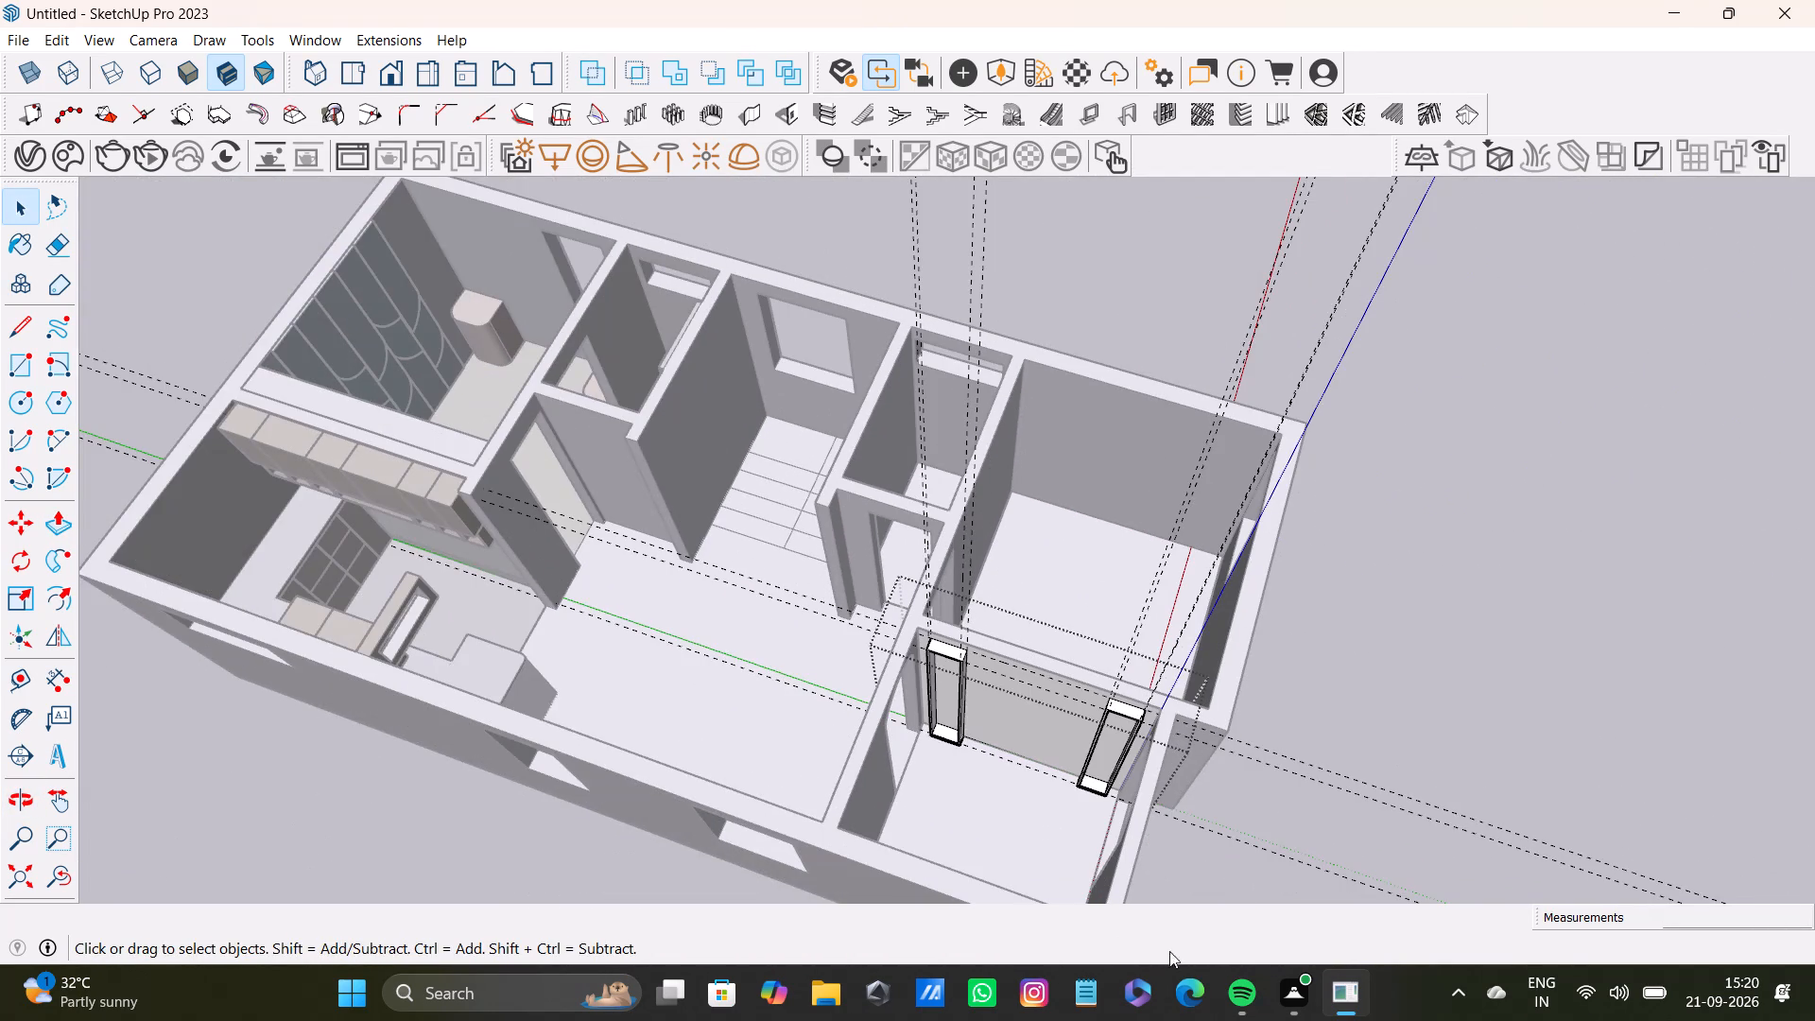
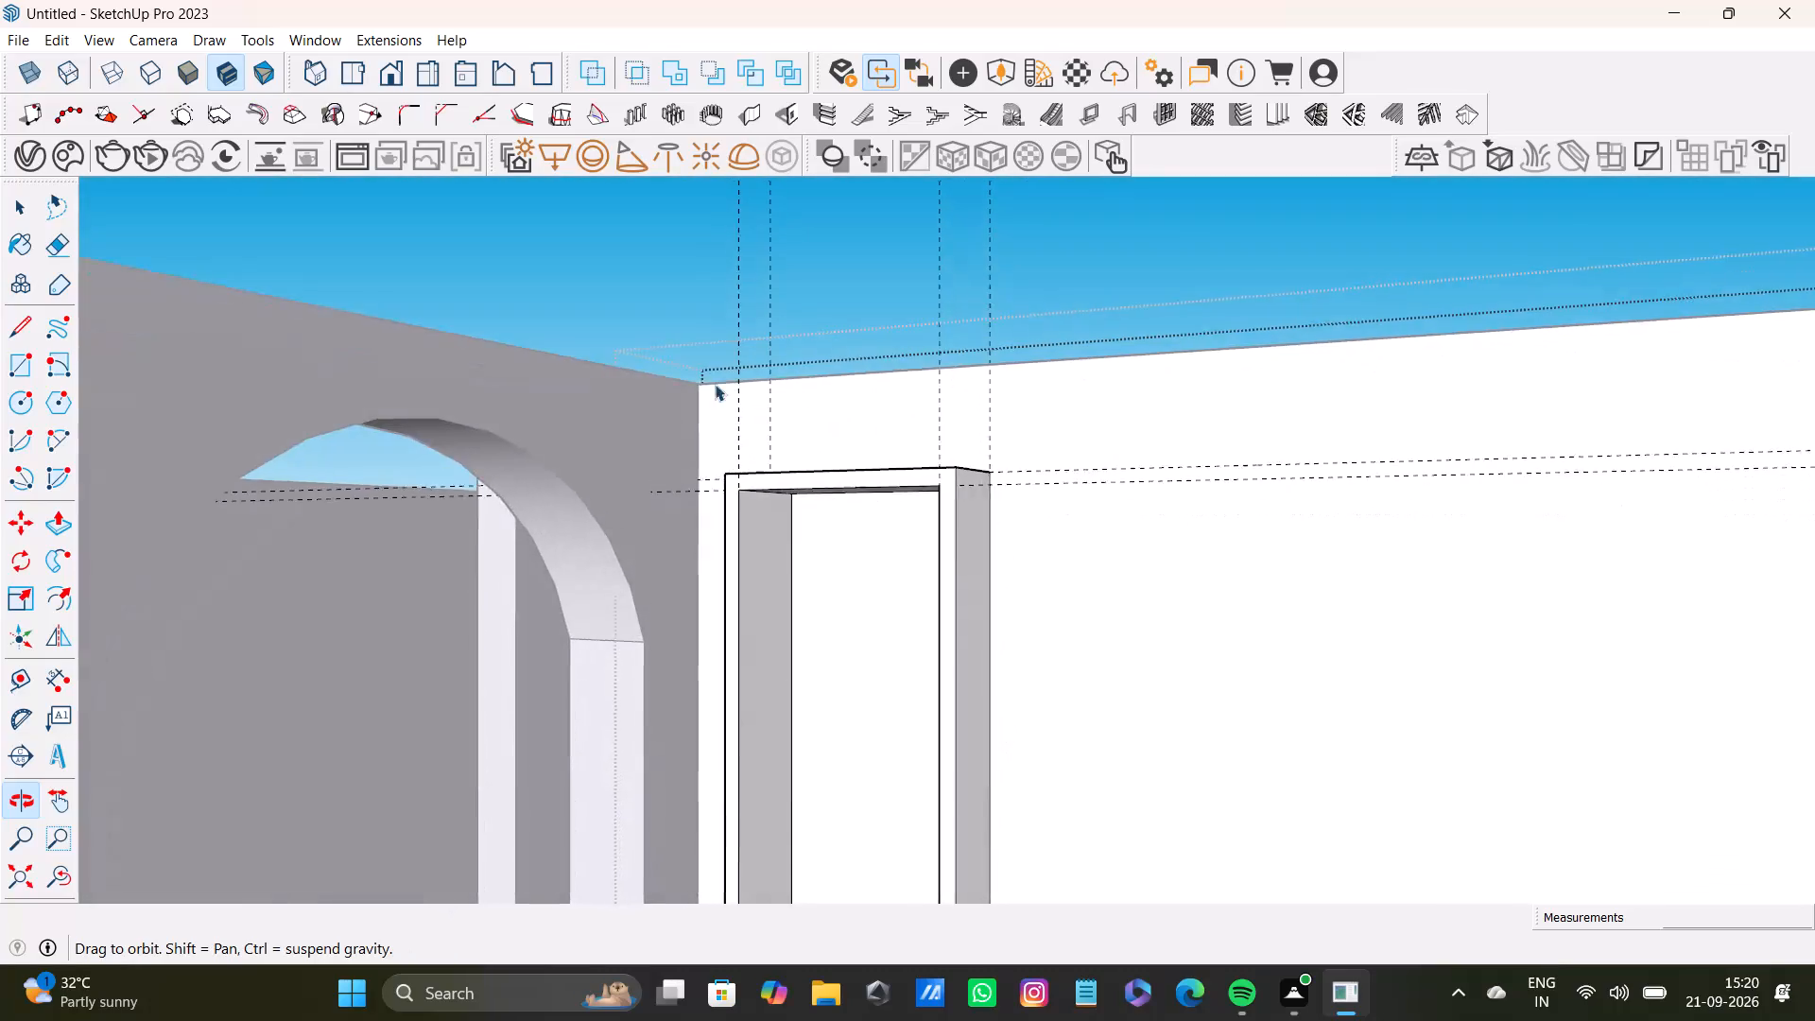
Copy the short depth edge at the top of the tall frame's inner side face straight down to its bottom inner corner.
scroll(719, 521, "up", 3)
middle_click_drag(807, 539, 784, 362, "shift")
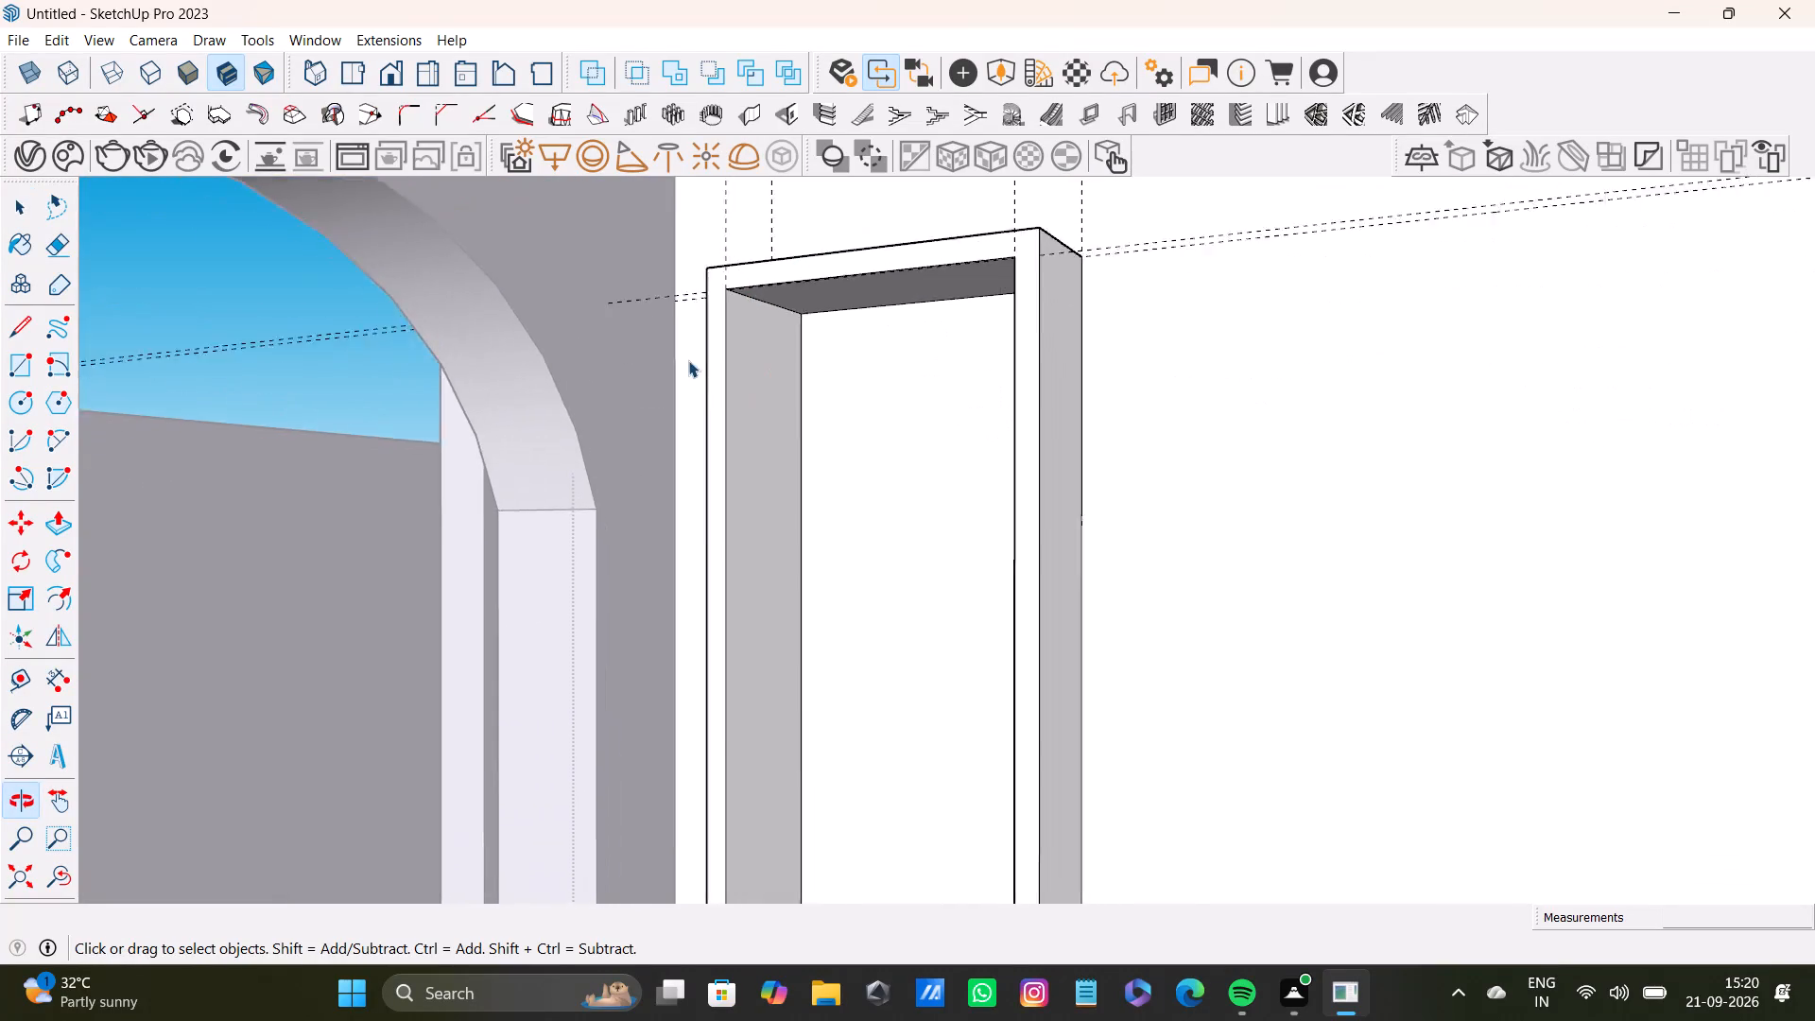
scroll(688, 360, "up", 6)
left_click(843, 254)
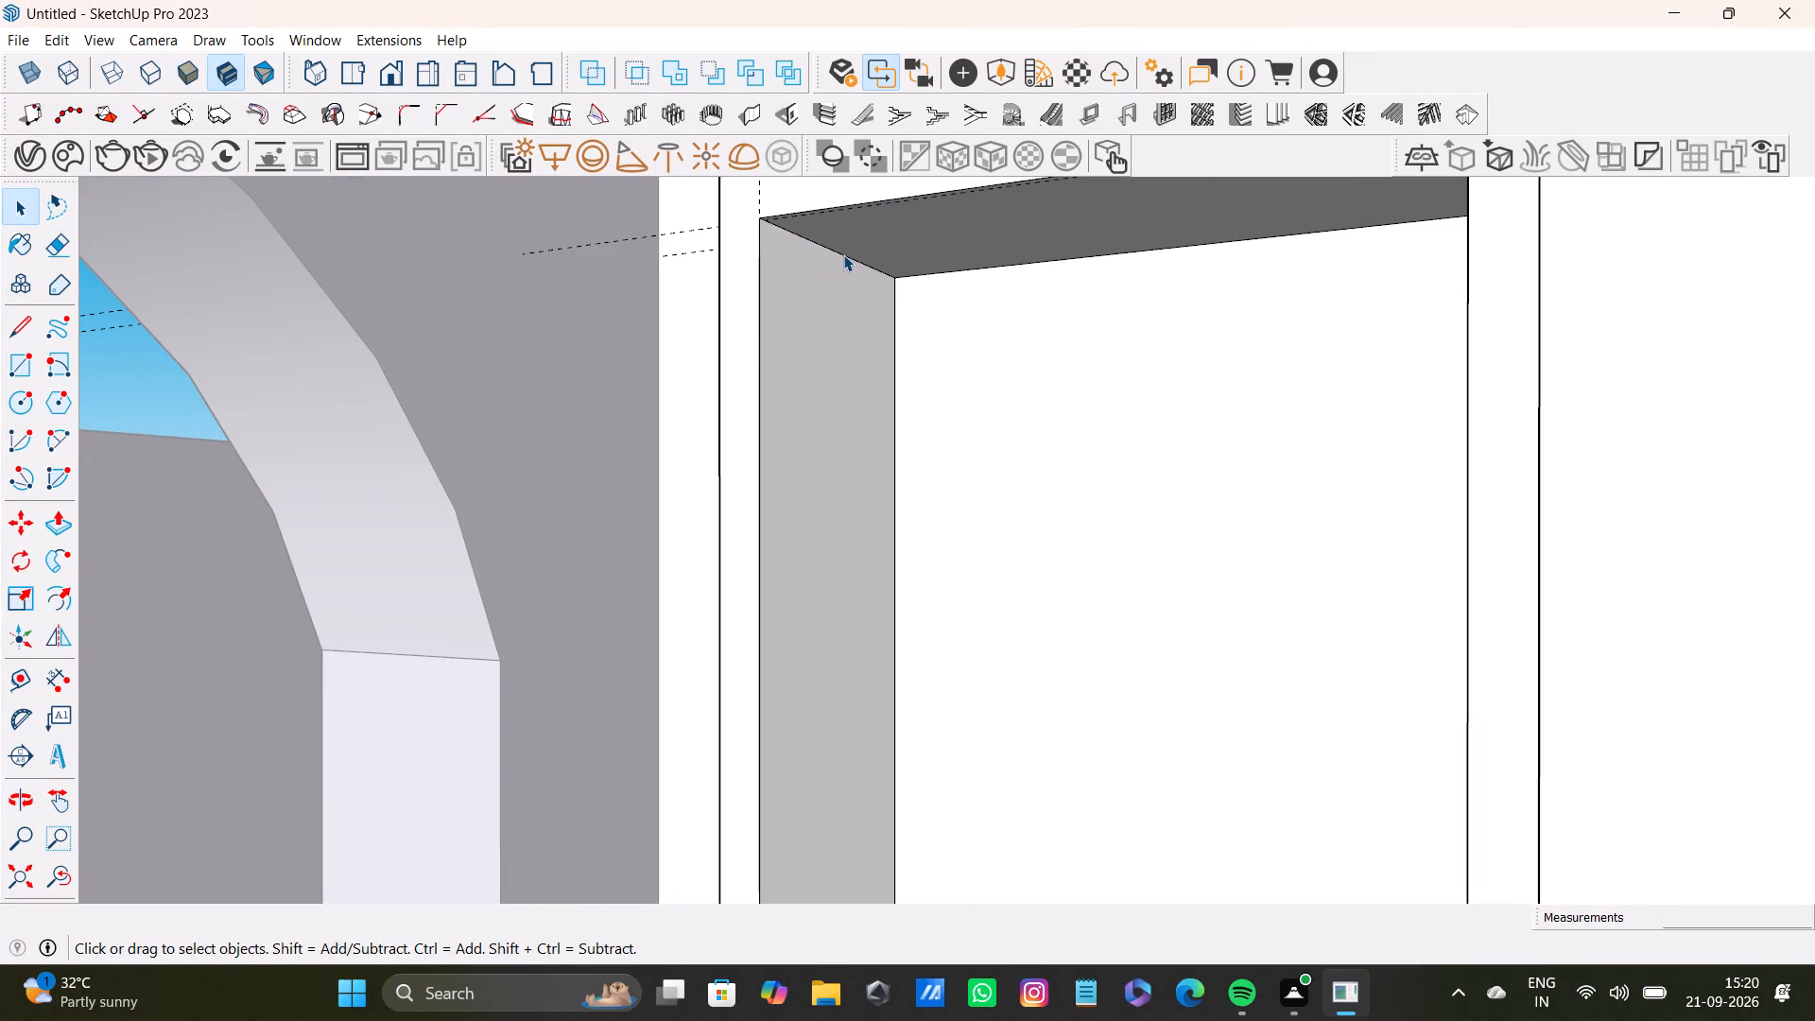
key("m")
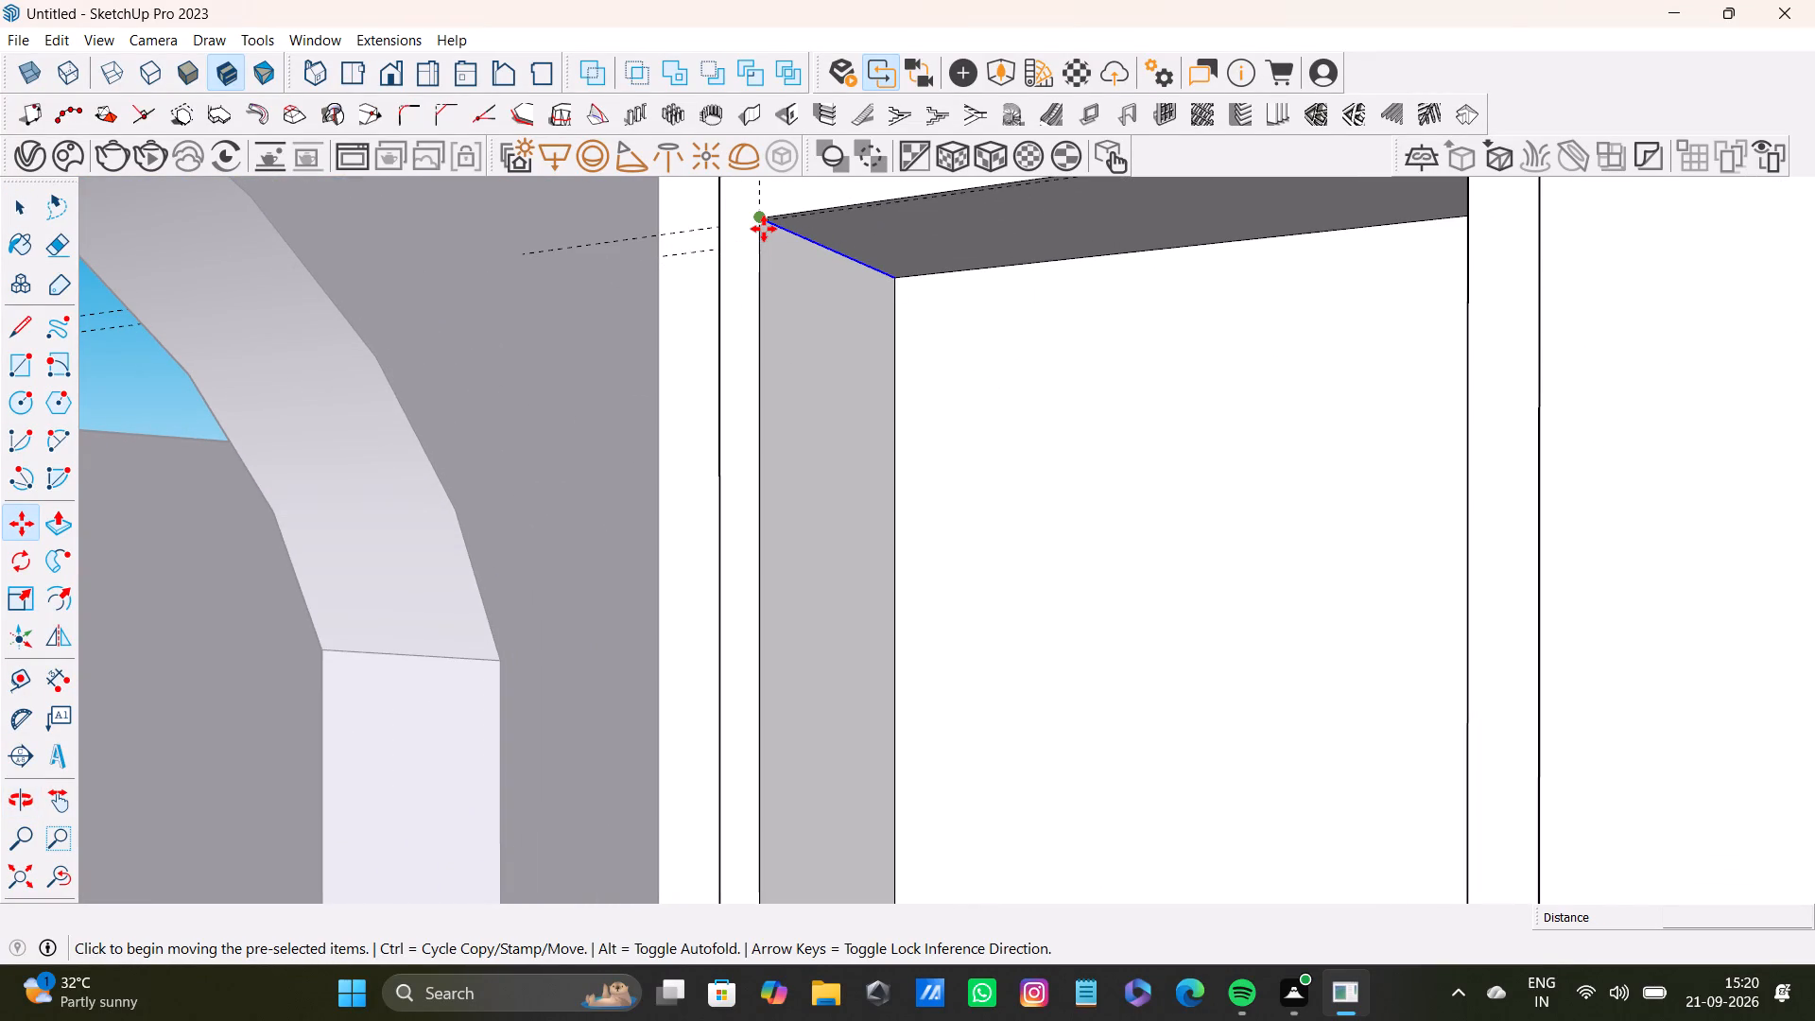
left_click(764, 229, "ctrl")
scroll(827, 544, "down", 7)
middle_click_drag(764, 666, 777, 400, "shift")
scroll(765, 450, "down", 3)
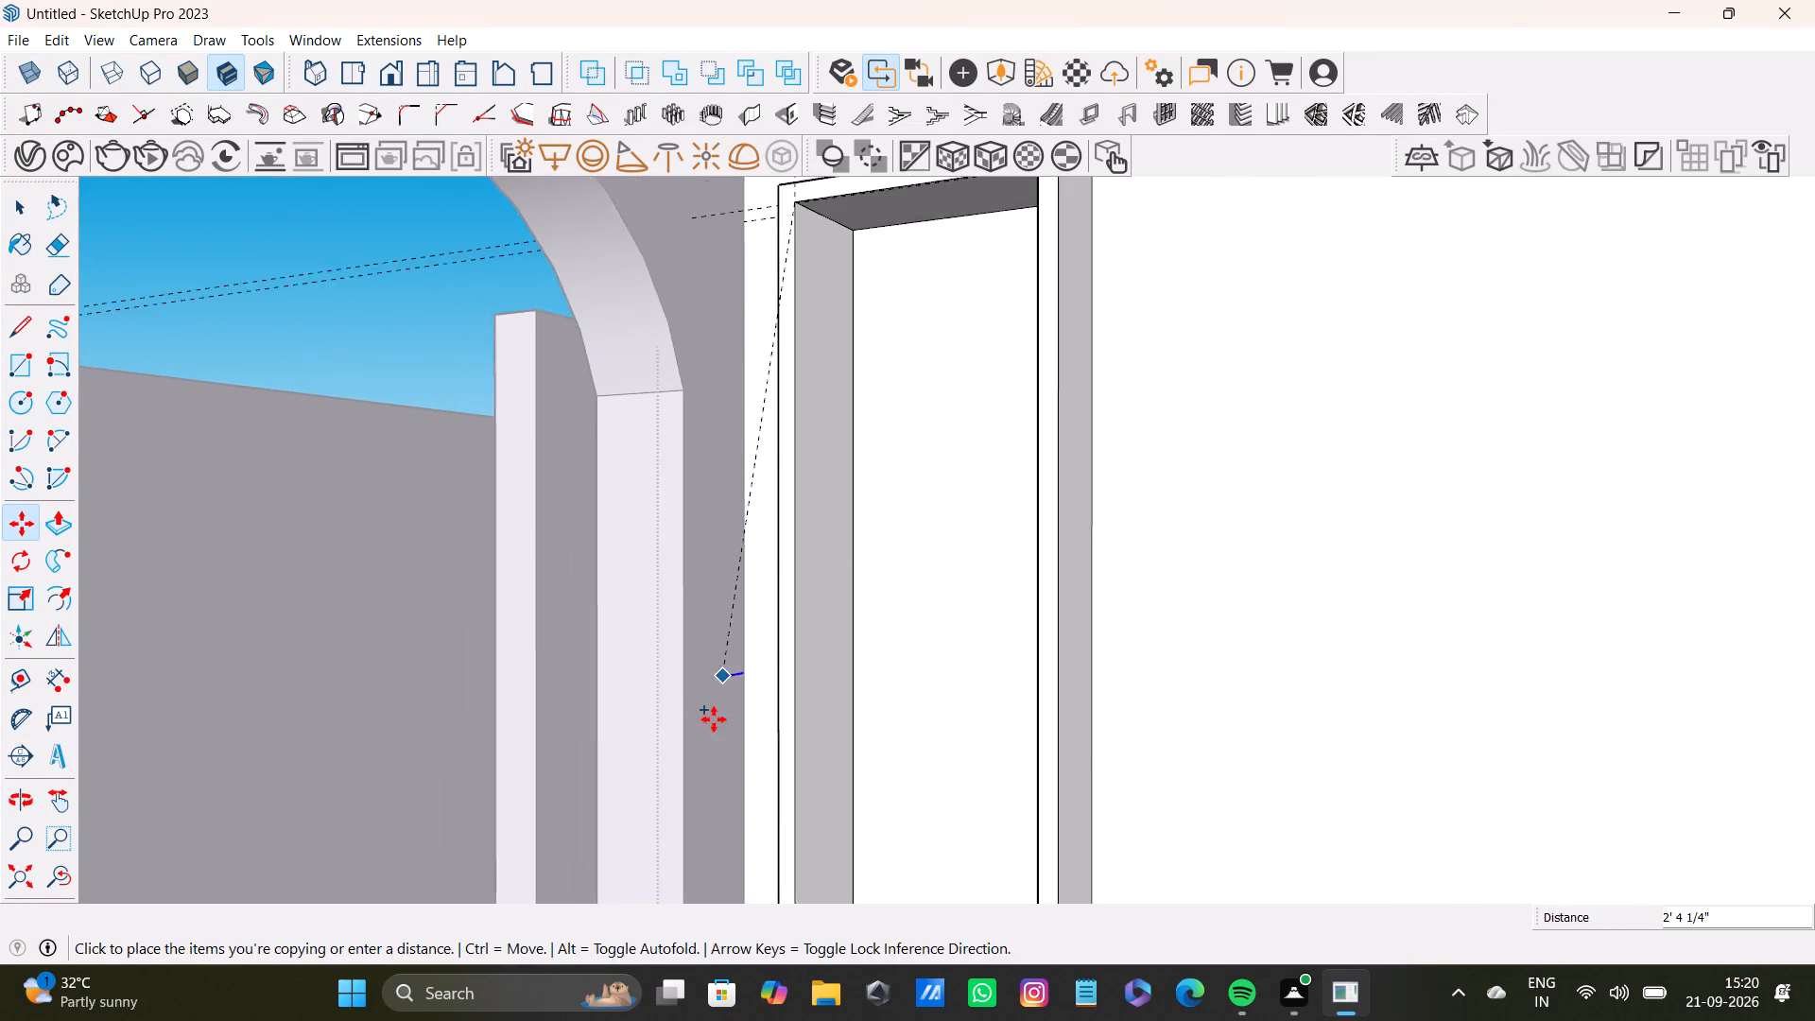
middle_click_drag(714, 719, 778, 343, "shift")
scroll(835, 606, "down", 1)
middle_click_drag(828, 654, 851, 298)
scroll(888, 567, "down", 1)
middle_click_drag(874, 643, 917, 254, "shift")
middle_click_drag(900, 609, 968, 312)
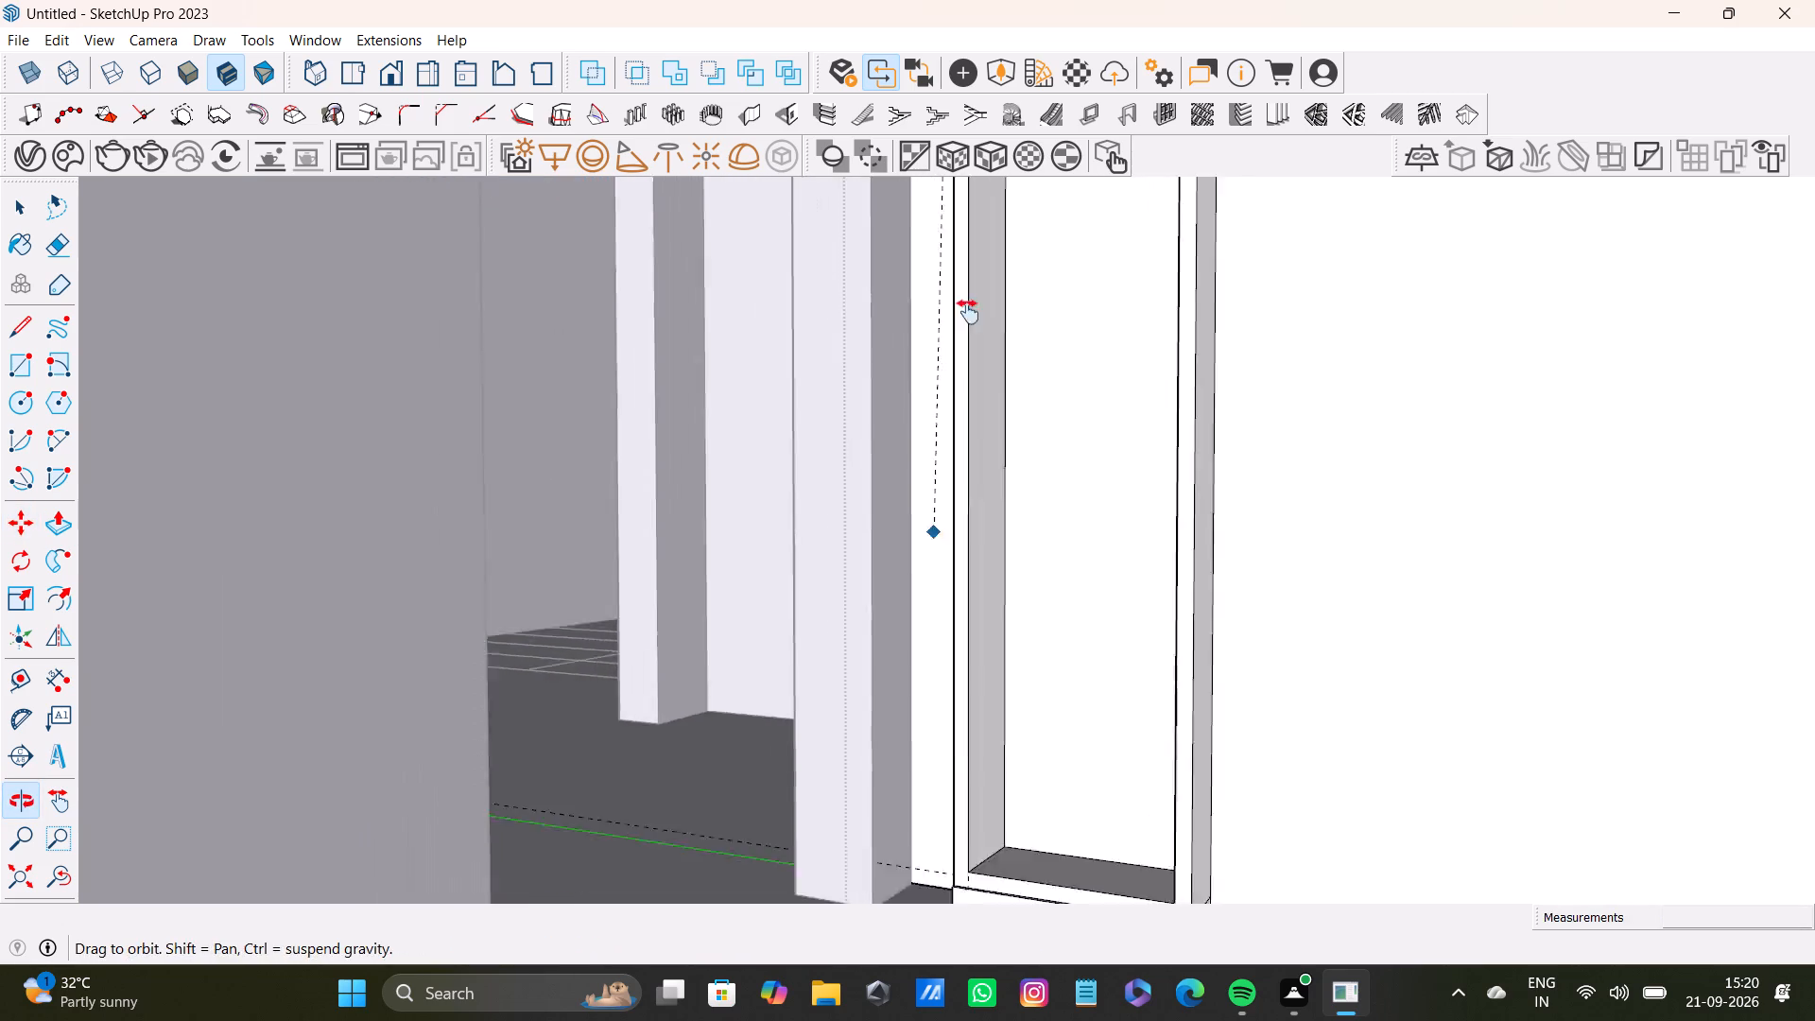
middle_click_drag(968, 312, 968, 303)
middle_click_drag(961, 619, 969, 542)
scroll(1064, 528, "up", 1)
middle_click_drag(1064, 528, 948, 723)
scroll(896, 715, "up", 8)
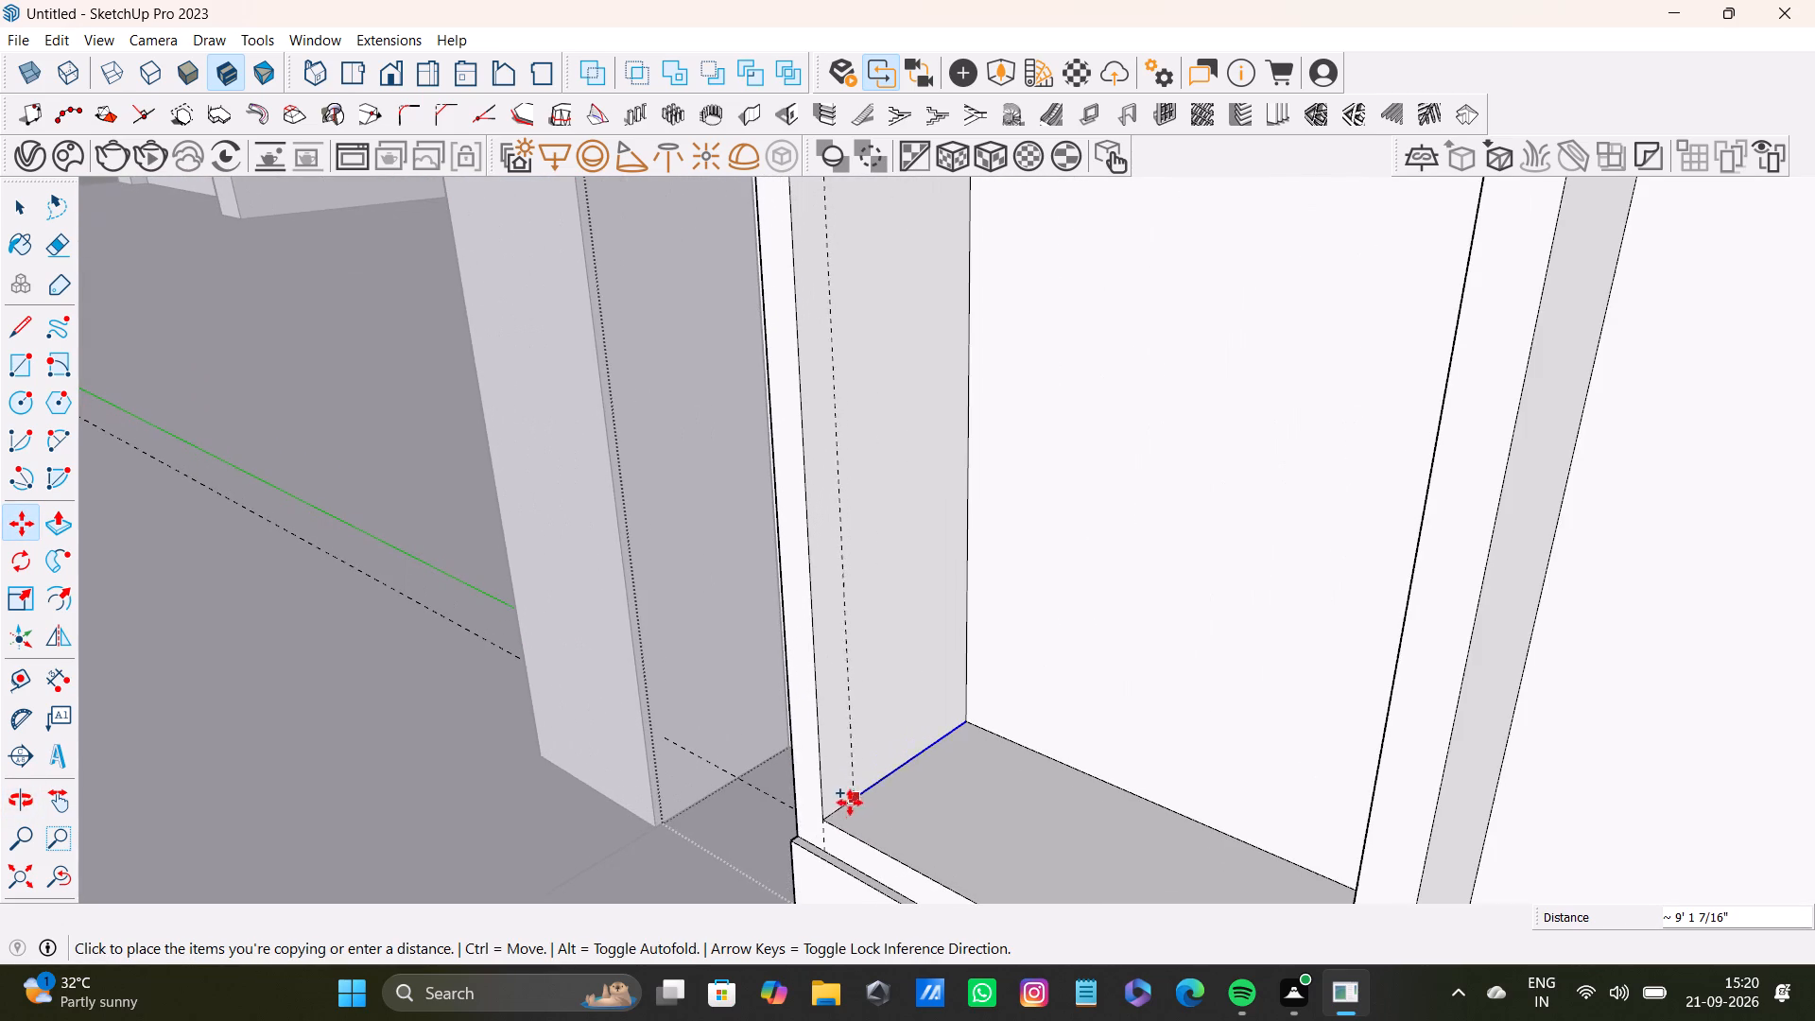
left_click(829, 816)
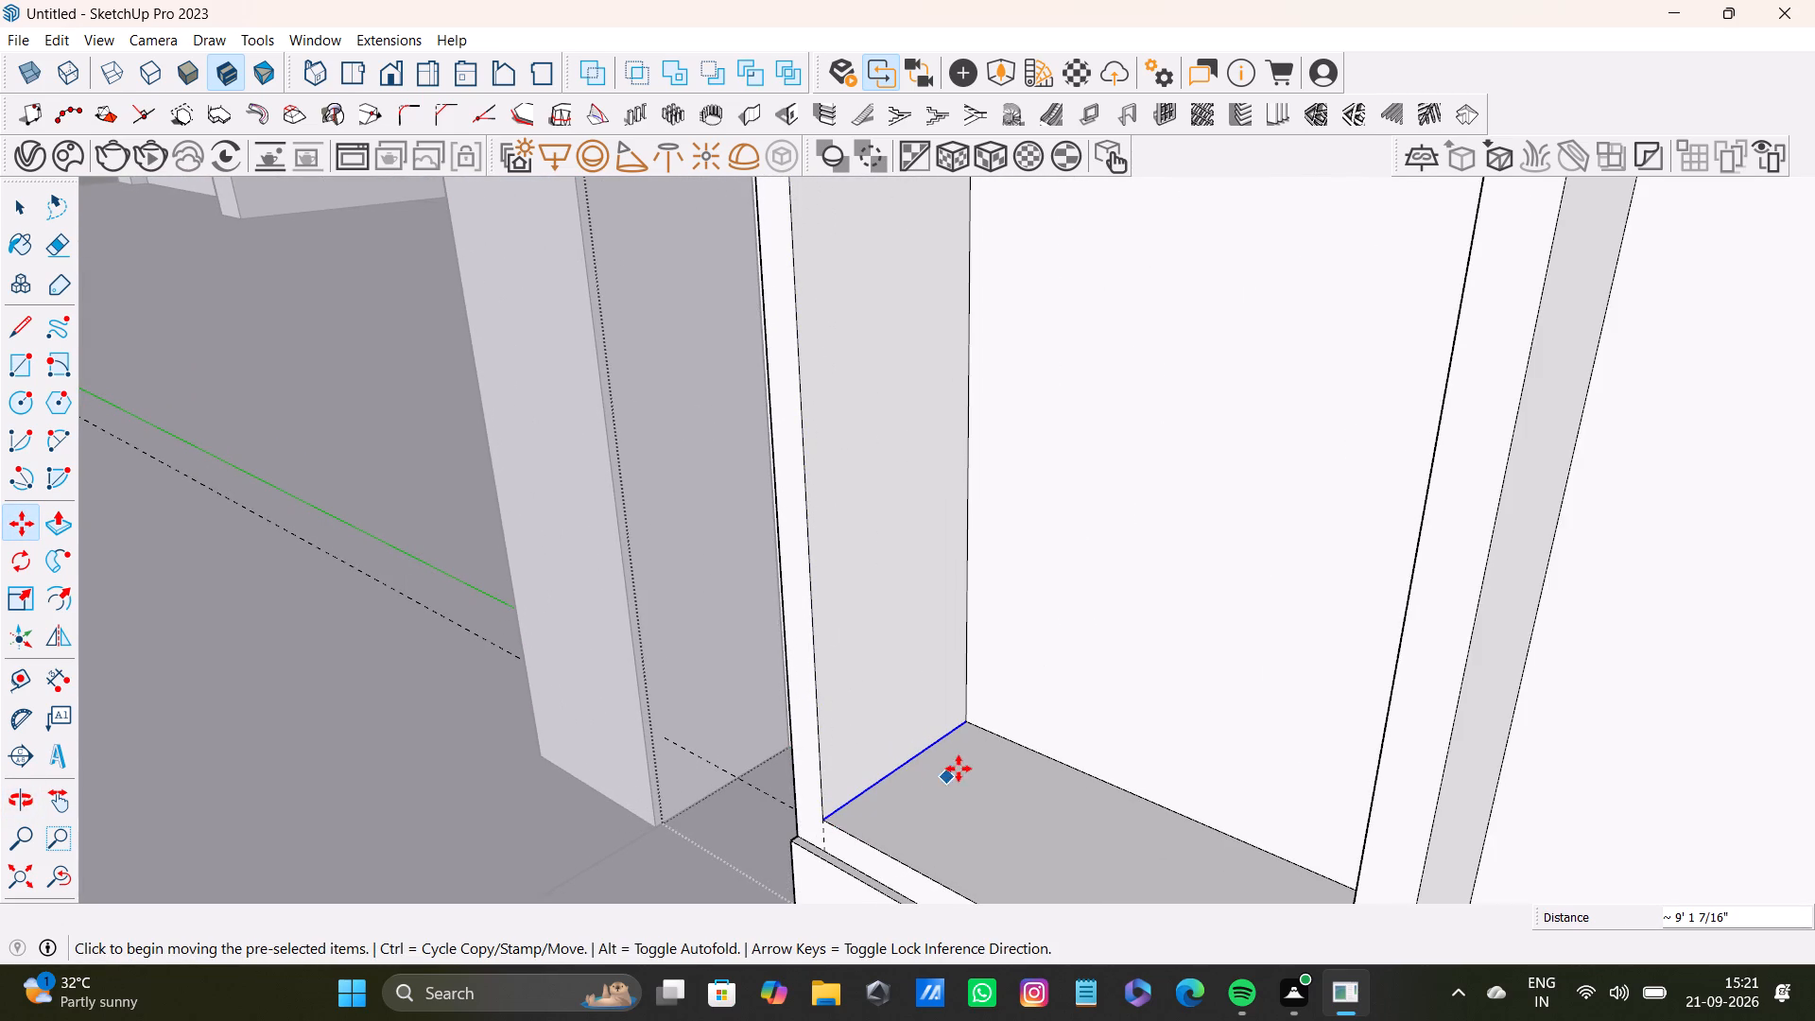
Divide the copied edge's distance into 5 equal spaces with intermediate copies along the frame's inner side face.
key("slash")
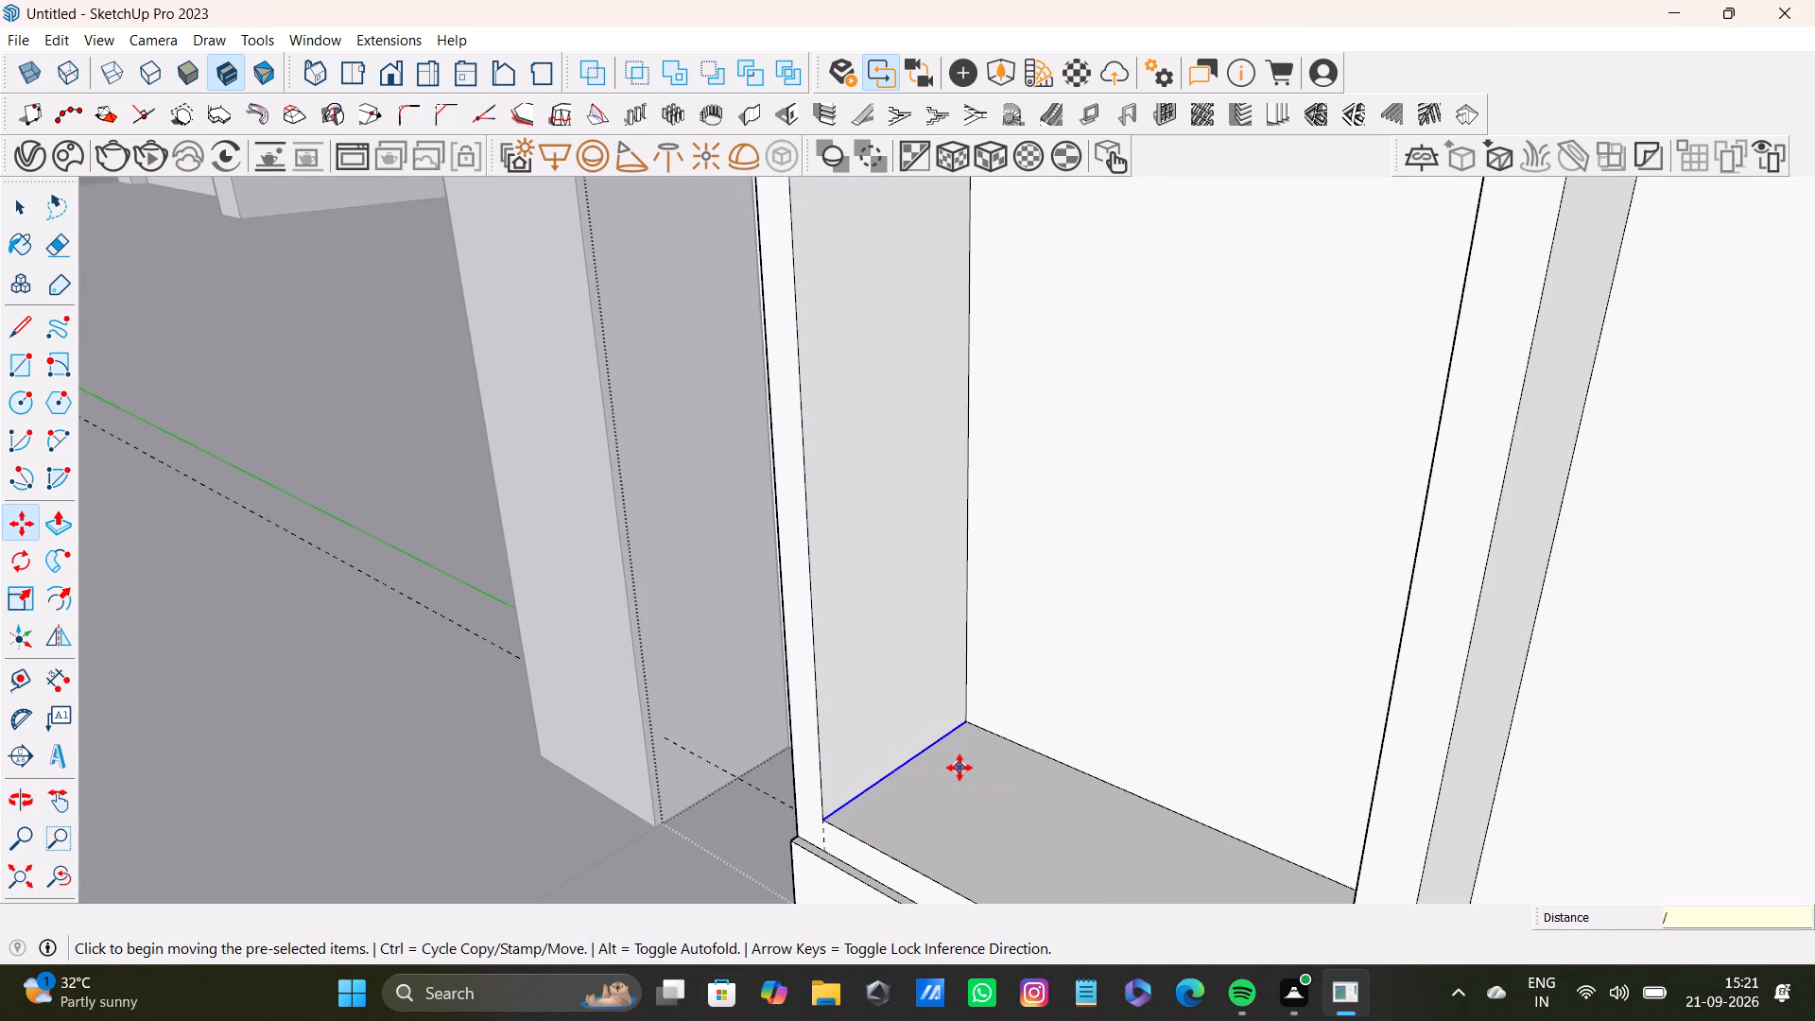
key("5")
key("Return")
key("space")
Copy the topmost division line down about 3/16" along the frame's inner side face to outline a thin shelf strip.
scroll(919, 593, "down", 8)
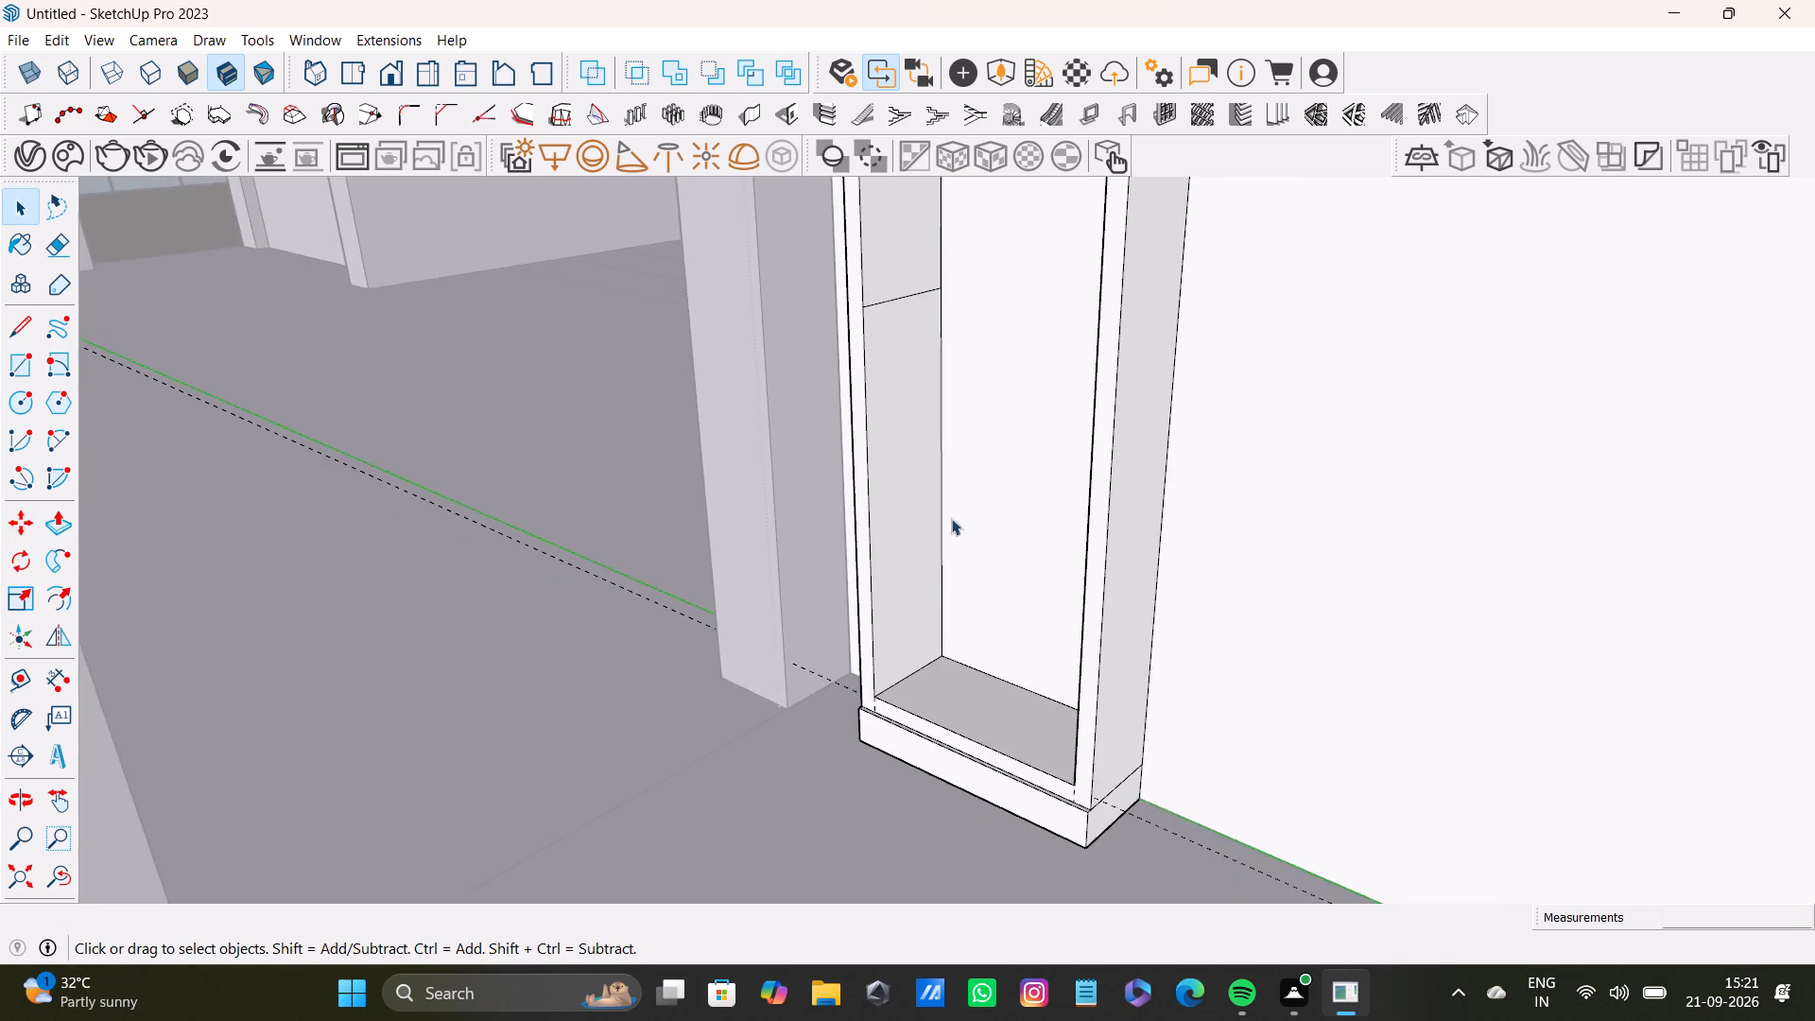
middle_click_drag(952, 510, 964, 933, "shift")
scroll(970, 811, "down", 7)
middle_click_drag(912, 584, 940, 858, "shift")
scroll(940, 801, "down", 4)
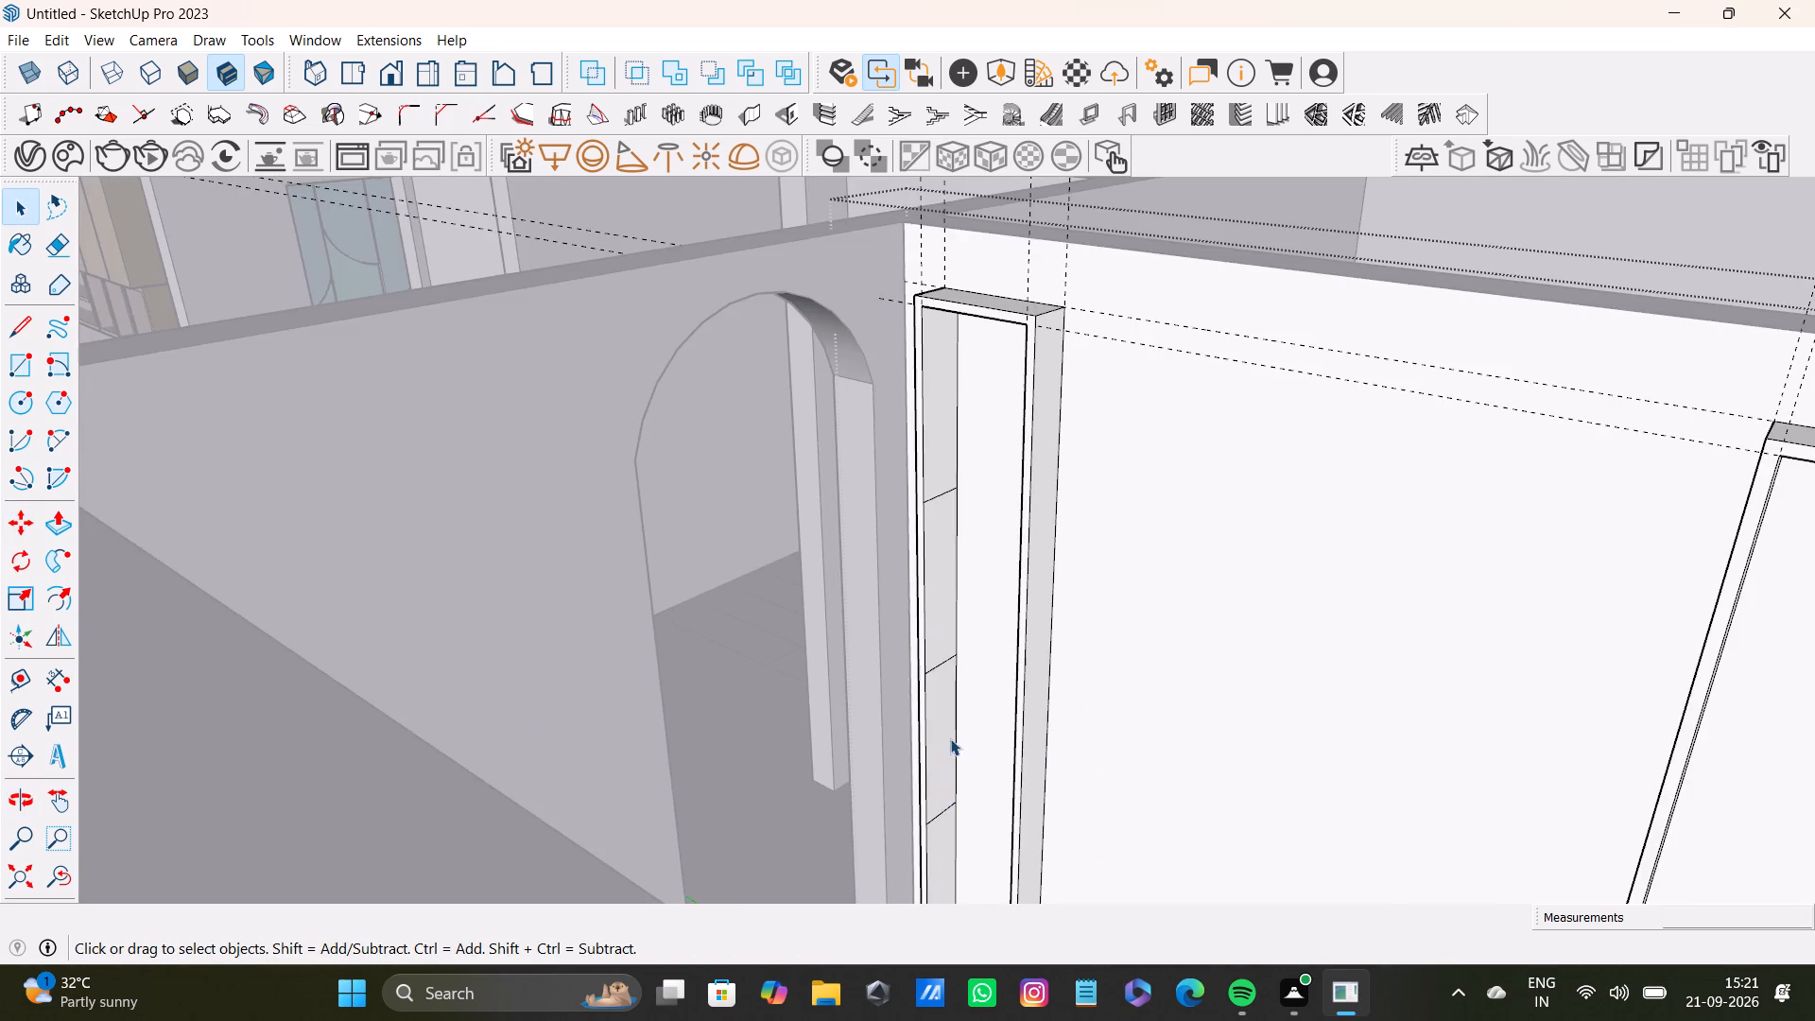
middle_click_drag(951, 735, 946, 842, "shift")
scroll(902, 717, "up", 20)
scroll(902, 717, "up", 4)
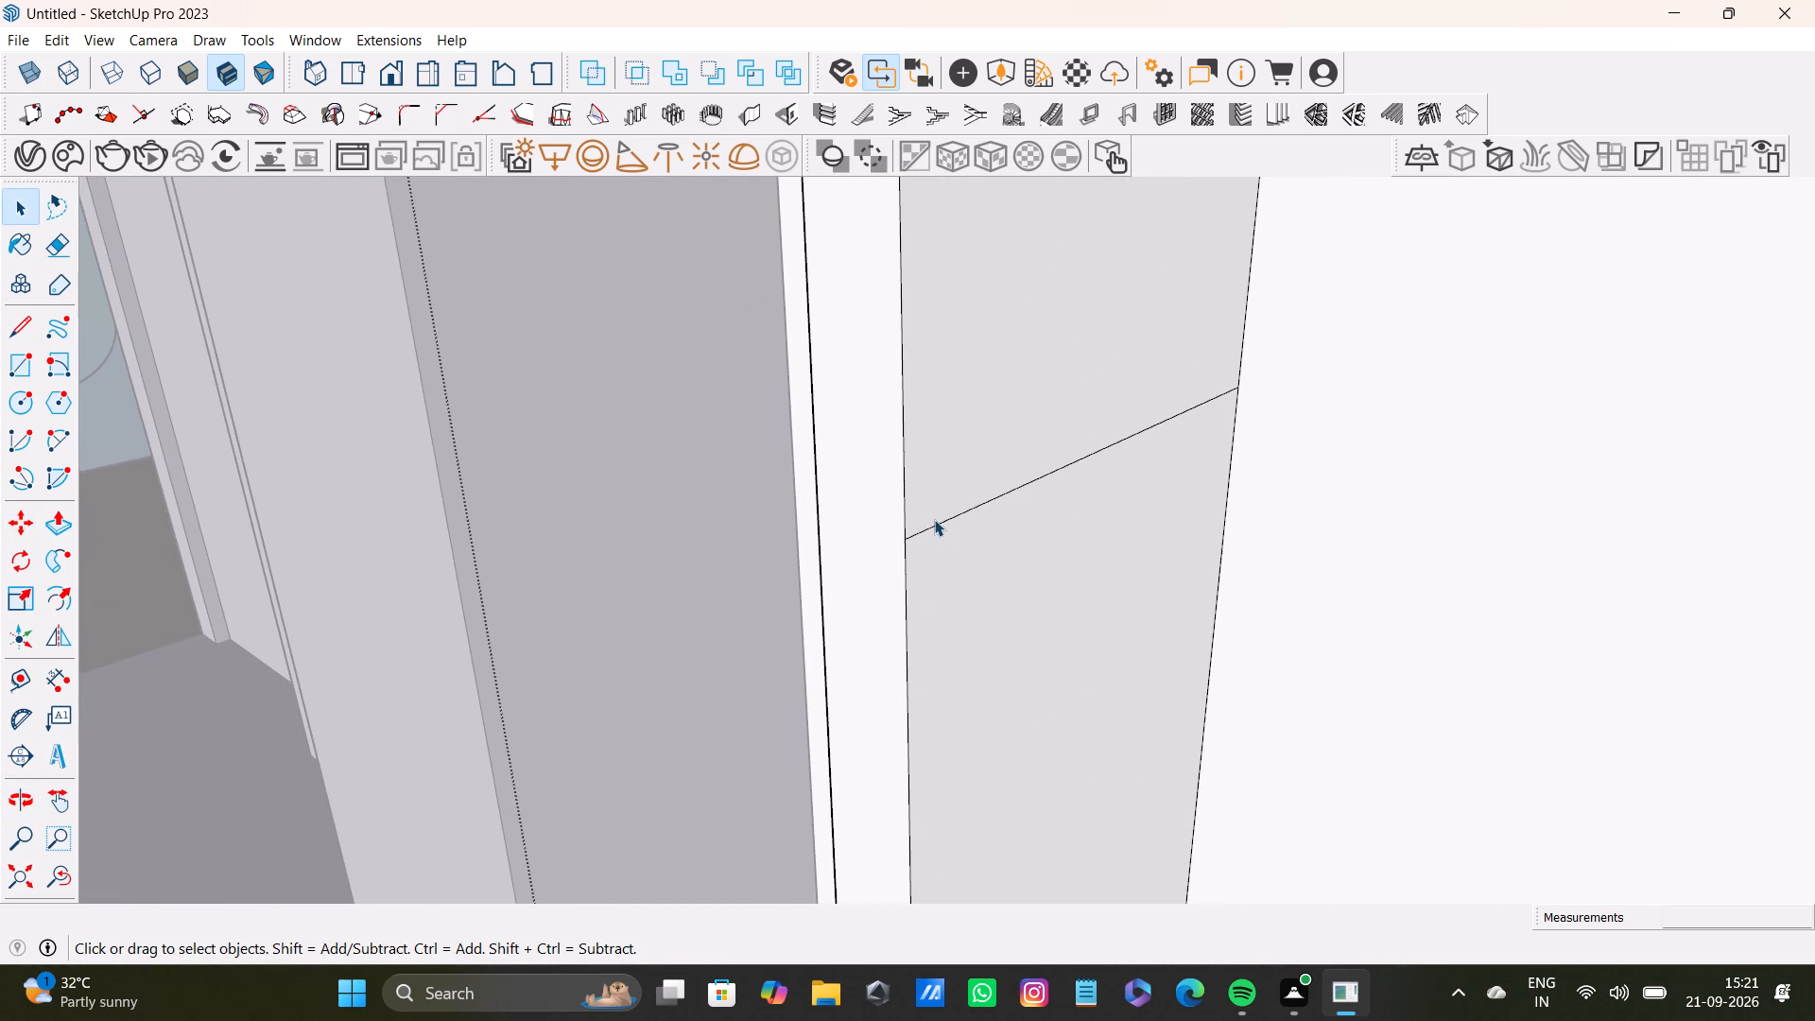
left_click(941, 527)
key("m")
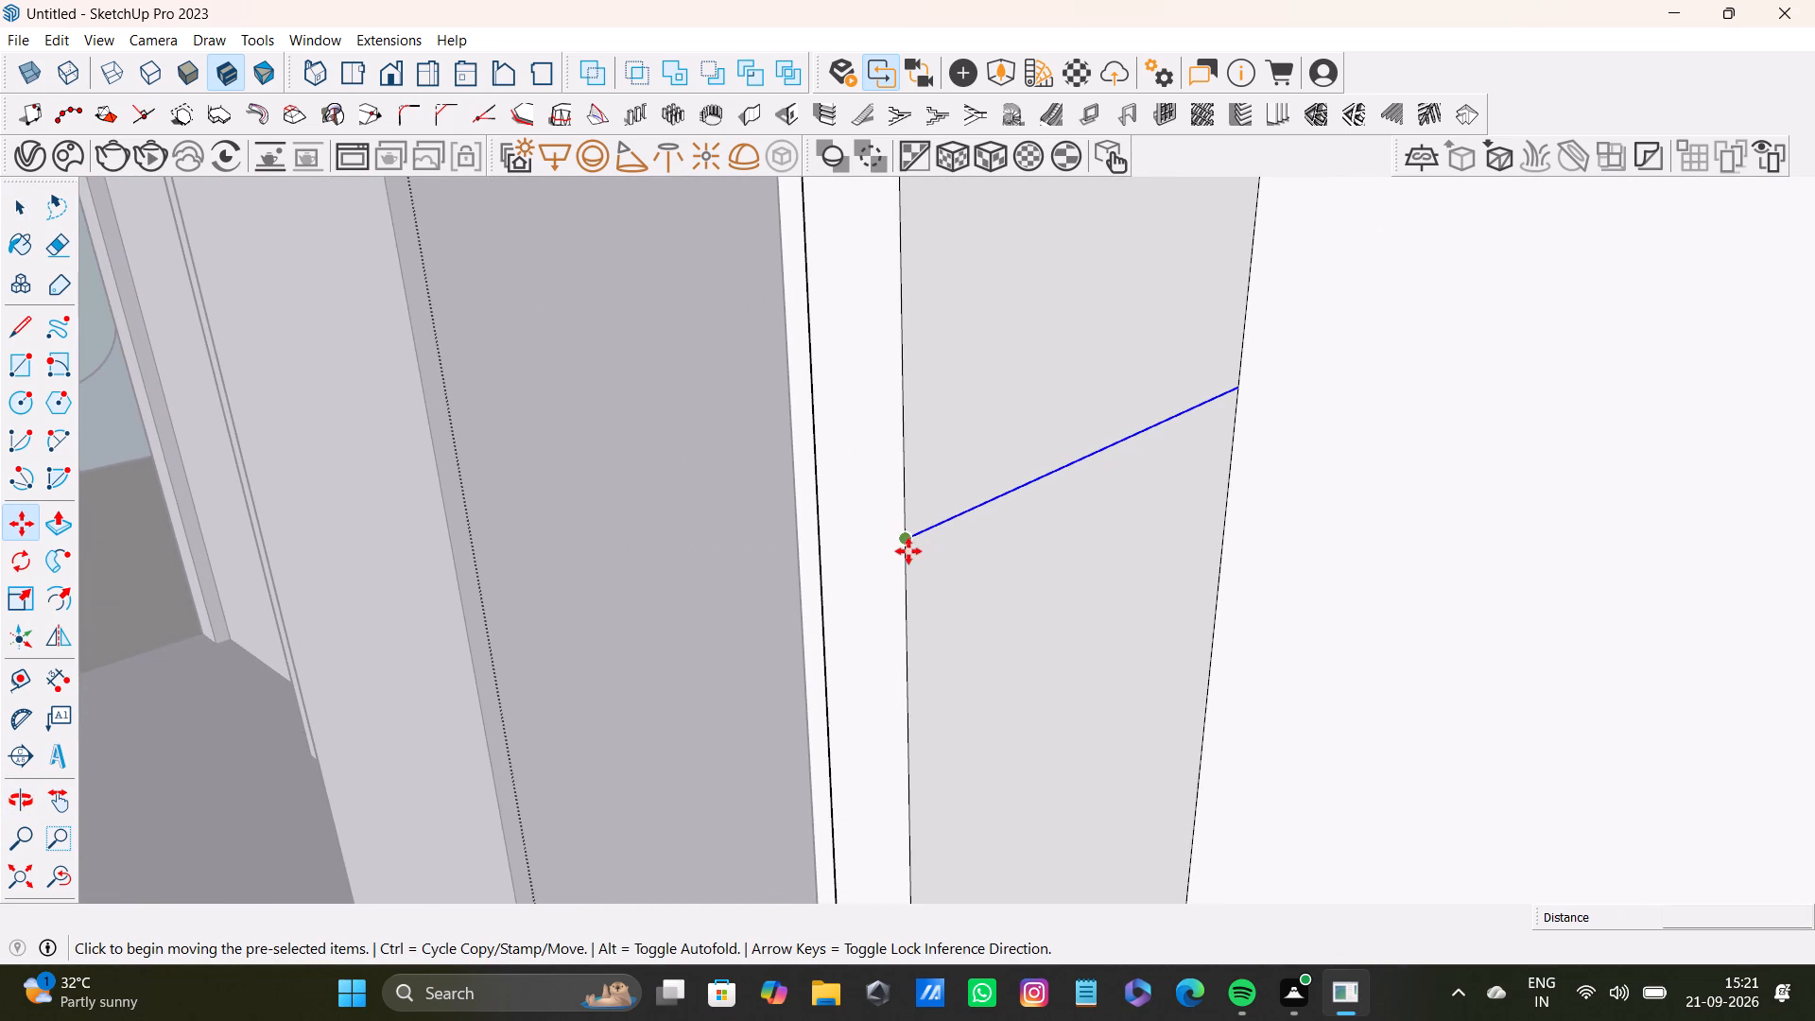
left_click(908, 542)
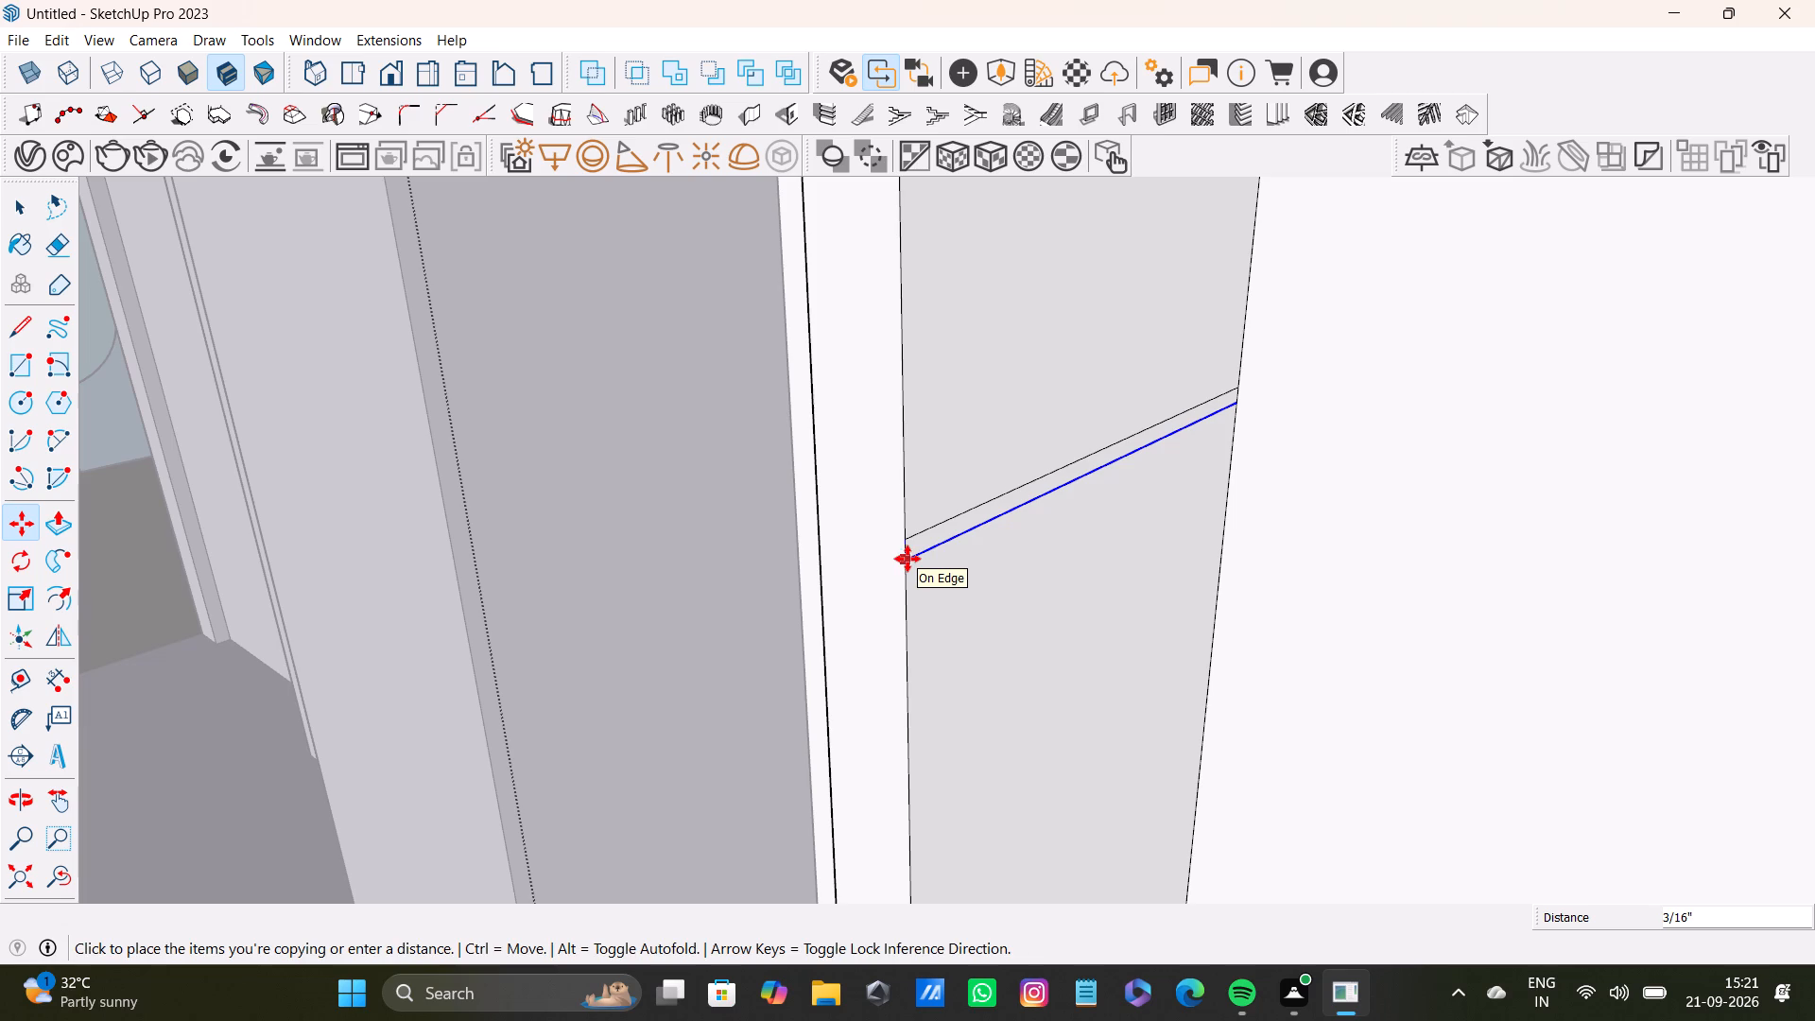
left_click(907, 559)
key("space")
Copy the second division line from the top down about 1/4" to outline another shelf strip.
scroll(933, 600, "down", 4)
middle_click_drag(1018, 674, 923, 437, "shift")
scroll(915, 474, "down", 4, "shift")
middle_click_drag(939, 719, 901, 336, "shift")
middle_click_drag(949, 771, 931, 478, "shift")
scroll(900, 619, "up", 10, "shift")
left_click(795, 524)
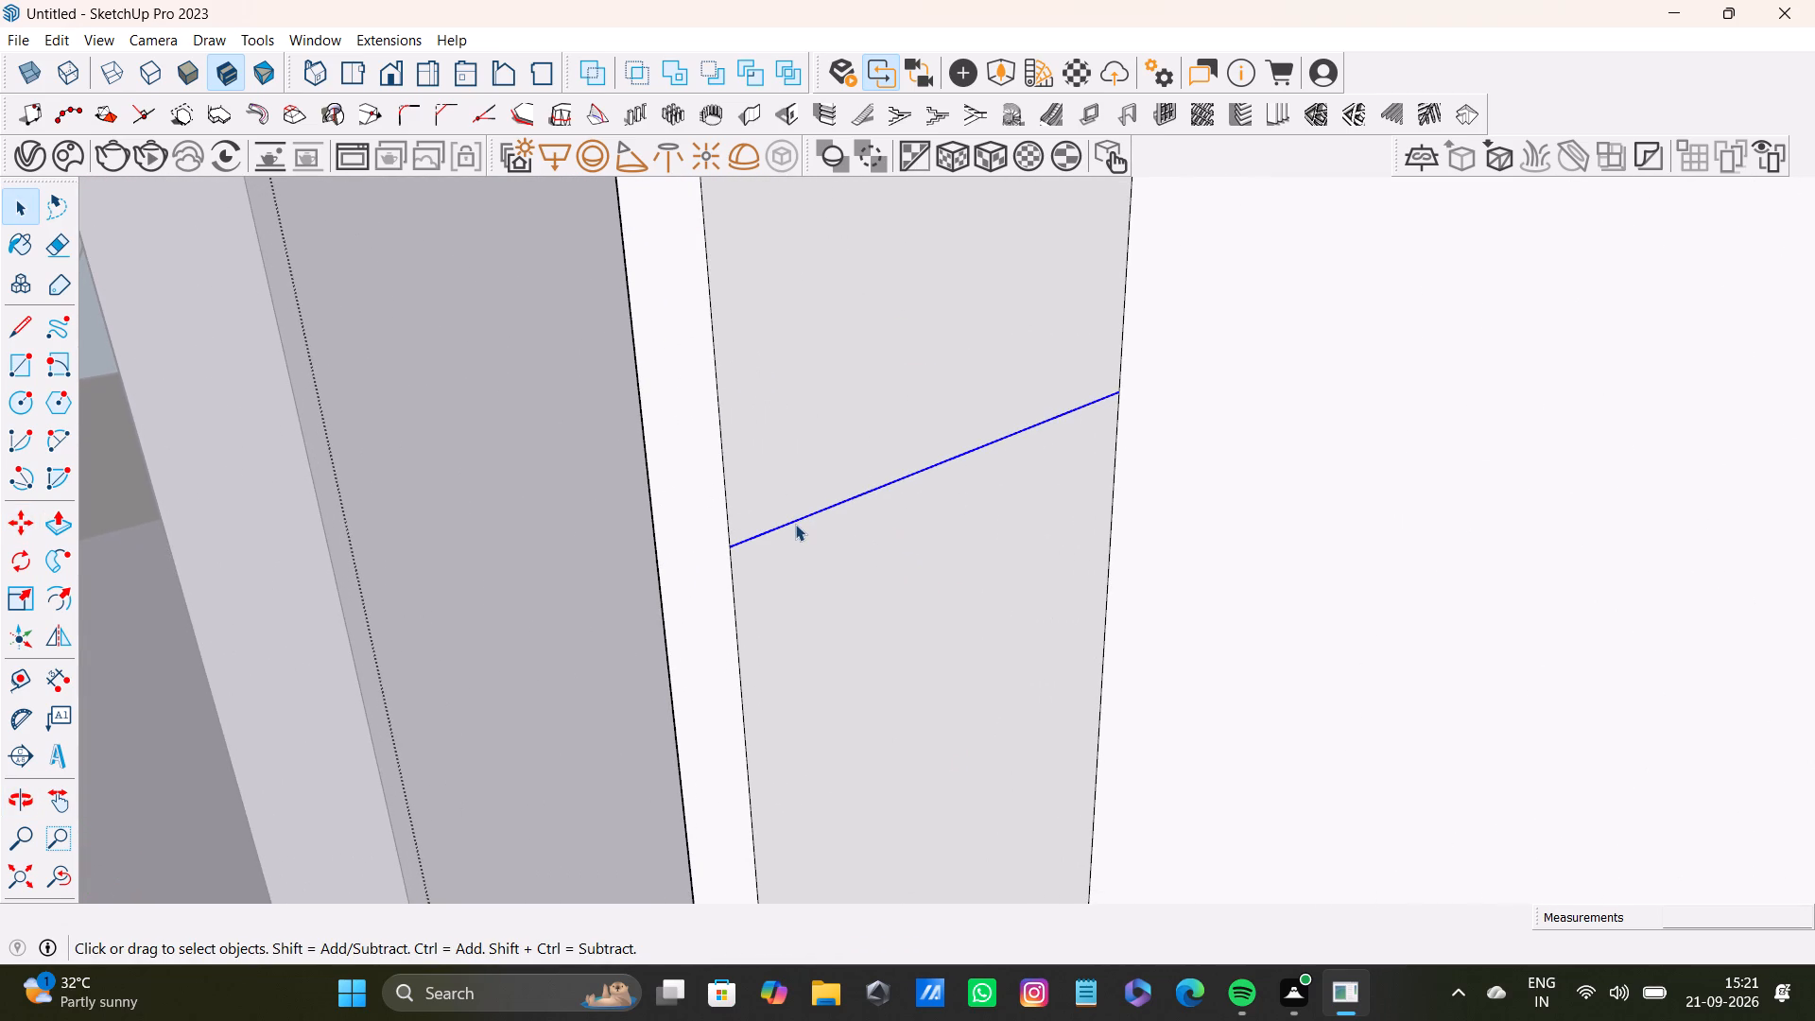
key("m")
left_click(742, 550, "ctrl")
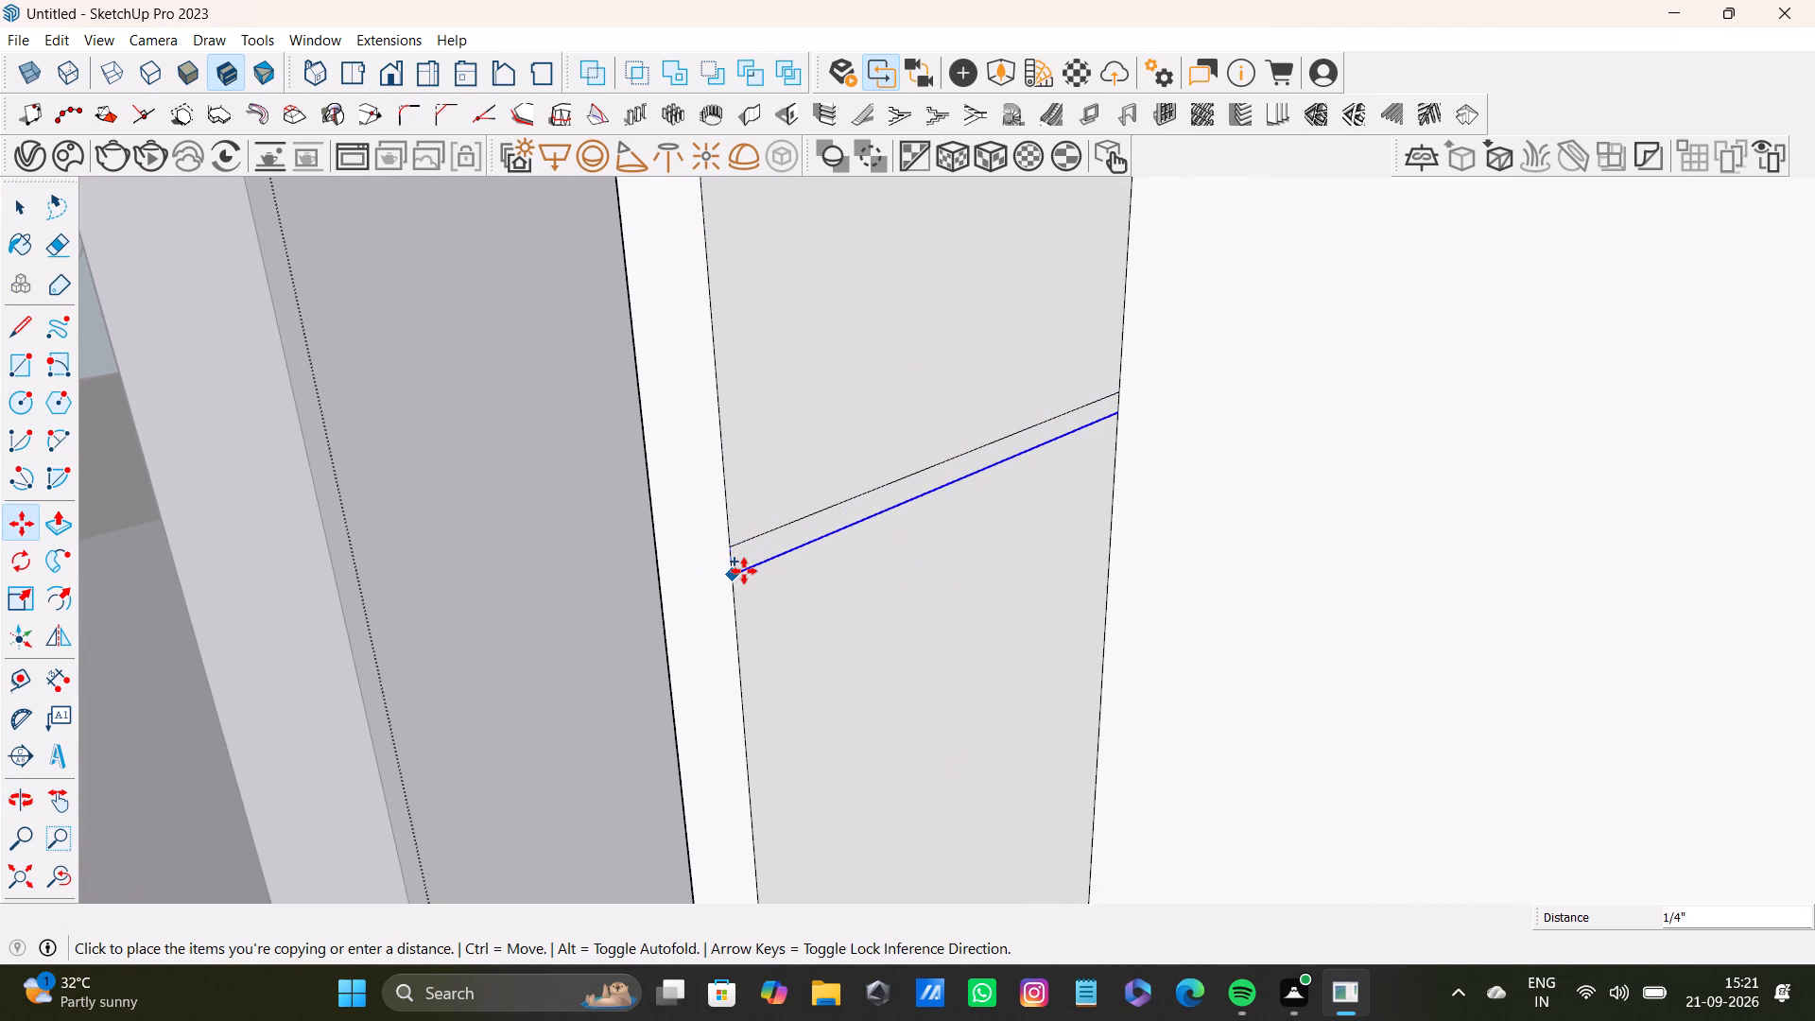
left_click(742, 568)
Copy the third division line from the top down about 3/8" to outline another shelf strip.
scroll(789, 615, "down", 4)
middle_click_drag(810, 665, 856, 453, "shift")
scroll(854, 491, "down", 9)
middle_click_drag(963, 736, 896, 546, "shift")
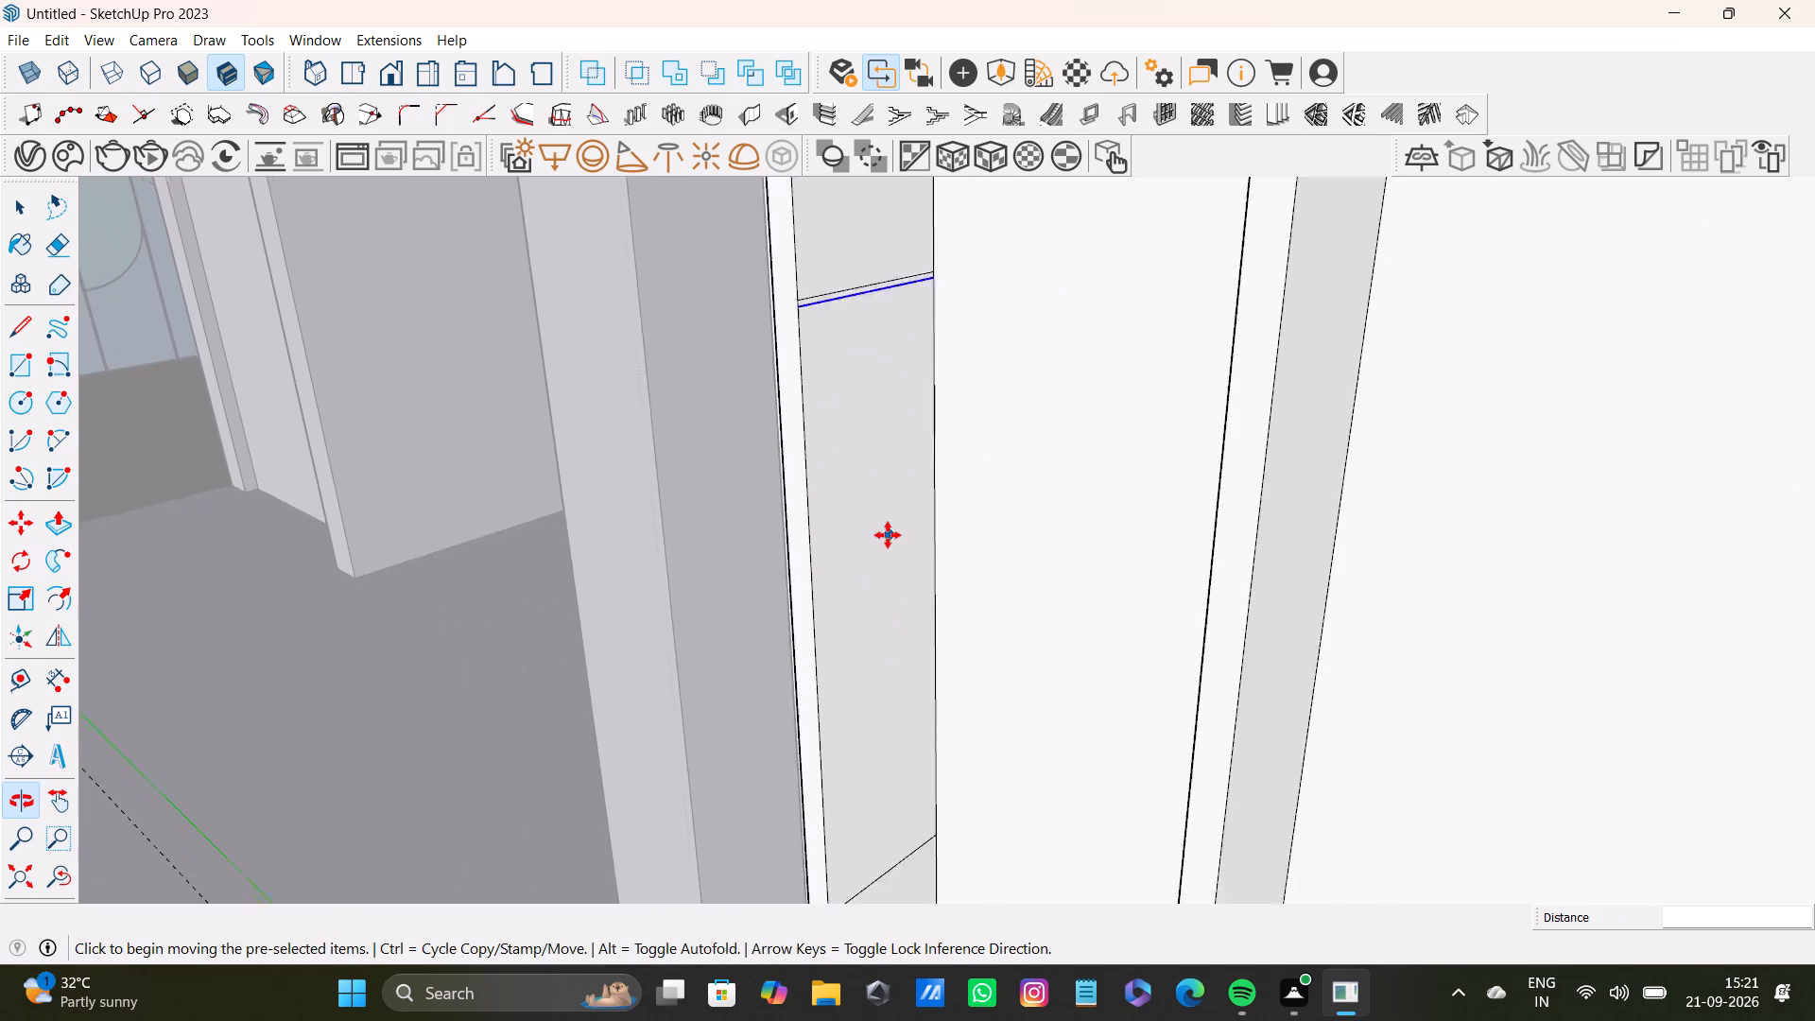
scroll(889, 553, "down", 5)
middle_click_drag(910, 701, 916, 480, "shift")
scroll(890, 594, "up", 12)
key("space")
left_click(837, 560)
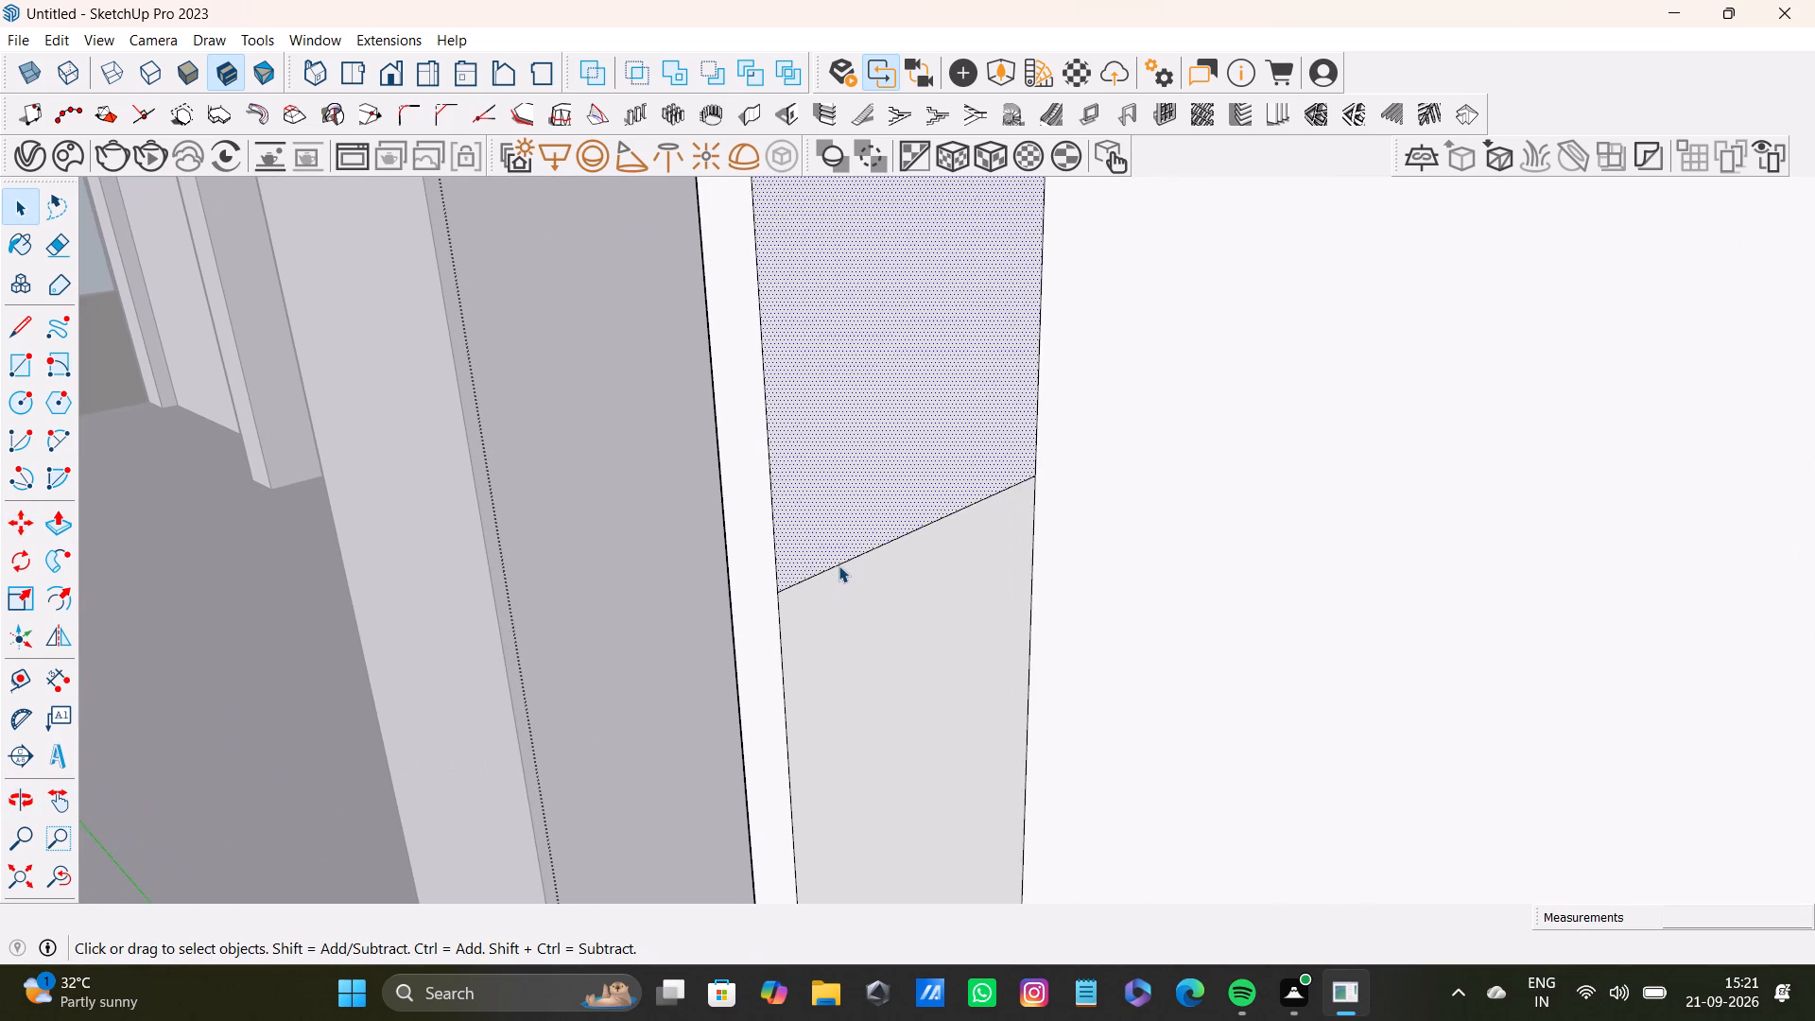
left_click(838, 565)
key("m")
left_click(786, 596, "ctrl")
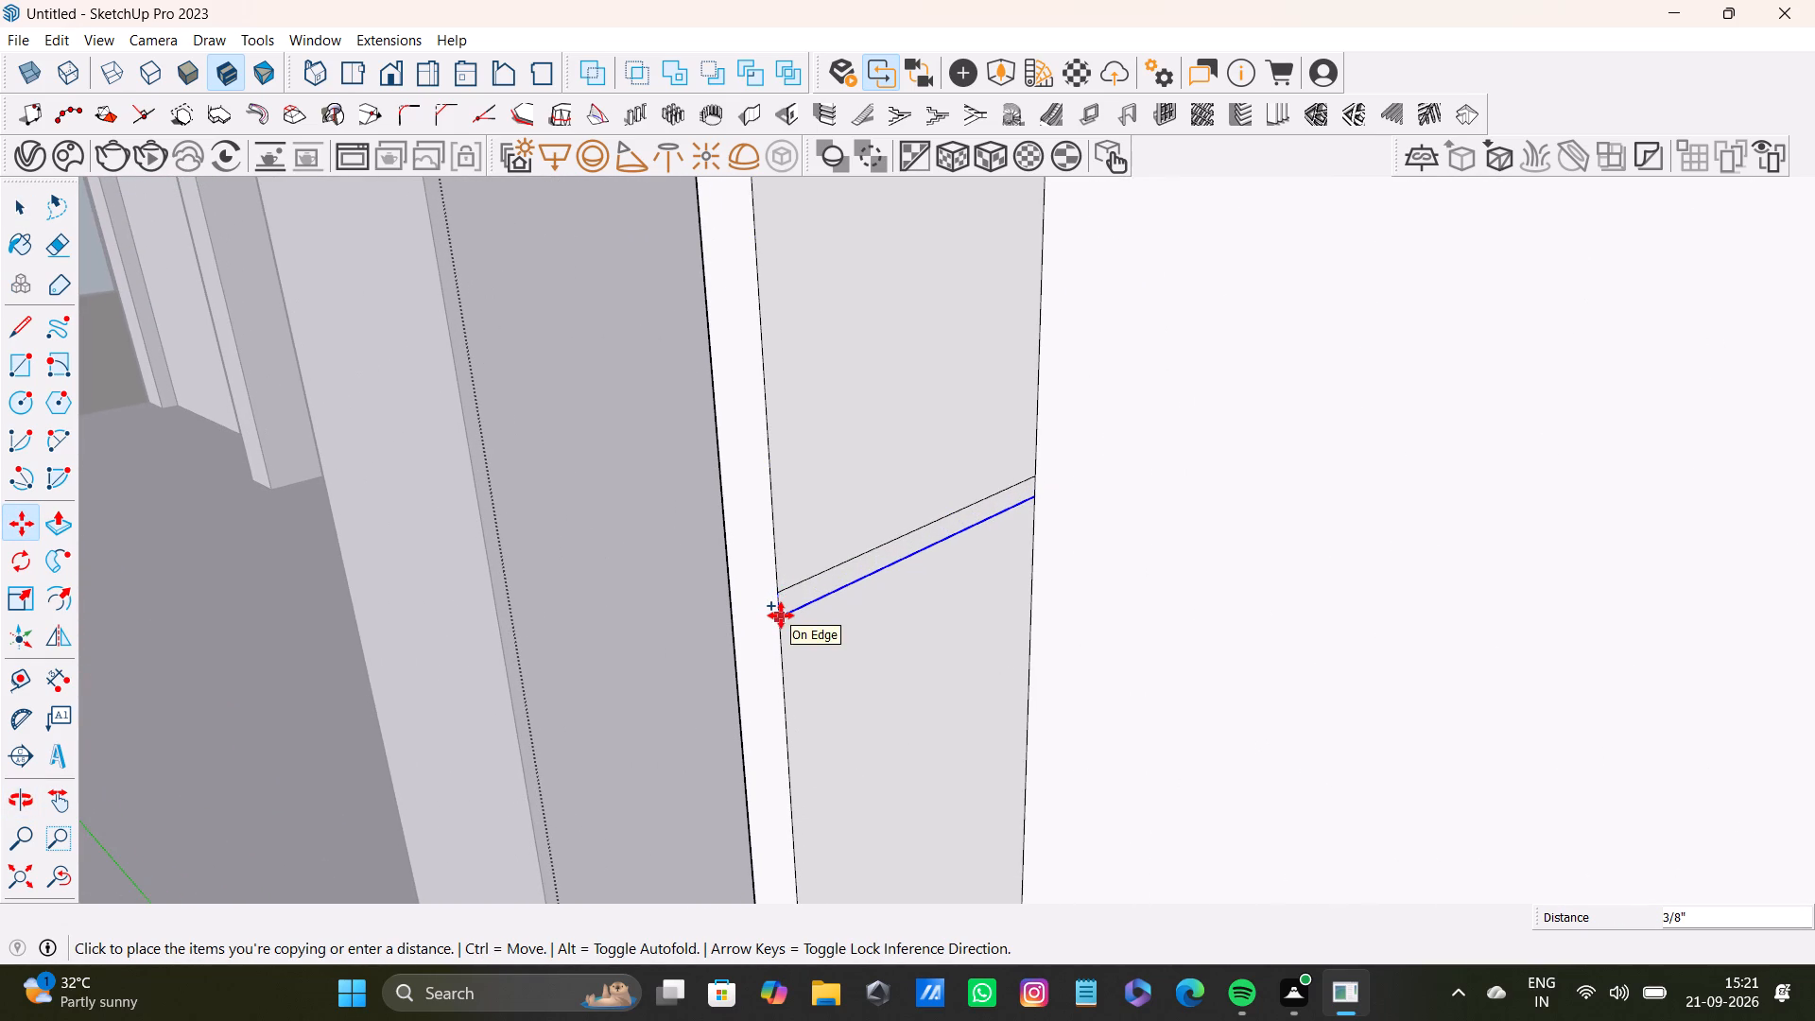
left_click(781, 613)
Copy the lowest division line down about 7/16" to outline the bottom shelf strip.
scroll(838, 670, "down", 3)
middle_click_drag(856, 684, 846, 440, "shift")
scroll(843, 446, "down", 7)
middle_click_drag(840, 645, 815, 441, "shift")
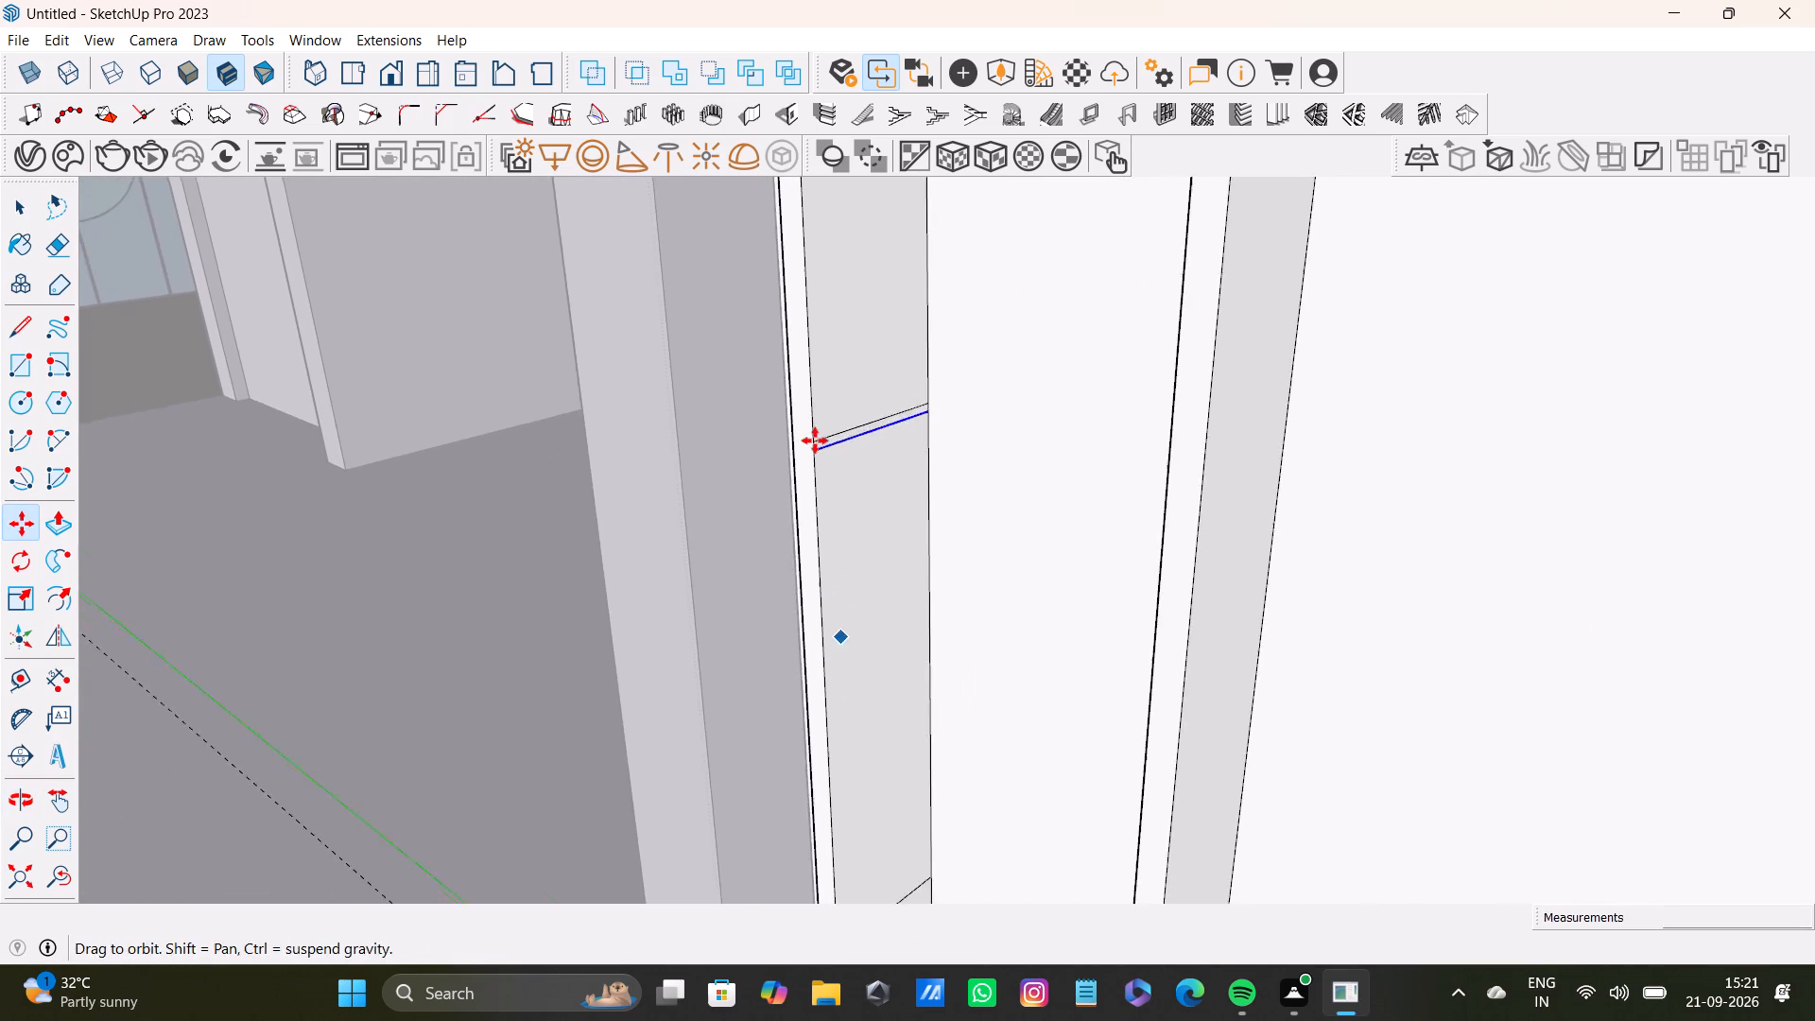
middle_click_drag(815, 441, 816, 450, "shift")
scroll(819, 563, "down", 3)
middle_click_drag(817, 649, 839, 437, "shift")
scroll(847, 586, "up", 11)
key("space")
left_click(856, 541)
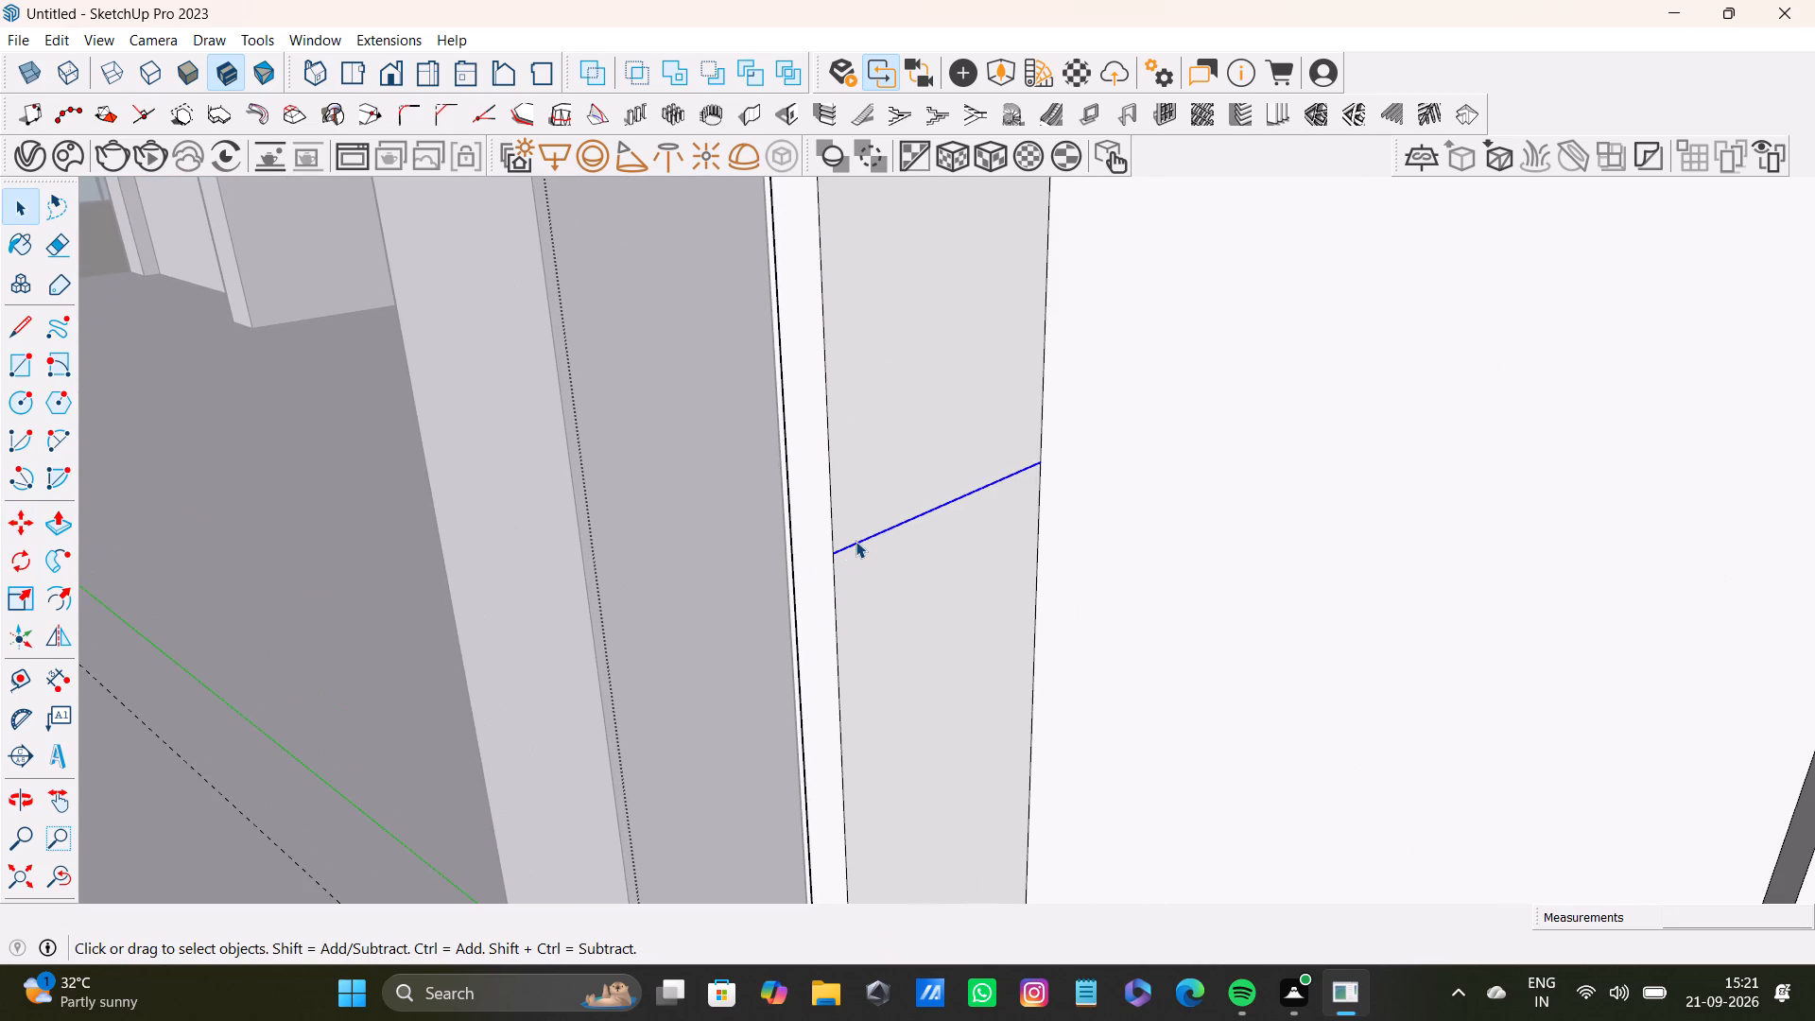
key("m")
left_click(834, 554, "ctrl")
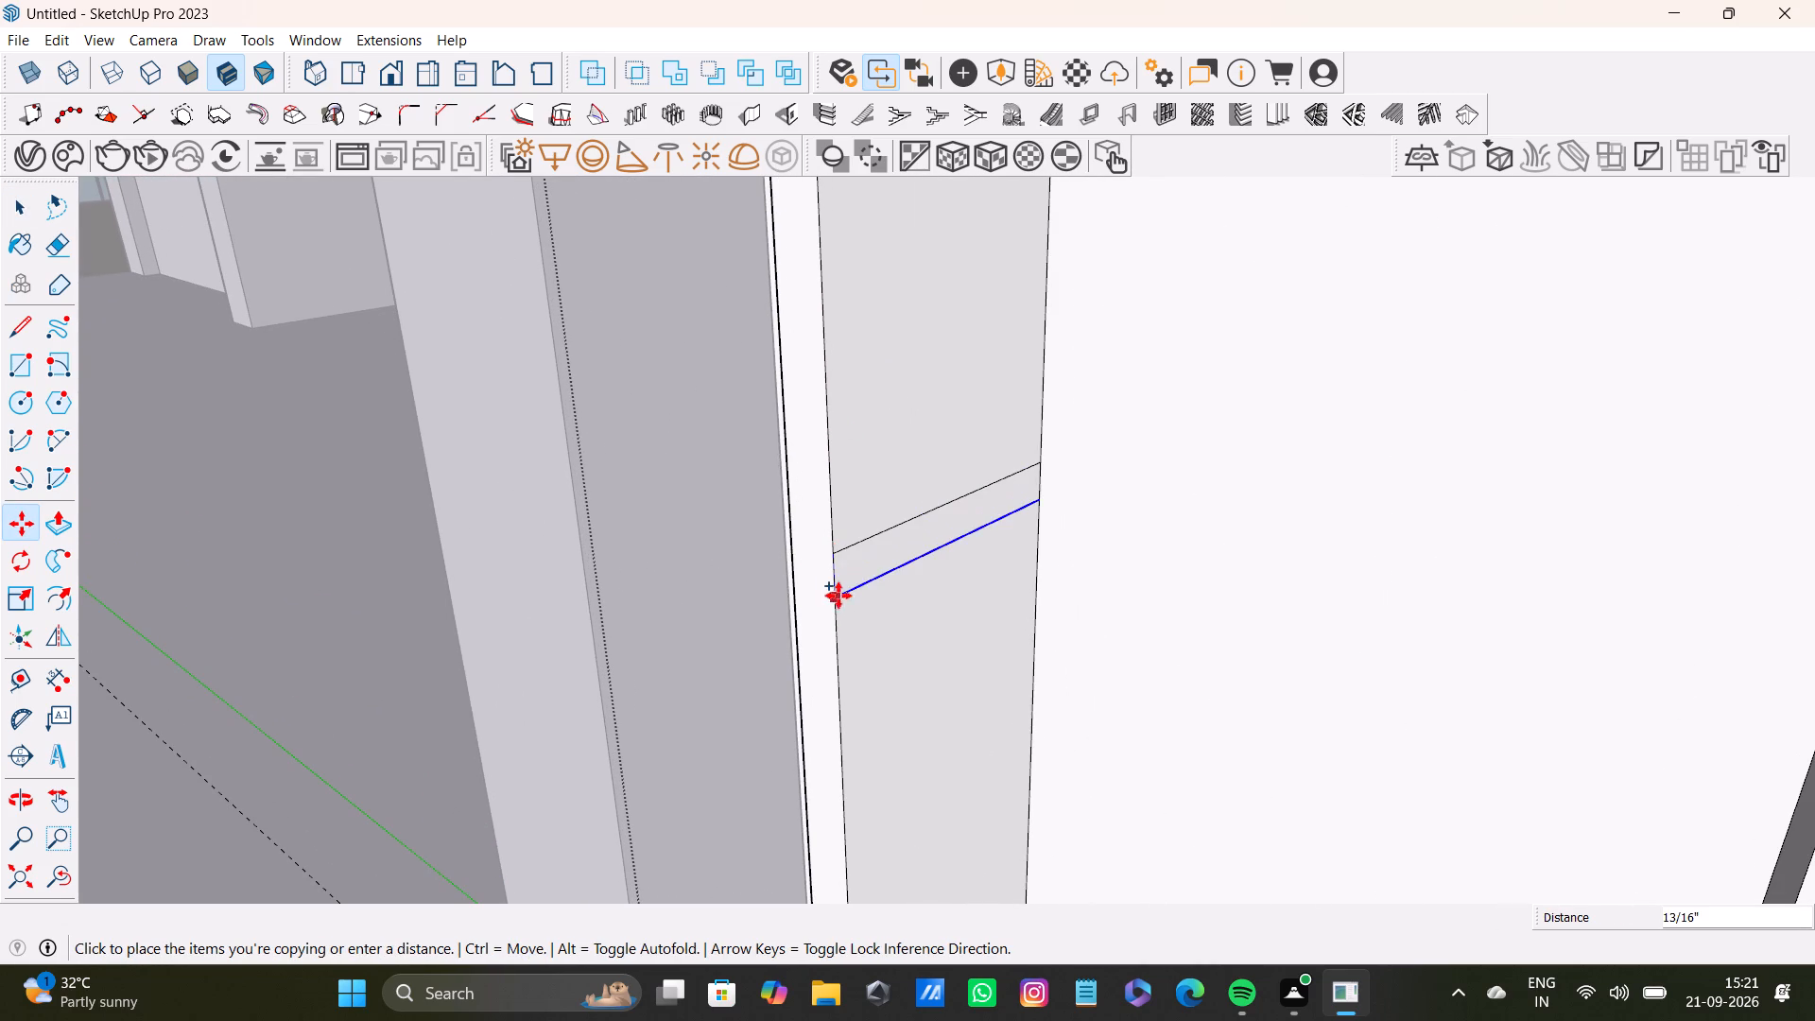
left_click(837, 577)
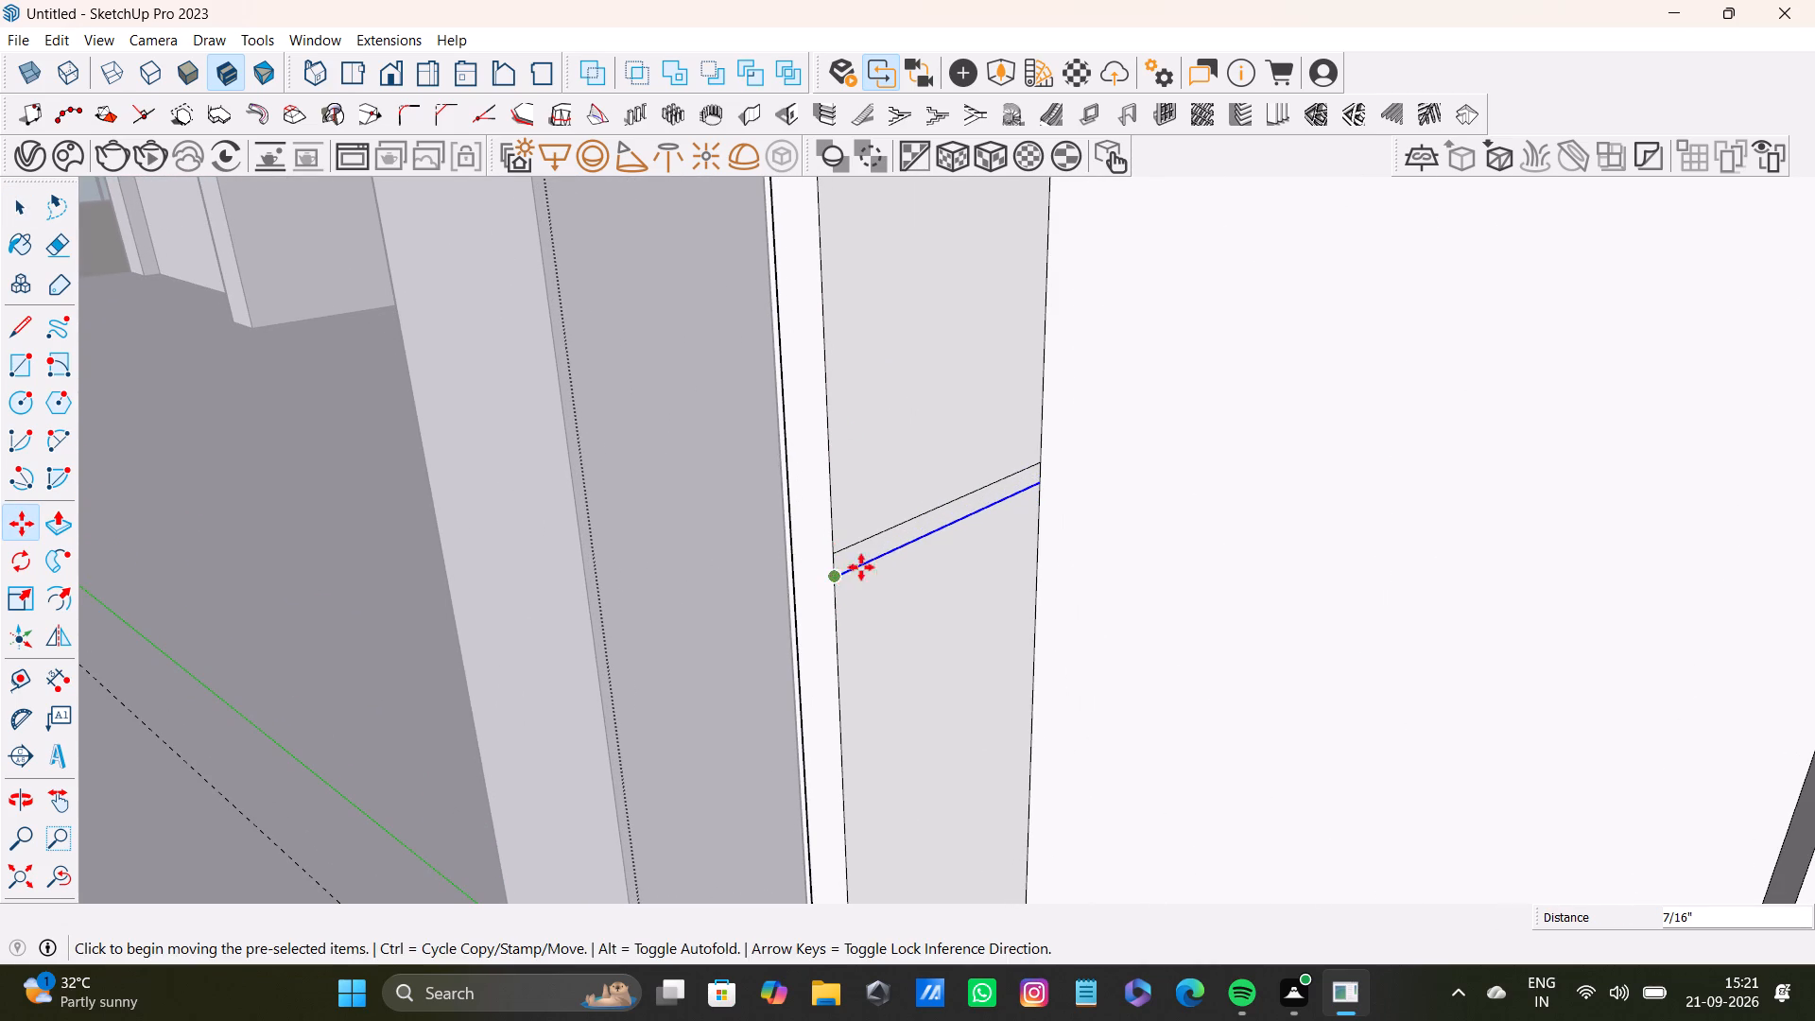
Push/Pull the lowest strip about 1' 1 3/16" across the frame to the opposite side as a shelf.
key("space")
left_click(885, 549)
key("p")
left_click_drag(885, 549, 895, 558)
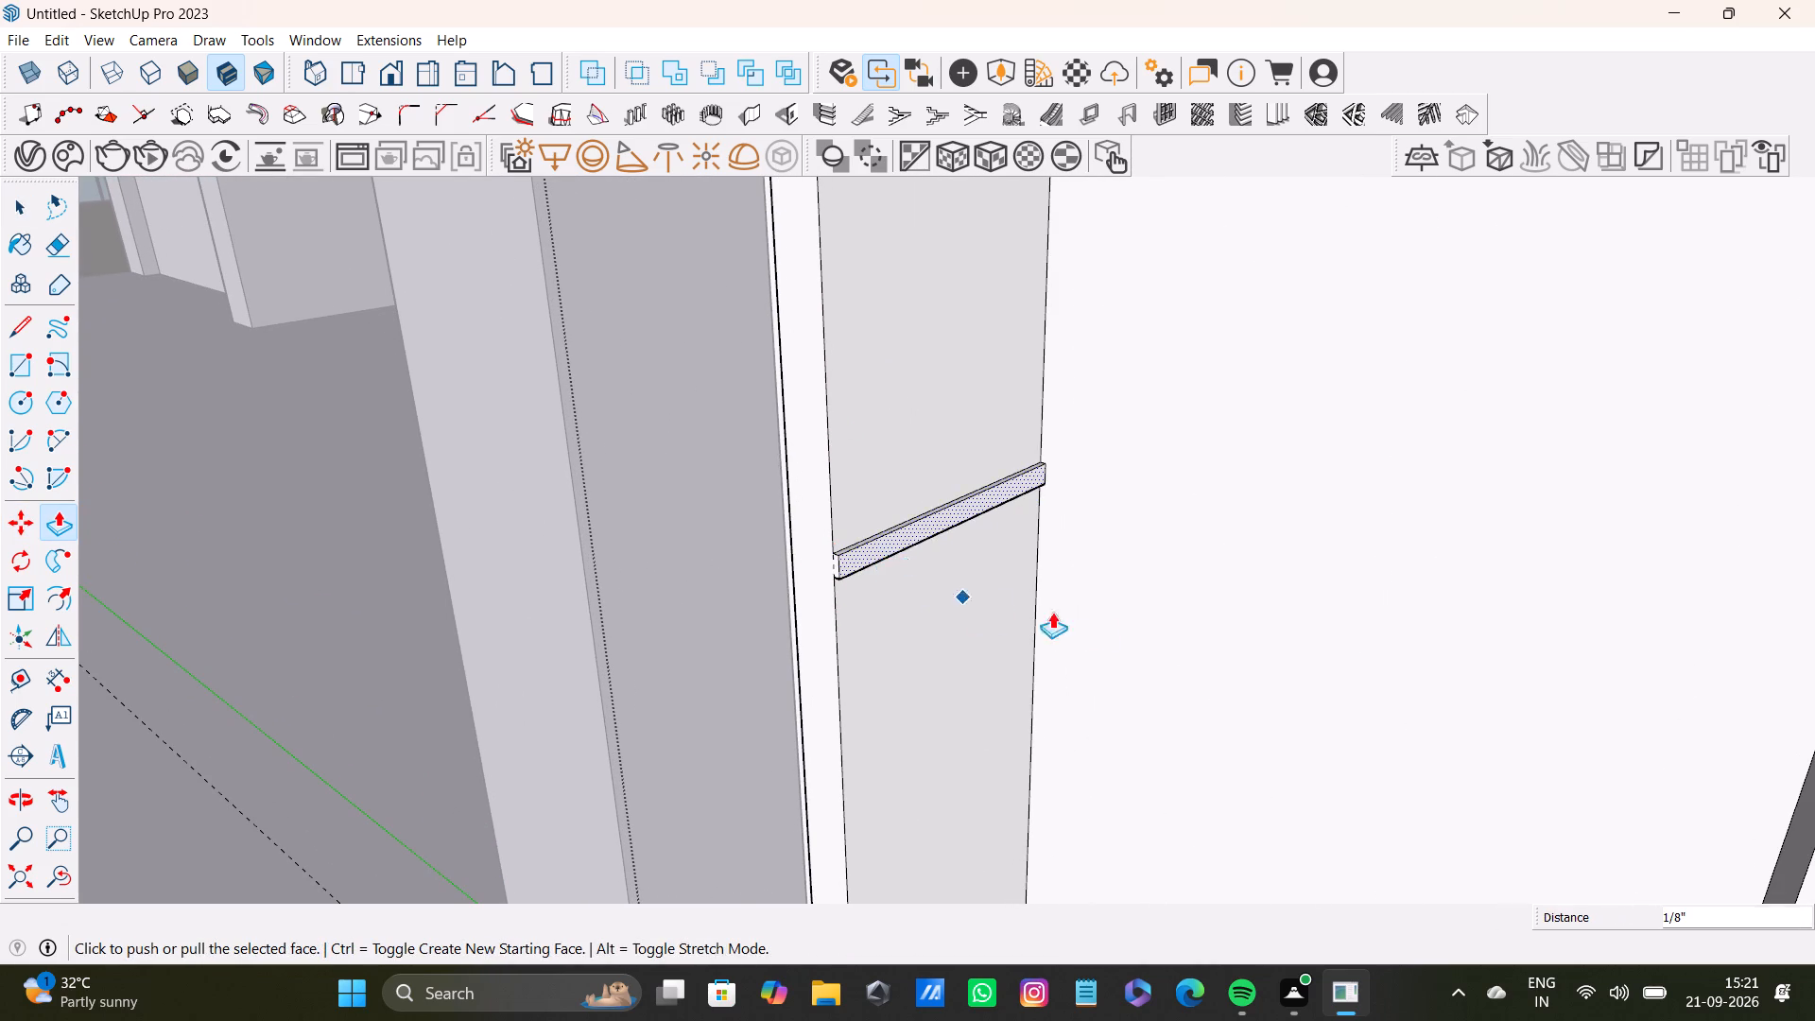
scroll(1097, 622, "down", 3)
left_click_drag(919, 565, 1502, 787)
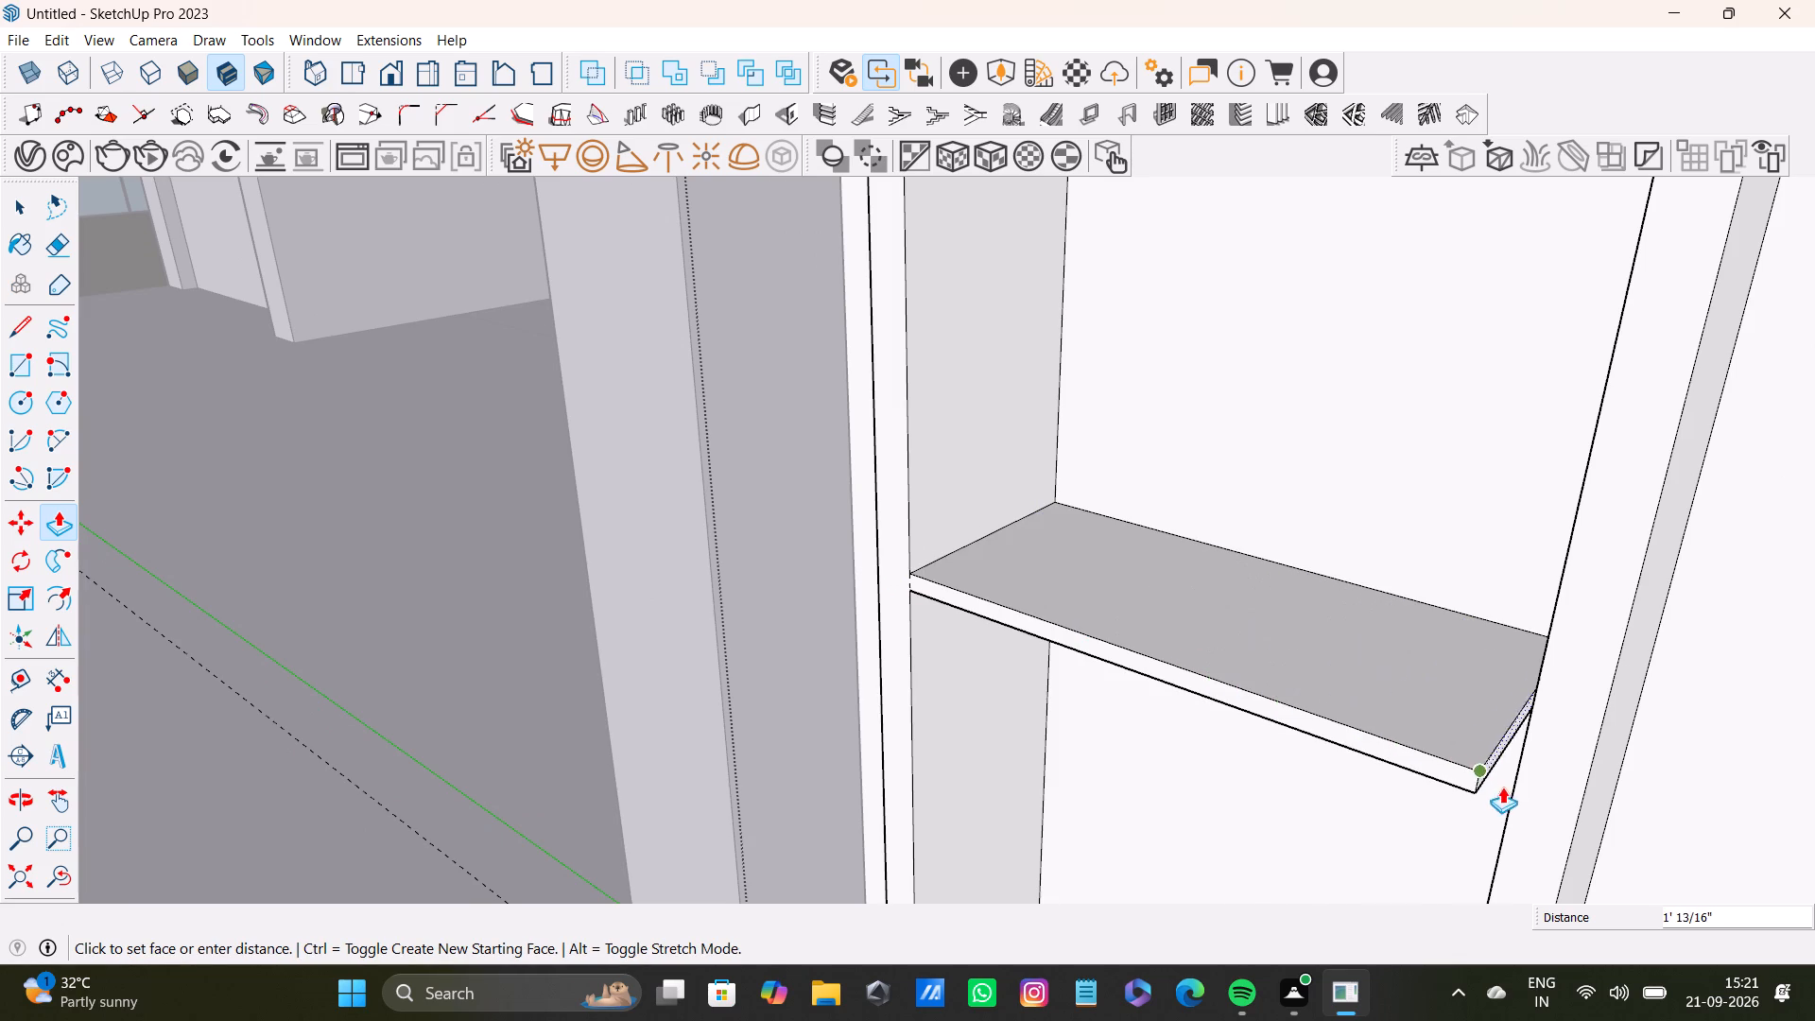
left_click_drag(1502, 787, 1524, 805)
scroll(1067, 651, "down", 3)
scroll(964, 586, "up", 8)
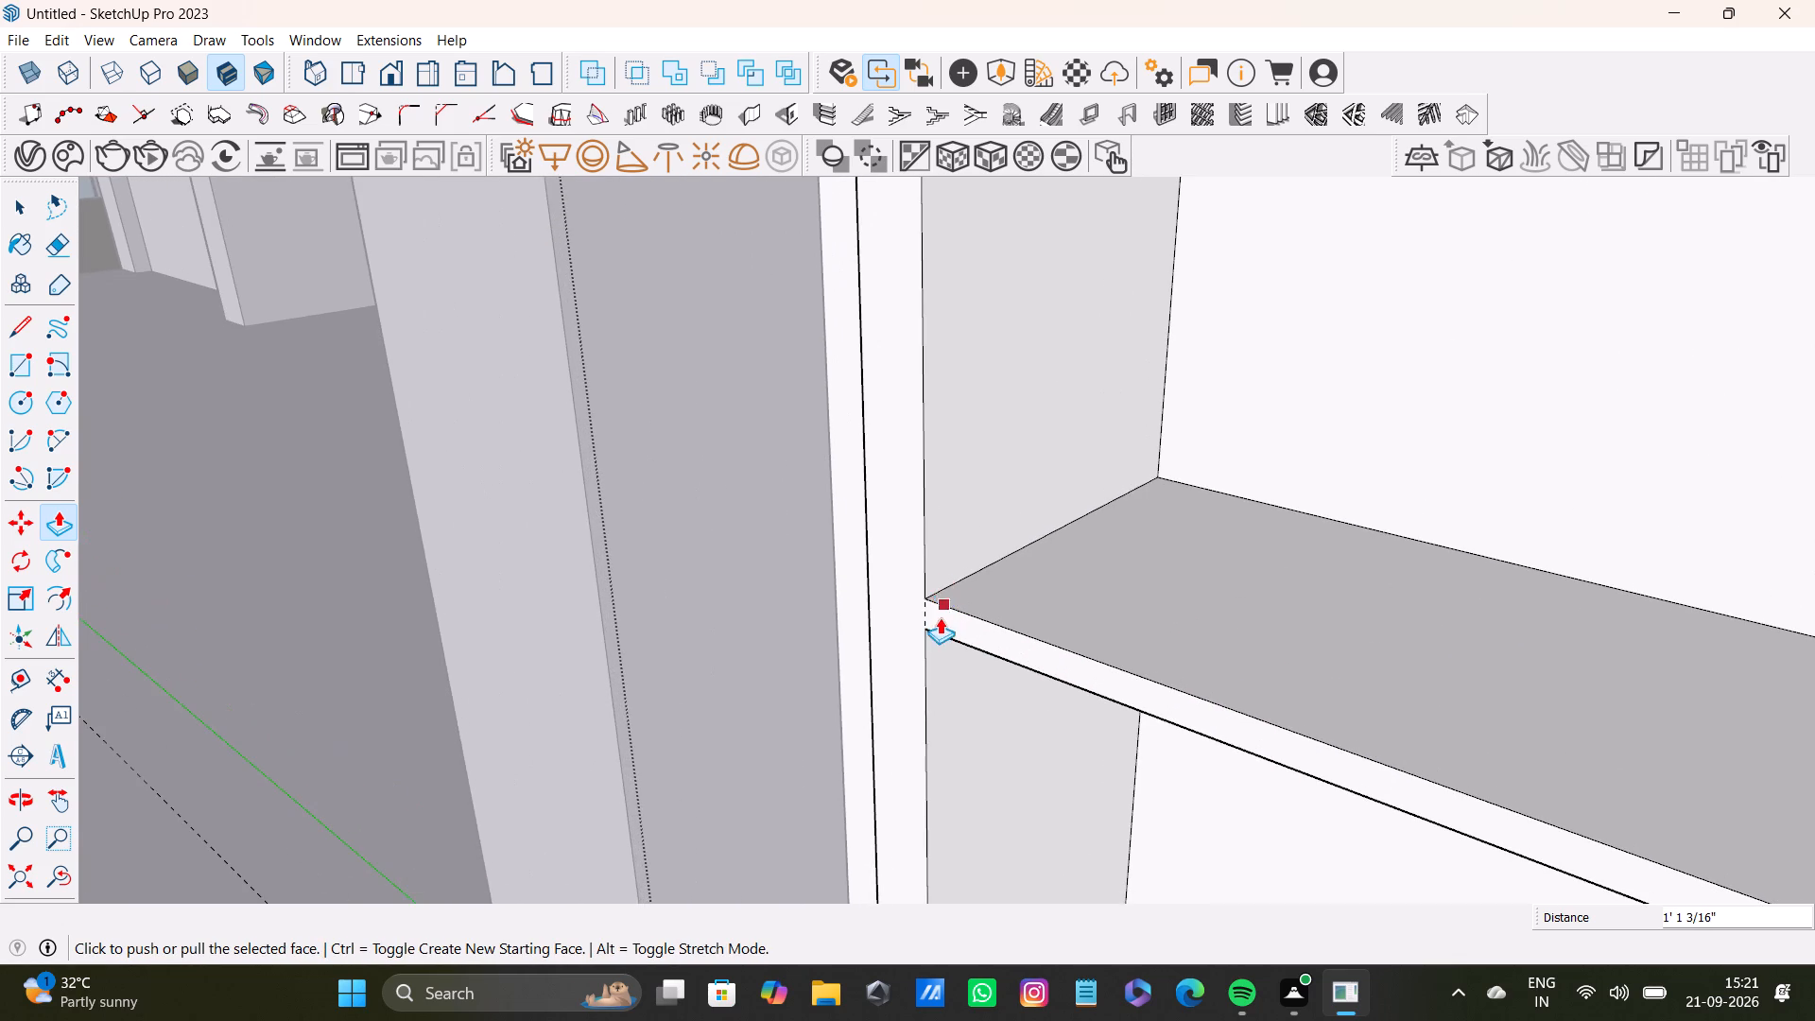
Draw a vertical line of about 7/16" closing the lowest shelf's front end where it meets the frame's side.
key("l")
scroll(940, 612, "up", 11)
left_click(931, 583)
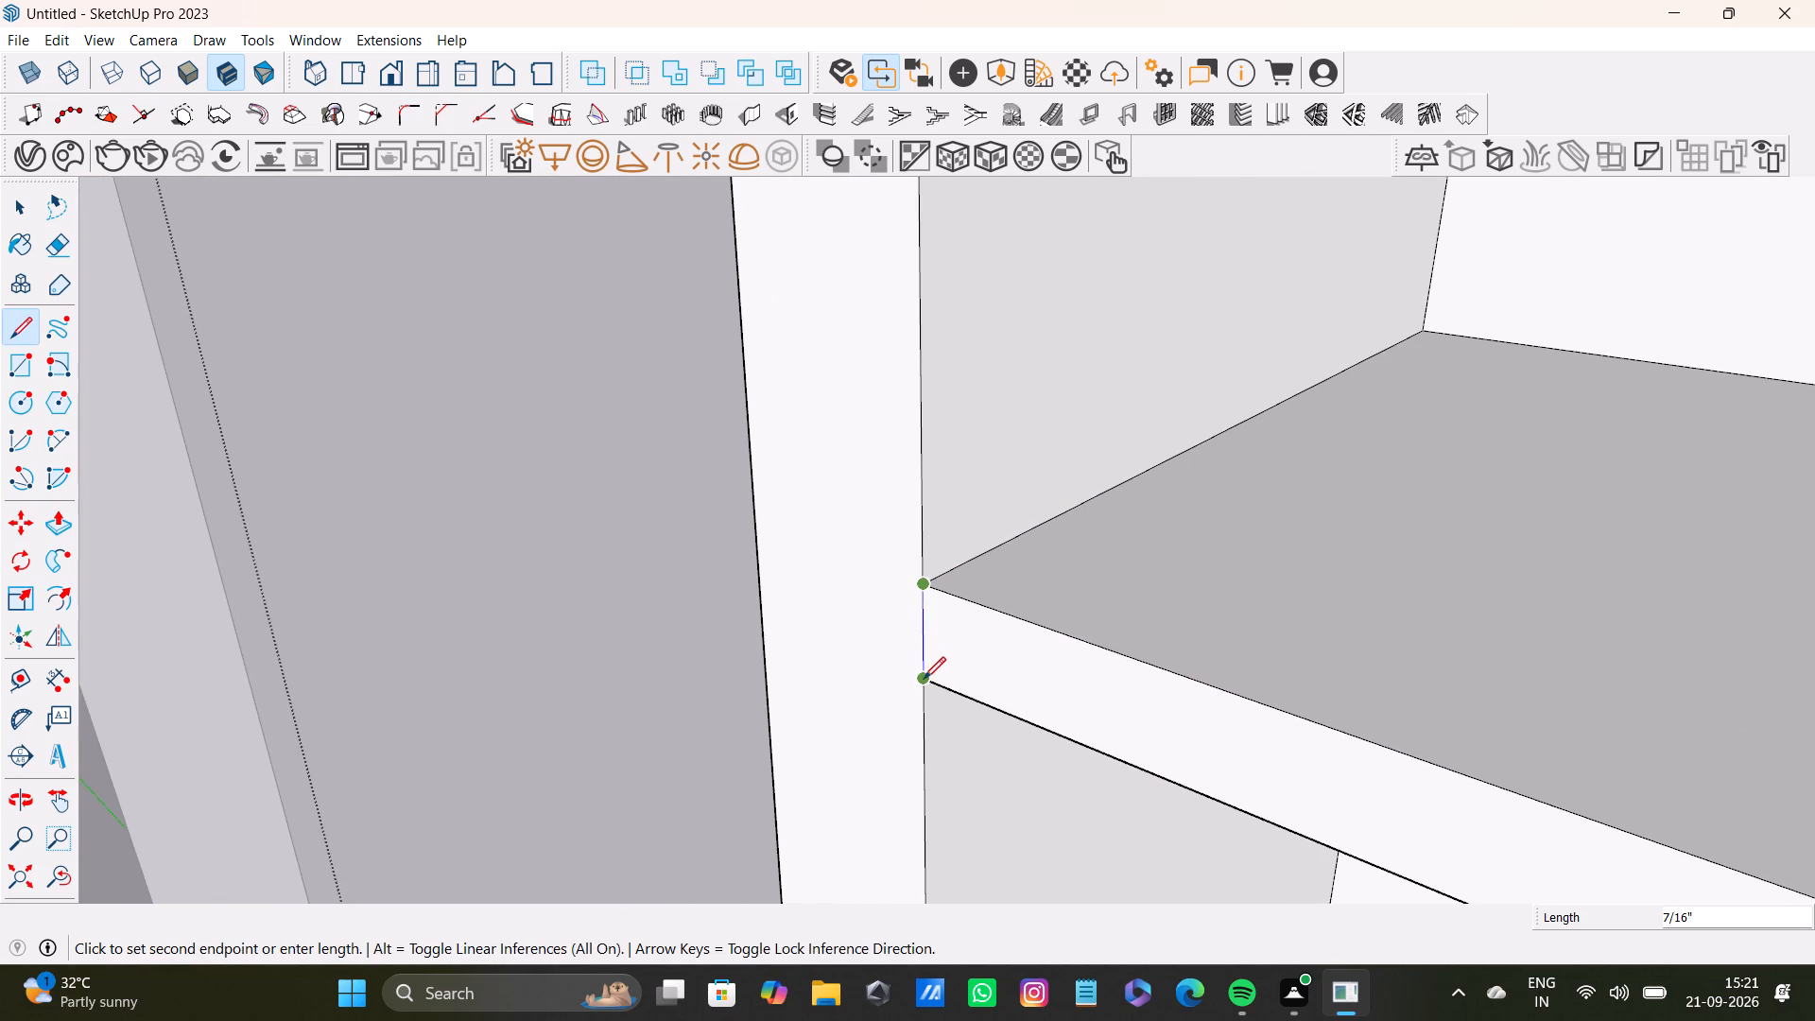
left_click(924, 679)
scroll(924, 676, "down", 20)
scroll(924, 676, "down", 1)
key("space")
Push/Pull the strip above the lowest shelf about 1' 1 1/8" across the frame to the opposite side.
middle_click_drag(1019, 702, 937, 565, "shift")
middle_click_drag(935, 565, 1093, 582)
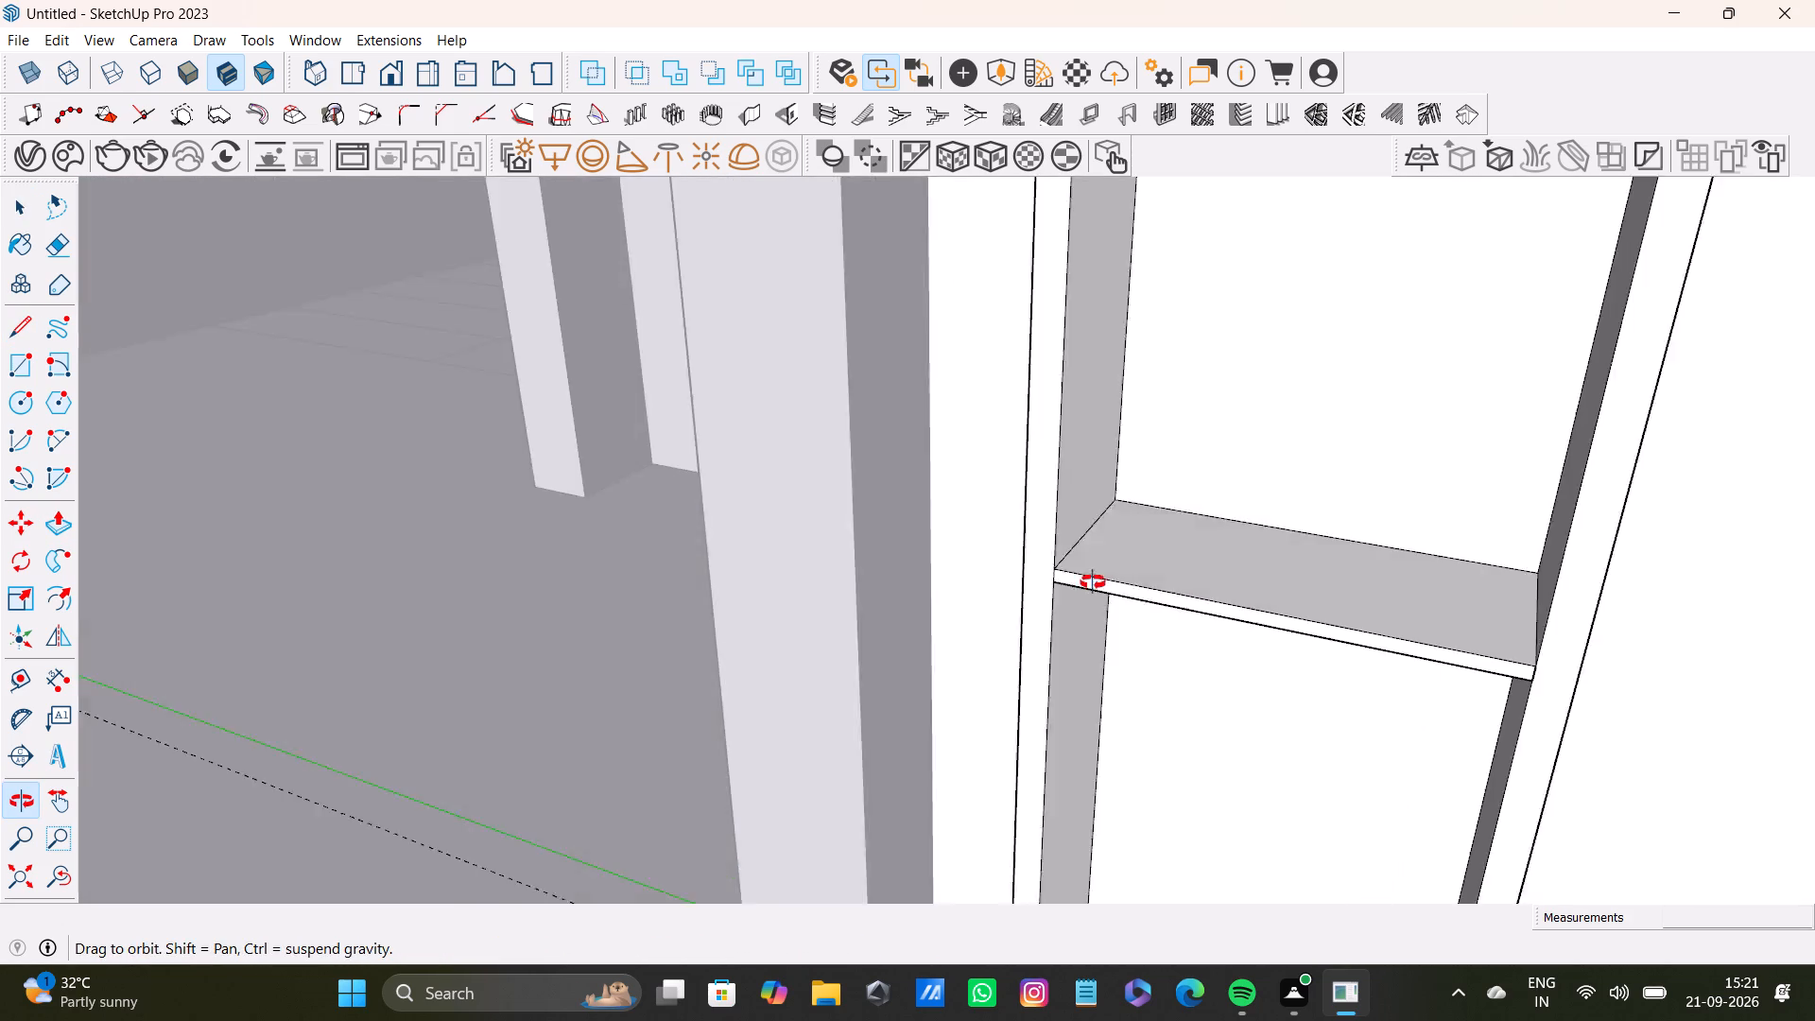
middle_click_drag(1093, 582, 1095, 582)
middle_click_drag(1408, 580, 989, 624, "shift")
scroll(991, 606, "down", 9)
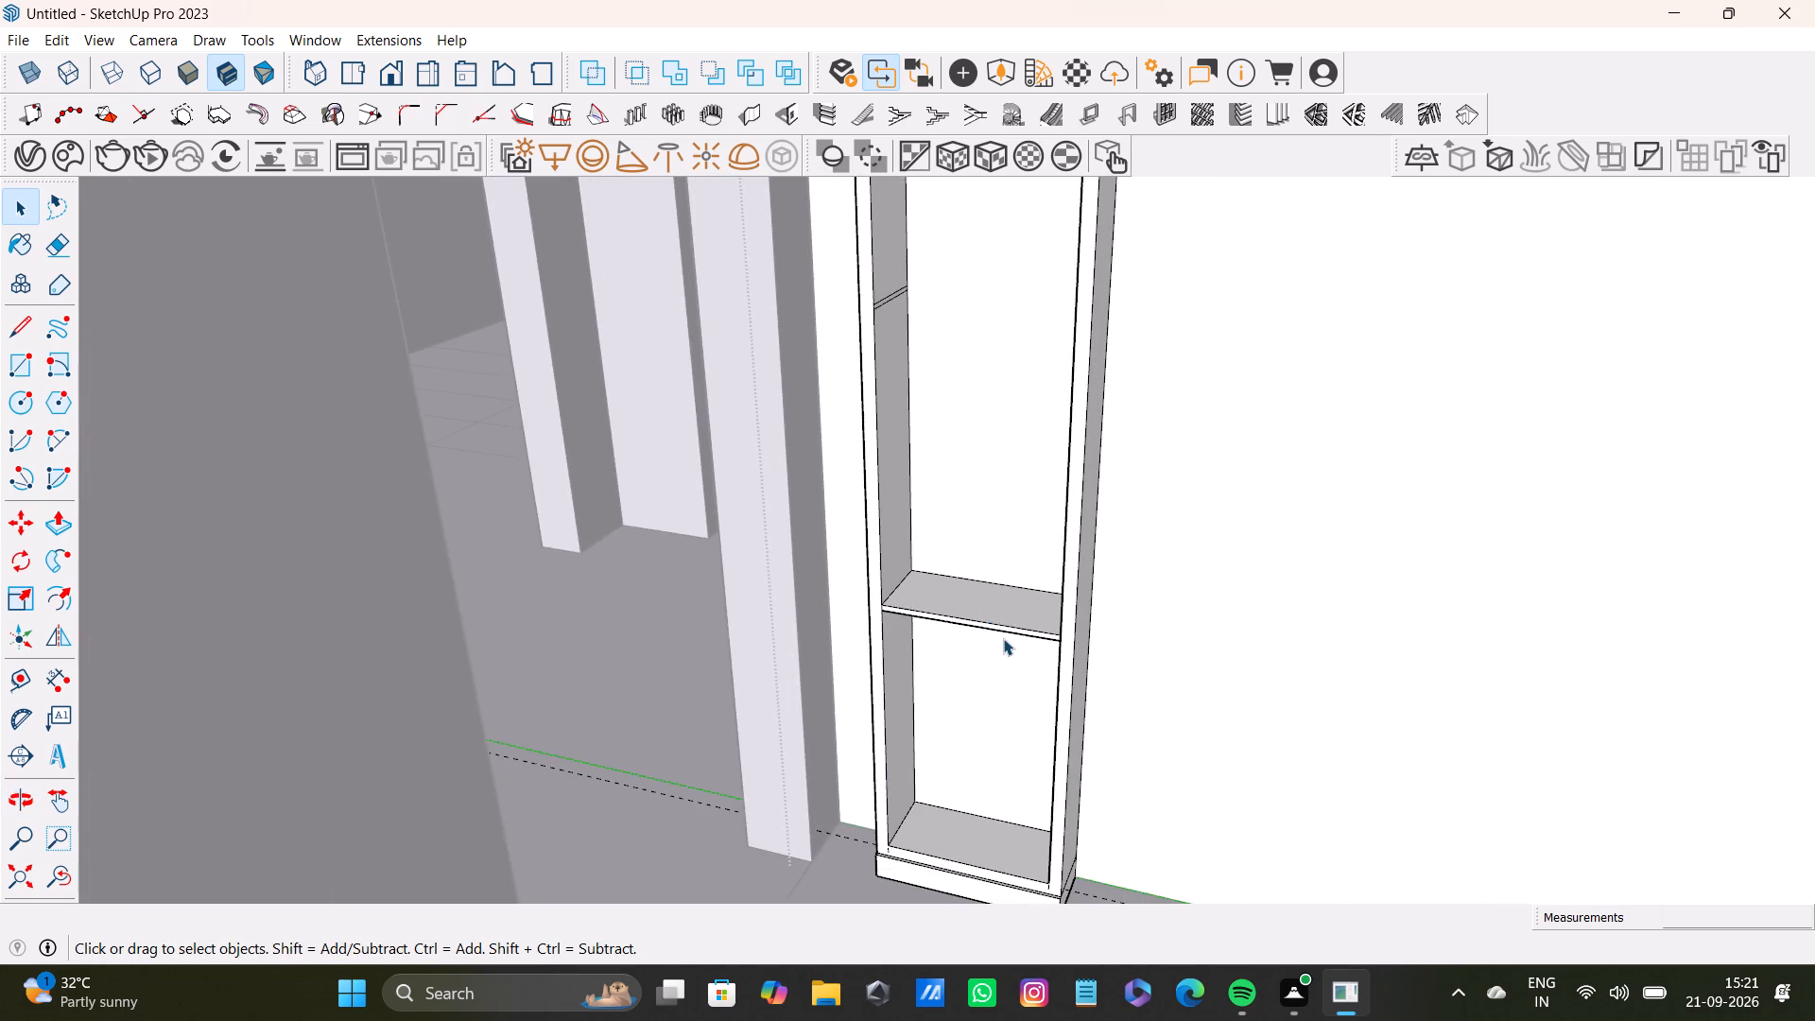
middle_click_drag(1011, 644, 1100, 691)
scroll(1079, 645, "down", 4)
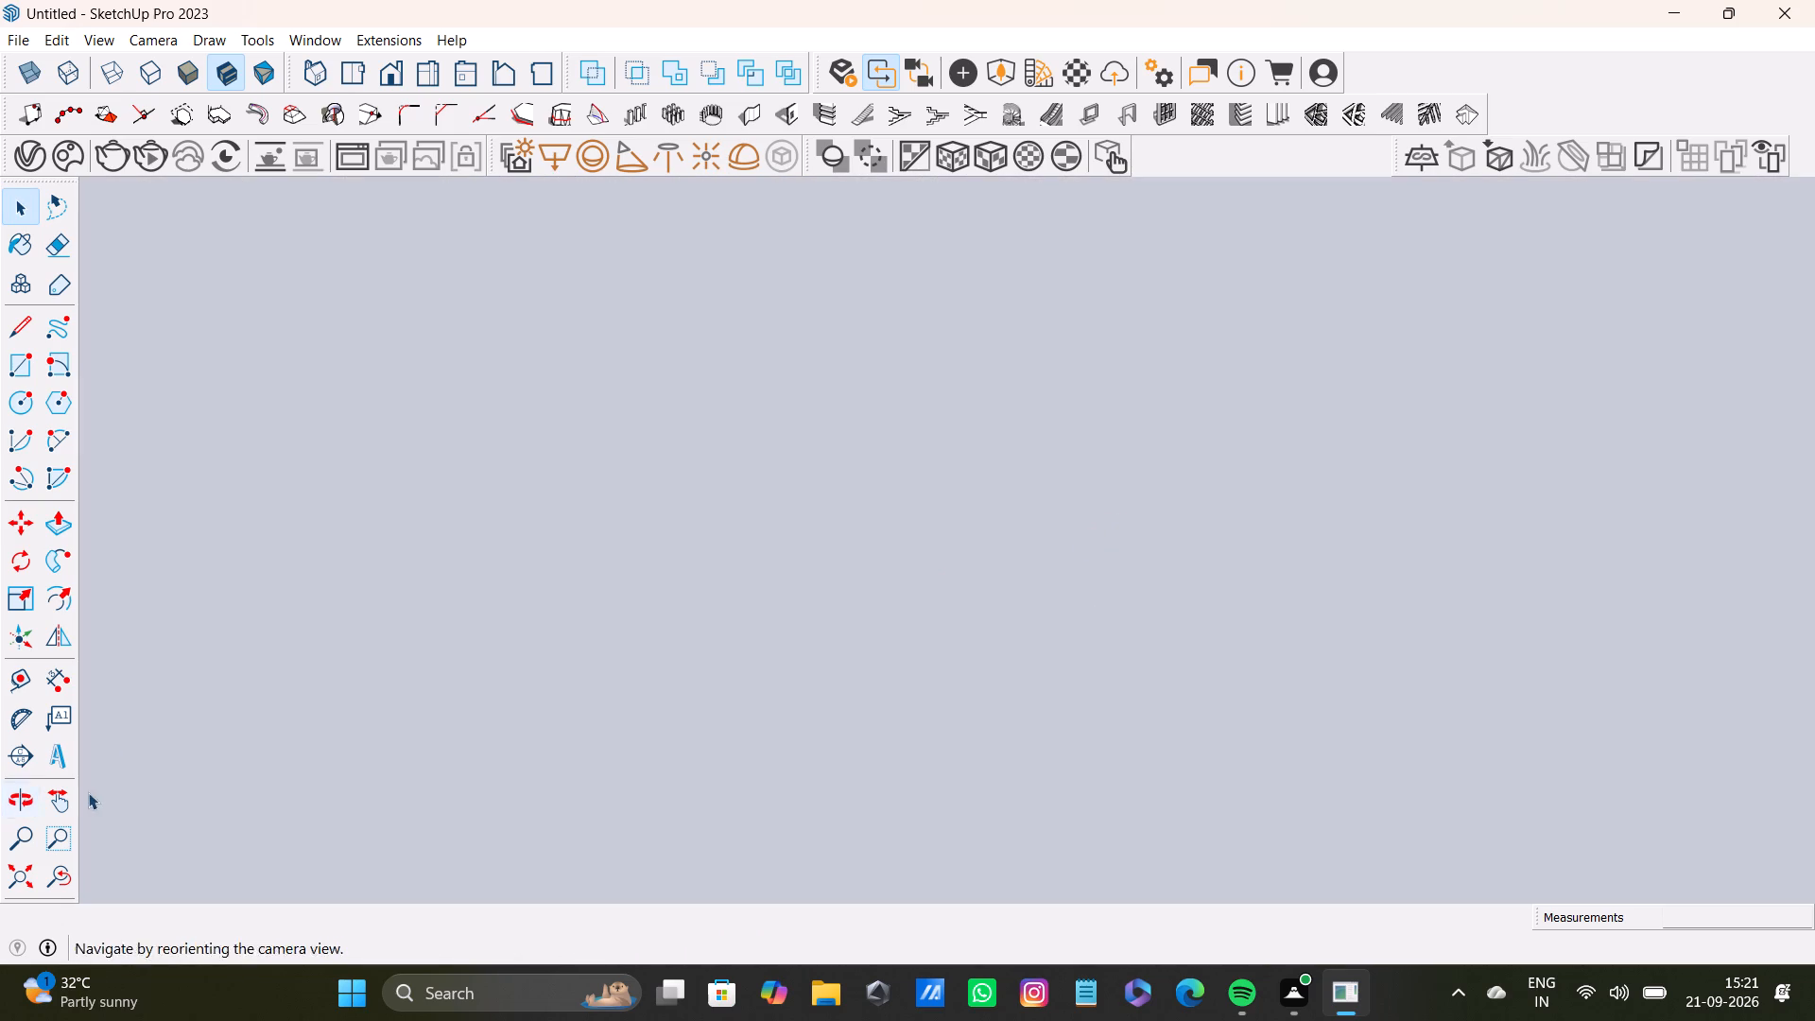
left_click(60, 879)
middle_click_drag(962, 538, 742, 632, "shift")
middle_click_drag(892, 622, 678, 619)
scroll(662, 509, "up", 2)
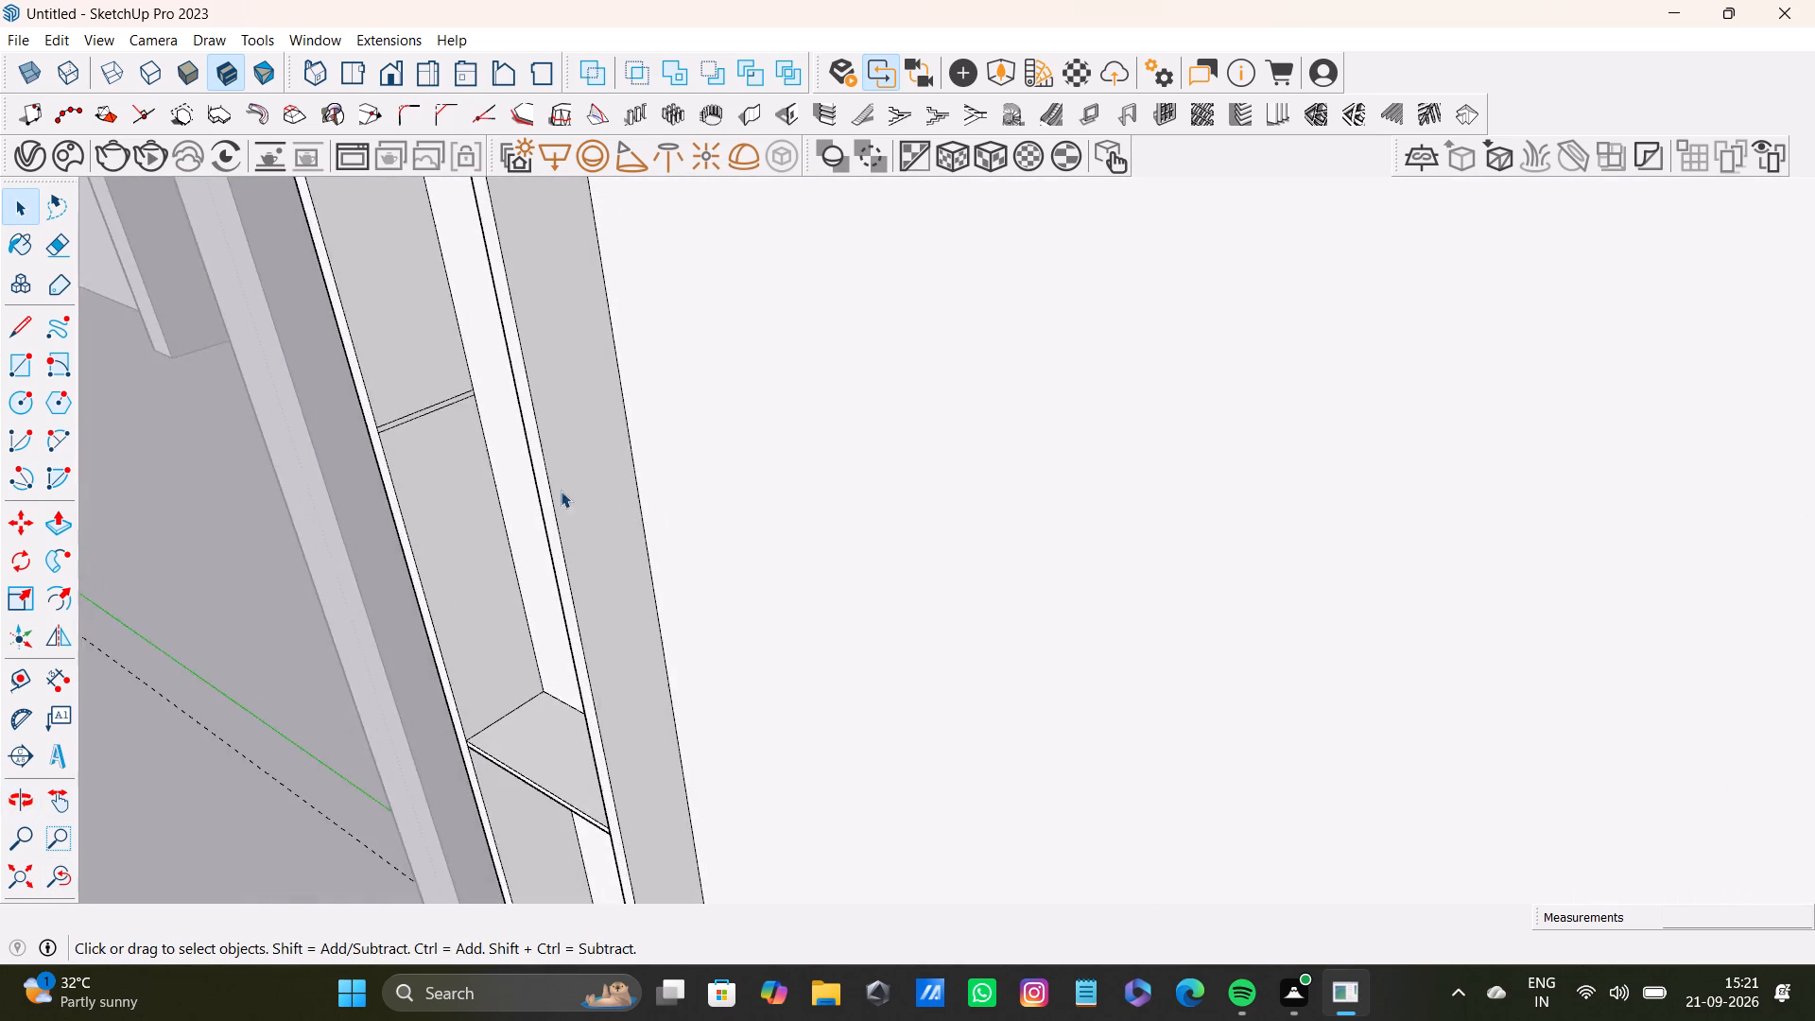
scroll(561, 491, "up", 2)
middle_click_drag(503, 491, 654, 591, "shift")
scroll(510, 544, "up", 15)
left_click(623, 514)
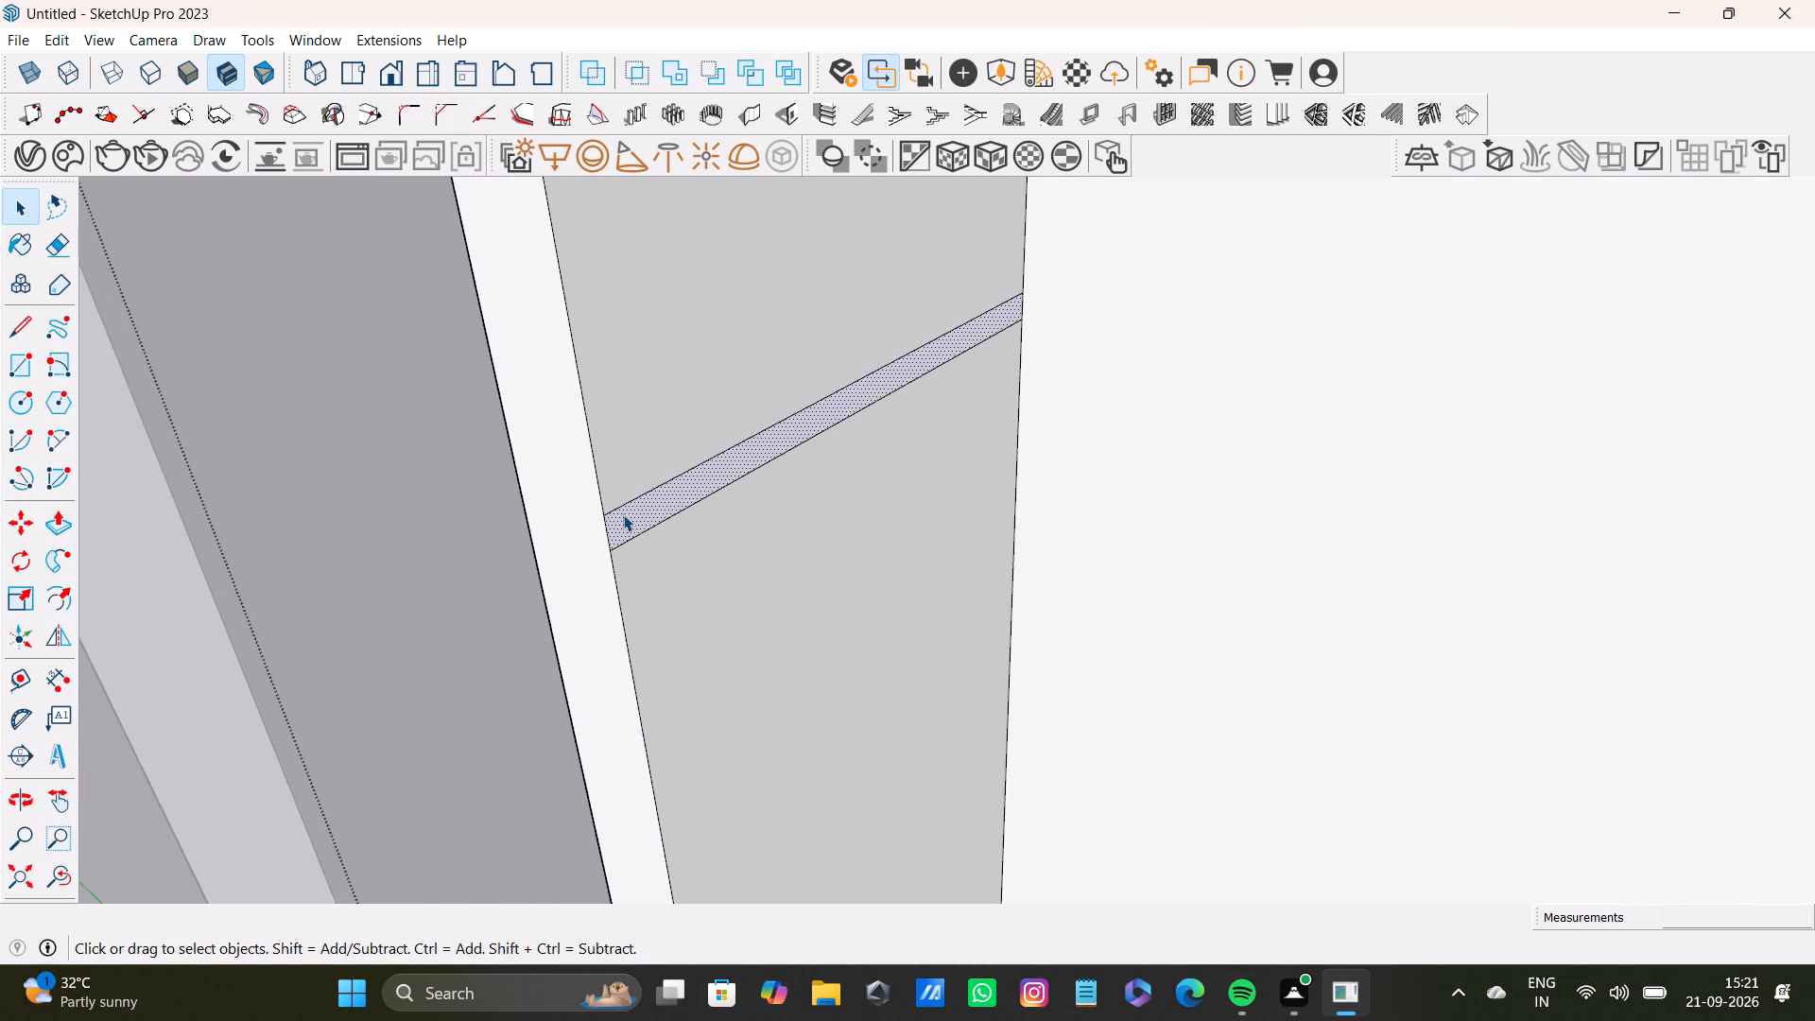
key("p")
left_click(623, 514)
scroll(751, 611, "down", 8)
middle_click_drag(792, 687, 847, 633, "shift")
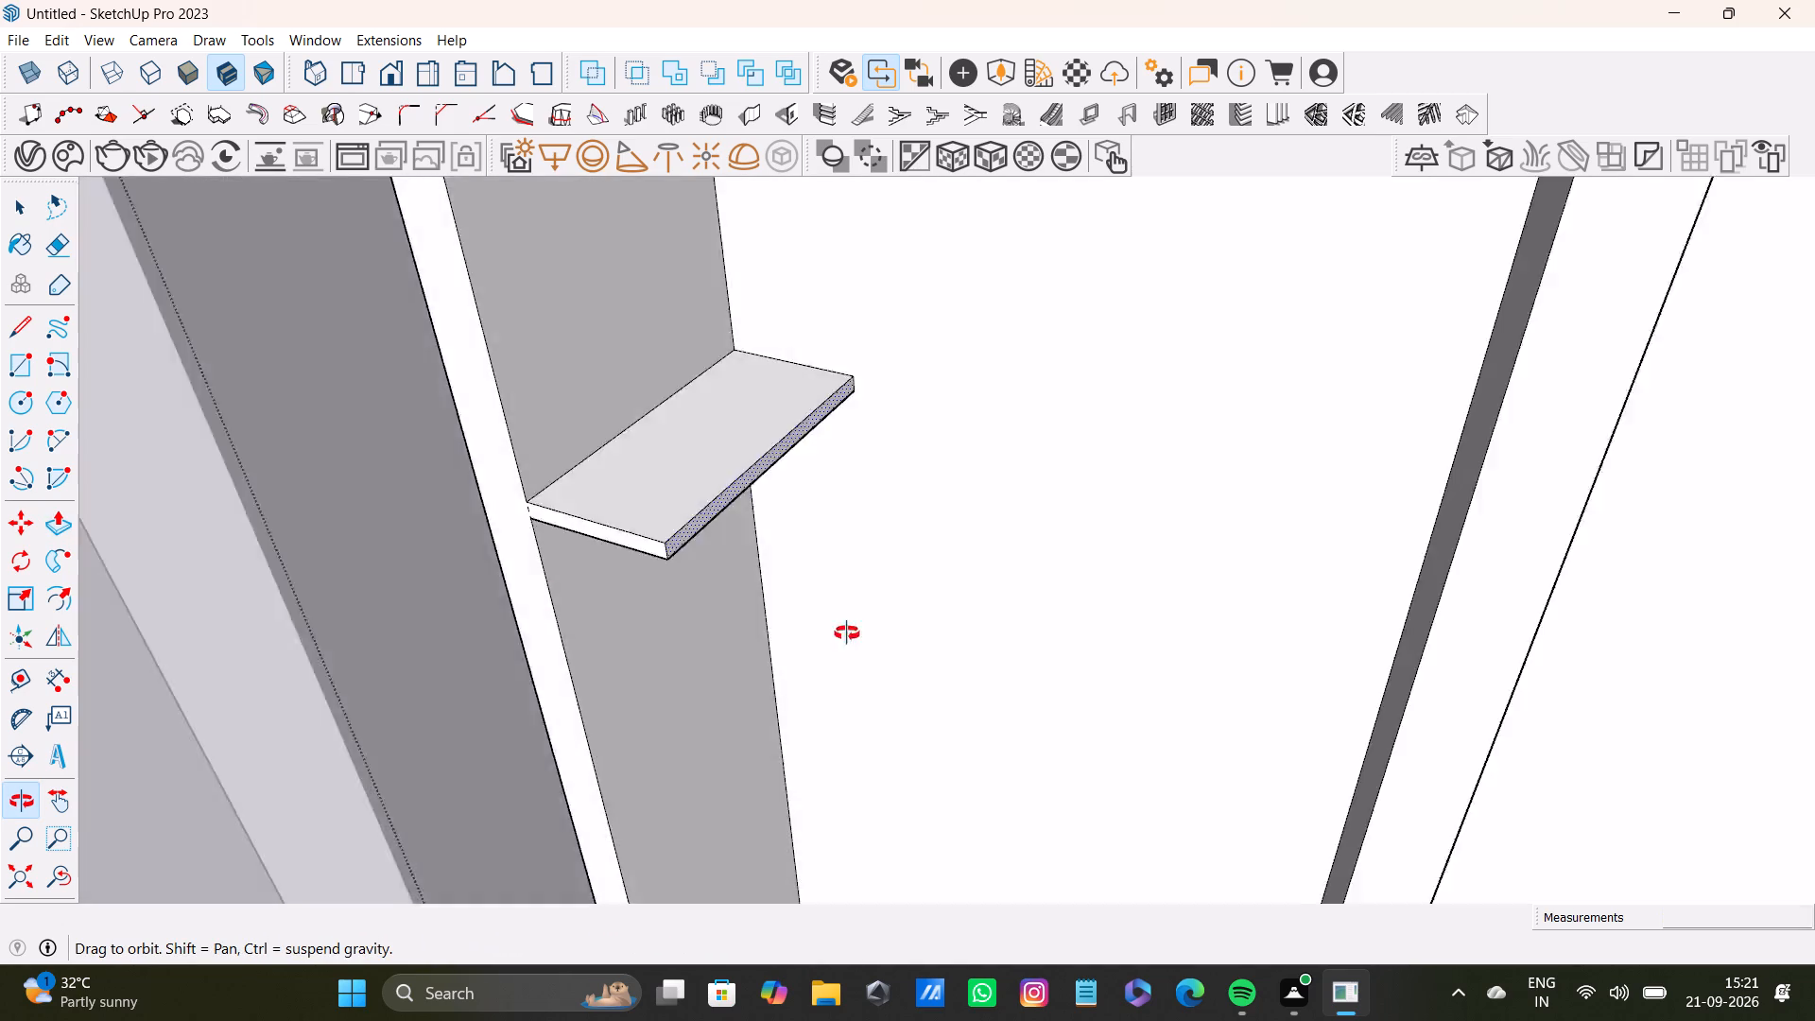
middle_click_drag(847, 633, 769, 397, "shift")
left_click(1121, 421)
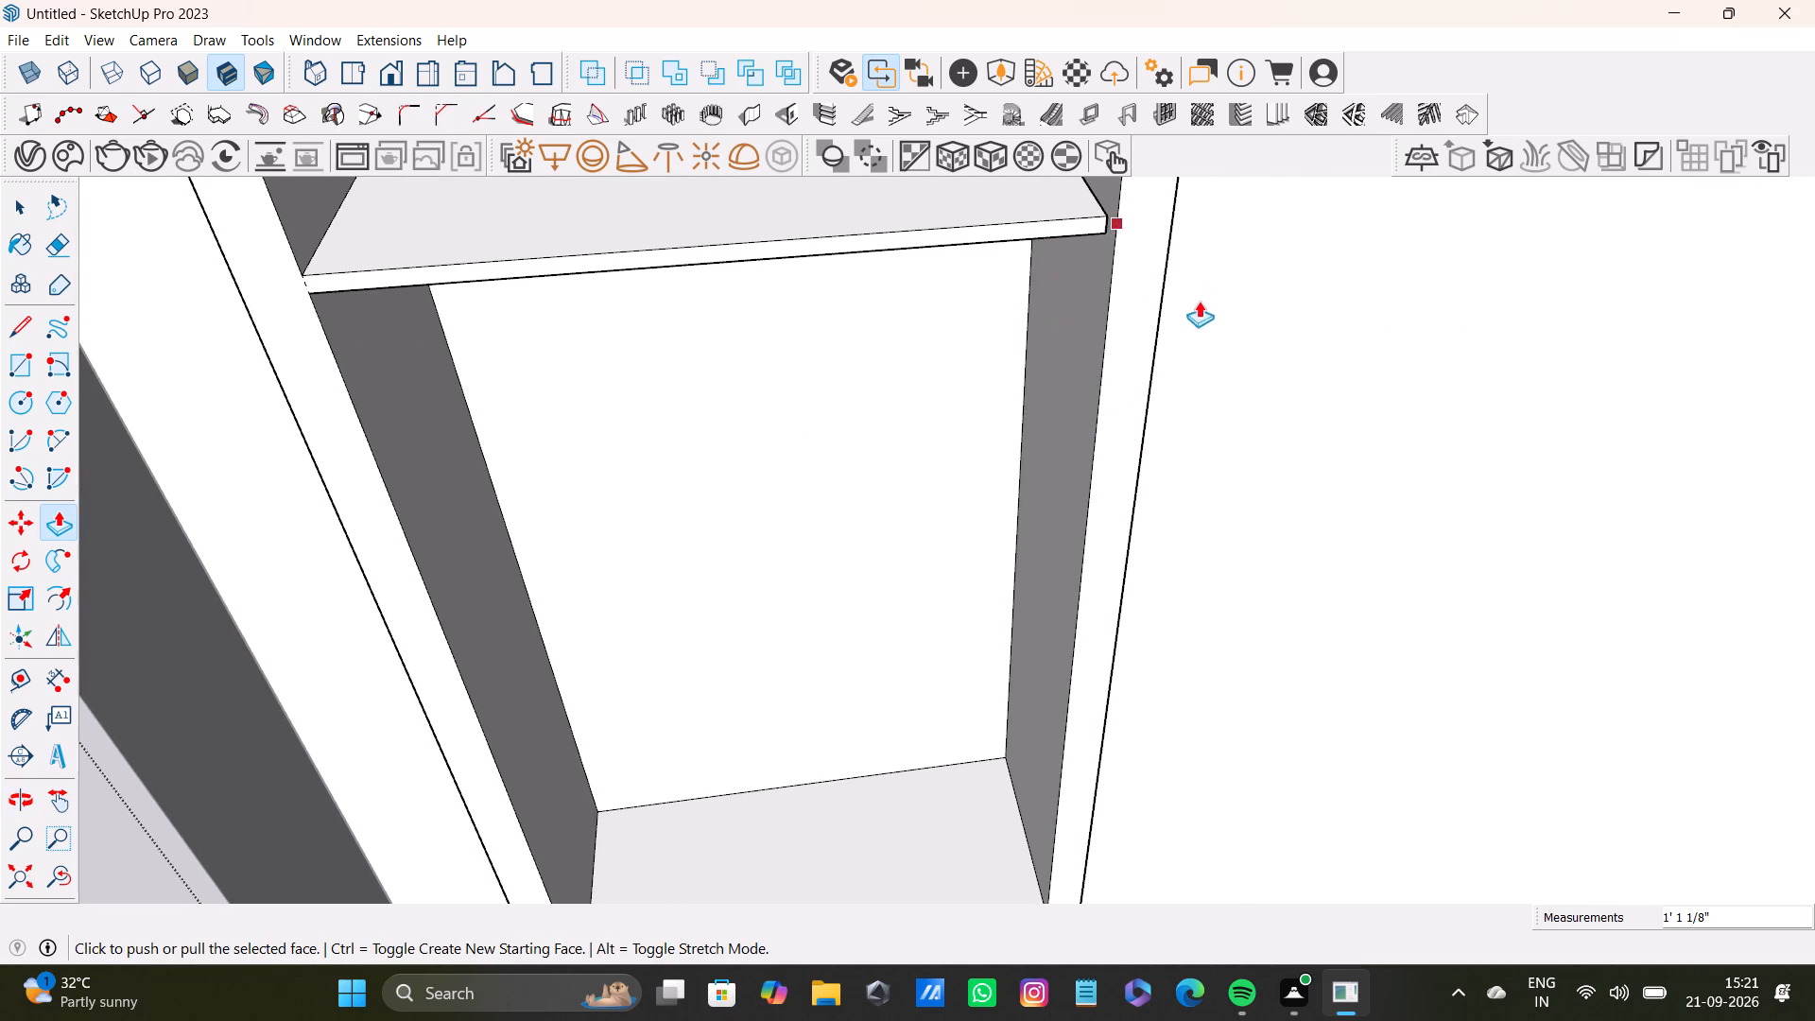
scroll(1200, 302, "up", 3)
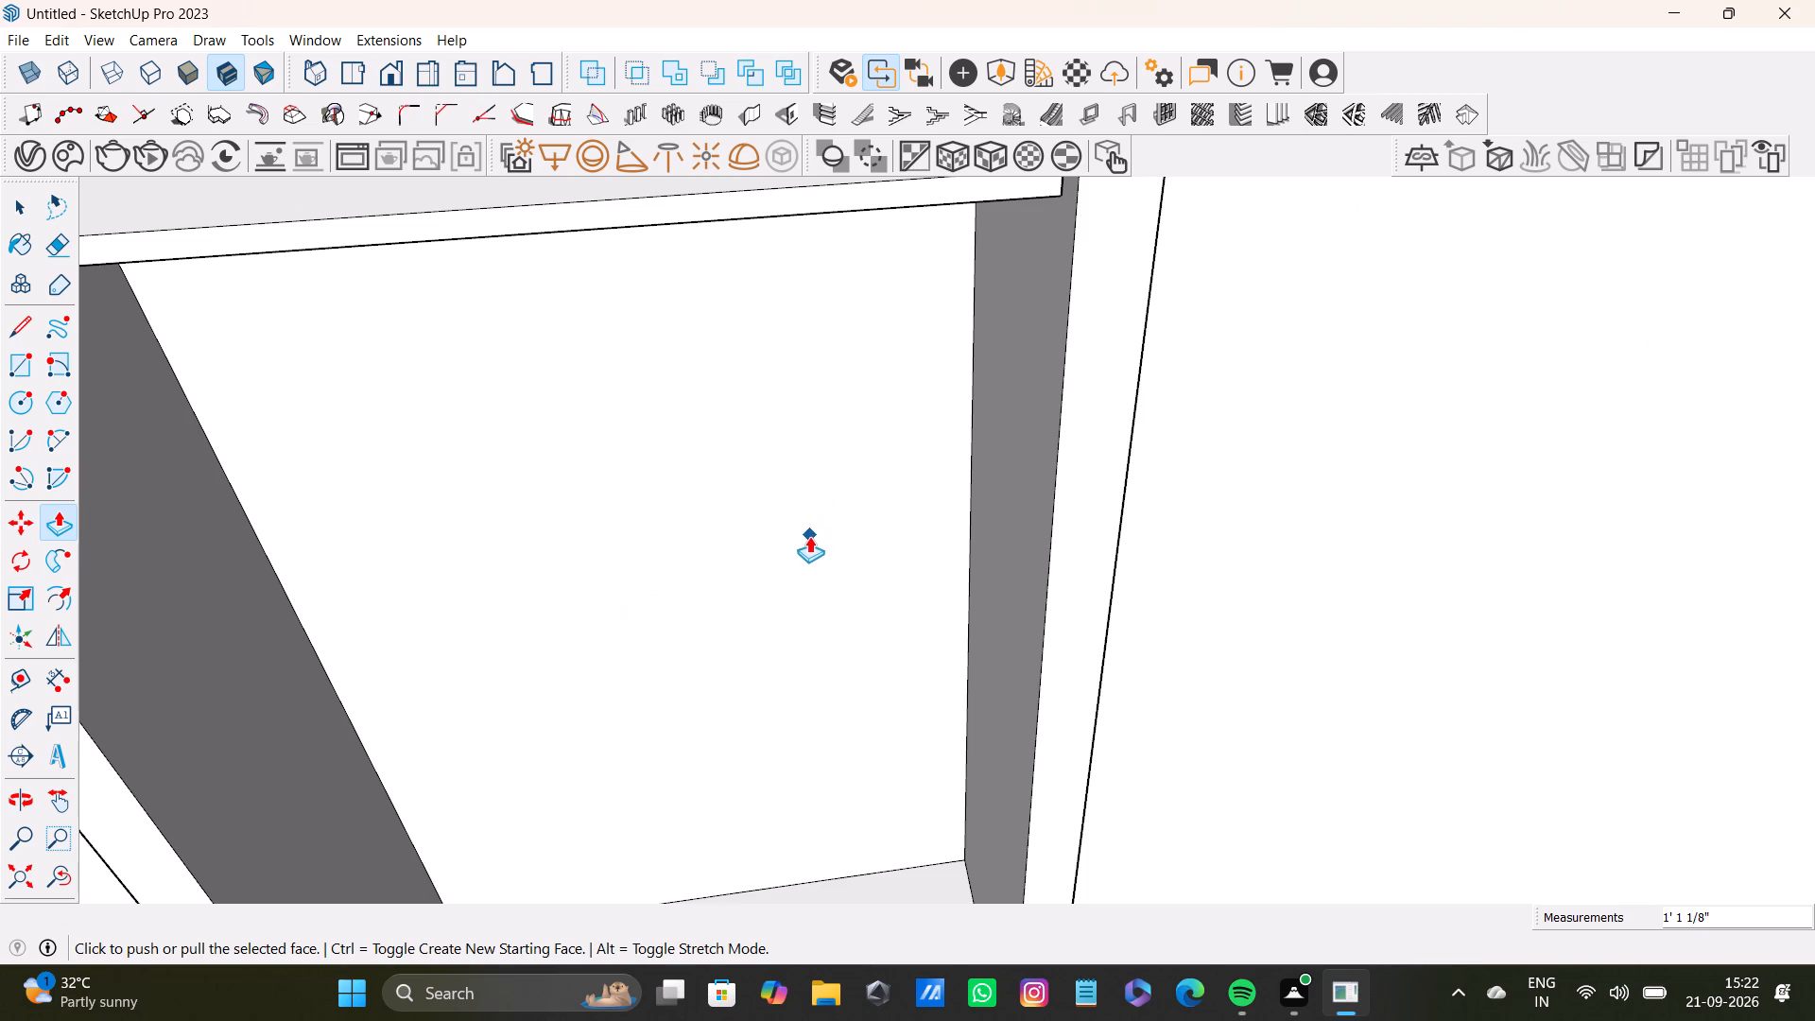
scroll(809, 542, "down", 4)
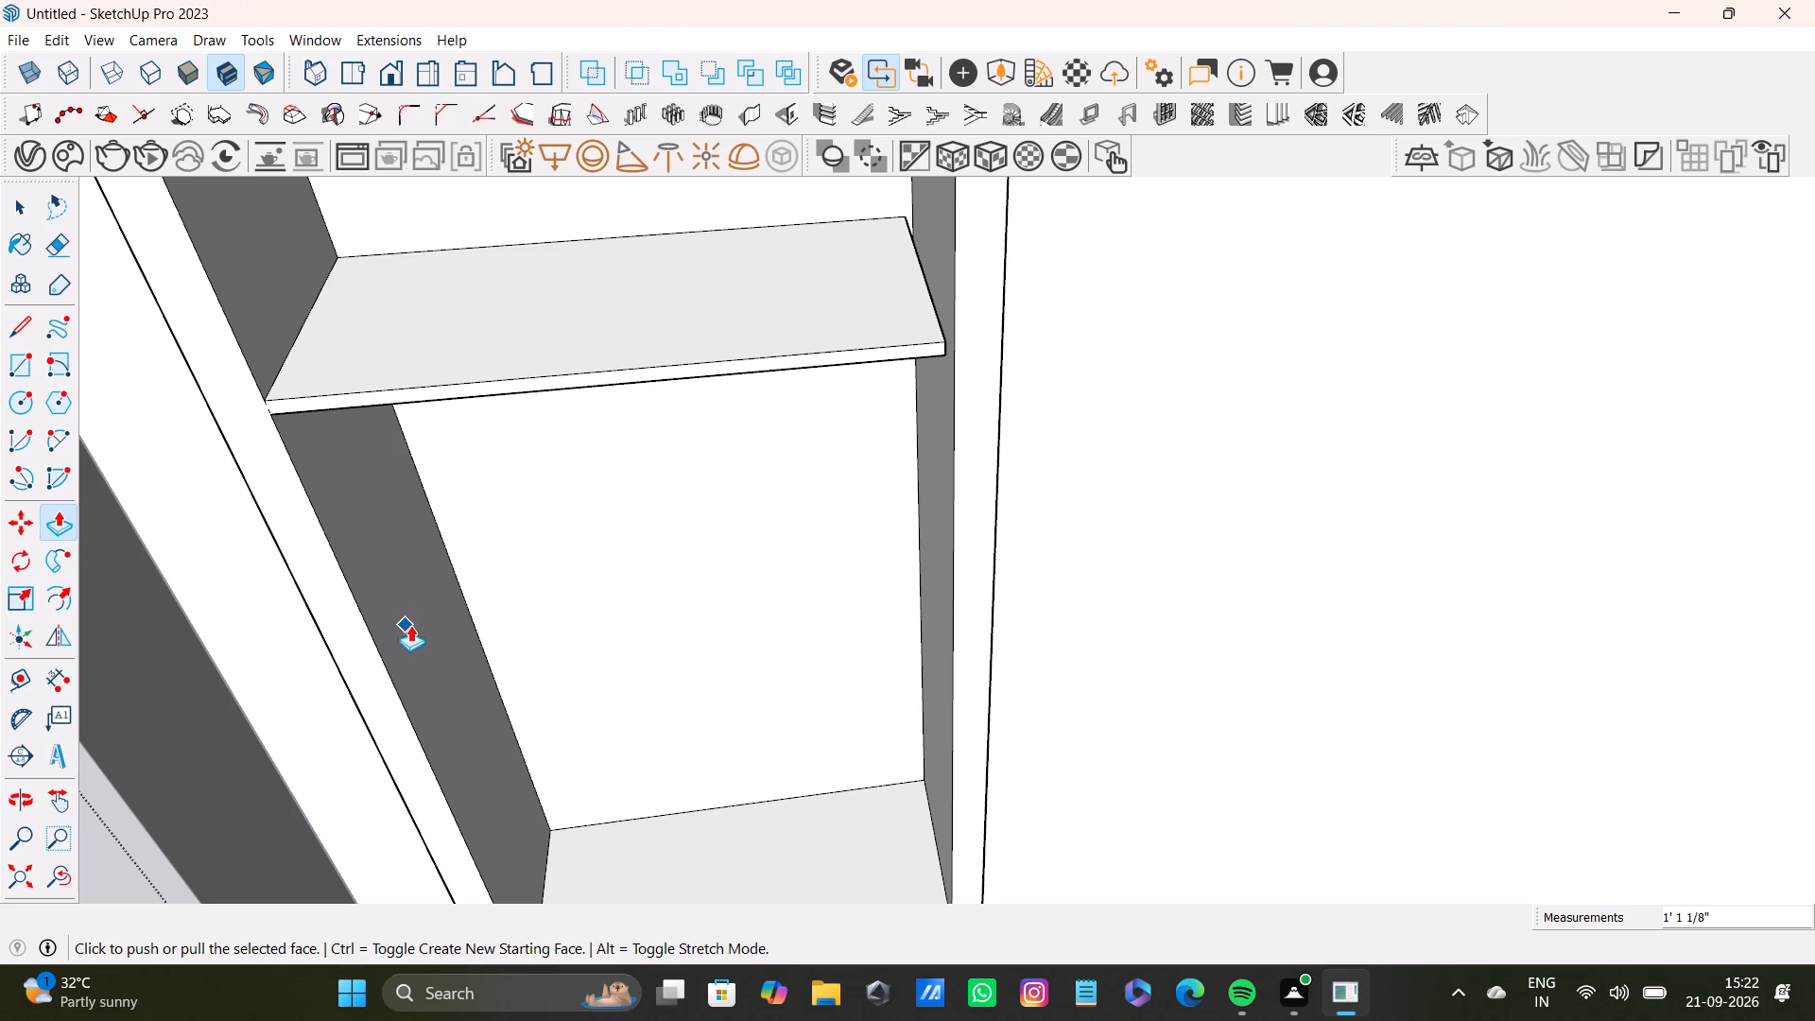
Push/Pull the underside of the second shelf from the bottom slightly downward to thicken the shelf.
scroll(410, 625, "down", 6)
middle_click_drag(509, 580, 860, 776, "shift")
middle_click_drag(928, 778, 867, 575)
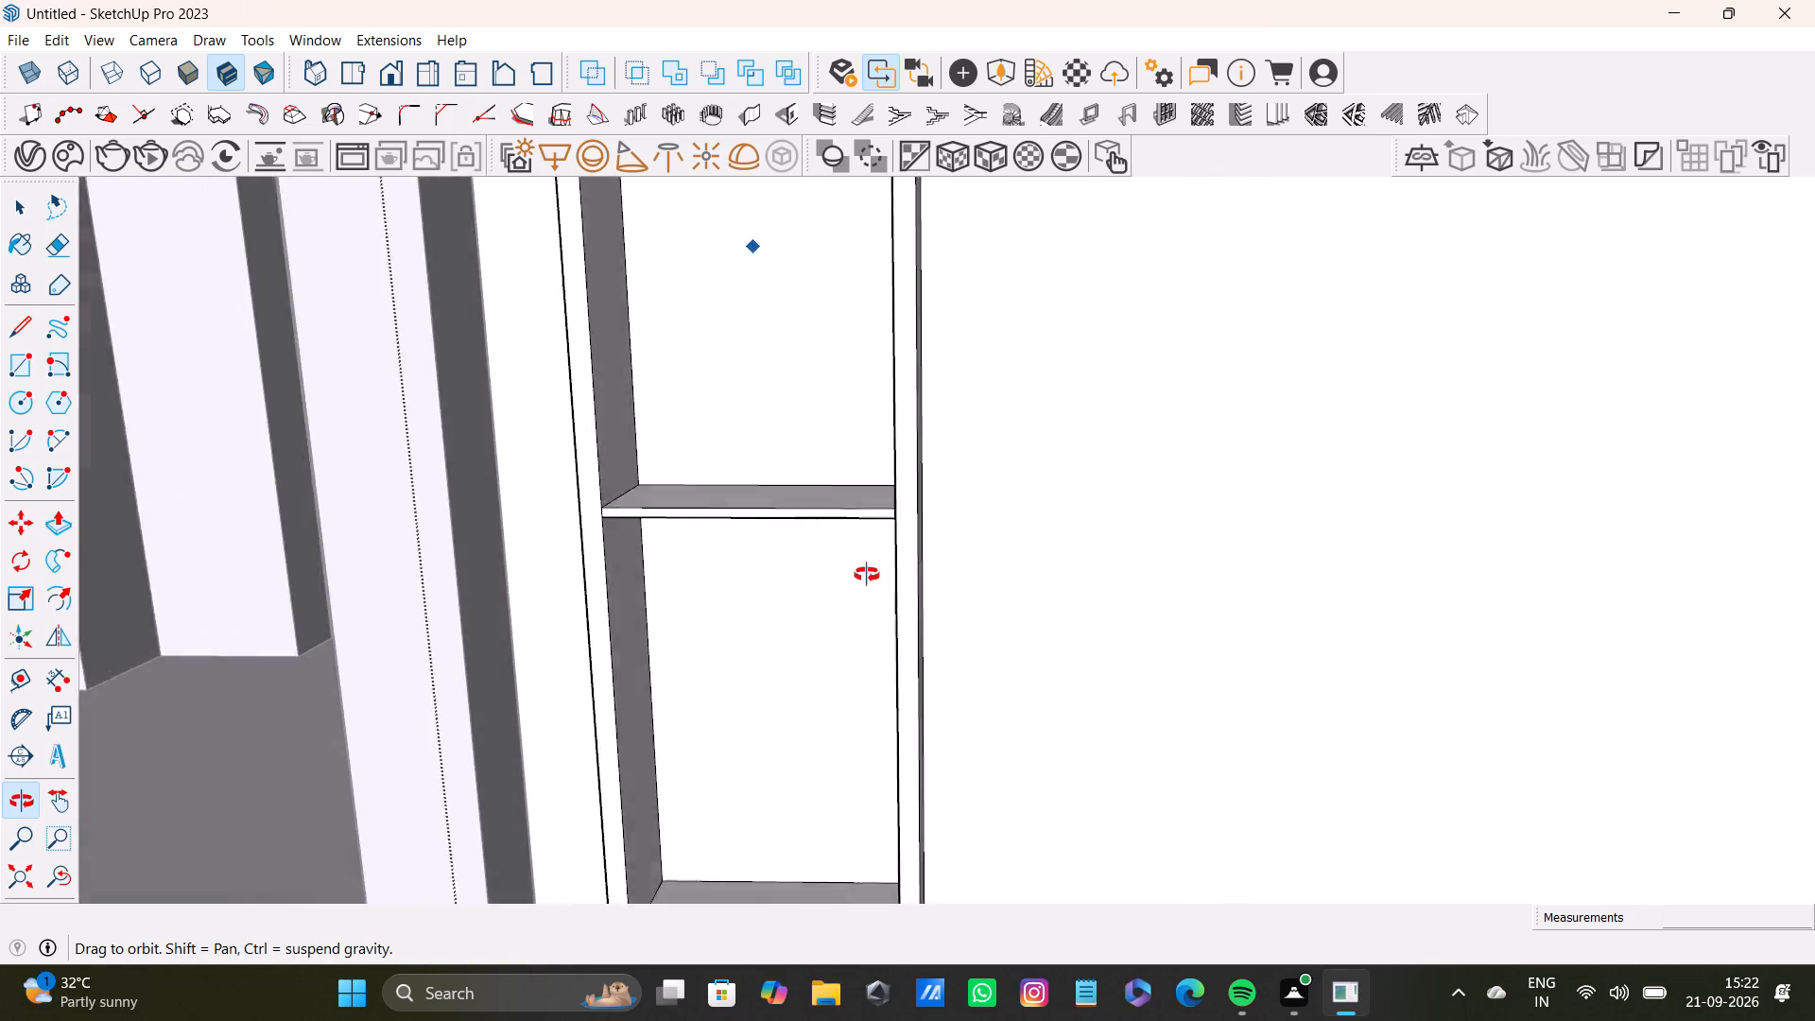
middle_click_drag(867, 575, 959, 781)
middle_click_drag(1022, 411, 1046, 630)
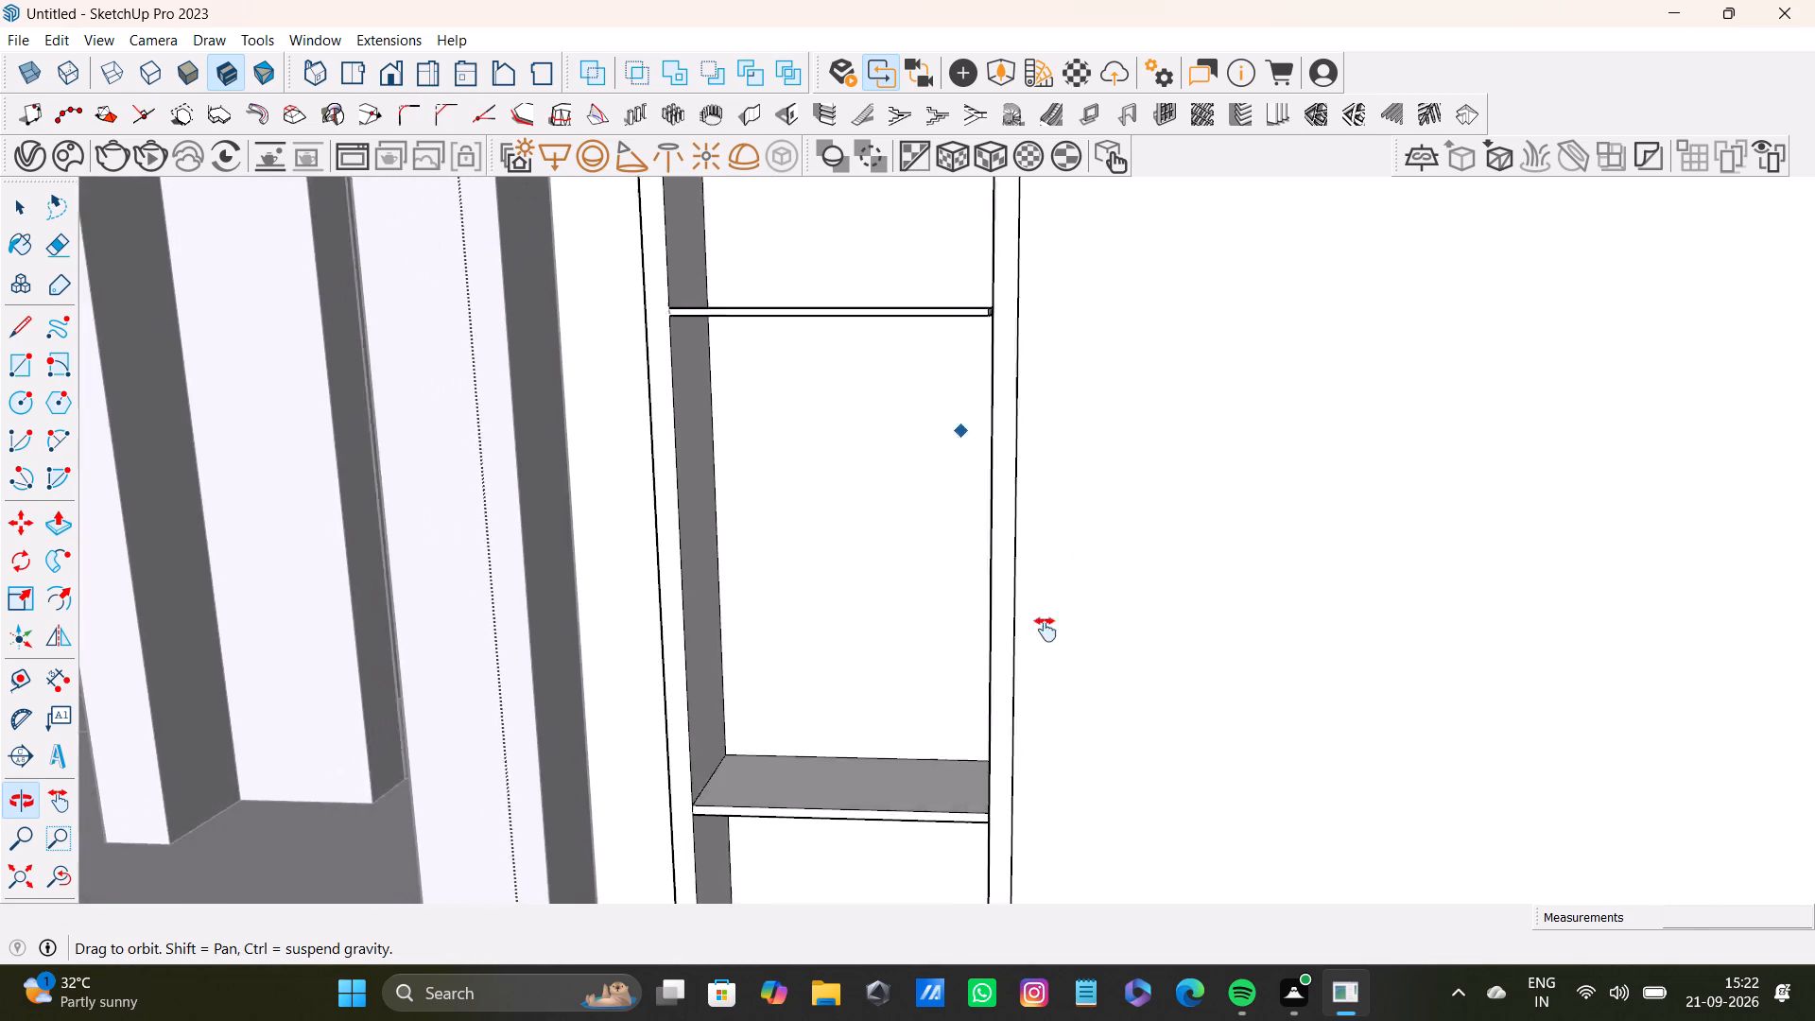
middle_click_drag(1046, 630, 1044, 632)
scroll(890, 541, "up", 3)
middle_click_drag(881, 503, 843, 326)
key("space")
left_click(861, 414)
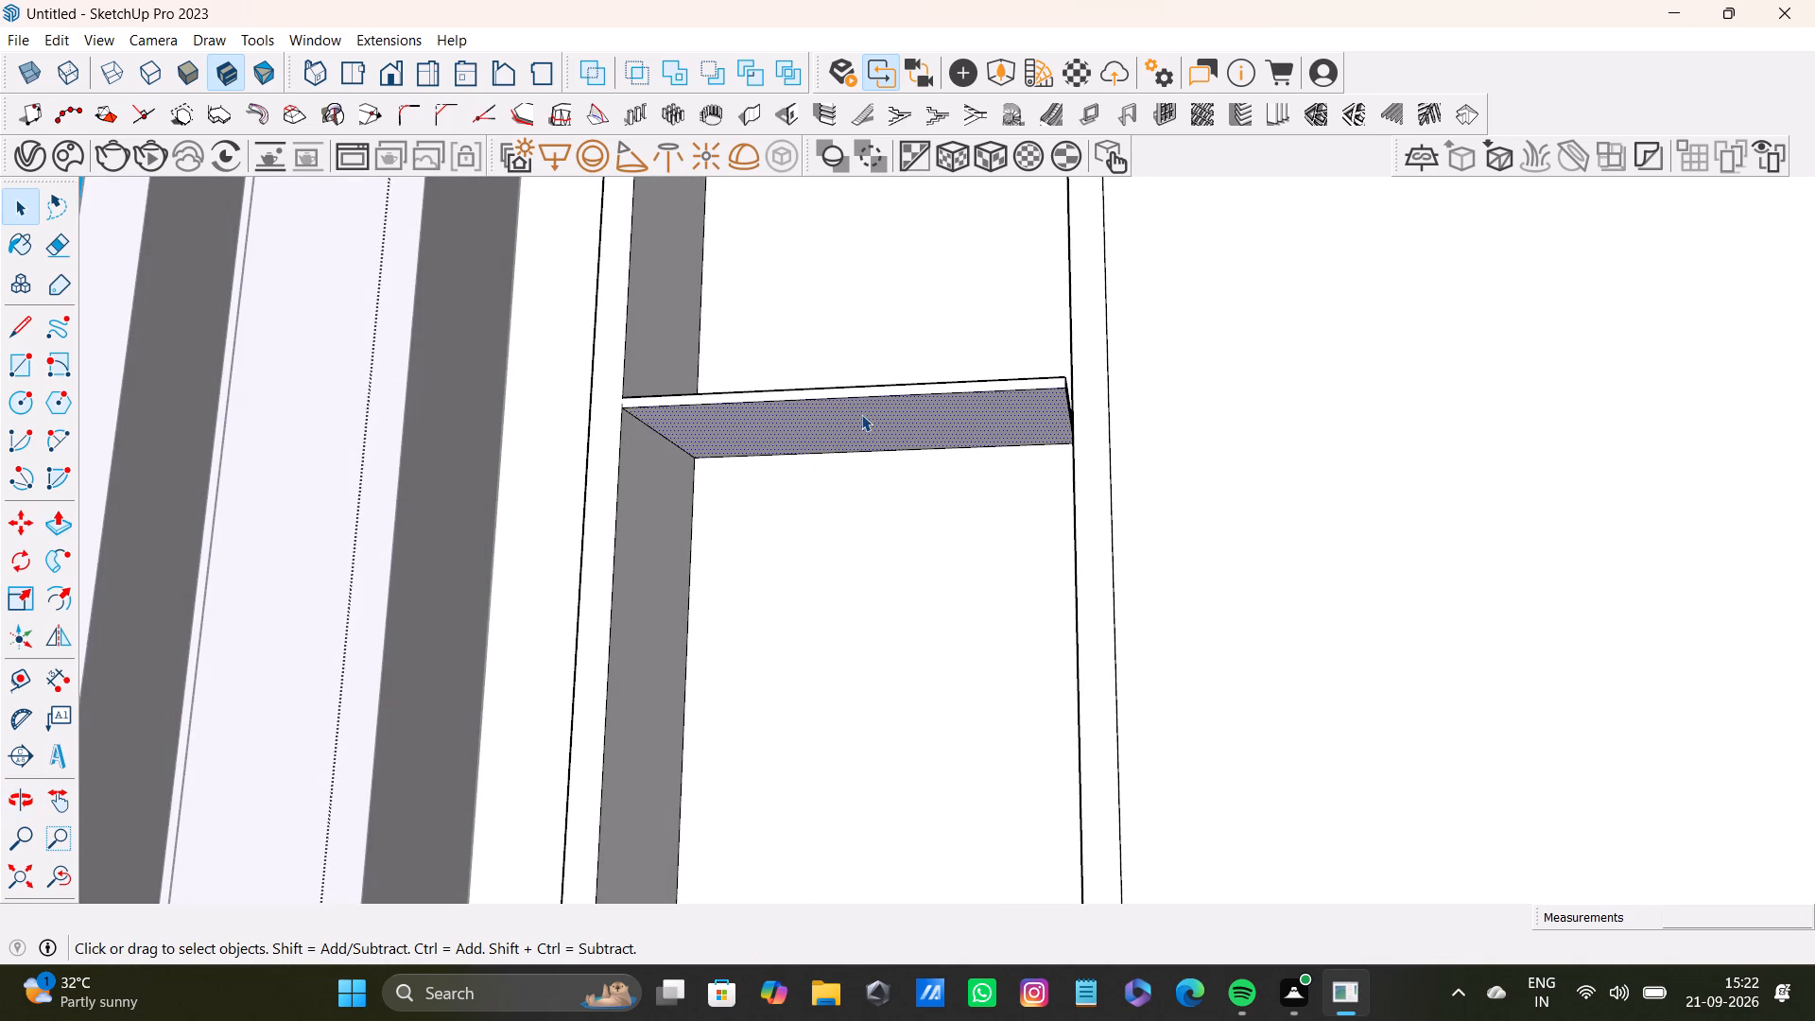
key("p")
left_click_drag(864, 411, 867, 430)
Draw a short line closing the second shelf's front edge where its starting end meets the frame's side.
scroll(872, 504, "down", 2)
middle_click_drag(879, 570, 879, 551)
key("l")
scroll(707, 356, "up", 10)
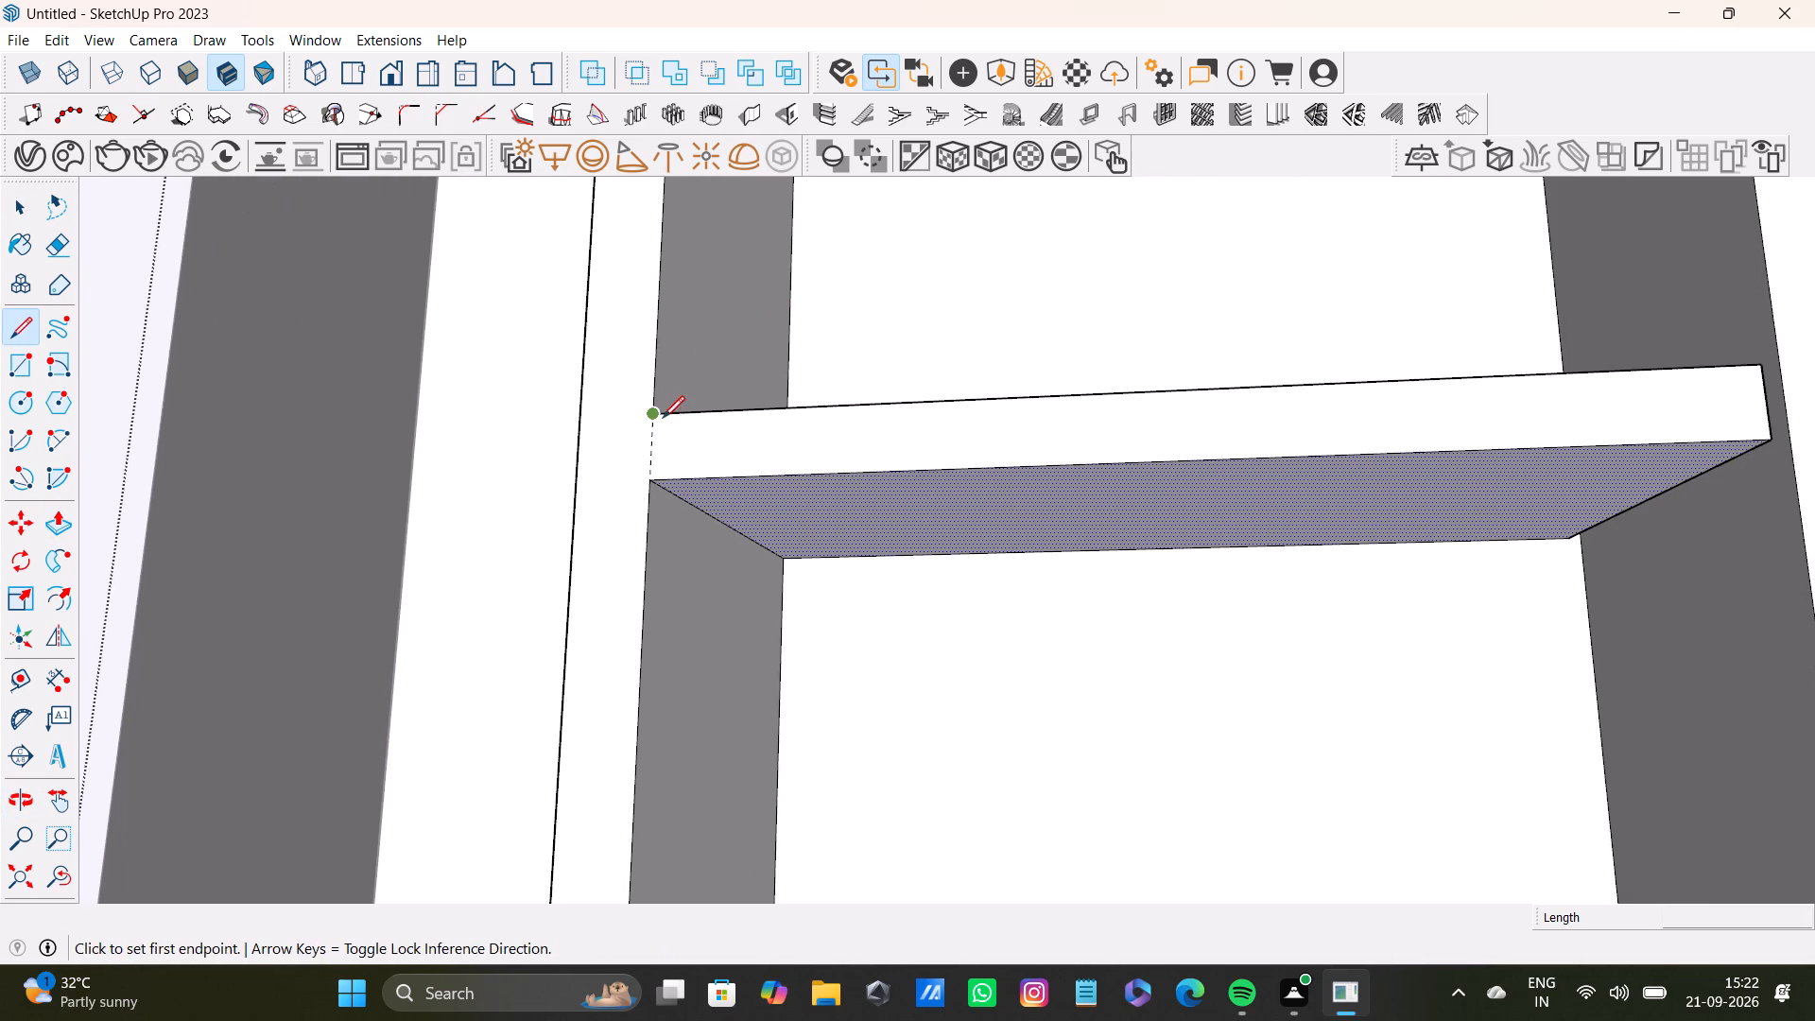
left_click(660, 412)
left_click(649, 482)
key("space")
Push/Pull the second shelf's free end face across the small remaining gap to the frame's opposite side.
scroll(650, 483, "down", 9)
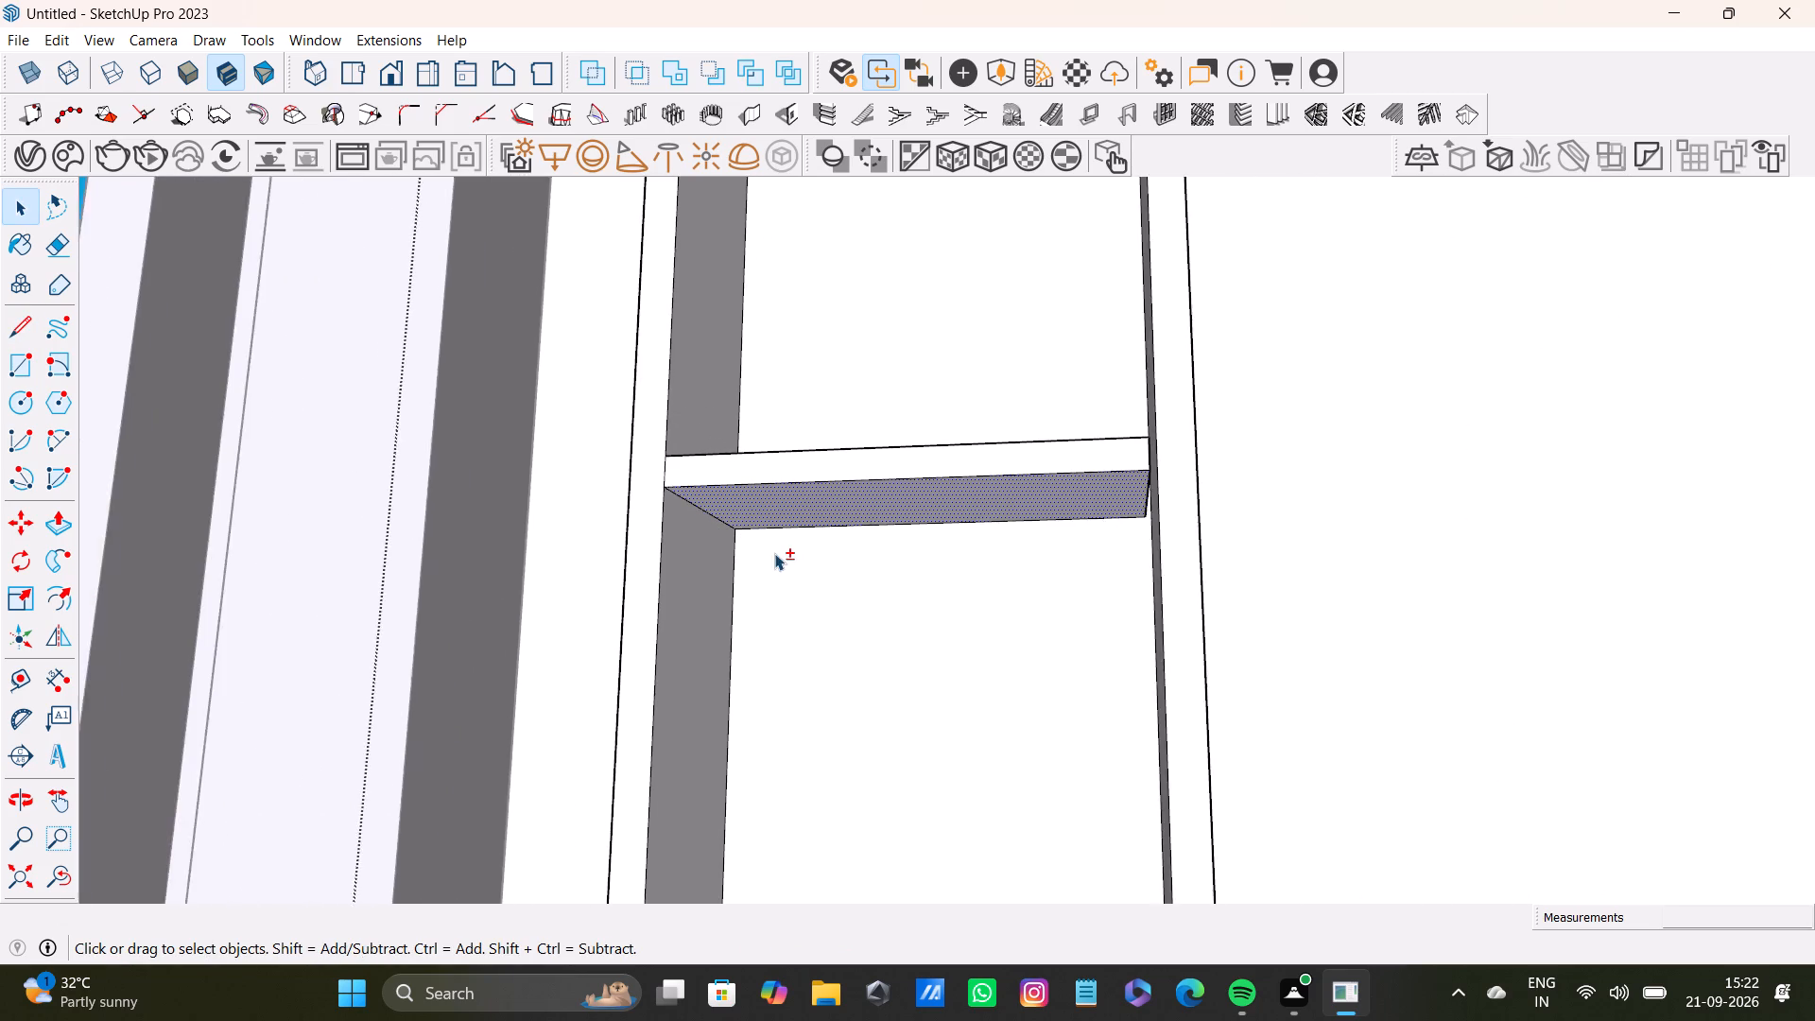
scroll(774, 553, "down", 2)
middle_click(794, 562, "shift")
scroll(1032, 476, "up", 14)
left_click(1038, 500)
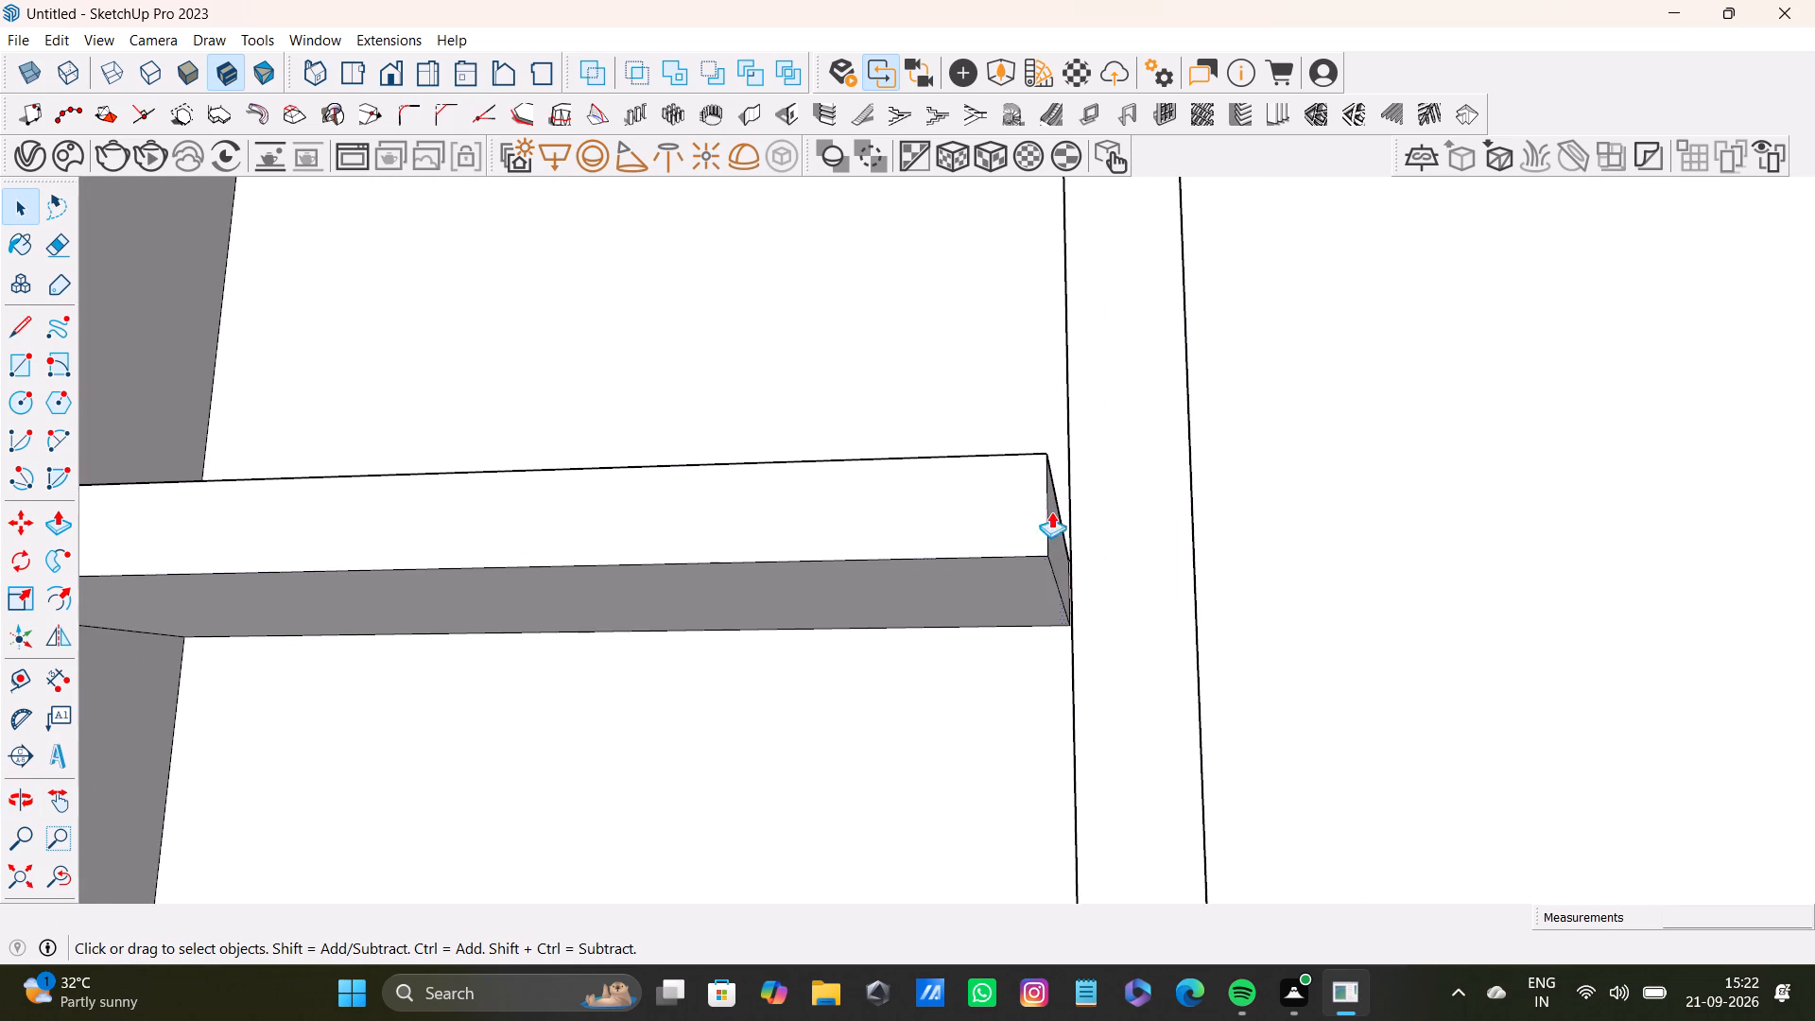
key("p")
left_click_drag(1053, 519, 1084, 528)
scroll(1058, 554, "down", 13)
key("space")
Push/Pull the underside of the lowest shelf slightly downward to thicken it.
middle_click_drag(944, 593, 944, 585, "shift")
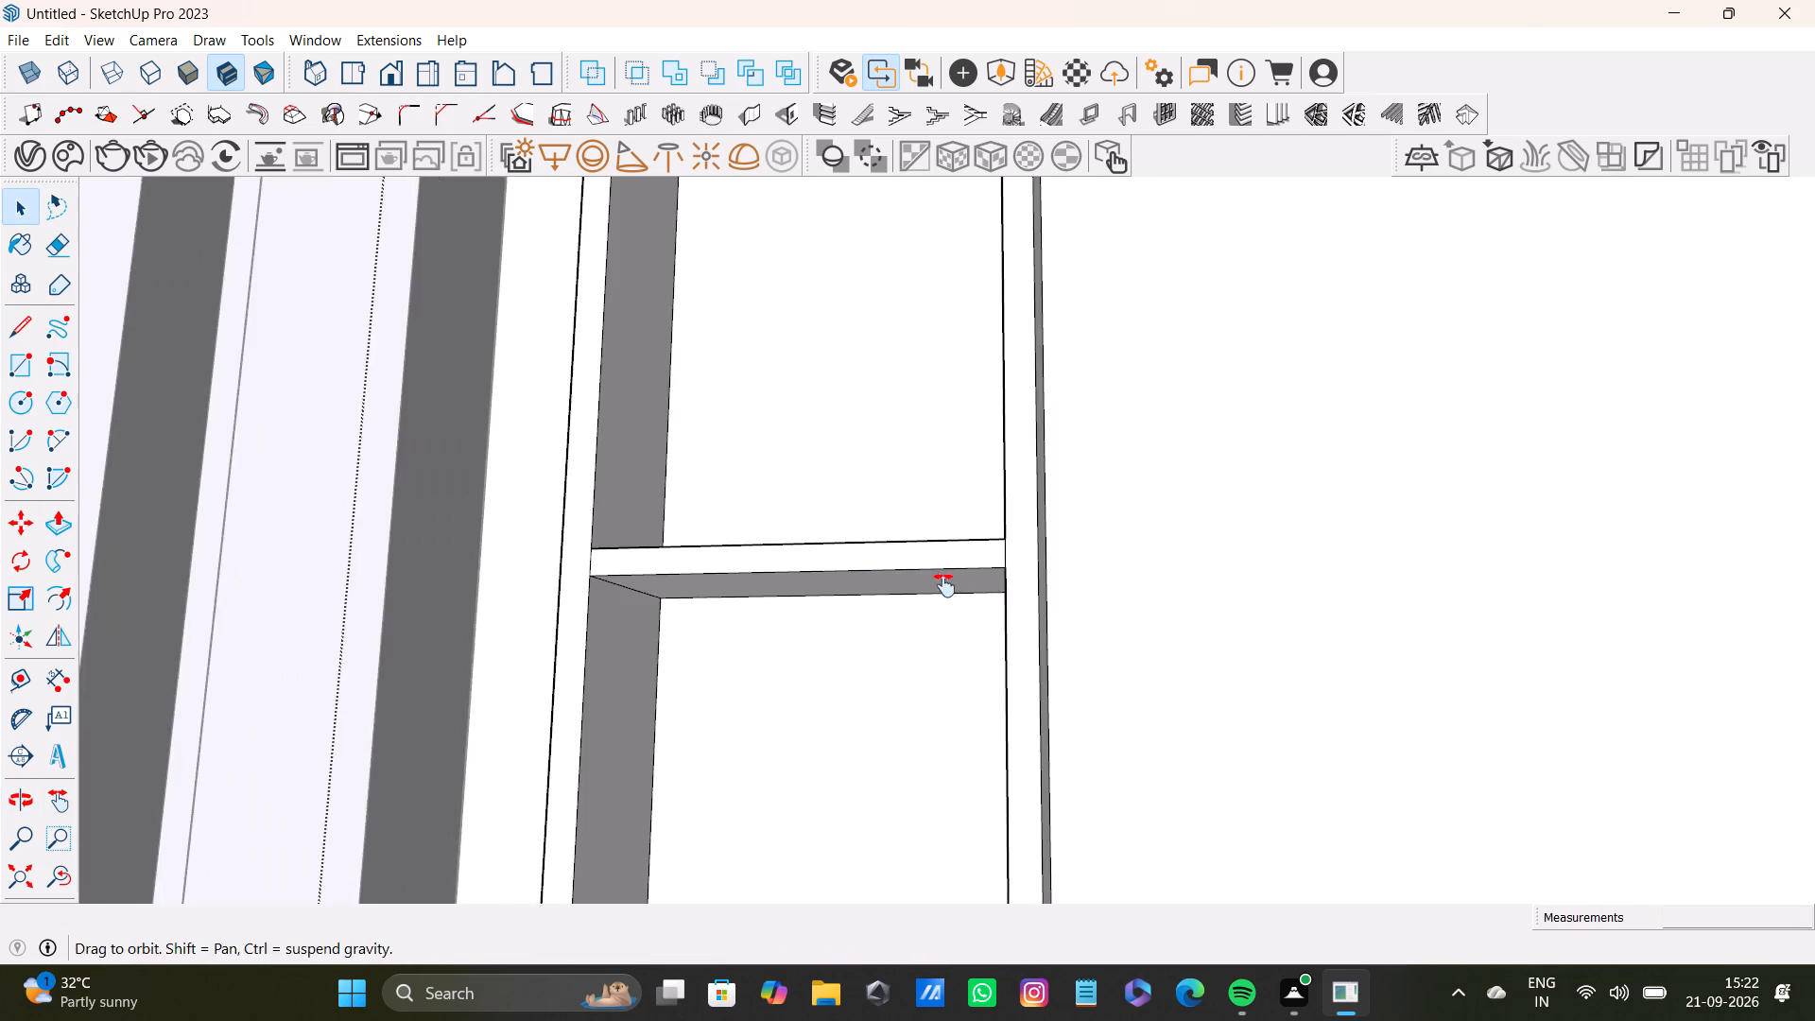
middle_click_drag(944, 585, 950, 390, "shift")
scroll(950, 480, "down", 5)
middle_click_drag(949, 566, 961, 382)
scroll(804, 562, "up", 2)
middle_click_drag(804, 560, 901, 514)
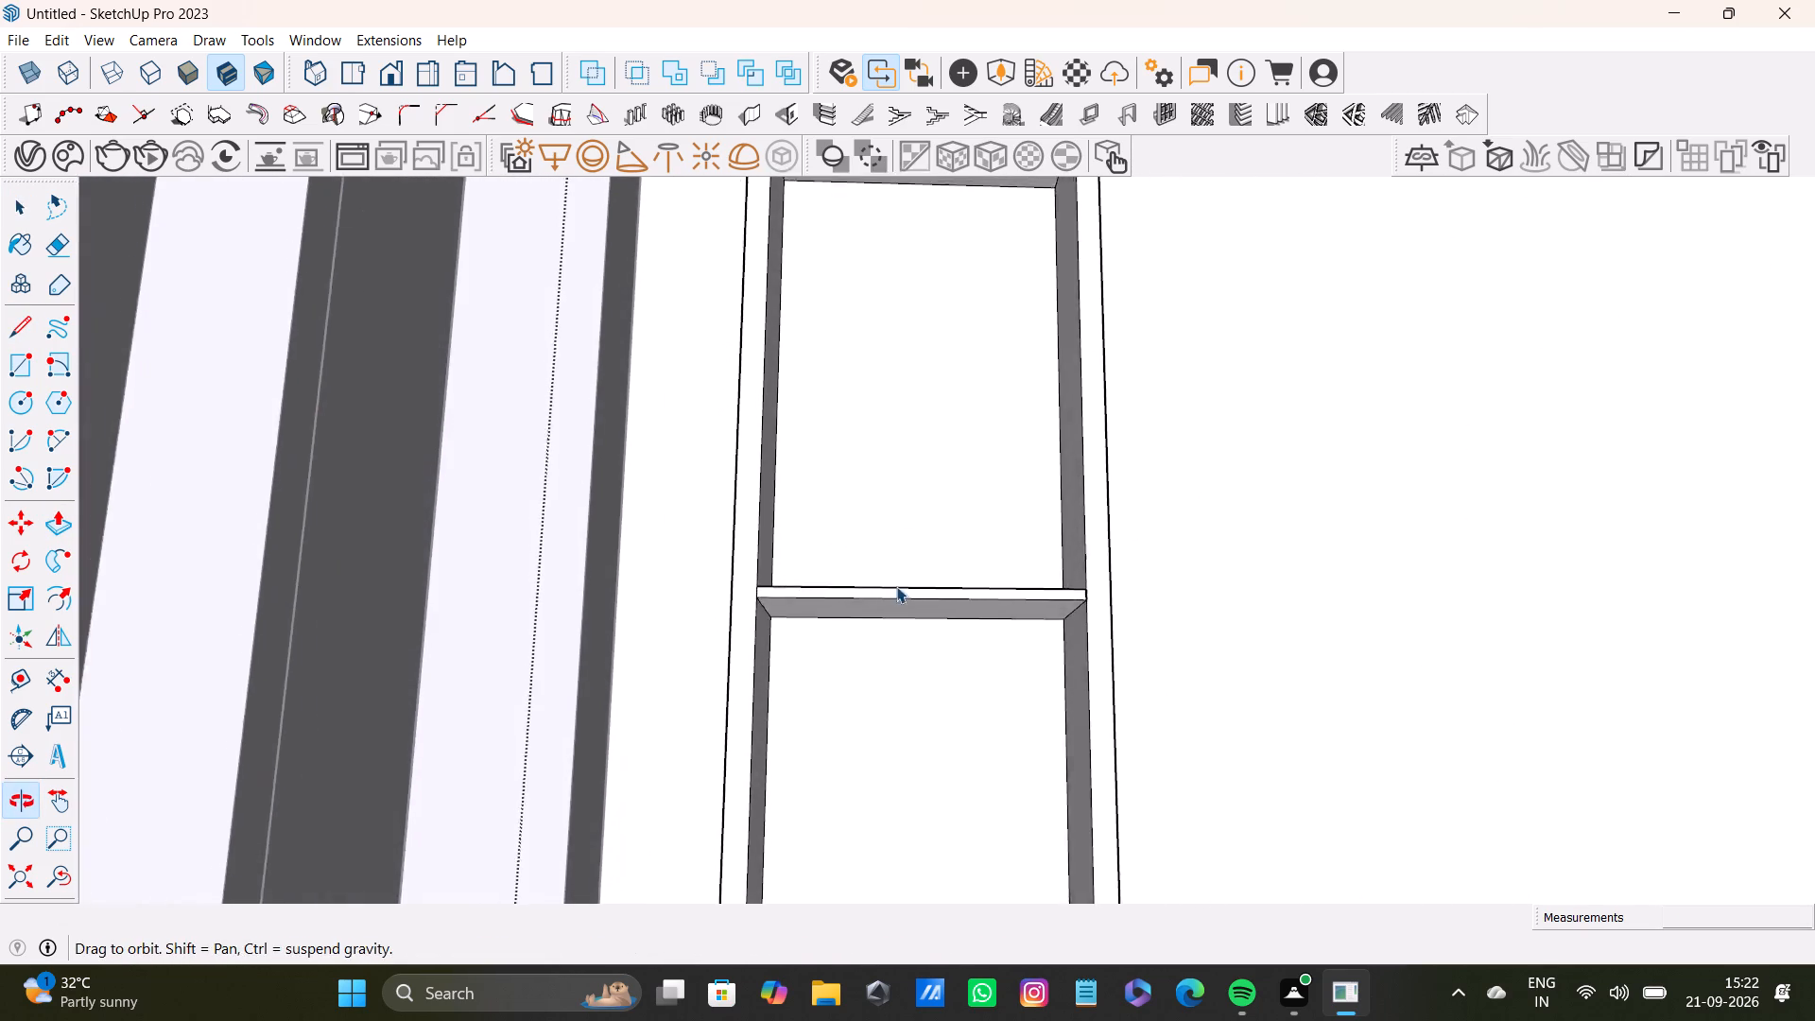
scroll(877, 617, "up", 3)
middle_click_drag(875, 593, 867, 505)
key("space")
left_click(929, 621)
key("p")
left_click_drag(930, 621, 935, 630)
key("space")
Push/Pull the third strip from the bottom about 1' 1 5/16" across the frame to the opposite side as a shelf.
scroll(935, 630, "down", 4)
scroll(979, 512, "down", 1)
middle_click_drag(979, 512, 922, 735)
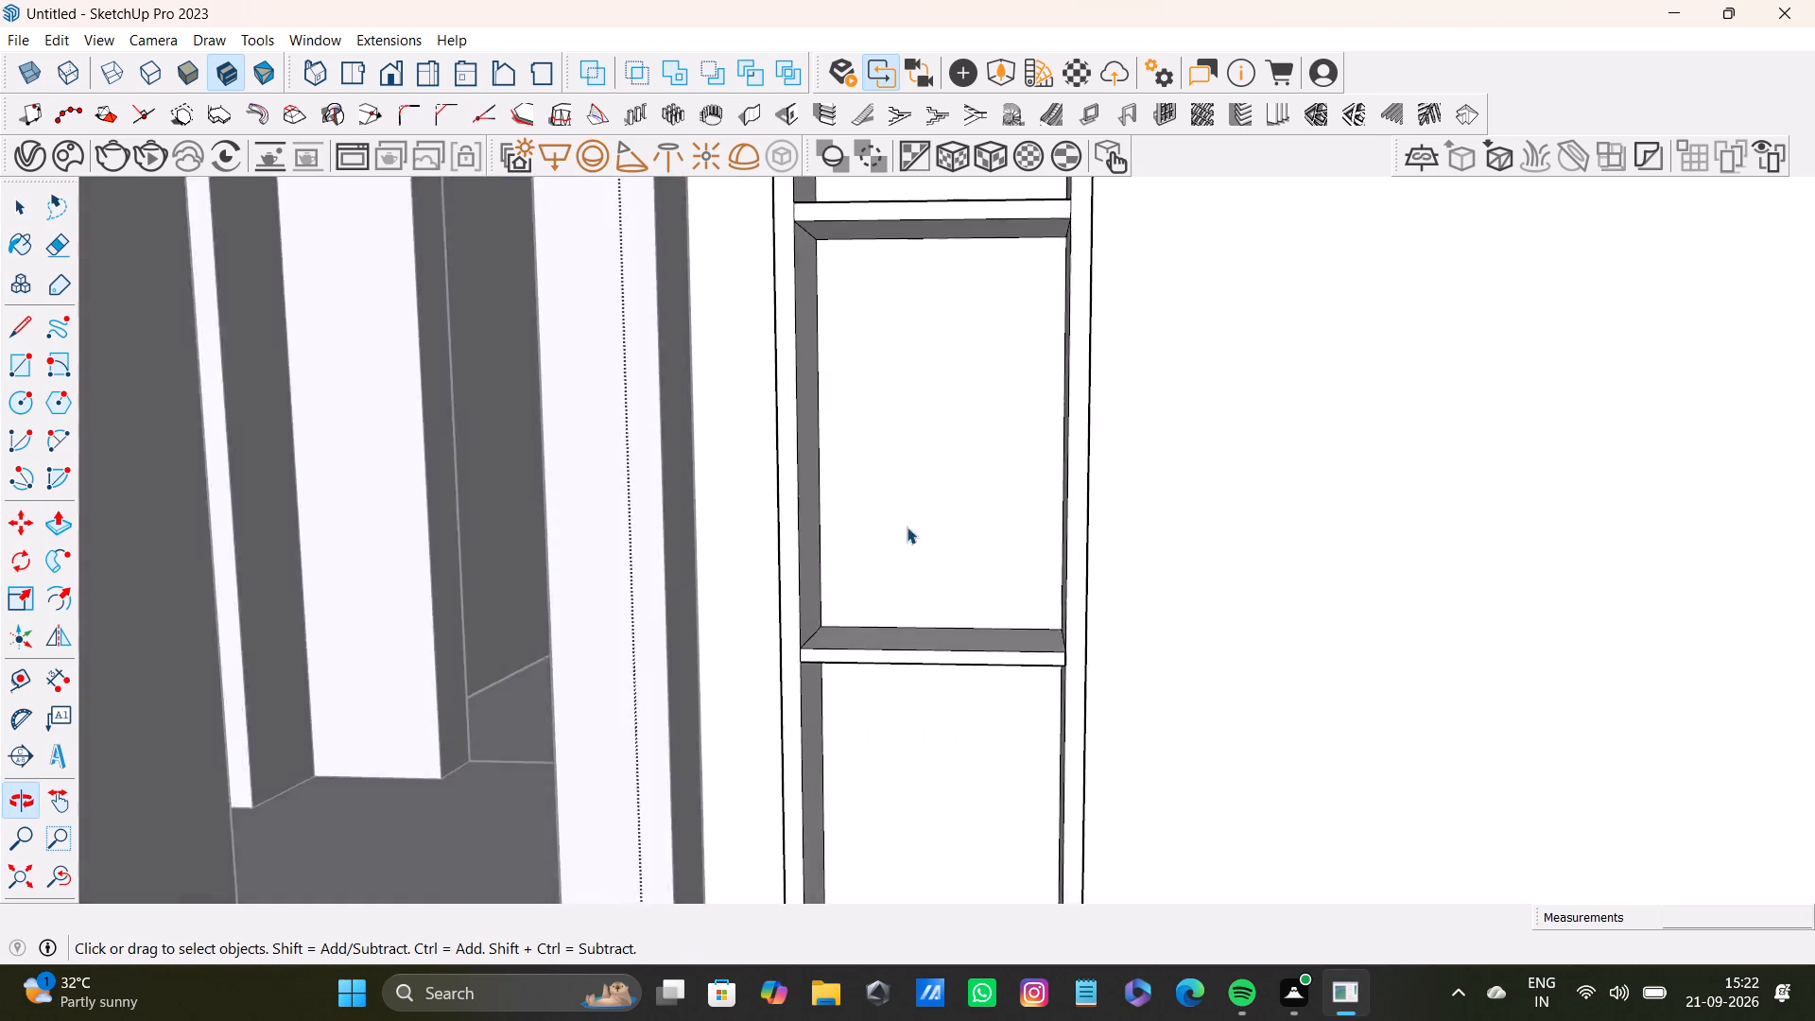
scroll(907, 525, "down", 4)
left_click(67, 869)
left_click(0, 861)
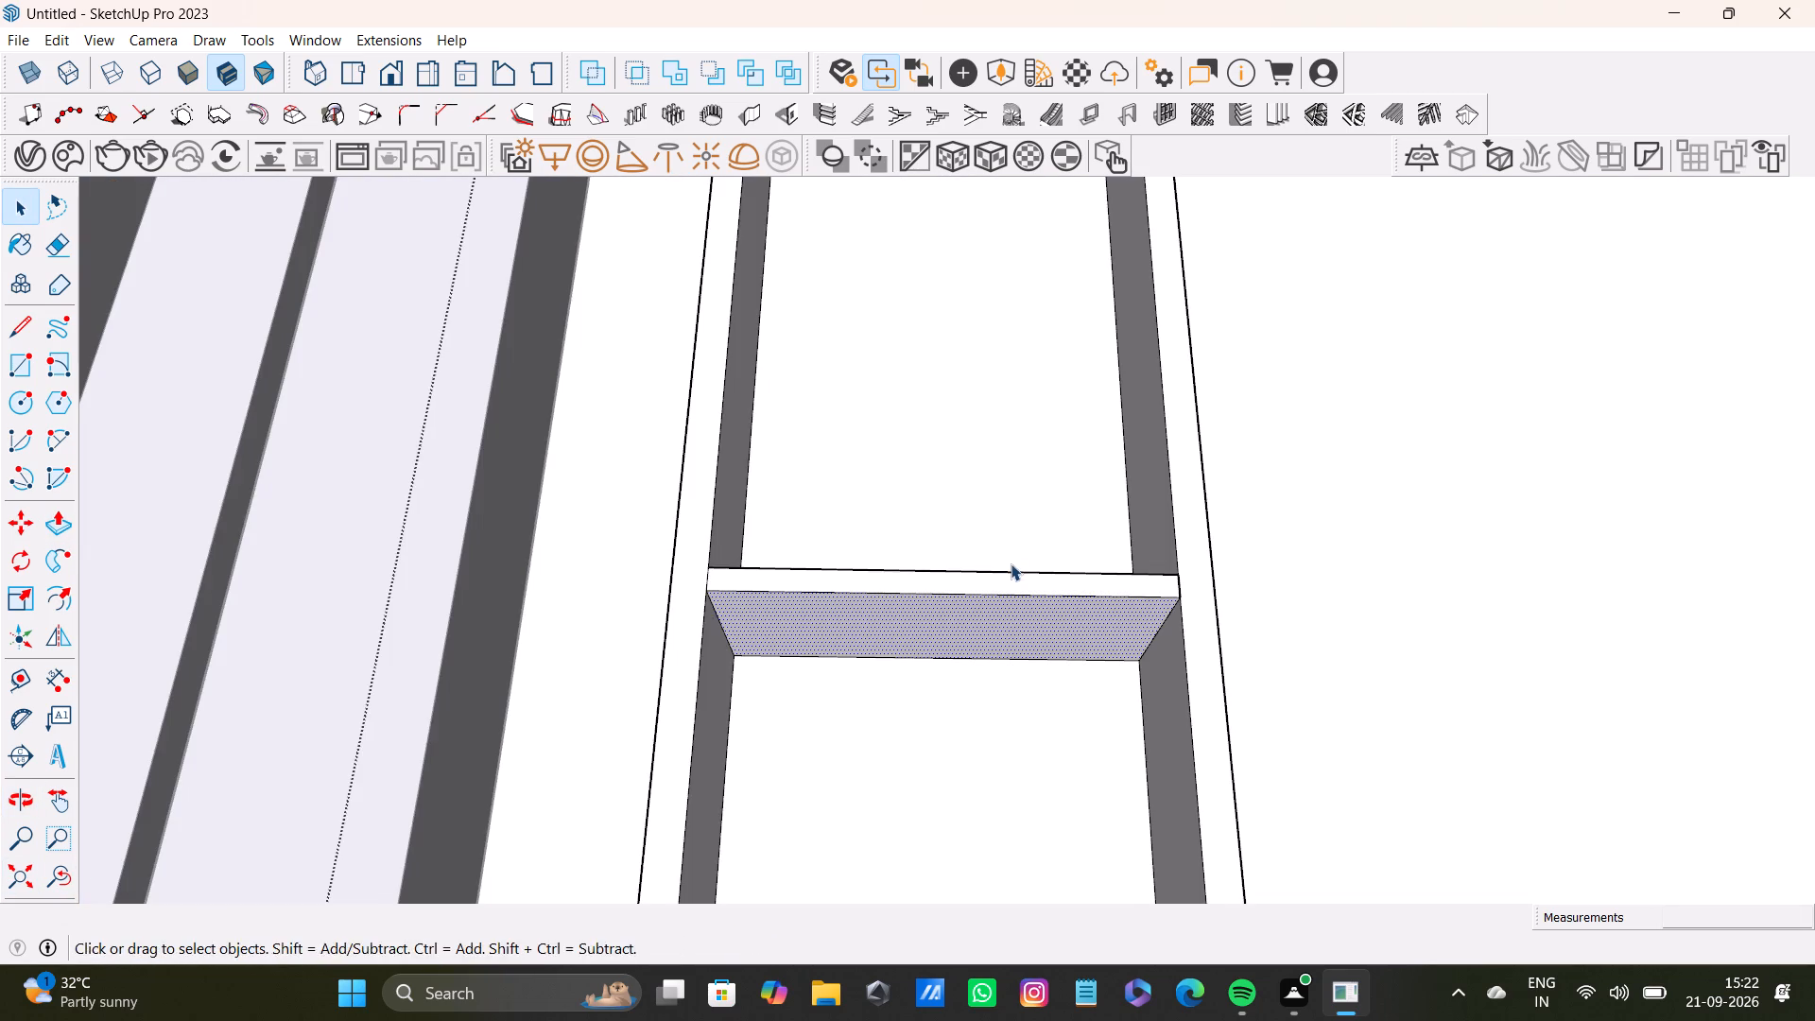
middle_click_drag(1011, 571, 921, 838)
scroll(934, 639, "down", 8)
middle_click_drag(971, 532, 943, 864, "shift")
scroll(959, 517, "down", 3)
middle_click(958, 508, "shift")
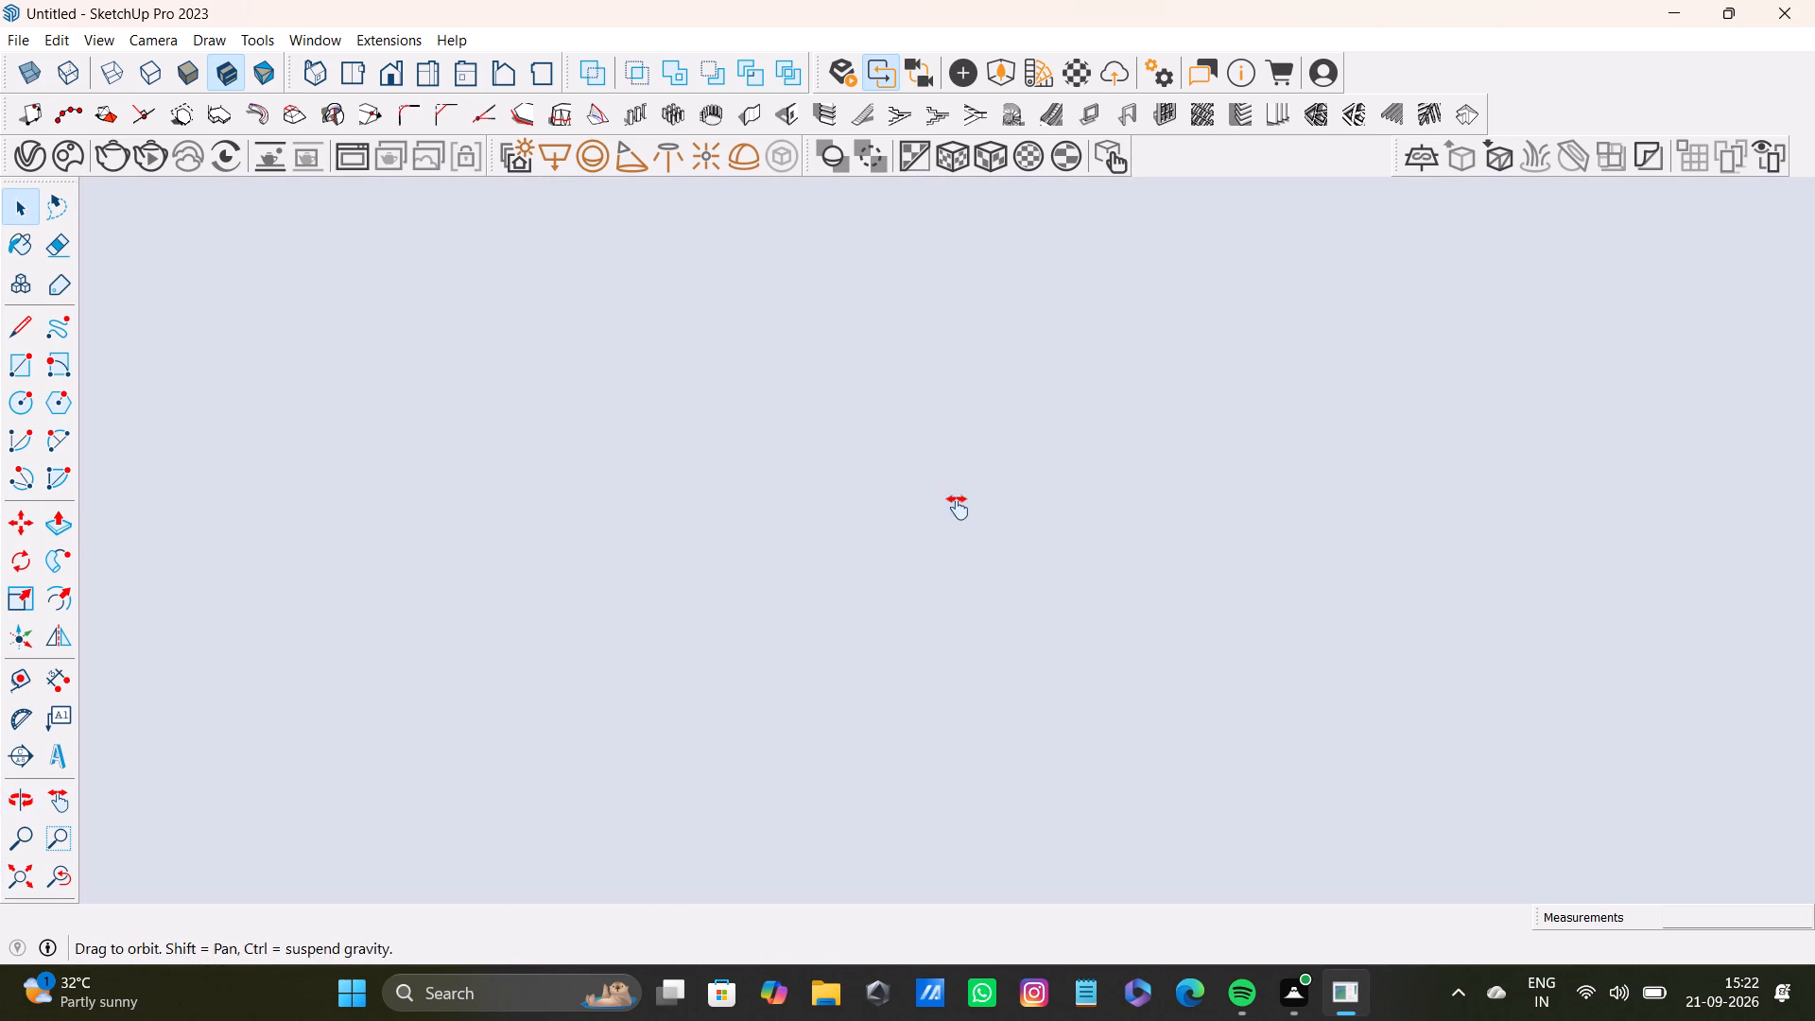
left_click(53, 883)
middle_click_drag(880, 487, 819, 741)
scroll(767, 575, "up", 2)
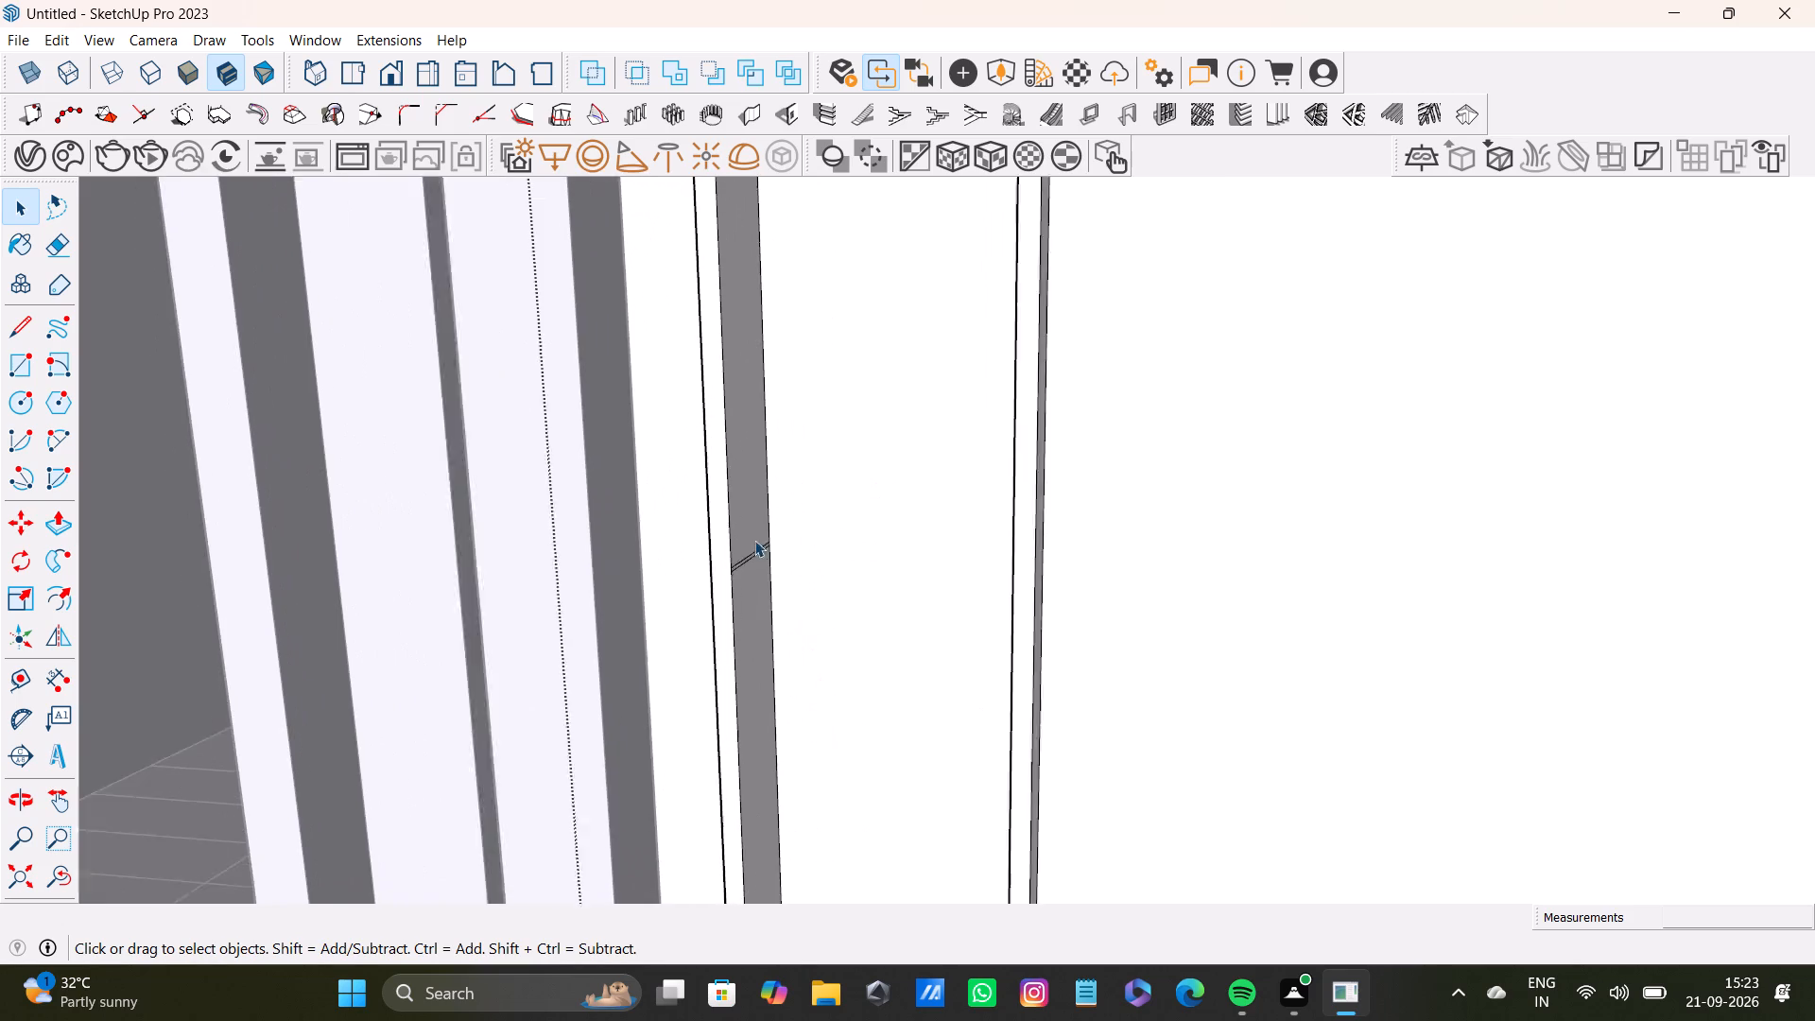
scroll(754, 540, "up", 12)
middle_click_drag(737, 591, 636, 559)
scroll(682, 562, "up", 7)
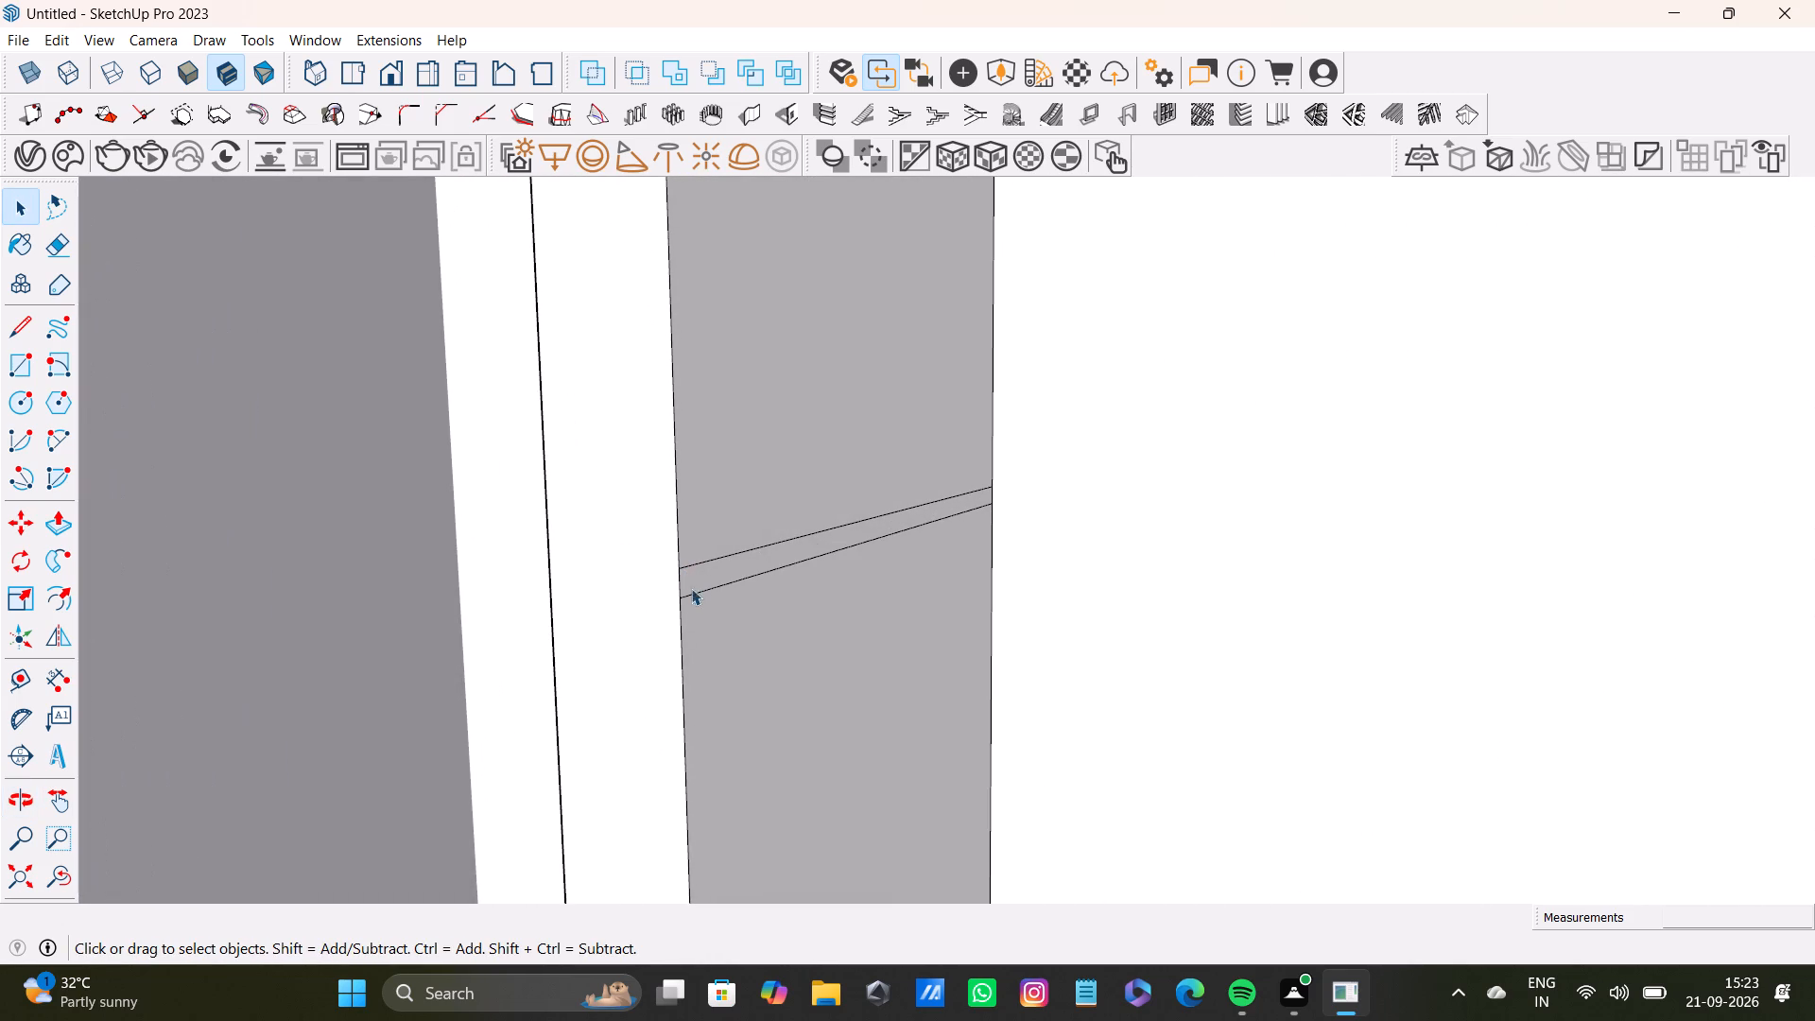
left_click(692, 593)
left_click(706, 580)
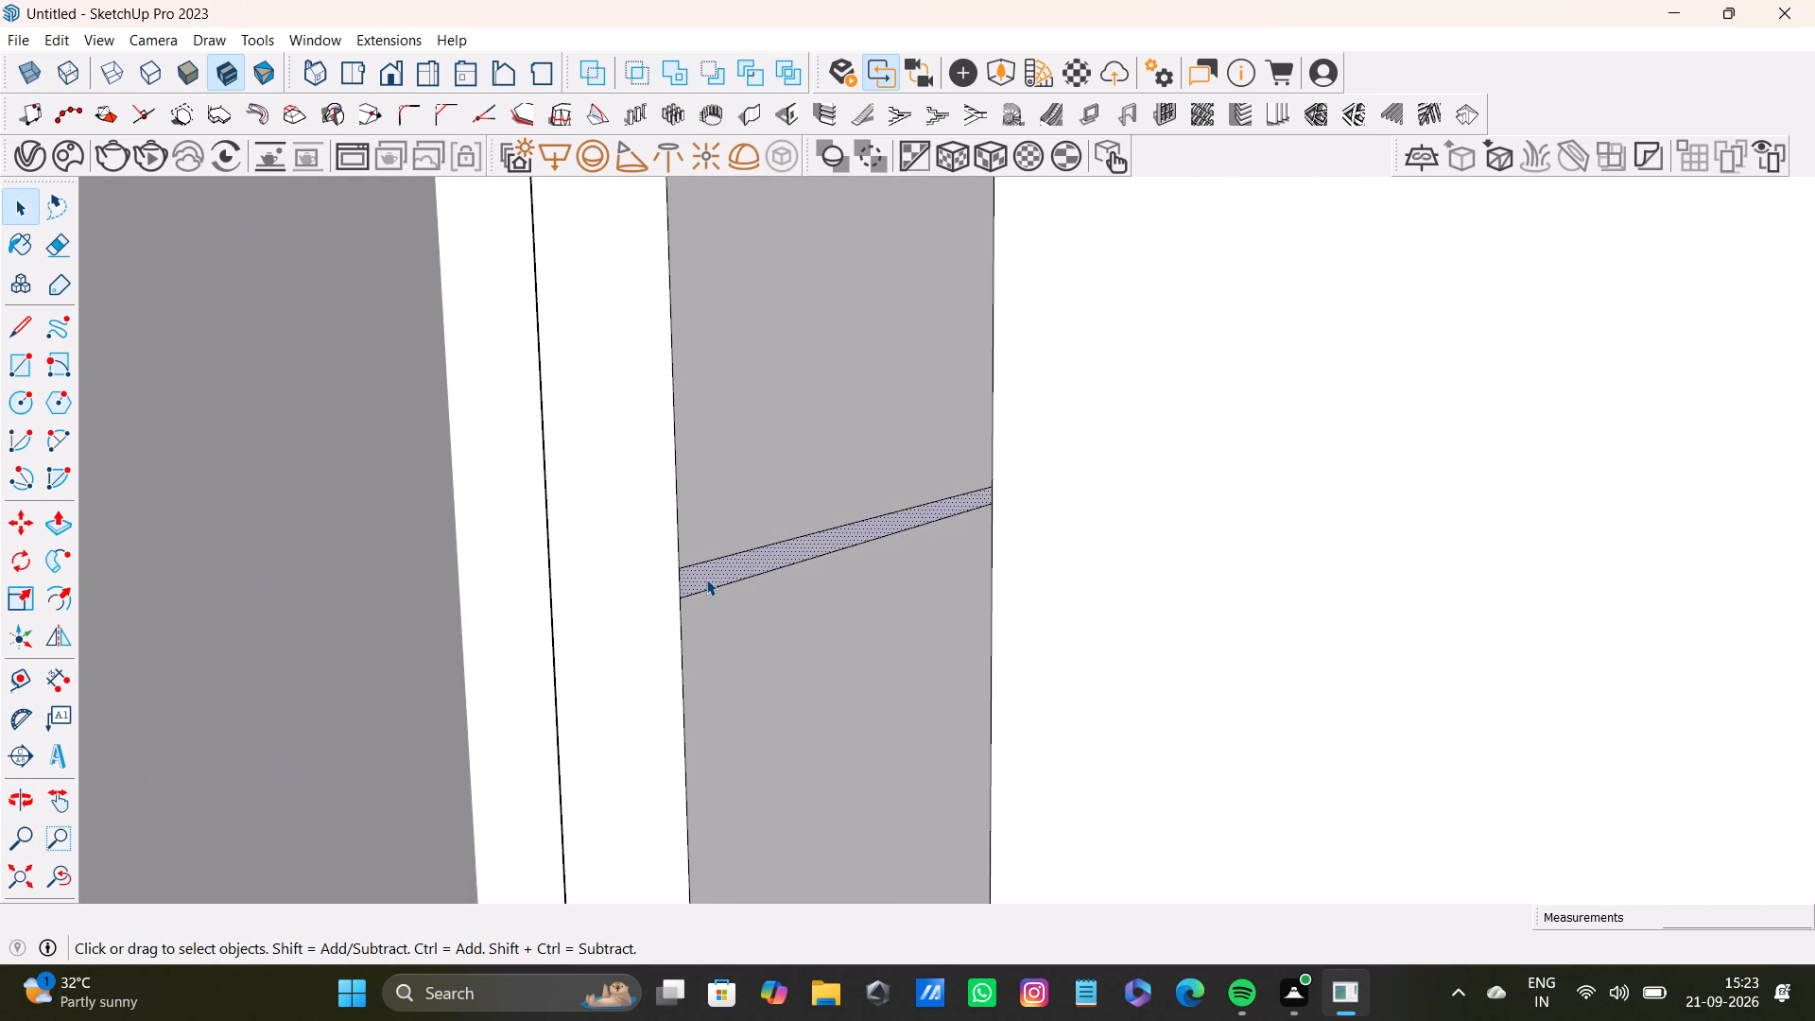
key("p")
left_click(706, 579)
scroll(1007, 683, "down", 7)
middle_click_drag(1054, 699, 759, 638, "shift")
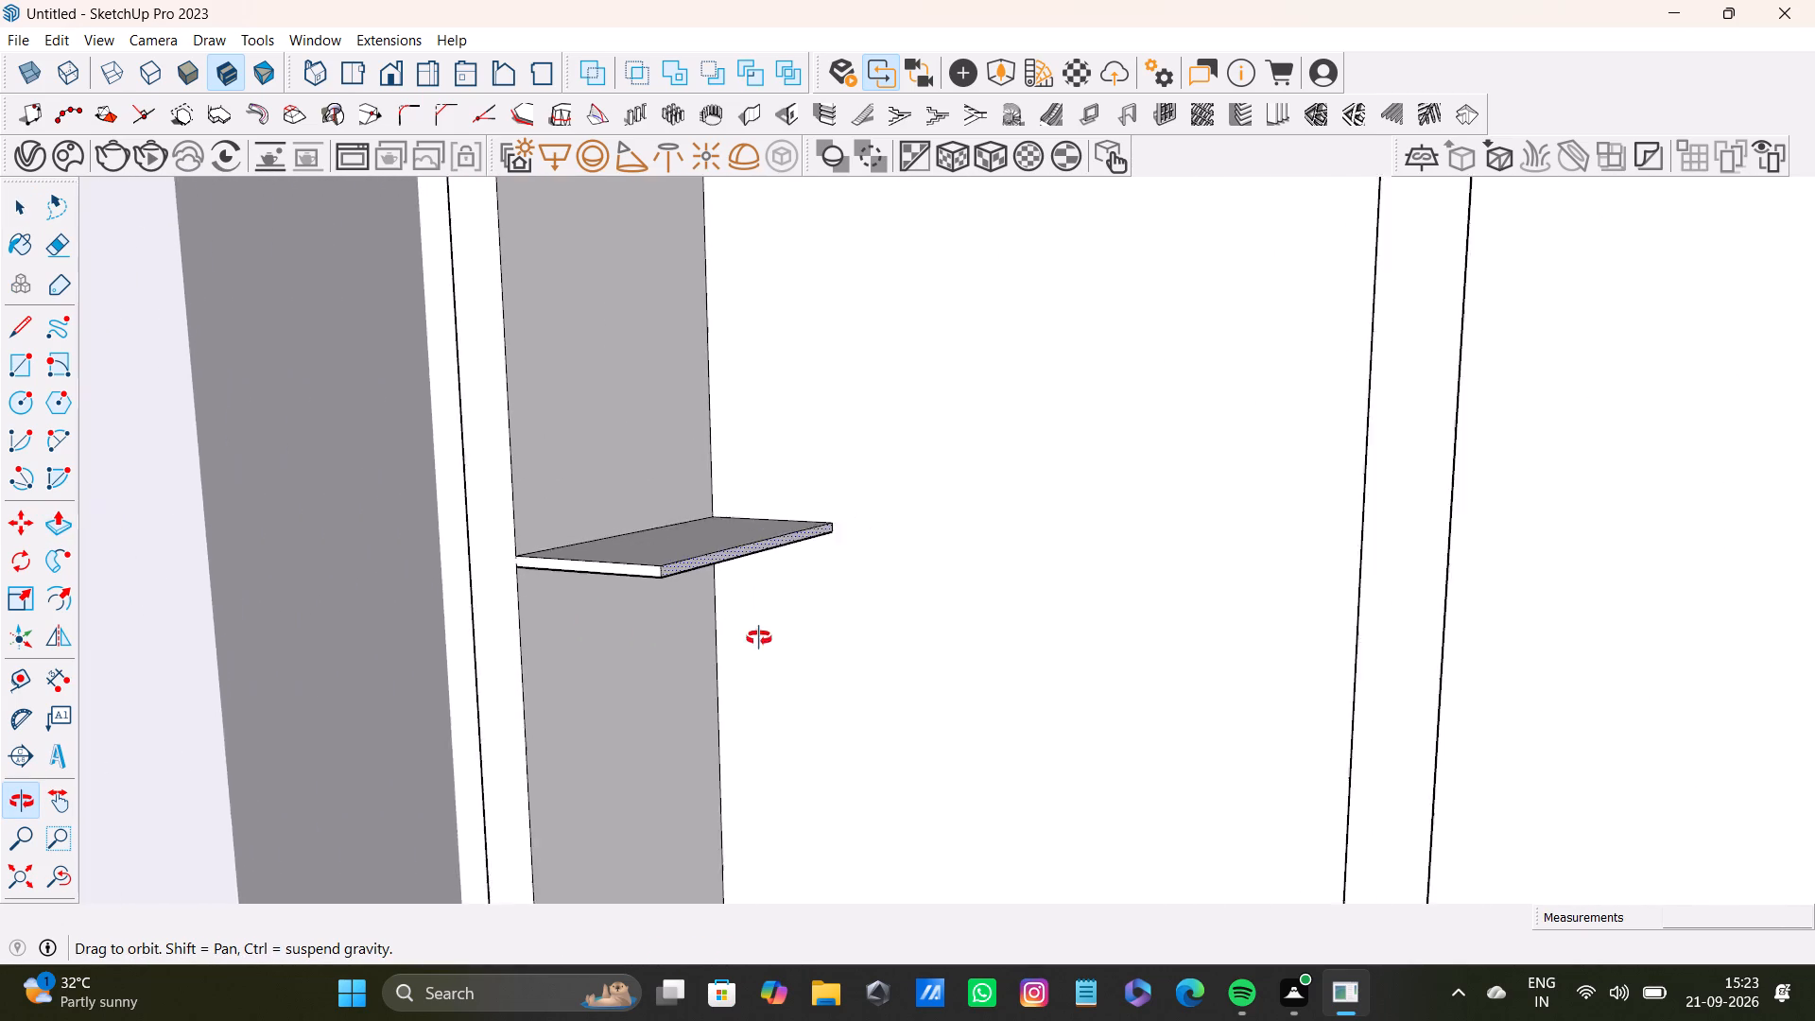
middle_click_drag(759, 638, 902, 624, "shift")
left_click(1250, 577)
Push/Pull the underside of the third shelf slightly downward to thicken it.
scroll(788, 520, "up", 3)
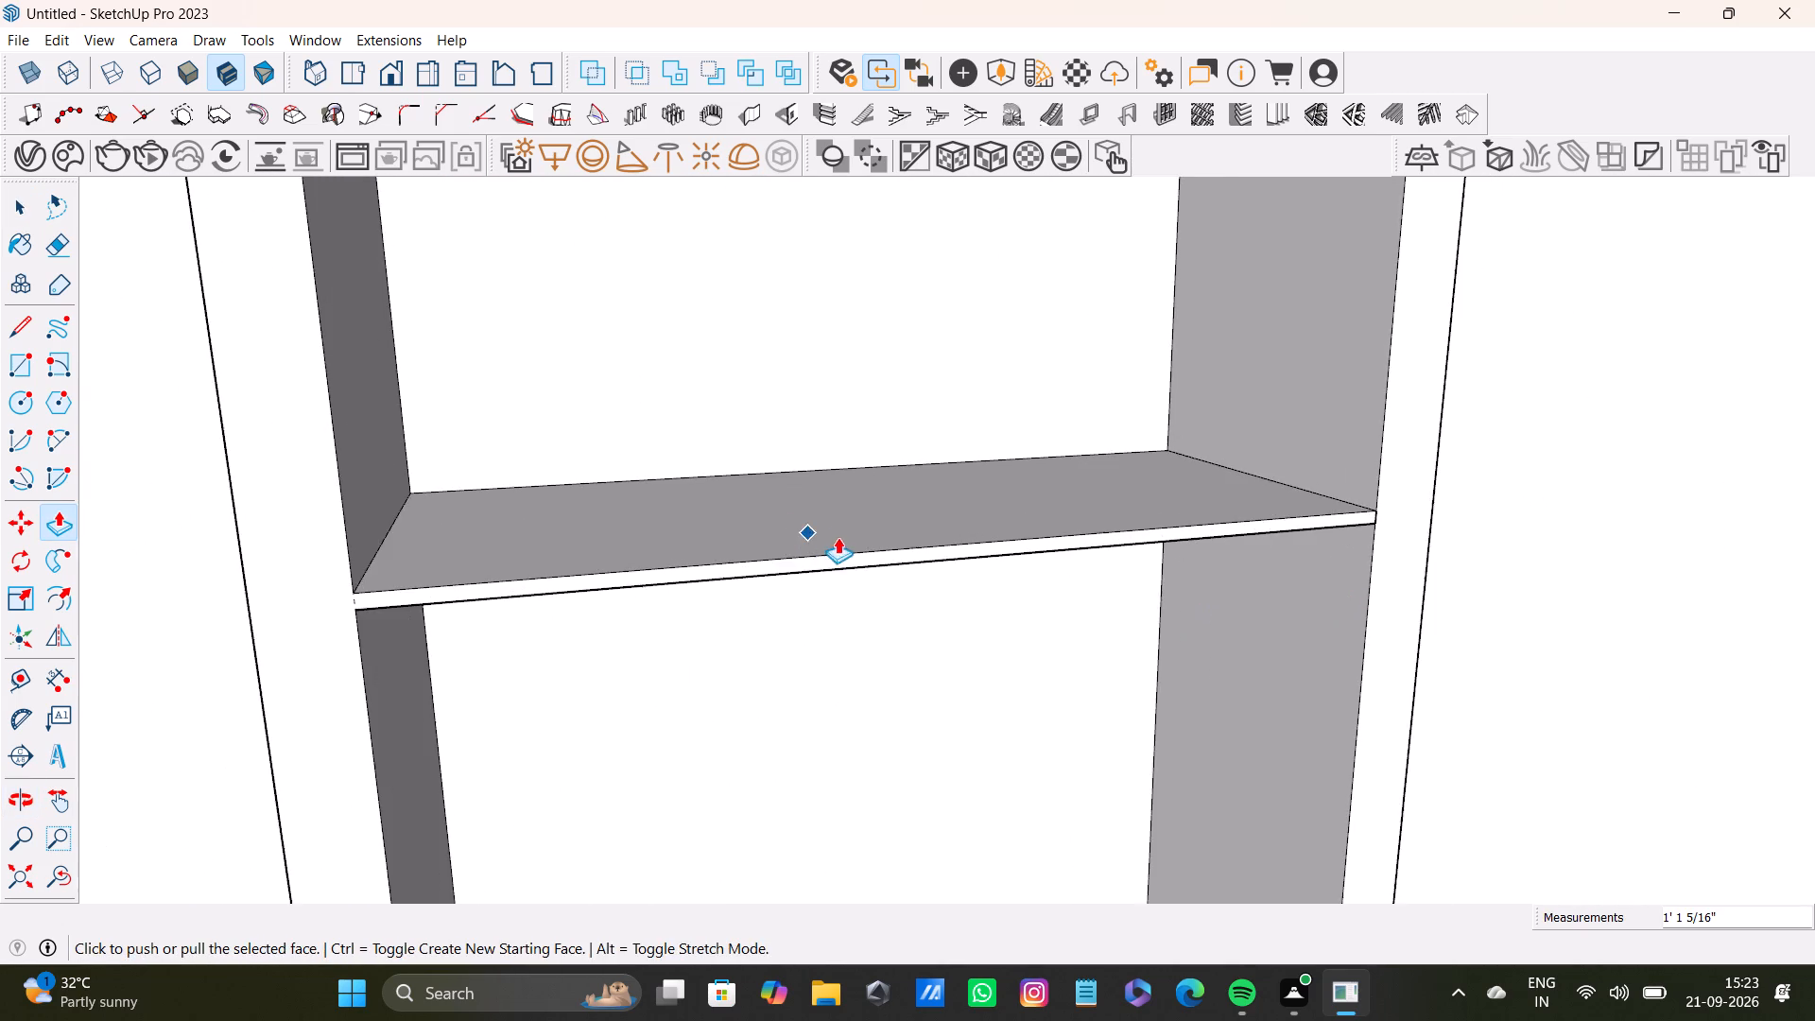
middle_click_drag(838, 533, 662, 274)
key("space")
left_click(731, 541)
key("p")
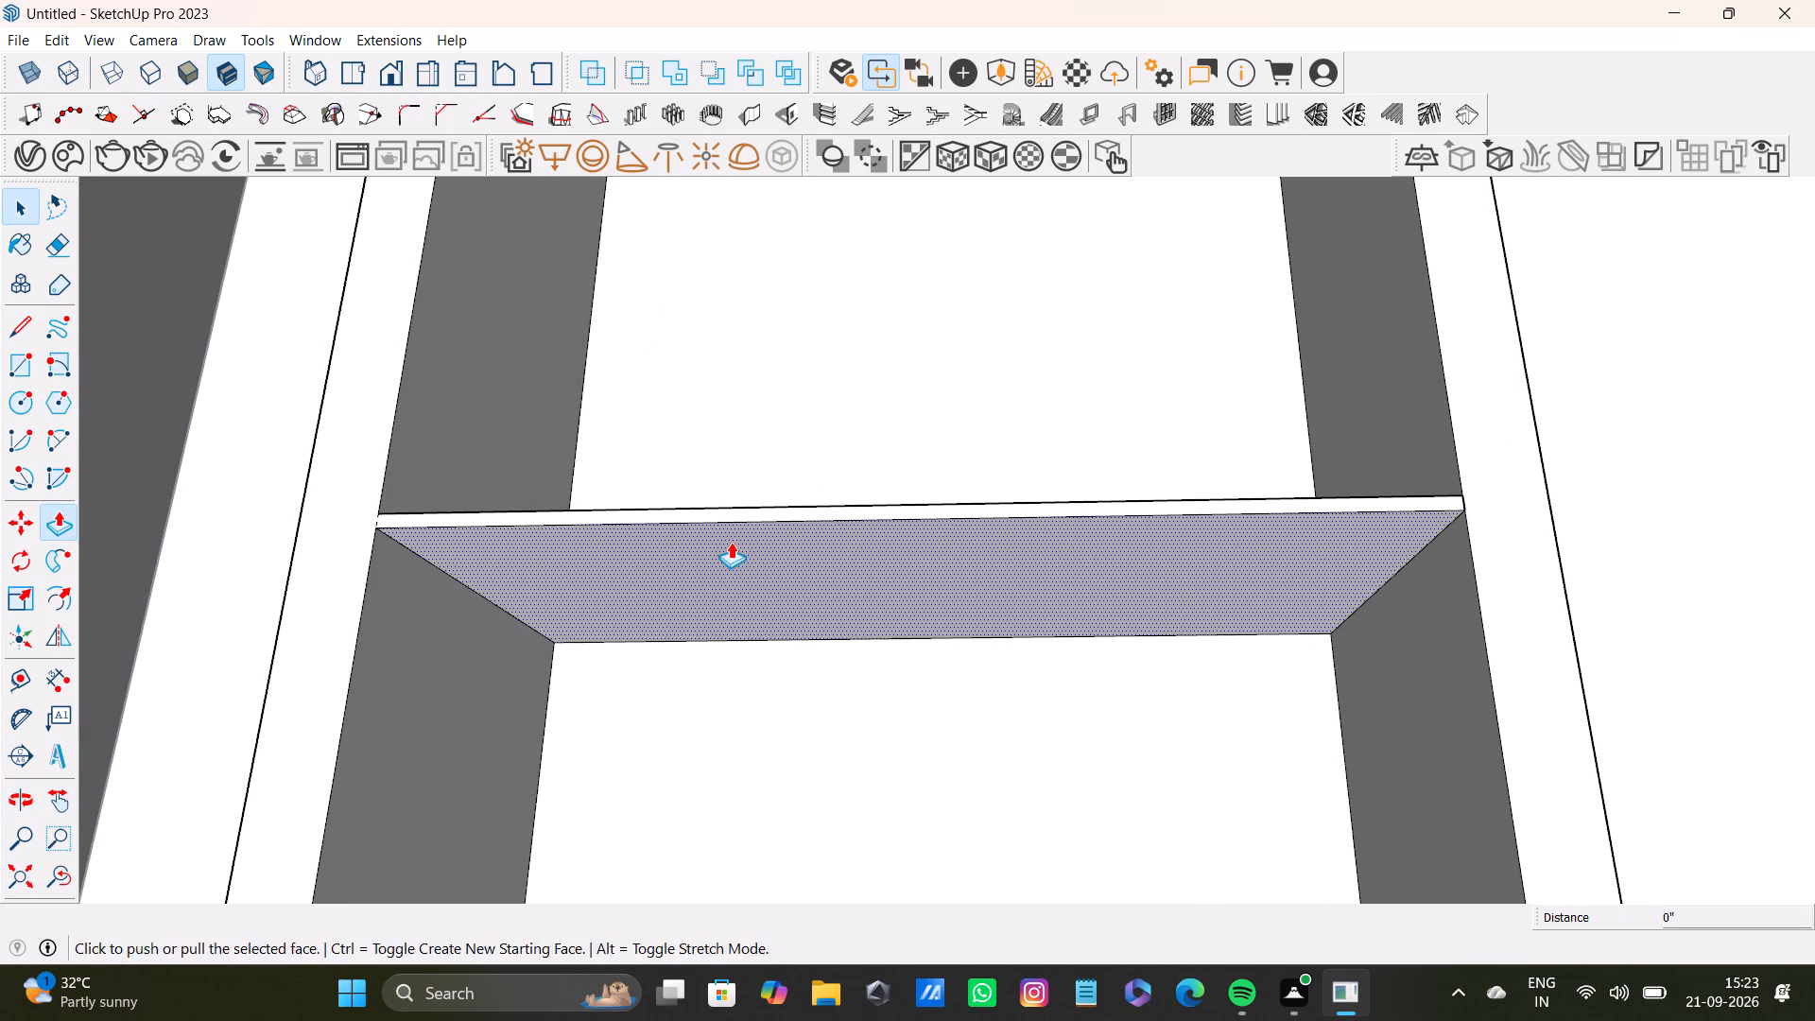
left_click_drag(731, 542, 731, 570)
key("space")
Draw a line of about 9/16" closing the third shelf's front edge where it meets the frame's side.
key("l")
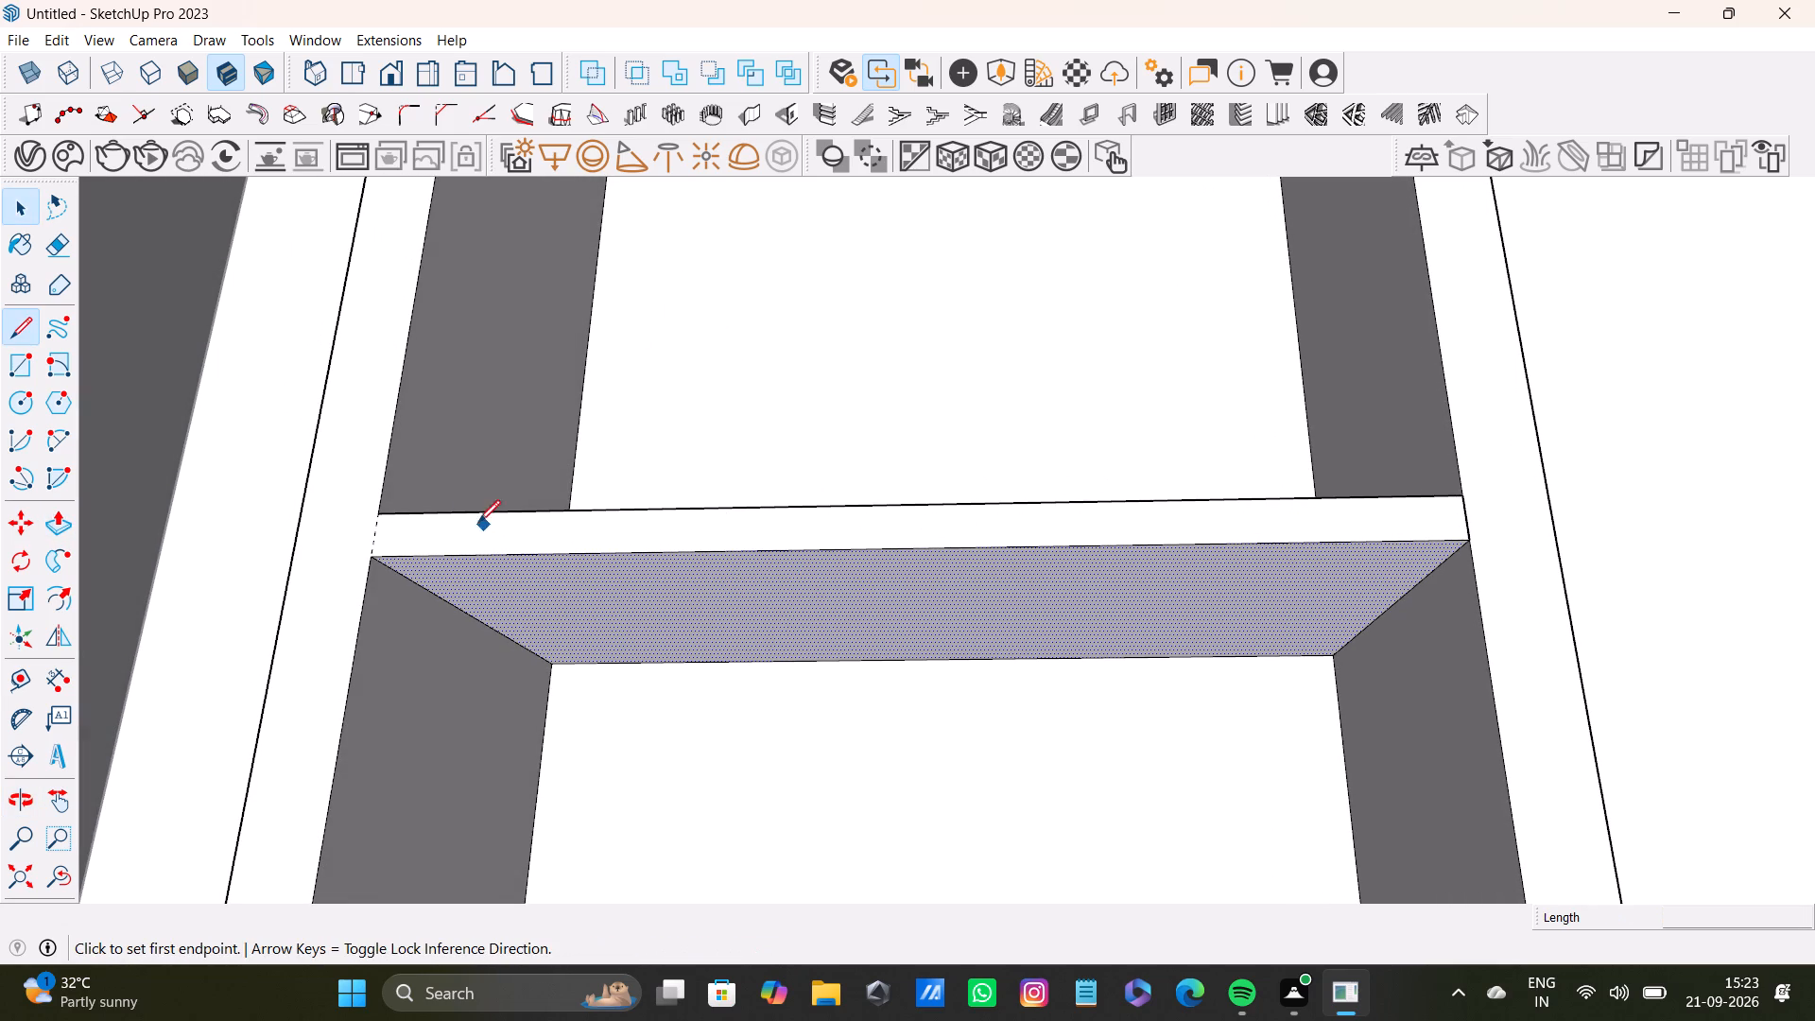
scroll(465, 512, "up", 7)
left_click(348, 515)
left_click(333, 600)
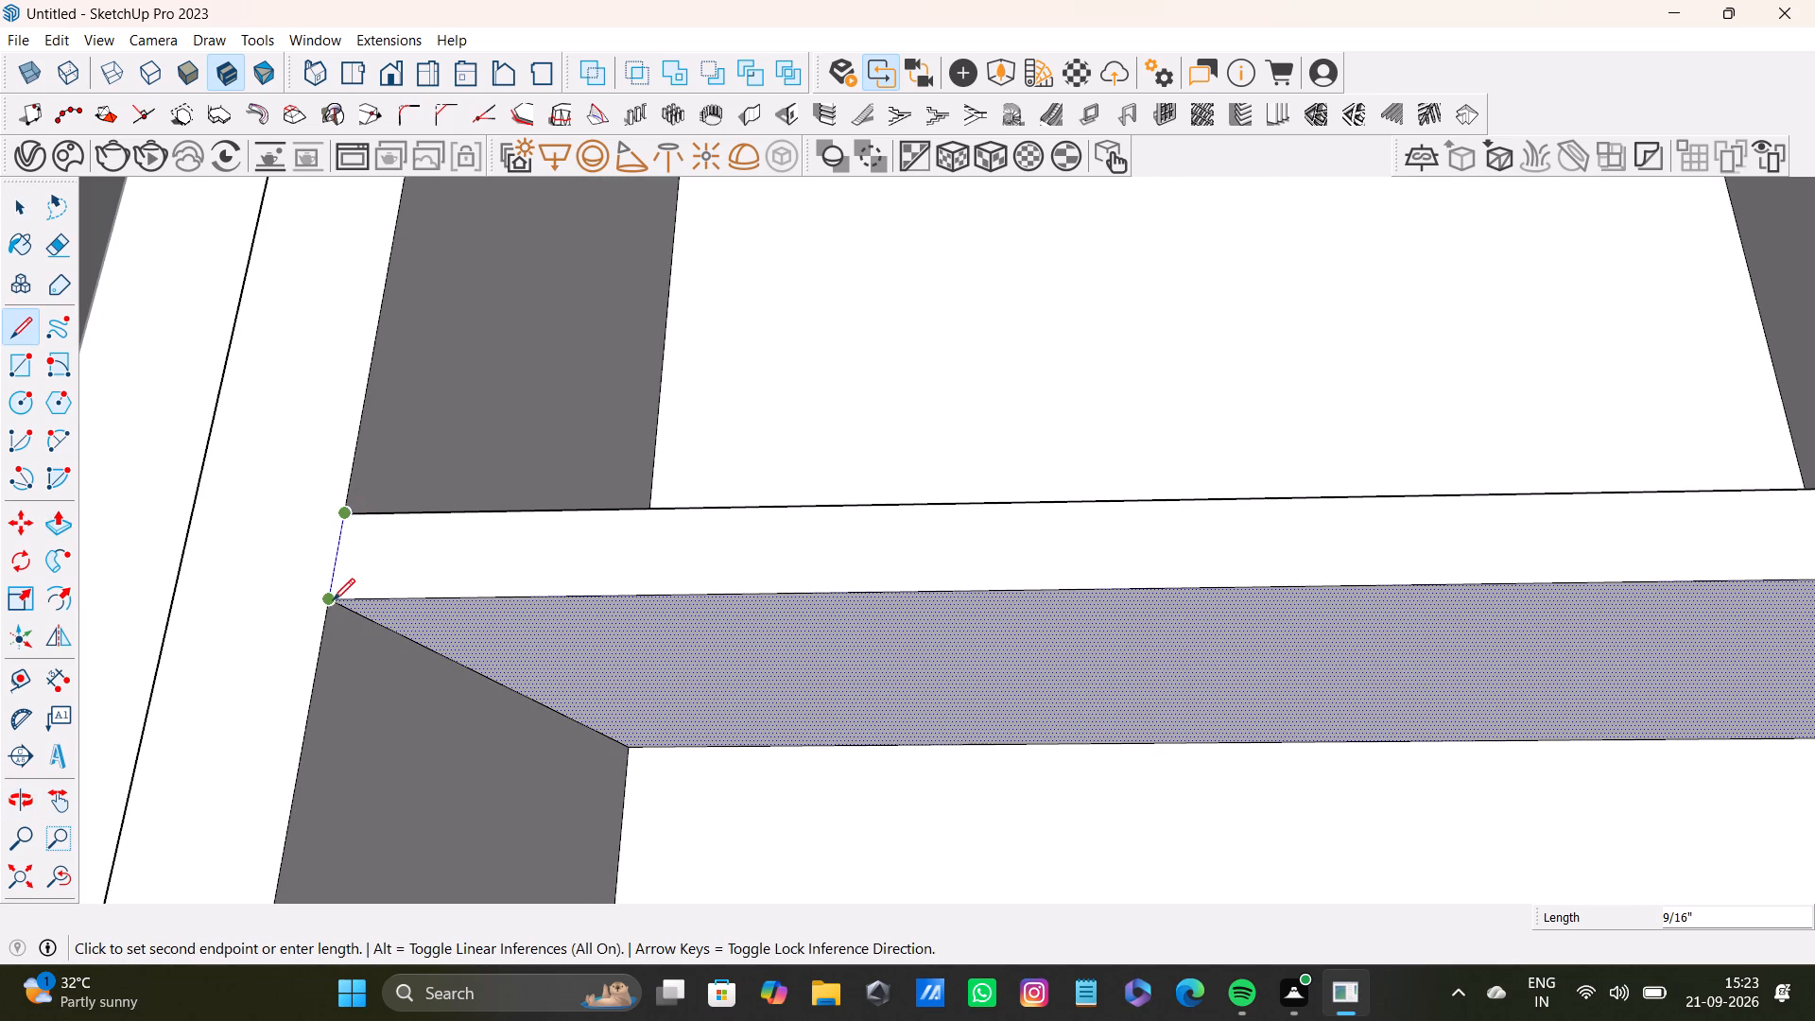
key("space")
Push/Pull the uppermost strip about 1' 1 5/16" across the frame to the opposite side as the top shelf.
scroll(376, 584, "down", 11)
middle_click_drag(961, 513, 984, 775)
scroll(984, 758, "down", 5)
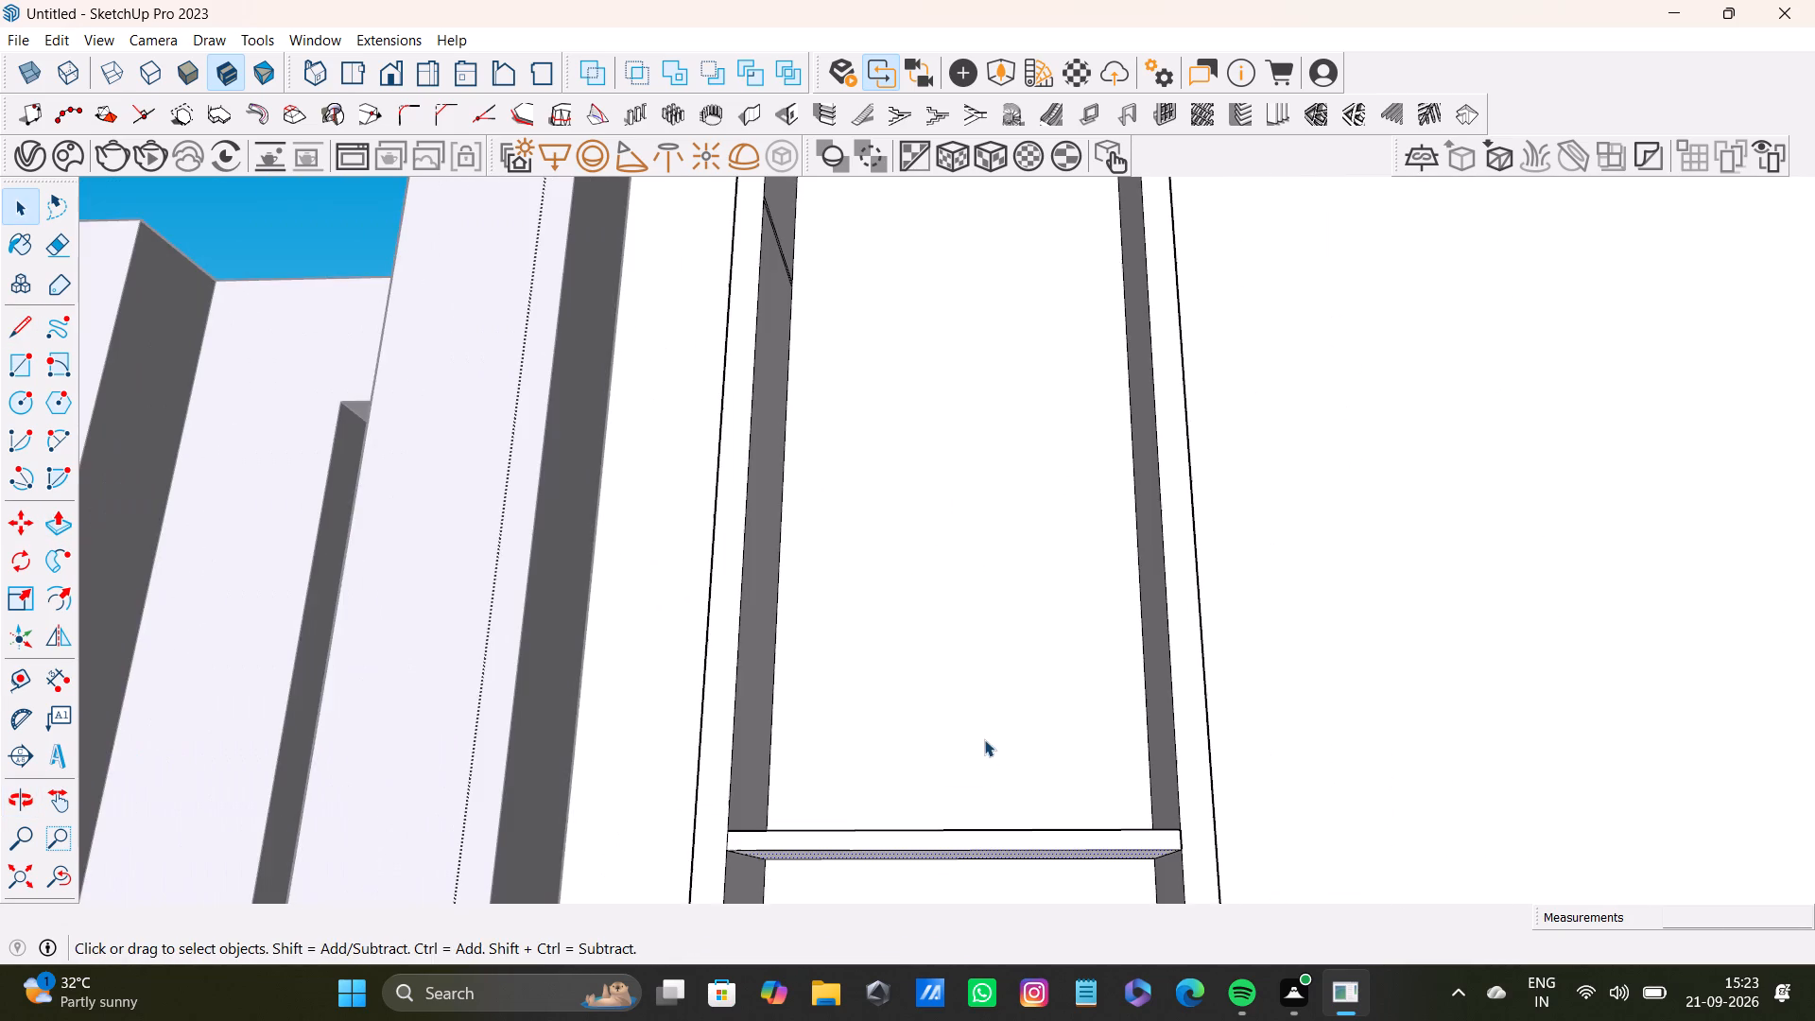
middle_click_drag(940, 458, 928, 816, "shift")
scroll(760, 685, "up", 10)
middle_click_drag(790, 580, 640, 695)
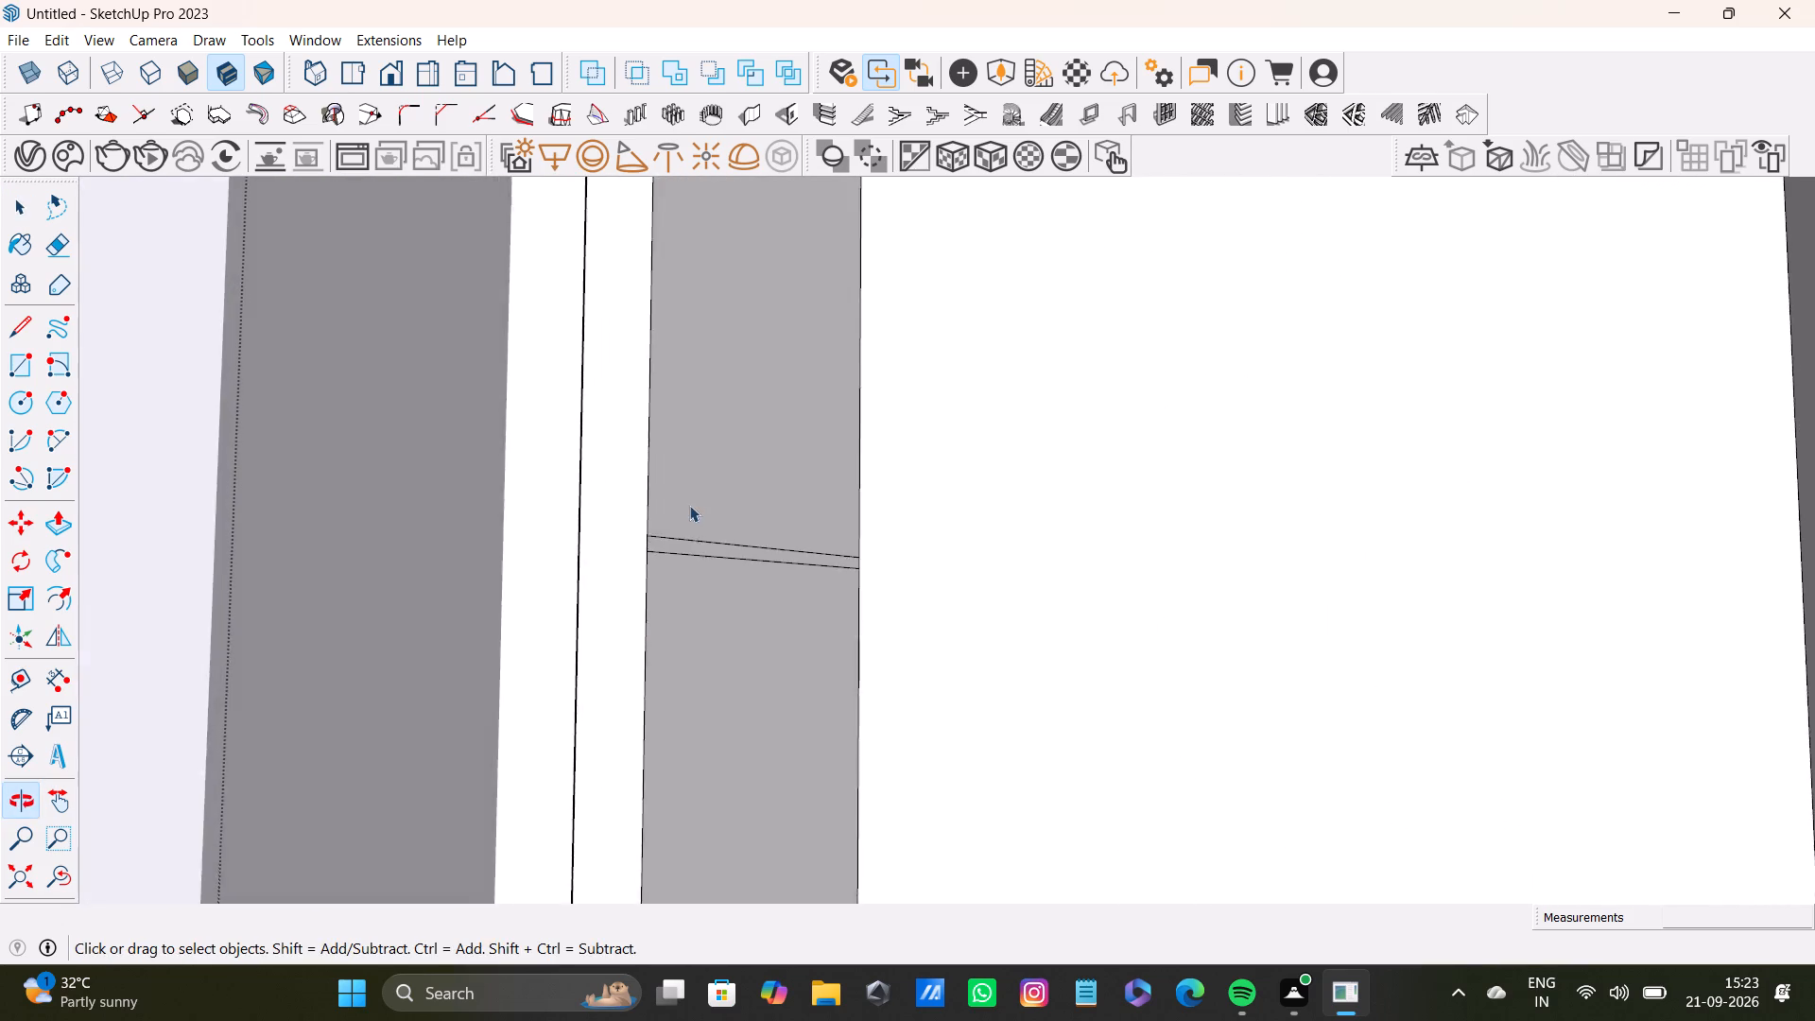
scroll(689, 505, "up", 8)
middle_click(668, 549)
left_click(665, 586)
key("p")
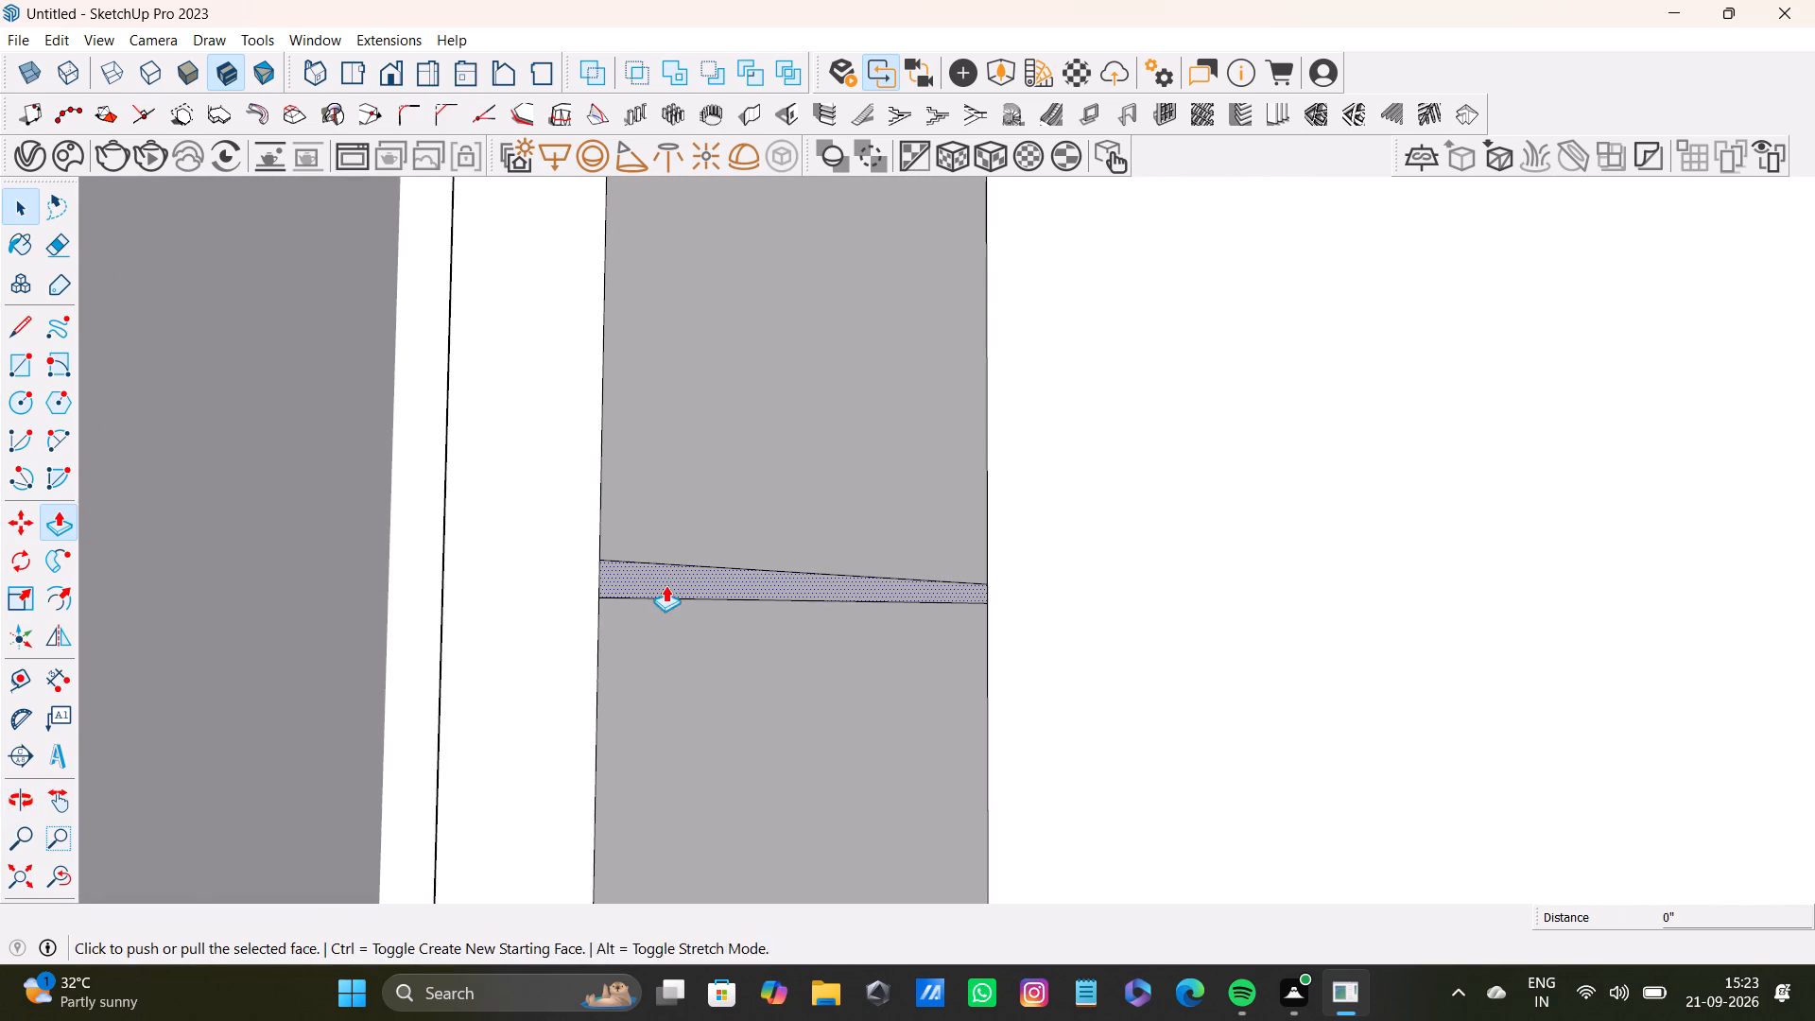
left_click(665, 585)
scroll(991, 656, "down", 8)
middle_click_drag(1024, 692, 899, 693, "shift")
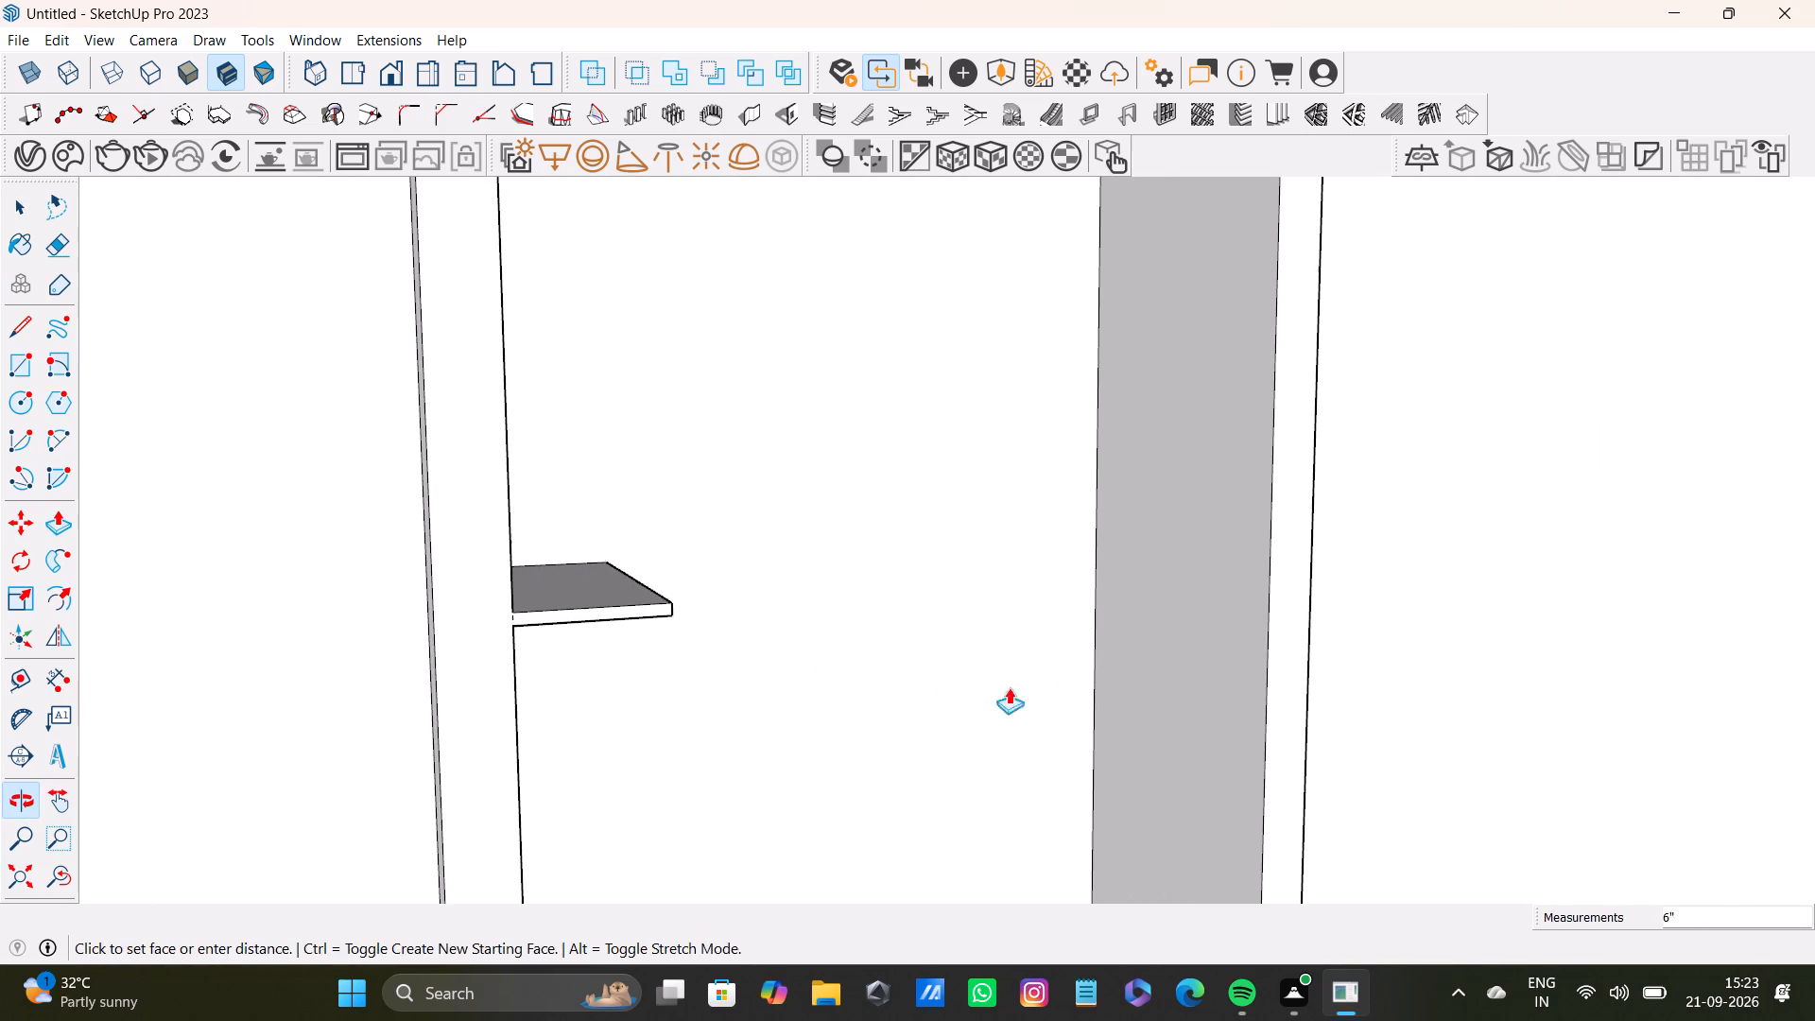
left_click(1302, 627)
Push/Pull the underside of the top shelf about 1/4" downward to thicken it.
scroll(915, 576, "up", 4)
middle_click_drag(909, 576, 729, 372)
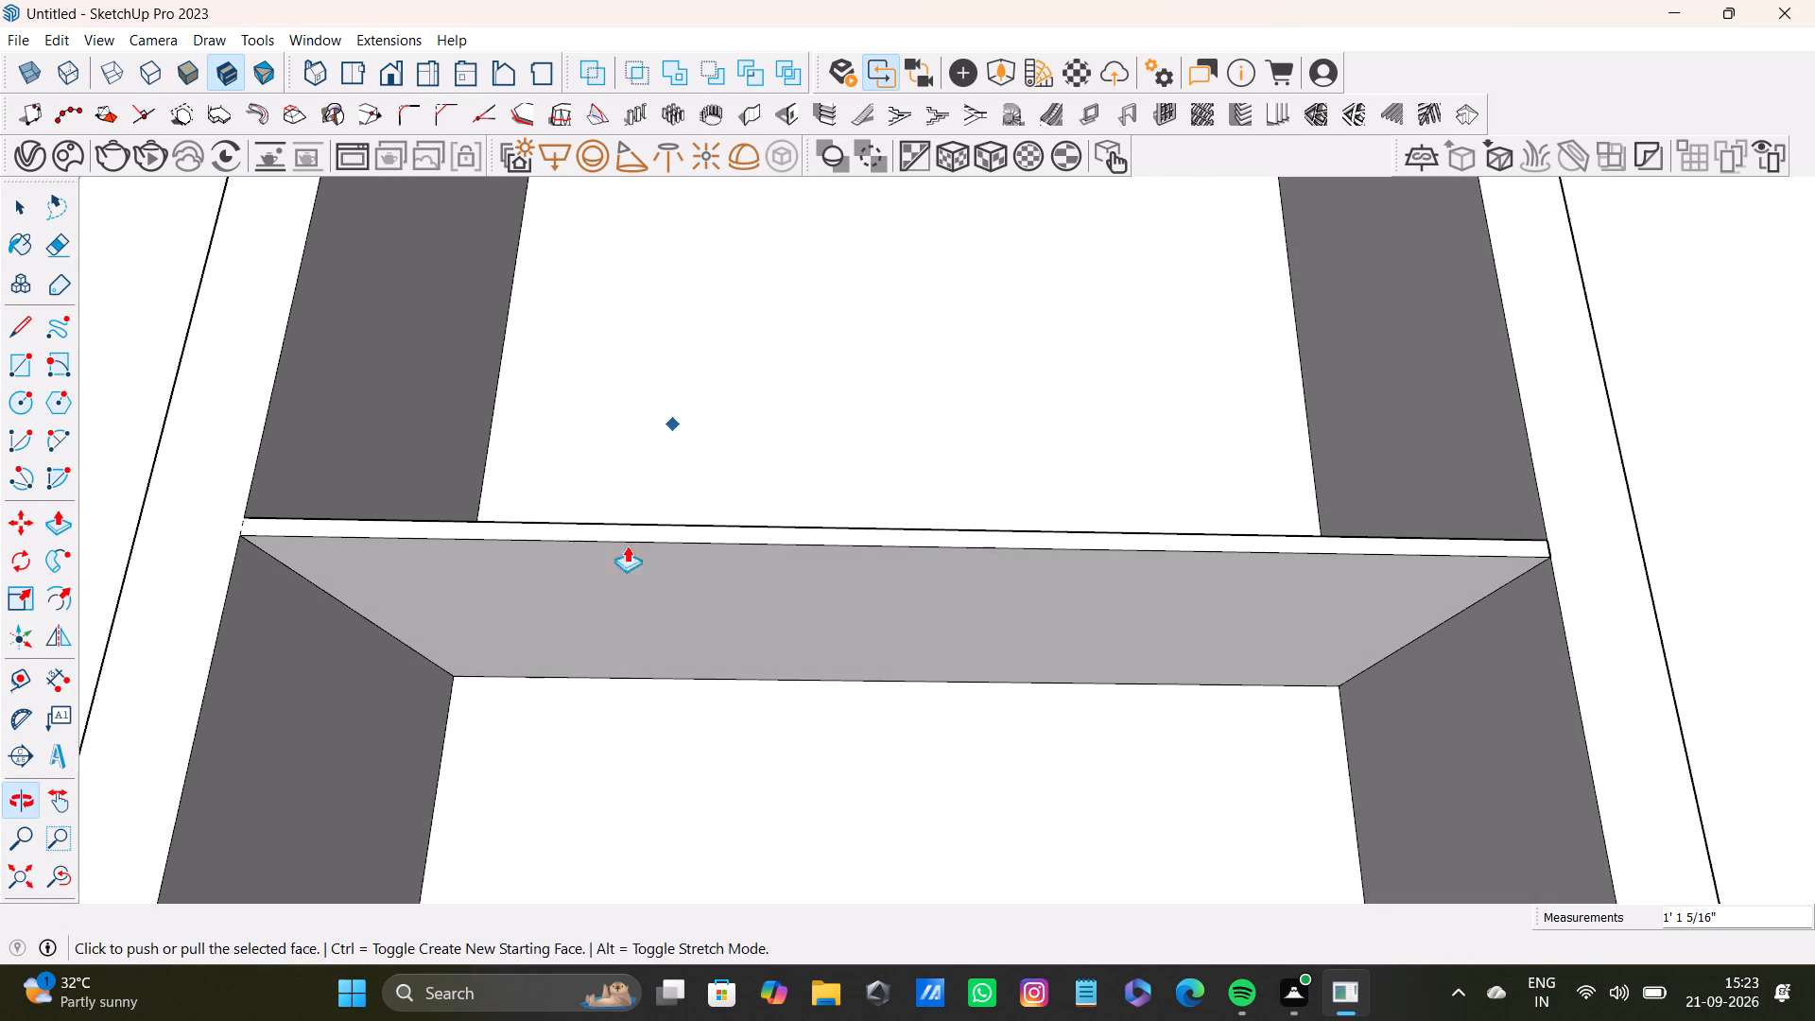
key("space")
left_click(625, 563)
key("p")
left_click_drag(626, 563, 630, 588)
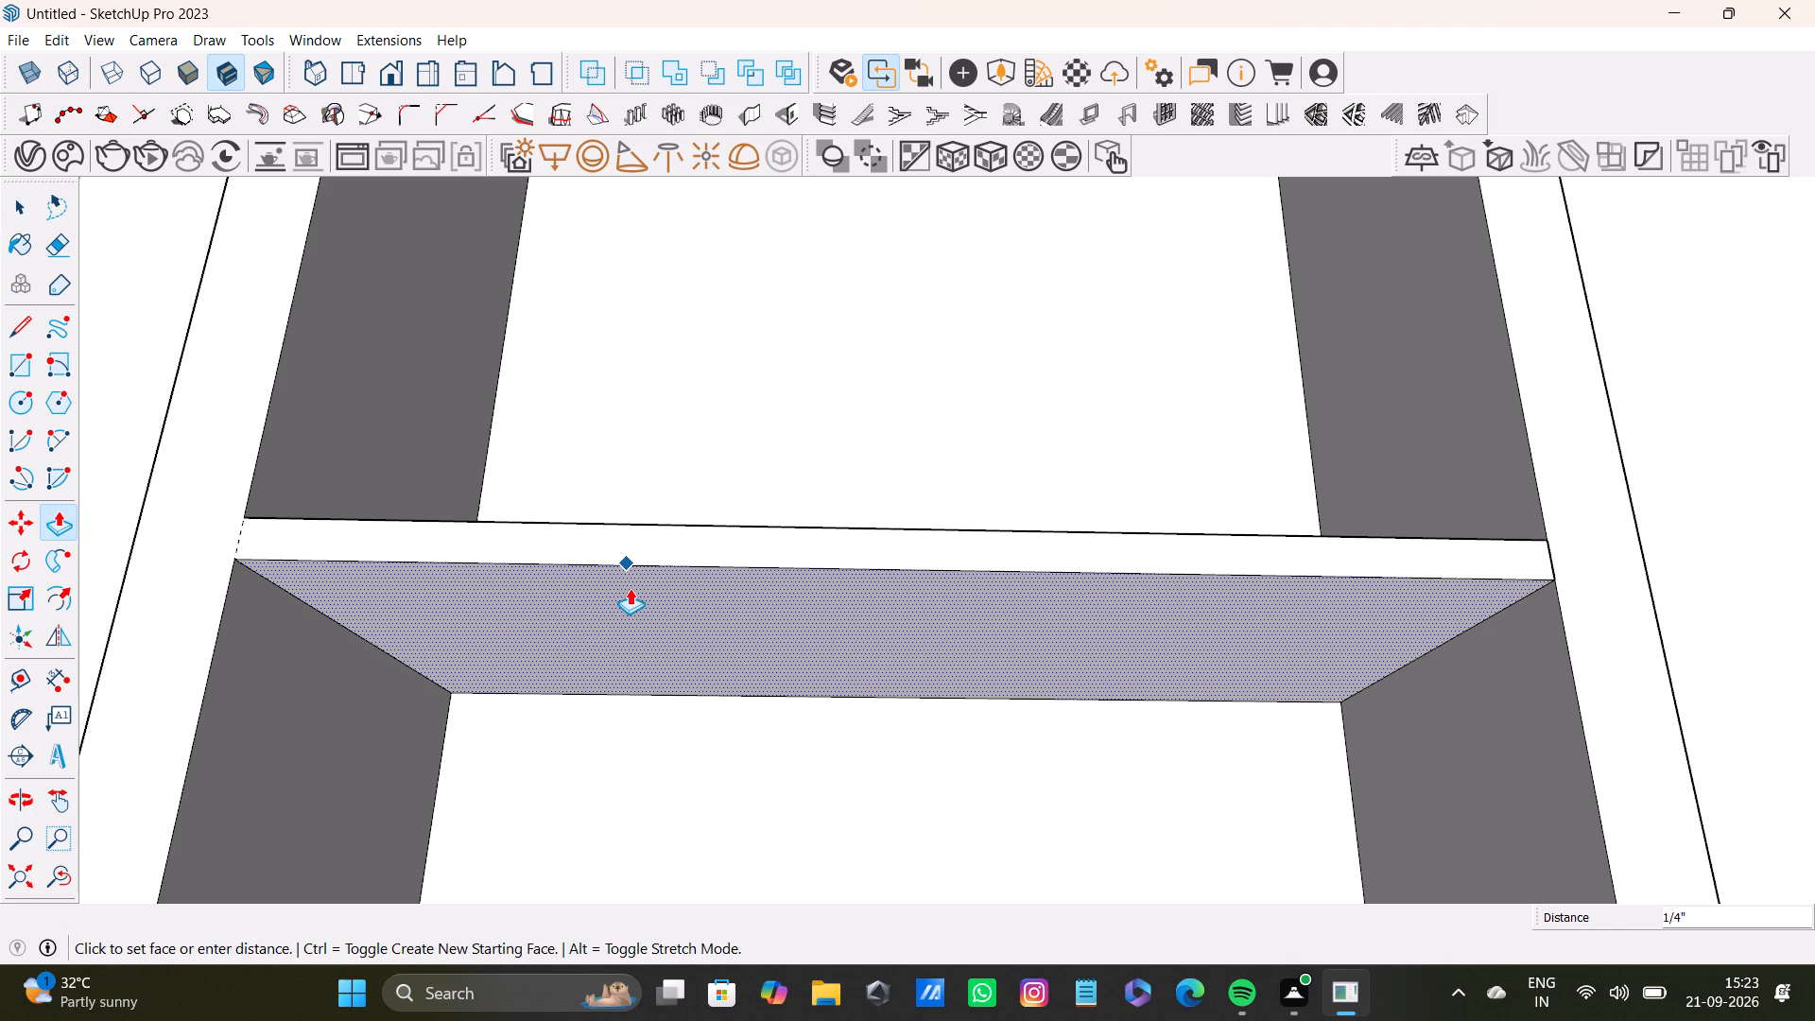
left_click_drag(630, 588, 630, 592)
key("space")
Draw a short line closing the top shelf's front edge where it meets the frame's side.
key("l")
scroll(163, 520, "up", 5)
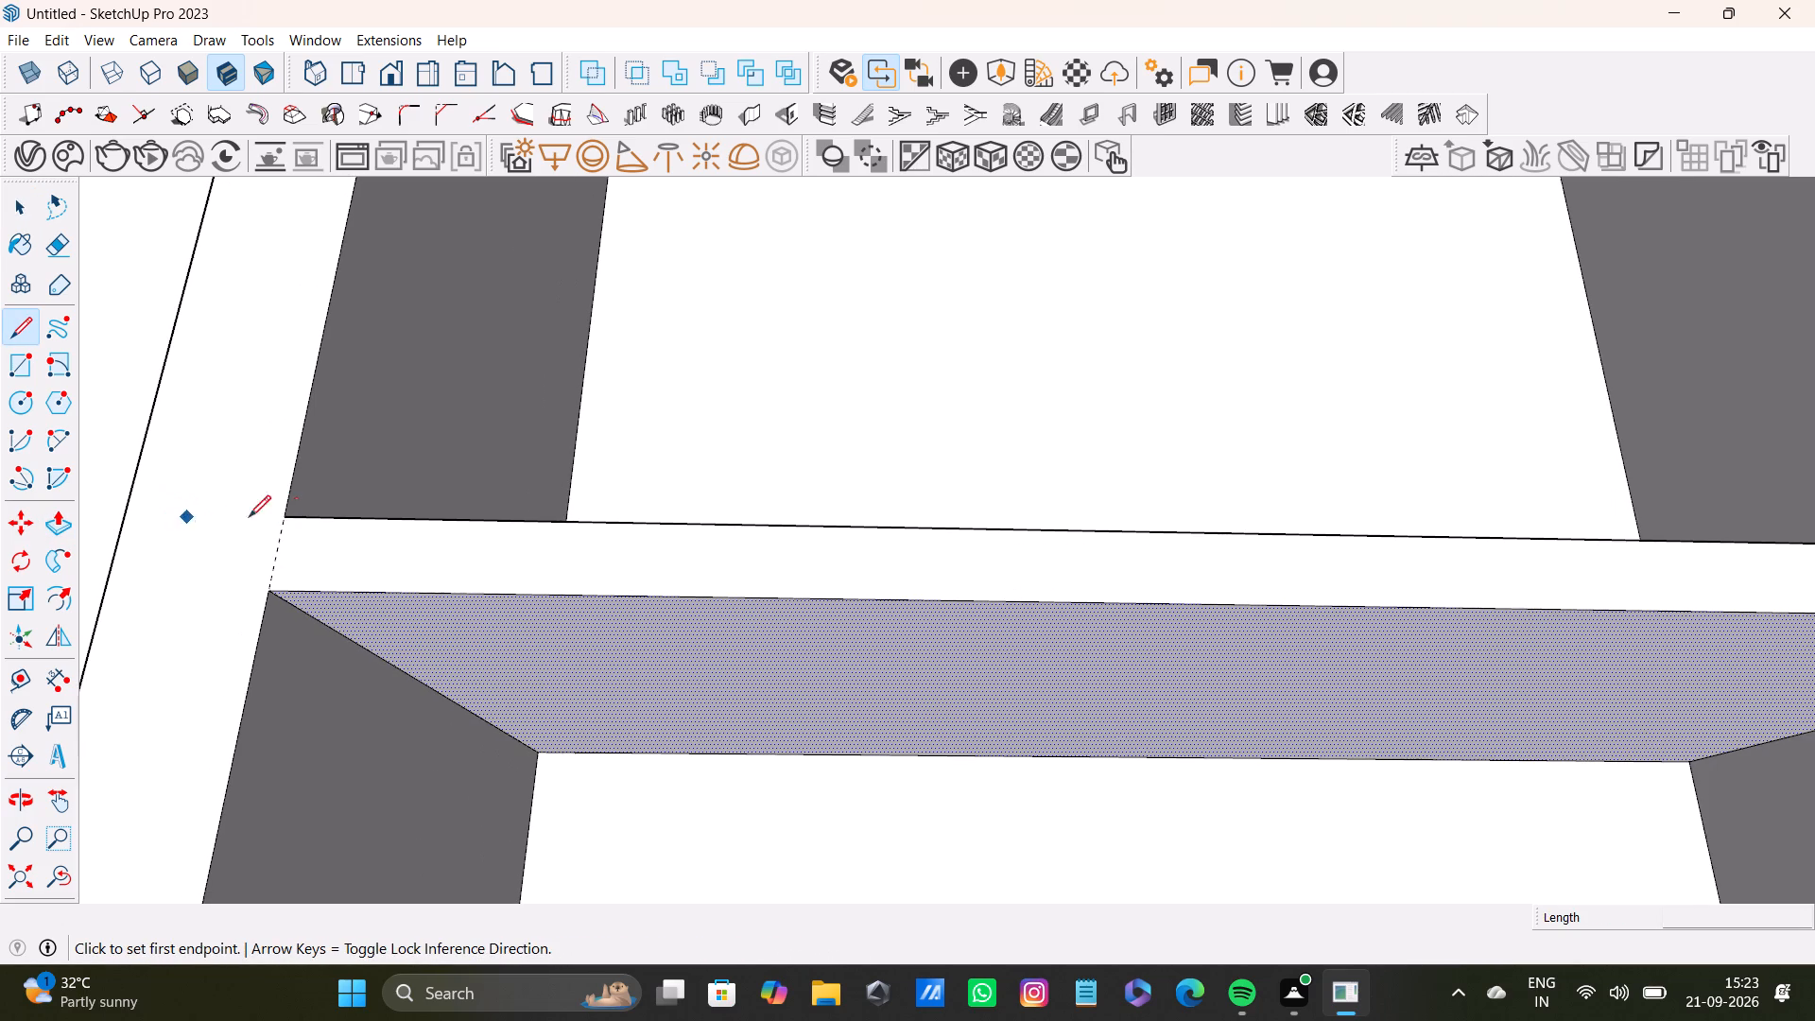
left_click_drag(285, 516, 285, 525)
left_click(273, 596)
key("space")
Examine the whole shelved wall unit and its surroundings beside the arched opening.
scroll(273, 593, "down", 9)
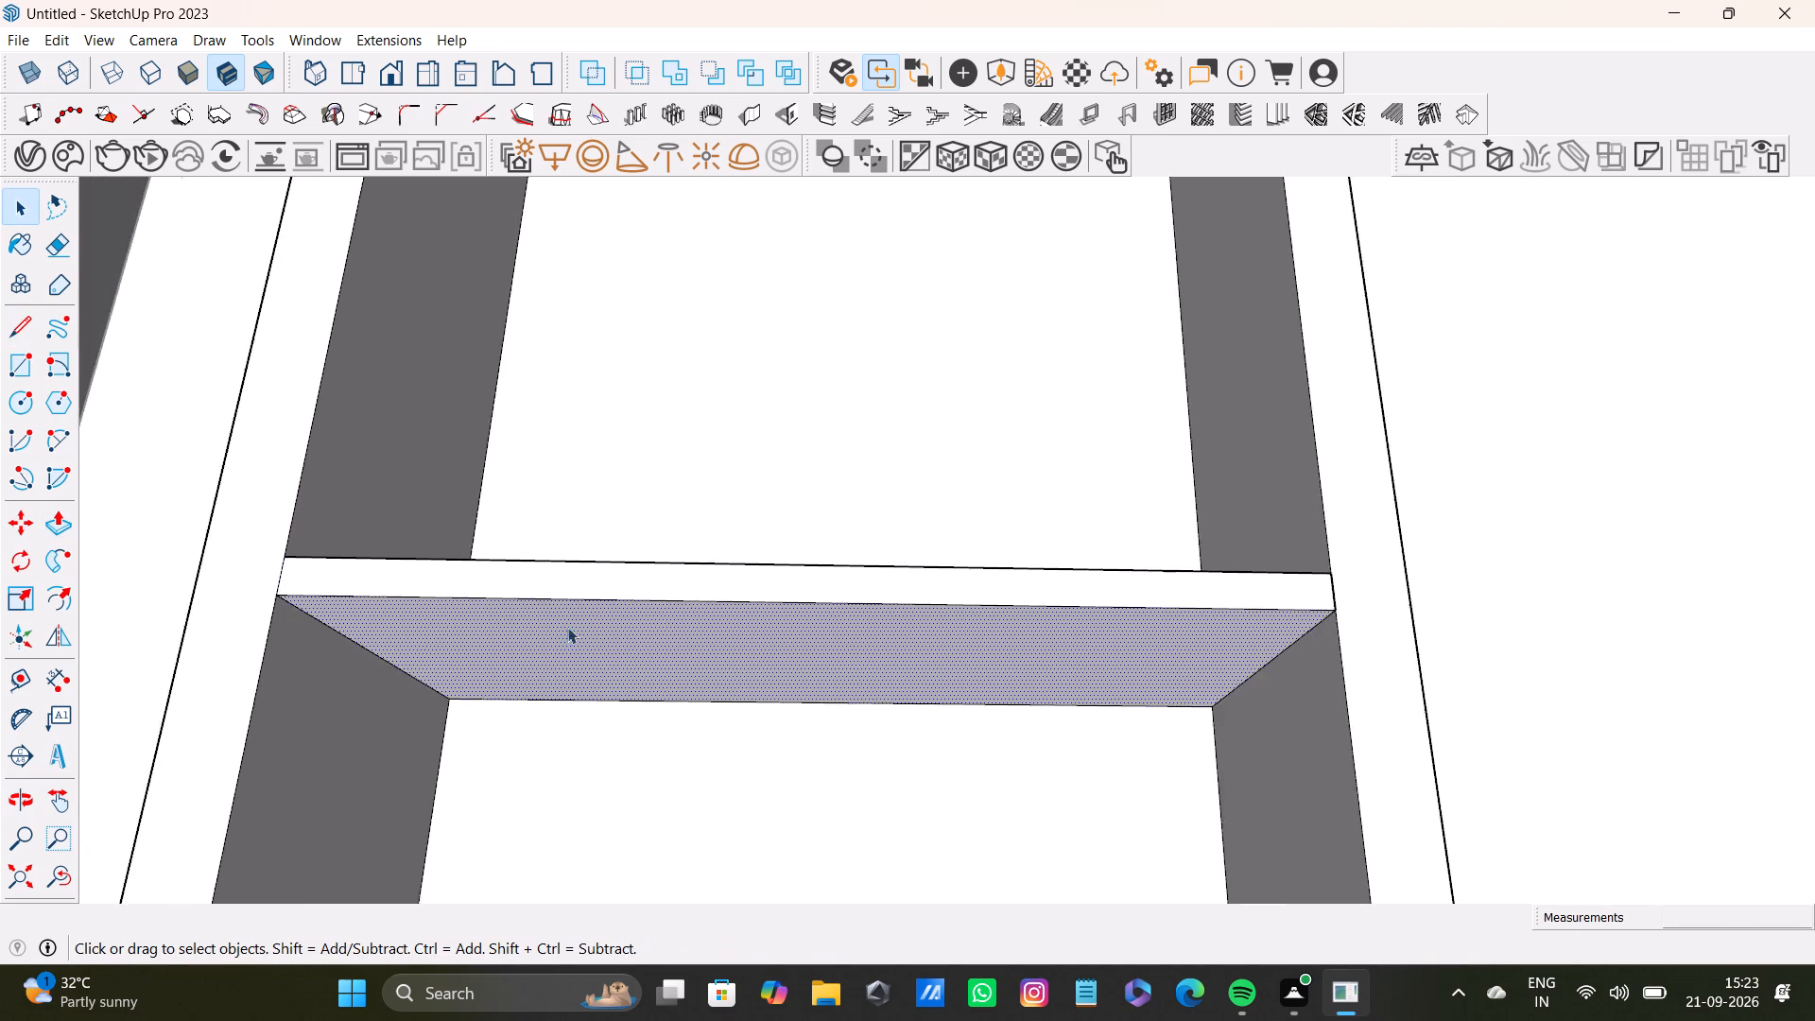
scroll(567, 627, "down", 2)
middle_click_drag(815, 620, 822, 927)
scroll(806, 849, "down", 9)
middle_click_drag(779, 797, 788, 914, "shift")
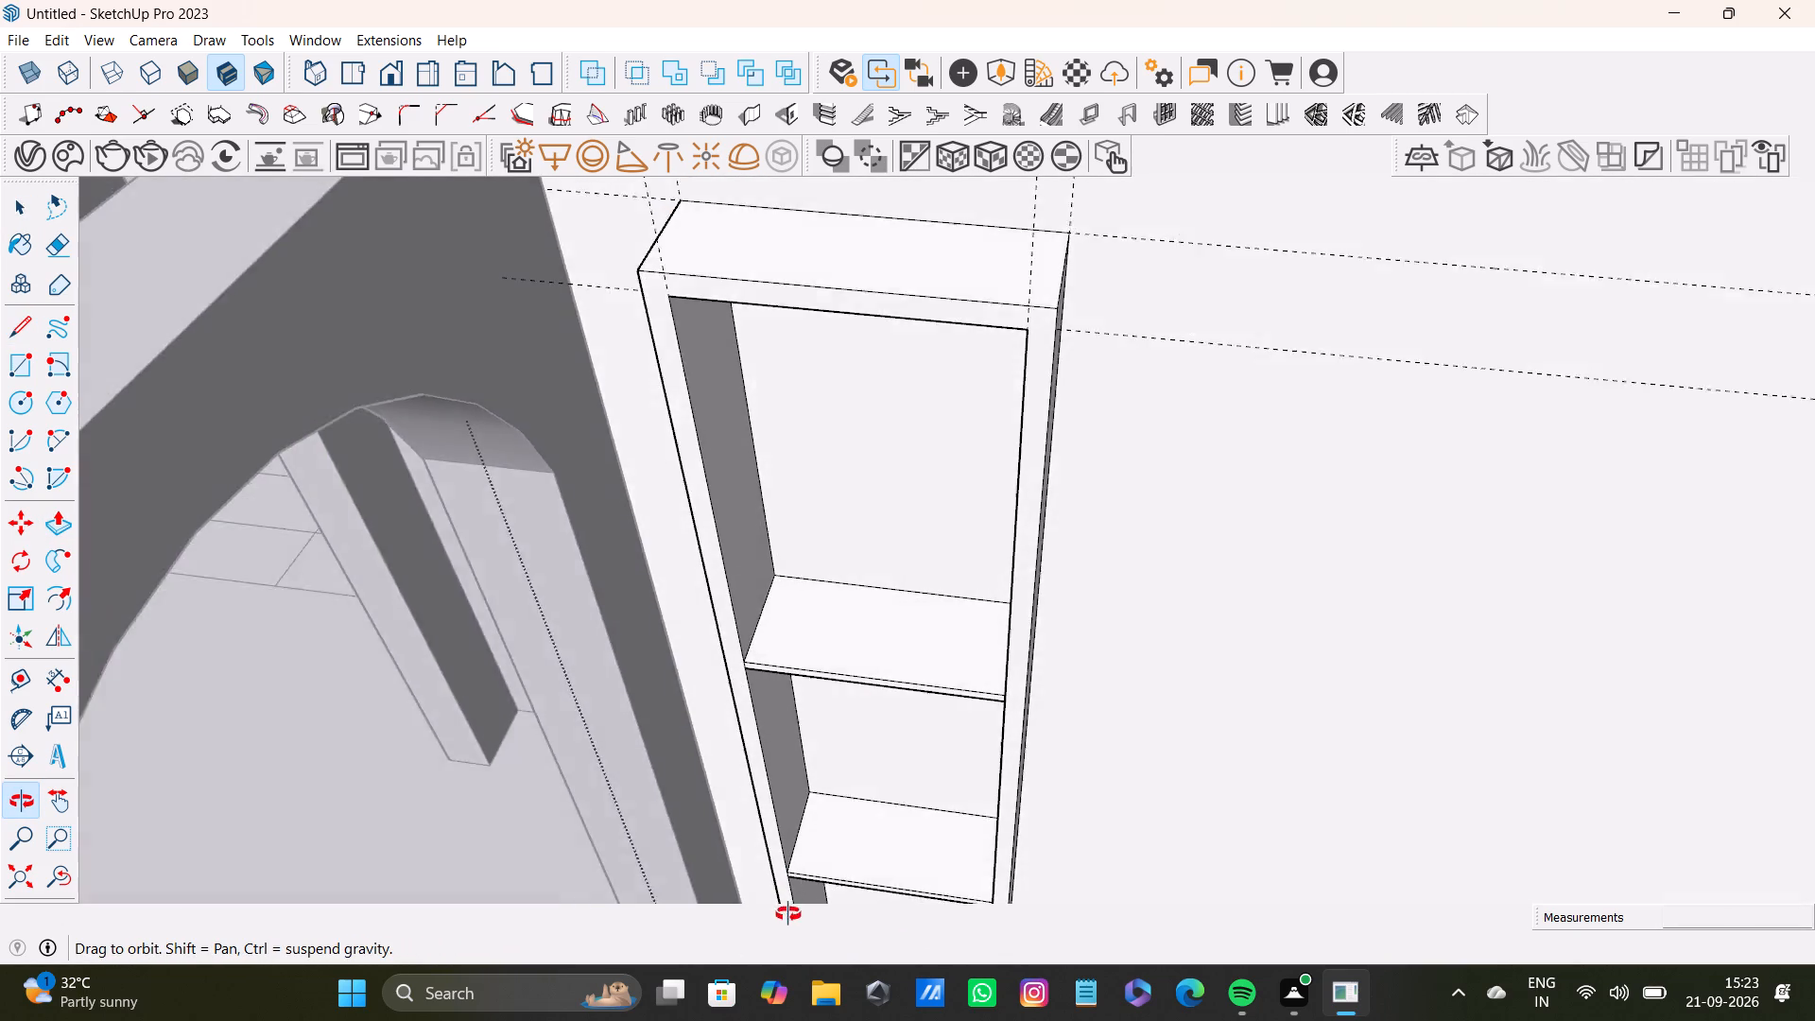
middle_click_drag(788, 914, 785, 973, "shift")
scroll(795, 916, "down", 5)
middle_click_drag(807, 886, 798, 637, "shift")
scroll(798, 661, "down", 4, "shift")
middle_click_drag(959, 749, 1106, 787)
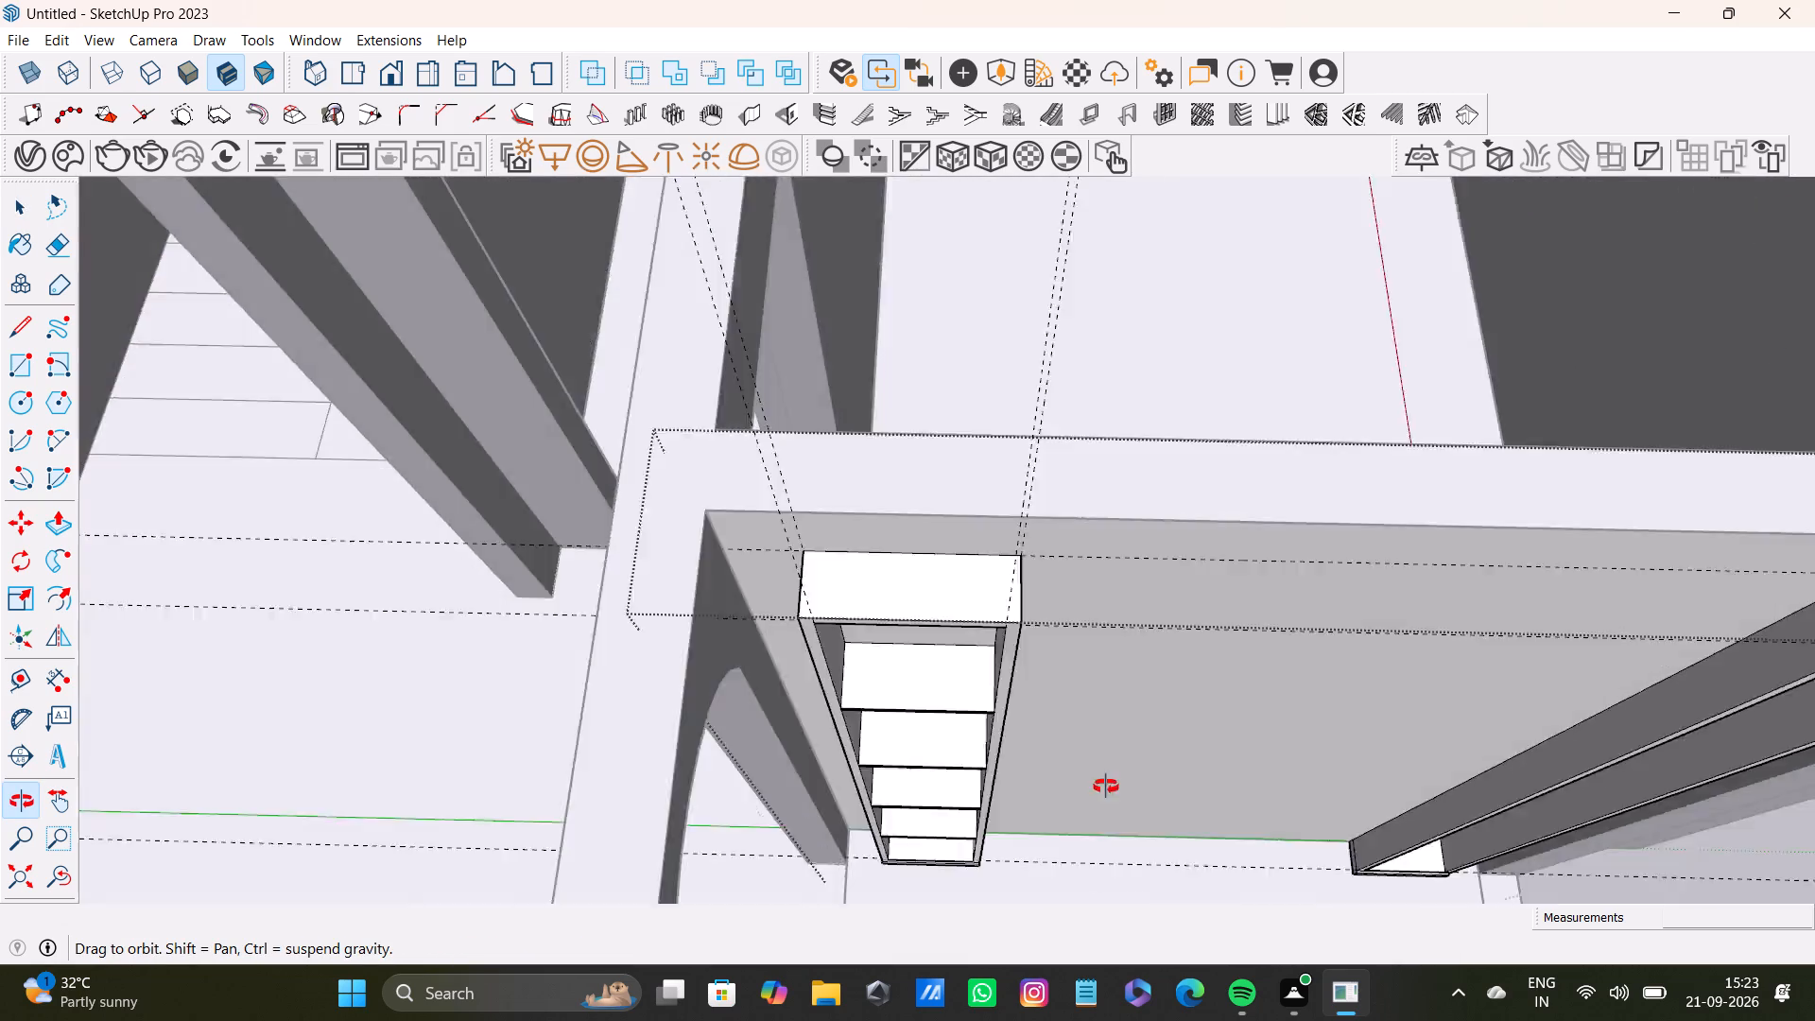
middle_click_drag(1106, 787, 802, 654)
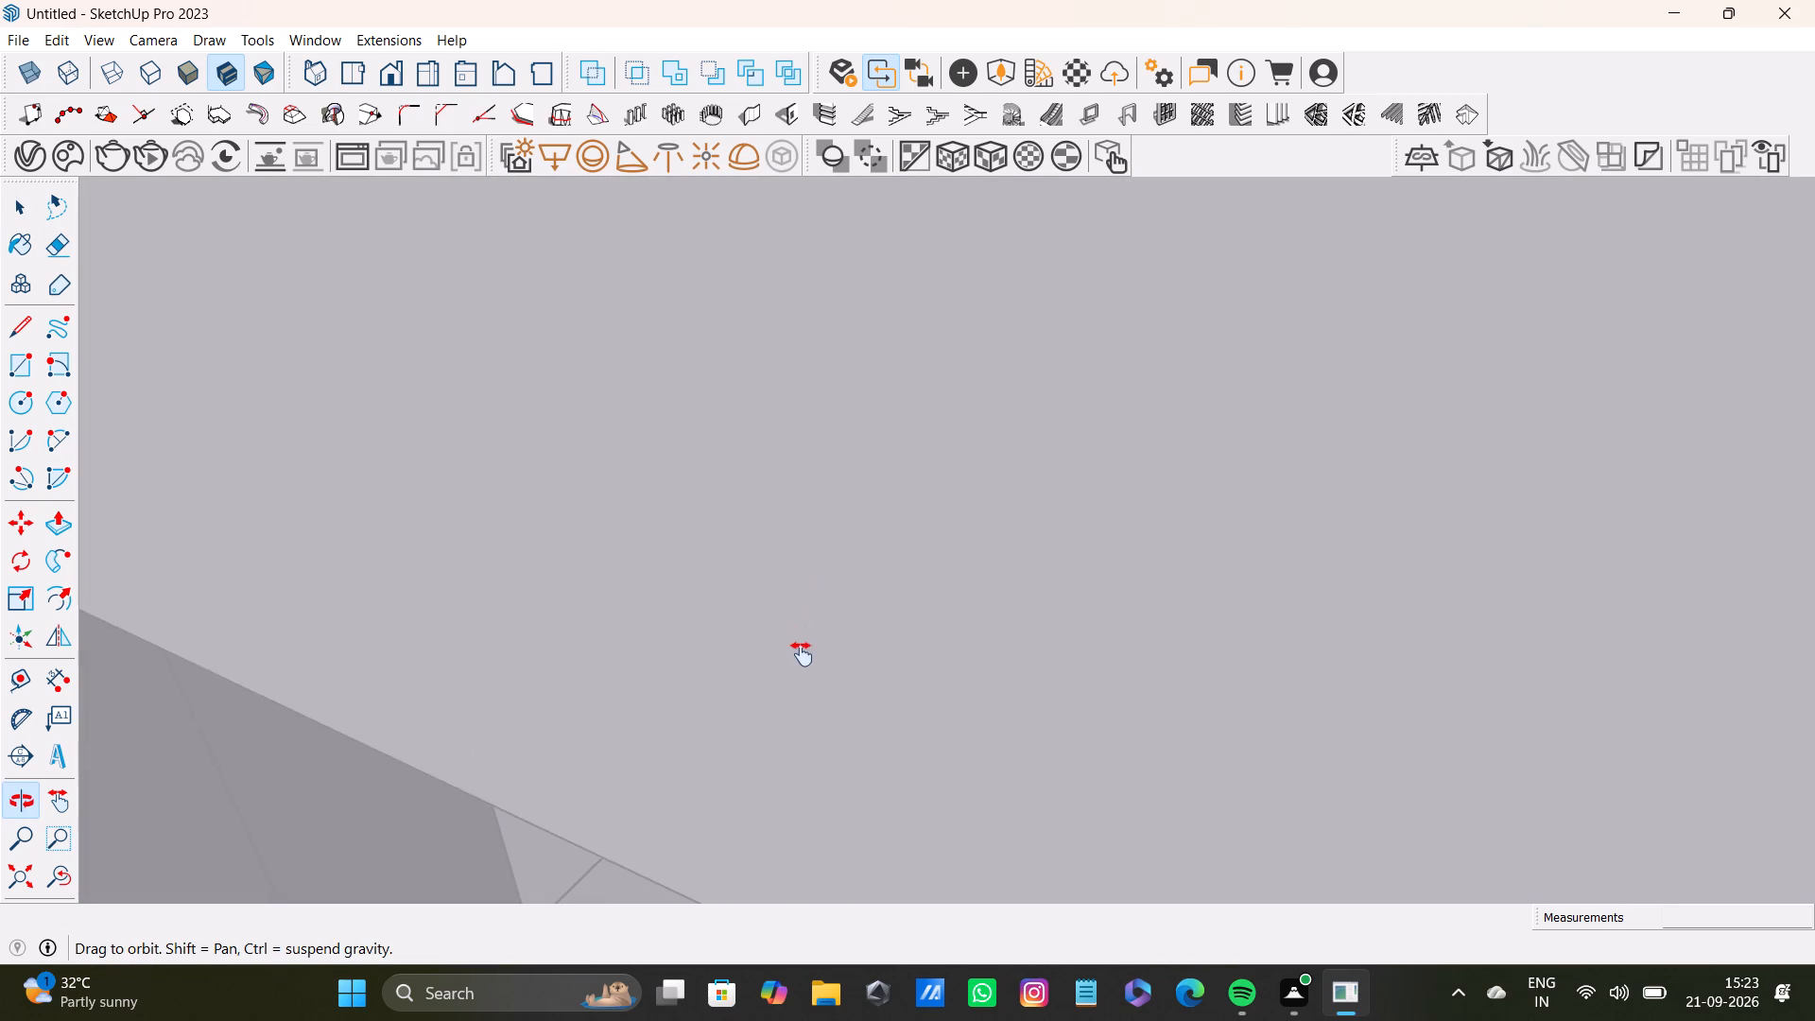
middle_click_drag(802, 654, 997, 654)
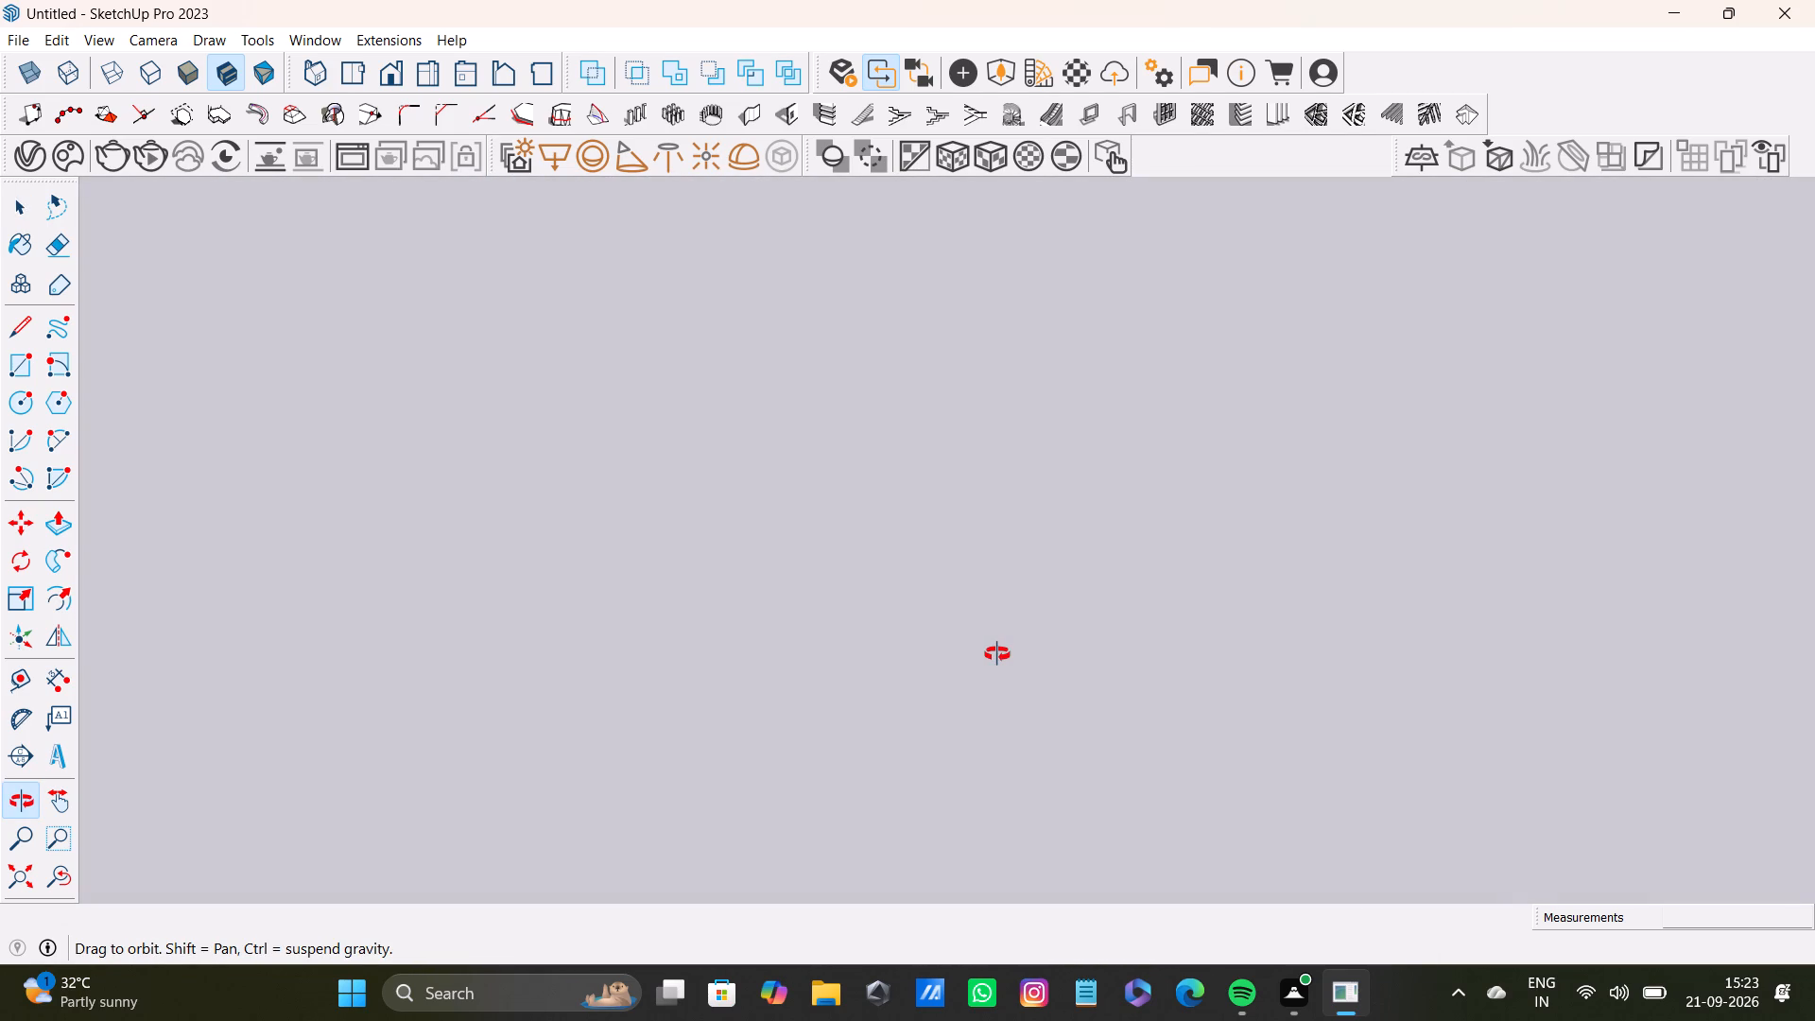
middle_click_drag(997, 654, 1053, 634)
middle_click_drag(1053, 634, 1052, 634)
left_click(62, 877)
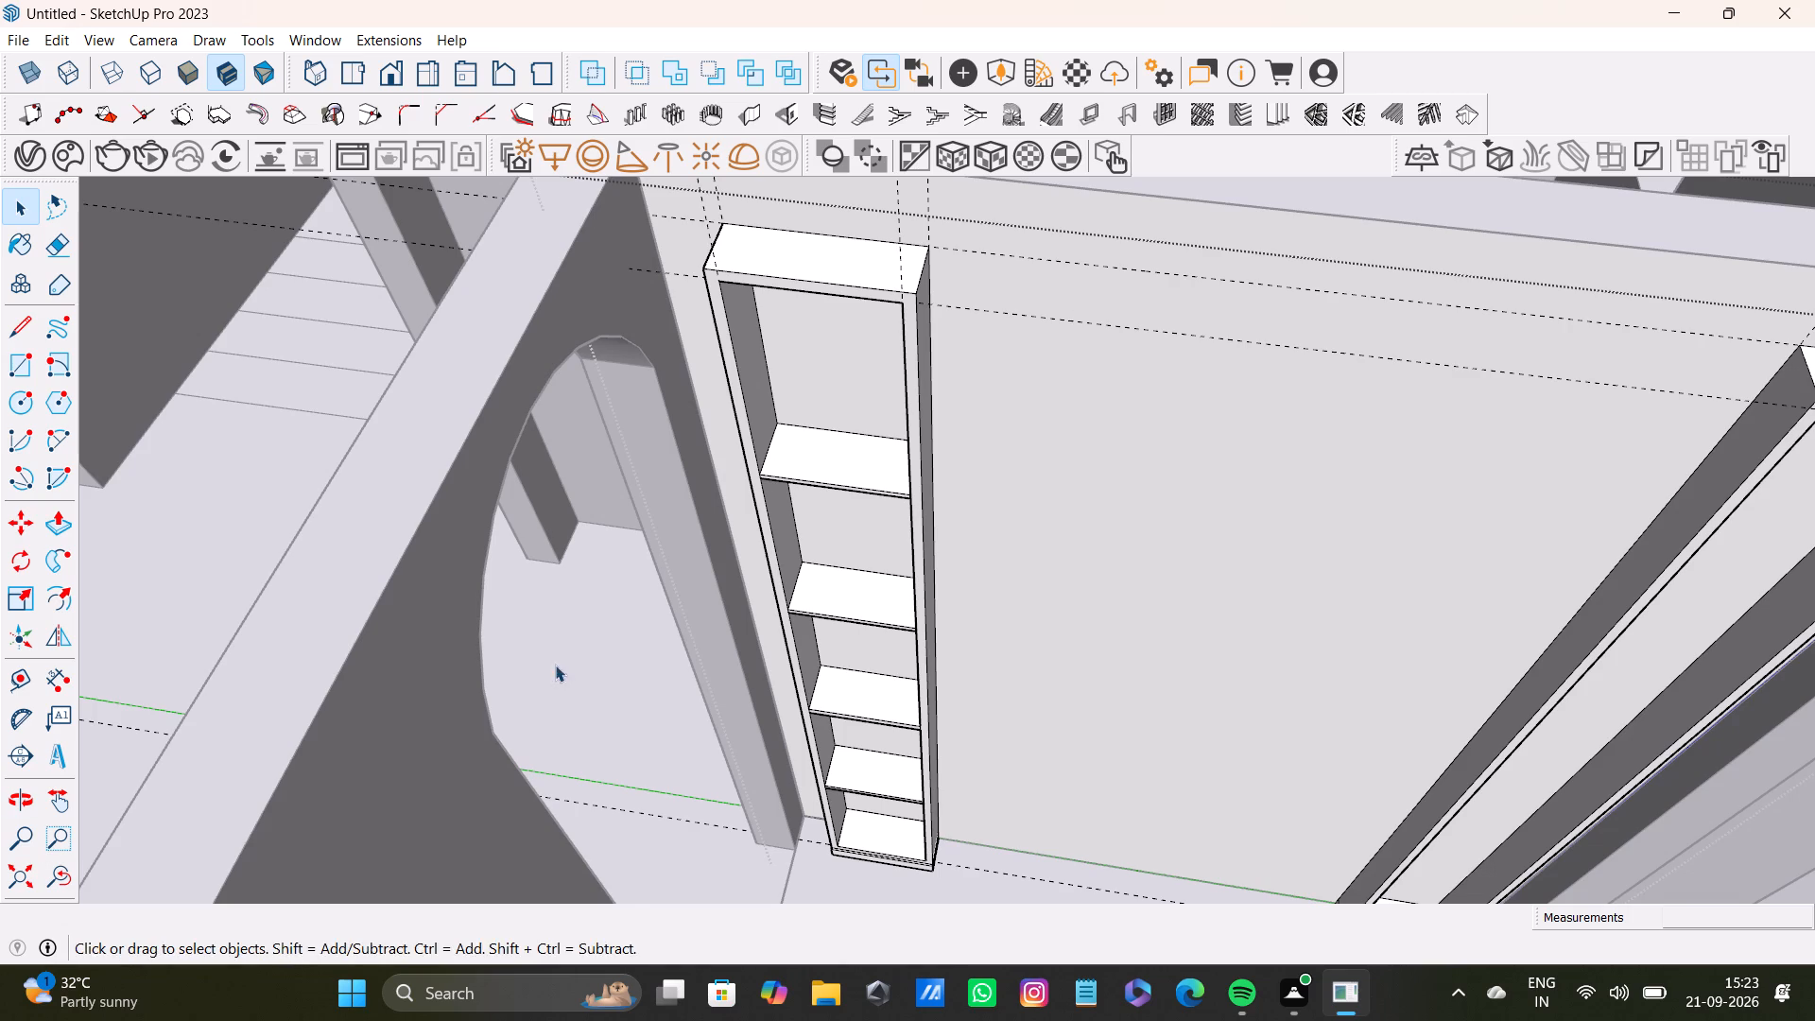
middle_click_drag(1042, 513, 884, 455, "shift")
scroll(804, 598, "up", 3)
middle_click_drag(745, 623, 745, 373)
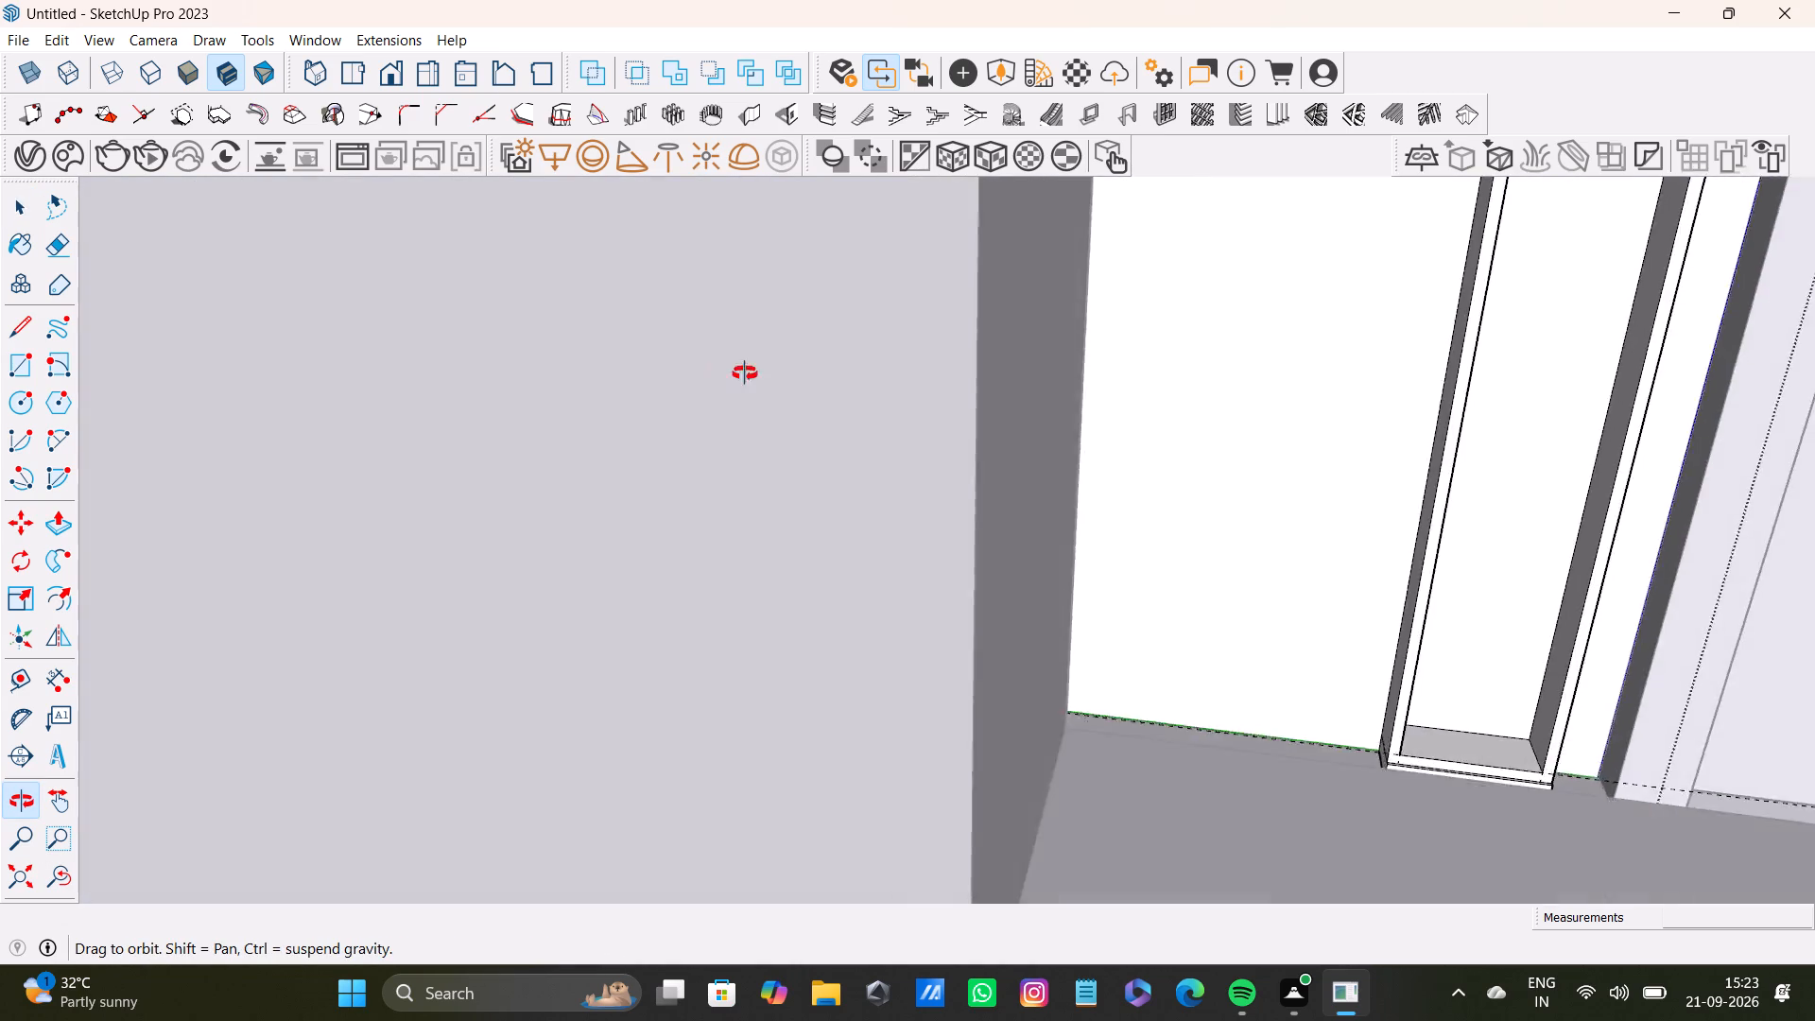
middle_click_drag(745, 373, 783, 578)
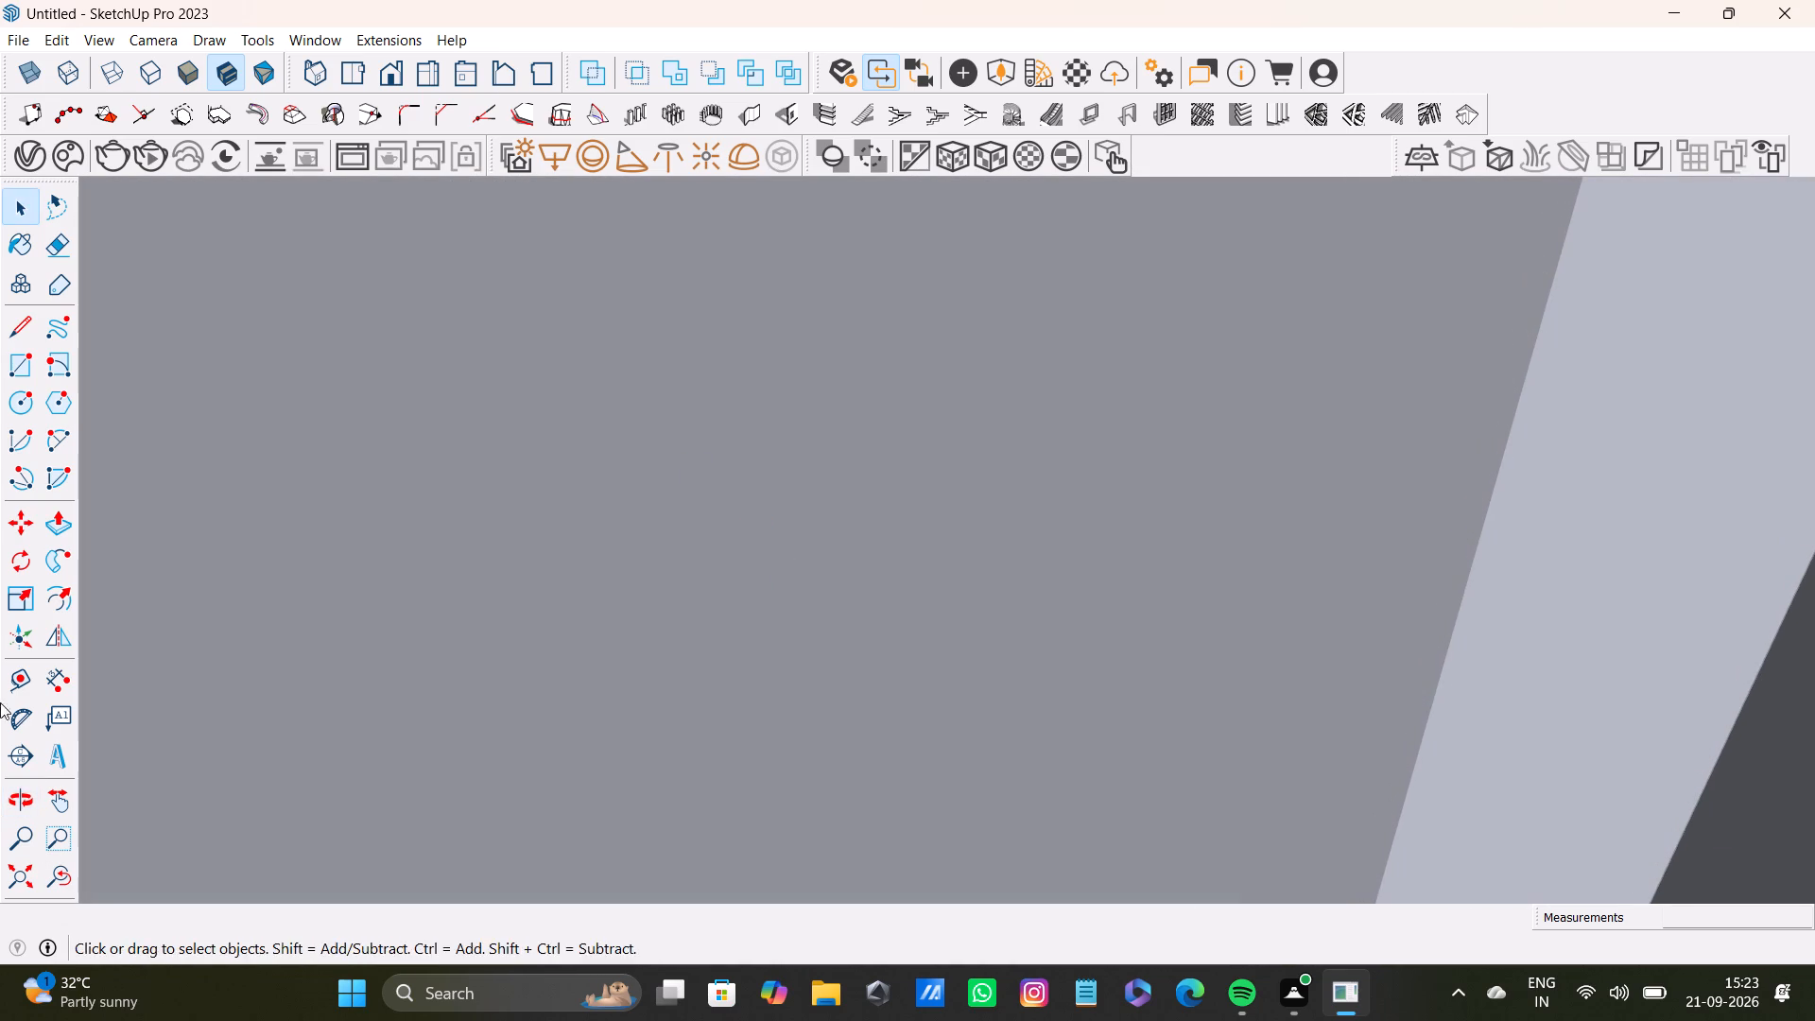
Examine the finished shelved unit and the empty tall frame at the opposite end of the same wall.
left_click(16, 876)
middle_click_drag(809, 317, 865, 446)
scroll(1197, 519, "up", 5)
middle_click_drag(1205, 625, 1194, 640)
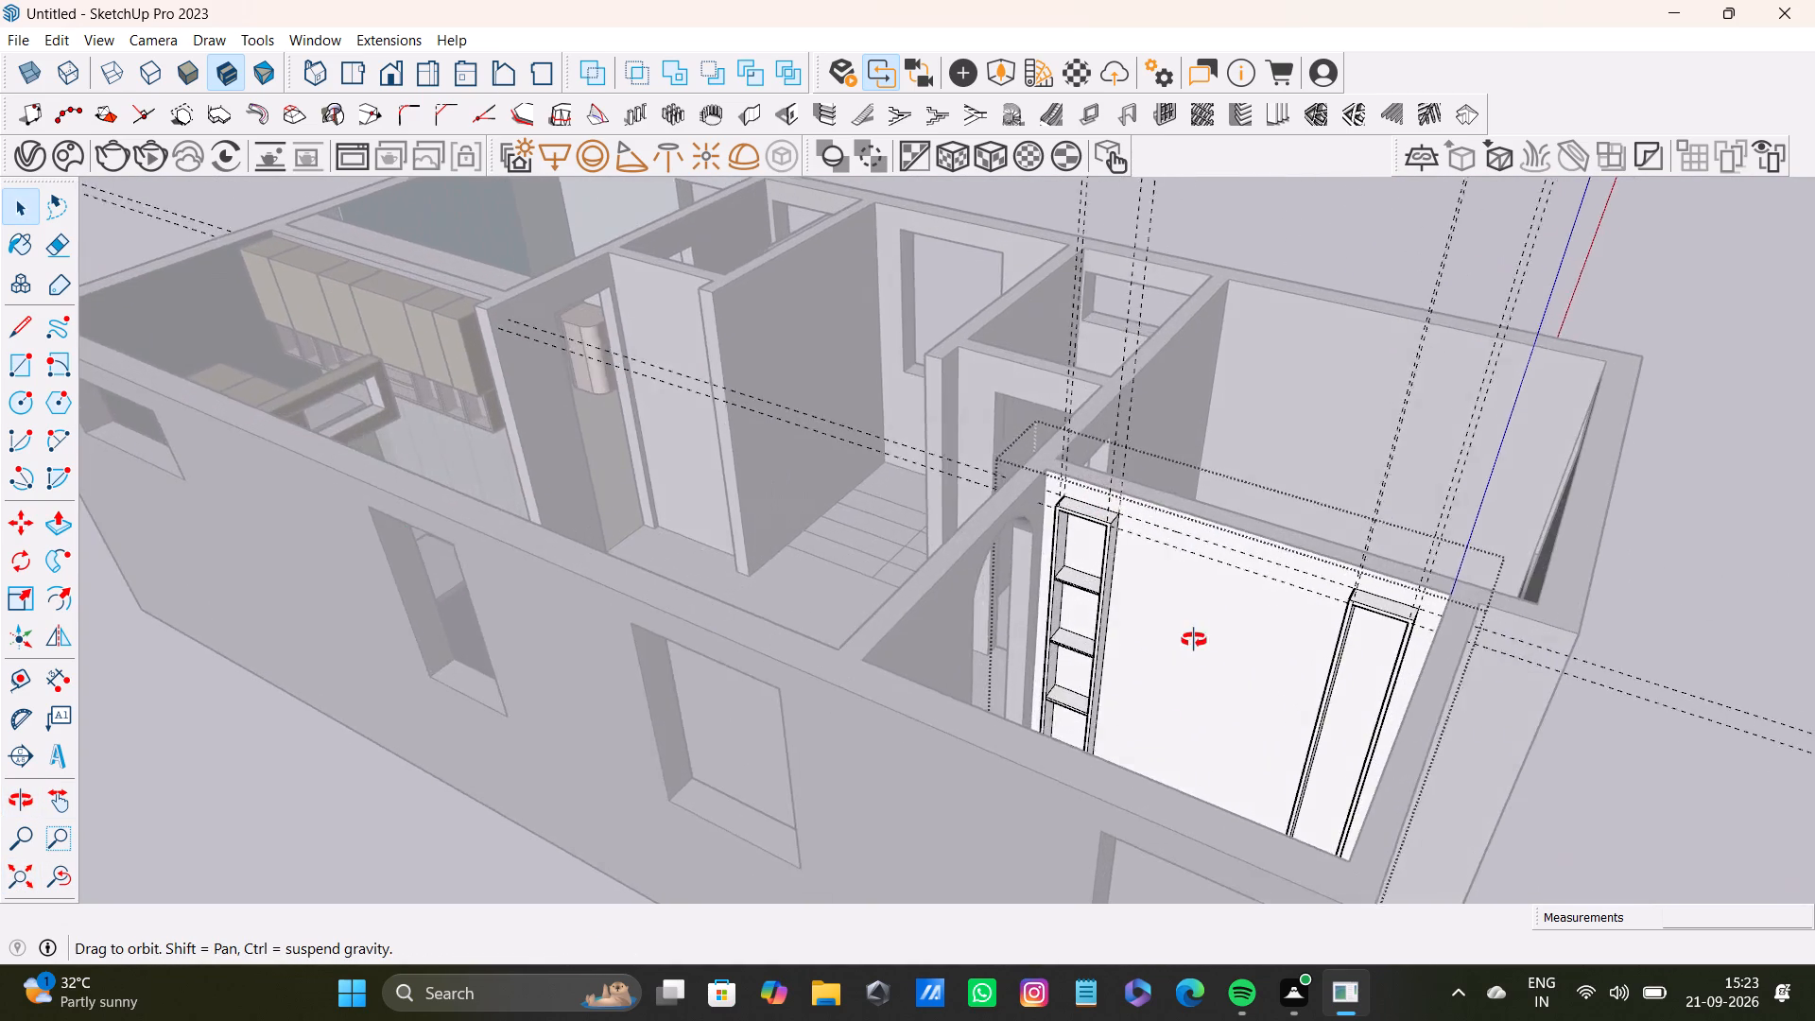
middle_click_drag(1194, 640, 842, 581)
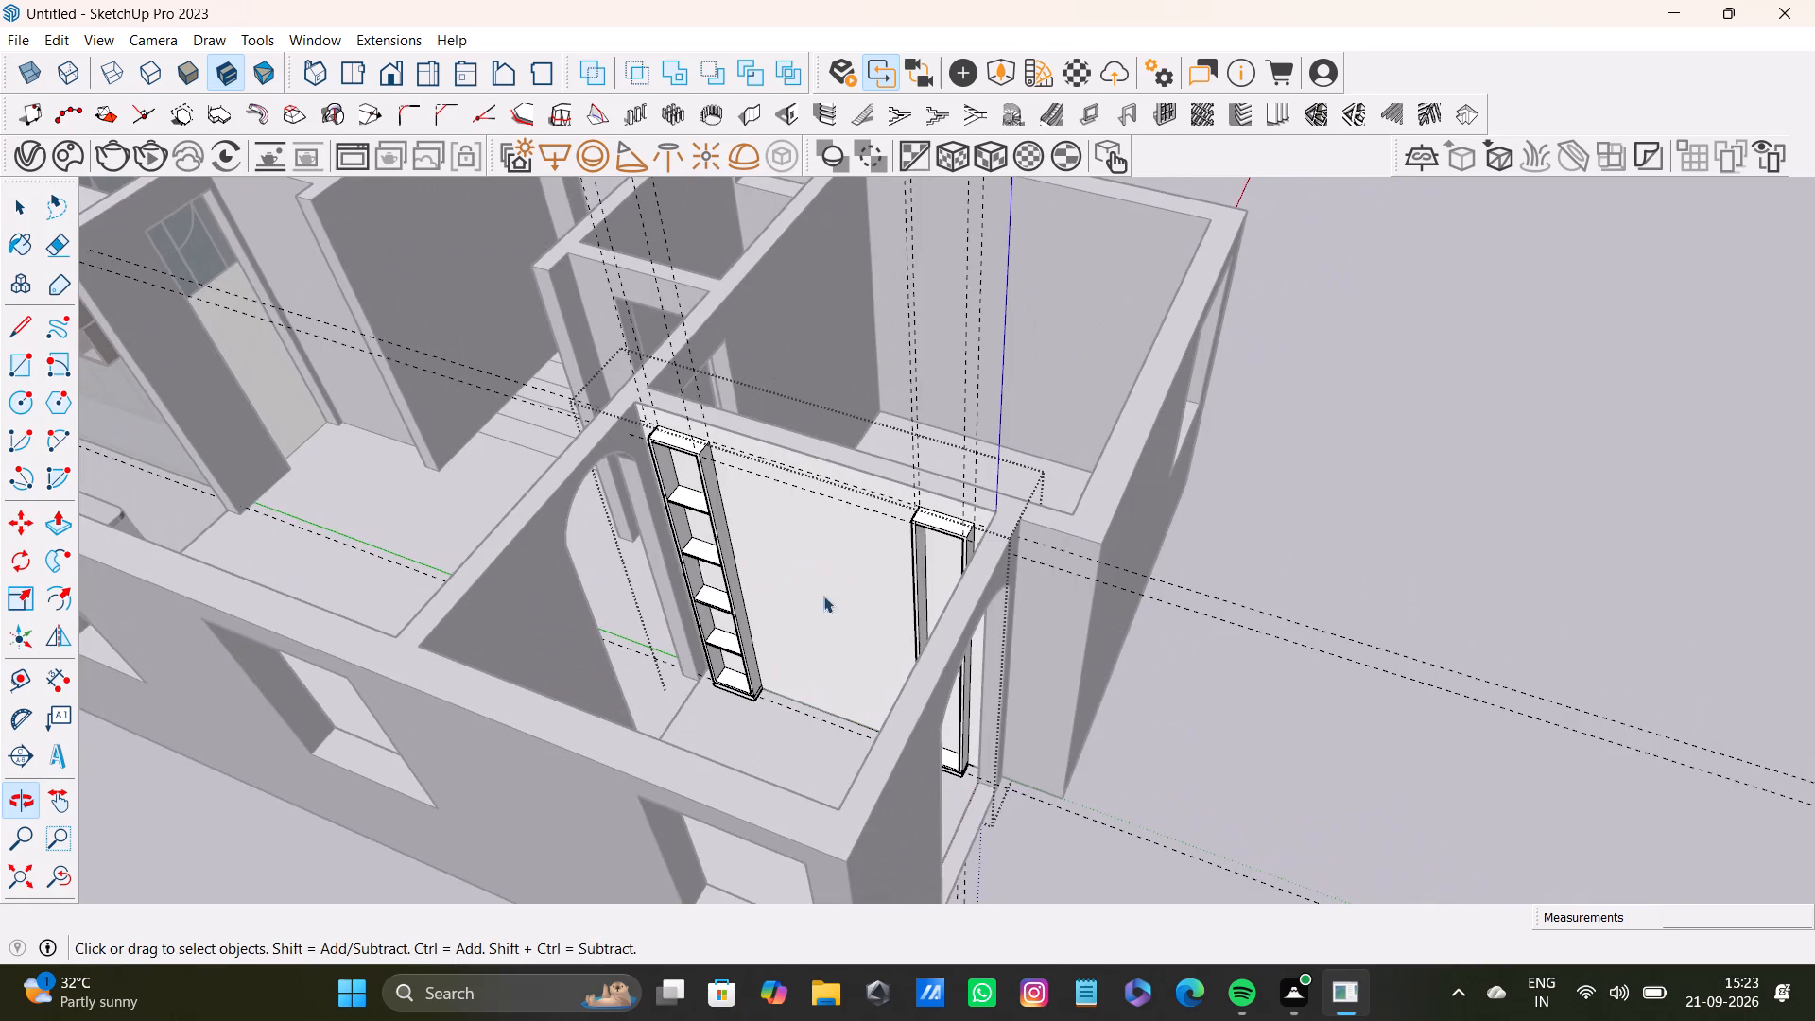
middle_click_drag(817, 601, 1056, 574)
scroll(1066, 569, "up", 4)
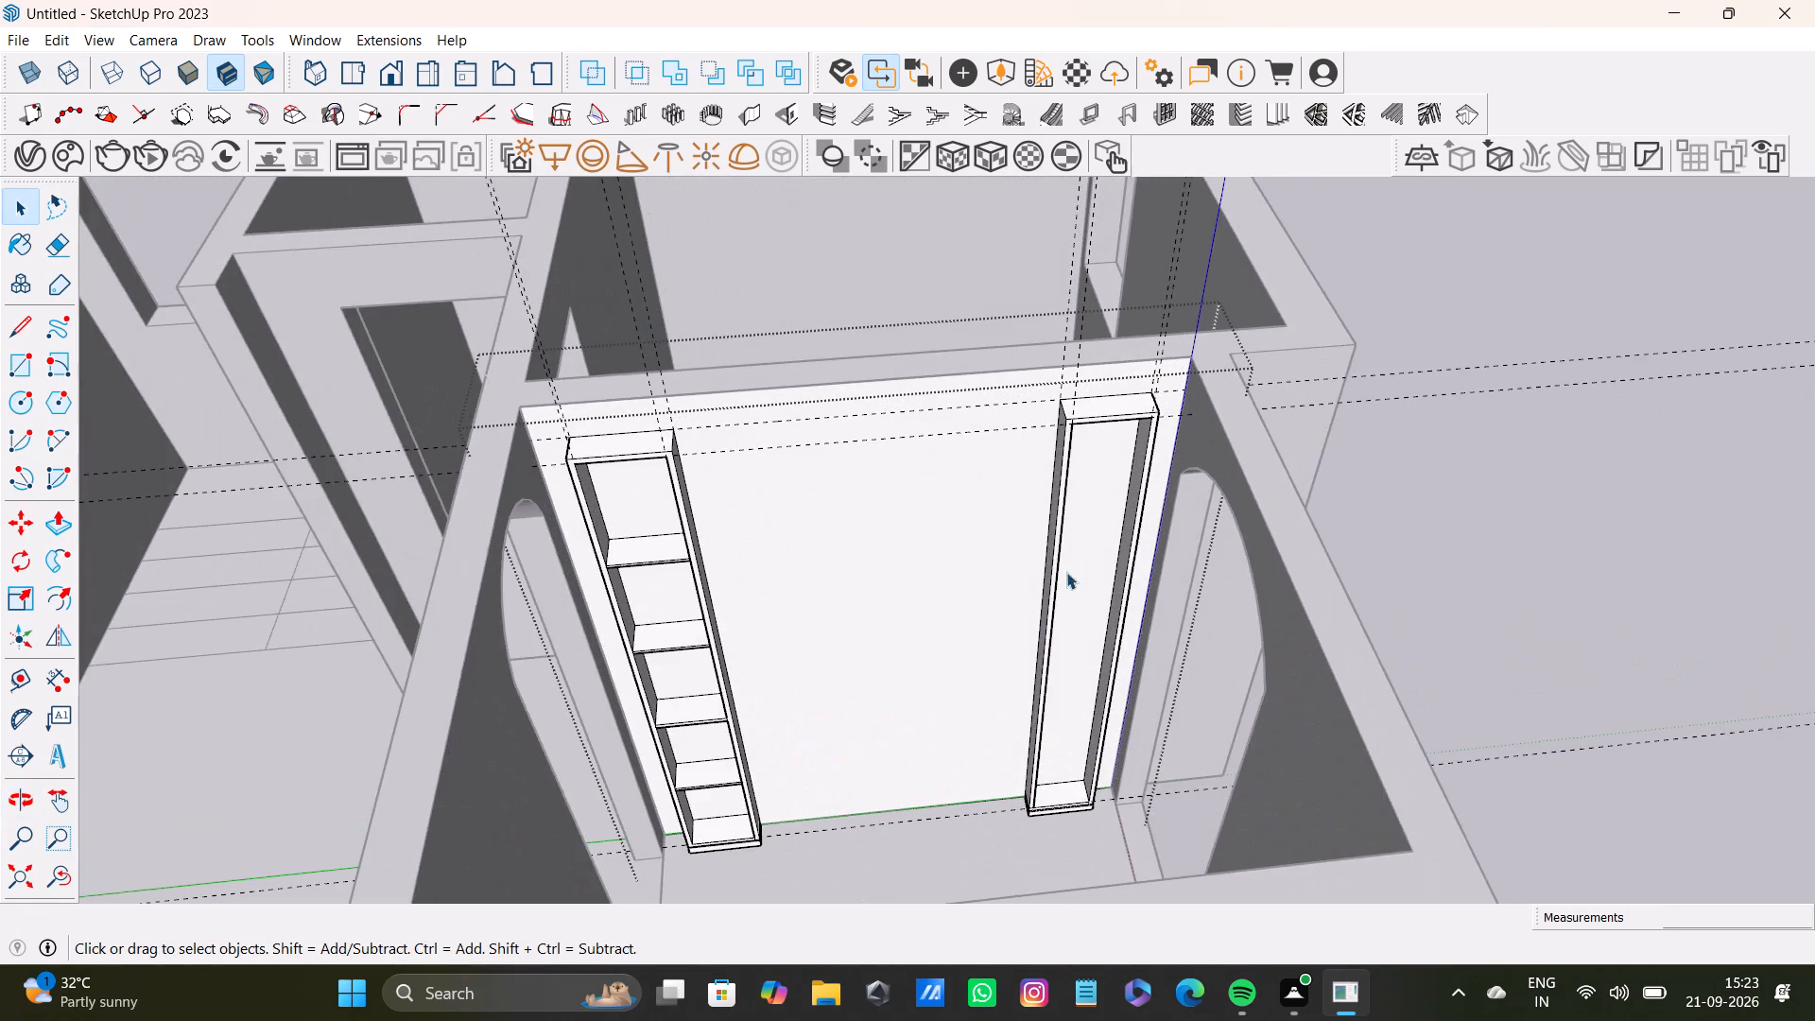
middle_click_drag(1127, 600, 940, 661)
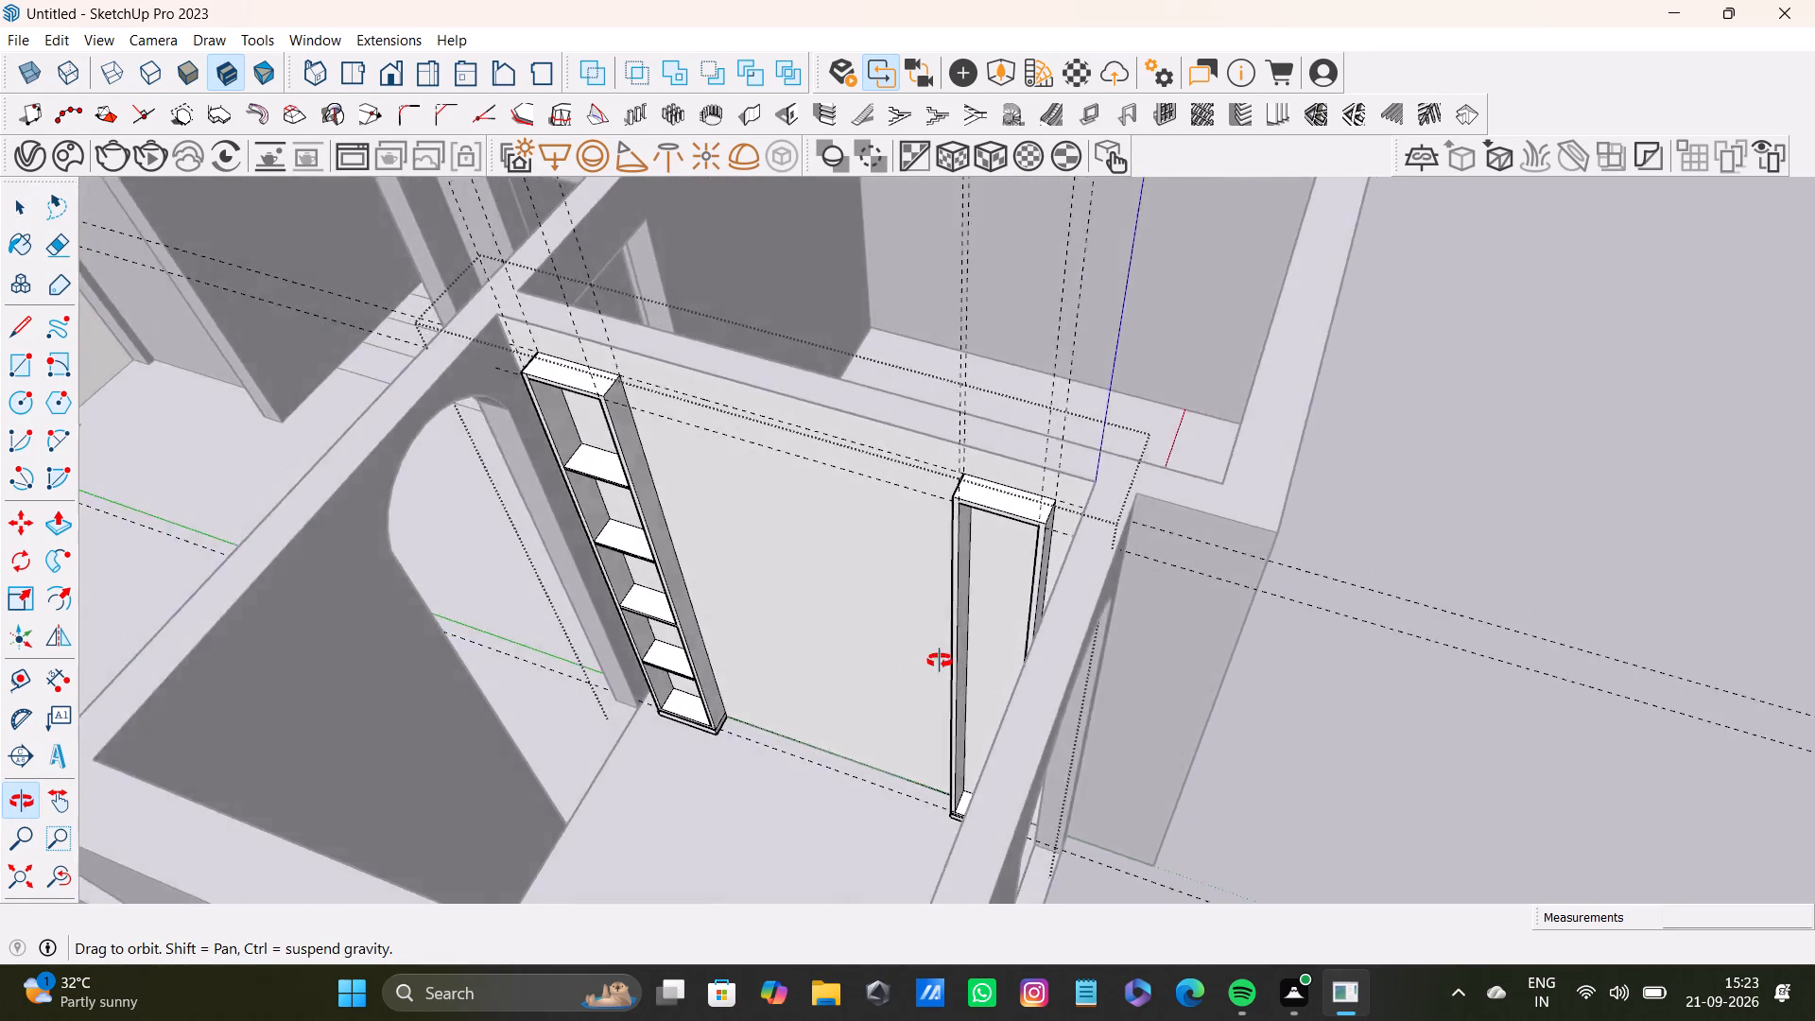
middle_click_drag(940, 661, 1198, 712)
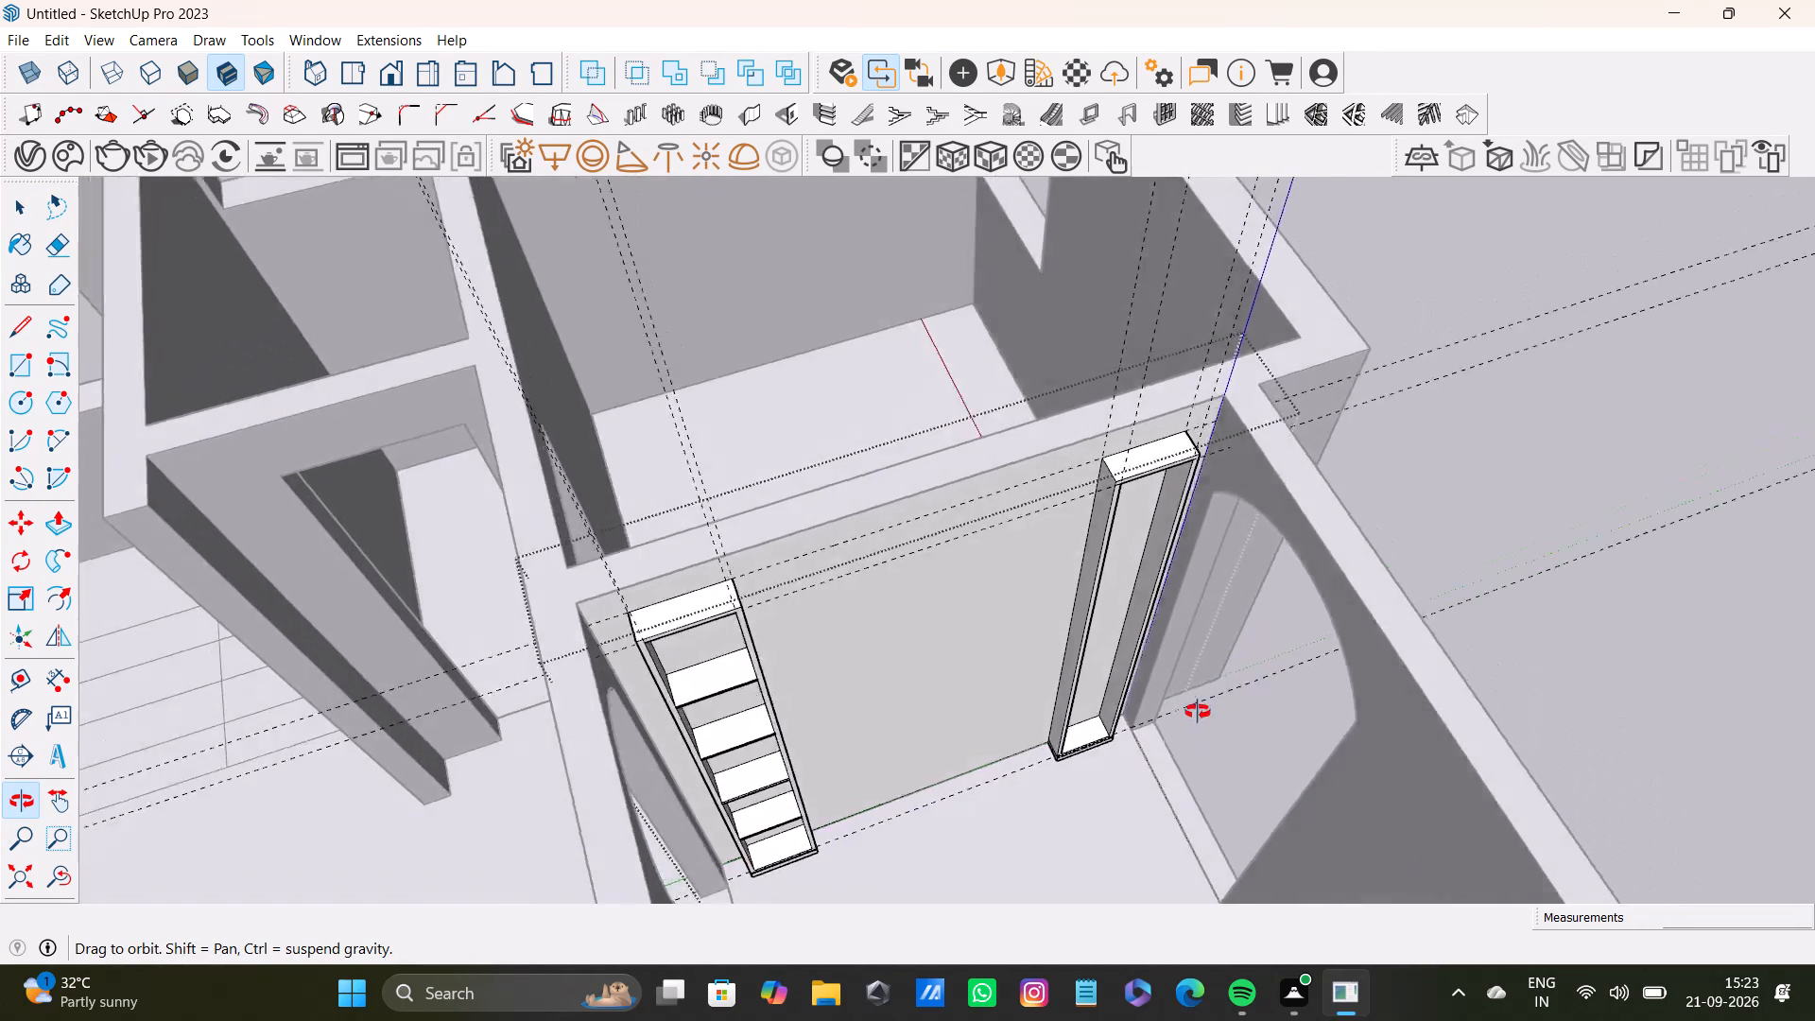
middle_click_drag(1198, 712, 1027, 708)
scroll(836, 572, "up", 3)
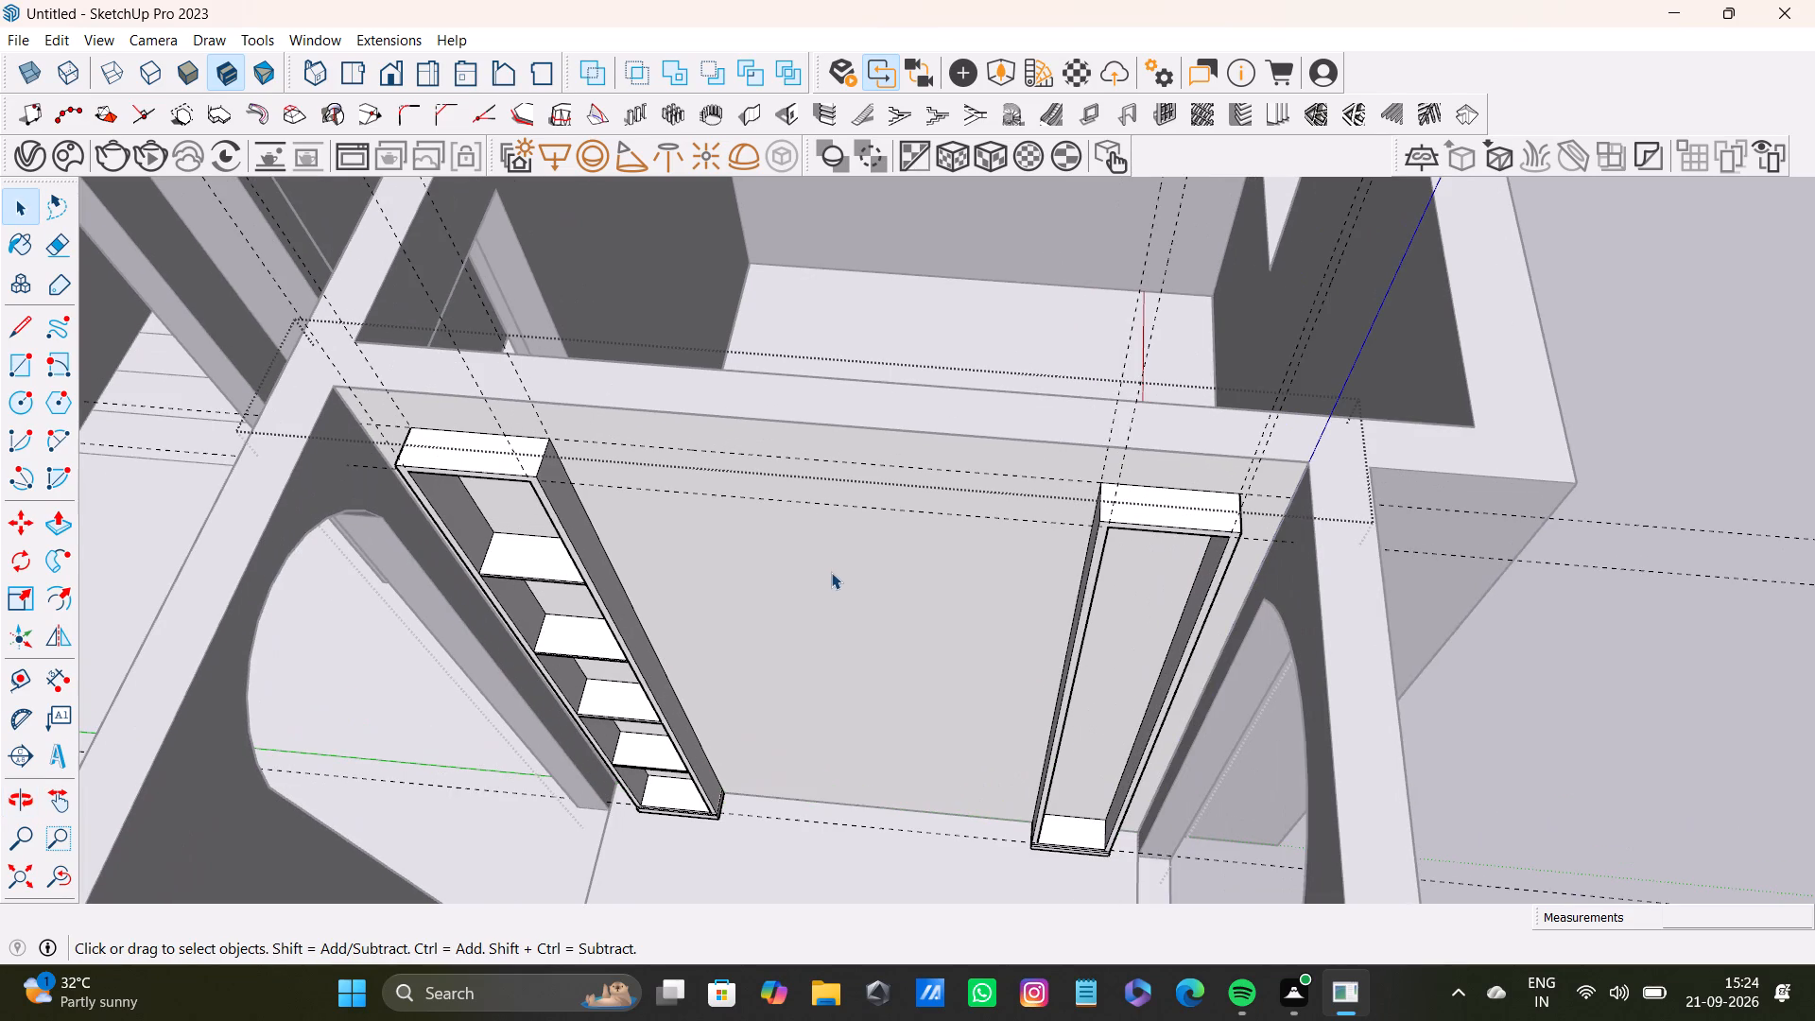
Copy the empty frame's inner side top edge about 9' 1 13/16" down to its base and divide the span into 5 equal spacings.
scroll(1060, 605, "up", 7)
middle_click_drag(1291, 603, 992, 602, "shift")
middle_click_drag(1089, 584, 927, 549)
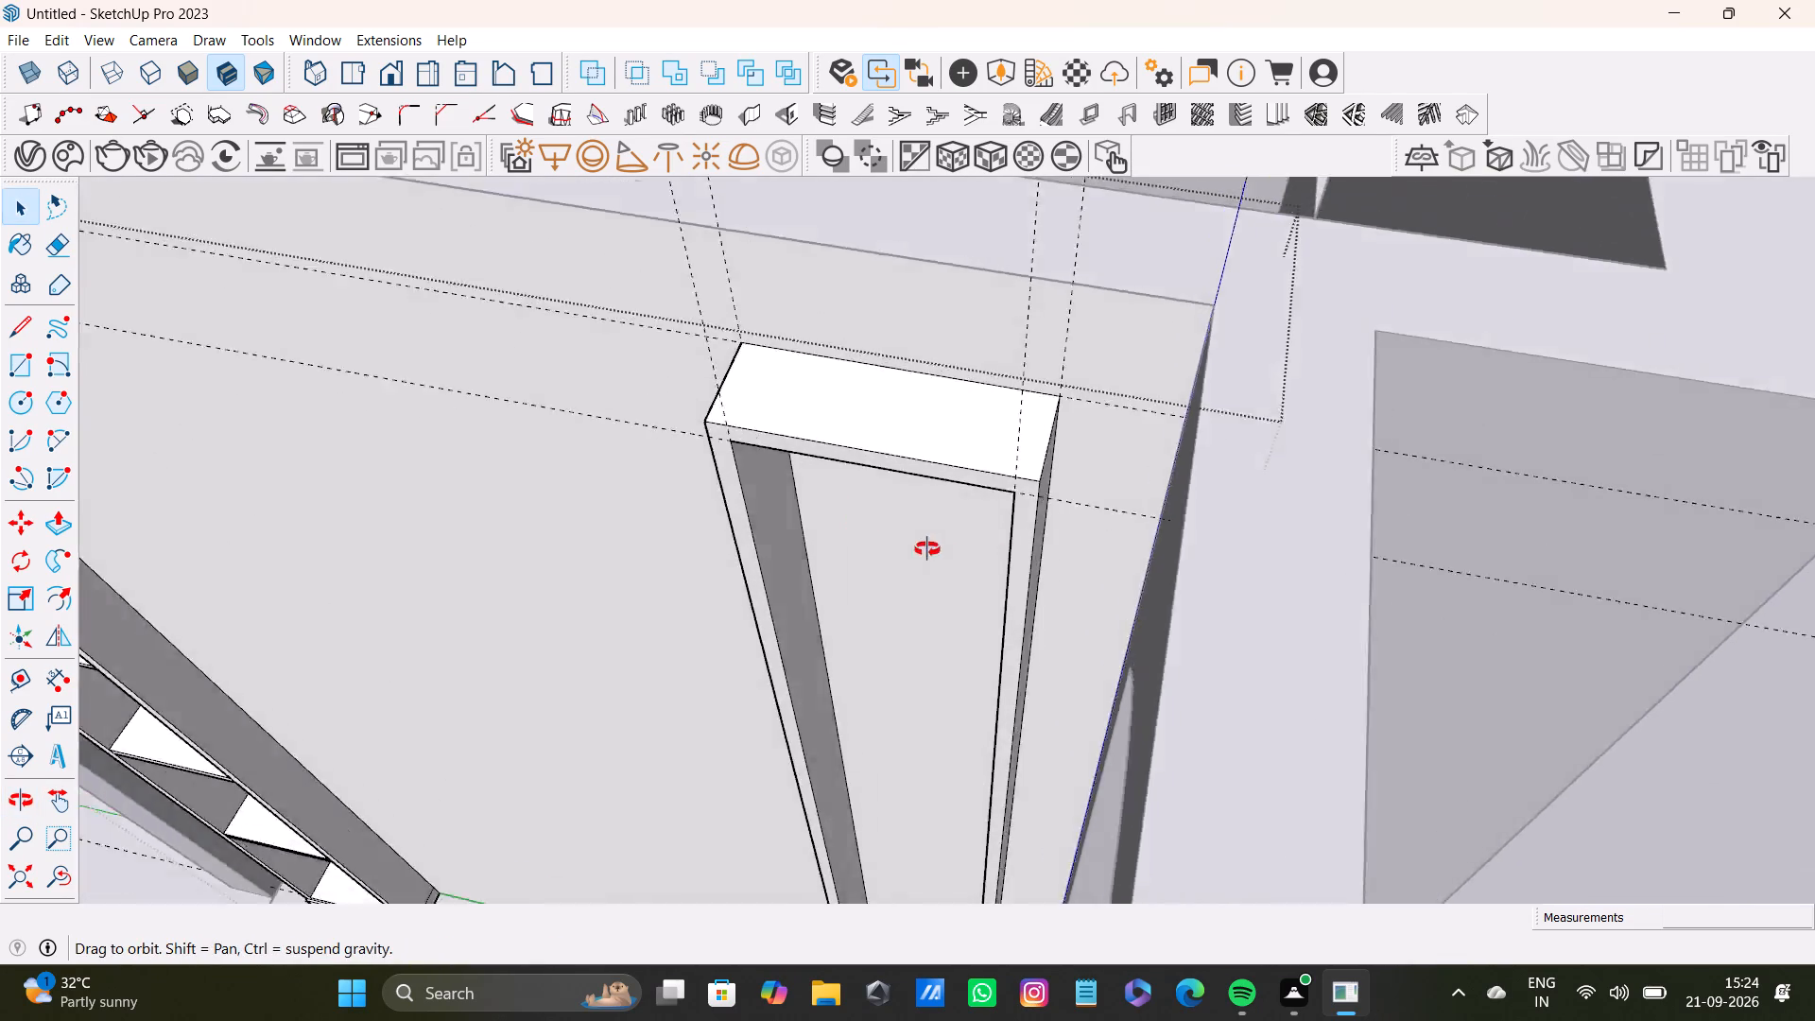
middle_click_drag(927, 549, 865, 521)
scroll(767, 476, "up", 6)
middle_click_drag(807, 460, 901, 590, "shift")
scroll(888, 547, "up", 5)
middle_click_drag(862, 495, 826, 270)
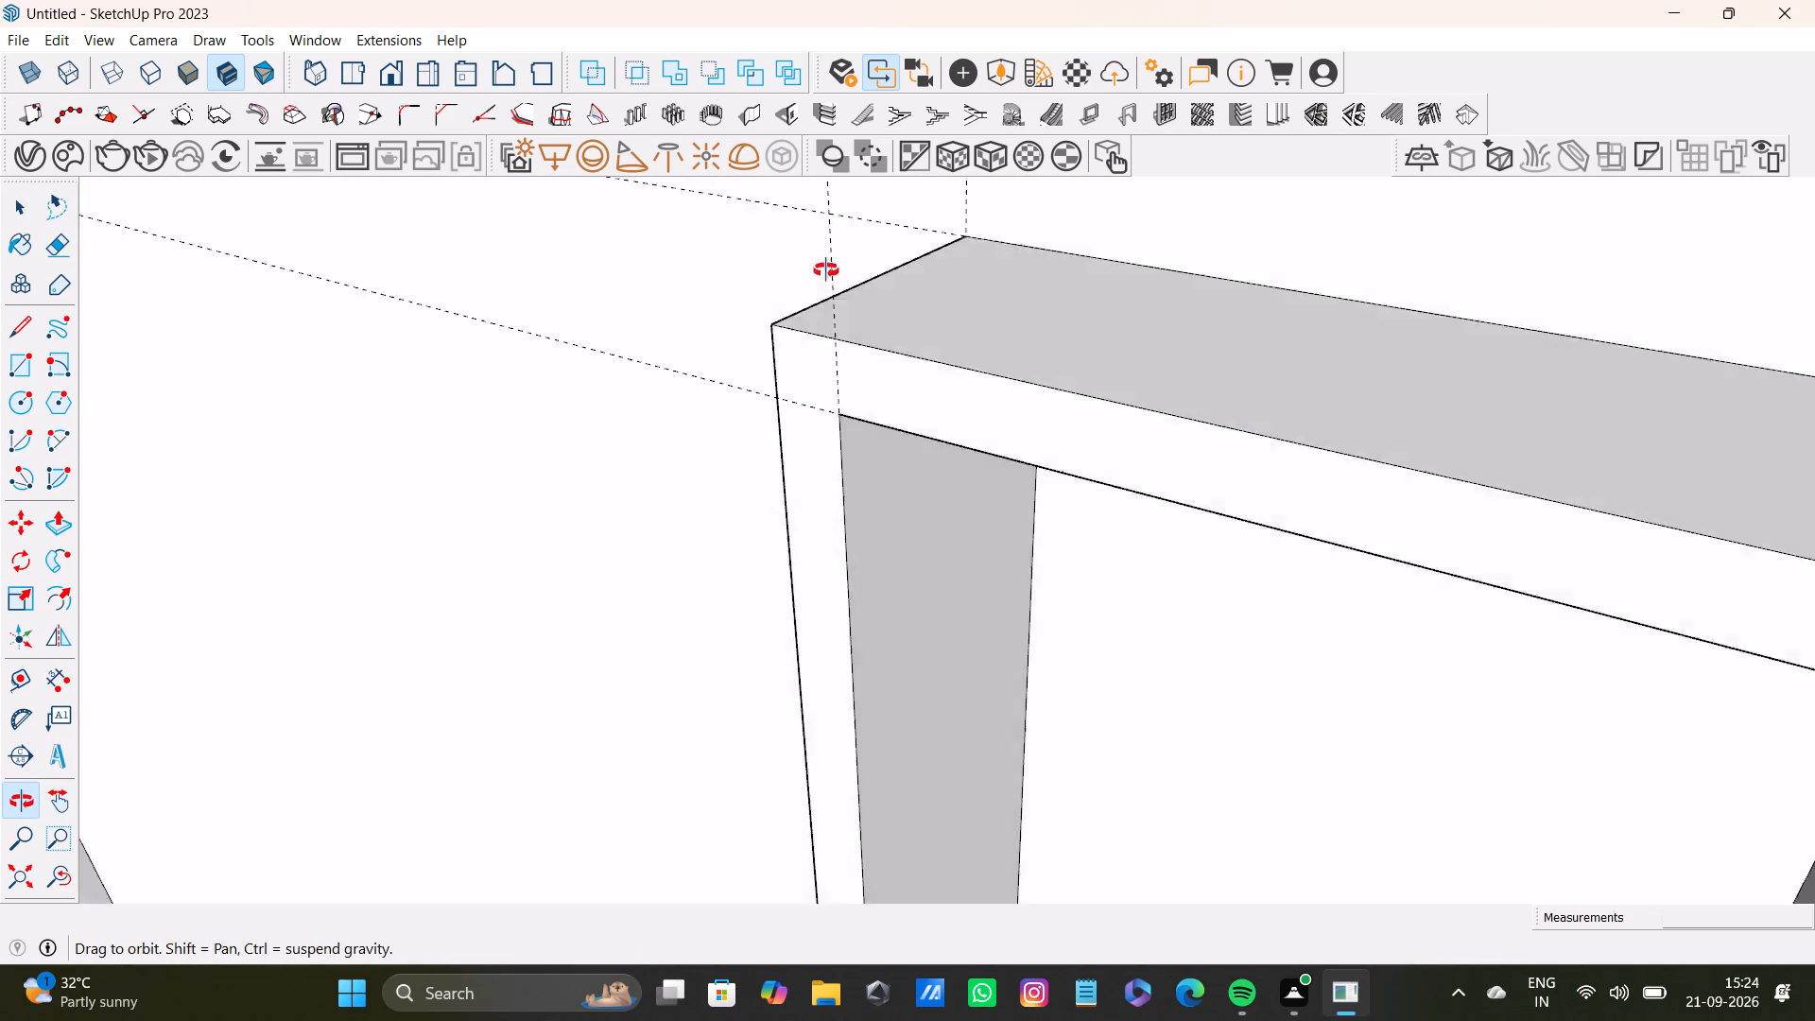
middle_click_drag(826, 270, 816, 192)
scroll(916, 410, "up", 3)
middle_click_drag(910, 434, 891, 282)
scroll(847, 355, "up", 3)
left_click(862, 369)
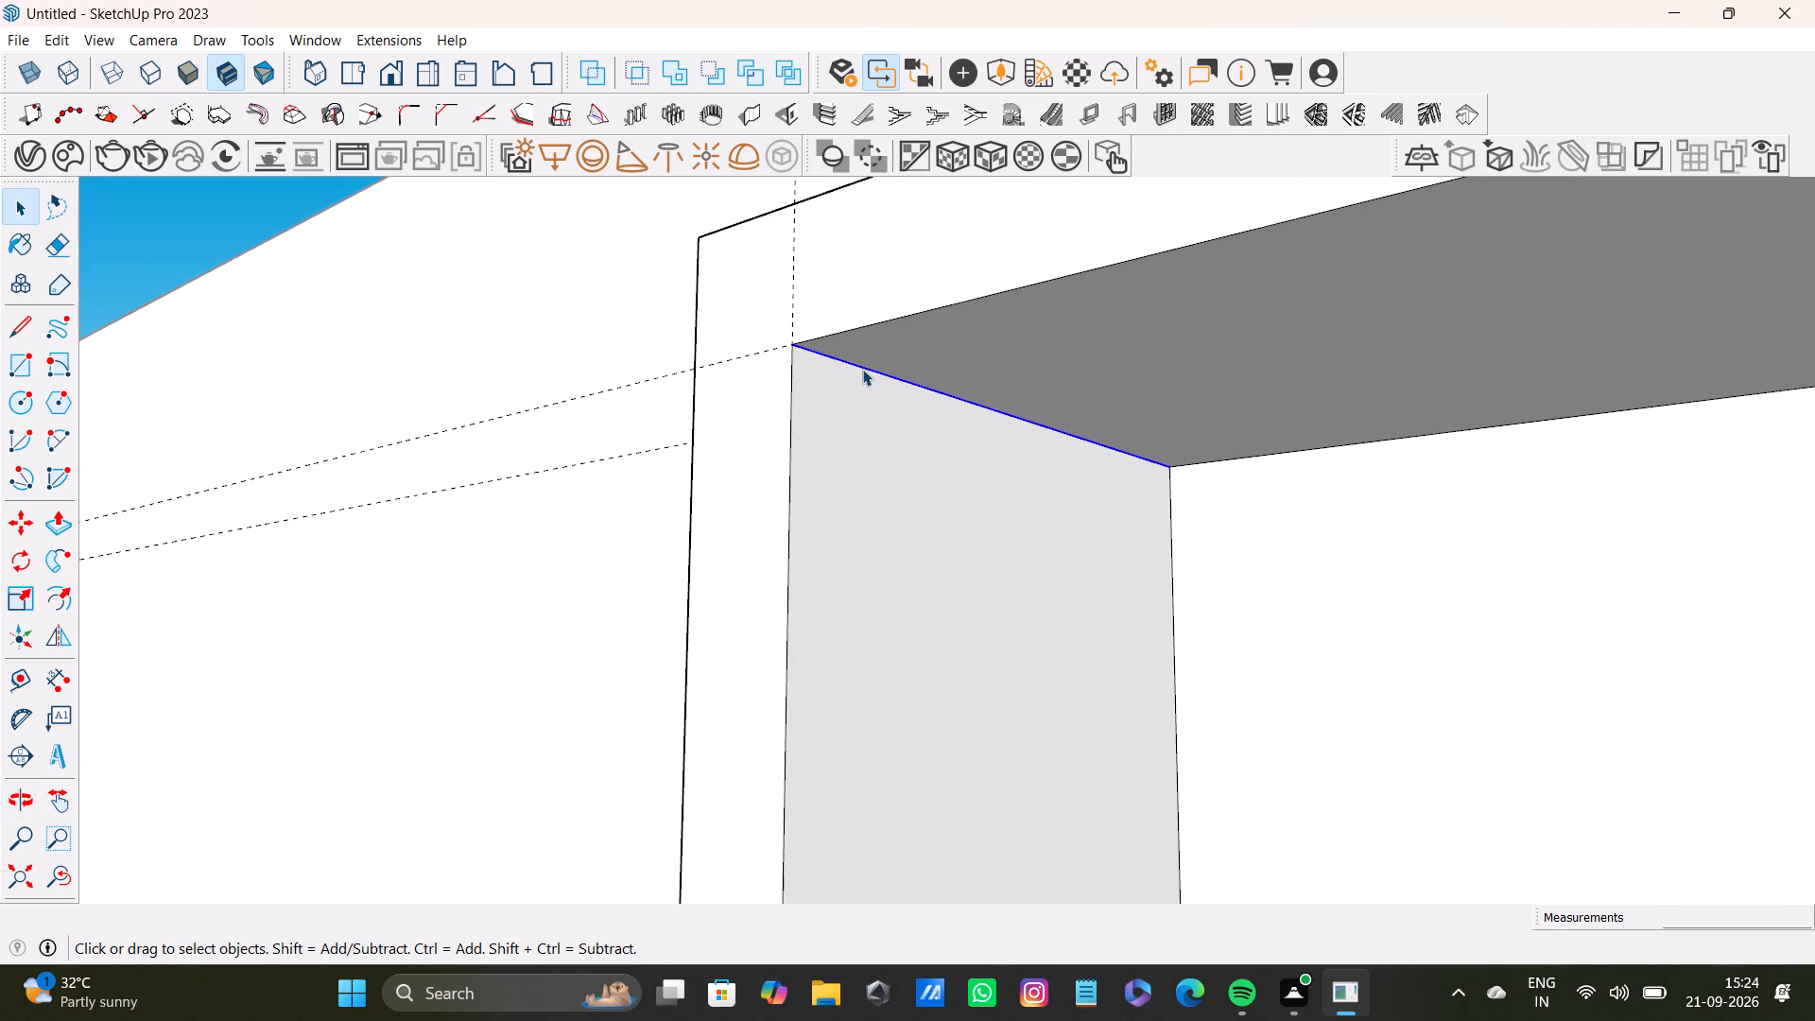
key("m")
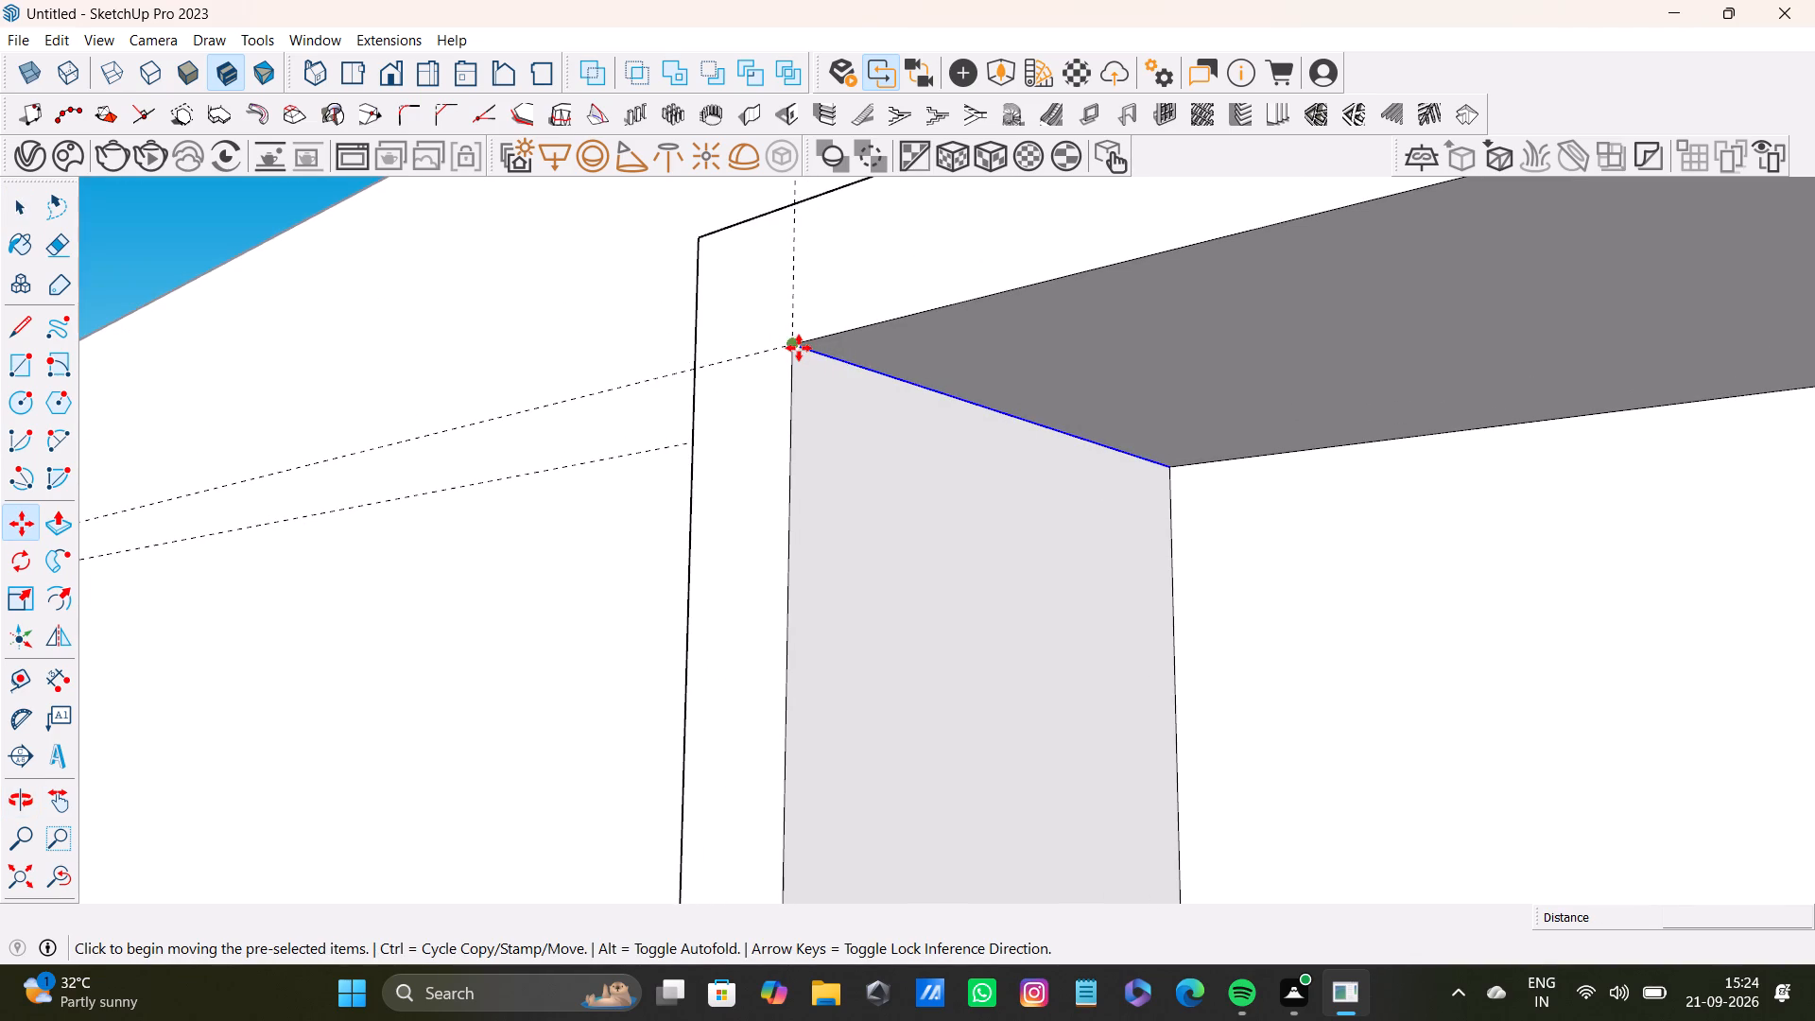
left_click(799, 348)
scroll(966, 554, "down", 11)
middle_click_drag(959, 645, 900, 206, "shift")
scroll(924, 409, "down", 4)
middle_click_drag(936, 660, 955, 356)
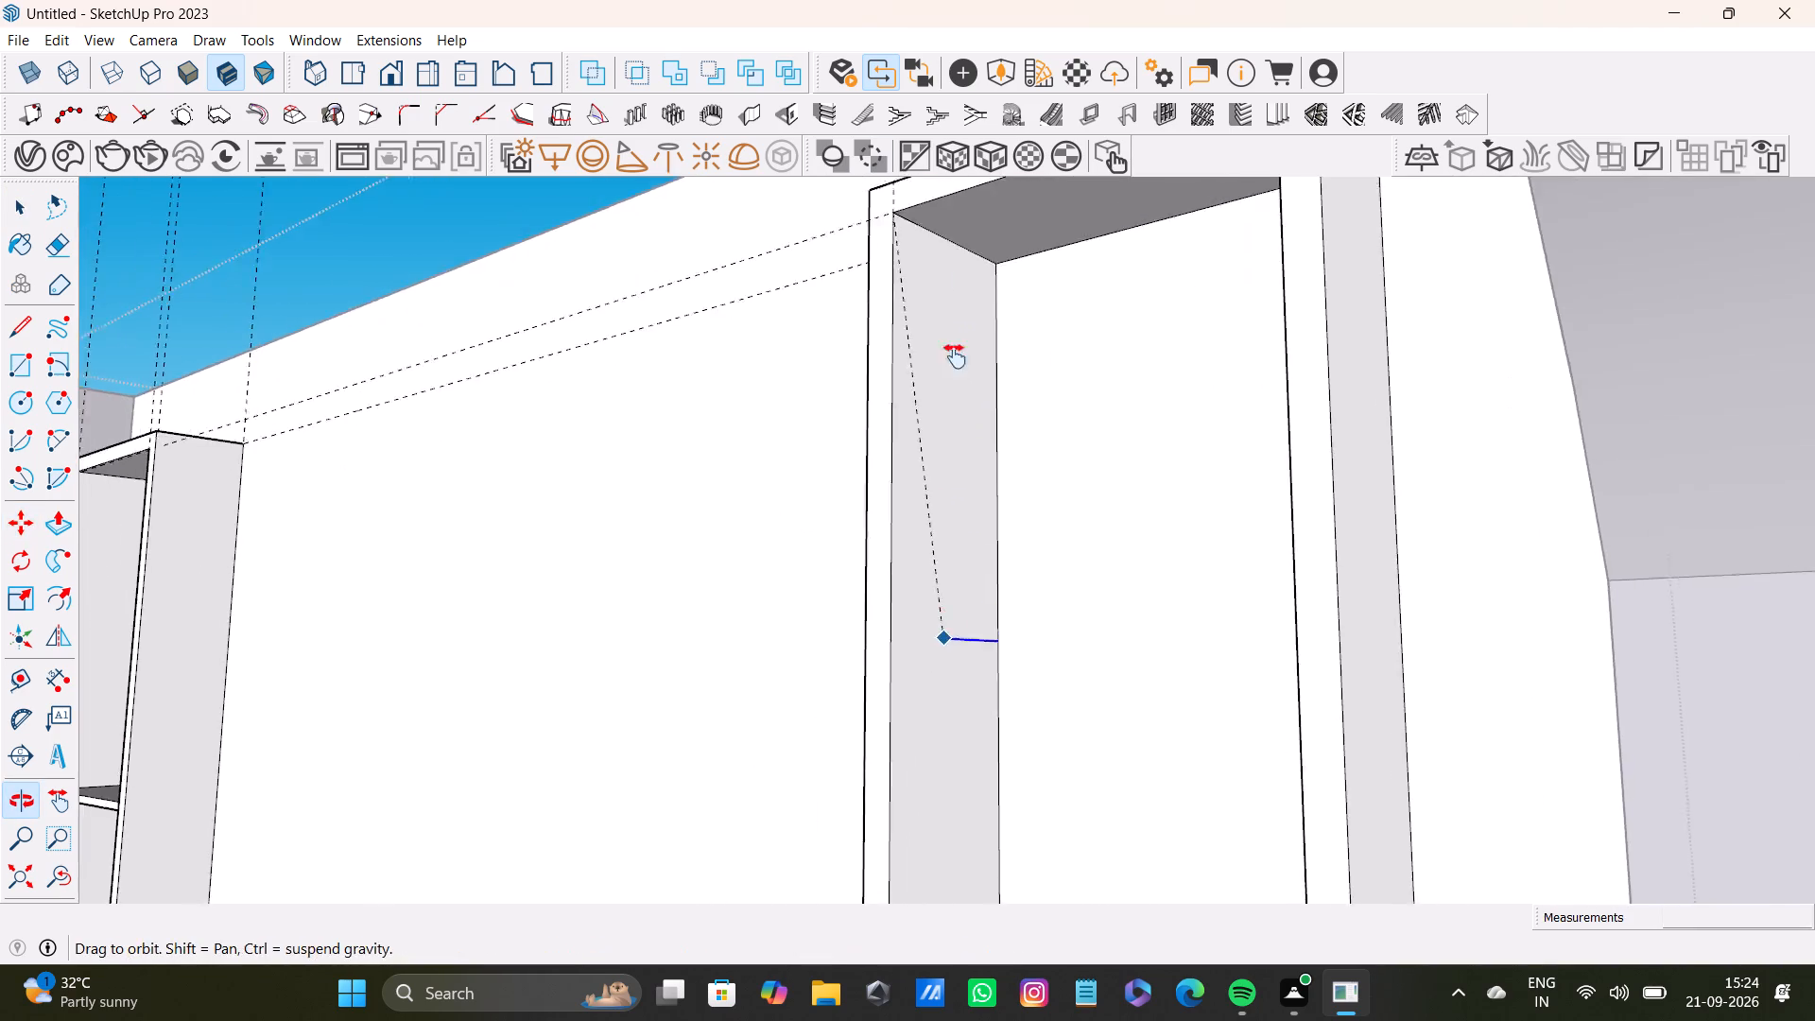
middle_click_drag(955, 356, 938, 262)
scroll(994, 641, "down", 2)
middle_click_drag(975, 687, 948, 261, "shift")
scroll(975, 604, "down", 1)
middle_click_drag(974, 612, 911, 227)
scroll(881, 485, "up", 3)
middle_click_drag(881, 485, 890, 449)
middle_click_drag(907, 483, 925, 286, "shift")
scroll(994, 572, "down", 3)
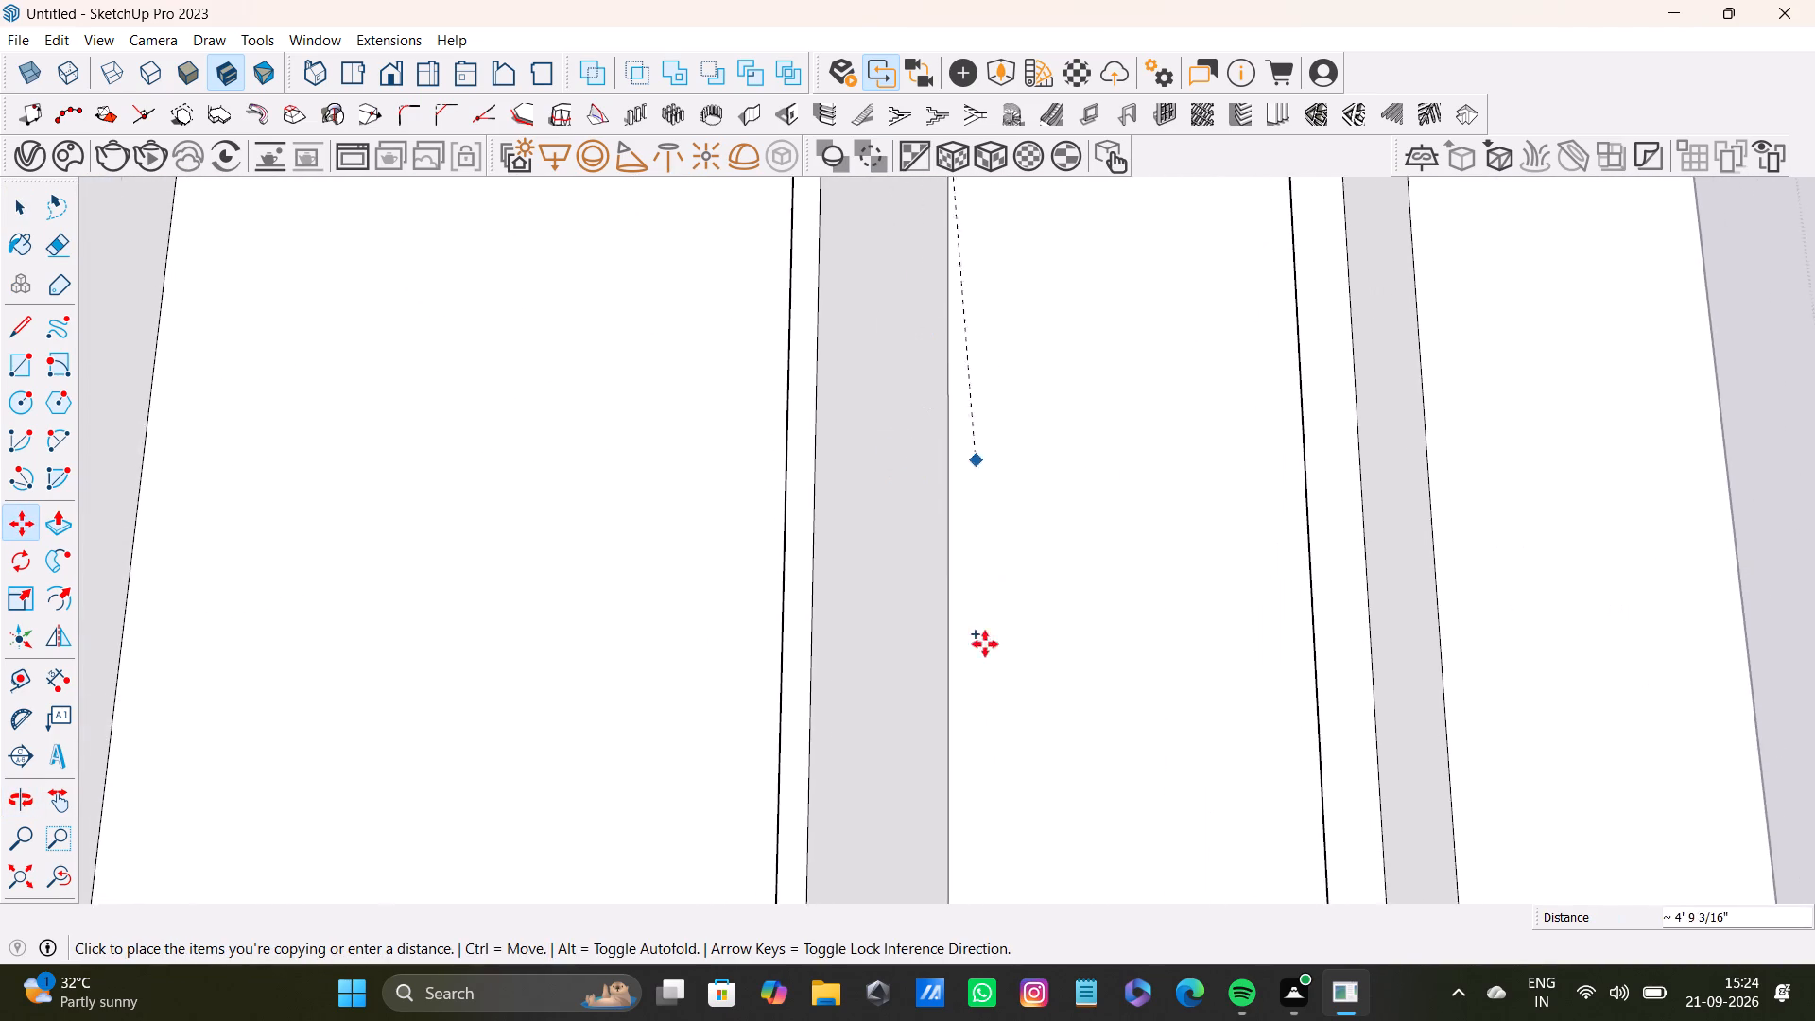
middle_click_drag(964, 652, 950, 359, "shift")
middle_click_drag(947, 609, 948, 277)
middle_click_drag(907, 681, 913, 405)
scroll(896, 689, "down", 1)
middle_click_drag(892, 701, 905, 425)
middle_click_drag(916, 659, 919, 660)
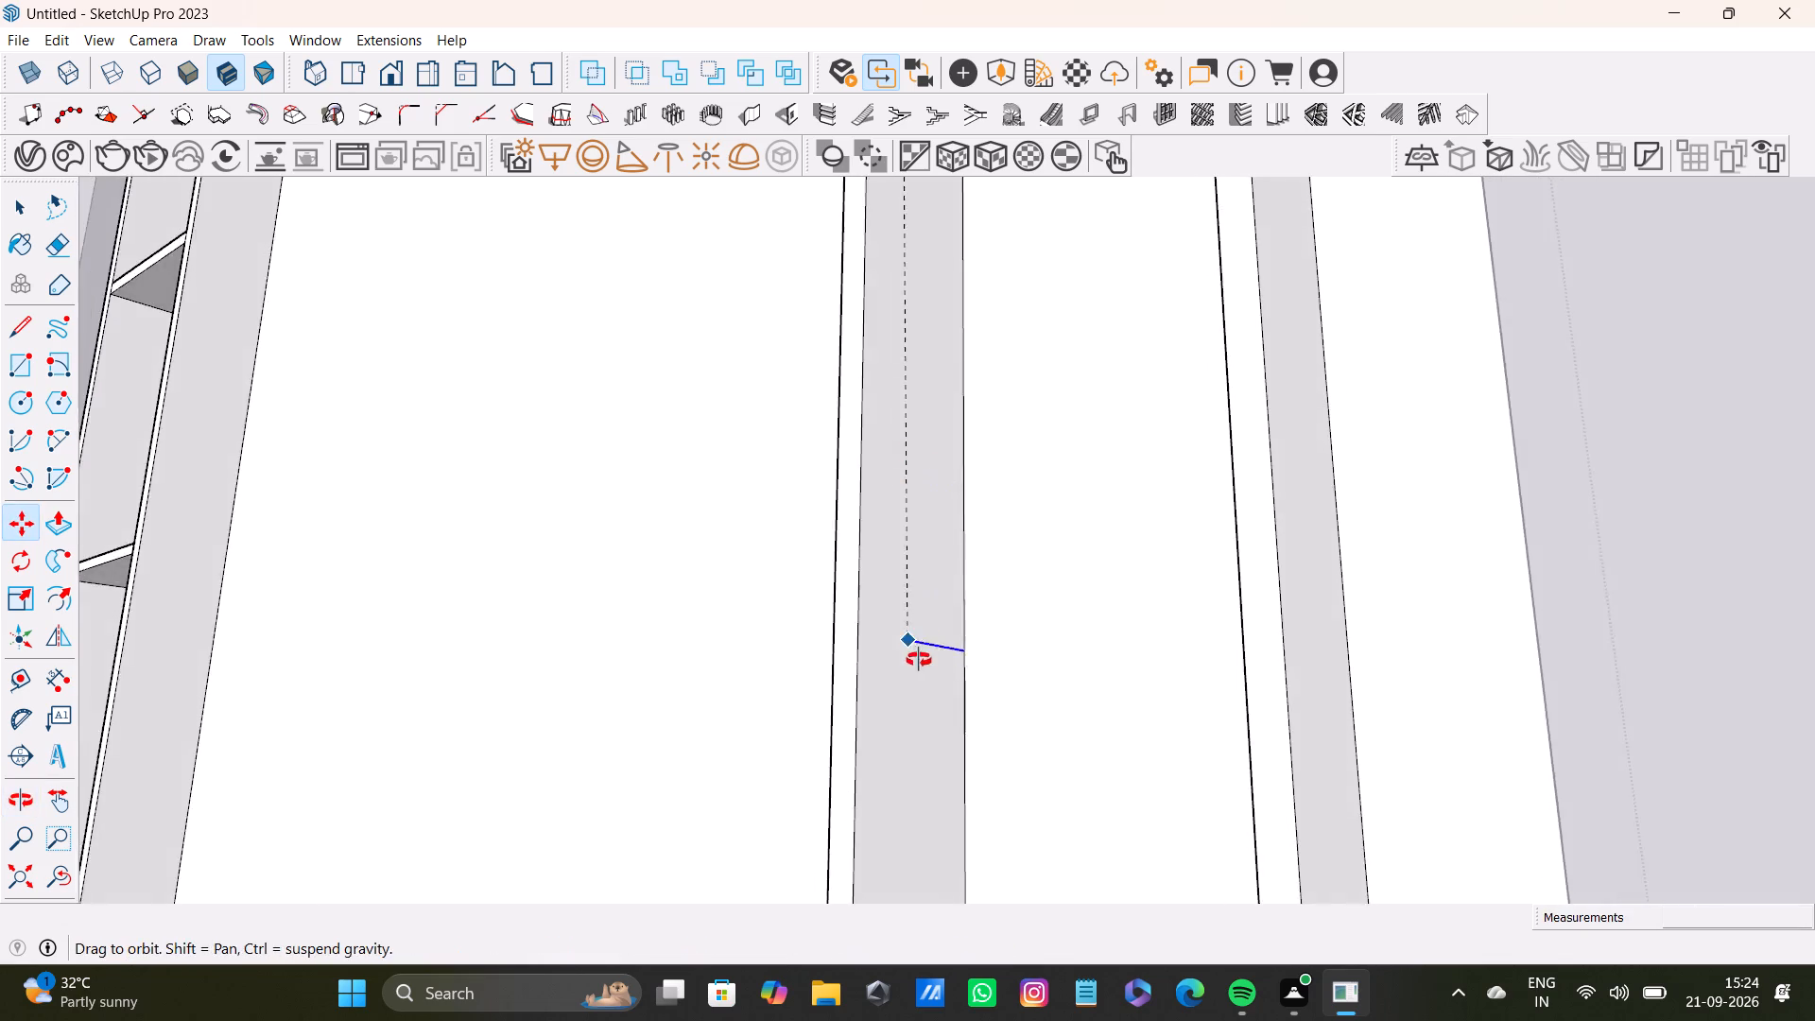
middle_click_drag(919, 660, 924, 406)
scroll(933, 628, "down", 5)
left_click(60, 880)
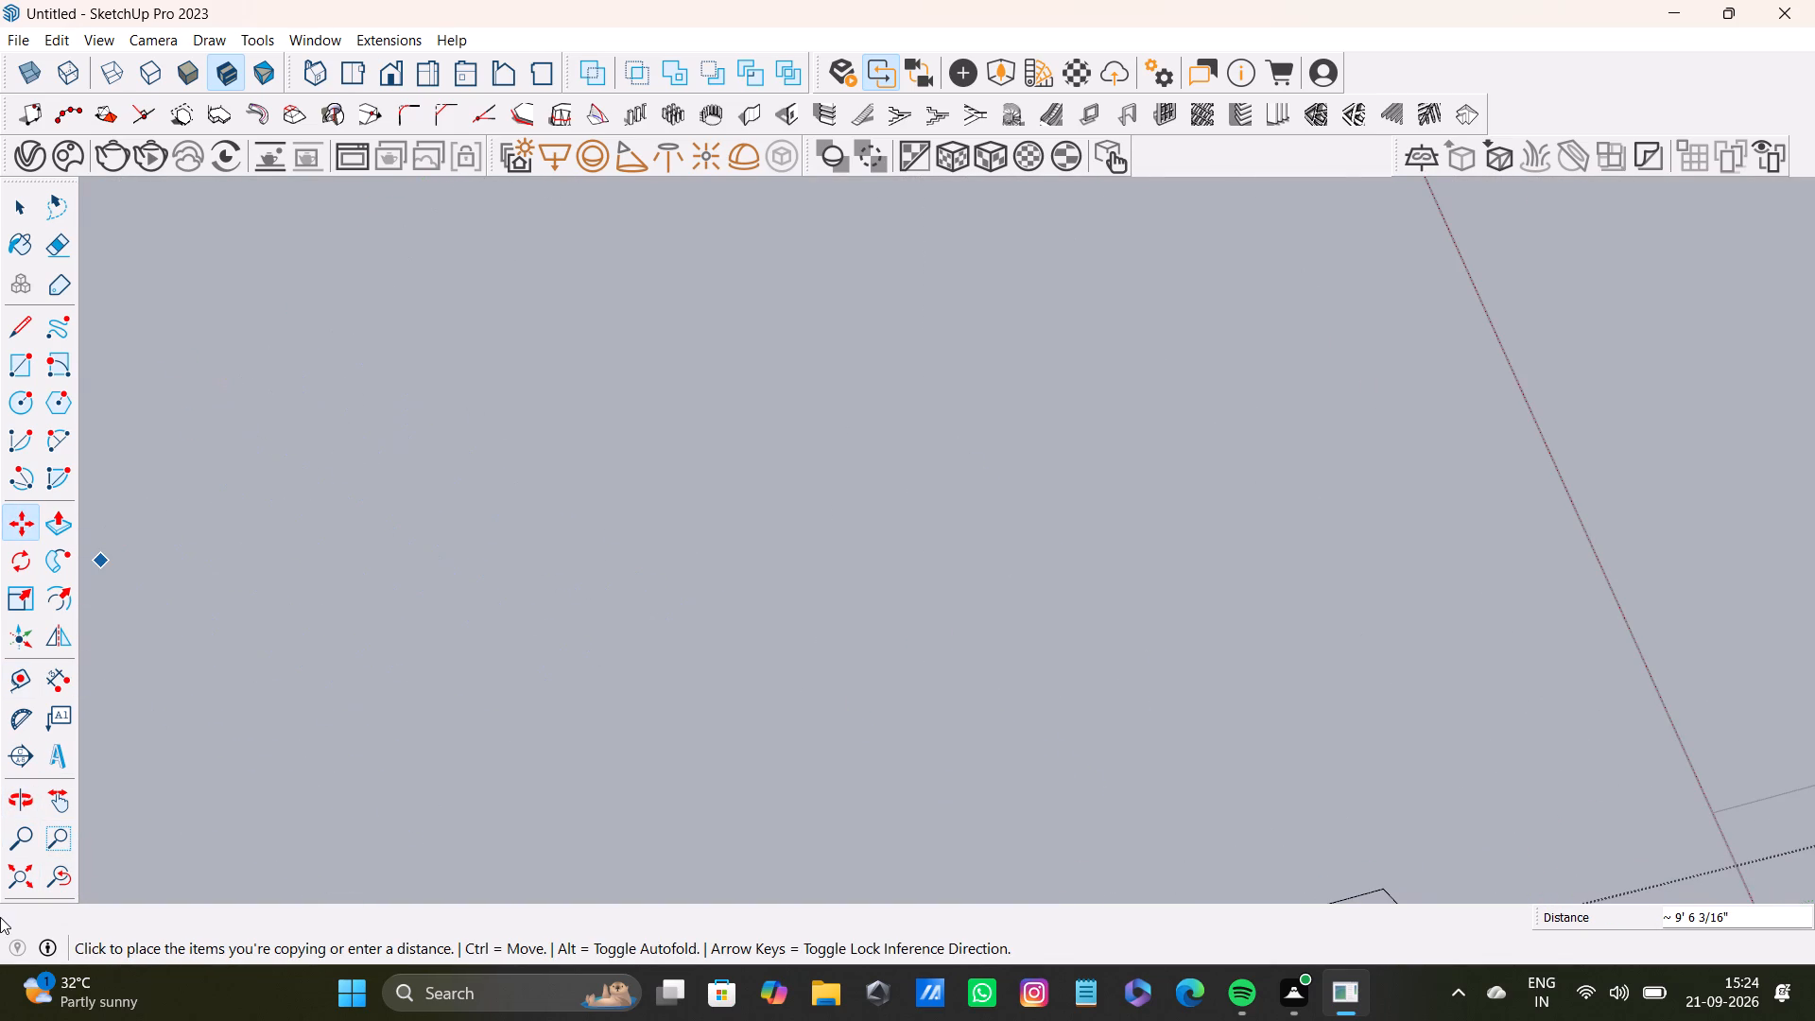
left_click(9, 882)
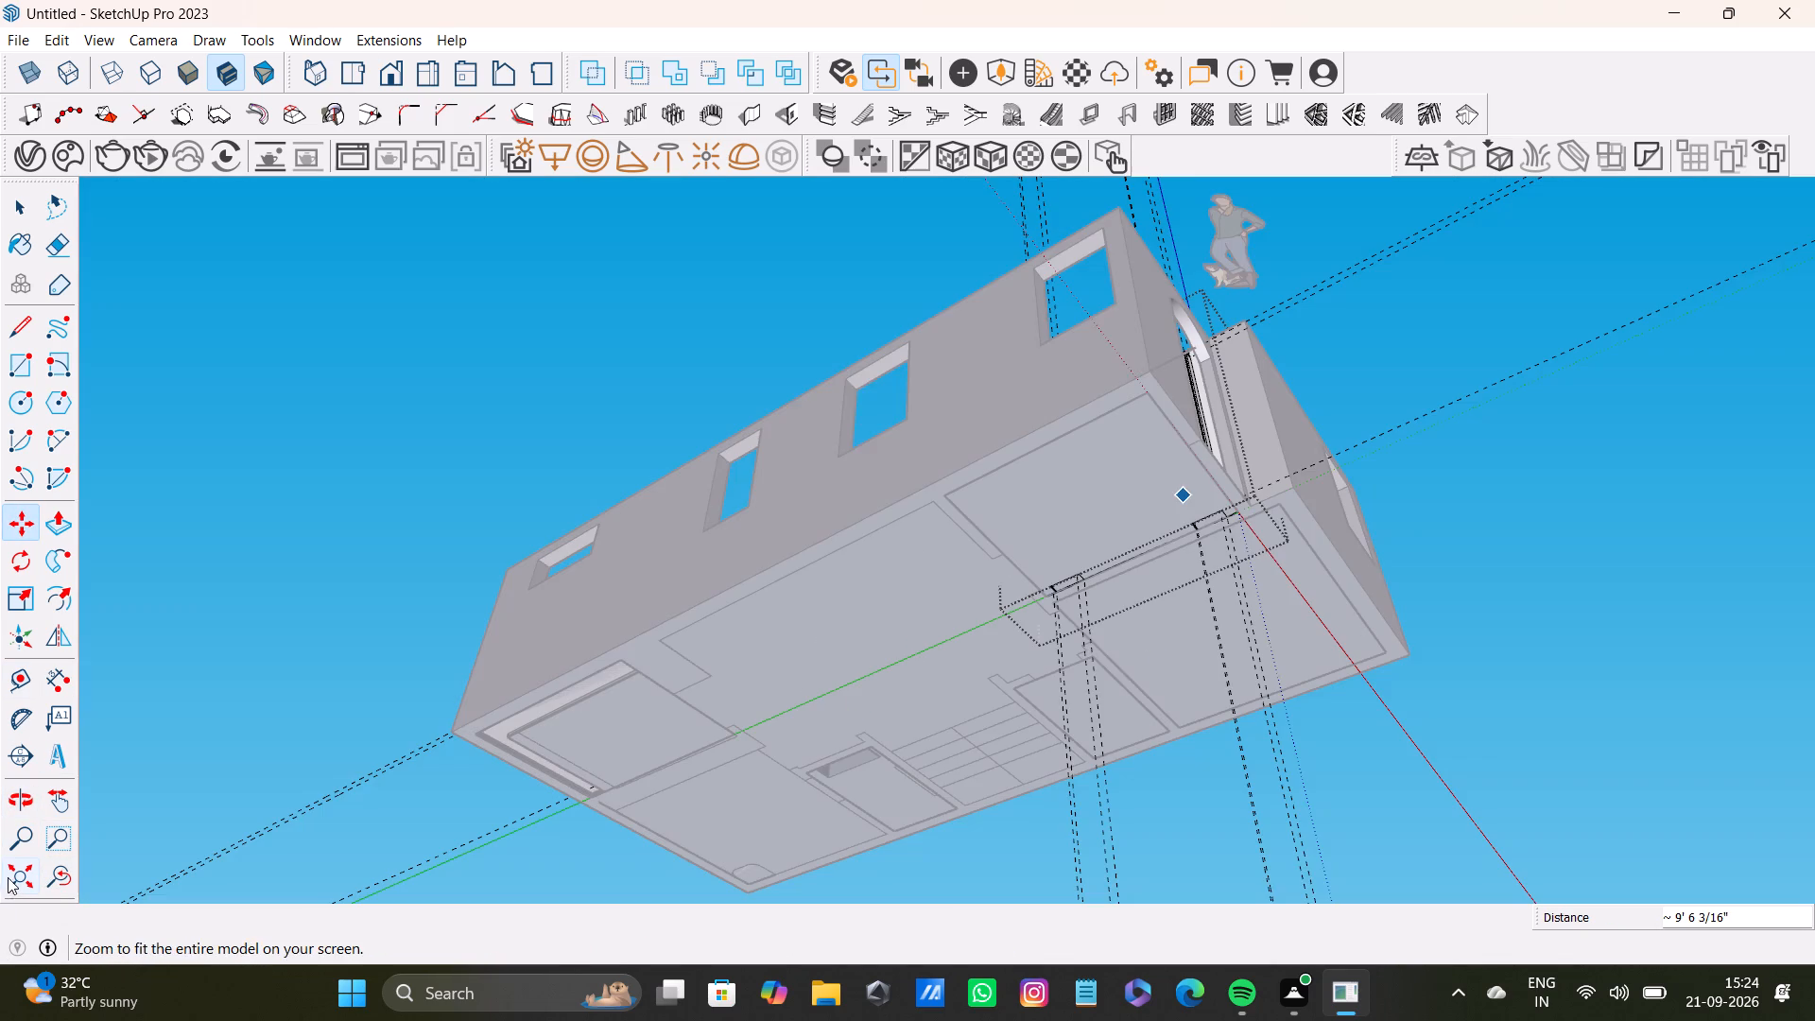
middle_click_drag(1090, 378, 1028, 728)
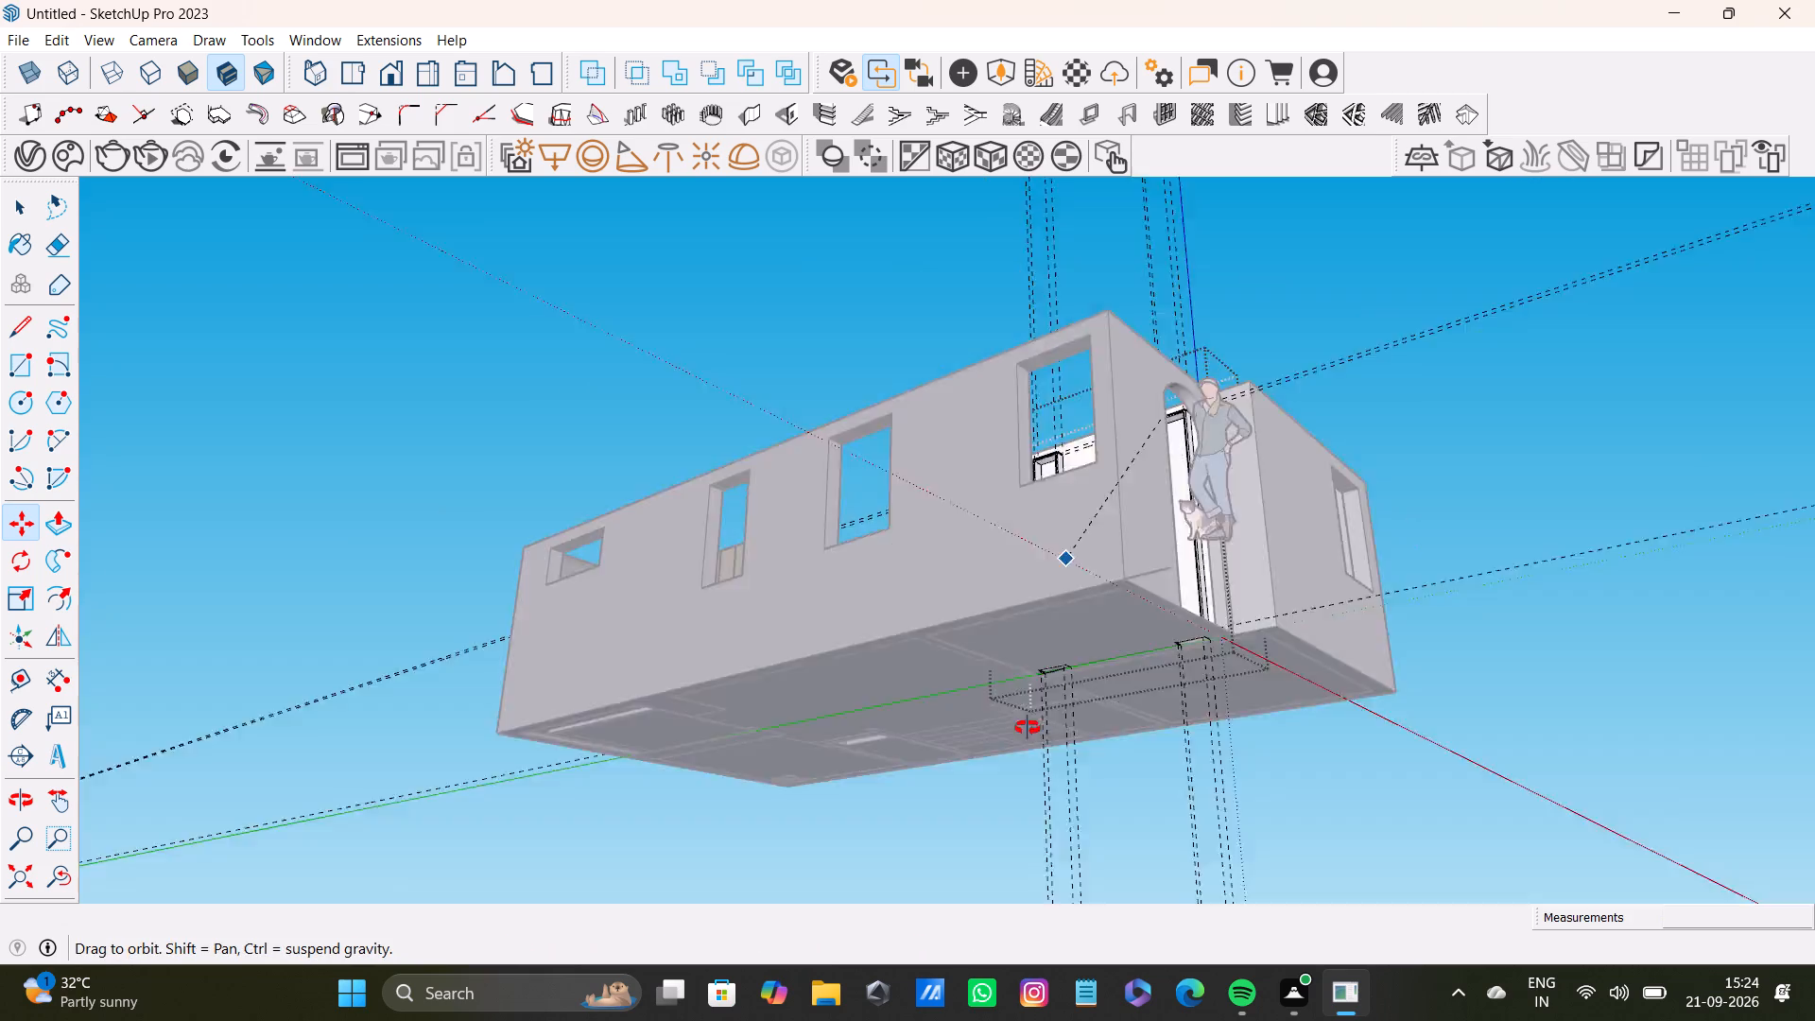
middle_click_drag(1028, 728, 1027, 782)
scroll(1087, 546, "up", 7)
middle_click_drag(1089, 546, 1096, 624)
scroll(1182, 825, "up", 2)
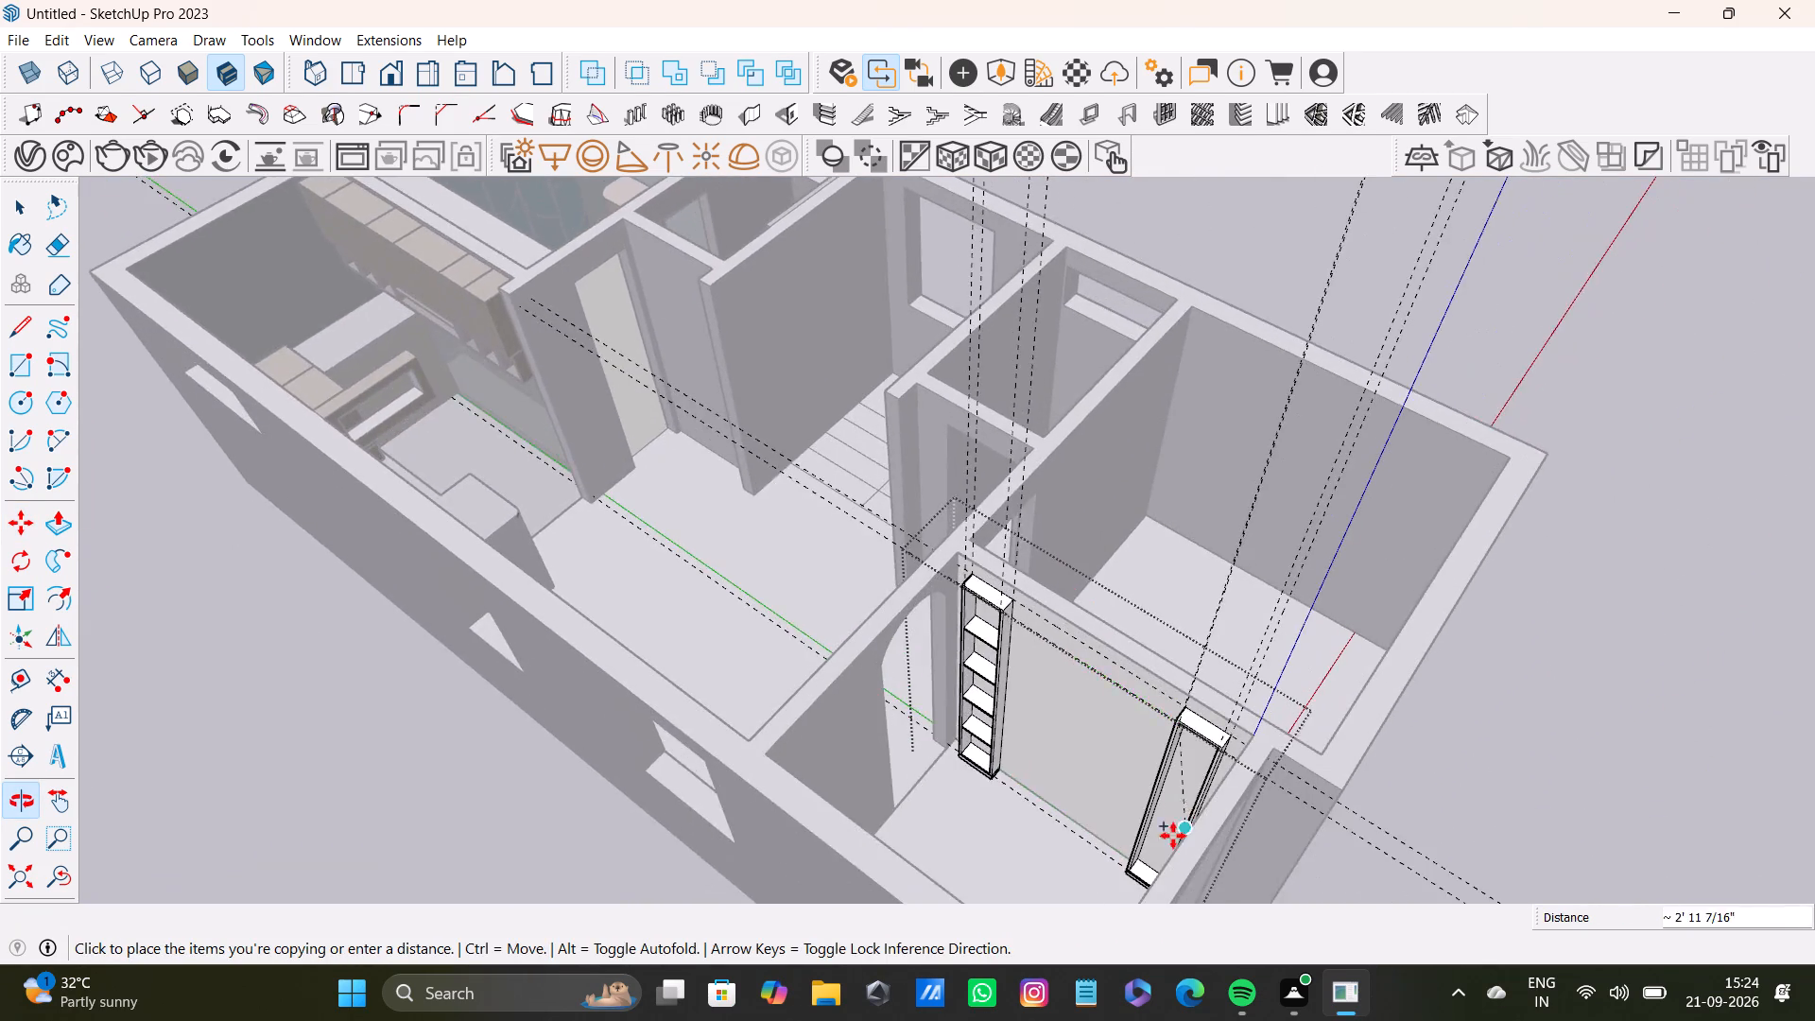
scroll(1173, 836, "up", 18)
middle_click_drag(1123, 869, 1101, 811, "shift")
scroll(1103, 827, "up", 5)
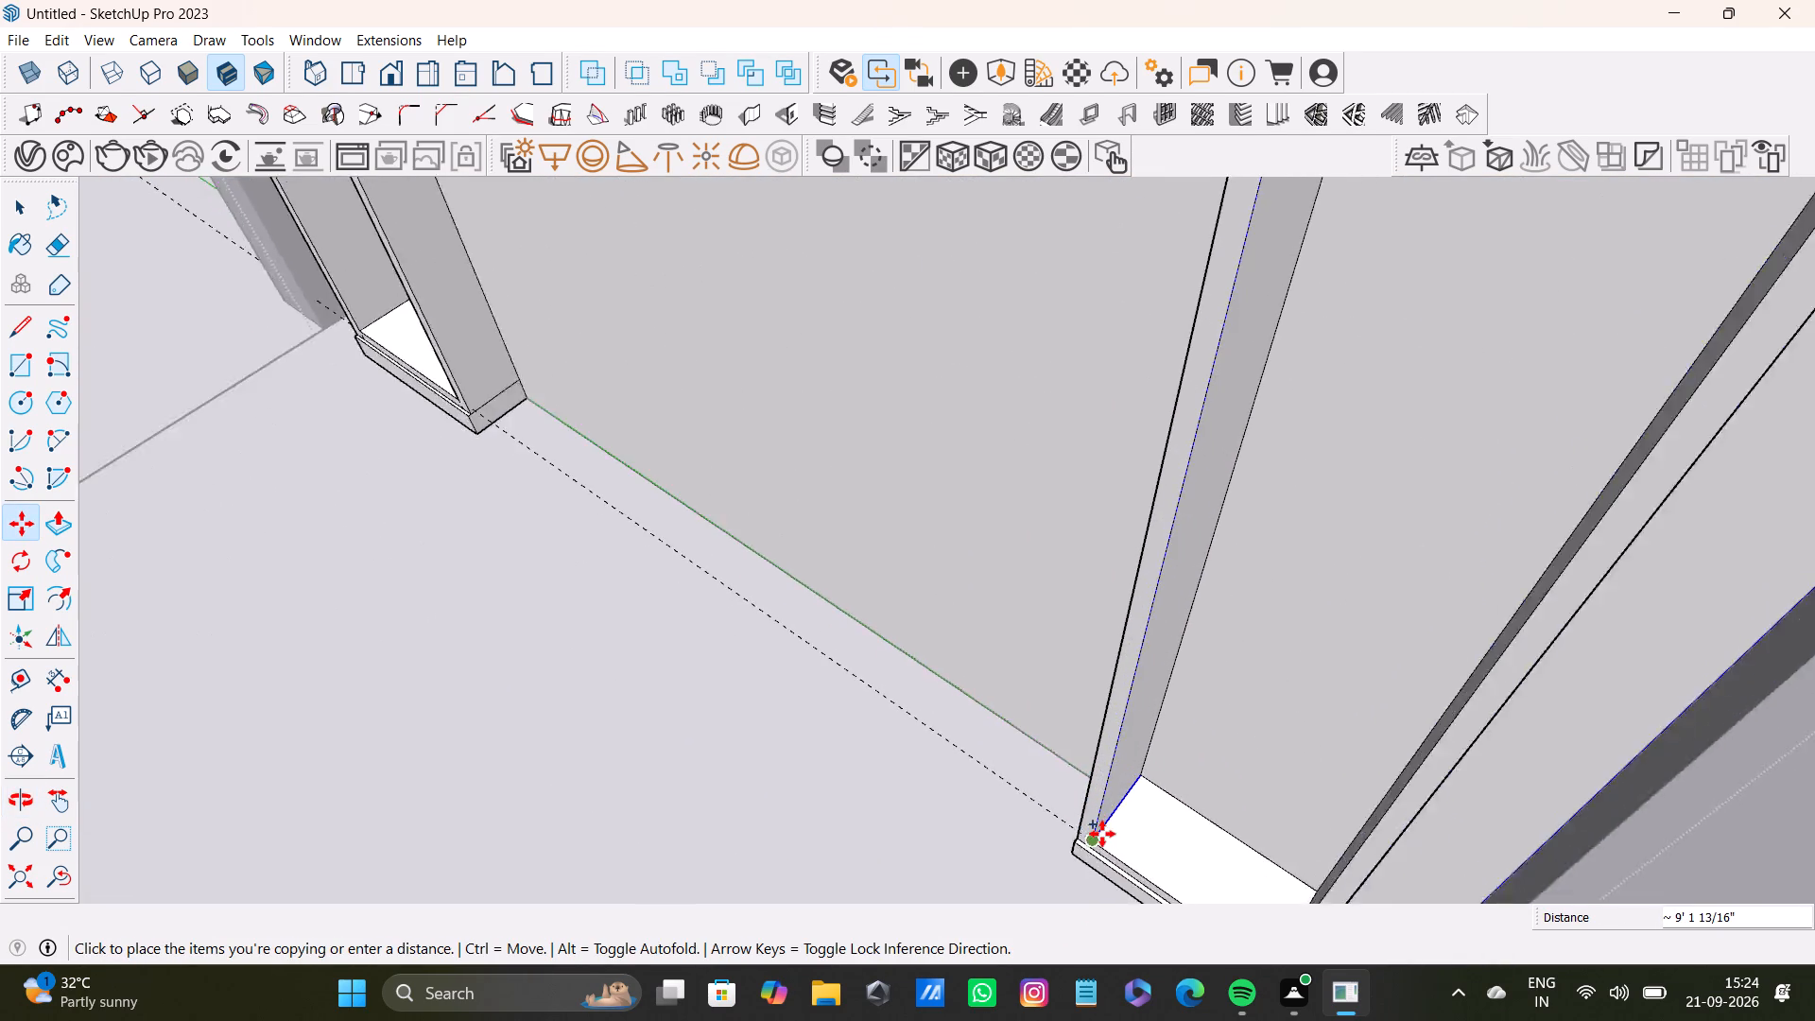
scroll(1102, 834, "up", 7)
left_click(1082, 848)
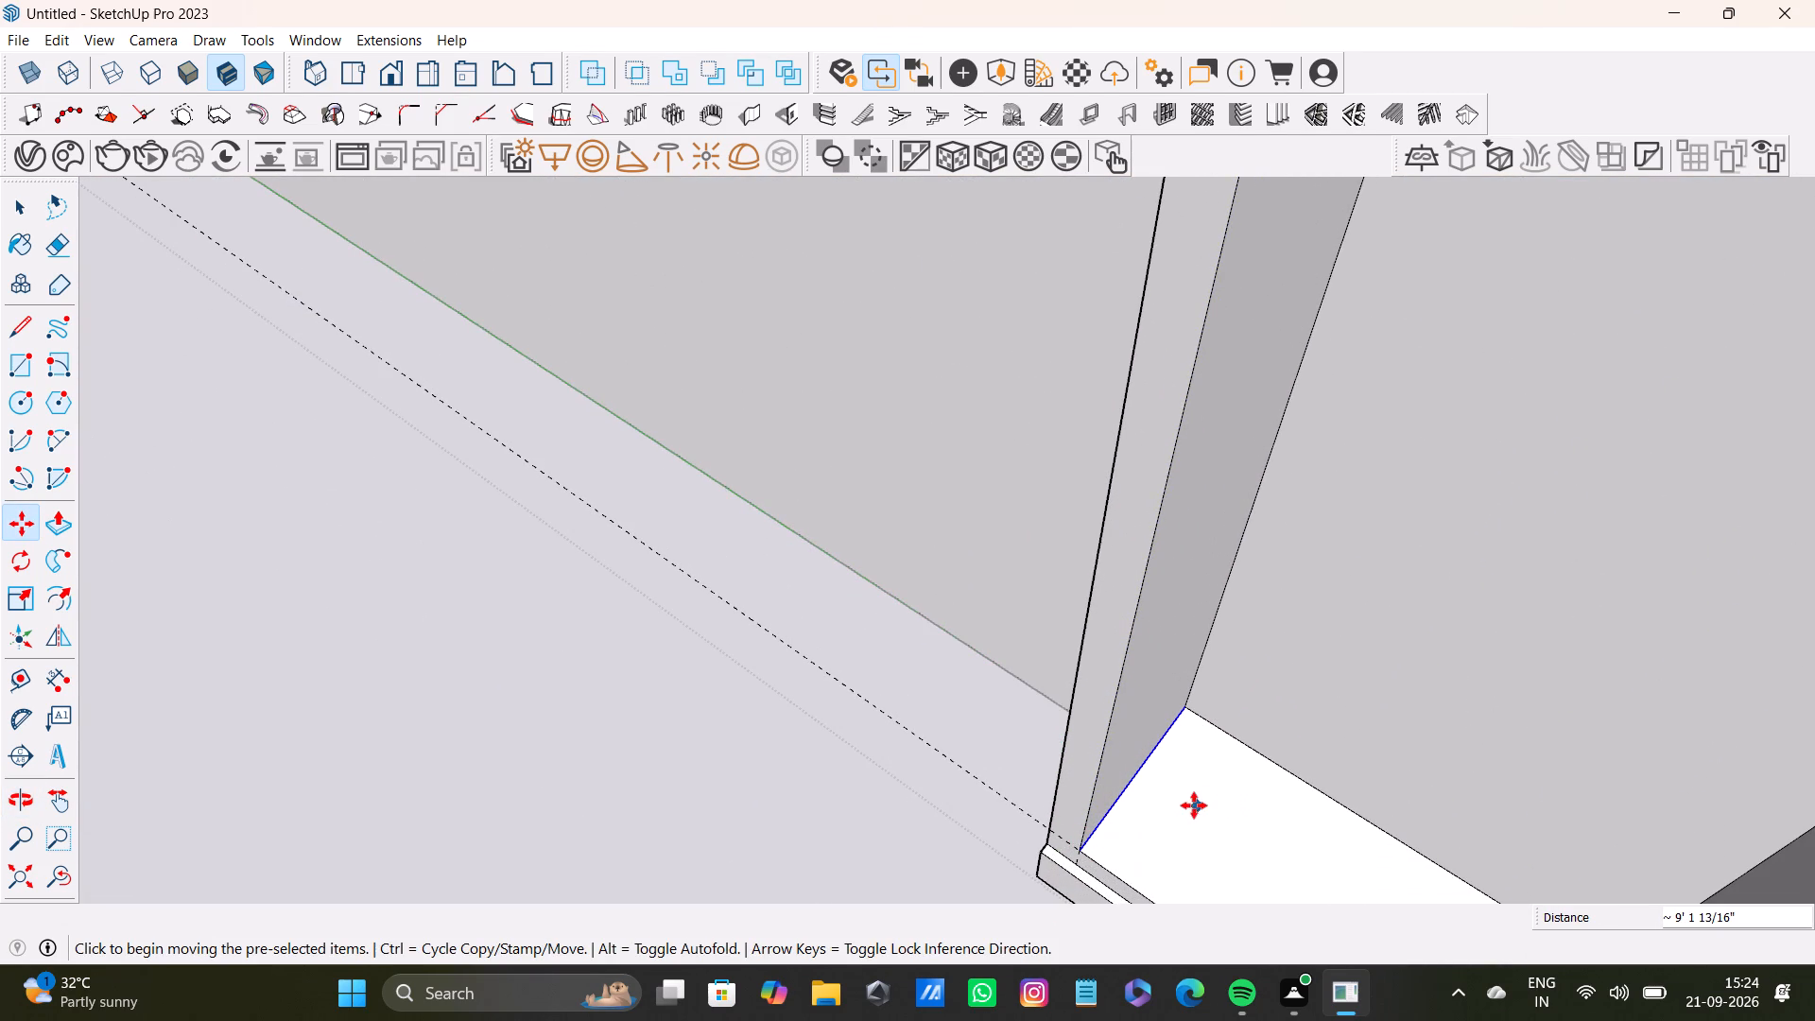
type("/5")
key("Return")
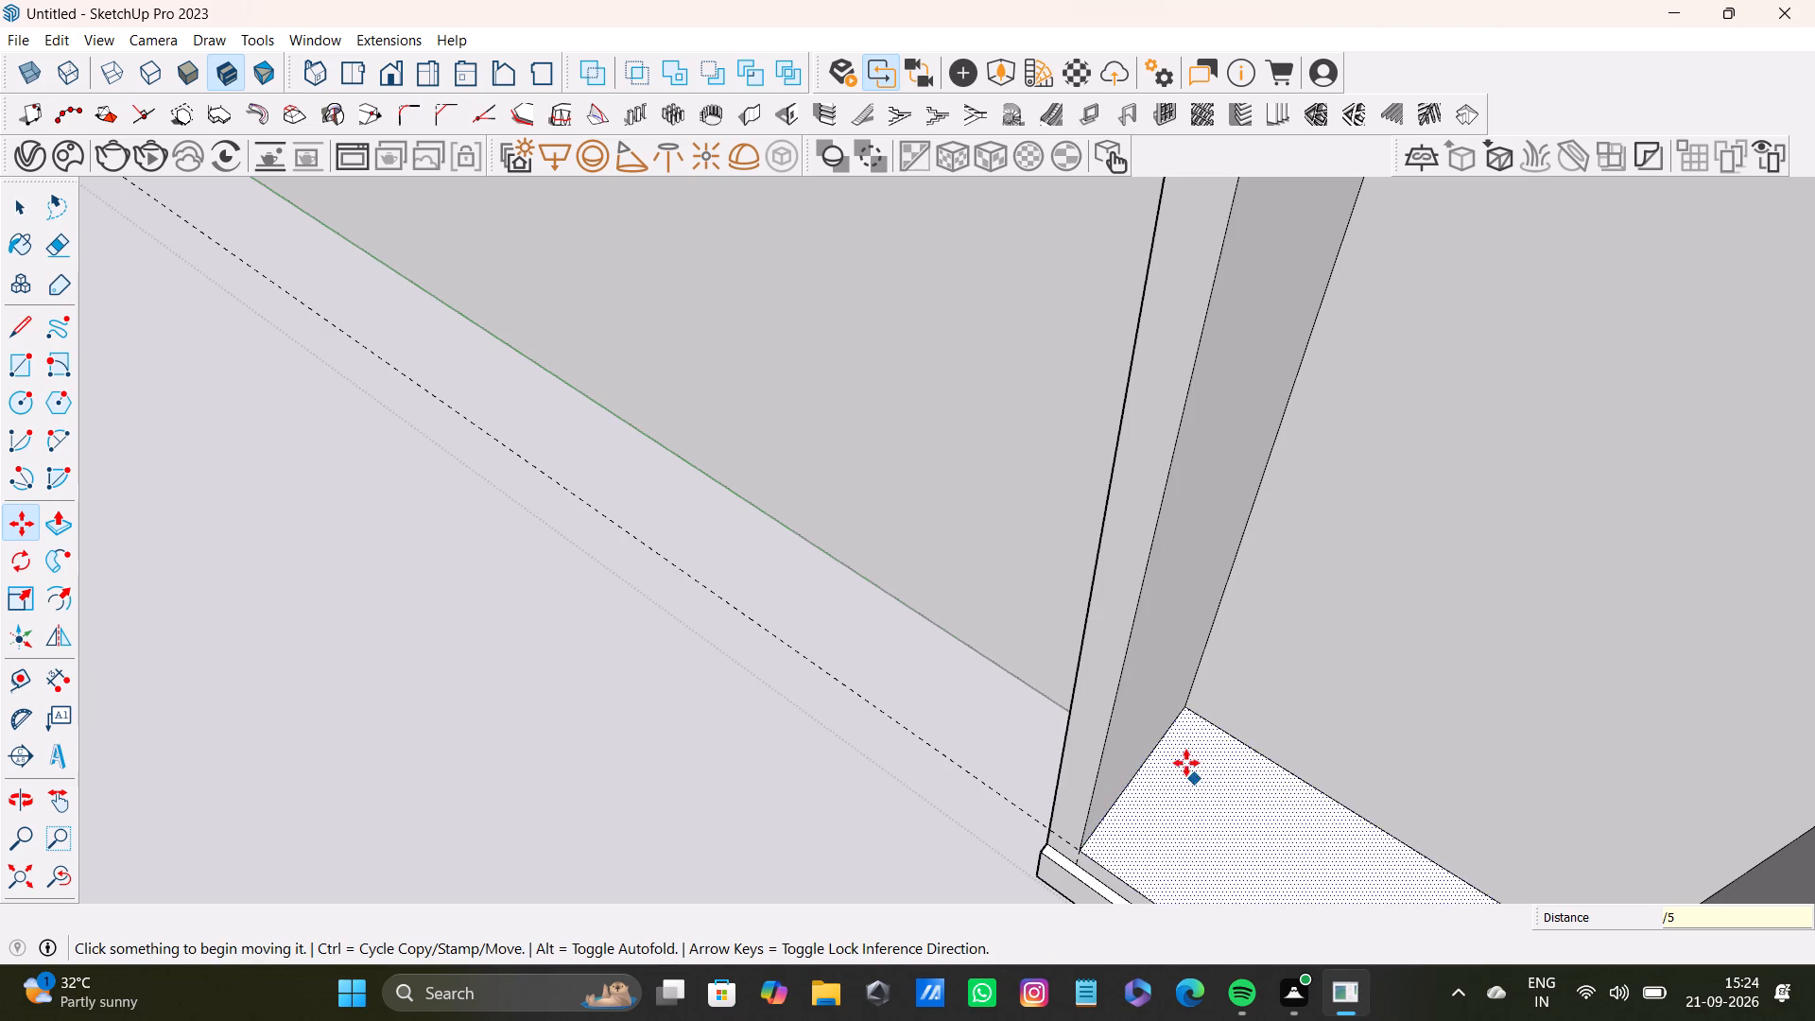
Copy the lowest division line on the second frame's inner side about 3/8" downward to mark the shelf thickness.
scroll(1188, 732, "down", 8)
key("space")
middle_click_drag(1340, 533, 1218, 597, "shift")
scroll(1088, 650, "up", 4)
middle_click_drag(1221, 655, 1104, 545)
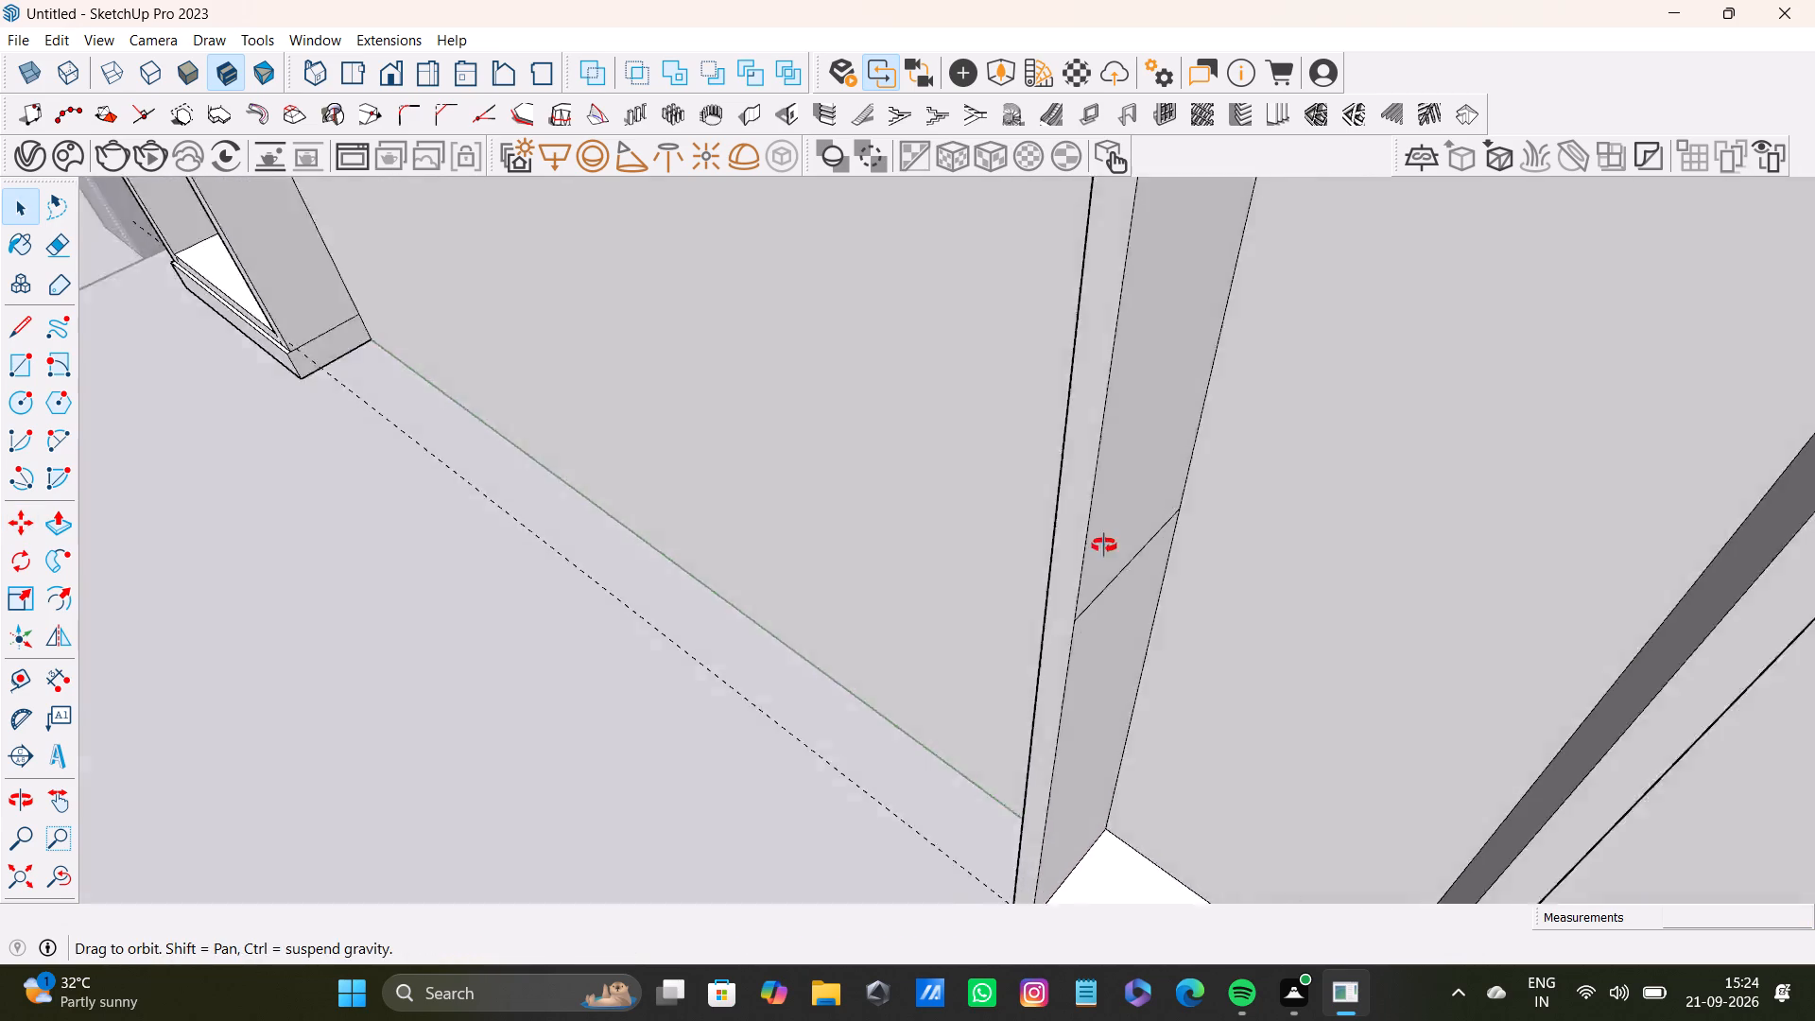
middle_click_drag(1104, 545, 1102, 532)
scroll(1094, 541, "up", 8)
key("t")
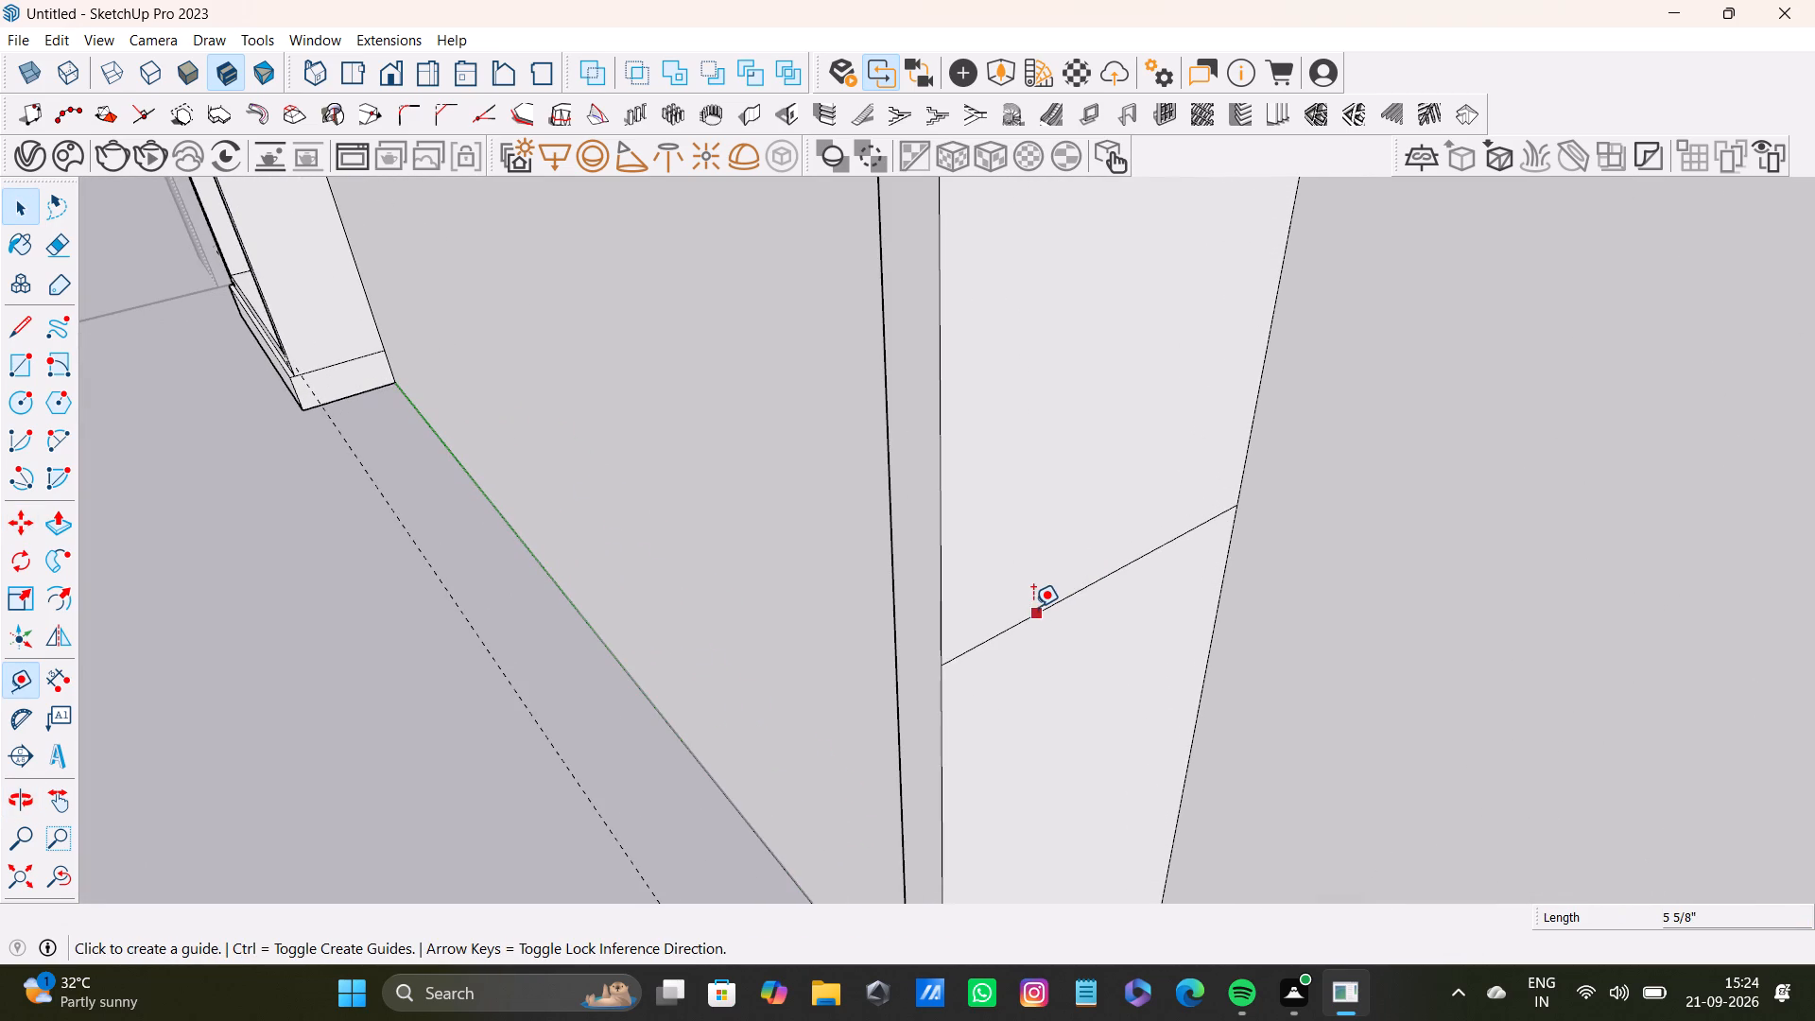
key("space")
left_click(1033, 614)
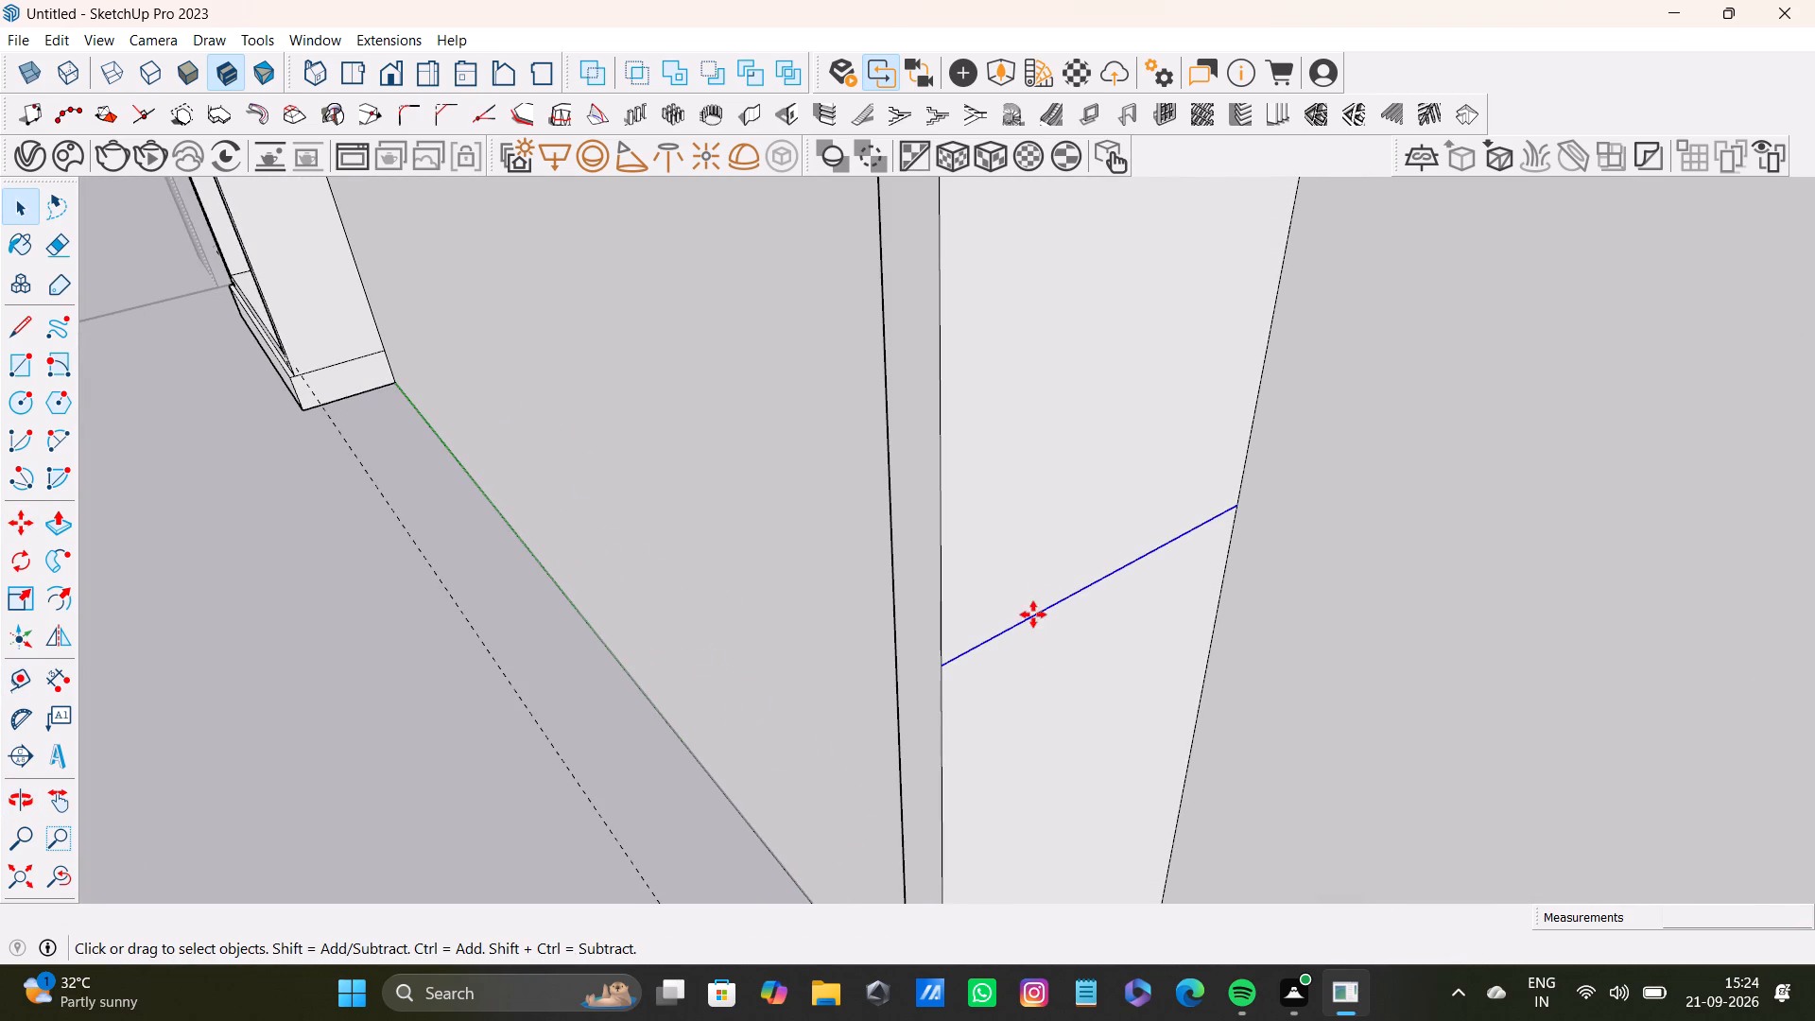
key("m")
left_click(943, 667, "ctrl")
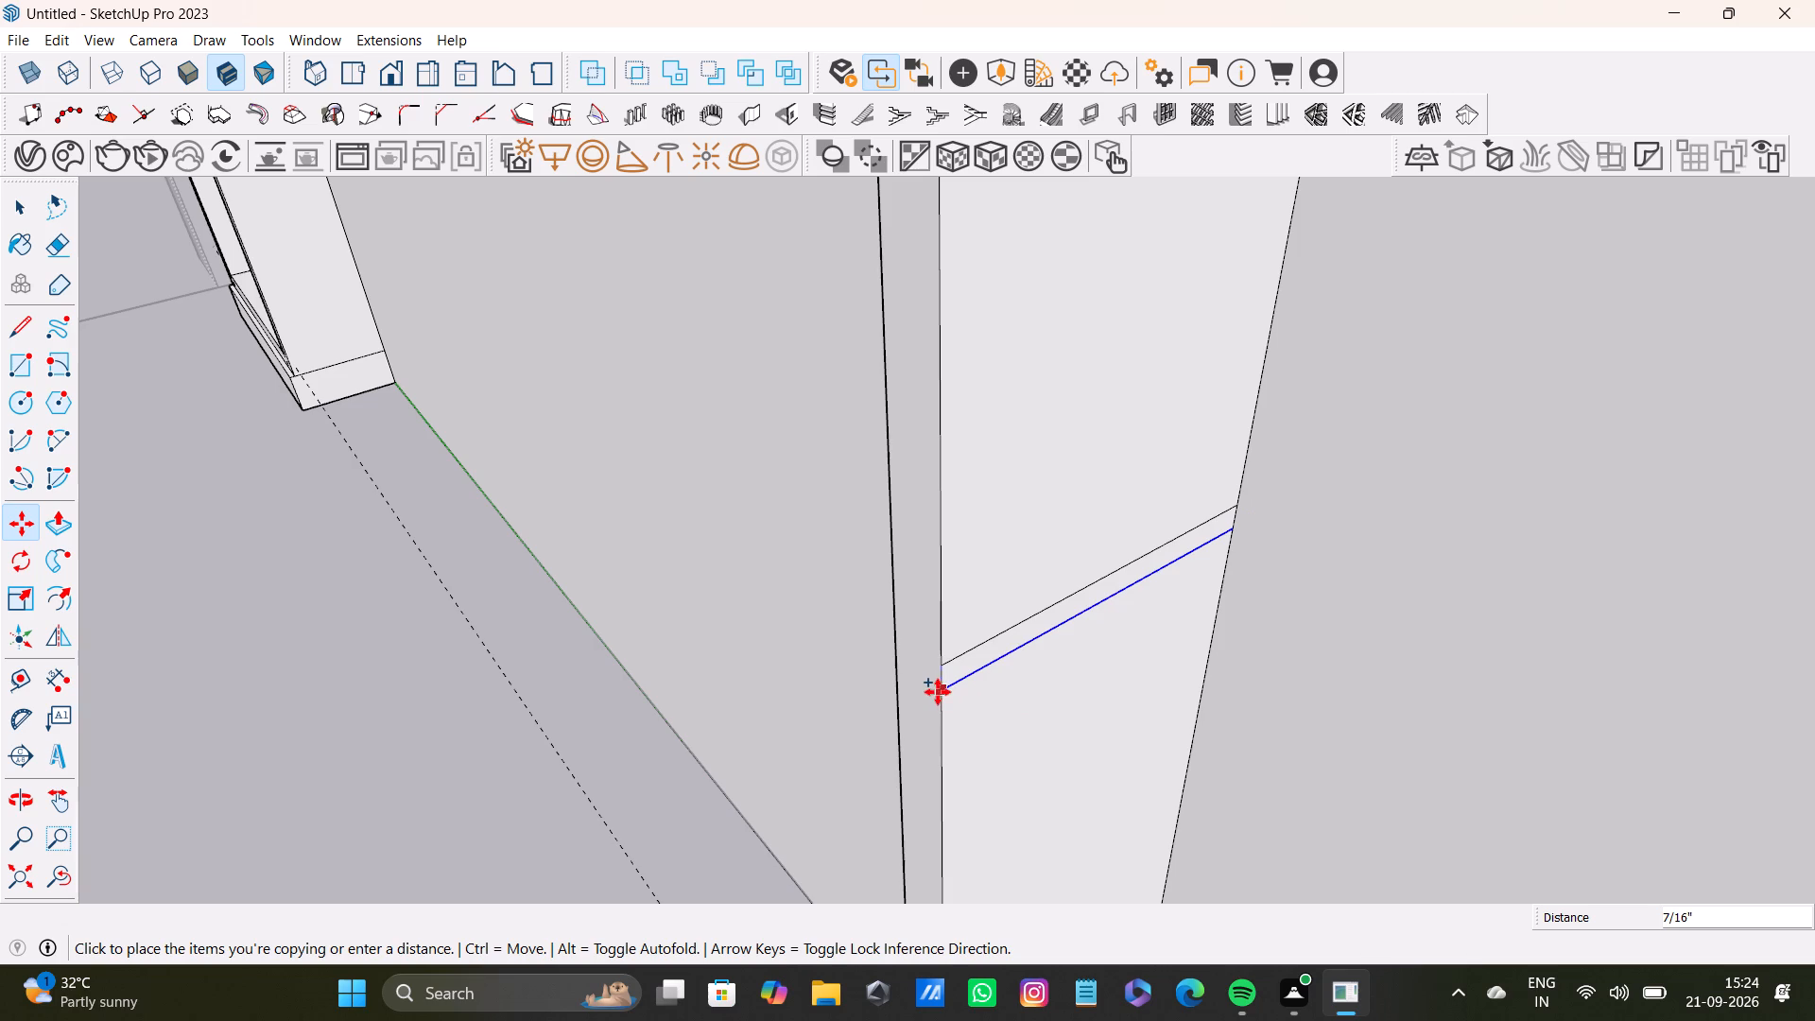
left_click(945, 686)
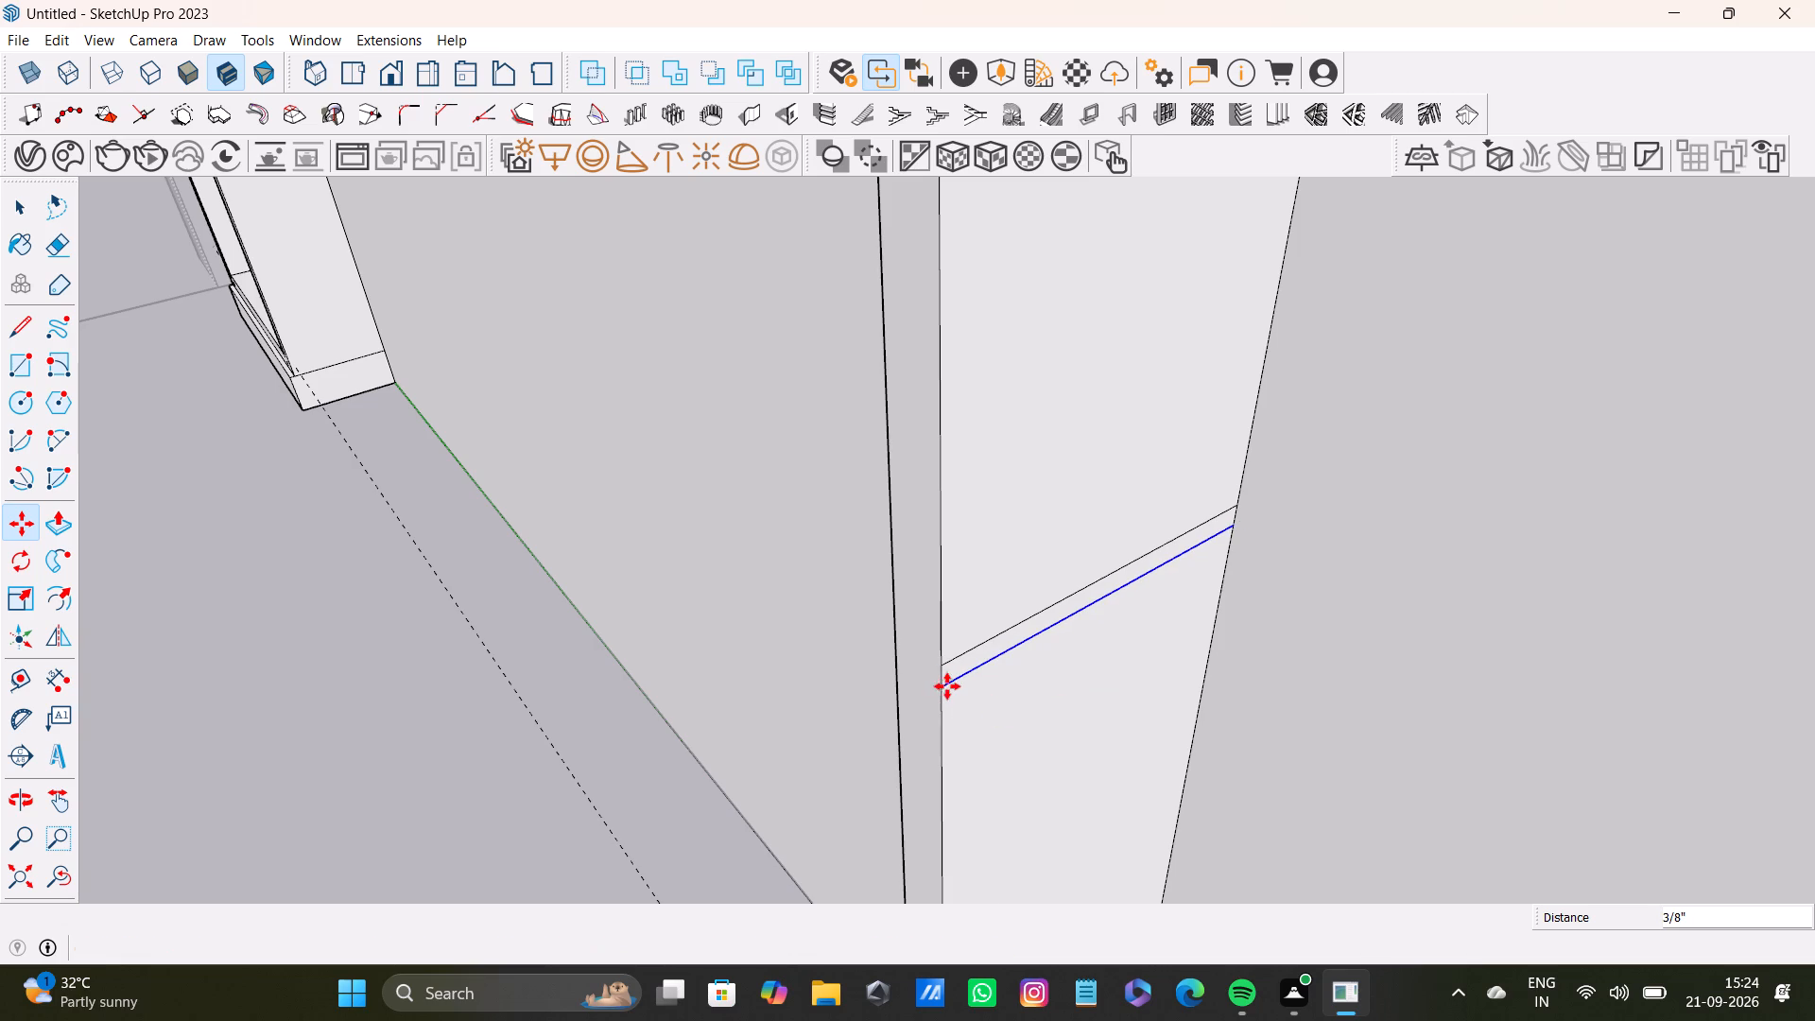
Copy the second division line from the bottom about 1/4" downward on the frame's inner side.
scroll(1018, 650, "down", 4)
middle_click_drag(1057, 497, 1048, 811, "shift")
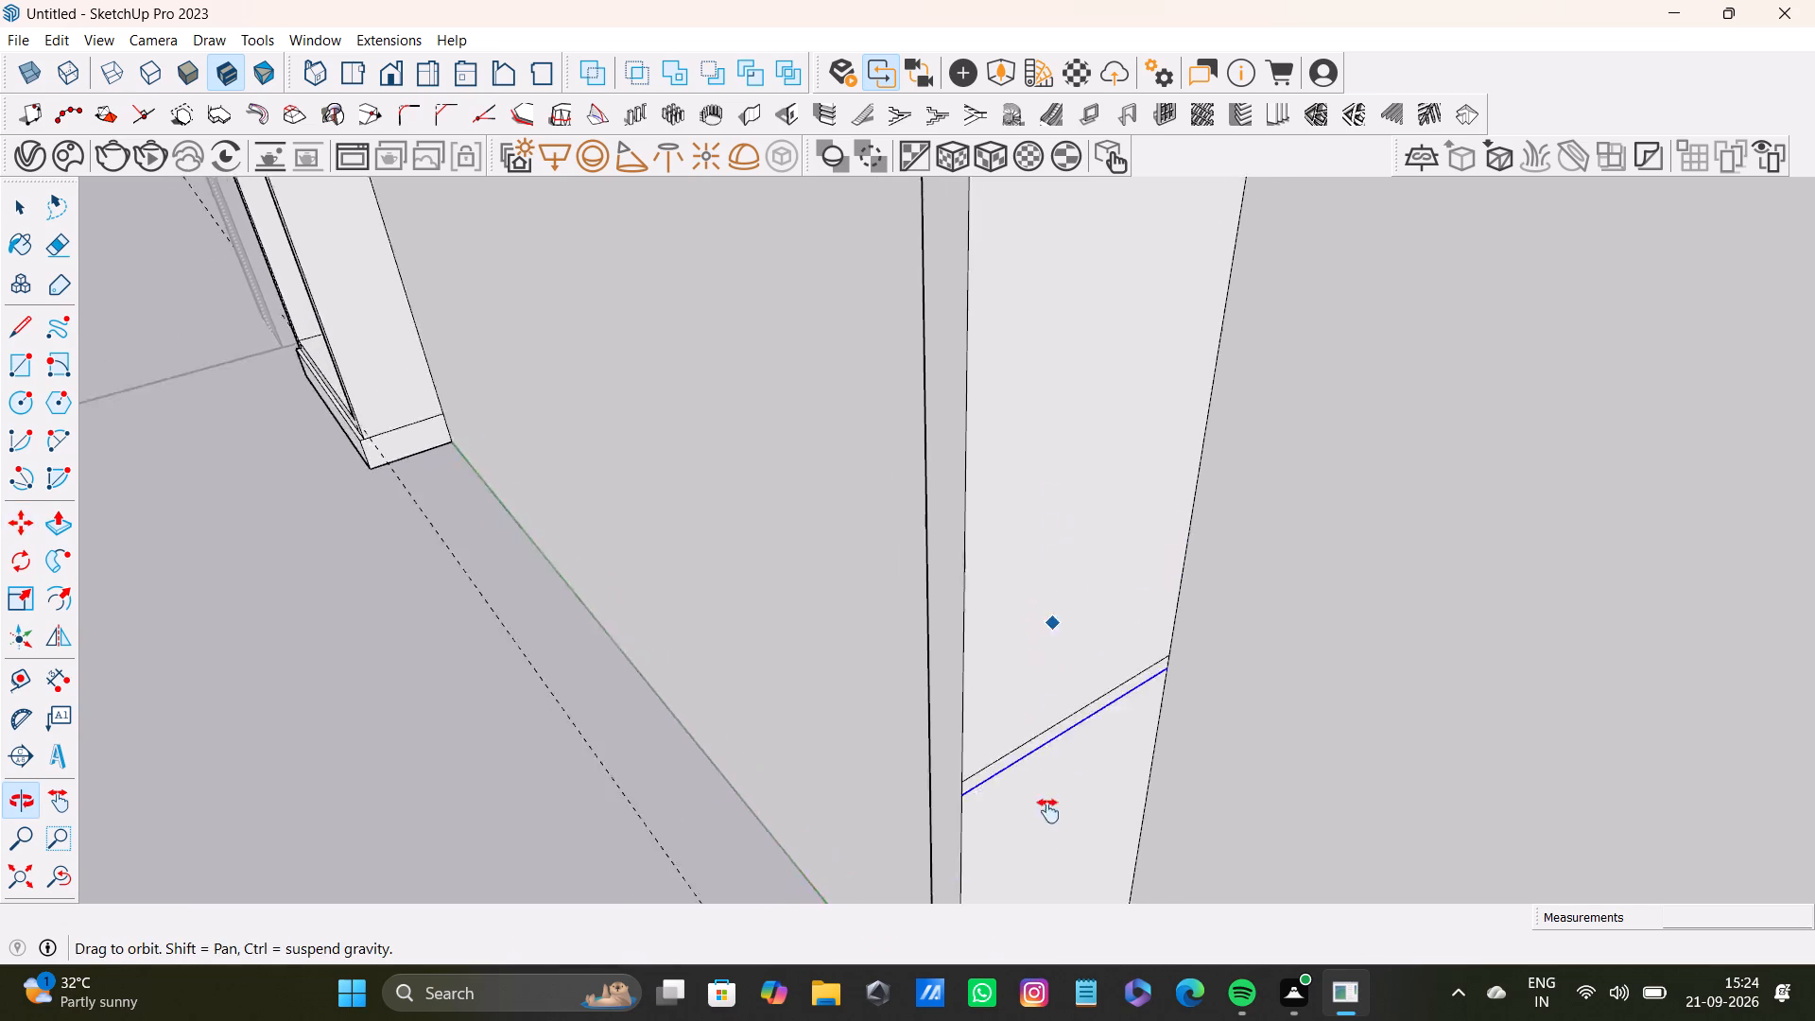
middle_click_drag(1048, 811, 1042, 848, "shift")
scroll(1042, 848, "down", 5, "shift")
middle_click_drag(1095, 472, 1083, 807, "shift")
scroll(1041, 528, "up", 7, "shift")
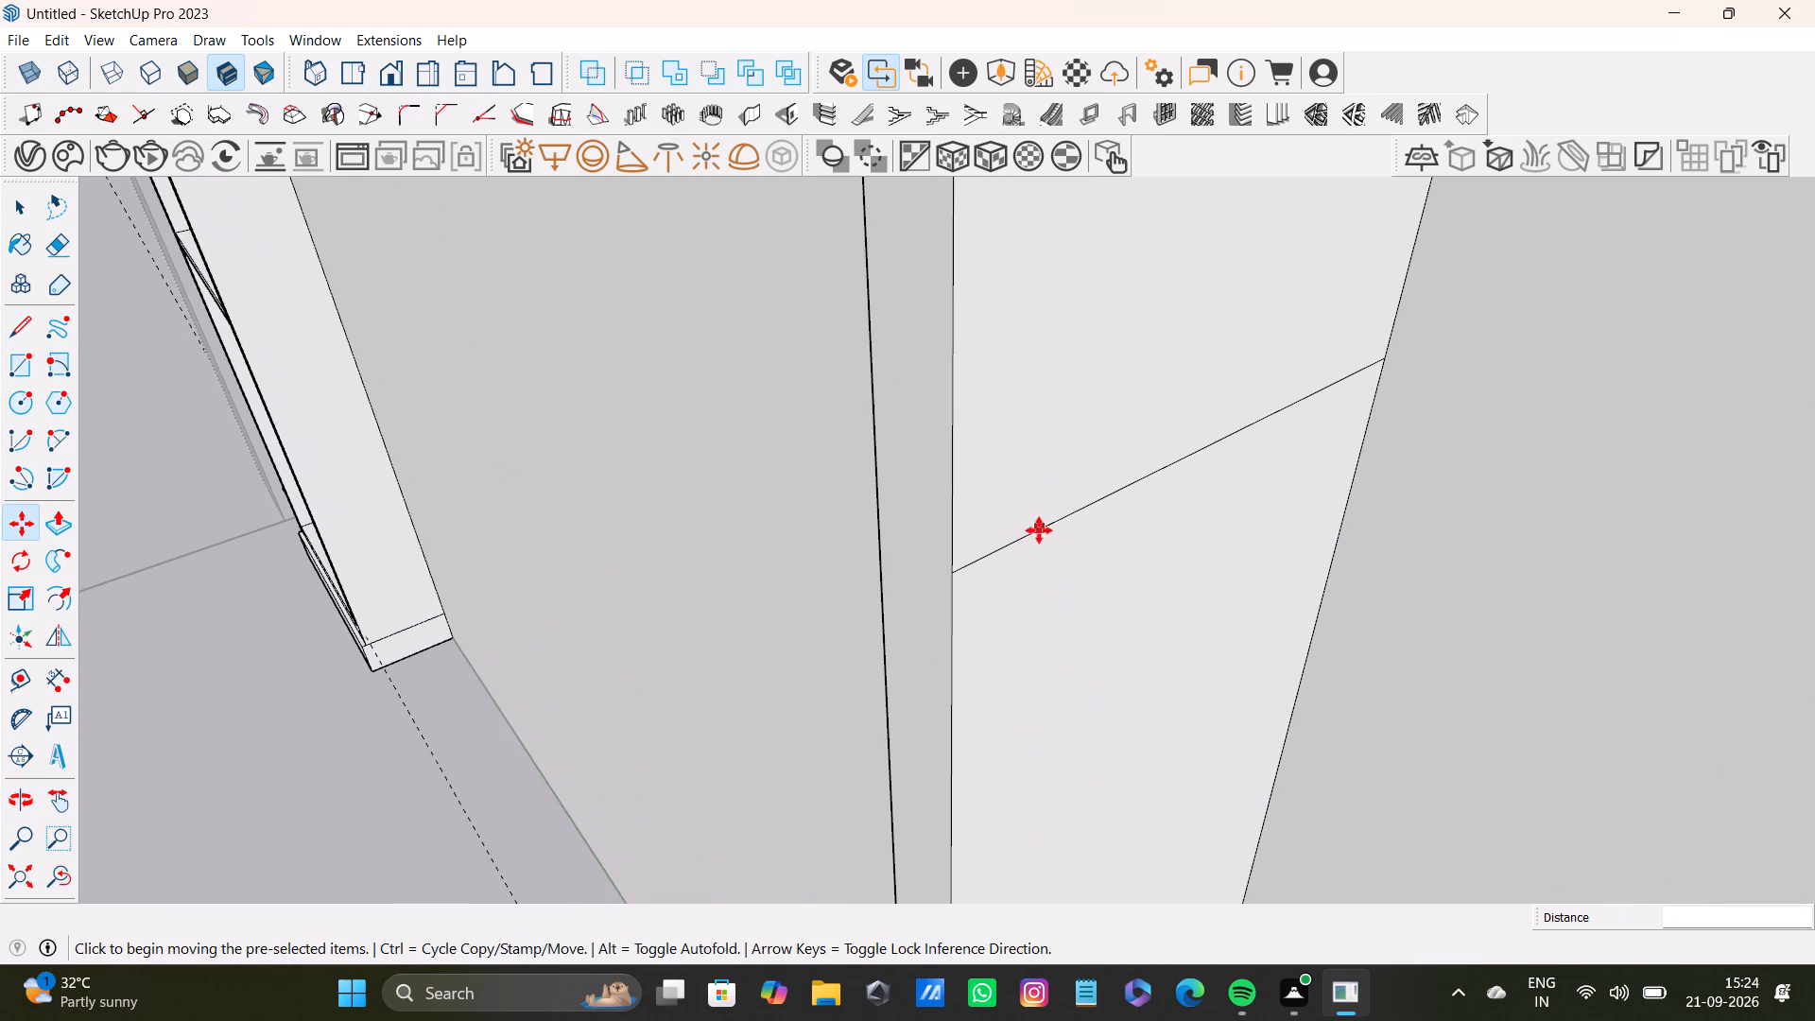
key("space")
left_click(1038, 537)
left_click(1038, 529)
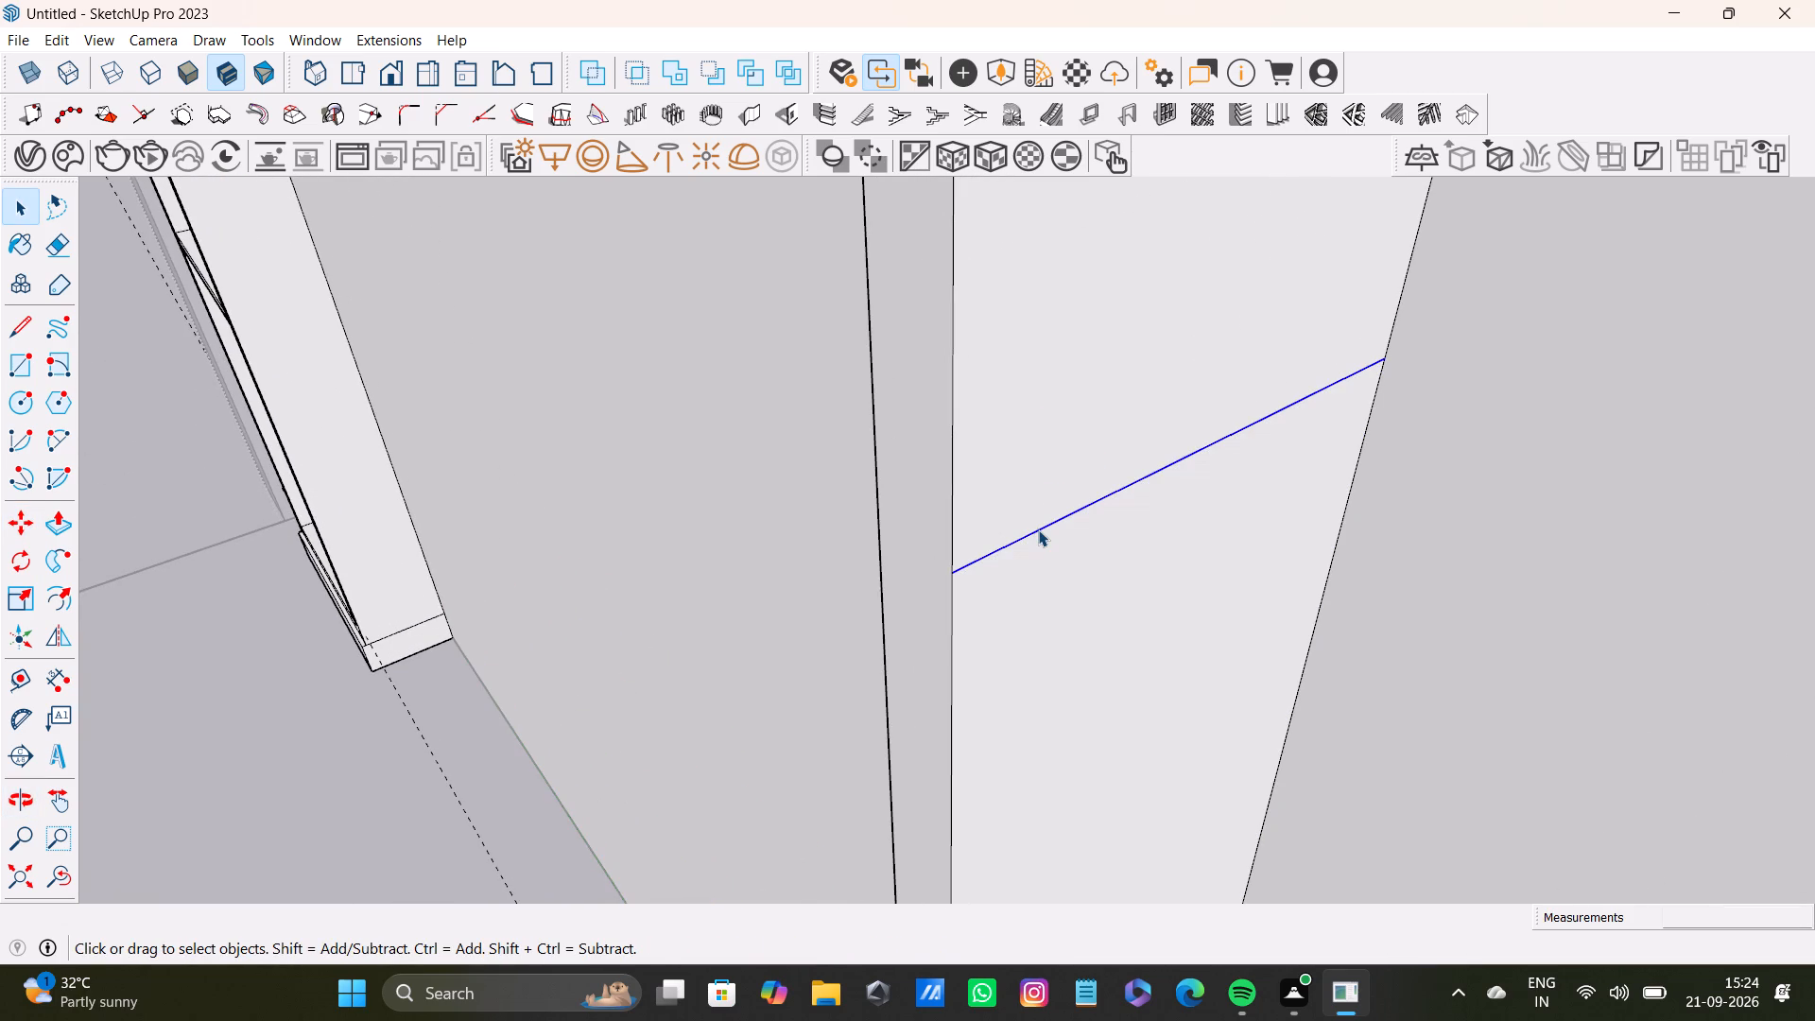
key("m")
left_click(959, 577, "ctrl")
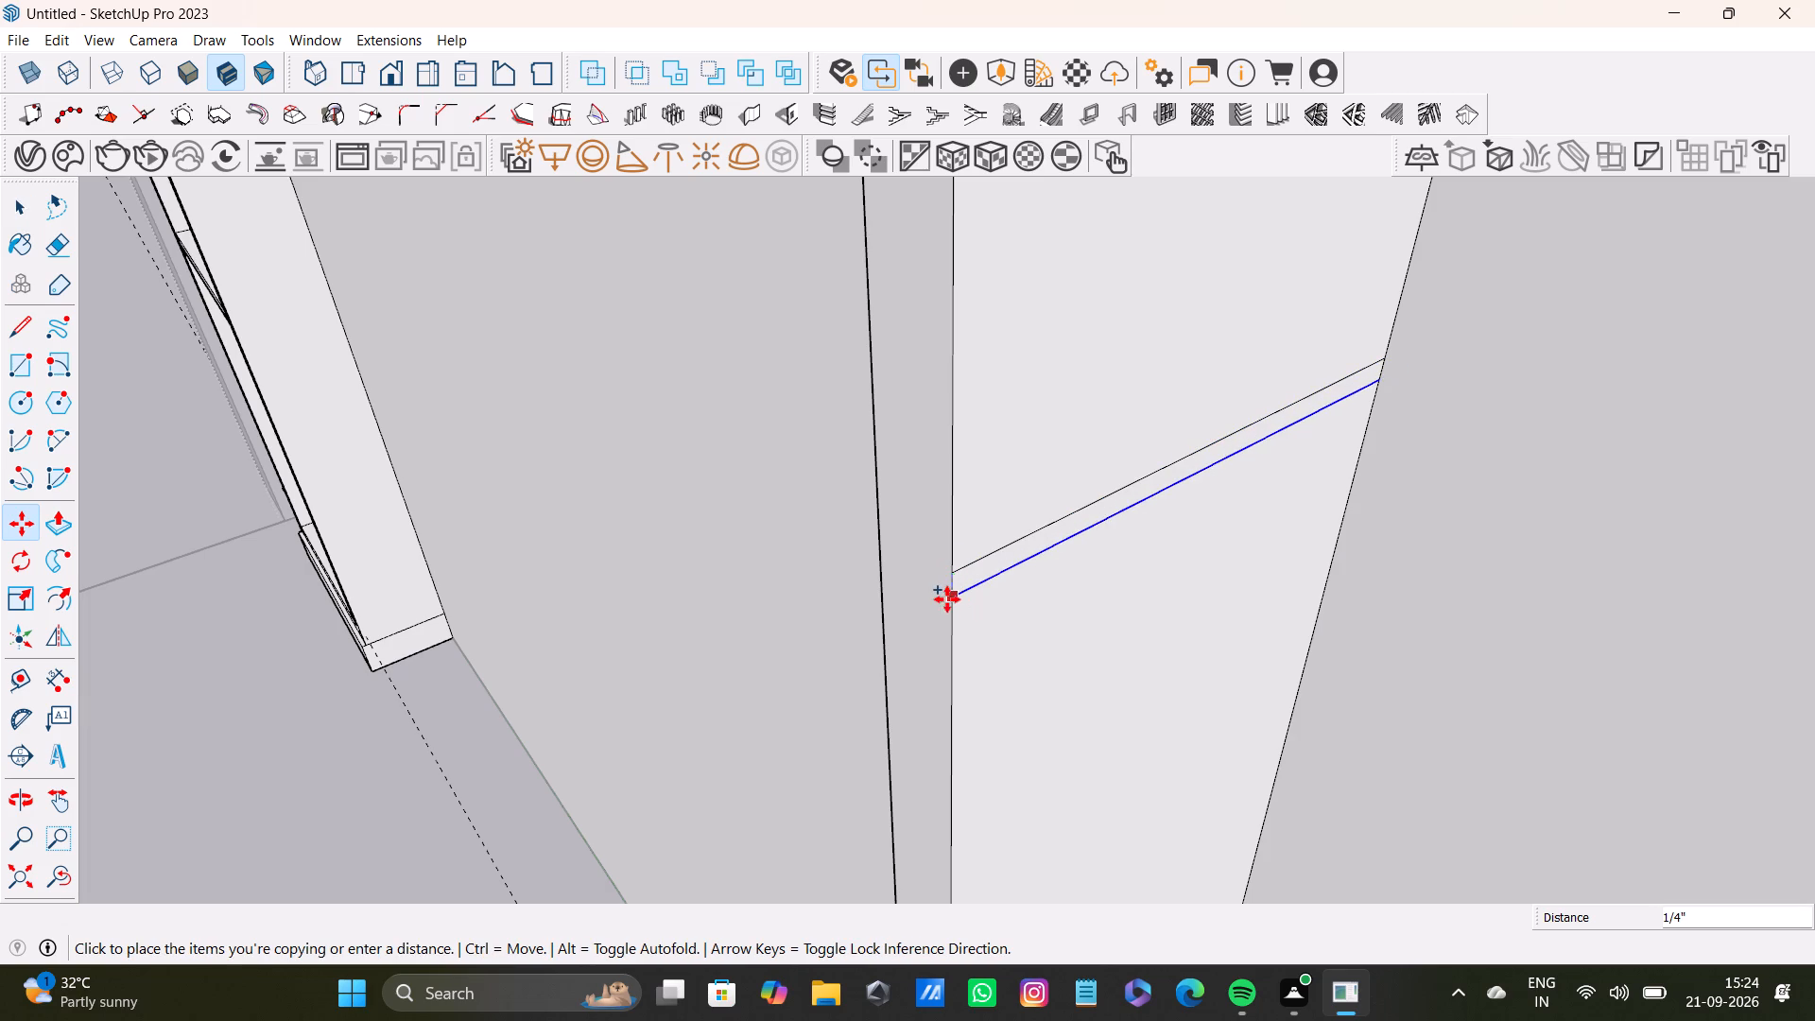
left_click(943, 598)
Copy the third division line from the bottom about 5/16" downward on the frame's inner side.
scroll(993, 599, "down", 8)
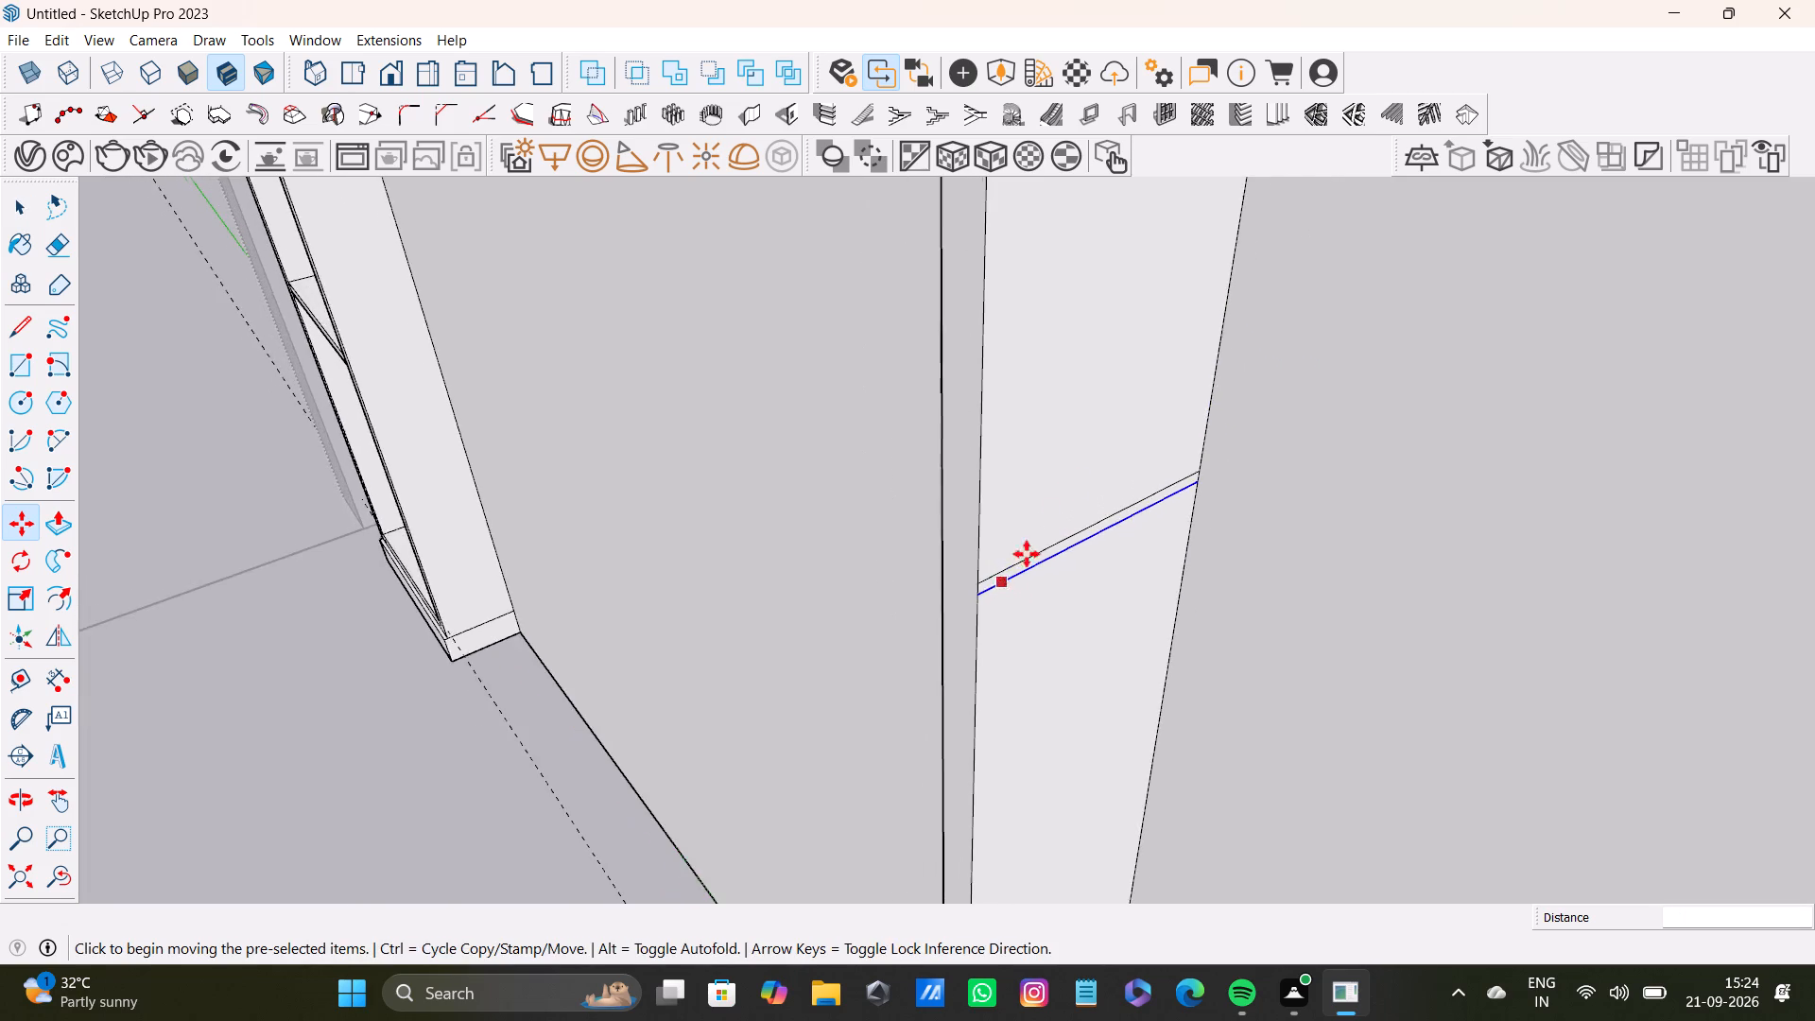
middle_click_drag(1075, 470, 1063, 859, "shift")
scroll(1065, 553, "down", 4)
middle_click_drag(1066, 558, 1058, 935, "shift")
scroll(1053, 943, "down", 1, "shift")
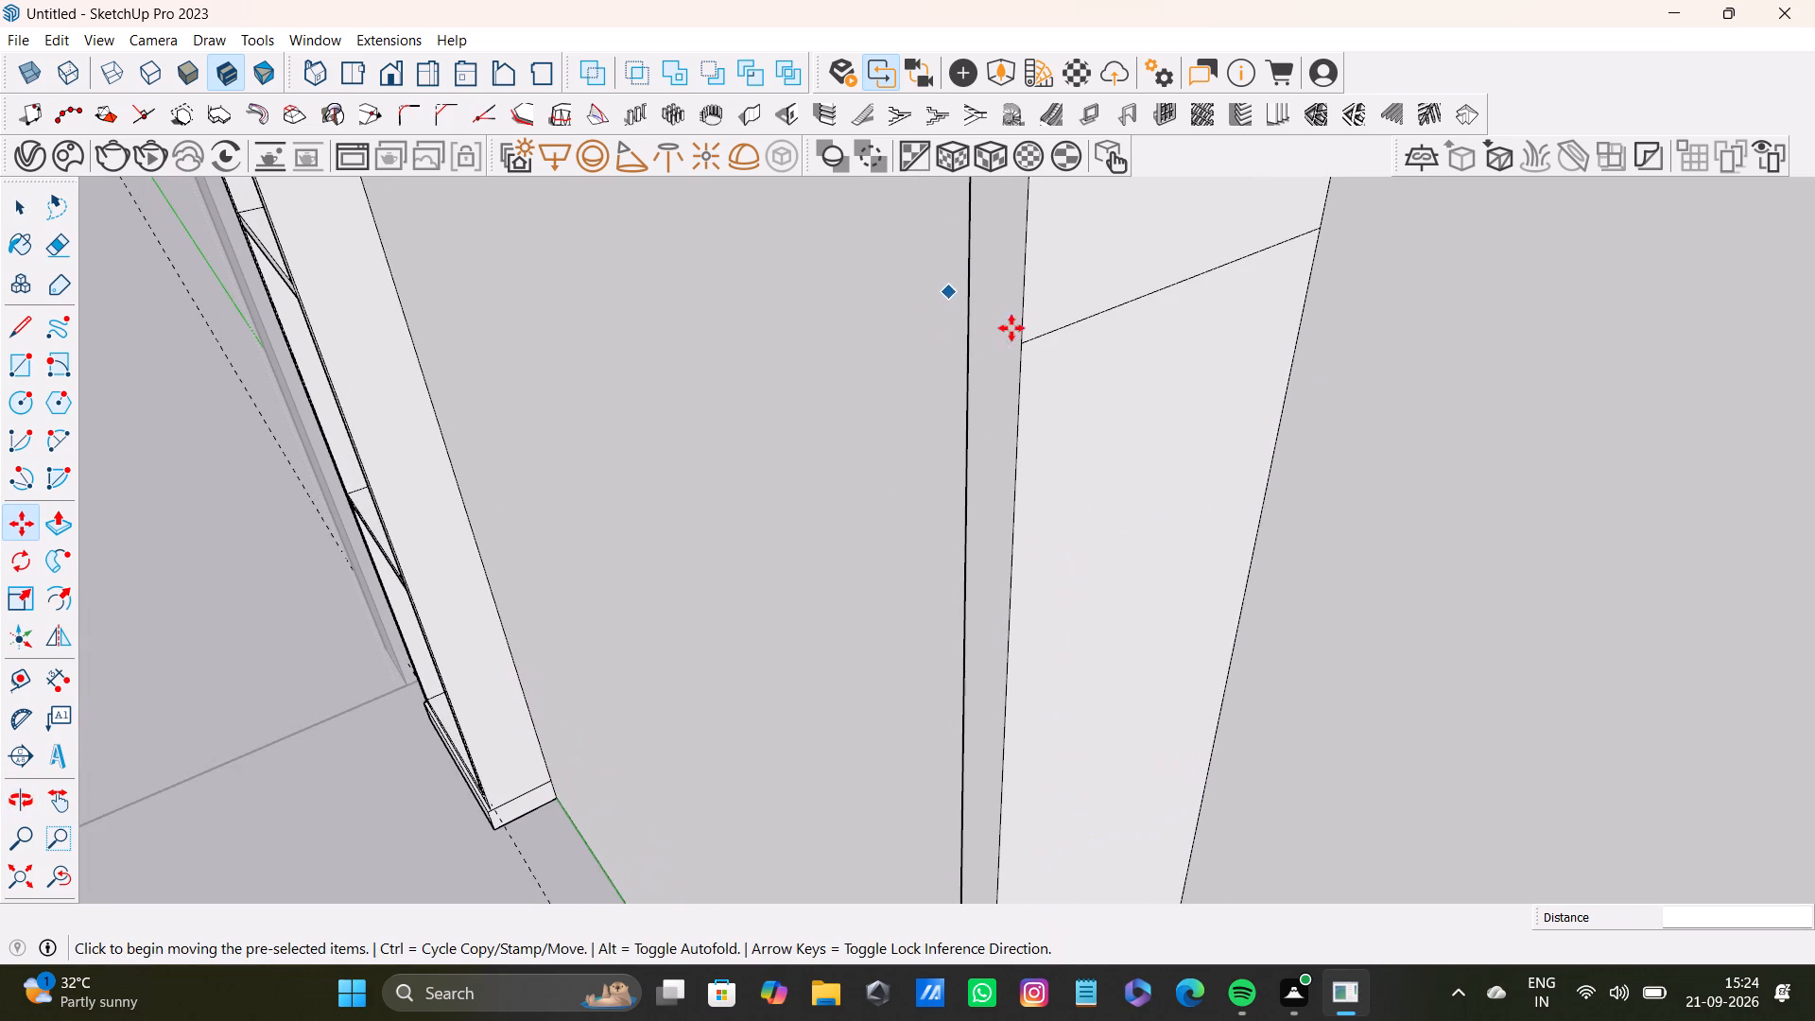
key("space")
left_click(1032, 337)
key("m")
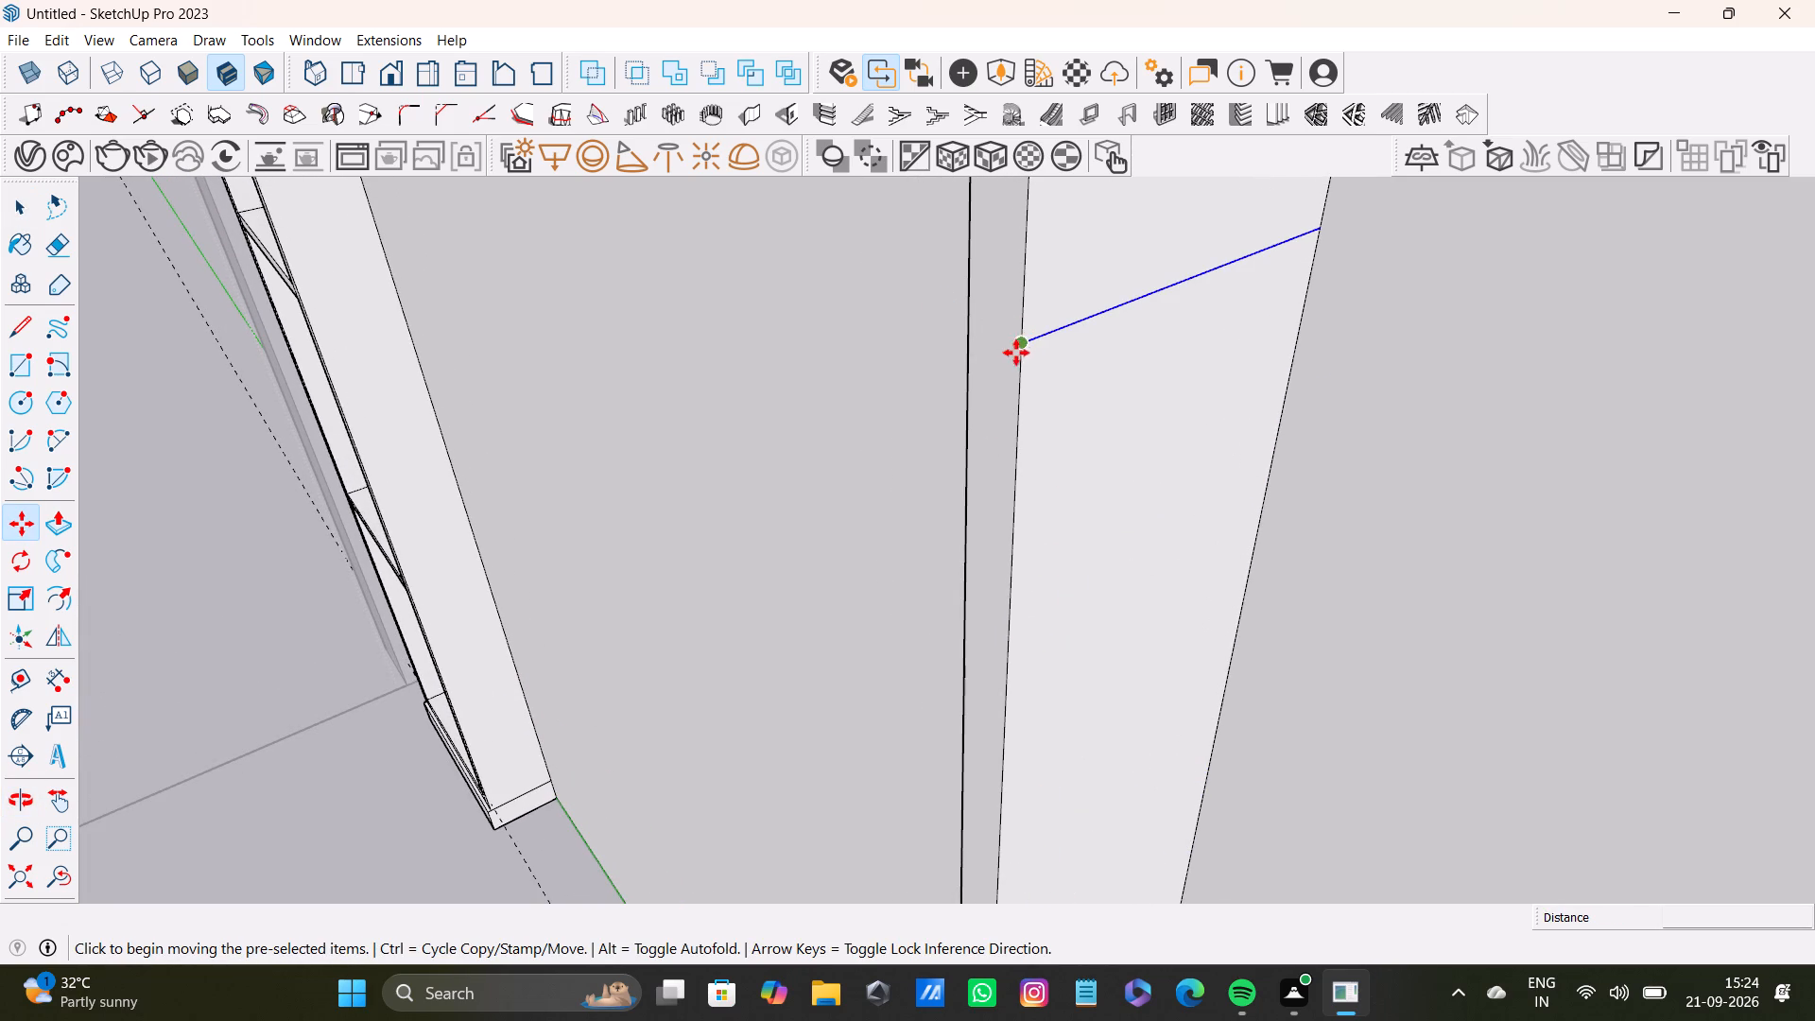
left_click(1026, 345)
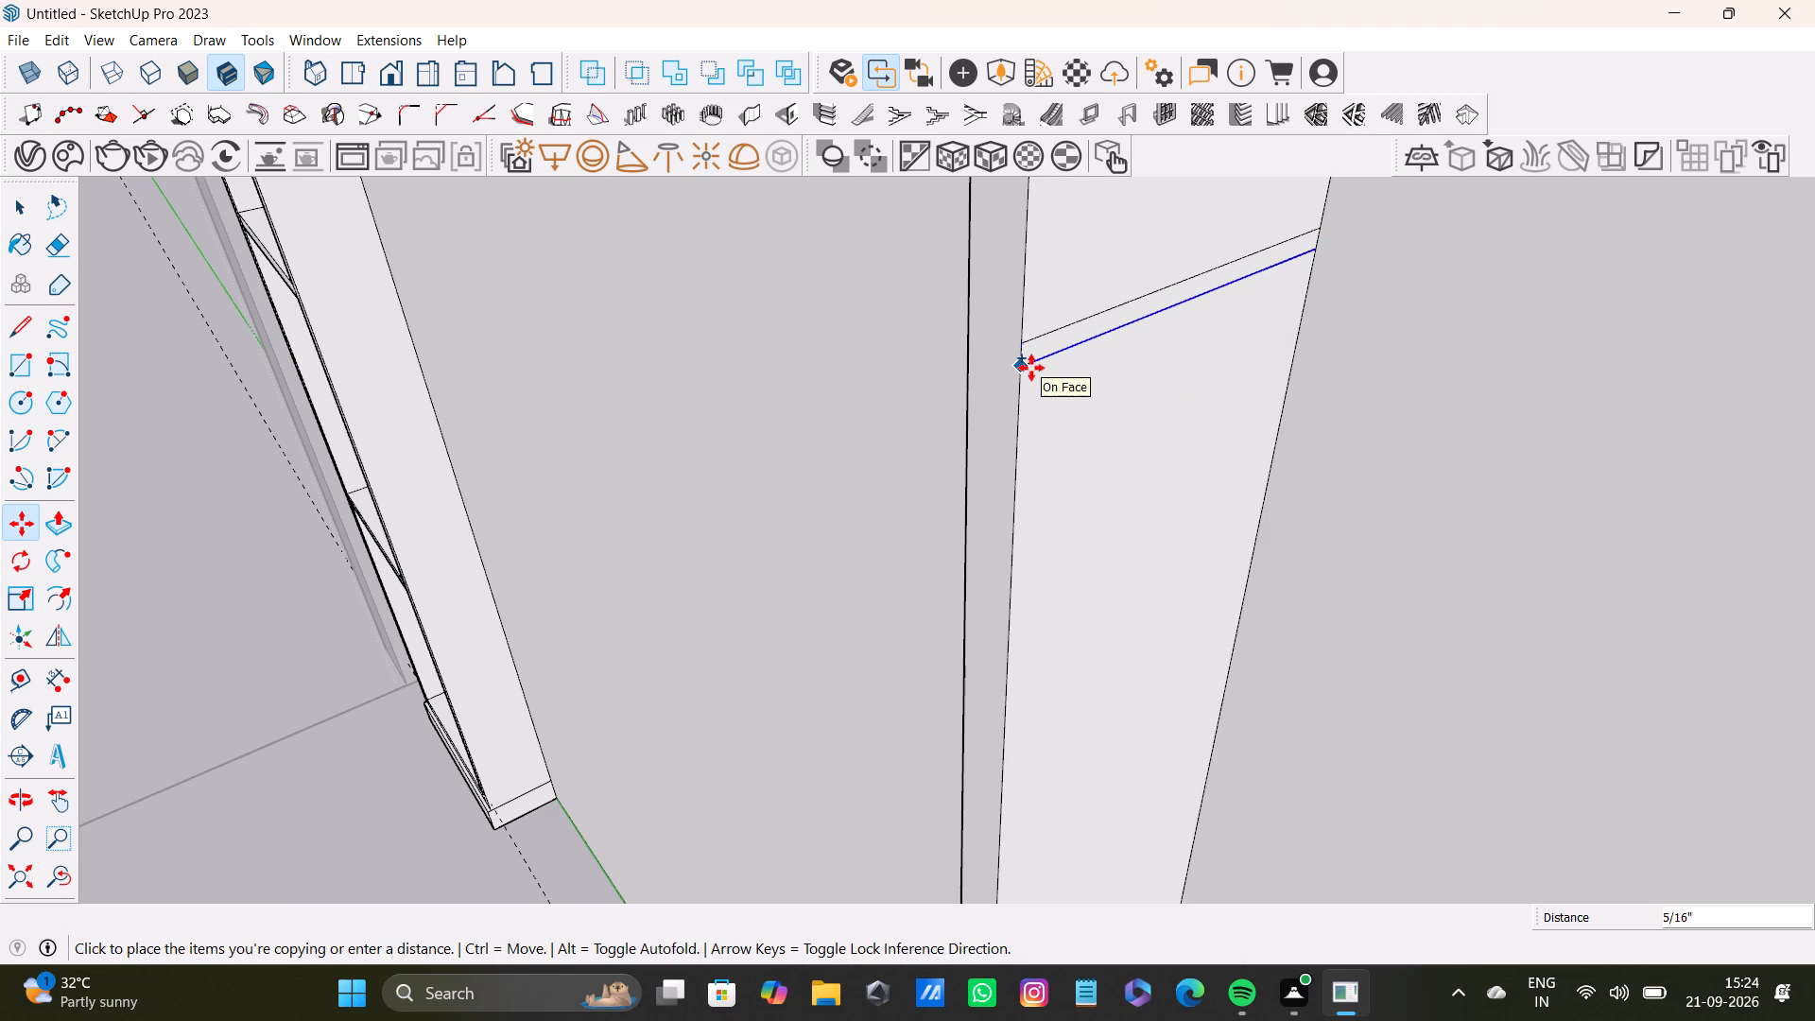
left_click(1031, 368)
Copy the topmost division line about 9/16" downward on the second frame's inner side to mark the shelf thickness.
scroll(1261, 386, "down", 4)
middle_click_drag(1111, 306, 1014, 728, "shift")
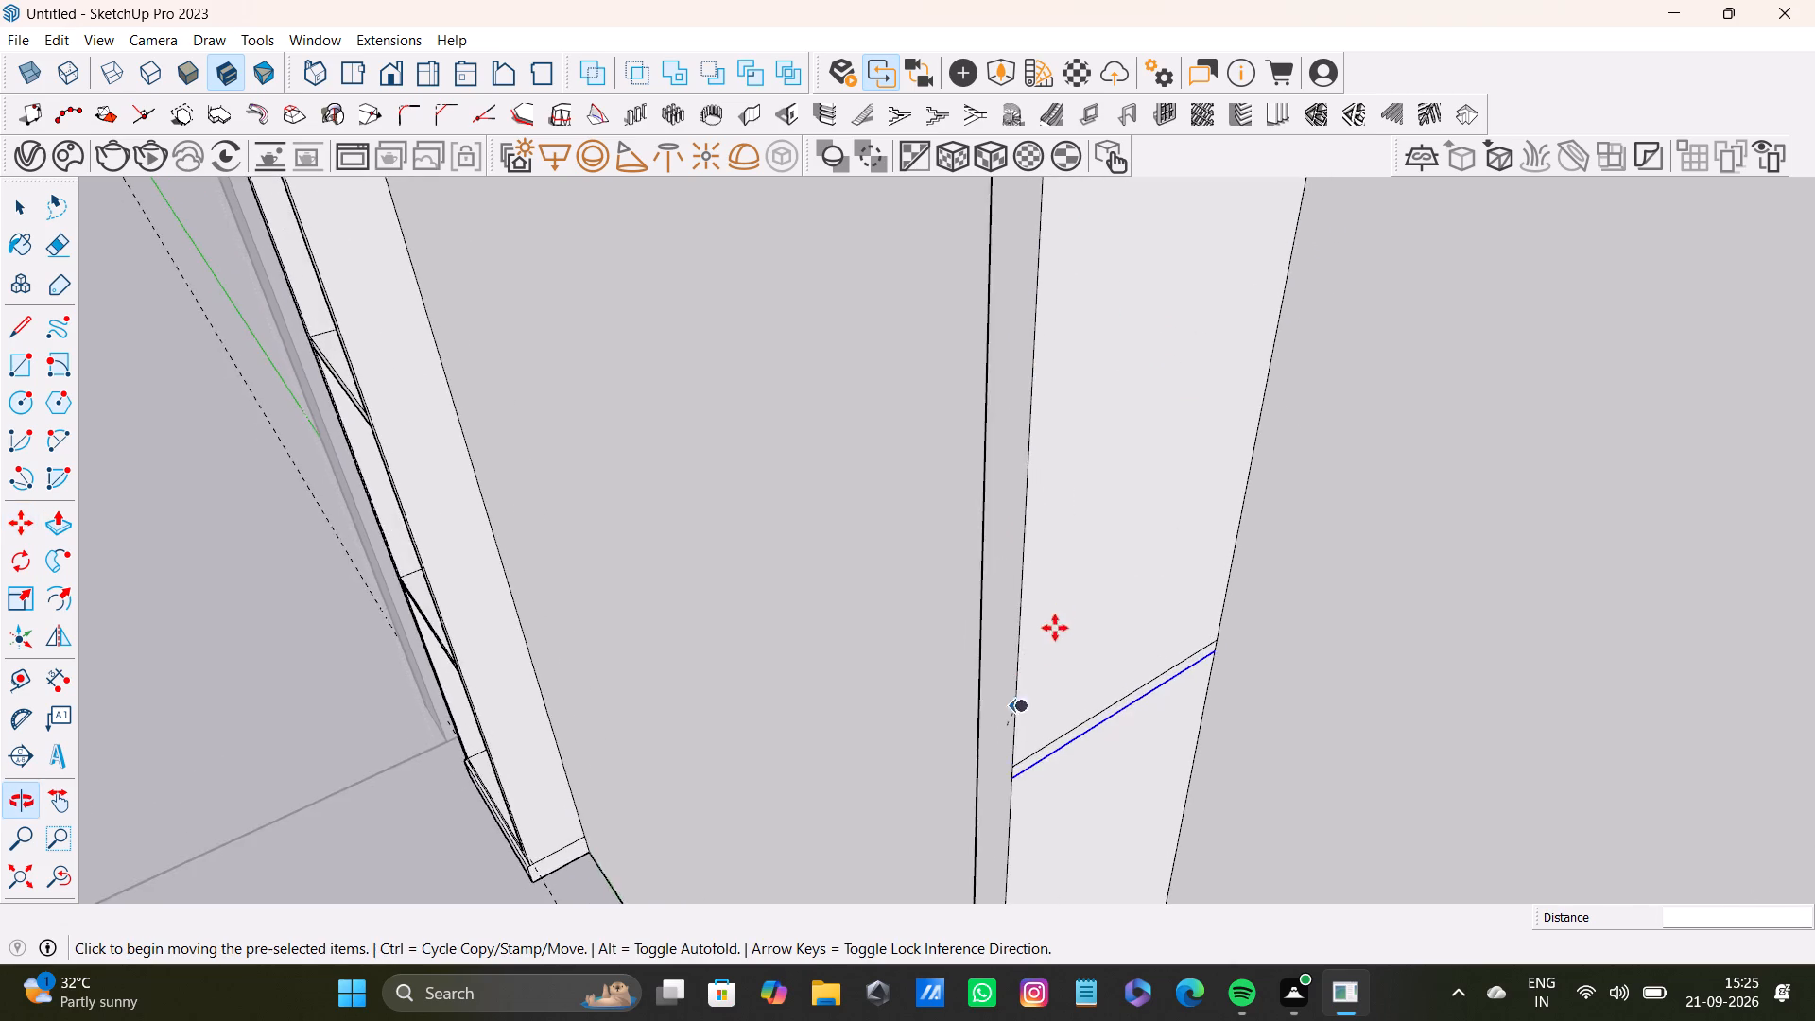
scroll(1058, 619, "down", 8)
middle_click_drag(1102, 530, 1075, 824, "shift")
key("space")
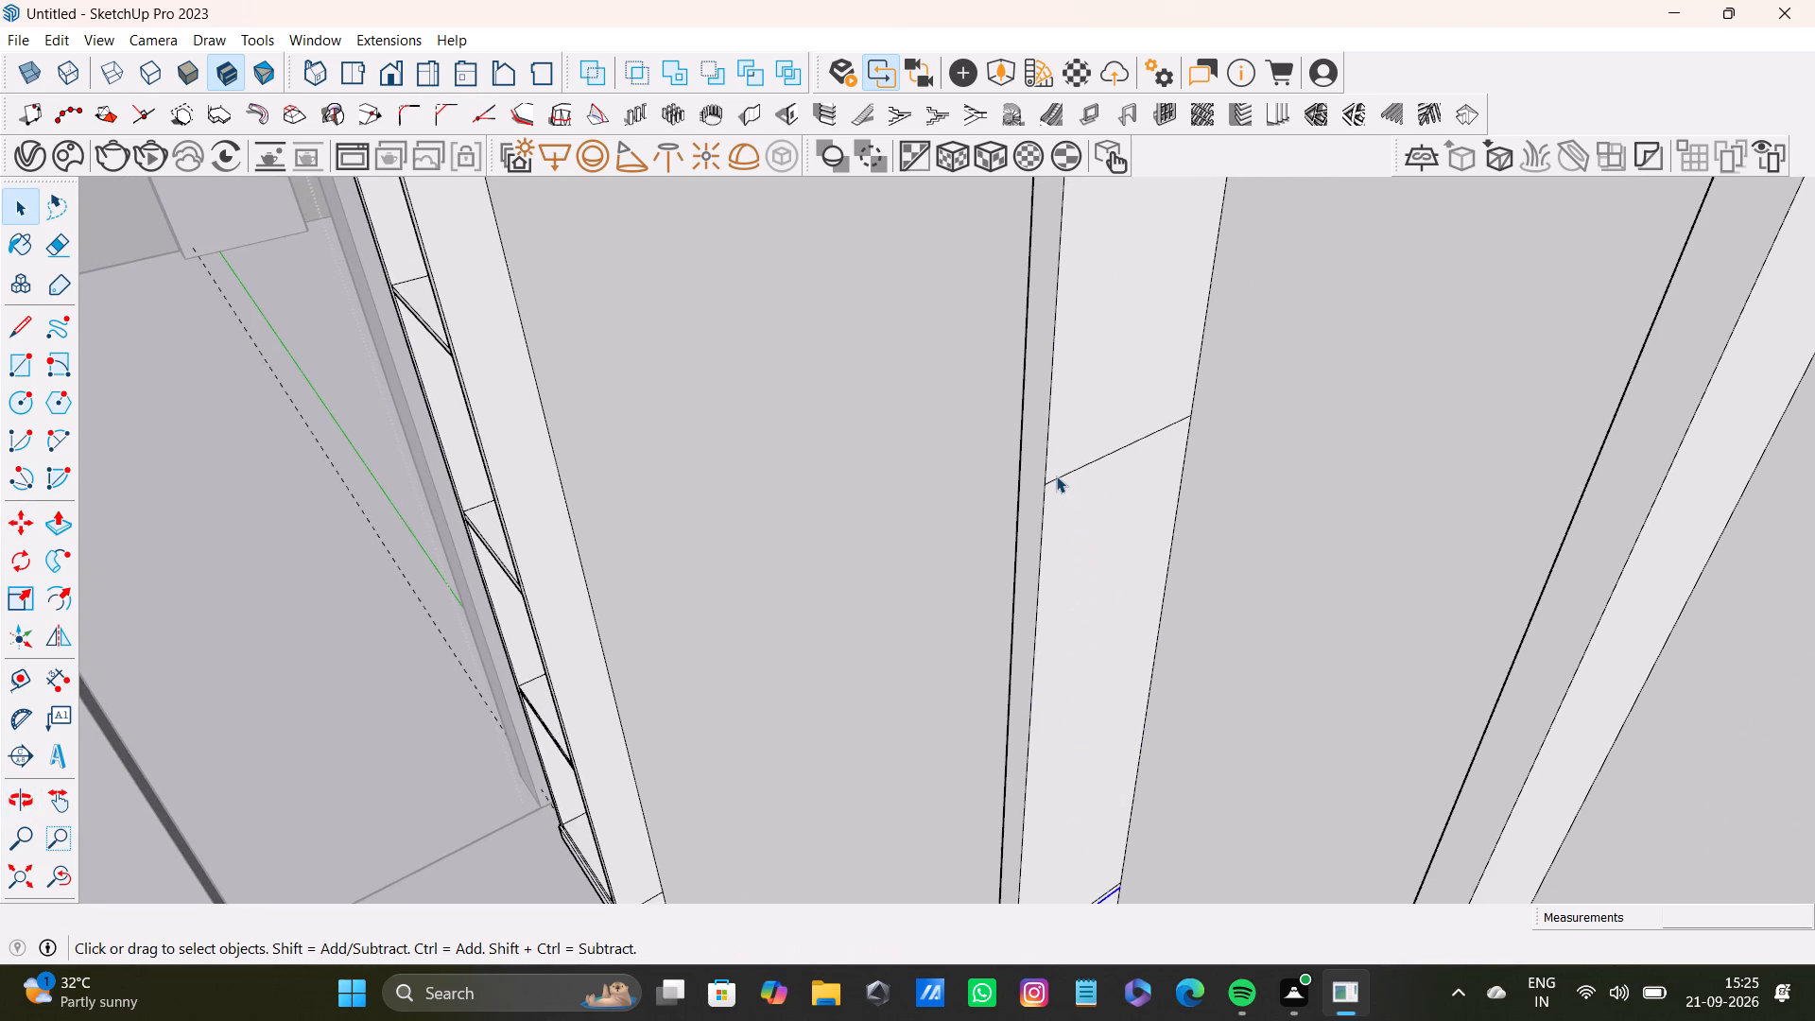
left_click(1056, 476)
key("m")
left_click(1050, 486, "ctrl")
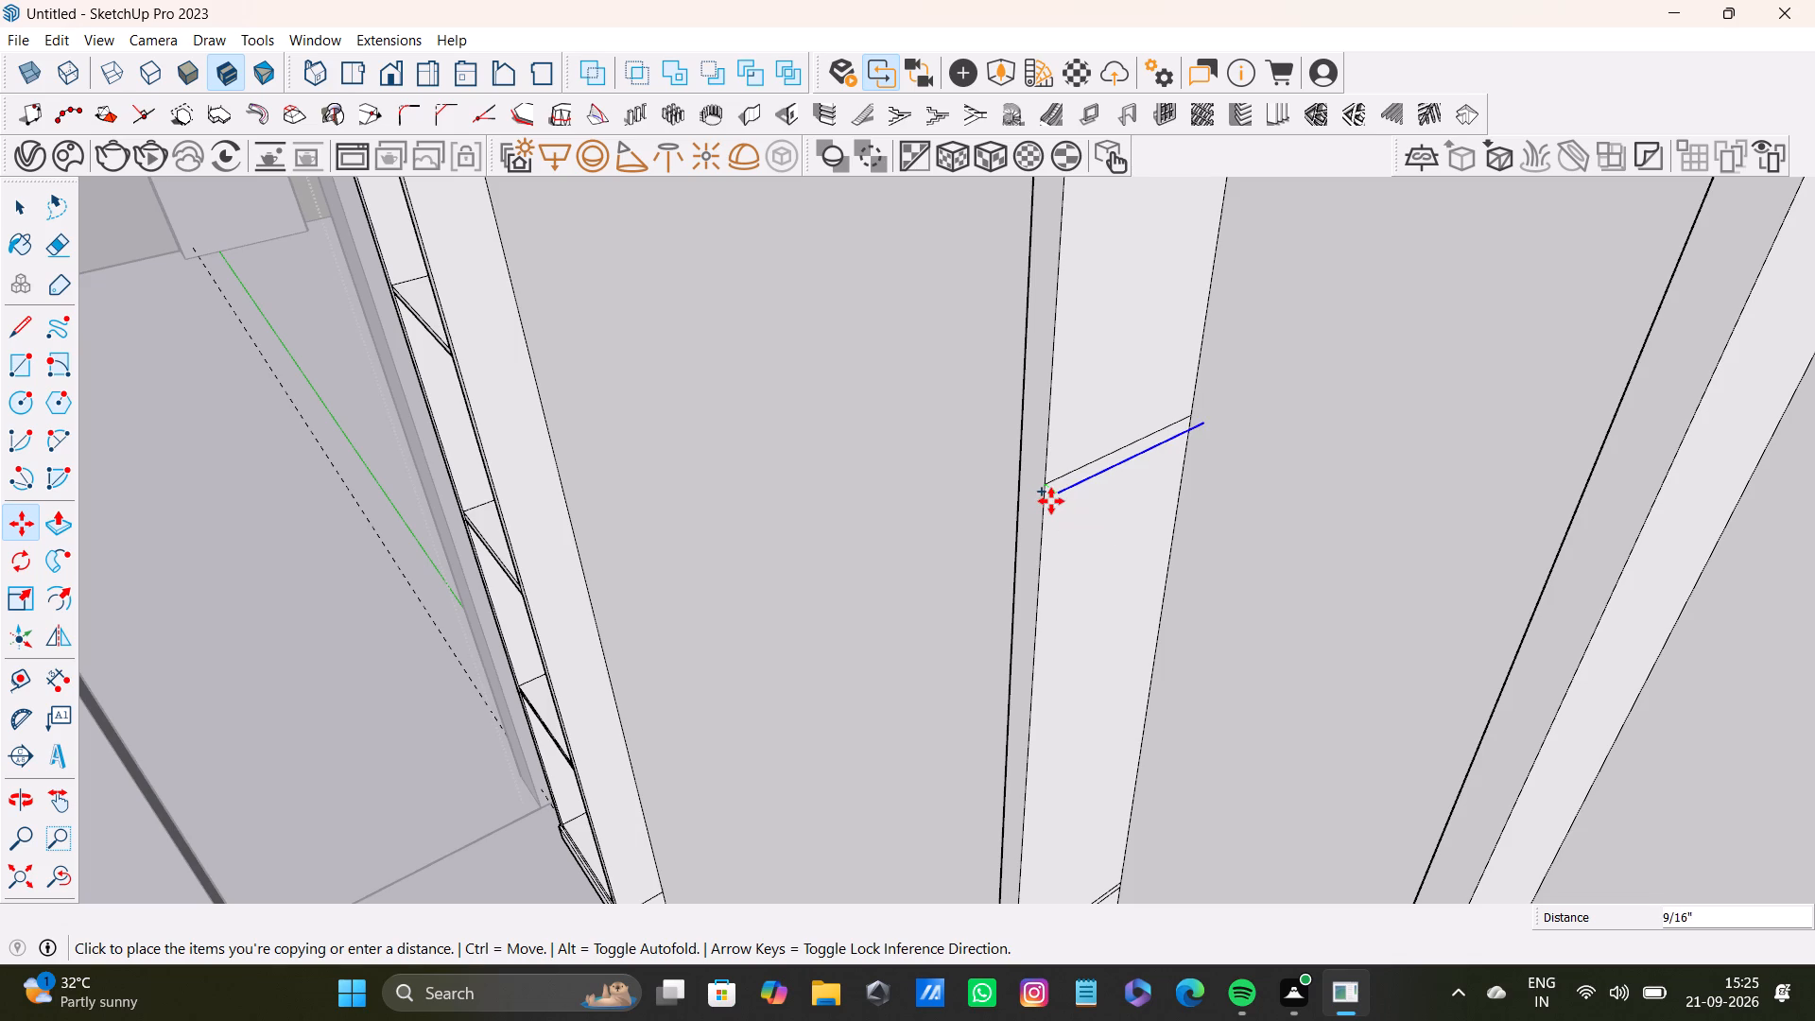
left_click(1049, 501)
Push/Pull the topmost thin strip on the second frame's inner side across to the opposite side as a shelf.
scroll(1104, 537, "down", 6)
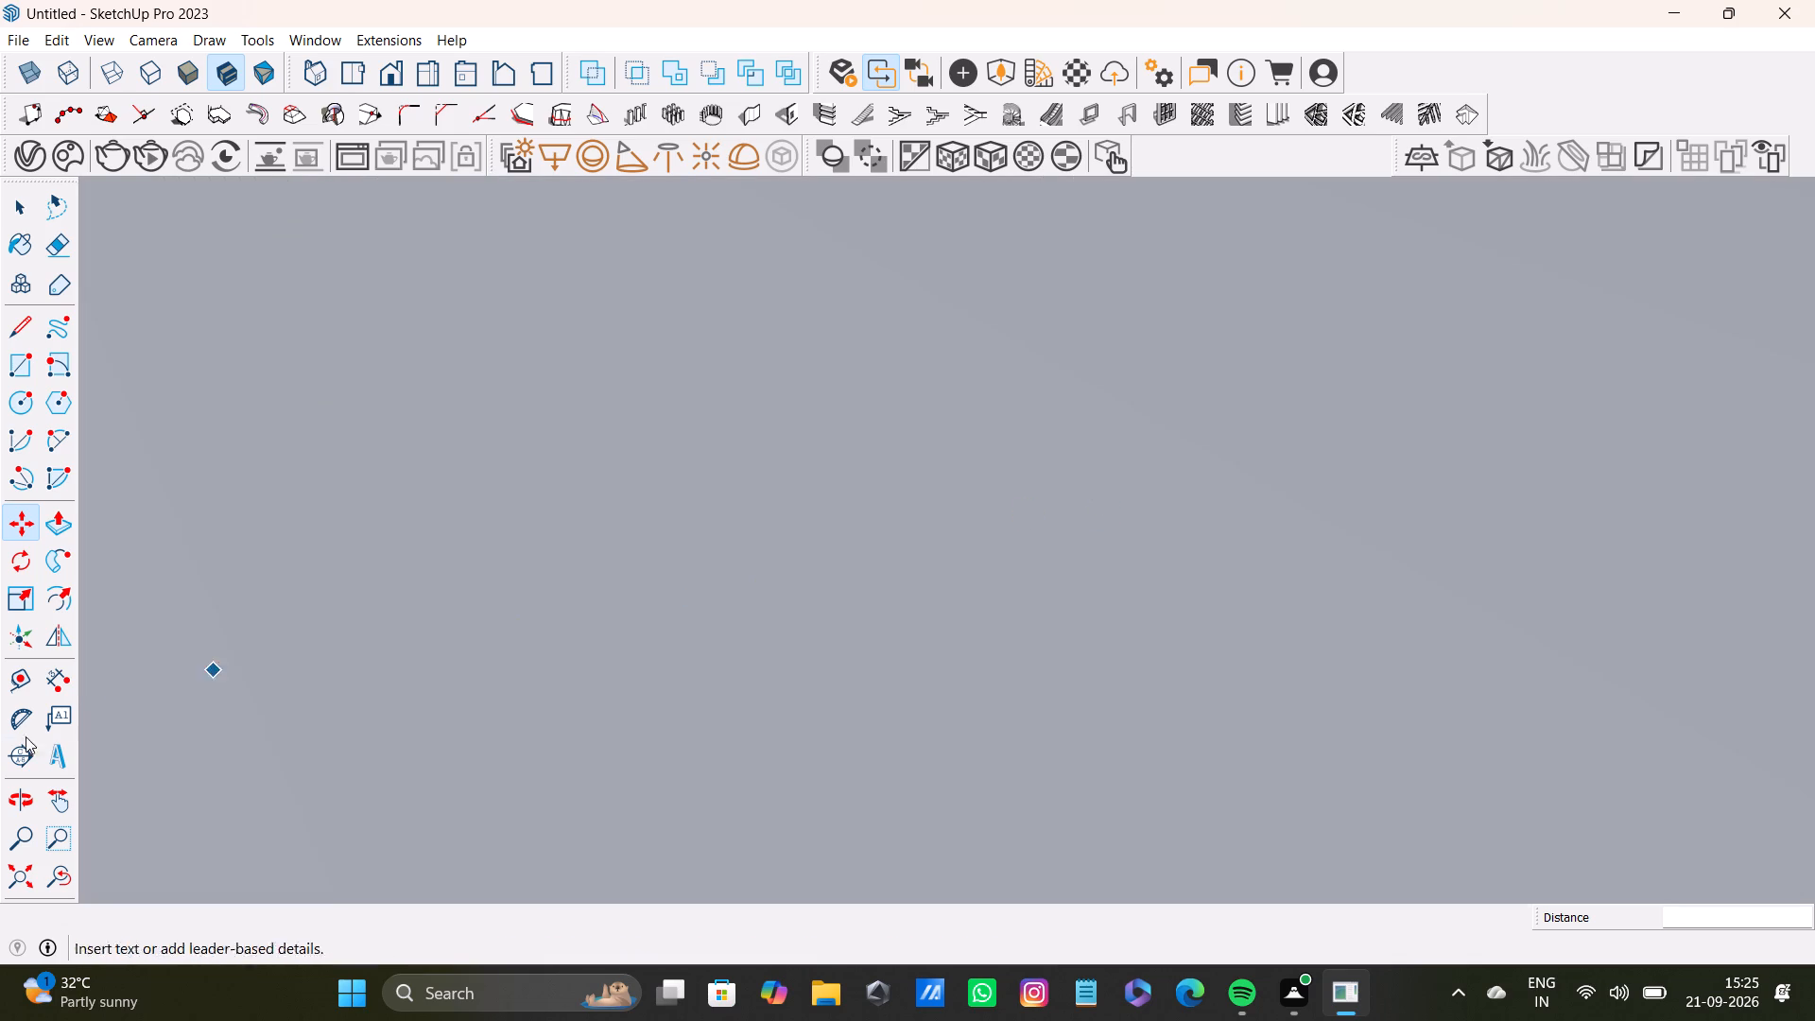
left_click(70, 873)
left_click(27, 880)
middle_click_drag(988, 555, 912, 721)
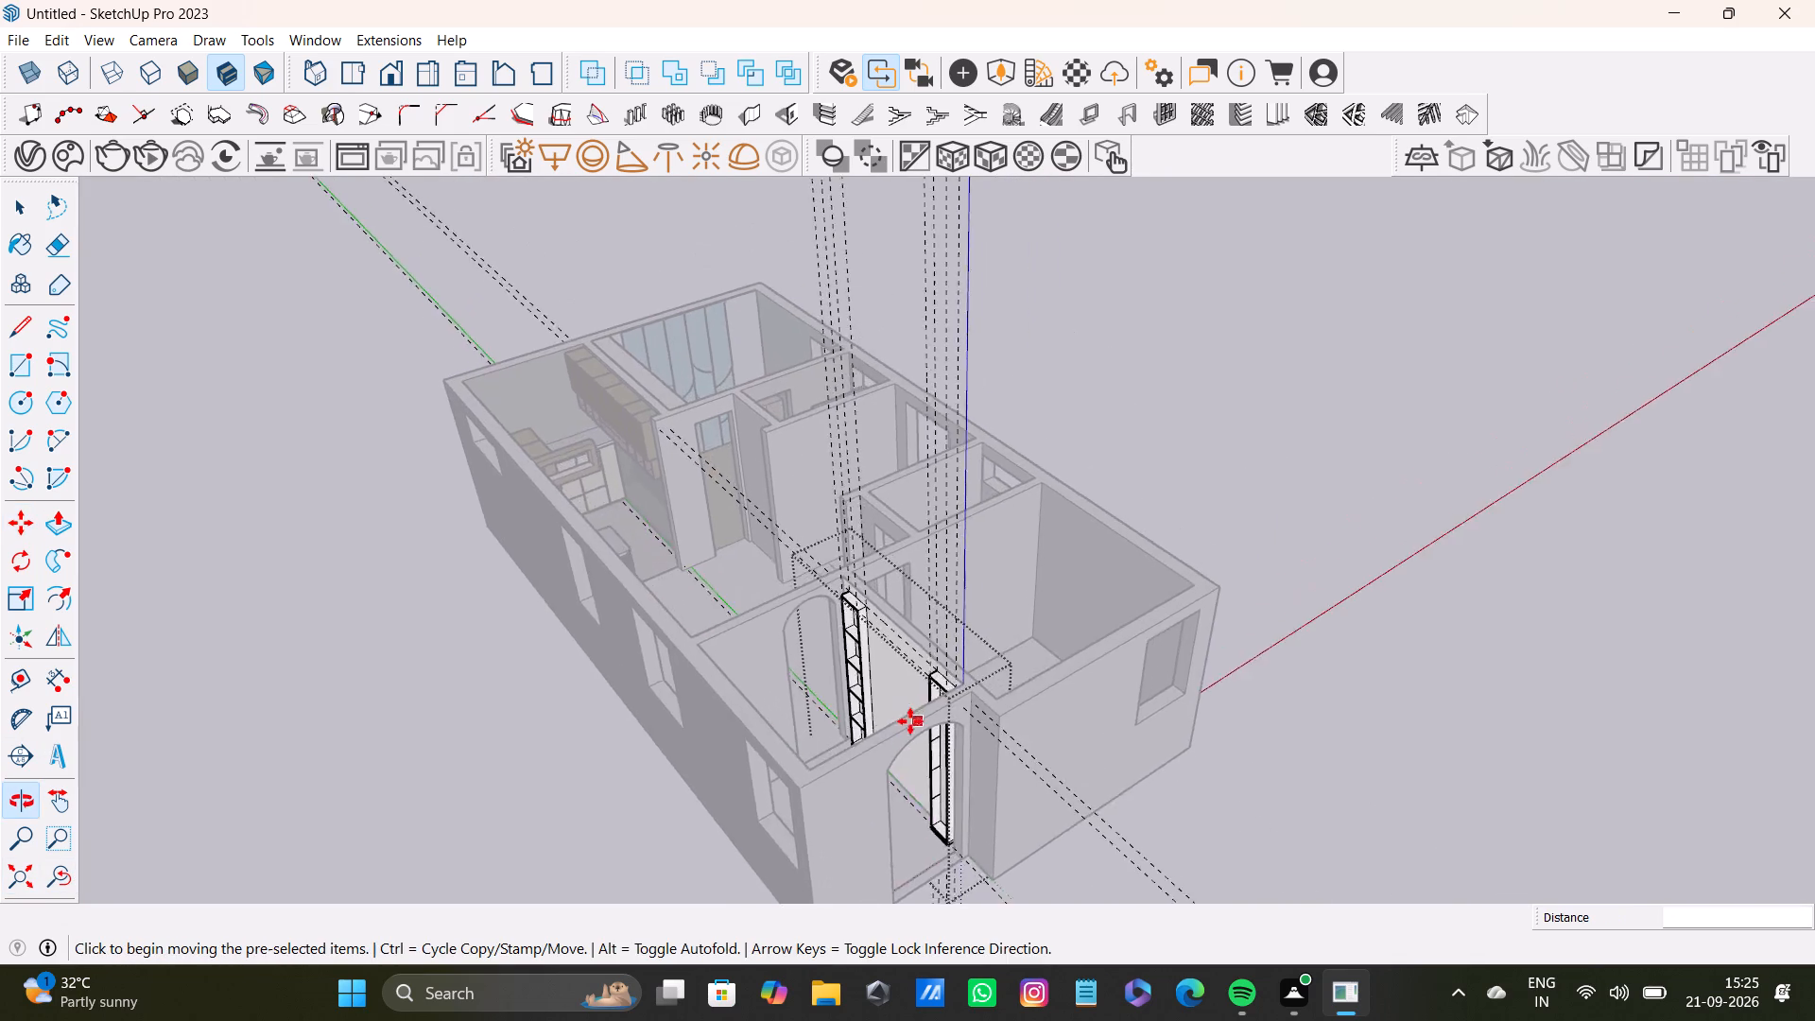
scroll(910, 714, "up", 15)
middle_click_drag(932, 689, 1029, 700)
scroll(1123, 721, "up", 7)
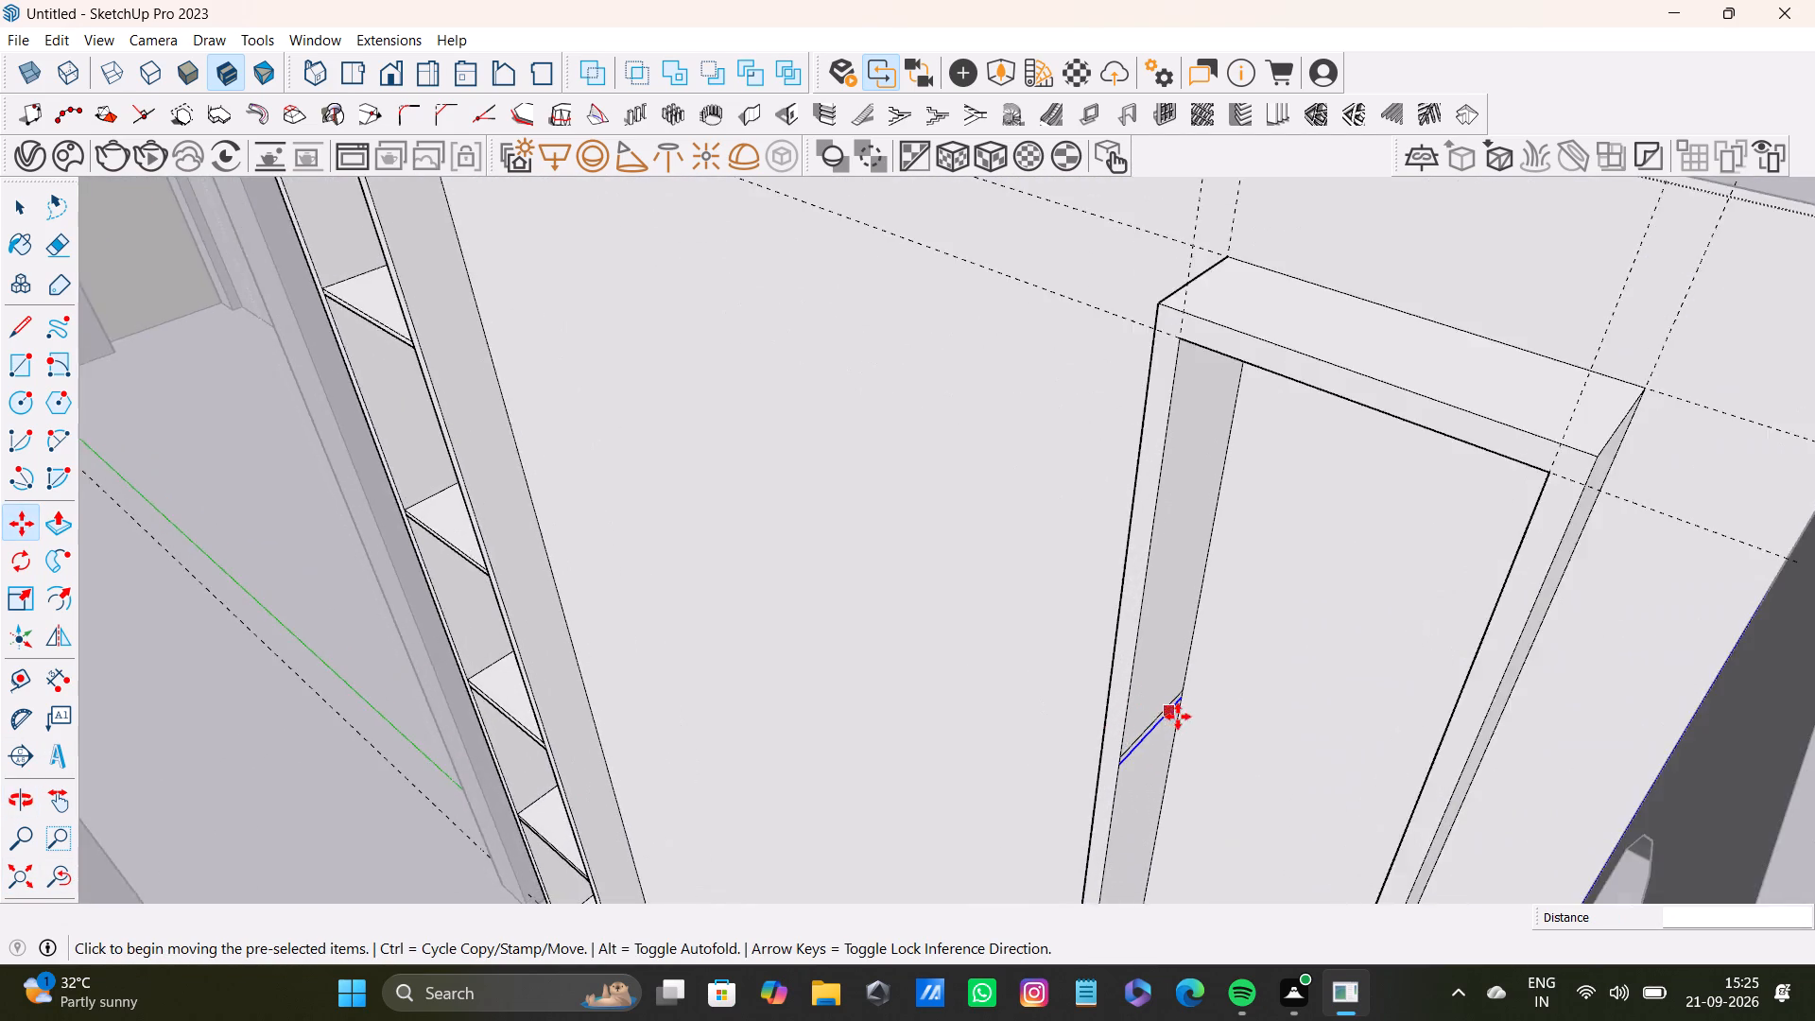
scroll(1178, 717, "up", 2)
middle_click_drag(1181, 710, 1043, 640, "shift")
scroll(1088, 662, "up", 4, "shift")
middle_click_drag(1022, 614, 964, 502)
scroll(935, 685, "up", 6)
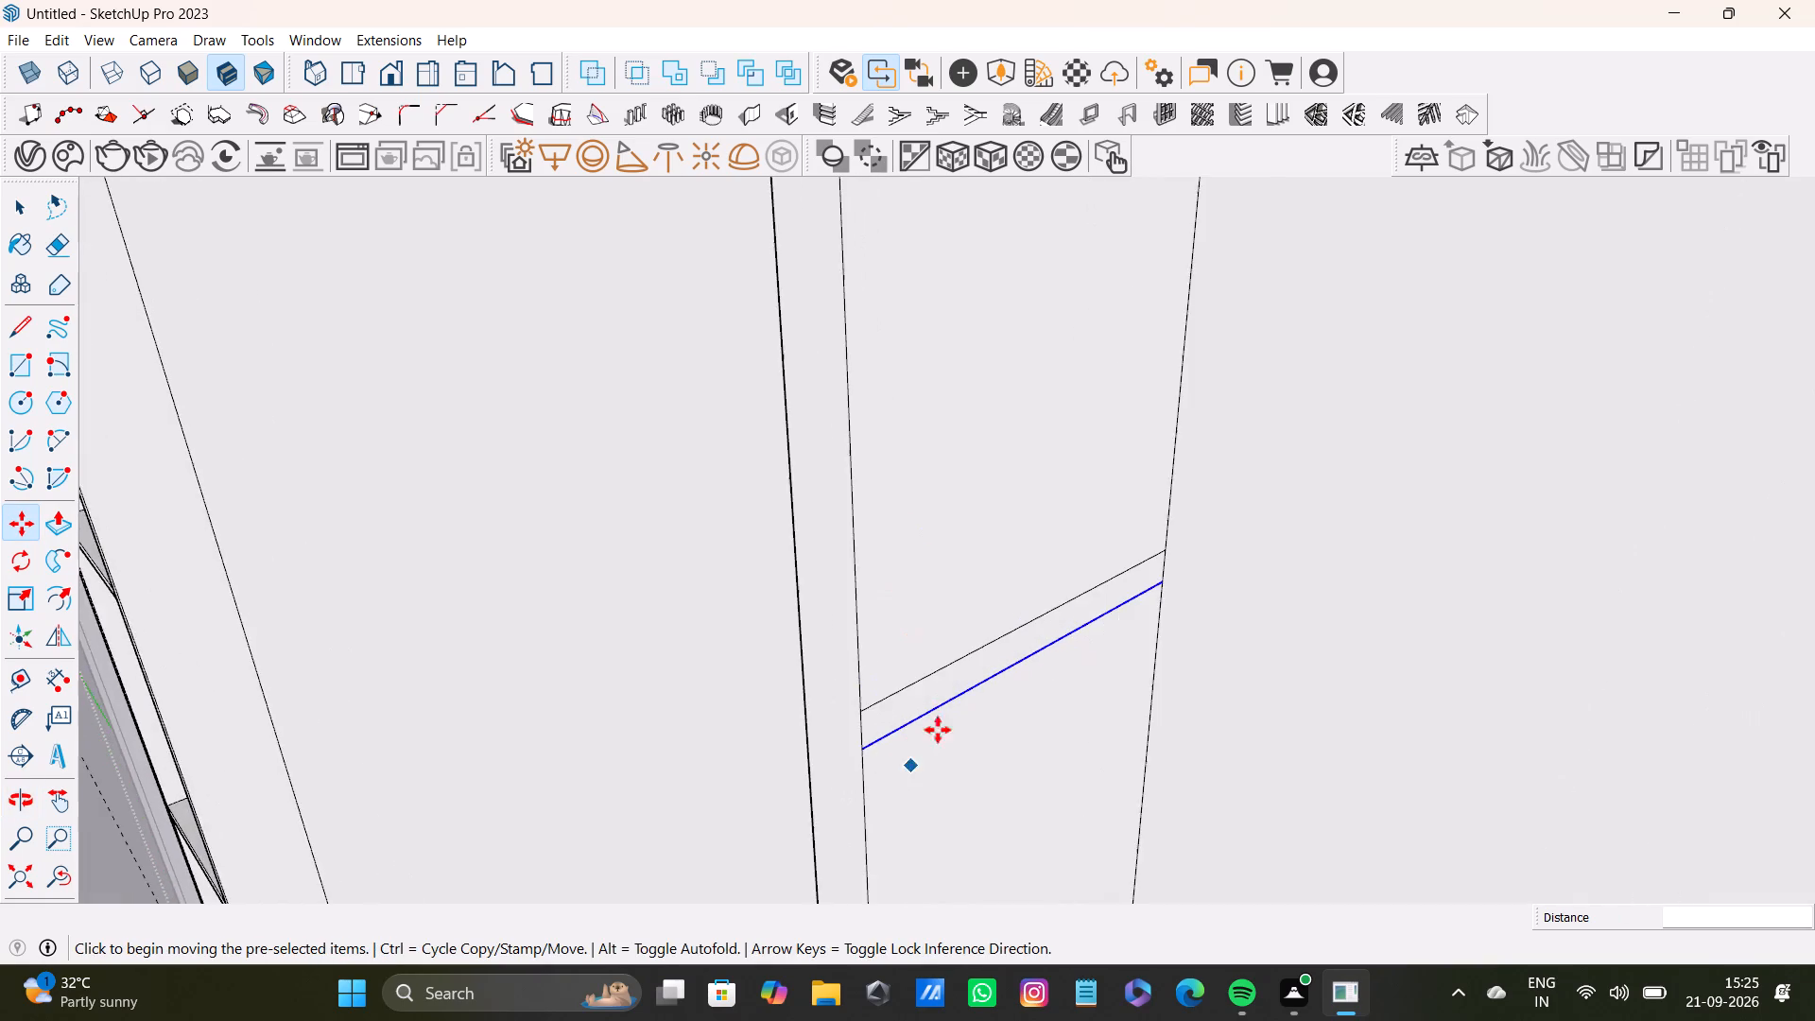
key("space")
scroll(952, 689, "up", 3)
left_click(952, 689)
key("p")
left_click(952, 684)
scroll(1115, 731, "down", 4)
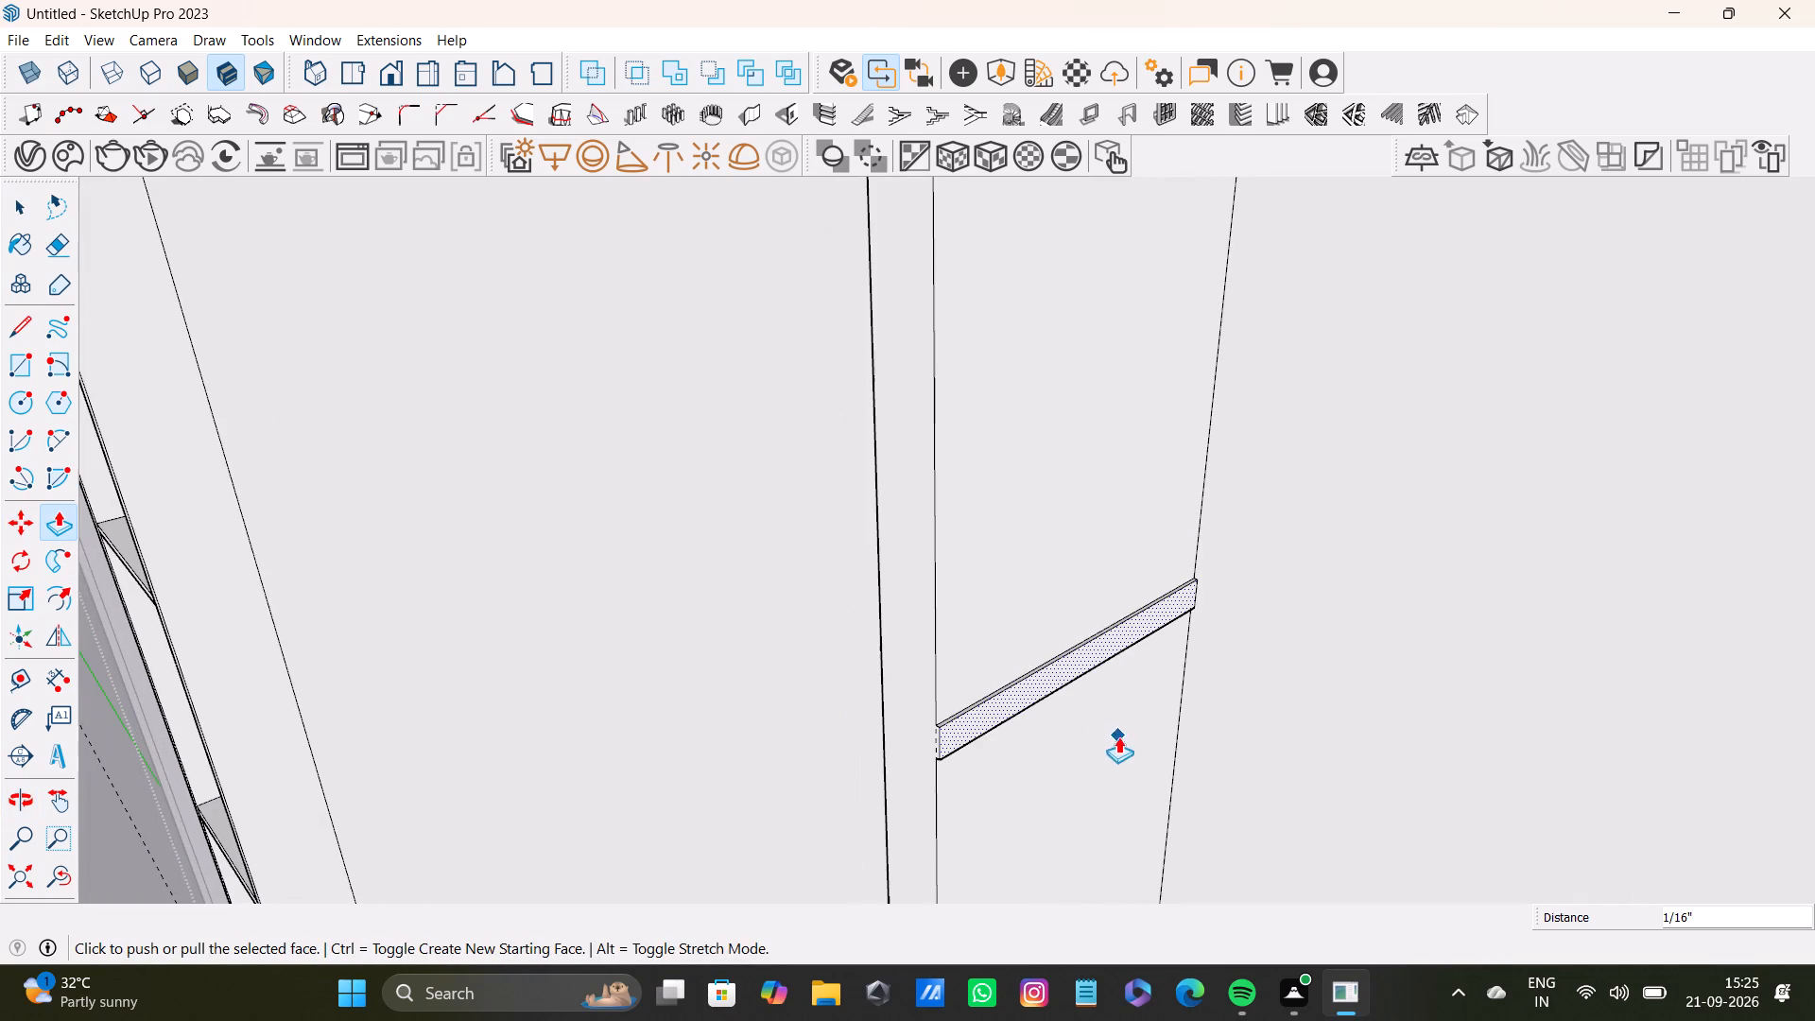
left_click_drag(1013, 698, 1250, 784)
scroll(1250, 784, "down", 4)
middle_click_drag(1255, 780, 859, 580, "shift")
middle_click_drag(854, 580, 1097, 611)
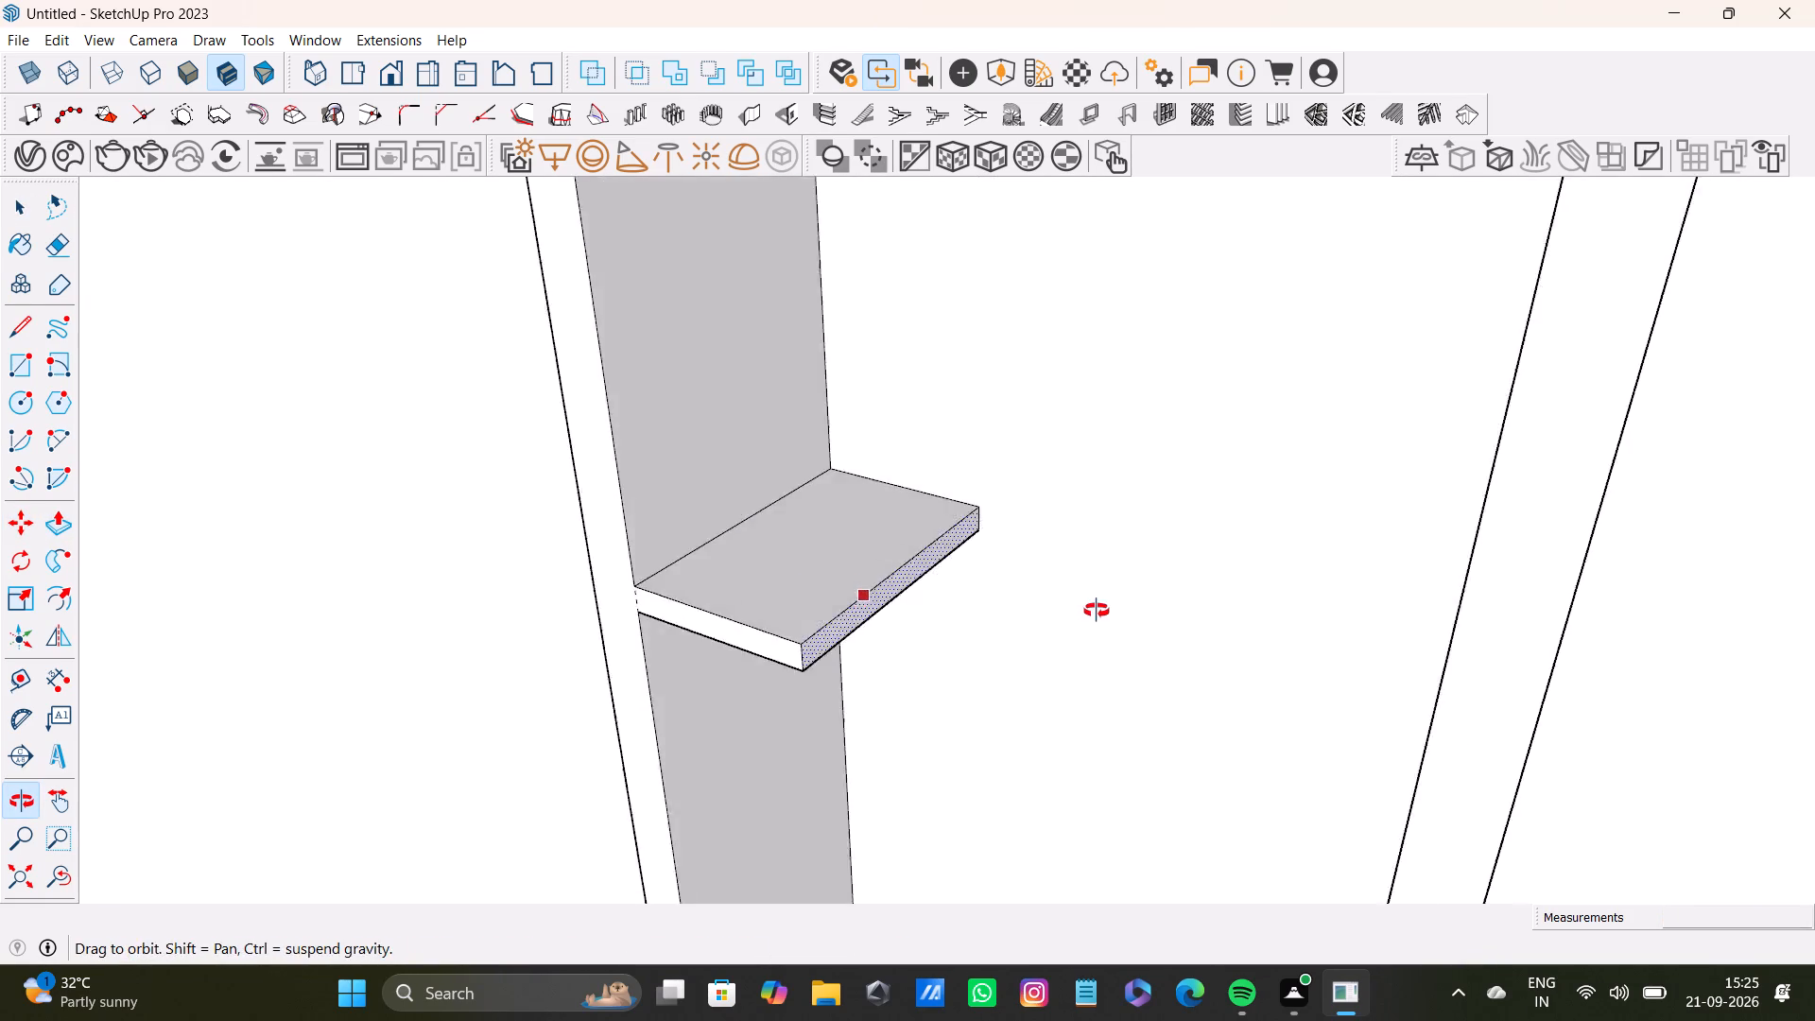
middle_click_drag(1097, 611, 1094, 614)
left_click_drag(854, 657, 1502, 706)
scroll(1363, 774, "down", 3)
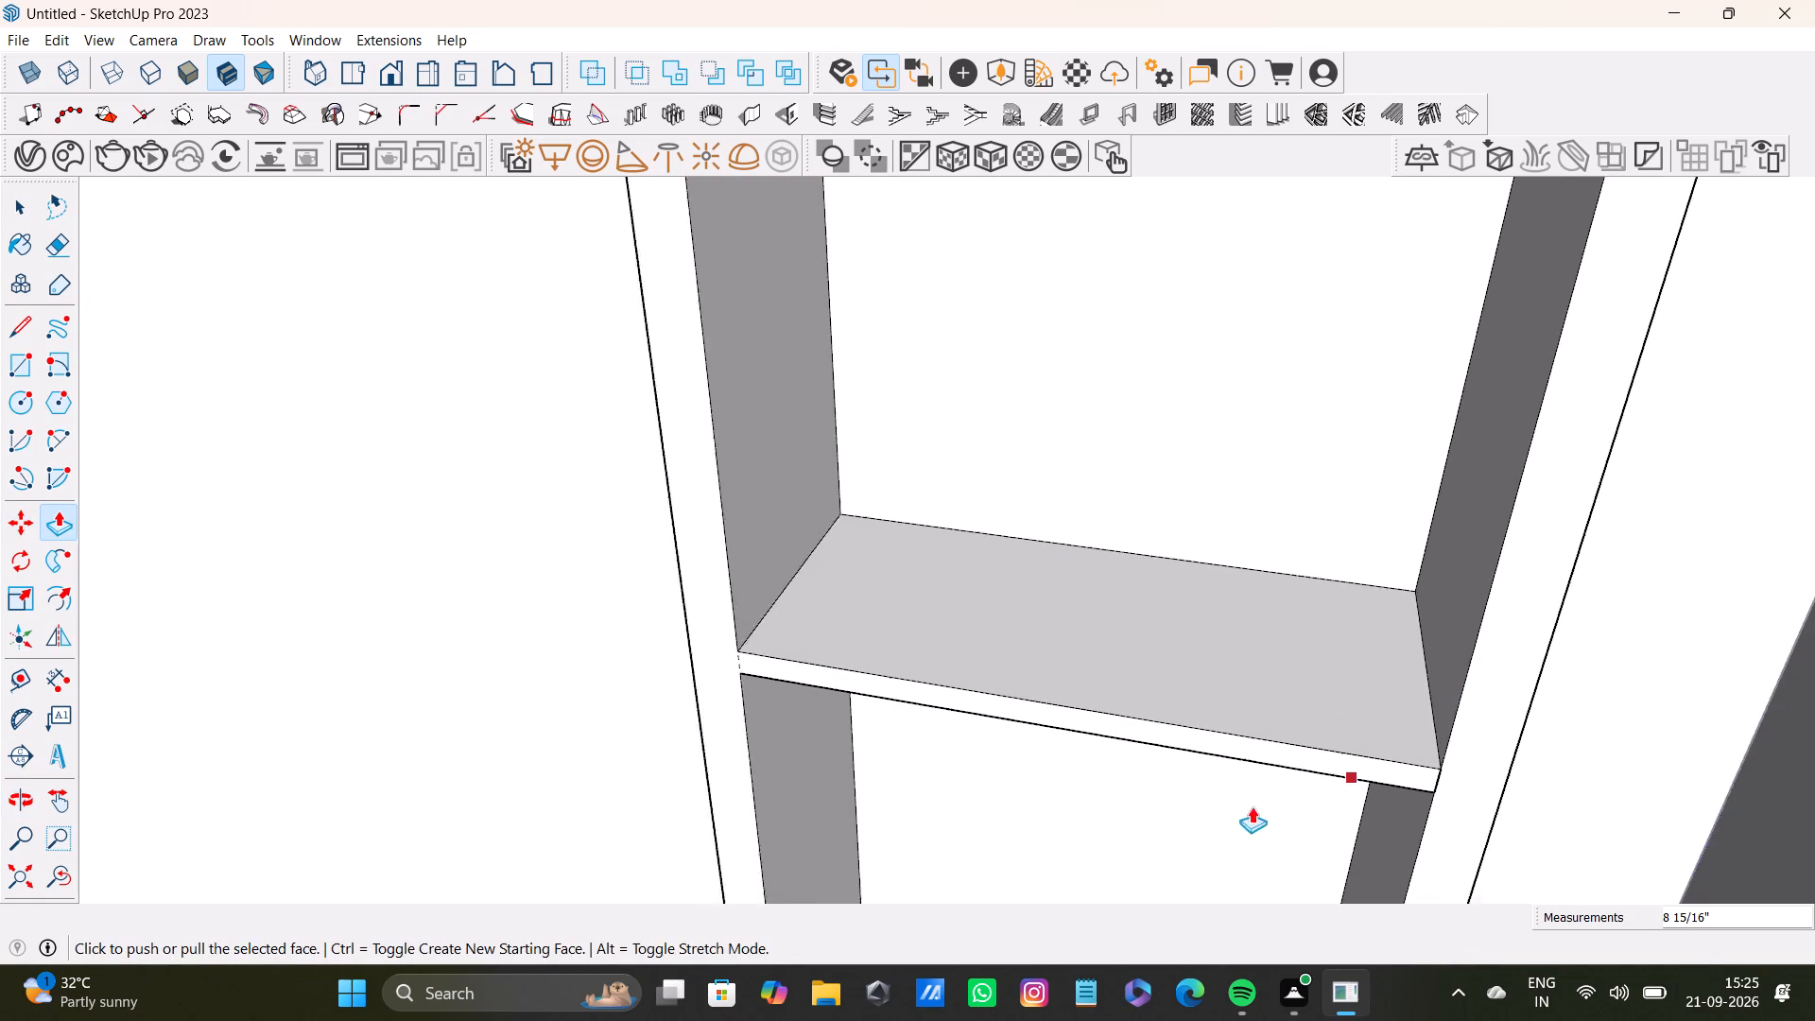
Push/Pull the second strip from the top across the second frame to its opposite side as a shelf.
middle_click_drag(1240, 763, 1098, 401)
scroll(854, 649, "down", 4)
middle_click_drag(798, 705, 835, 451, "shift")
scroll(845, 735, "up", 13)
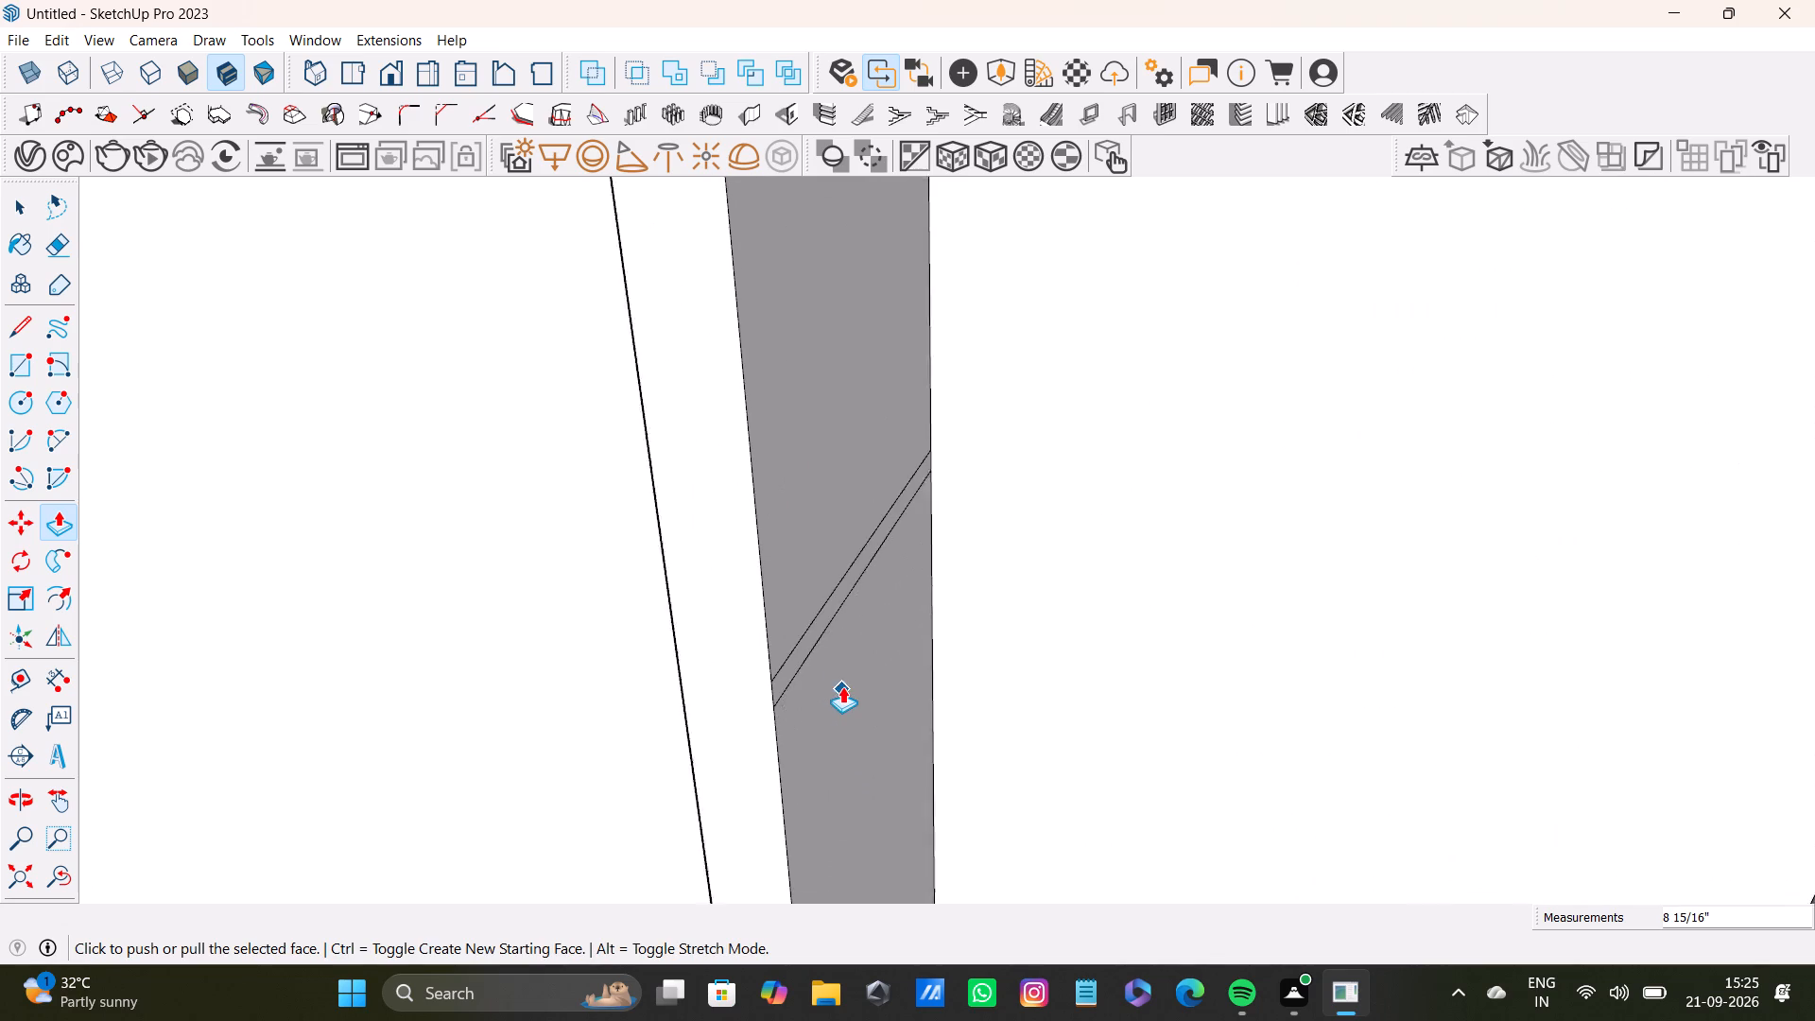
scroll(842, 686, "up", 5)
key("space")
left_click(752, 653)
key("p")
left_click_drag(760, 658, 1019, 694)
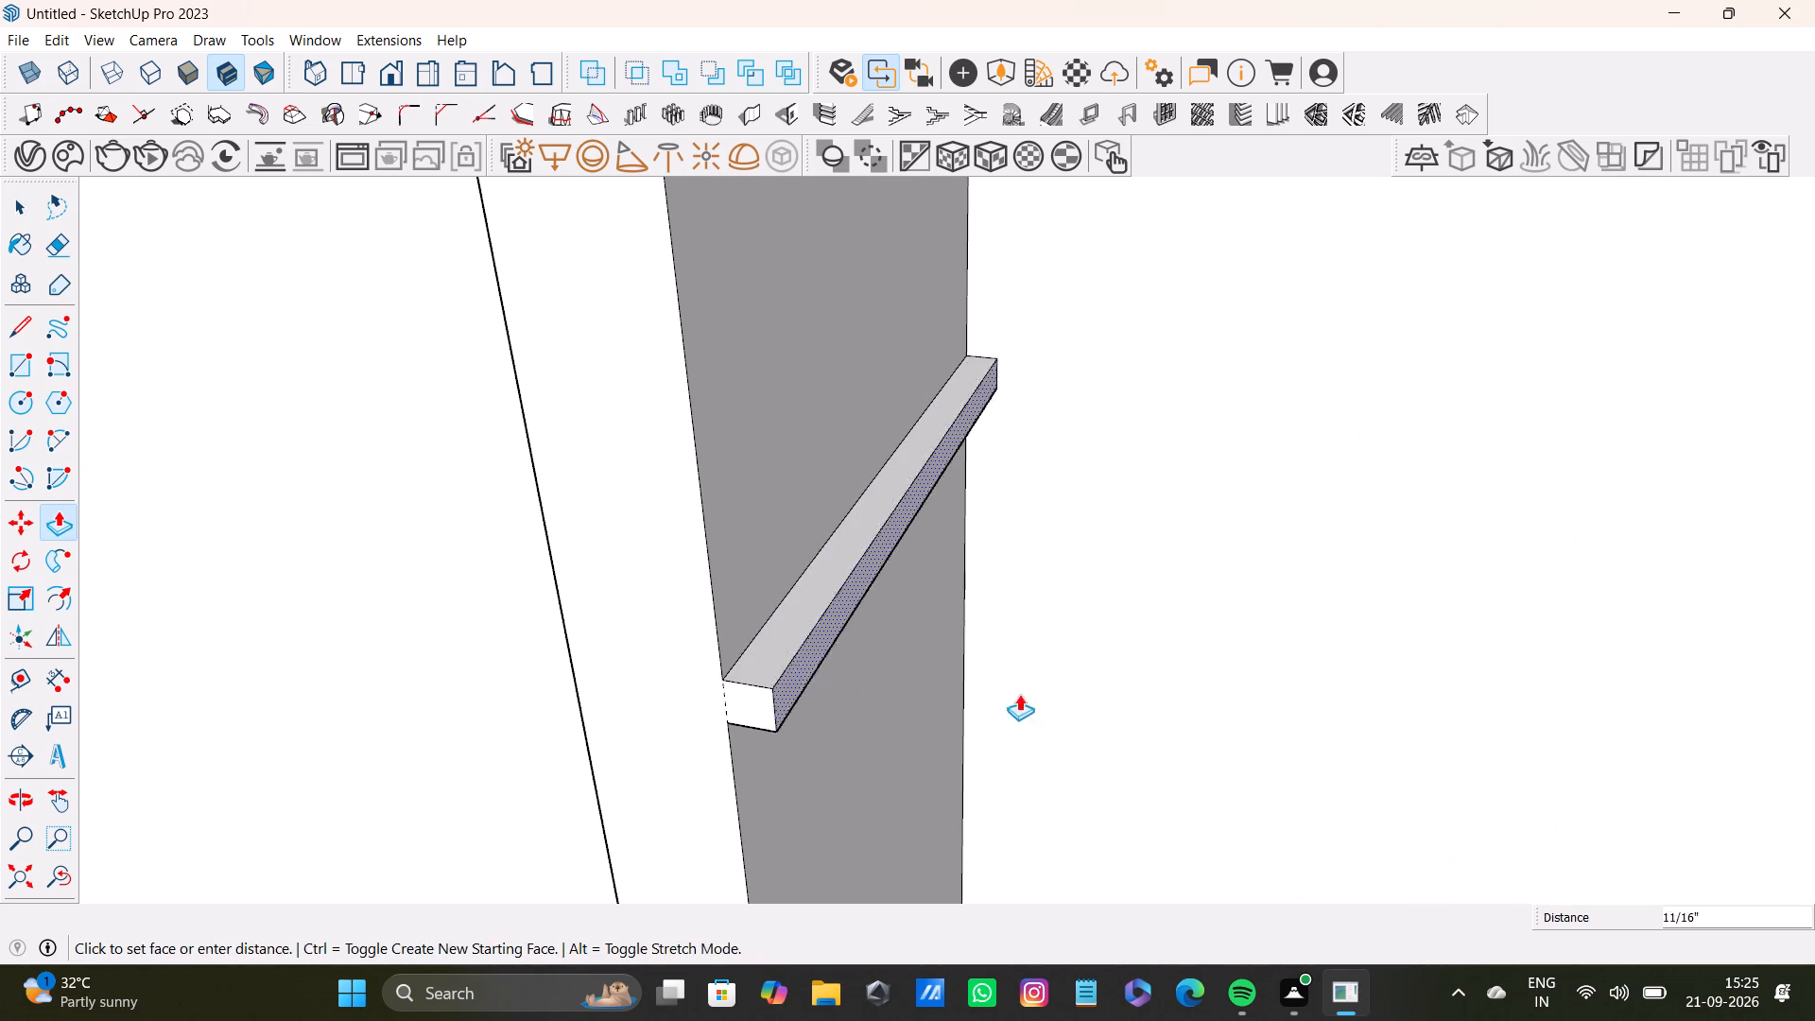
left_click_drag(1019, 694, 1388, 753)
scroll(1389, 753, "down", 8)
middle_click_drag(1391, 753, 1013, 591, "shift")
left_click_drag(829, 523, 1772, 684)
Push/Pull the third strip from the top across the second frame to its opposite side as a shelf.
scroll(1498, 783, "down", 7)
middle_click_drag(1293, 839, 1231, 467, "shift")
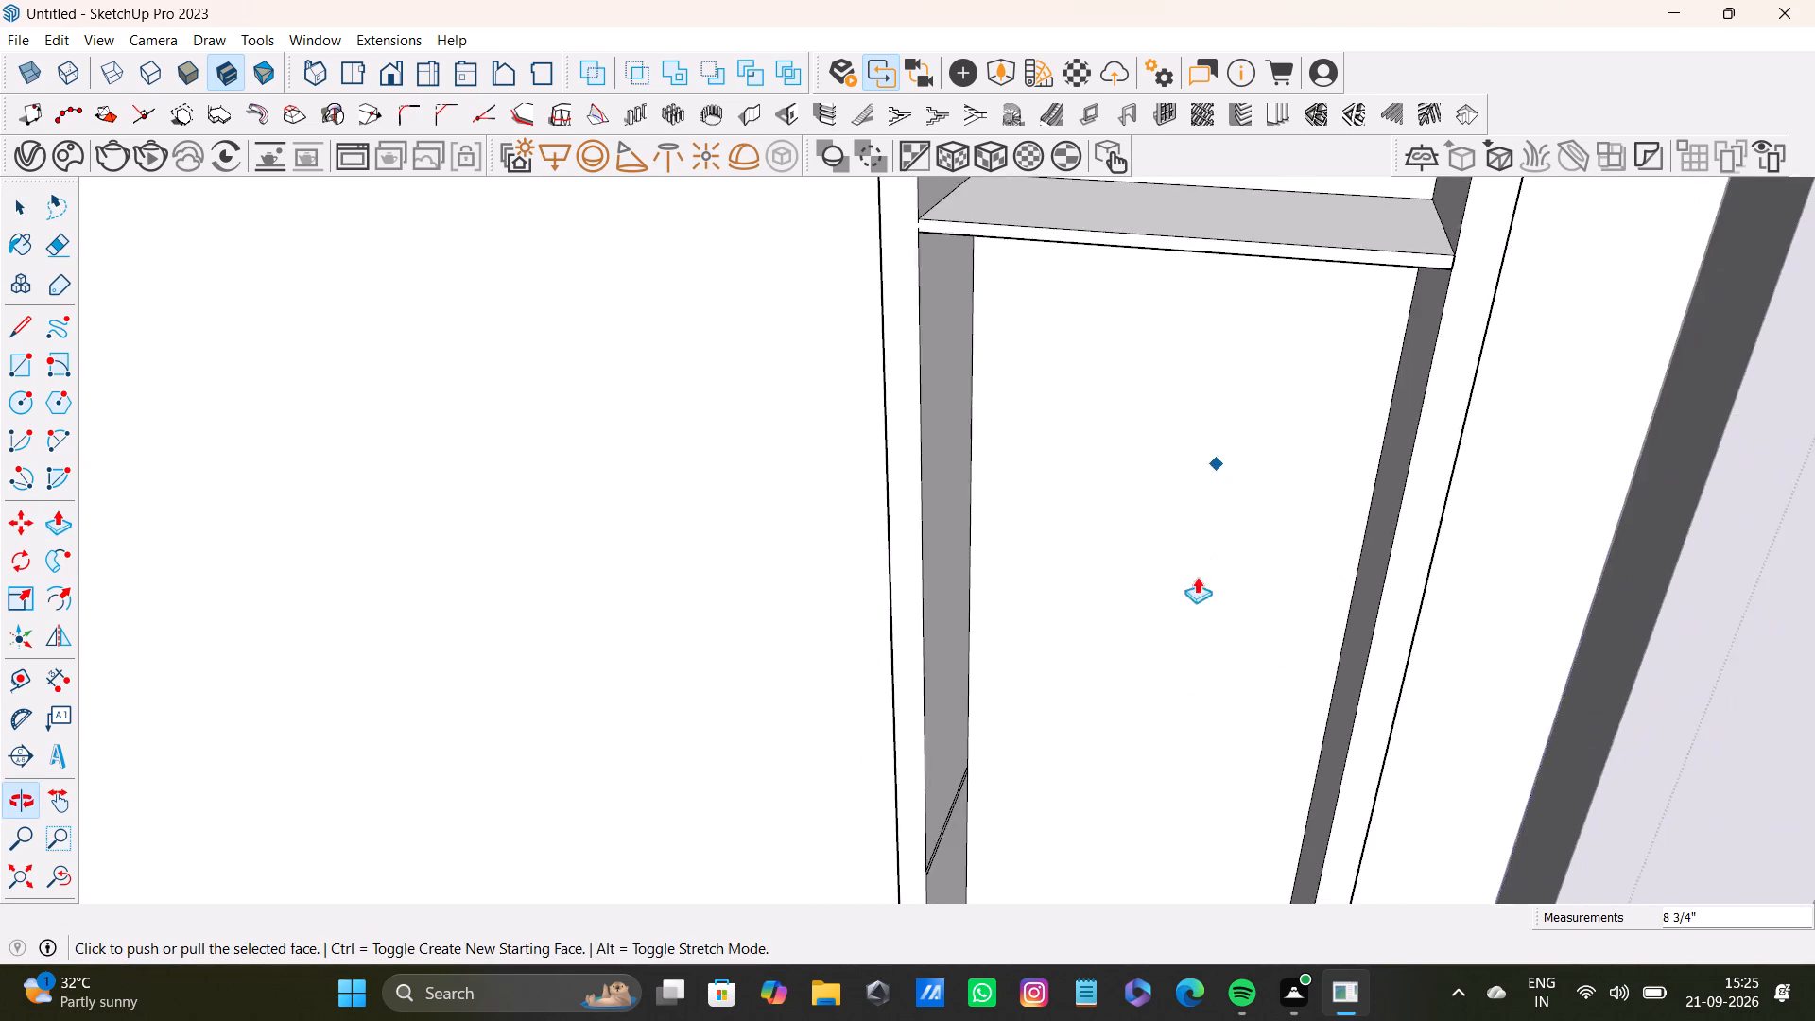
scroll(1192, 617, "down", 3)
scroll(1122, 698, "up", 2)
middle_click_drag(1131, 639, 1089, 491, "shift")
scroll(890, 700, "up", 19)
middle_click(994, 660)
middle_click_drag(998, 649, 913, 649)
key("space")
left_click(876, 640)
key("p")
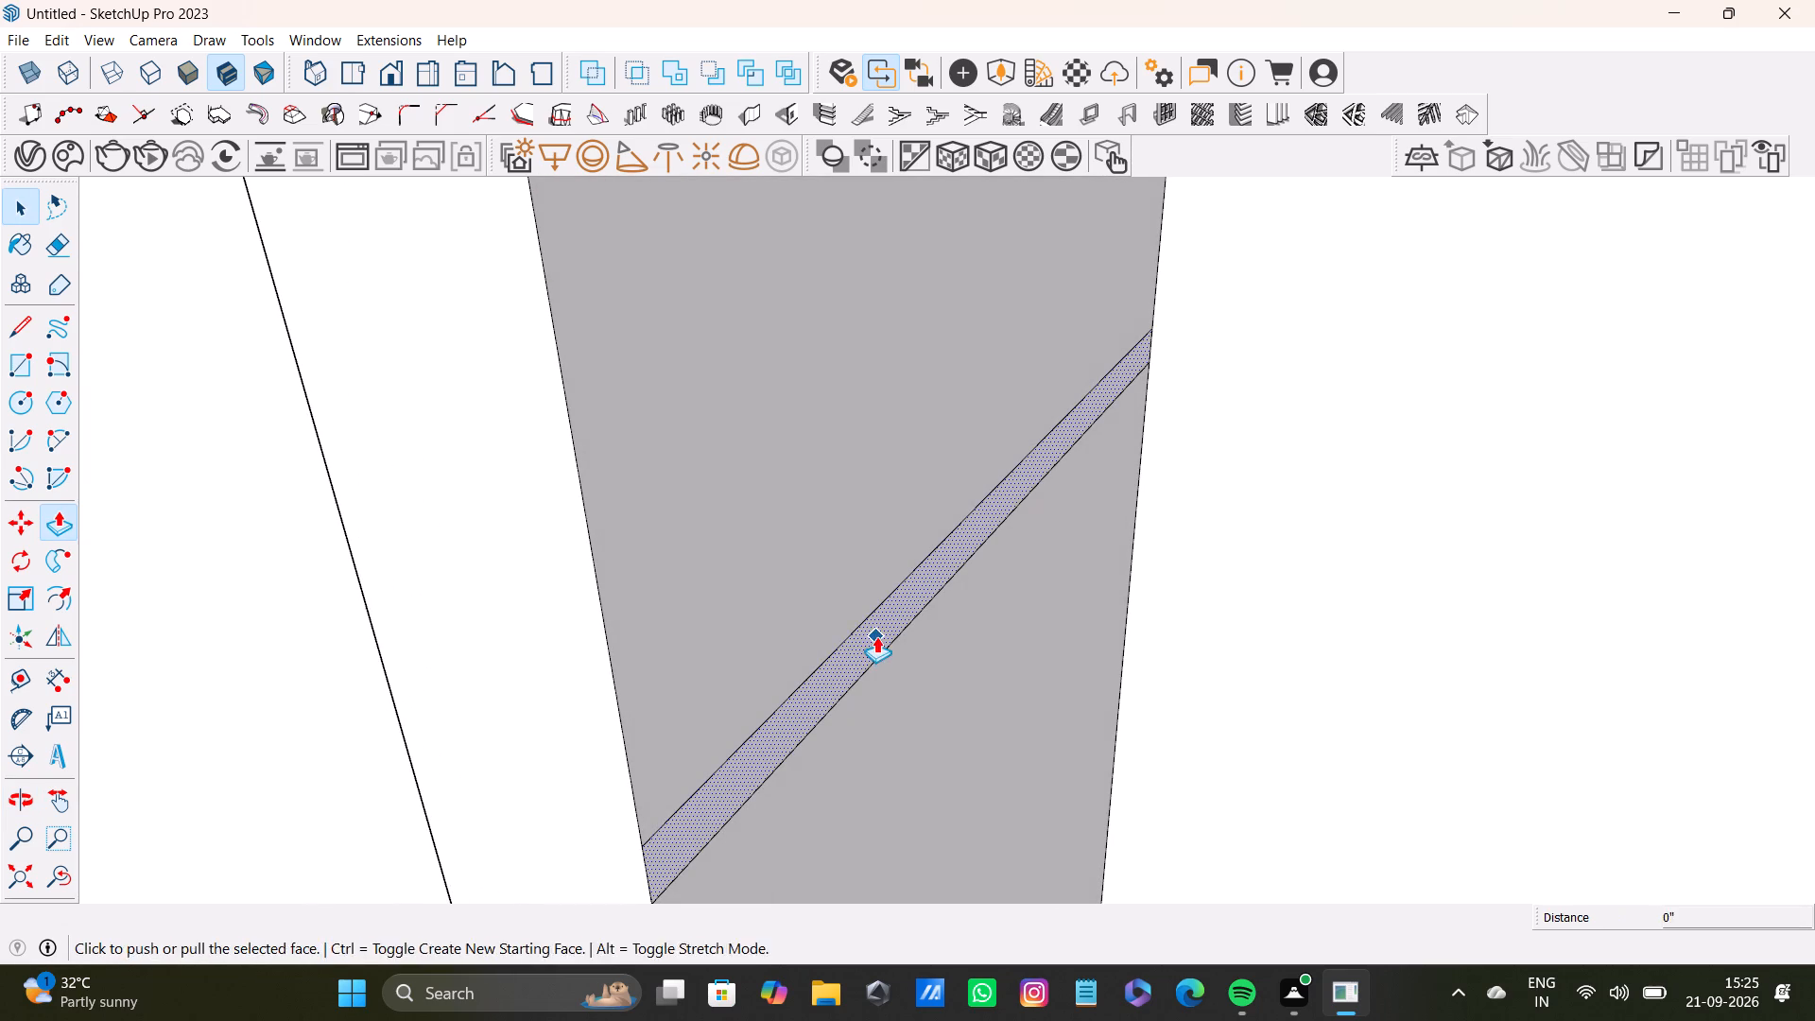
left_click_drag(876, 636, 1326, 706)
scroll(1327, 713, "down", 12)
middle_click_drag(1319, 772, 1187, 617, "shift")
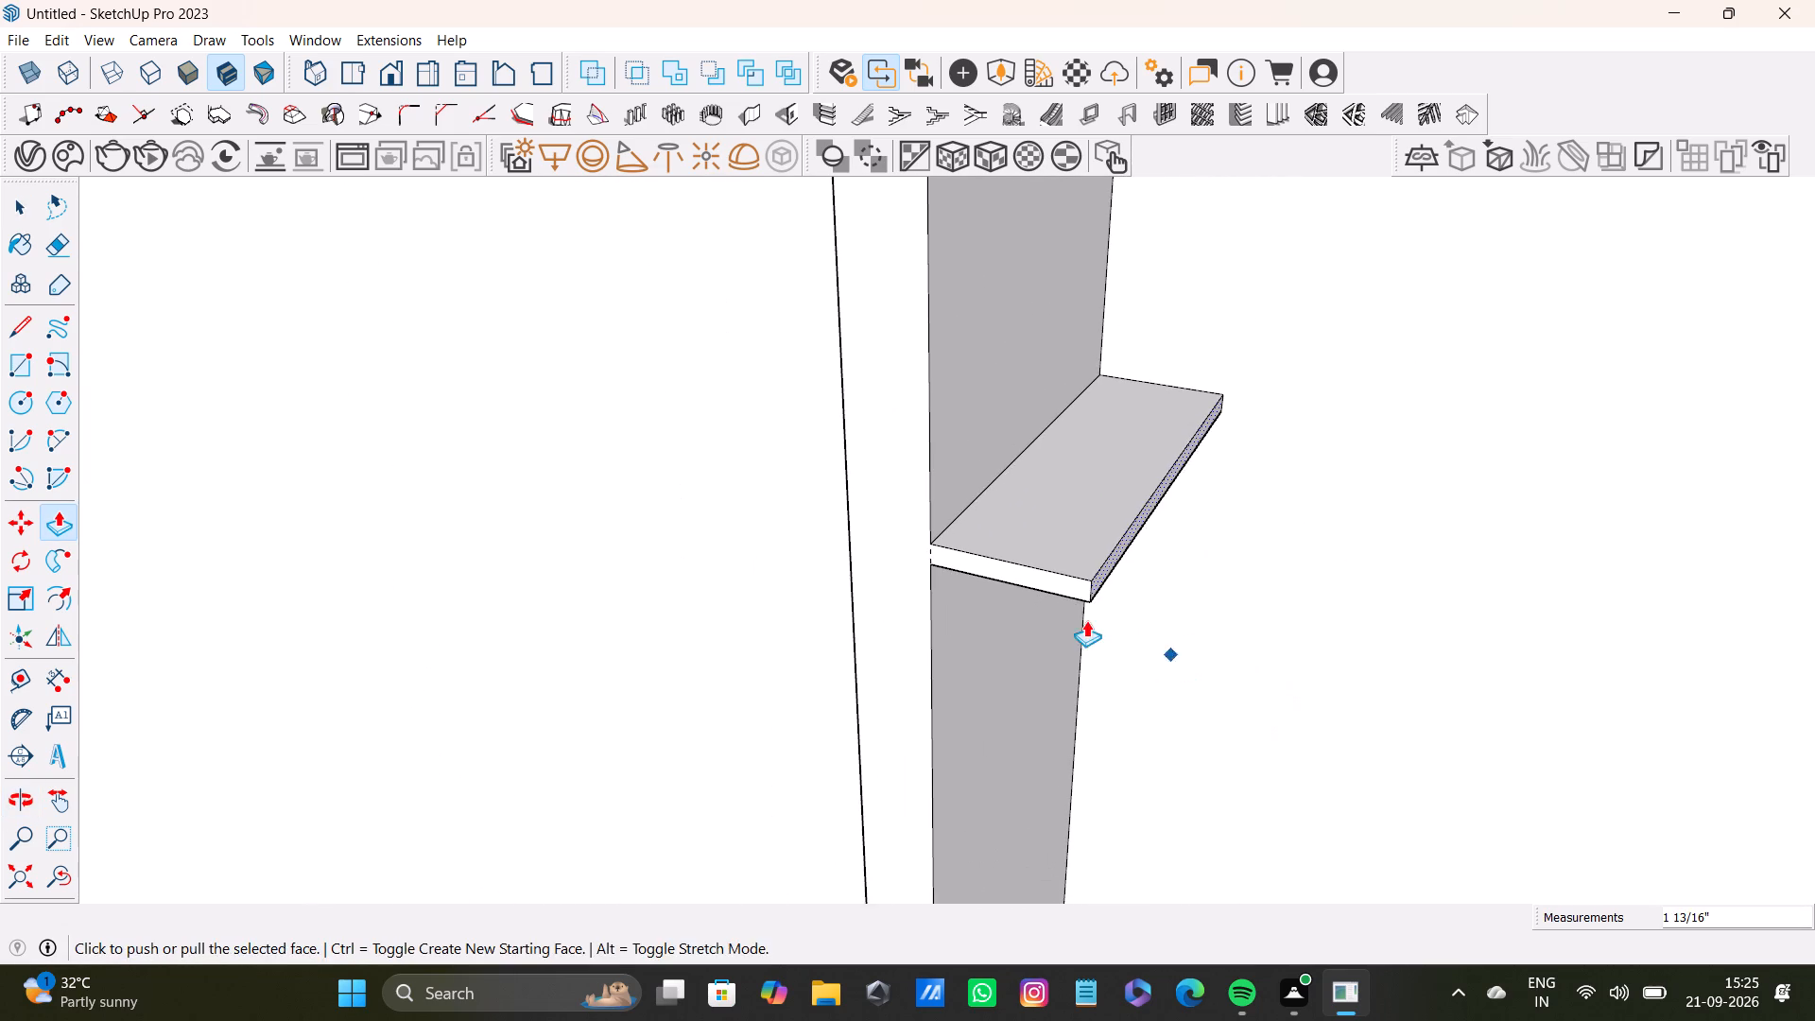
left_click_drag(1091, 578, 1601, 644)
scroll(1586, 648, "down", 3)
middle_click_drag(1587, 651, 1054, 638, "shift")
left_click_drag(1046, 674, 1046, 674)
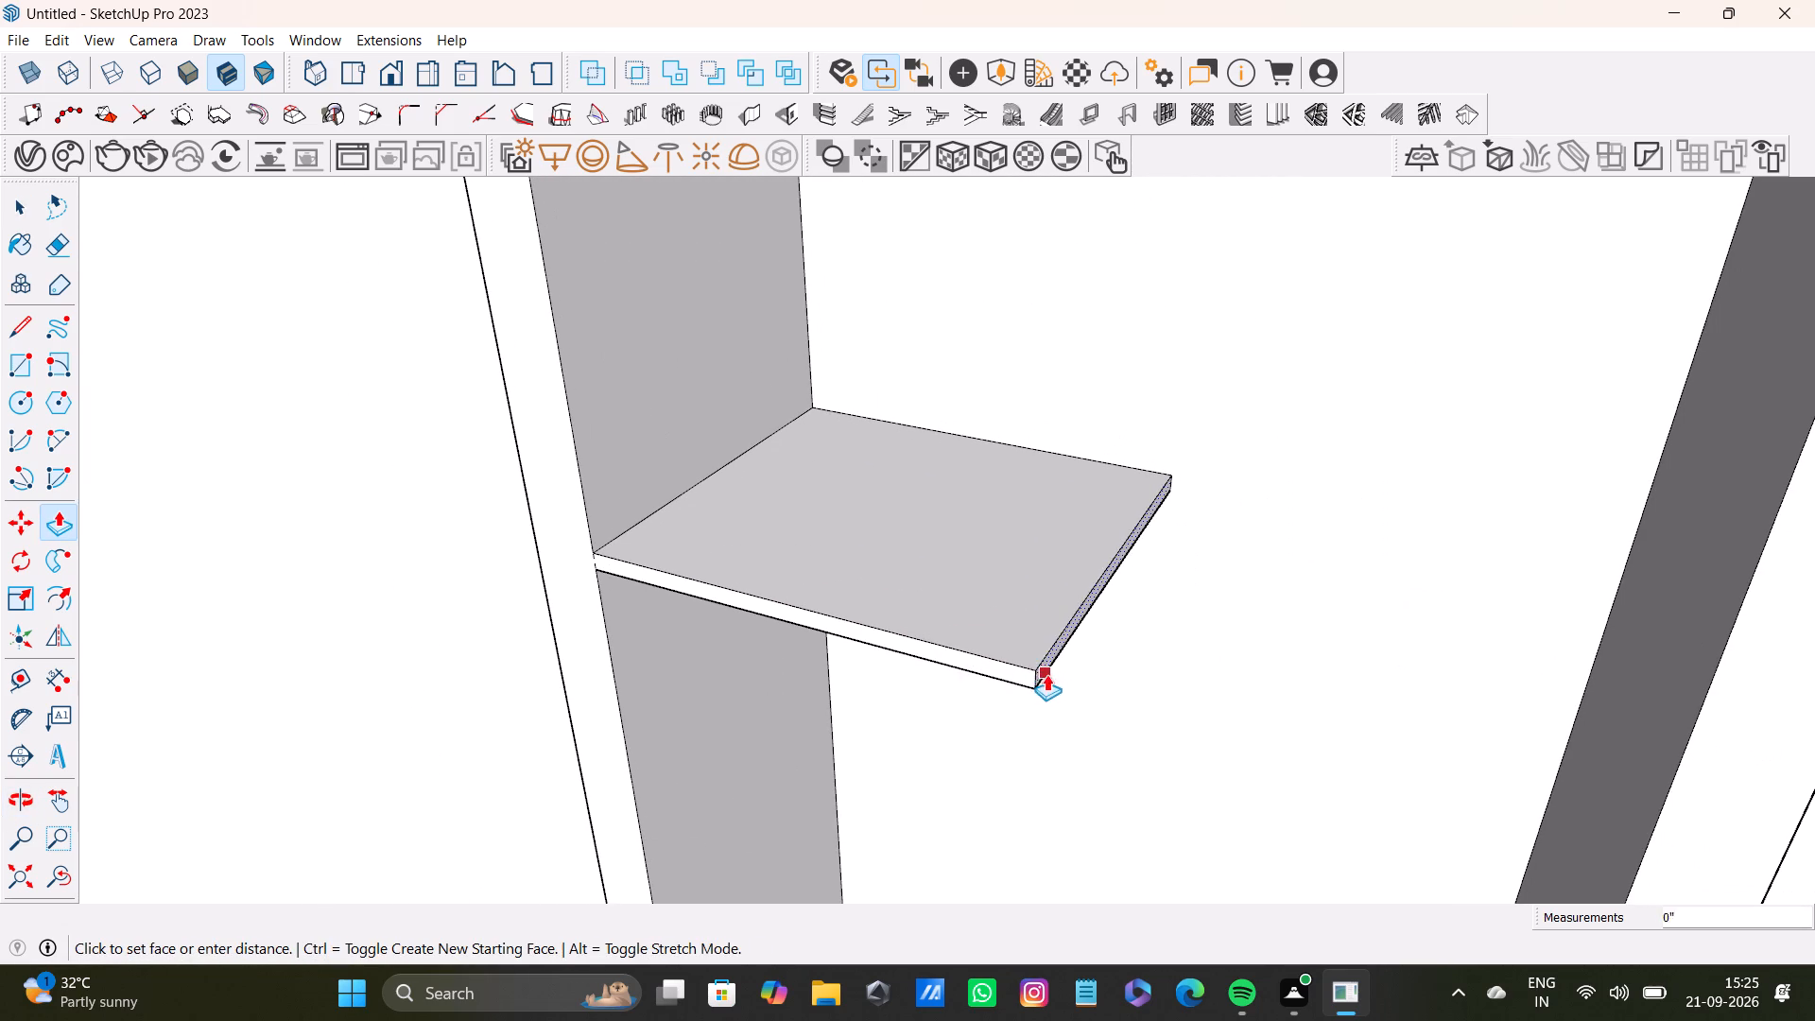
left_click_drag(1046, 674, 1686, 762)
Push/Pull the lowest strip across the second frame to its opposite side as a shelf.
scroll(1421, 786, "down", 8)
middle_click_drag(1032, 739, 1006, 490, "shift")
scroll(952, 618, "up", 2)
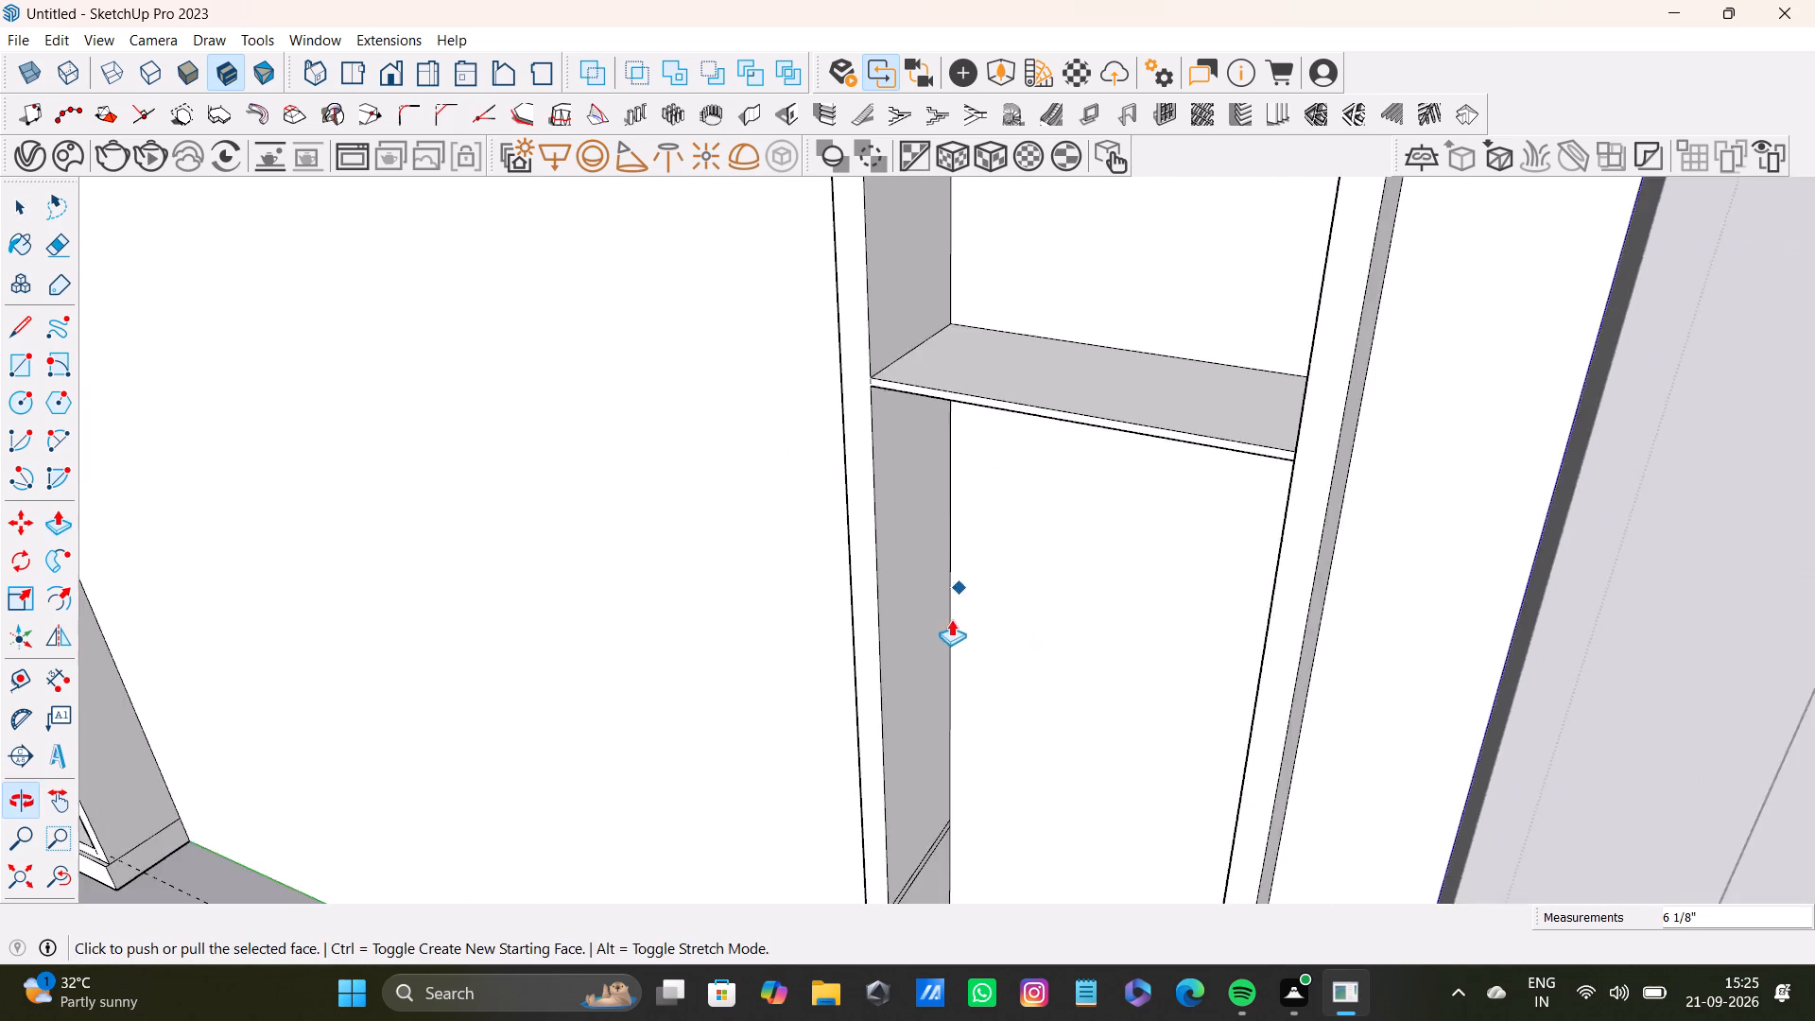
scroll(951, 619, "up", 1)
scroll(945, 708, "down", 3)
middle_click_drag(955, 739, 990, 523, "shift")
scroll(950, 728, "up", 14)
key("space")
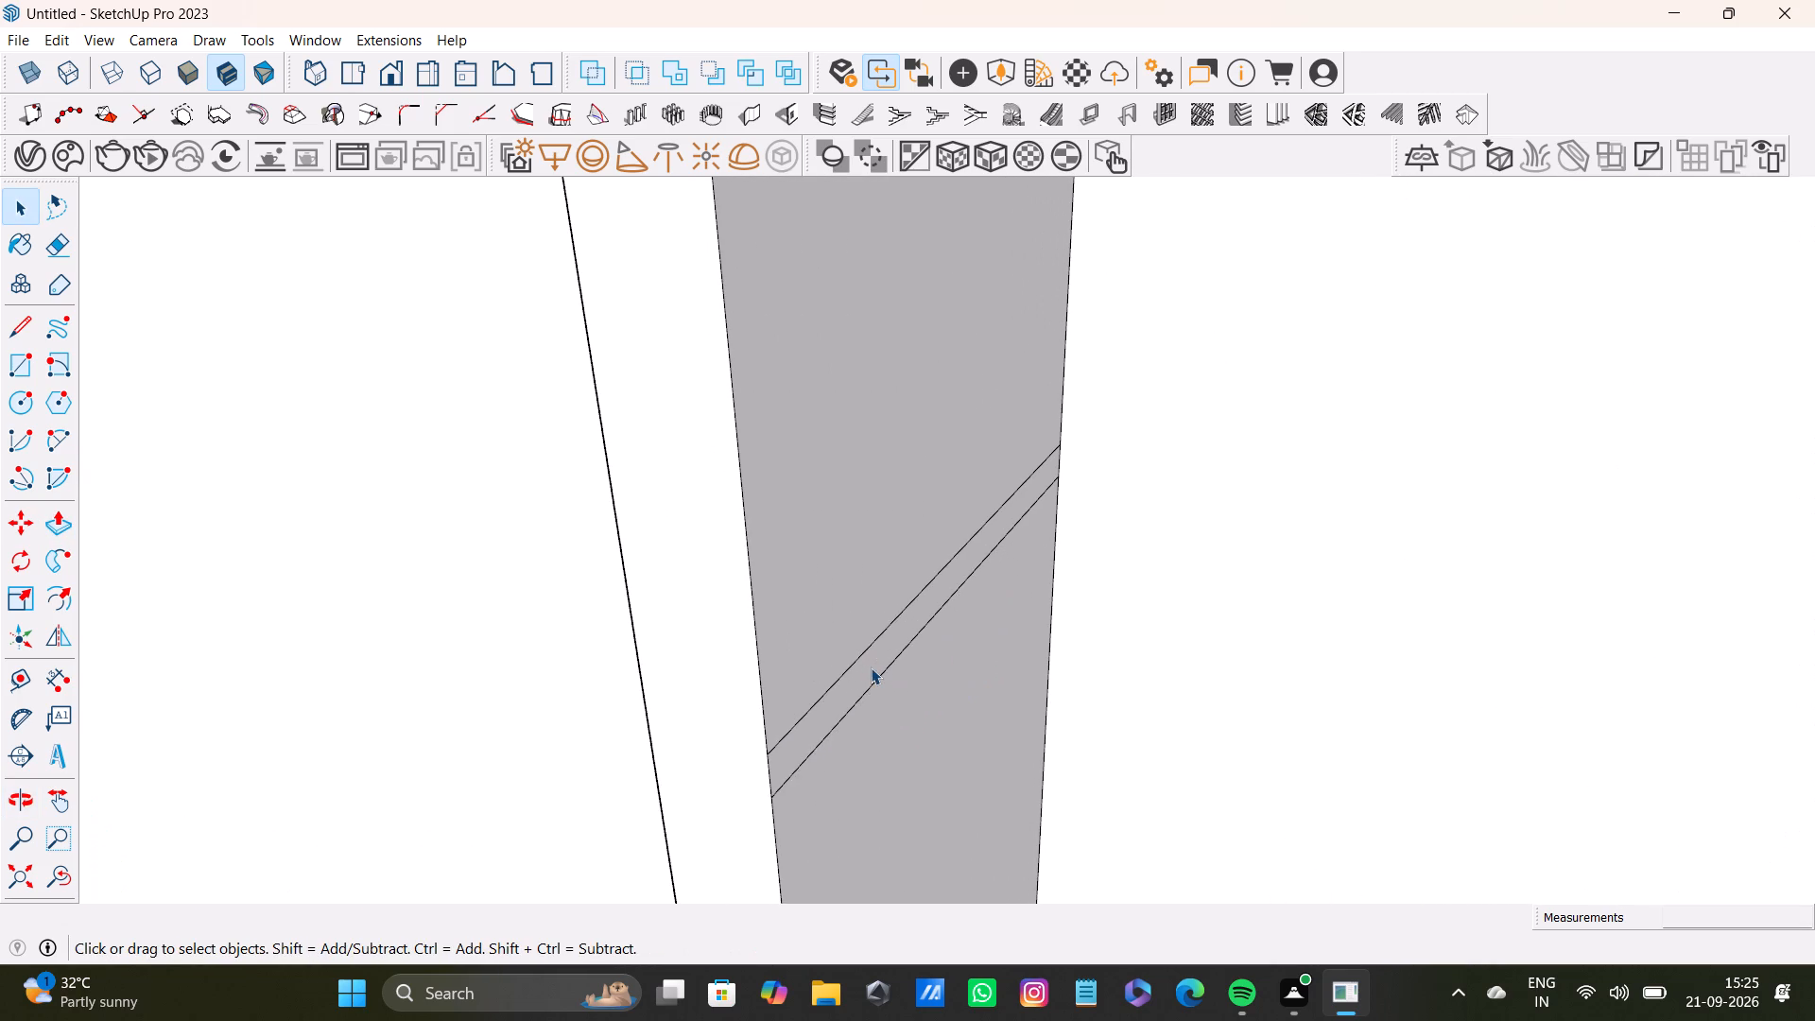
left_click(871, 667)
key("p")
left_click_drag(871, 667, 1435, 736)
scroll(1436, 736, "down", 8)
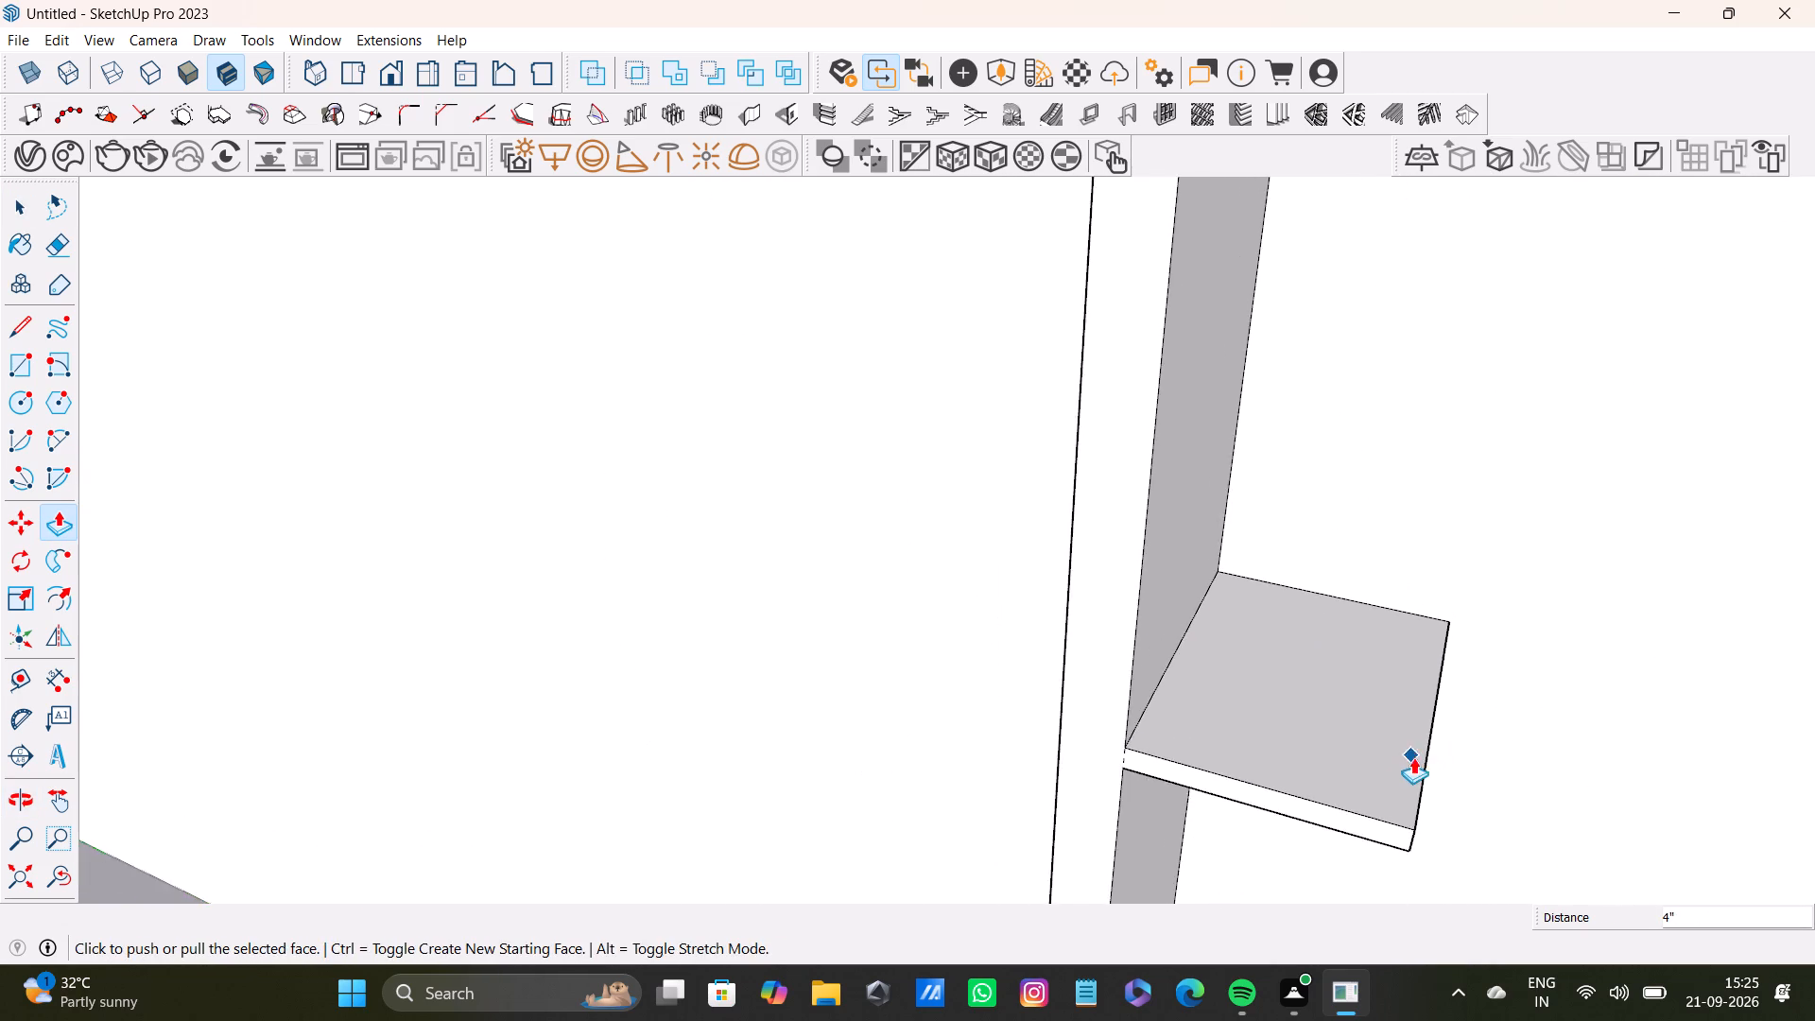
middle_click_drag(1413, 757, 1095, 578, "shift")
middle_click_drag(1065, 606, 1142, 613)
left_click_drag(1083, 616, 1814, 721)
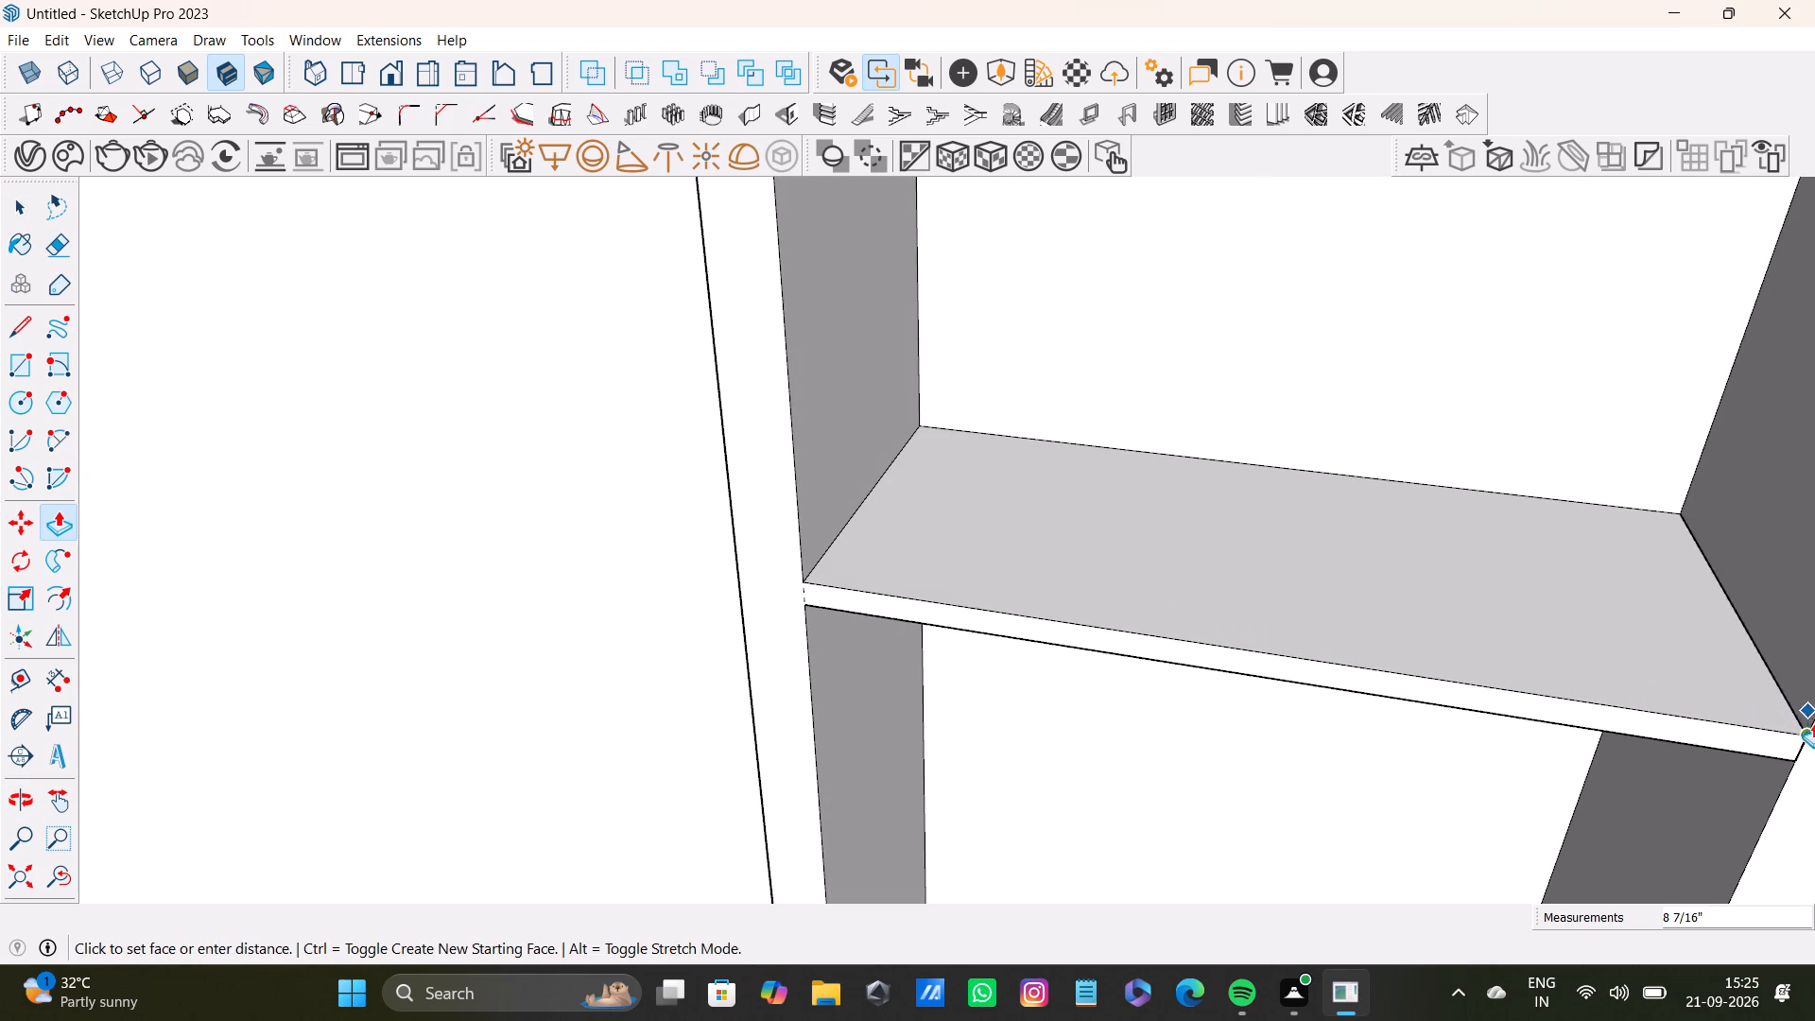
left_click_drag(1814, 721, 1814, 725)
Thicken the second frame's lowest shelf by pulling its underside slightly downward.
scroll(1277, 668, "down", 17)
middle_click_drag(893, 682, 997, 662, "shift")
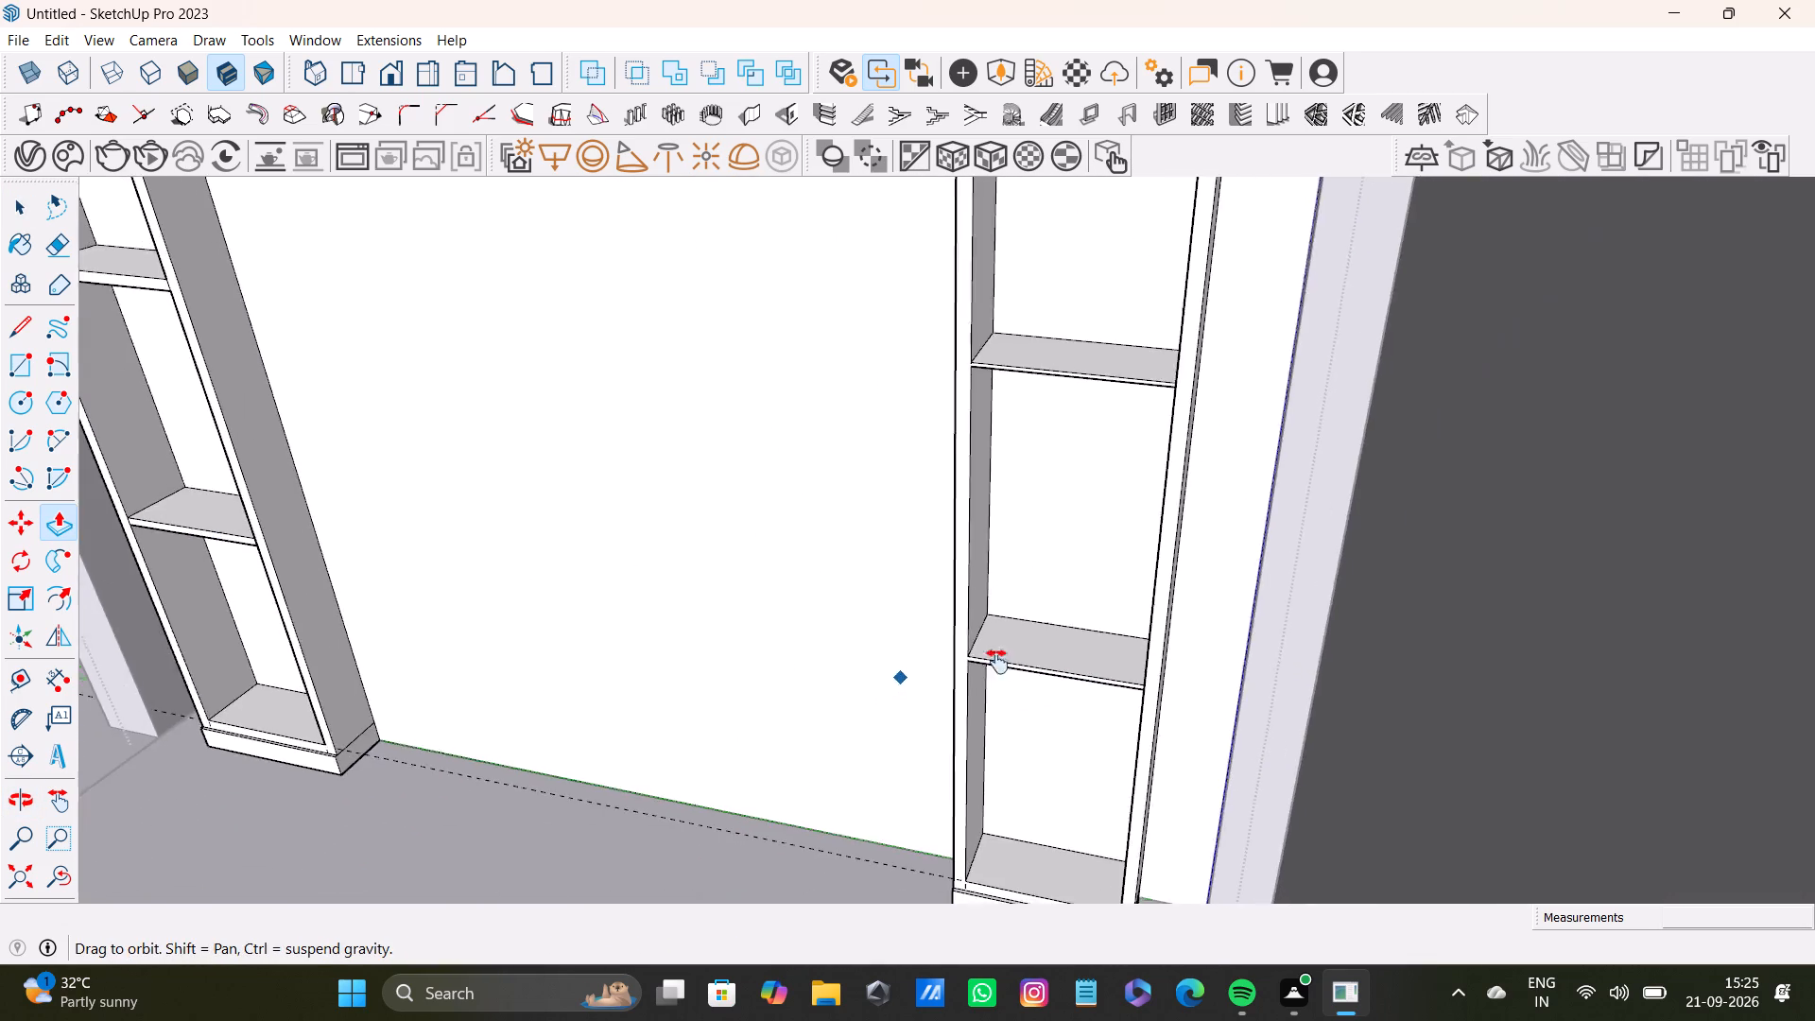
middle_click_drag(997, 662, 1203, 720, "shift")
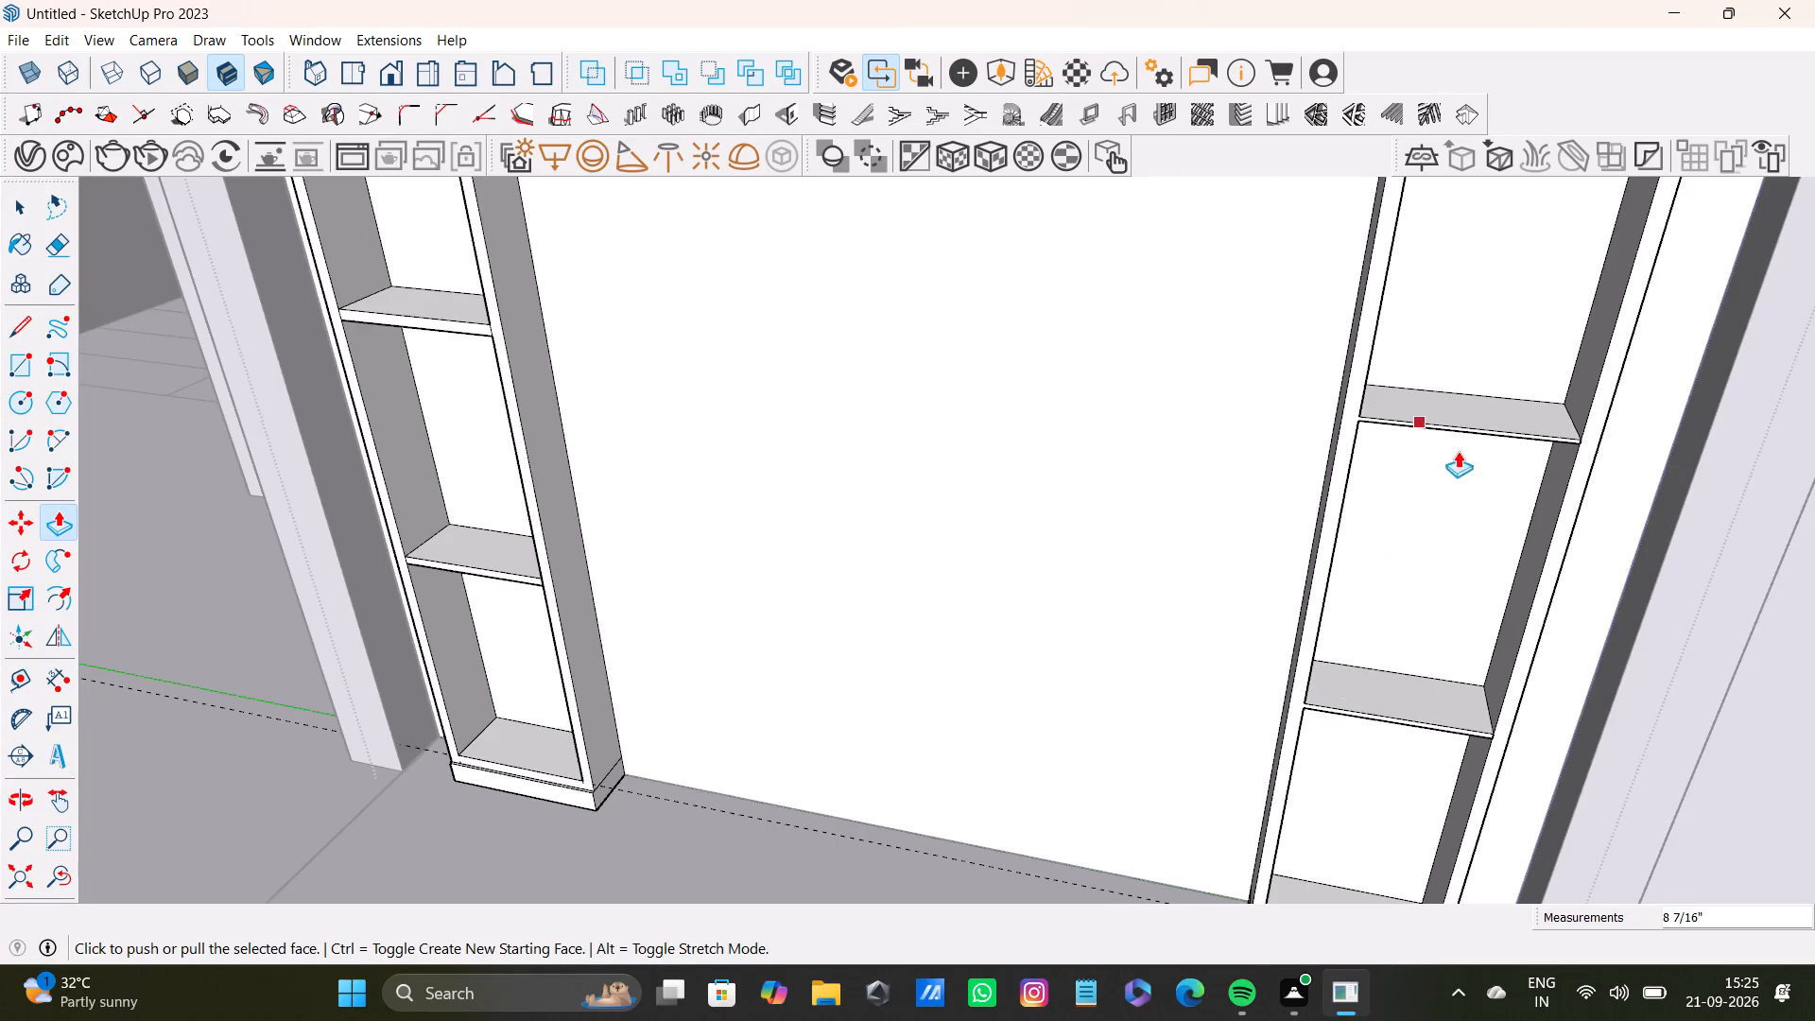
scroll(1372, 695, "up", 7)
middle_click_drag(1384, 709, 1222, 586, "shift")
scroll(1227, 590, "up", 5)
middle_click_drag(1193, 678, 1194, 498)
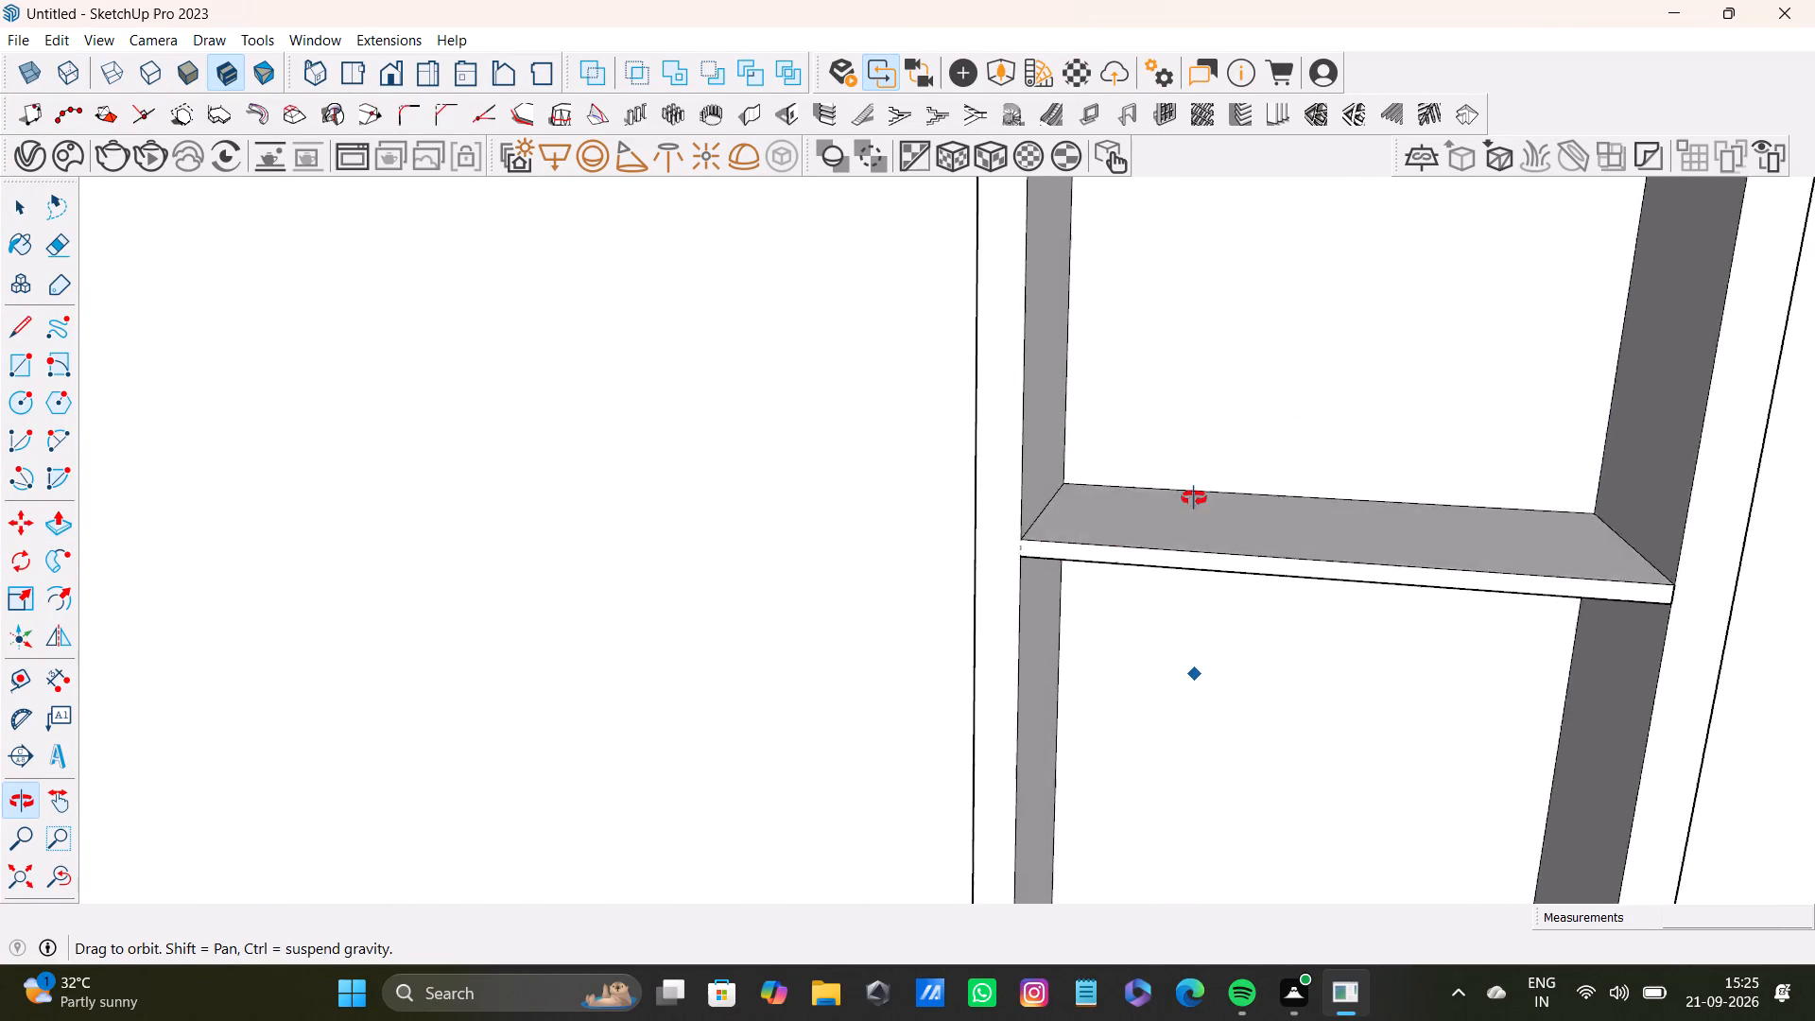
middle_click_drag(1194, 498, 1191, 408)
key("space")
left_click(1216, 485)
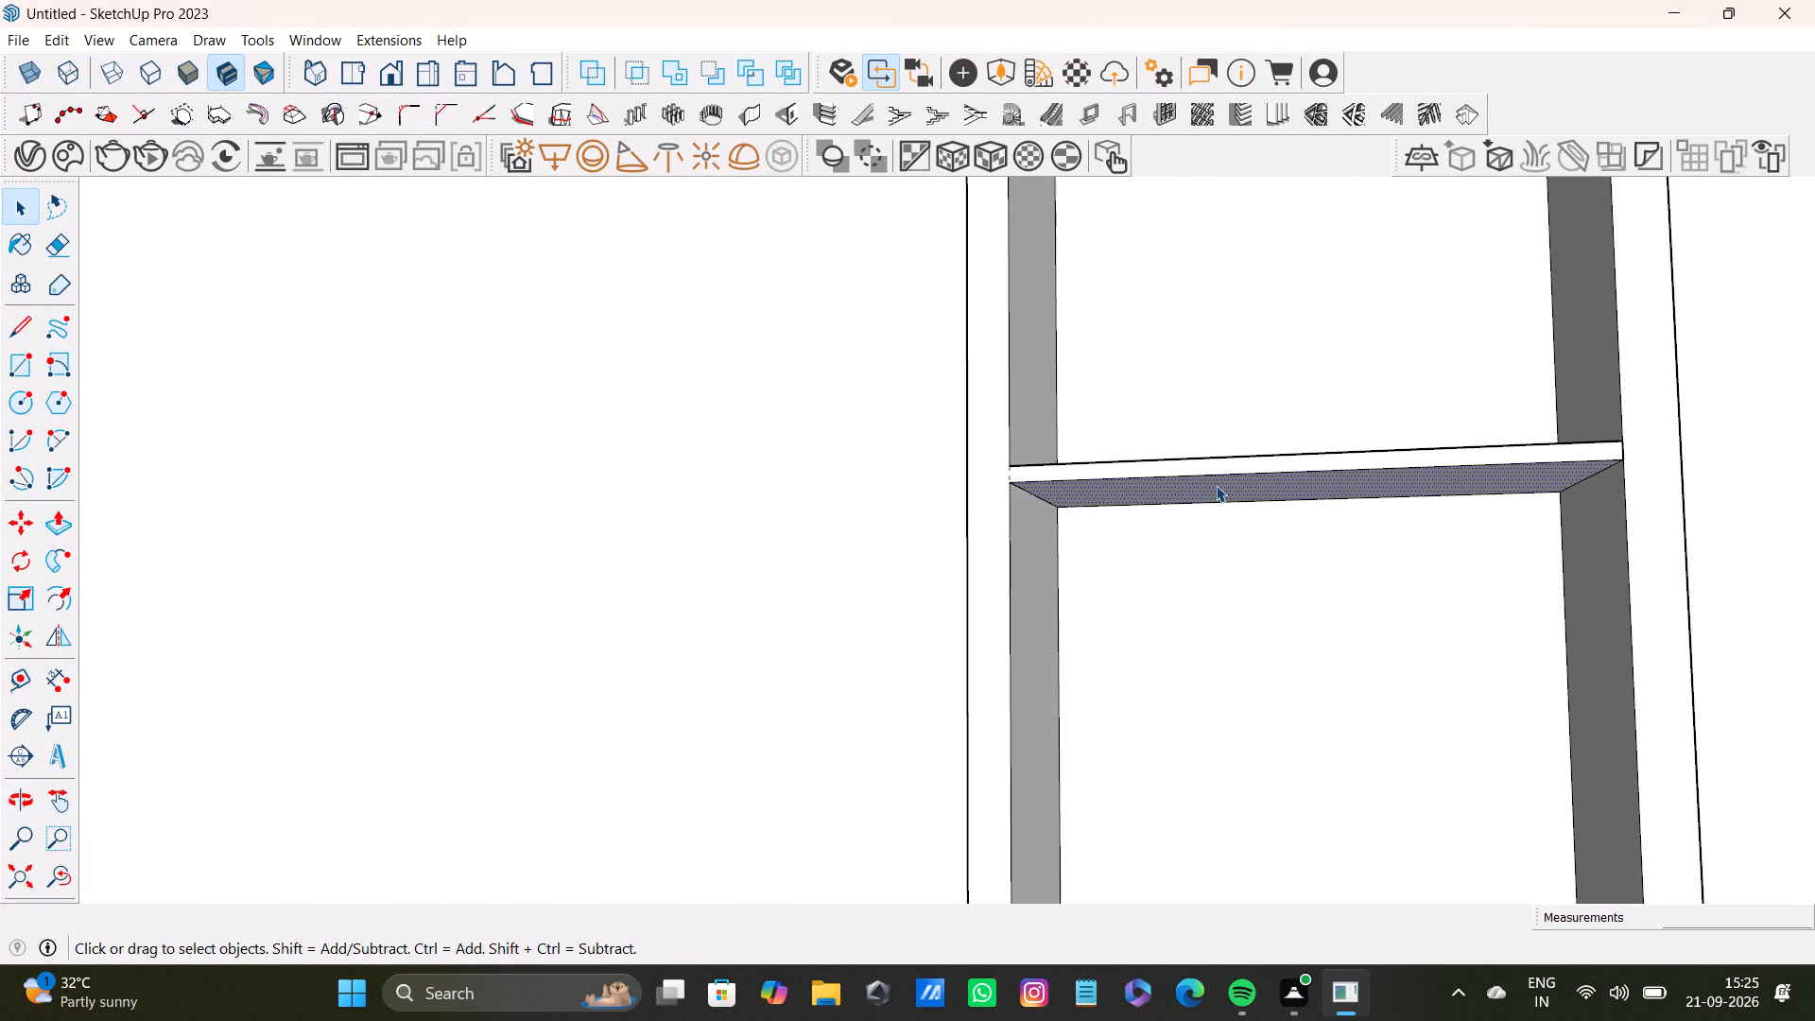
key("p")
left_click_drag(1216, 485, 1217, 500)
key("space")
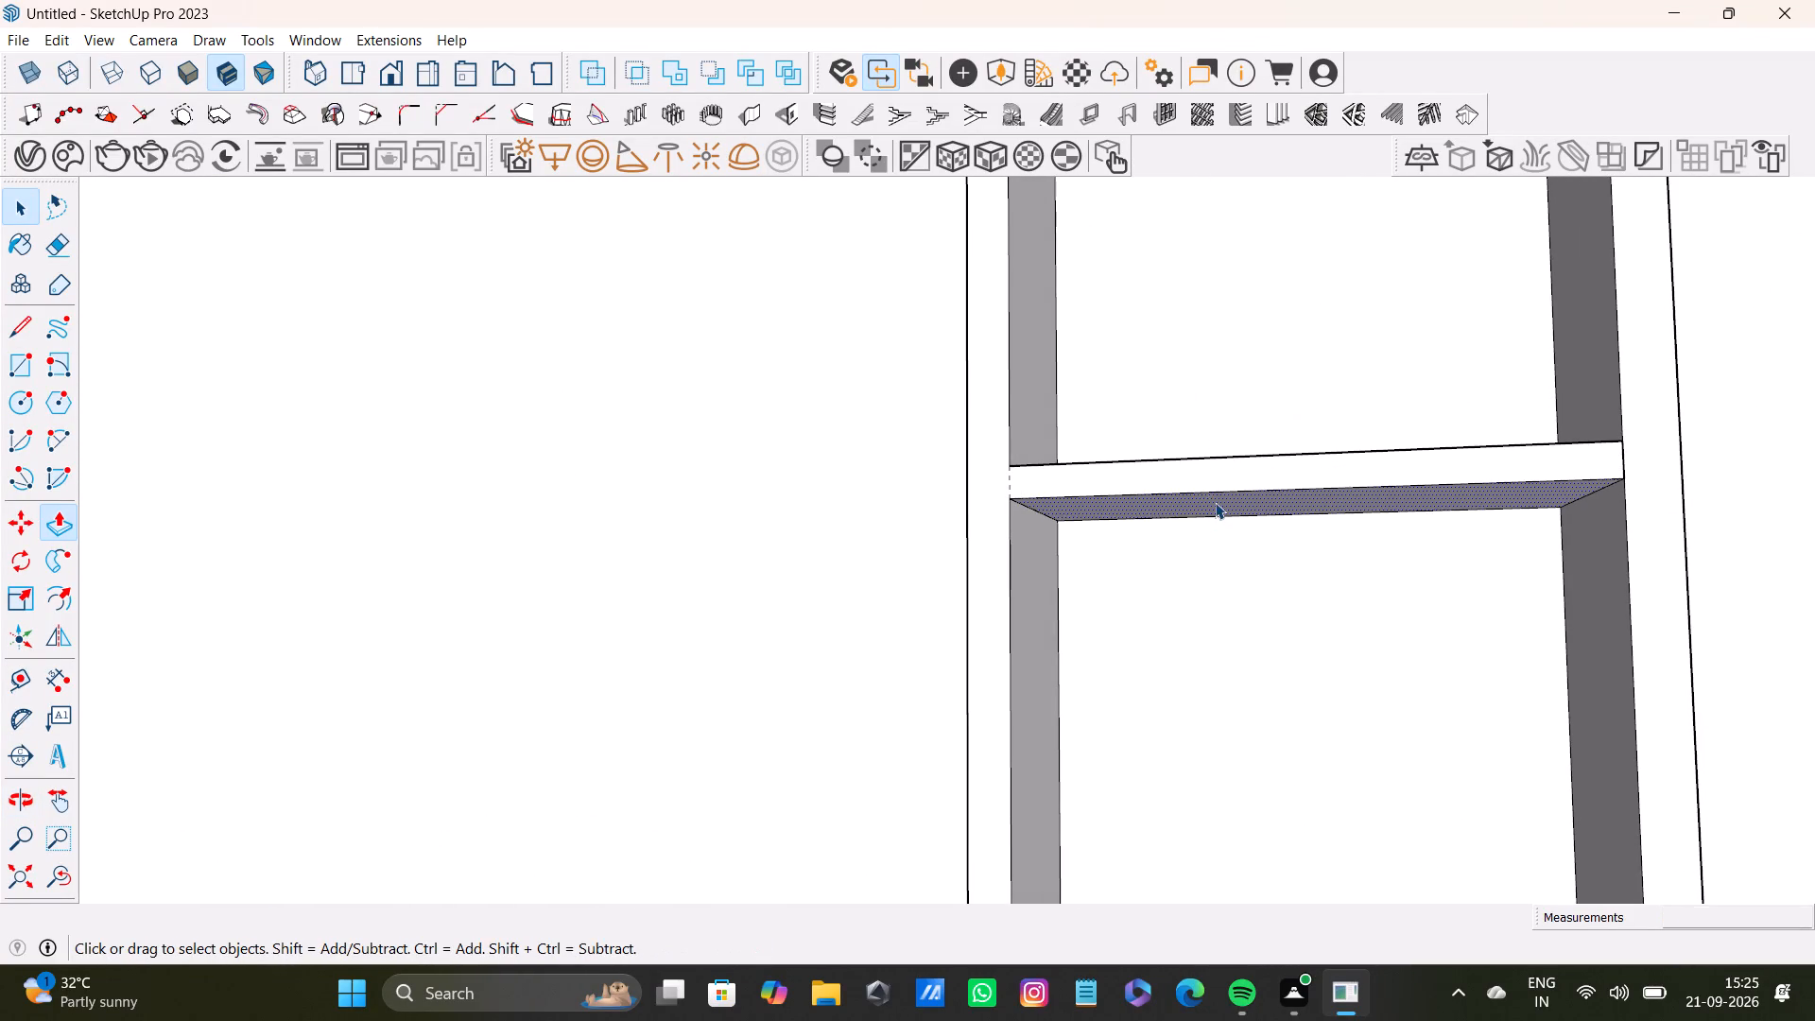
Thicken the second shelf from the bottom in the second frame by pulling its underside slightly downward.
scroll(1215, 502, "down", 3)
middle_click_drag(1295, 398, 1122, 874, "shift")
middle_click_drag(1063, 349, 1073, 401)
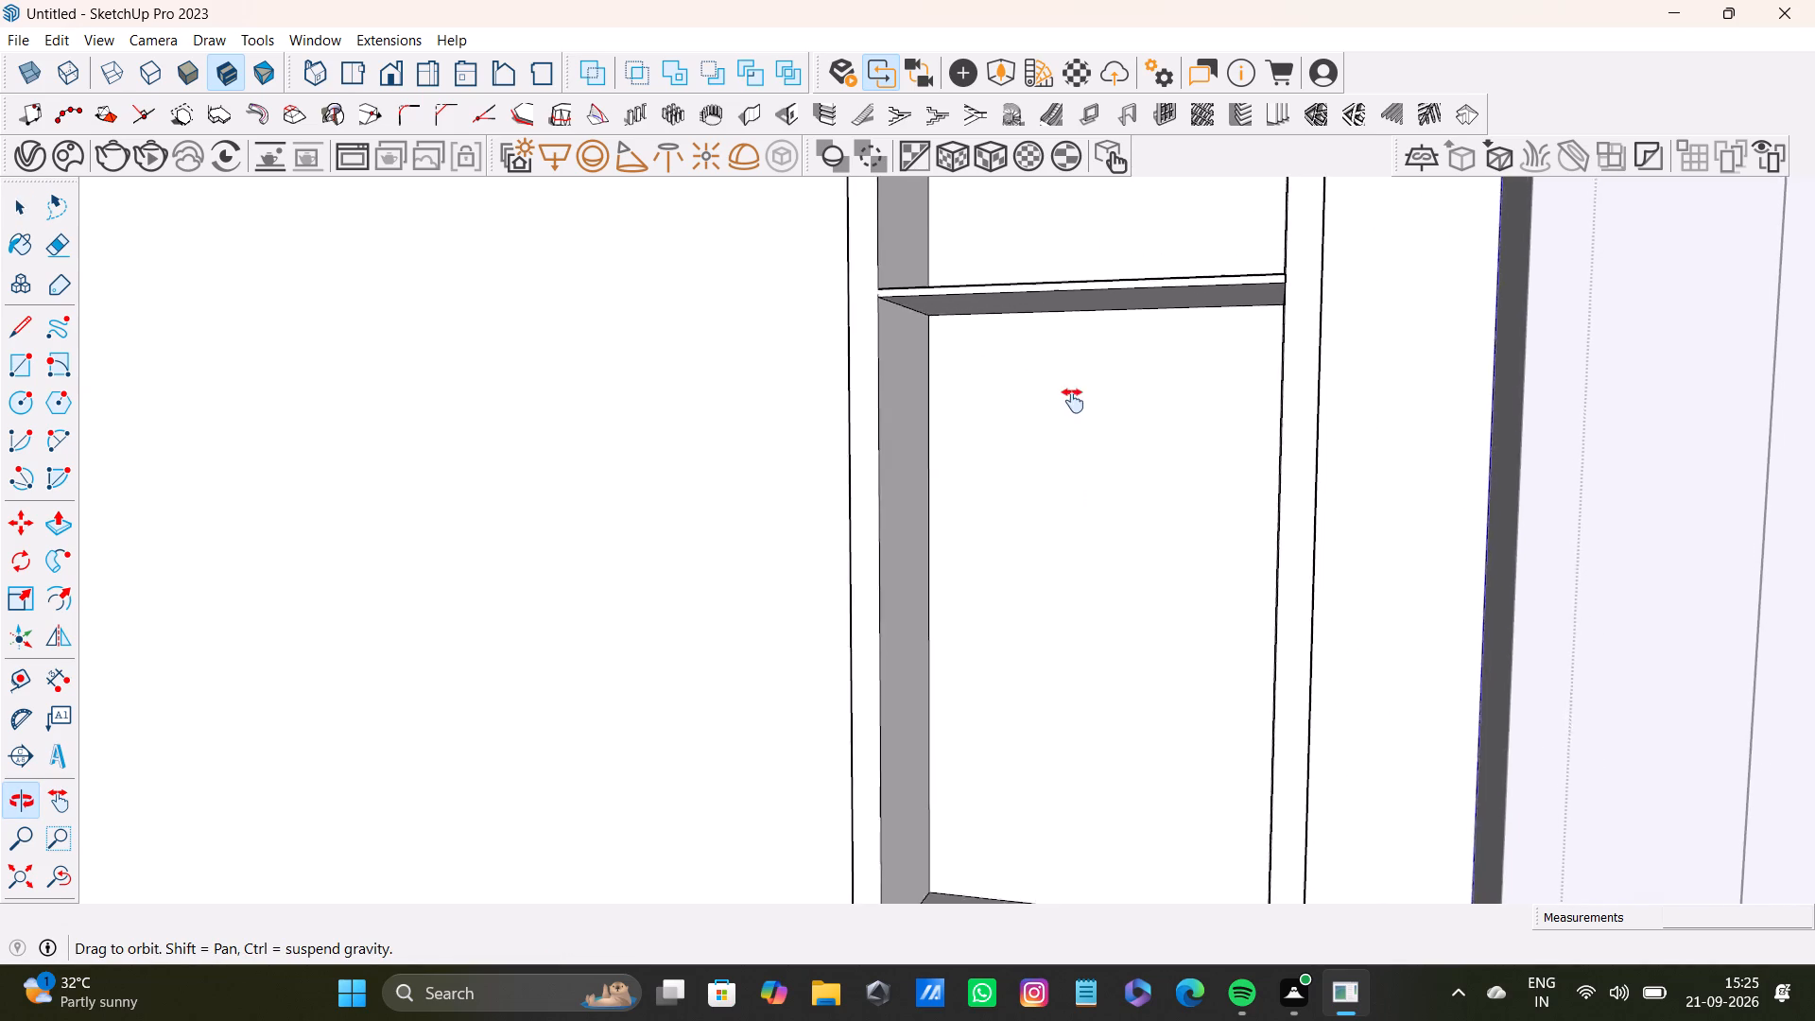
middle_click_drag(1073, 401, 1050, 516)
middle_click_drag(1048, 495, 1071, 363)
key("space")
left_click(1073, 395)
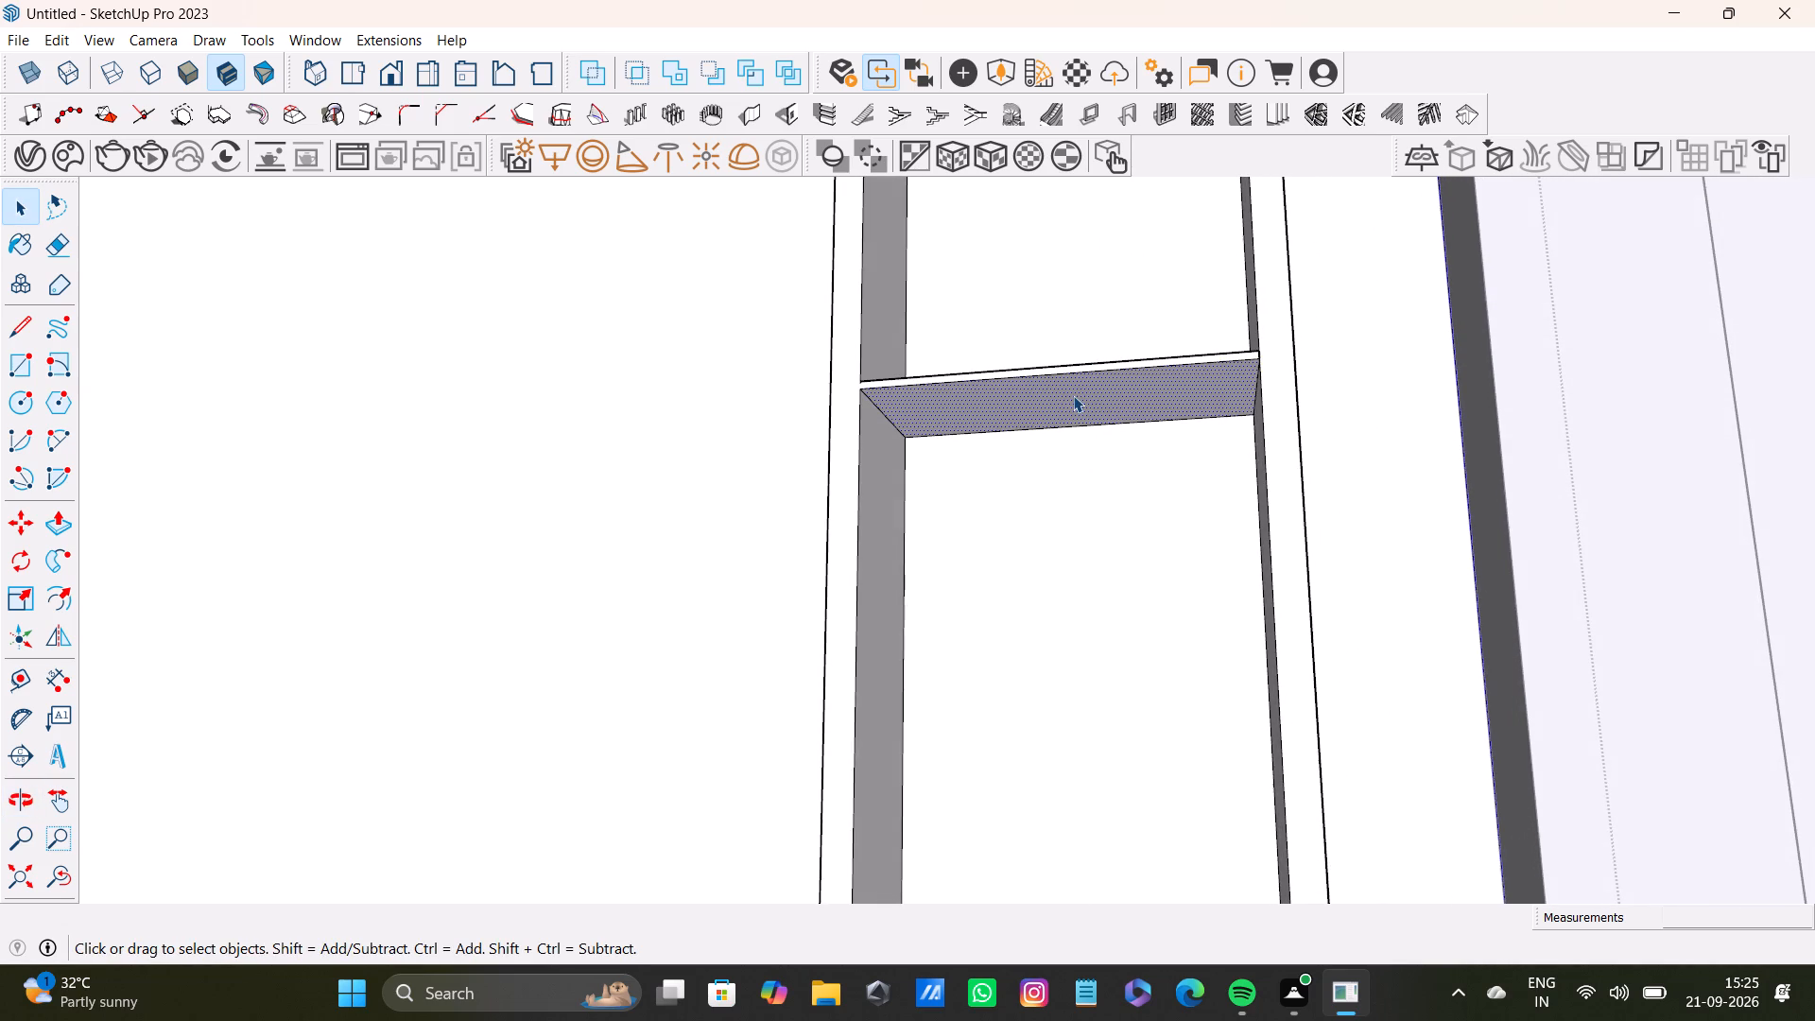
key("p")
left_click_drag(1073, 395, 1074, 415)
key("space")
Thicken the third shelf from the bottom in the second frame by pulling its underside slightly downward.
scroll(1065, 425, "down", 4)
middle_click_drag(1111, 398, 1097, 694)
middle_click_drag(1090, 329, 1084, 558, "shift")
scroll(1084, 509, "up", 4)
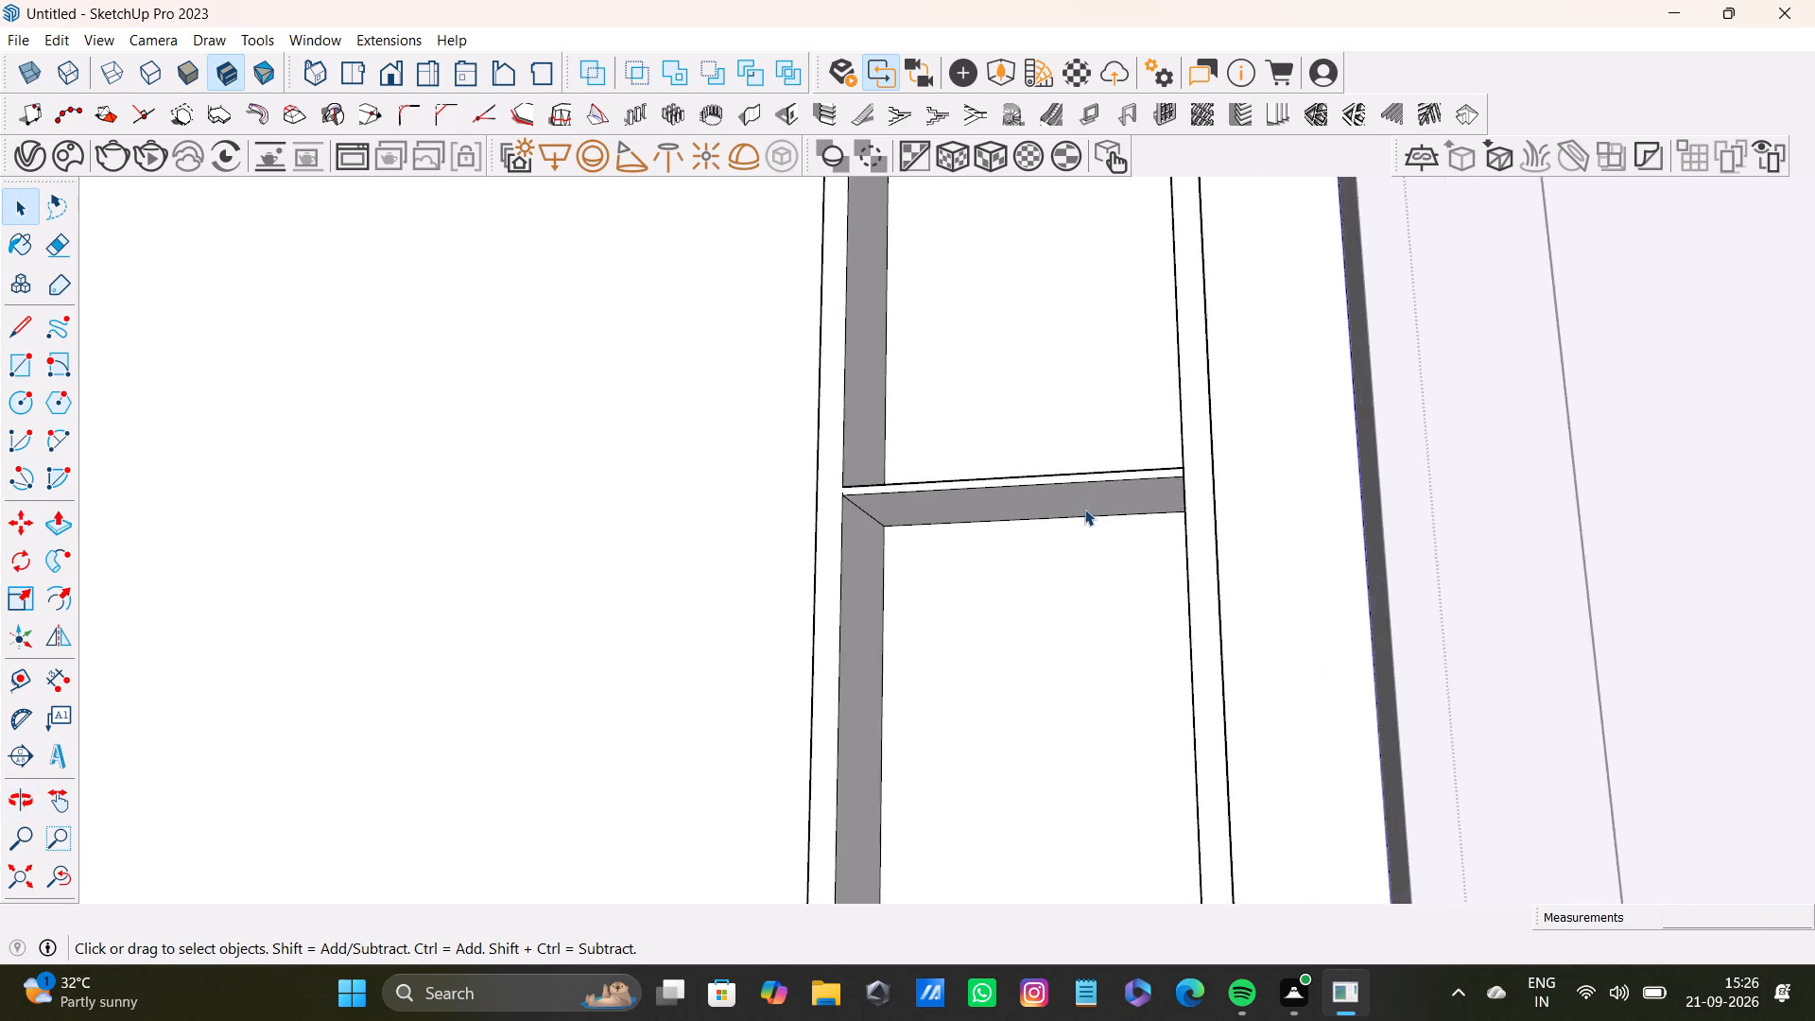
scroll(1084, 509, "up", 2)
left_click(1089, 495)
key("p")
left_click_drag(1089, 494, 1093, 510)
key("space")
Thicken the second frame's topmost shelf by pulling its underside slightly downward.
scroll(1093, 510, "down", 4)
middle_click_drag(1110, 498, 1118, 810, "shift")
middle_click_drag(1076, 495, 1078, 784, "shift")
scroll(1080, 632, "up", 3, "shift")
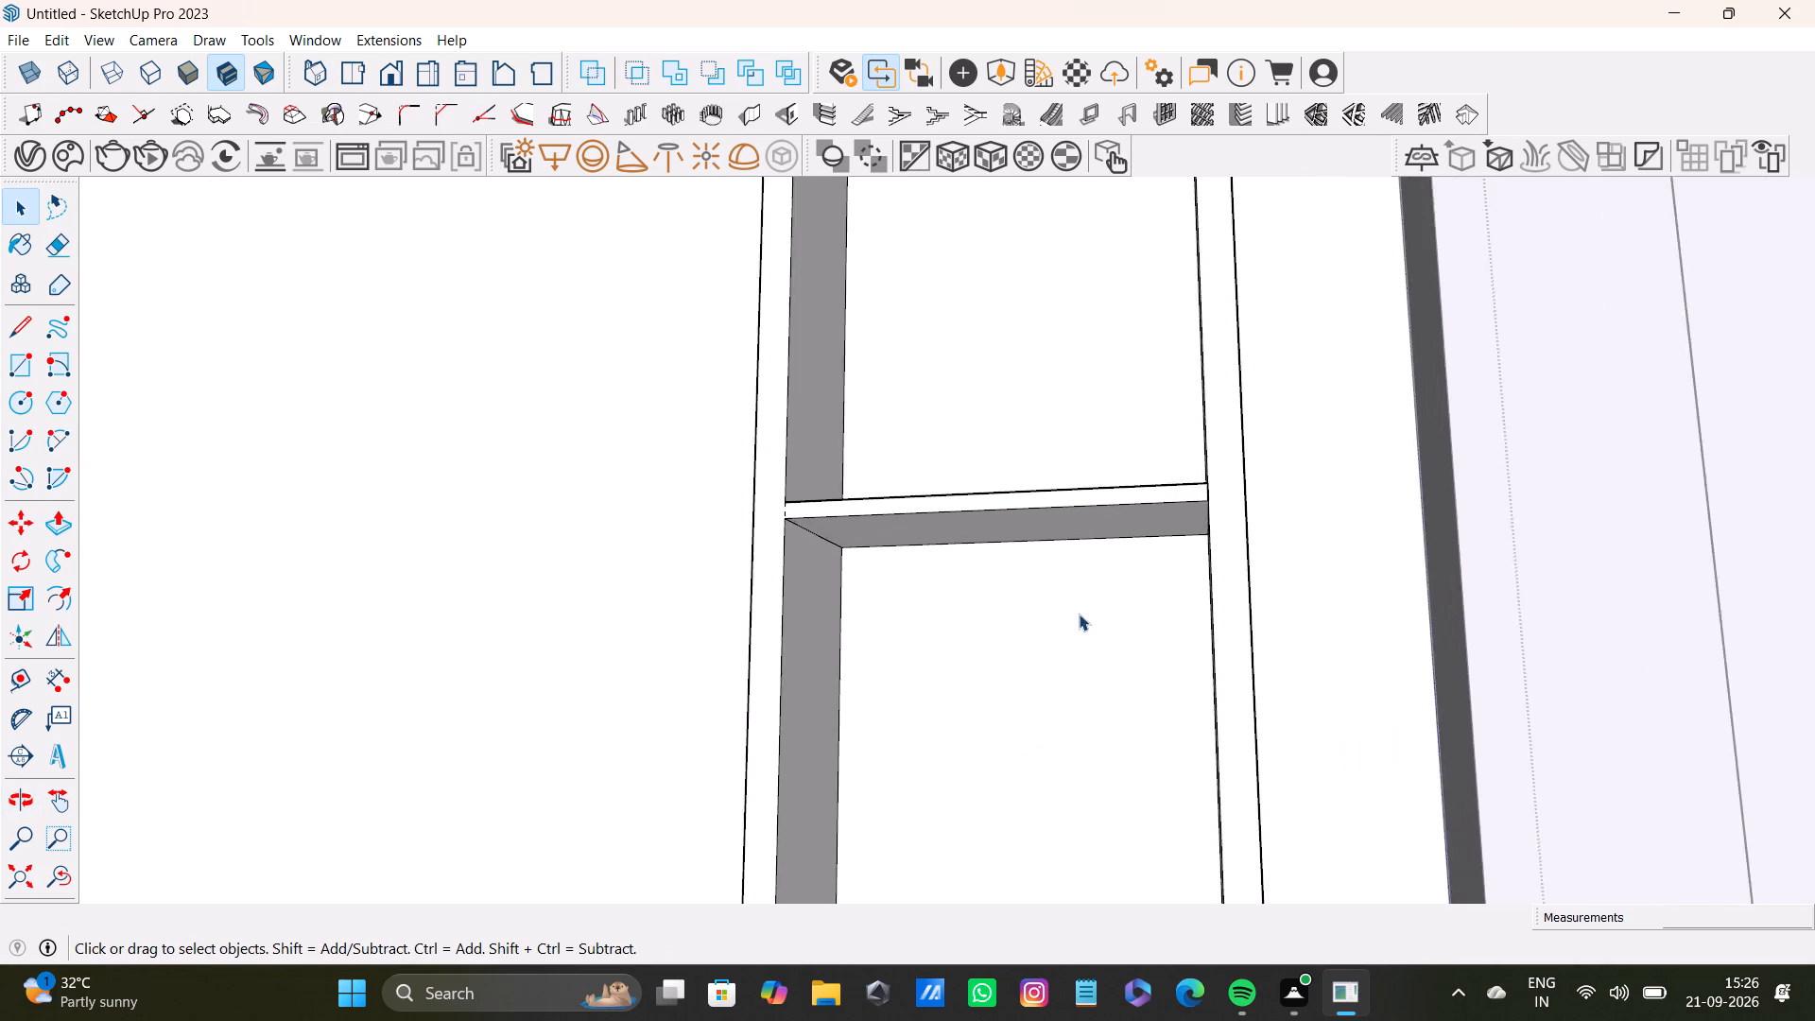
scroll(1079, 614, "up", 2, "shift")
left_click(1084, 502)
key("p")
left_click_drag(1084, 502, 1084, 512)
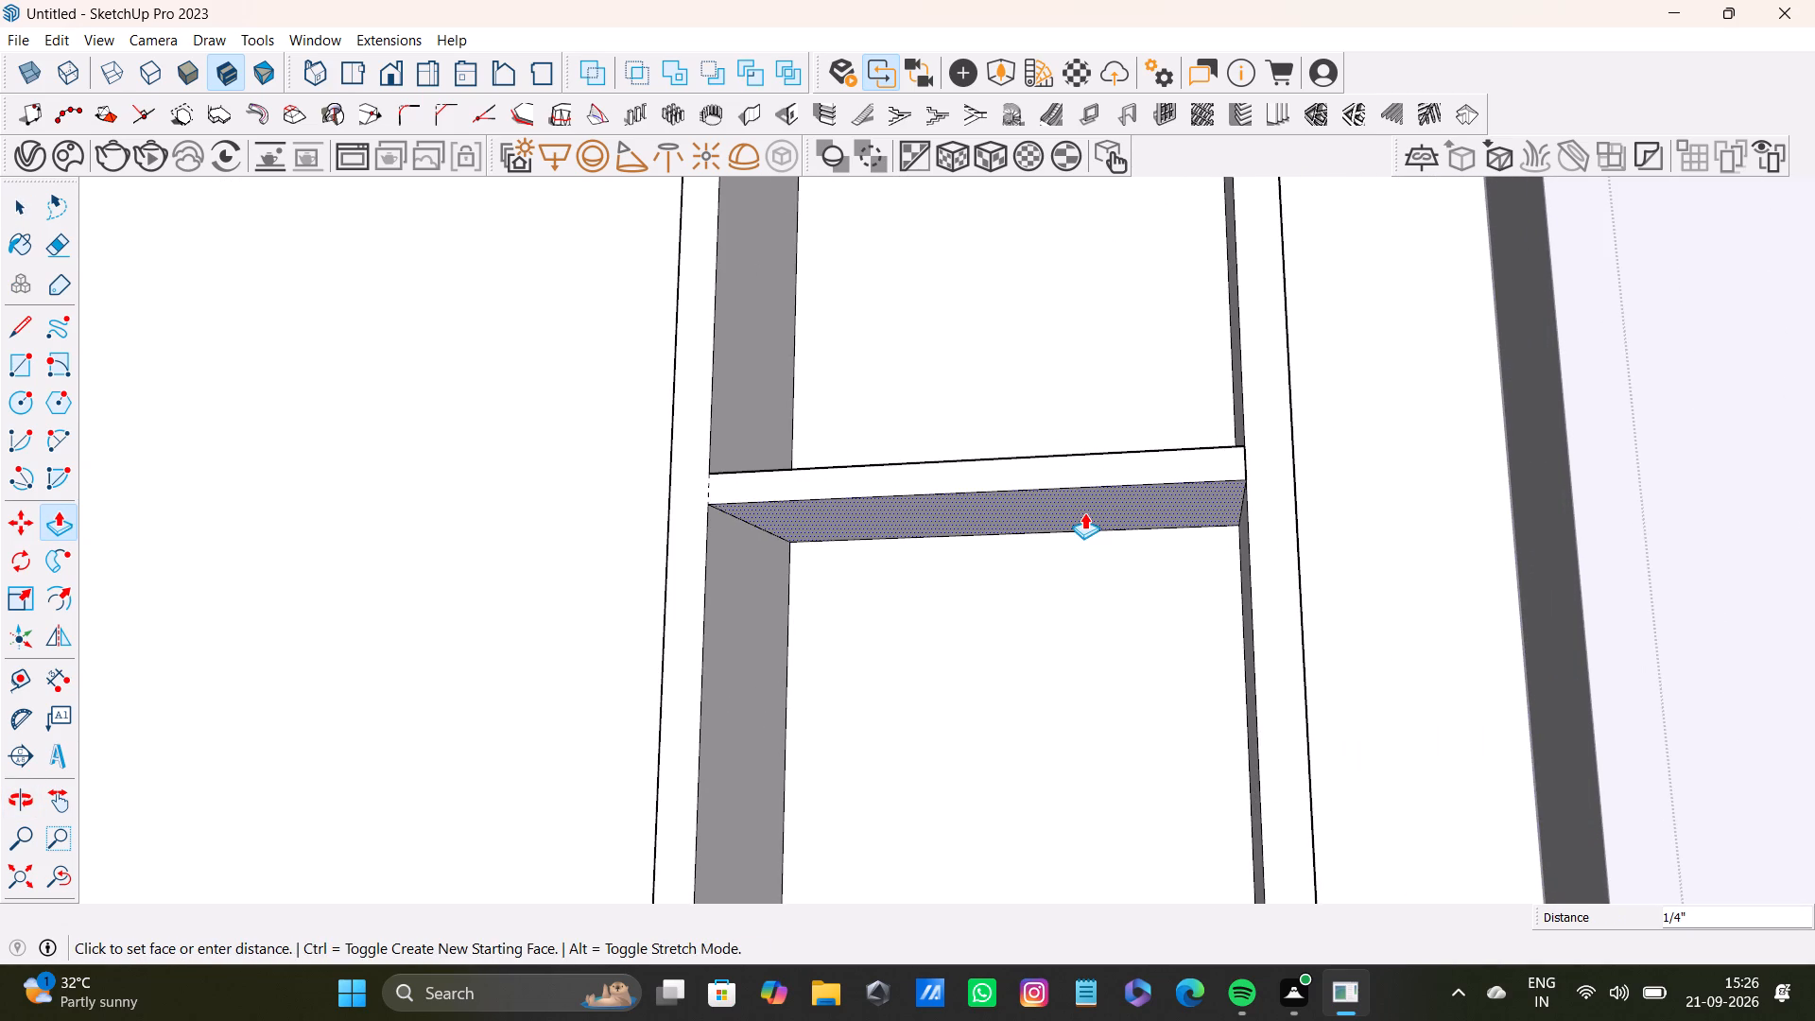
left_click_drag(1084, 512, 1084, 525)
key("space")
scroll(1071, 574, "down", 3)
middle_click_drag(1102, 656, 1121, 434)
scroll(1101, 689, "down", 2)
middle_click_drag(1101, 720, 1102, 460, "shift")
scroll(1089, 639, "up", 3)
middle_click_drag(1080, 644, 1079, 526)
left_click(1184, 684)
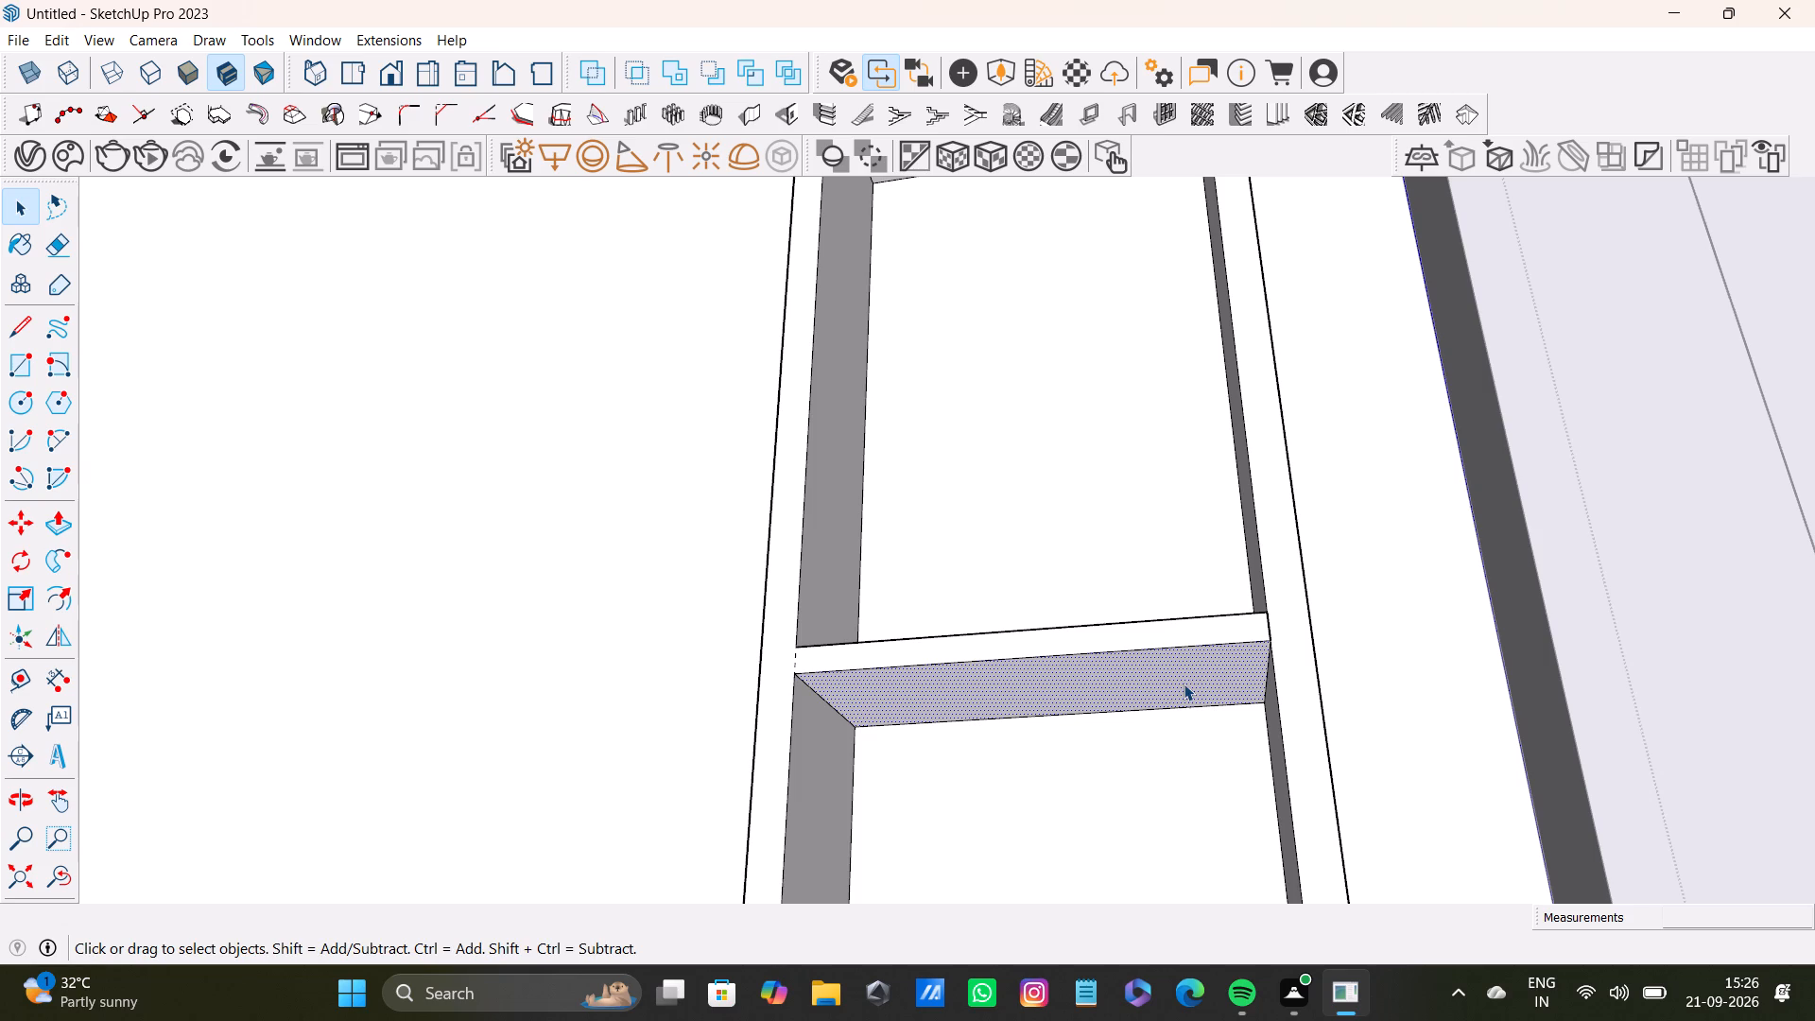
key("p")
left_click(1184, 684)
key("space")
Examine both finished shelf units beside the arched openings from the whole-model view and up close.
scroll(1184, 694, "down", 4)
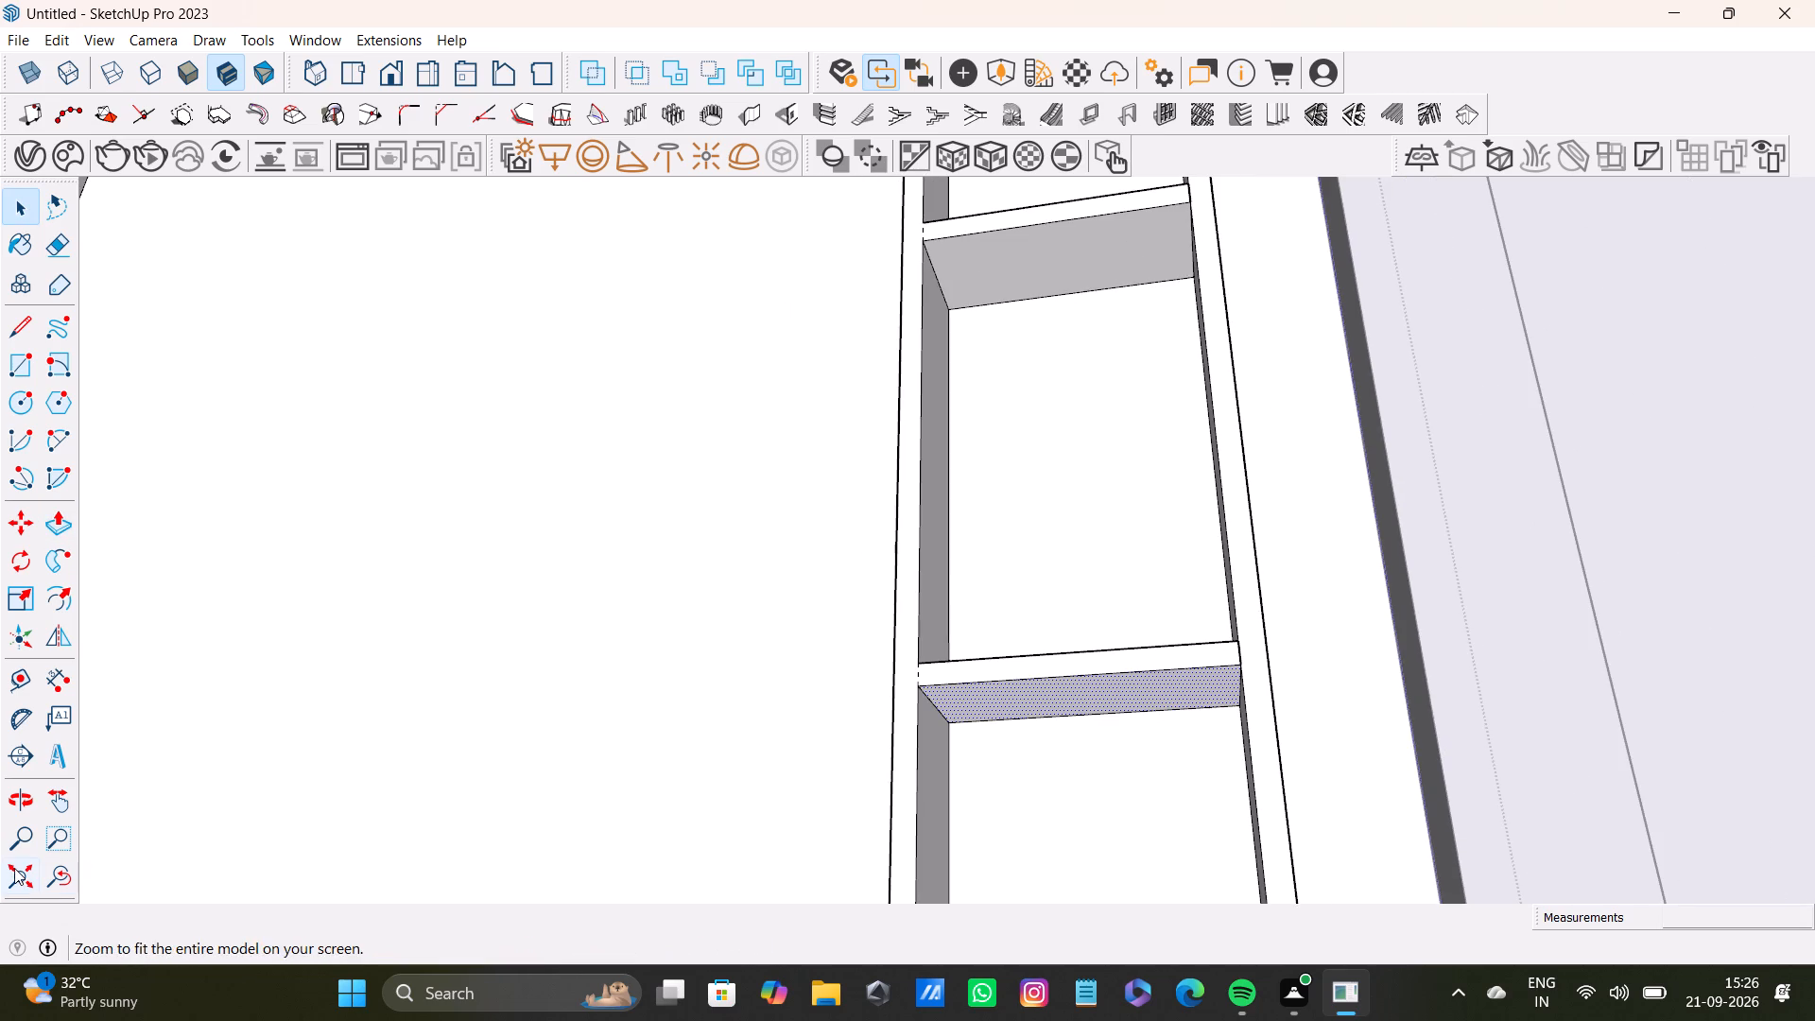
left_click(14, 868)
middle_click_drag(1140, 483, 1177, 869)
scroll(1239, 775, "up", 4)
middle_click_drag(1233, 548, 994, 721, "shift")
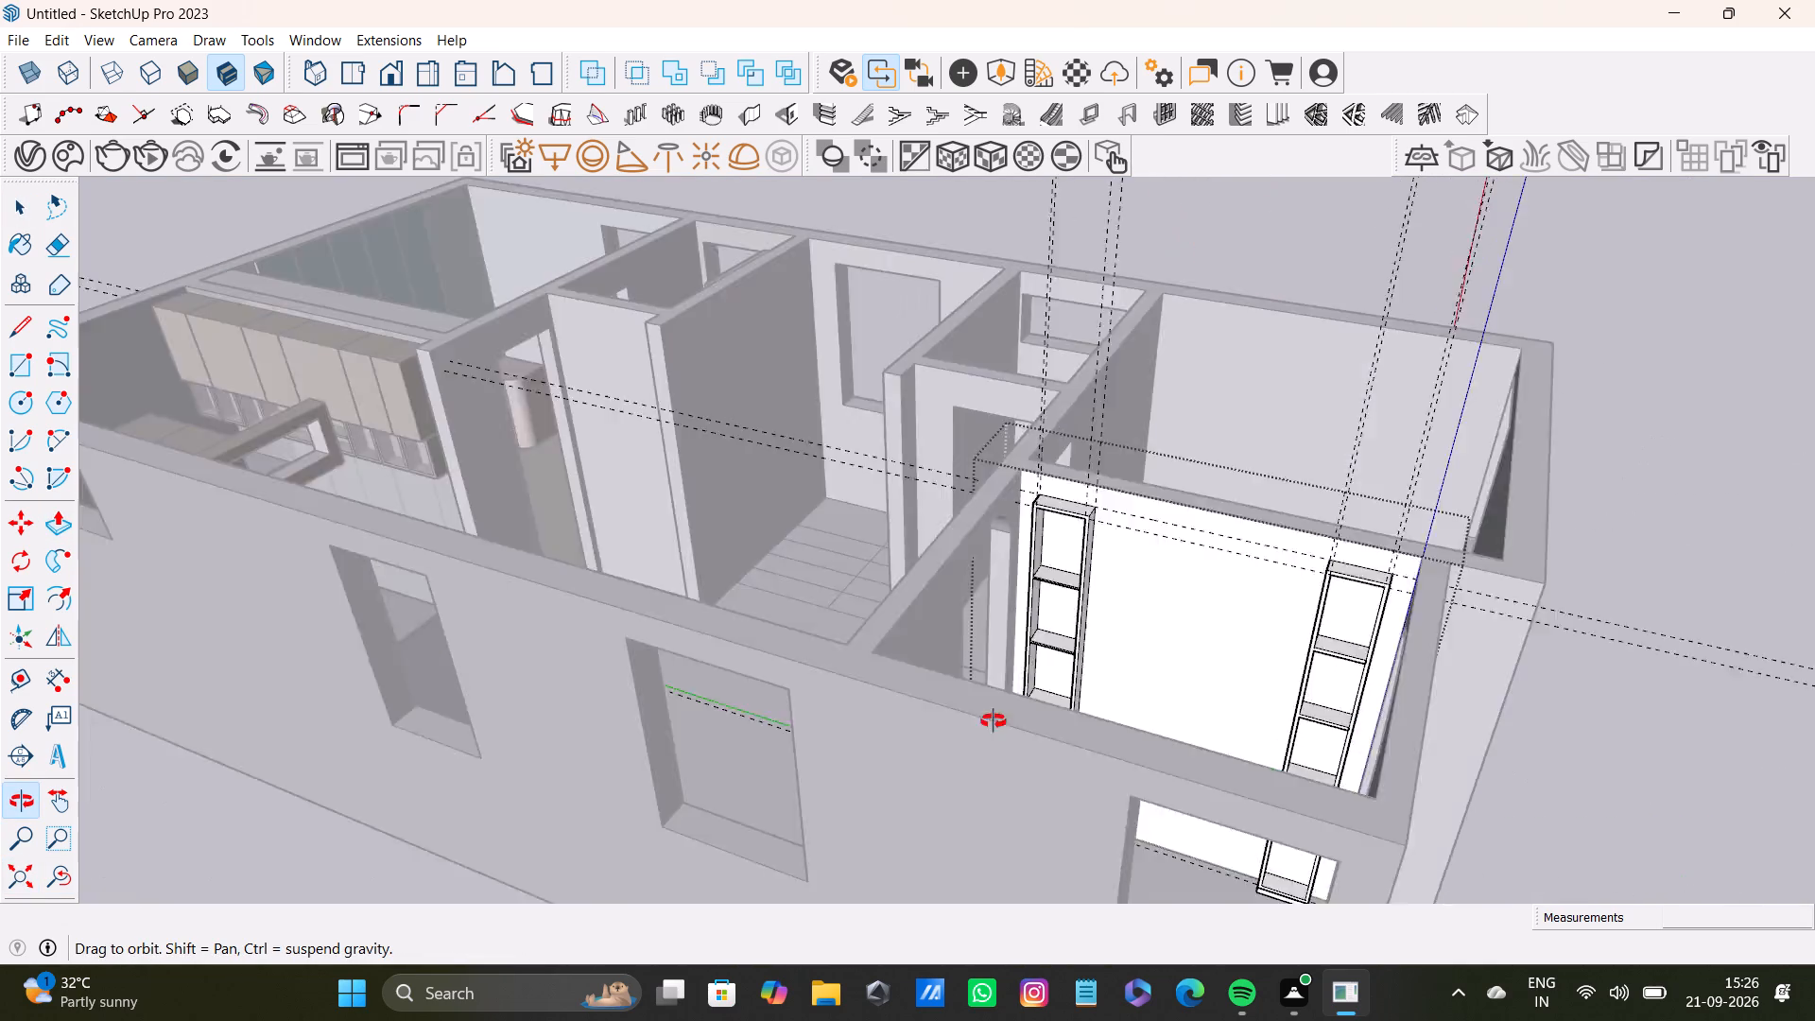
middle_click_drag(994, 721, 1268, 824, "shift")
scroll(1201, 621, "up", 3)
middle_click_drag(1178, 584, 1007, 555, "shift")
scroll(1145, 576, "up", 3)
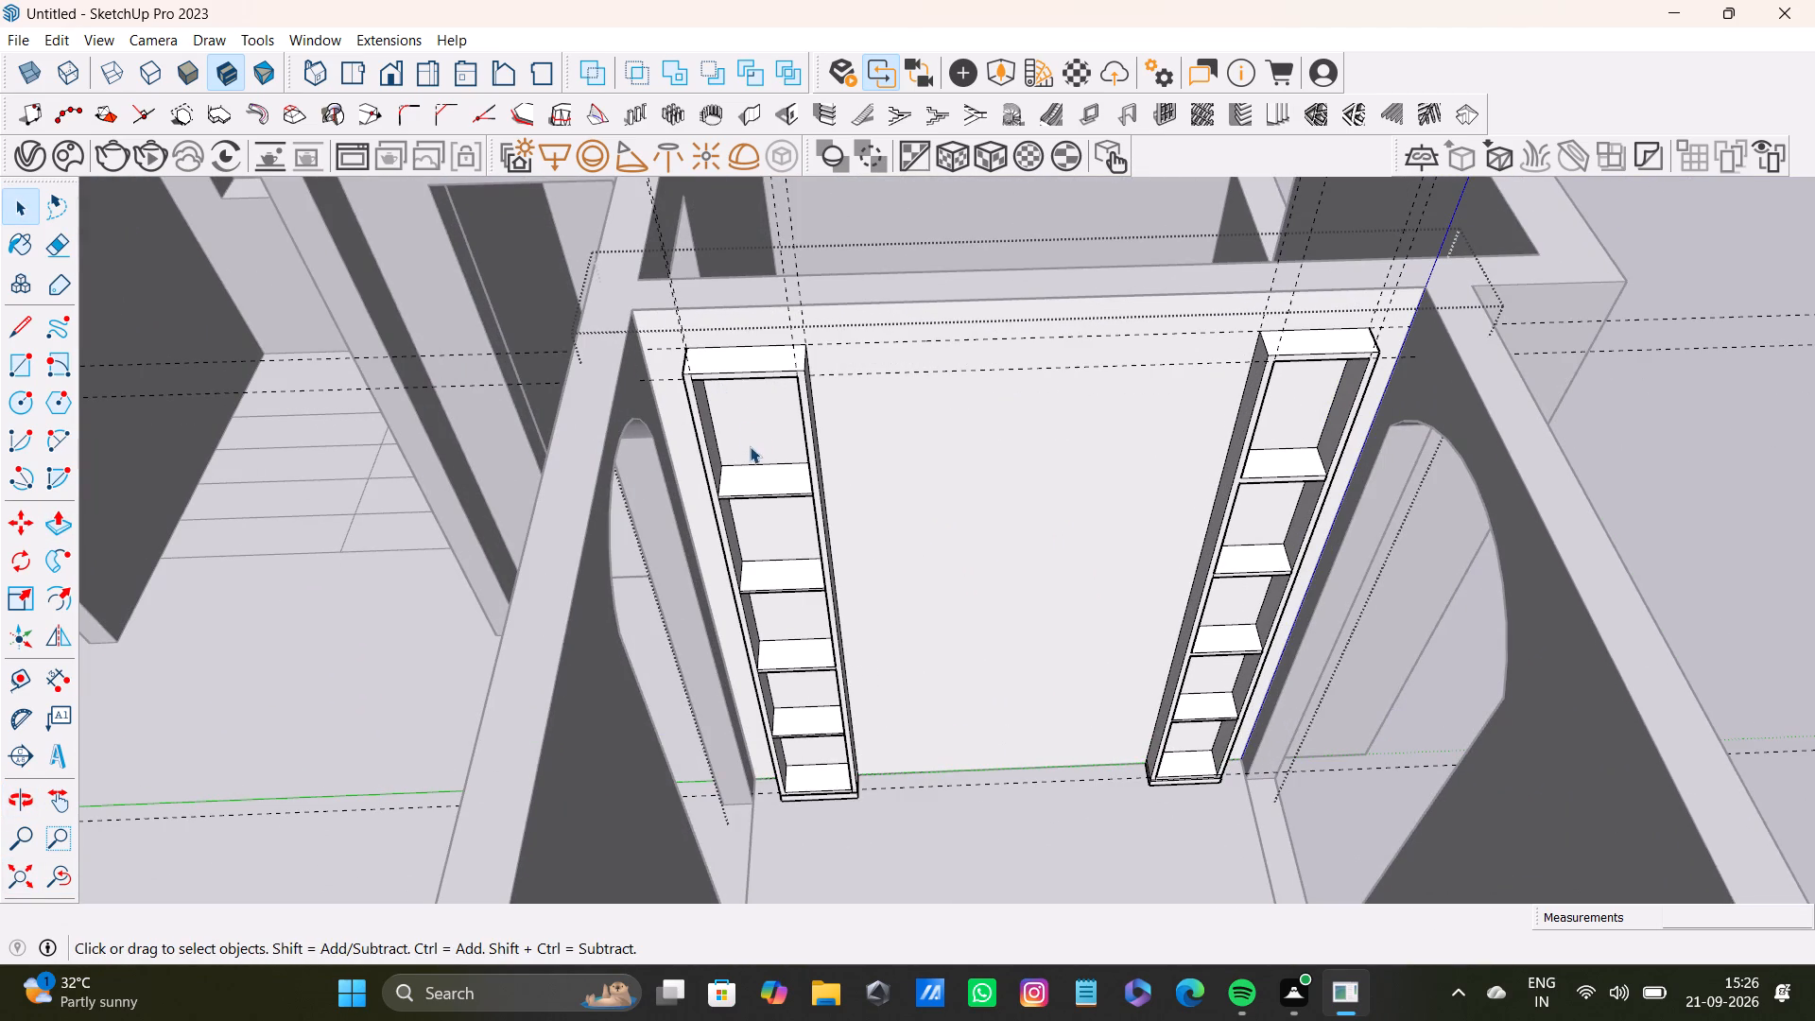
Draw a rectangle about 9' 1" by 1' 1" over the left shelf unit's front opening, between its inner frame corners.
key("r")
scroll(698, 415, "up", 4)
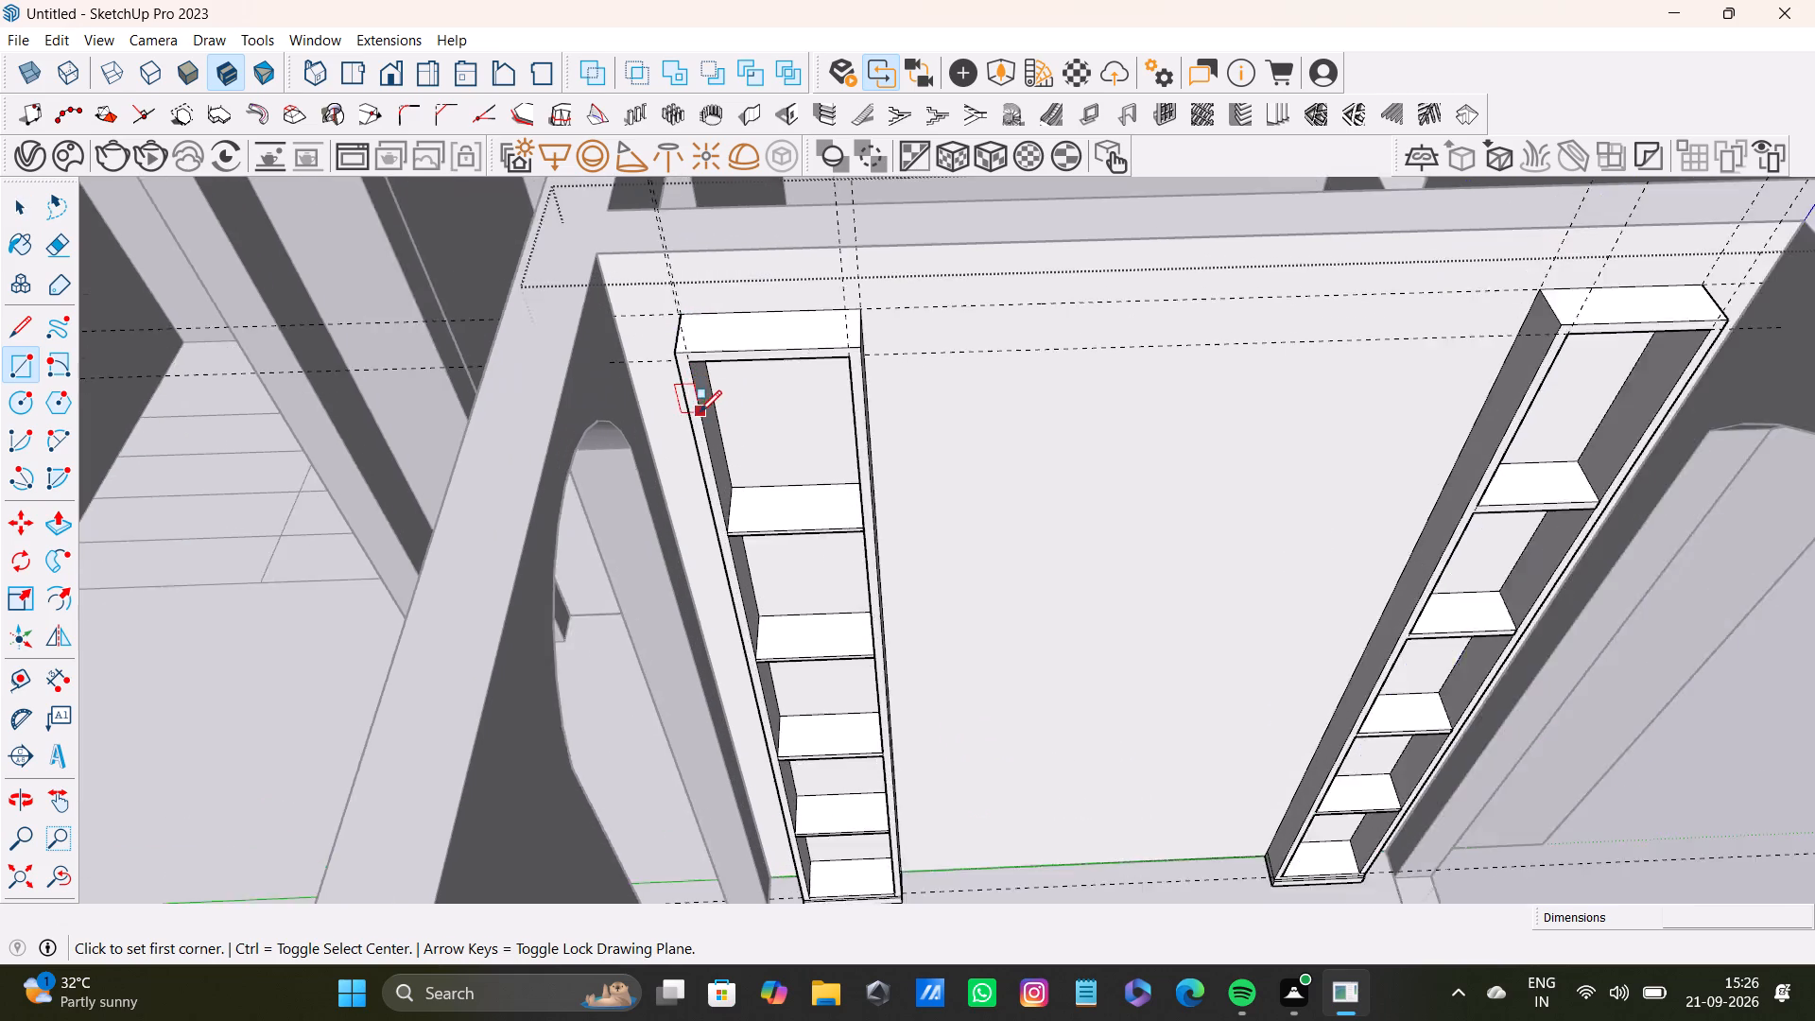
scroll(700, 412, "up", 6)
left_click(685, 322)
scroll(836, 688, "down", 3)
middle_click_drag(873, 732, 856, 586, "shift")
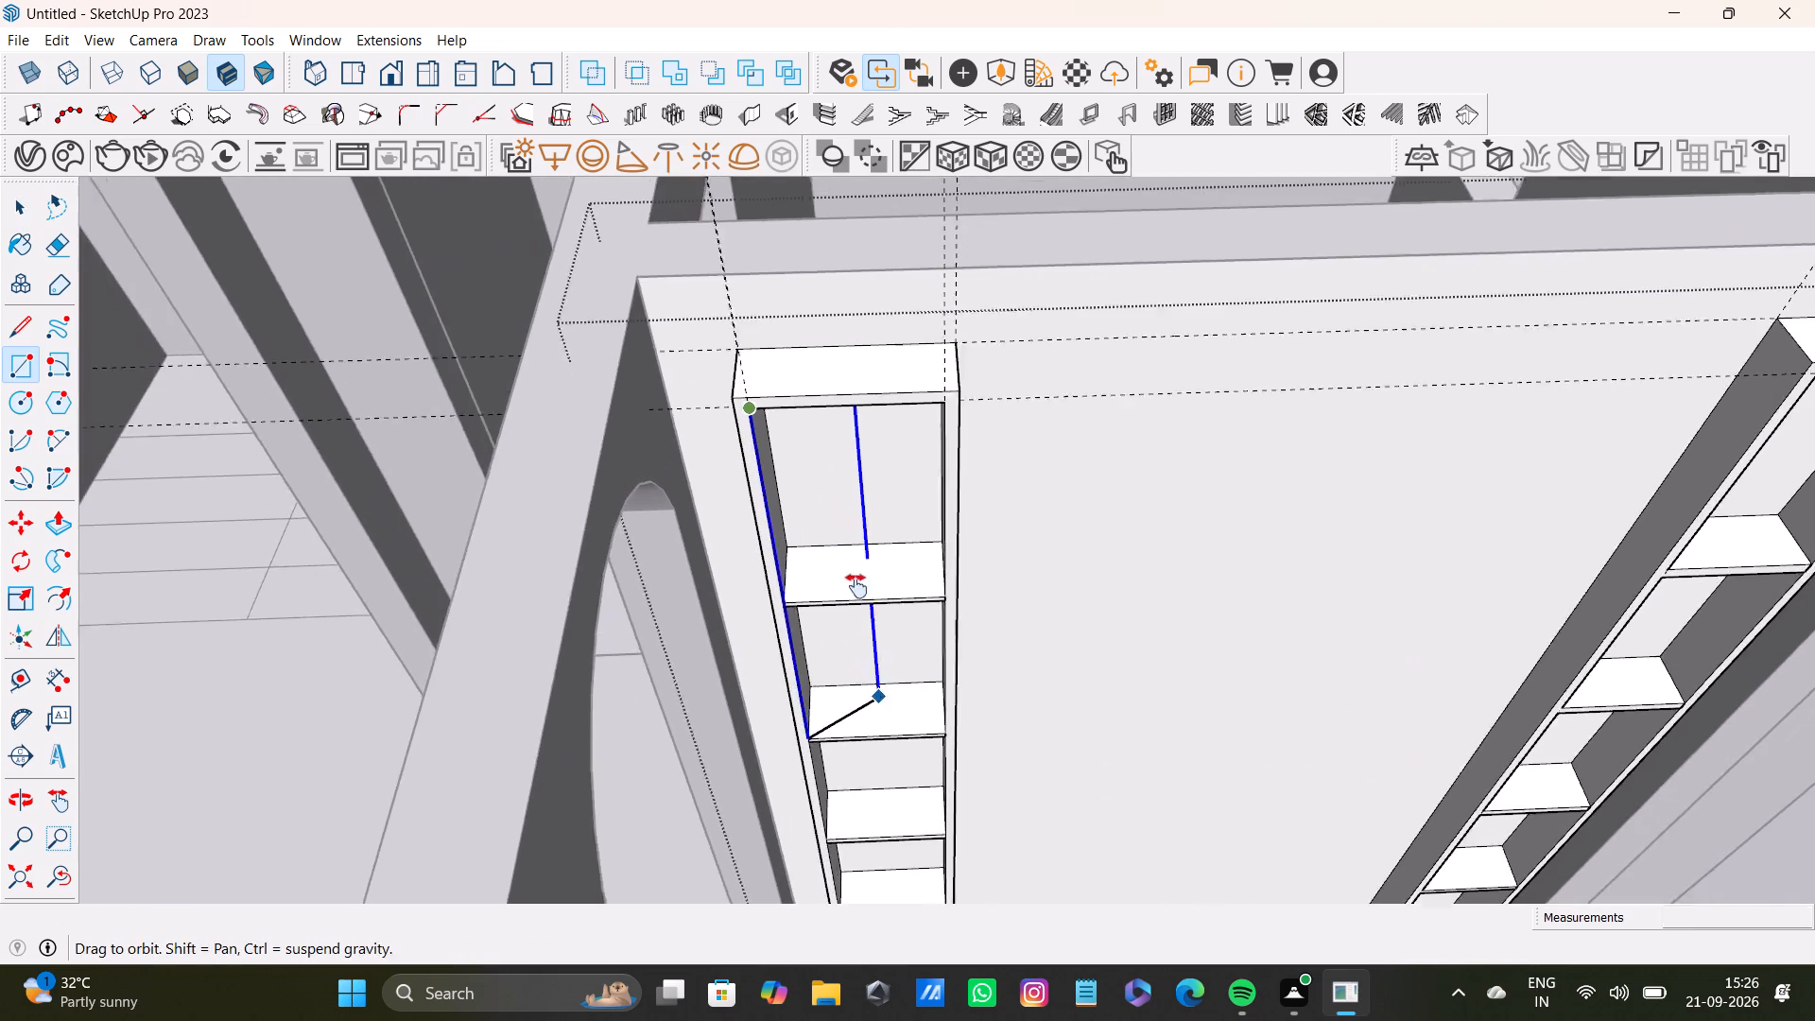
middle_click_drag(856, 586, 837, 514, "shift")
scroll(843, 646, "down", 3)
scroll(866, 785, "up", 5)
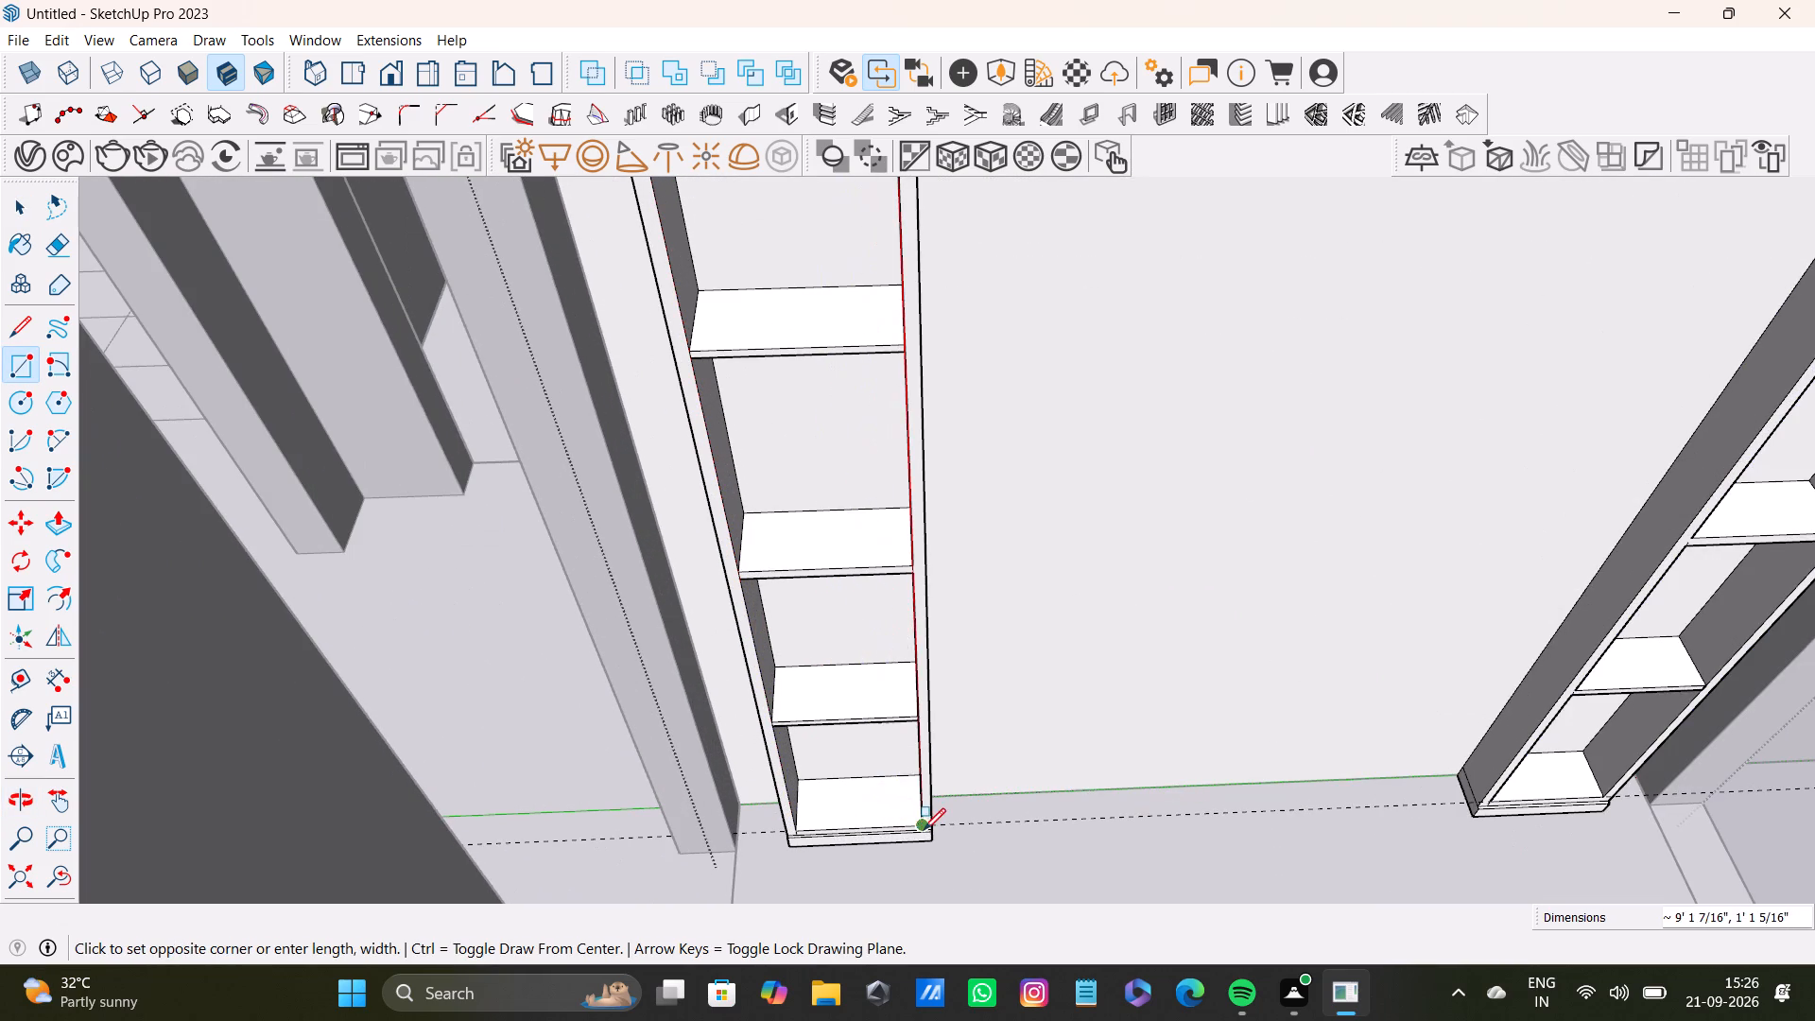
left_click(921, 820)
Draw a matching rectangle over the right shelf unit's front opening, from the upper inner frame corner to the opposite lower one.
scroll(928, 790, "down", 4)
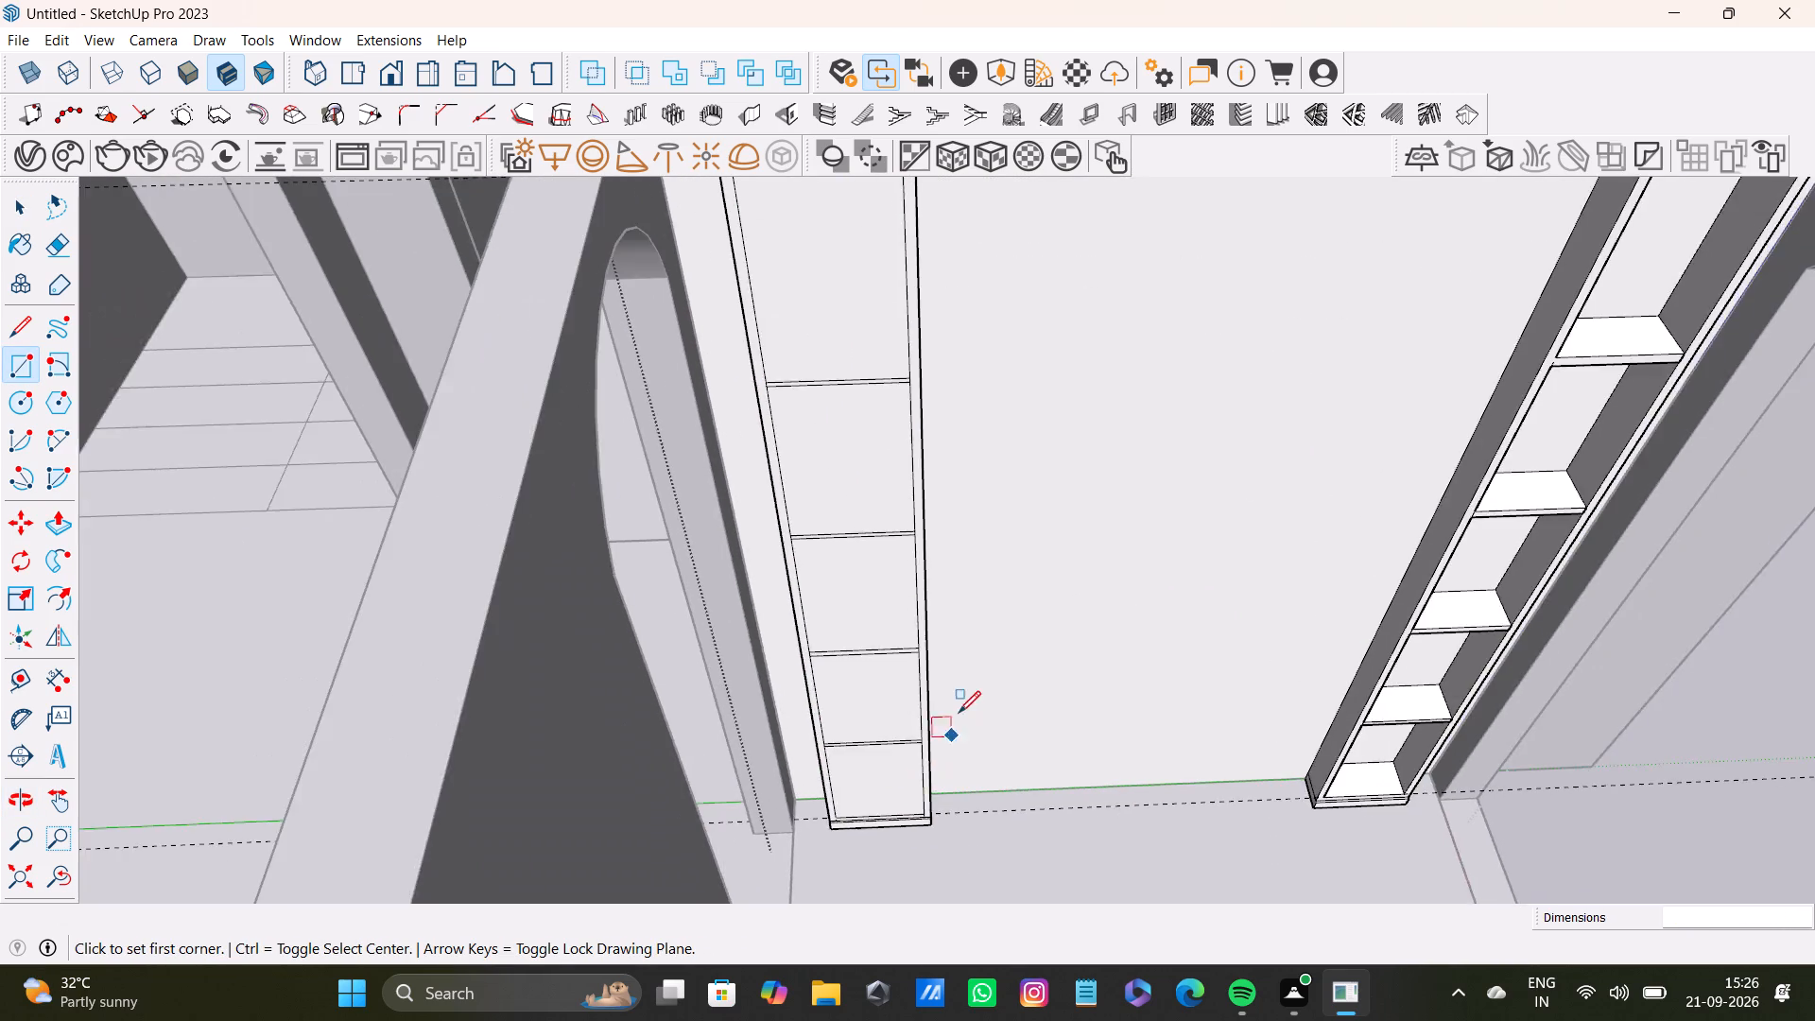
scroll(959, 713, "down", 3)
middle_click_drag(1134, 649, 809, 642, "shift")
scroll(966, 374, "up", 8)
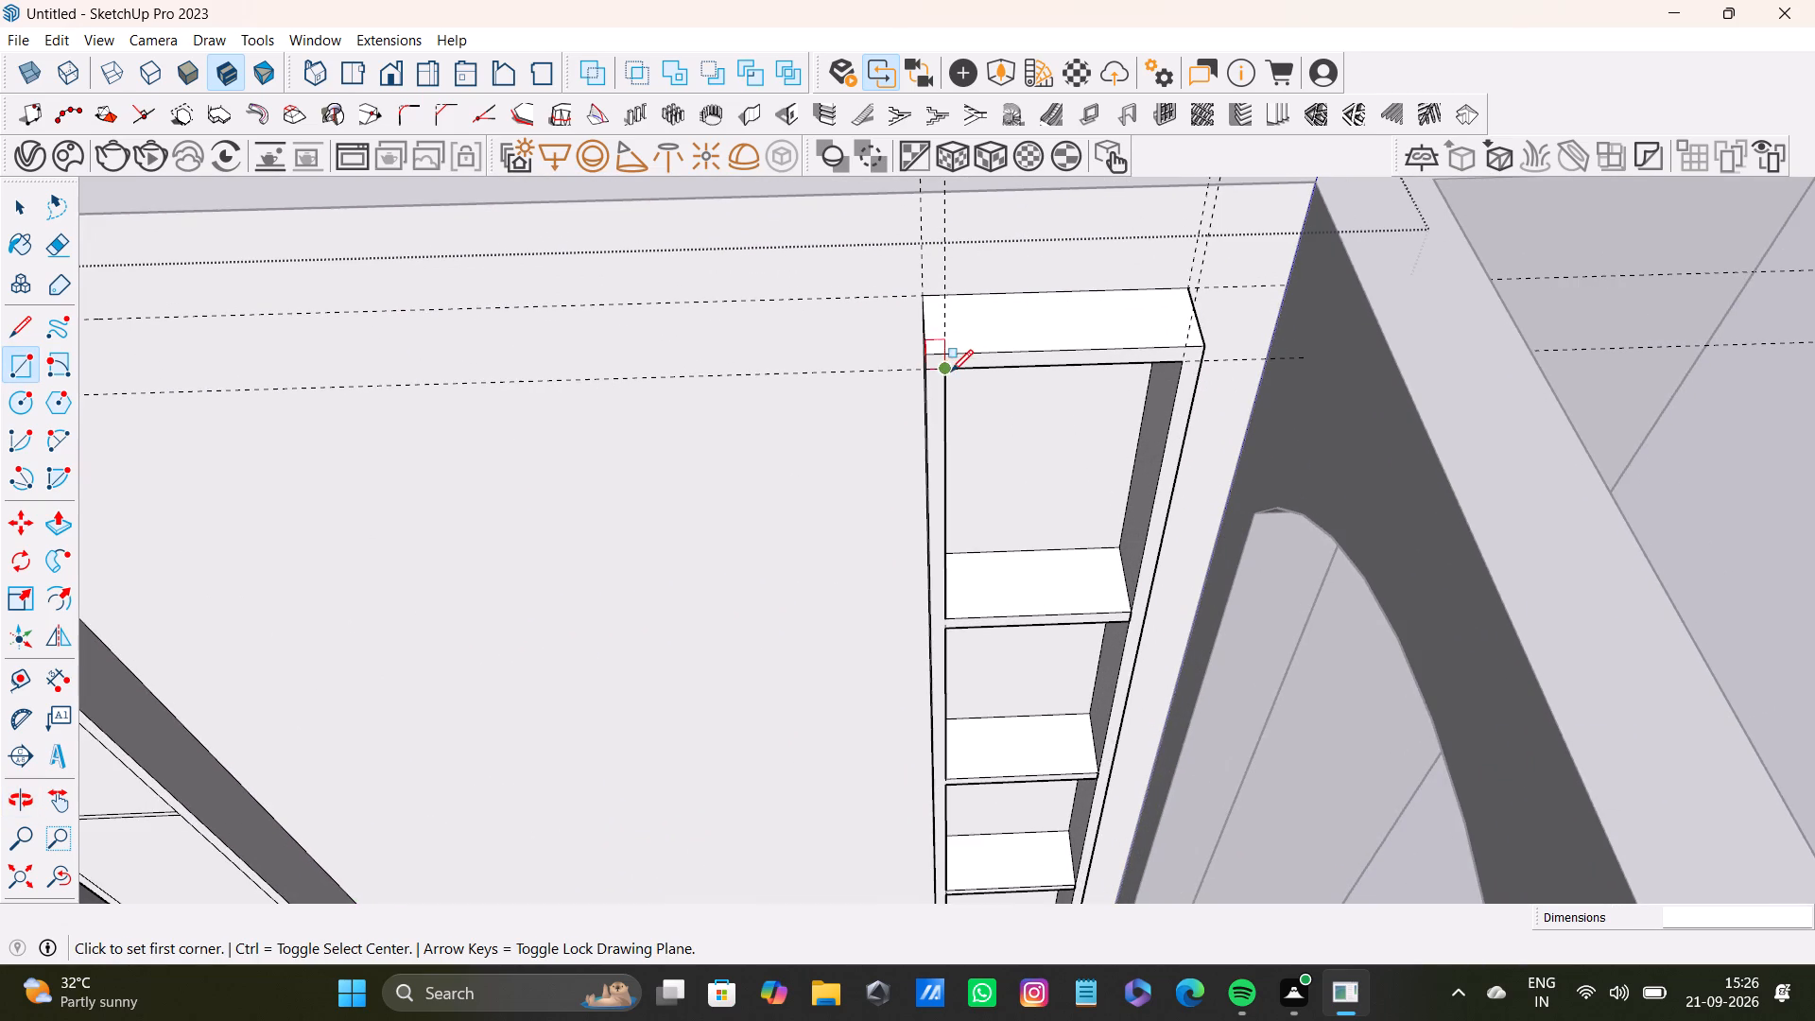
left_click(949, 372)
scroll(1043, 811, "down", 1)
middle_click_drag(1043, 813, 1028, 600, "shift")
scroll(1000, 844, "up", 3)
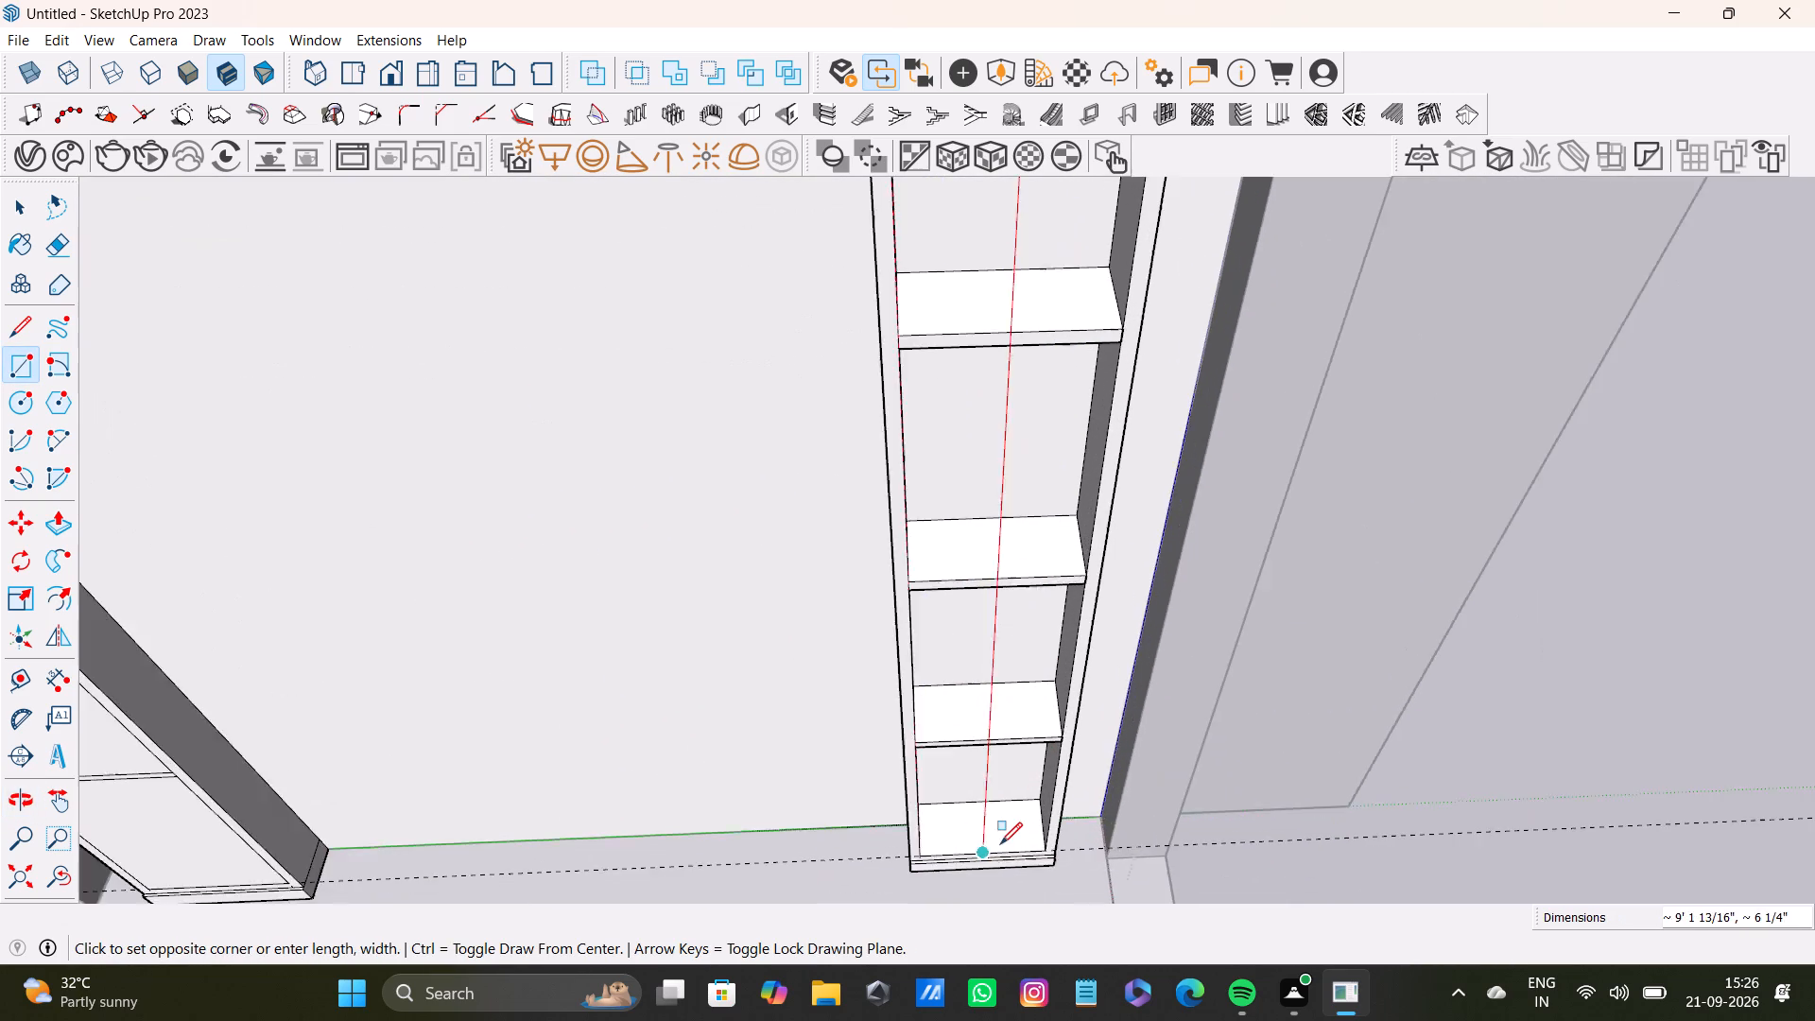
scroll(1000, 844, "up", 6)
left_click(1078, 855)
Pull the topmost front panel of the left shelf unit slightly outward with Push/Pull.
scroll(993, 805, "down", 8)
middle_click_drag(902, 757, 1025, 860, "shift")
scroll(882, 803, "down", 8)
middle_click_drag(790, 784, 978, 768)
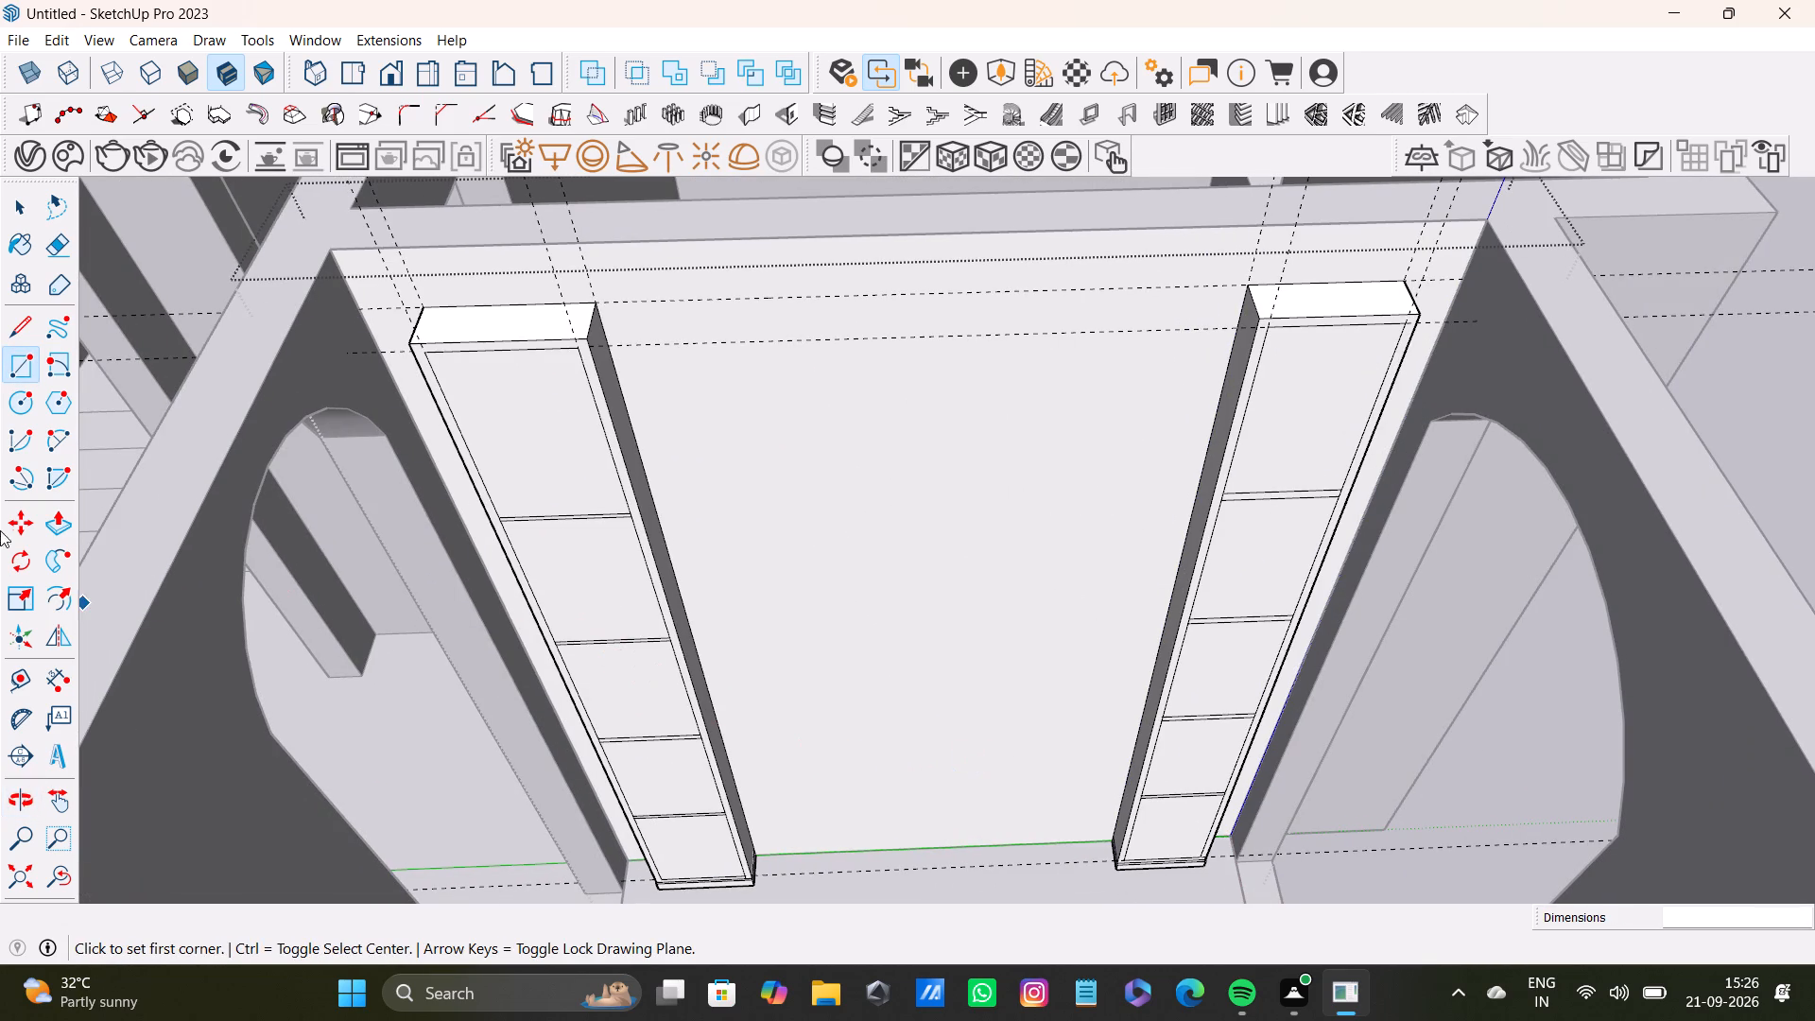
key("space")
left_click(538, 485)
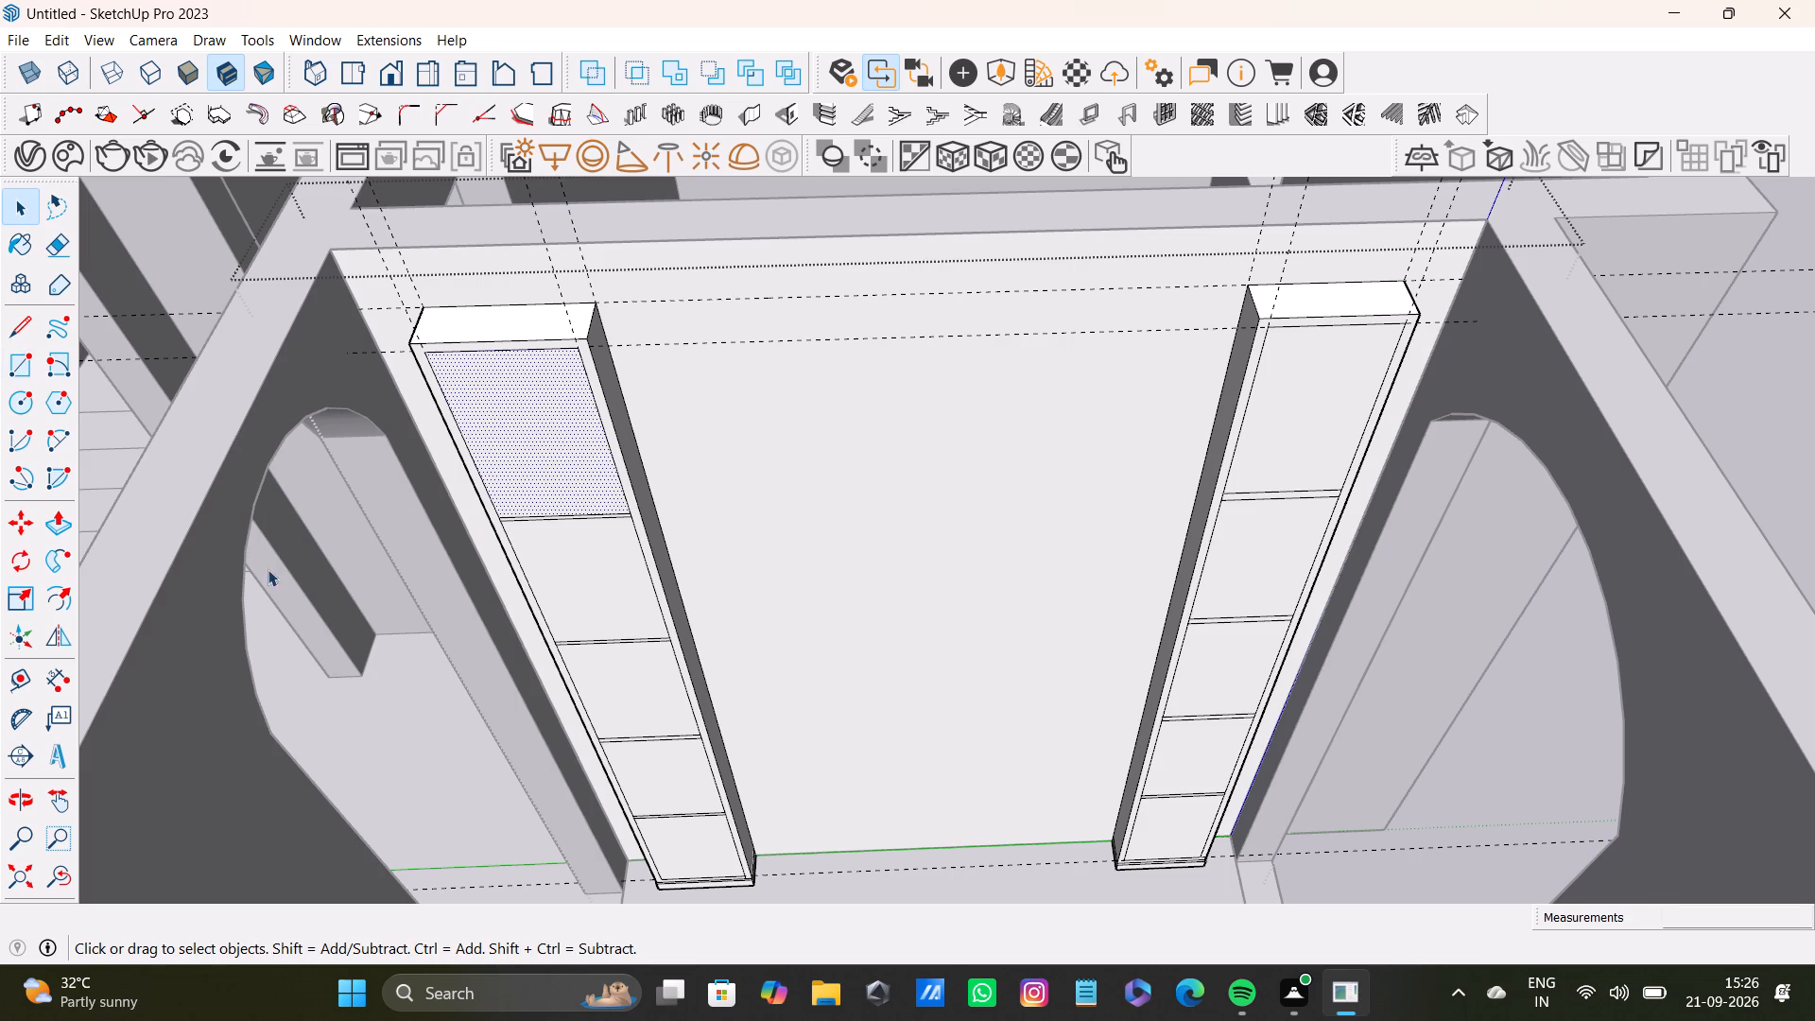
scroll(527, 488, "up", 2)
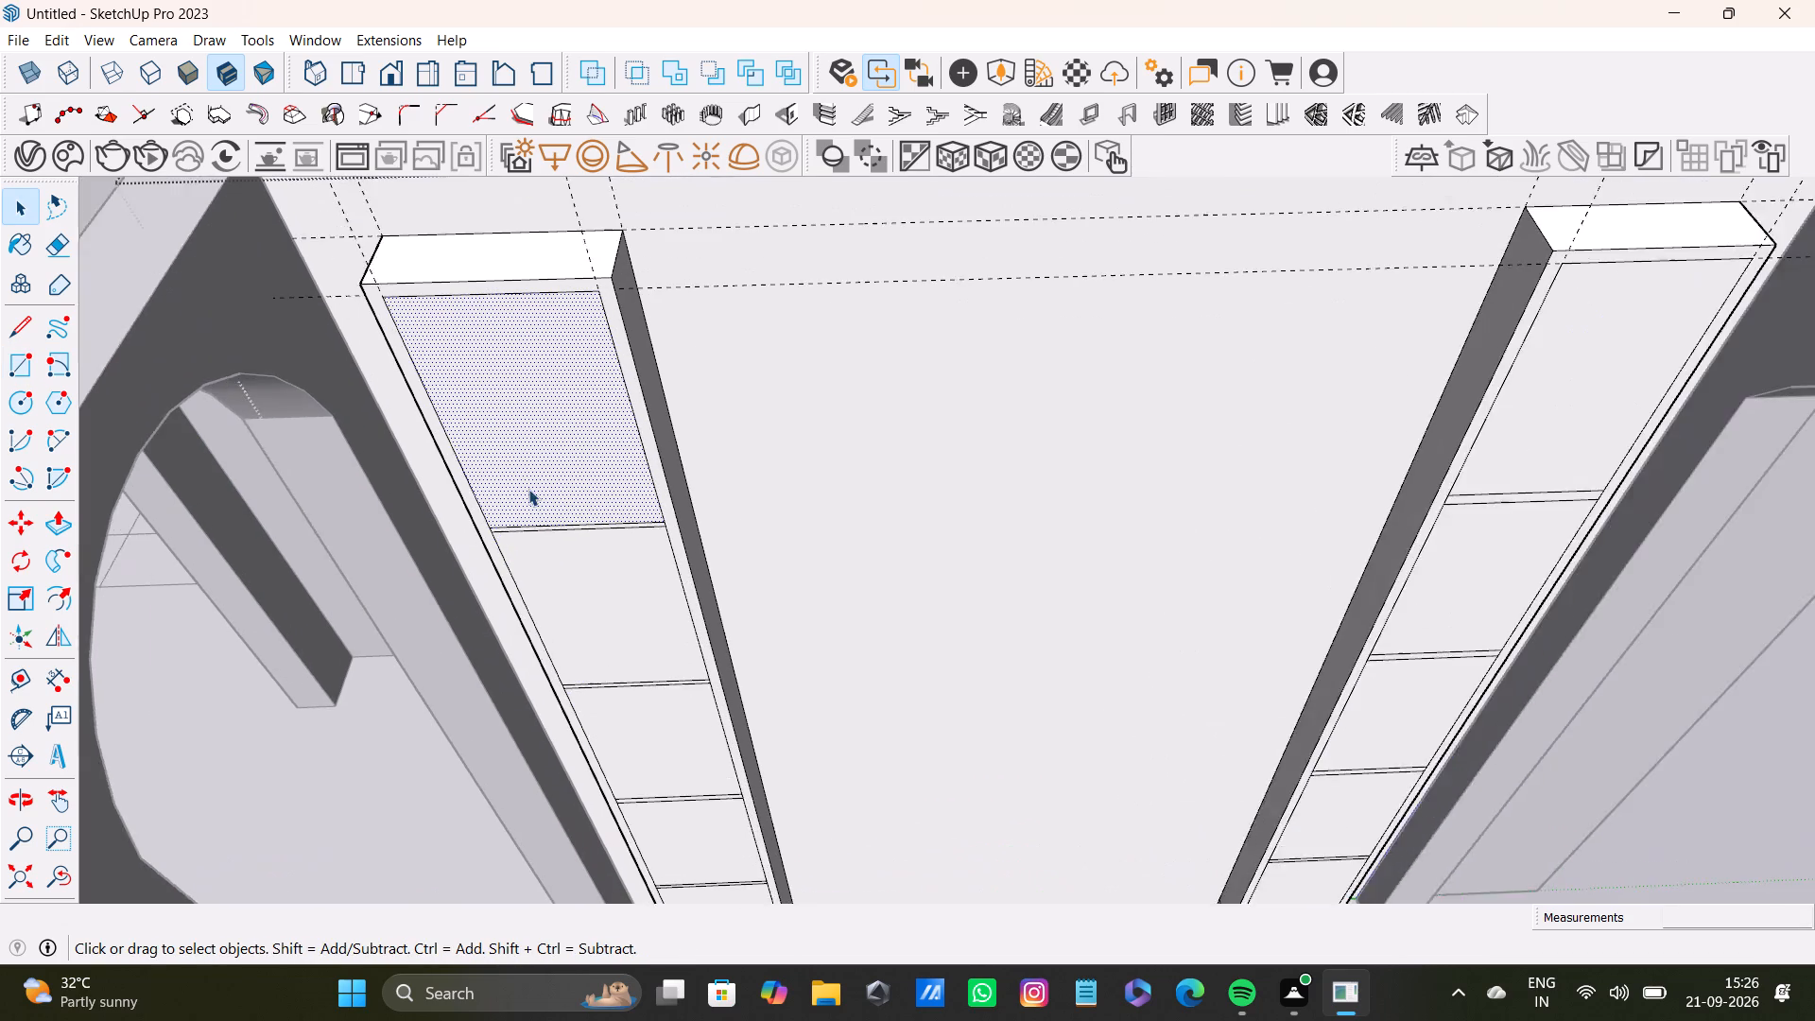
scroll(528, 489, "up", 4)
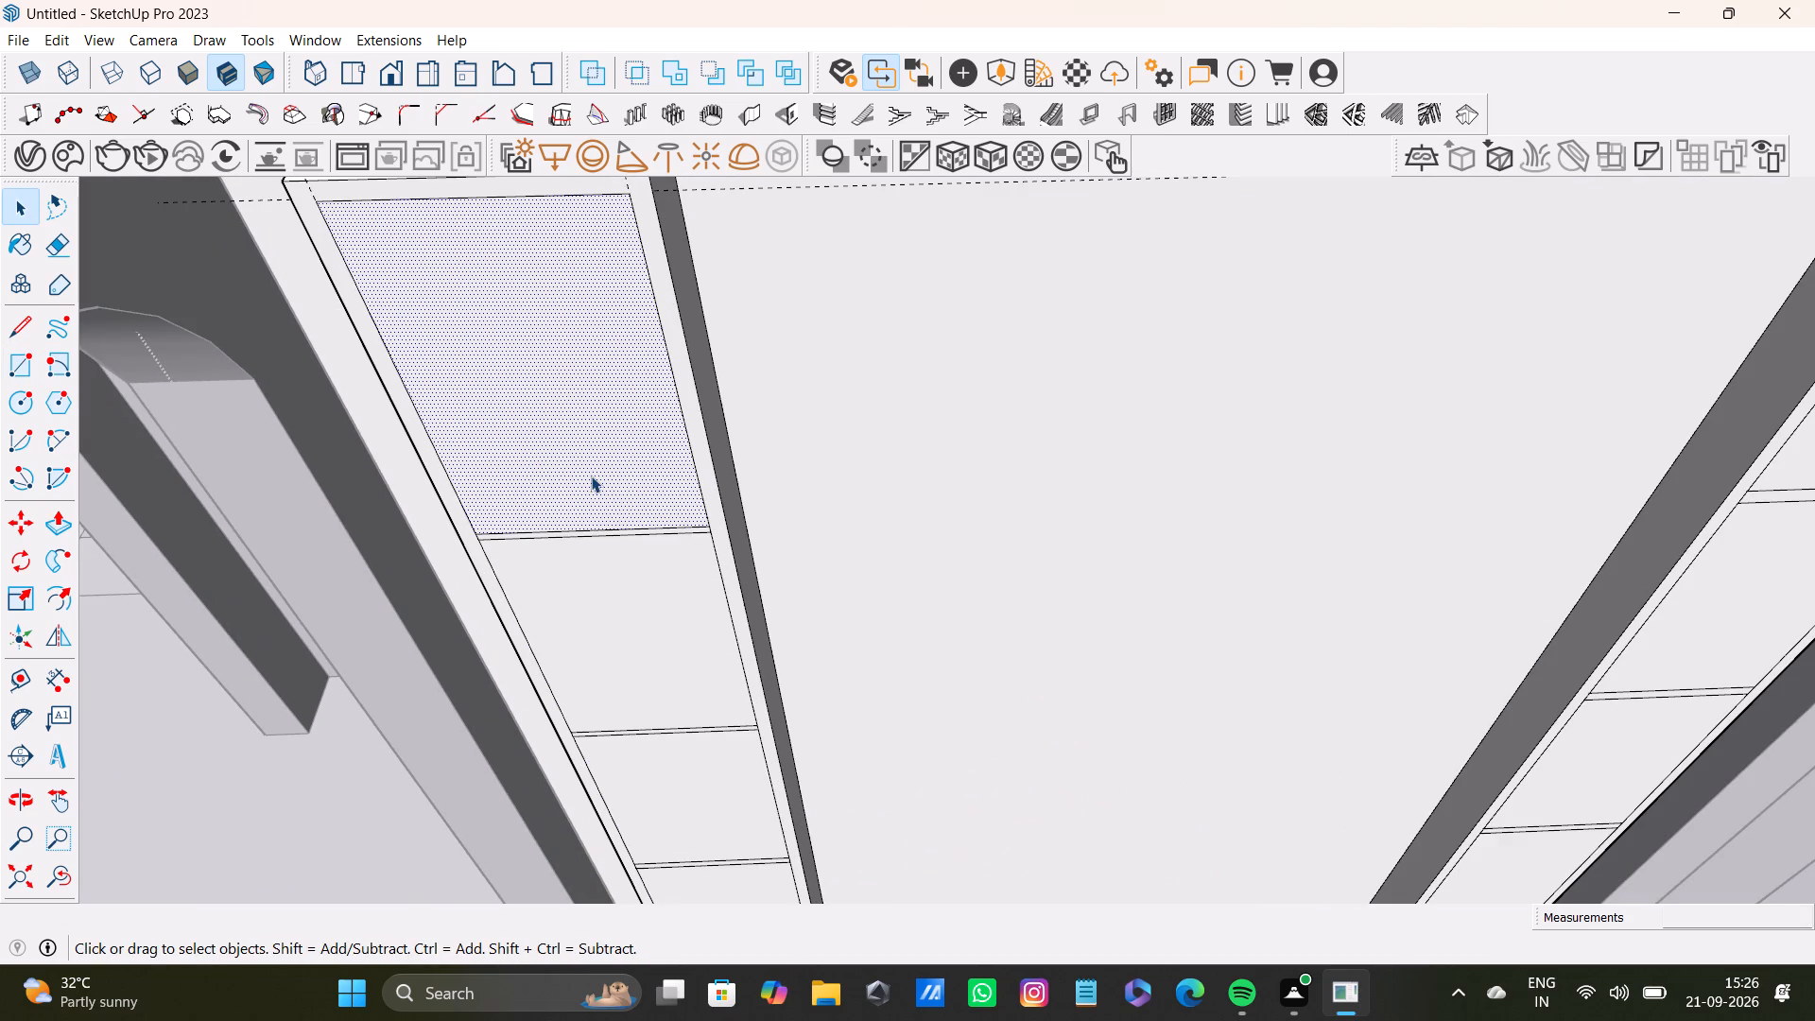
key("p")
left_click(594, 476)
key("space")
Pull the second front panel from the top of the left shelf unit slightly outward.
left_click(599, 588)
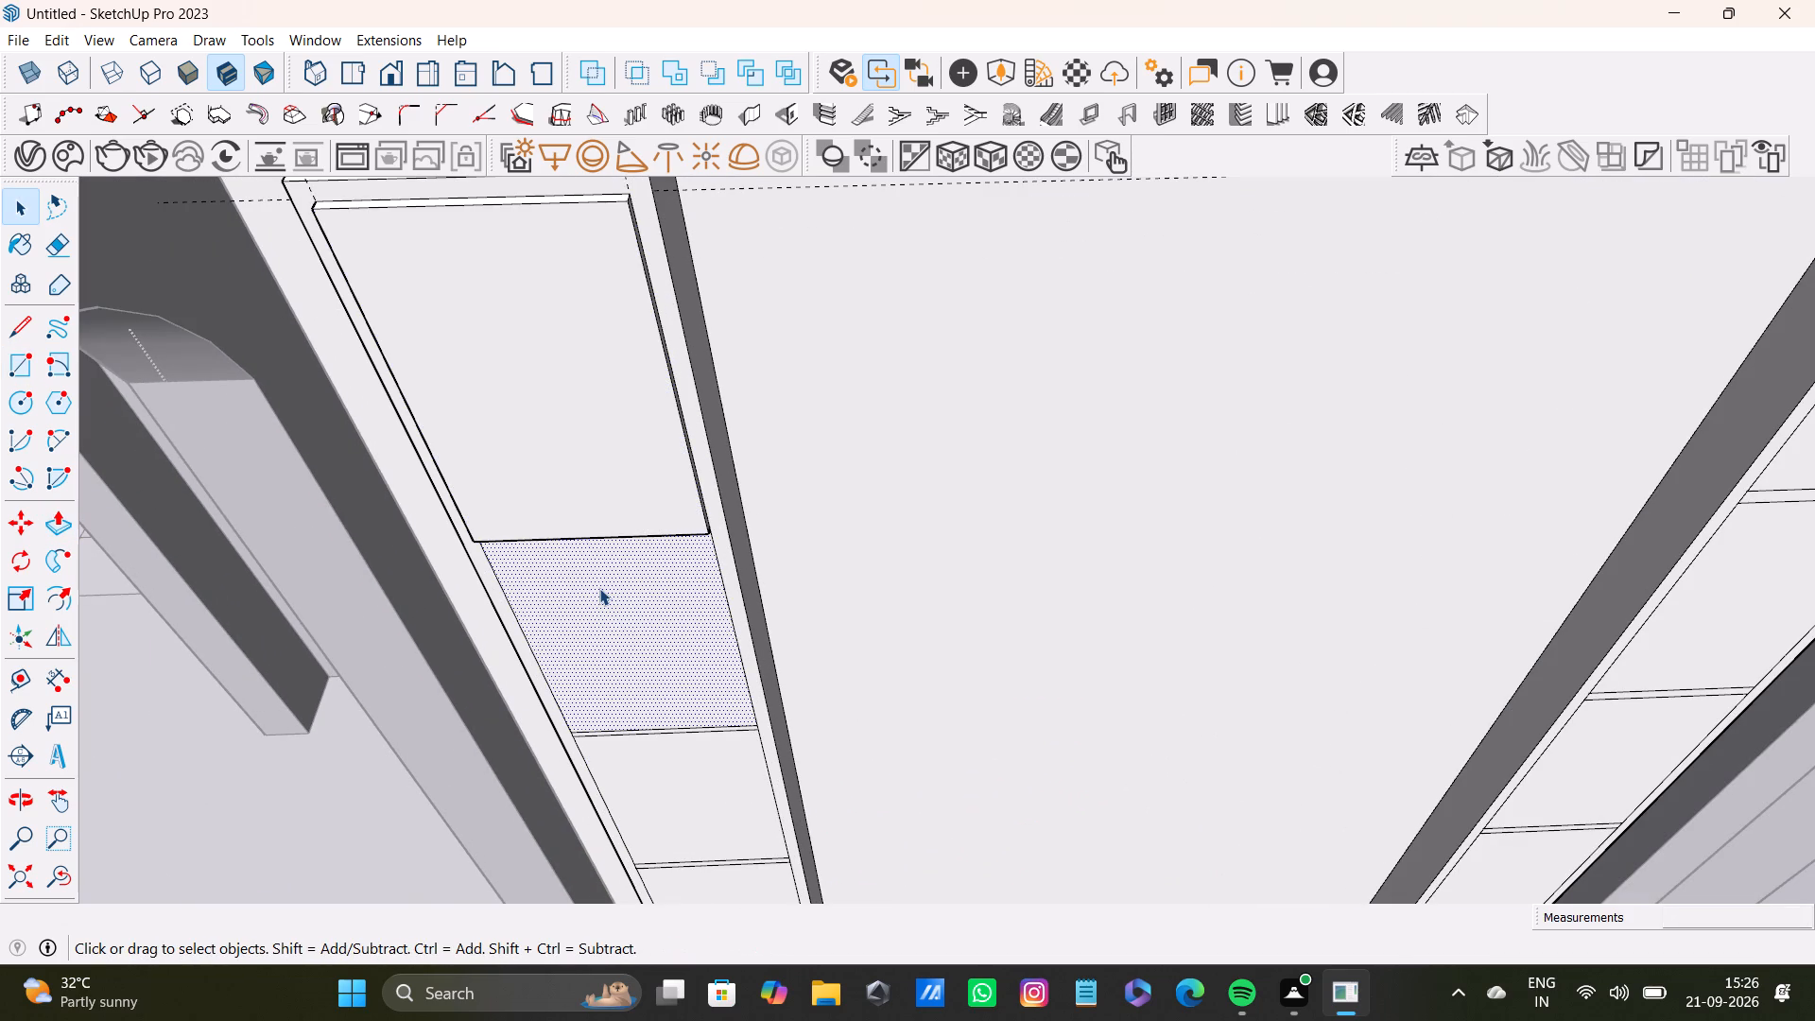
key("p")
left_click_drag(599, 589, 558, 523)
key("space")
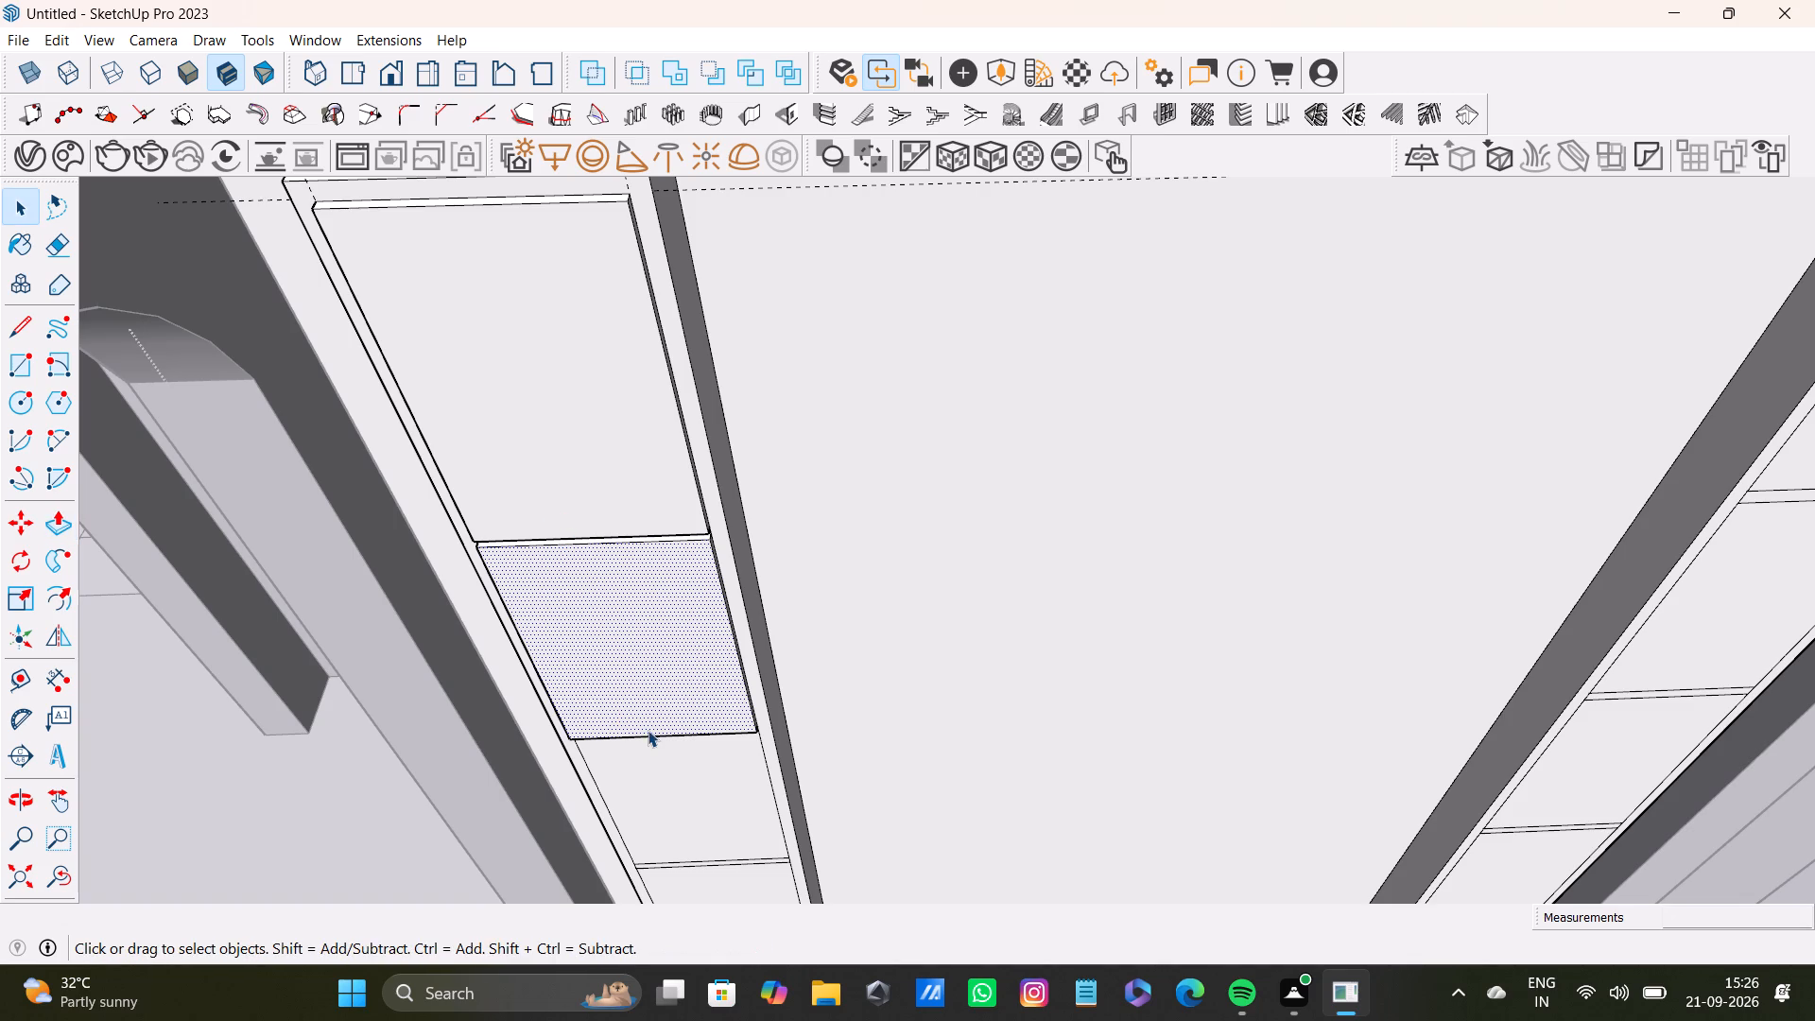
Pull the shelf-edge strip between the left unit's top two panels outward about 9/16", and a further 3/8".
middle_click_drag(650, 712, 640, 560, "shift")
key("space")
left_click(663, 657)
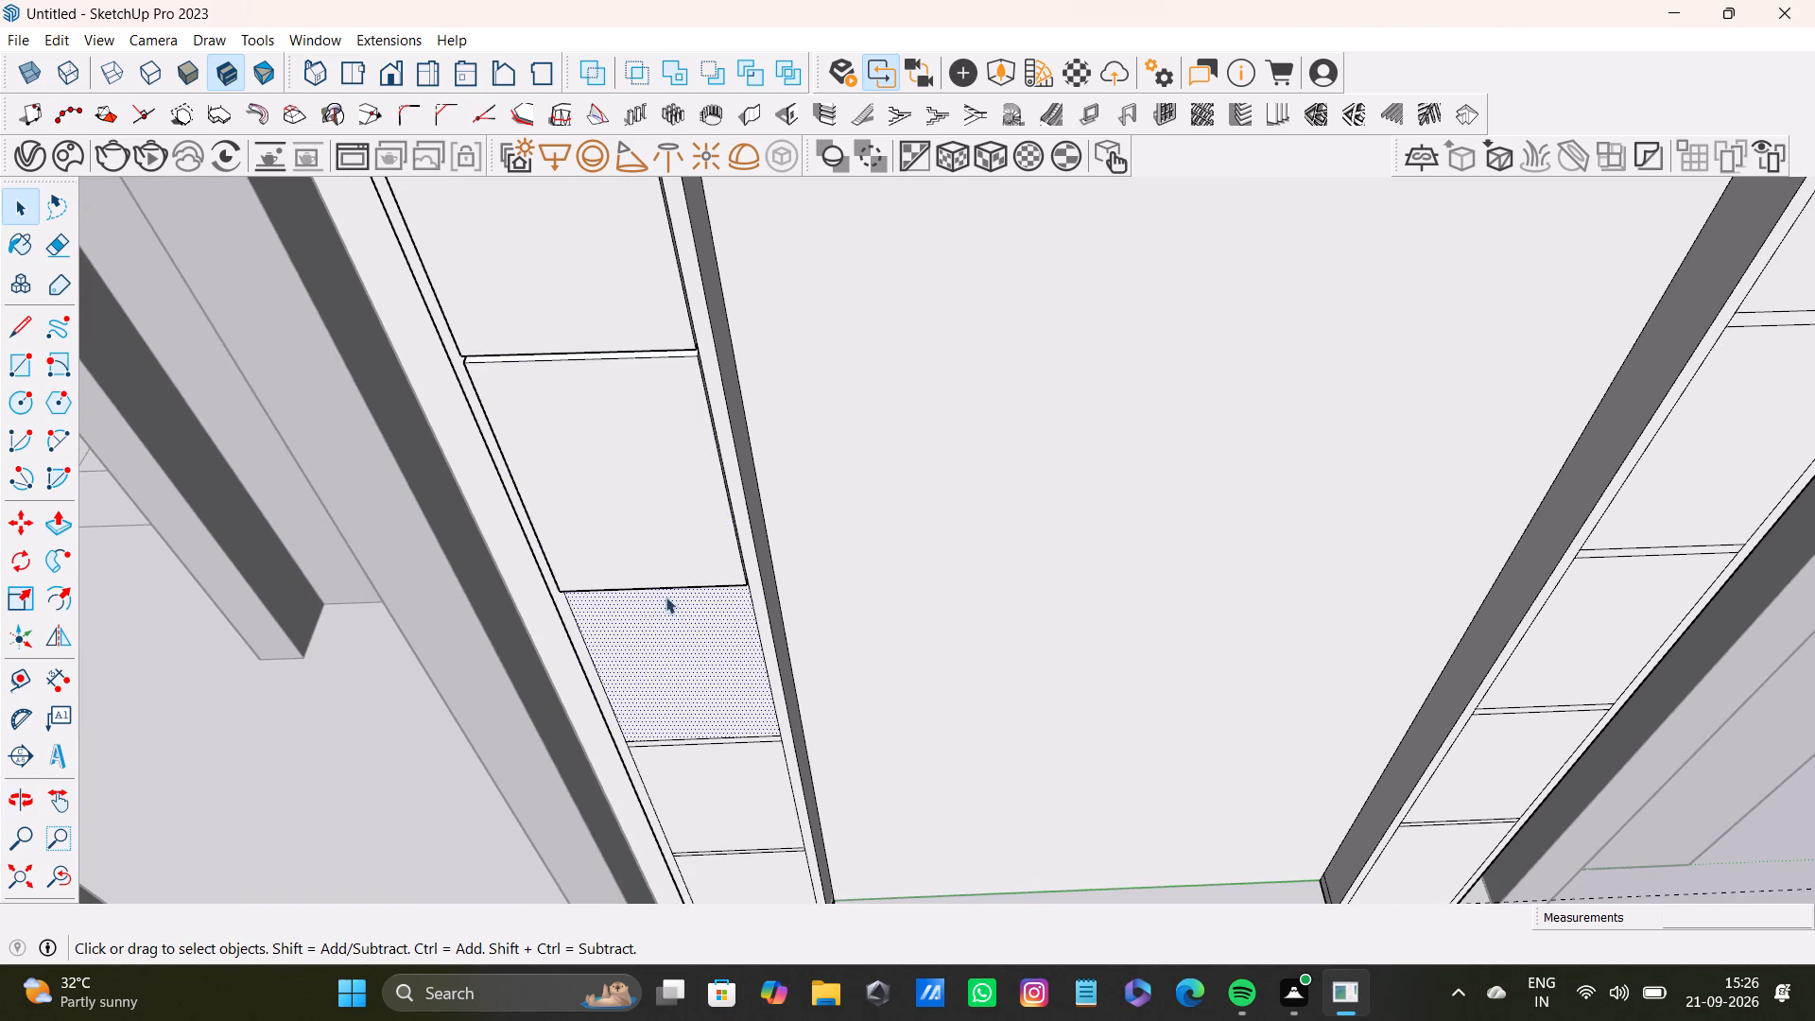
scroll(566, 349, "up", 6)
middle_click_drag(494, 300, 648, 416, "shift")
scroll(717, 463, "up", 7)
middle_click_drag(802, 455, 674, 186)
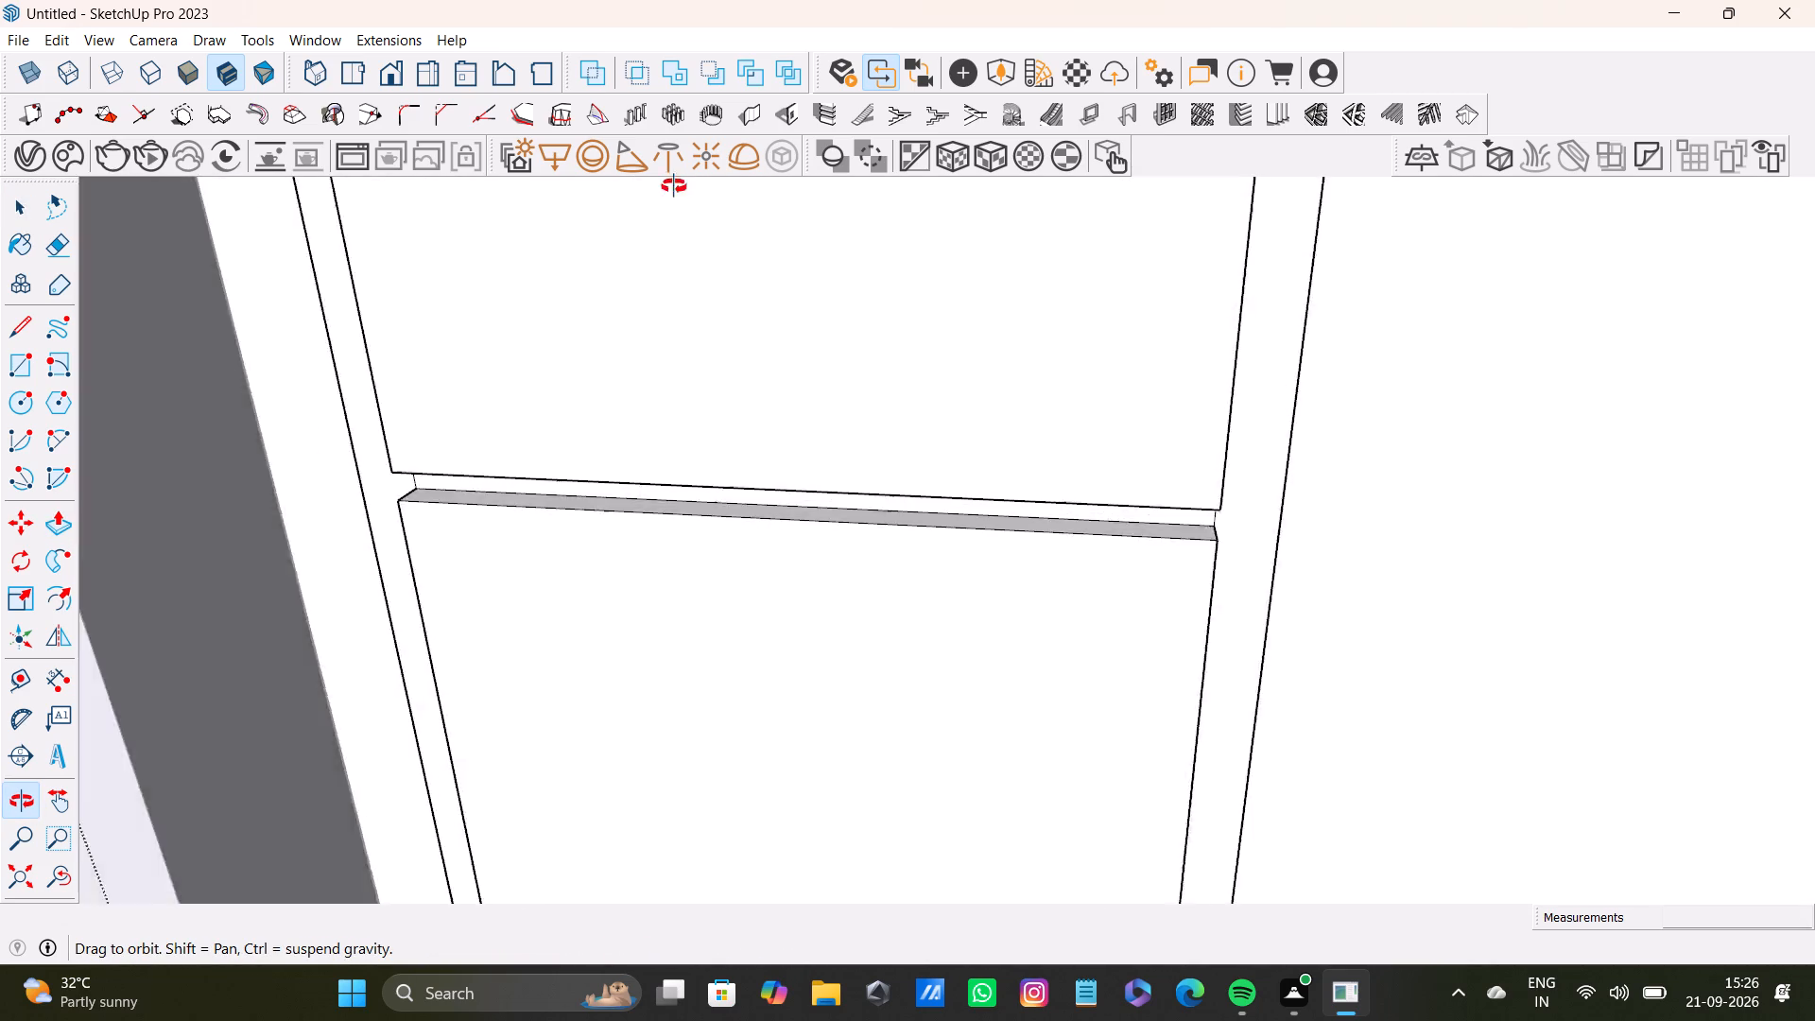
middle_click_drag(674, 186, 953, 365)
scroll(510, 571, "up", 4)
scroll(504, 572, "down", 6)
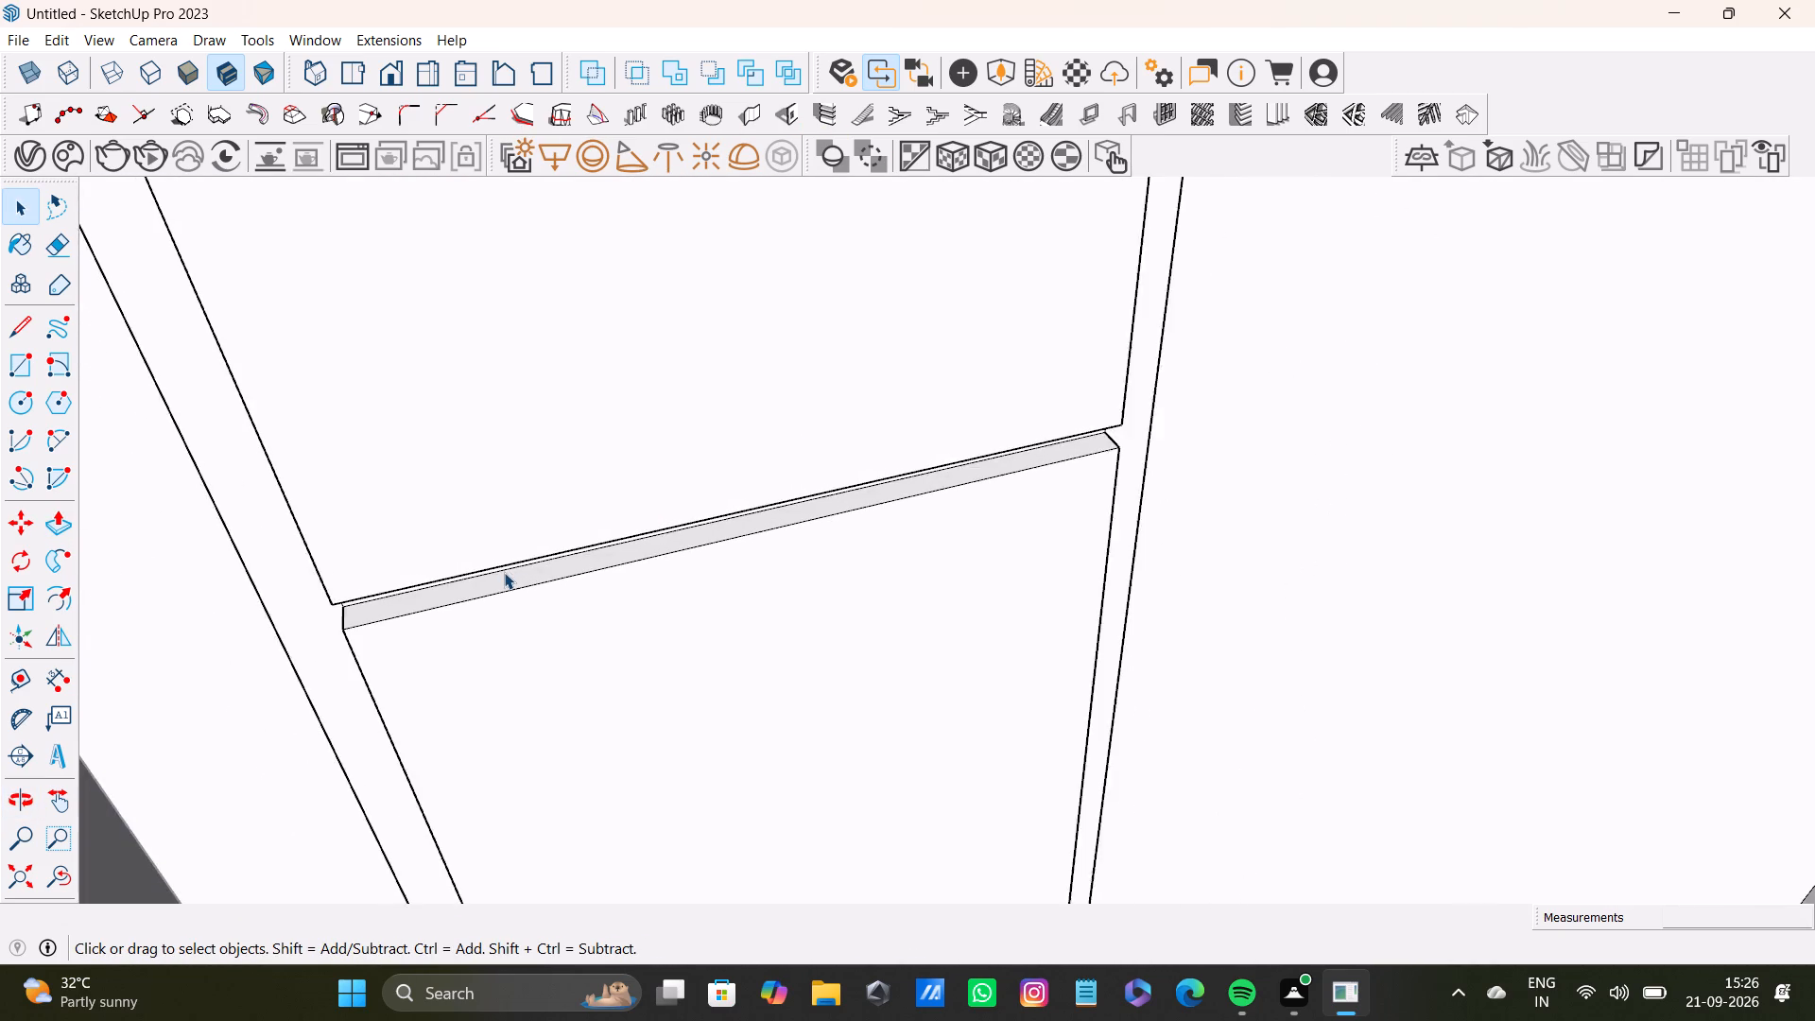
scroll(504, 572, "down", 3)
middle_click_drag(902, 605, 549, 320)
scroll(837, 368, "up", 4)
left_click(953, 475)
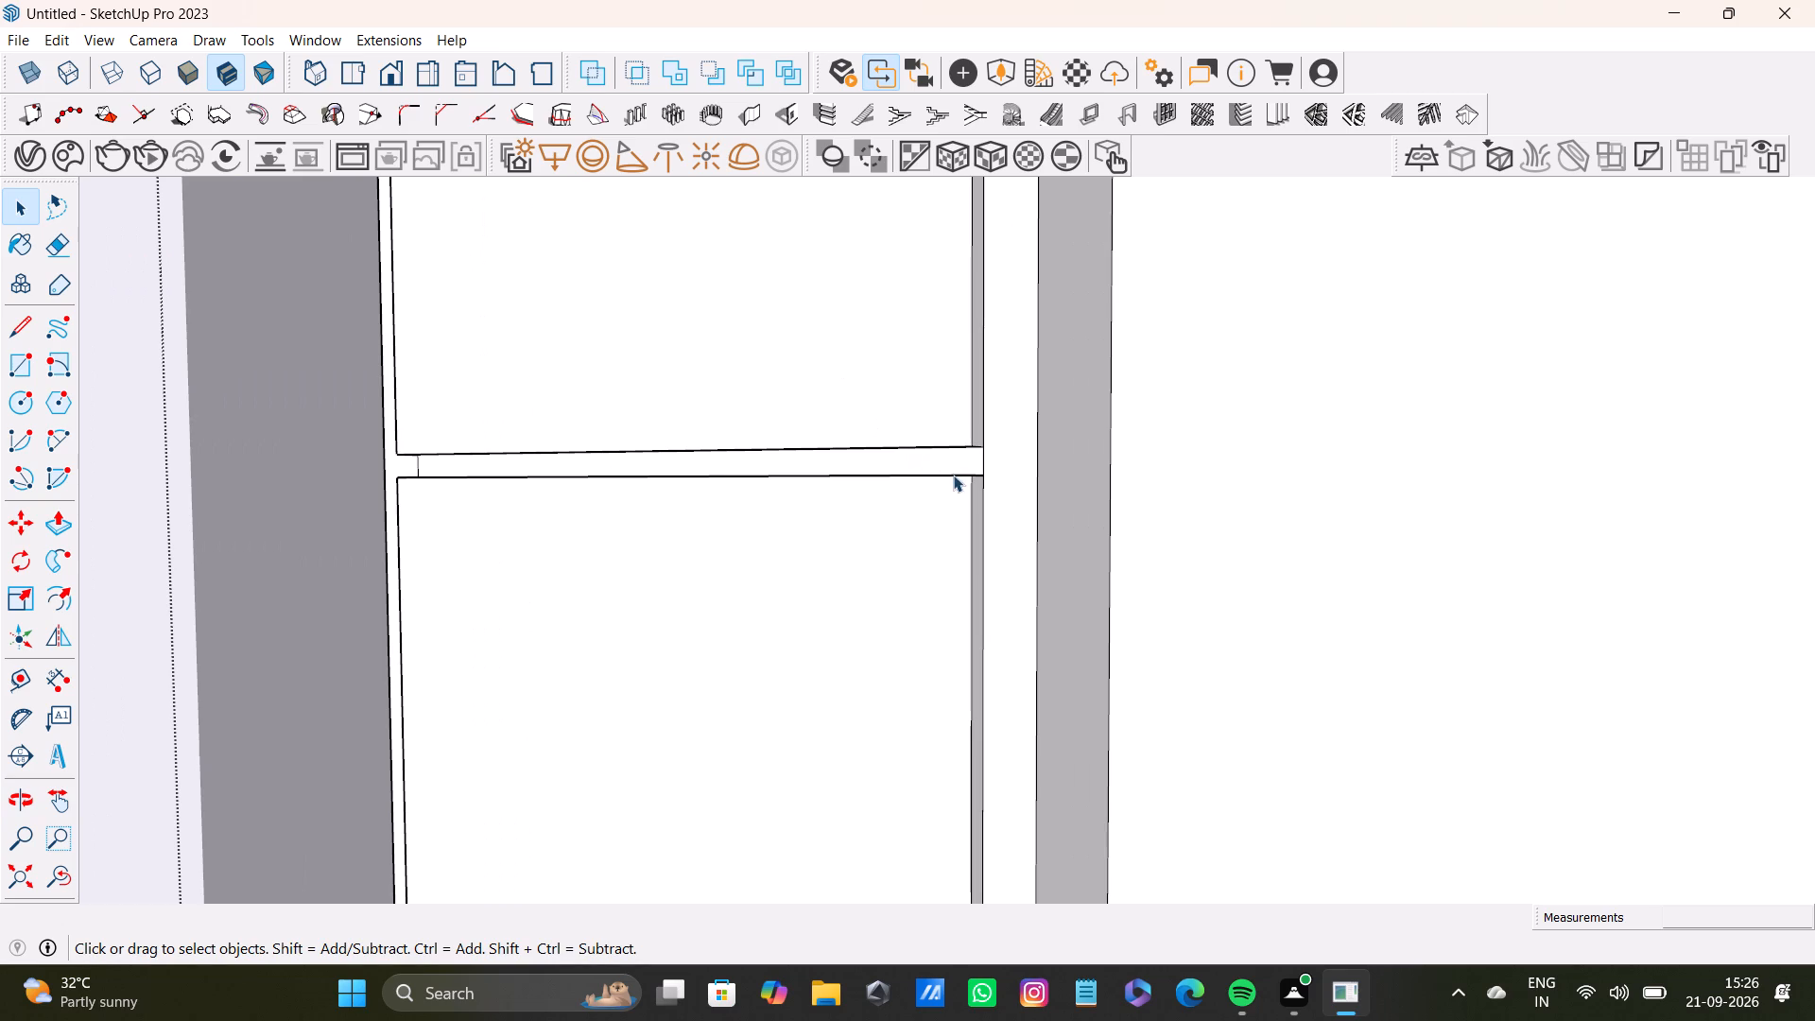
left_click(959, 464)
key("p")
left_click_drag(956, 463, 972, 459)
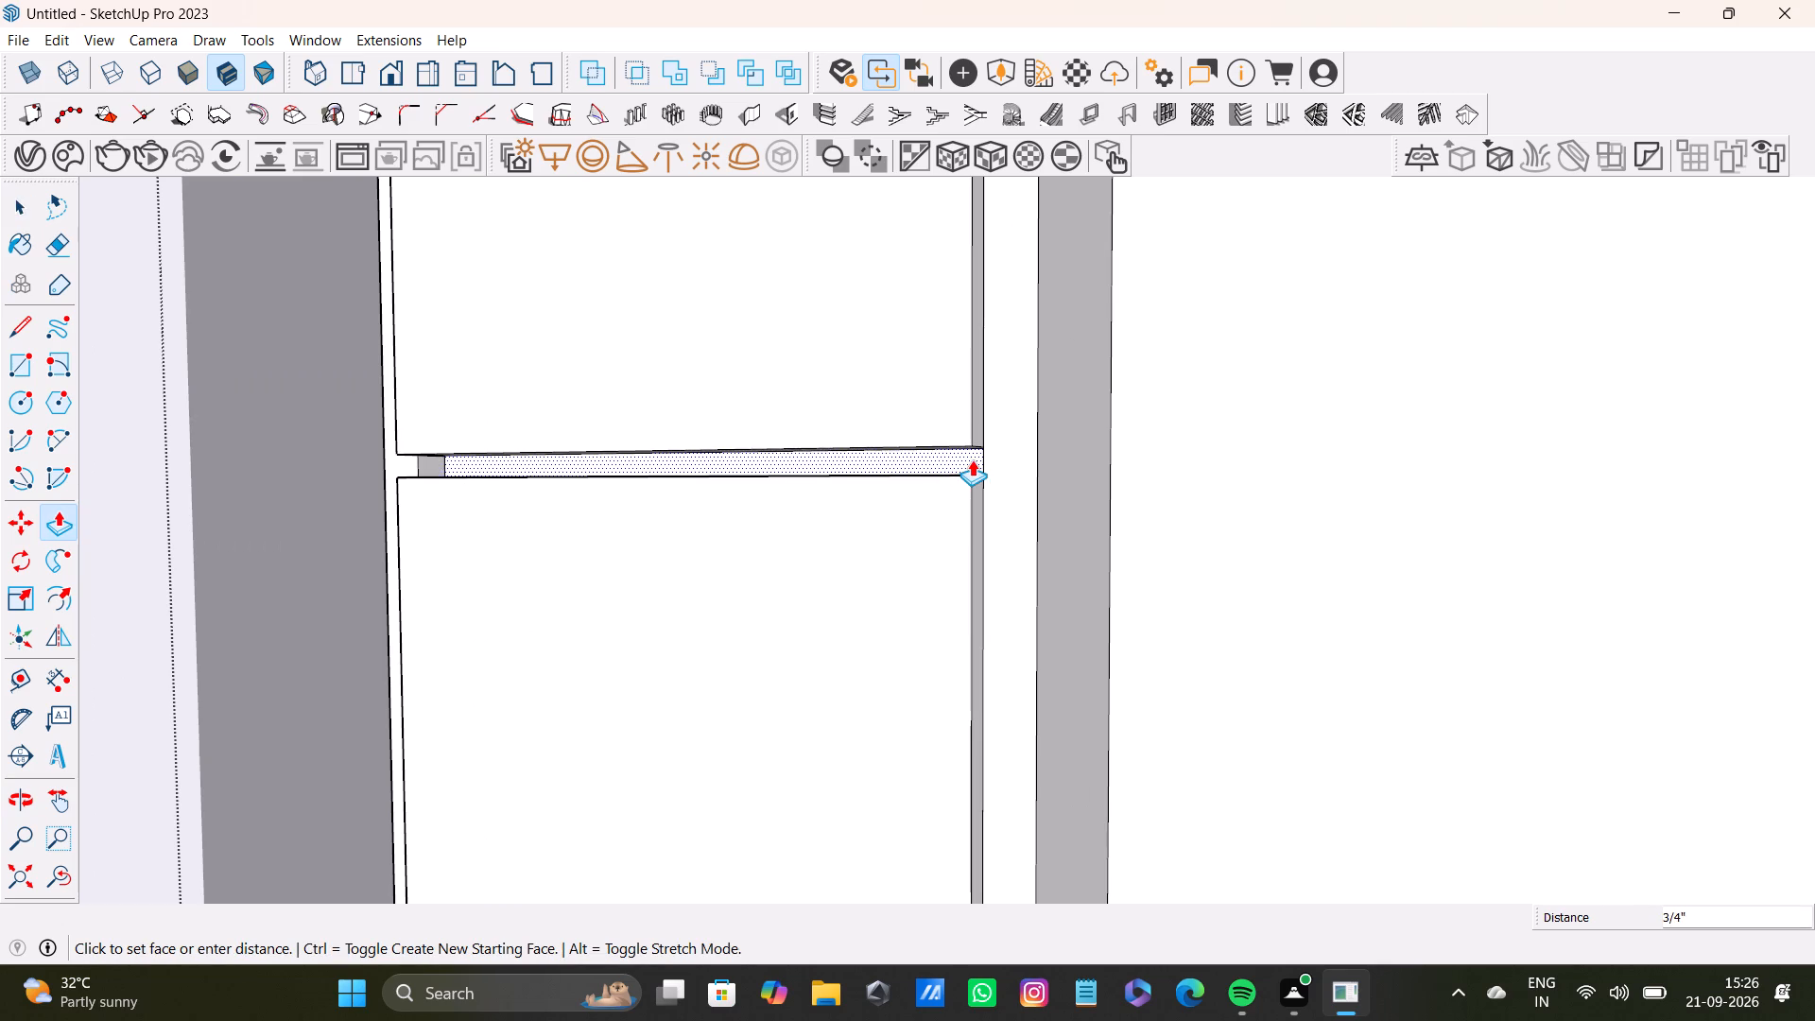
left_click_drag(972, 459, 1131, 448)
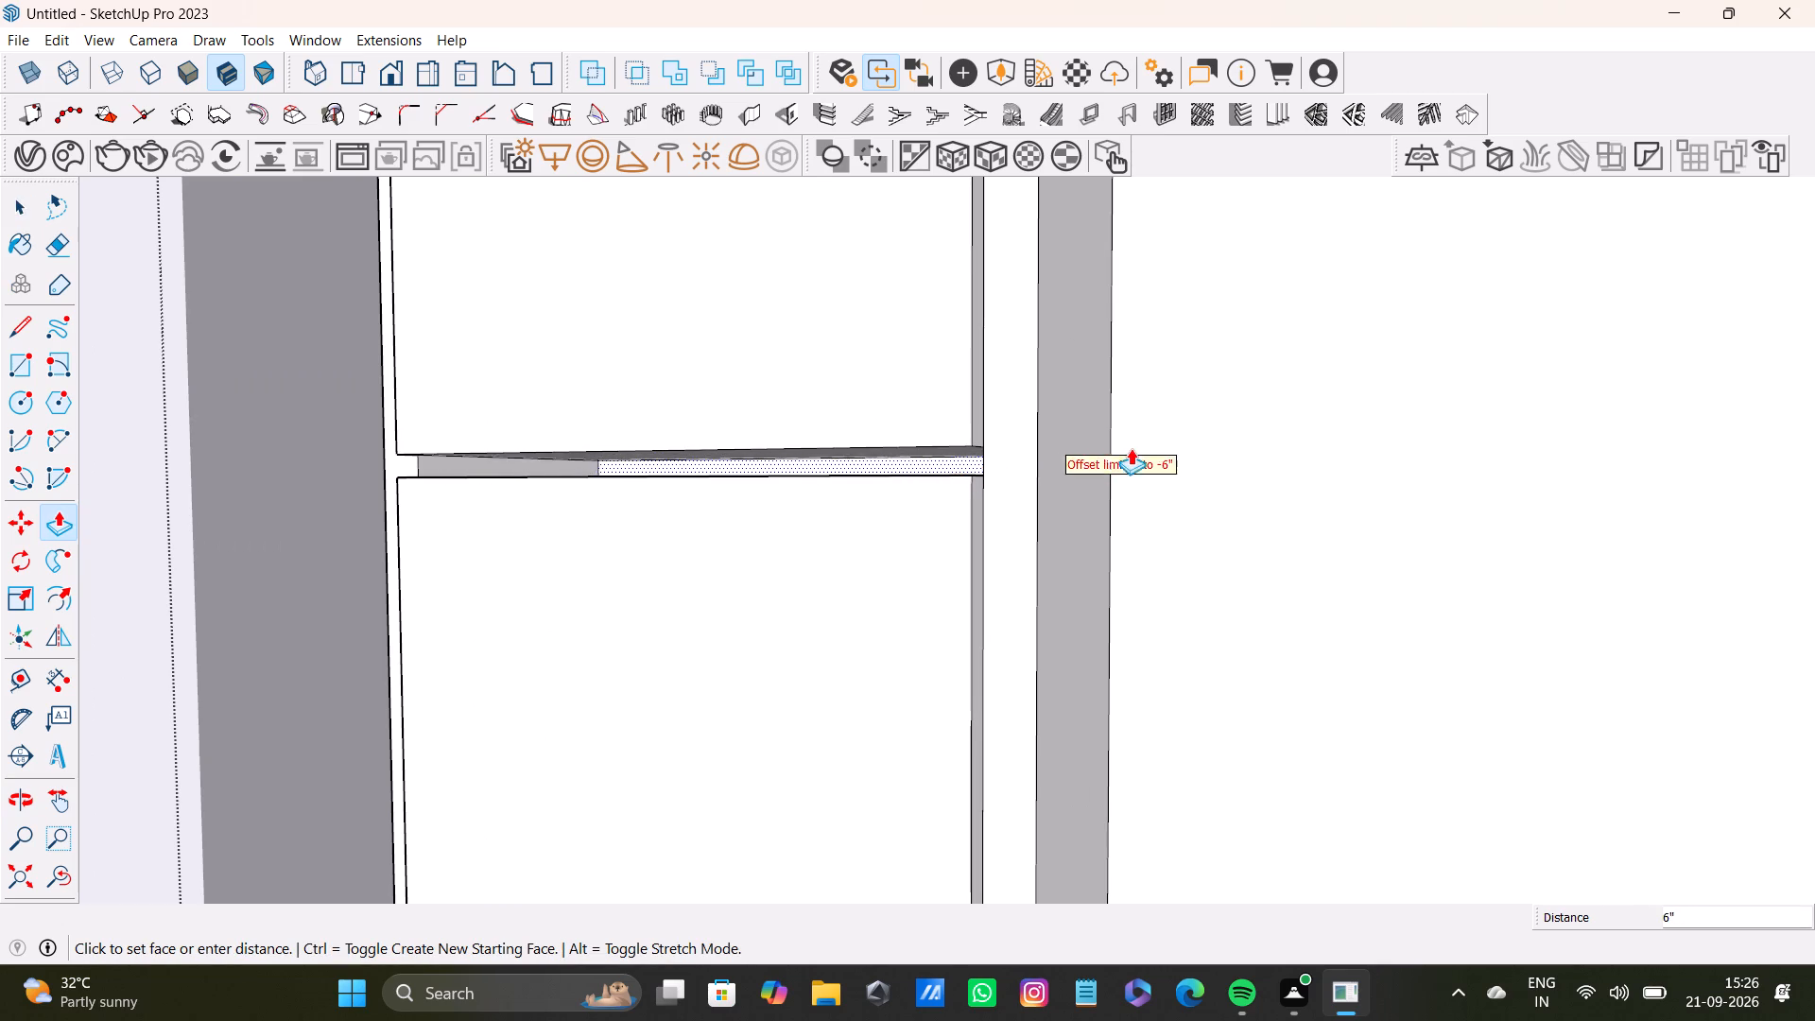
left_click_drag(1131, 448, 730, 535)
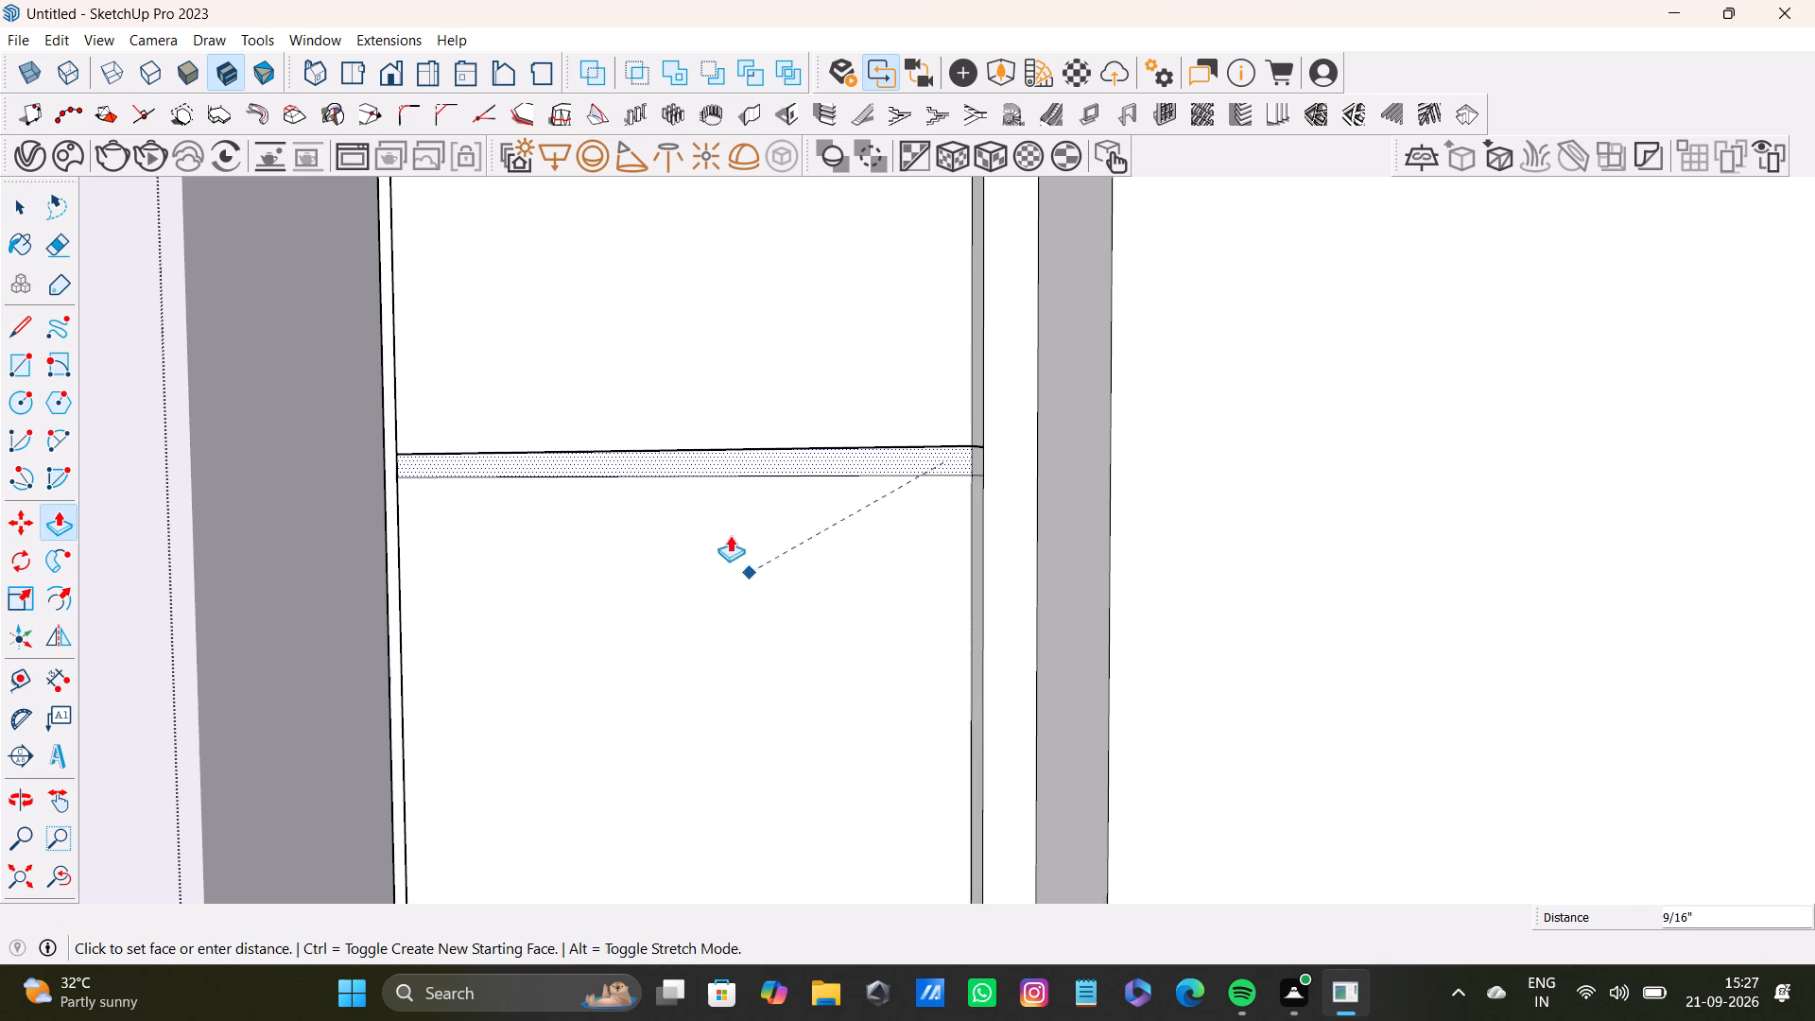
left_click_drag(730, 535, 606, 490)
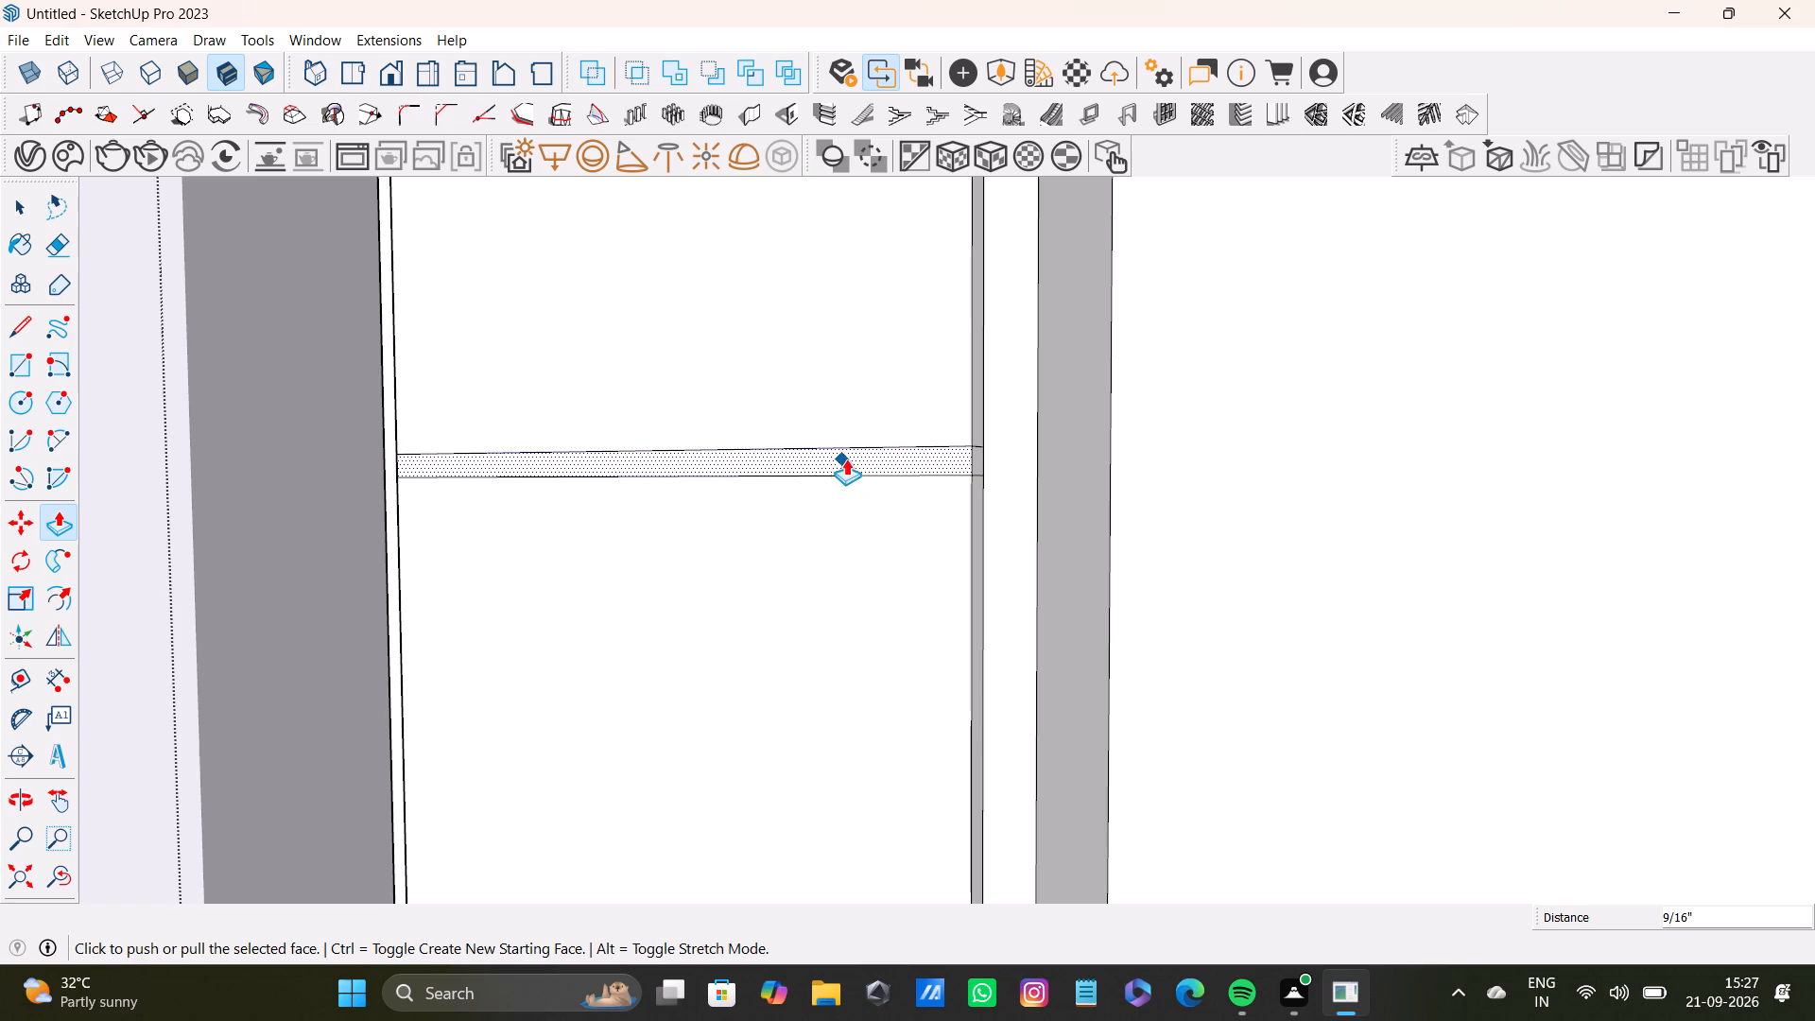
left_click_drag(863, 456, 854, 451)
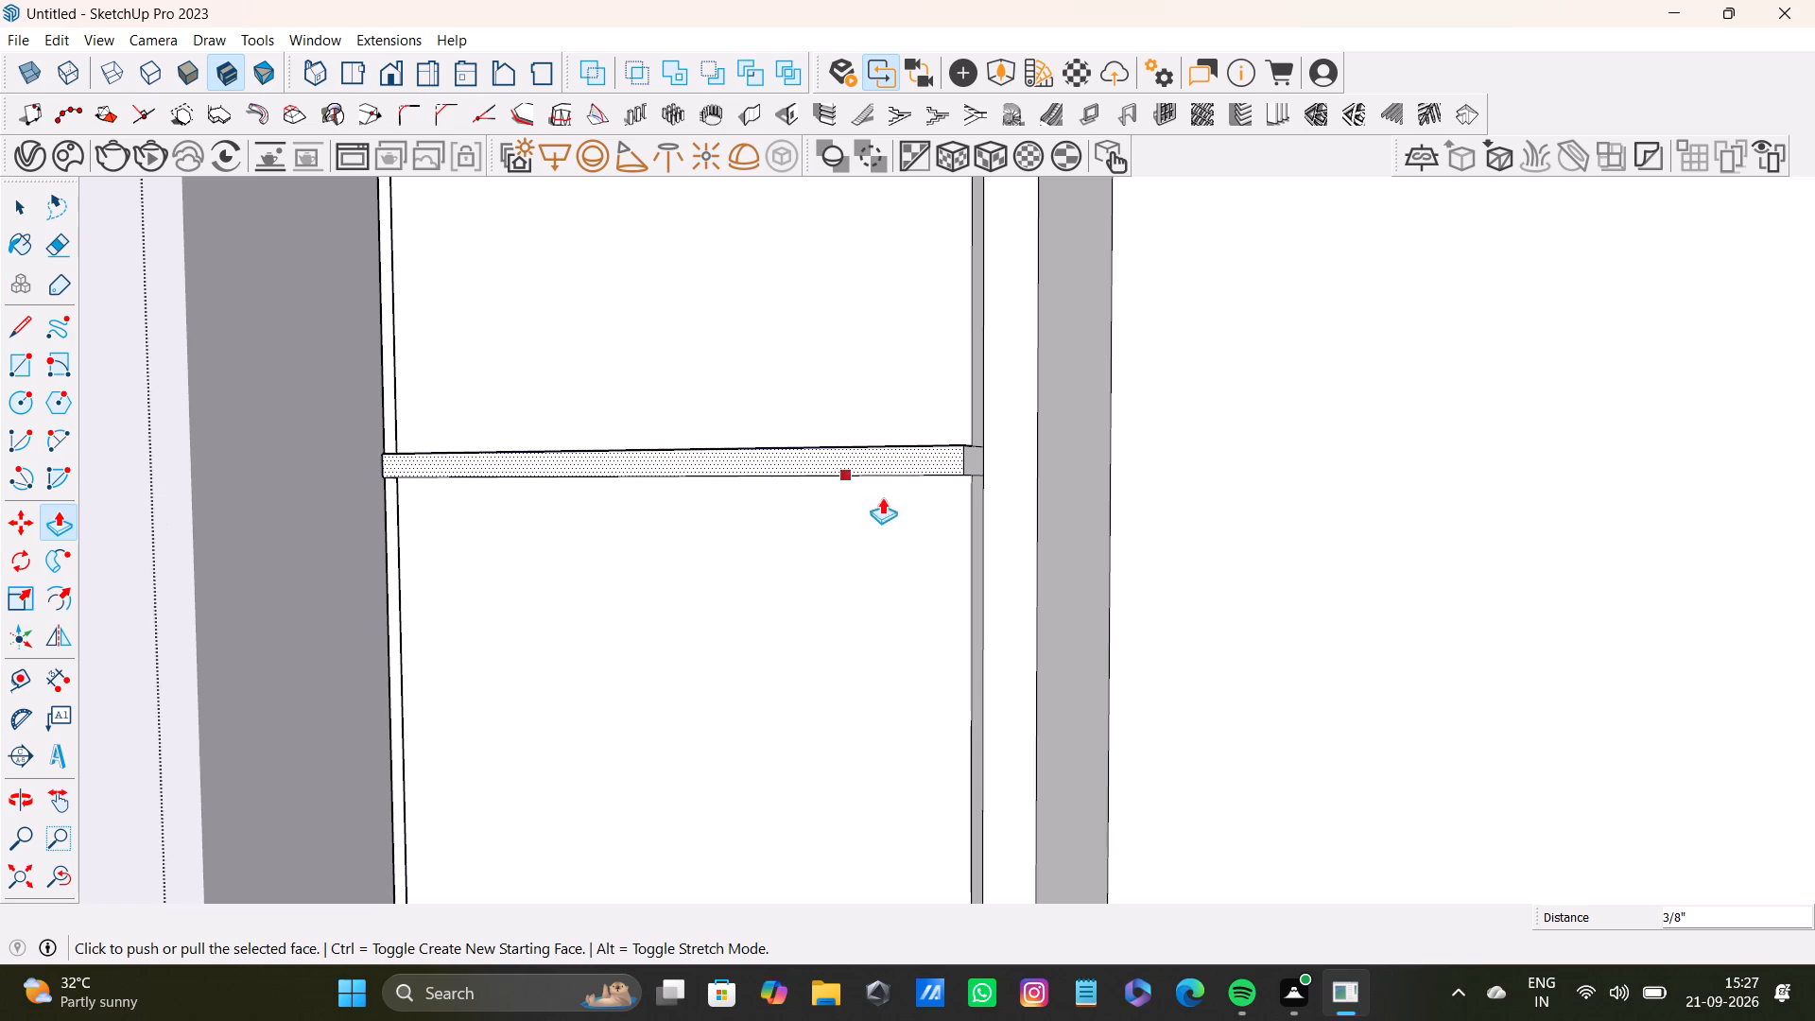
Push the shelf-edge strip between the left unit's top two panels back in by about 1/2".
scroll(889, 510, "down", 4)
scroll(824, 620, "down", 4)
middle_click_drag(818, 632, 990, 891)
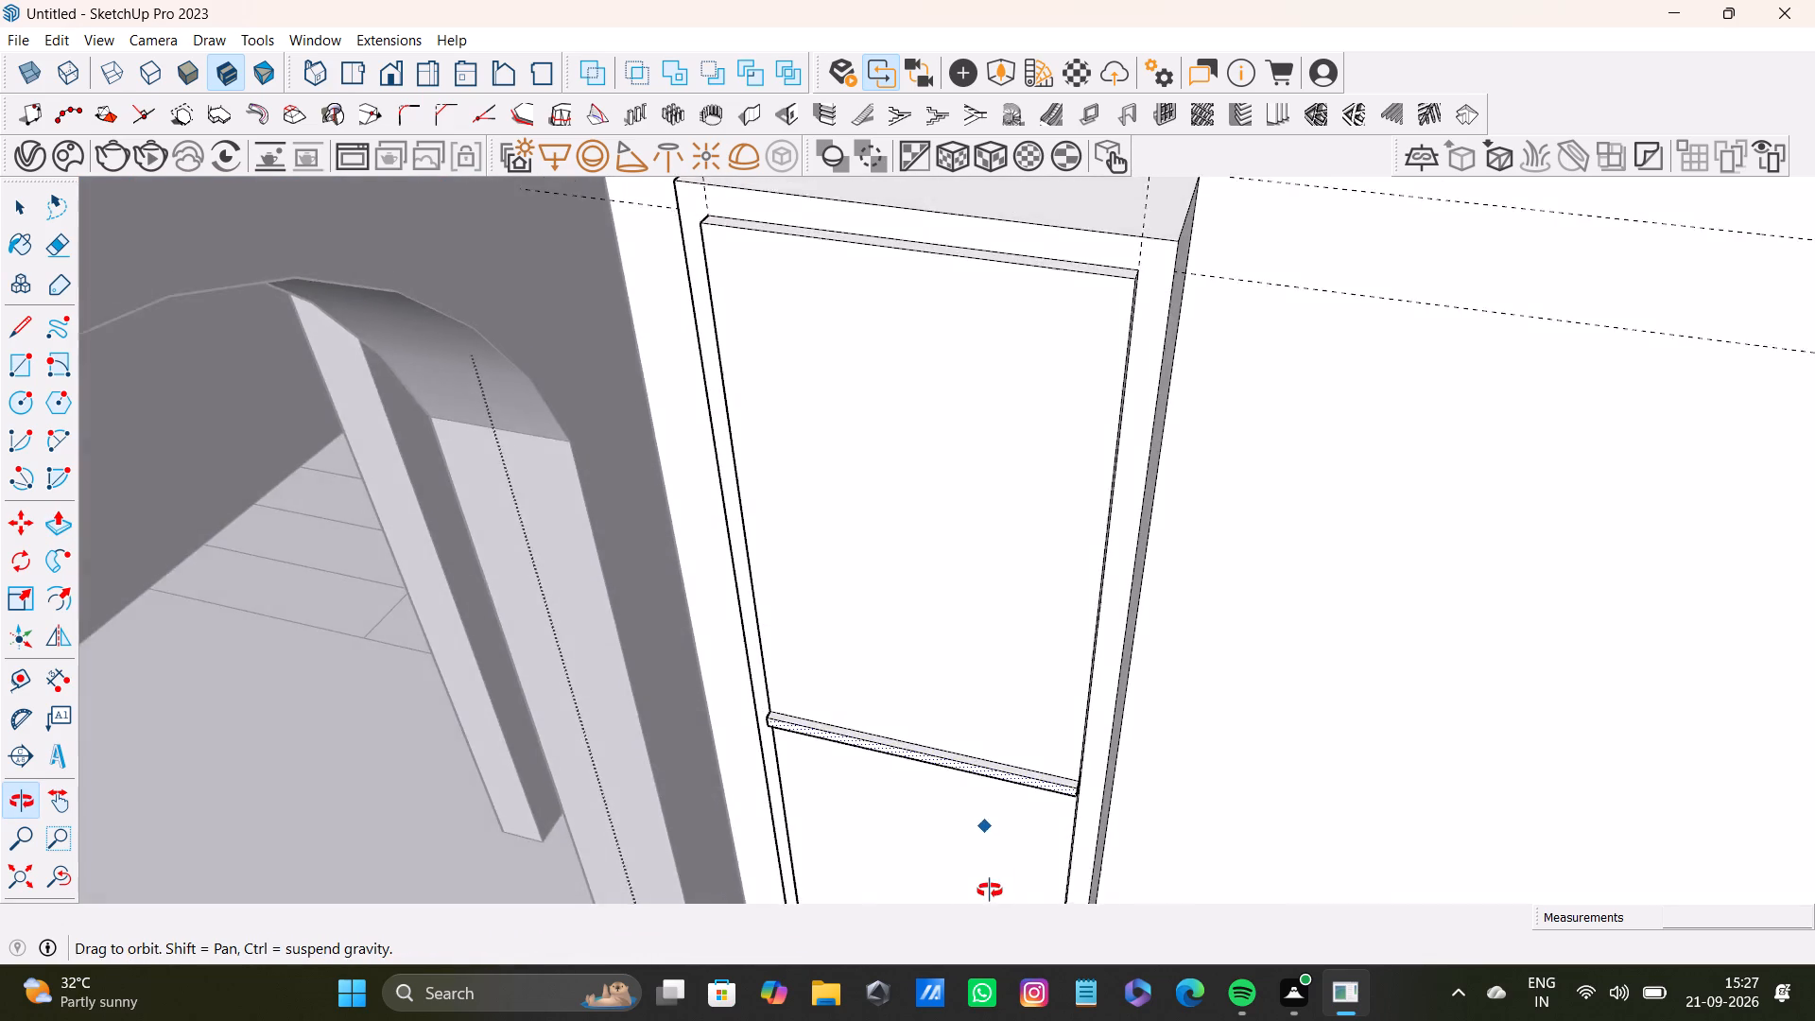
middle_click_drag(990, 891, 998, 553)
scroll(996, 617, "down", 3)
middle_click_drag(1002, 708, 986, 580)
scroll(944, 578, "up", 7)
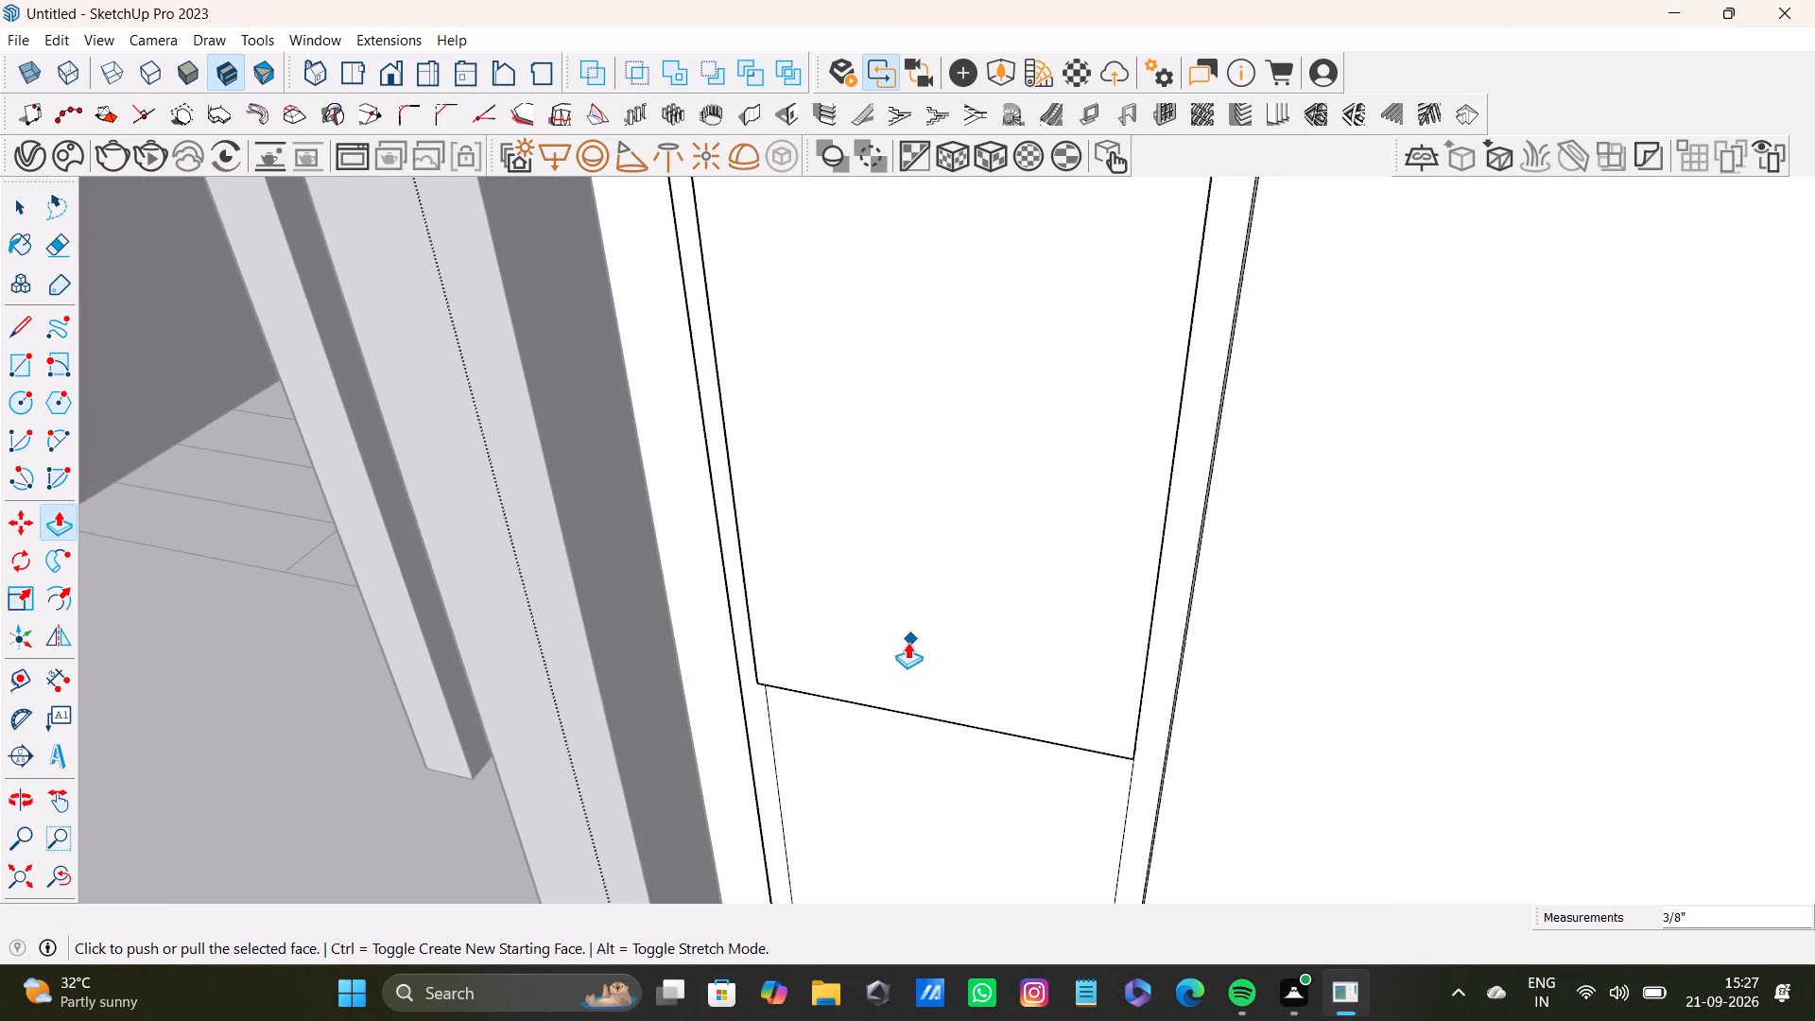
scroll(906, 643, "down", 4)
middle_click_drag(968, 565, 907, 805, "shift")
scroll(888, 634, "up", 7)
left_click_drag(1024, 552, 1041, 538)
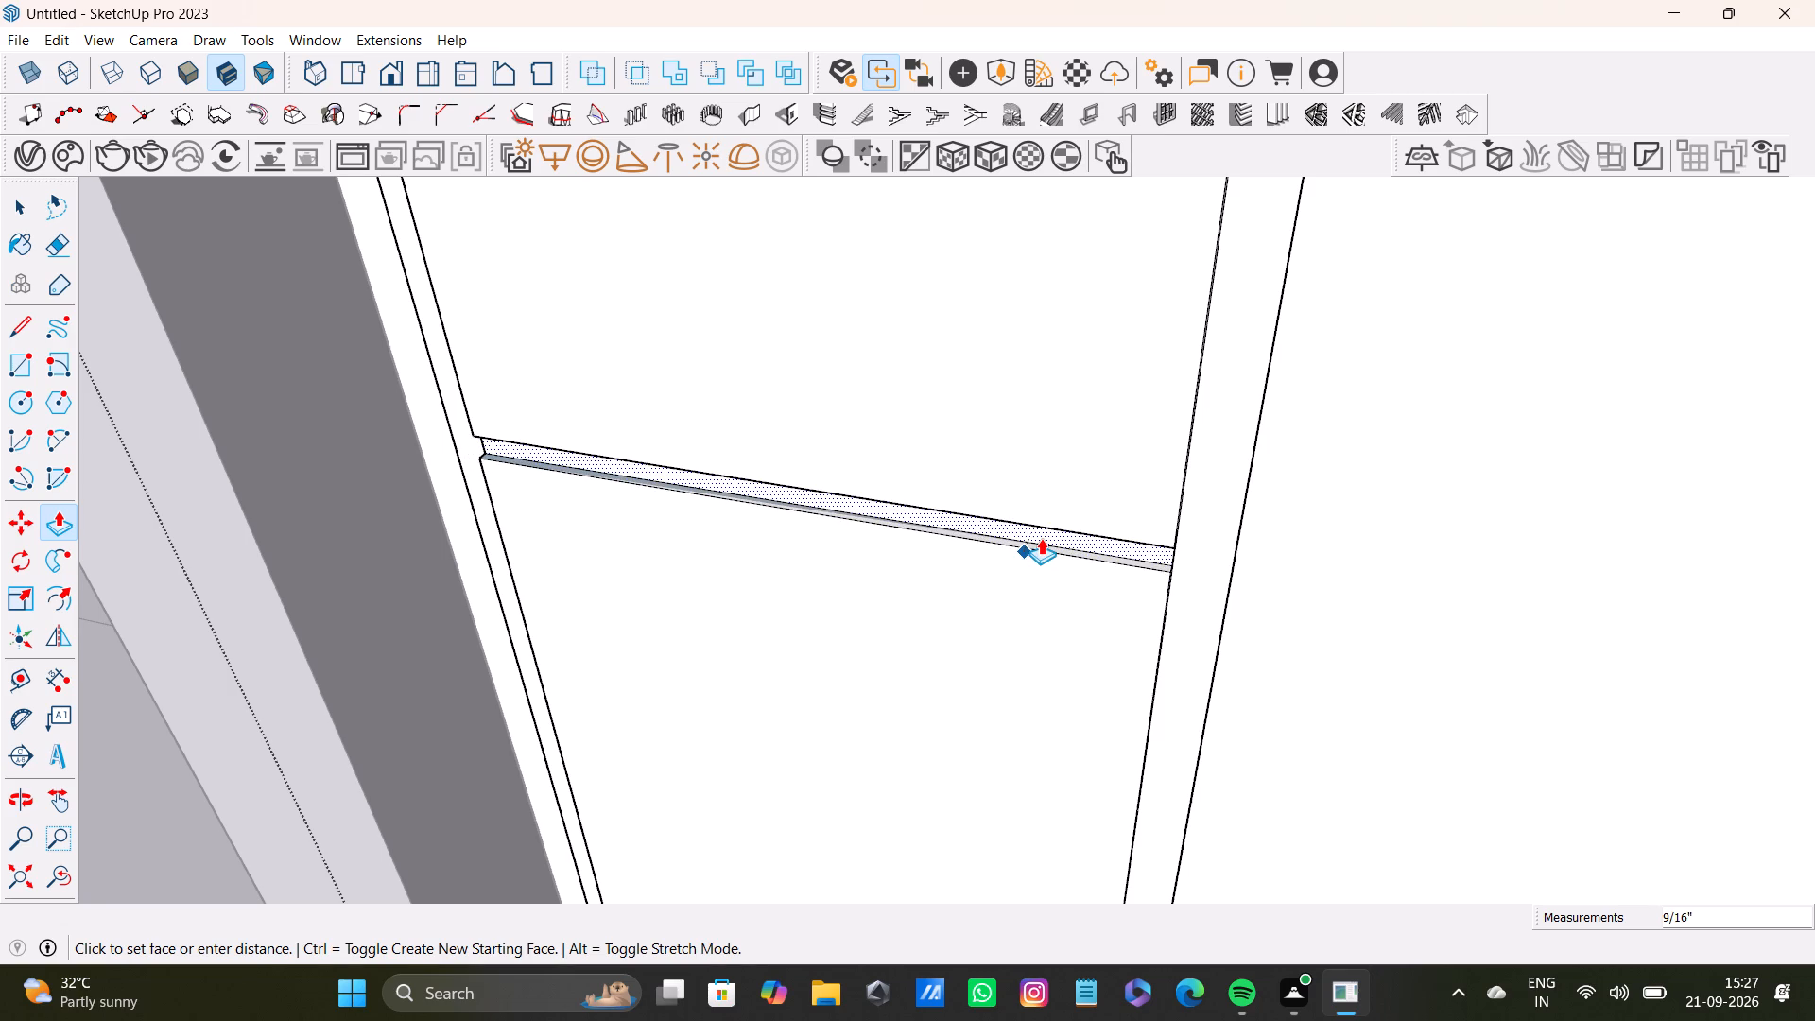
left_click_drag(1041, 538, 1045, 542)
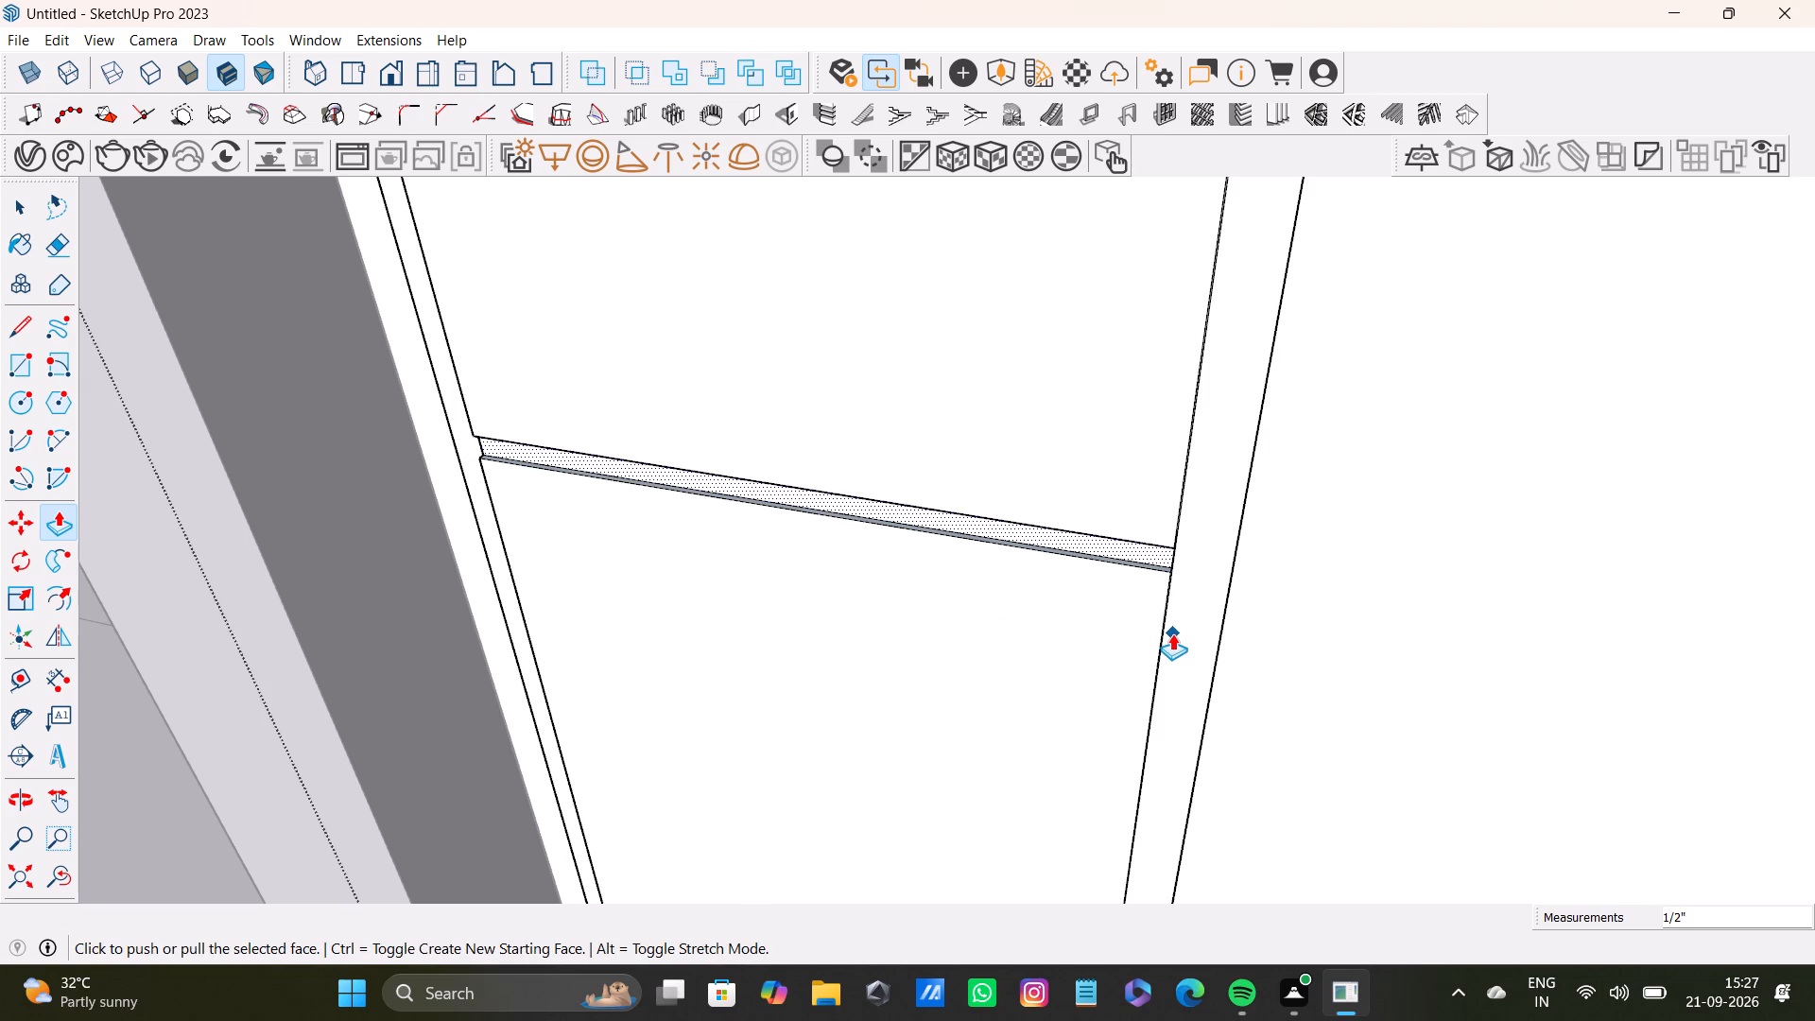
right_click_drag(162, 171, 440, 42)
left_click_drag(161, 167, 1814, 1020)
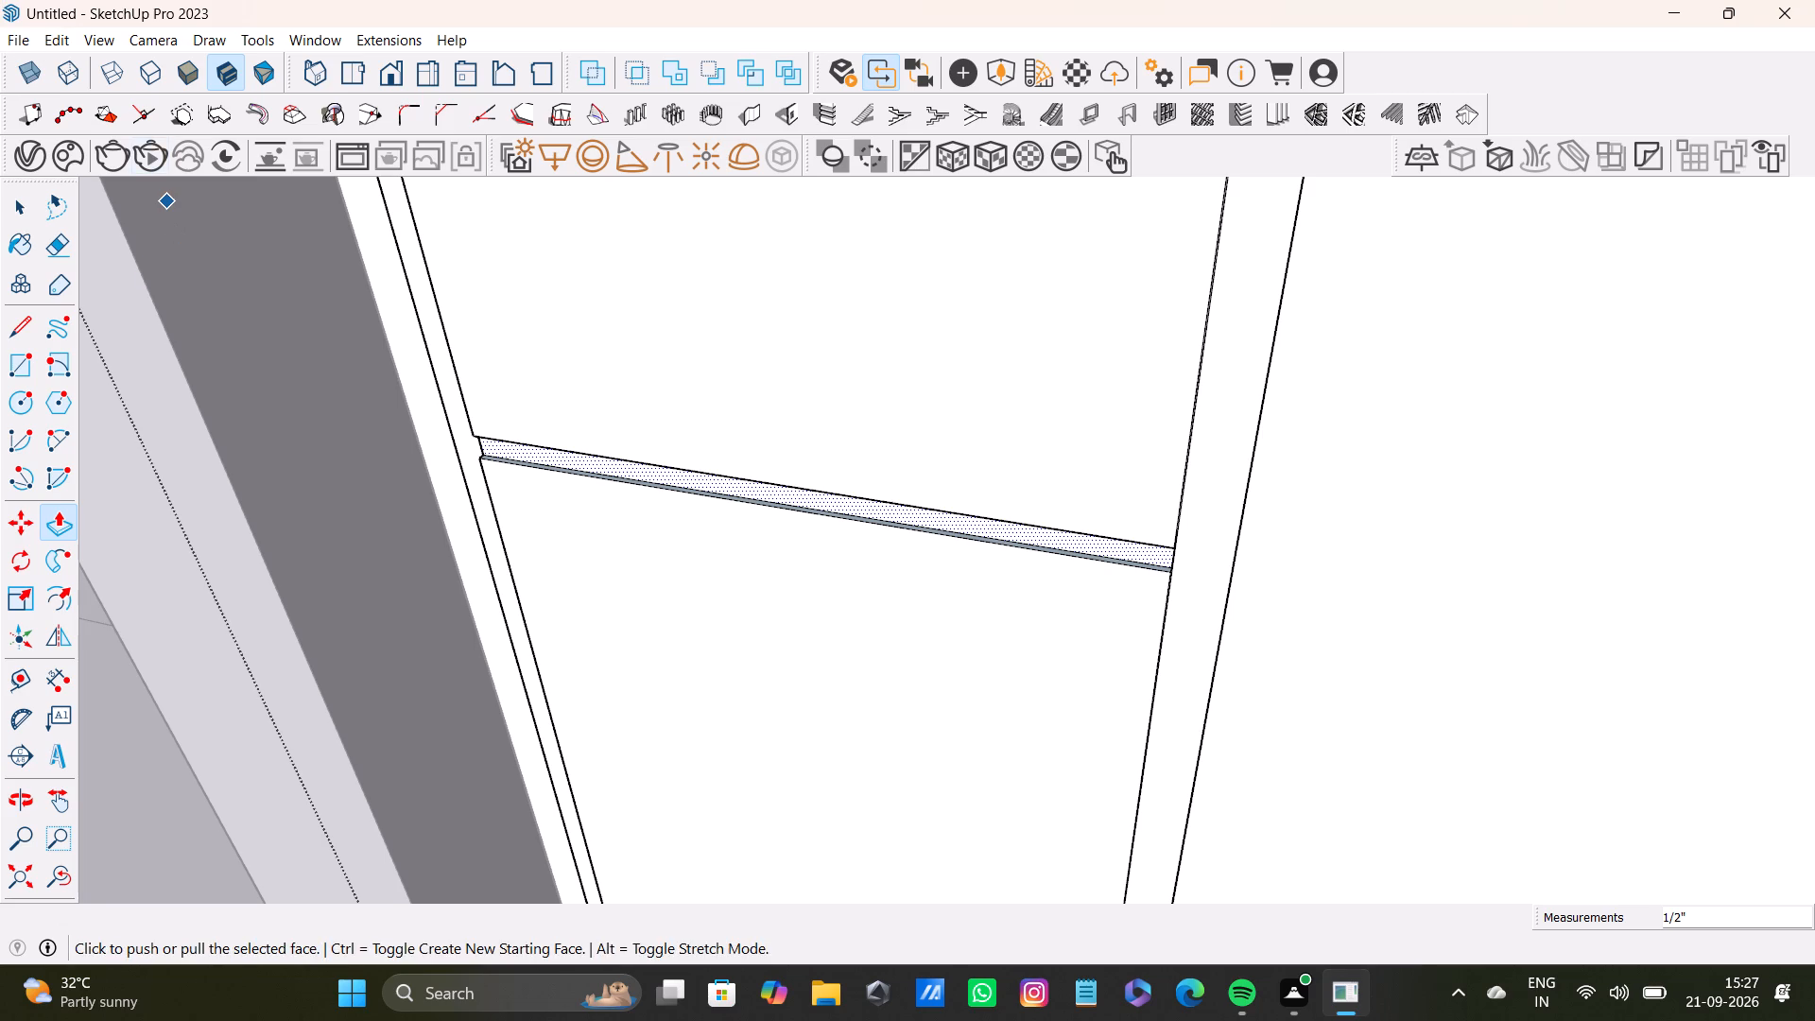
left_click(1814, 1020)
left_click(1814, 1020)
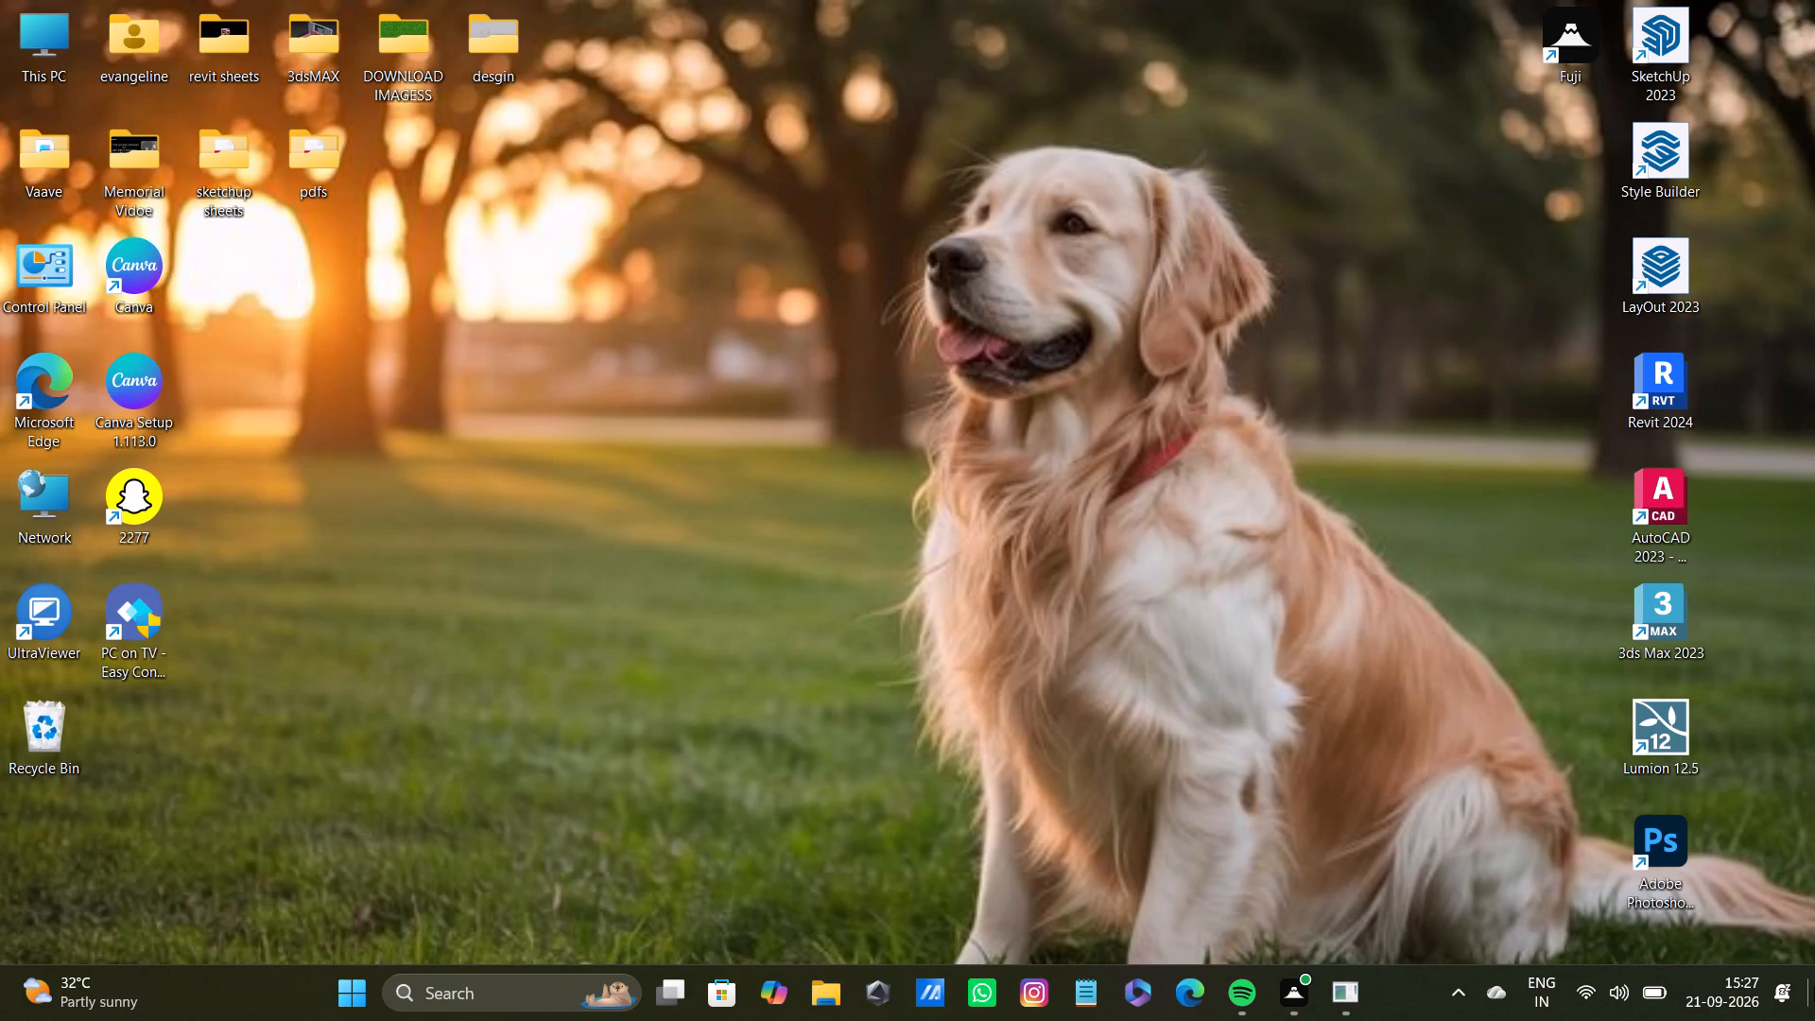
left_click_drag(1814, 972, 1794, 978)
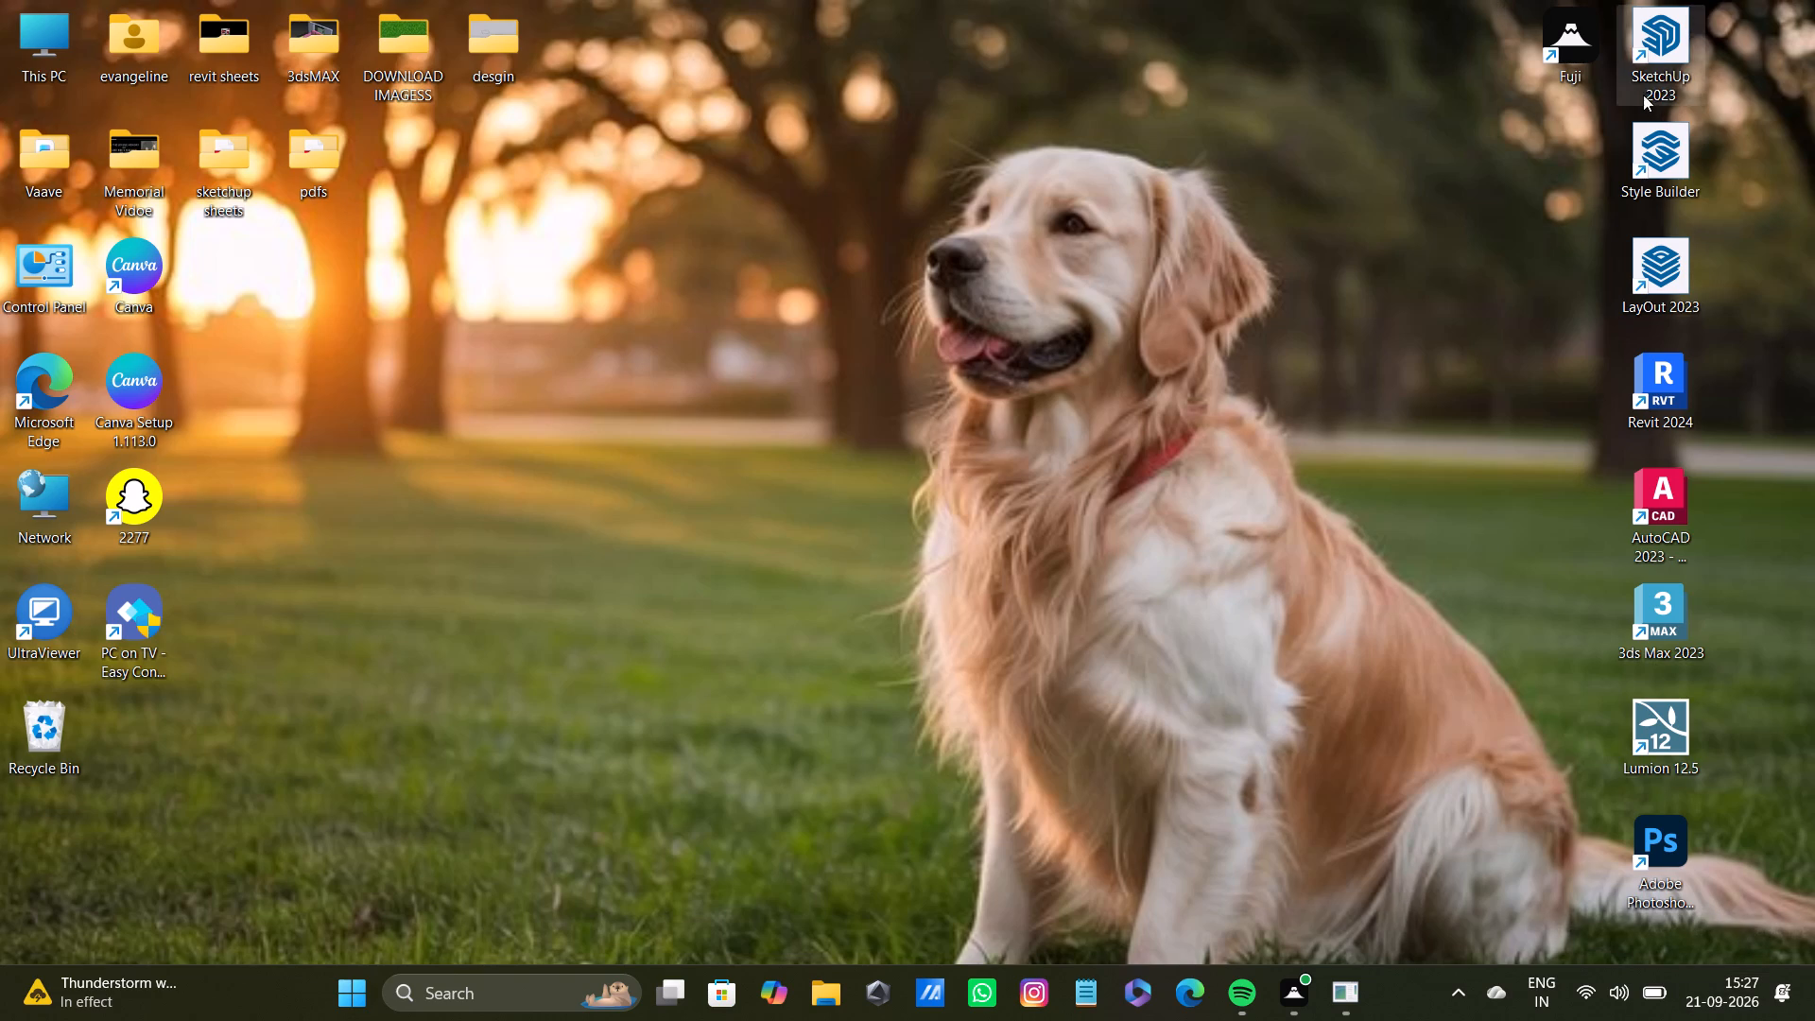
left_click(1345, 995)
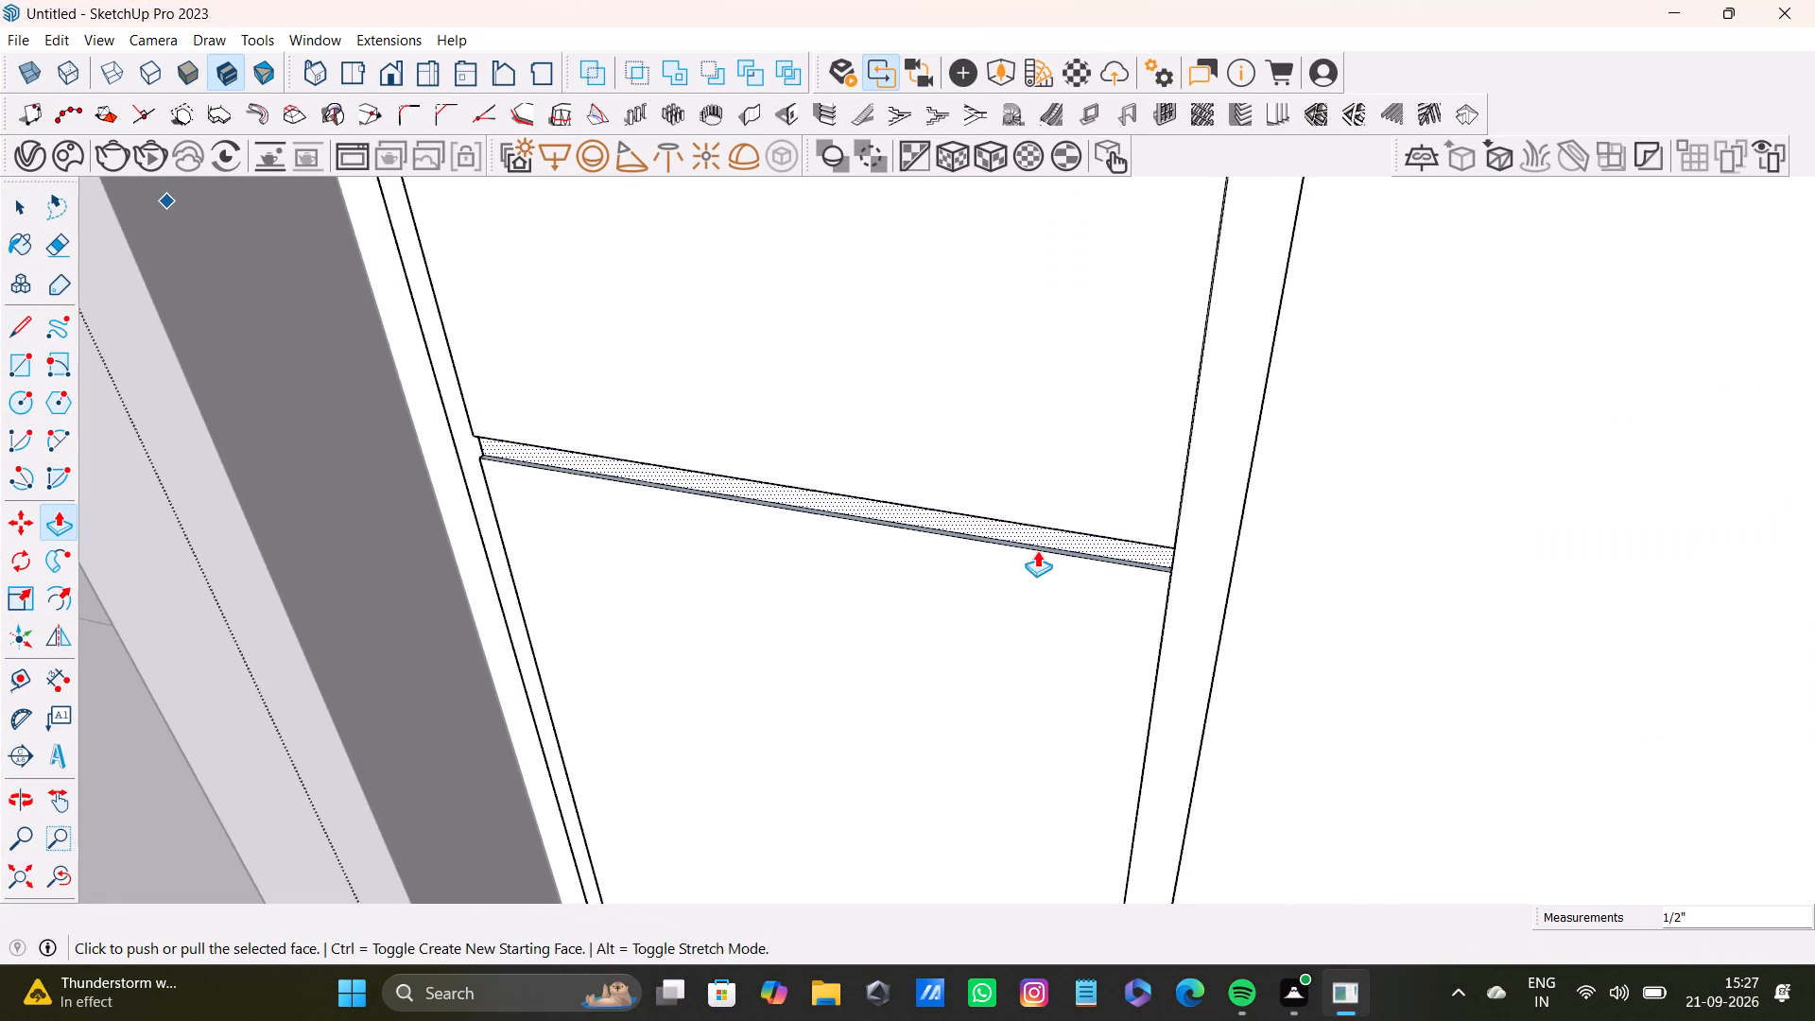
Pull the shelf-edge strip directly below the left unit's second panel outward, flush with that panel's face.
scroll(945, 636, "down", 7)
middle_click_drag(909, 757, 1159, 552, "shift")
scroll(1048, 686, "up", 4)
middle_click_drag(1075, 788, 1077, 542, "shift")
scroll(1069, 577, "up", 3)
middle_click_drag(1075, 614, 1078, 489)
scroll(1029, 500, "up", 11)
key("space")
left_click(1058, 552)
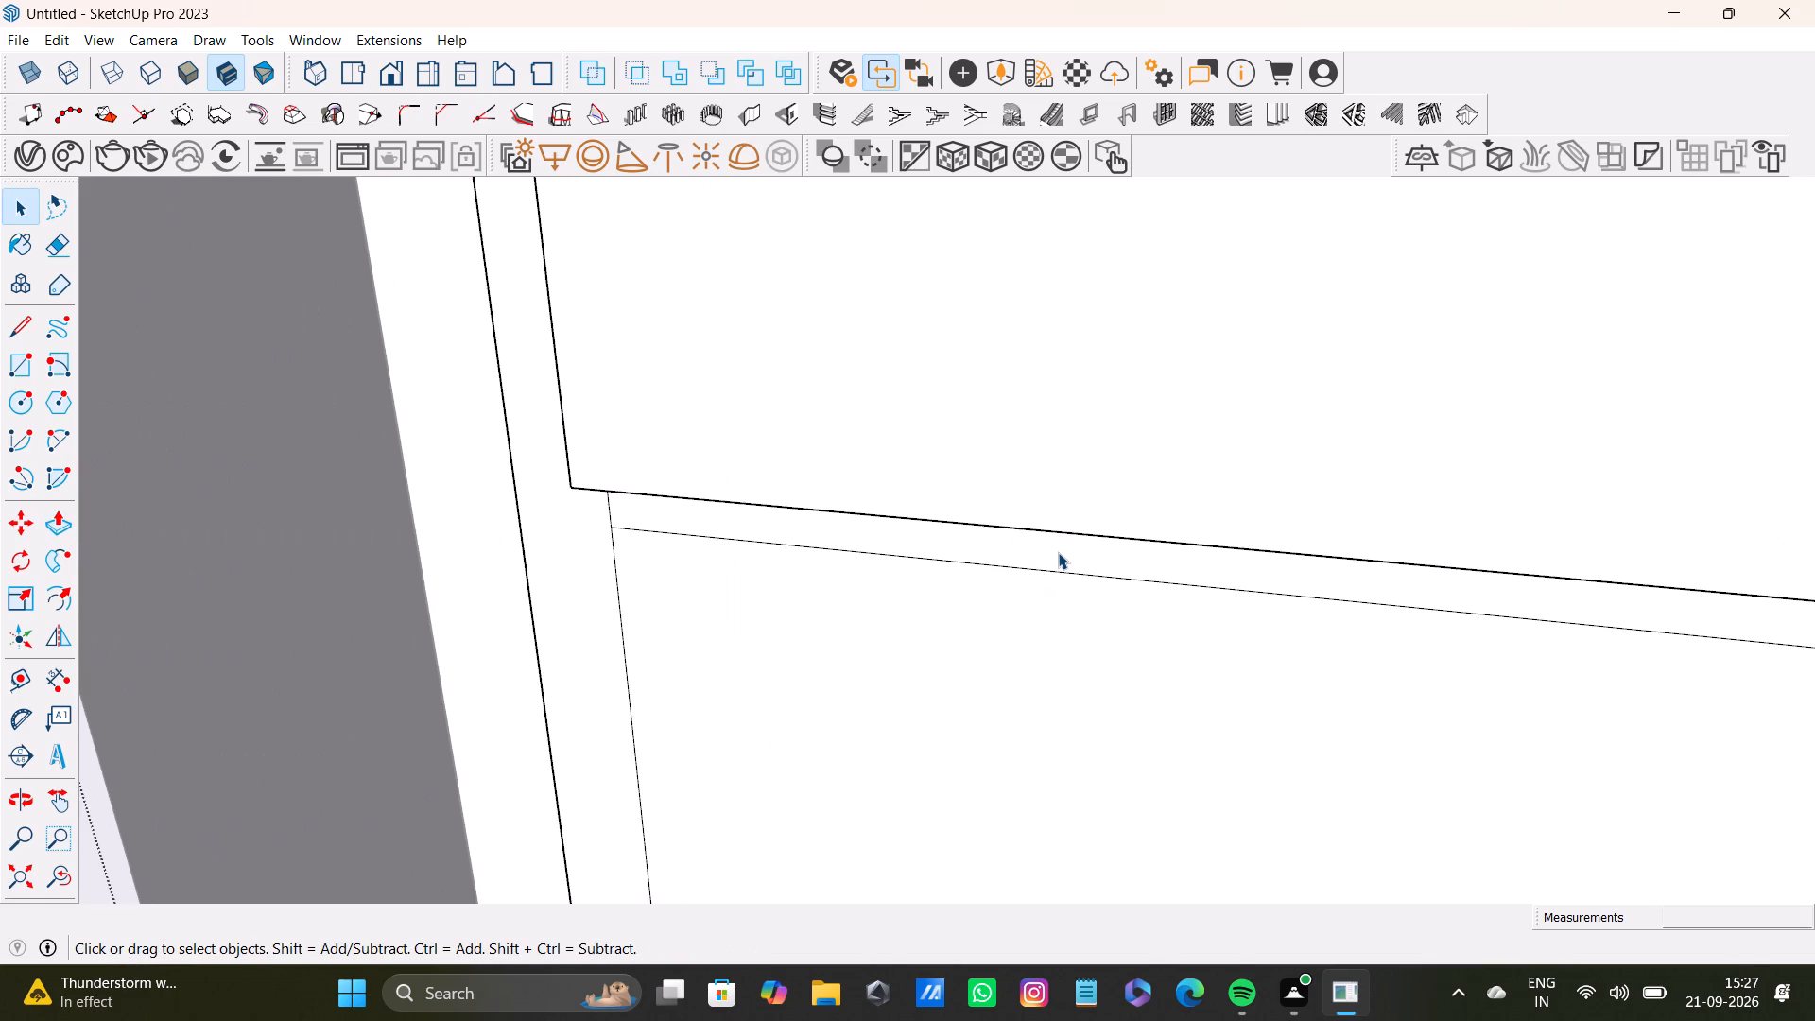
key("p")
left_click_drag(1061, 552, 1055, 515)
key("space")
Push the shelf-edge strip below the left unit's second panel back in, behind the panel's face.
scroll(1040, 578, "down", 6)
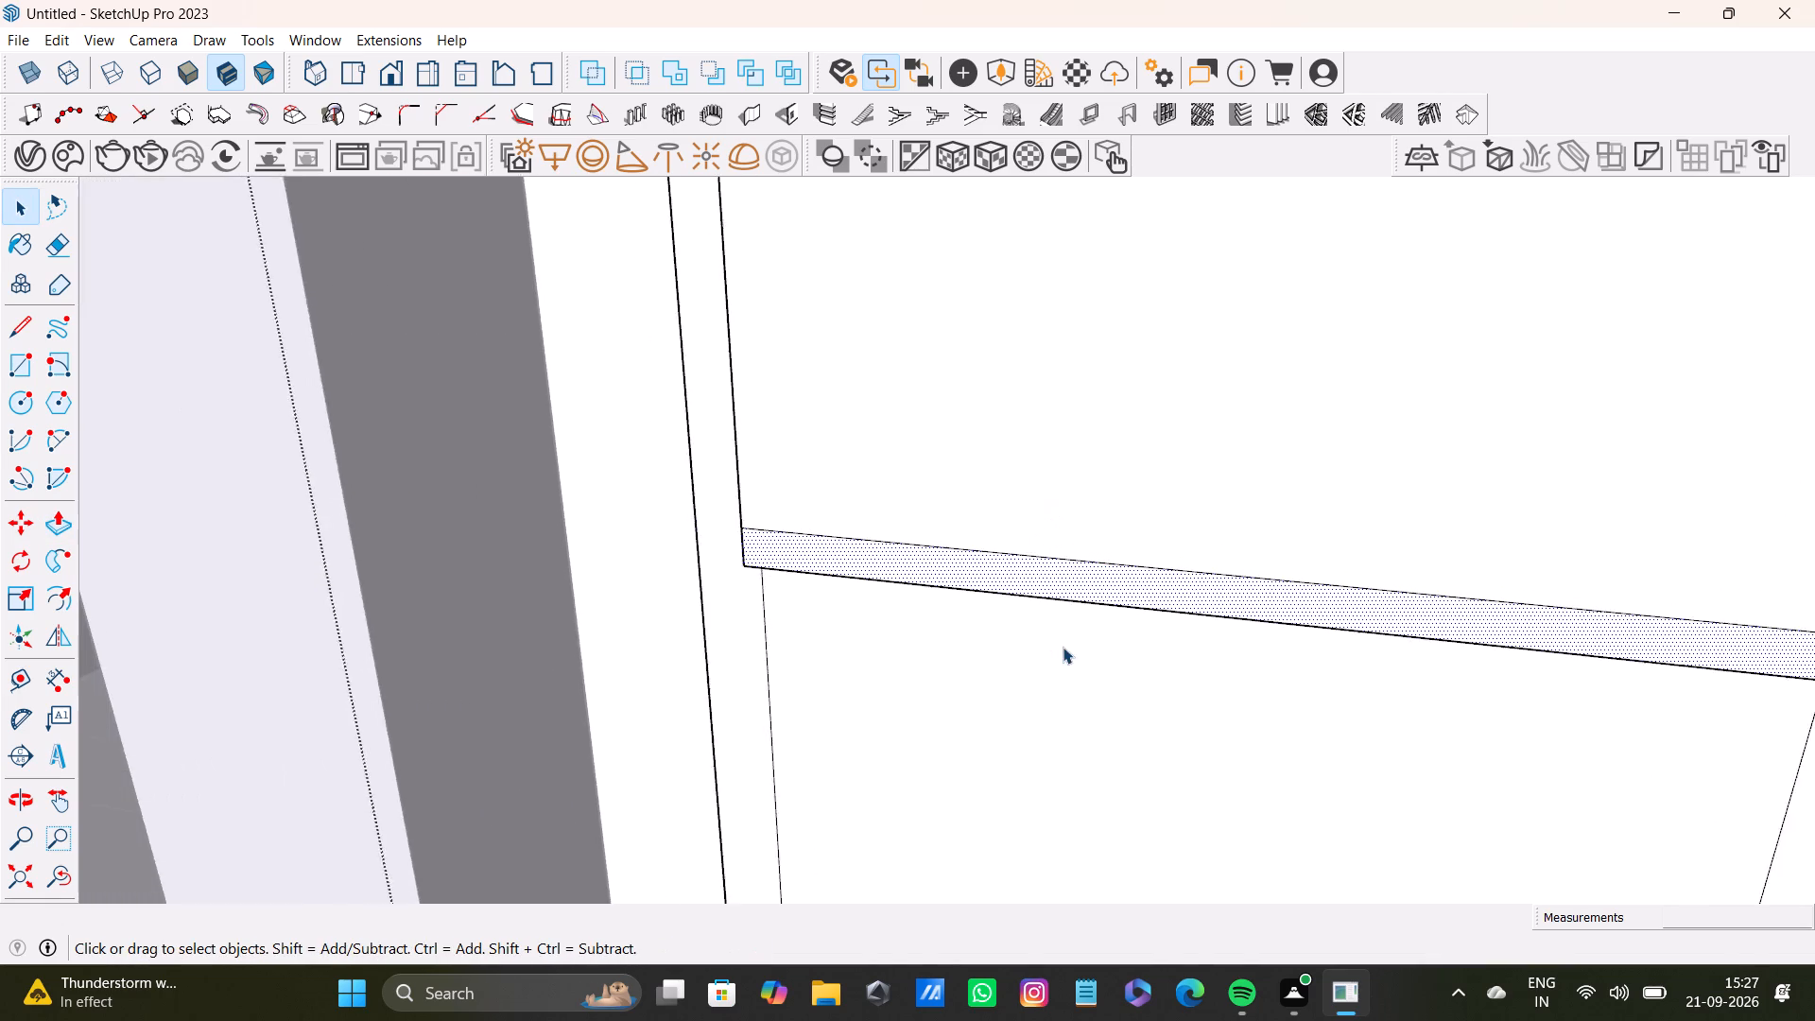
scroll(1063, 647, "down", 10)
middle_click_drag(1058, 258, 907, 589, "shift")
middle_click_drag(970, 391, 824, 435)
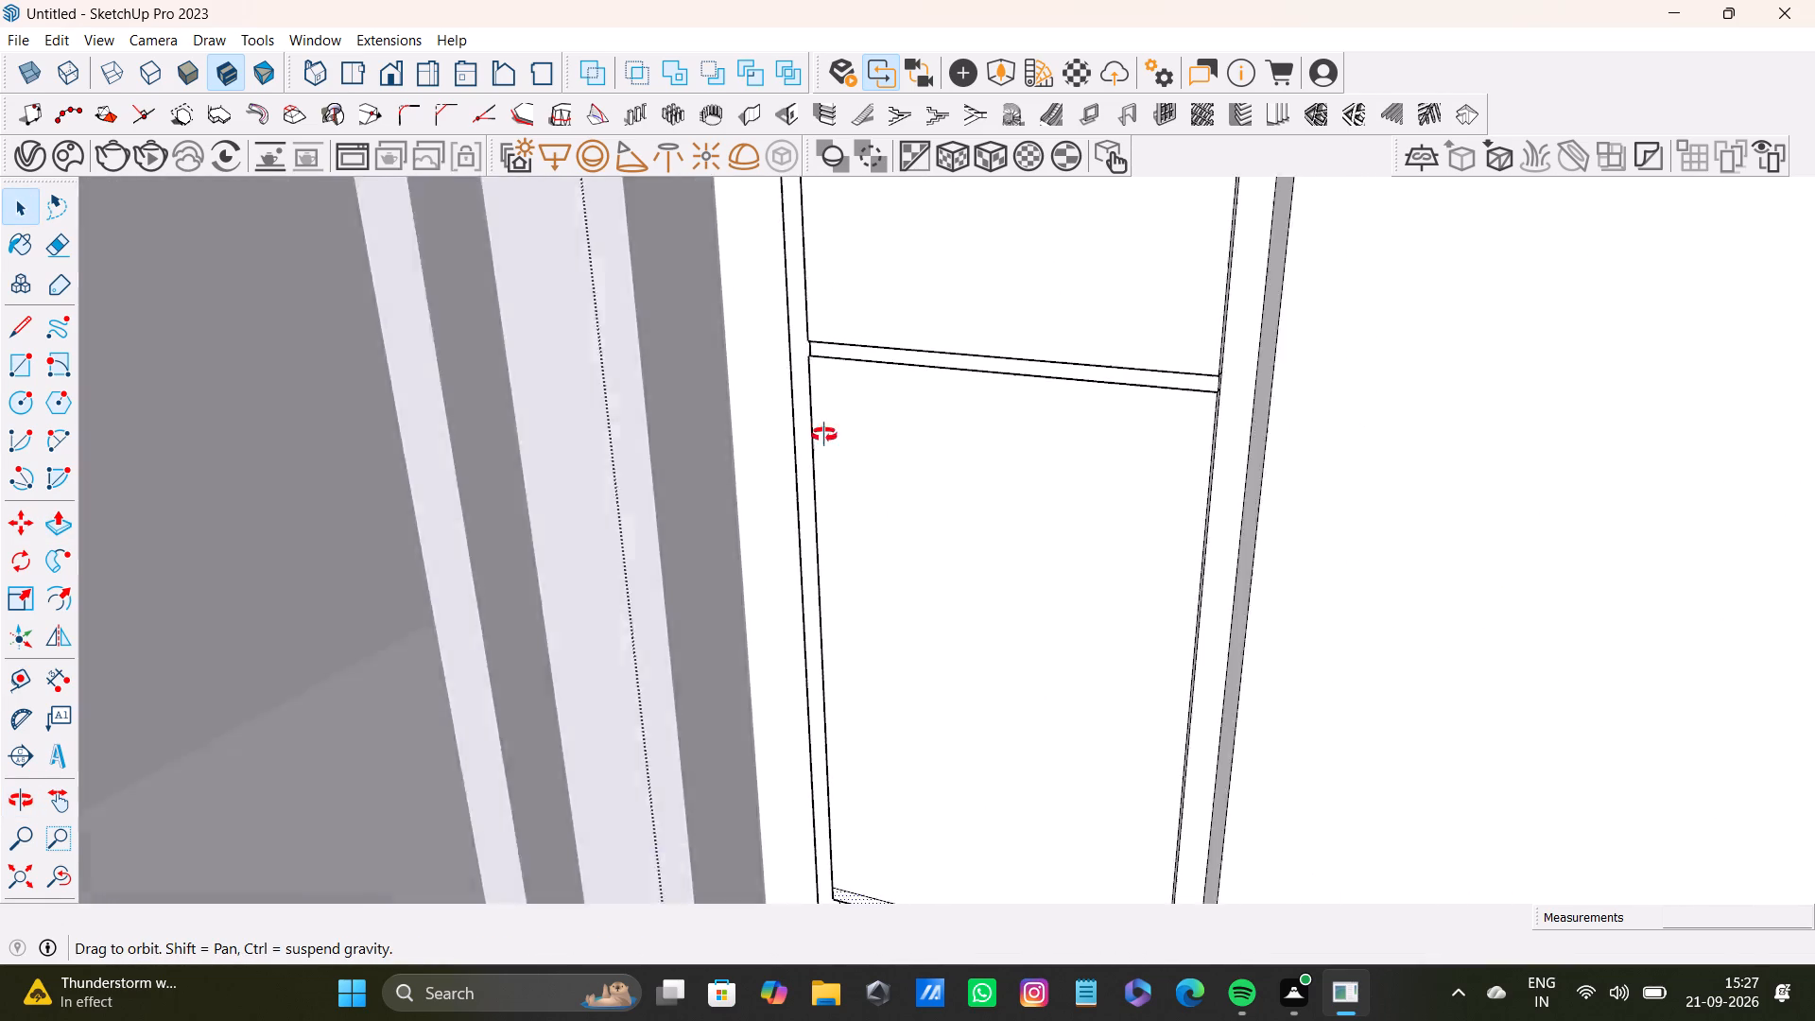
middle_click_drag(824, 435, 1031, 378)
scroll(1324, 706, "up", 2, "shift")
middle_click_drag(1343, 650, 1216, 325, "shift")
scroll(1235, 385, "up", 5, "shift")
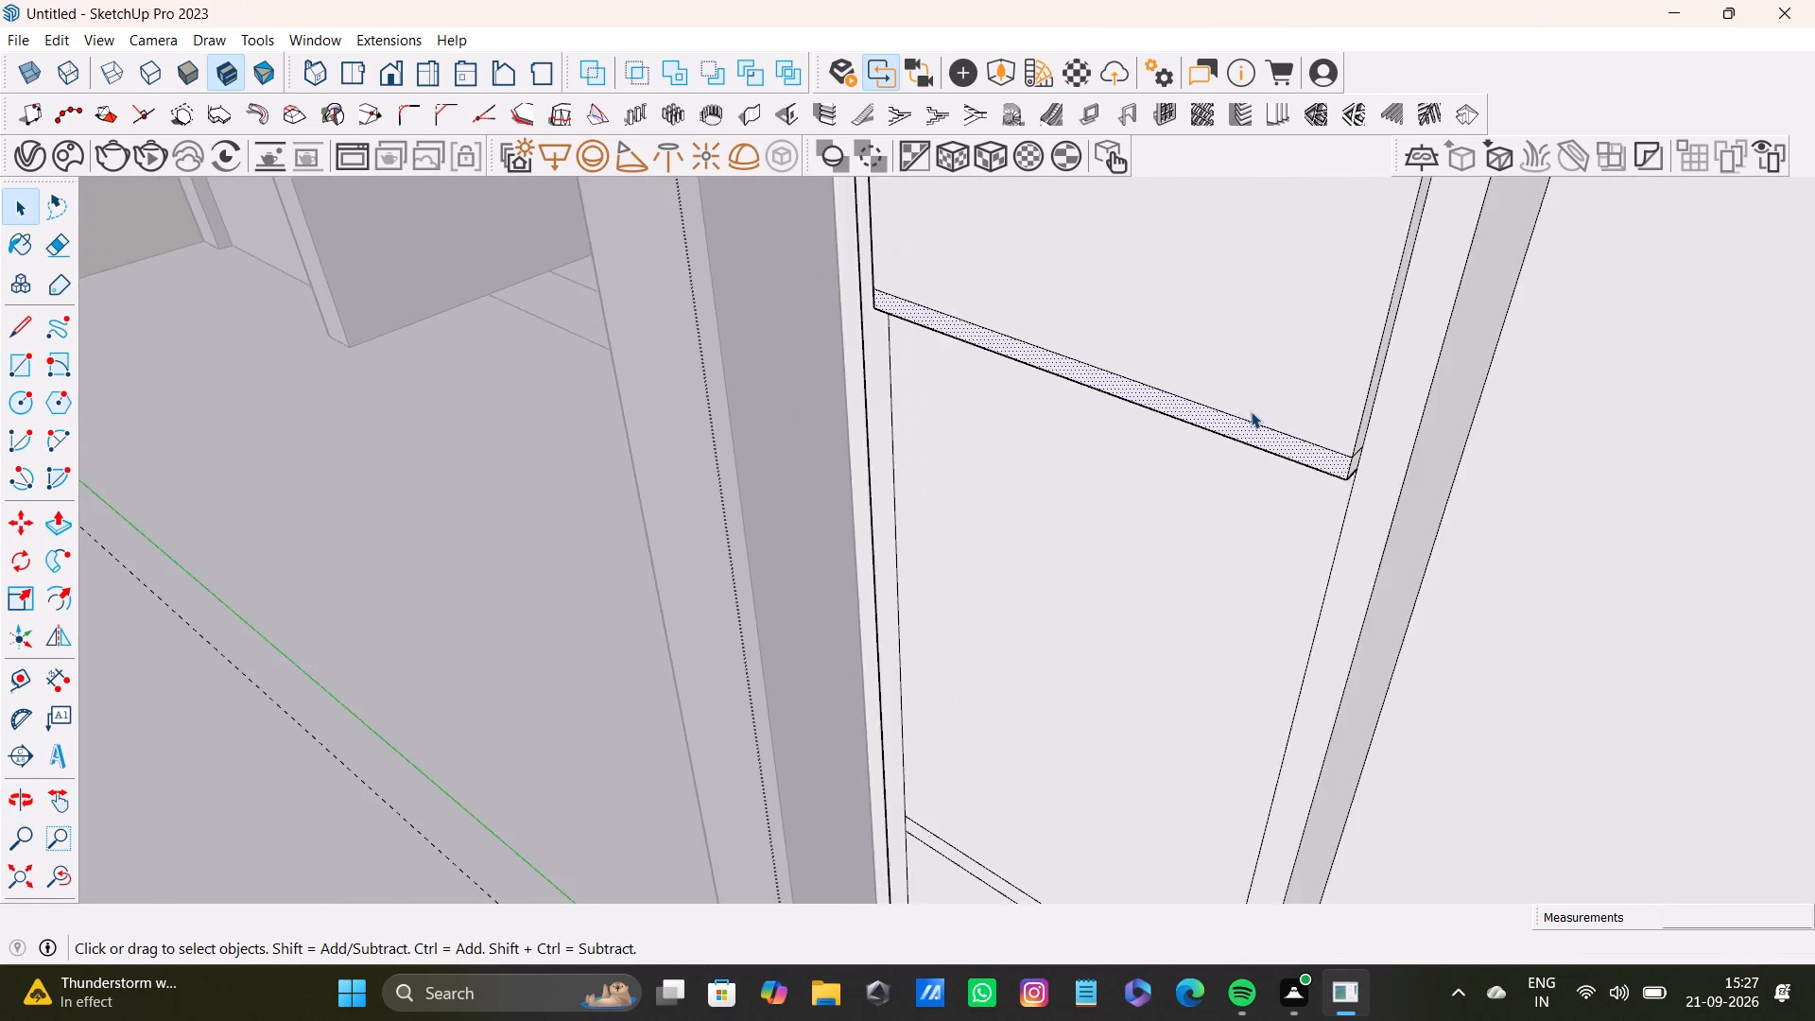
scroll(1251, 411, "up", 2, "shift")
middle_click_drag(1279, 436, 1179, 364)
scroll(1187, 394, "up", 7)
key("space")
left_click(1285, 510)
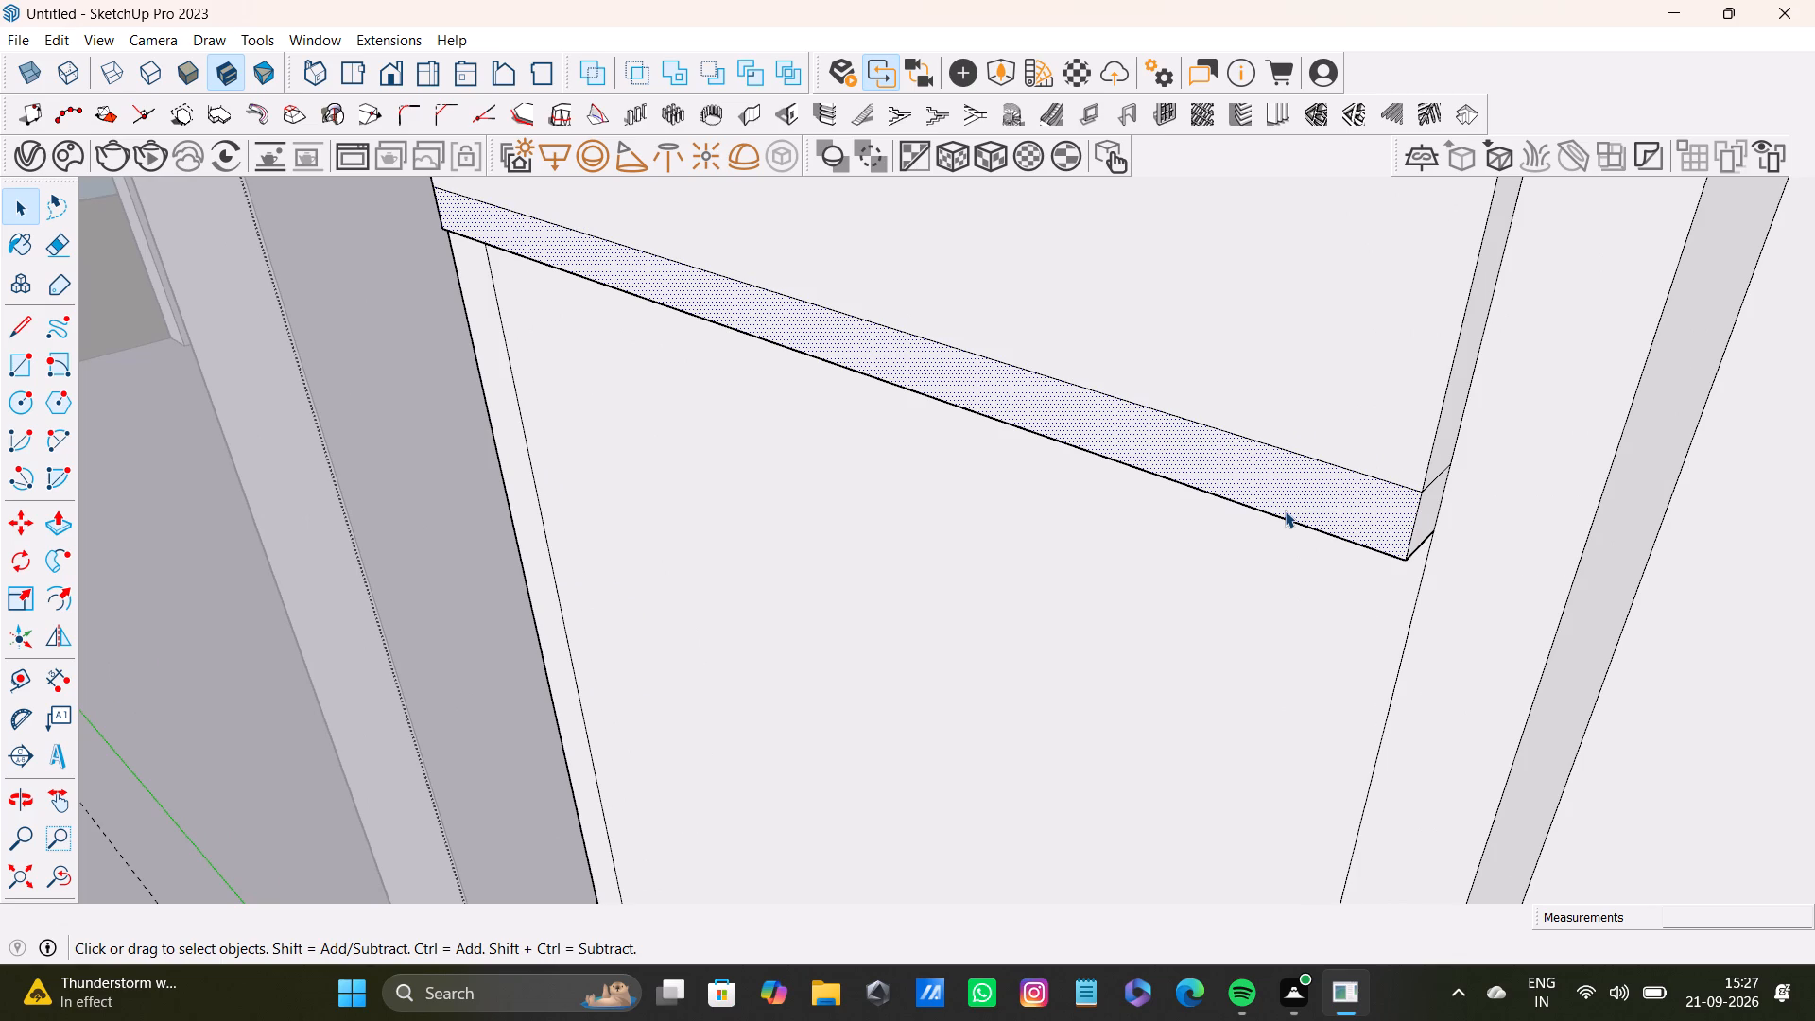
key("p")
left_click_drag(1324, 510, 1382, 514)
key("space")
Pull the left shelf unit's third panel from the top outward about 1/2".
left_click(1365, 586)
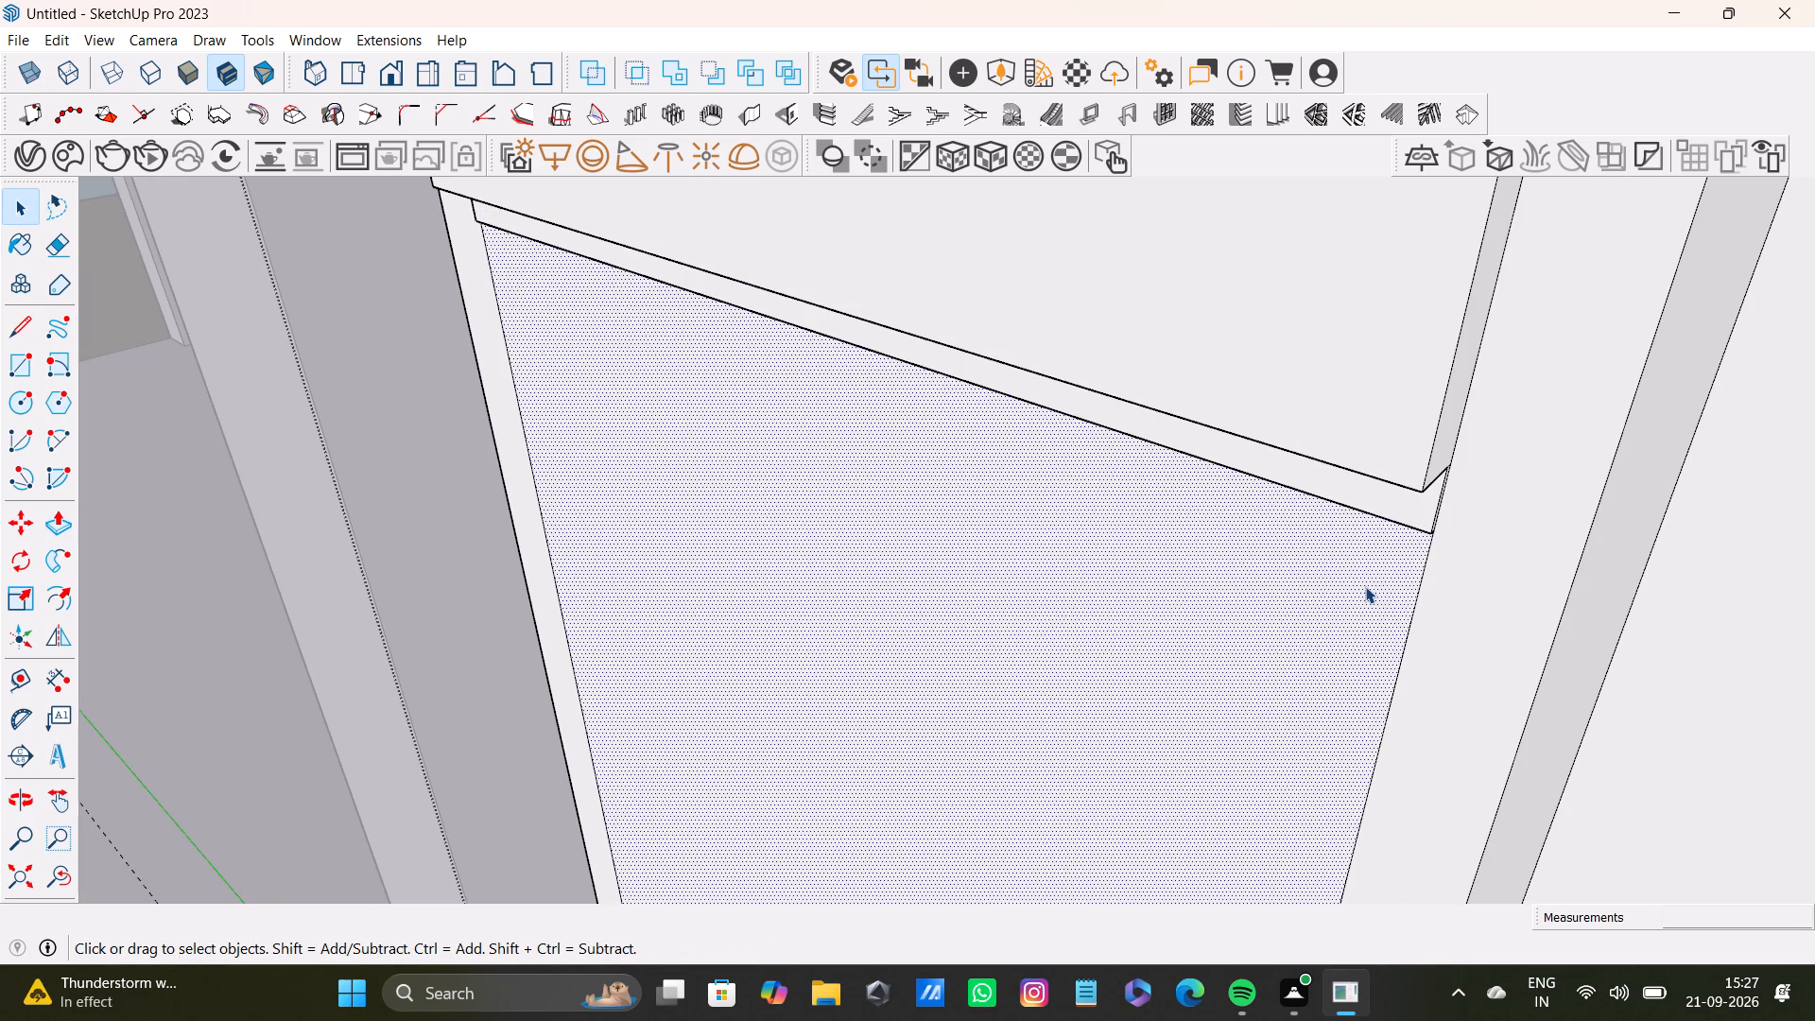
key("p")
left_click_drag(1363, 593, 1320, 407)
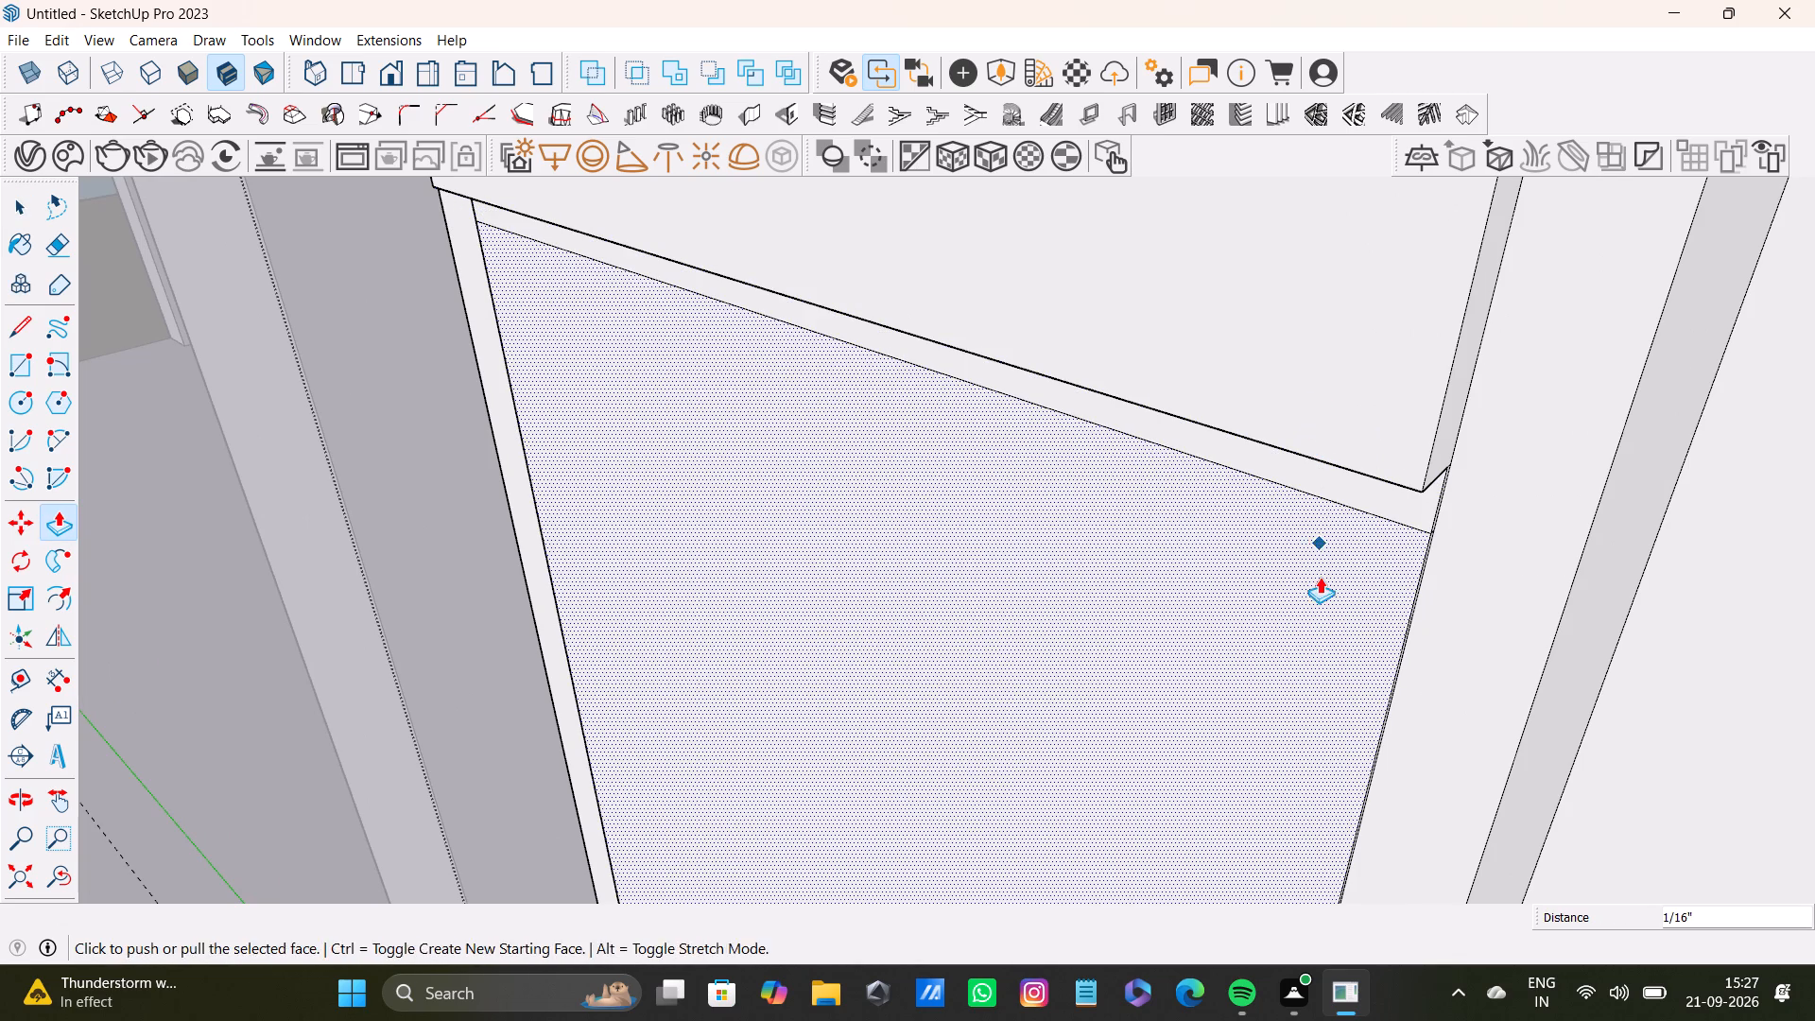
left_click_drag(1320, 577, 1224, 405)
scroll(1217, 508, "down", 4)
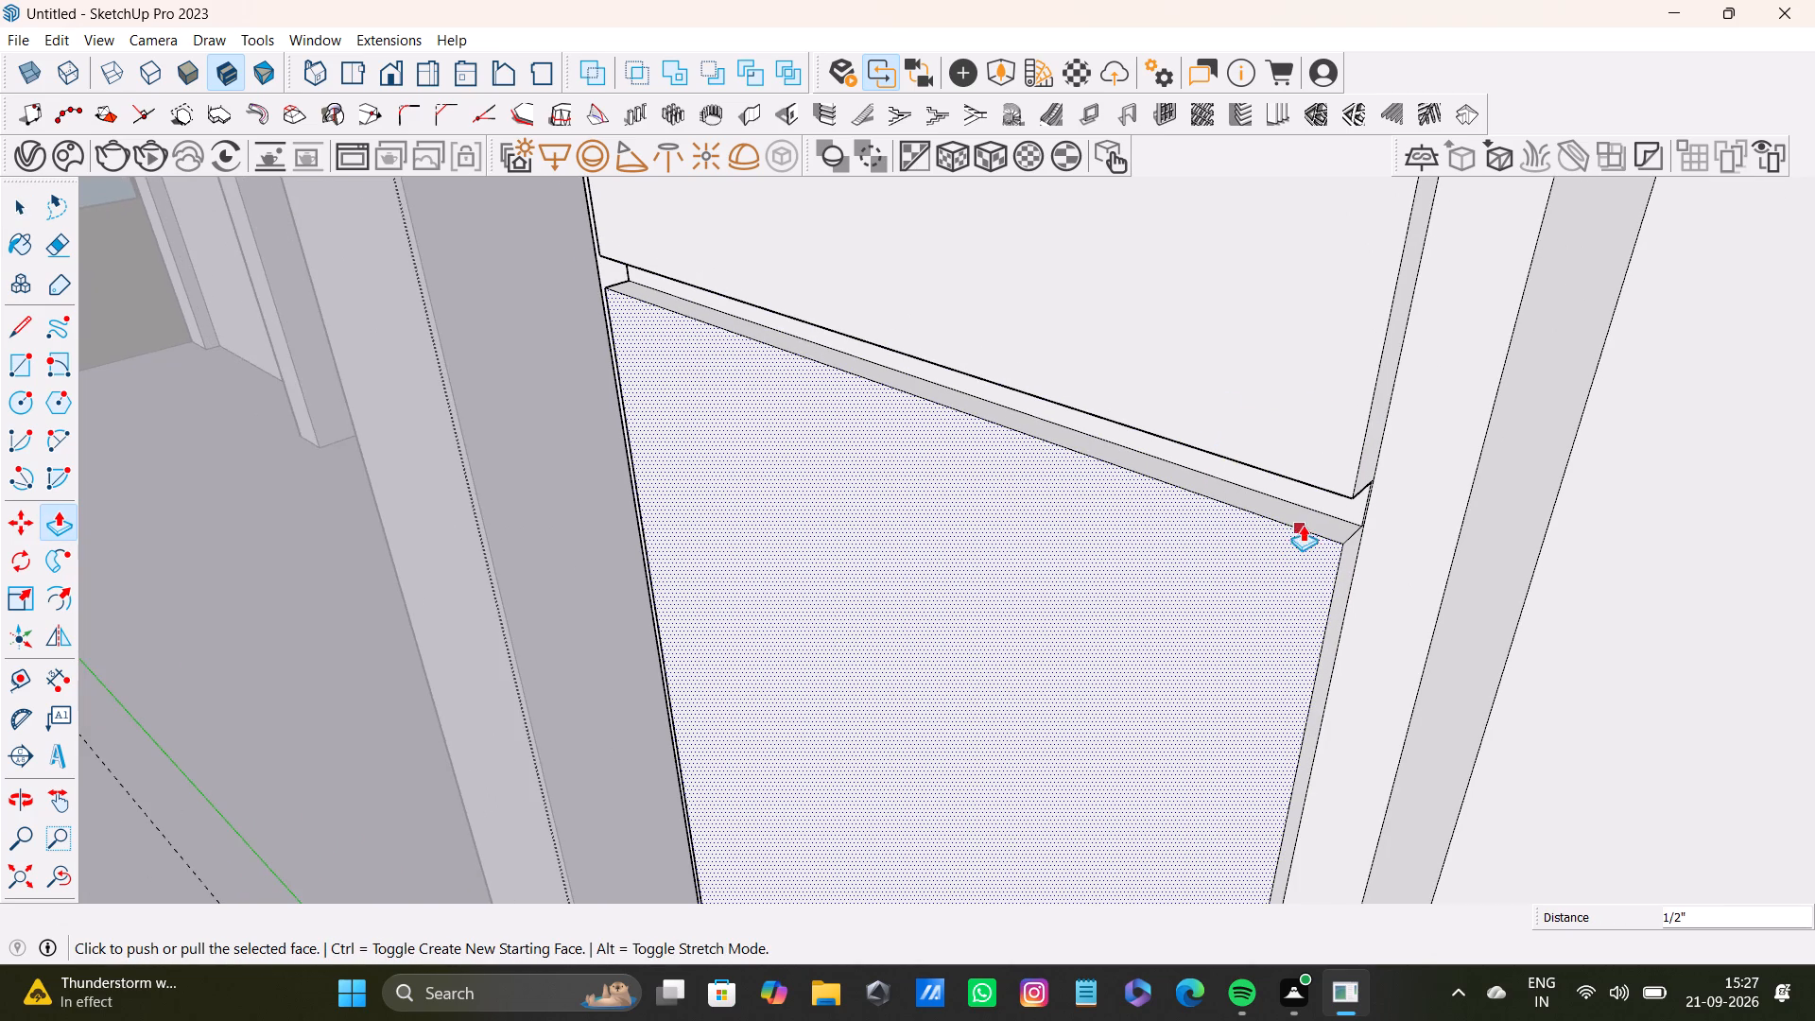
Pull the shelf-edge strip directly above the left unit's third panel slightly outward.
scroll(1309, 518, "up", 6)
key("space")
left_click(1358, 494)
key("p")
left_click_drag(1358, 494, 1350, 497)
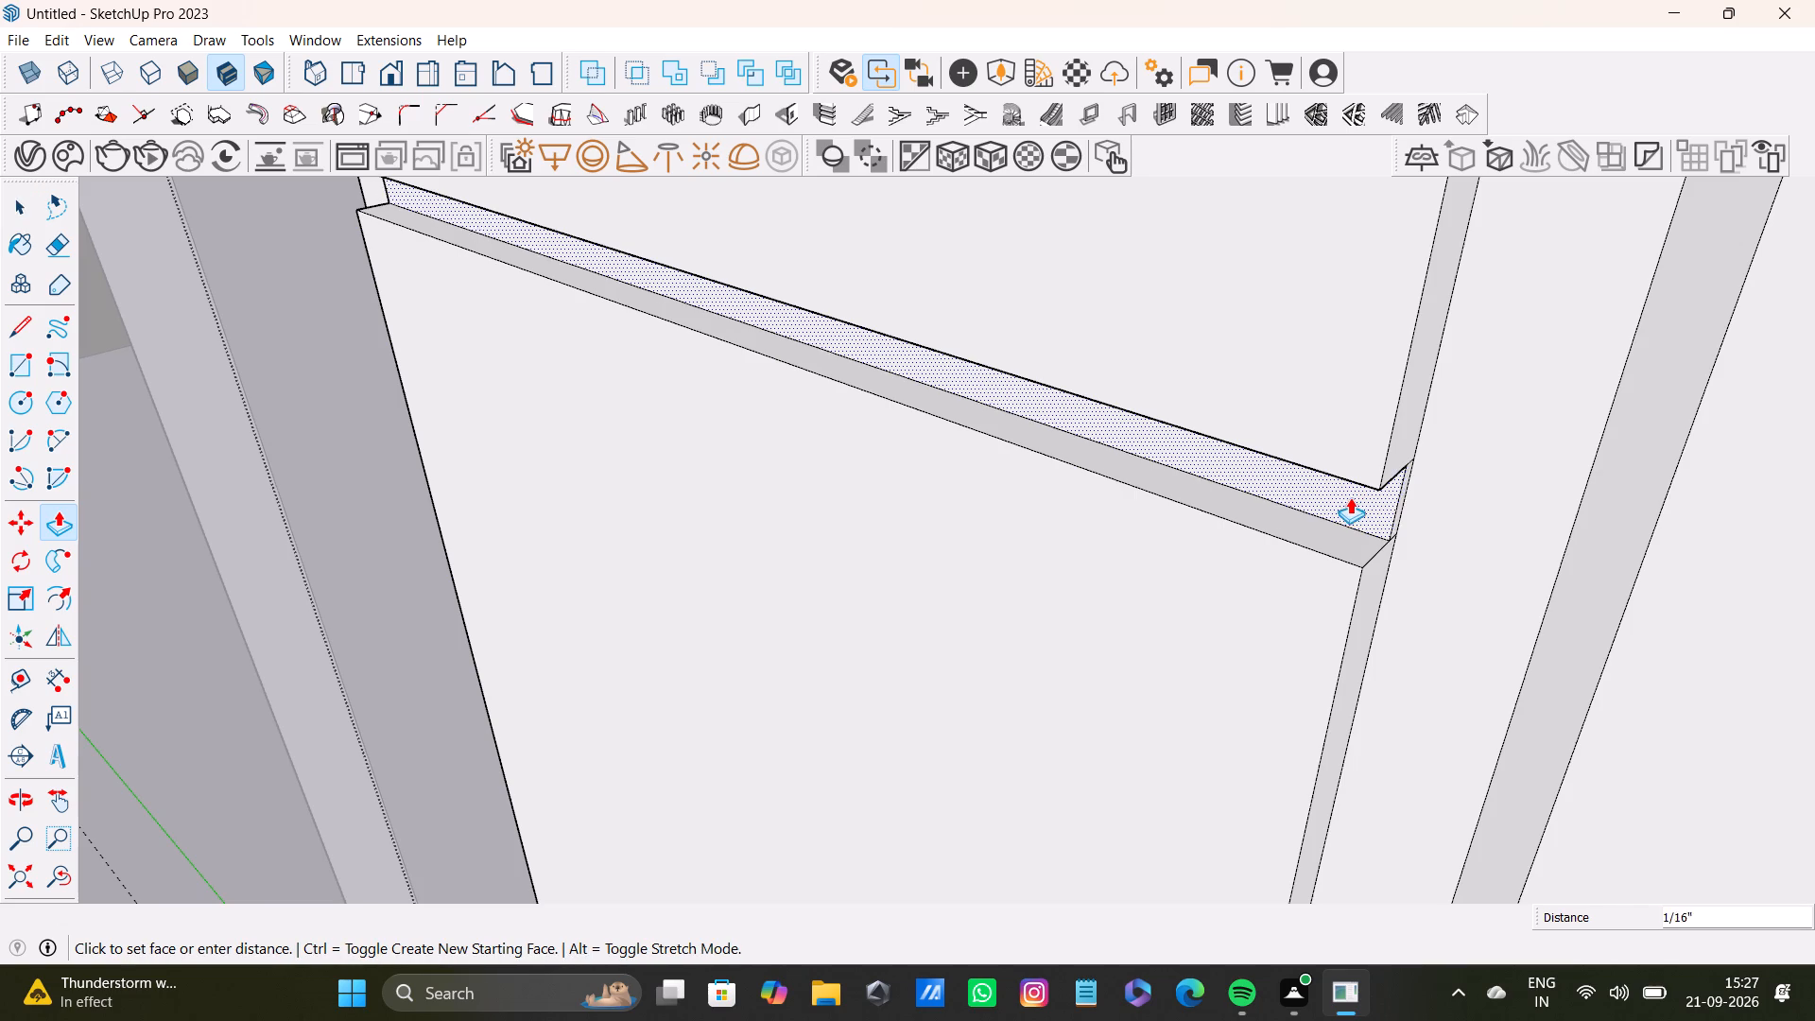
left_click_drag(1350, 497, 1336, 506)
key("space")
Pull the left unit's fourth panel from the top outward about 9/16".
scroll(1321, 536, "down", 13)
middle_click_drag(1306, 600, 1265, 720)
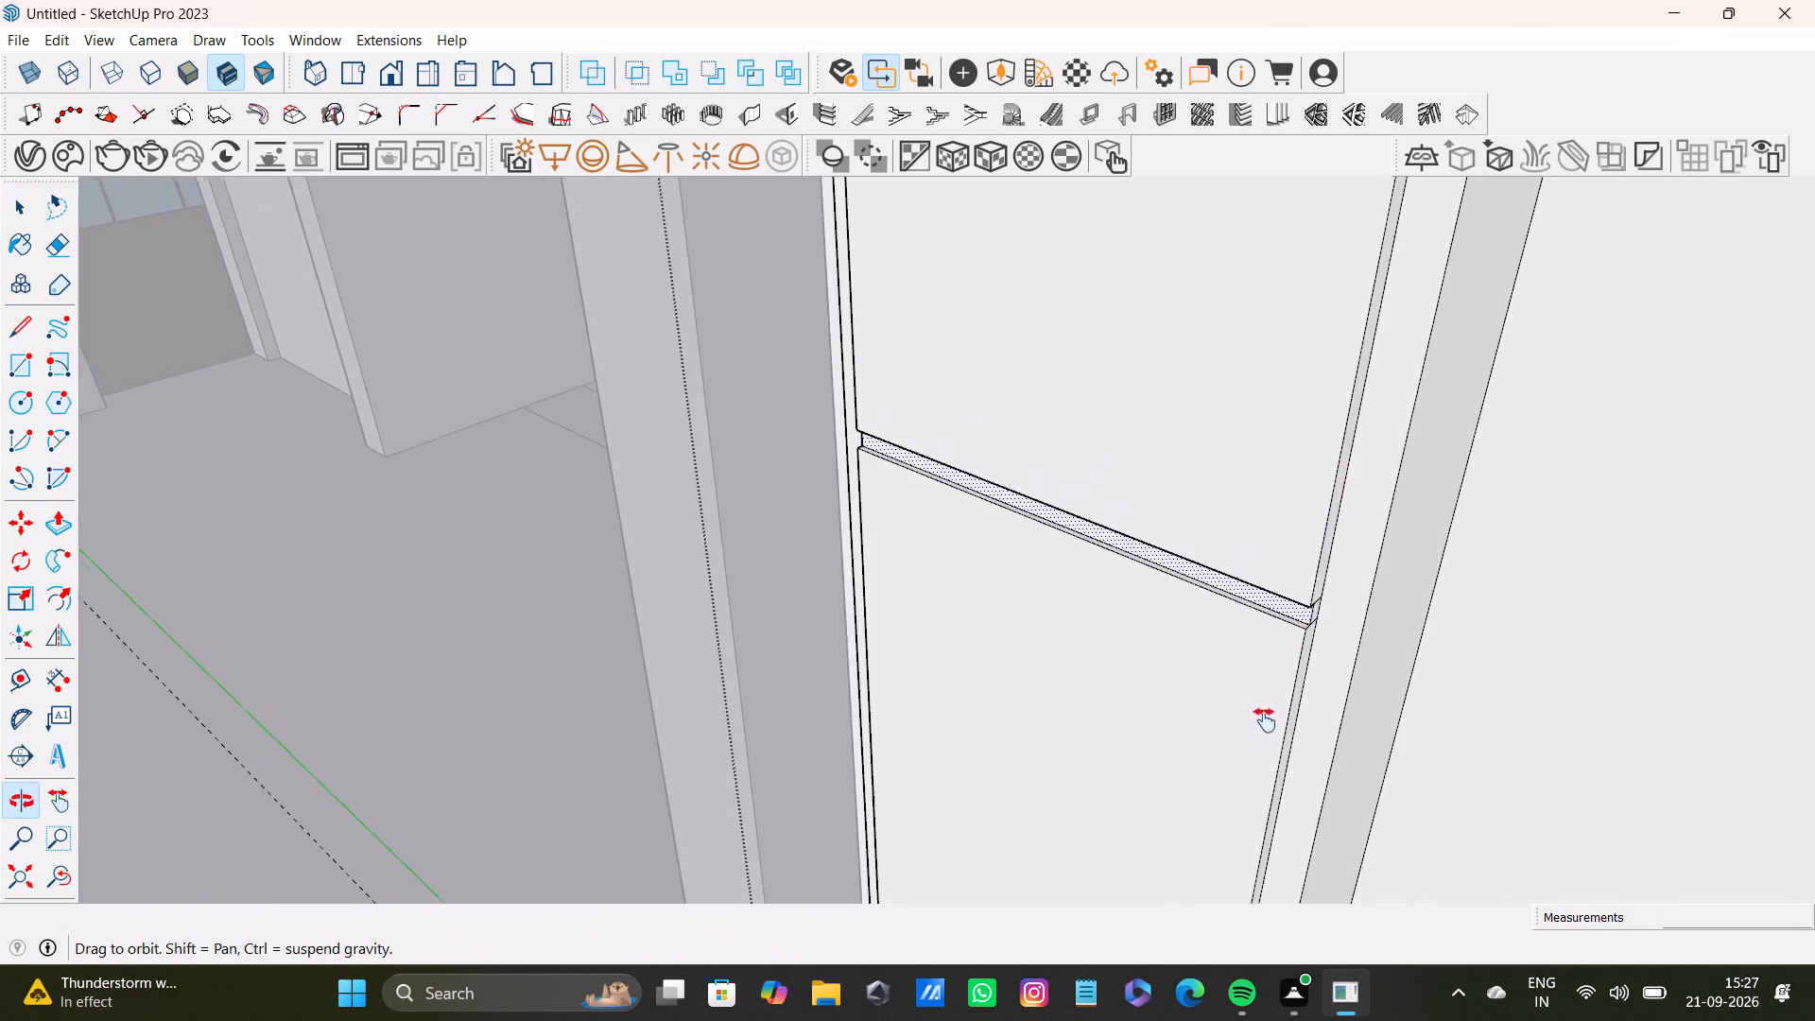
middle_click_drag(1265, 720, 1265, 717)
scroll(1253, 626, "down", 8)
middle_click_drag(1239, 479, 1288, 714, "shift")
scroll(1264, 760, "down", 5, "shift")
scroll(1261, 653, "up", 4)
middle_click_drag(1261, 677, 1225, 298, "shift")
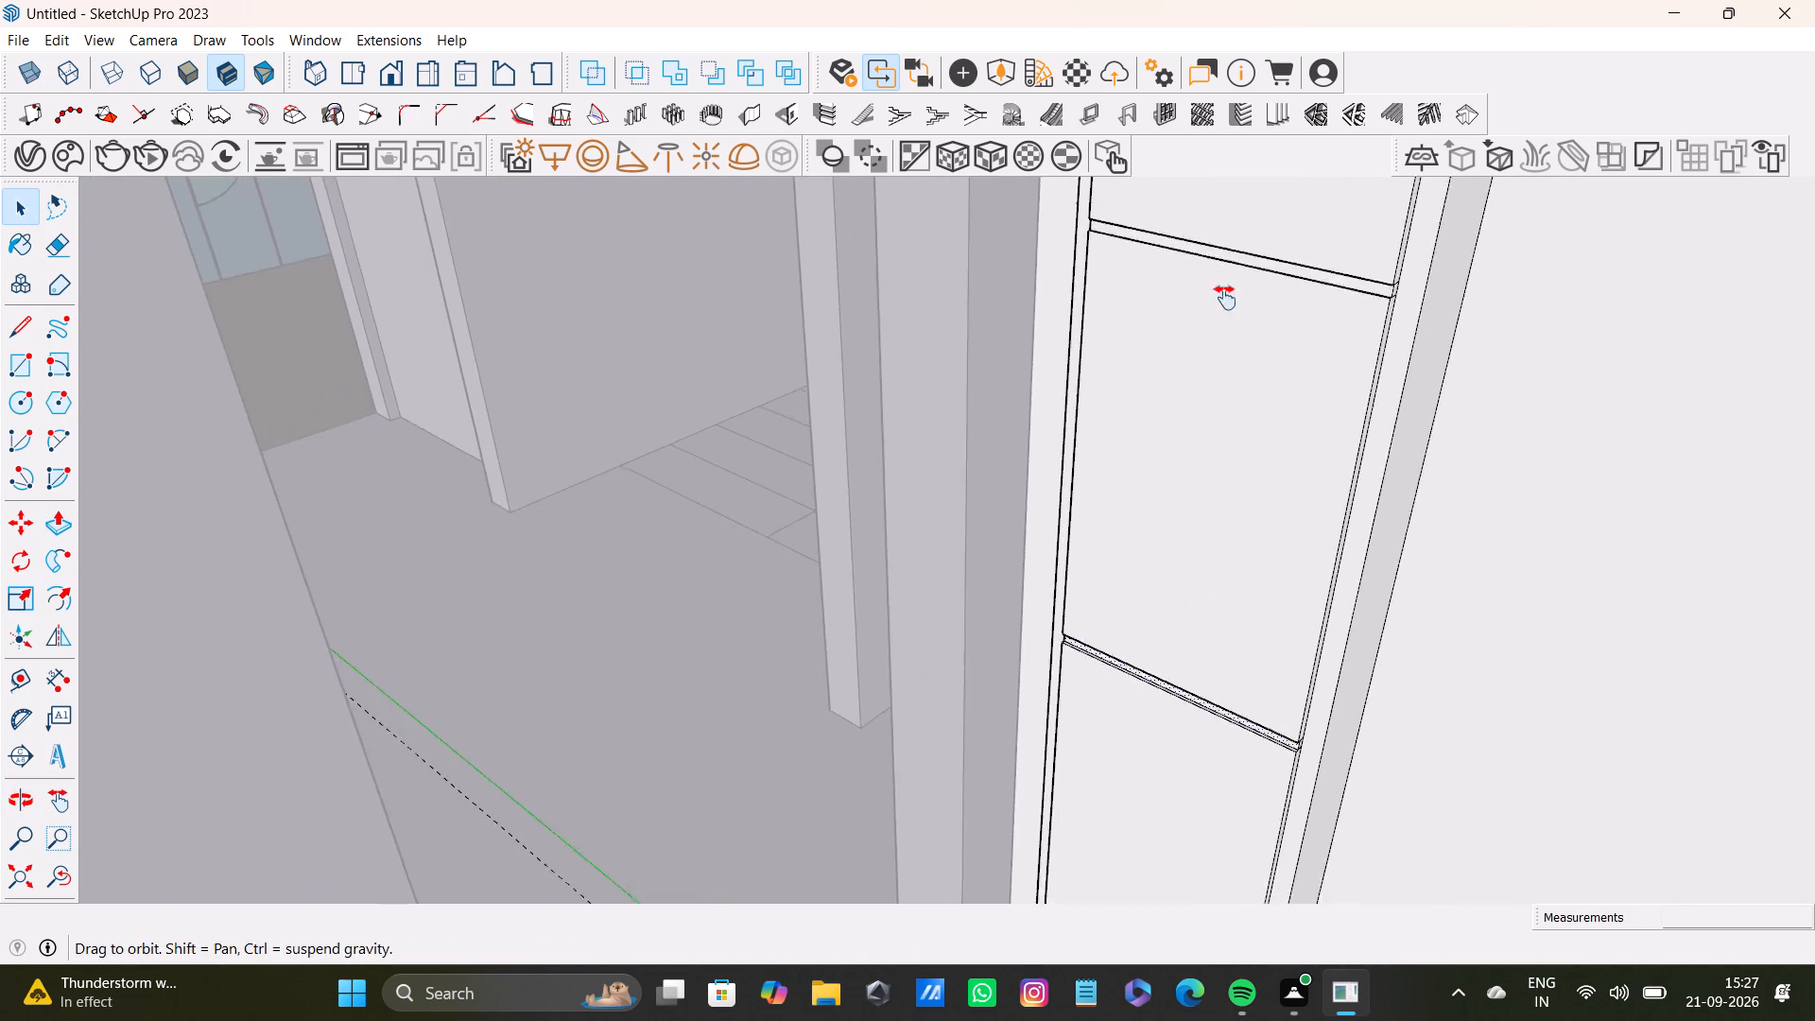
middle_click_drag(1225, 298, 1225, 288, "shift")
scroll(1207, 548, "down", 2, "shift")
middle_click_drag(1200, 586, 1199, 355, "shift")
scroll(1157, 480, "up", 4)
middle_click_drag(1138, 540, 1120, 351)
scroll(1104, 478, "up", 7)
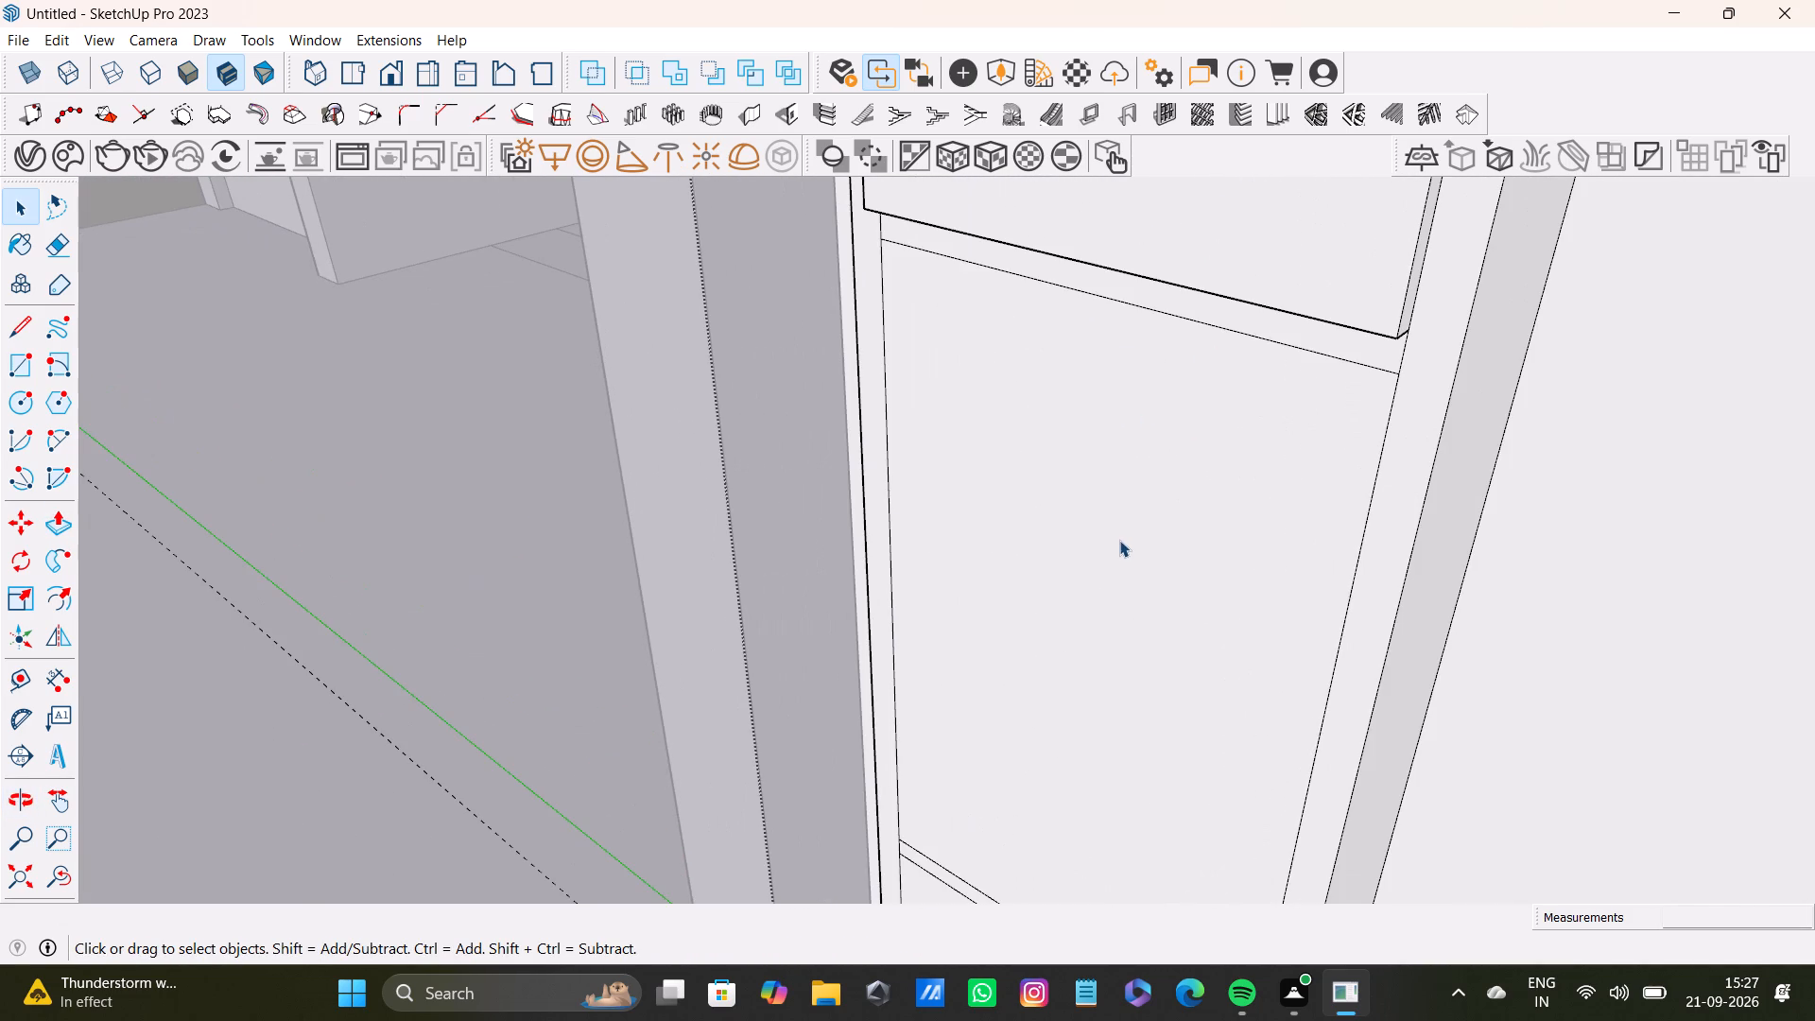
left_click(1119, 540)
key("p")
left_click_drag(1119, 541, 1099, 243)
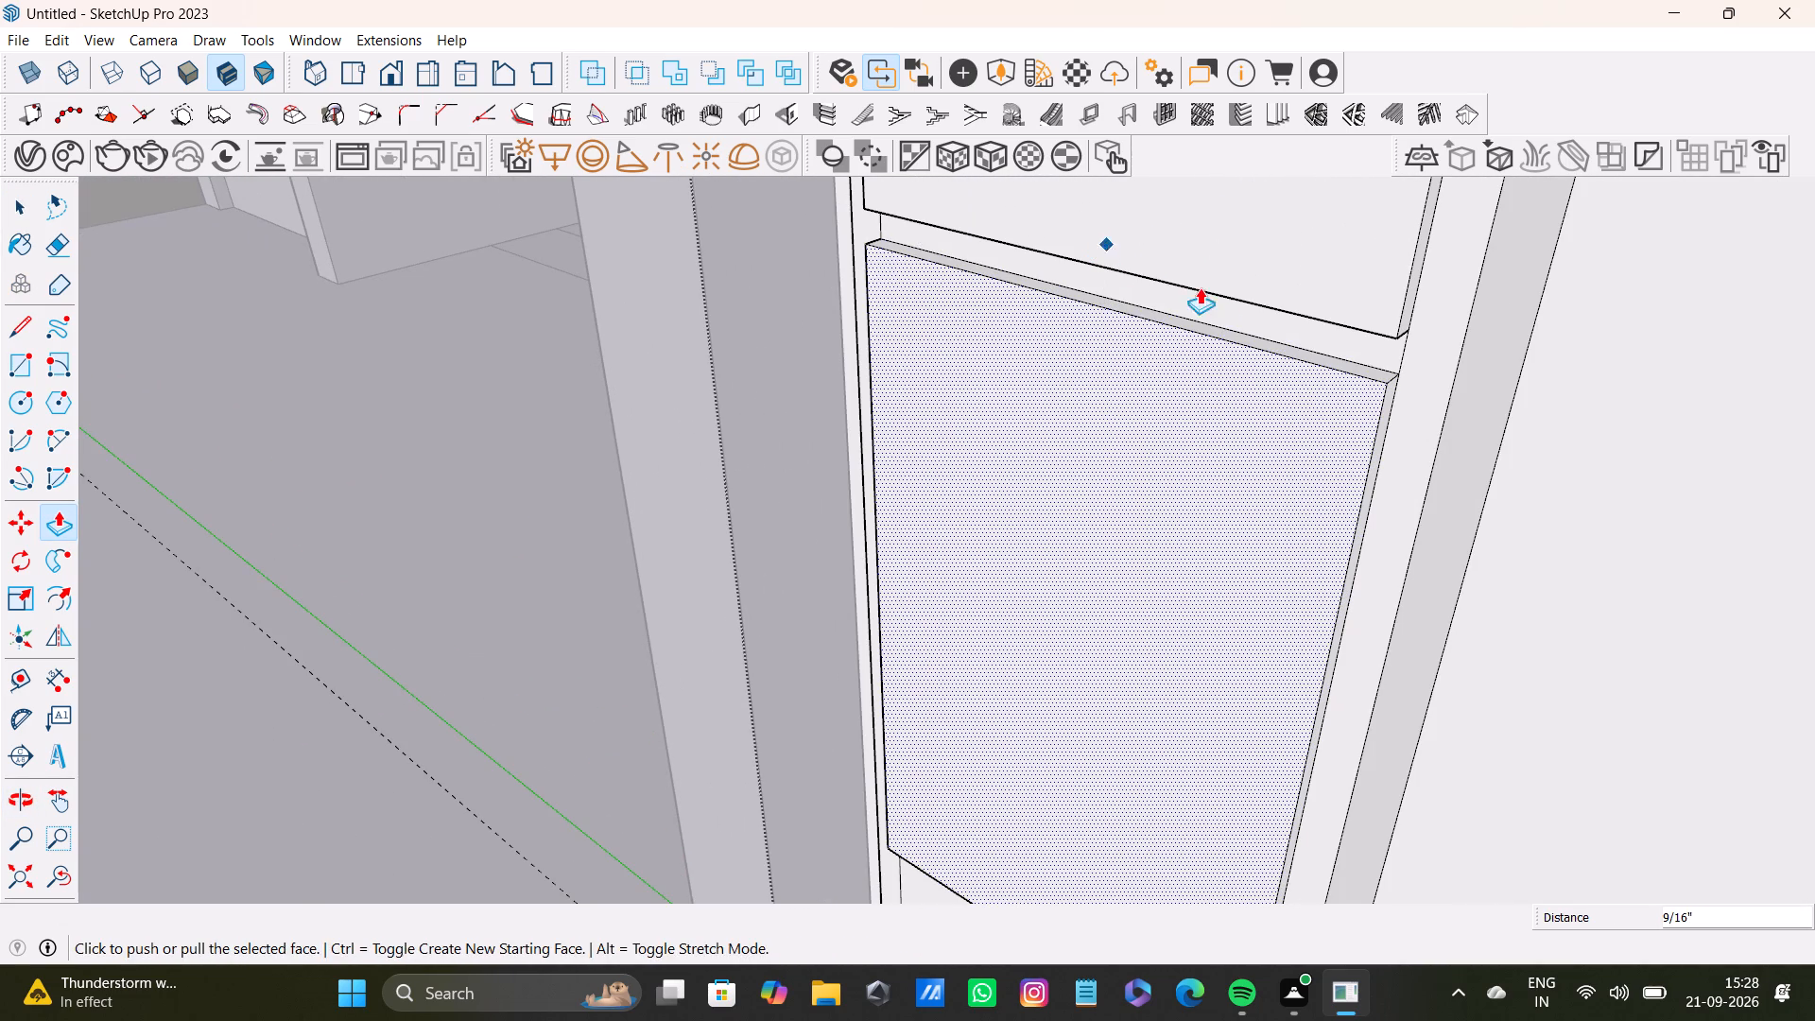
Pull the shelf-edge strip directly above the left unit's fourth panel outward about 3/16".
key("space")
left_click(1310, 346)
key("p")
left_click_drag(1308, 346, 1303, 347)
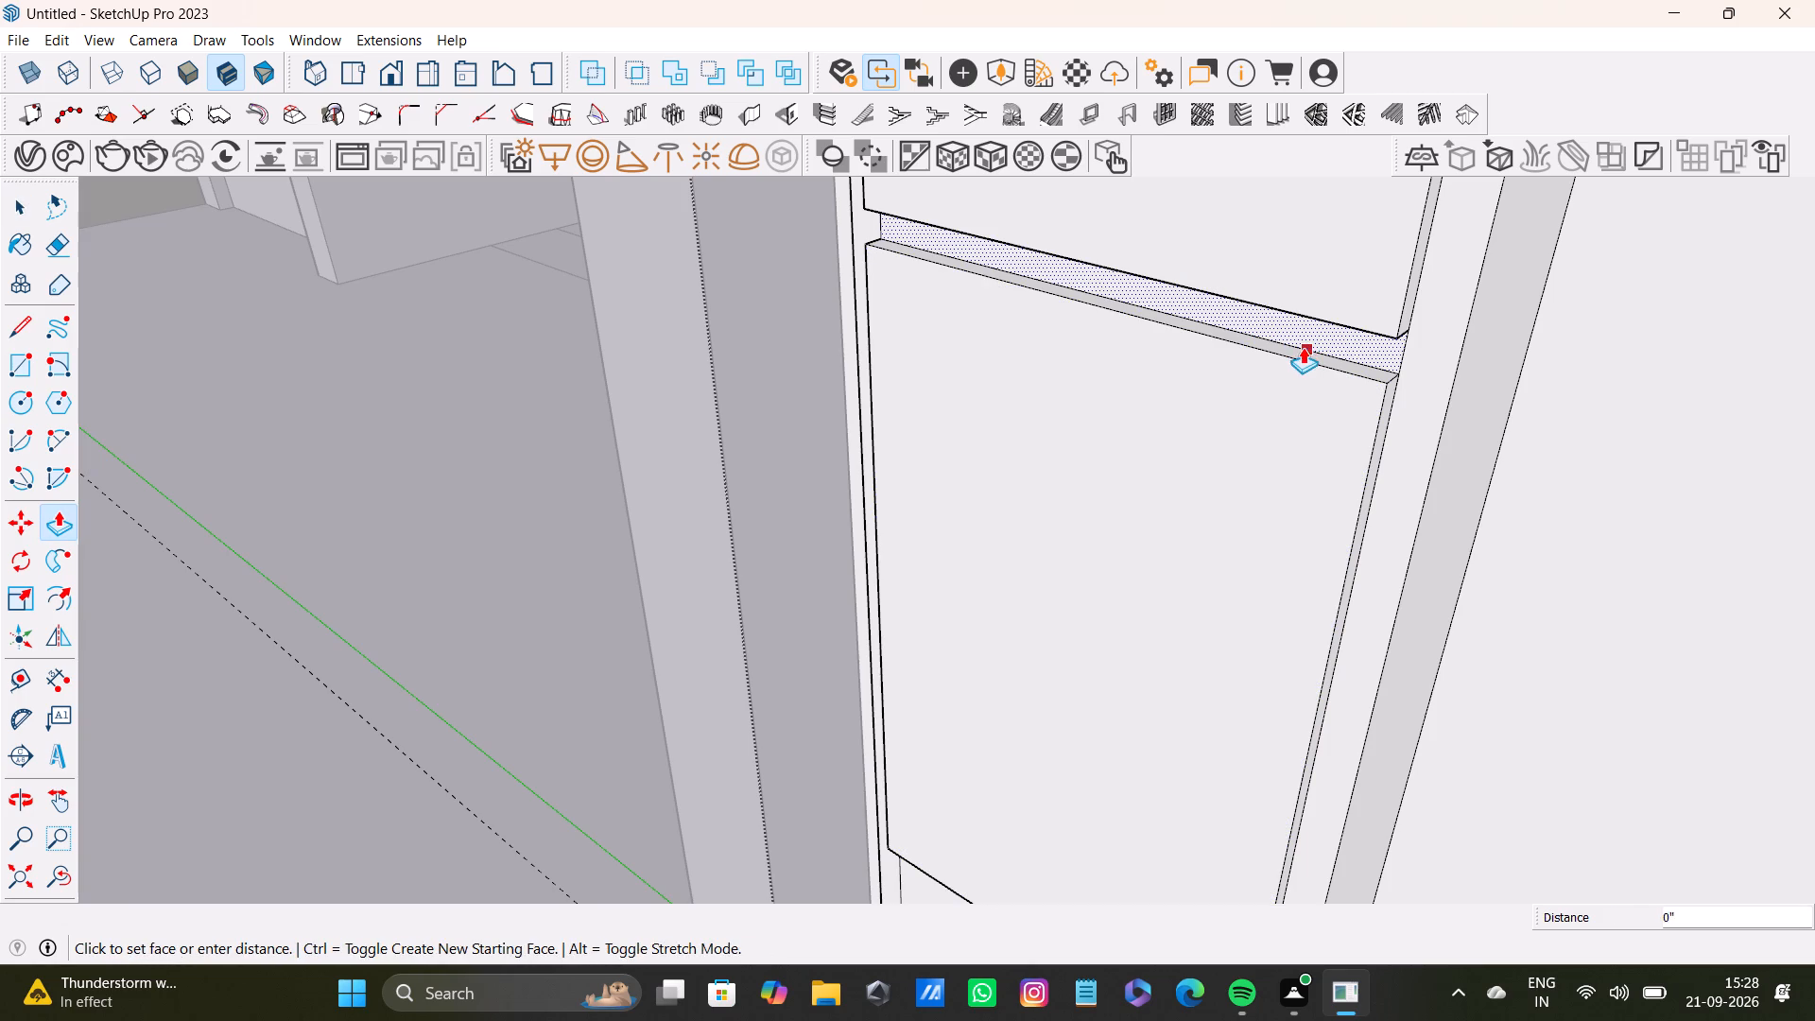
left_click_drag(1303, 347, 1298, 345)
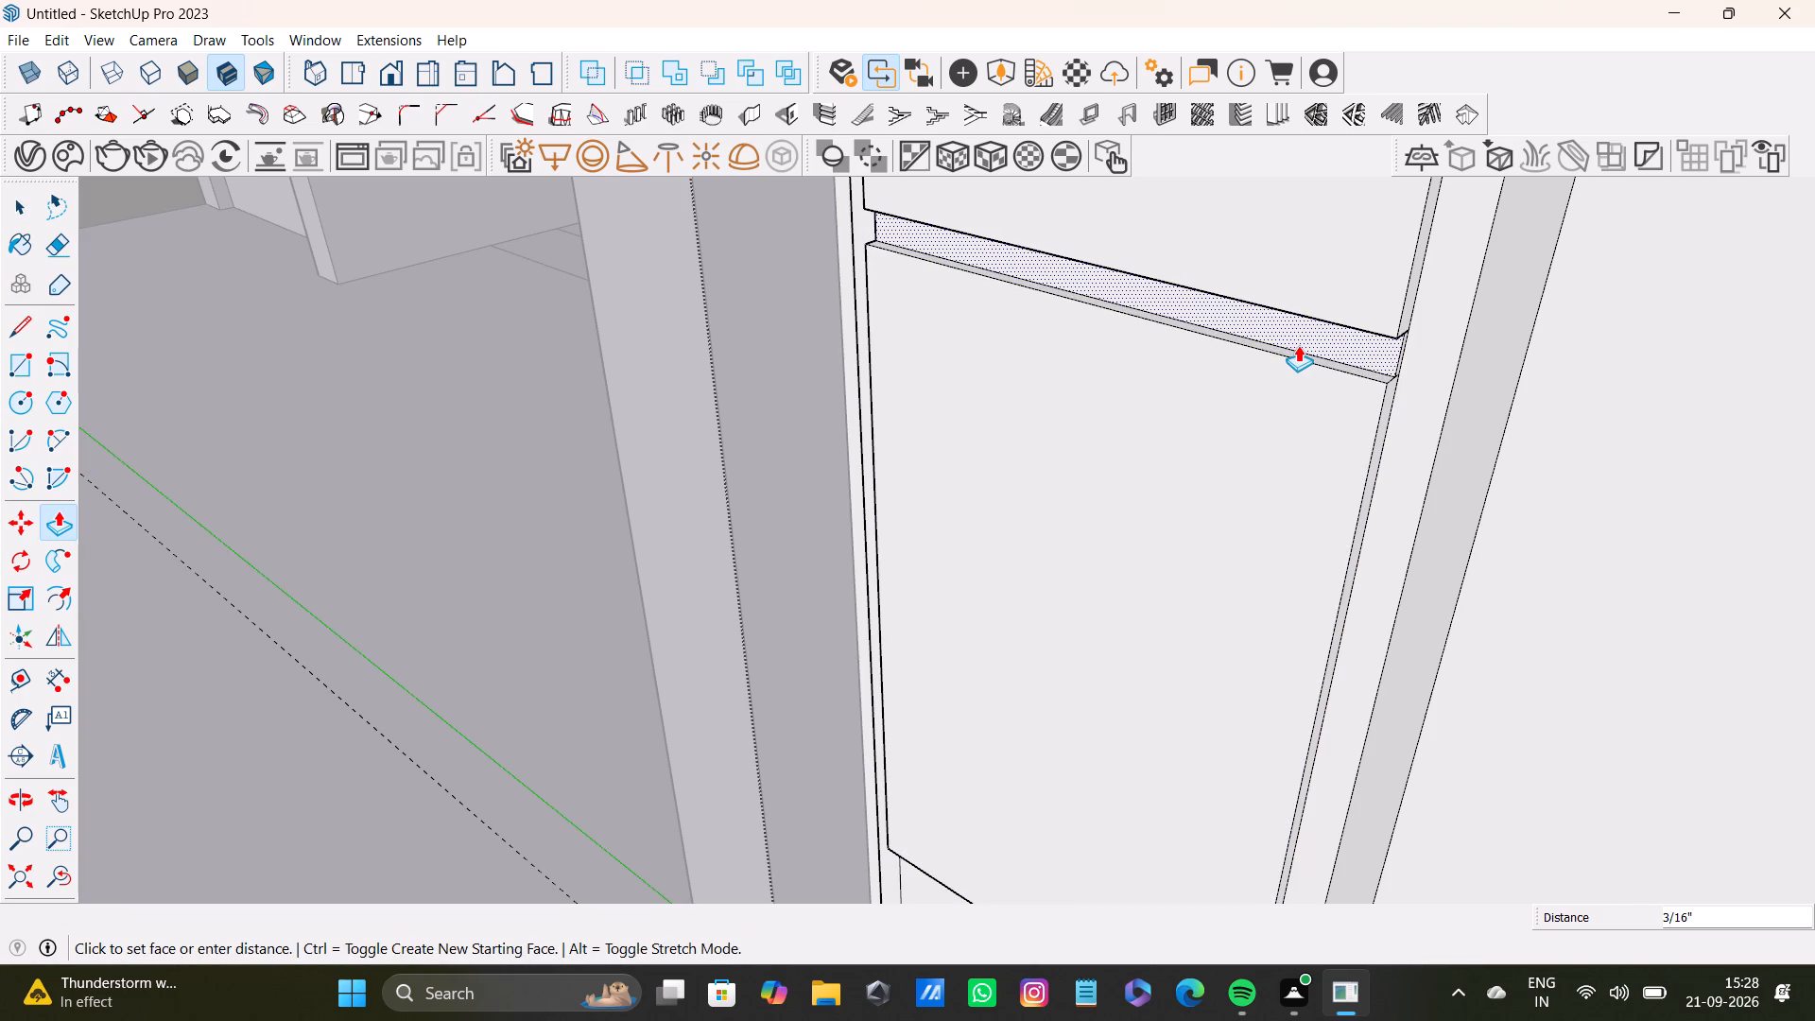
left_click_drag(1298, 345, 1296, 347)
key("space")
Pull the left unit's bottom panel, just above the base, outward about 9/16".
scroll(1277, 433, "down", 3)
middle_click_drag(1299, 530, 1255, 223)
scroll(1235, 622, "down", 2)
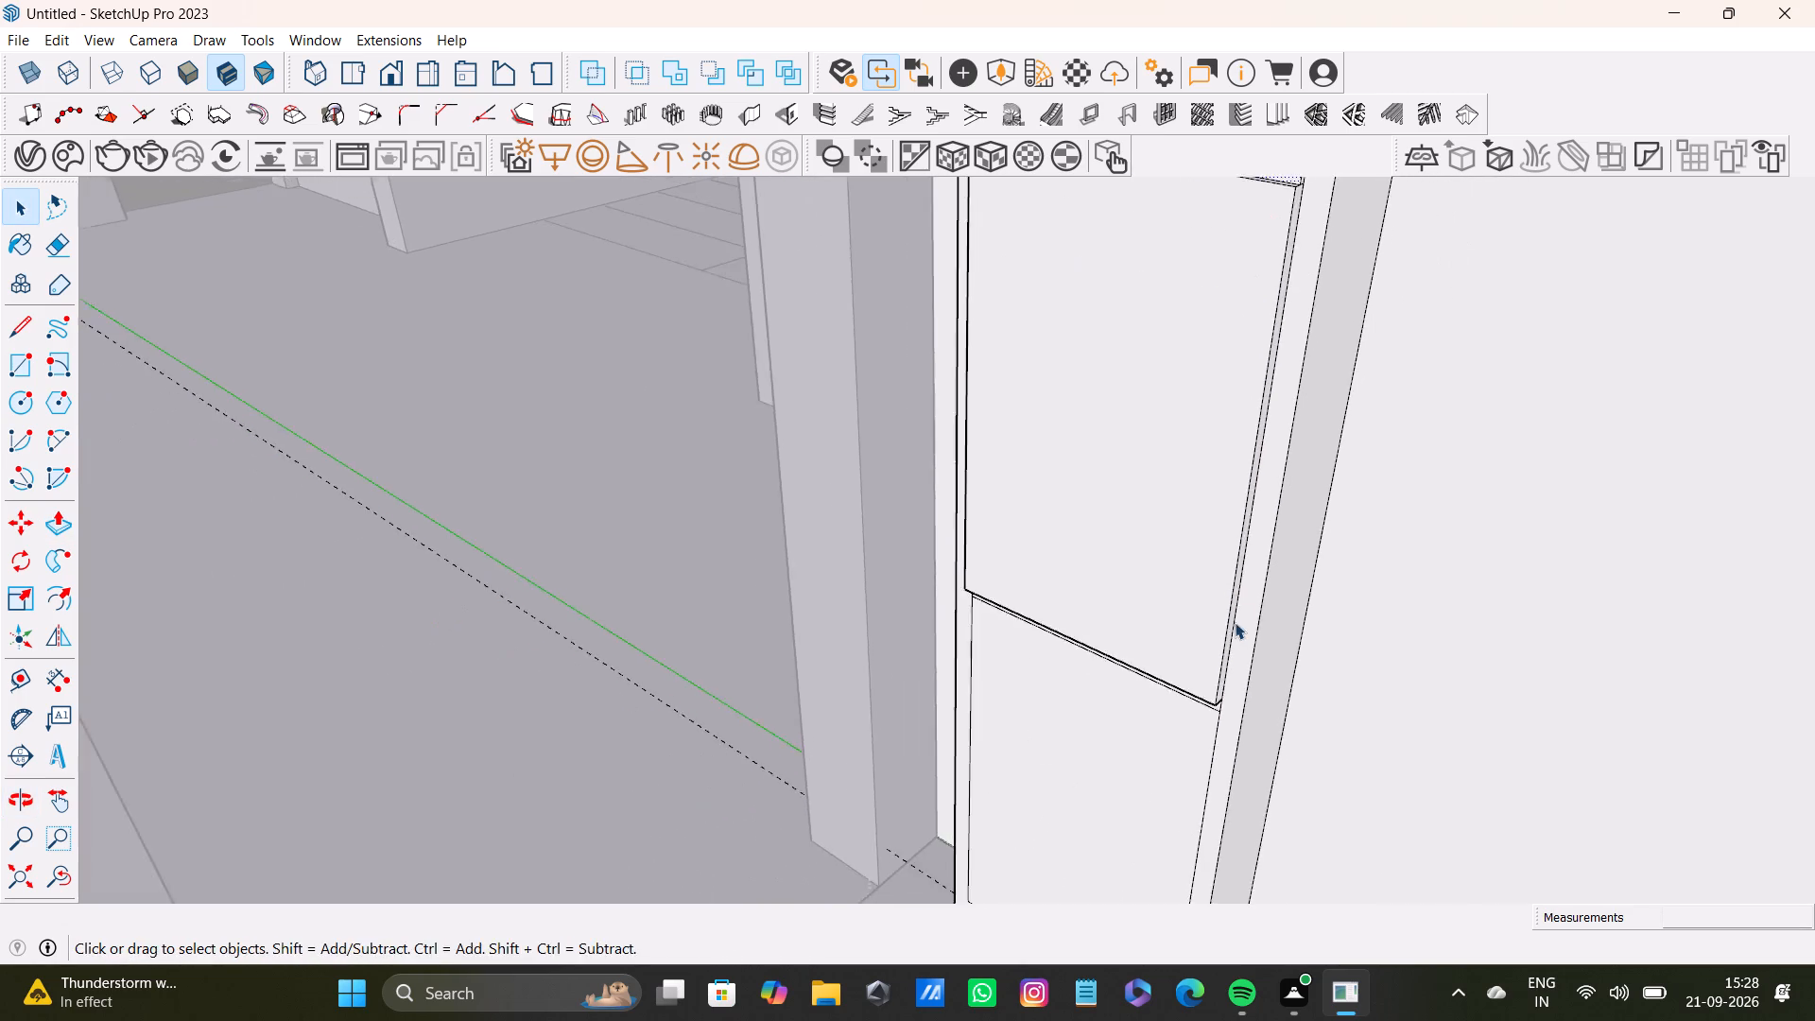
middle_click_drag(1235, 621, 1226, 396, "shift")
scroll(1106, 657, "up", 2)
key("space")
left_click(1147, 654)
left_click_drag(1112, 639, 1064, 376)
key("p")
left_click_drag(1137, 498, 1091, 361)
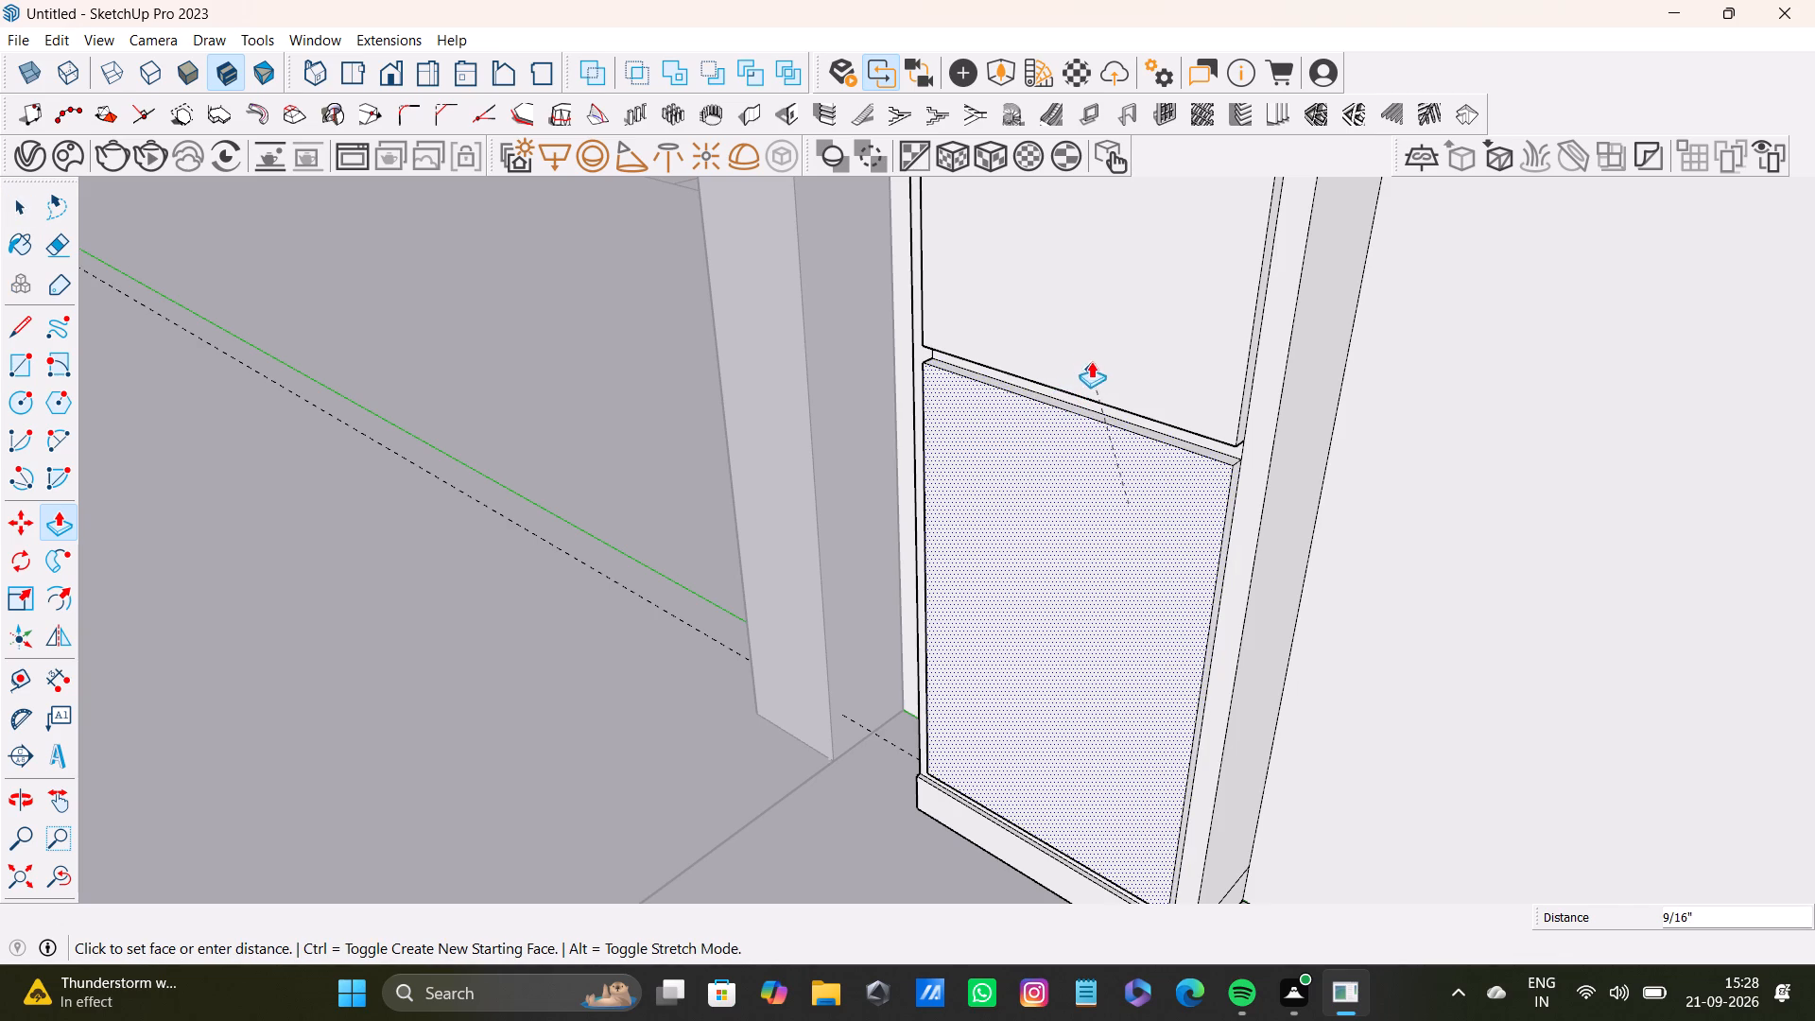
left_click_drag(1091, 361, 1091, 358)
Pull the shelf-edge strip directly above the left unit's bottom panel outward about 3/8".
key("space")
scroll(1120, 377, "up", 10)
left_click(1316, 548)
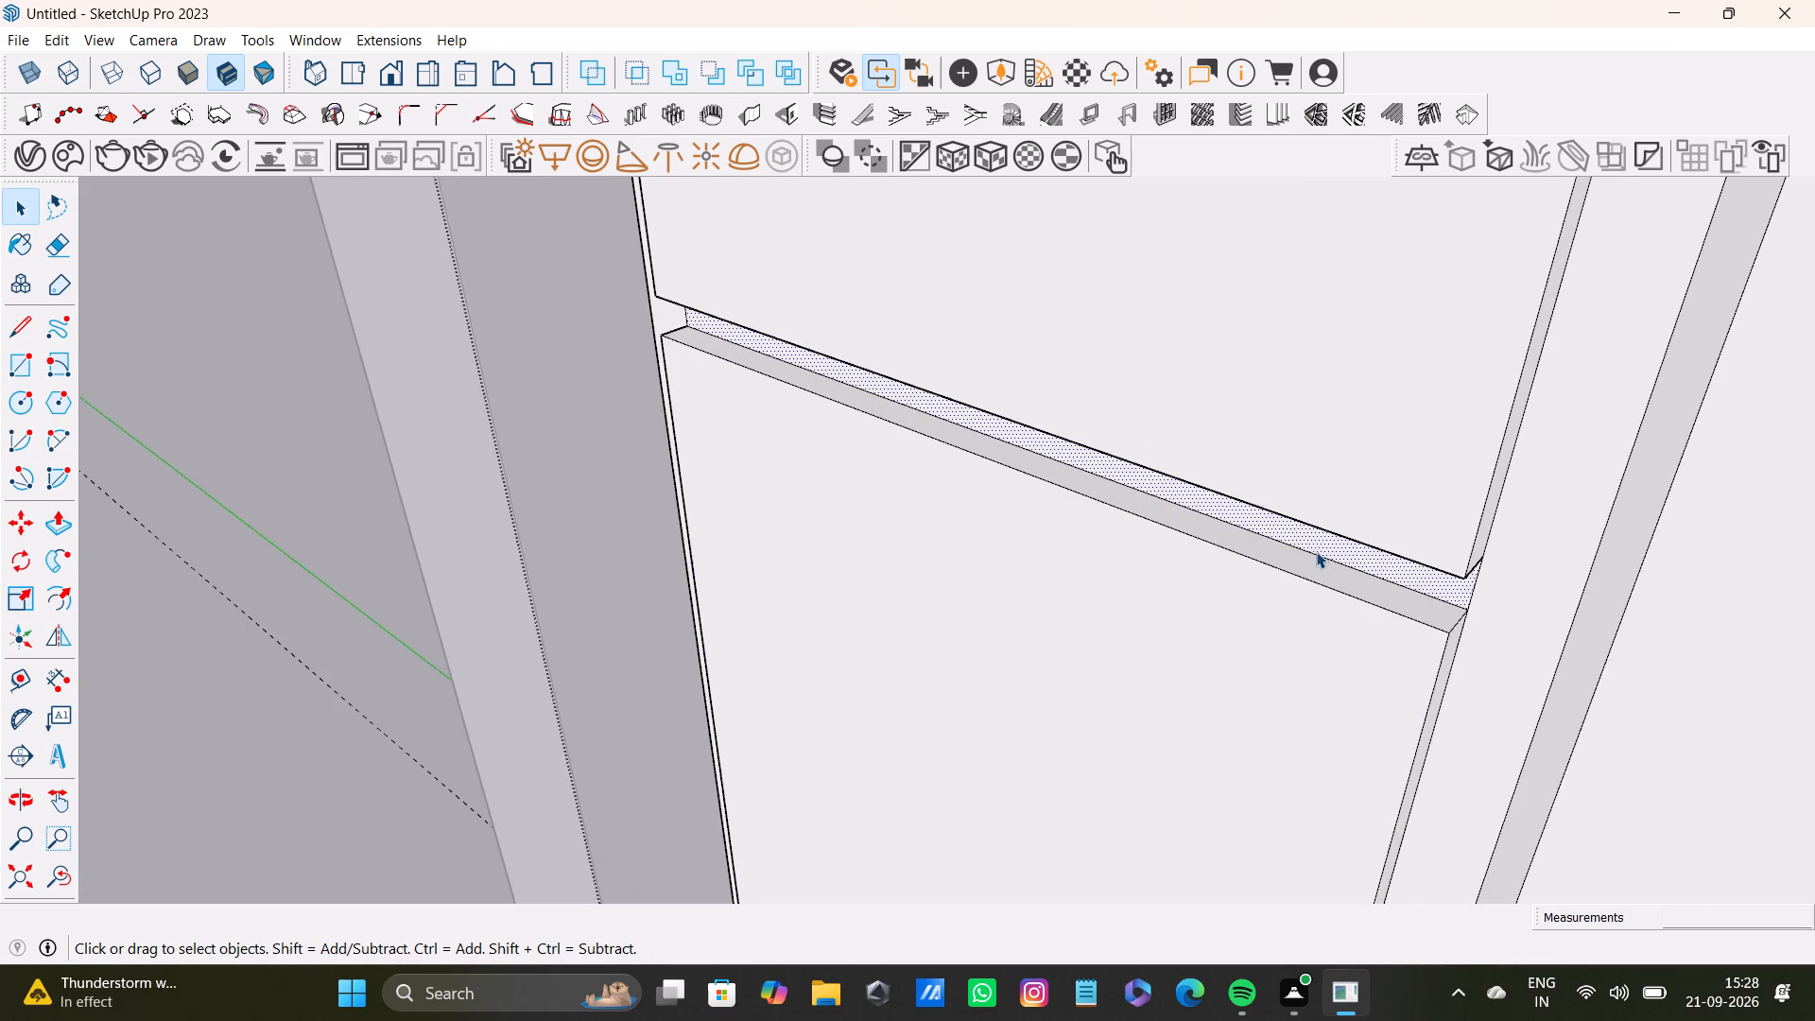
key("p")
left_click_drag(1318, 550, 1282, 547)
Examine the fronts of both tall shelf units in the whole room and the left unit's upper panels up close.
scroll(1274, 566, "down", 17)
middle_click_drag(1355, 600, 1309, 611)
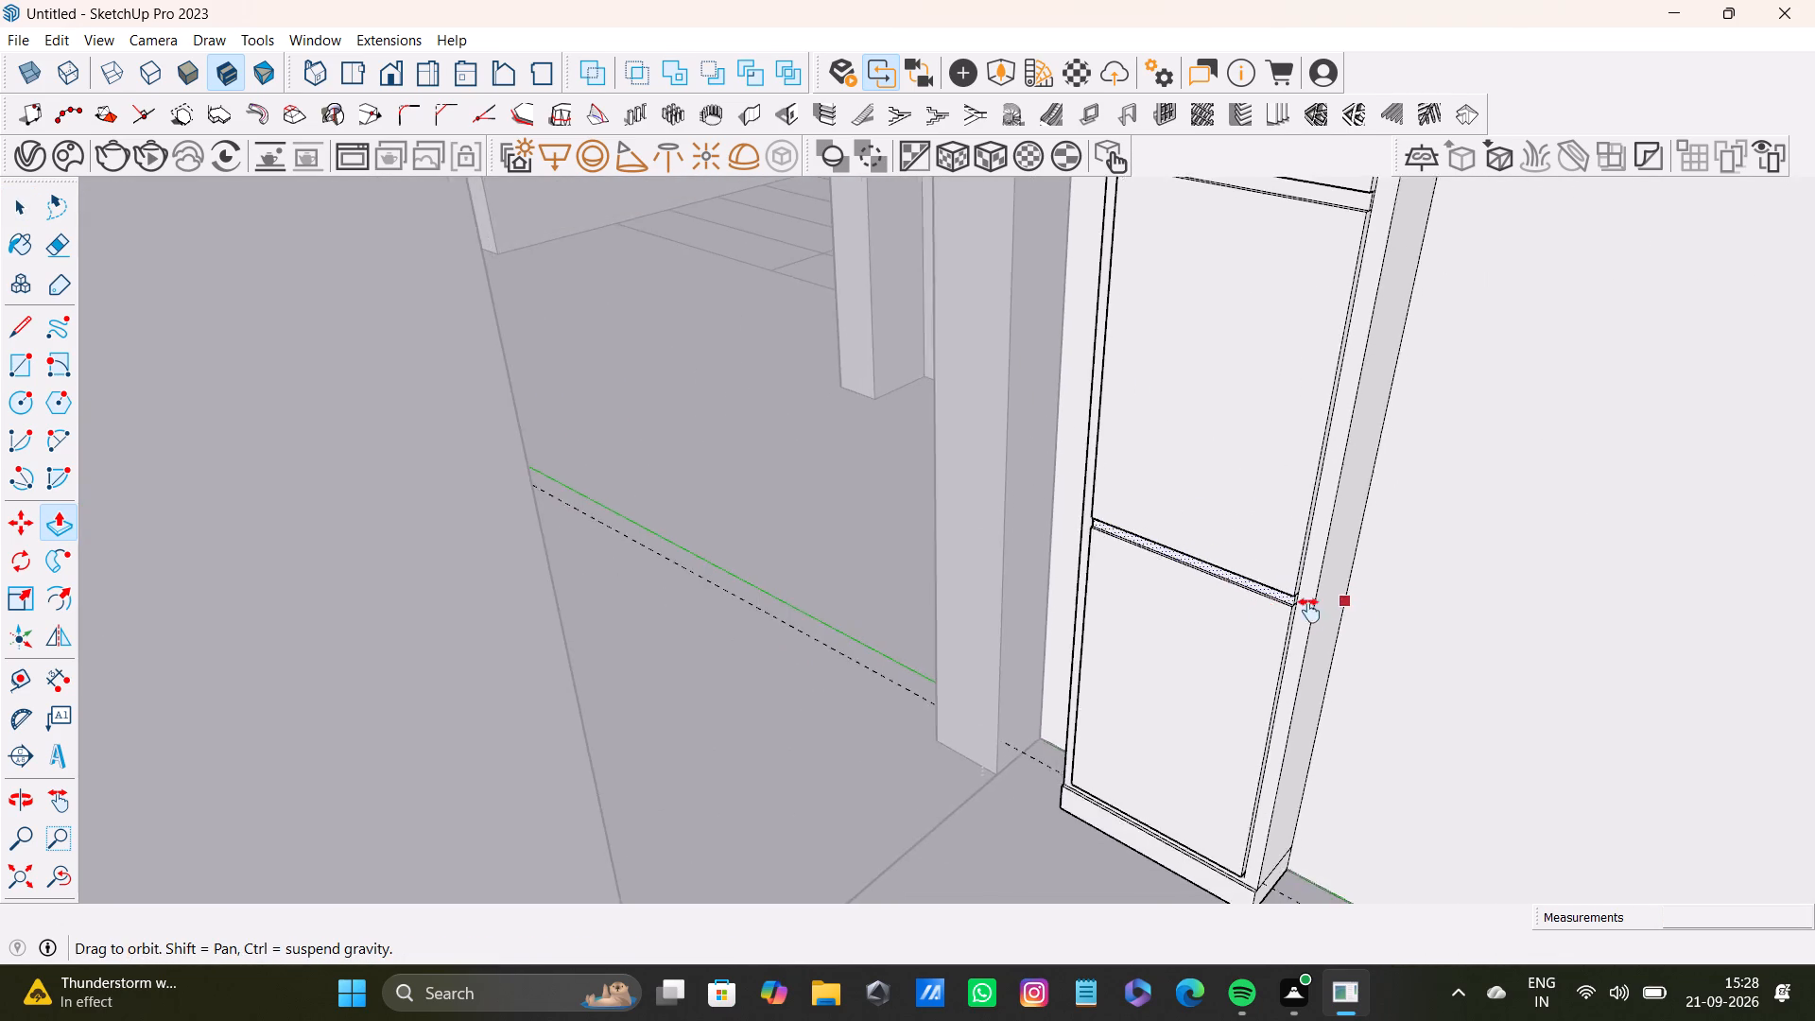
middle_click_drag(1309, 611, 1391, 775)
scroll(1381, 703, "down", 4)
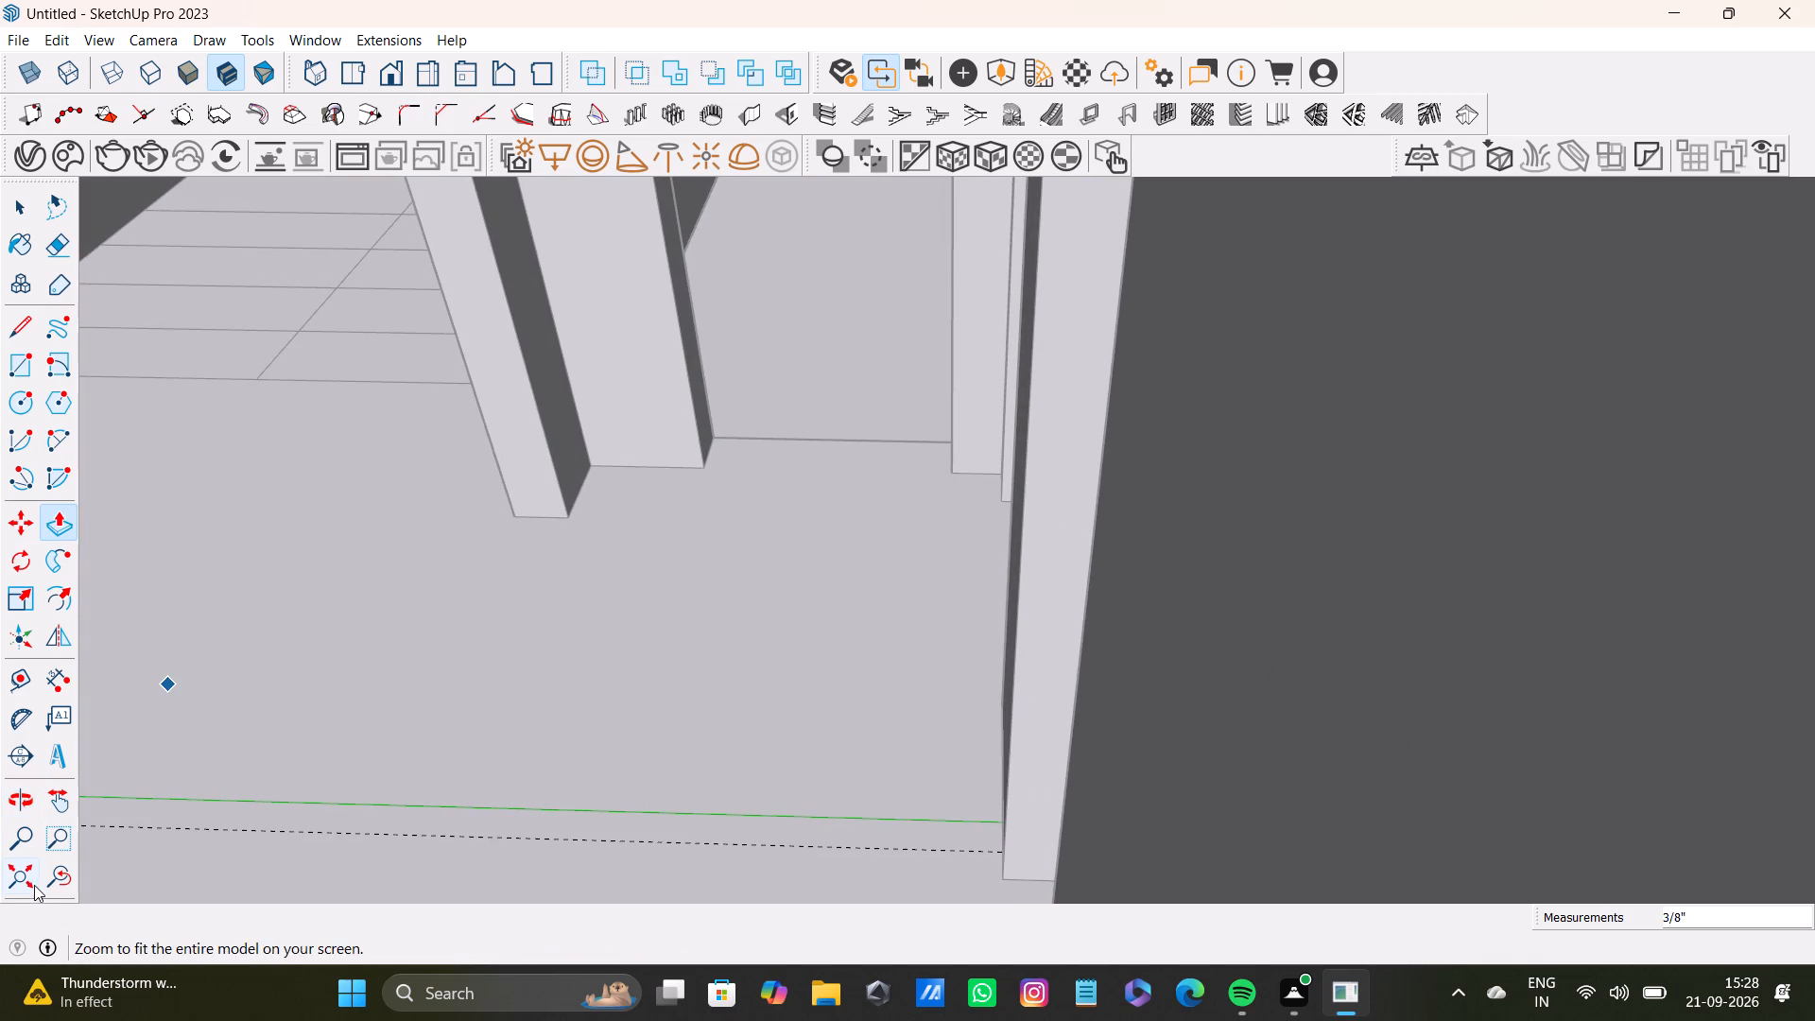
left_click(27, 880)
middle_click_drag(1380, 315, 871, 501)
scroll(1026, 610, "up", 6)
middle_click_drag(846, 671, 1103, 624, "shift")
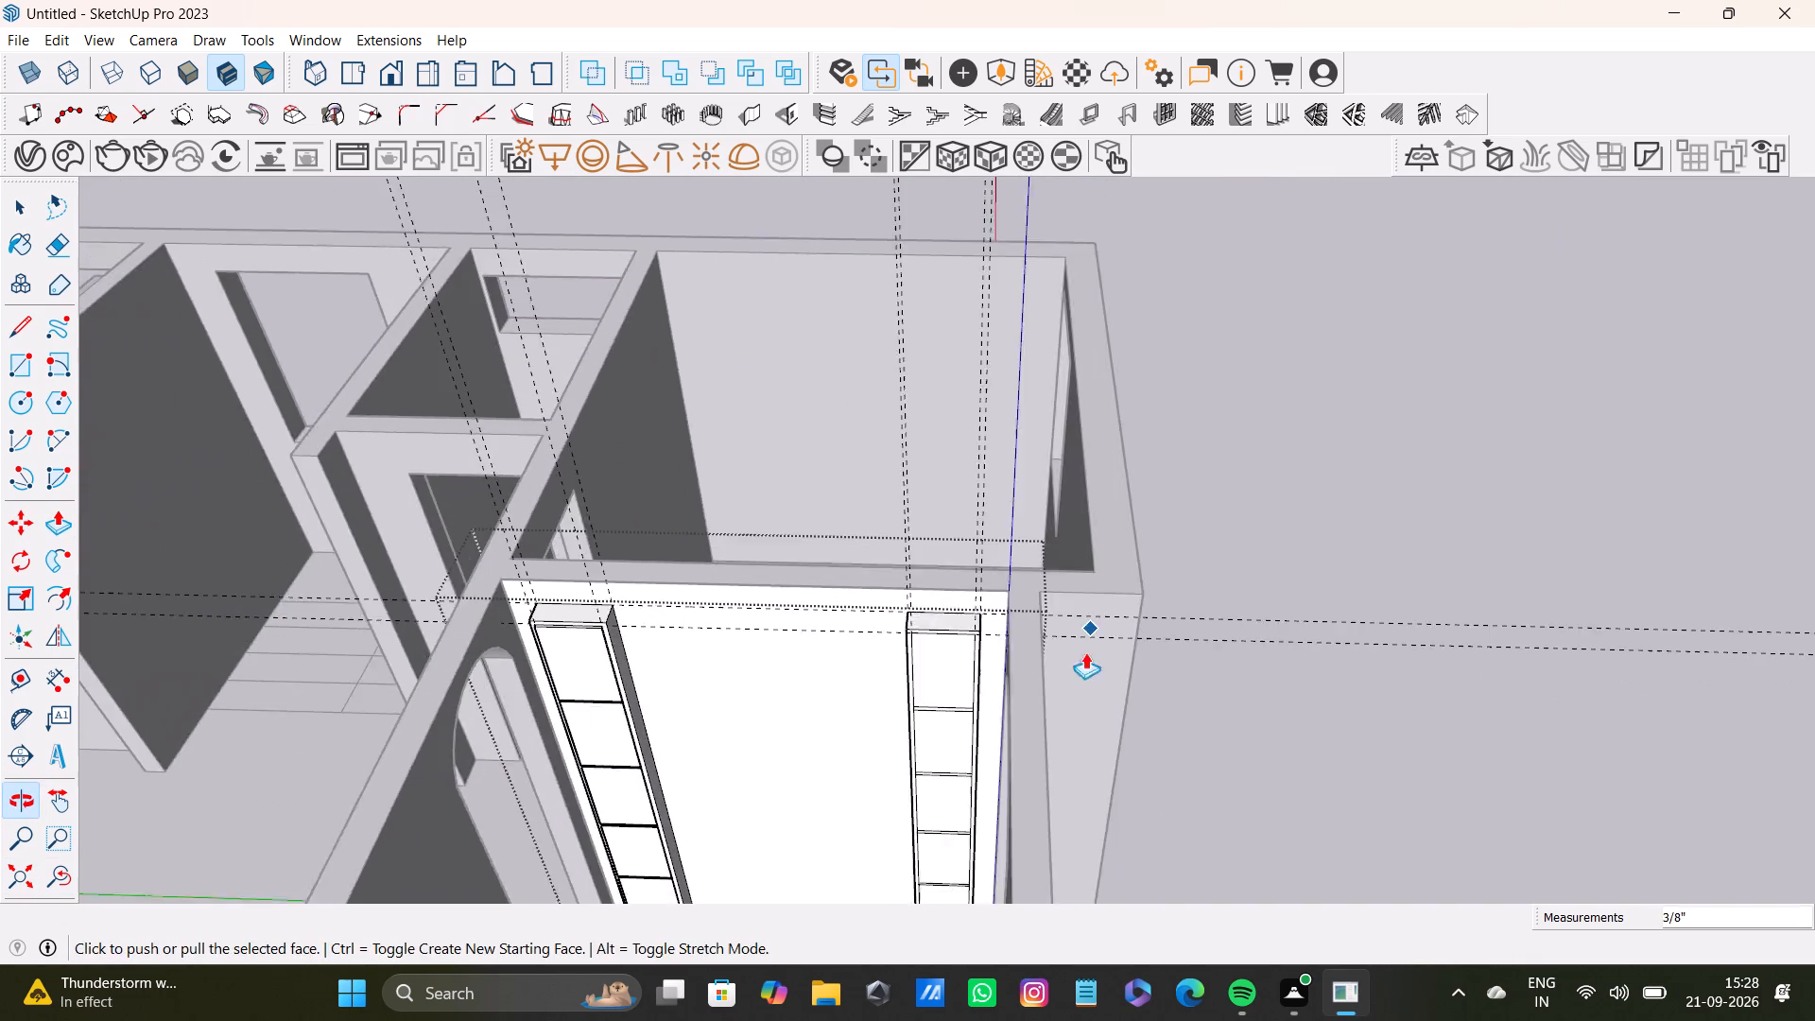
scroll(703, 689, "up", 6)
middle_click_drag(957, 744, 1078, 691, "shift")
scroll(339, 536, "up", 6)
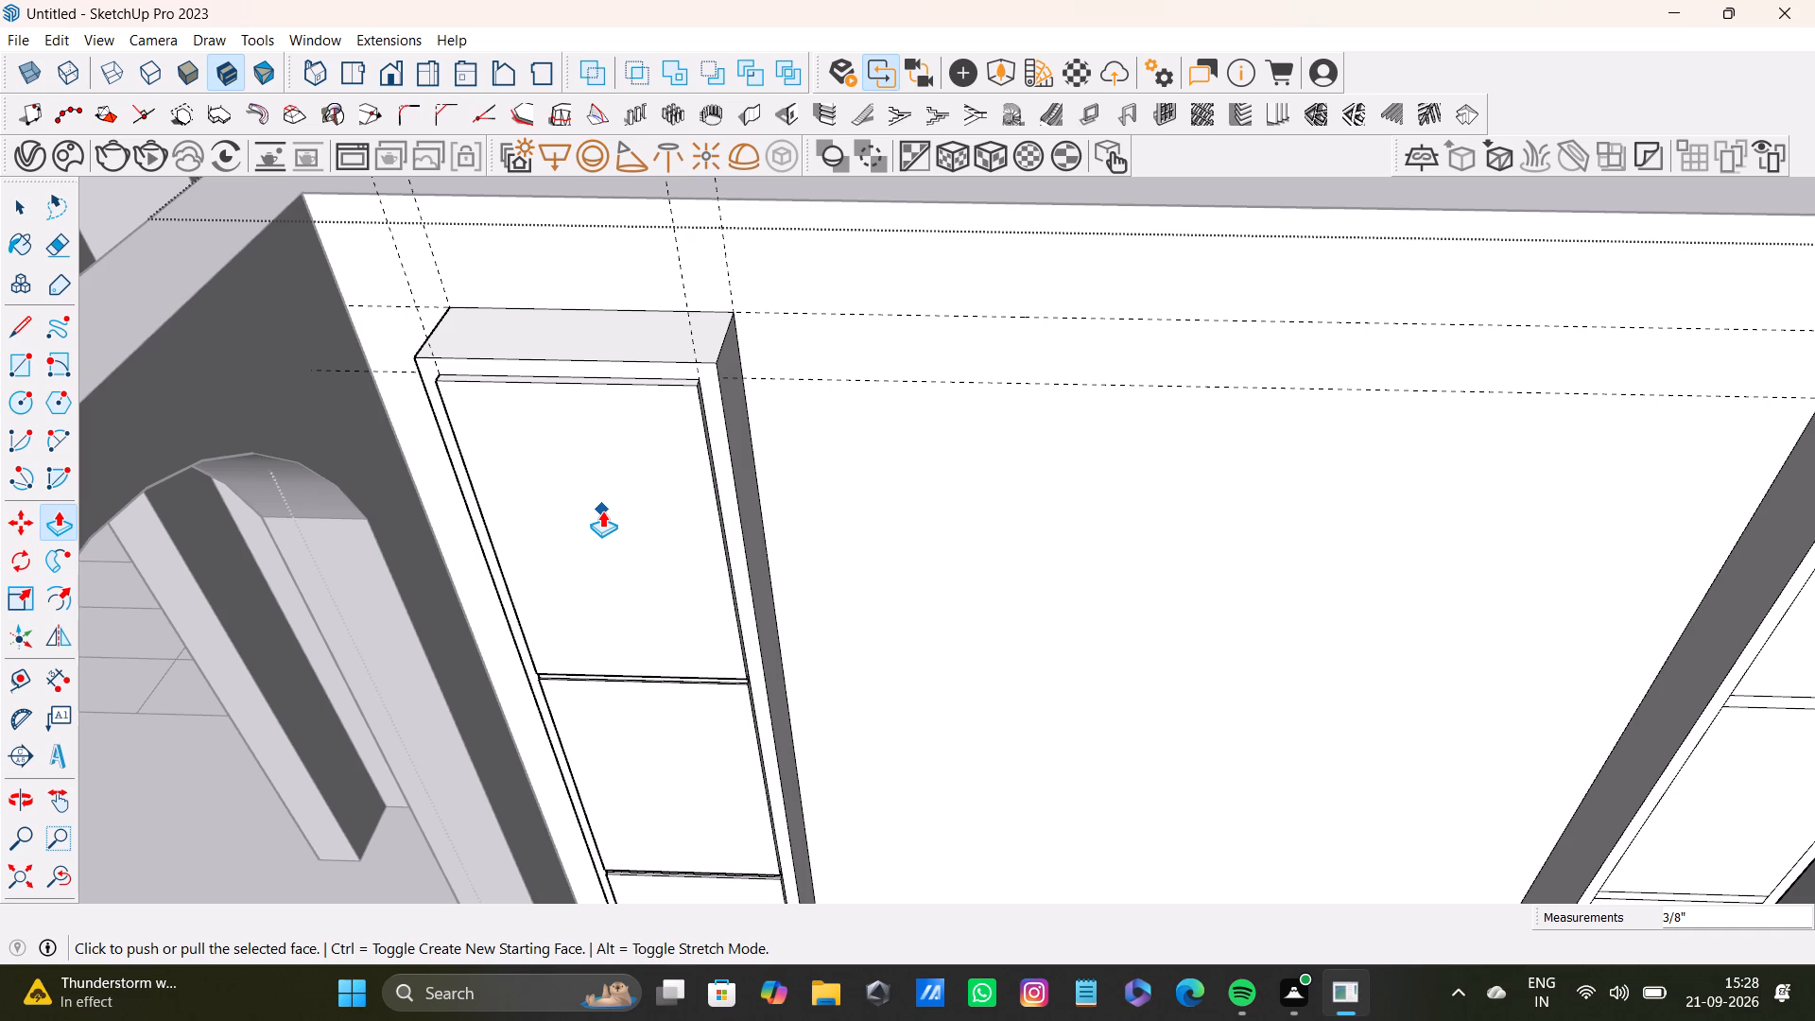
scroll(70, 605, "down", 8)
scroll(204, 674, "down", 13)
scroll(558, 528, "down", 3)
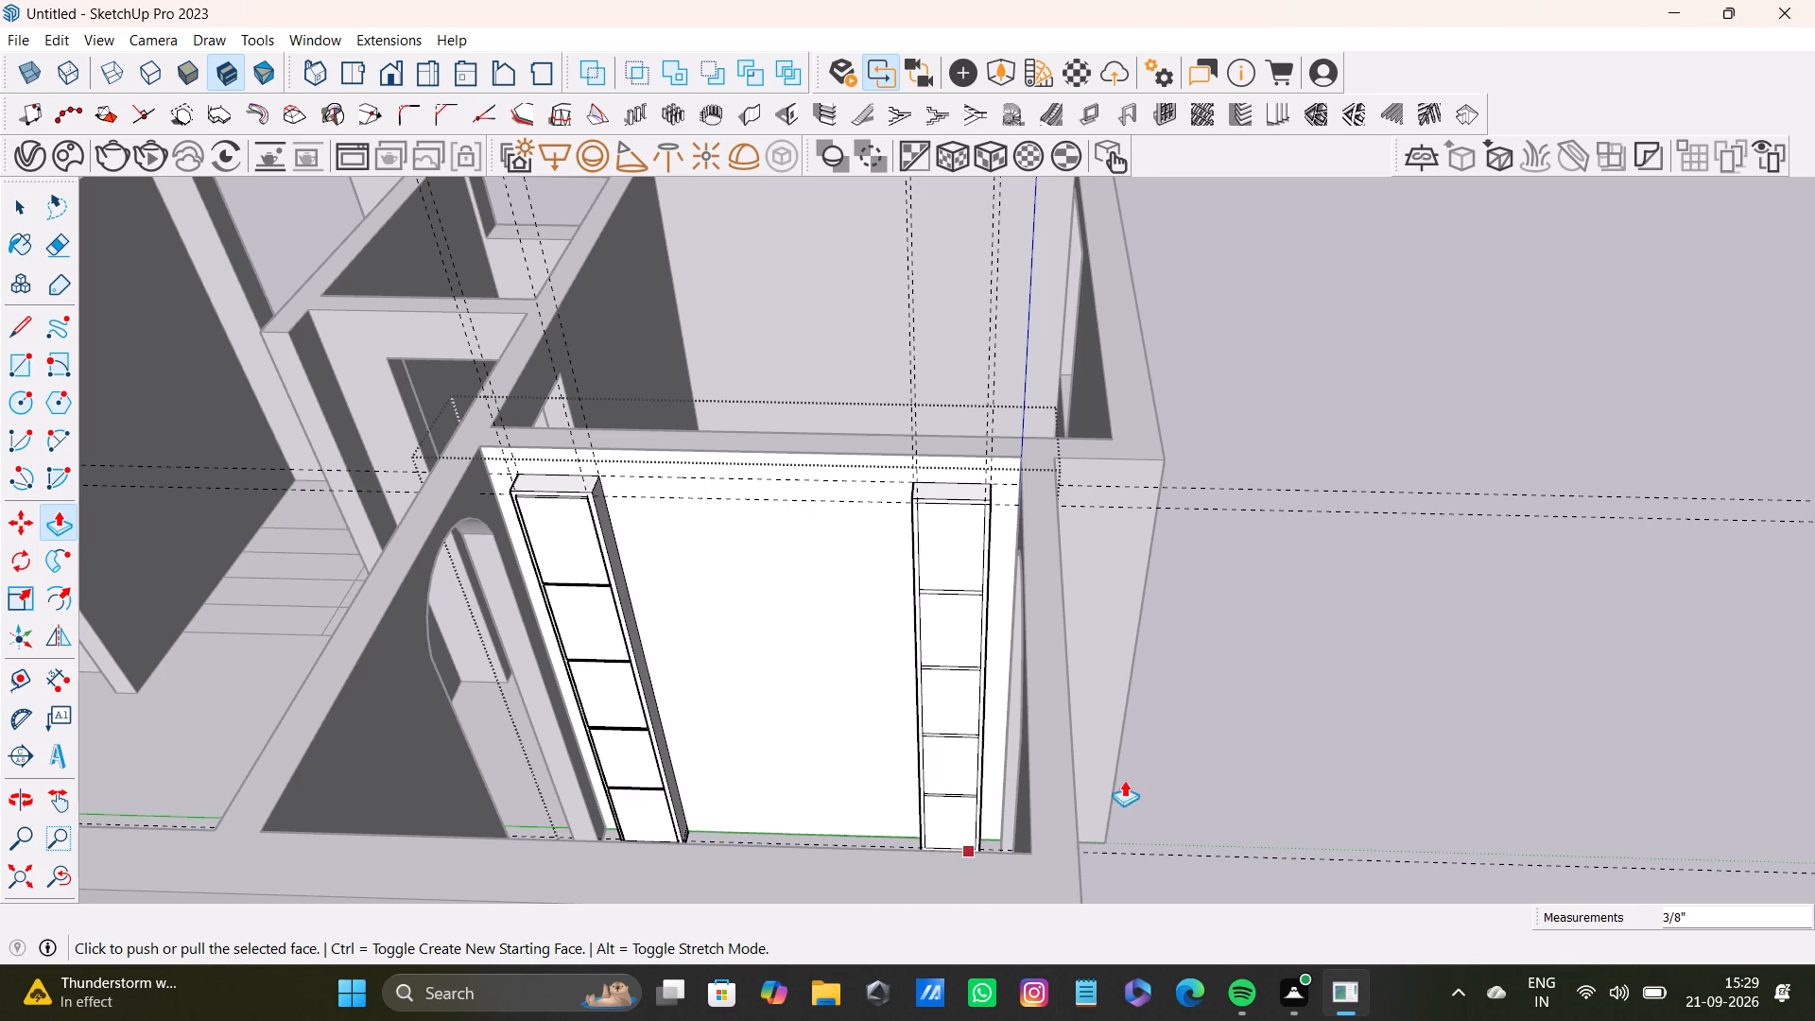
scroll(527, 424, "up", 10)
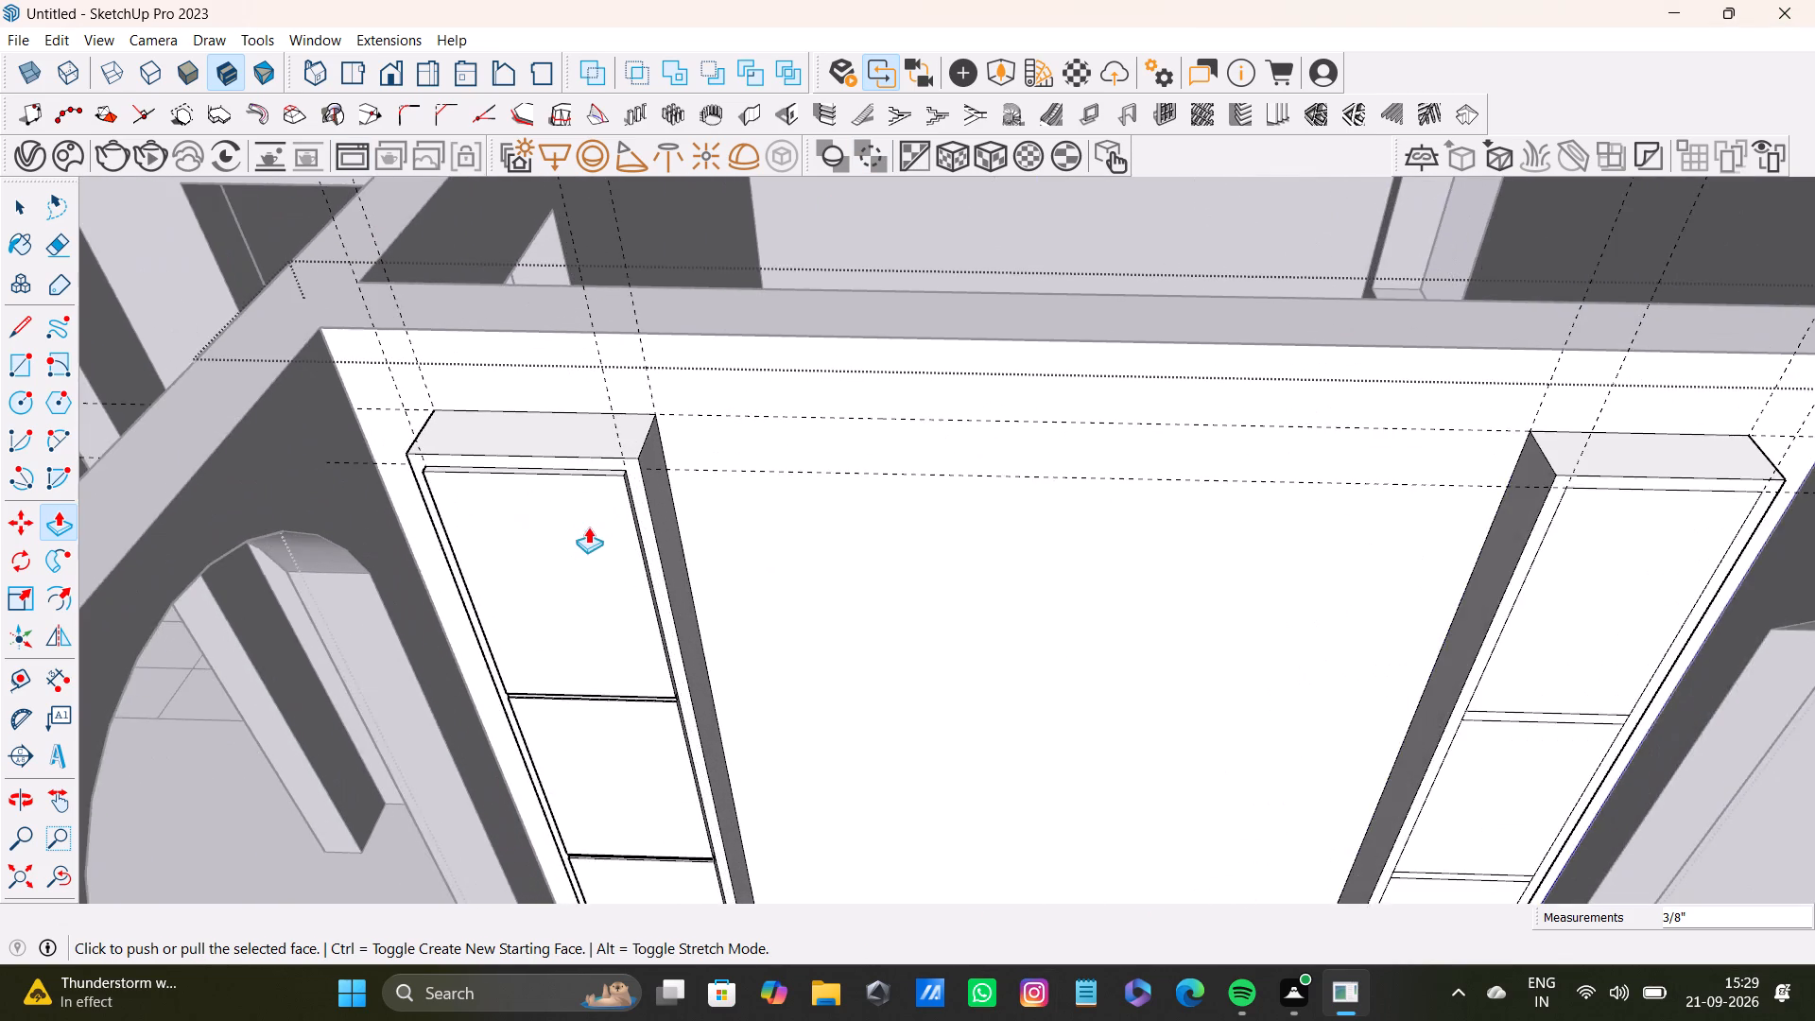
middle_click_drag(592, 523, 790, 497, "shift")
scroll(808, 514, "up", 4)
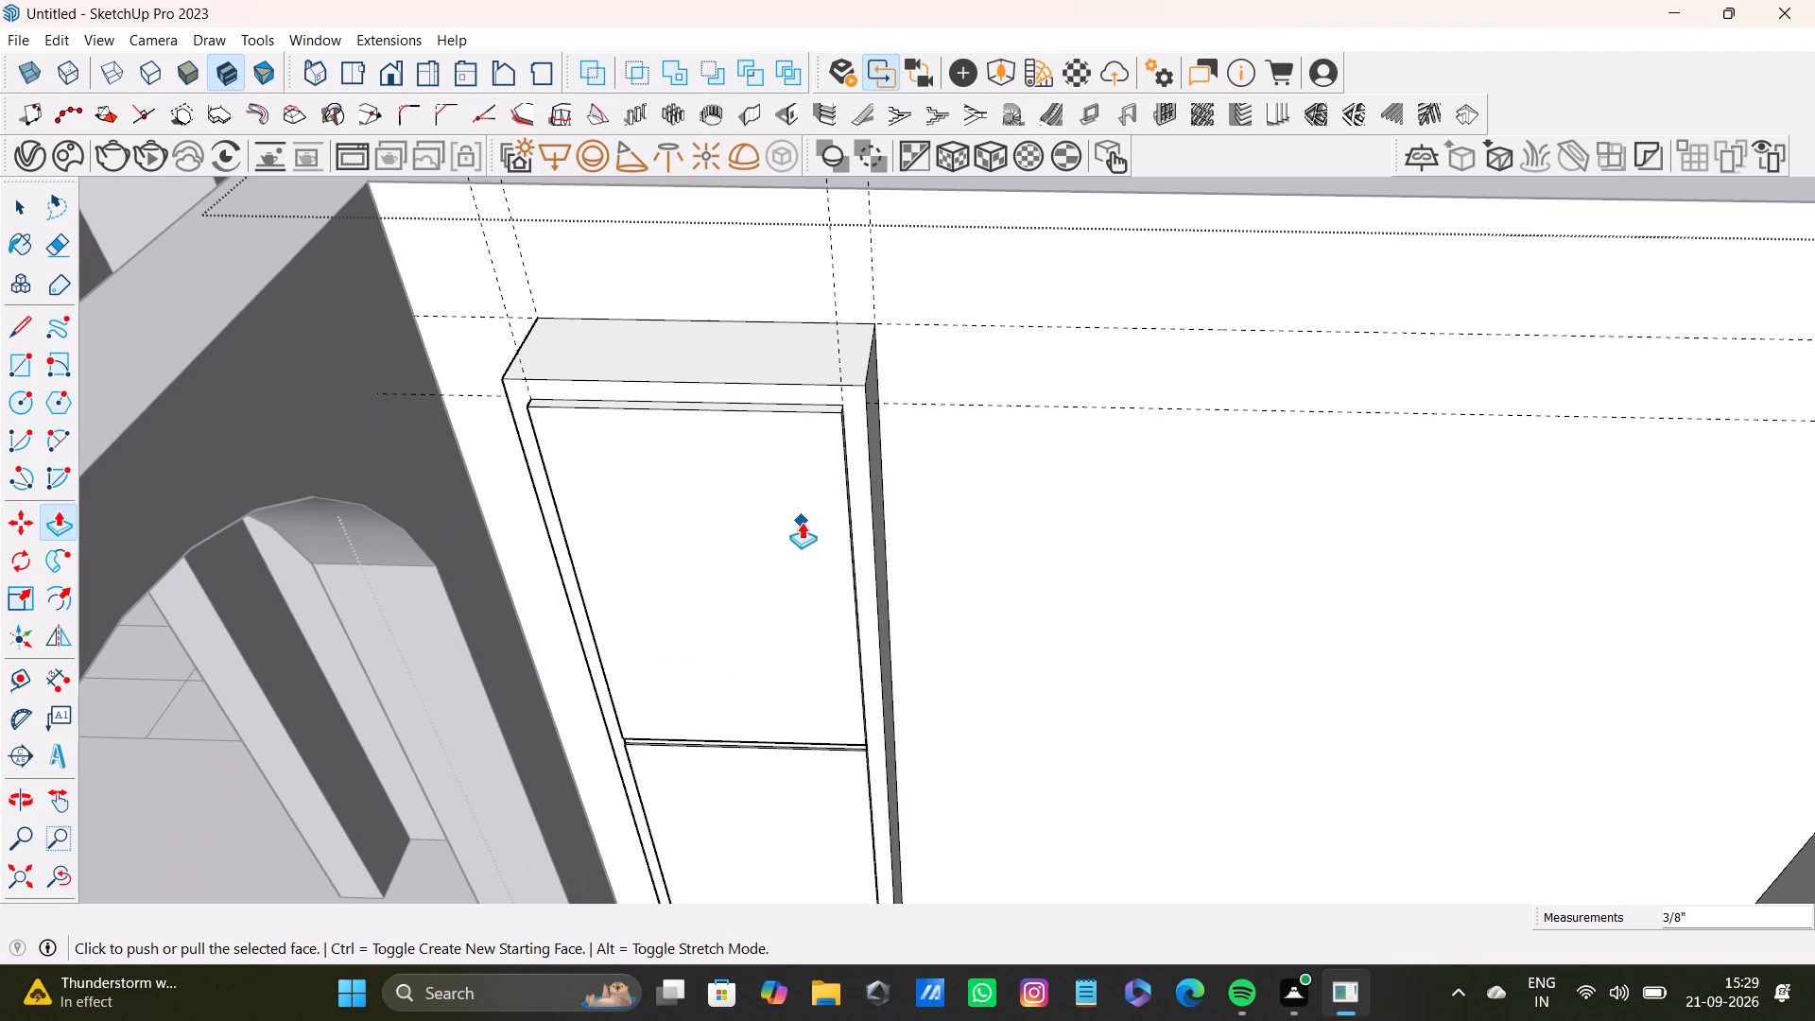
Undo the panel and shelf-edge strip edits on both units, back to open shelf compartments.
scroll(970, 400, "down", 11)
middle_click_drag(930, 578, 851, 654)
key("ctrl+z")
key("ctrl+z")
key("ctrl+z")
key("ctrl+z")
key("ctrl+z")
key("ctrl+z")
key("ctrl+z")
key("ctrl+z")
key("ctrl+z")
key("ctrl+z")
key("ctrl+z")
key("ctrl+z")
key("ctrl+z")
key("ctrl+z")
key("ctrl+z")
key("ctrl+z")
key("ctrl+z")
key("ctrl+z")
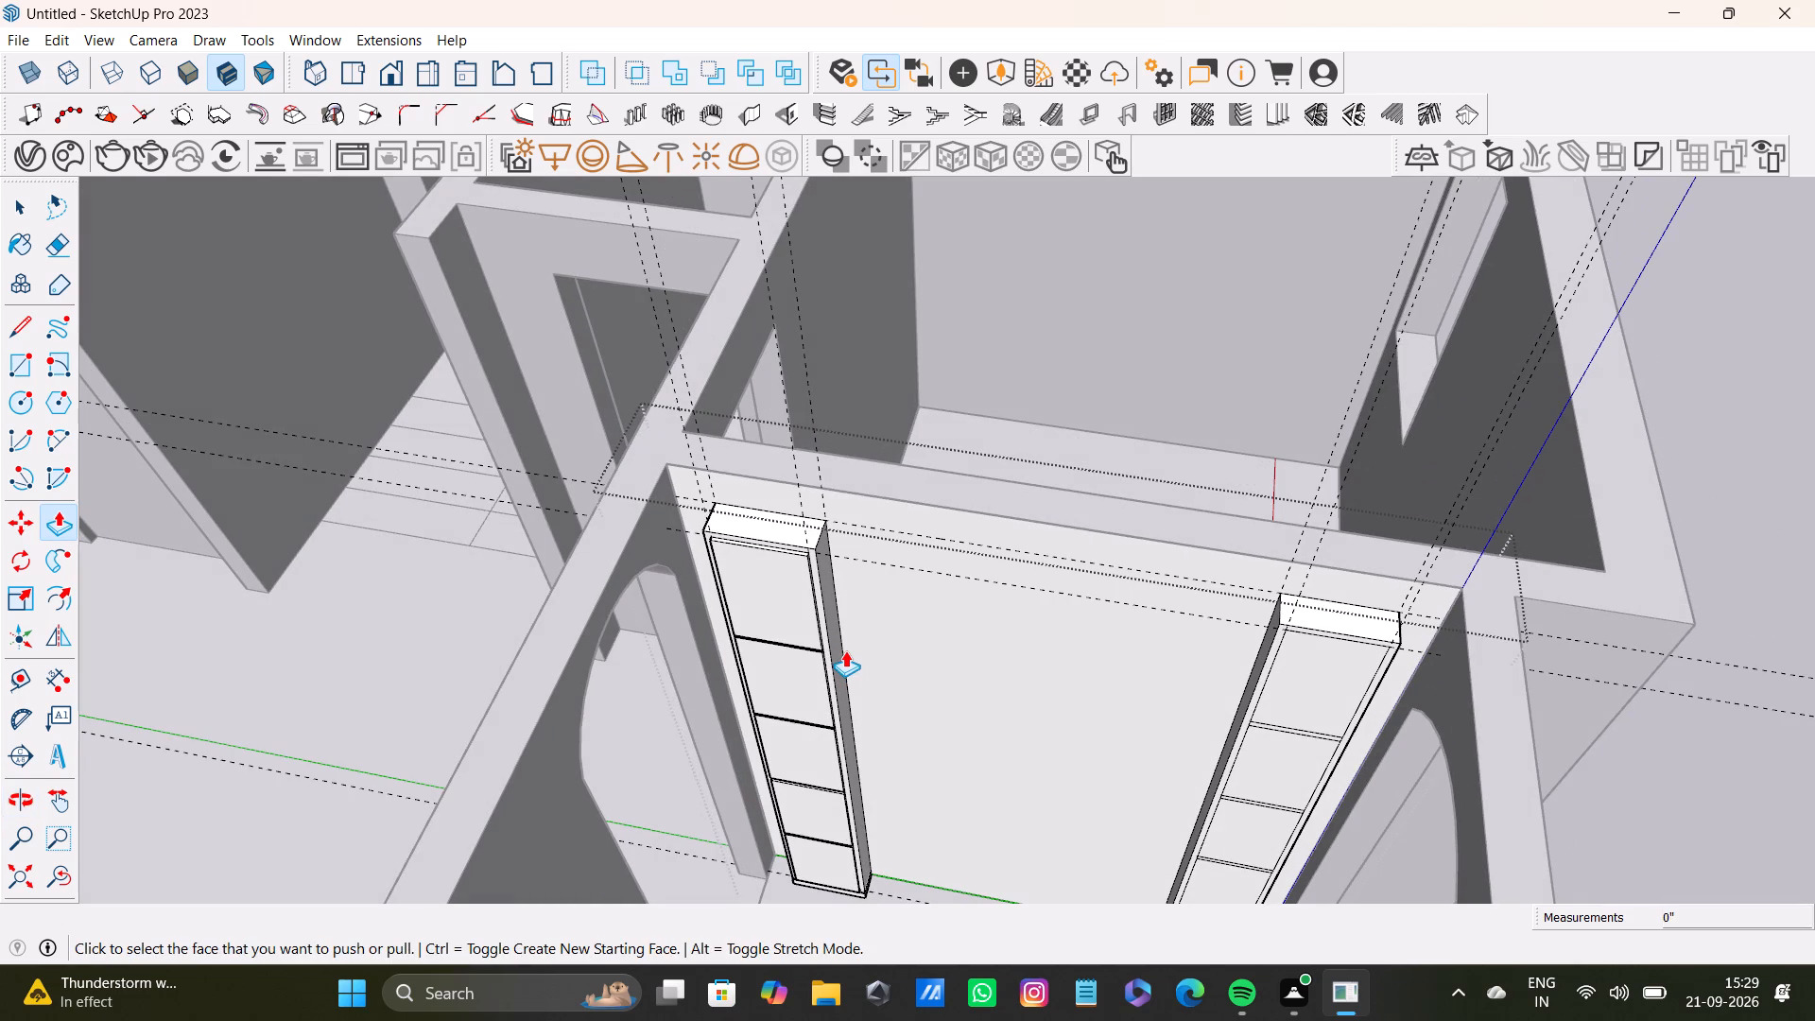
Examine both tall shelf units and the wall between them from above and through the room's openings.
scroll(831, 716, "down", 4)
middle_click_drag(962, 714, 857, 530, "shift")
scroll(812, 550, "up", 3)
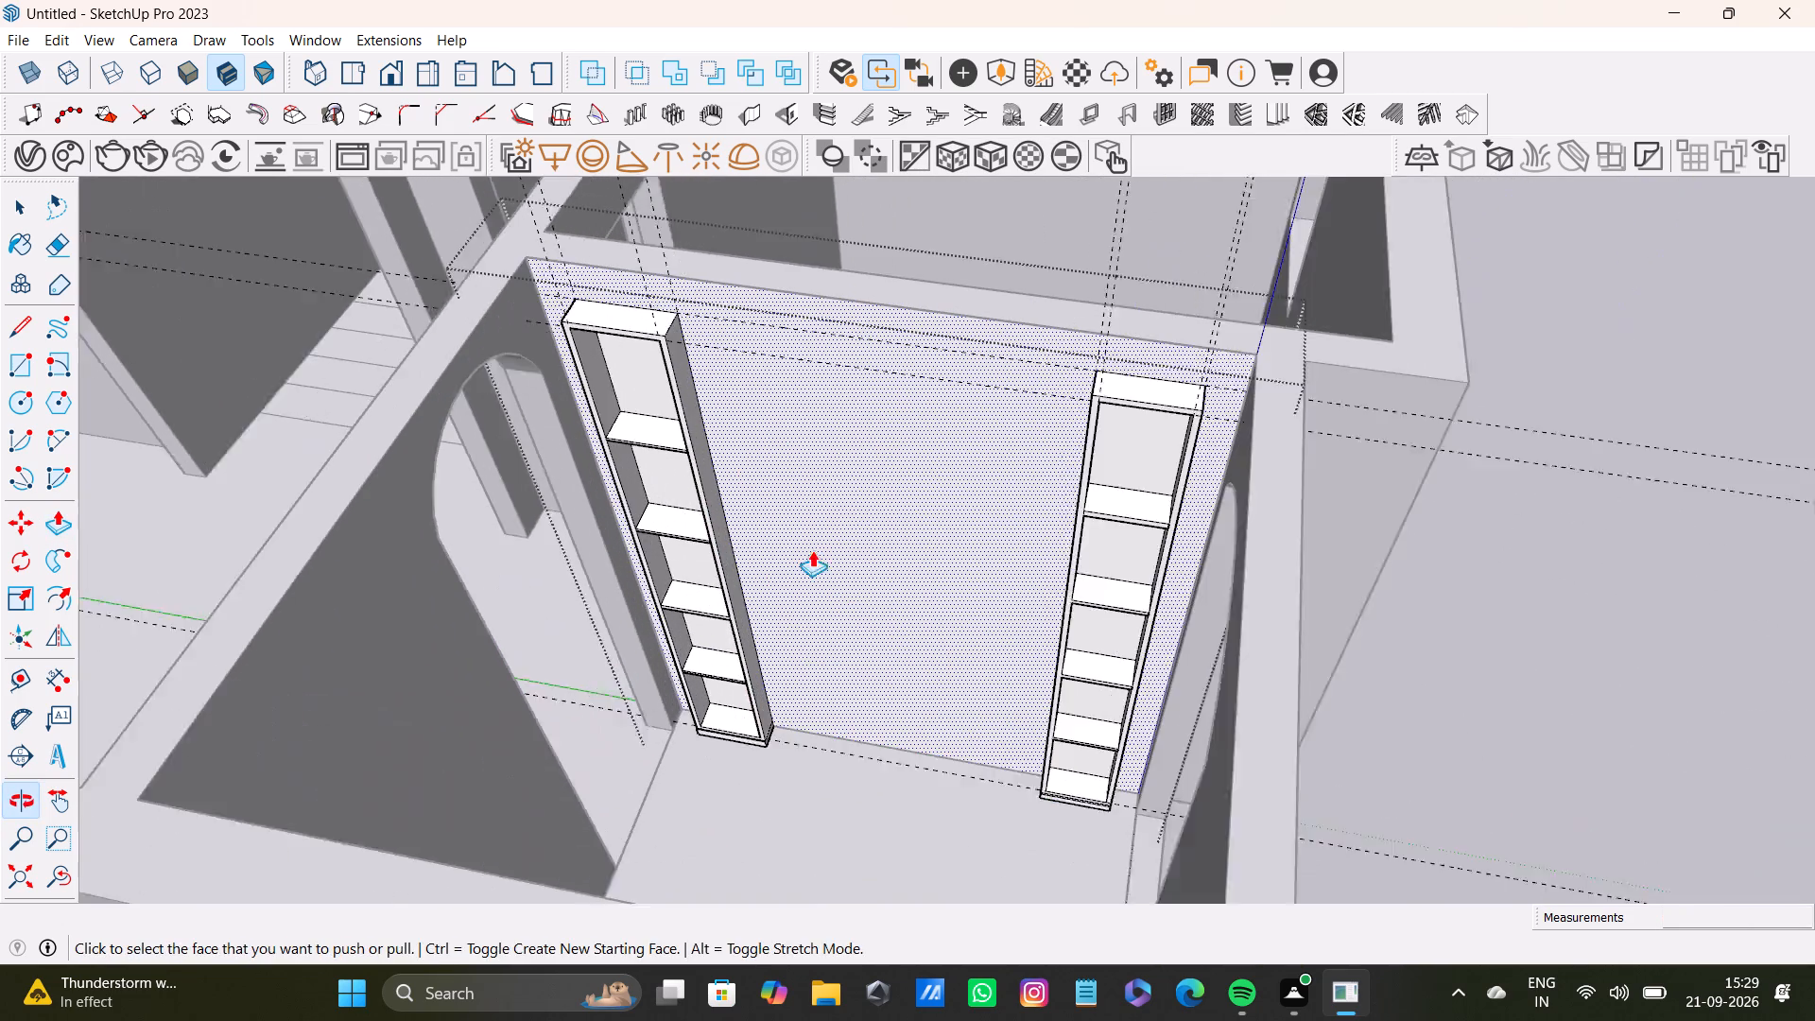
scroll(812, 550, "up", 1)
middle_click_drag(834, 554, 735, 511)
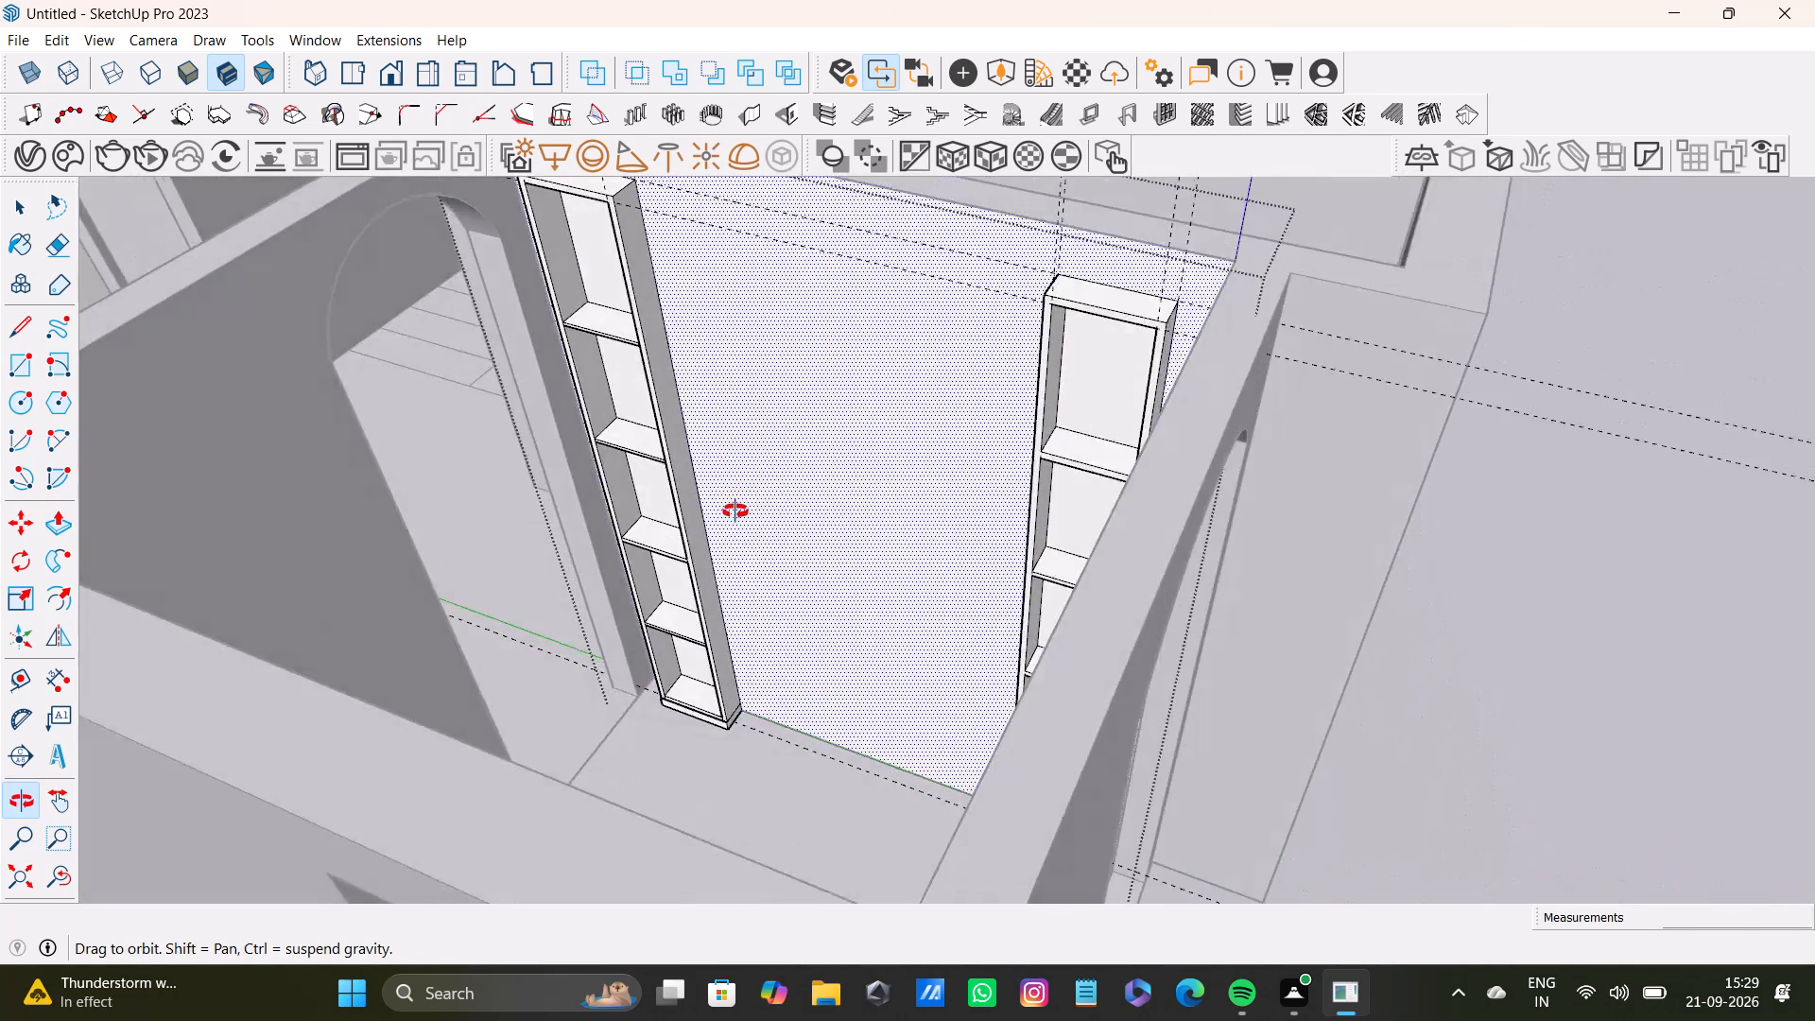
middle_click_drag(735, 511, 784, 272)
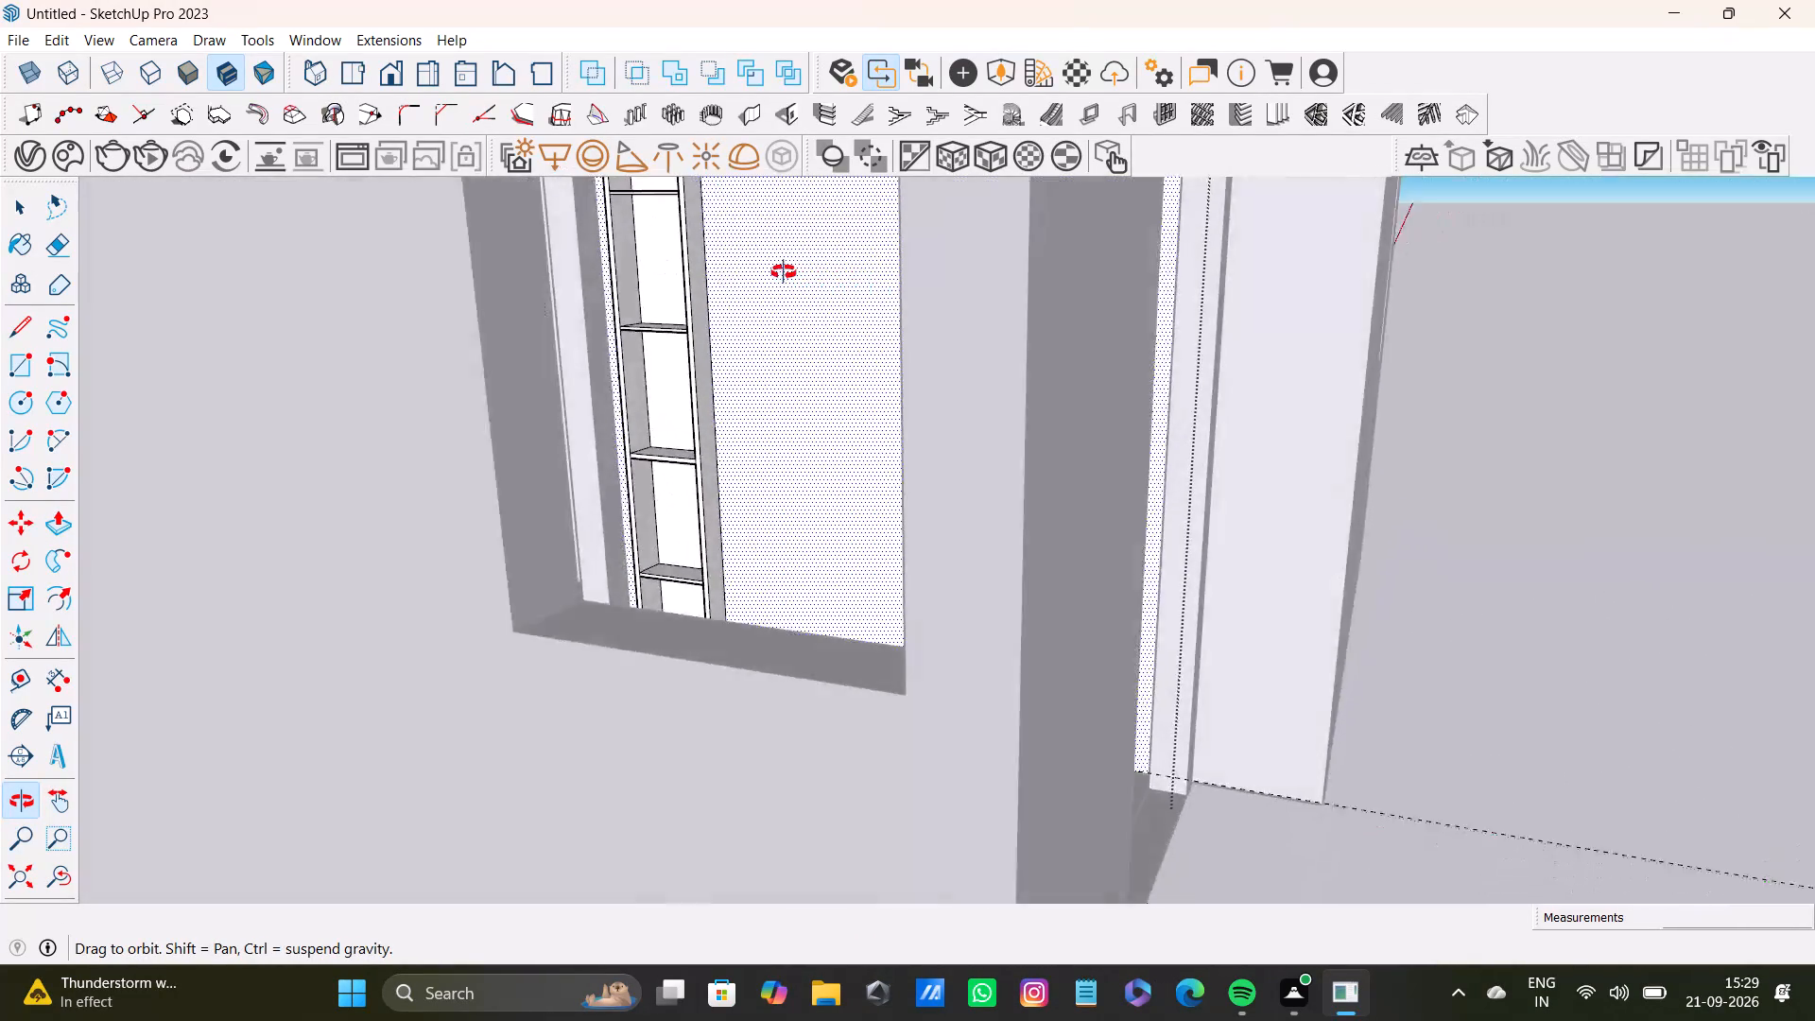
middle_click_drag(784, 272, 862, 382)
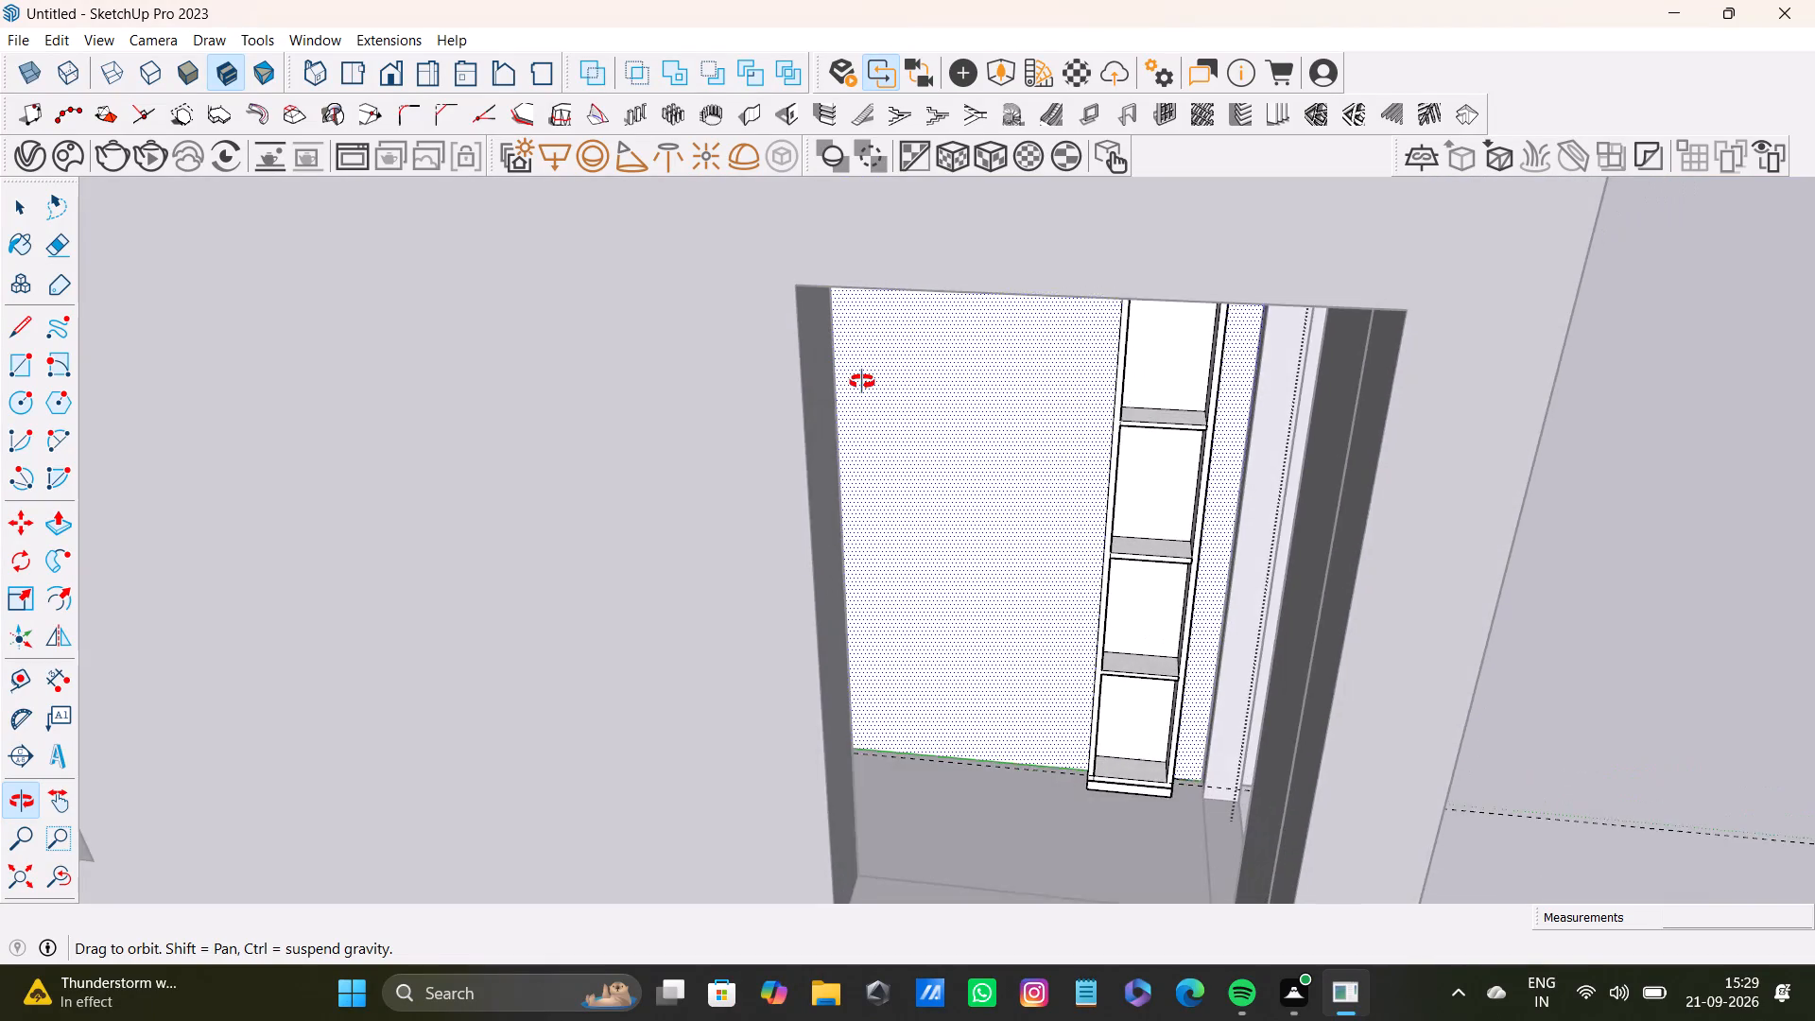
middle_click_drag(862, 382, 861, 449)
middle_click_drag(945, 460, 953, 249)
middle_click_drag(990, 244, 995, 486, "shift")
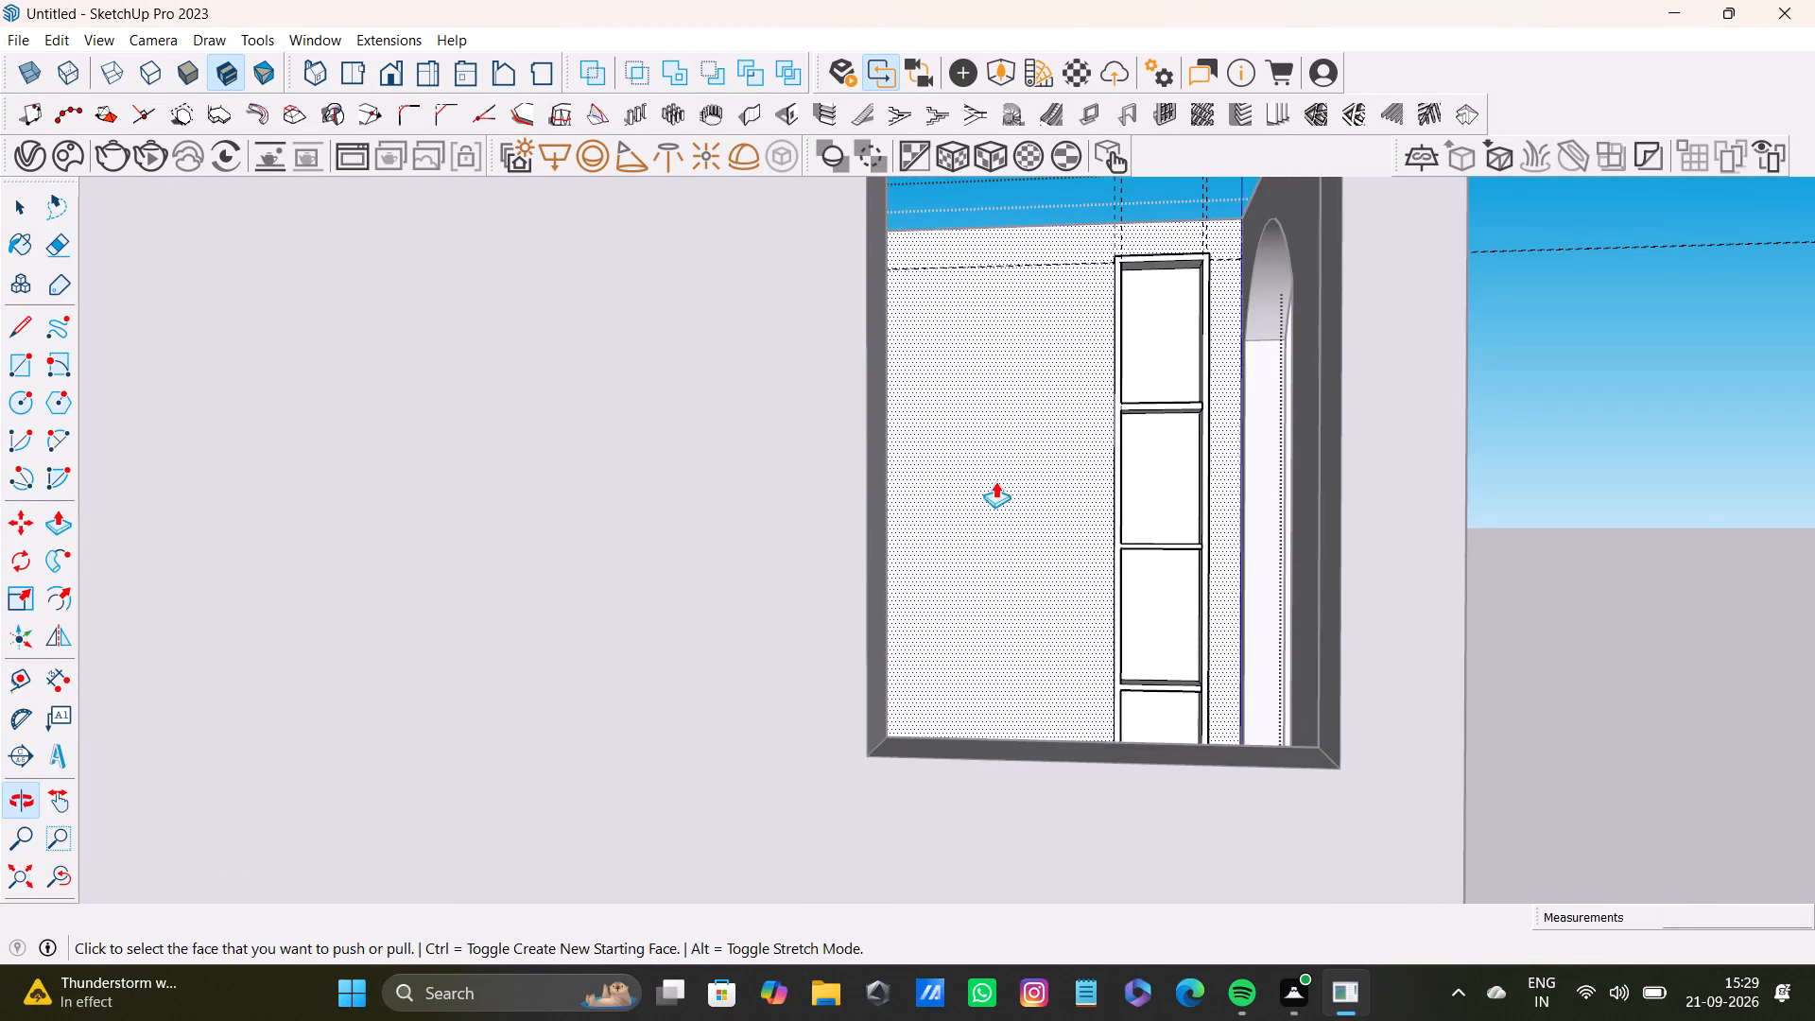
scroll(1098, 477, "up", 2)
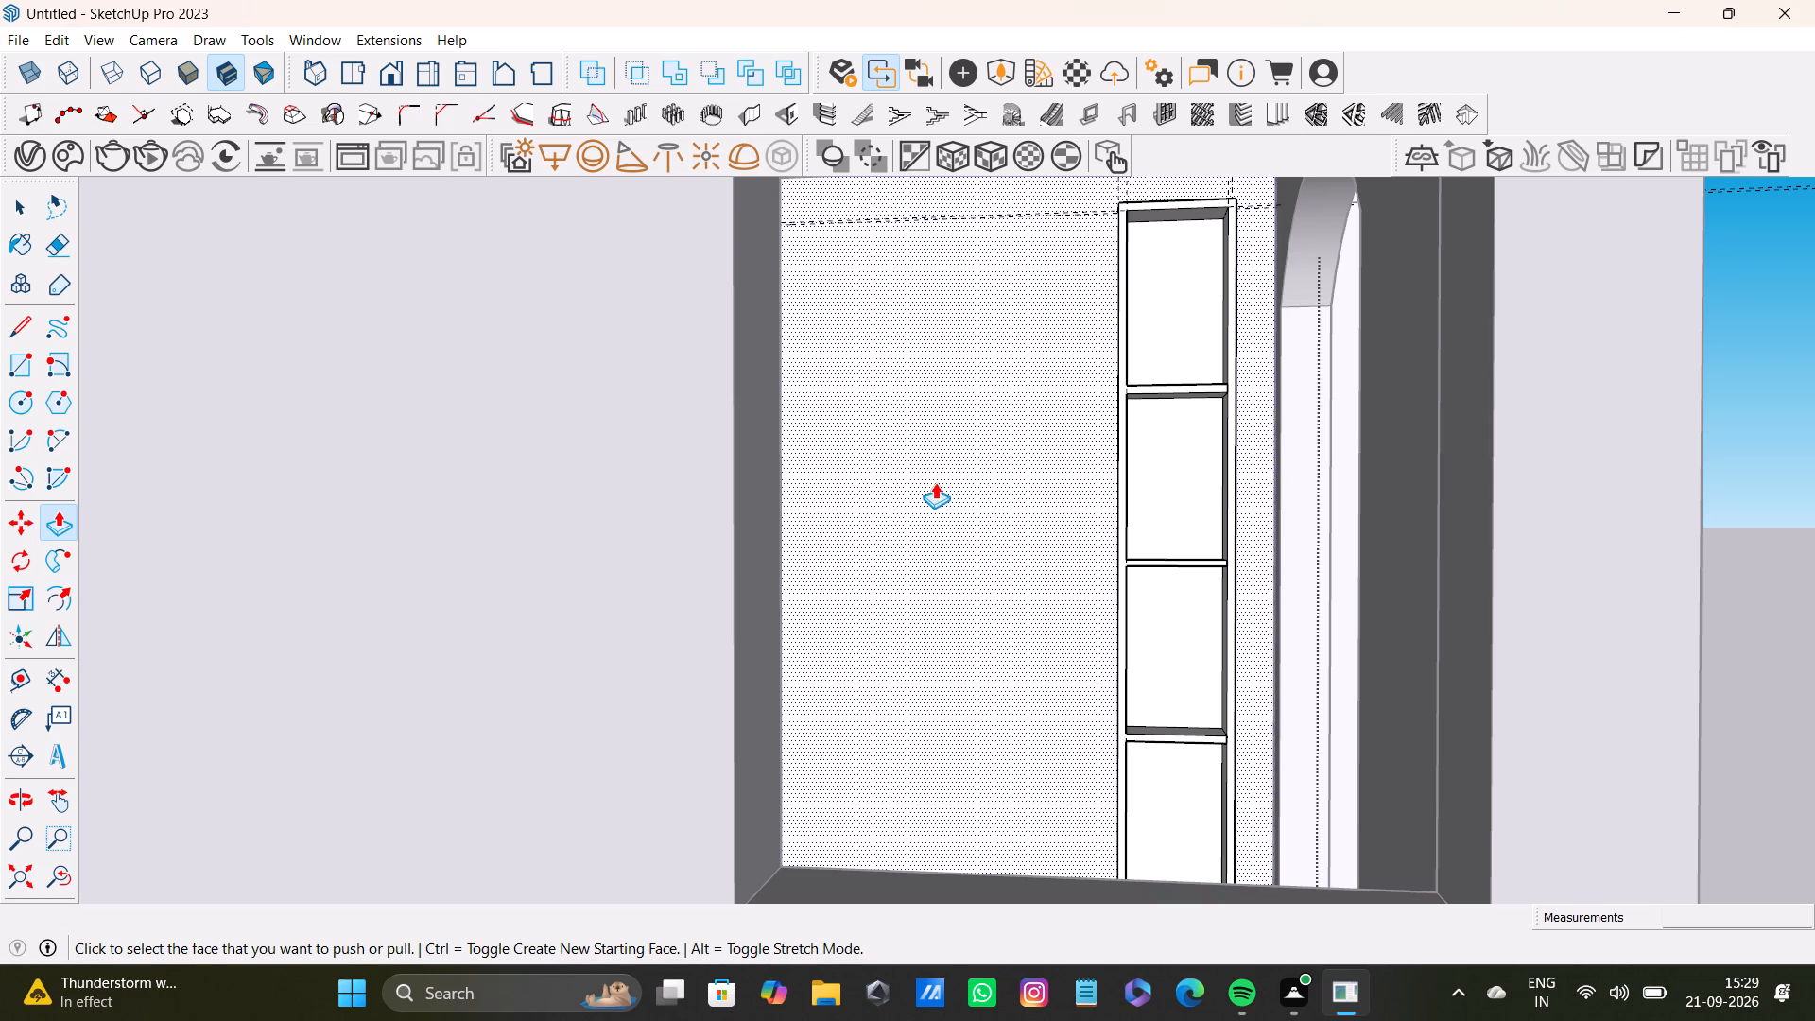
scroll(1118, 621, "down", 8)
middle_click_drag(1022, 639, 1078, 957)
scroll(1037, 706, "up", 4)
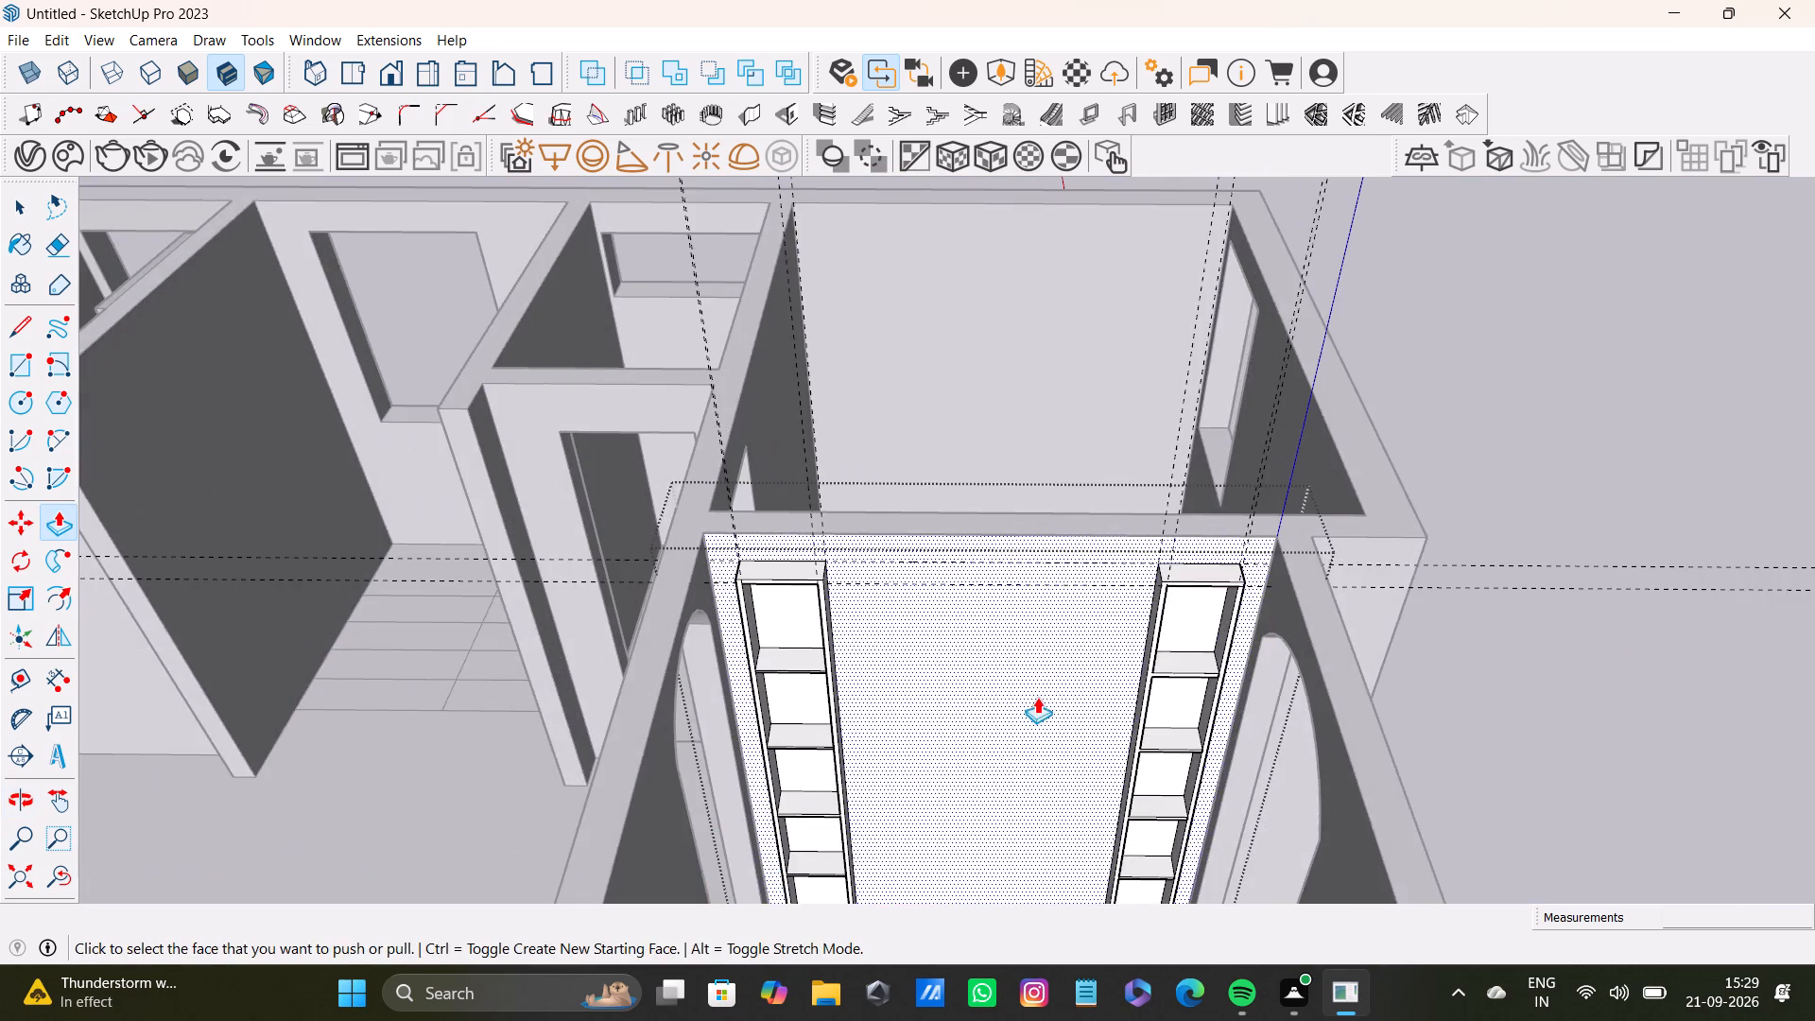
middle_click_drag(1038, 698, 683, 673, "shift")
middle_click_drag(682, 666, 1116, 635)
scroll(1188, 652, "up", 5)
middle_click_drag(1189, 653, 1181, 745)
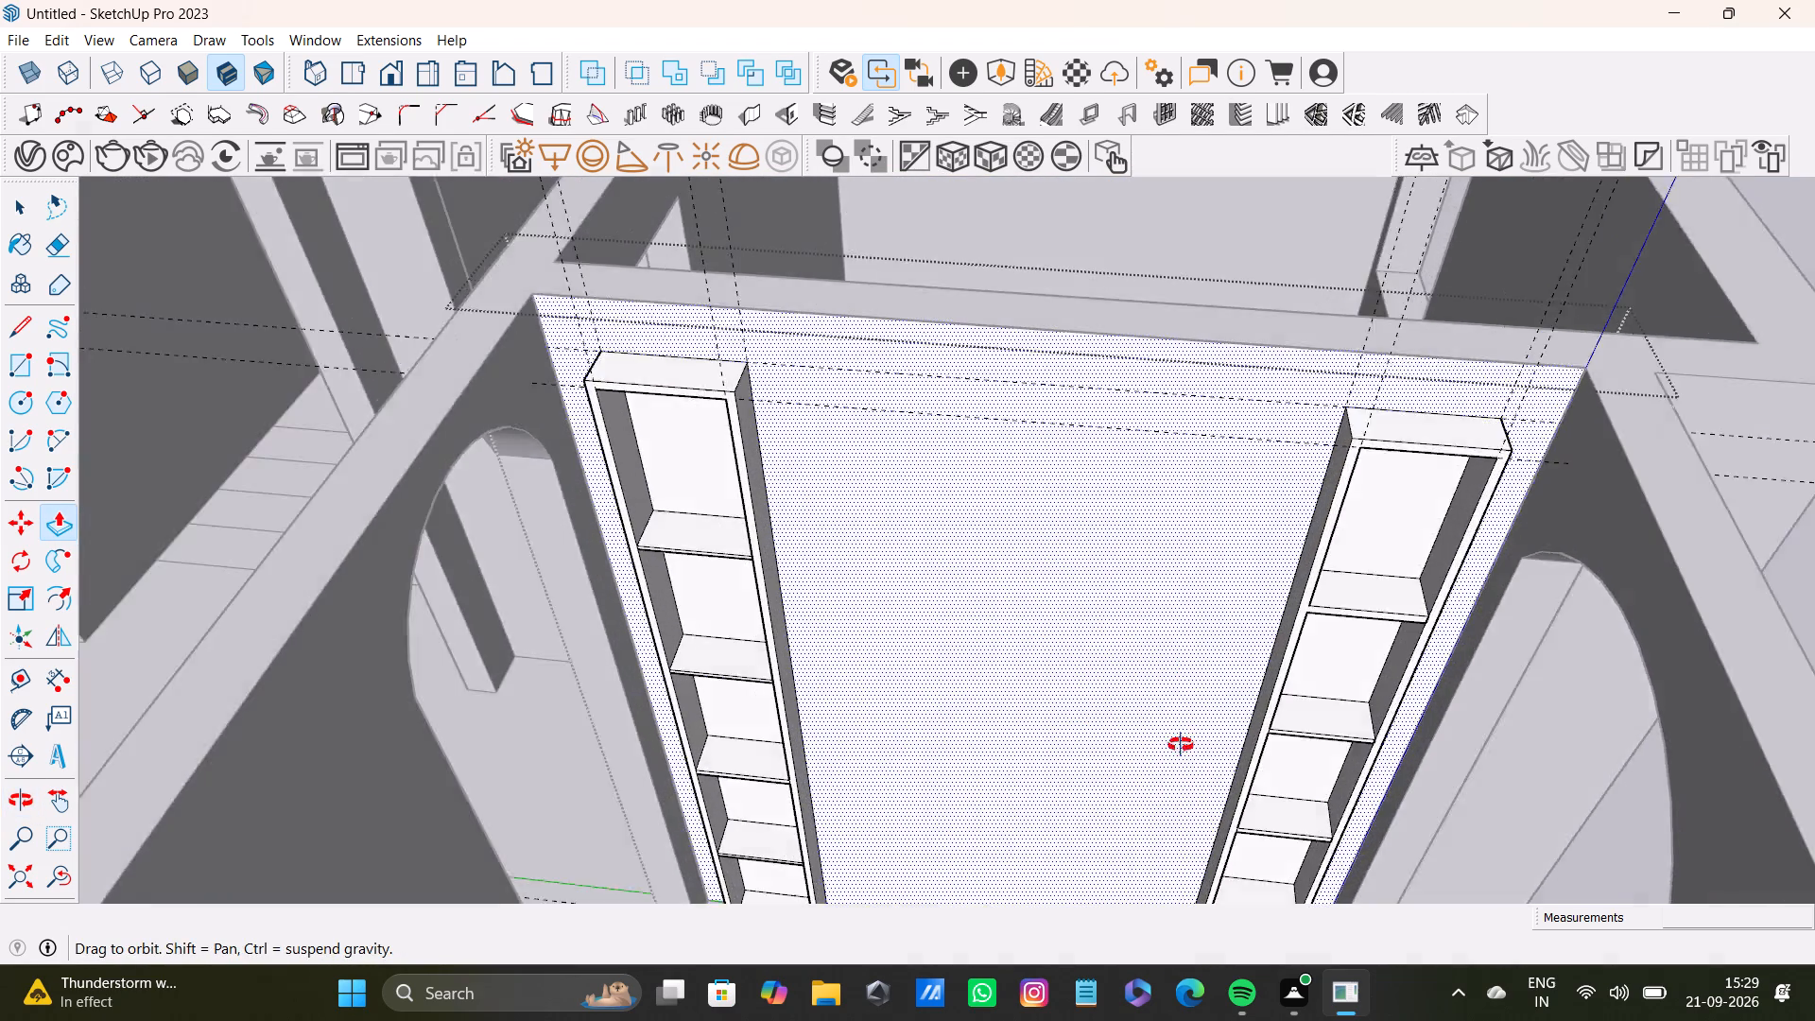
middle_click_drag(1181, 745, 1169, 691)
scroll(897, 535, "up", 4)
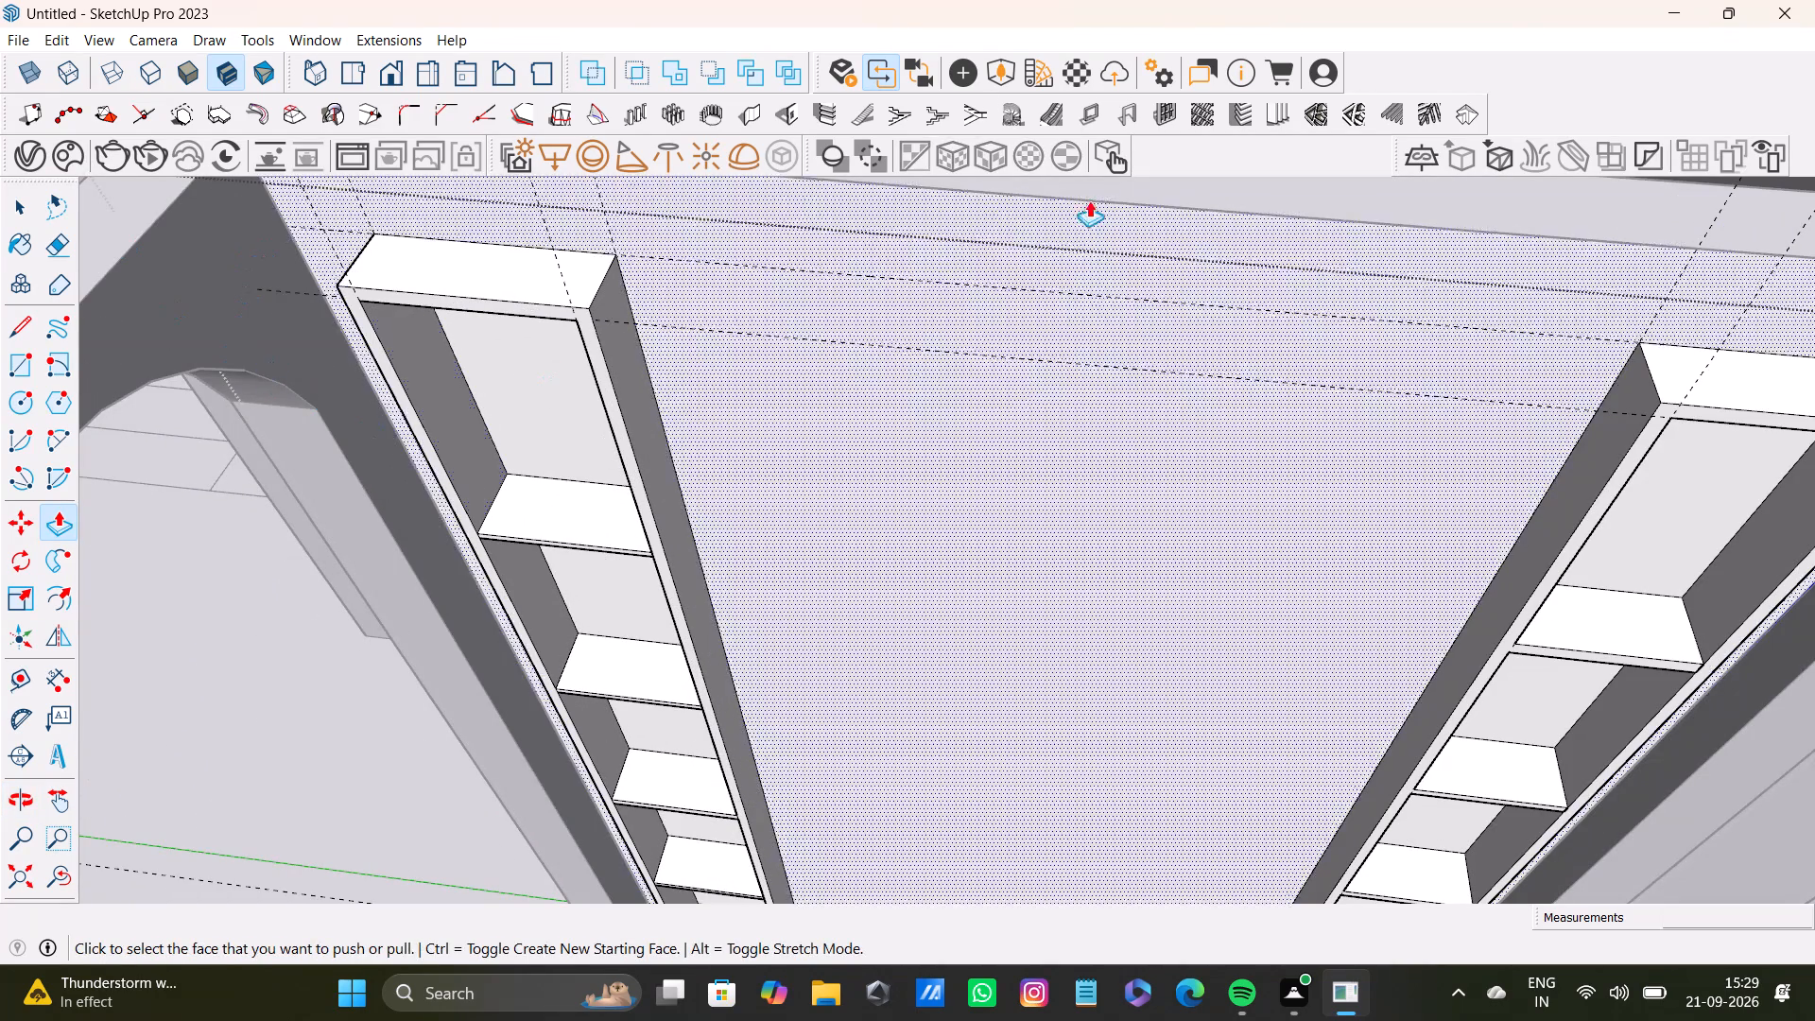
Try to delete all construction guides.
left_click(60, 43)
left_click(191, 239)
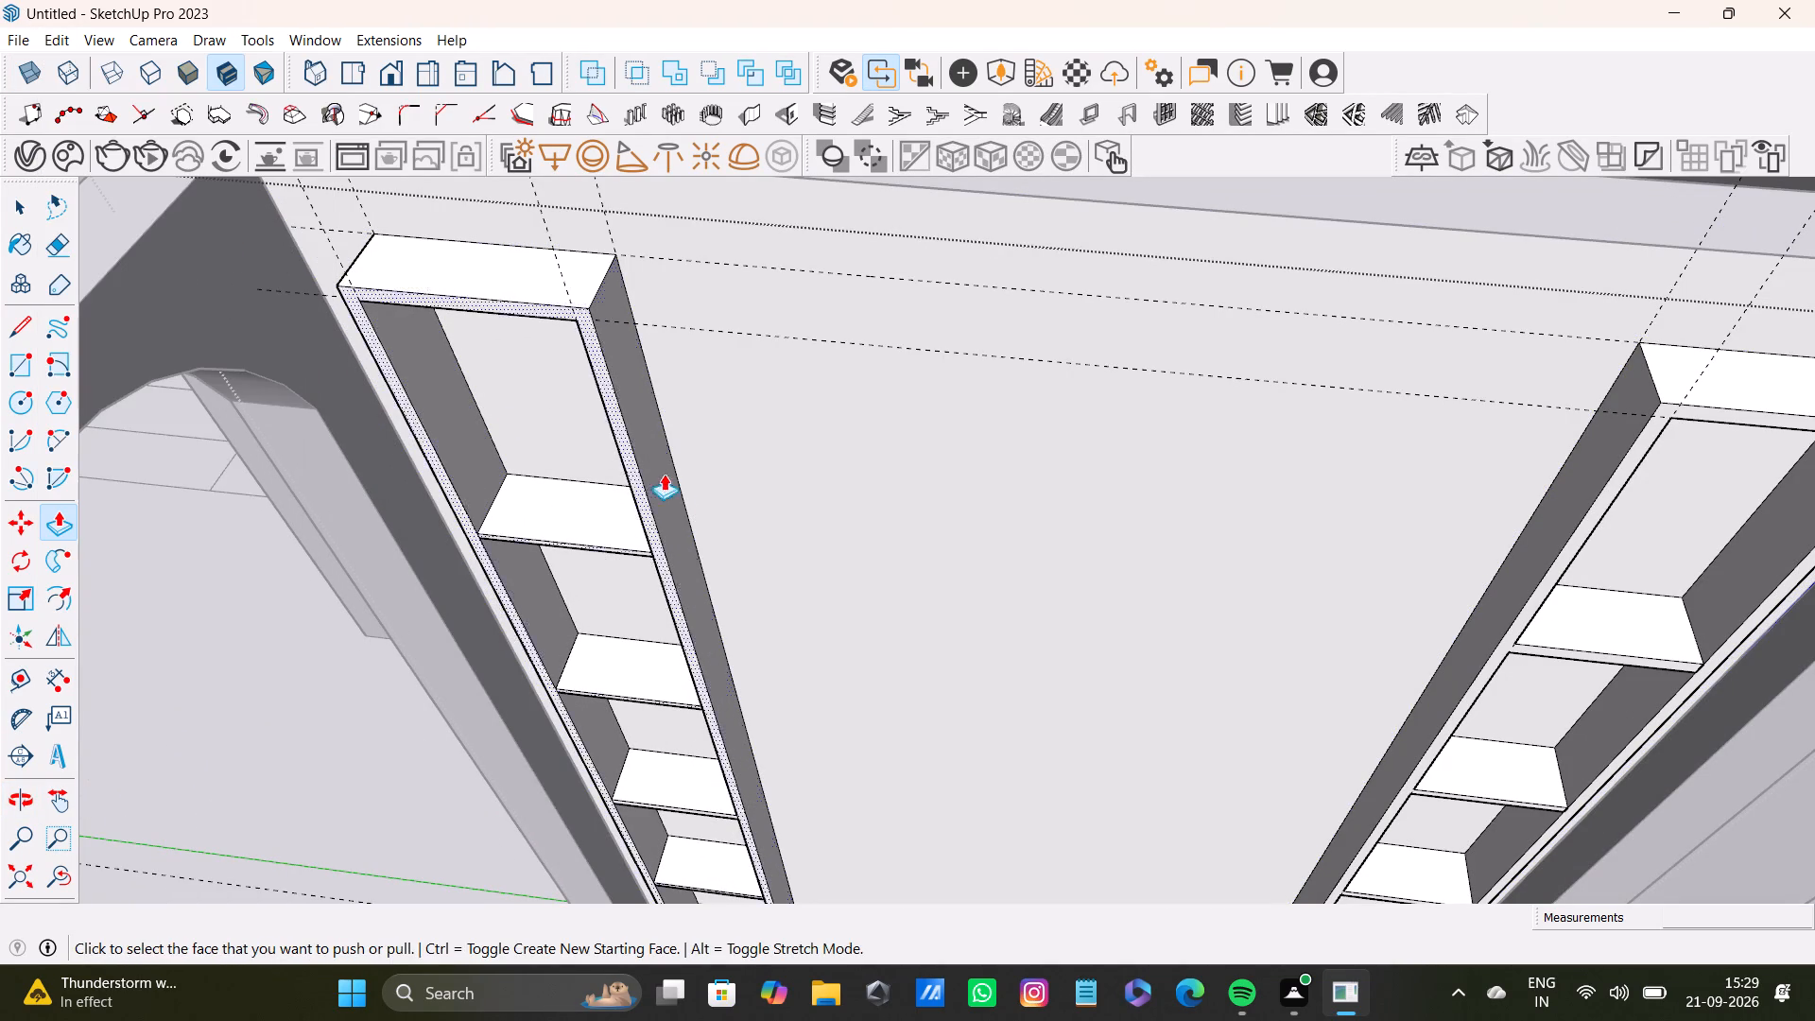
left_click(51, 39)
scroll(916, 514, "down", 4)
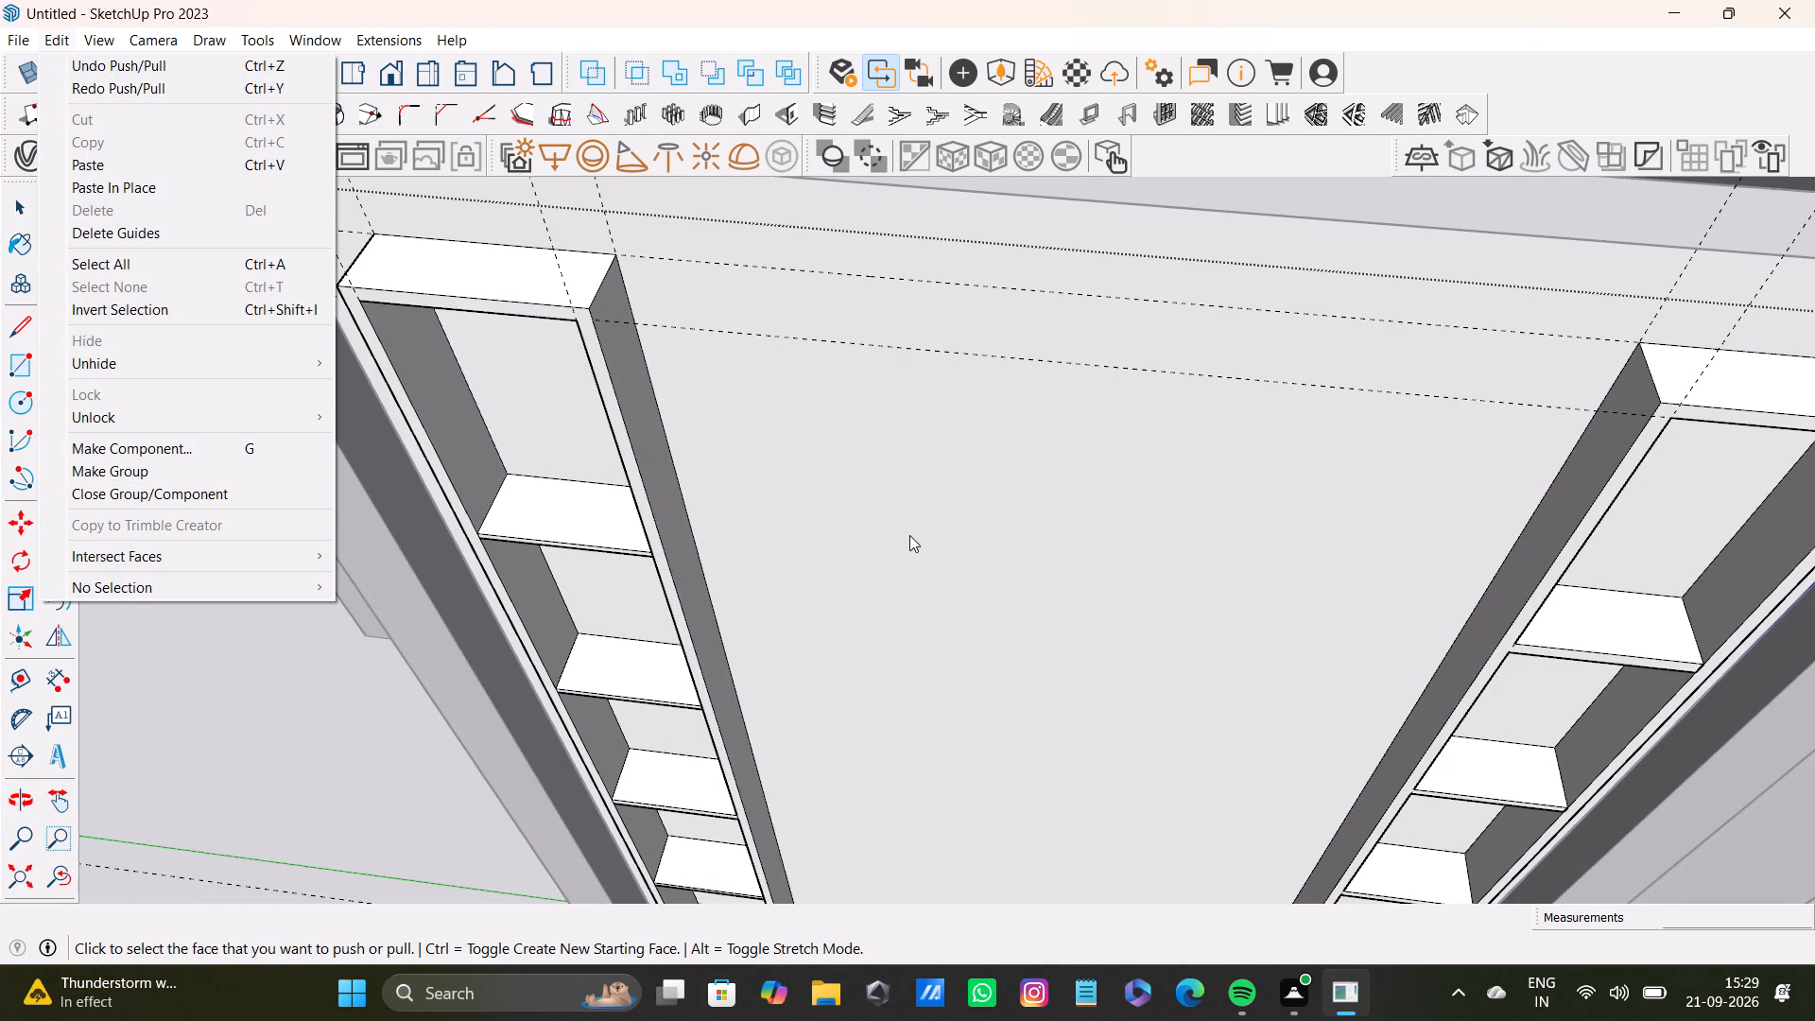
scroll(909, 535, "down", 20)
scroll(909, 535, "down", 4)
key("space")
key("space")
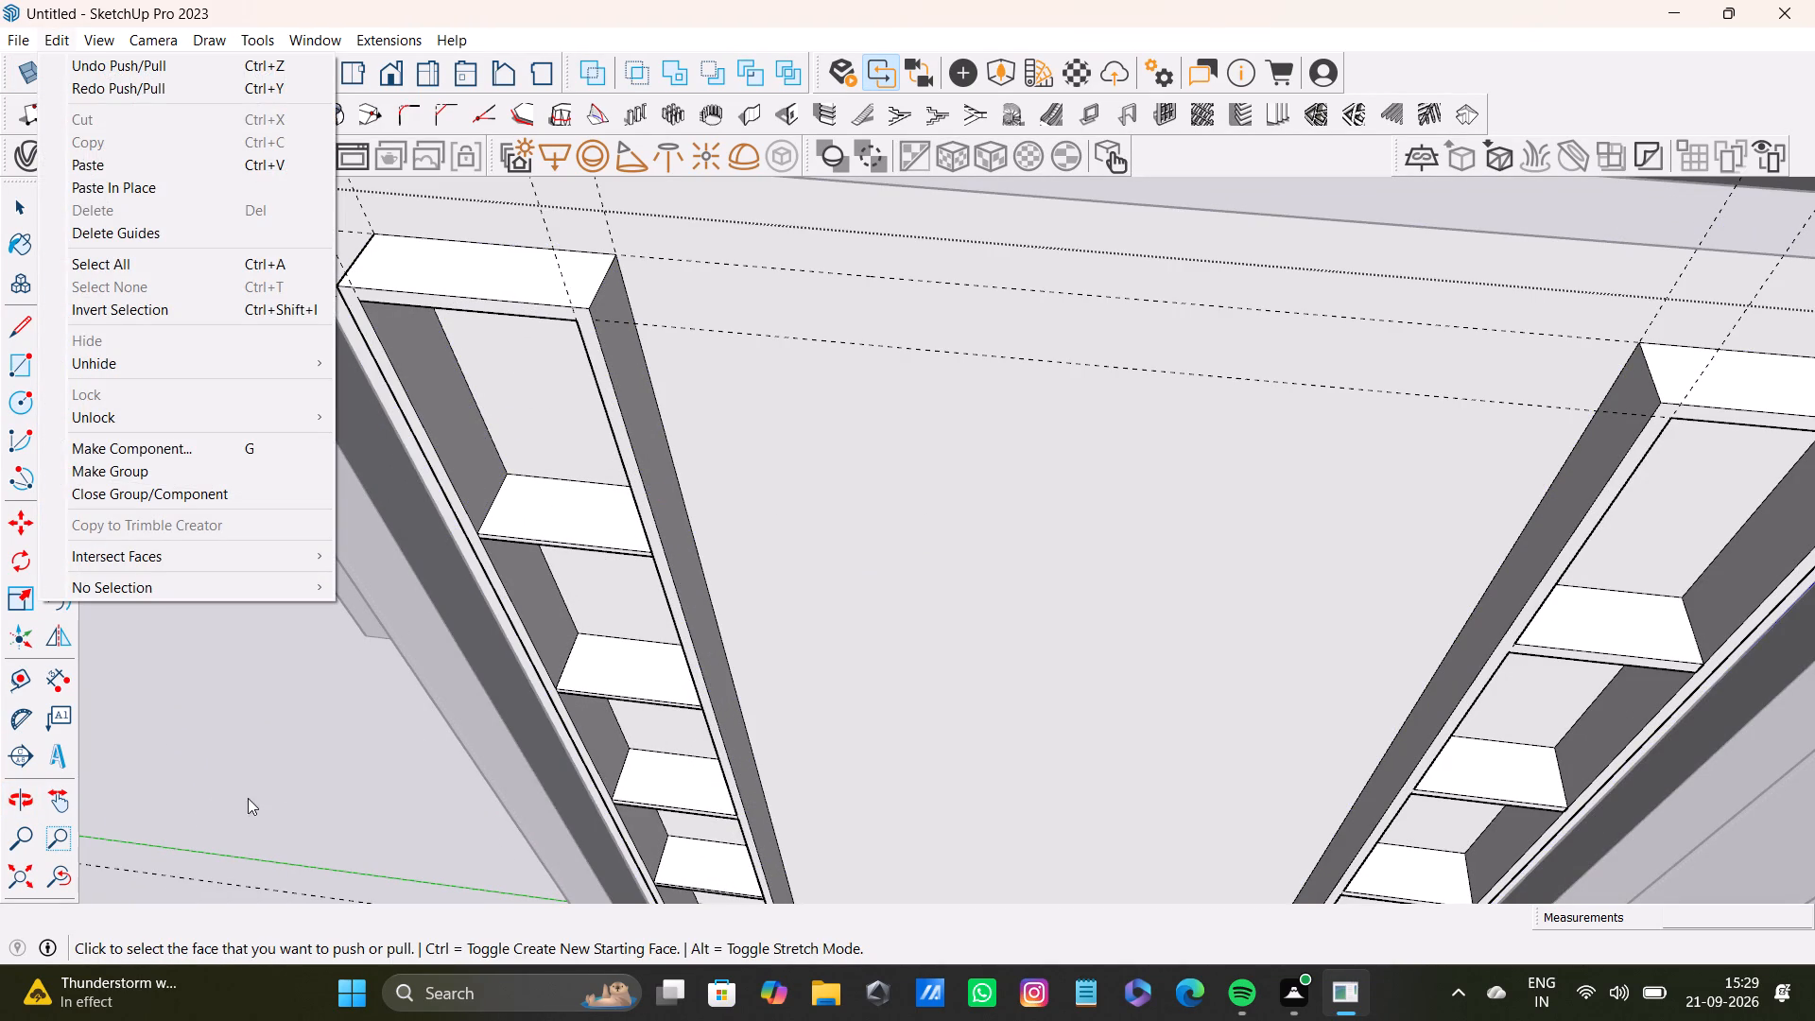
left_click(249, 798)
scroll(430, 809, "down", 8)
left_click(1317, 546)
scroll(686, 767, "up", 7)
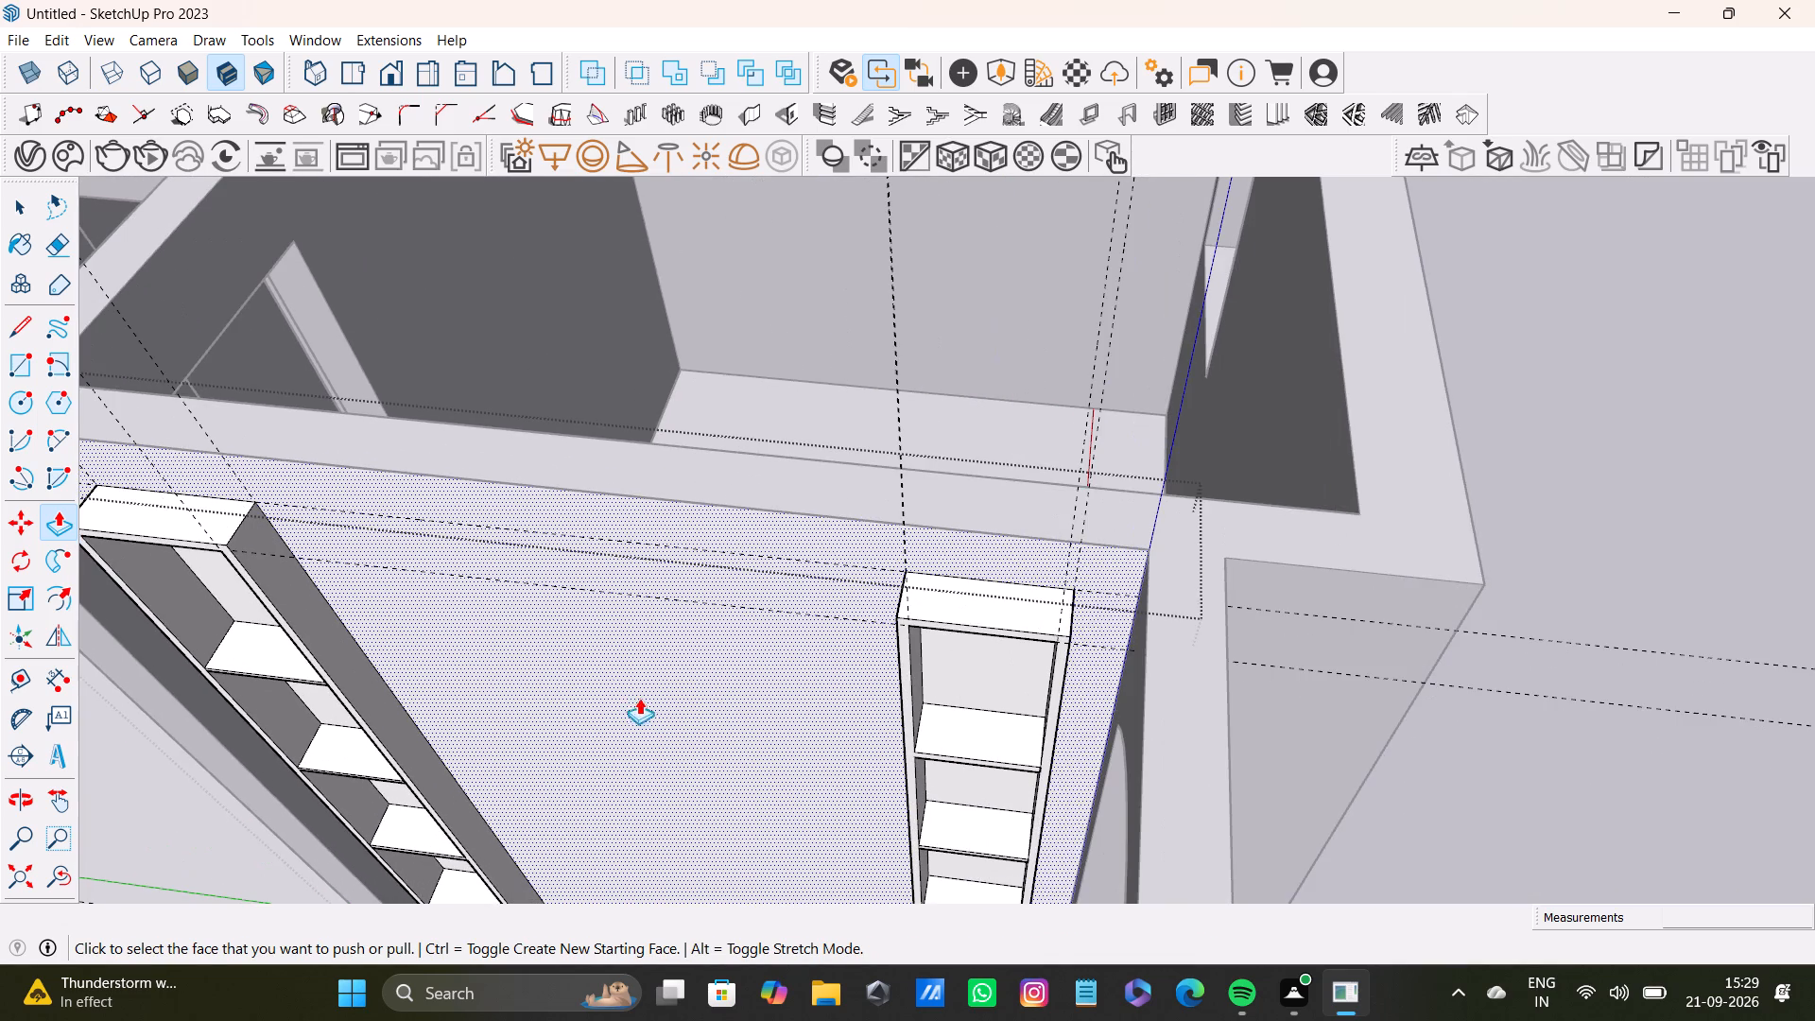
Delete all construction guides from the model.
middle_click_drag(406, 636, 765, 571)
scroll(773, 521, "up", 6)
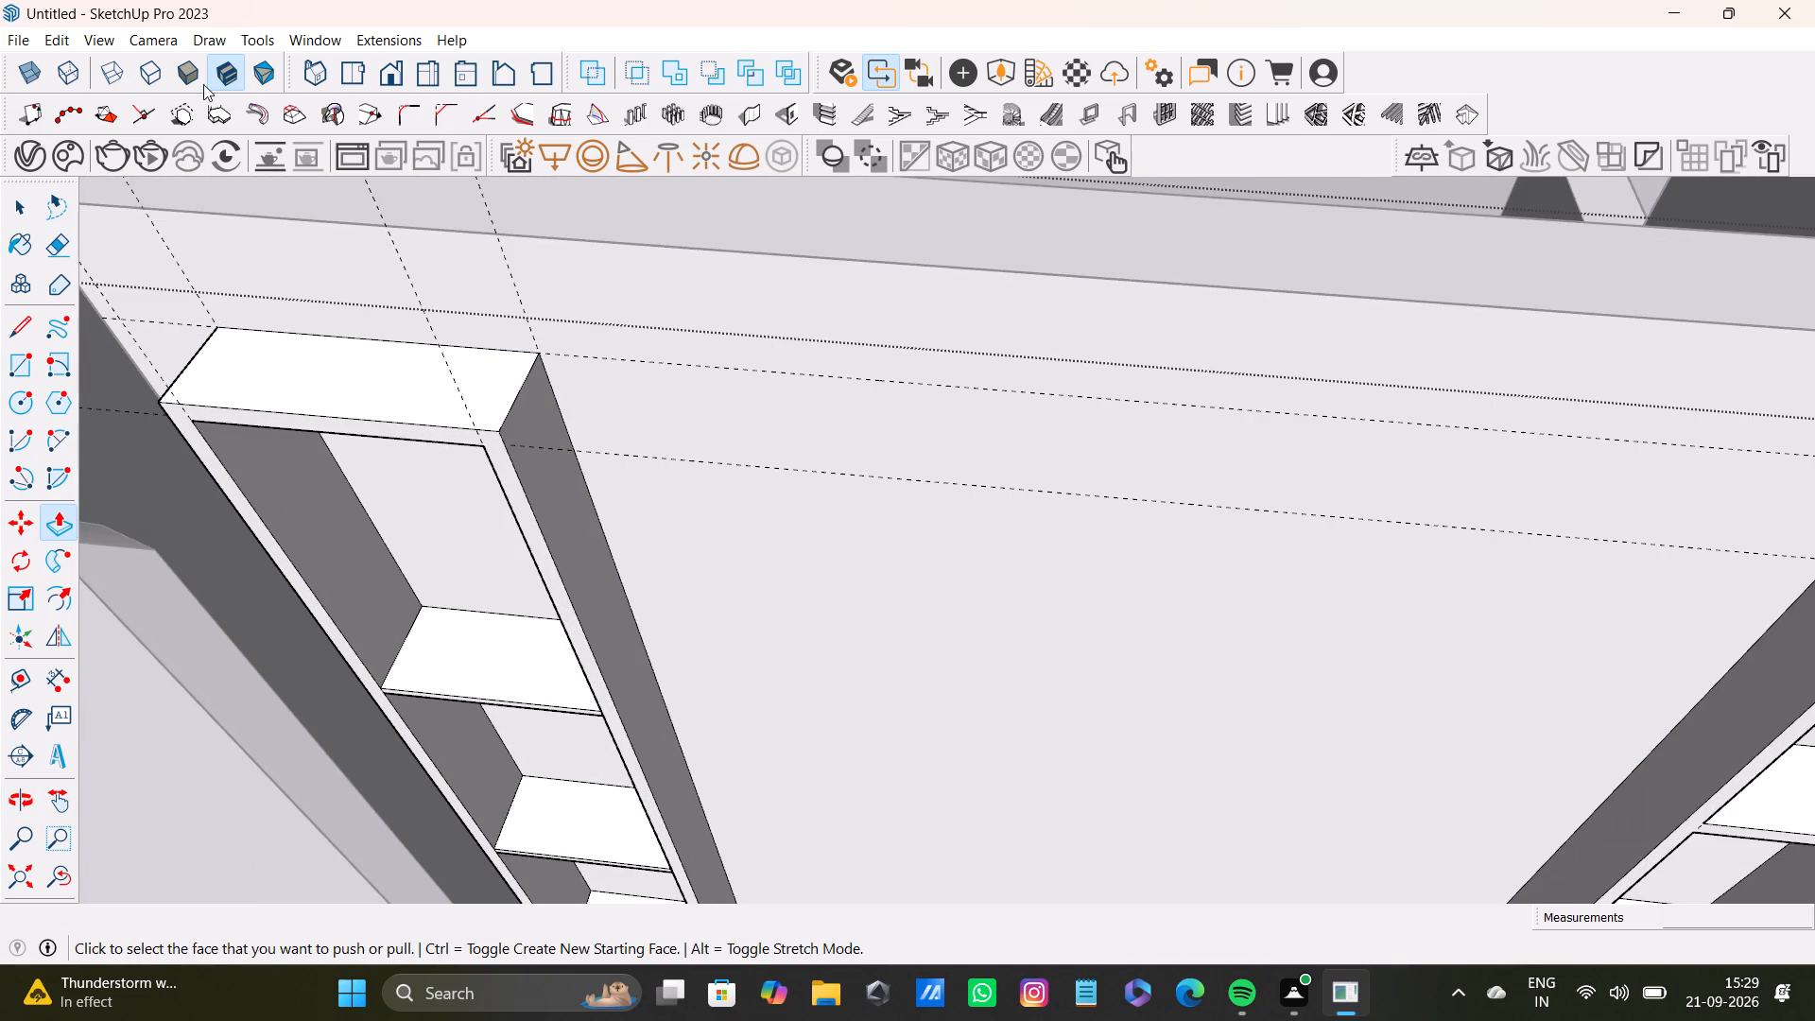
left_click(48, 43)
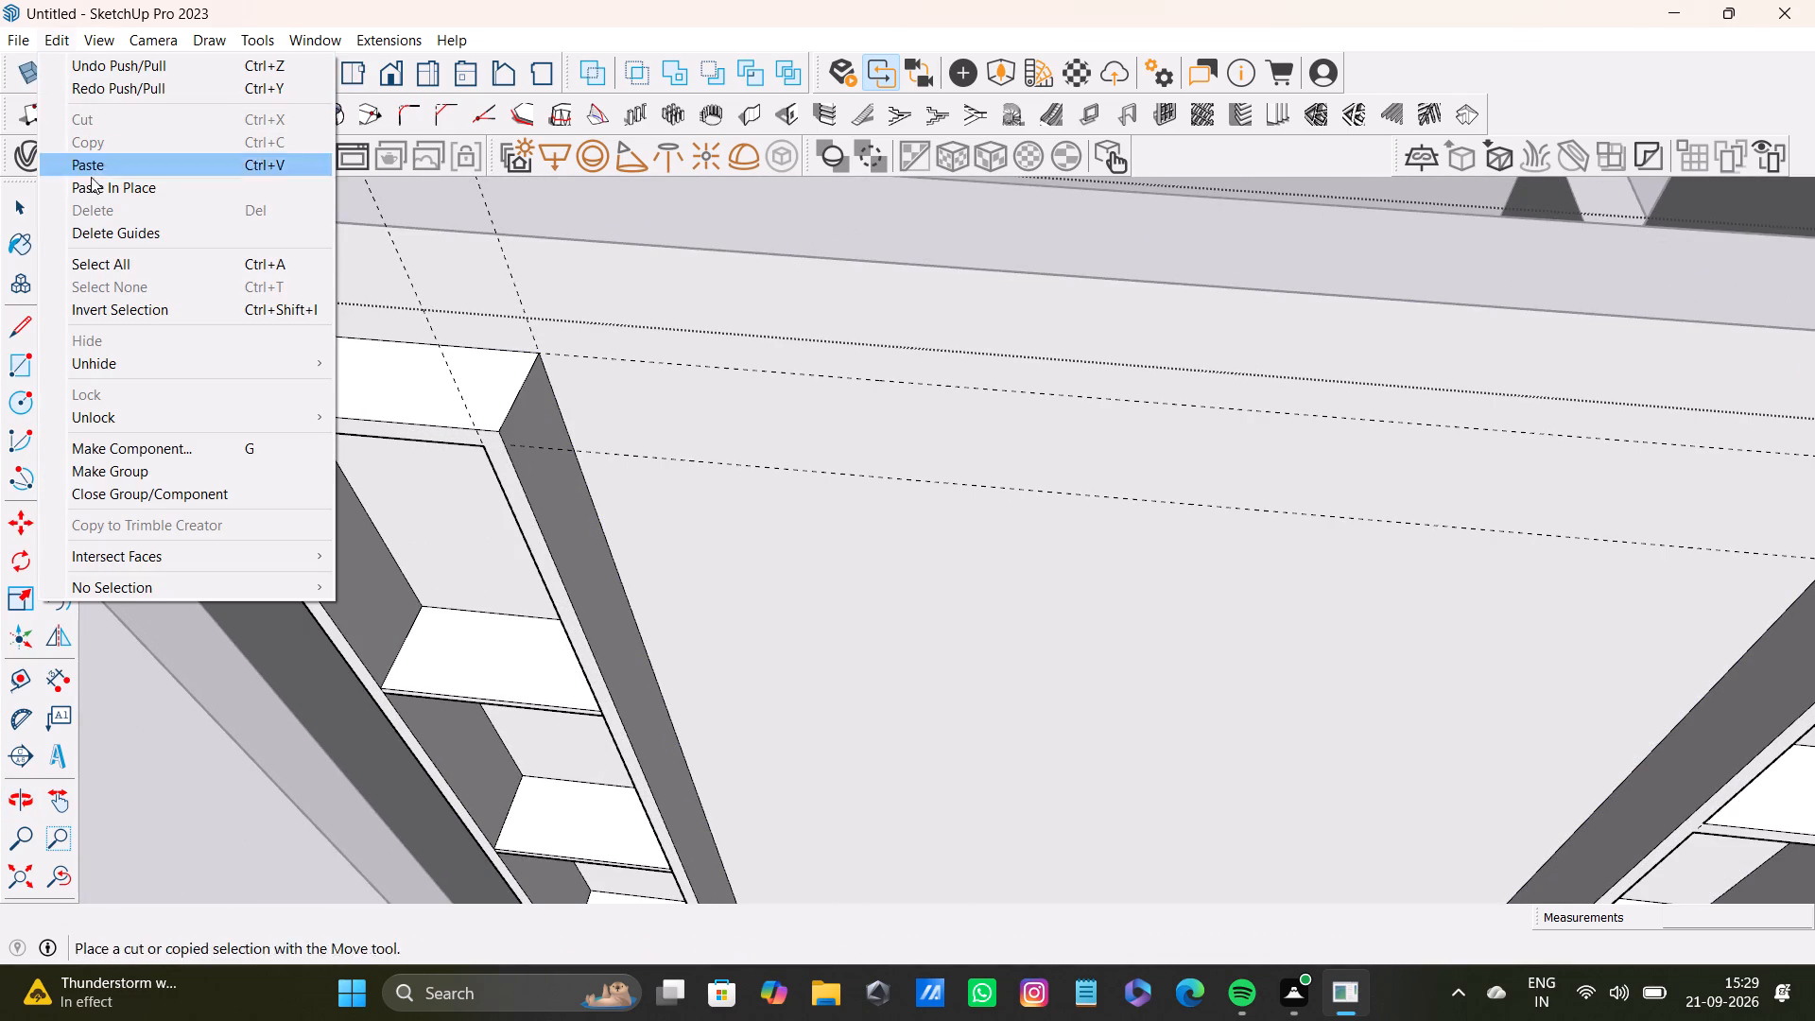
left_click(98, 223)
Place a vertical guide on the wall about 2 3/4" from the left shelf unit's inner side.
scroll(633, 474, "down", 7)
middle_click_drag(820, 663, 928, 668)
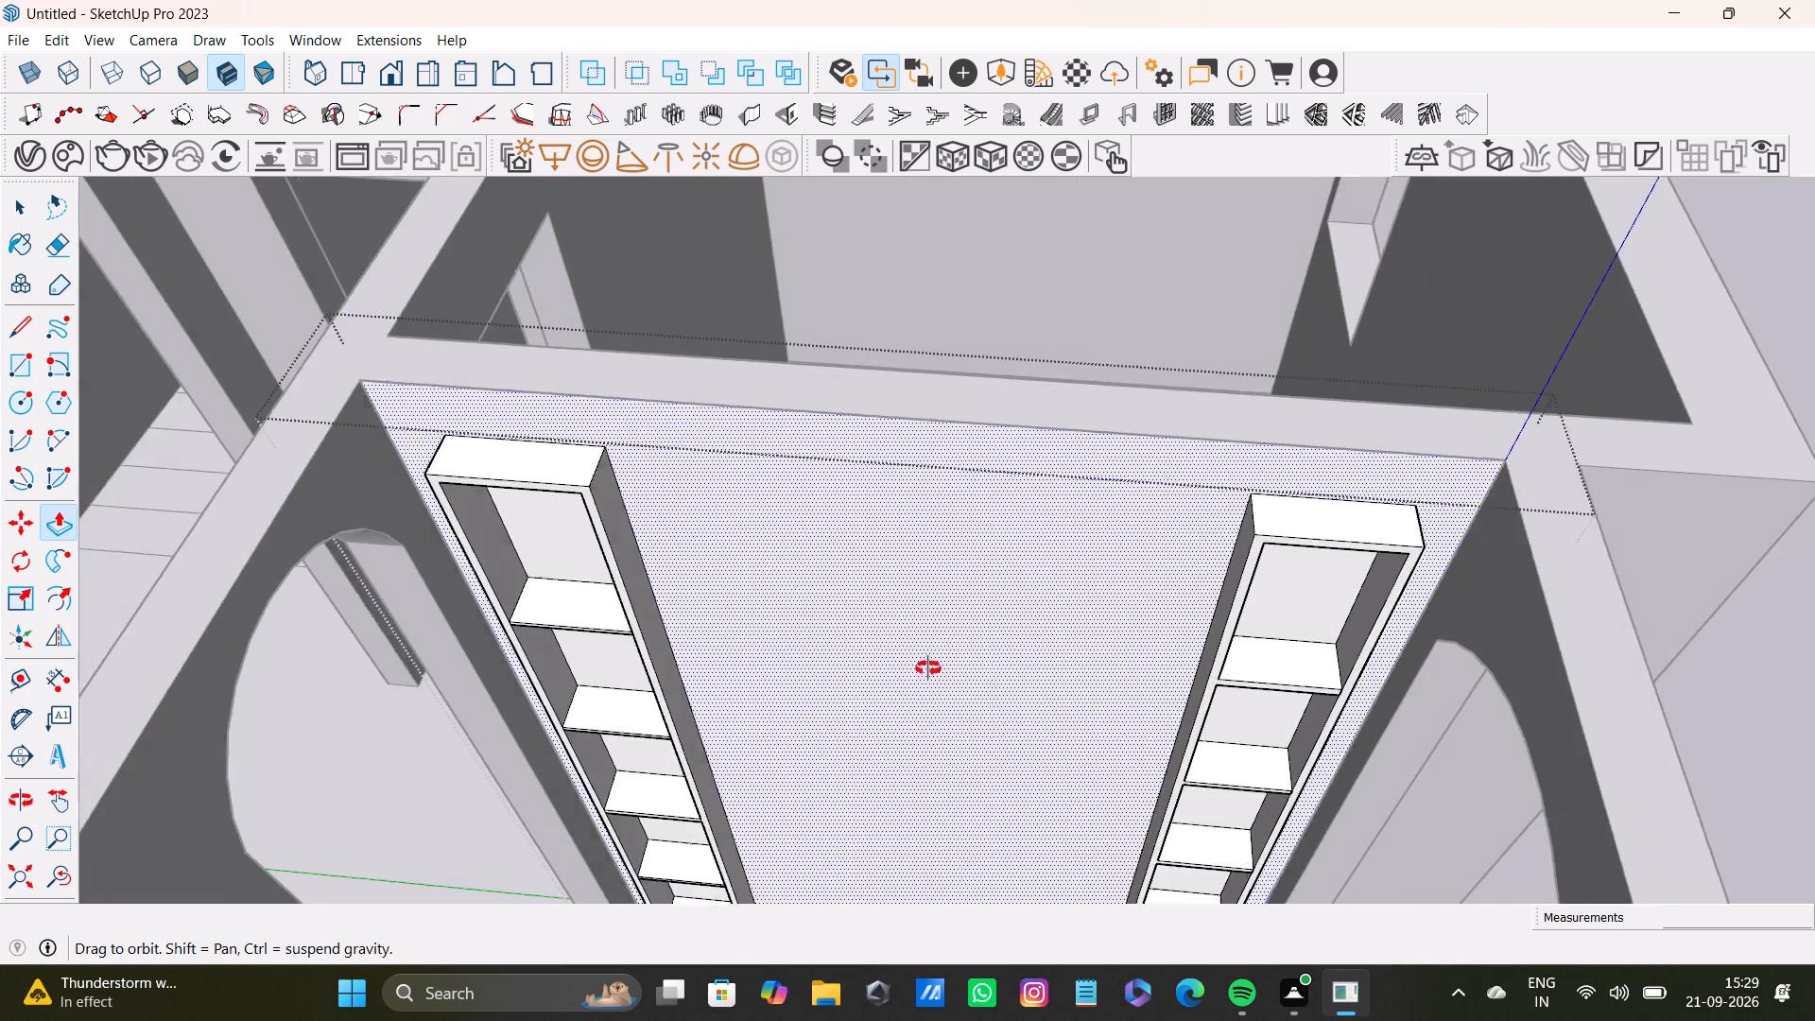
middle_click_drag(928, 668, 818, 610)
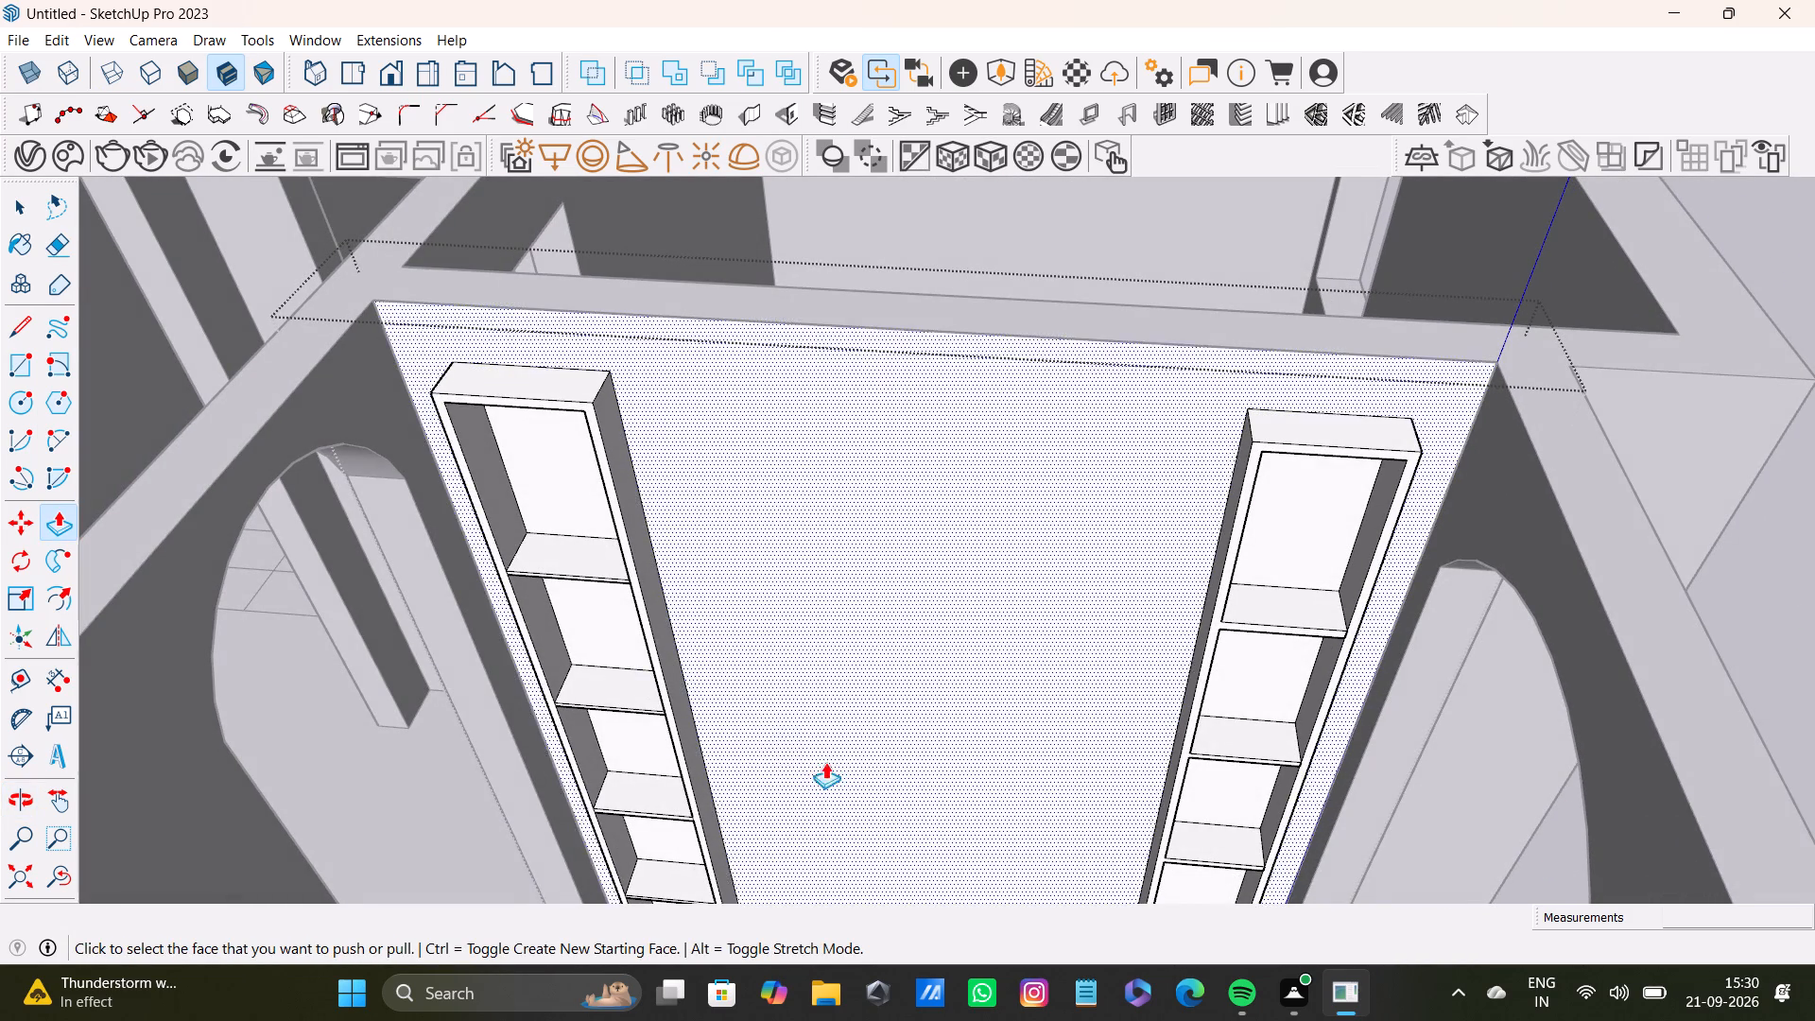
scroll(788, 739, "up", 4)
scroll(735, 694, "down", 7)
key("t")
scroll(705, 704, "up", 6)
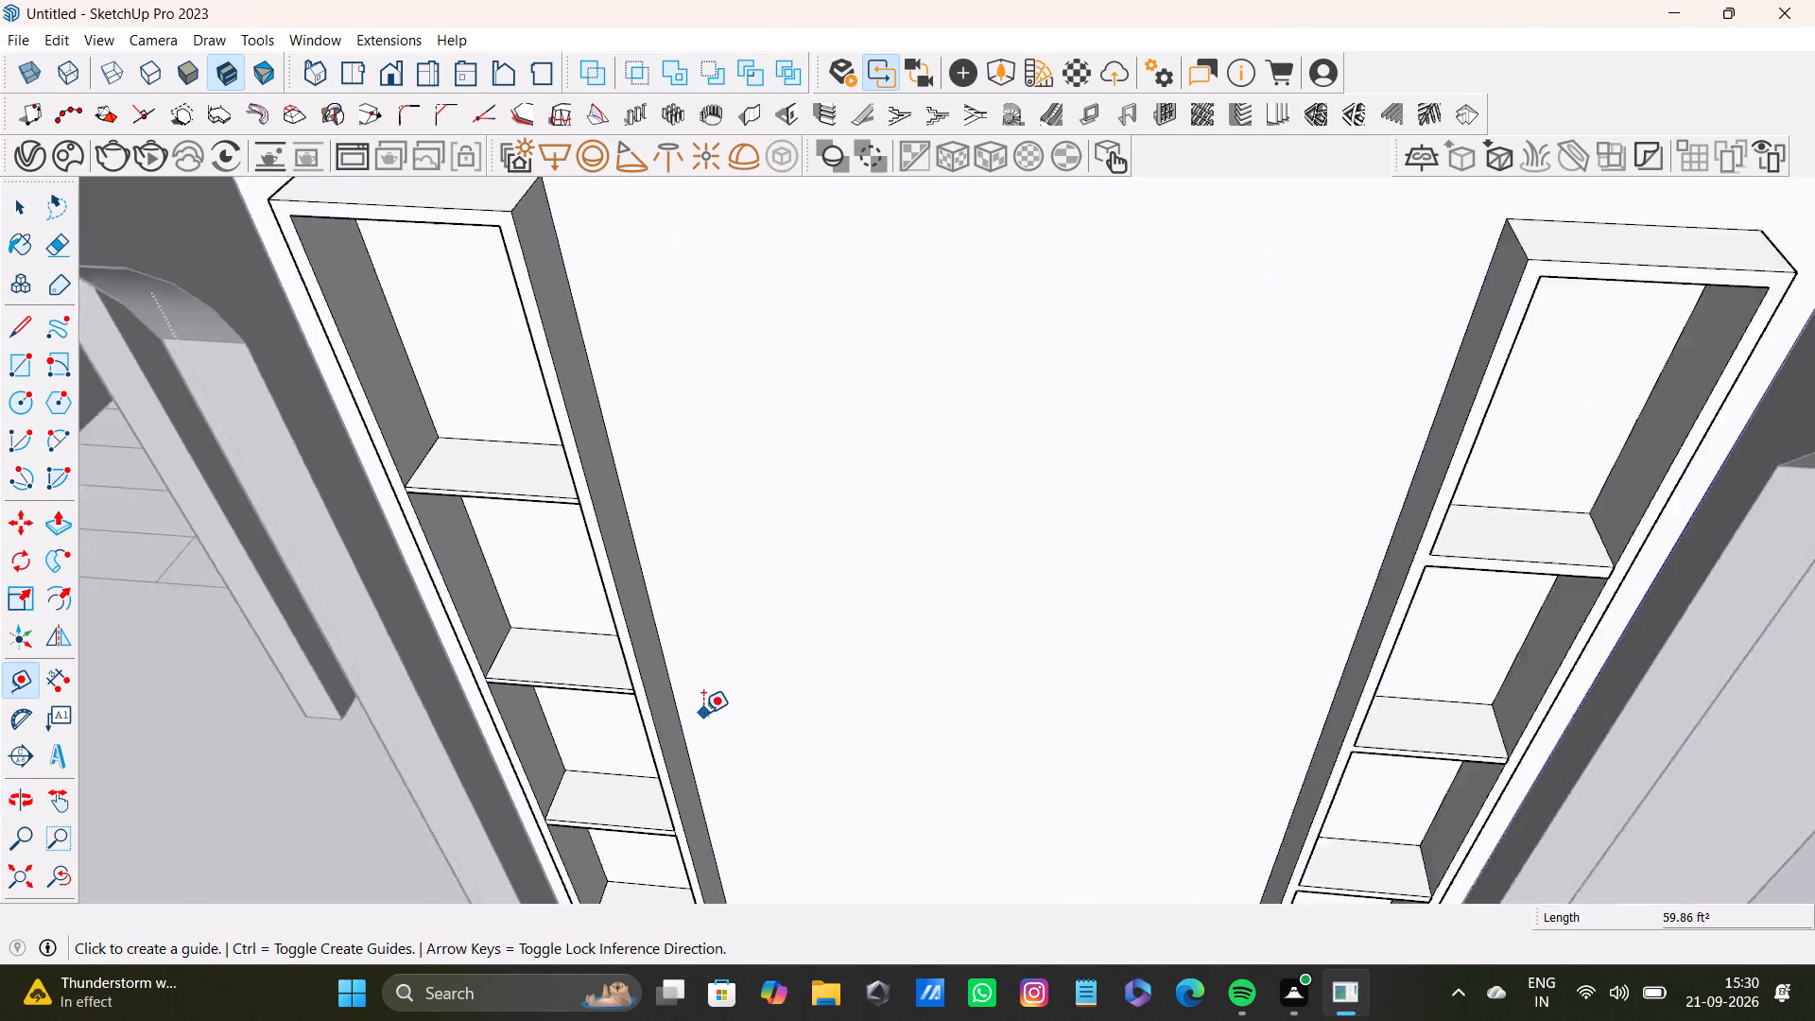
left_click(693, 772)
scroll(822, 787, "down", 4)
middle_click_drag(822, 787, 751, 561)
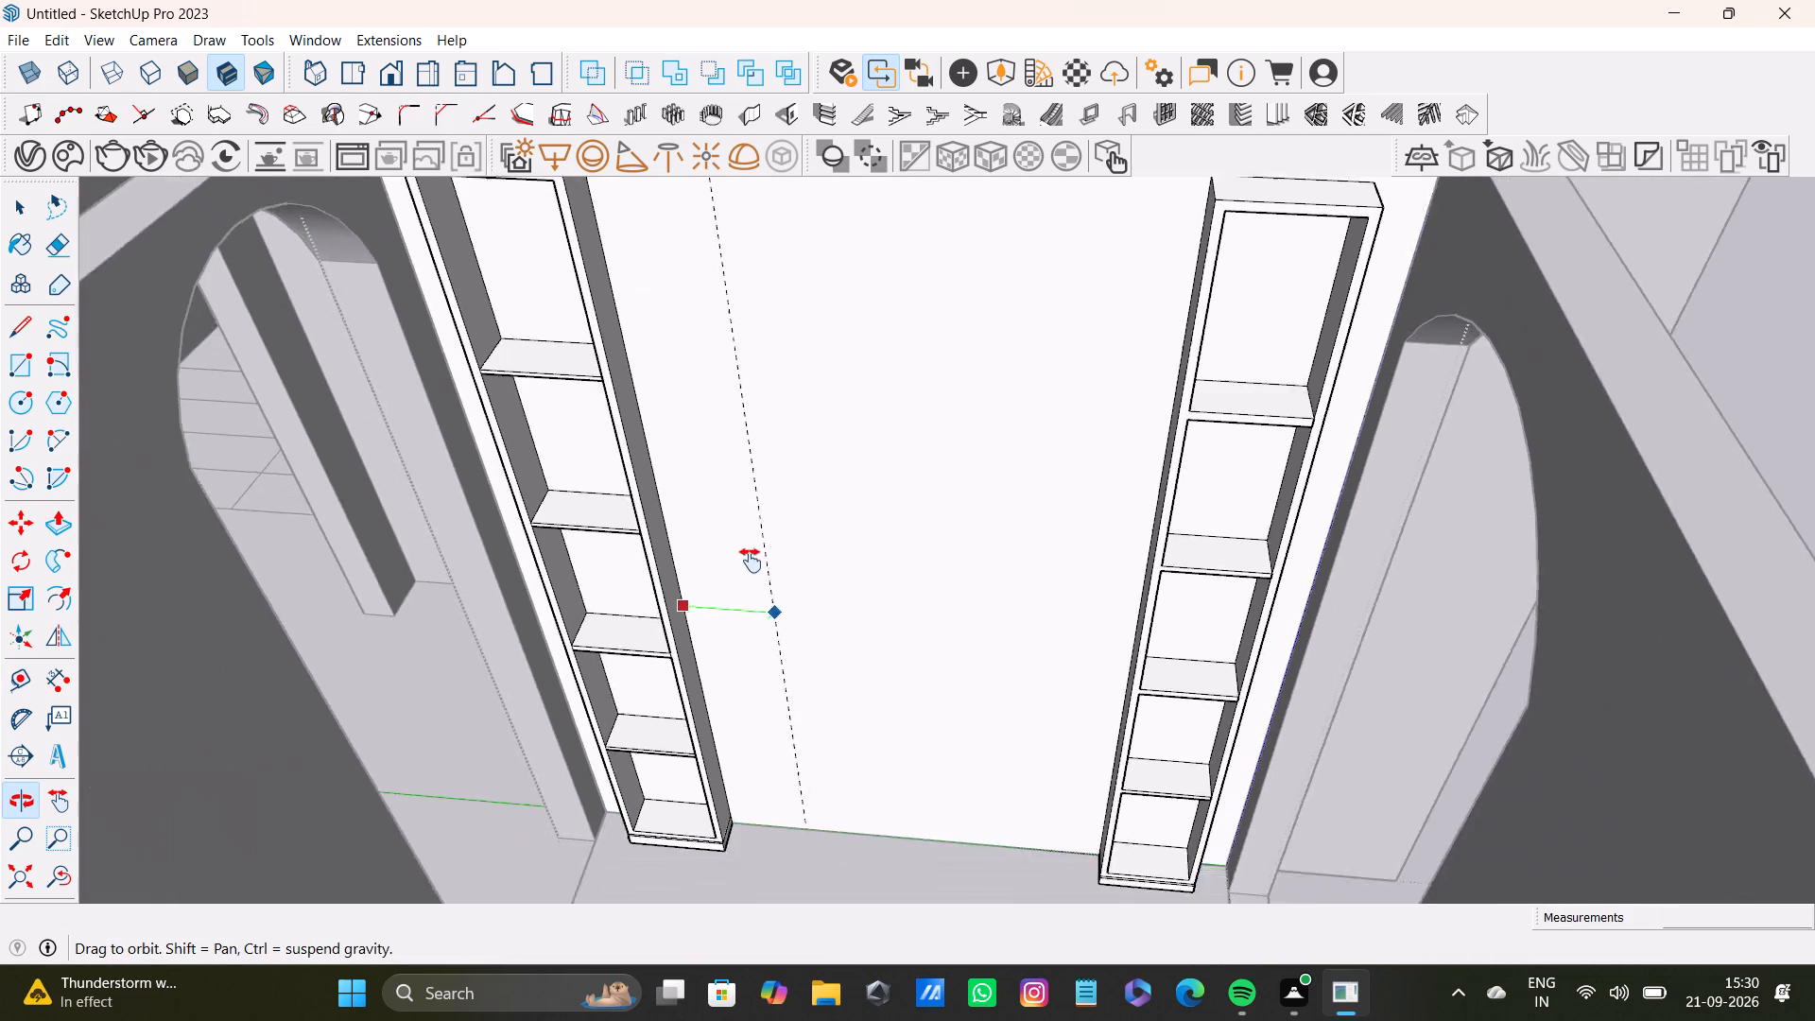
middle_click_drag(751, 561, 776, 598)
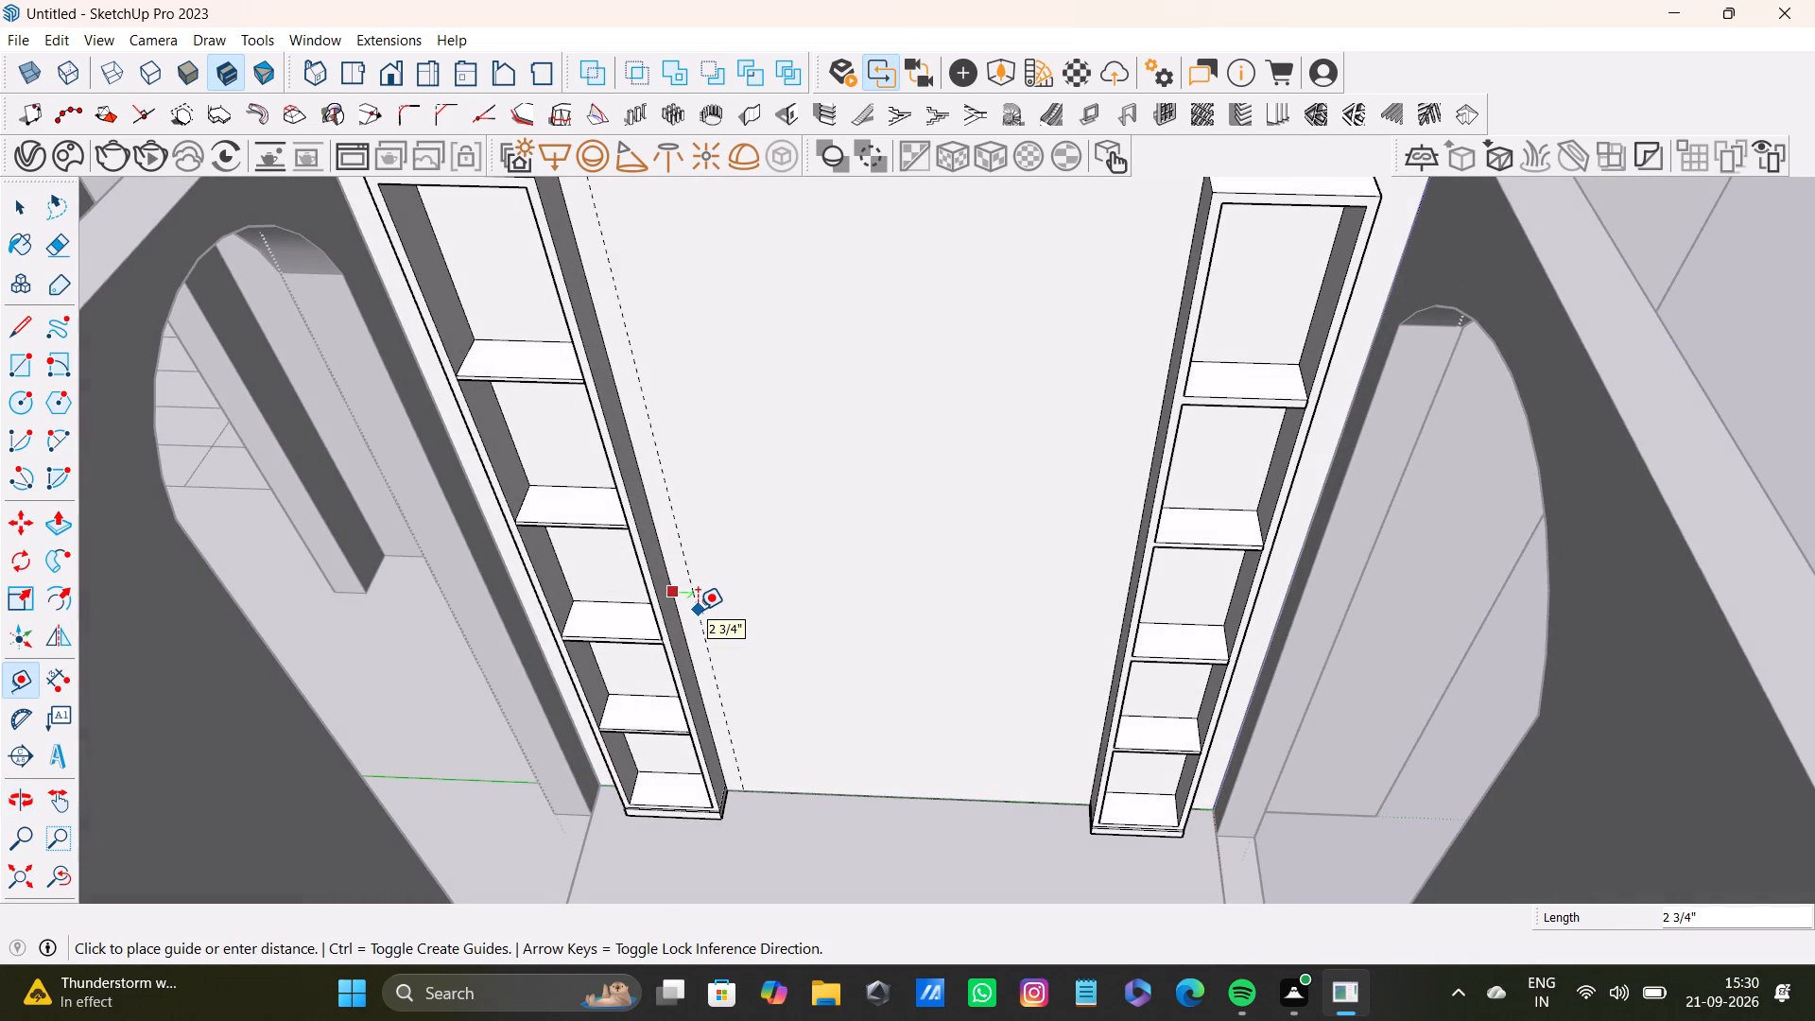
left_click(693, 614)
Place a matching vertical guide on the wall a few inches from the right shelf unit's inner side.
scroll(950, 624, "up", 4)
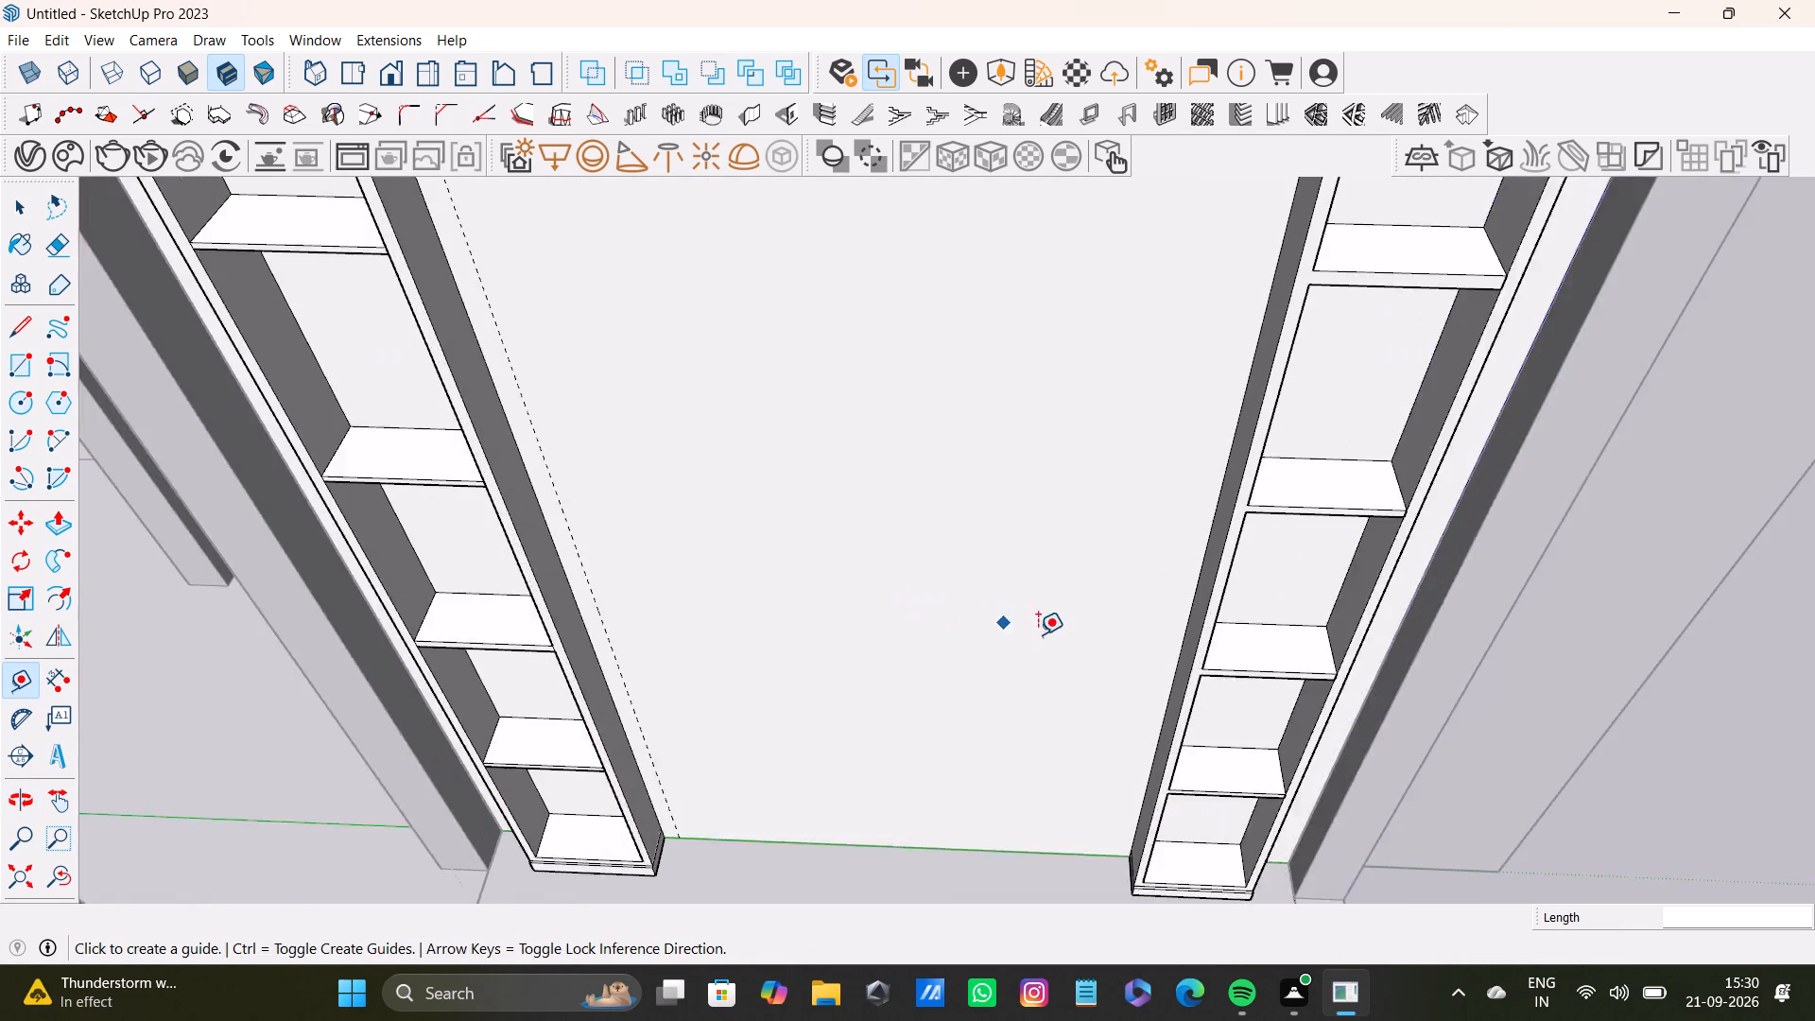
scroll(1038, 634, "up", 5)
left_click(1288, 646)
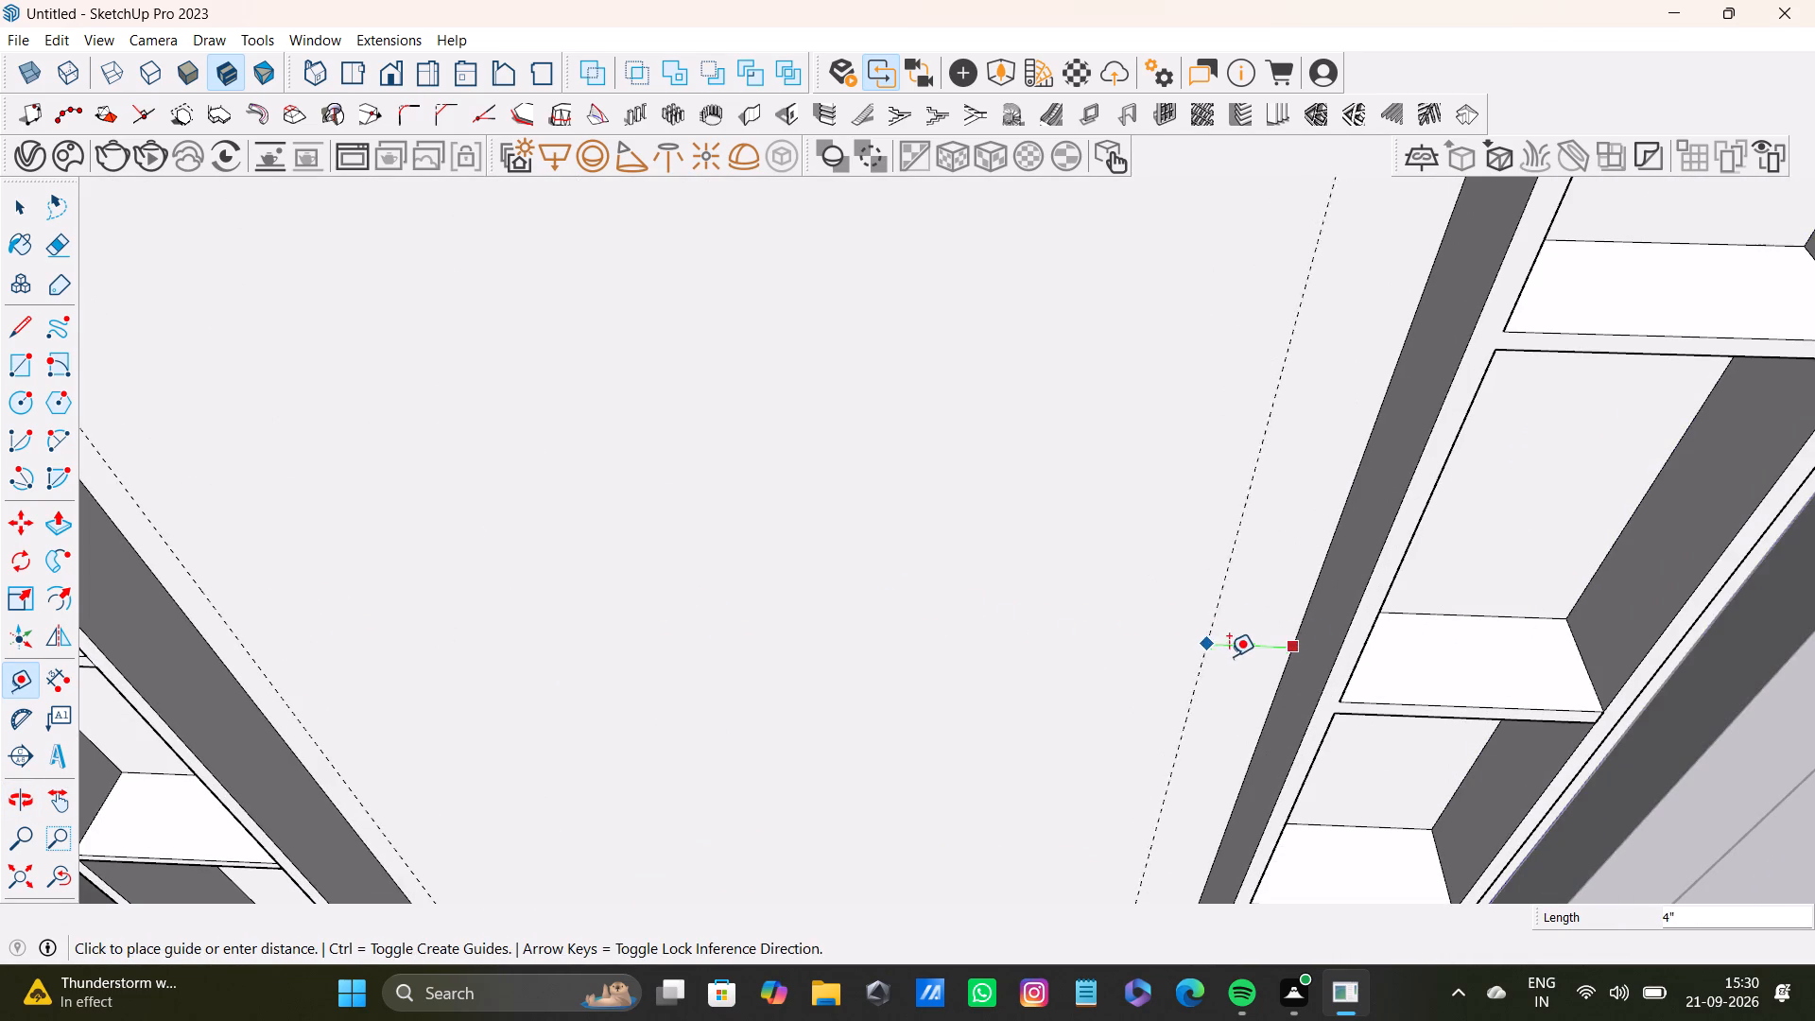
left_click(1260, 667)
Place a horizontal guide below the wall's top edge, level with the tops of the shelf units.
scroll(1216, 680, "down", 8)
middle_click_drag(1188, 689, 1097, 675)
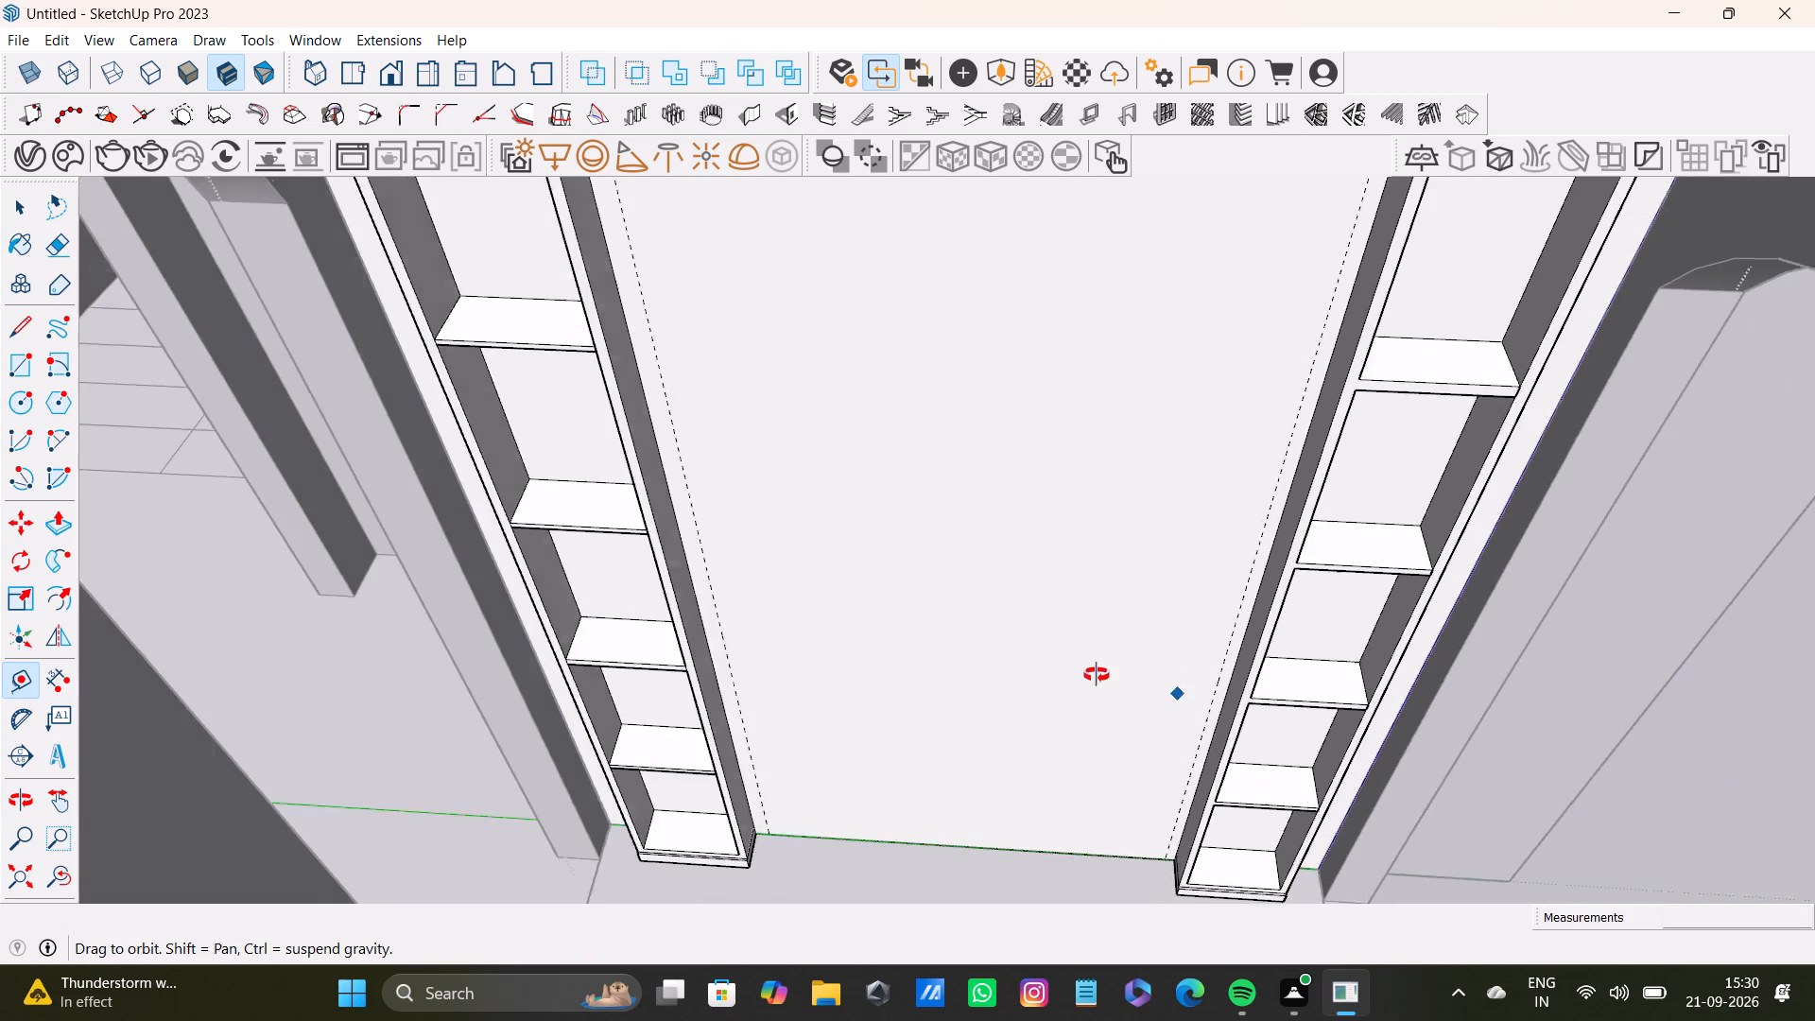
middle_click_drag(1097, 675, 1201, 775)
scroll(1153, 749, "down", 3)
middle_click_drag(1115, 748, 1034, 749)
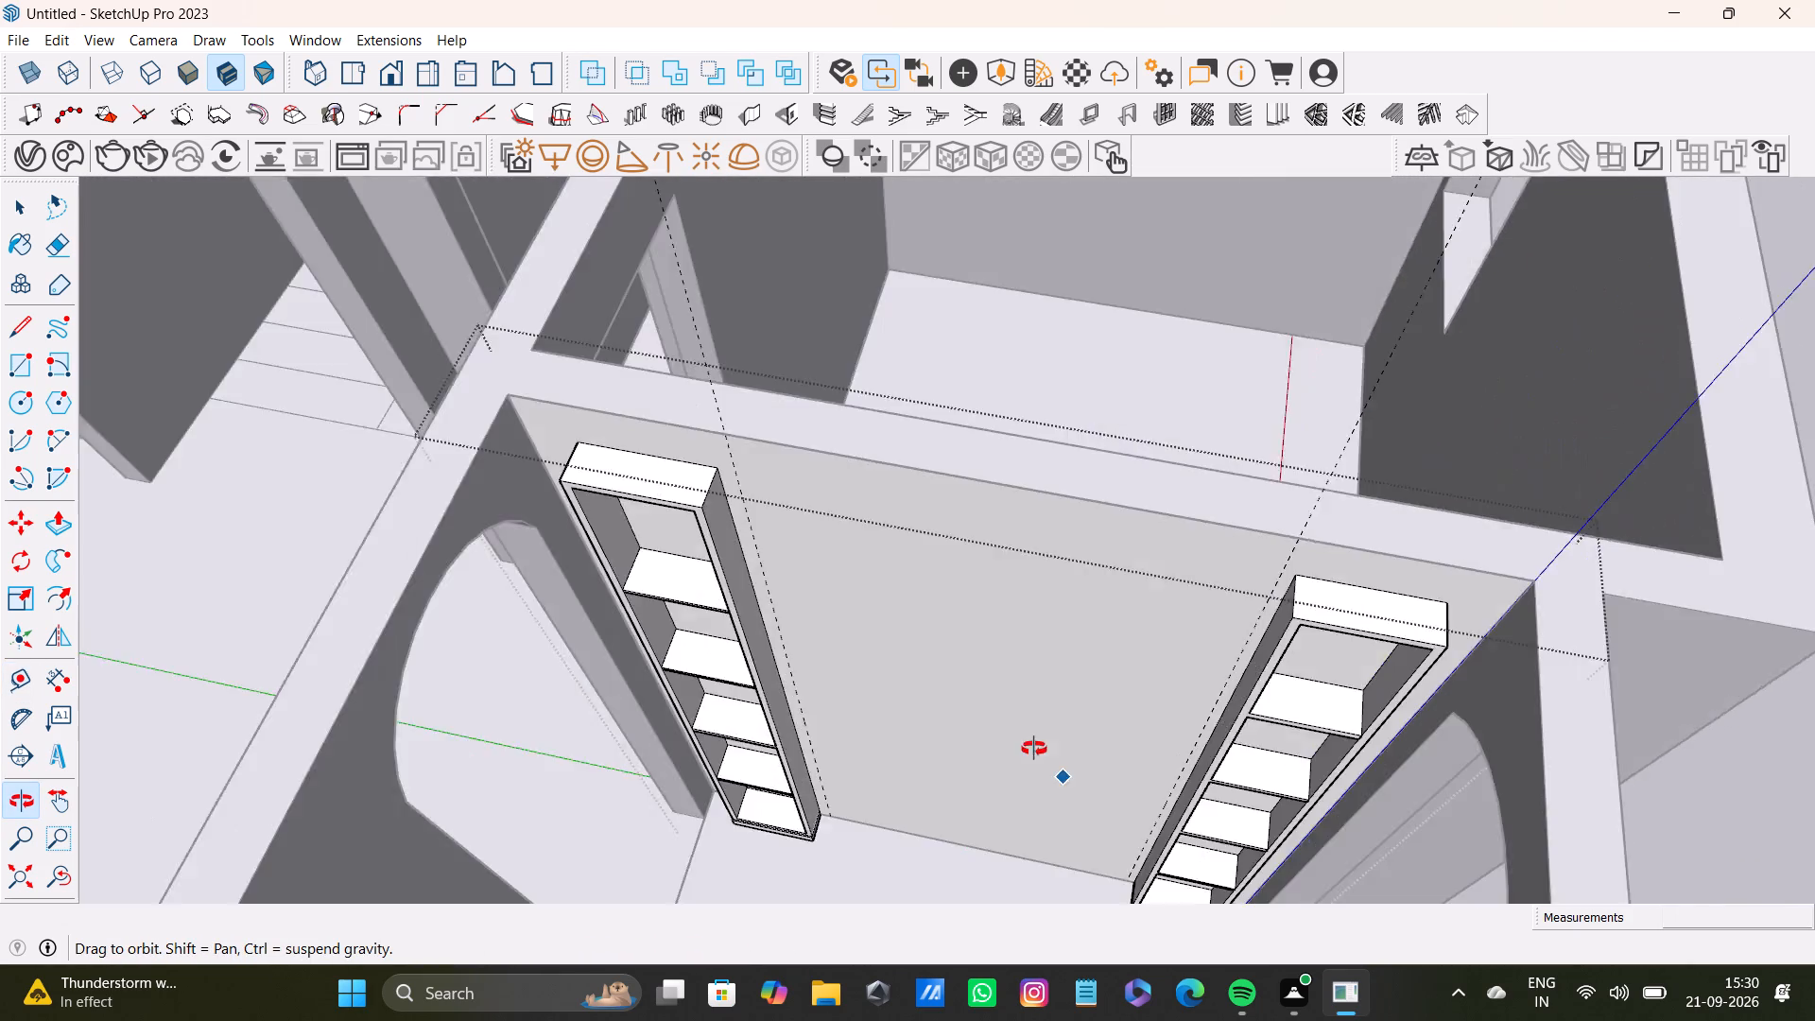
middle_click_drag(1034, 749, 1166, 629)
scroll(767, 316, "up", 6)
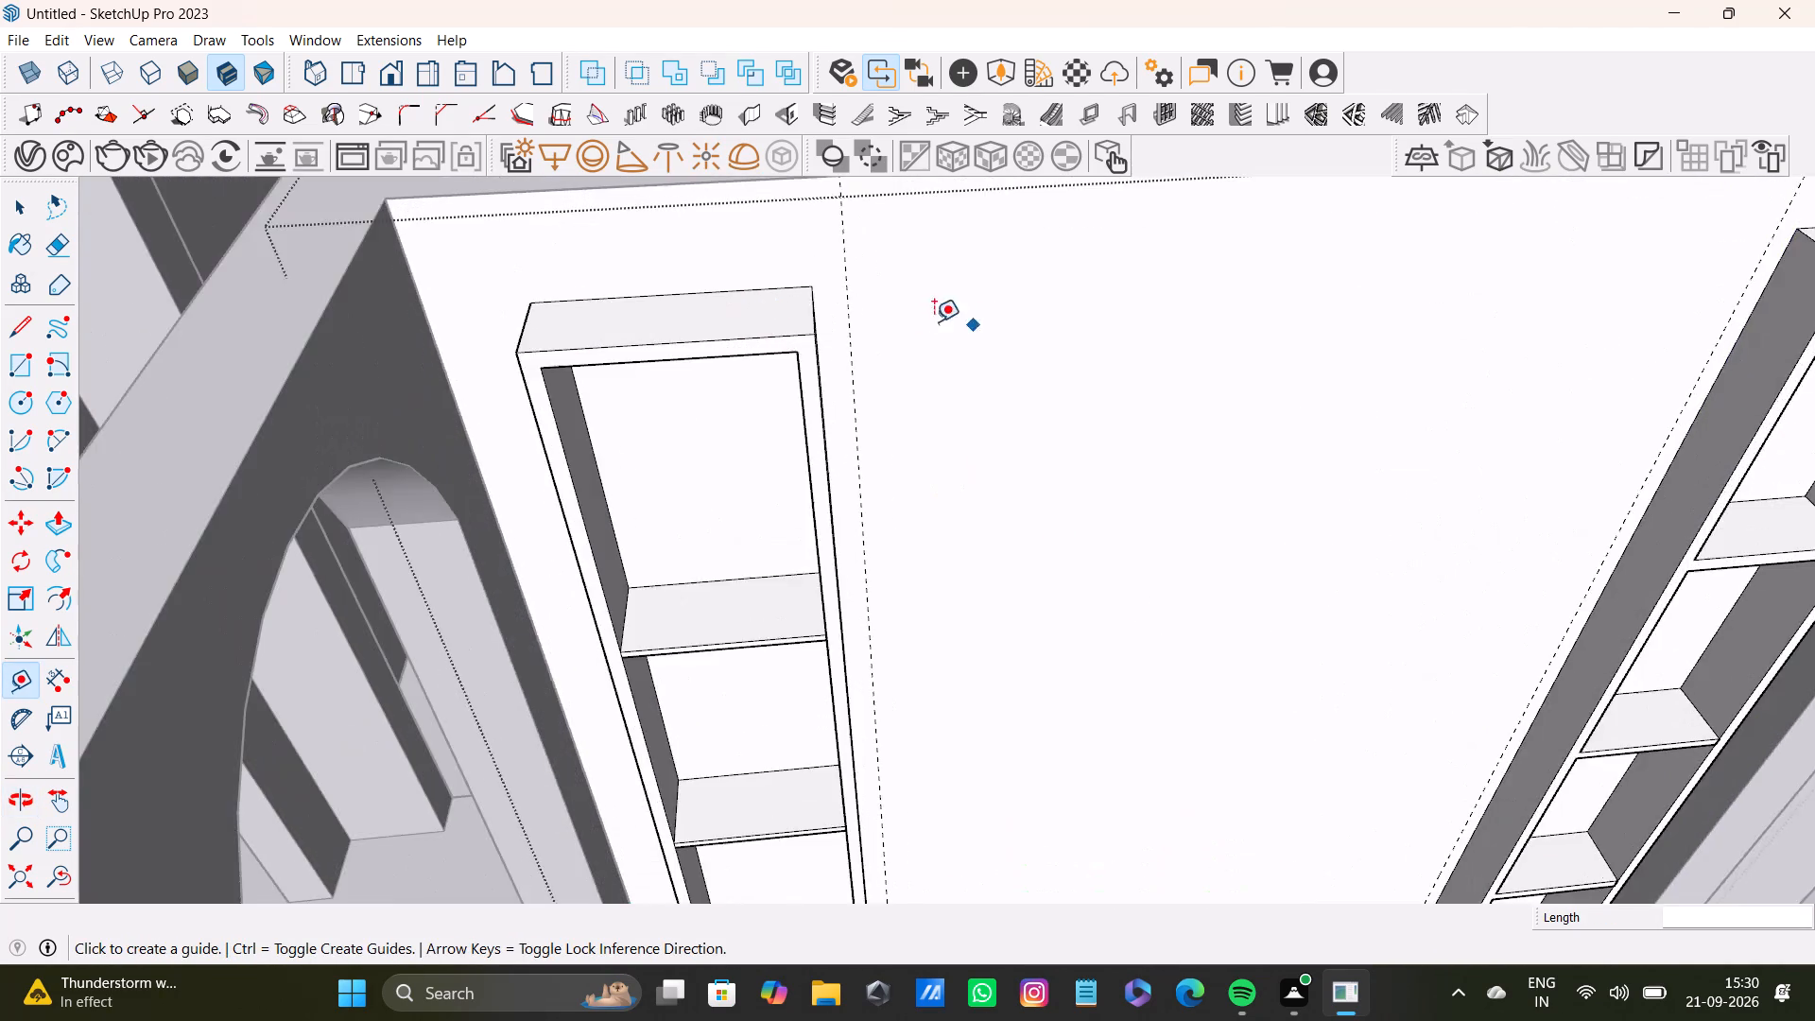
scroll(934, 321, "up", 3)
middle_click_drag(896, 285, 859, 457, "shift")
left_click(682, 323)
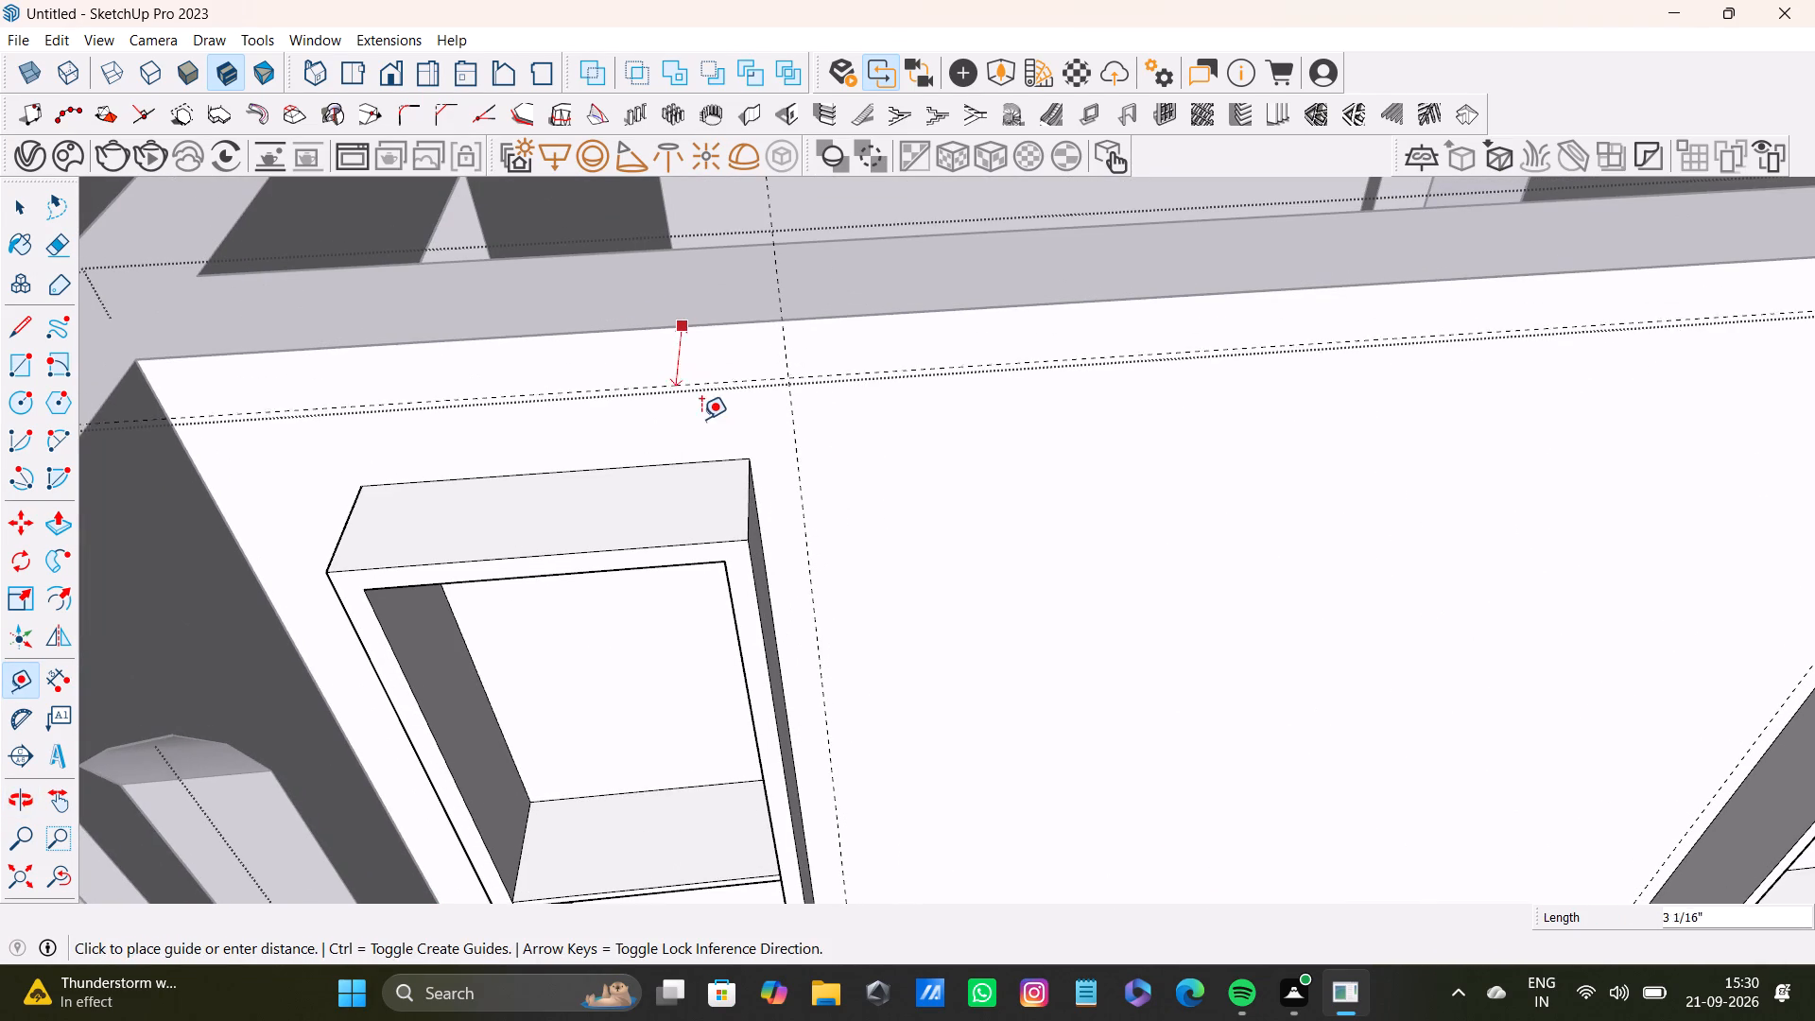
left_click(732, 463)
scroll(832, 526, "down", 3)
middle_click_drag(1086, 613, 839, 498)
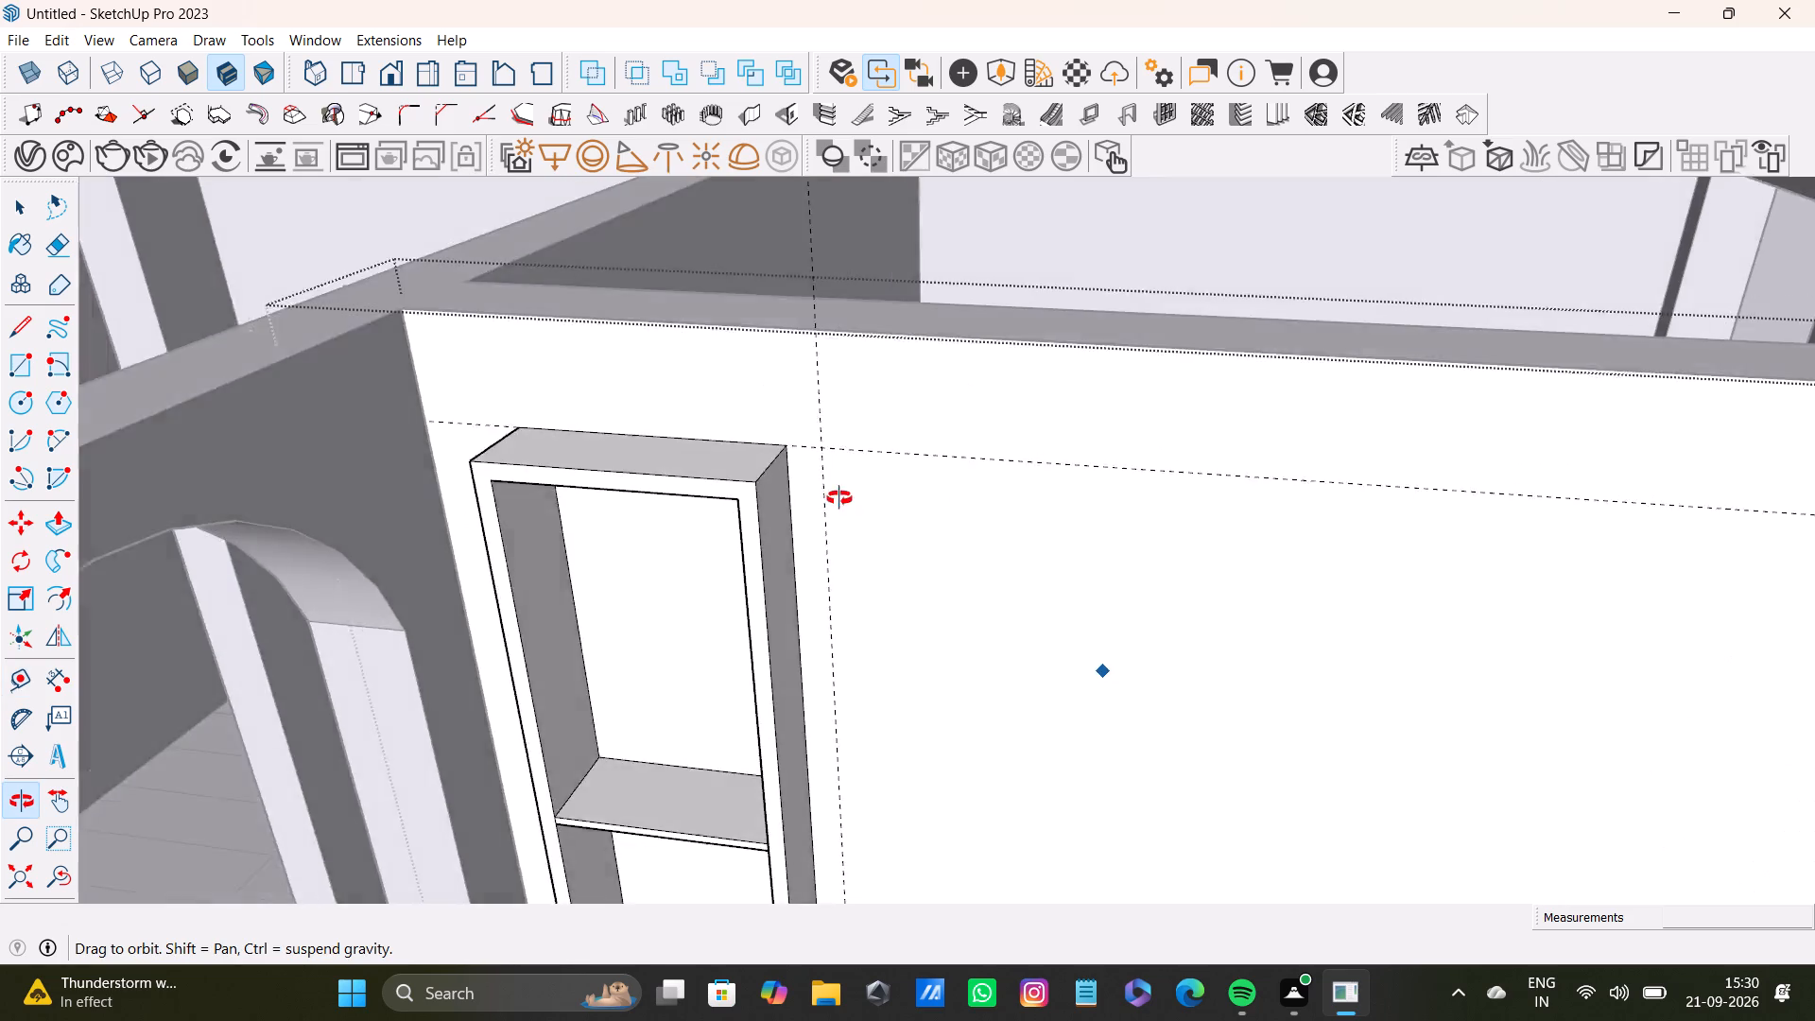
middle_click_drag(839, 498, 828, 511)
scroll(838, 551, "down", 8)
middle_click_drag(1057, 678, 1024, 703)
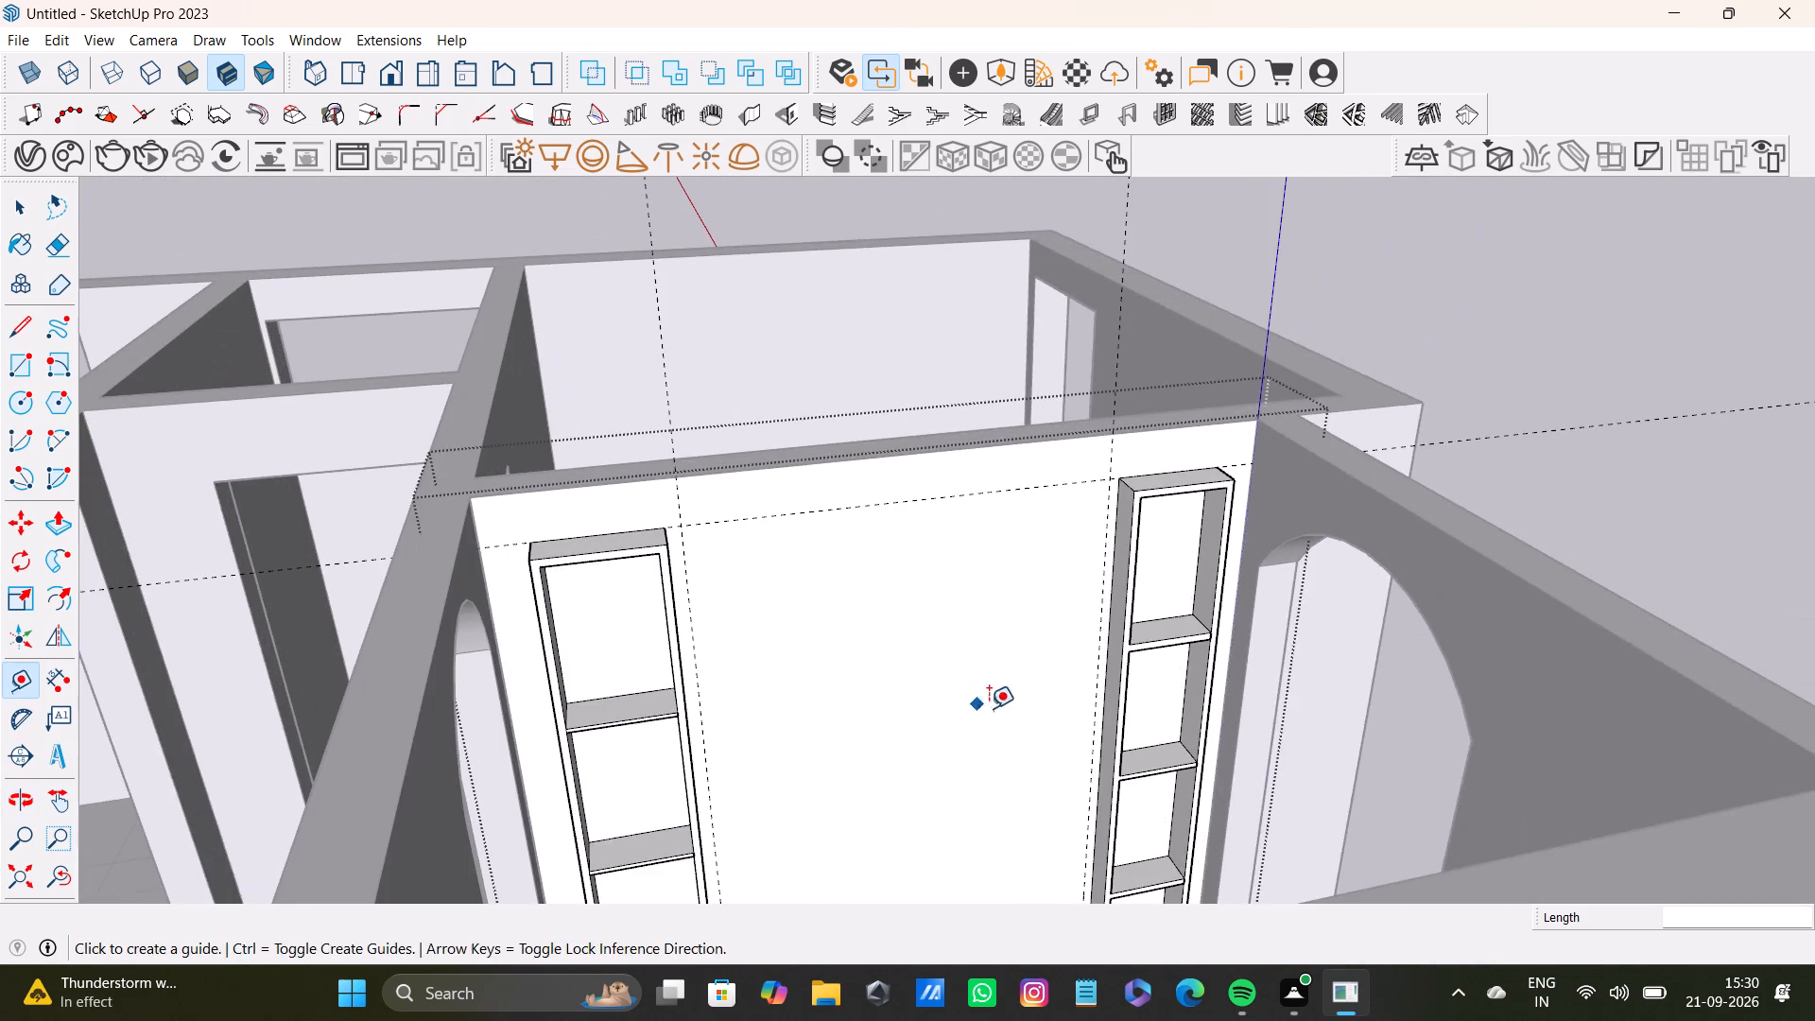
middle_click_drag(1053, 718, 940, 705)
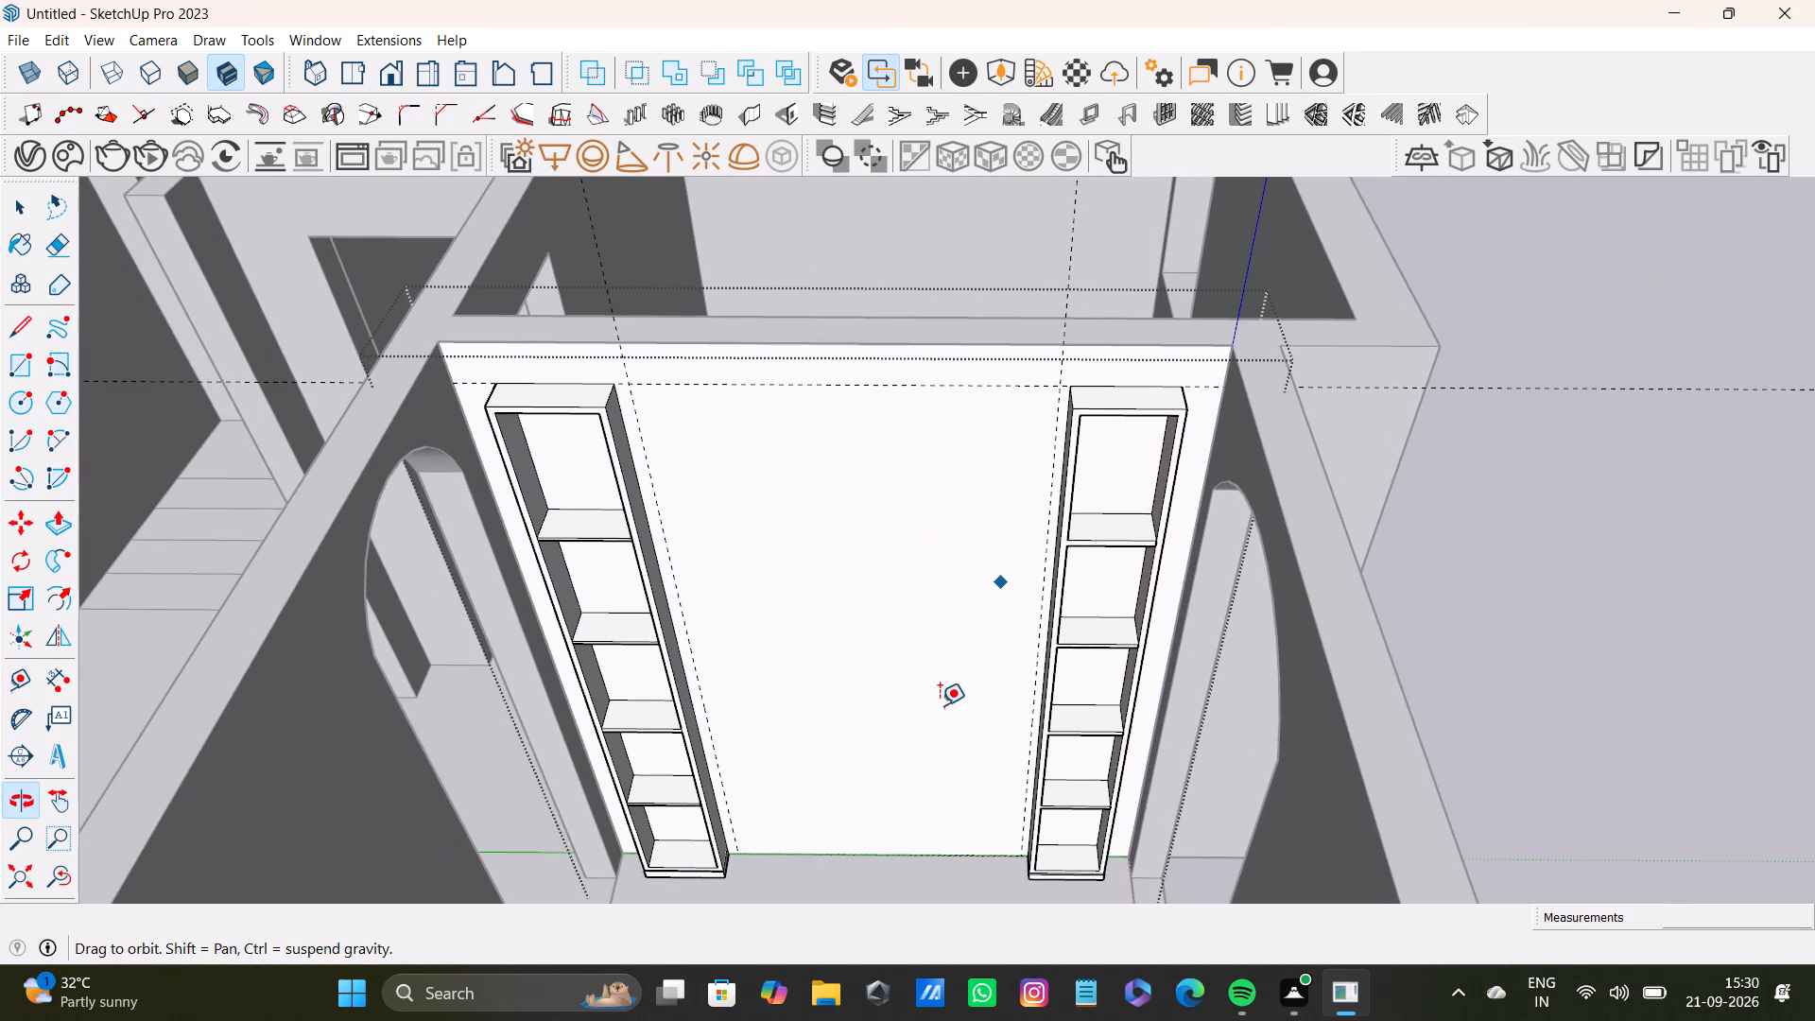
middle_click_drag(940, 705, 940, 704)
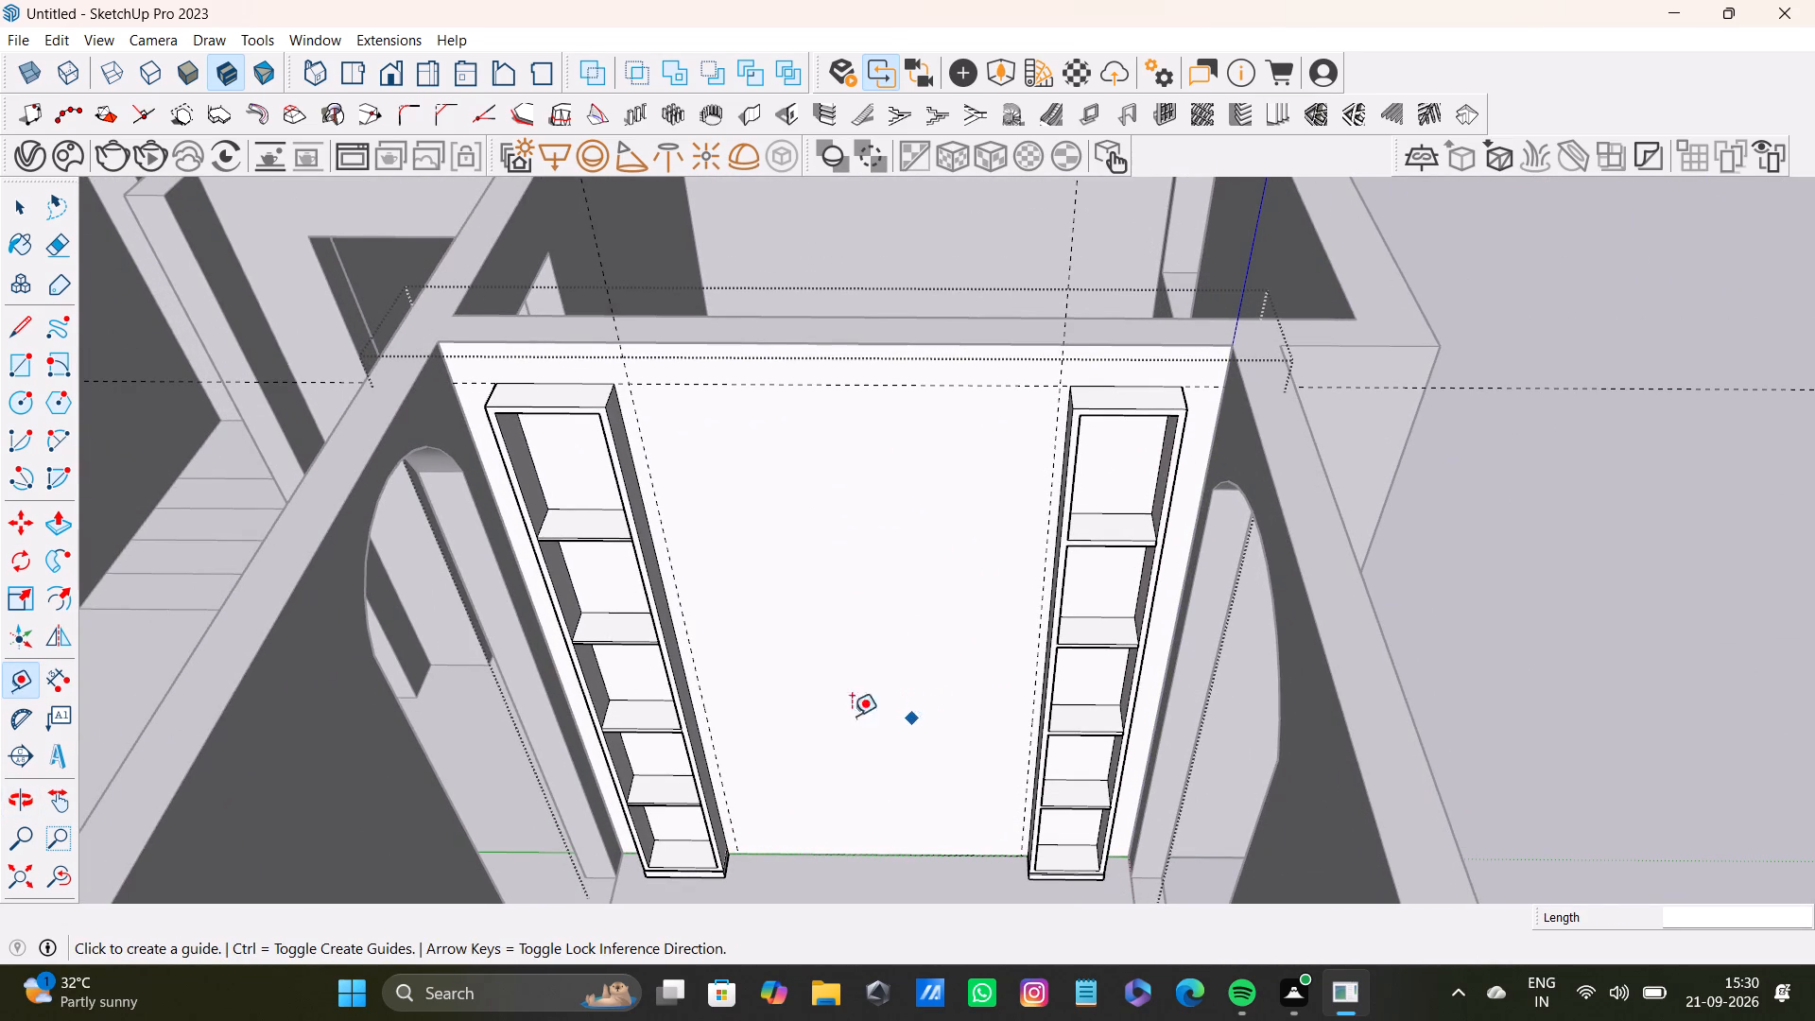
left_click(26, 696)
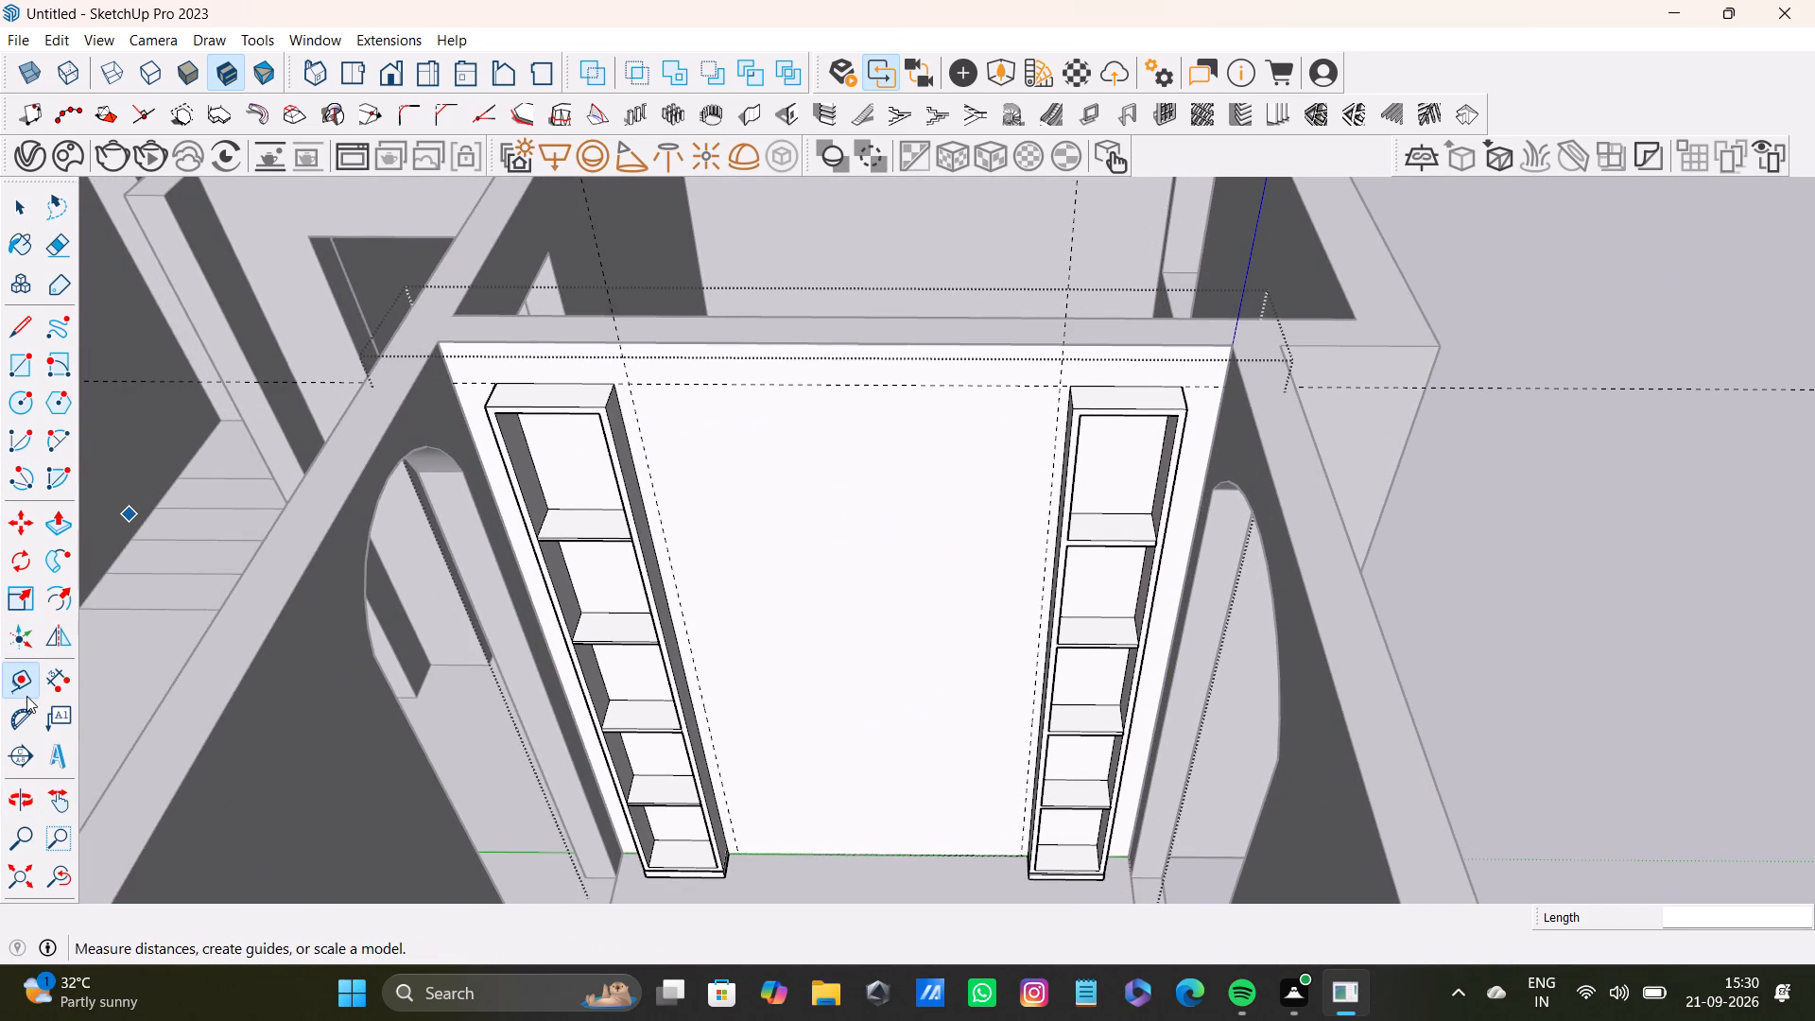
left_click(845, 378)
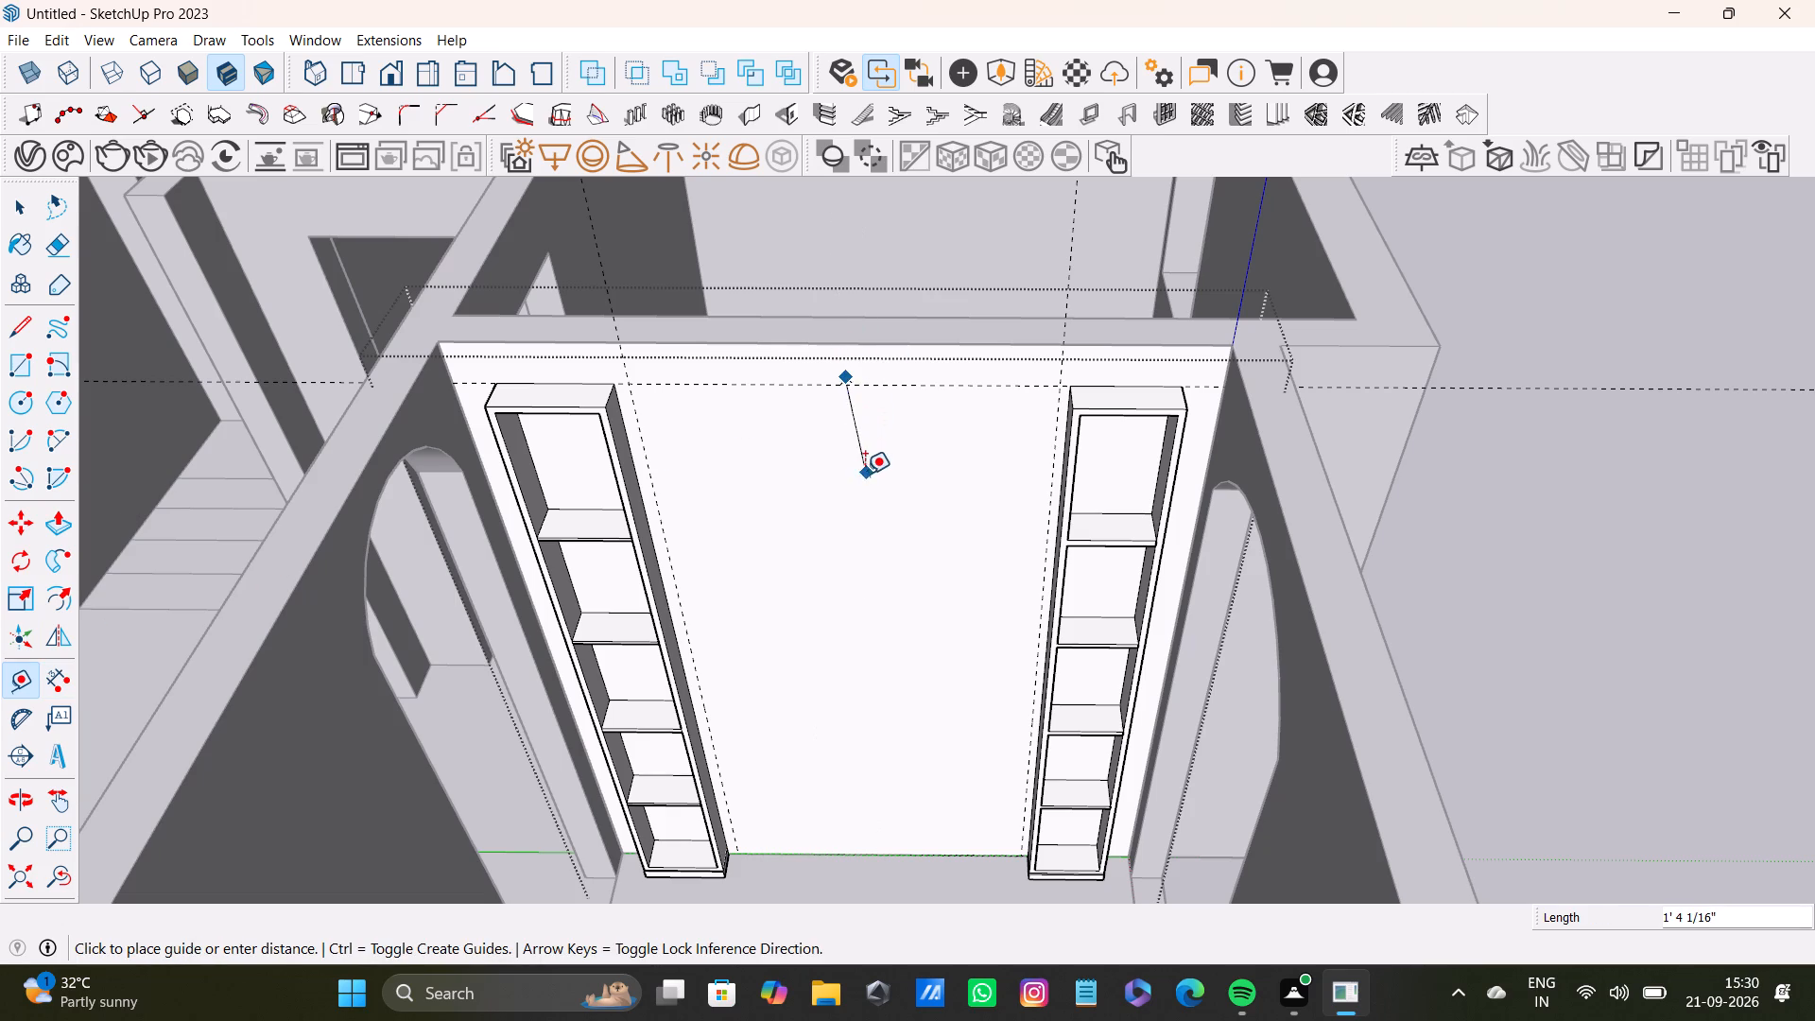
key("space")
Place a second horizontal guide across the wall about 3' 9 7/16" below the upper horizontal guide.
left_click(20, 673)
scroll(737, 466, "up", 2)
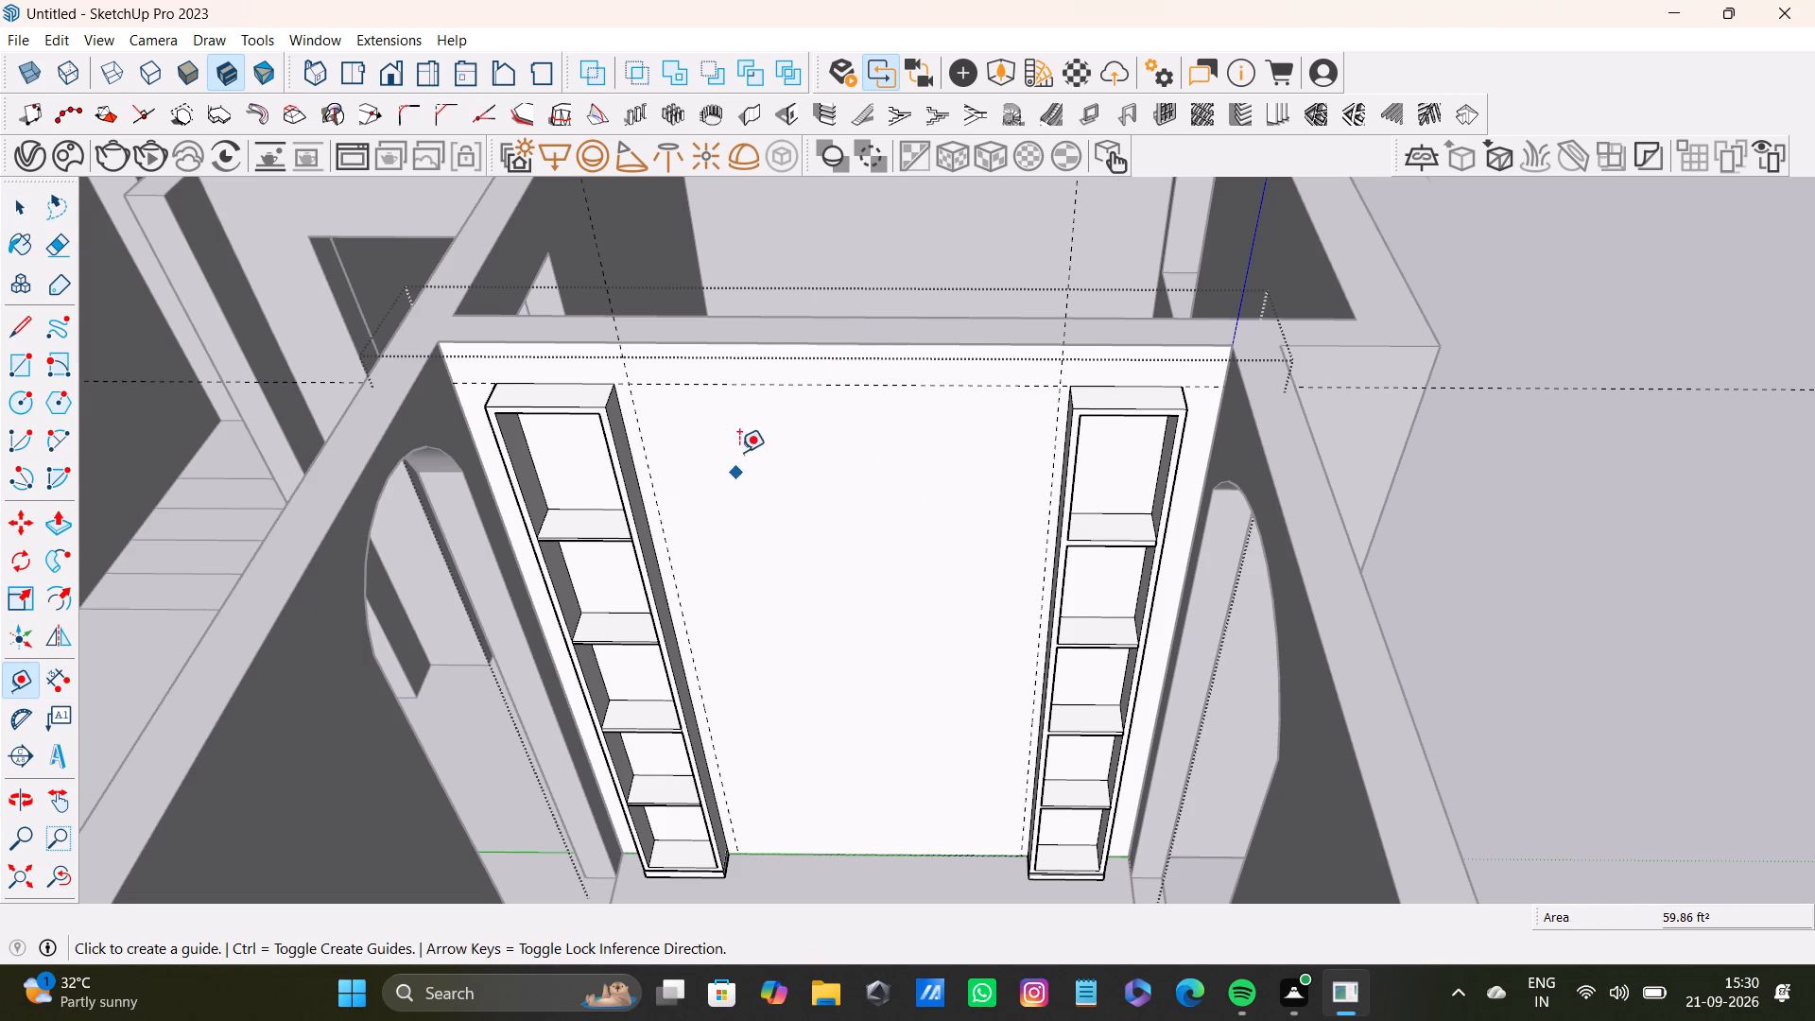
scroll(739, 452, "up", 4)
left_click(895, 328)
middle_click_drag(1053, 655, 897, 338)
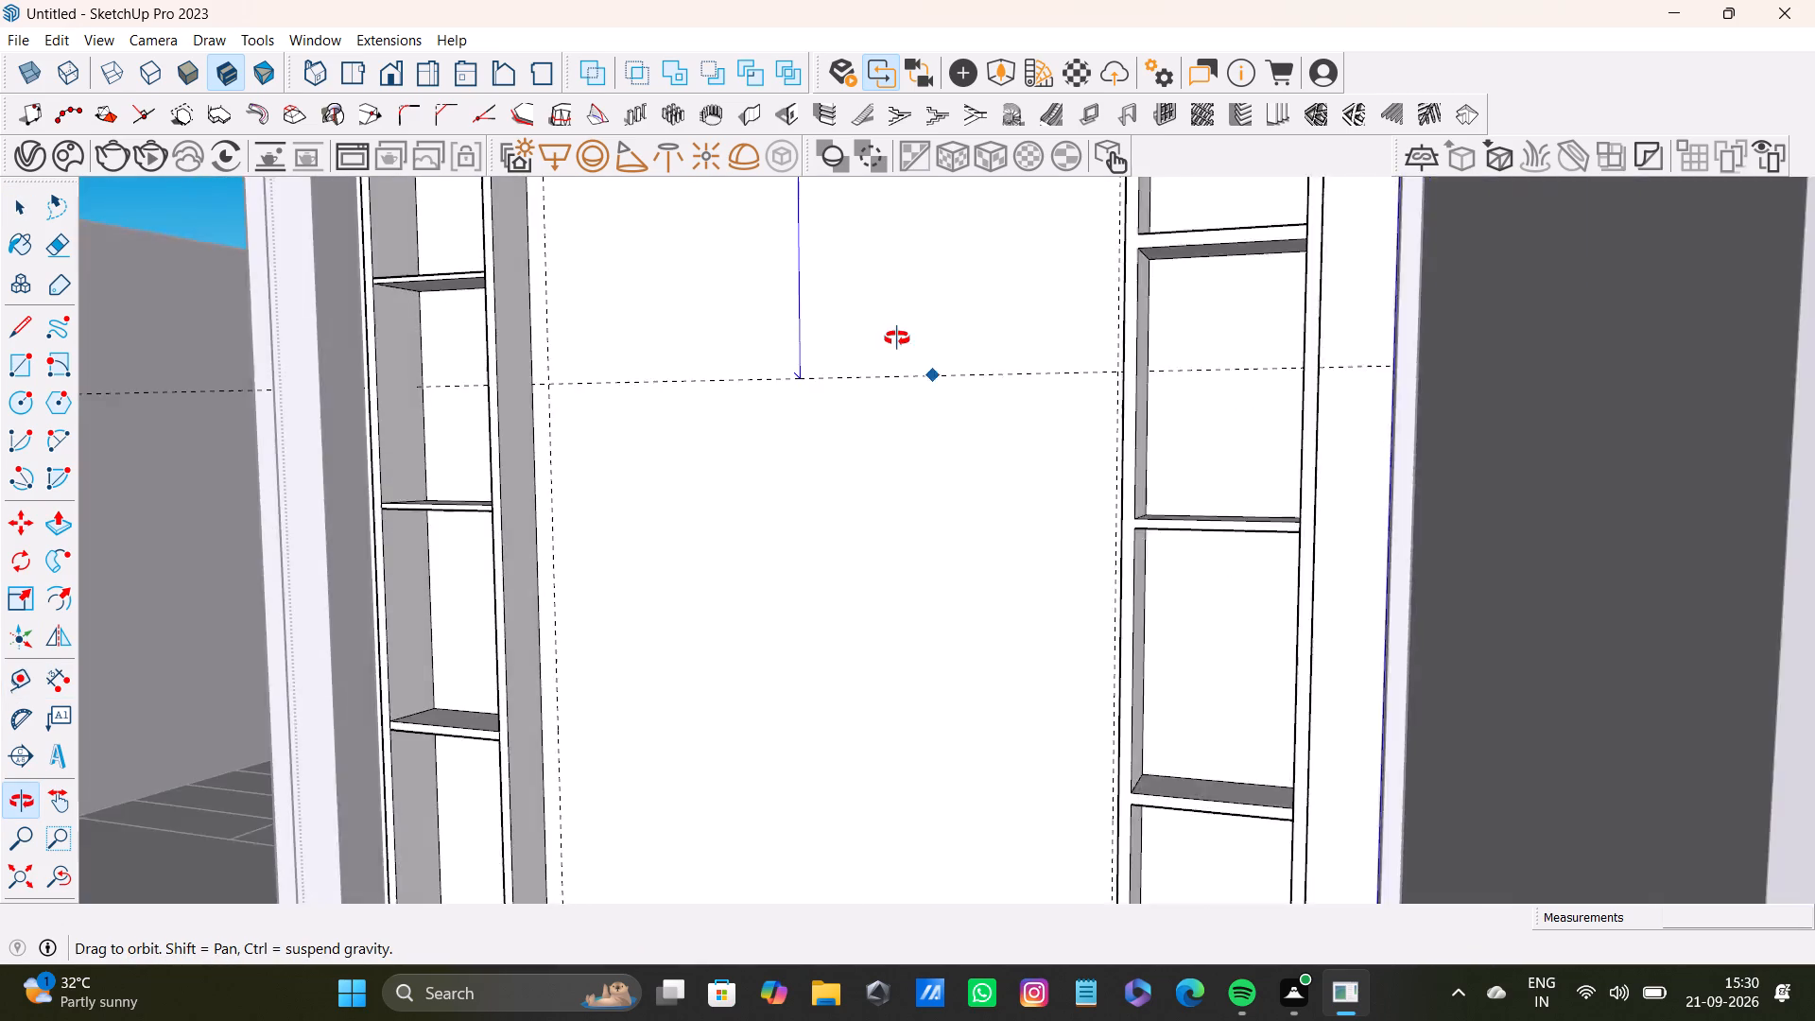
middle_click_drag(897, 338, 1089, 360)
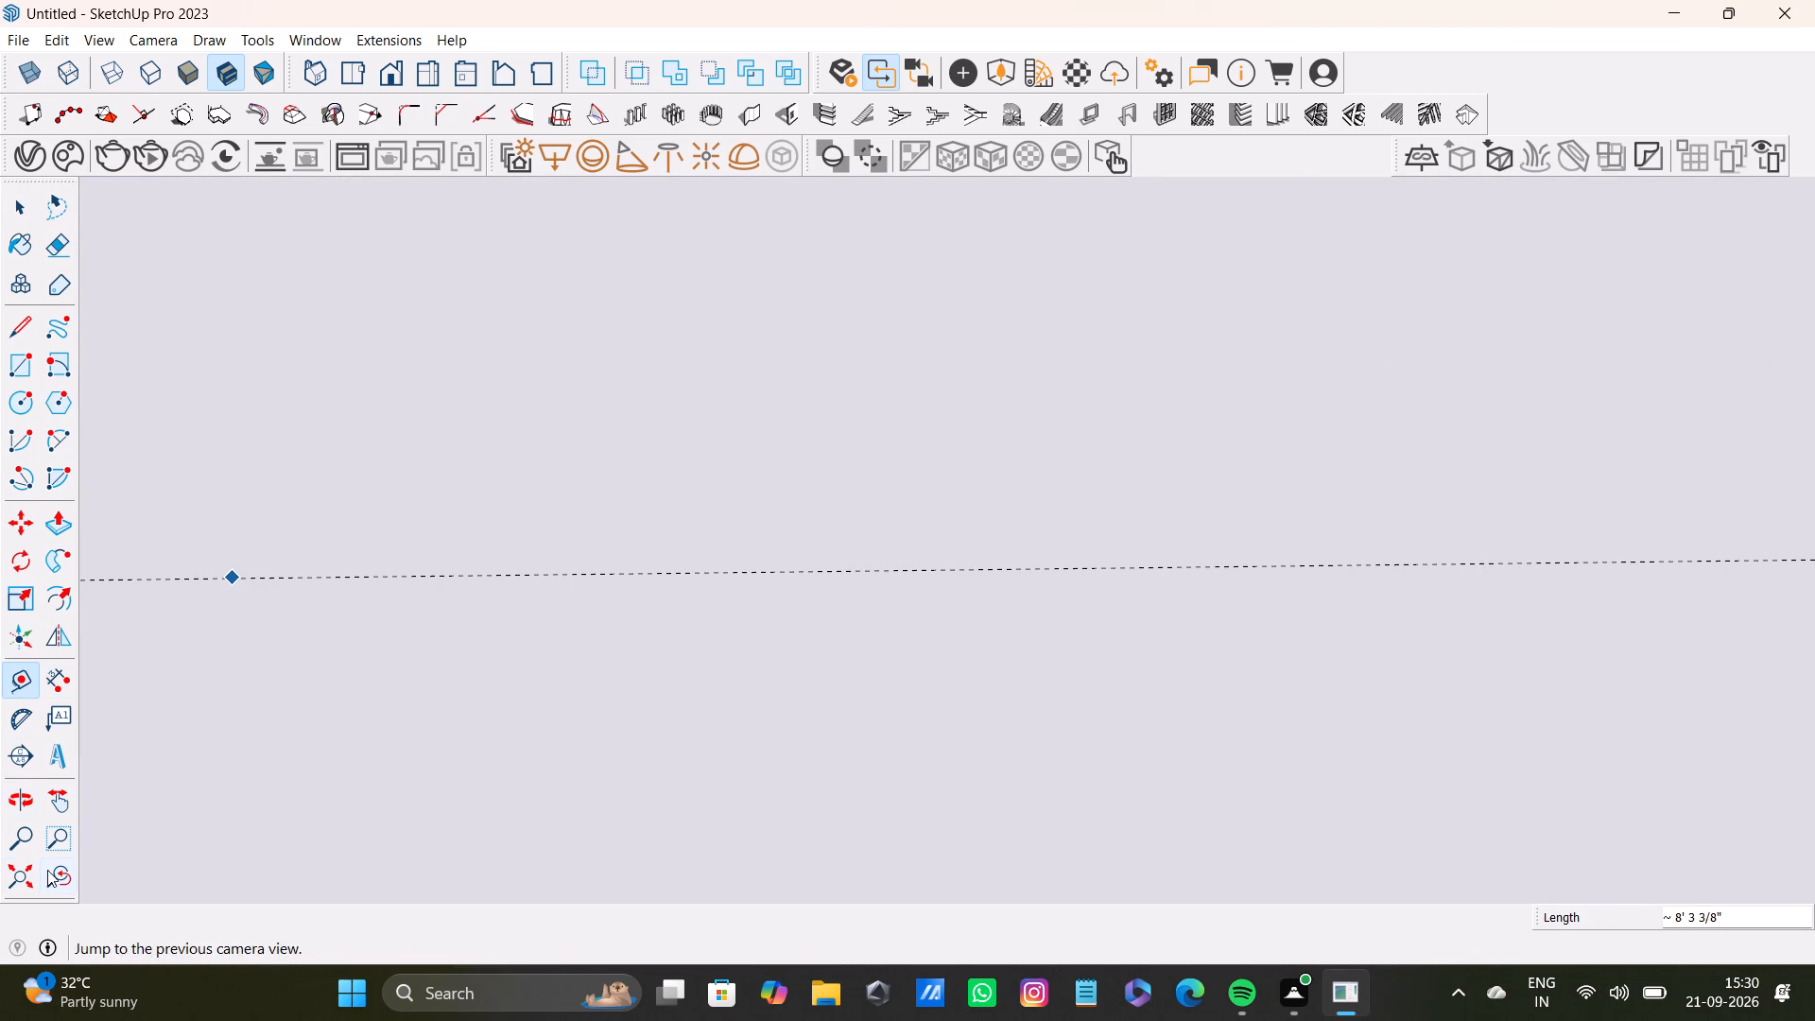
left_click(47, 870)
middle_click_drag(1011, 683, 803, 479)
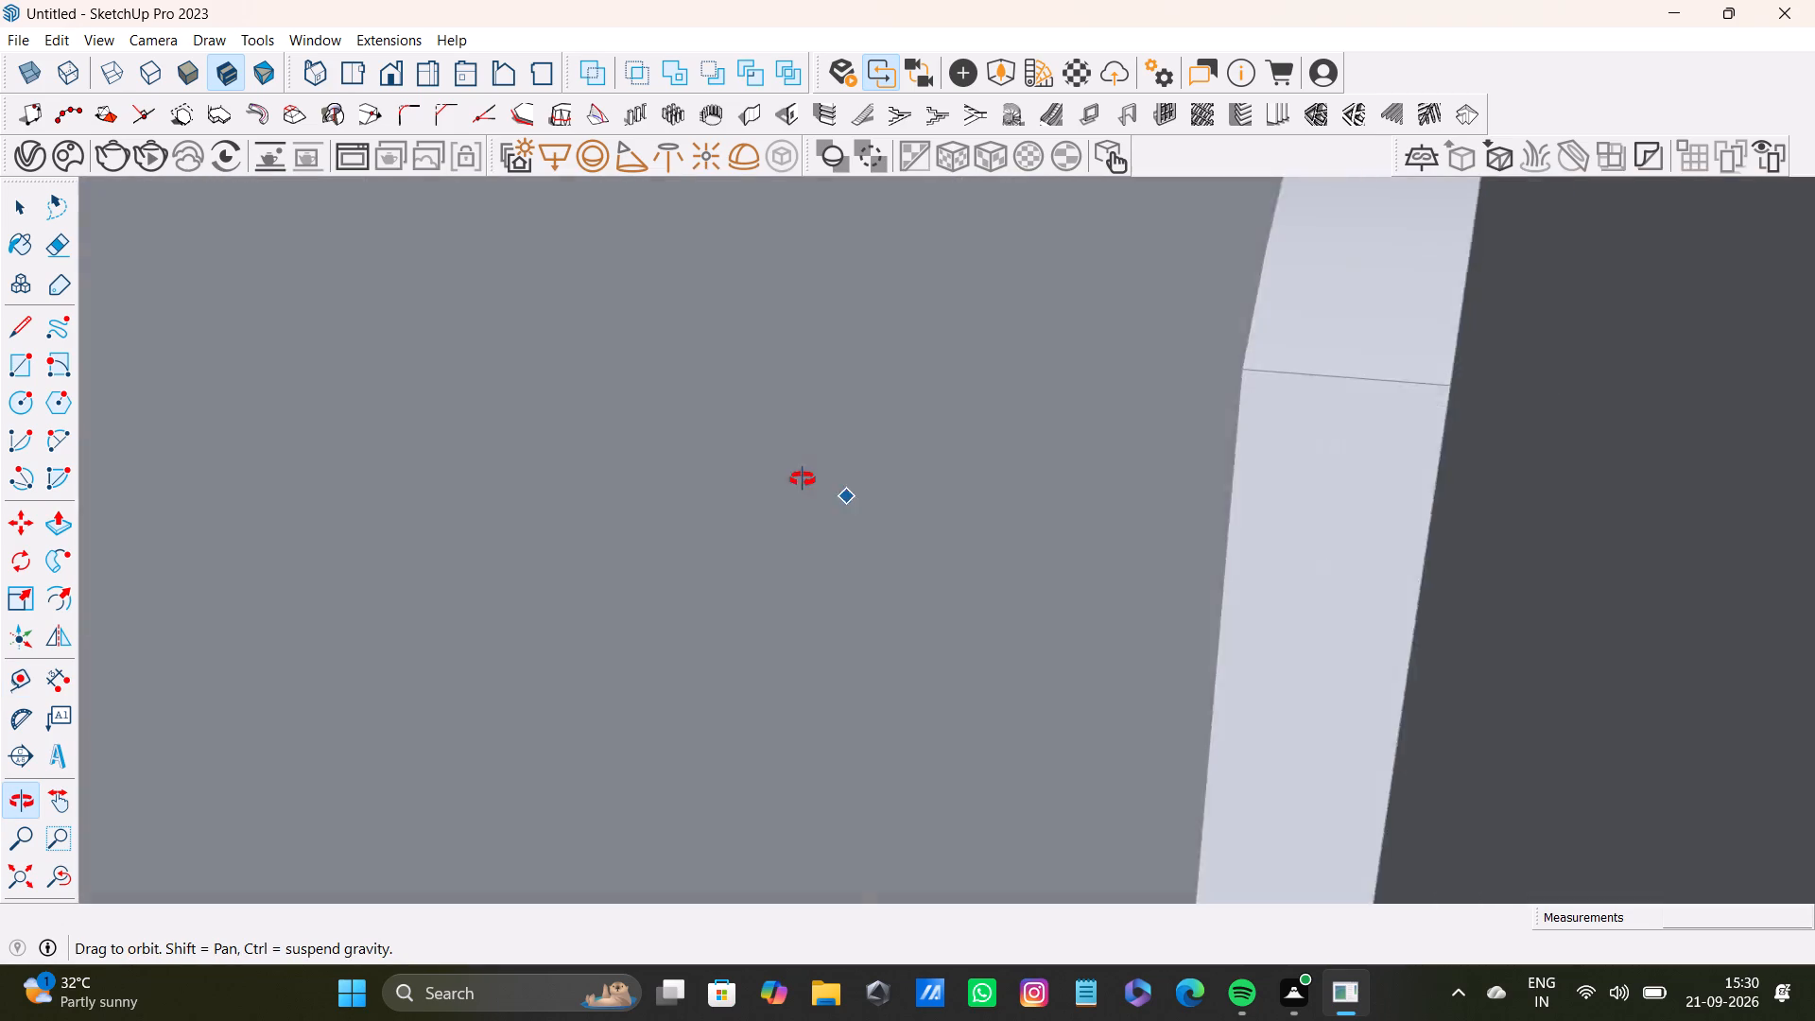
middle_click_drag(803, 479, 703, 507)
scroll(706, 513, "down", 2)
middle_click_drag(769, 538, 709, 421)
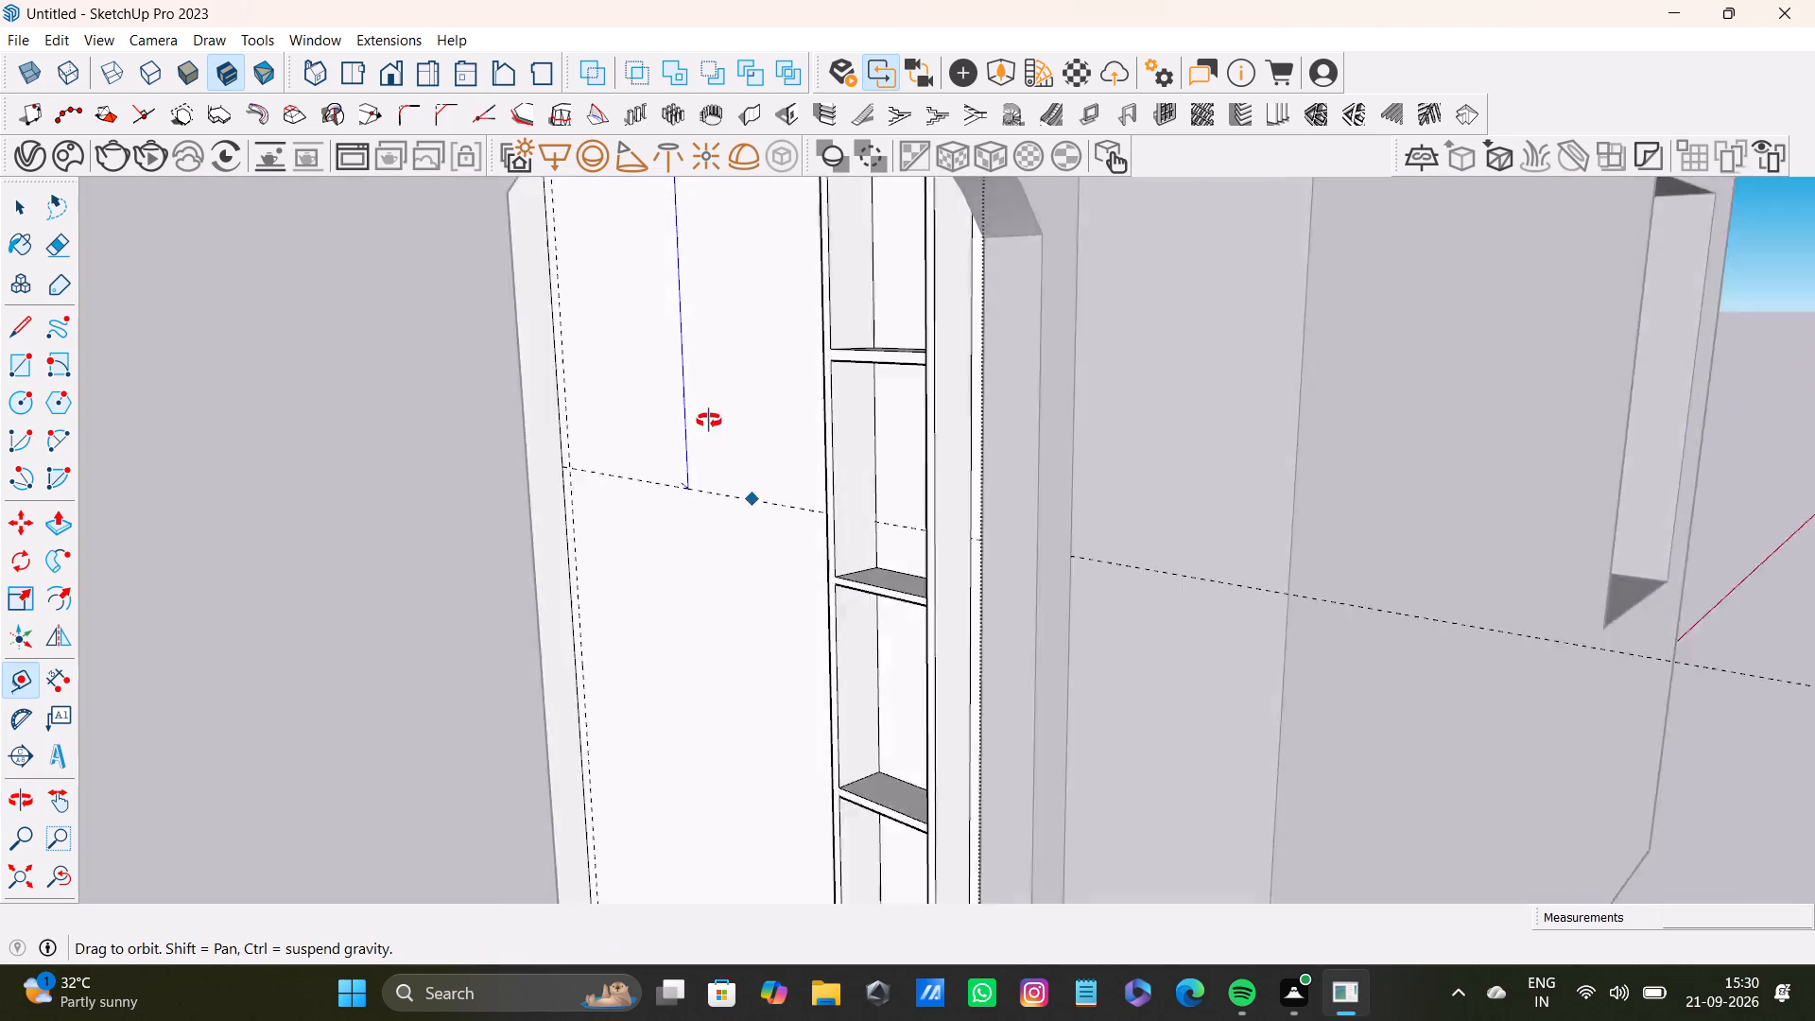
middle_click_drag(709, 421, 714, 443)
scroll(698, 389, "down", 1)
scroll(709, 470, "down", 1)
middle_click_drag(717, 501, 749, 570, "shift")
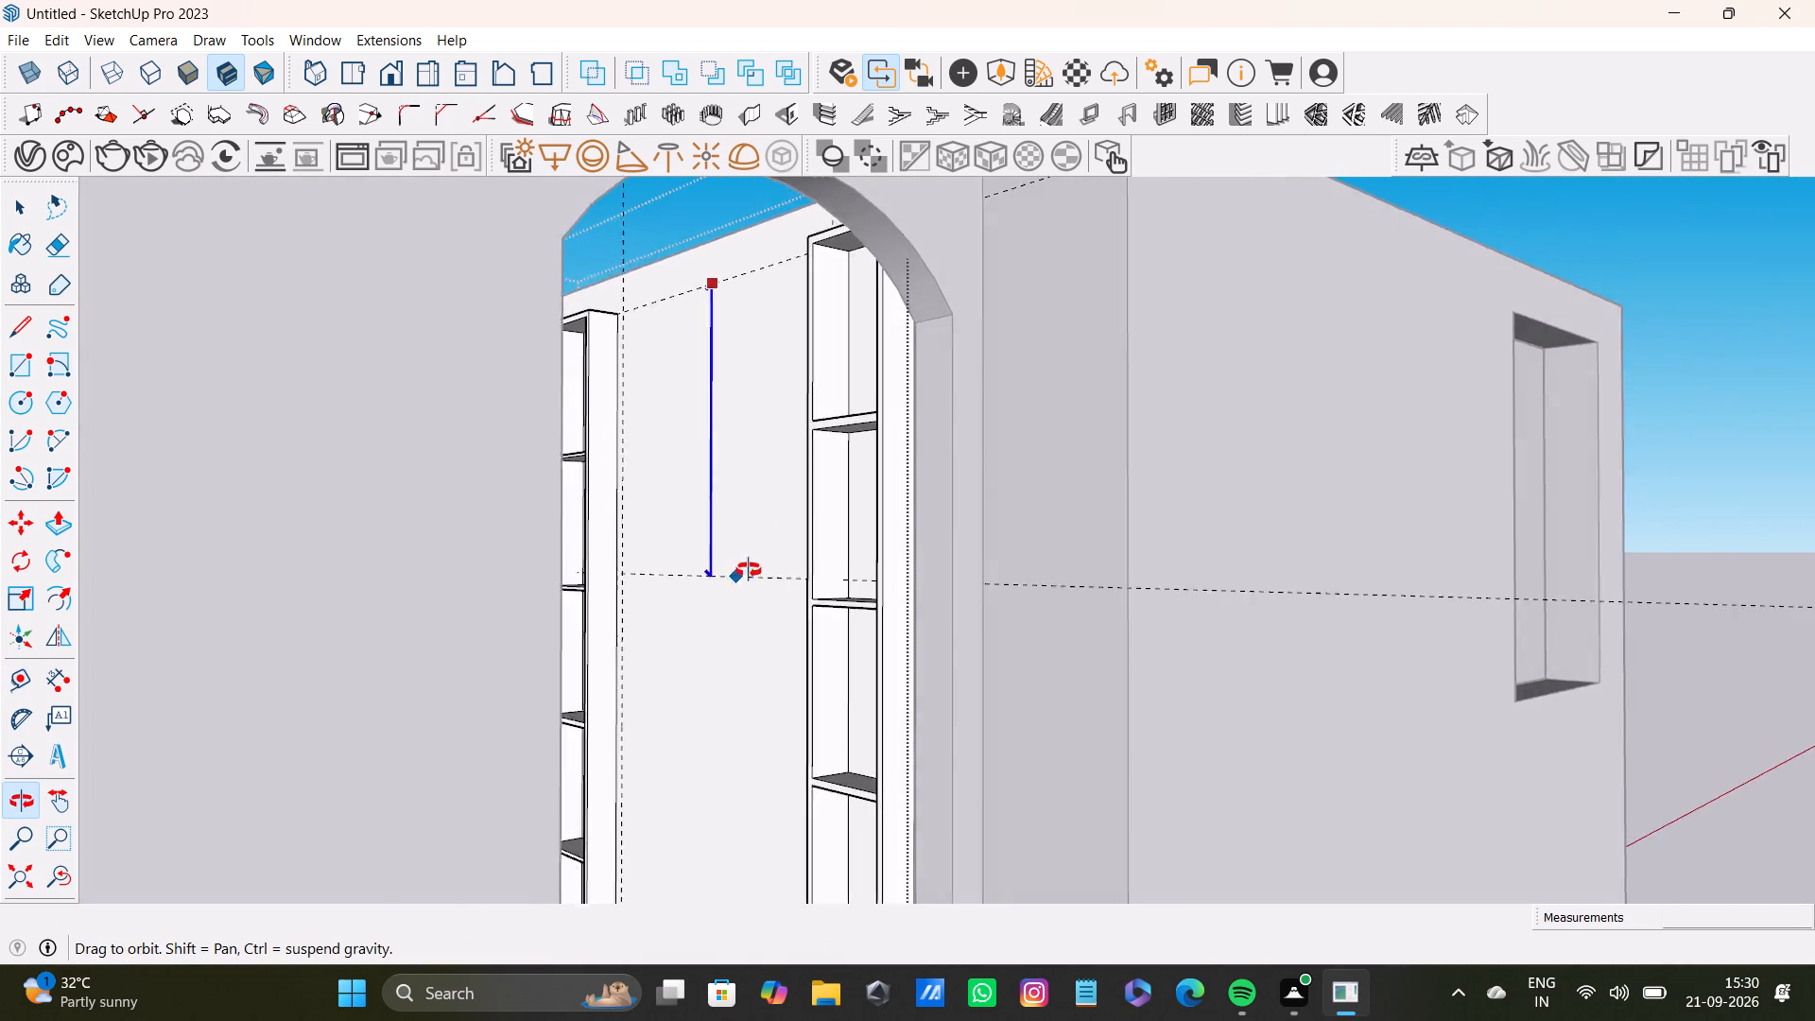
middle_click_drag(749, 570, 765, 508, "shift")
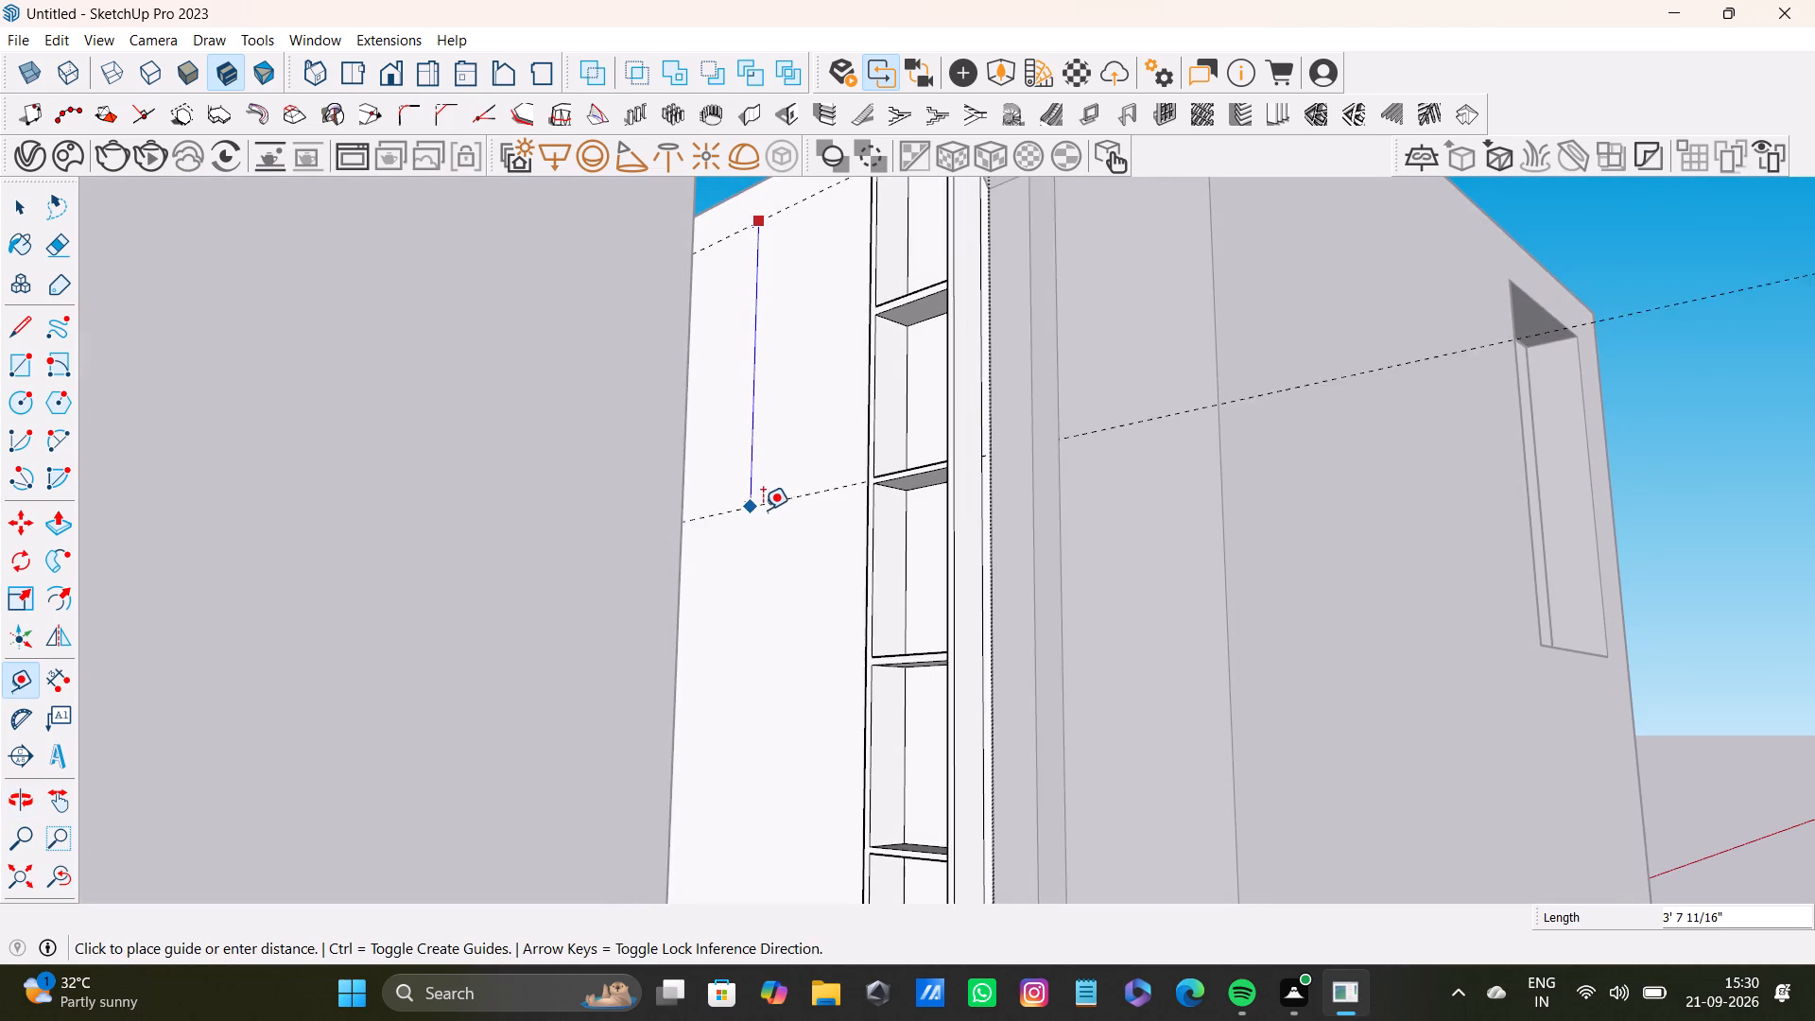
middle_click_drag(778, 521, 752, 580)
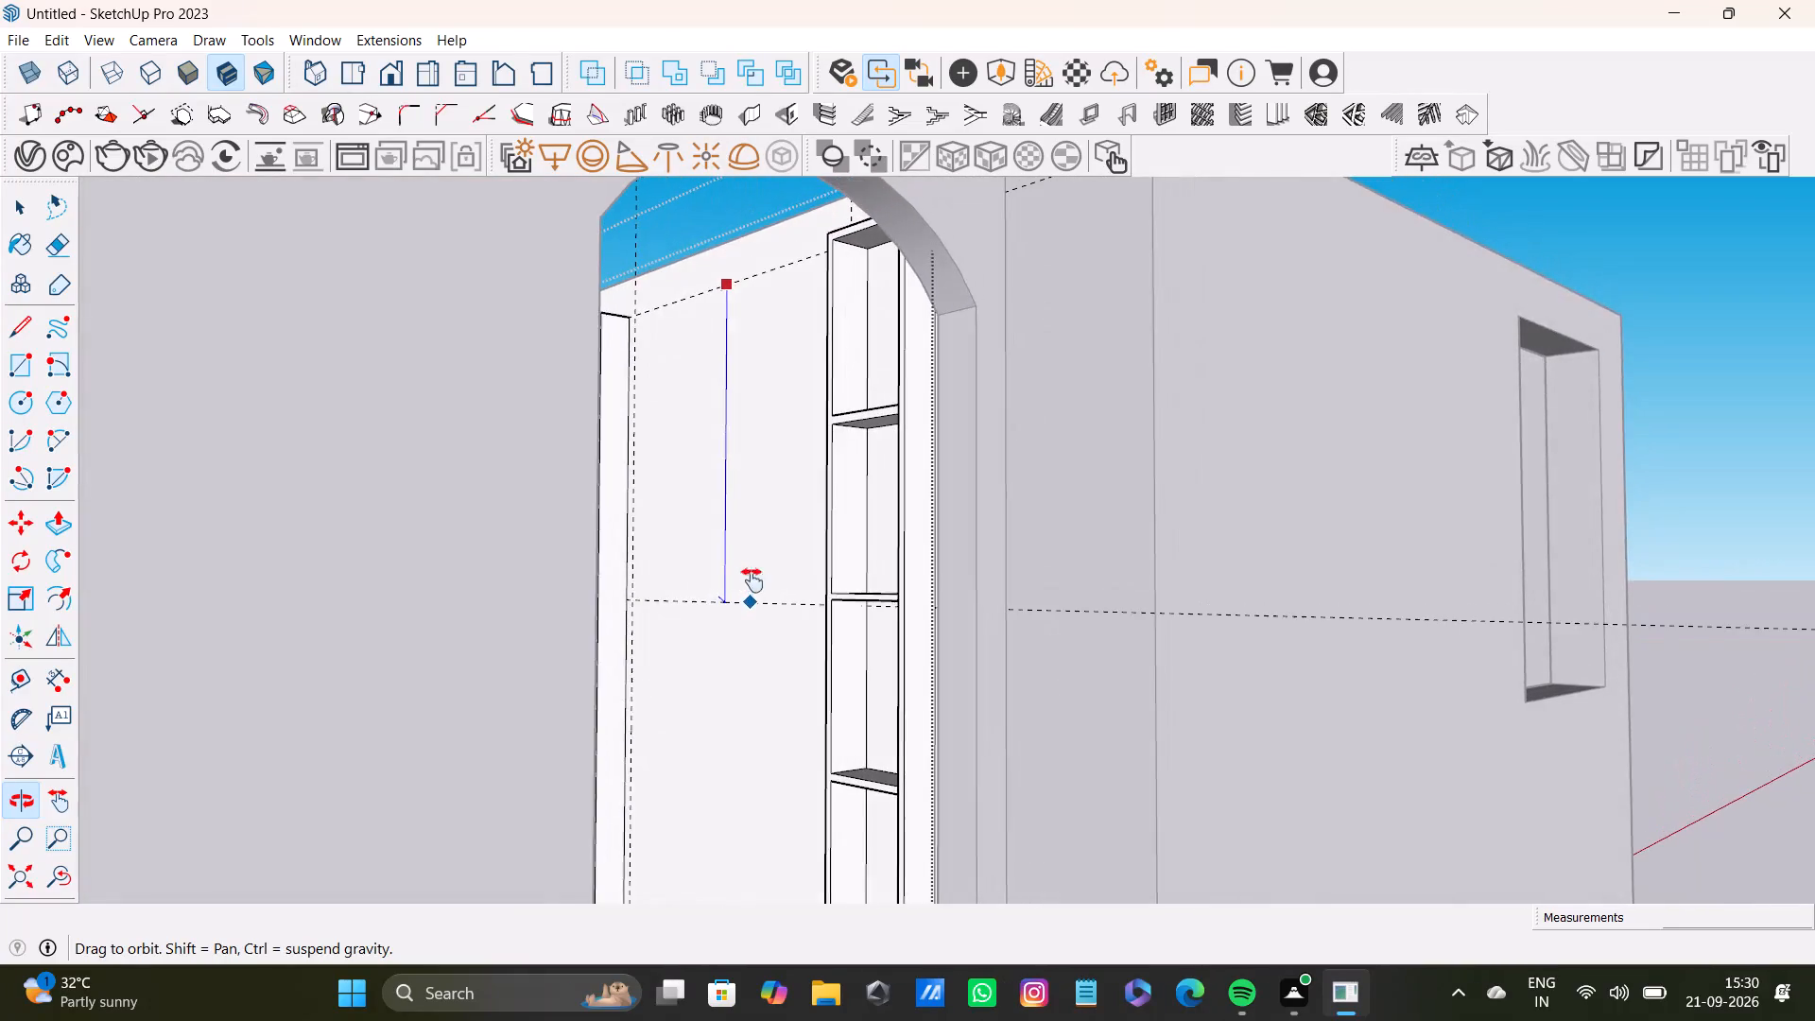
middle_click_drag(752, 580, 708, 486)
scroll(697, 496, "up", 2)
left_click(719, 499)
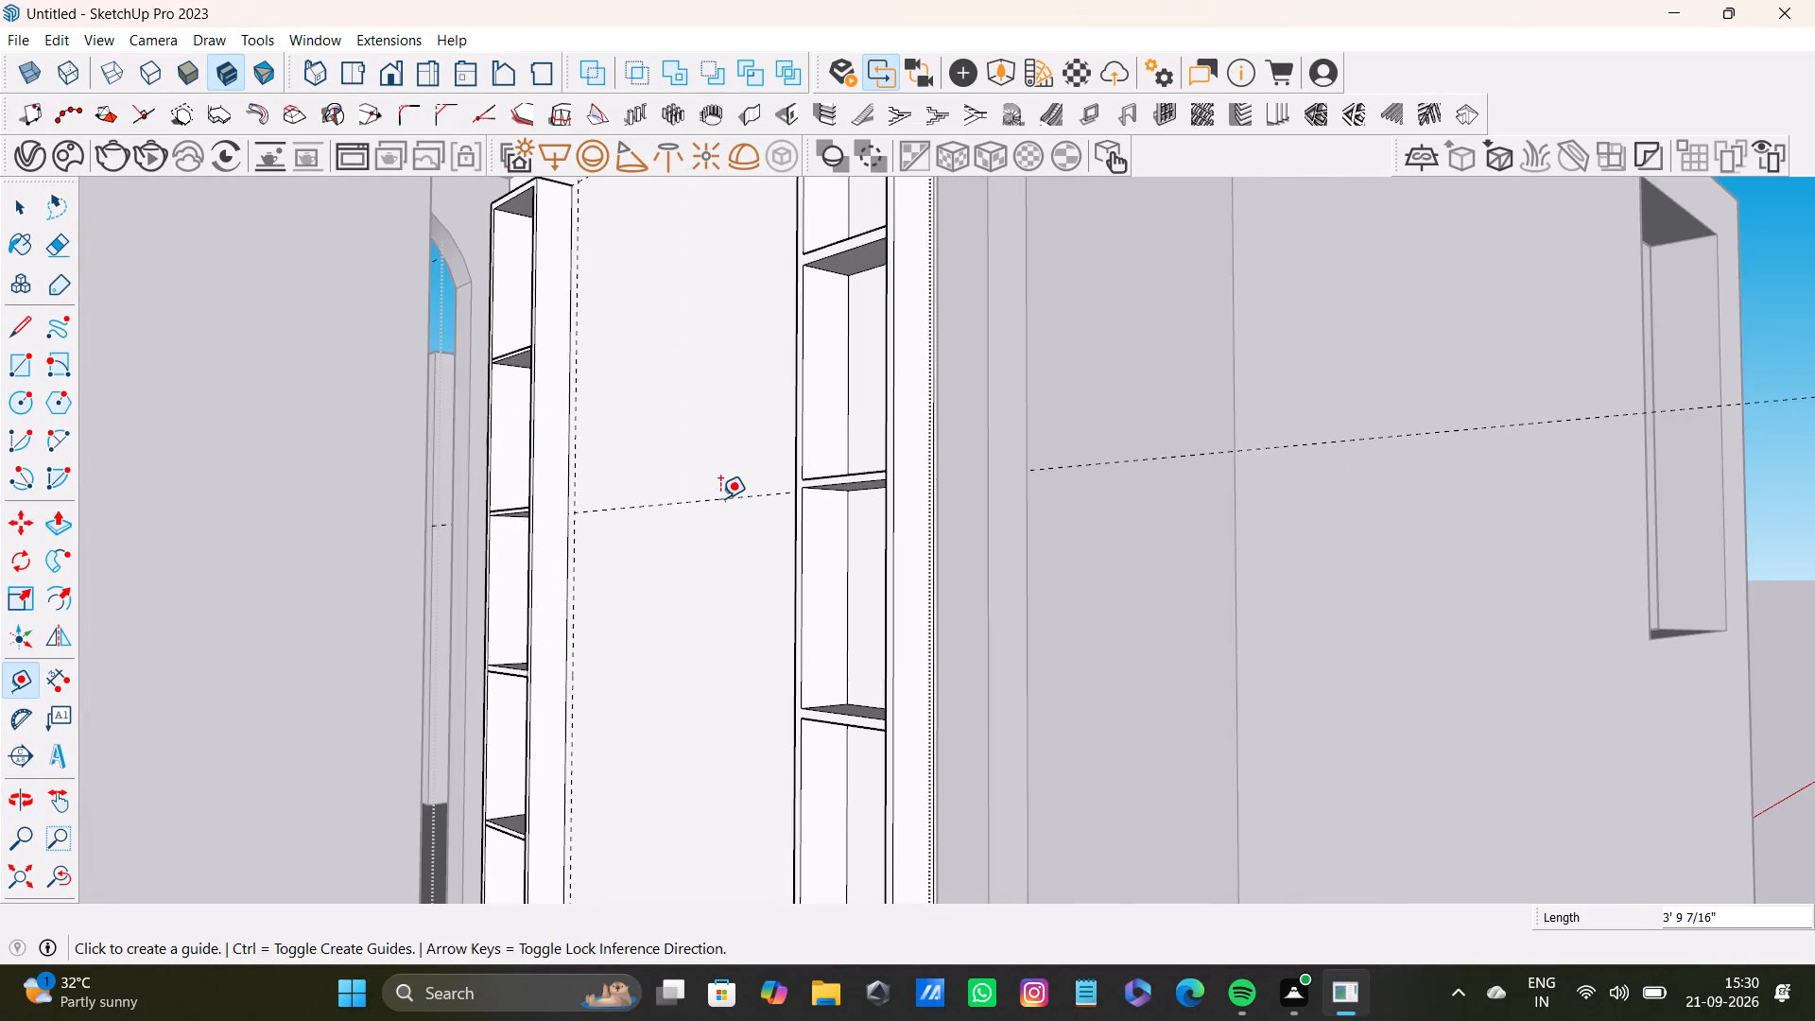
Place a vertical guide midway between the shelf units, 2' 4 1/16" from the left vertical guide.
middle_click_drag(679, 512, 857, 614)
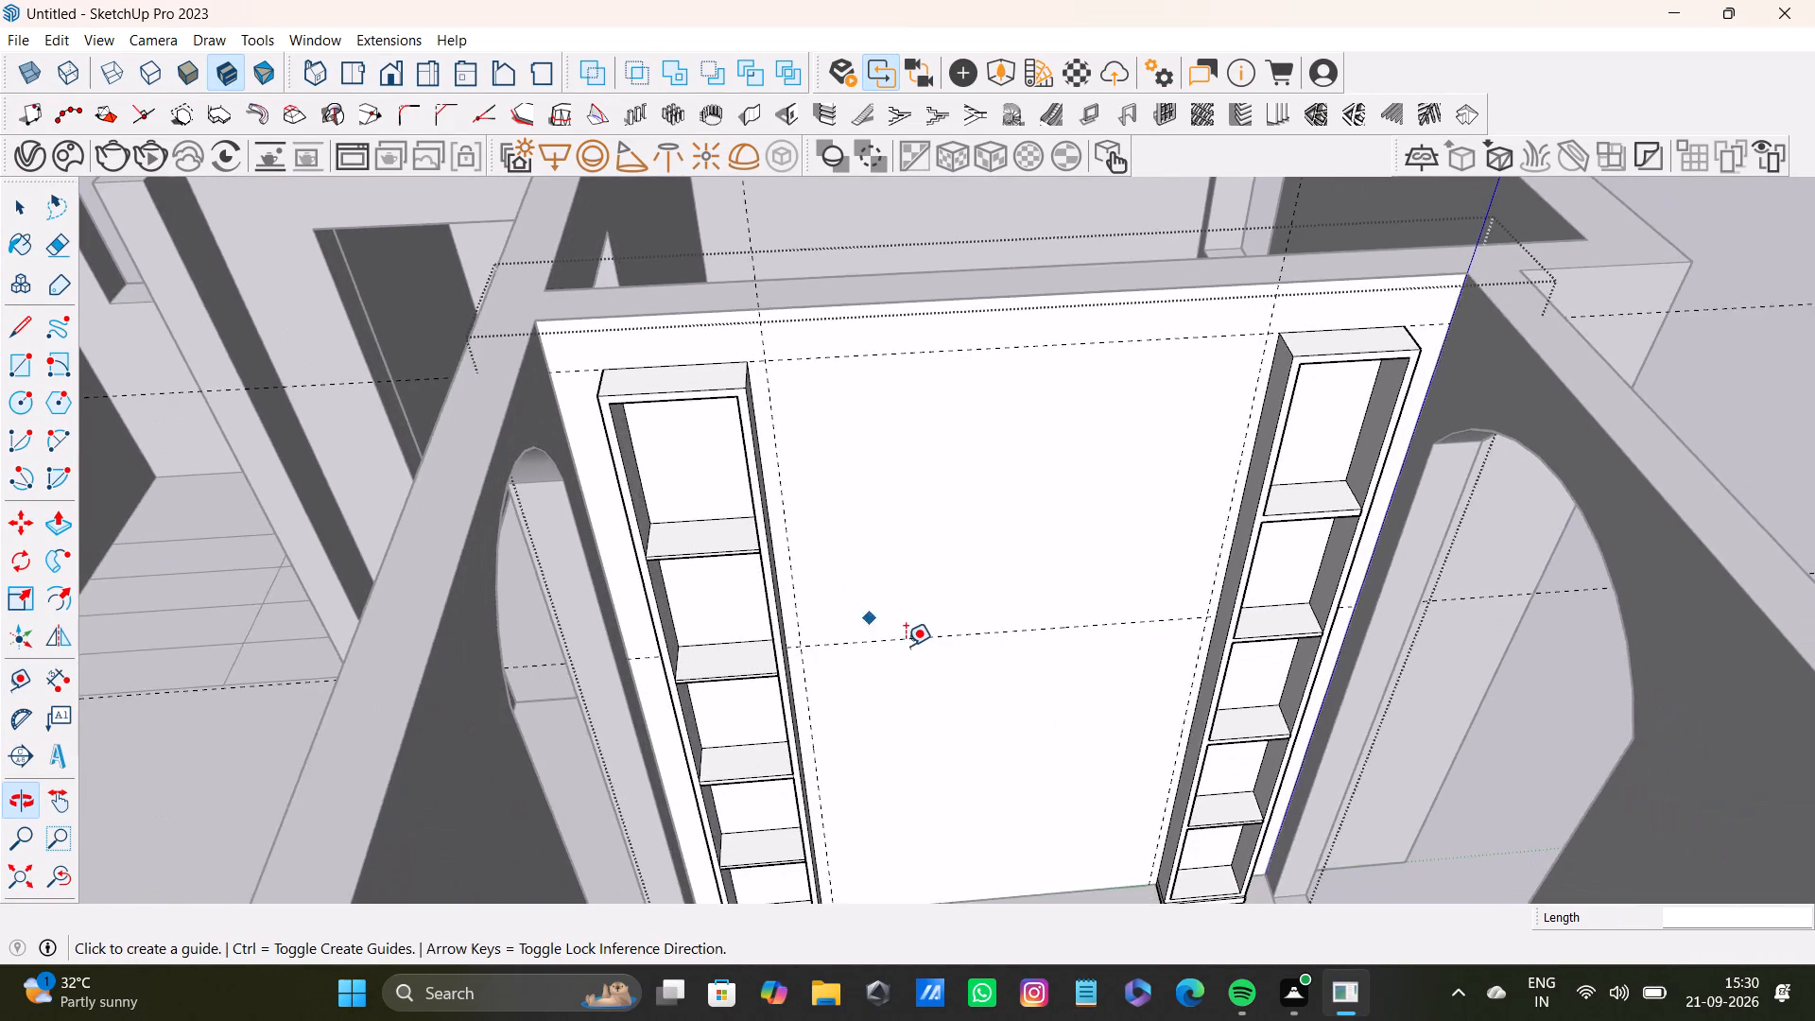
scroll(906, 646, "up", 2)
middle_click_drag(1006, 685, 846, 608, "shift")
scroll(673, 529, "up", 2)
left_click_drag(635, 519, 792, 520)
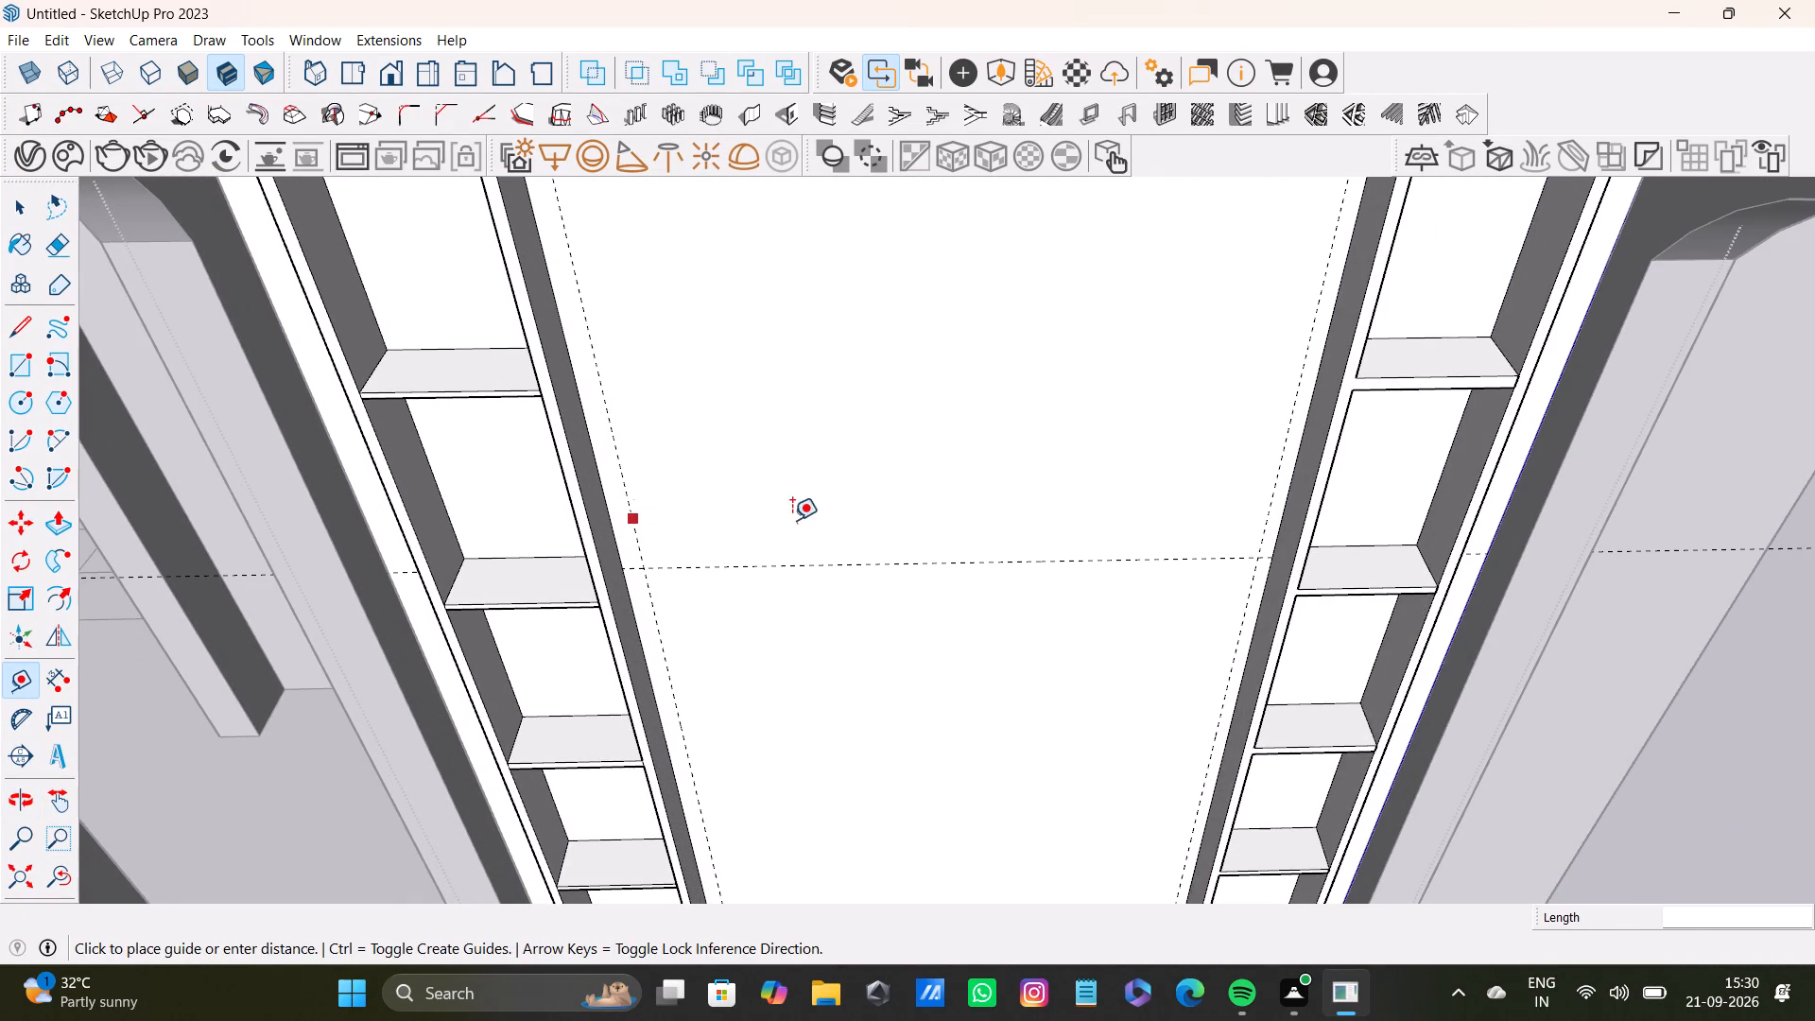
left_click_drag(792, 520, 659, 520)
left_click(954, 531)
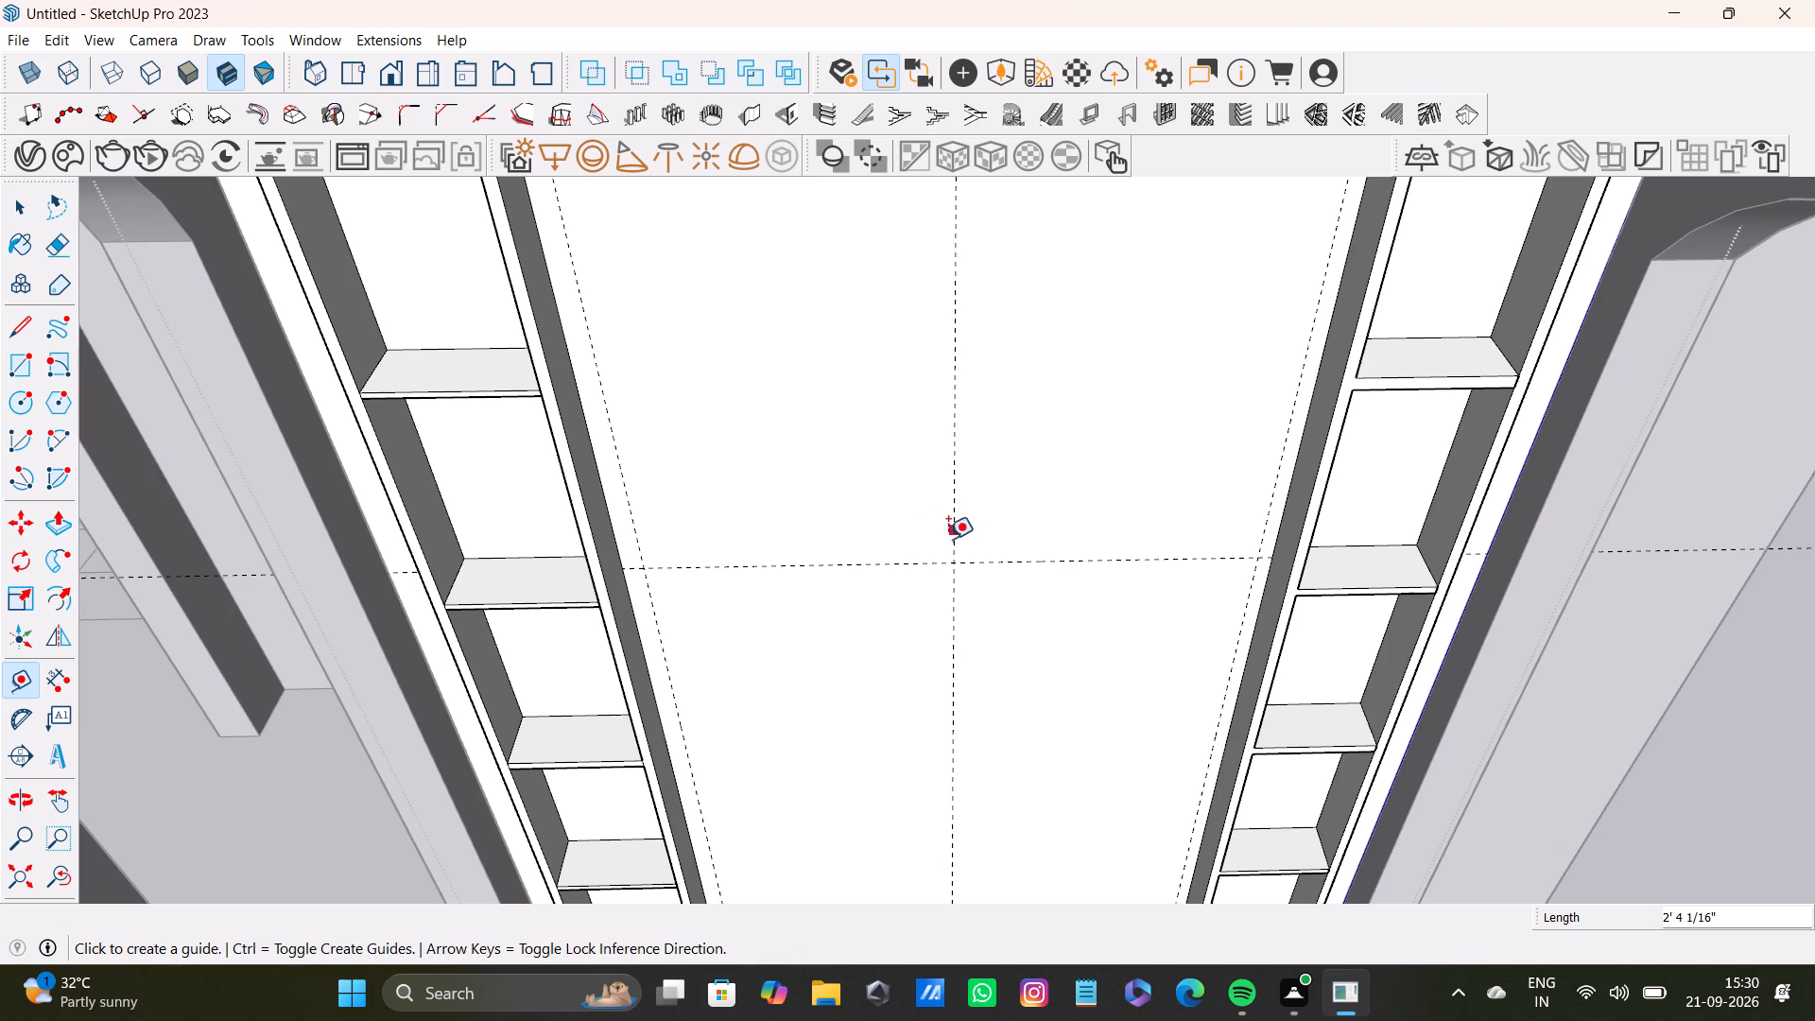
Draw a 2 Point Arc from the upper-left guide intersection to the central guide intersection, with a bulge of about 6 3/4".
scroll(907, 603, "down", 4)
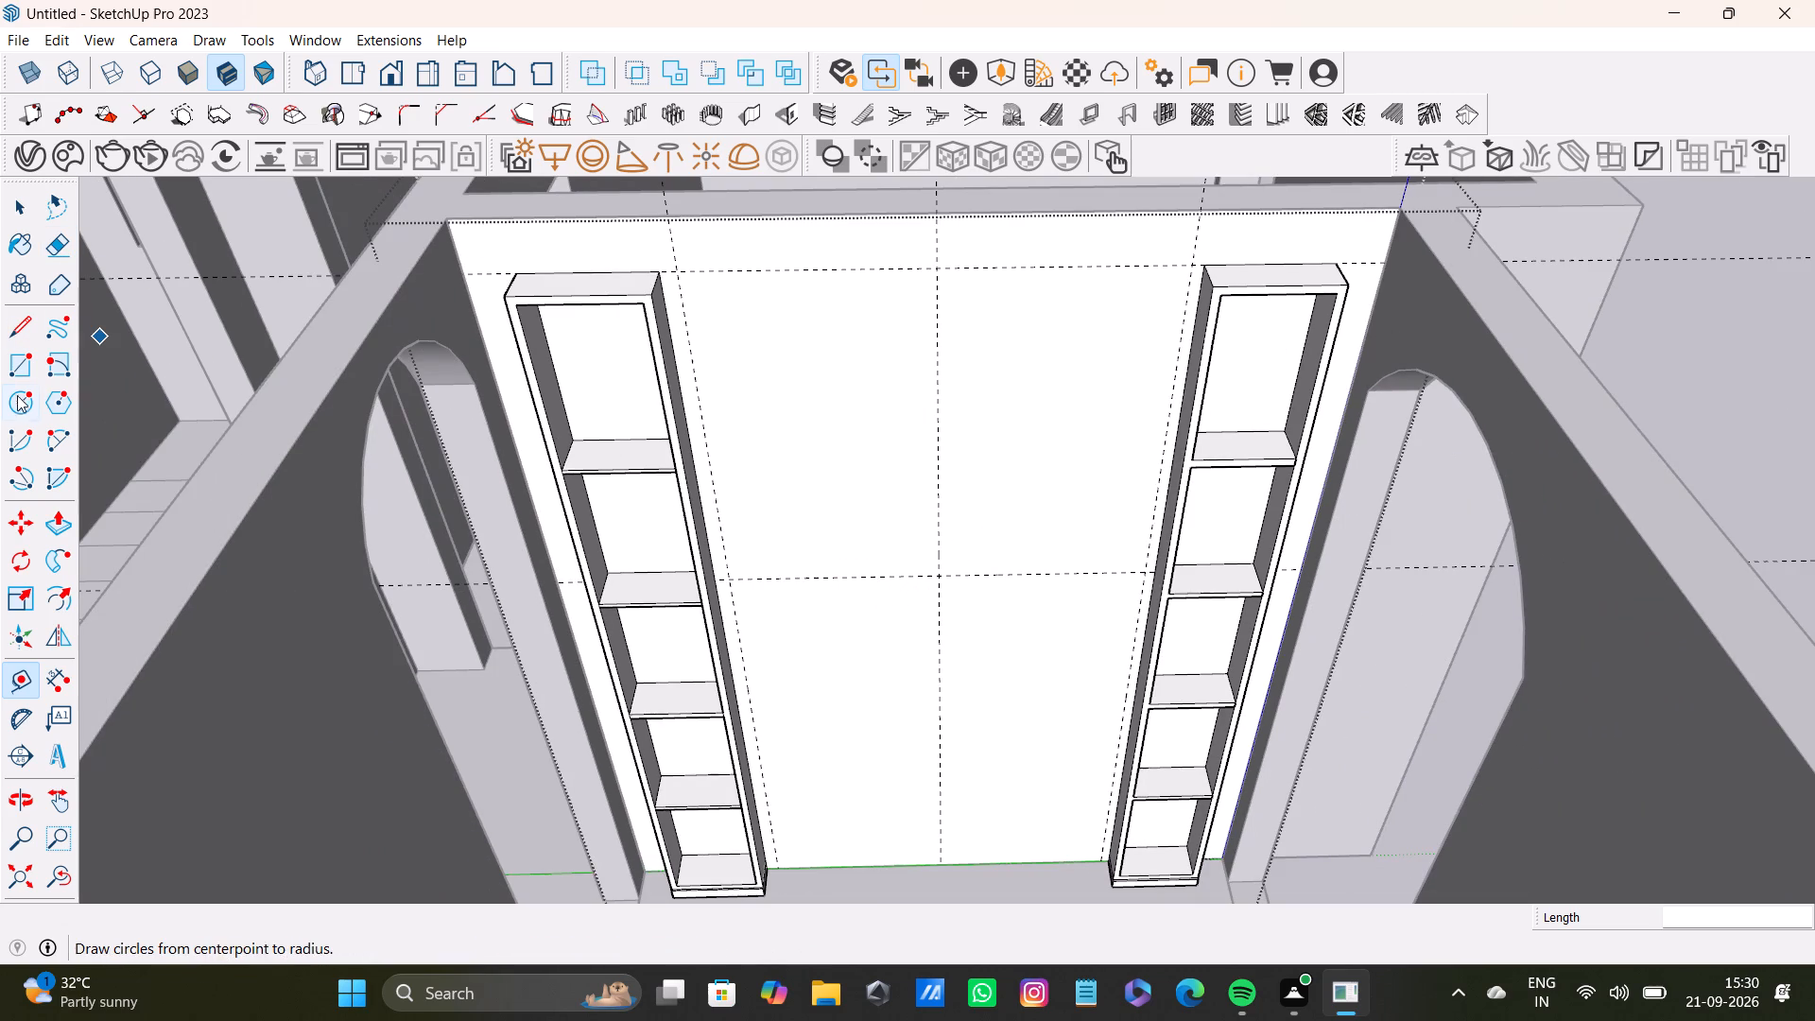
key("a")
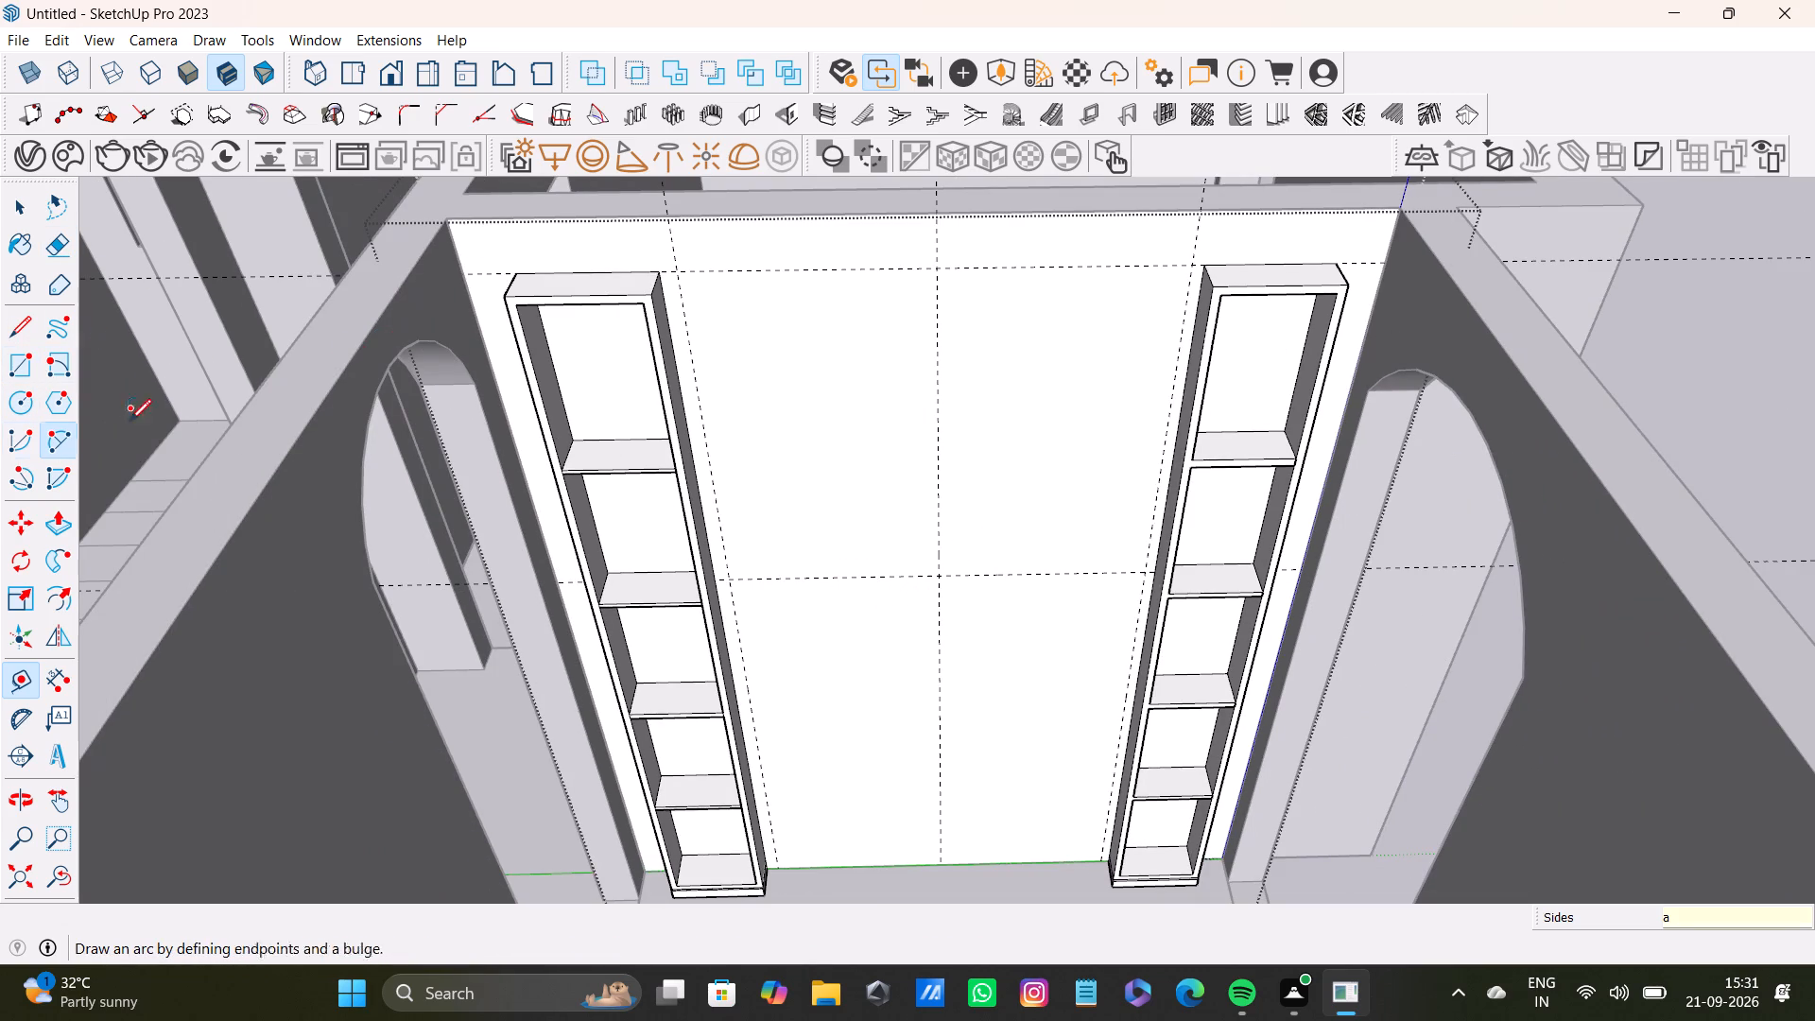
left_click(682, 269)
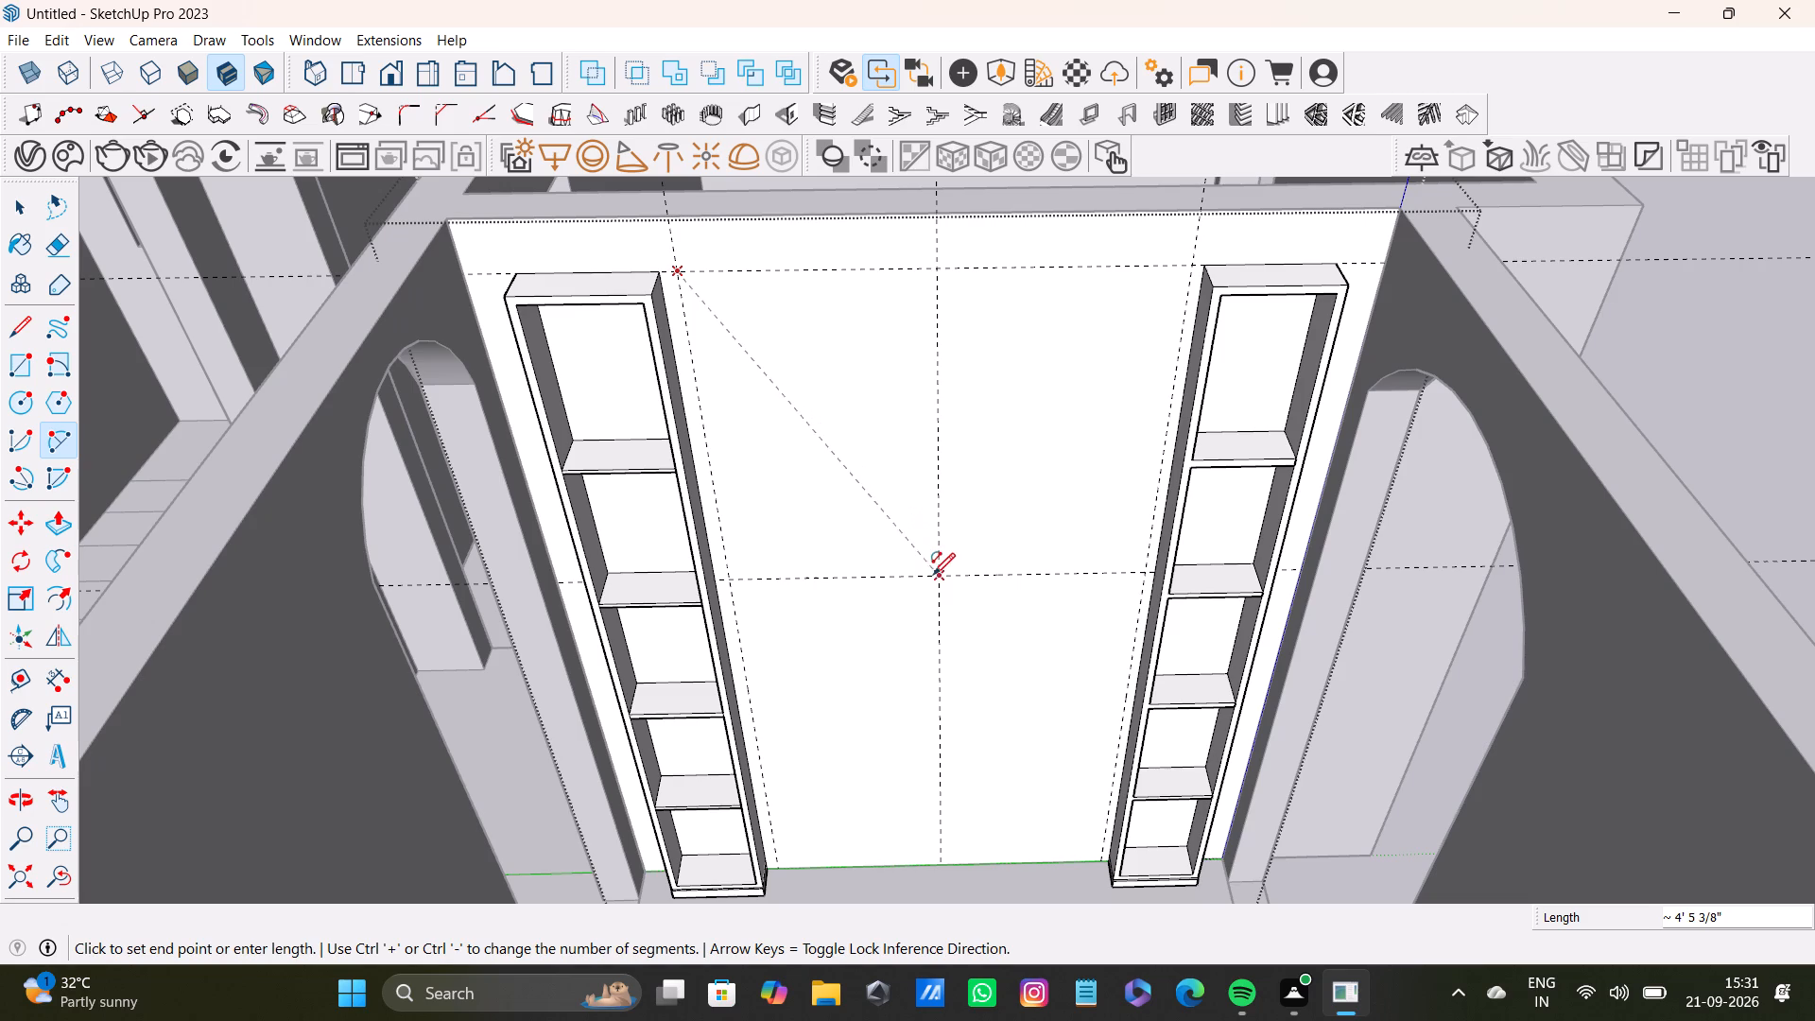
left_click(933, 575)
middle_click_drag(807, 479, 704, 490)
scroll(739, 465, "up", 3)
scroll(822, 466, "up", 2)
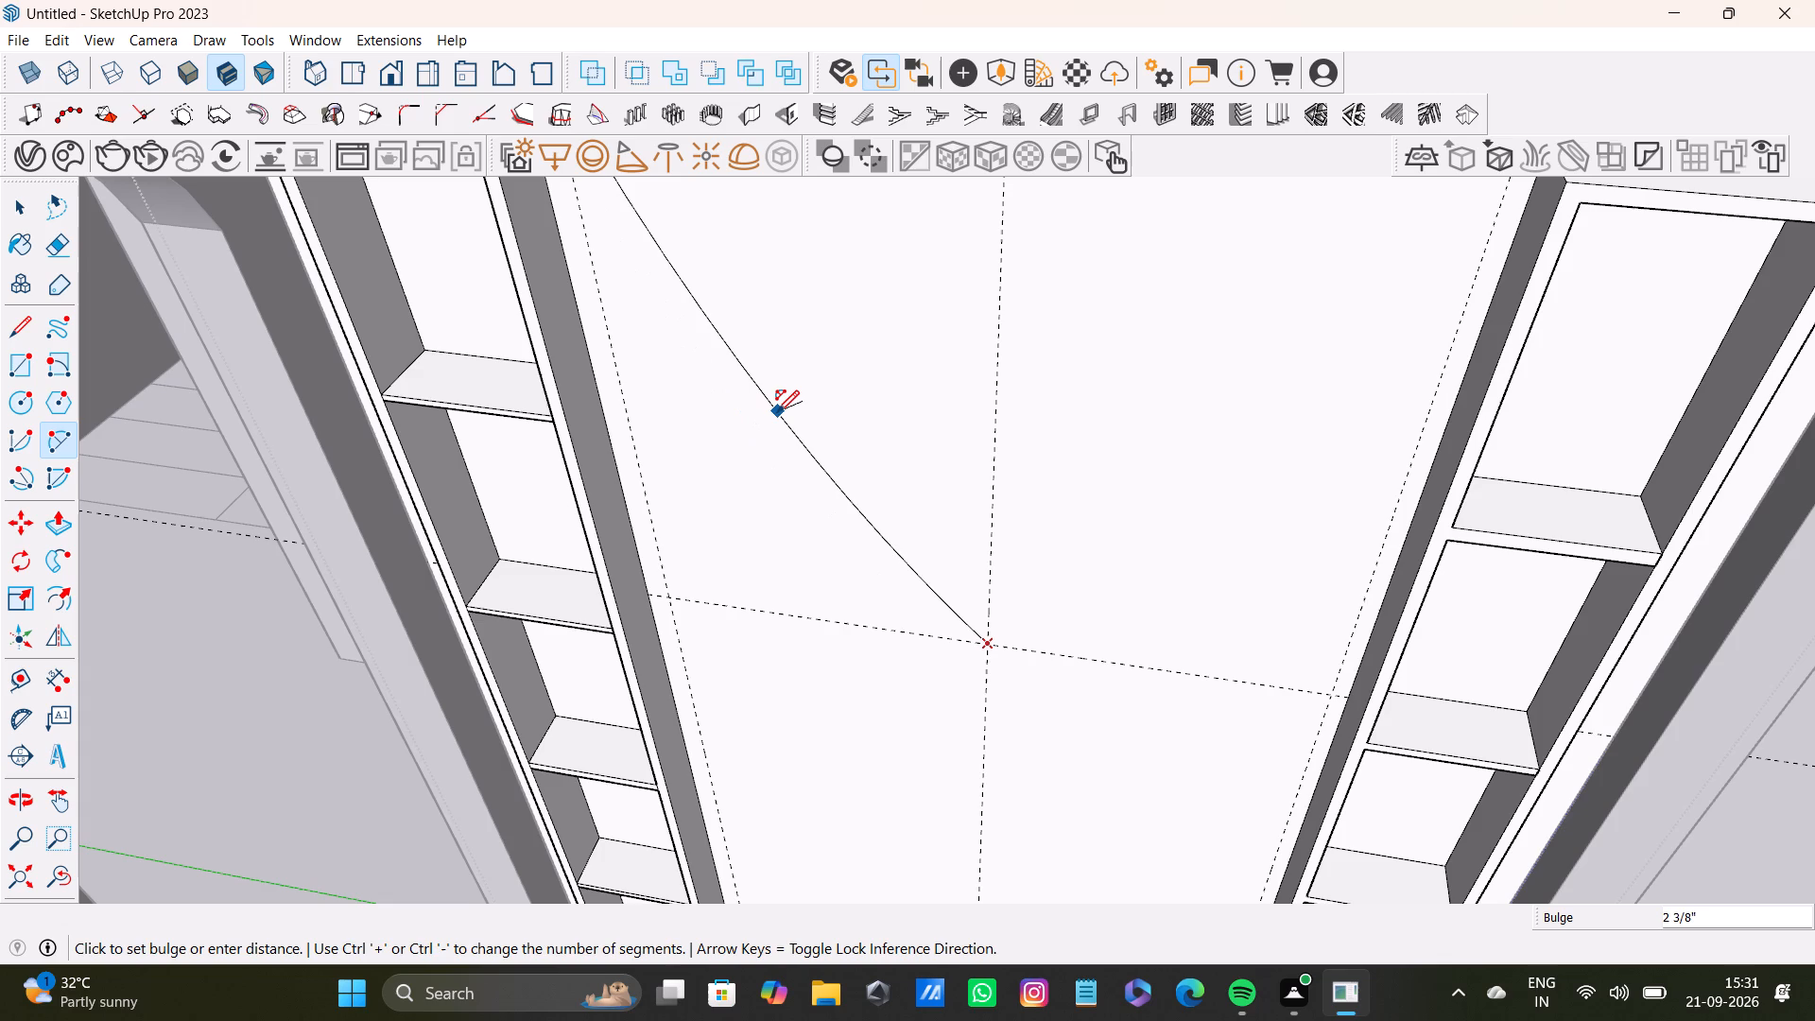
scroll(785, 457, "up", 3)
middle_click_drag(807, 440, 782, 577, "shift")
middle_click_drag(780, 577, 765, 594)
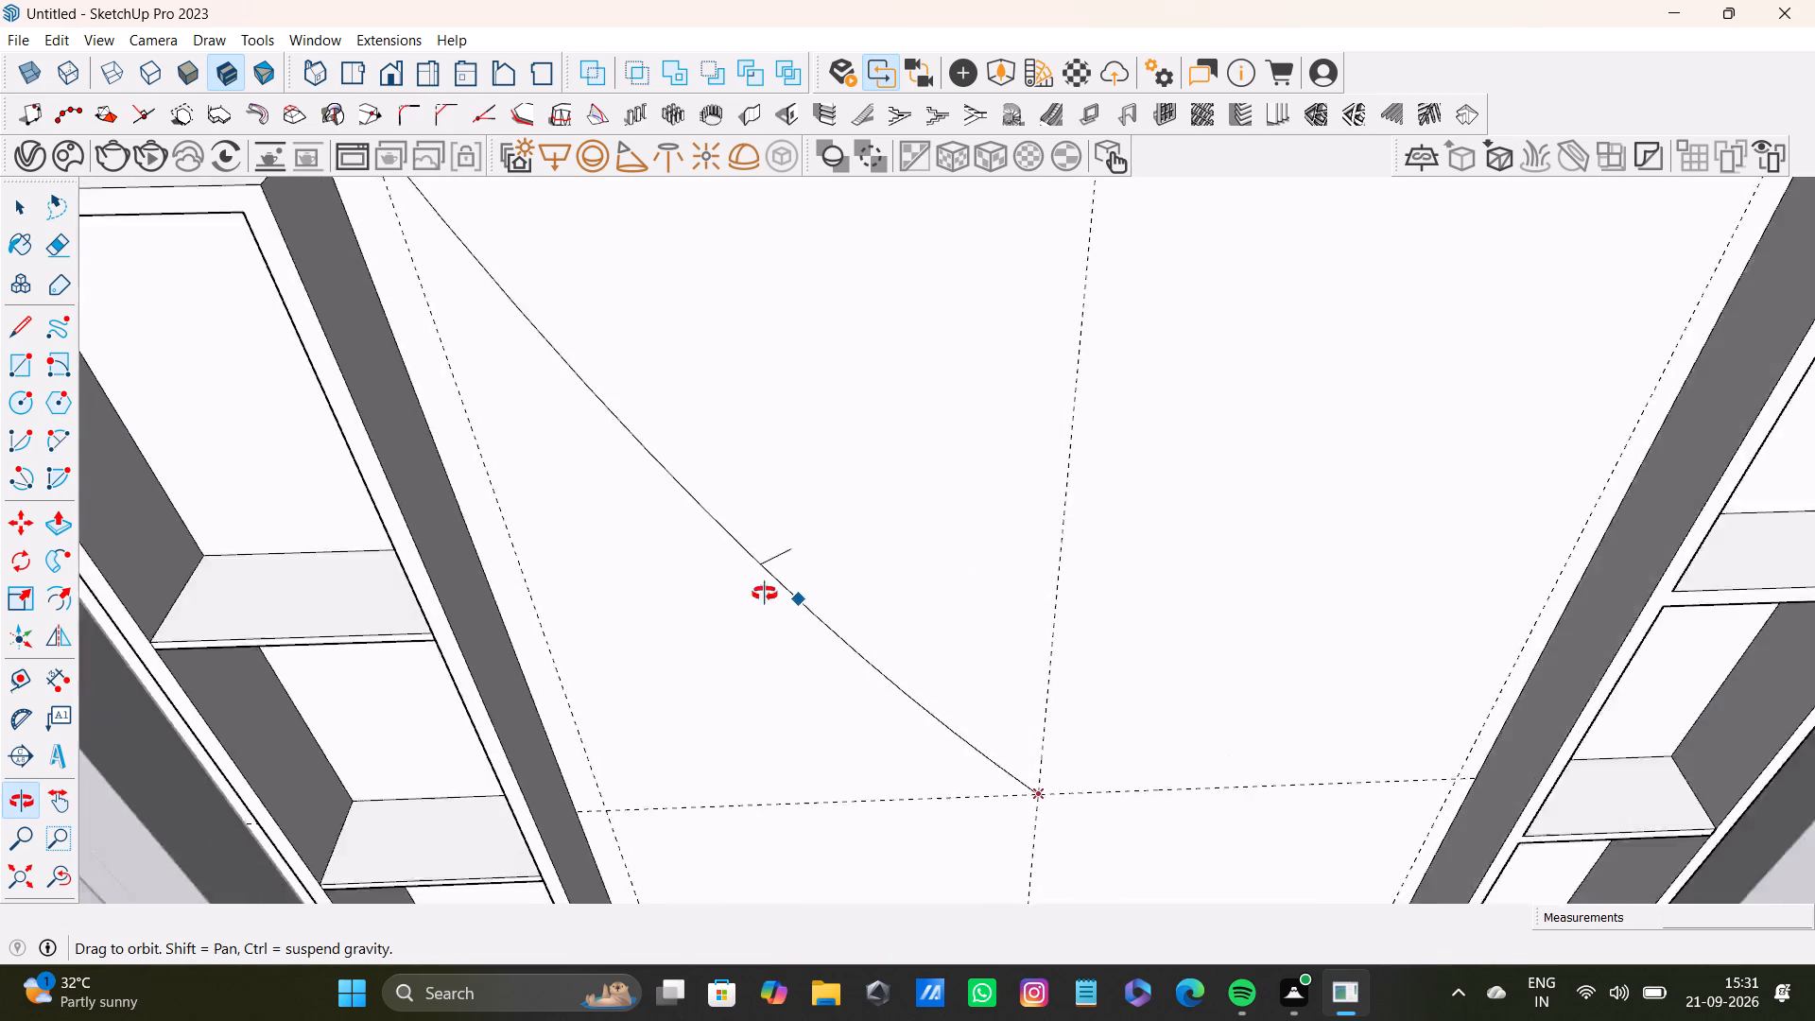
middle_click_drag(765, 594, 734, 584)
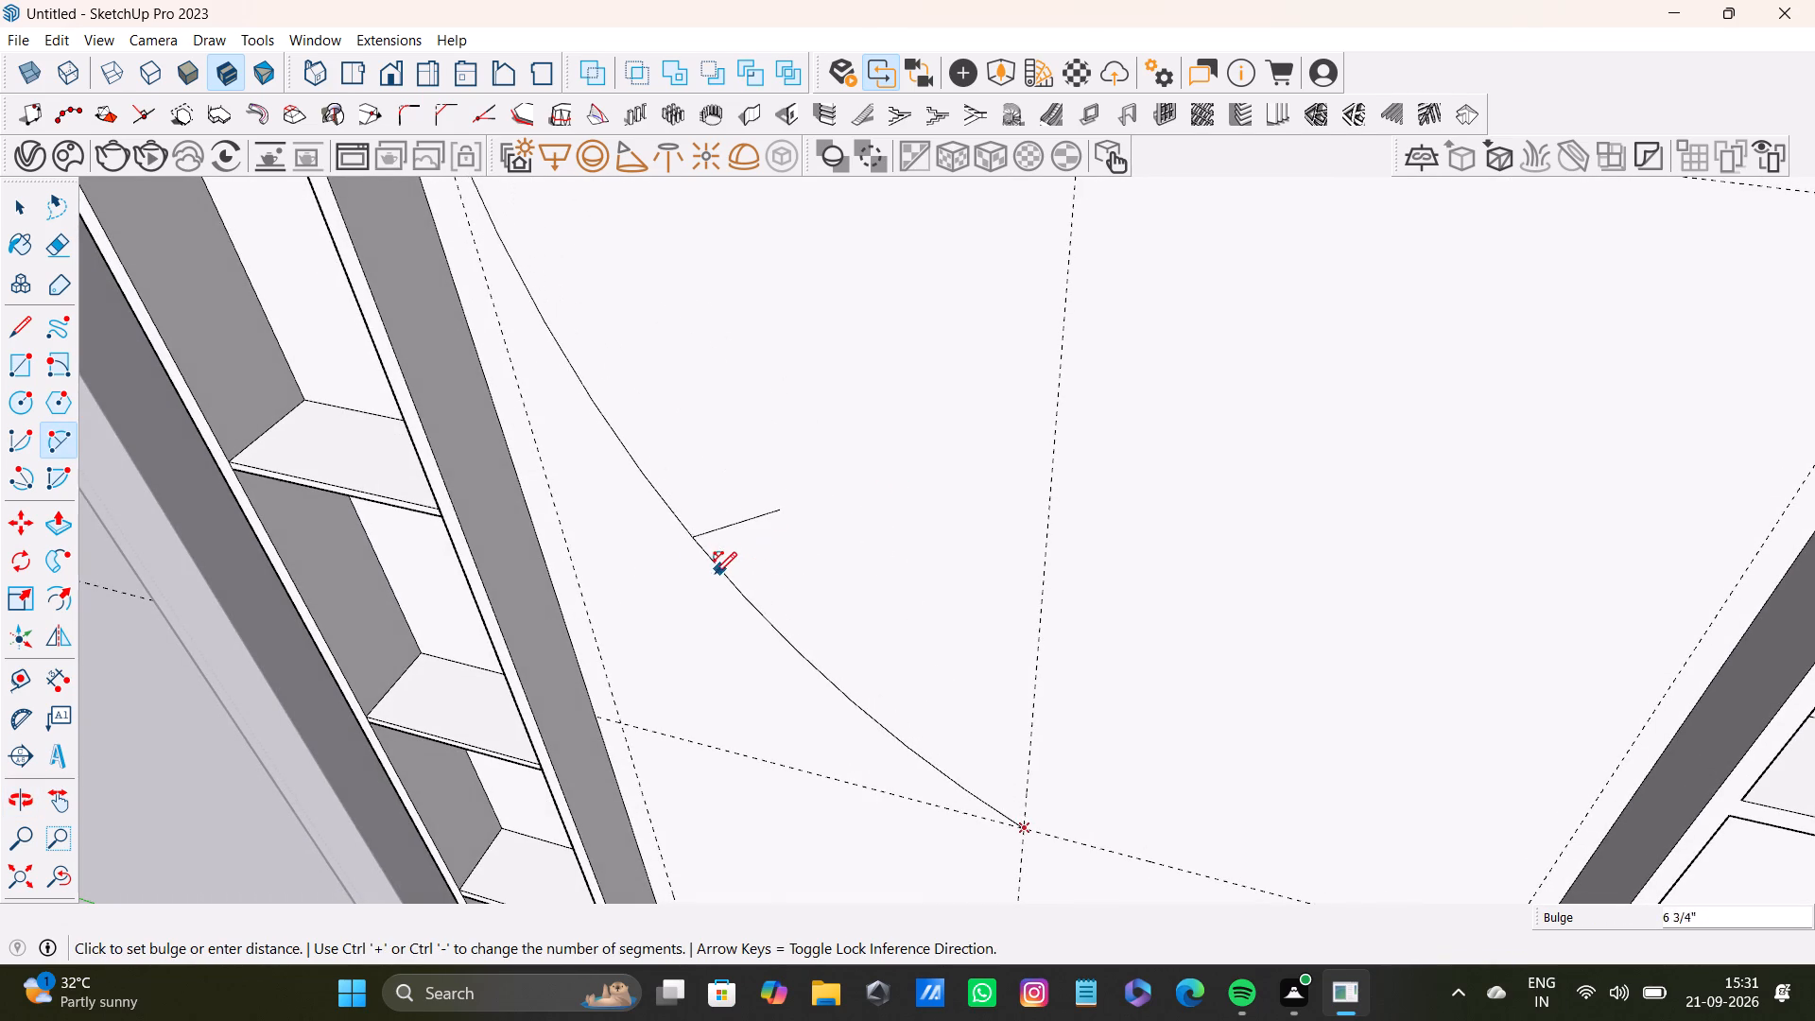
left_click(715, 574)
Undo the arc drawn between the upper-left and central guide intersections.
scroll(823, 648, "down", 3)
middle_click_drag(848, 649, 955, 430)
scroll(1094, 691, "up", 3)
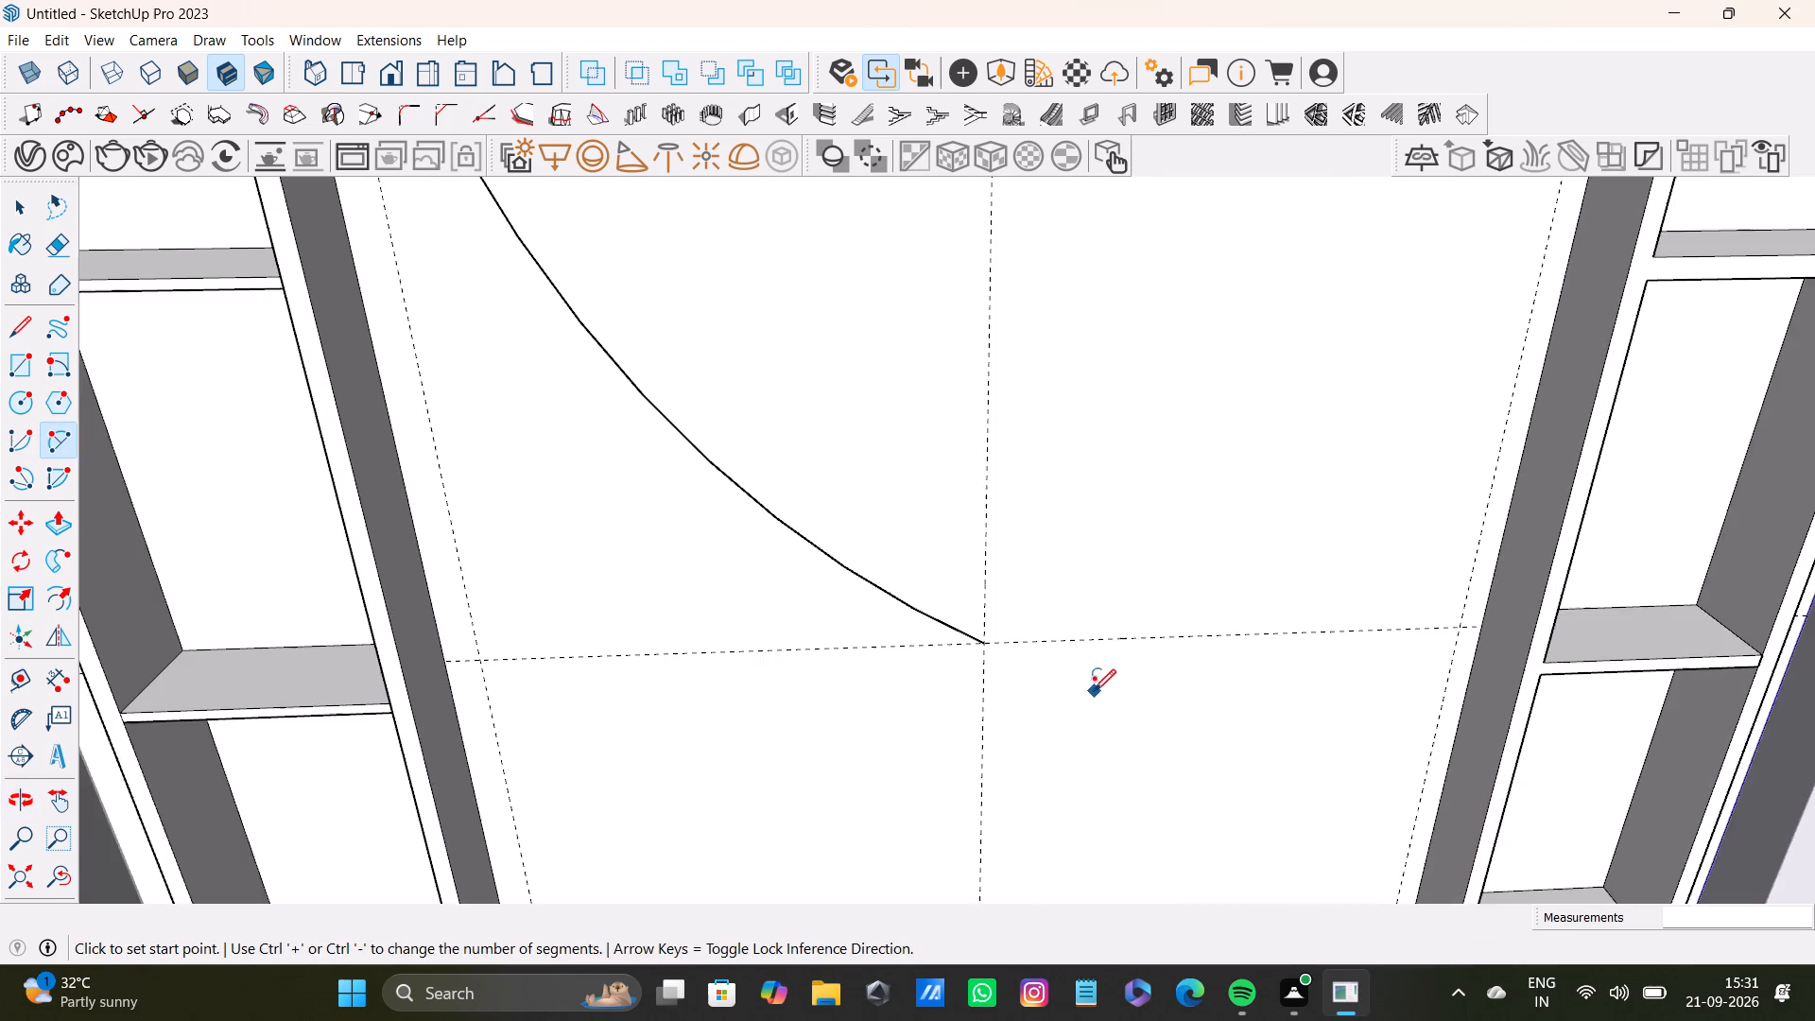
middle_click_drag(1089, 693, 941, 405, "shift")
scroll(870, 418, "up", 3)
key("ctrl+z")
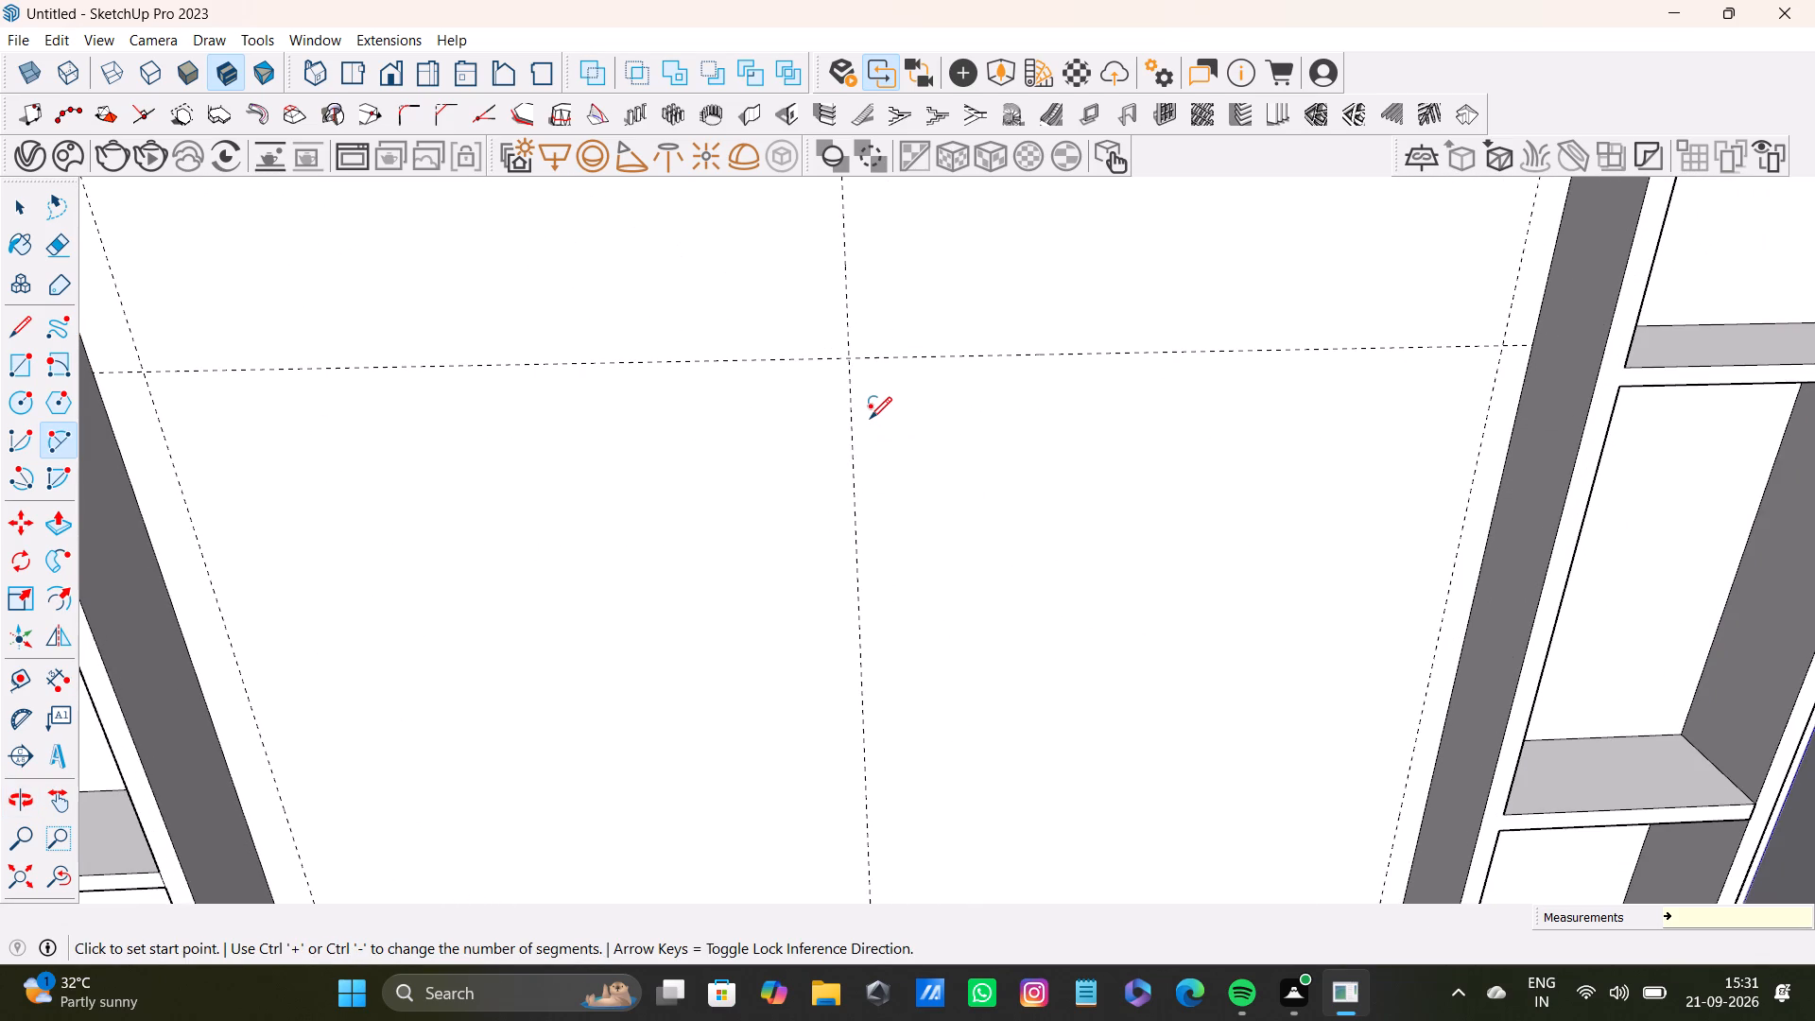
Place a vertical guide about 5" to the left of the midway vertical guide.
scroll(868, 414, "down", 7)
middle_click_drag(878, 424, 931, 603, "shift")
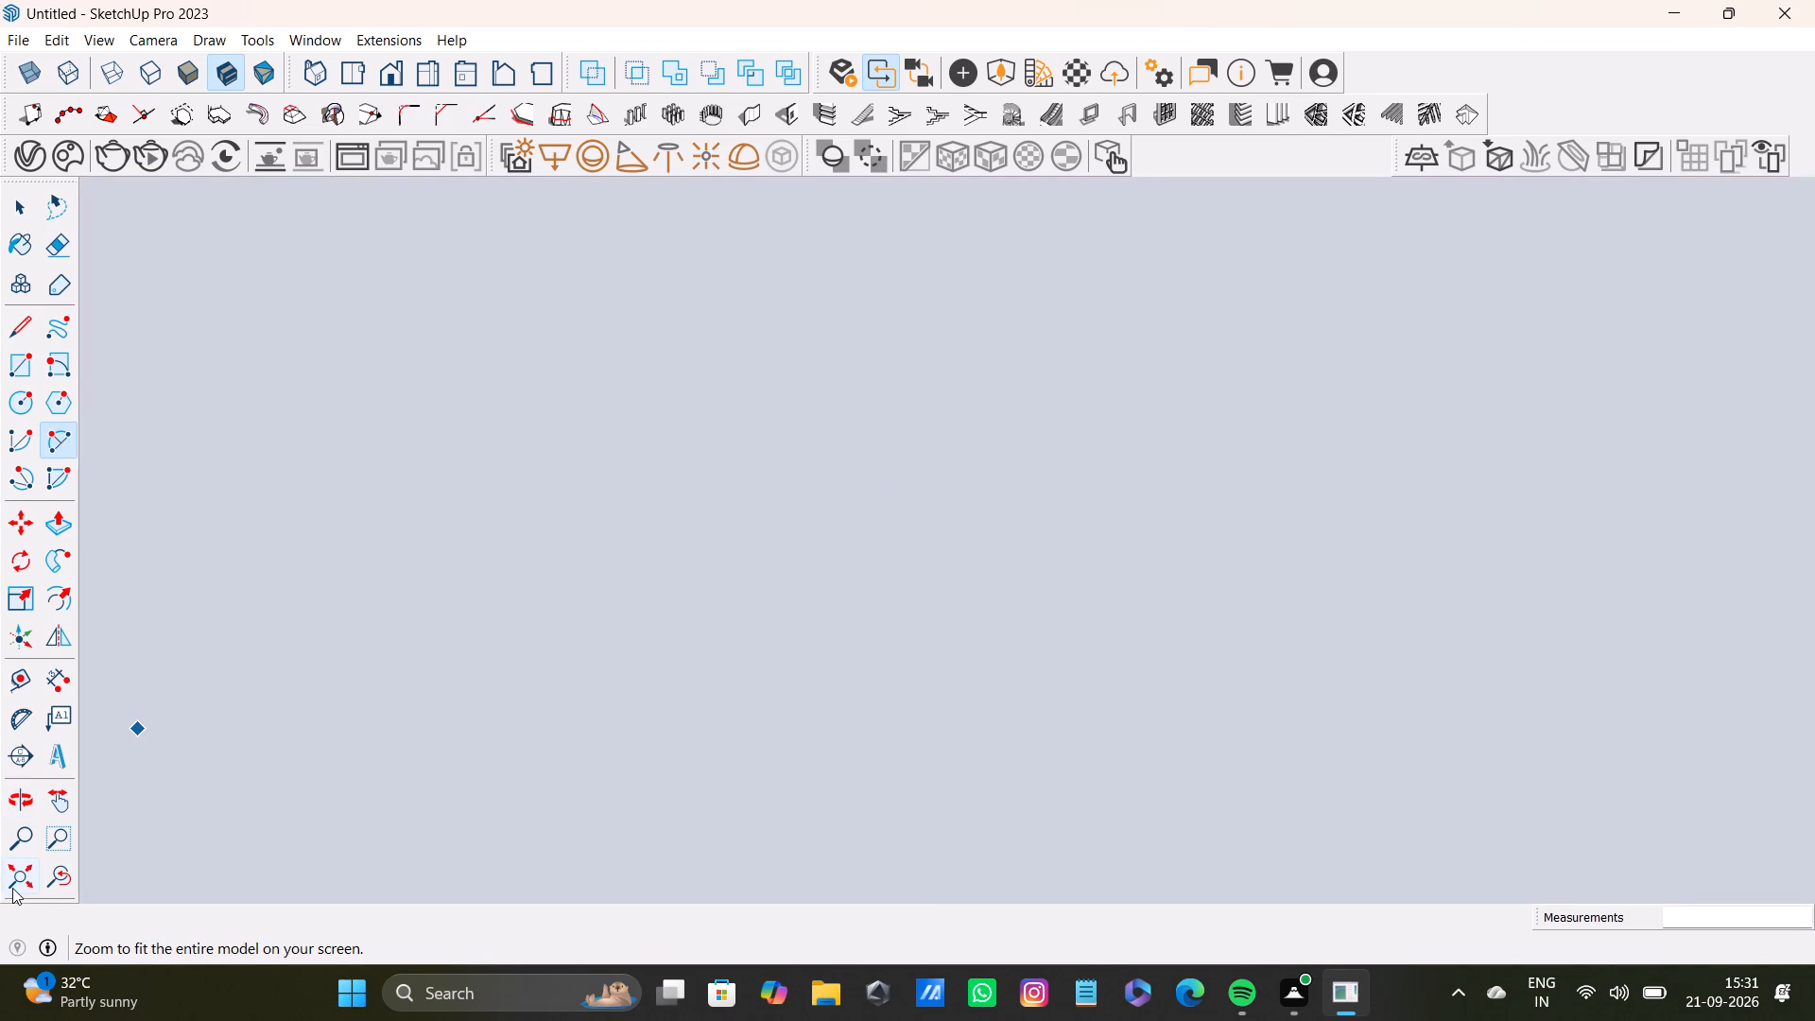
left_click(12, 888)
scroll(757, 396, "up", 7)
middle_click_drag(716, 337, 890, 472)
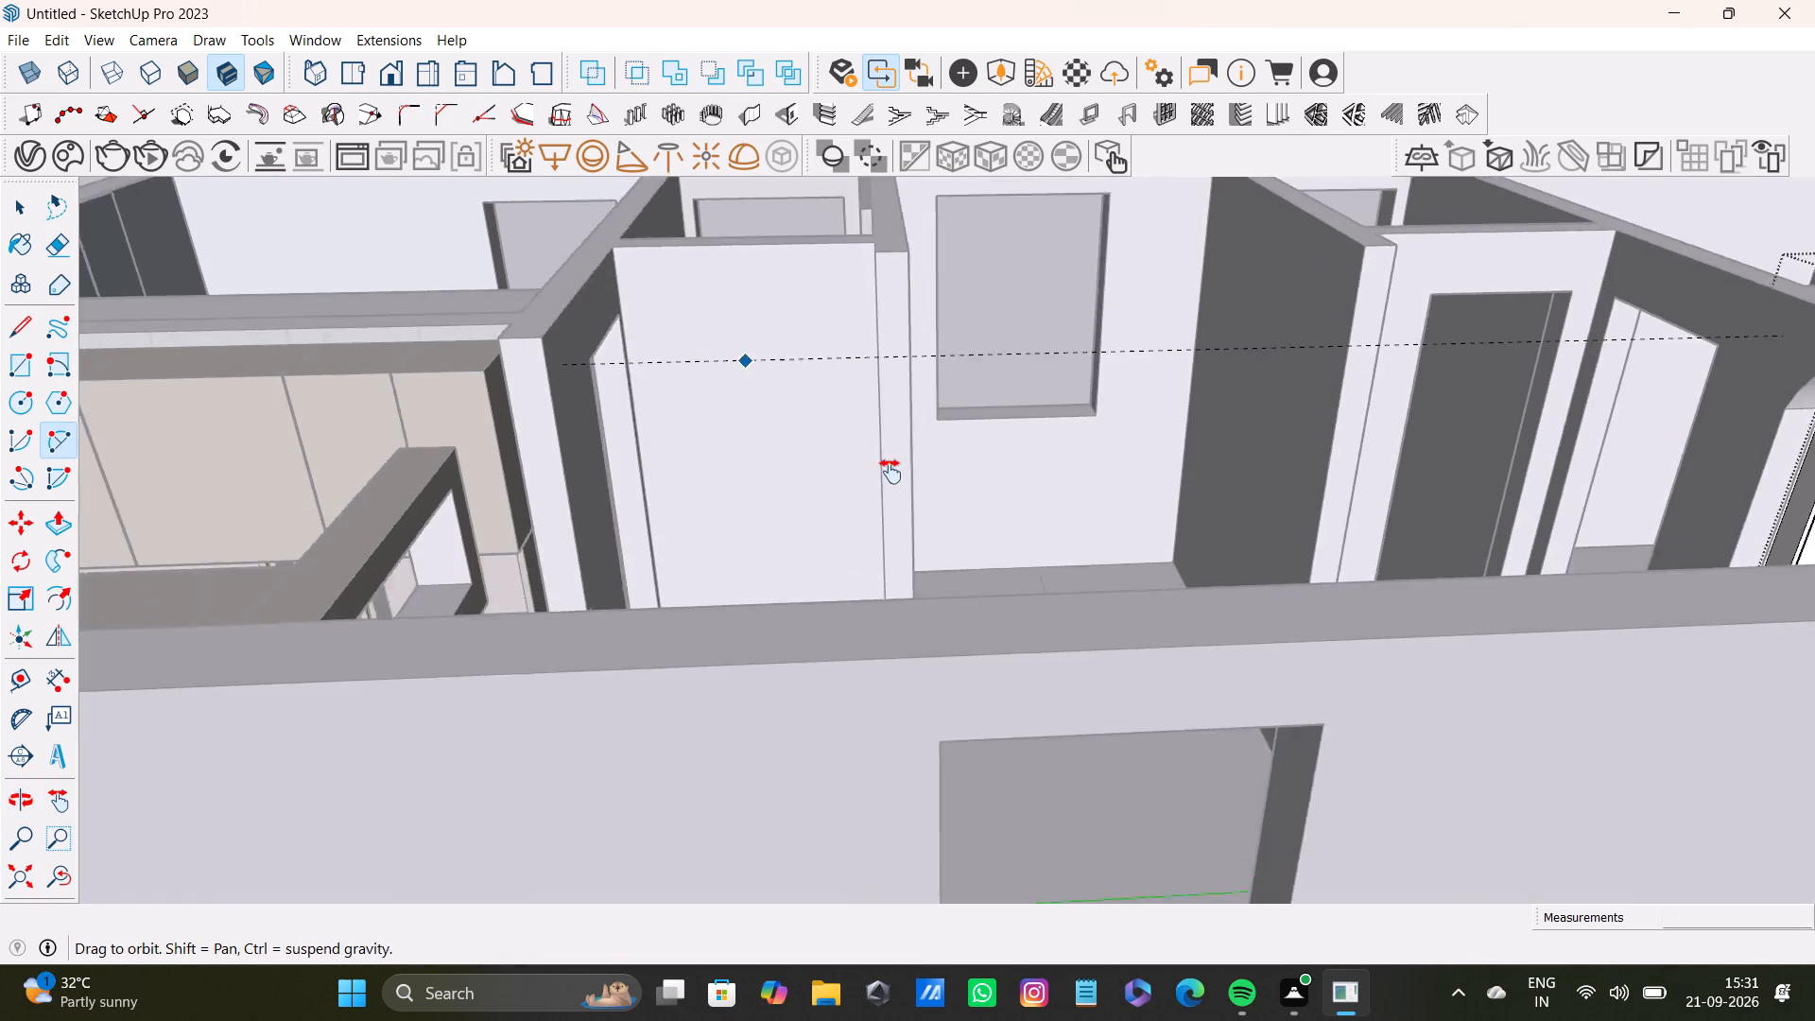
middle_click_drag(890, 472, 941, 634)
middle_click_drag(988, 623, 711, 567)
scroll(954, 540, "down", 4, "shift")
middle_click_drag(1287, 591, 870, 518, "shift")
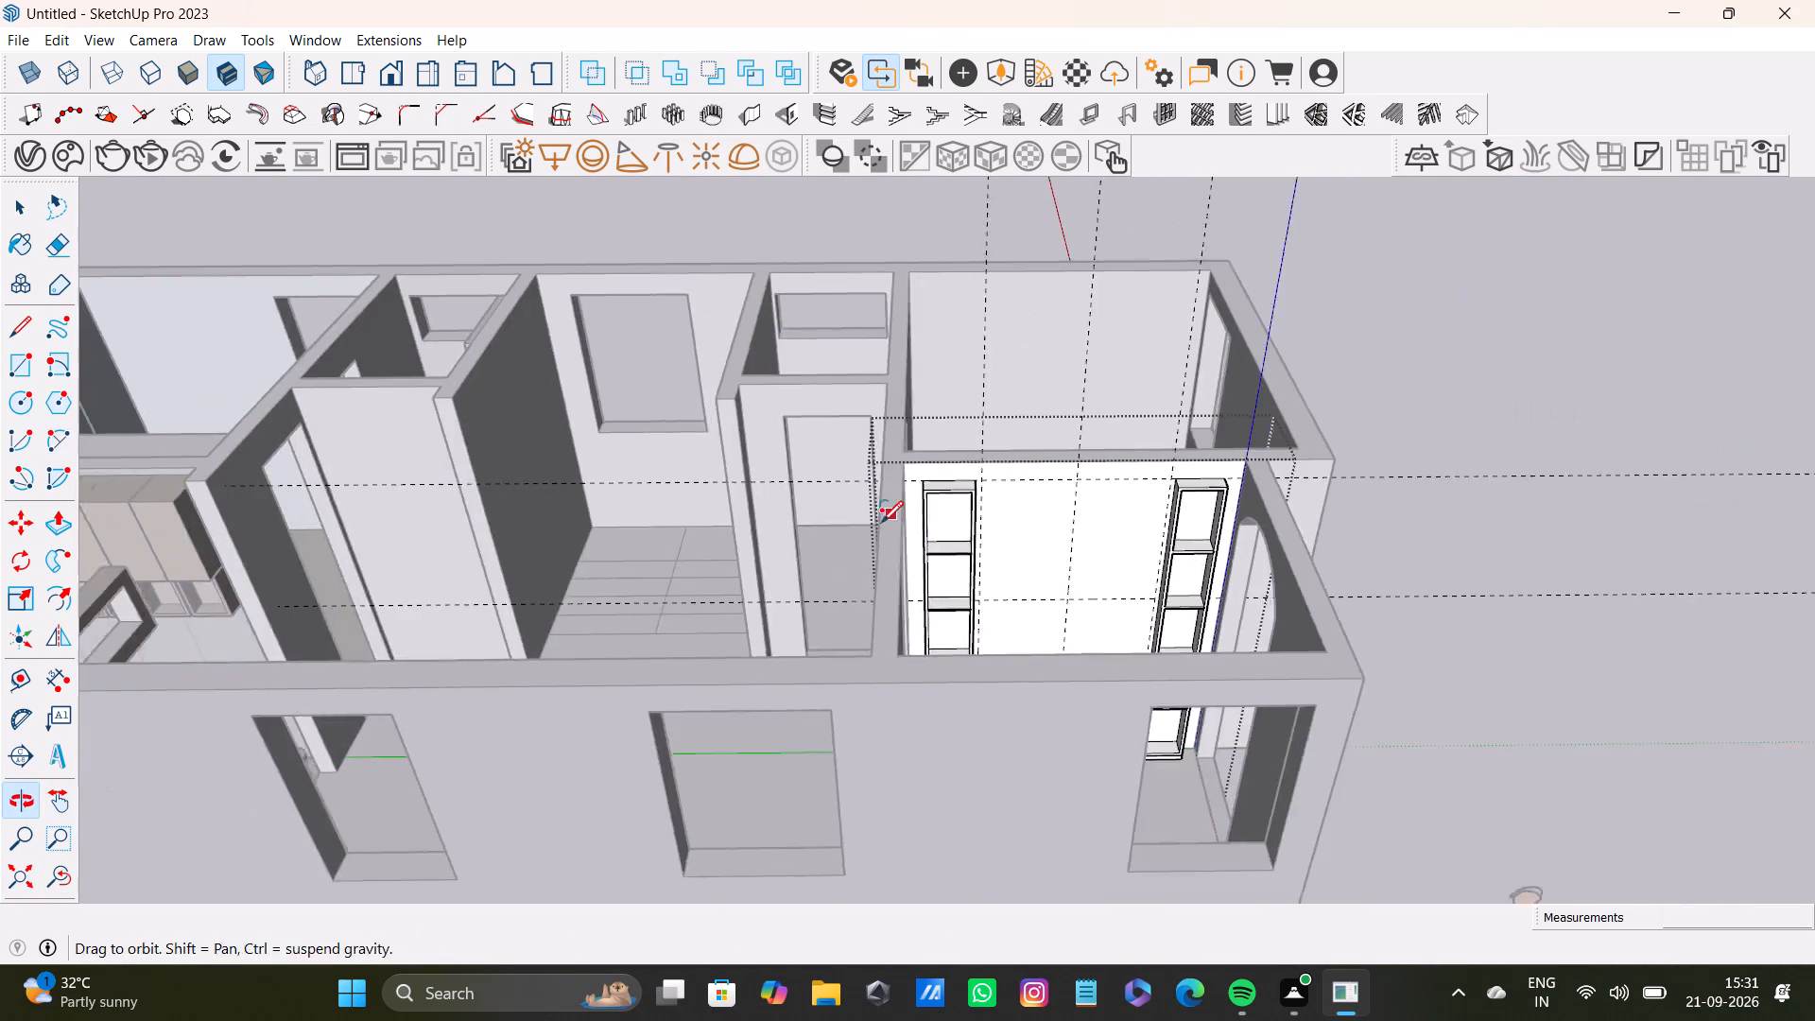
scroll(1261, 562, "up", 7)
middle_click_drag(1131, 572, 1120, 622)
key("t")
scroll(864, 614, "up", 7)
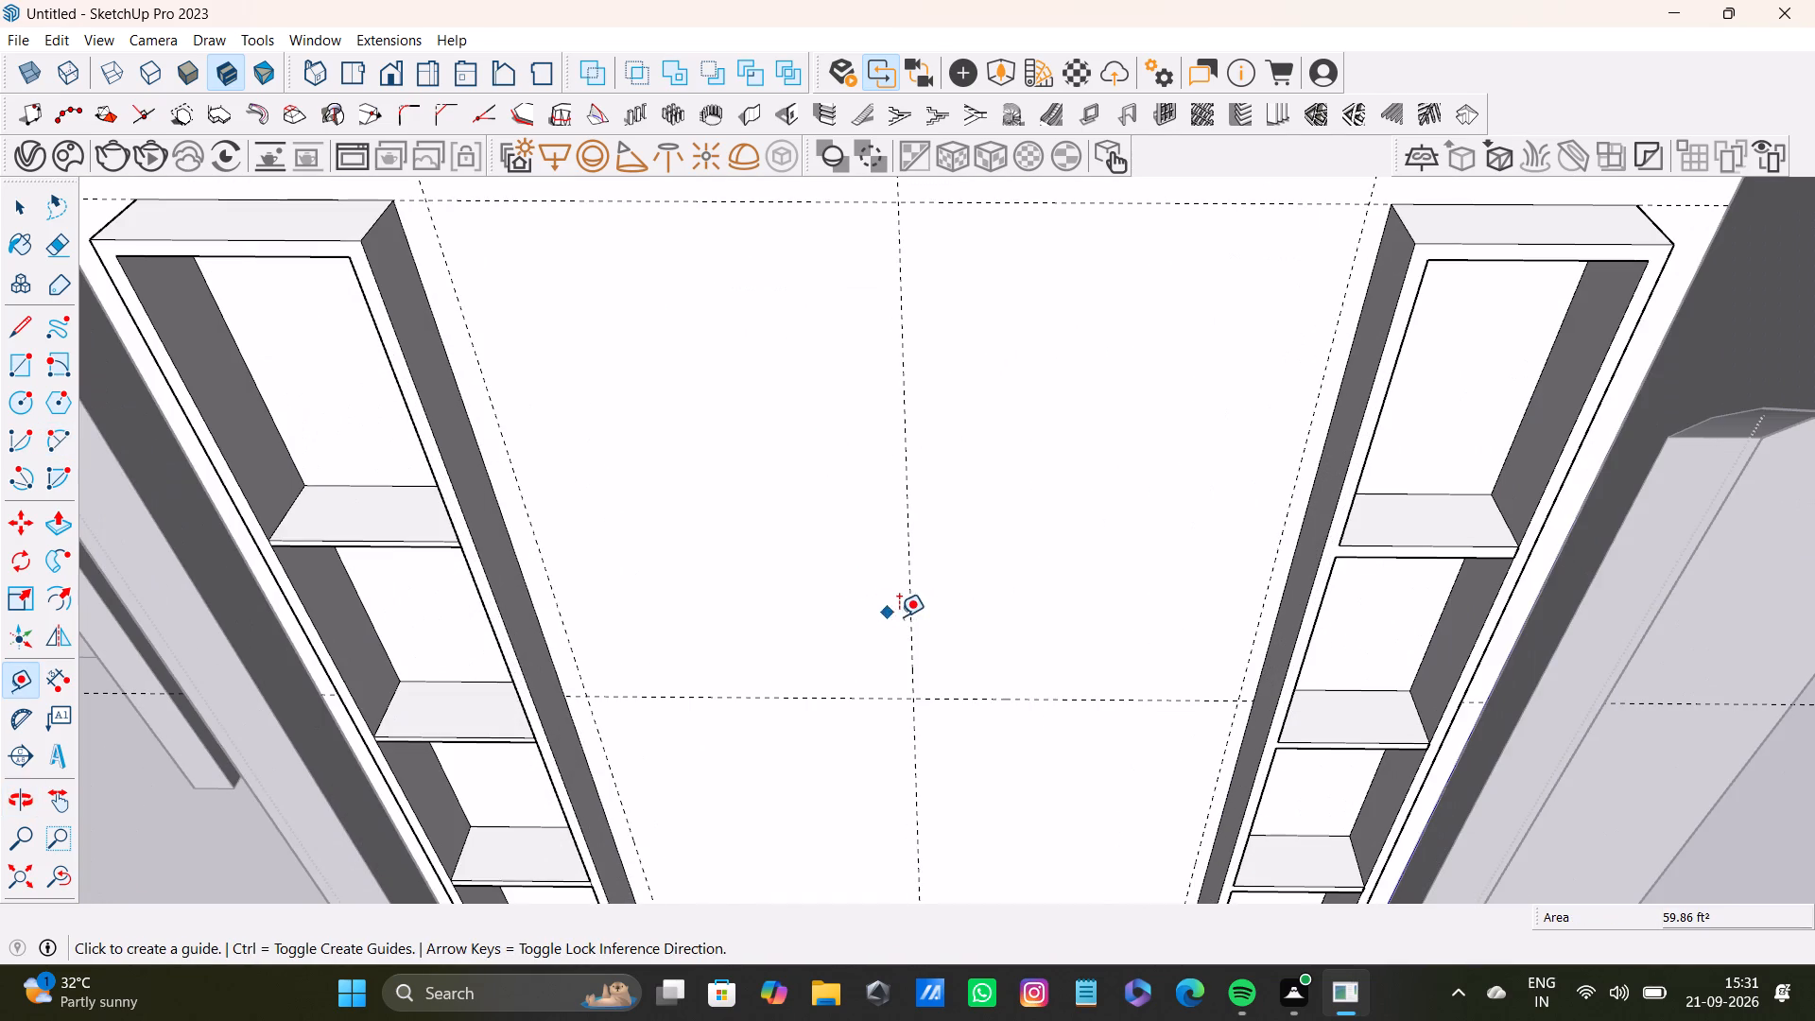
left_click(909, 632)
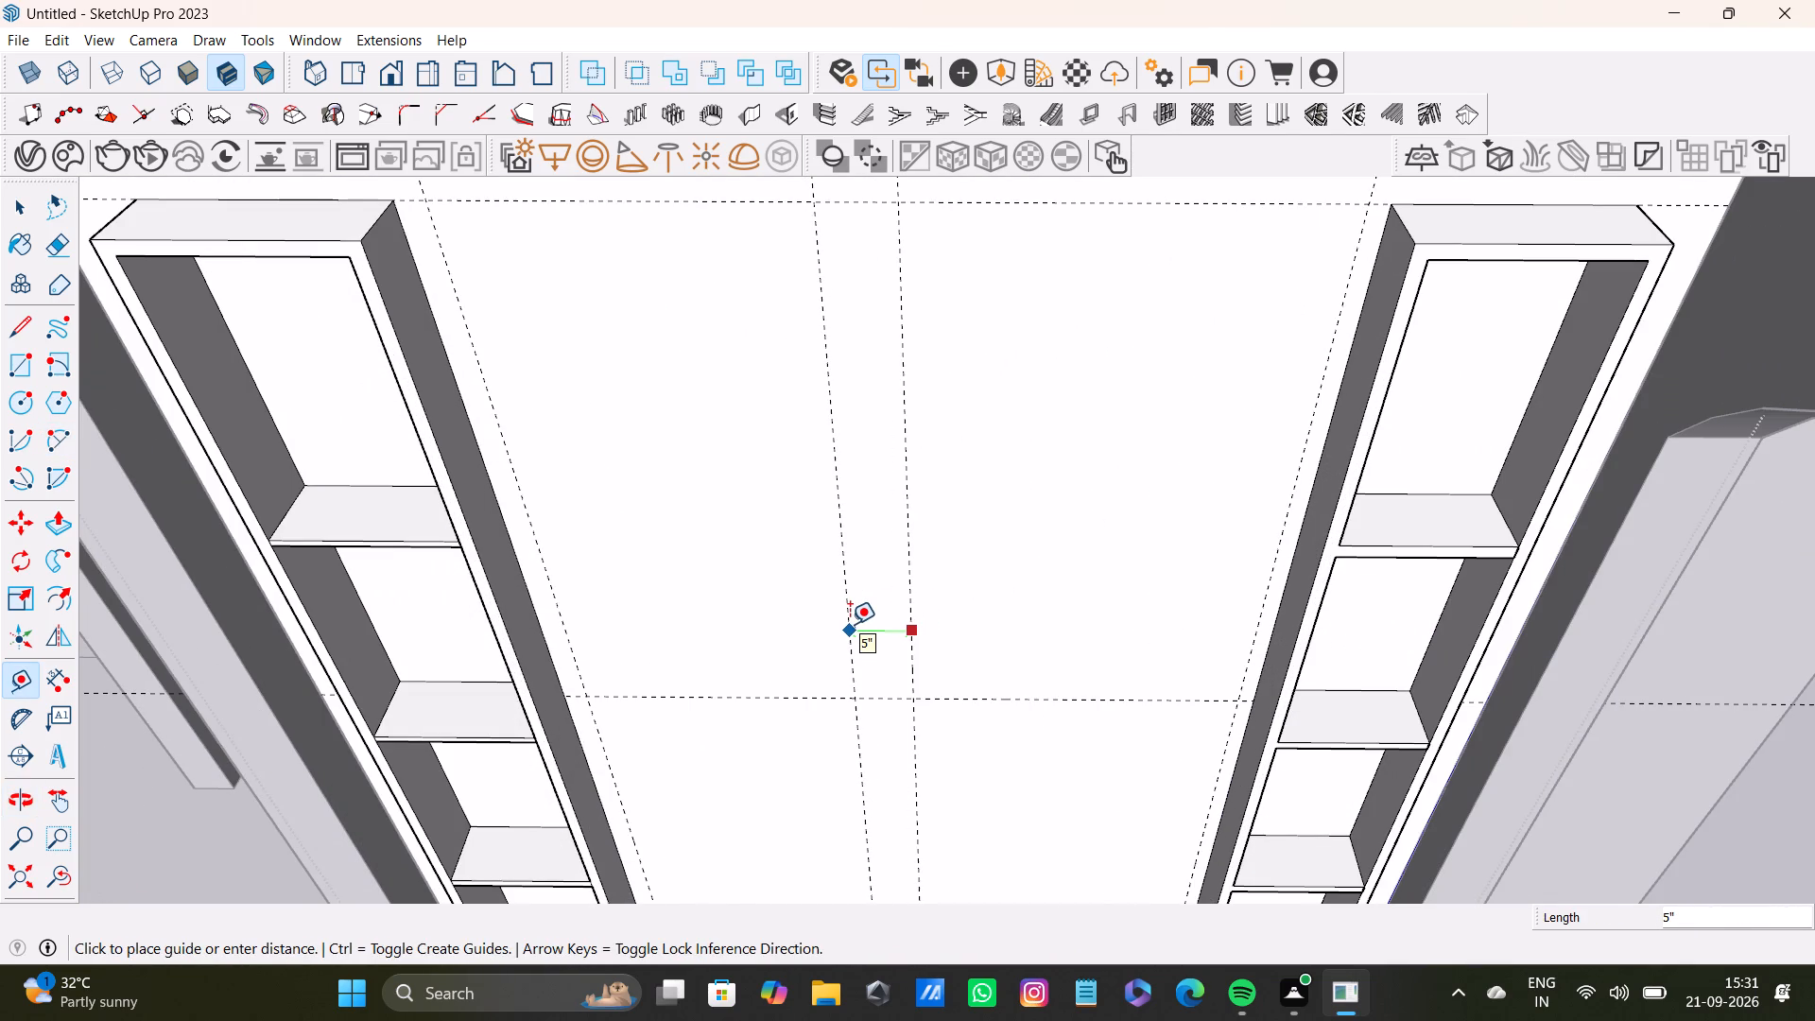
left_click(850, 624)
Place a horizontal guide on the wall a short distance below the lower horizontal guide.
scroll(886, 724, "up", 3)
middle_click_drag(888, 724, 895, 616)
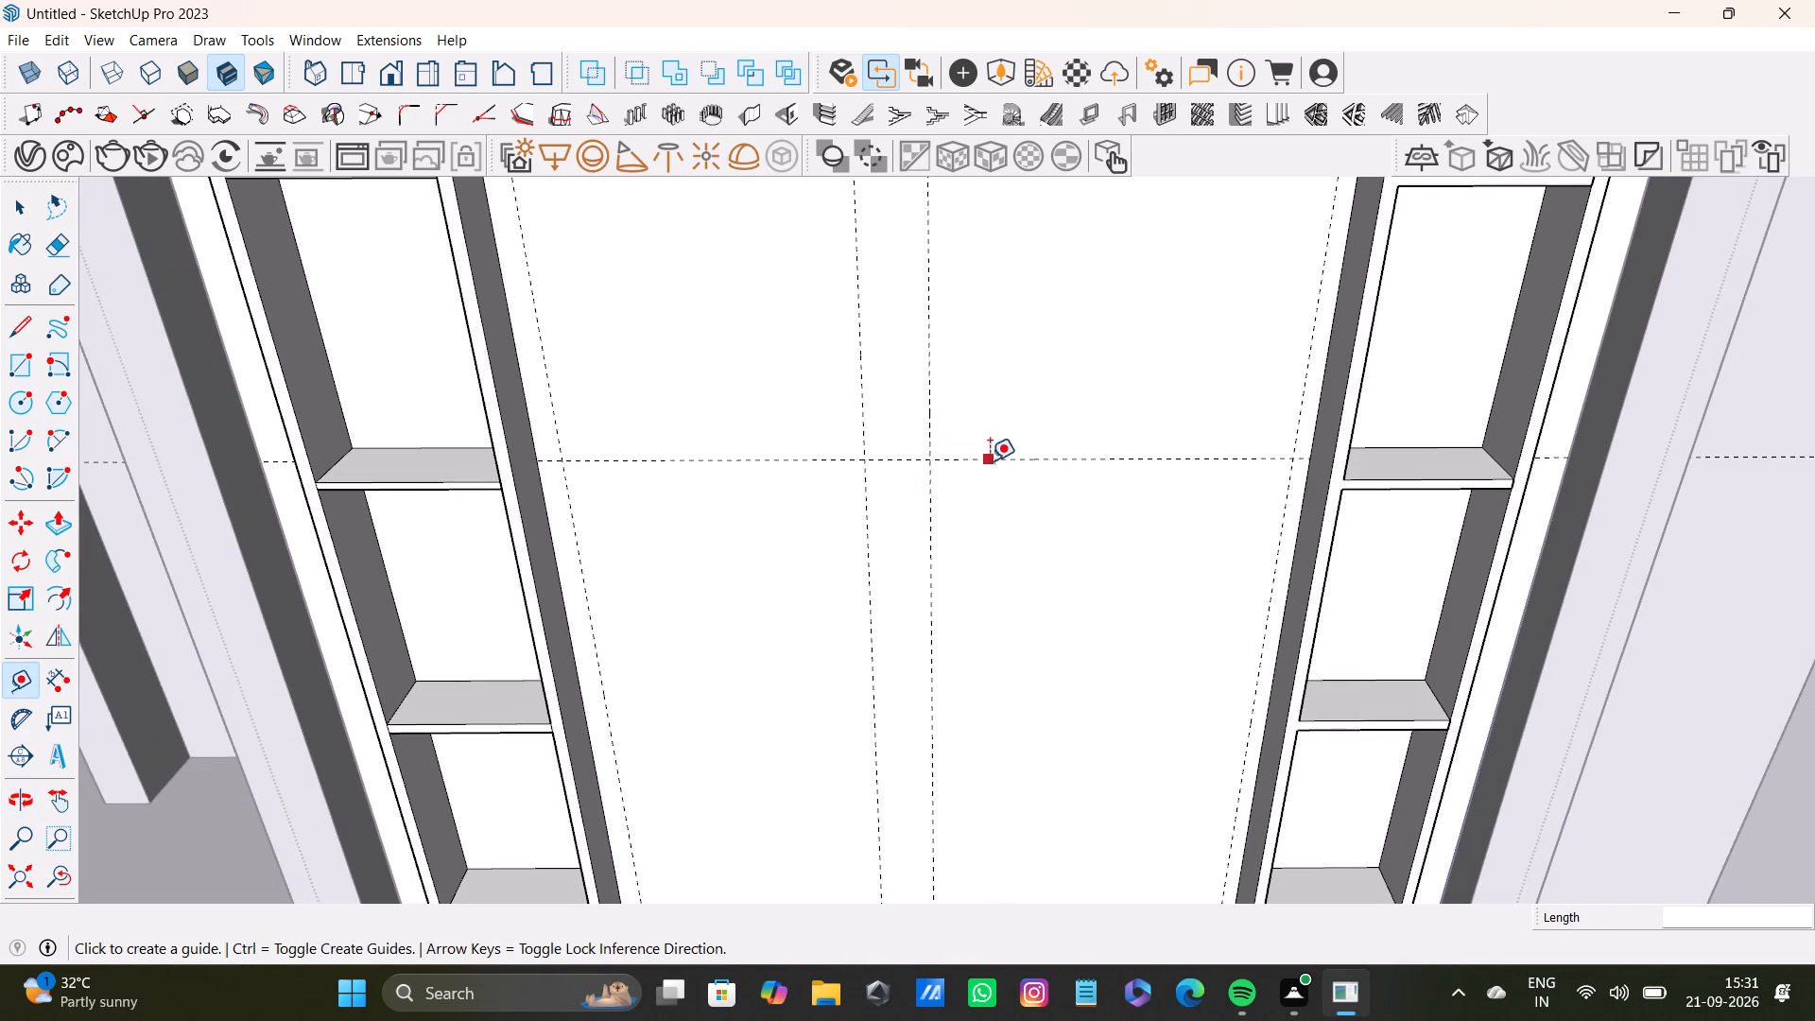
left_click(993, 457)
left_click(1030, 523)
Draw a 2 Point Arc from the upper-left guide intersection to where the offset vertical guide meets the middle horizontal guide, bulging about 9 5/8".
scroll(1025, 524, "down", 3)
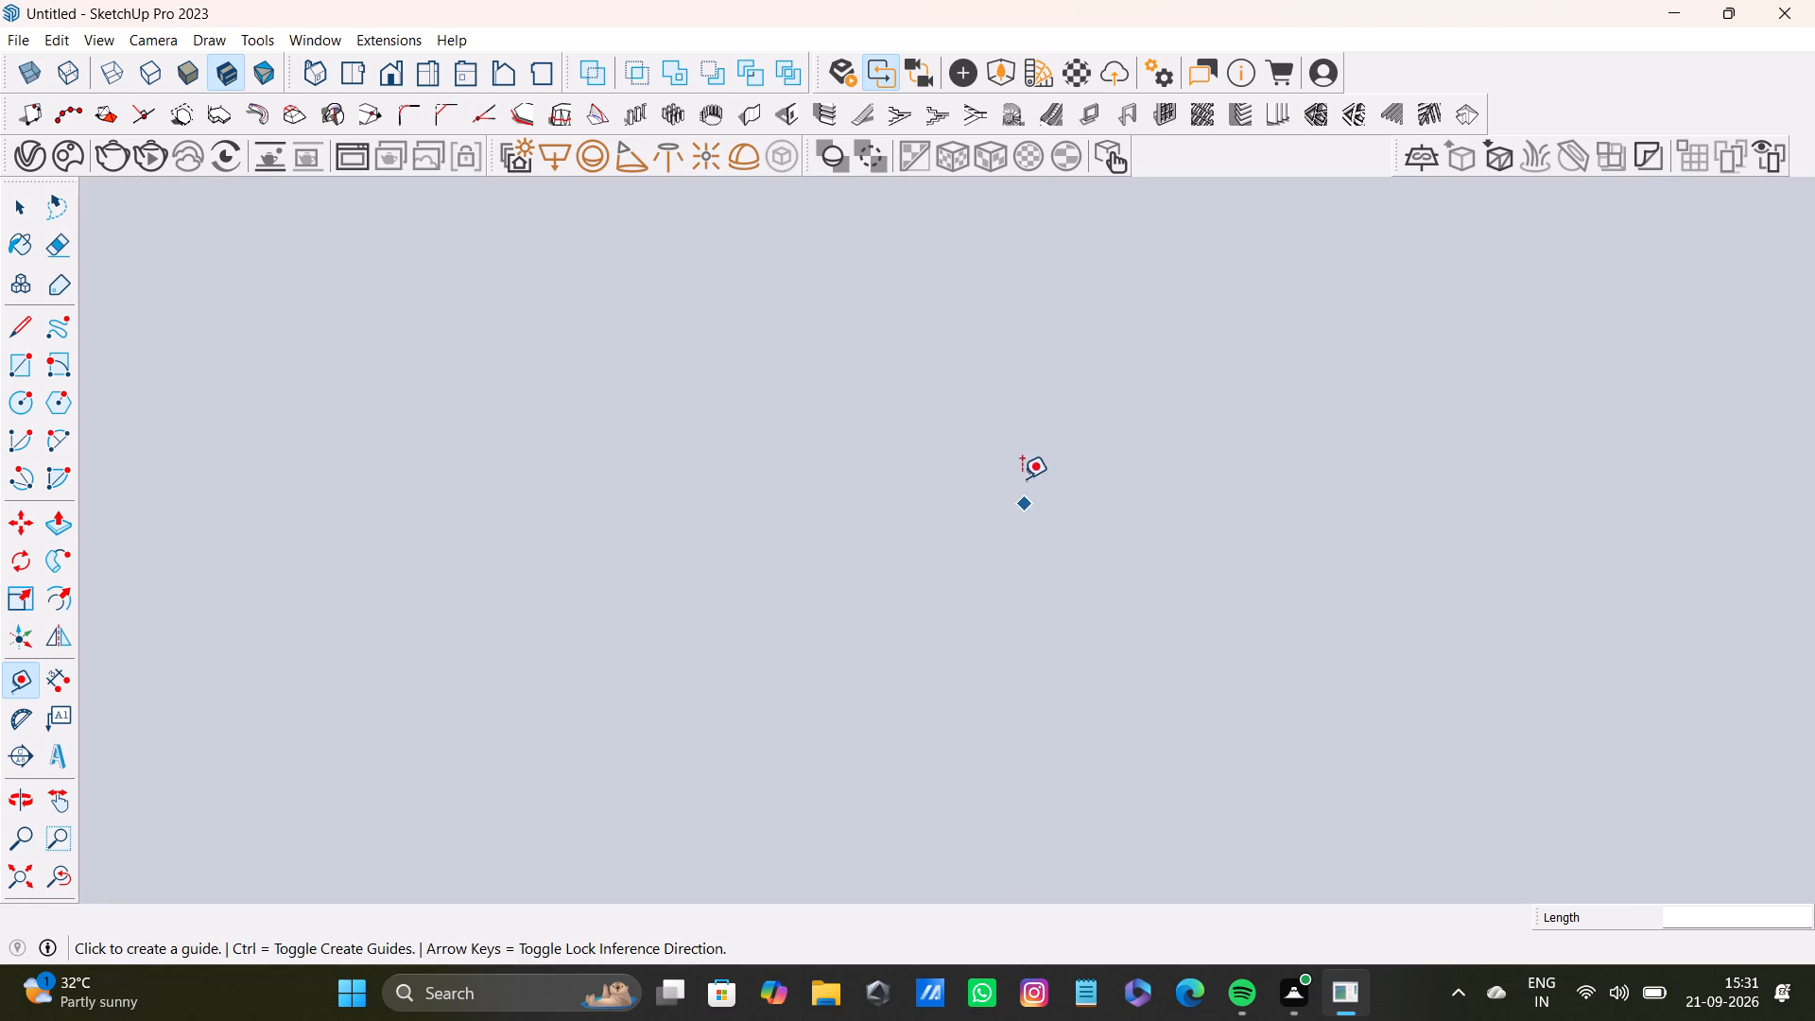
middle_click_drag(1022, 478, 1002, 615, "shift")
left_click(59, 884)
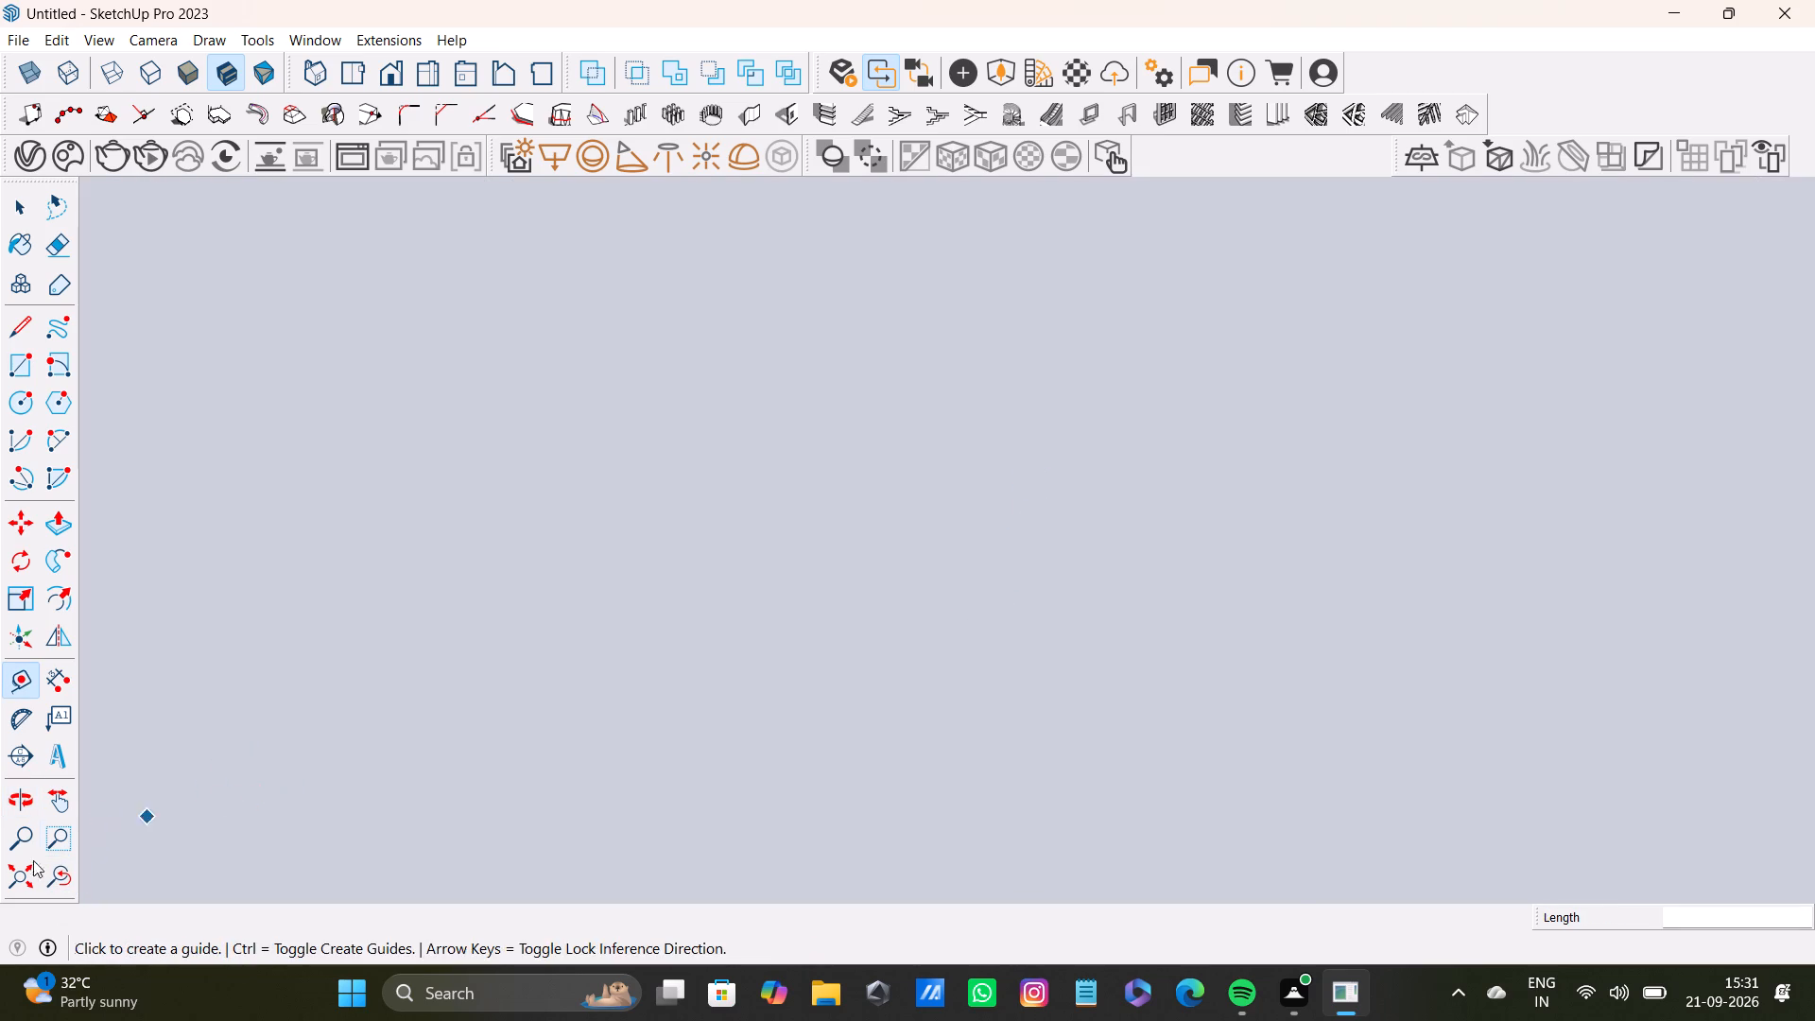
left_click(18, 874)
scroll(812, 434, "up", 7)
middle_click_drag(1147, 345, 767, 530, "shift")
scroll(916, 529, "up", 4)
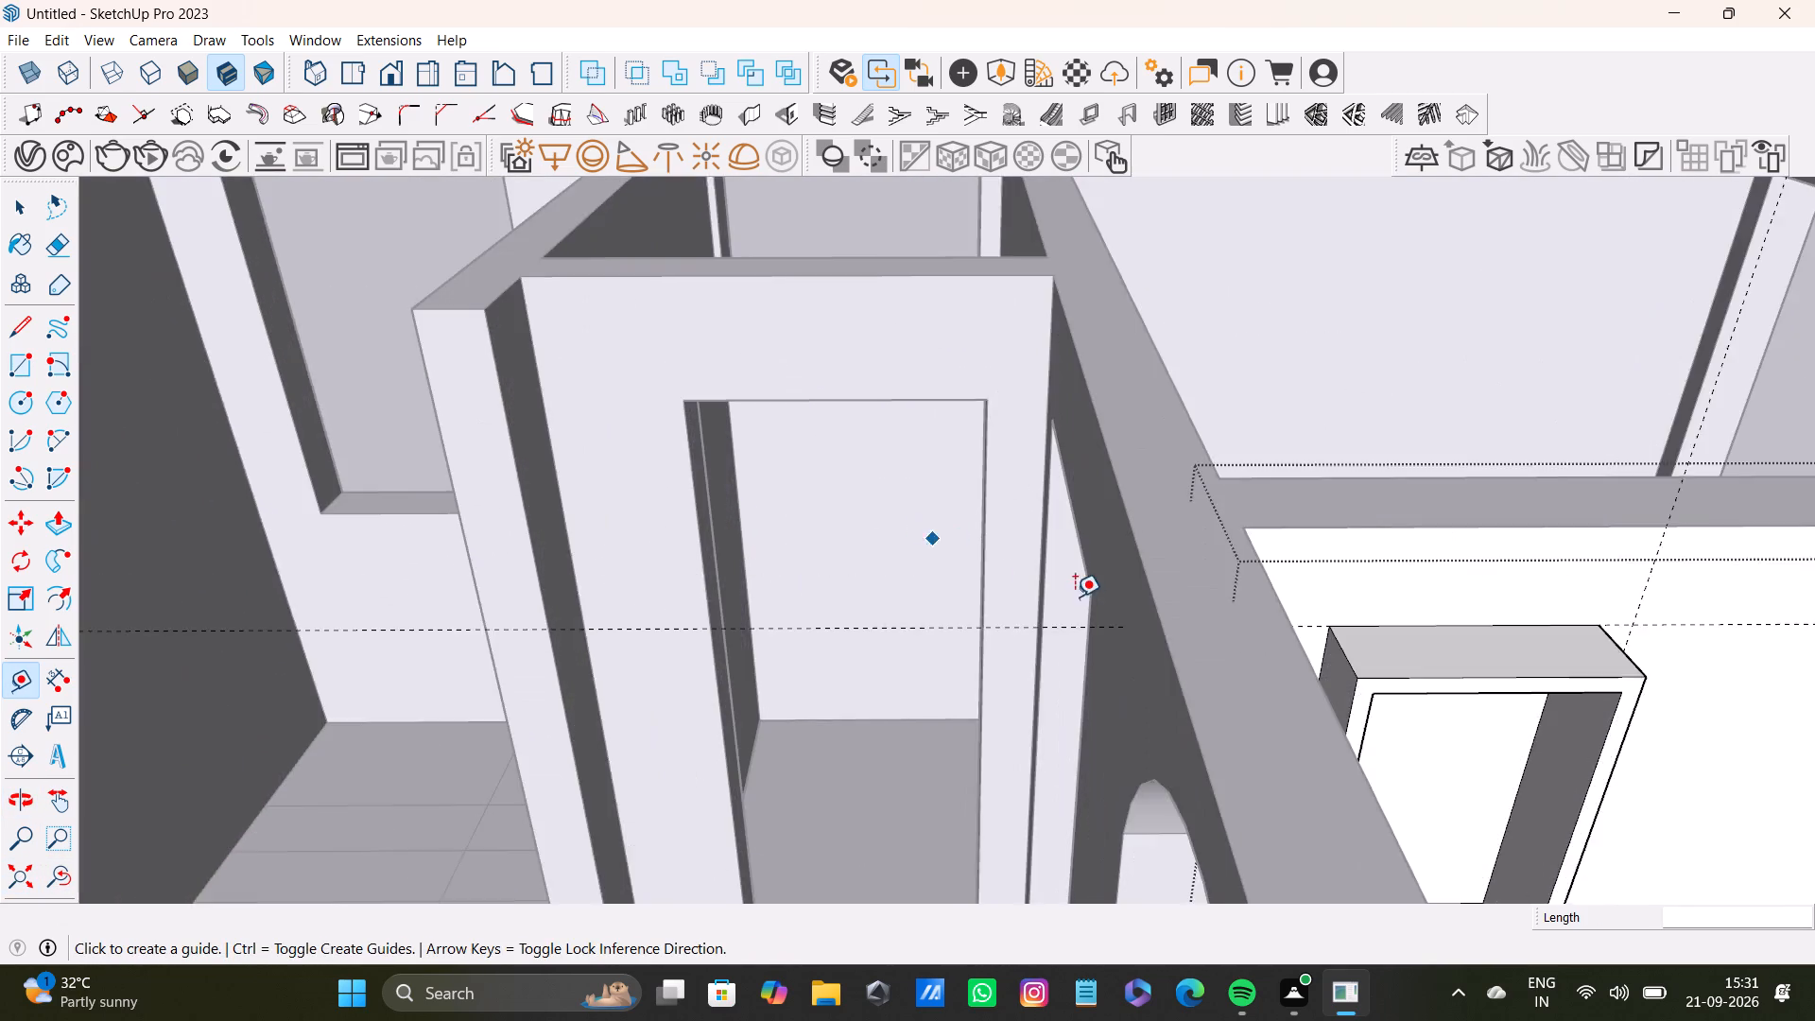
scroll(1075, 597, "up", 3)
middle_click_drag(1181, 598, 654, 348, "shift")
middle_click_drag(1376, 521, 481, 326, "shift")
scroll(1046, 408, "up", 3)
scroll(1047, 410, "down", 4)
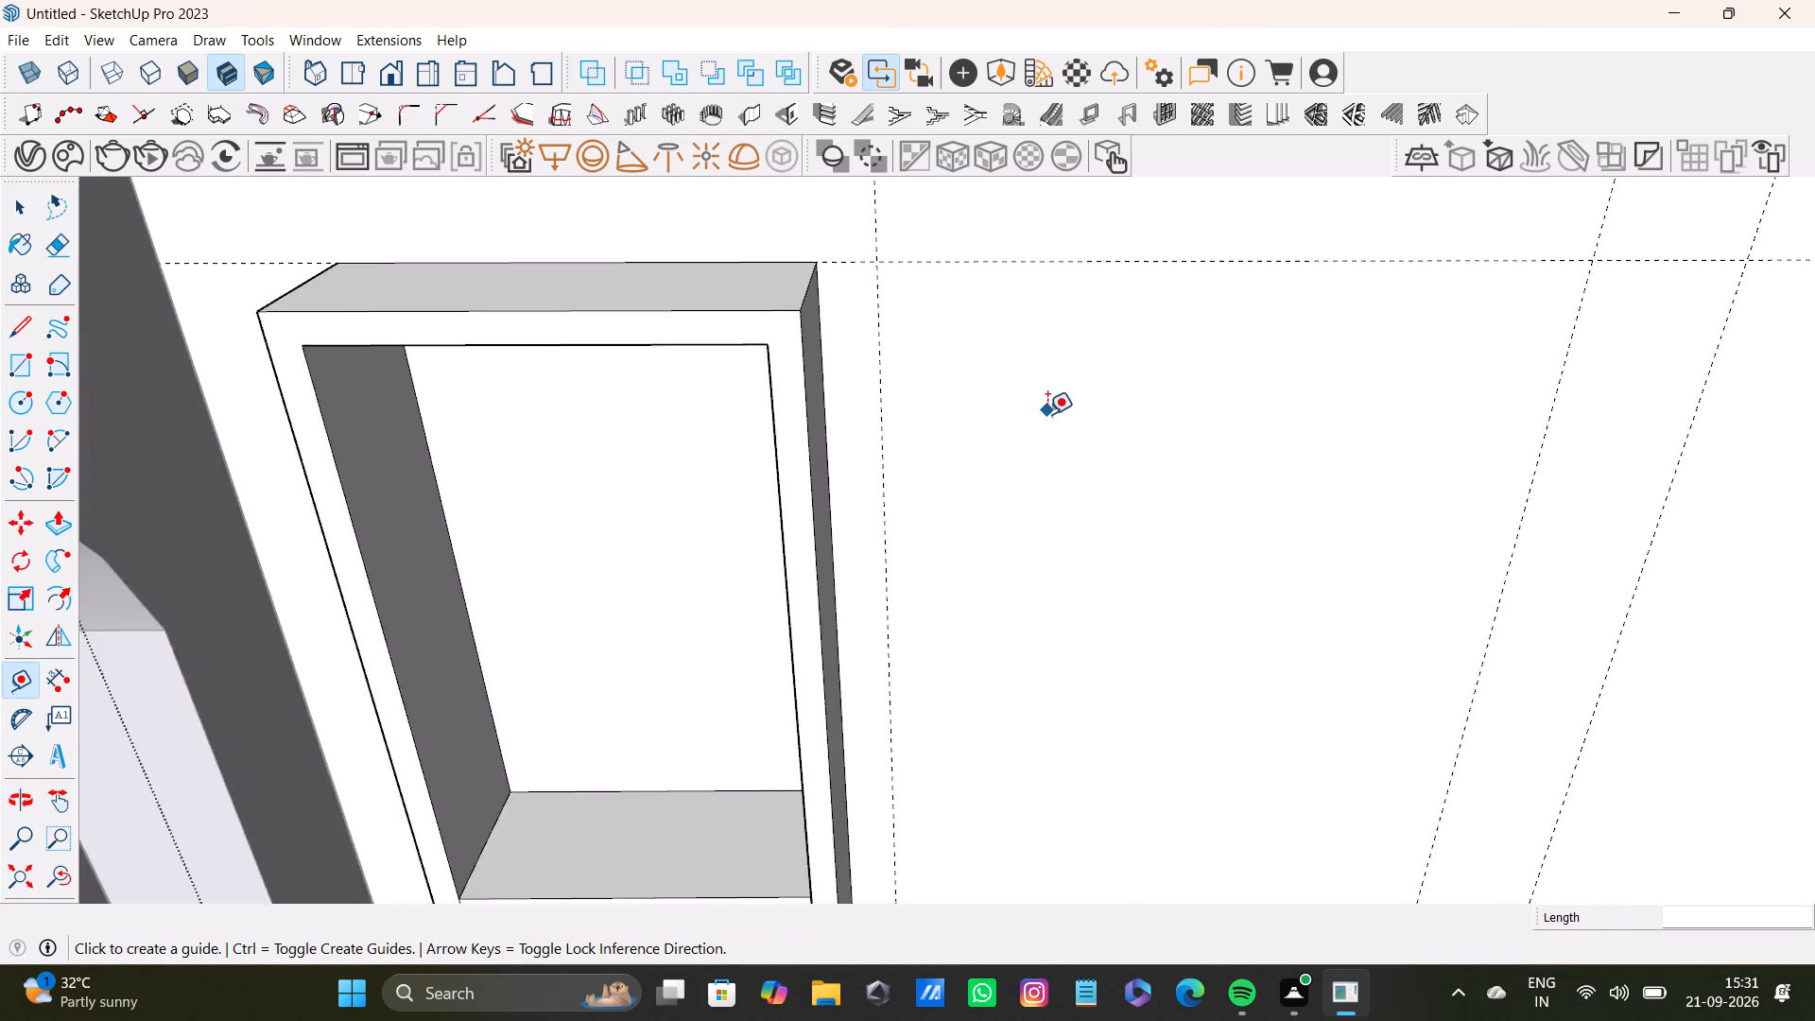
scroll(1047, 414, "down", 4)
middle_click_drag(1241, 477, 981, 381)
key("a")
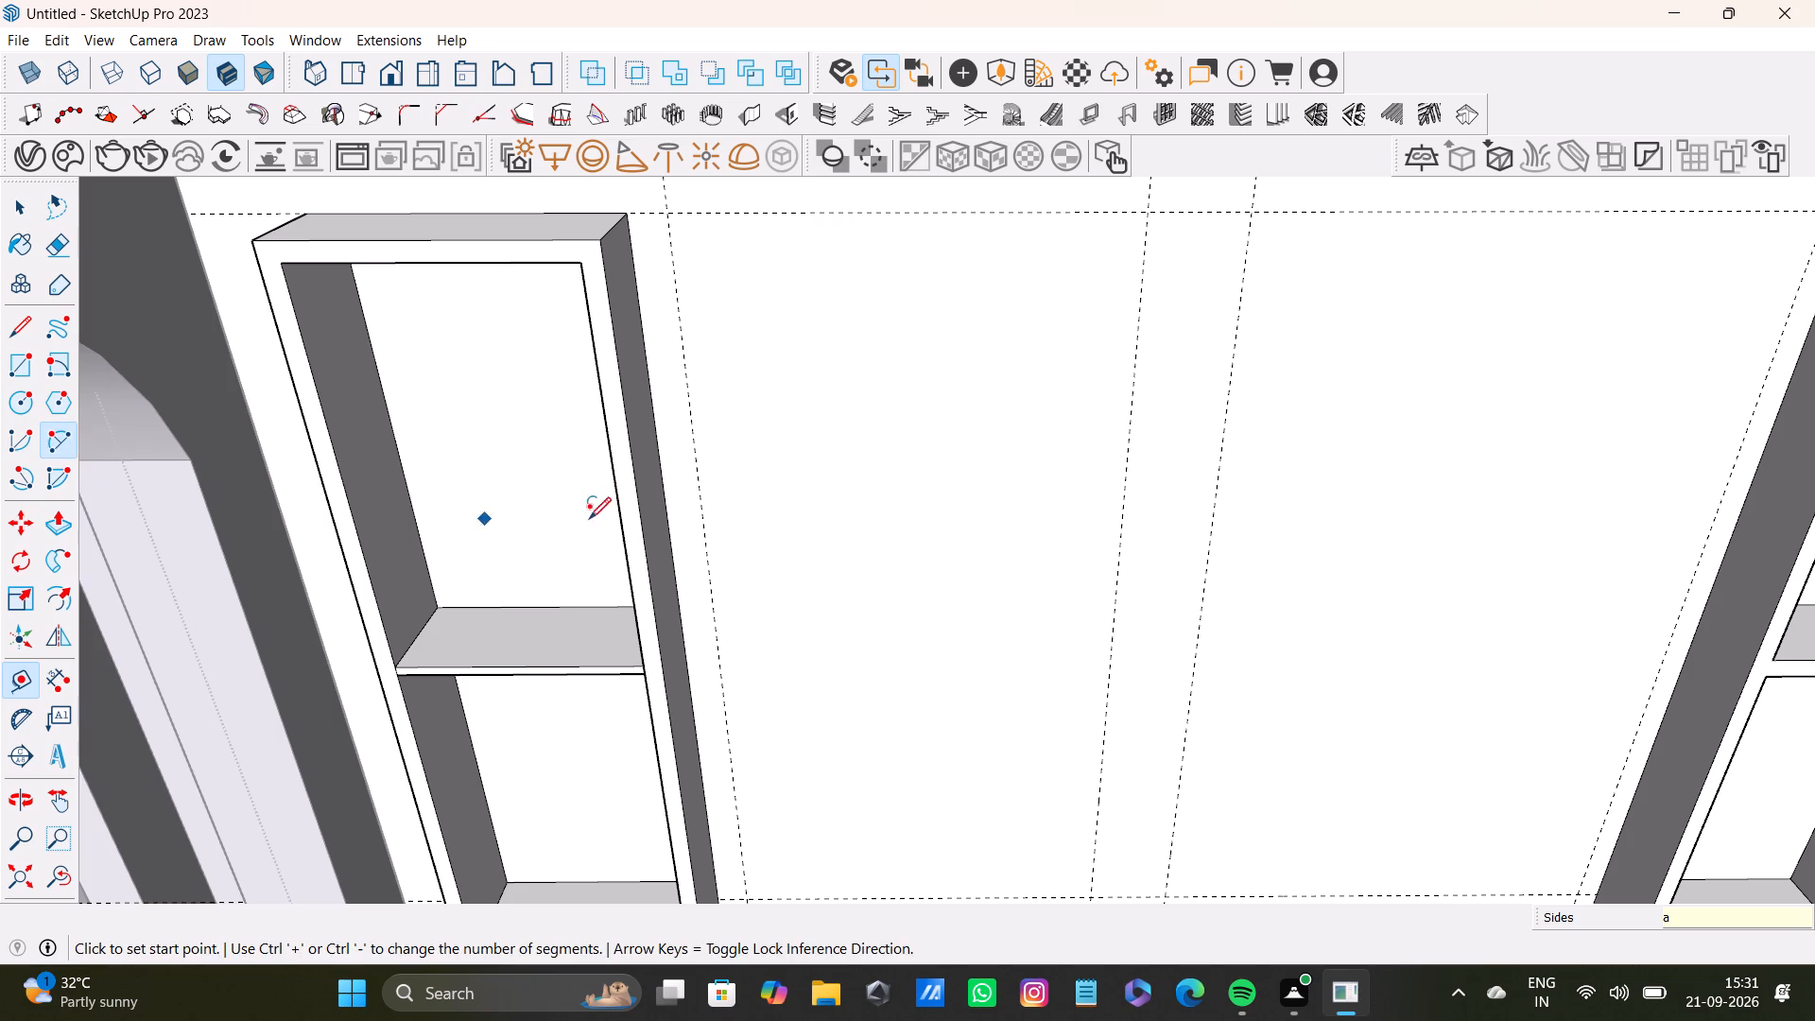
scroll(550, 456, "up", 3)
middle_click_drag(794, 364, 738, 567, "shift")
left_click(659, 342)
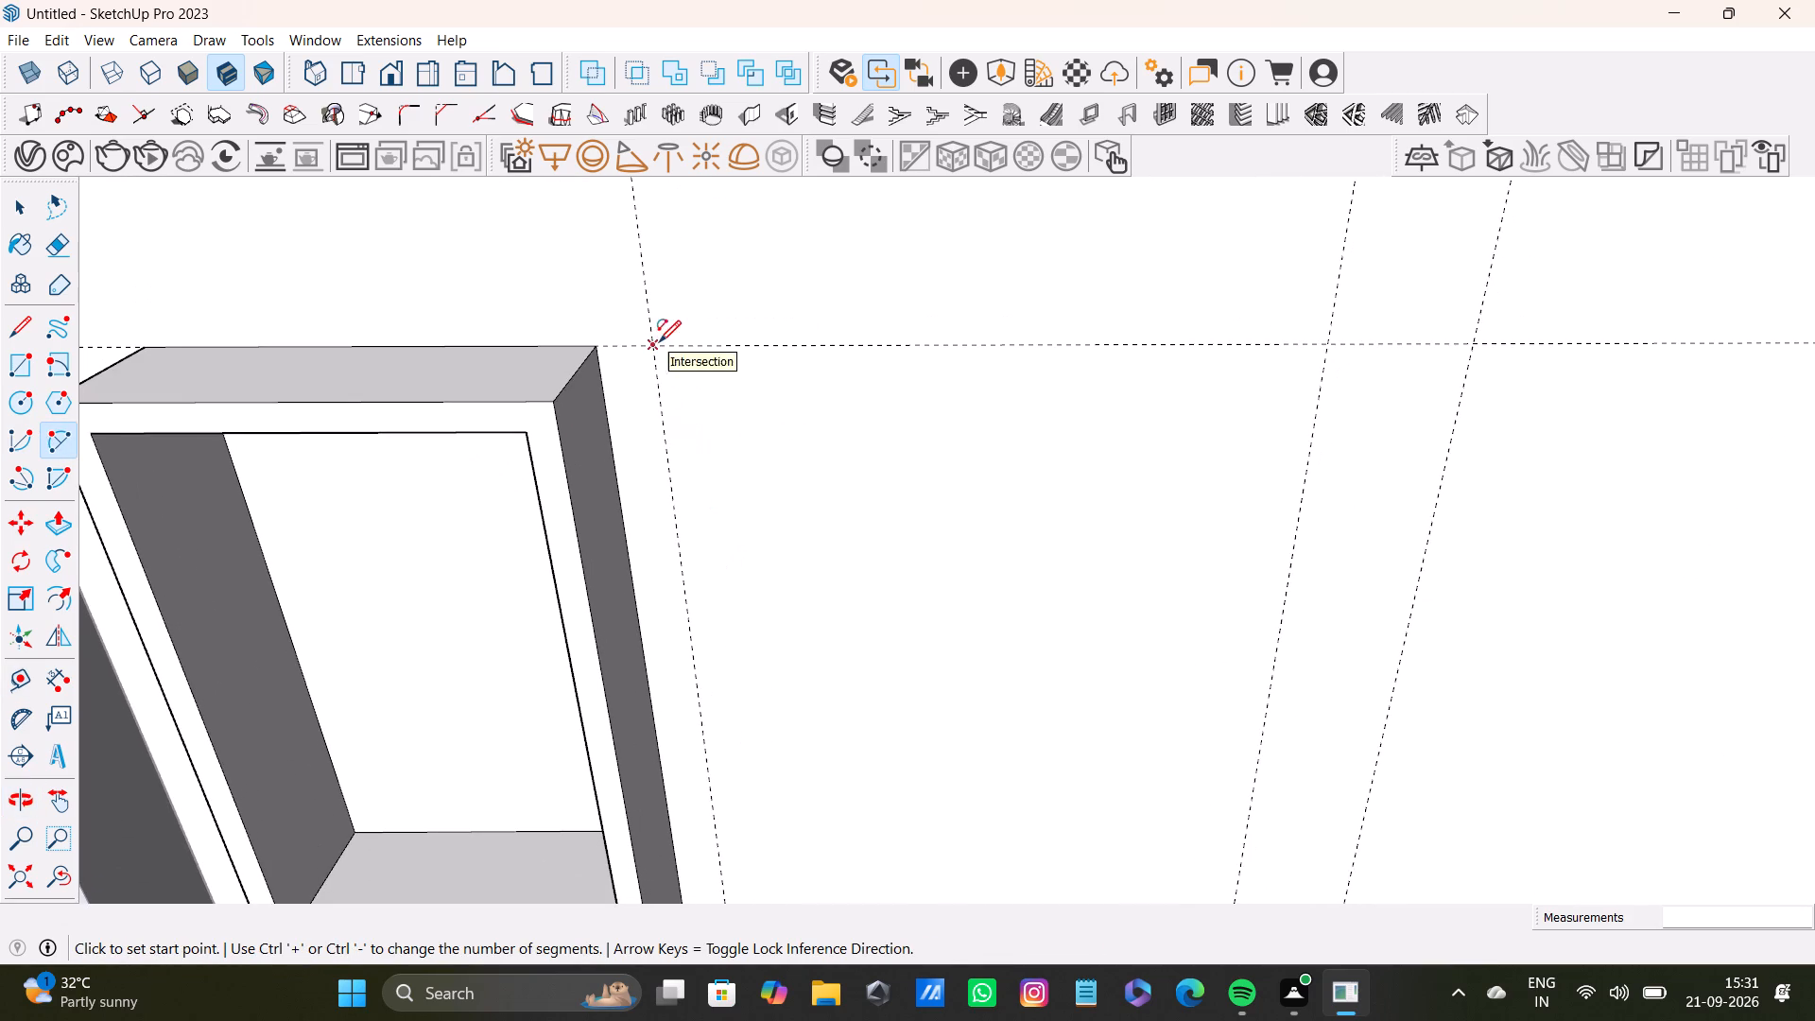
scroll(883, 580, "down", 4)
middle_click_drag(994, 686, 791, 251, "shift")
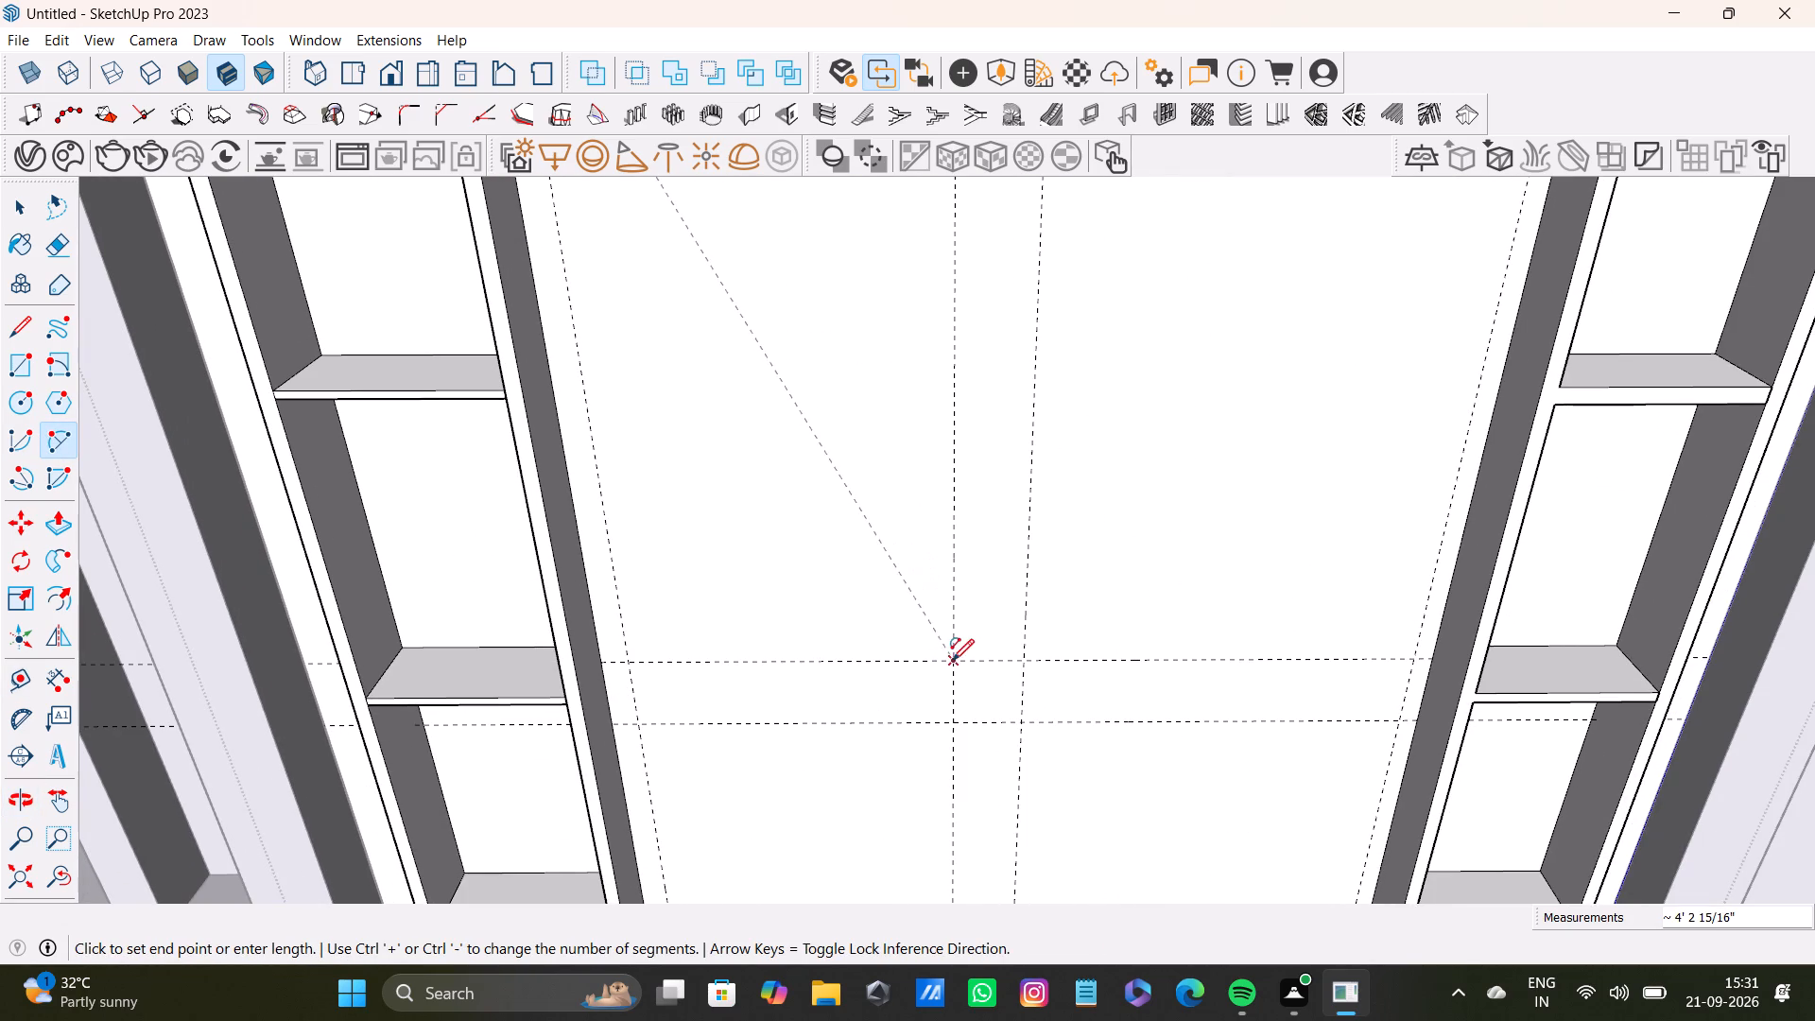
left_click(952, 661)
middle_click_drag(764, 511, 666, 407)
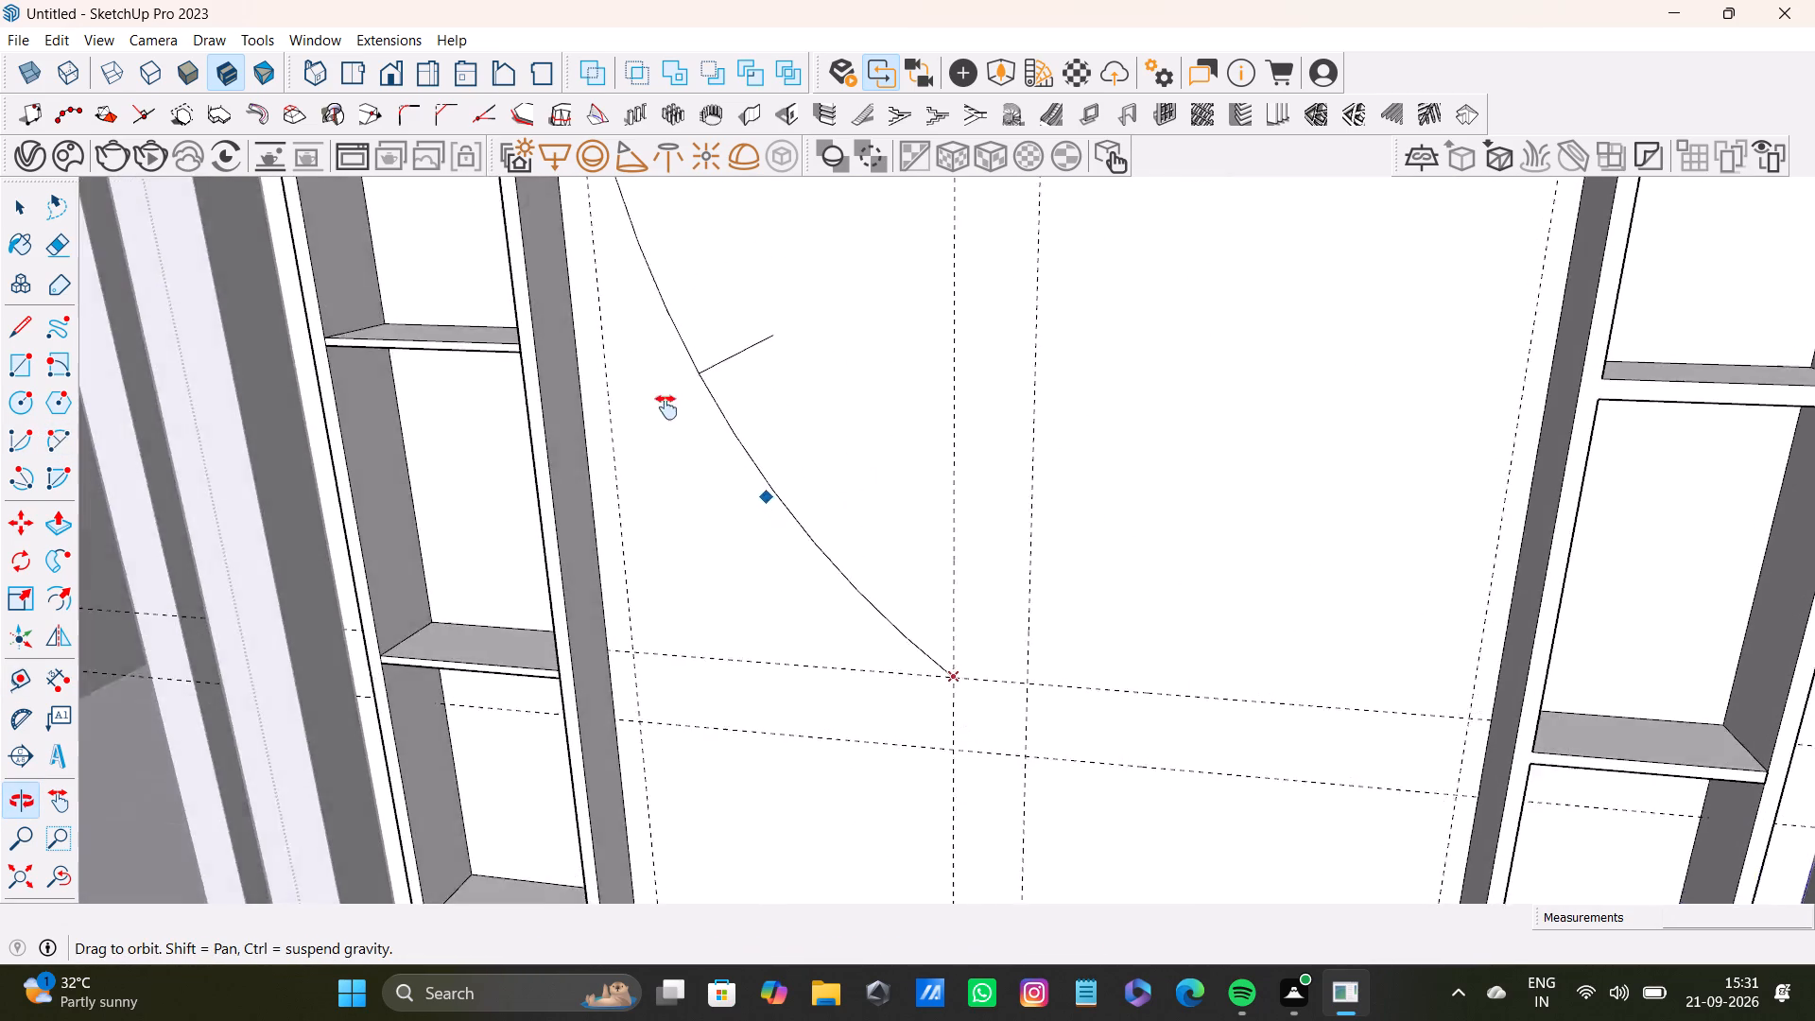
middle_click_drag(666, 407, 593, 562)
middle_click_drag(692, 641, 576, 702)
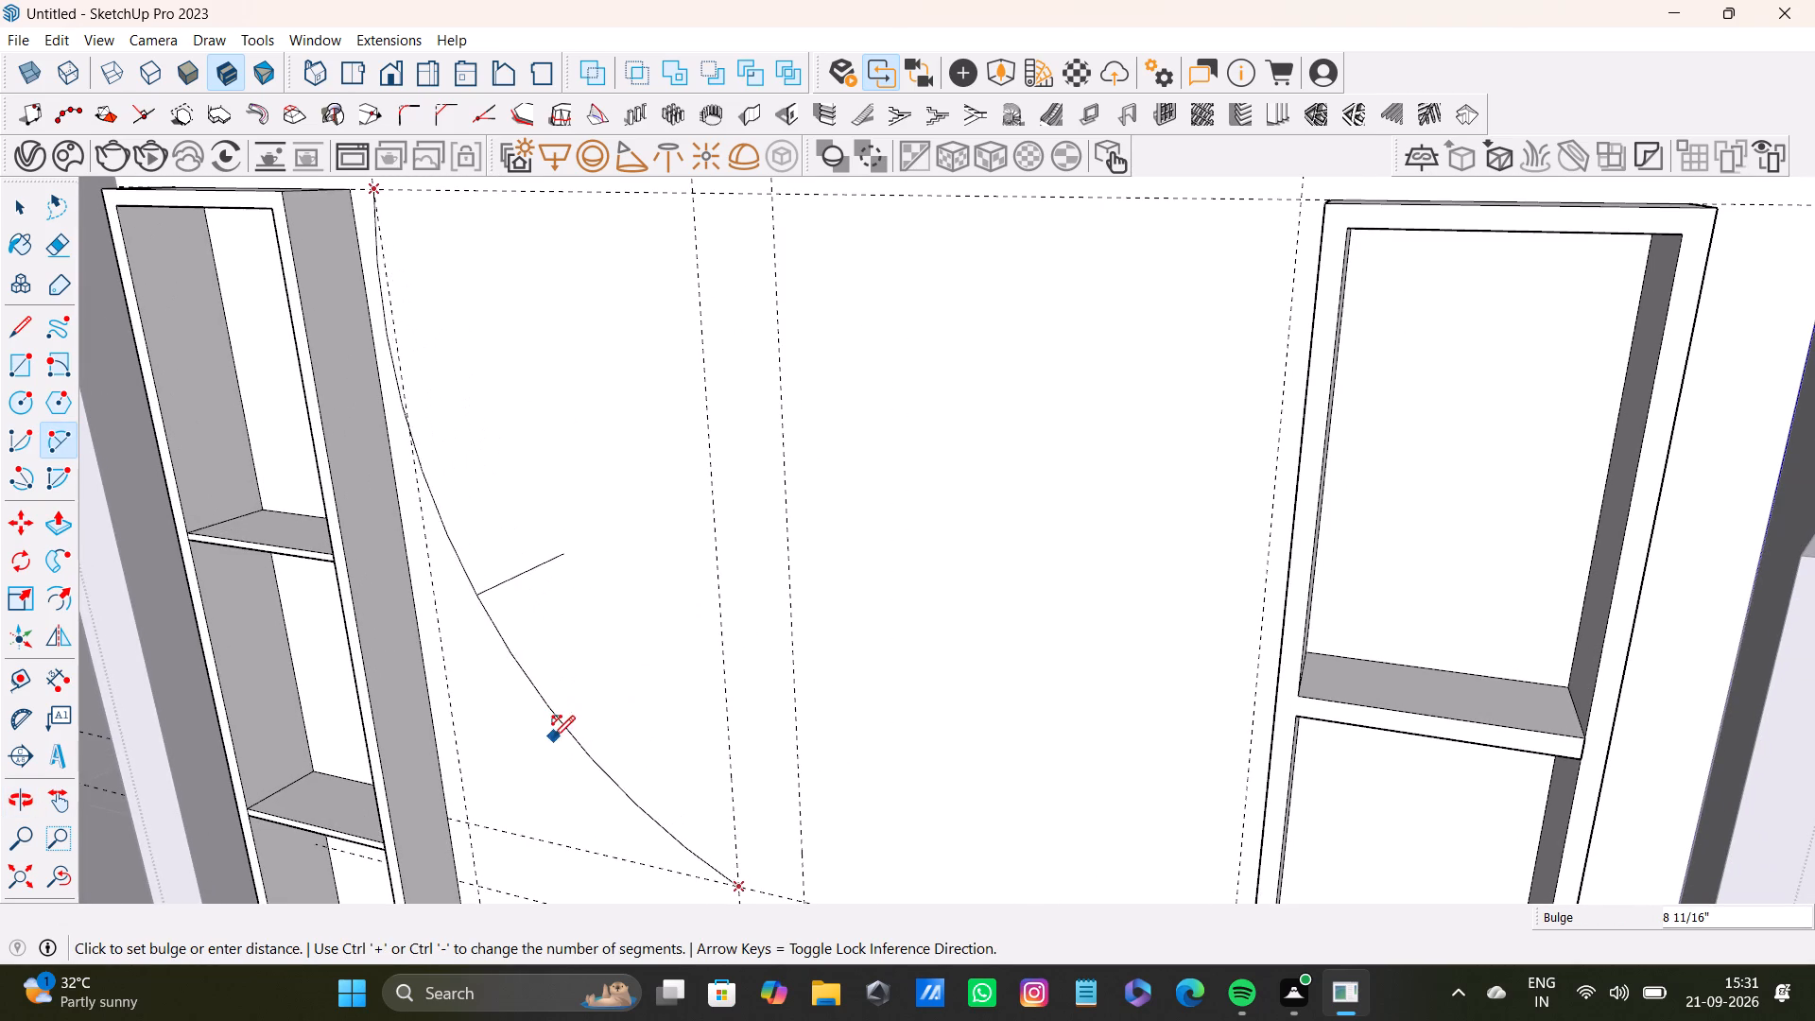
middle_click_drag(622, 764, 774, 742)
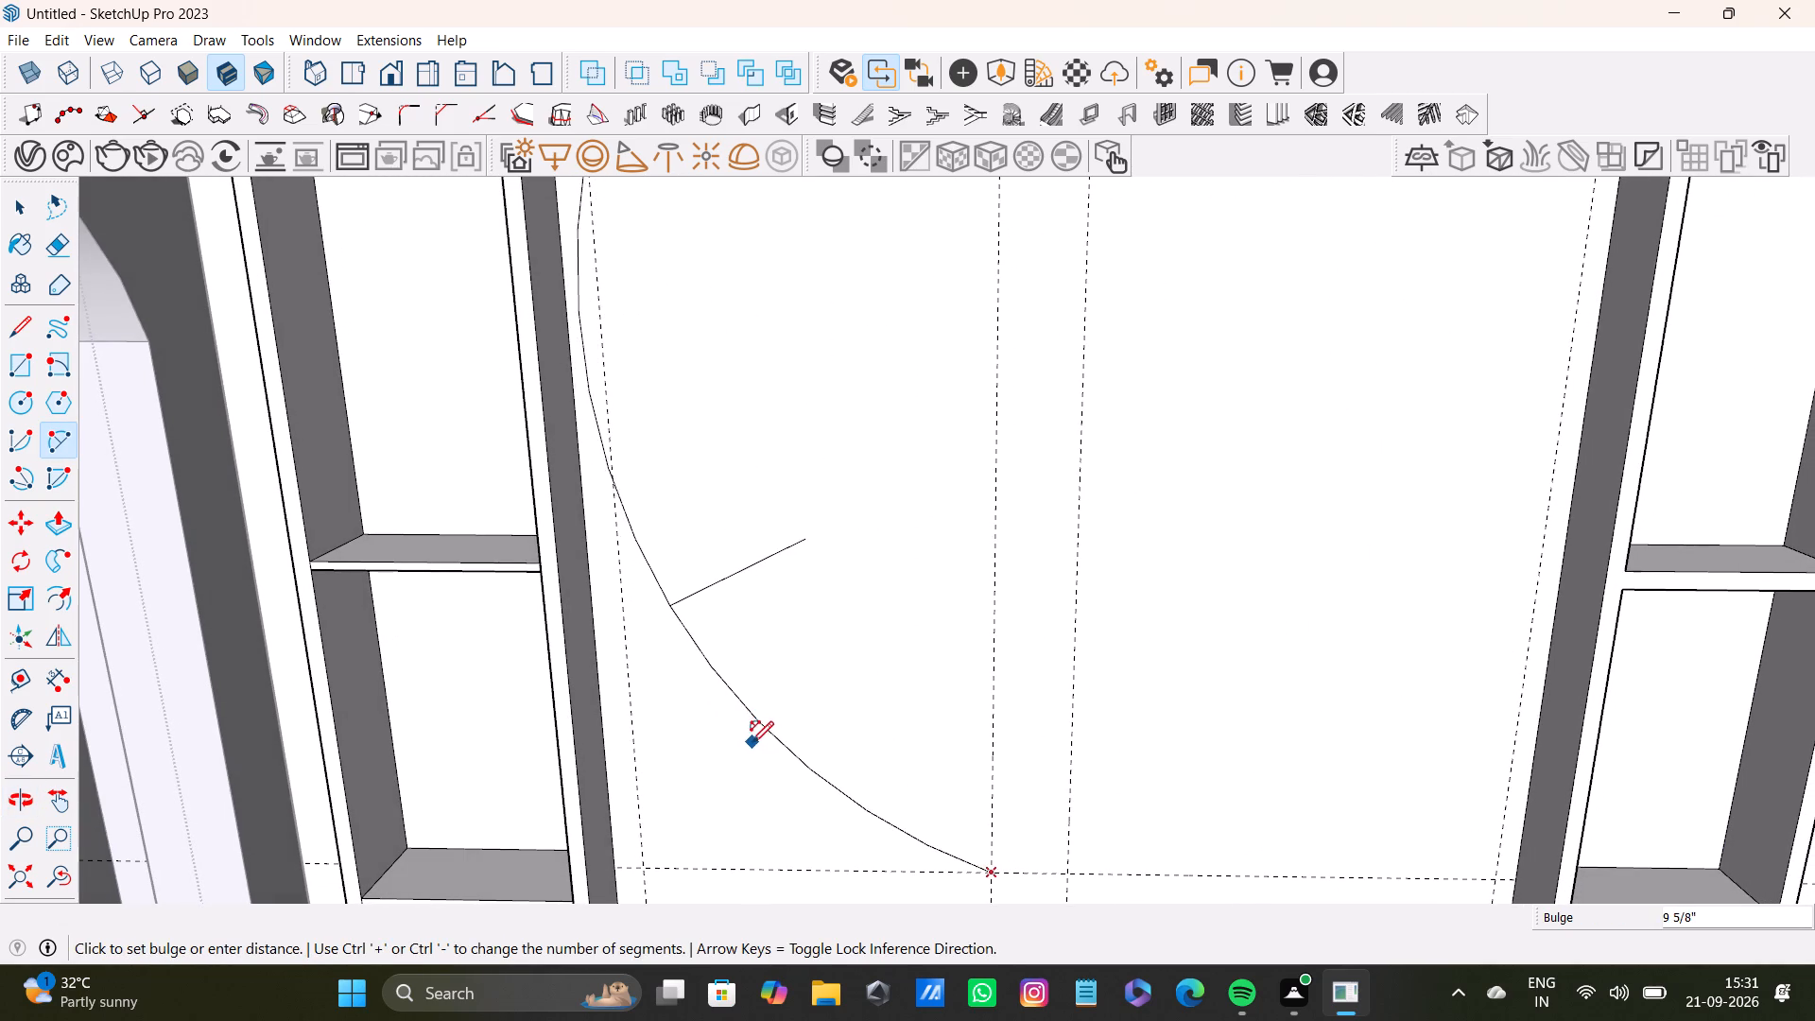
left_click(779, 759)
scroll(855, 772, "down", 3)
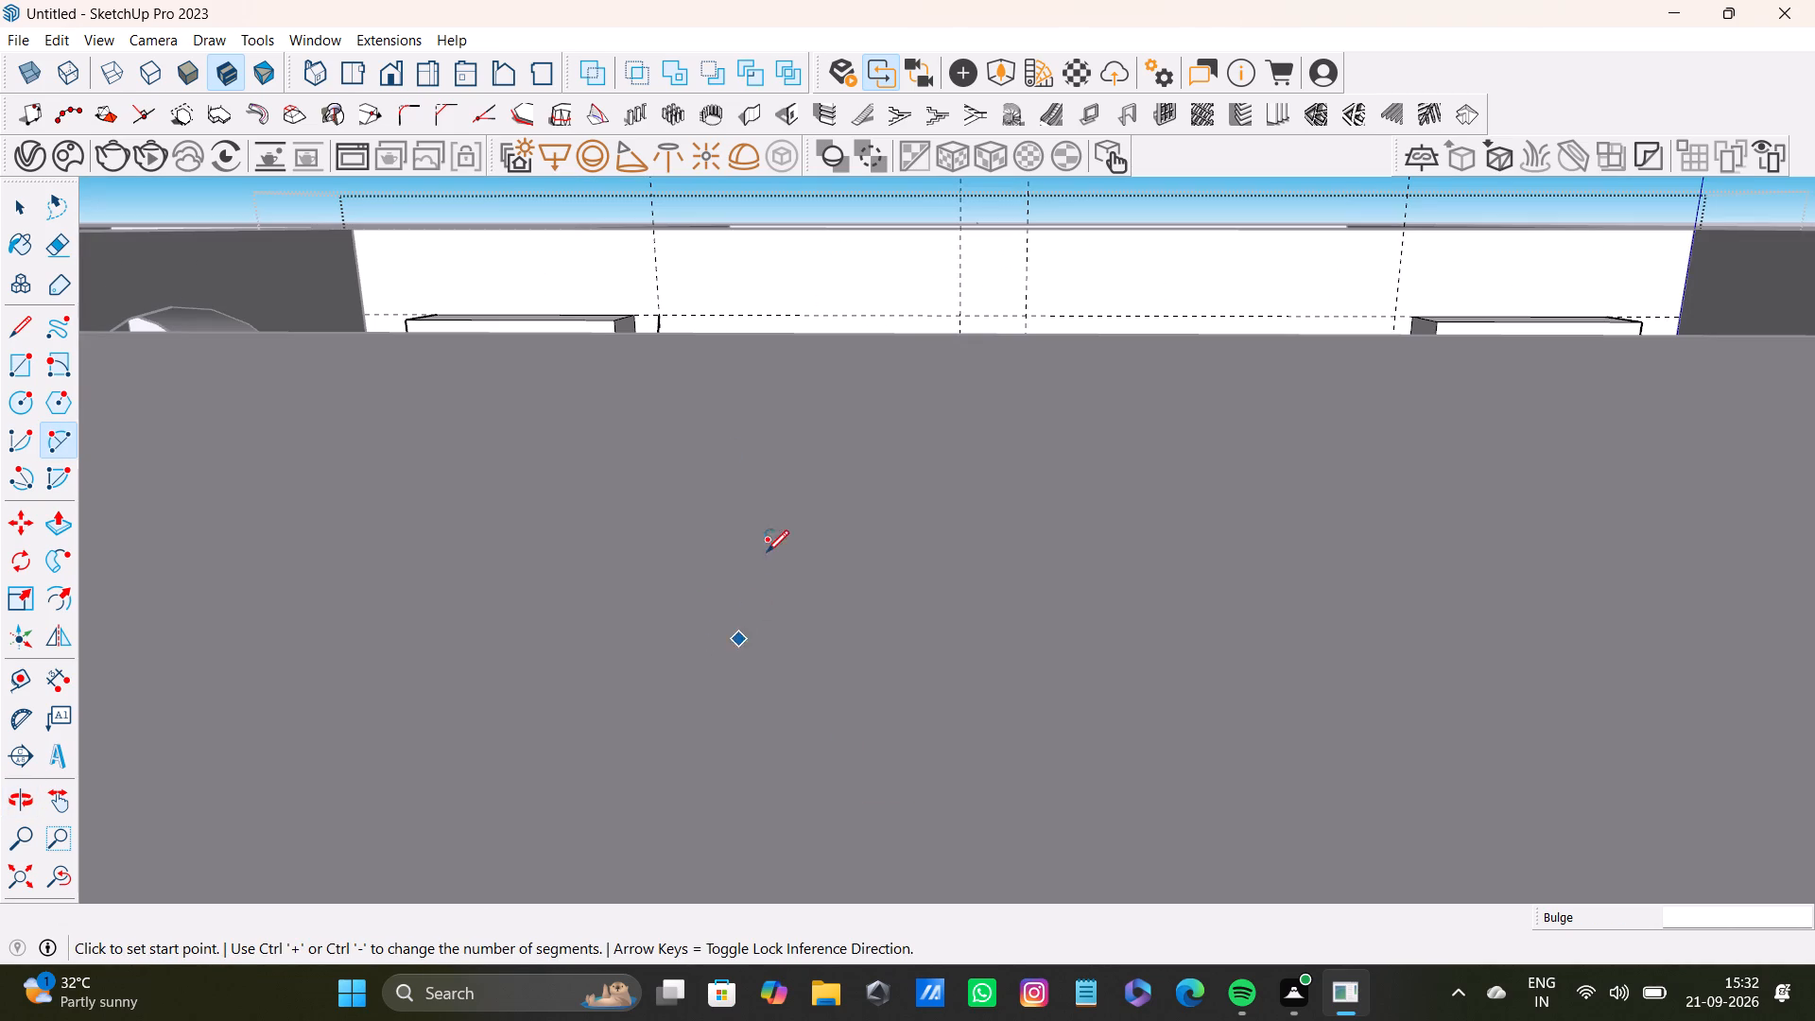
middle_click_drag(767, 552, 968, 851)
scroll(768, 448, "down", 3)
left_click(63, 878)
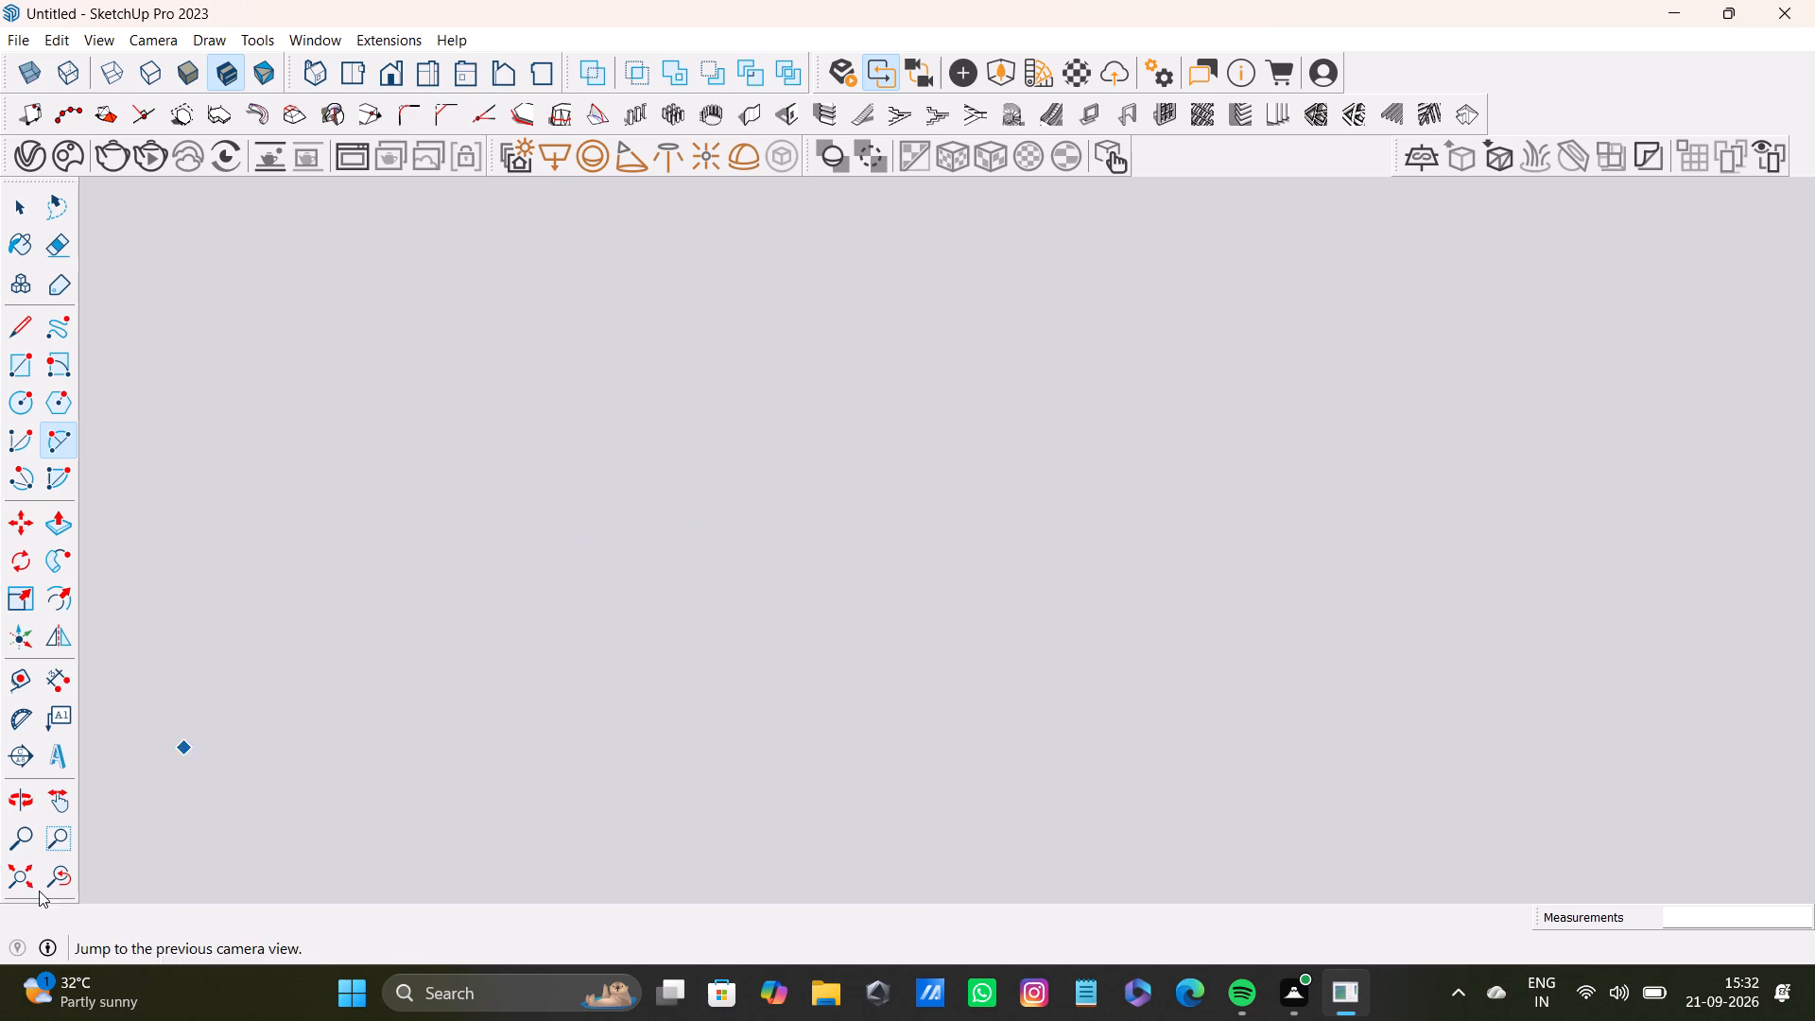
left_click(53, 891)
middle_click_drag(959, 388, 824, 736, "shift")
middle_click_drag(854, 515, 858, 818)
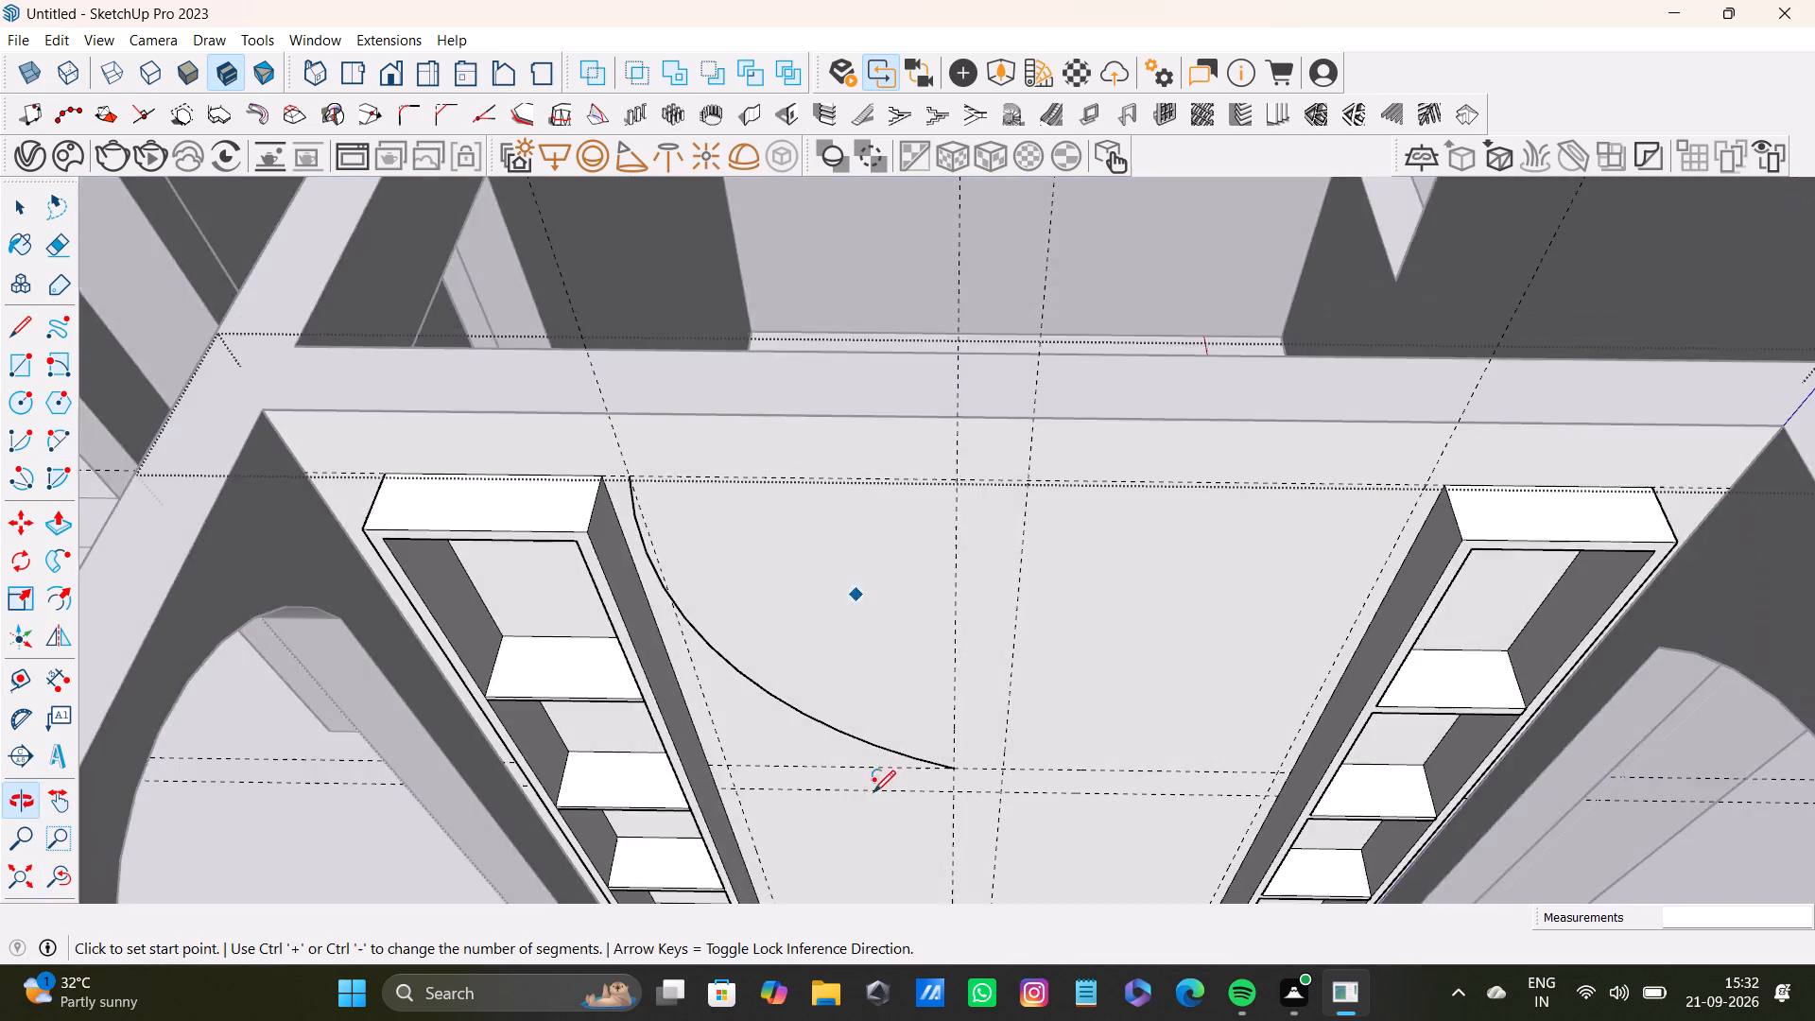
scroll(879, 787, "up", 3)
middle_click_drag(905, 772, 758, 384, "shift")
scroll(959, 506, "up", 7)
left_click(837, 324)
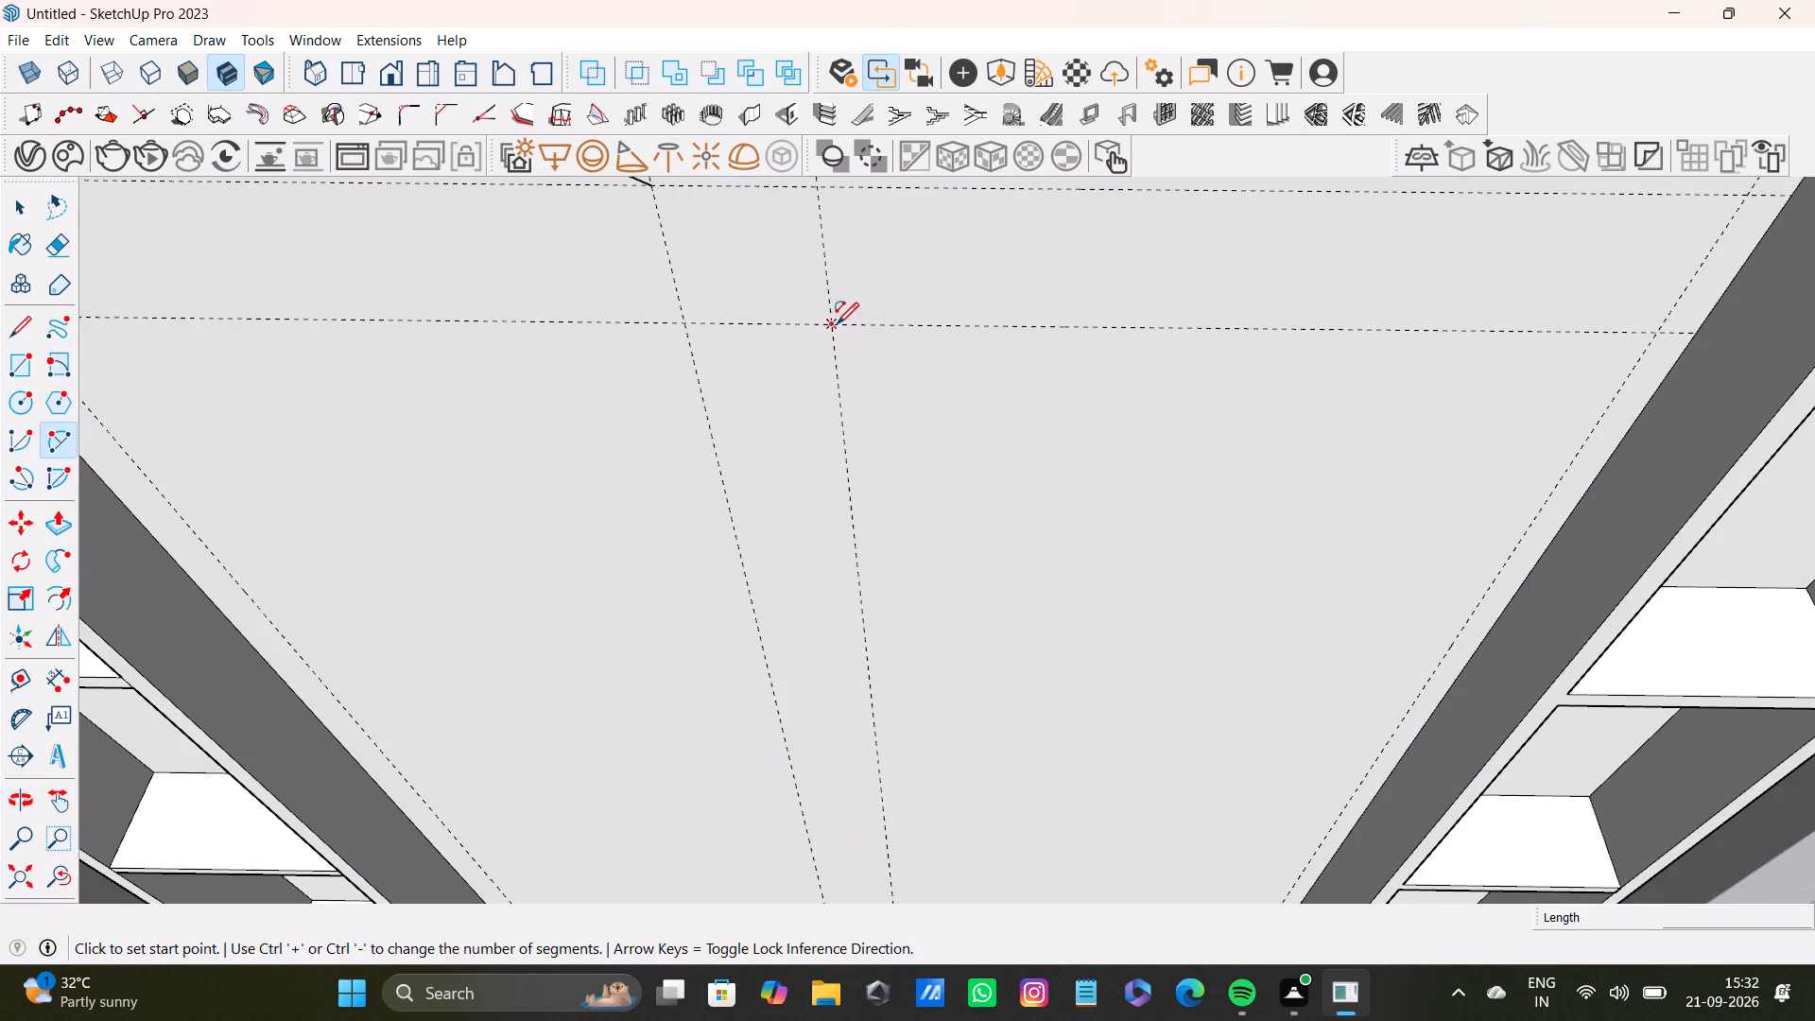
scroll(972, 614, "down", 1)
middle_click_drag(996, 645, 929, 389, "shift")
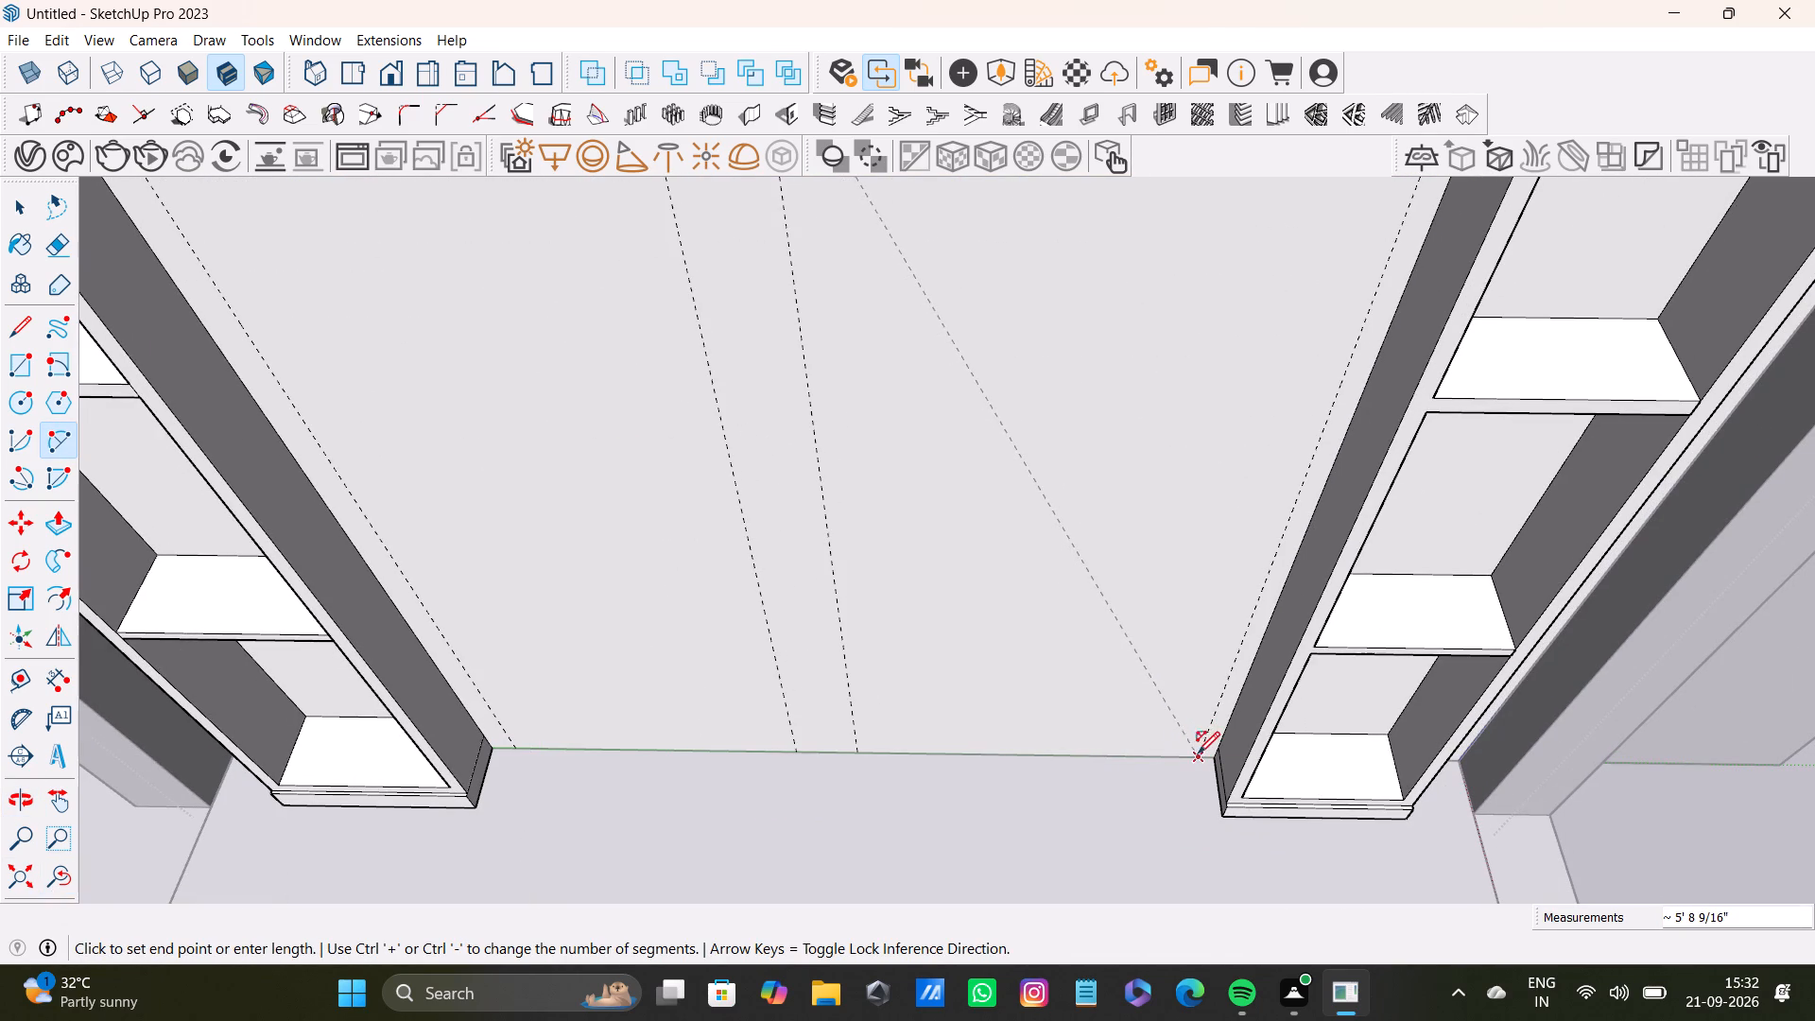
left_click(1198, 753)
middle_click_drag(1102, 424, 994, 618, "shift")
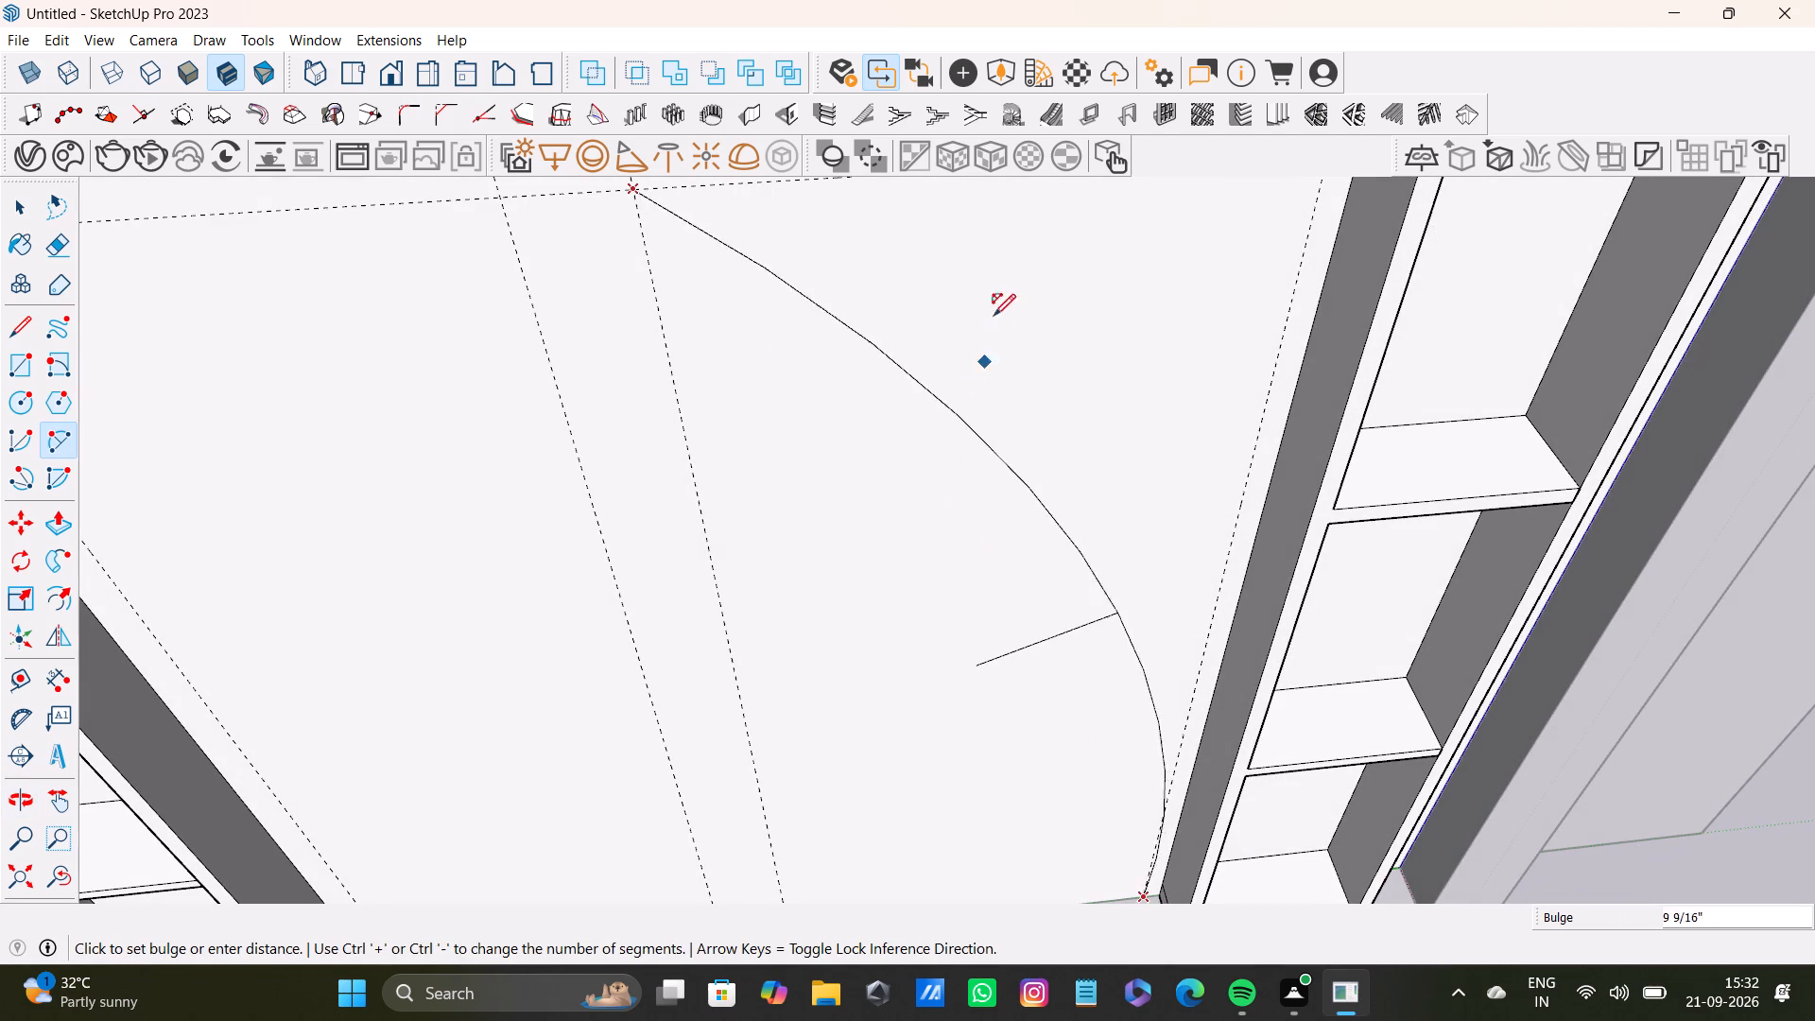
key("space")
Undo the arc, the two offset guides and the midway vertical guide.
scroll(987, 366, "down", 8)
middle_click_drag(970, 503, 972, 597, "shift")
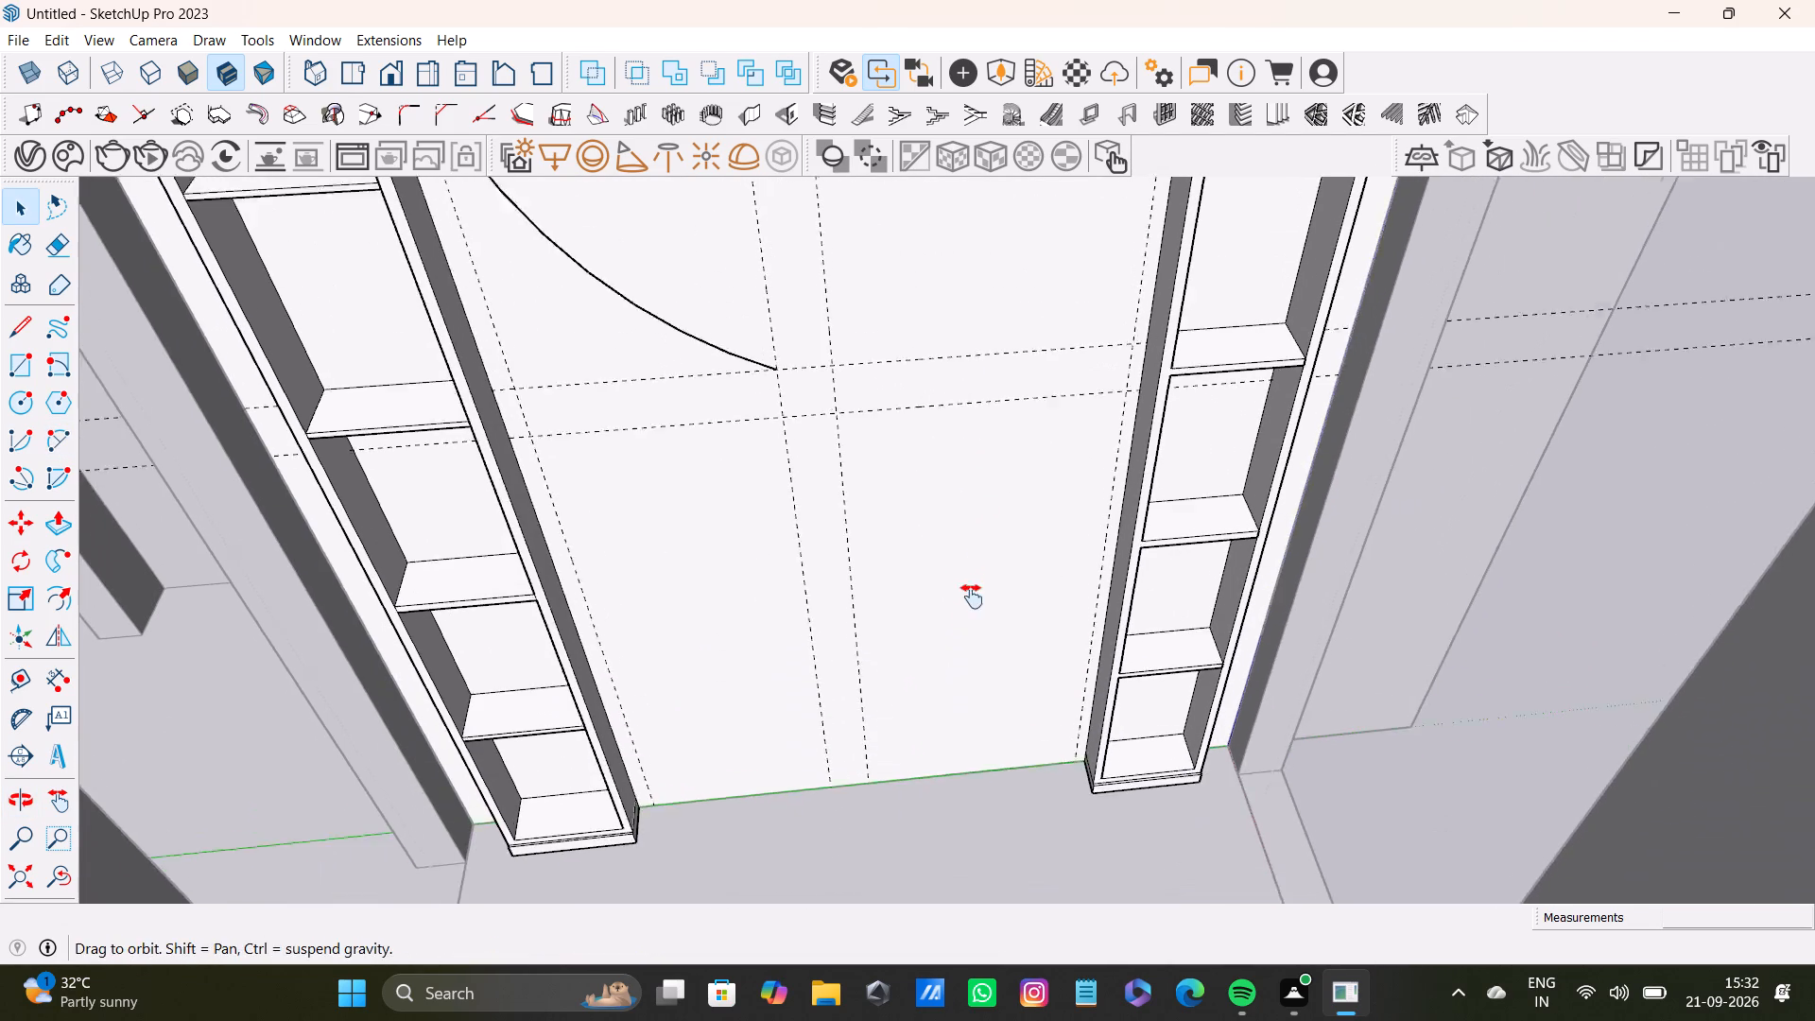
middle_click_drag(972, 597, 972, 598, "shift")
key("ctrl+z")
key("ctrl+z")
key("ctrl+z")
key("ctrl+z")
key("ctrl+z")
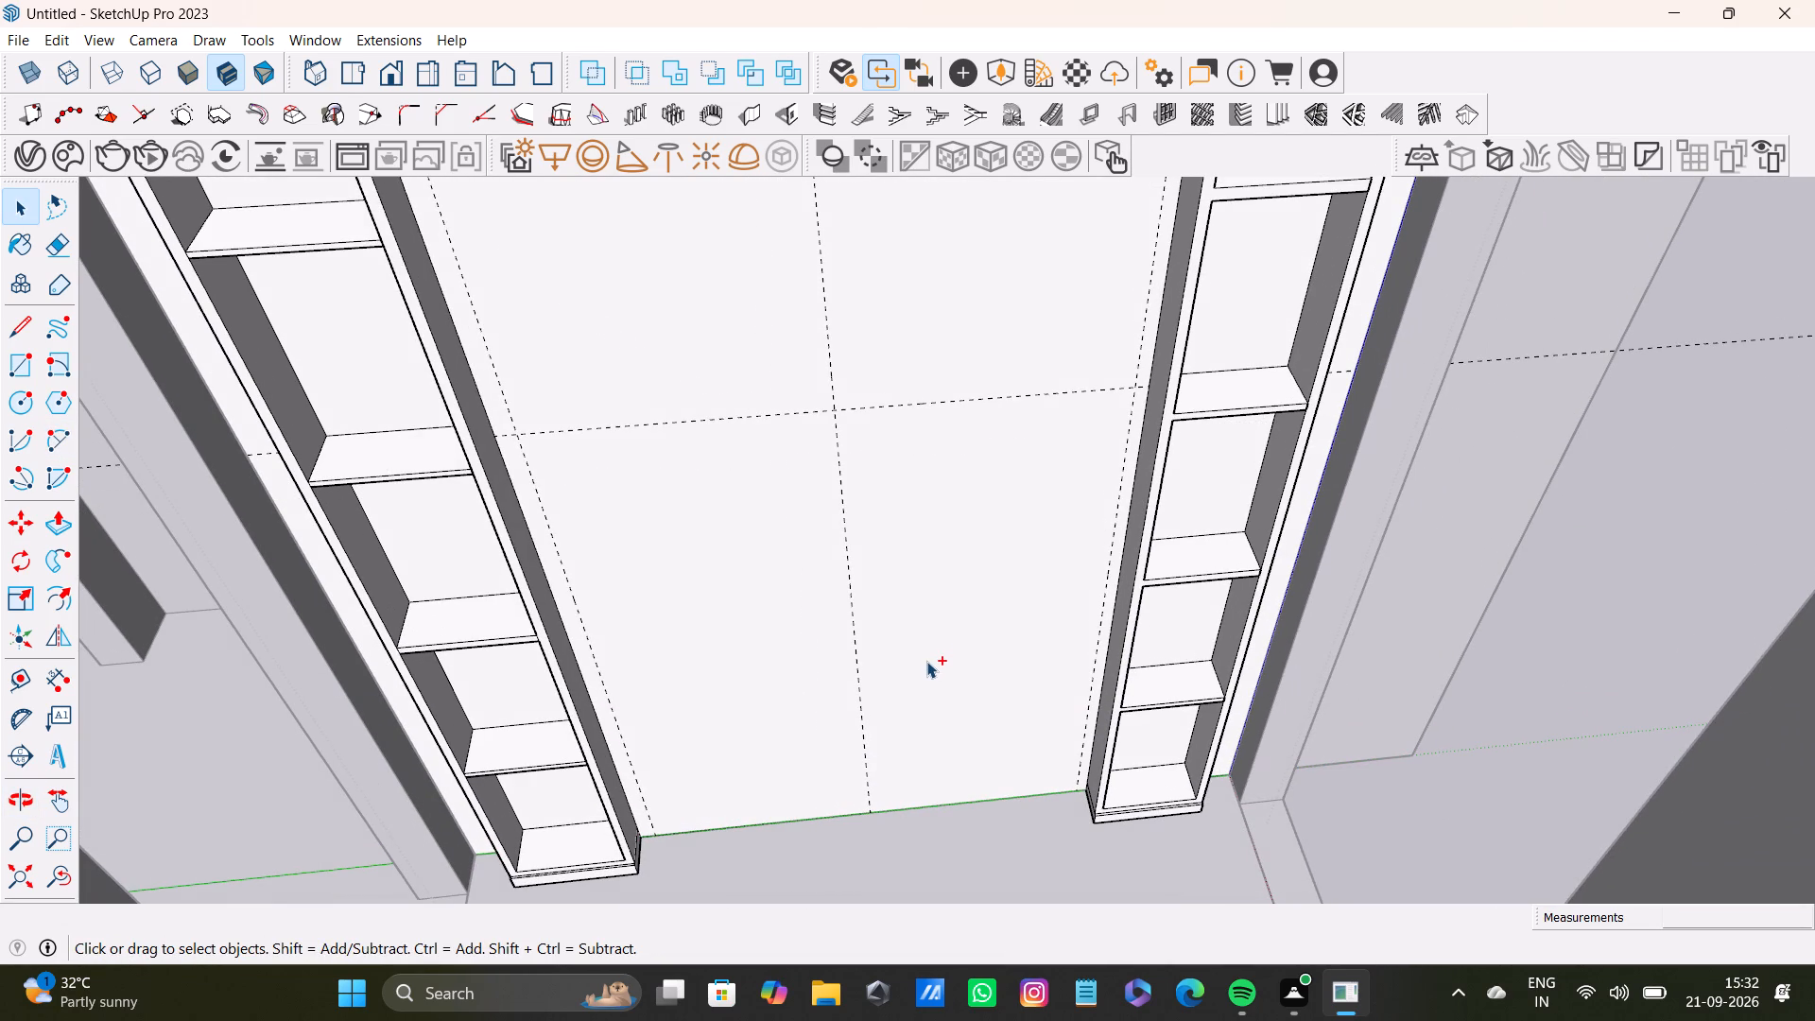
Place a vertical guide on the wall roughly midway between the two shelf units, offset from the left shelf's vertical guide.
scroll(920, 654, "down", 3)
middle_click_drag(915, 660, 925, 745, "shift")
scroll(851, 582, "up", 6)
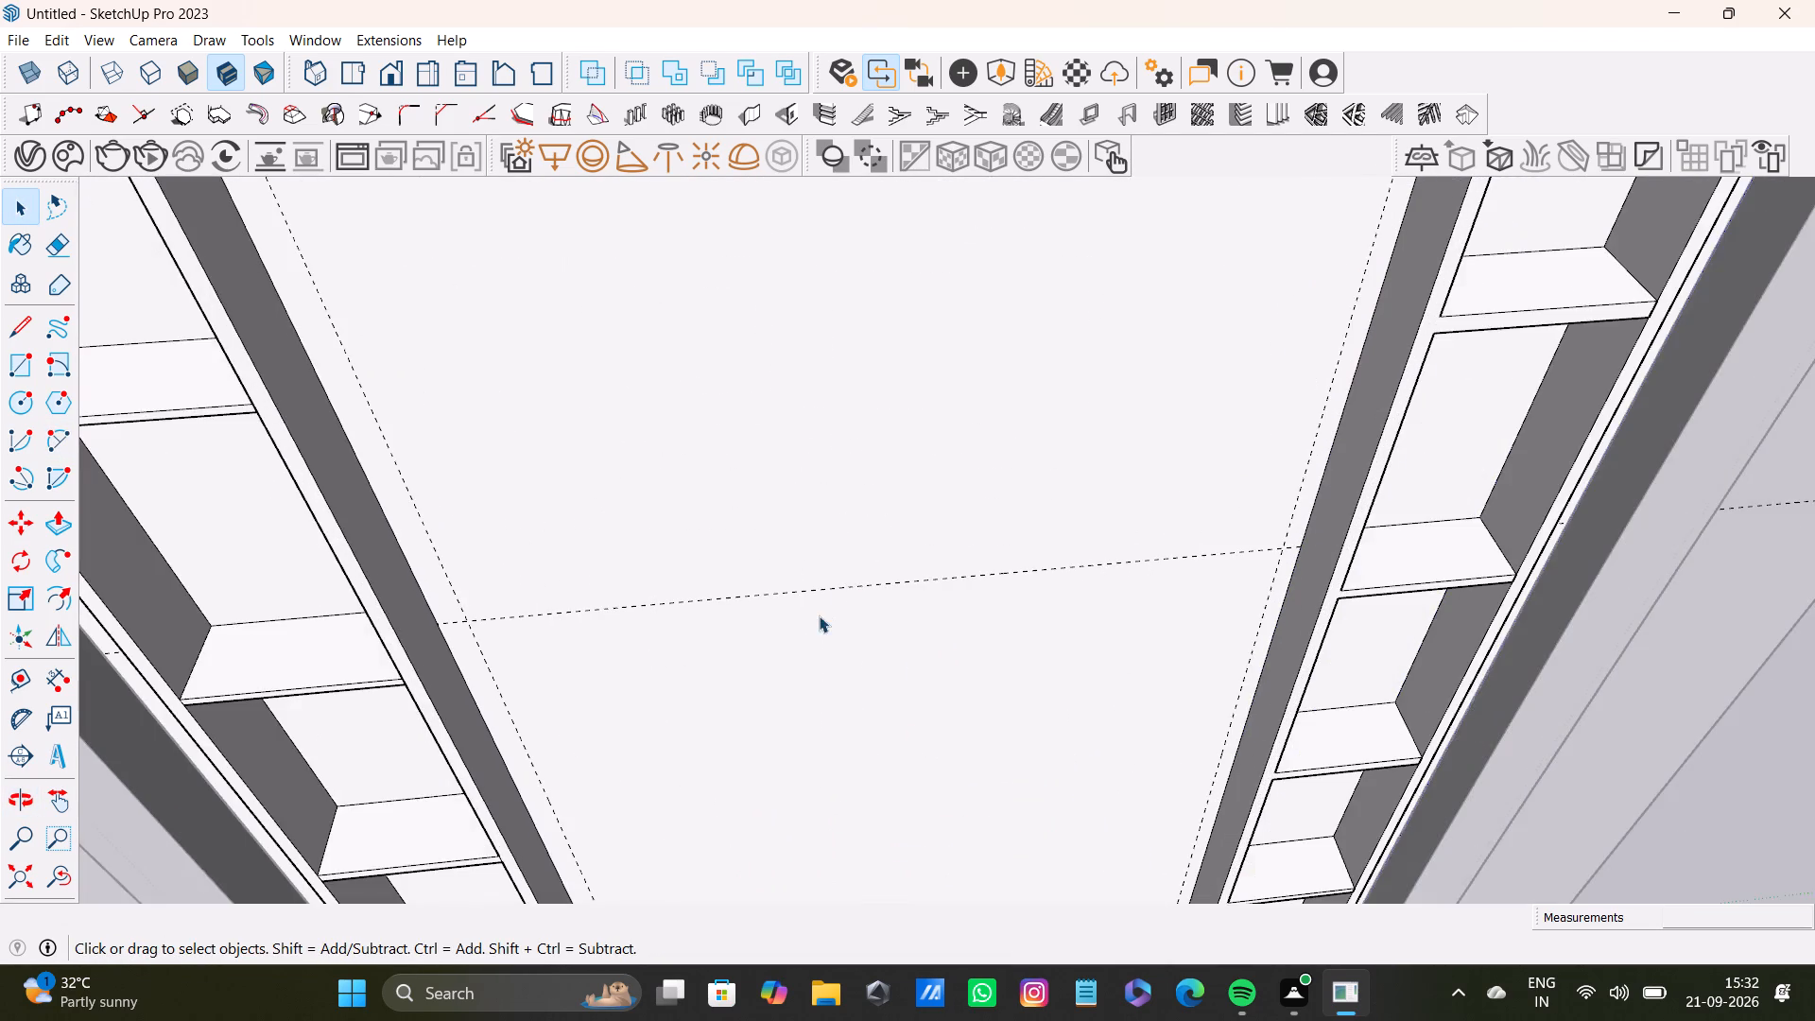
scroll(821, 615, "down", 4)
middle_click_drag(1008, 665, 985, 788)
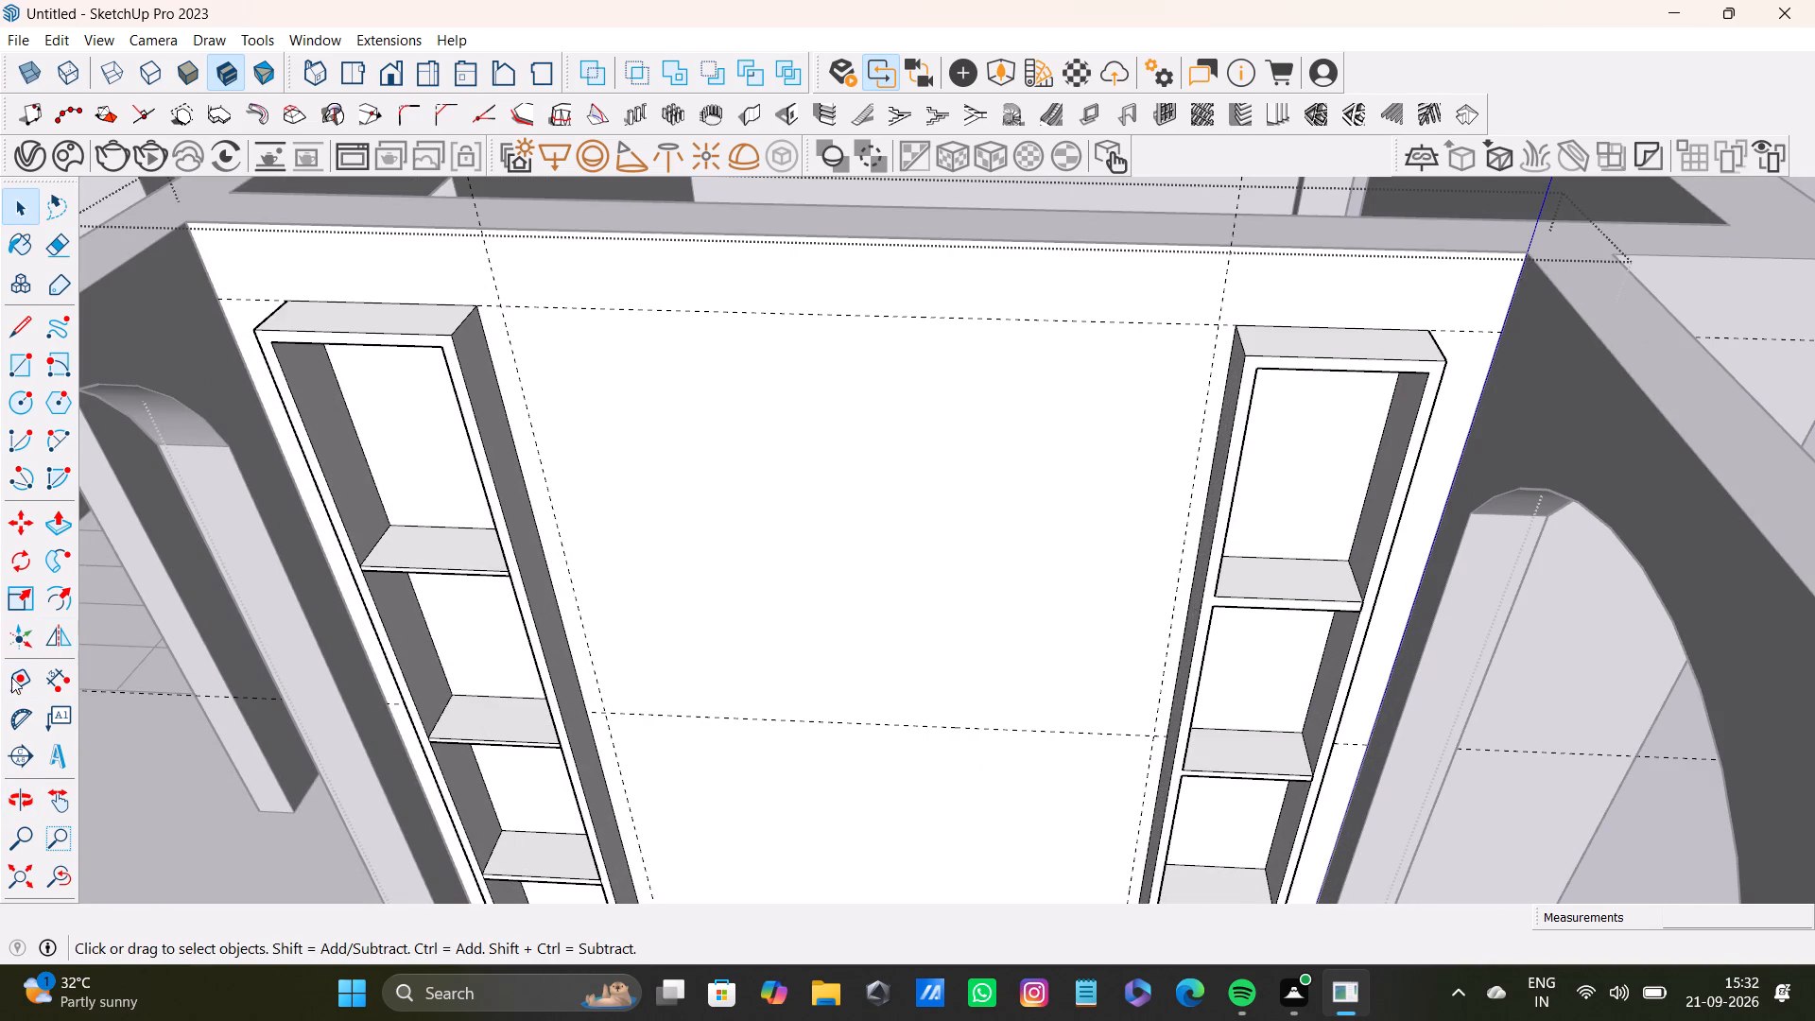
left_click_drag(17, 688, 29, 684)
scroll(509, 728, "up", 3)
left_click(626, 663)
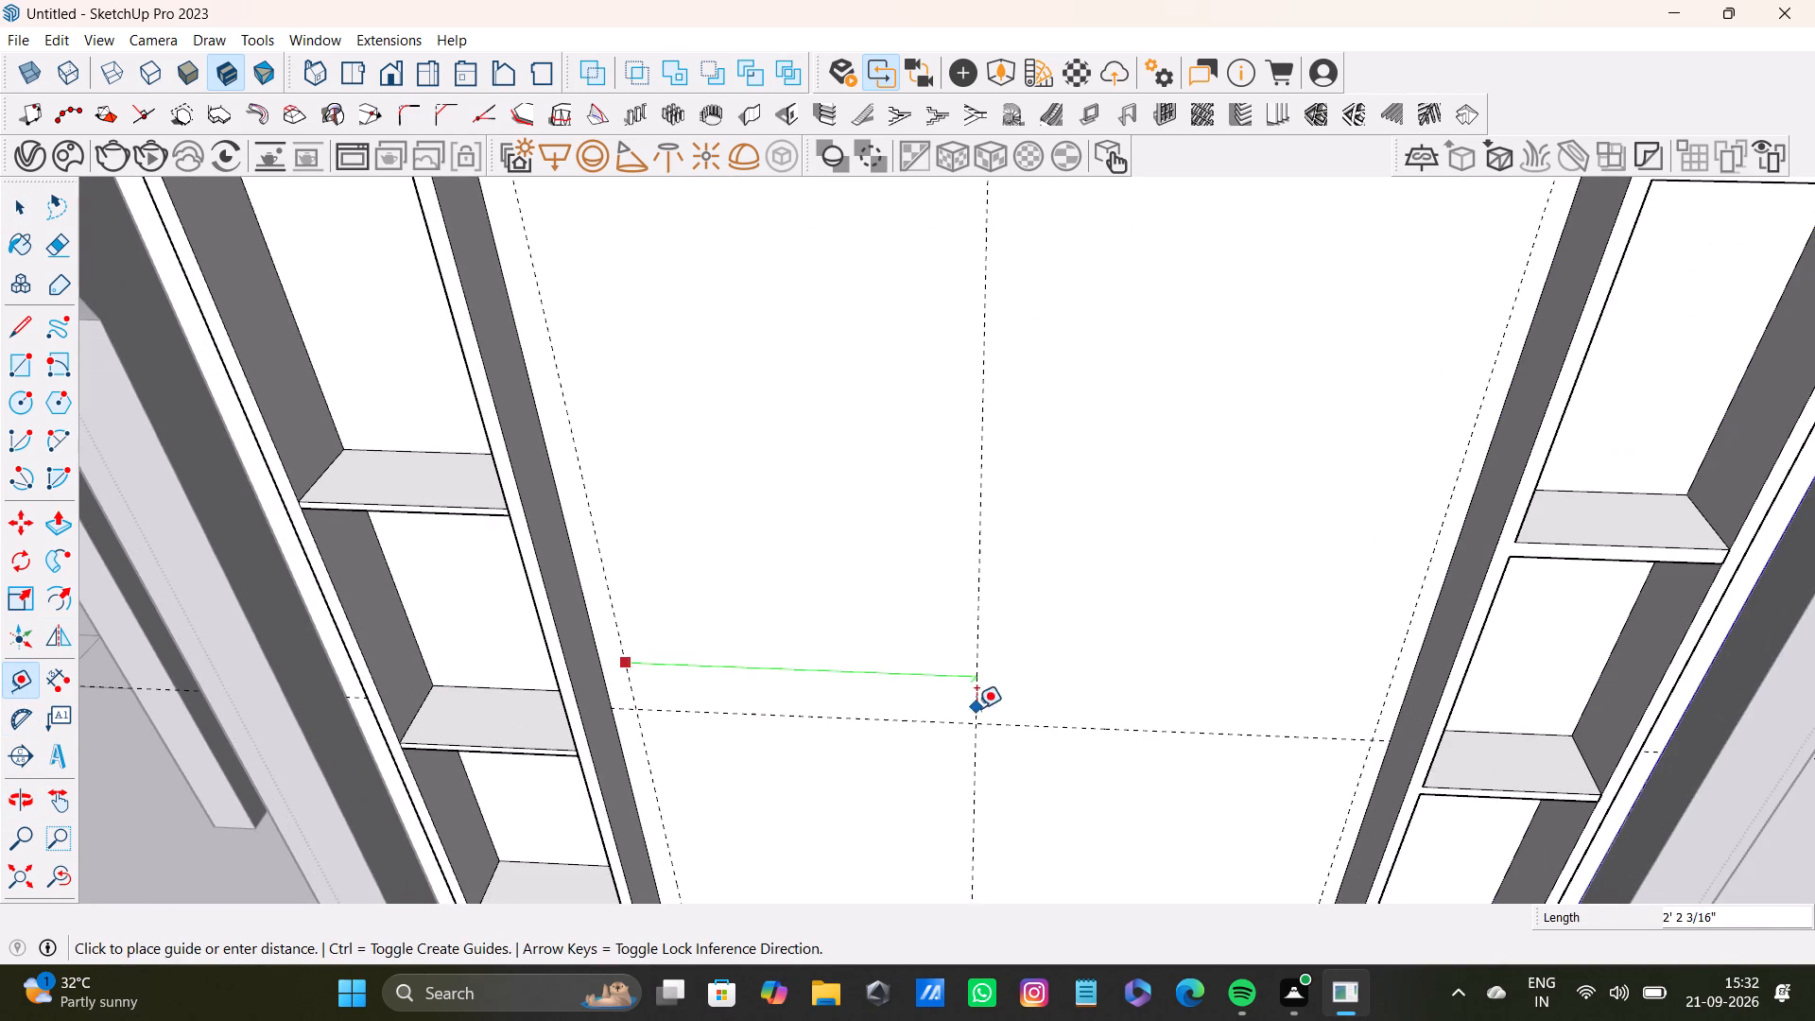
scroll(977, 708, "down", 3)
middle_click_drag(977, 715, 927, 655)
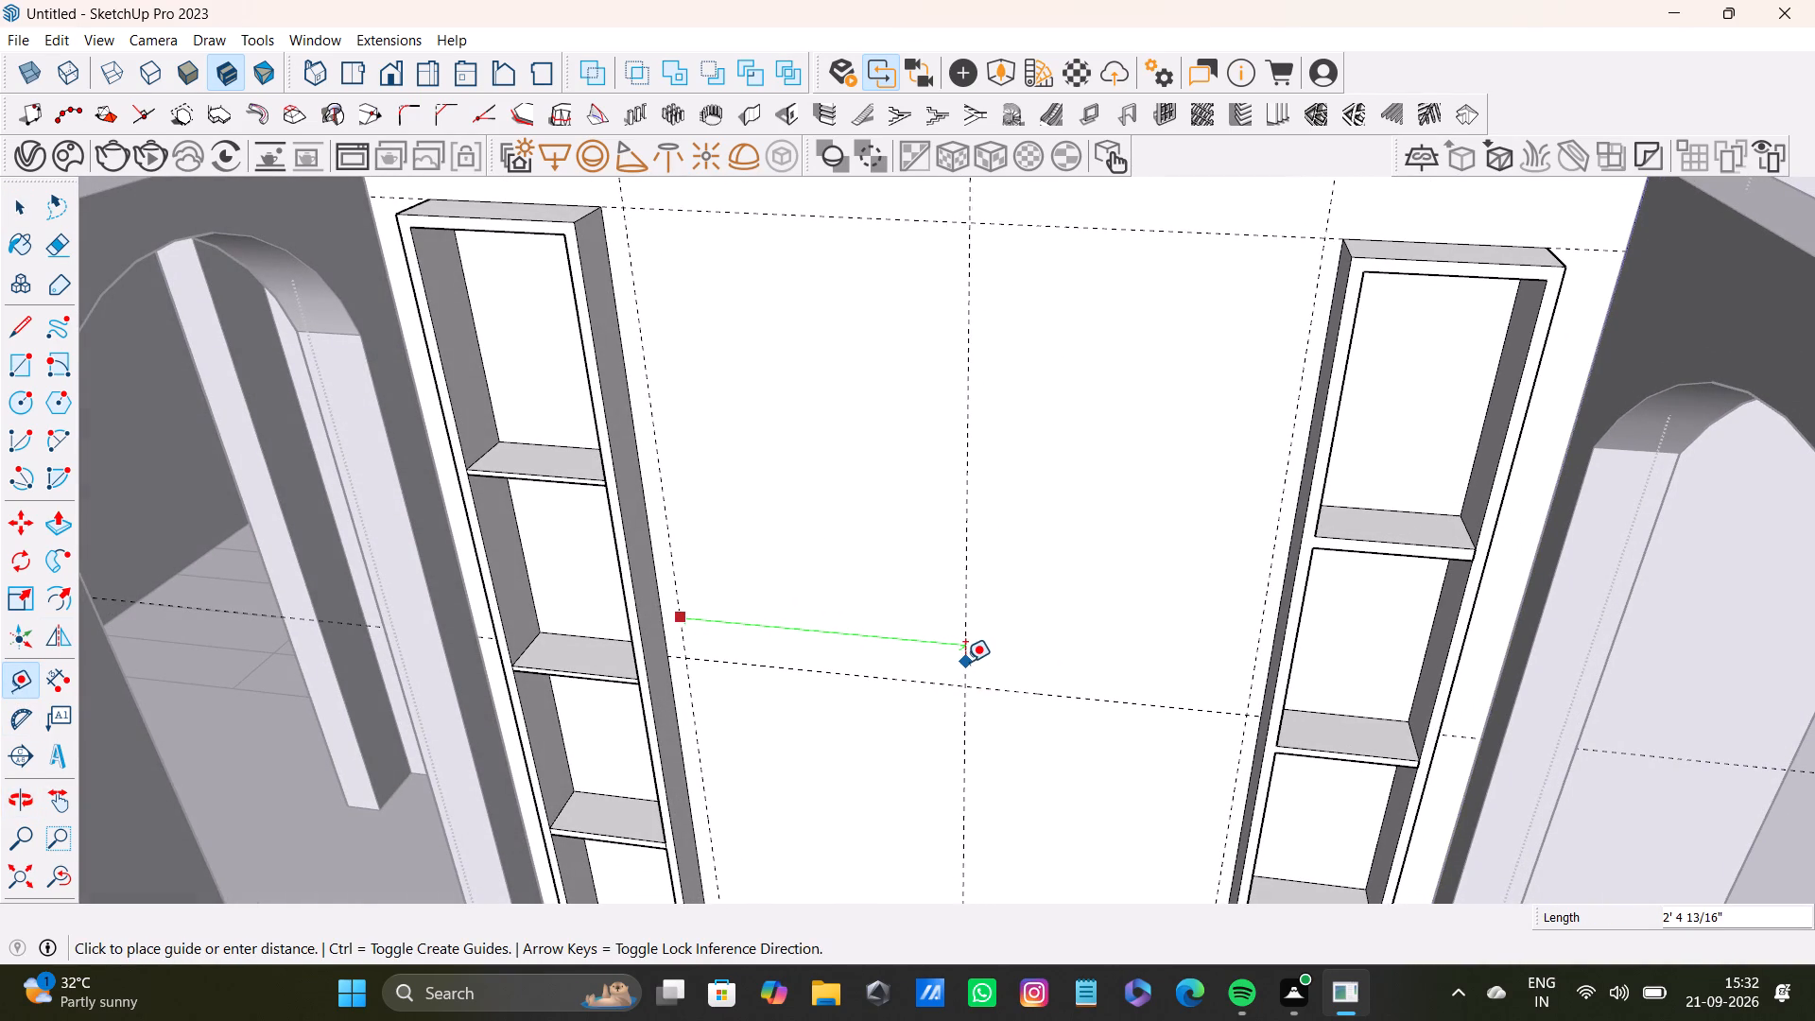
middle_click_drag(963, 678, 1011, 643)
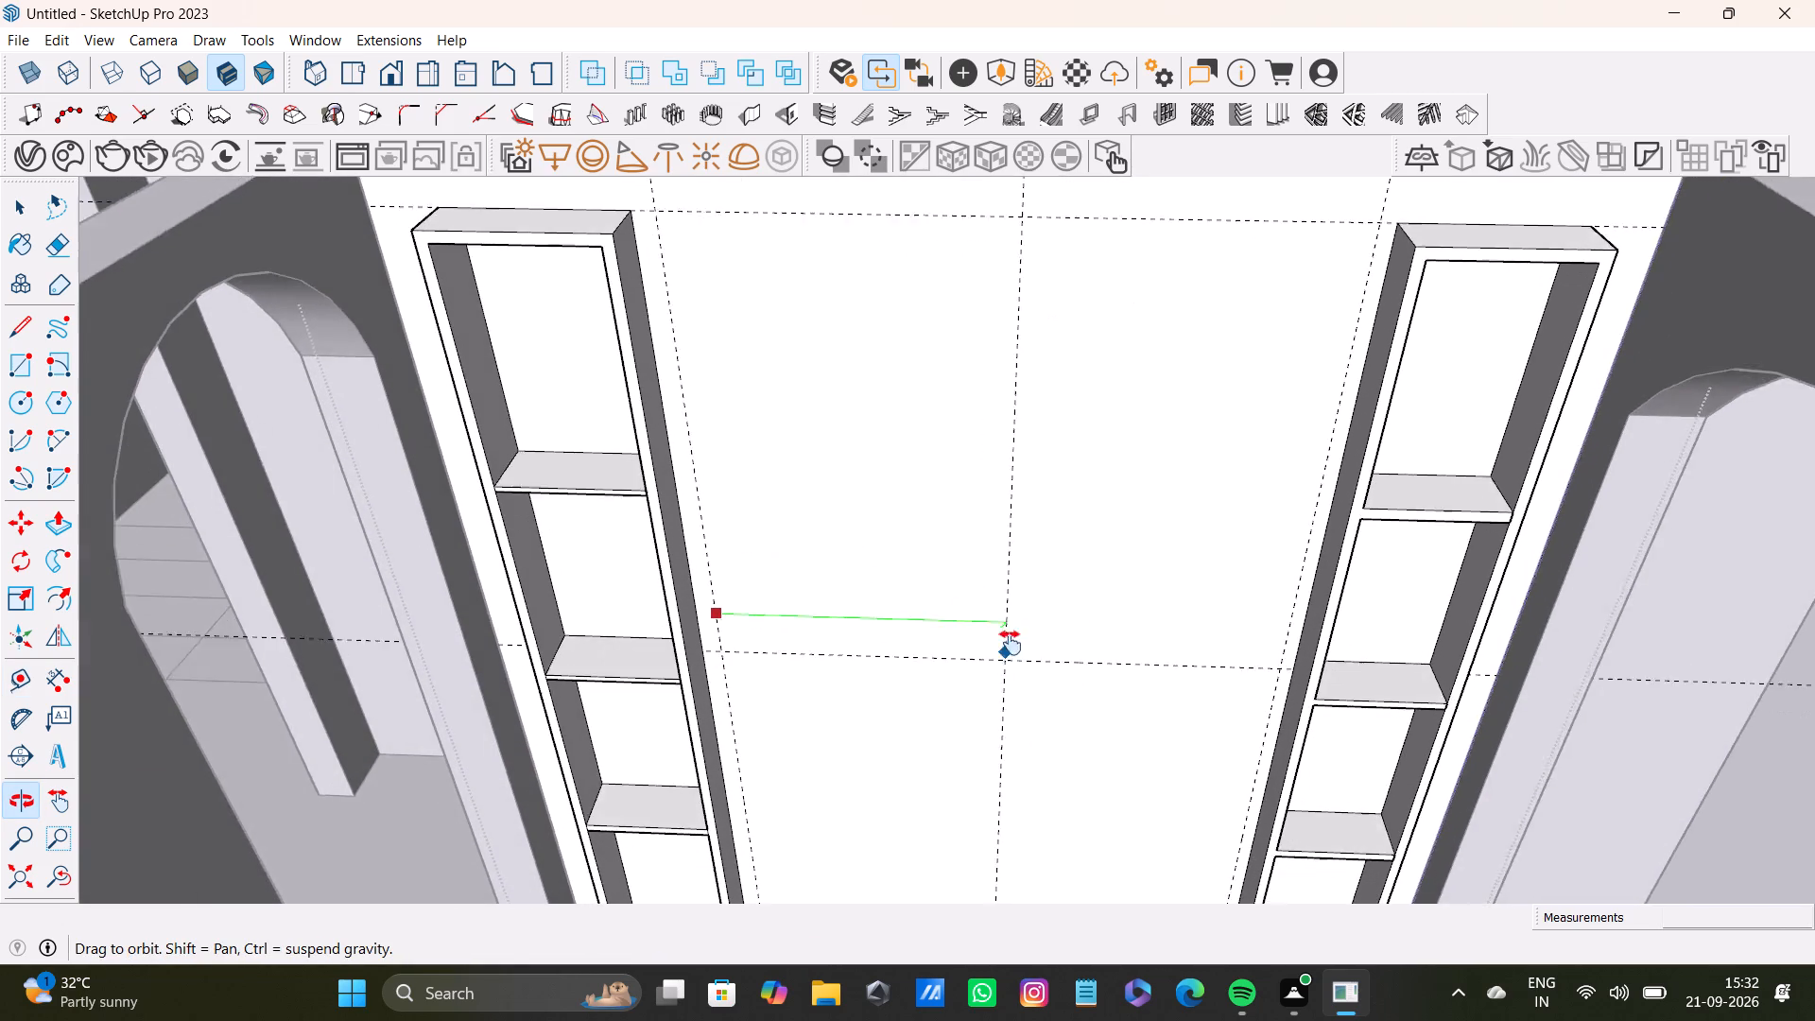
middle_click_drag(1011, 643, 1000, 669)
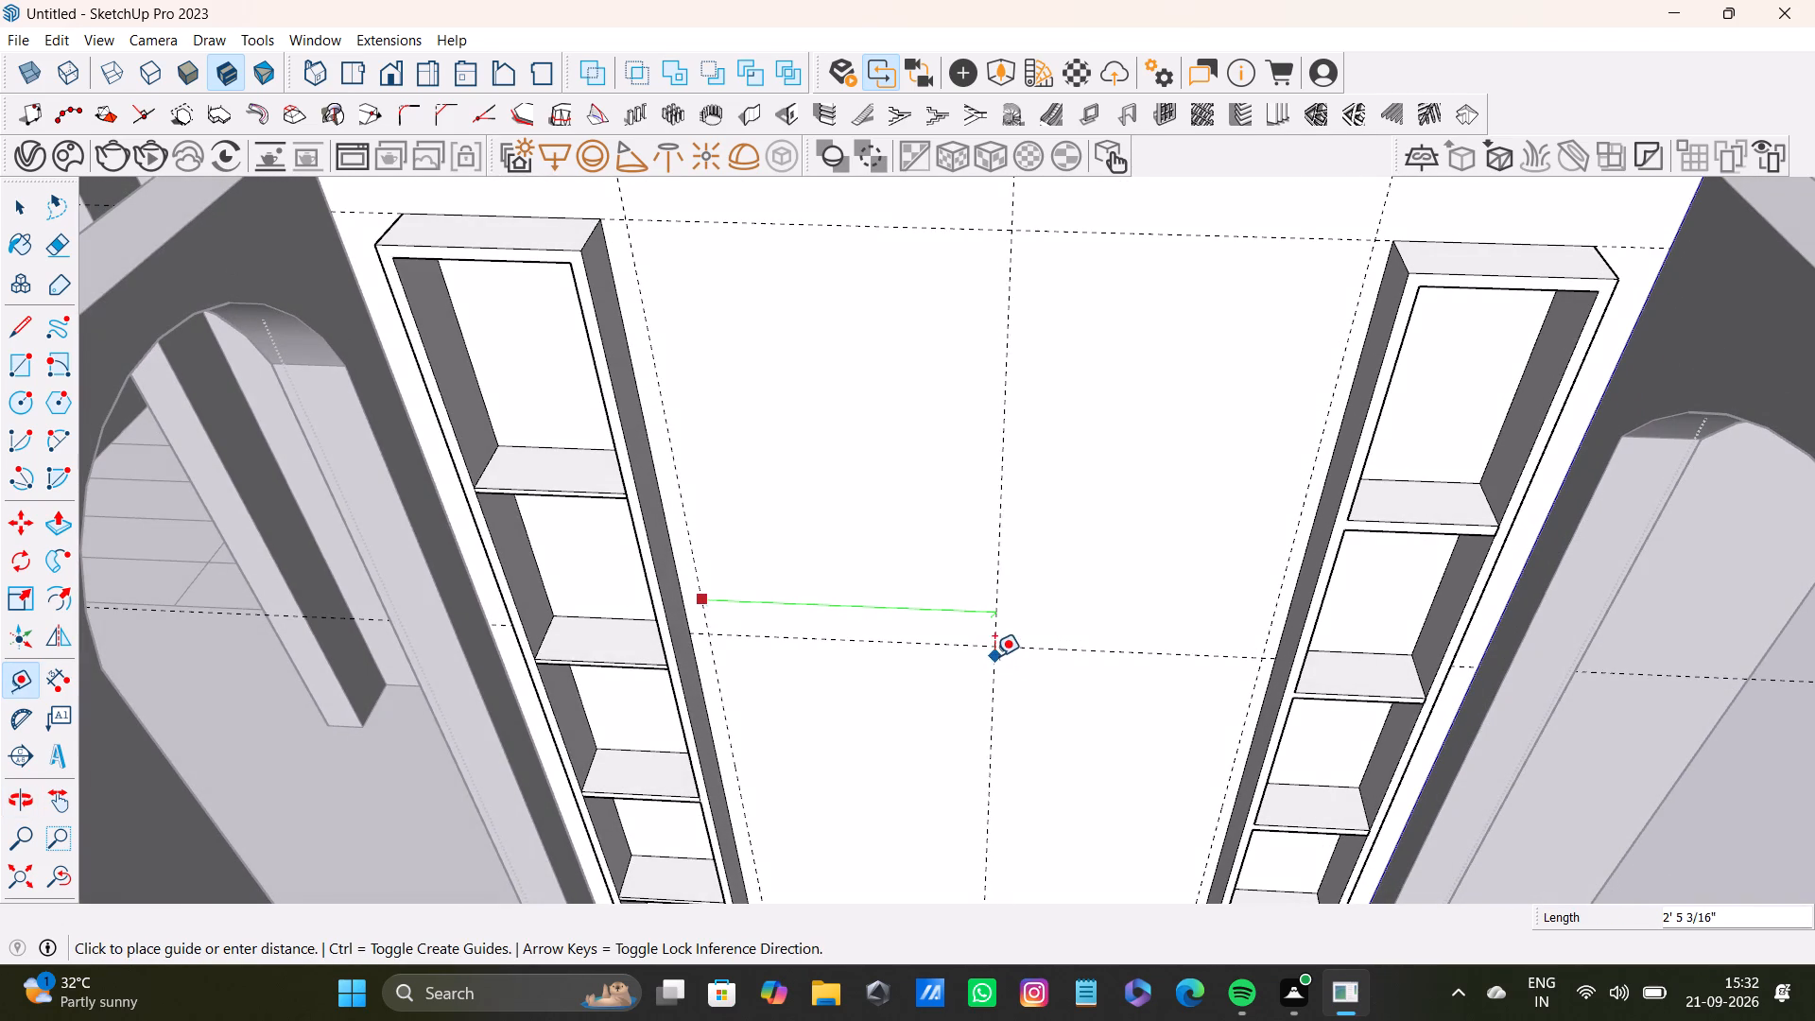
left_click(988, 652)
Place a horizontal guide offset down from the top guide, a short distance above the existing lower horizontal guide.
left_click(870, 224)
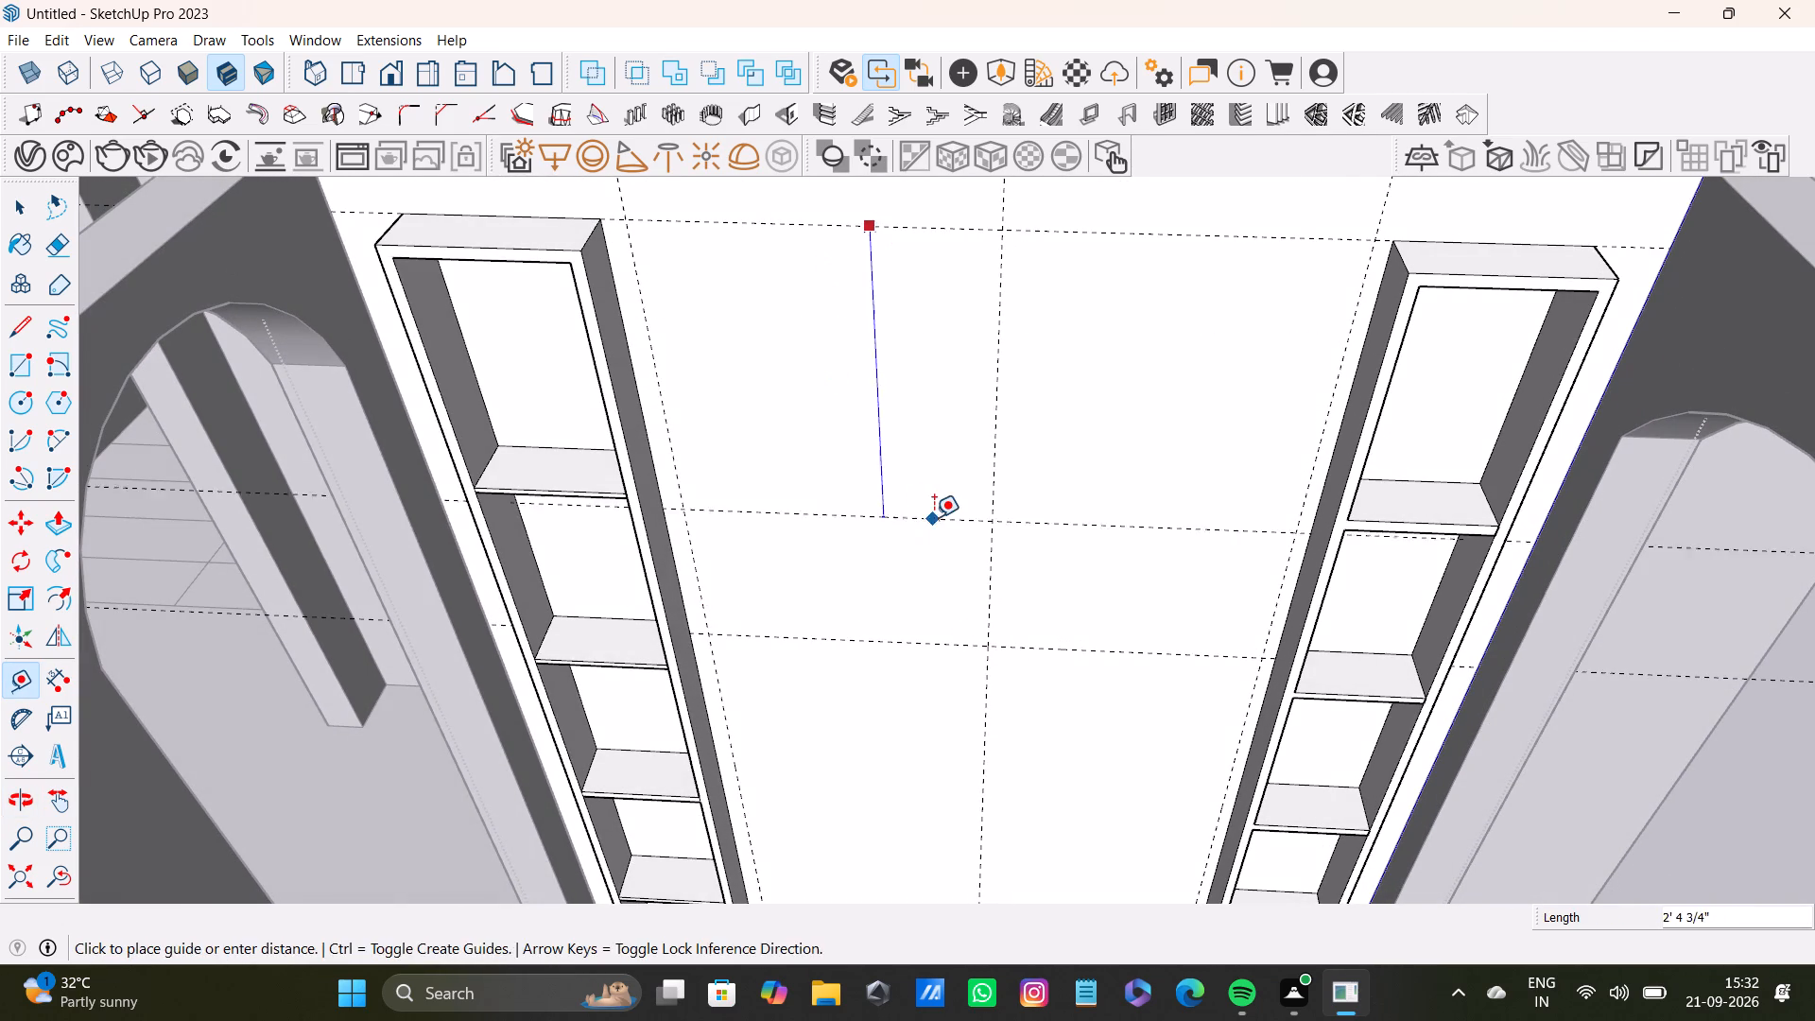
middle_click_drag(934, 516, 676, 558)
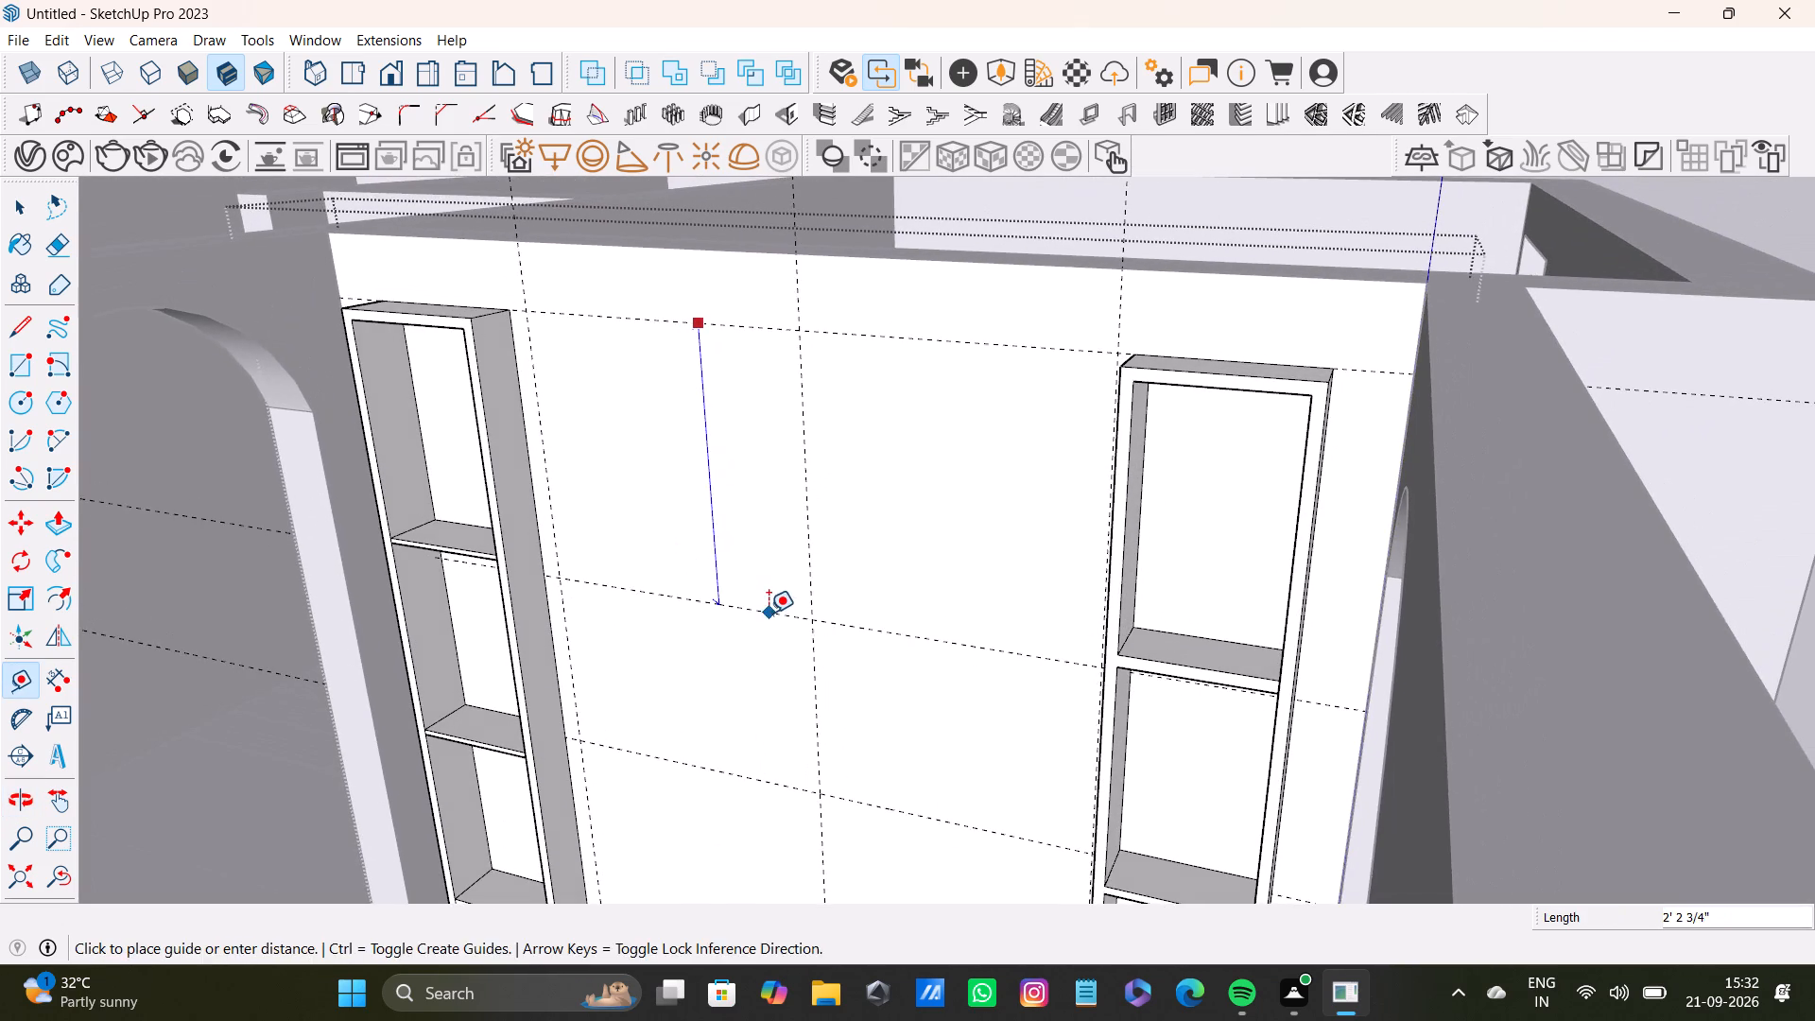
middle_click_drag(769, 613, 838, 621)
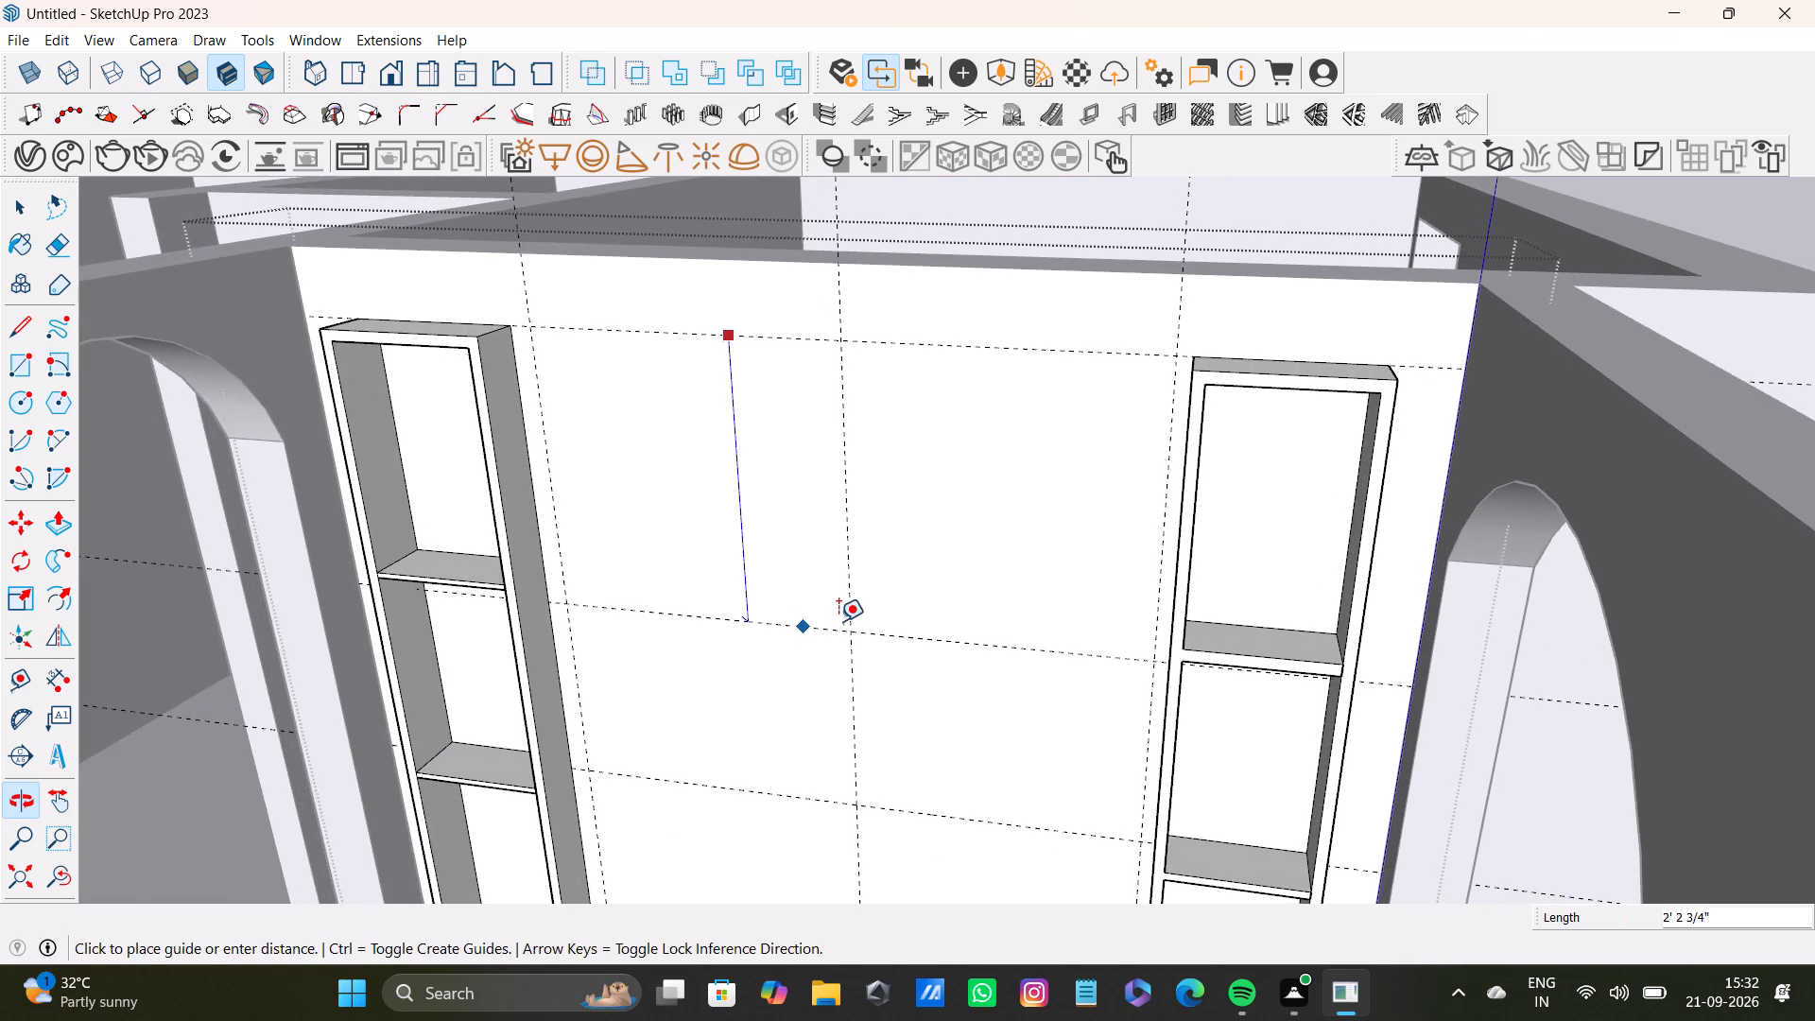
scroll(838, 621, "down", 2)
left_click(843, 660)
Place a horizontal guide about 1' 1 7/16" below the lowest horizontal guide on the wall.
scroll(836, 687, "down", 1)
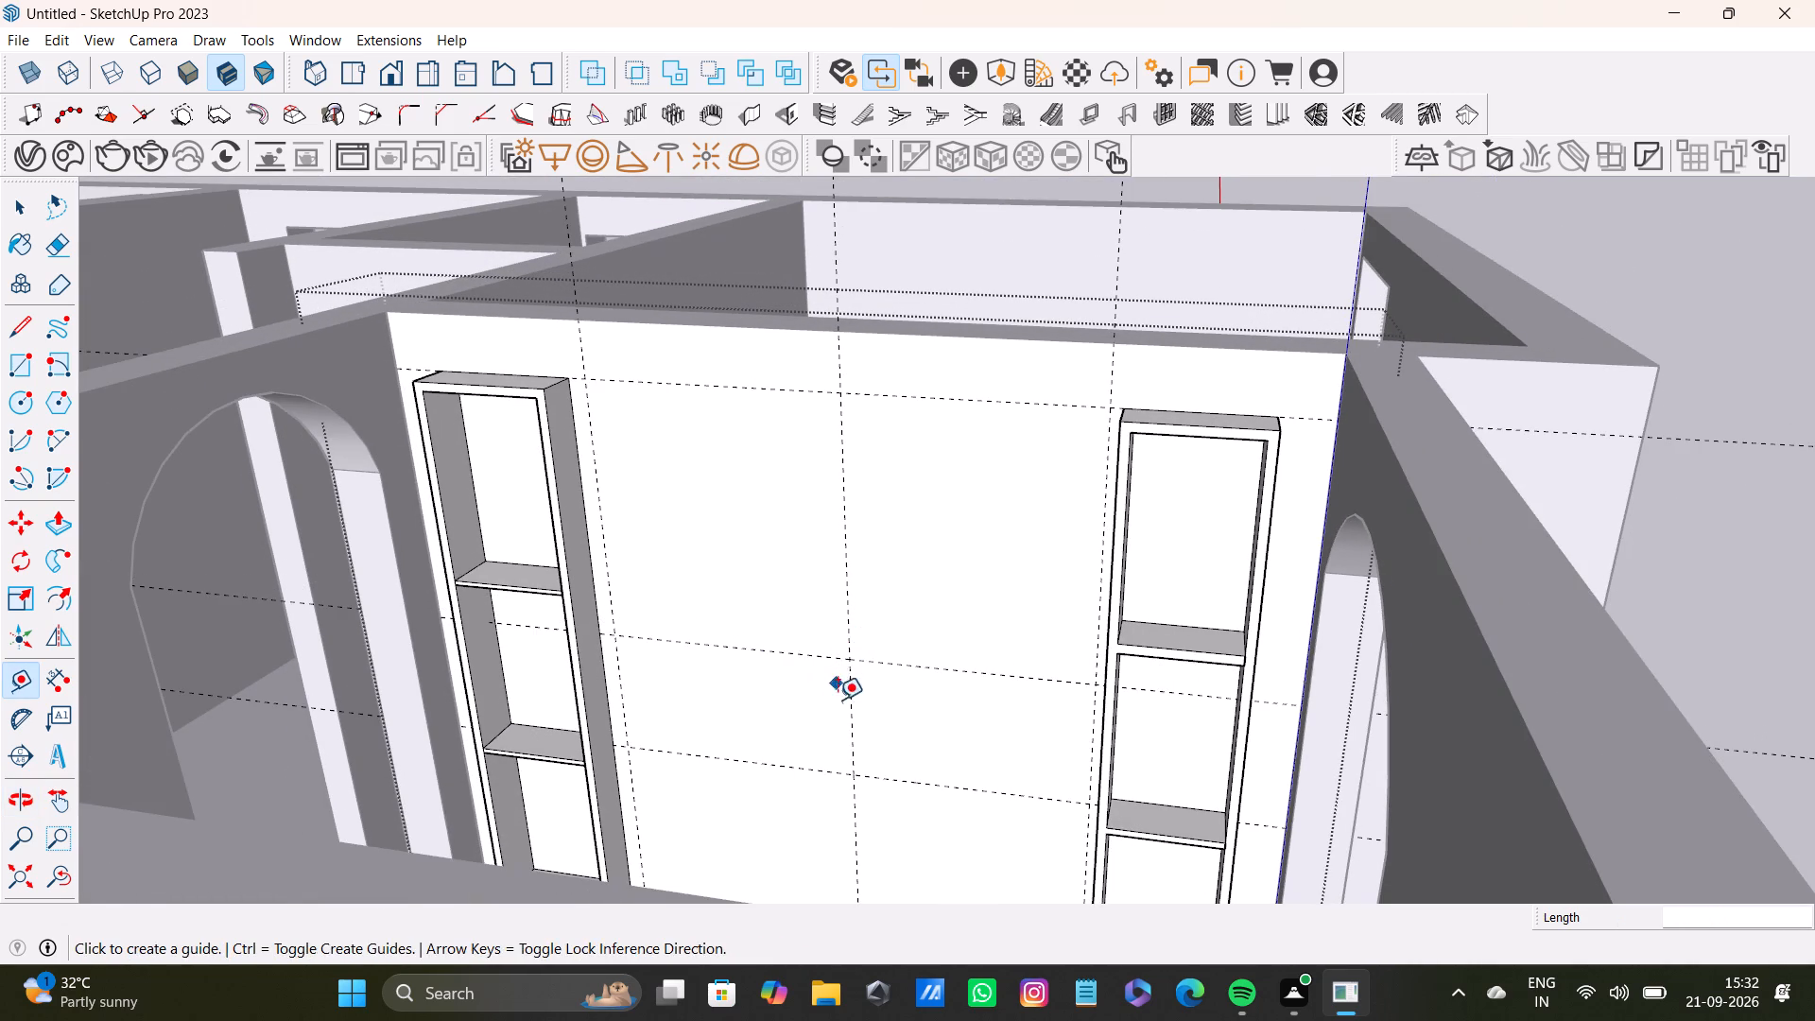
scroll(838, 700, "down", 1)
middle_click_drag(856, 719, 927, 760, "shift")
scroll(925, 787, "up", 5)
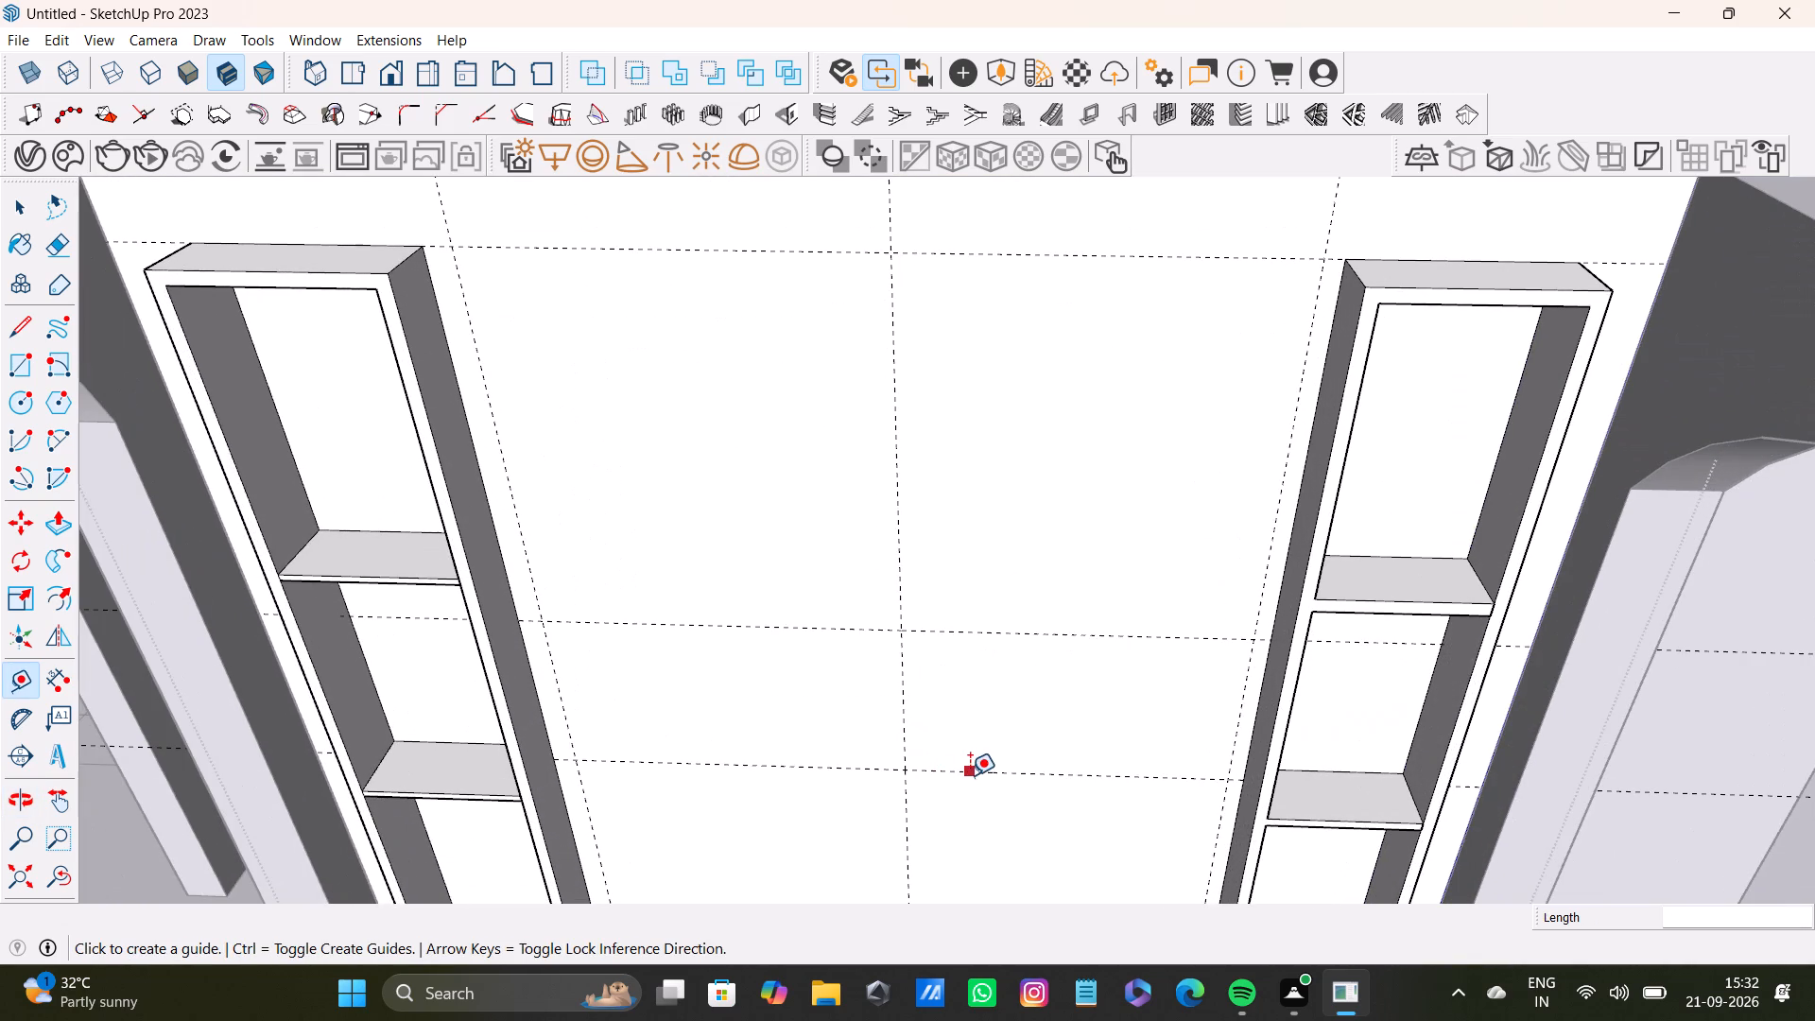
left_click(970, 775)
middle_click_drag(990, 841, 955, 762)
left_click(1072, 794)
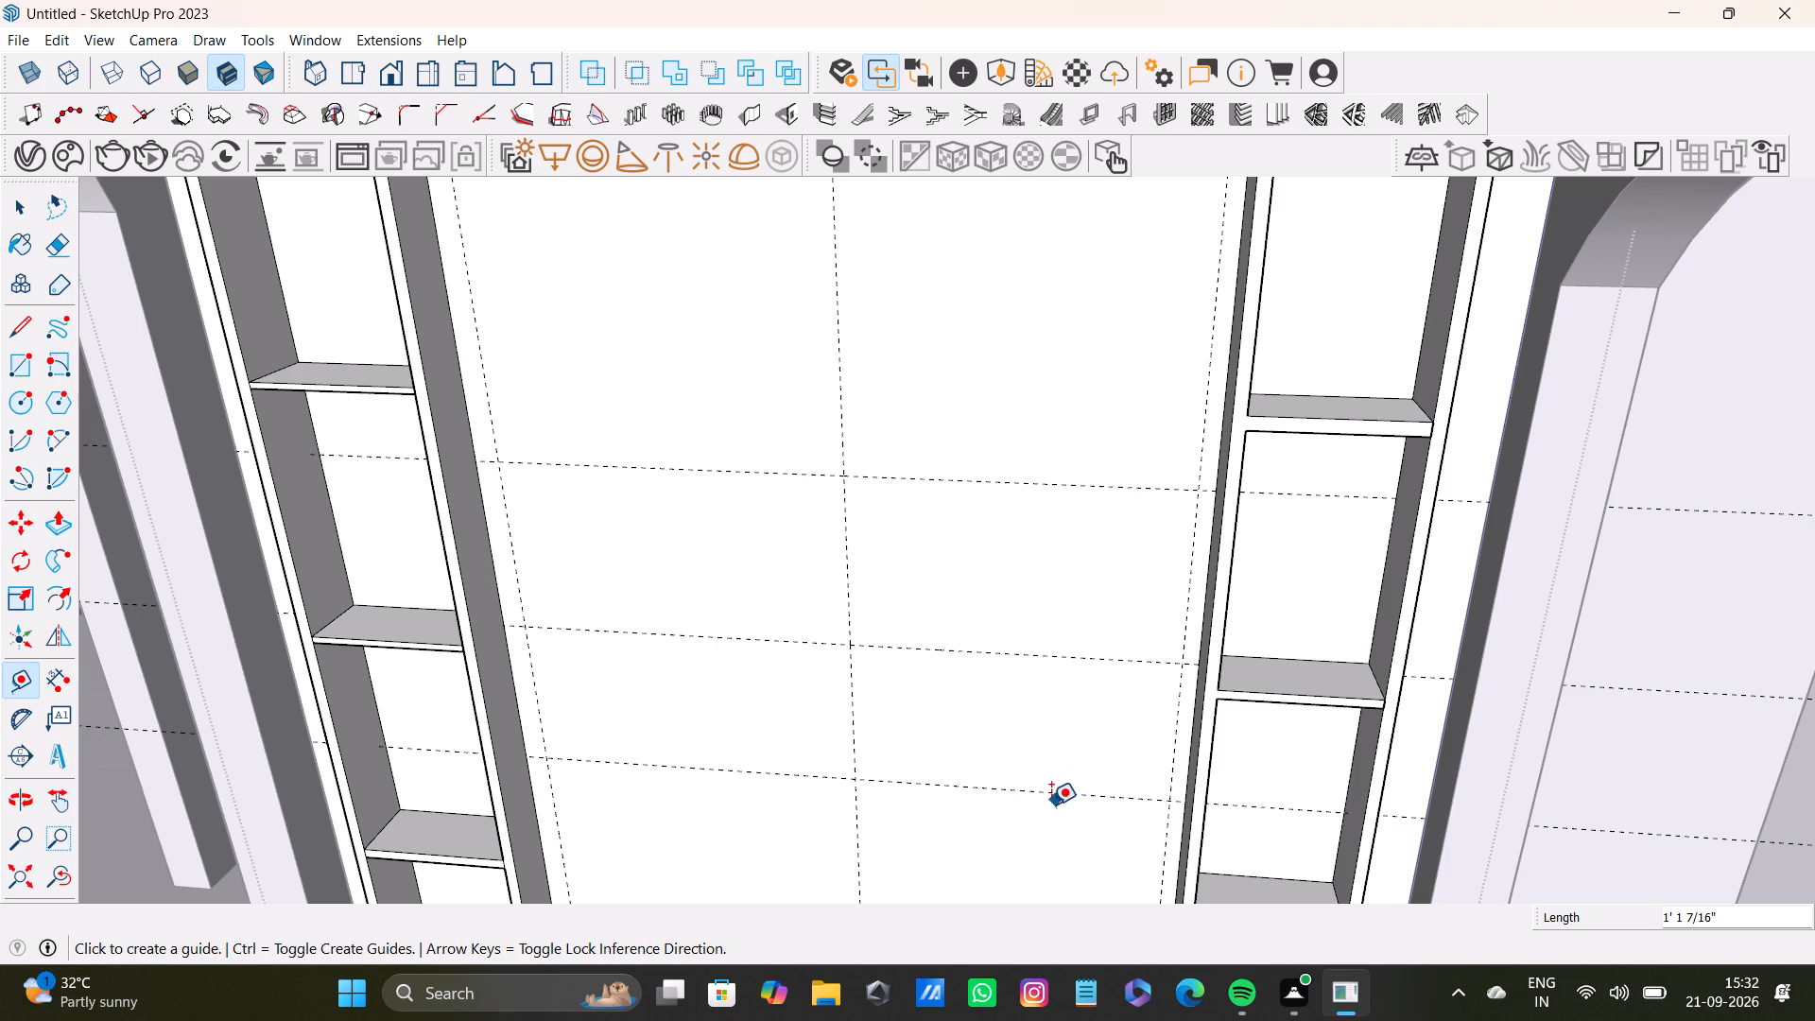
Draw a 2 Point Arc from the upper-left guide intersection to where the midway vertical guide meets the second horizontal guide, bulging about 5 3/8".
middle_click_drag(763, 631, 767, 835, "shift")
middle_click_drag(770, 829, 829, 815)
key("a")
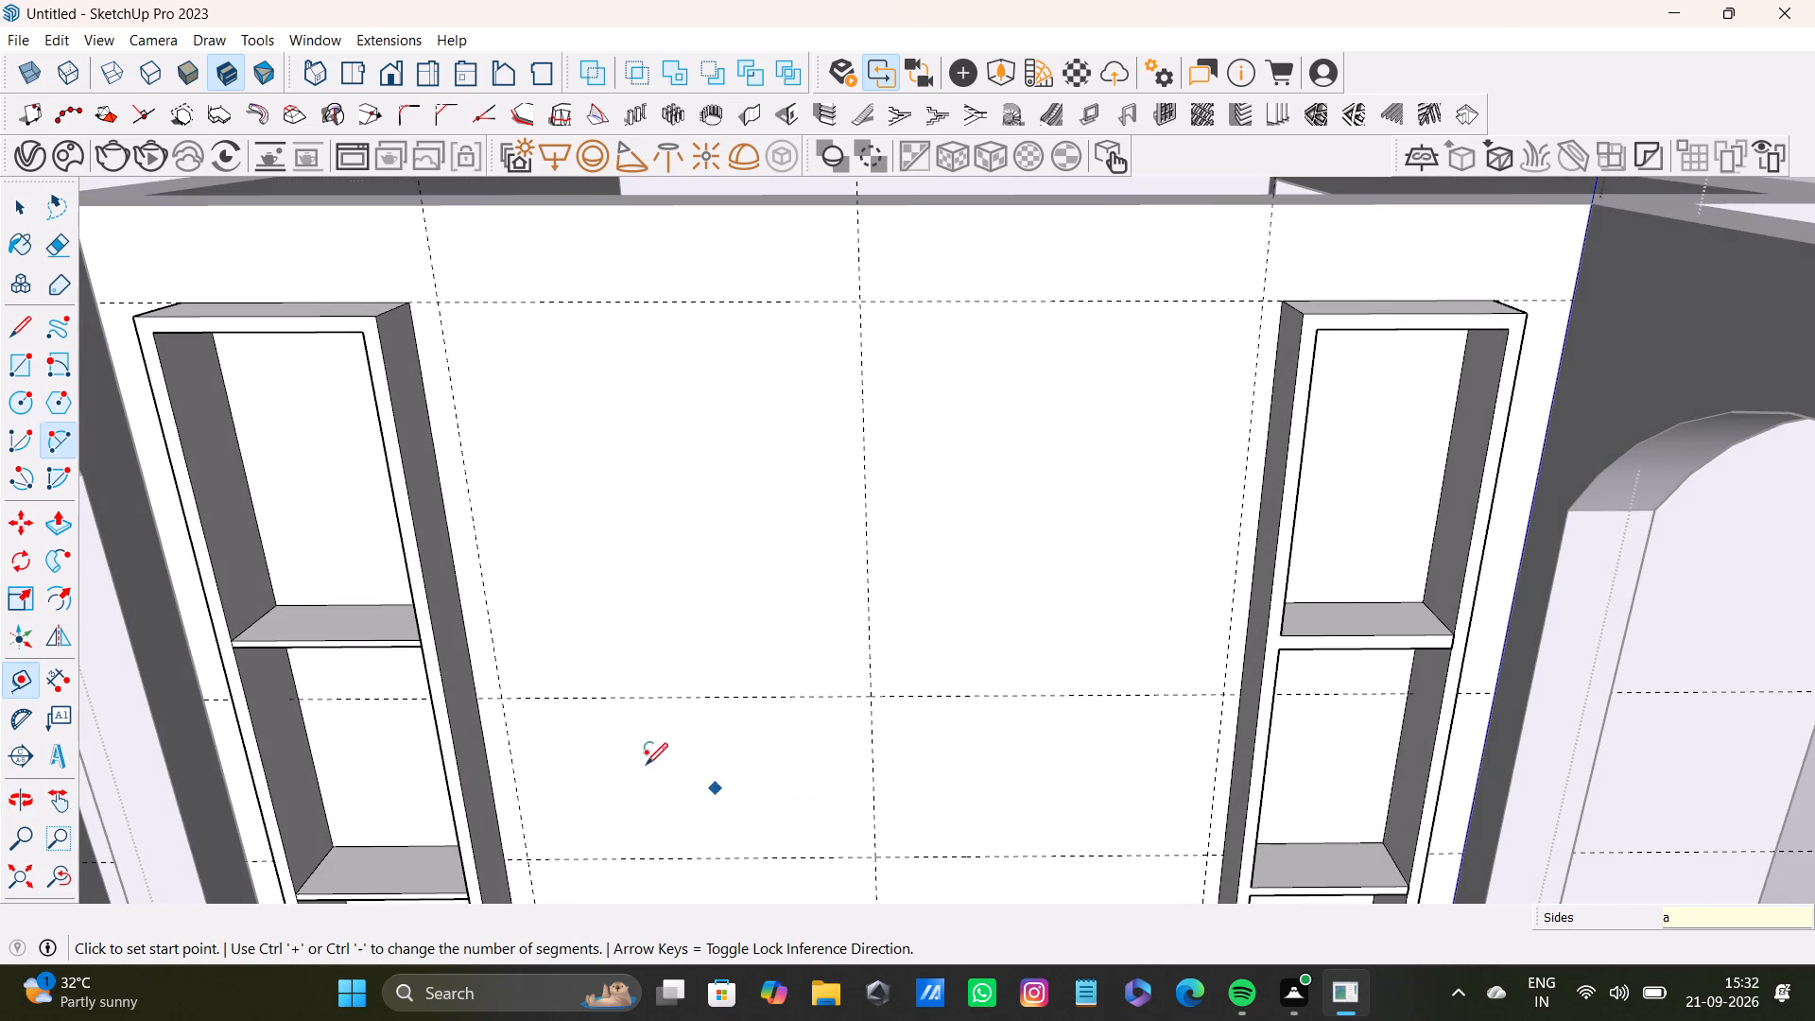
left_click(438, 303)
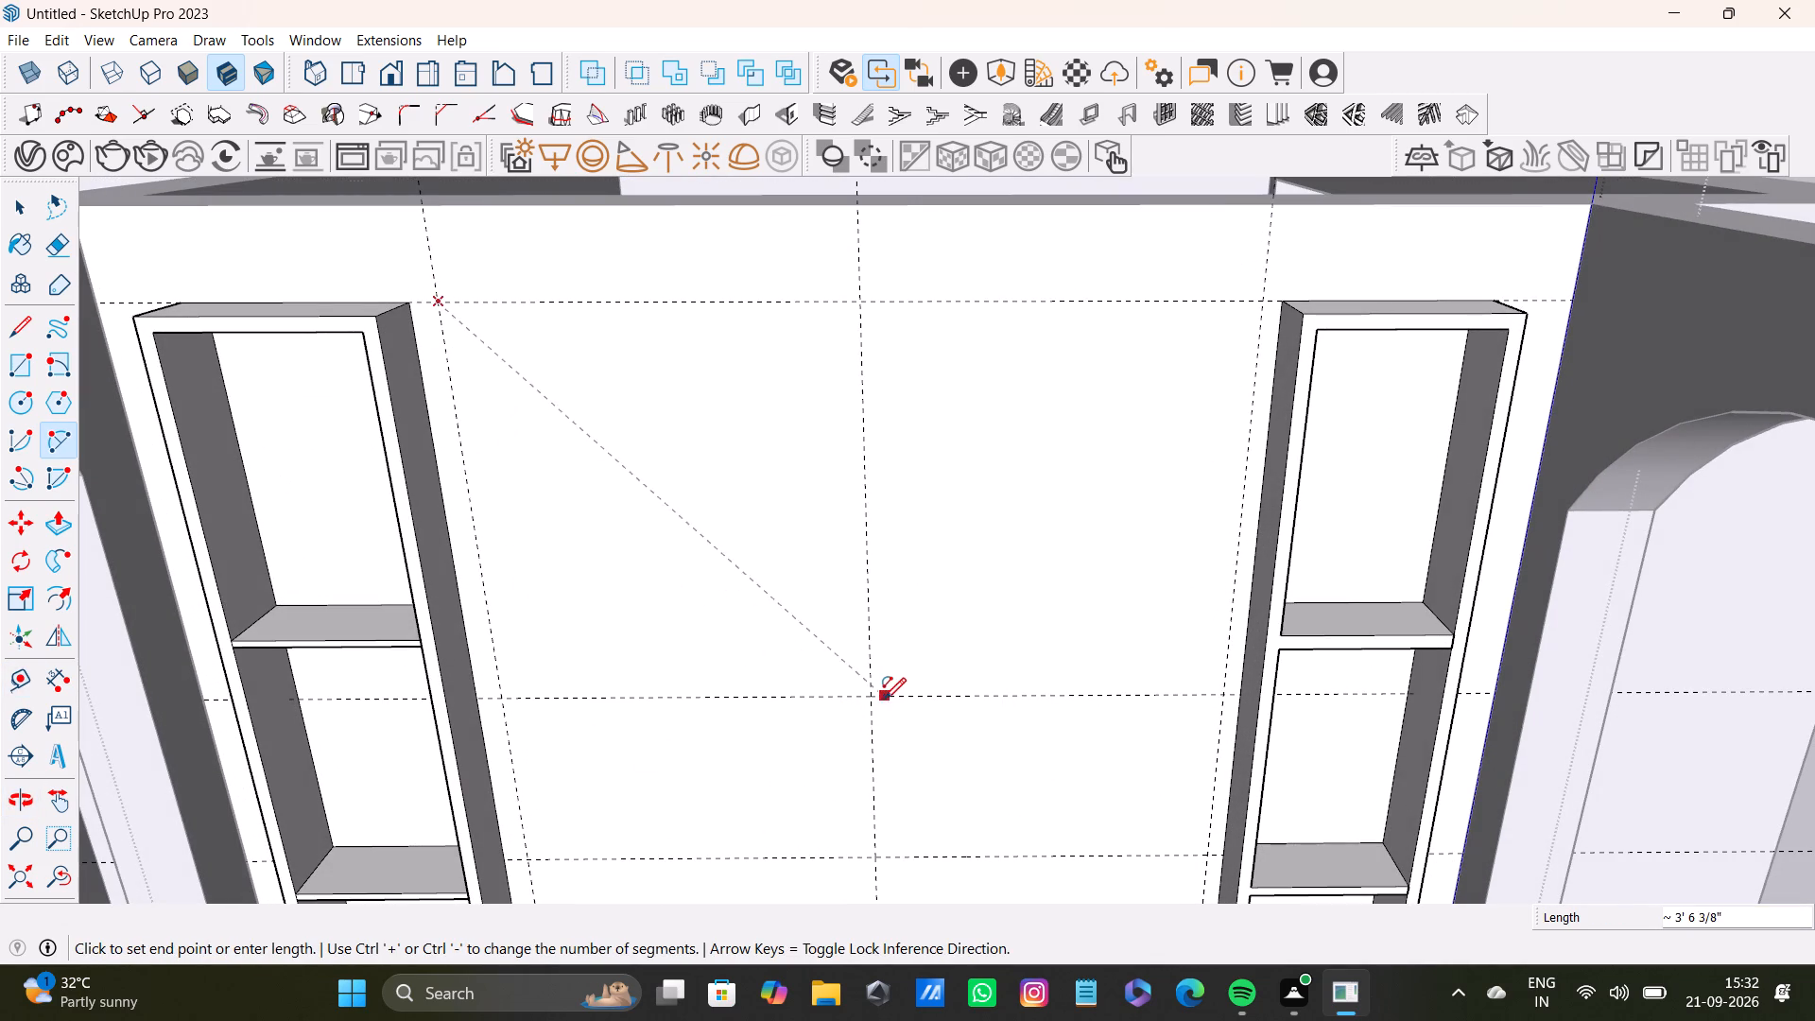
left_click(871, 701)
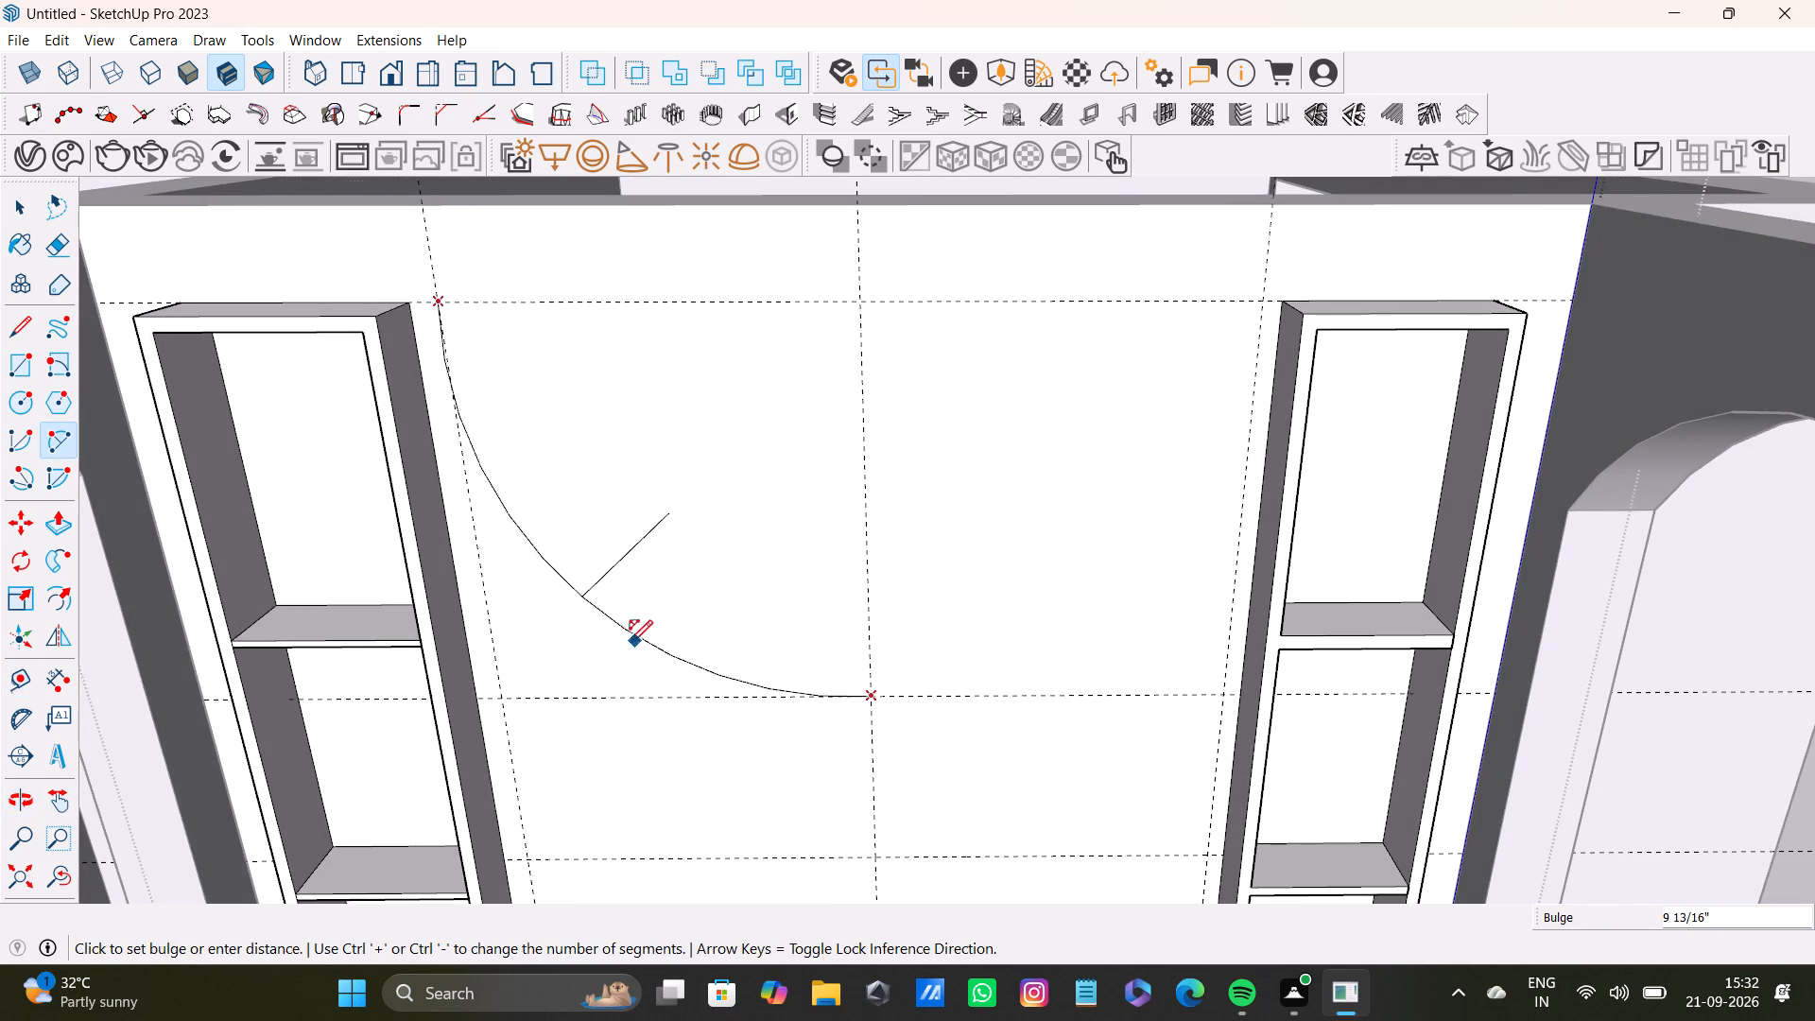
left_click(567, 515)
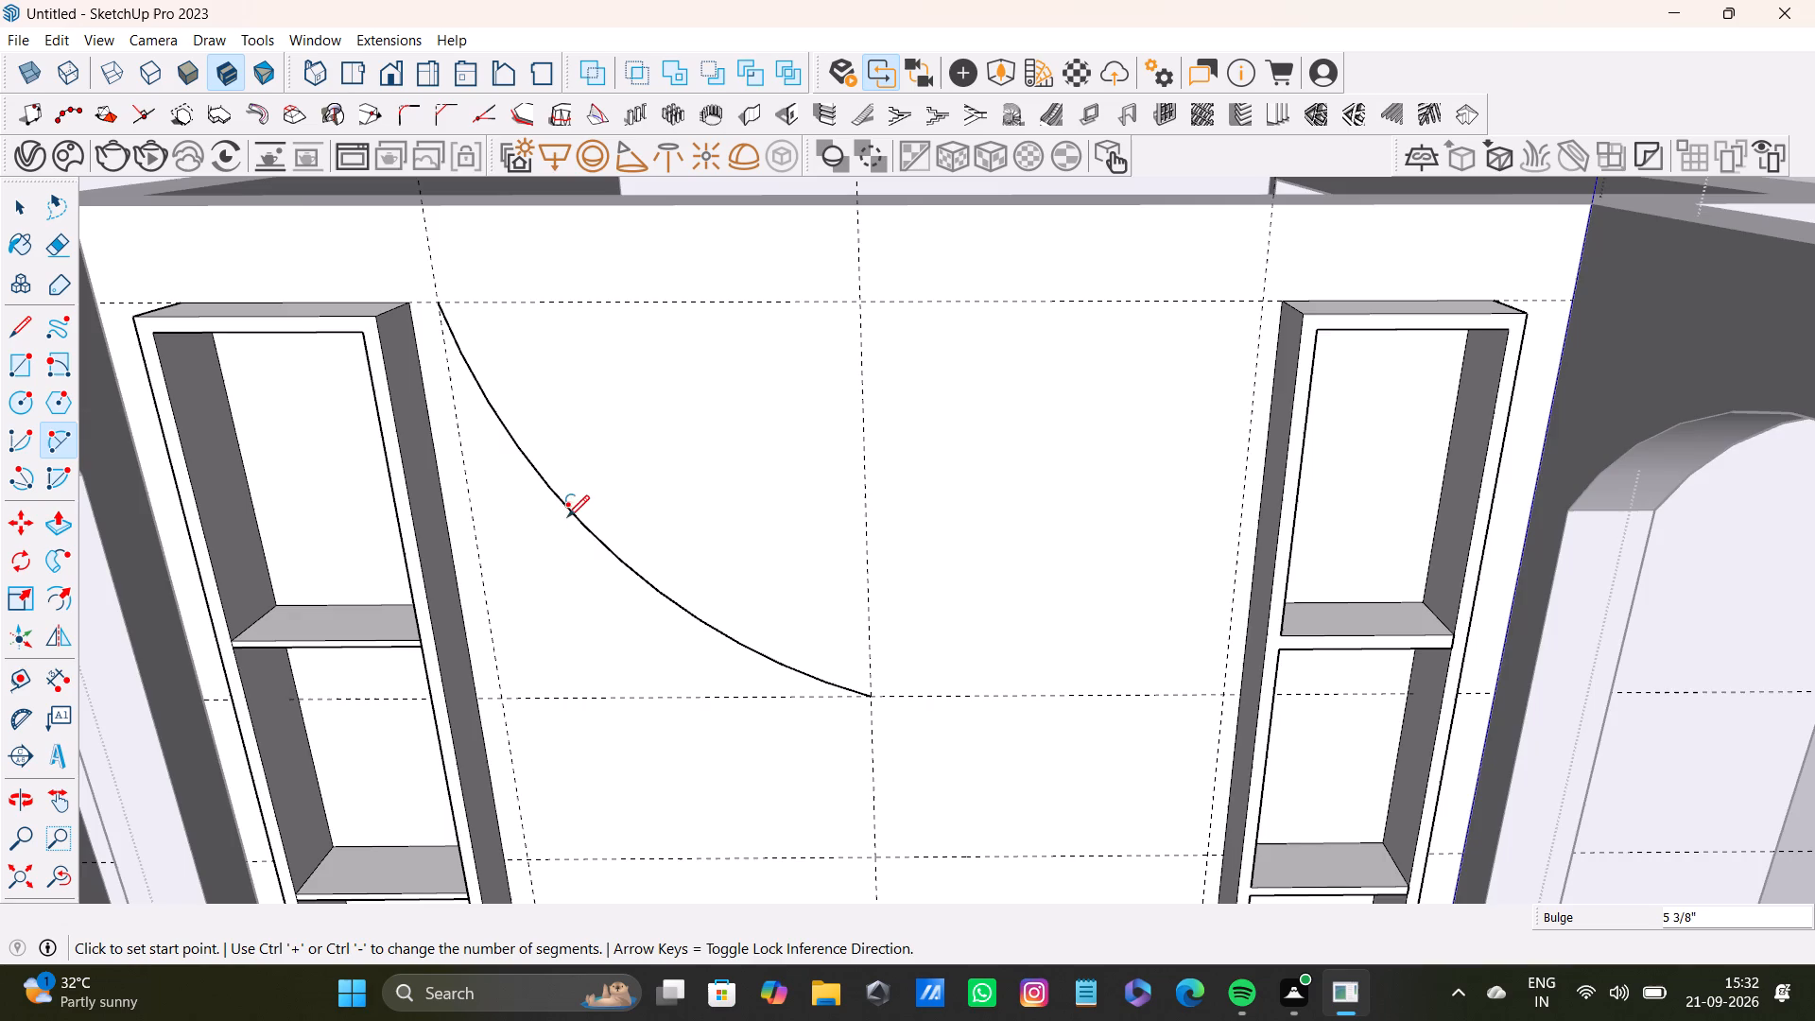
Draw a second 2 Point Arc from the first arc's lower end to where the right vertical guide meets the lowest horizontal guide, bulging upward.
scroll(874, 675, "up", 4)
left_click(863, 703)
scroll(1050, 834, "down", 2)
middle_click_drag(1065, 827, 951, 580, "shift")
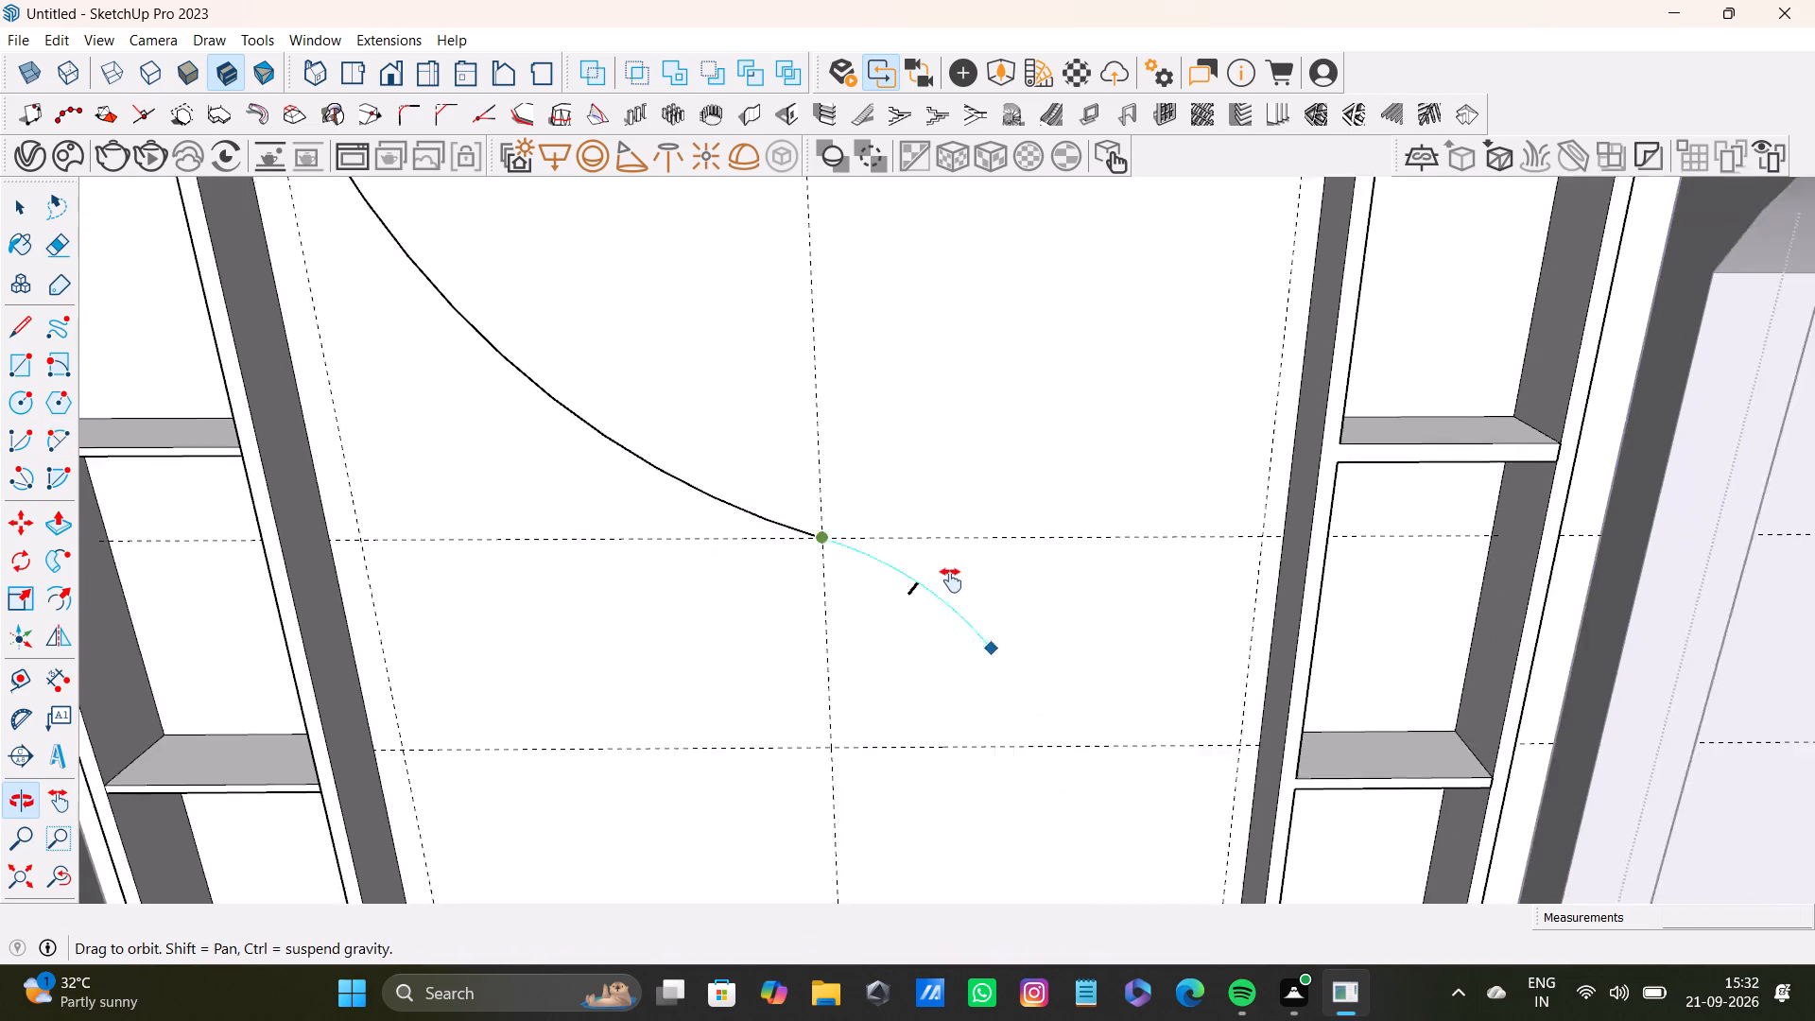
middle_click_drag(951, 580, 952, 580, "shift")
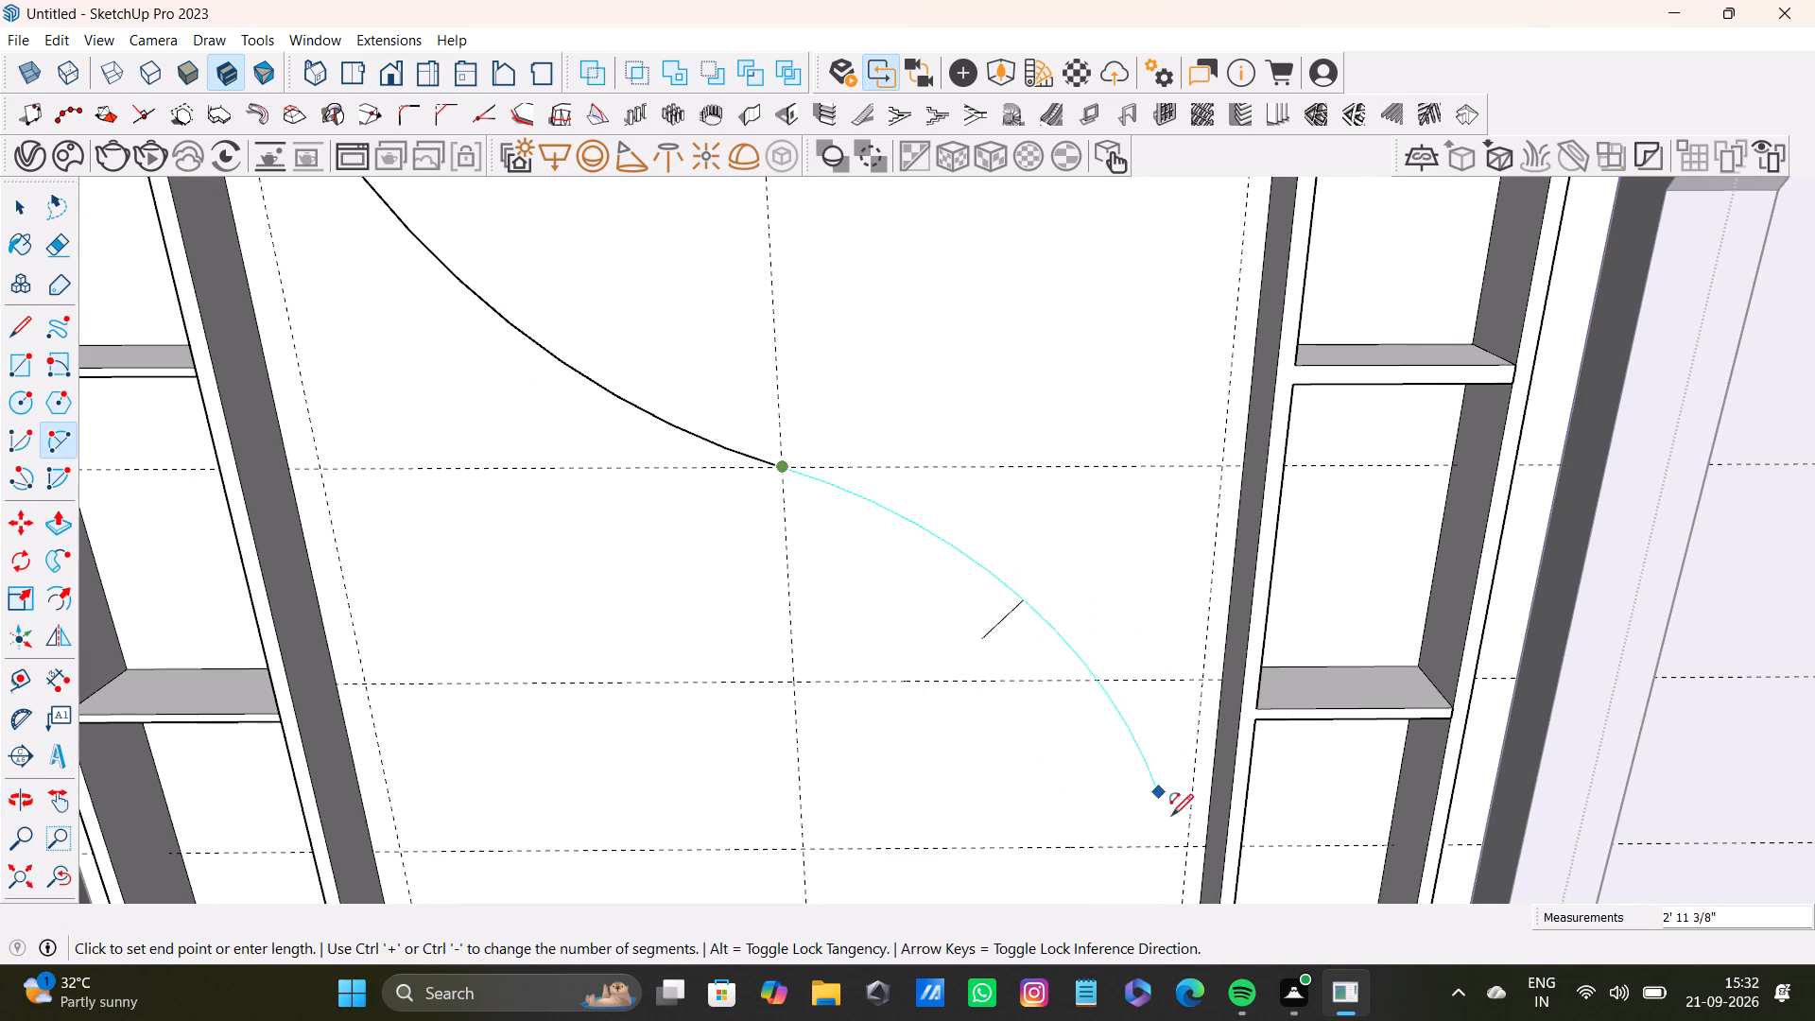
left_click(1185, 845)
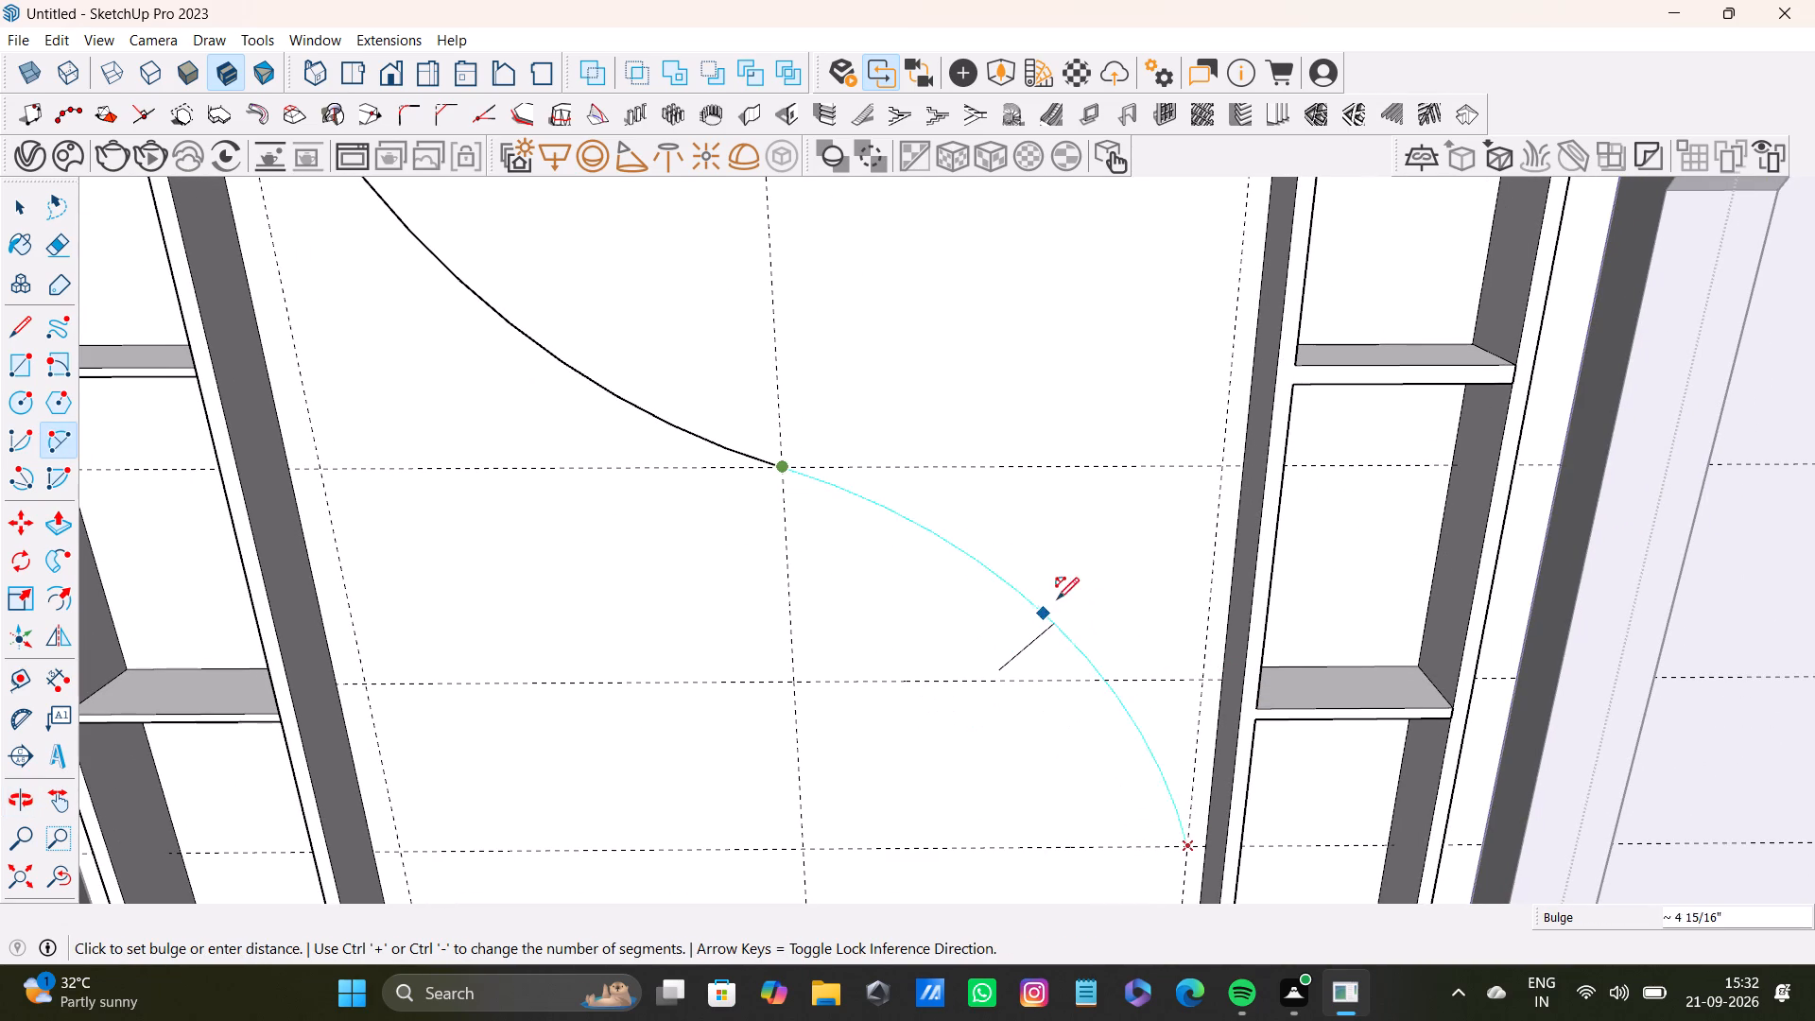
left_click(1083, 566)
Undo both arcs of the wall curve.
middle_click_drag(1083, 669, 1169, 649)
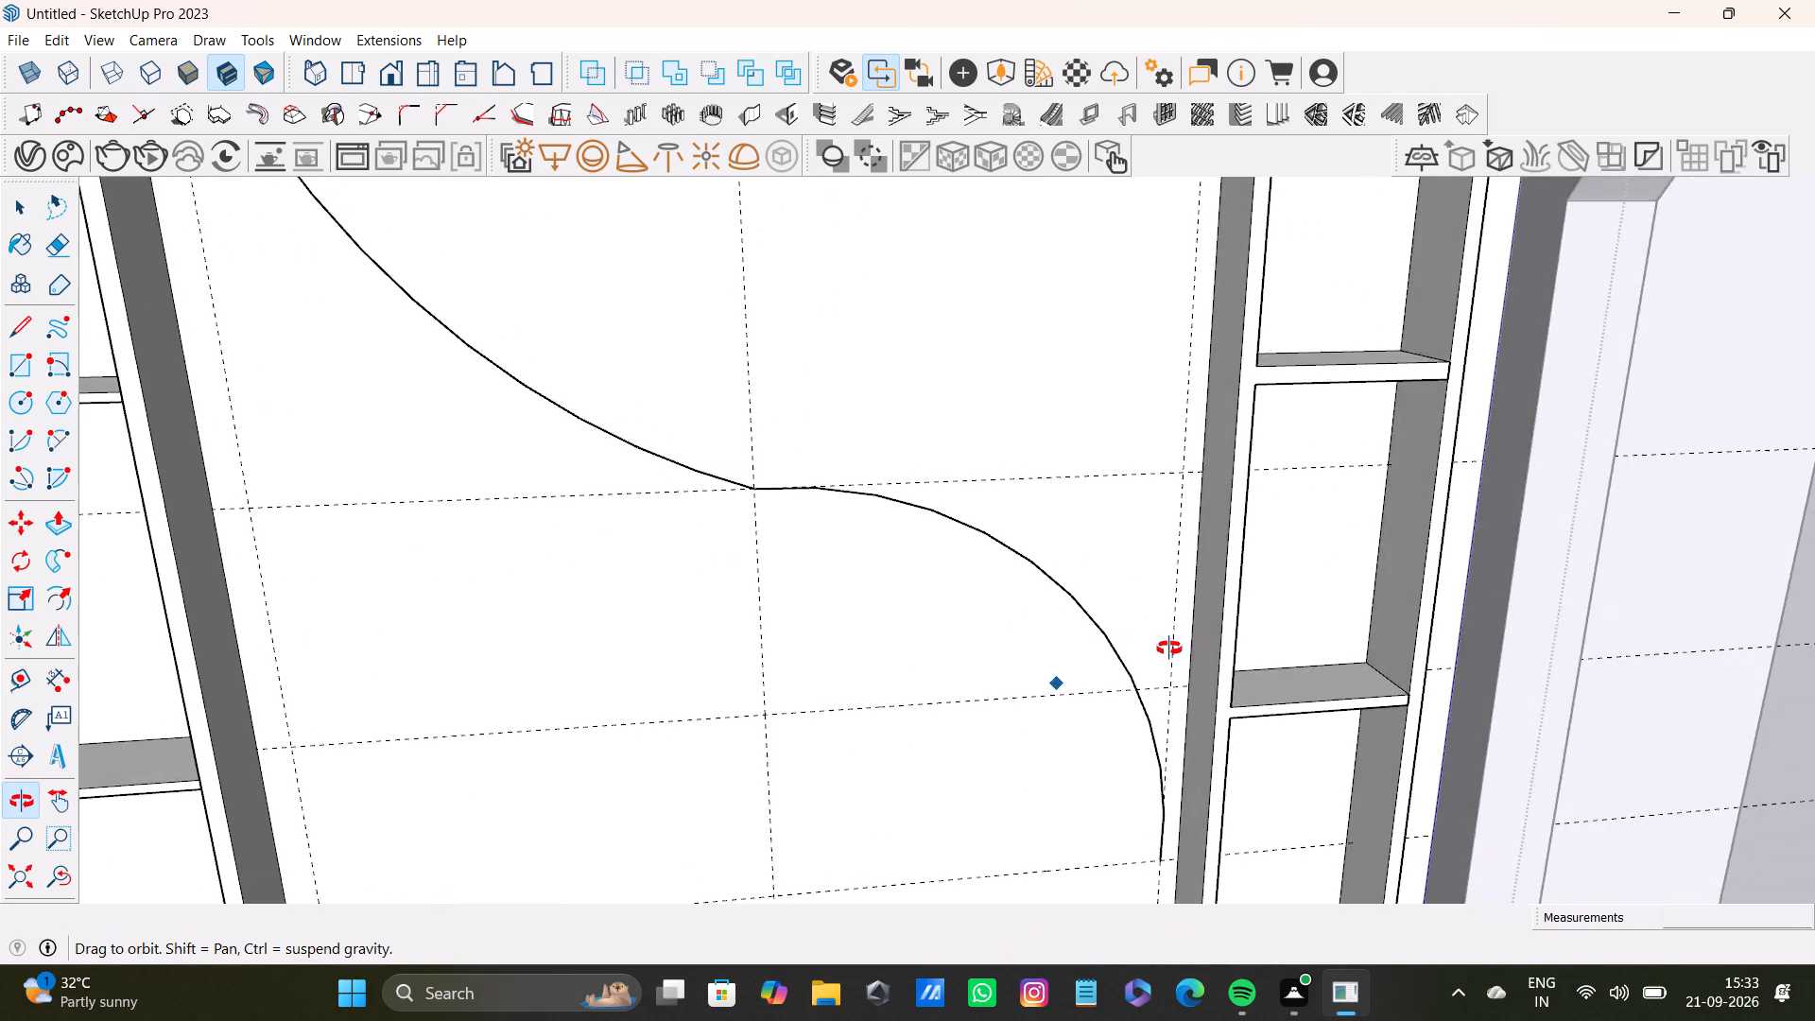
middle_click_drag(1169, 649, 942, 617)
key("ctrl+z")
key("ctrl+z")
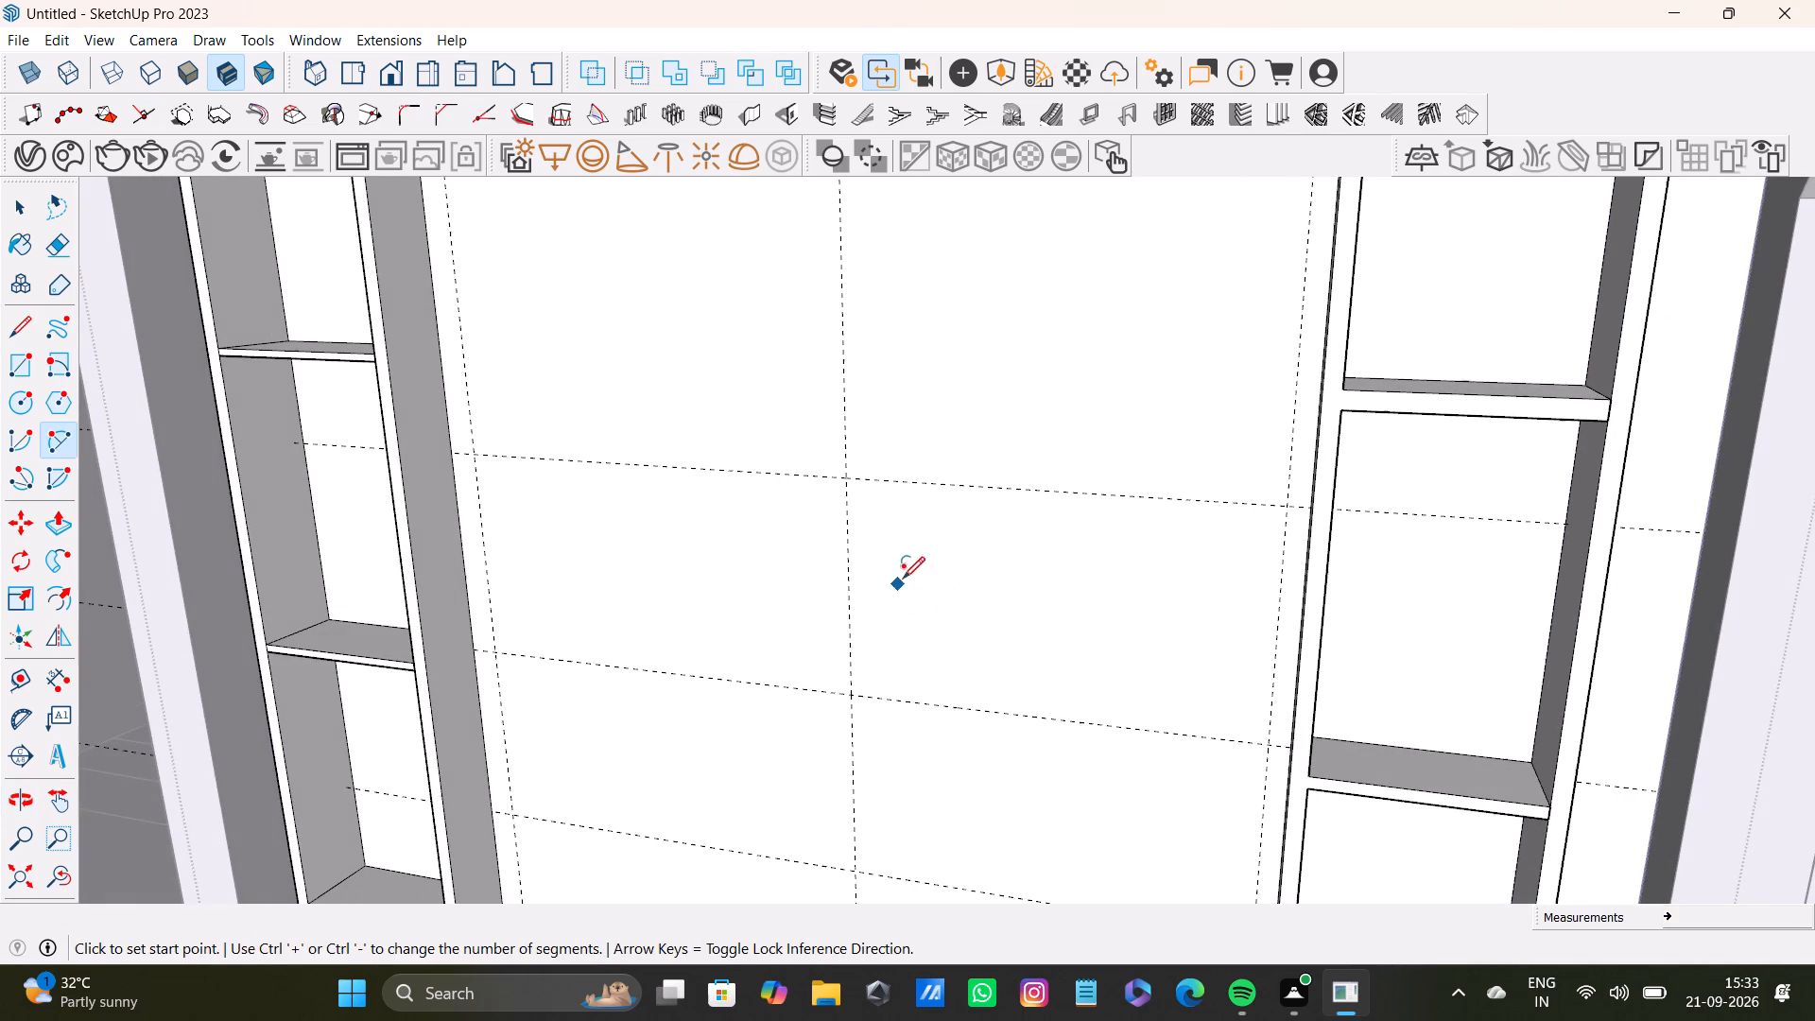
Place a vertical guide a short distance to the left of the midway vertical guide.
middle_click_drag(903, 579, 1111, 874, "shift")
key("t")
scroll(1034, 666, "up", 3)
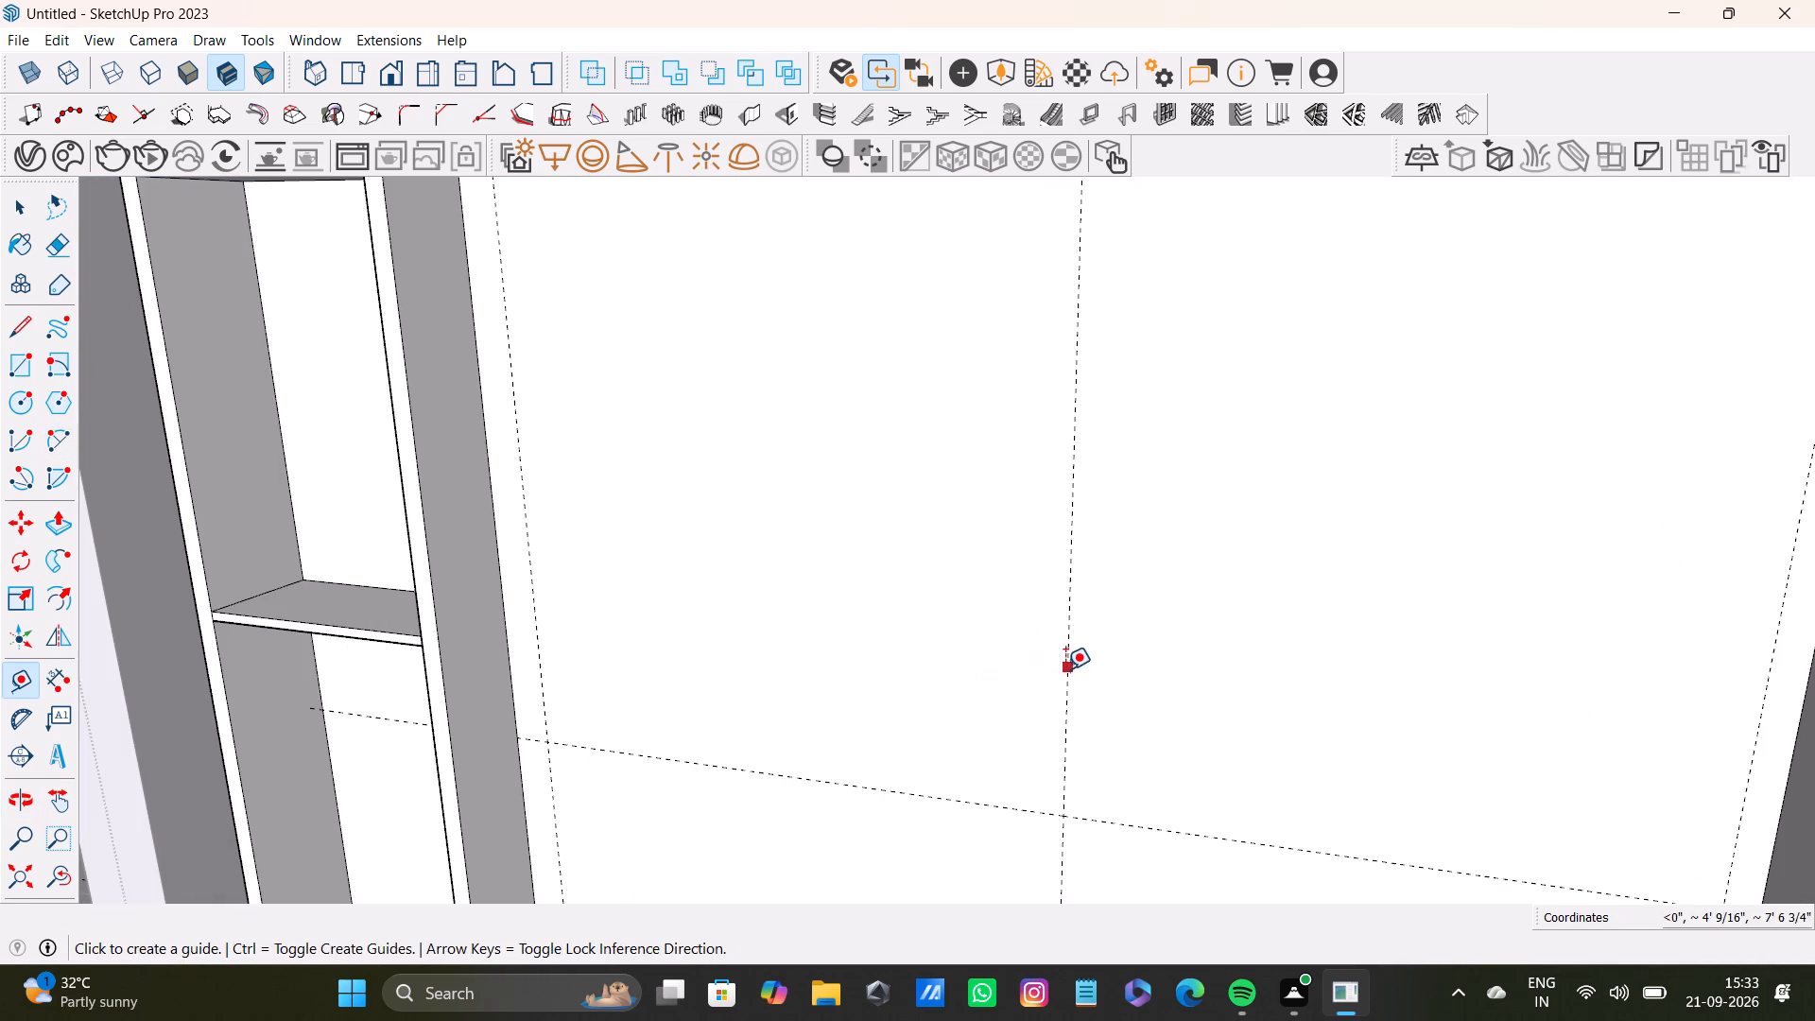
left_click(1068, 677)
left_click(998, 662)
middle_click_drag(971, 713, 1131, 728)
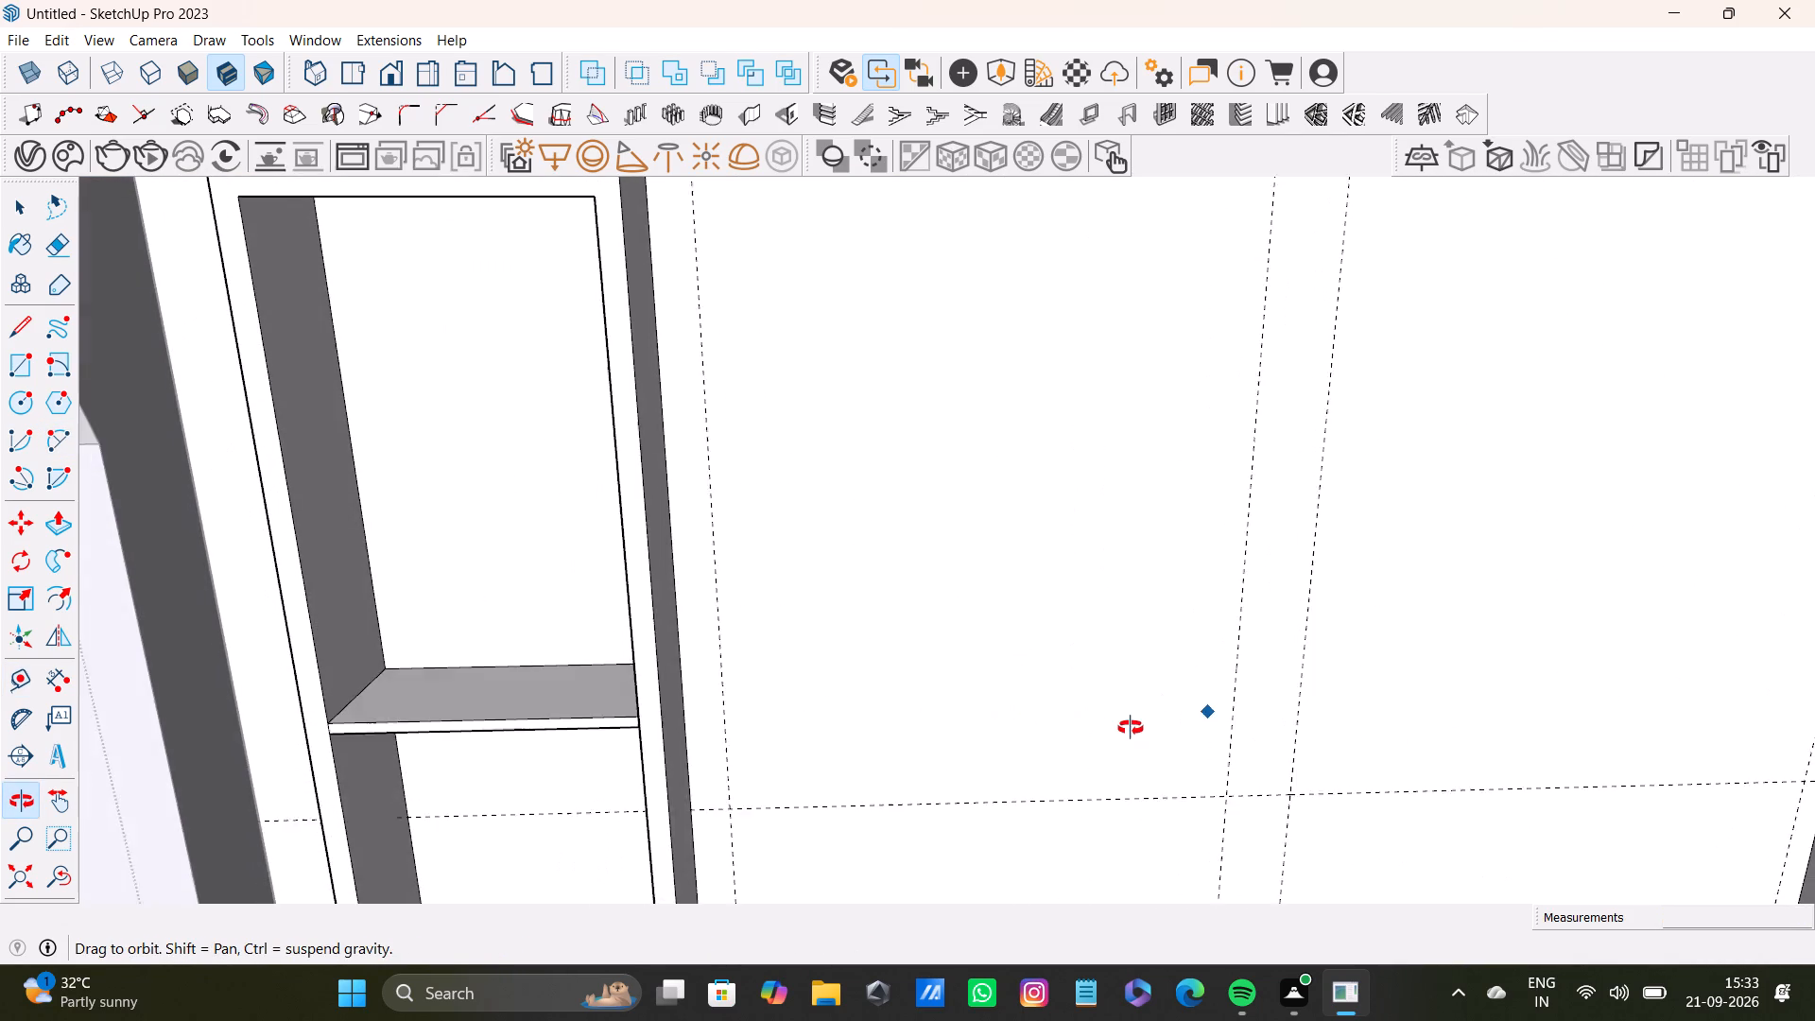
middle_click_drag(1131, 728, 1123, 733)
scroll(1120, 728, "down", 3)
middle_click_drag(1126, 695, 971, 702, "shift")
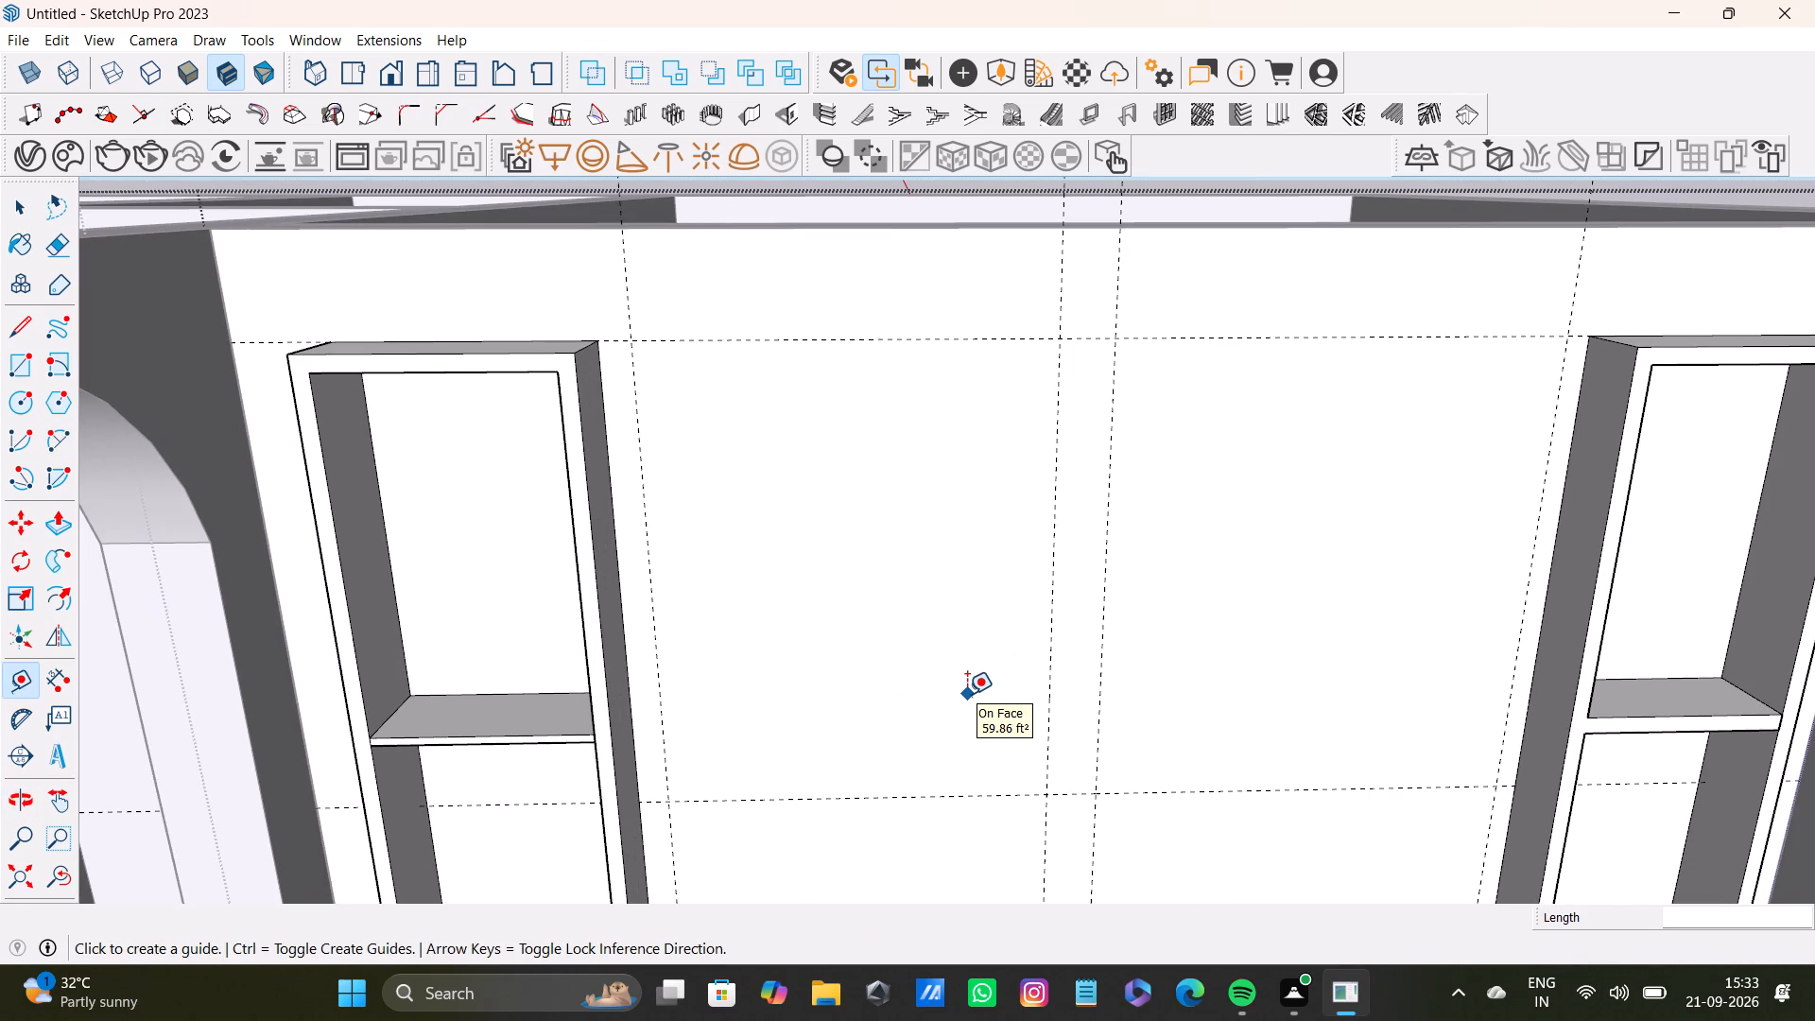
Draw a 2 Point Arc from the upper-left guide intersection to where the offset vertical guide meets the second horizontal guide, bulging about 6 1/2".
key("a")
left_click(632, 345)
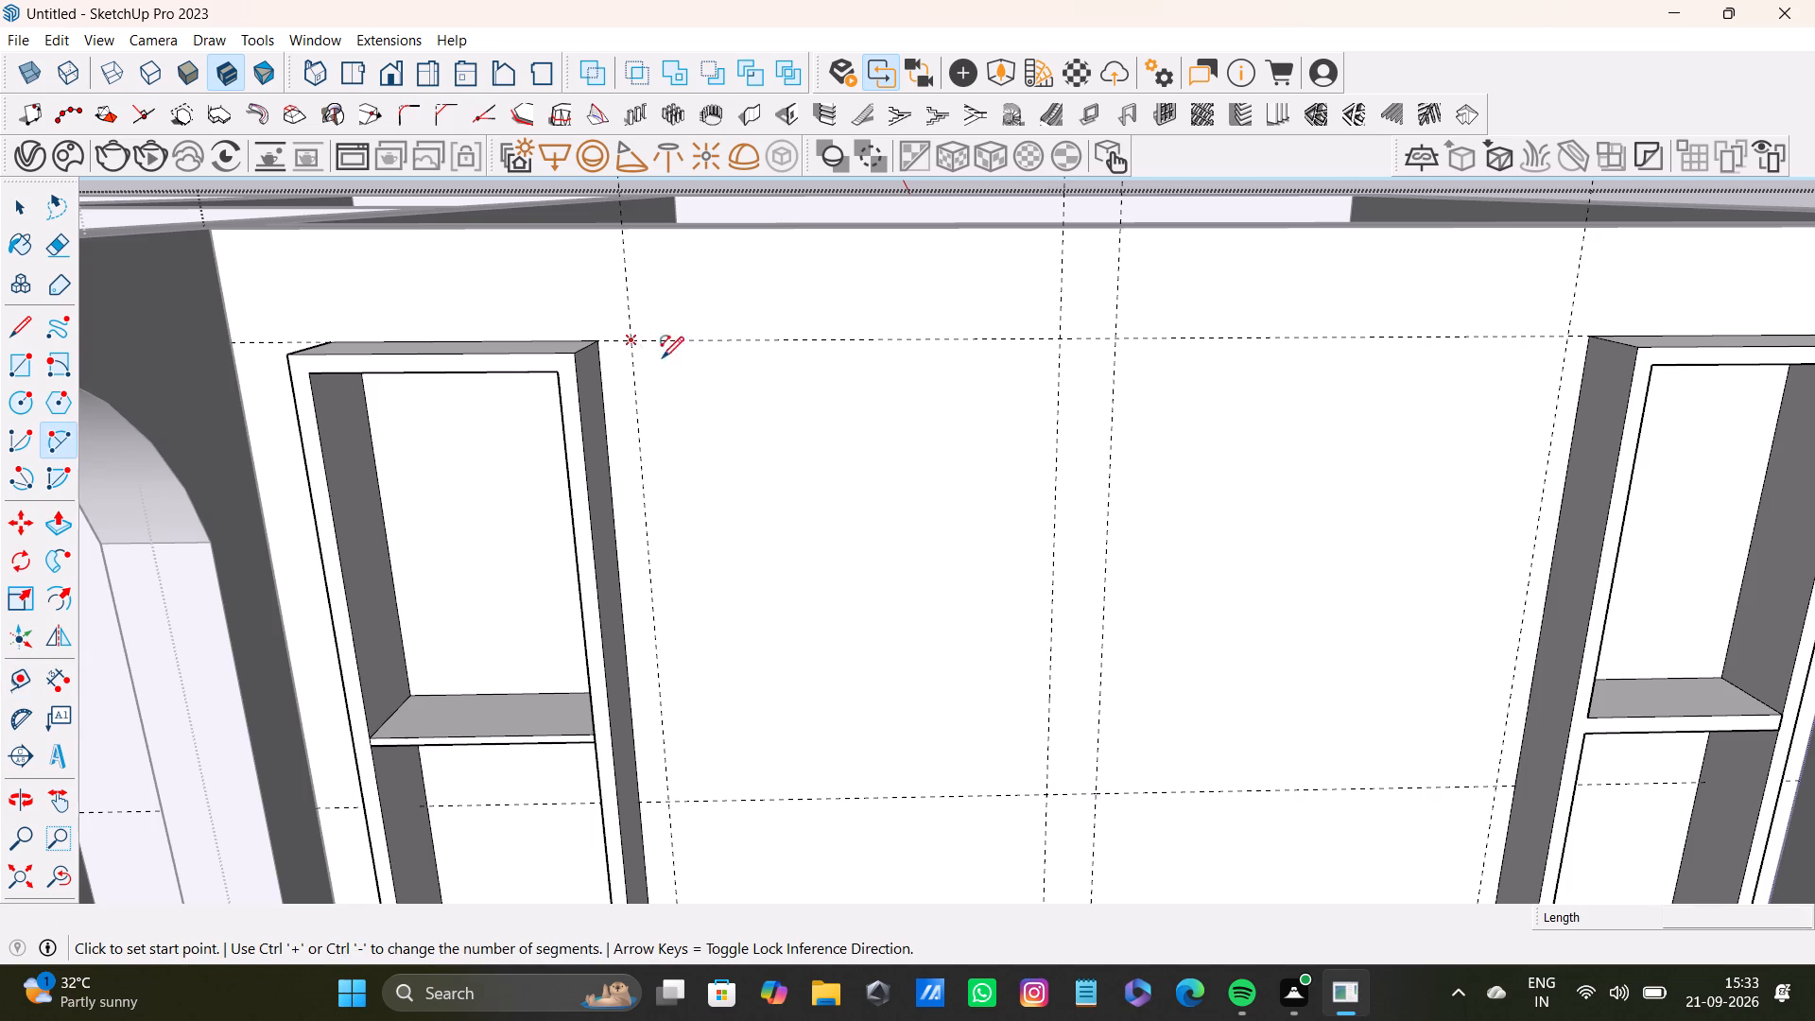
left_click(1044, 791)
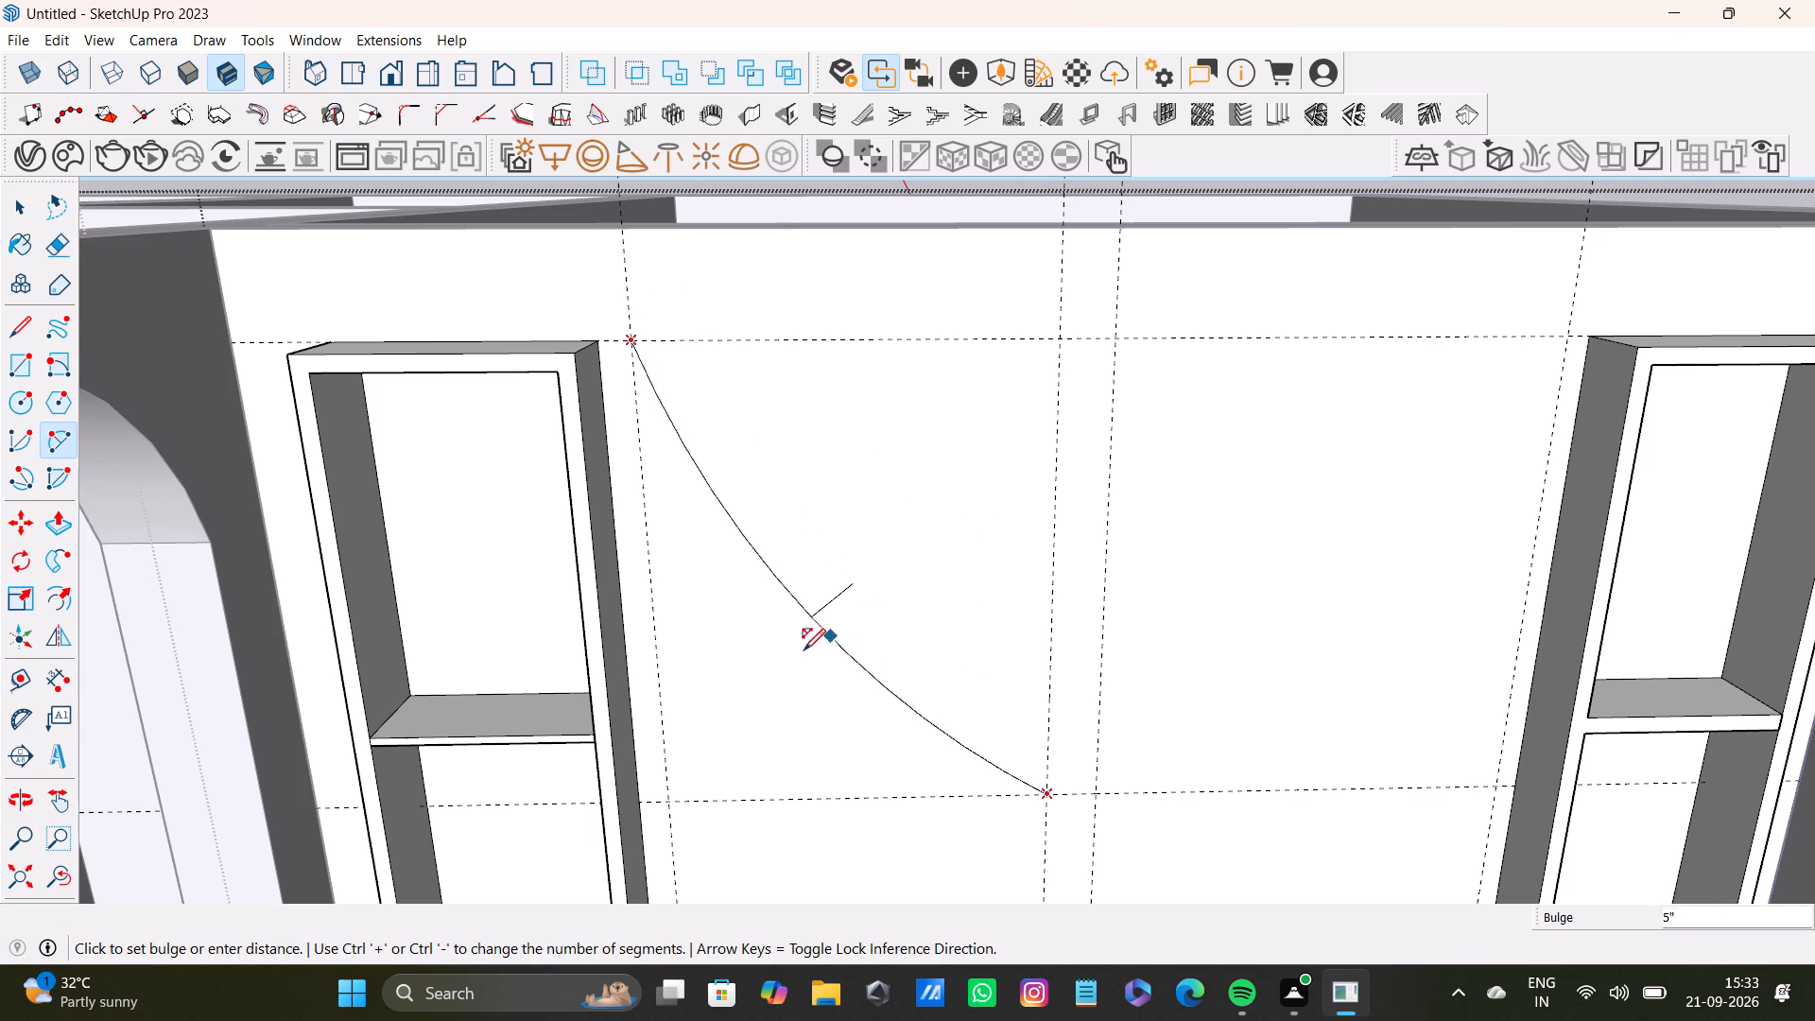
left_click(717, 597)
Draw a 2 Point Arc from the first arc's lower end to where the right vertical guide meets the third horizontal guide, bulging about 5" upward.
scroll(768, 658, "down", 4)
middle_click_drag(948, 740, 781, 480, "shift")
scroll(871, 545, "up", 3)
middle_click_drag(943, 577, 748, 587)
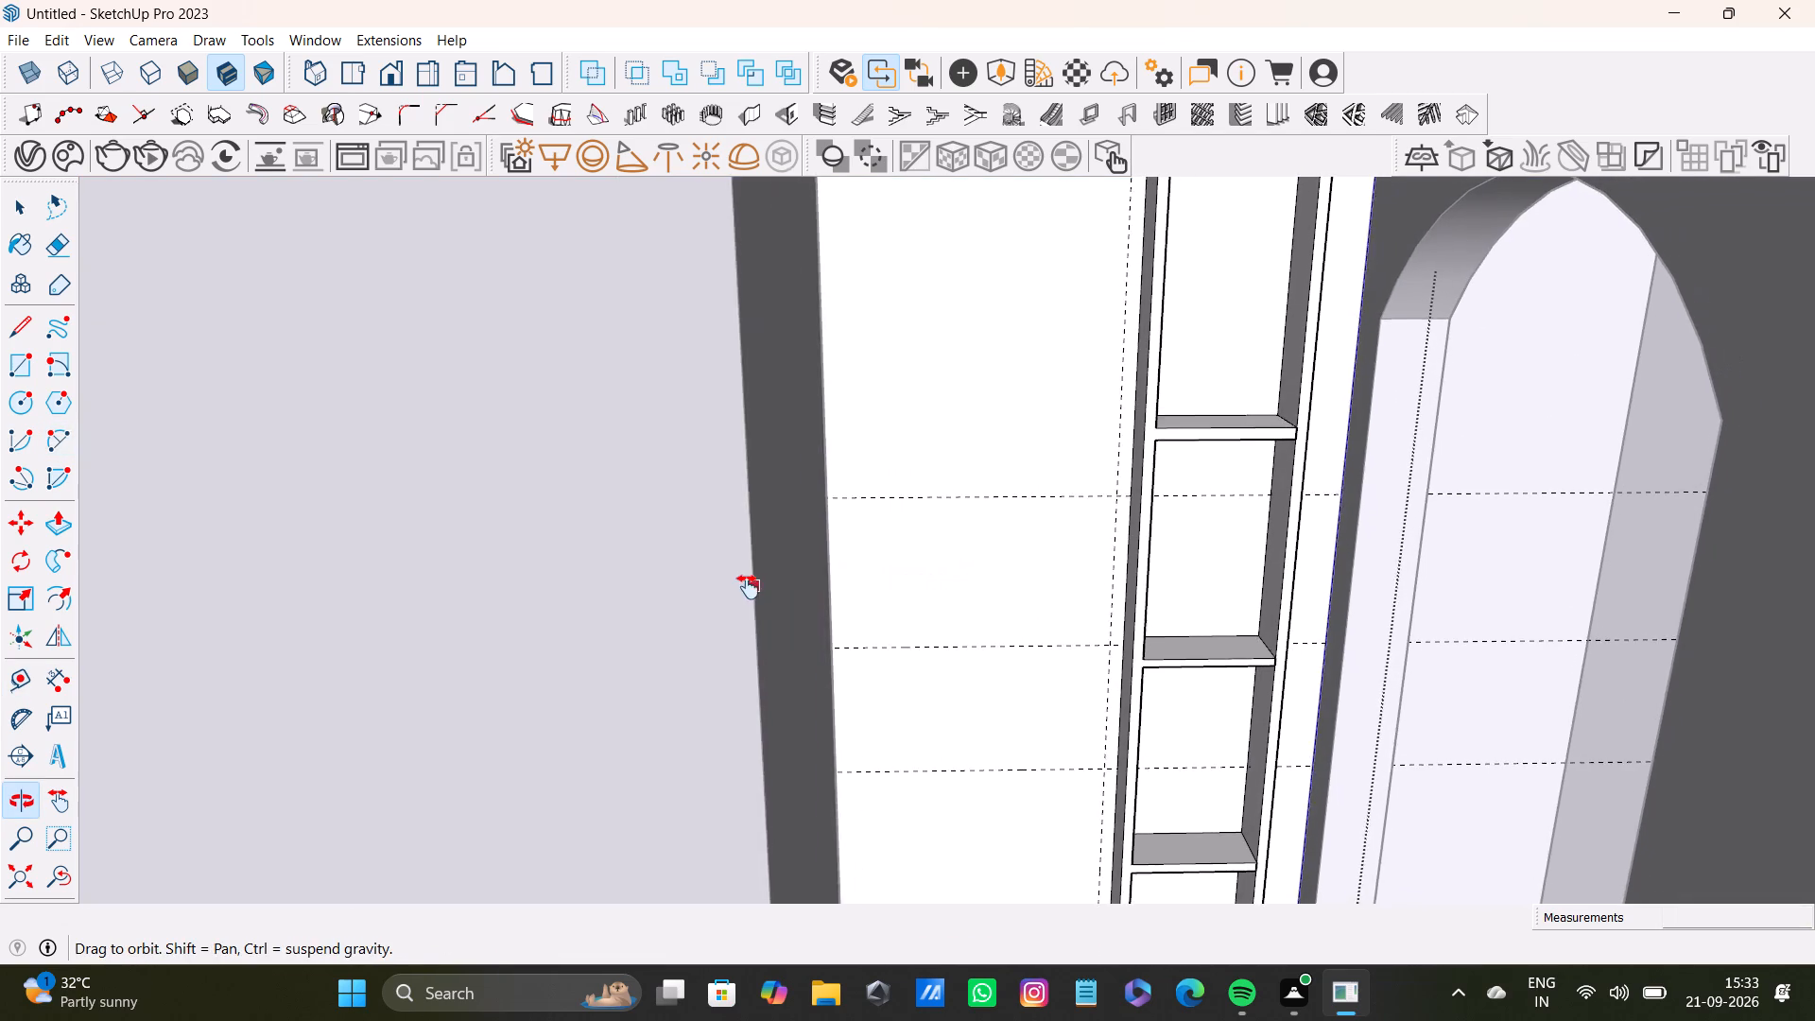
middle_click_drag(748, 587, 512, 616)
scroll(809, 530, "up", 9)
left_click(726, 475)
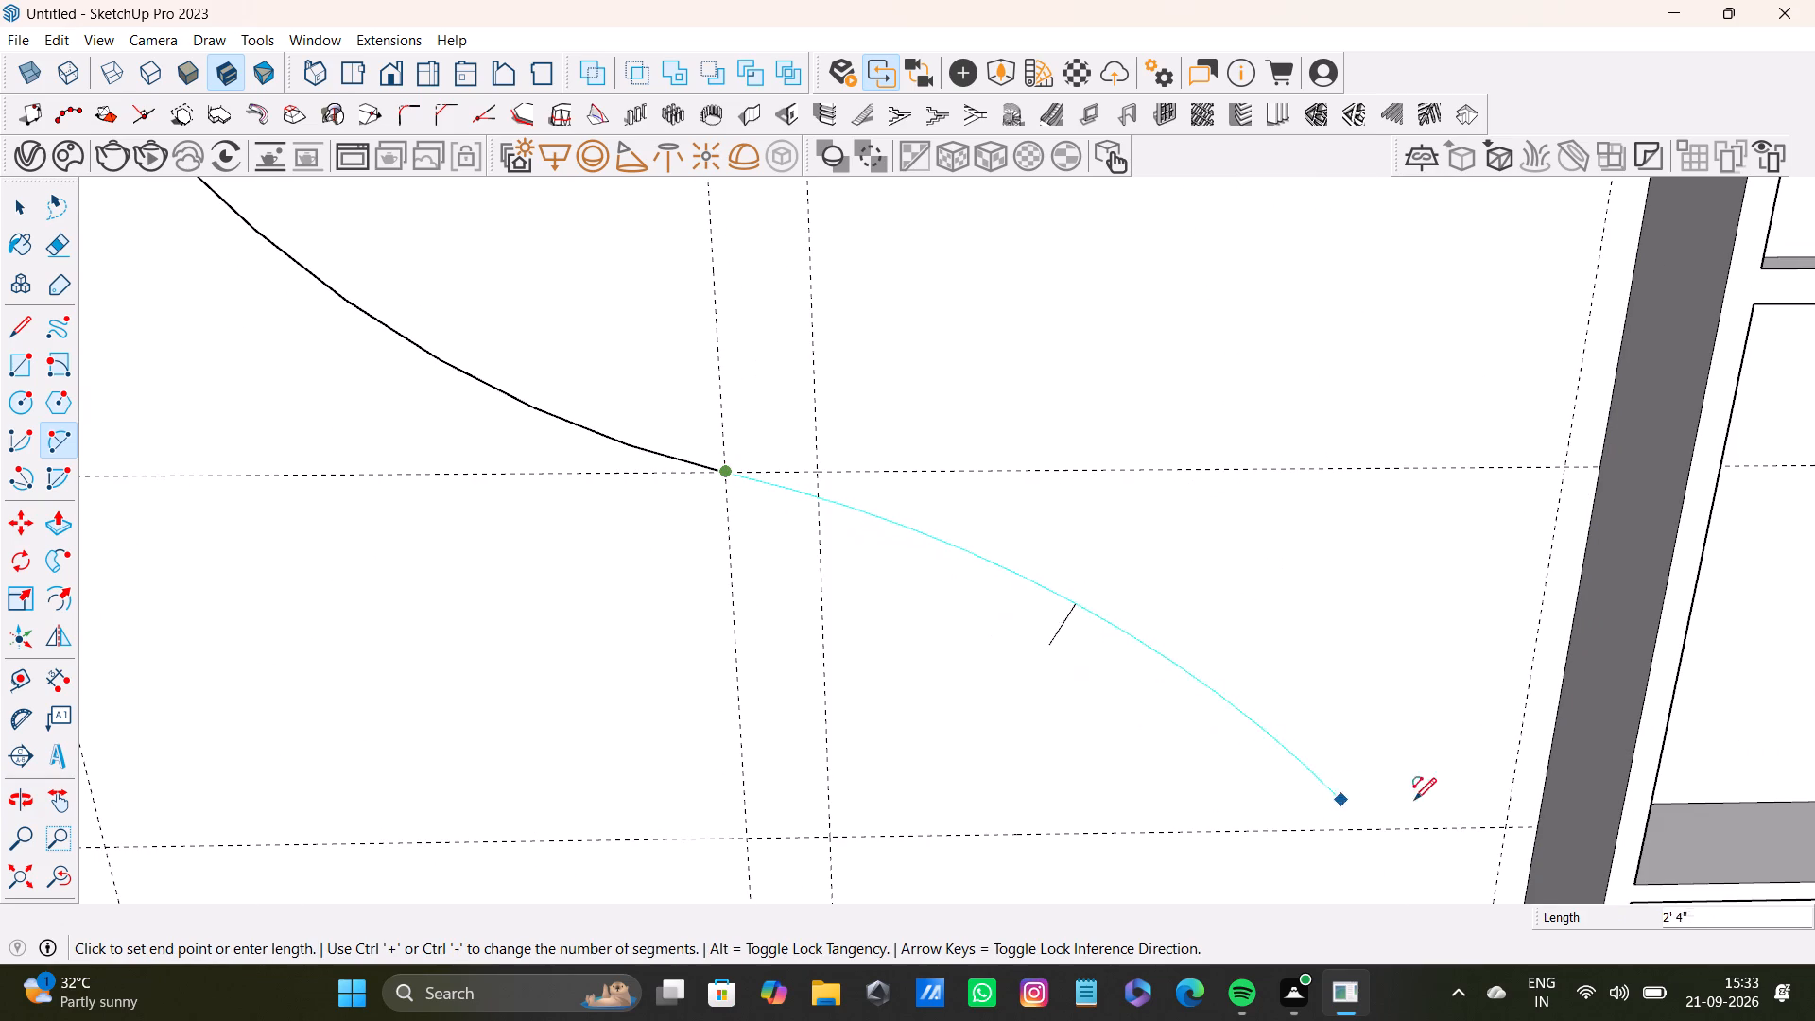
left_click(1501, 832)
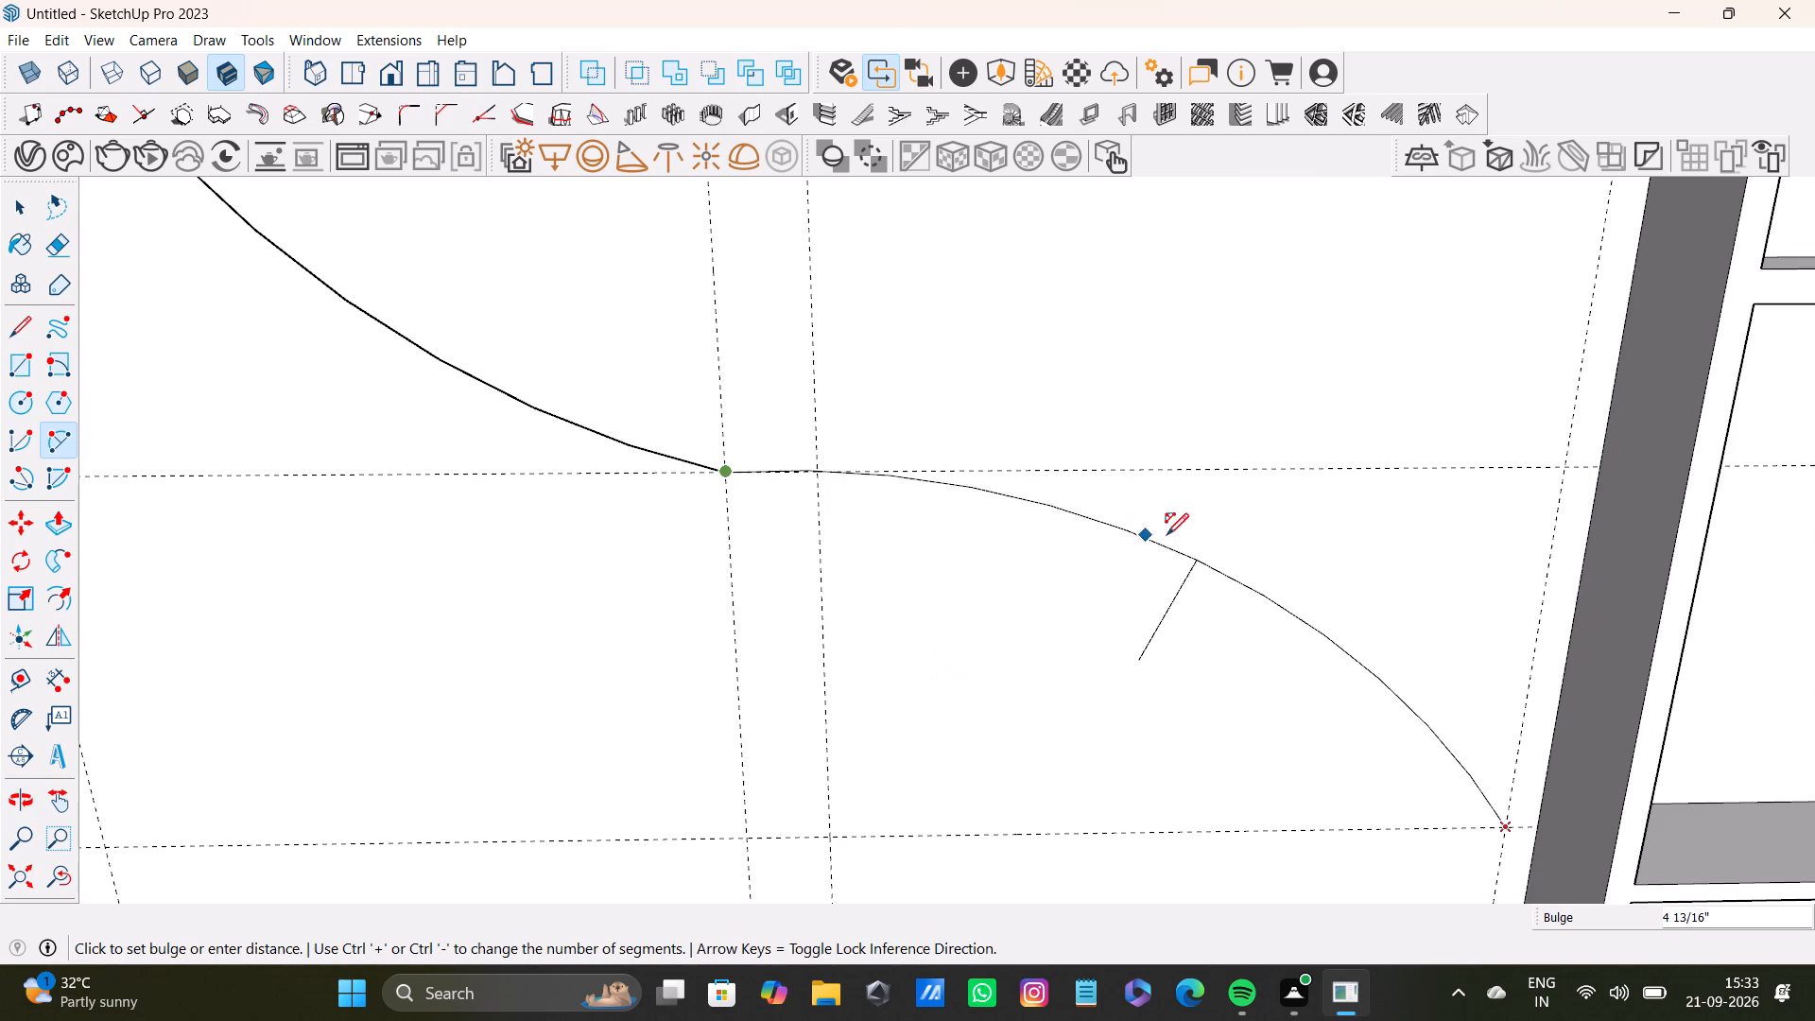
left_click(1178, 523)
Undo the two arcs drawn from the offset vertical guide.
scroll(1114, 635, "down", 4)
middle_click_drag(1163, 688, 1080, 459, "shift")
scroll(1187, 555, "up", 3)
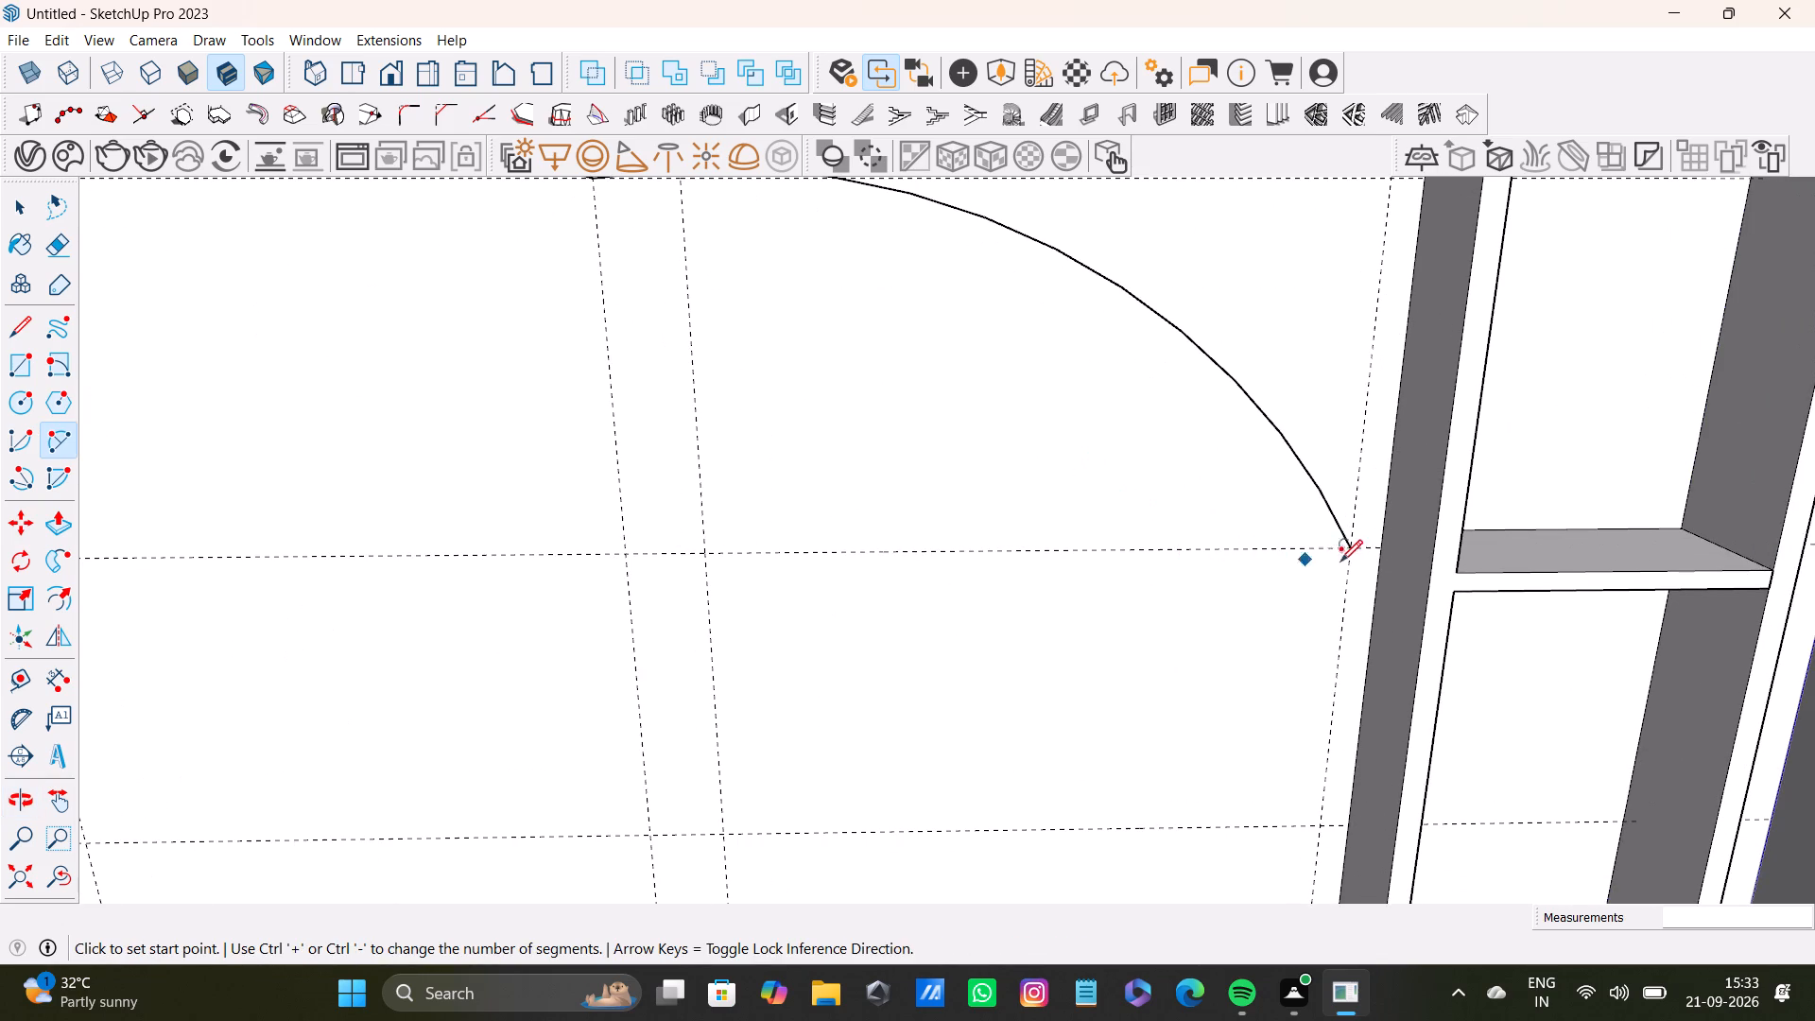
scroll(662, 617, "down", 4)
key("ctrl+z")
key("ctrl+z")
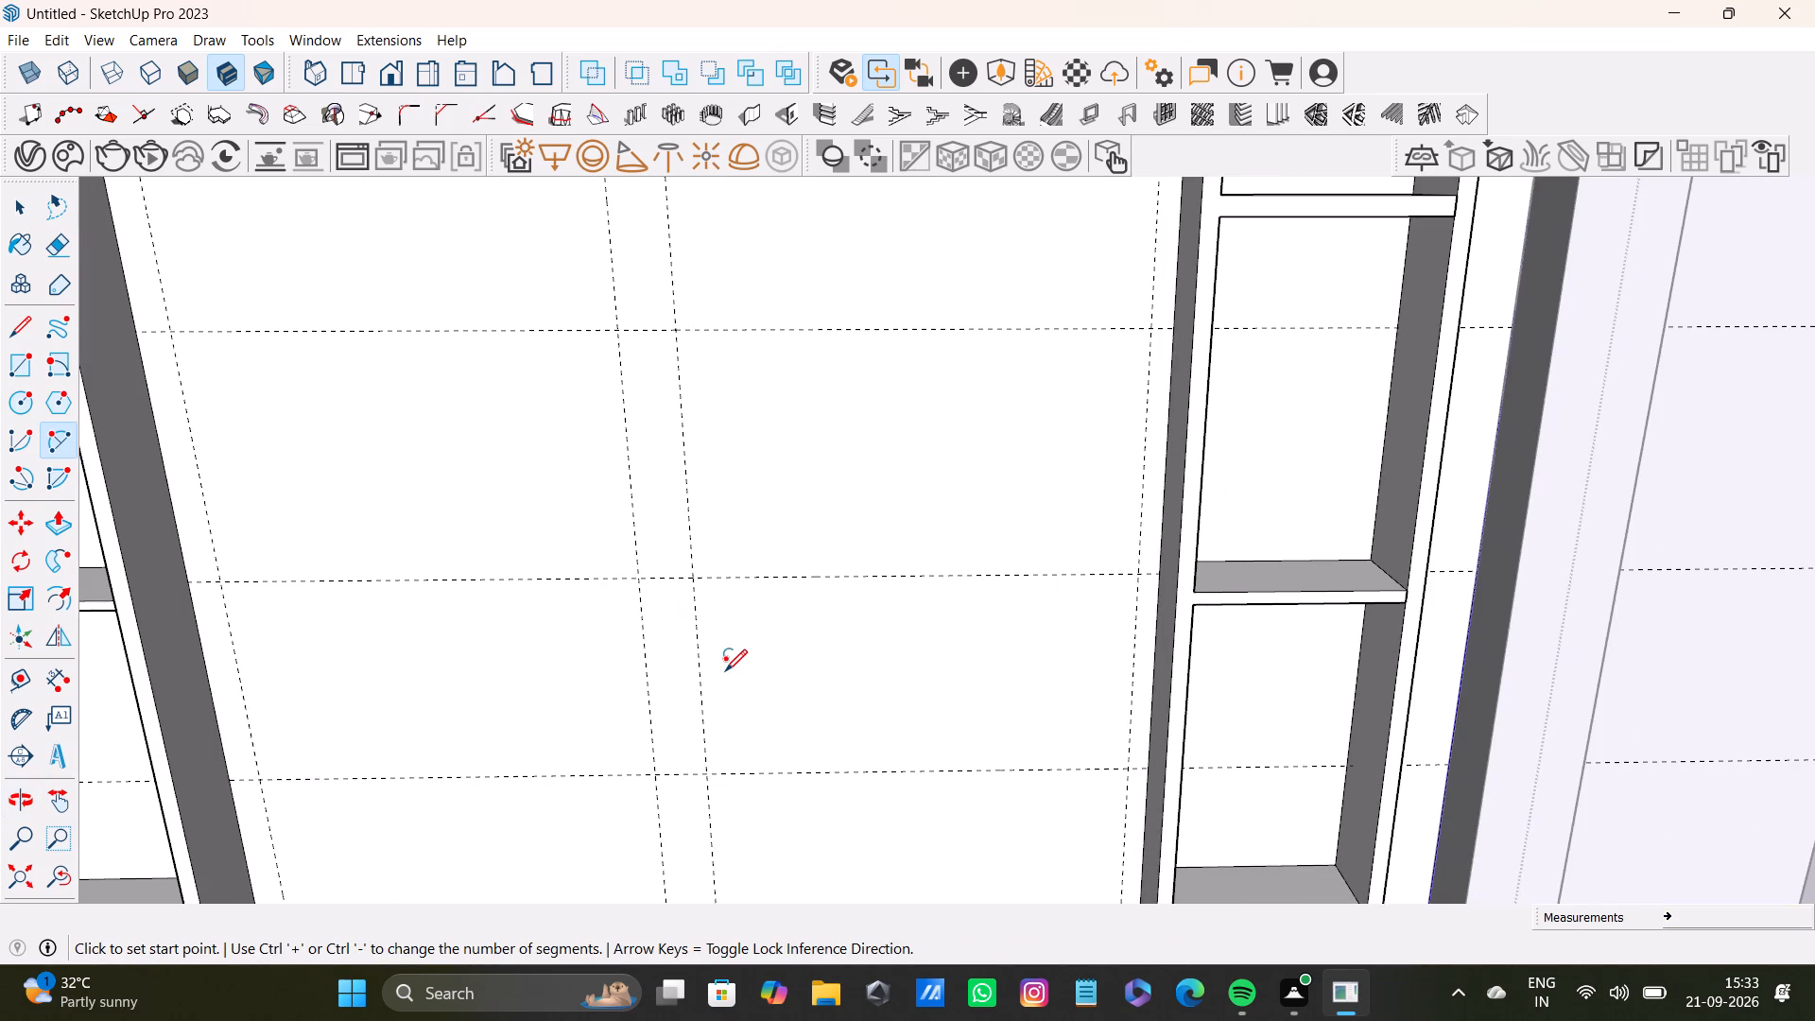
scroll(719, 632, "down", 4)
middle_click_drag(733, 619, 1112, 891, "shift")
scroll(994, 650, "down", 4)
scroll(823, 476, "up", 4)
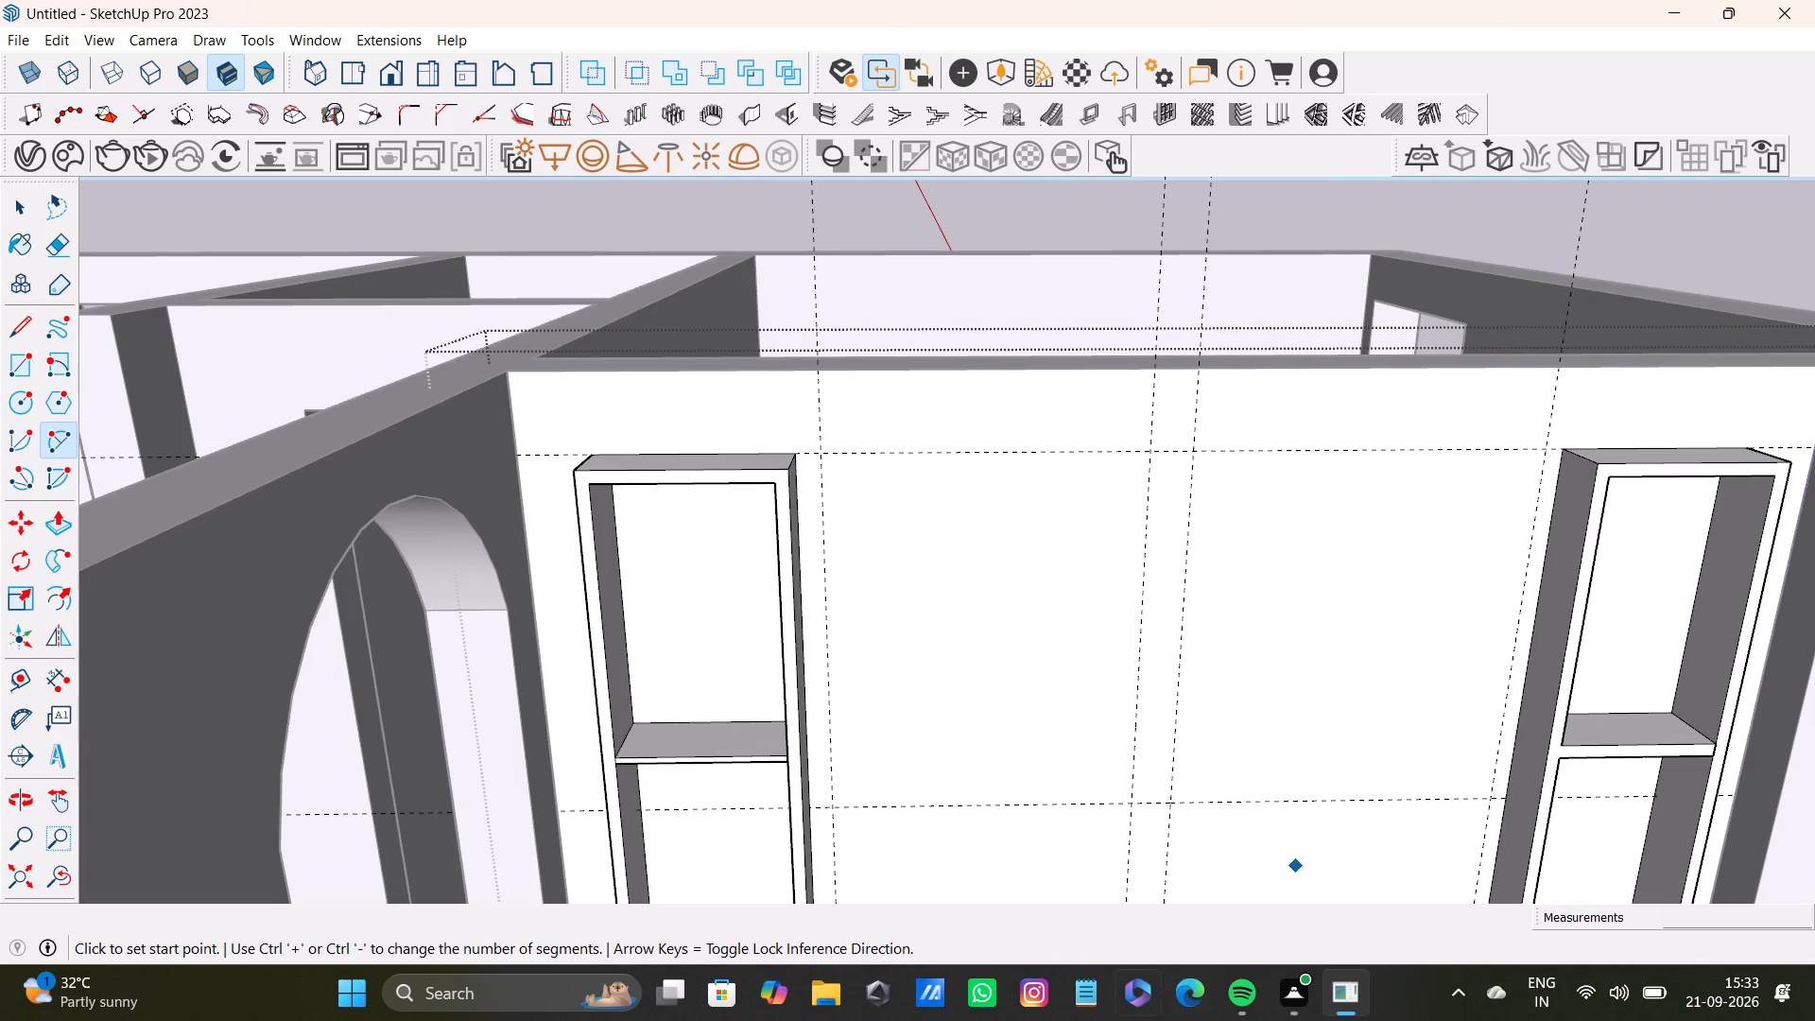
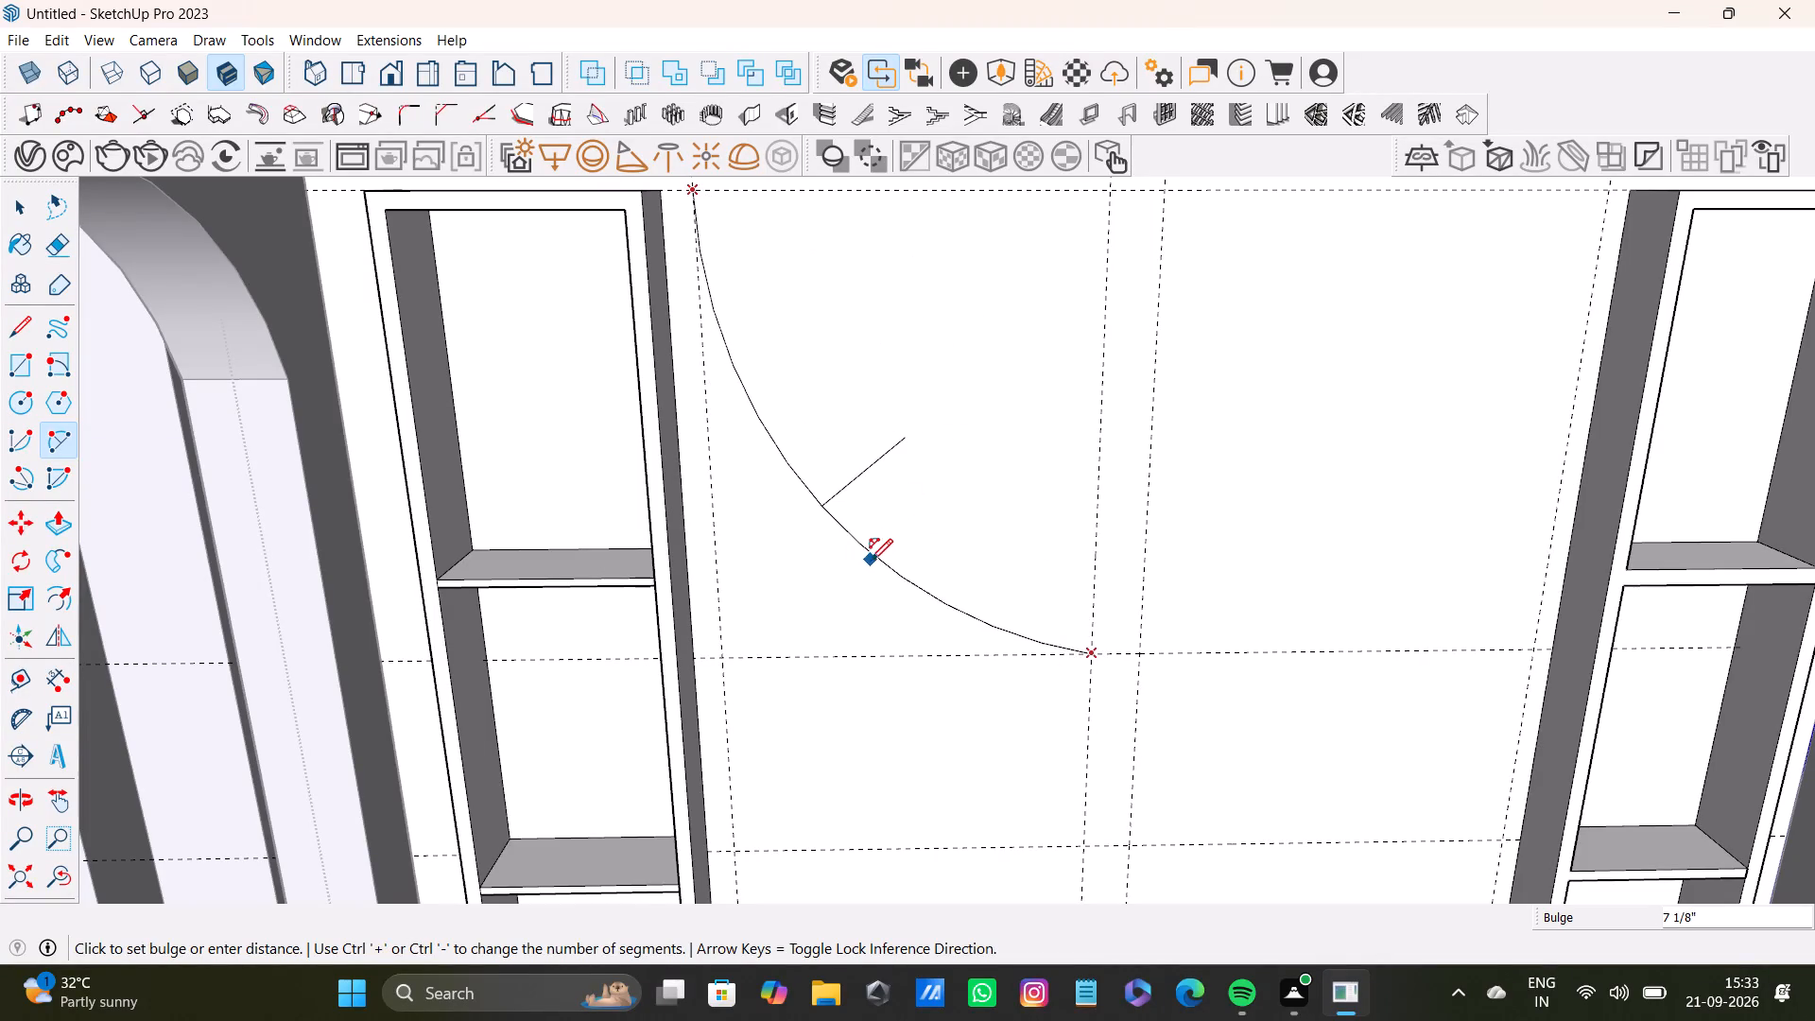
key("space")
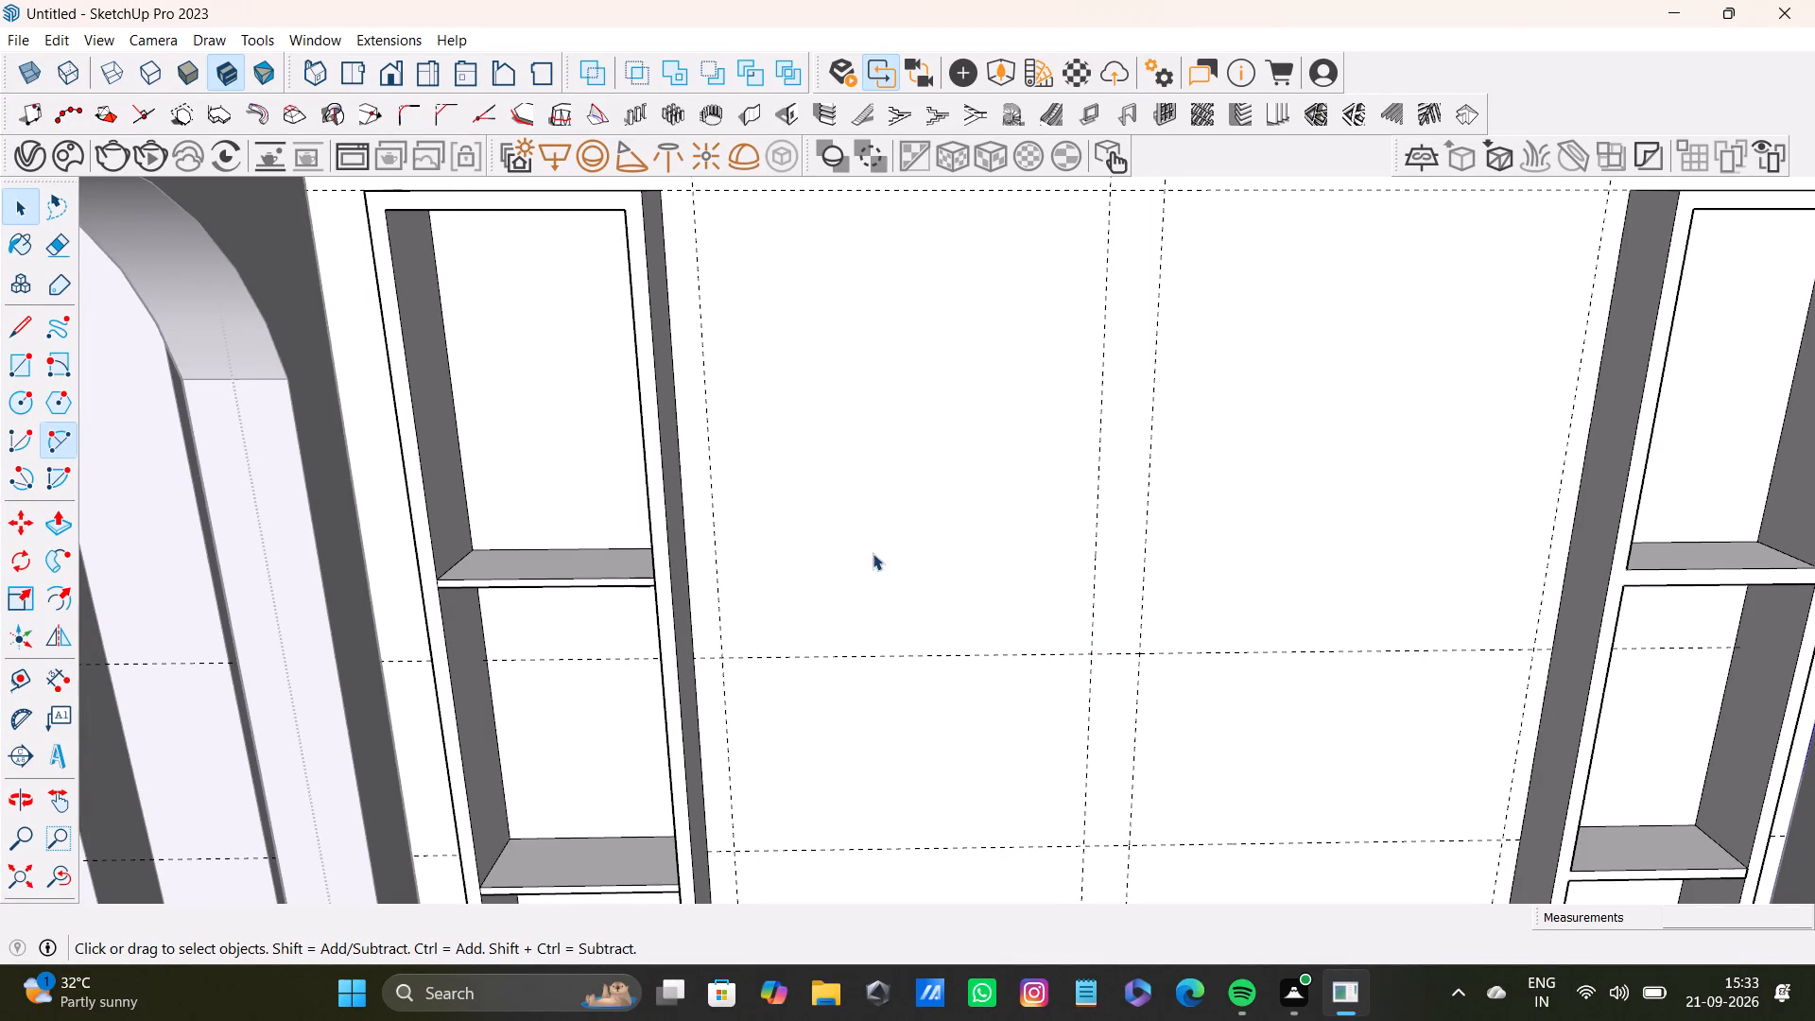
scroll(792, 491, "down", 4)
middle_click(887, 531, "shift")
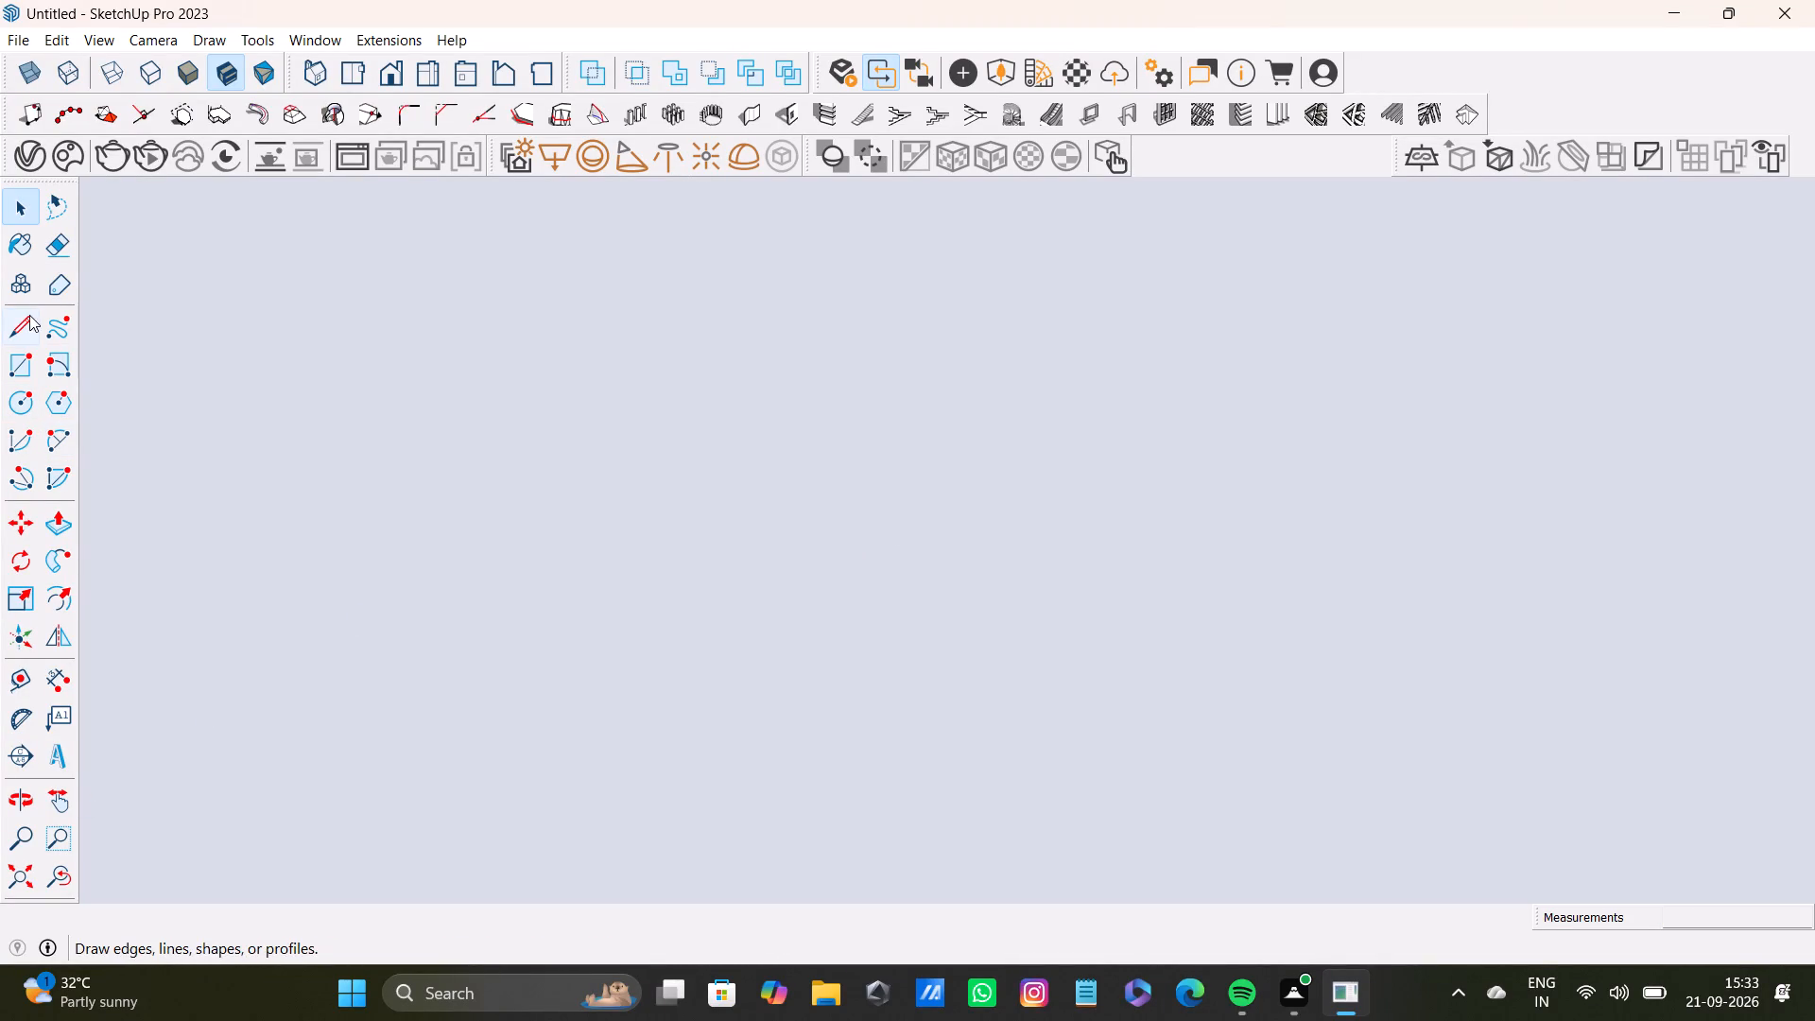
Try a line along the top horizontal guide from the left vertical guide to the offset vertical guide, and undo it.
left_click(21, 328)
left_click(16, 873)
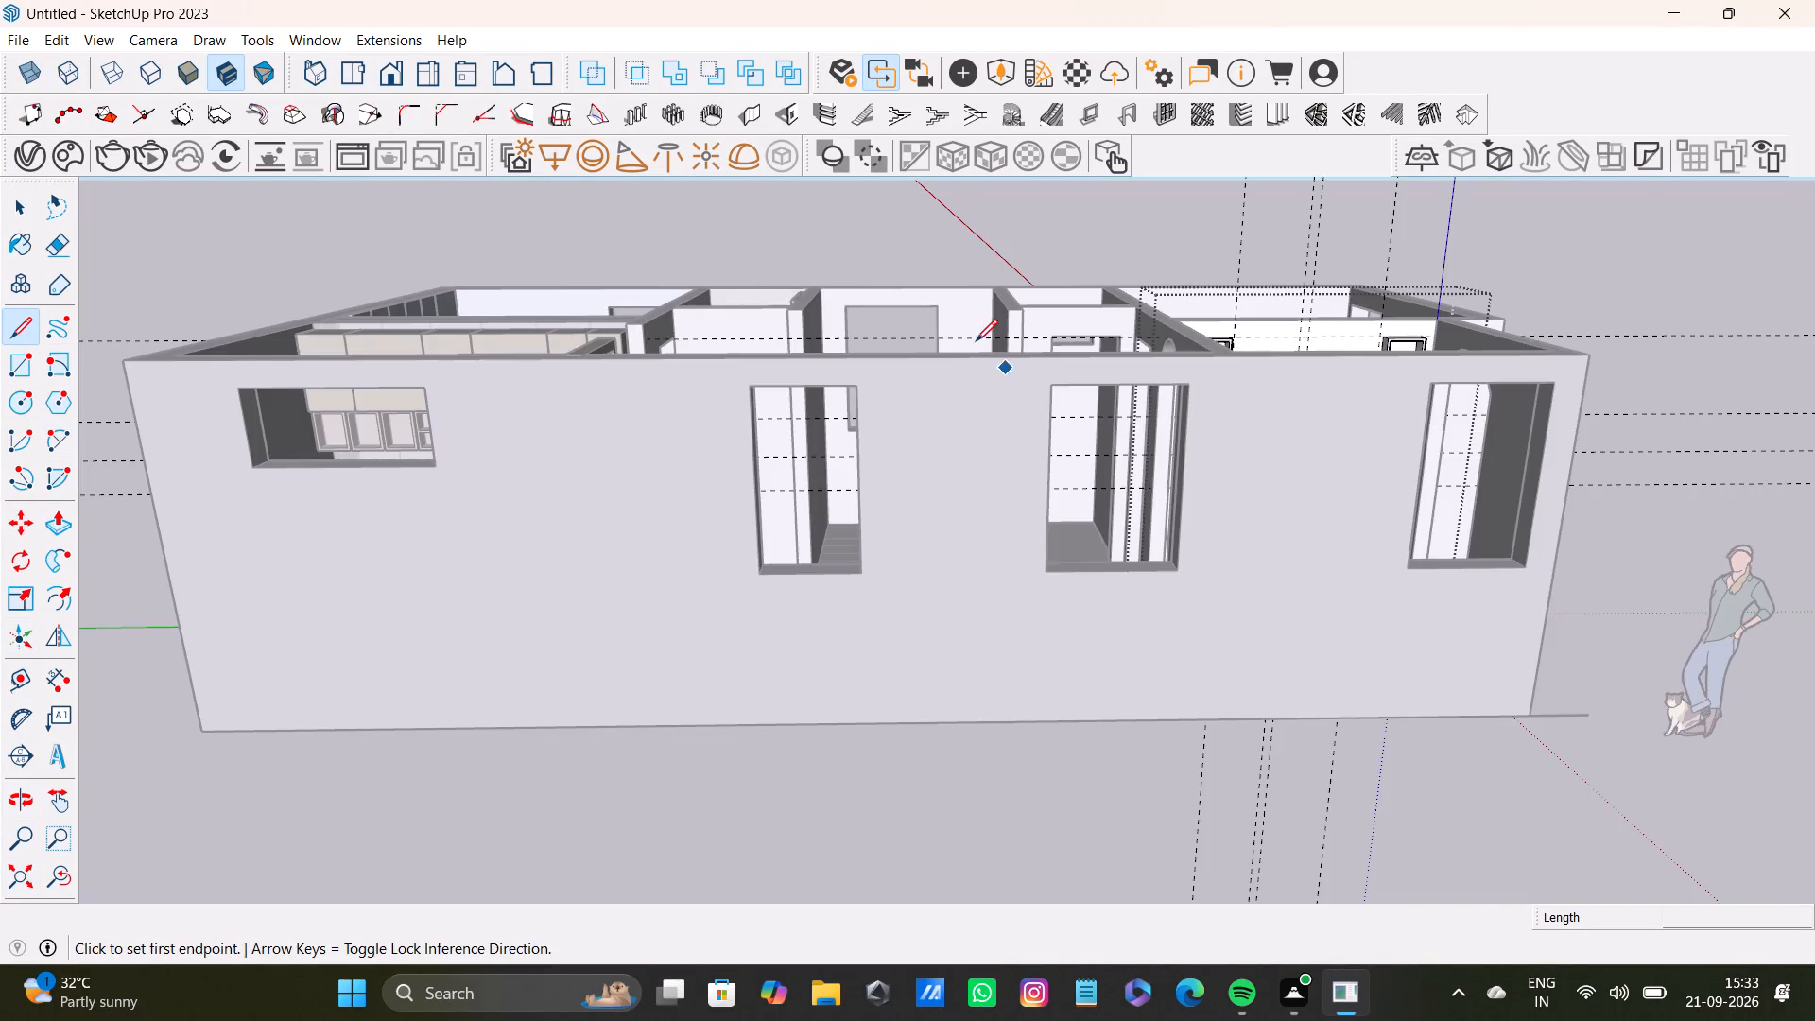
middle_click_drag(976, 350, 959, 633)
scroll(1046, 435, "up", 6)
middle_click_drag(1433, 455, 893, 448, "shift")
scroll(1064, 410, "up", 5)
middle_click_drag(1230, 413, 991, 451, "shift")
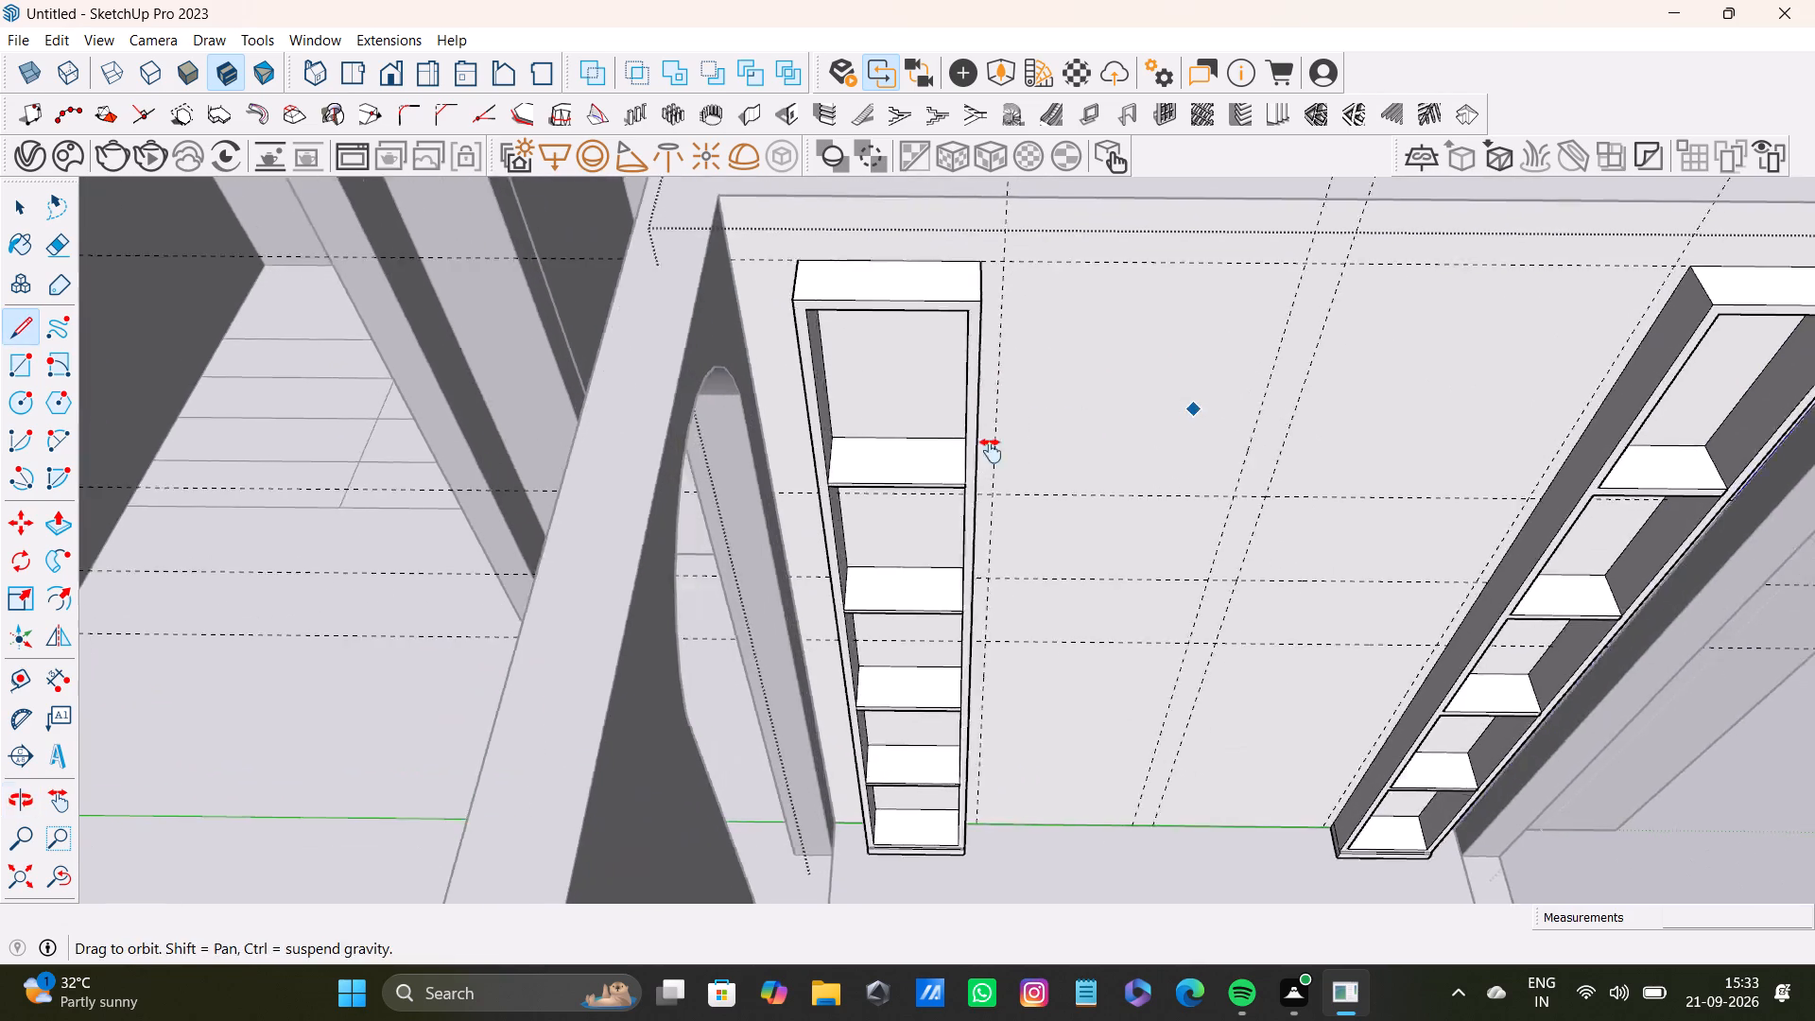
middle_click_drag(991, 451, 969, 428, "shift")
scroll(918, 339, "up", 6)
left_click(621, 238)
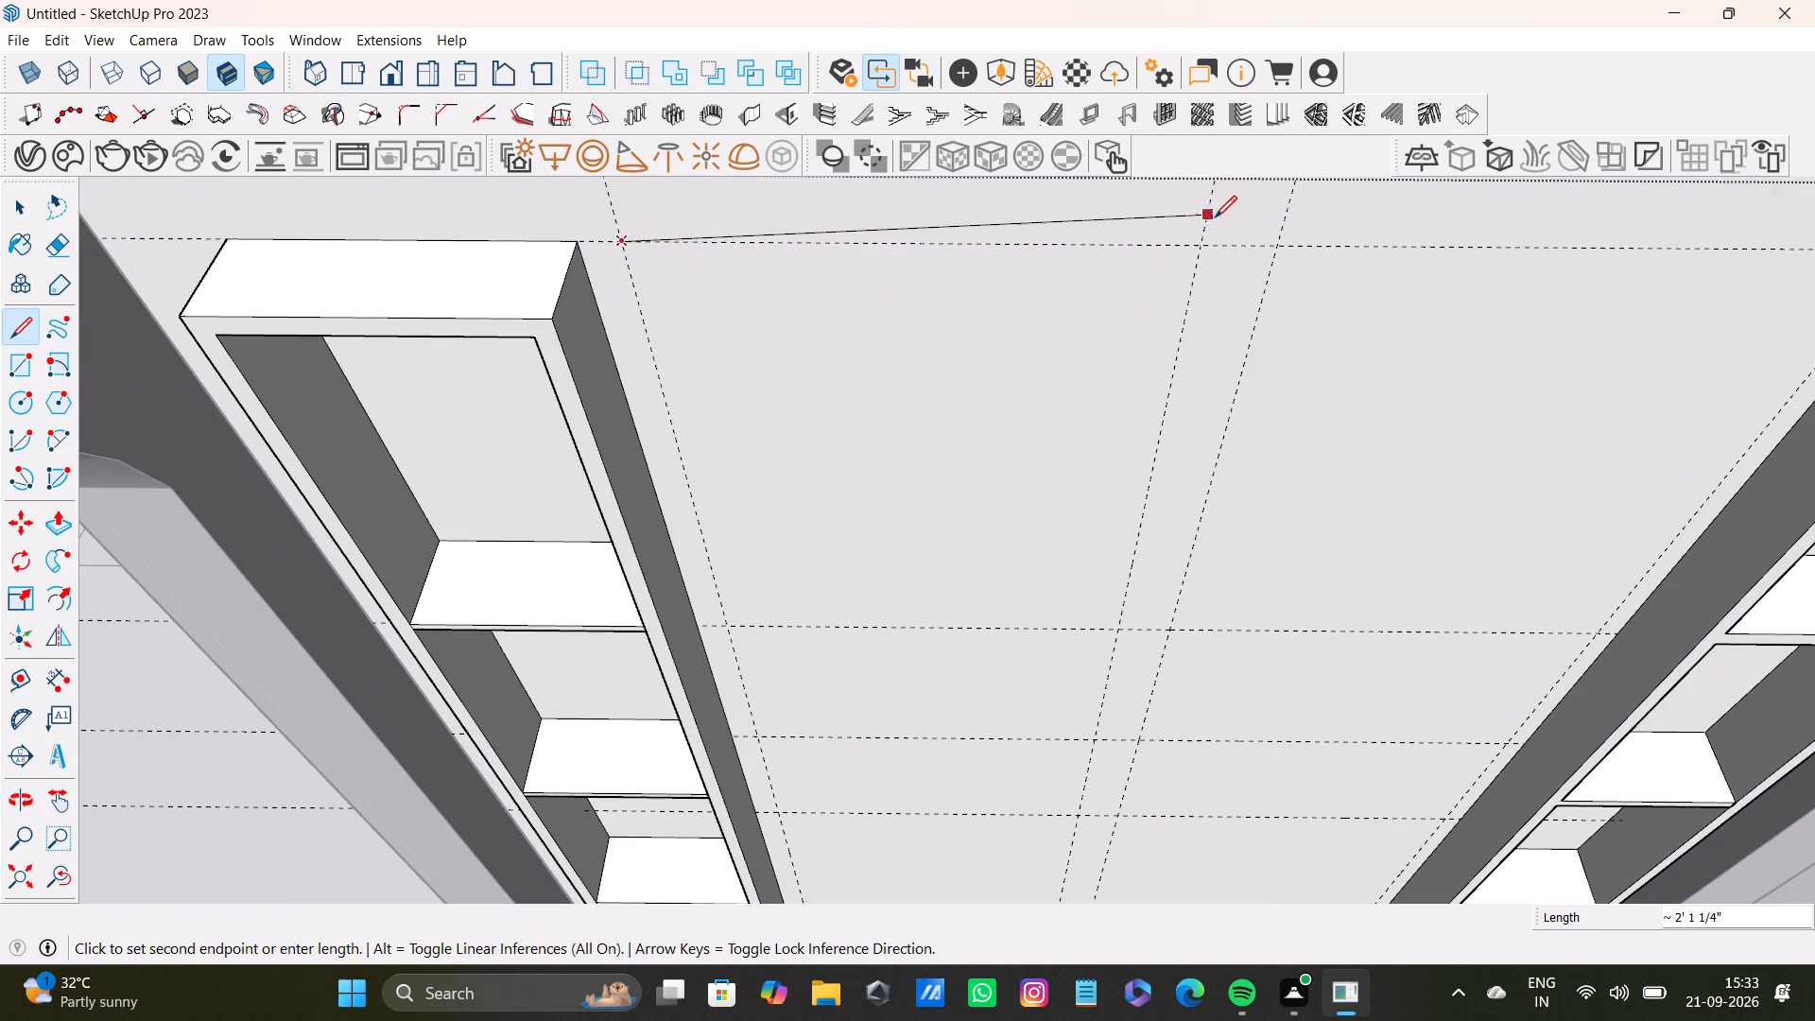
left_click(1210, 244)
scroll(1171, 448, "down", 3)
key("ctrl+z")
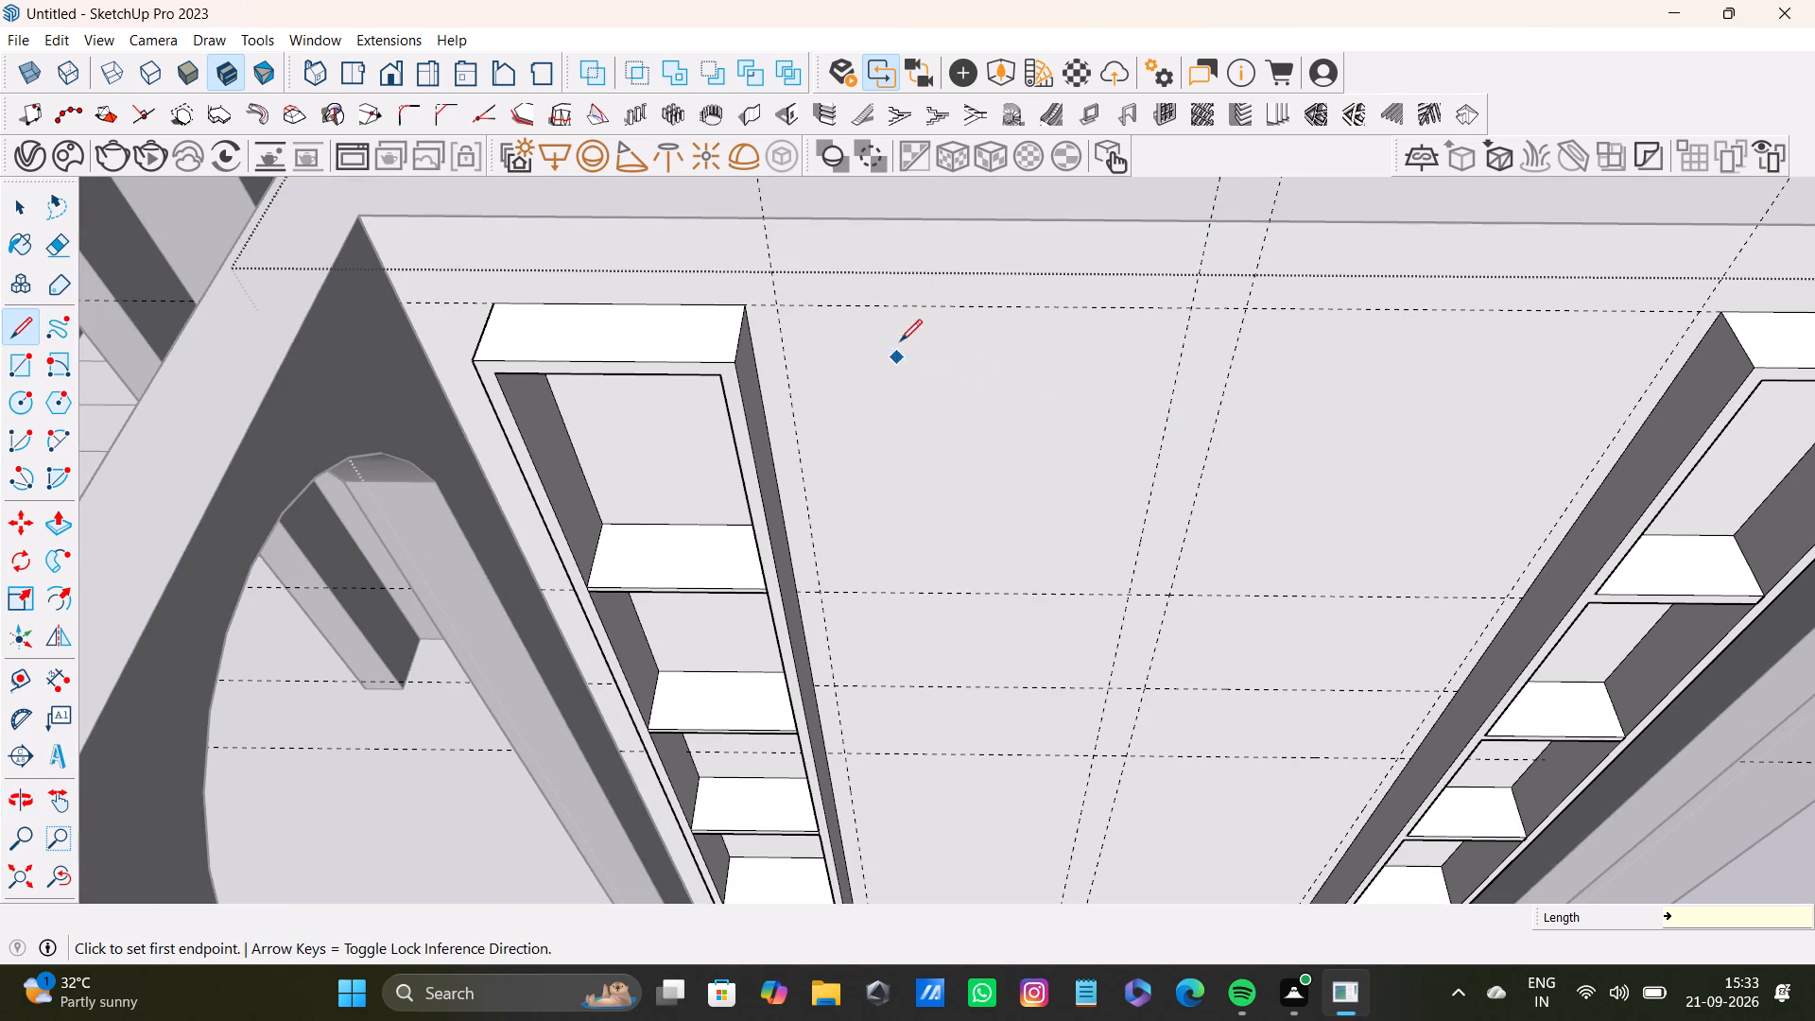
Draw lines along the top horizontal guide from the left vertical guide through the offset guide to the right vertical guide.
left_click_drag(775, 303, 801, 303)
left_click(1195, 310)
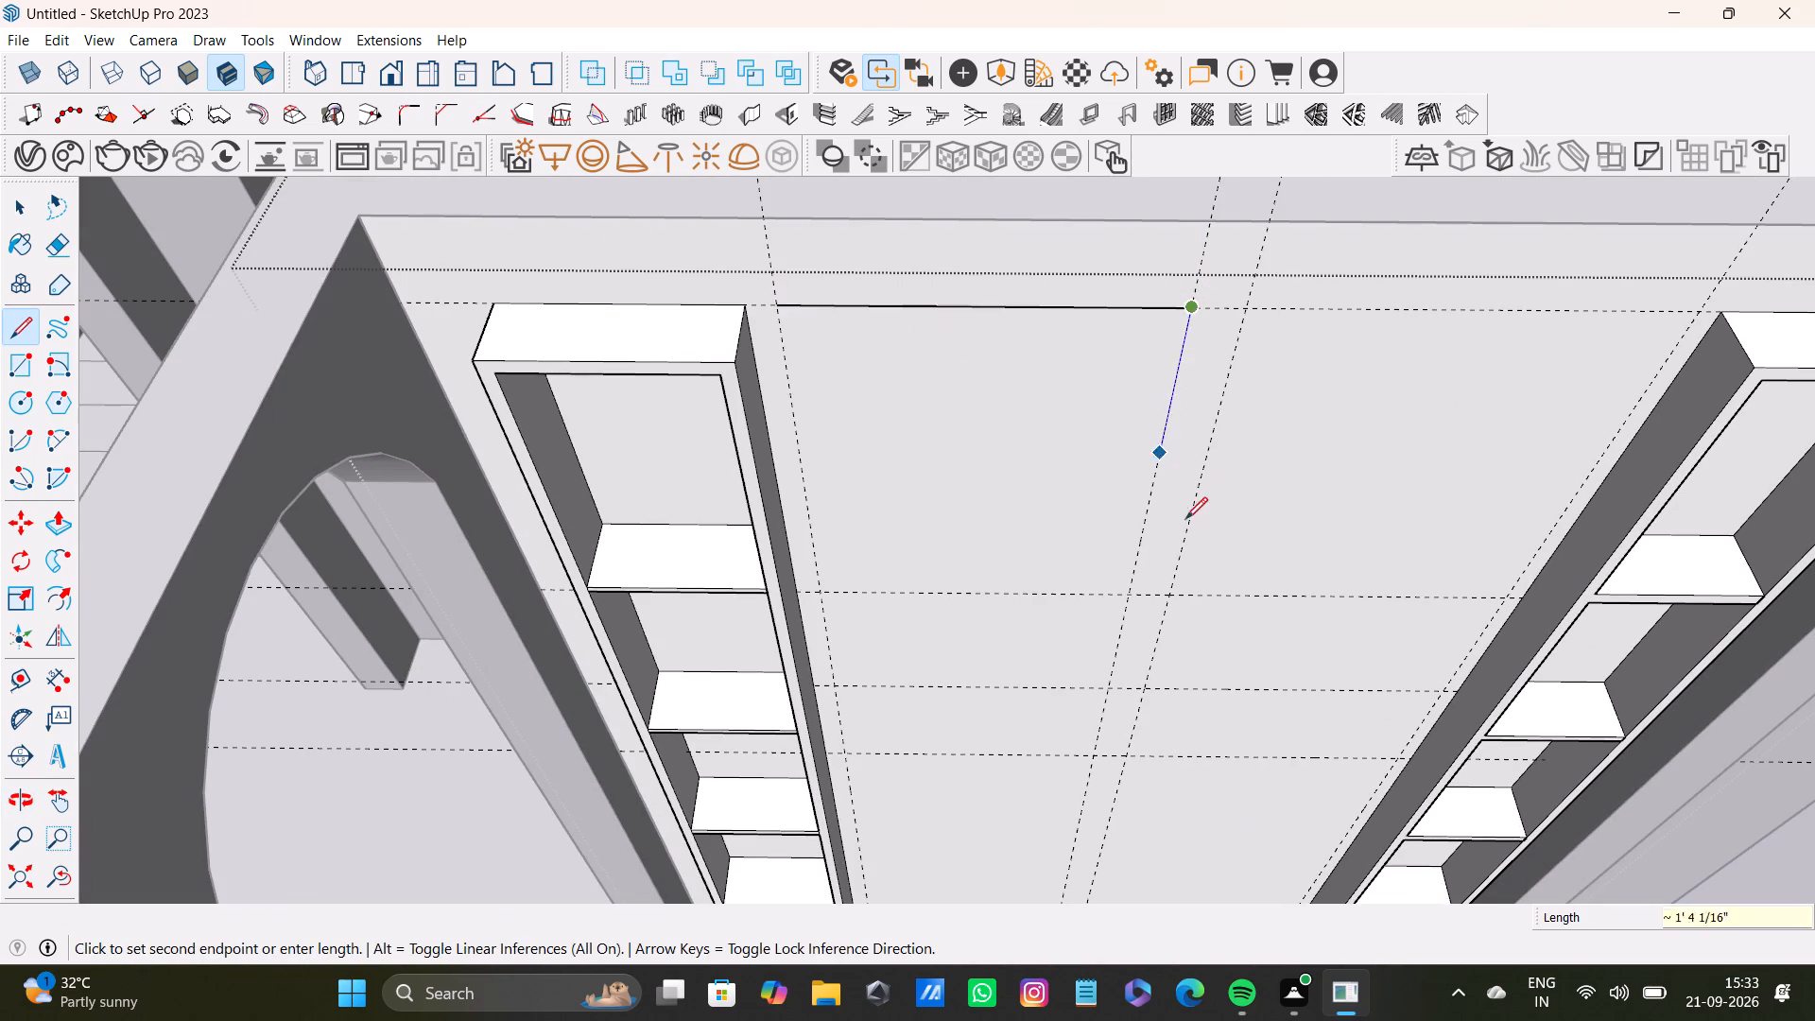
scroll(1185, 528, "down", 3)
middle_click_drag(1181, 587, 1103, 414, "shift")
scroll(1078, 585, "up", 7)
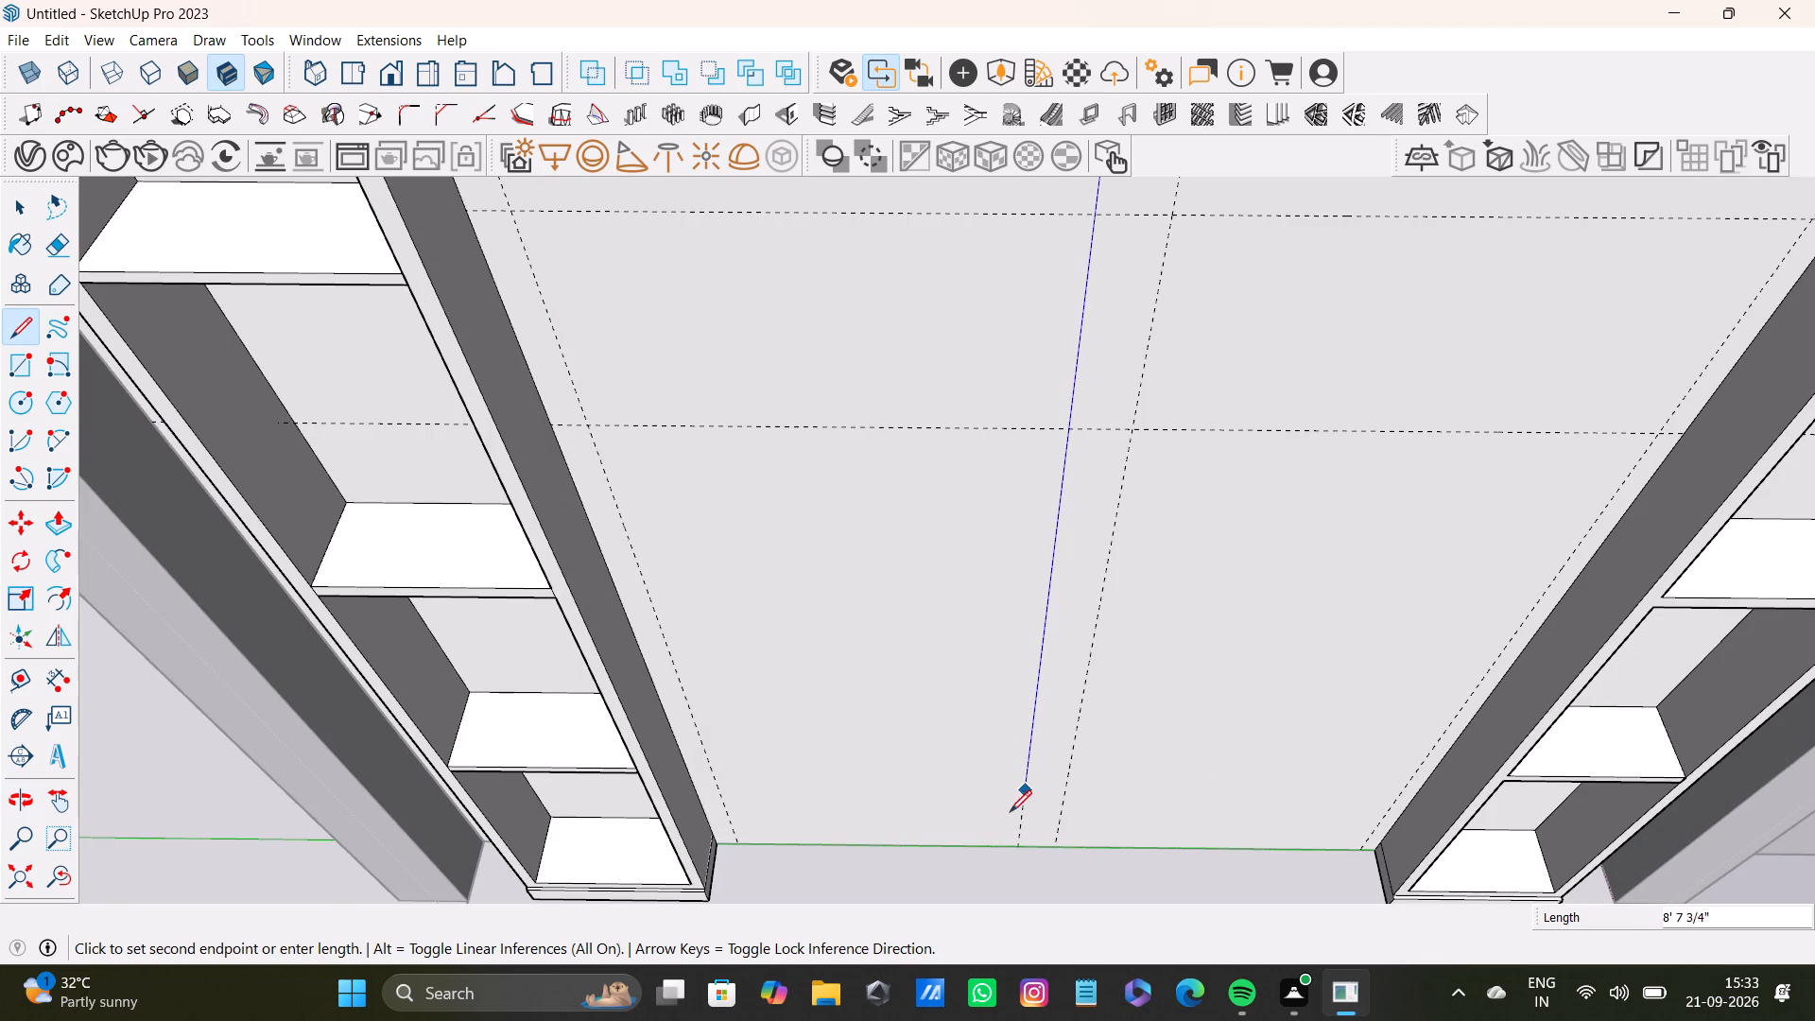
scroll(1115, 327, "down", 8)
middle_click_drag(1105, 342, 998, 778, "shift")
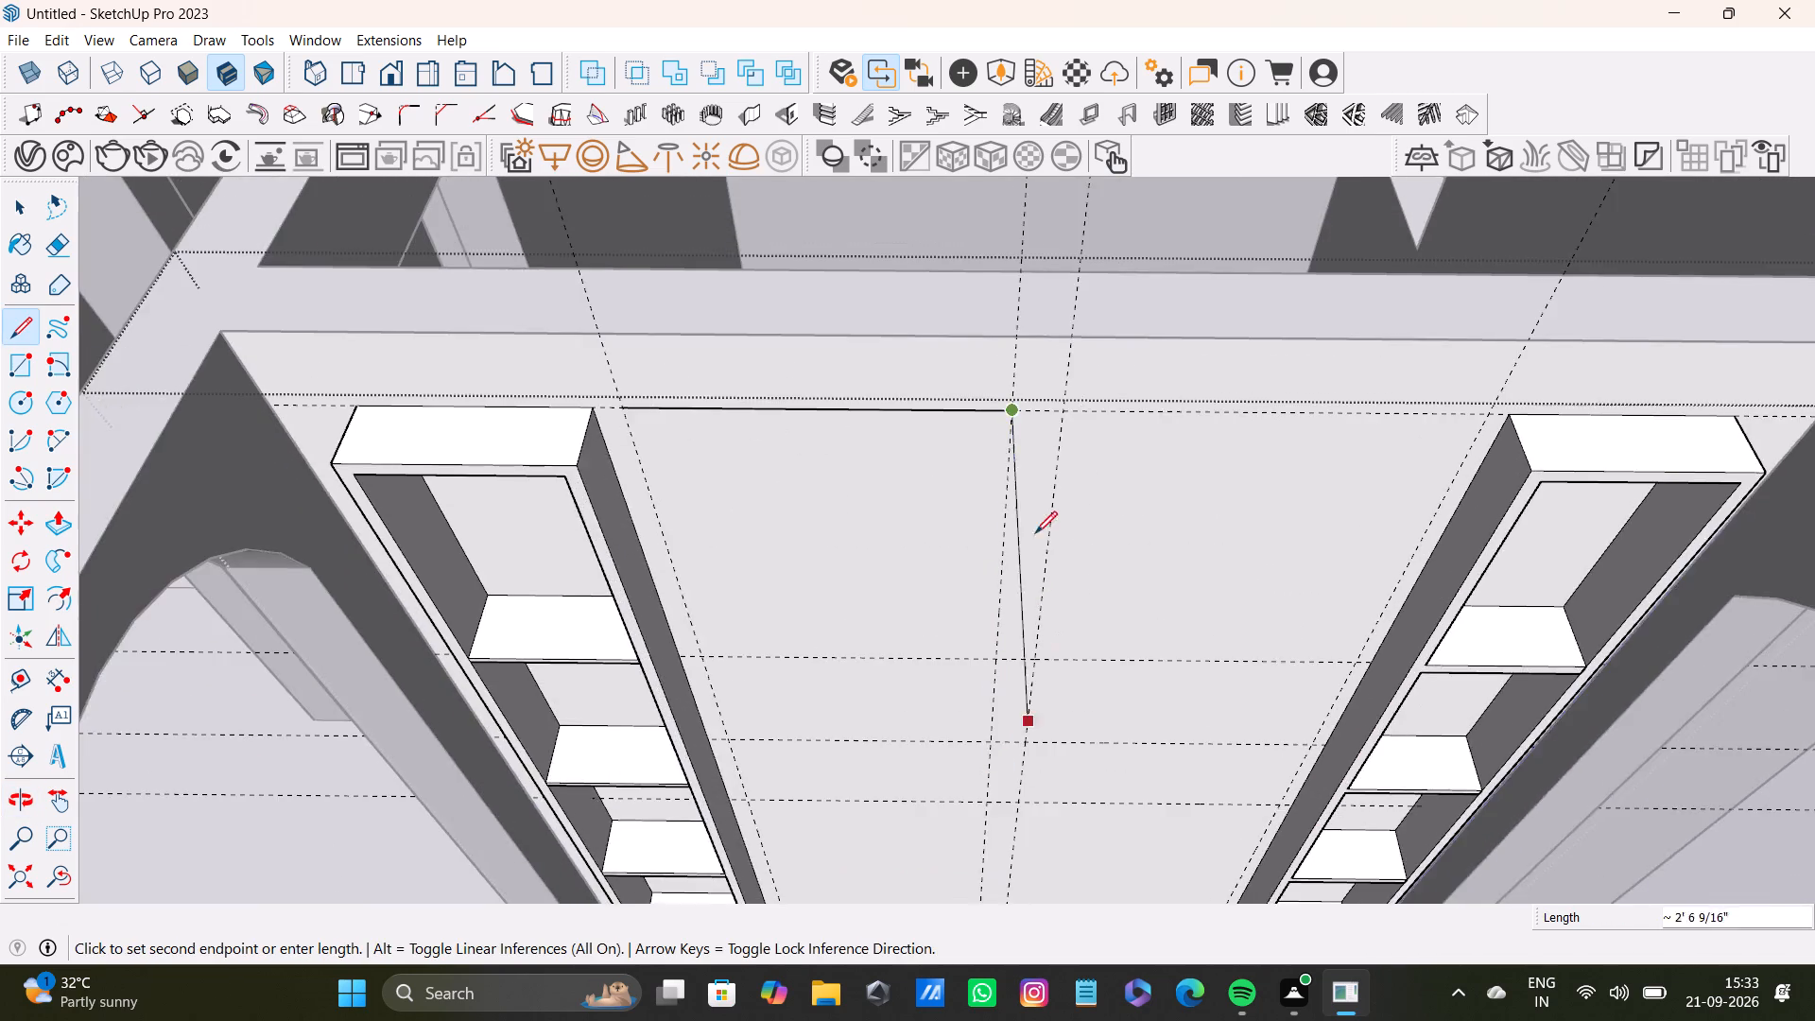
scroll(1038, 510, "up", 2)
left_click(1599, 398)
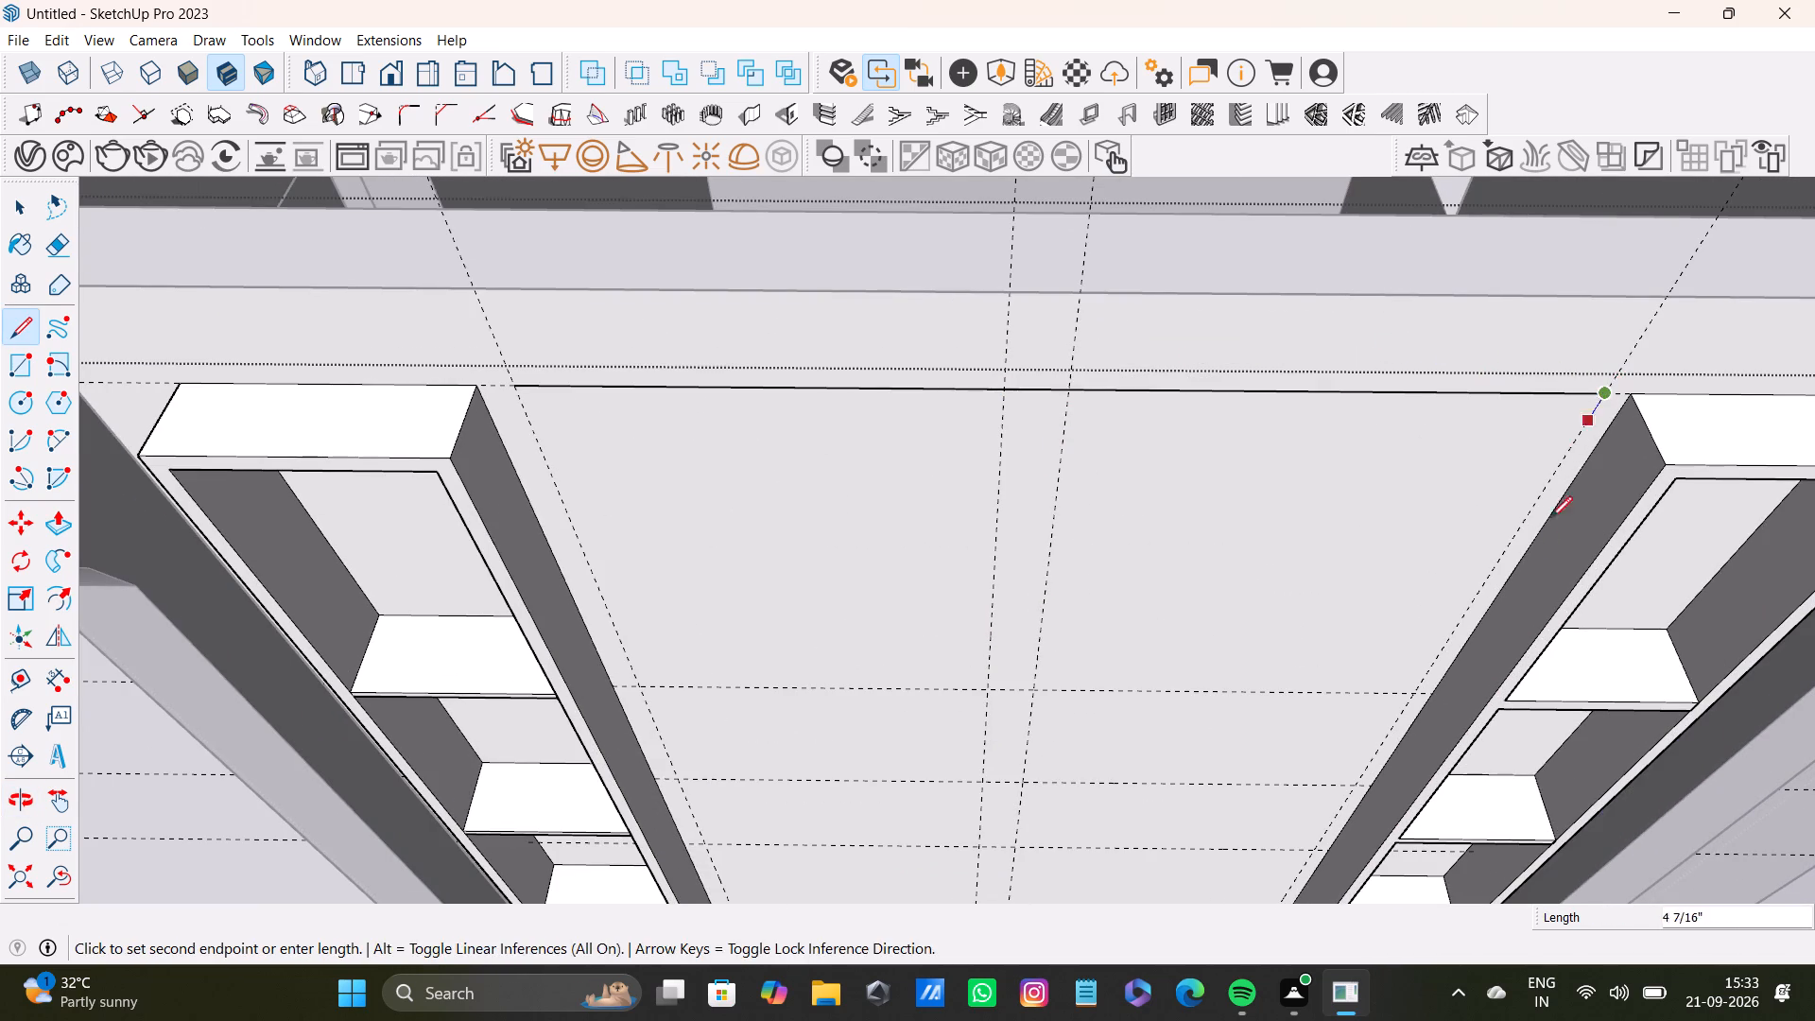
Continue the line down the right vertical guide to a point just below the lowest horizontal guide.
scroll(1525, 578, "down", 3)
middle_click_drag(1465, 670, 1427, 440, "shift")
scroll(1358, 624, "down", 2)
scroll(1306, 678, "up", 9)
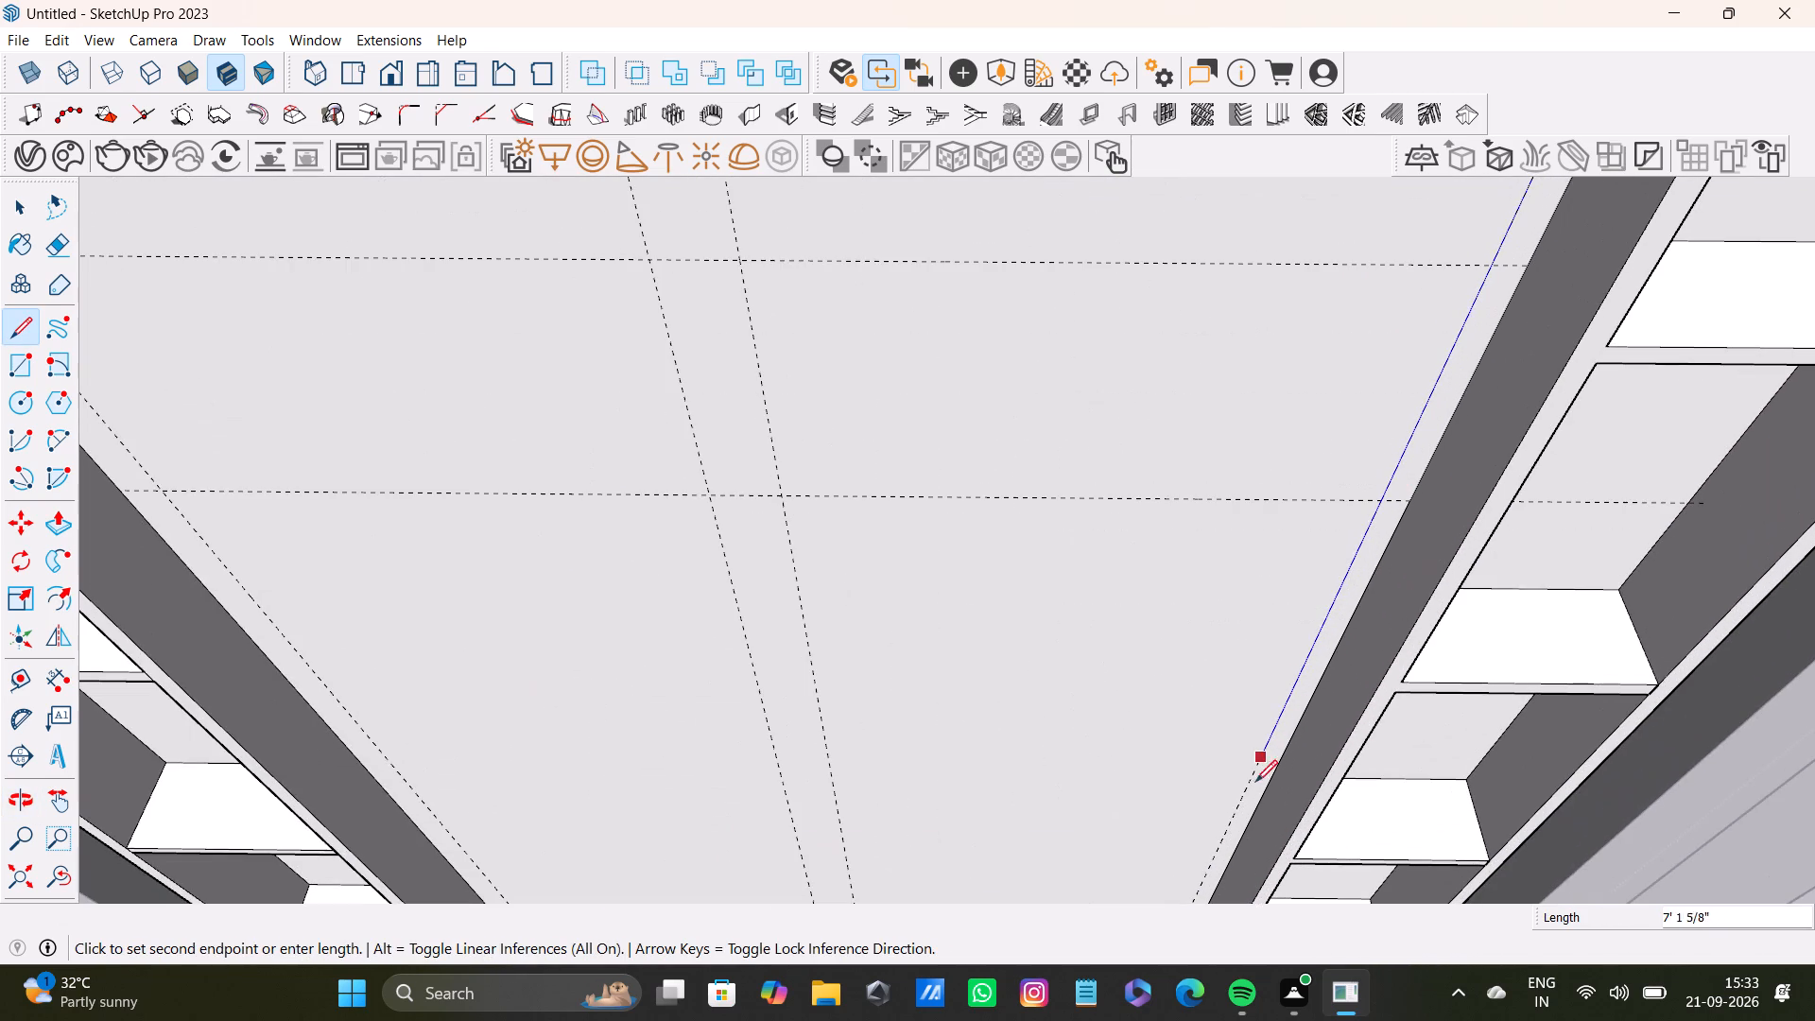
middle_click_drag(1214, 863, 1207, 655)
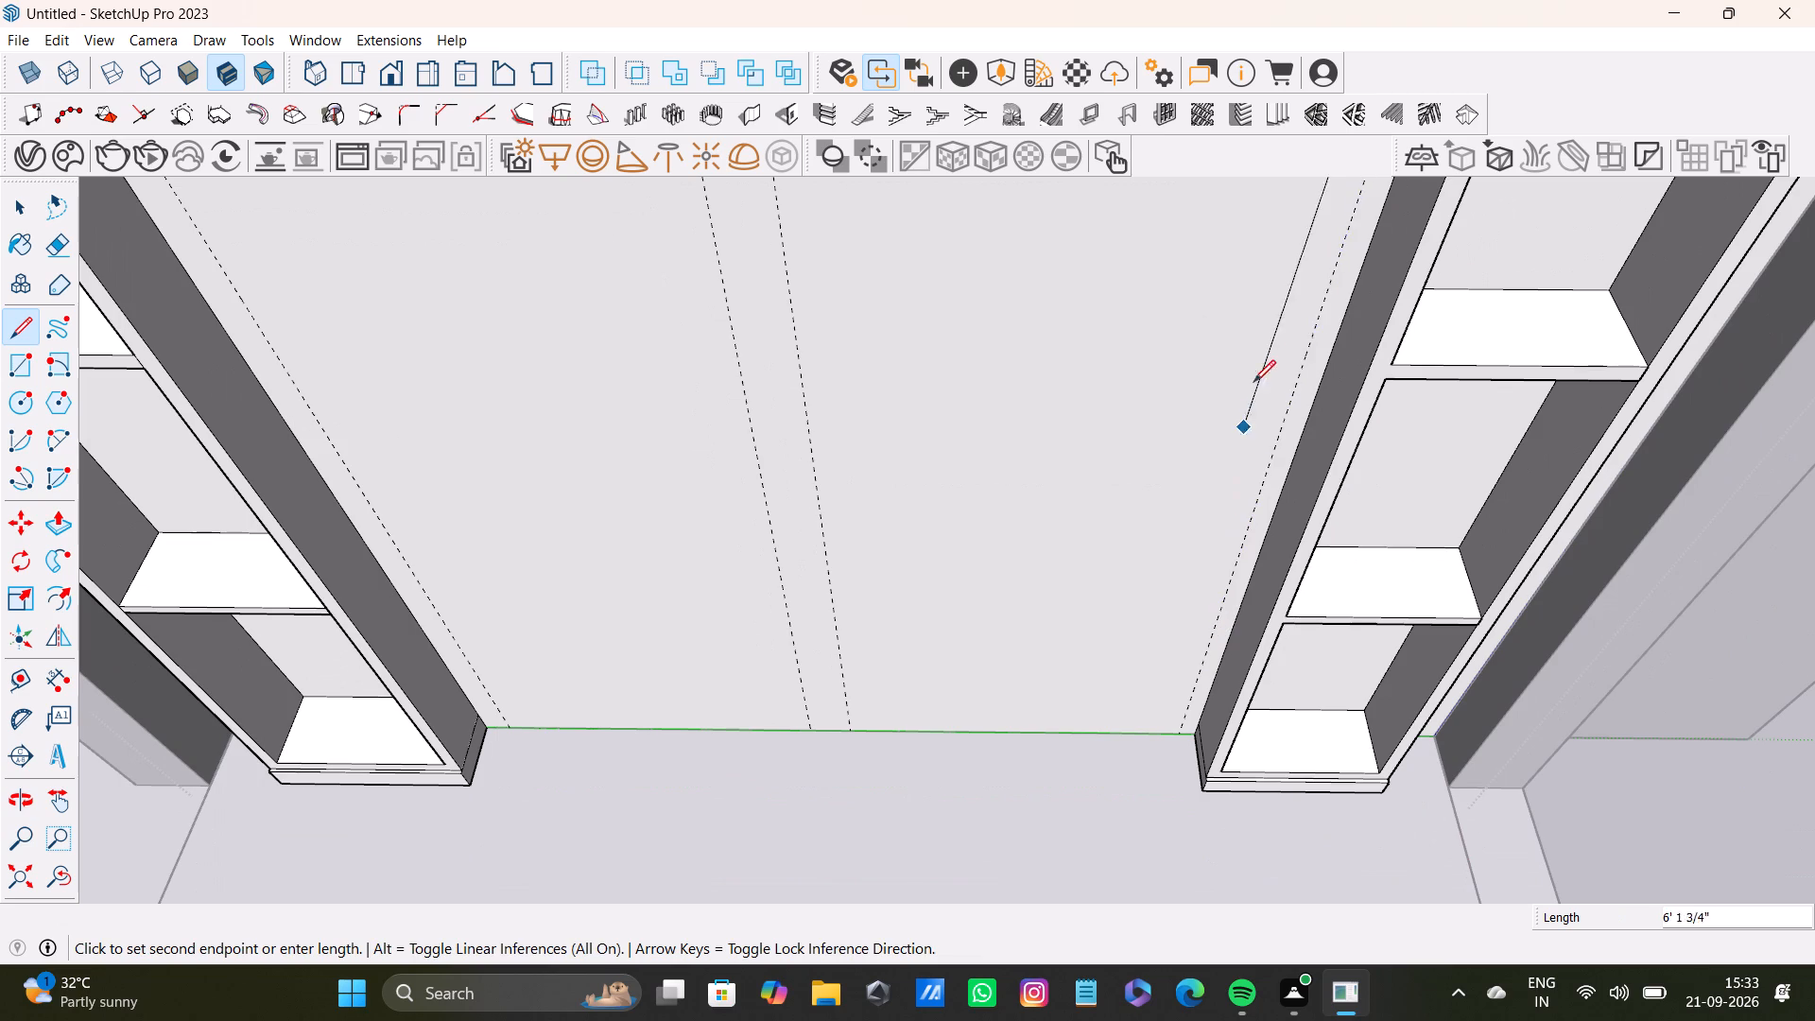
left_click(1308, 317)
Draw the outline's bottom line, about 4' 8" long, from the right edge's lower end across to the left vertical guide.
scroll(1294, 328, "down", 2)
middle_click_drag(1294, 328, 1330, 435, "shift")
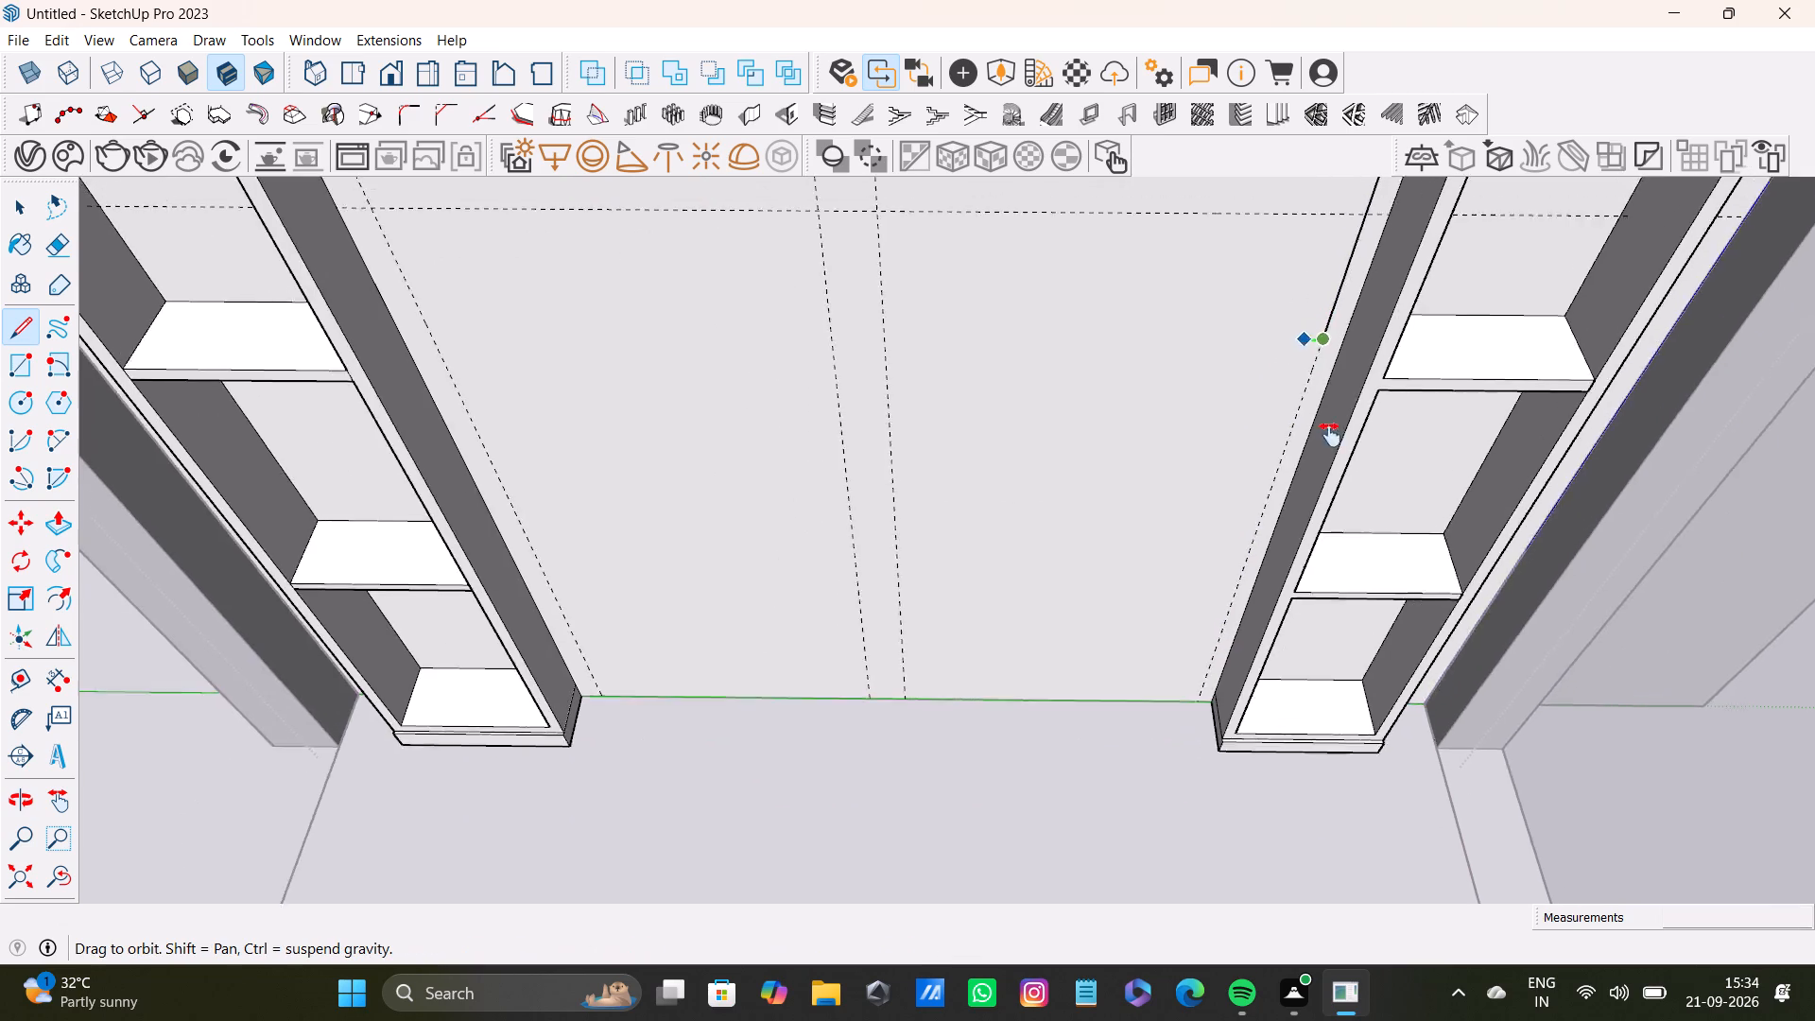
middle_click_drag(1330, 435, 1401, 731, "shift")
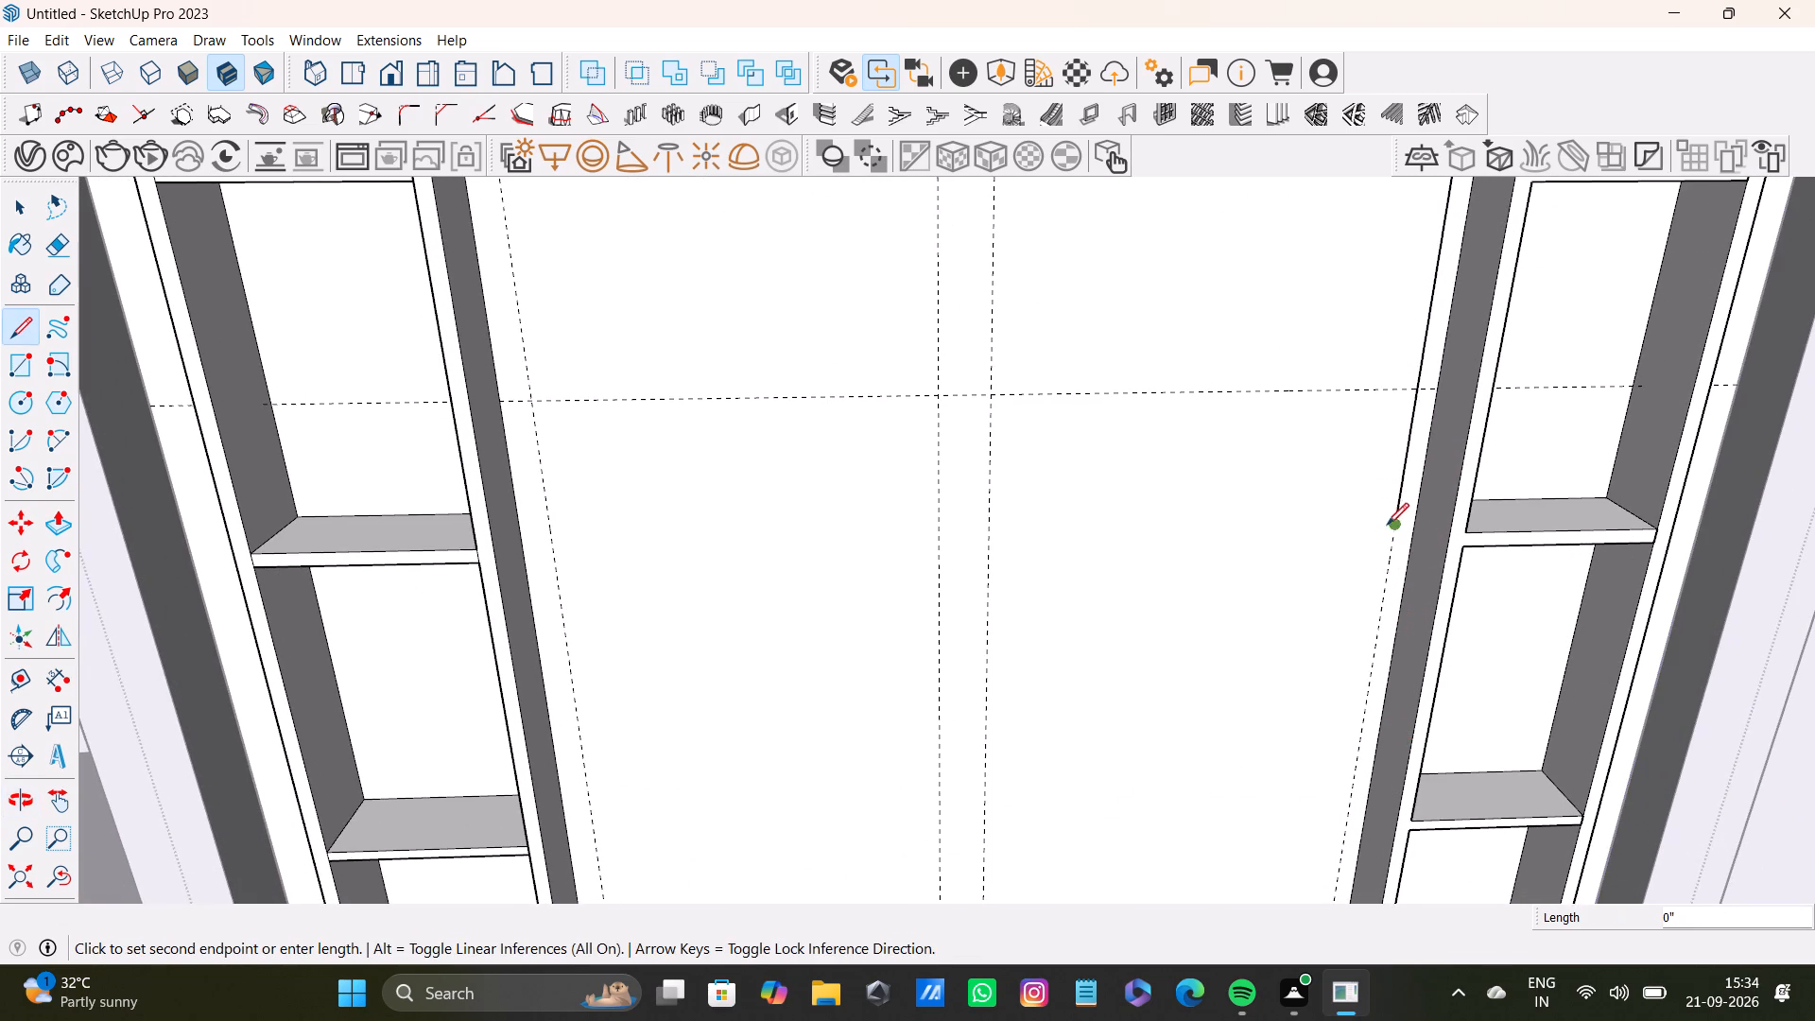
left_click(1391, 528)
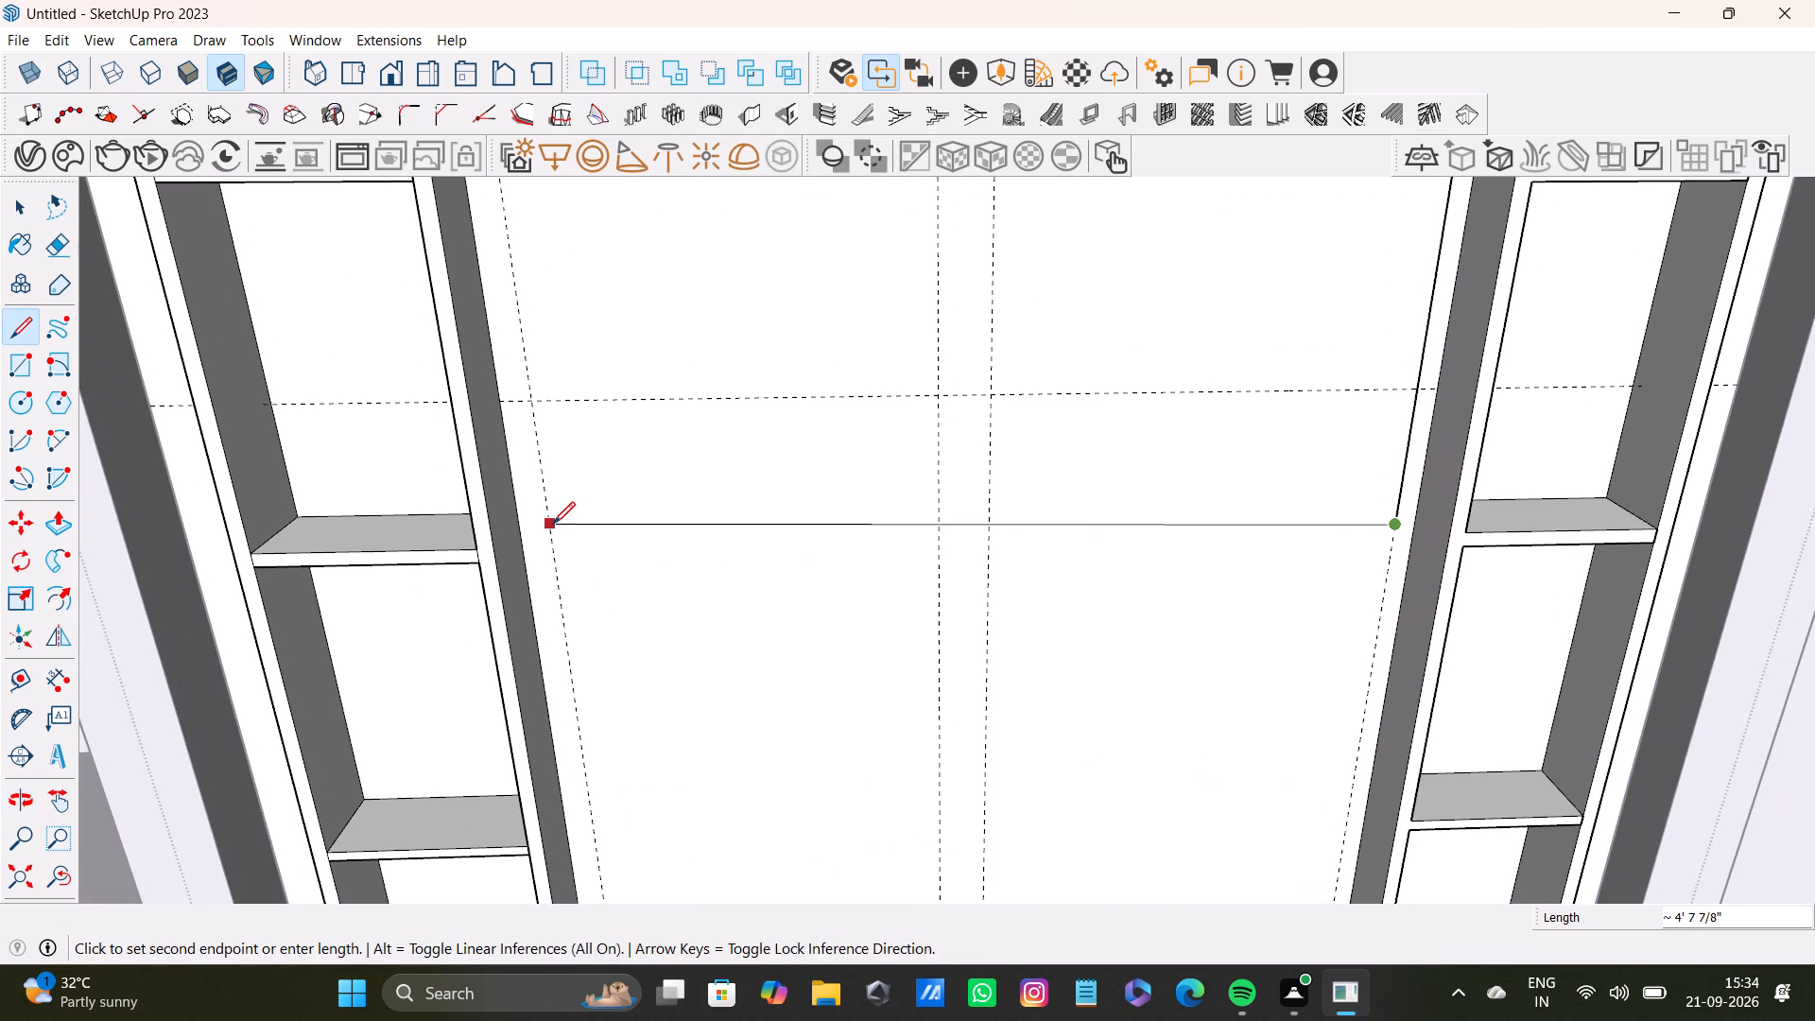
left_click(550, 533)
Close the outline with a line up the left vertical guide to the start of the top line.
scroll(571, 367, "down", 3)
middle_click_drag(587, 343, 595, 534, "shift")
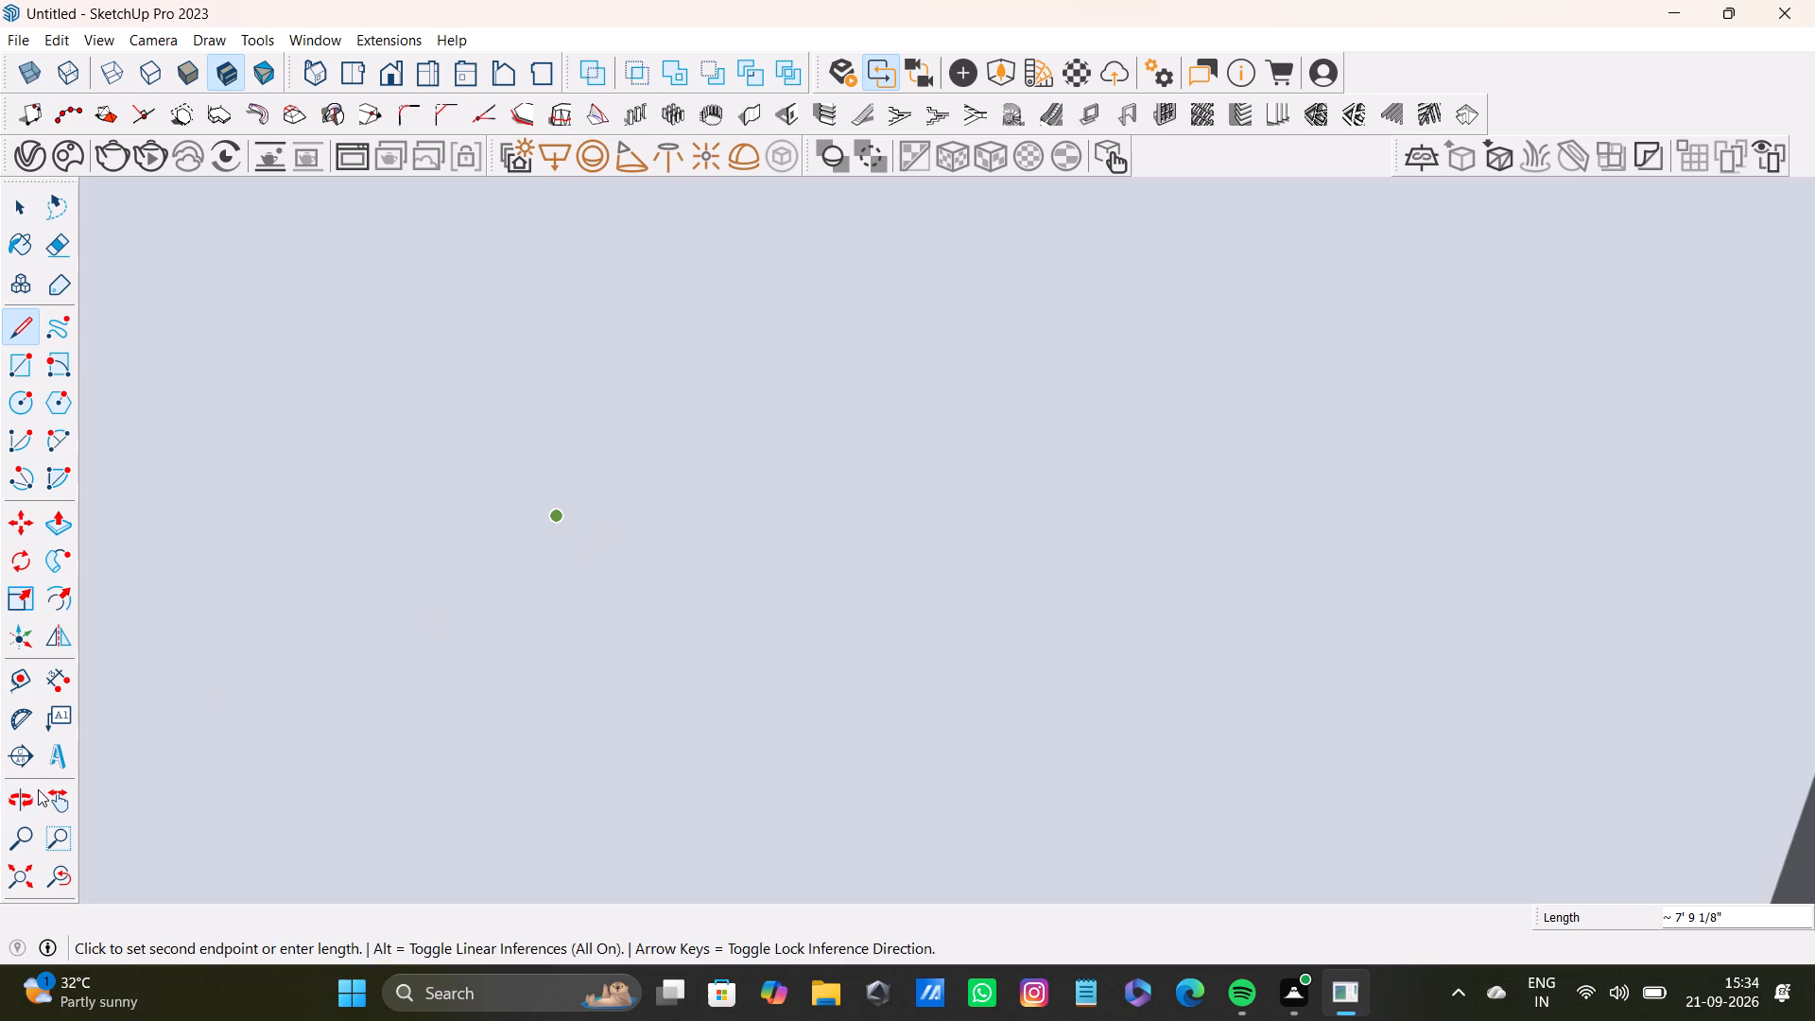
left_click(19, 884)
scroll(1316, 456, "up", 5)
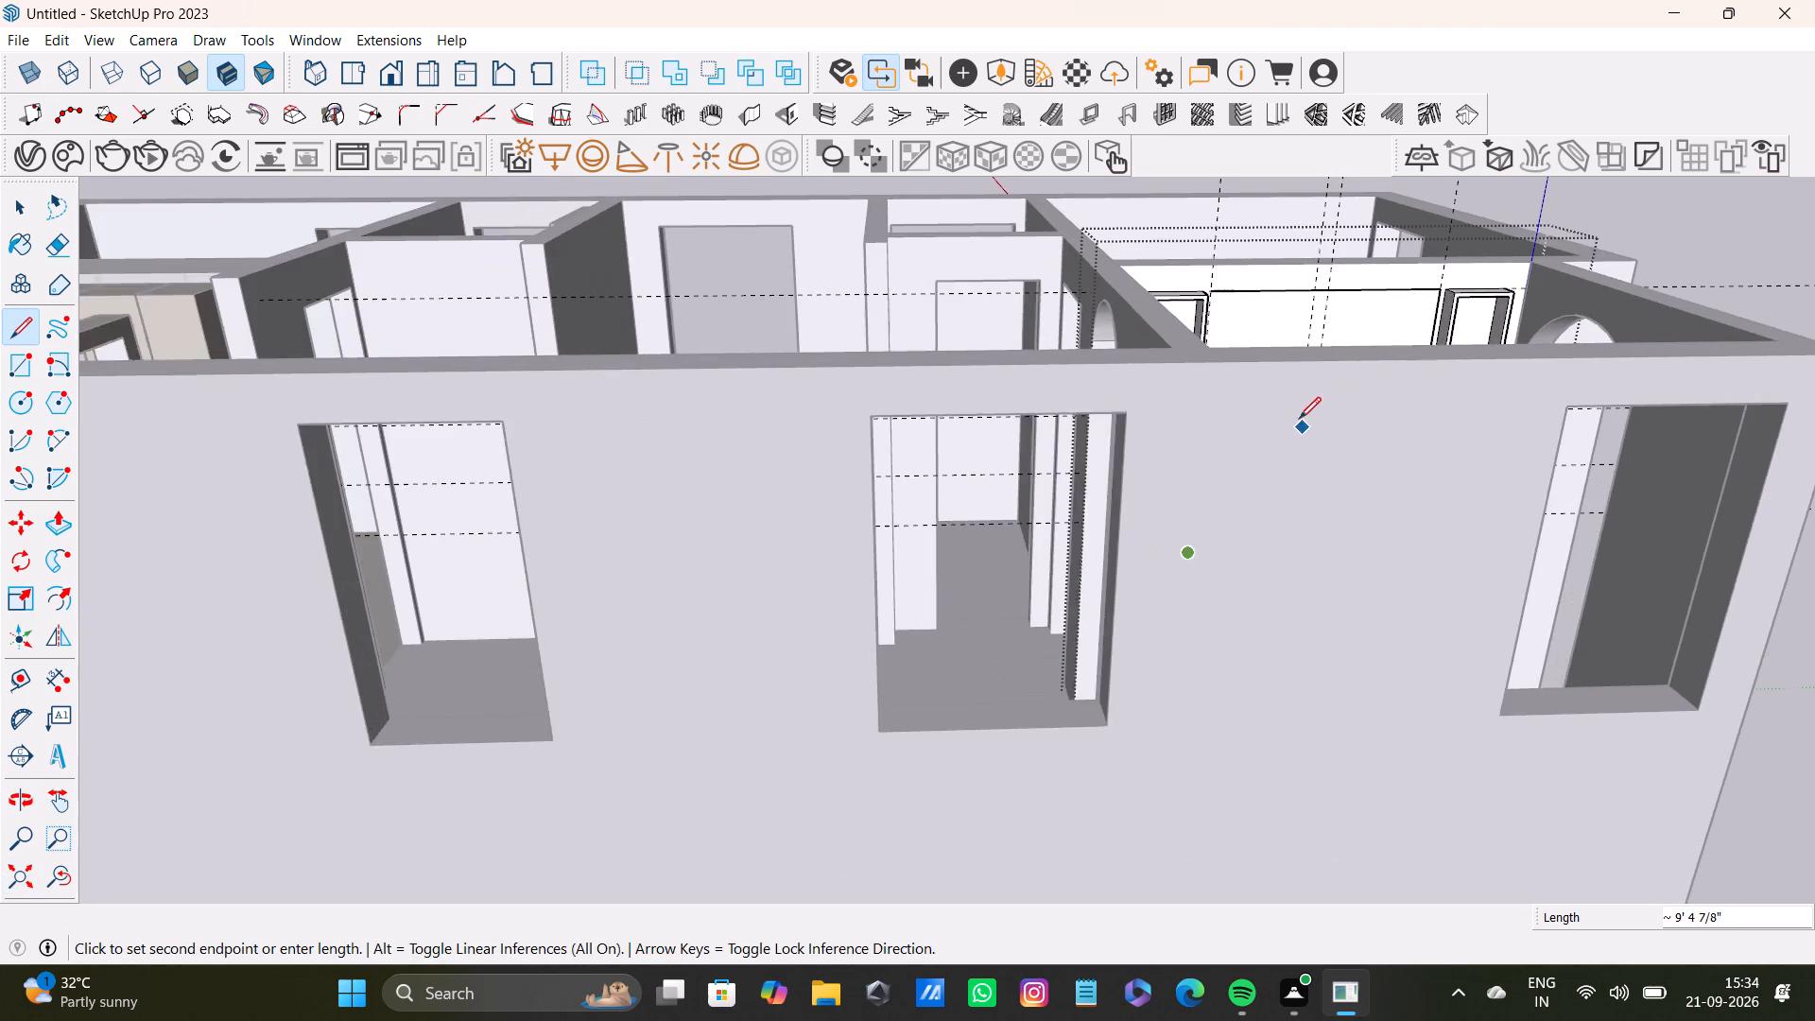
scroll(1299, 419, "up", 2)
scroll(1230, 342, "up", 4)
middle_click_drag(1253, 335, 1031, 534, "shift")
scroll(1030, 536, "up", 3)
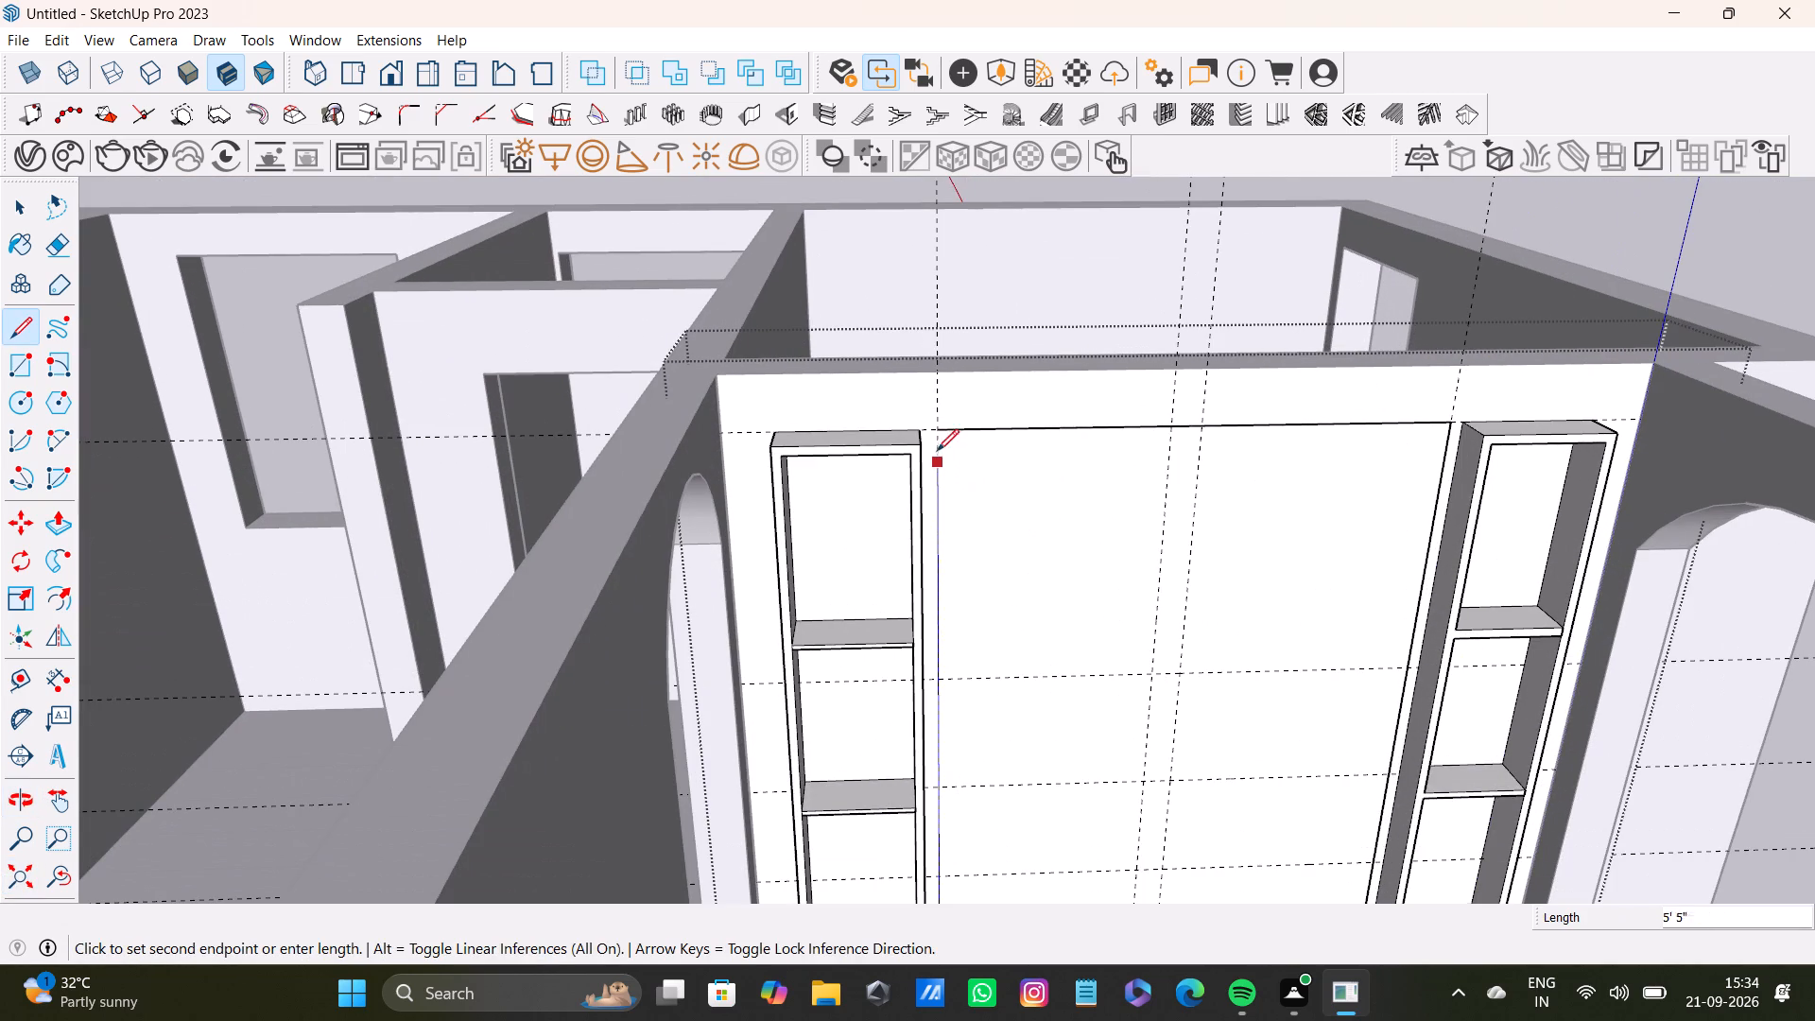
left_click(936, 441)
scroll(1102, 596, "down", 3)
middle_click_drag(1165, 629, 1058, 714)
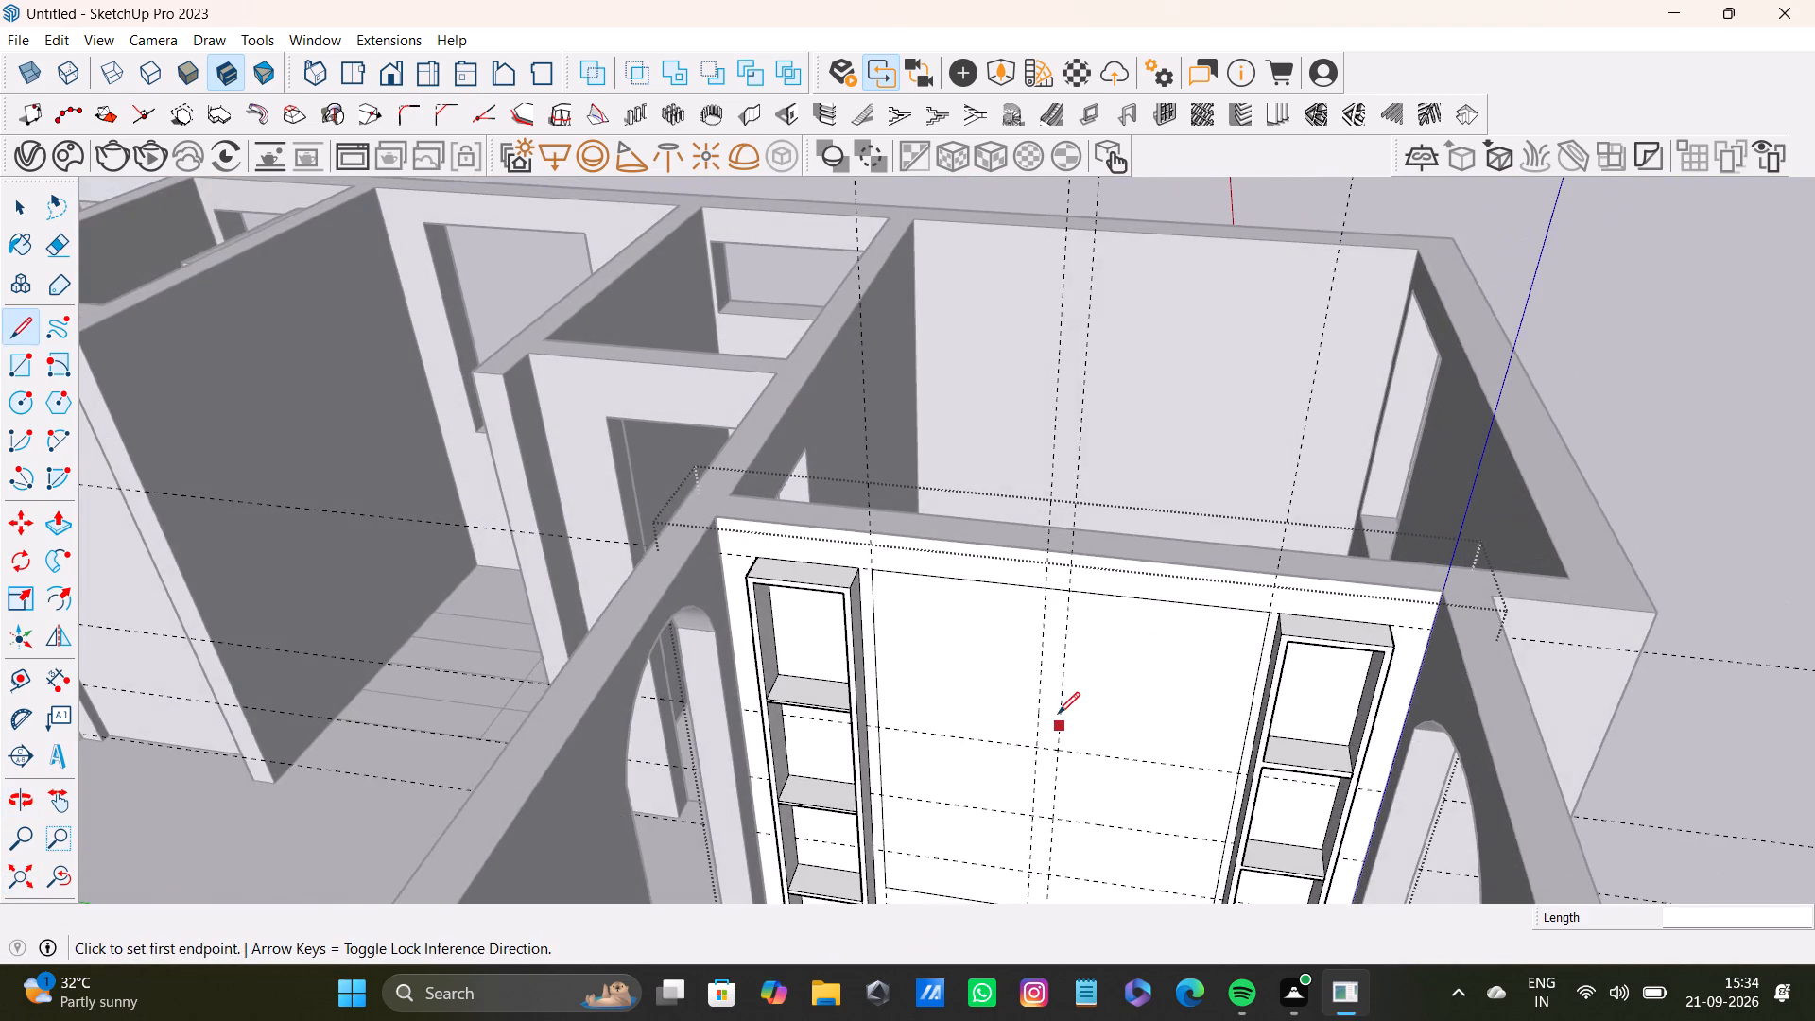
scroll(1046, 718, "up", 4)
key("space")
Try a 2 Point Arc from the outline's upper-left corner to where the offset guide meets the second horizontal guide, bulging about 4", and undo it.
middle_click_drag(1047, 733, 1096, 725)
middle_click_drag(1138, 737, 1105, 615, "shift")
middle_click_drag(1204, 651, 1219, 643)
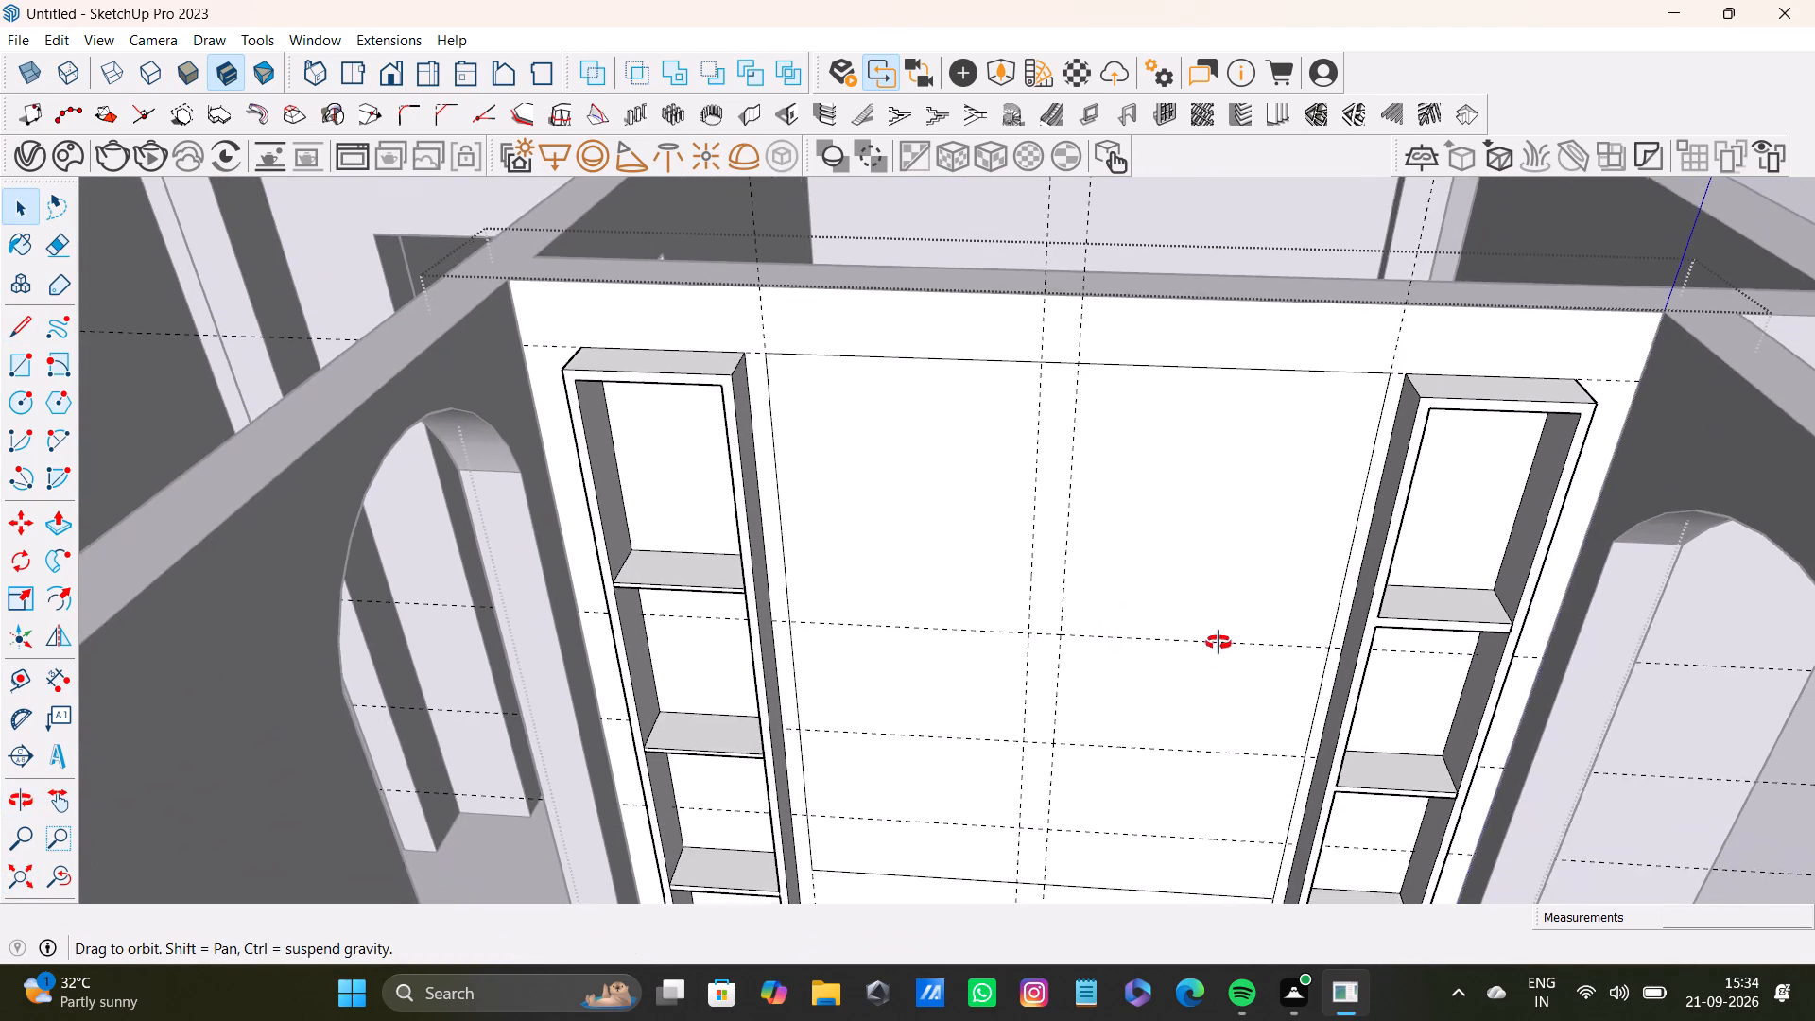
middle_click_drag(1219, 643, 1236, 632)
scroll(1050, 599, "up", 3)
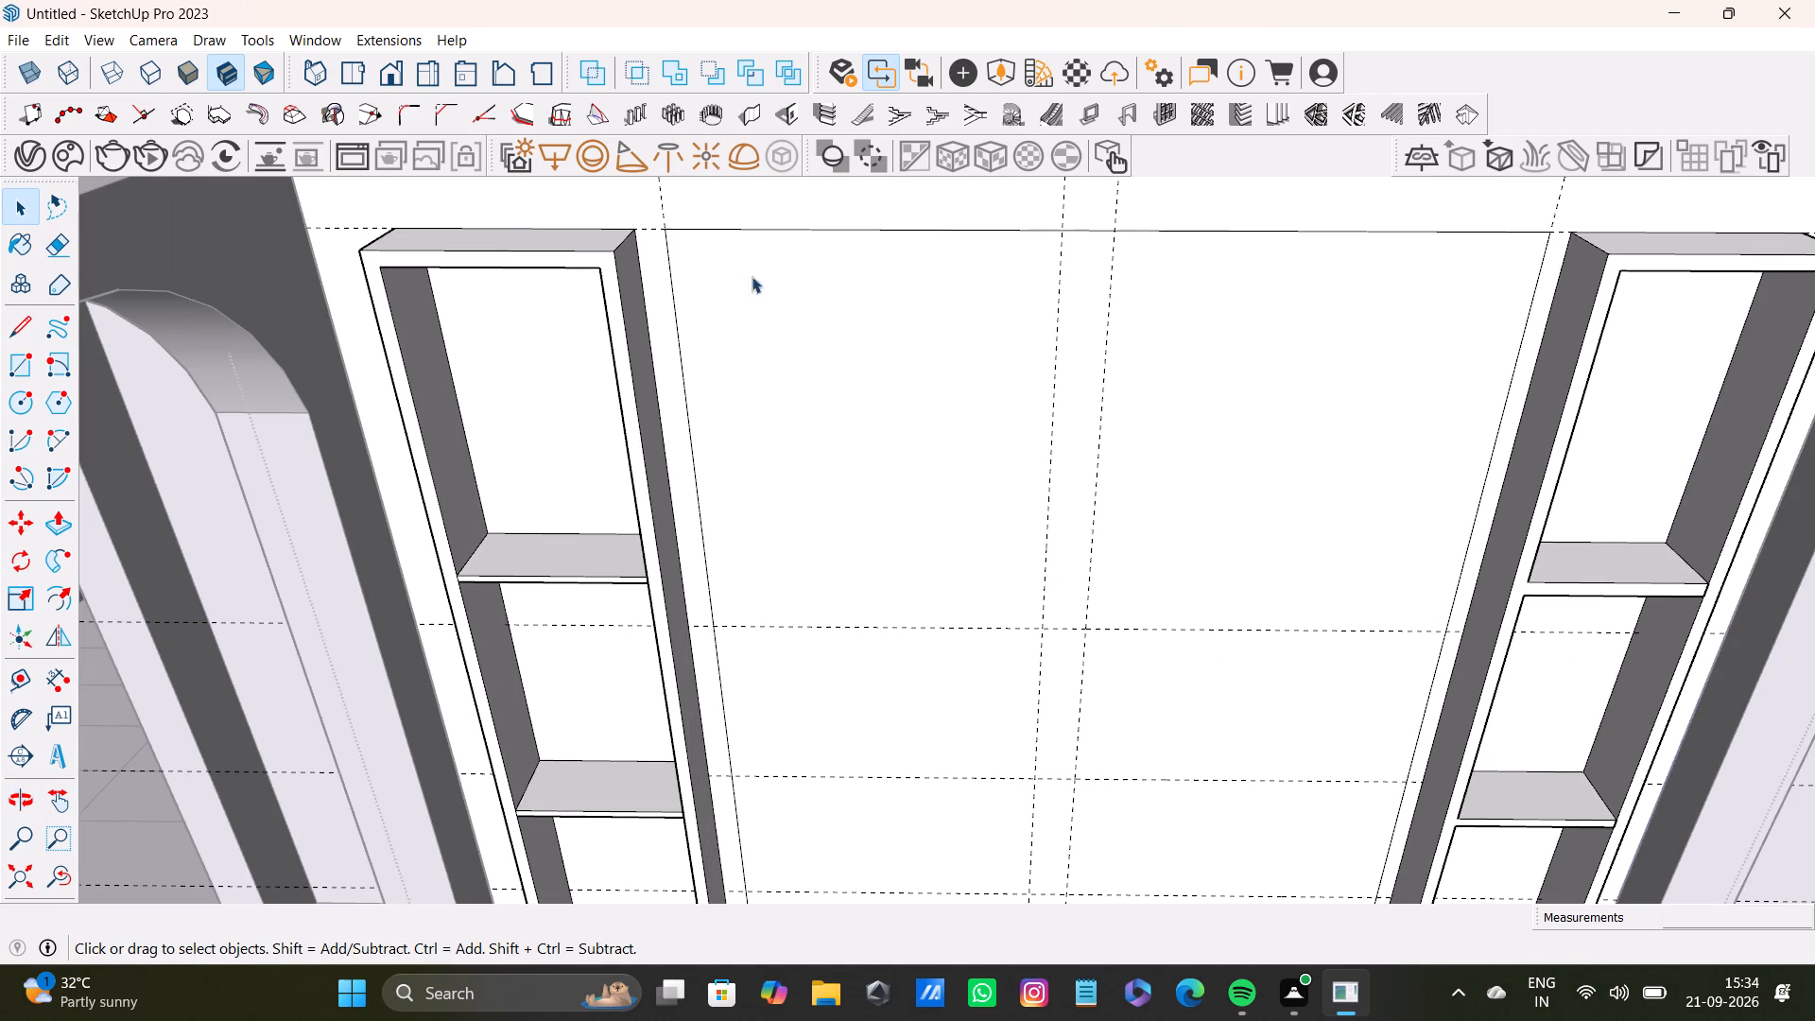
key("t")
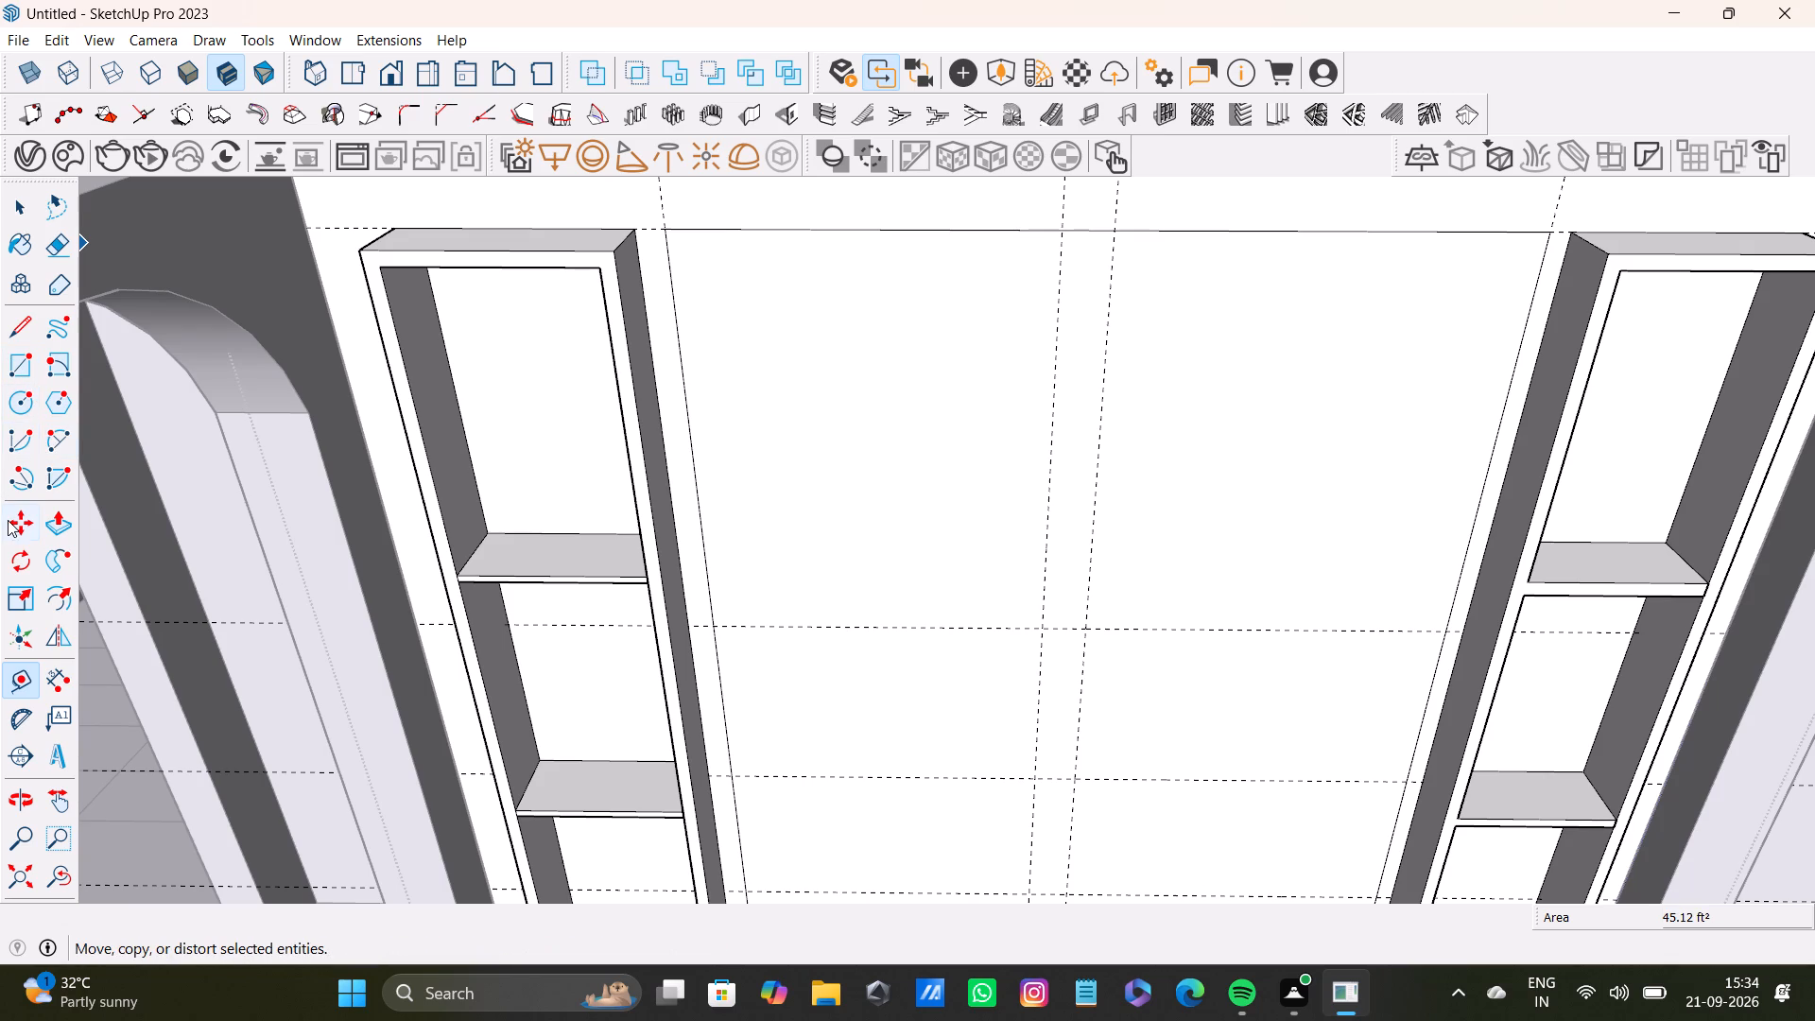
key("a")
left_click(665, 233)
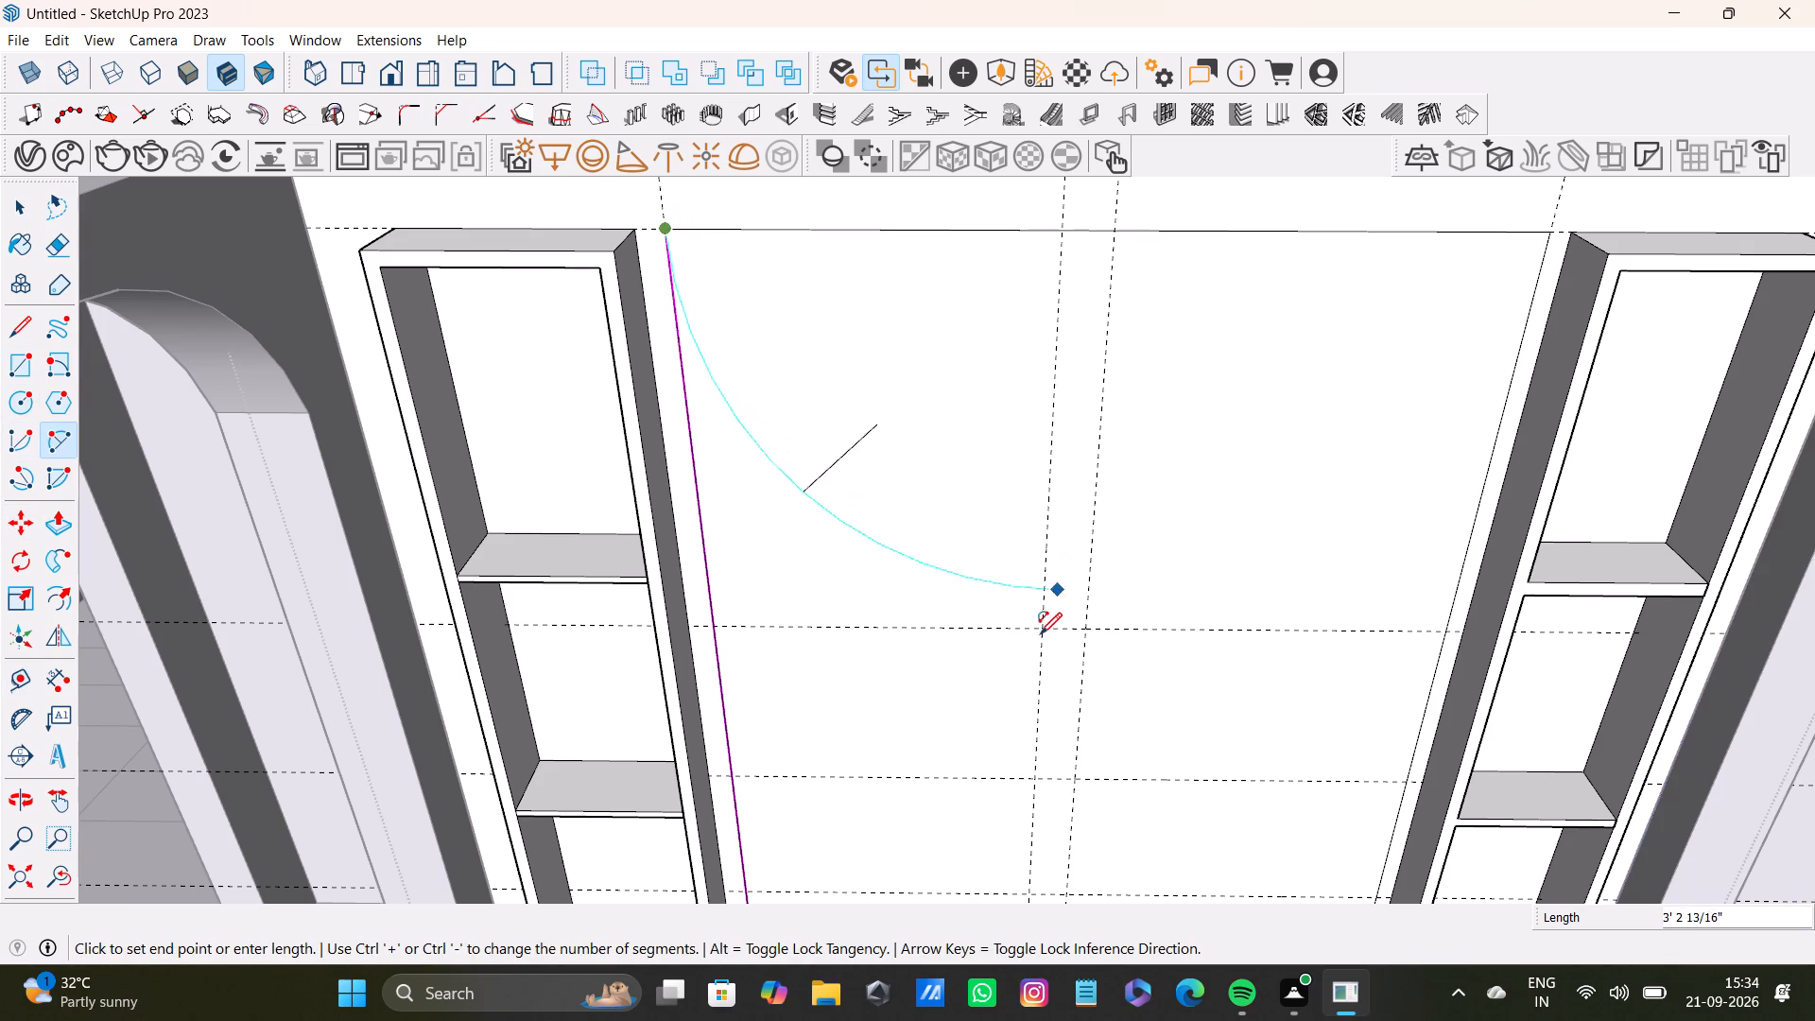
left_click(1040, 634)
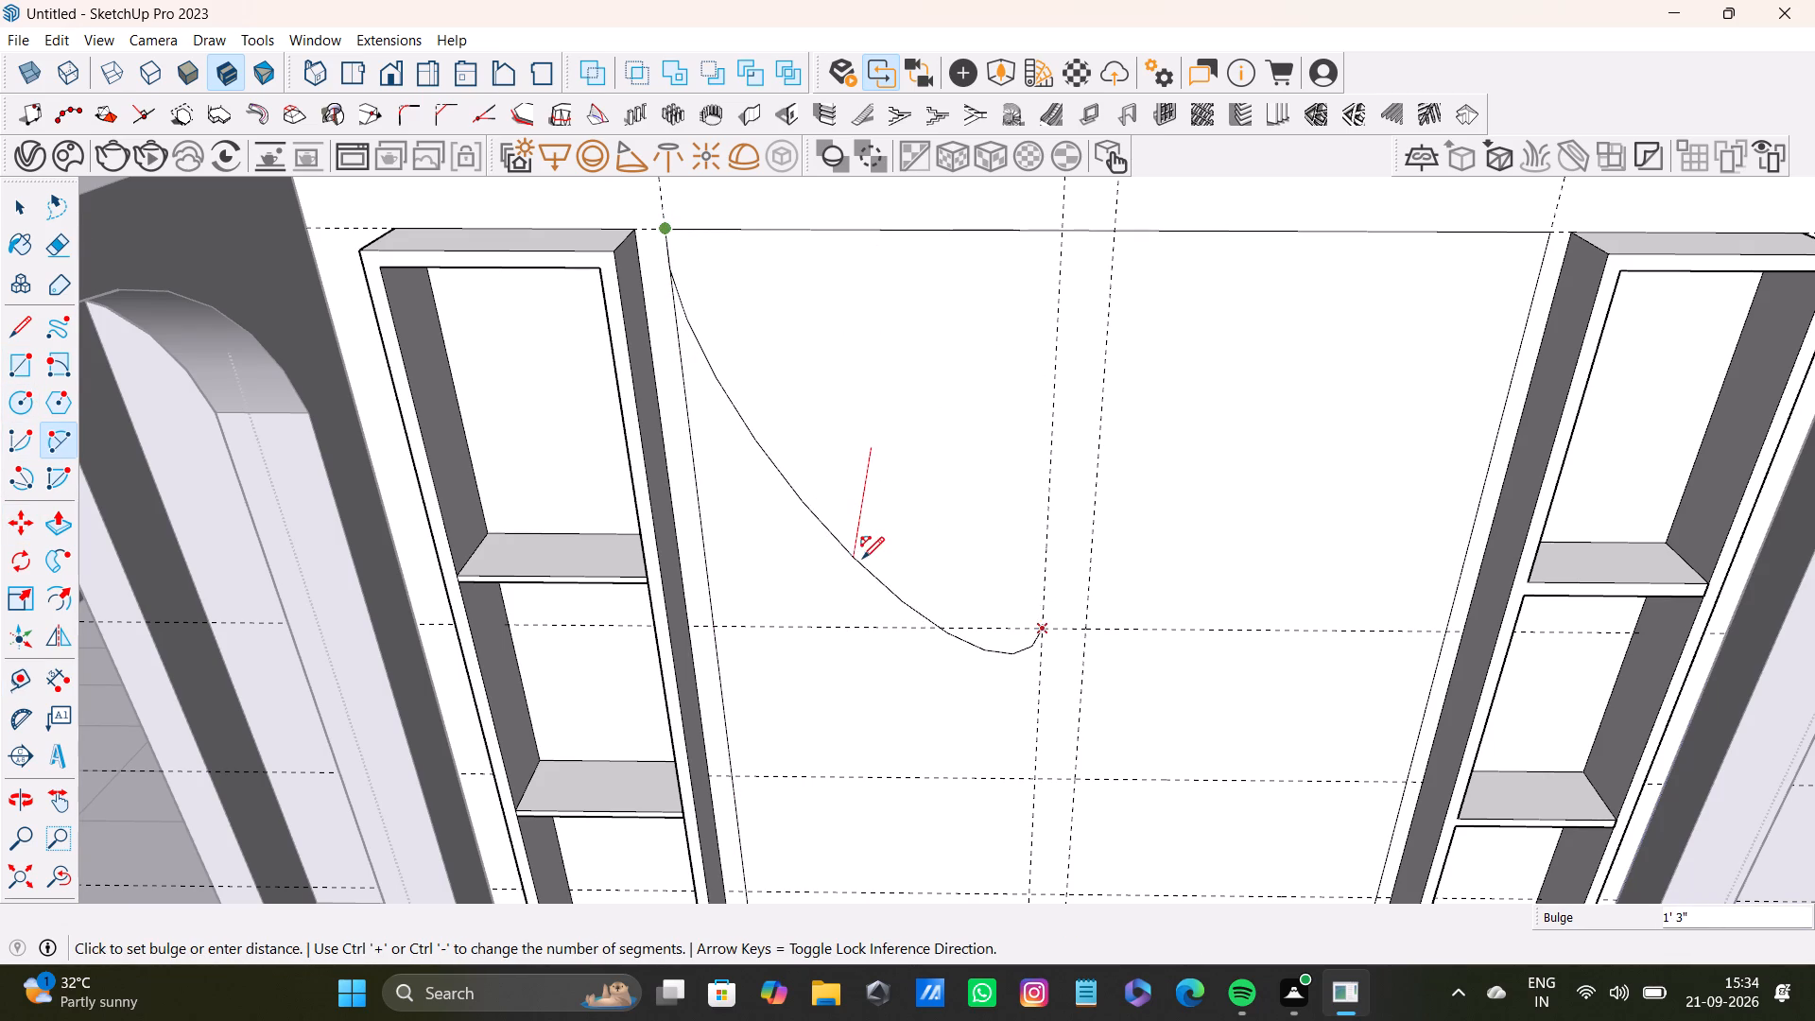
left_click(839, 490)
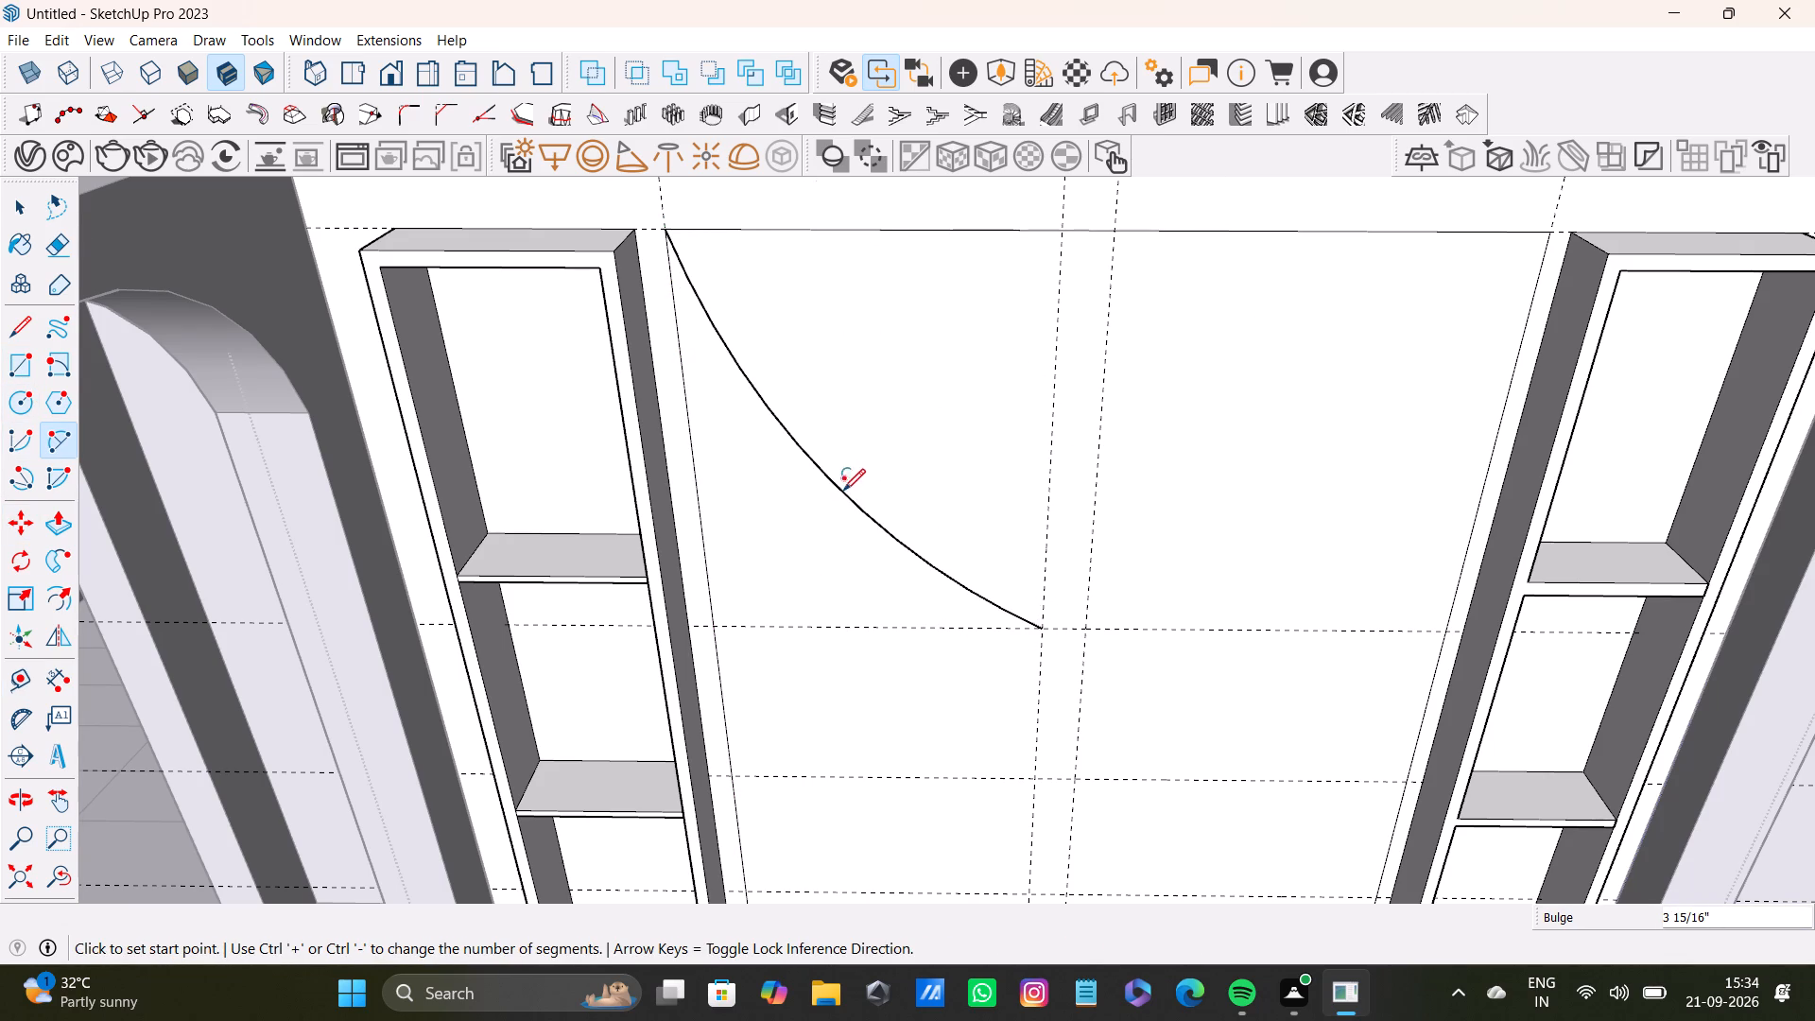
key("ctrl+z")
Draw a 2 Point Arc from the outline's upper-left corner to where the offset guide meets the second horizontal guide, bulging about 7 1/8" toward the lower left.
left_click(671, 235)
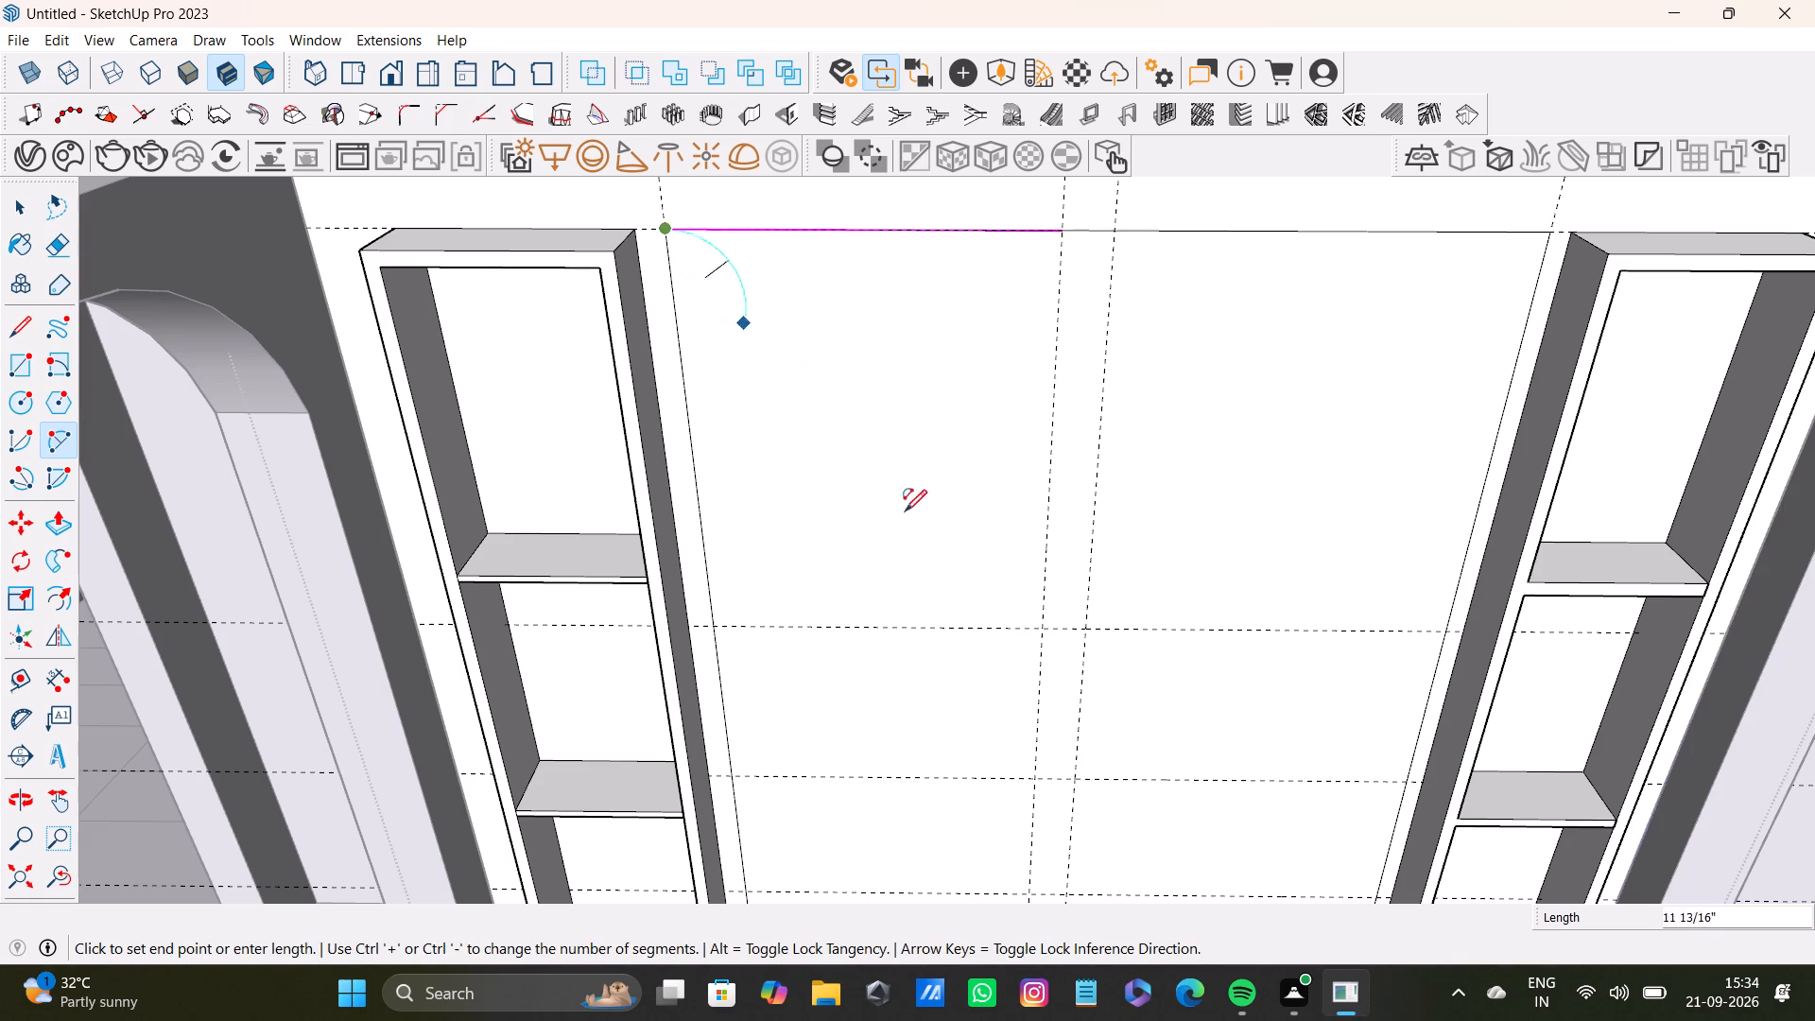
scroll(1038, 635, "up", 1)
left_click(1037, 629)
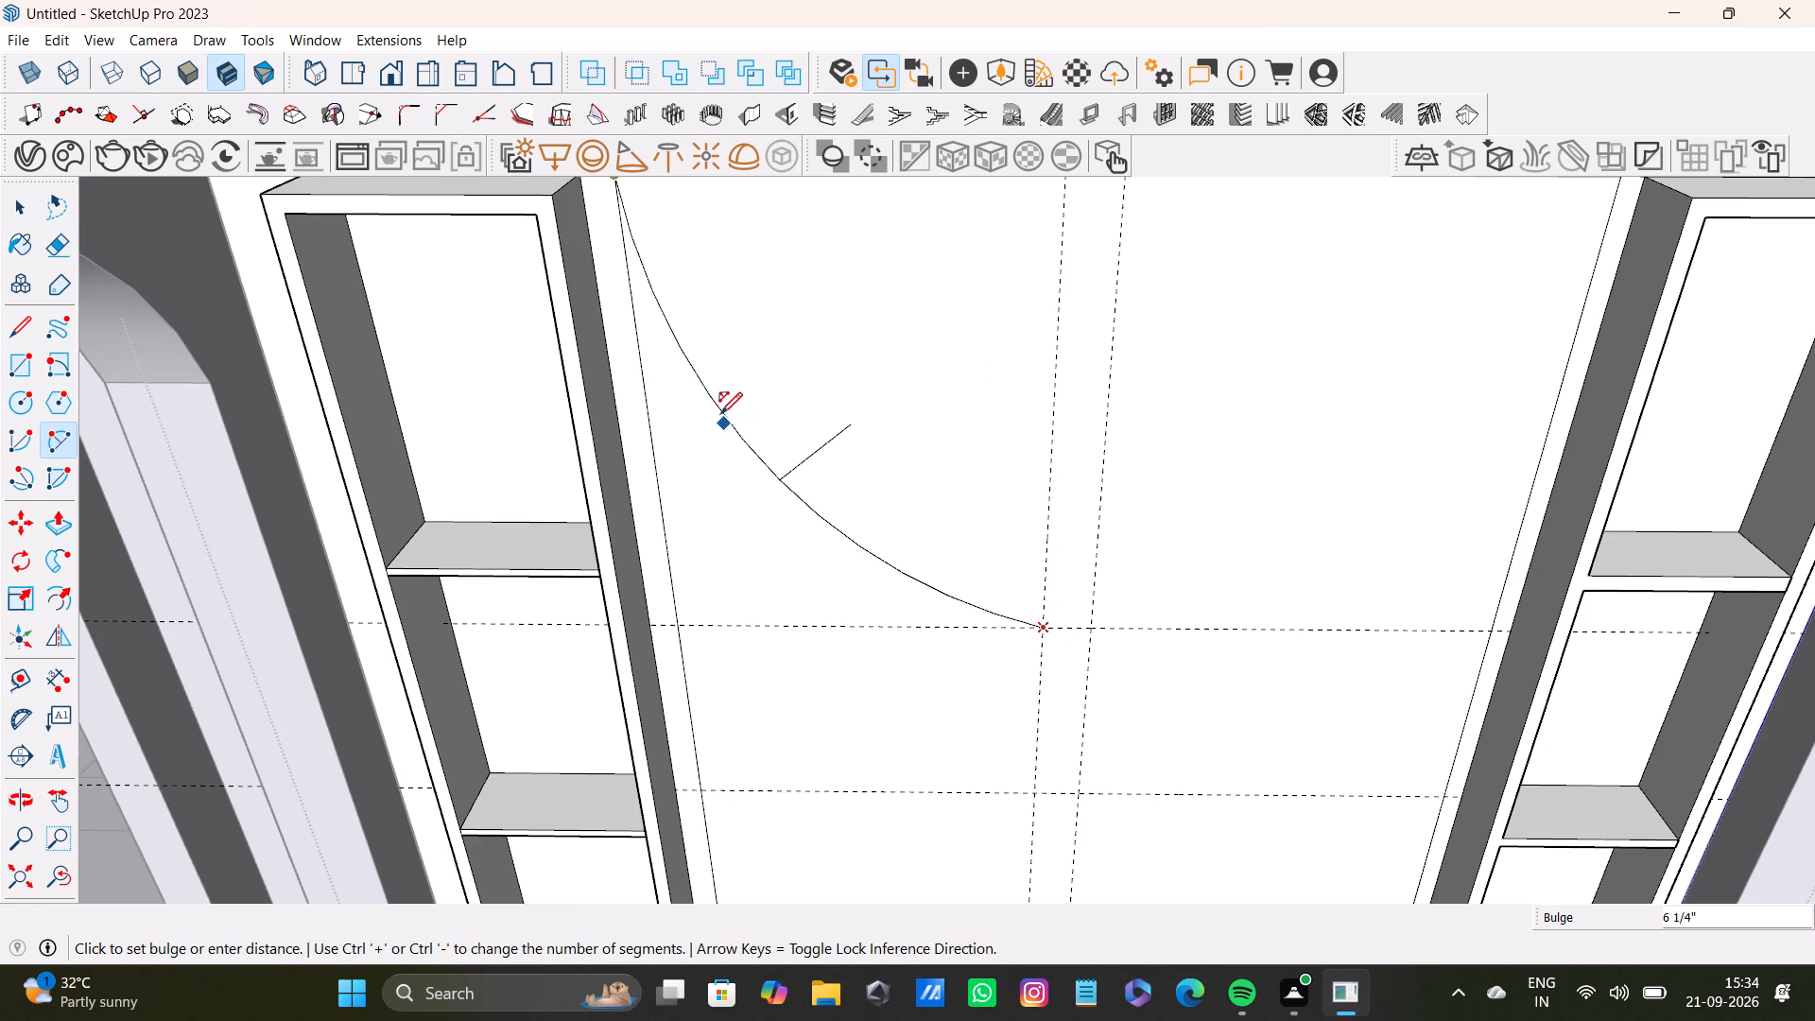
middle_click_drag(919, 465, 524, 494)
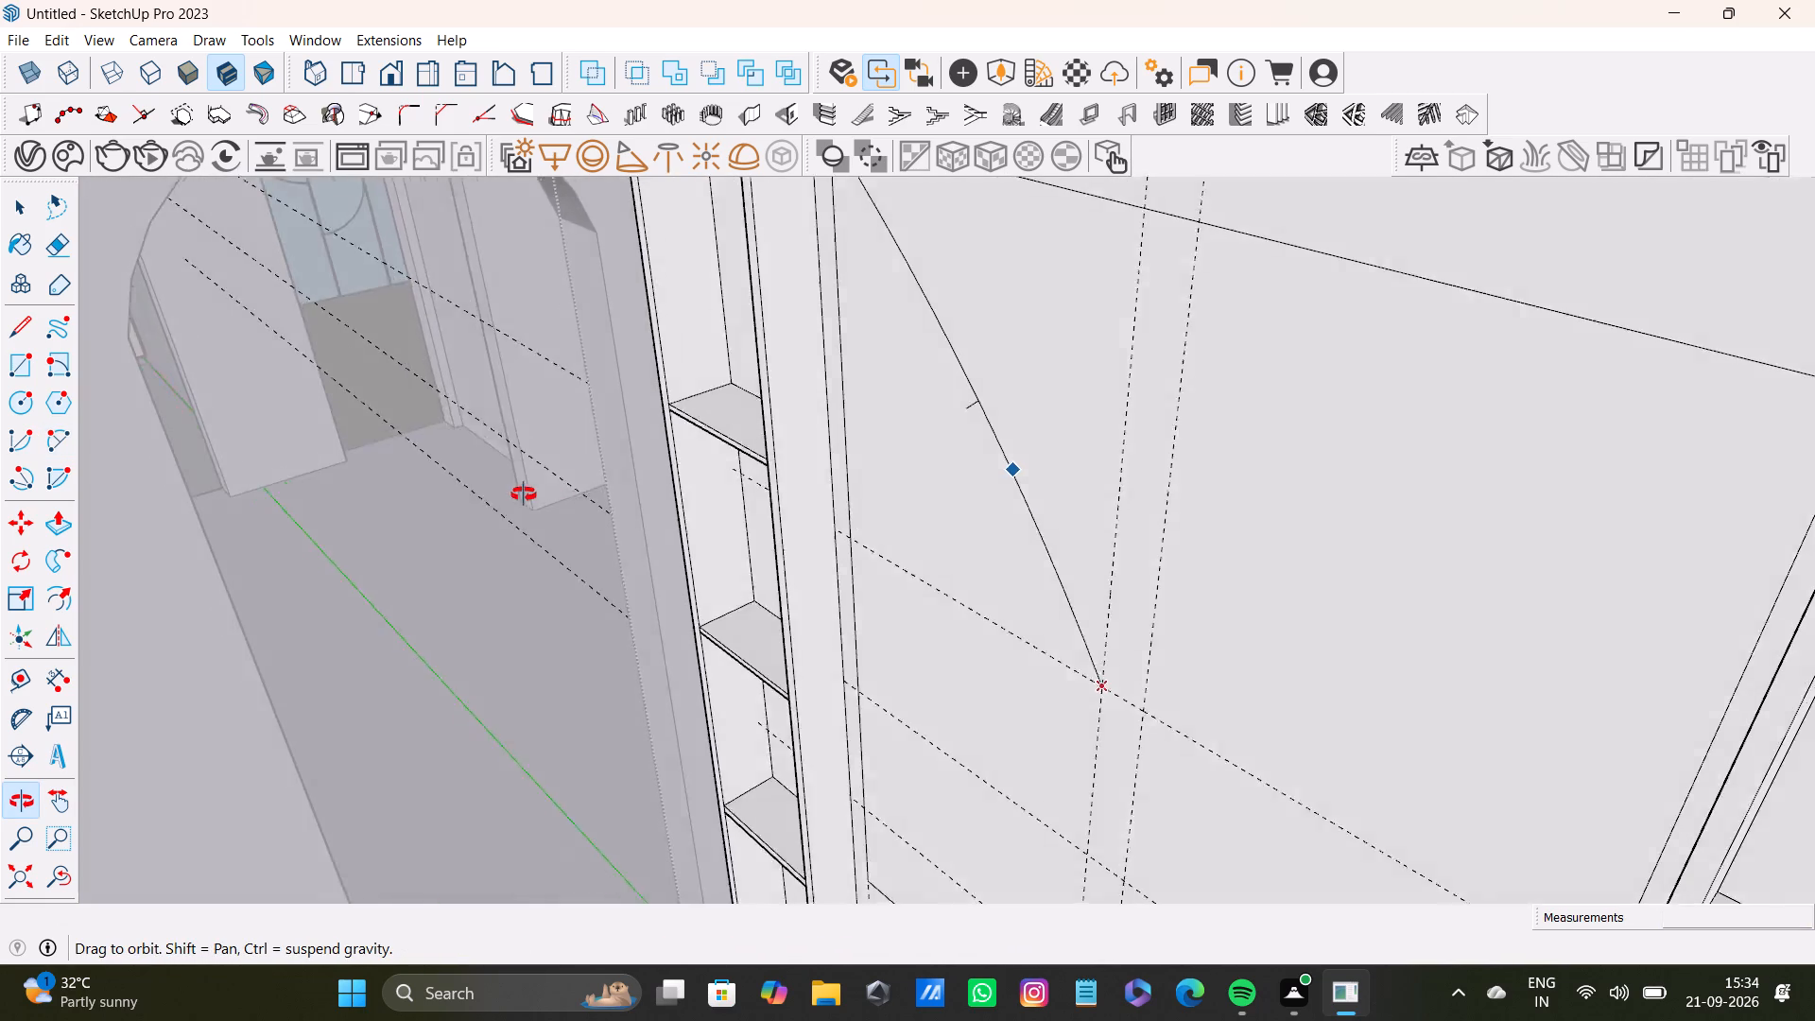
middle_click_drag(524, 494, 526, 497)
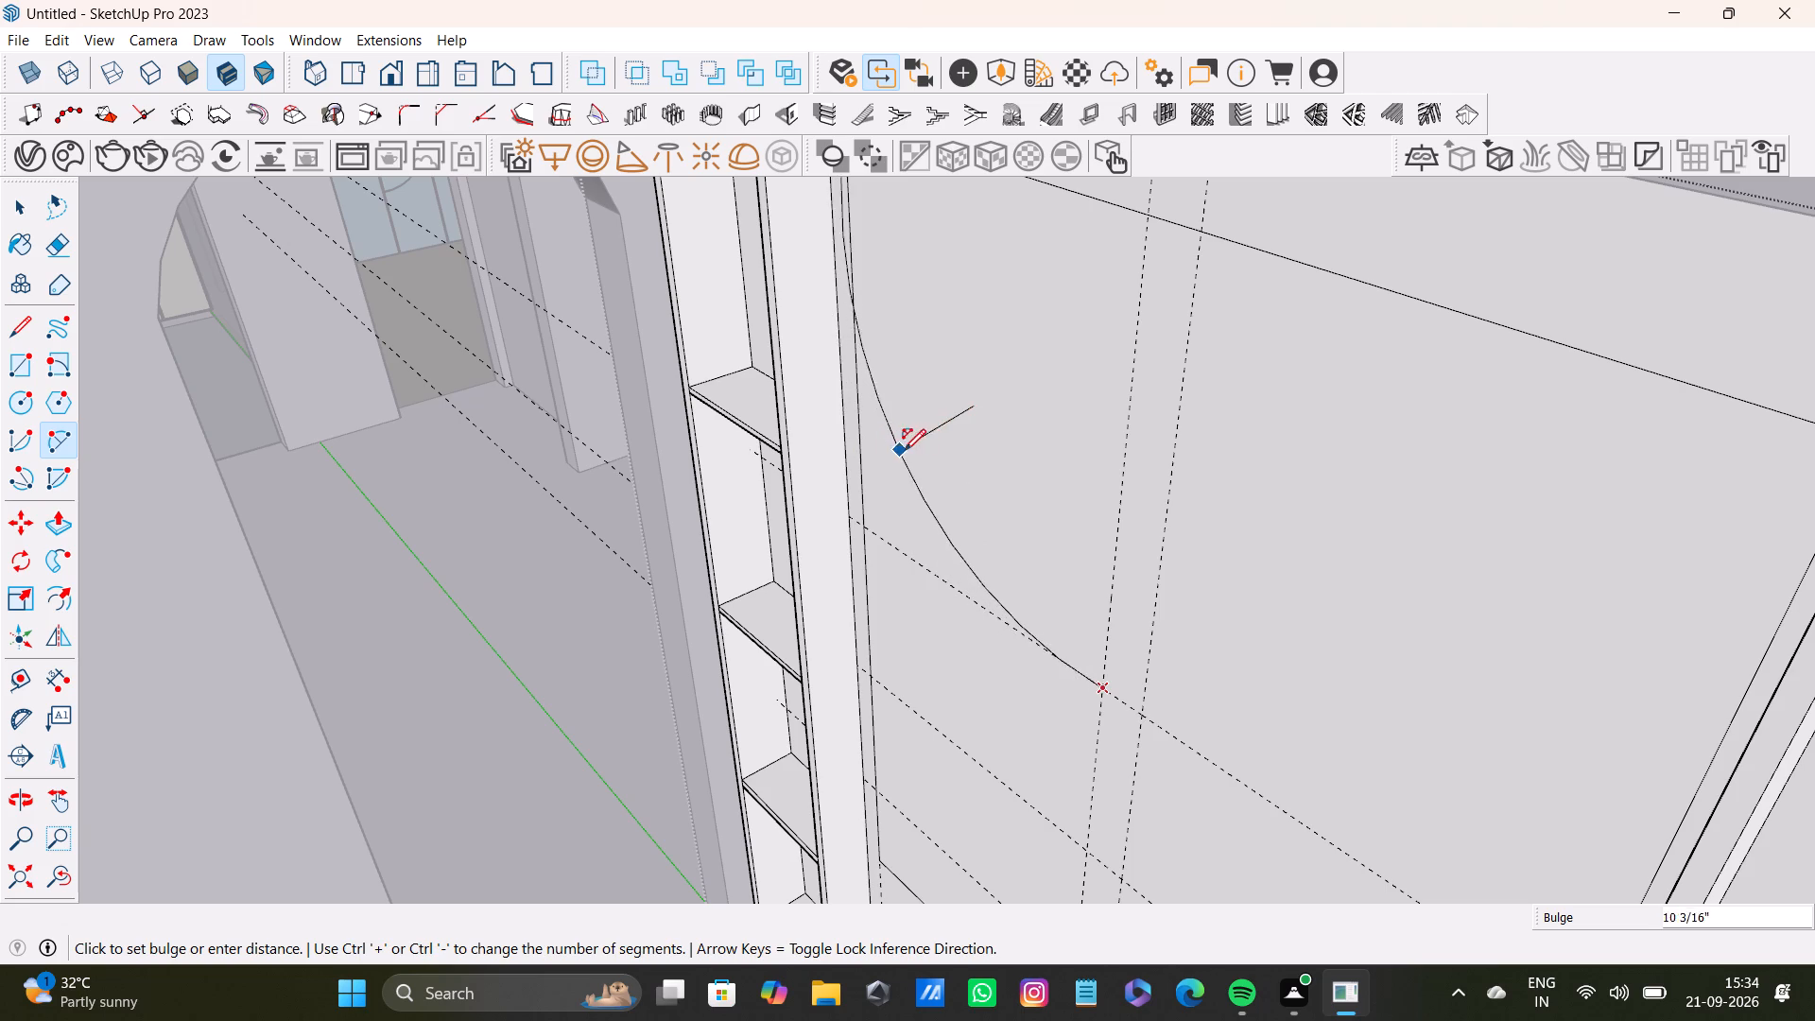
key("Left")
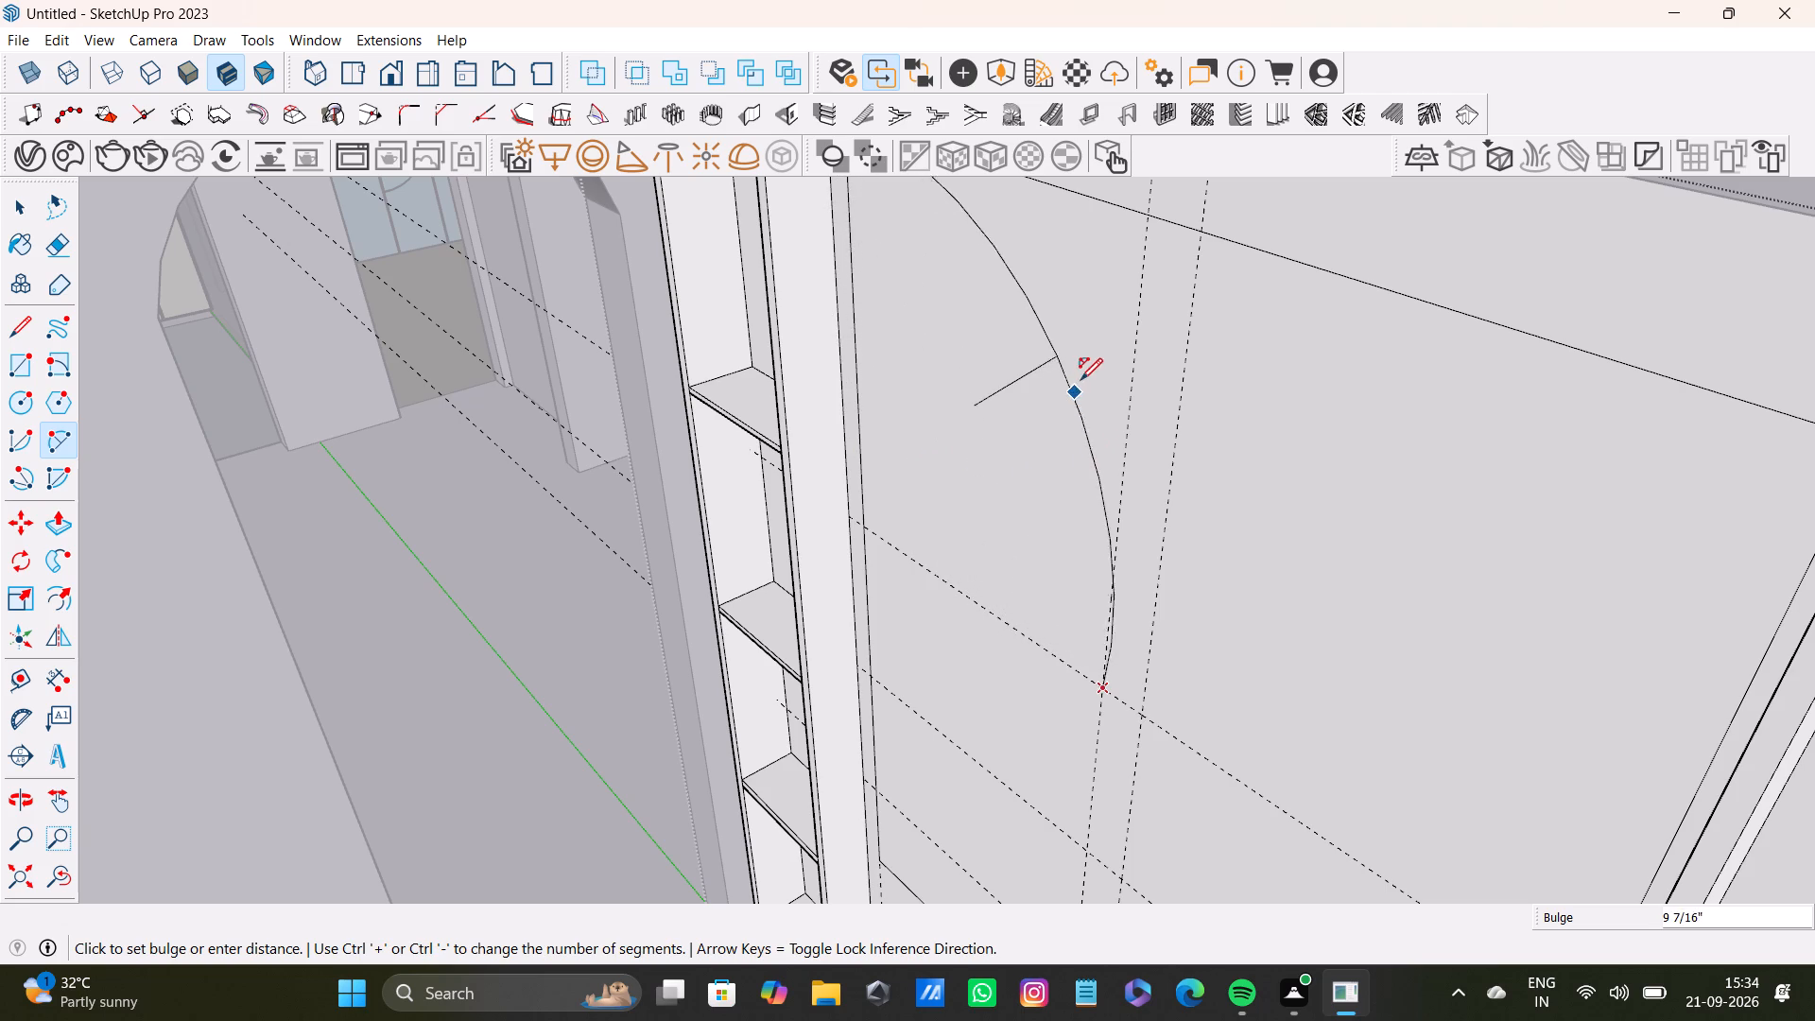
middle_click_drag(1043, 531, 1407, 462)
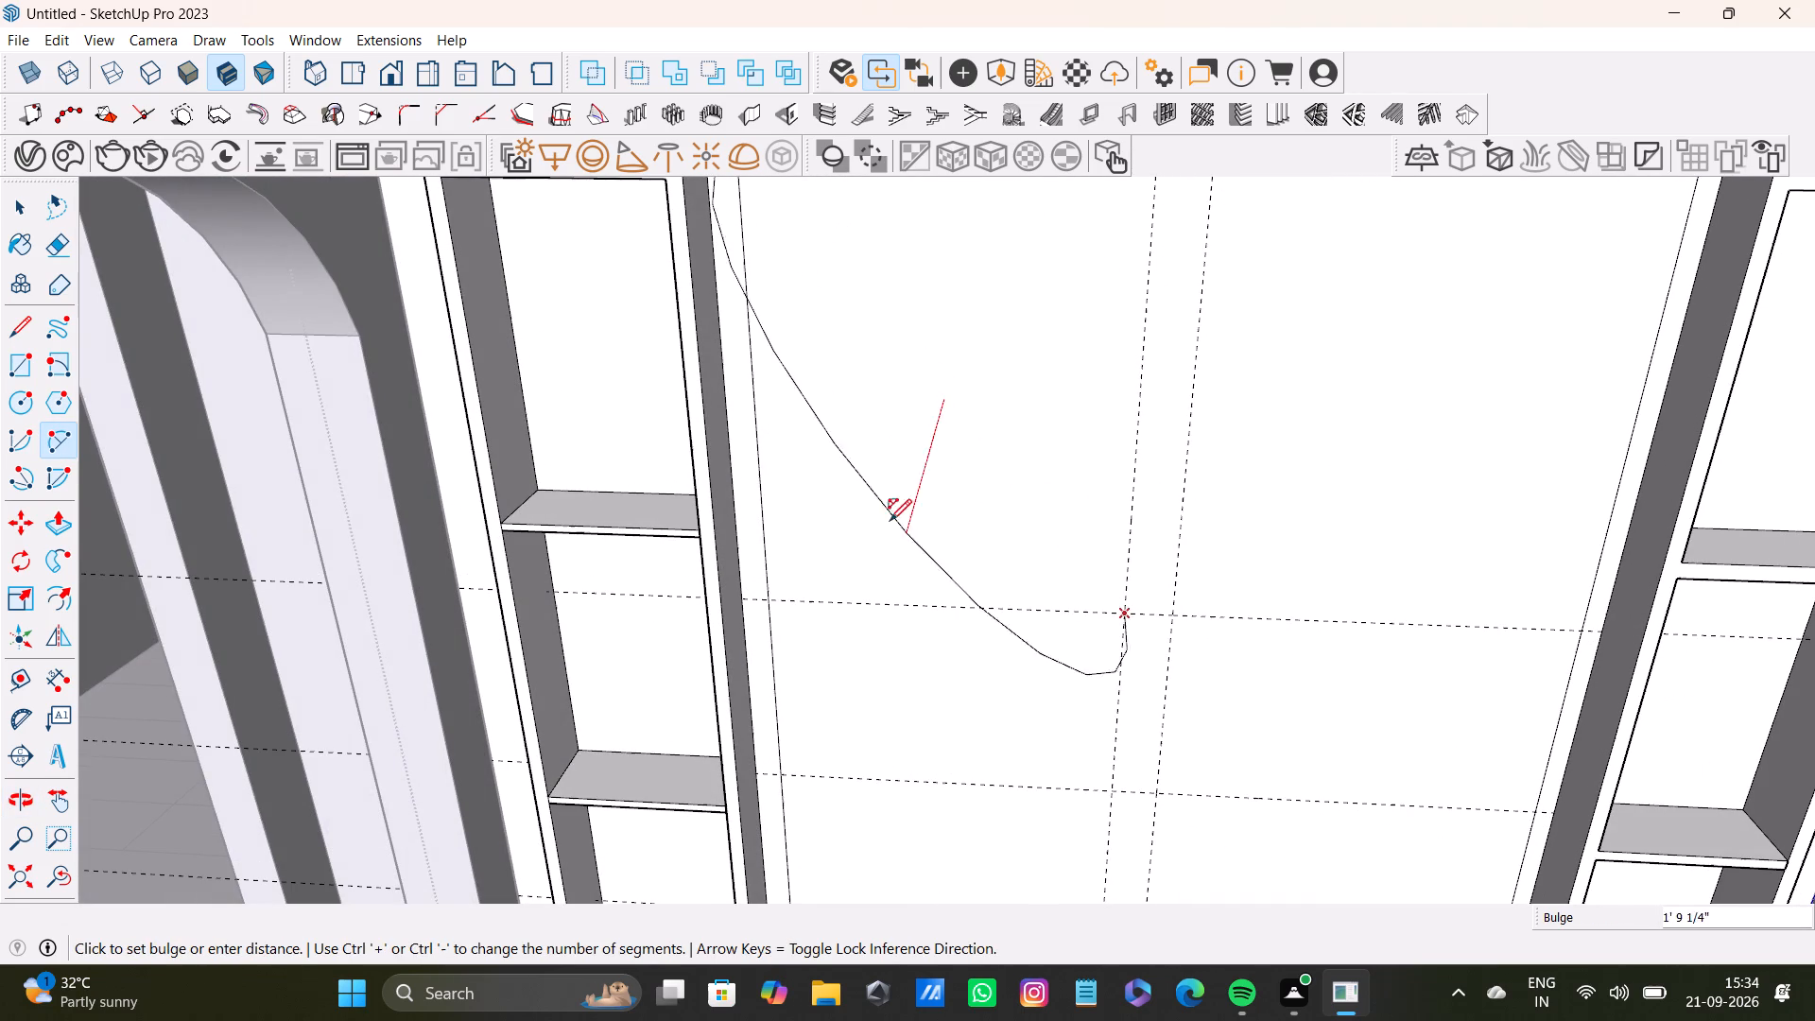
left_click(832, 427)
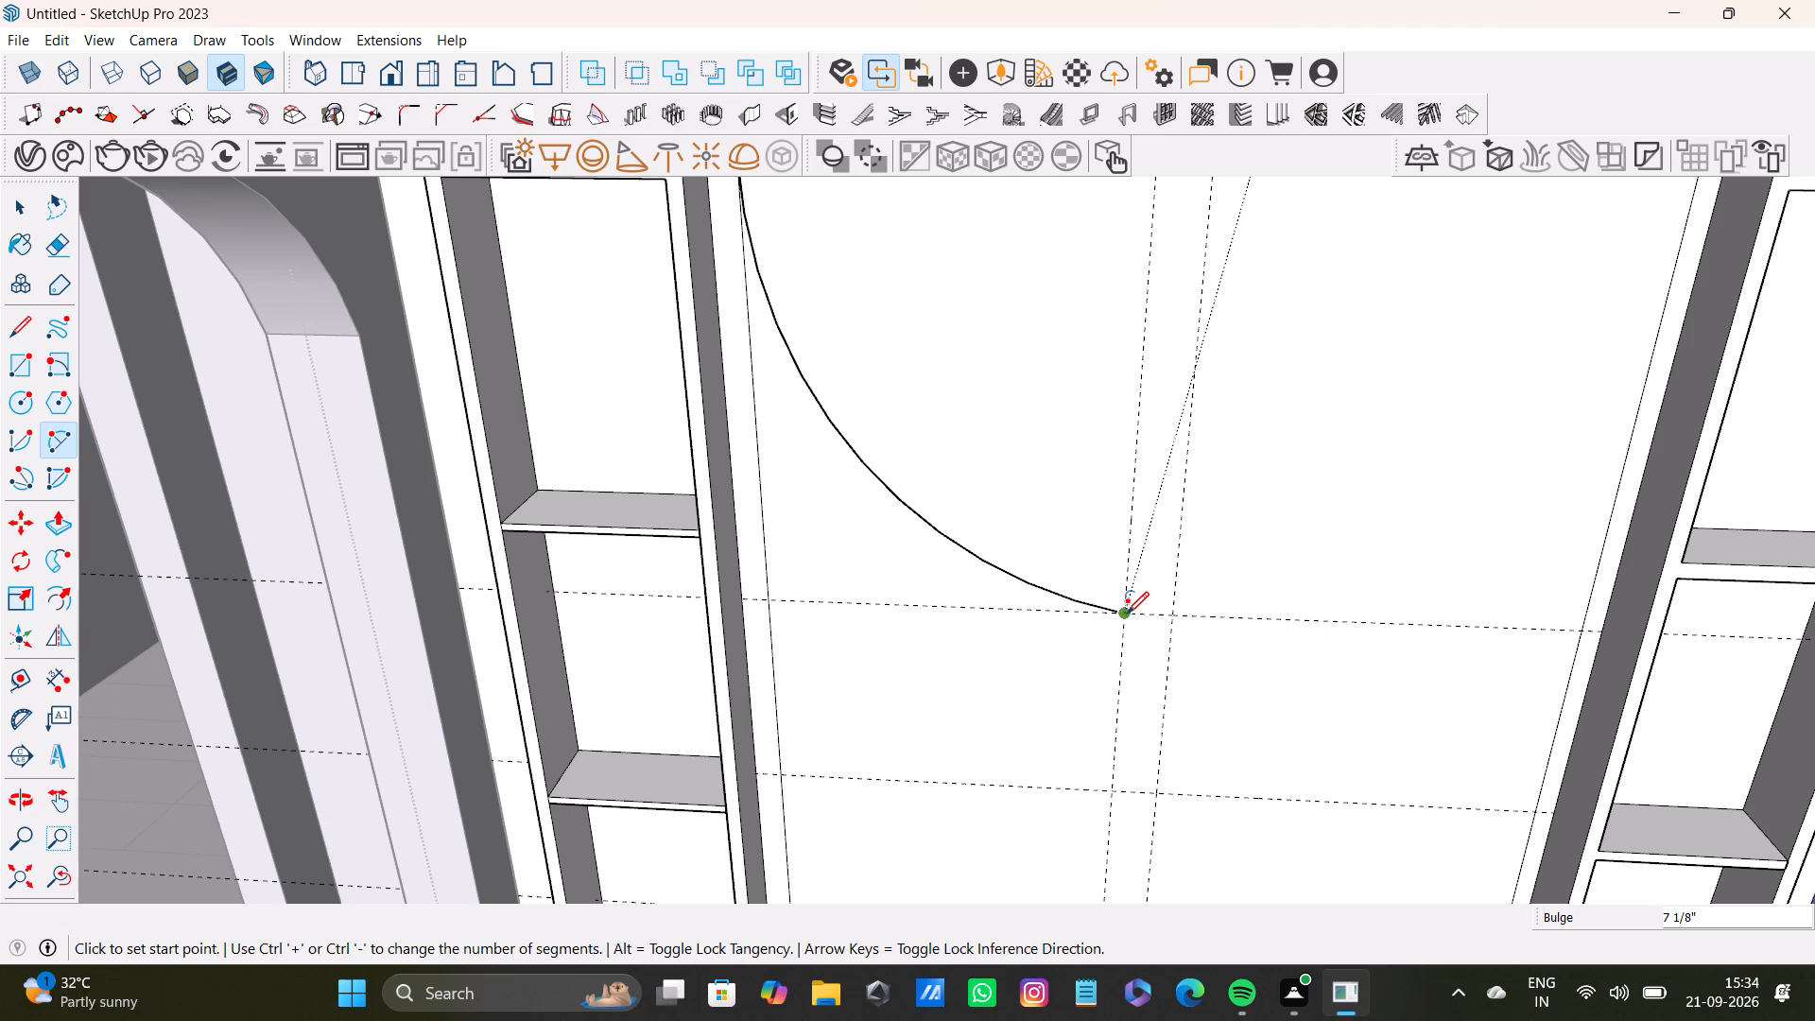
Draw a tangent 2 Point Arc from the first arc's lower end to the outline's lower-right corner, bulging about 8 15/16" toward the upper right.
left_click(1127, 614)
scroll(1358, 735, "down", 4)
middle_click_drag(1370, 760, 1443, 803, "shift")
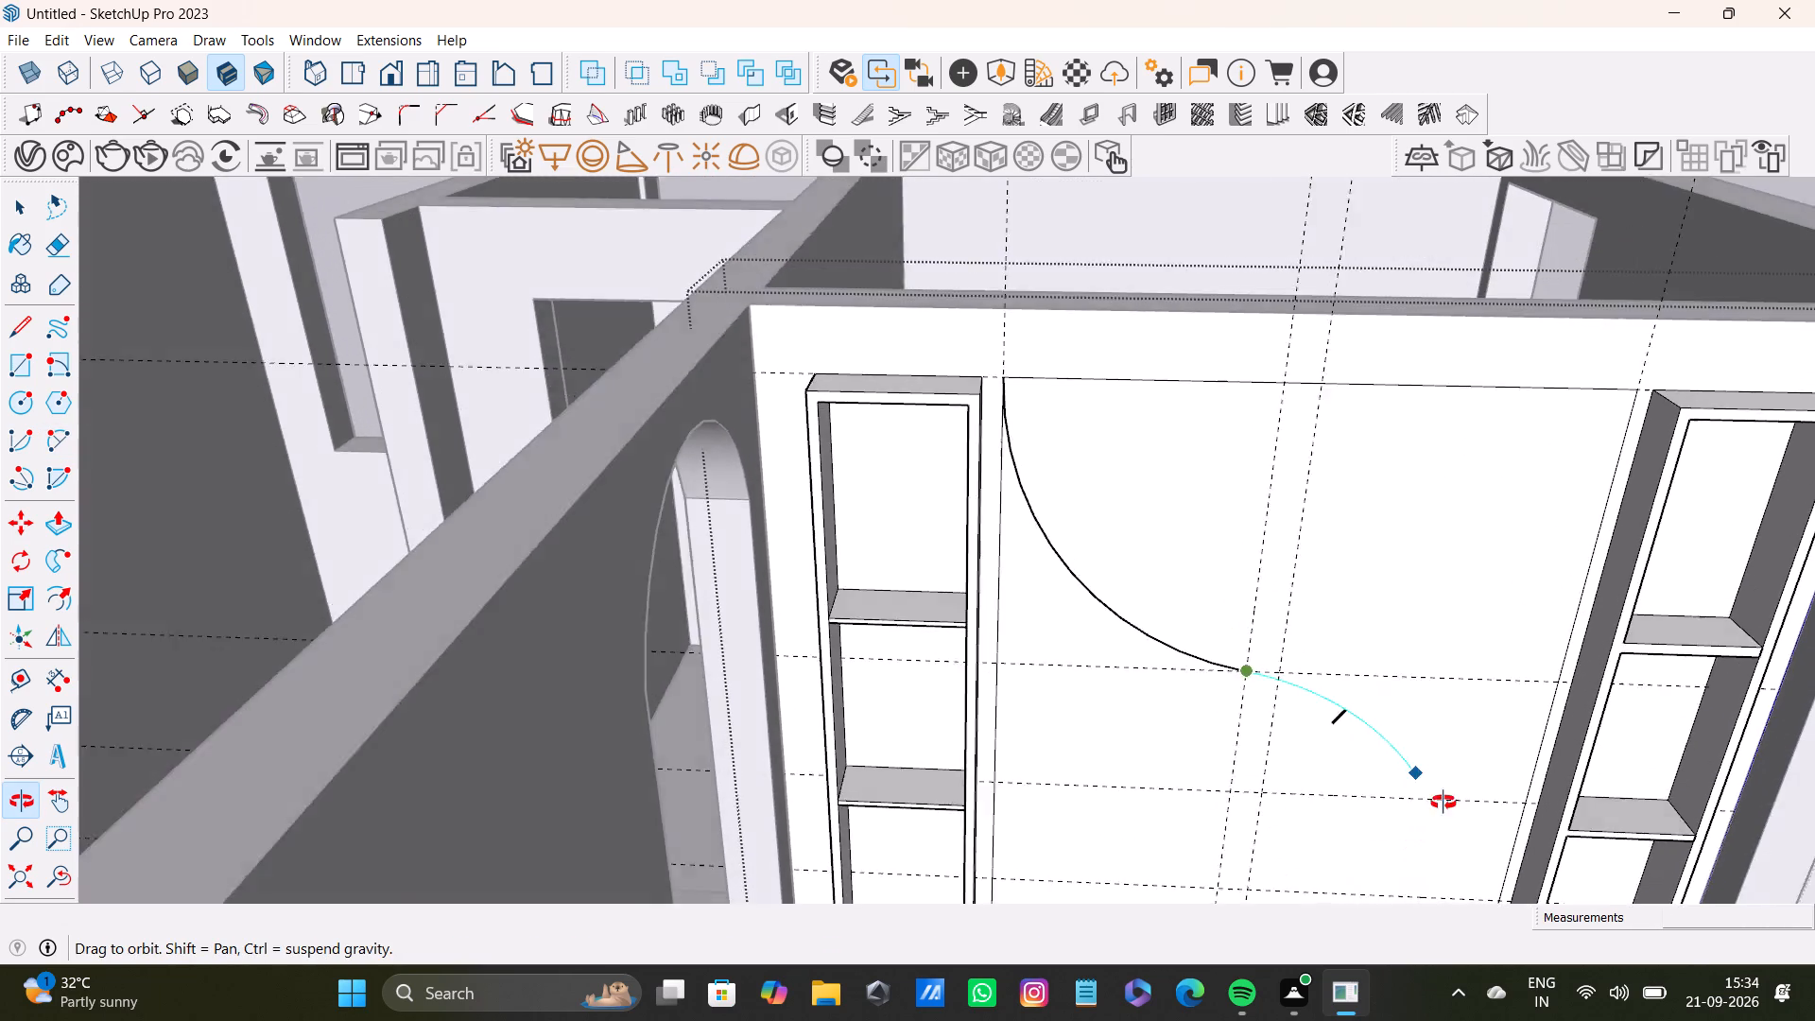
middle_click_drag(1443, 803, 1343, 673, "shift")
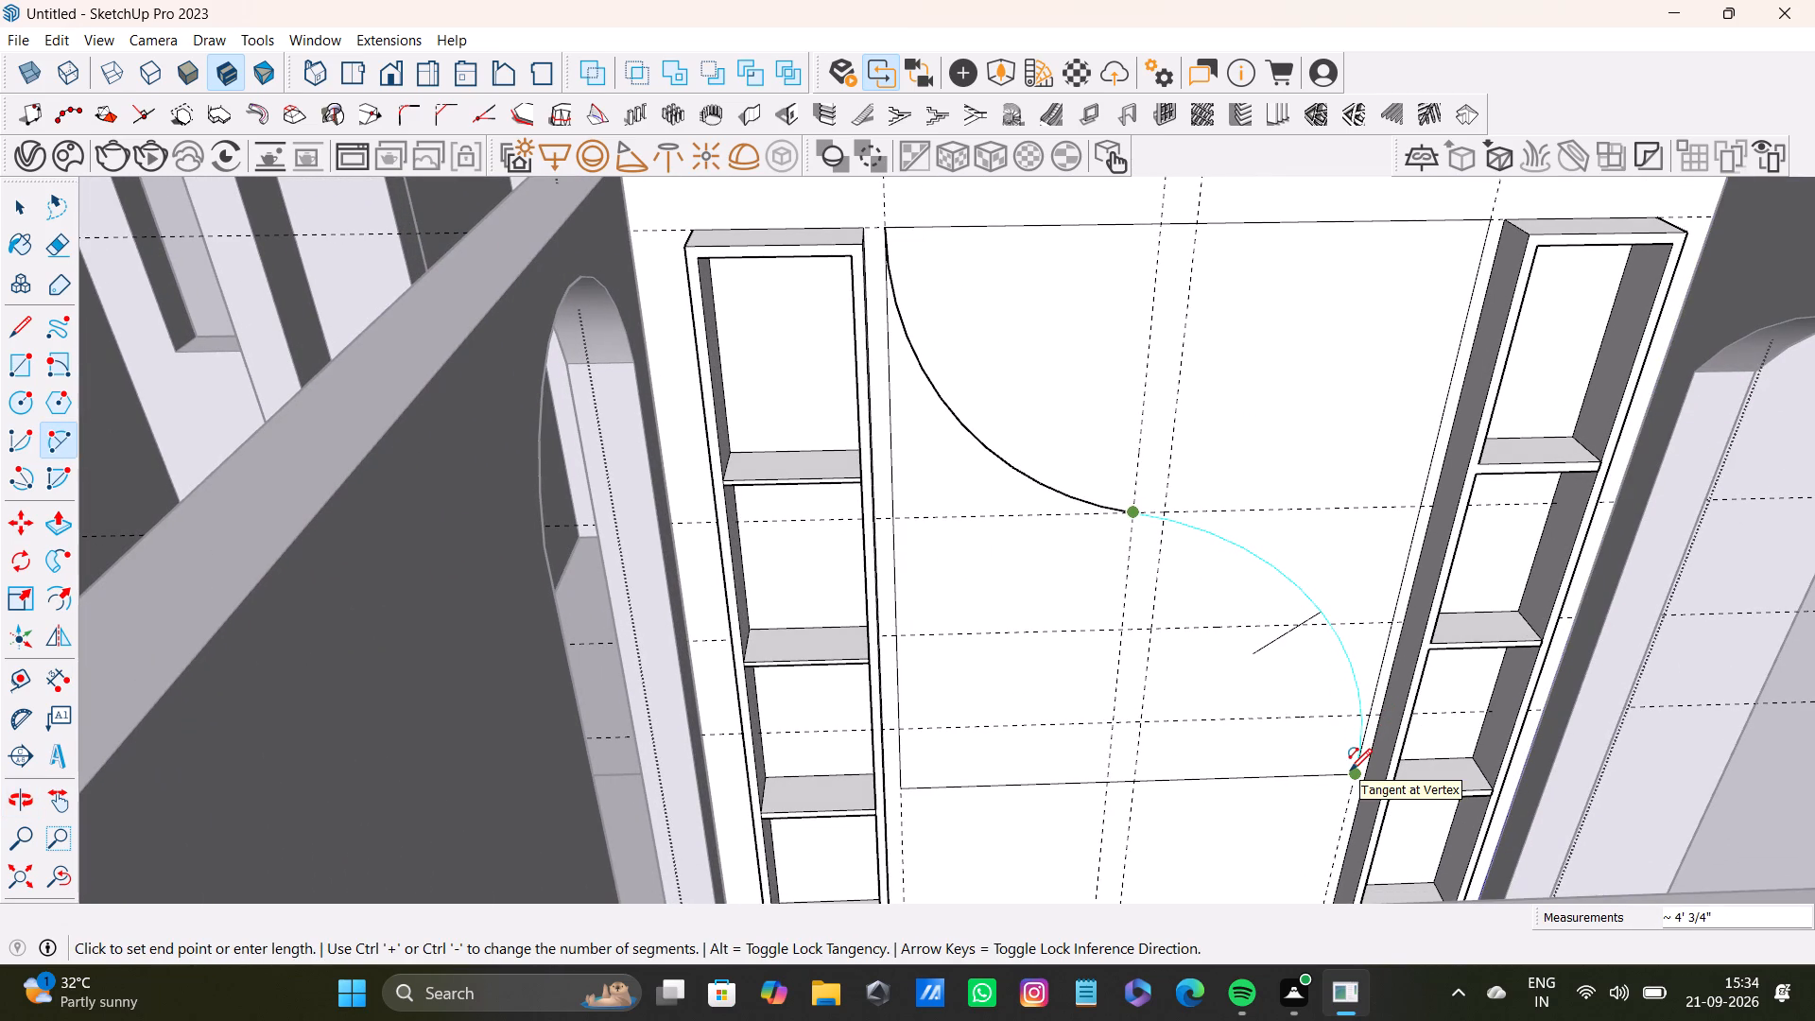
left_click(1350, 774)
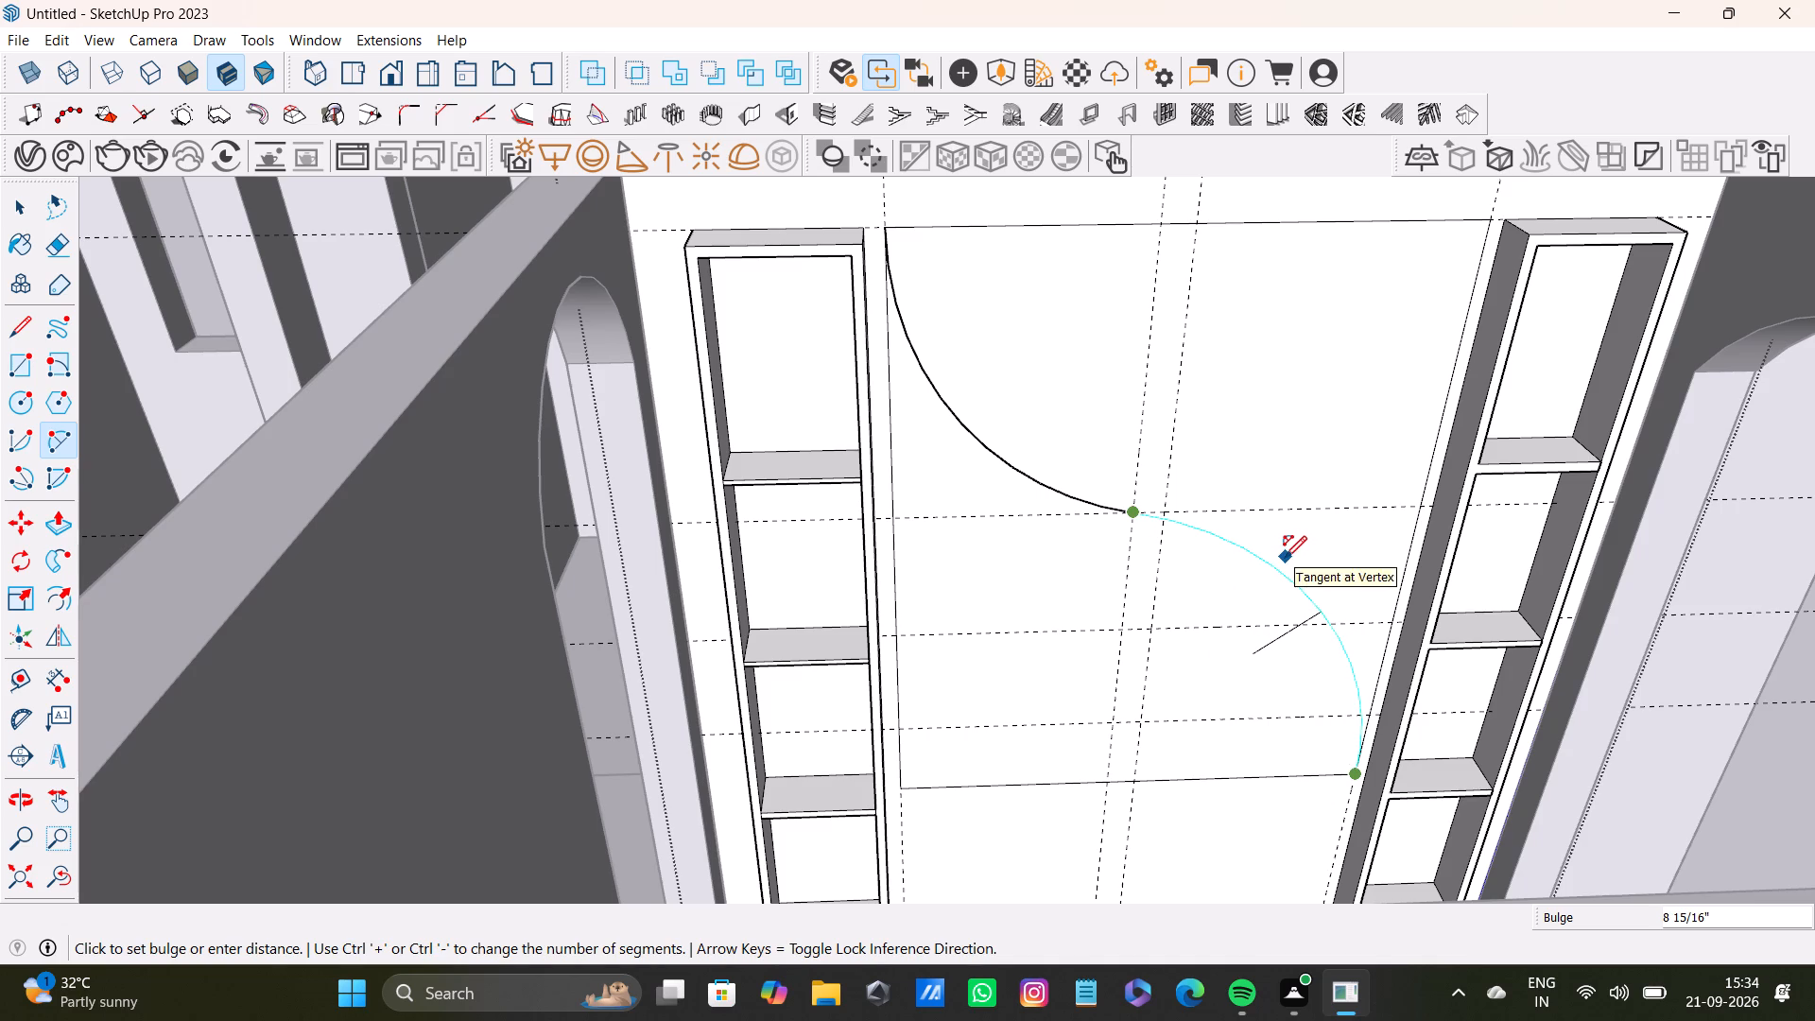
left_click(1285, 558)
Push/Pull the panel face below the S-curve outward from the wall by about 3/4".
middle_click_drag(1302, 625, 1234, 715)
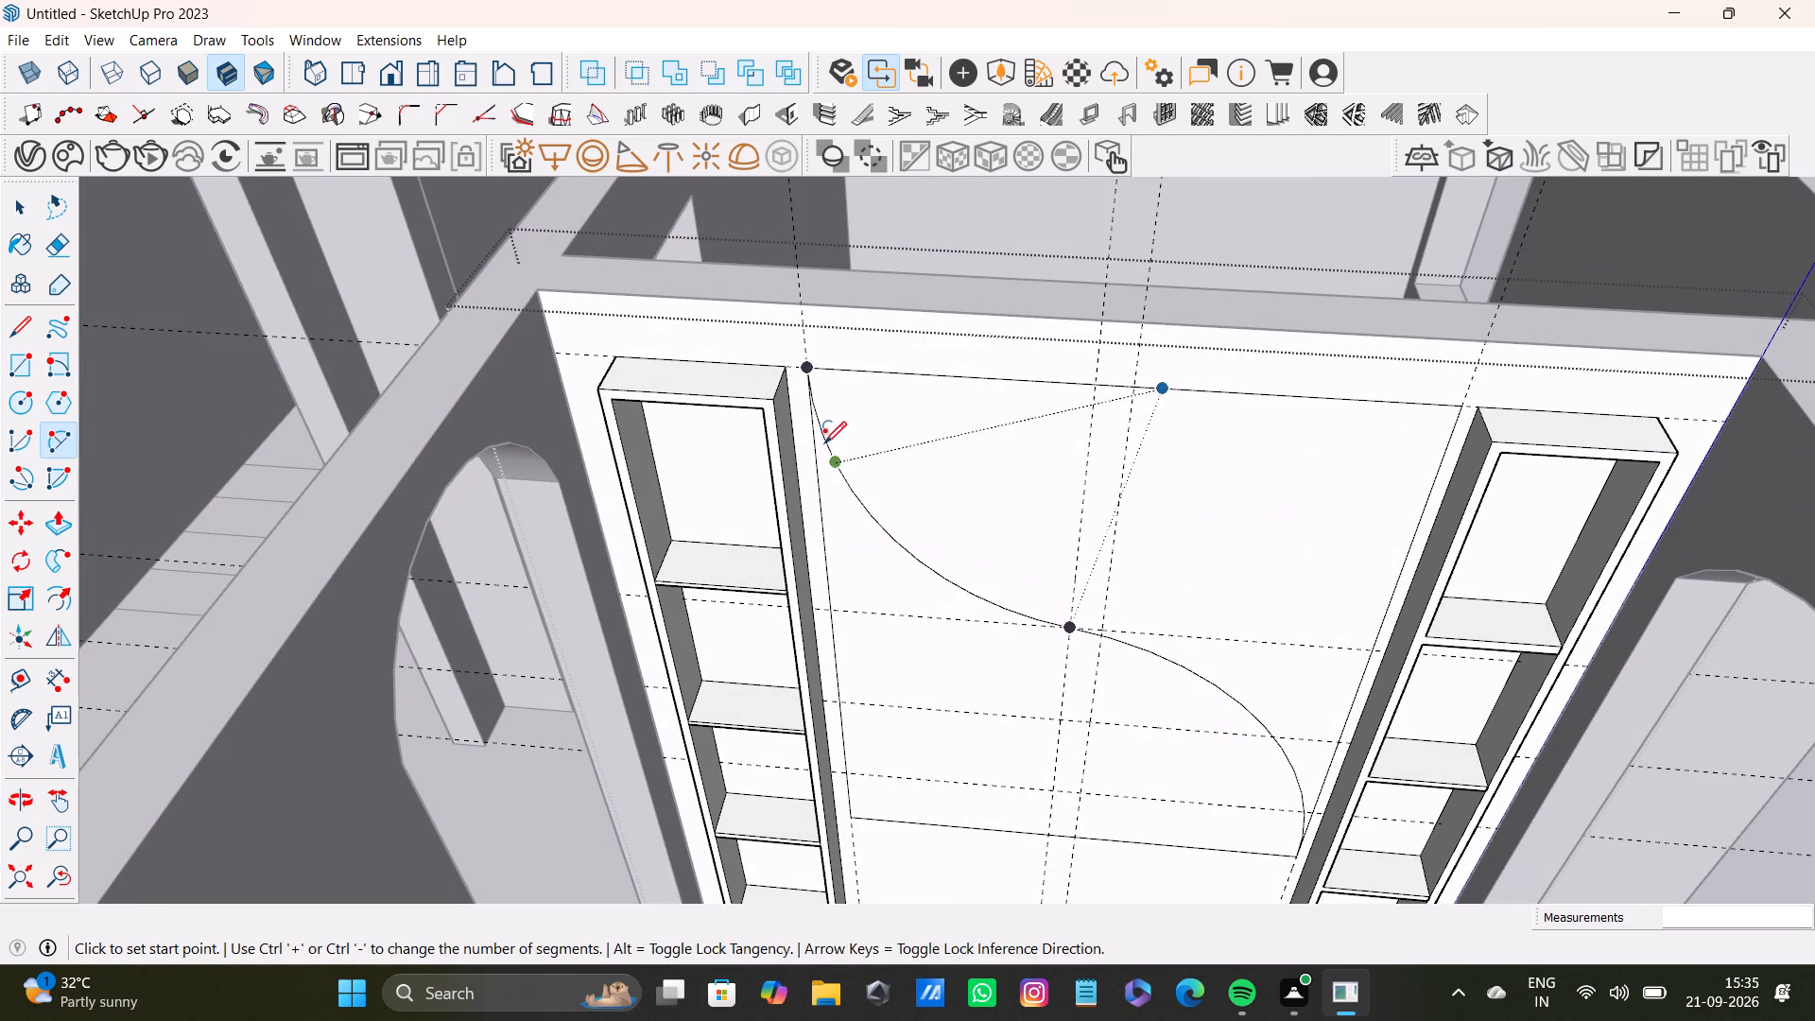
key("space")
scroll(1088, 675, "up", 4)
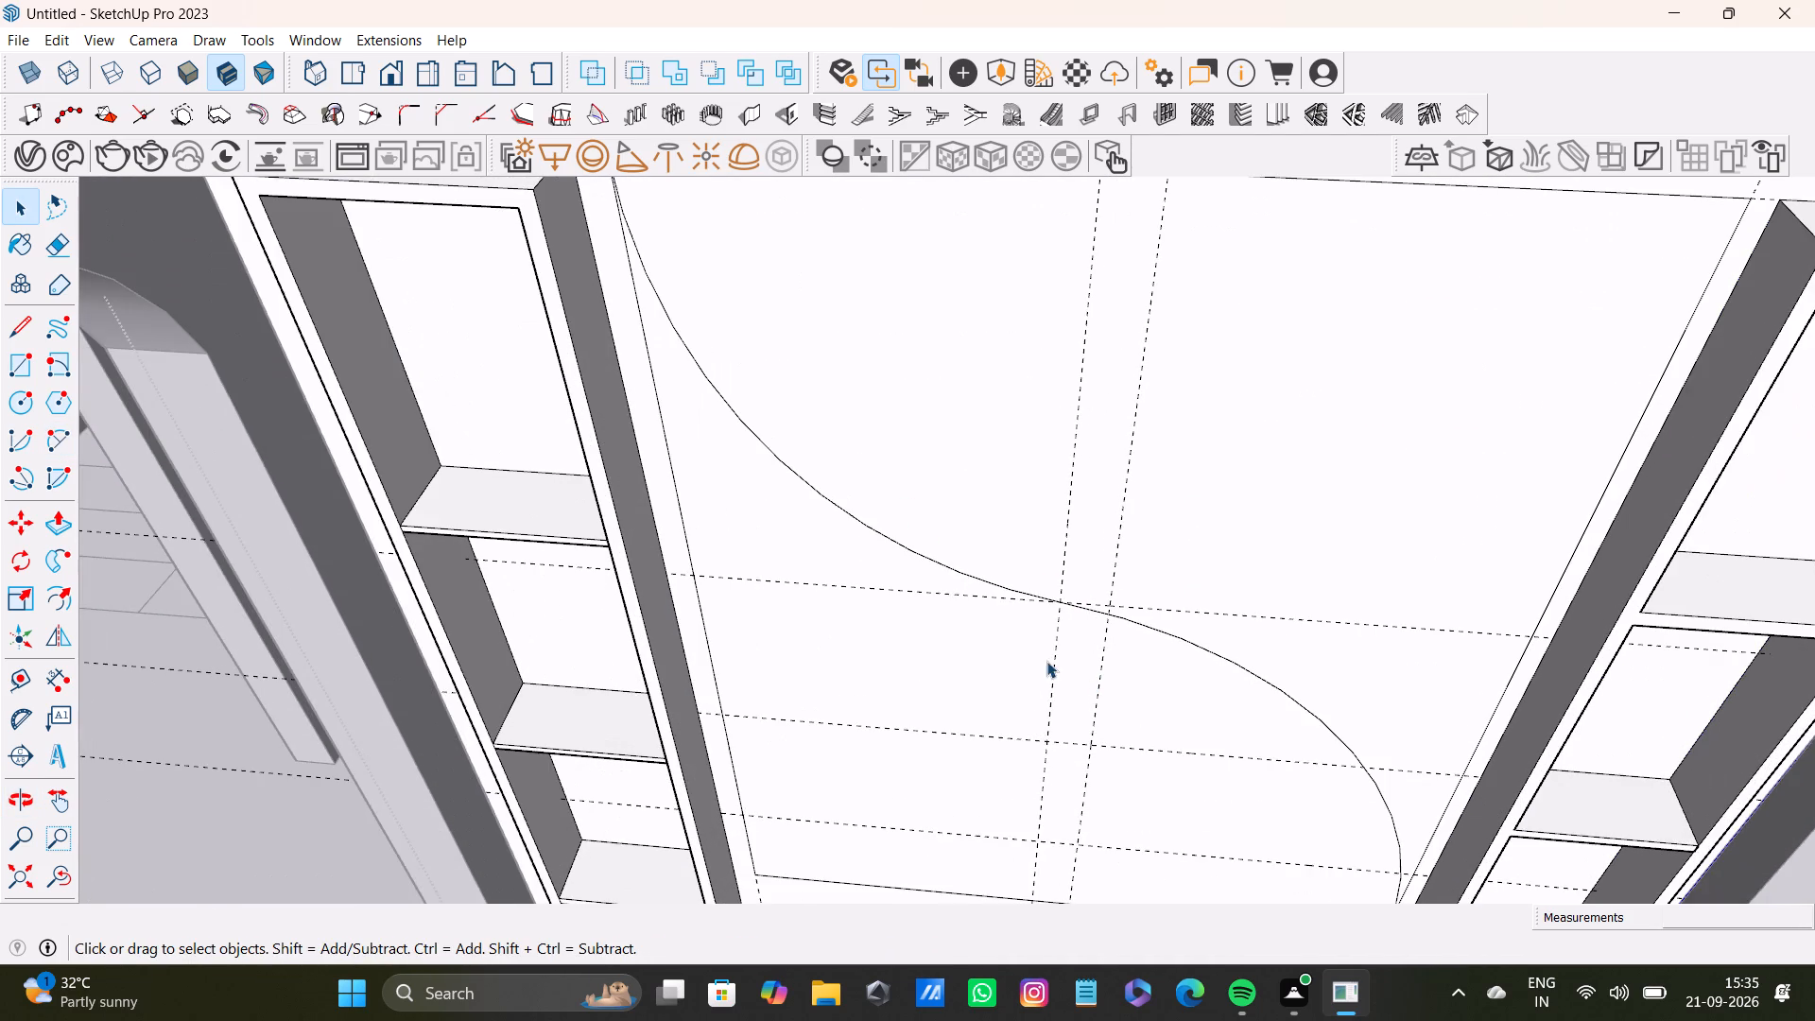
middle_click_drag(1046, 661, 1204, 517)
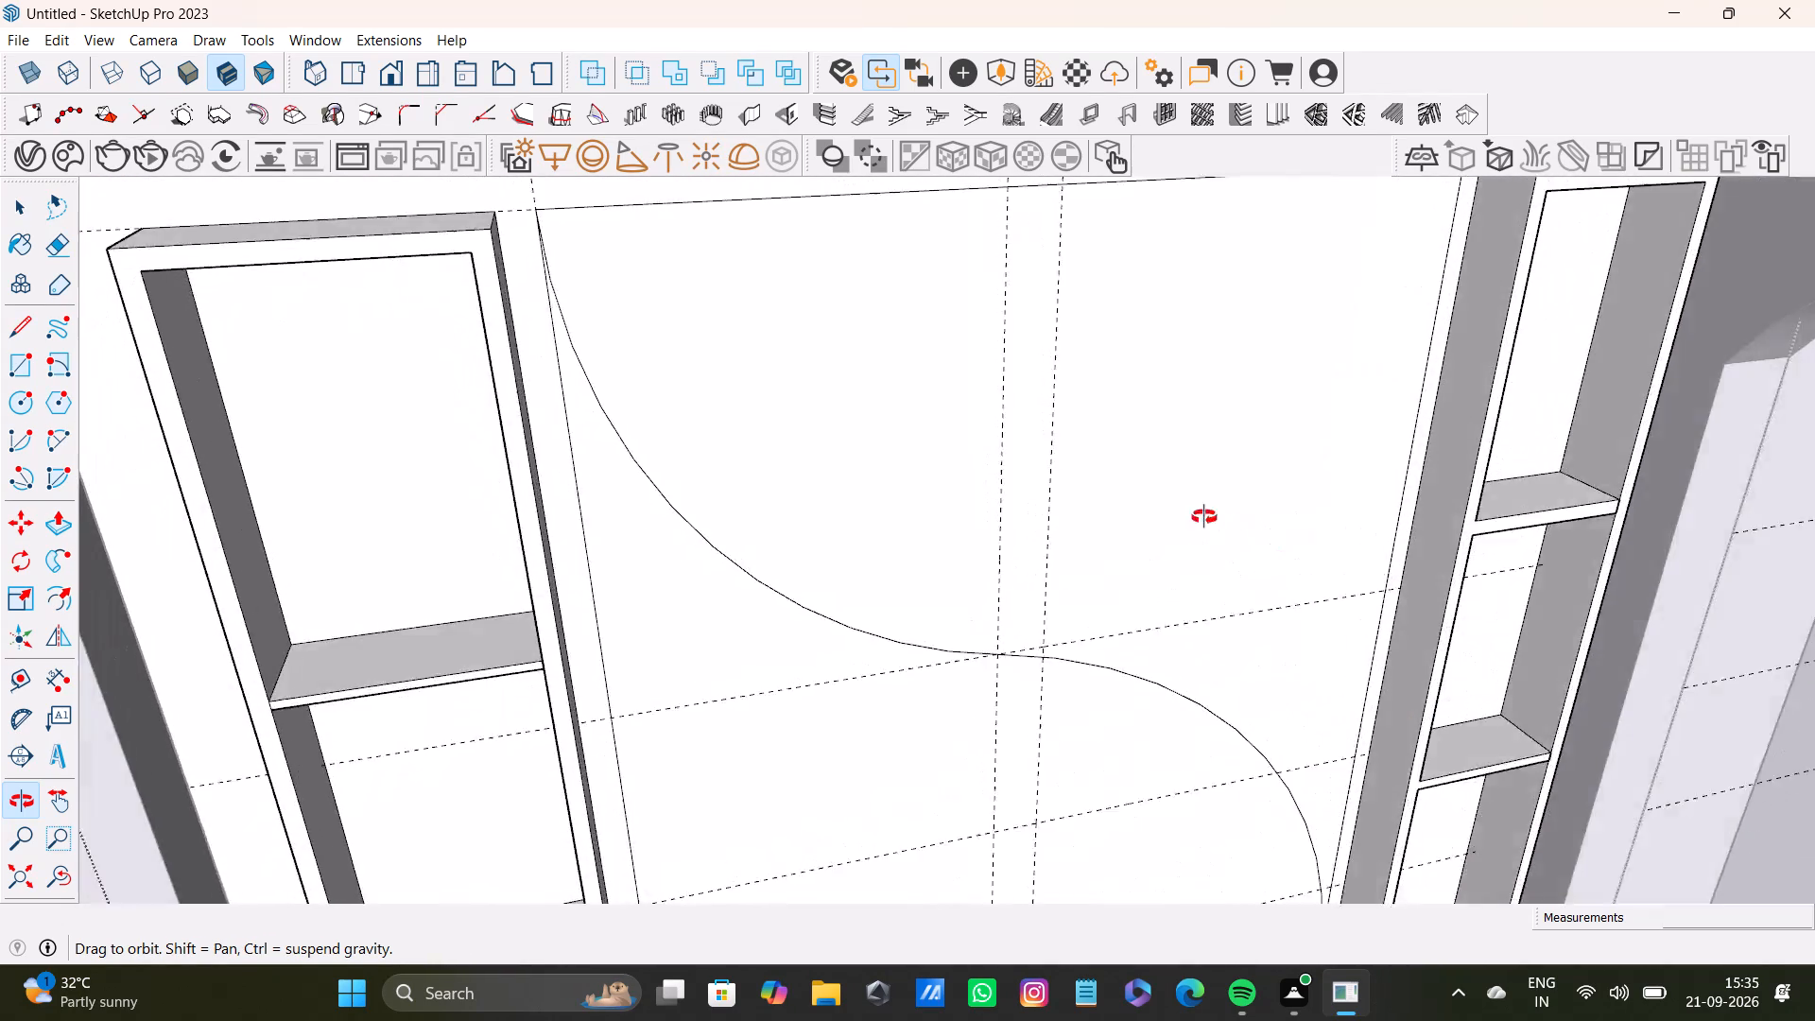
middle_click_drag(1204, 517, 1063, 542)
left_click(1074, 632)
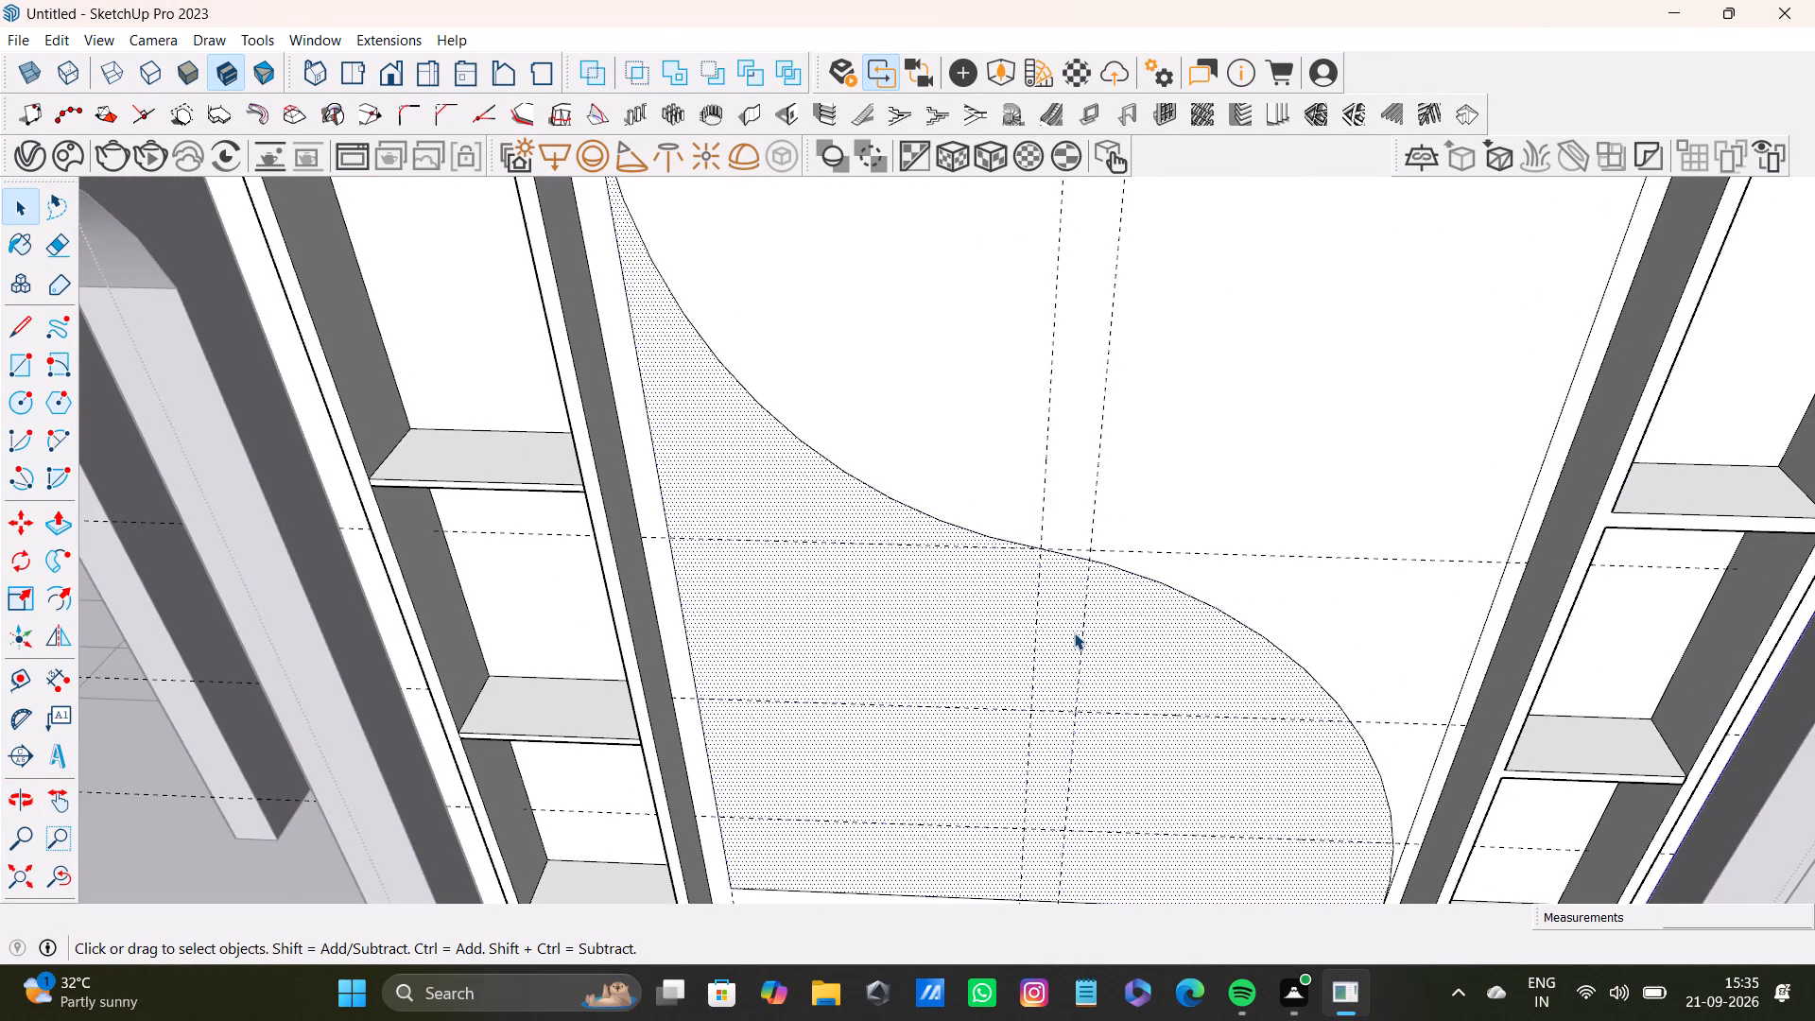
key("p")
left_click(1074, 632)
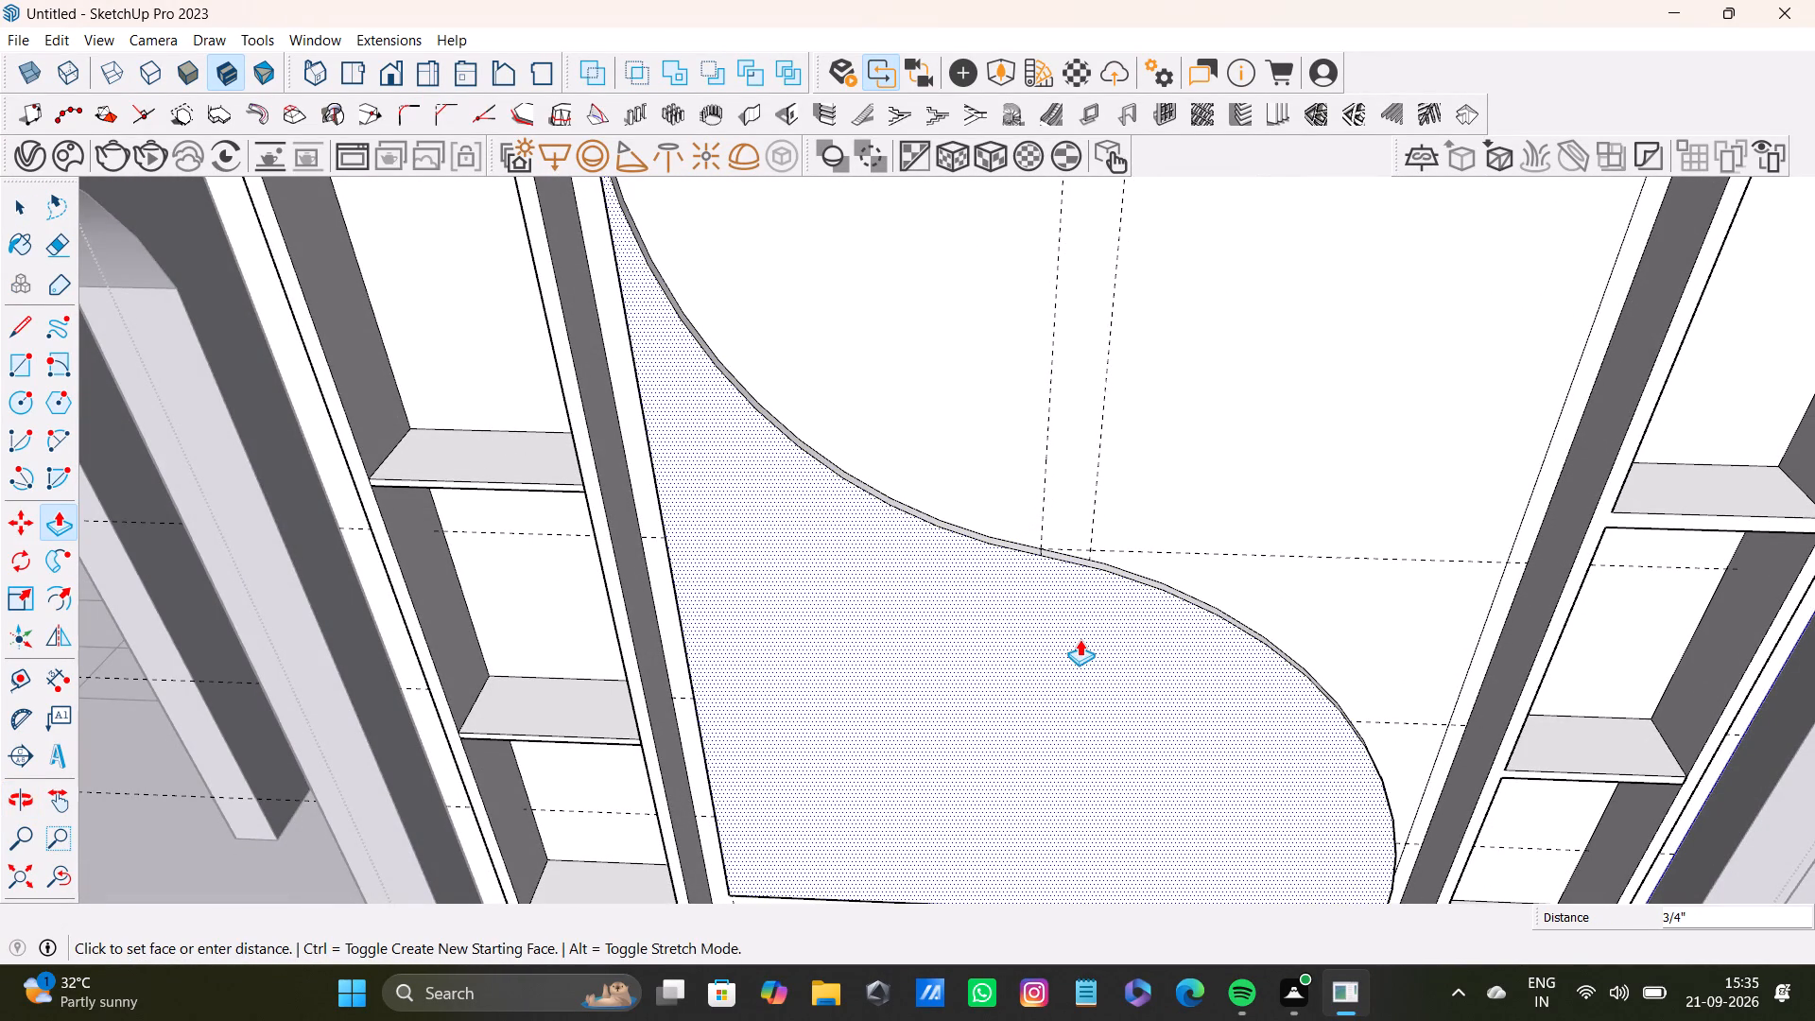
key("space")
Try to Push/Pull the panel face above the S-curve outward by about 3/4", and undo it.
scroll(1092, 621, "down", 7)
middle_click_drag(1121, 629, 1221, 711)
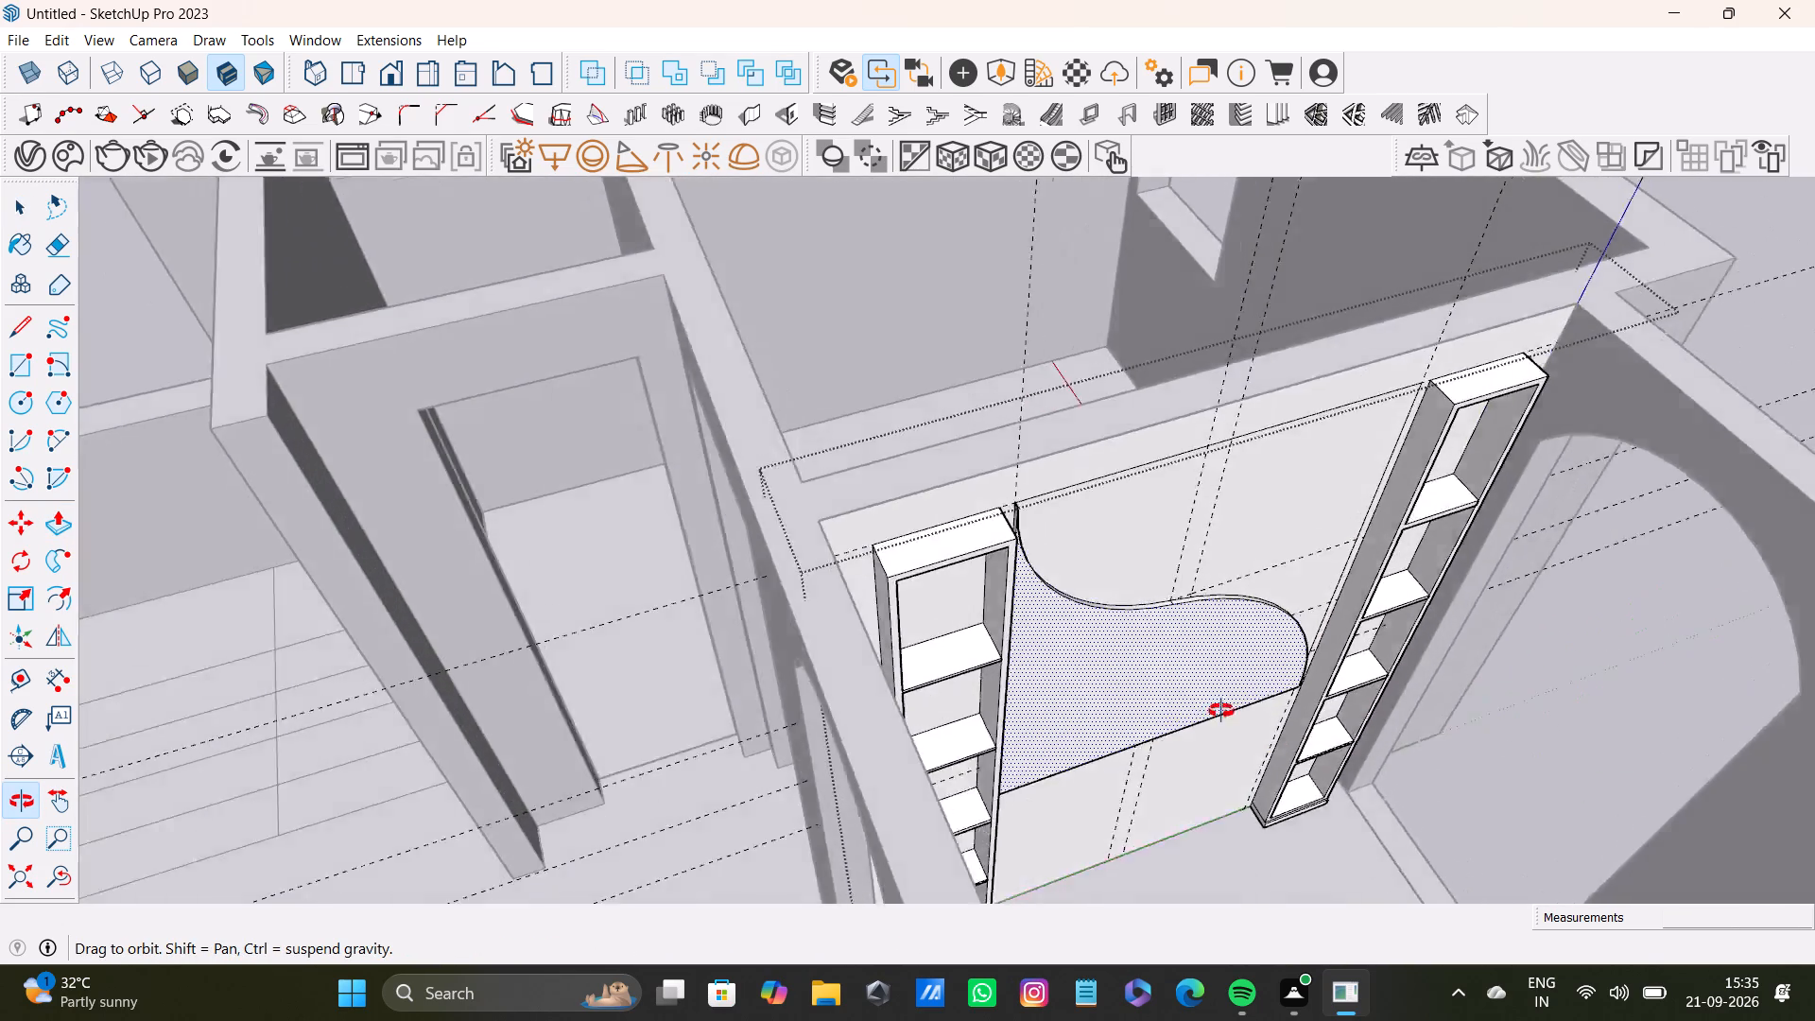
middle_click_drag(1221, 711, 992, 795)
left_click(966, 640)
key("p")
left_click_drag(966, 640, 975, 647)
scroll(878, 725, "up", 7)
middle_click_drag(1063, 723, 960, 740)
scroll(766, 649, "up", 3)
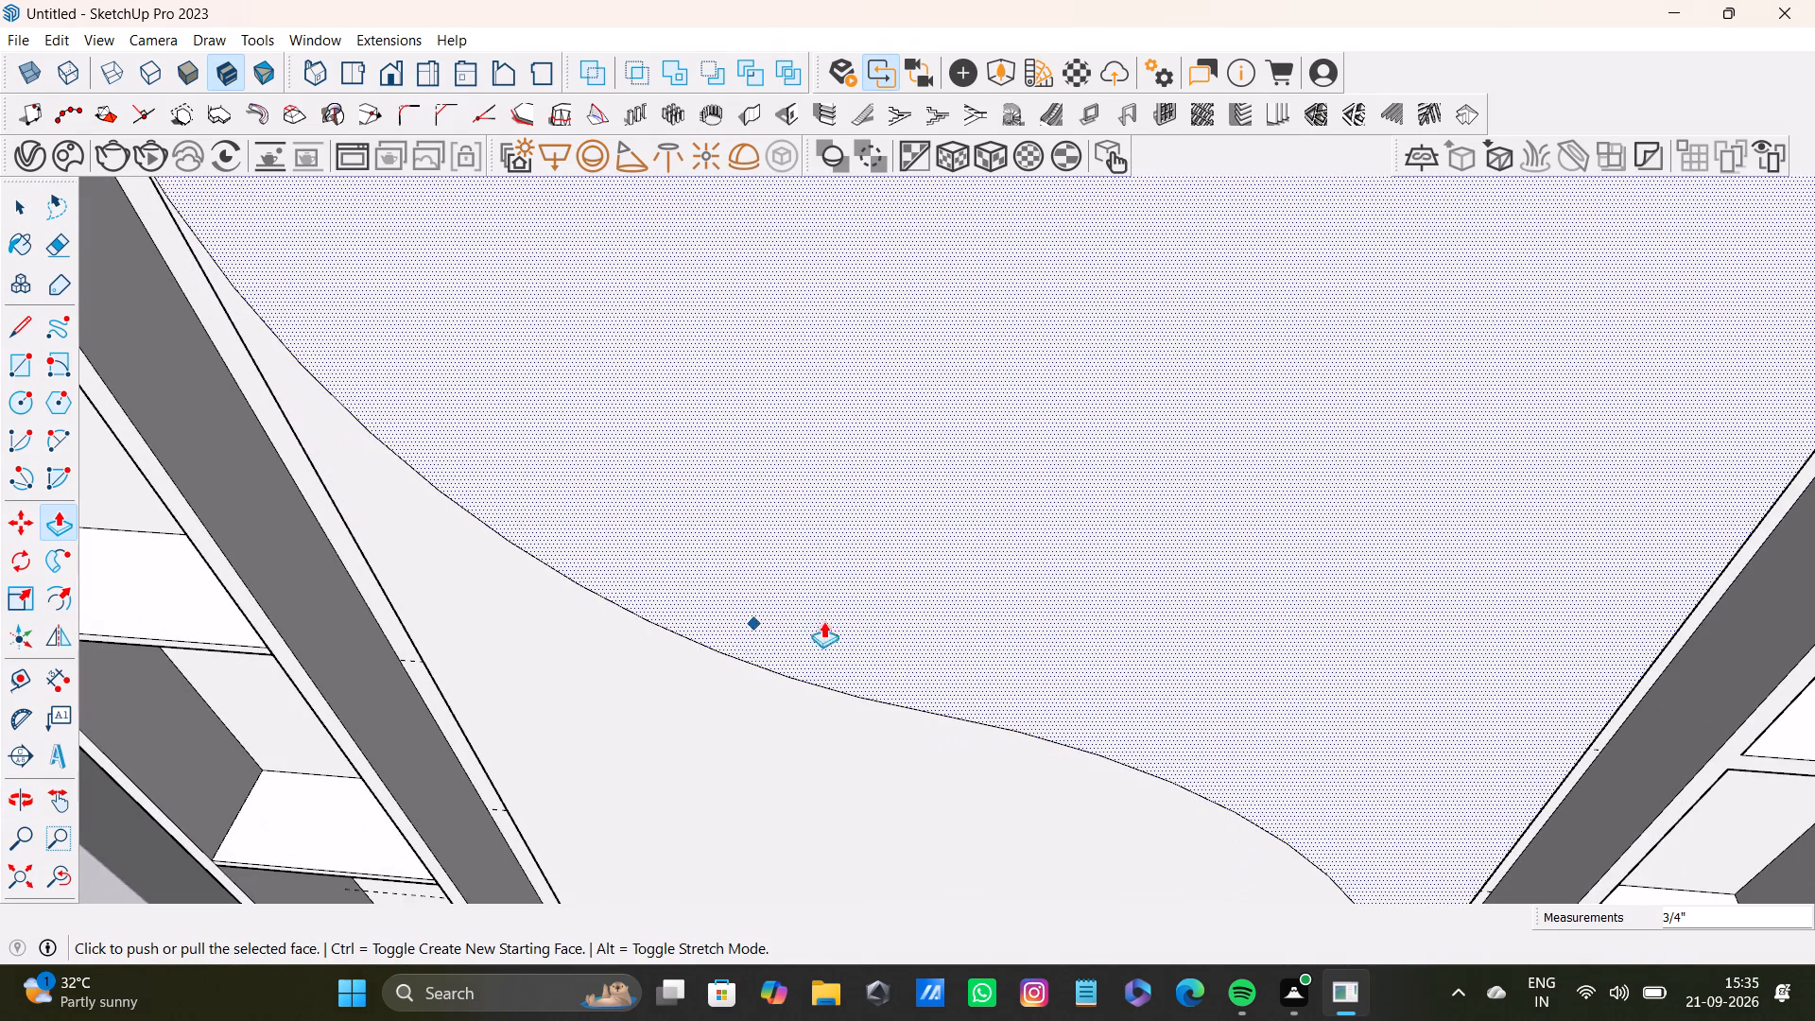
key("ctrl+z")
Push/Pull the panel face above the S-curve outward by about 5/8".
left_click_drag(869, 601, 878, 614)
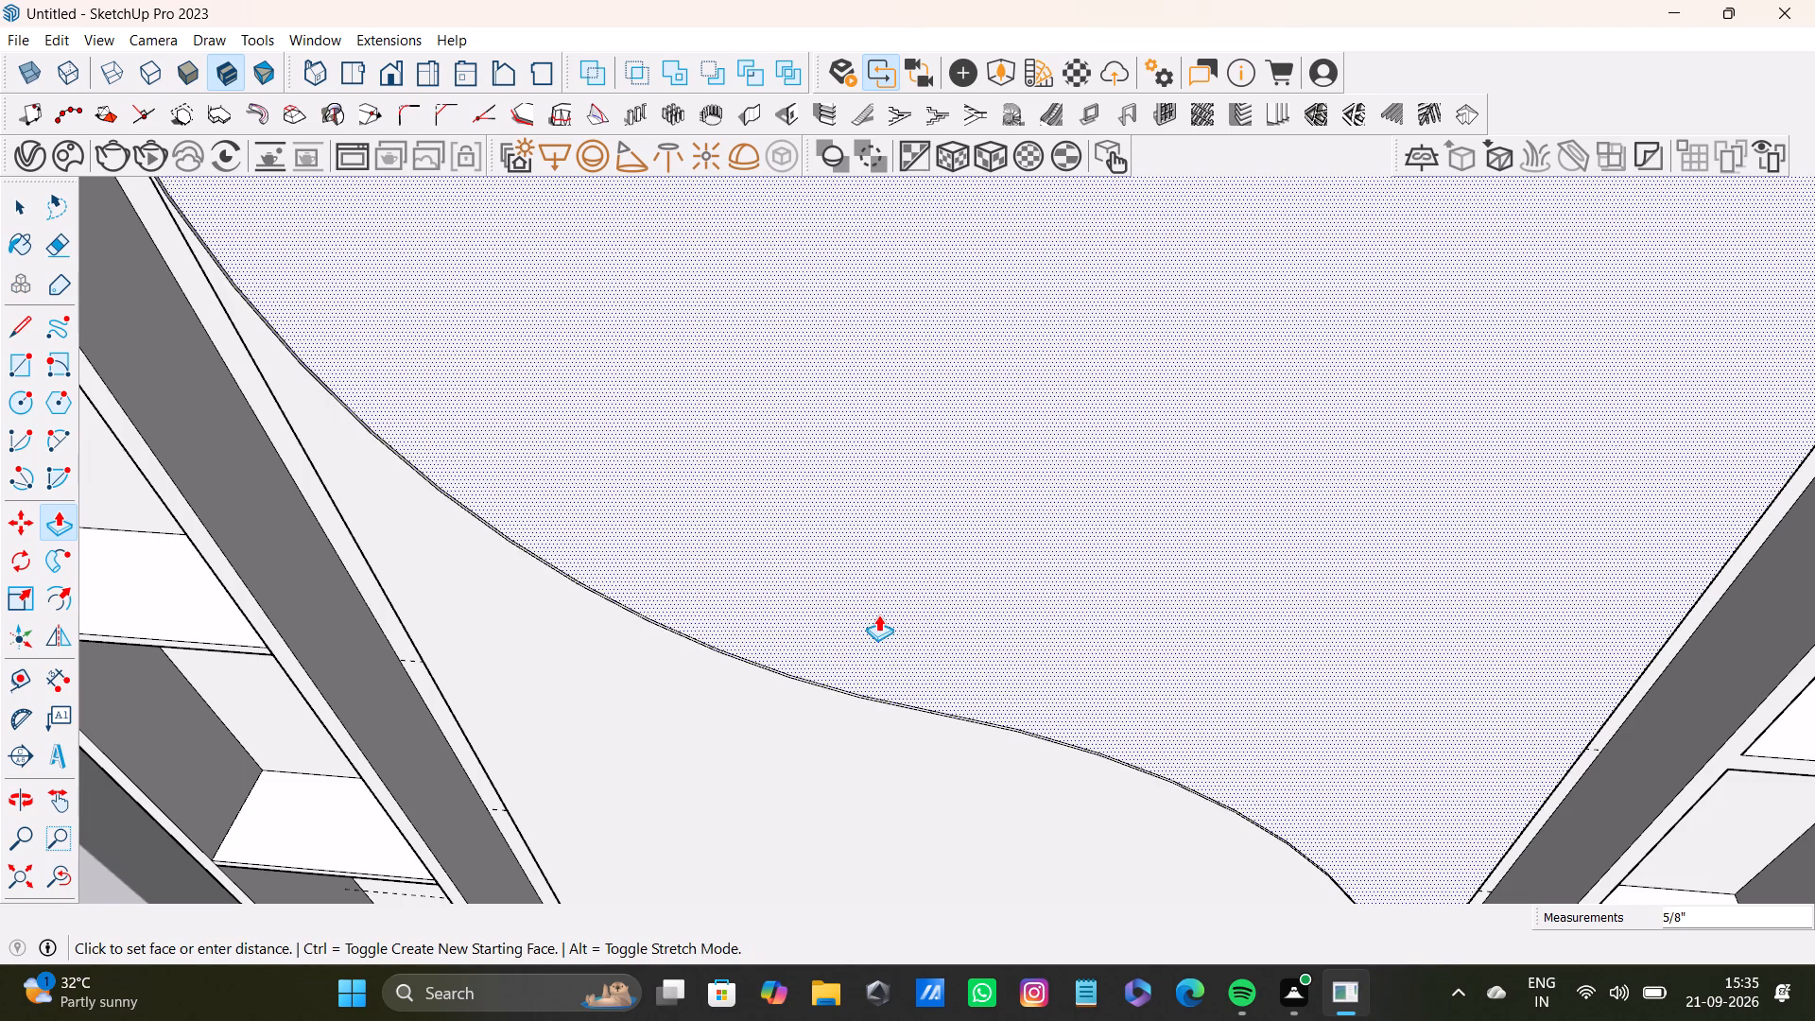
left_click_drag(878, 614, 881, 611)
key("space")
Examine the two raised panel pieces from above and from the front to compare their thicknesses.
scroll(886, 628, "down", 11)
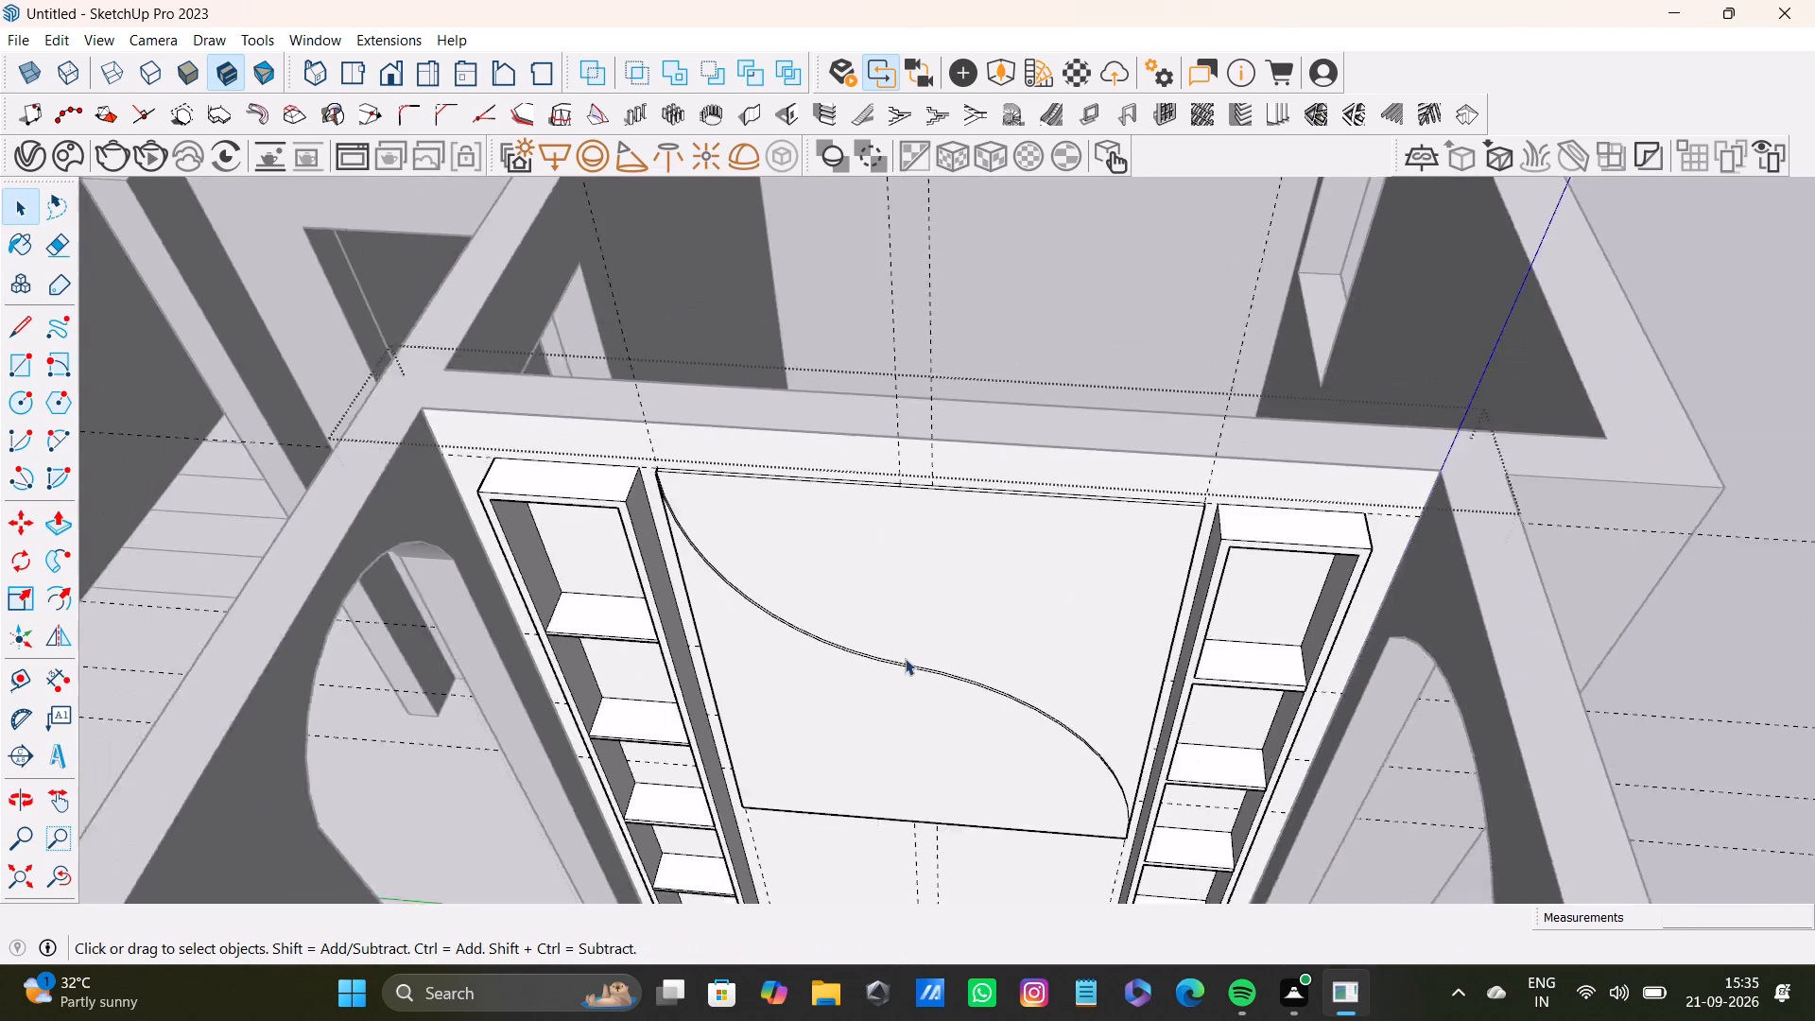
middle_click_drag(939, 675, 929, 854)
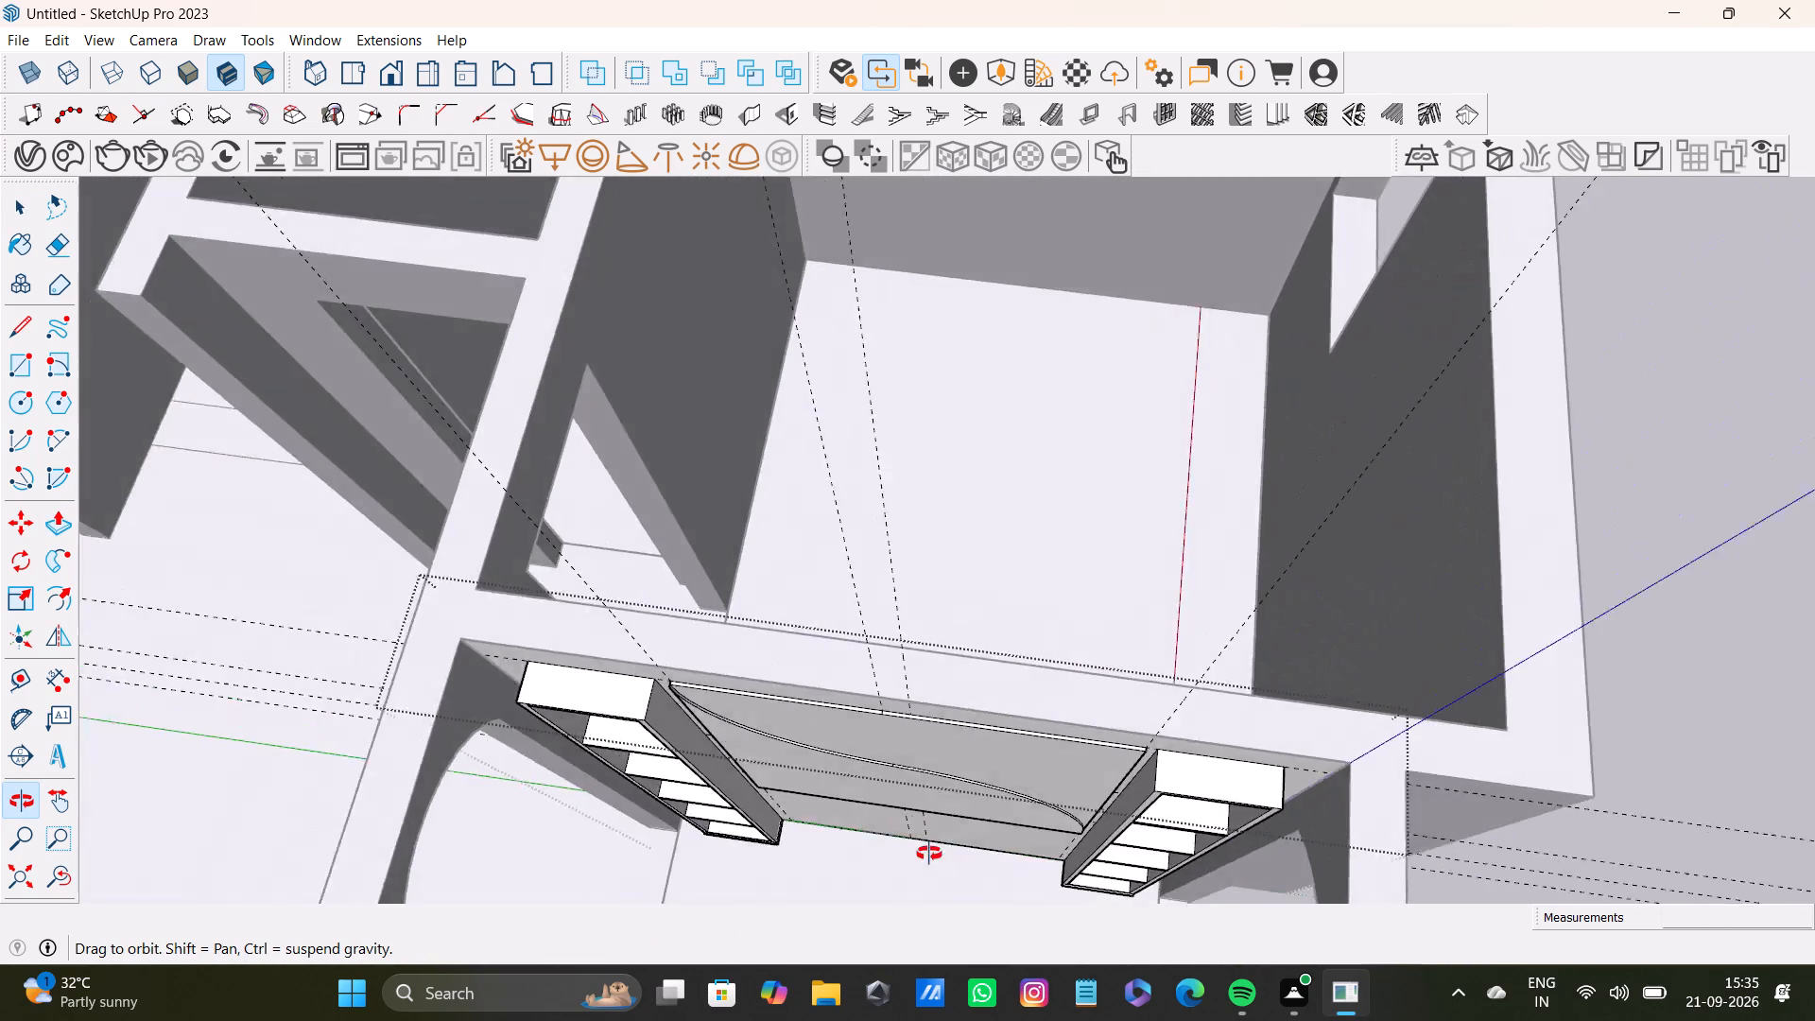
middle_click_drag(929, 854, 994, 868)
scroll(867, 720, "up", 10)
scroll(759, 770, "down", 7)
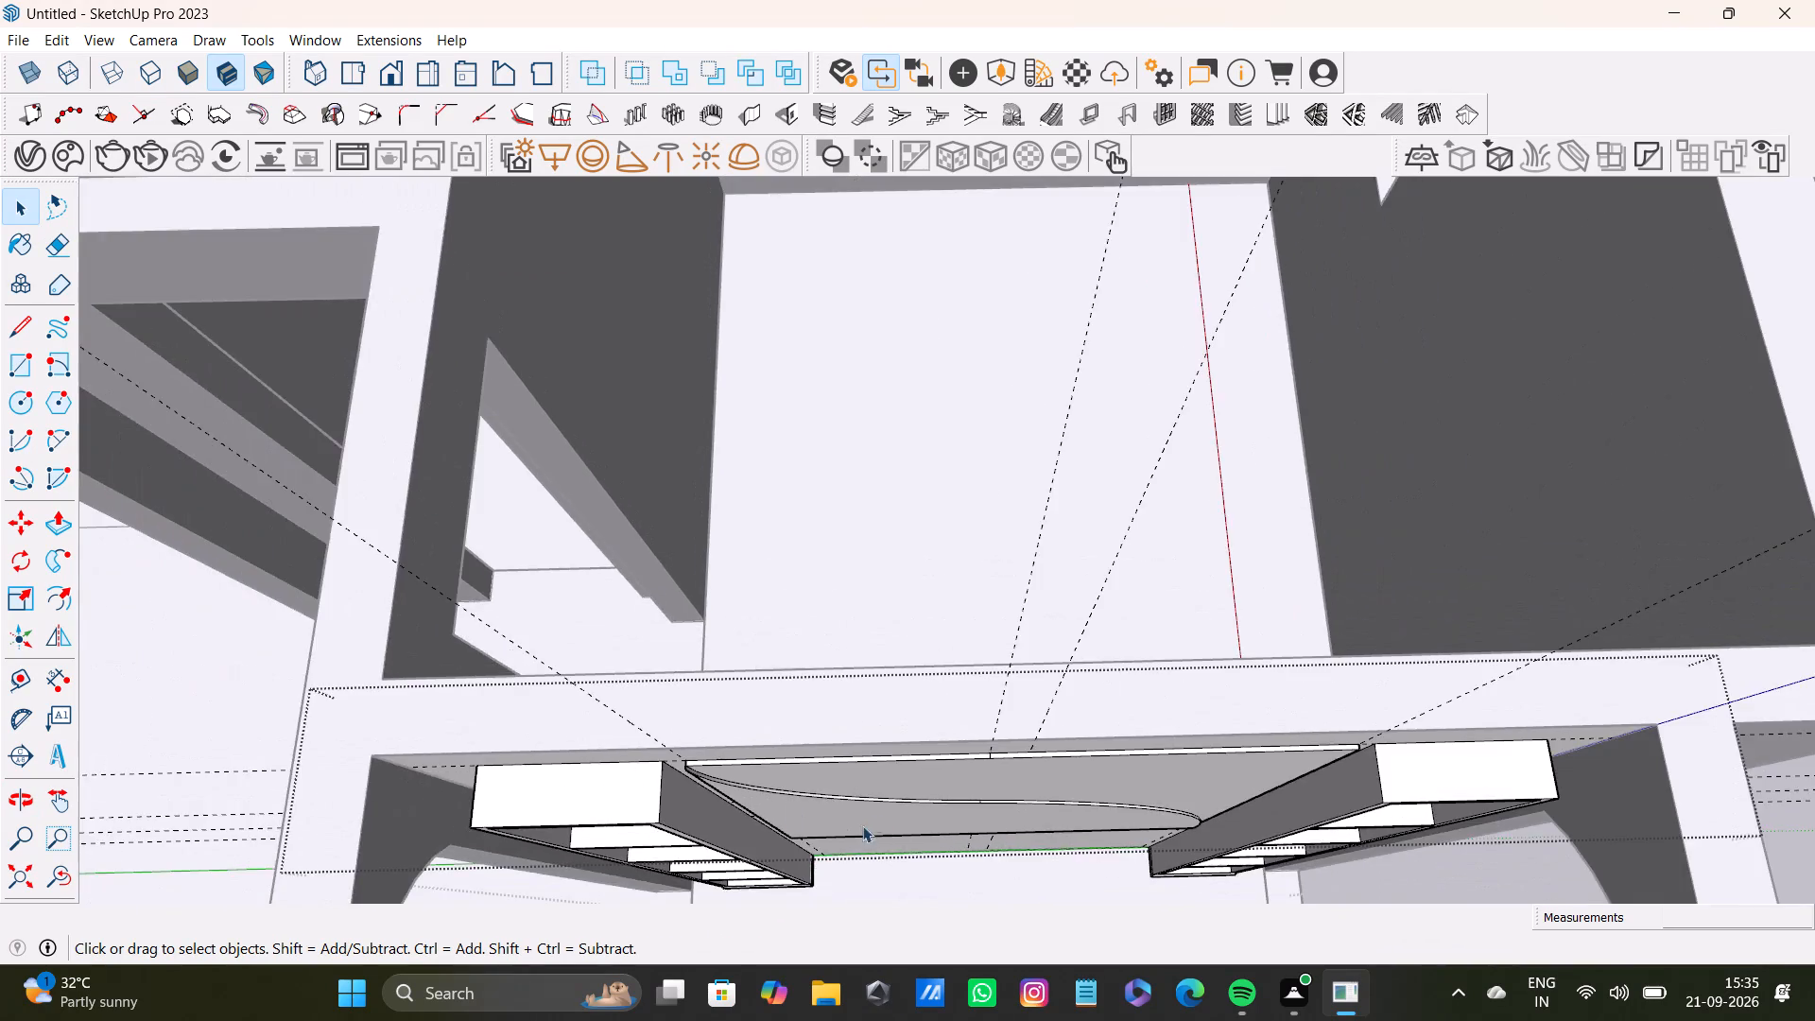
middle_click_drag(862, 825, 842, 600, "shift")
middle_click_drag(921, 629, 844, 648)
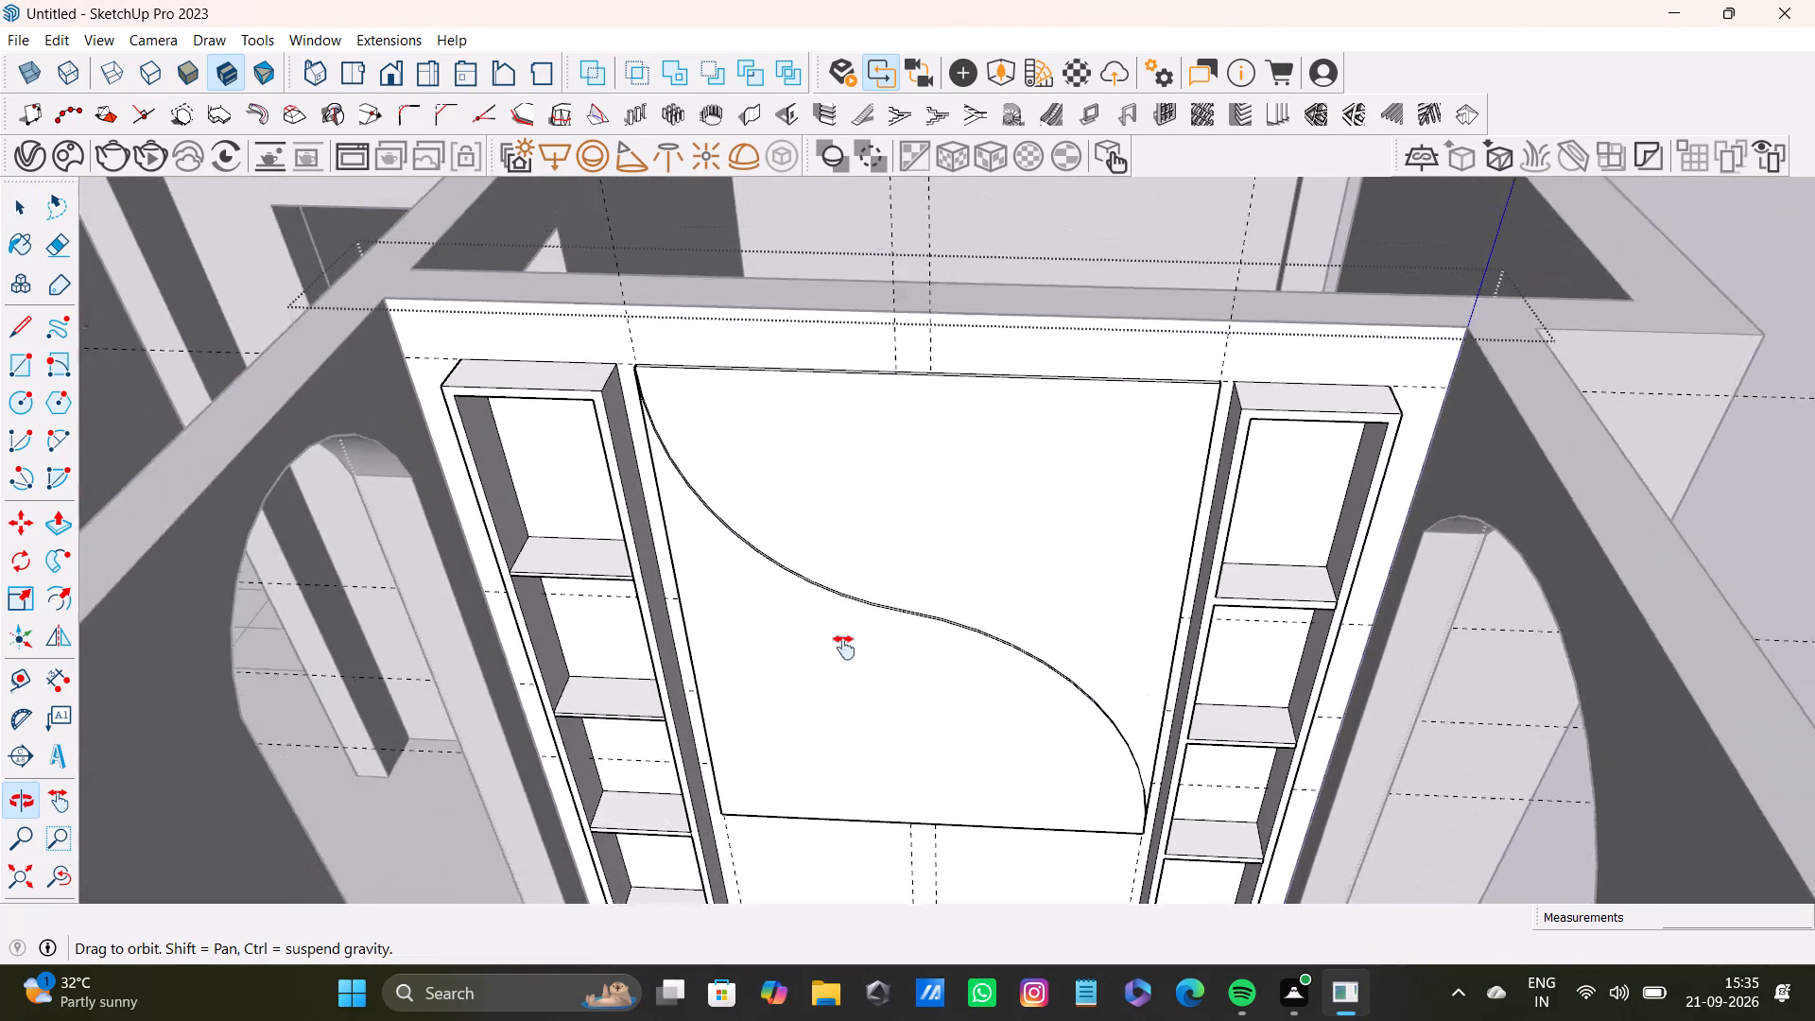
middle_click_drag(844, 648, 844, 693)
middle_click_drag(859, 687, 825, 560)
Offset the outline of the panel face below the S-curve inward.
left_click(781, 680)
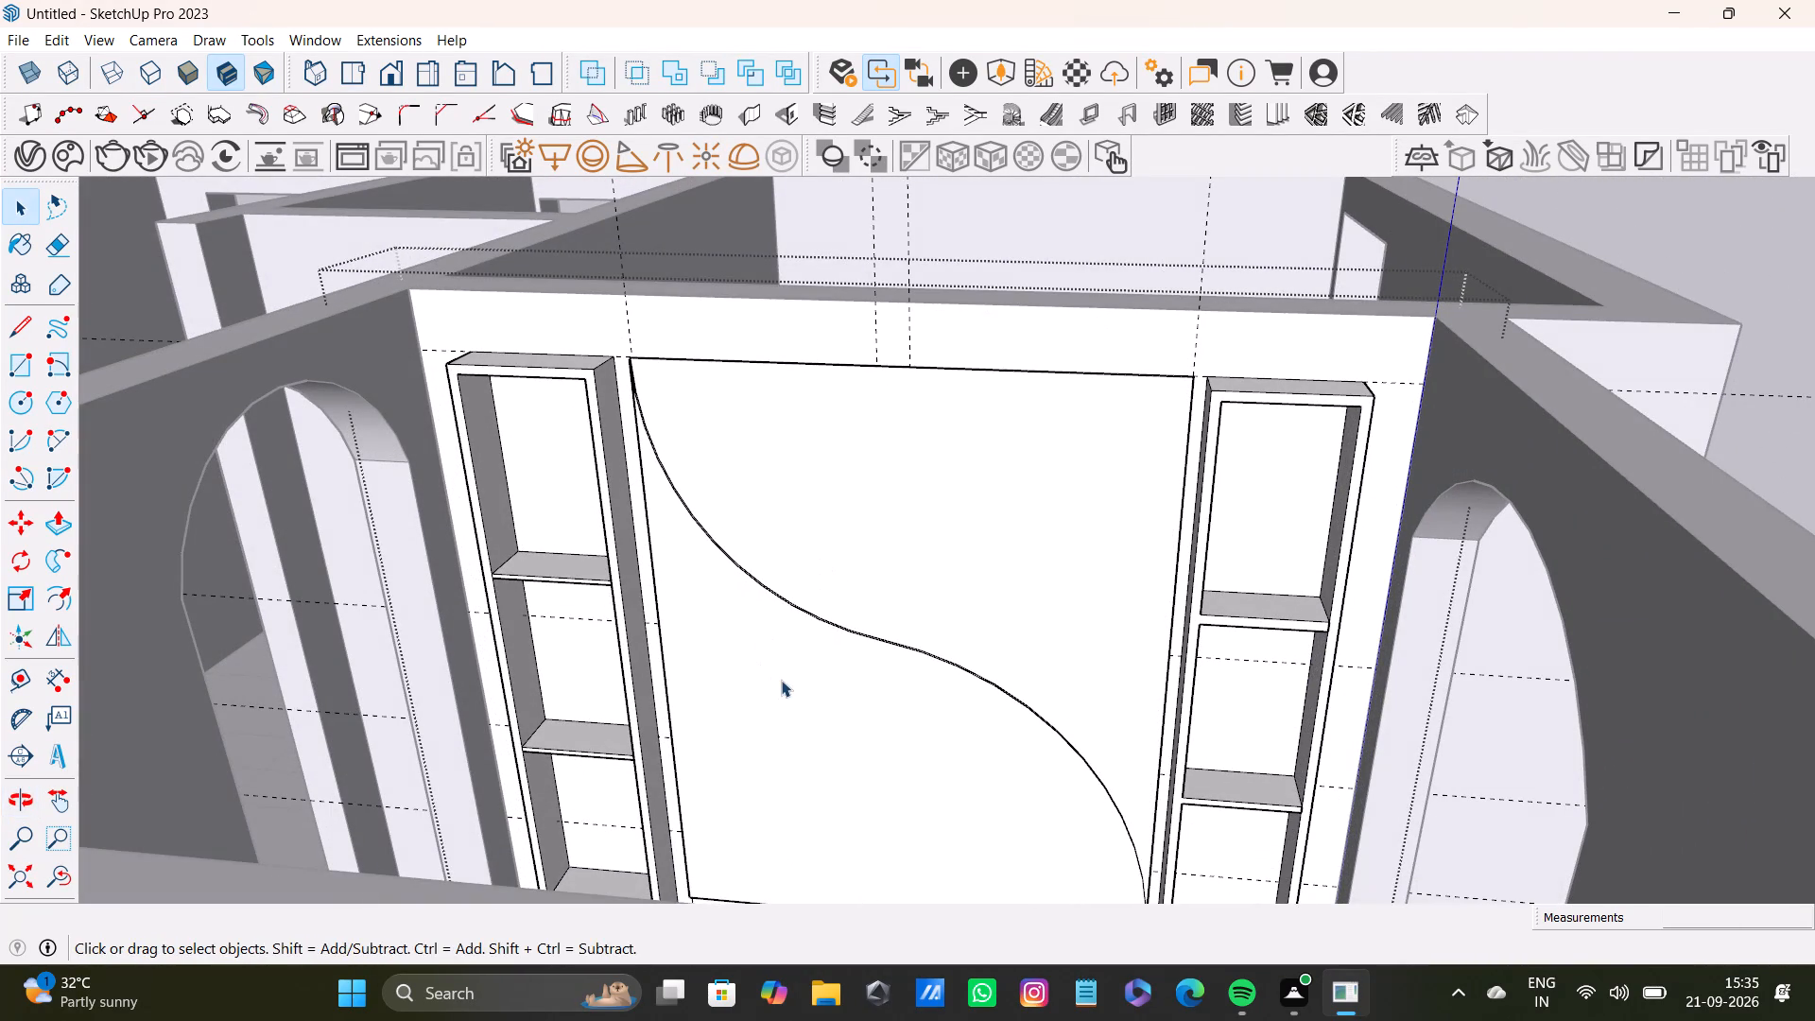
key("f")
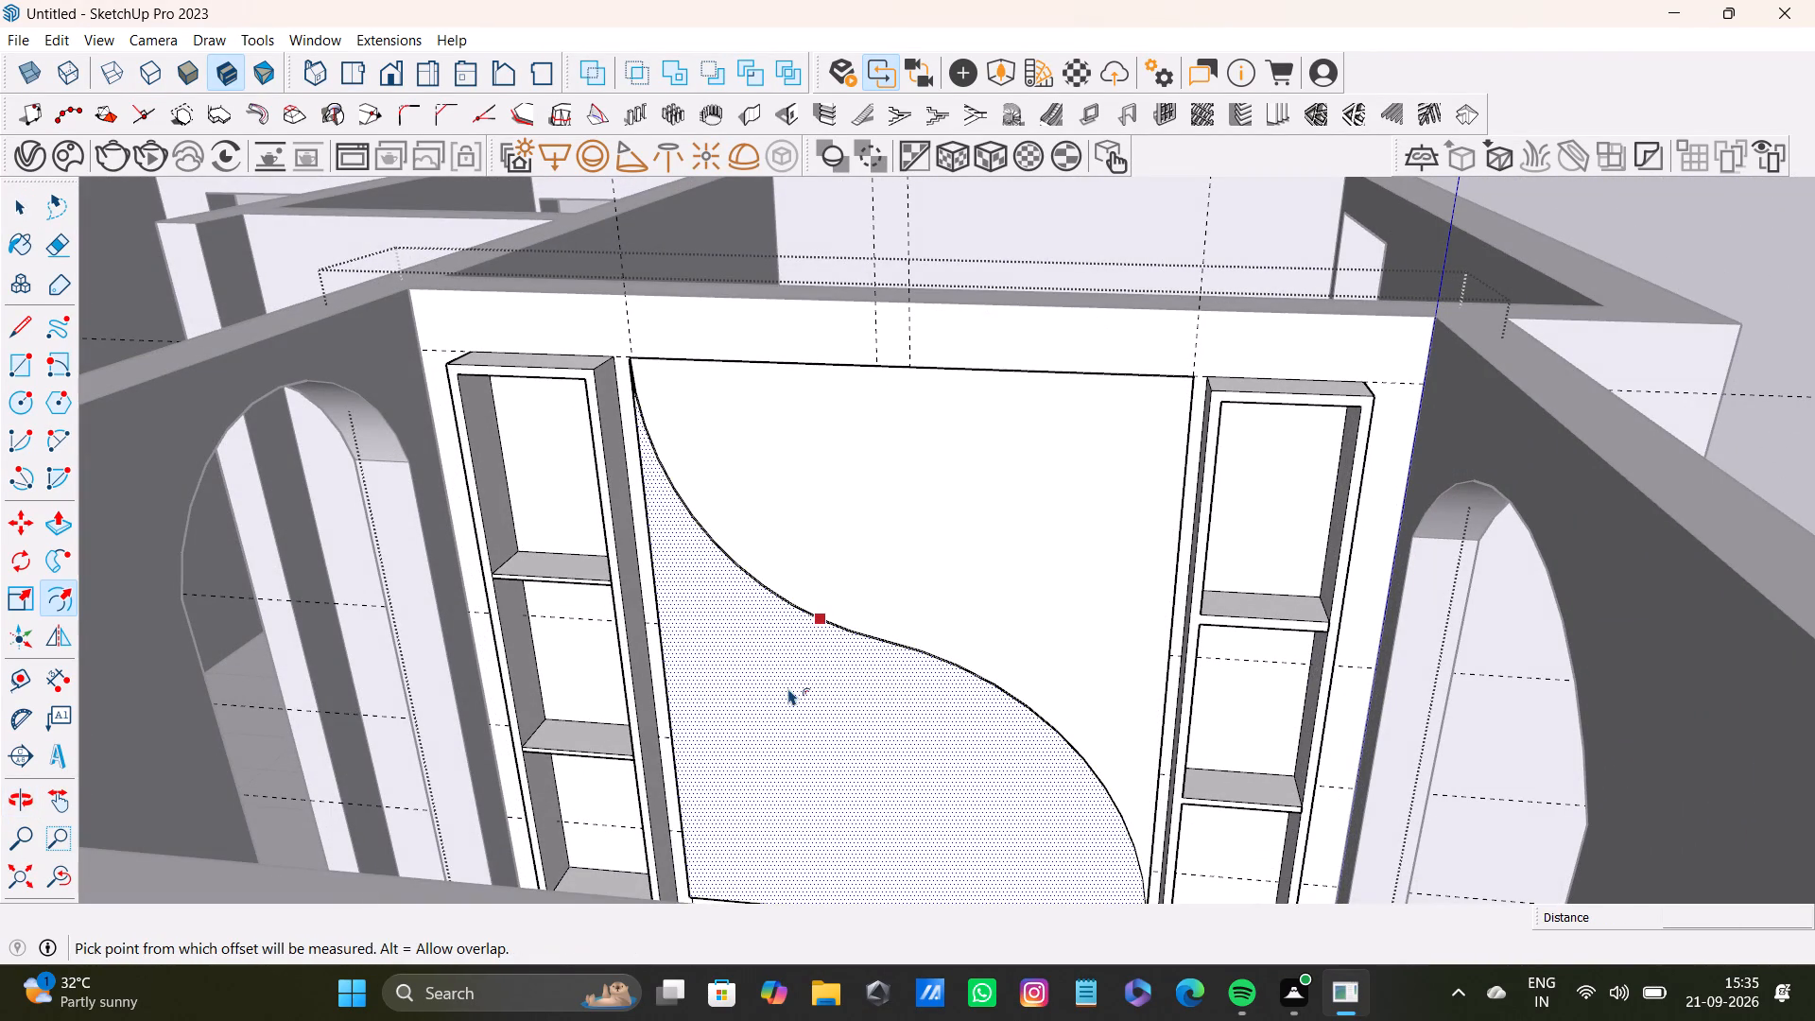
left_click(788, 688)
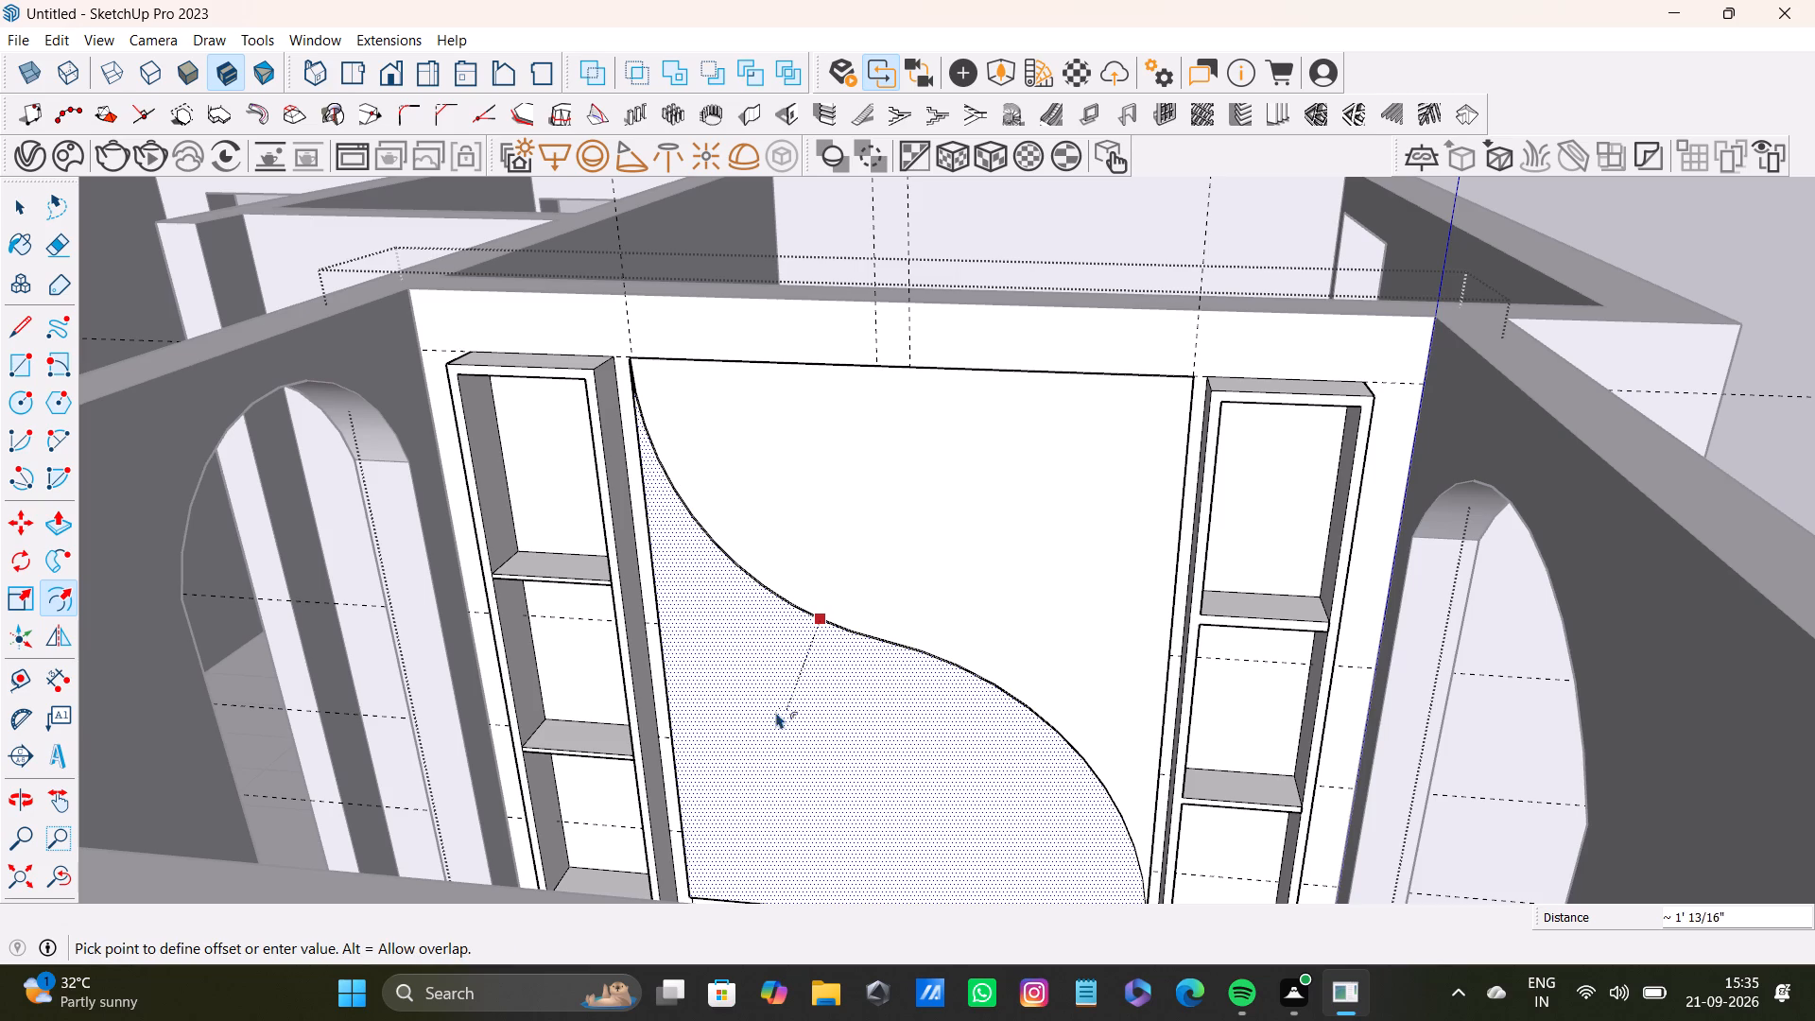
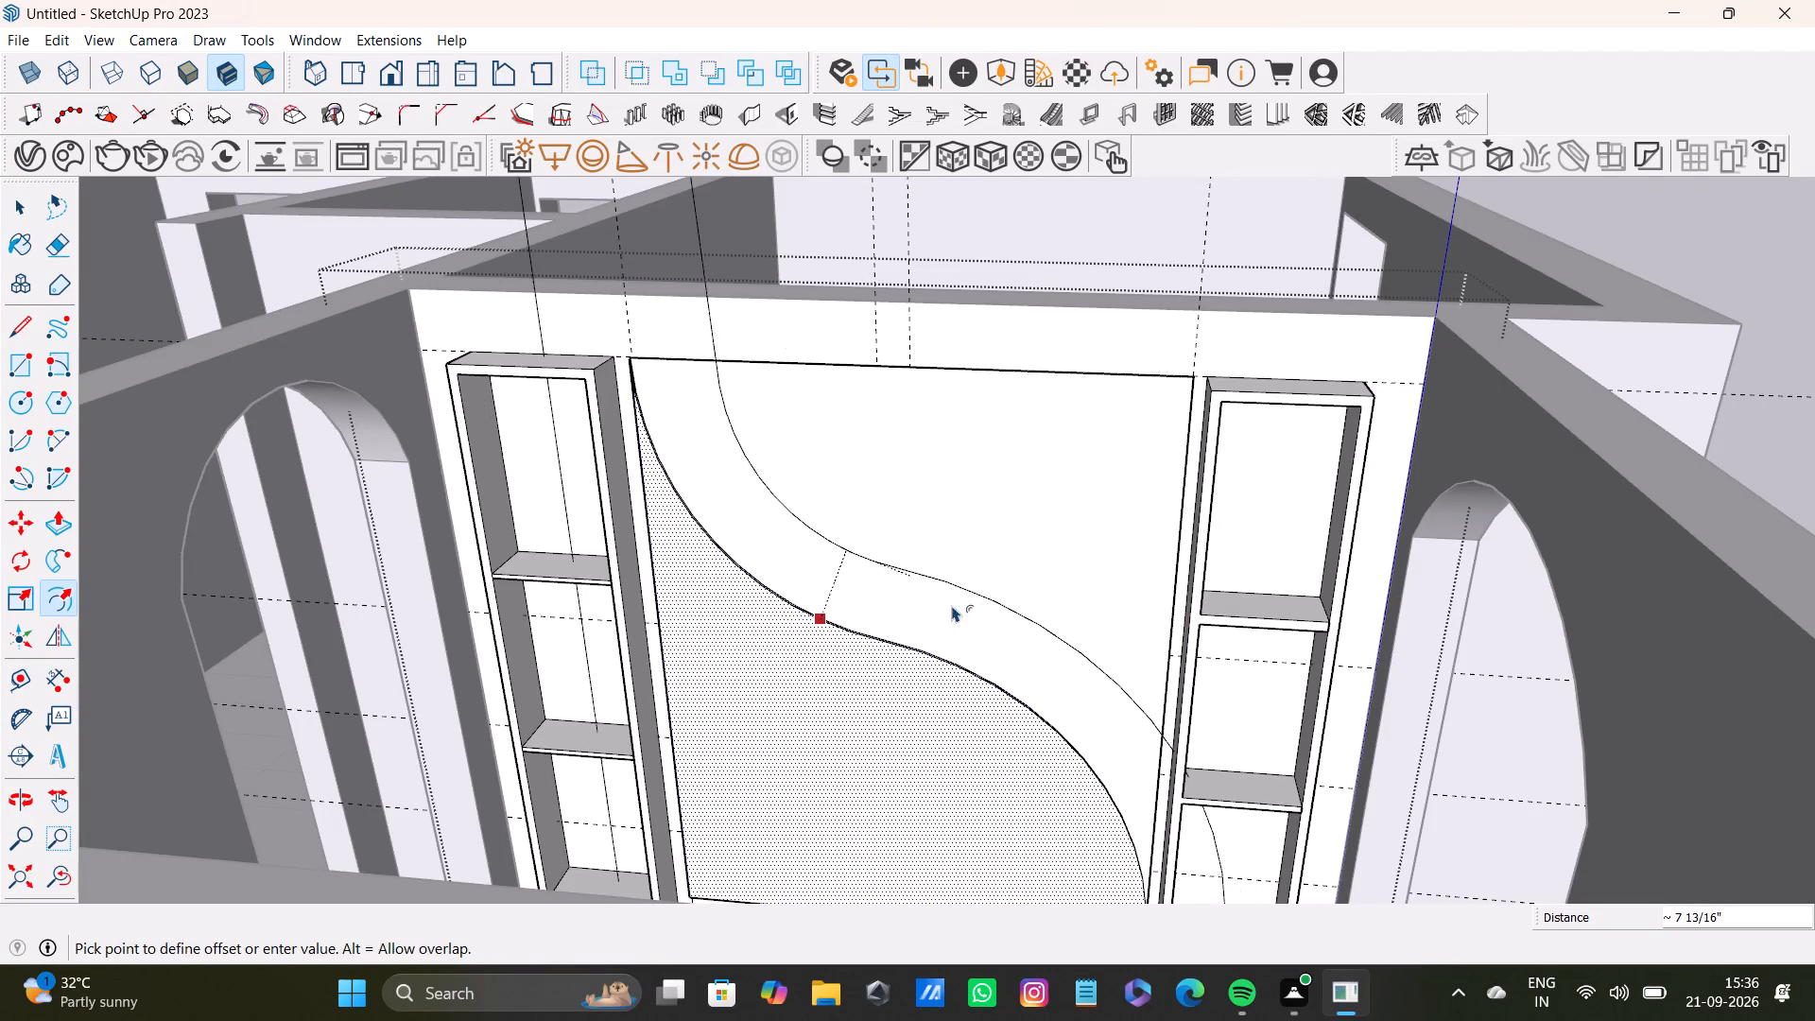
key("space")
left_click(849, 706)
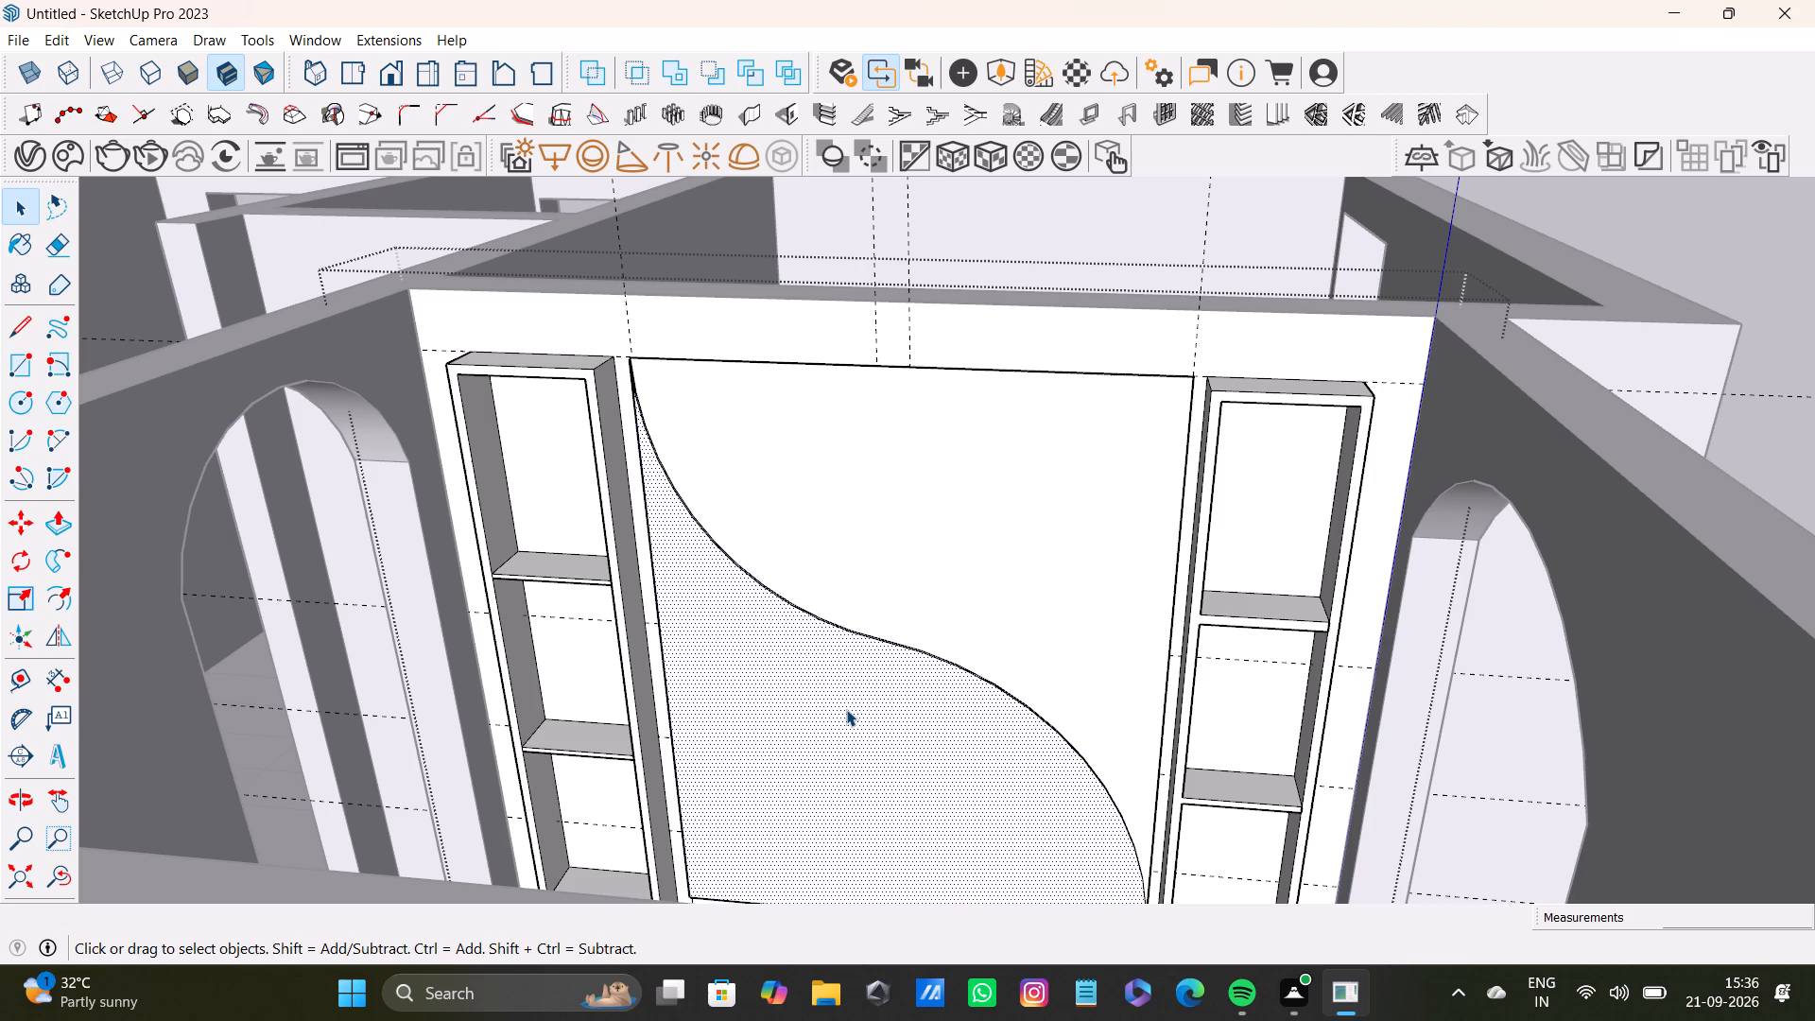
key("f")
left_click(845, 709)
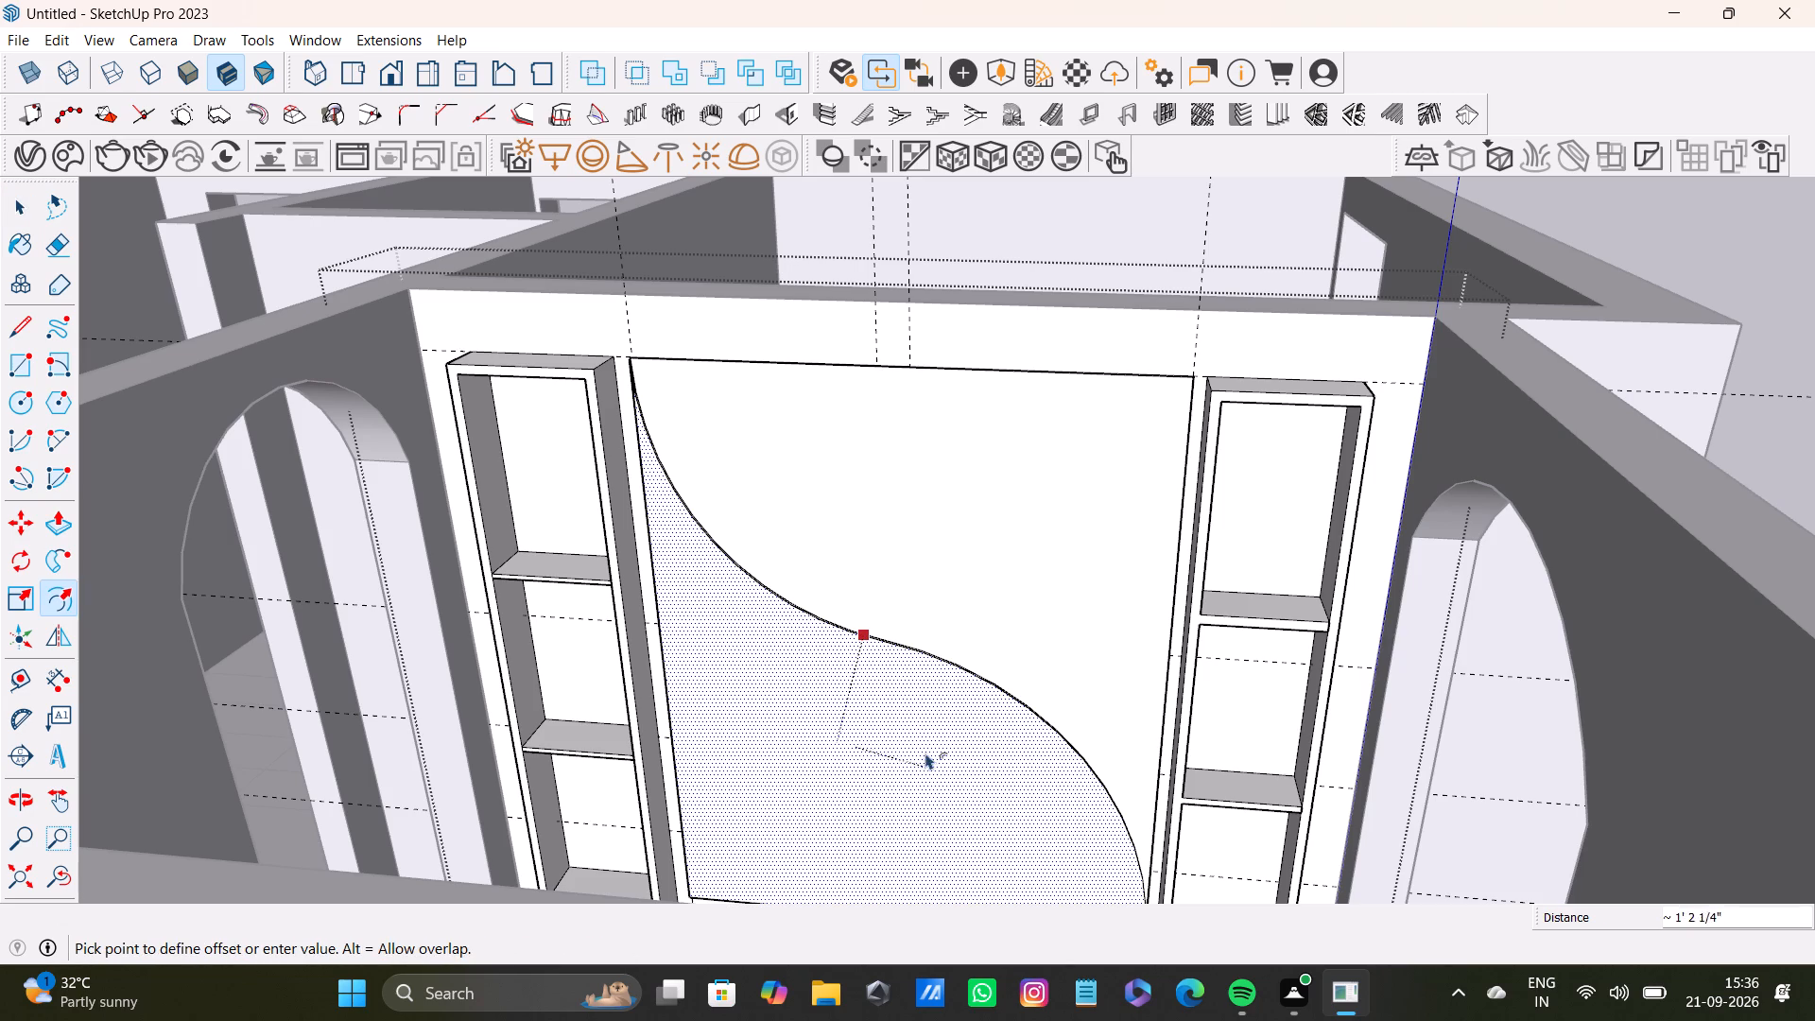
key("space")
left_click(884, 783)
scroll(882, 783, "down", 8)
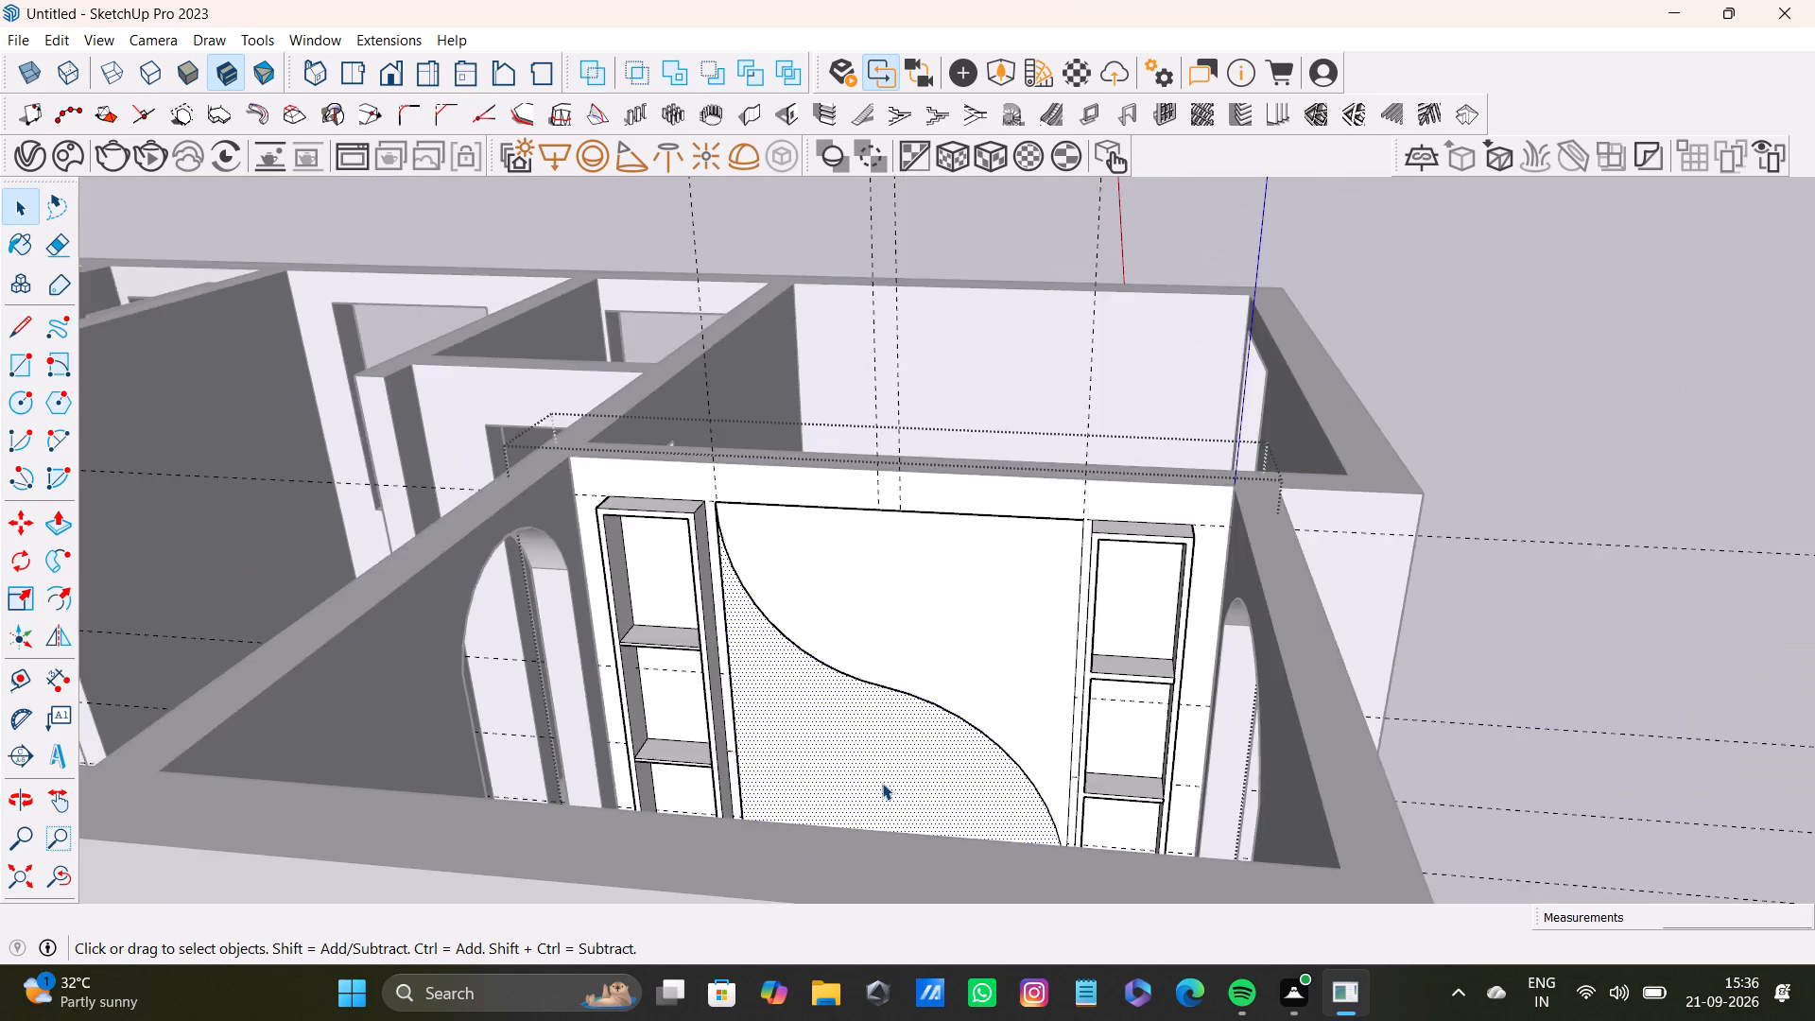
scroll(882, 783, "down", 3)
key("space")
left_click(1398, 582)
Offset the outline of the panel face below the S-curve inward by about 11/16".
scroll(891, 704, "up", 3)
middle_click_drag(873, 742, 850, 667)
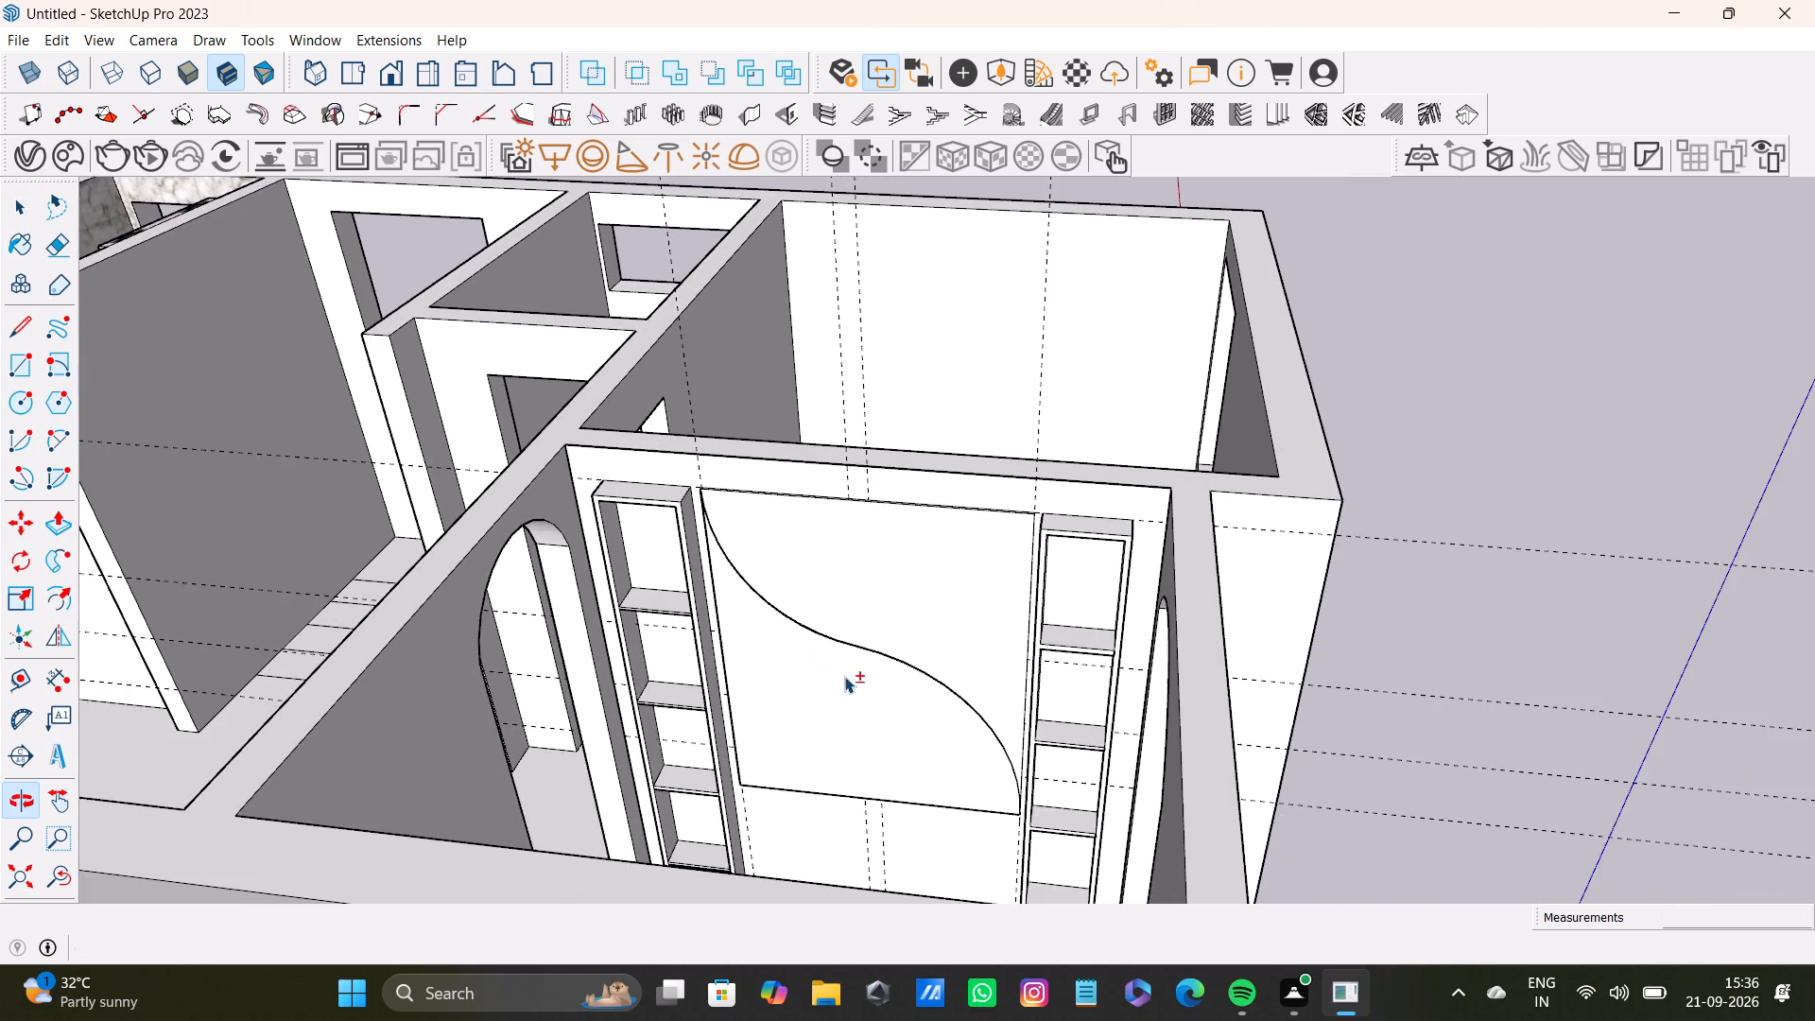
middle_click_drag(845, 695, 846, 739)
key("space")
left_click(845, 742)
double_click(845, 742)
left_click(851, 747)
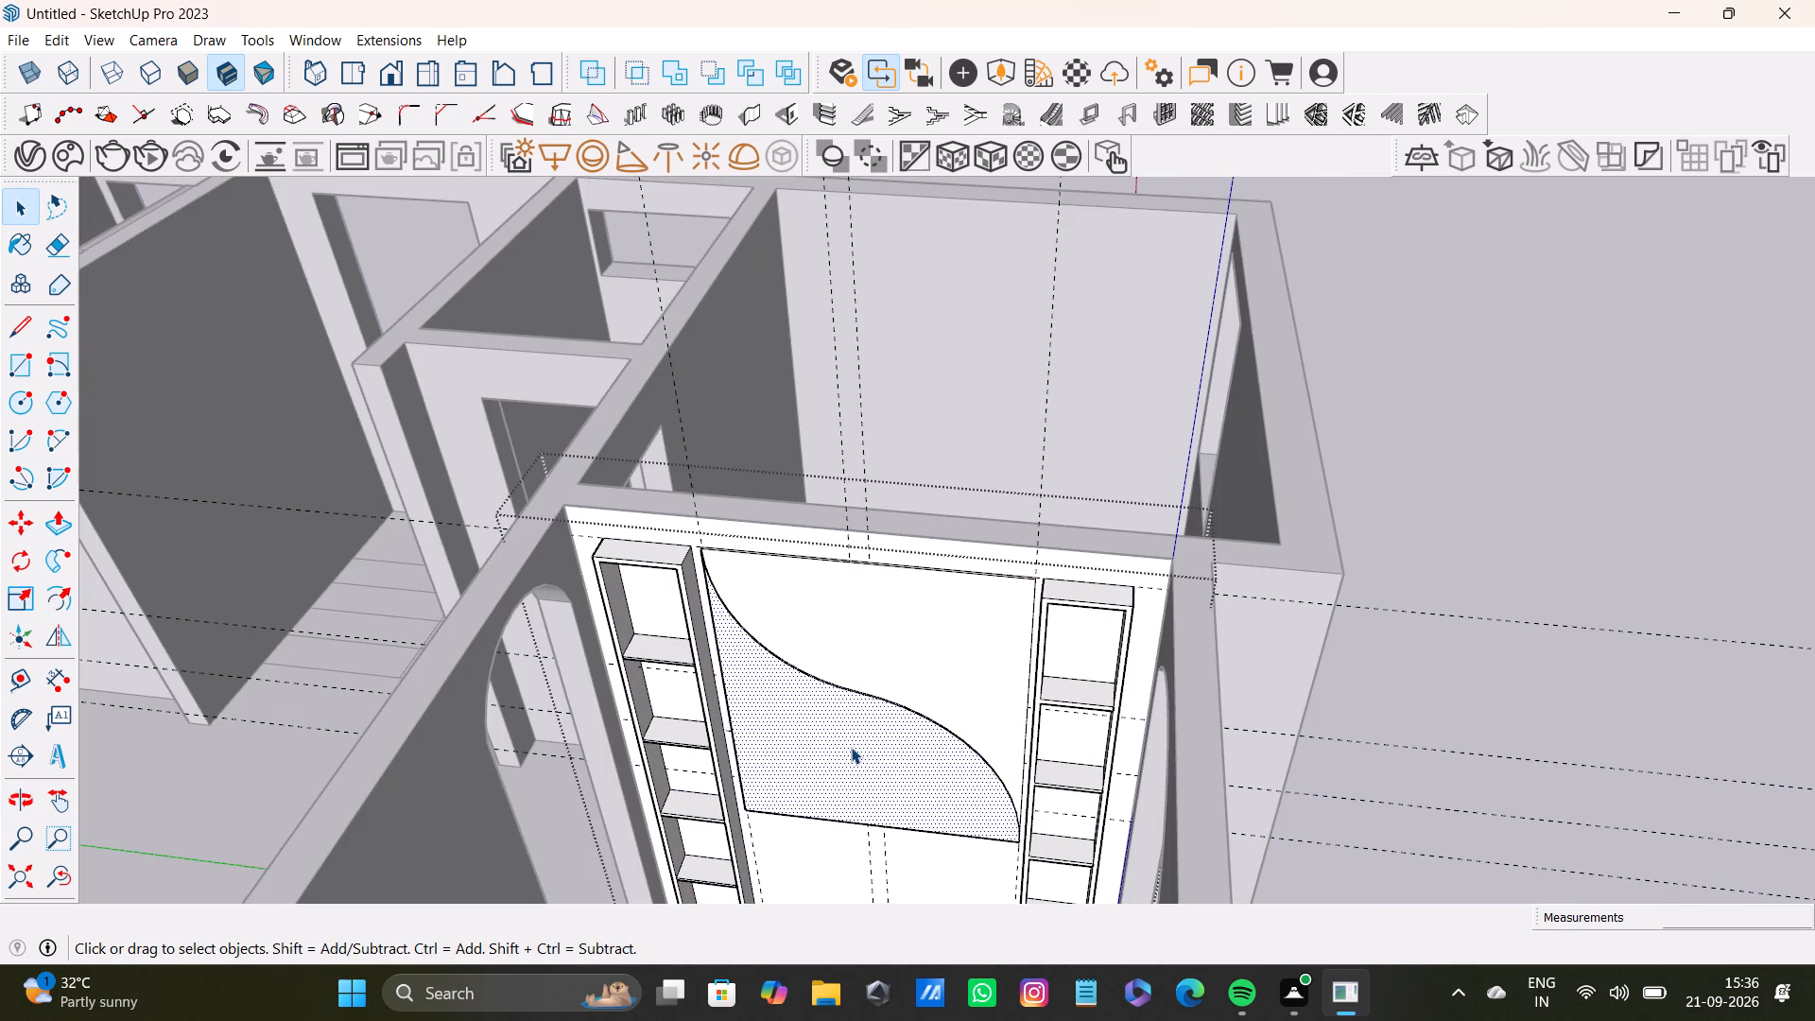
key("f")
left_click(851, 747)
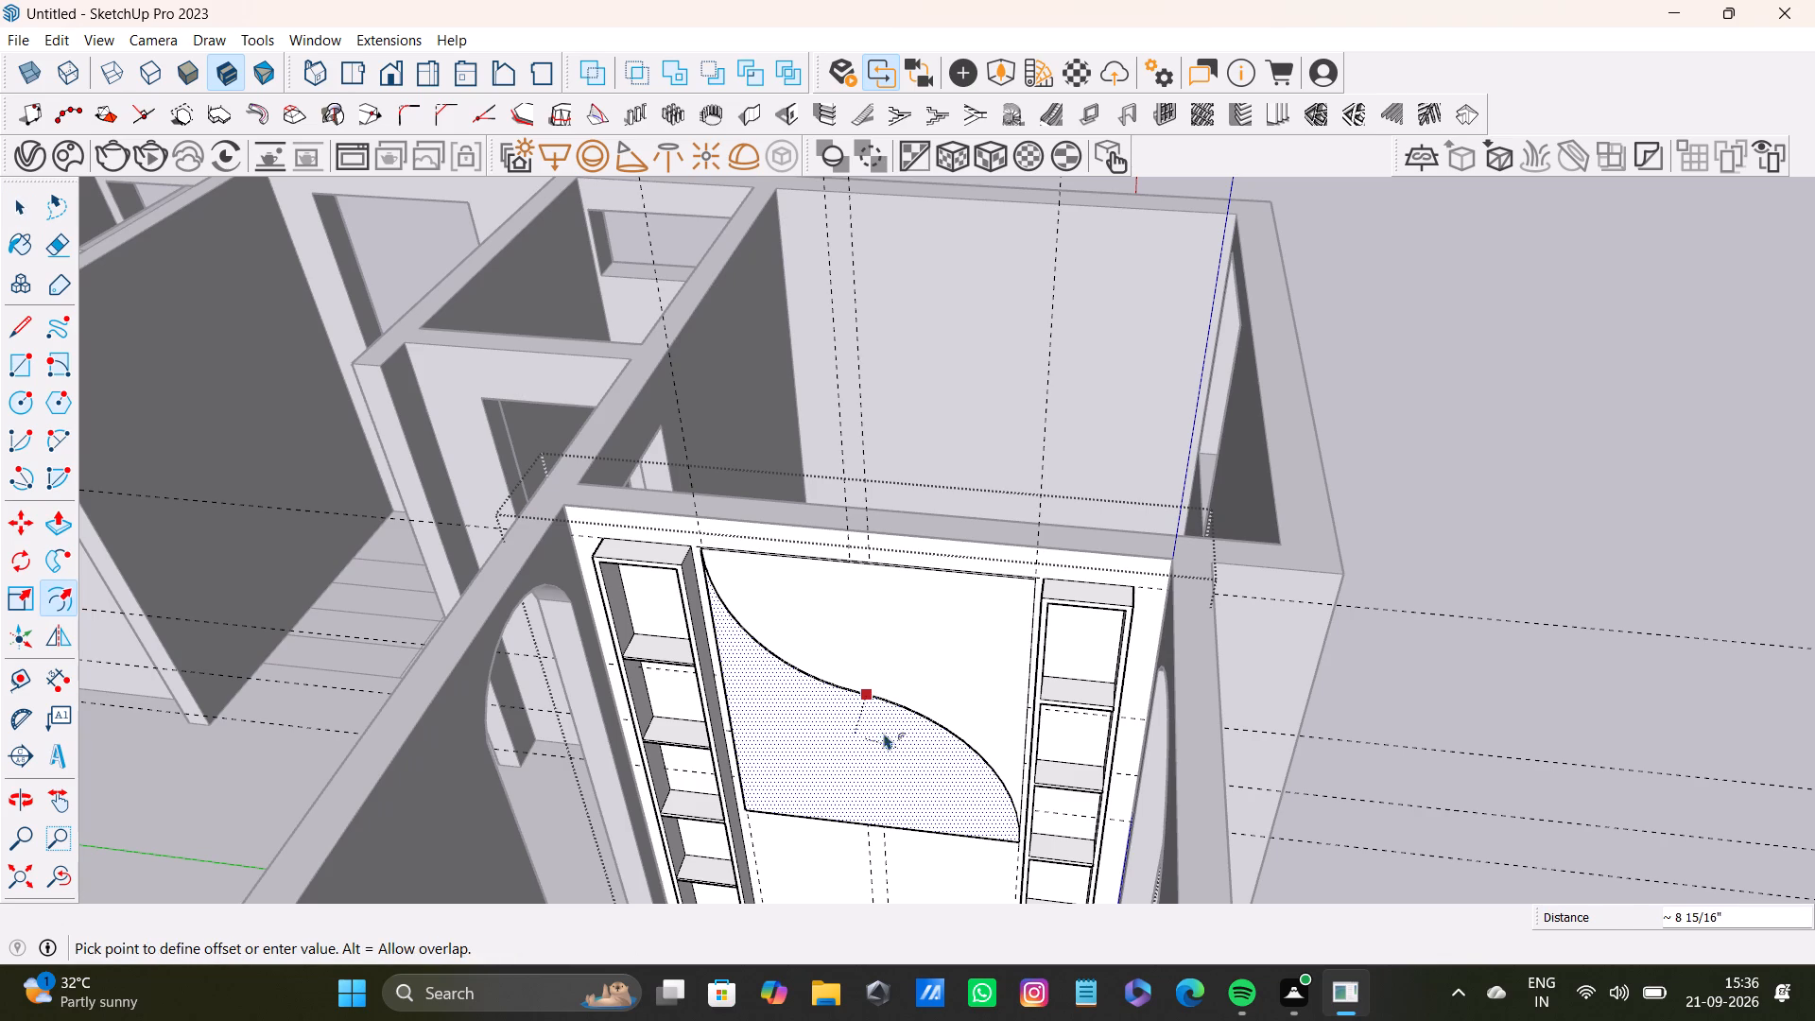
left_click(758, 669)
Offset the outline of the panel face above the S-curve inward by about 15/16".
scroll(935, 702, "up", 7)
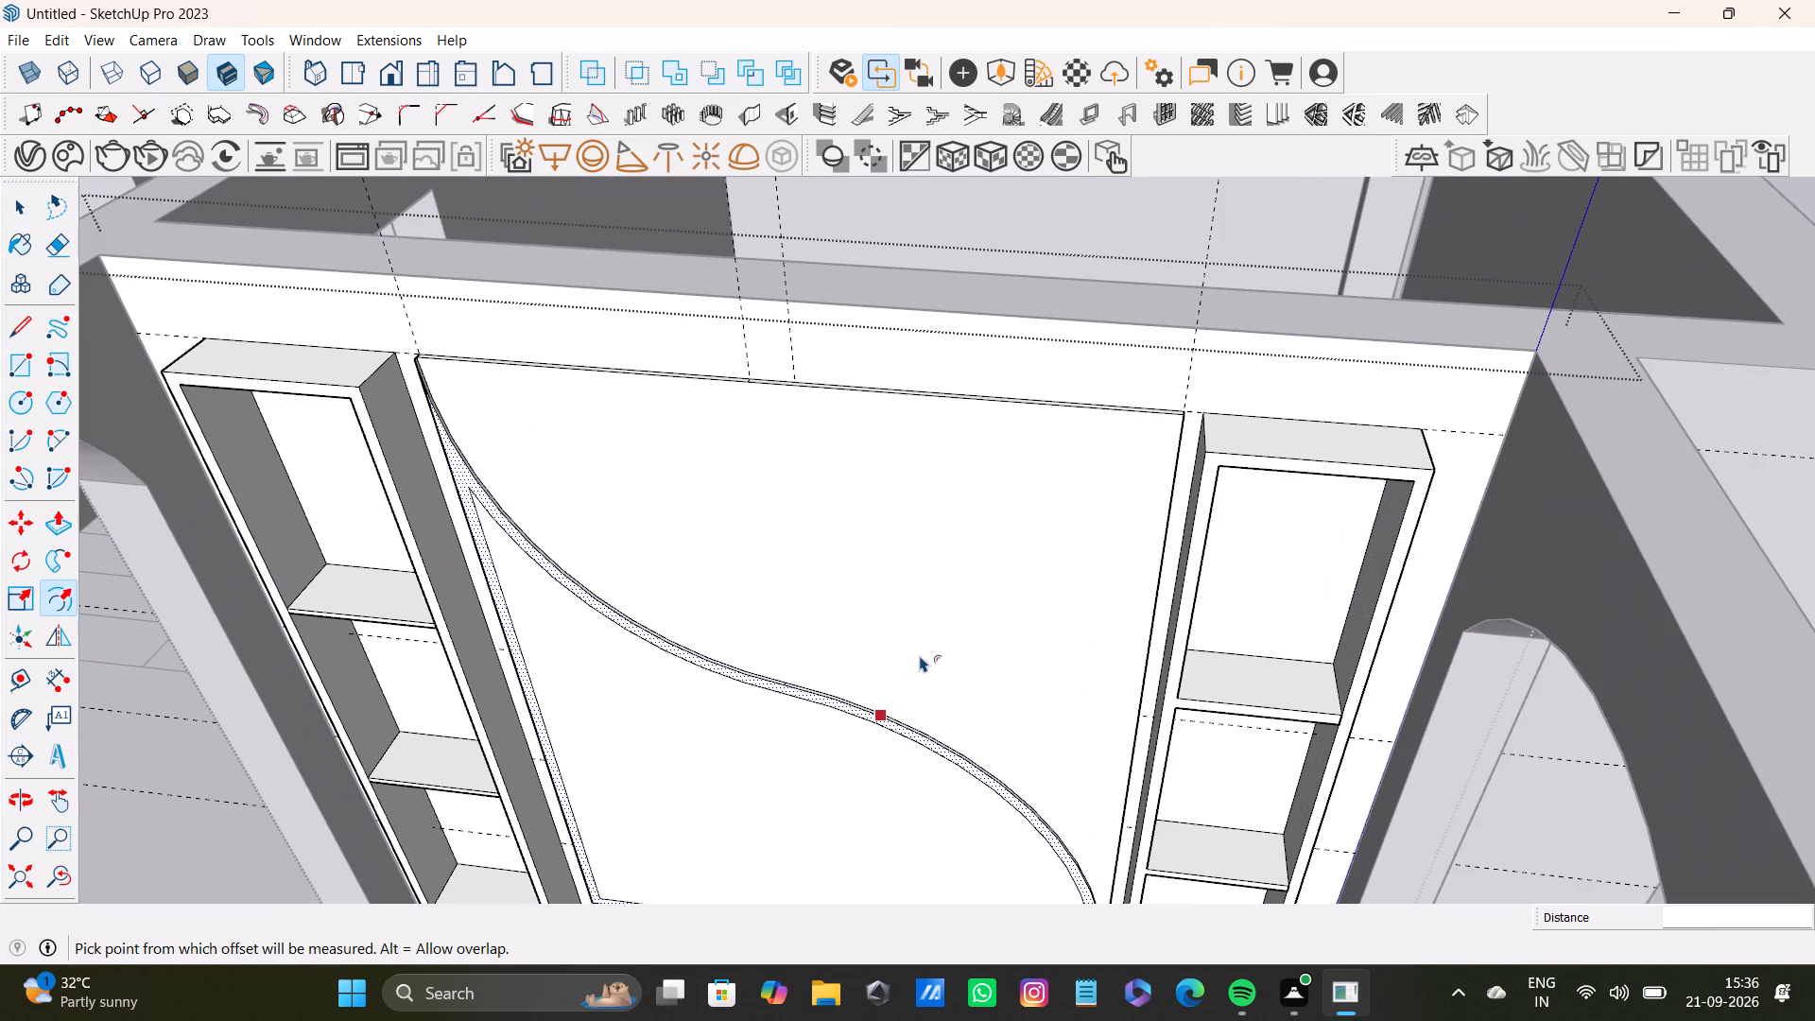
key("space")
left_click(924, 614)
key("f")
left_click(909, 611)
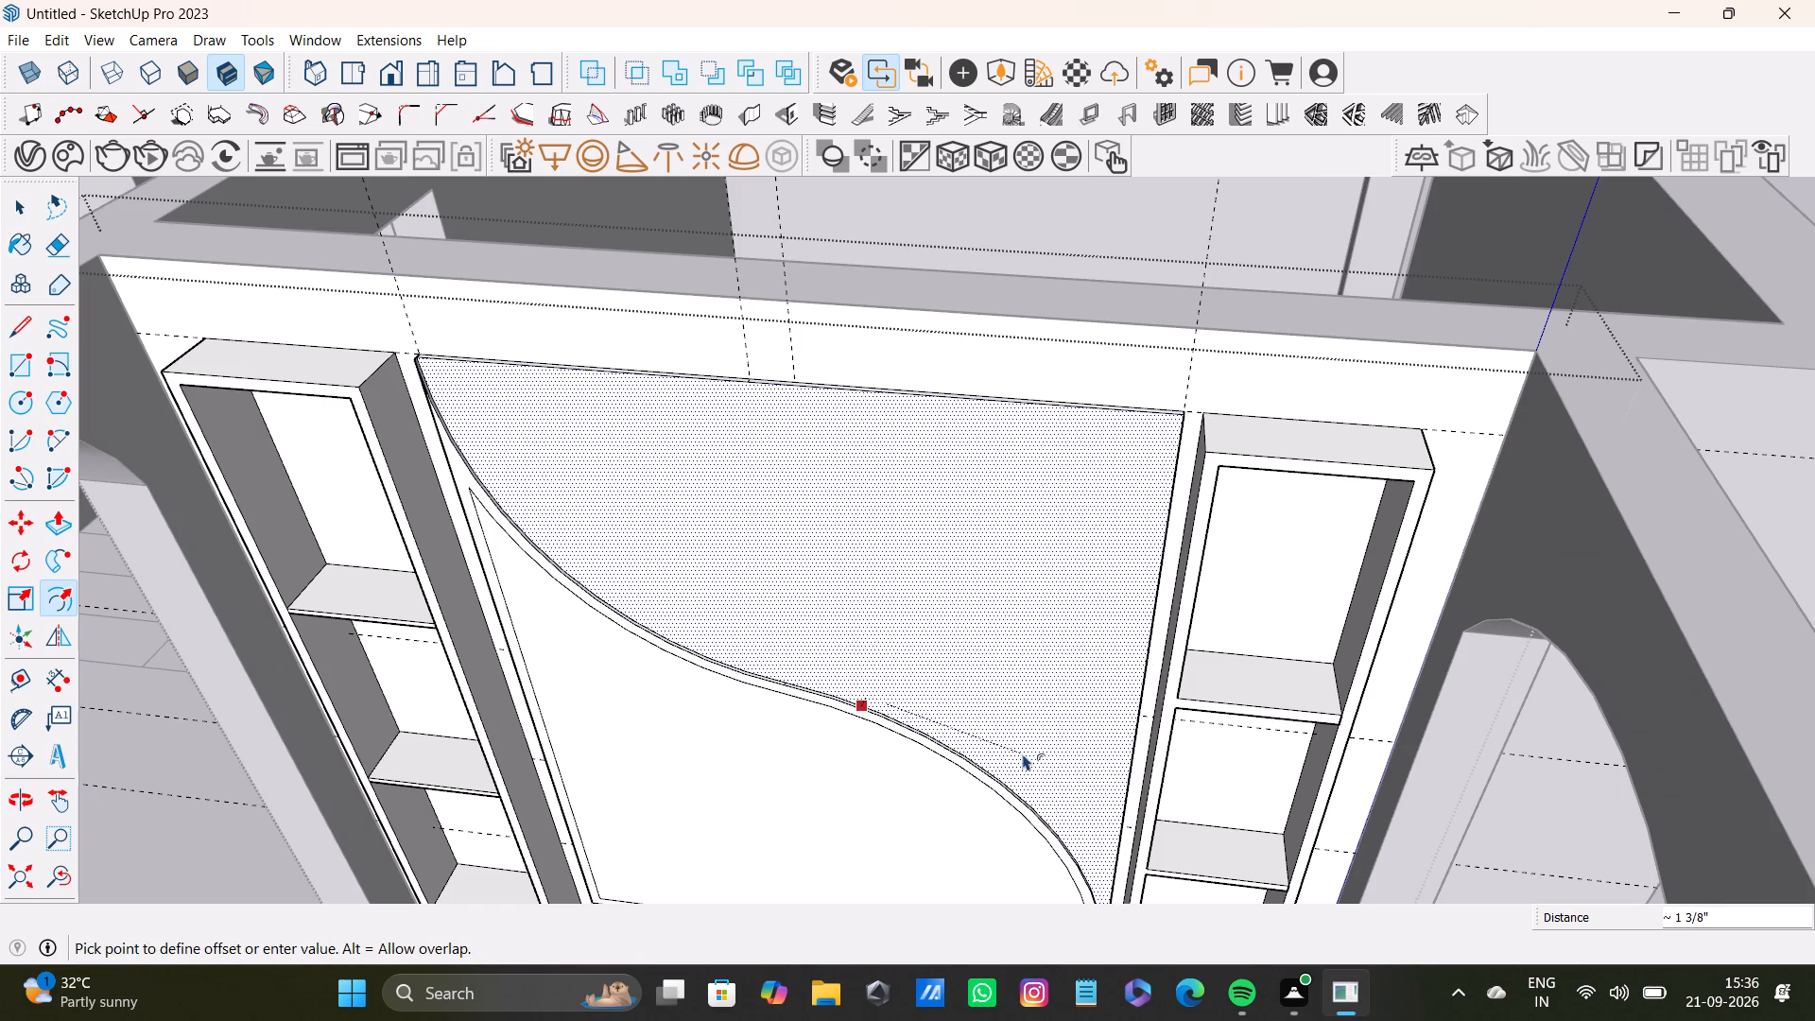
scroll(990, 701, "up", 2)
middle_click_drag(935, 686, 1124, 652)
scroll(1099, 675, "down", 8)
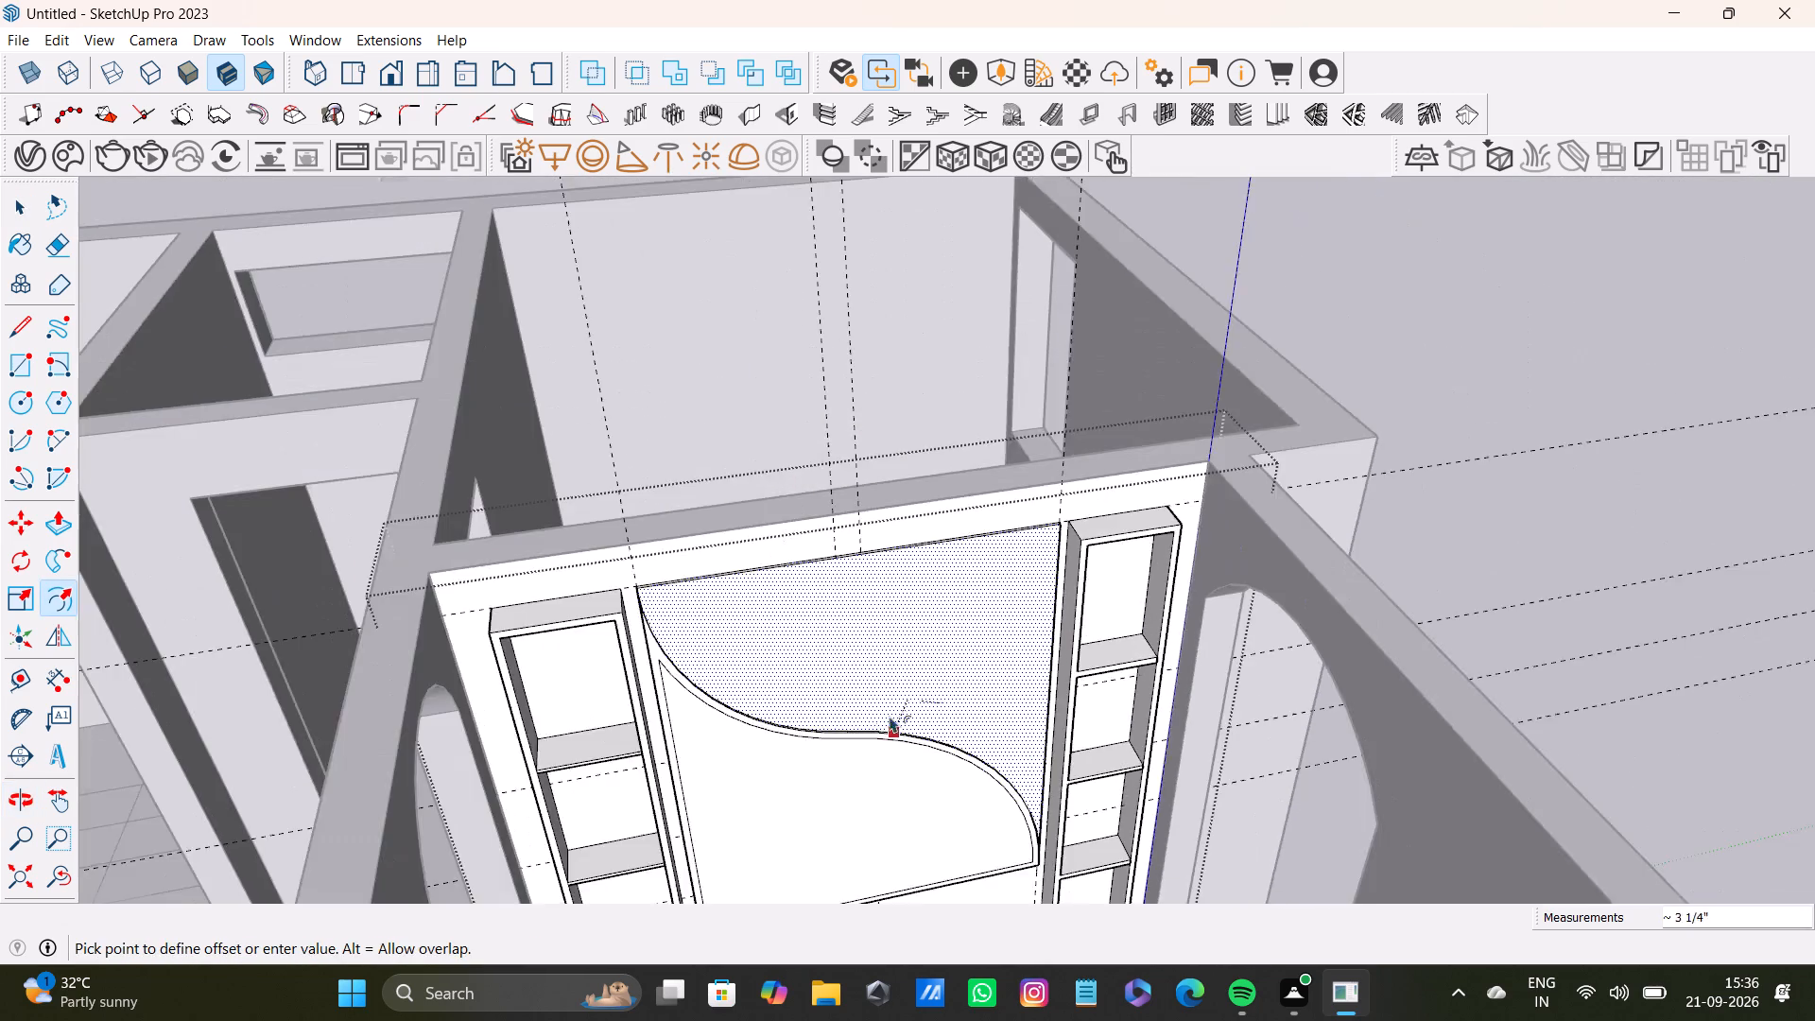
middle_click_drag(889, 711, 1214, 603, "shift")
middle_click_drag(1180, 565, 1163, 740)
scroll(1123, 677, "up", 3)
middle_click_drag(1174, 680, 888, 628, "shift")
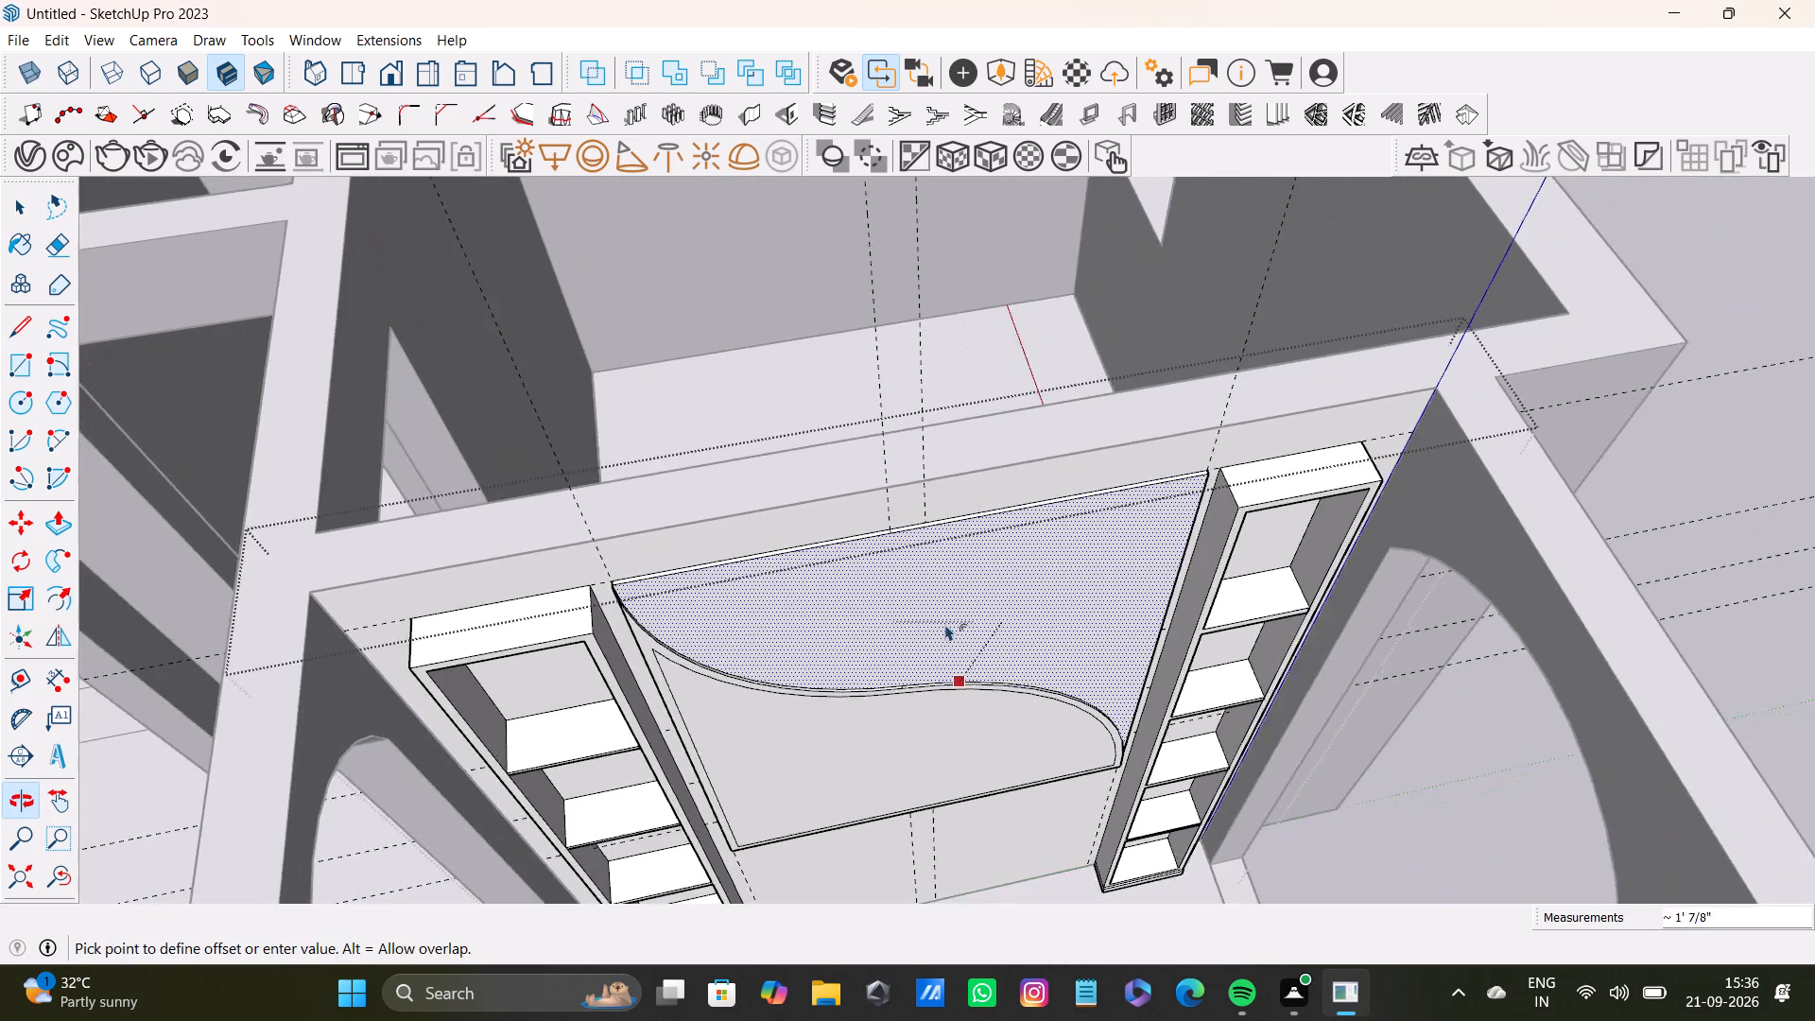
scroll(945, 624, "up", 3)
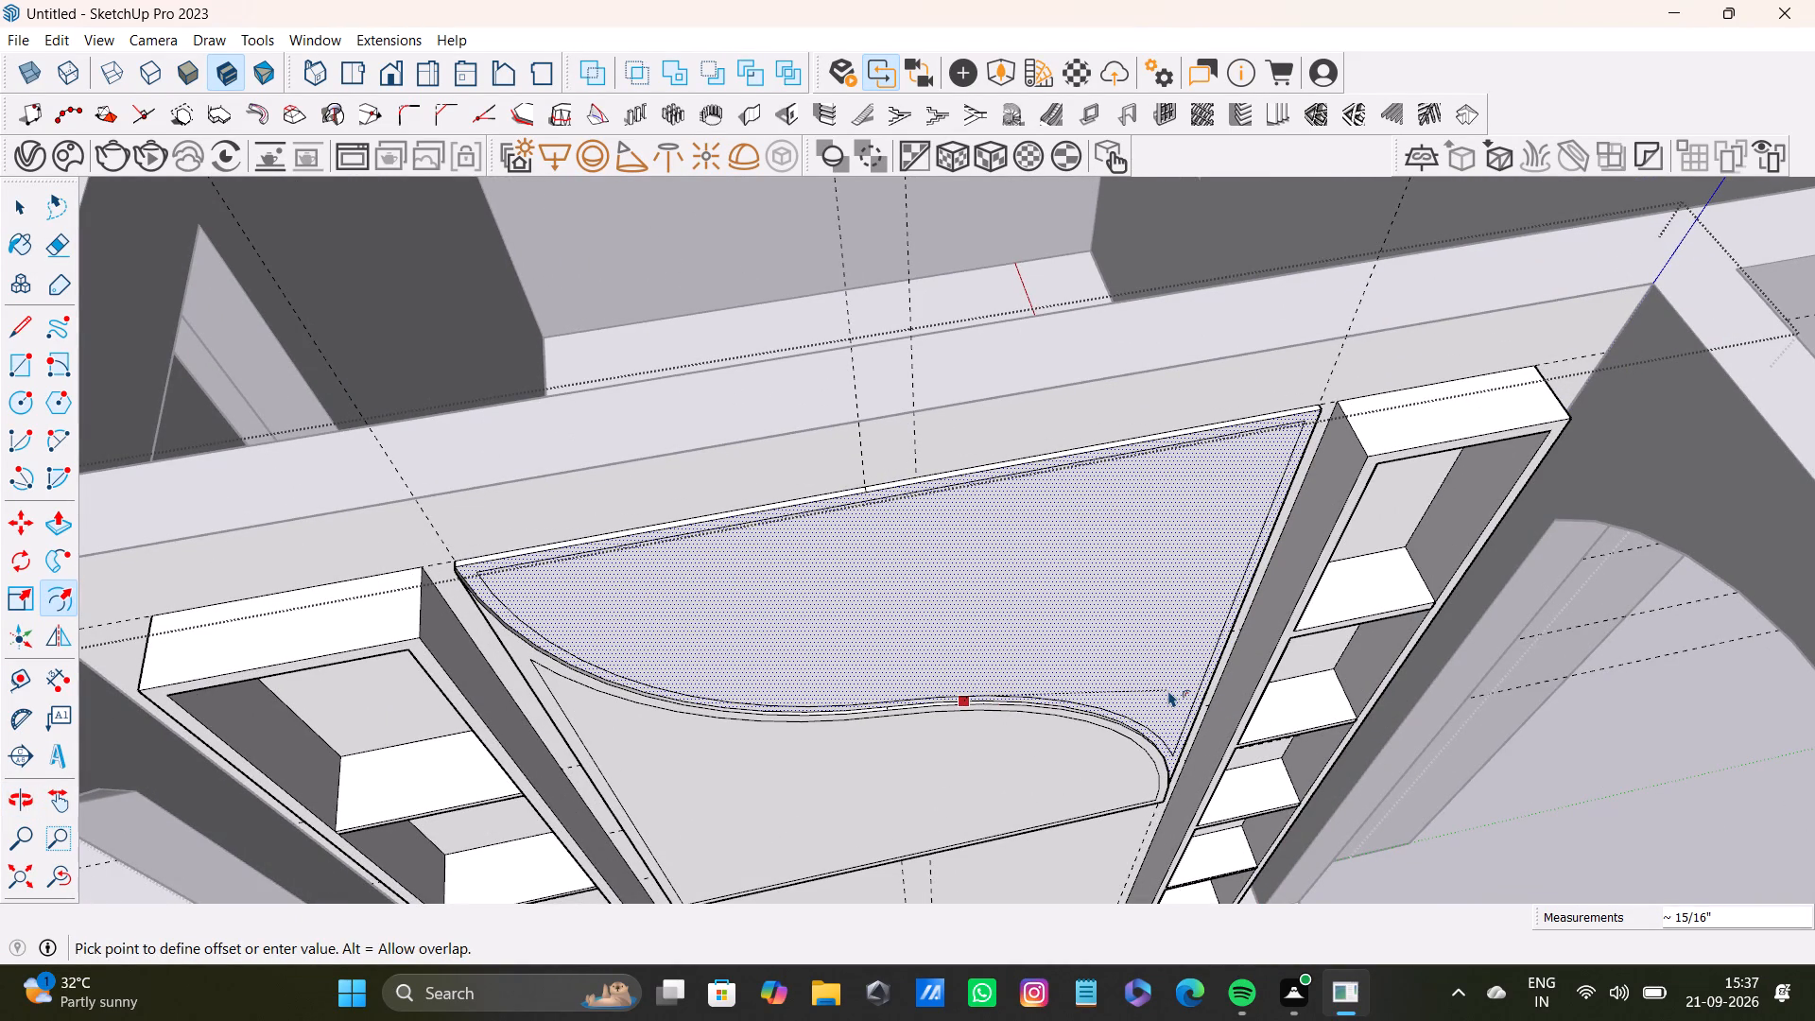
left_click(1168, 690)
Push/Pull the border strip around the panel piece below the S-curve outward by 3/16".
scroll(1156, 694, "down", 4)
middle_click_drag(1170, 713, 941, 512)
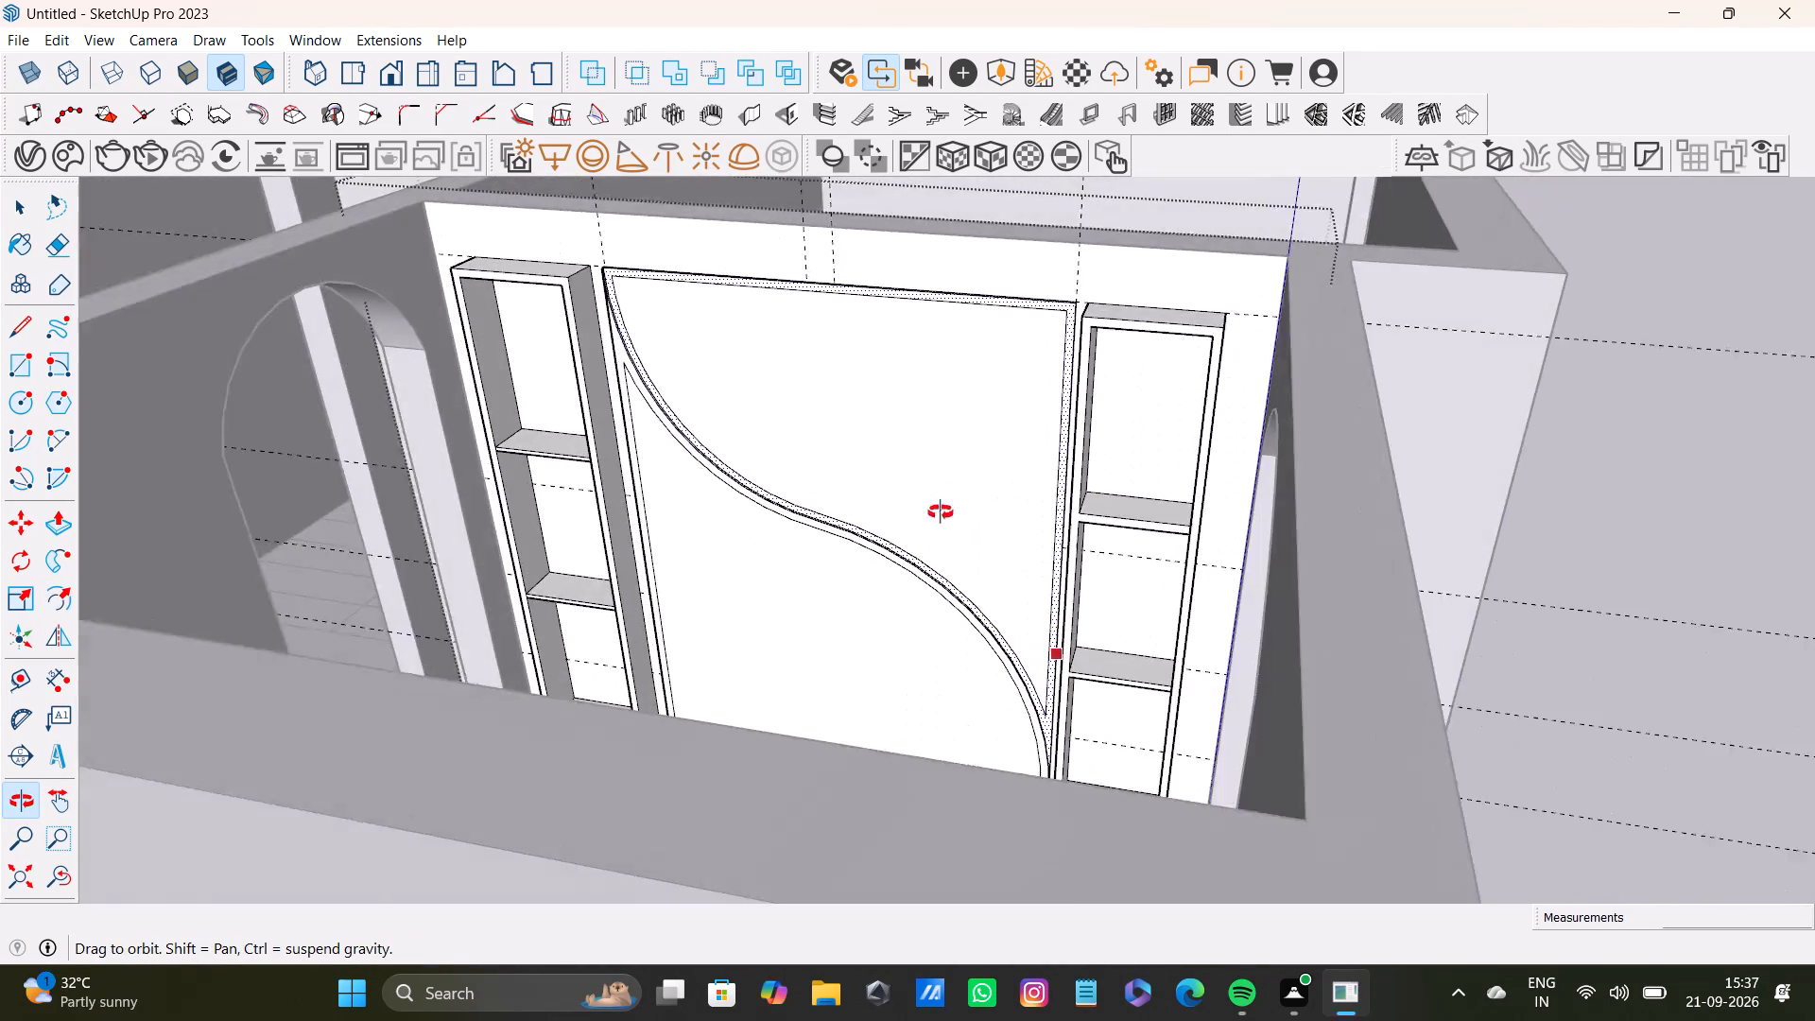
middle_click_drag(941, 512, 940, 512)
scroll(849, 531, "up", 20)
scroll(849, 531, "up", 1)
key("space")
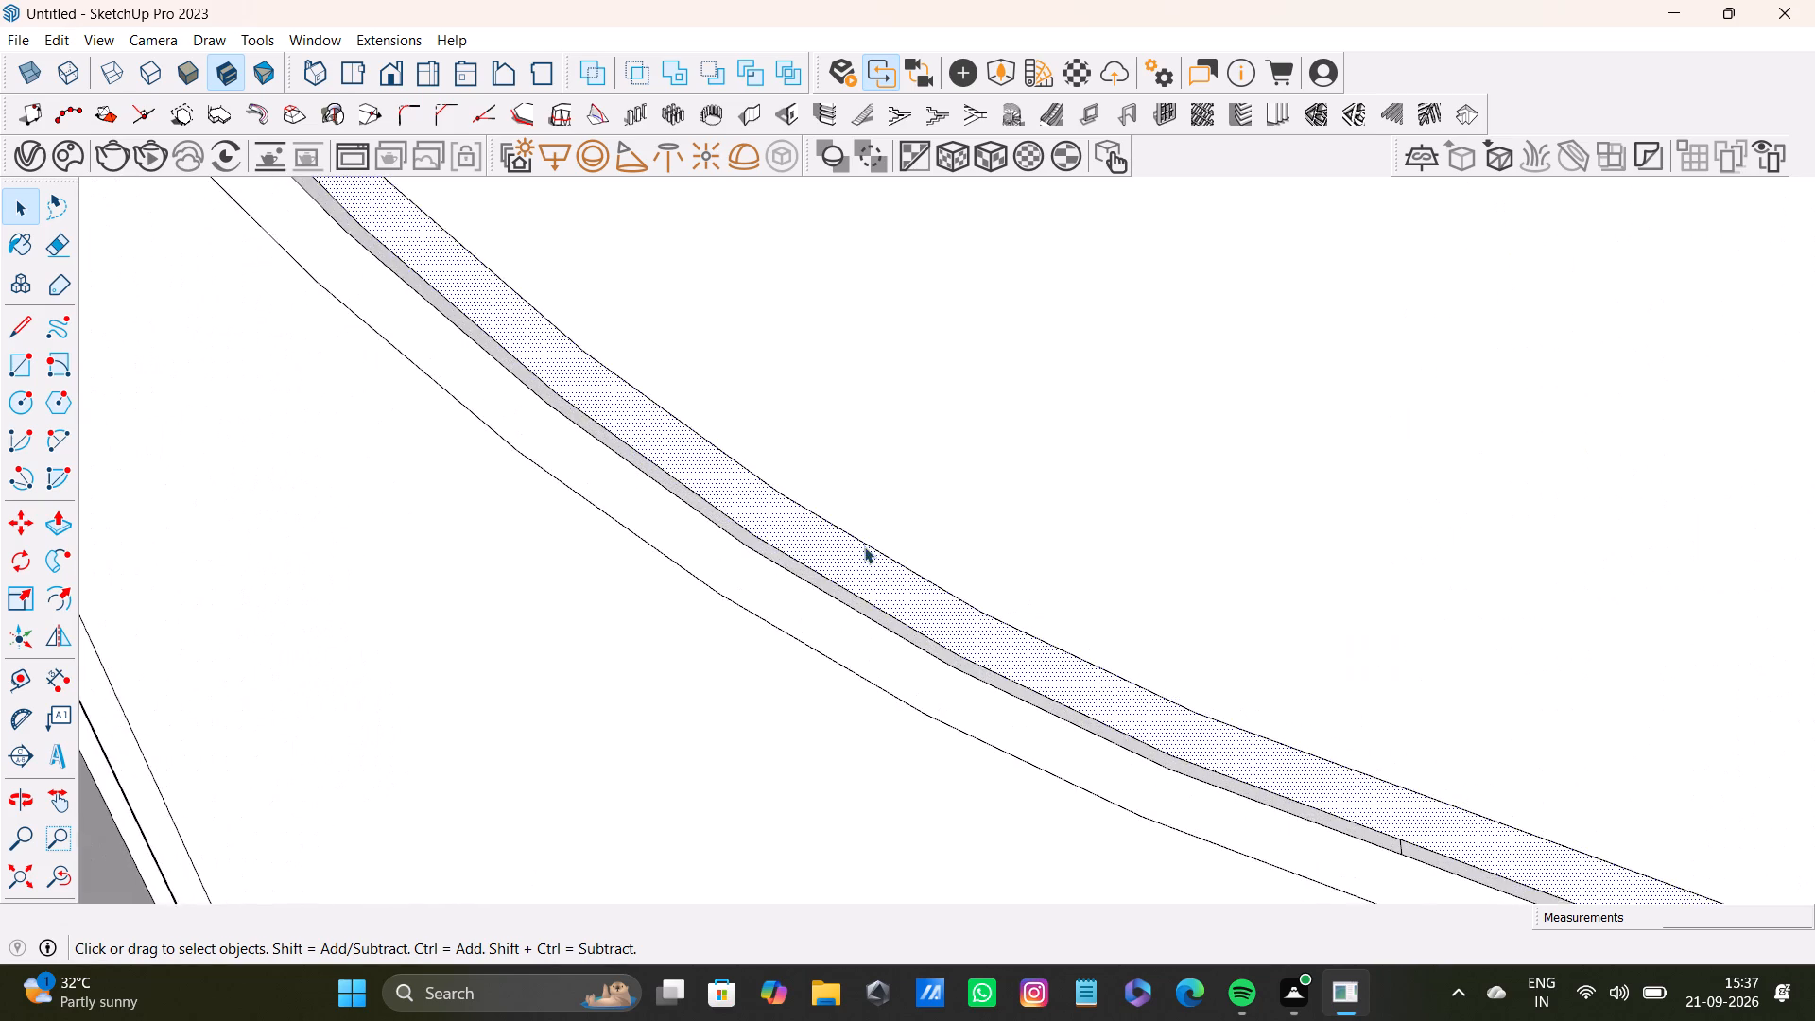
scroll(865, 552, "down", 7)
middle_click_drag(857, 580, 914, 617)
left_click(898, 637)
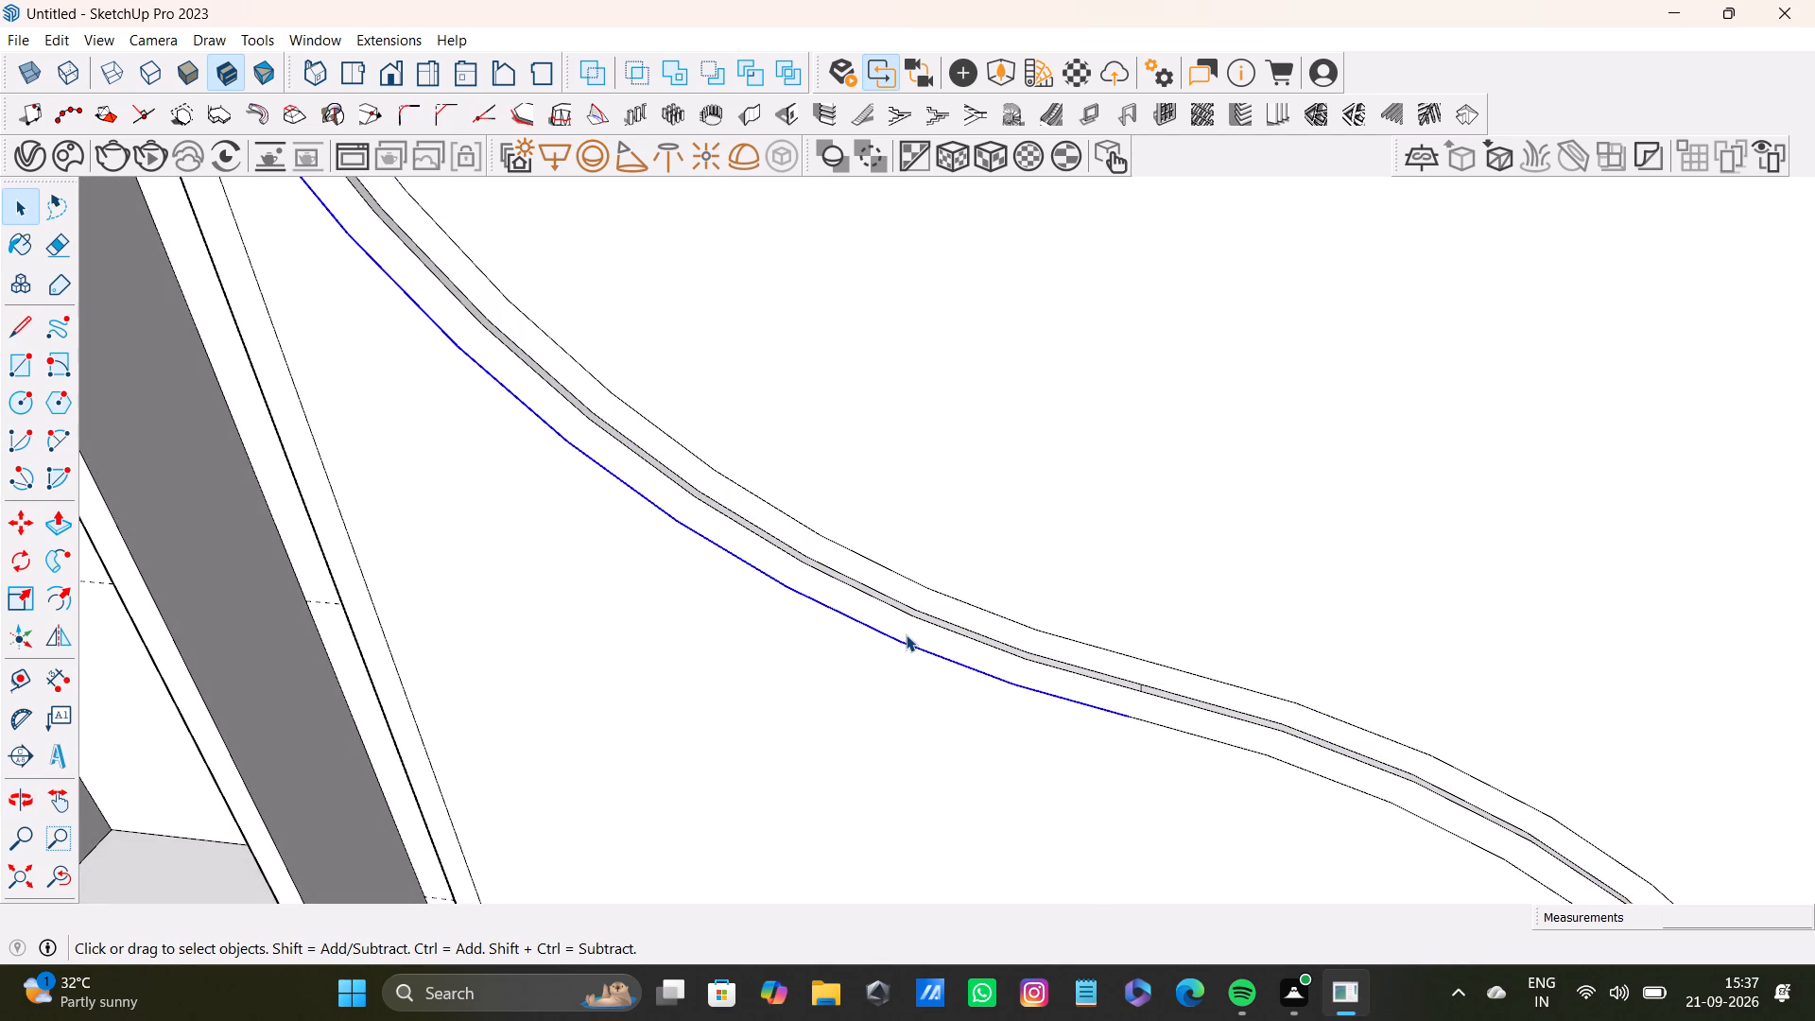
left_click(906, 634)
key("p")
left_click(913, 634)
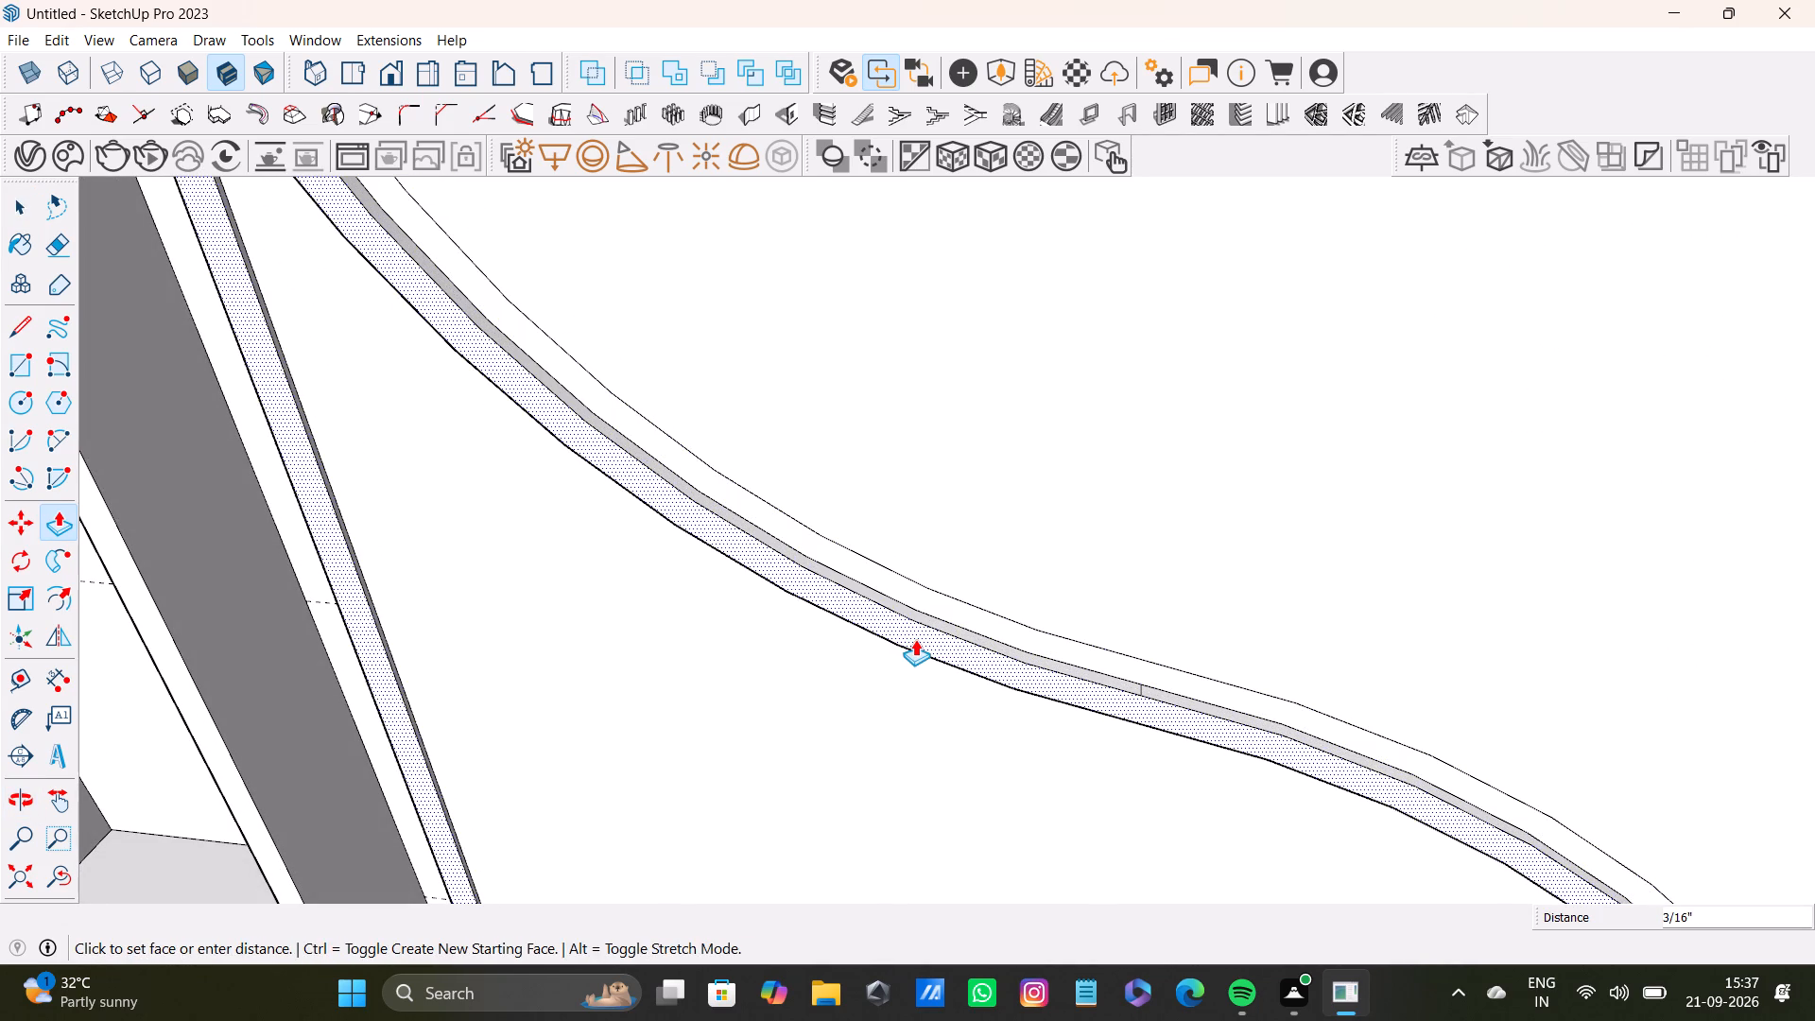
Push/Pull the border strip around the panel piece above the S-curve outward.
scroll(915, 642, "down", 6)
middle_click_drag(929, 637, 773, 688, "shift")
scroll(655, 598, "up", 8)
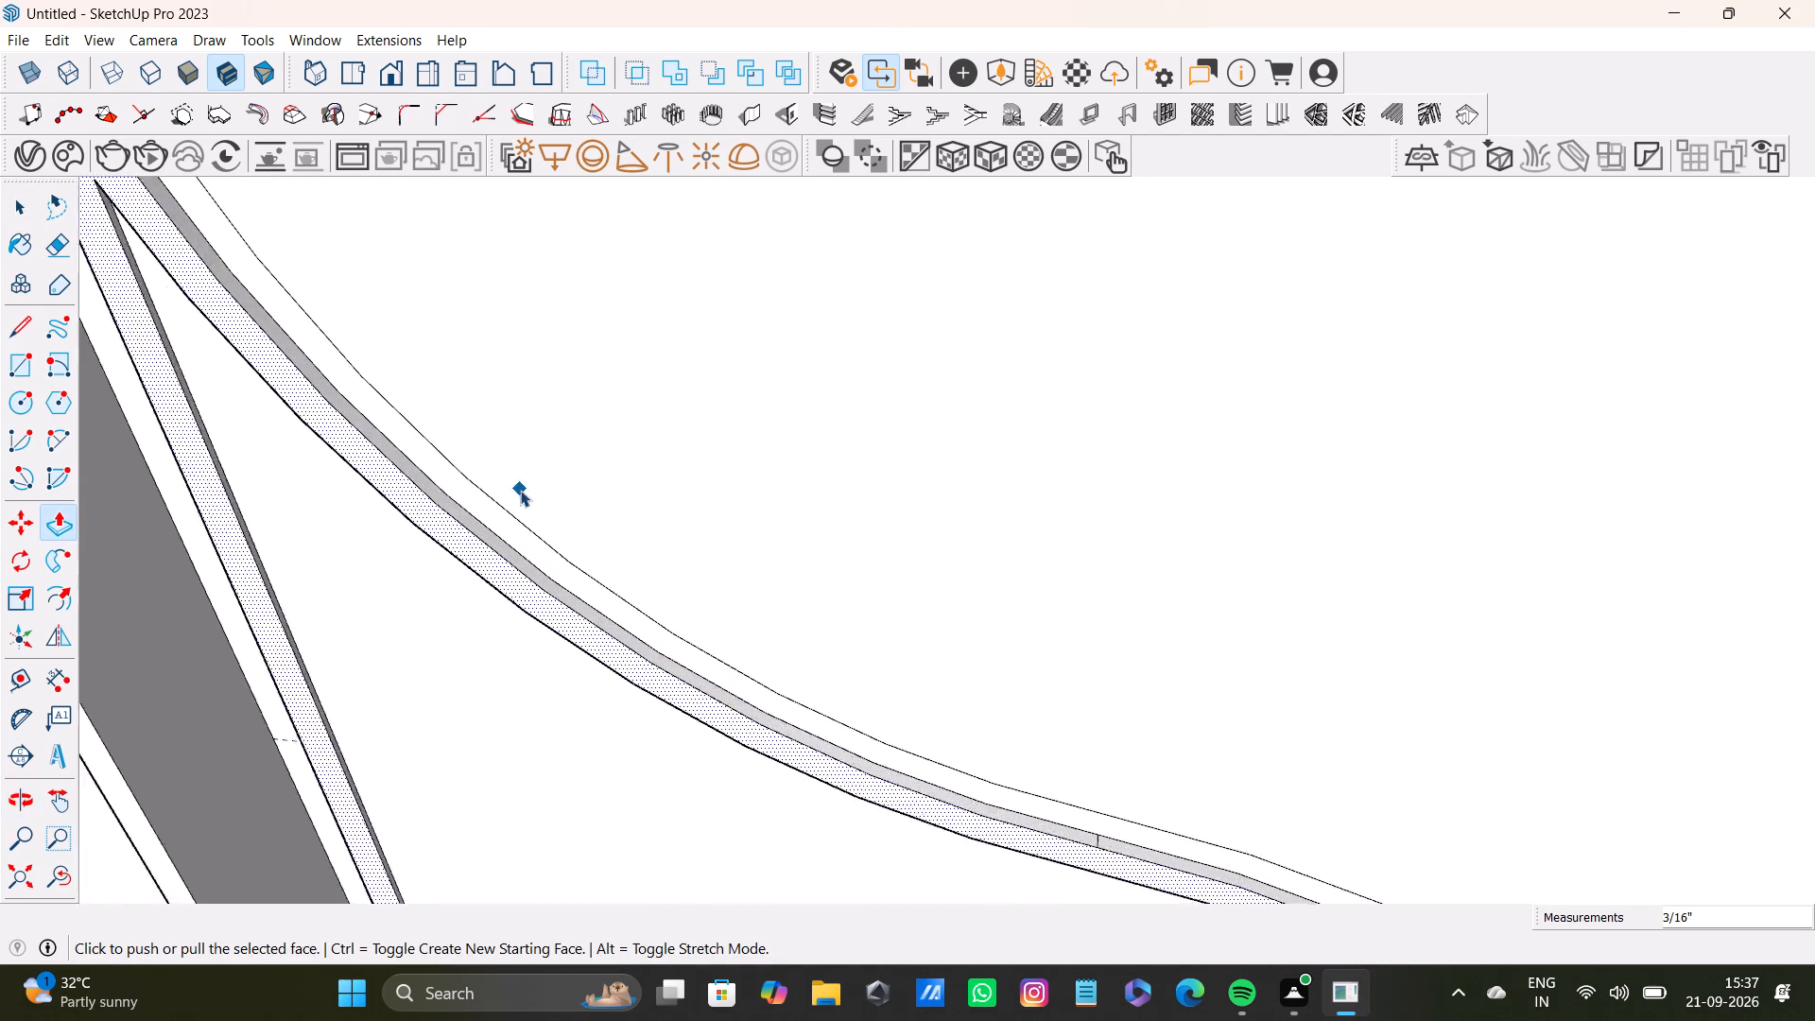
key("space")
scroll(520, 490, "up", 1)
left_click(494, 515)
left_click(494, 526)
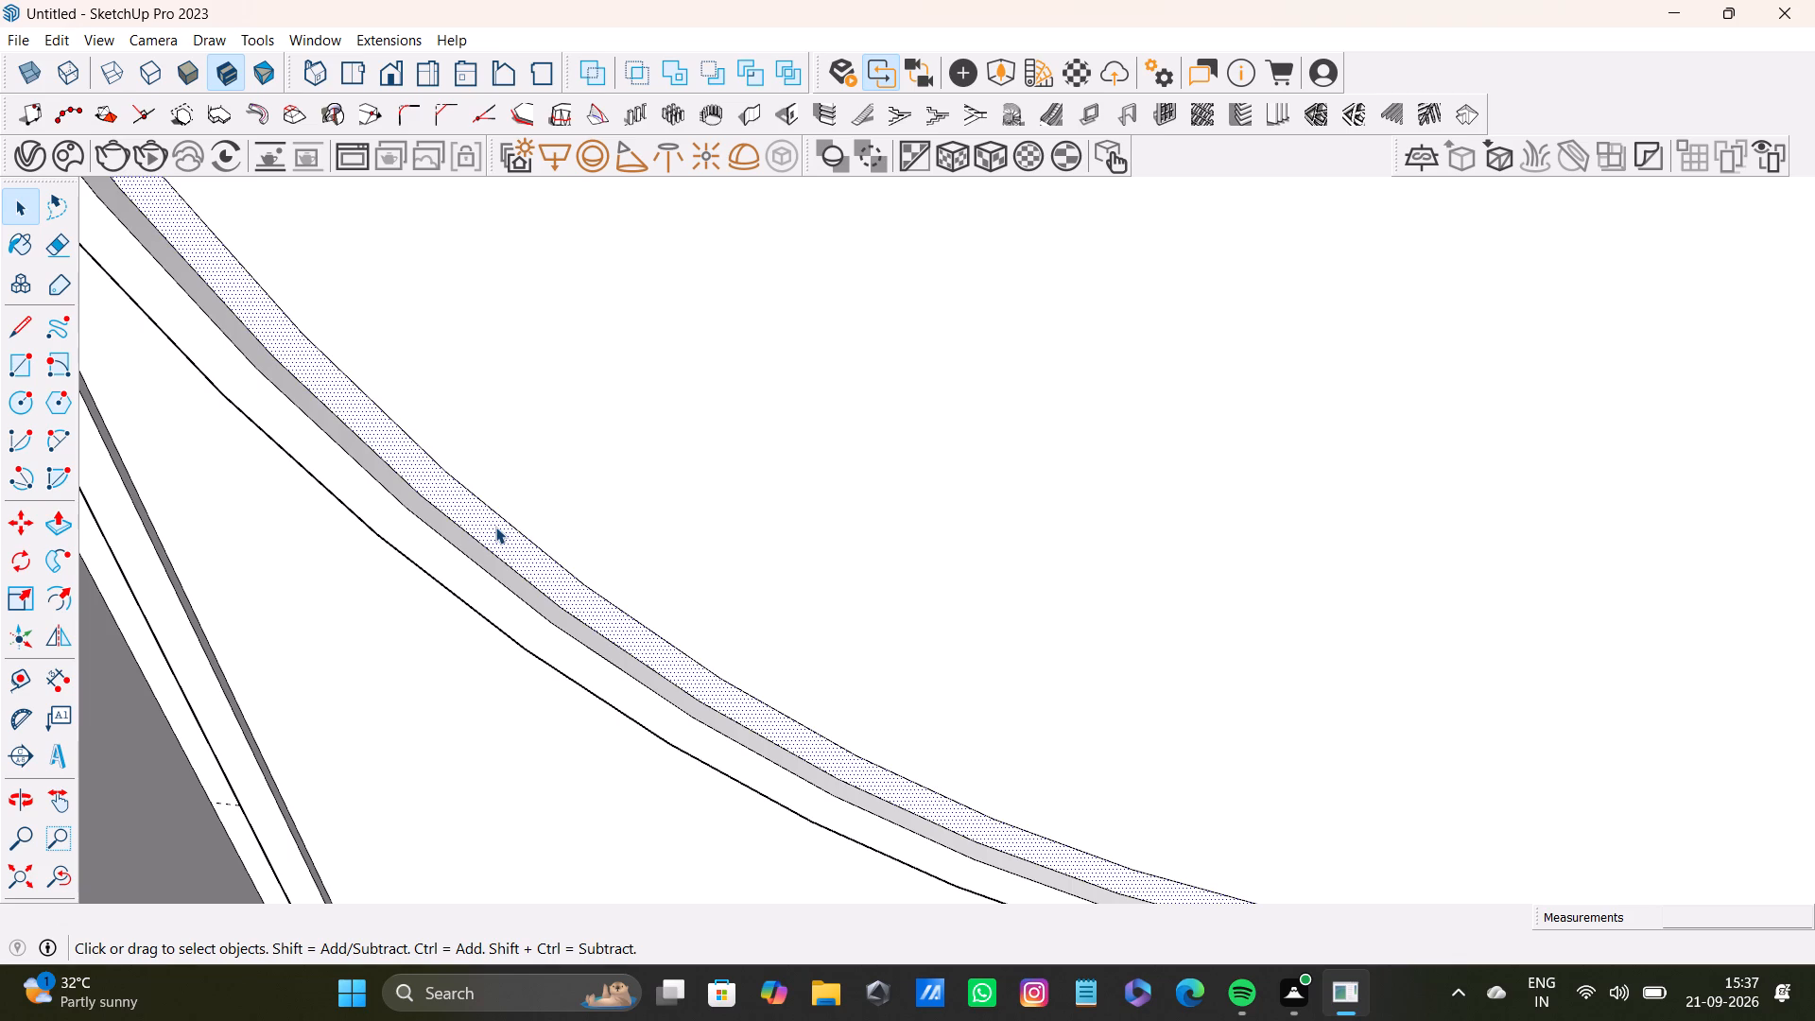
key("p")
left_click(495, 527)
scroll(680, 575, "down", 15)
key("space")
Examine the bordered panel pieces from above and from the front, and the blank wall area below them.
middle_click_drag(979, 653, 1223, 832)
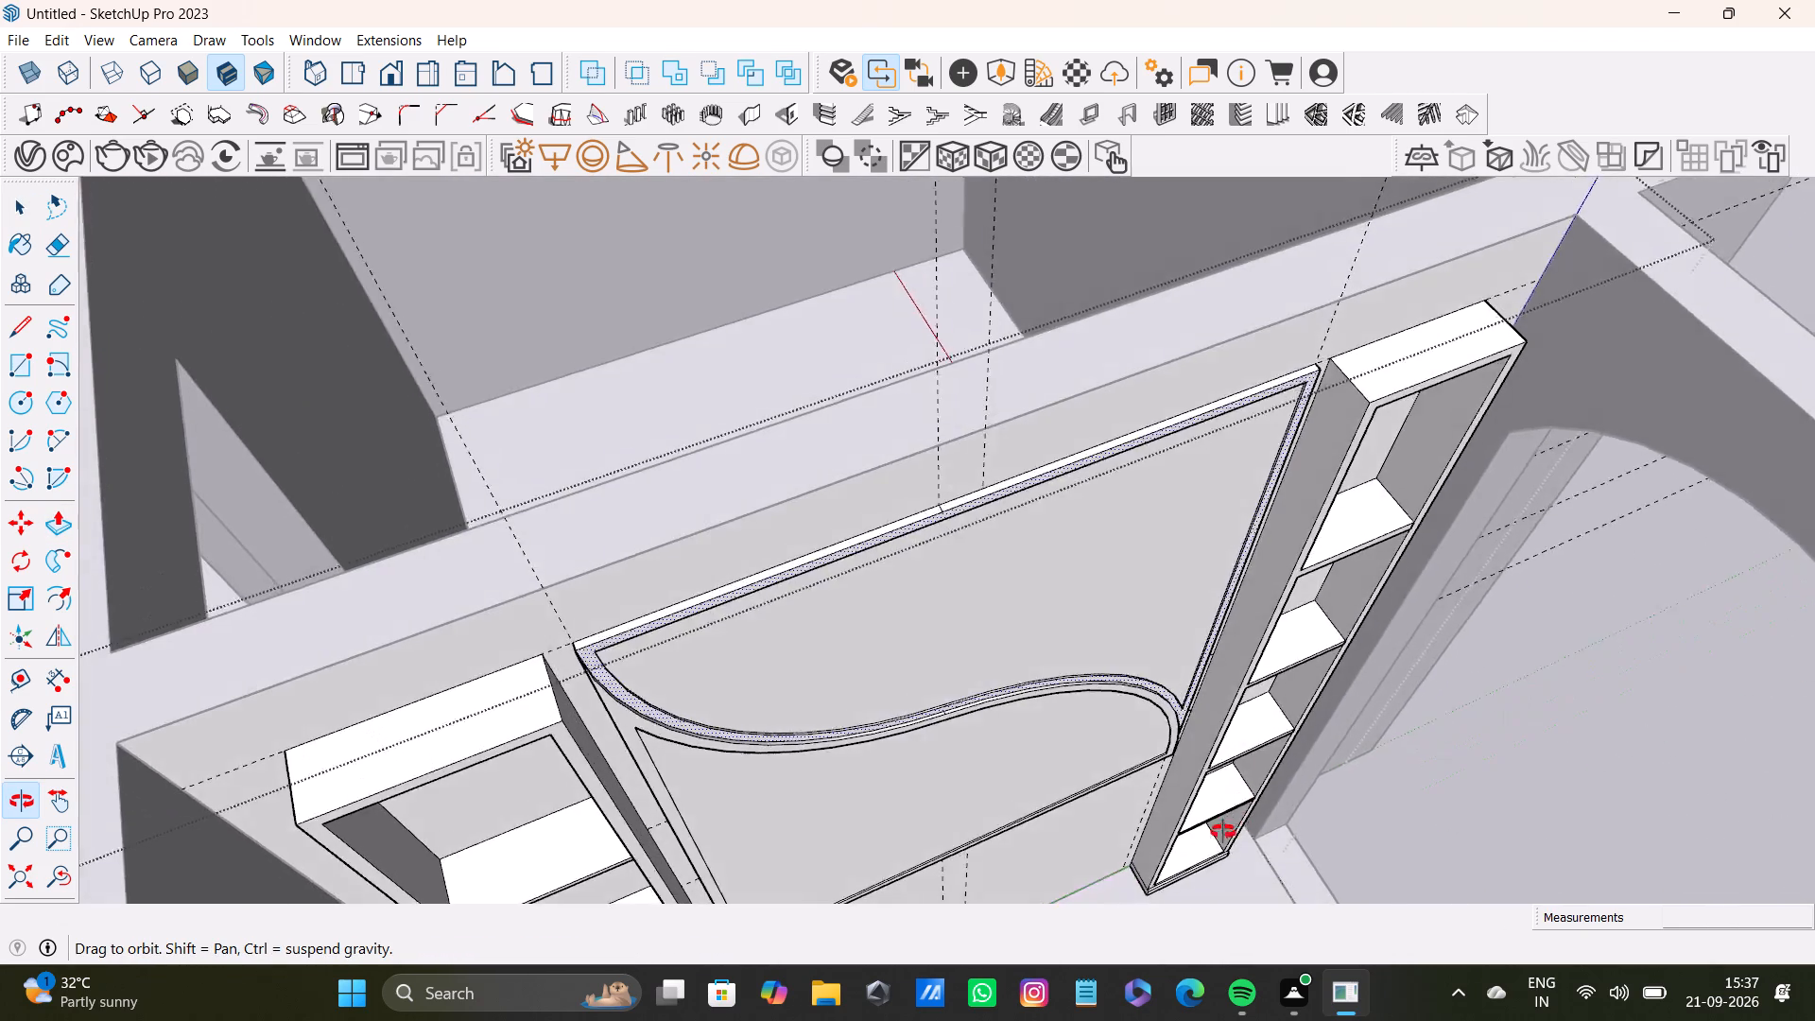
middle_click_drag(1223, 832, 838, 661)
scroll(1118, 693, "down", 4)
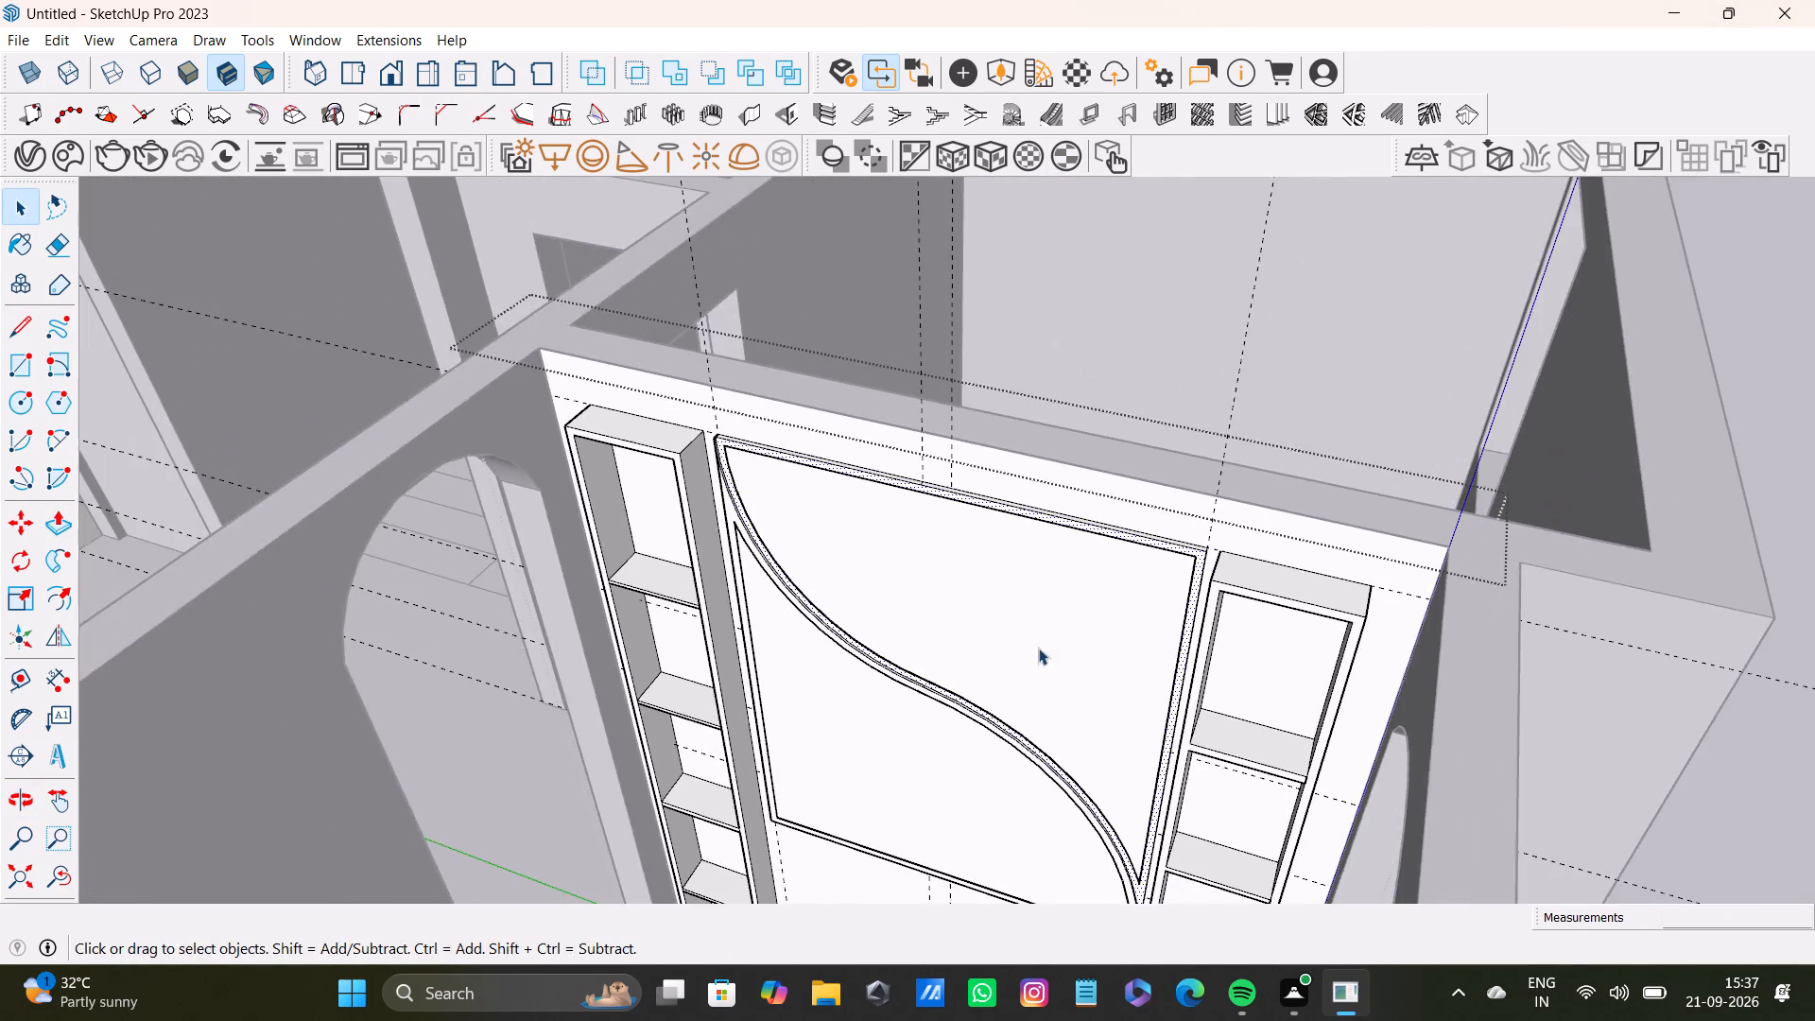
middle_click_drag(1008, 607, 1209, 649, "shift")
middle_click_drag(1167, 662, 1636, 761)
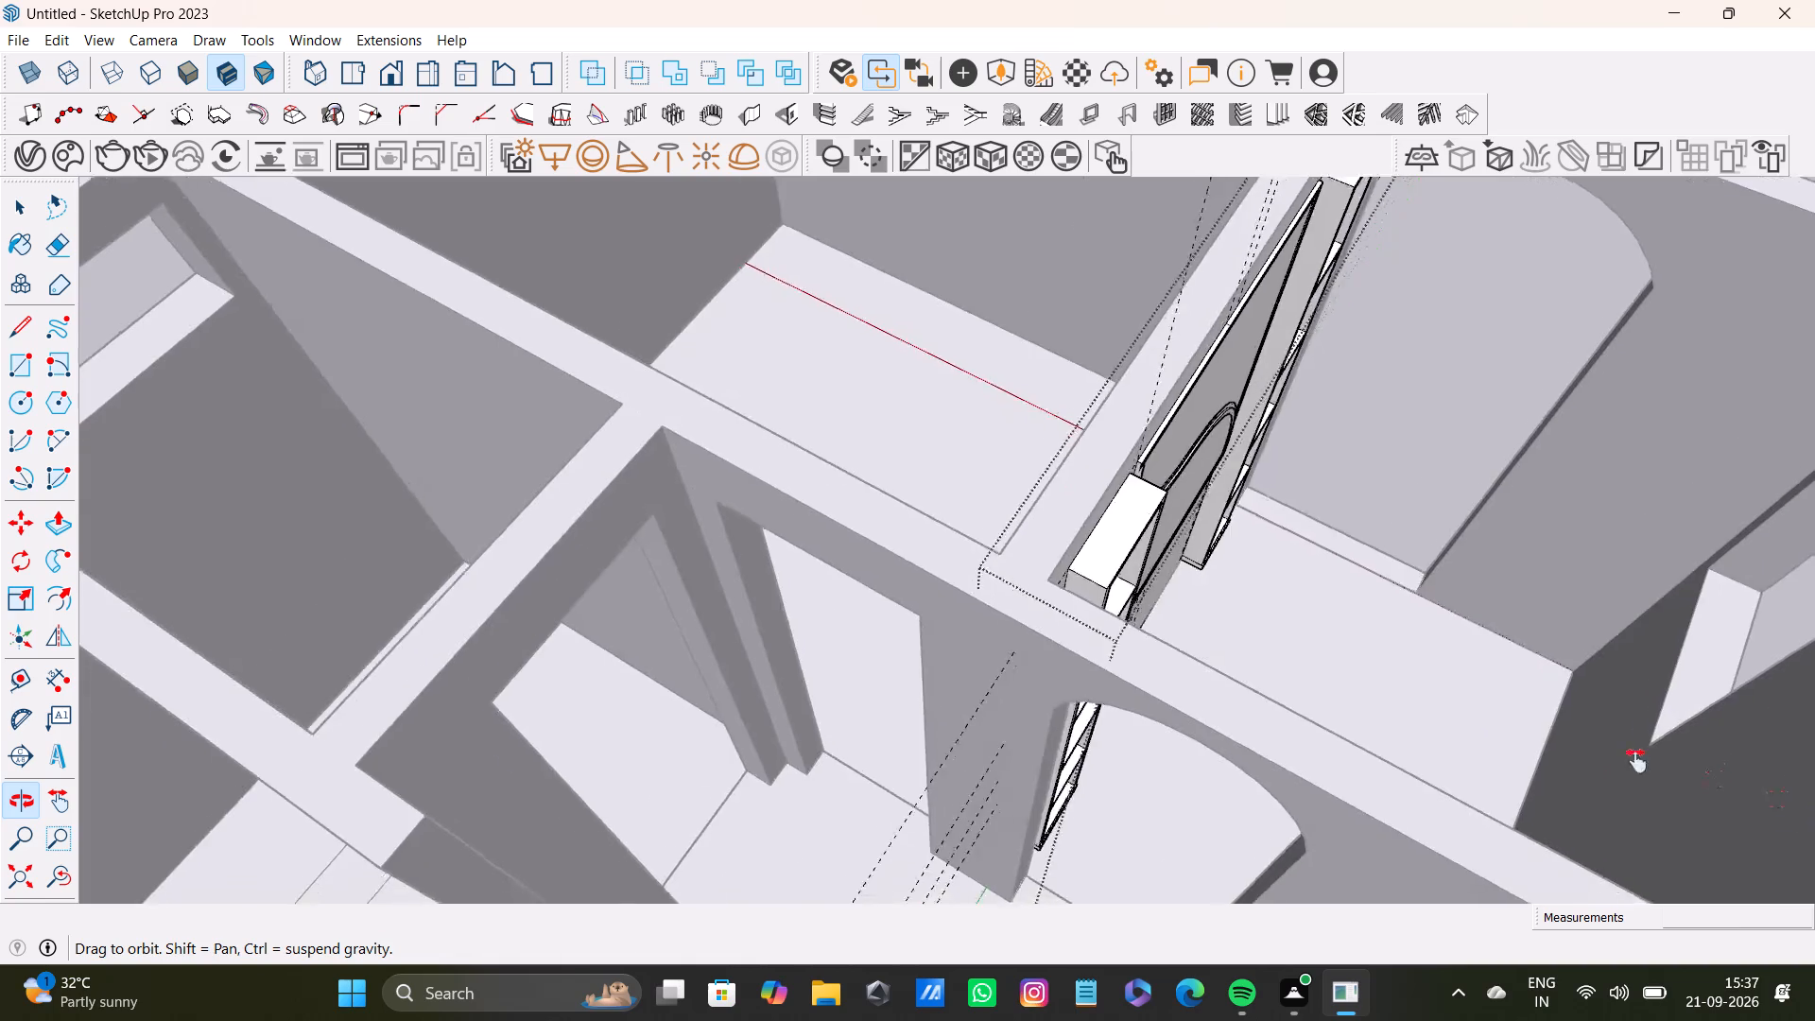
middle_click_drag(1636, 761, 1814, 926)
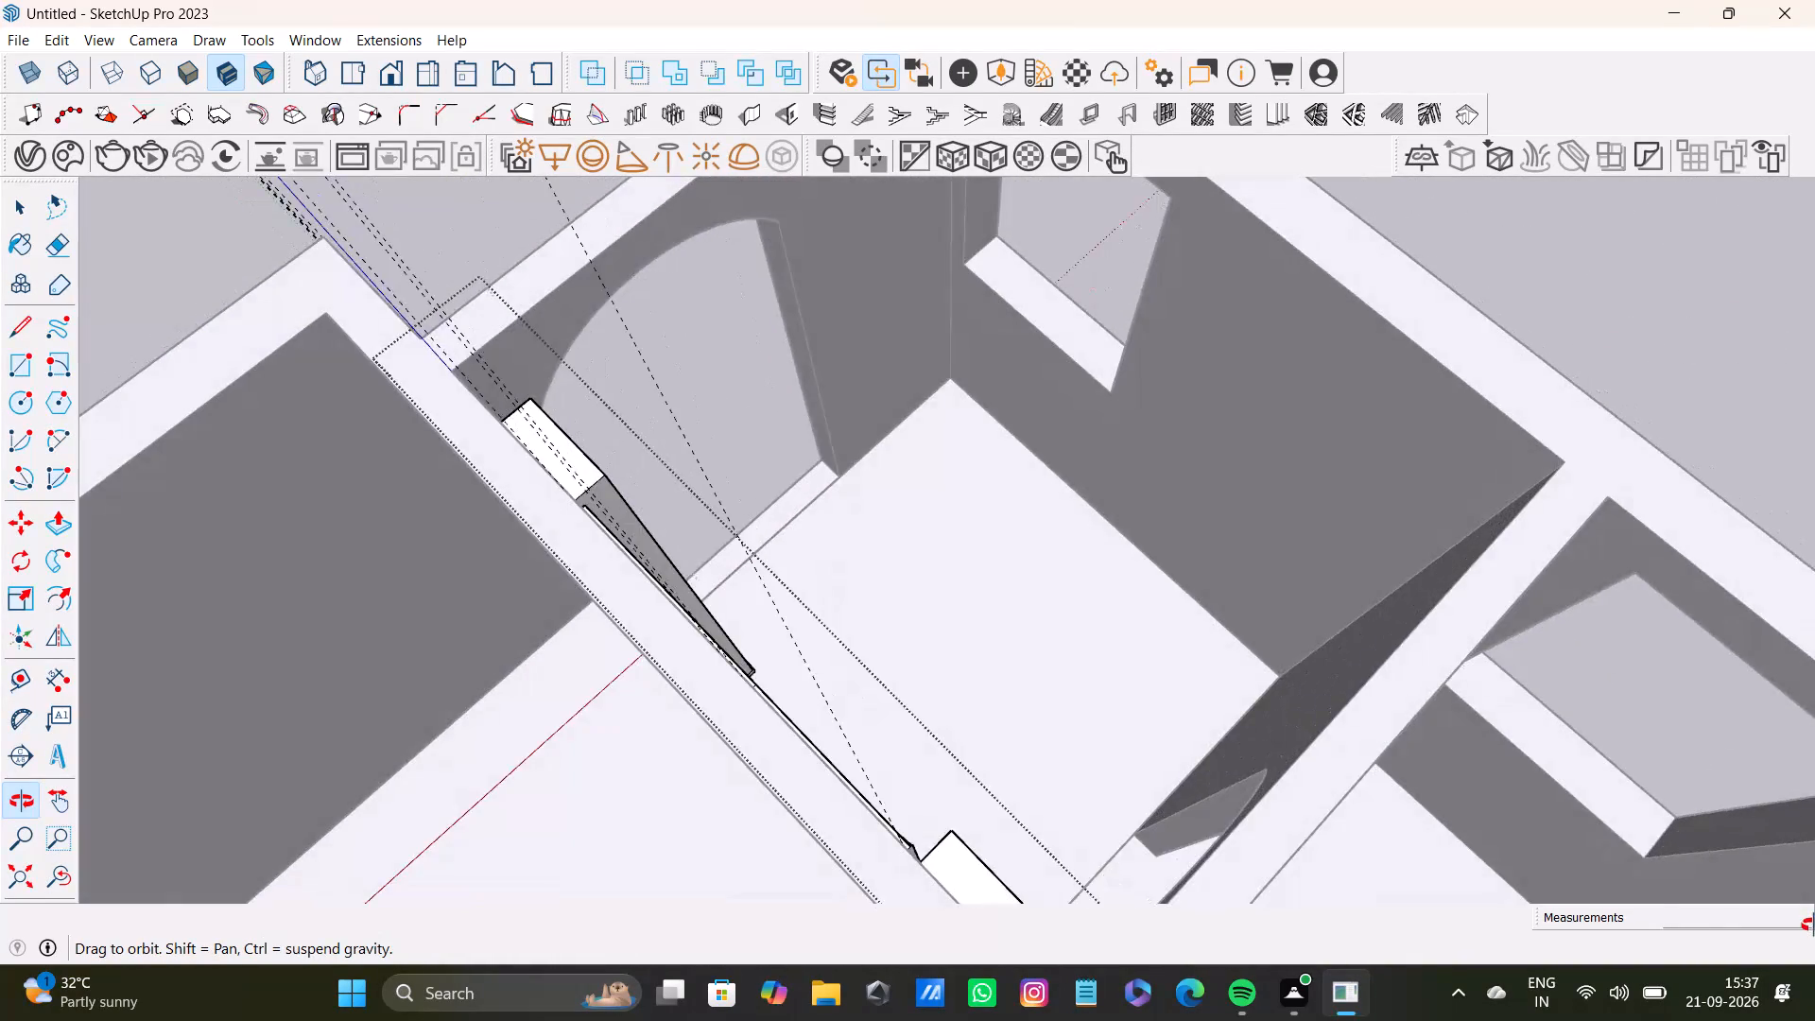
middle_click_drag(1814, 926, 669, 710)
scroll(959, 549, "up", 4)
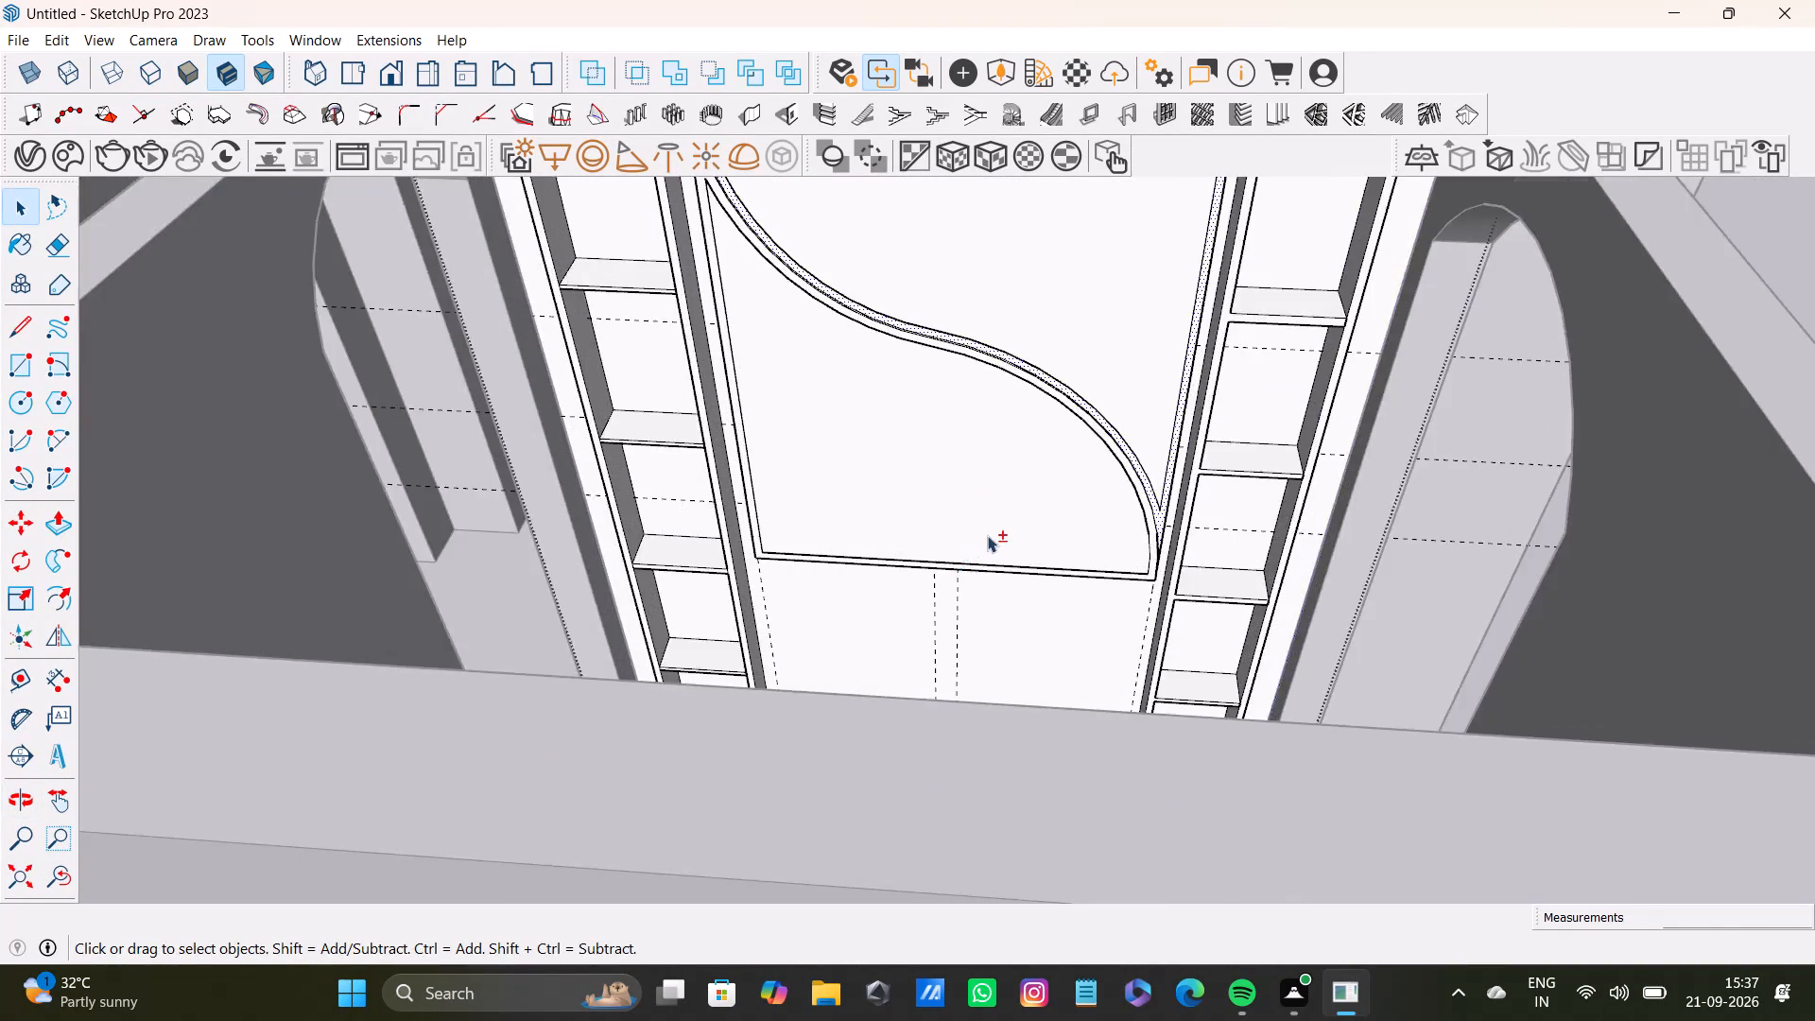
scroll(987, 535, "up", 2)
middle_click_drag(991, 533, 961, 755, "shift")
middle_click_drag(950, 739, 955, 762)
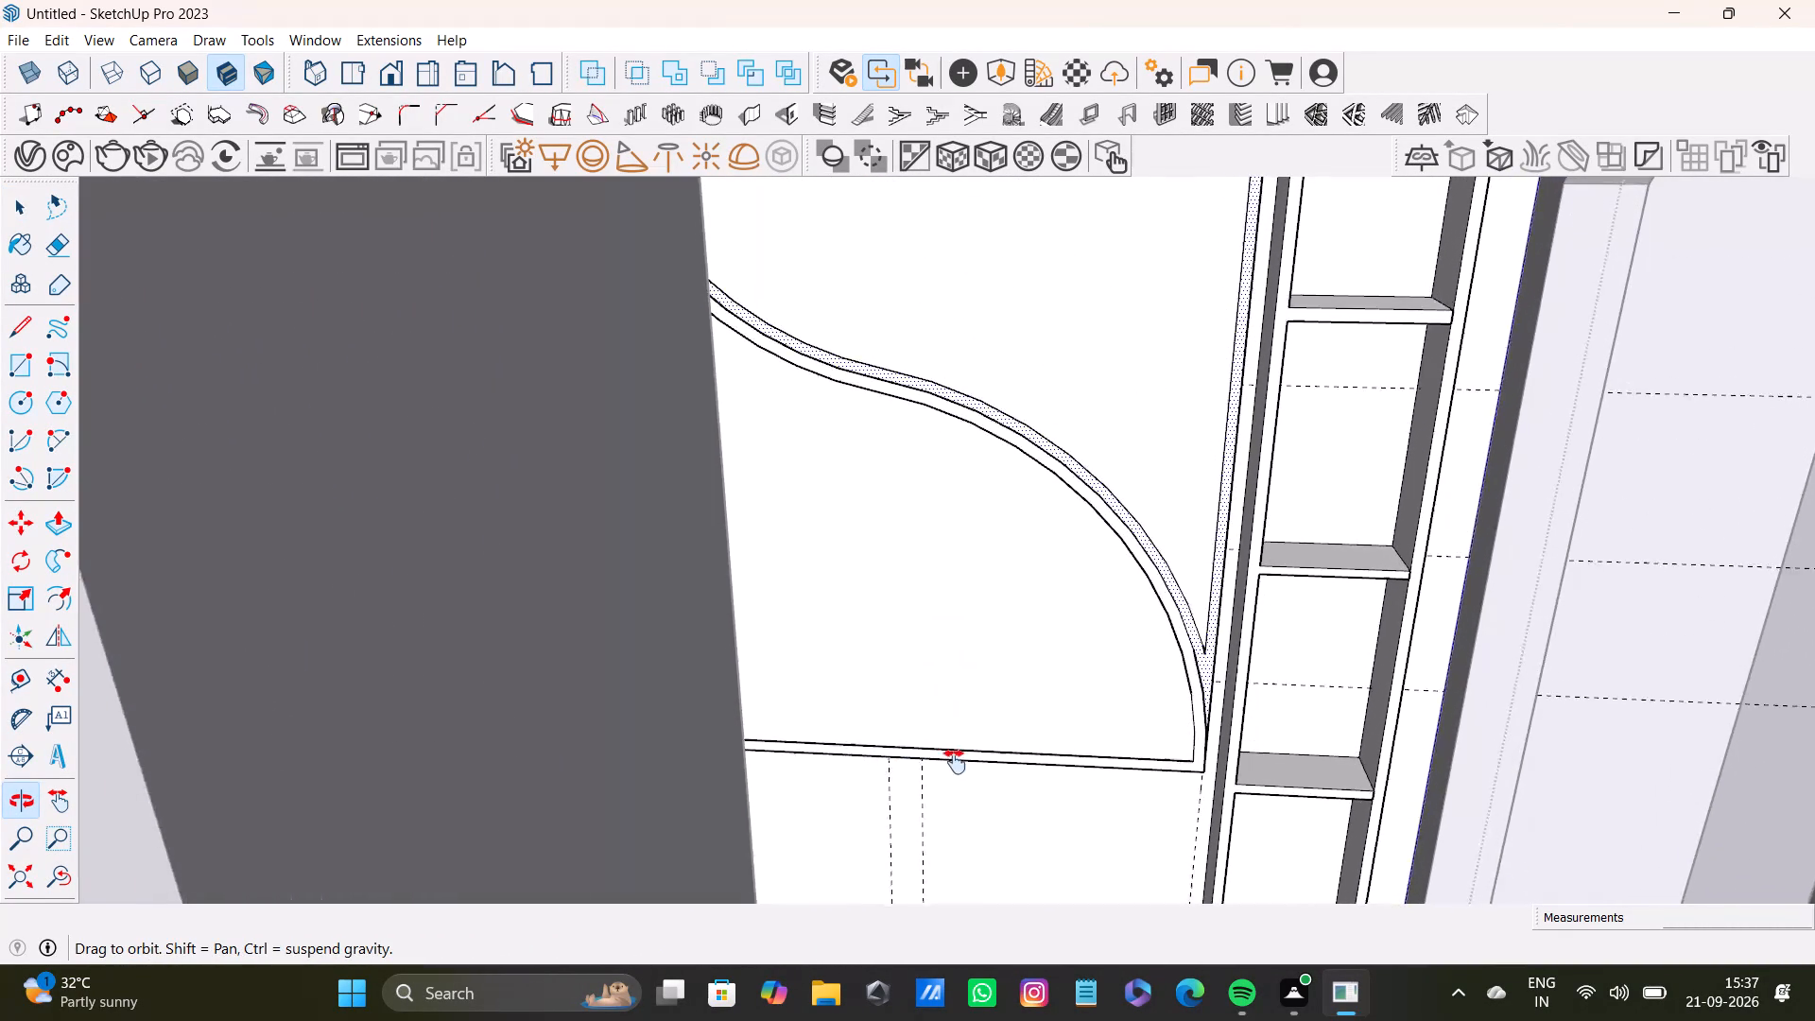
middle_click_drag(955, 762, 881, 447)
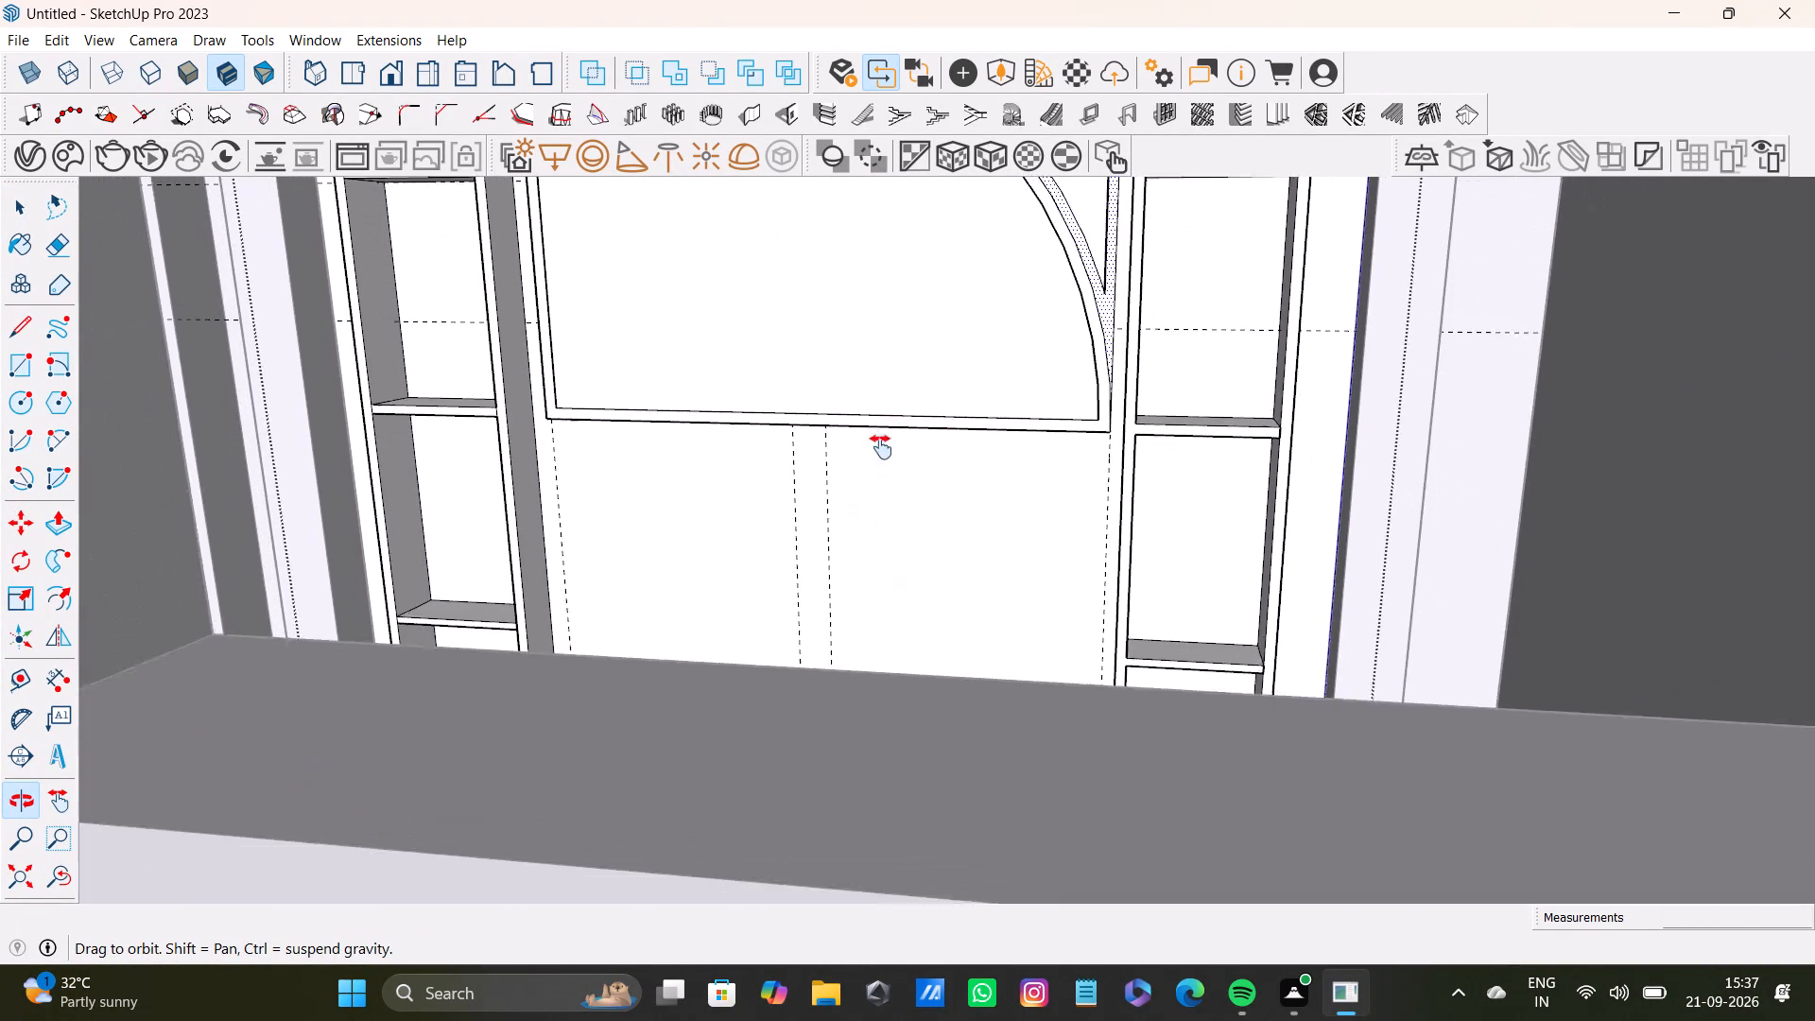
middle_click_drag(881, 447, 877, 538)
scroll(868, 546, "up", 2)
middle_click_drag(867, 615, 907, 544)
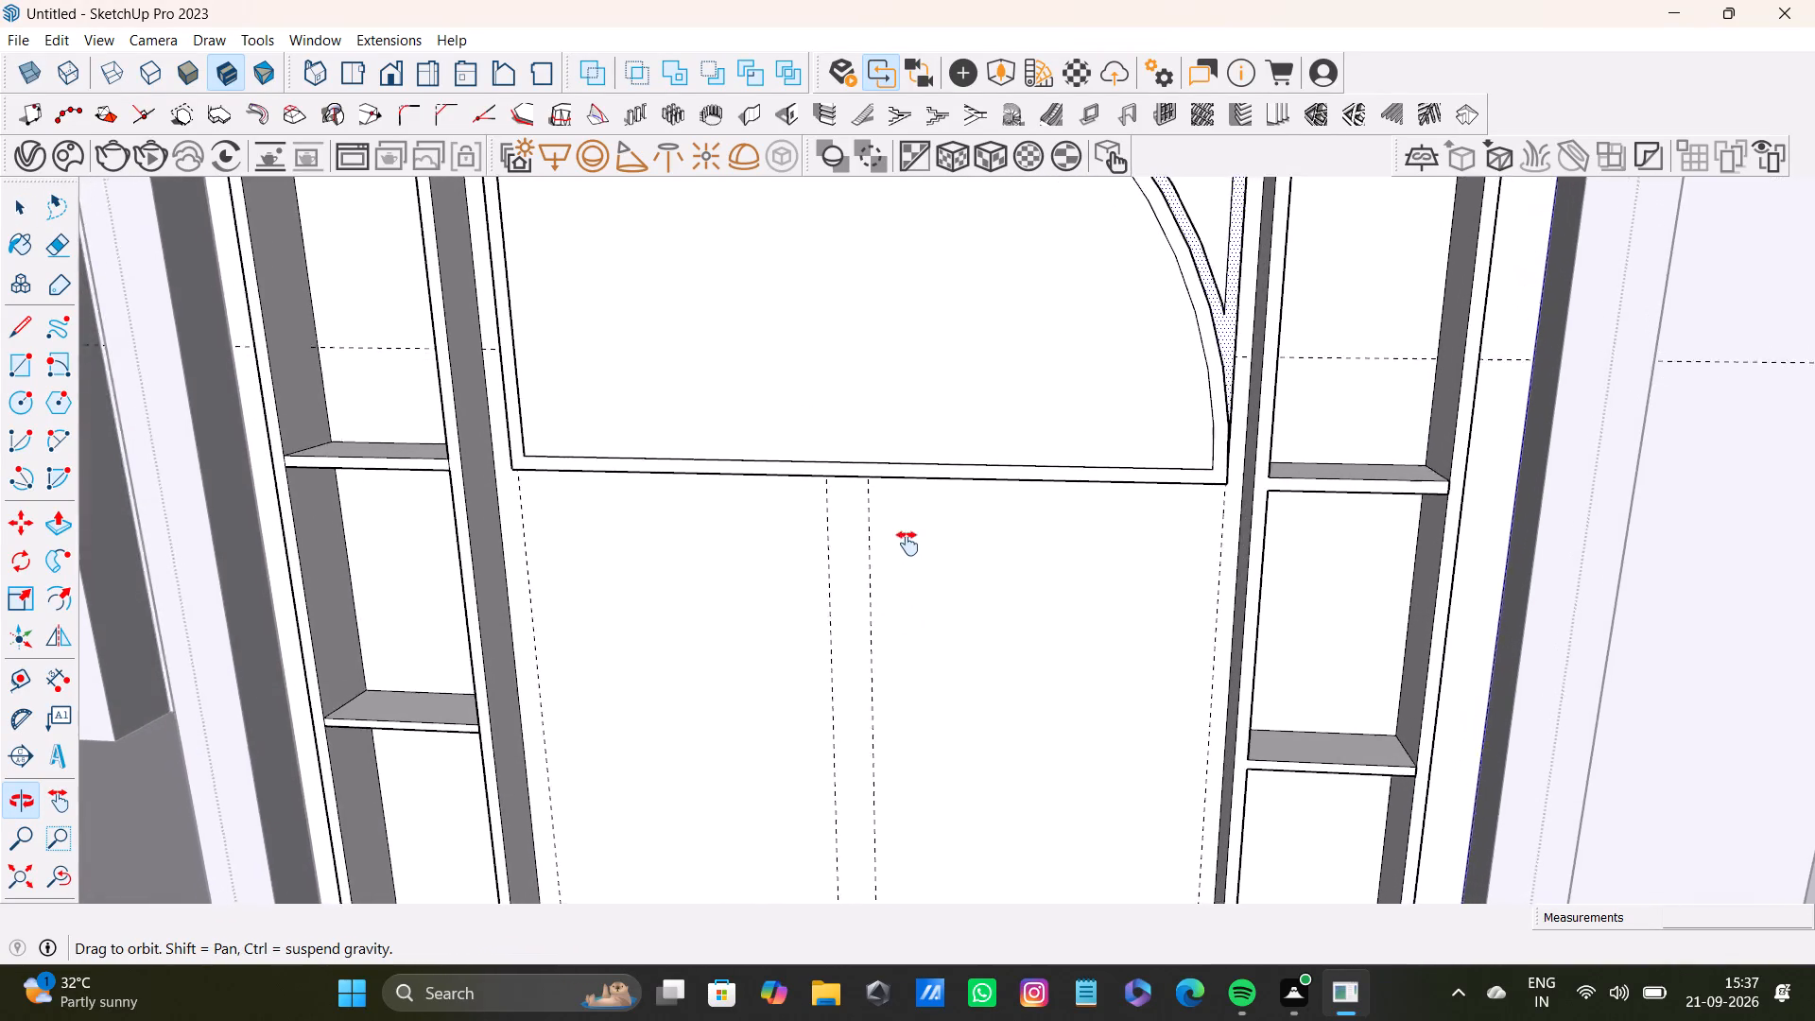
middle_click_drag(907, 544, 885, 479)
middle_click_drag(922, 572, 925, 614)
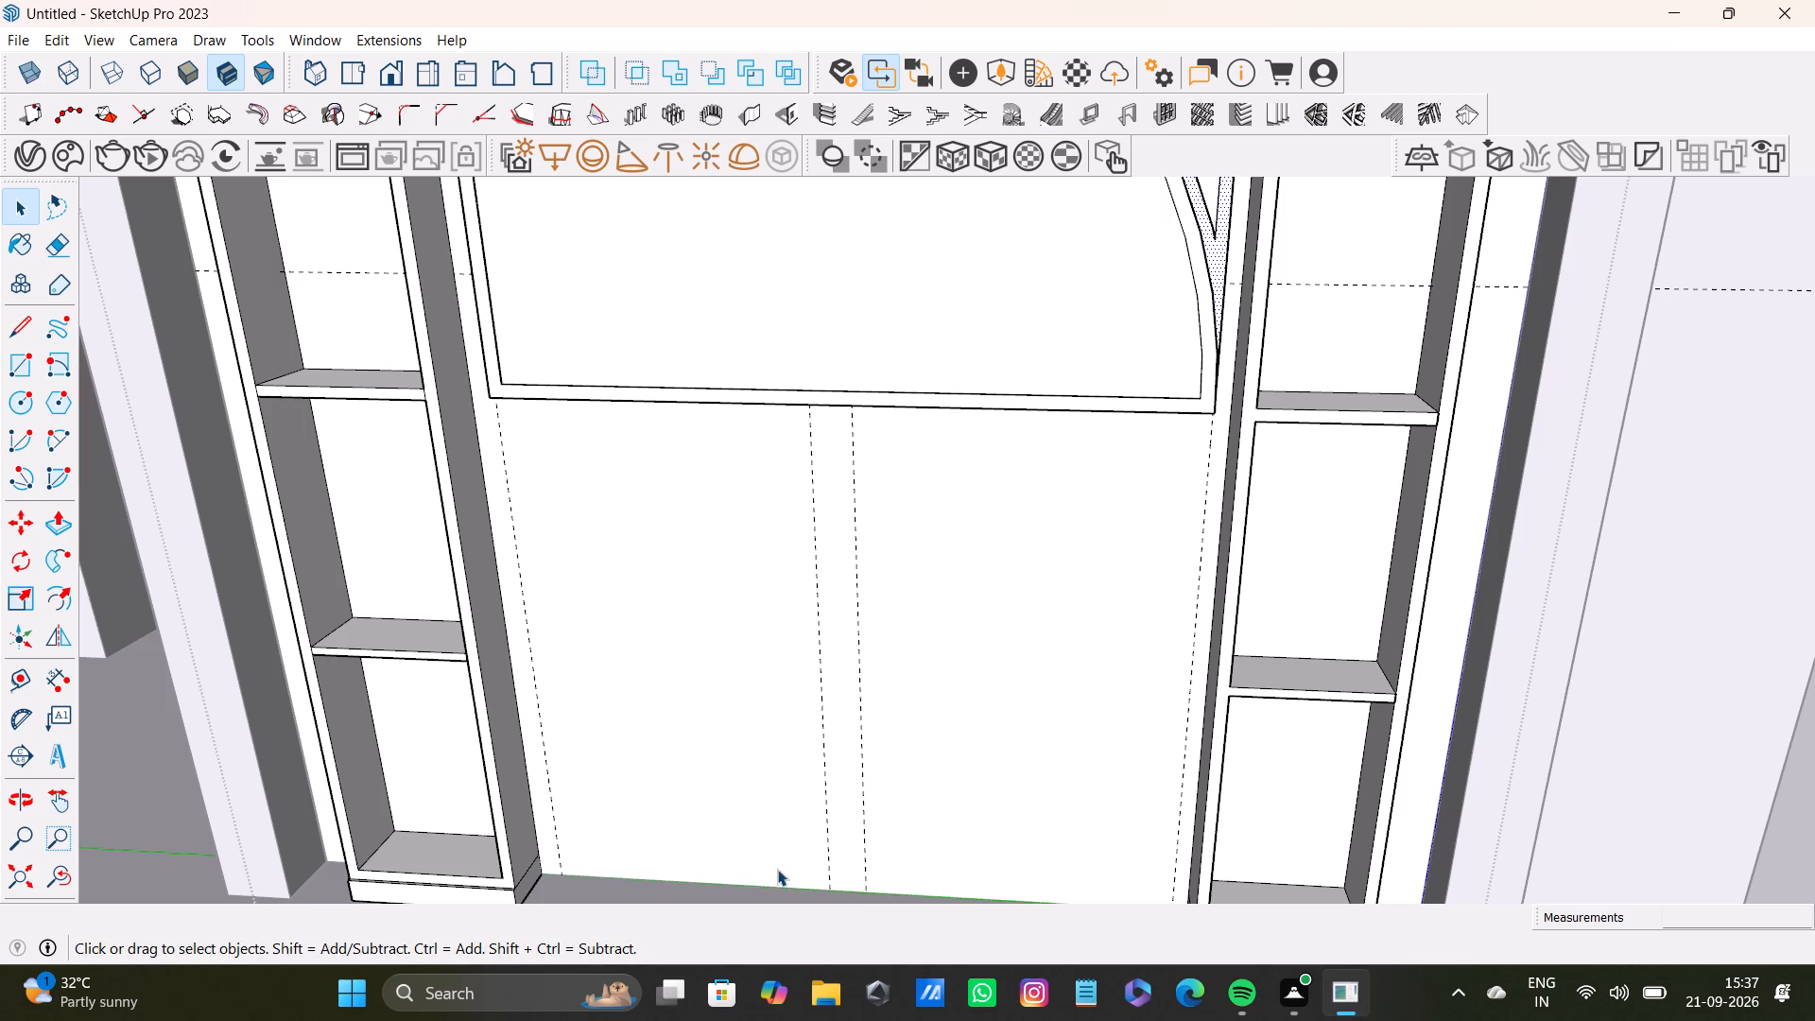
Place two horizontal guides on the wall below the panel, about 1' 10 1/8" above the floor edge and about 5 7/16" above that.
key("t")
scroll(683, 845, "up", 2)
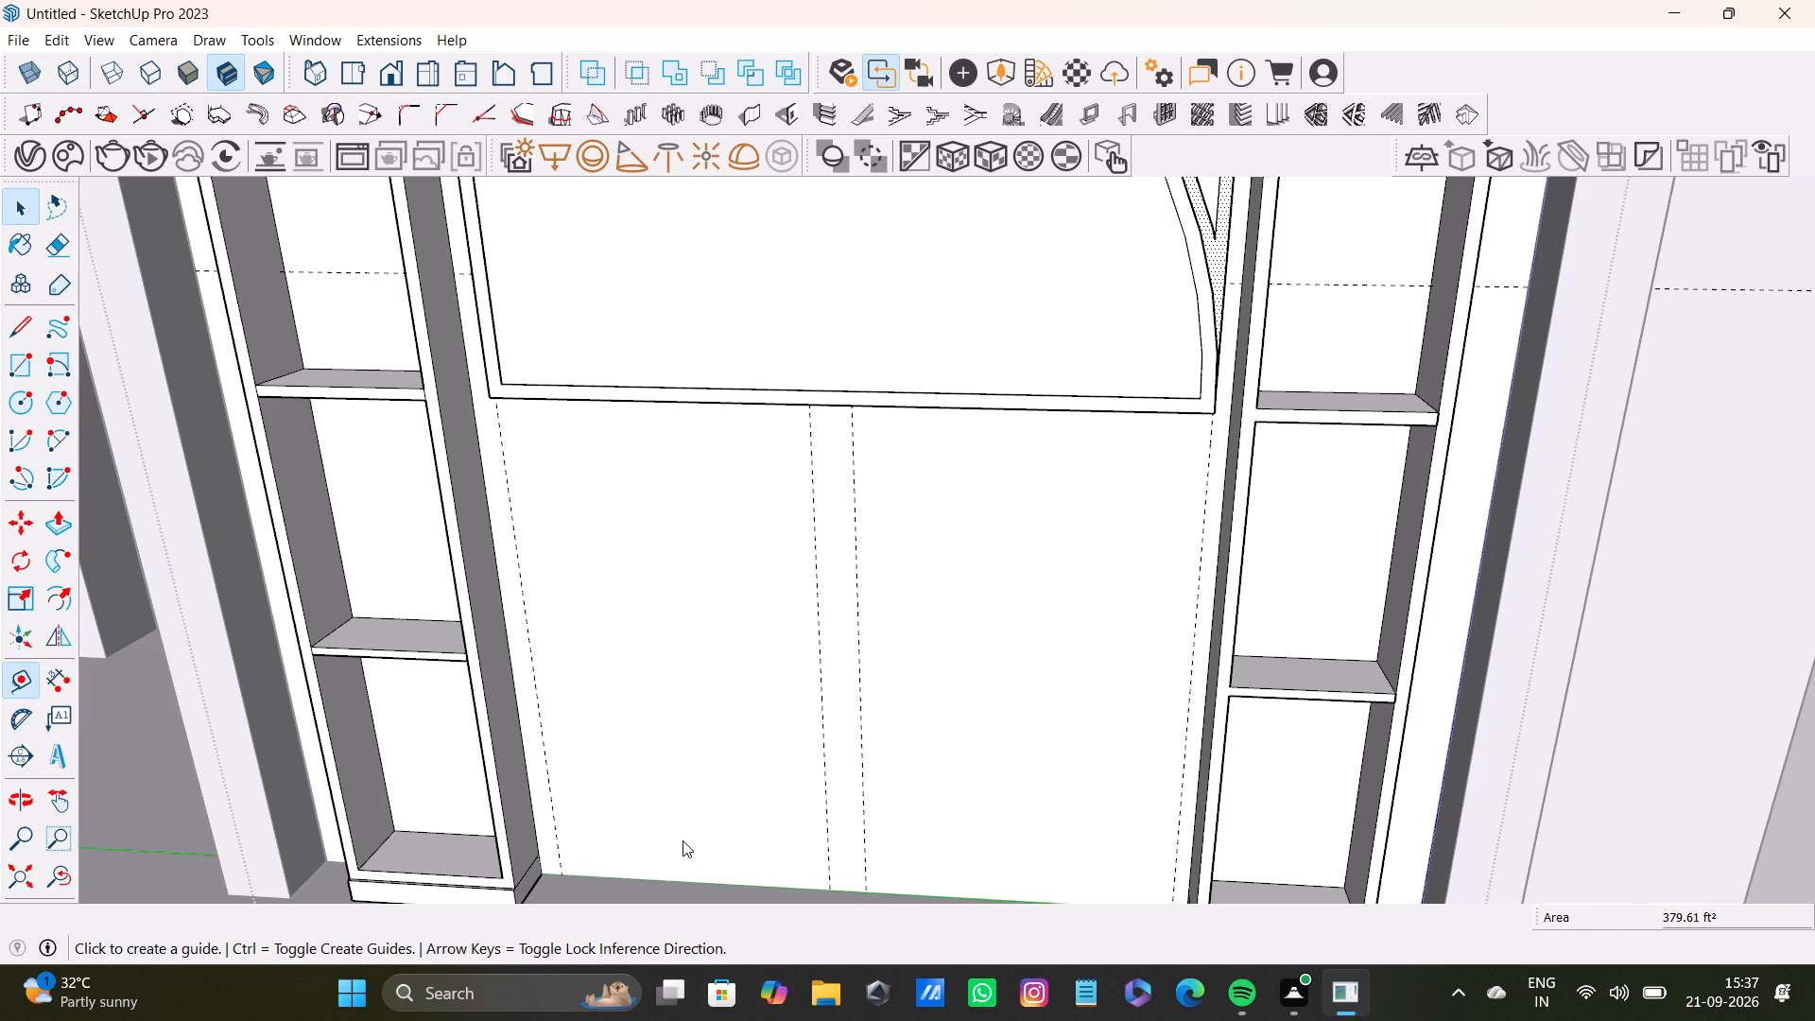
middle_click_drag(764, 830, 777, 760)
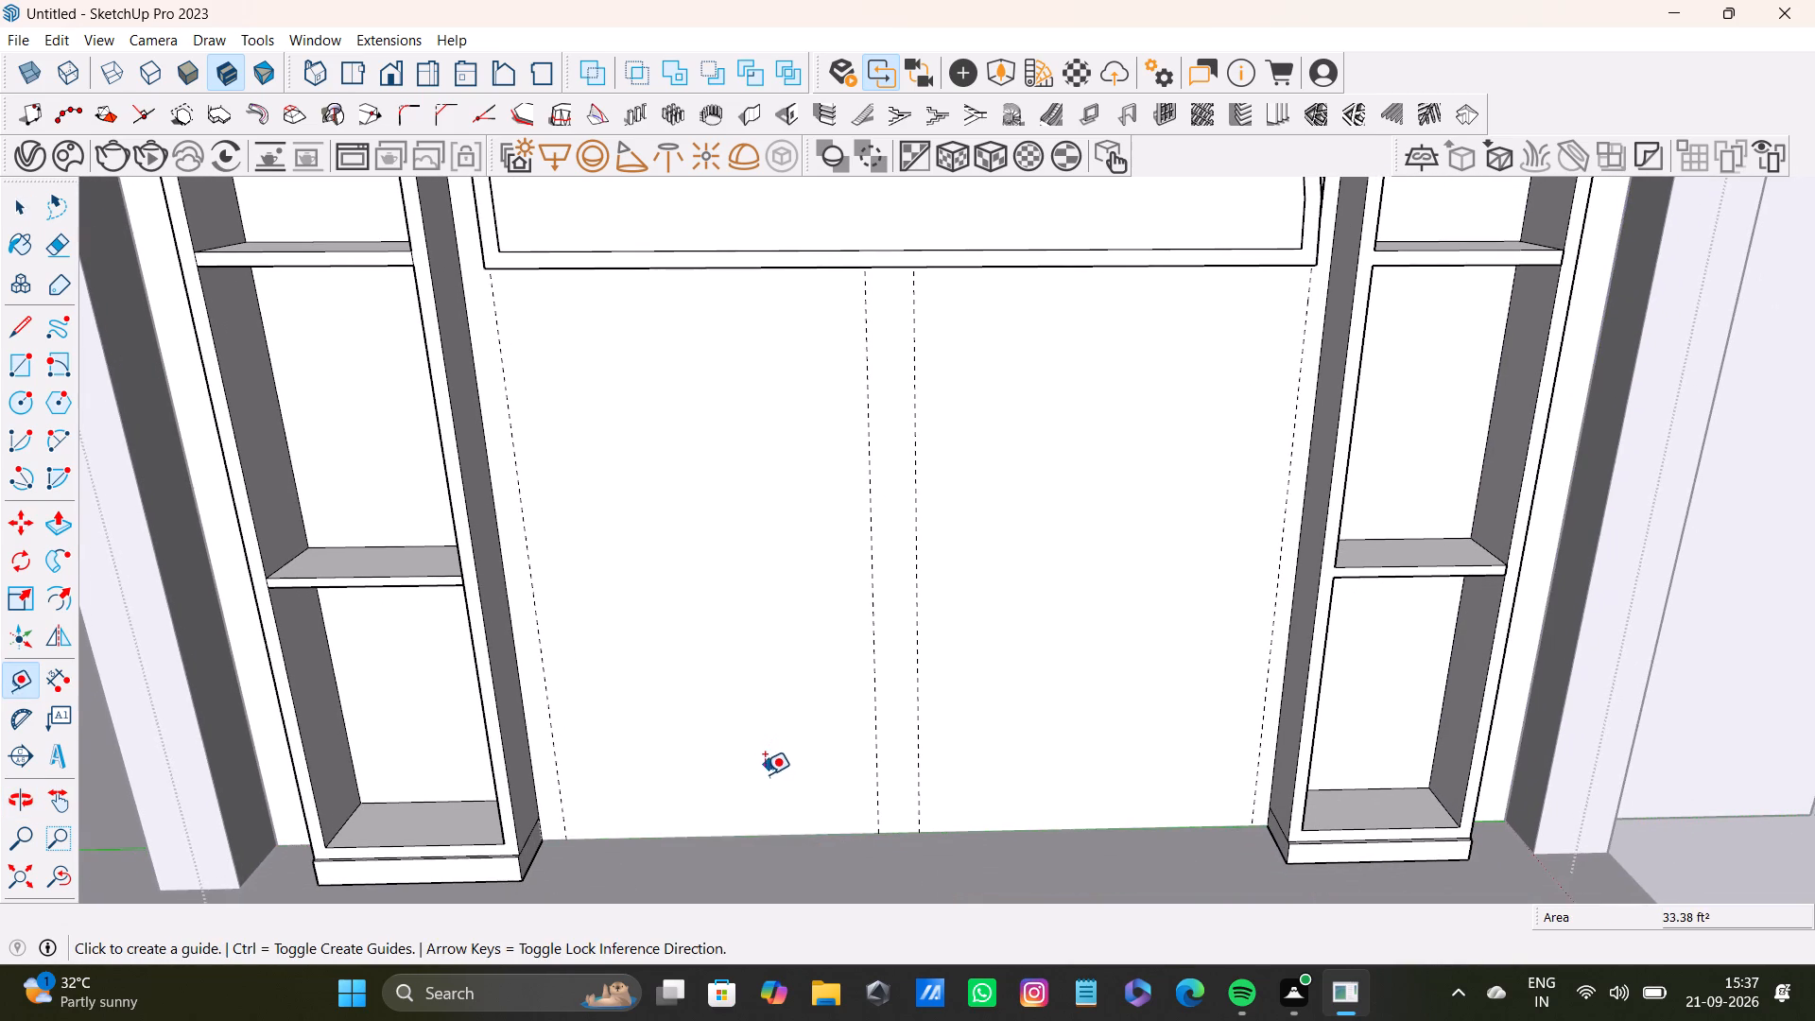
key("r")
scroll(755, 821, "up", 3)
key("t")
left_click(773, 836)
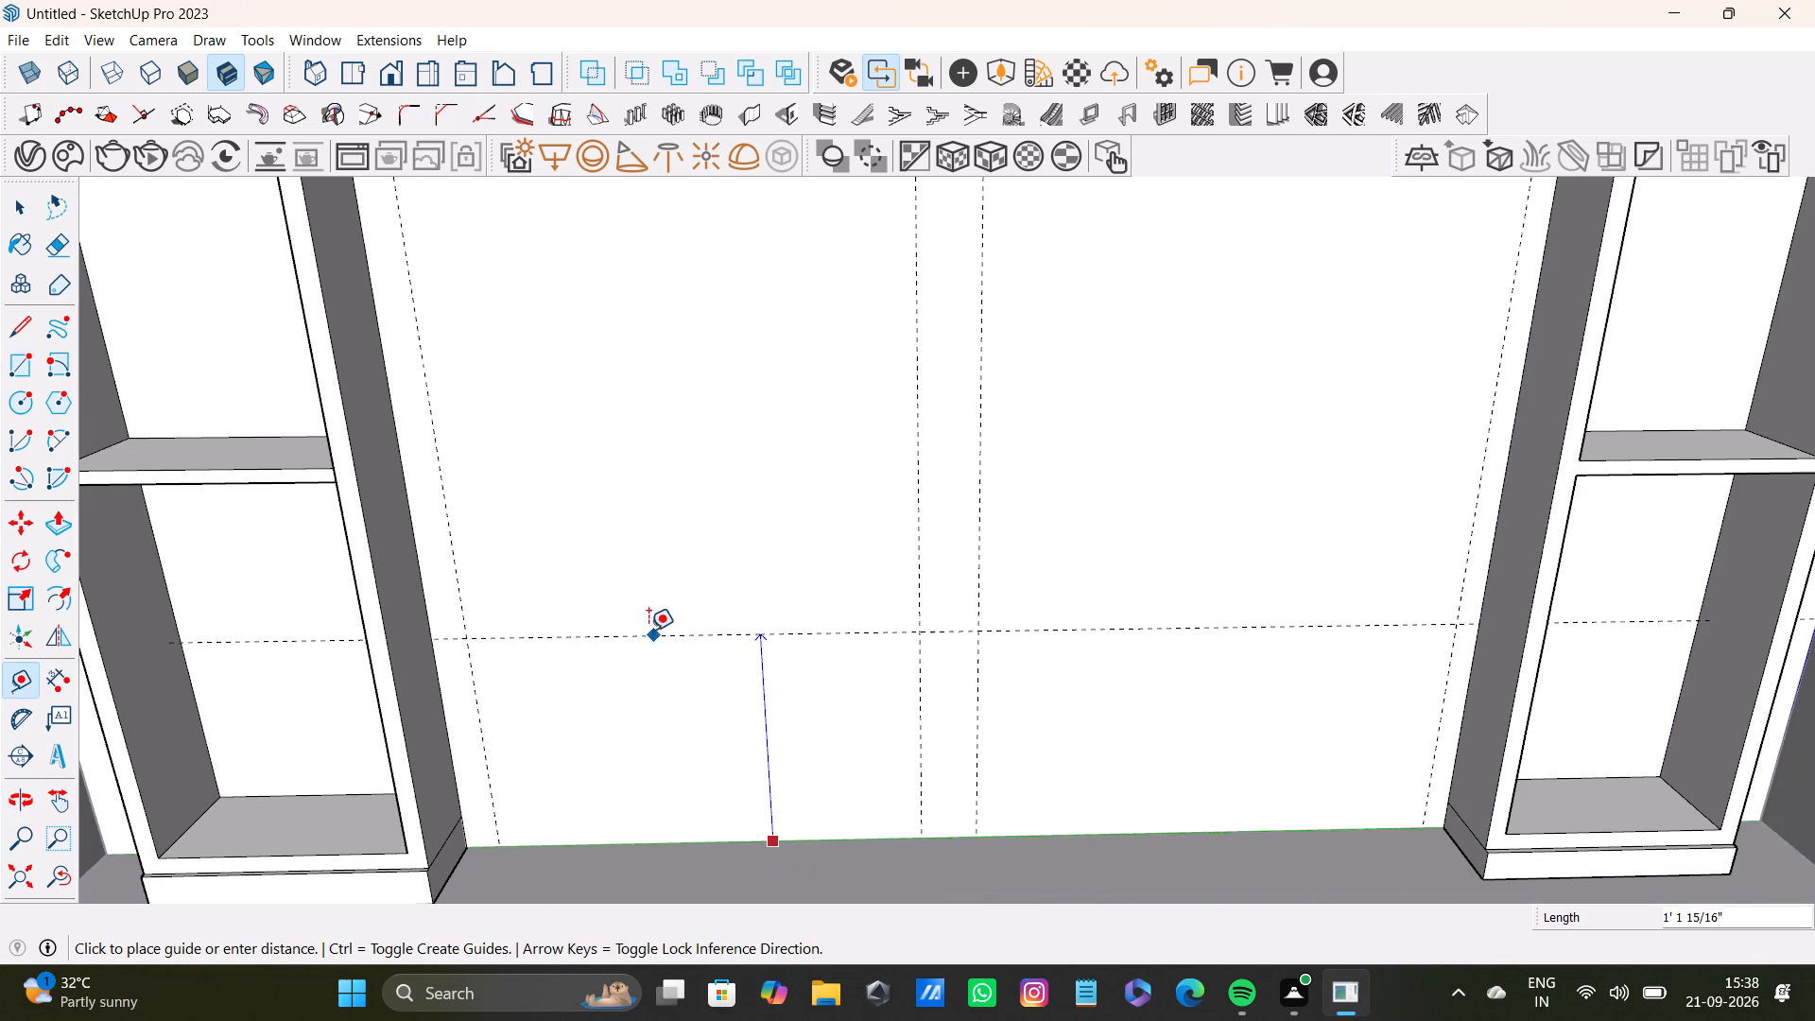
left_click(769, 491)
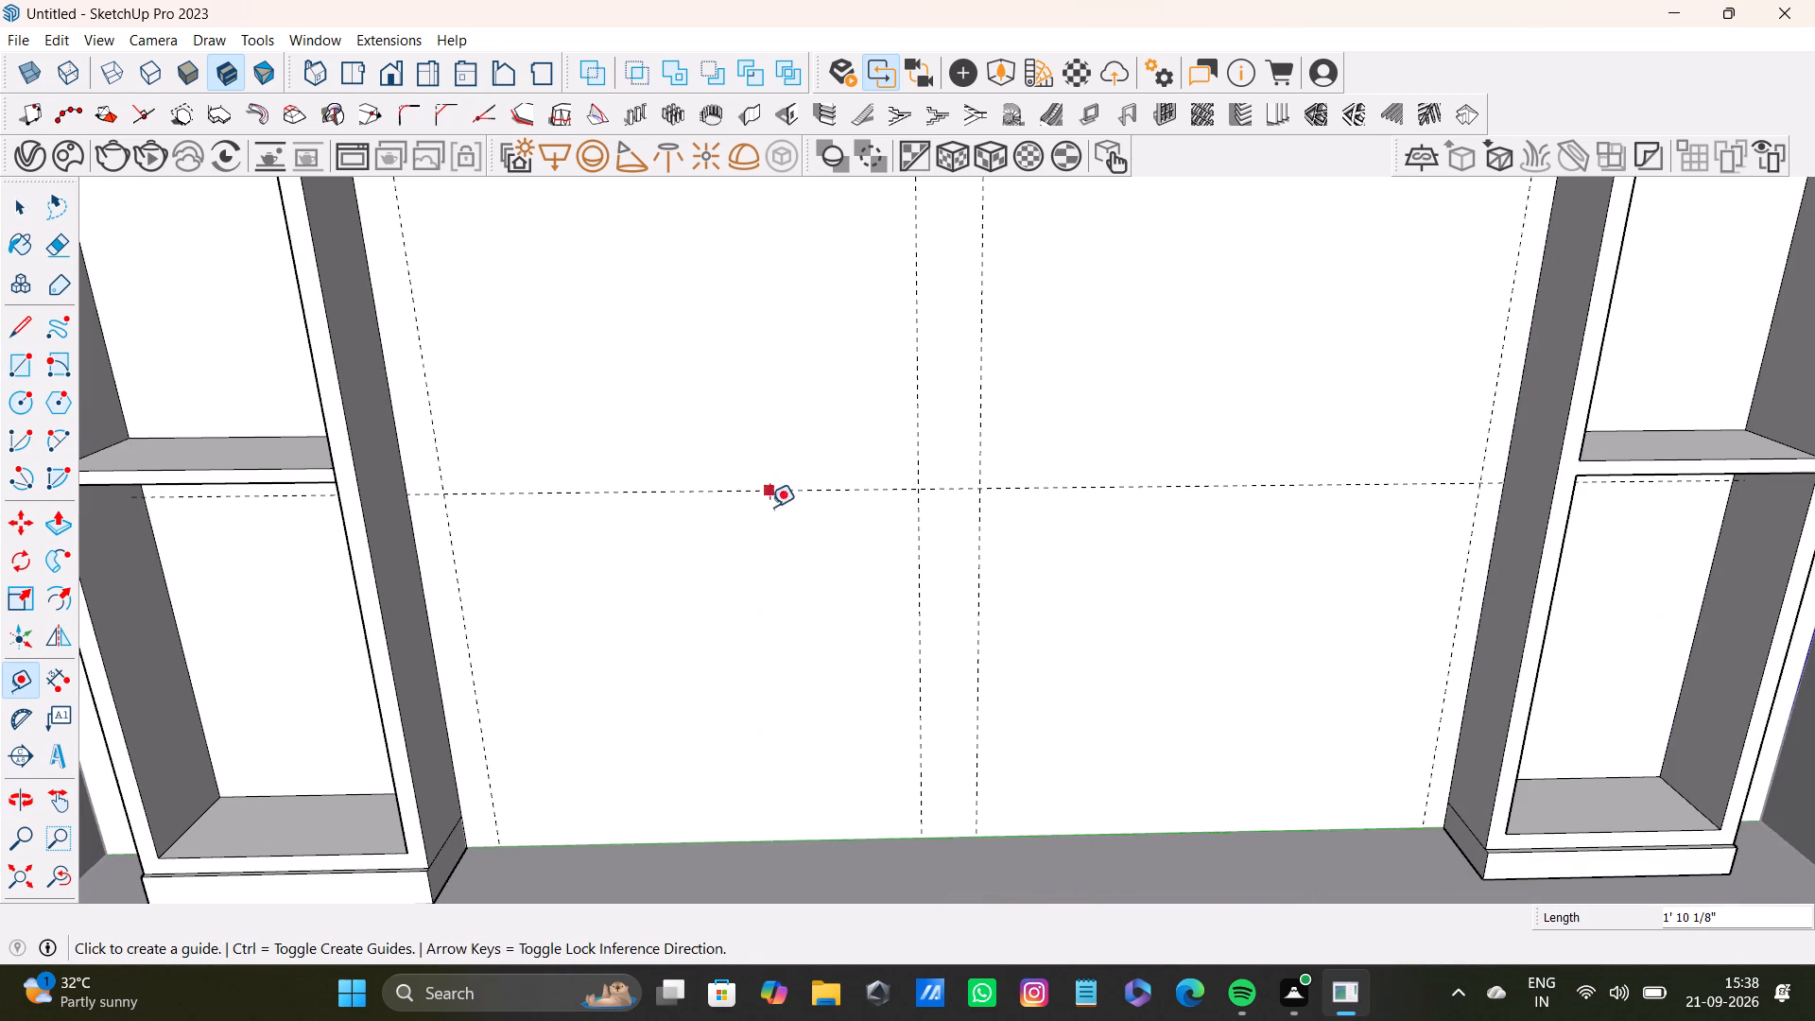
scroll(797, 557, "down", 3)
middle_click_drag(858, 583, 822, 621)
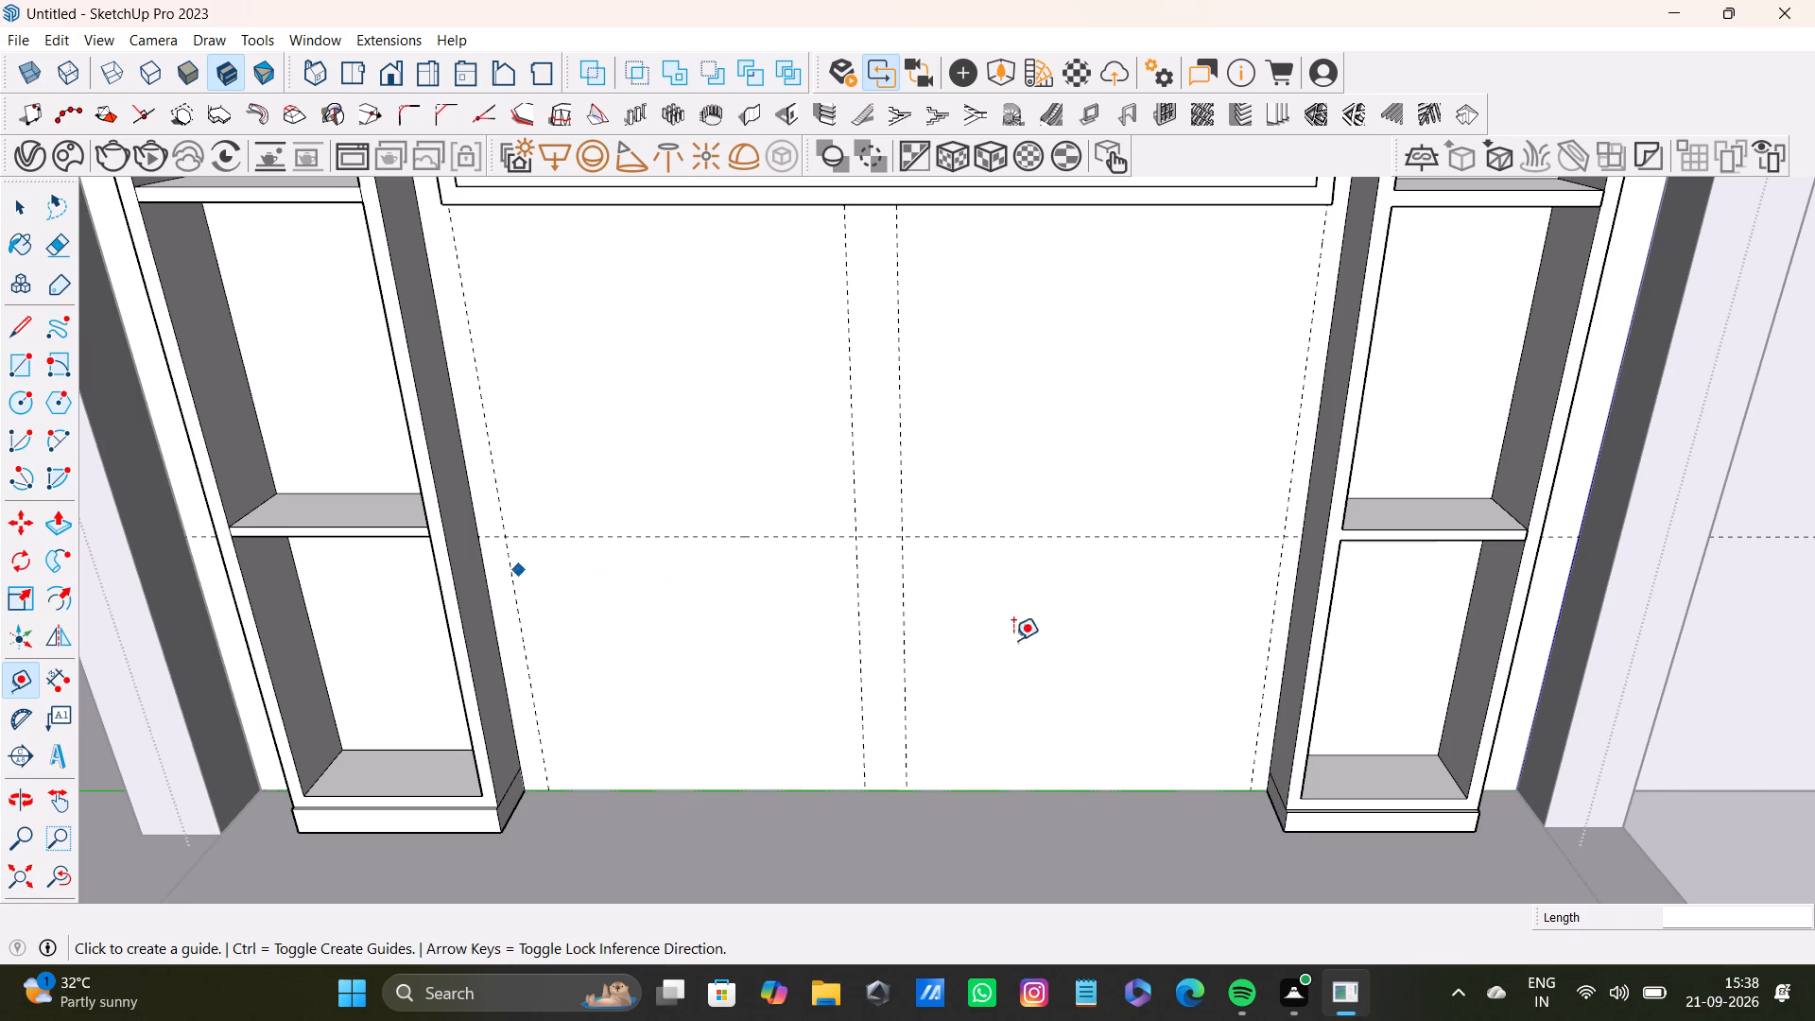
left_click_drag(835, 539, 820, 461)
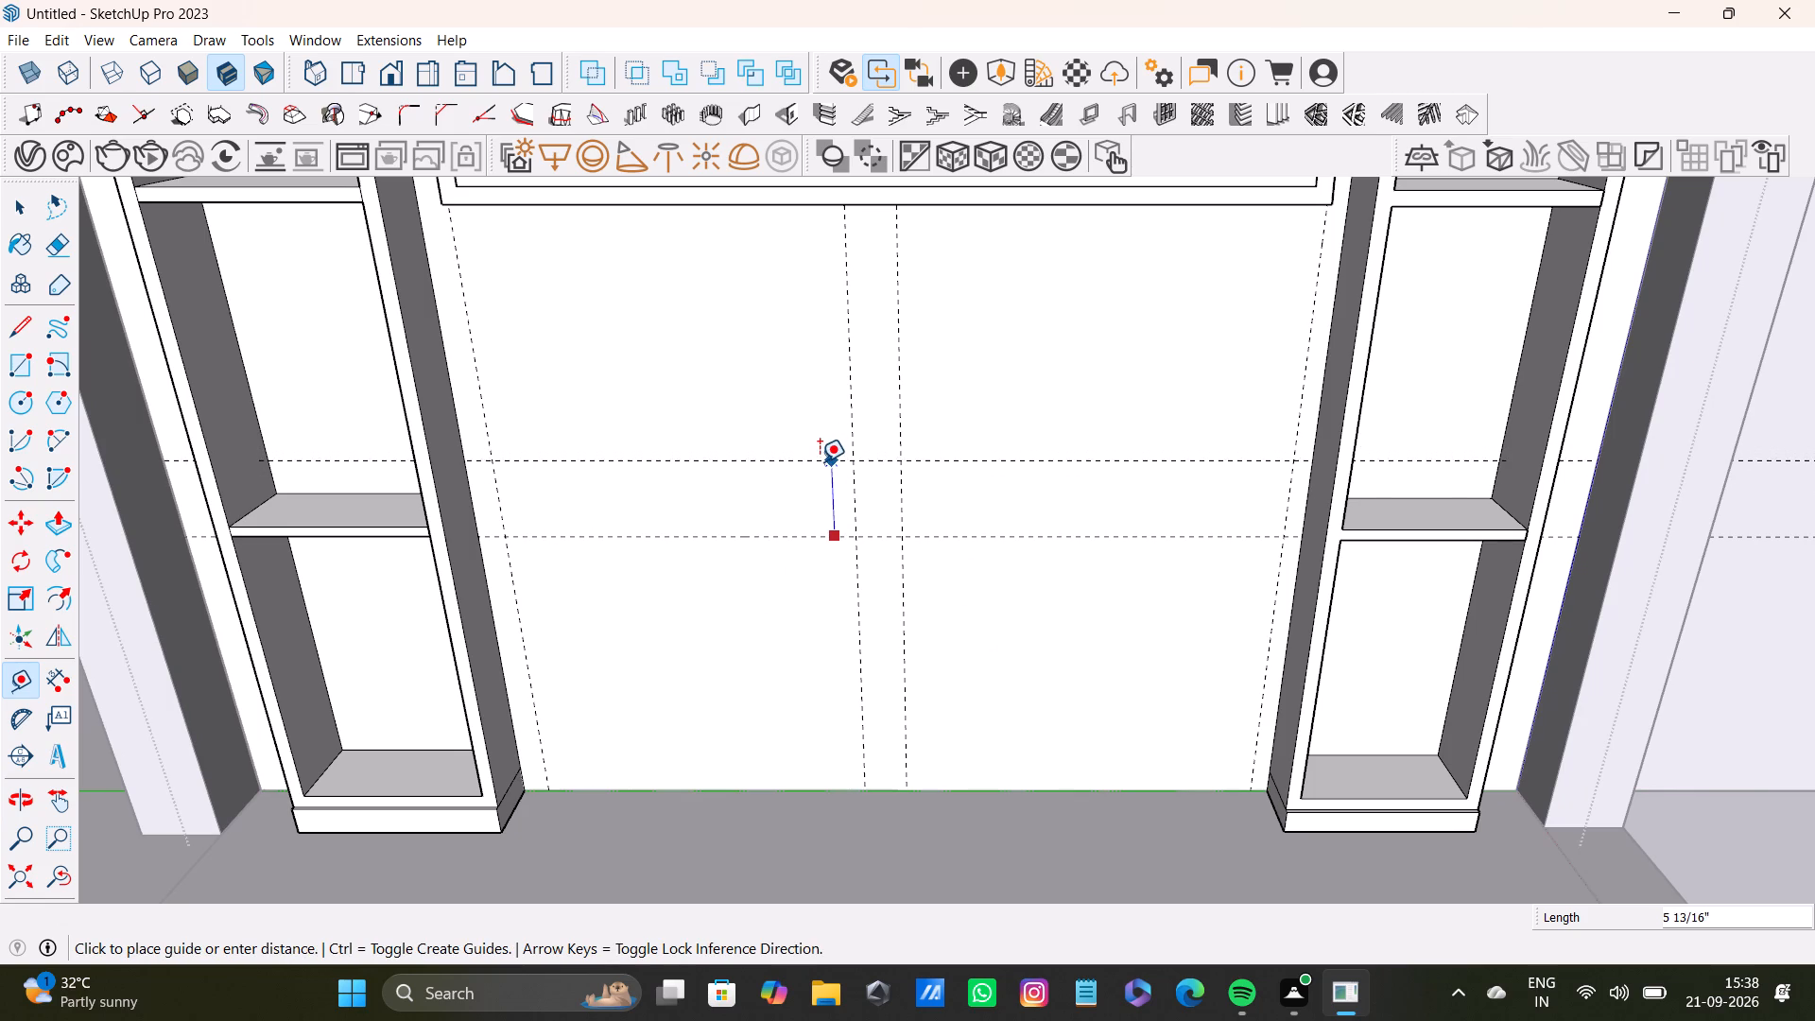
left_click_drag(820, 461, 820, 466)
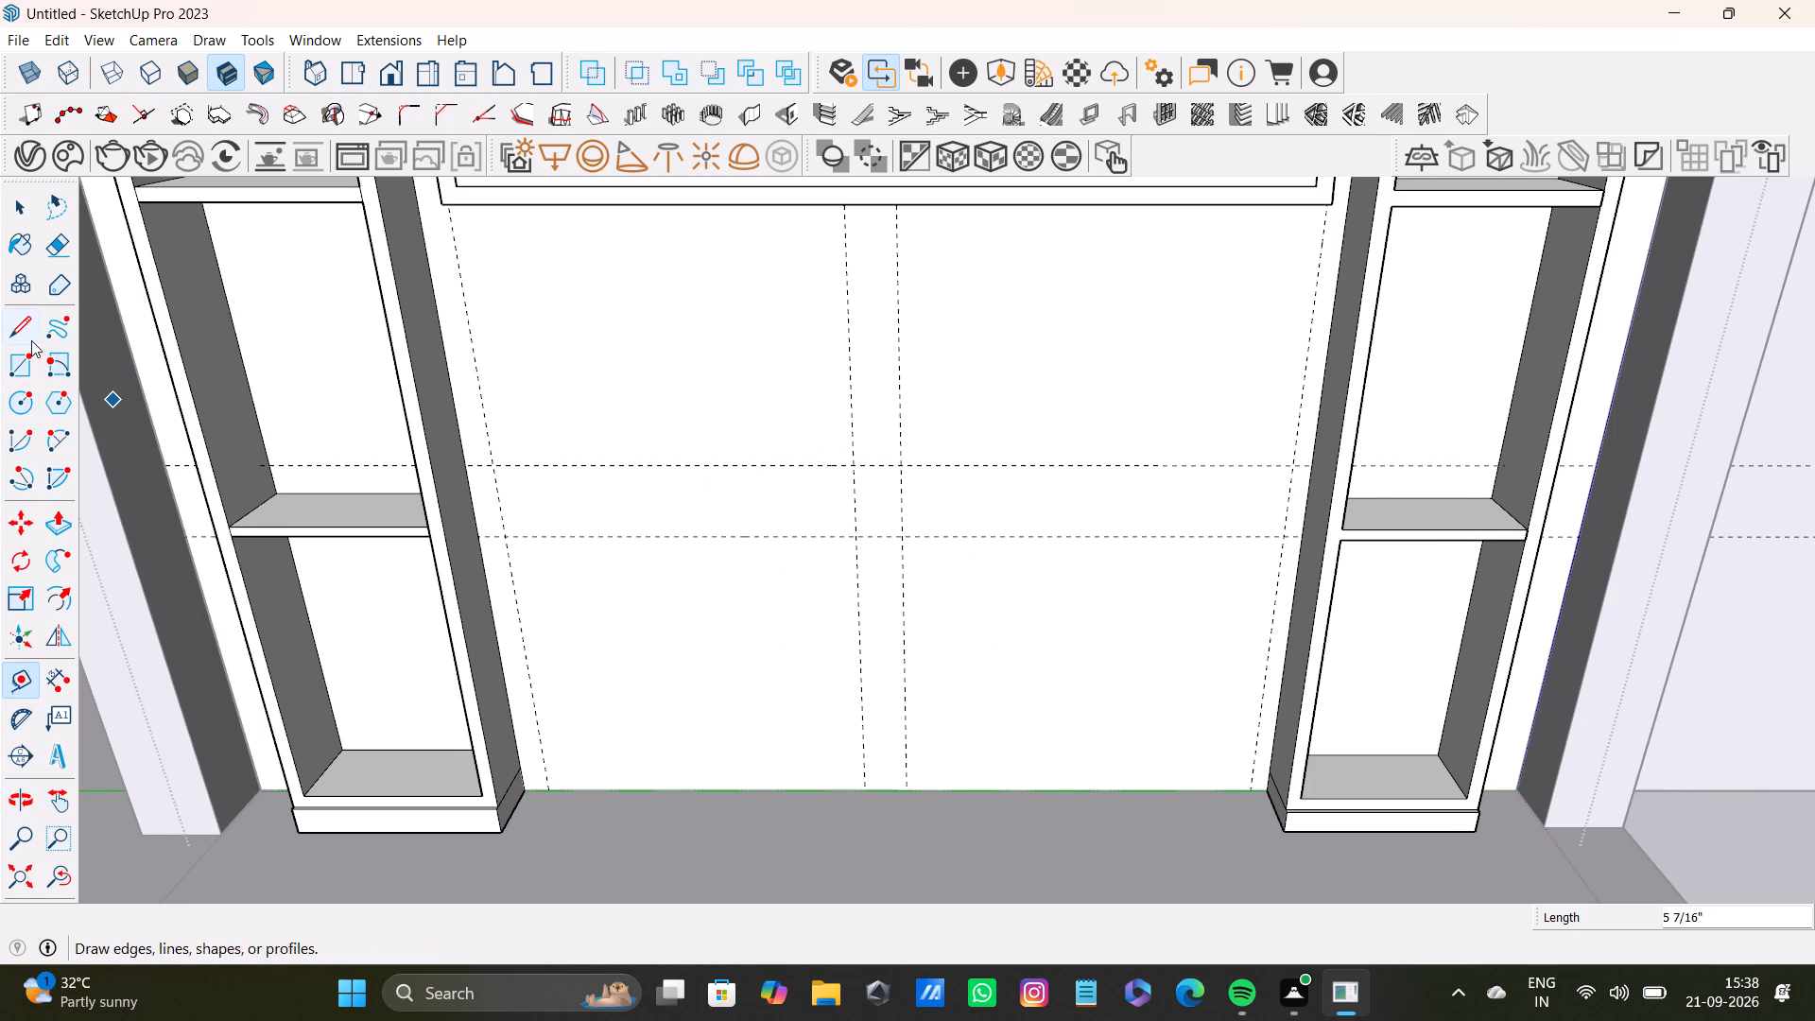
Draw a rectangle on the wall below the panel, spanning the two horizontal guides and the vertical guides beside the shelf units.
left_click(22, 350)
scroll(471, 503, "up", 3)
left_click(499, 451)
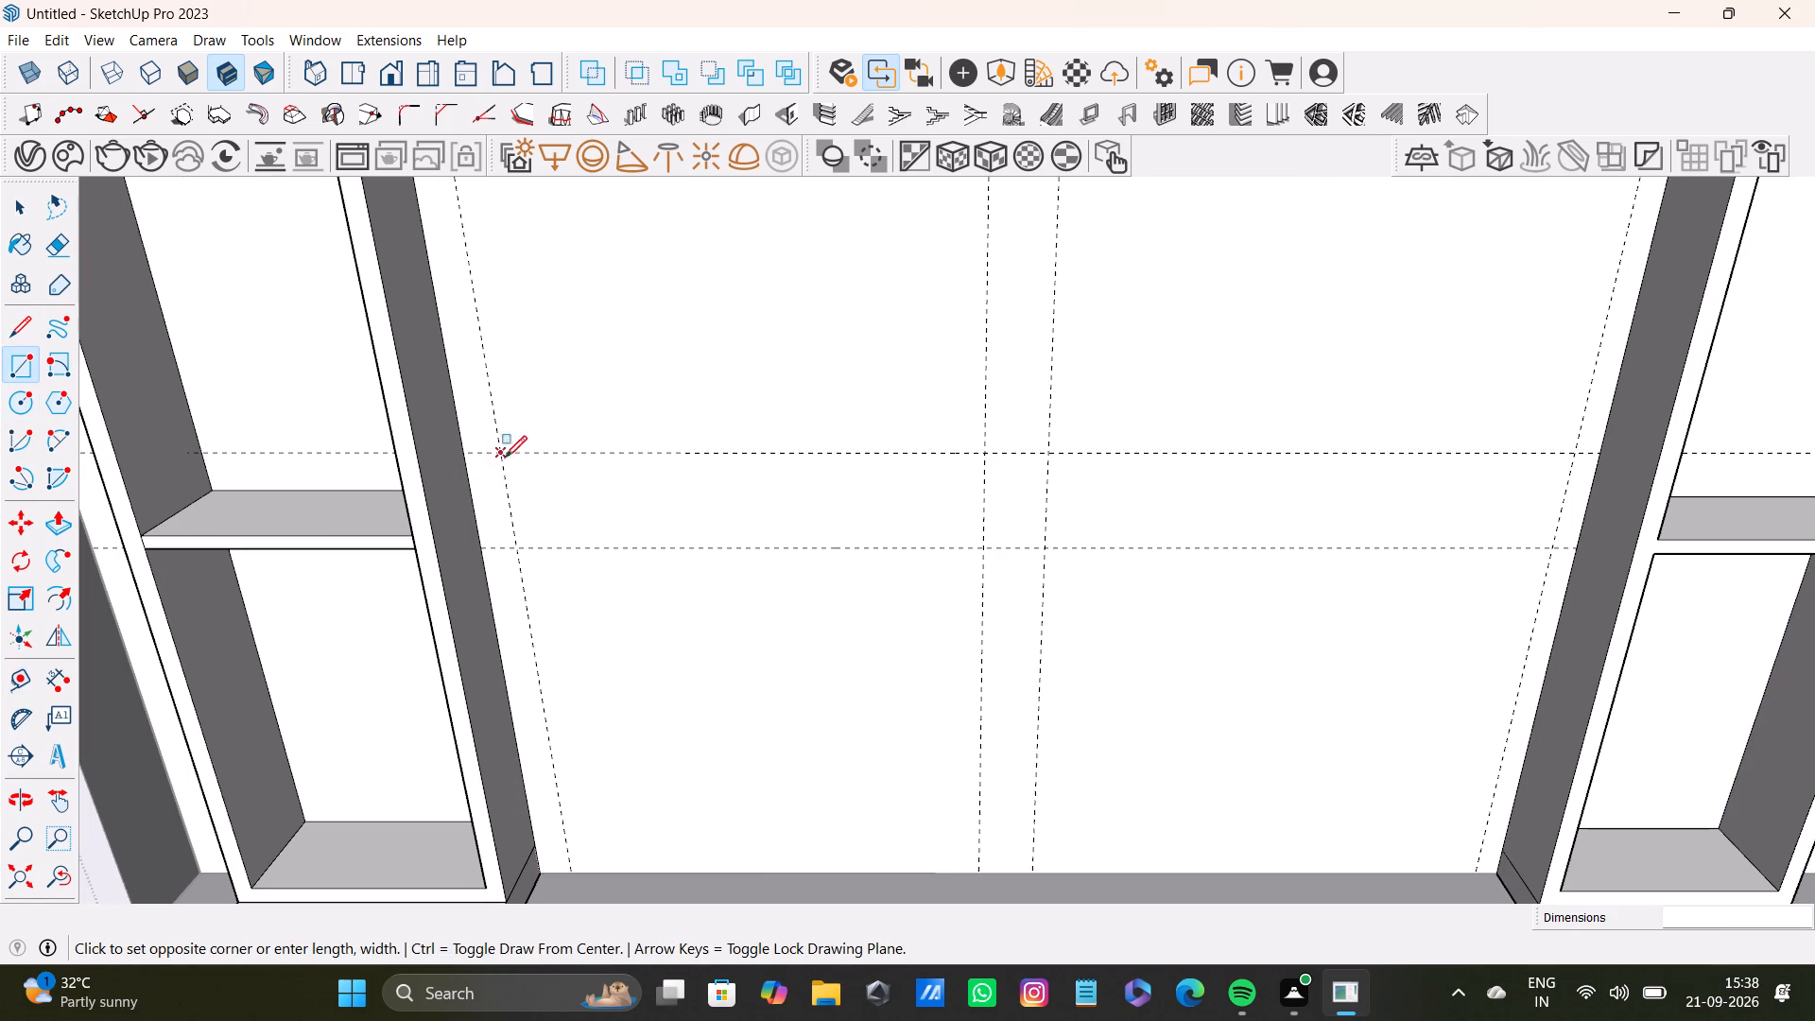
left_click(1552, 550)
left_click(1499, 504)
key("space")
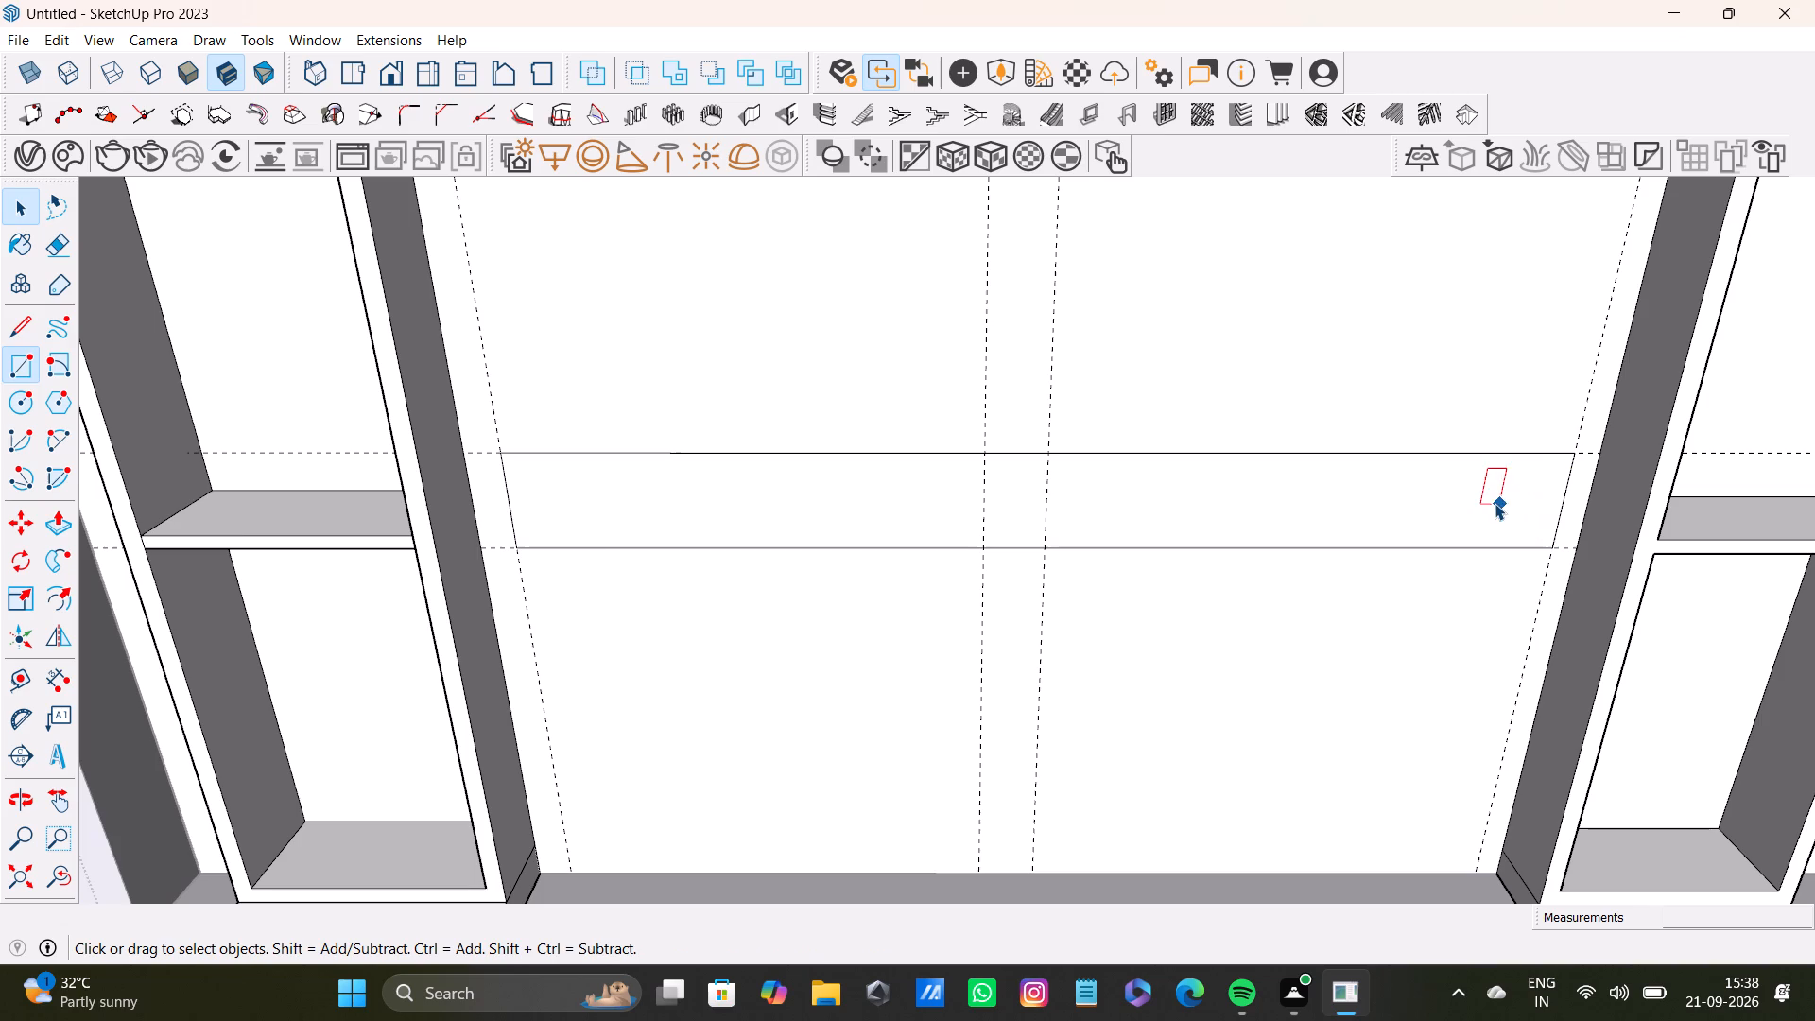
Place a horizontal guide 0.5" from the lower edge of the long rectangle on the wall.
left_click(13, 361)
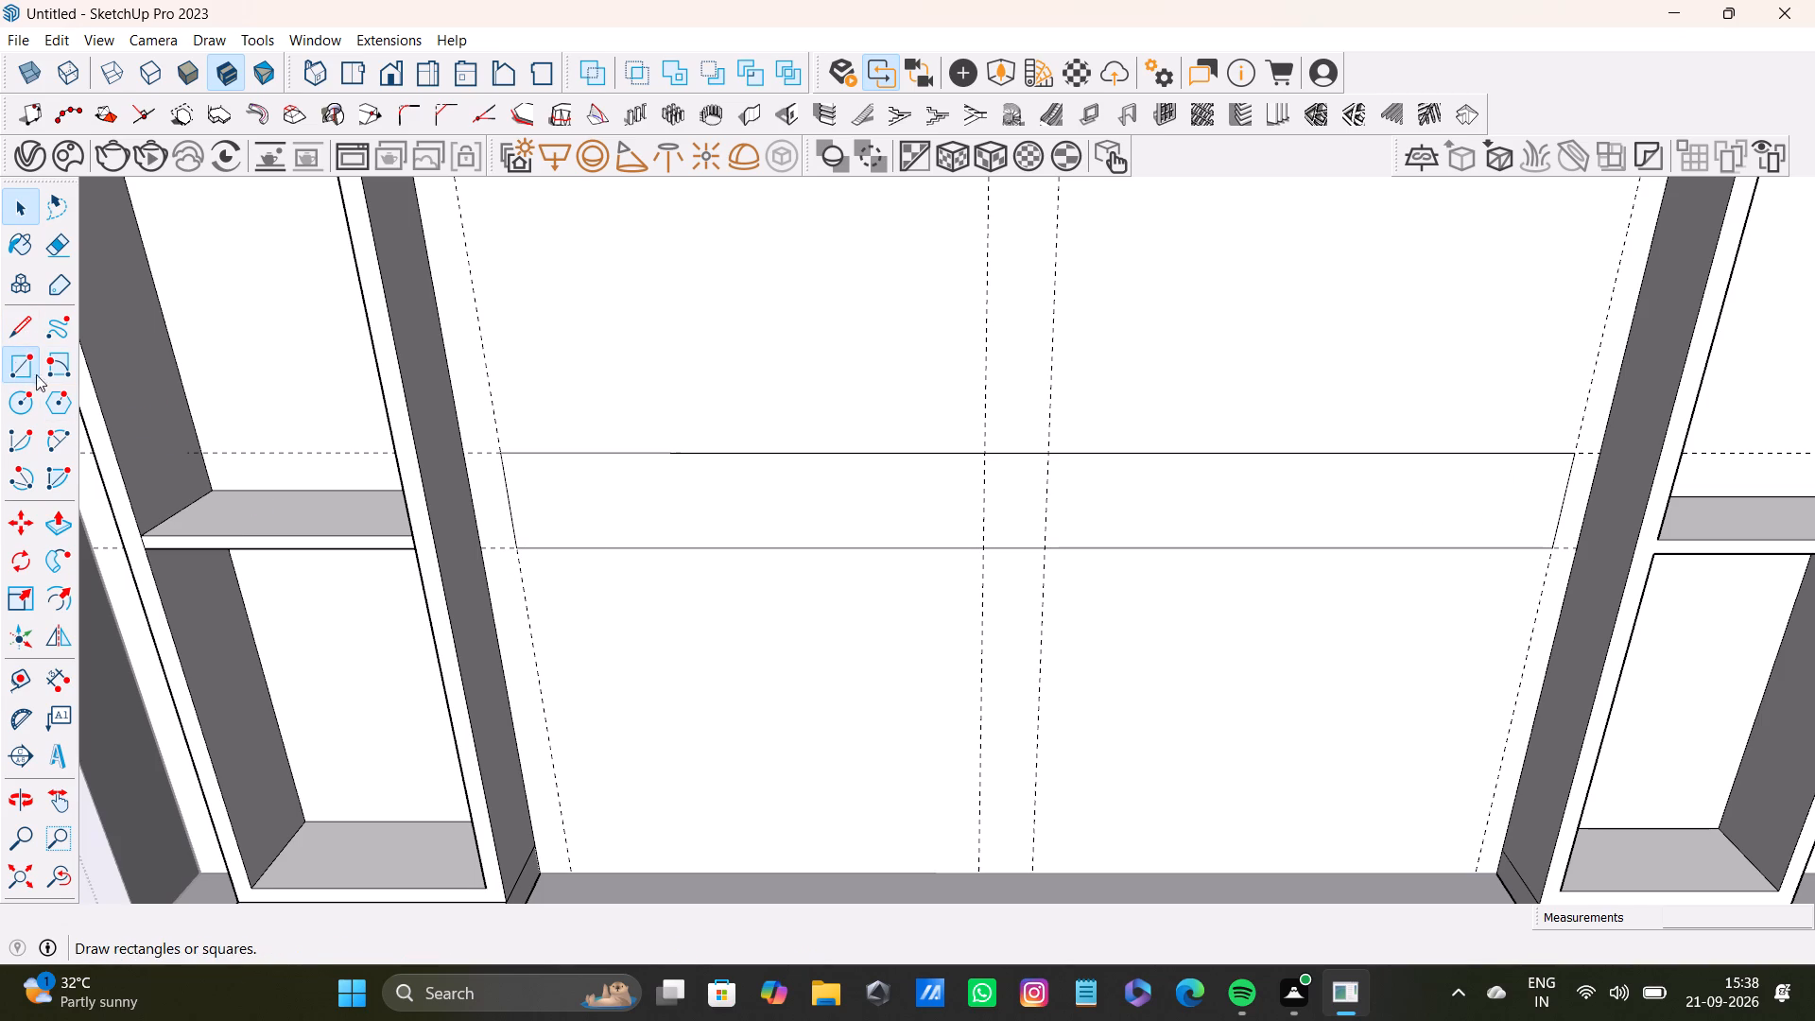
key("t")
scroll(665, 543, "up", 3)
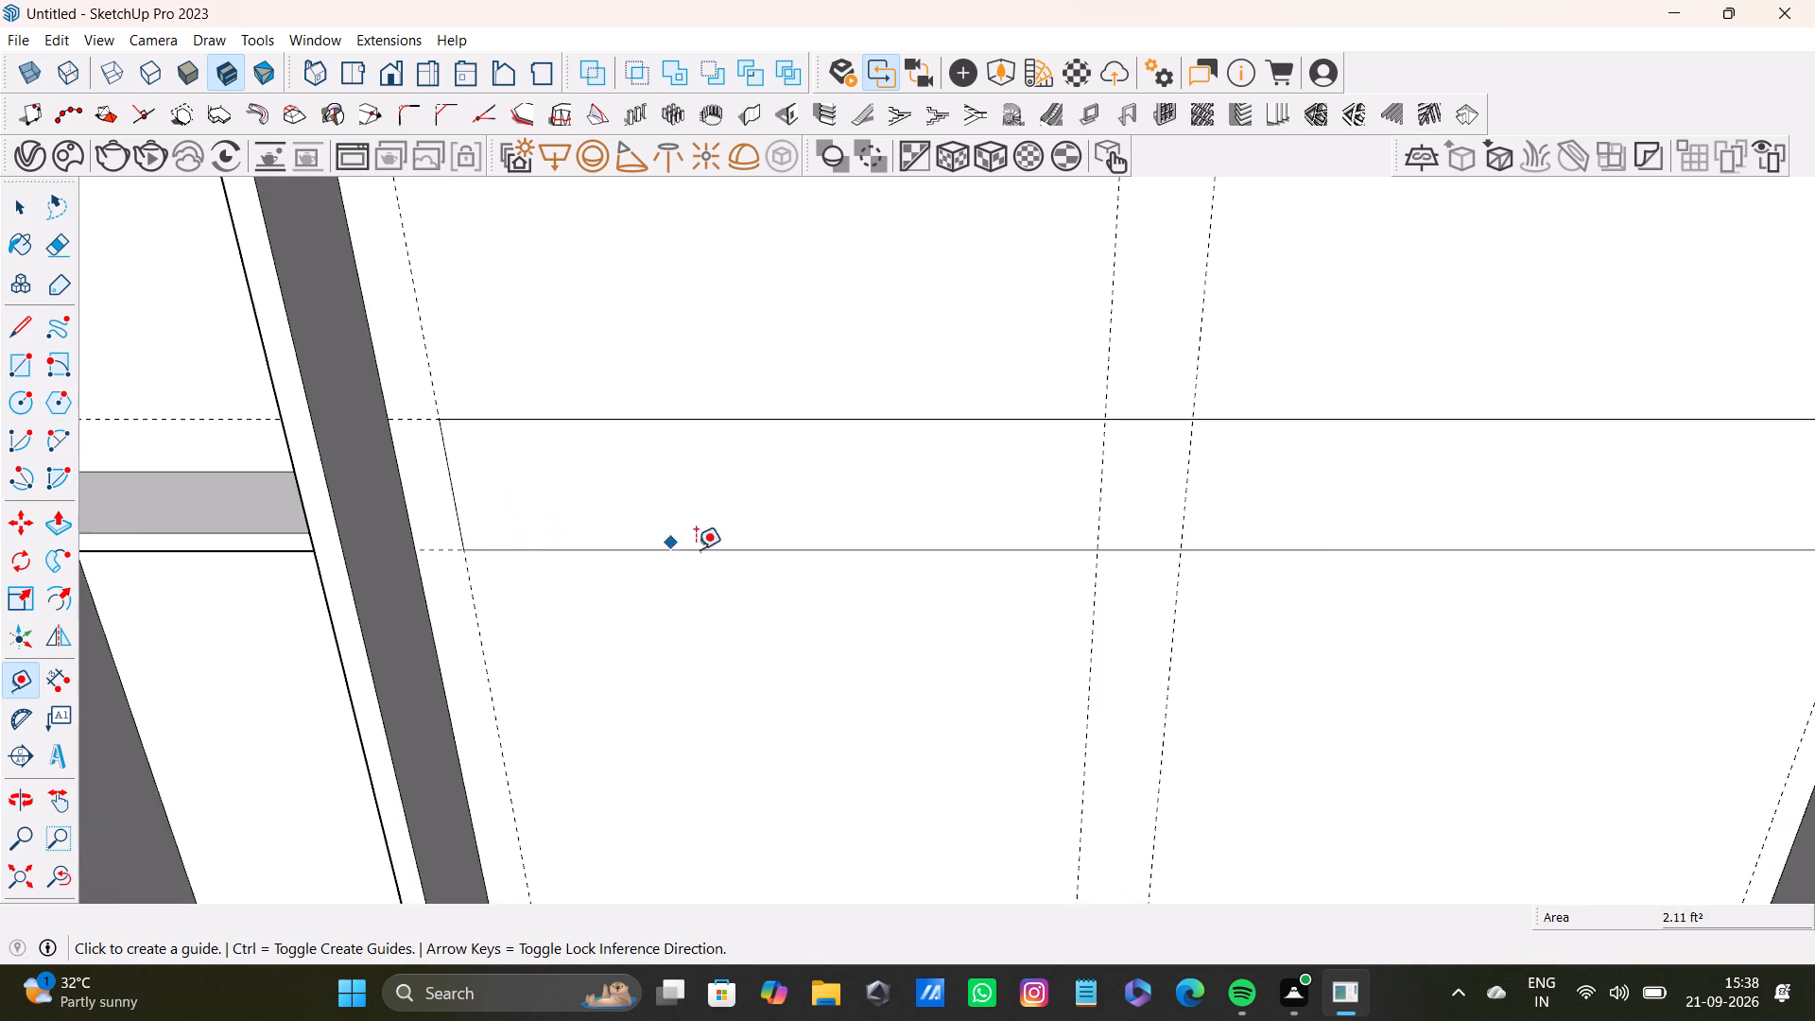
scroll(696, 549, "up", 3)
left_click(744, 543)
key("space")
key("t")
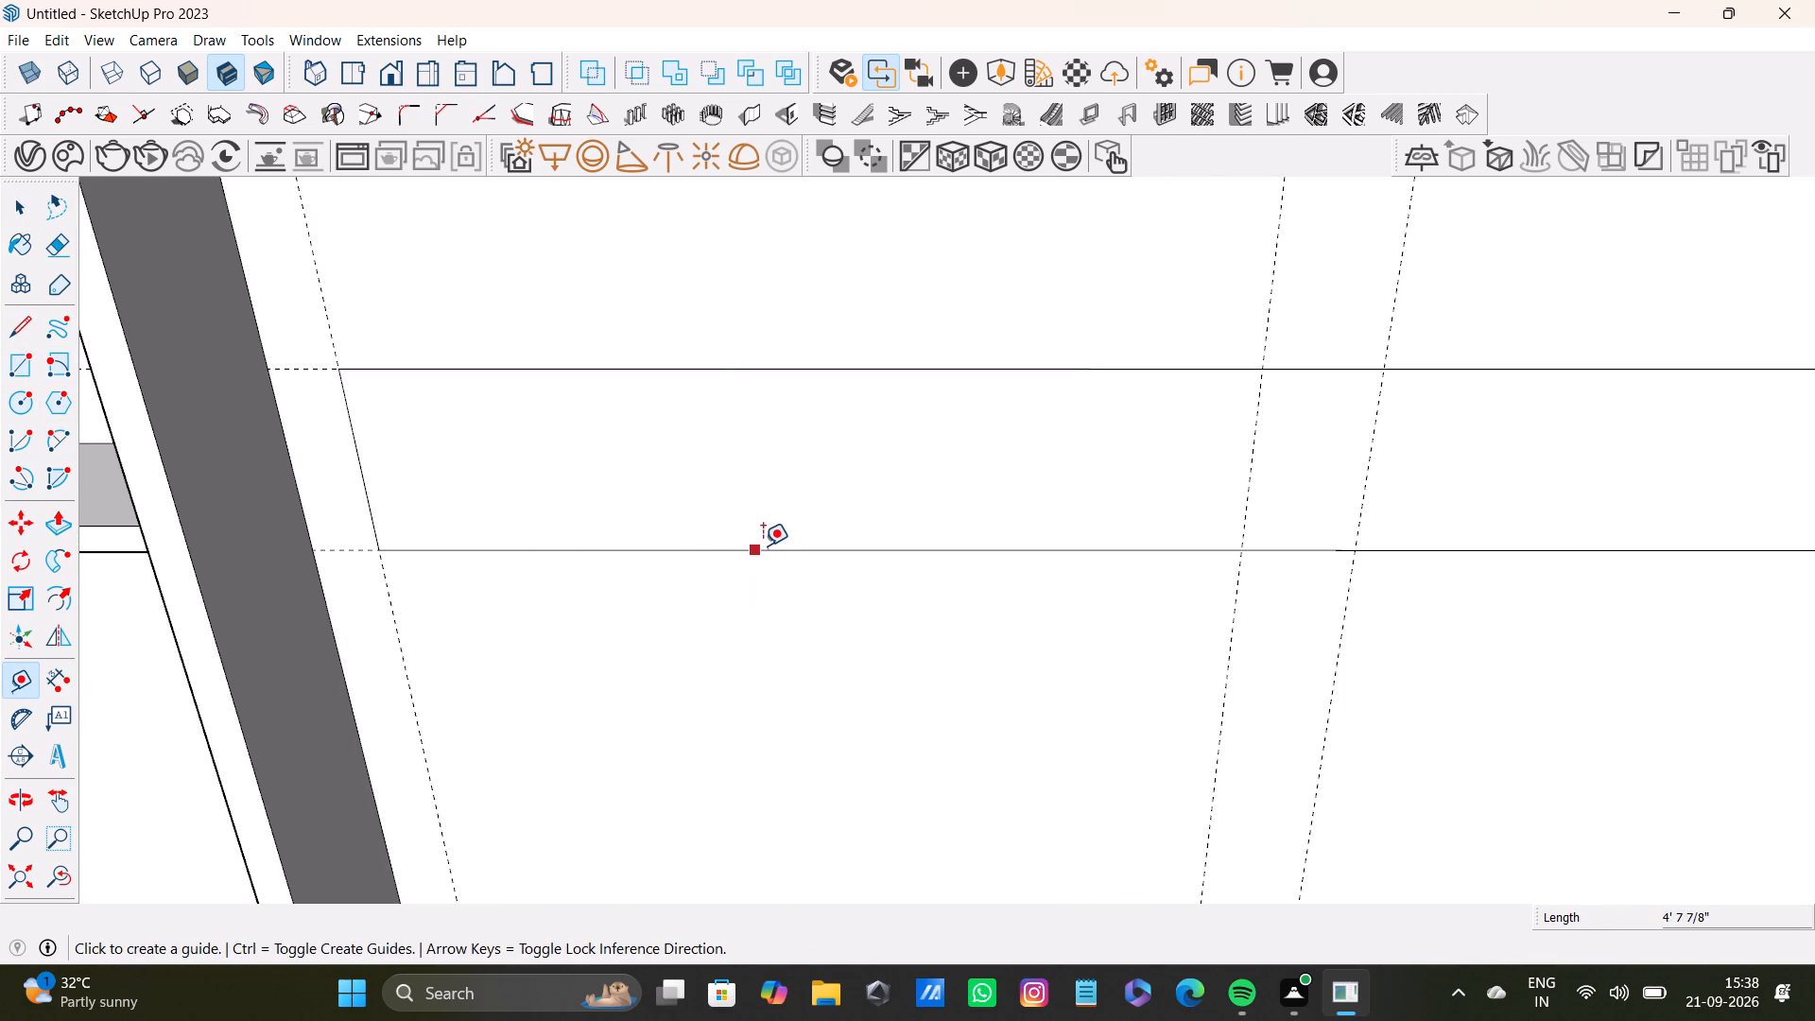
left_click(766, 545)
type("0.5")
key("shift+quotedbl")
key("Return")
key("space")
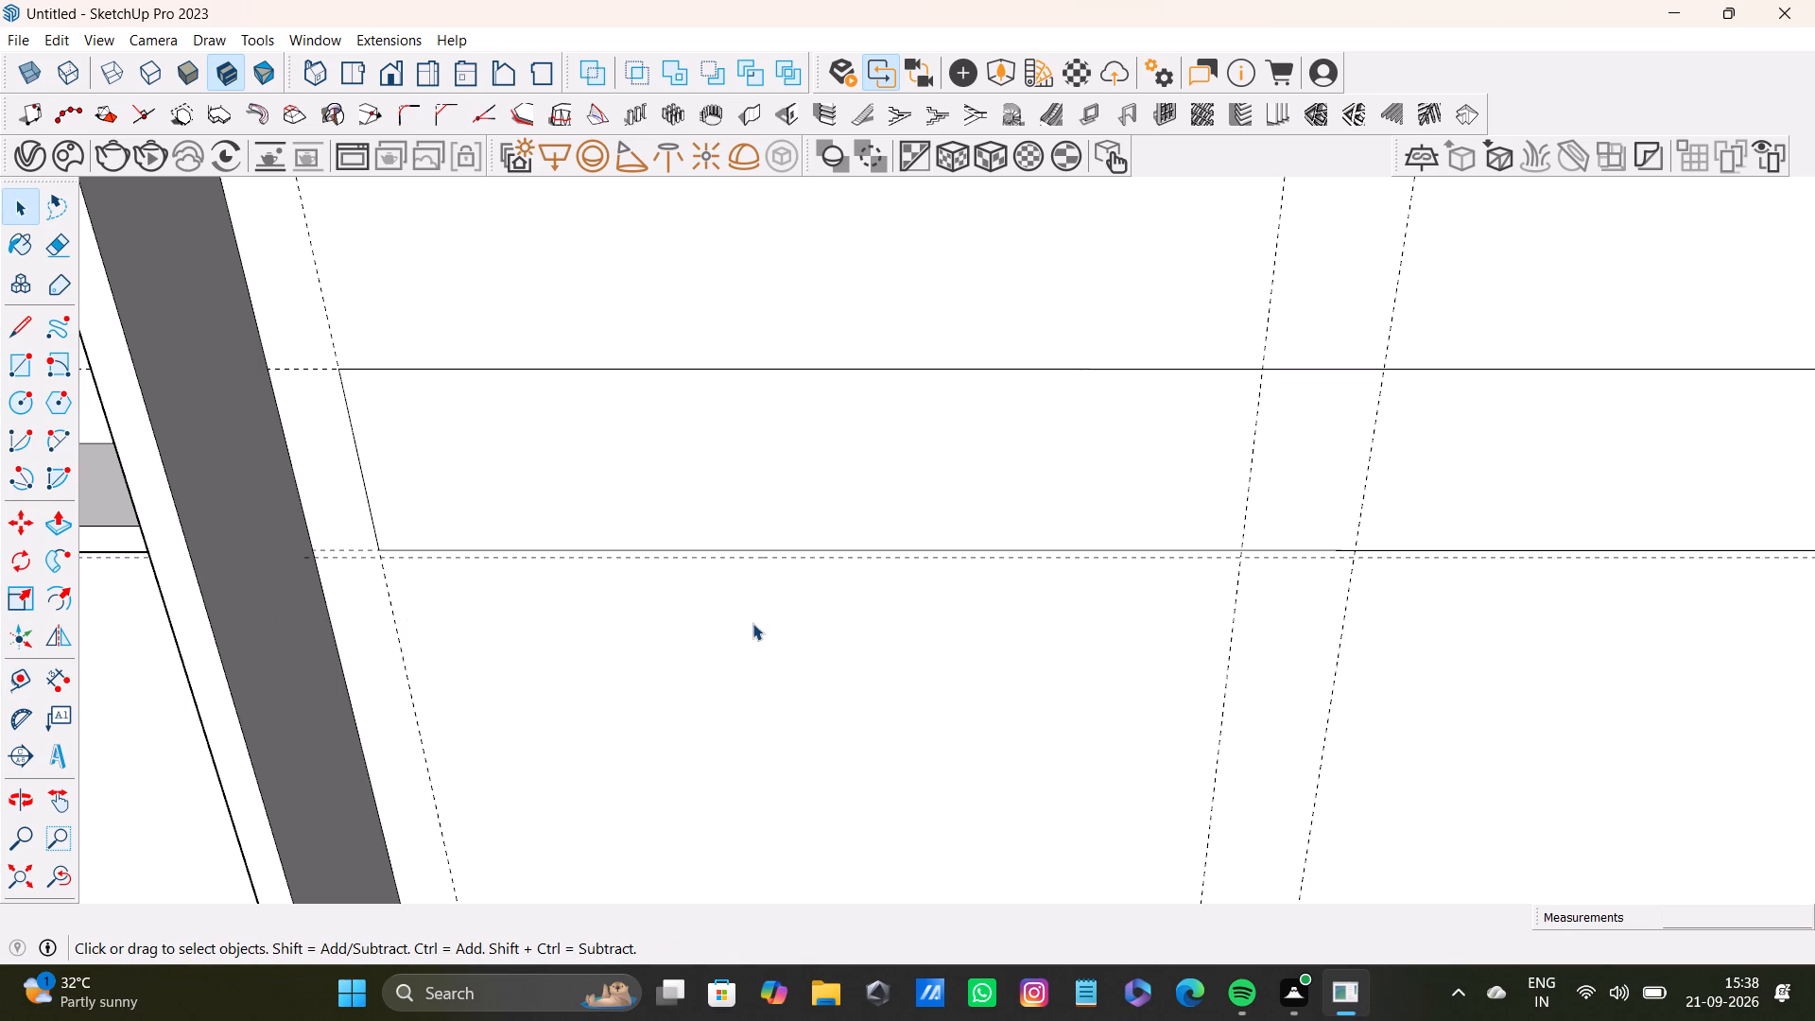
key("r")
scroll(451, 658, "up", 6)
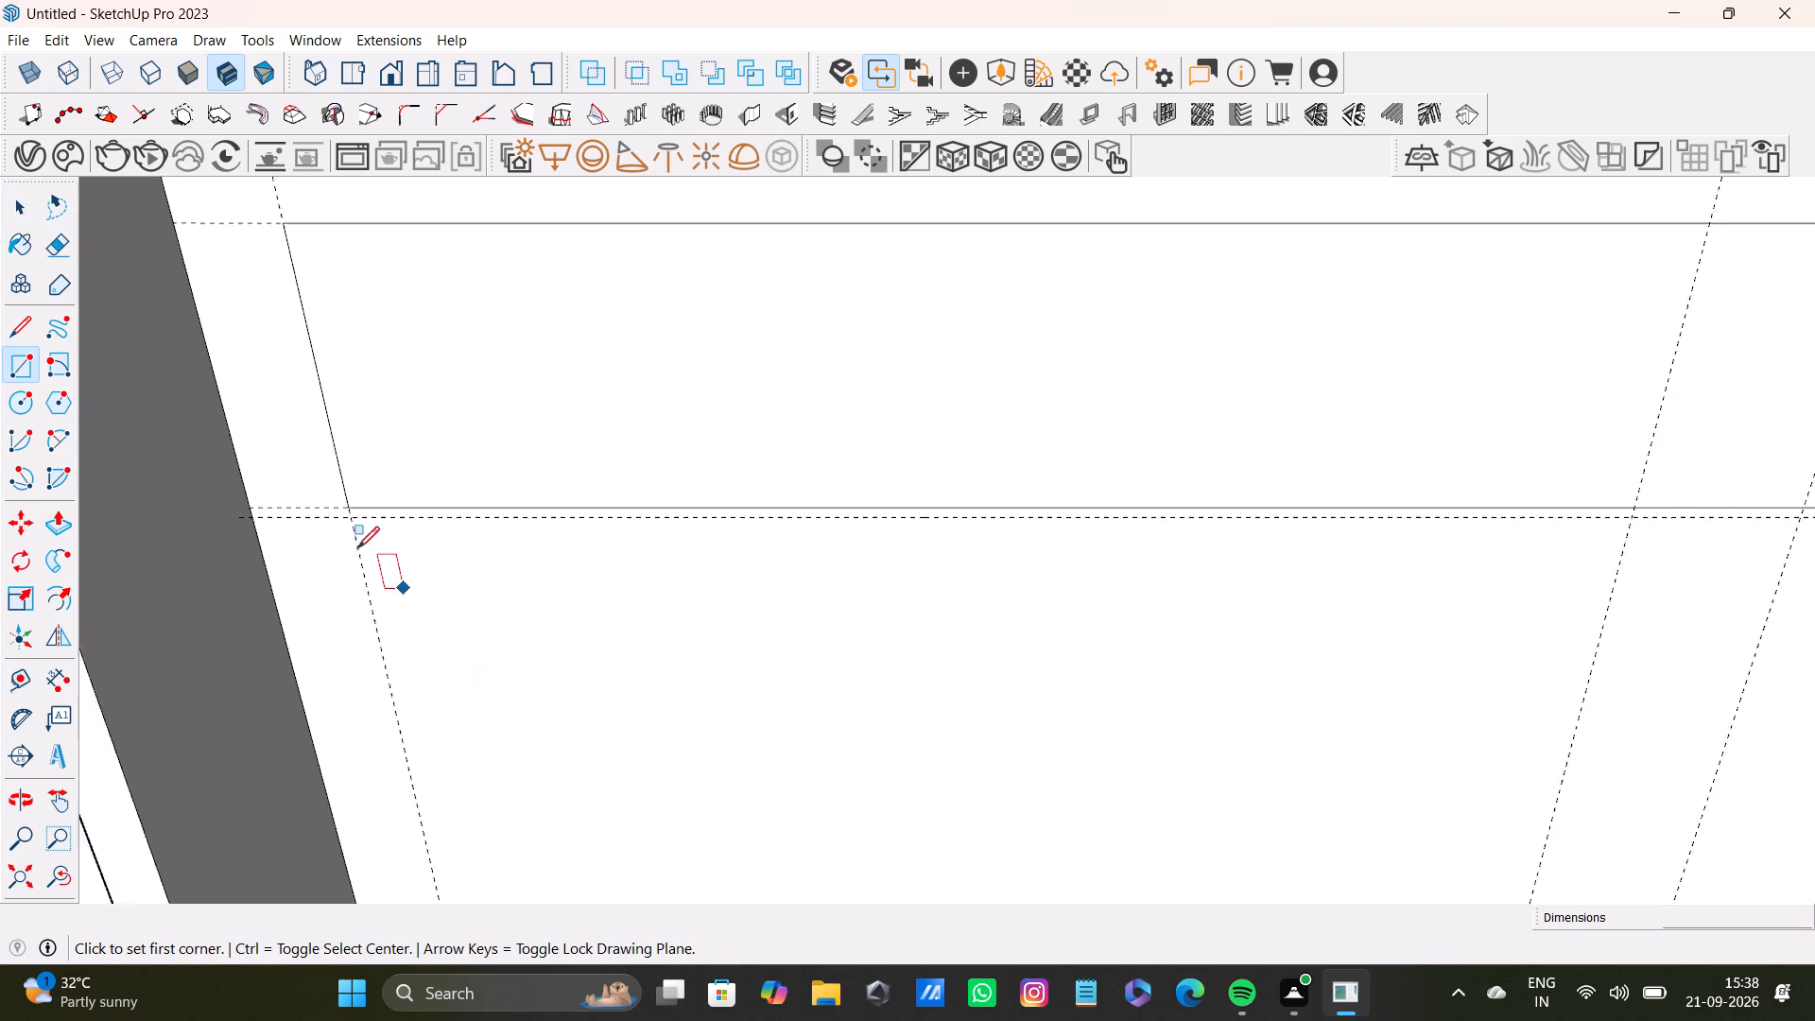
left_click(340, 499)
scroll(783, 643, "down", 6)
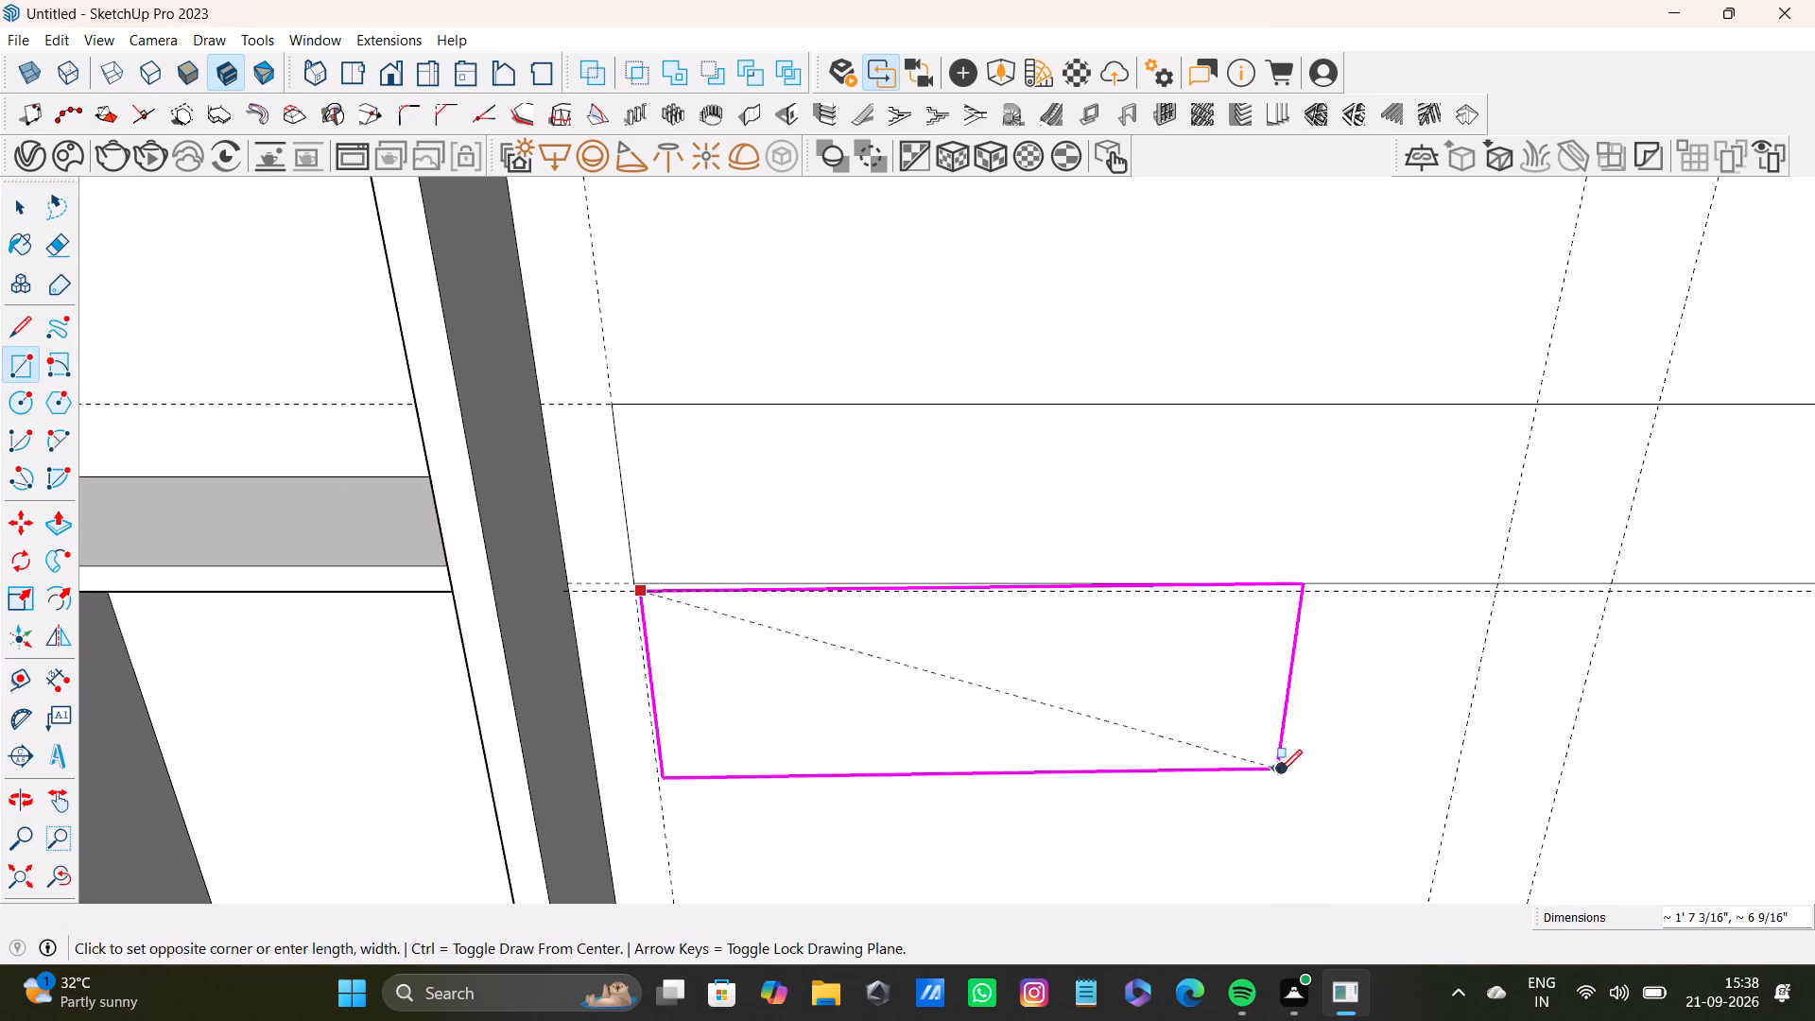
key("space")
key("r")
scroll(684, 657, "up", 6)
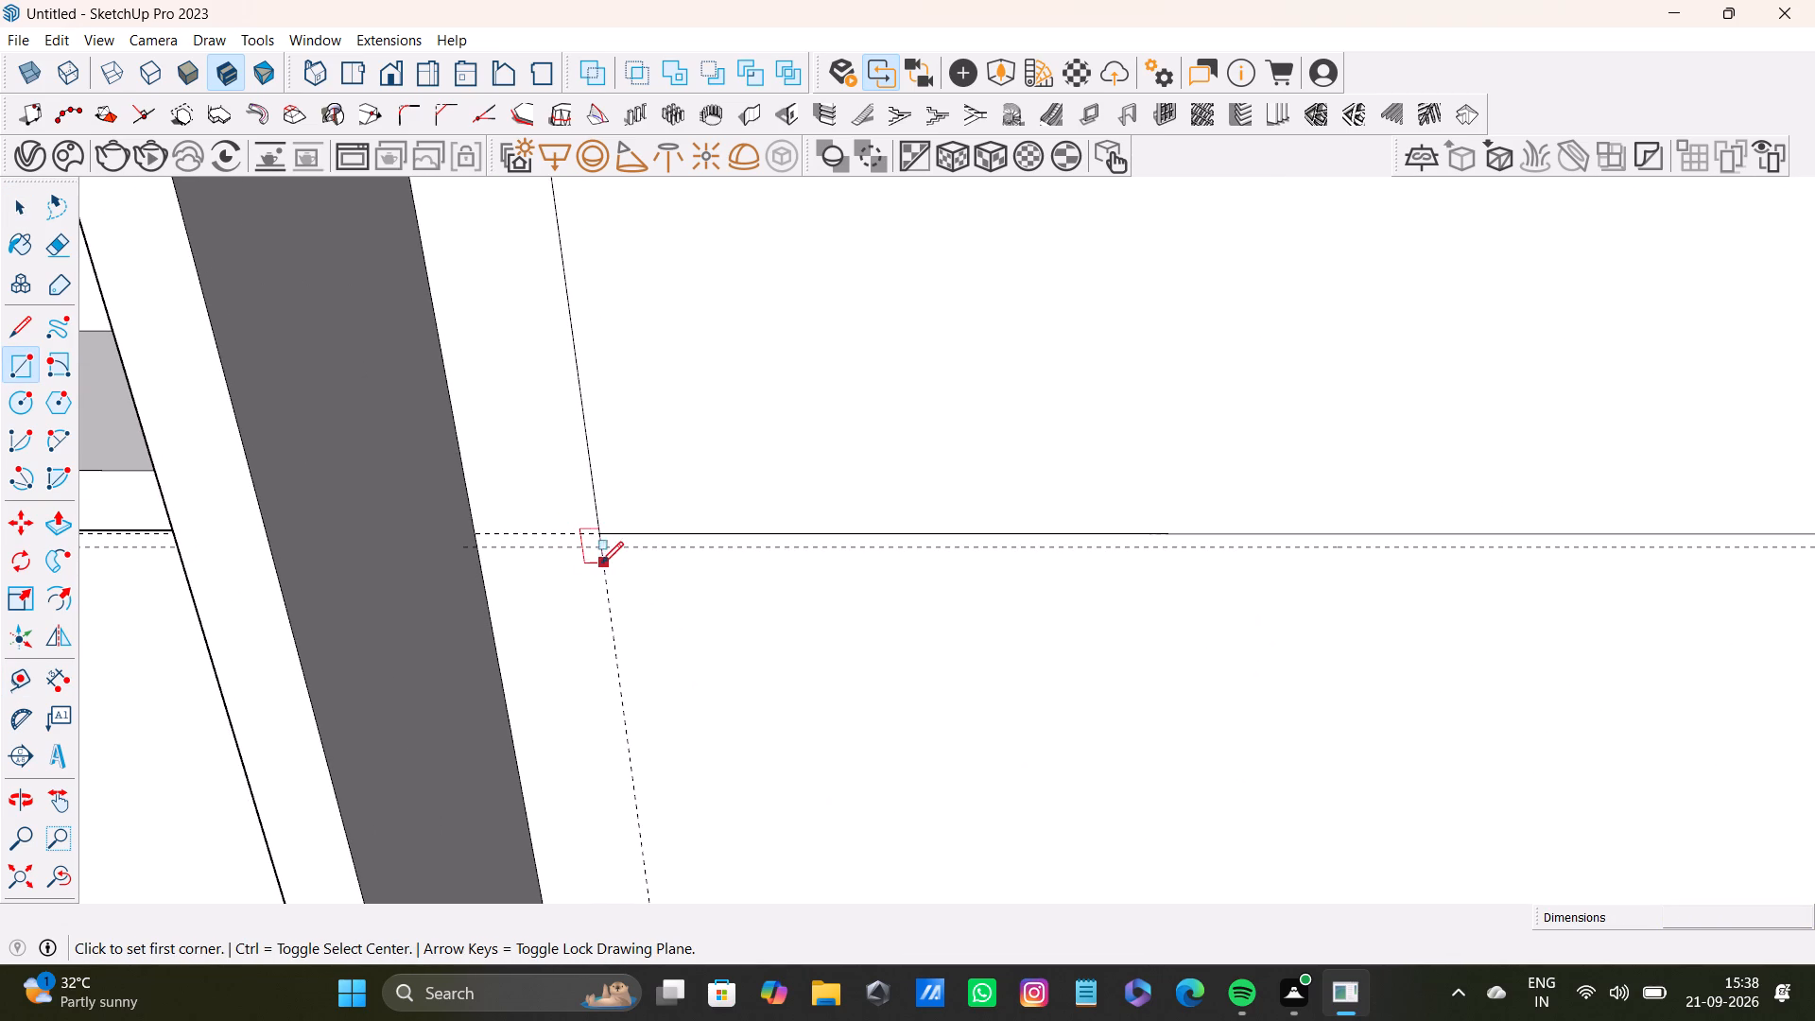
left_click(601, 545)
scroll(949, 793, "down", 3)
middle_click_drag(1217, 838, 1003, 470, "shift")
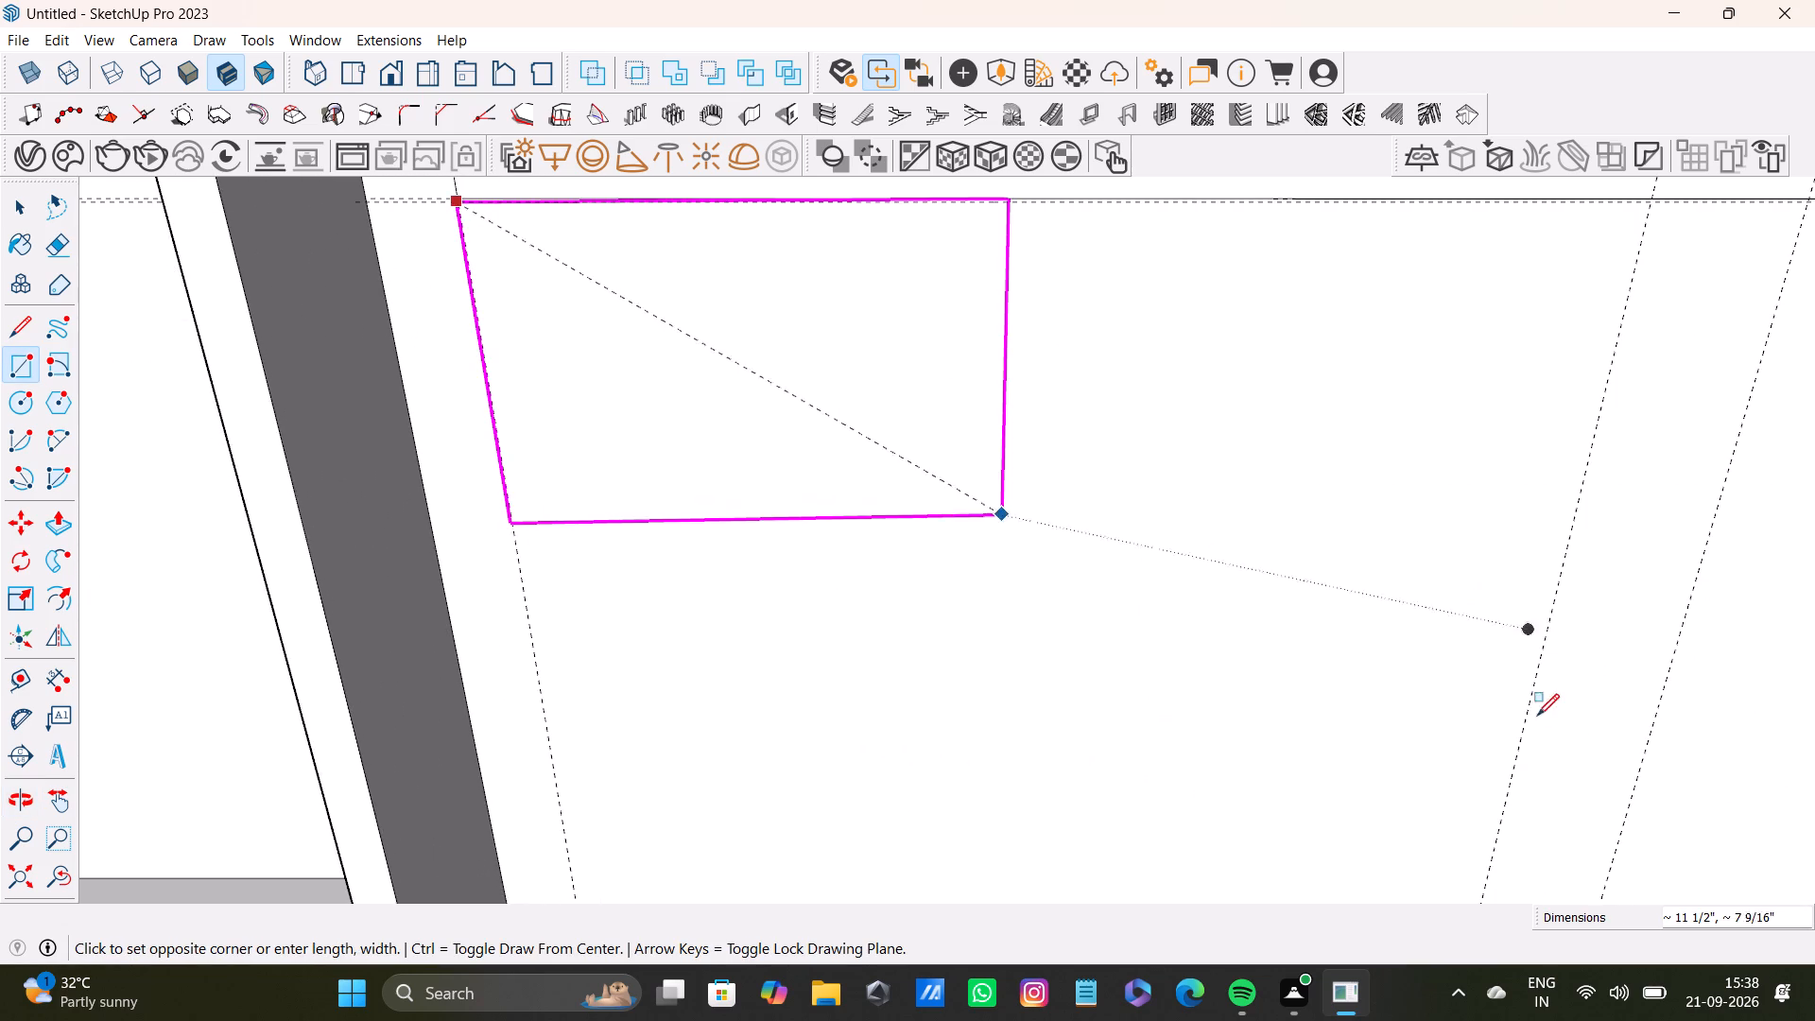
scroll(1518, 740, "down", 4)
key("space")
Delete the two vertical guides crossing the middle of the wall between the shelf units.
scroll(1112, 629, "down", 4)
middle_click_drag(1520, 685, 867, 597, "shift")
middle_click_drag(1226, 504, 1180, 591)
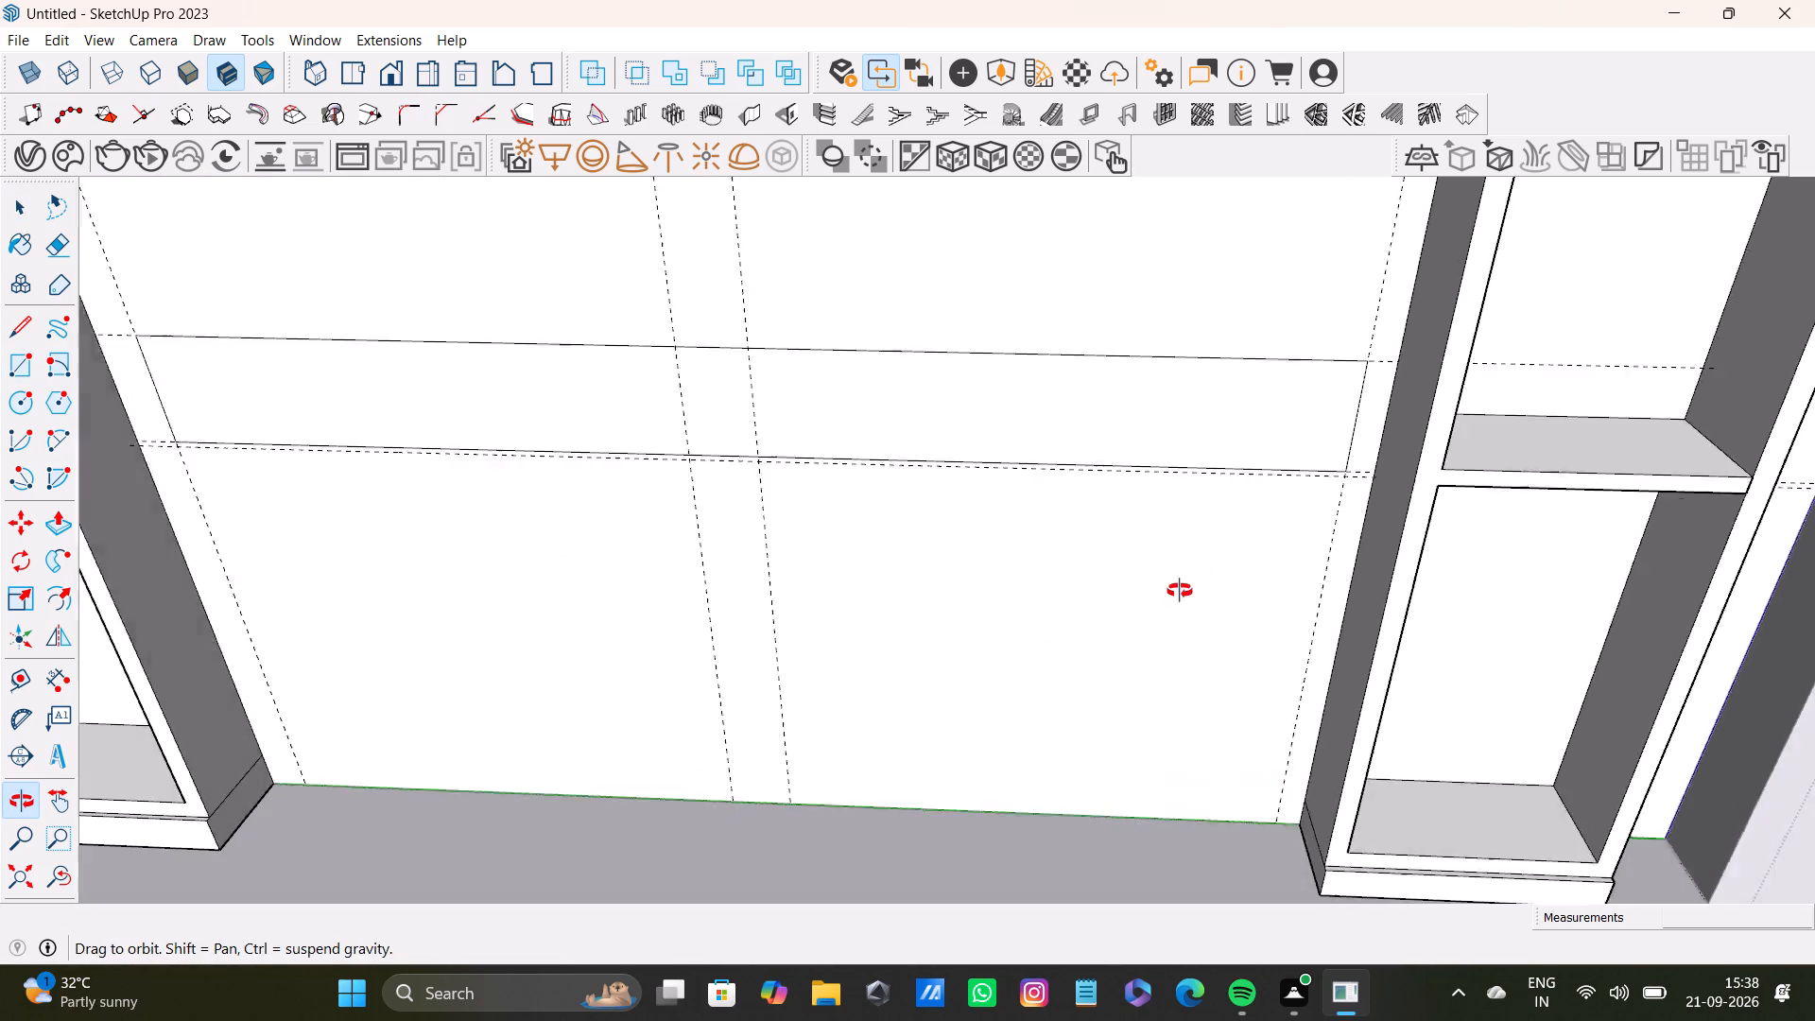
middle_click_drag(1180, 591, 1450, 597)
scroll(833, 486, "up", 5)
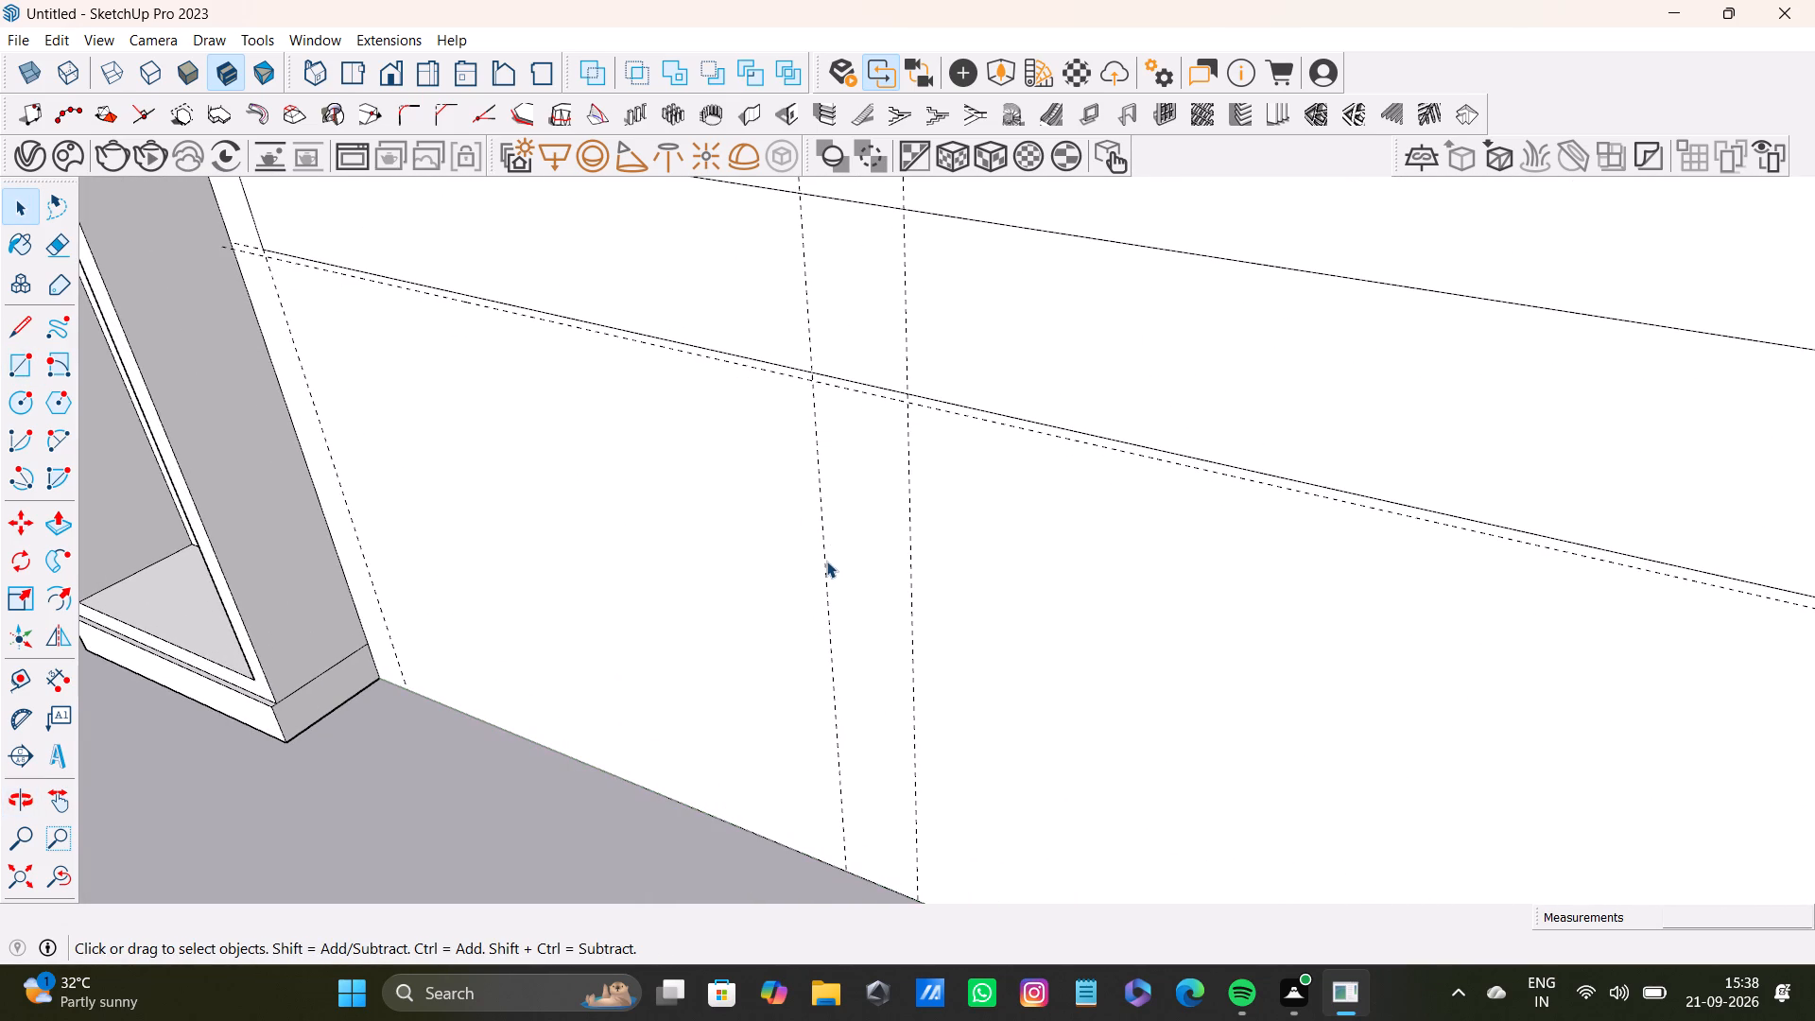
left_click(826, 563)
key("Delete")
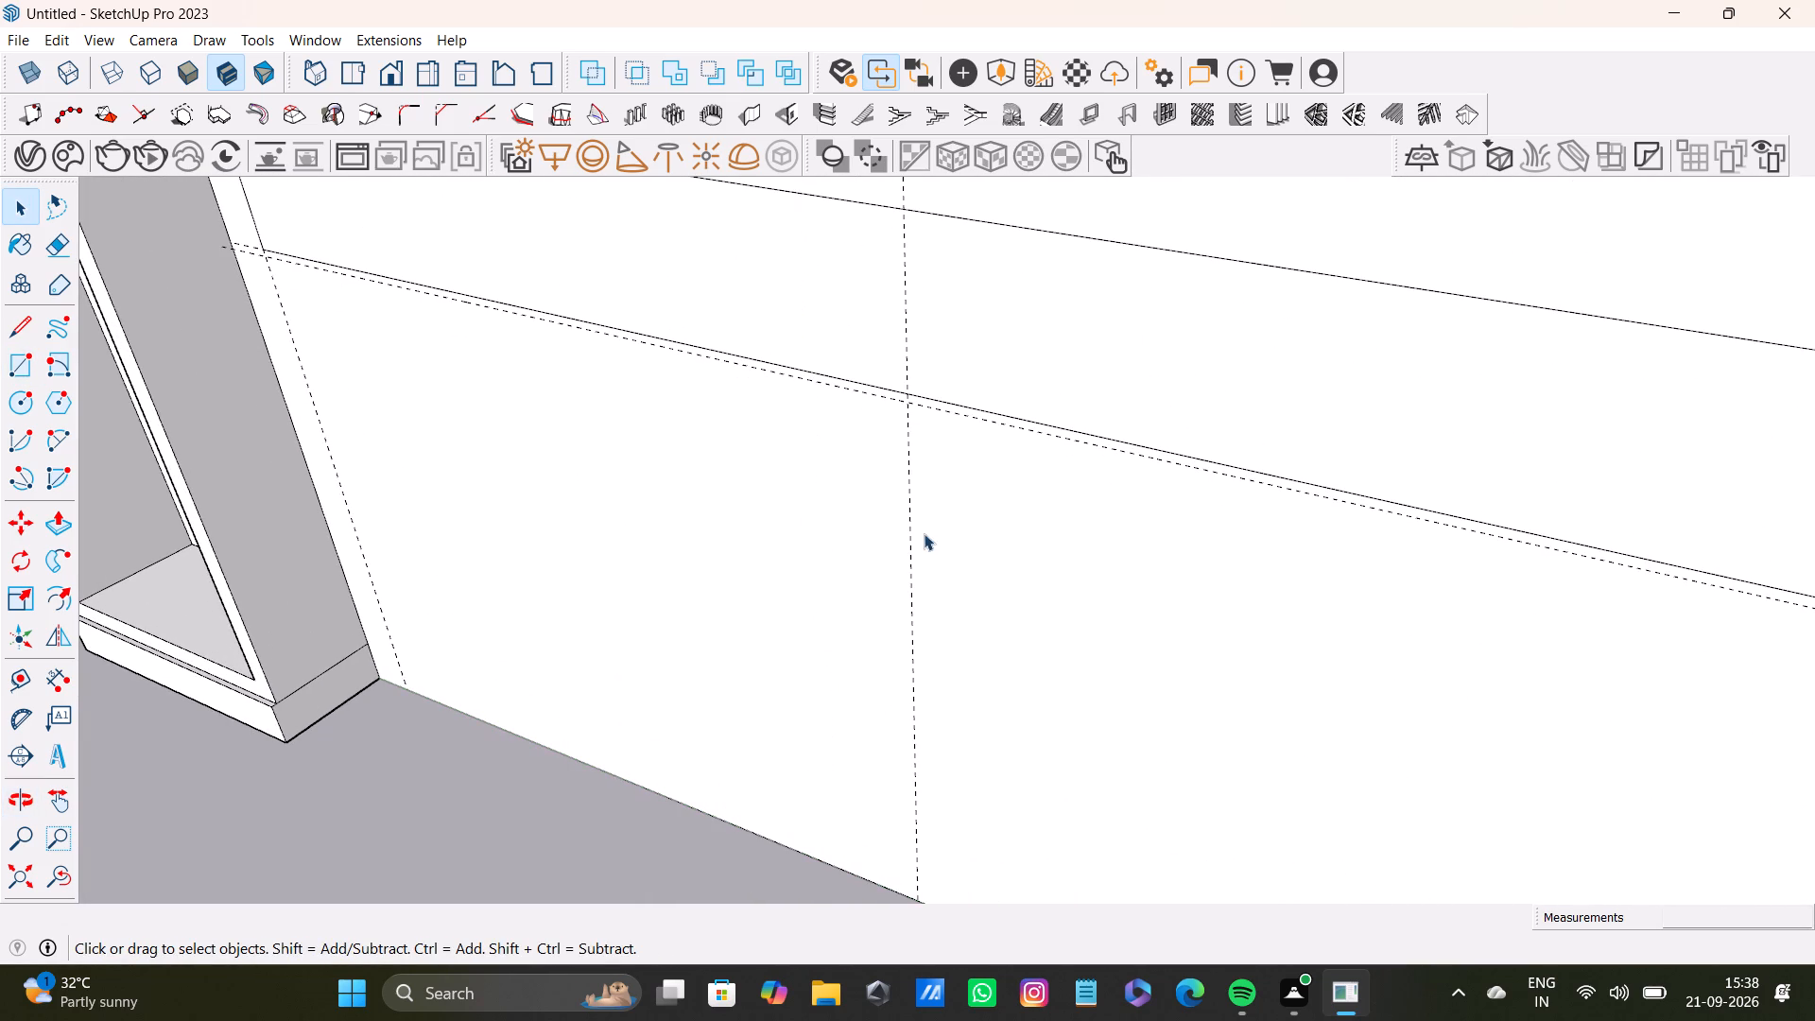
left_click(914, 583)
key("Delete")
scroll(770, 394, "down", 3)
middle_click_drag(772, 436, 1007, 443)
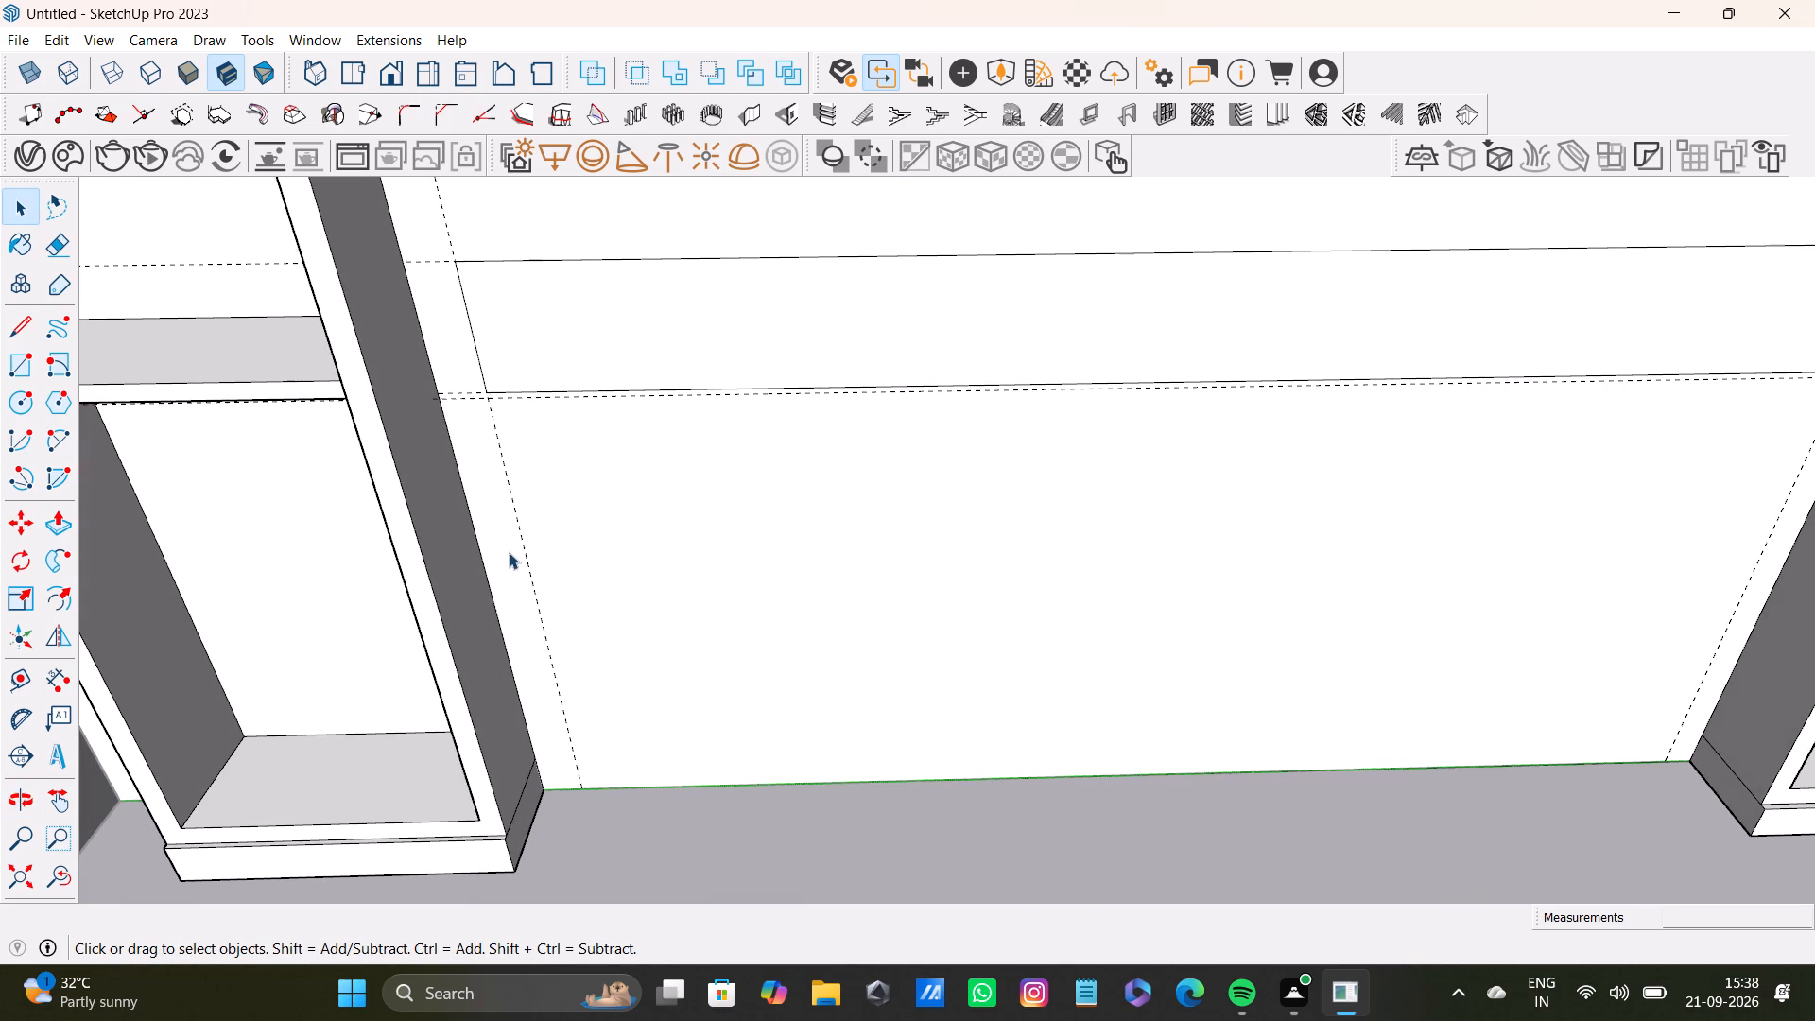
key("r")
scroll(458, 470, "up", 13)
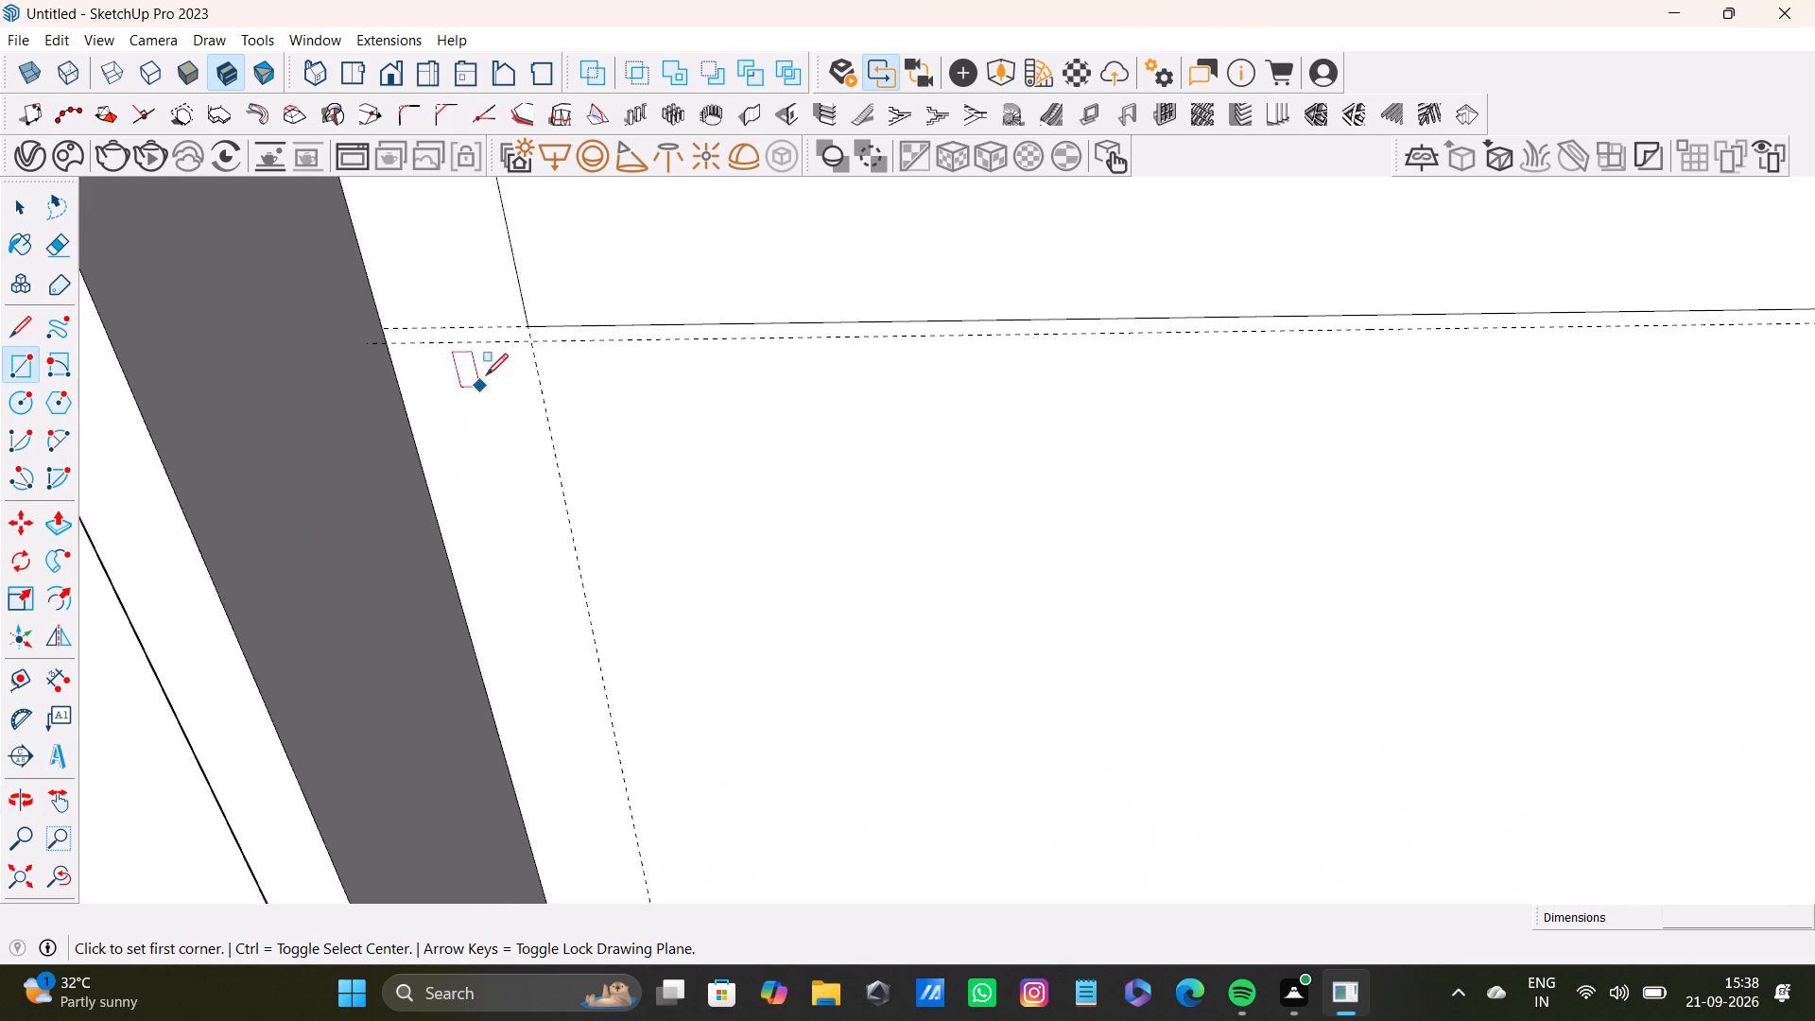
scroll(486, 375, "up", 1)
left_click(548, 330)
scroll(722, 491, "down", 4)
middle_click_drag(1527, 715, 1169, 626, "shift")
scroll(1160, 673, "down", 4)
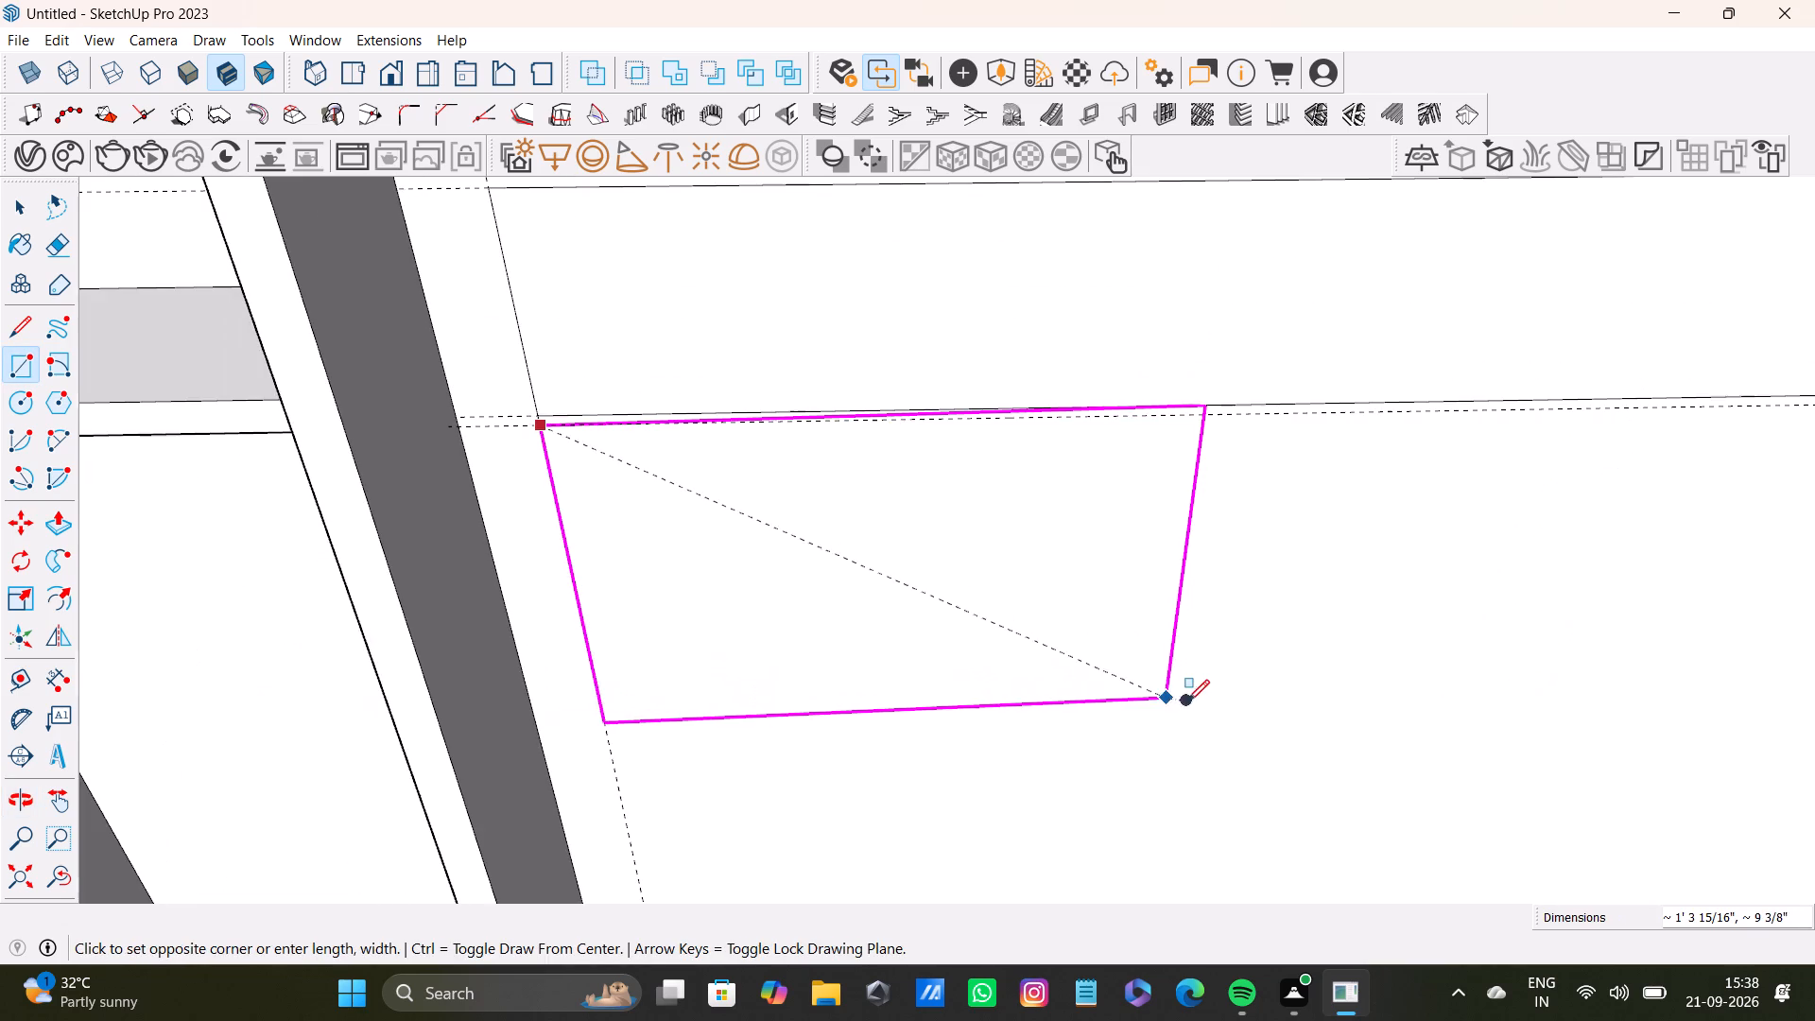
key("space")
Replace the guide just under the long wall rectangle with a new one 0.5" below the rectangle's lower edge.
scroll(538, 377, "up", 5)
left_click(665, 431)
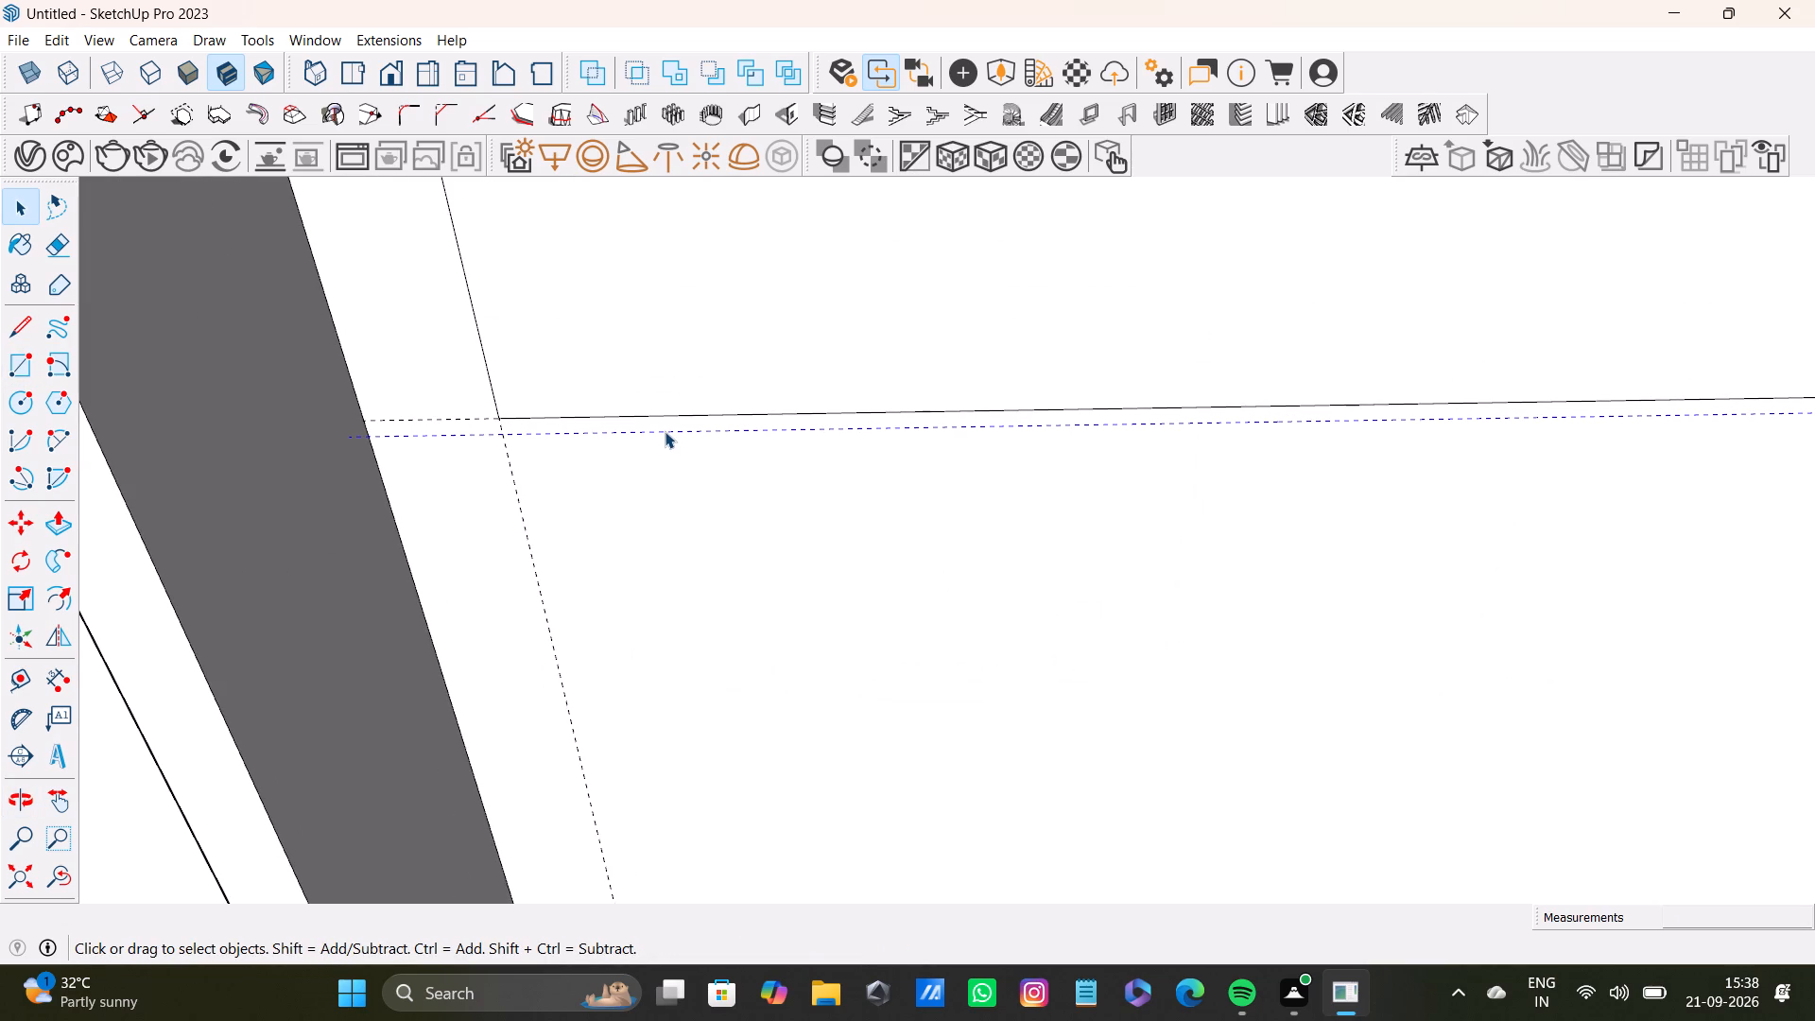
key("Delete")
key("t")
scroll(752, 408, "up", 1)
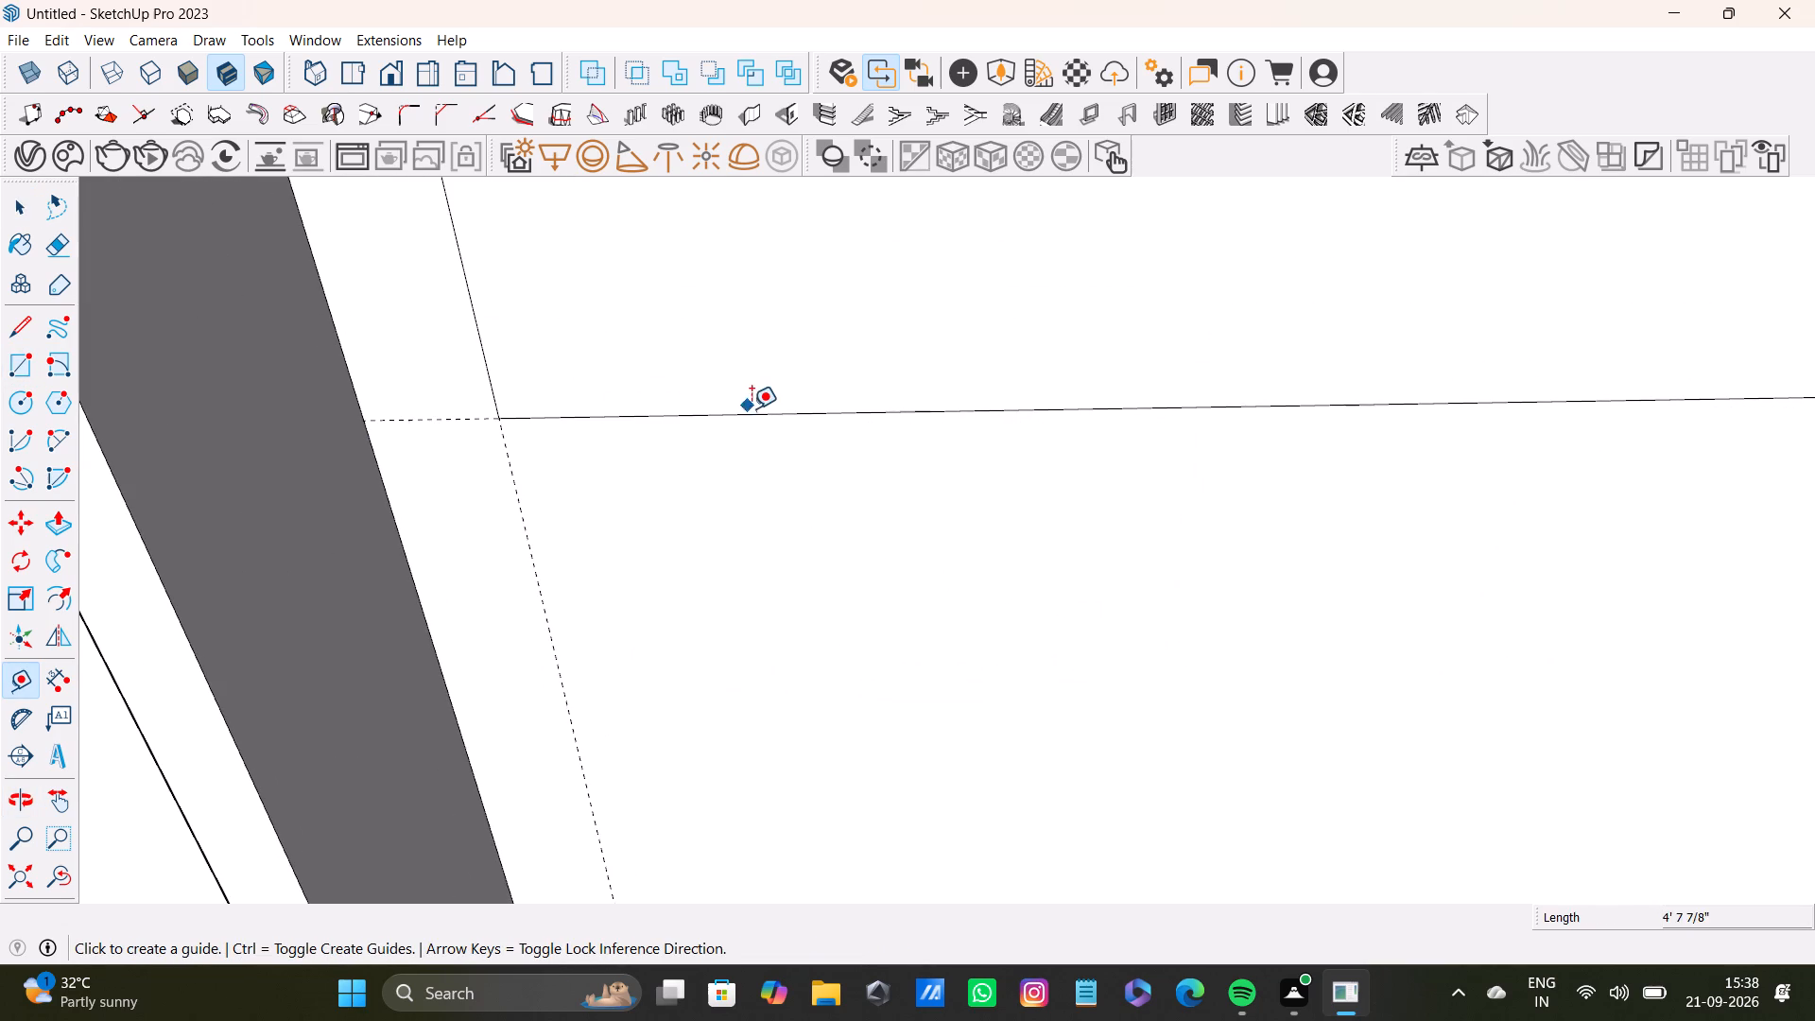
scroll(752, 408, "up", 4)
left_click(829, 414)
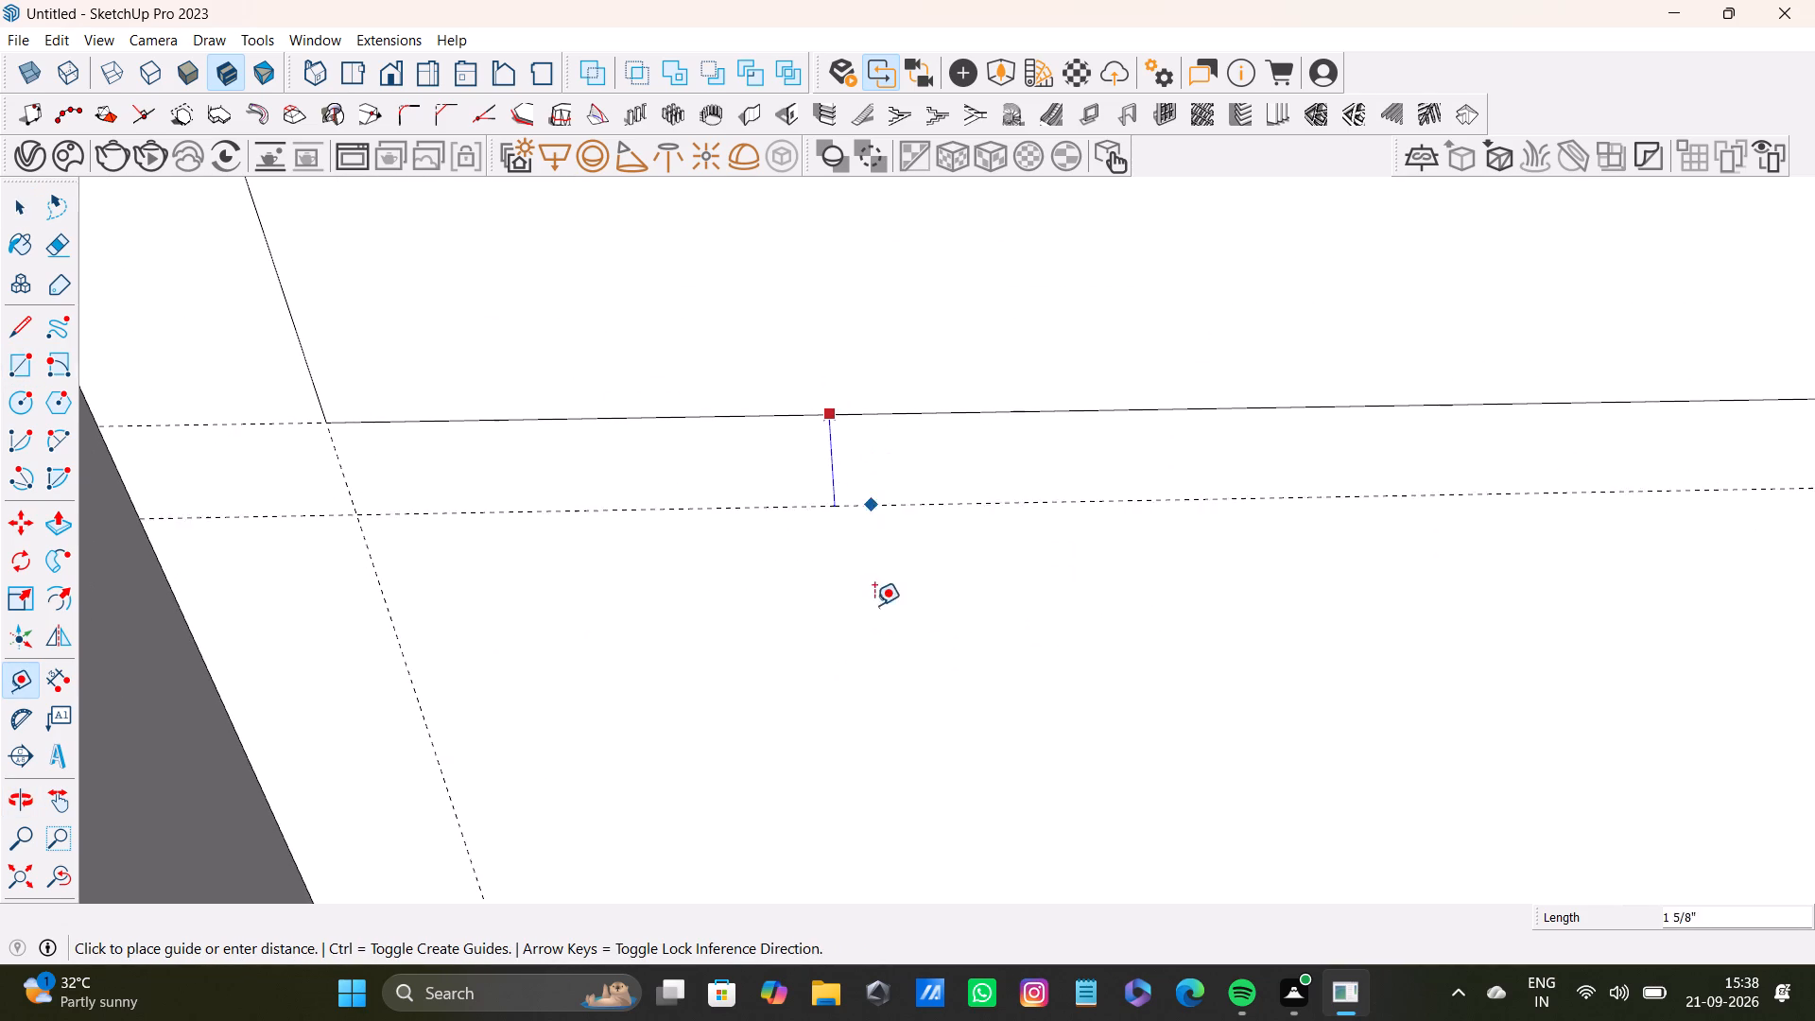
middle_click_drag(871, 598, 524, 471)
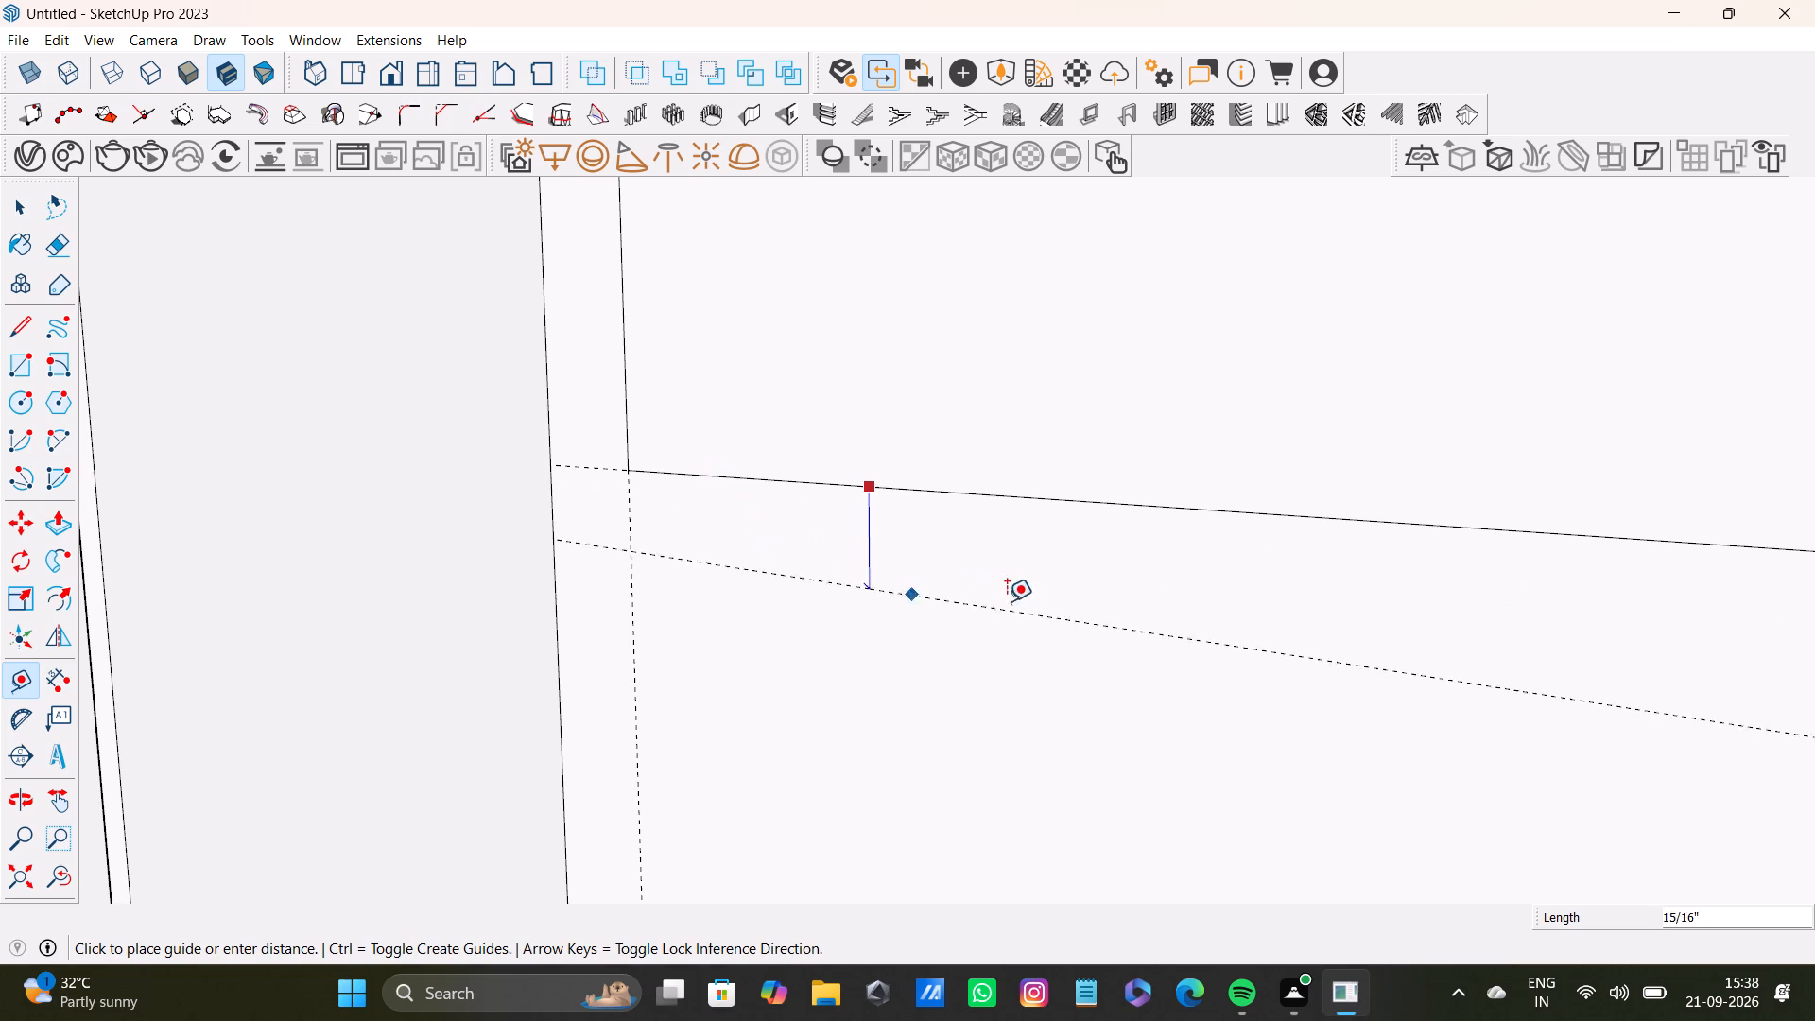
type("0.5\"")
key("Return")
key("space")
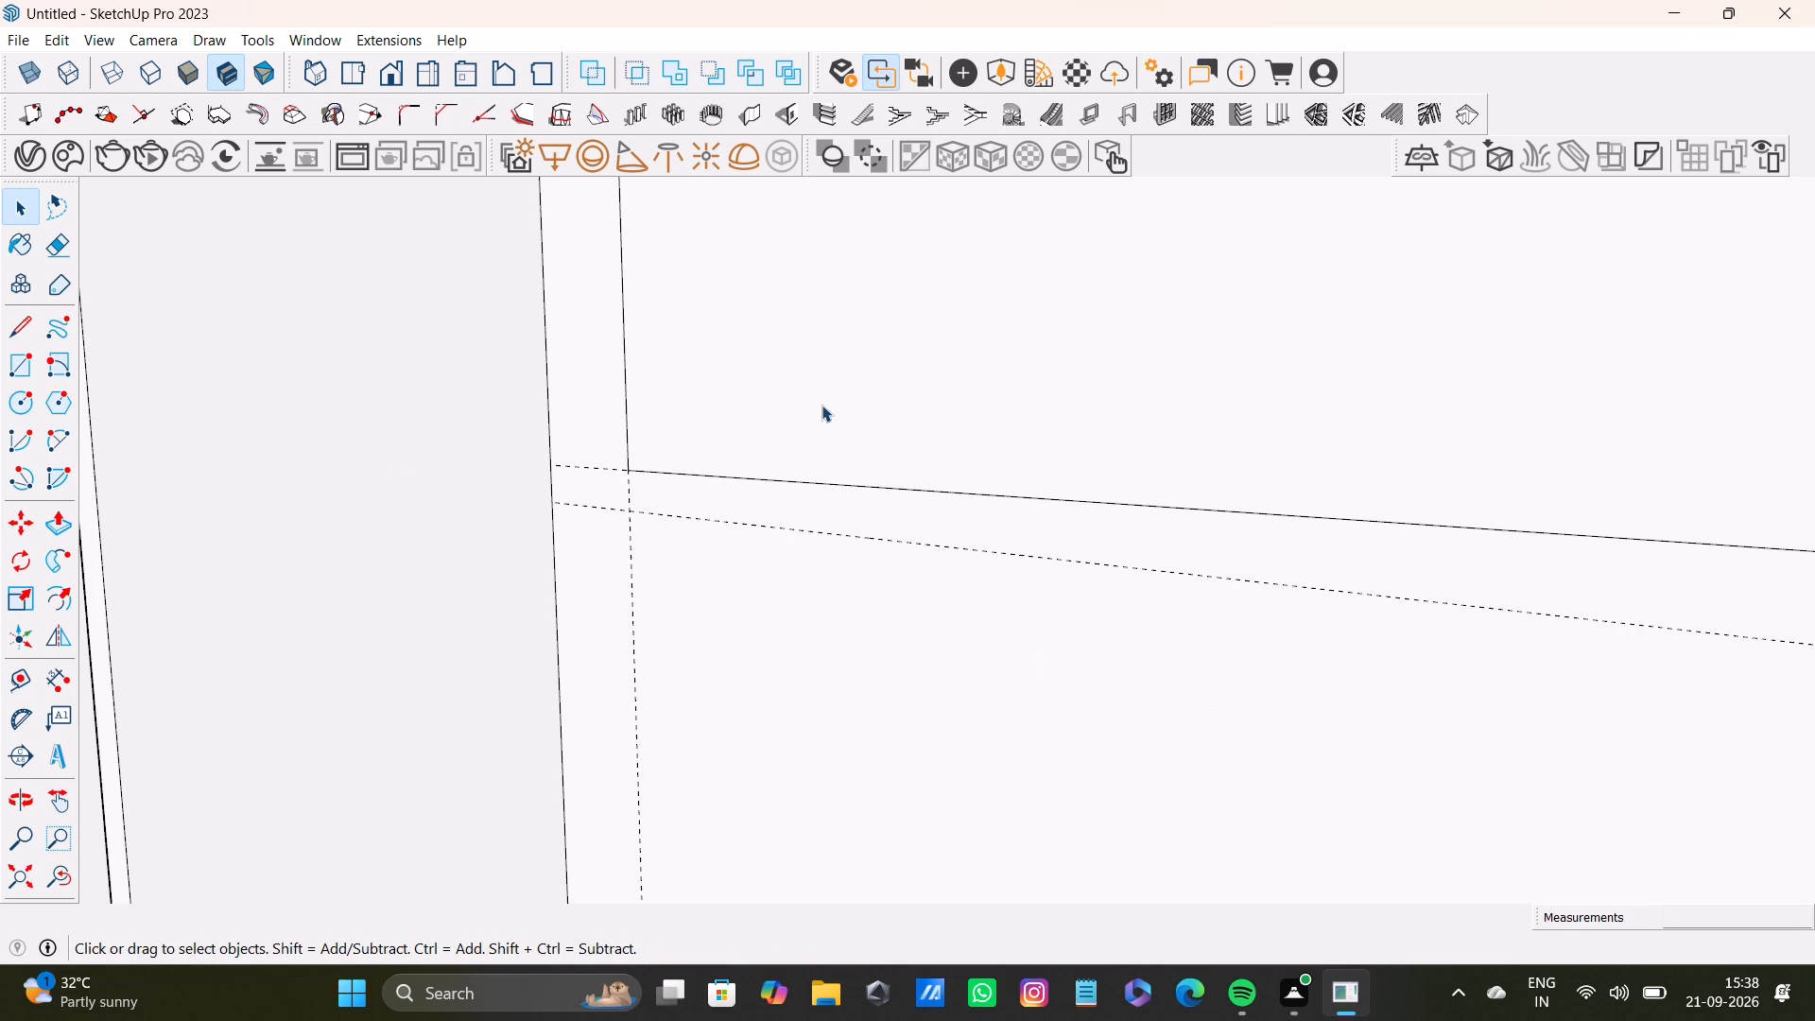
Draw a rectangle about 4' 8" by 1' 8" between the vertical guides, from the 0.5" guide to just above the floor edge.
scroll(777, 583, "down", 8)
middle_click_drag(802, 671, 1162, 724)
scroll(1176, 696, "down", 4)
middle_click_drag(1184, 680, 990, 553, "shift")
middle_click_drag(992, 567, 976, 626)
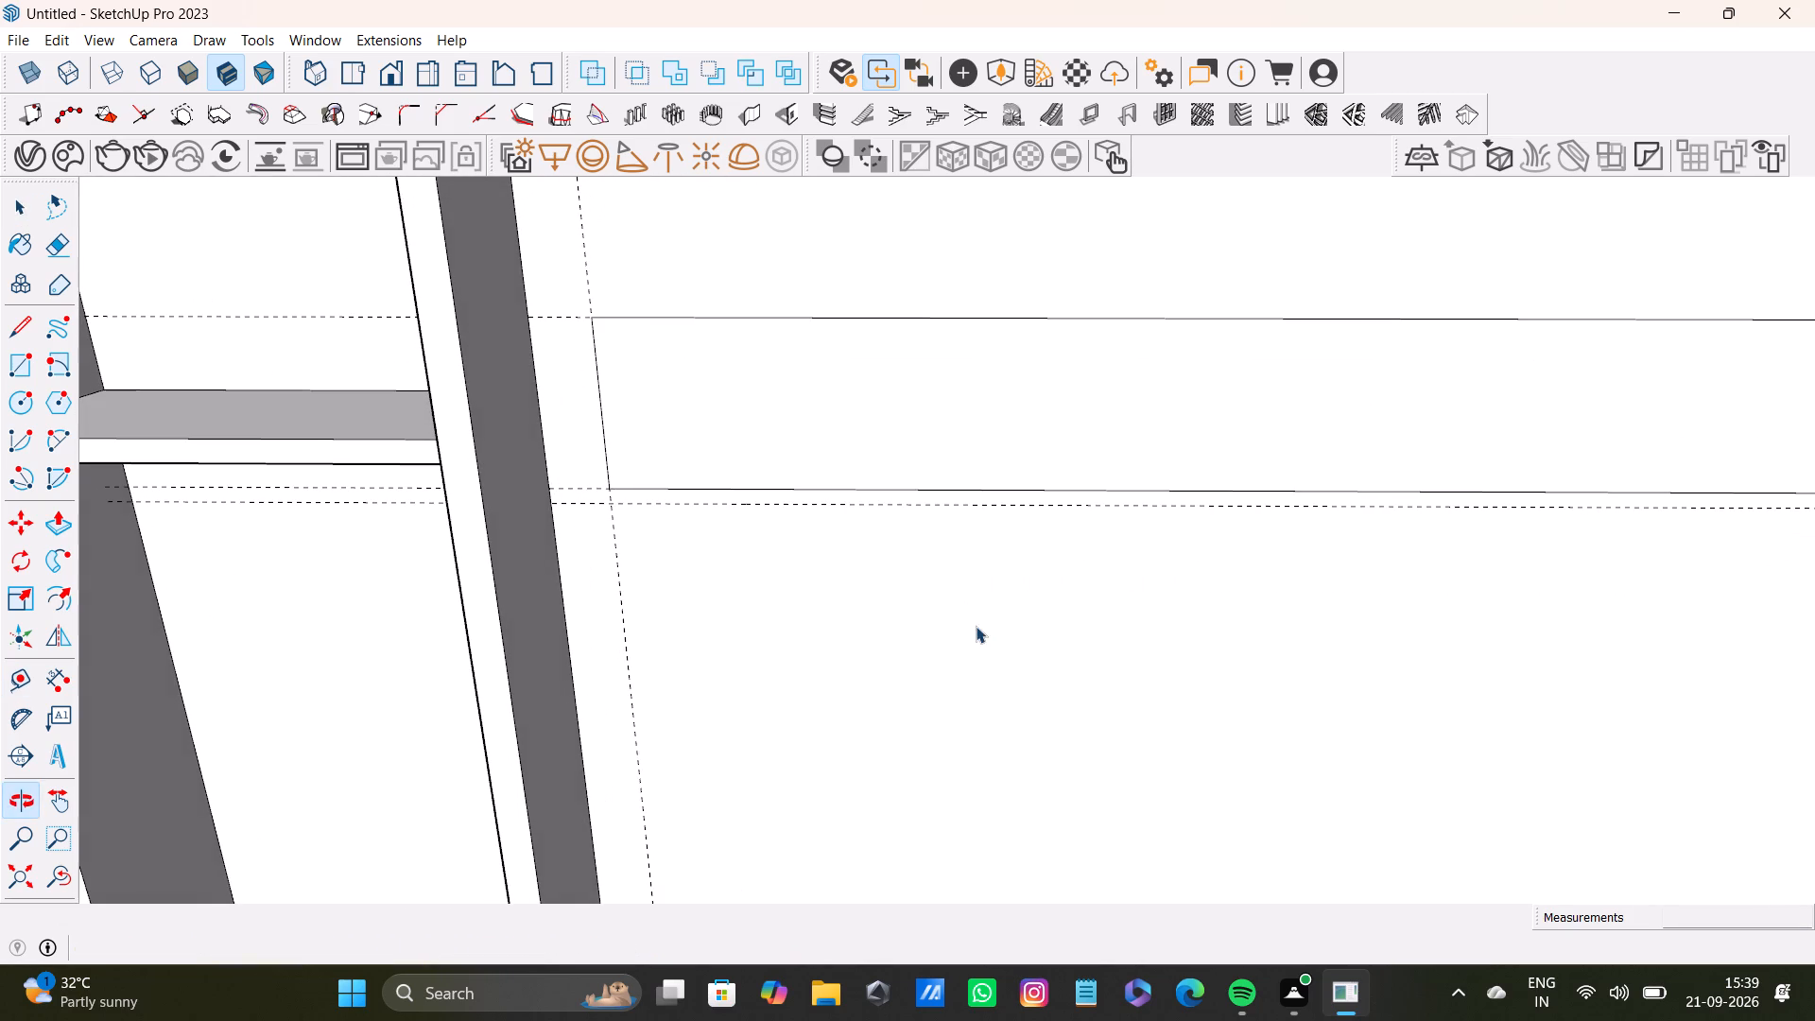
key("r")
scroll(611, 597, "up", 6)
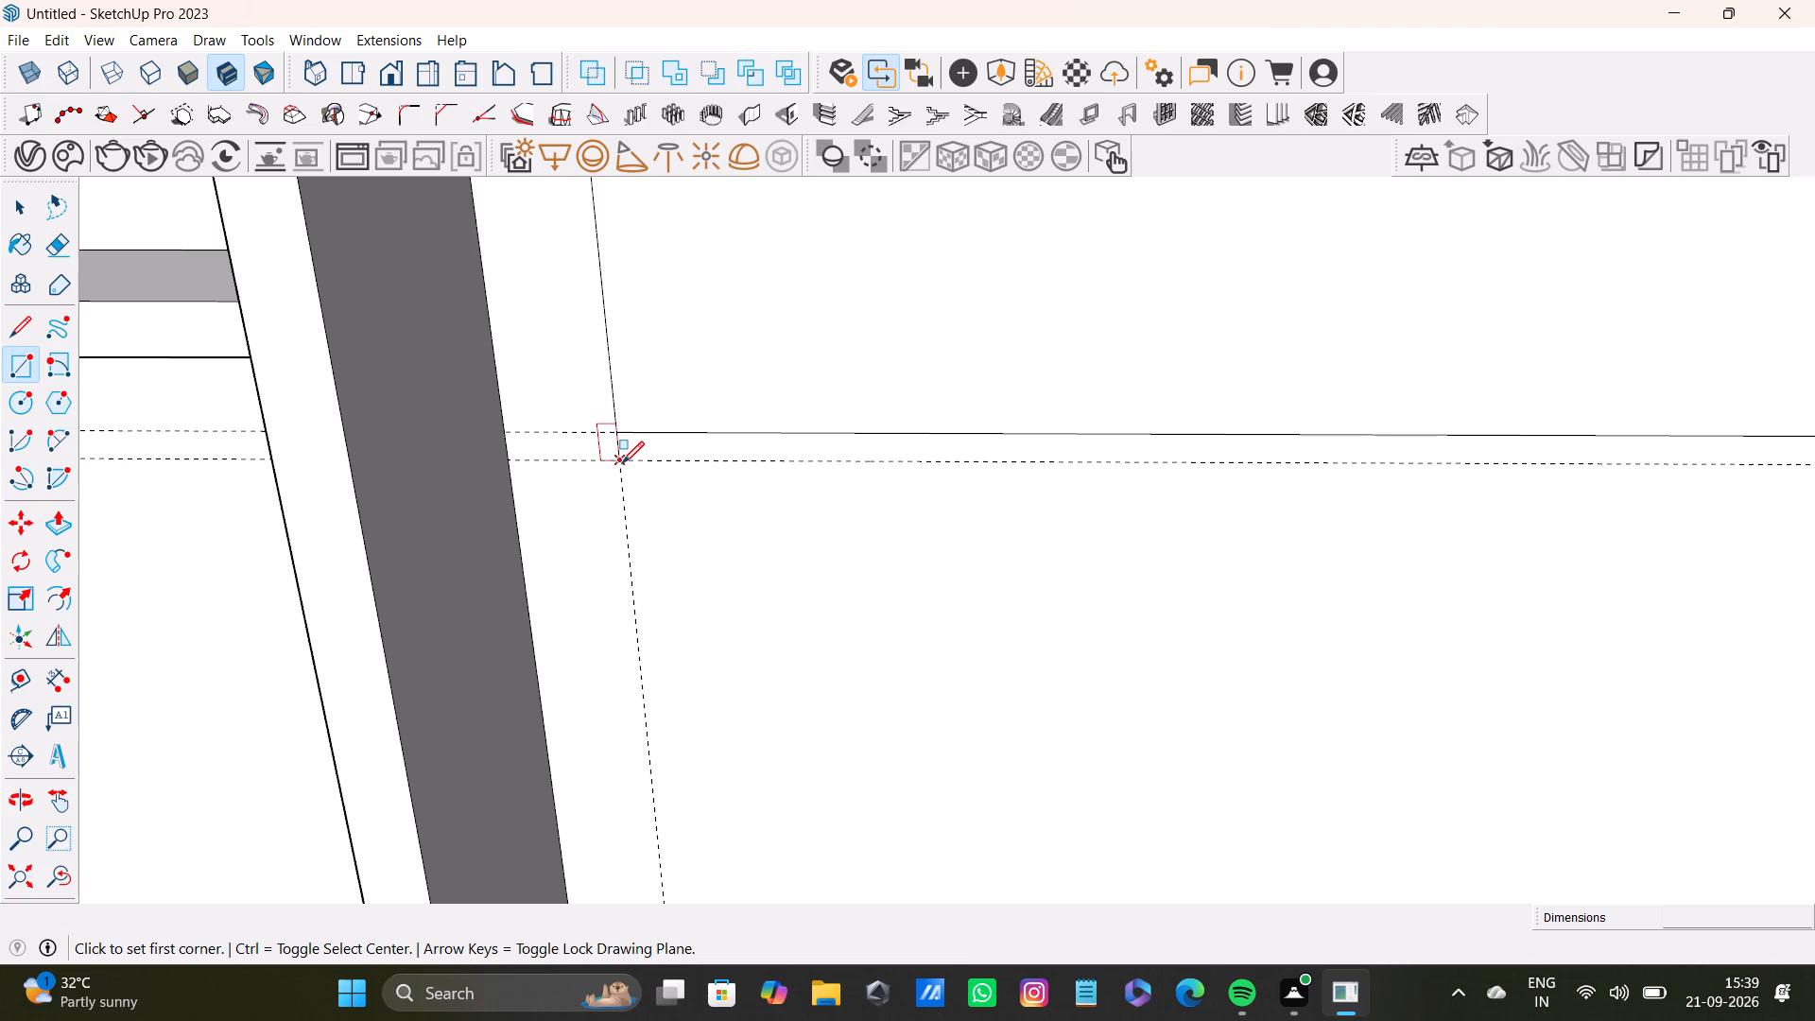
left_click(623, 459)
scroll(807, 549, "down", 6)
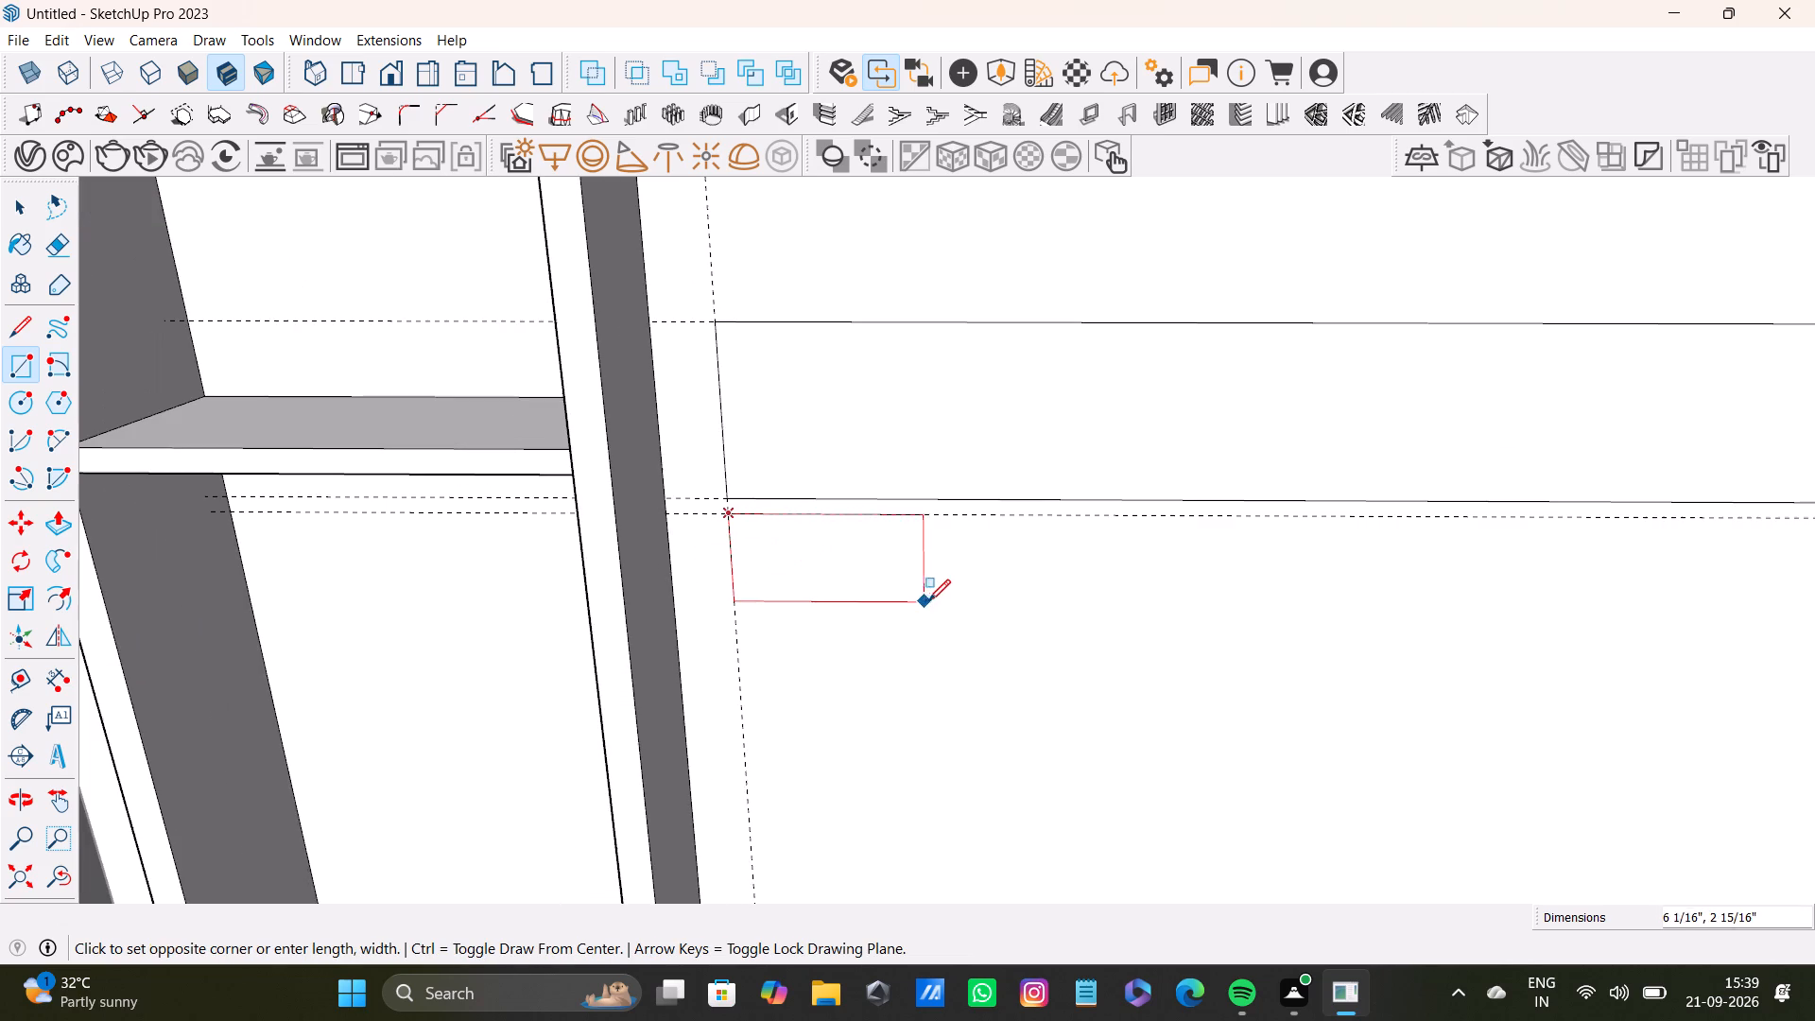
scroll(942, 596, "down", 7)
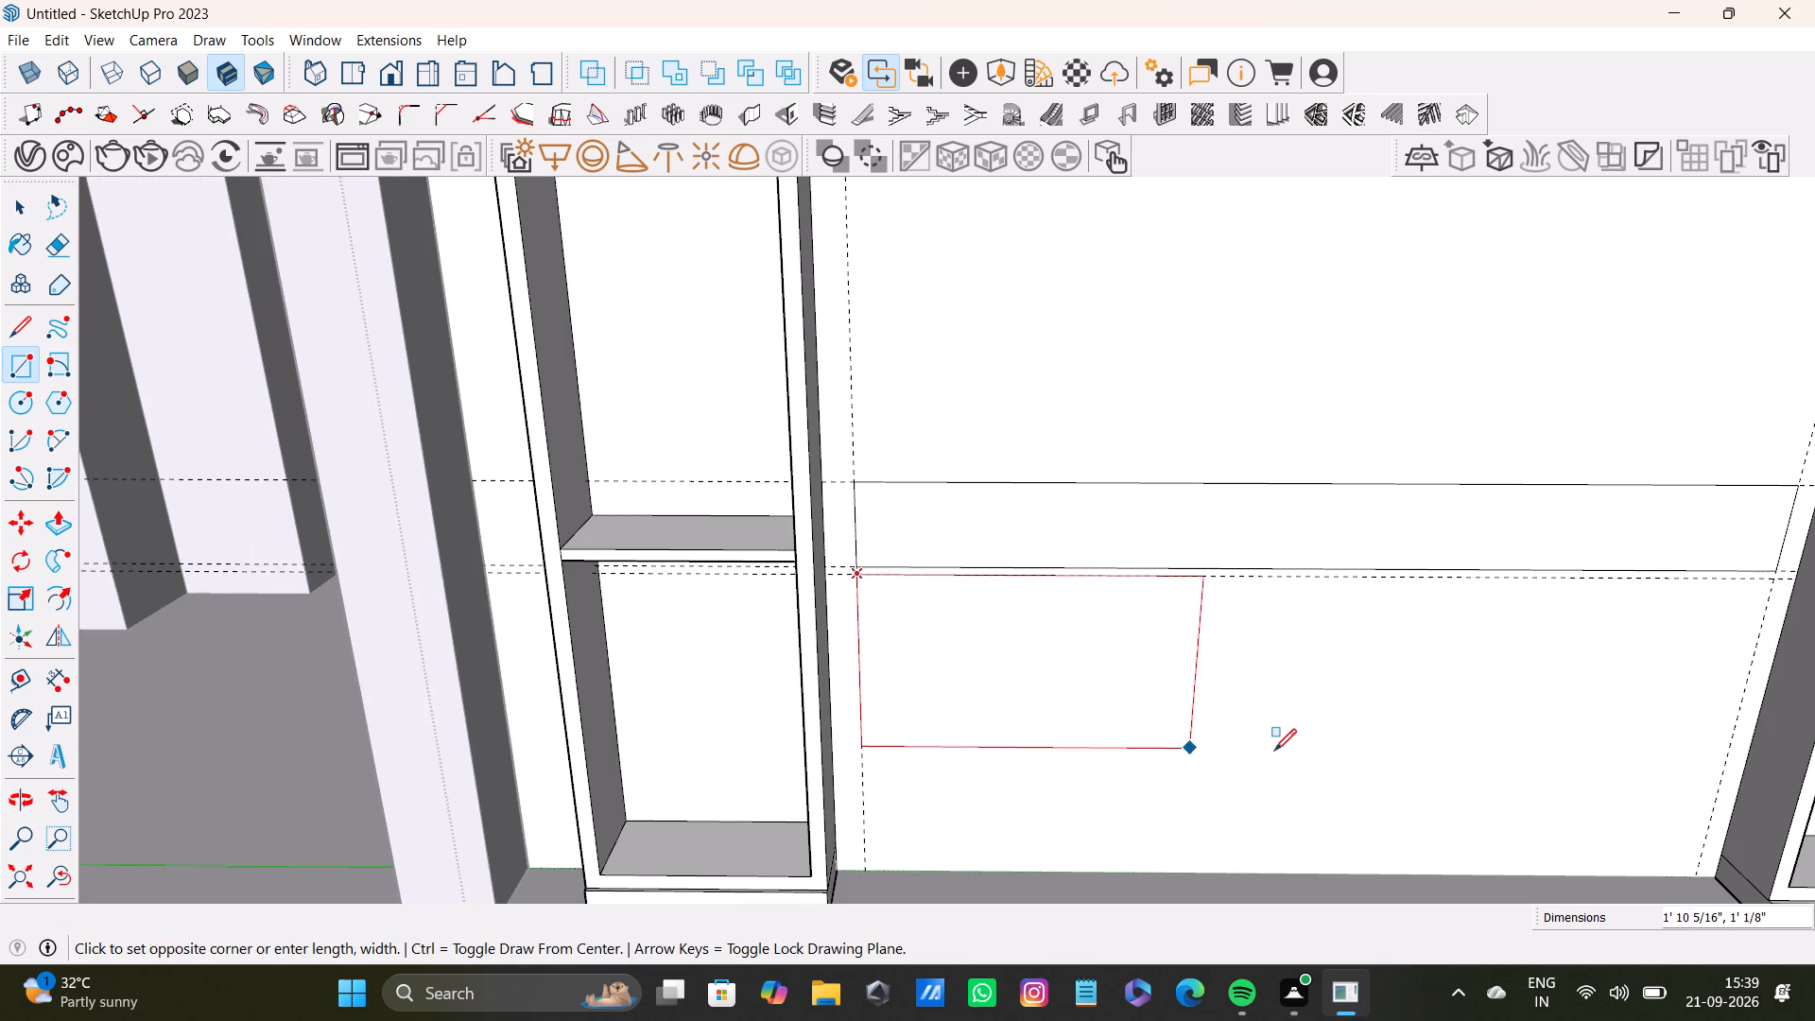
scroll(1277, 750, "down", 4)
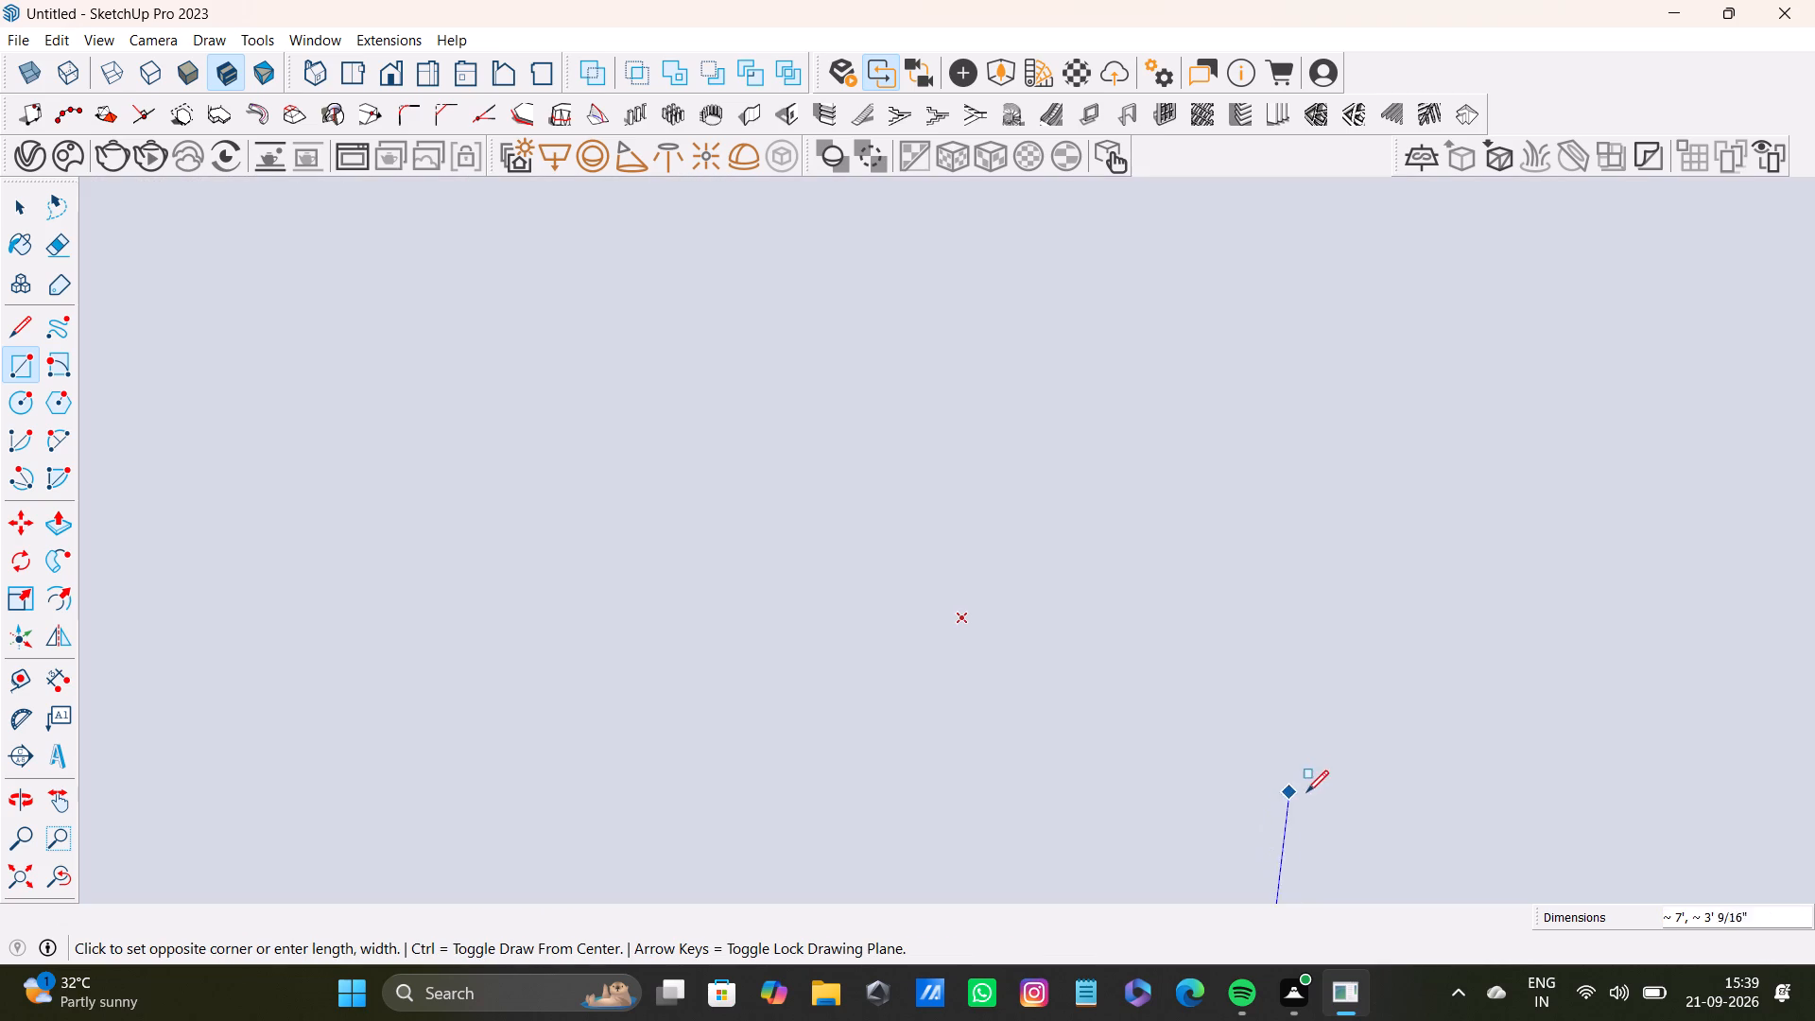
middle_click_drag(1307, 789, 1300, 781, "shift")
left_click(18, 874)
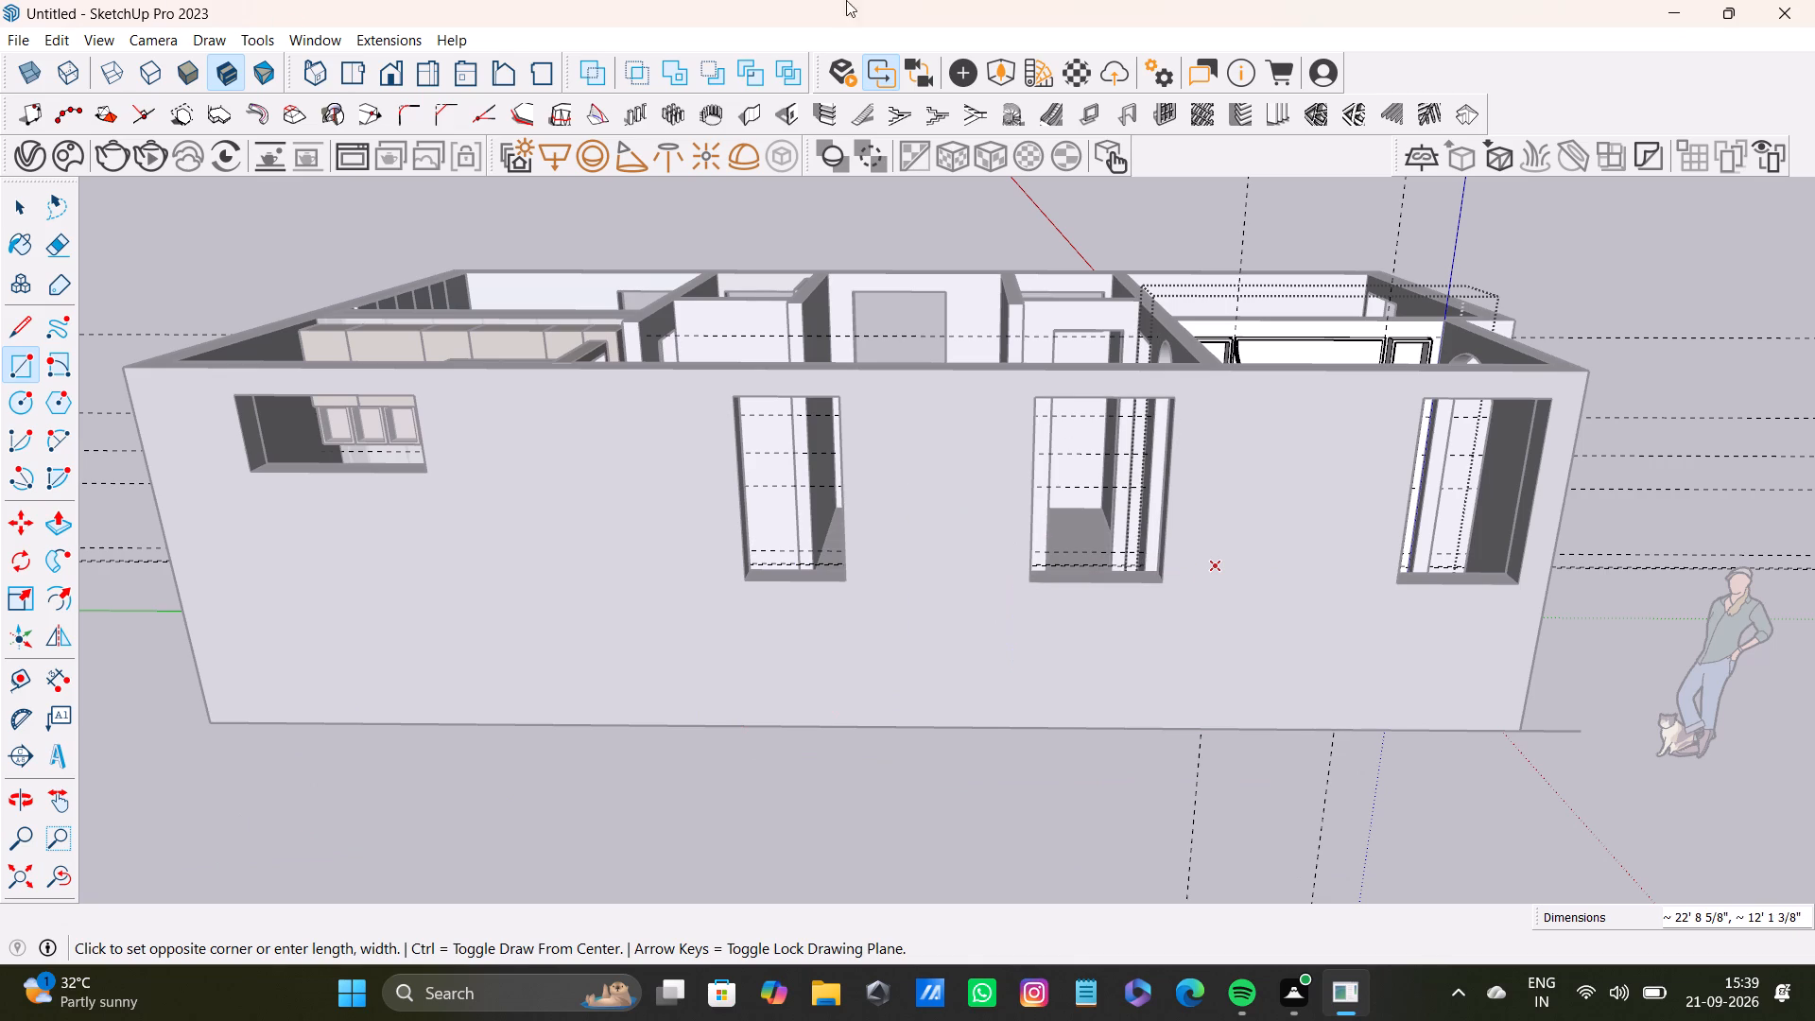
scroll(891, 457, "up", 4)
middle_click_drag(964, 377, 953, 718)
scroll(1062, 611, "up", 3)
middle_click_drag(1387, 589, 1295, 555, "shift")
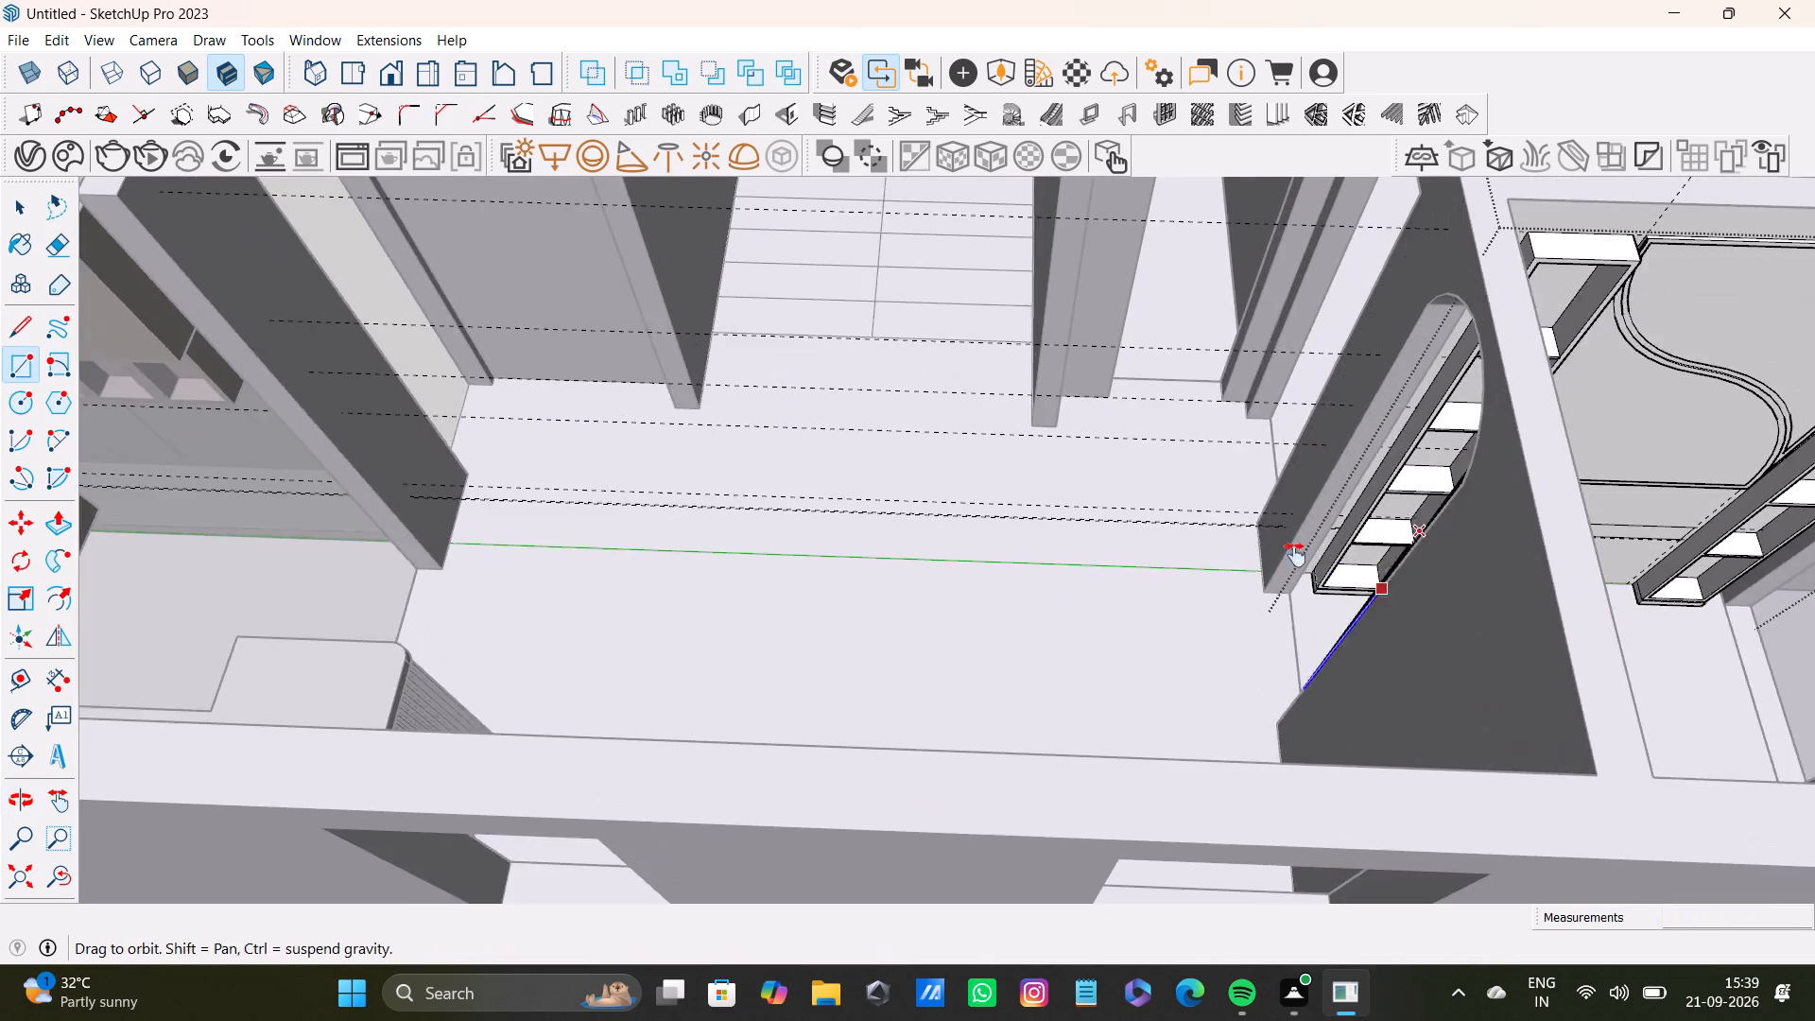
middle_click_drag(1295, 555, 536, 539, "shift")
scroll(759, 505, "up", 9)
middle_click_drag(1026, 554, 861, 481, "shift")
scroll(919, 483, "up", 5)
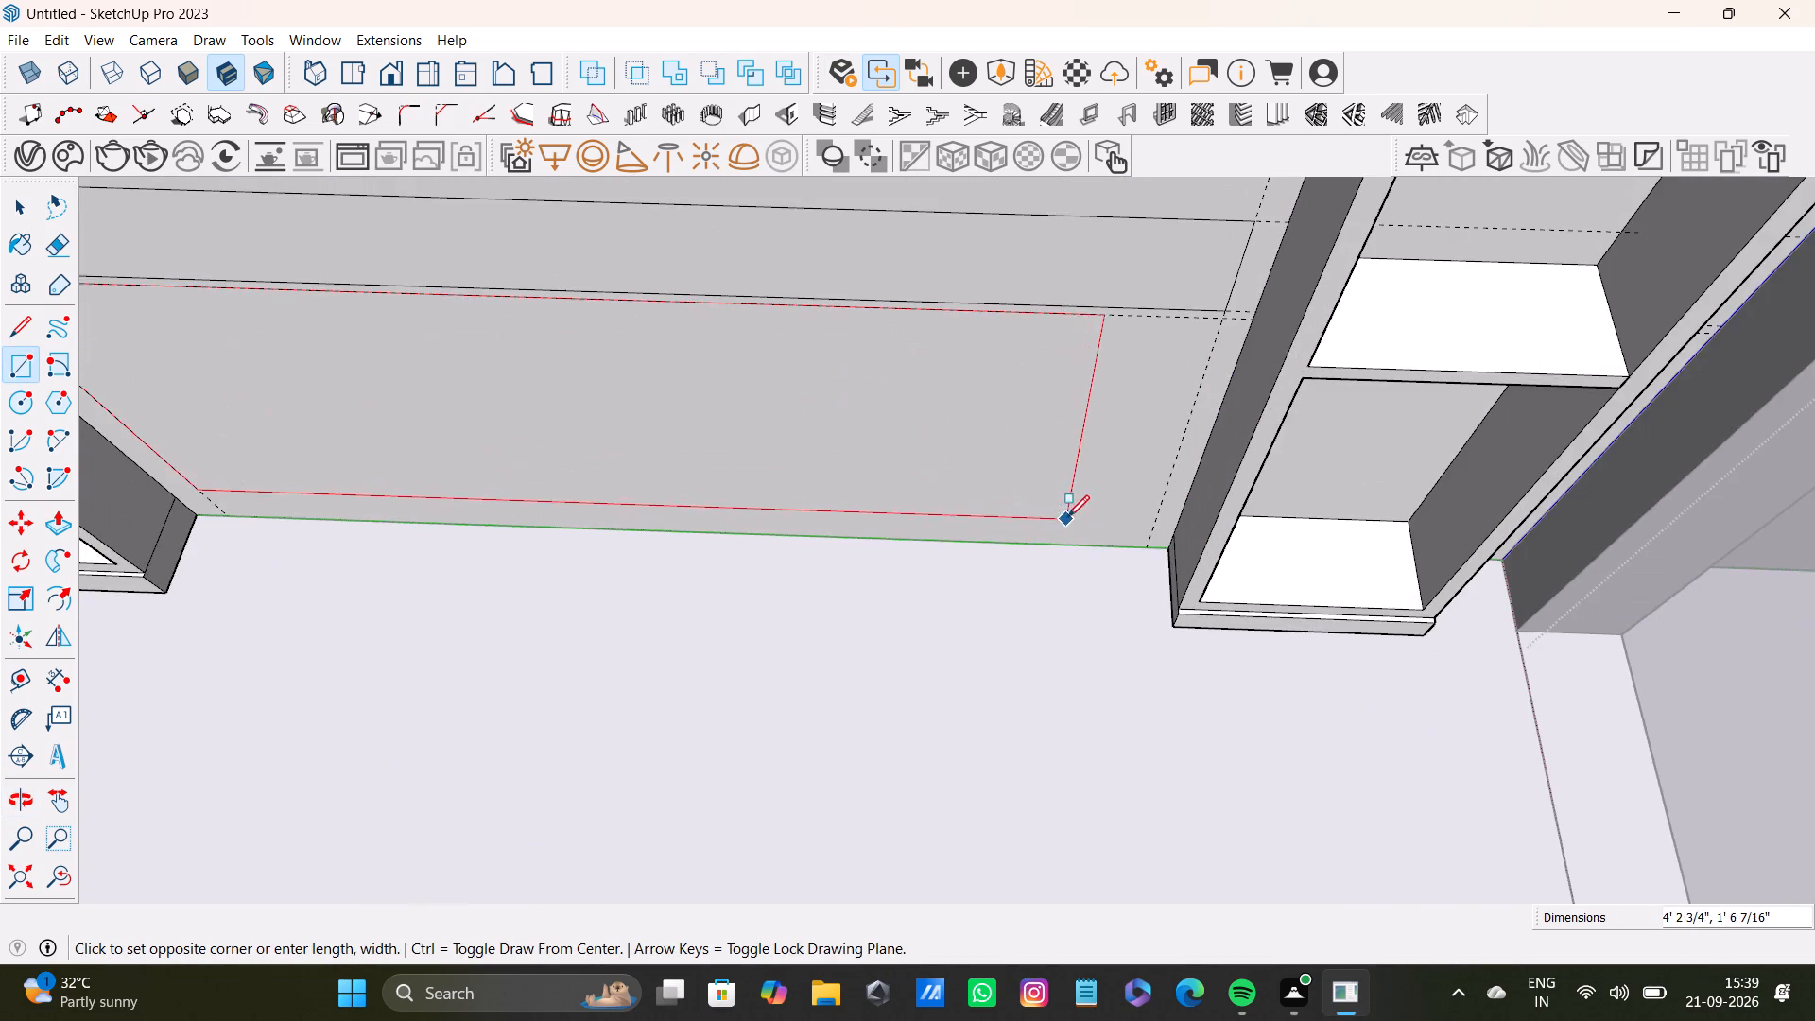
middle_click_drag(1057, 440, 1007, 271)
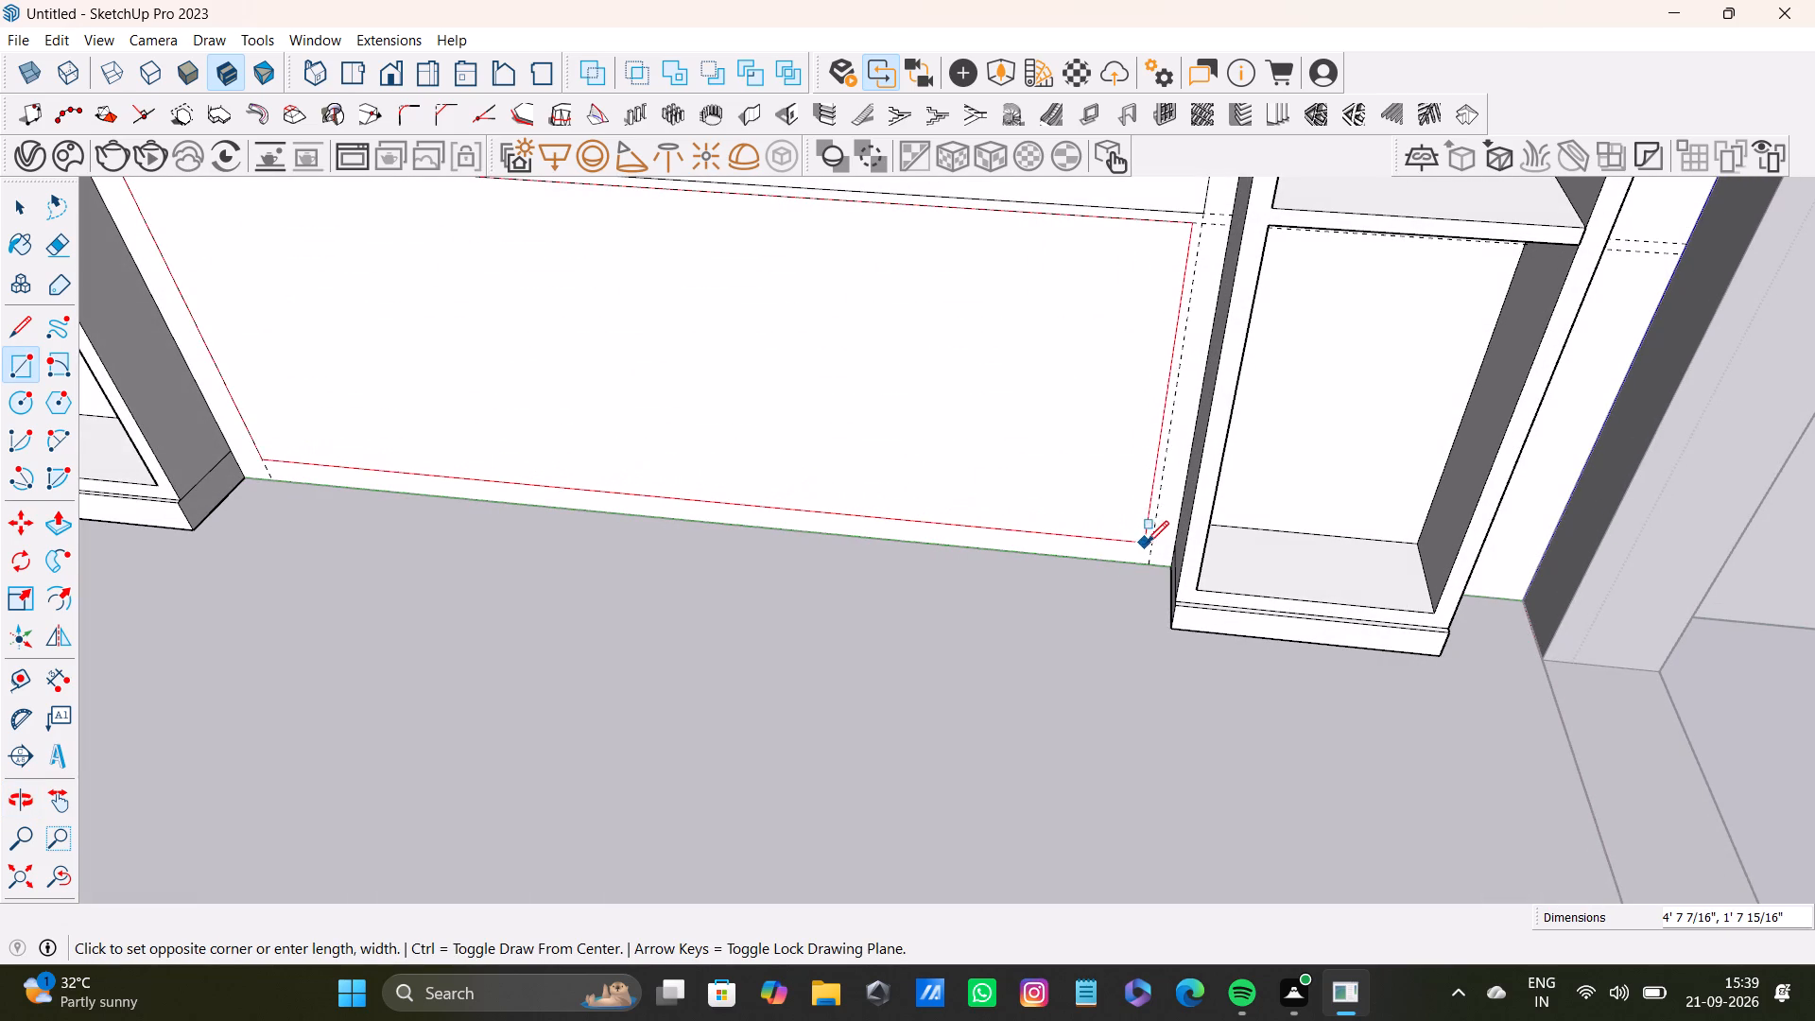
left_click(1150, 542)
Draw a strip rectangle 4' 7 7/8" by about 1 13/16" between the large lower rectangle and the floor edge.
scroll(384, 430, "up", 6)
middle_click_drag(504, 500, 516, 335)
key("space")
left_click(193, 511)
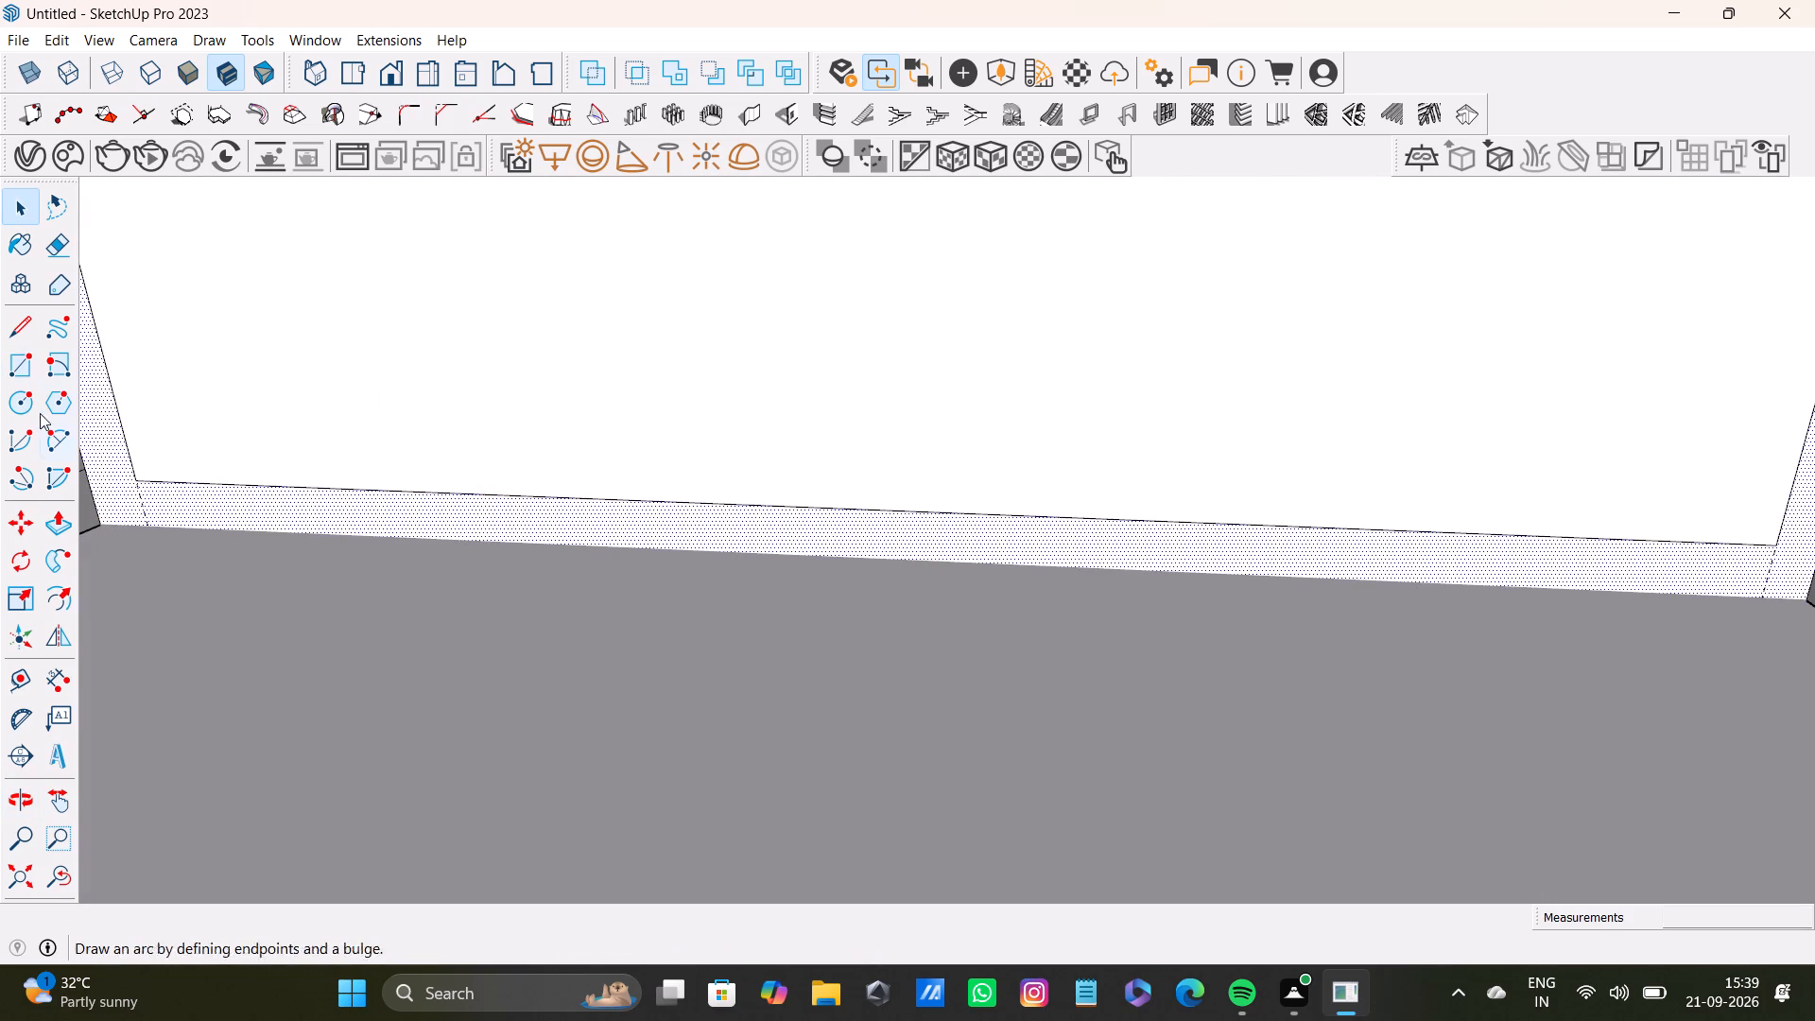
left_click(16, 364)
scroll(234, 577, "up", 6)
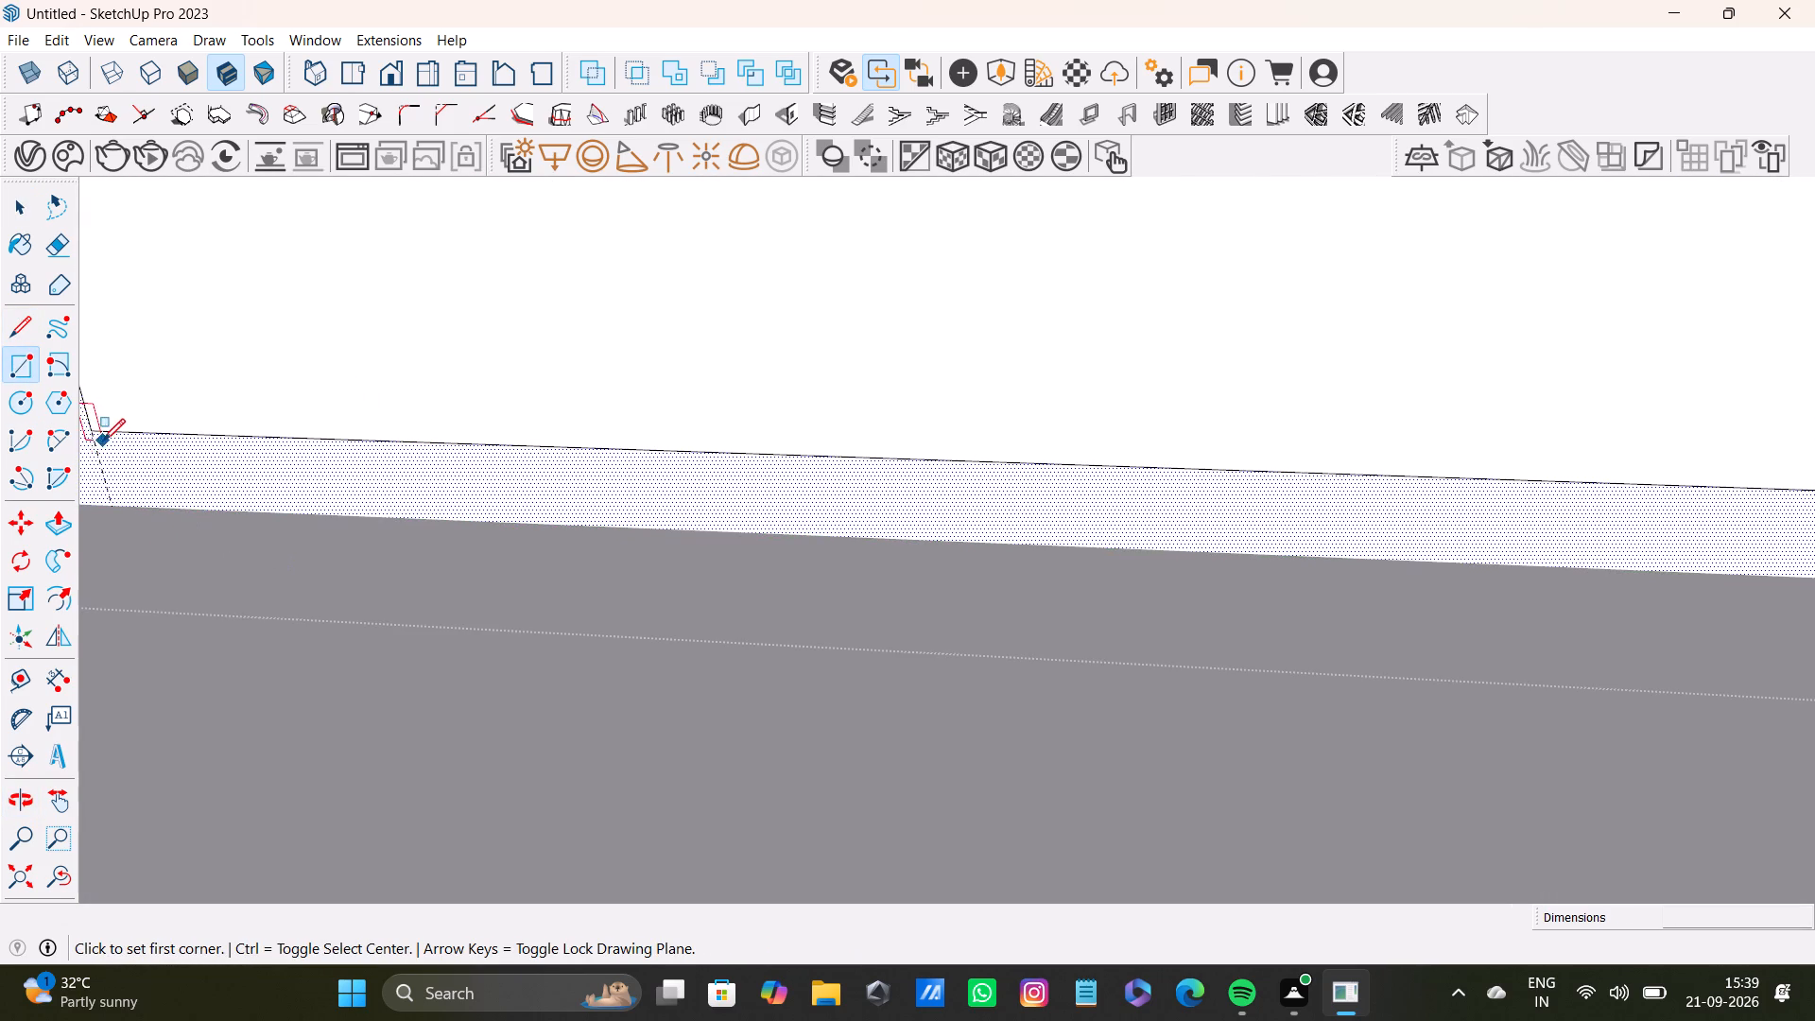
left_click(91, 430)
scroll(388, 615, "down", 3)
middle_click_drag(761, 585, 429, 558)
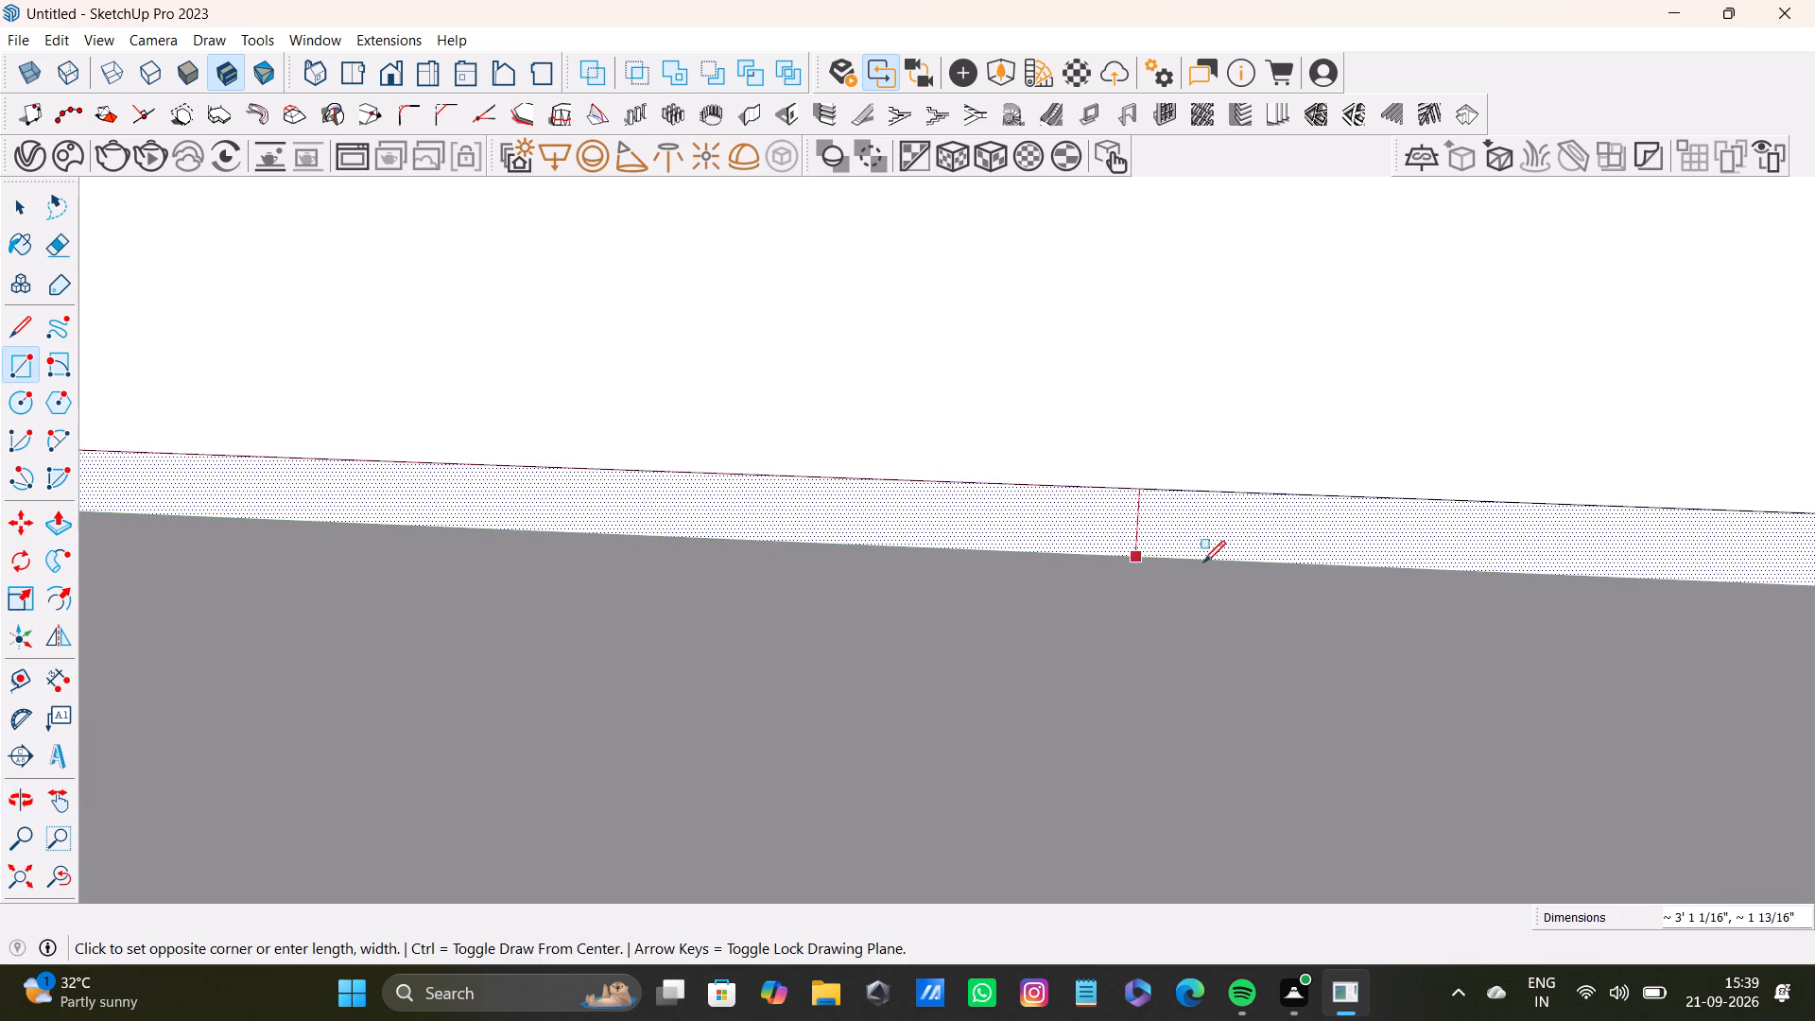
middle_click_drag(1203, 562, 804, 590, "shift")
left_click(1612, 624)
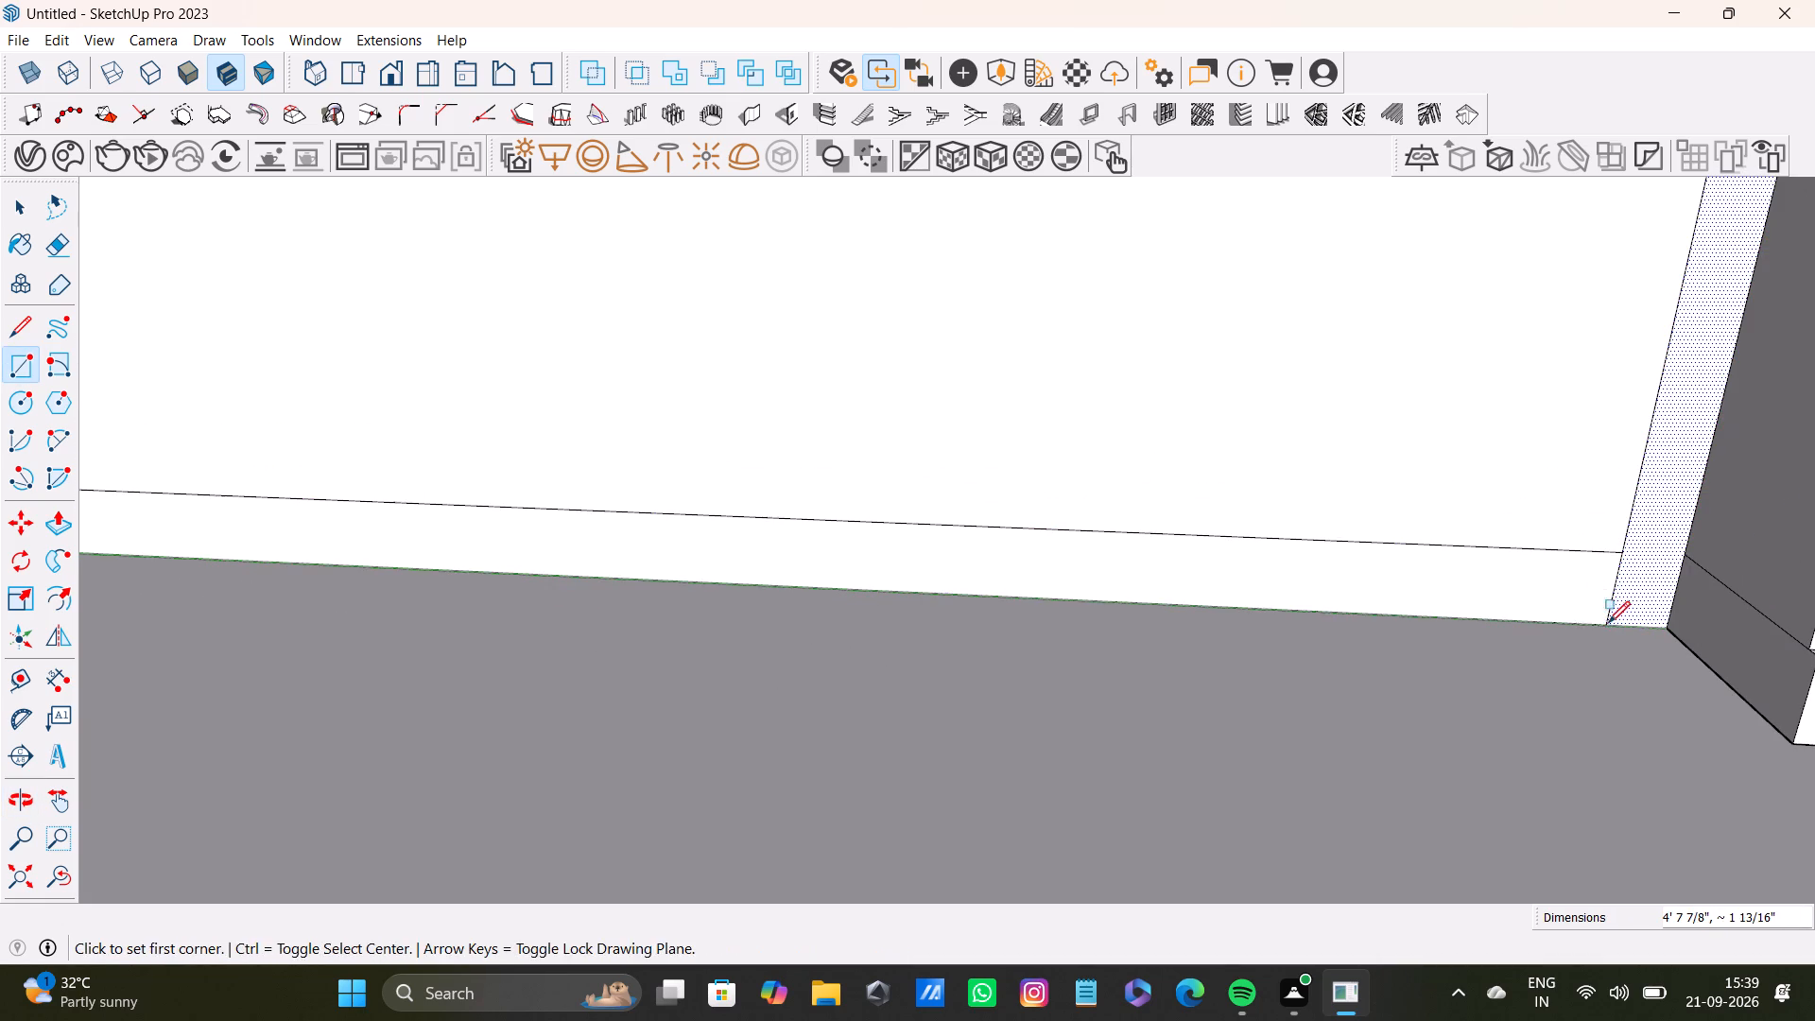
key("space")
Push/Pull the floor-level strip outward from the wall by about 6".
left_click(1574, 598)
key("p")
left_click_drag(1570, 597, 1742, 693)
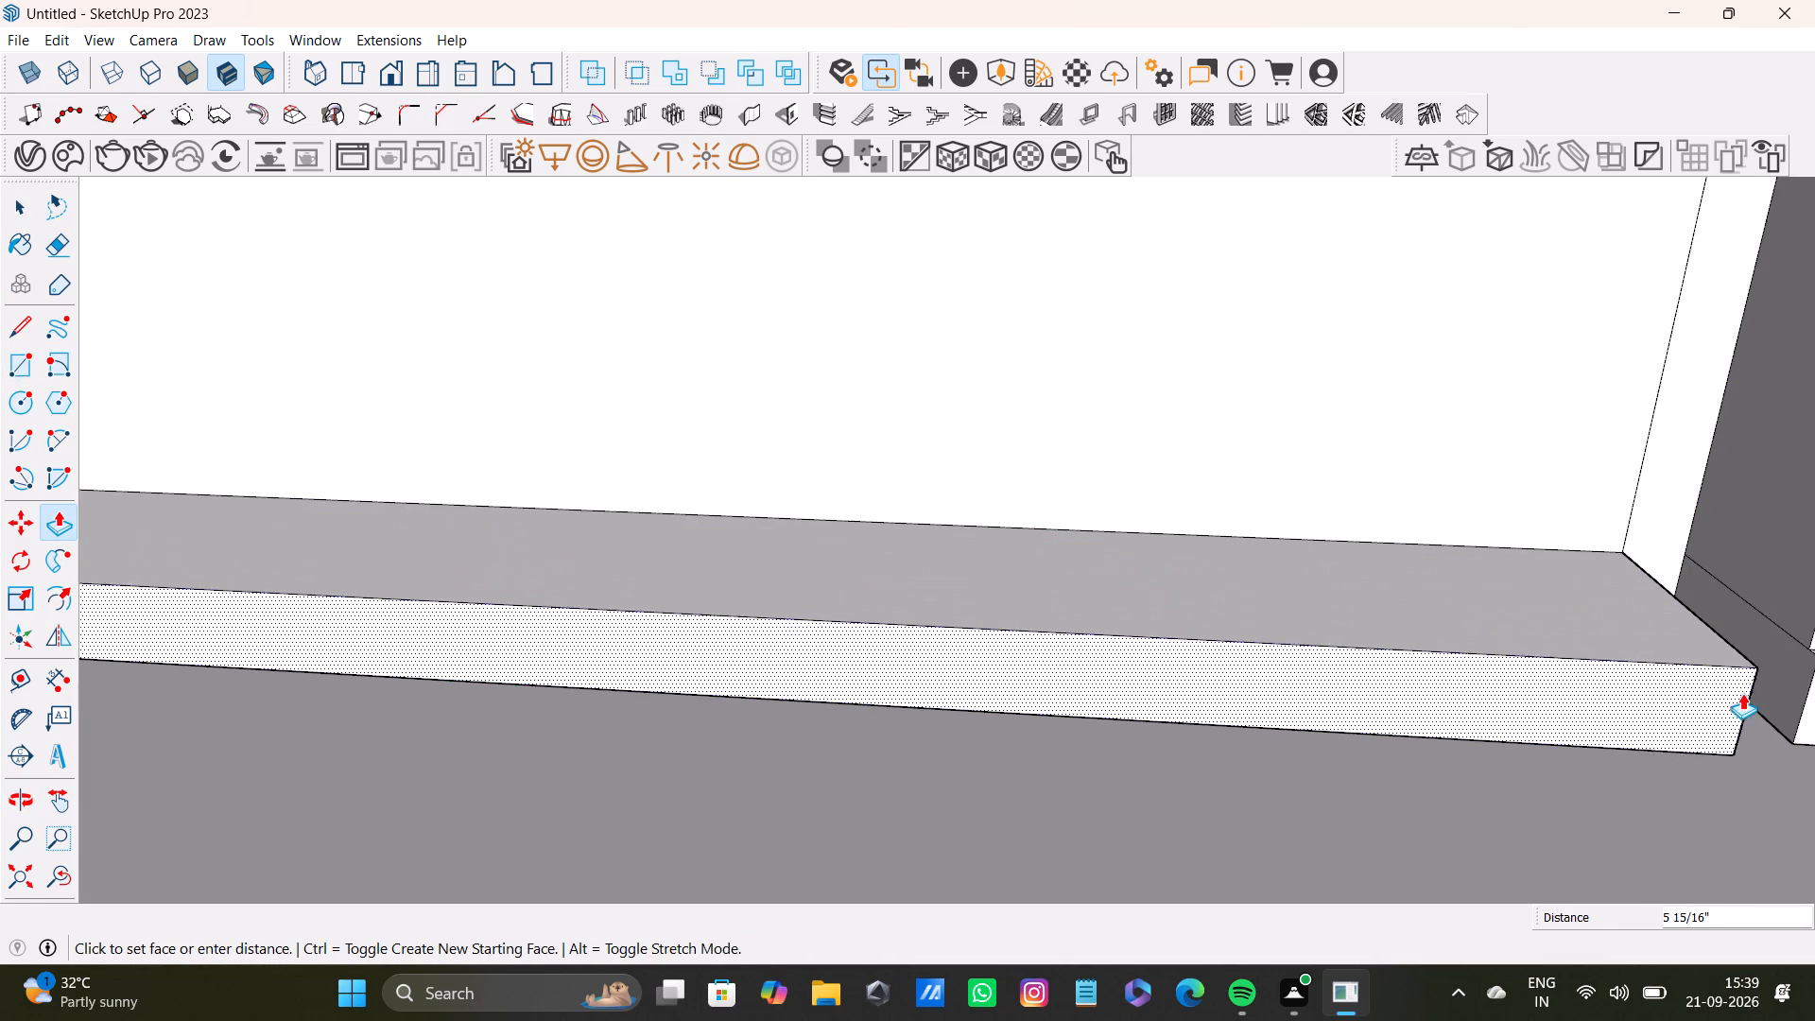
left_click_drag(1742, 693, 1806, 694)
scroll(1412, 677, "down", 3)
middle_click_drag(1362, 668, 1507, 867, "shift")
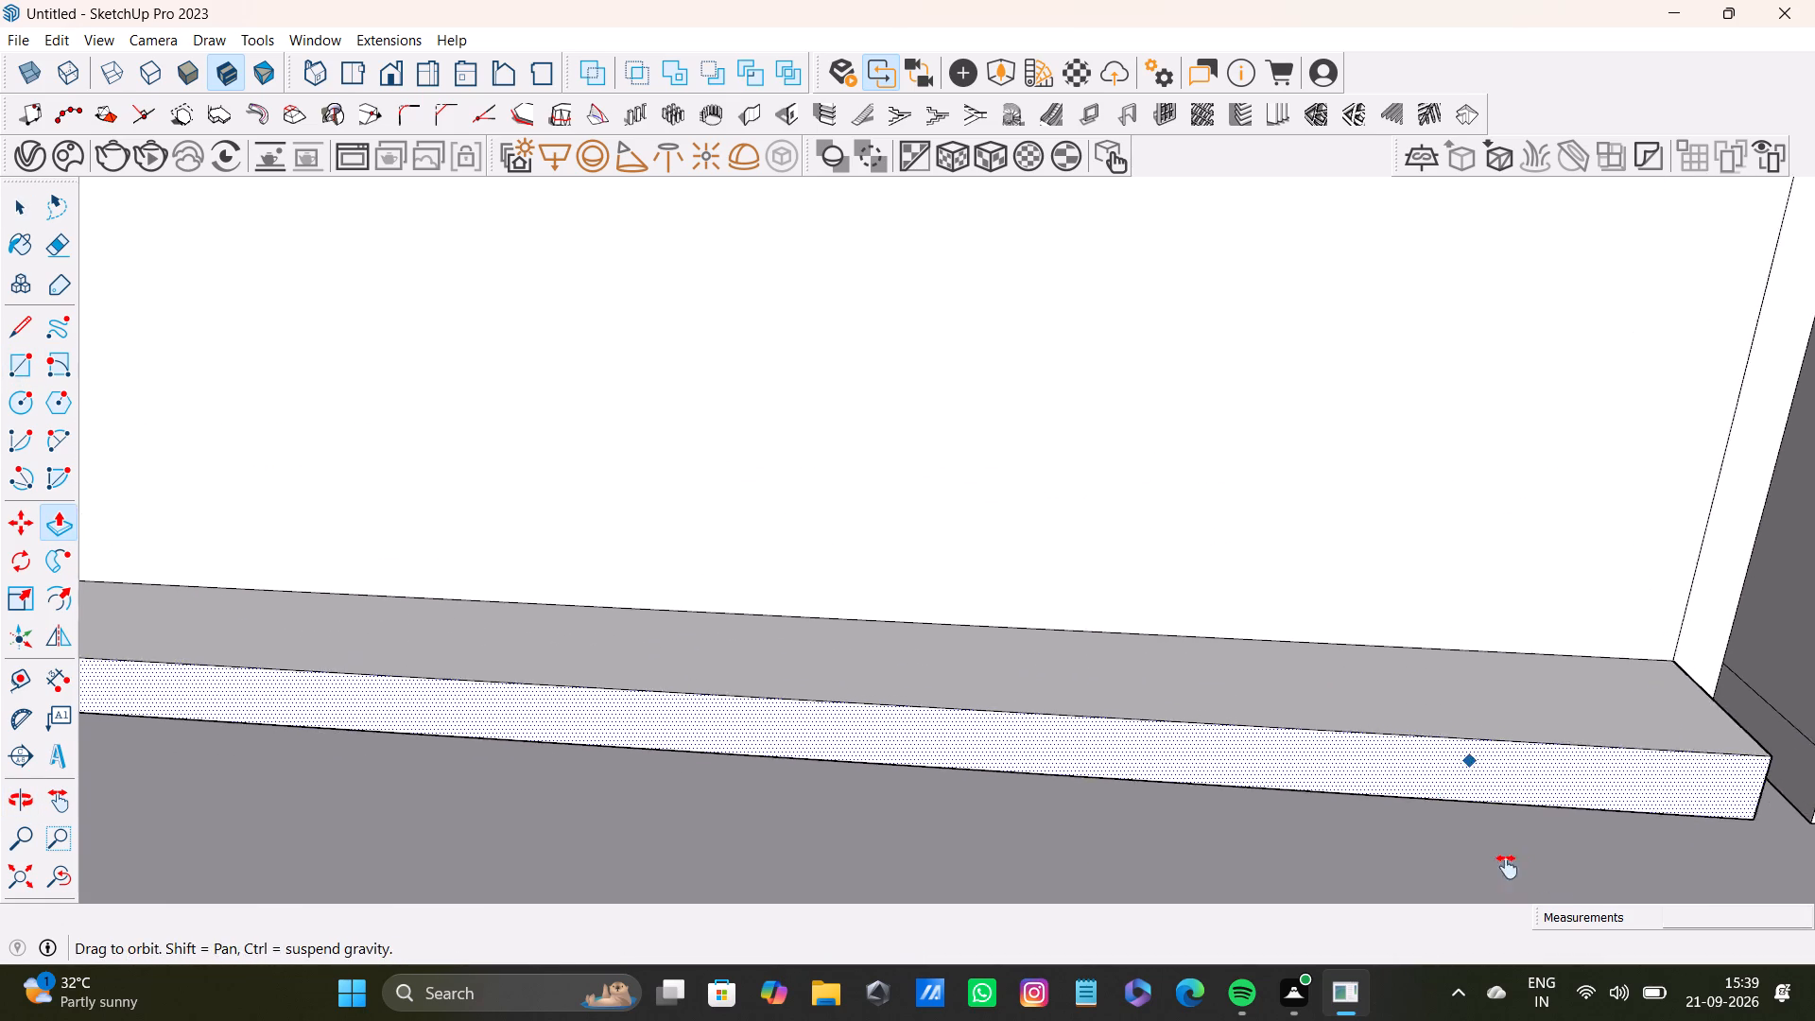
Push/Pull the floor-level strip's left end face about 1 15/16" to meet the base of the left shelf unit.
middle_click_drag(1507, 867, 1507, 868, "shift")
scroll(1275, 694, "down", 7)
middle_click_drag(1243, 700, 1180, 750, "shift")
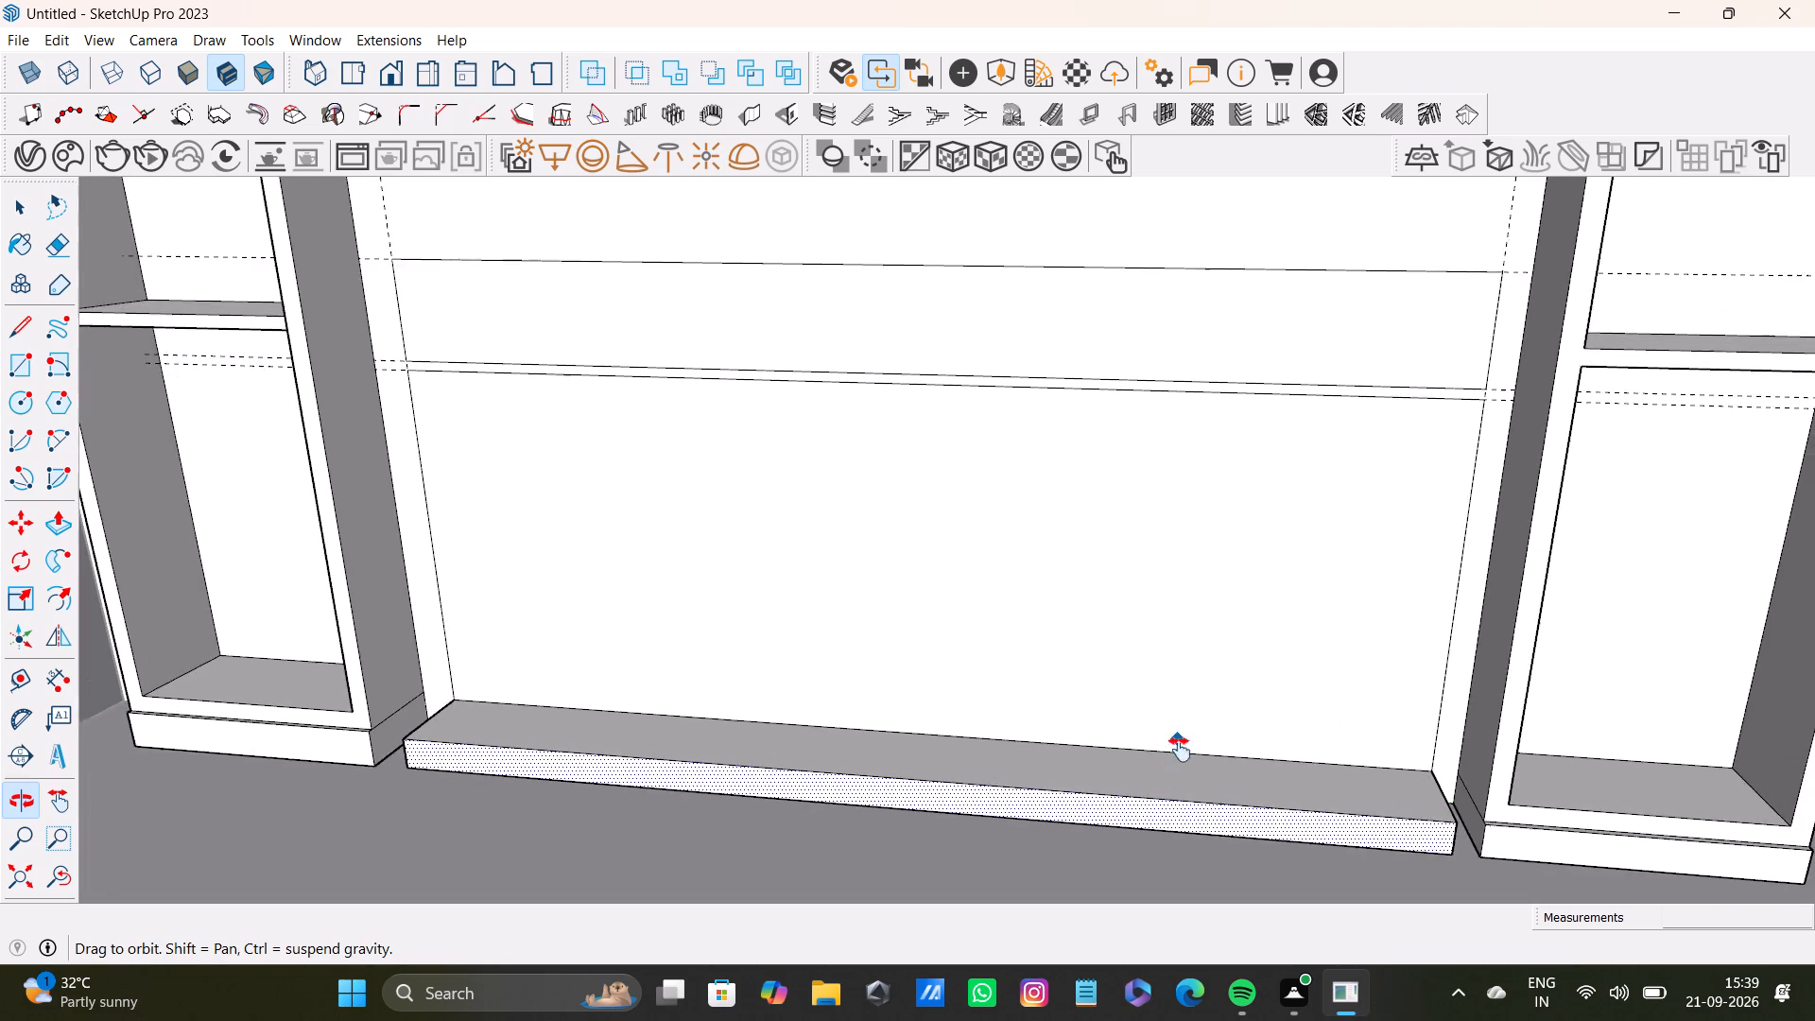
middle_click_drag(1180, 750, 1300, 752, "shift")
scroll(672, 791, "up", 5)
middle_click_drag(557, 822, 607, 795, "shift")
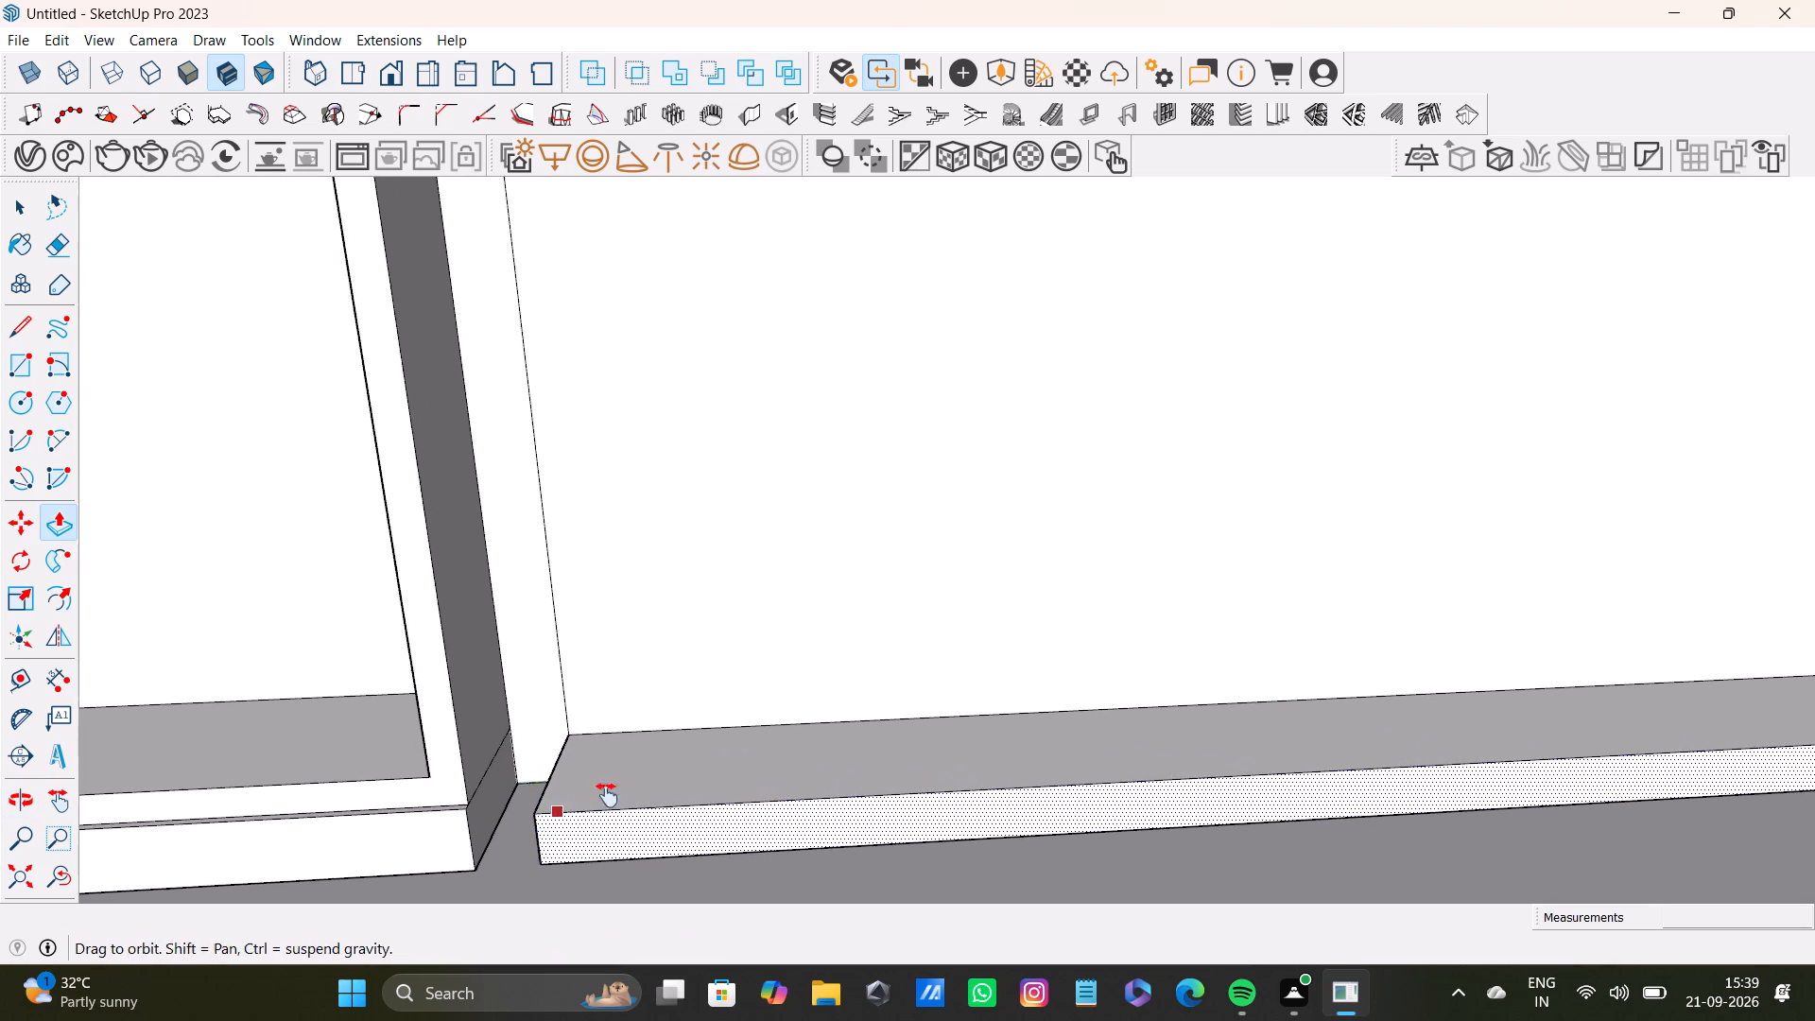
middle_click_drag(607, 795, 783, 748, "shift")
scroll(763, 756, "up", 3)
middle_click_drag(731, 766, 909, 746)
scroll(907, 747, "up", 4)
middle_click_drag(970, 742, 919, 656, "shift")
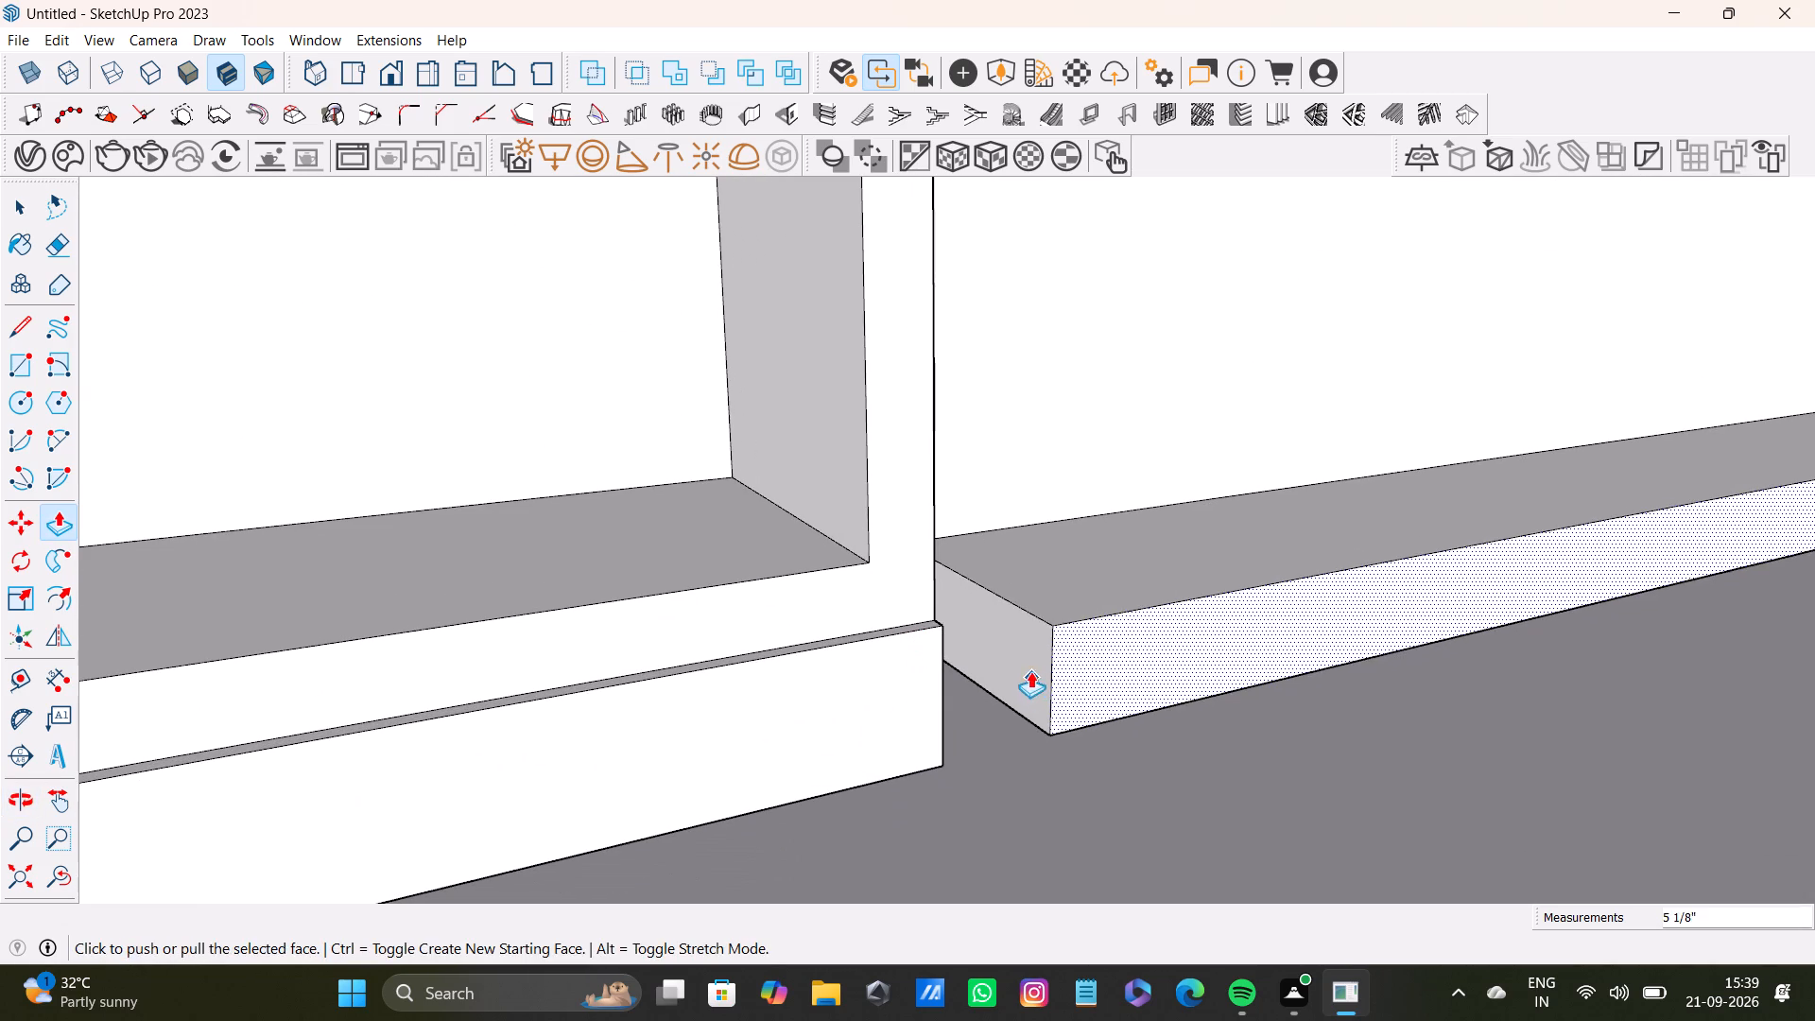
left_click_drag(1030, 670, 946, 688)
key("space")
left_click(1050, 662)
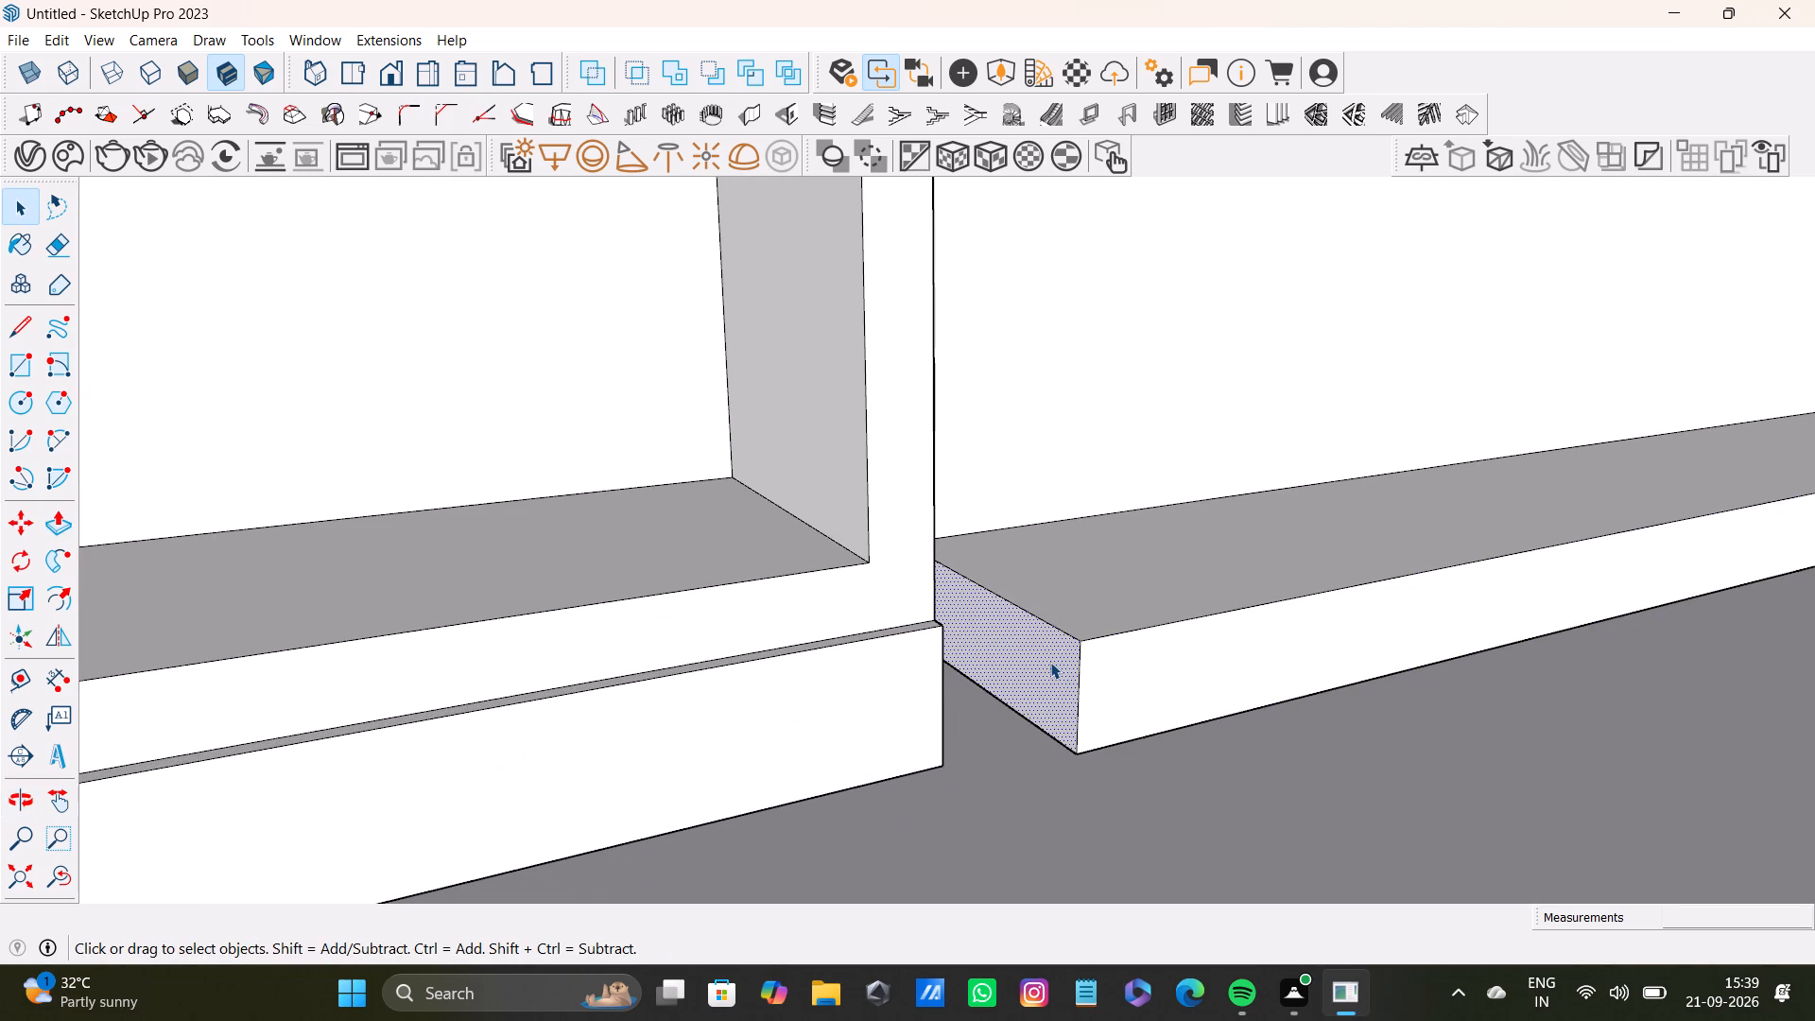
key("p")
left_click_drag(1050, 662, 873, 691)
Push/Pull the strip's front face back about 5/8", flush with the base of the left shelf unit.
scroll(1003, 747, "up", 3)
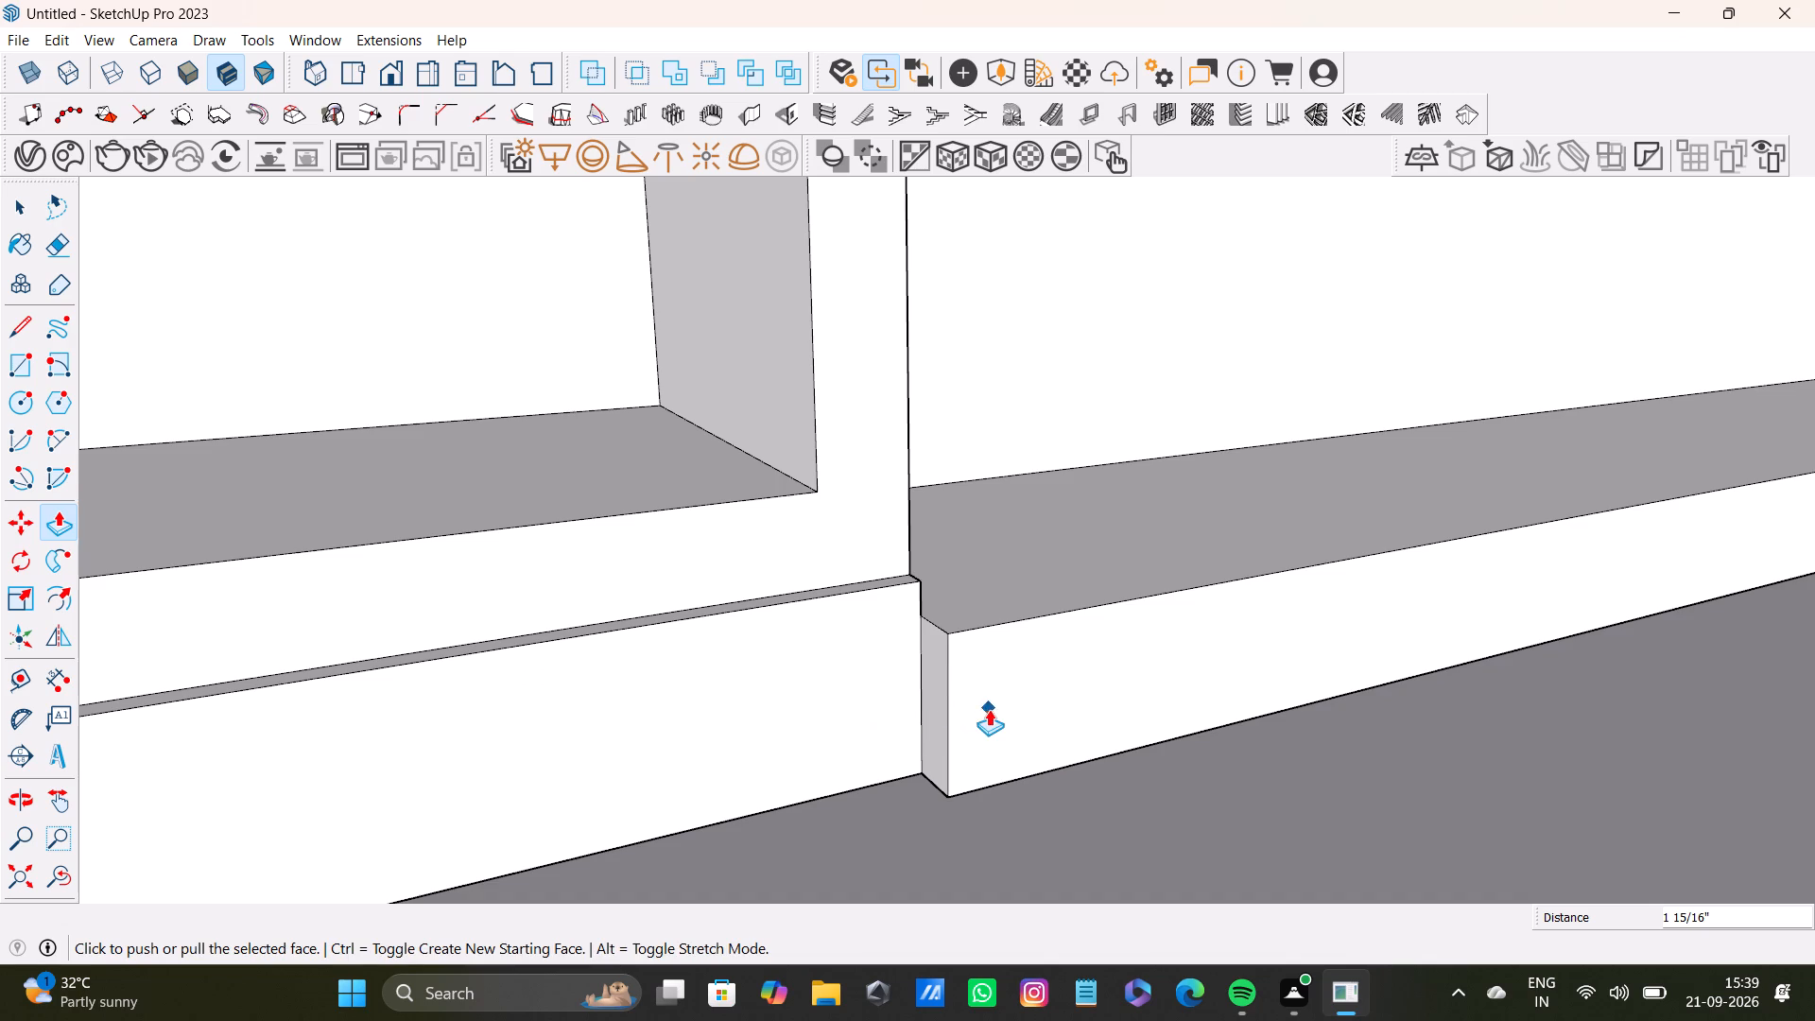
key("space")
left_click(990, 709)
key("p")
left_click_drag(991, 709, 920, 710)
Push/Pull the strip's right end face about 1 5/16" to meet the base of the right shelf unit.
scroll(924, 719, "down", 8)
middle_click_drag(1411, 689, 700, 684, "shift")
scroll(945, 608, "down", 5)
middle_click_drag(1508, 499, 1218, 619, "shift")
scroll(1239, 591, "up", 4)
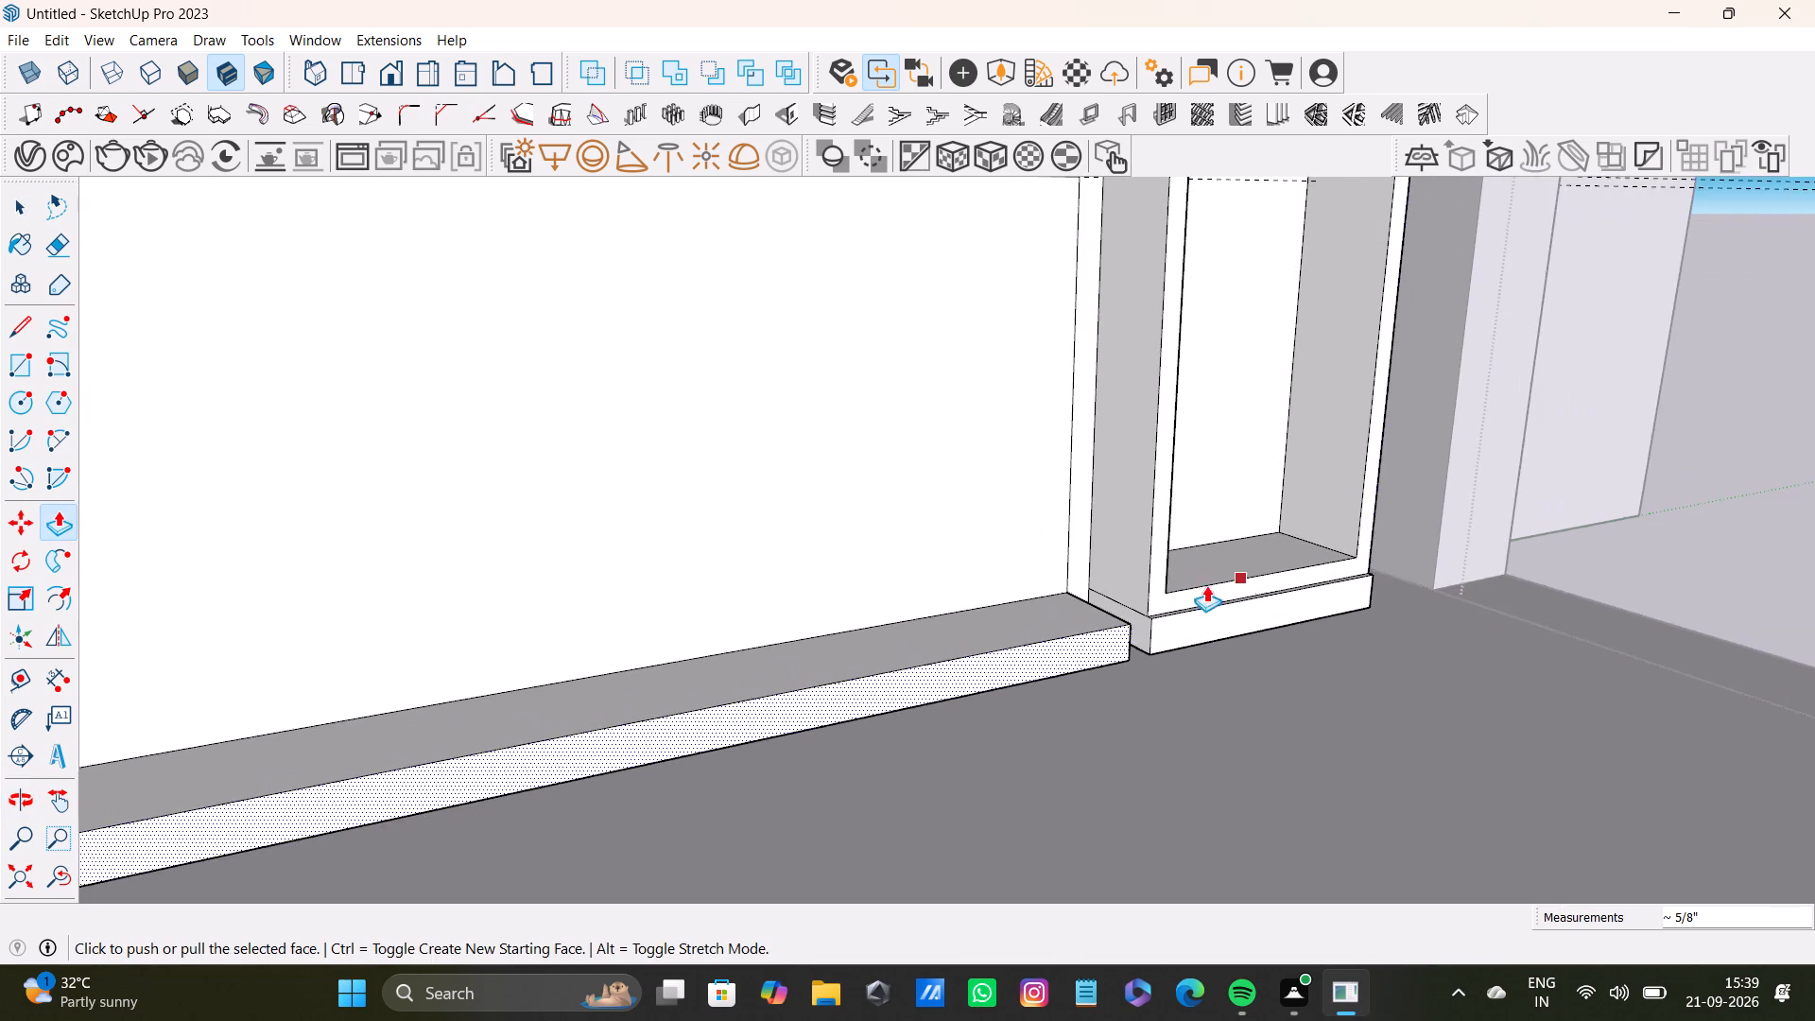
scroll(1206, 585, "up", 6)
middle_click_drag(1116, 664, 835, 693)
scroll(823, 671, "up", 5)
middle_click_drag(761, 701, 982, 697, "shift")
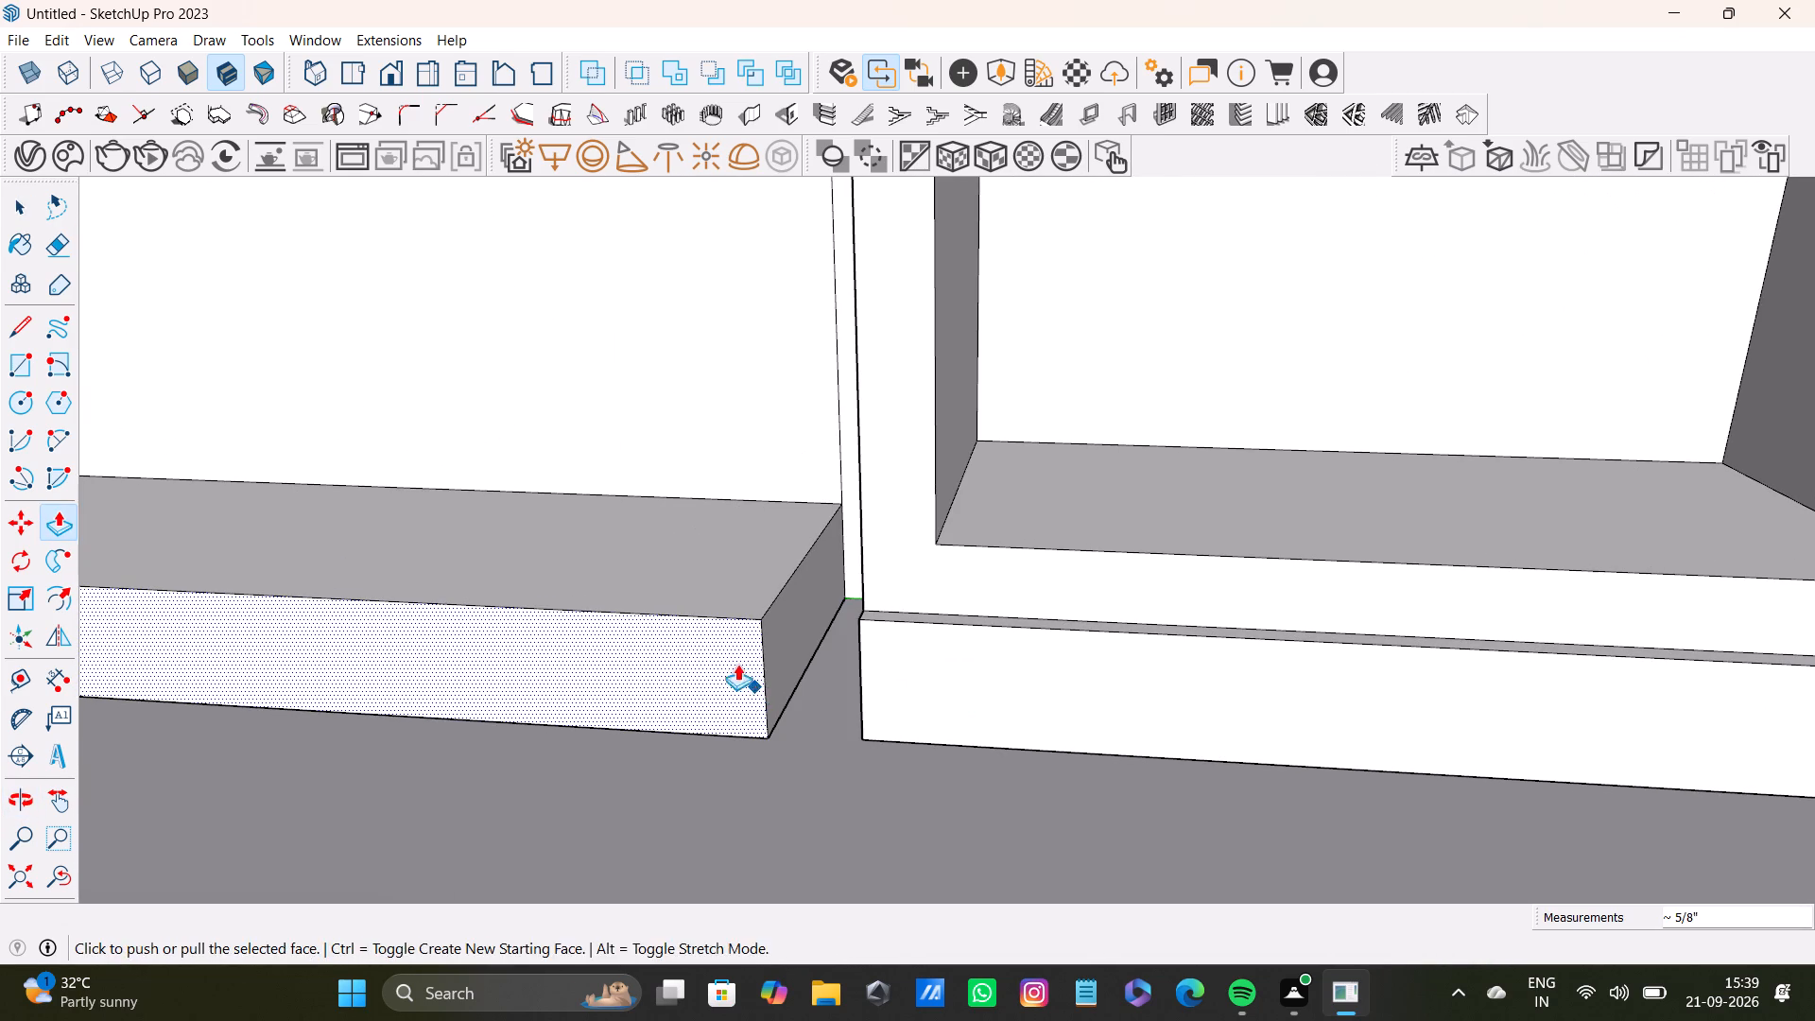
key("space")
left_click(777, 657)
key("p")
left_click_drag(778, 654, 841, 682)
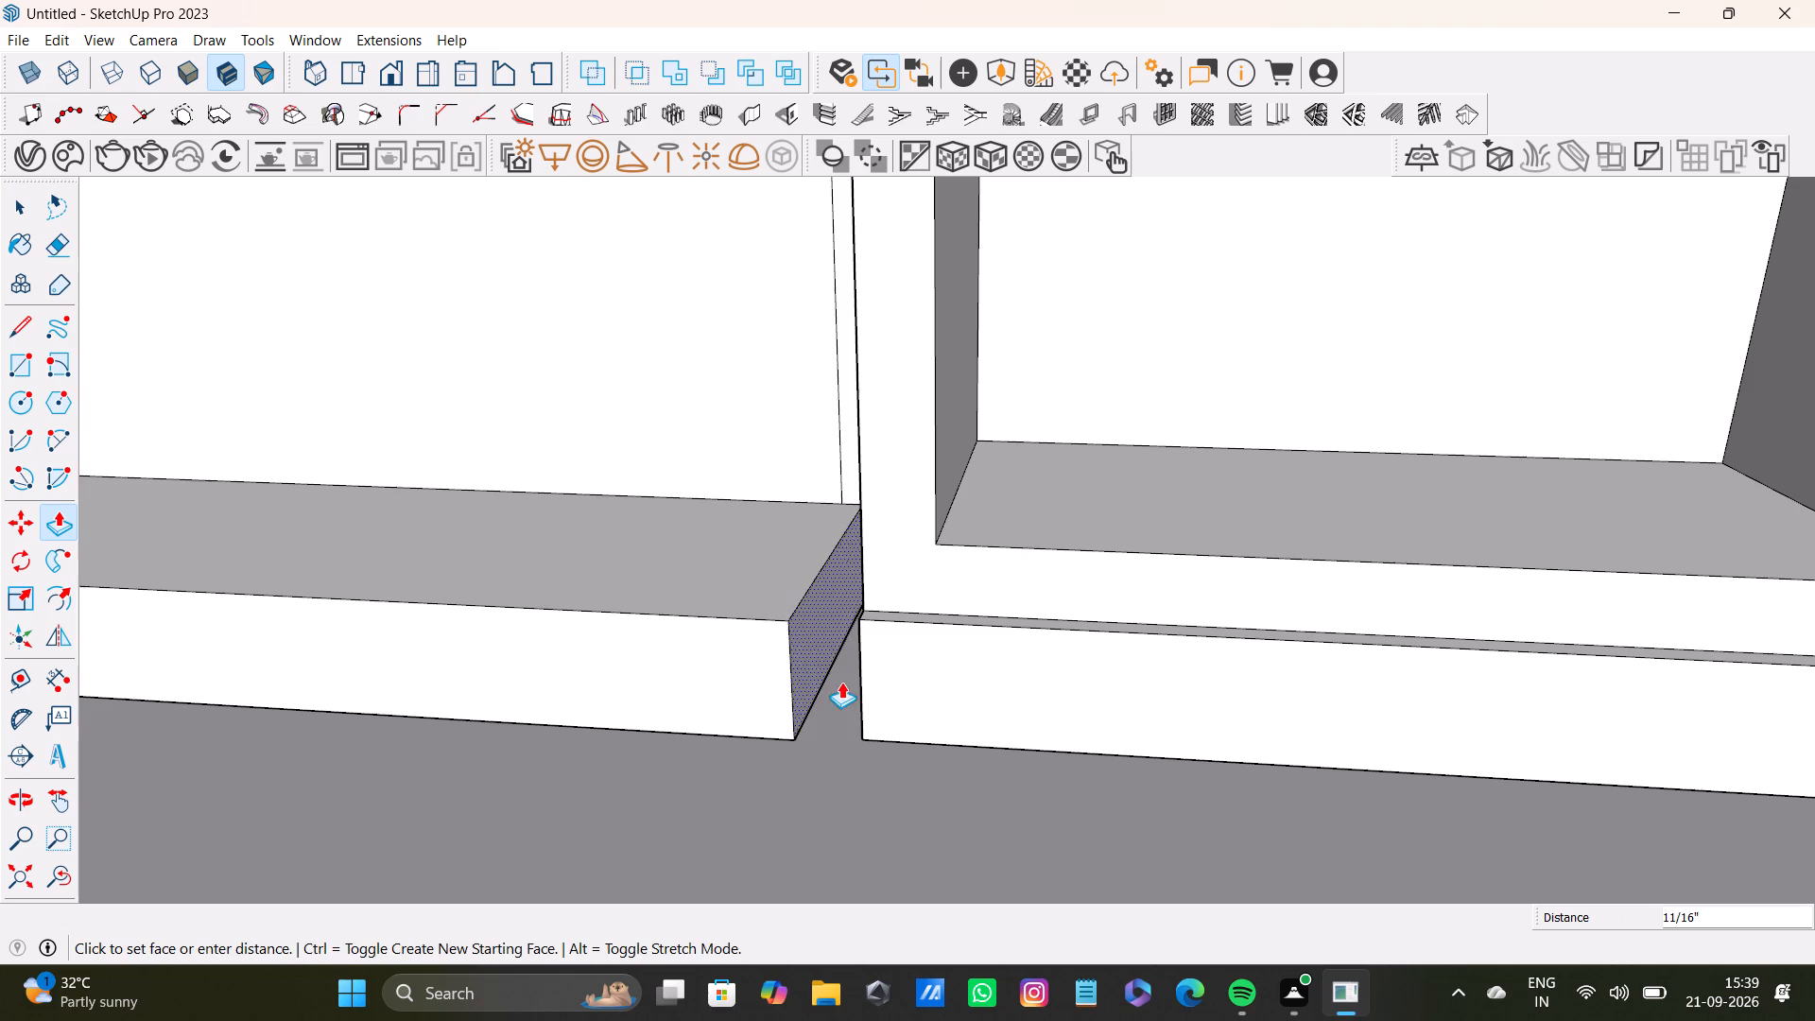
left_click_drag(841, 682, 879, 707)
Push/Pull the strip's front face about 1/8" to align it flush with the bases of both tall shelf units.
scroll(849, 684, "up", 10)
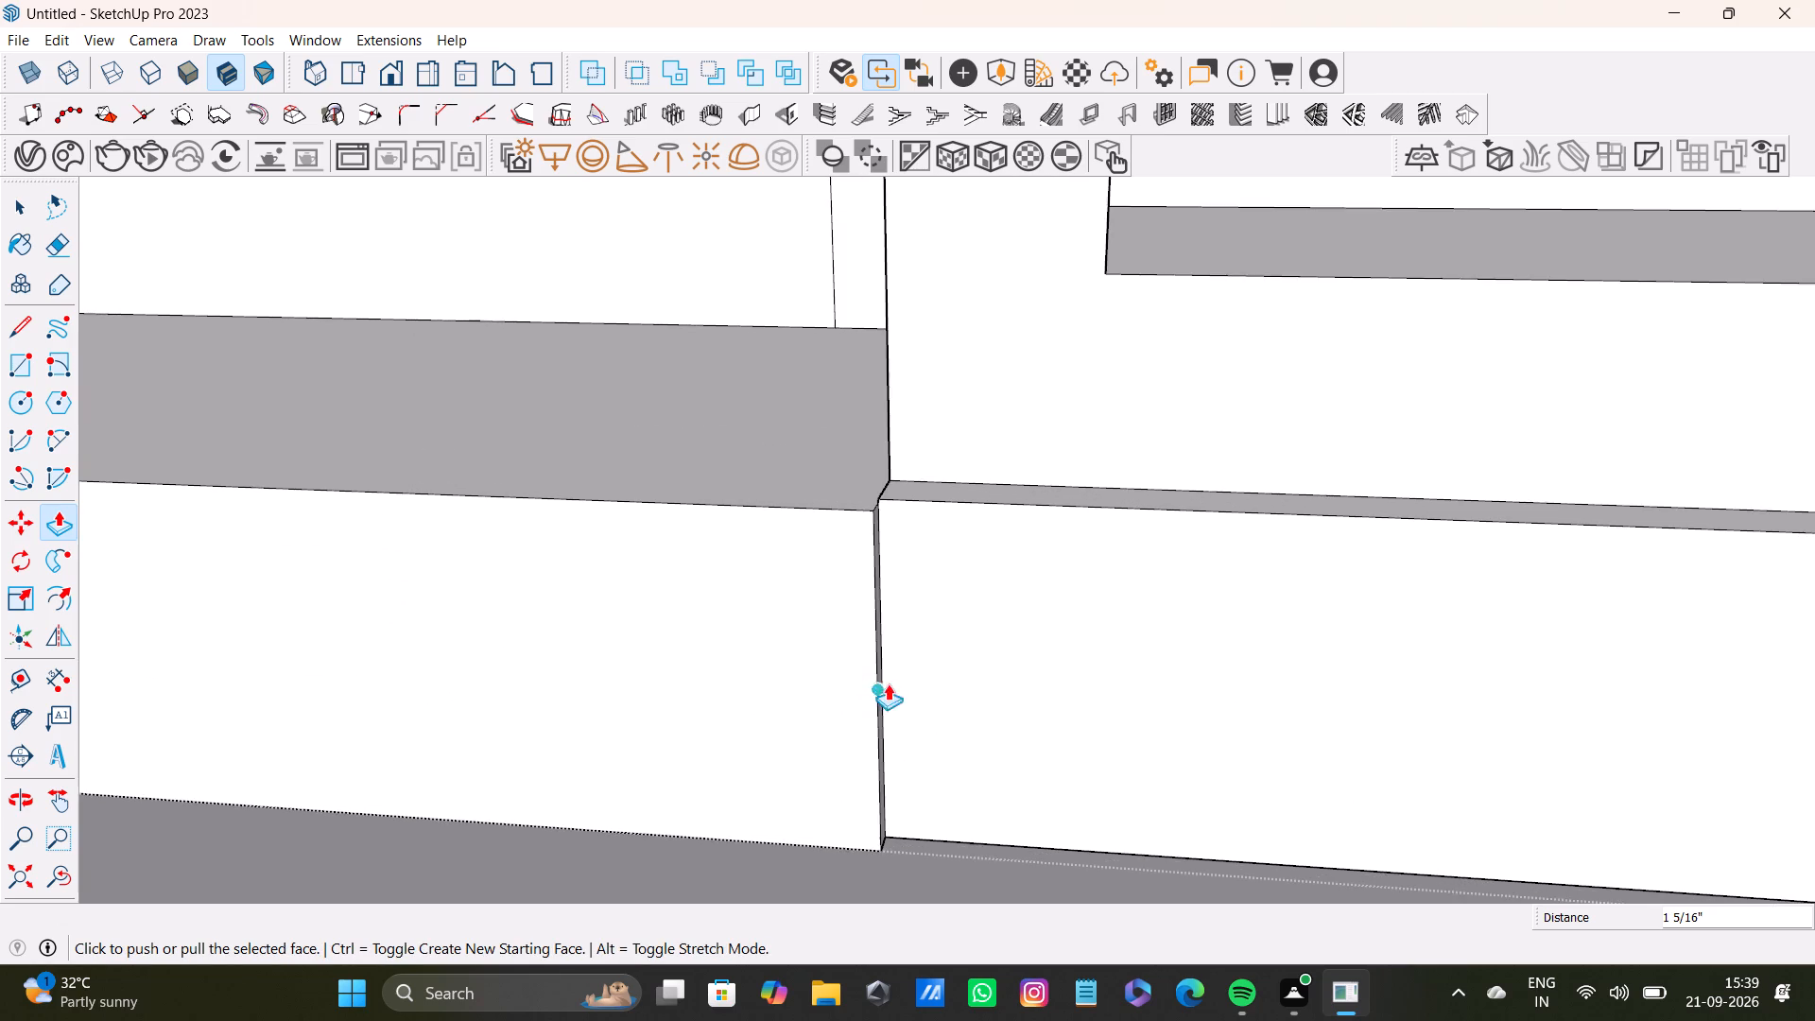
scroll(888, 684, "up", 1)
middle_click_drag(889, 683, 806, 691)
scroll(856, 650, "up", 3)
left_click_drag(871, 629, 887, 655)
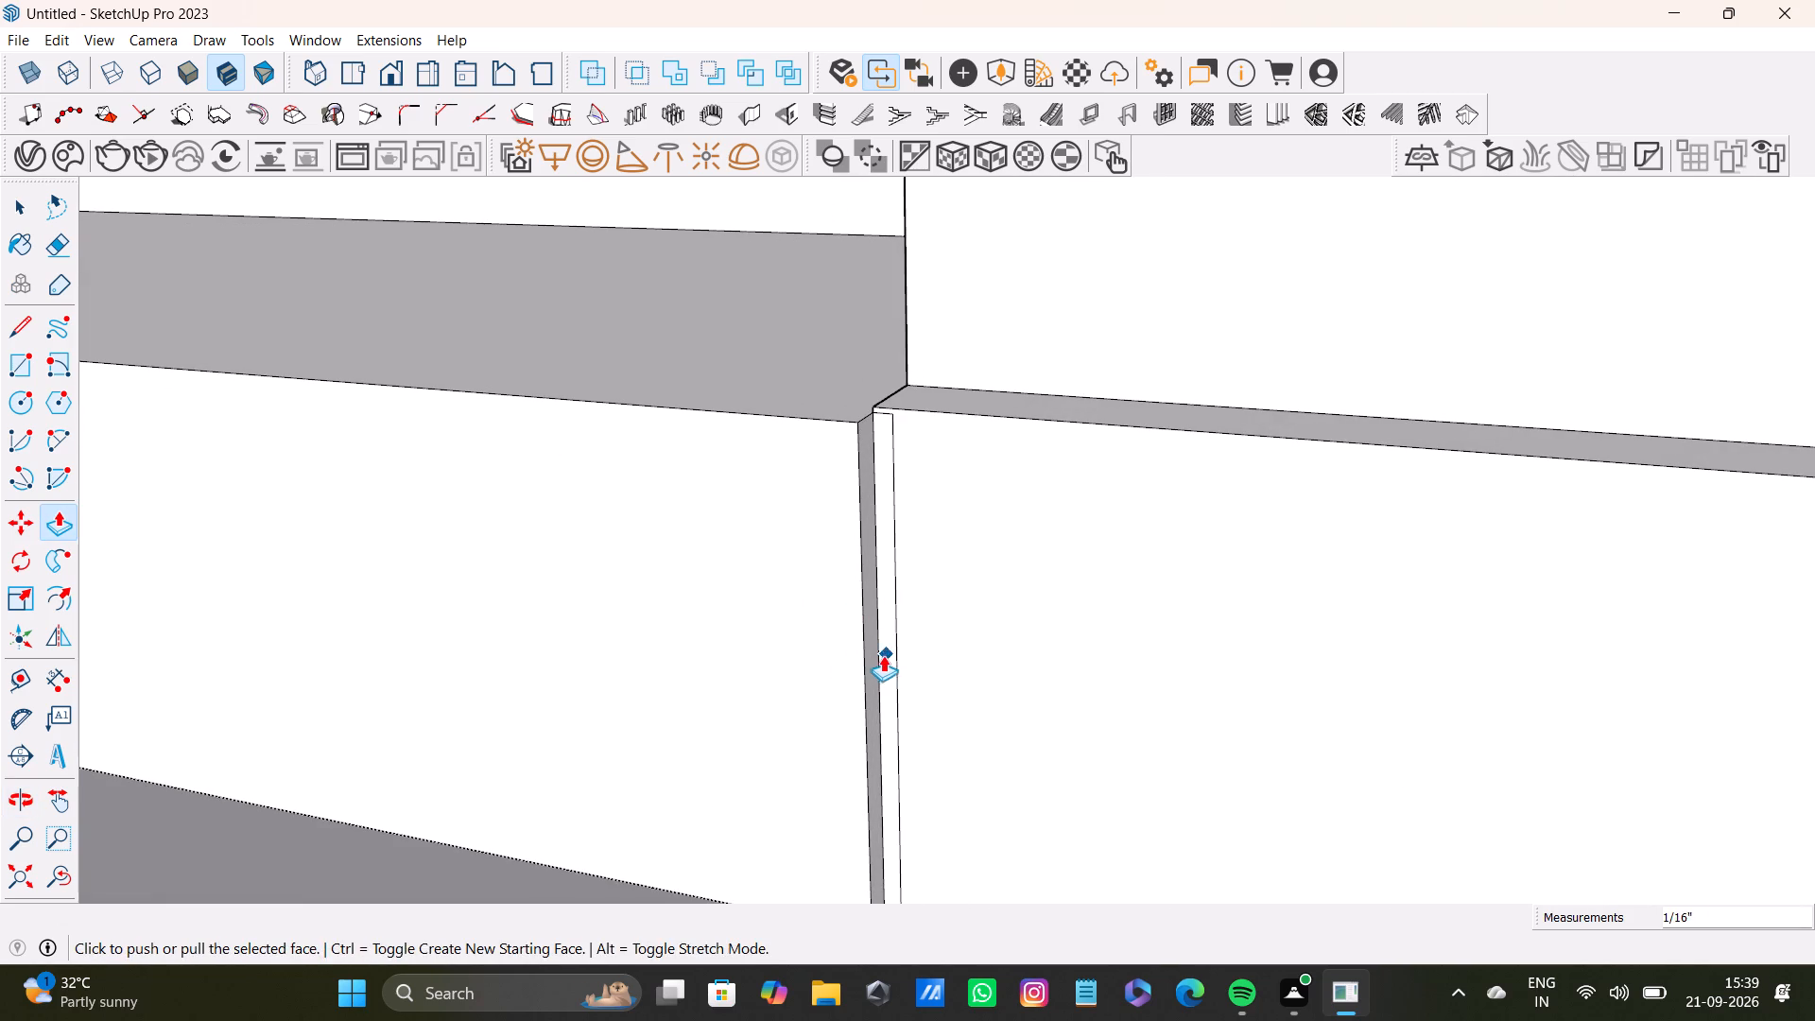
key("ctrl+z")
left_click_drag(859, 689, 907, 664)
scroll(839, 691, "down", 9)
middle_click_drag(775, 694, 1460, 705, "shift")
scroll(1277, 707, "down", 8)
middle_click_drag(1063, 686, 1643, 702)
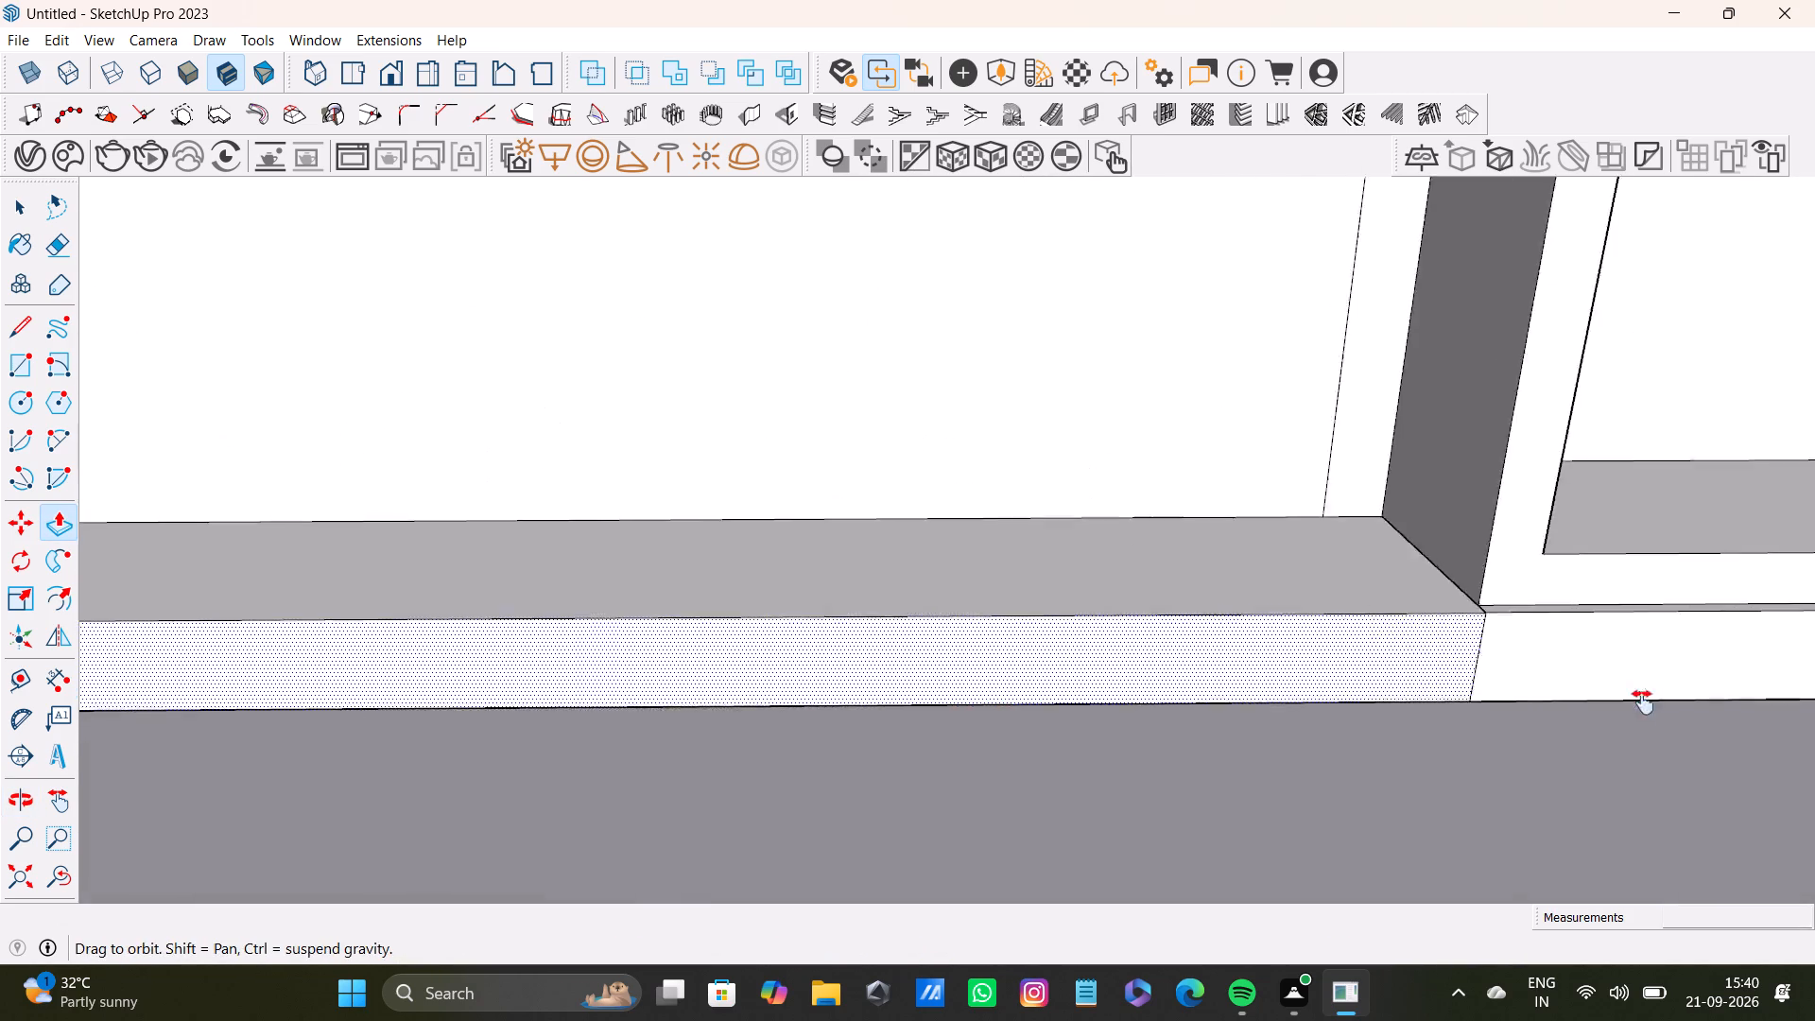
middle_click_drag(1643, 702, 1644, 702)
scroll(1231, 663, "down", 8)
middle_click_drag(1171, 672, 1583, 637, "shift")
scroll(1347, 656, "down", 4)
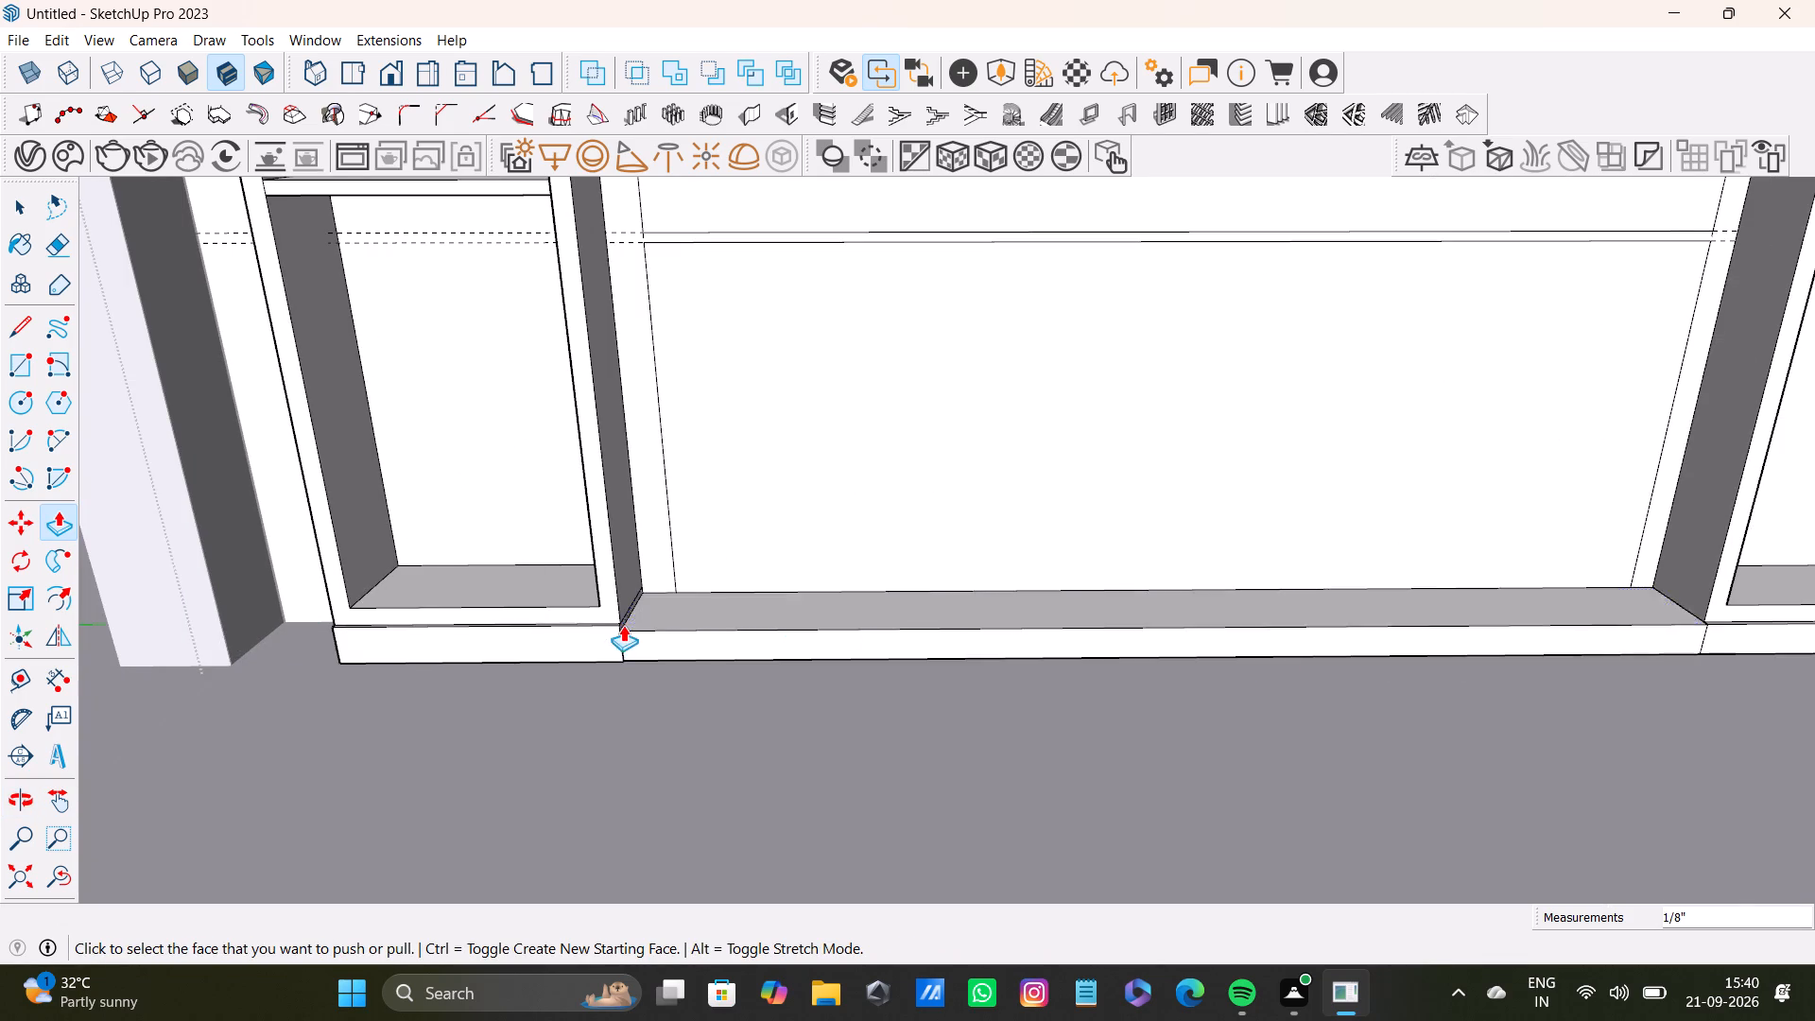
scroll(622, 625, "up", 16)
left_click_drag(602, 706, 581, 706)
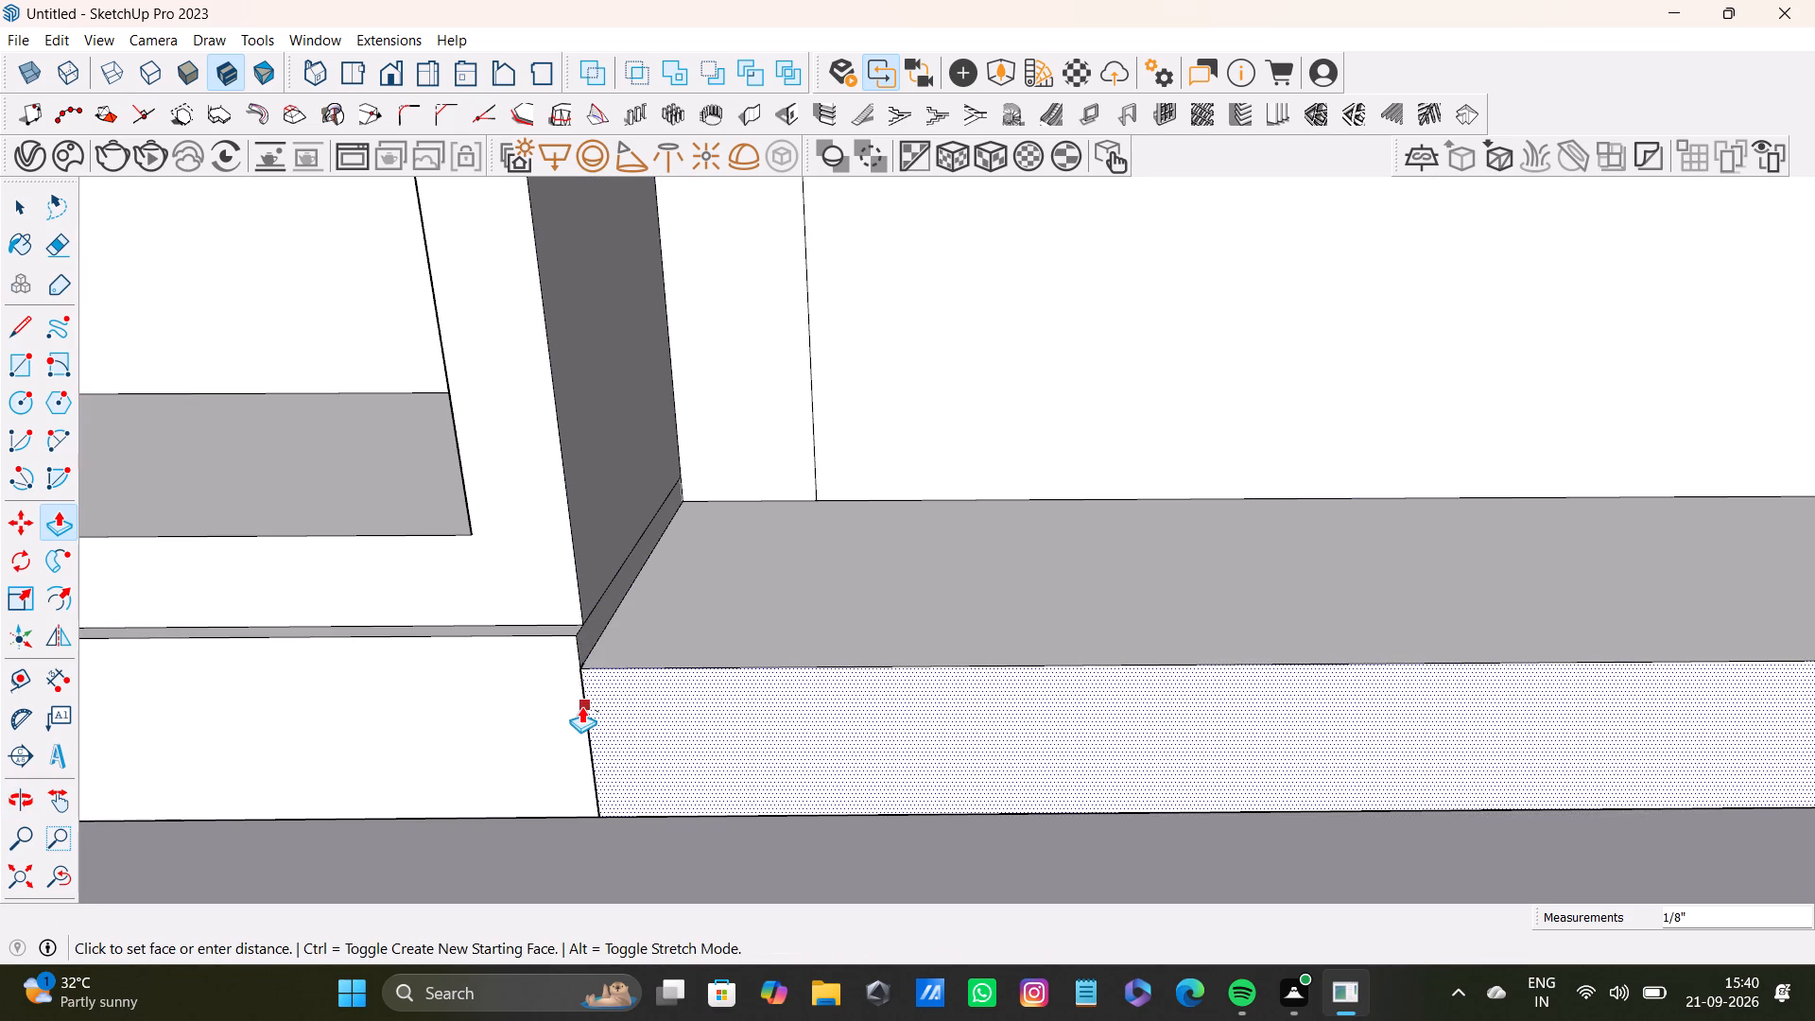
left_click_drag(581, 706, 566, 695)
scroll(655, 699, "up", 8)
scroll(539, 662, "down", 13)
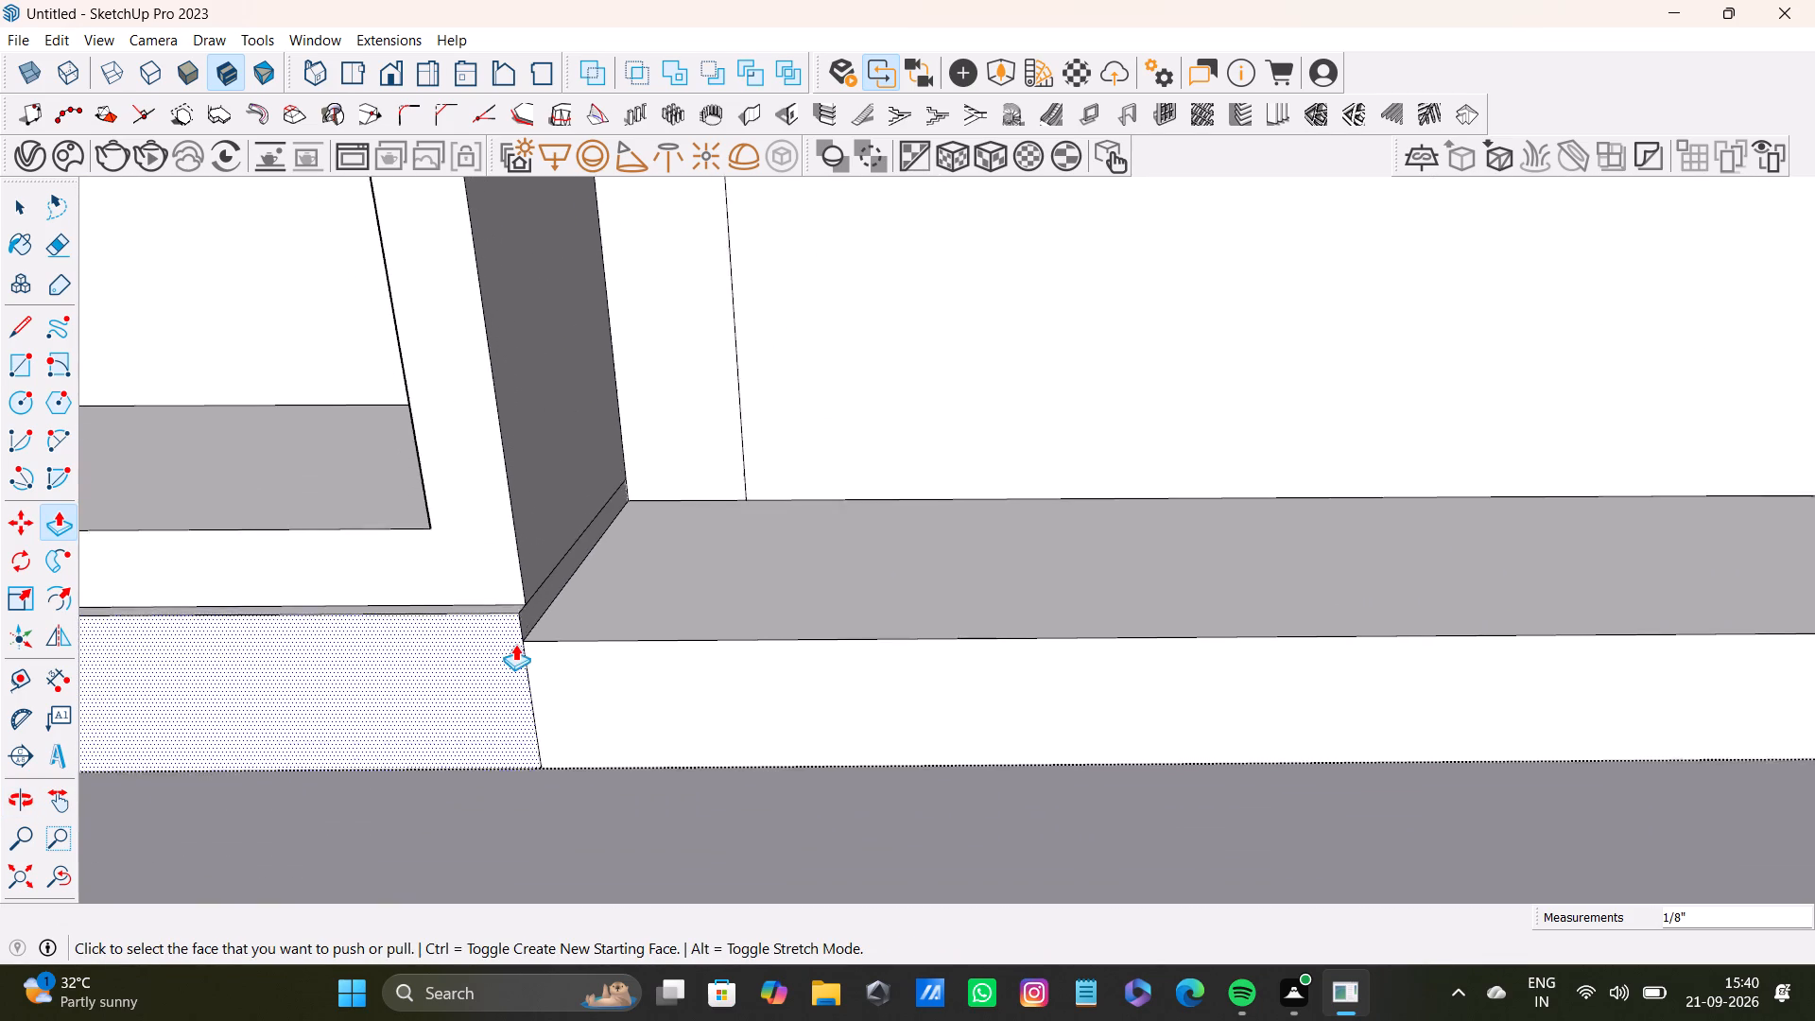
Push/Pull the long narrow wall rectangle above the large lower one outward by about 7 9/16".
scroll(515, 644, "down", 9)
scroll(862, 502, "down", 3)
middle_click_drag(871, 493, 509, 644, "shift")
scroll(521, 630, "down", 4)
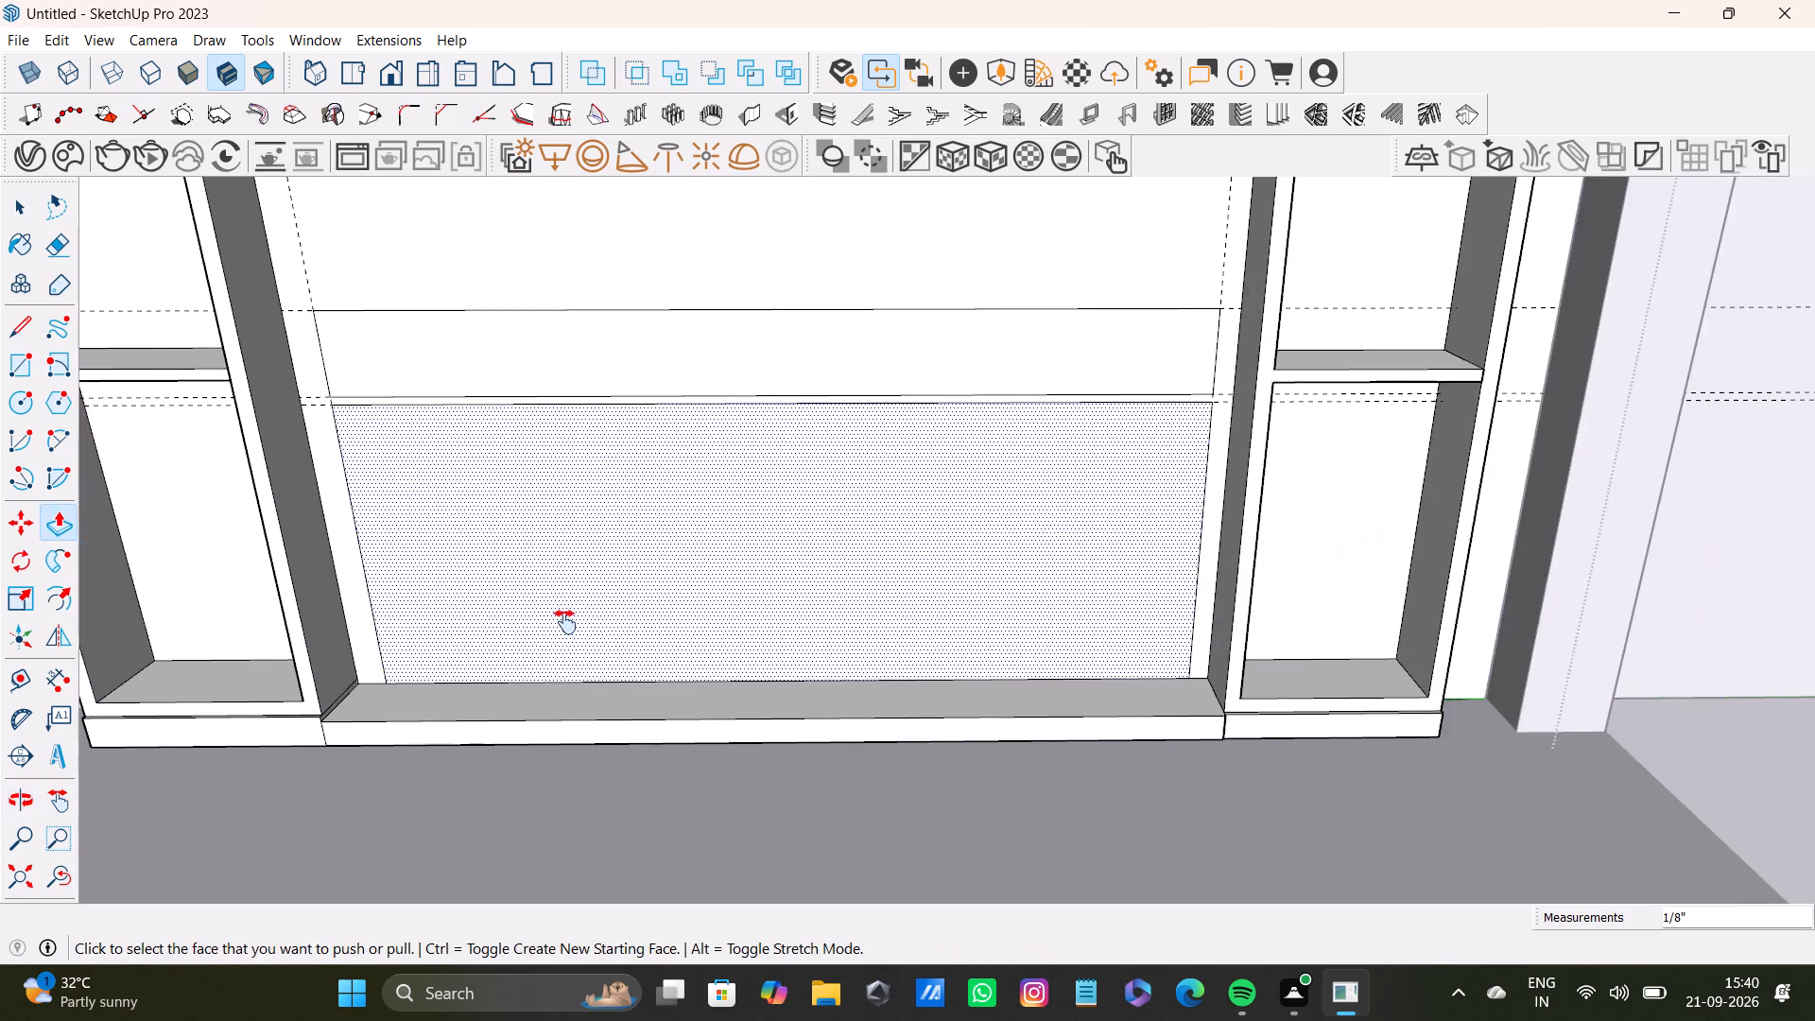
middle_click_drag(565, 622, 636, 617, "shift")
middle_click_drag(954, 603, 935, 641)
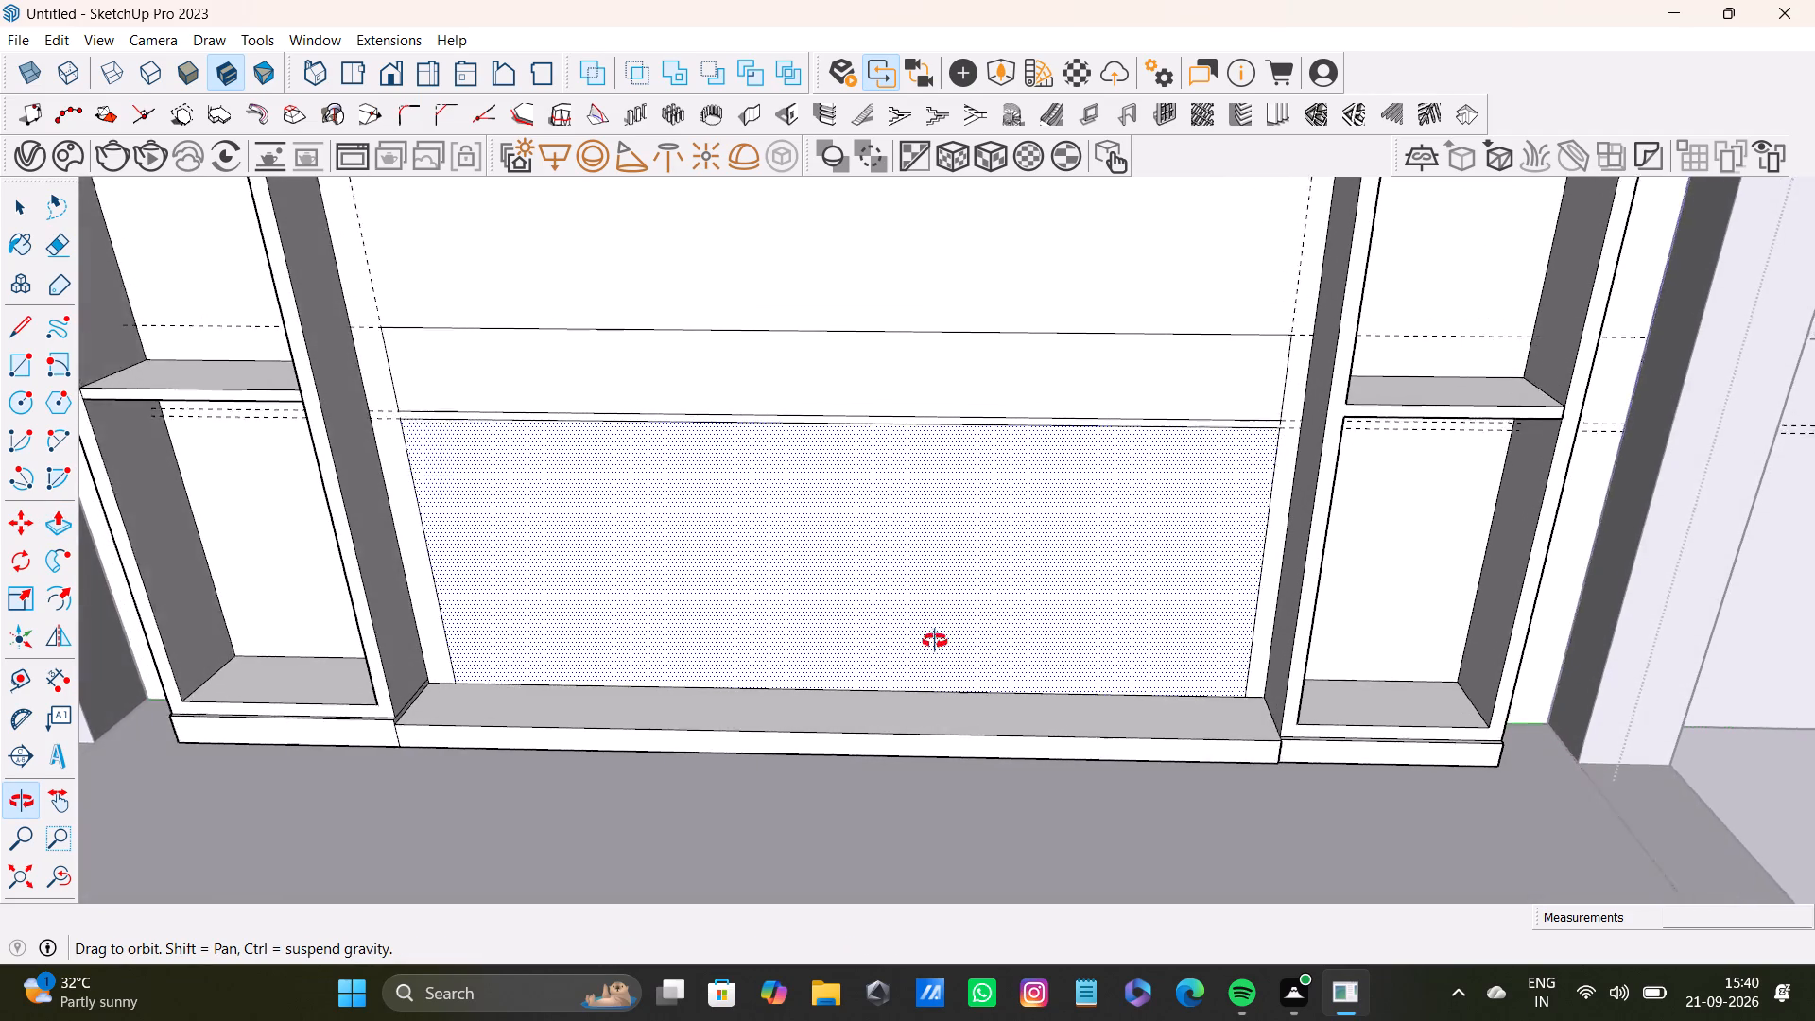
middle_click_drag(935, 641, 940, 651)
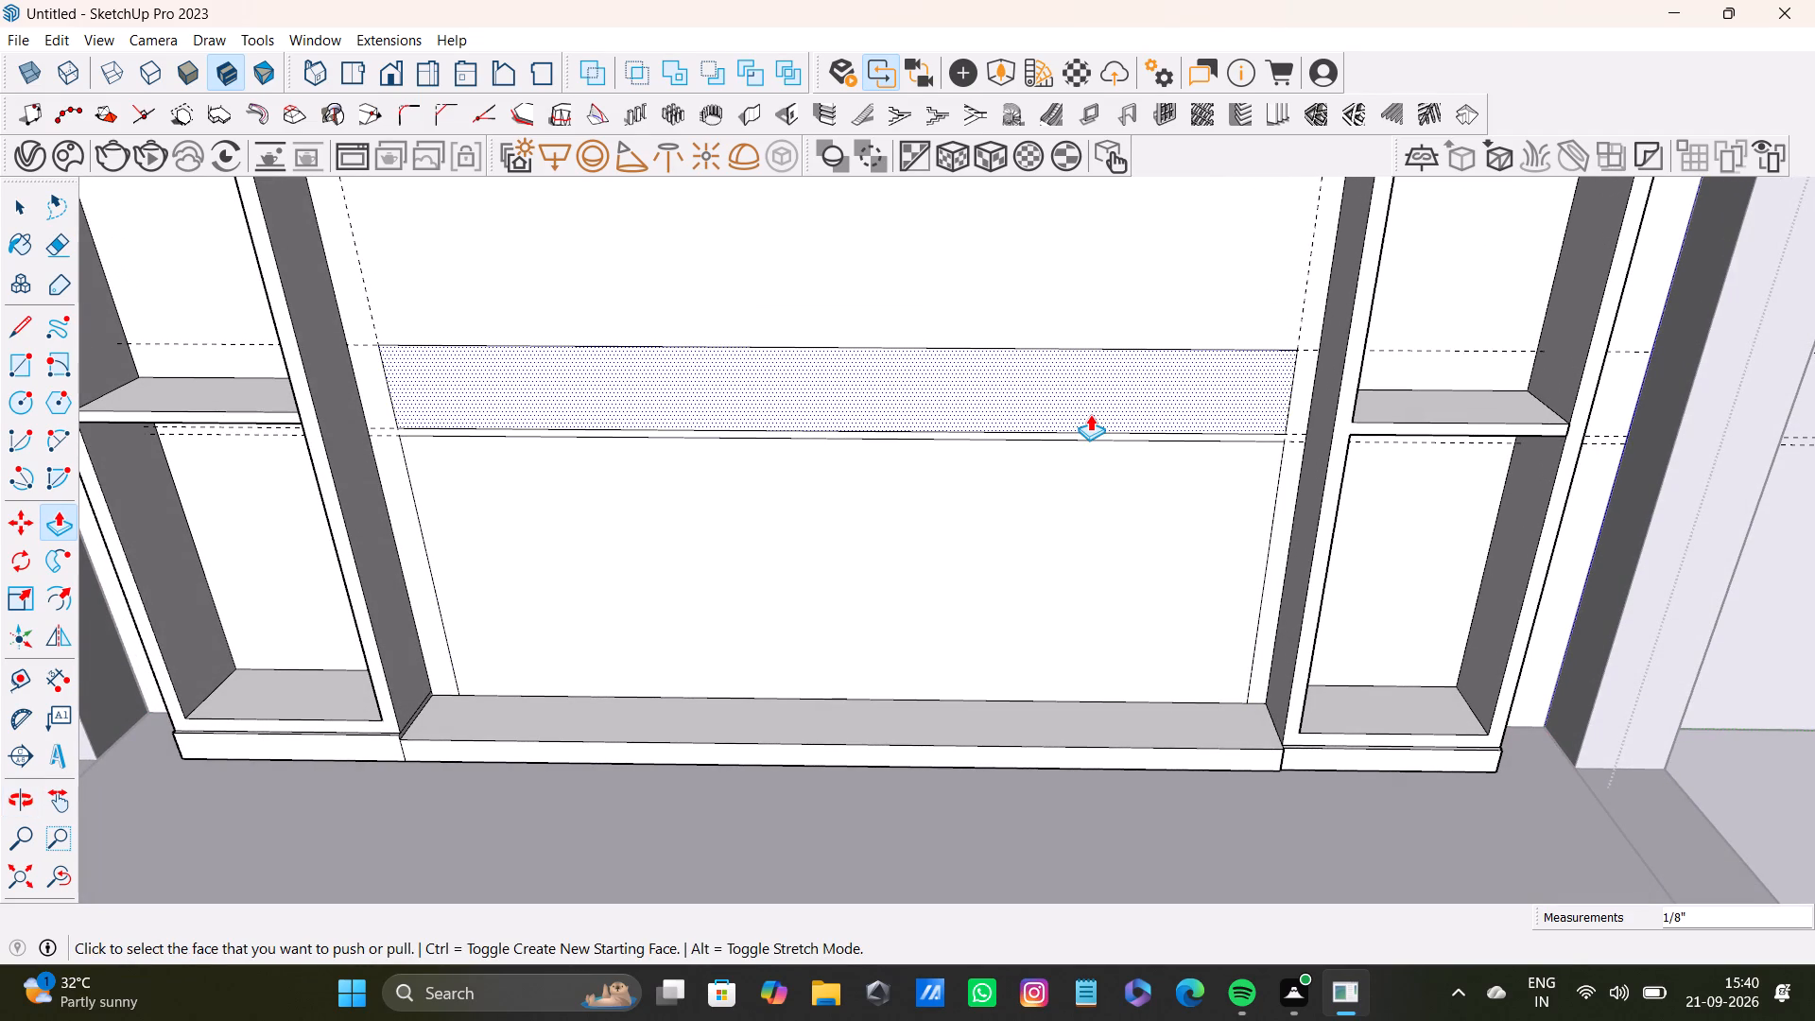
key("p")
left_click_drag(1090, 414, 1142, 483)
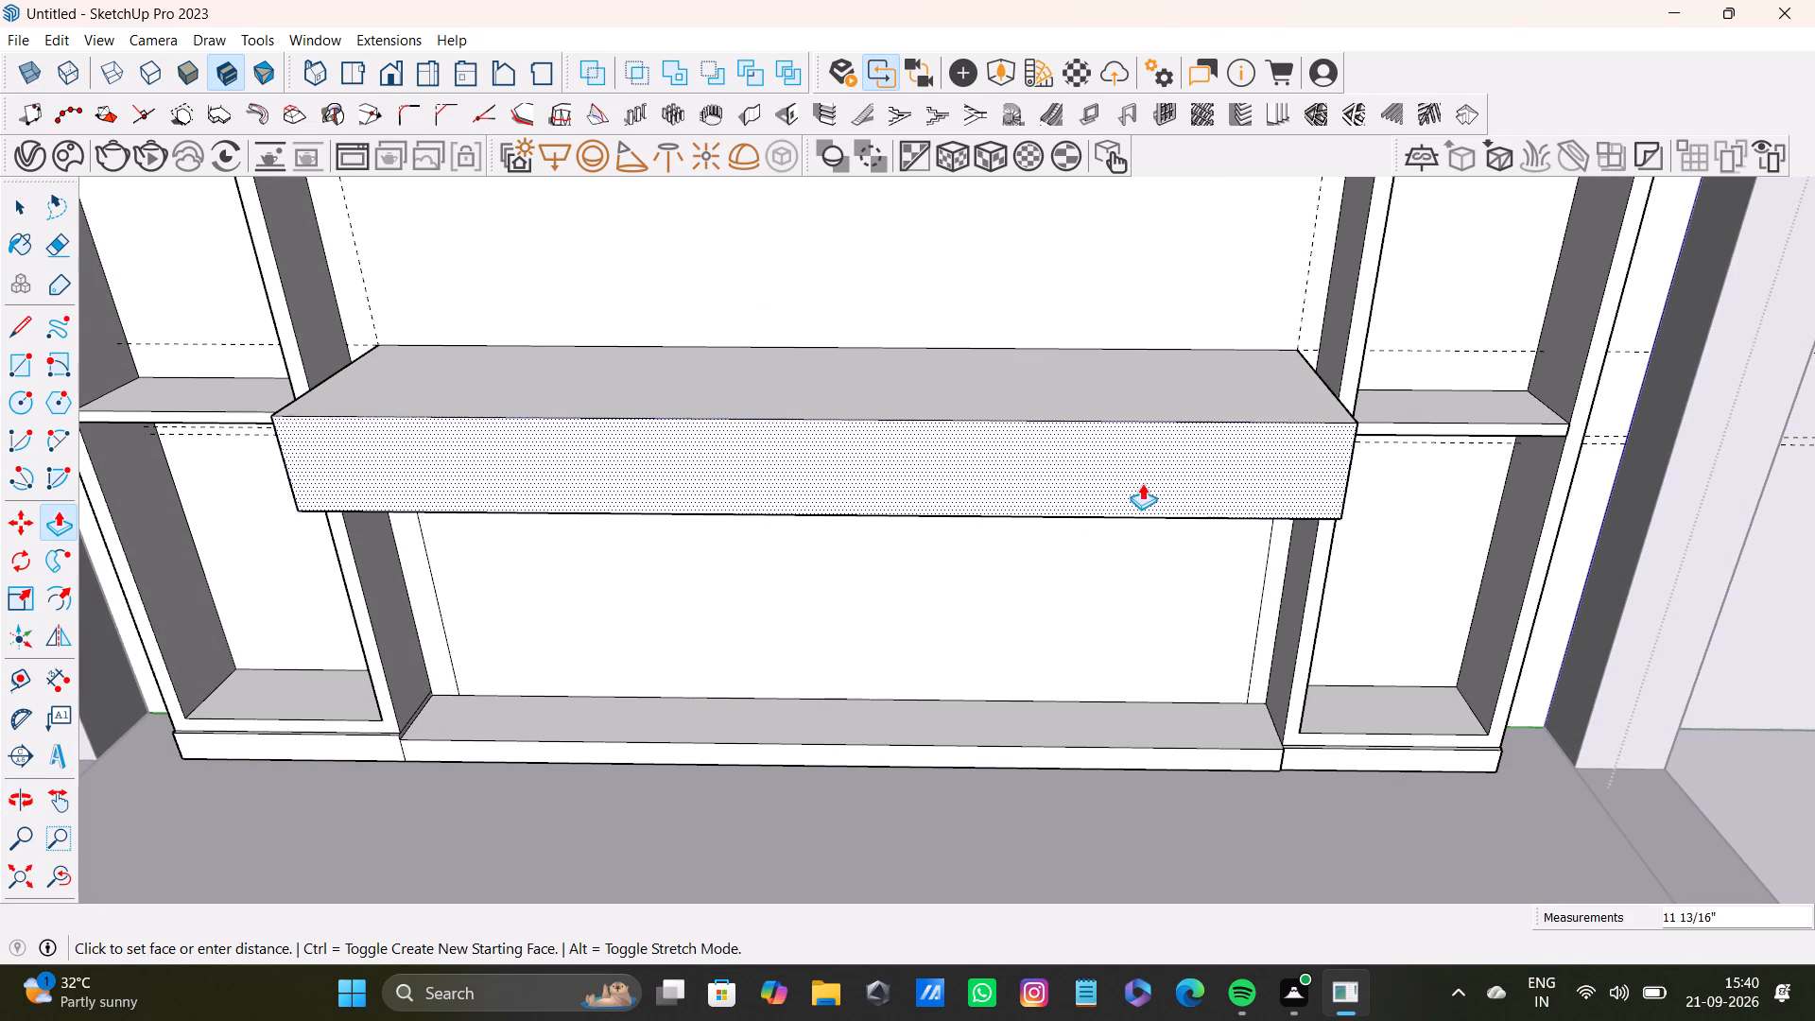
left_click_drag(1142, 483, 1107, 460)
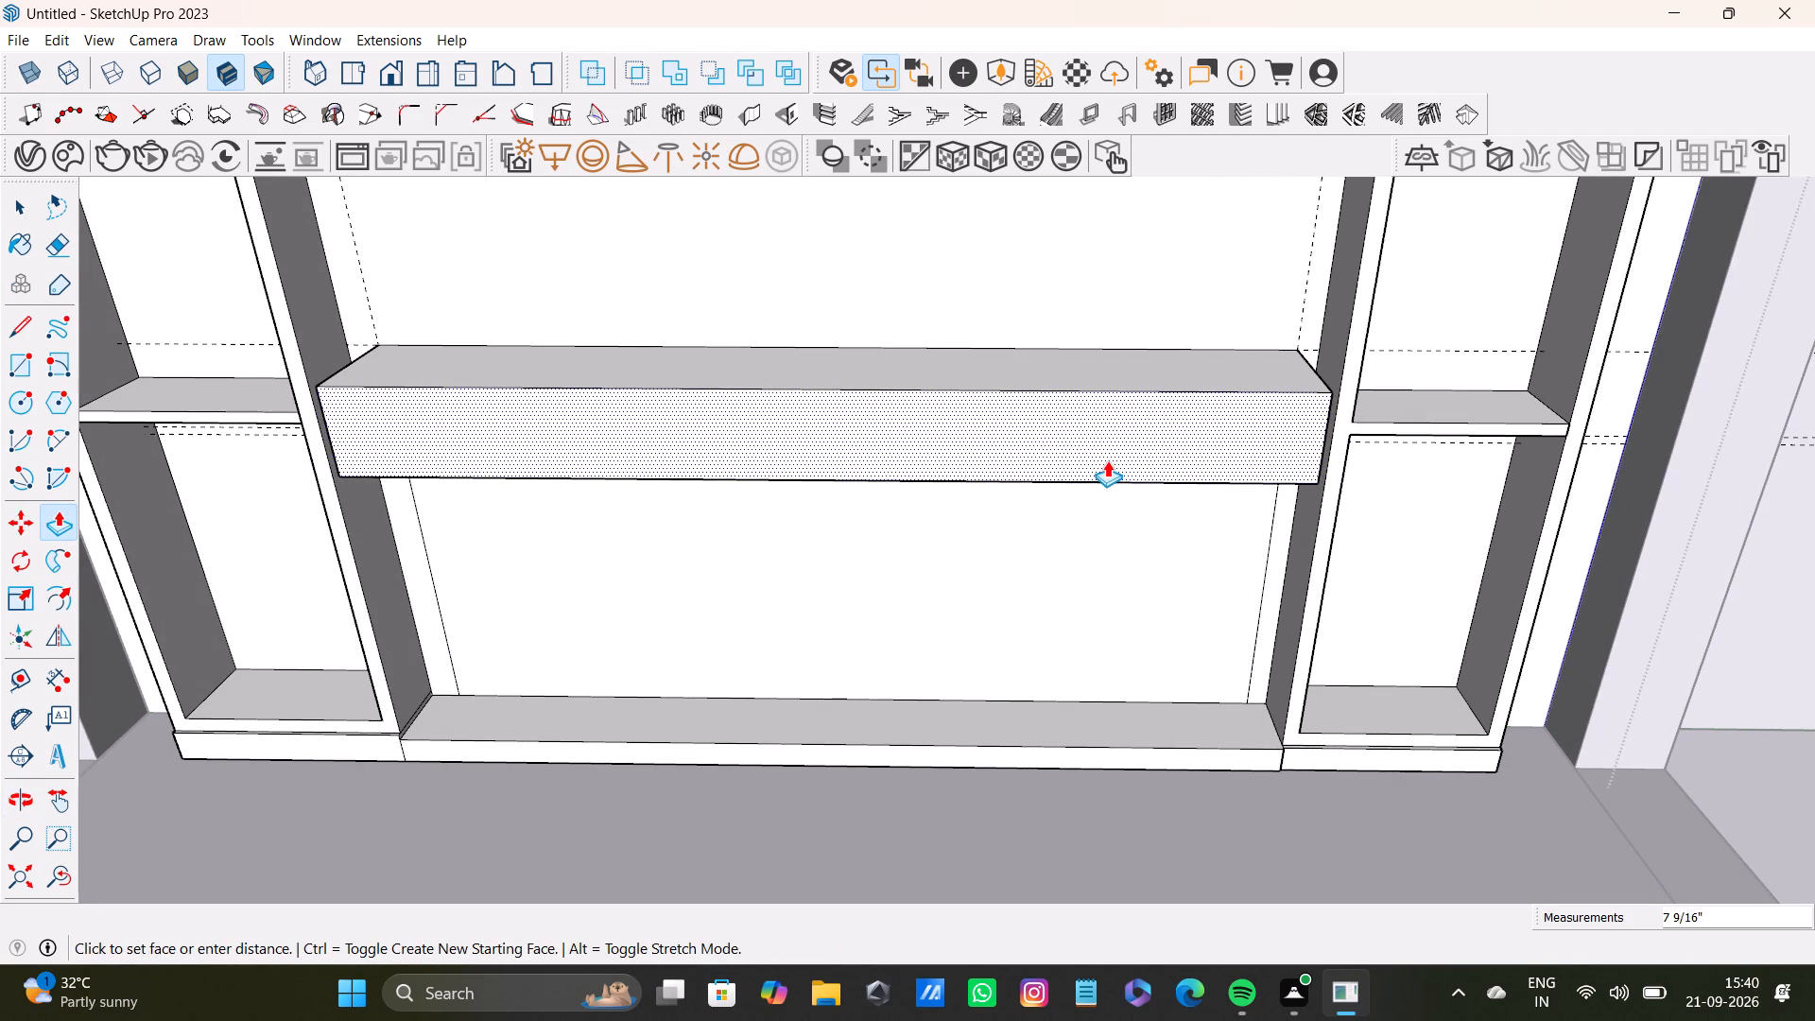
left_click_drag(1107, 460, 1110, 462)
Draw a two-point arc across the right front corner of the long box's top face.
scroll(1276, 473, "up", 4)
middle_click_drag(1282, 468, 1206, 544)
key("a")
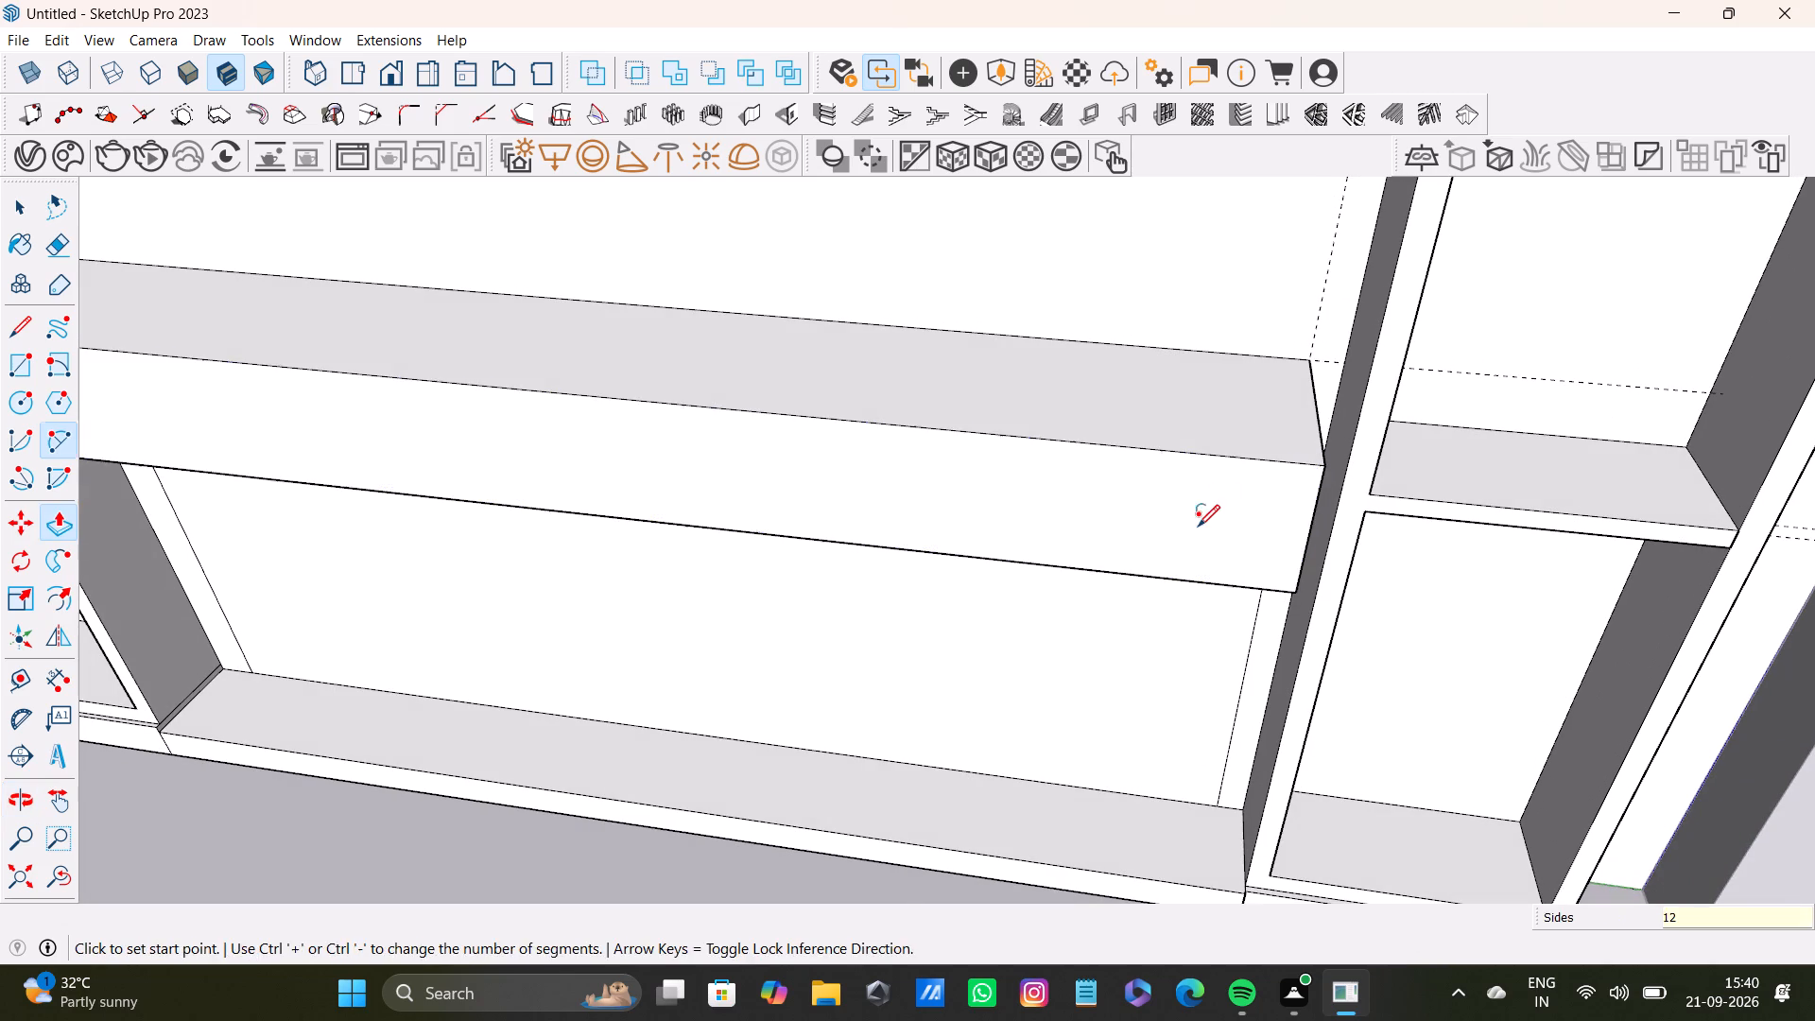
scroll(1224, 504, "up", 1)
middle_click_drag(1224, 504, 1129, 550)
scroll(1163, 533, "up", 3)
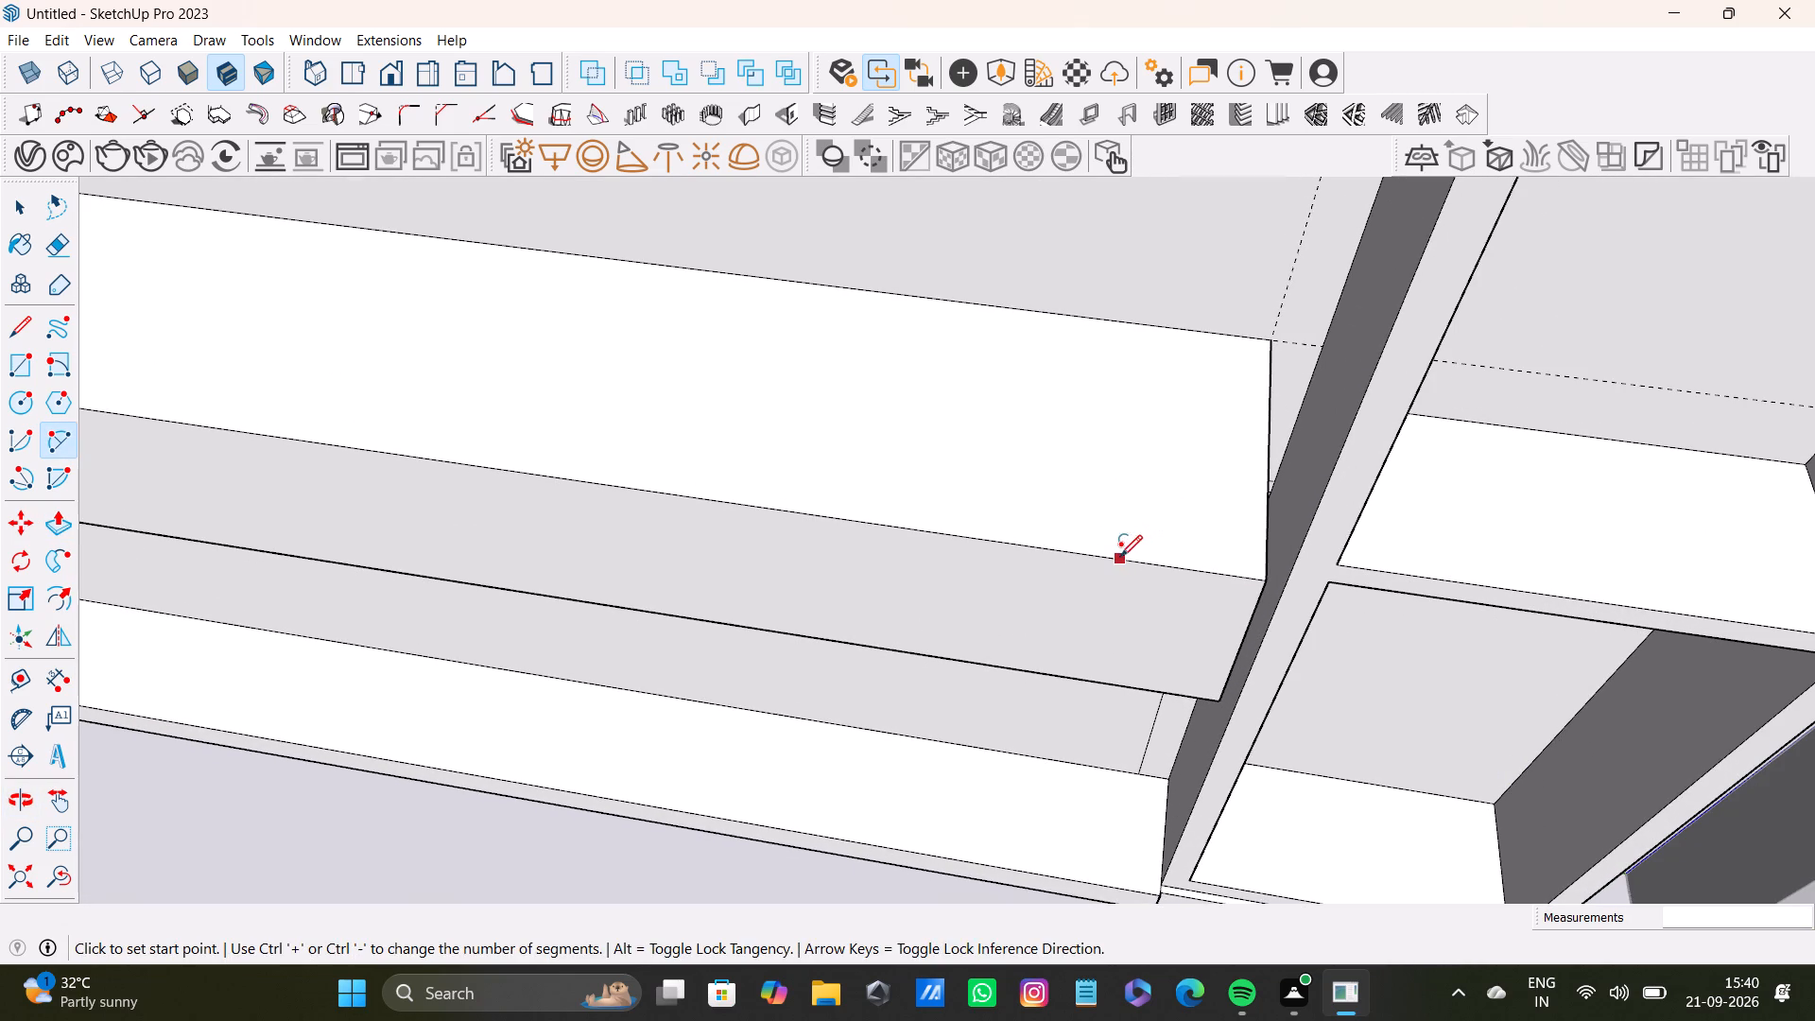
left_click_drag(1120, 557, 1133, 555)
left_click(1269, 494)
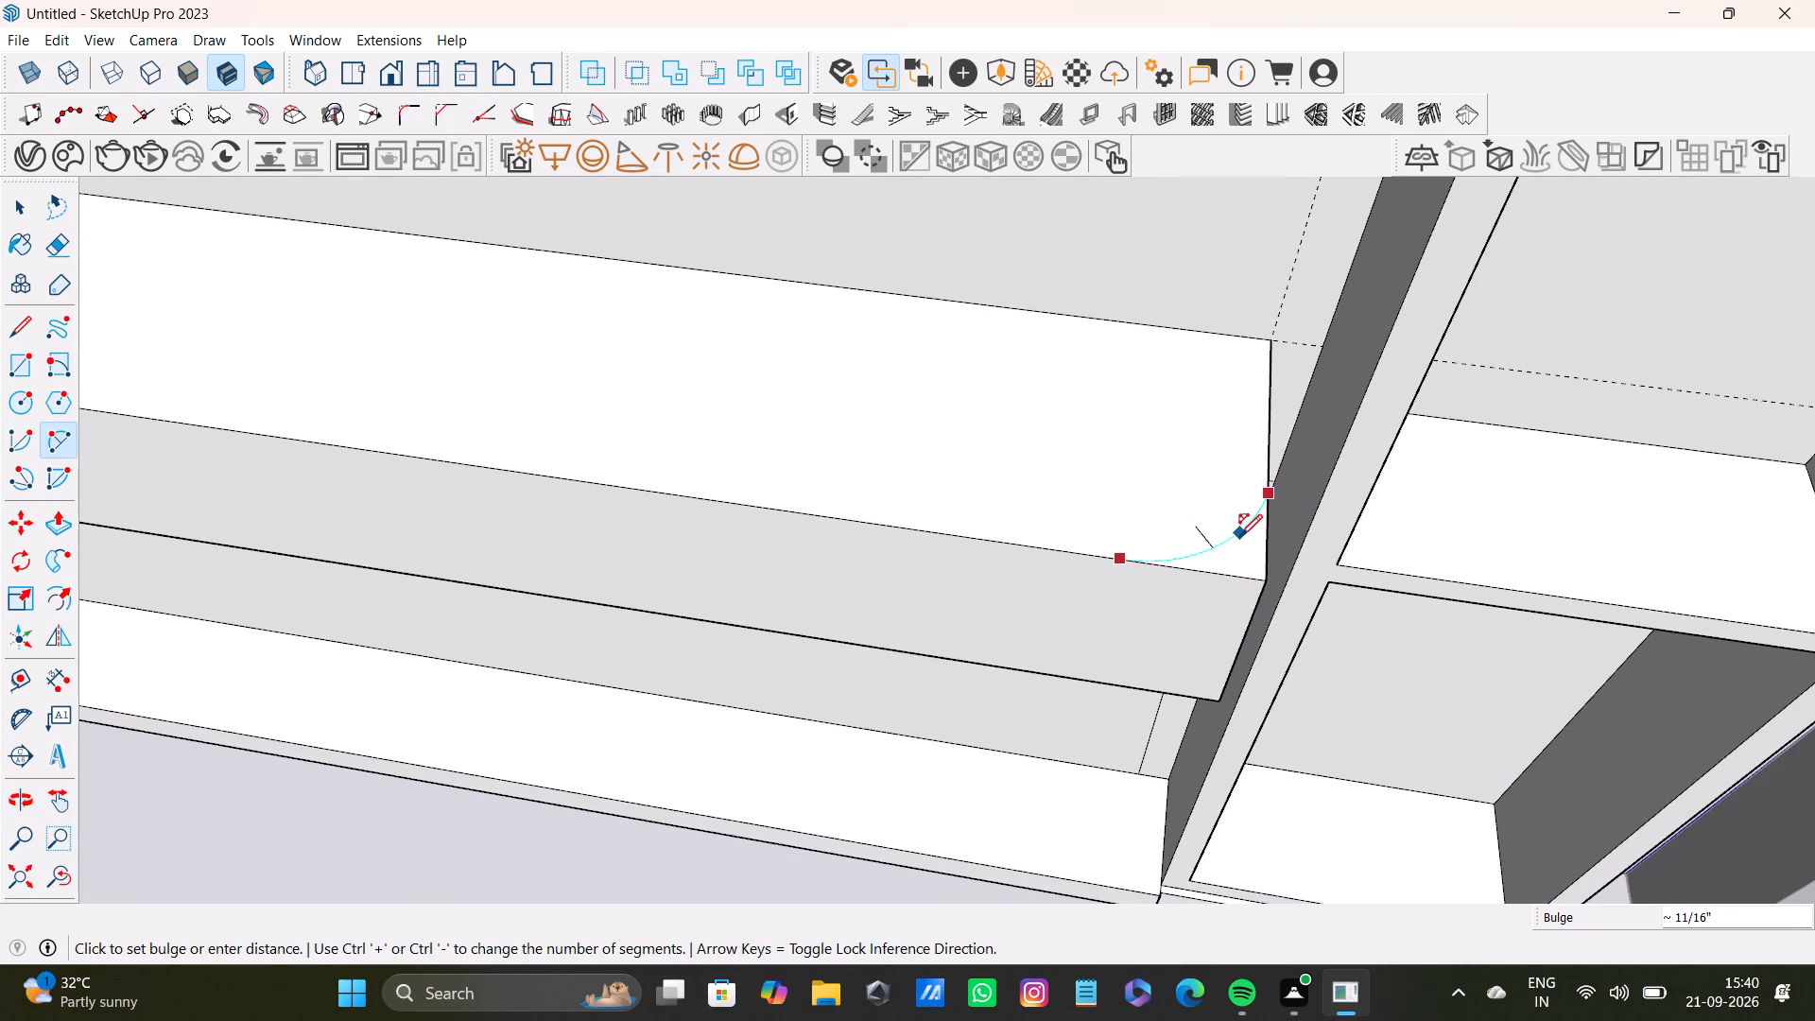
left_click(1242, 536)
key("space")
Draw a matching two-point arc, about 4 3/8" across, at the left front corner of the long box's top face.
scroll(1036, 528, "down", 4)
middle_click_drag(962, 538, 1530, 597, "shift")
scroll(1338, 580, "down", 4)
middle_click_drag(946, 557, 989, 557)
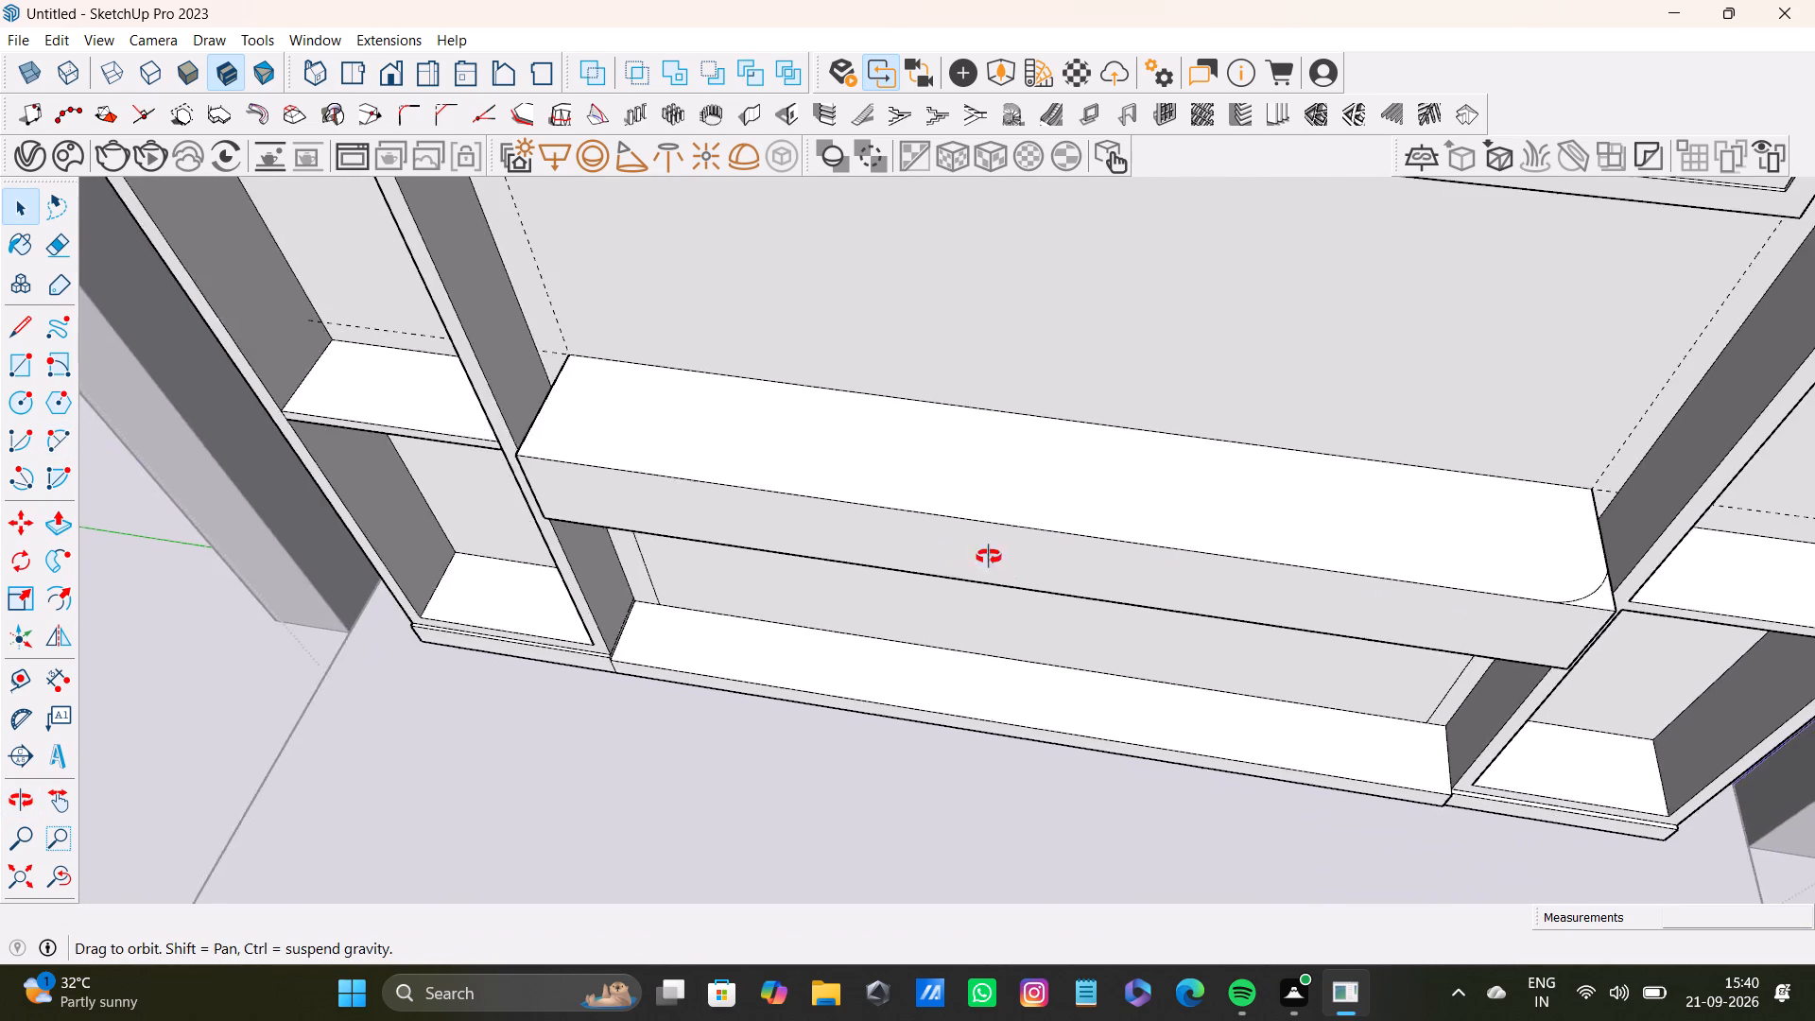
middle_click_drag(989, 557, 1085, 613)
scroll(681, 598, "up", 4)
key("a")
scroll(604, 601, "up", 3)
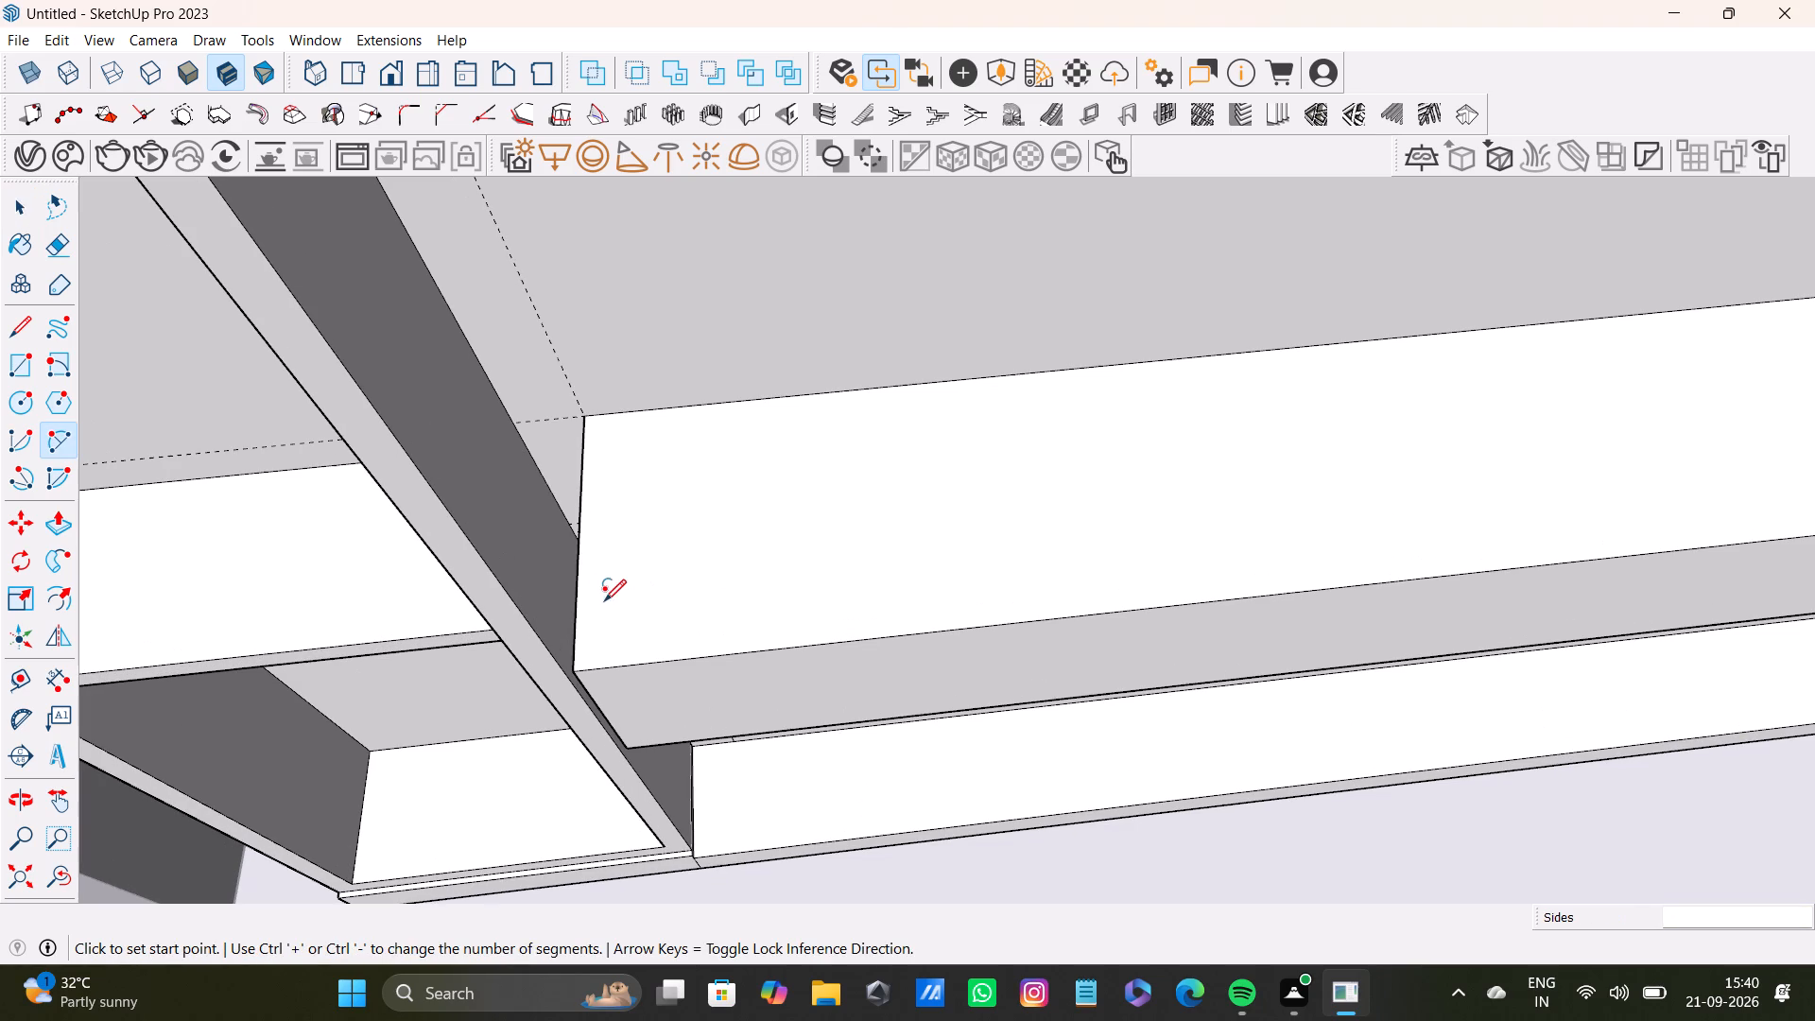
left_click(579, 567)
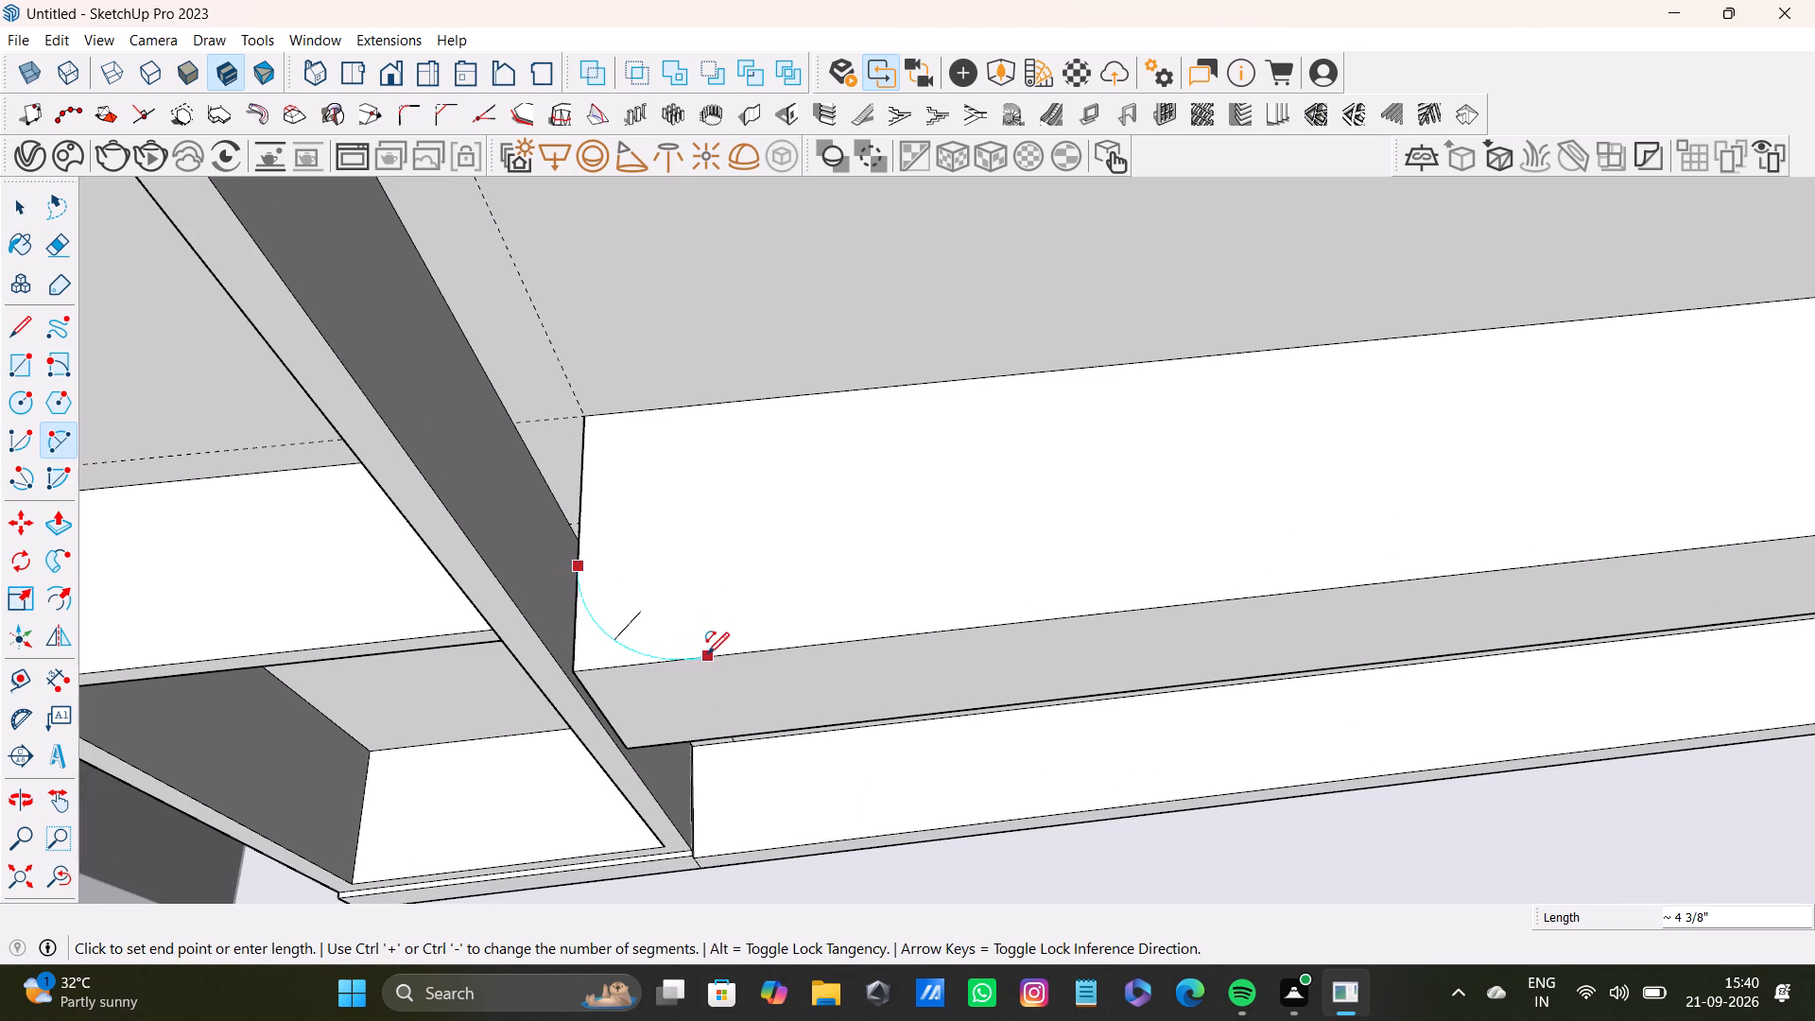
left_click(707, 654)
left_click(634, 654)
key("space")
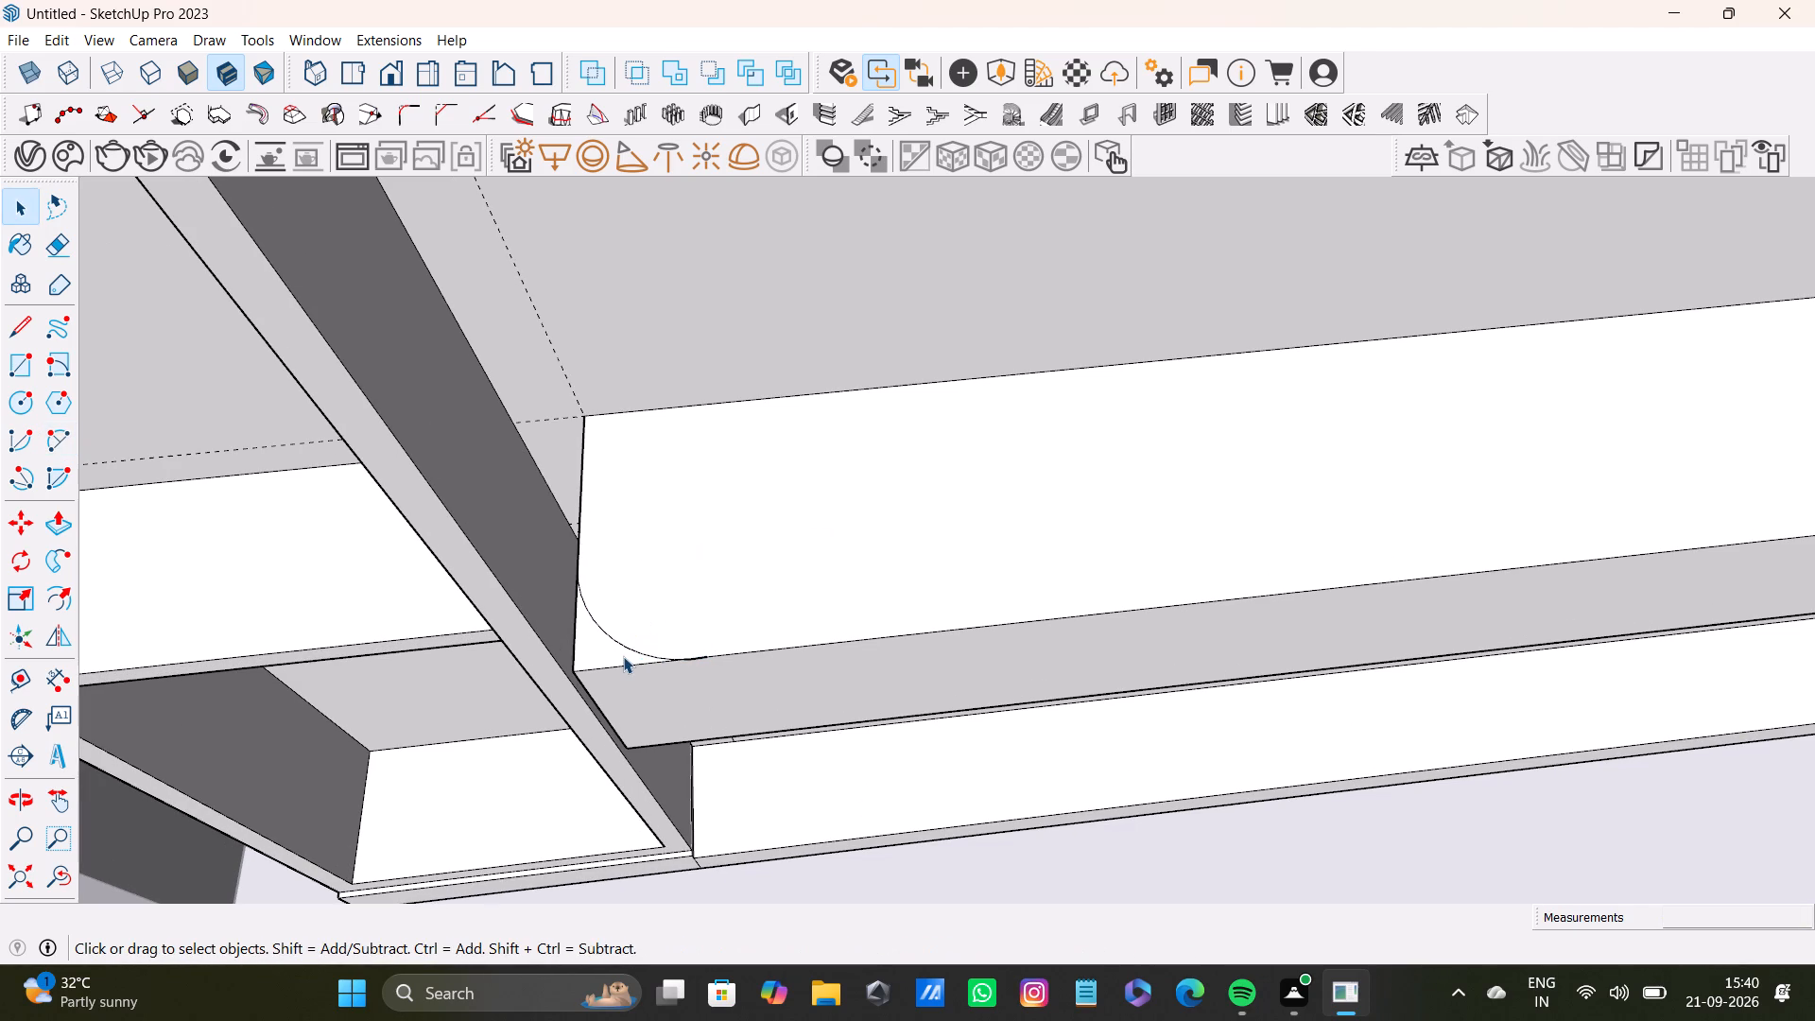
Push/Pull both corner pieces outside the arcs down through the box's full 5 7/16" height, rounding its front corners.
left_click(623, 656)
key("p")
left_click_drag(622, 656, 707, 810)
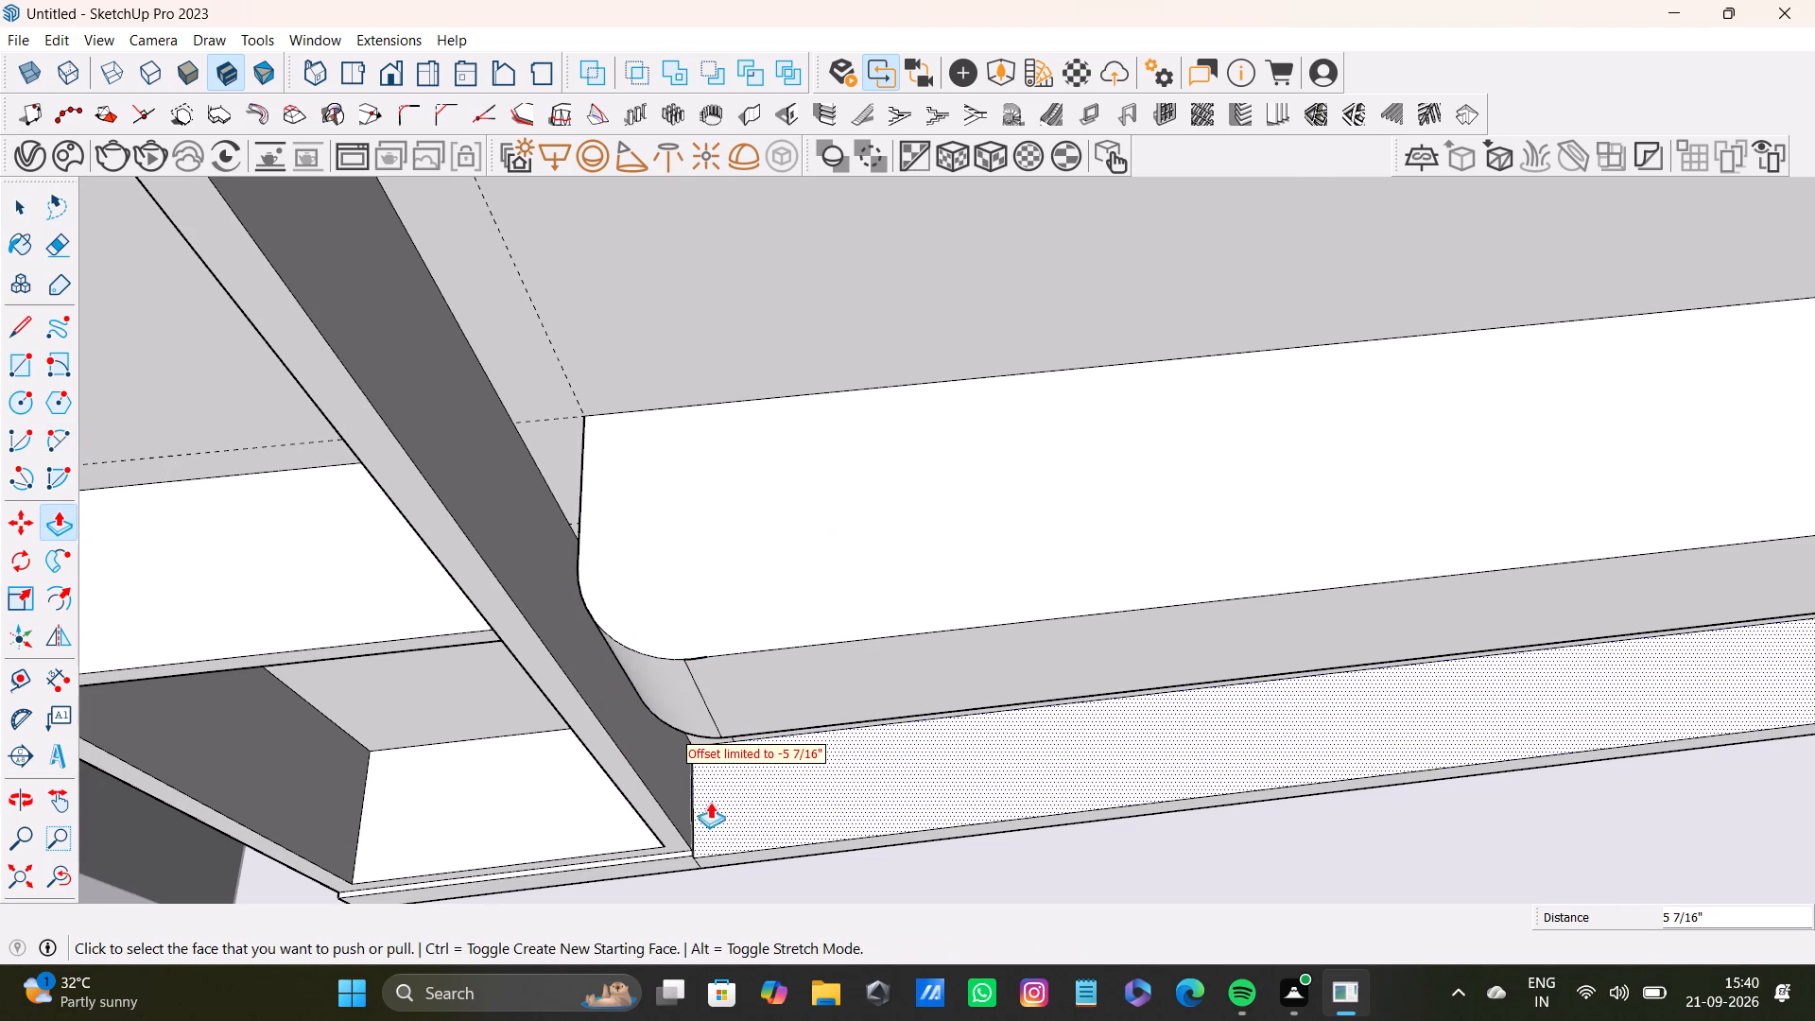
scroll(790, 745, "down", 13)
middle_click_drag(1270, 725, 818, 696, "shift")
scroll(1116, 632, "up", 6)
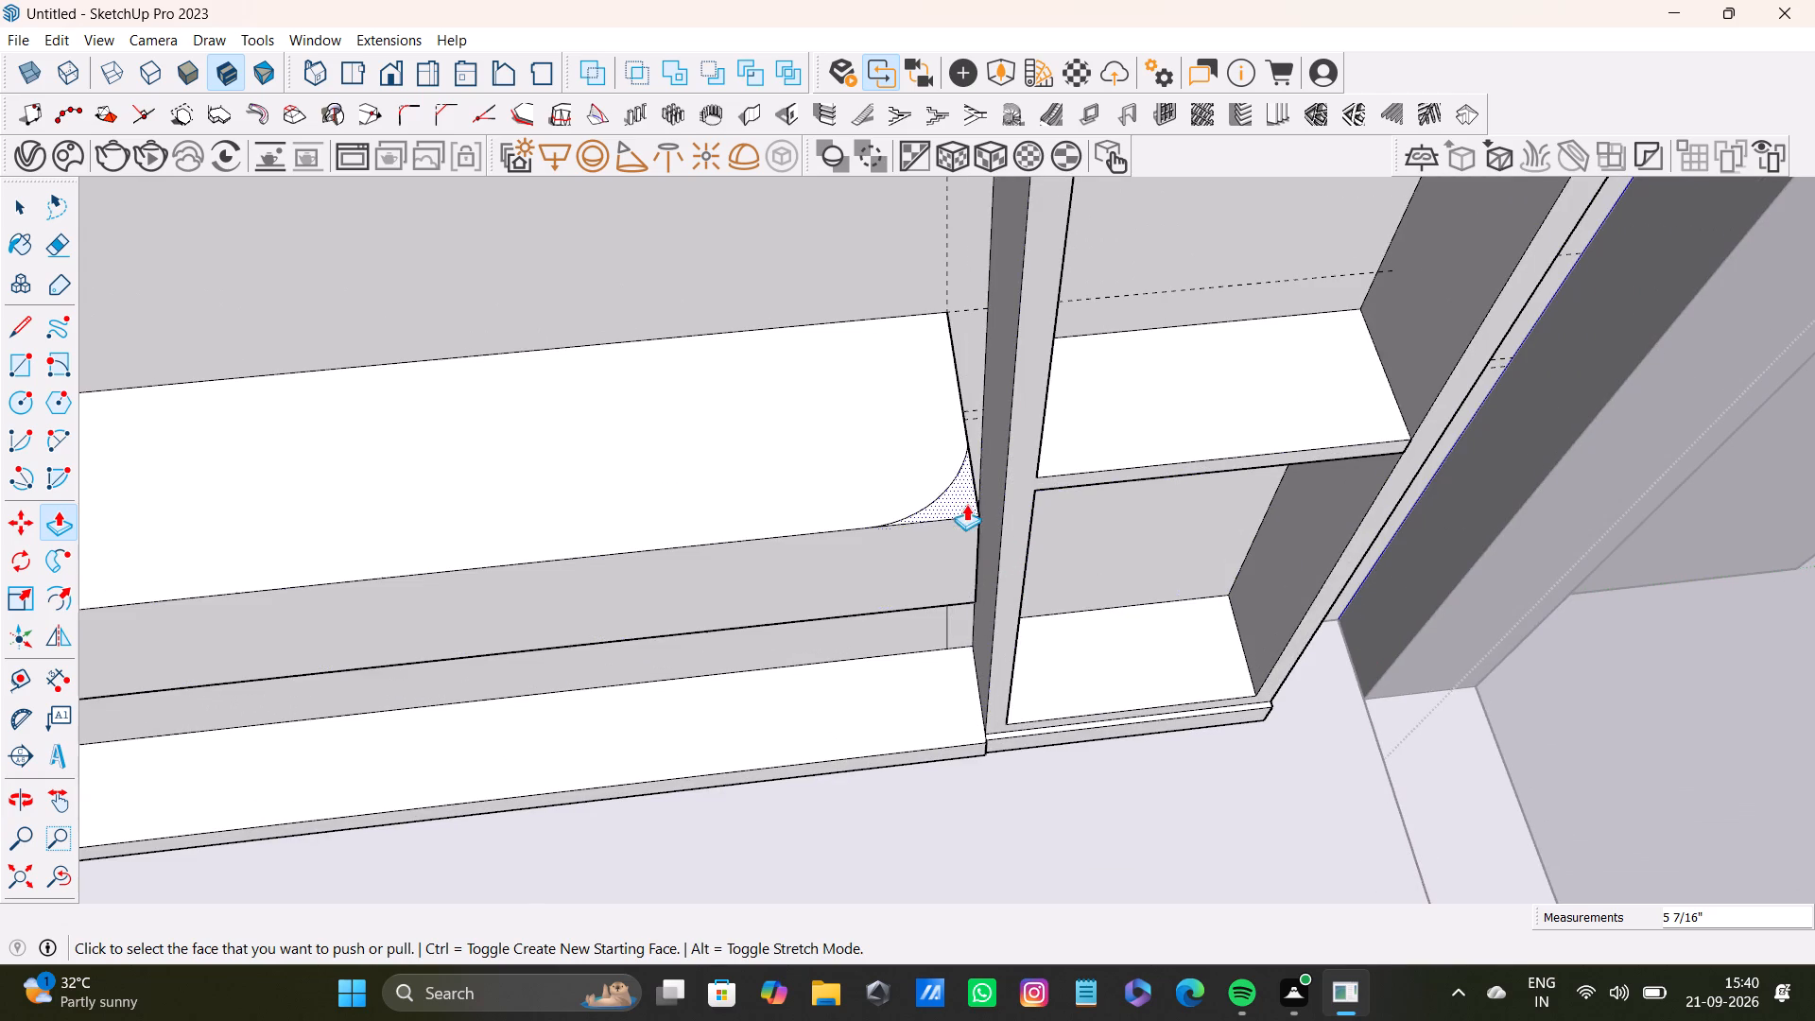
left_click_drag(966, 503, 976, 673)
Push/Pull the large lower wall rectangle below the rounded box outward by about 5 1/4".
scroll(961, 692, "down", 3)
middle_click_drag(951, 702, 1163, 593)
scroll(903, 649, "down", 2)
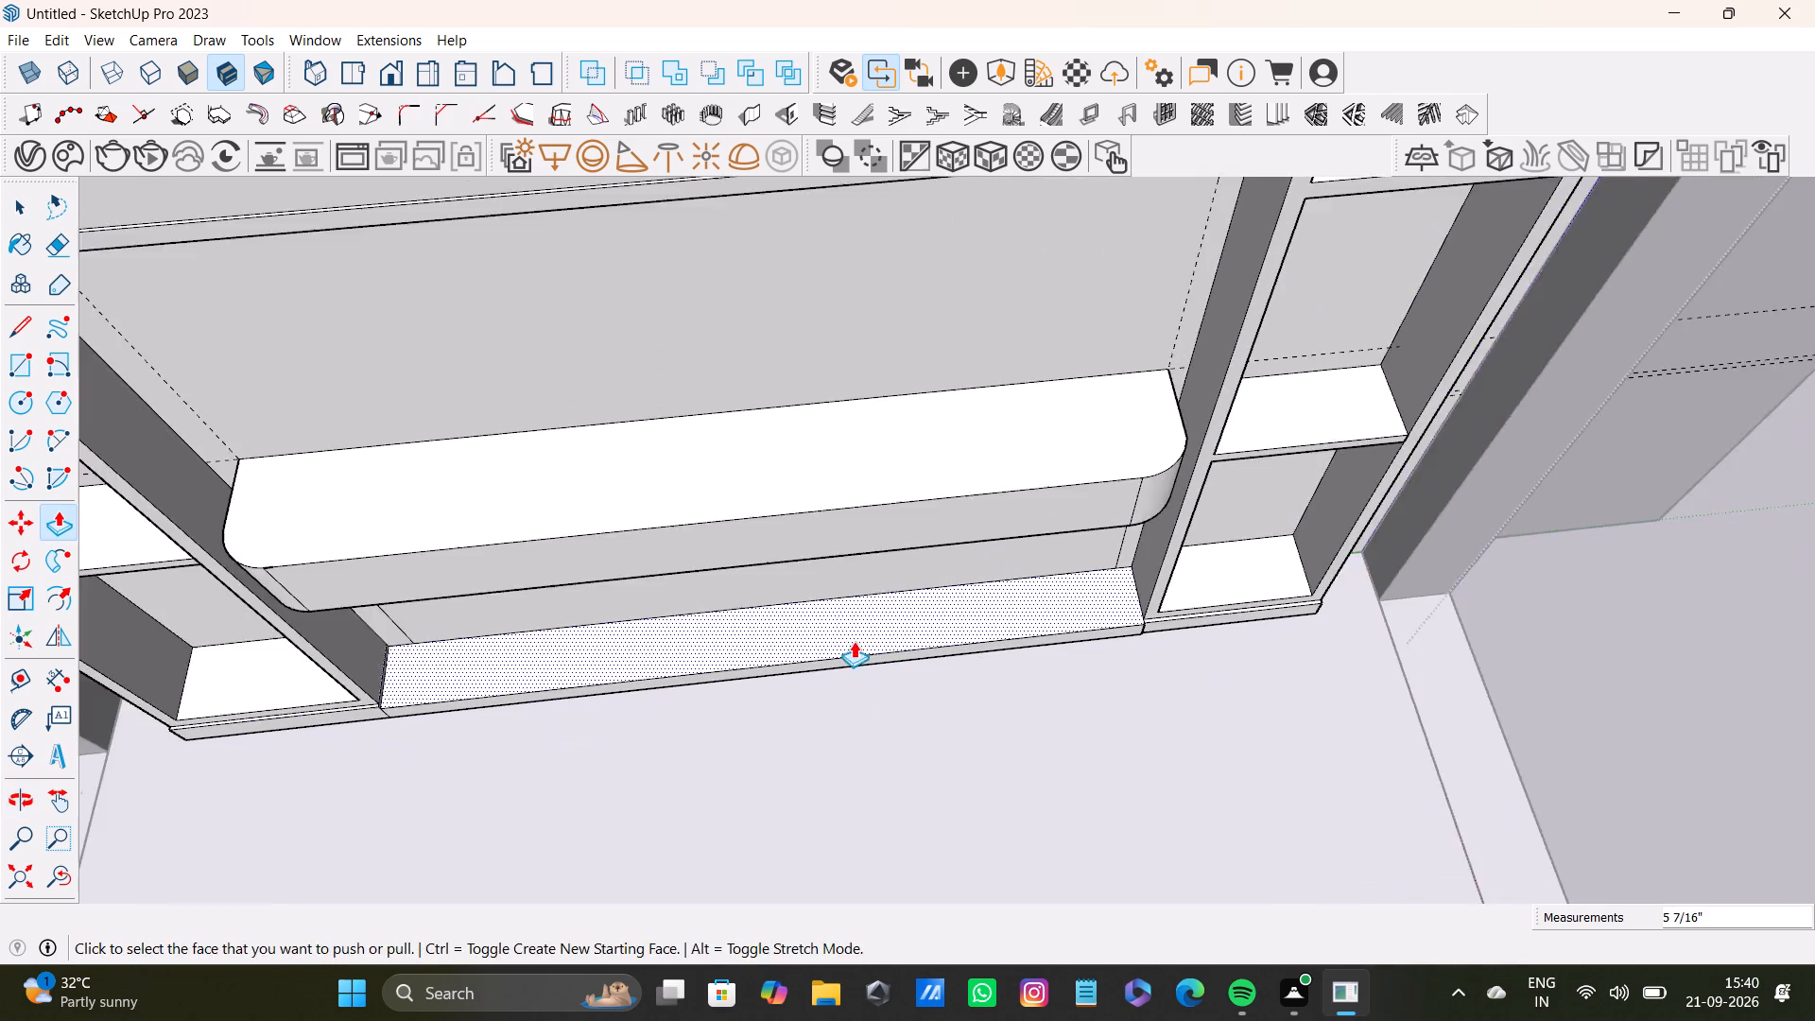
middle_click_drag(854, 639, 813, 432)
key("space")
left_click(835, 429)
key("p")
left_click_drag(836, 429, 817, 411)
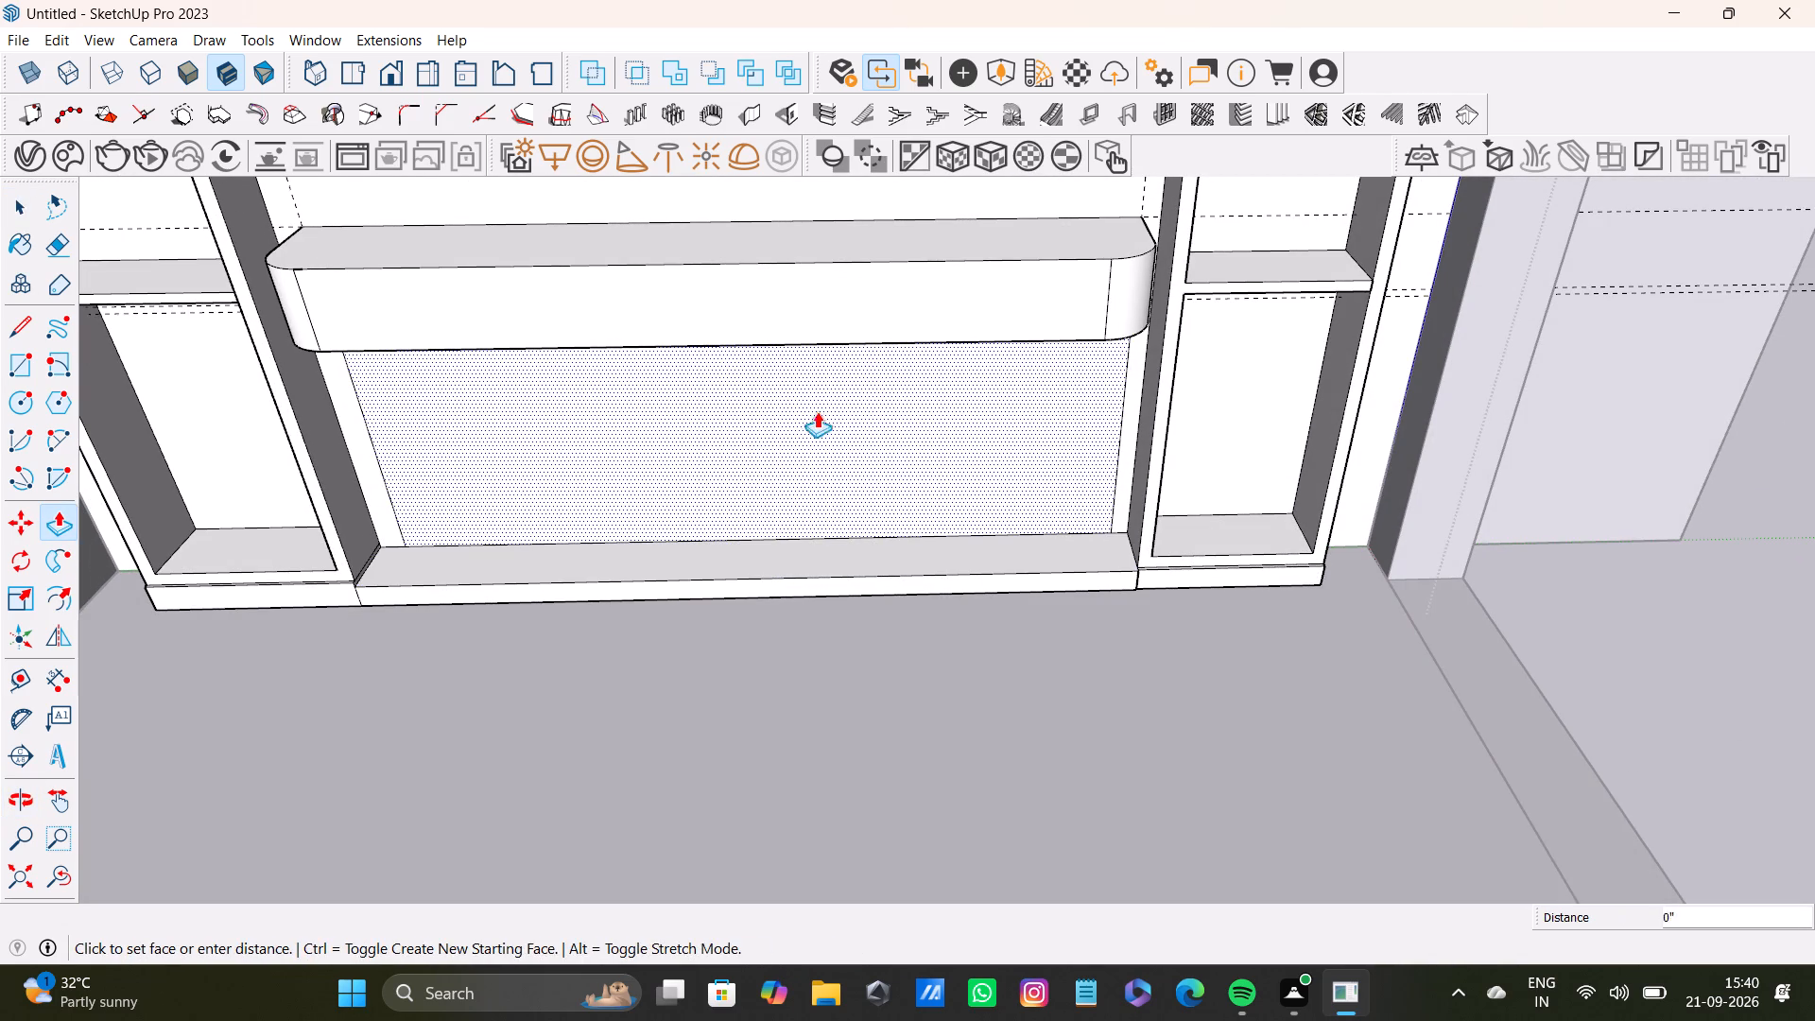
left_click_drag(817, 411, 739, 321)
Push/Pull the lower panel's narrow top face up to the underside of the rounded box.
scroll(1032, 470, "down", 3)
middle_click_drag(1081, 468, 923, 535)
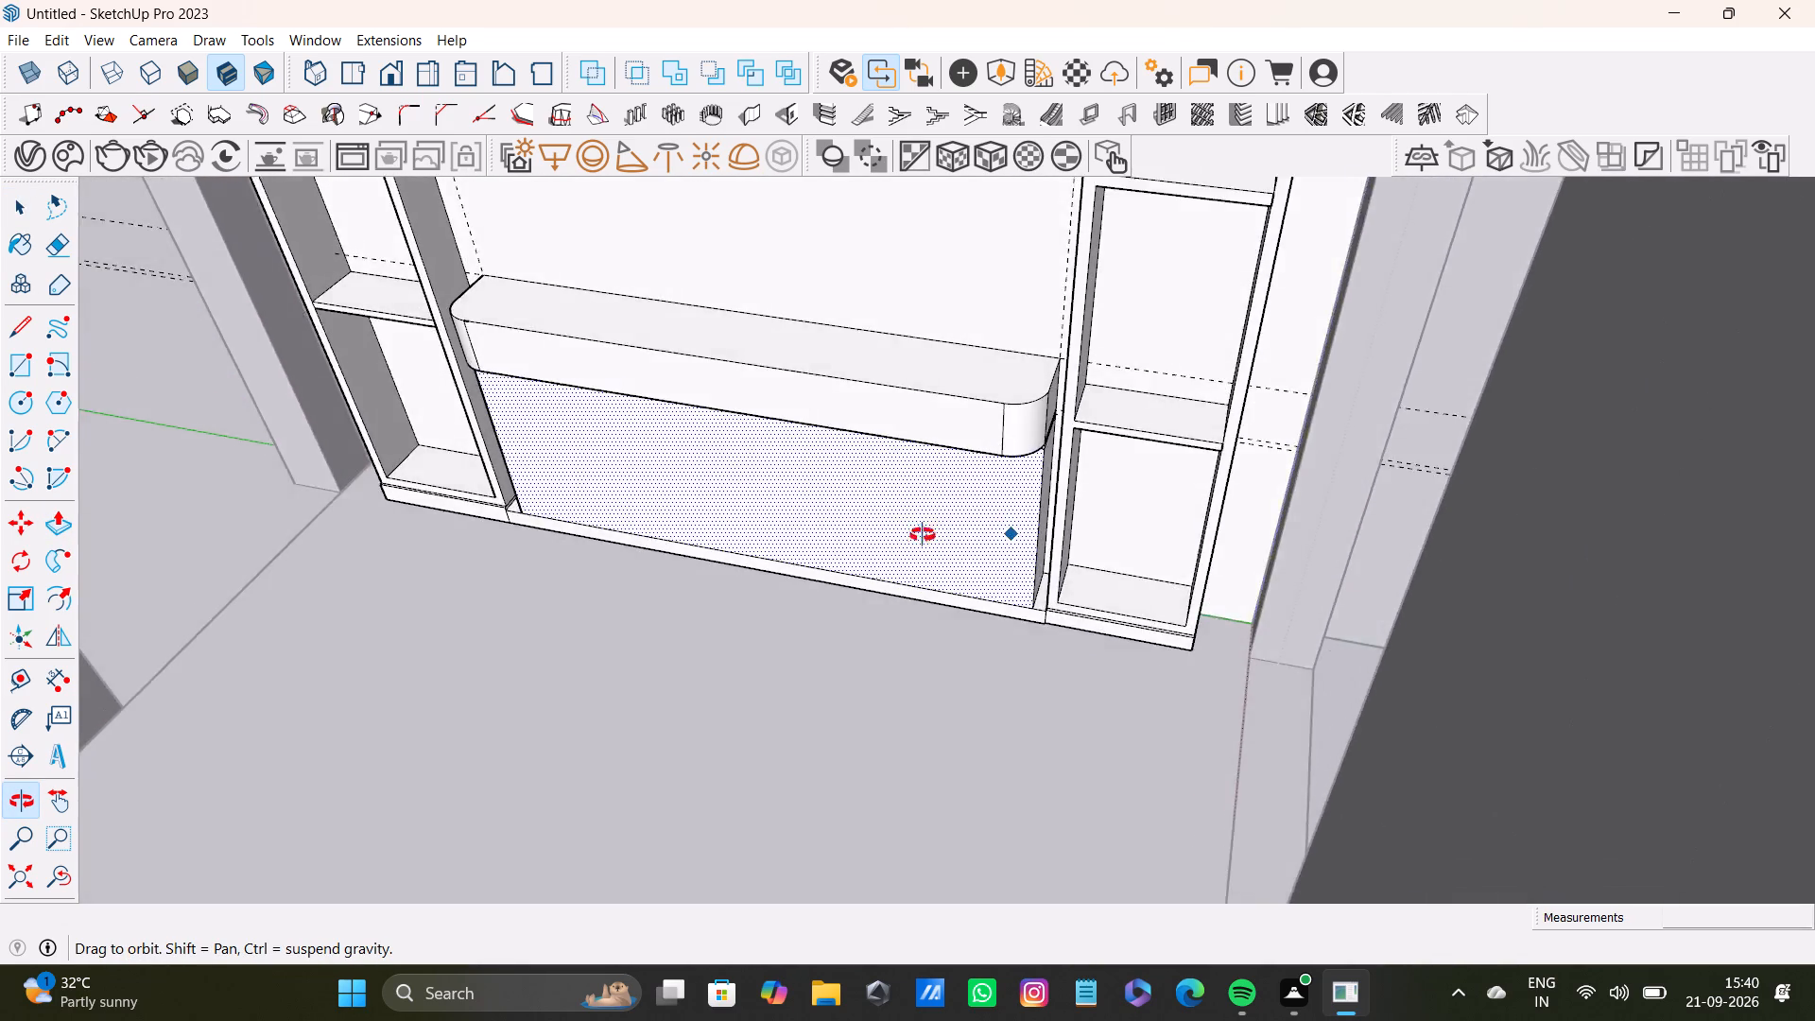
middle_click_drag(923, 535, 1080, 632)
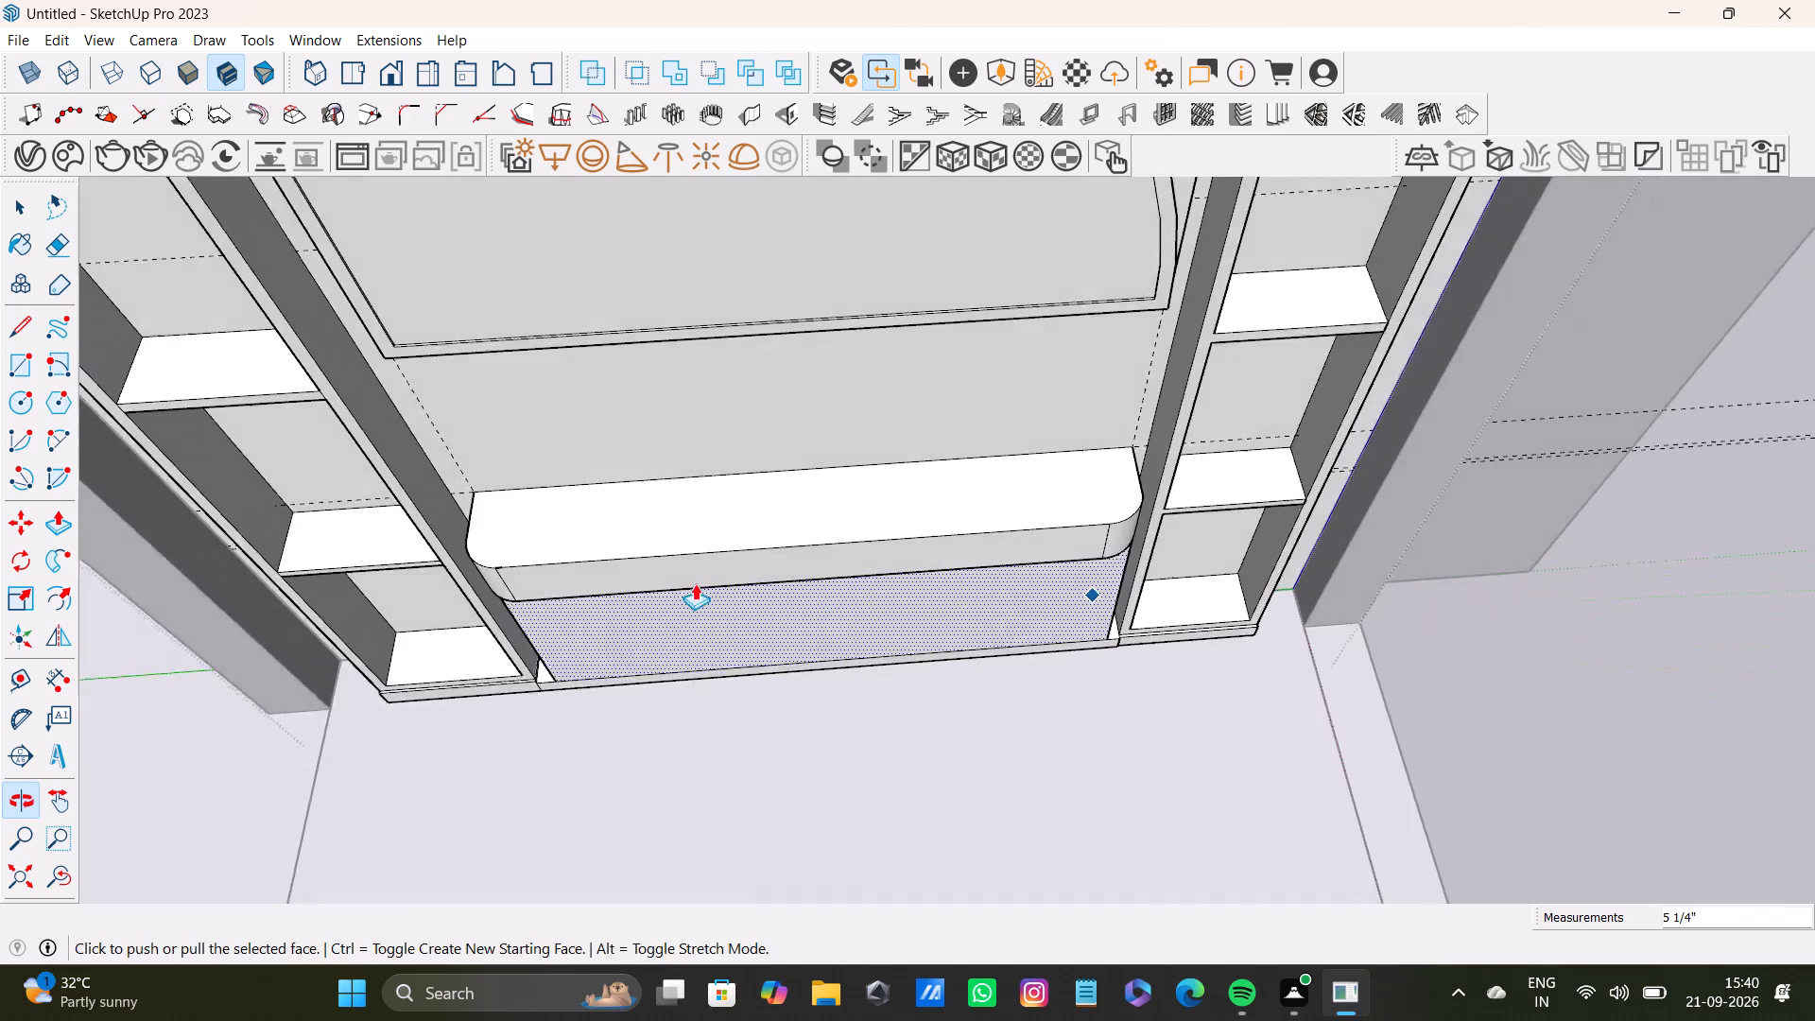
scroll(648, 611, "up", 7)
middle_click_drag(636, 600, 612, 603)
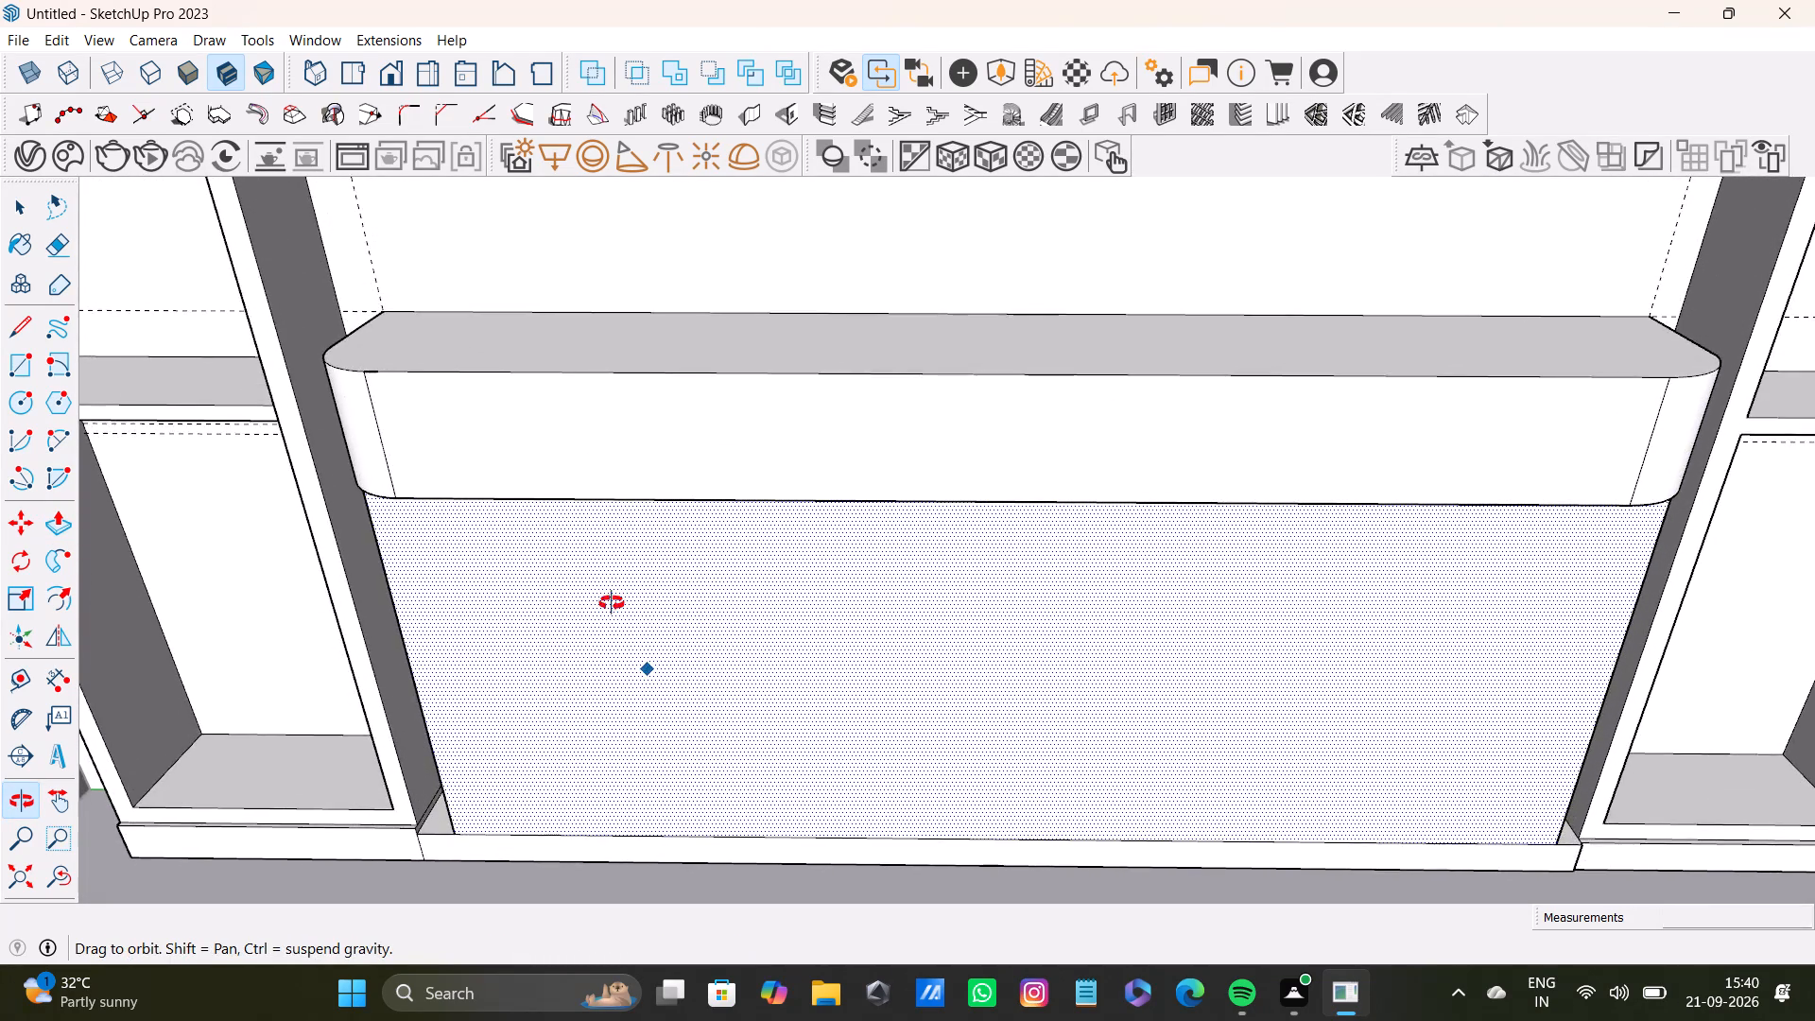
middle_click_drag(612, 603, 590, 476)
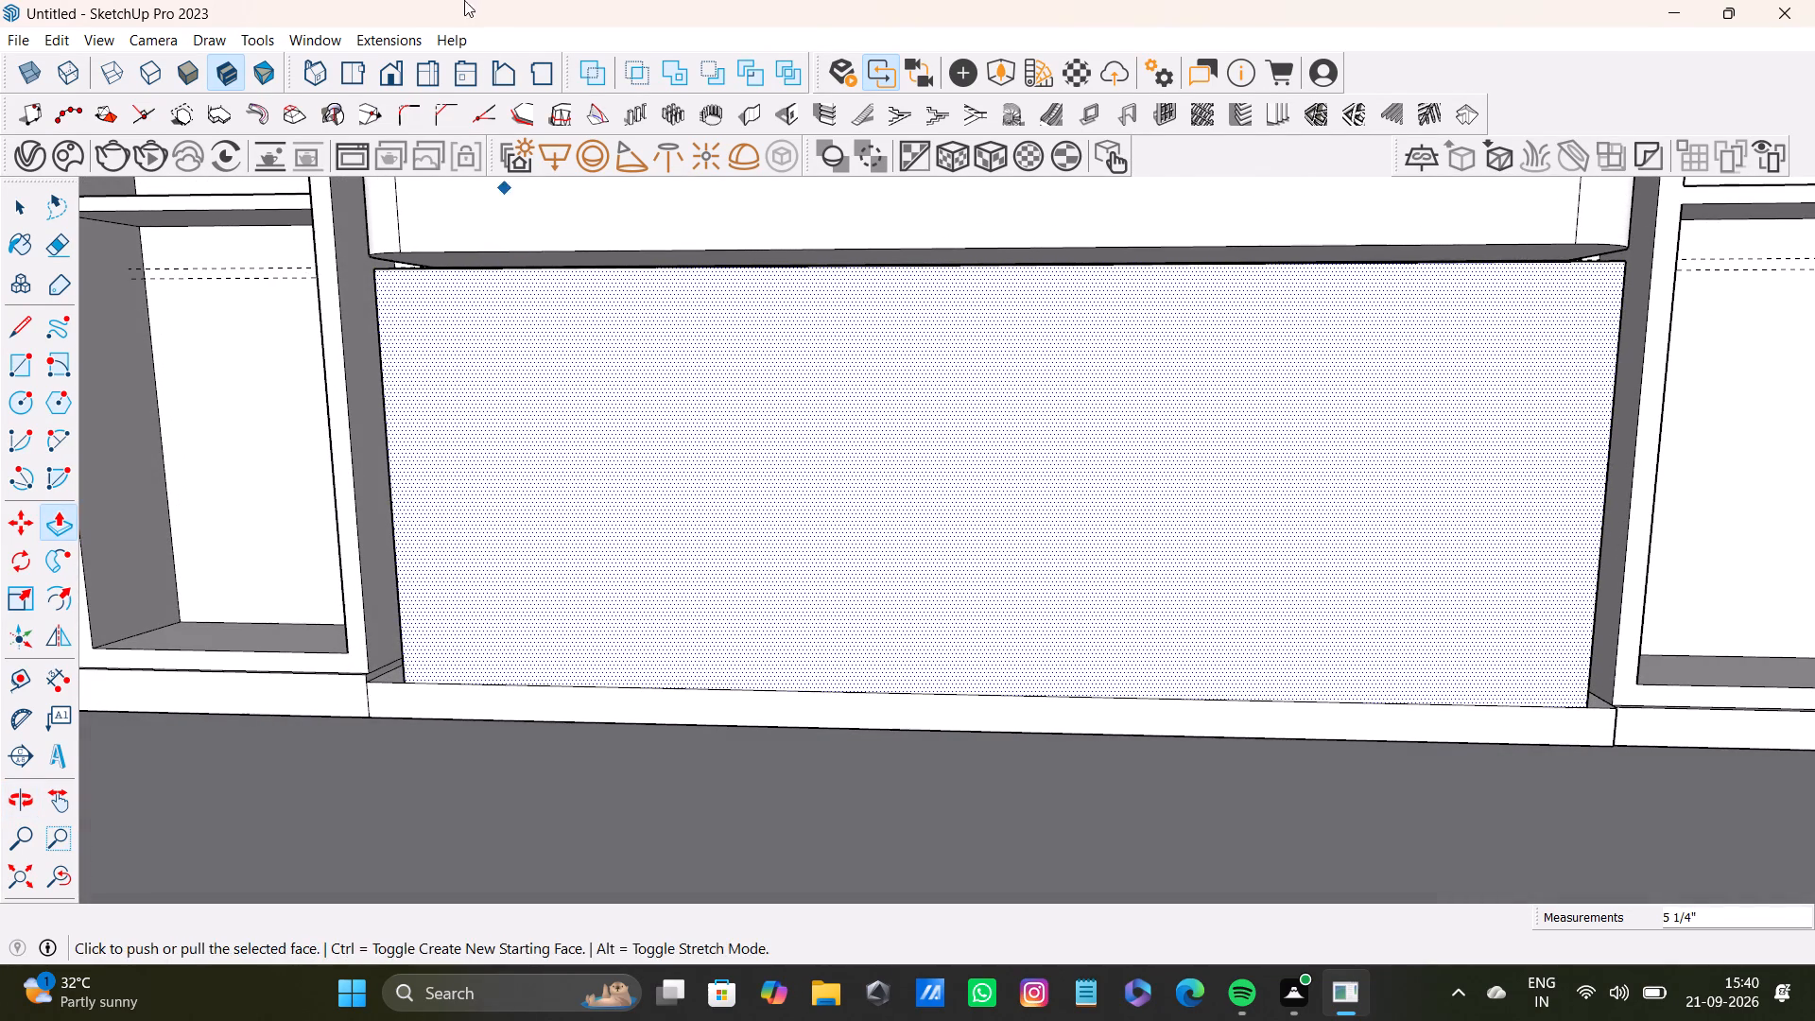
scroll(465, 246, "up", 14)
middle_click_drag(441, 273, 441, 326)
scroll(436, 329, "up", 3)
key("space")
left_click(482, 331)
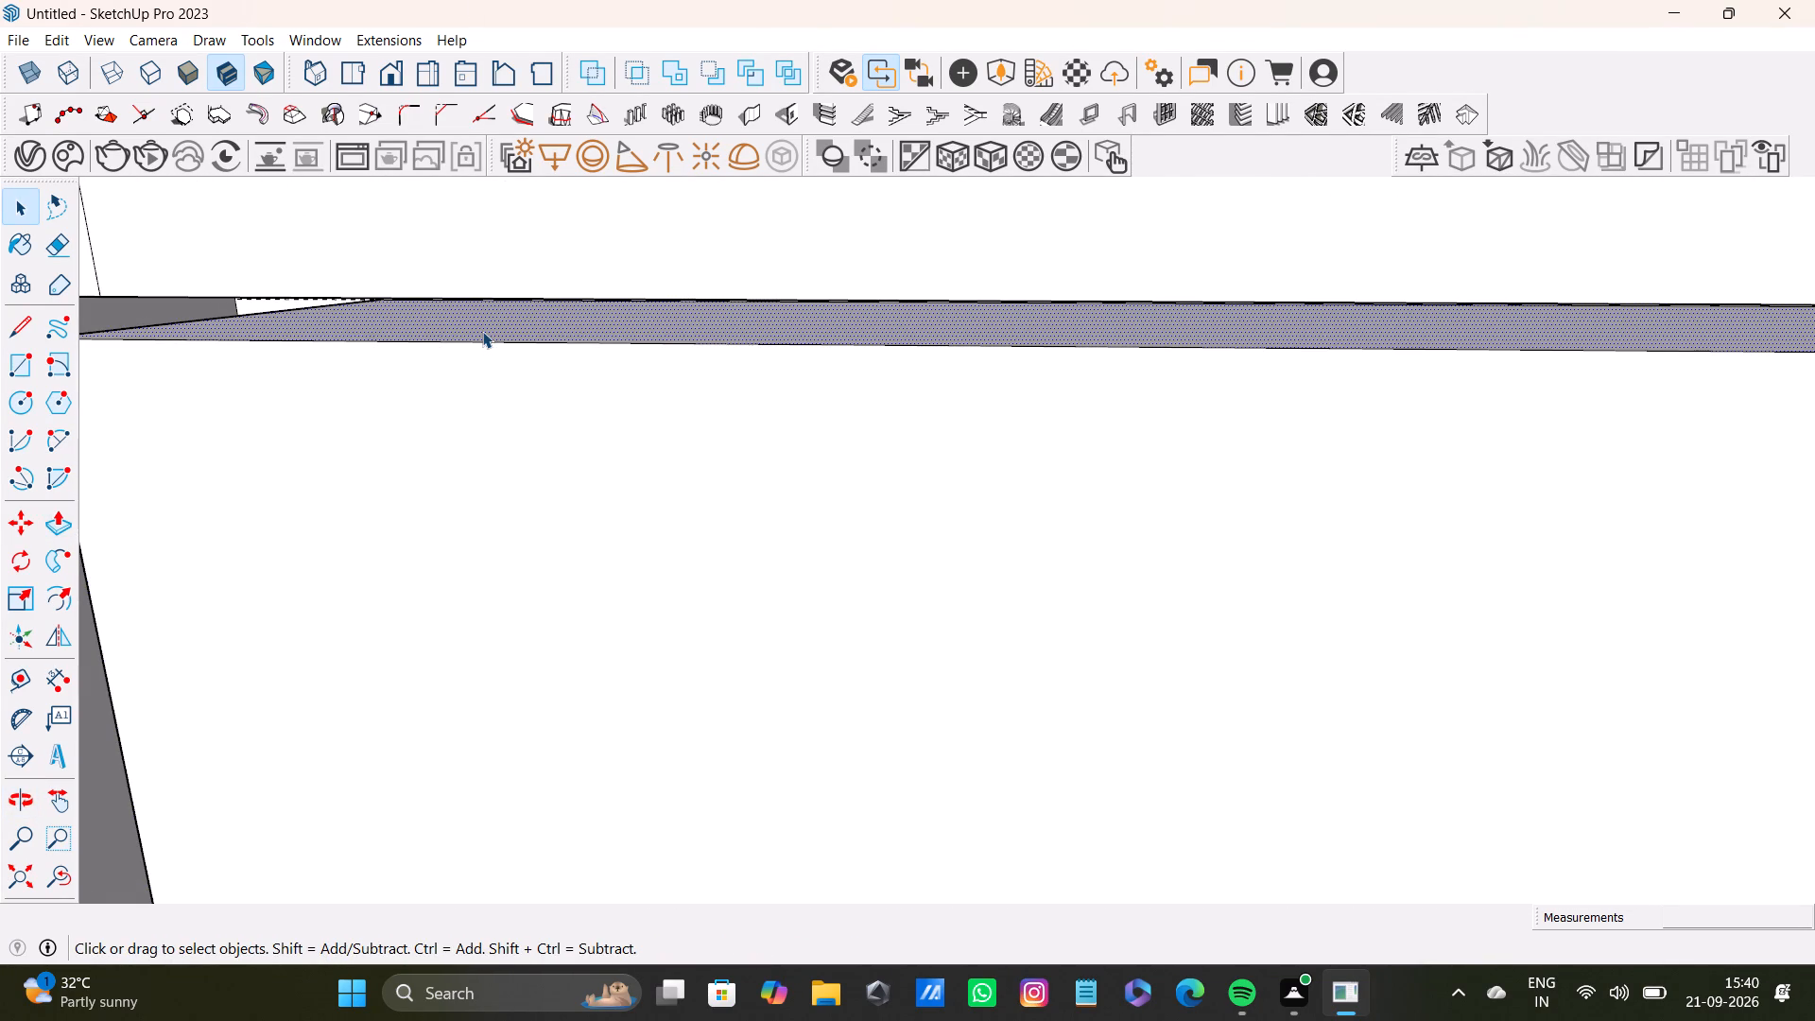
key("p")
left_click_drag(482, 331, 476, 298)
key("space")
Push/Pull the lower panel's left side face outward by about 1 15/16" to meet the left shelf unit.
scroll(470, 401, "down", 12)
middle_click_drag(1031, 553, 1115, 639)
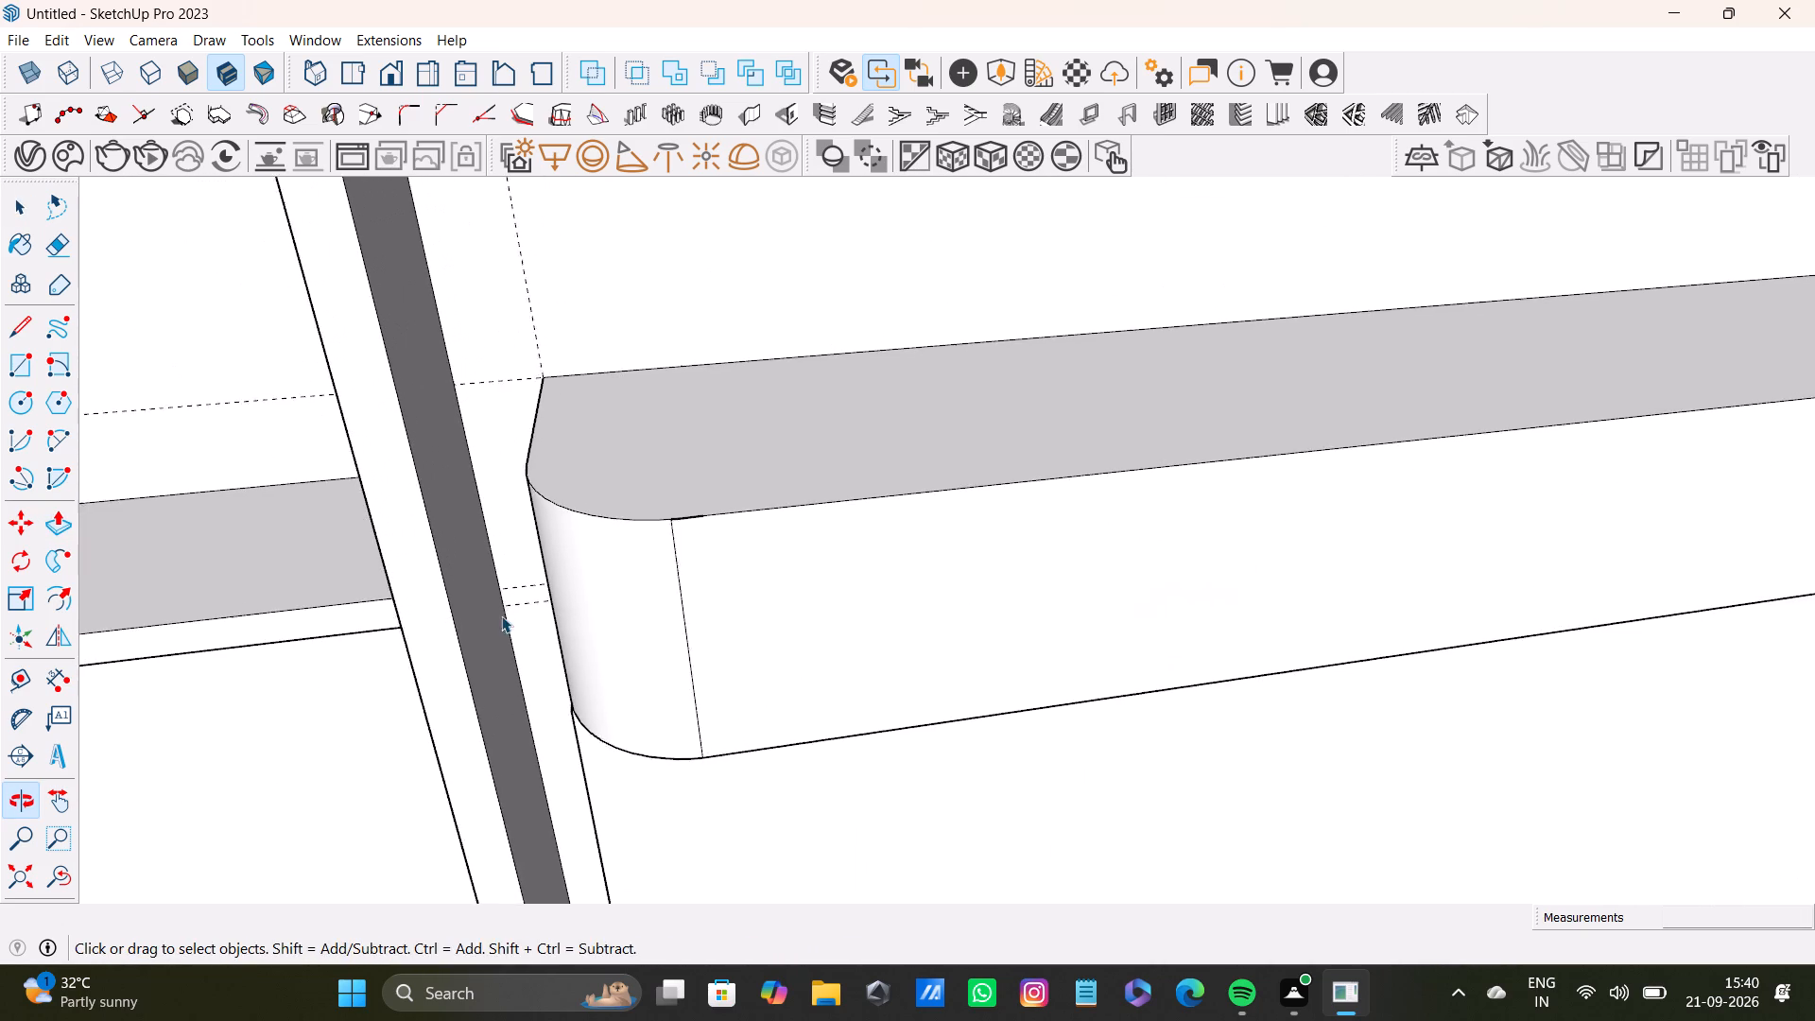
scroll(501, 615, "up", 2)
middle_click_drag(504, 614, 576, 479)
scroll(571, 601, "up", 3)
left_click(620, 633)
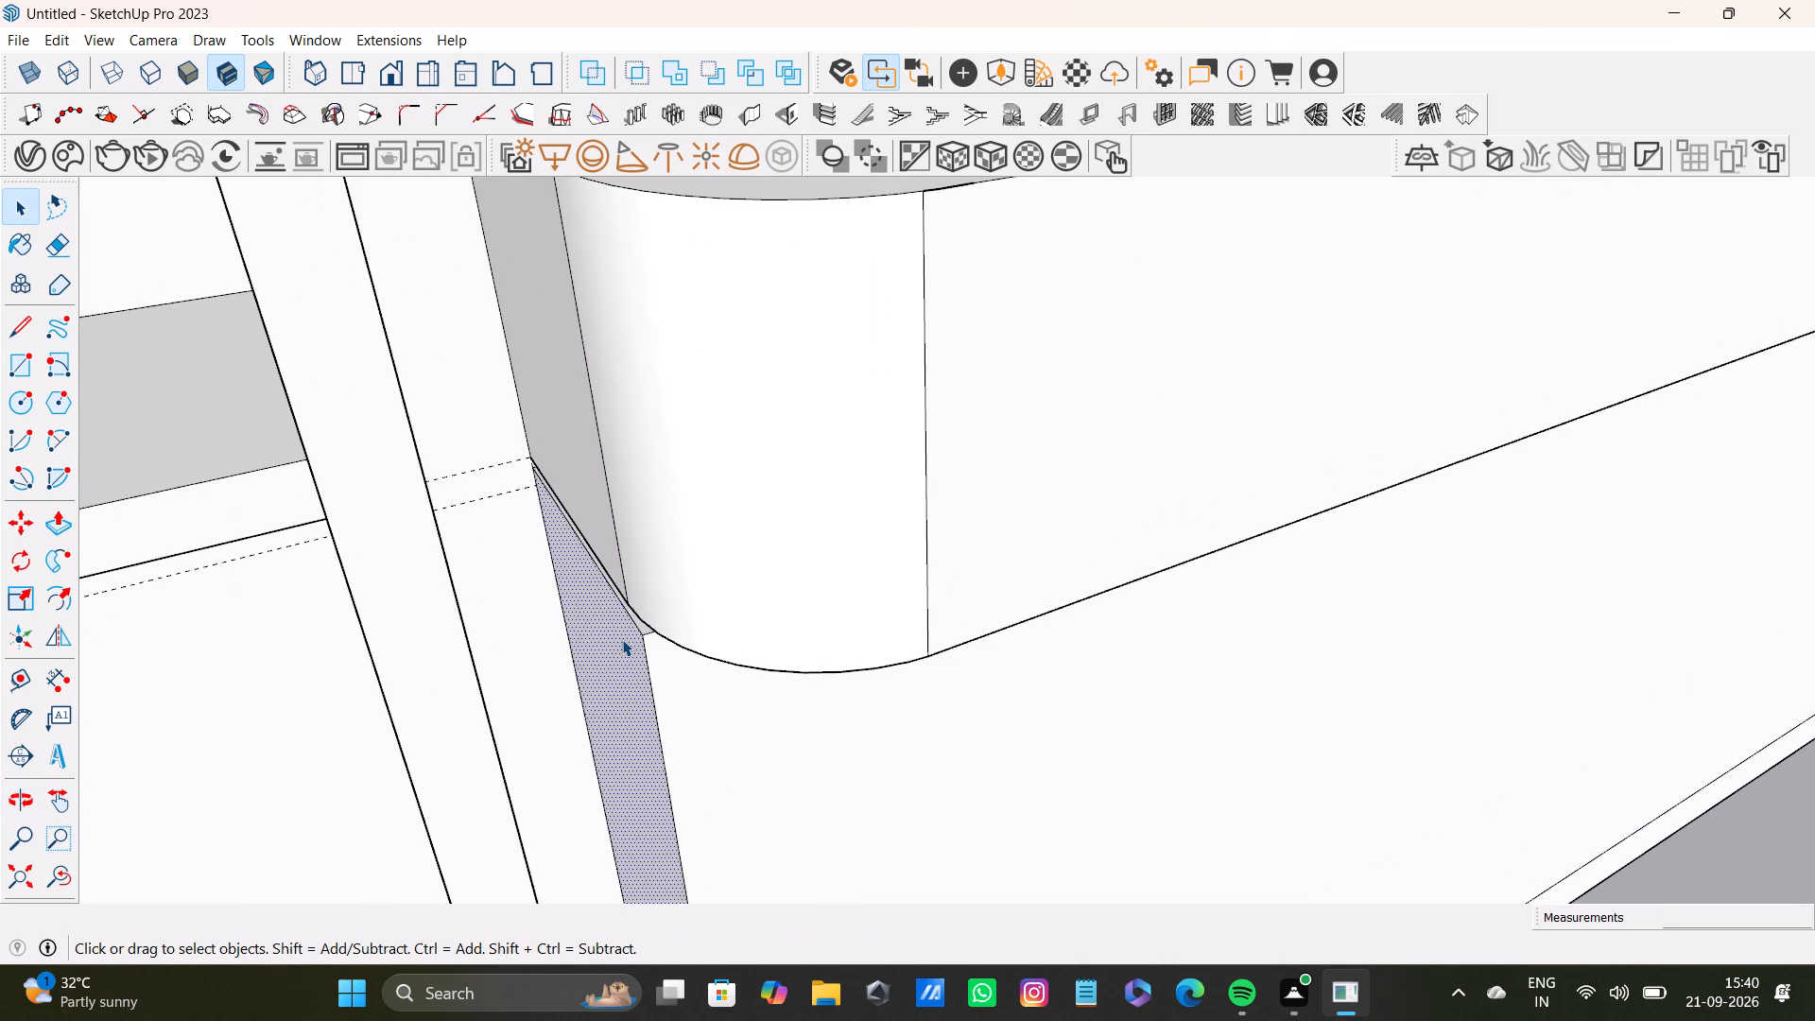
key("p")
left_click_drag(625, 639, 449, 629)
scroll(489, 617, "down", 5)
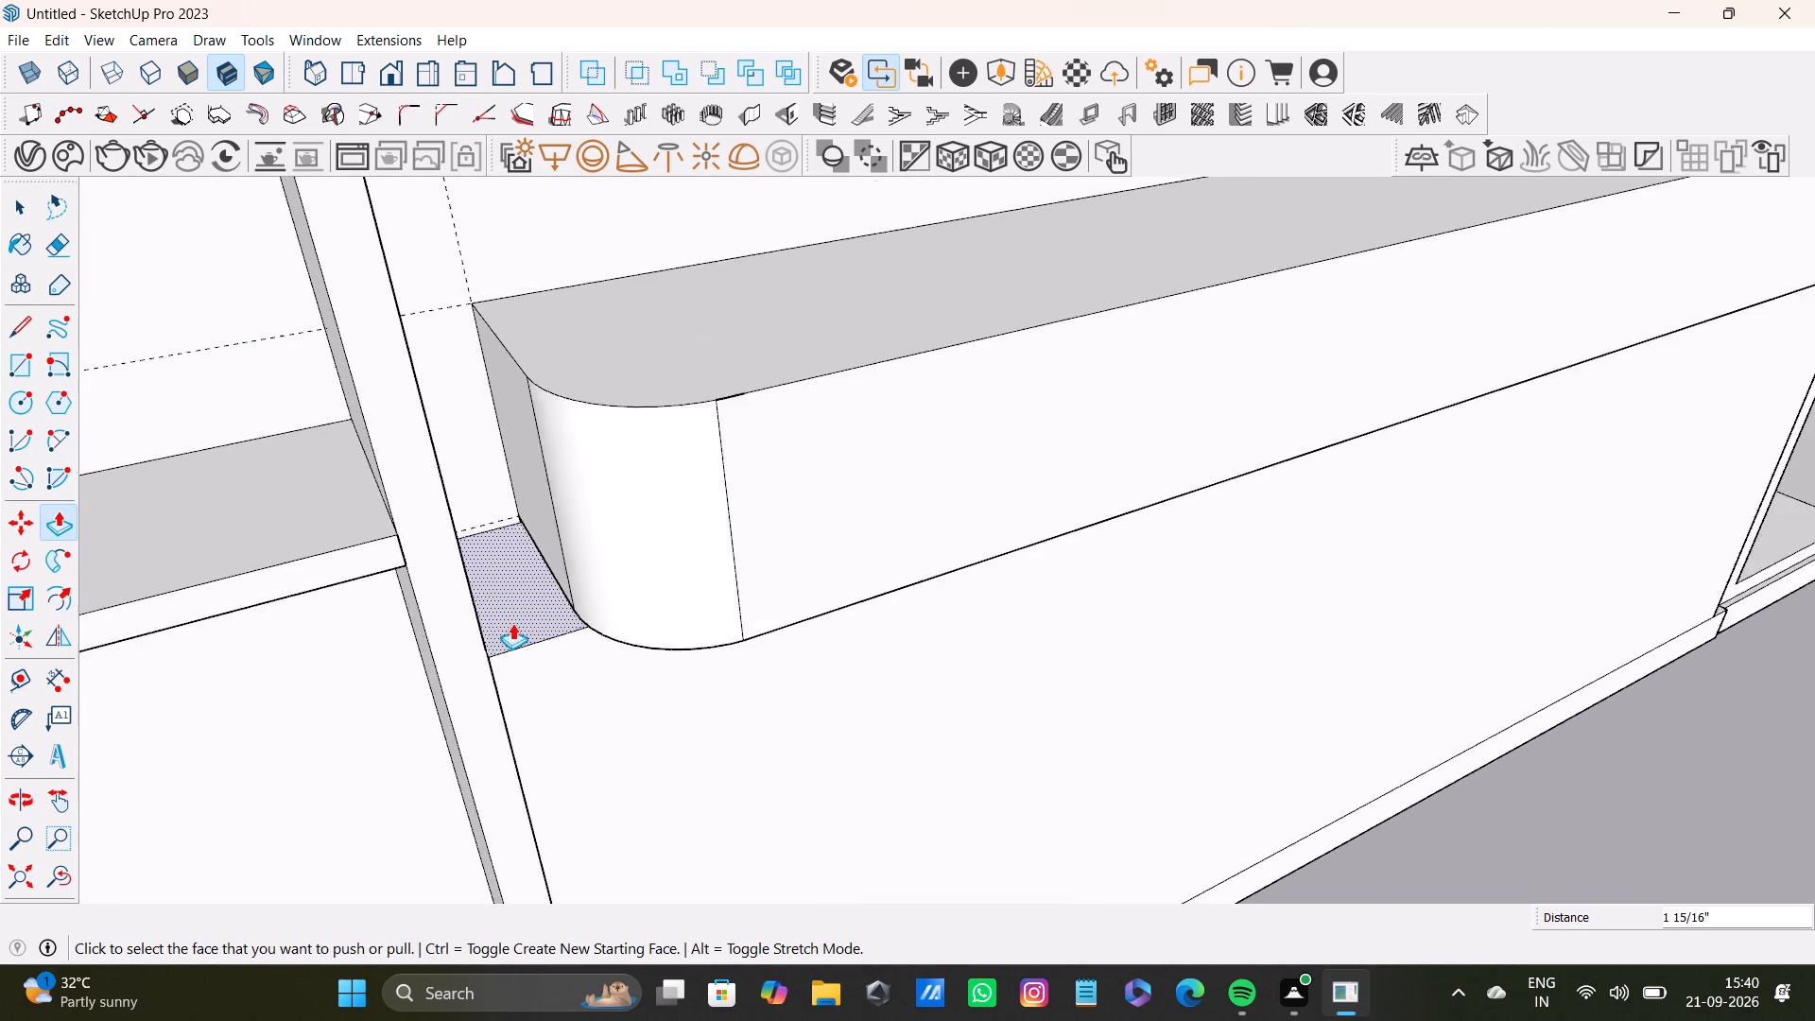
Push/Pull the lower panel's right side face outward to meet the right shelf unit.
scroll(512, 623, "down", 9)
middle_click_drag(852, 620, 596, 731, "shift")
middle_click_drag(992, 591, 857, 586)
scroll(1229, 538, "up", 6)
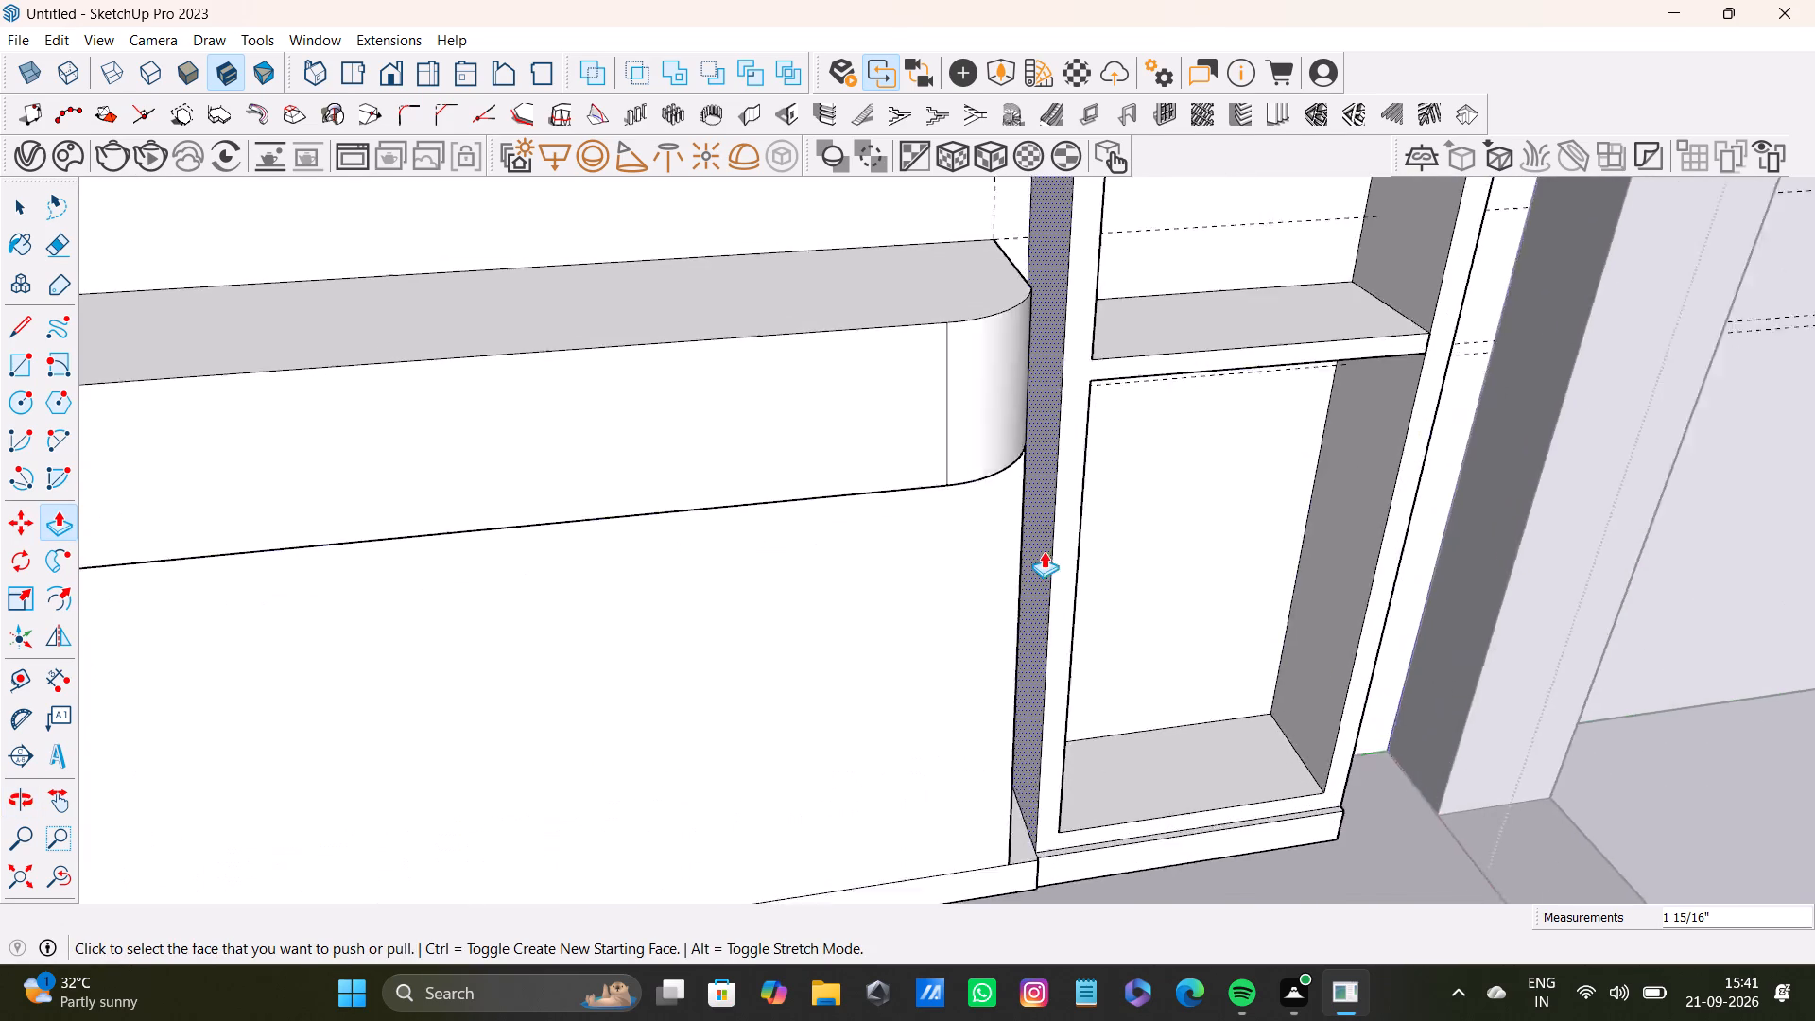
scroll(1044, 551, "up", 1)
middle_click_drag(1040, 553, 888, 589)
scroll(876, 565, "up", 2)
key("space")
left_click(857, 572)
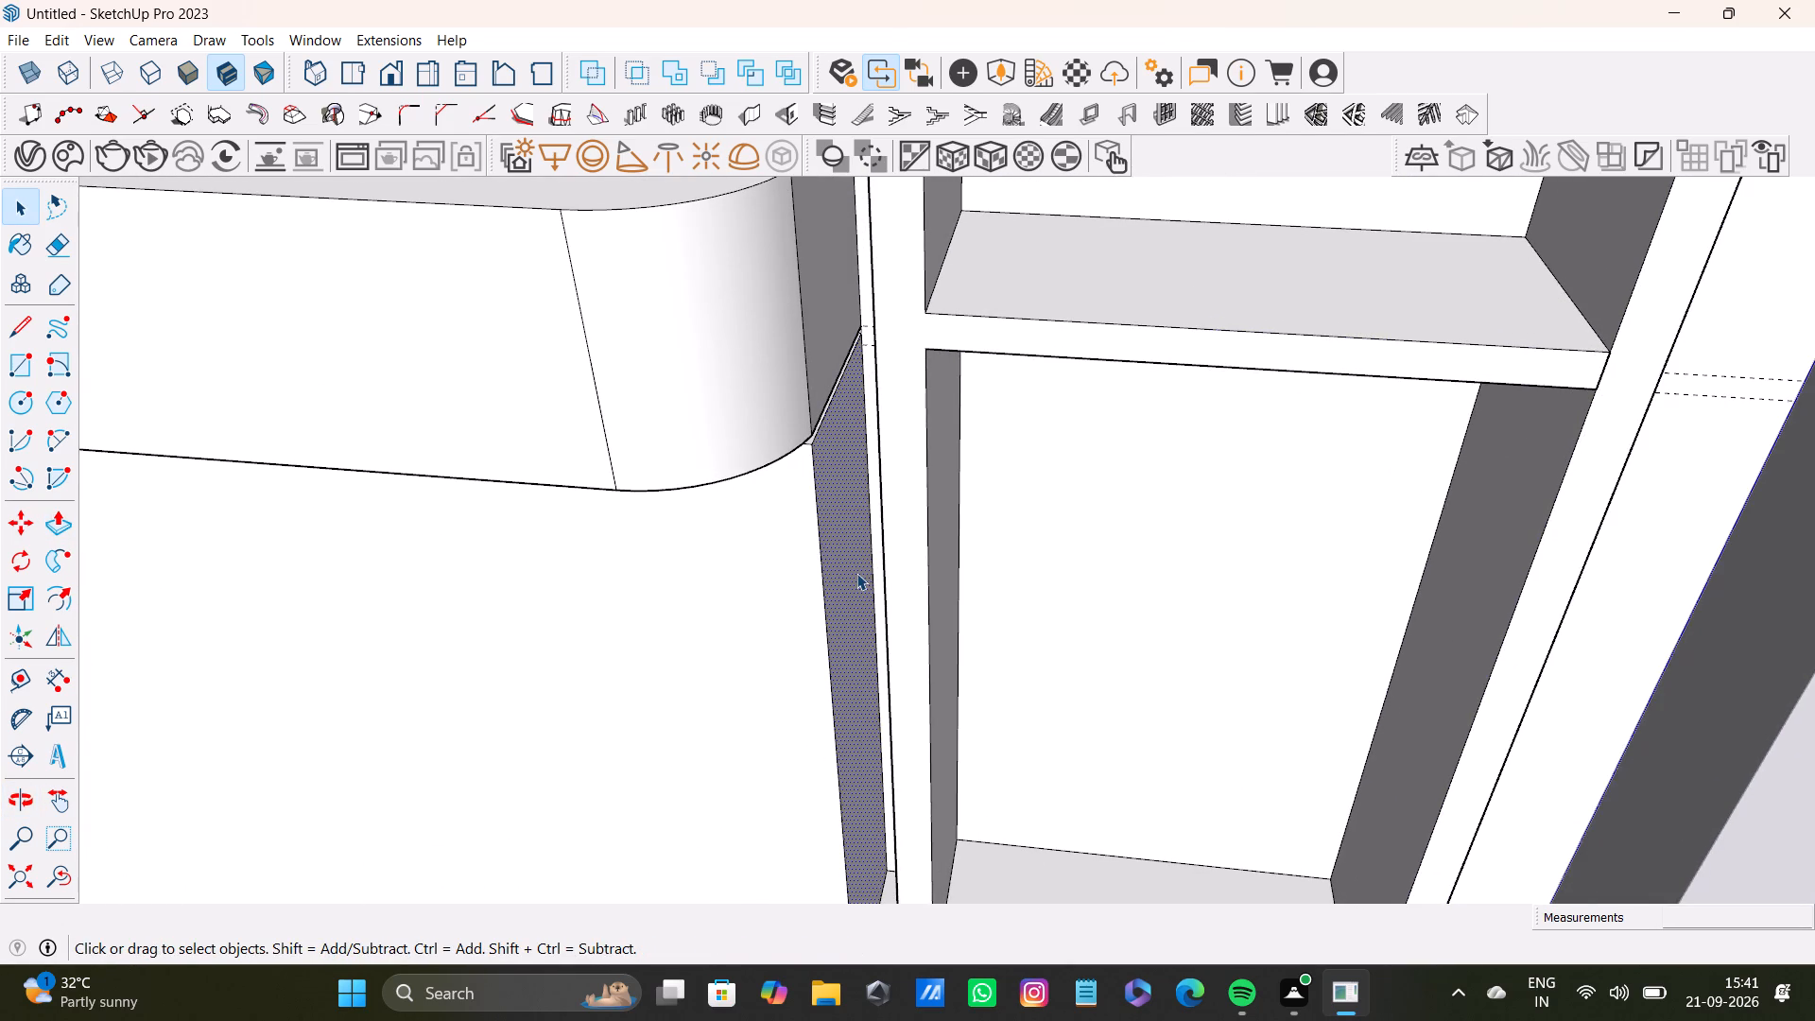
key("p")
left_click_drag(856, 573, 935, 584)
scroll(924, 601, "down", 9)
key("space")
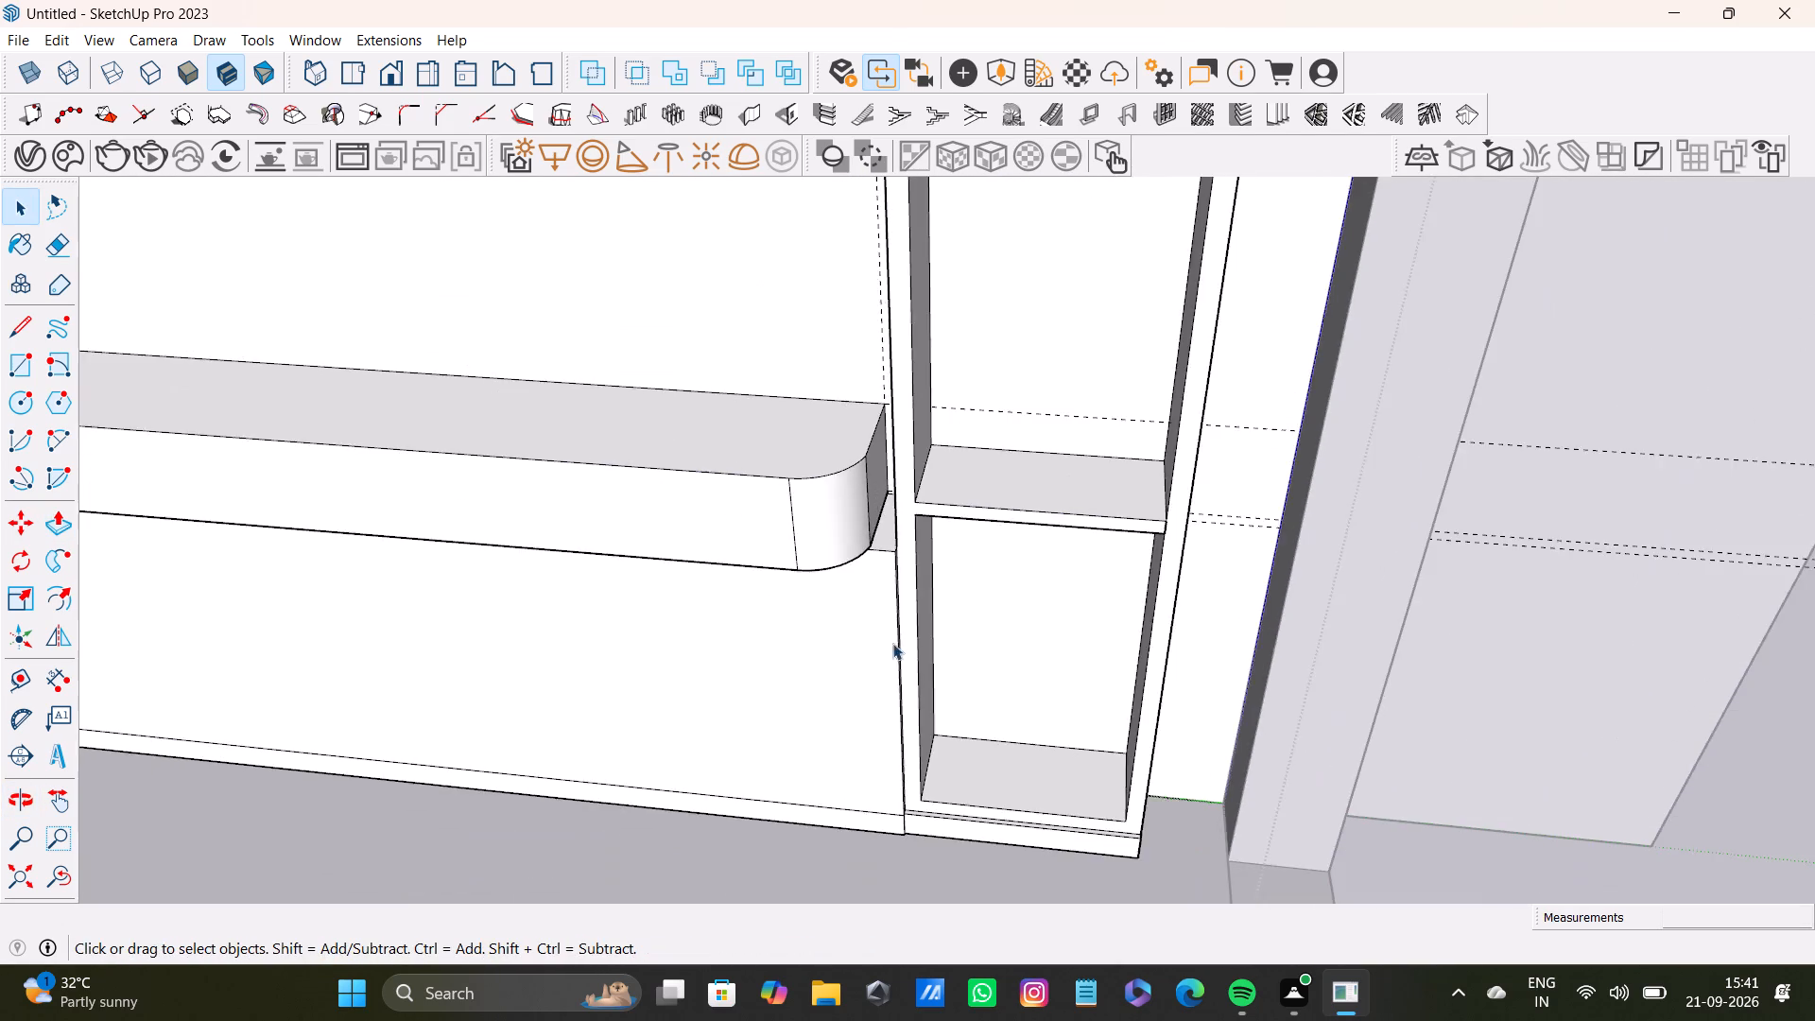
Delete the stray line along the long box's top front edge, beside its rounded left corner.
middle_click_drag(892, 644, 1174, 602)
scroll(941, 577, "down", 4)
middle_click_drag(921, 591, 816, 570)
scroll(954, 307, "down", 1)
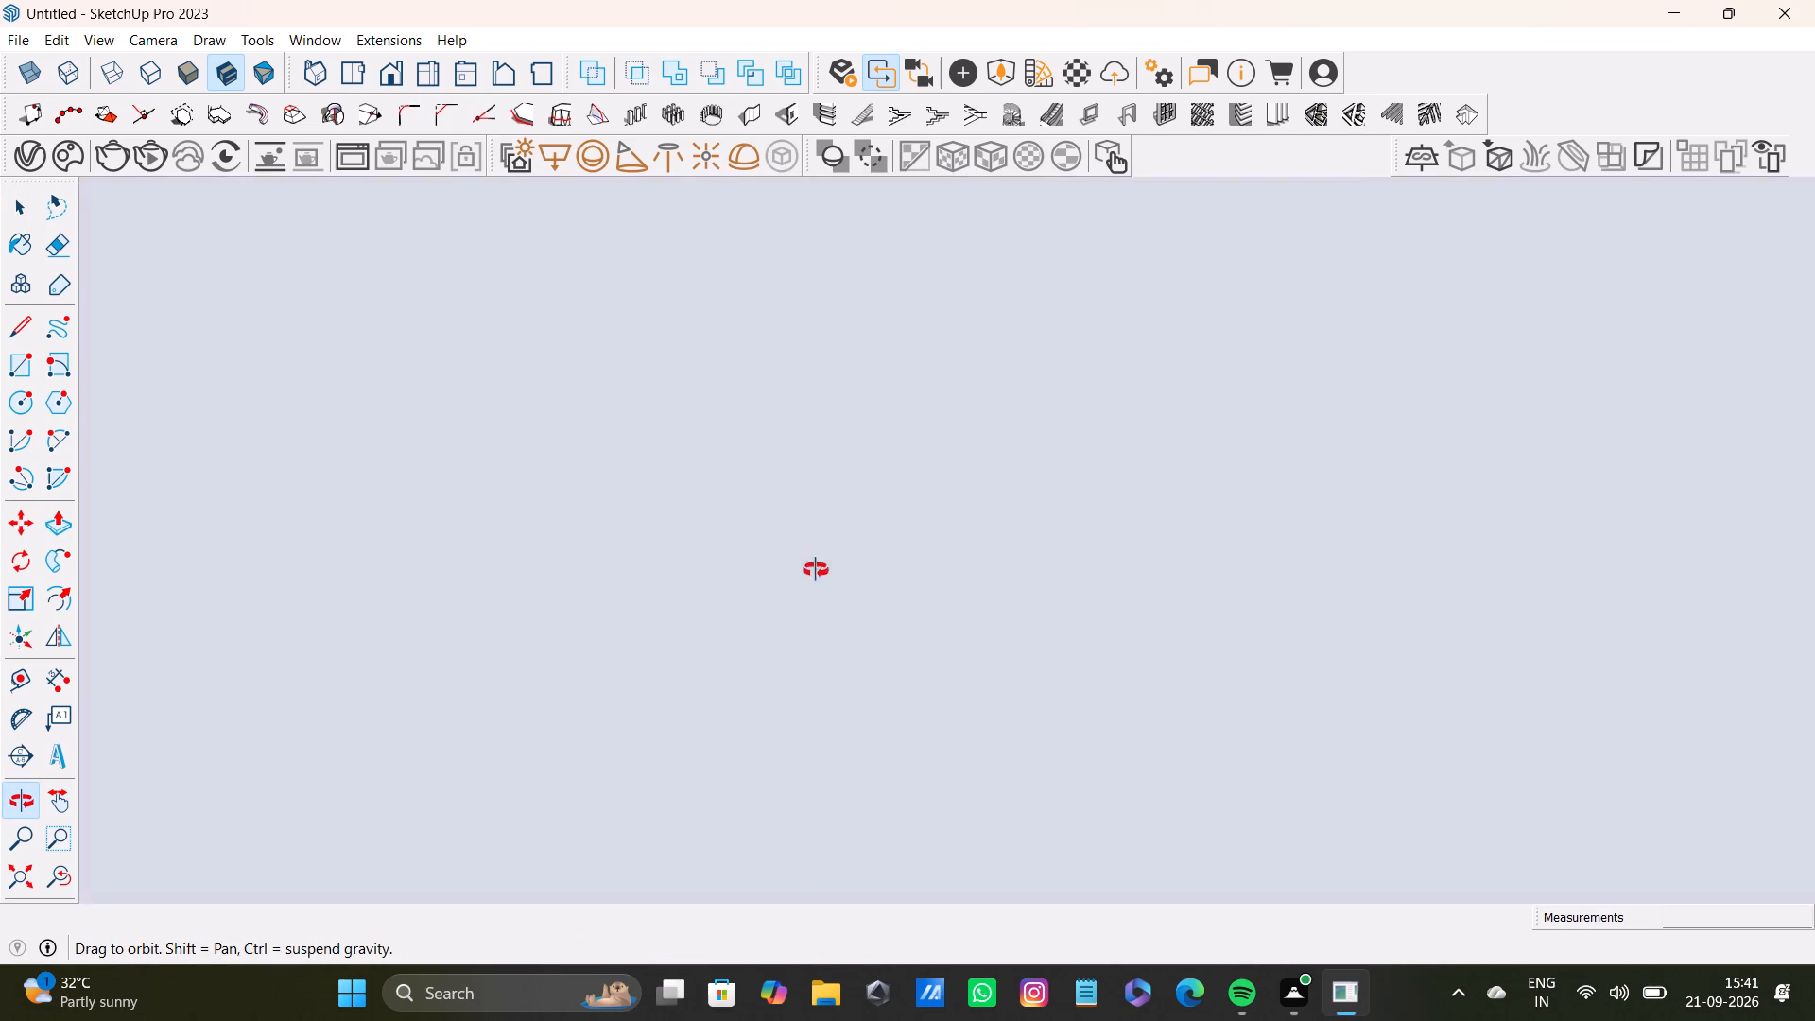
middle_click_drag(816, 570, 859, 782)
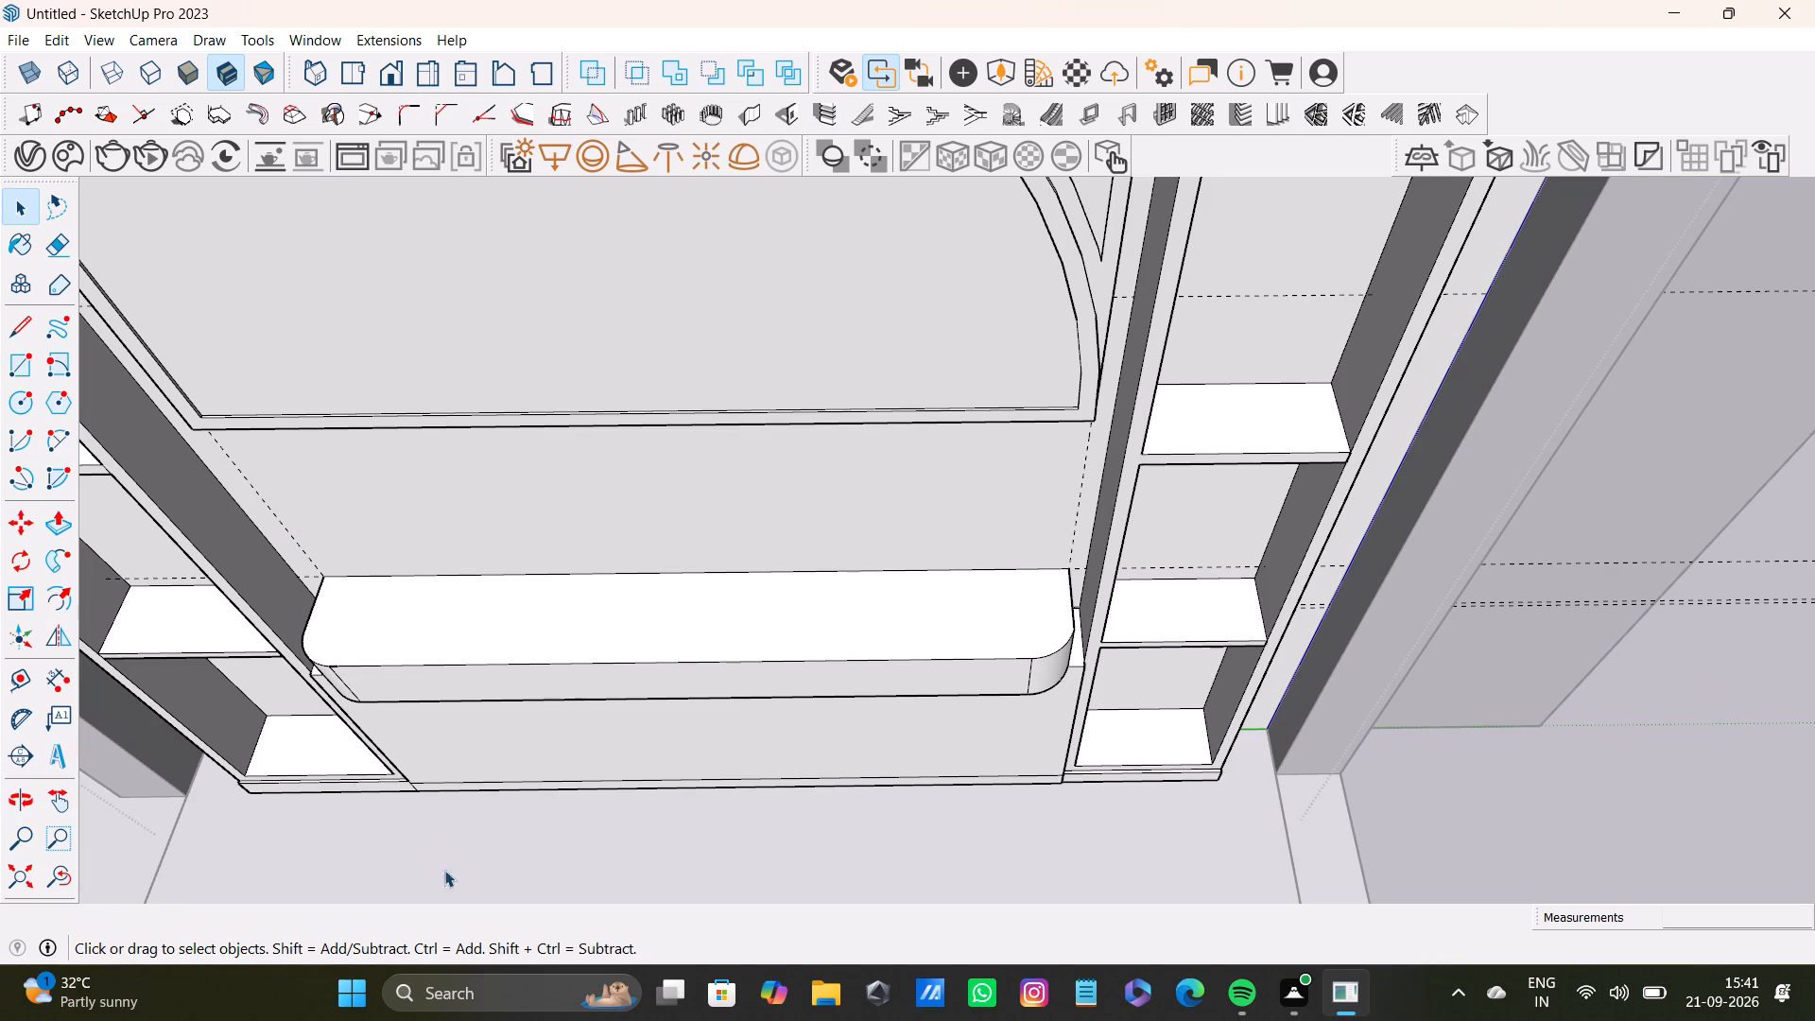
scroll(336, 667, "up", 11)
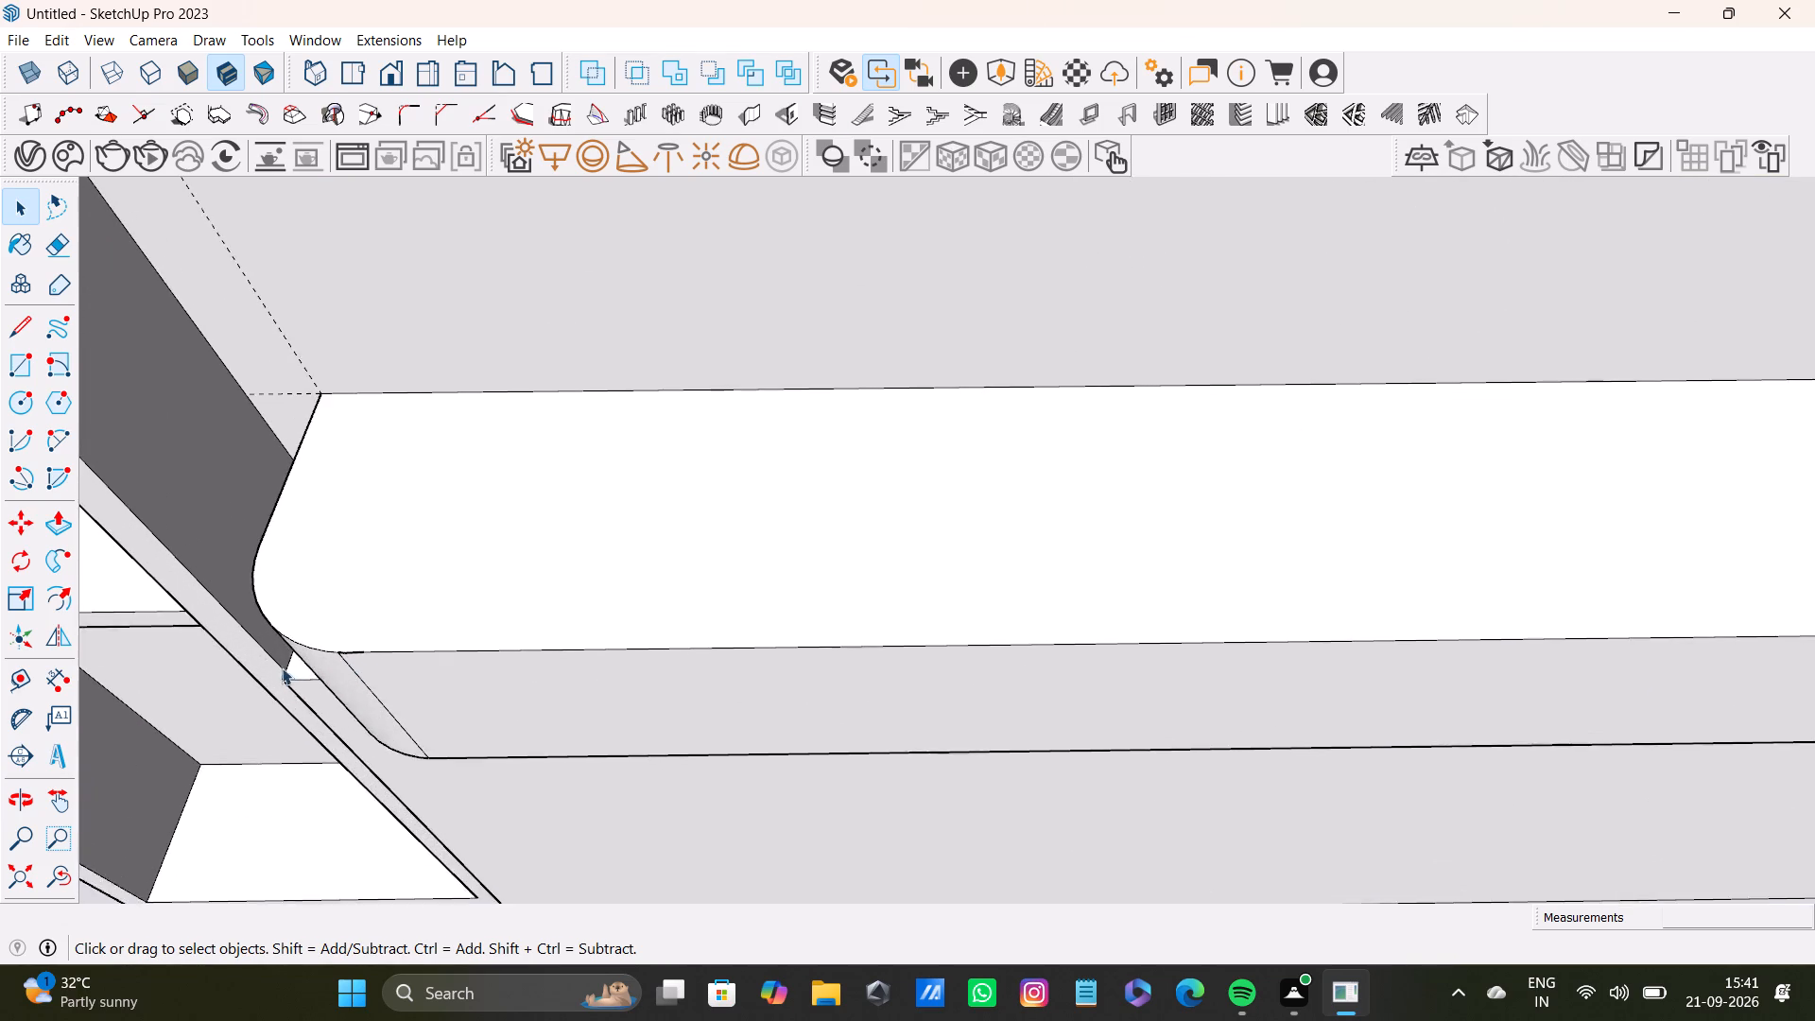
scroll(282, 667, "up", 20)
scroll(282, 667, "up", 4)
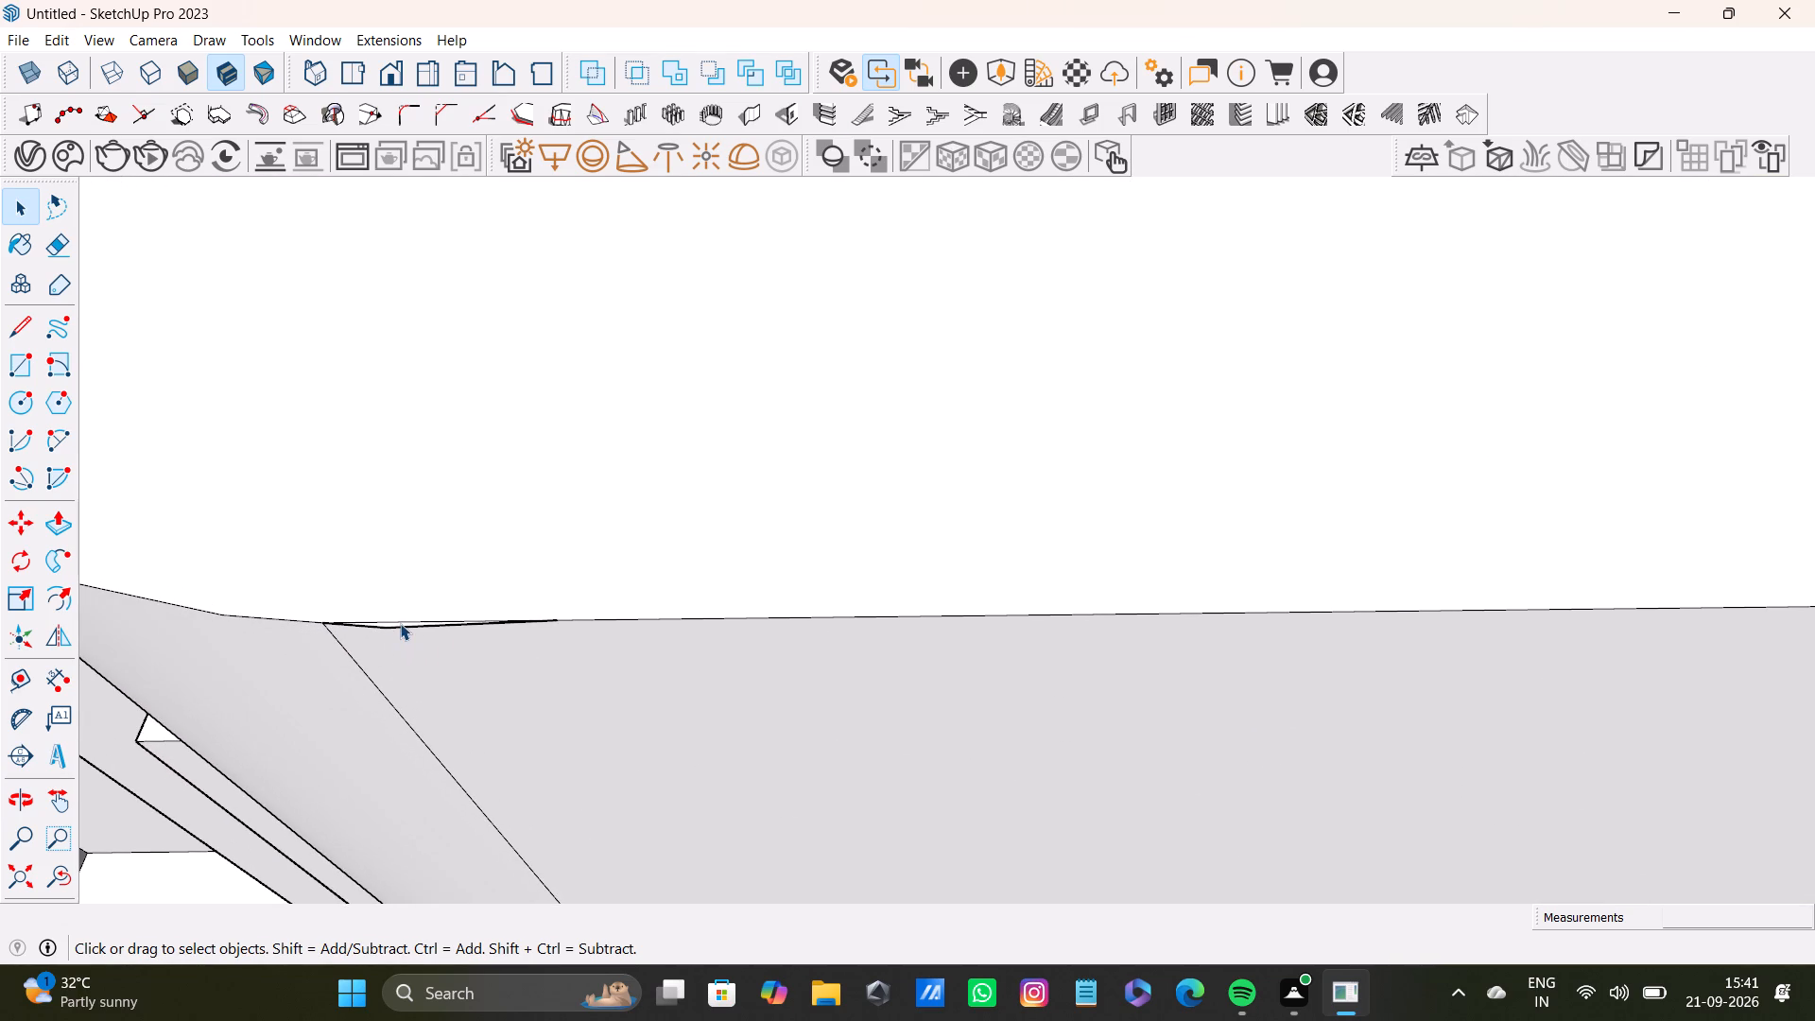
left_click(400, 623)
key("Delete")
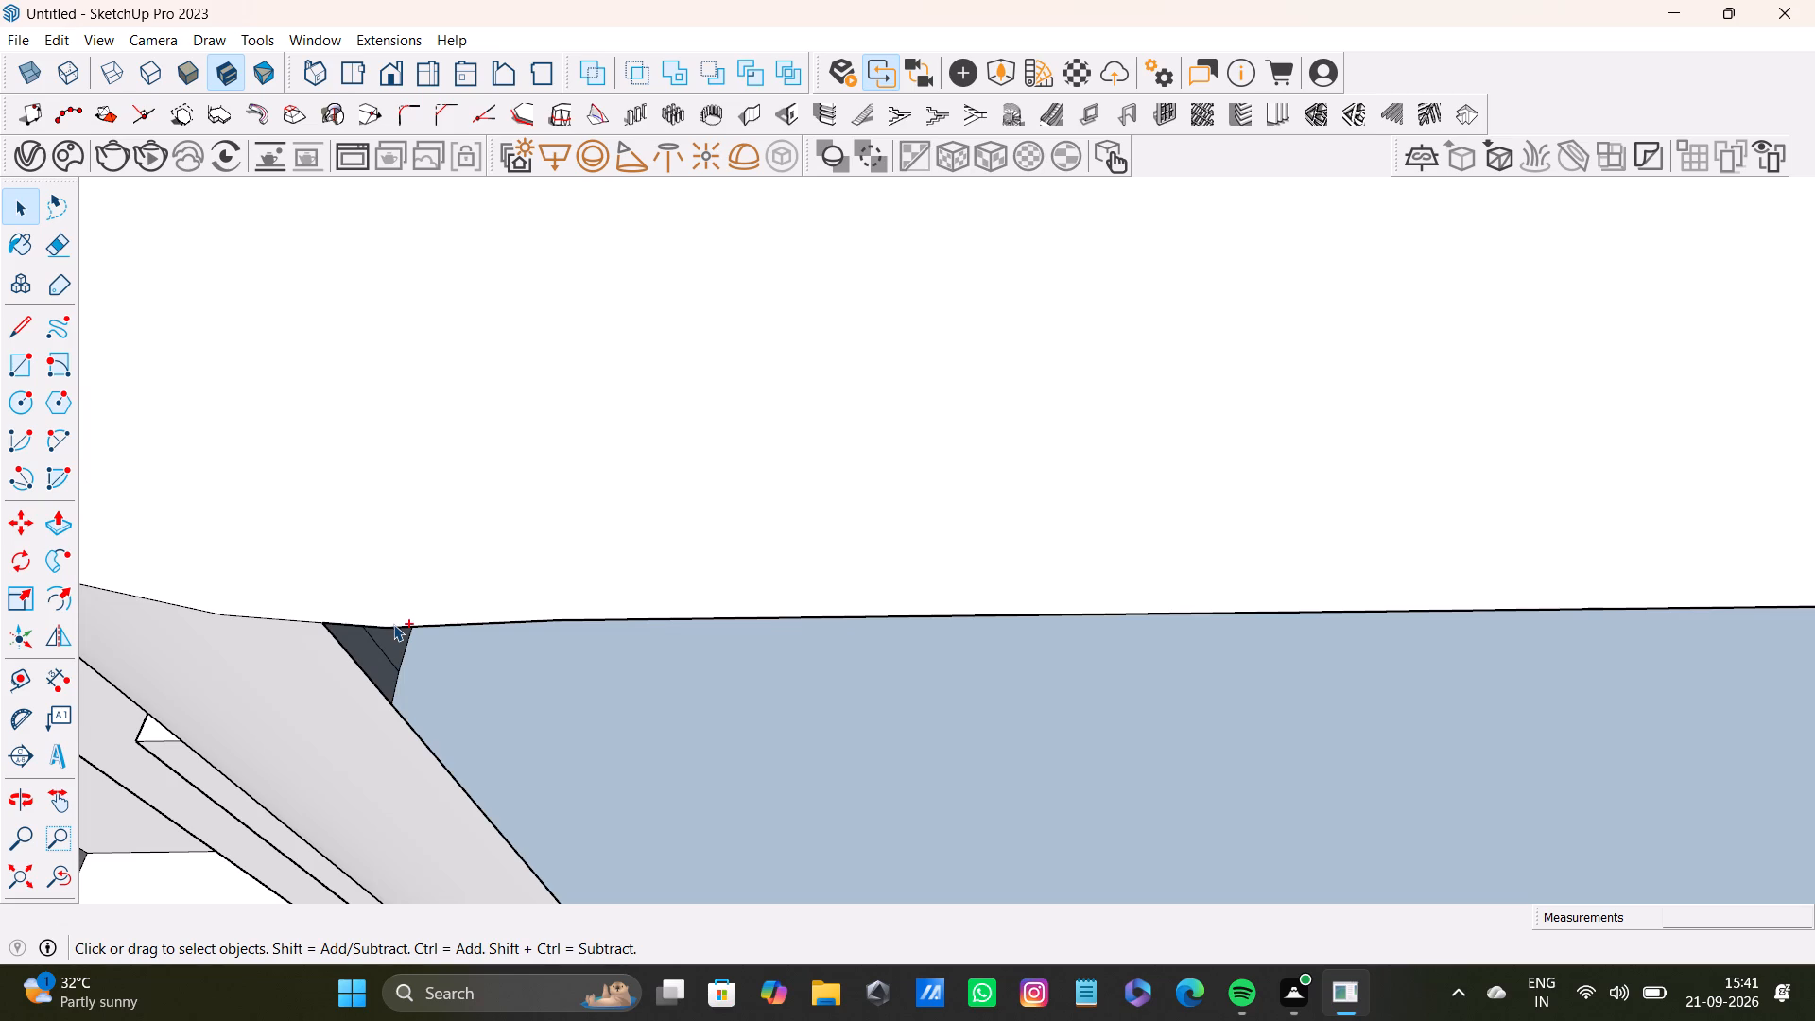
Undo the line deletion, the lower panel's Push/Pull edits and the rounding of the long box's front corners.
key("ctrl+z")
key("ctrl+z")
key("ctrl+z")
key("ctrl+z")
key("ctrl+z")
key("ctrl+z")
key("ctrl+z")
key("ctrl+z")
key("ctrl+z")
scroll(392, 625, "down", 7)
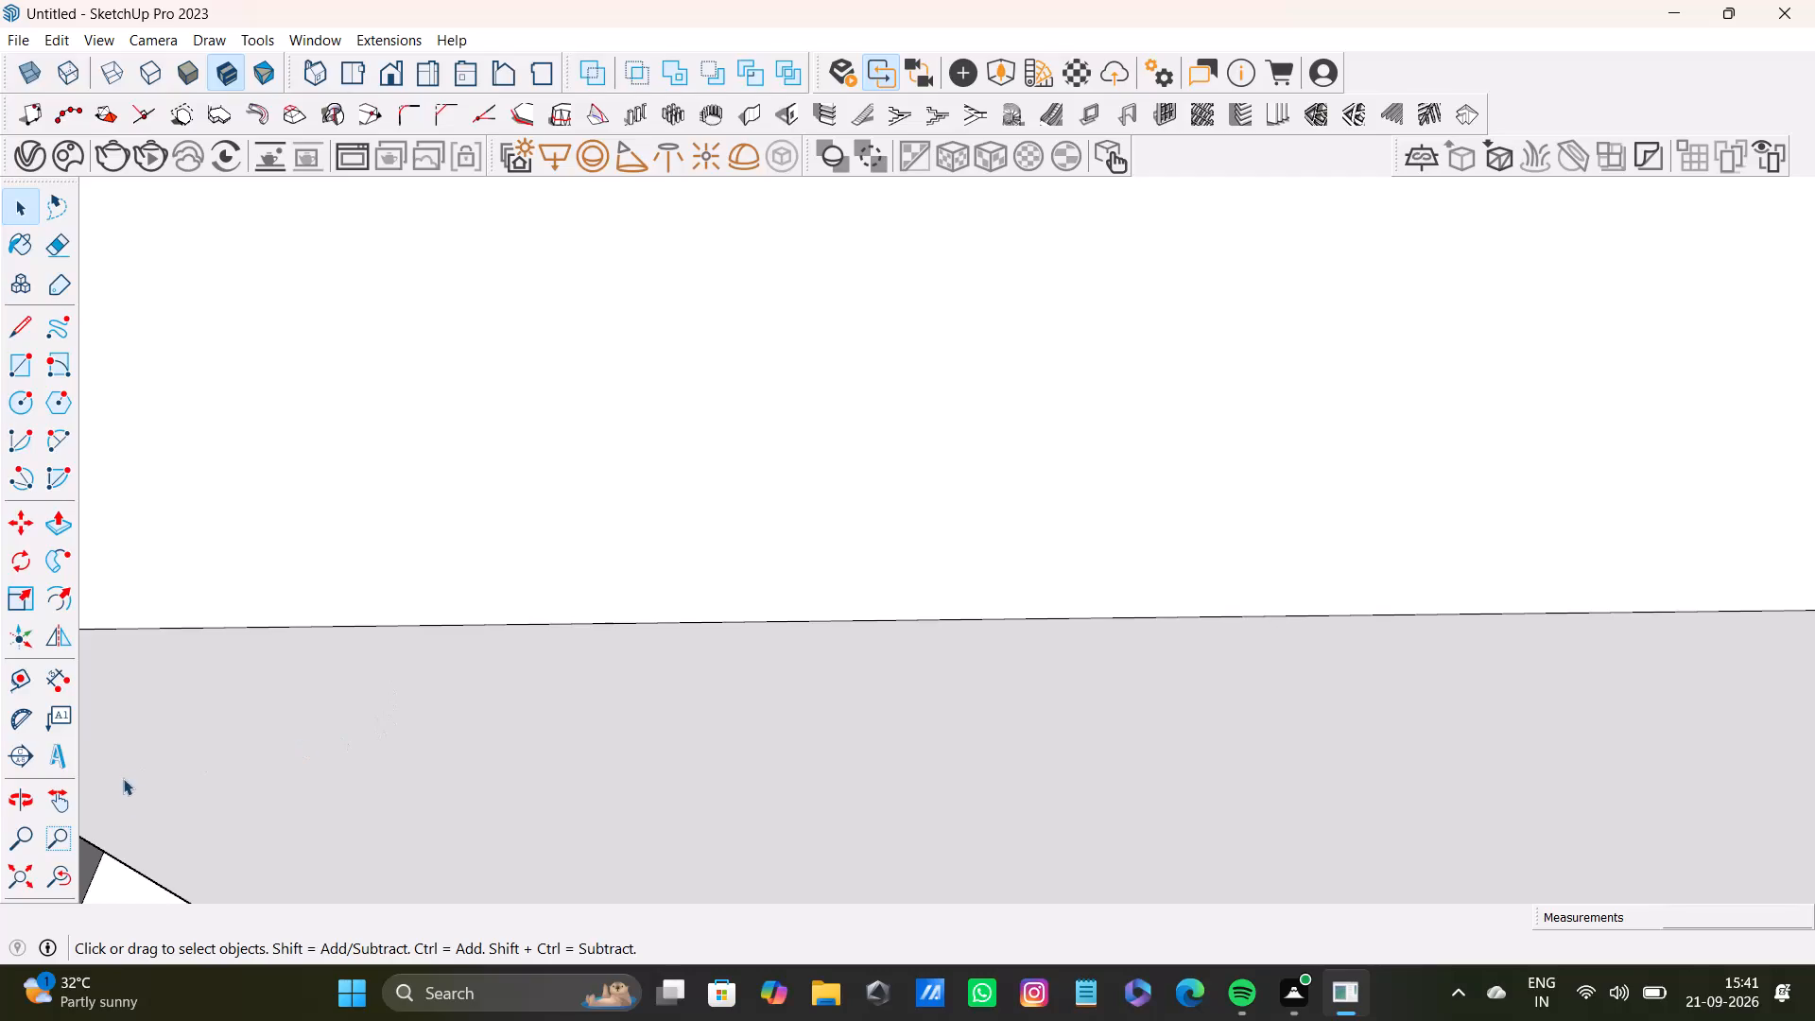
scroll(205, 825, "down", 20)
scroll(205, 825, "down", 6)
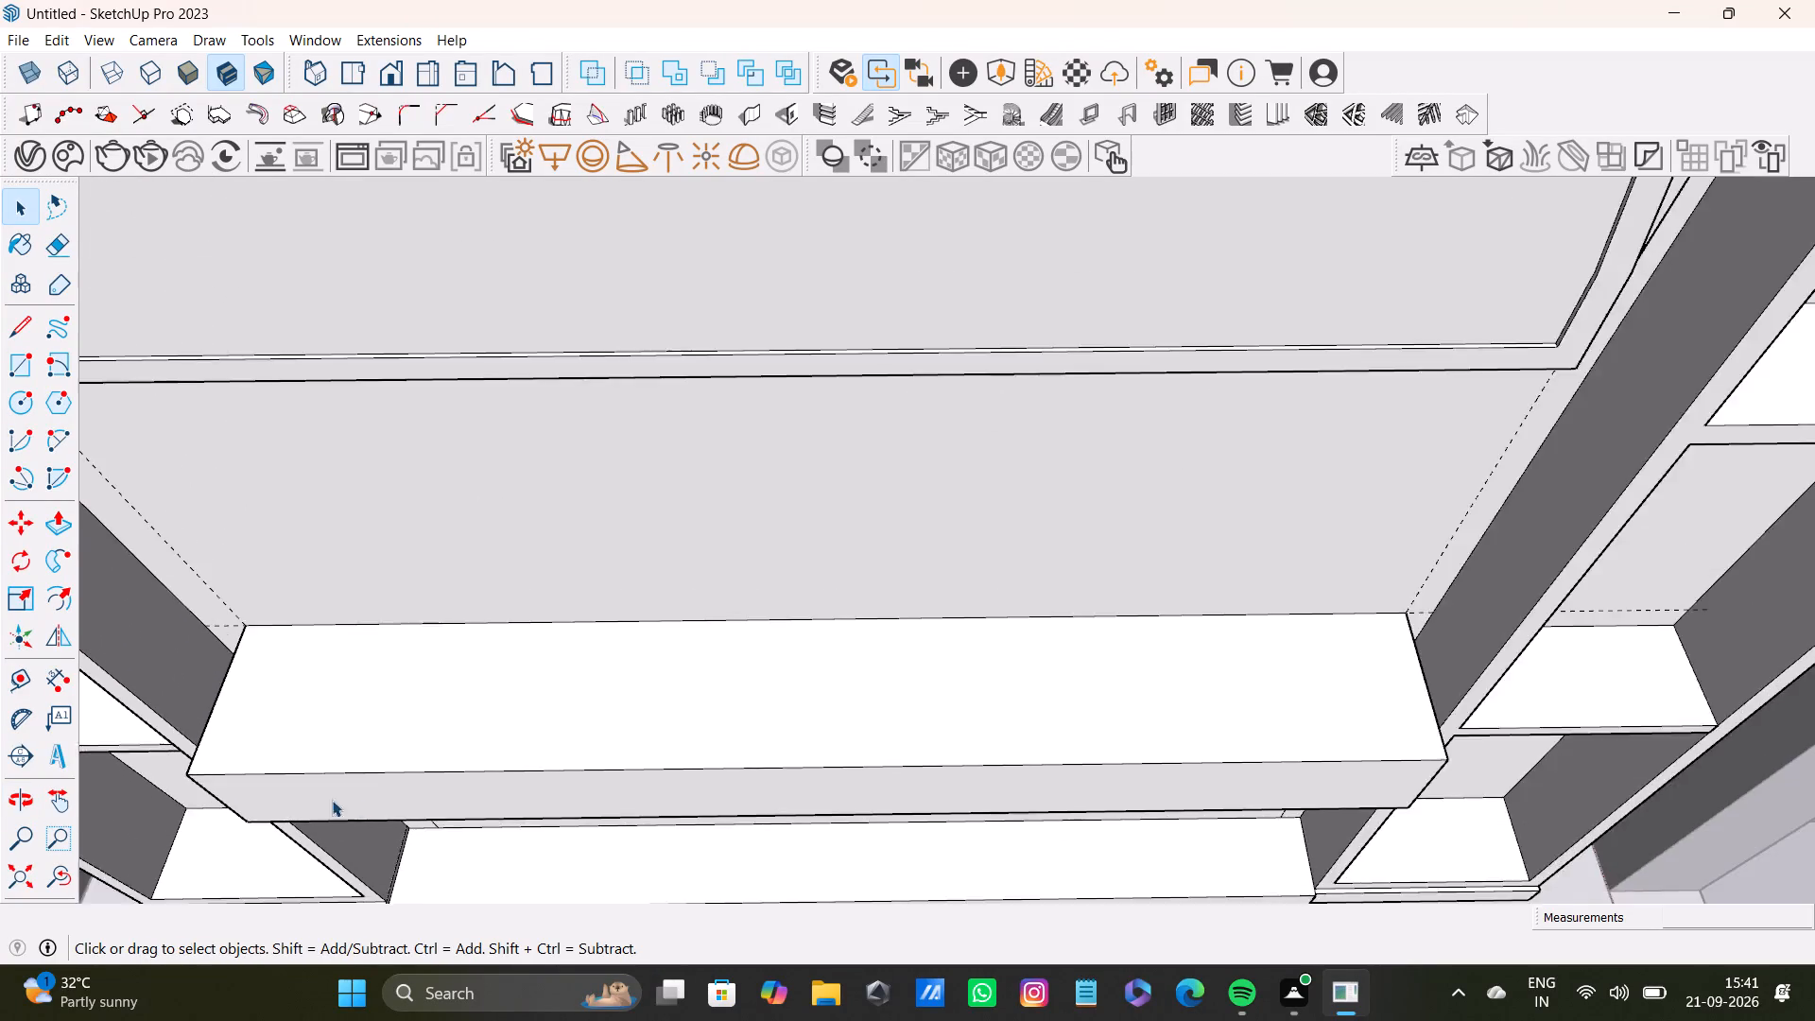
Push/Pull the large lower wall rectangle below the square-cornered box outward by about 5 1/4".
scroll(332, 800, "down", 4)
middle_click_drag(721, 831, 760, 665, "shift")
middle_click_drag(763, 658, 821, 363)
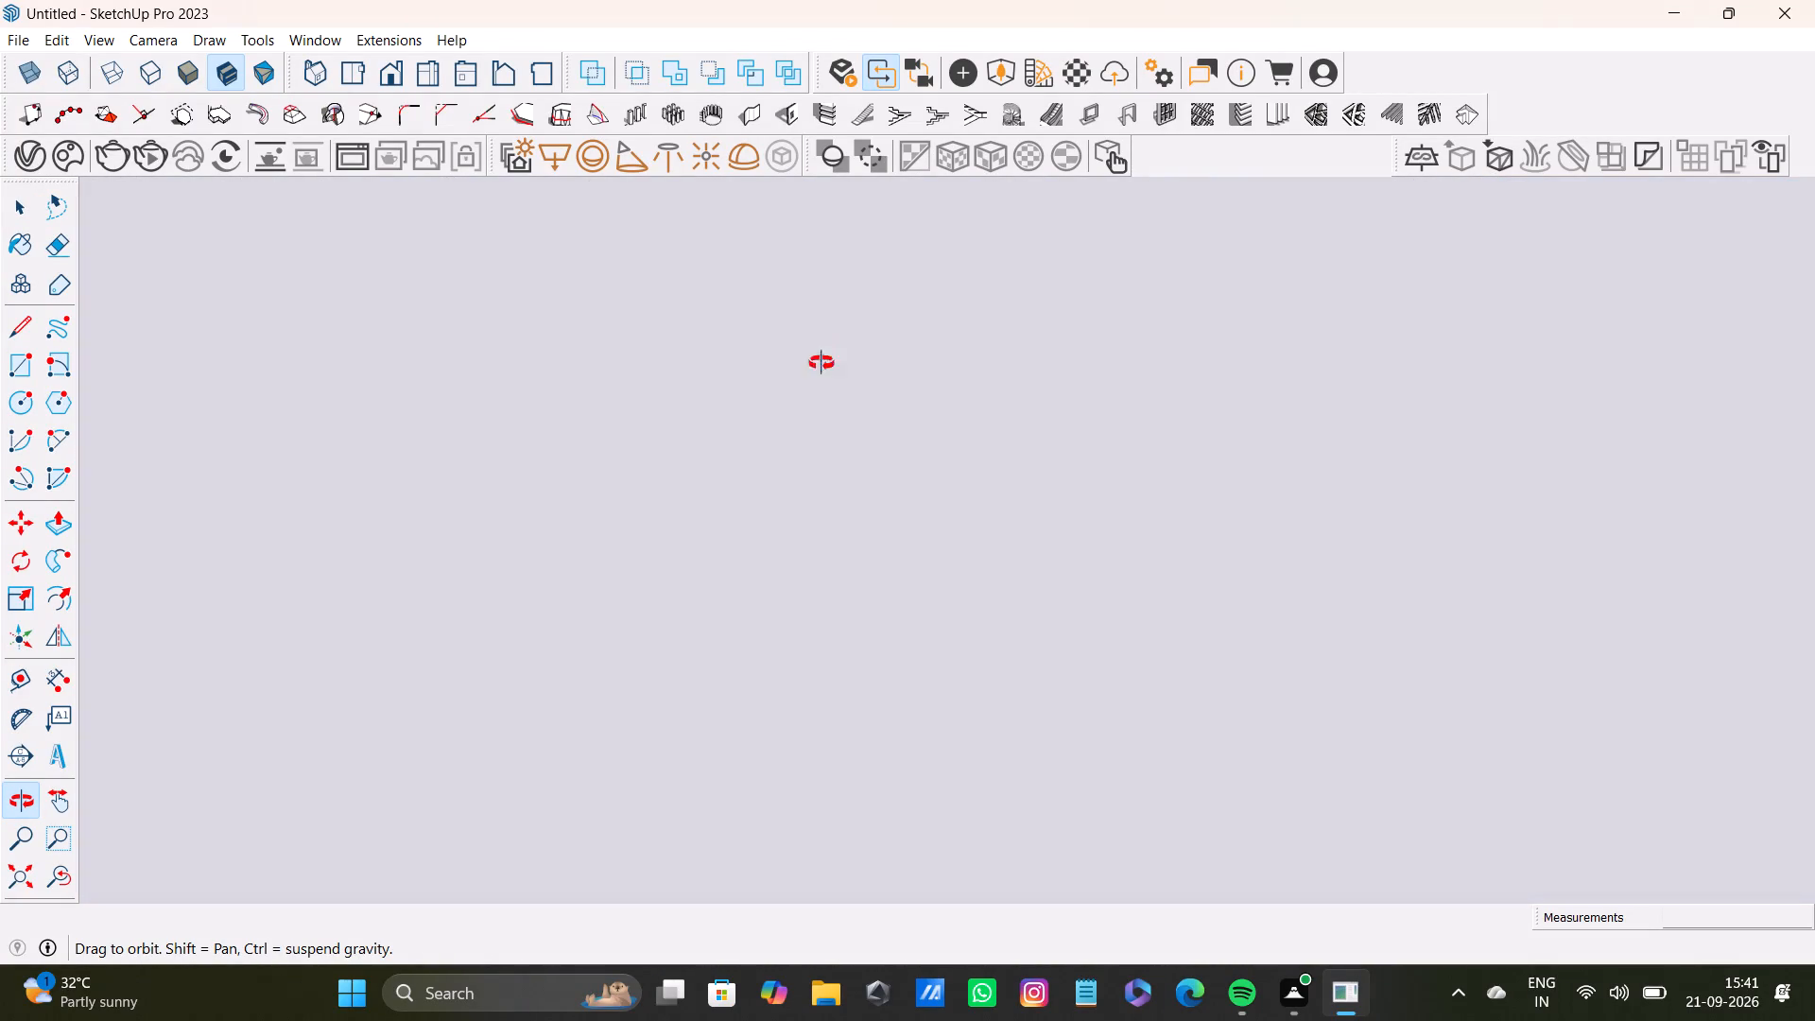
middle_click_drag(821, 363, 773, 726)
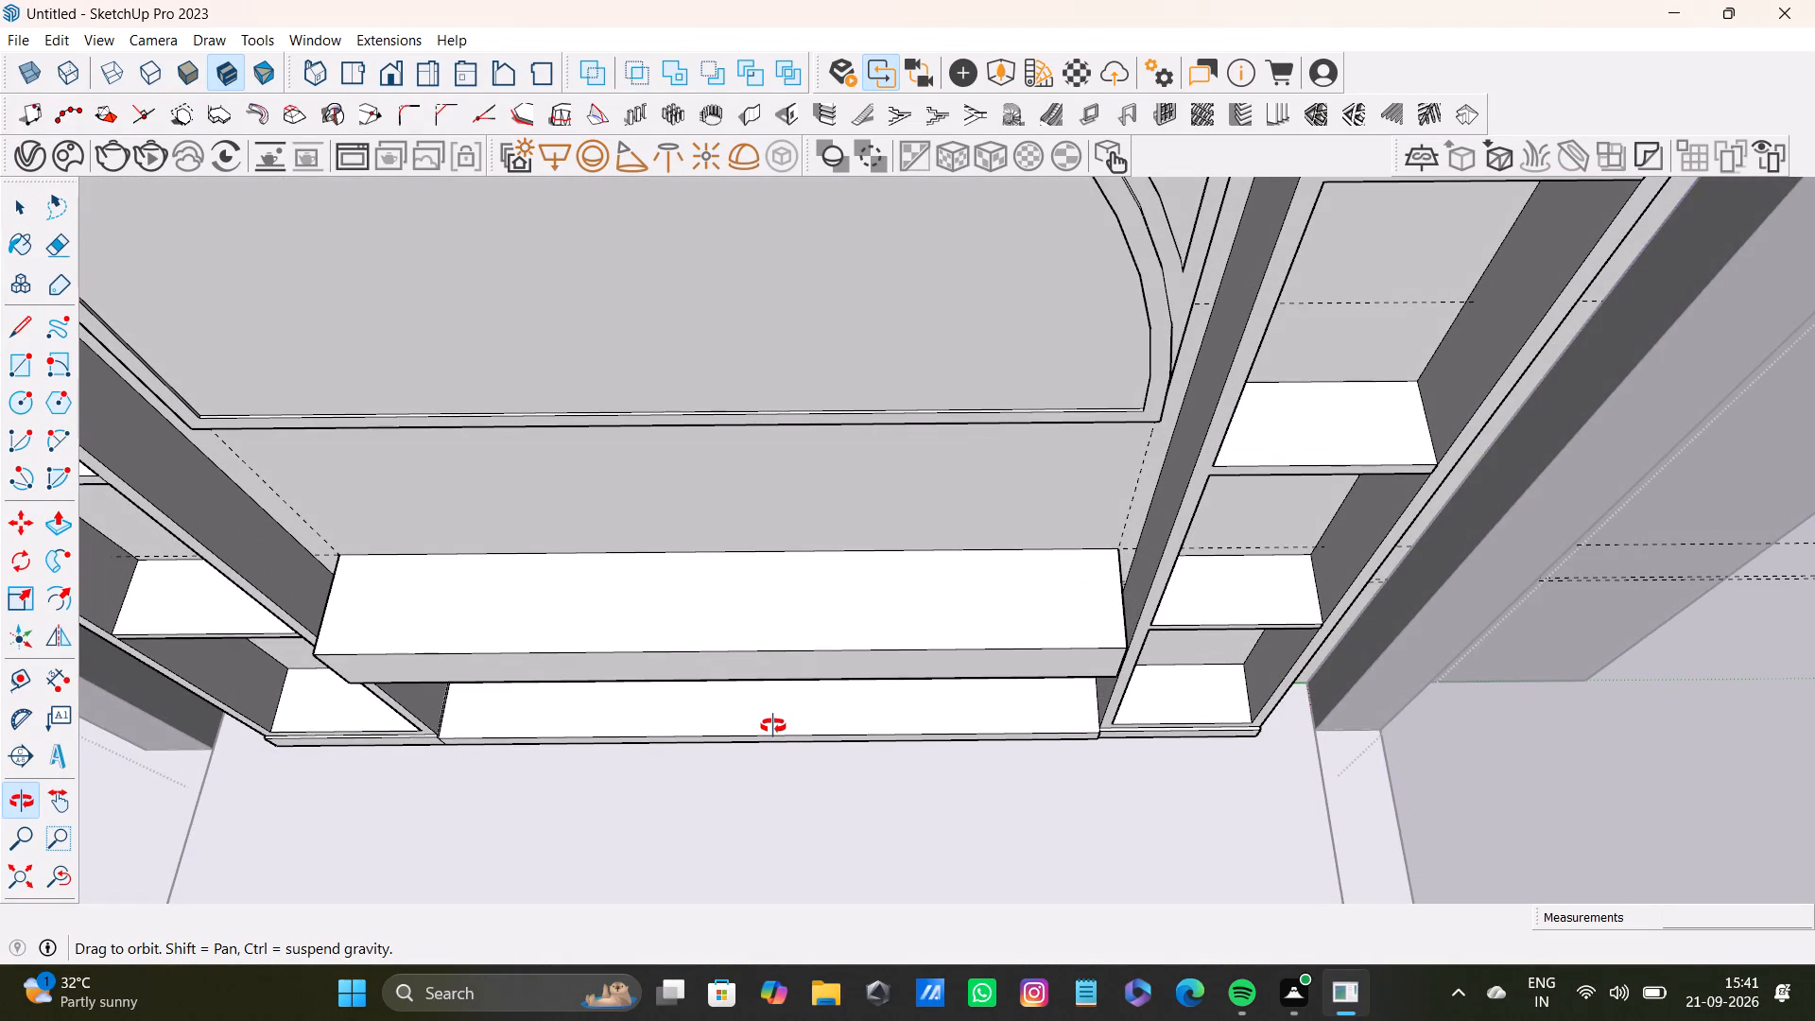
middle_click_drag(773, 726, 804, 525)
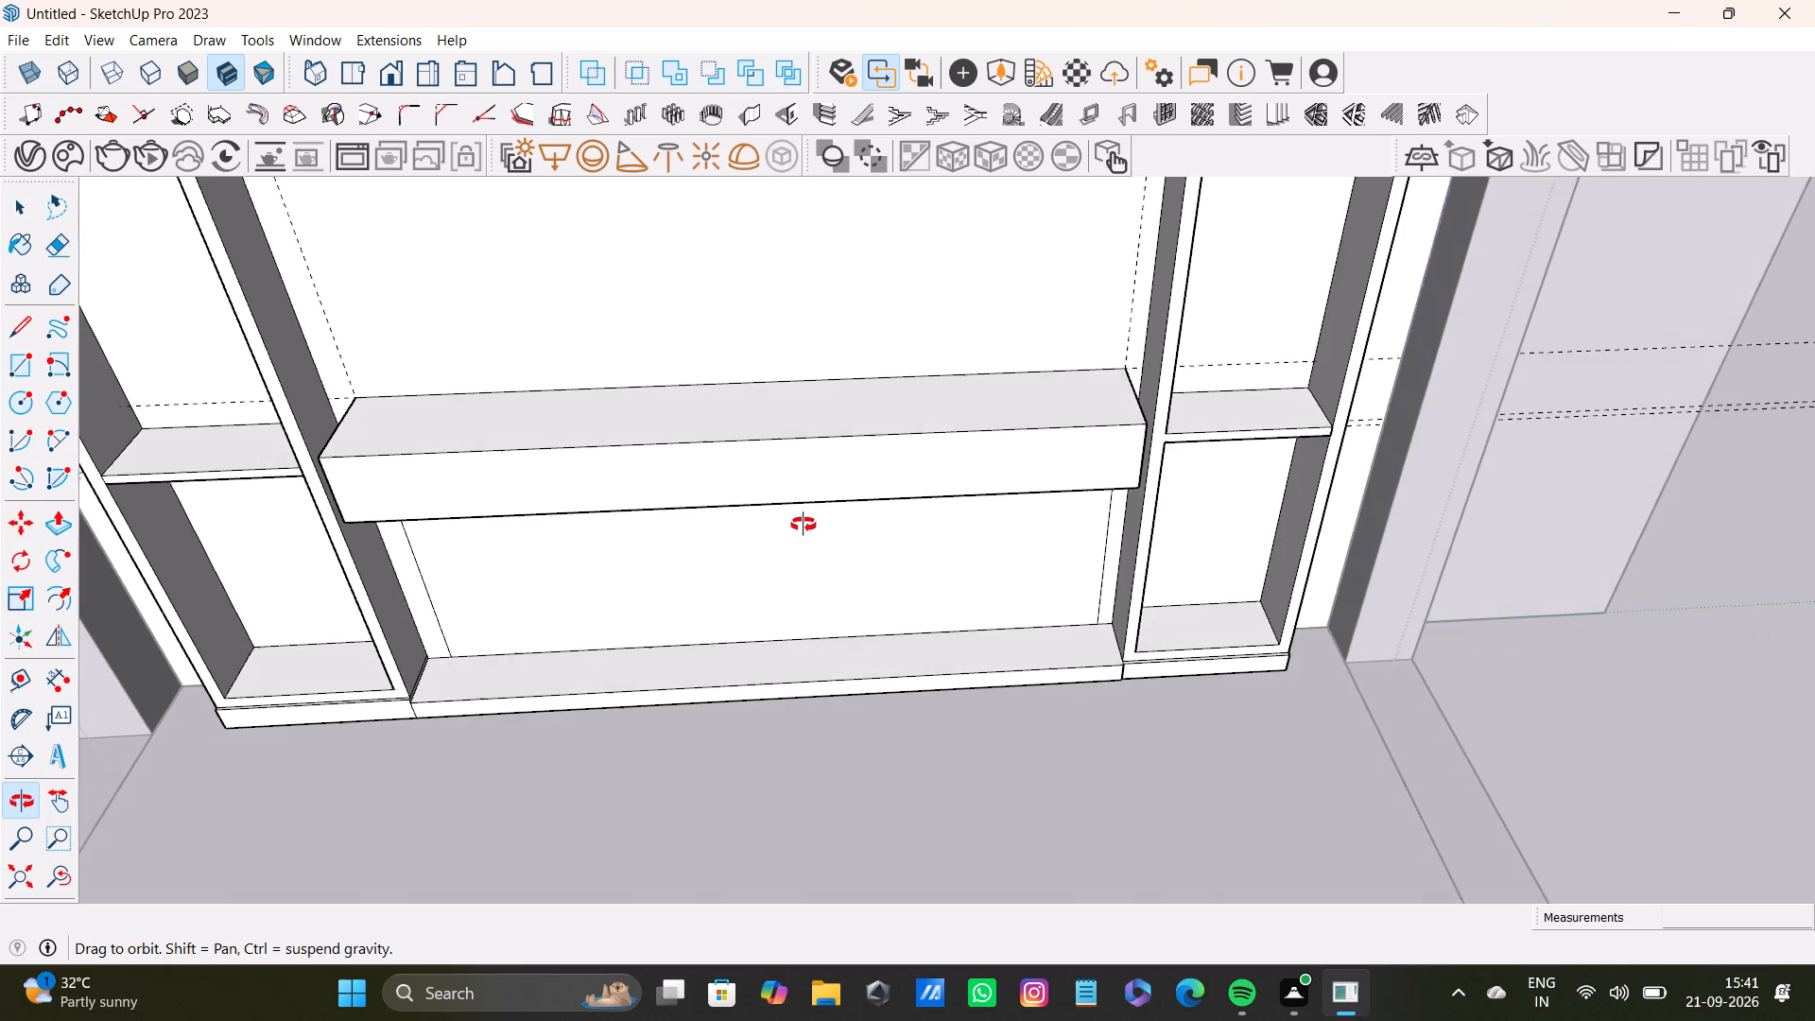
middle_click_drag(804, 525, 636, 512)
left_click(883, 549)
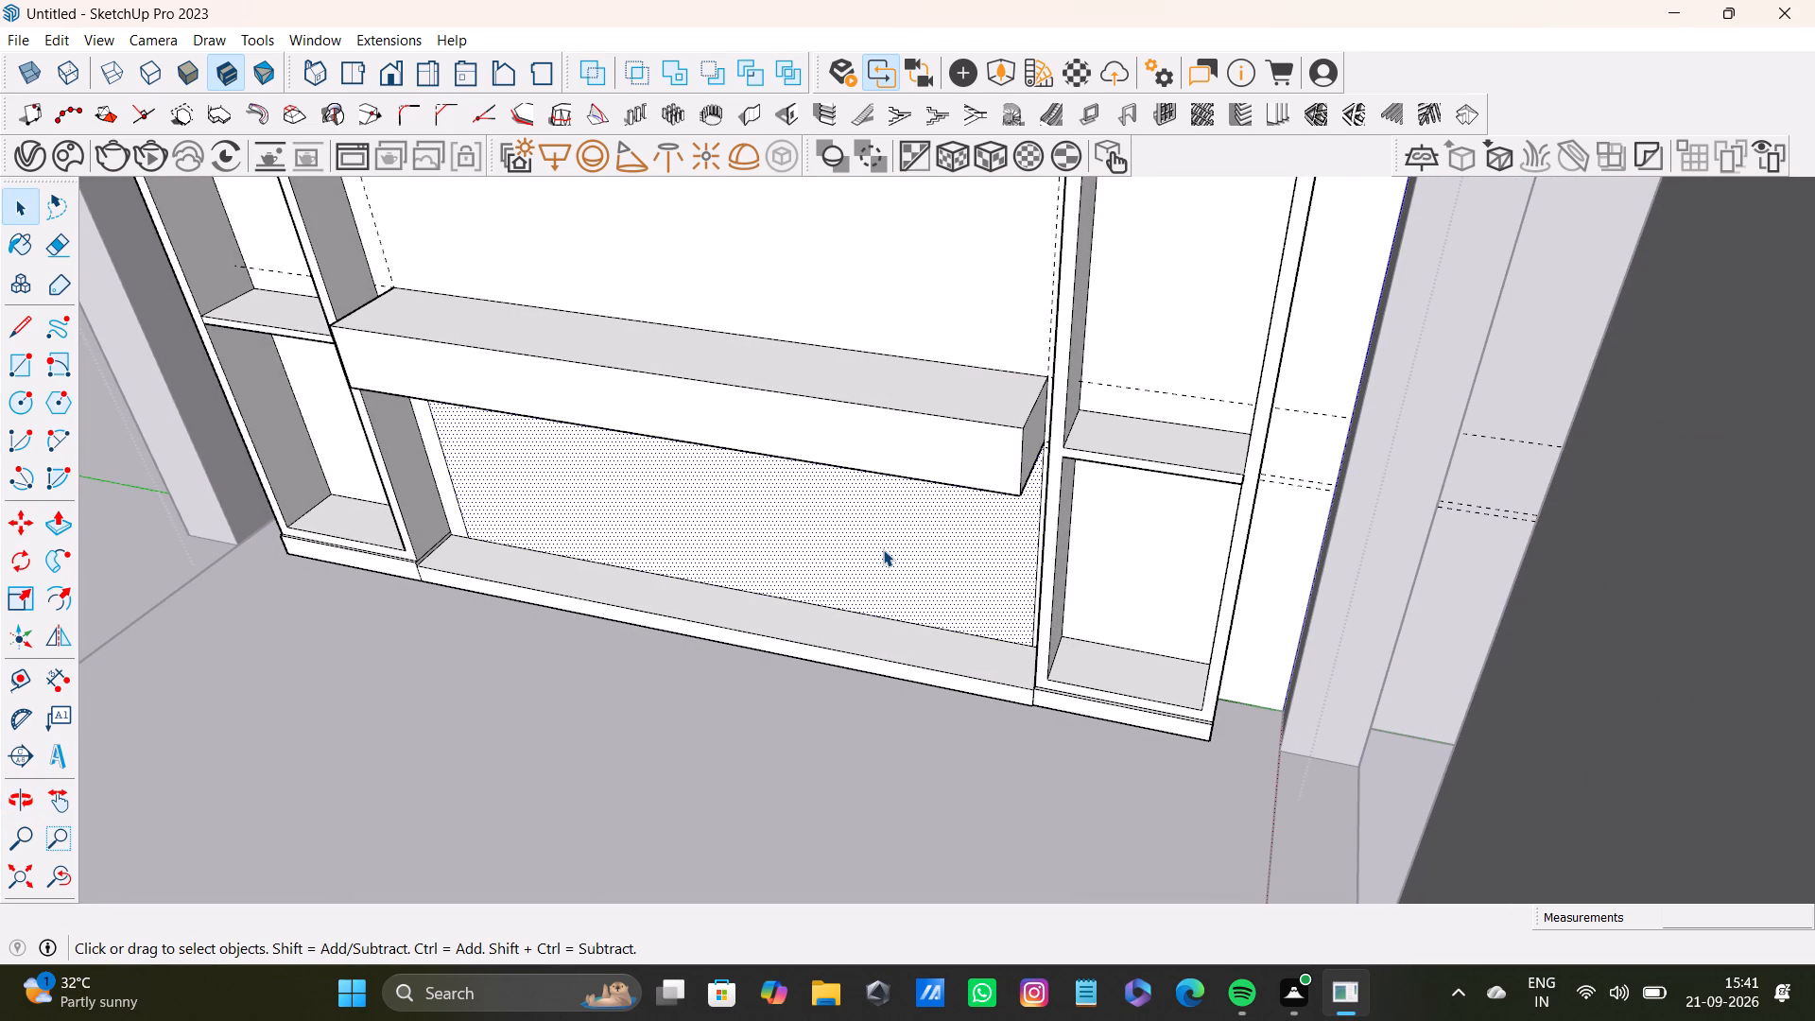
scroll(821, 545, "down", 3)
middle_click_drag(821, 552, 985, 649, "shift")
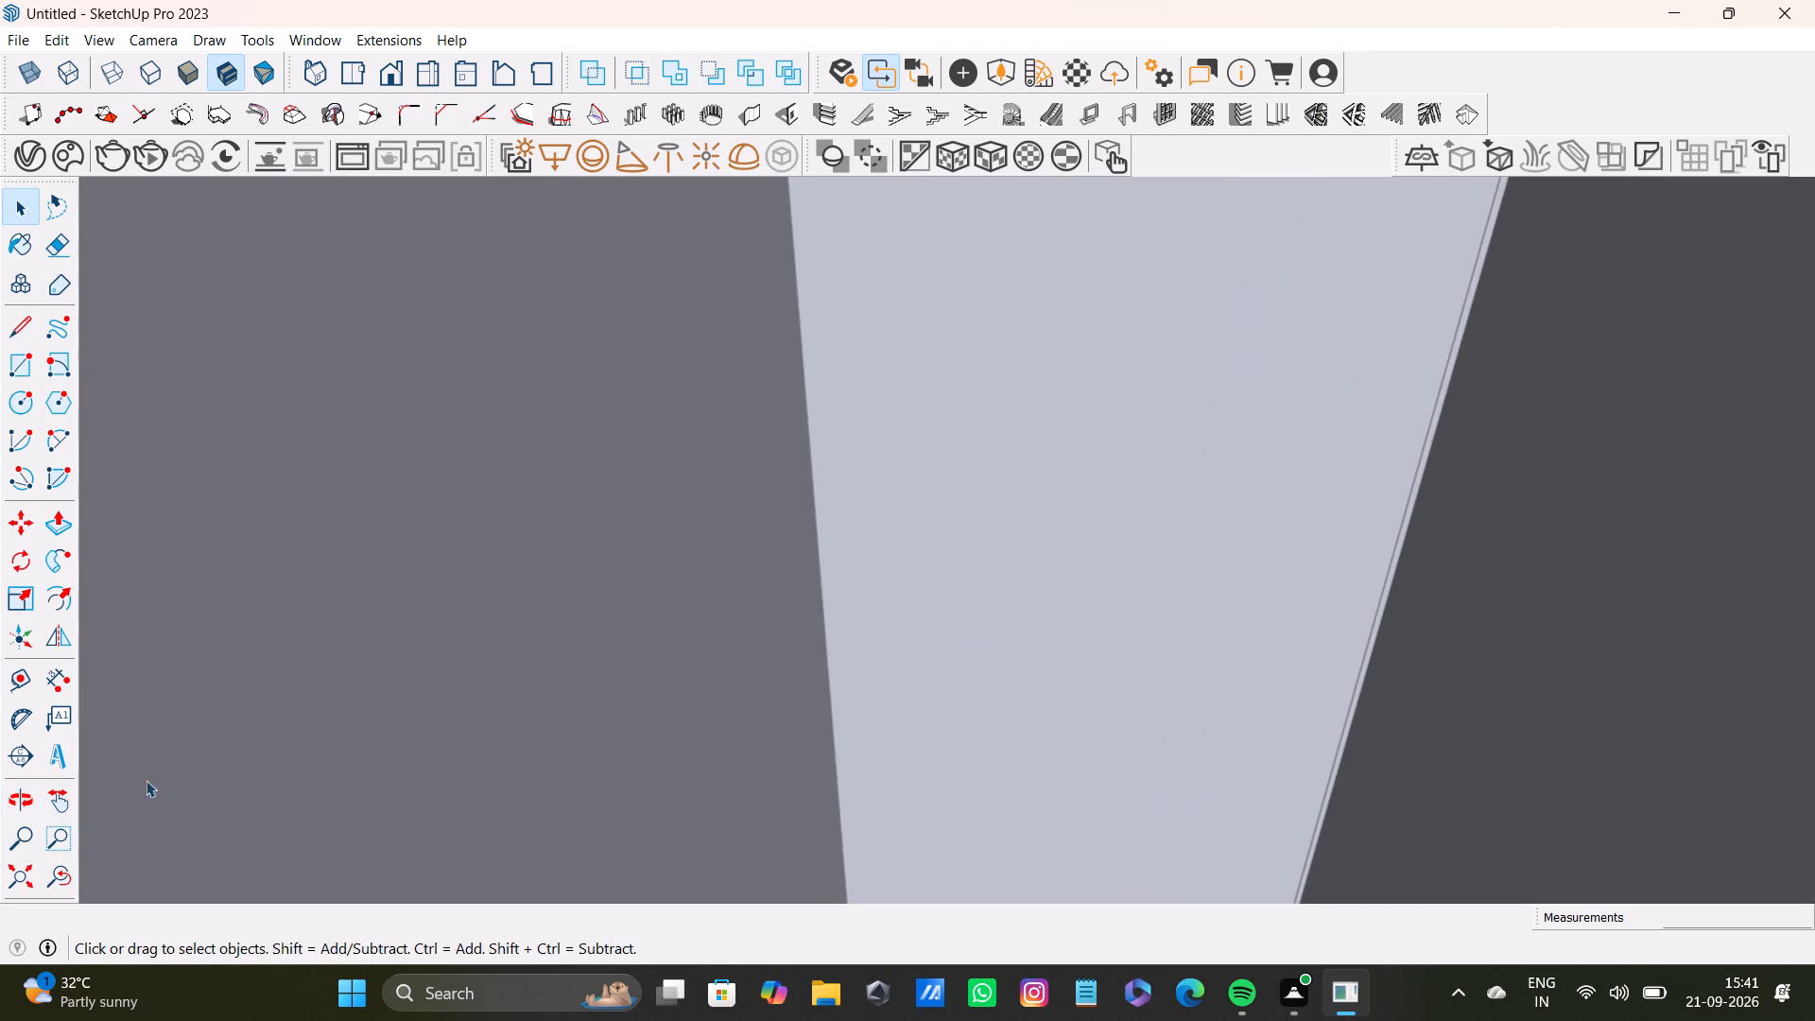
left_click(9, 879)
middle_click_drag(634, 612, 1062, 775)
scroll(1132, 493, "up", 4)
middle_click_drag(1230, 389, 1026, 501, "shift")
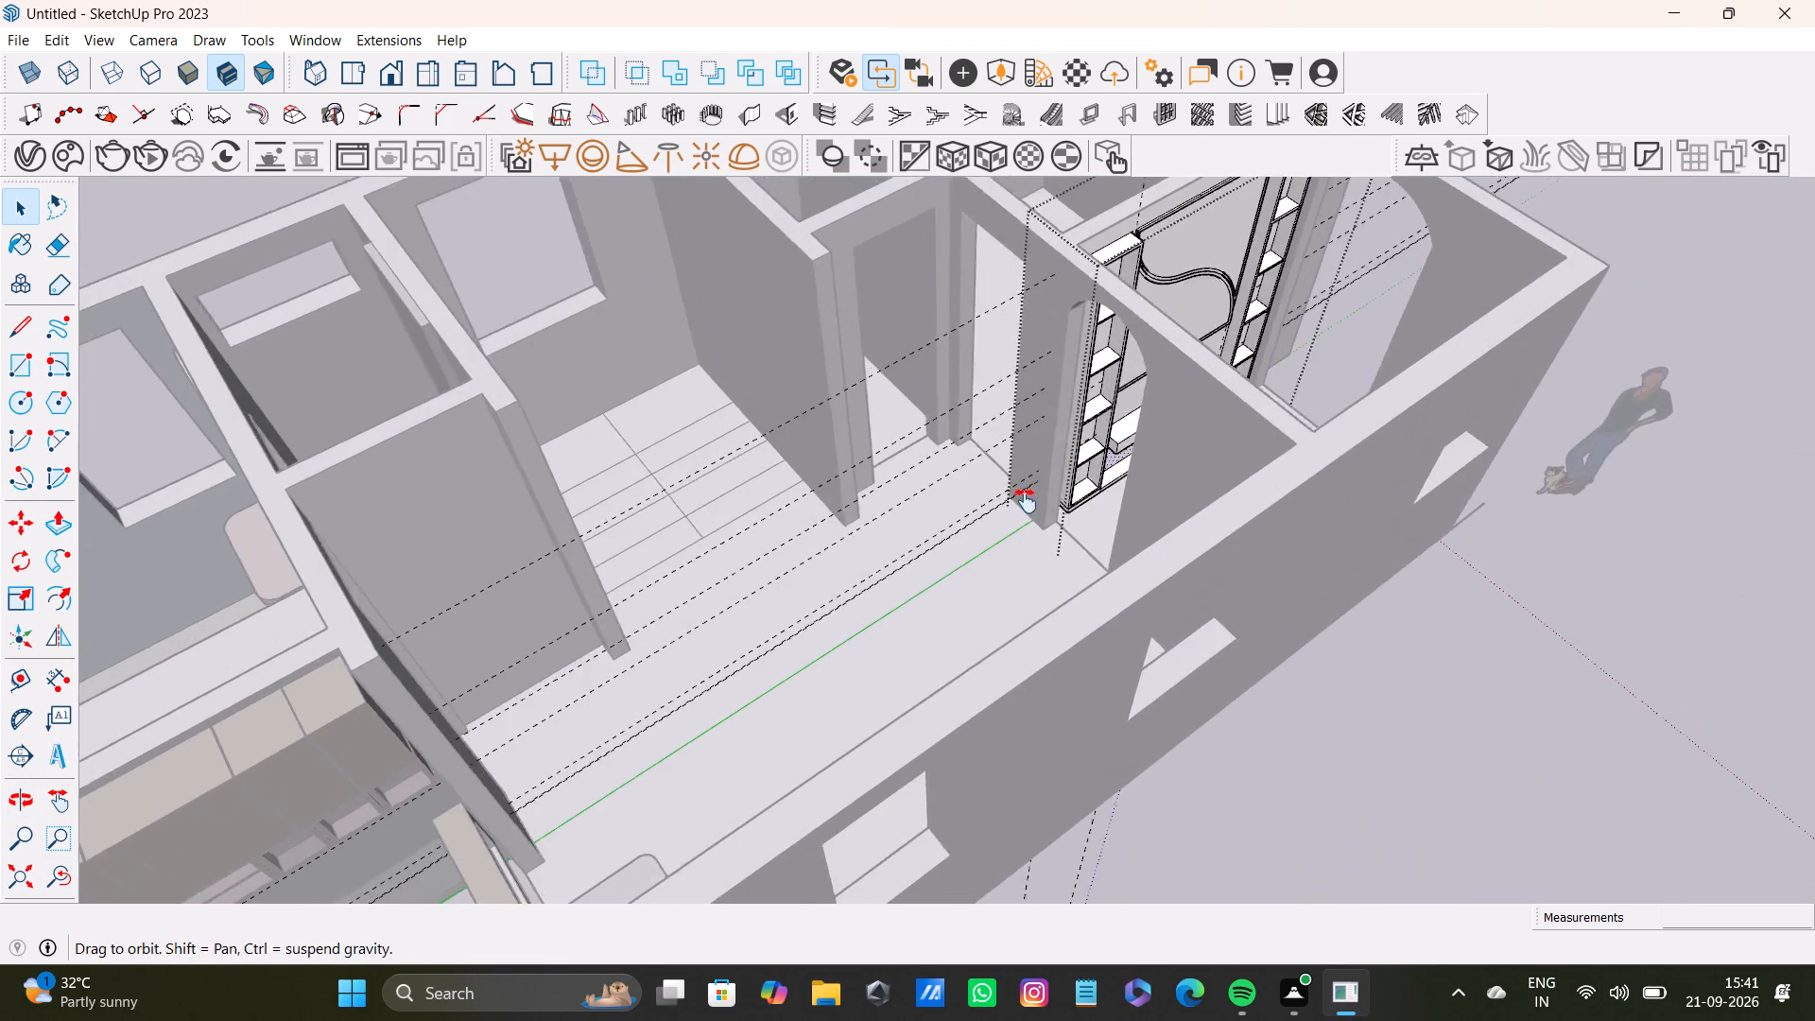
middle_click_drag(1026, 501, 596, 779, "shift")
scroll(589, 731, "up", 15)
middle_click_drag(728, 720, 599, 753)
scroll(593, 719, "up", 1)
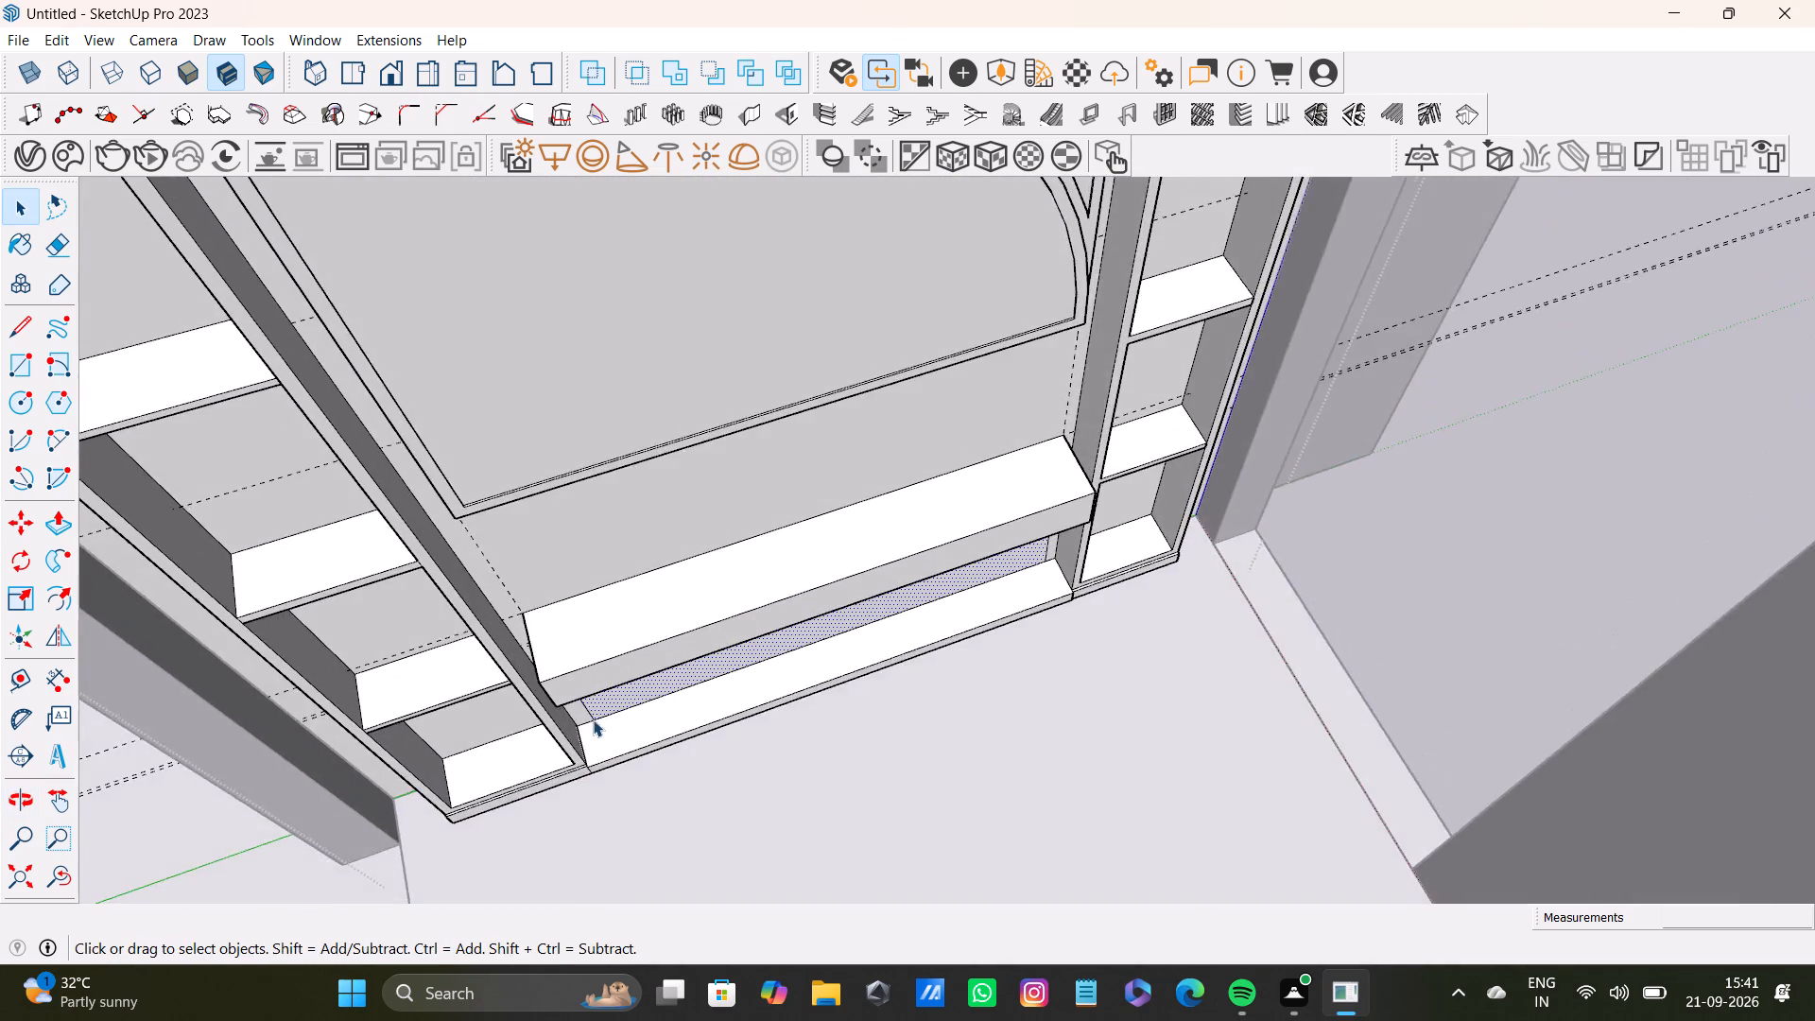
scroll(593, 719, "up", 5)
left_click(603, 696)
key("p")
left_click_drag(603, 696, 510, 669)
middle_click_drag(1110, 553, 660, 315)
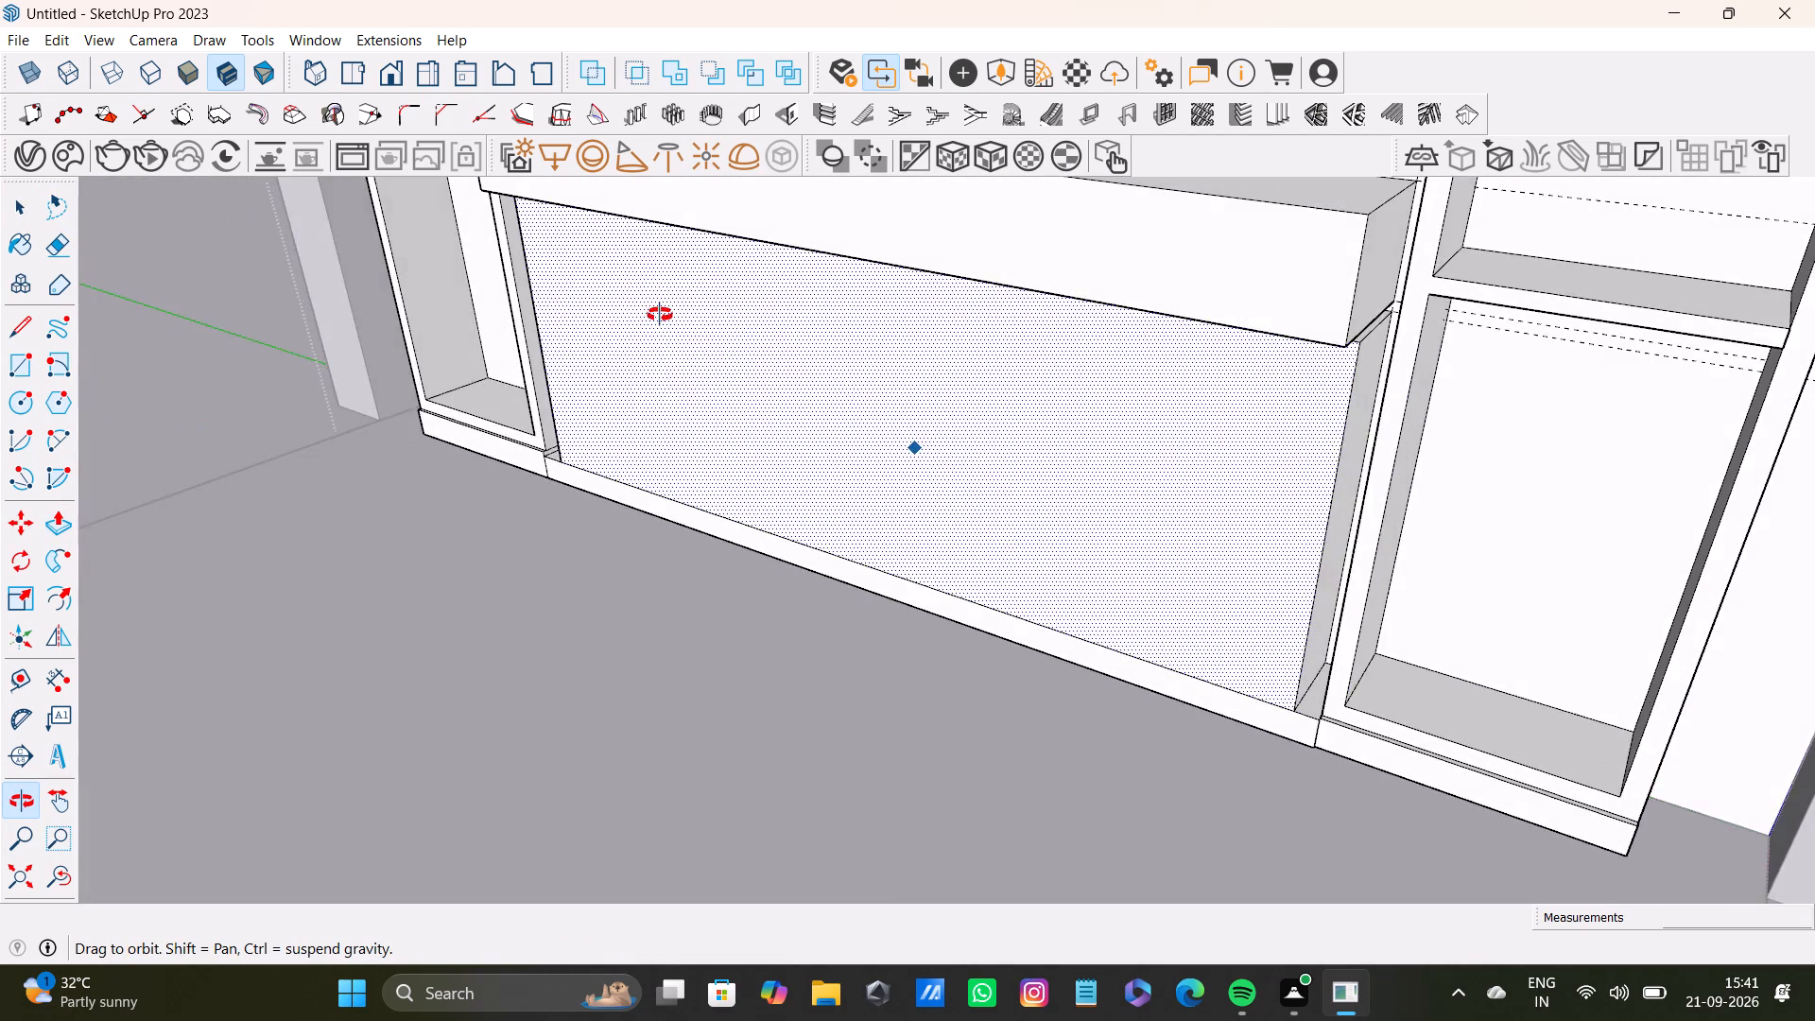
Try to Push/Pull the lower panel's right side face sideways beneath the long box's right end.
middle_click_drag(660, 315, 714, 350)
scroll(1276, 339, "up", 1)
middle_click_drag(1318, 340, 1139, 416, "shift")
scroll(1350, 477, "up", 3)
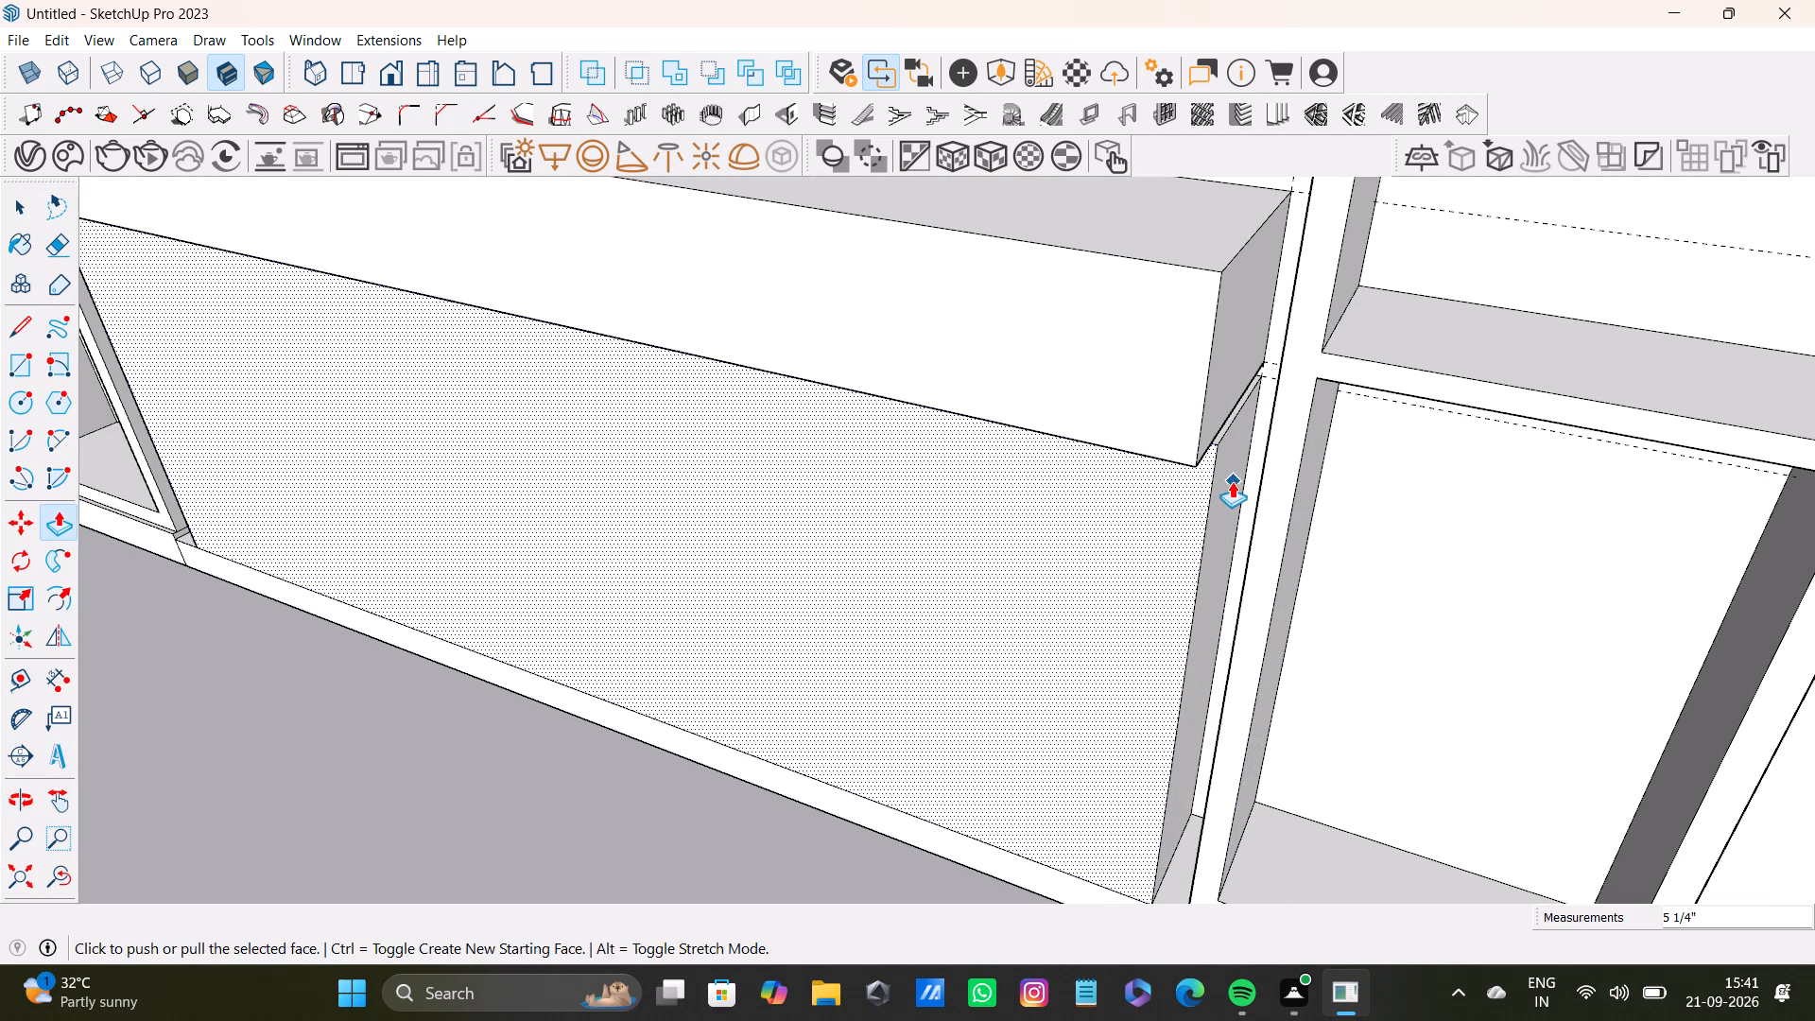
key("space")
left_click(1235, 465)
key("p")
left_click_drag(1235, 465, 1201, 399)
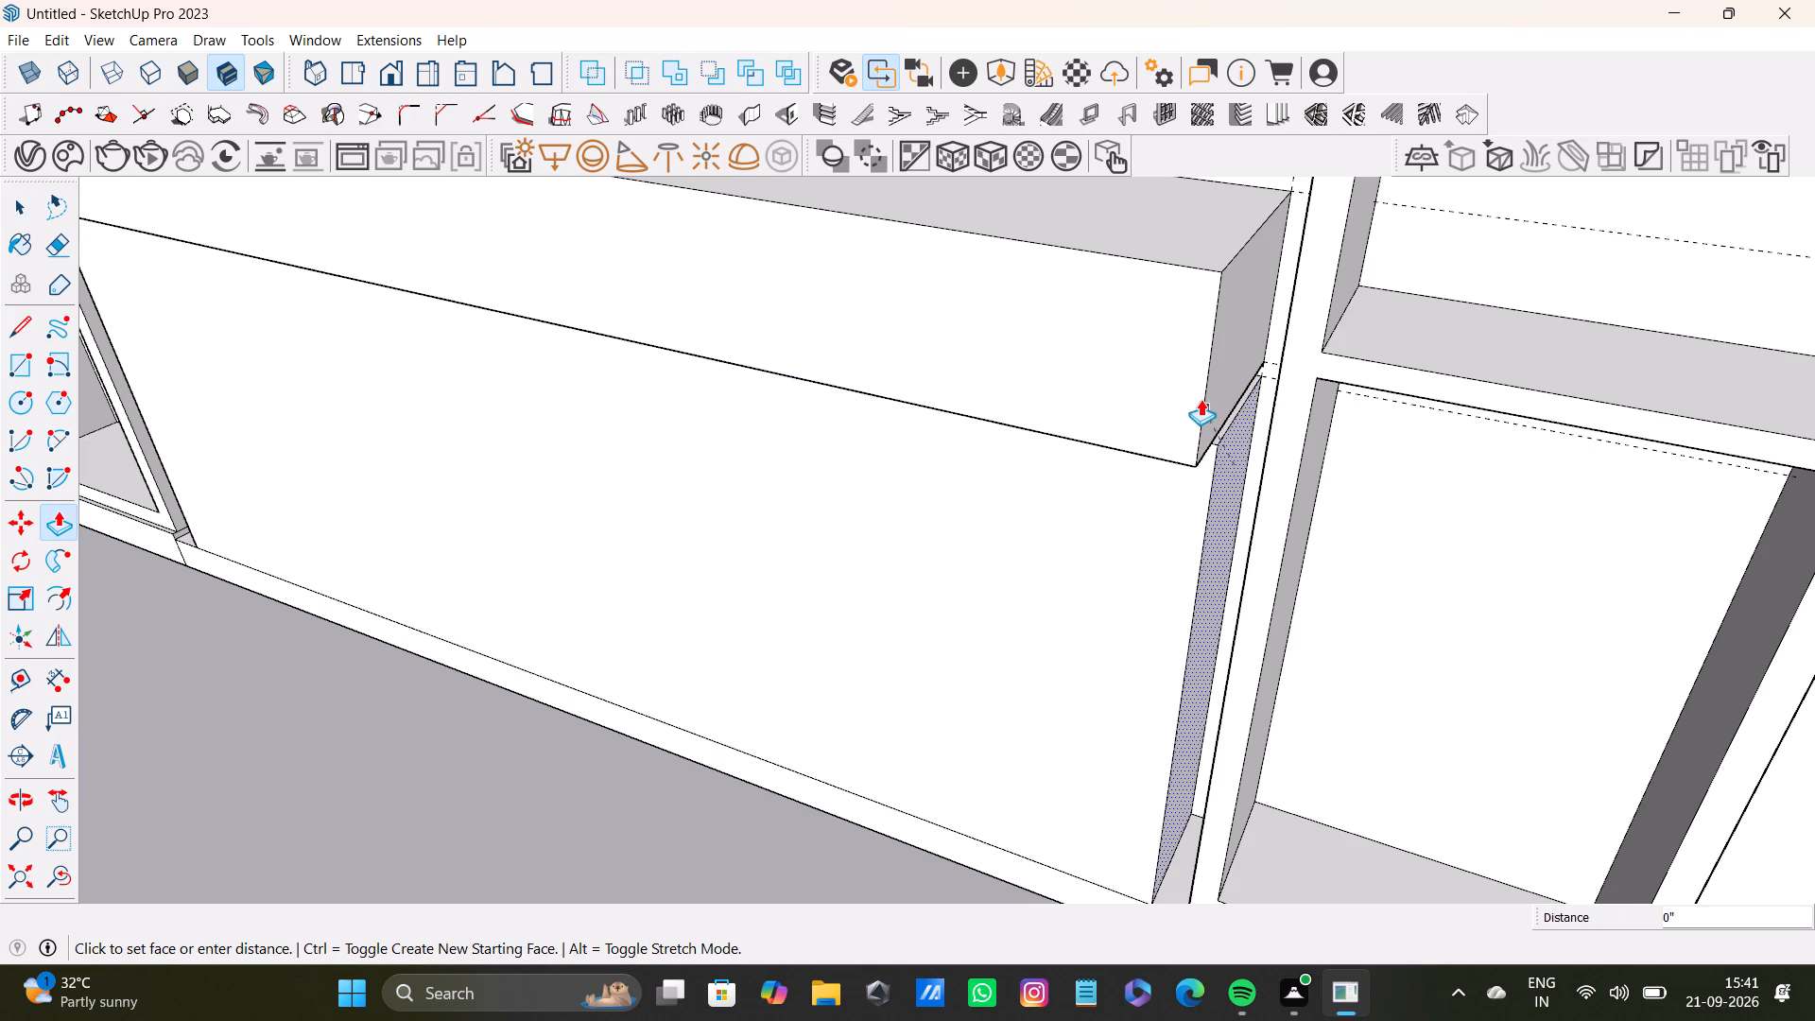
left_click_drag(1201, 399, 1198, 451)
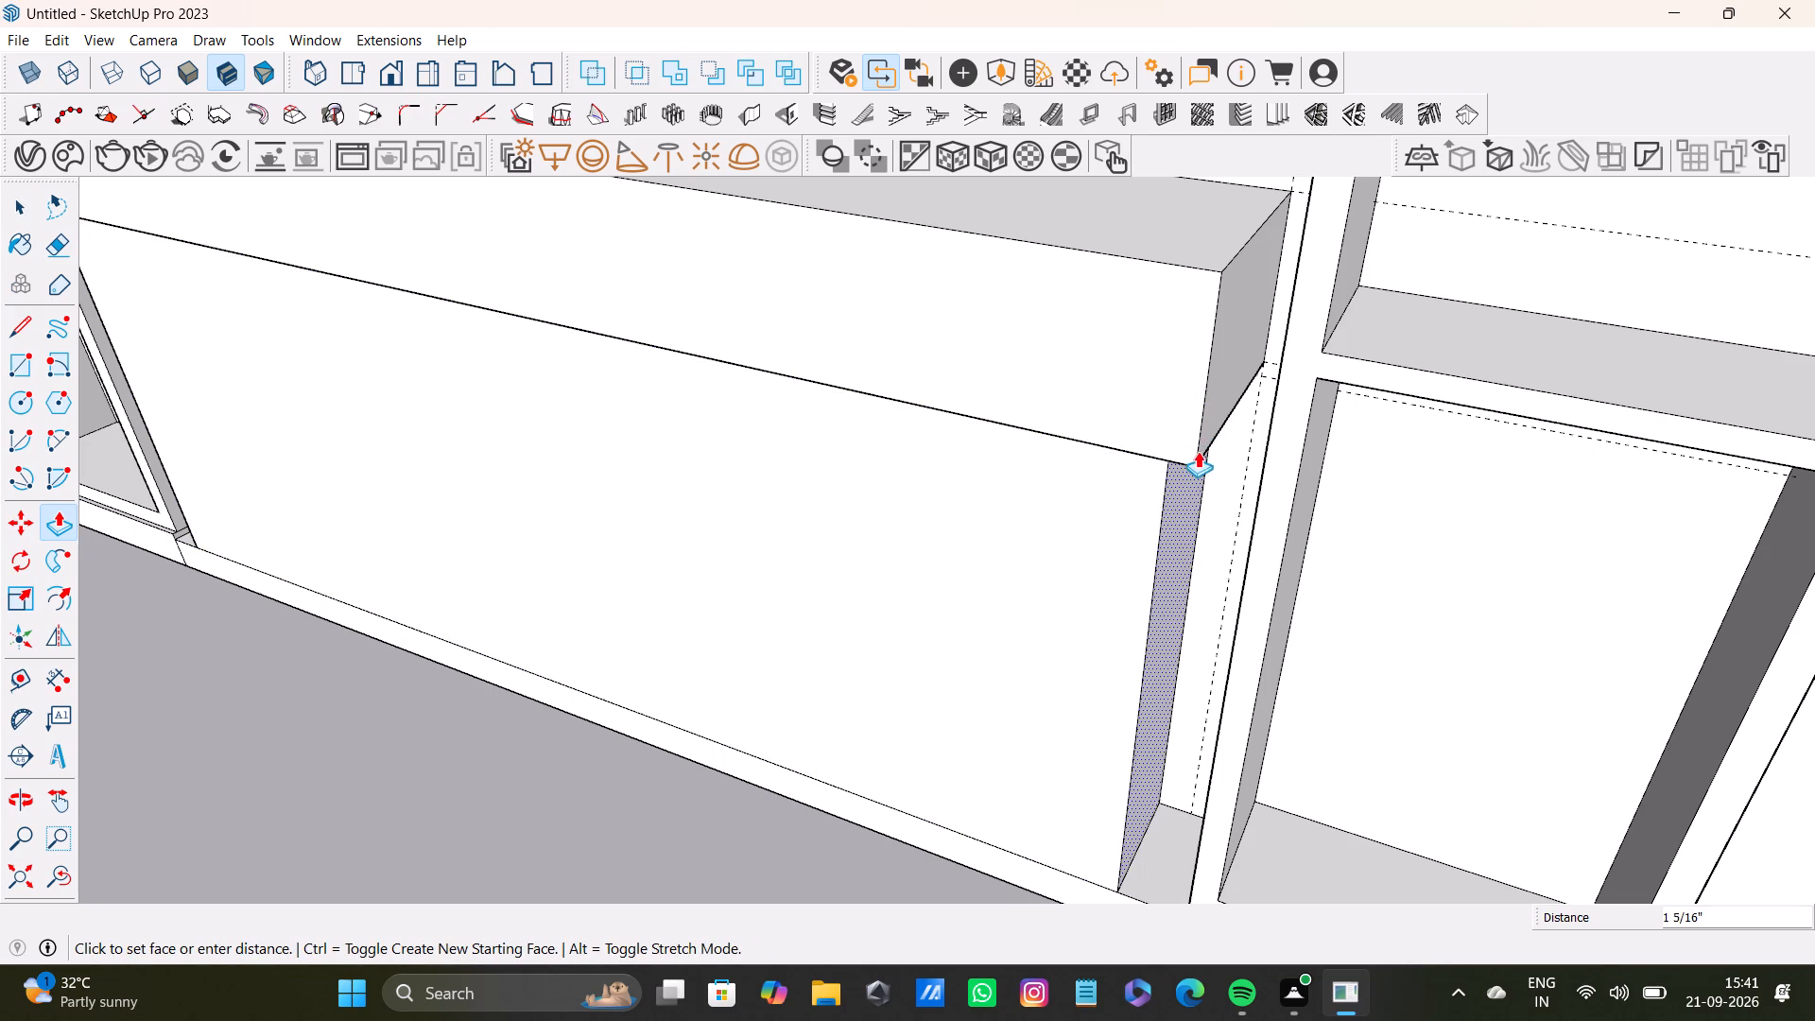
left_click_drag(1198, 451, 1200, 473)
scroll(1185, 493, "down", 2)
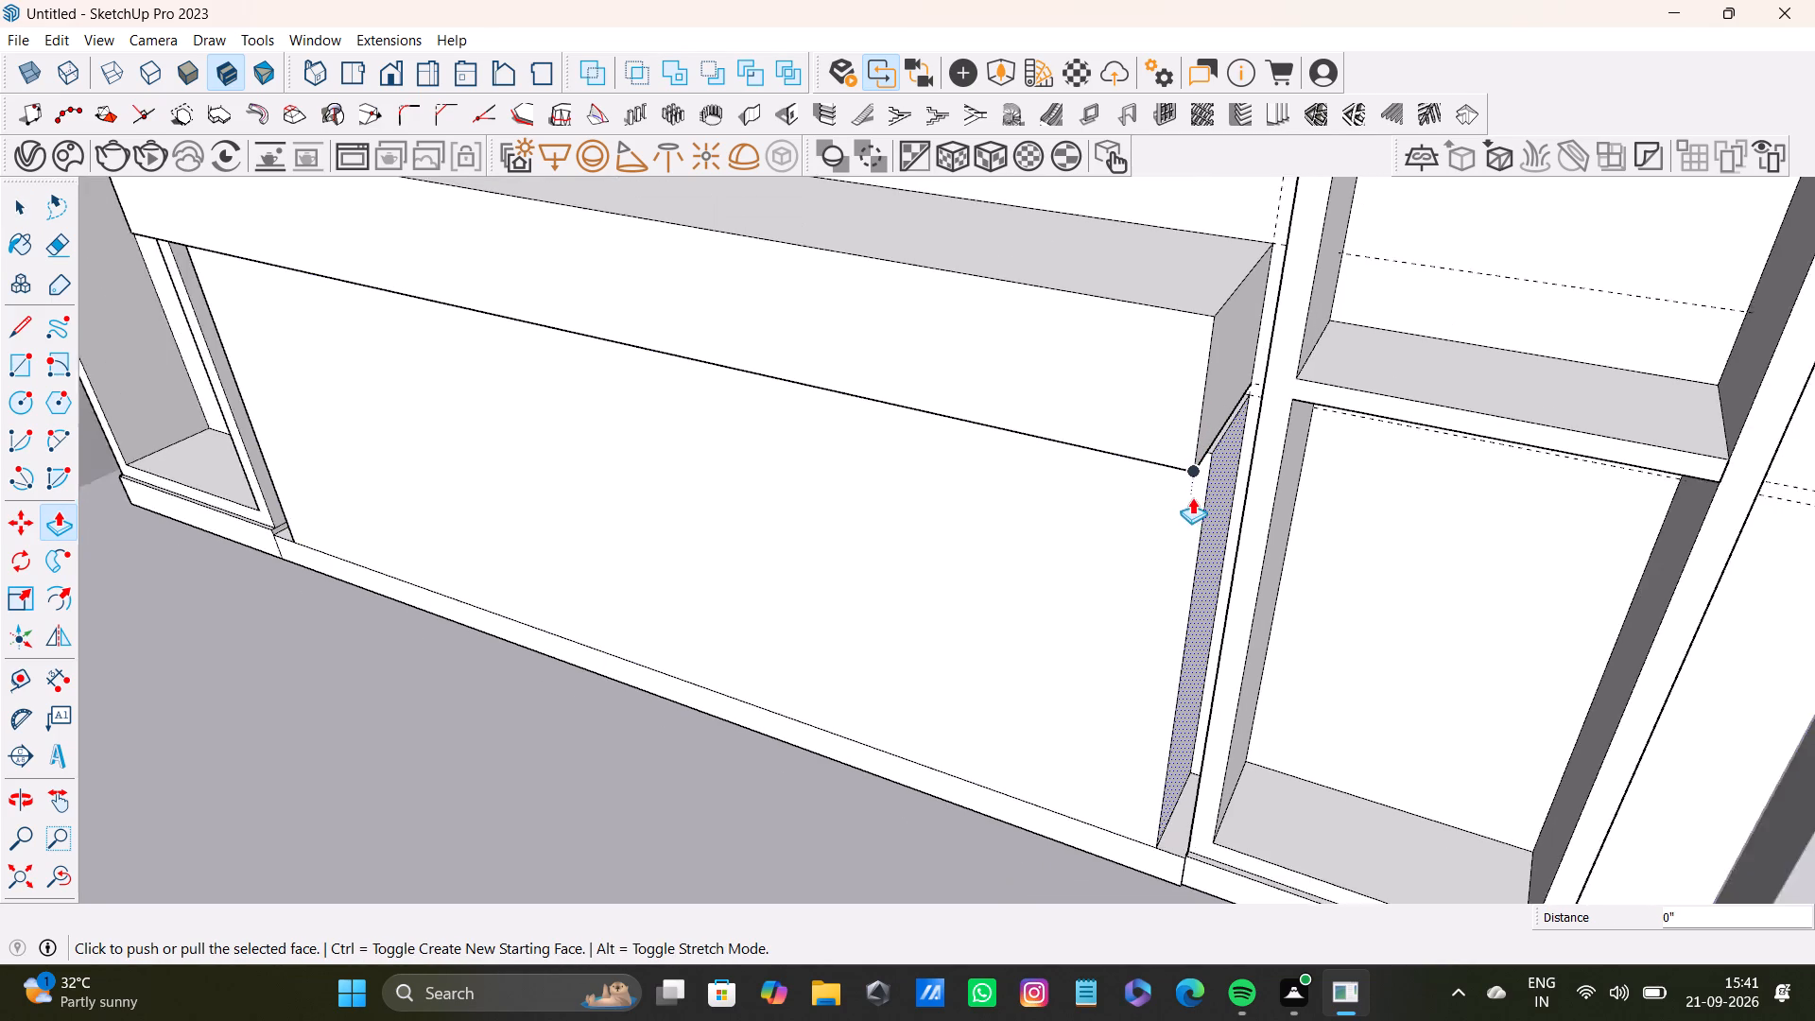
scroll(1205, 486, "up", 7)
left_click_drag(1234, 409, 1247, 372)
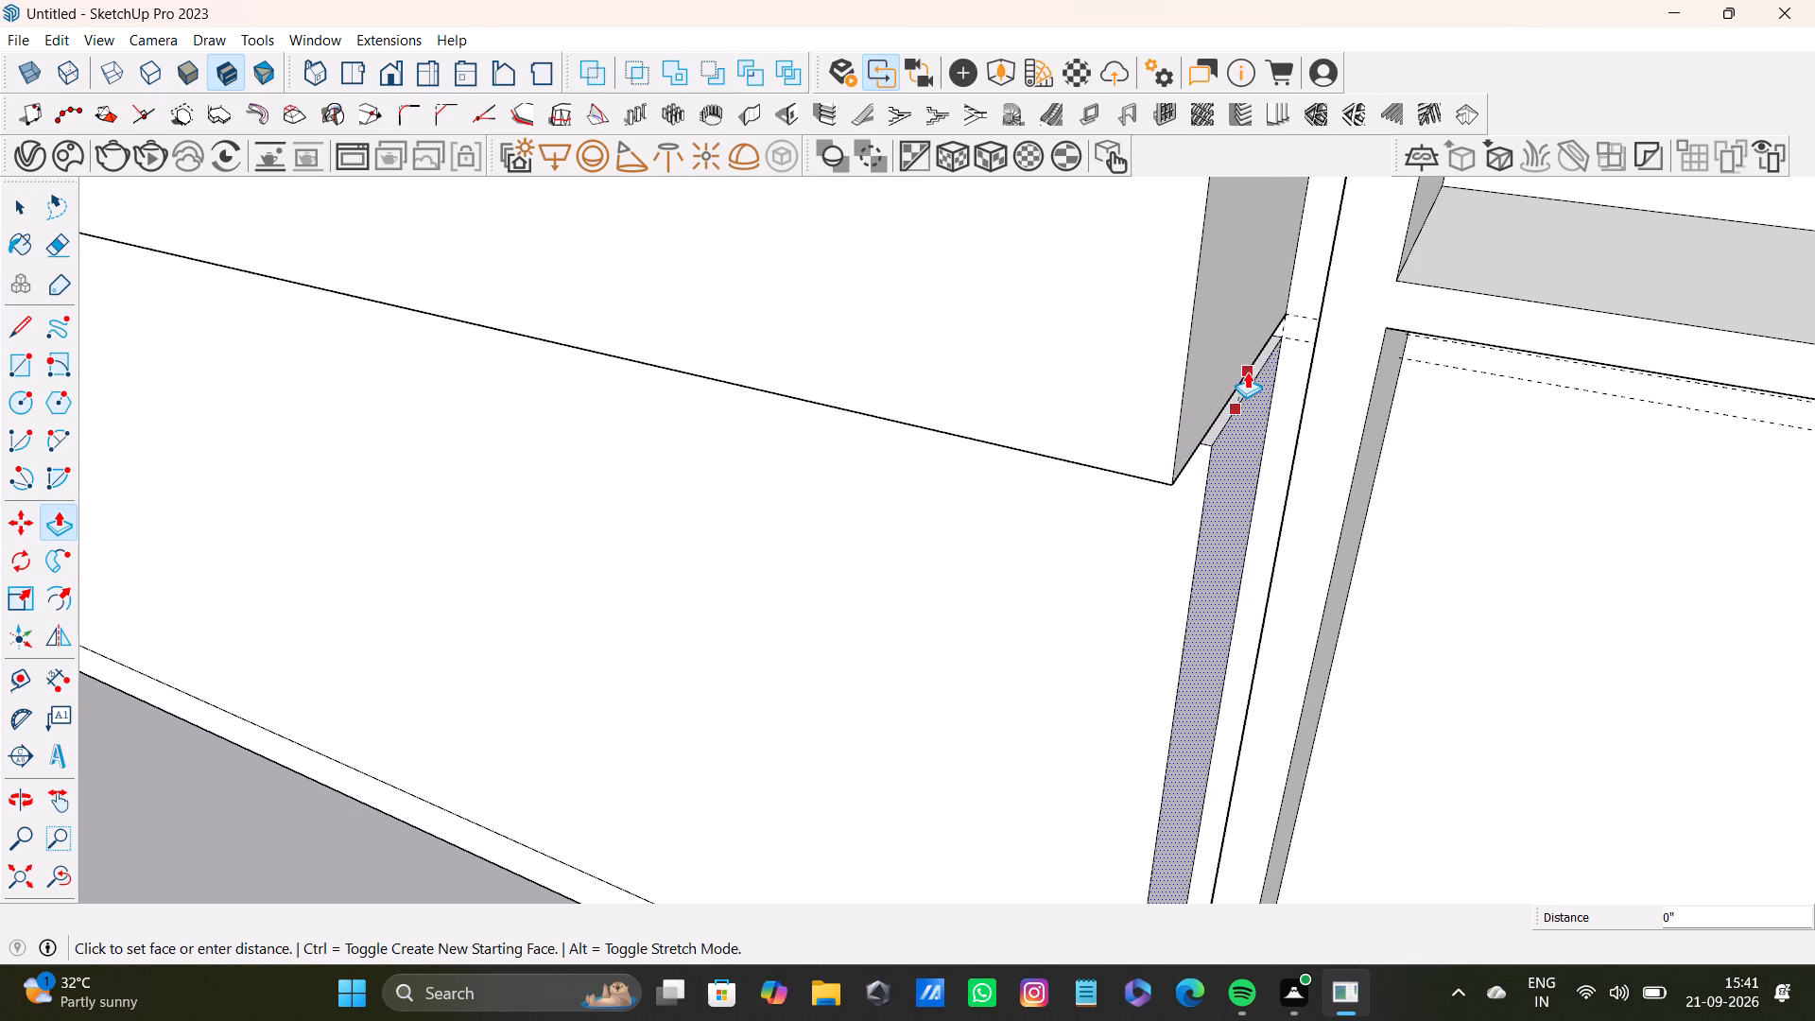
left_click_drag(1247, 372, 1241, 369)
Undo the lower panel's Push/Pull edits and the long box's extrusion from the wall.
scroll(1183, 493, "down", 8)
middle_click_drag(1127, 565, 1324, 599, "shift")
scroll(1253, 602, "down", 2)
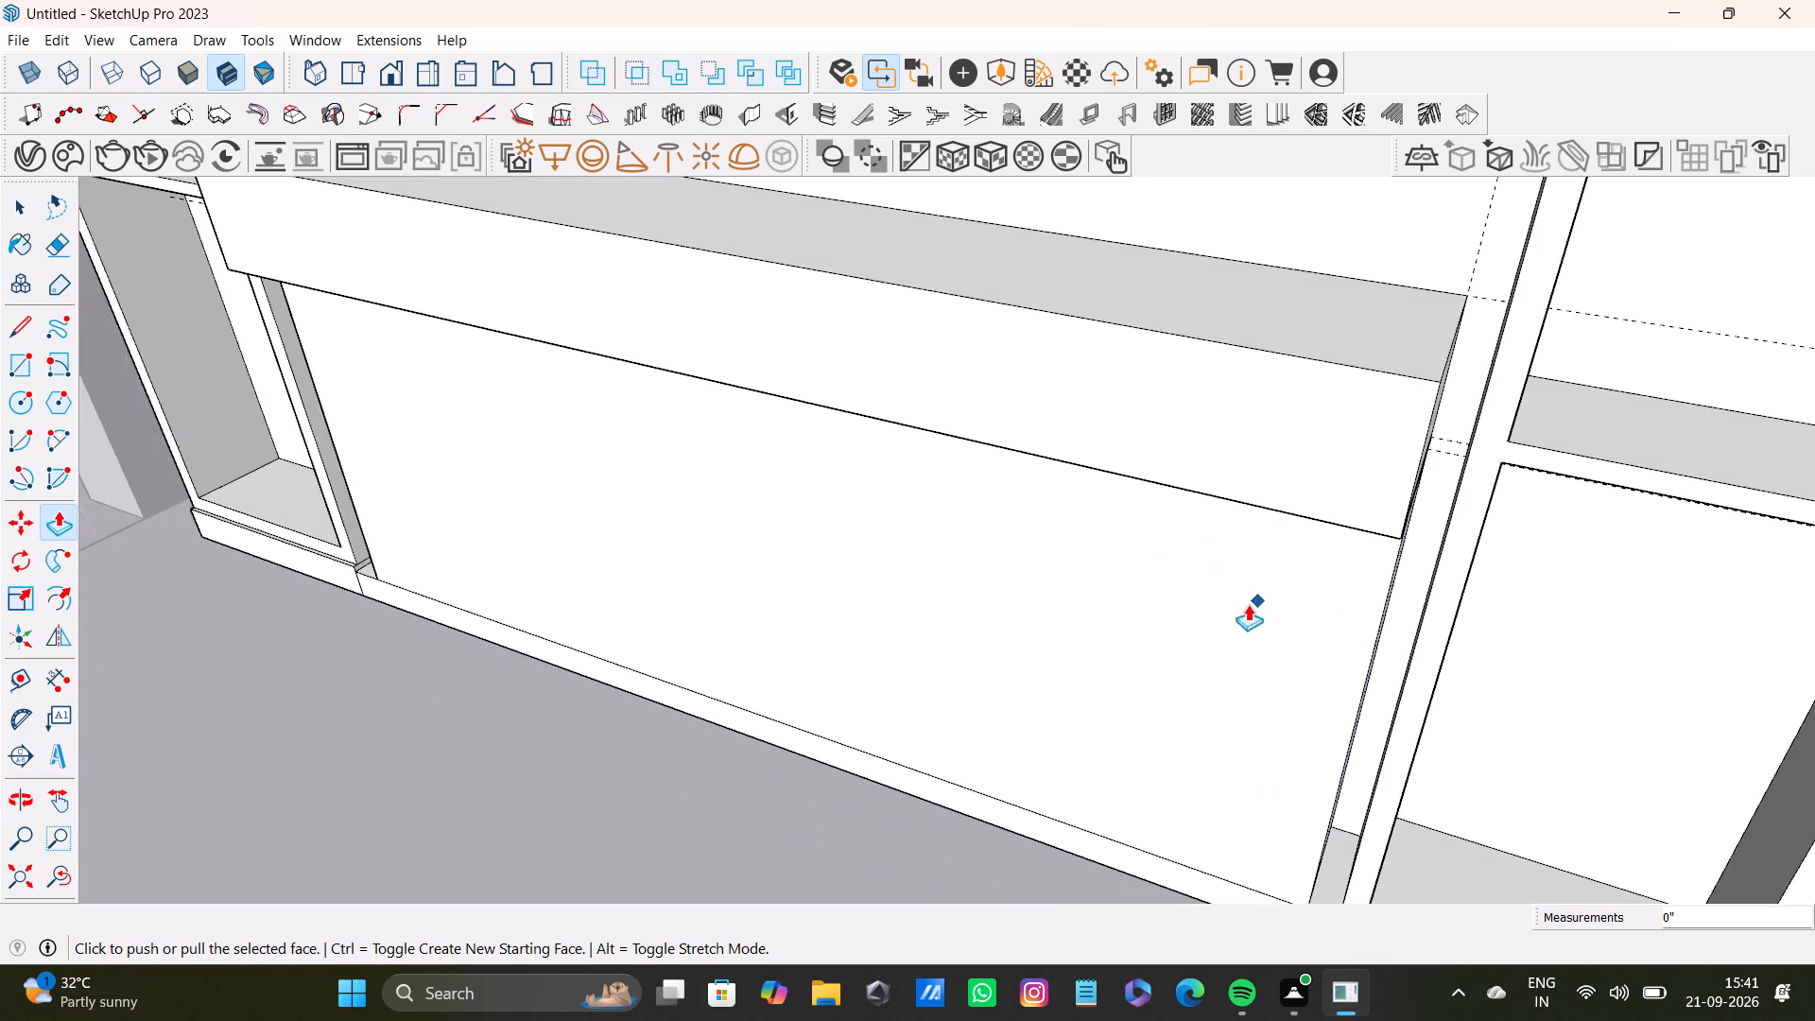
scroll(1248, 604, "down", 14)
middle_click(1217, 636)
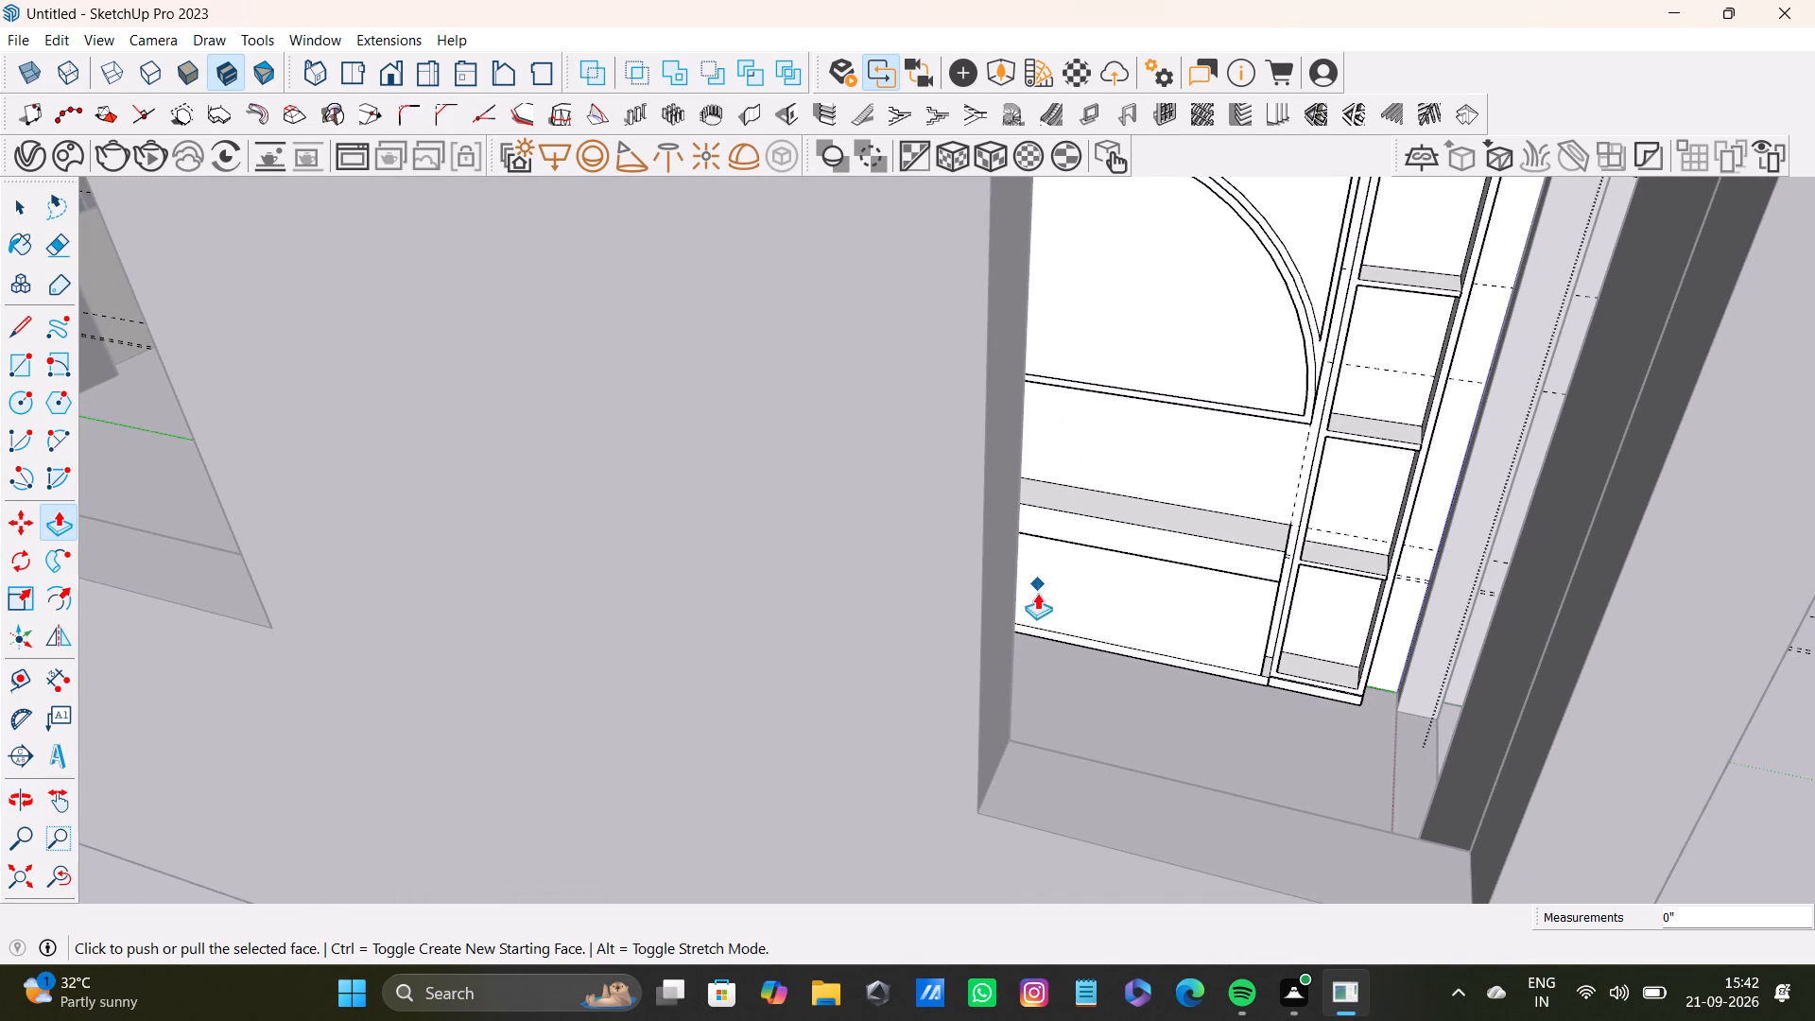
middle_click_drag(1241, 518, 1053, 468, "shift")
scroll(994, 501, "up", 7)
middle_click_drag(855, 498, 907, 505)
key("ctrl+z")
key("ctrl+z")
key("ctrl+z")
key("ctrl+z")
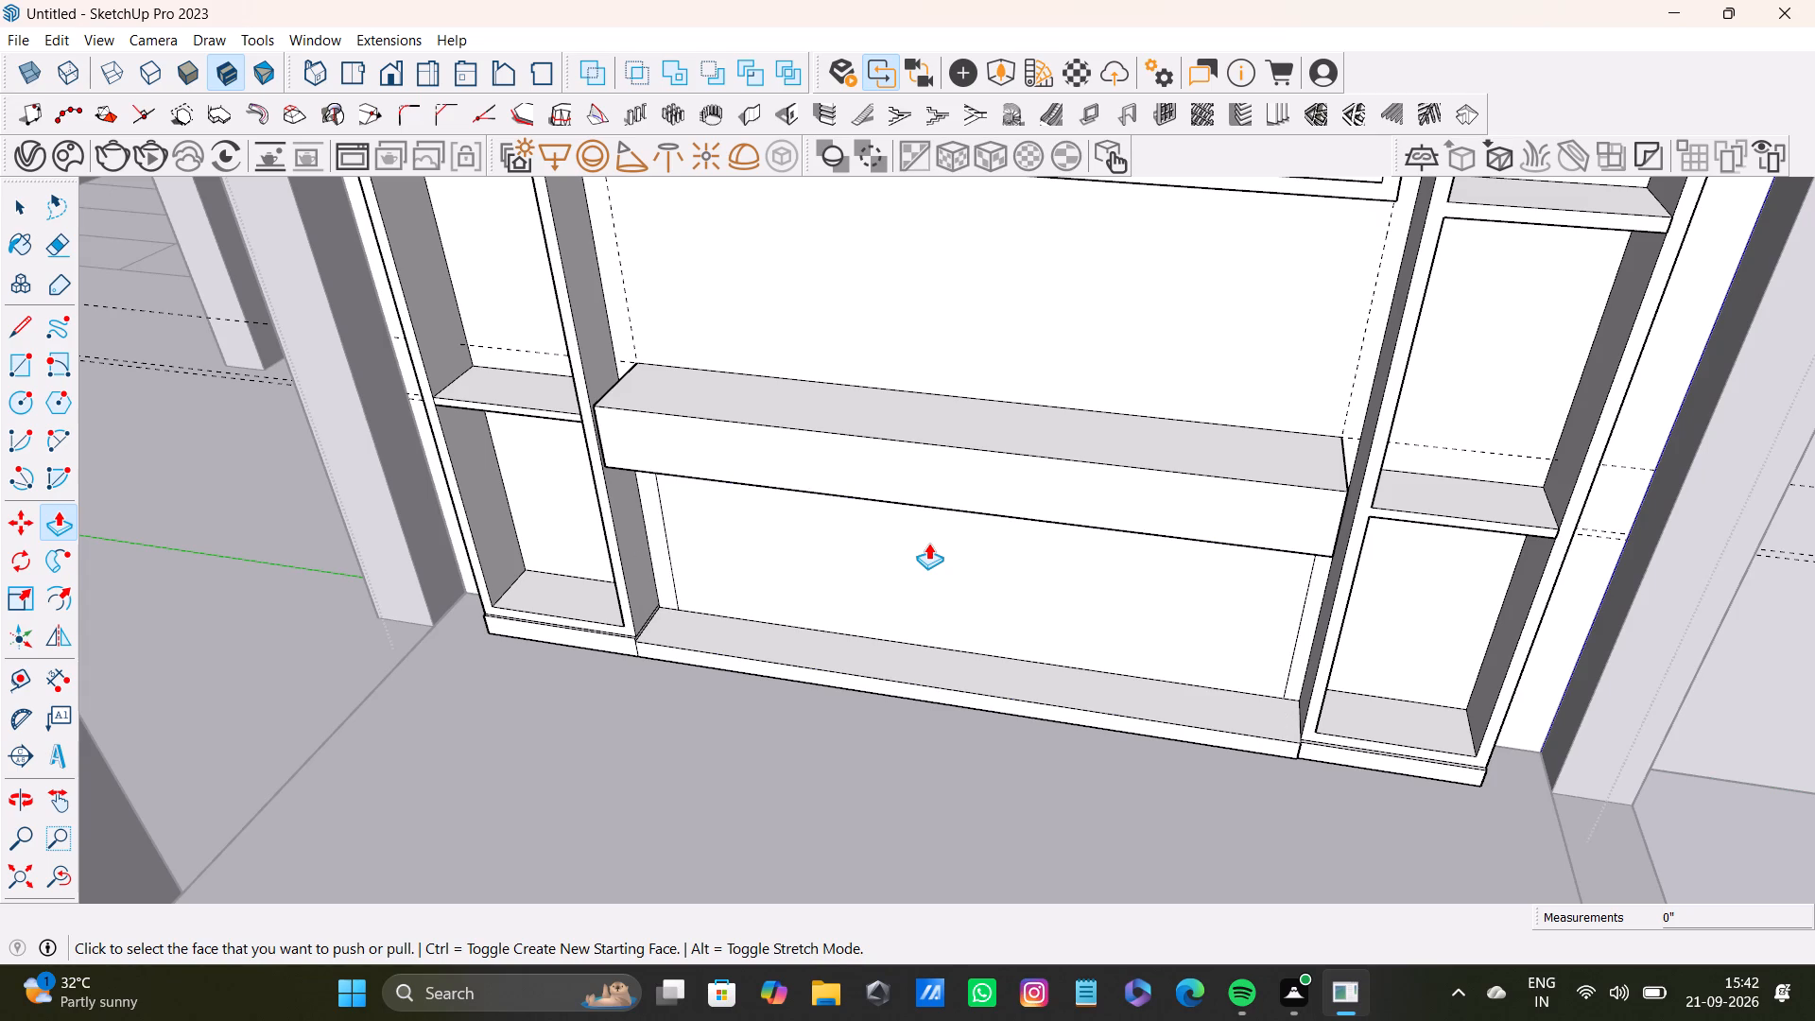
key("ctrl+z")
scroll(929, 556, "down", 3)
middle_click_drag(956, 562, 926, 682, "shift")
scroll(926, 668, "down", 3)
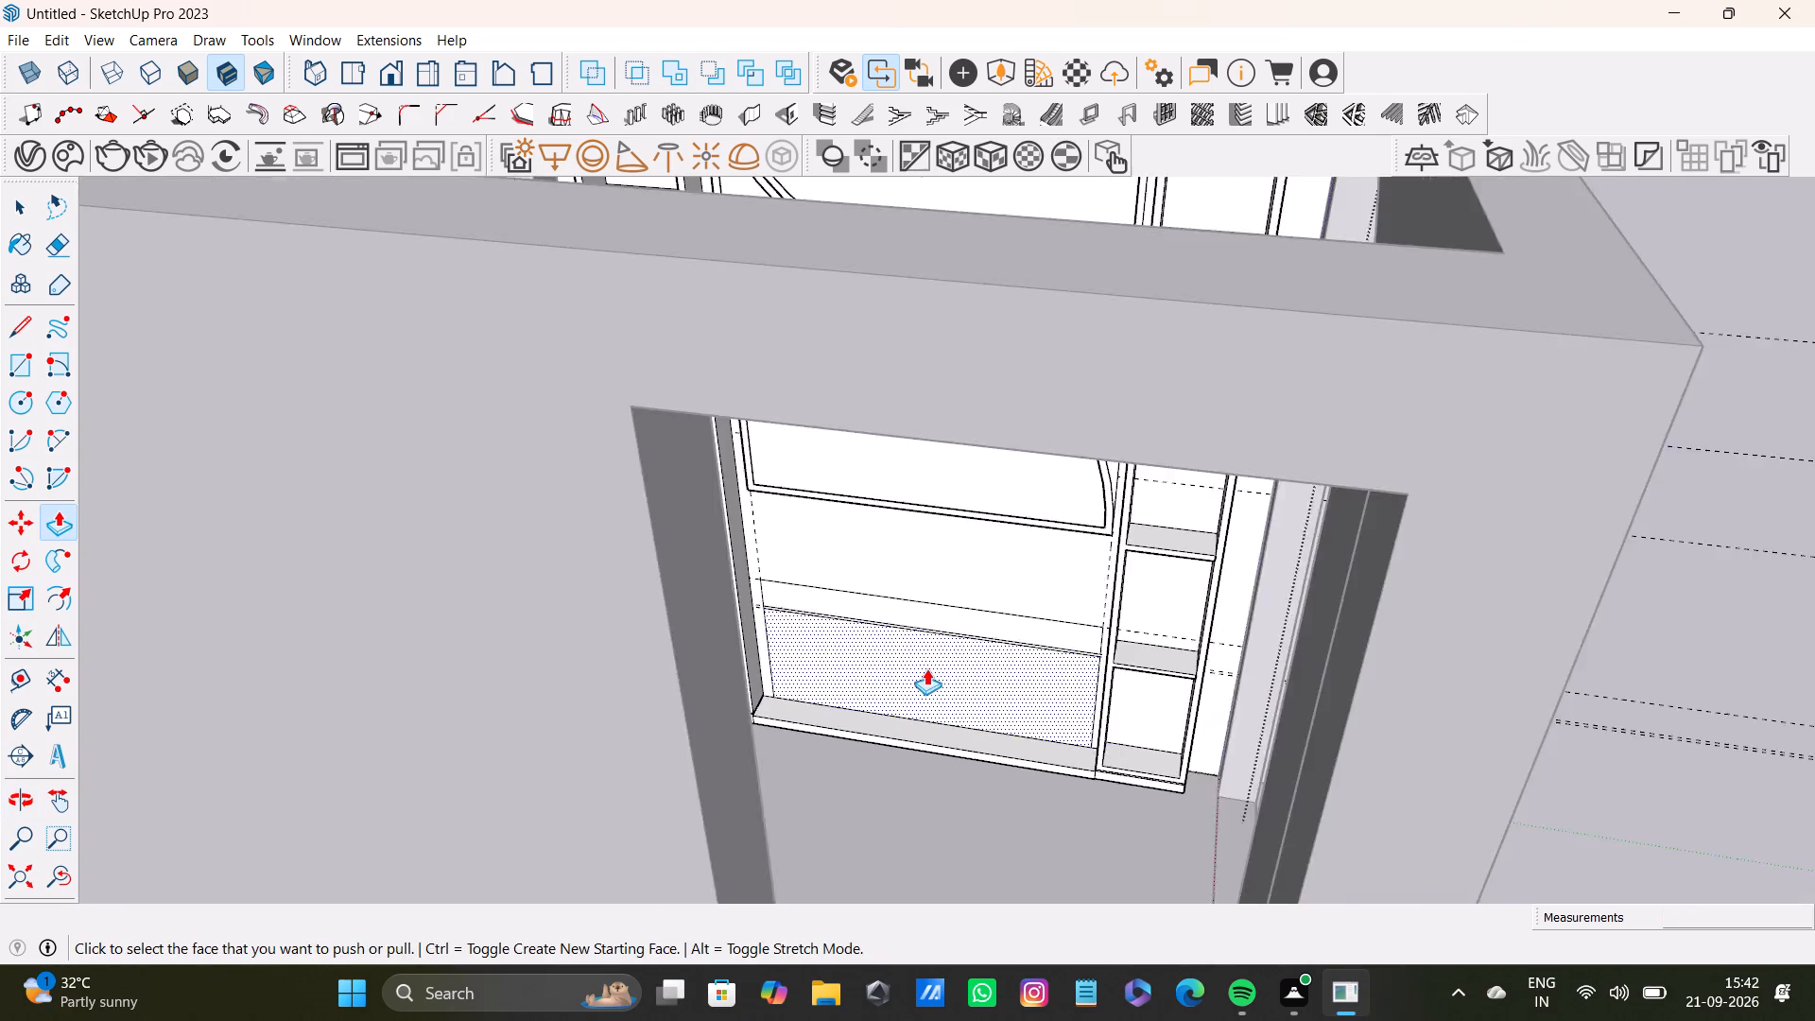
Examine the lower wall area beneath the S-curve panel, between the two tall shelf units, from several angles.
scroll(926, 668, "down", 5)
middle_click_drag(962, 634, 929, 808, "shift")
scroll(853, 677, "up", 7)
middle_click_drag(906, 811, 890, 618)
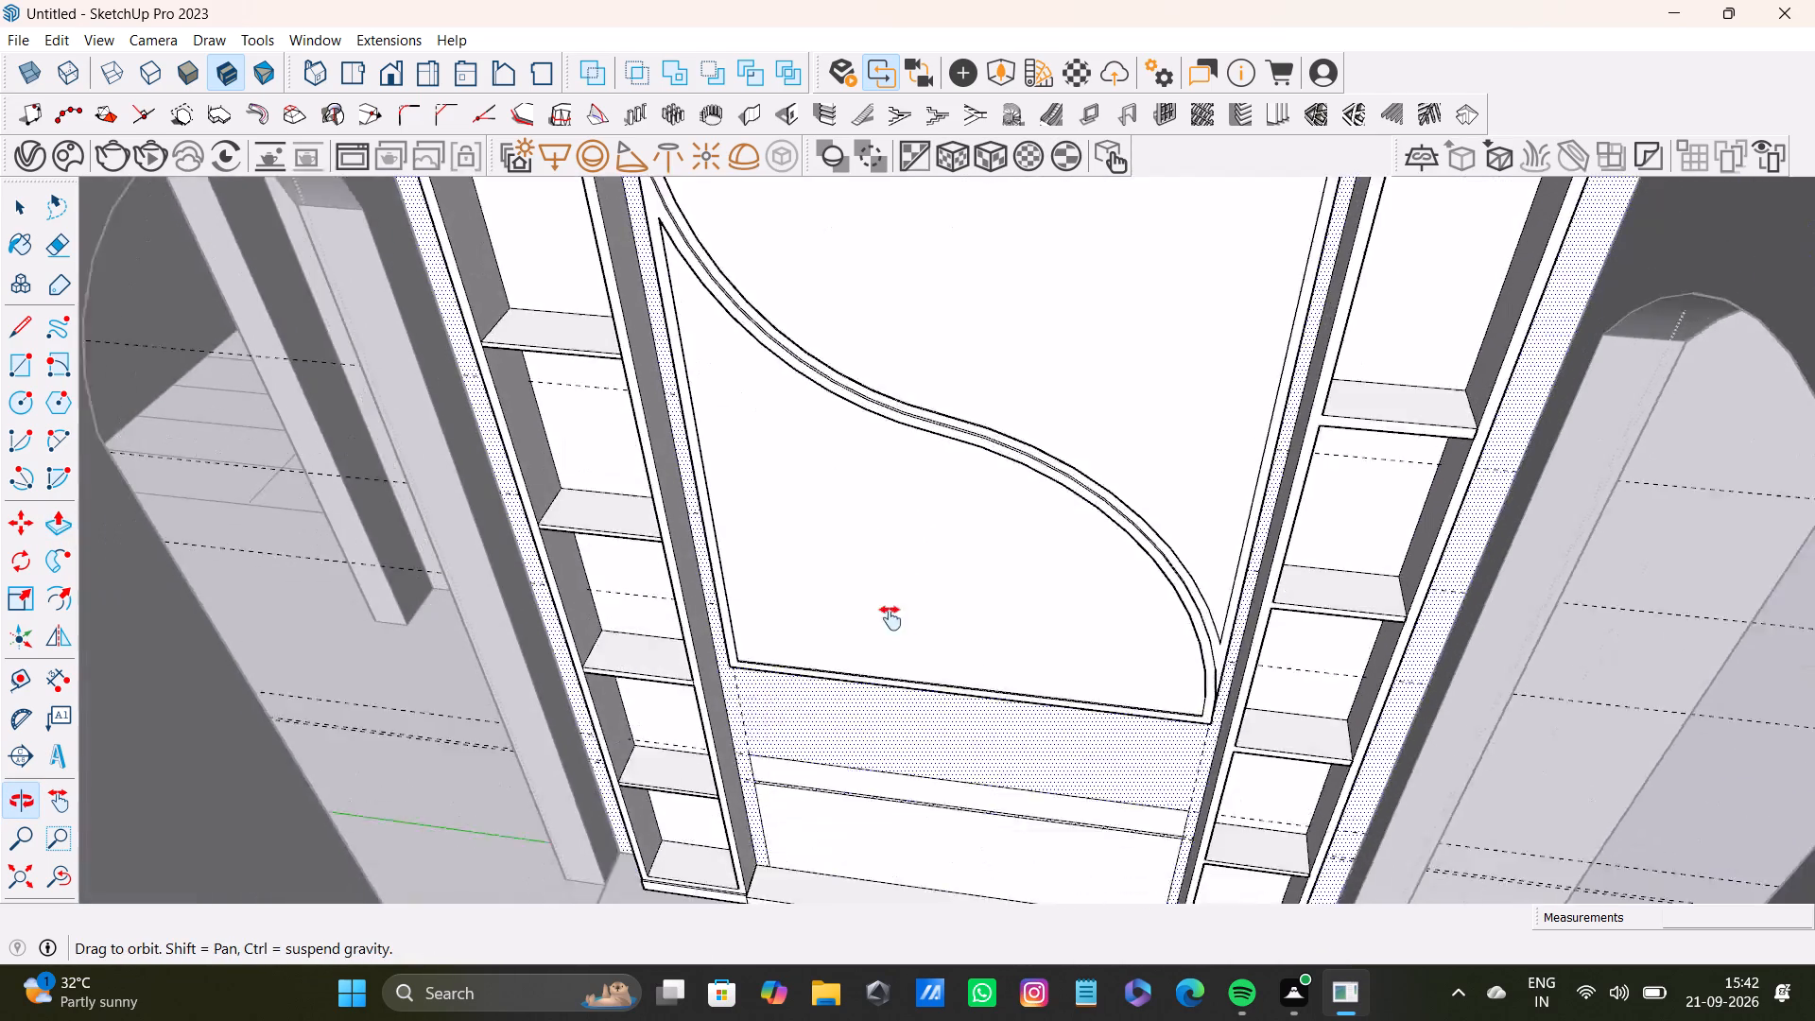
middle_click_drag(890, 618, 889, 614)
scroll(864, 658, "up", 9)
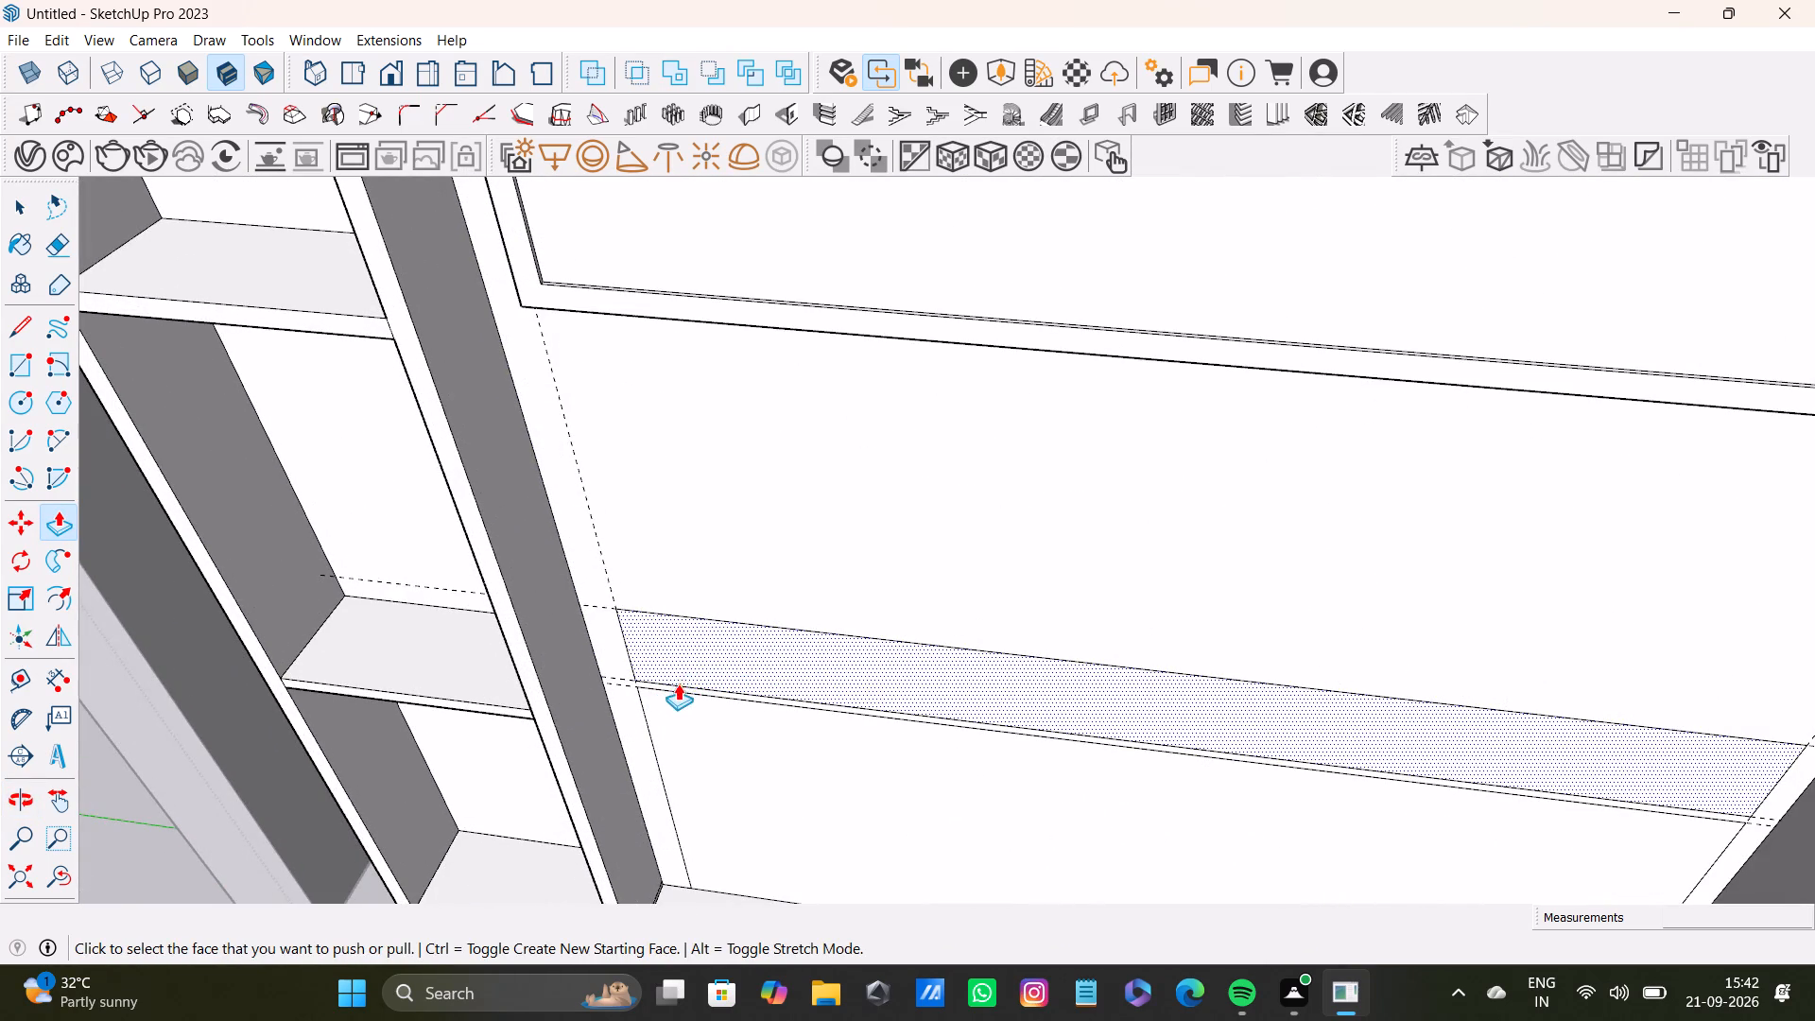
scroll(776, 743, "down", 3)
middle_click_drag(871, 767, 717, 663)
scroll(716, 663, "down", 7)
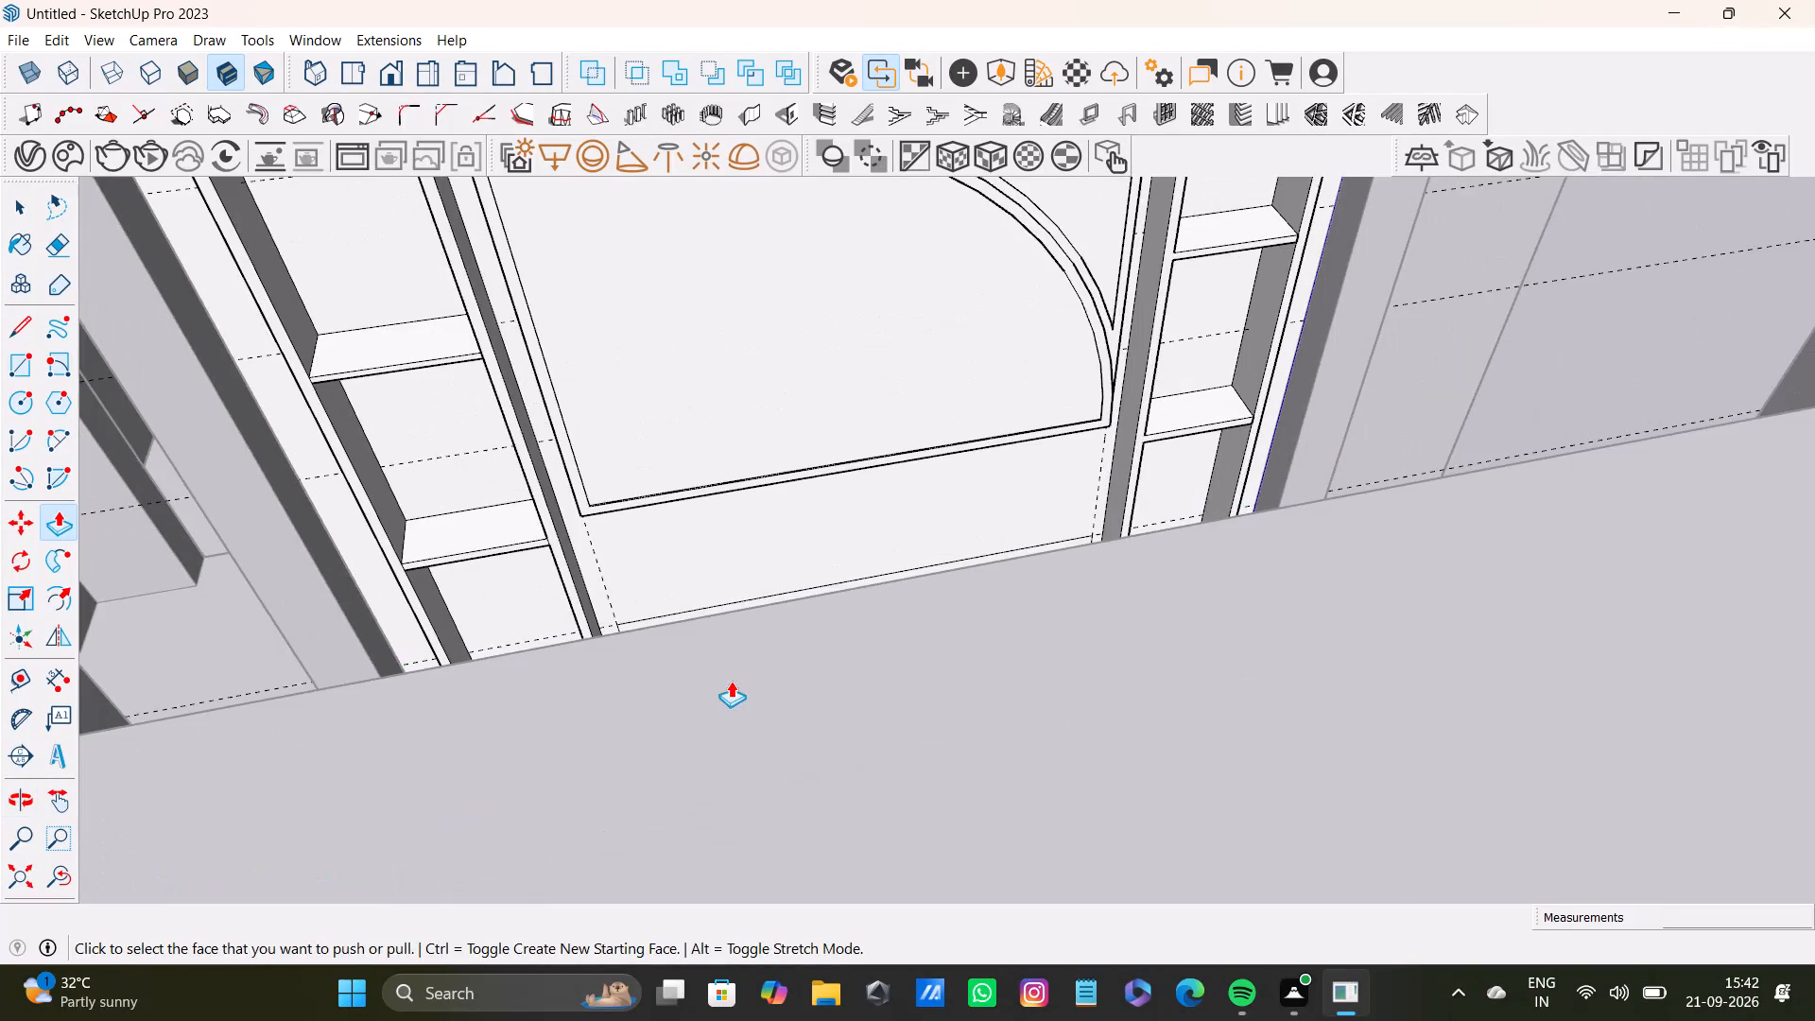
middle_click_drag(732, 696, 583, 622)
scroll(633, 624, "down", 4)
middle_click_drag(894, 649, 990, 886, "shift")
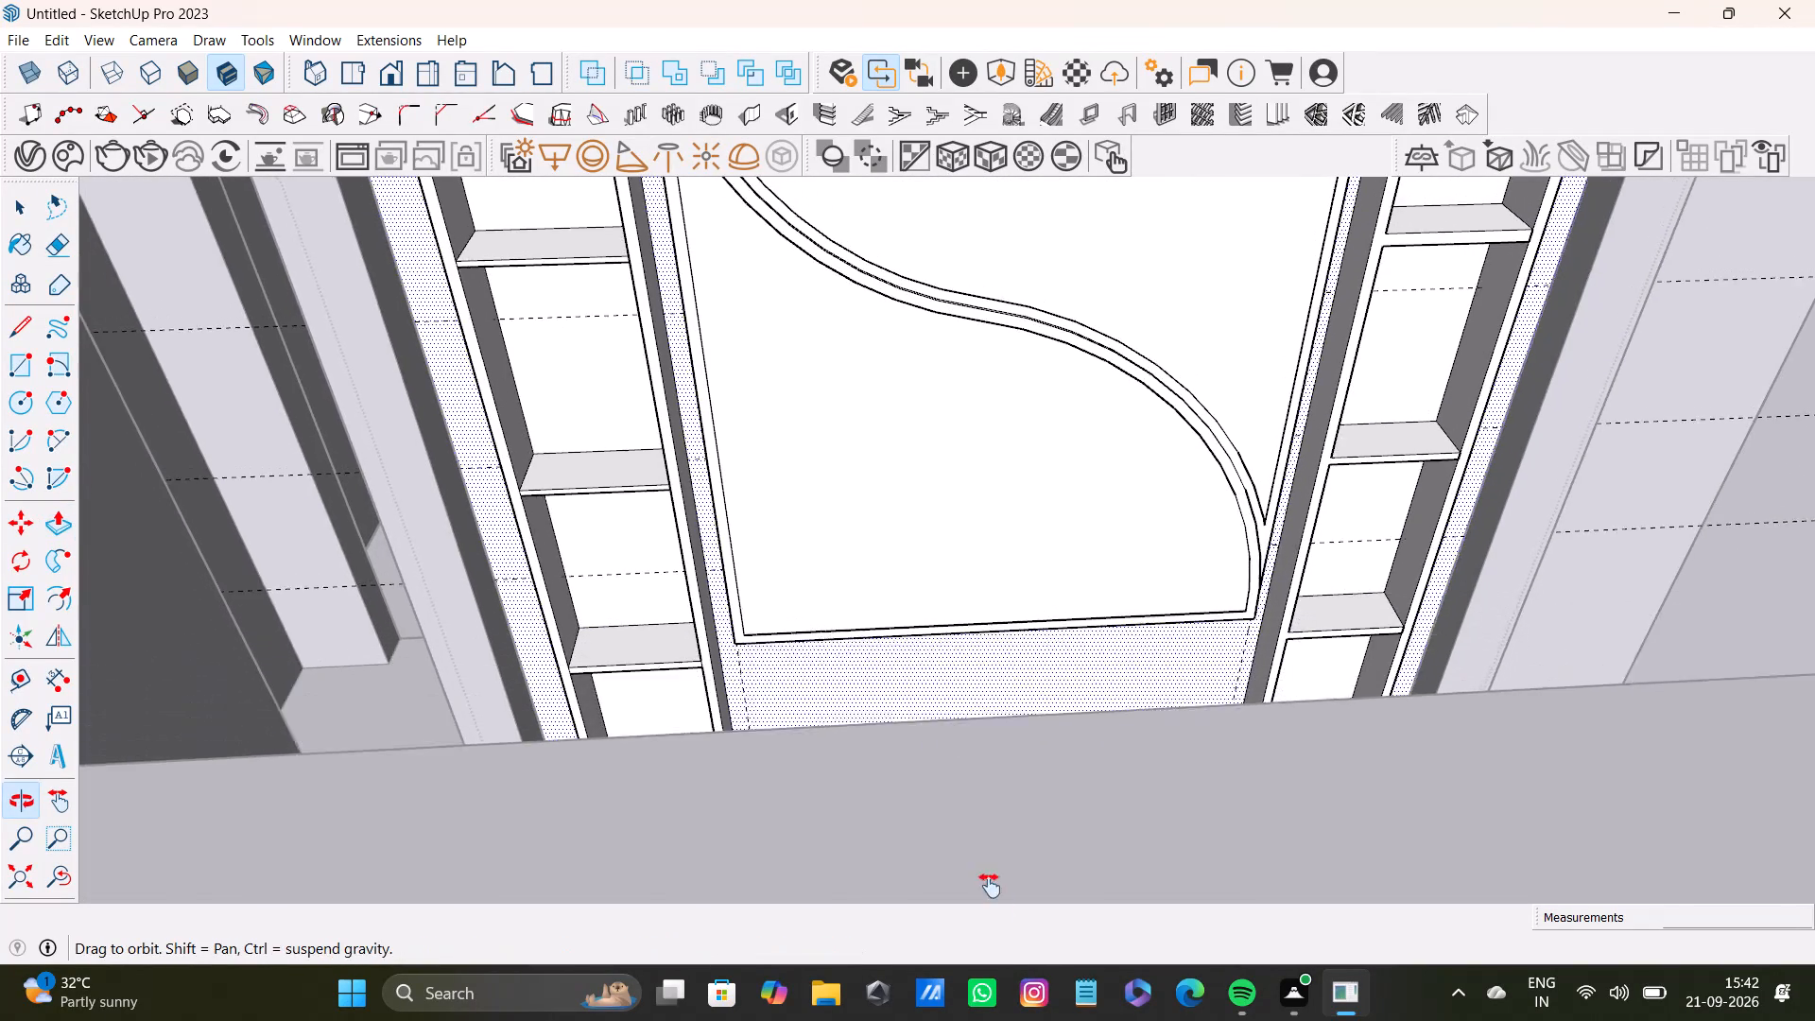
middle_click_drag(990, 886, 1016, 943, "shift")
scroll(987, 838, "down", 8)
middle_click_drag(960, 747, 1025, 860)
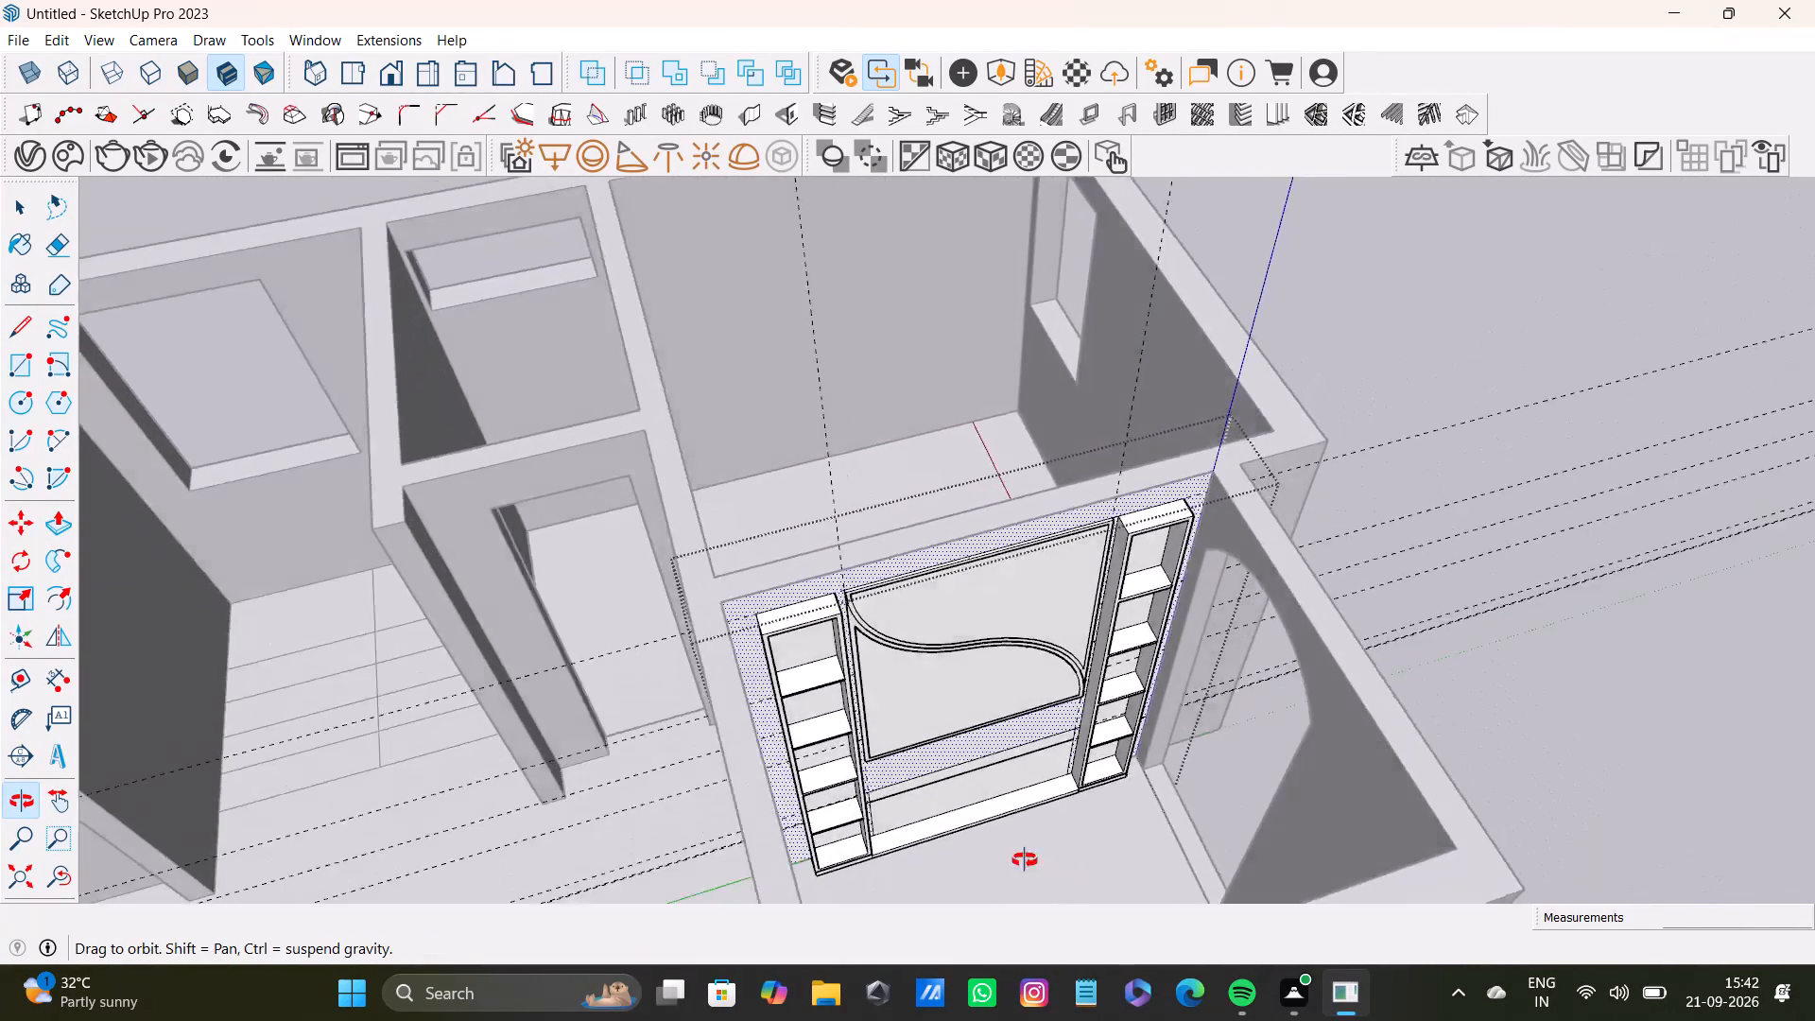
middle_click_drag(1025, 860, 861, 835)
scroll(854, 787, "up", 6)
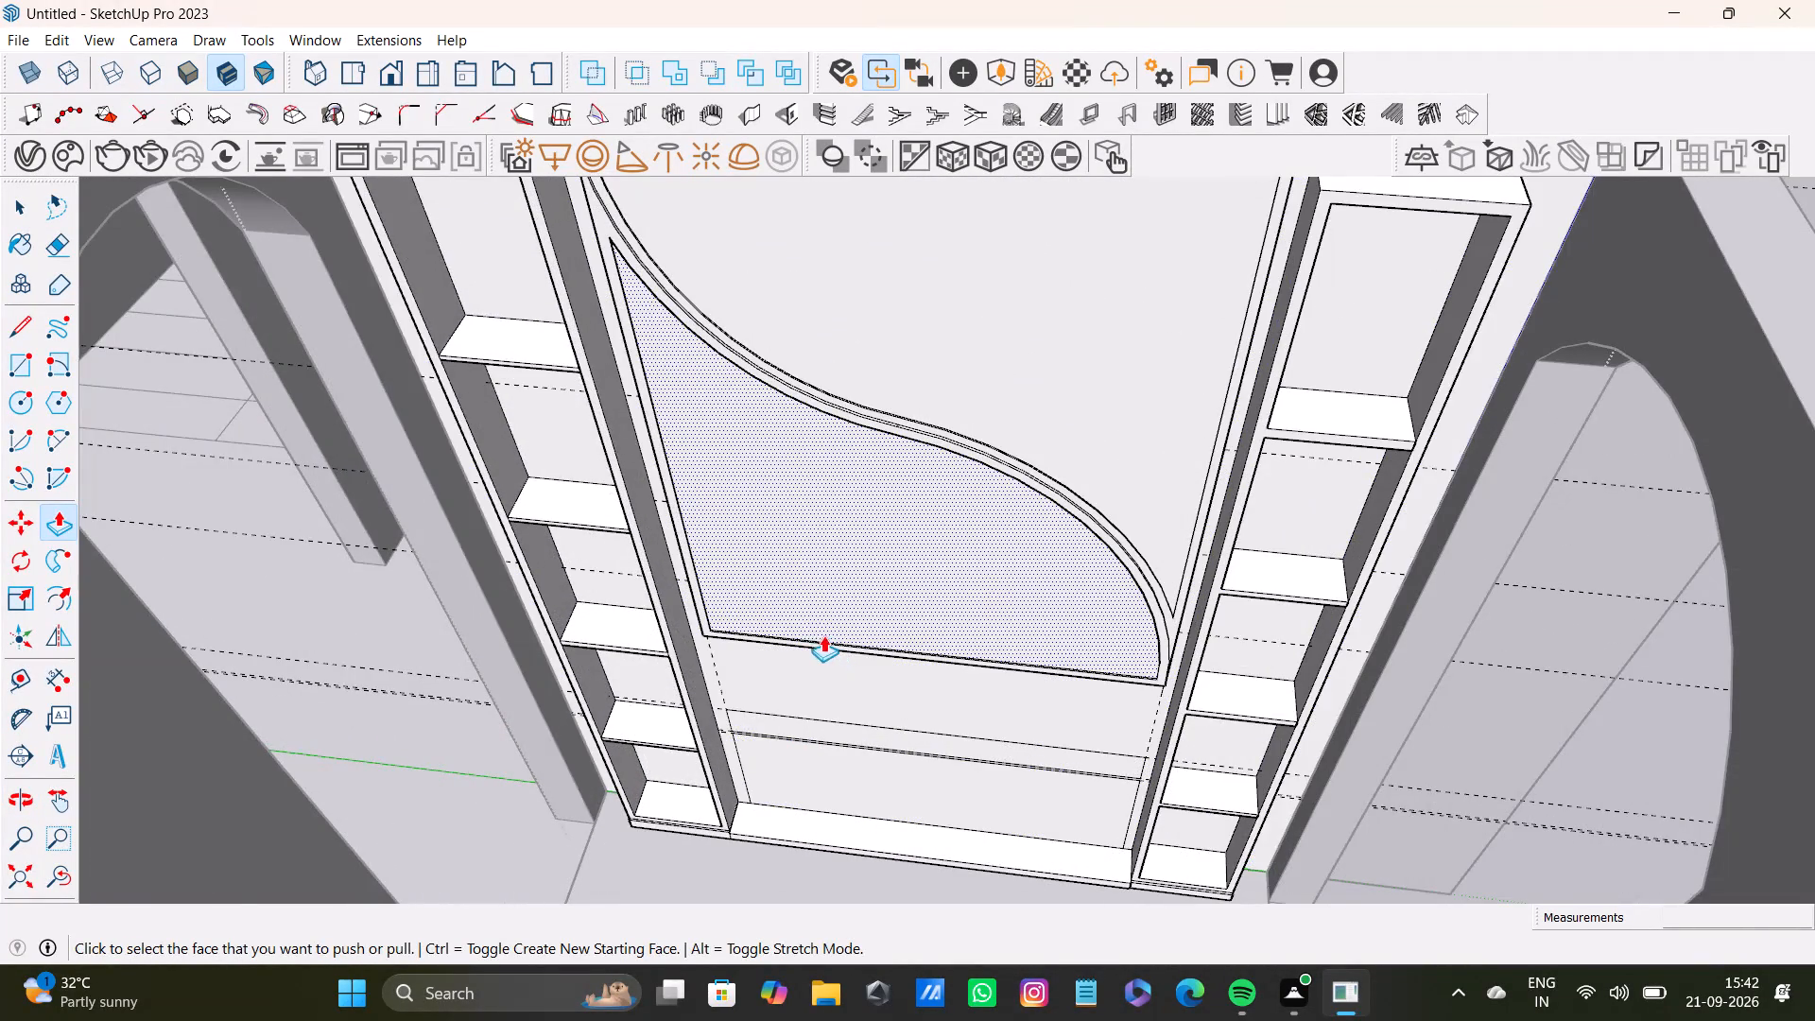
scroll(994, 584, "down", 4)
Delete the outlines of the narrow strip and the large rectangle on the wall below the S-curve panel, keeping the guide lines.
key("space")
scroll(792, 739, "up", 7)
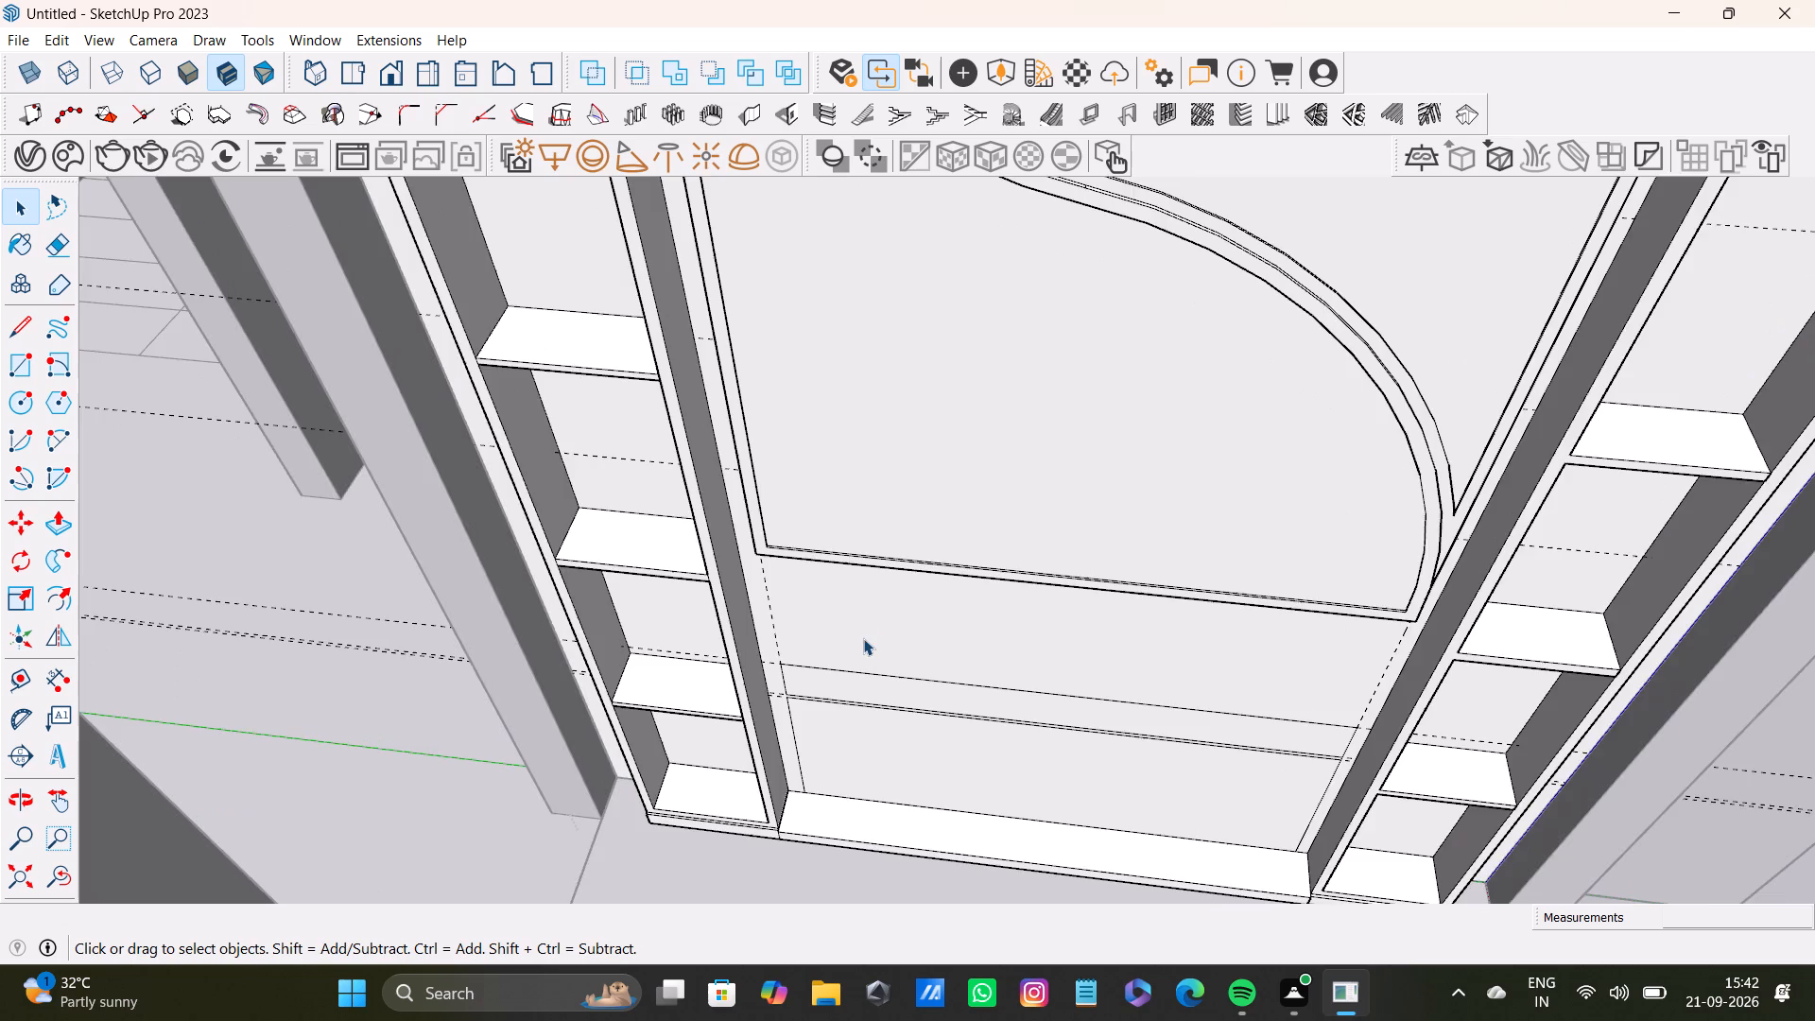
scroll(863, 638, "up", 7)
left_click(888, 714)
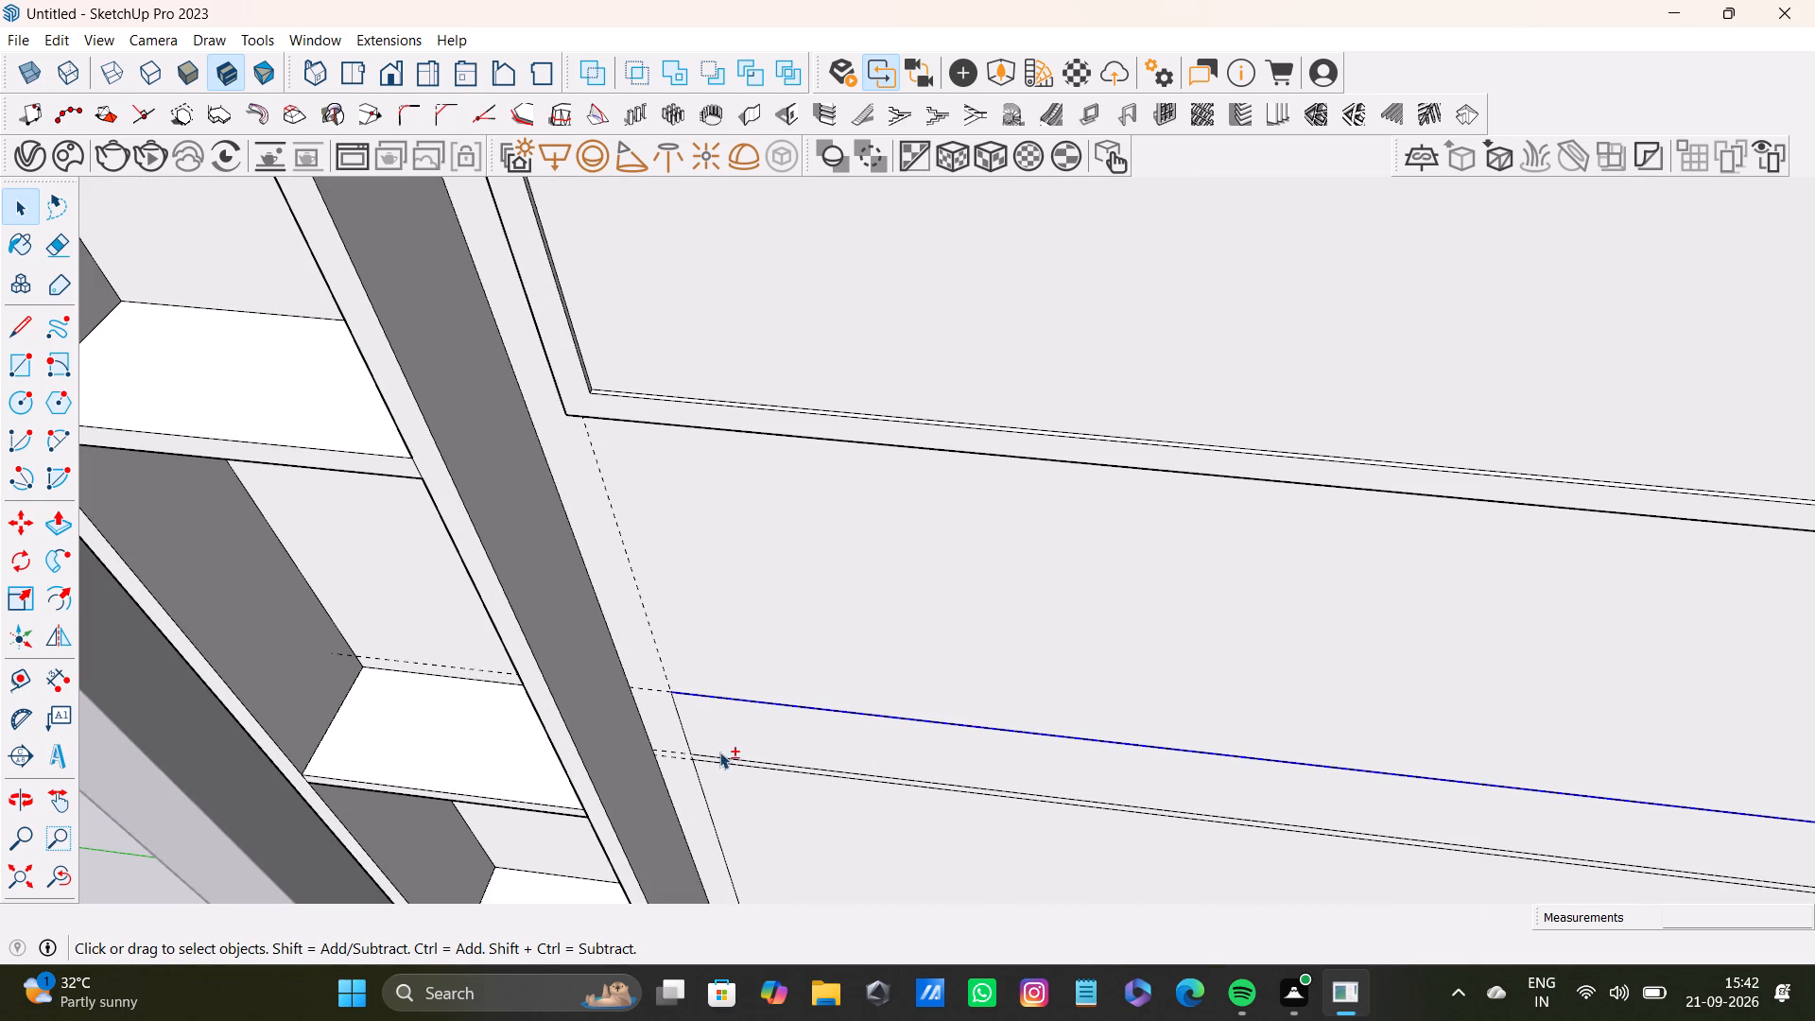
left_click(690, 735, "shift")
left_click(684, 732, "shift")
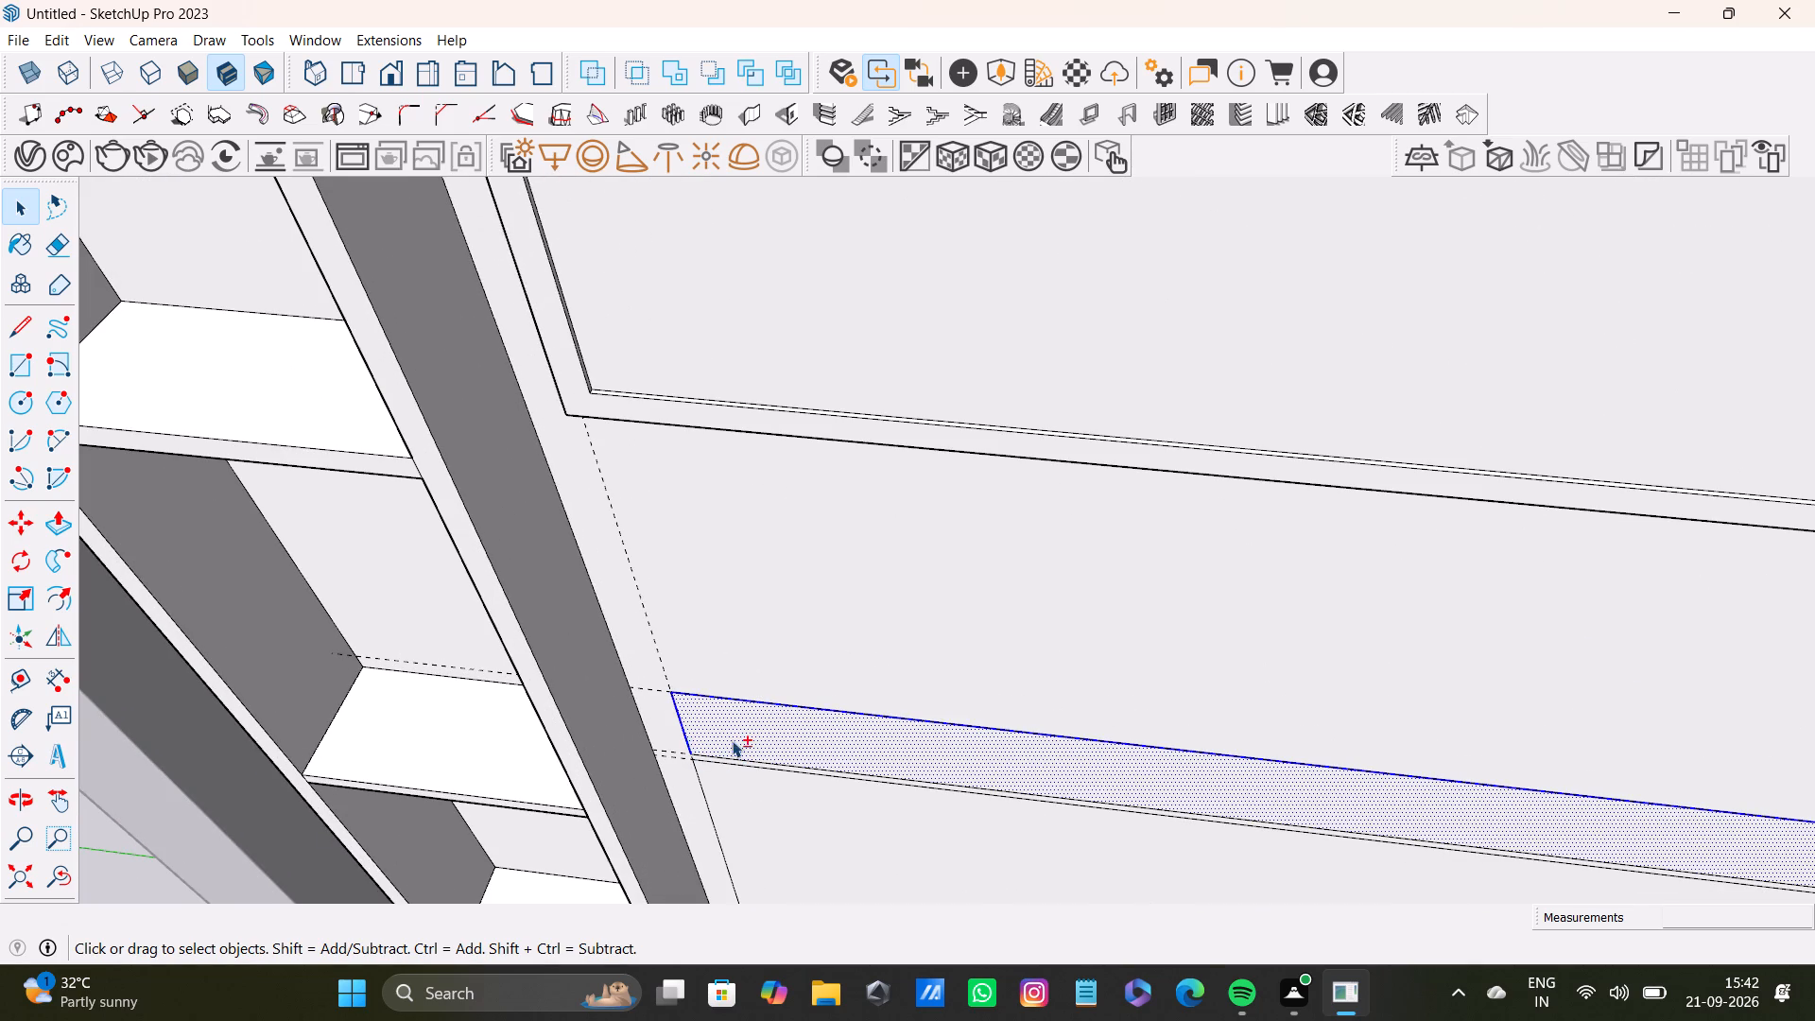
left_click(732, 740, "shift")
left_click(759, 764, "shift")
scroll(1093, 752, "down", 4, "shift")
middle_click_drag(1367, 765, 973, 636, "shift")
scroll(1391, 706, "up", 1, "shift")
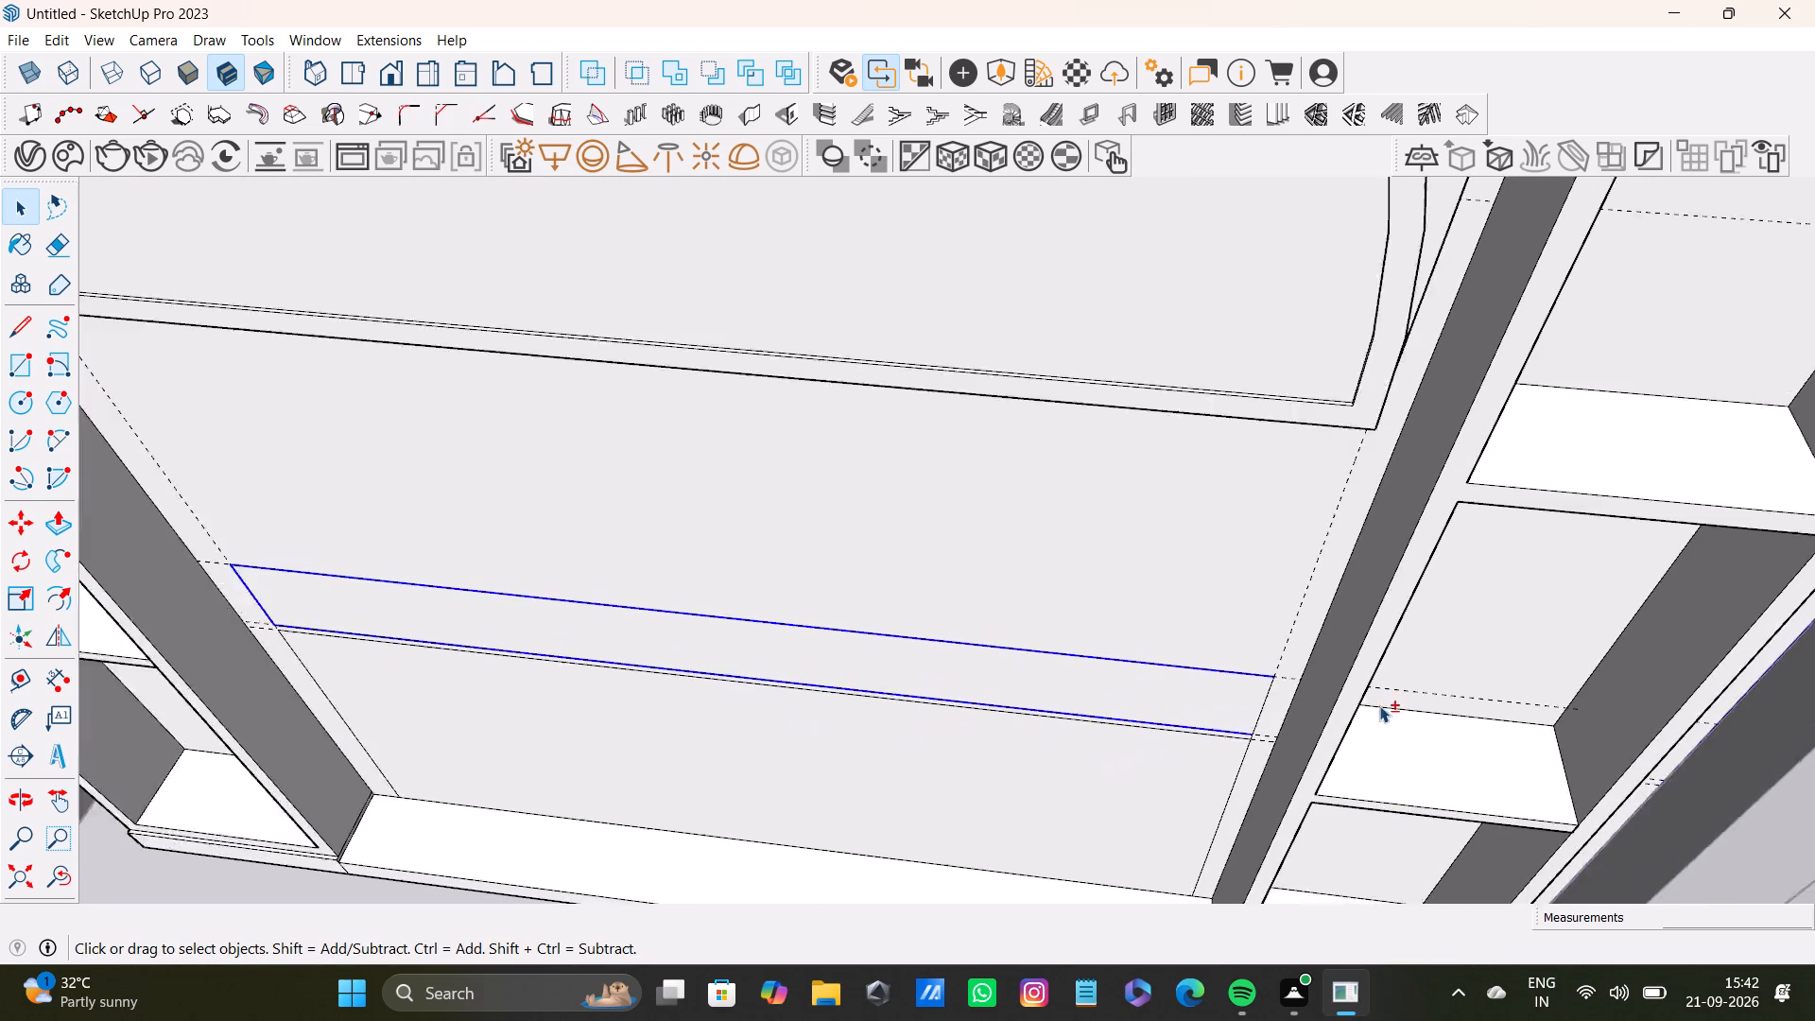
scroll(1379, 705, "up", 8, "shift")
left_click(1215, 735, "shift")
scroll(1213, 743, "down", 4, "shift")
middle_click_drag(1209, 764, 1209, 608, "shift")
scroll(1209, 615, "up", 12, "shift")
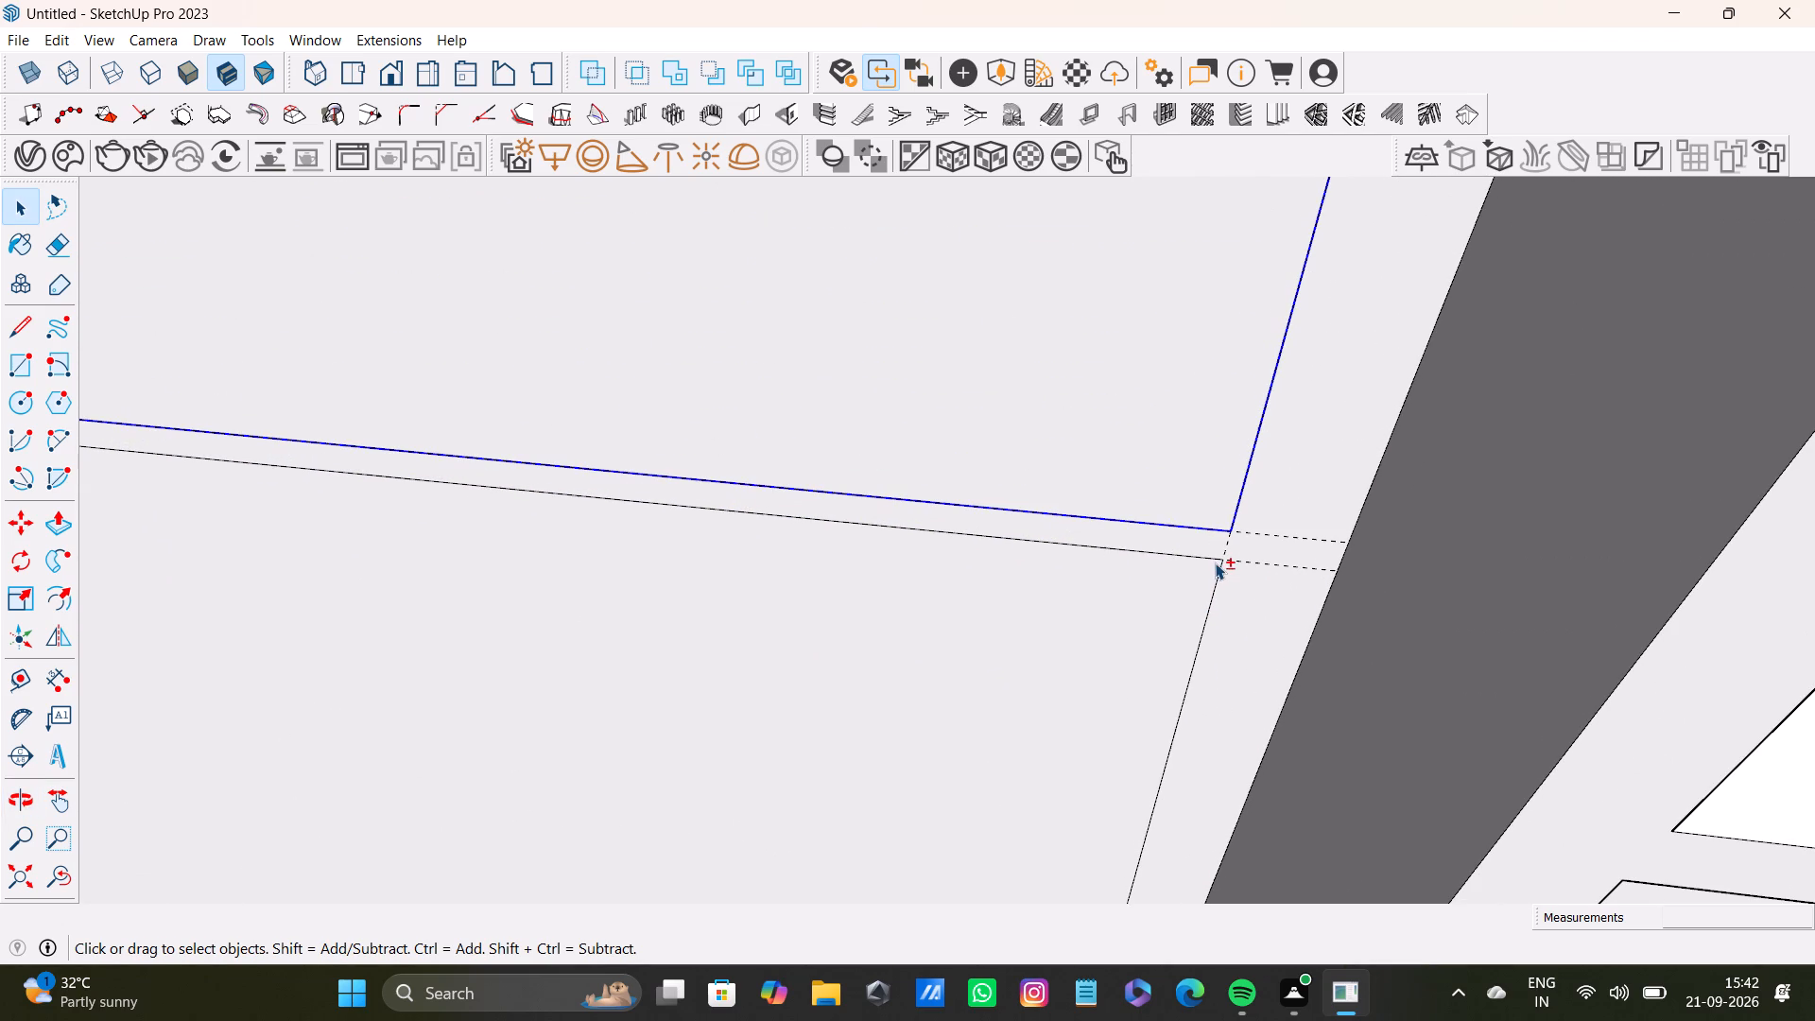
left_click(1215, 562, "shift")
left_click(1220, 579, "shift")
scroll(1185, 620, "down", 8, "shift")
middle_click_drag(1122, 667, 1529, 655, "shift")
scroll(843, 716, "down", 4, "shift")
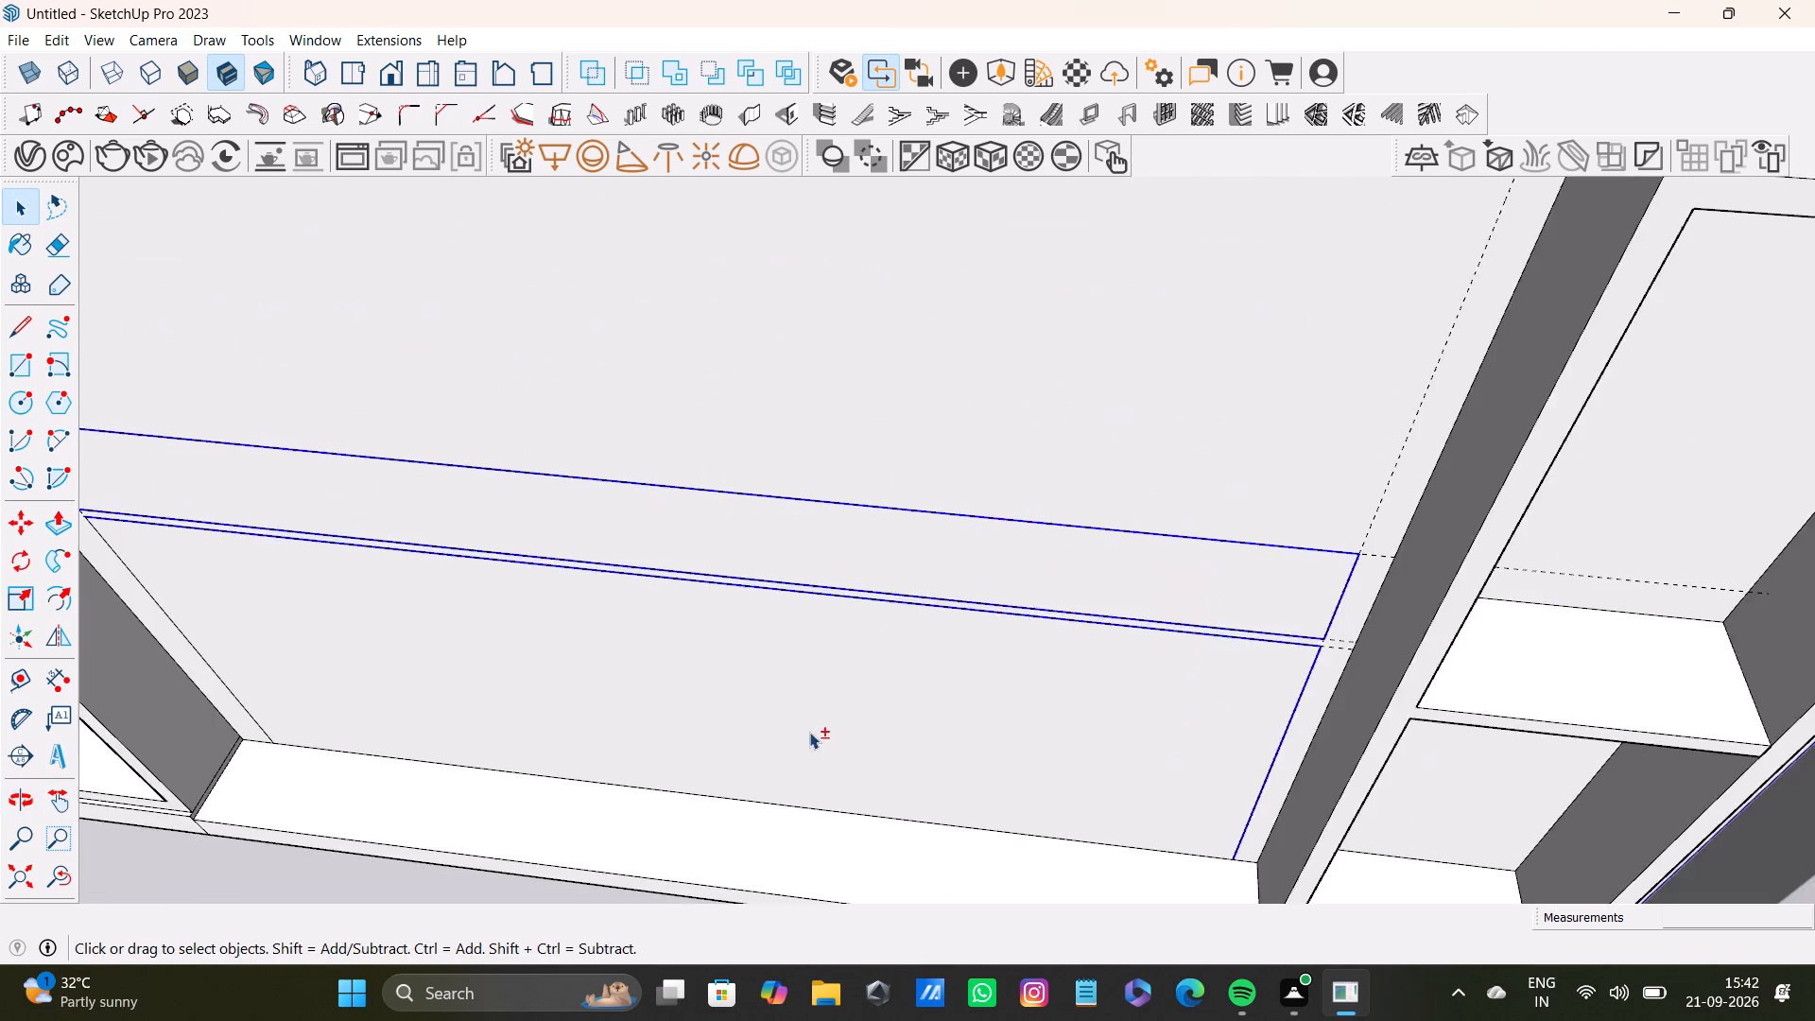
middle_click_drag(824, 714, 1193, 681, "shift")
scroll(493, 684, "up", 6, "shift")
left_click(613, 718, "shift")
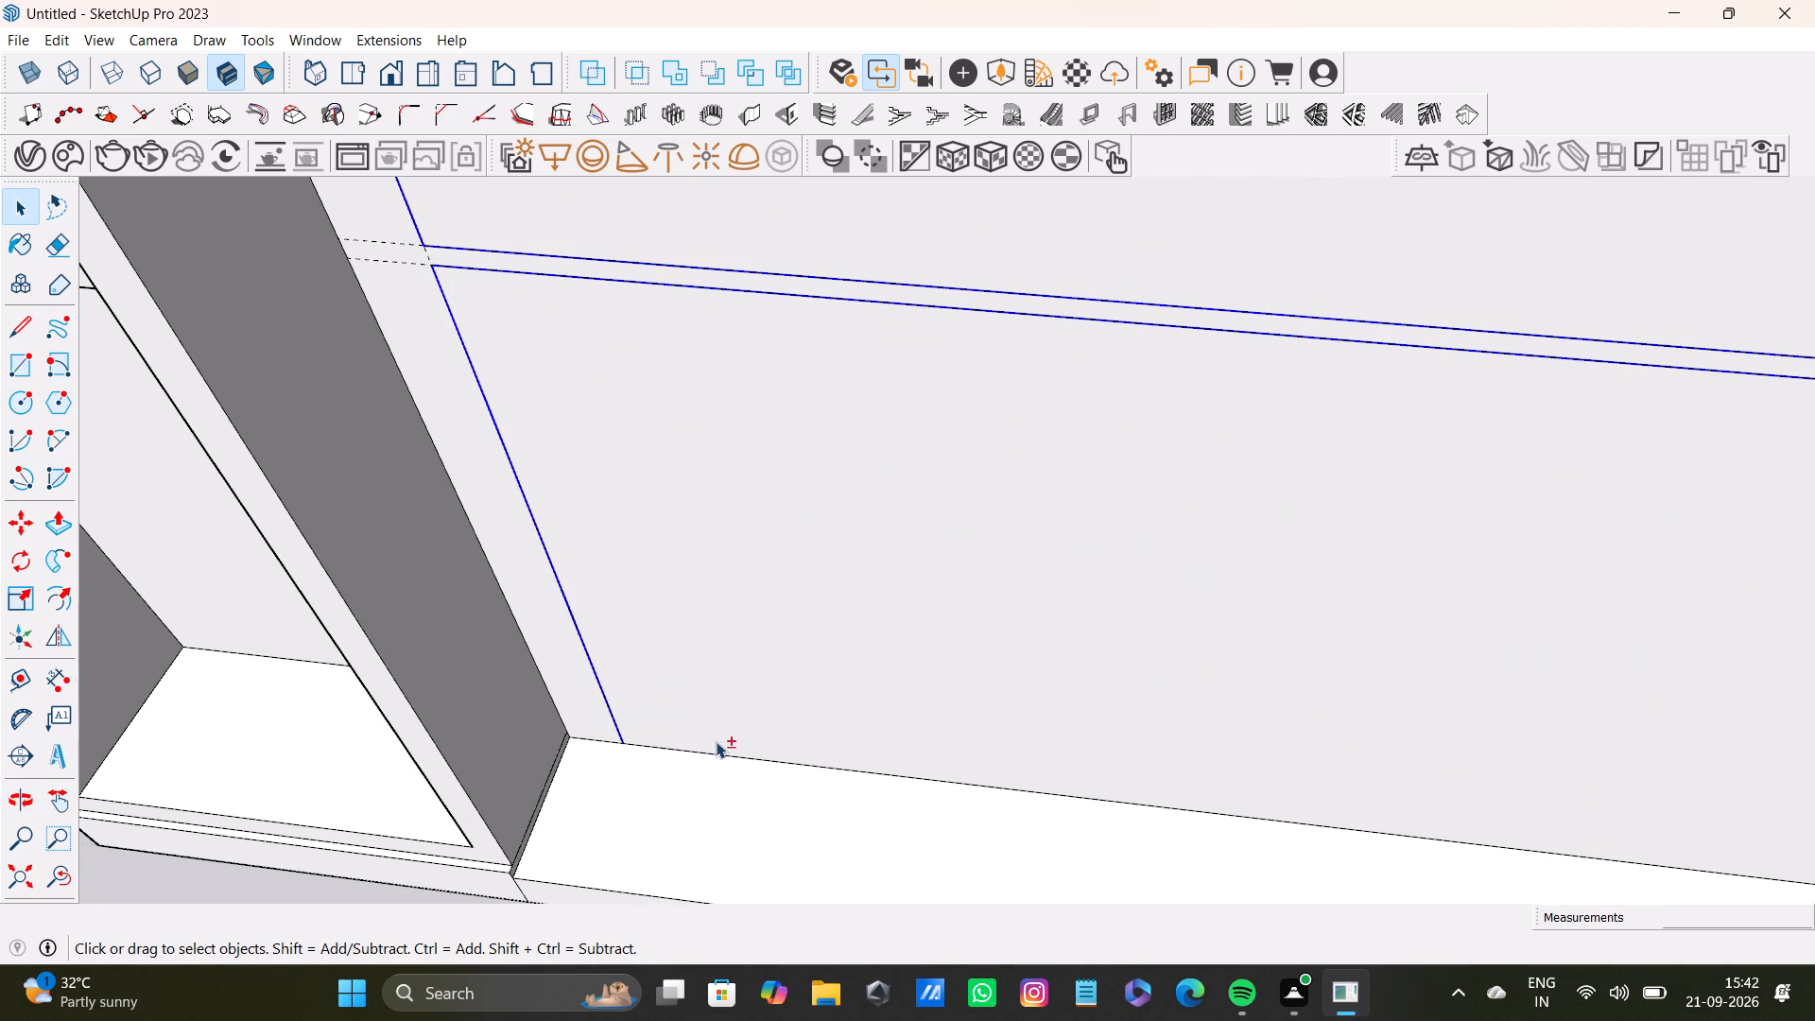
key("Delete")
Select the whole S-curve wall panel between the shelf units, including its frame and curved bands.
scroll(793, 644, "down", 4)
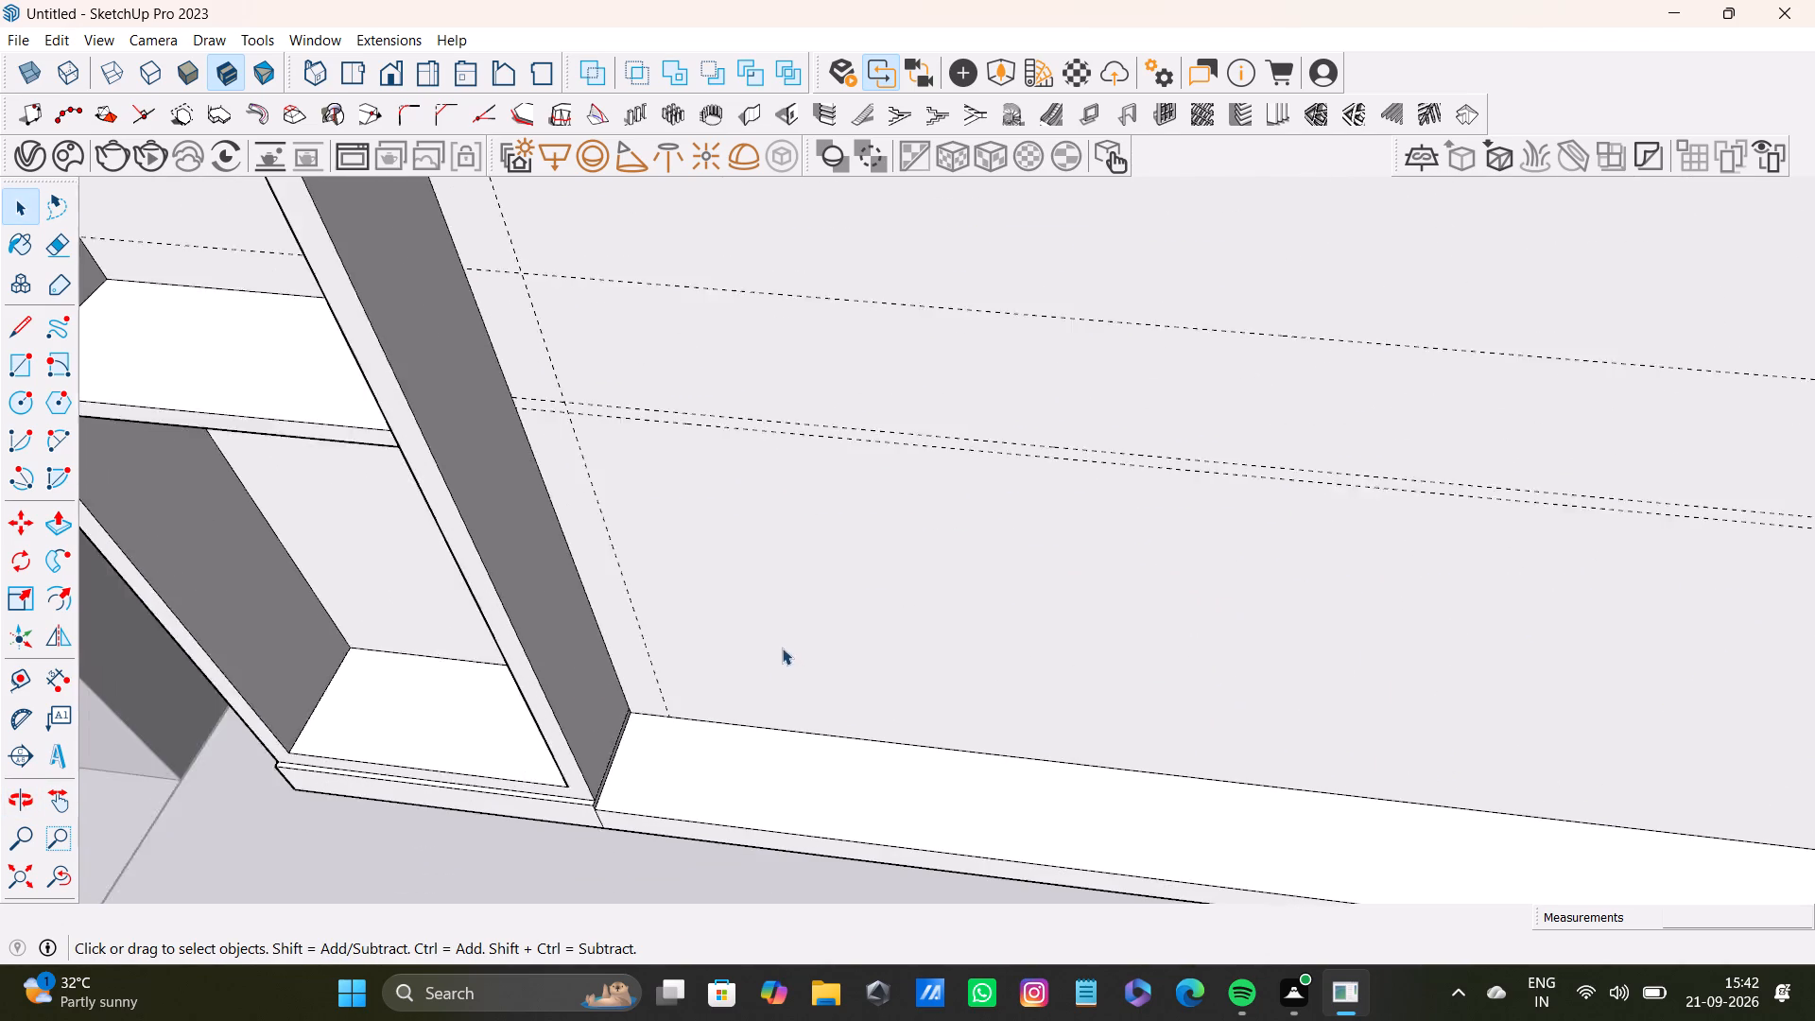
scroll(782, 648, "down", 4)
middle_click_drag(851, 599, 584, 809, "shift")
scroll(585, 803, "down", 3)
middle_click_drag(601, 793, 762, 964)
scroll(764, 898, "down", 4, "shift")
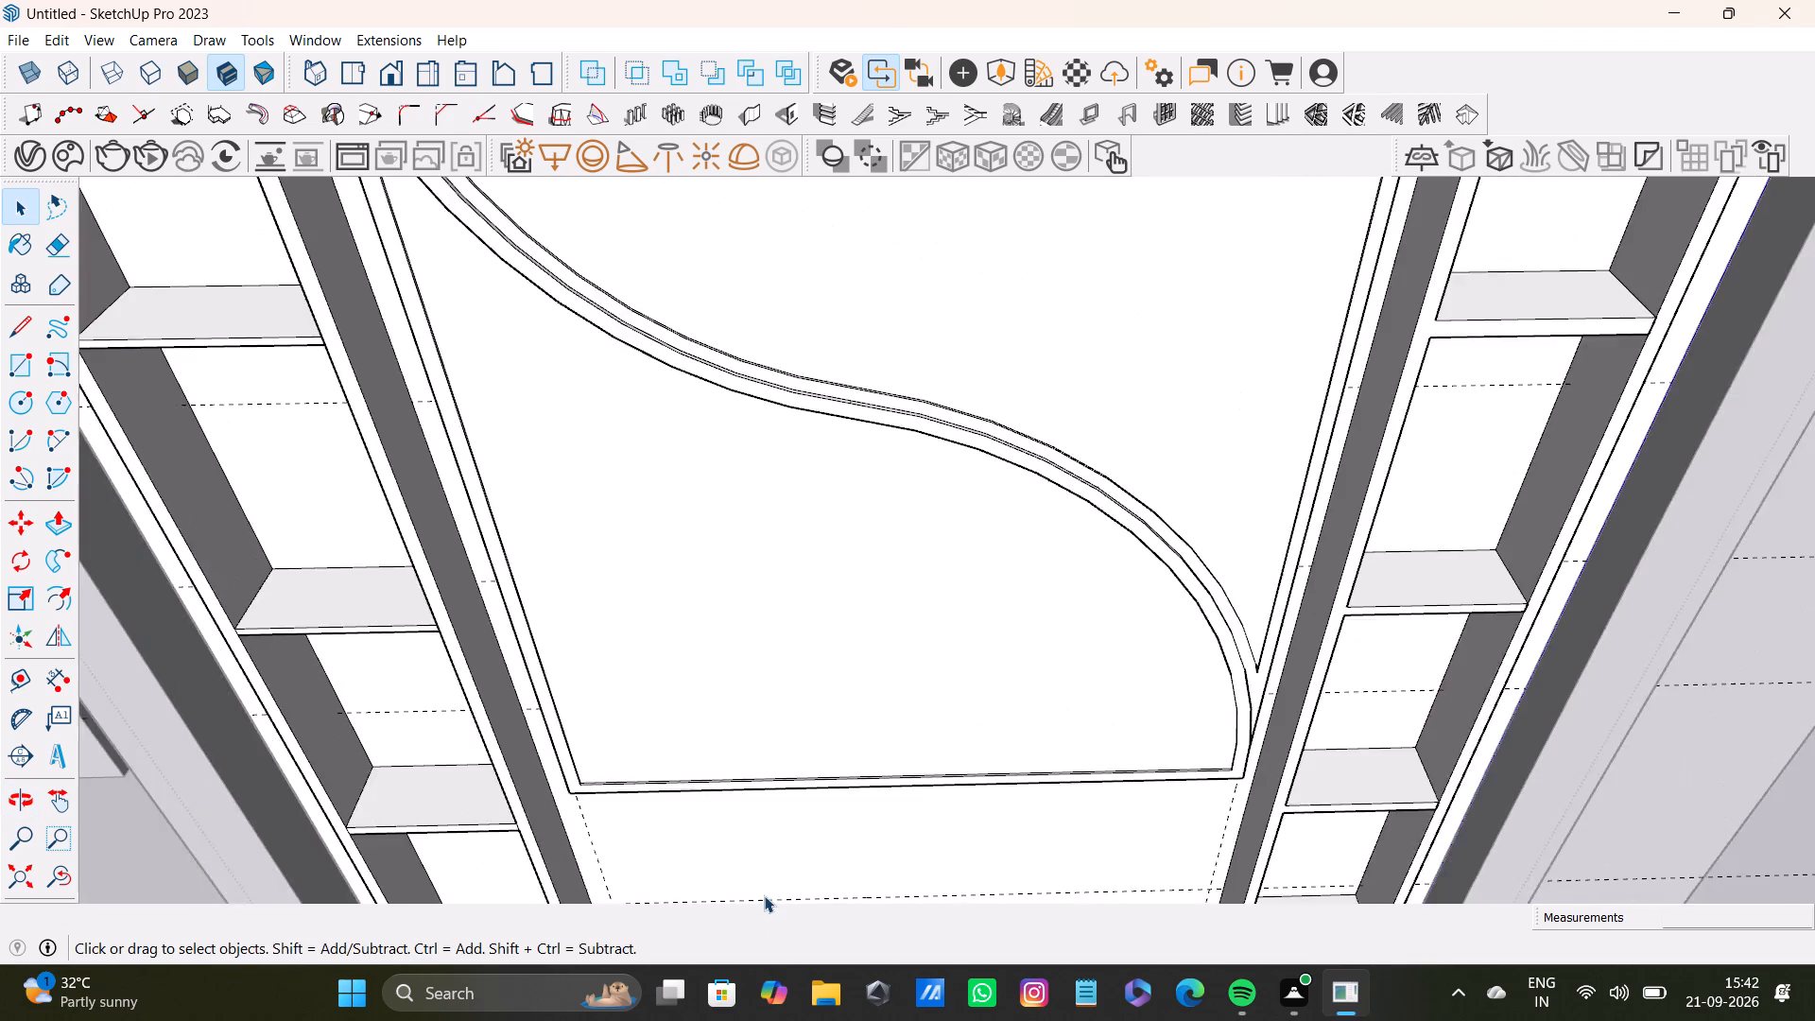
scroll(764, 895, "down", 4, "shift")
left_click_drag(468, 302, 730, 520)
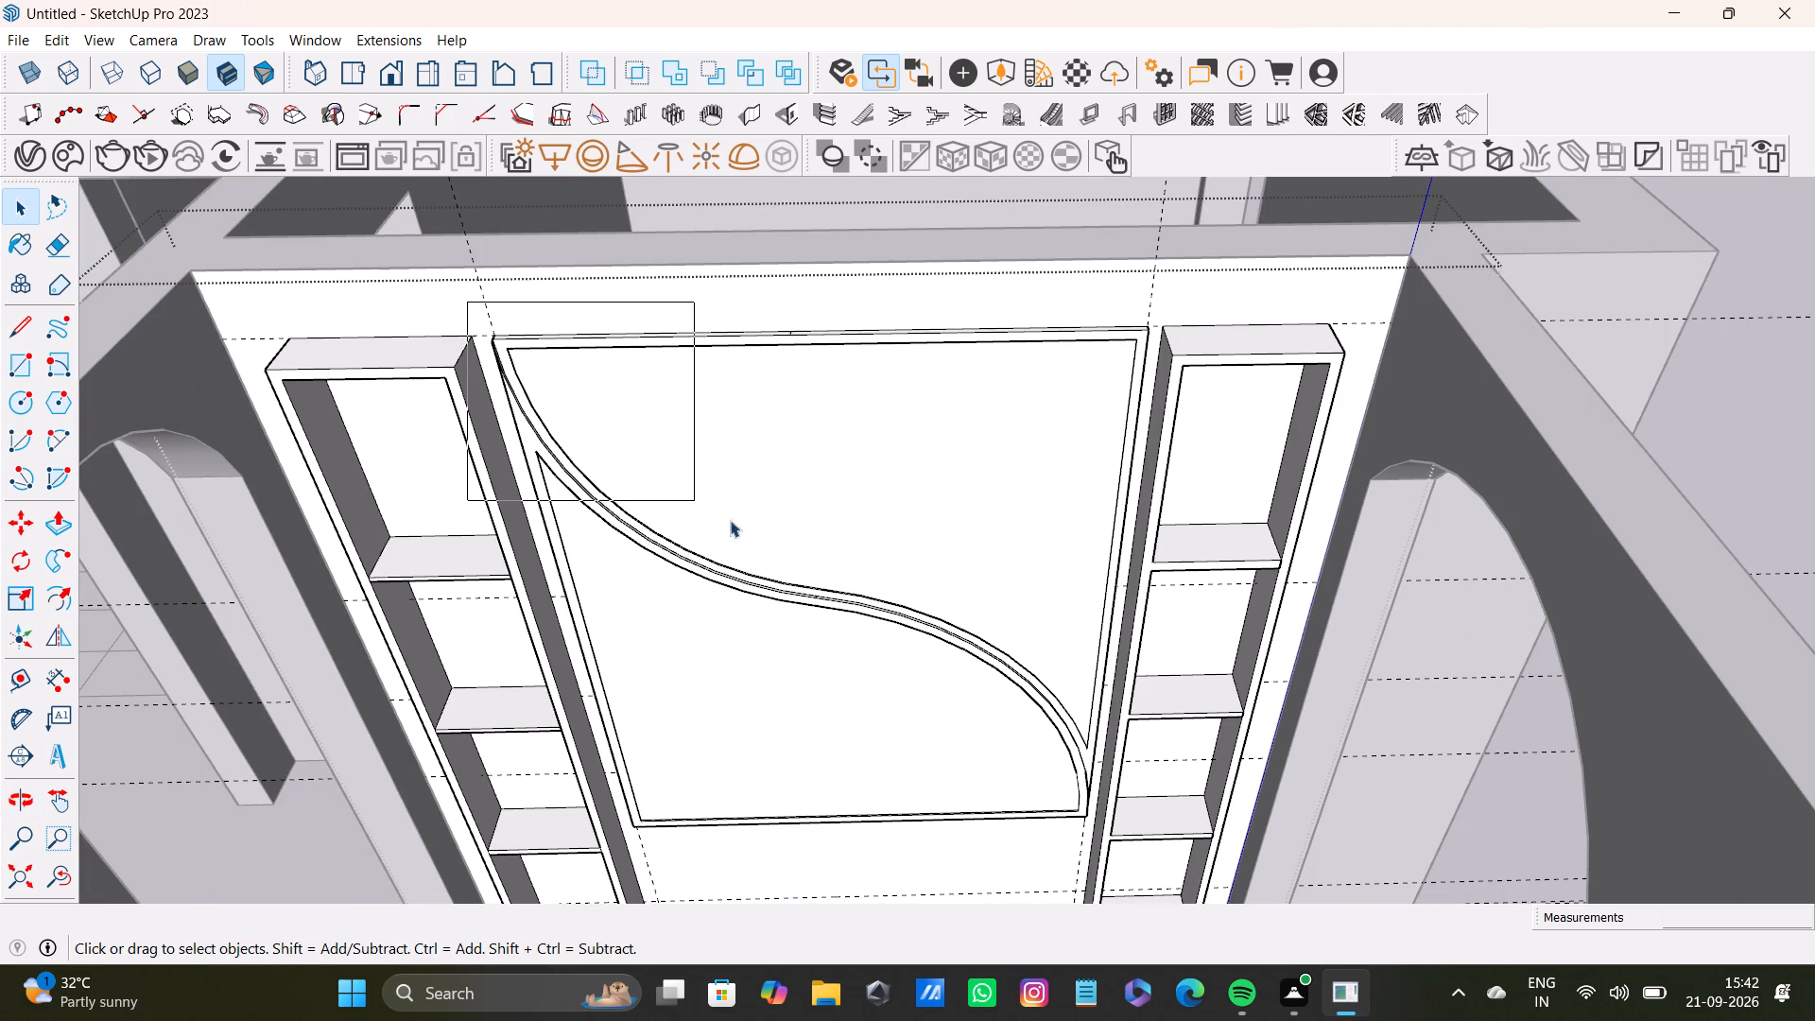
left_click_drag(730, 520, 1169, 919)
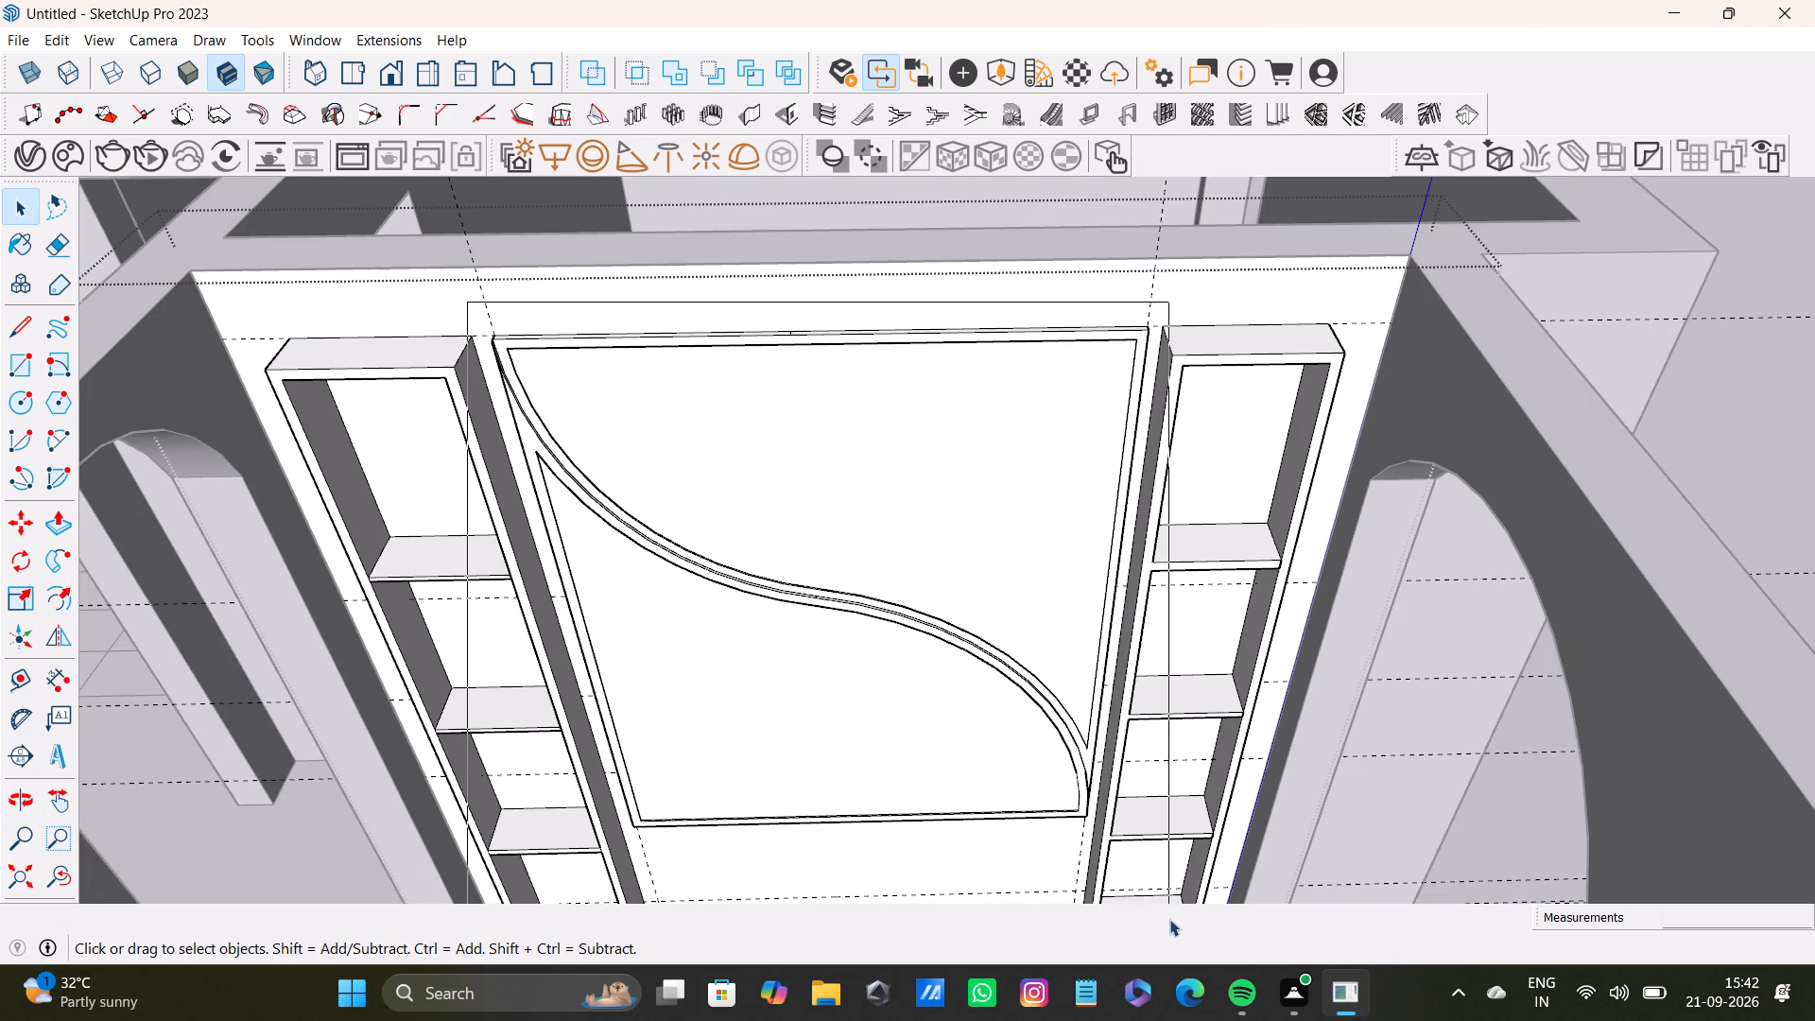
left_click_drag(1169, 919, 1173, 919)
Remove the stray shelf faces and edges of the shelf unit beside the S-curve's upper end from the selection.
scroll(791, 806, "up", 3, "shift")
middle_click_drag(790, 805, 851, 595, "shift")
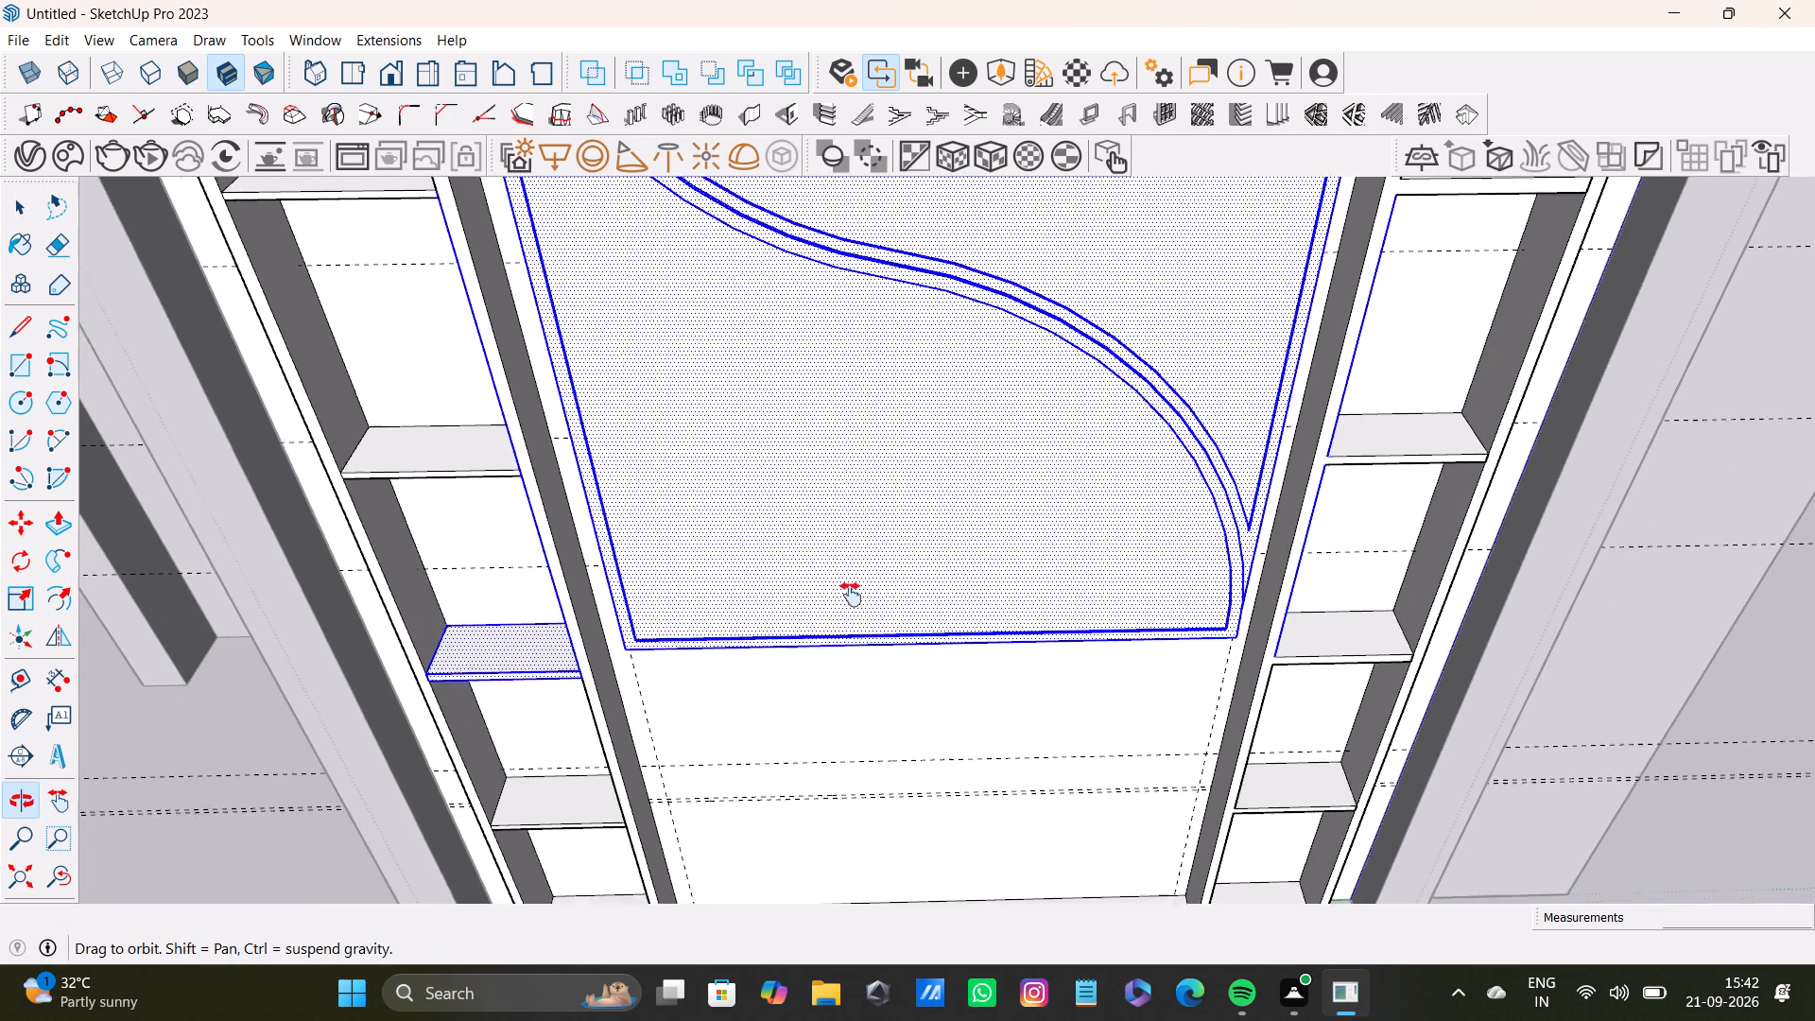
middle_click_drag(851, 595, 852, 594, "shift")
left_click(508, 624, "shift")
left_click(543, 651, "shift")
scroll(545, 643, "up", 2, "shift")
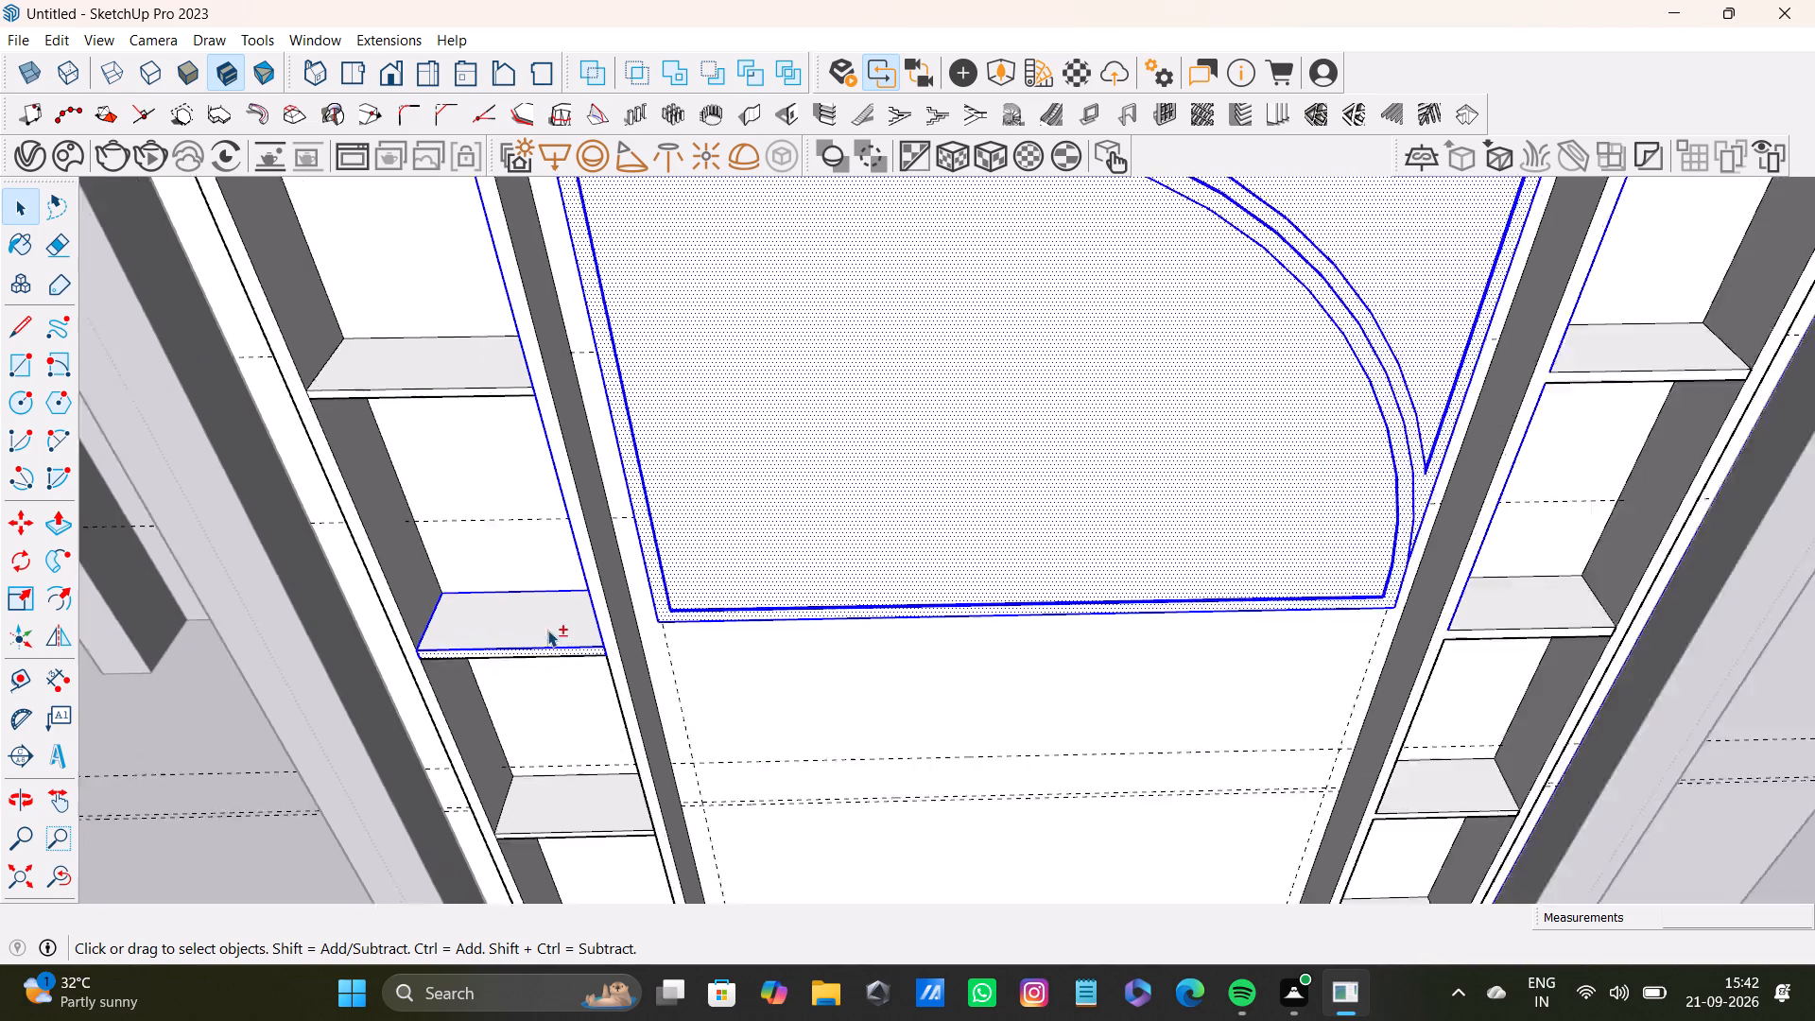
scroll(547, 630, "up", 12, "shift")
left_click(717, 554, "shift")
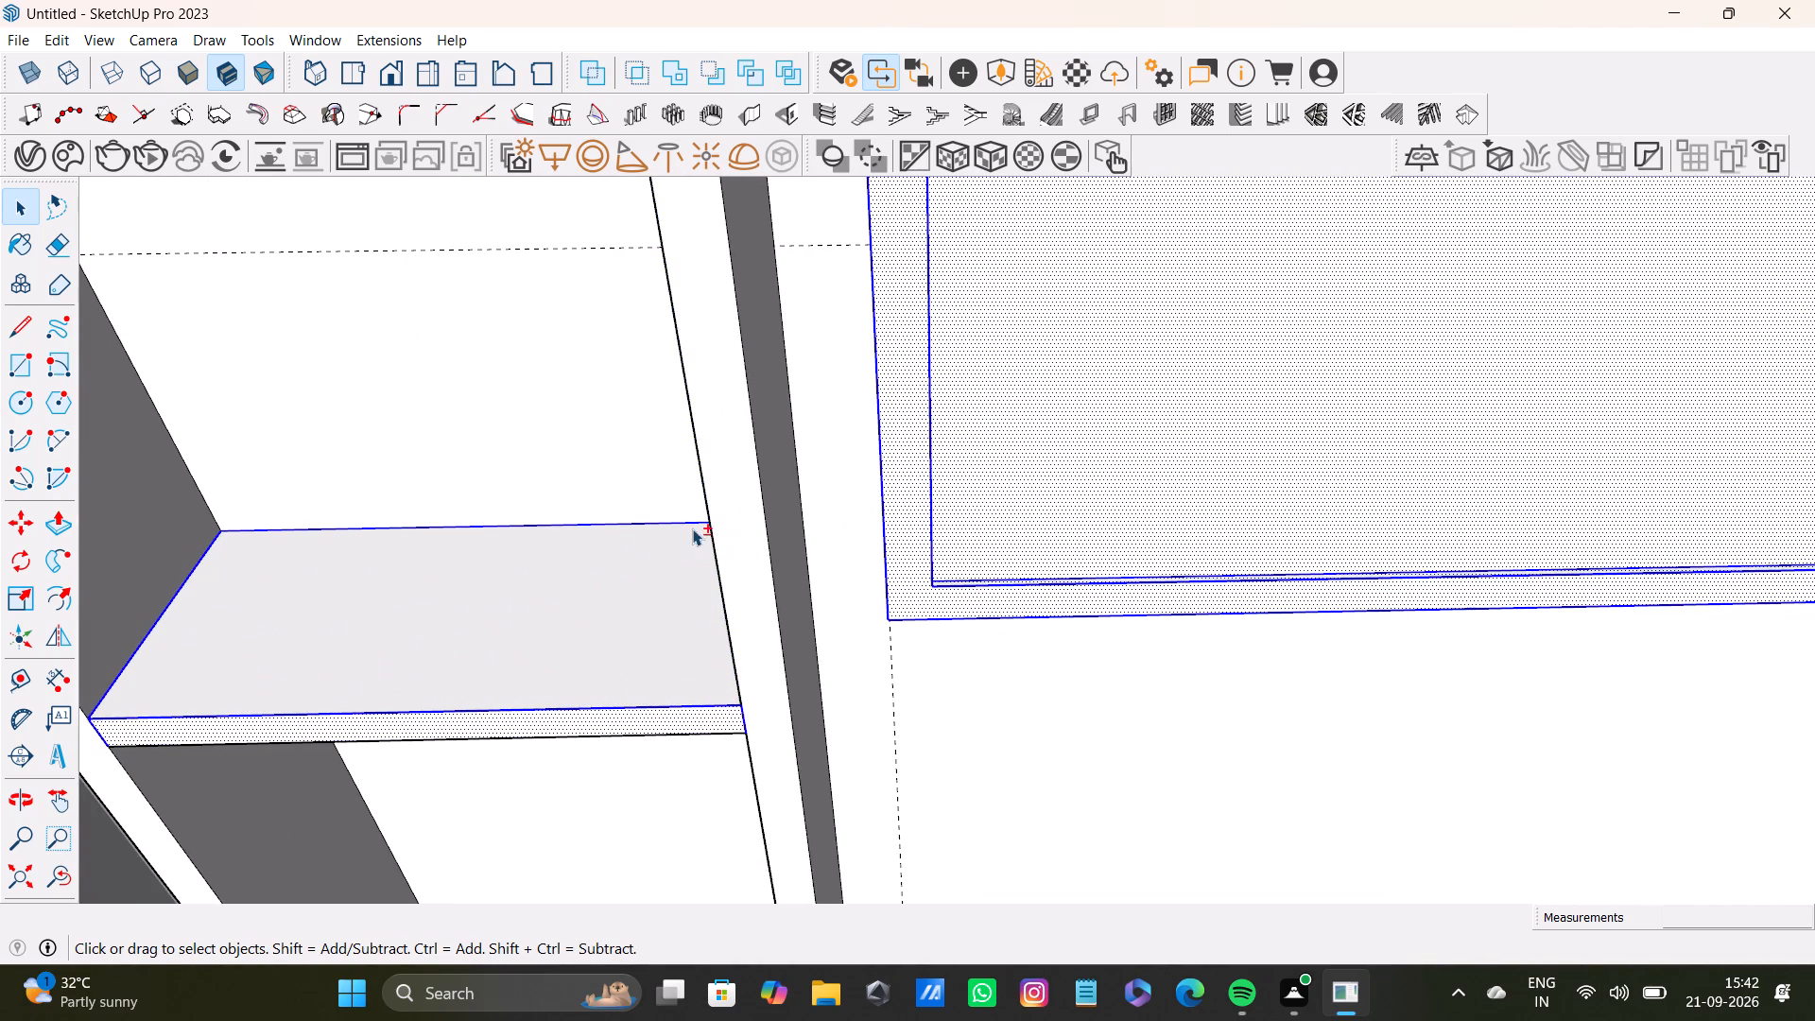
left_click(695, 519, "shift")
left_click(519, 476, "shift")
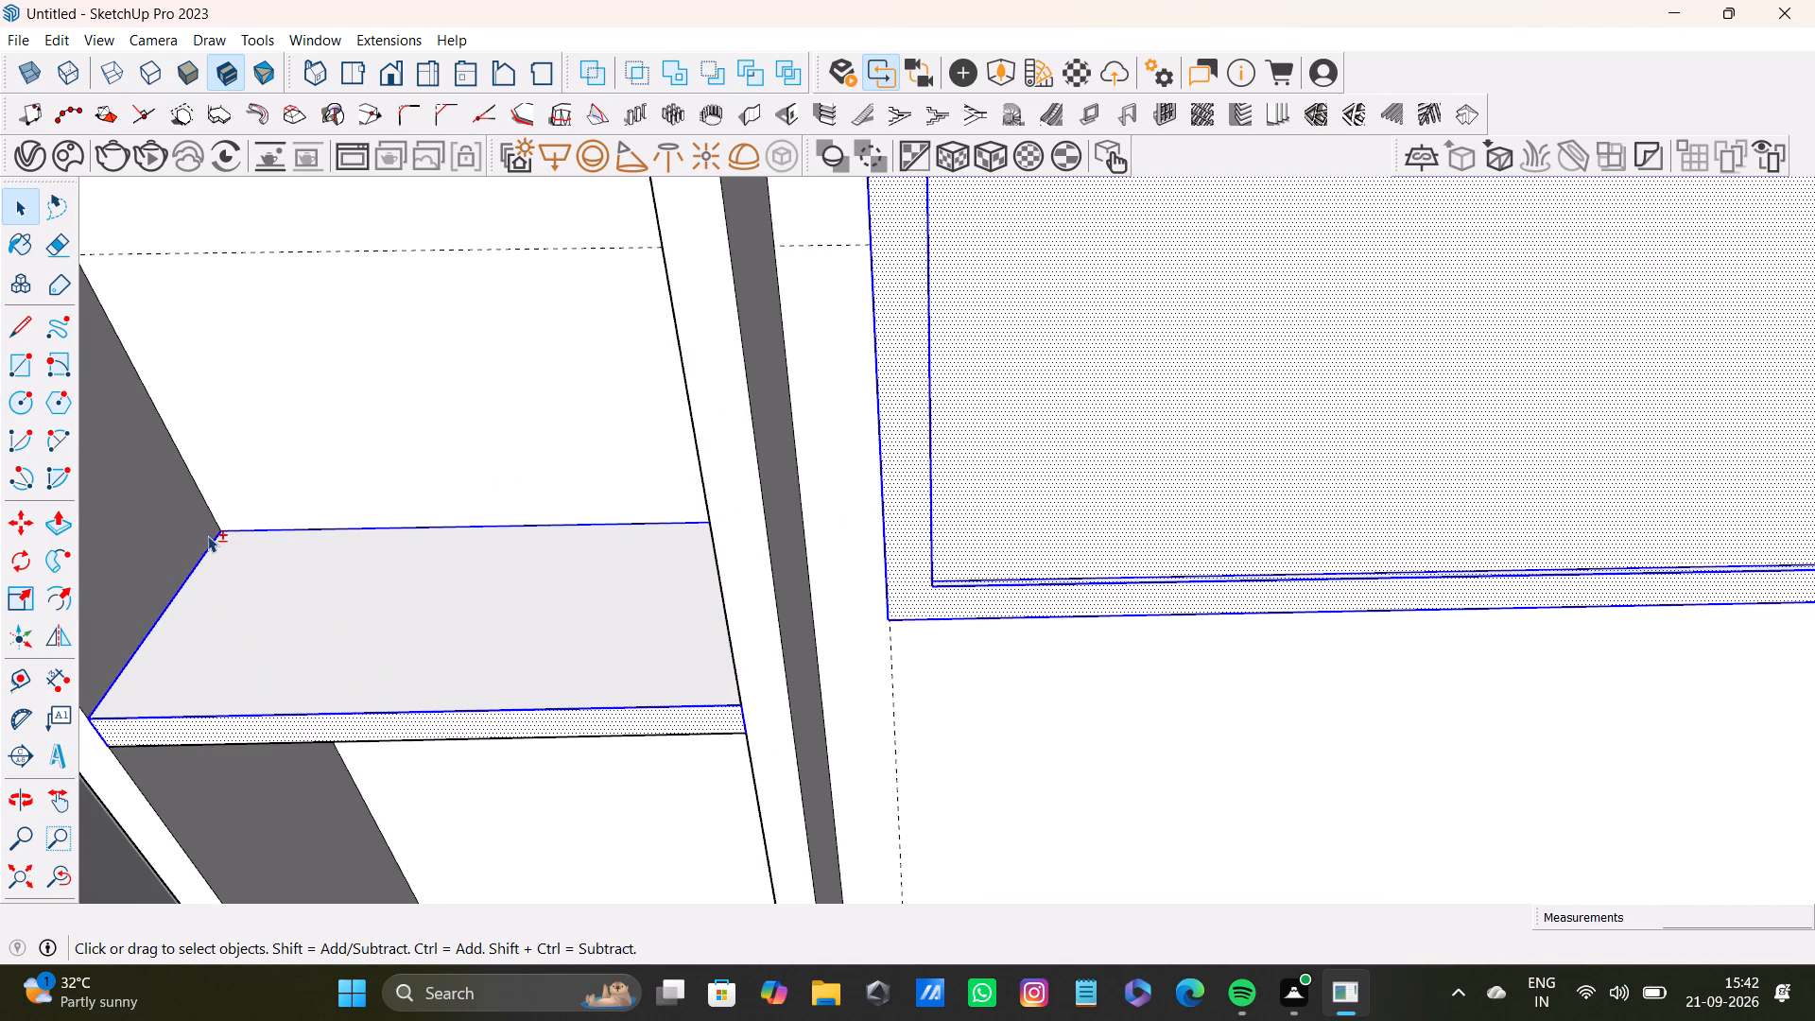
left_click(212, 542, "shift")
left_click(272, 526, "shift")
left_click(326, 502, "shift")
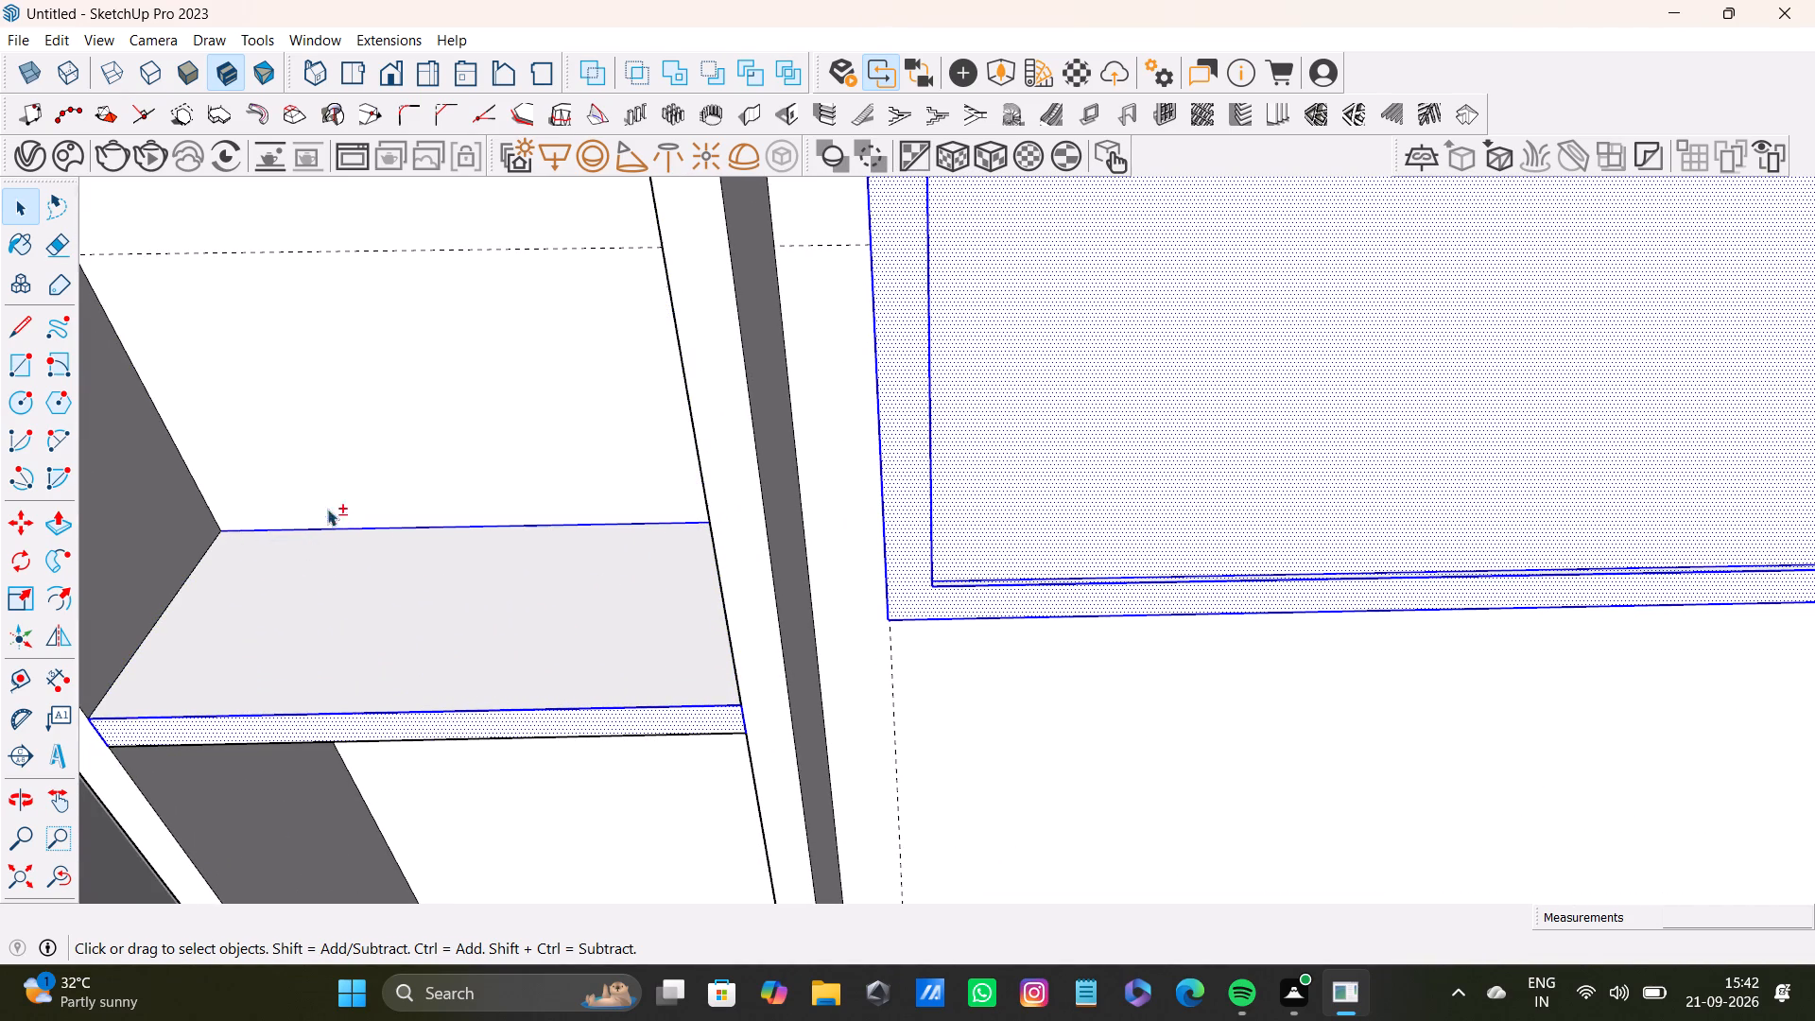
left_click(338, 528, "shift")
left_click(404, 711, "shift")
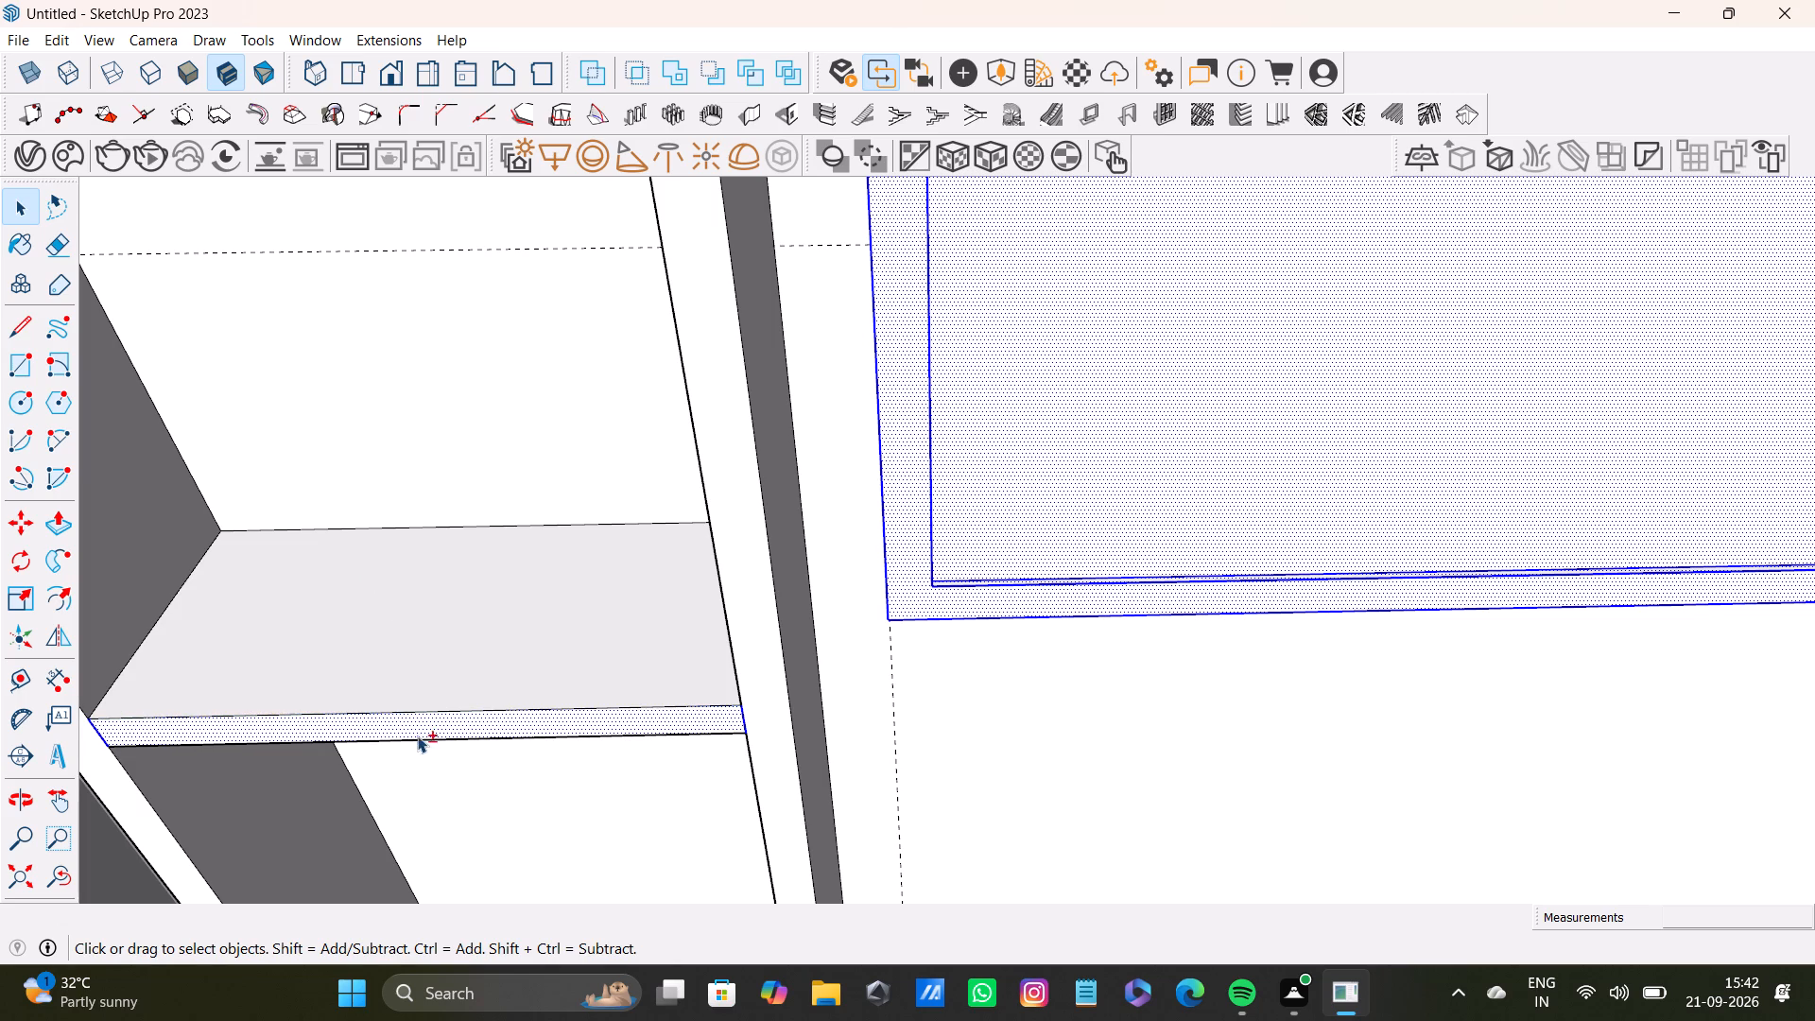
left_click(423, 732, "shift")
scroll(697, 747, "down", 4, "shift")
scroll(716, 741, "up", 5, "shift")
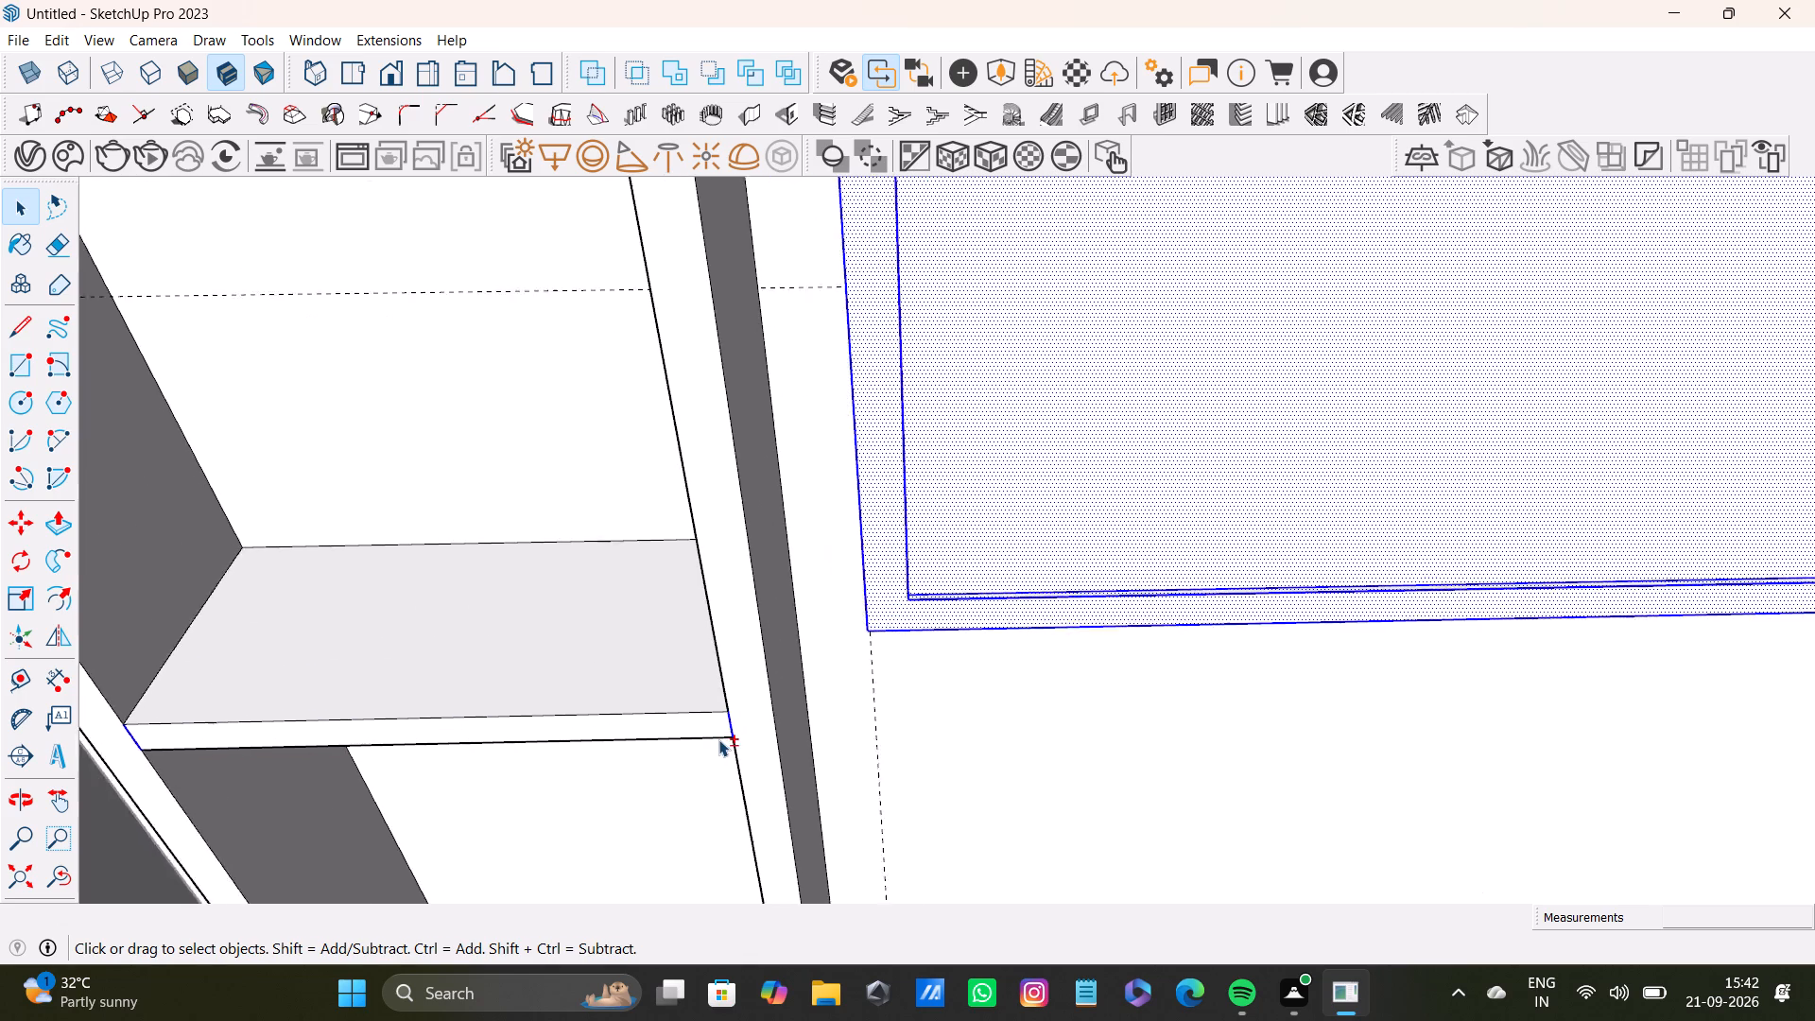
scroll(718, 739, "up", 5, "shift")
left_click(739, 722, "shift")
scroll(739, 722, "down", 15, "shift")
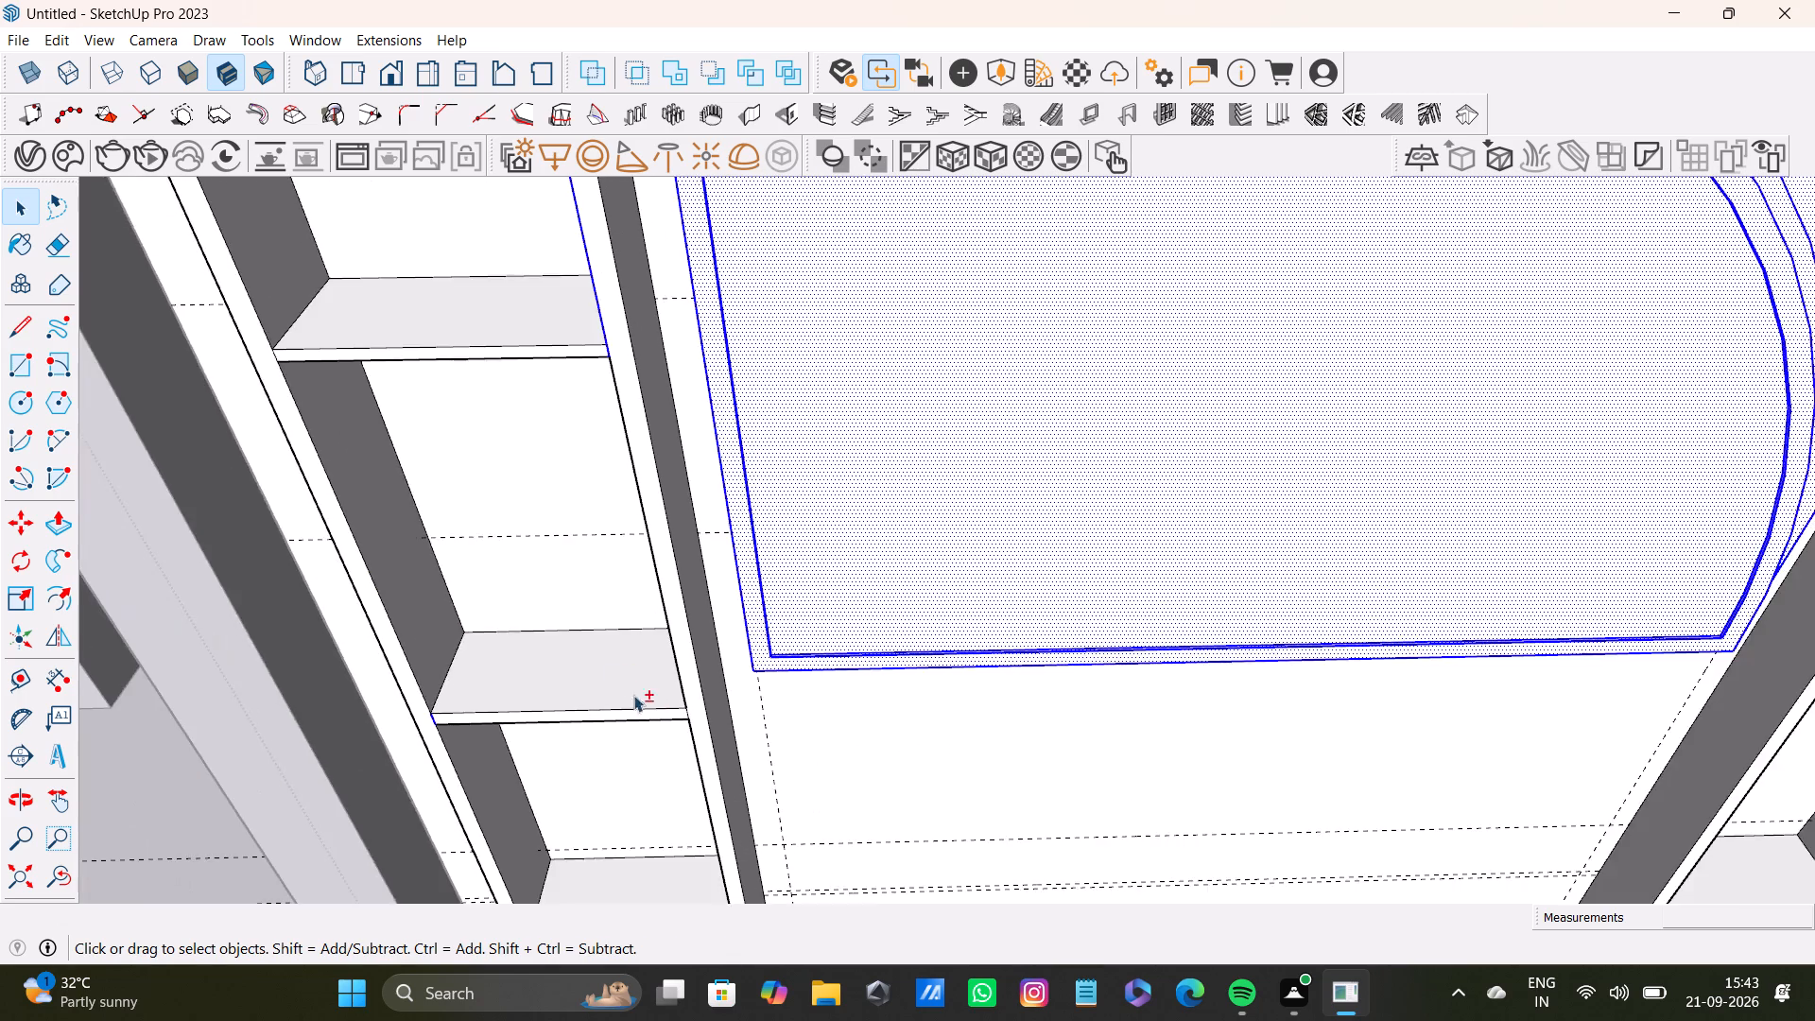
scroll(633, 695, "down", 5, "shift")
middle_click_drag(500, 520, 641, 790, "shift")
scroll(592, 750, "up", 8, "shift")
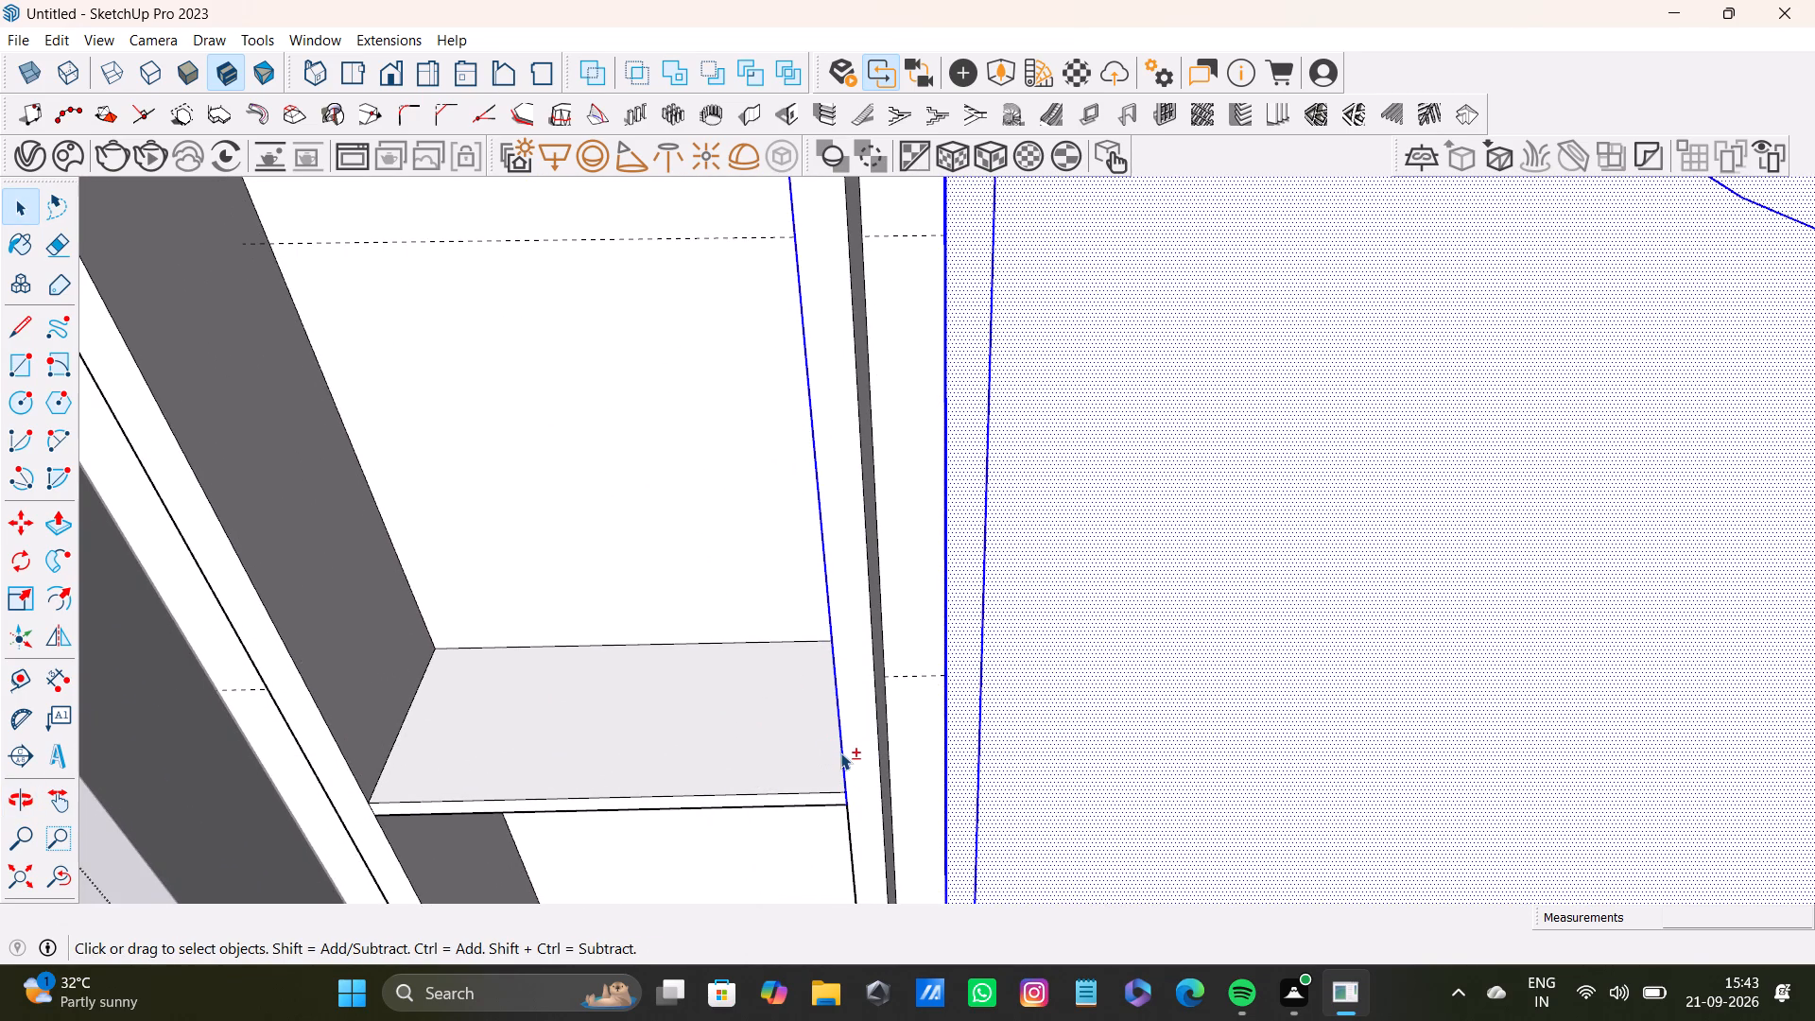
left_click(840, 753, "shift")
Remove the inner side face and its stray edges from the selection in the shelf compartment beside the S-curve's lower end.
scroll(840, 753, "down", 11, "shift")
scroll(888, 608, "down", 4, "shift")
middle_click_drag(1192, 633, 708, 580, "shift")
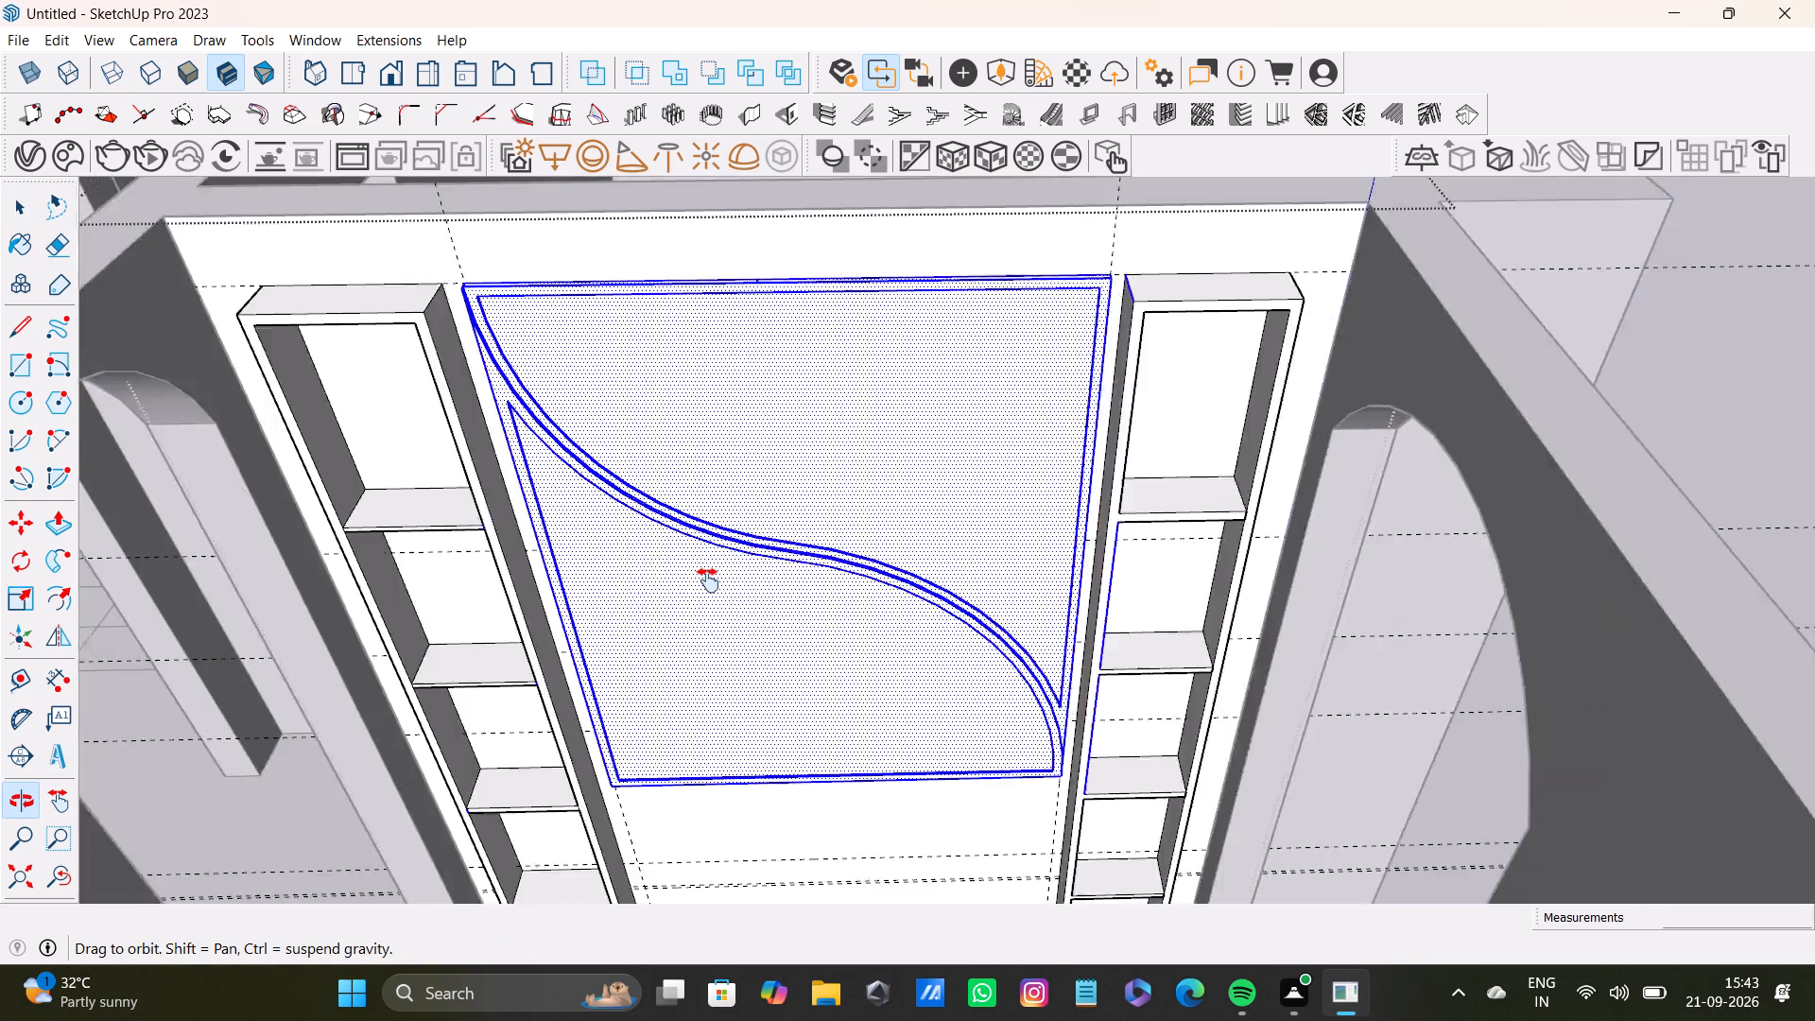
middle_click_drag(708, 580, 708, 478, "shift")
scroll(1138, 435, "up", 9, "shift")
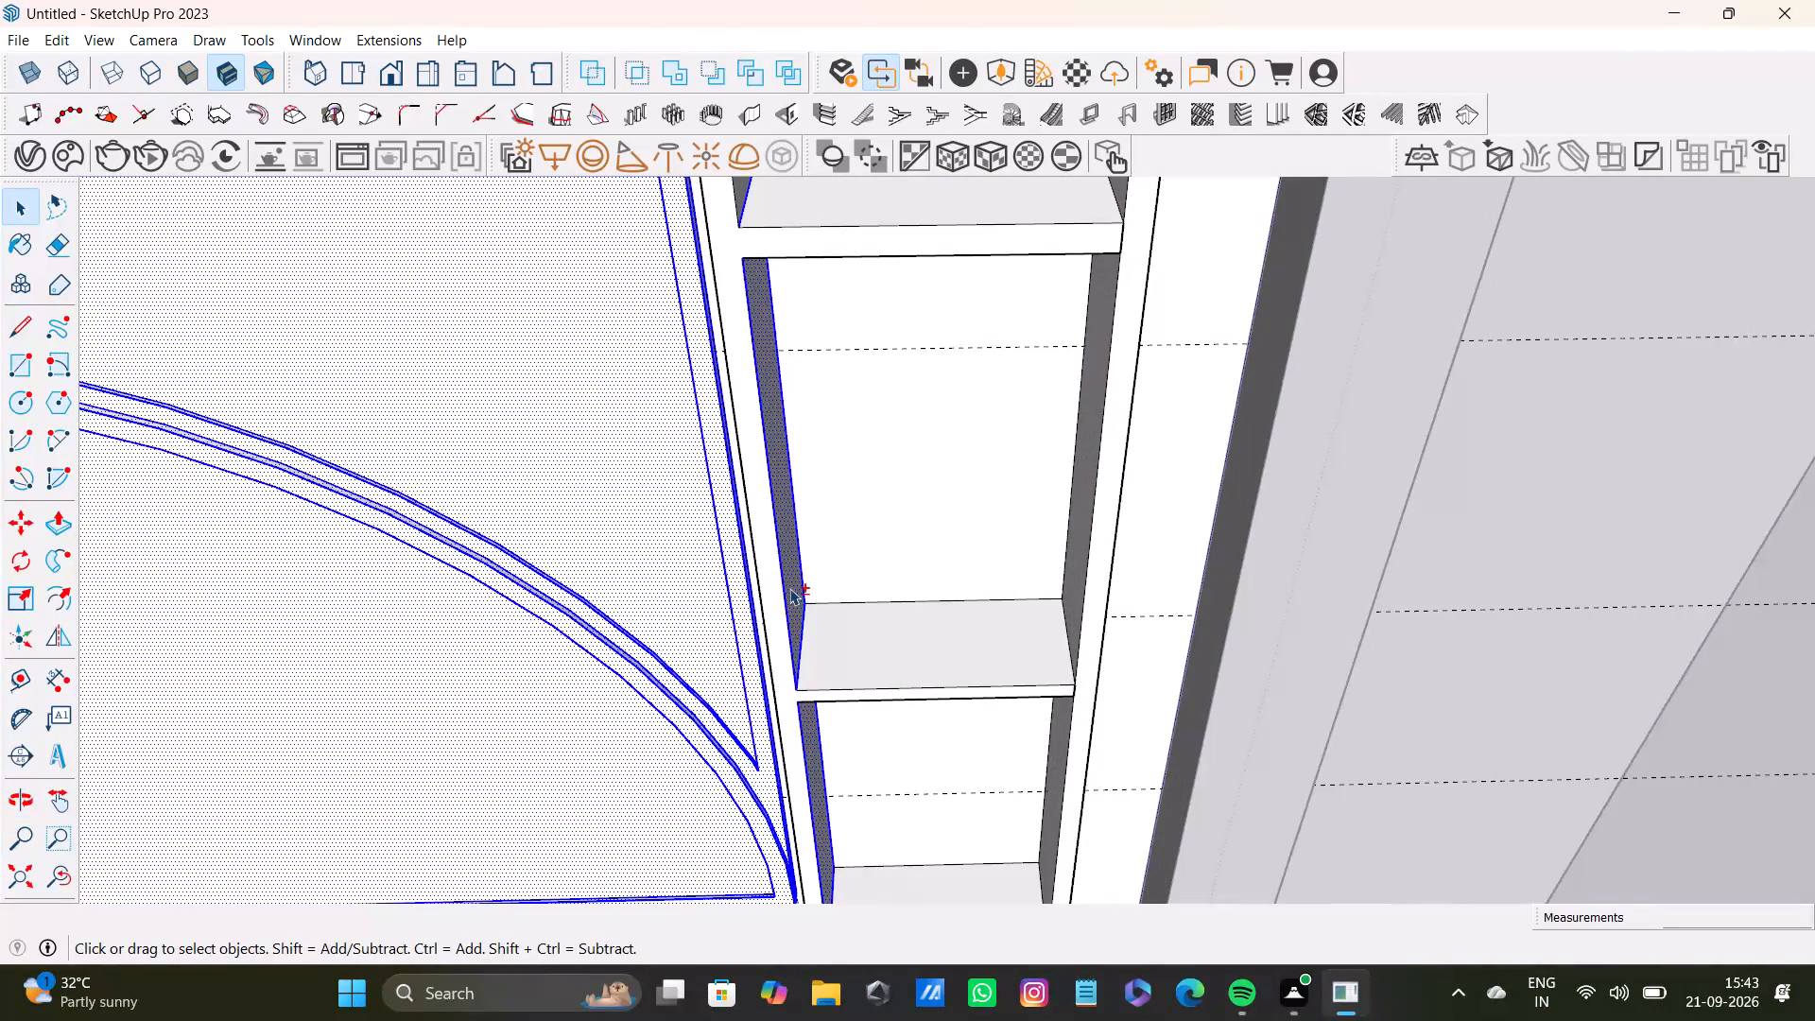
left_click(789, 589, "shift")
left_click(790, 606, "shift")
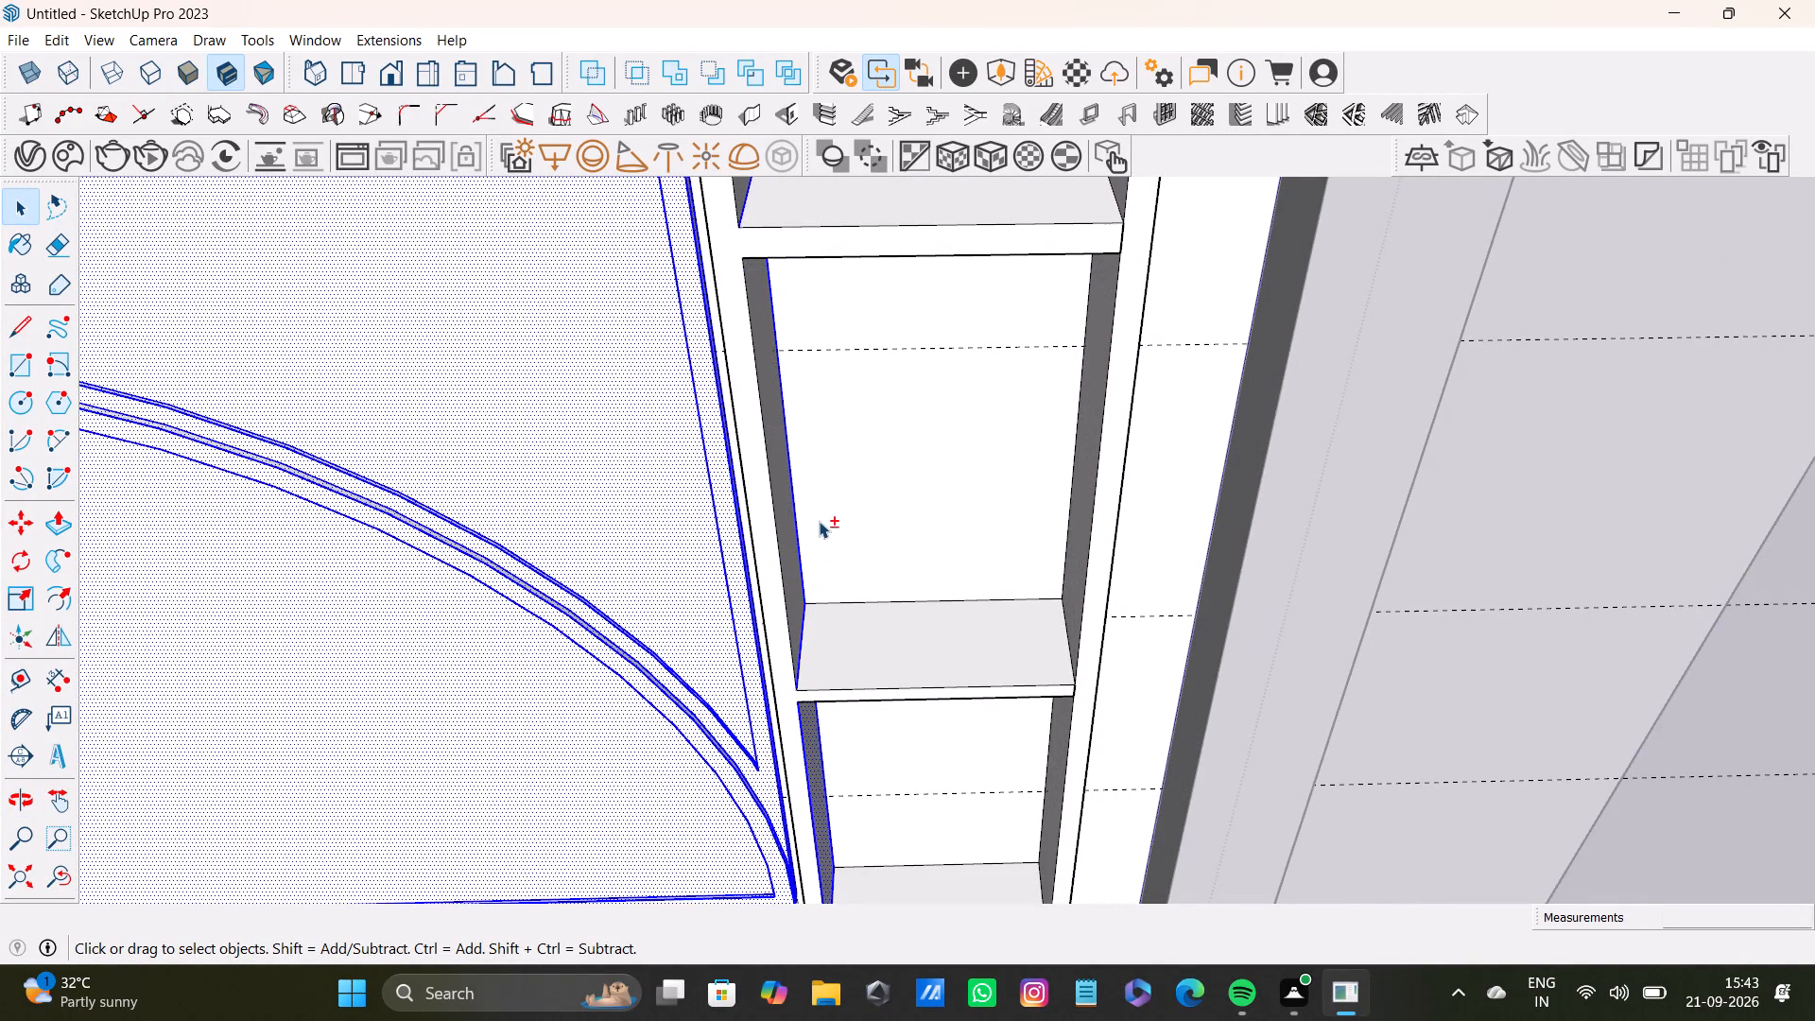
left_click(798, 546, "shift")
left_click(804, 631, "shift")
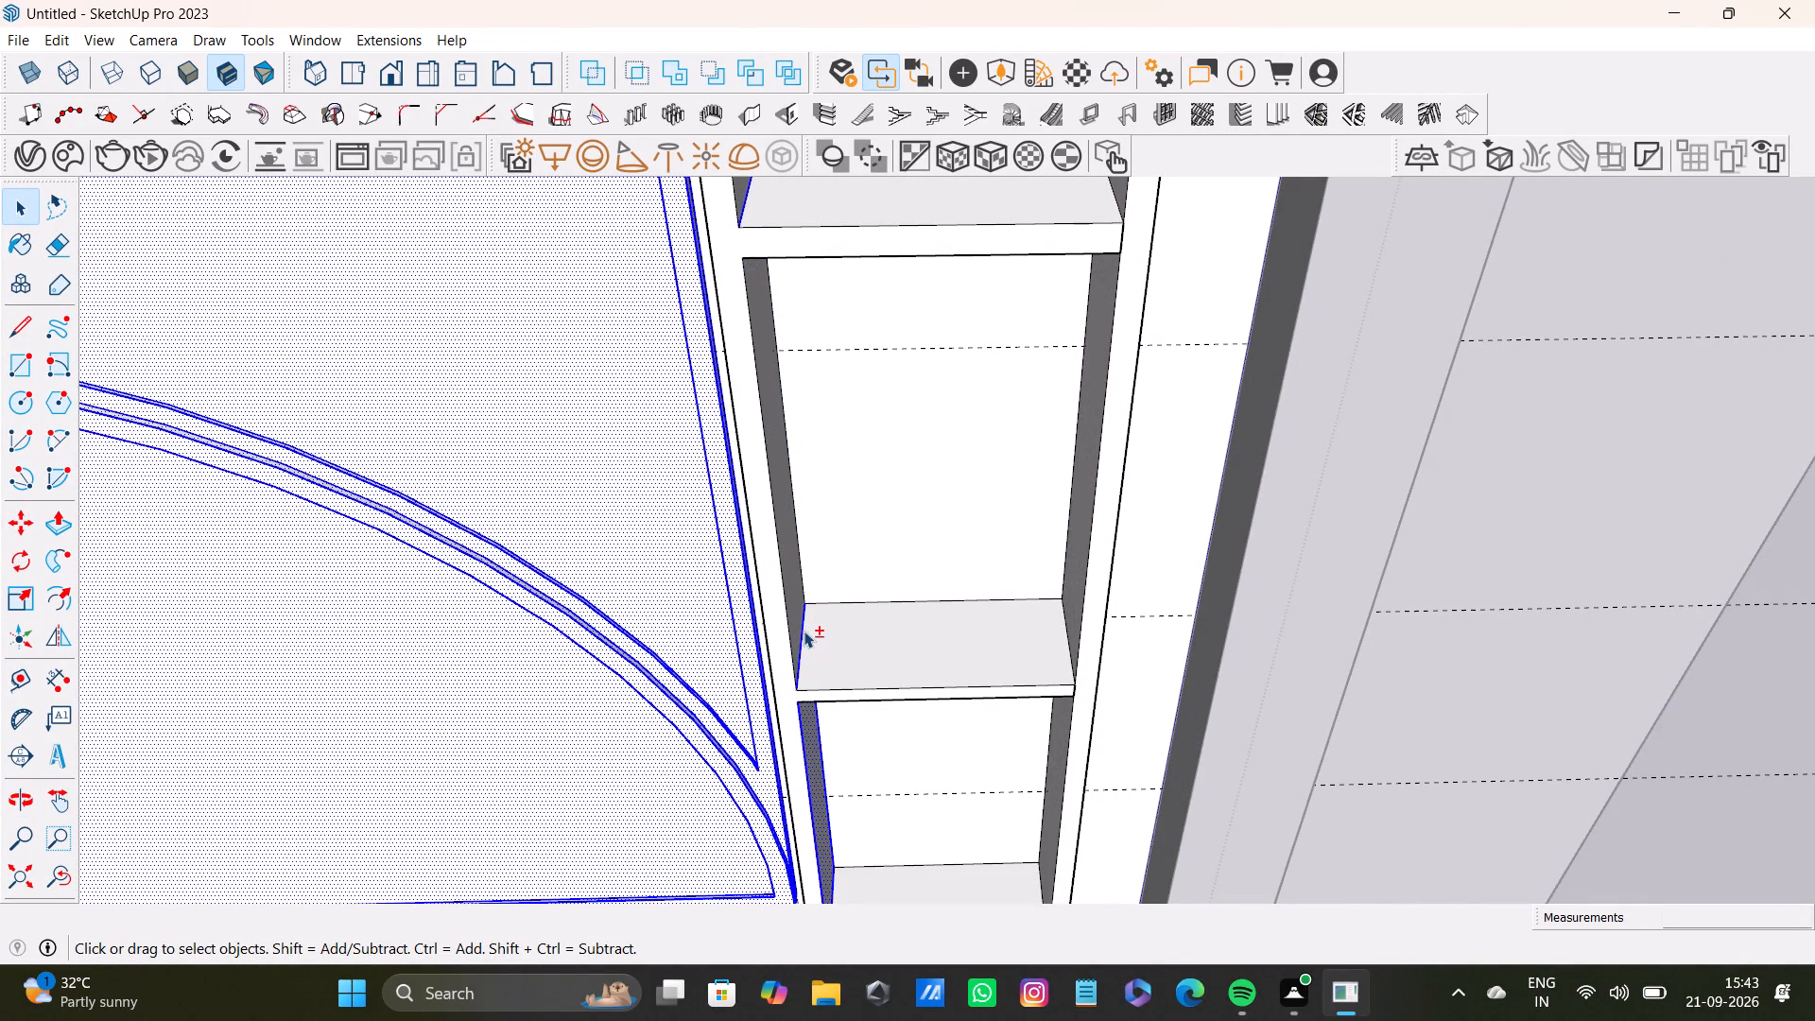
Deselect the inner side face, back edge and shelf side edge in the next compartment down, beside the panel's bottom corner.
scroll(799, 661, "down", 3, "shift")
middle_click_drag(805, 771, 813, 570, "shift")
scroll(823, 583, "up", 12, "shift")
left_click(823, 582, "shift")
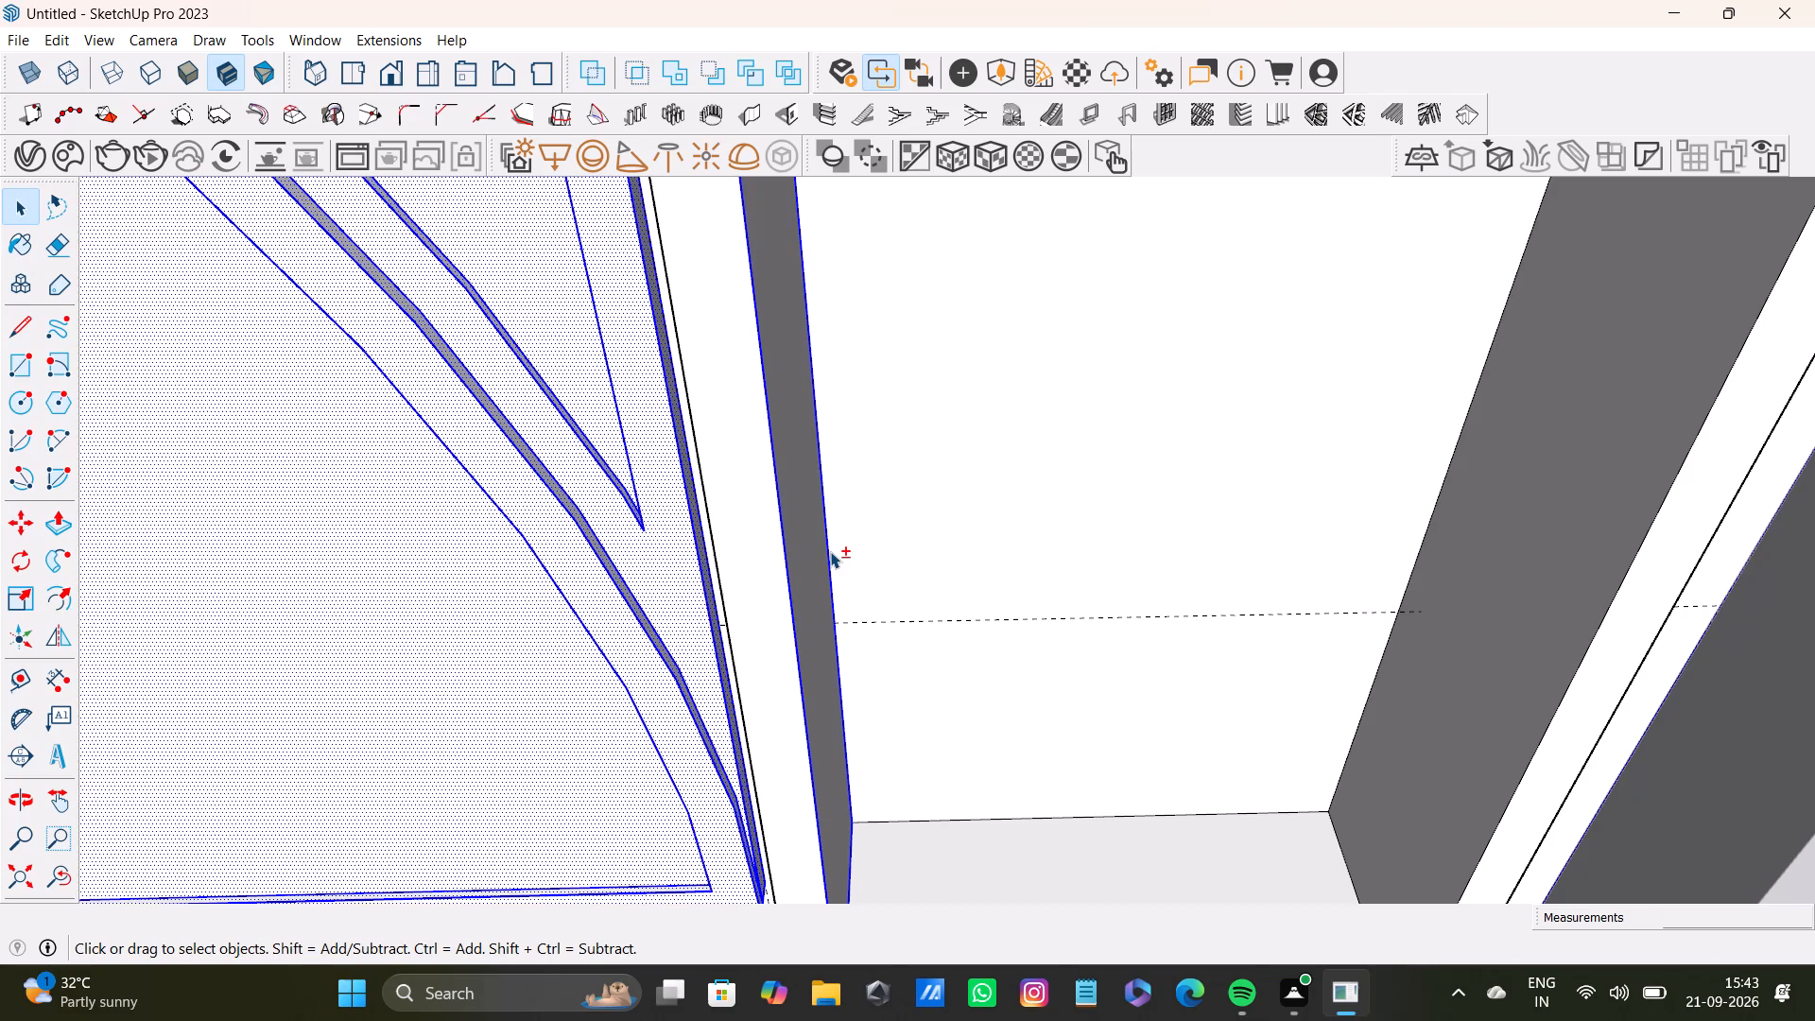
left_click(830, 568, "shift")
left_click(794, 629, "shift")
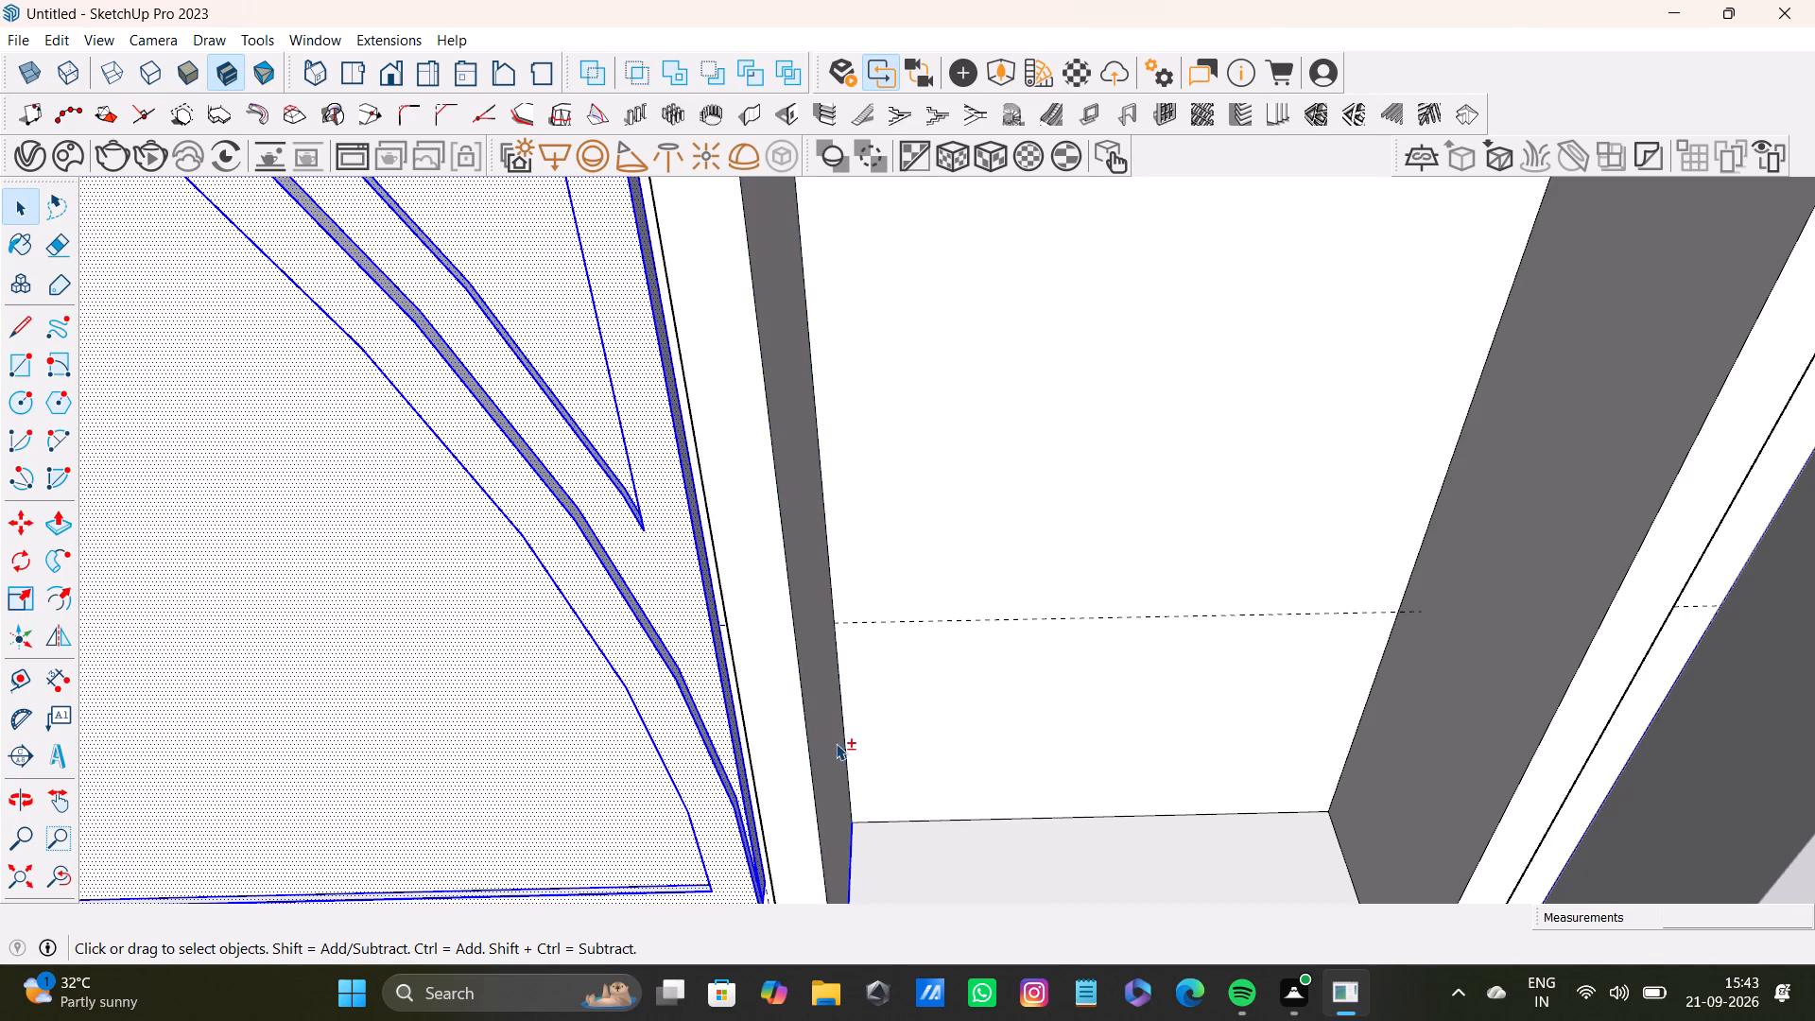
middle_click_drag(838, 744, 768, 474, "shift")
scroll(782, 623, "up", 5, "shift")
left_click(785, 715, "shift")
scroll(786, 717, "down", 4, "shift")
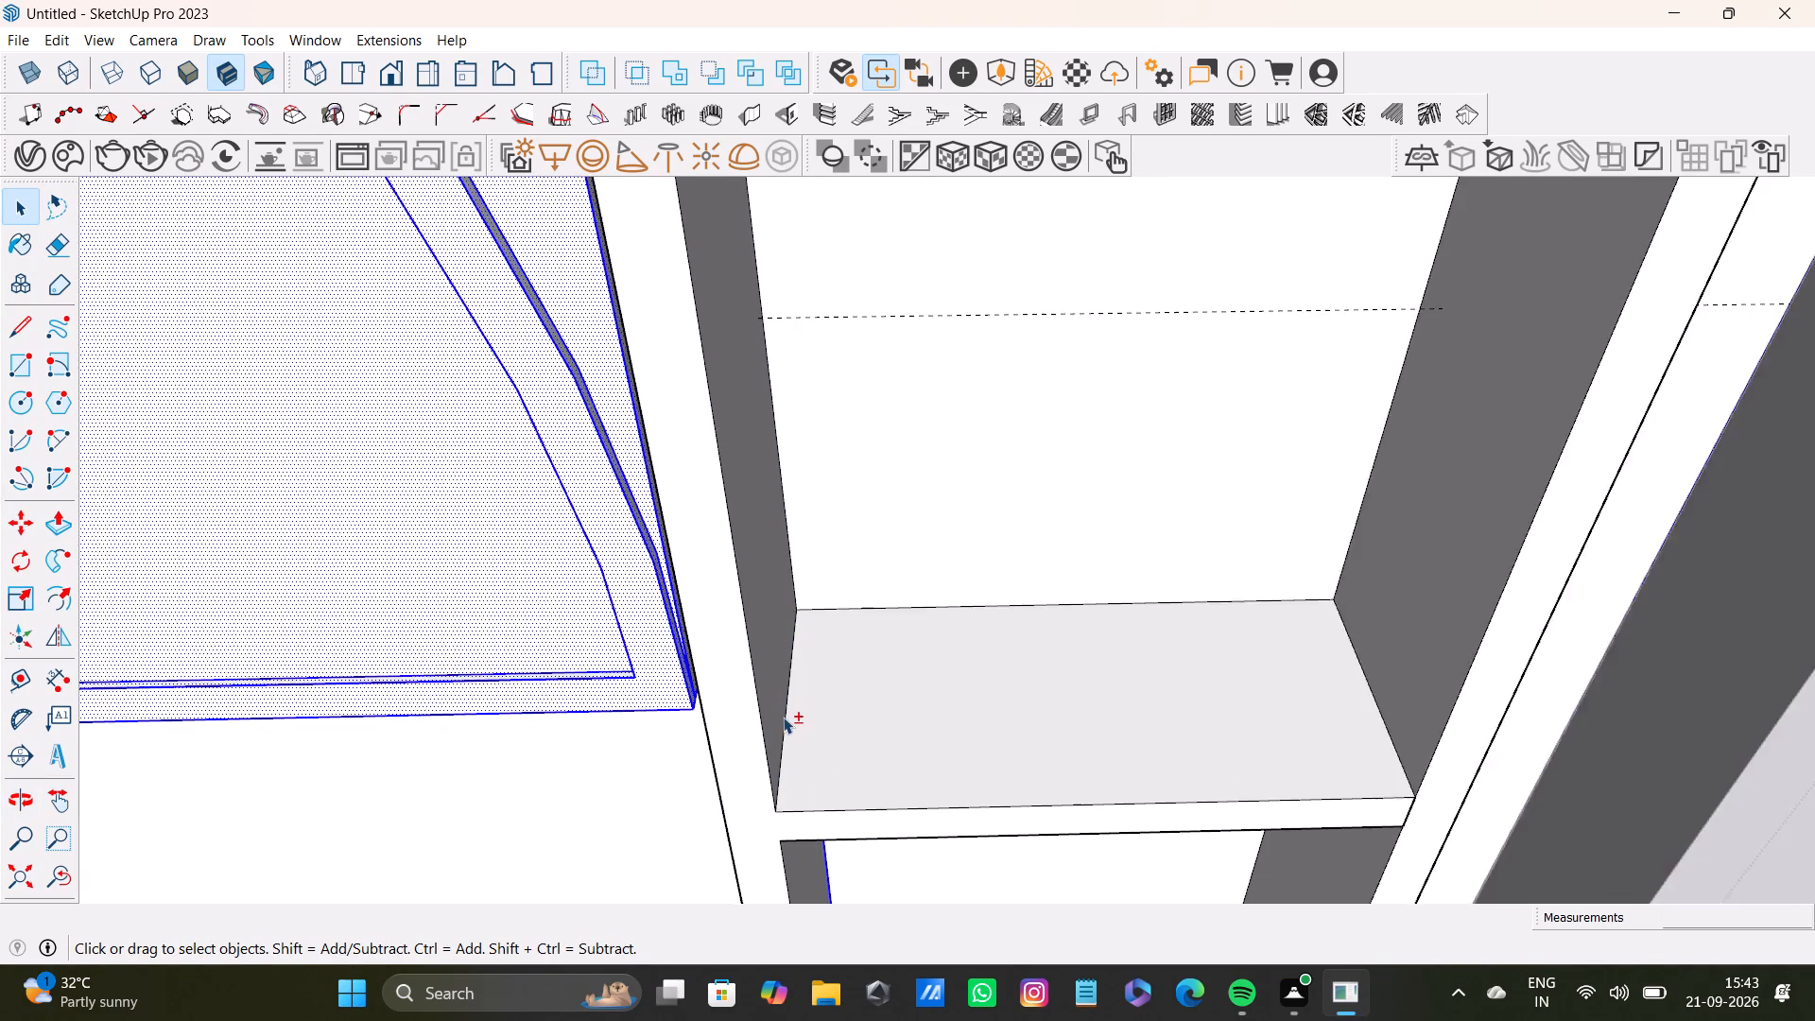
Deselect the short slanted edge where the shelf's underside meets the unit's inner side beside the S-curve's lower end.
scroll(783, 717, "down", 3, "shift")
middle_click_drag(700, 235, 743, 598, "shift")
middle_click_drag(745, 381, 826, 629, "shift")
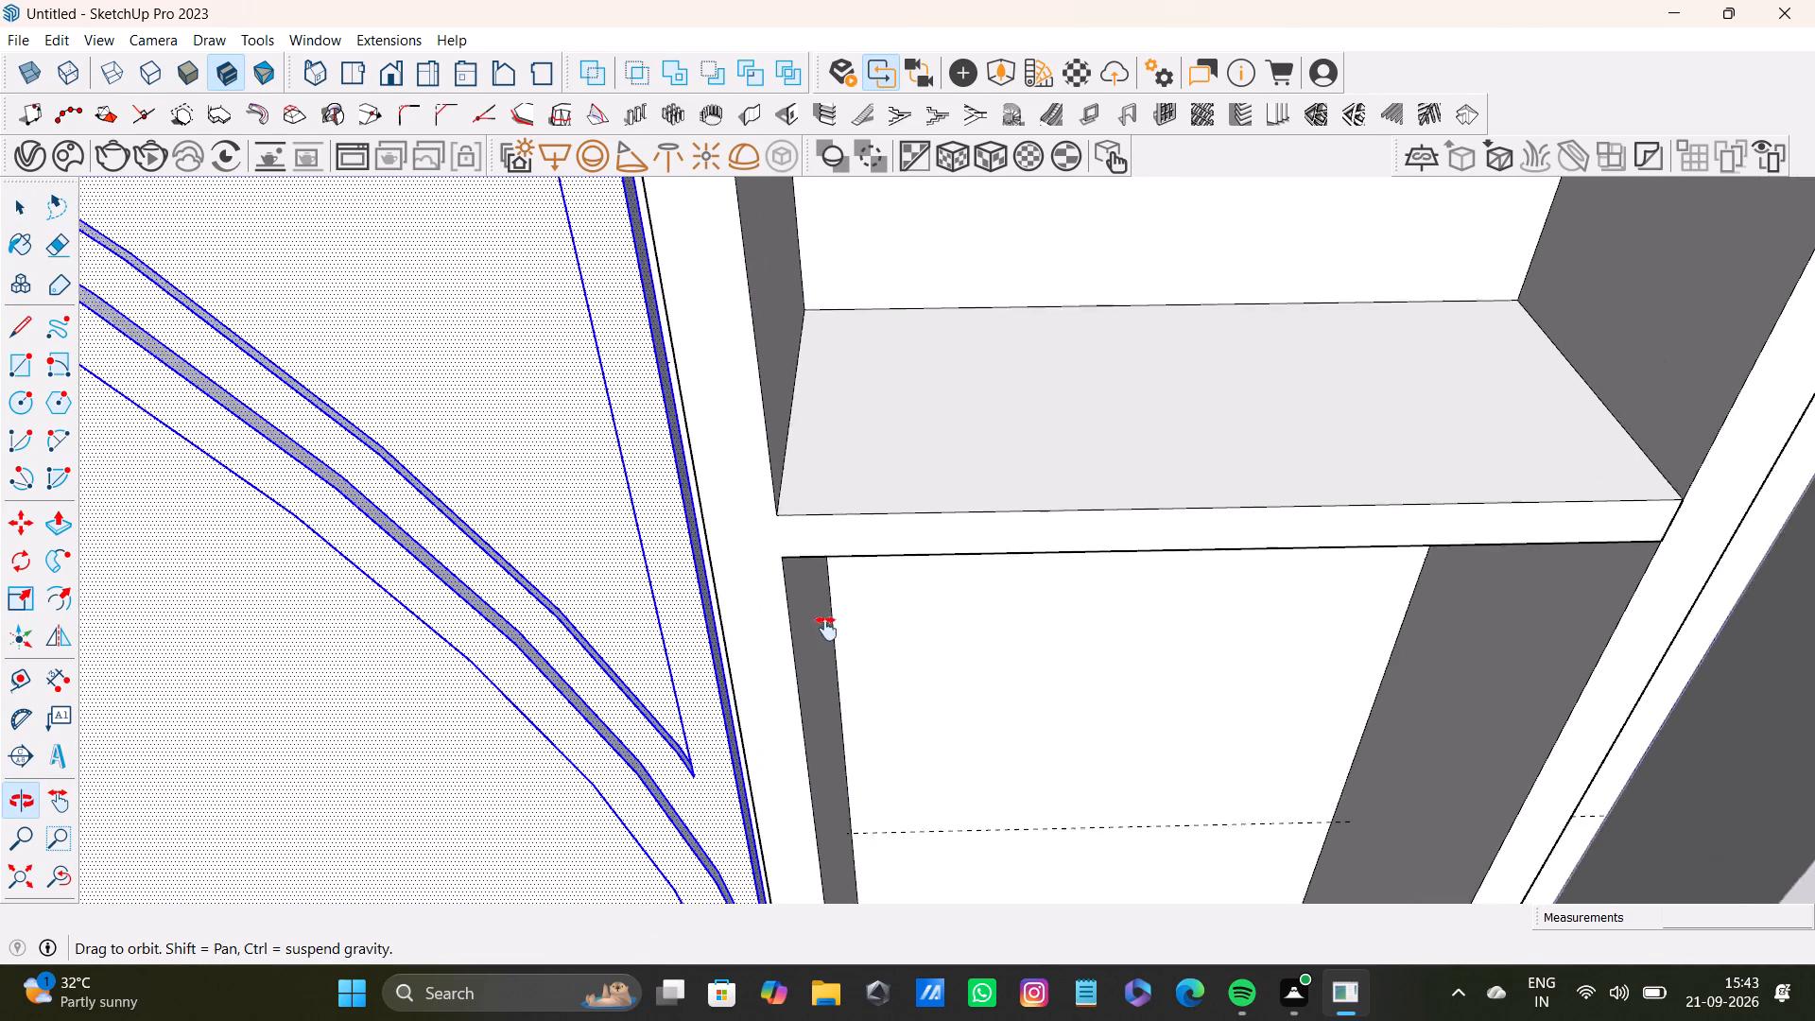
middle_click_drag(826, 629, 826, 636, "shift")
middle_click_drag(819, 649, 652, 241)
scroll(801, 476, "up", 6)
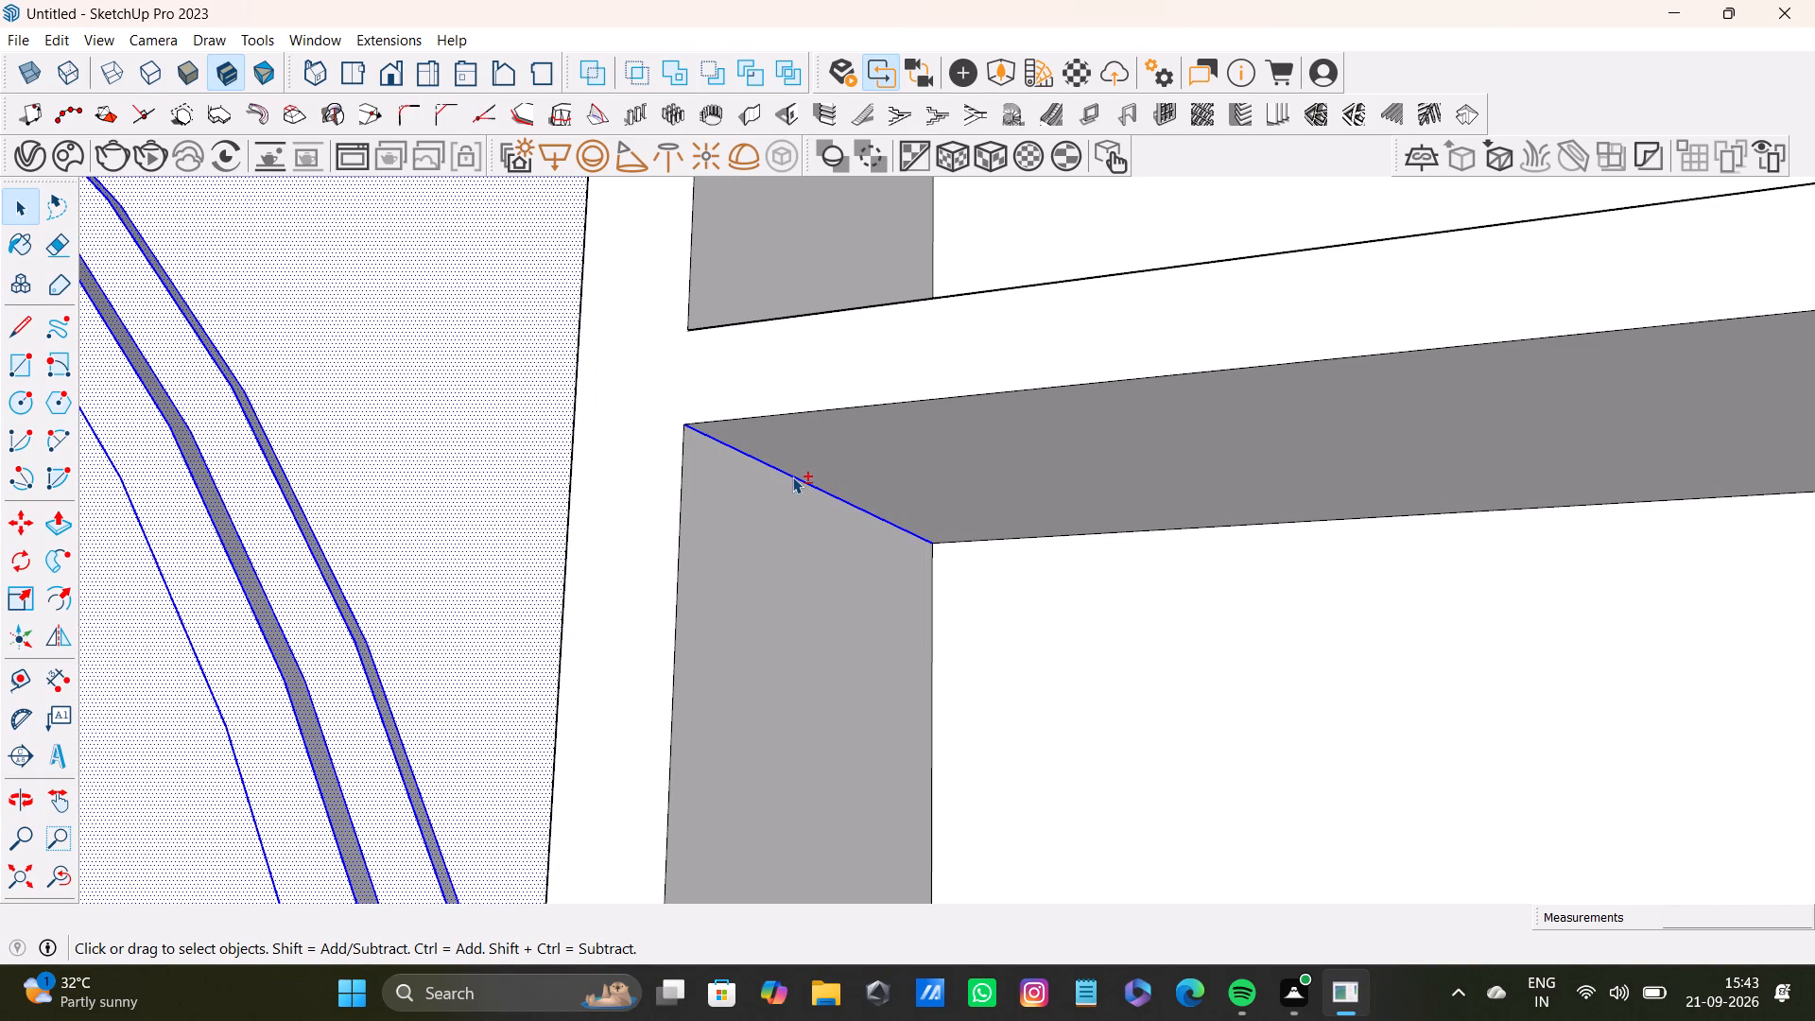
left_click(792, 476, "shift")
Deselect the vertical back edge of the unit's inner side in the compartment below the panel's bottom corner.
scroll(821, 603, "down", 4, "shift")
middle_click_drag(820, 563, 779, 374, "shift")
middle_click_drag(757, 407, 881, 567)
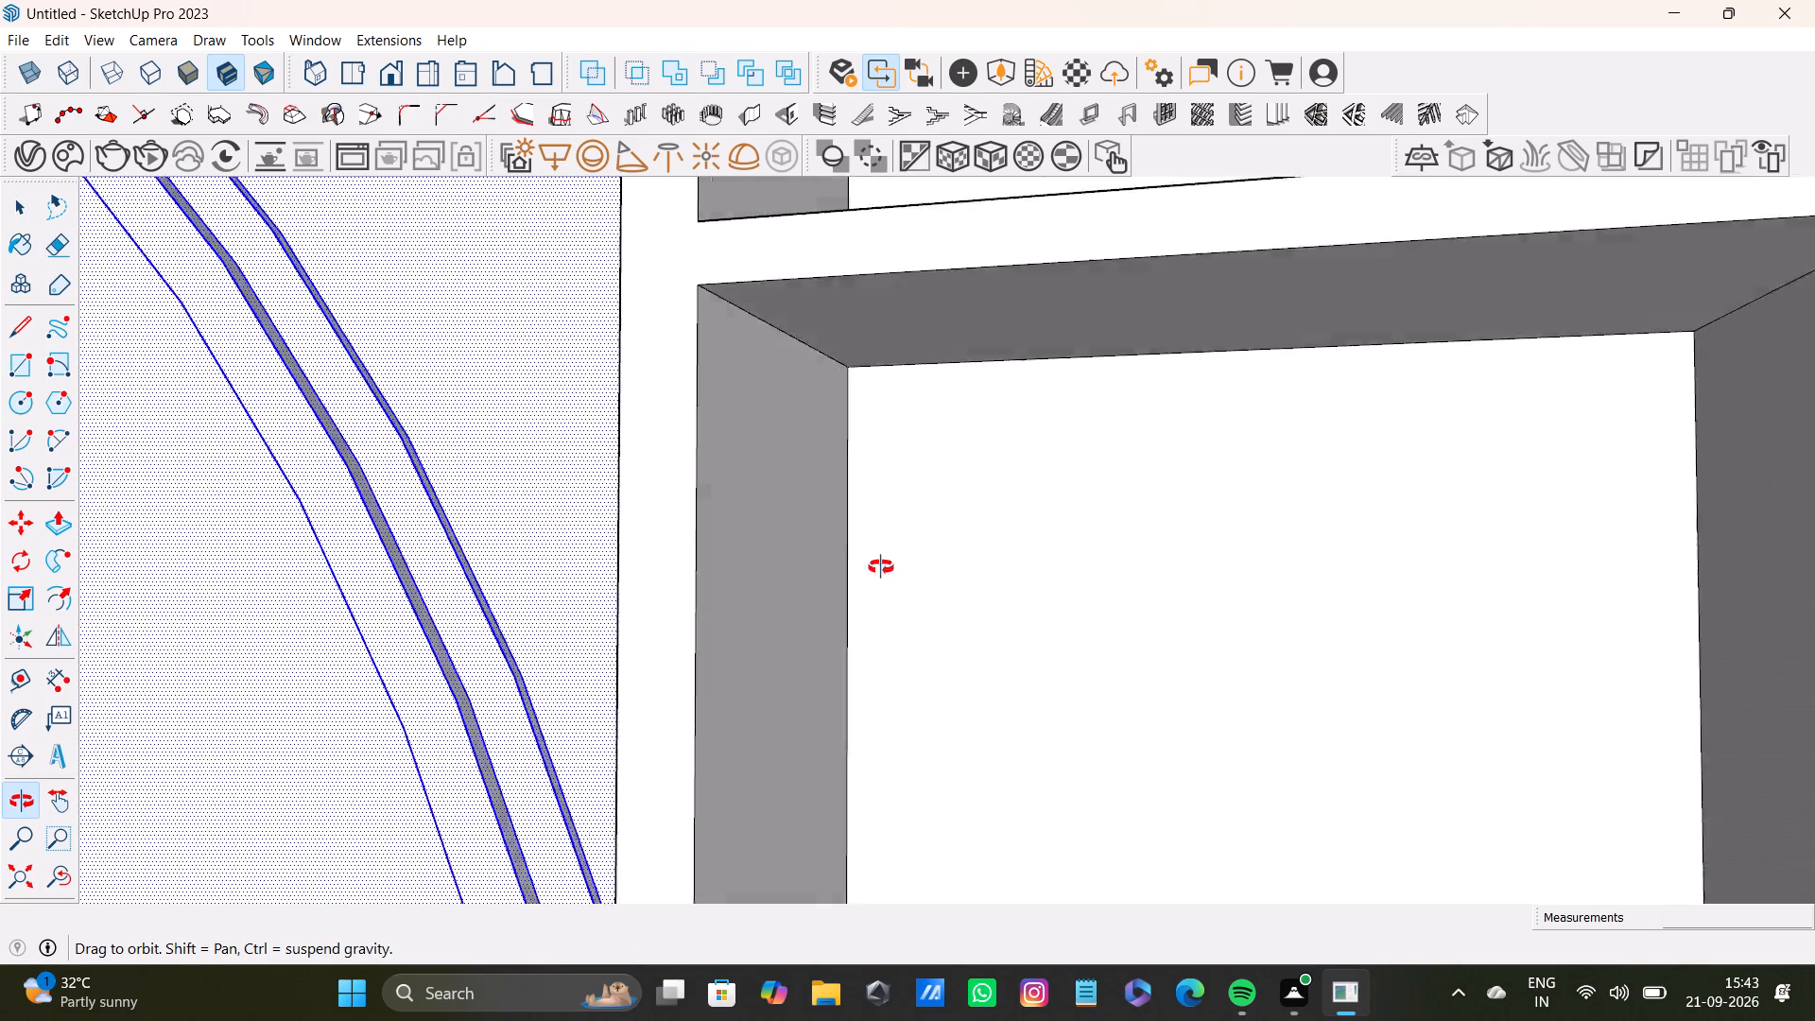
middle_click_drag(881, 567, 871, 439)
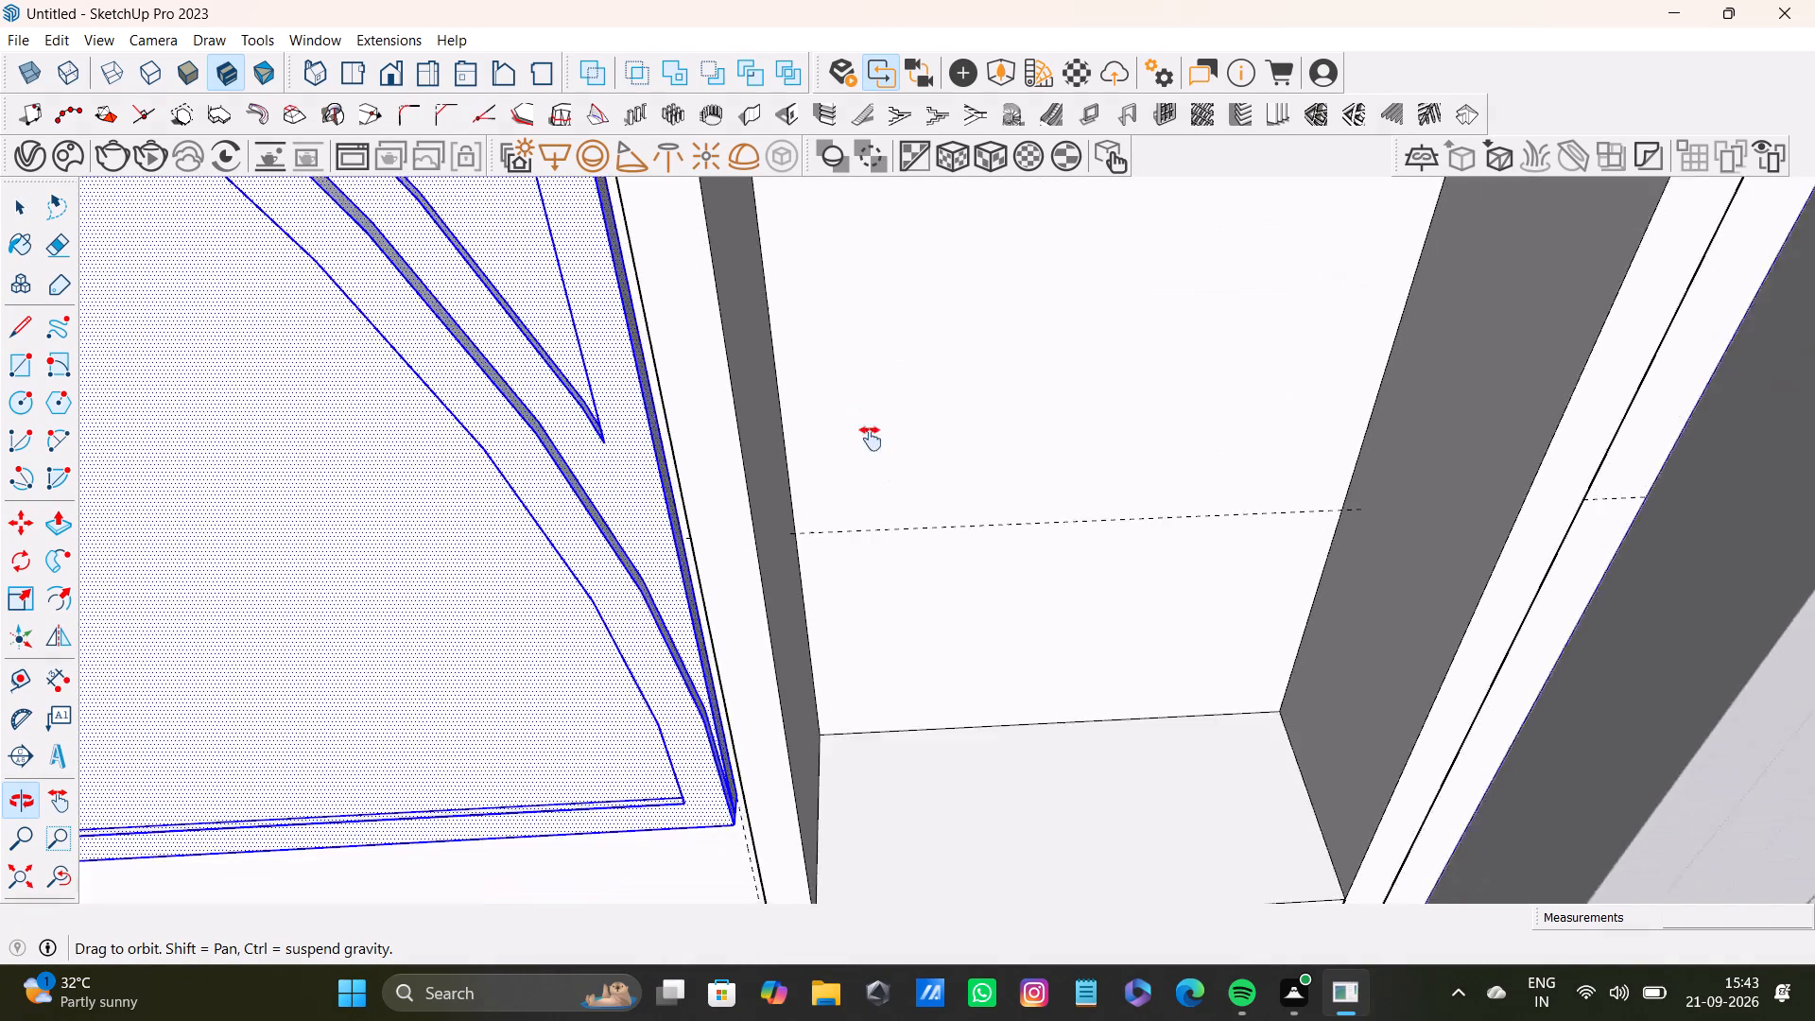
middle_click_drag(871, 439, 864, 407)
scroll(864, 407, "down", 4, "shift")
middle_click_drag(883, 627, 873, 505, "shift")
scroll(804, 770, "up", 8, "shift")
middle_click_drag(859, 818, 860, 818, "shift")
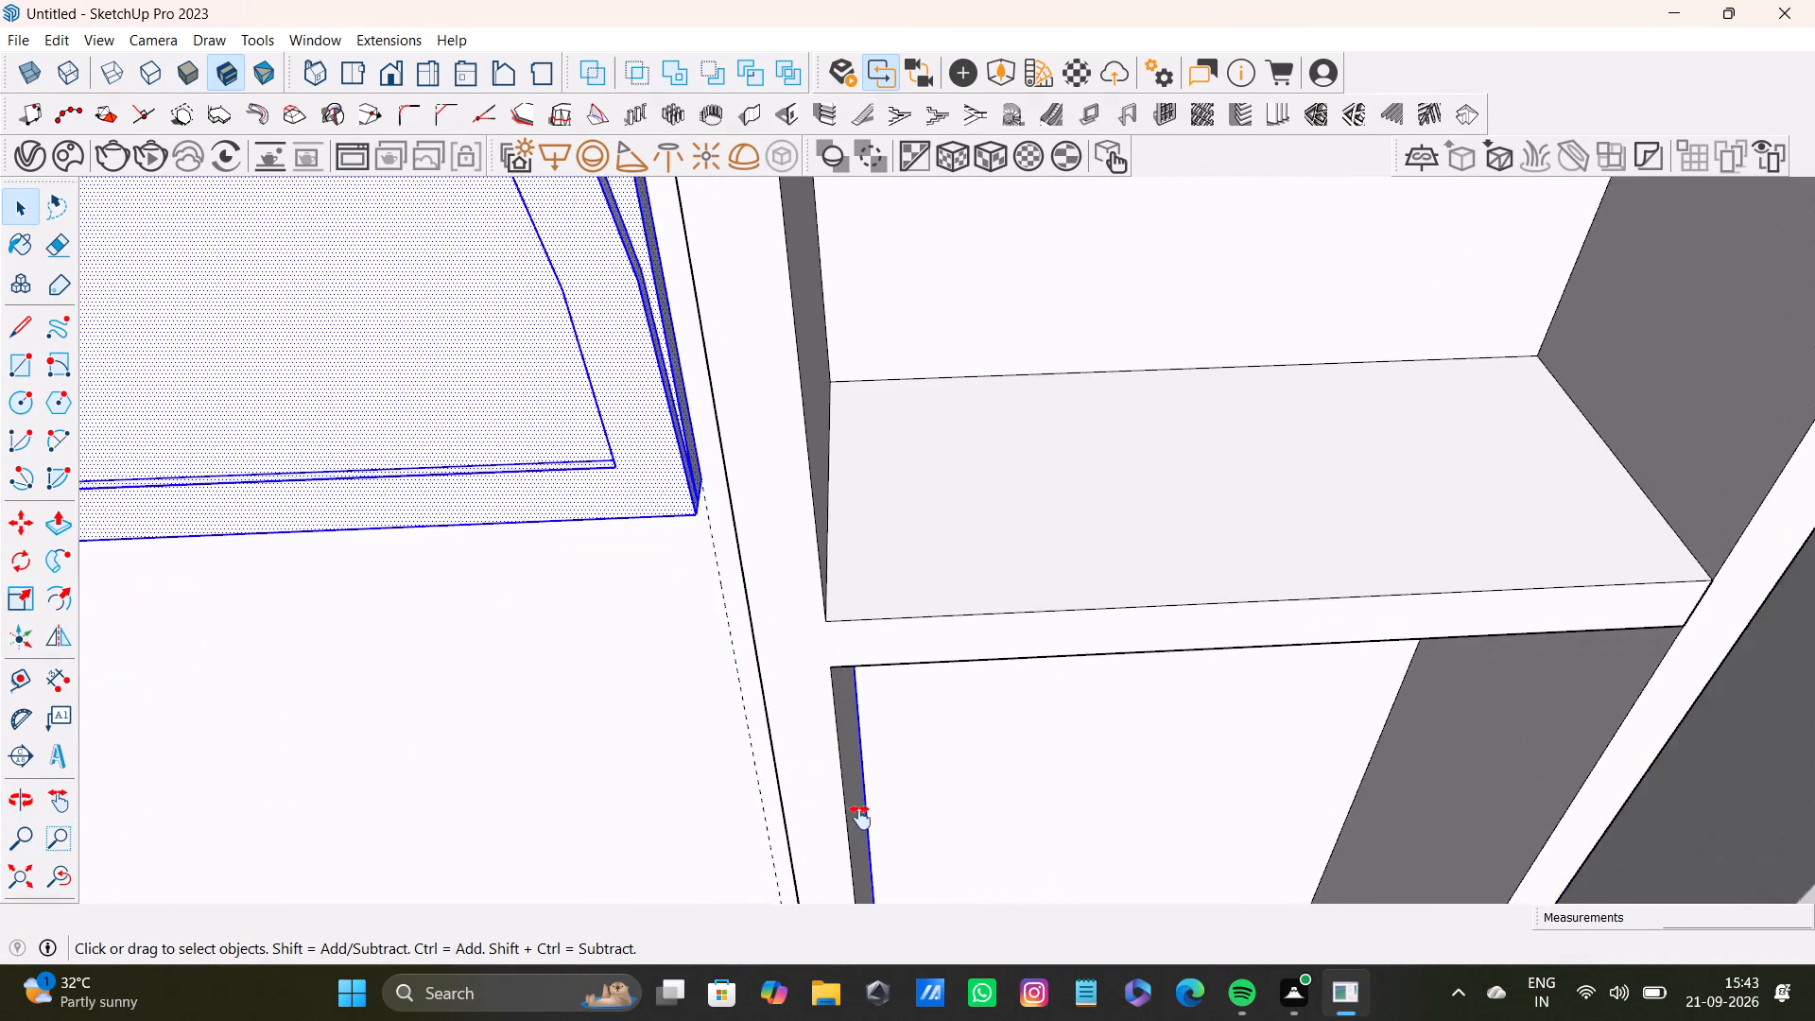
middle_click_drag(860, 818, 759, 508, "shift")
middle_click_drag(813, 521, 669, 423)
scroll(782, 409, "up", 5, "shift")
left_click(784, 535, "shift")
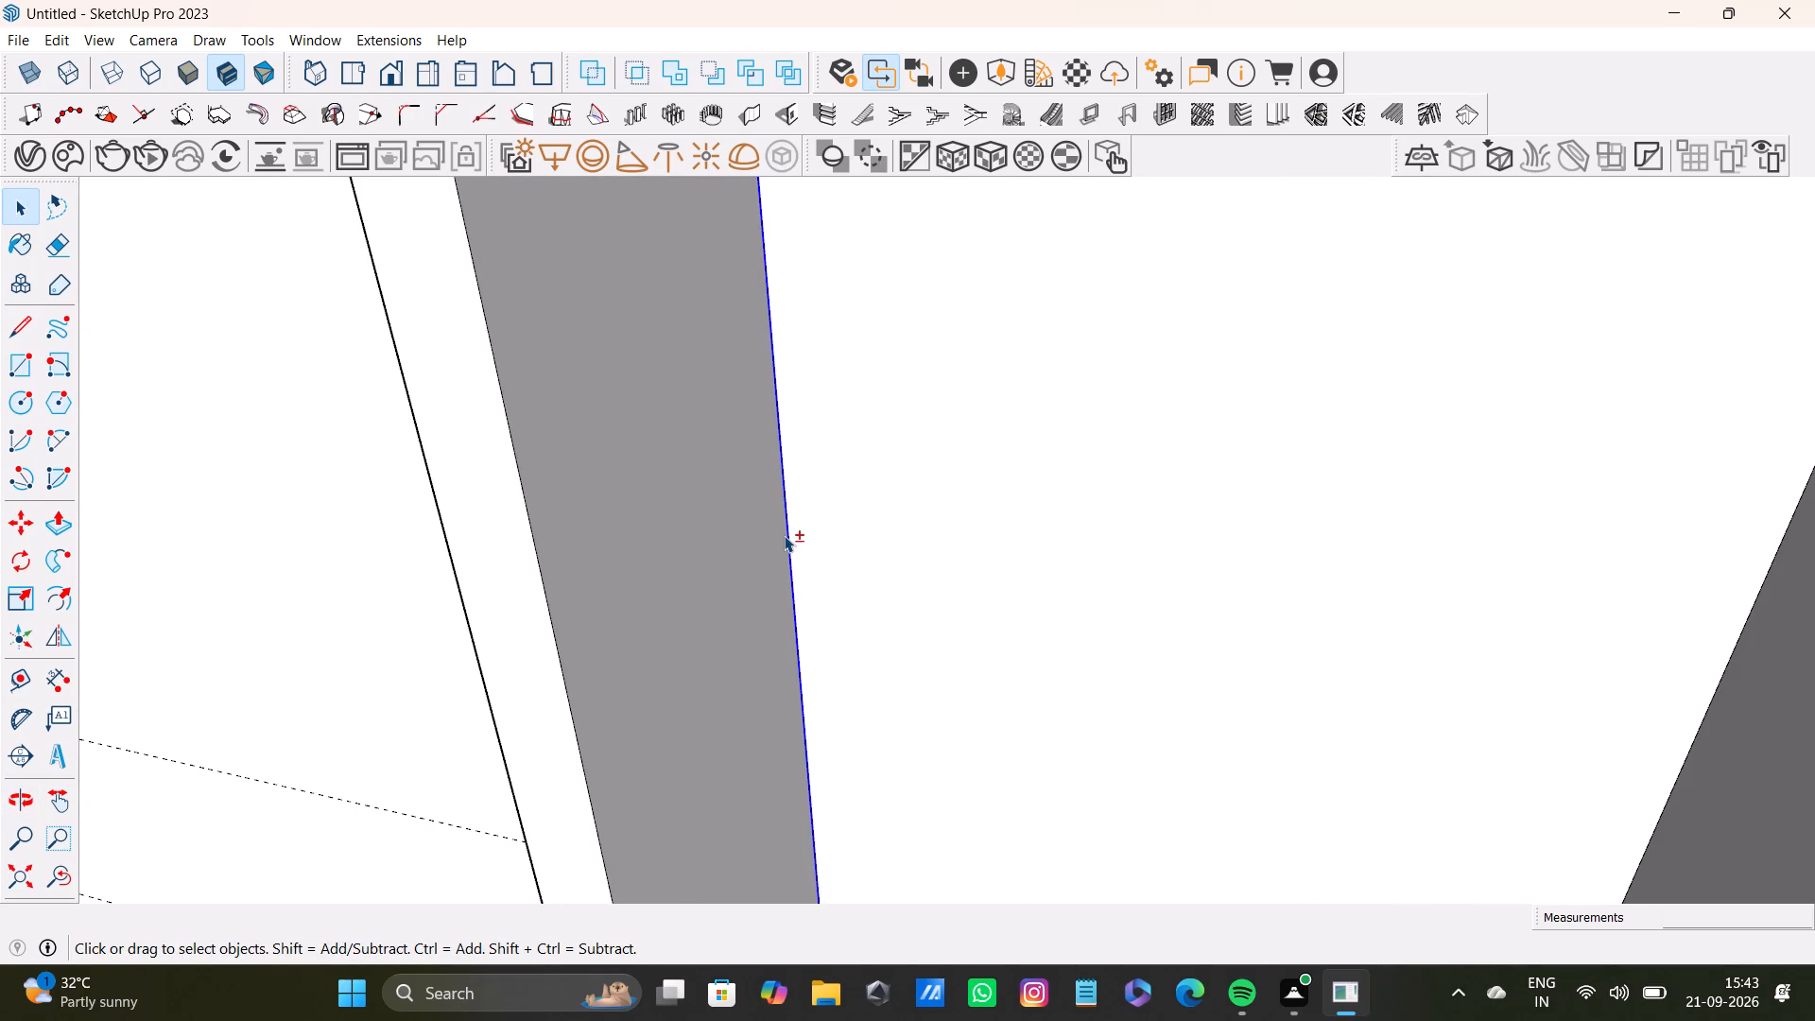
scroll(786, 542, "down", 3, "shift")
left_click(778, 554, "shift")
left_click(791, 570, "shift")
Deselect the short side edge under the shelf near the panel's bottom corner, leaving no shelf geometry selected down to the base.
scroll(791, 570, "down", 4, "shift")
middle_click_drag(793, 498, 912, 880, "shift")
scroll(911, 879, "down", 1, "shift")
middle_click_drag(927, 831, 906, 467)
scroll(863, 527, "up", 7, "shift")
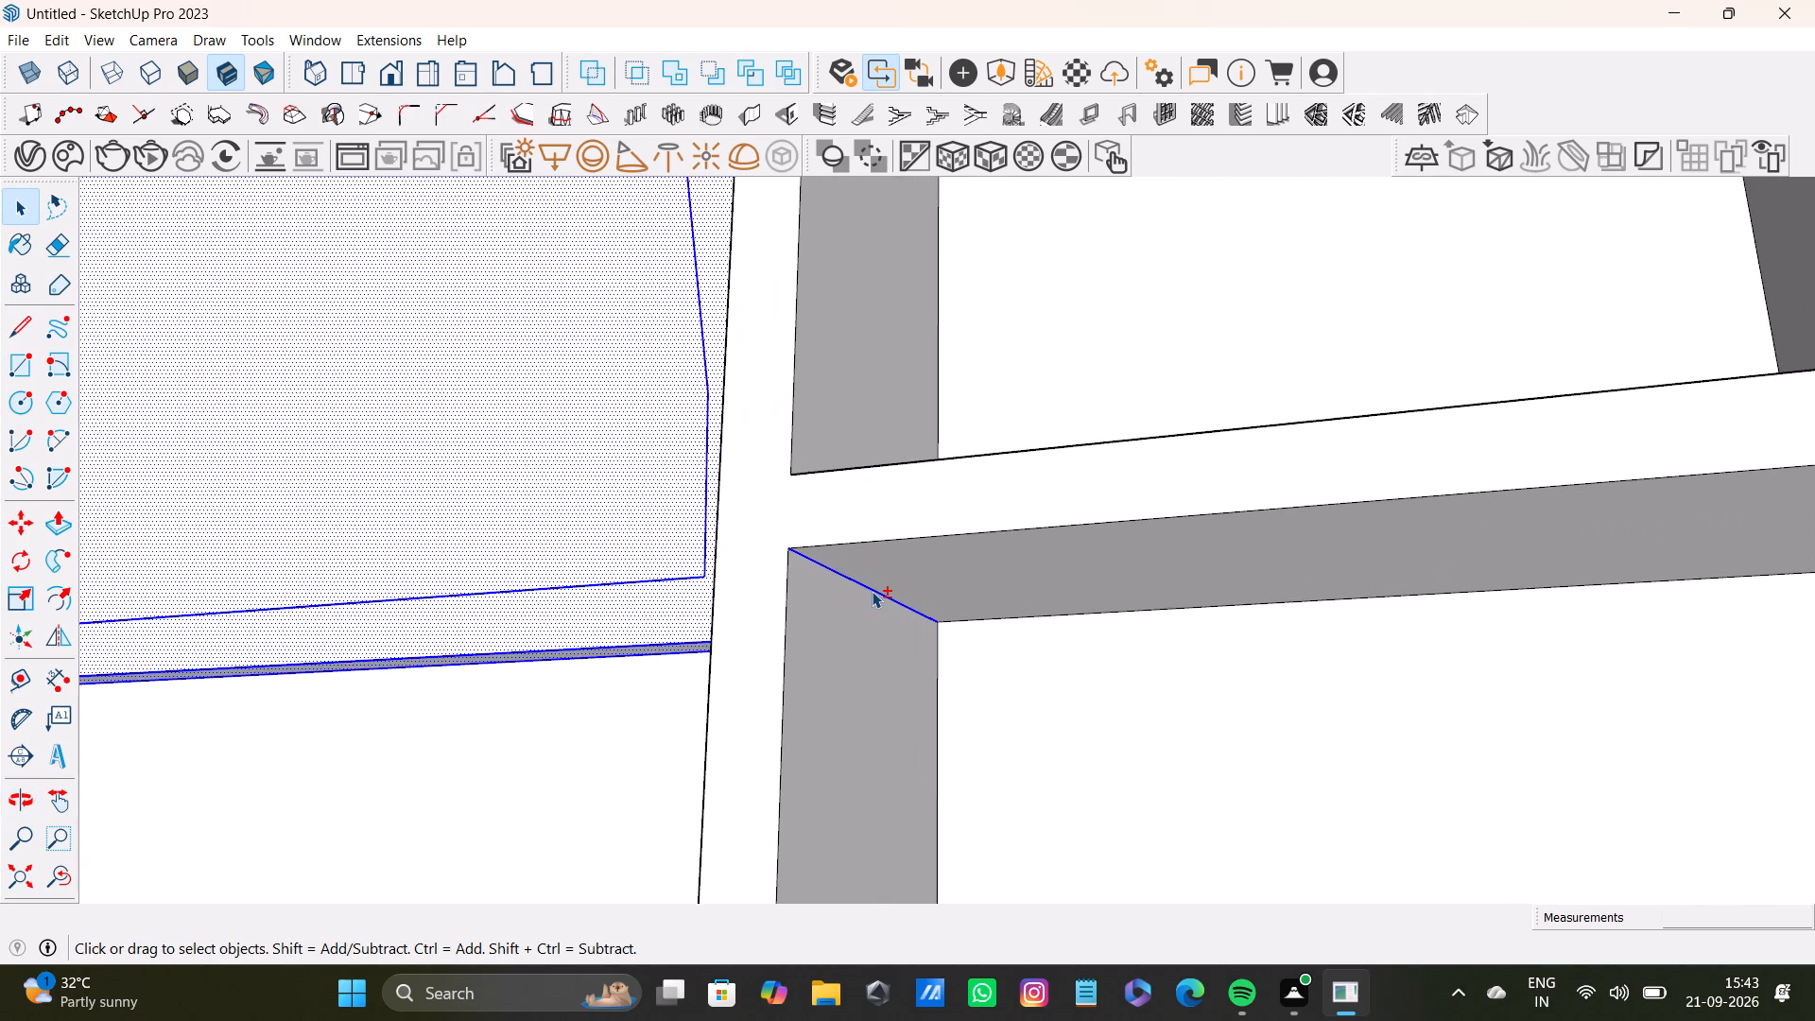
left_click(872, 591, "shift")
scroll(872, 591, "down", 8, "shift")
middle_click_drag(897, 688, 865, 455, "shift")
middle_click_drag(861, 531, 879, 215)
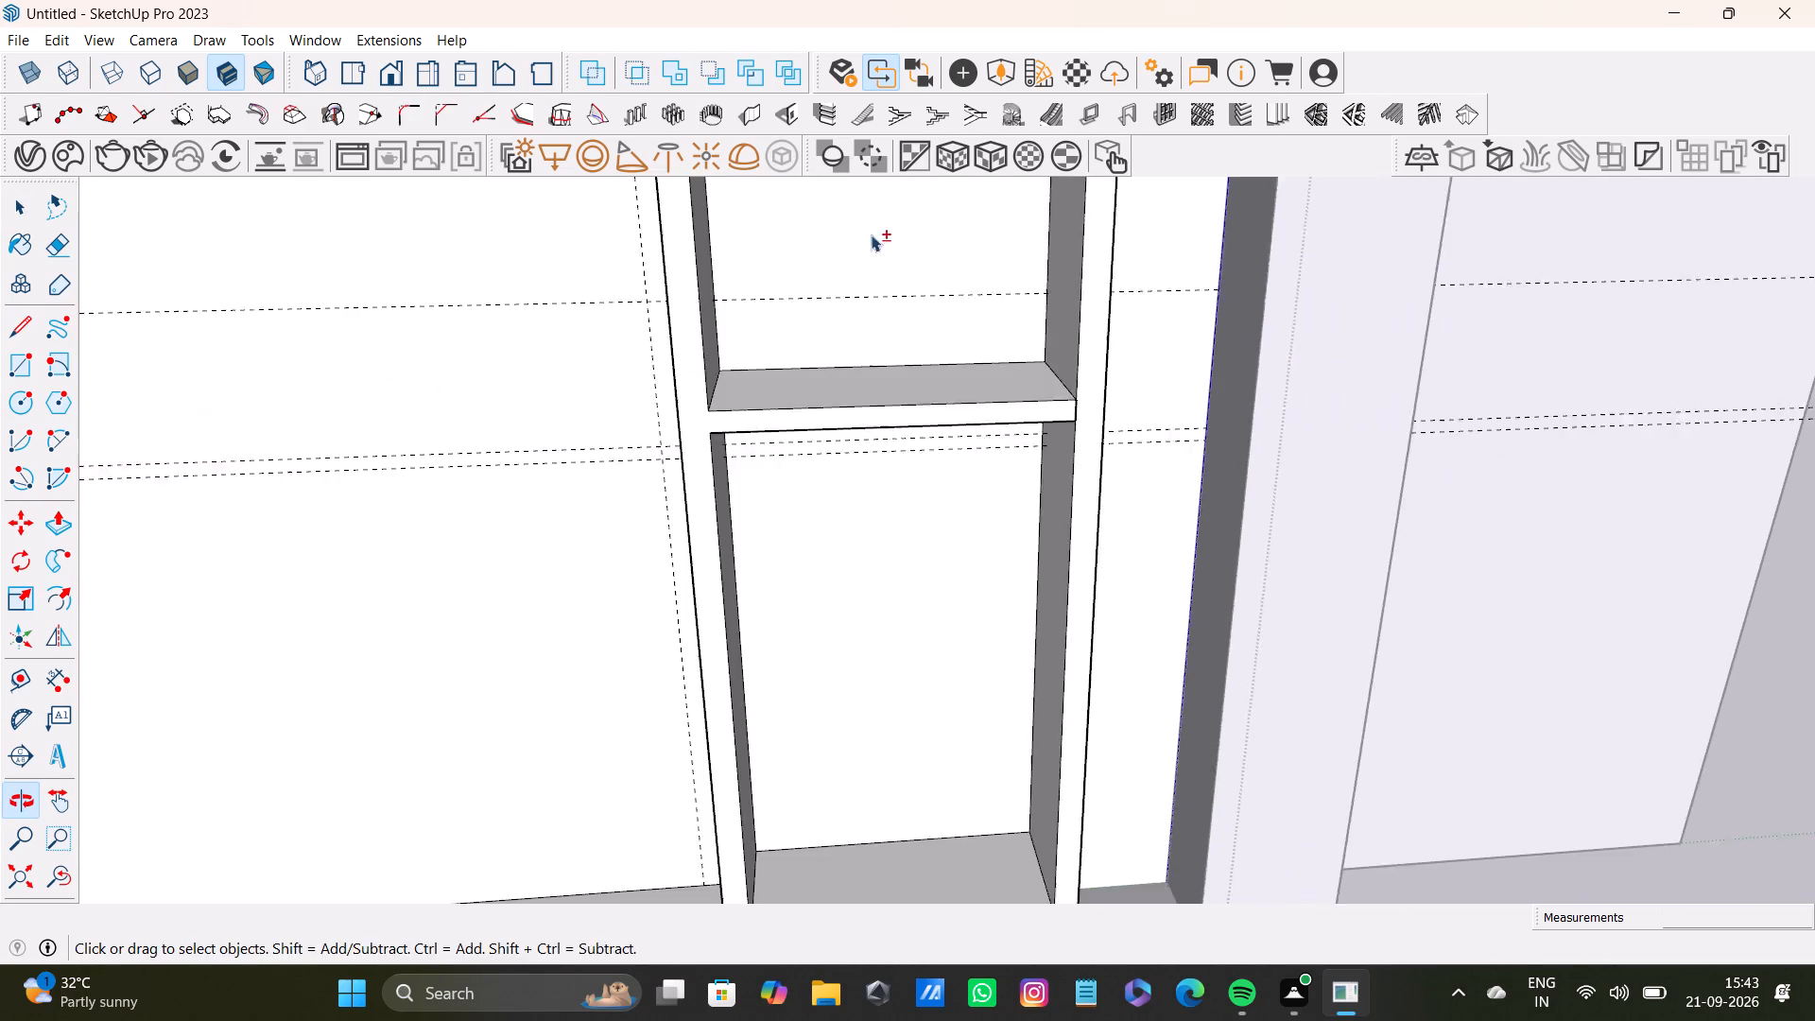
middle_click_drag(936, 375, 948, 469)
scroll(958, 514, "down", 1)
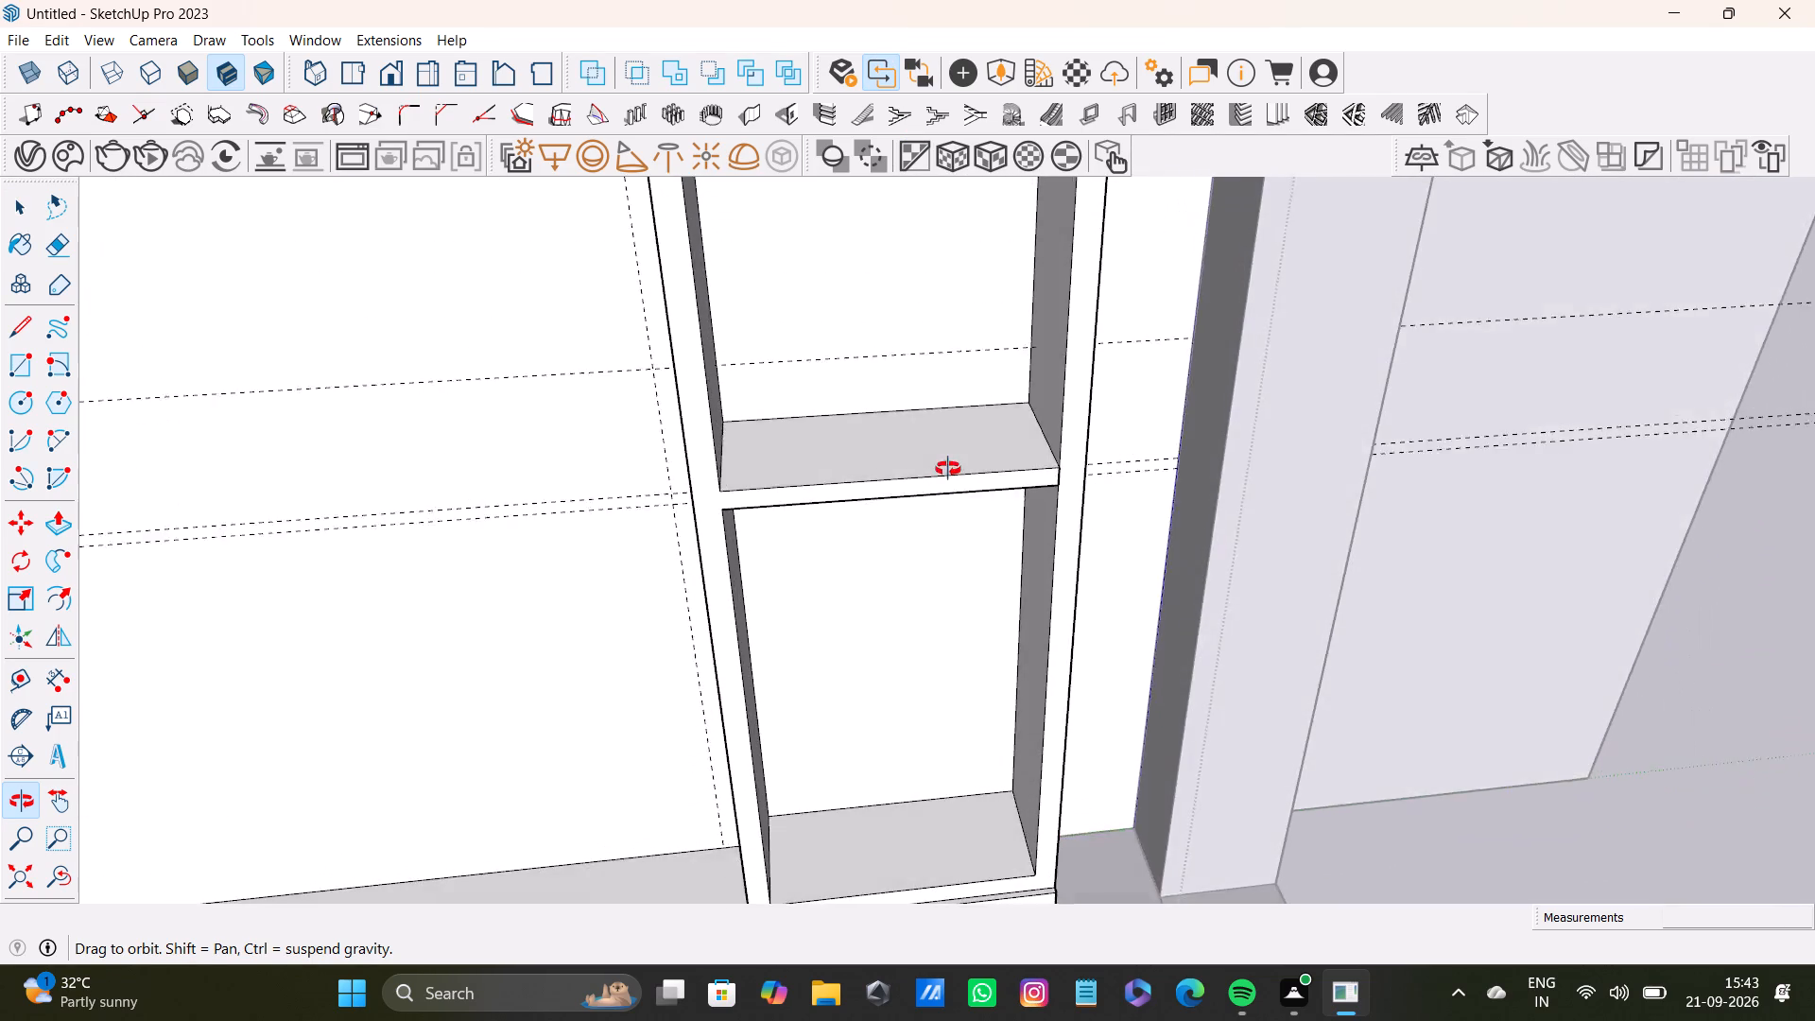
middle_click_drag(948, 469, 929, 585)
scroll(923, 584, "down", 4)
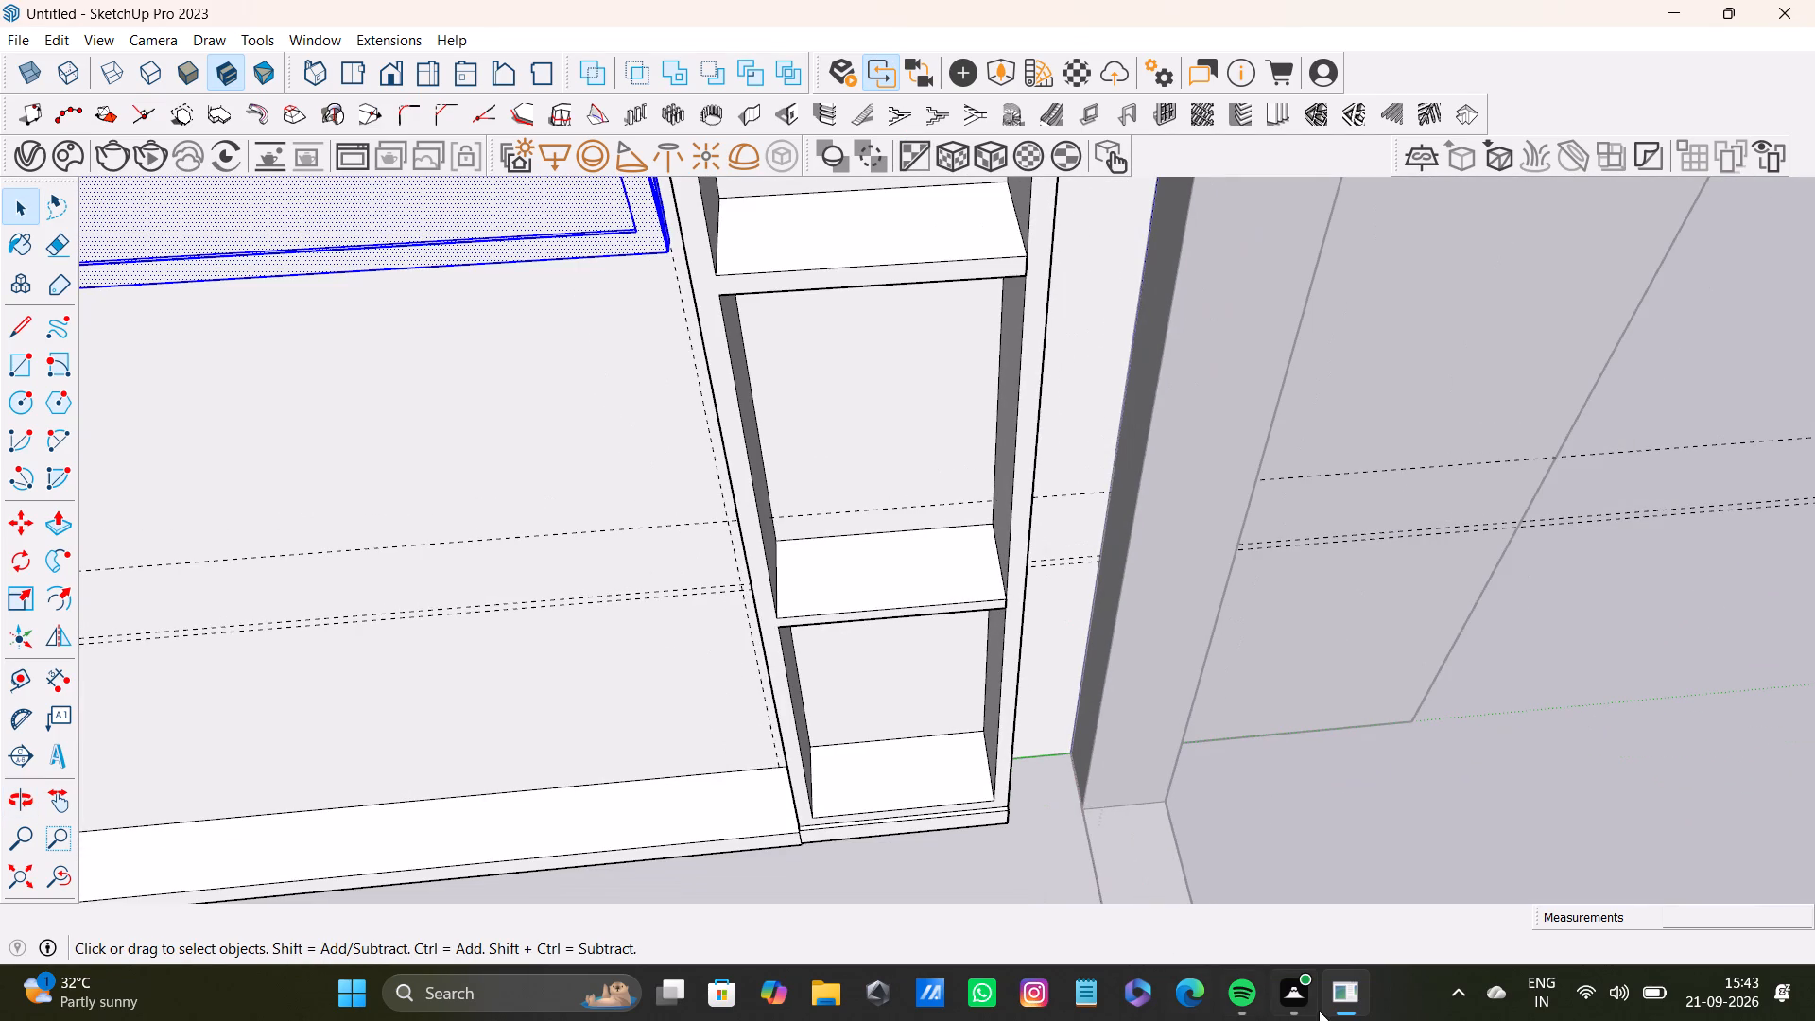
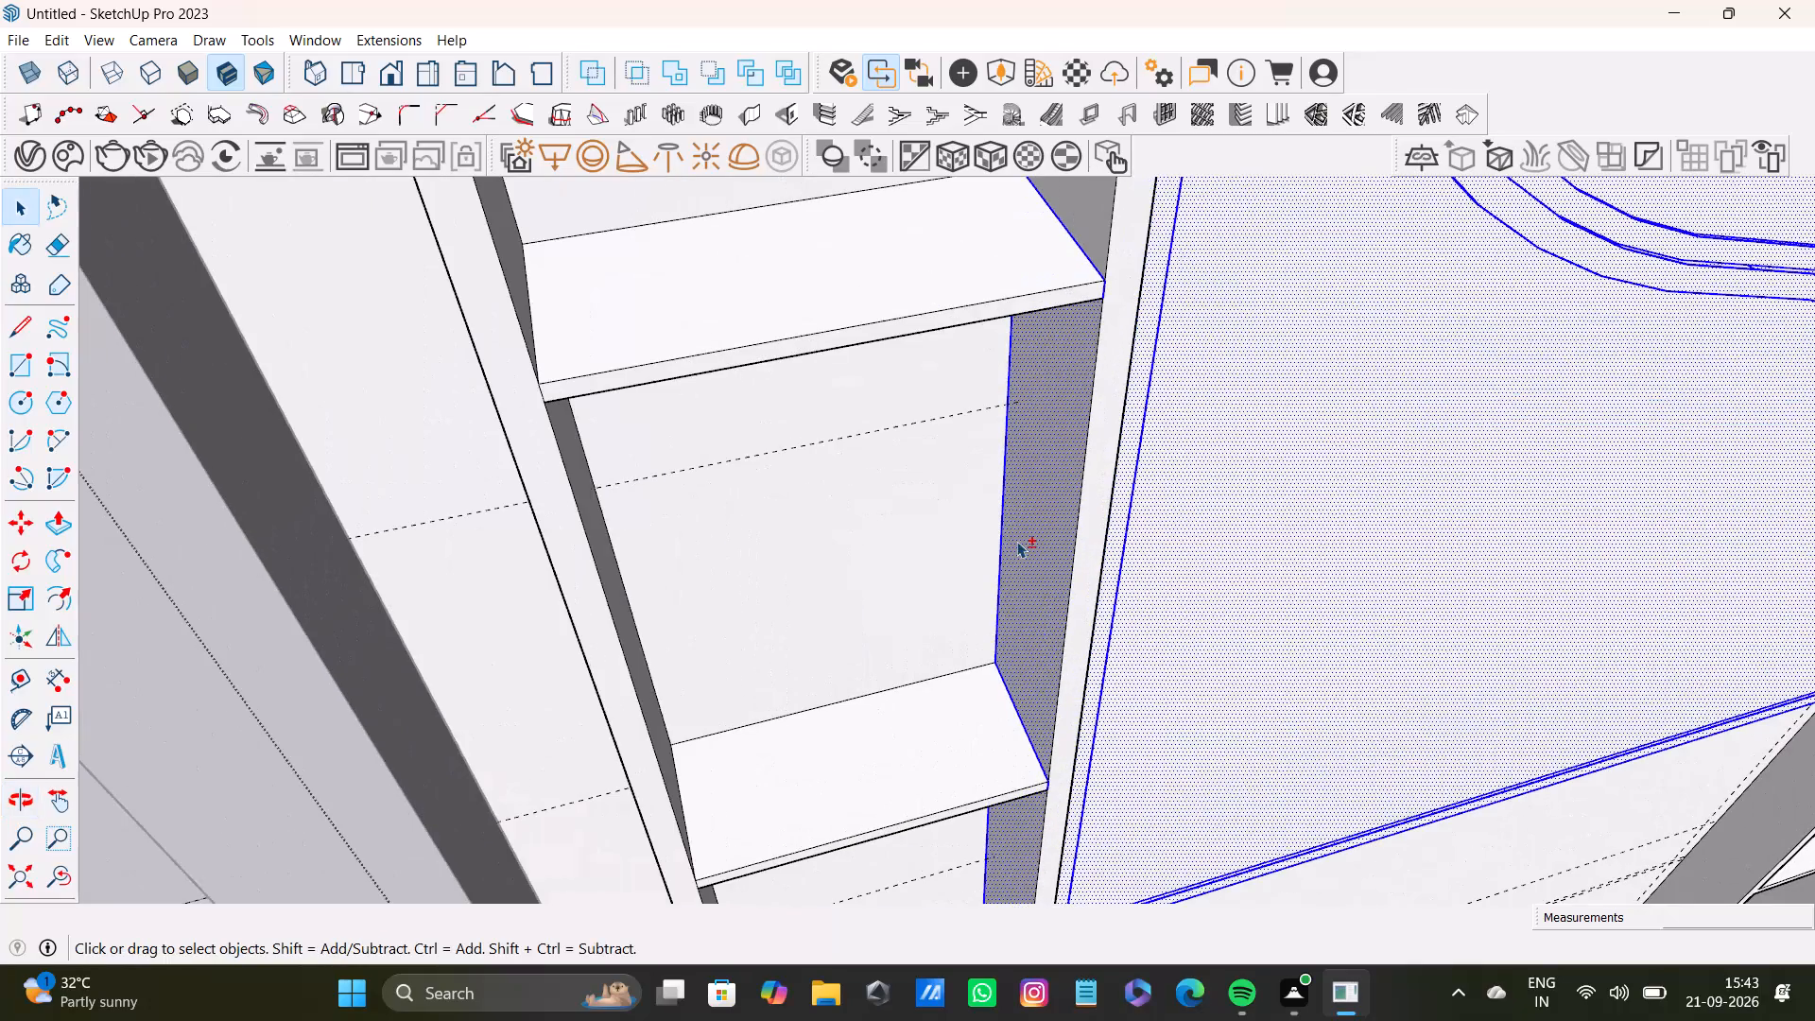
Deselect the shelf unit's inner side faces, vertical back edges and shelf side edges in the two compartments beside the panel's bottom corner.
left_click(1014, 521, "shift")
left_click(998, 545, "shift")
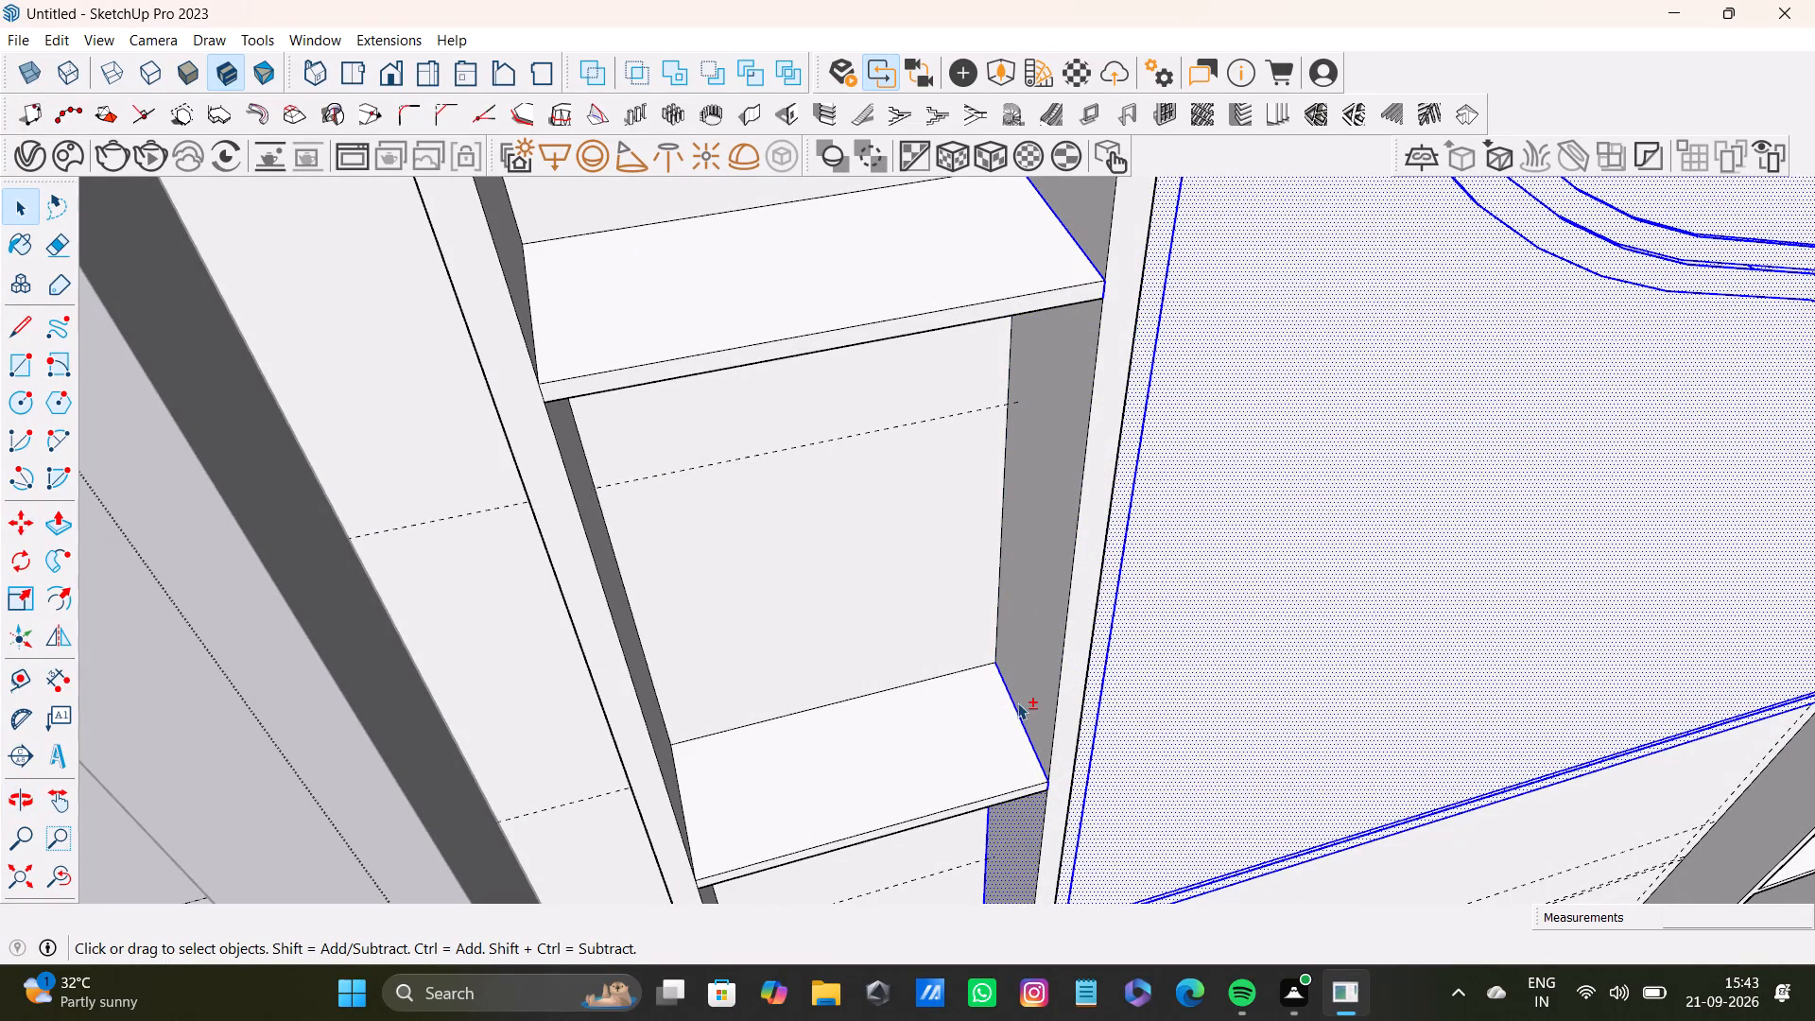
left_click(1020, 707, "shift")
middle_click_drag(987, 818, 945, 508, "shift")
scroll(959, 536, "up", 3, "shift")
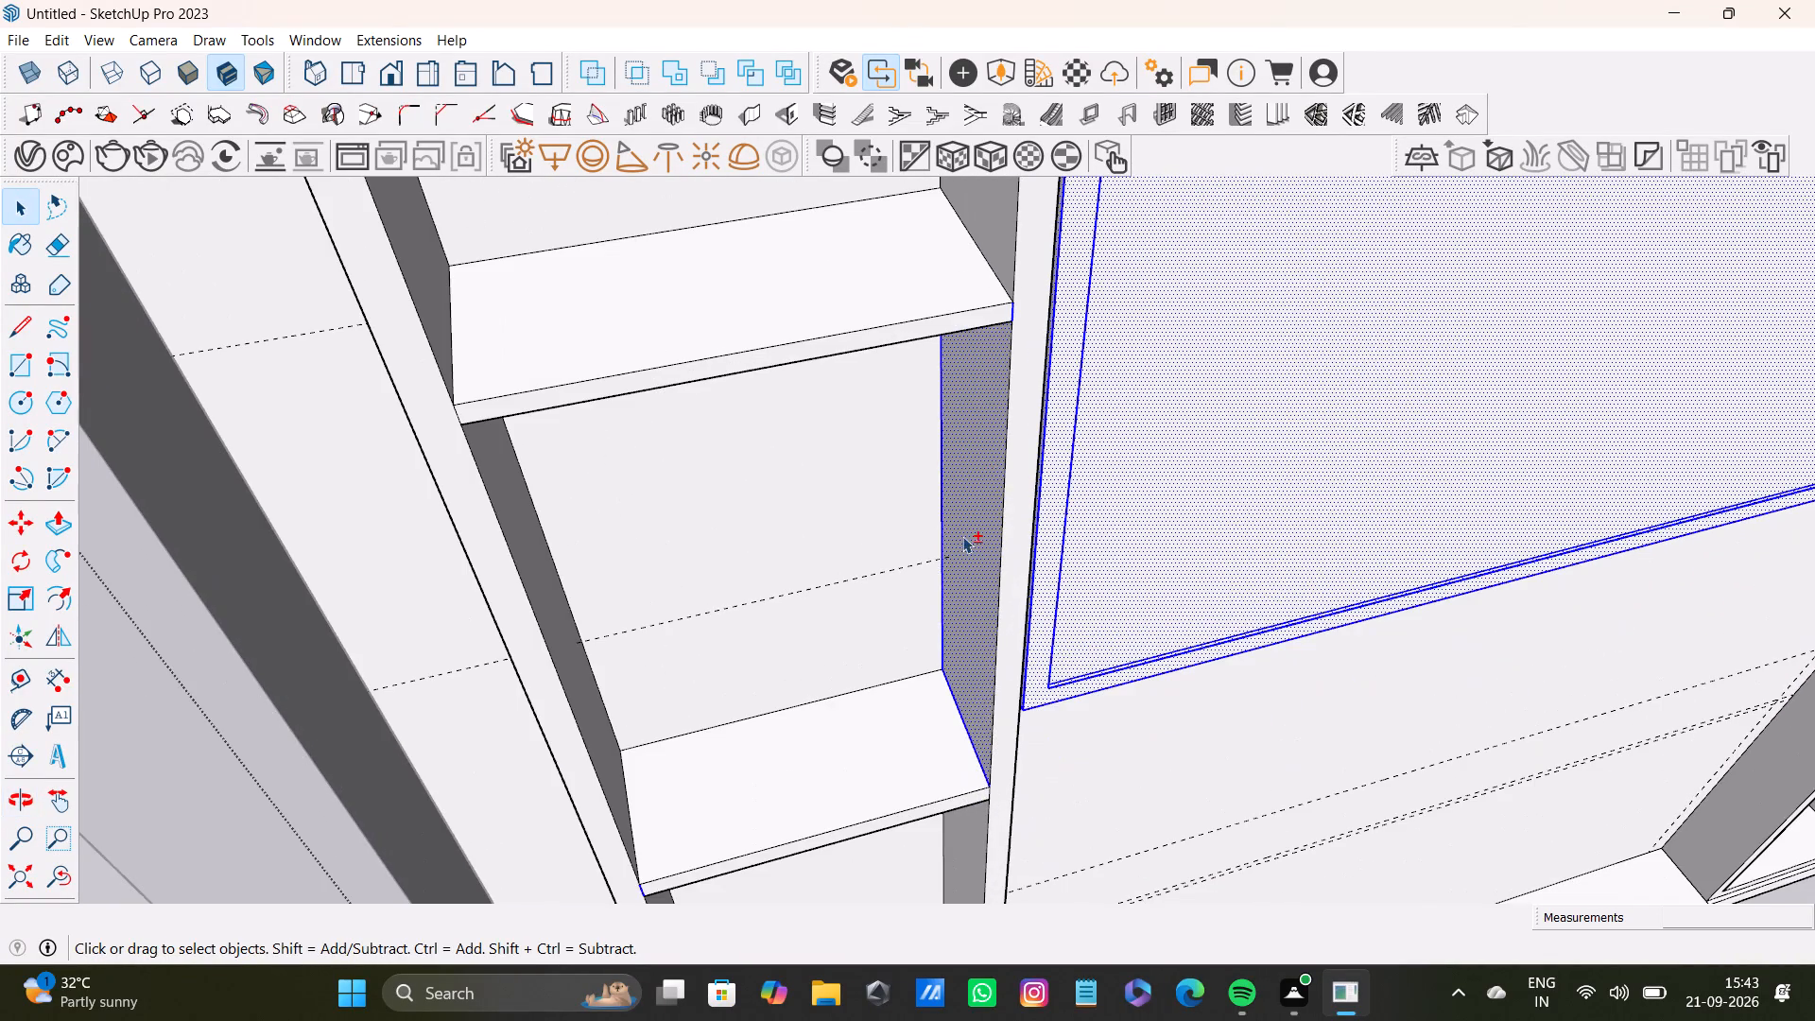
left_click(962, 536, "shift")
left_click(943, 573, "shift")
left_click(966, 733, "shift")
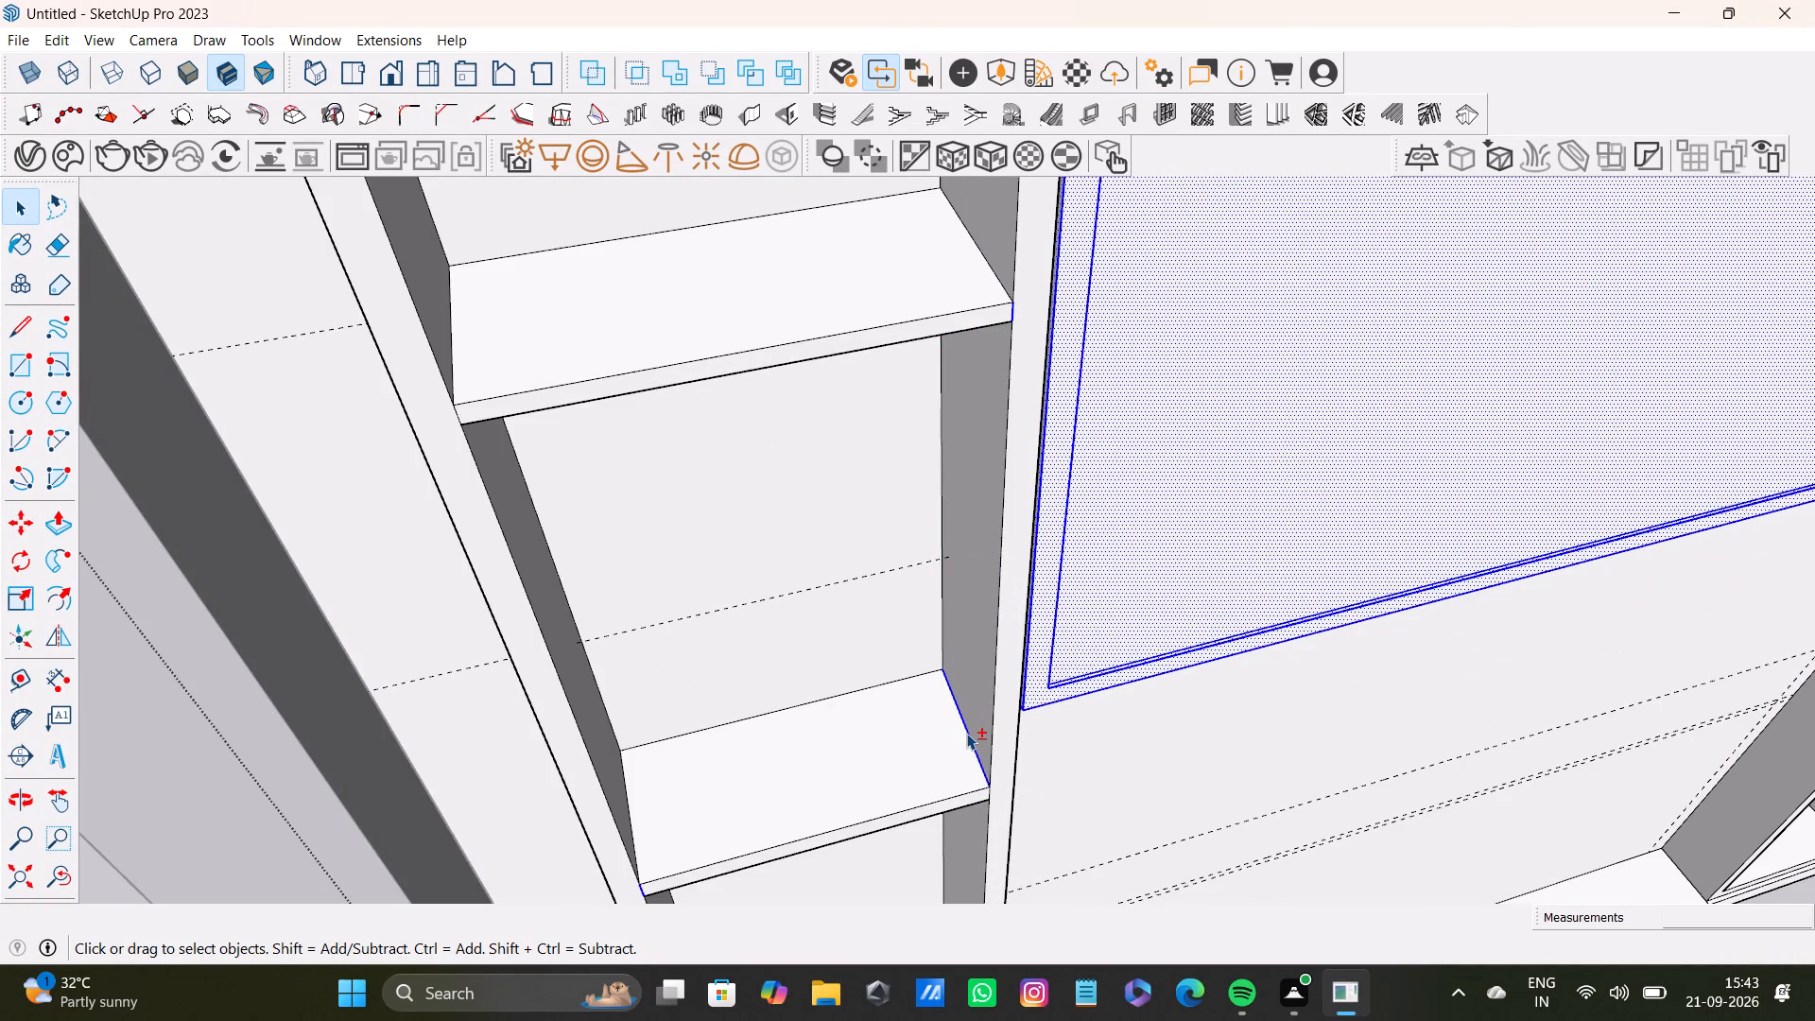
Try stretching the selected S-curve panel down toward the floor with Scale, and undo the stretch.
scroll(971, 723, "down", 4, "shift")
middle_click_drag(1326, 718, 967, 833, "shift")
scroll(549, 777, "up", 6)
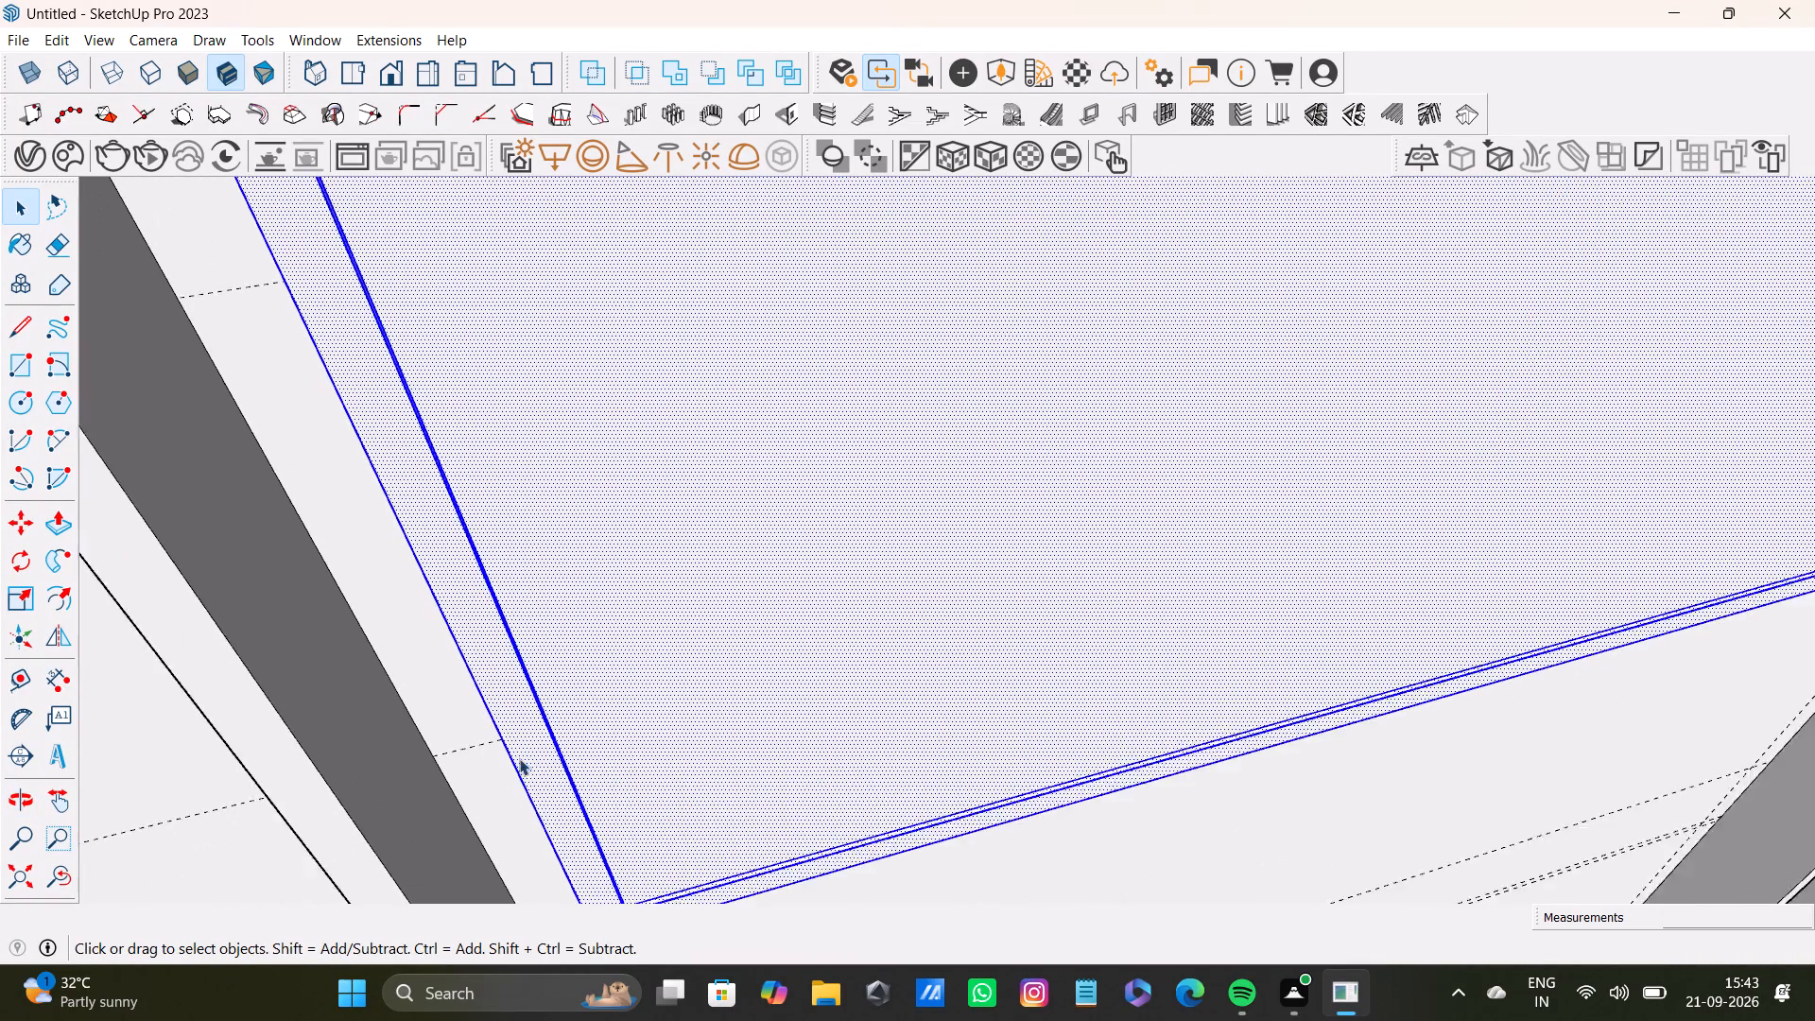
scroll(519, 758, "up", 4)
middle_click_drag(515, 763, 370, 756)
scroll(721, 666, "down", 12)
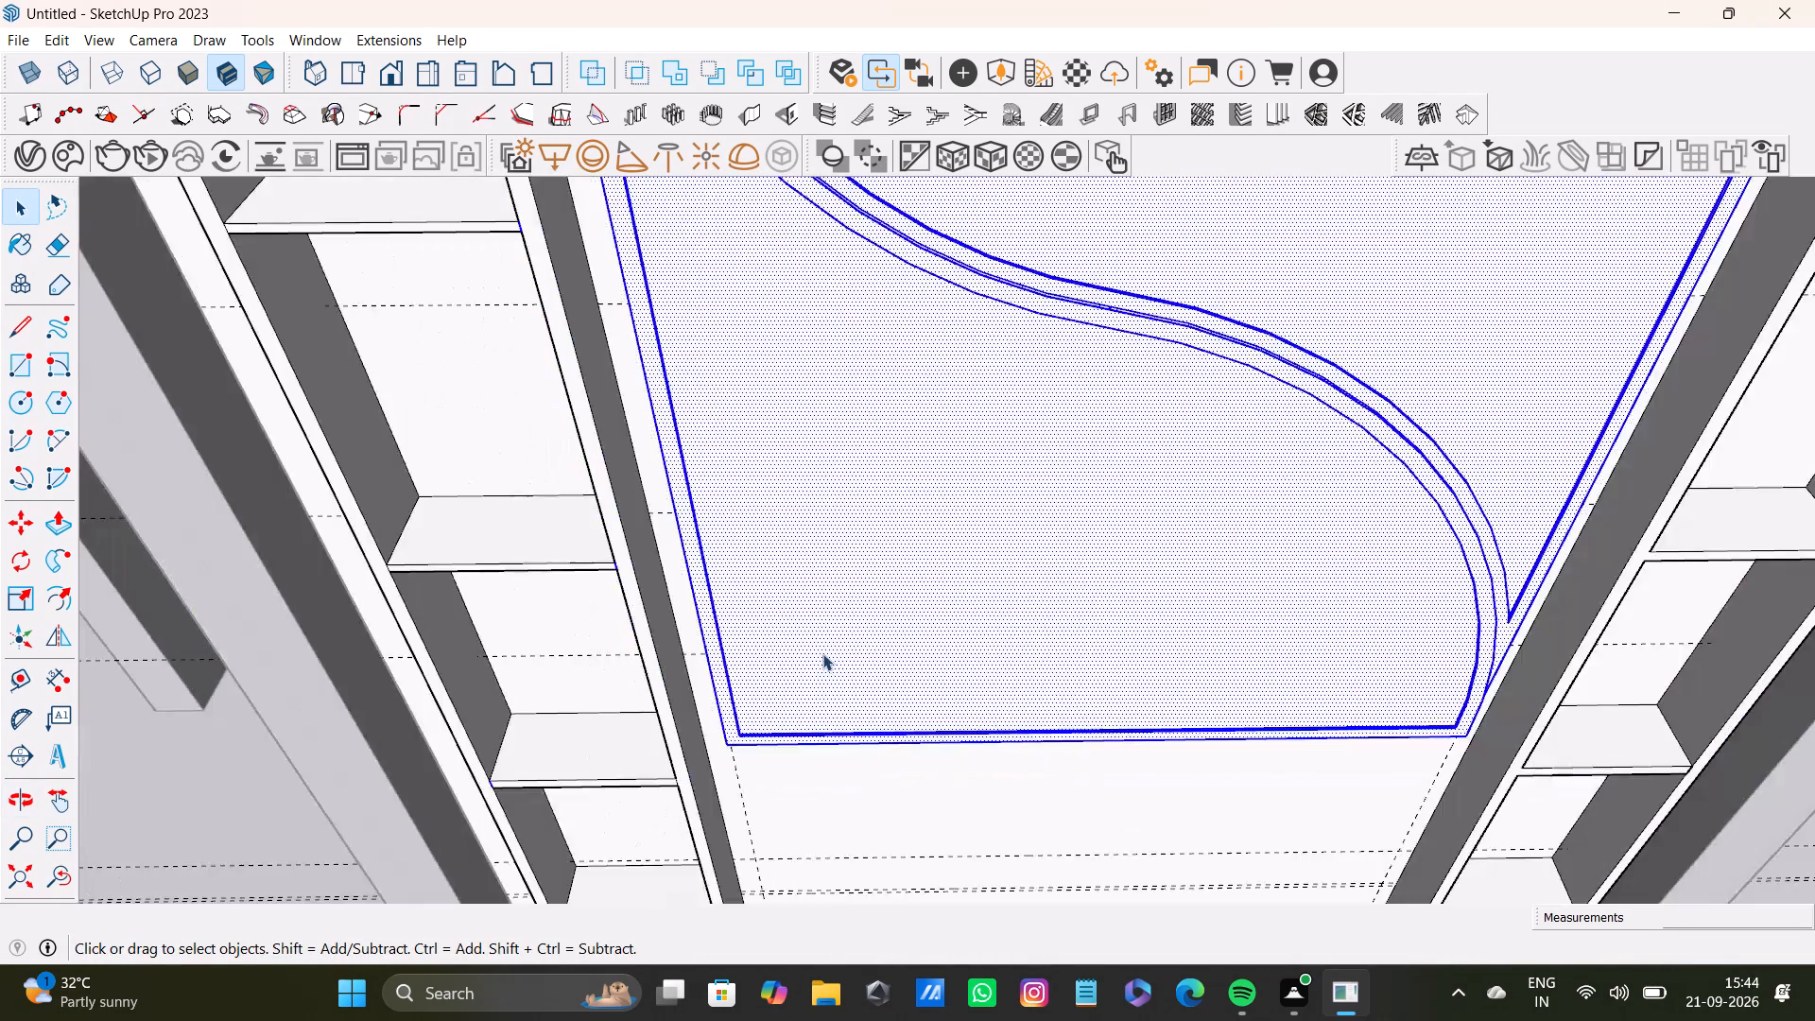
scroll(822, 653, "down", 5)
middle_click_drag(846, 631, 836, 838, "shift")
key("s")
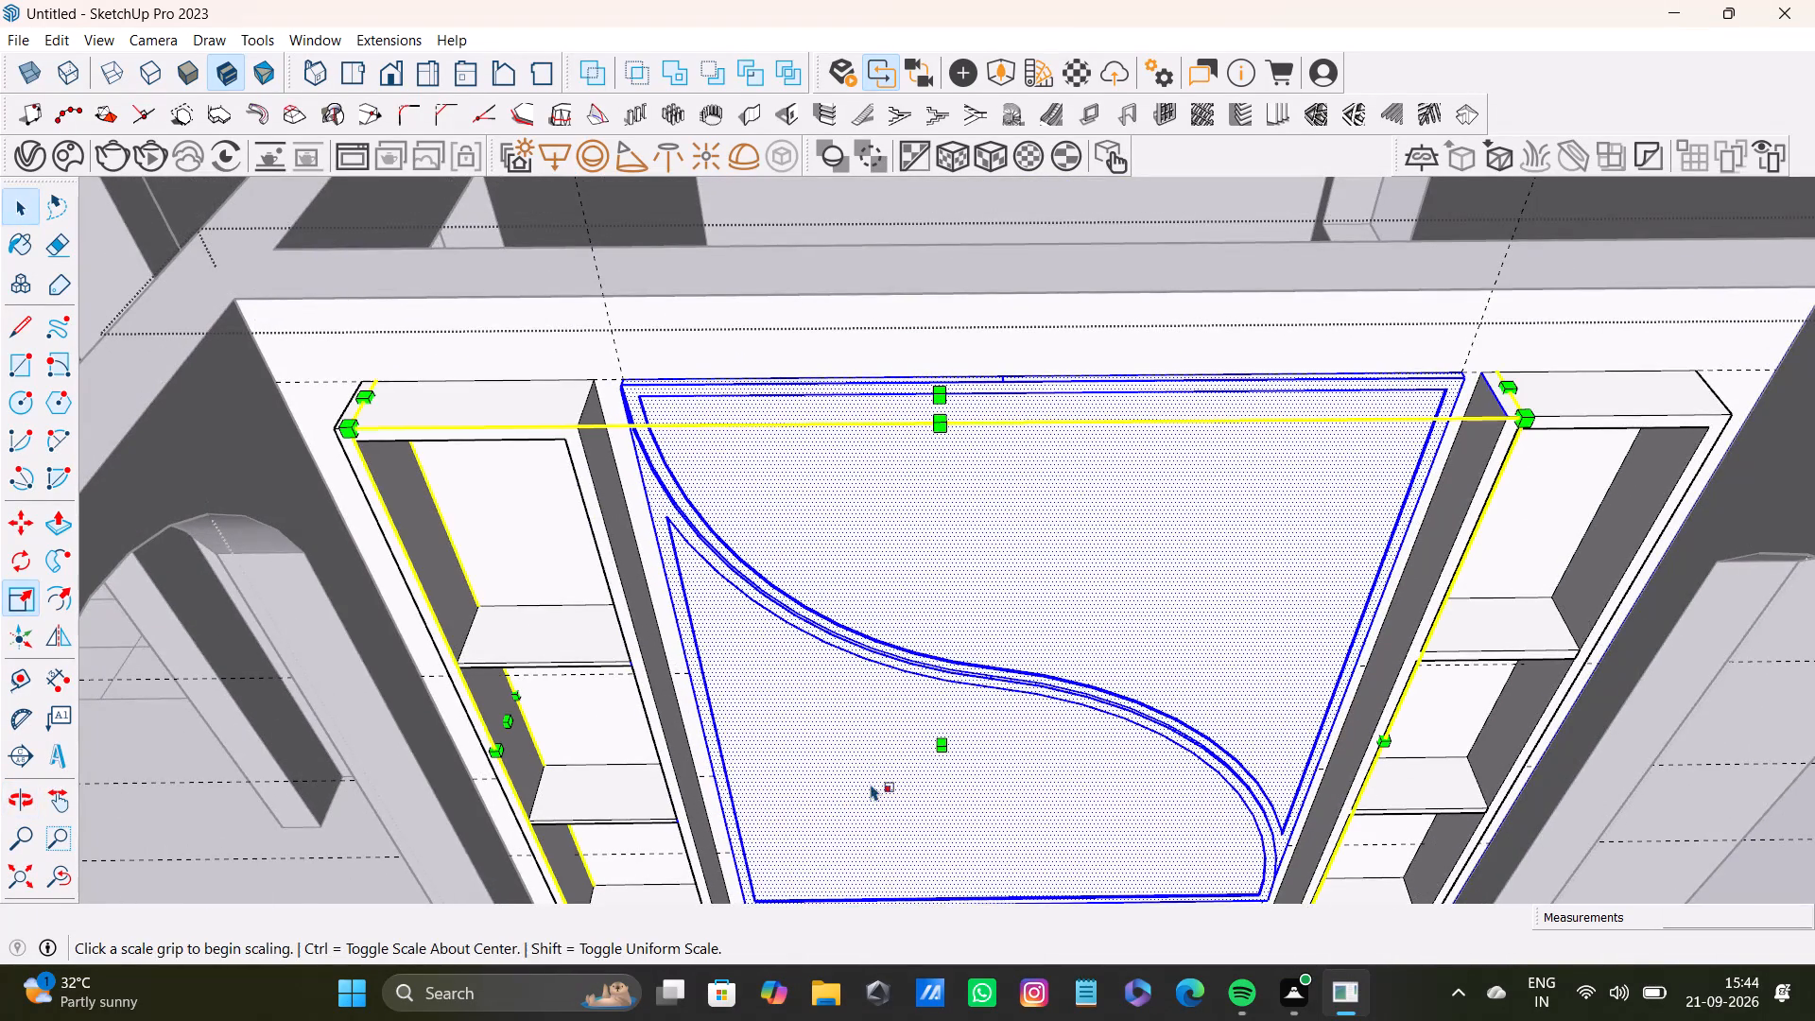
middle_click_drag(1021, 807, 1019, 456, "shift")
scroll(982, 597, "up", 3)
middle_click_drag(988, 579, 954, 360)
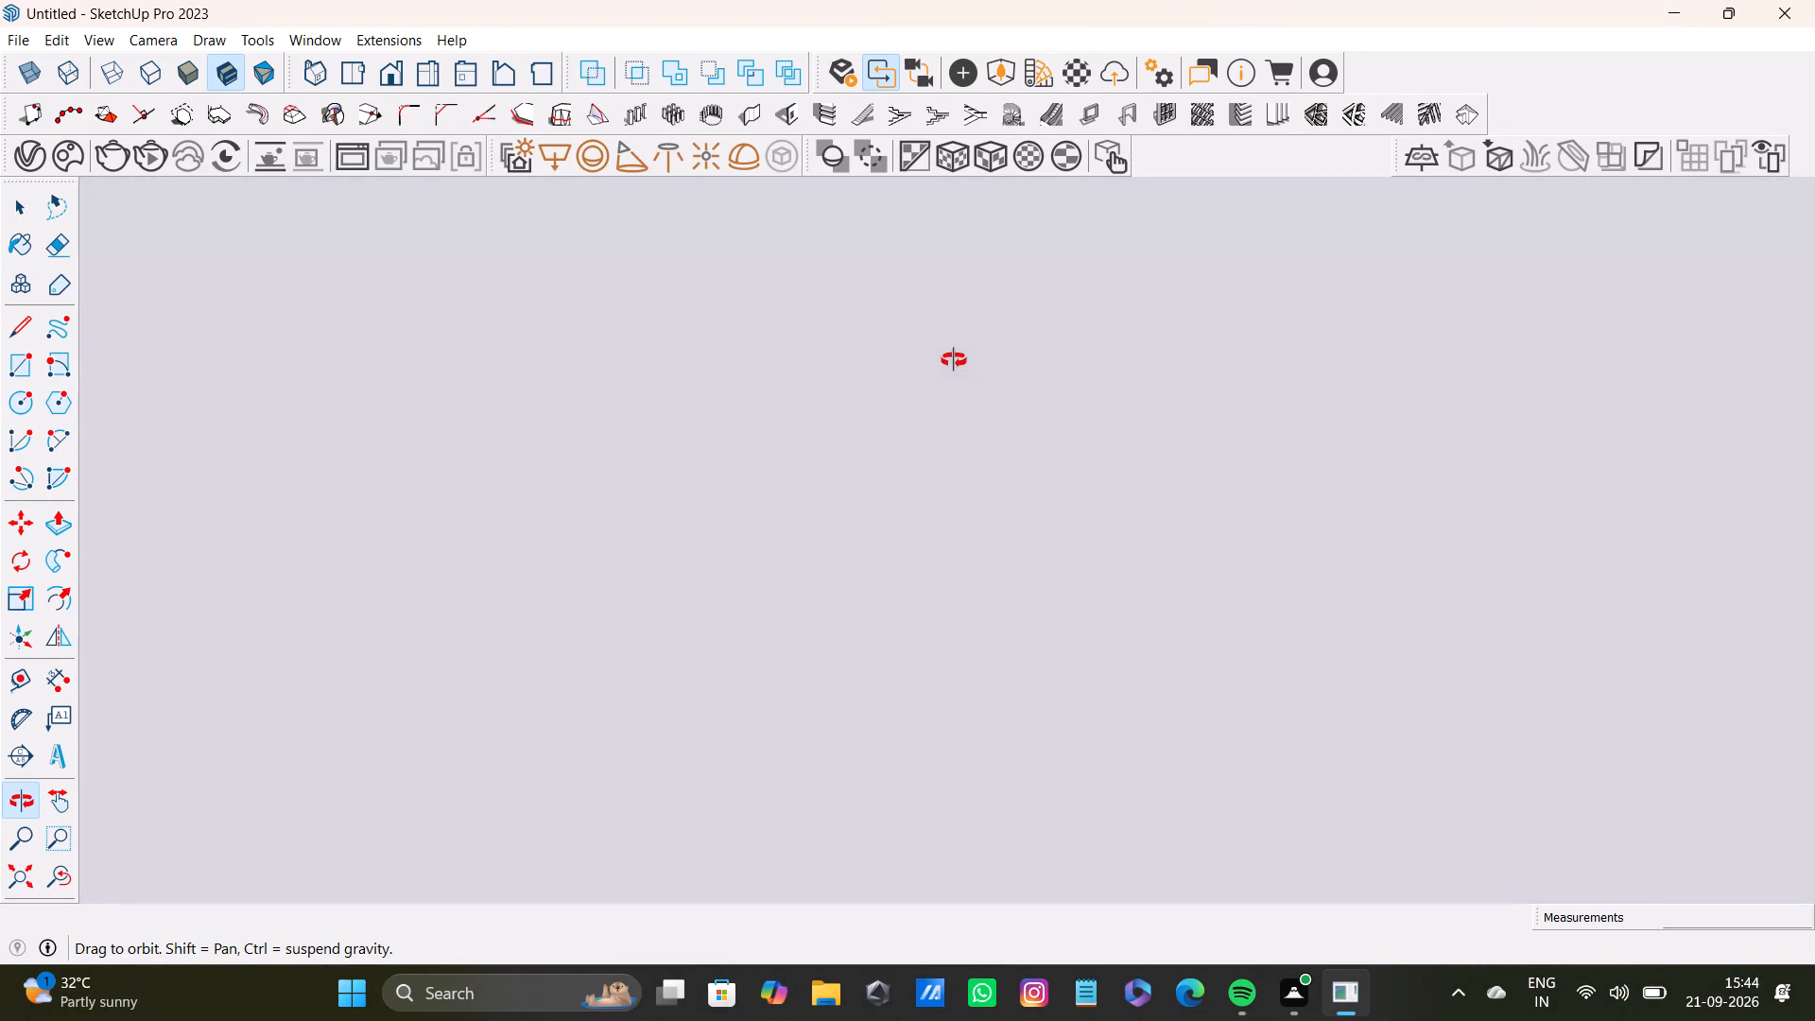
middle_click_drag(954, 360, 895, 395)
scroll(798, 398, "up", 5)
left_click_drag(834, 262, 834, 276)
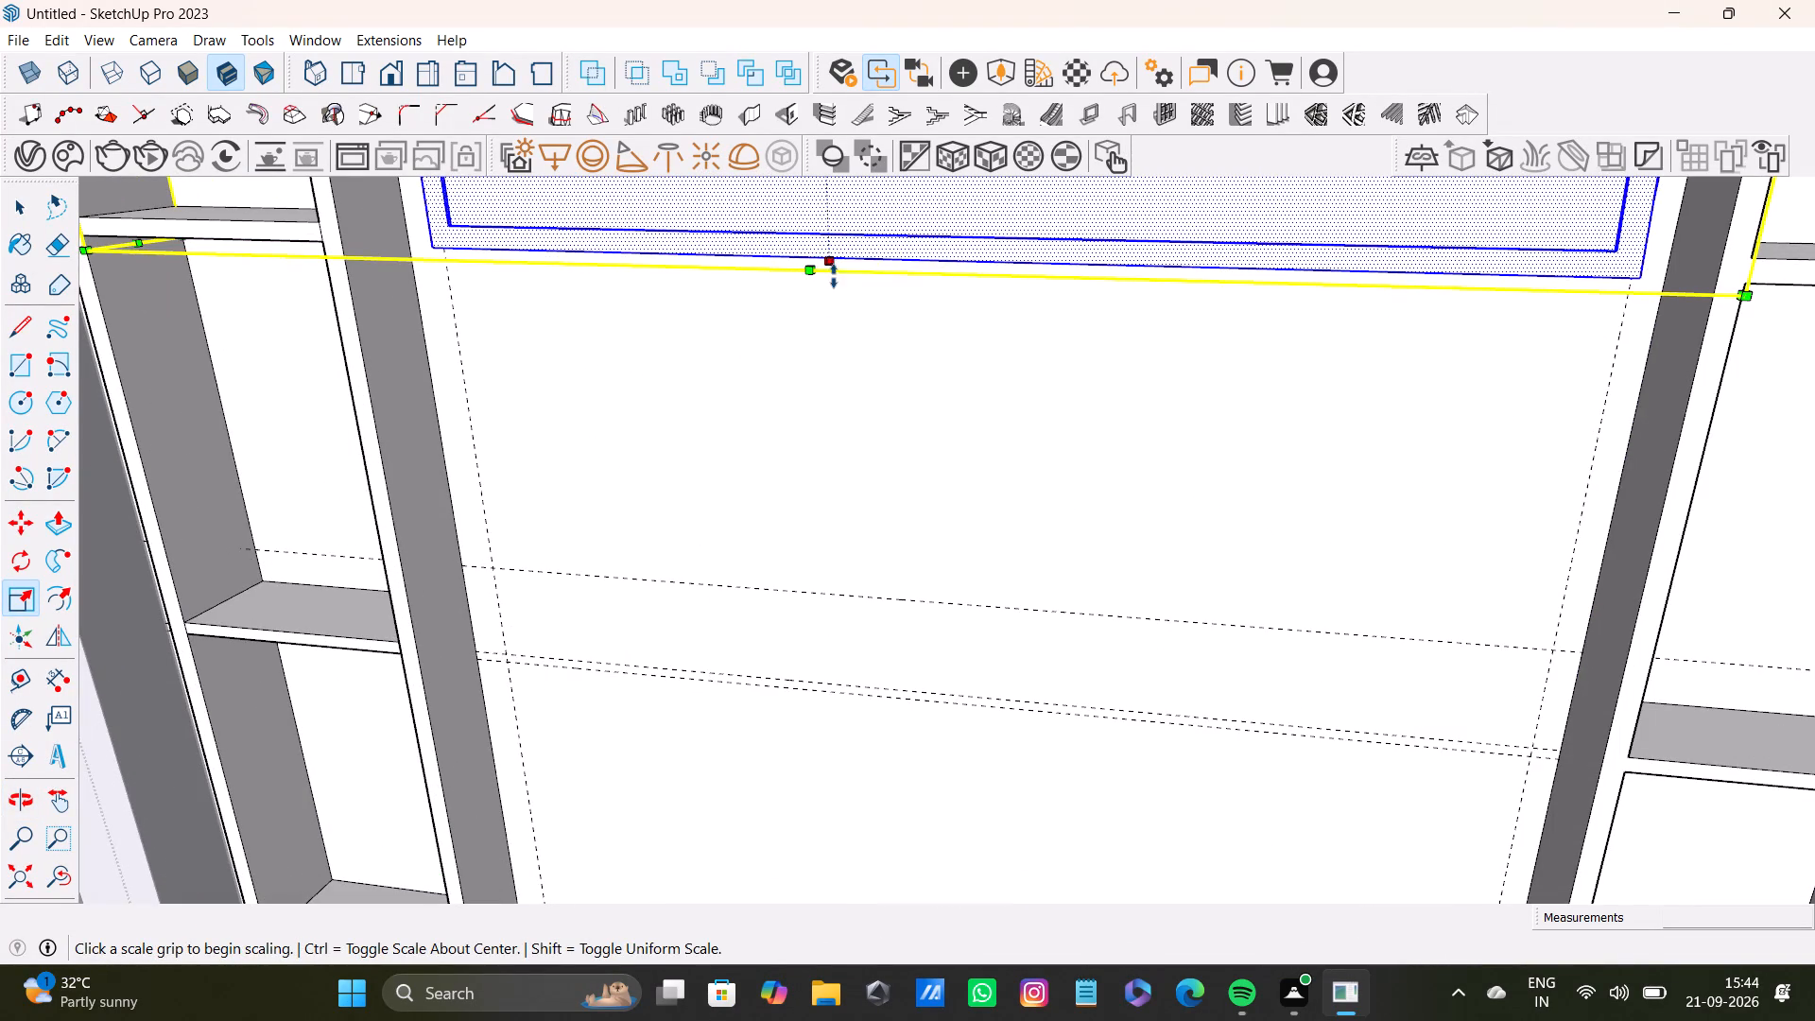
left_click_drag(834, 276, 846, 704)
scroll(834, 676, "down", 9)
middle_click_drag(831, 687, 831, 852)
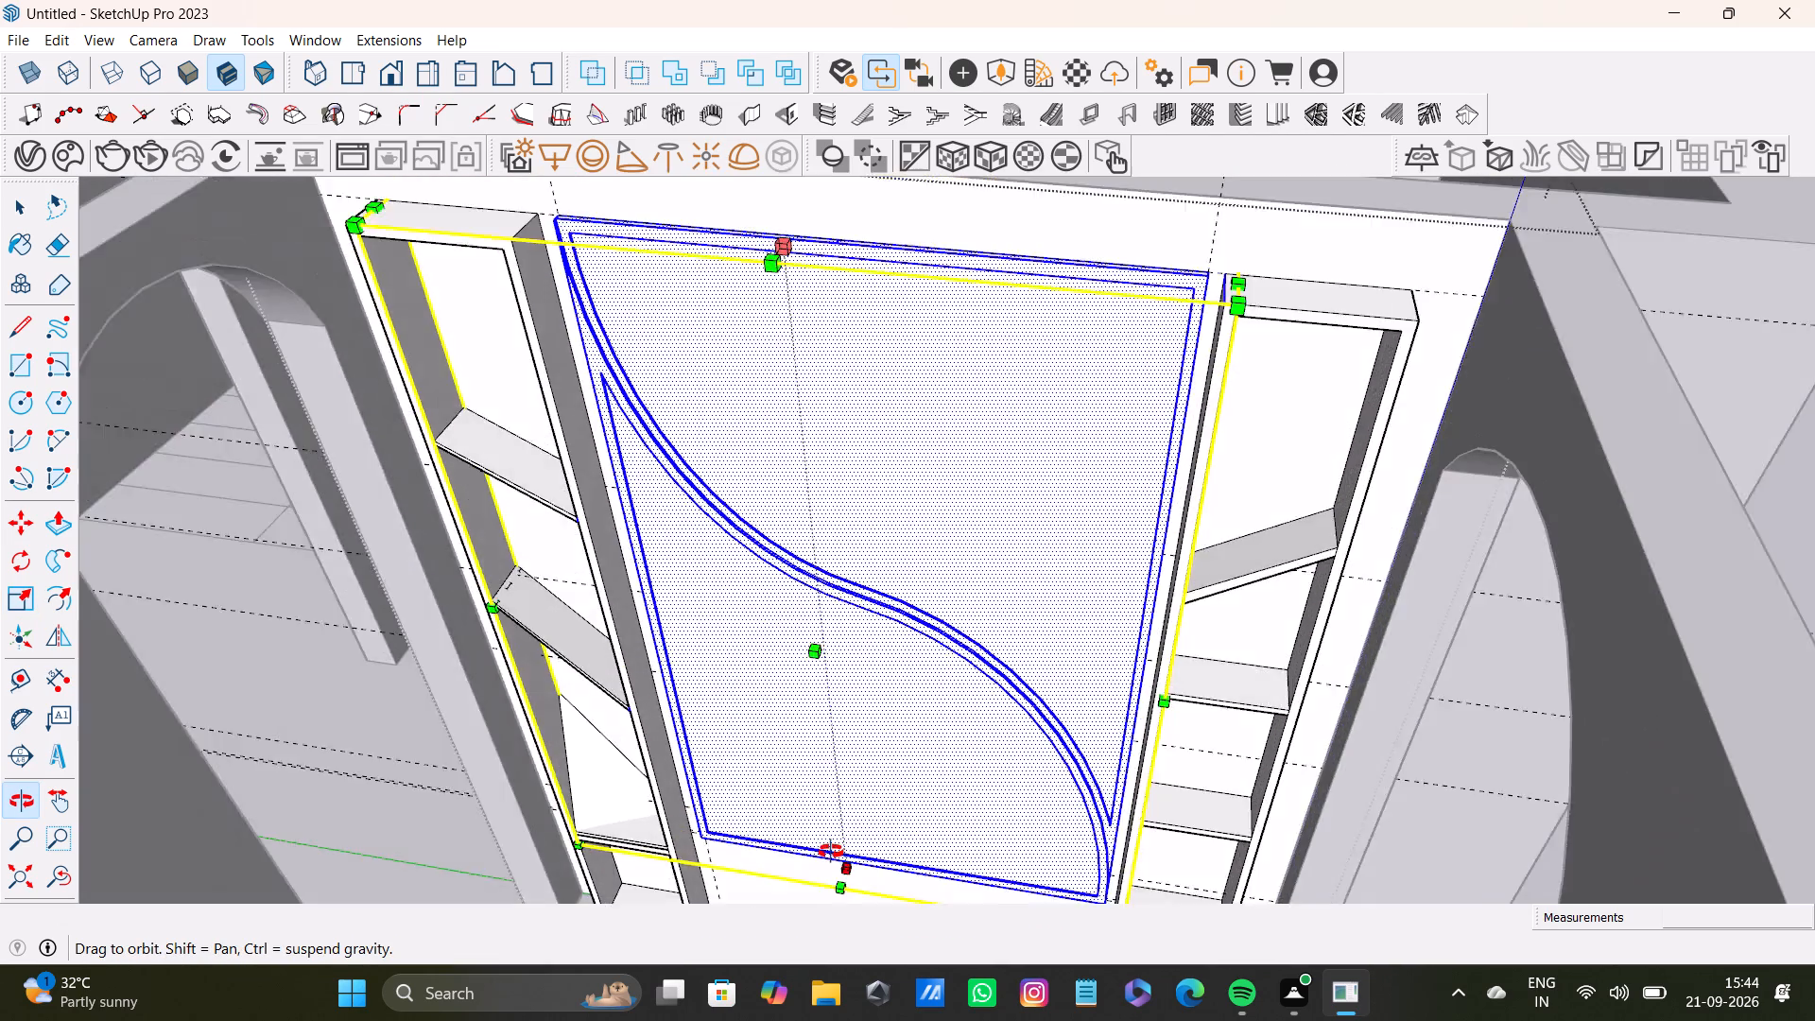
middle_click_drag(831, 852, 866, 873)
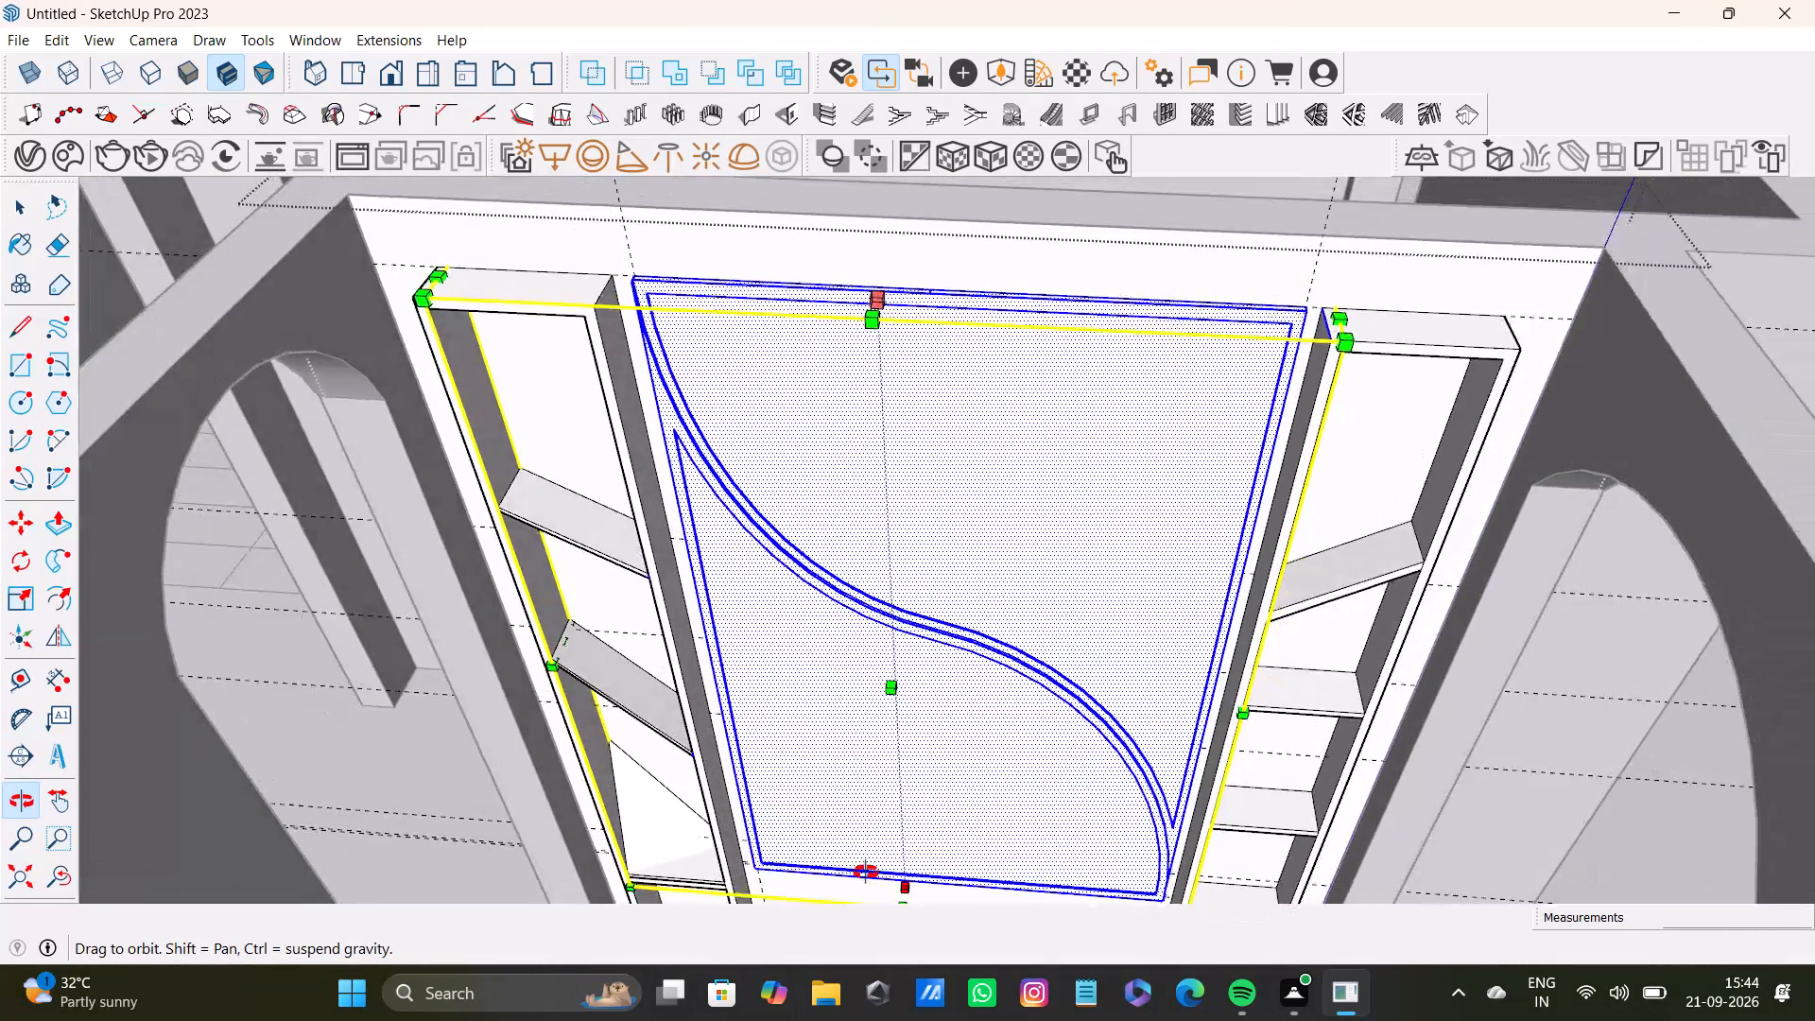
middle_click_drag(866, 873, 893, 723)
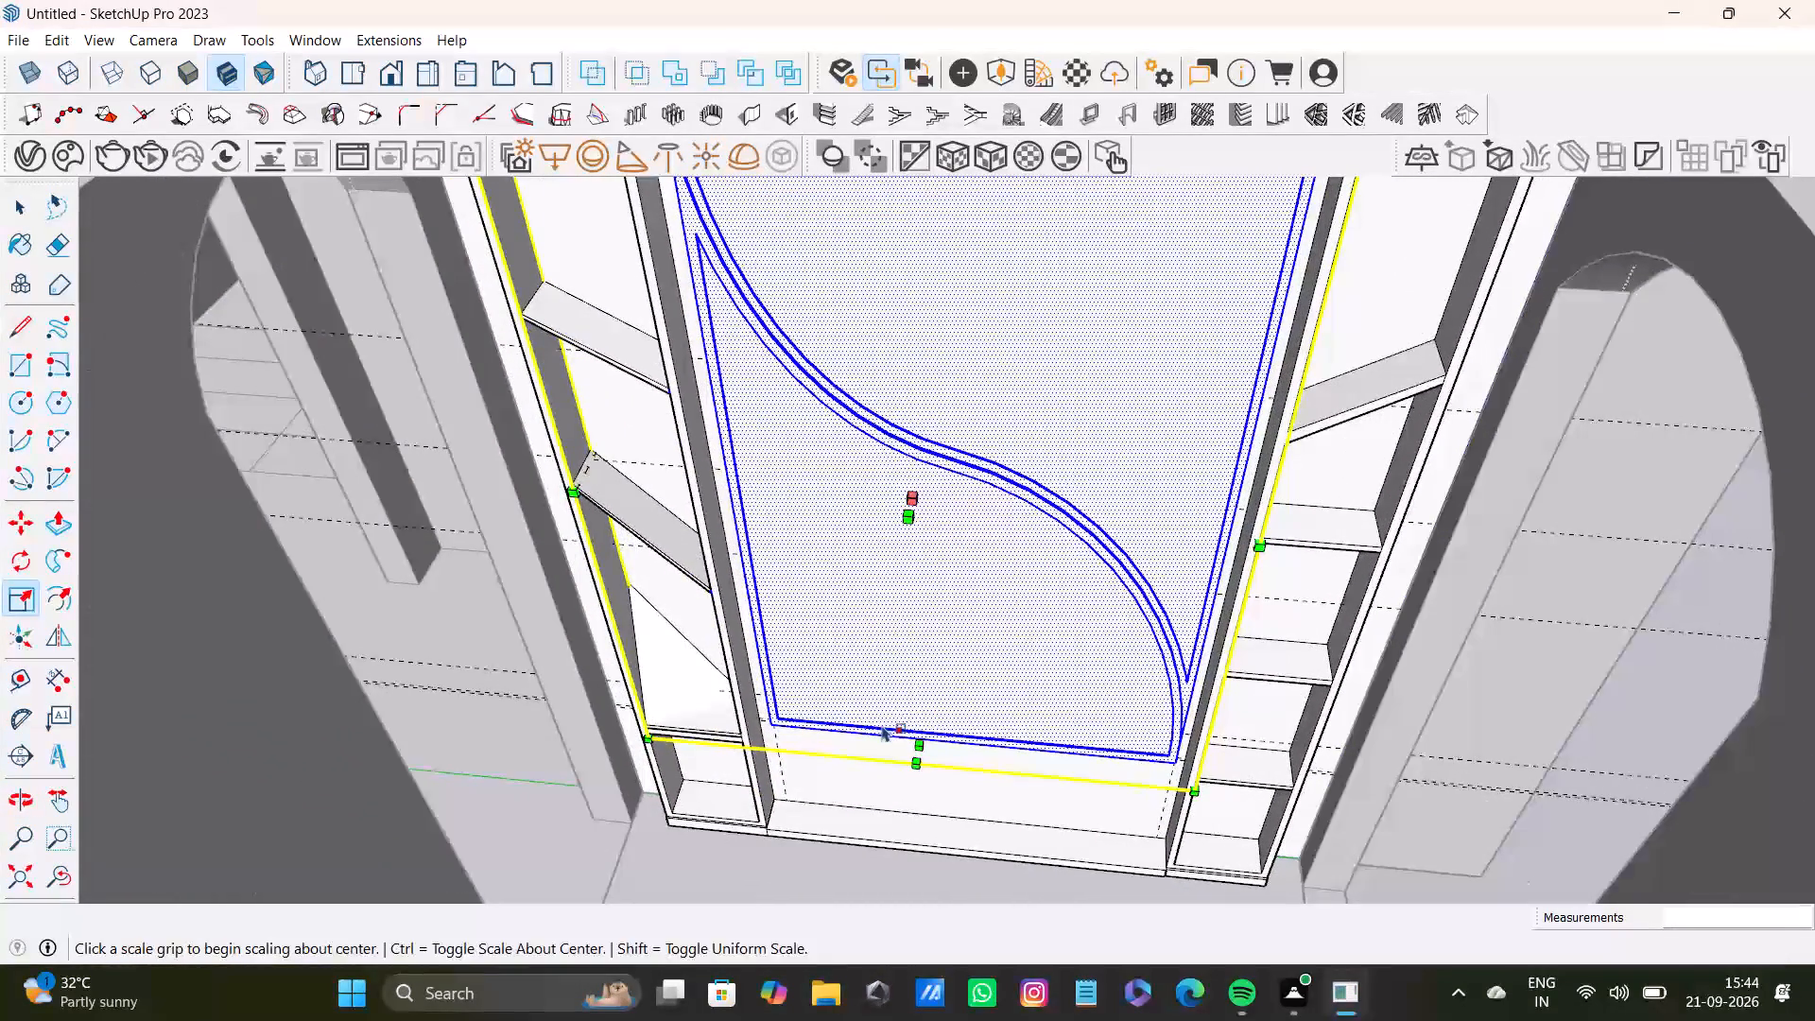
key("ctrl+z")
Undo the earlier edits back to the point before the S-curve panel was drawn between the two shelf units.
scroll(750, 543, "down", 4)
scroll(516, 500, "up", 4)
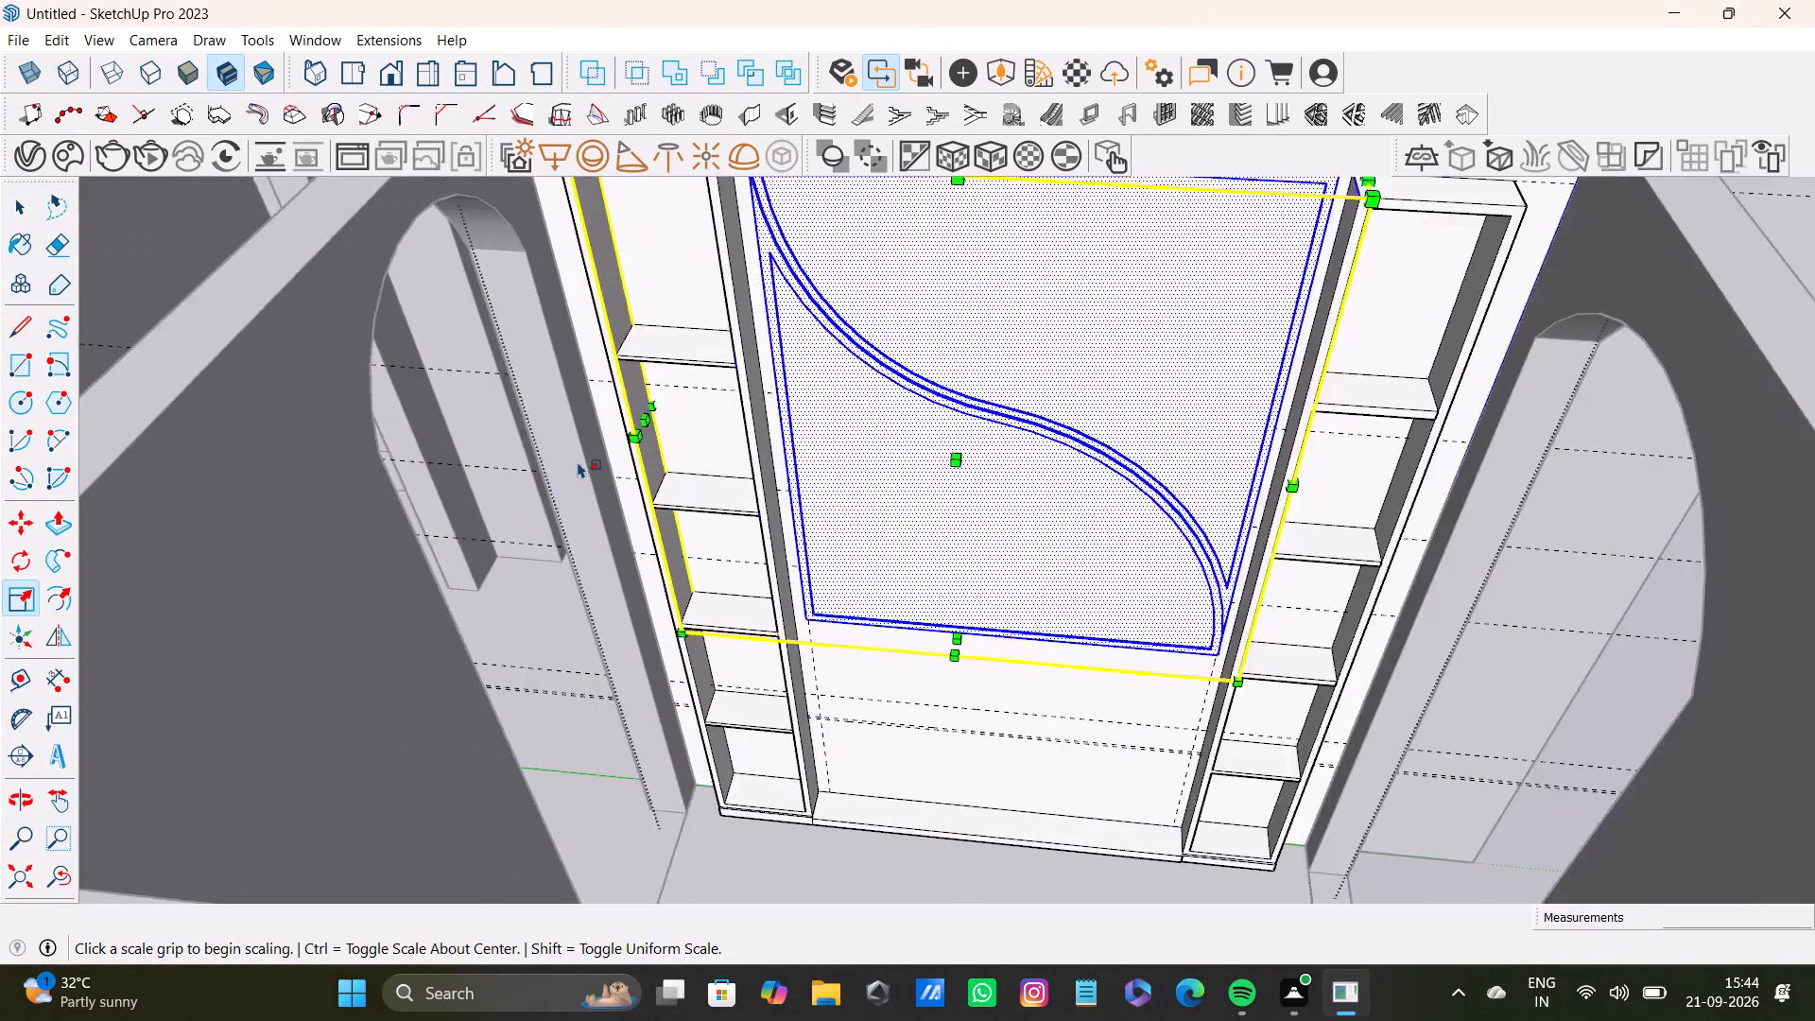
scroll(578, 461, "up", 2)
middle_click_drag(607, 453, 589, 566)
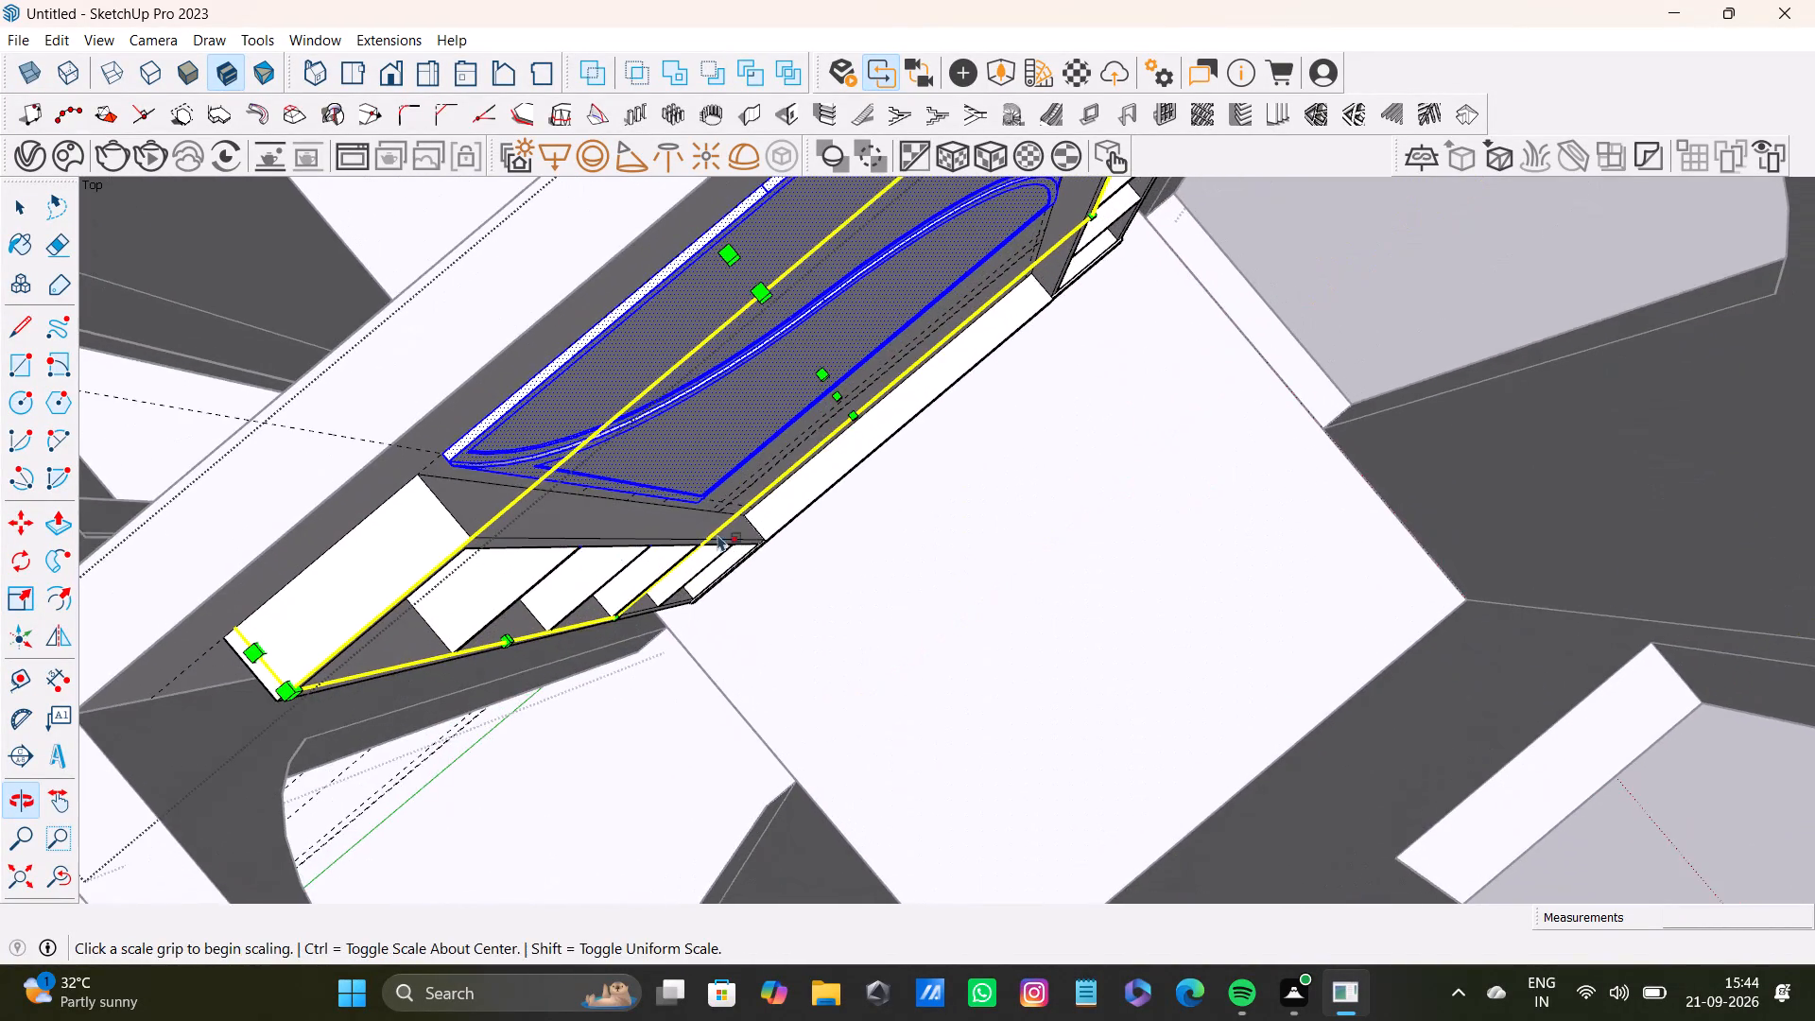
middle_click_drag(717, 534, 274, 197)
middle_click_drag(1036, 286, 942, 1007, "shift")
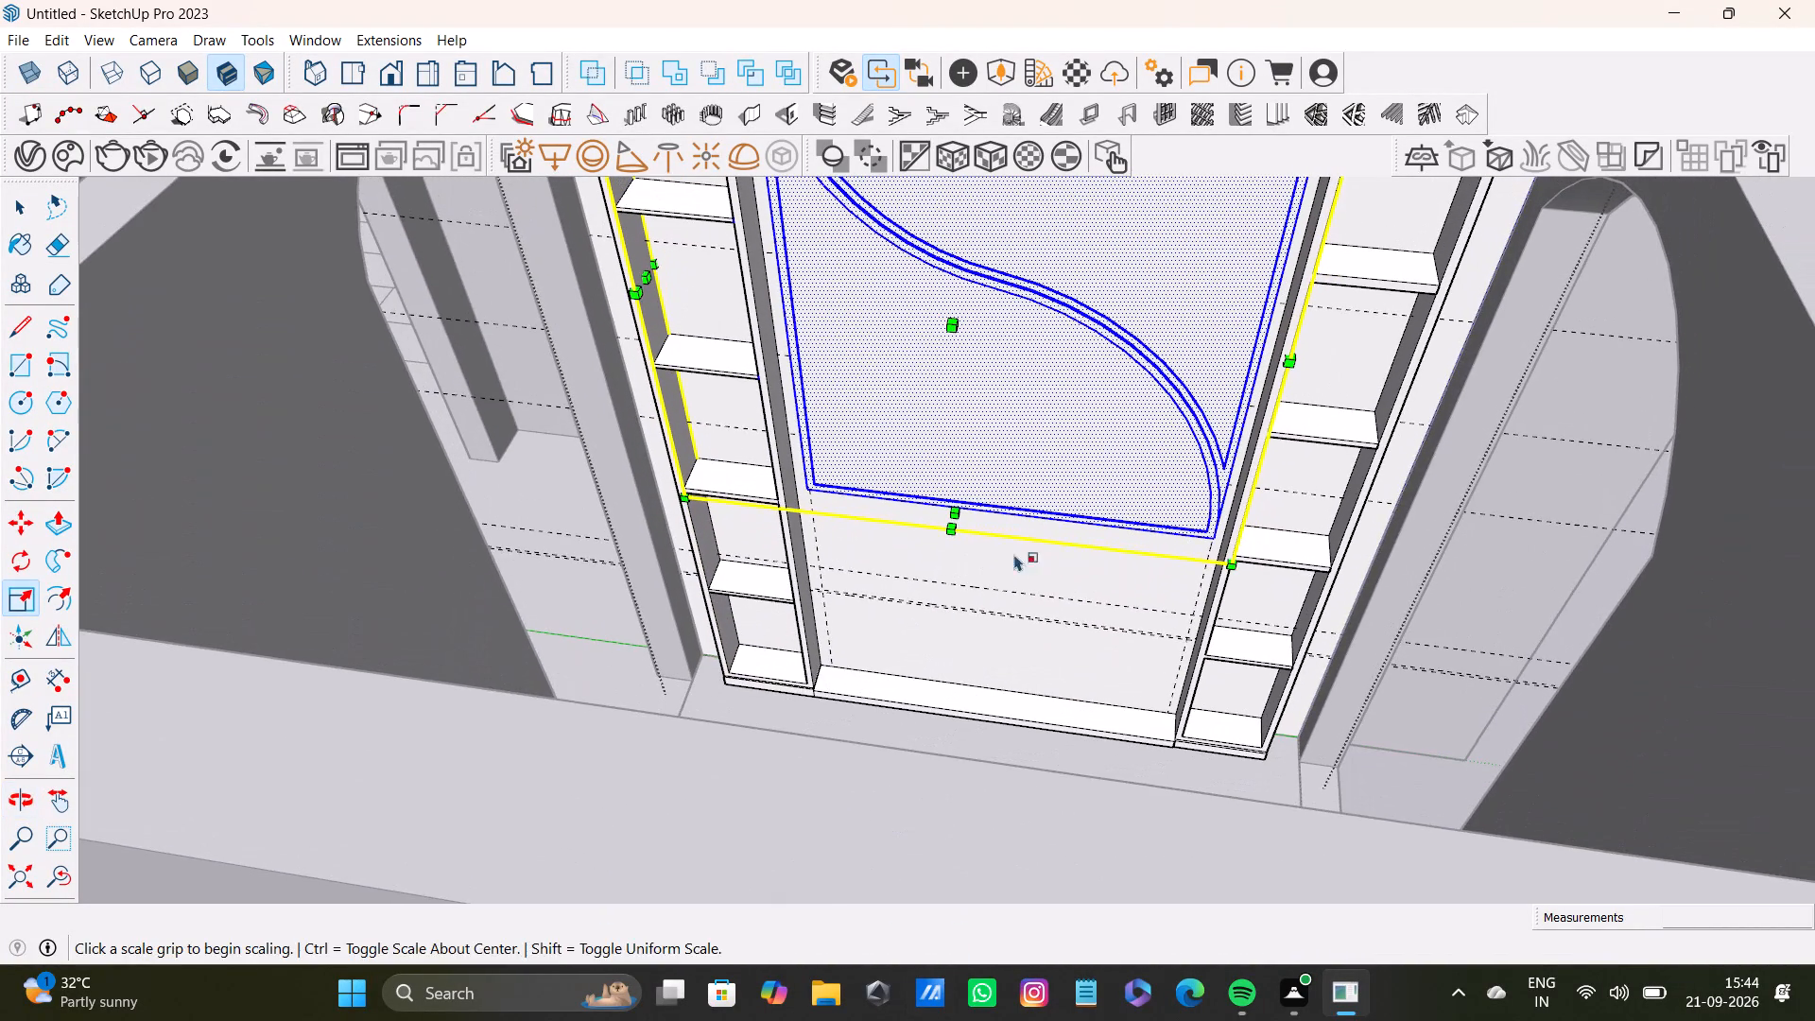
middle_click_drag(1078, 476, 1050, 708, "shift")
middle_click_drag(1093, 701, 984, 748)
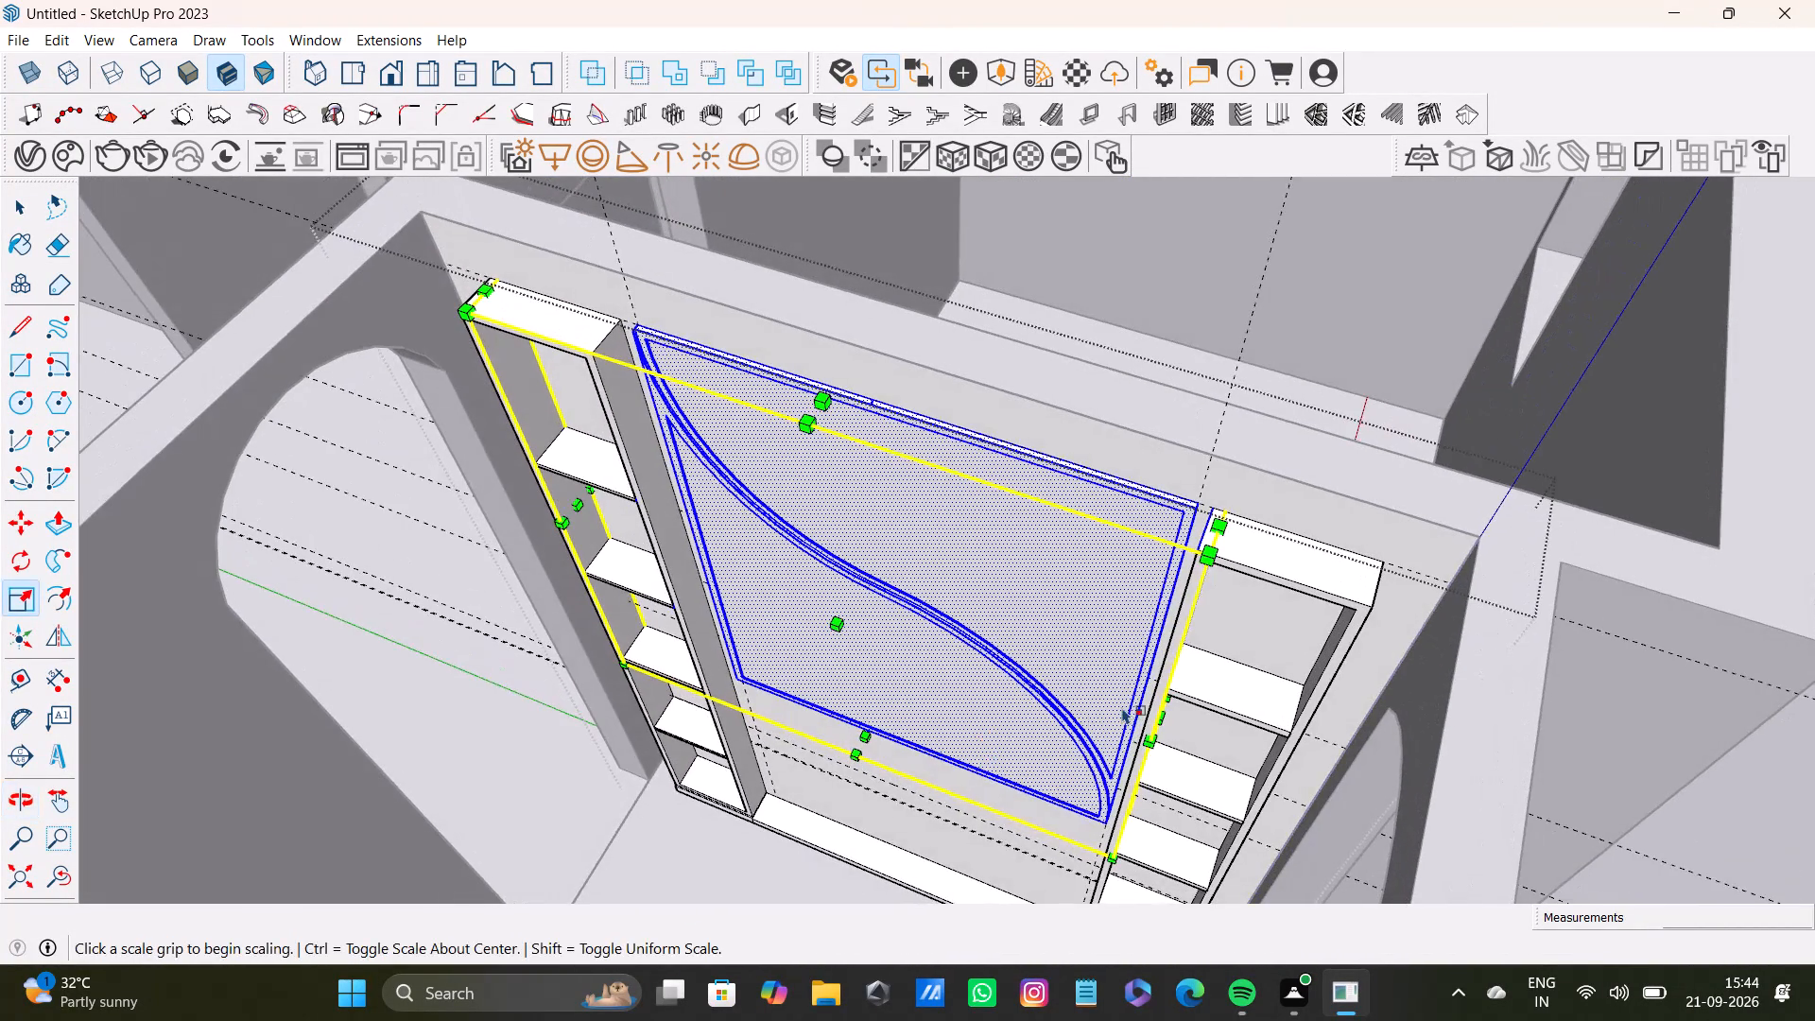
key("ctrl+z")
key("ctrl+z")
key("ctrl+z")
key("ctrl+z")
key("ctrl+z")
key("ctrl+z")
key("ctrl+z")
key("ctrl+z")
key("ctrl+z")
key("ctrl+z")
key("ctrl+z")
key("ctrl+z")
key("ctrl+z")
key("ctrl+z")
key("ctrl+z")
scroll(1114, 712, "down", 15, "ctrl")
left_click(1376, 611)
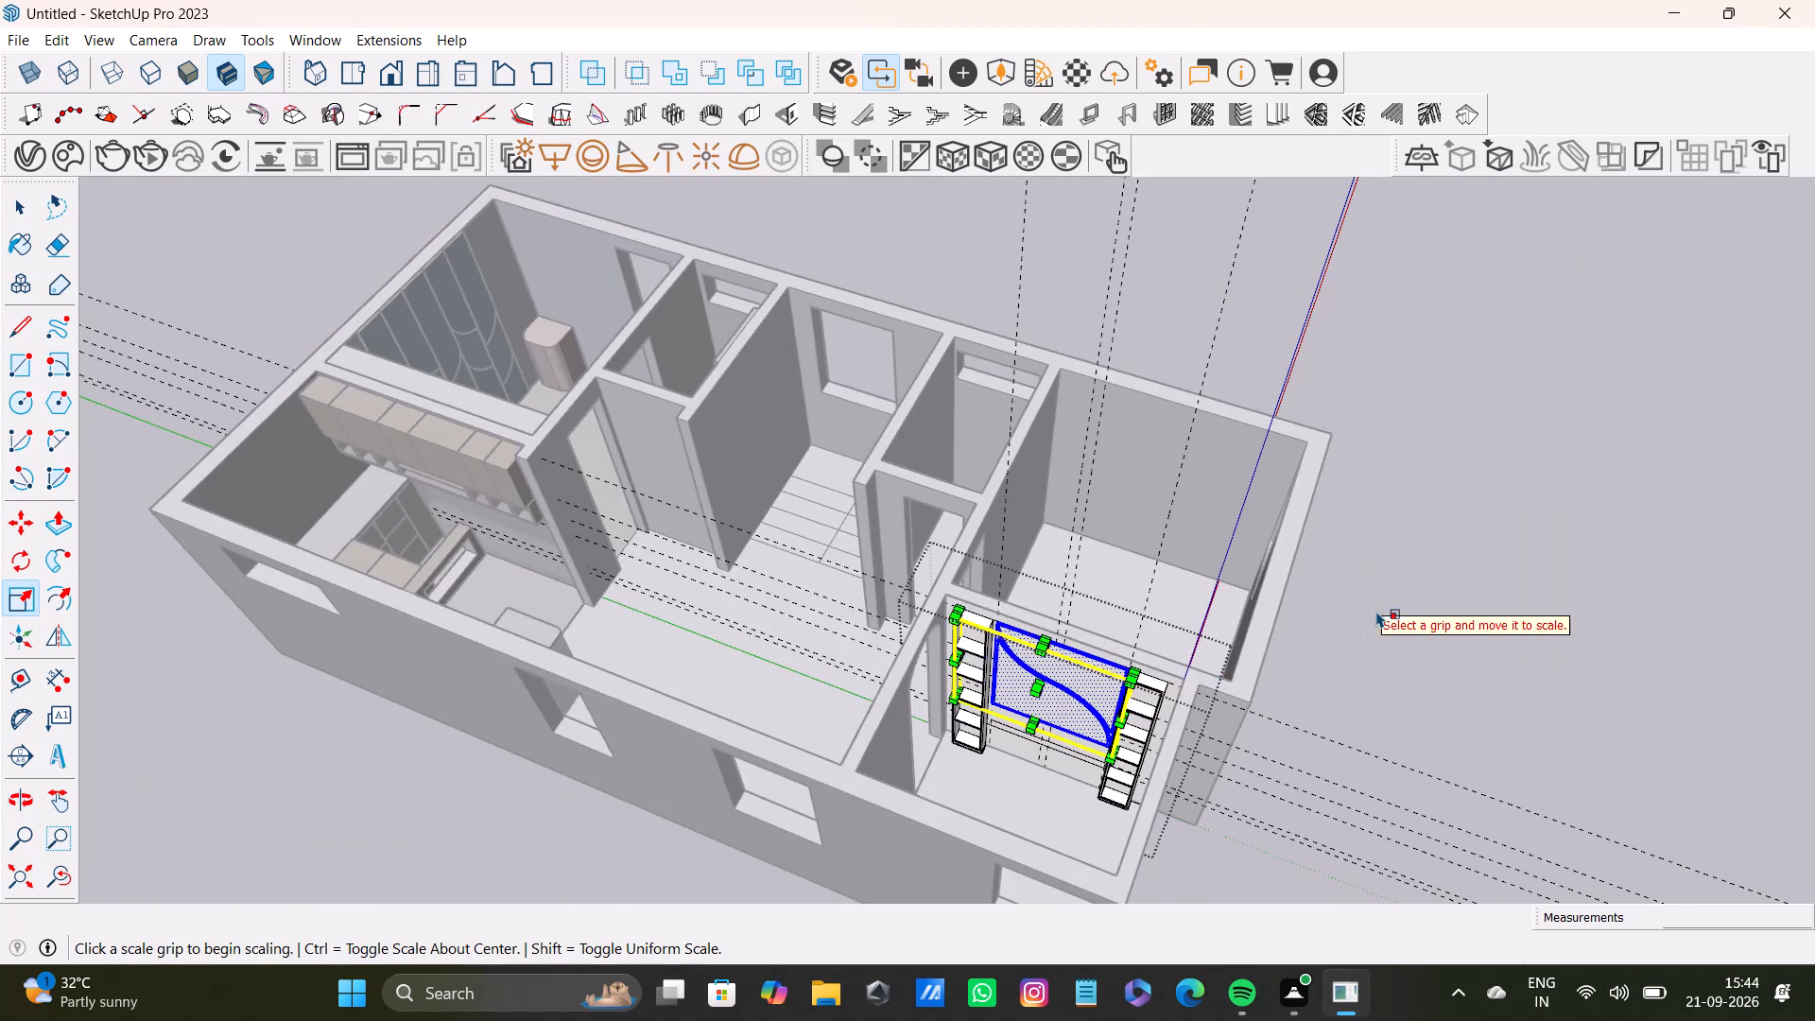
left_click(1351, 687)
left_click(1351, 684)
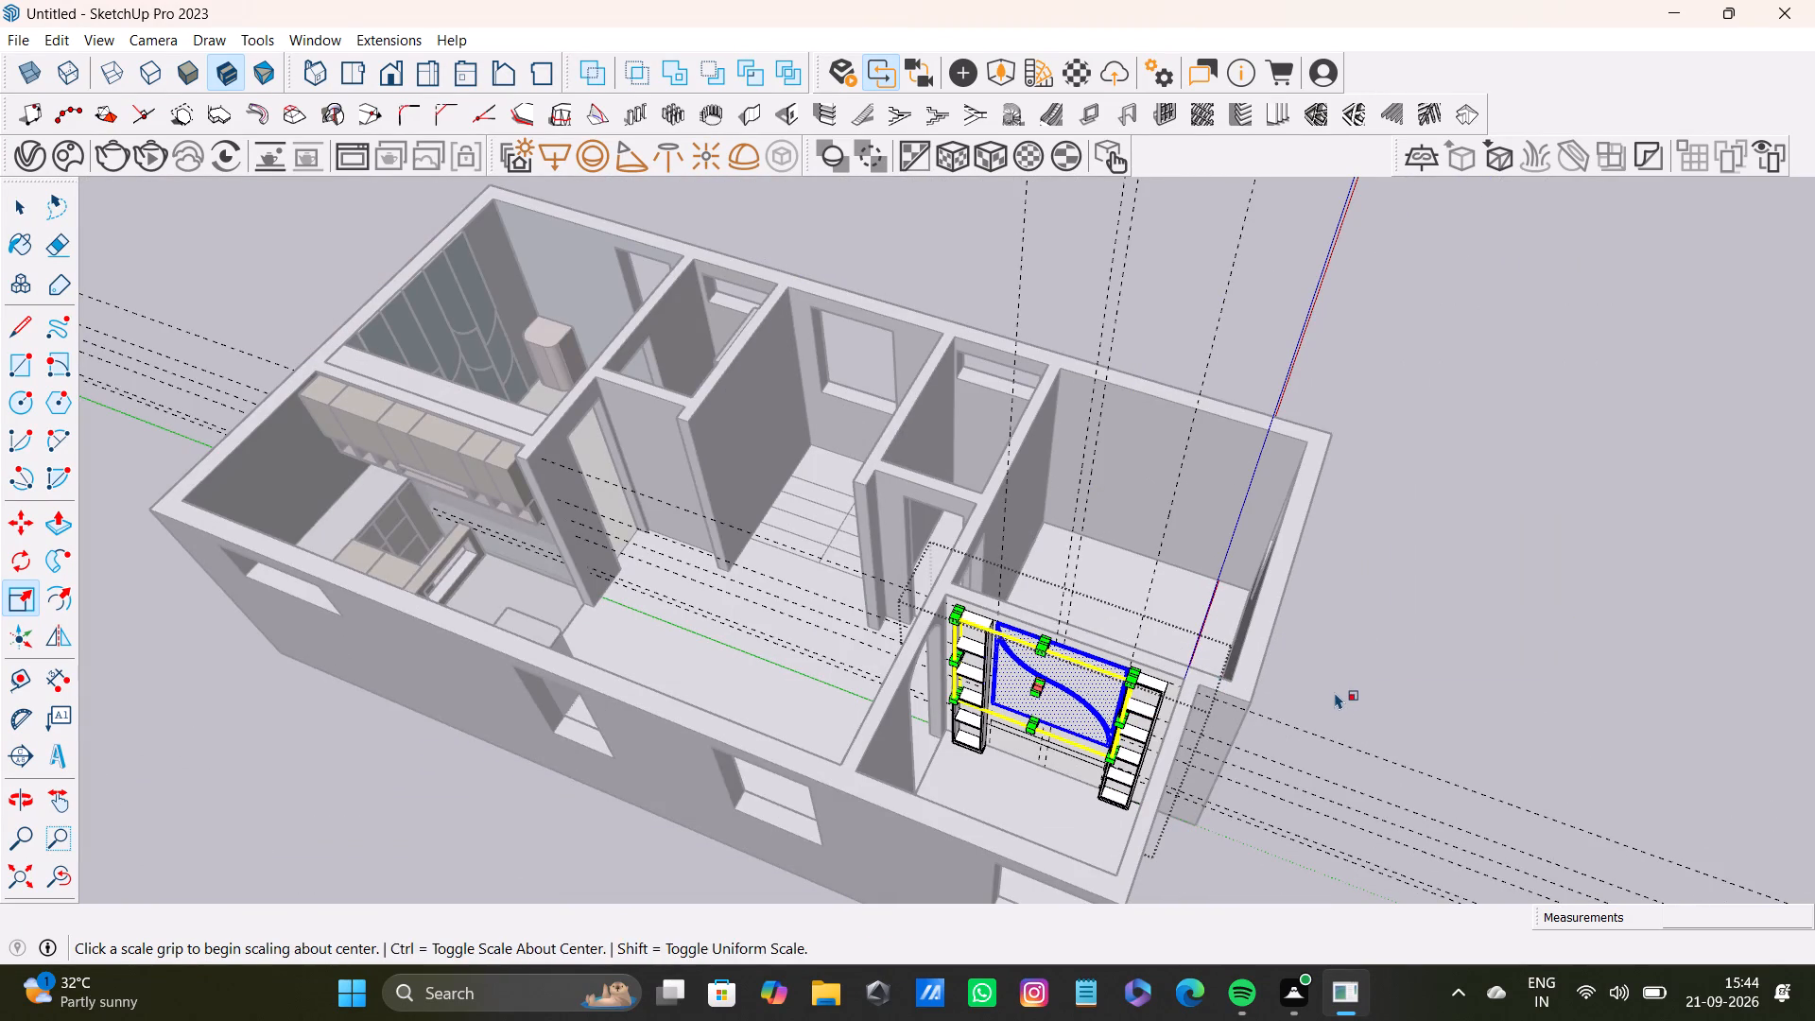
key("ctrl+z")
key("ctrl+z")
key("ctrl+z")
key("ctrl+z")
key("ctrl+z")
key("ctrl+z")
key("ctrl+z")
key("ctrl+z")
key("ctrl+z")
key("ctrl+z")
key("ctrl+z")
key("ctrl+z")
key("ctrl+z")
key("ctrl+z")
key("ctrl+z")
key("ctrl+z")
key("ctrl+z")
Draw a vertical line about 7' 8" long down the guide beside one shelf unit, starting from the existing top line's endpoint.
scroll(1067, 733, "up", 3)
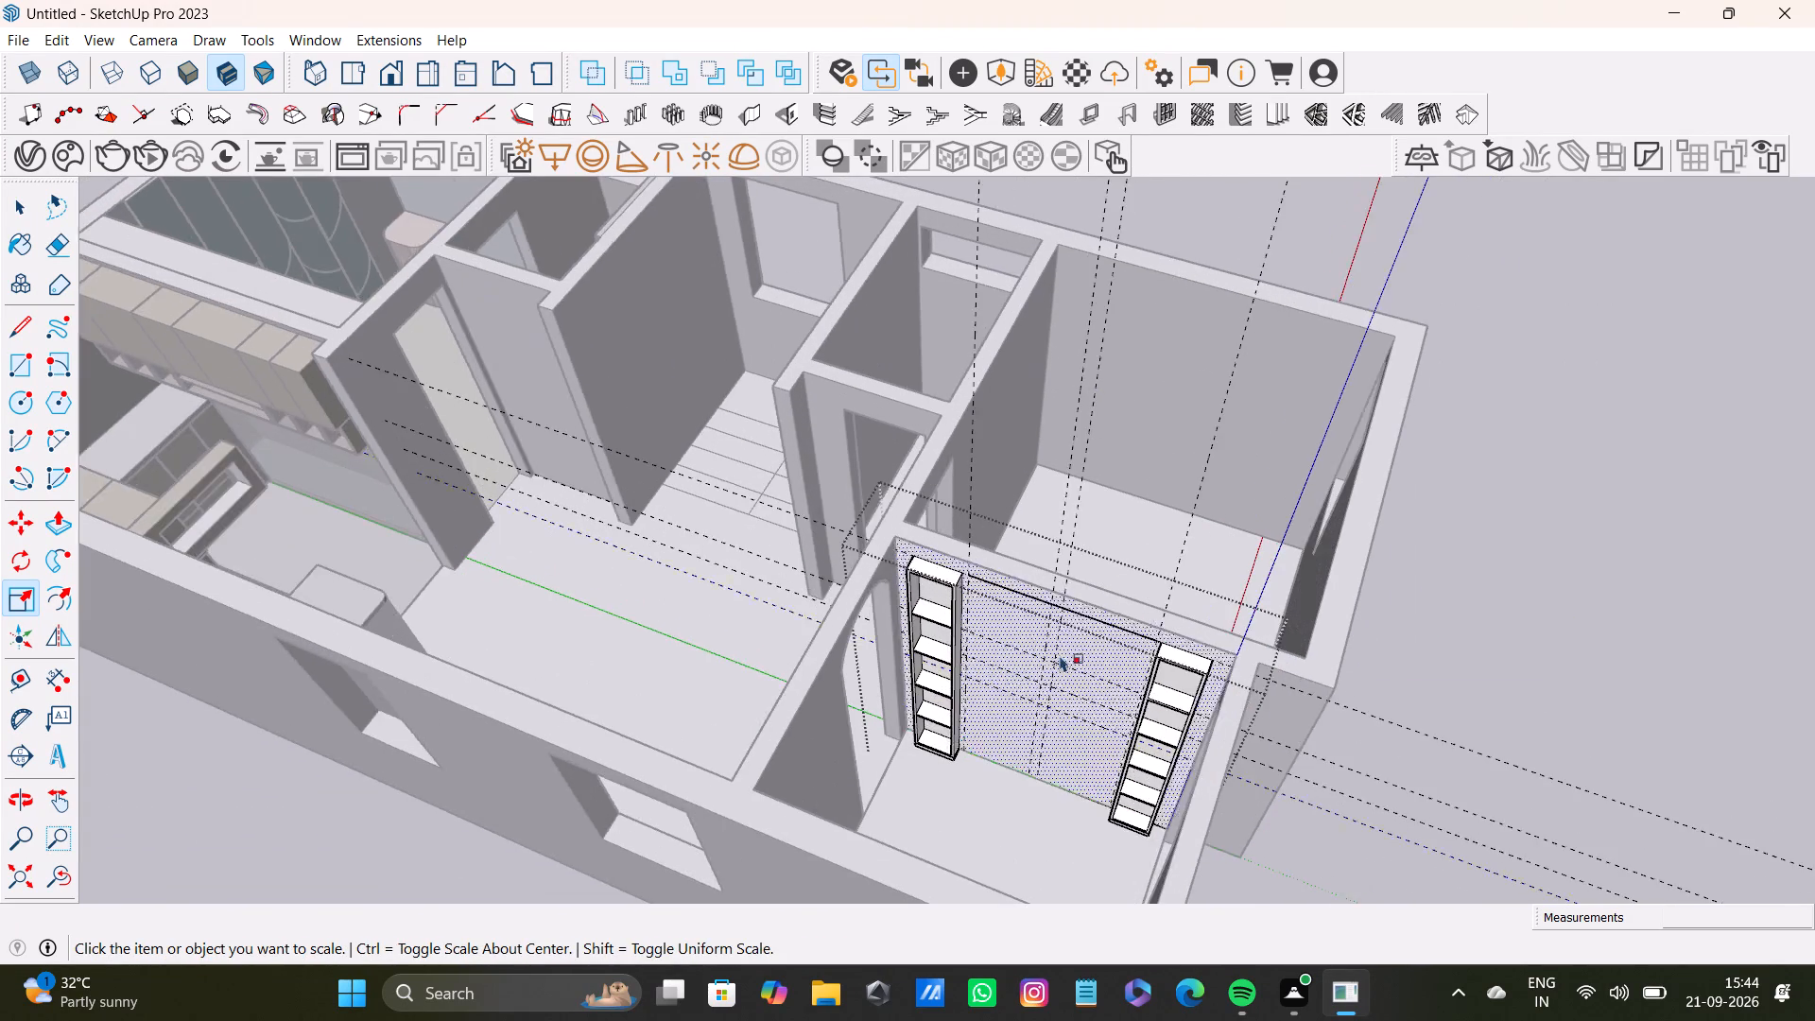
scroll(1060, 655, "up", 4)
middle_click_drag(1038, 635, 957, 541)
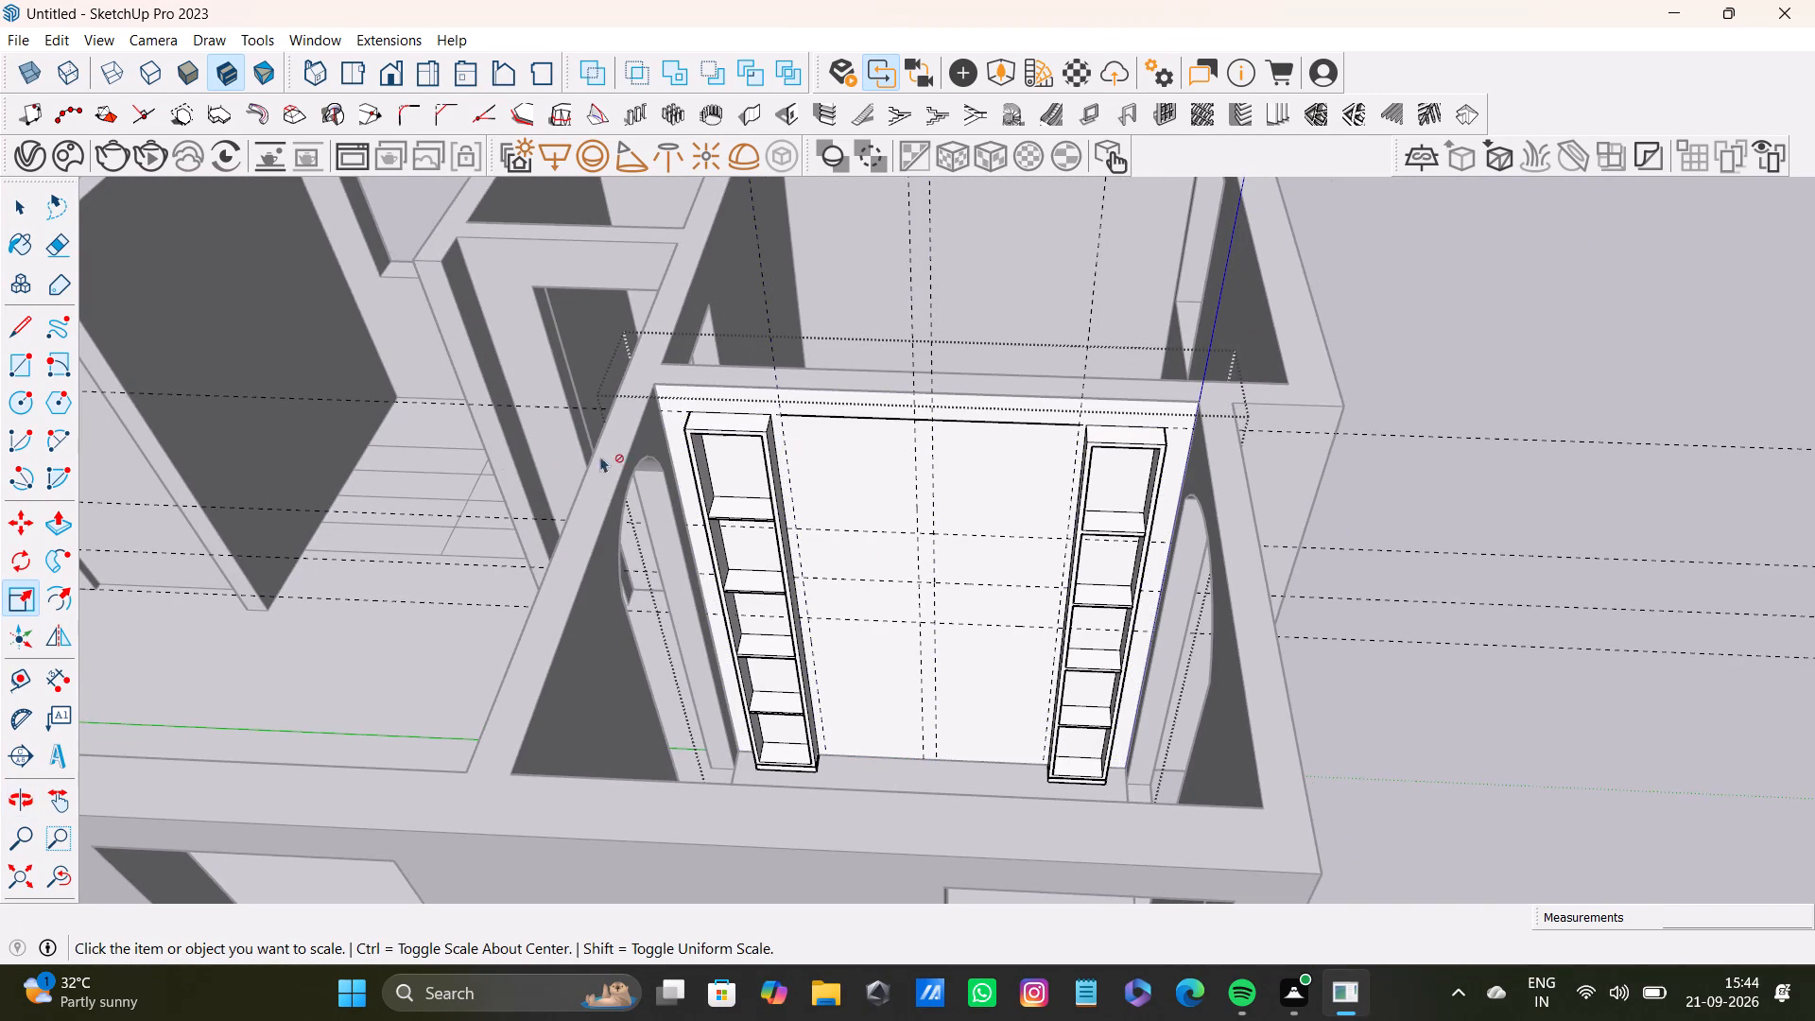
key("e")
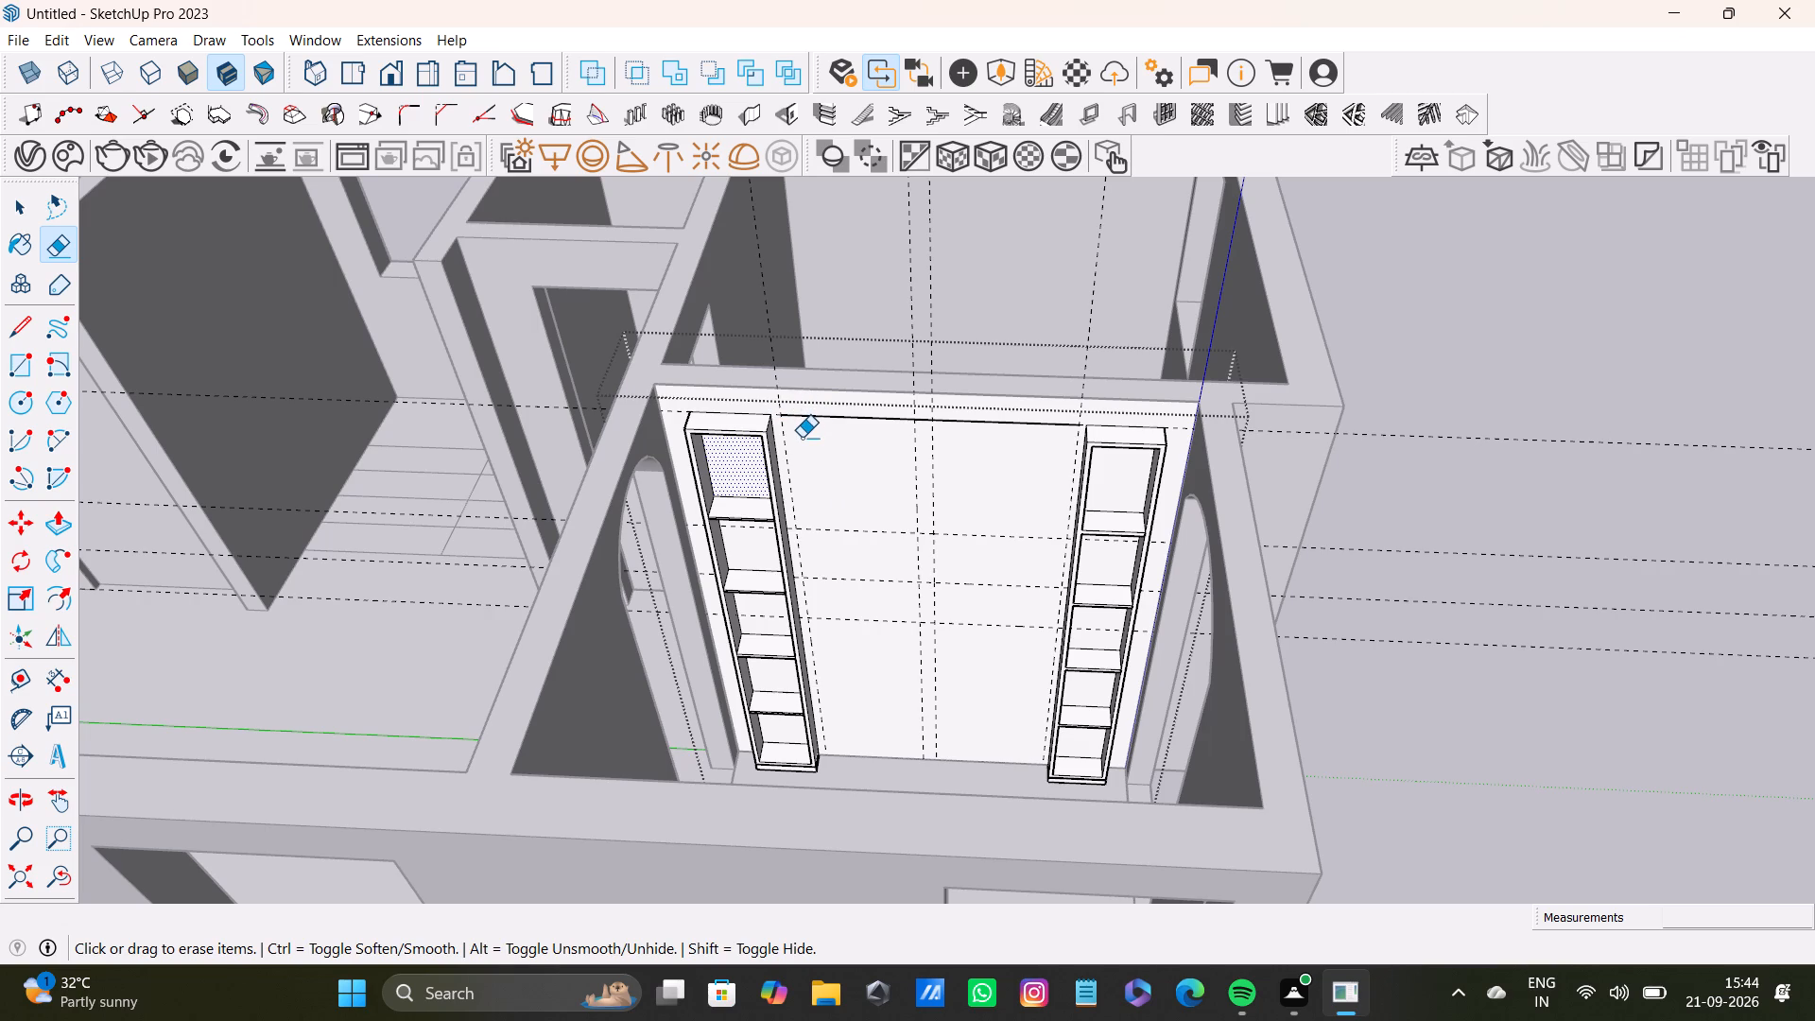
key("r")
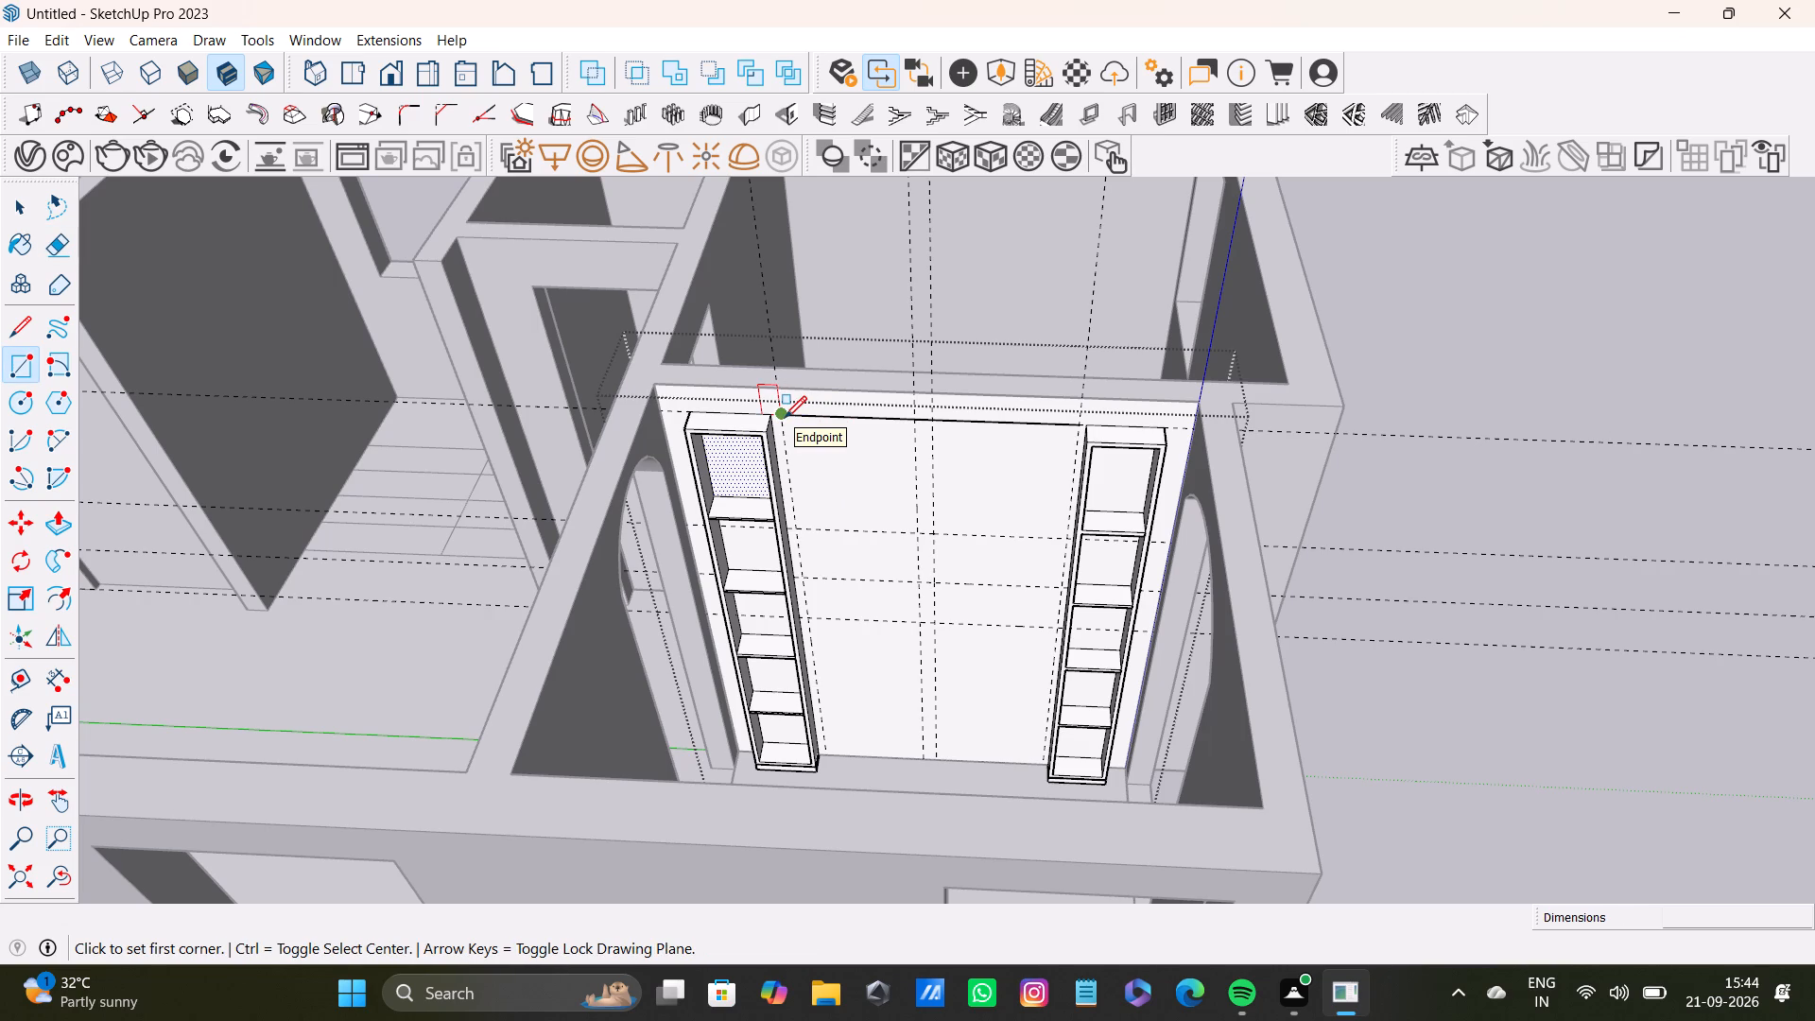
key("l")
left_click(777, 418)
scroll(850, 671, "down", 3)
scroll(805, 683, "up", 1)
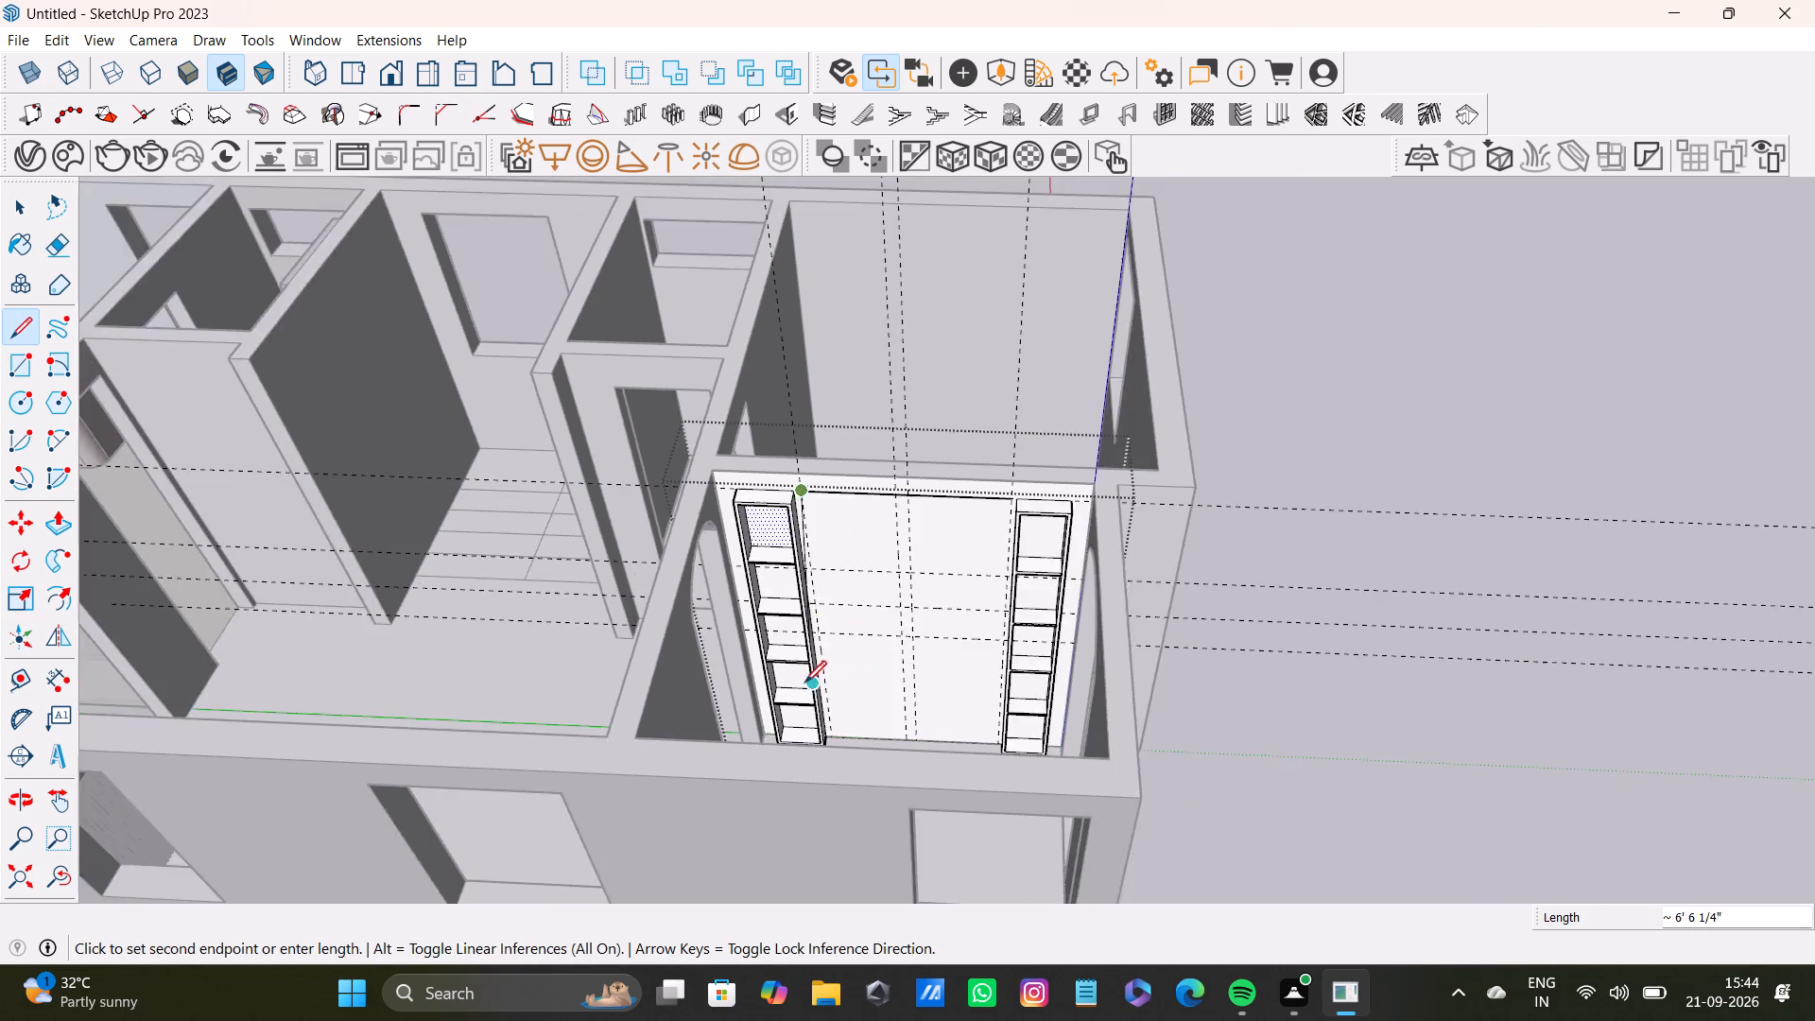
scroll(804, 683, "up", 16)
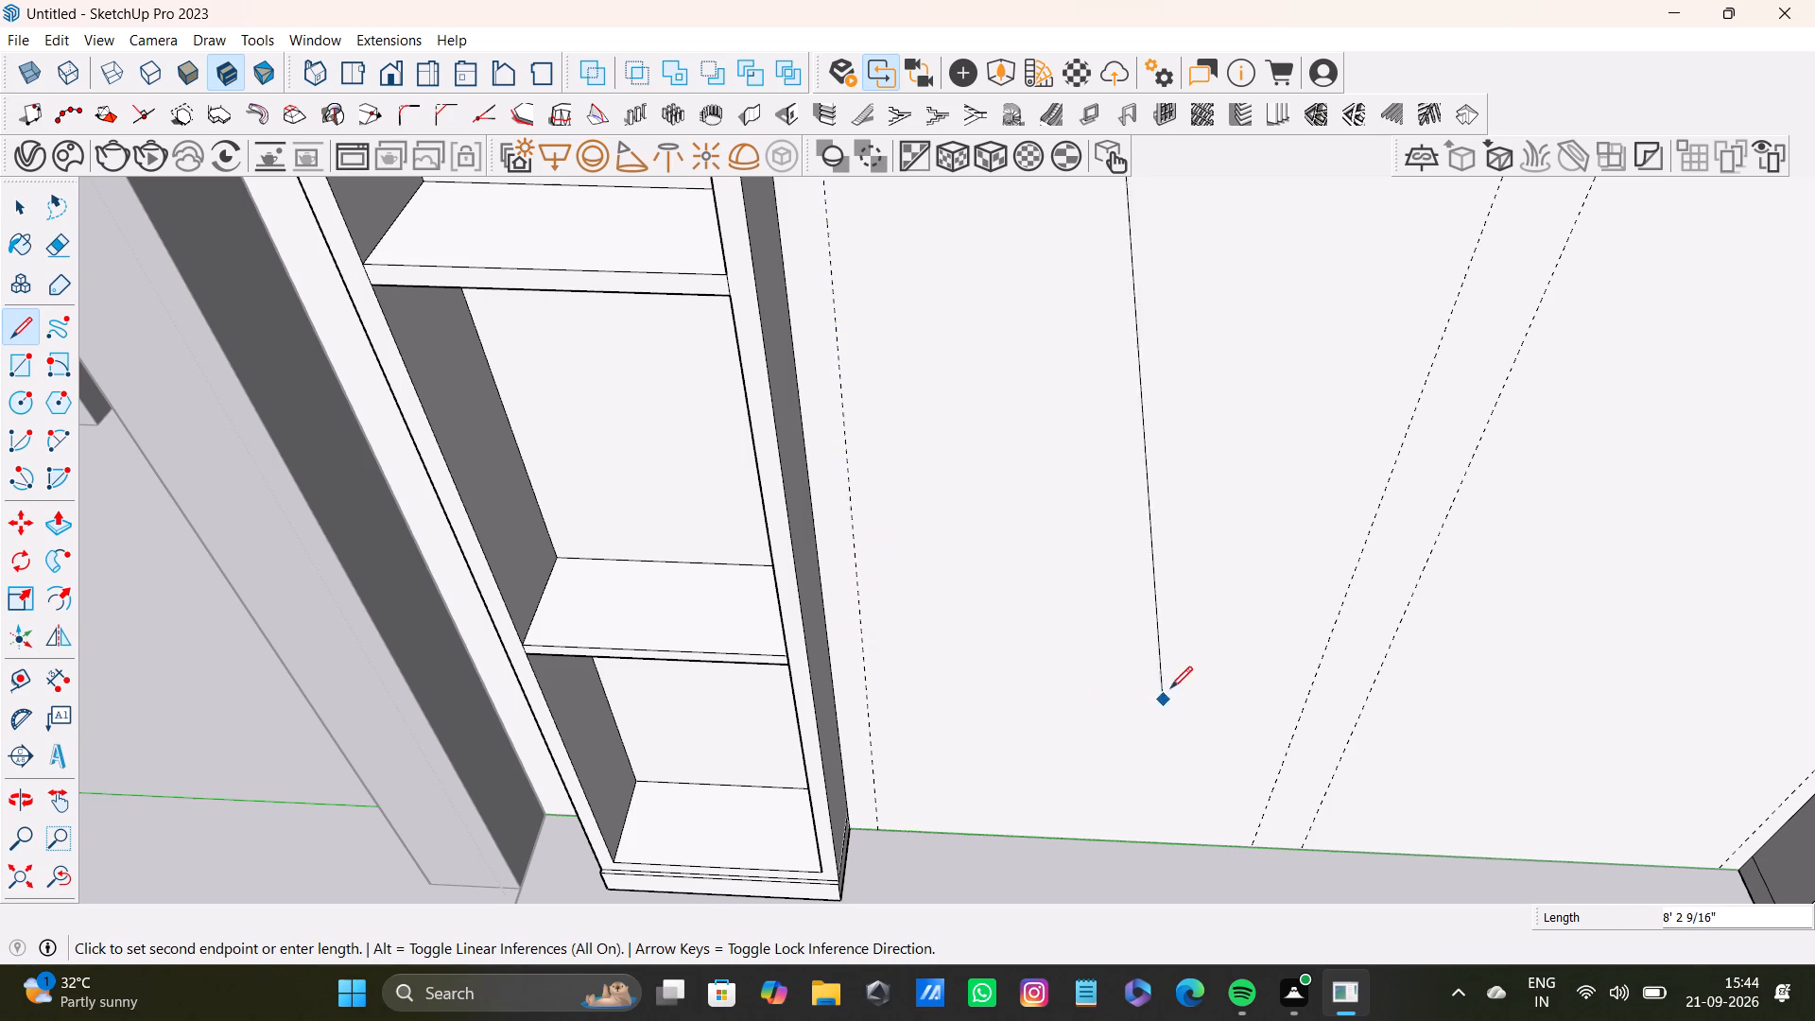
middle_click_drag(1170, 688, 1010, 728)
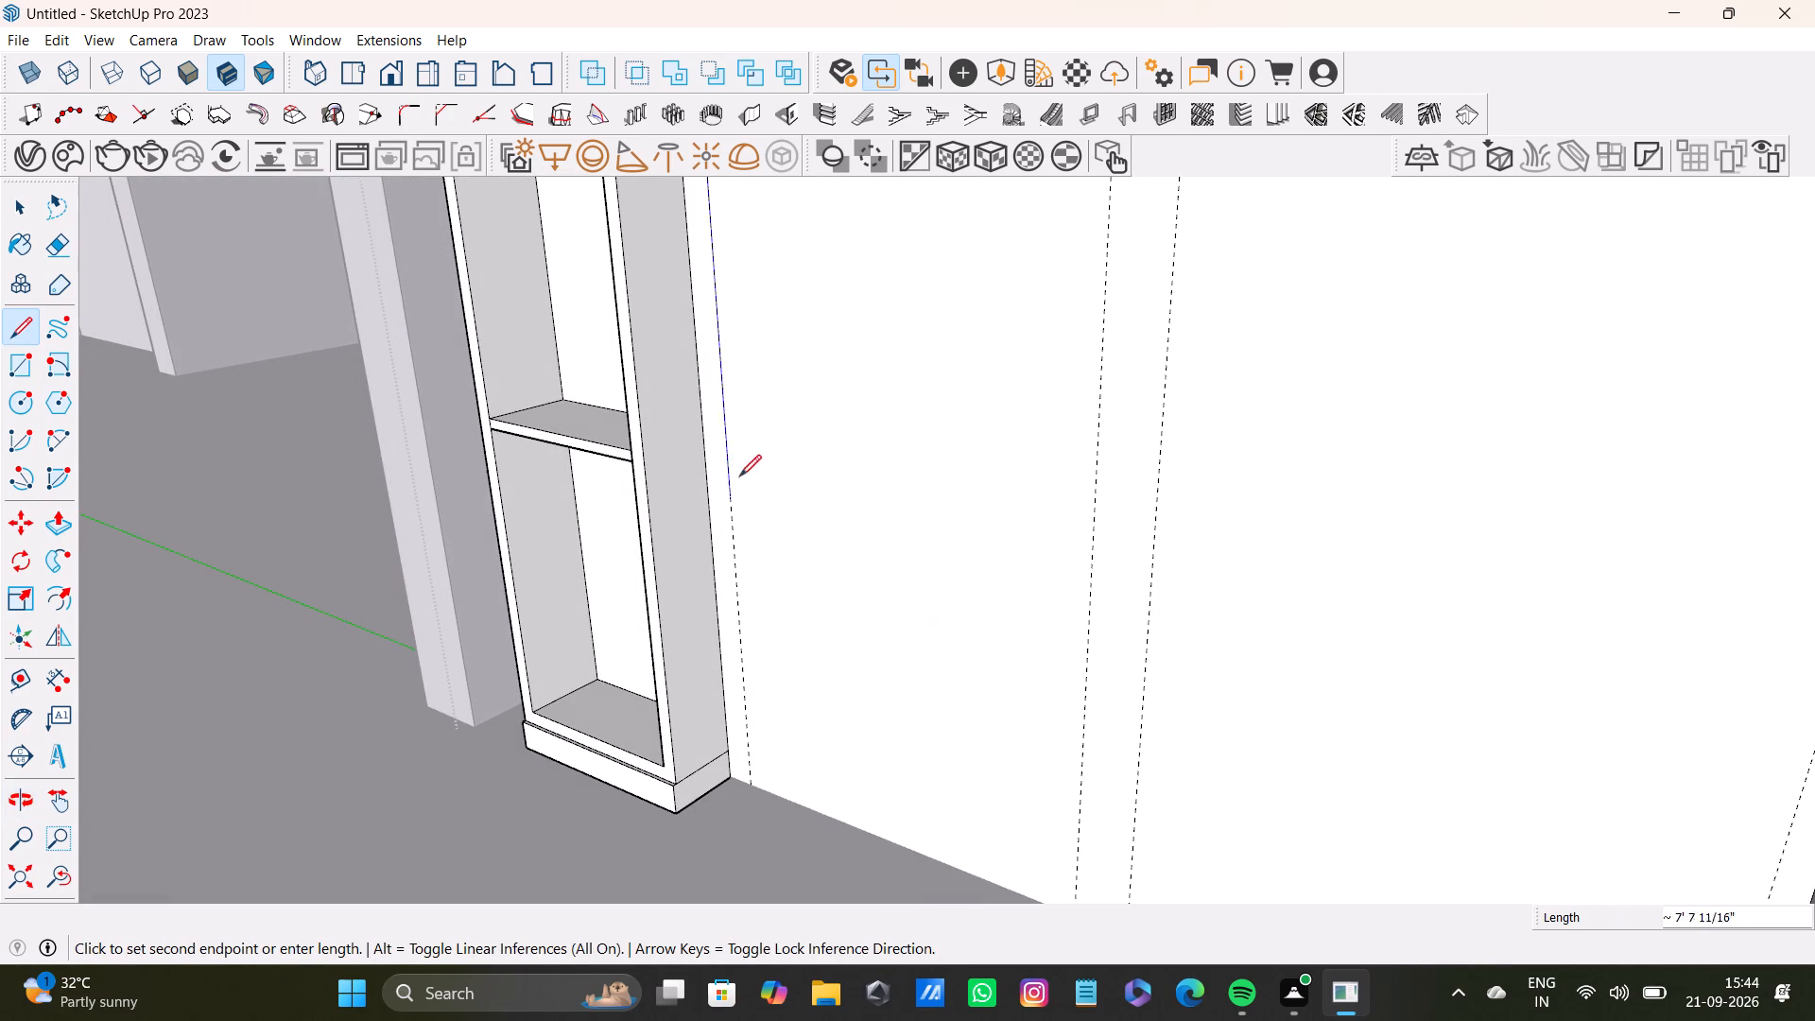
left_click(724, 494)
Draw the panel outline's horizontal bottom edge about 4' 8" long to the opposite guide, and close the outline up to the top line.
scroll(1174, 619, "down", 3)
middle_click_drag(1322, 614, 1212, 593, "shift")
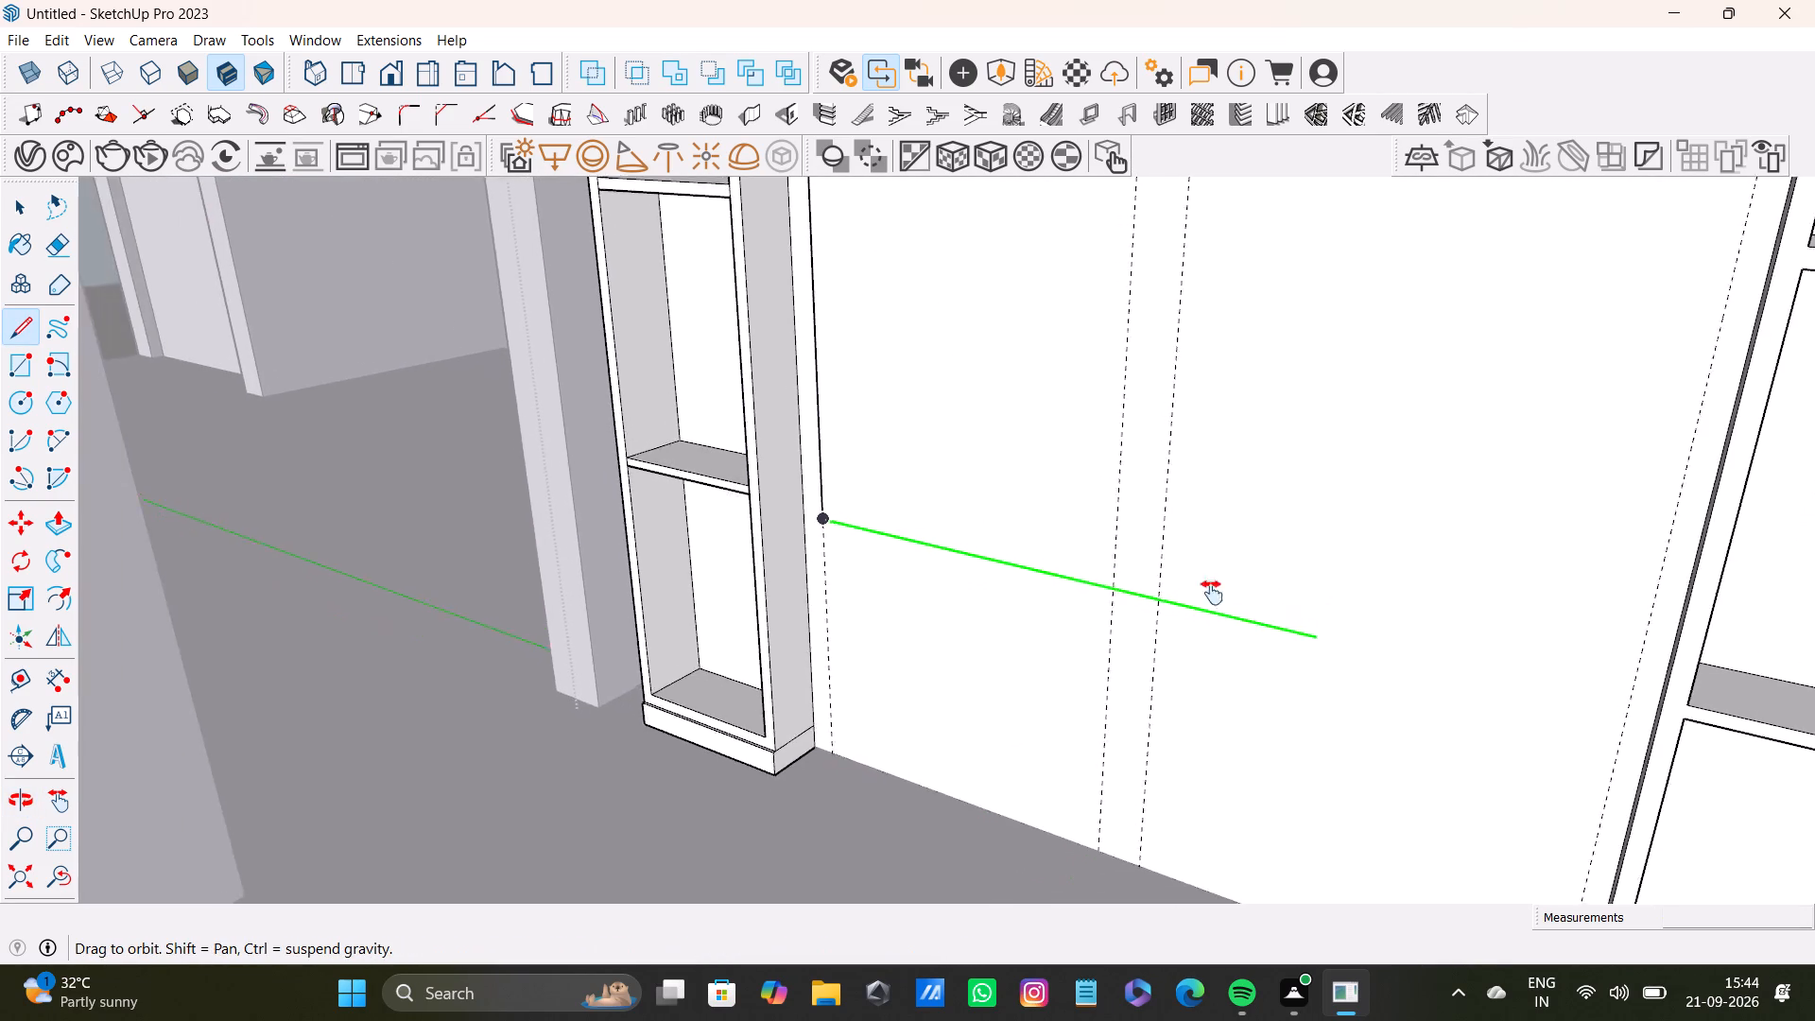
middle_click_drag(1212, 593, 1205, 664, "shift")
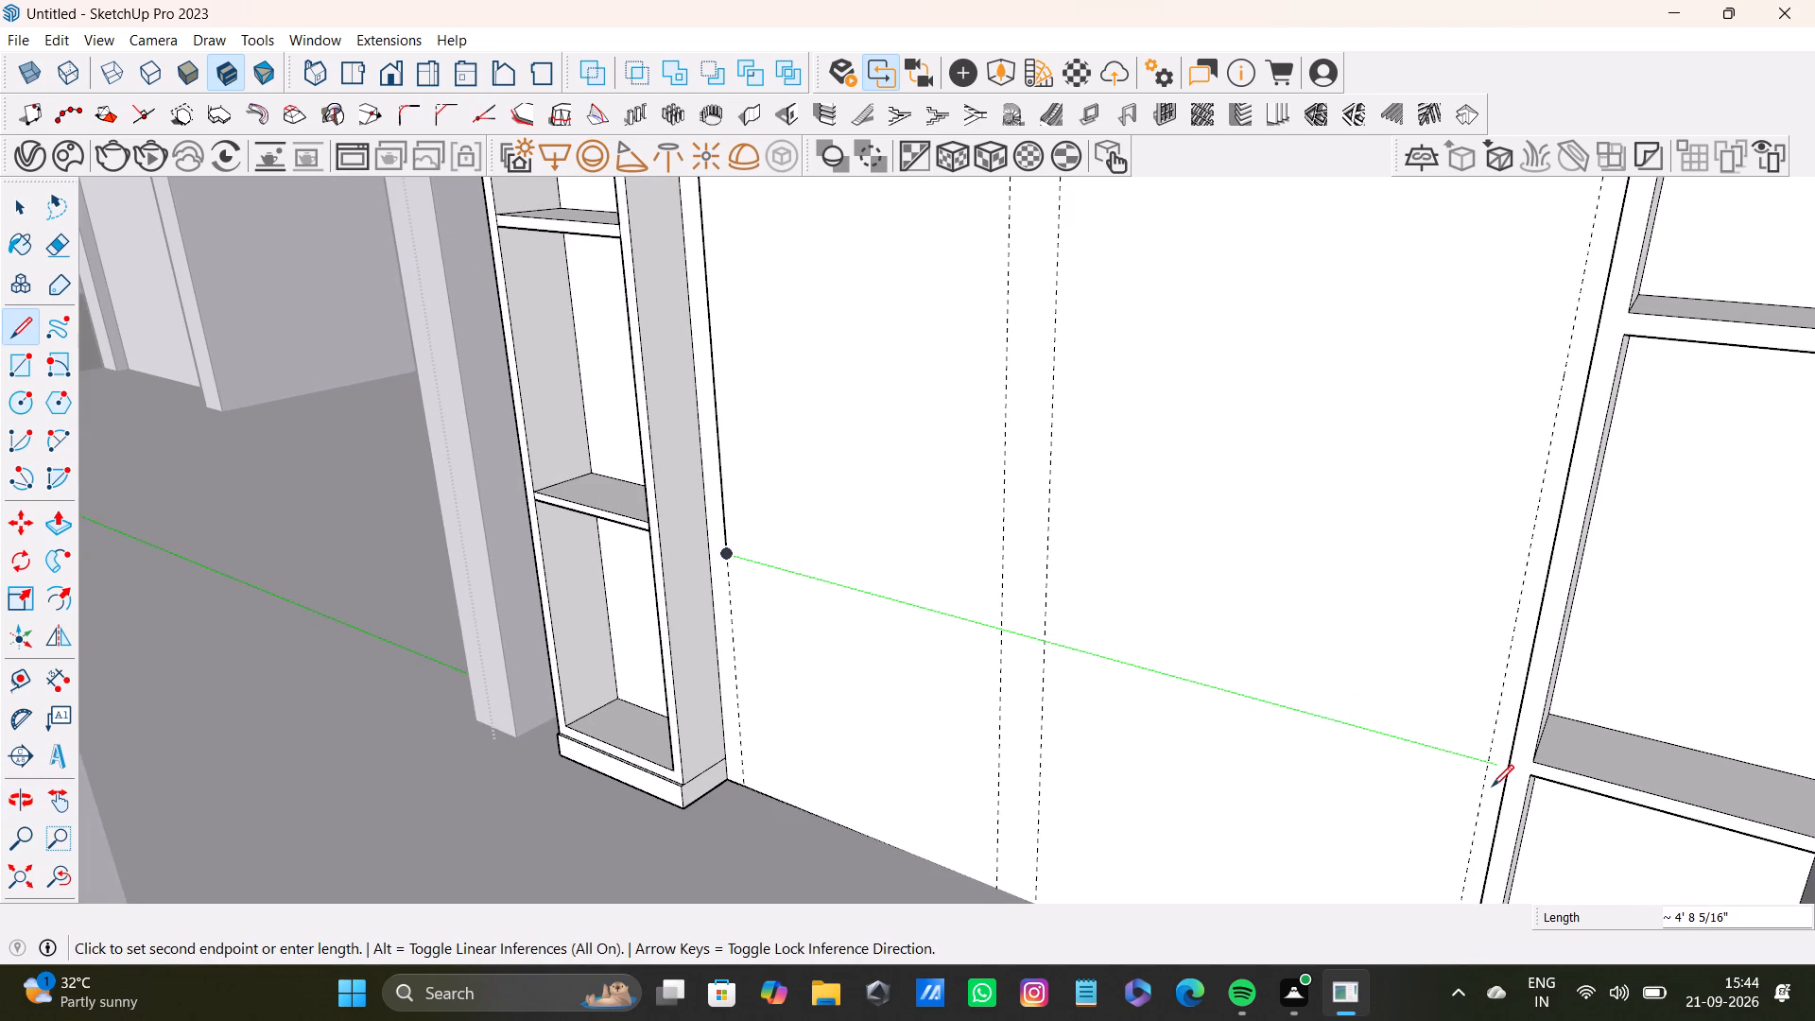
left_click(1486, 771)
scroll(1487, 727, "down", 3)
middle_click_drag(1494, 505, 1461, 824, "shift")
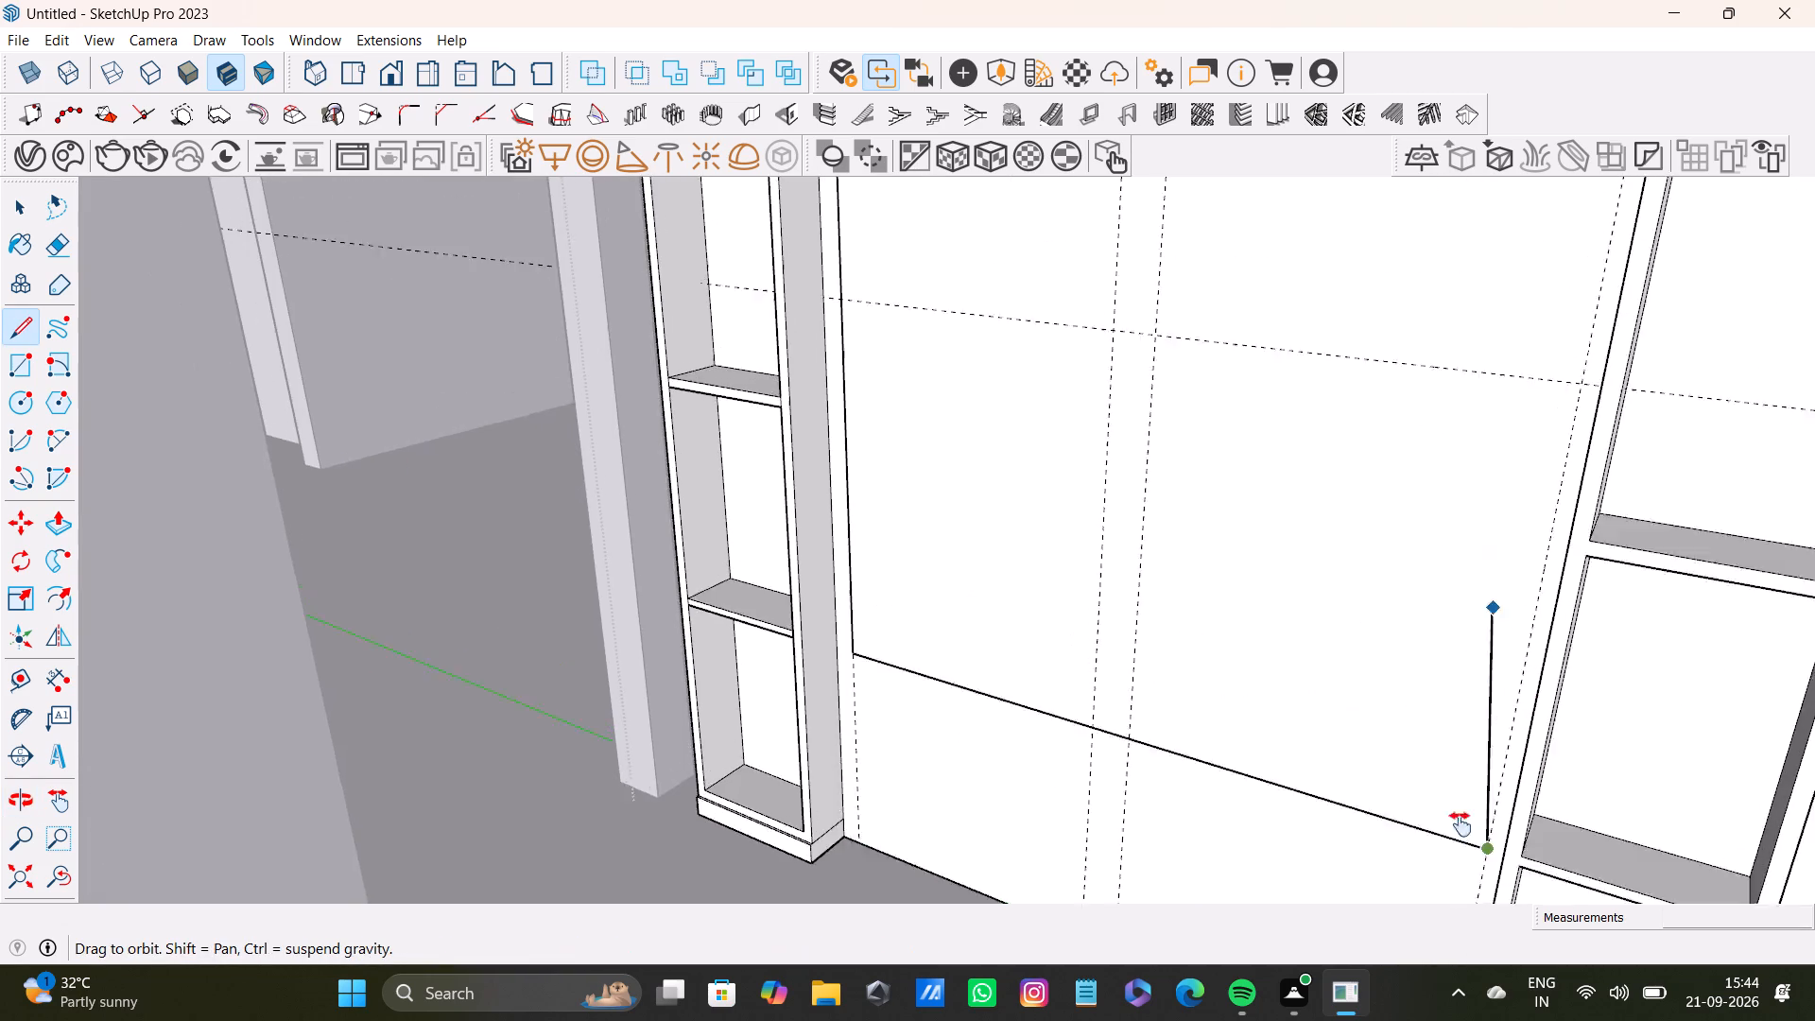
middle_click_drag(1461, 824, 1523, 943, "shift")
scroll(1536, 558, "down", 4)
middle_click_drag(1535, 558, 1677, 906)
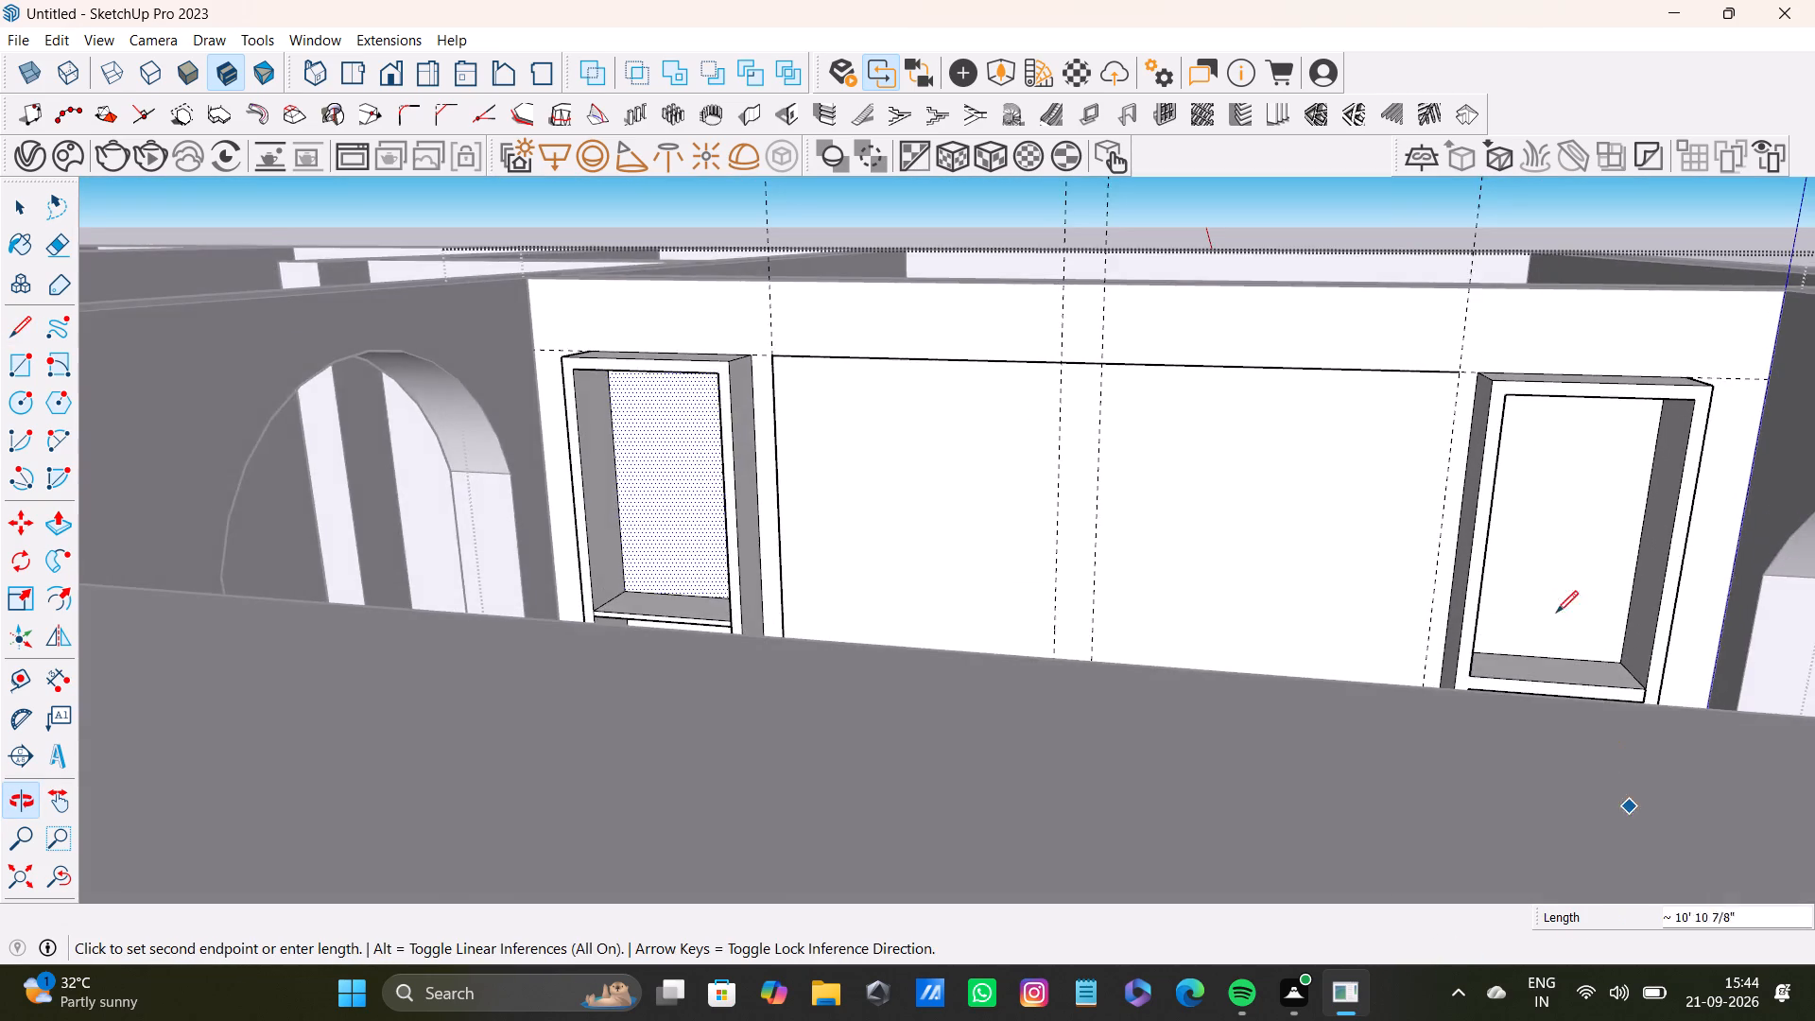
scroll(1510, 491, "up", 1)
left_click(1449, 361)
scroll(1262, 452, "down", 3)
middle_click_drag(1248, 483, 1427, 631)
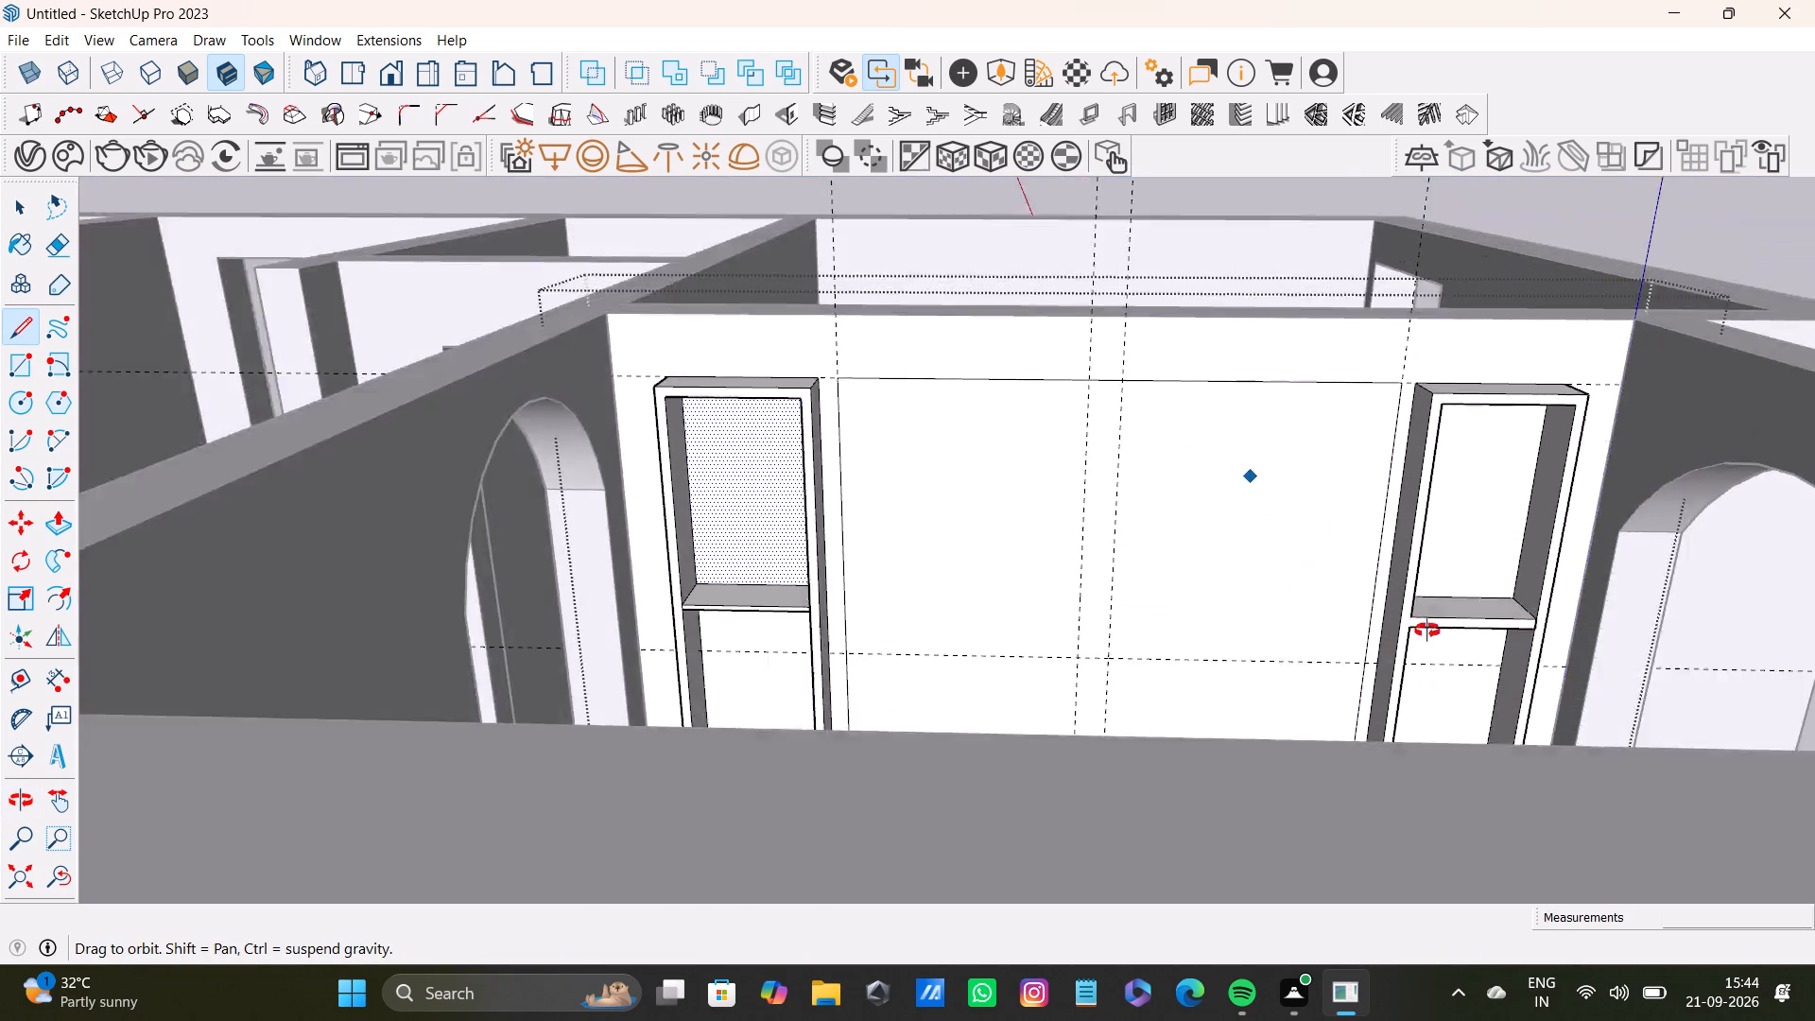
middle_click_drag(1427, 631, 1311, 695)
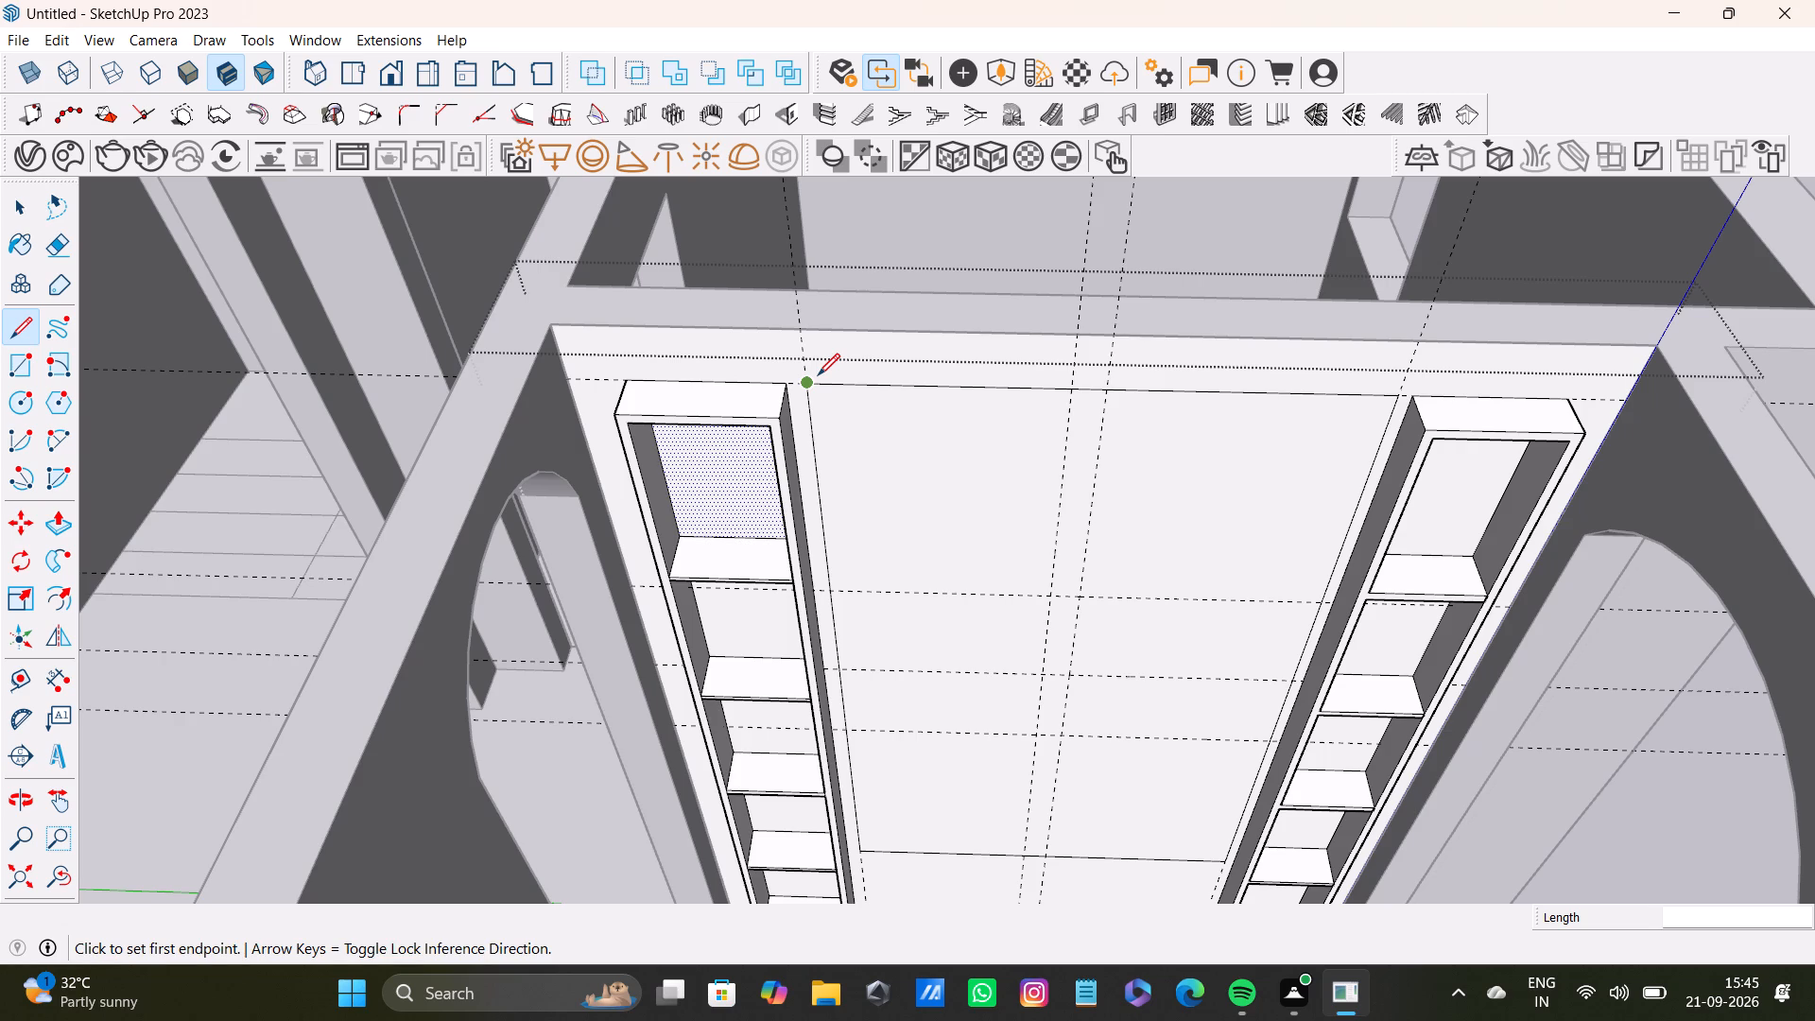
Place a horizontal guide about 1' 7 9/16" above the floor line, on the wall between the shelf units.
scroll(1022, 630, "down", 5)
scroll(939, 811, "down", 4)
middle_click_drag(1036, 793, 1002, 722, "shift")
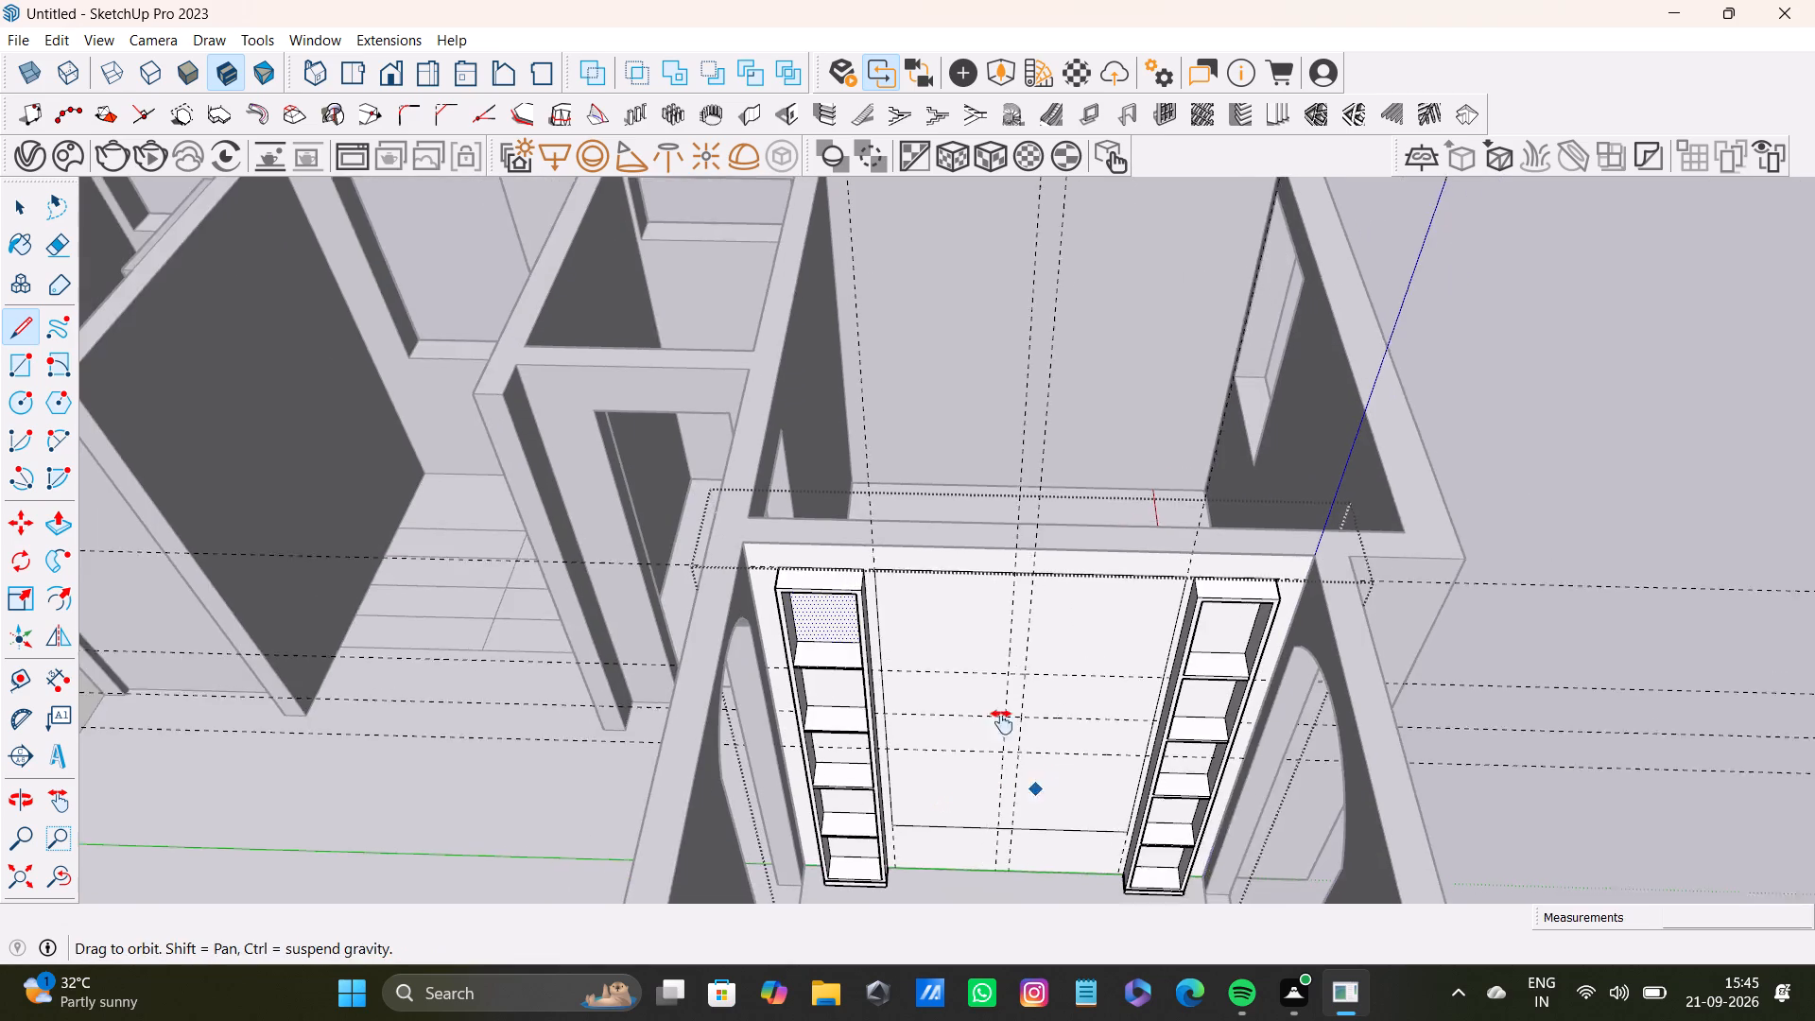
middle_click_drag(1002, 722, 966, 689, "shift")
scroll(972, 700, "up", 7)
middle_click_drag(1068, 770, 1018, 783)
scroll(718, 757, "up", 2)
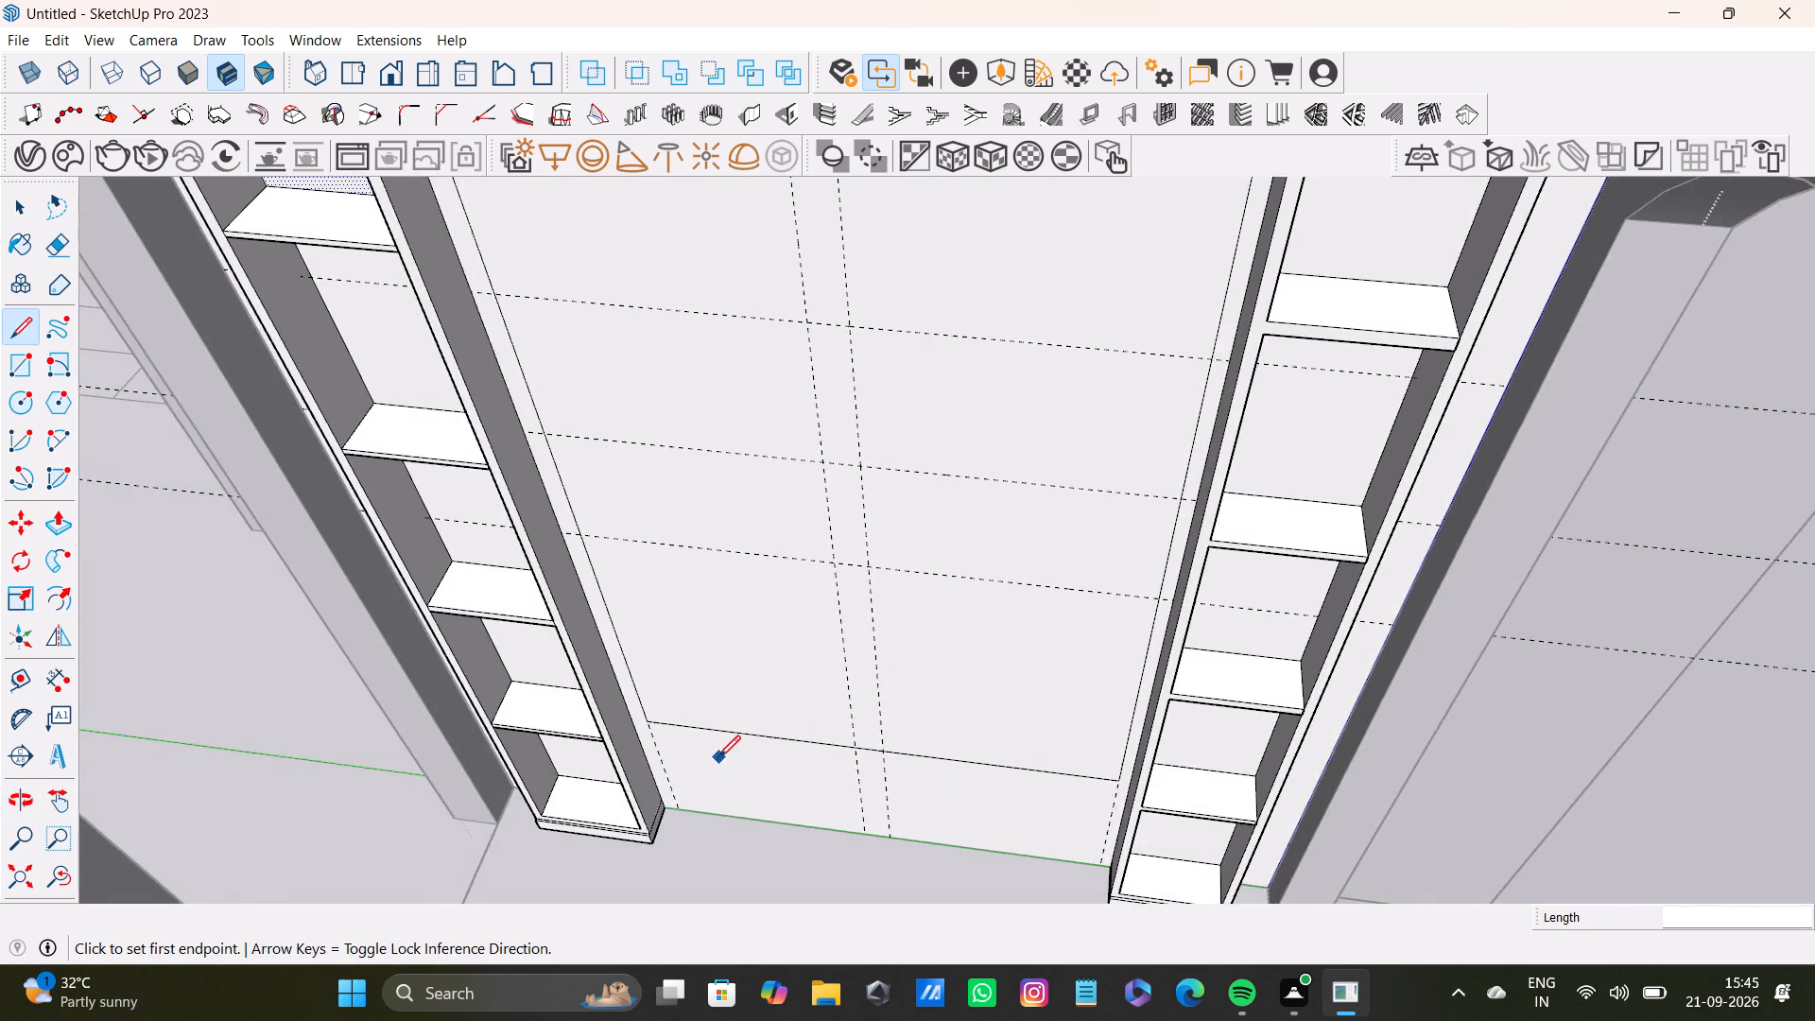
middle_click_drag(752, 753, 768, 657)
scroll(778, 740, "up", 6)
left_click_drag(802, 791, 798, 778)
key("space")
key("t")
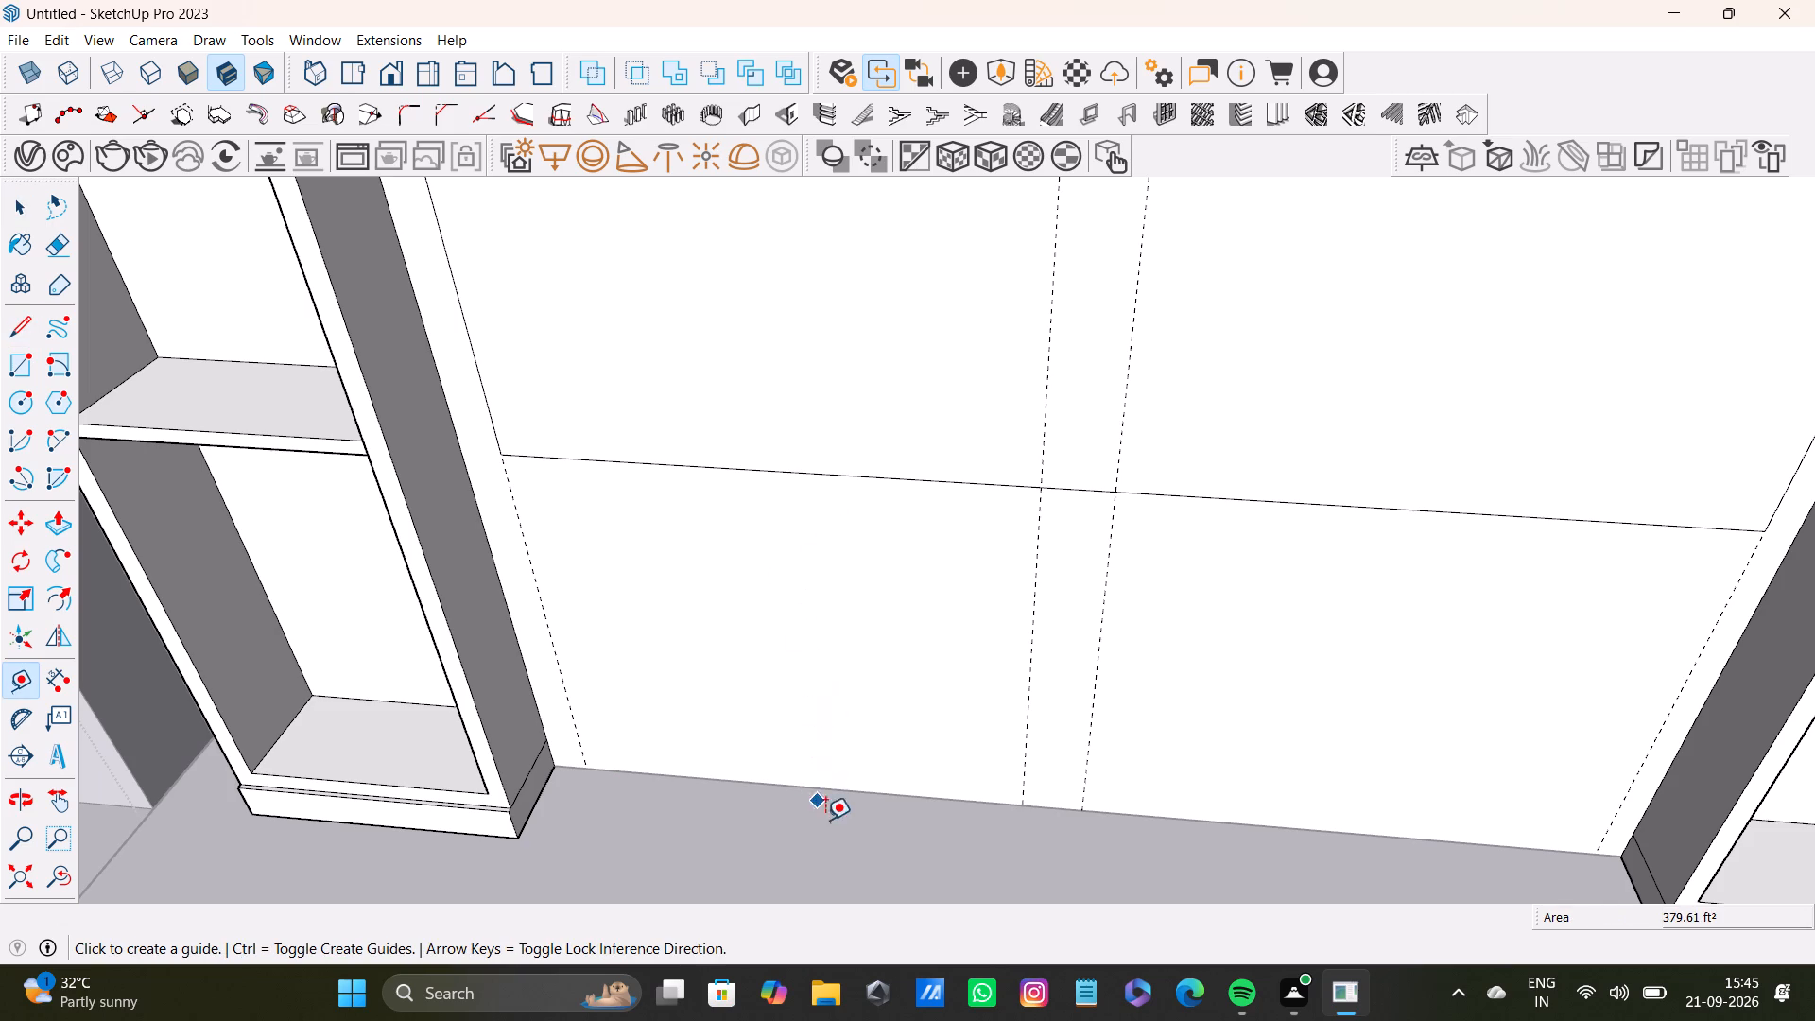
left_click(869, 787)
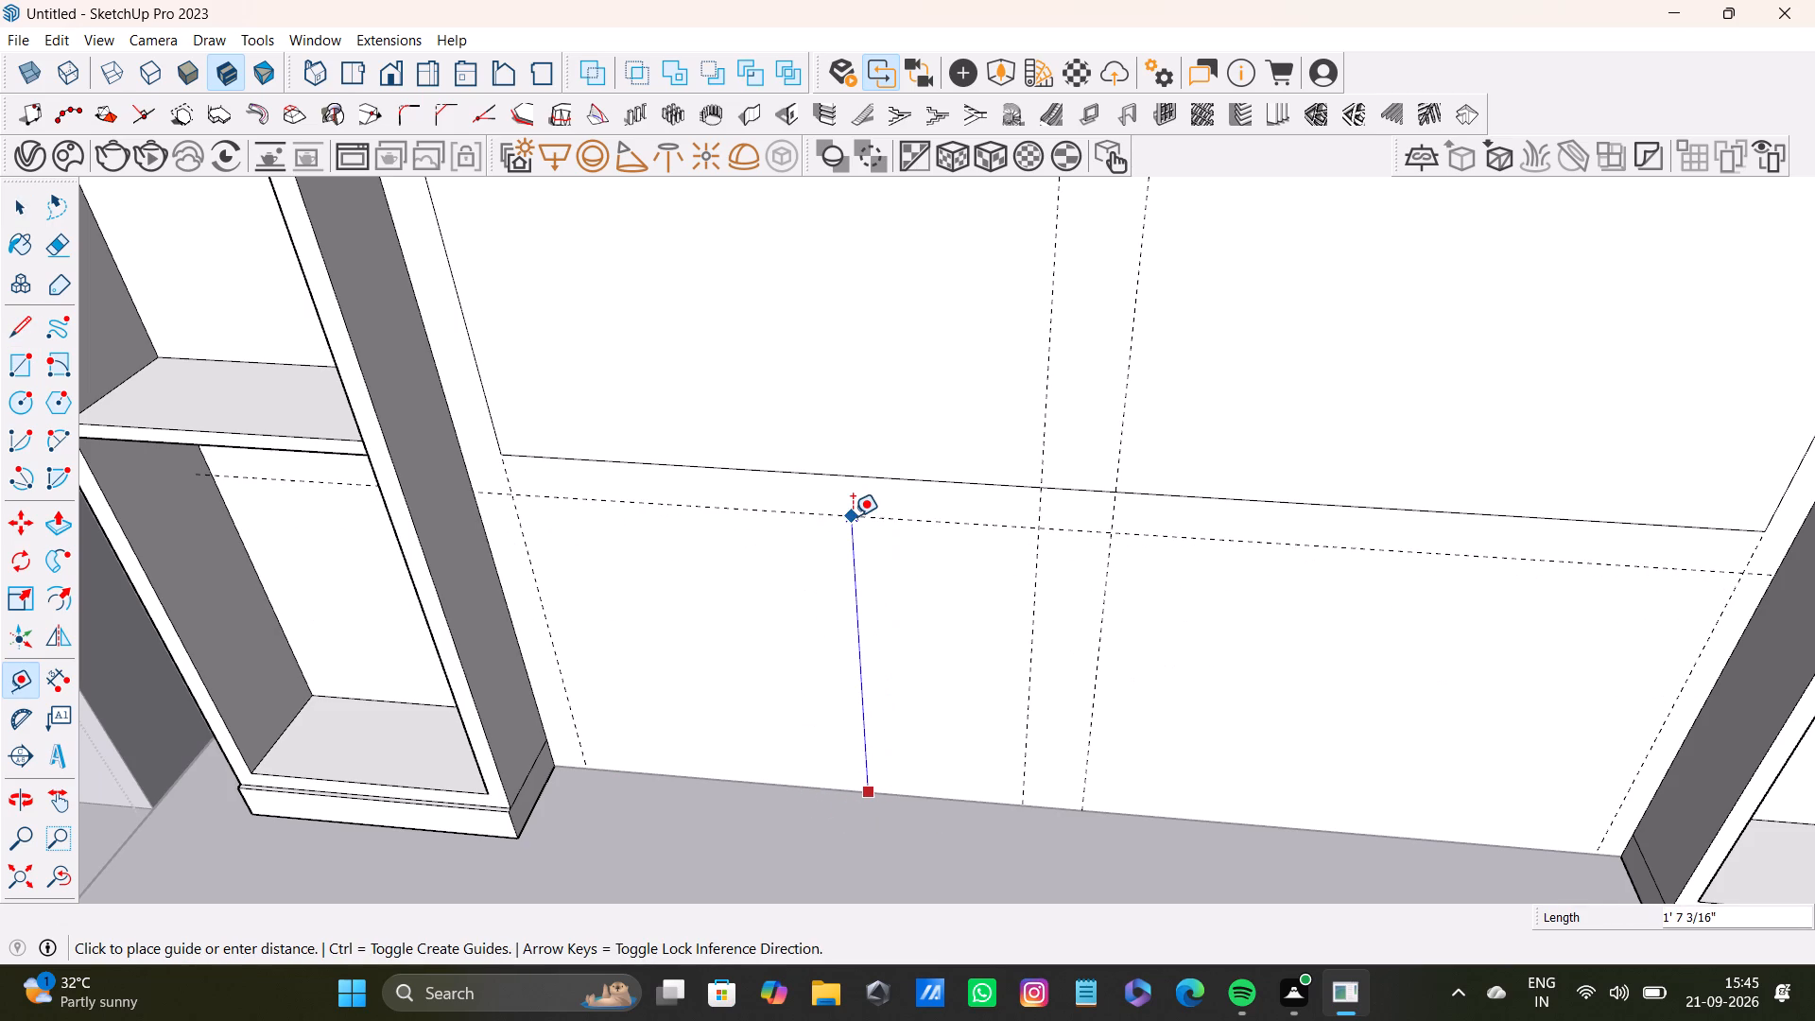
left_click(859, 510)
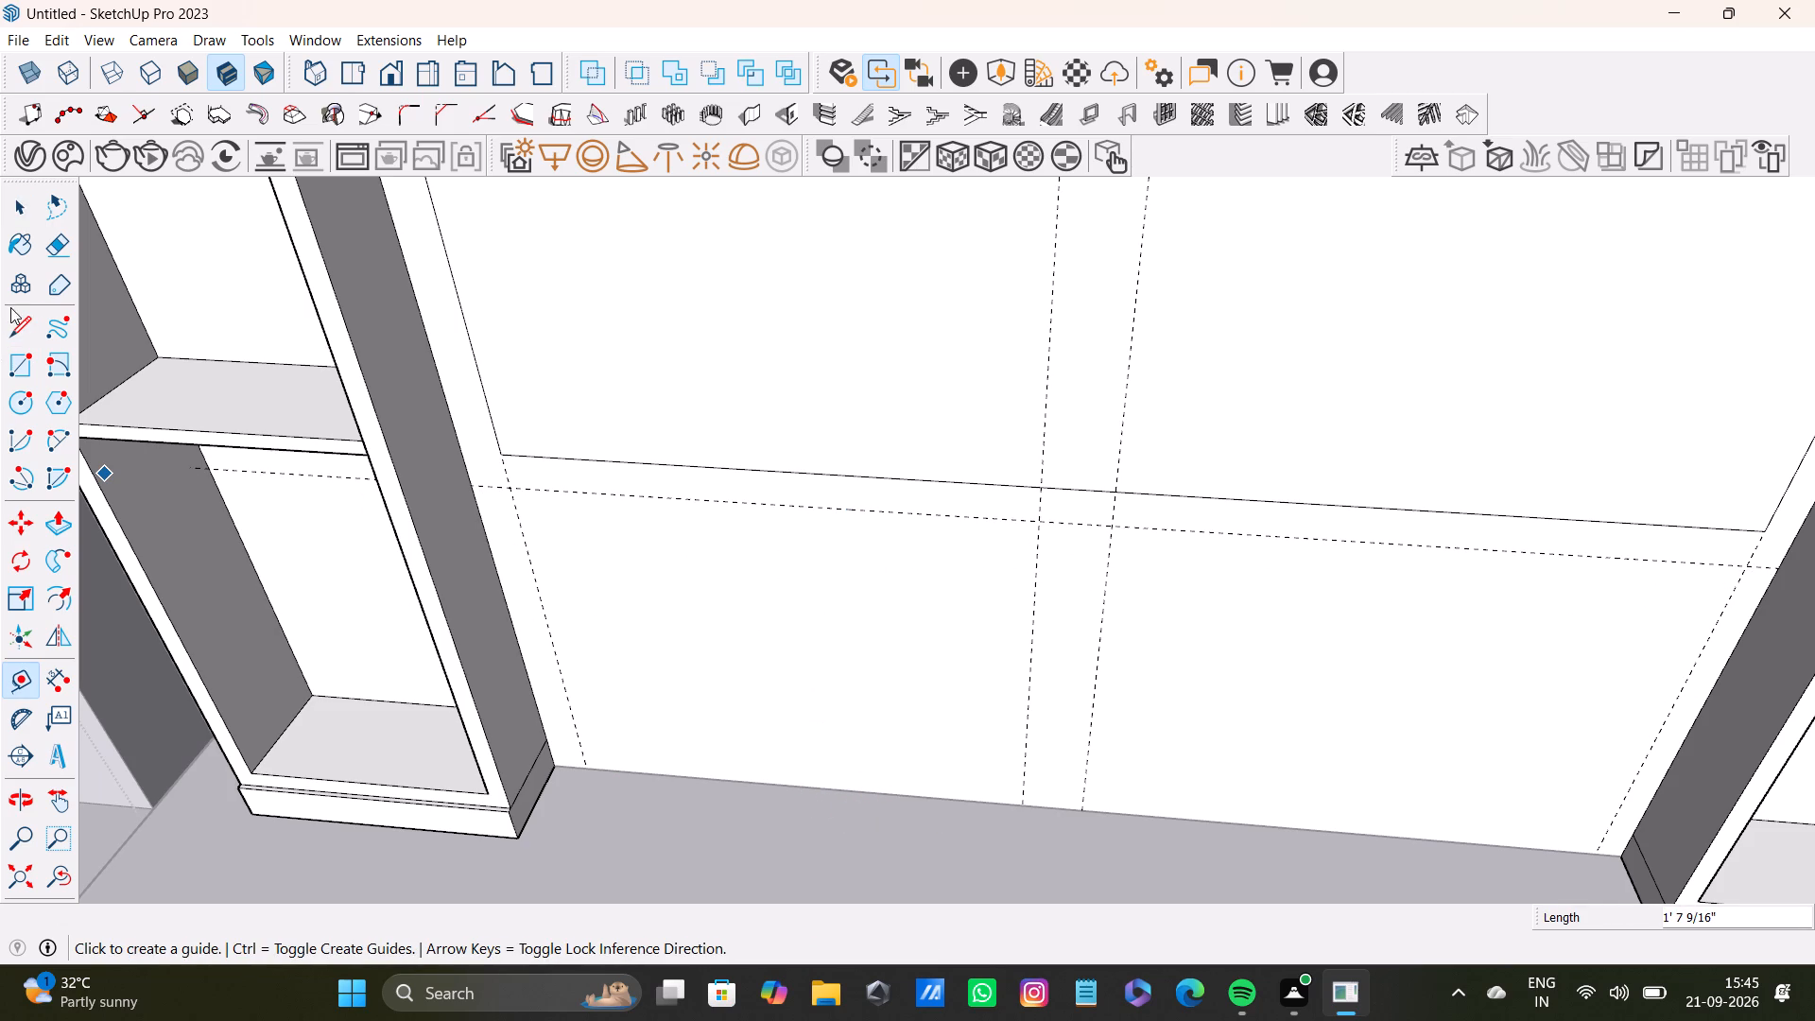
Draw a rectangle 4' 7 7/8" by 1' 7 9/16" on the wall between the shelf units, from the low horizontal guide down to the floor.
left_click(17, 369)
left_click(514, 493)
scroll(1039, 823, "down", 2)
middle_click_drag(1110, 803, 909, 744, "shift")
left_click(1298, 784)
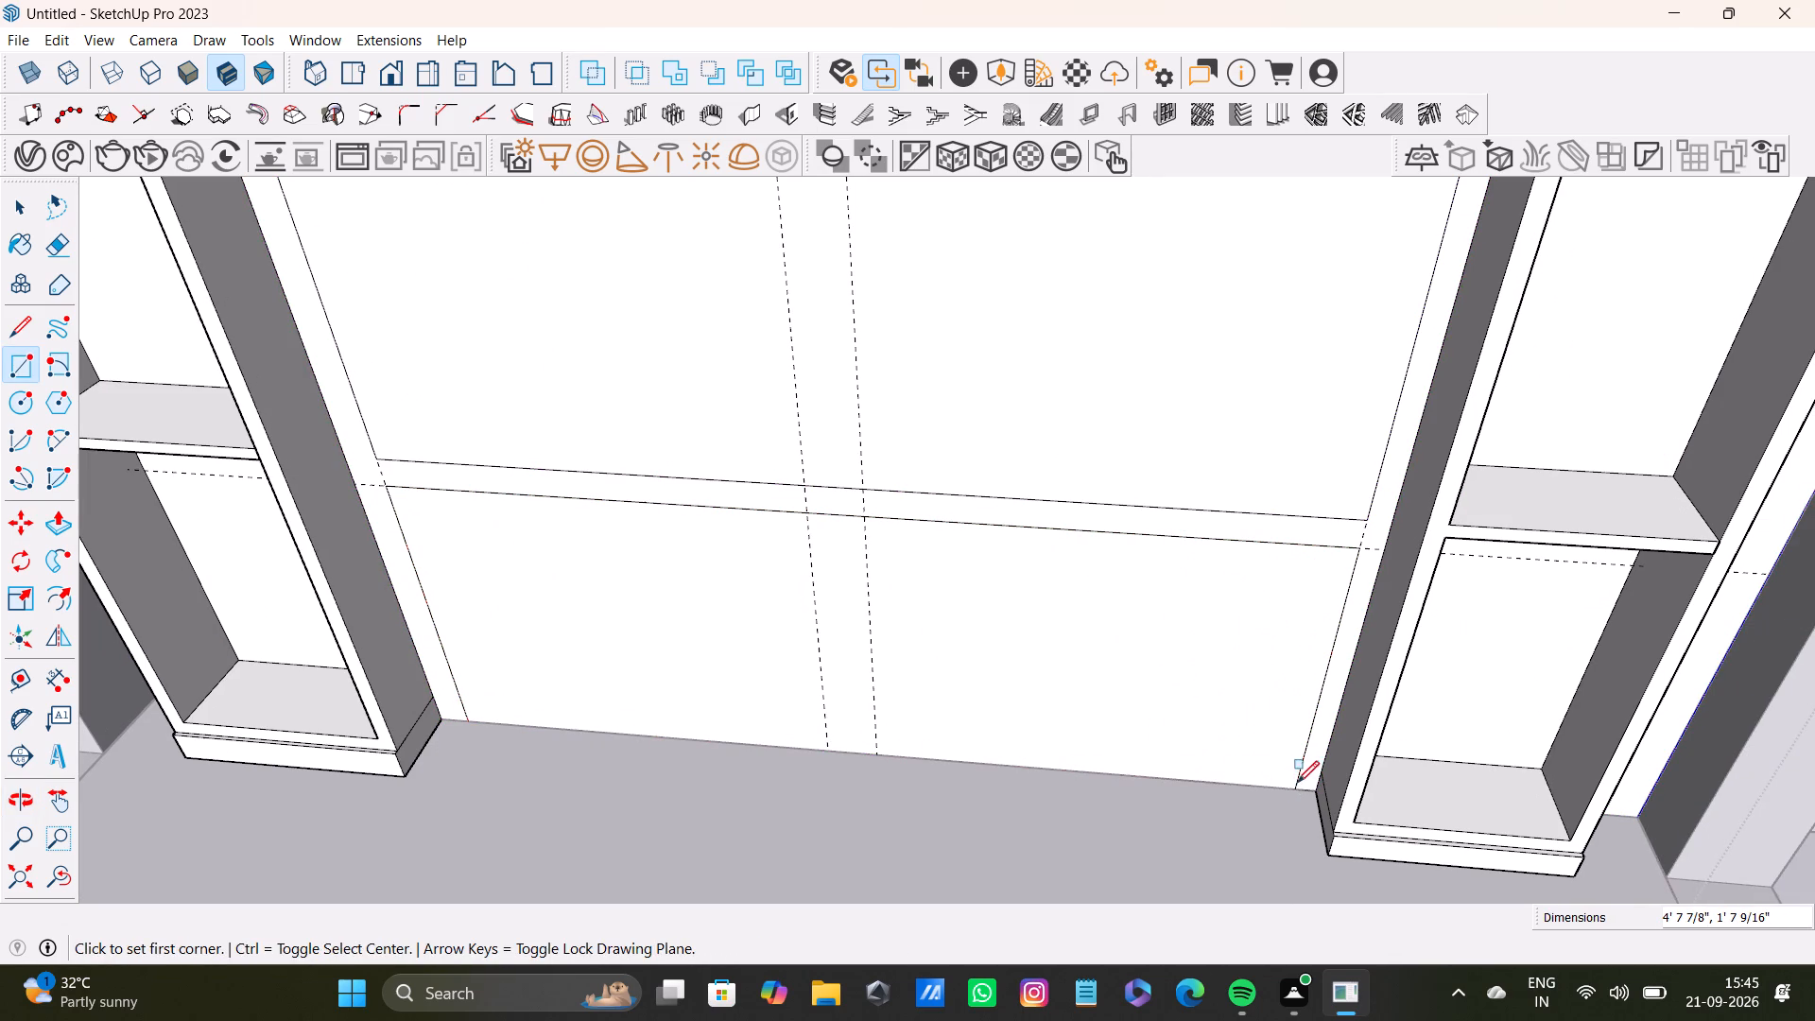
Pull the low rectangle out from the wall about 1 13/16", and a further 4 13/16", to form a base box.
key("space")
left_click(1080, 673)
key("p")
left_click_drag(1080, 673, 1188, 708)
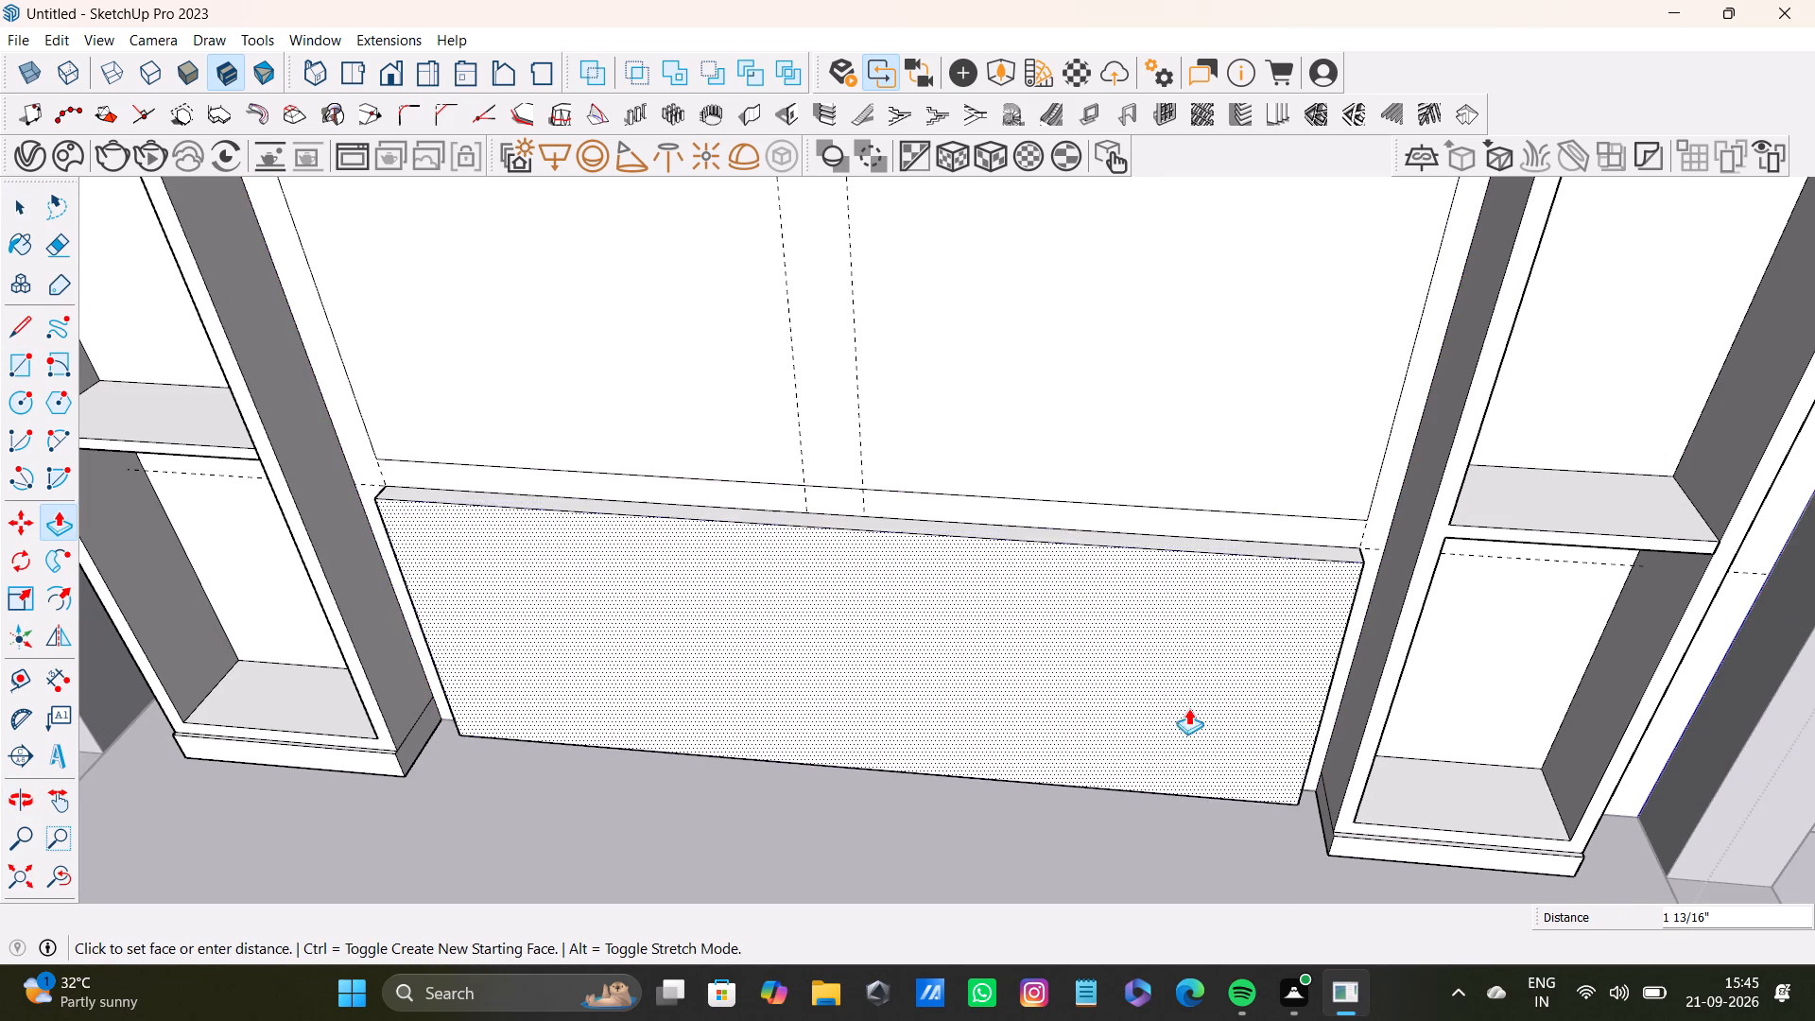
left_click_drag(1188, 708, 1379, 712)
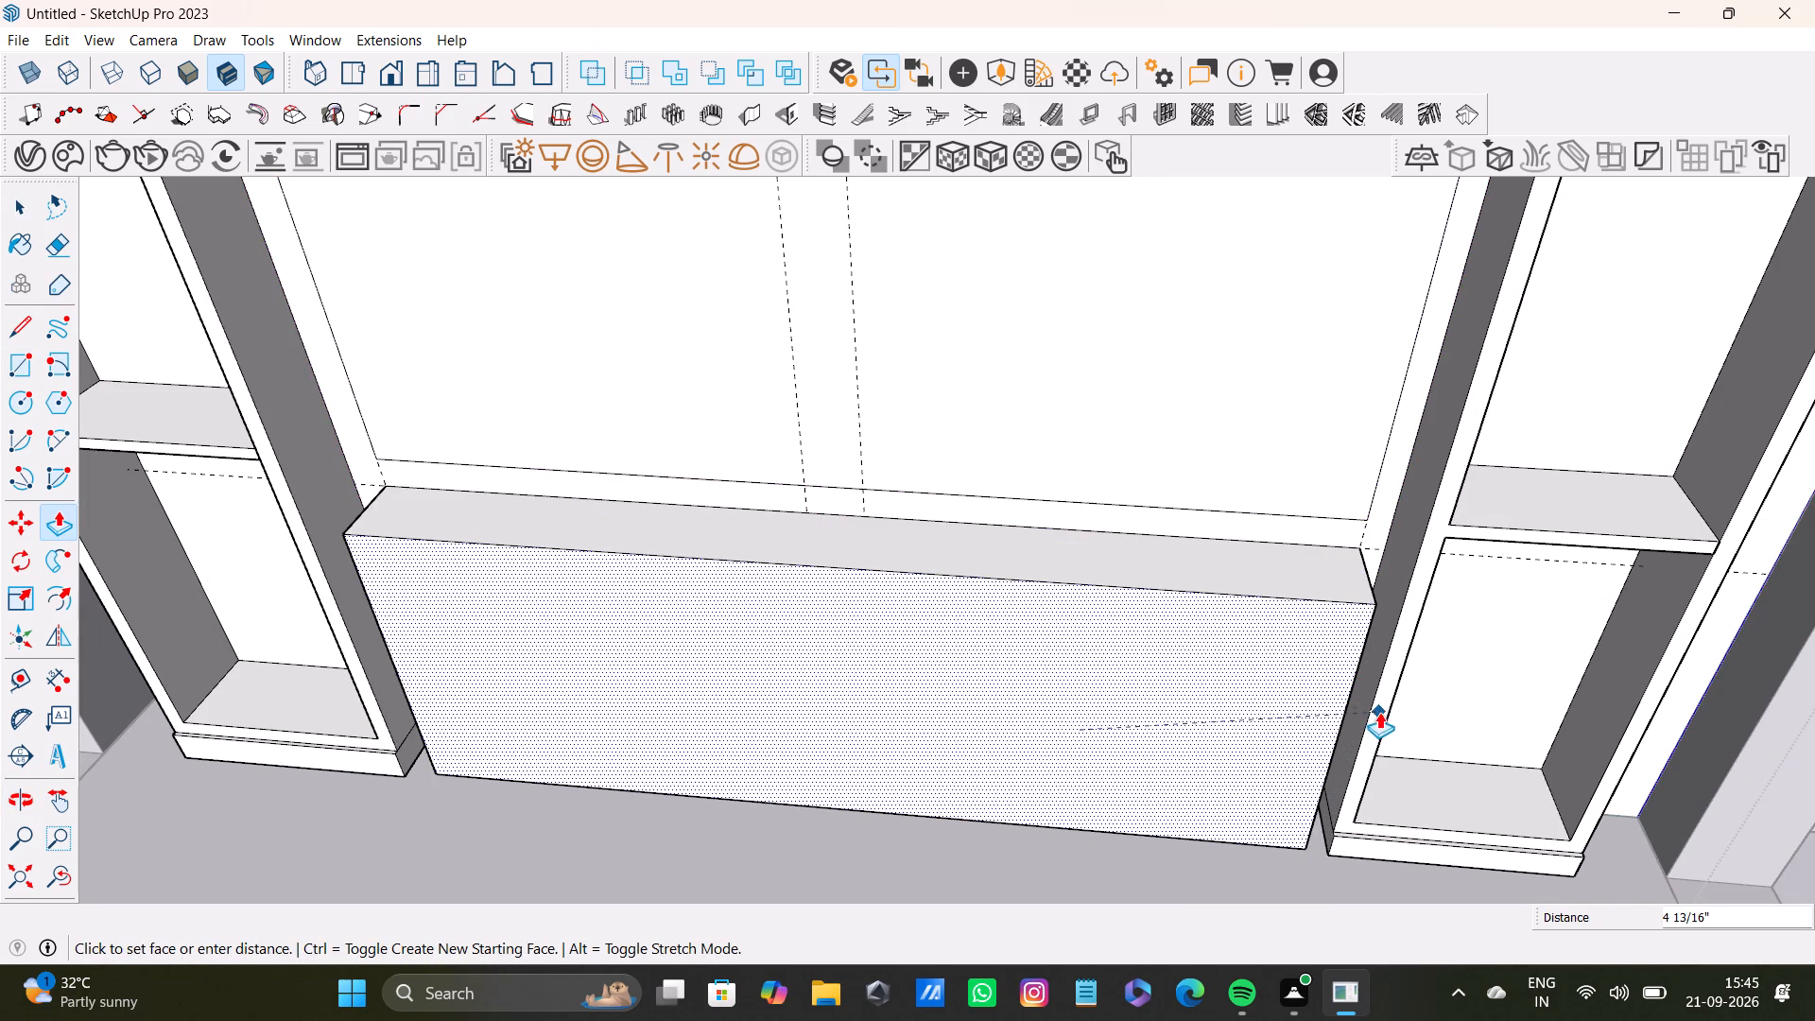
left_click_drag(1379, 712, 1379, 715)
Delete the three old horizontal guides crossing the wall panel above the base box.
key("space")
scroll(1147, 673, "down", 4)
middle_click_drag(1161, 658, 1156, 965, "shift")
scroll(782, 766, "down", 4)
middle_click_drag(803, 735, 832, 914, "shift")
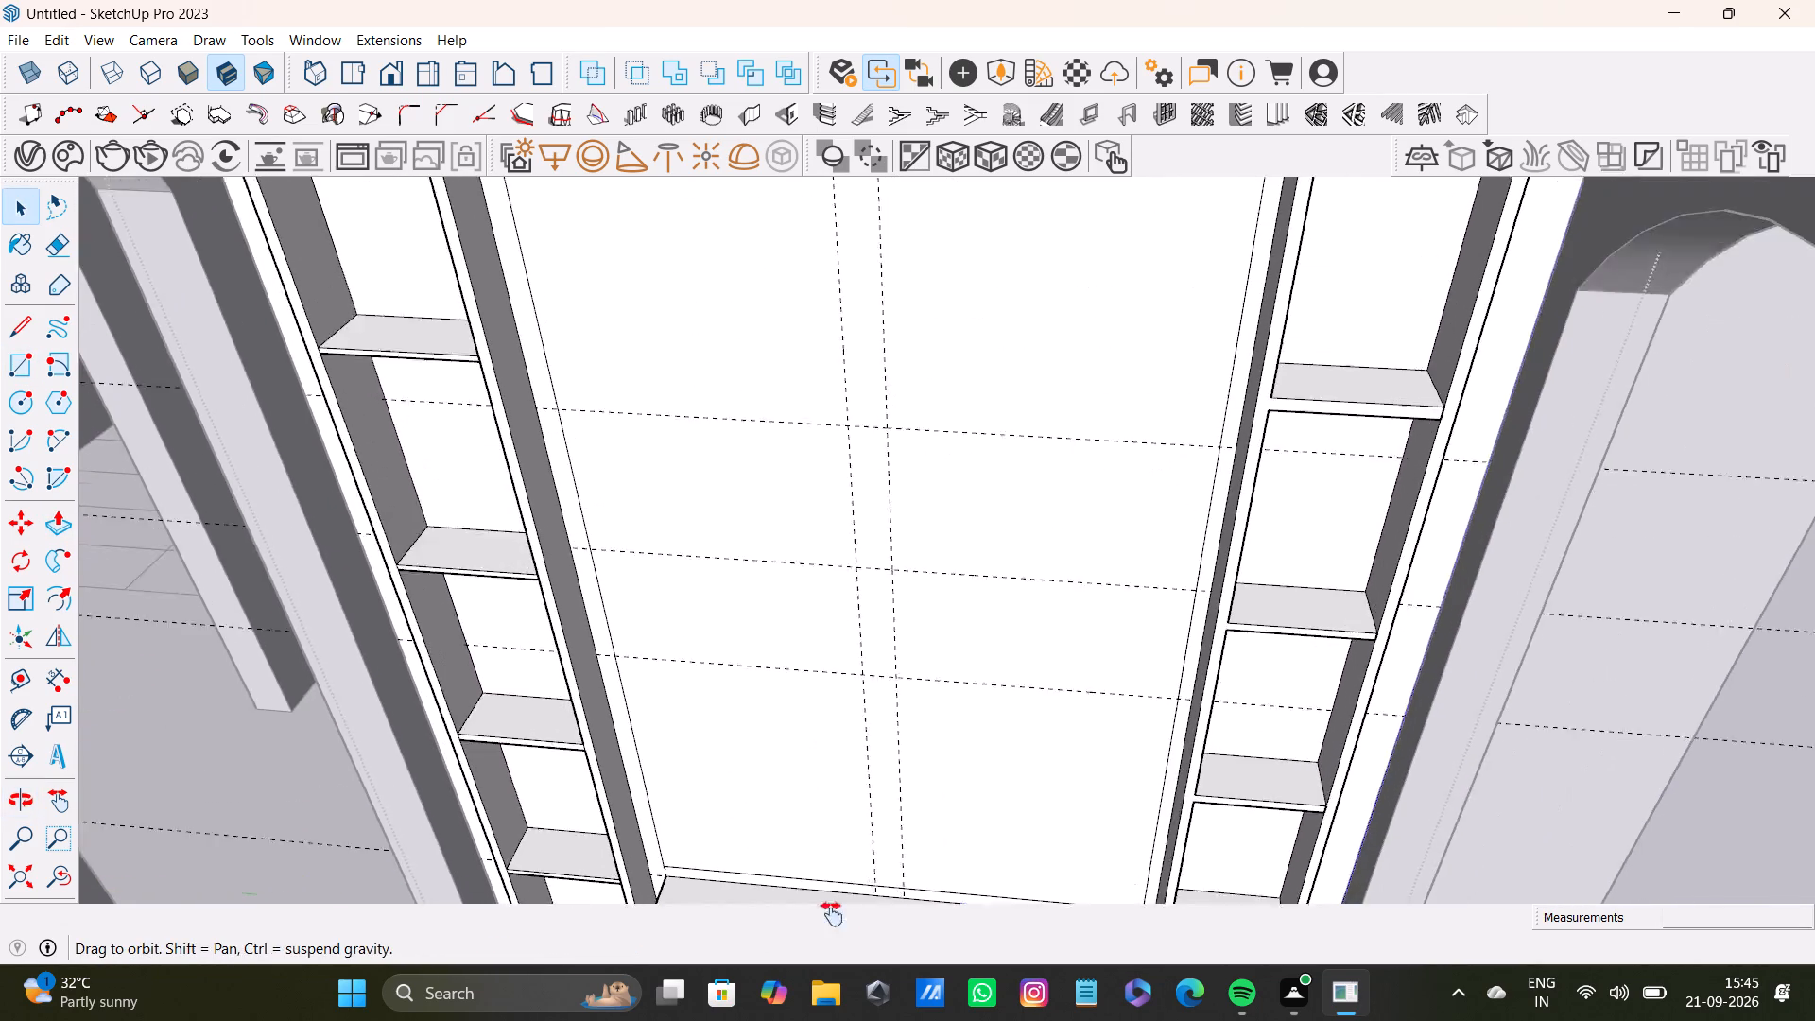
middle_click_drag(832, 914, 844, 929, "shift")
middle_click_drag(852, 882, 994, 1020)
scroll(944, 731, "down", 3)
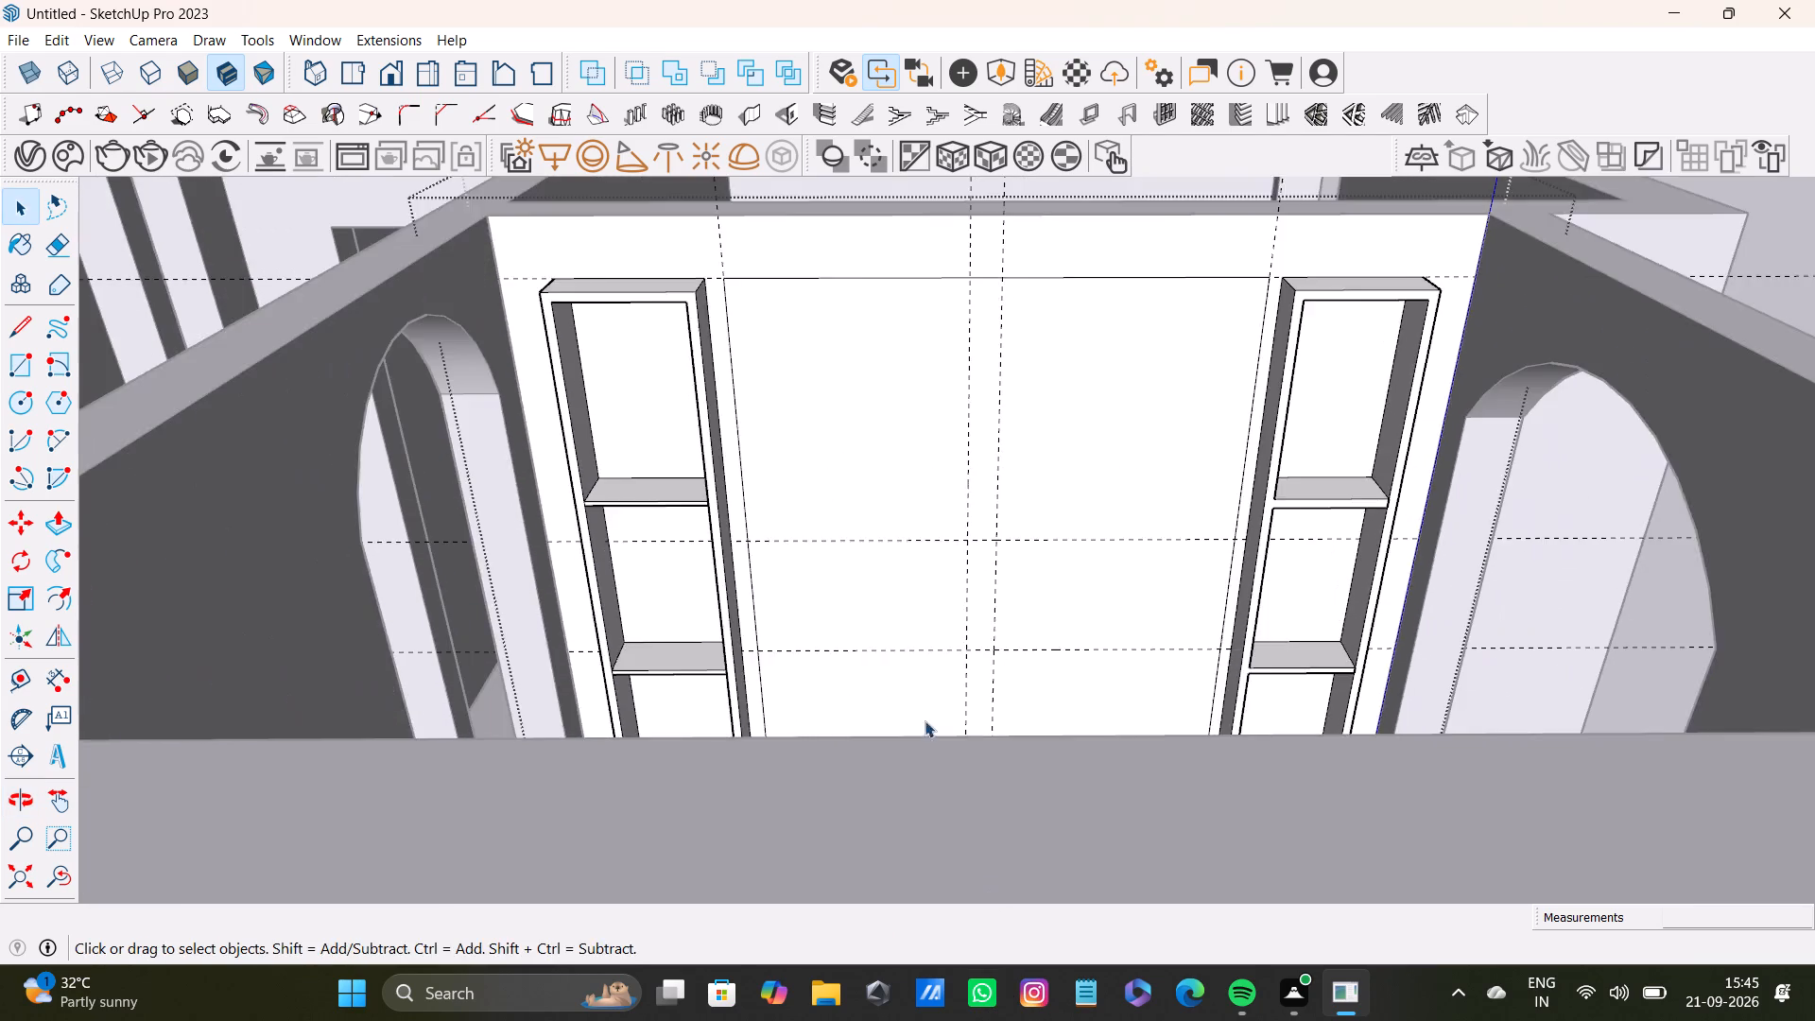
middle_click_drag(911, 701, 959, 766)
scroll(615, 630, "up", 2)
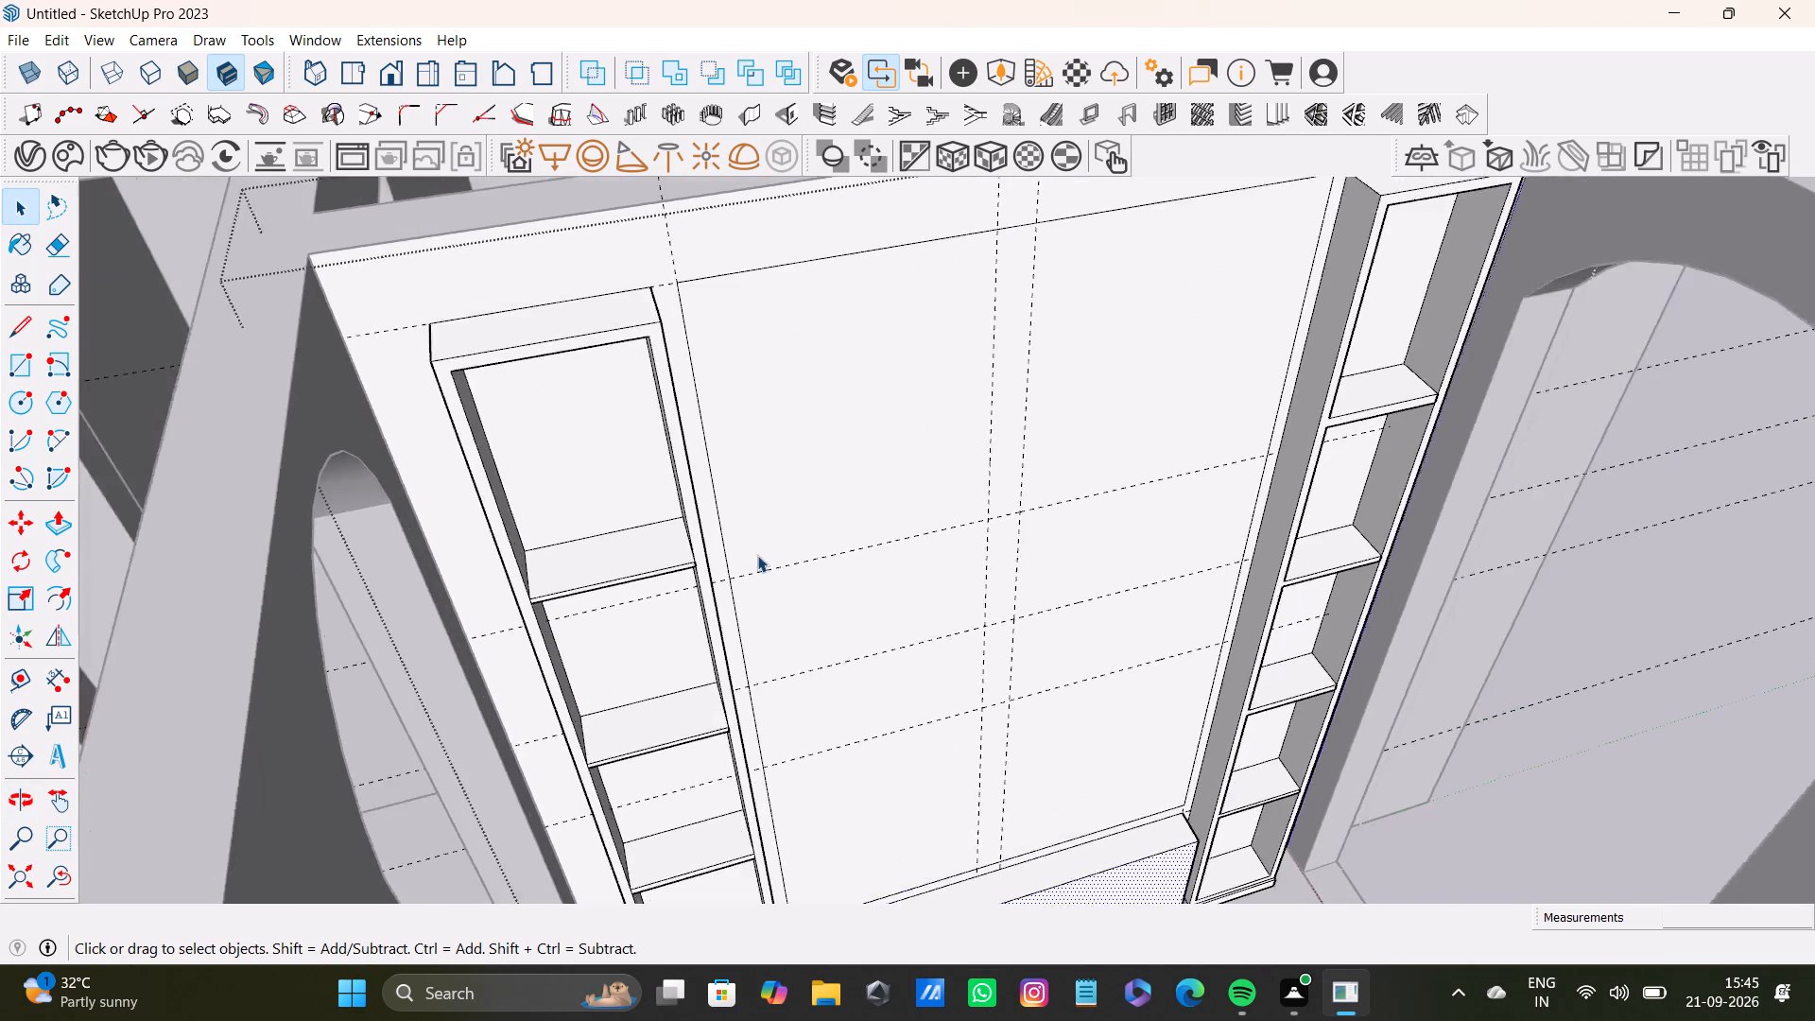
scroll(757, 555, "up", 7)
left_click(865, 558)
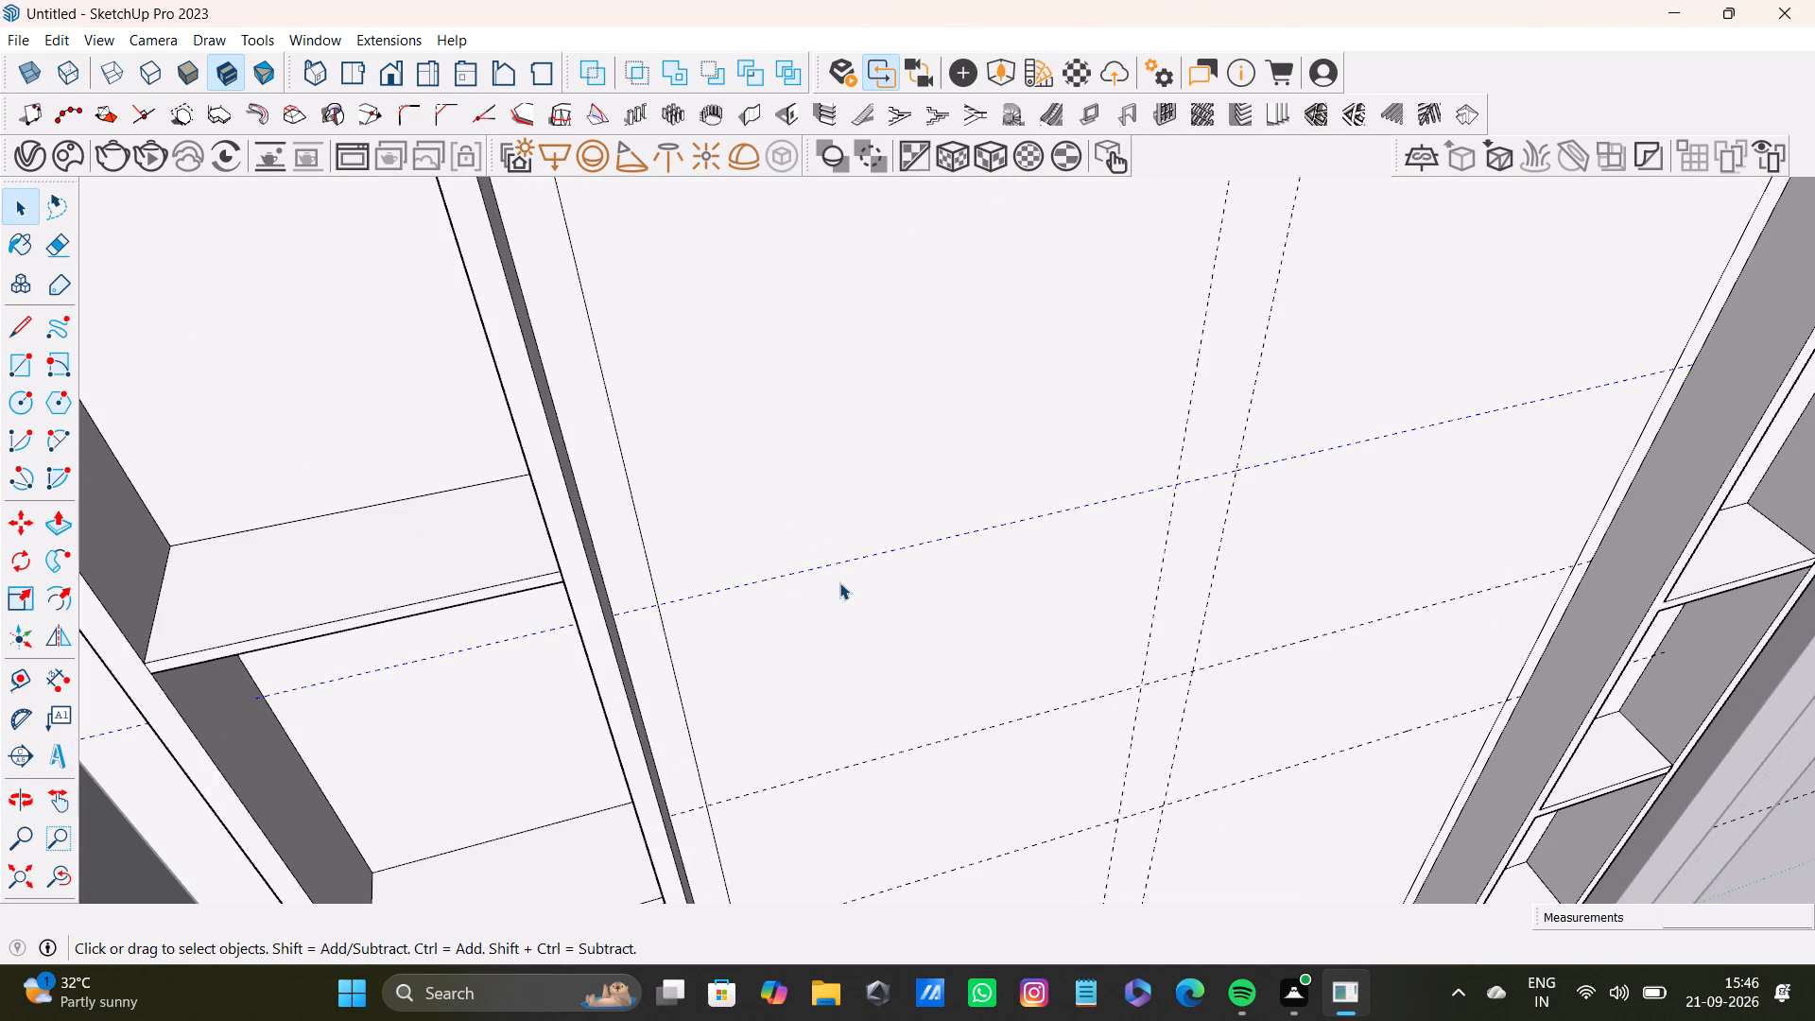
key("Delete")
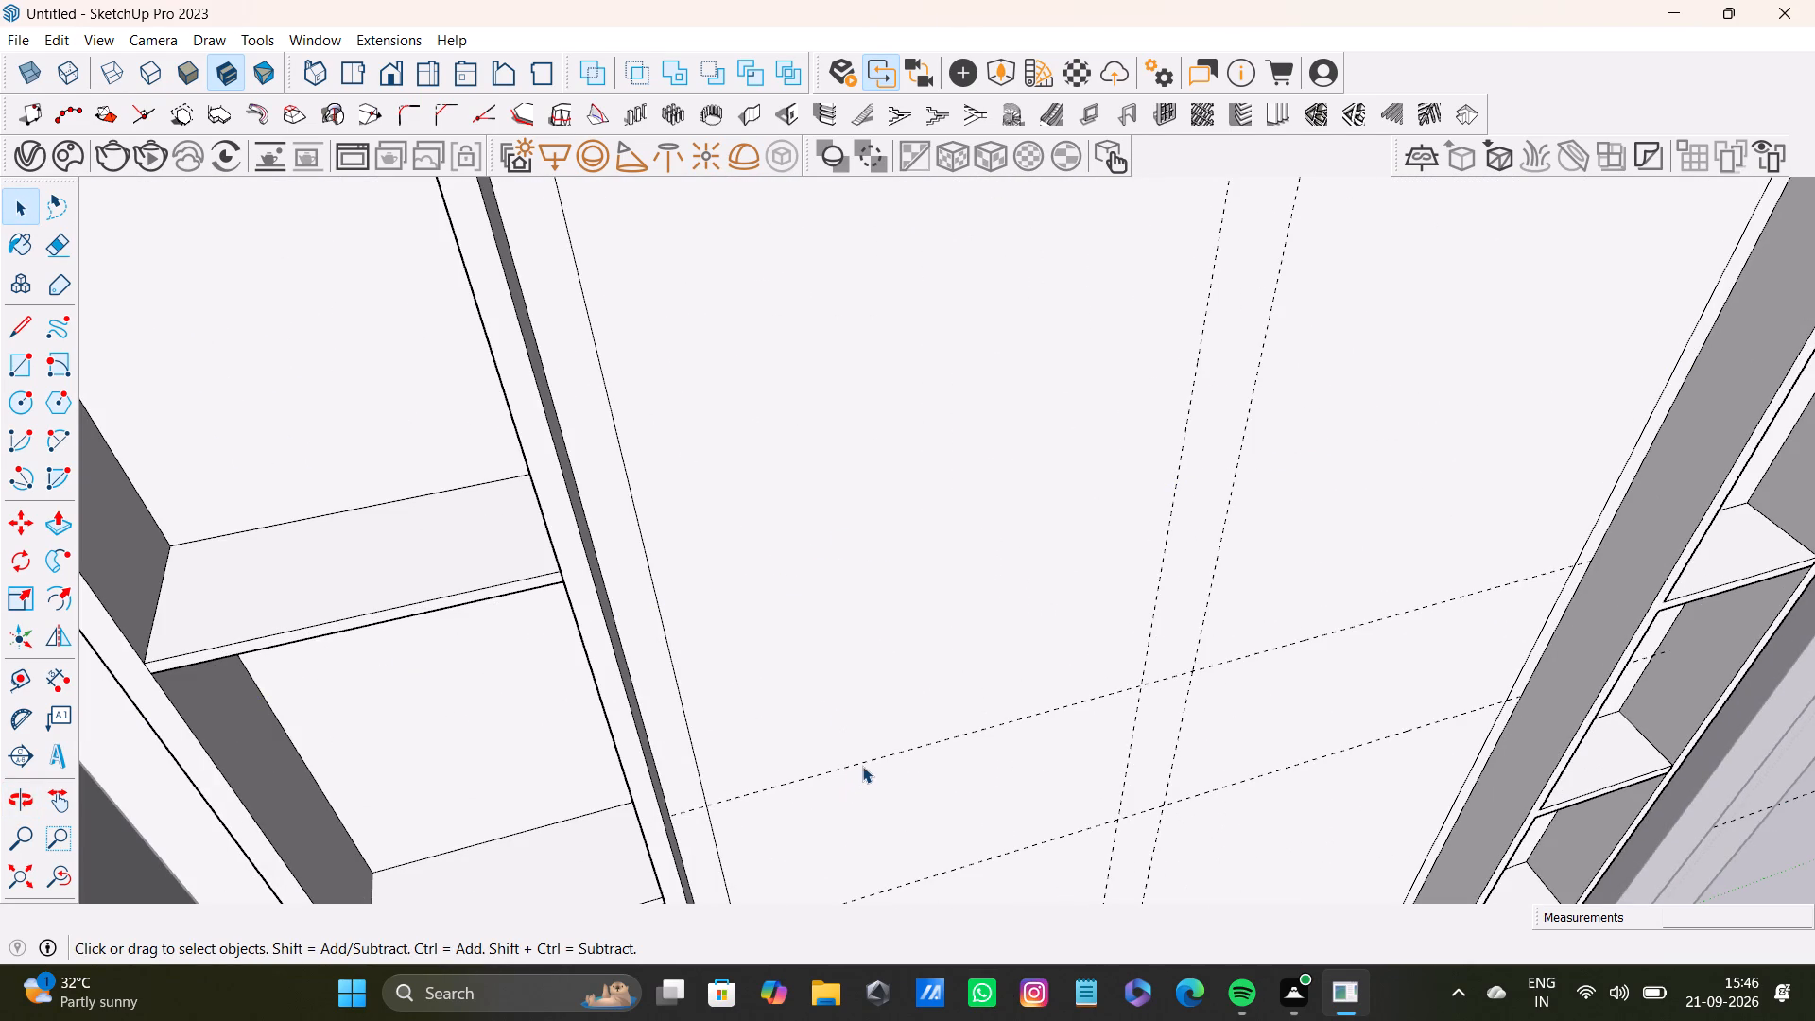
left_click(867, 761)
key("Delete")
scroll(906, 632, "down", 4)
middle_click_drag(936, 709, 921, 602, "shift")
scroll(945, 667, "up", 6)
left_click(1006, 722)
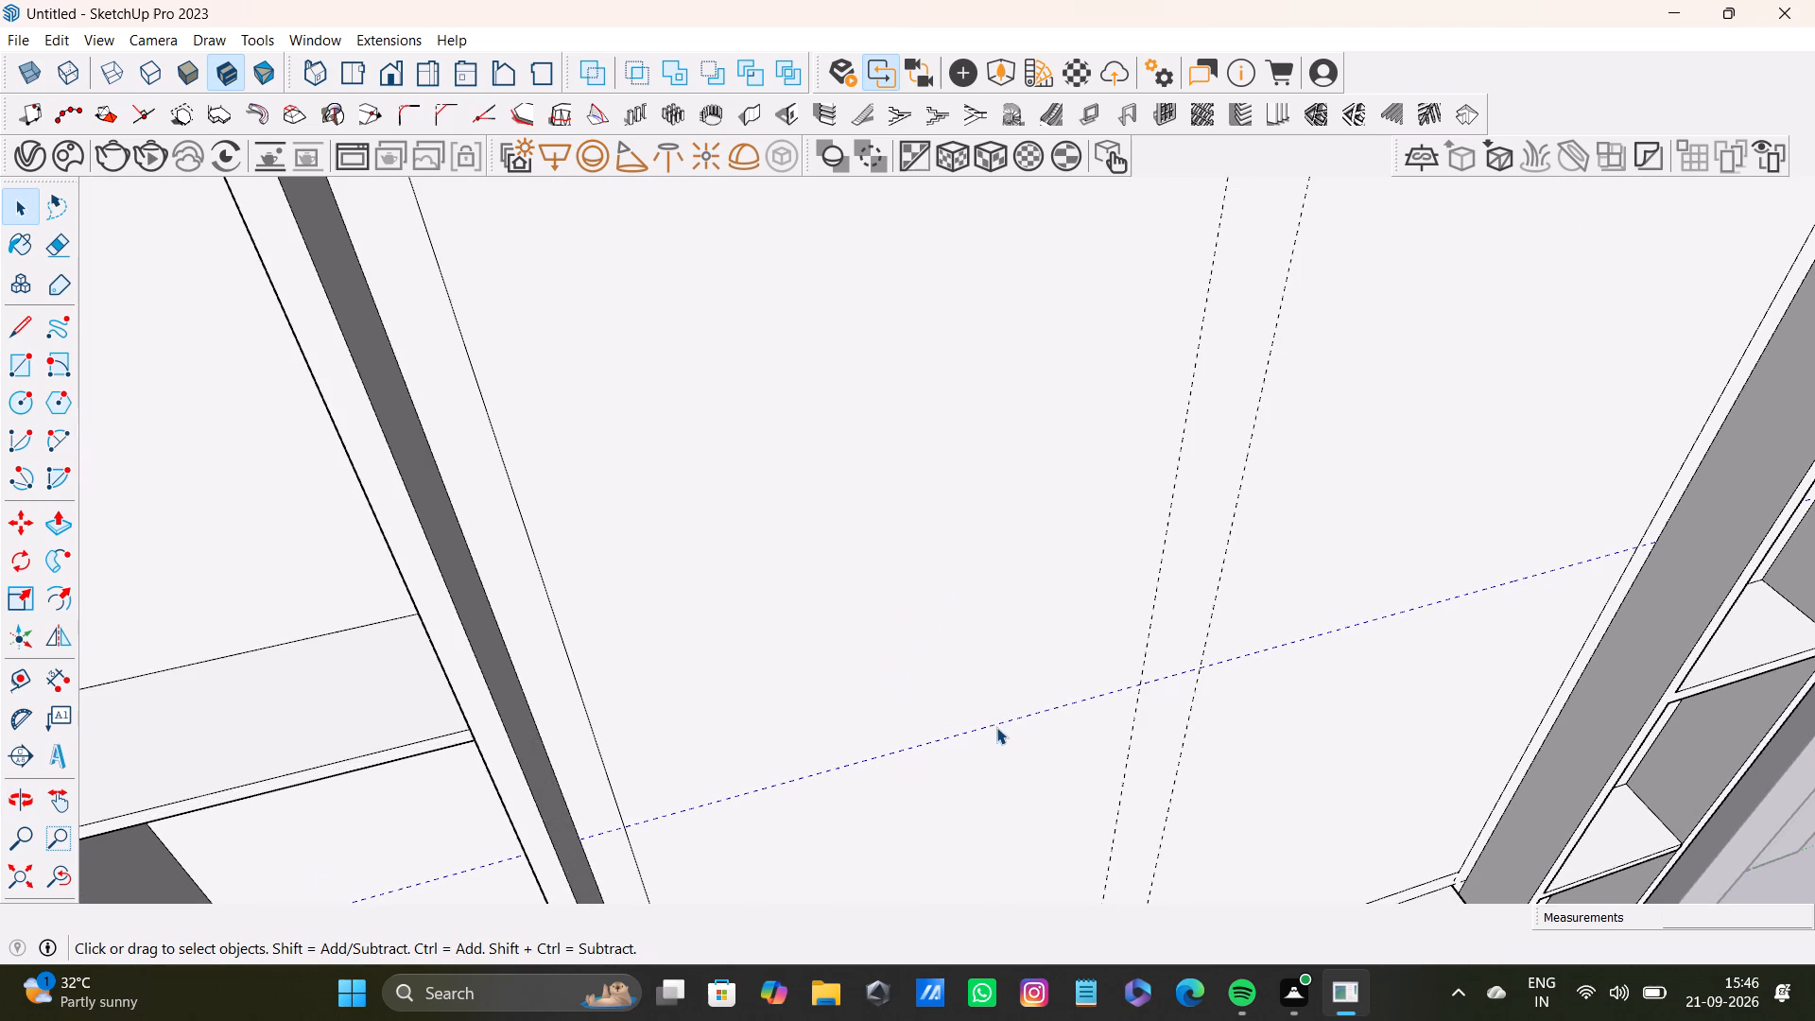
key("Delete")
Place a horizontal guide about 1' 10 7/8" below the panel outline's top line.
scroll(848, 615, "down", 8)
middle_click_drag(1026, 626, 1023, 969, "shift")
scroll(1023, 969, "down", 1, "shift")
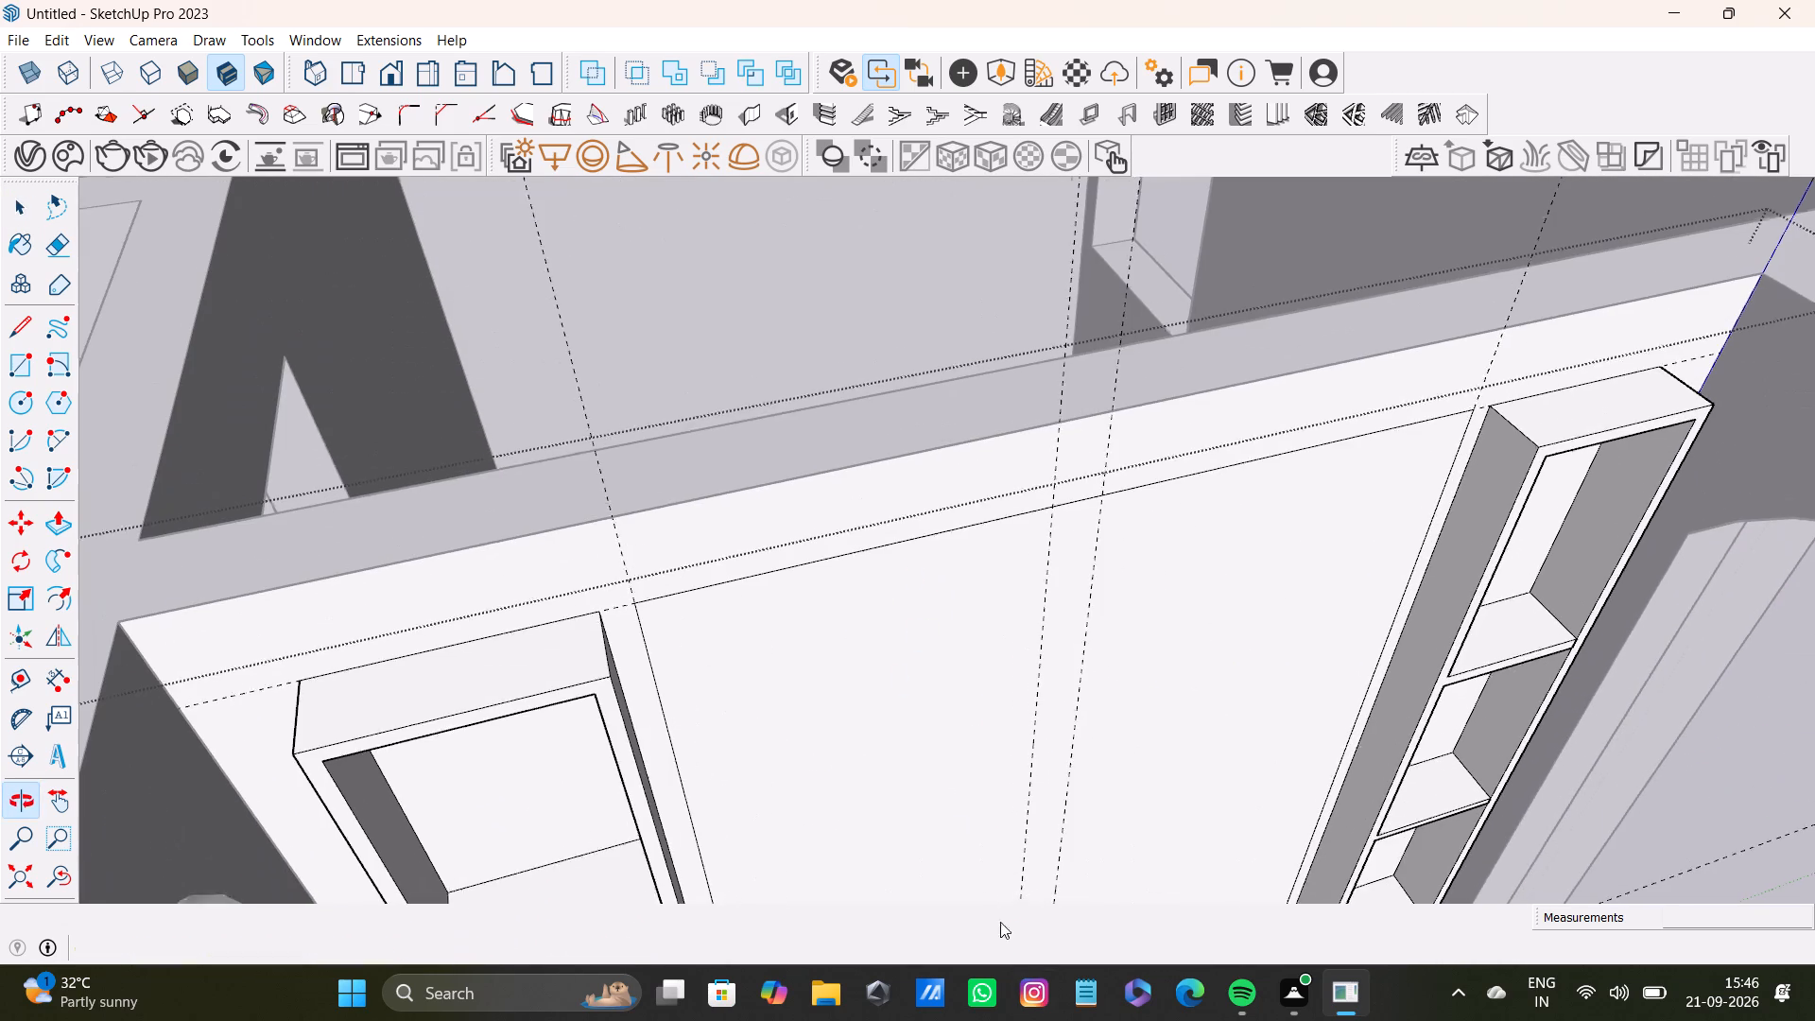
key("t")
scroll(788, 594, "up", 3)
left_click(797, 563)
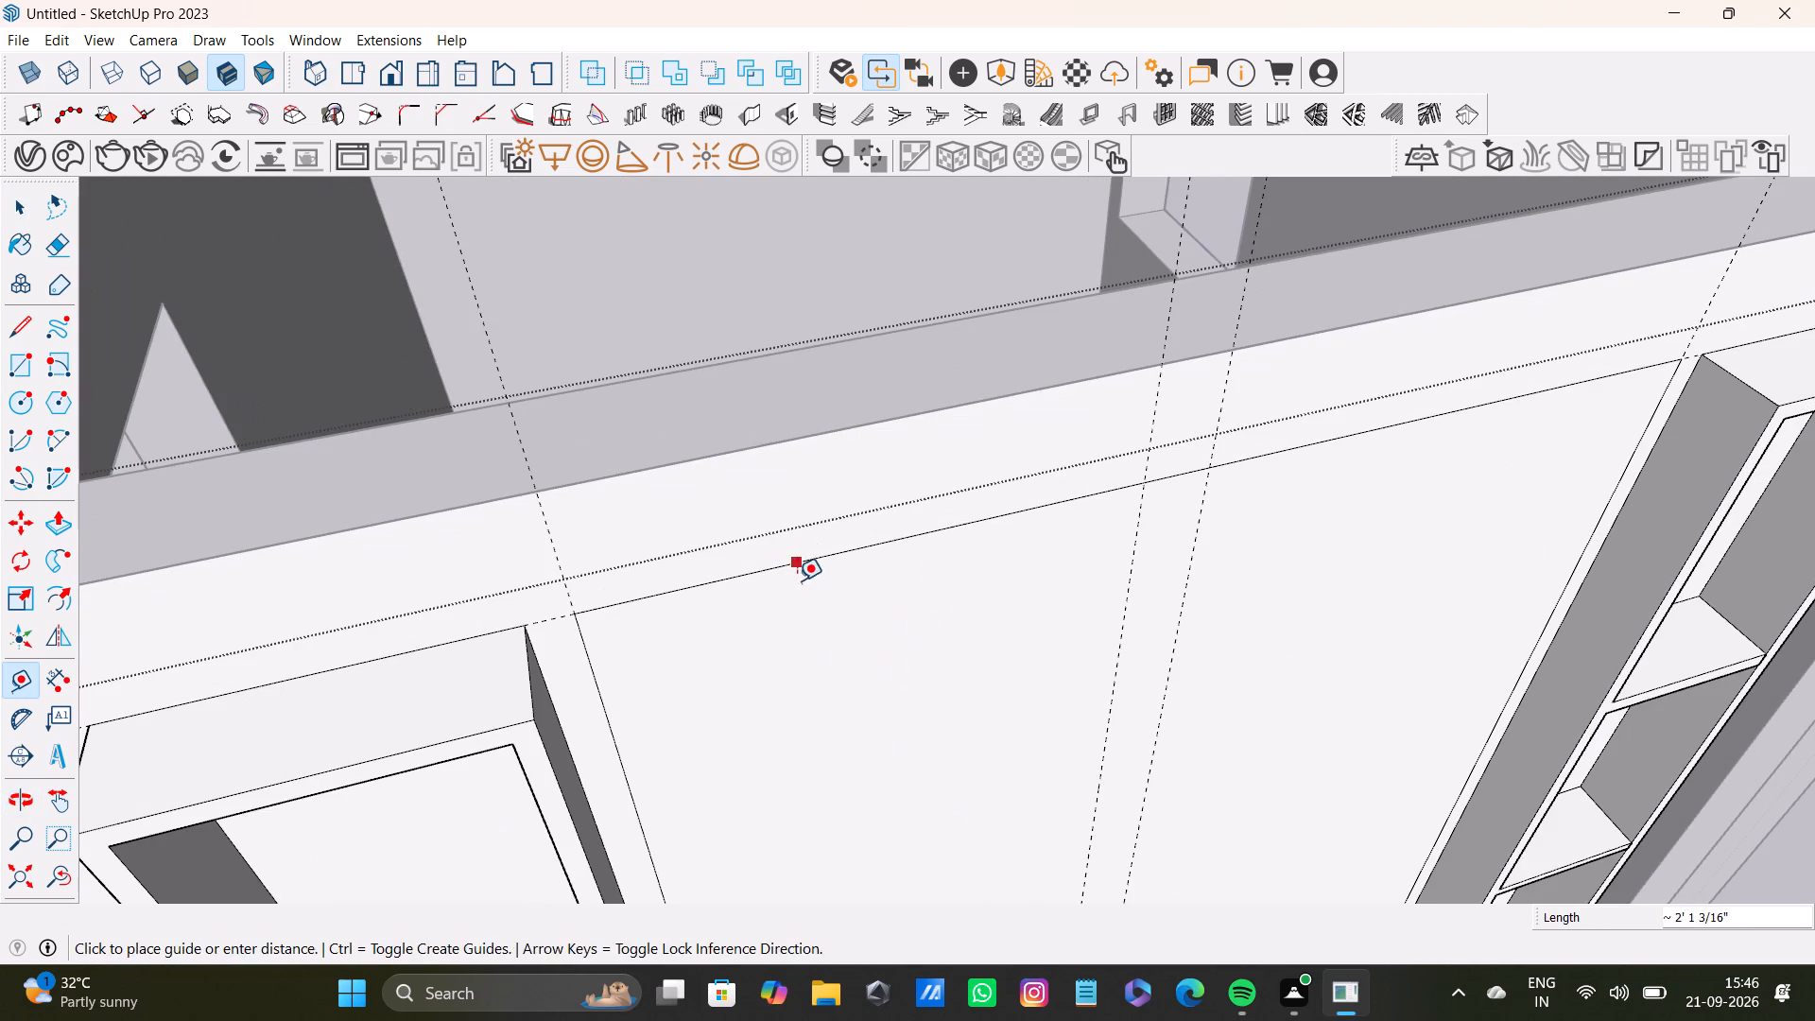
scroll(846, 699, "down", 2)
middle_click_drag(911, 762, 736, 385)
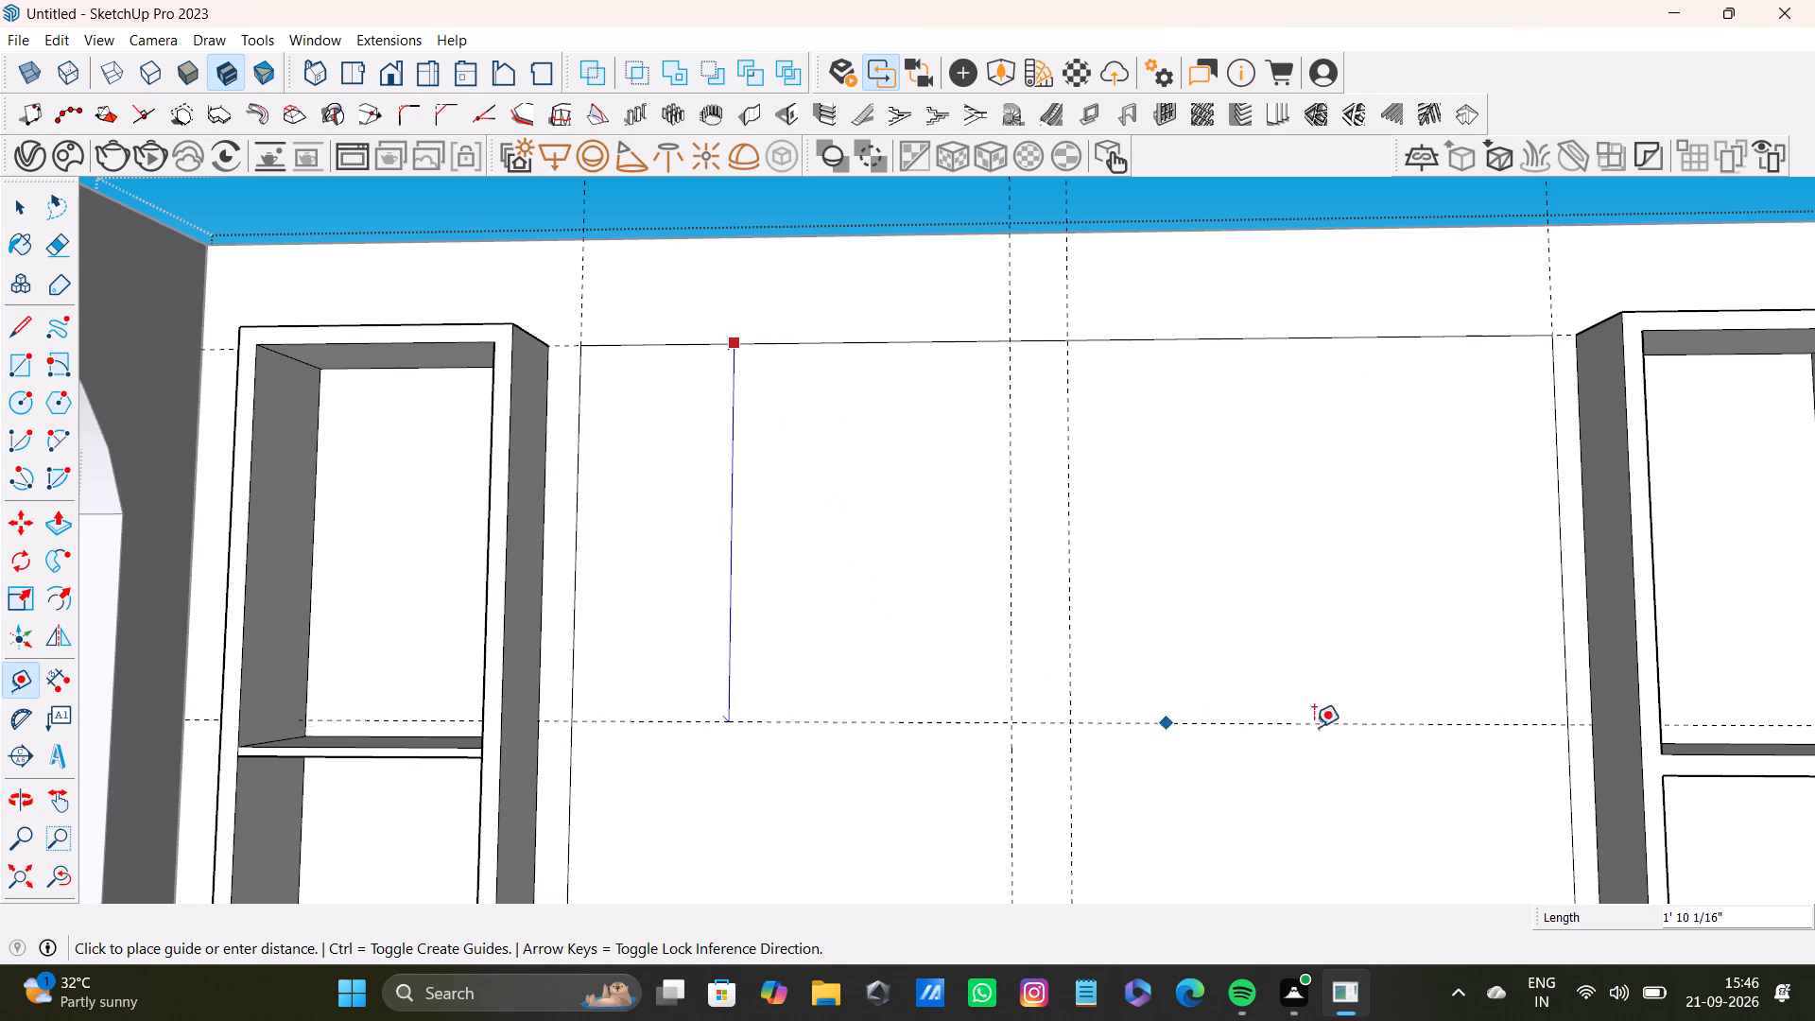
left_click(1569, 743)
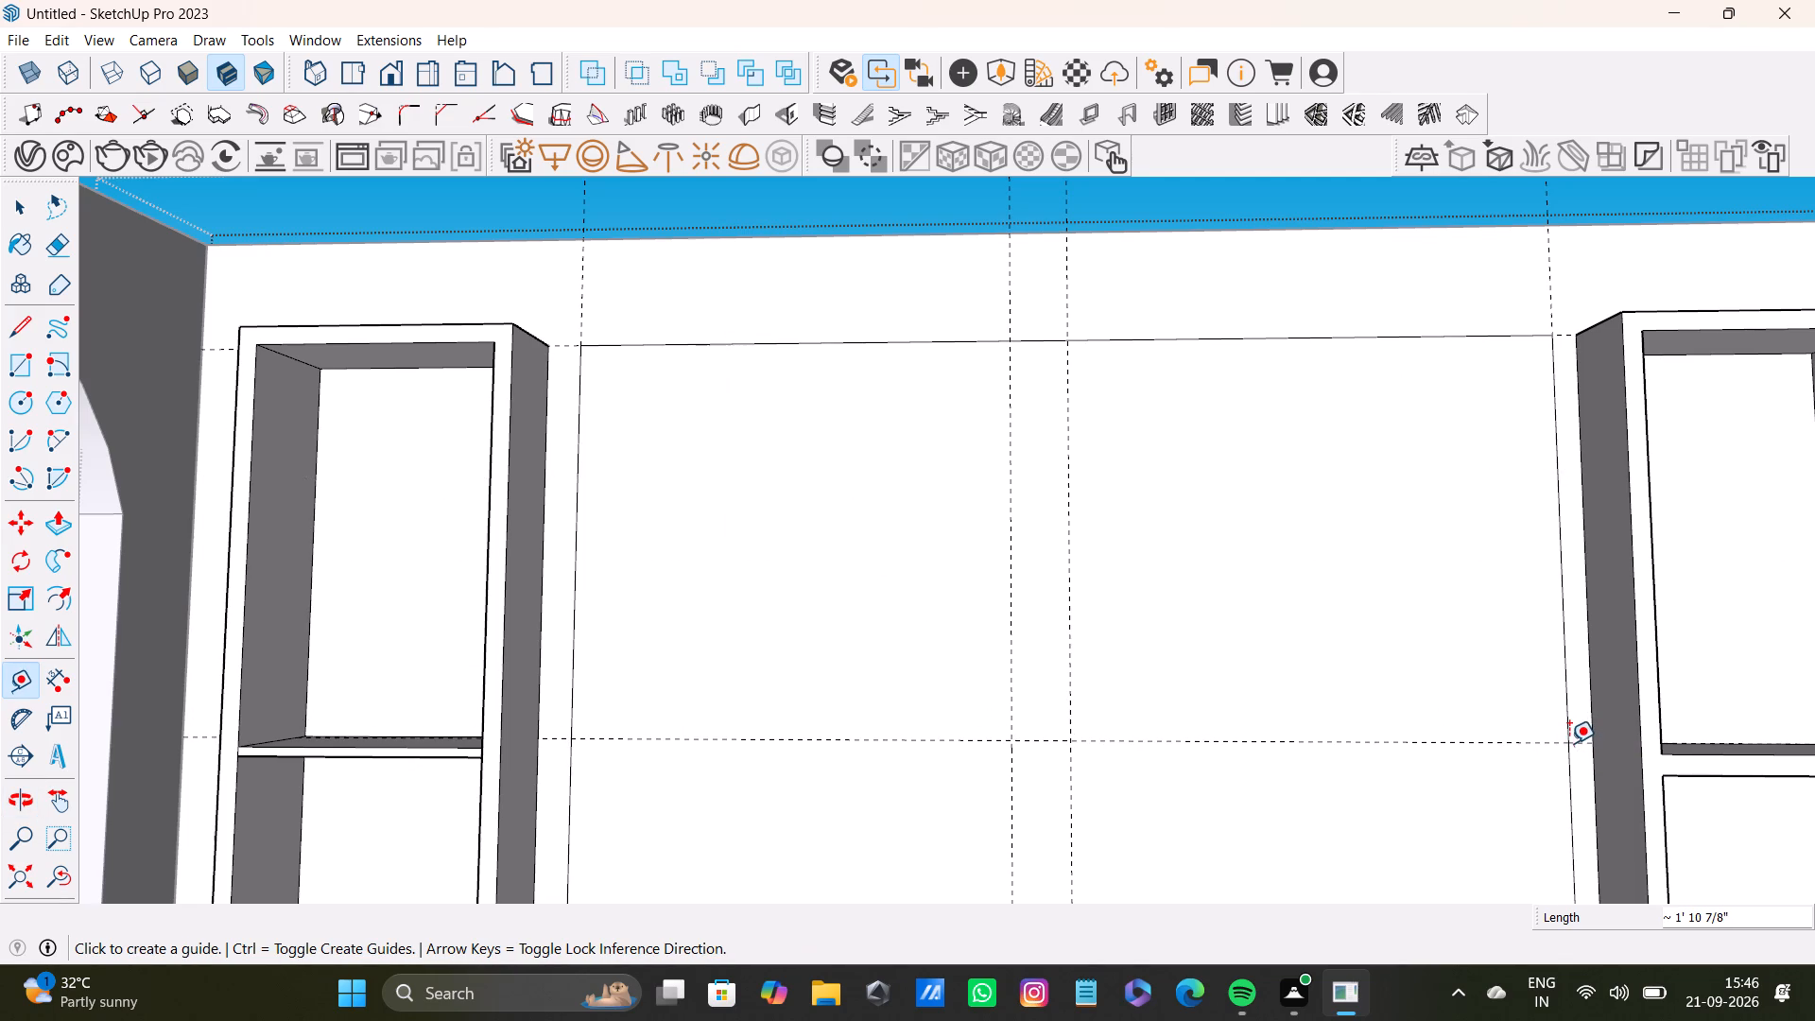
Place a second horizontal guide about 1' 3 5/8" below the first one on the panel.
left_click(1194, 739)
scroll(1183, 821, "down", 4)
middle_click_drag(1182, 834, 1178, 632, "shift")
left_click(59, 885)
left_click(19, 878)
middle_click_drag(937, 802, 1327, 1020)
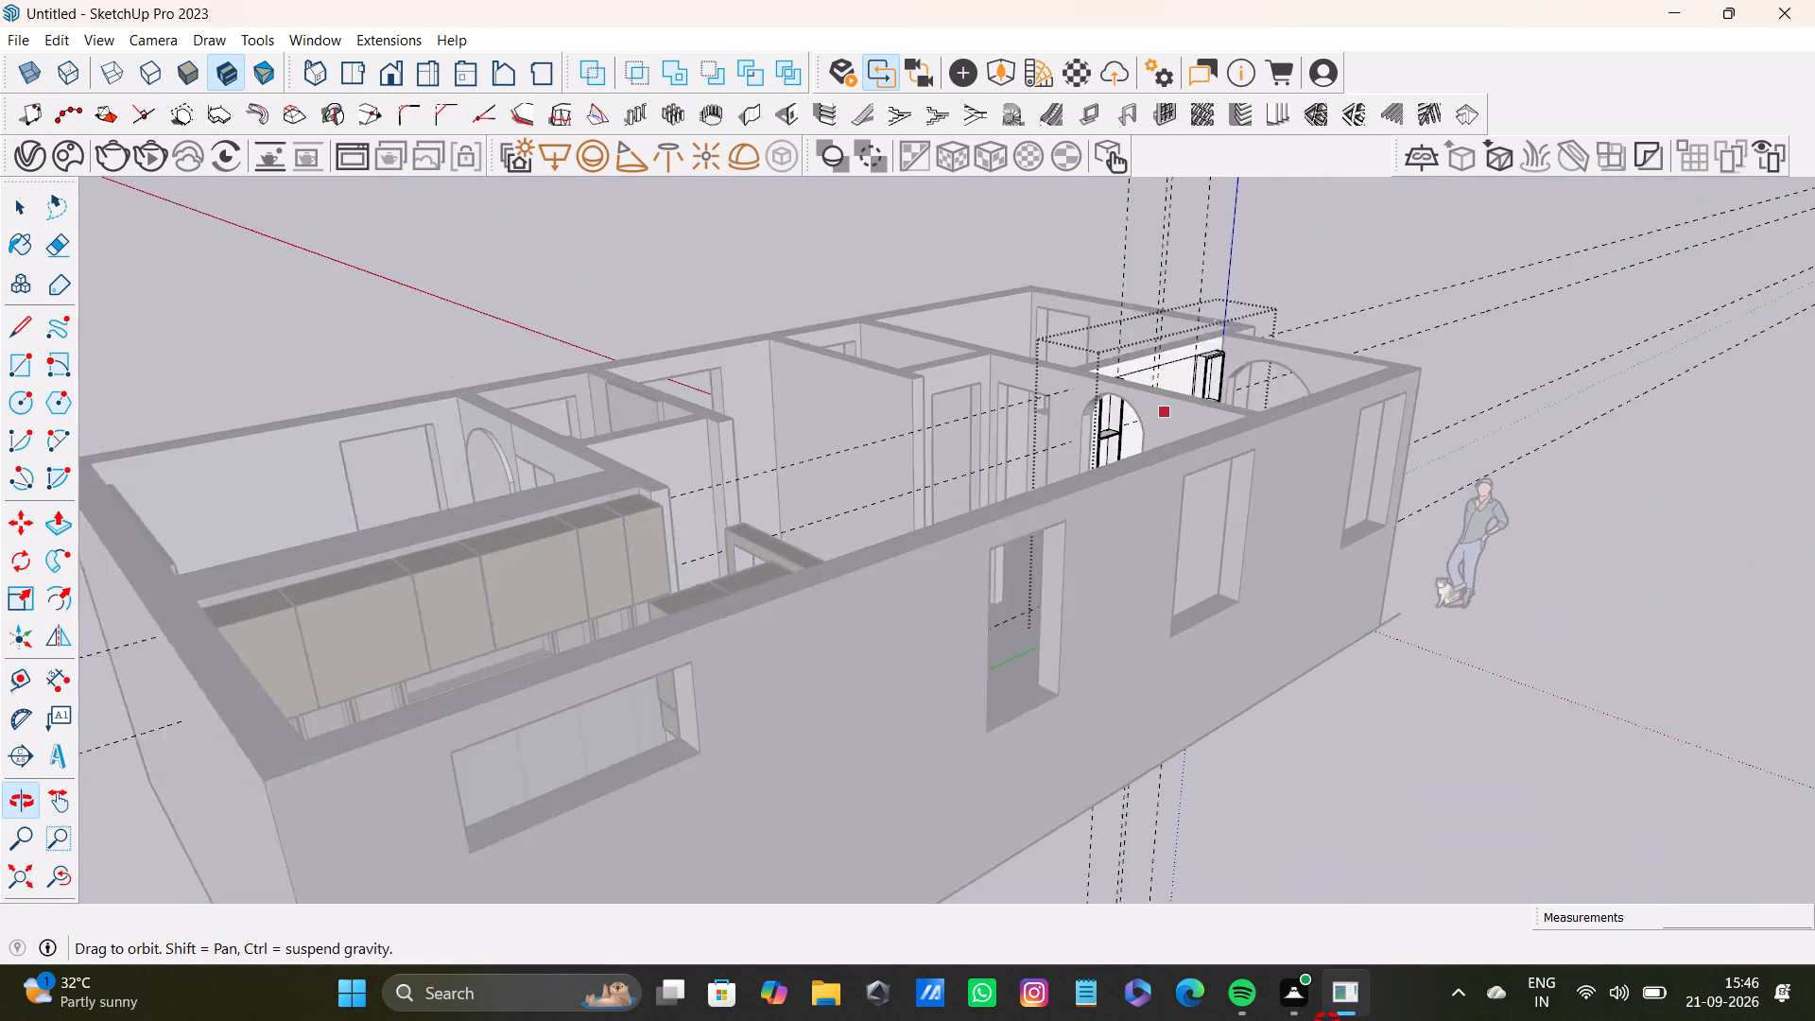
middle_click_drag(1327, 1020, 1326, 1012)
scroll(973, 513, "up", 4)
middle_click_drag(926, 453, 891, 724)
scroll(1082, 457, "up", 2)
middle_click_drag(1167, 378, 386, 756, "shift")
scroll(511, 667, "up", 5)
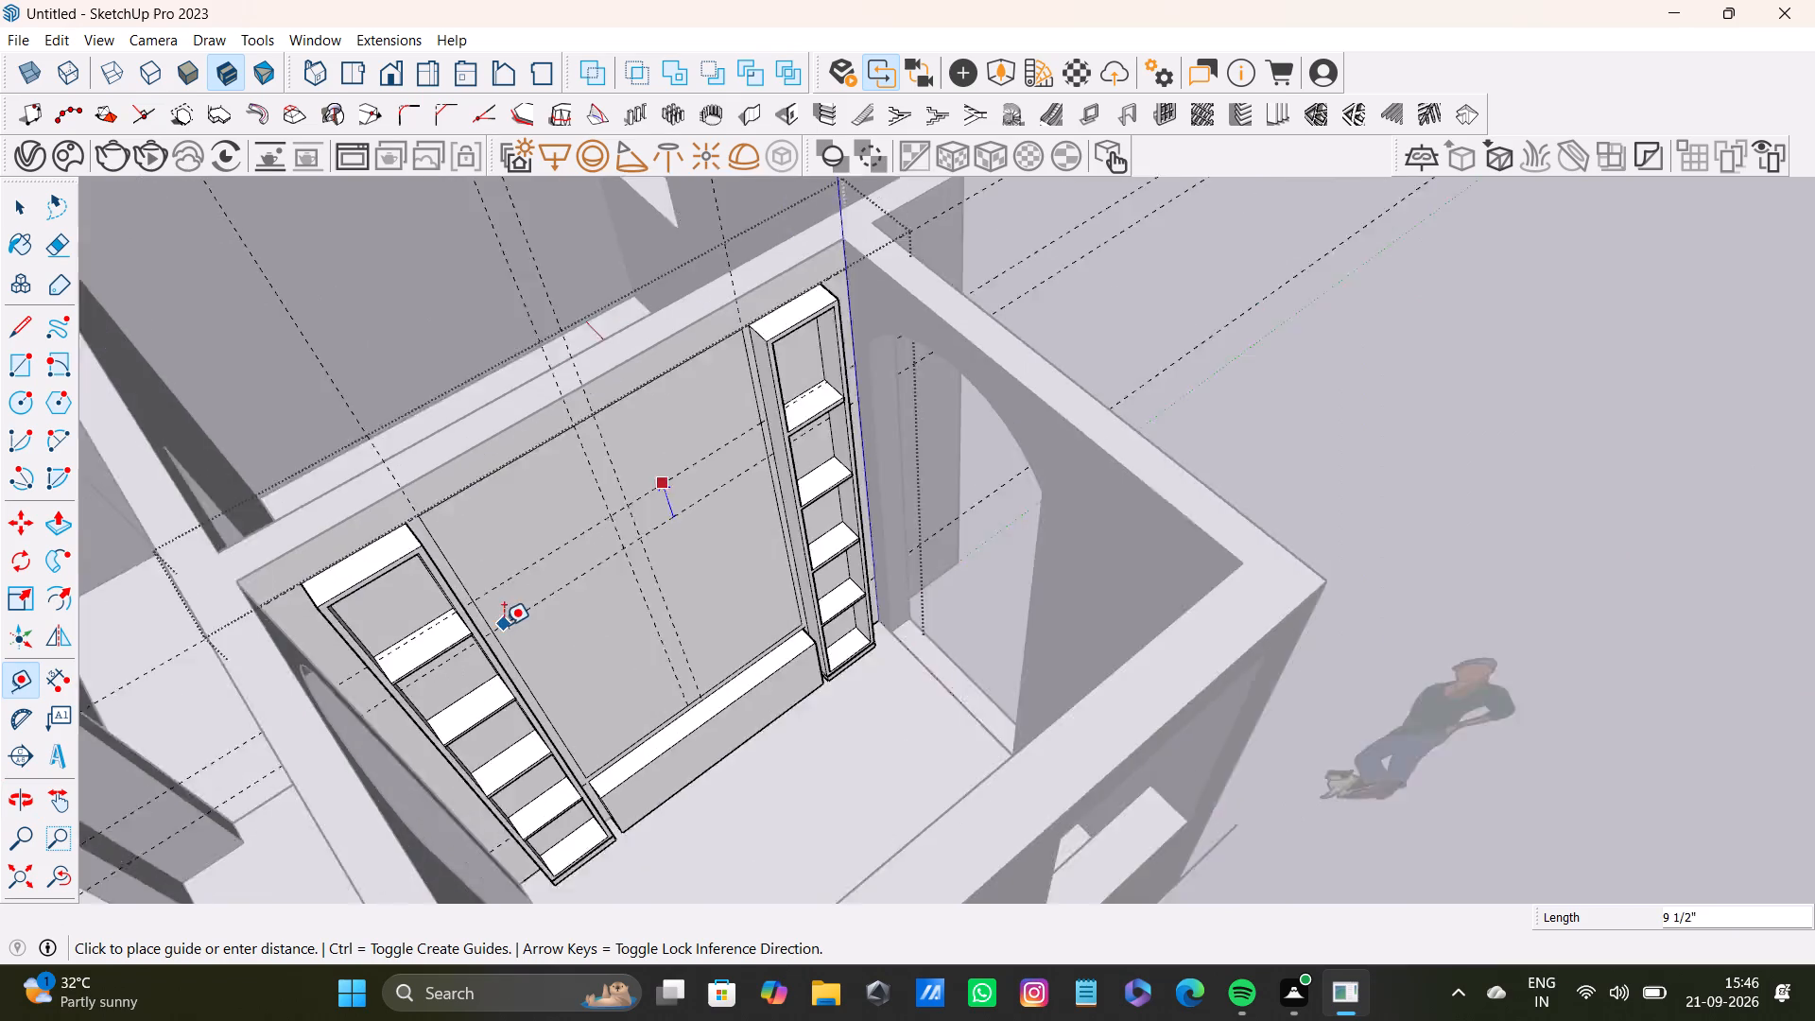
scroll(504, 625, "up", 2)
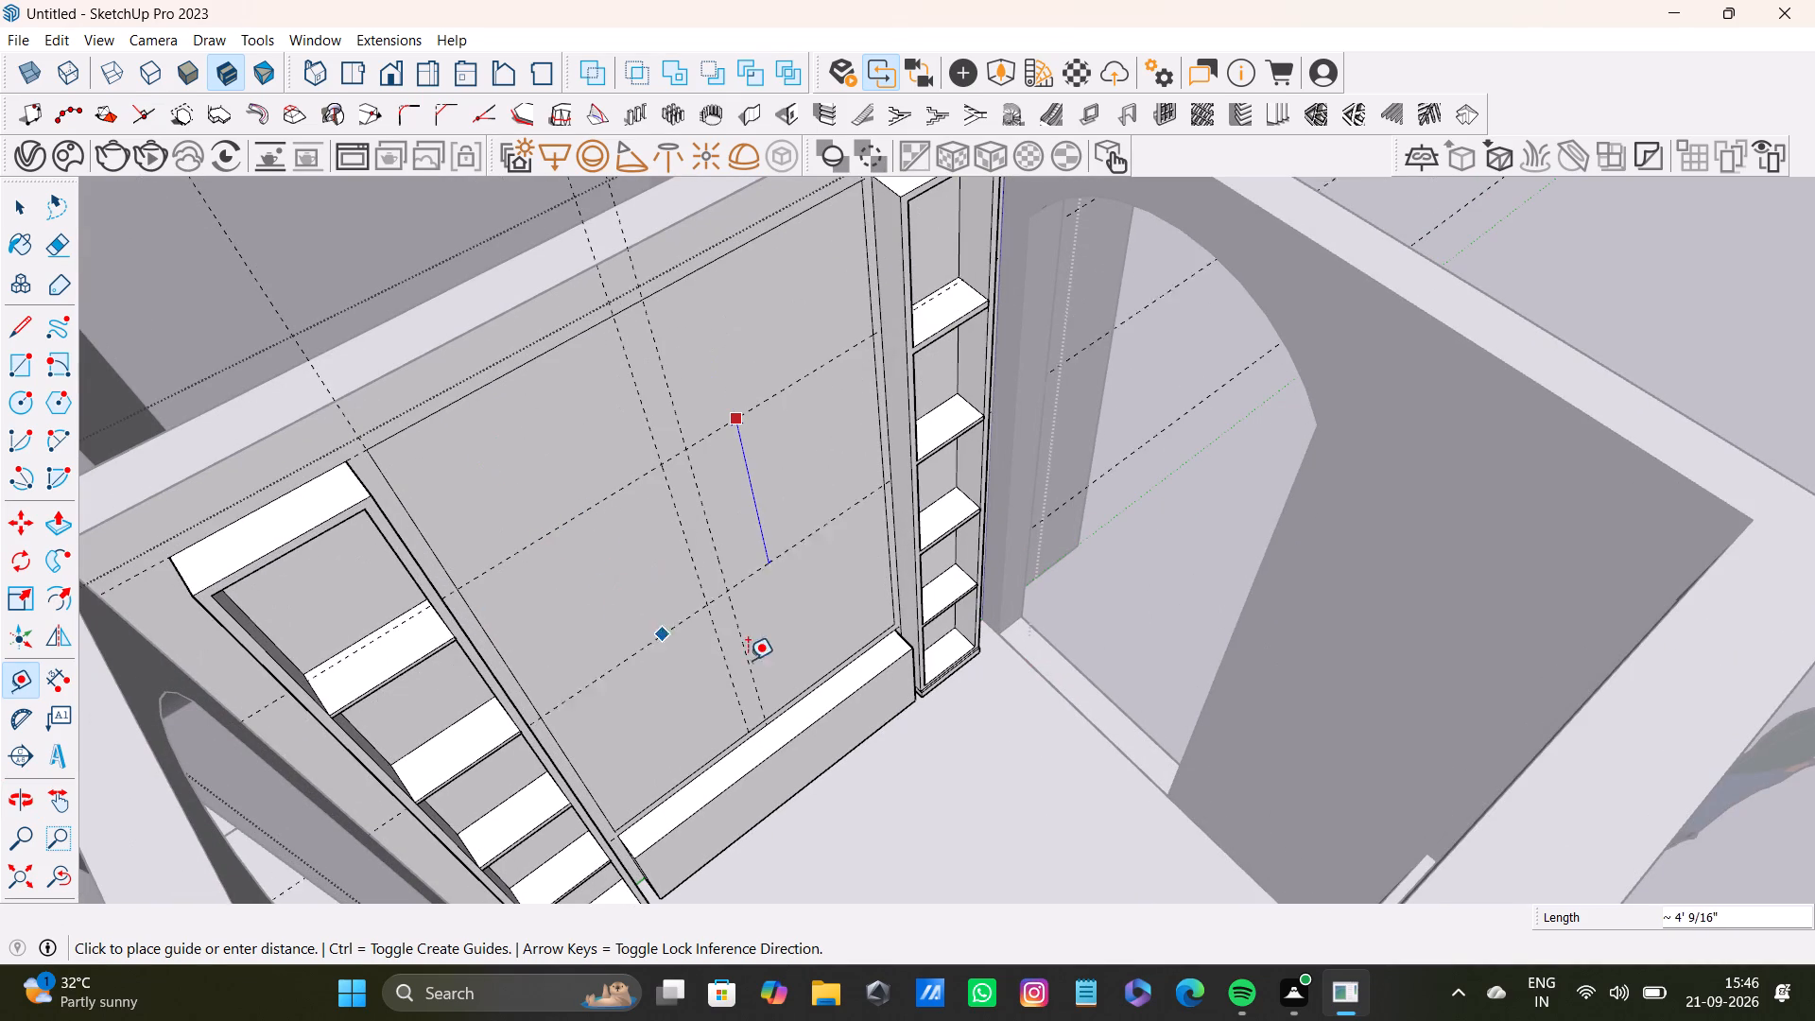
middle_click_drag(740, 635, 651, 603)
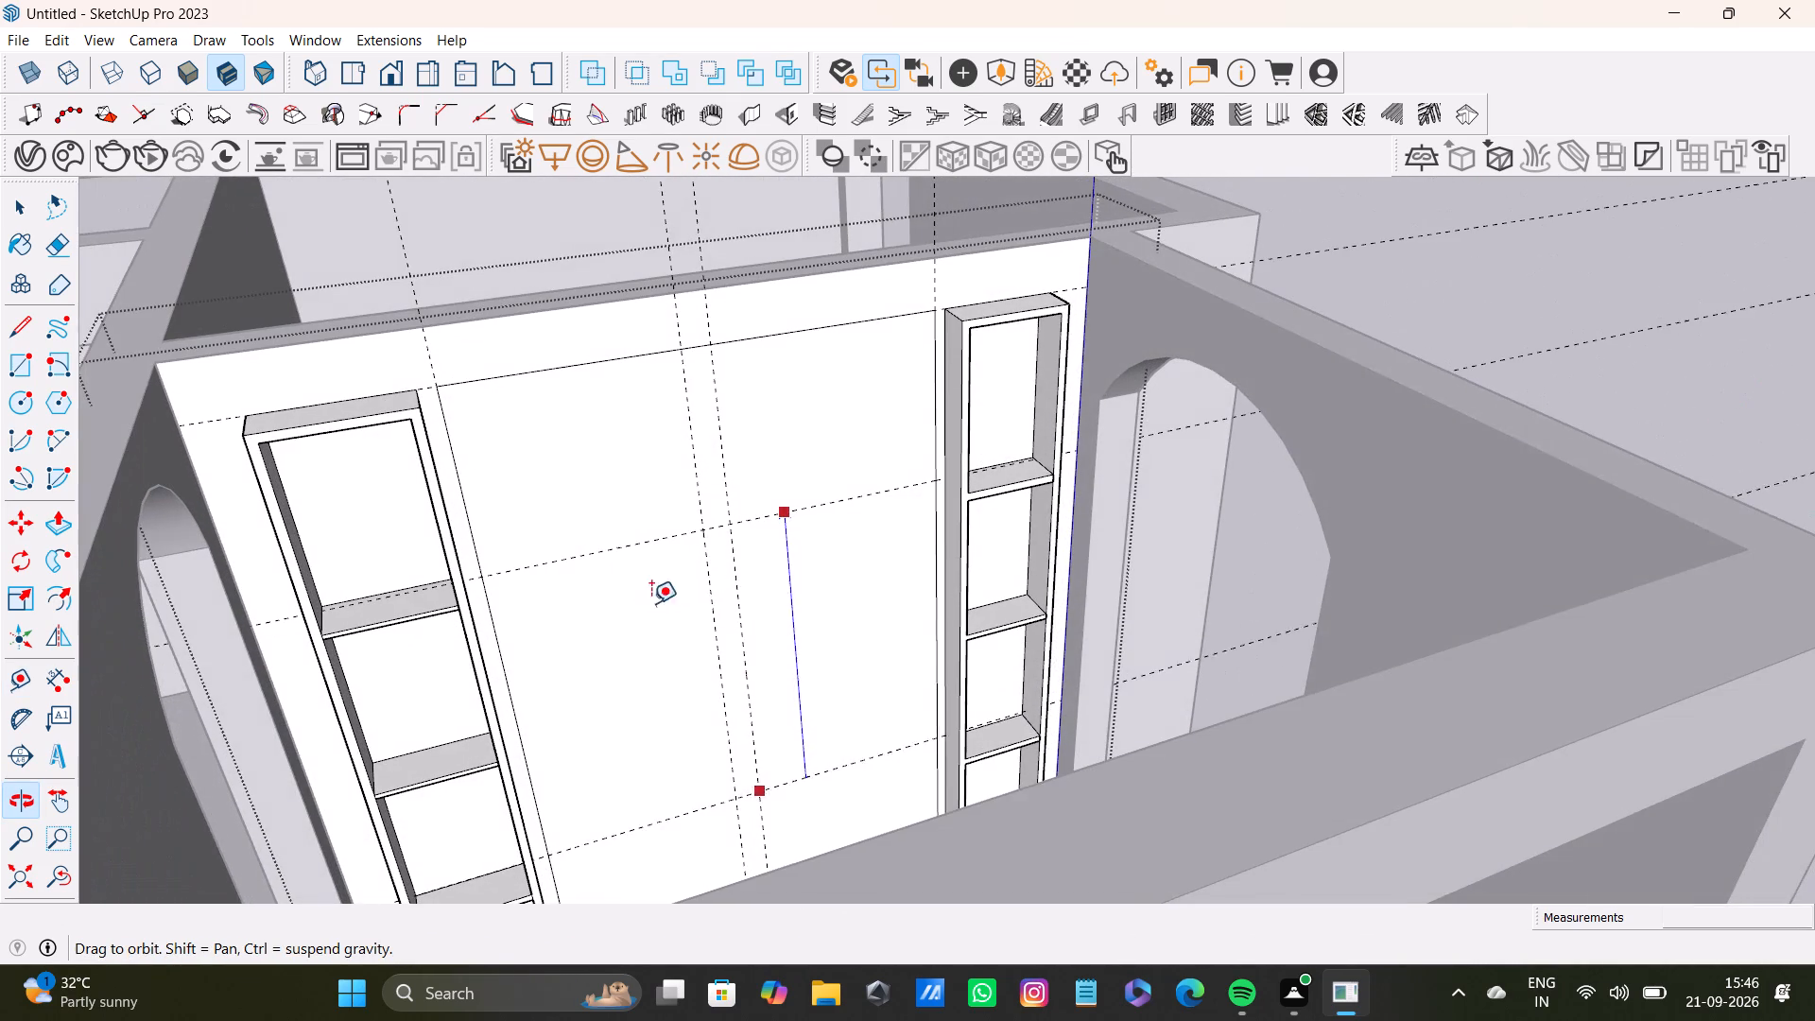
left_click(769, 624)
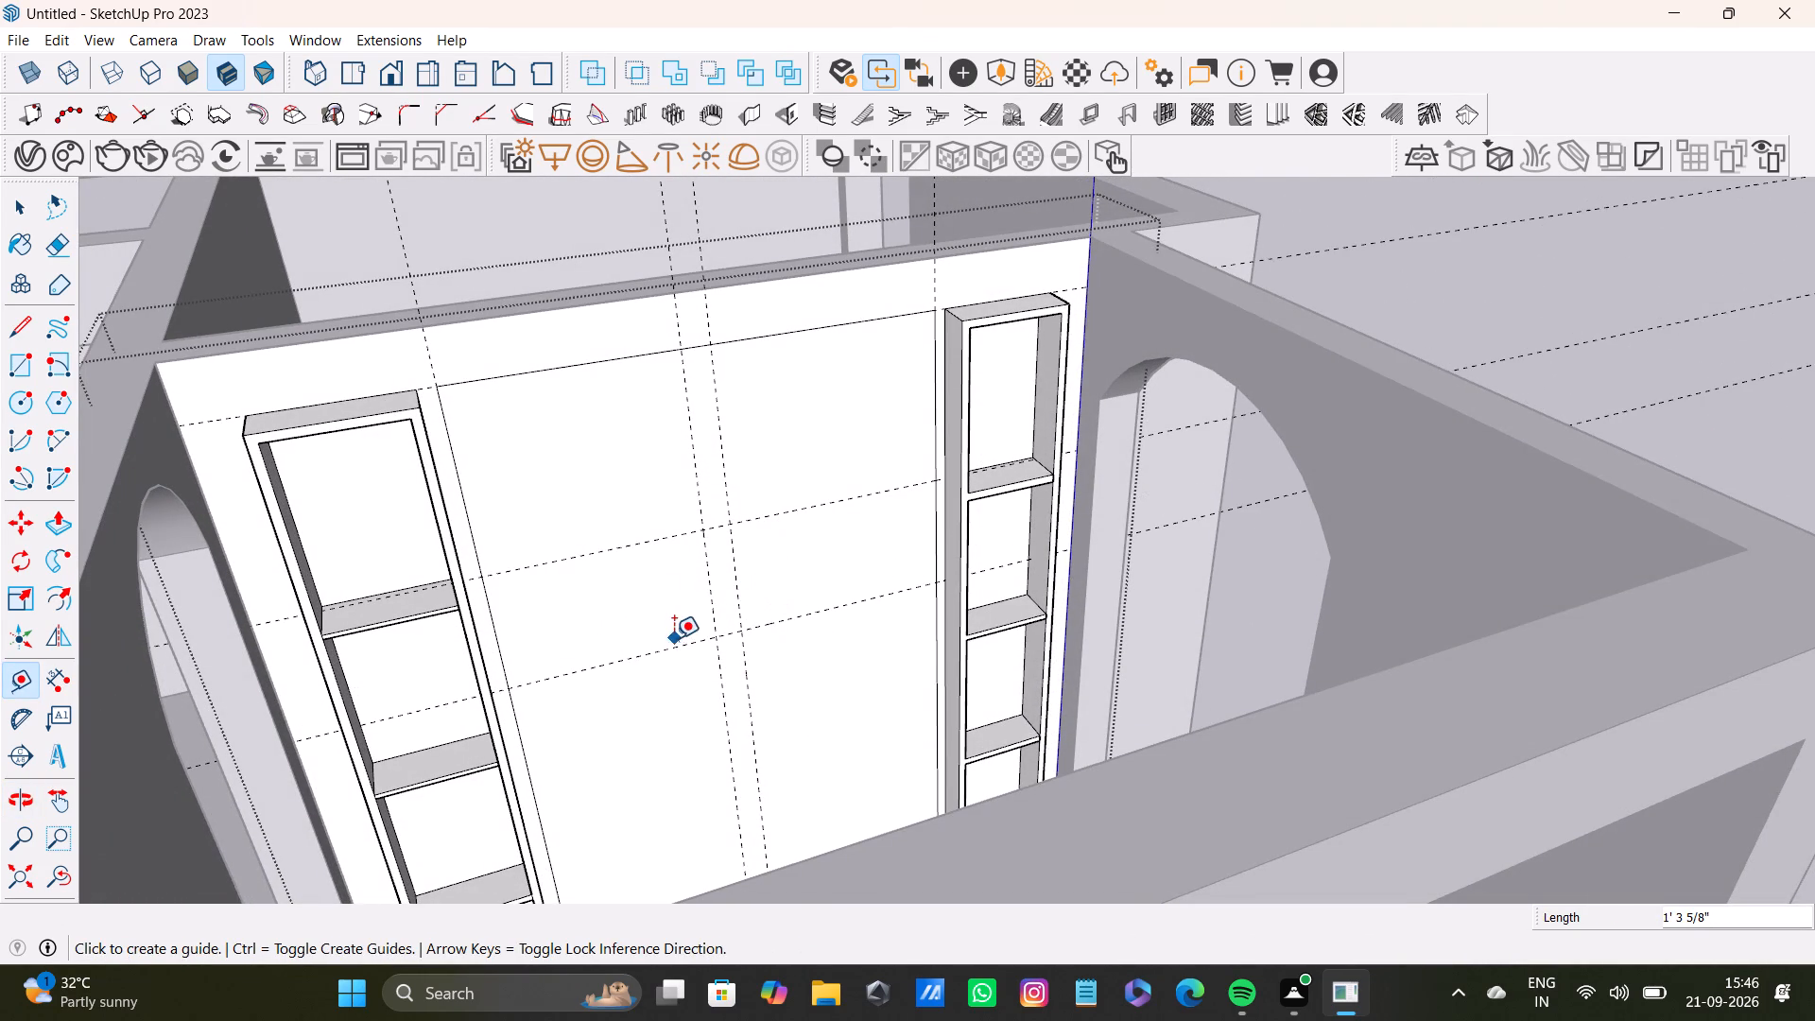
Place a third horizontal guide about 1' 5 3/16" below the second one on the panel.
left_click(671, 644)
middle_click_drag(735, 725, 816, 766)
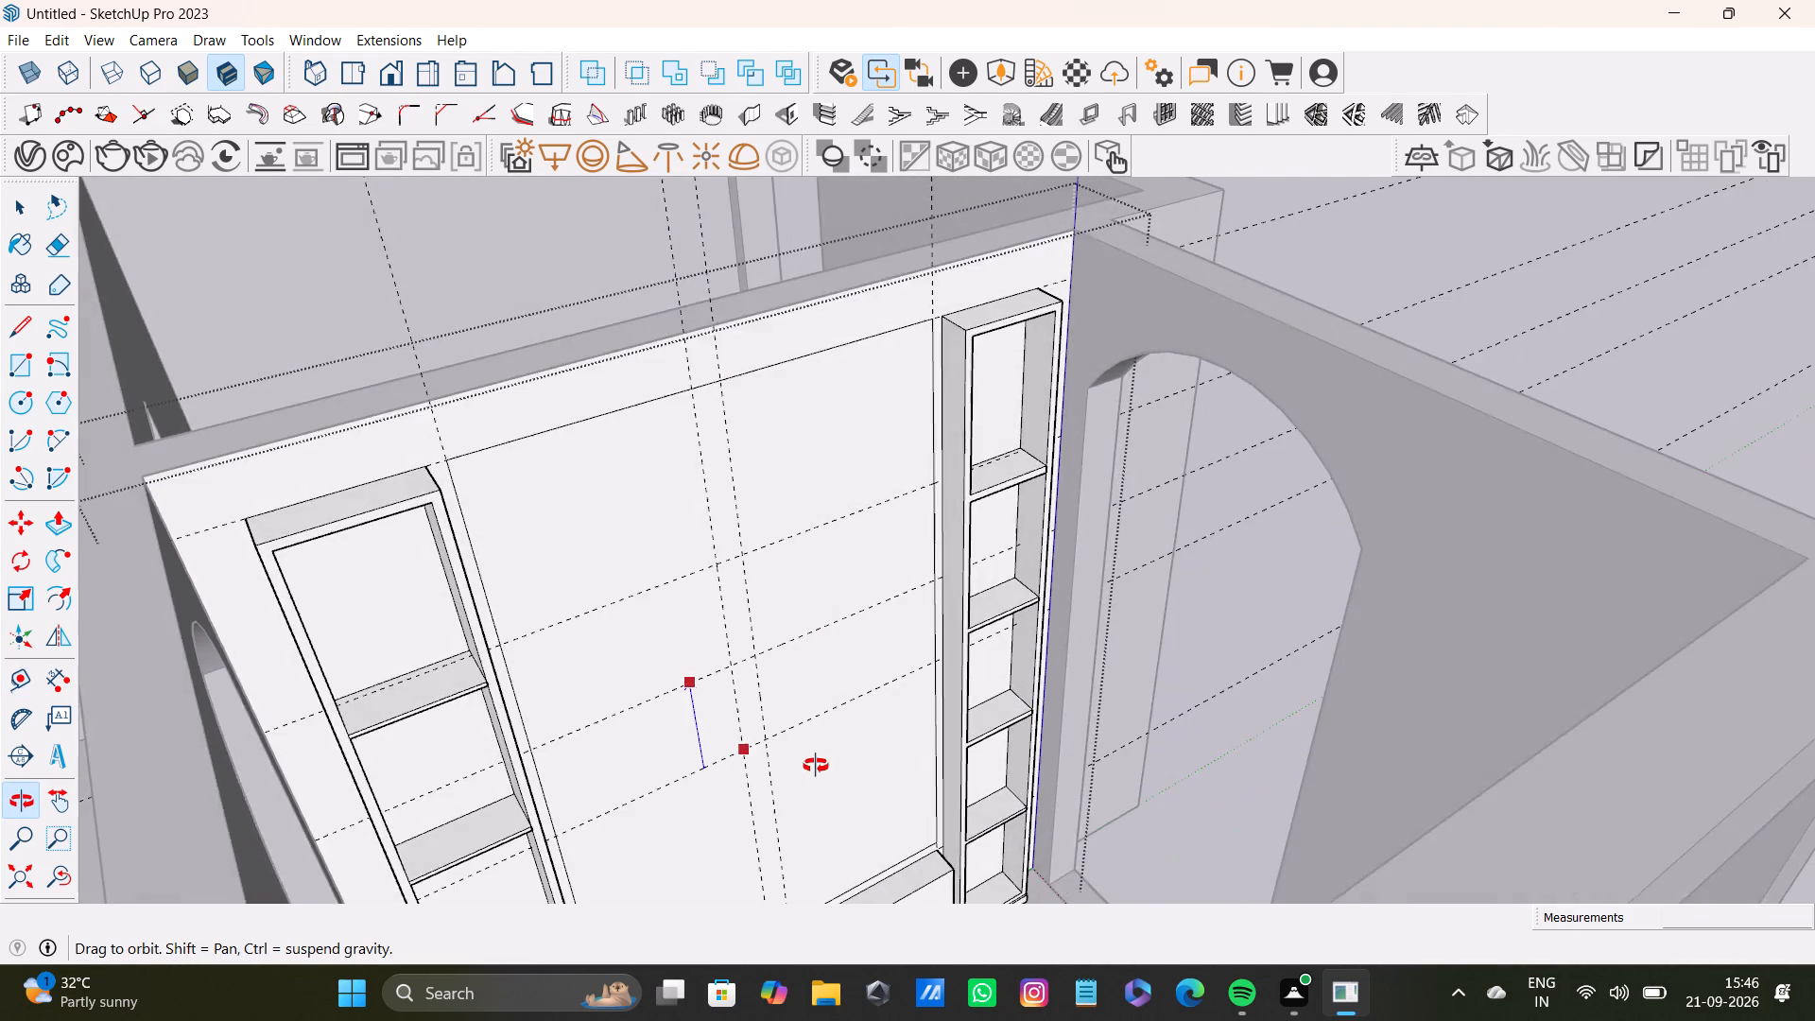
middle_click_drag(816, 766, 848, 715)
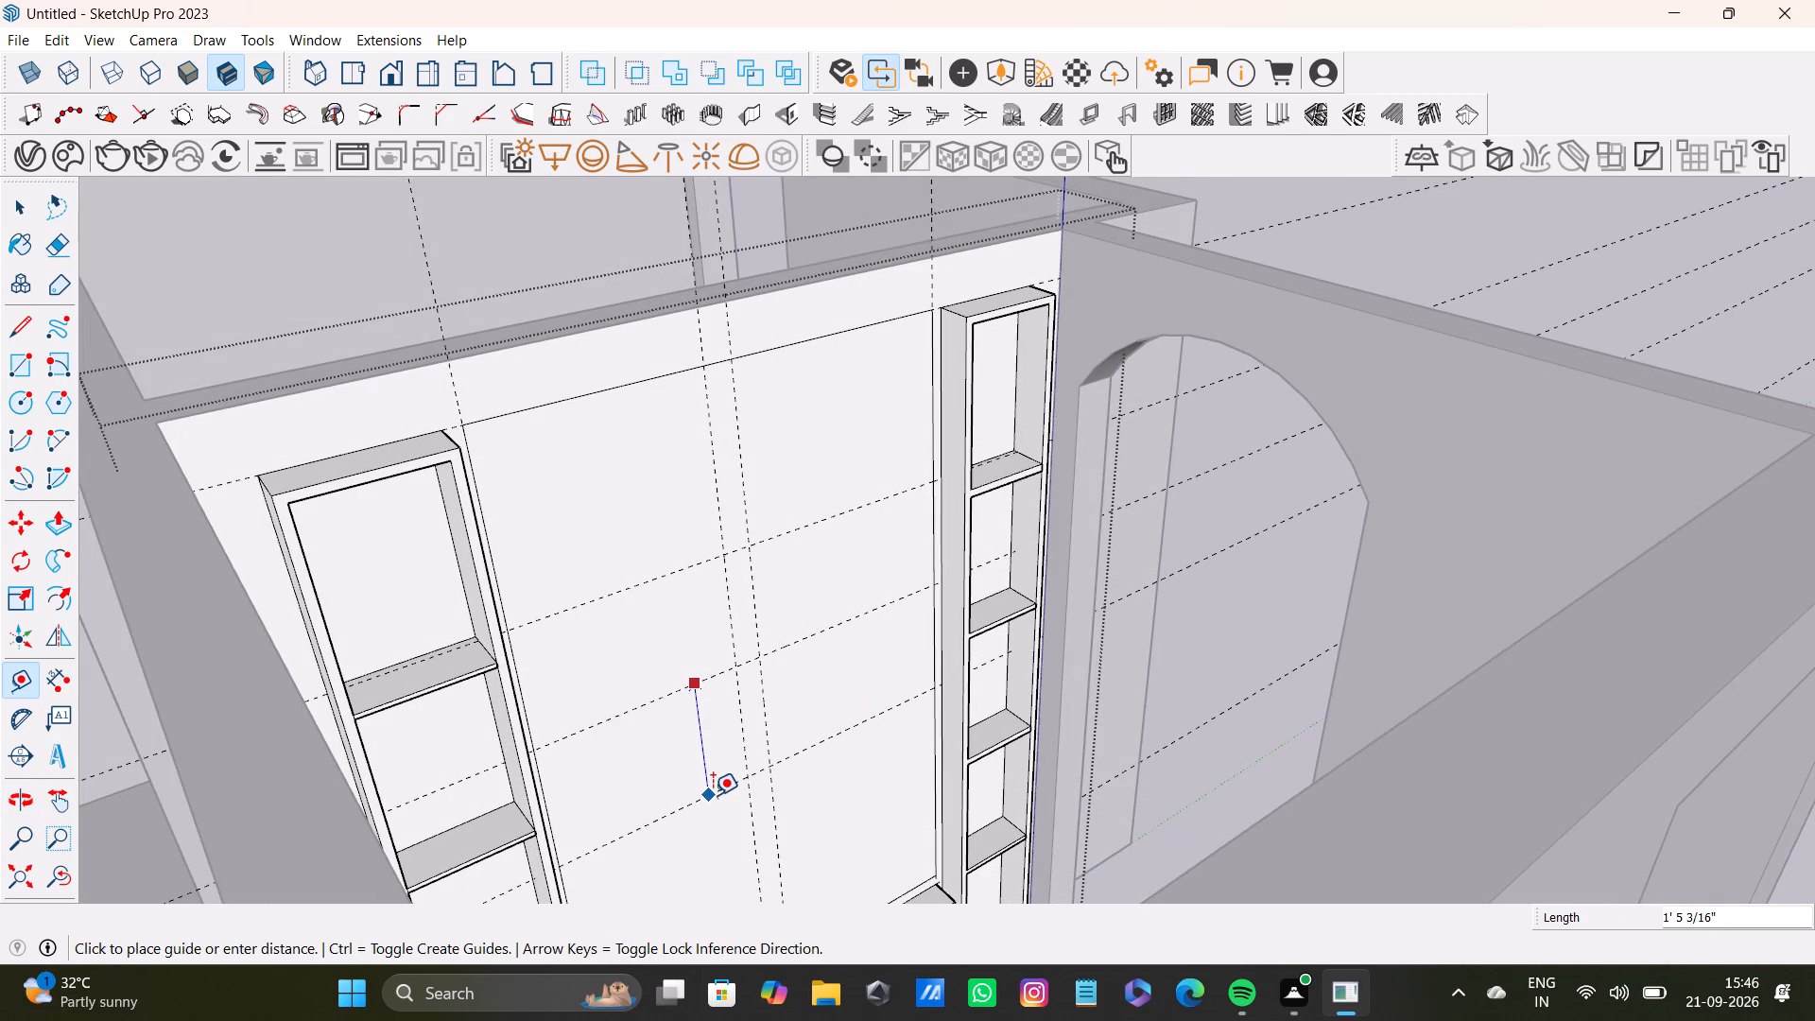
left_click(713, 795)
left_click(709, 796)
middle_click_drag(735, 839, 735, 728)
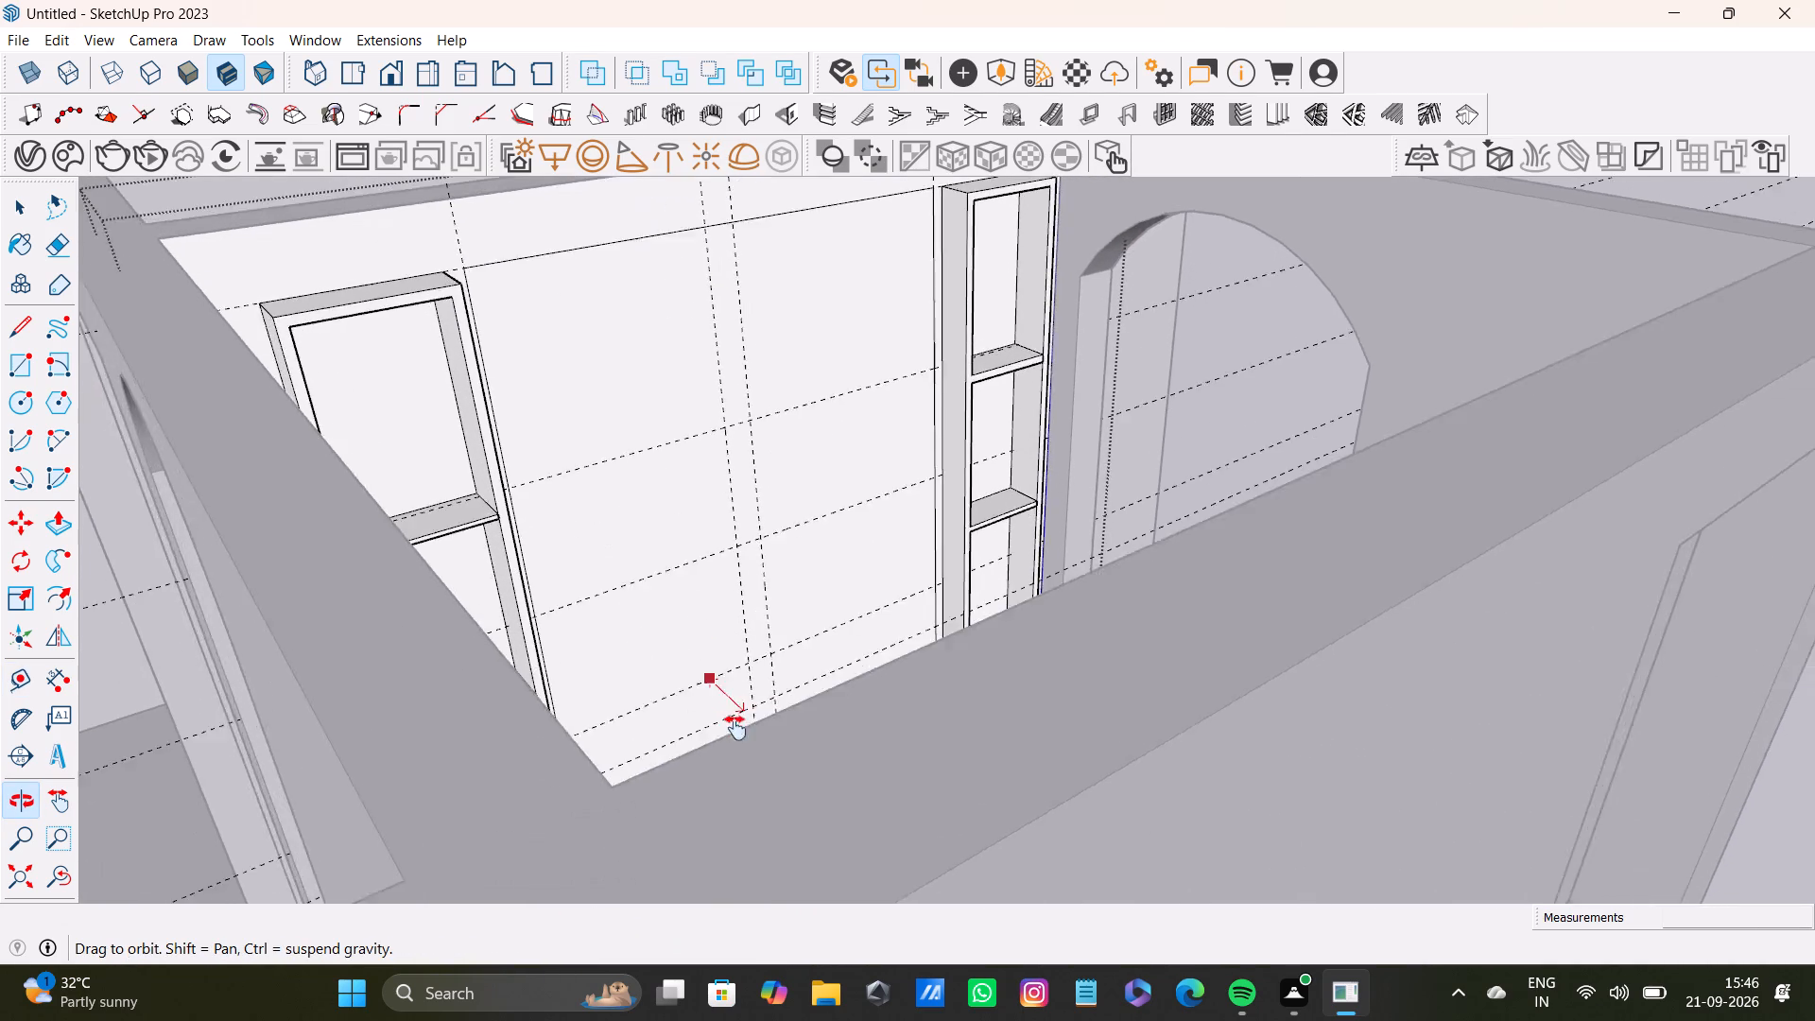
middle_click_drag(735, 728, 448, 873)
key("space")
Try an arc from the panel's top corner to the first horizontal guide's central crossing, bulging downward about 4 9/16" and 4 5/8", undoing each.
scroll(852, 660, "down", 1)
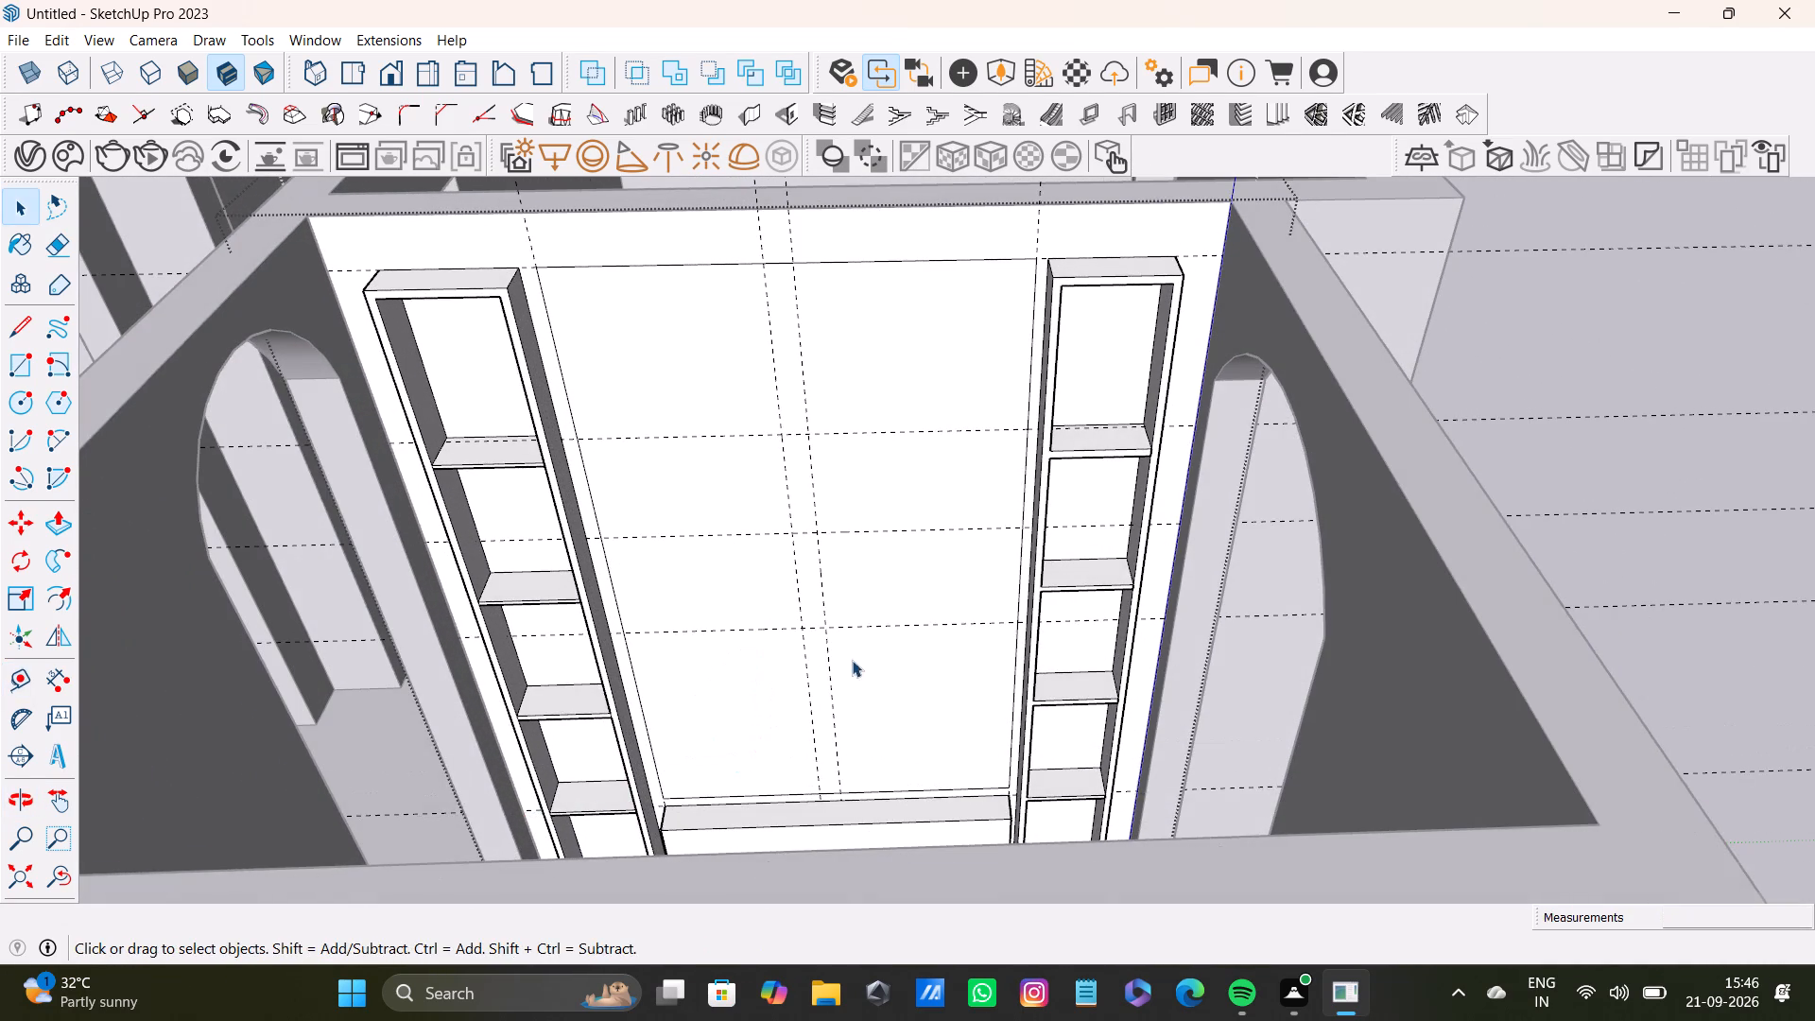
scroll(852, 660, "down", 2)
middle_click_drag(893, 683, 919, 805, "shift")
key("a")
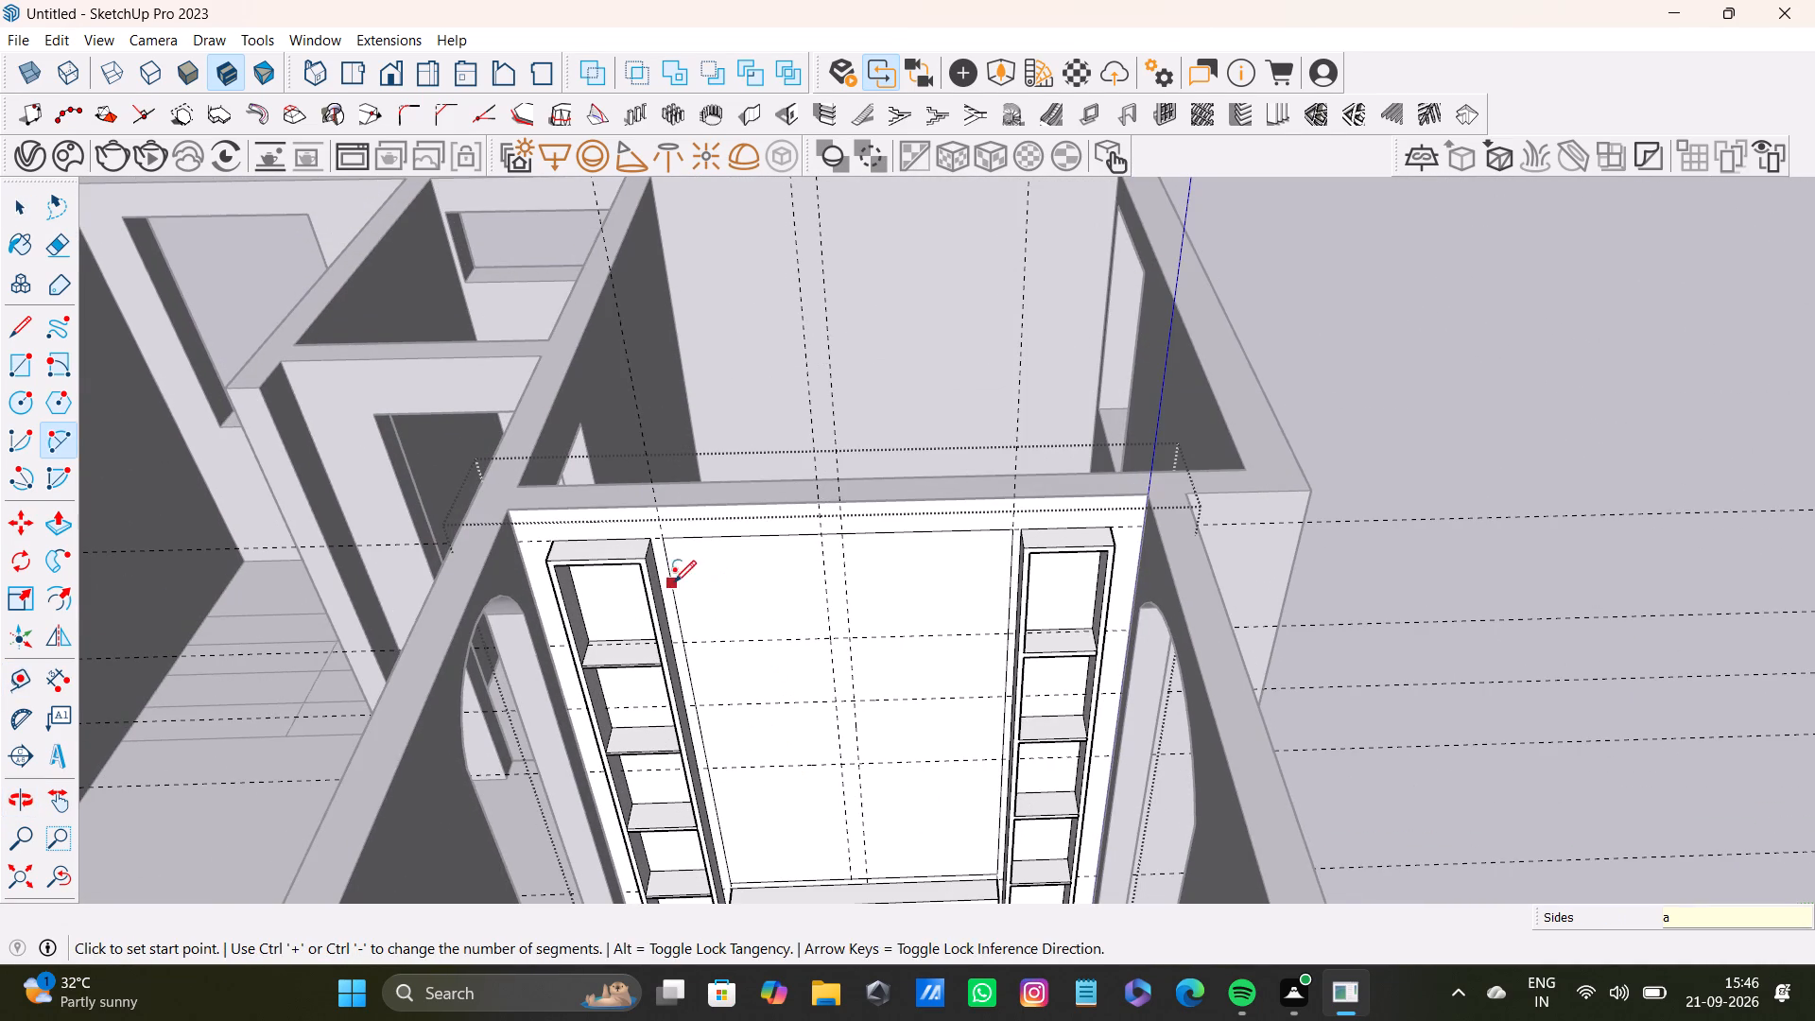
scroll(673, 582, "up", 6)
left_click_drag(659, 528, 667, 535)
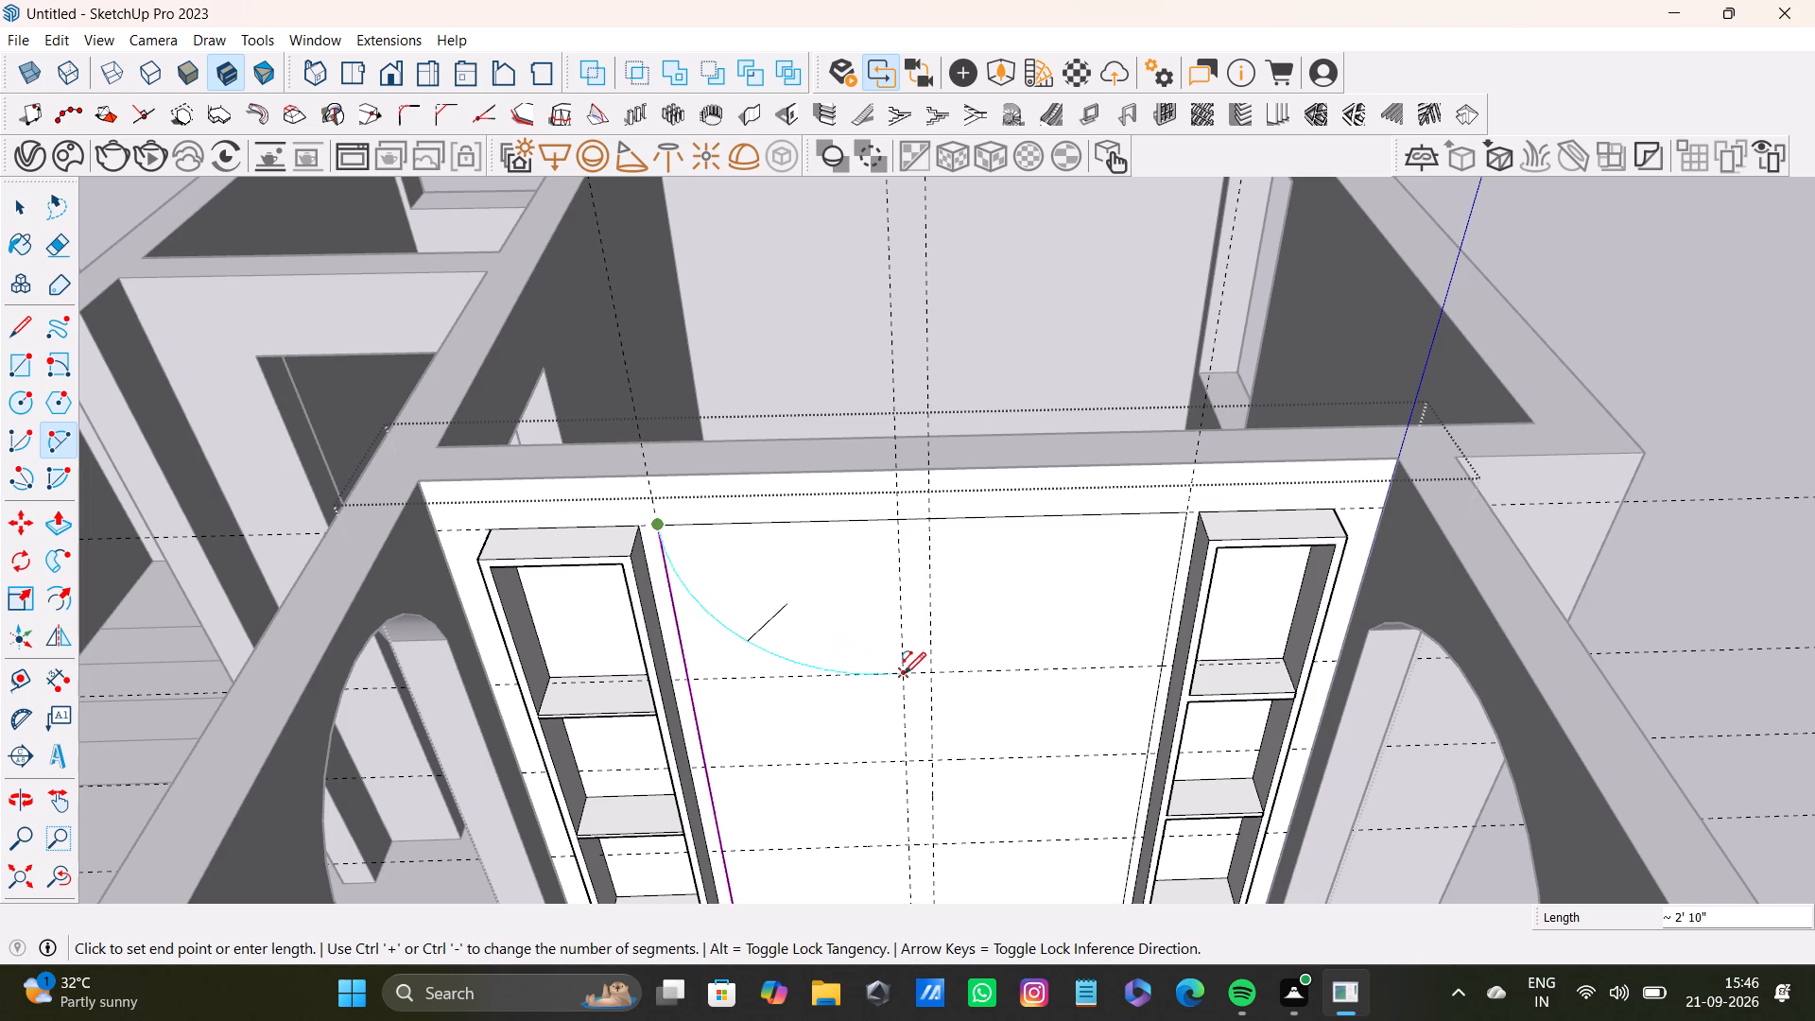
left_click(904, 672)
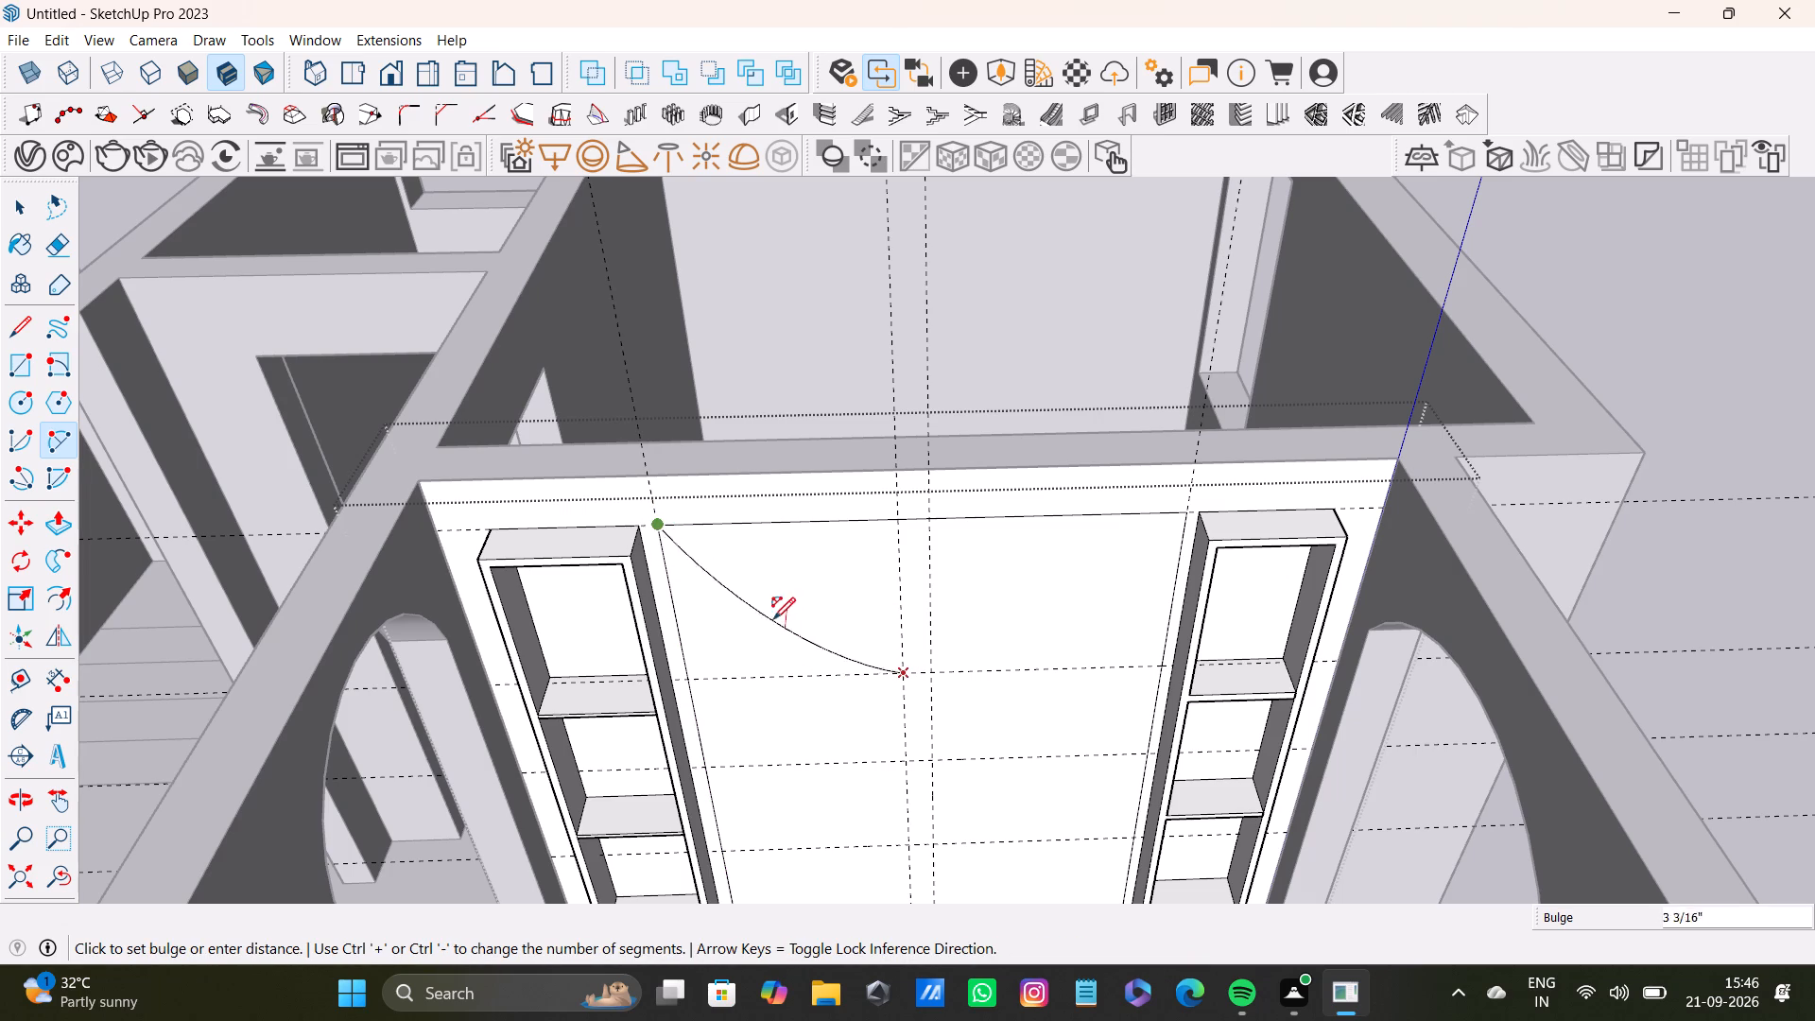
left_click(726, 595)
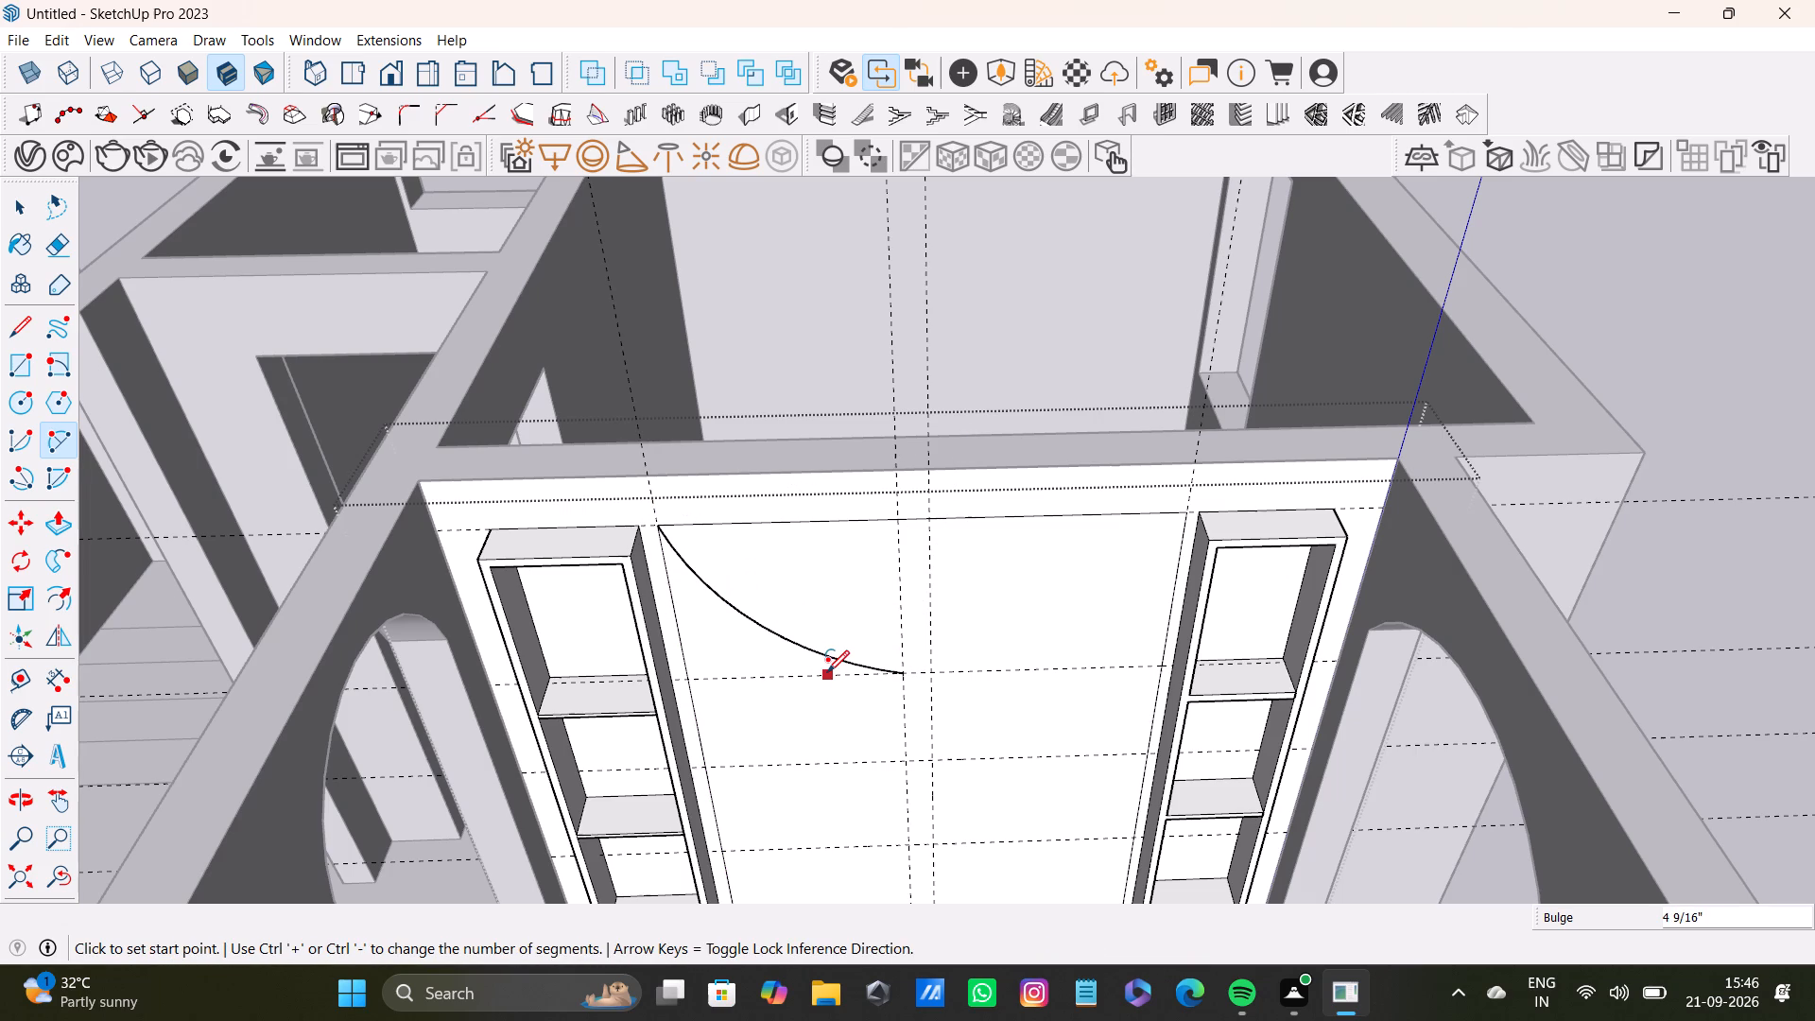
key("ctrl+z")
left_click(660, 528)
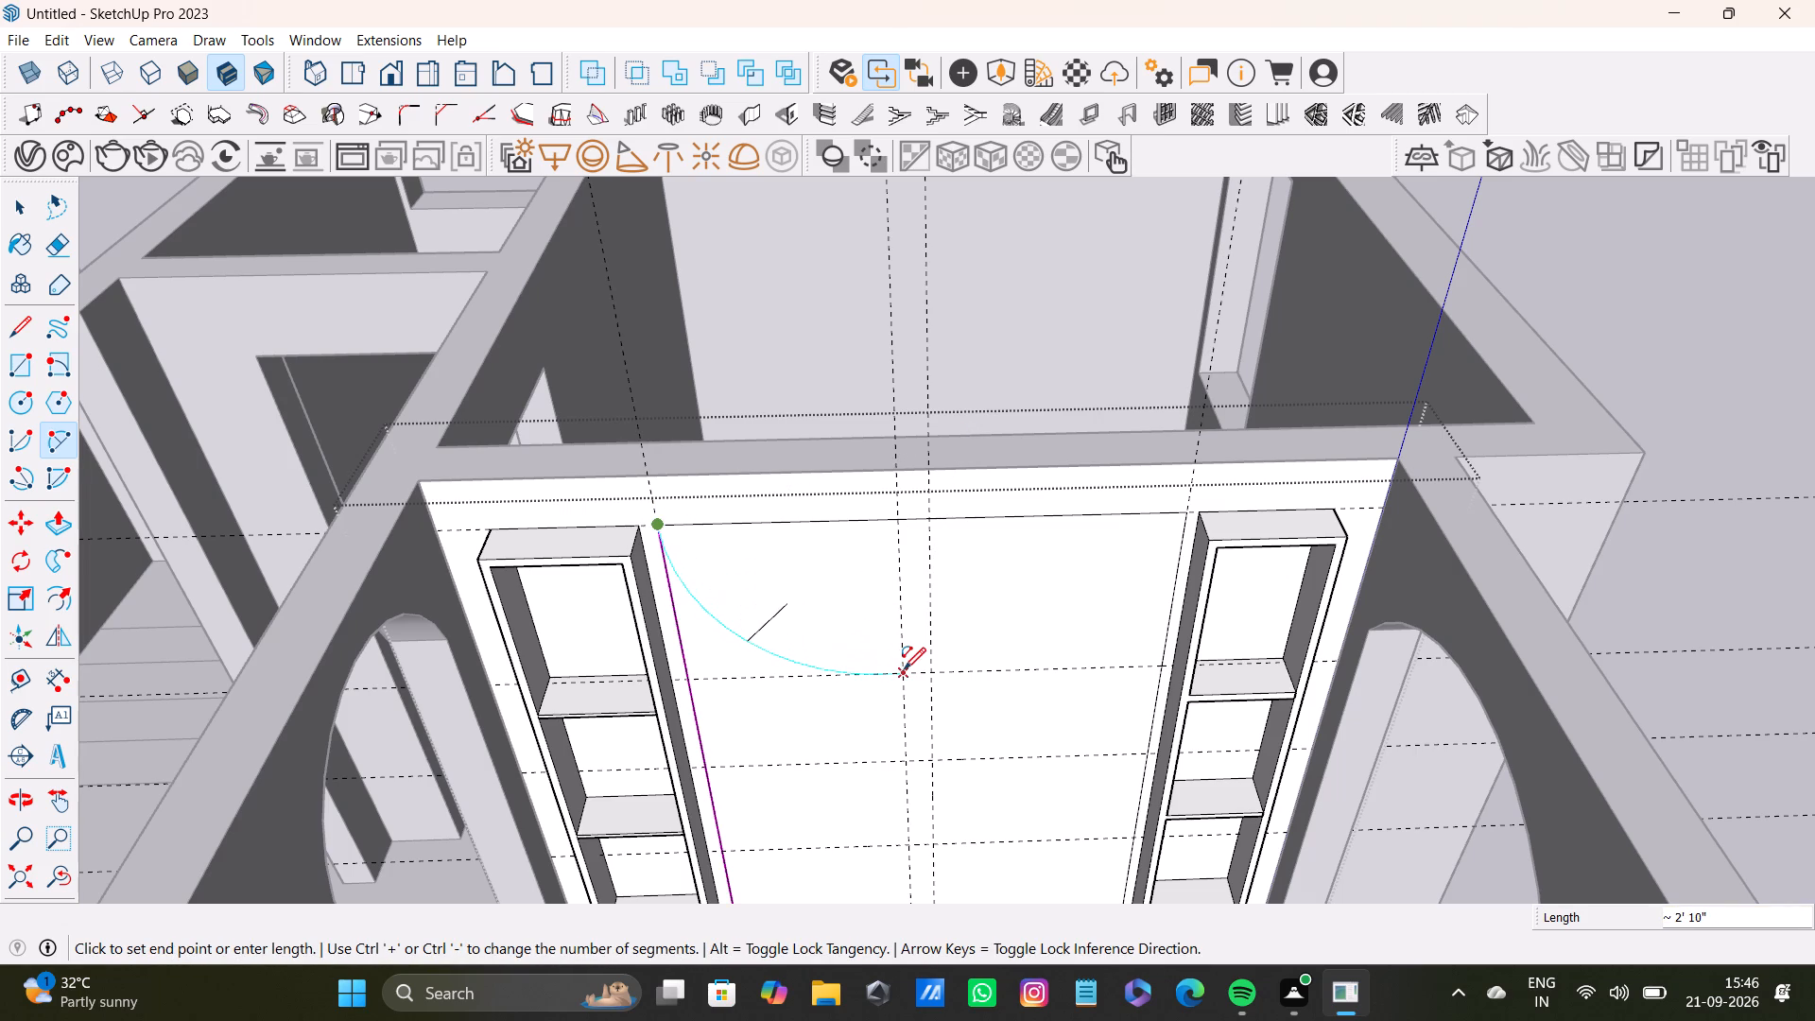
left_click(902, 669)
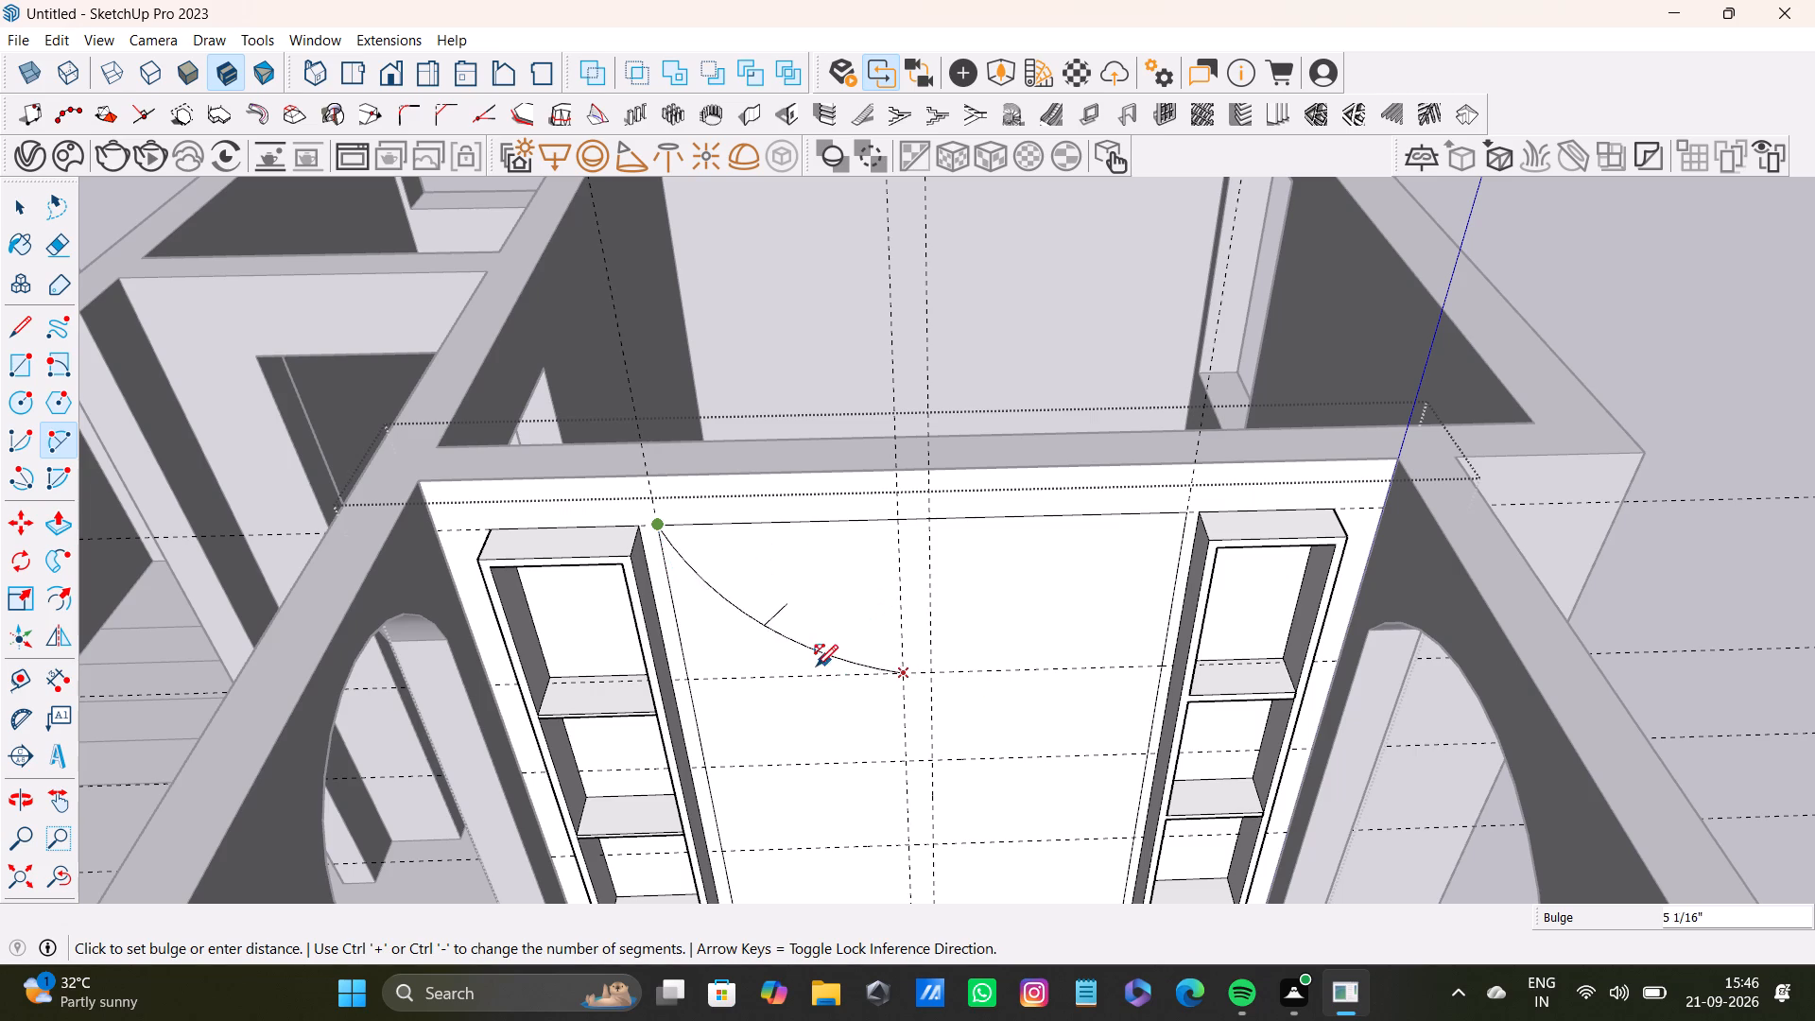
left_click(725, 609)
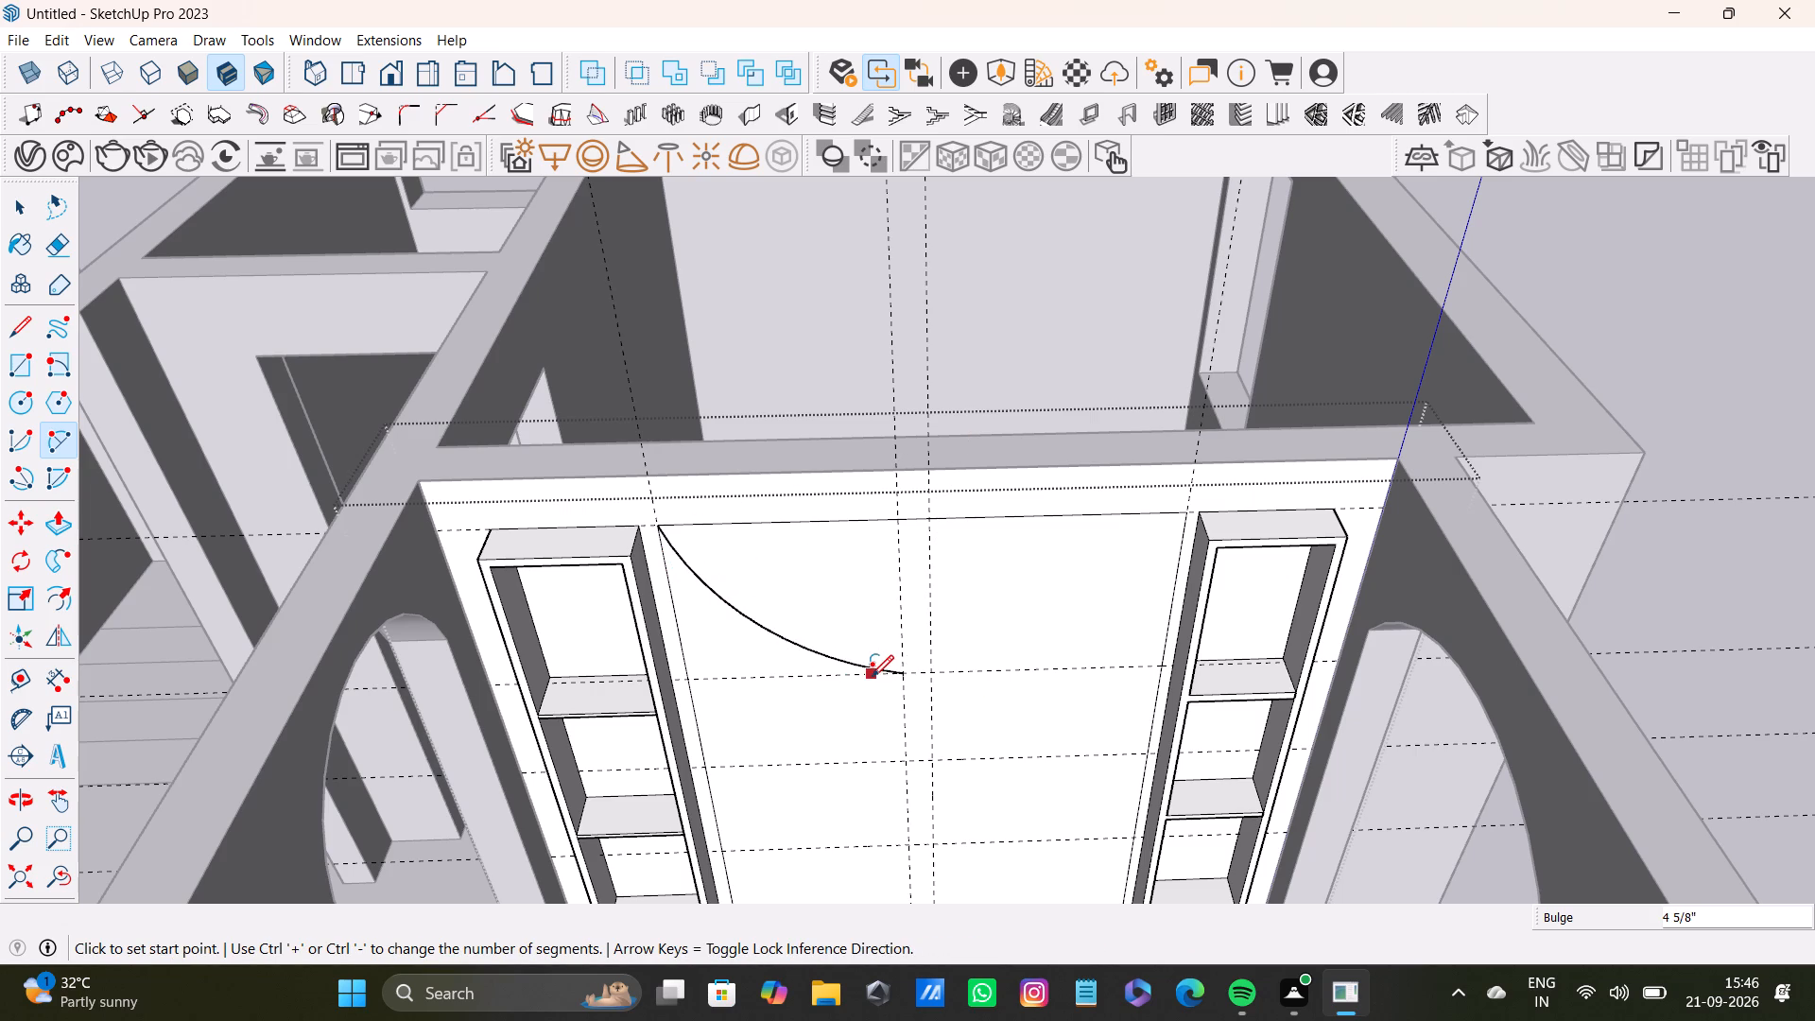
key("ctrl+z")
Draw an upward-bulging arc with a chord about 5' 7 7/8" from the panel's top corner to the second horizontal guide at the opposite edge.
scroll(655, 535, "up", 4)
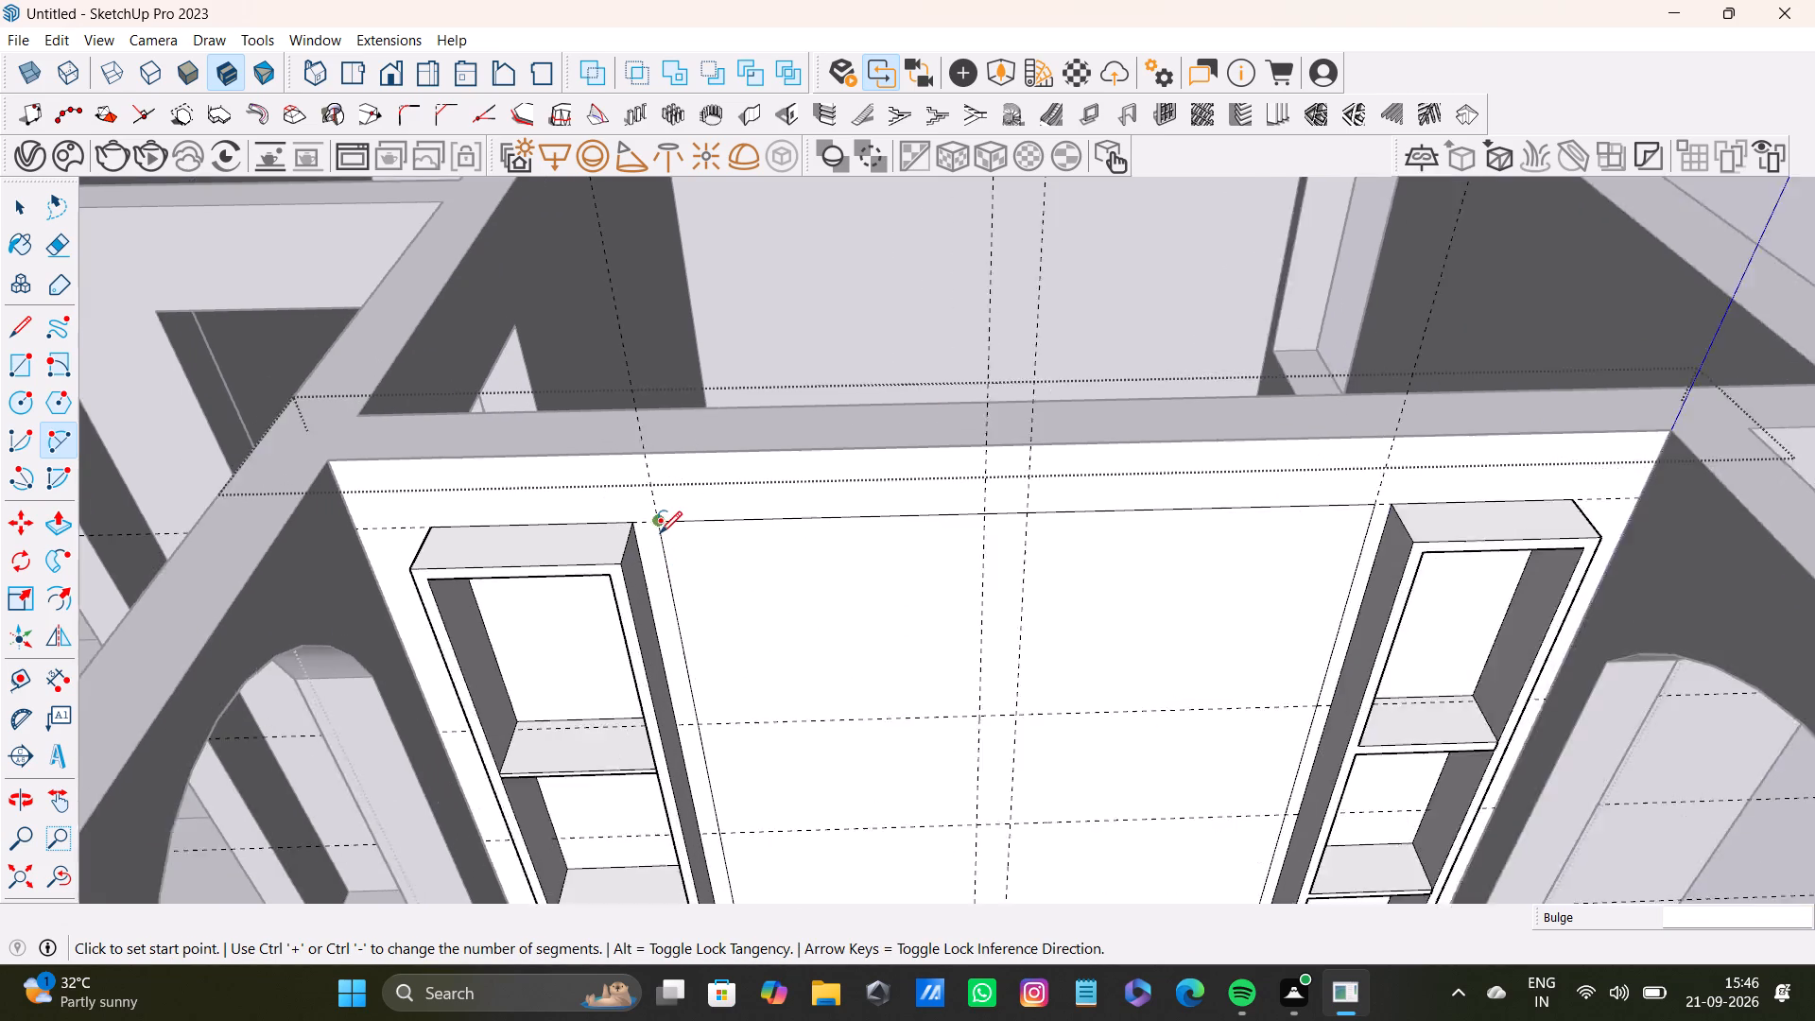
scroll(660, 533, "up", 6)
left_click_drag(652, 506, 665, 519)
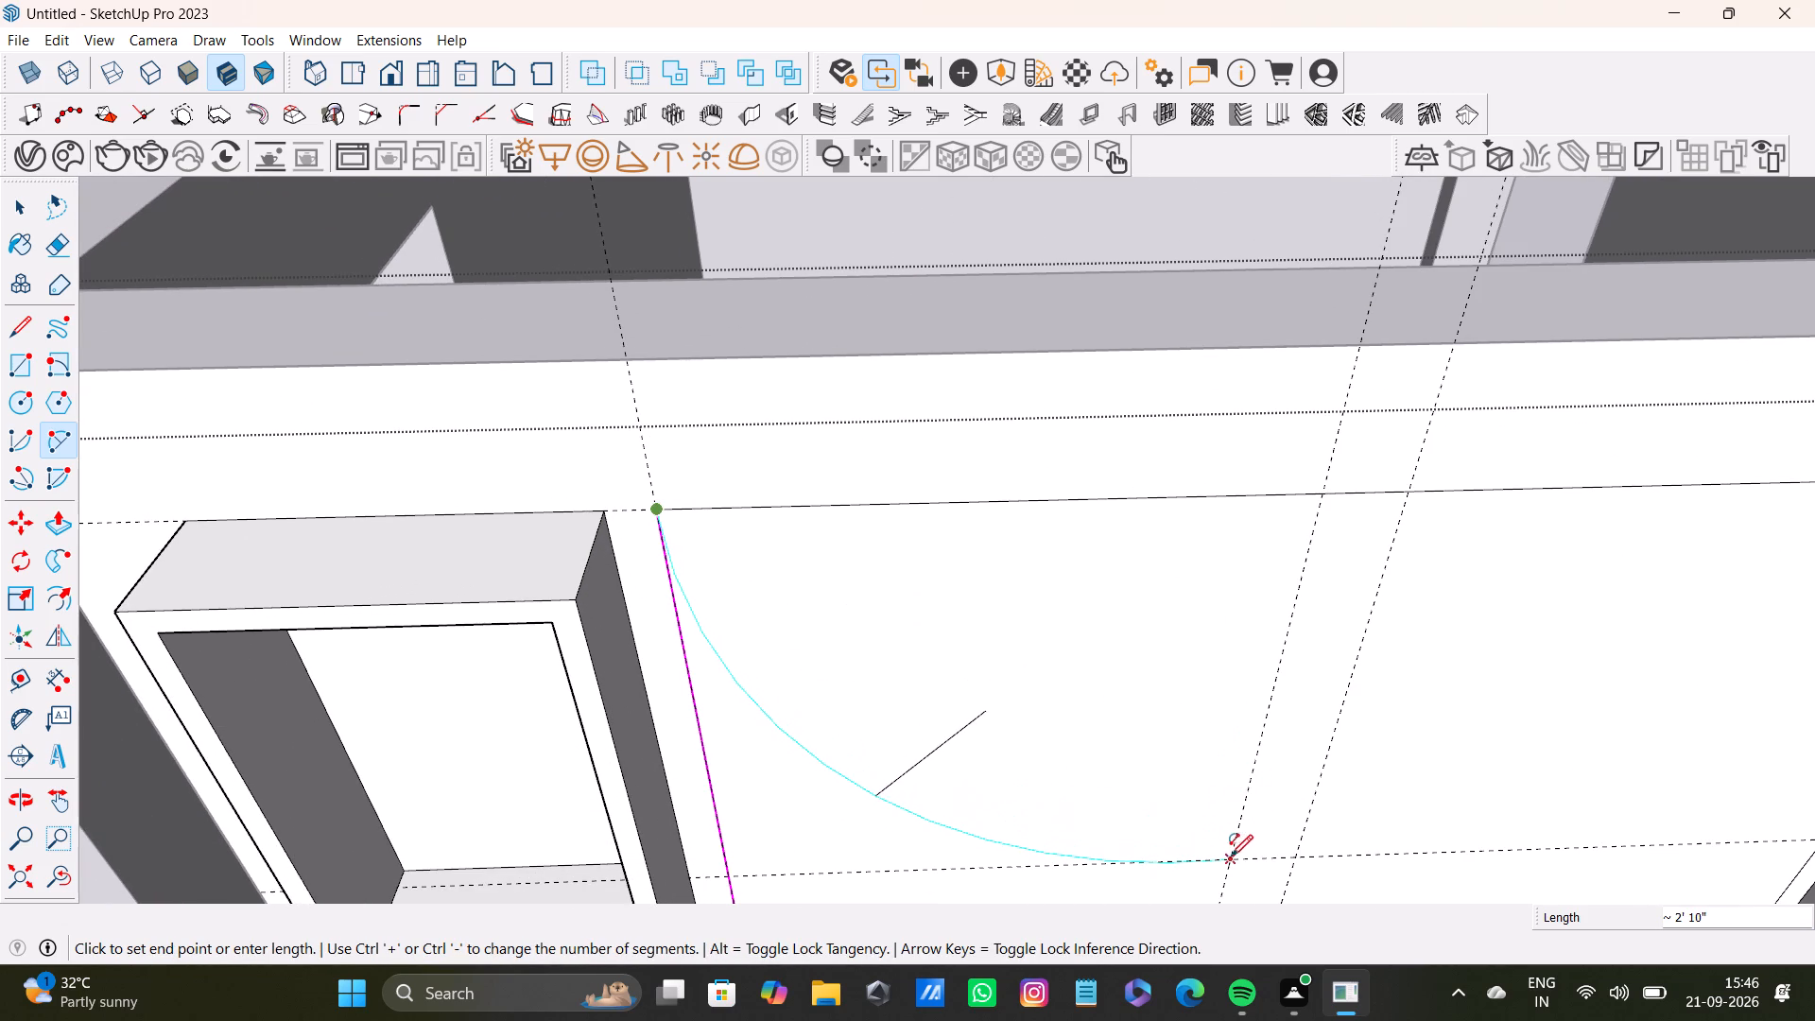
scroll(1312, 841, "down", 4)
middle_click_drag(1359, 860, 1183, 590, "shift")
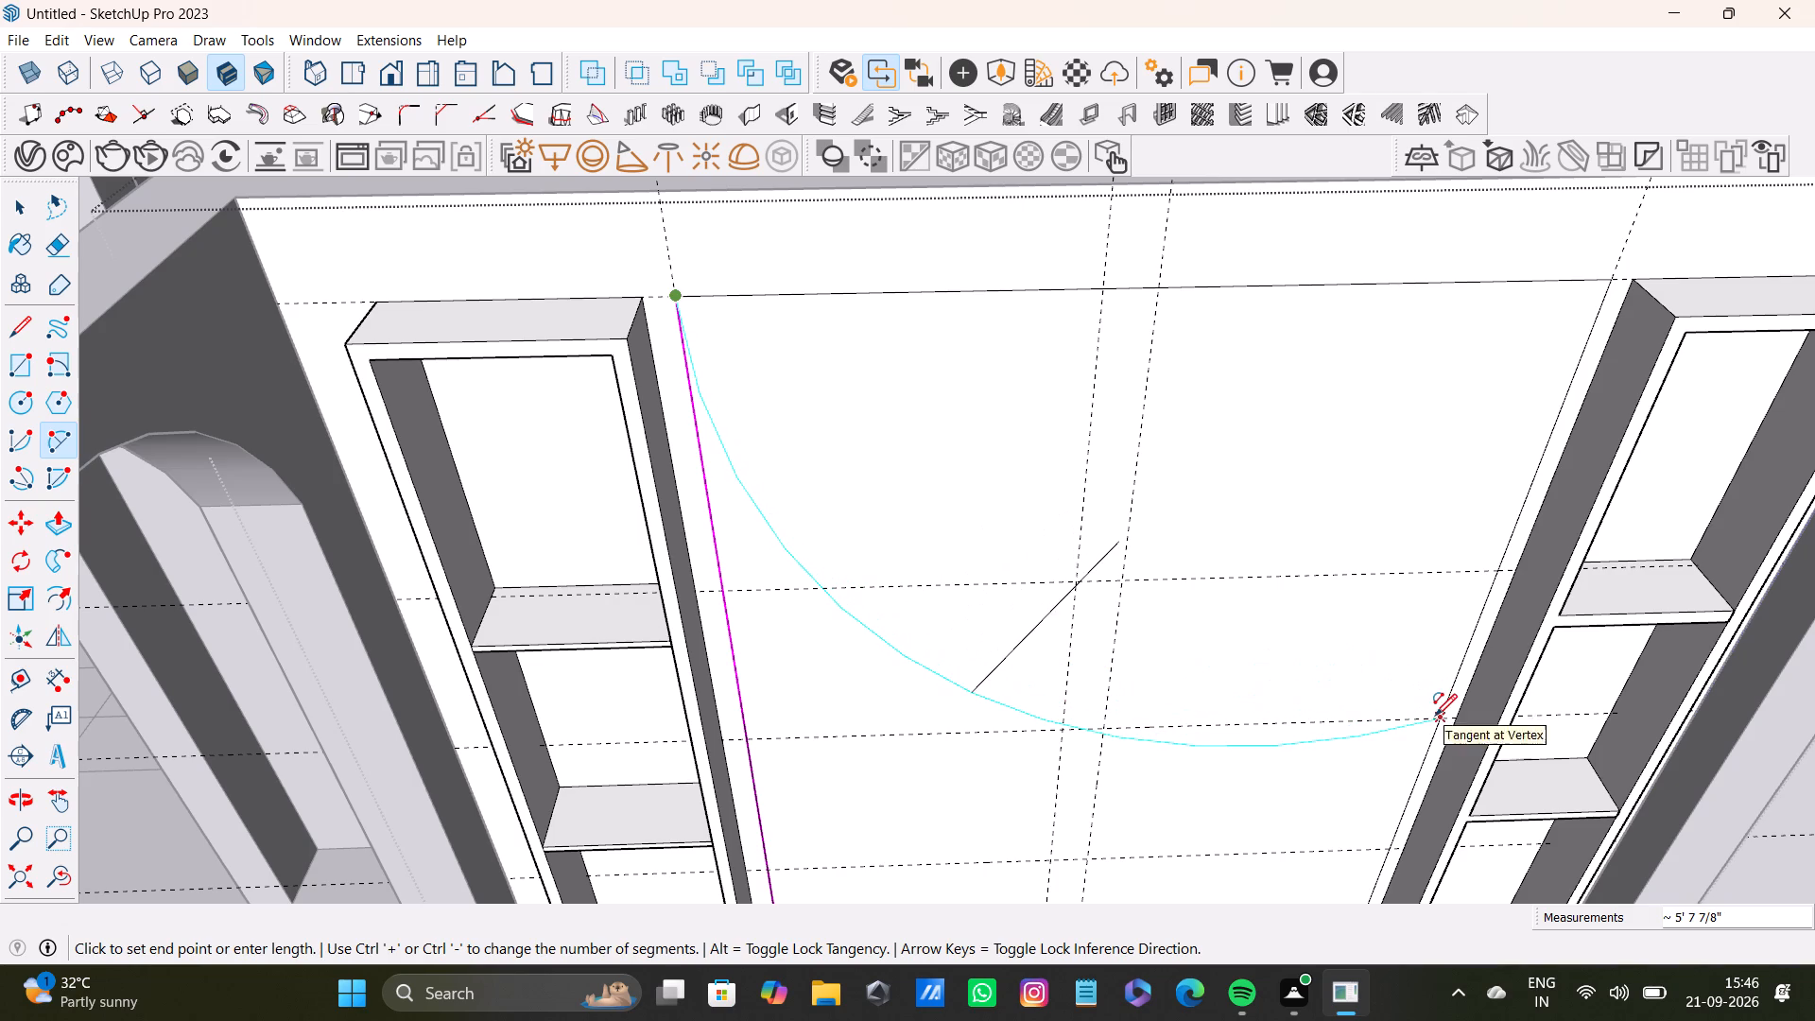
left_click(1435, 716)
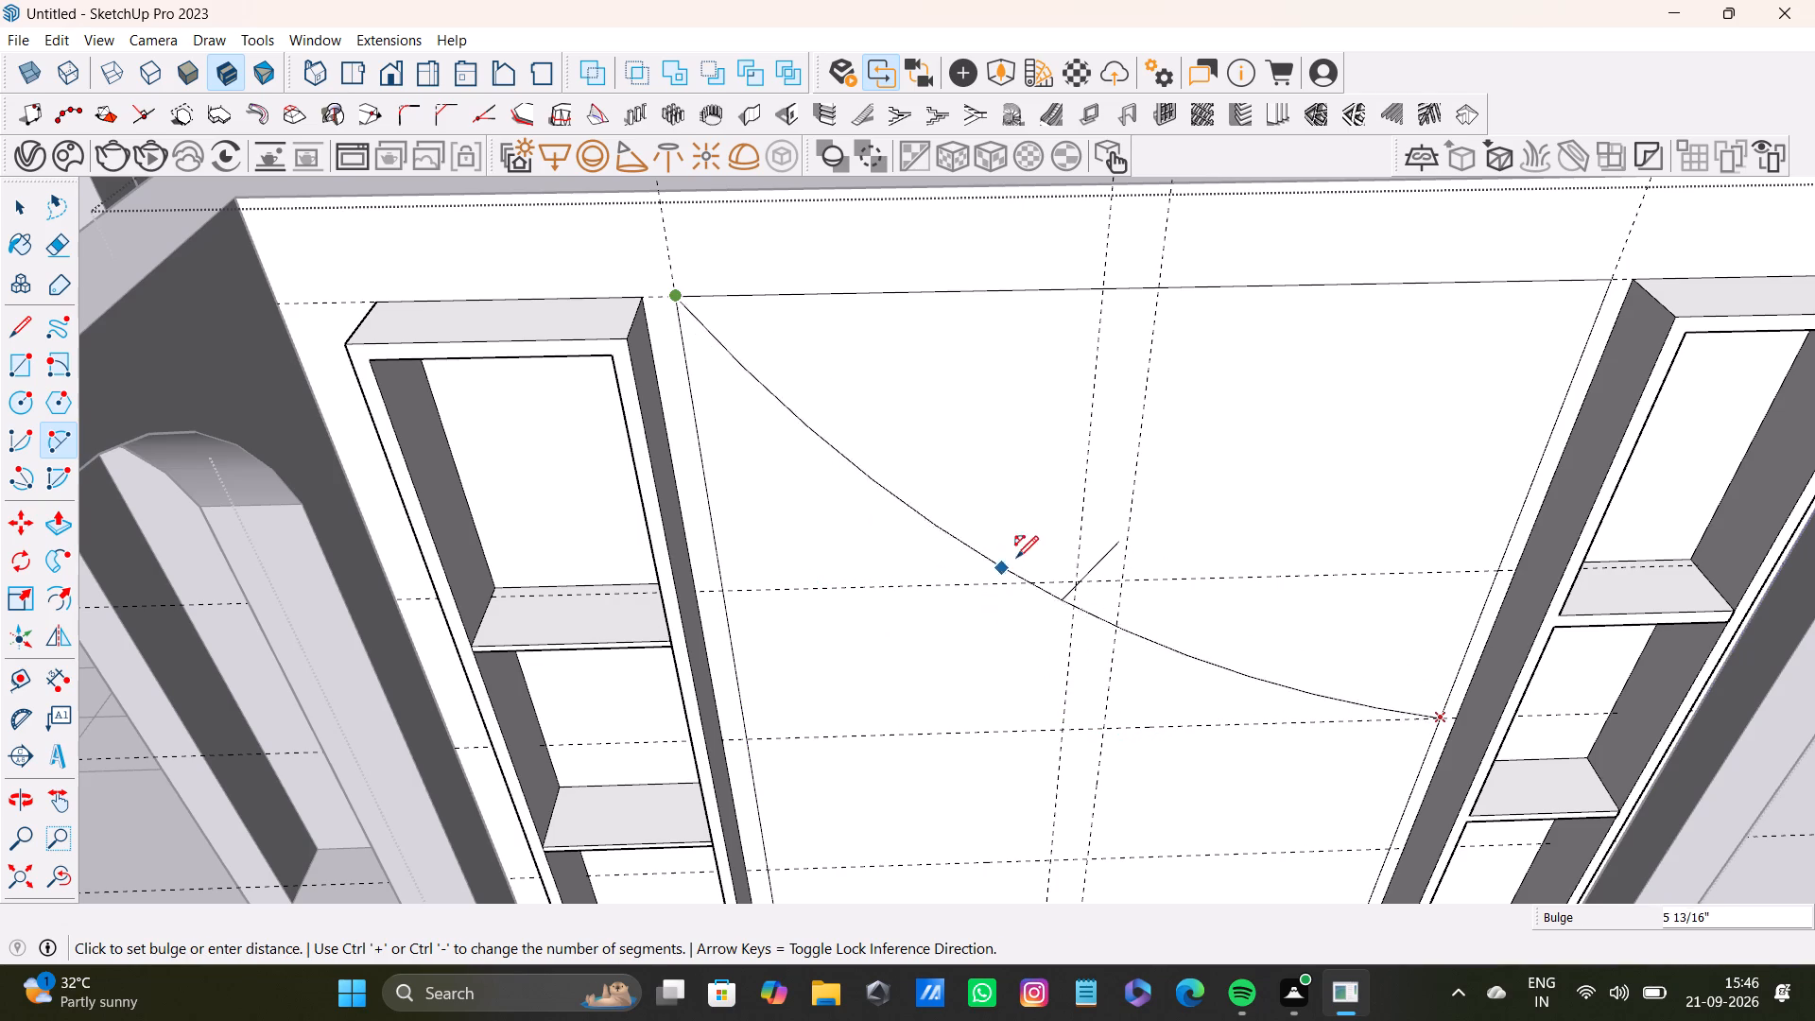
left_click(1223, 418)
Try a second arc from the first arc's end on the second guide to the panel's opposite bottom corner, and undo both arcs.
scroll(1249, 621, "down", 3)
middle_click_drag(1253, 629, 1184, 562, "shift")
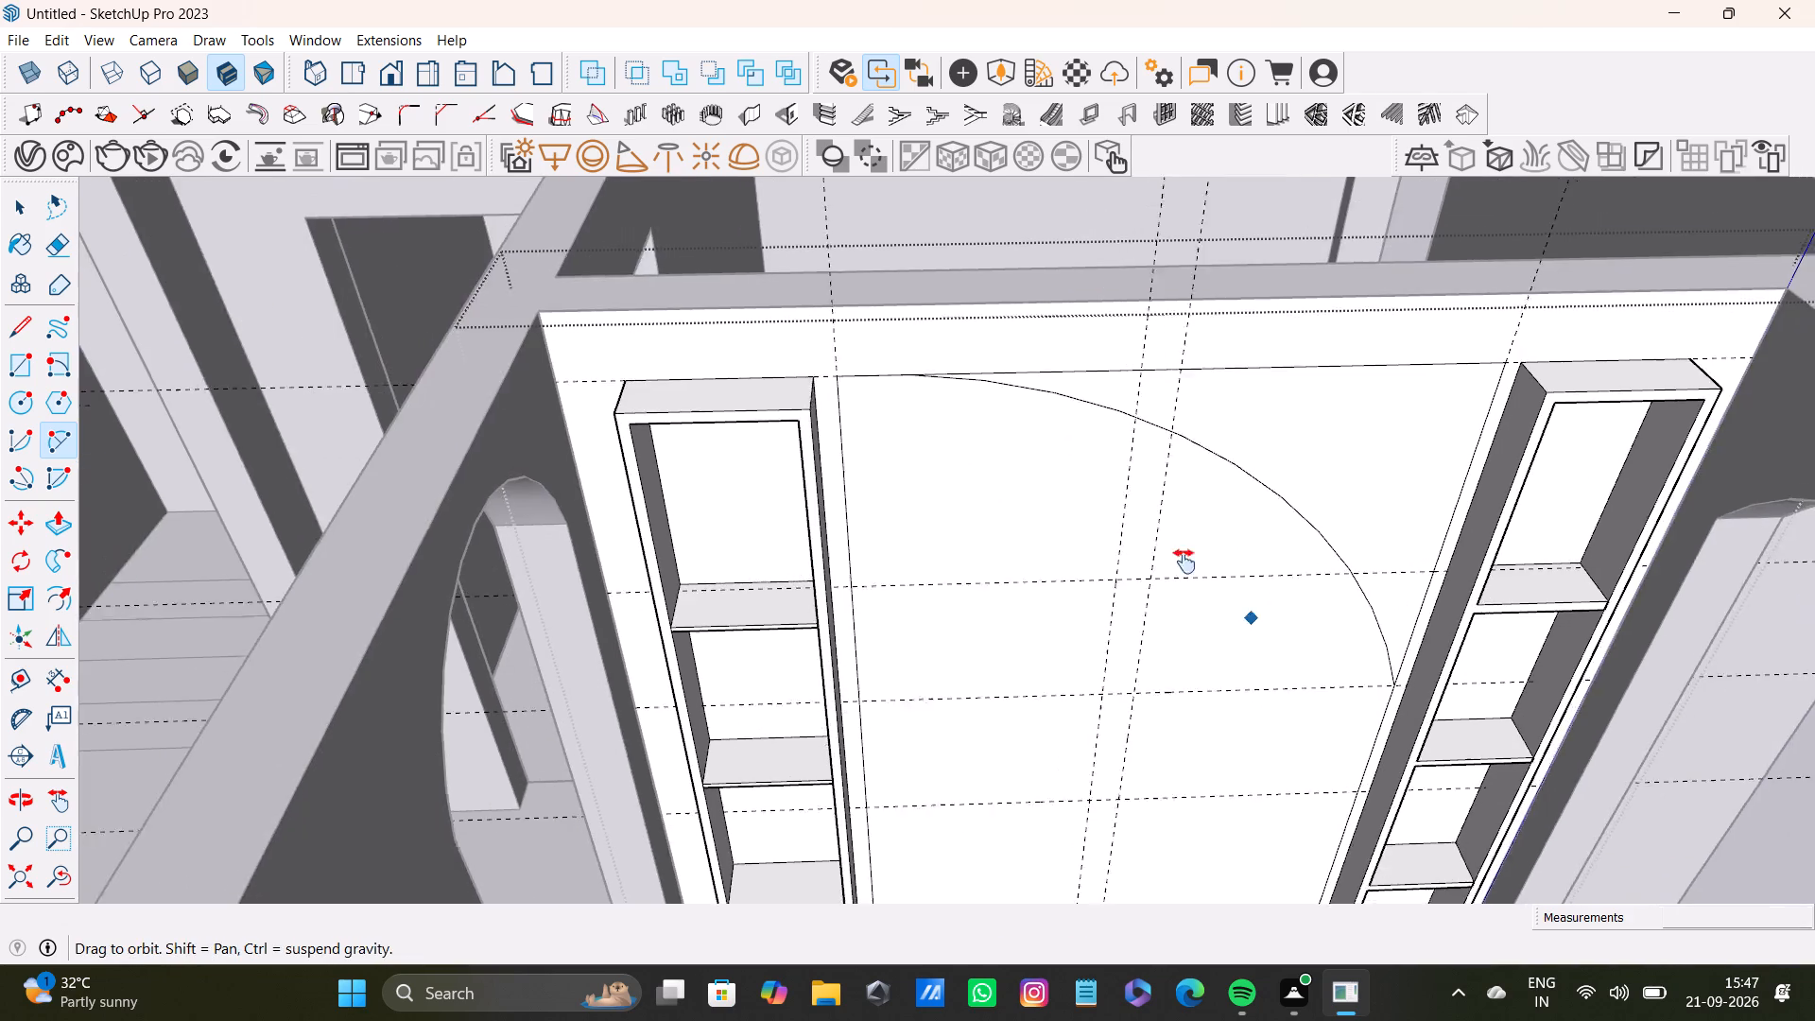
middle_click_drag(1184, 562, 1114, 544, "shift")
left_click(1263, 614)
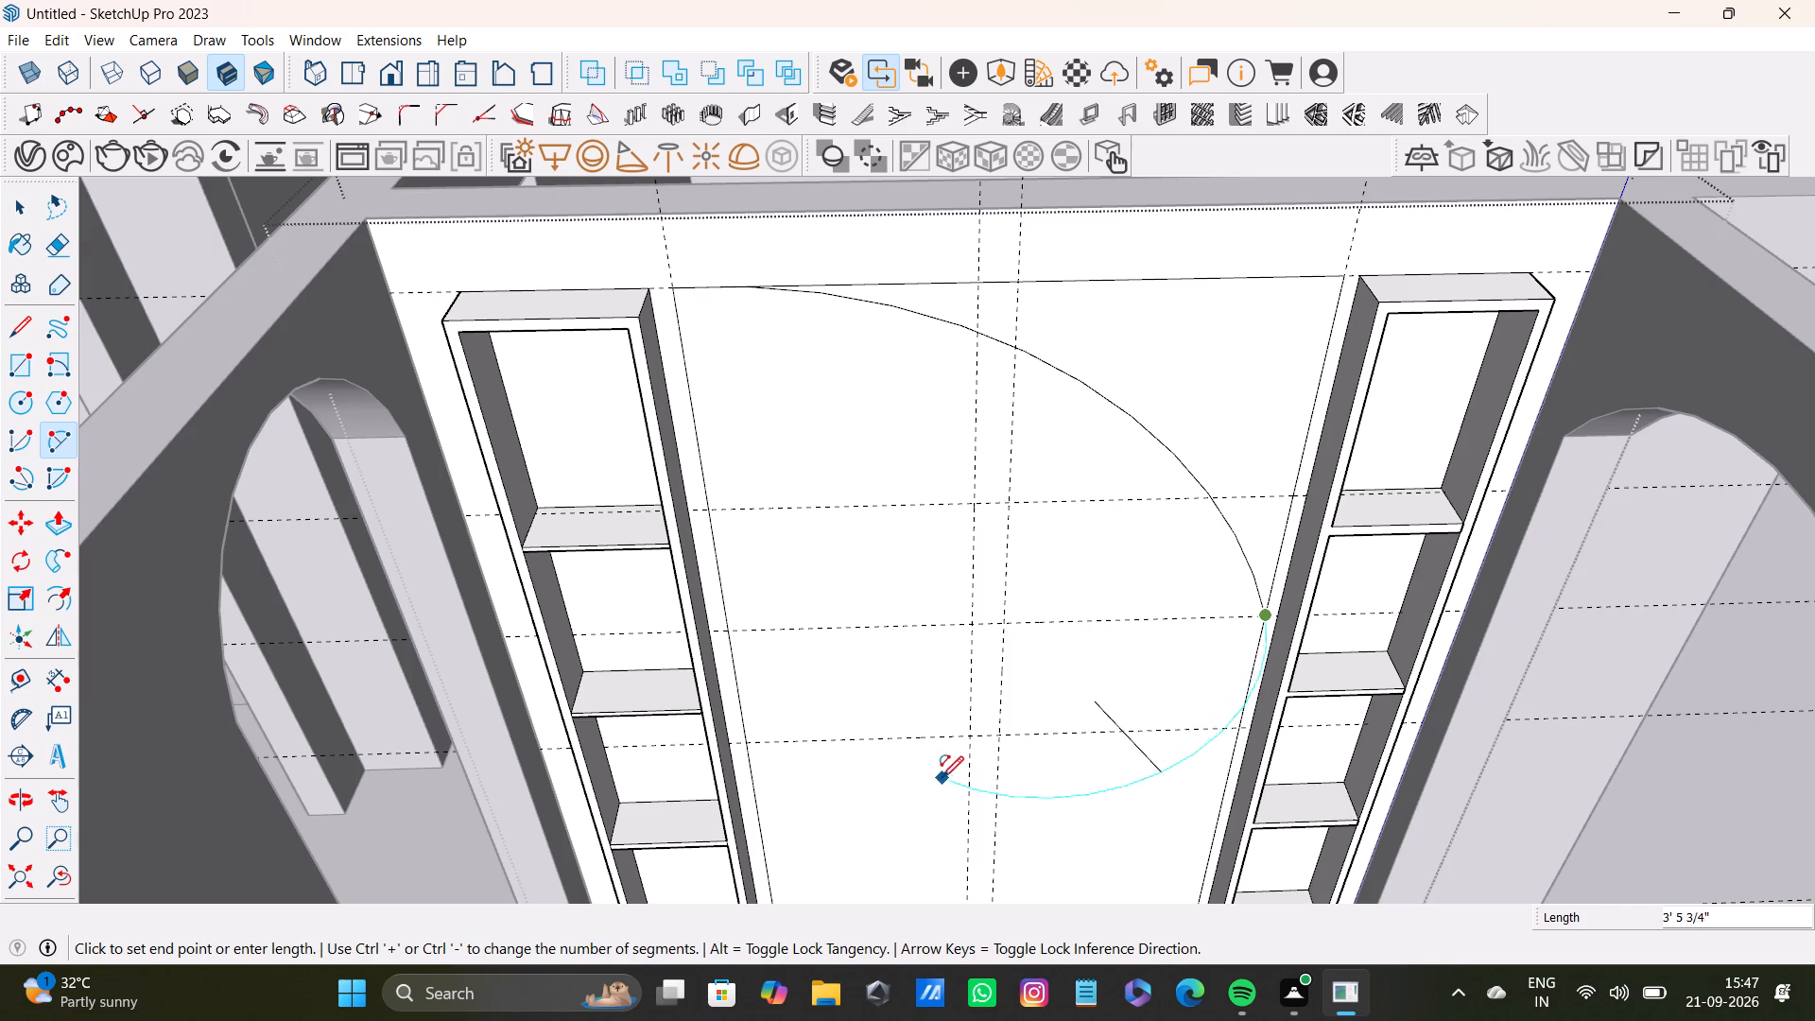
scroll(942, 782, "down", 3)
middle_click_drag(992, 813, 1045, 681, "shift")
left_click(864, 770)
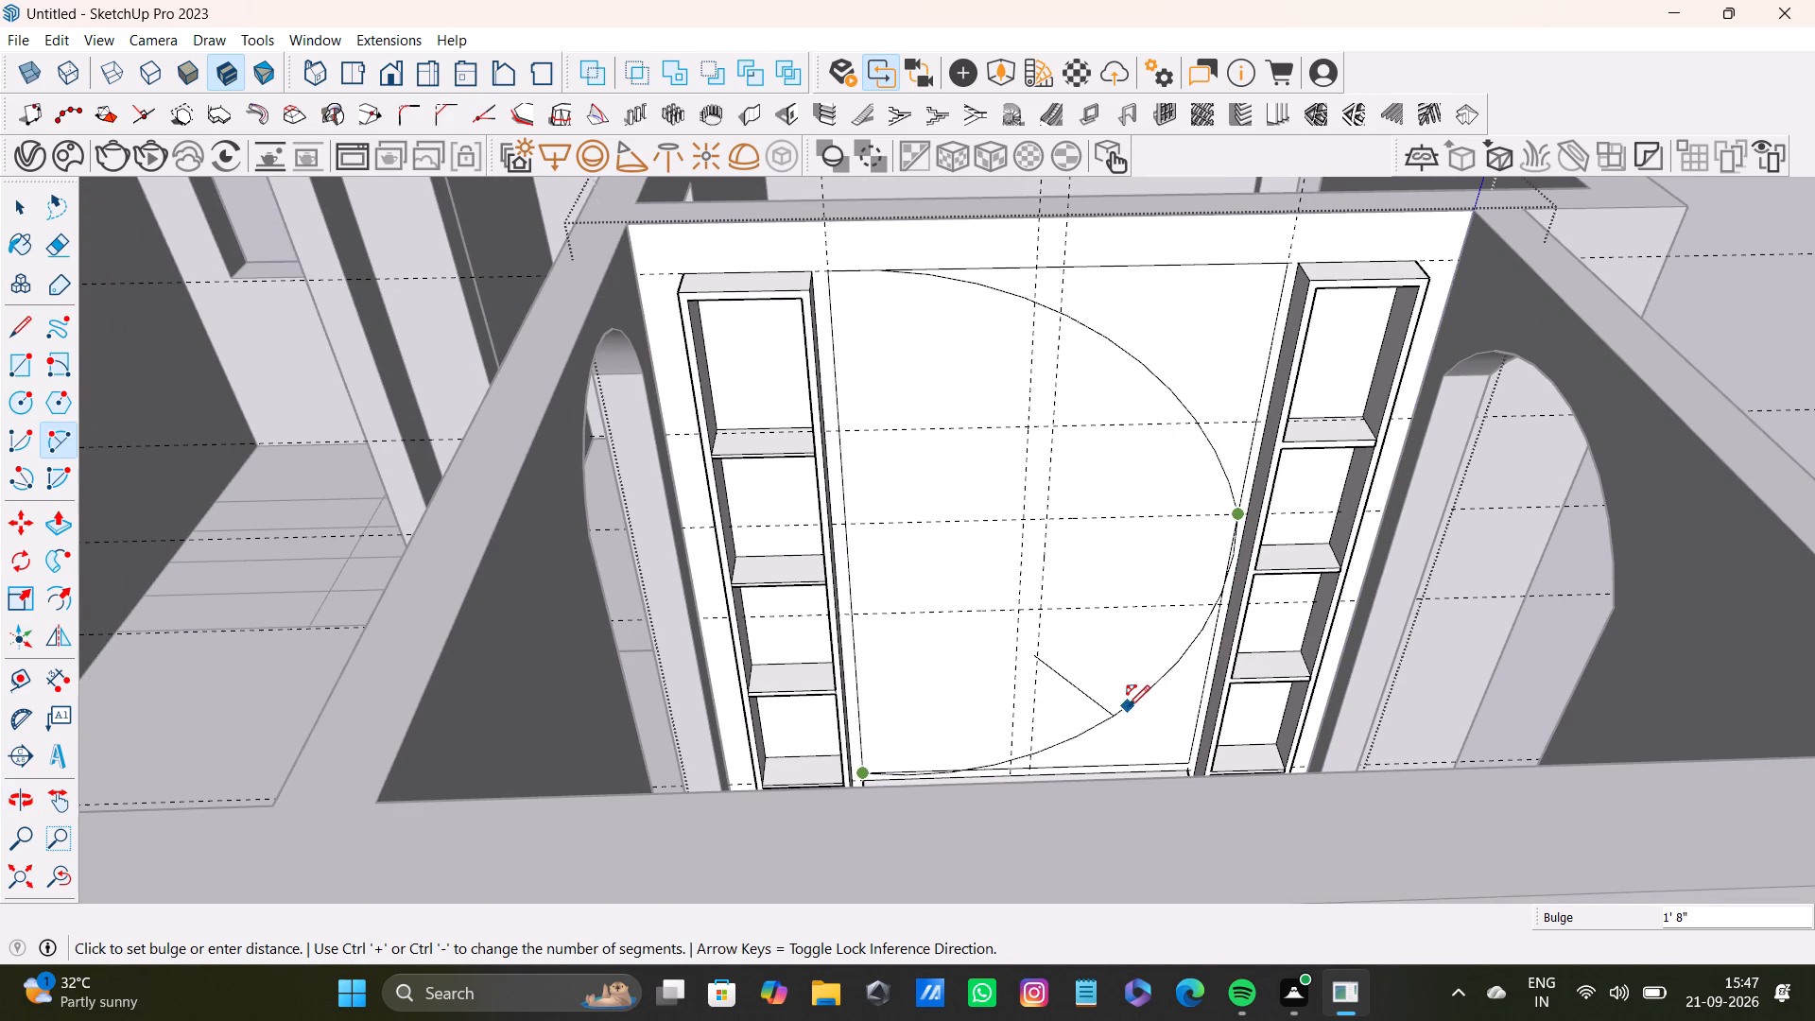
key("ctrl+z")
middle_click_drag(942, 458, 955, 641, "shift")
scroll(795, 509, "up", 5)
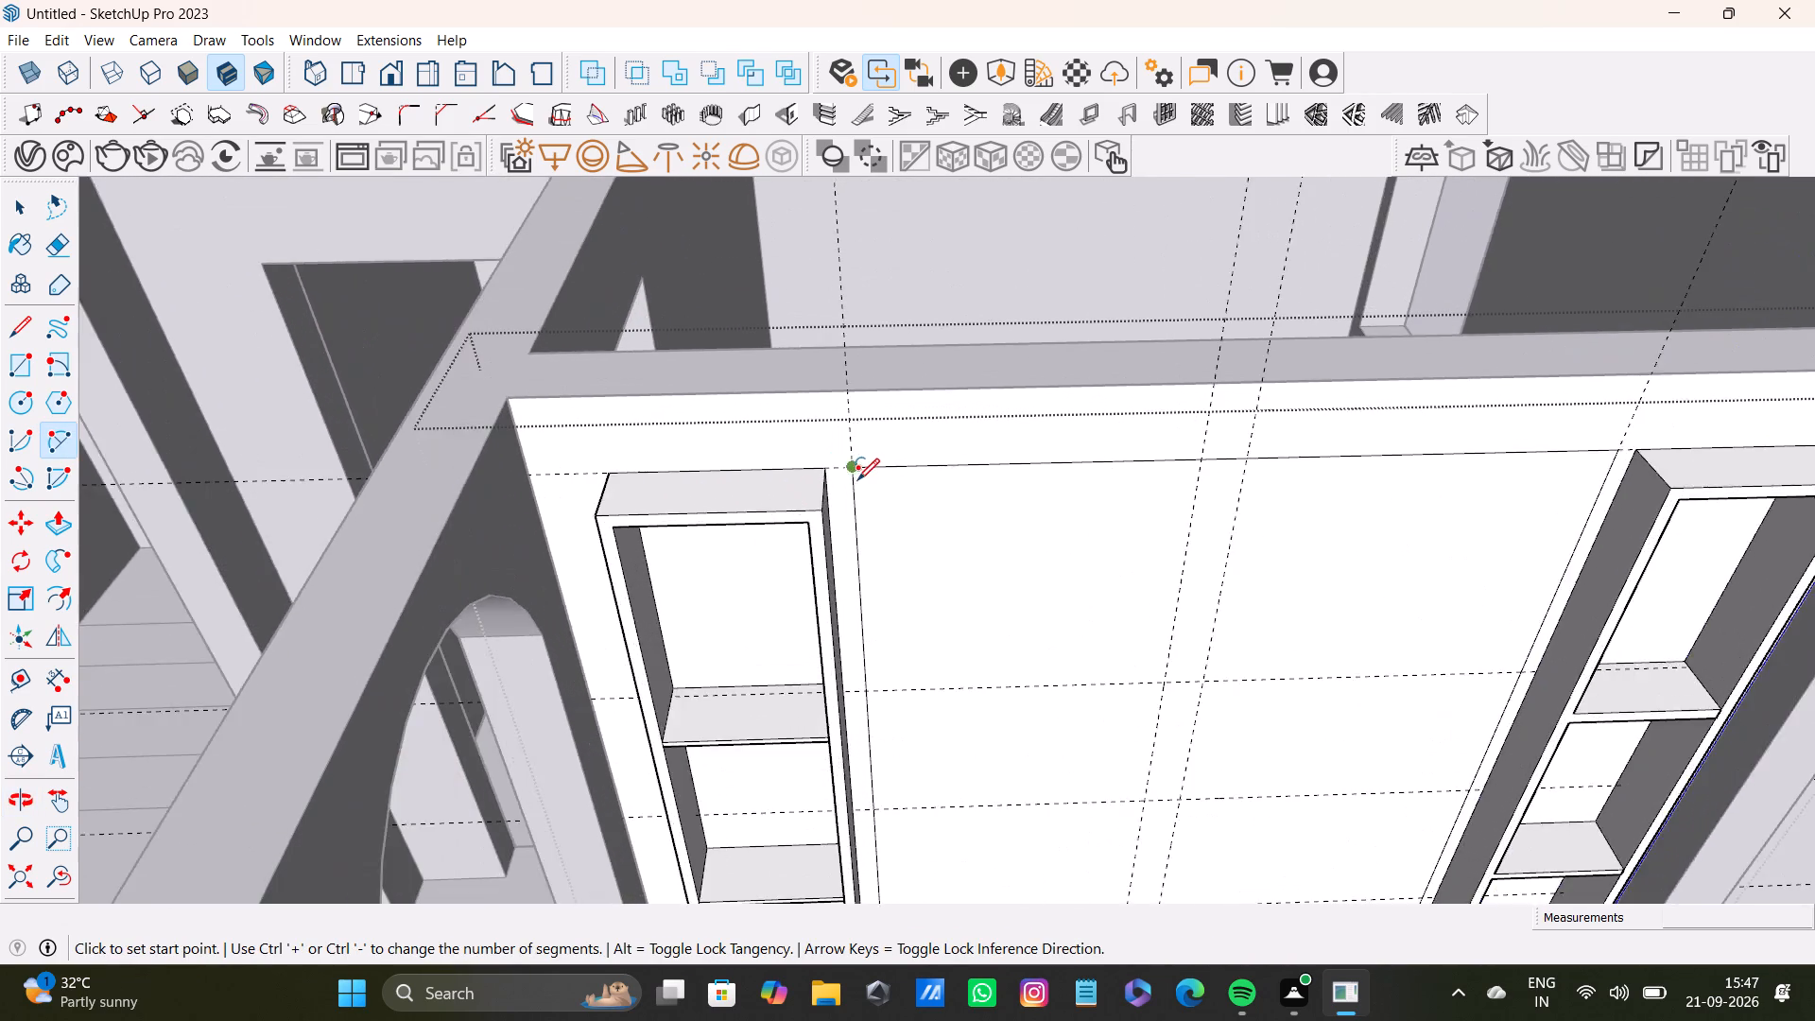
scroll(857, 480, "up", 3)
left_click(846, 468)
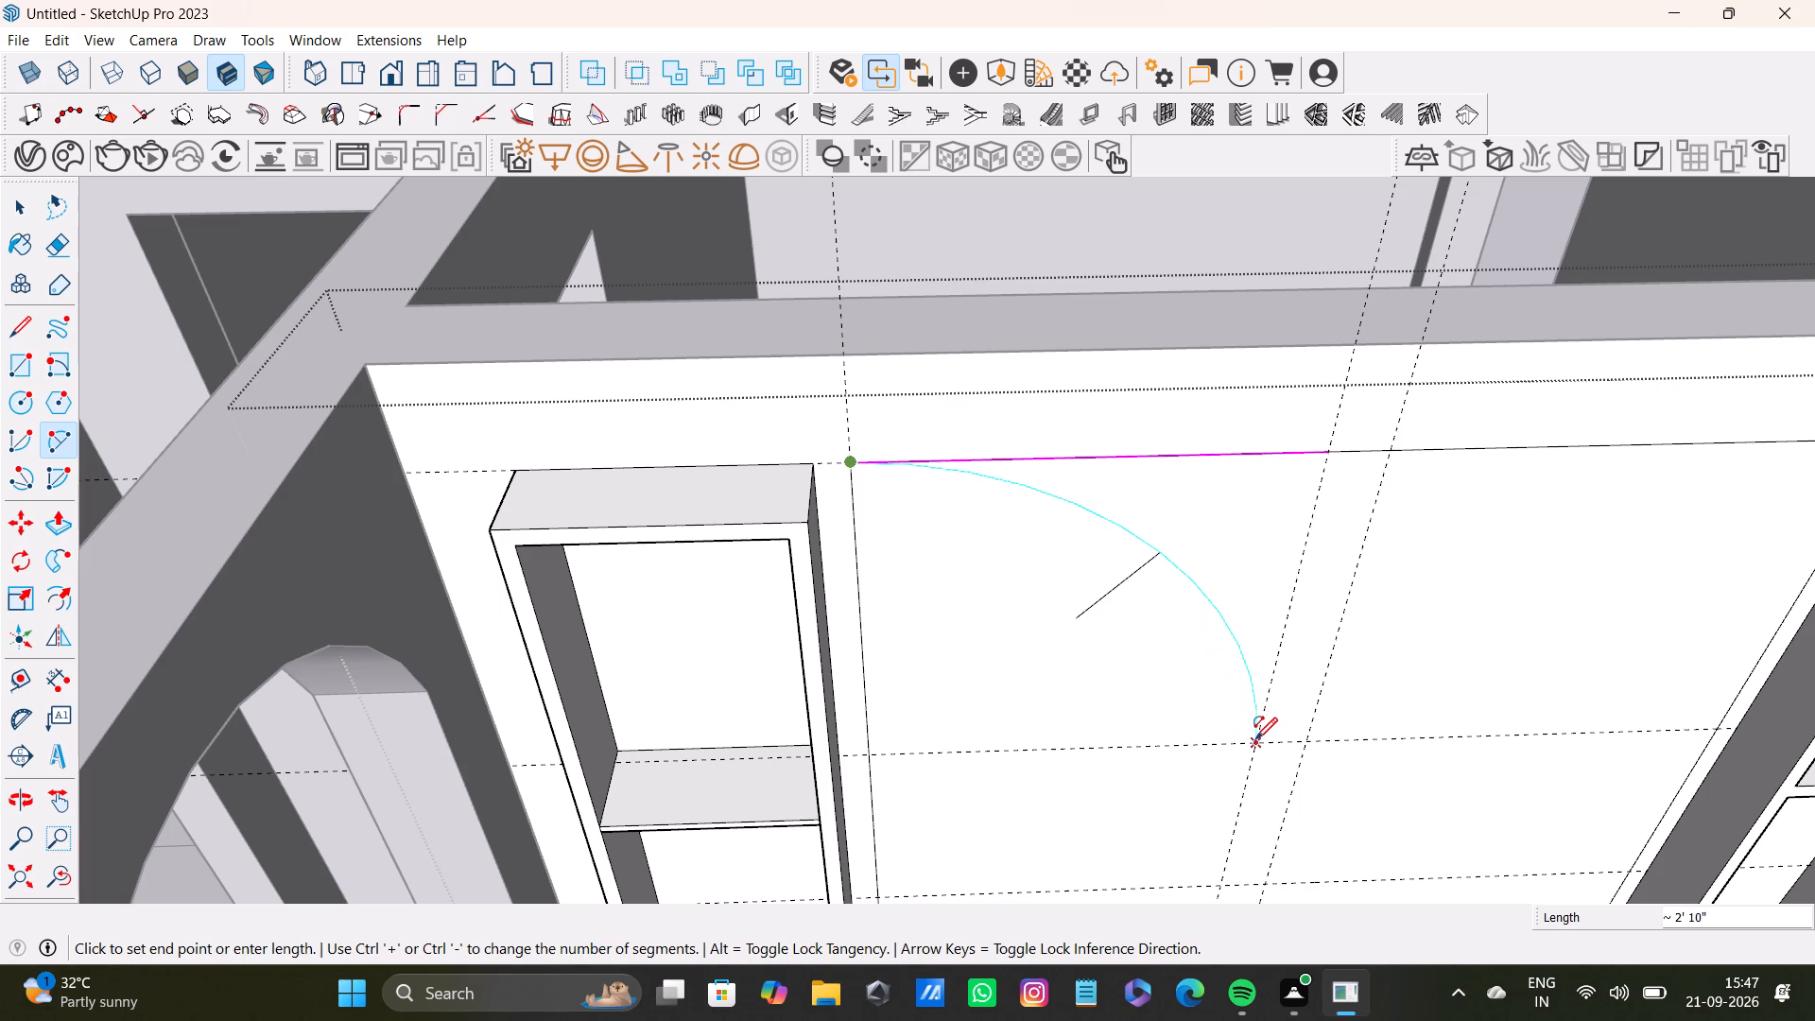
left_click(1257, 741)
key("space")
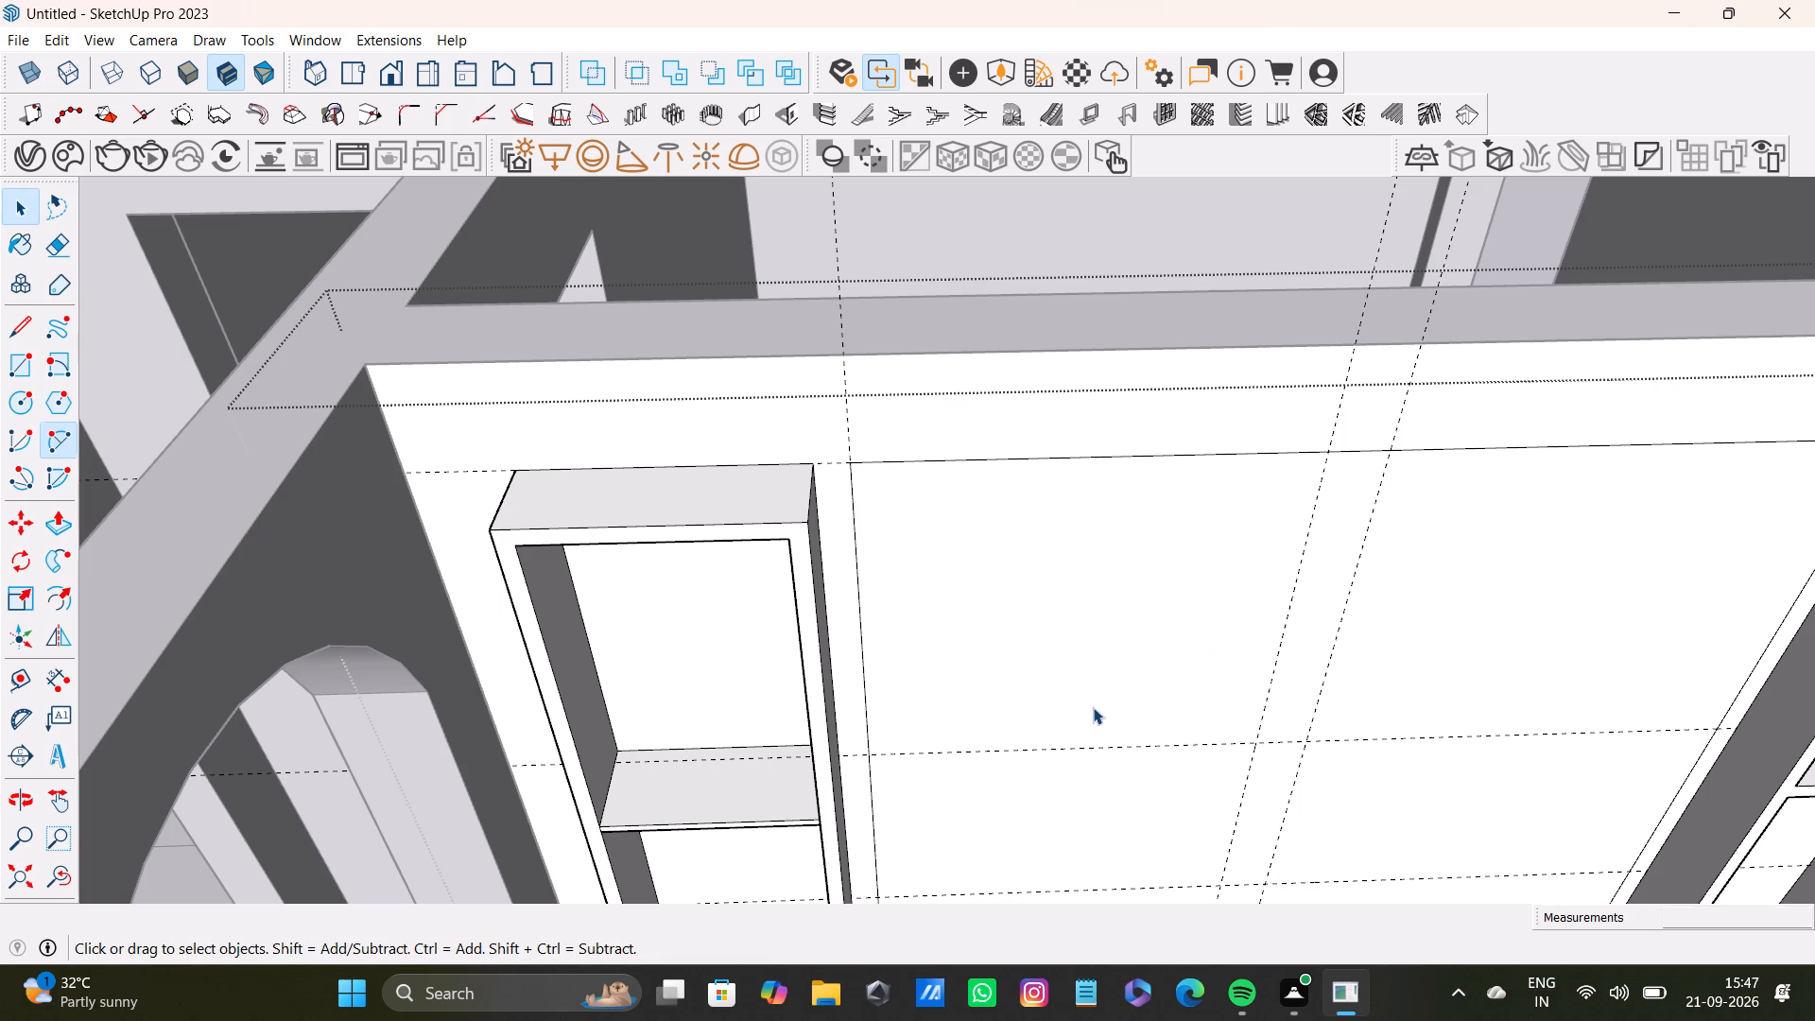
Delete the first and second horizontal guides across the panel, keeping the third one.
scroll(1093, 707, "down", 3)
middle_click_drag(1180, 729, 1044, 587, "shift")
middle_click_drag(1227, 691, 1079, 525)
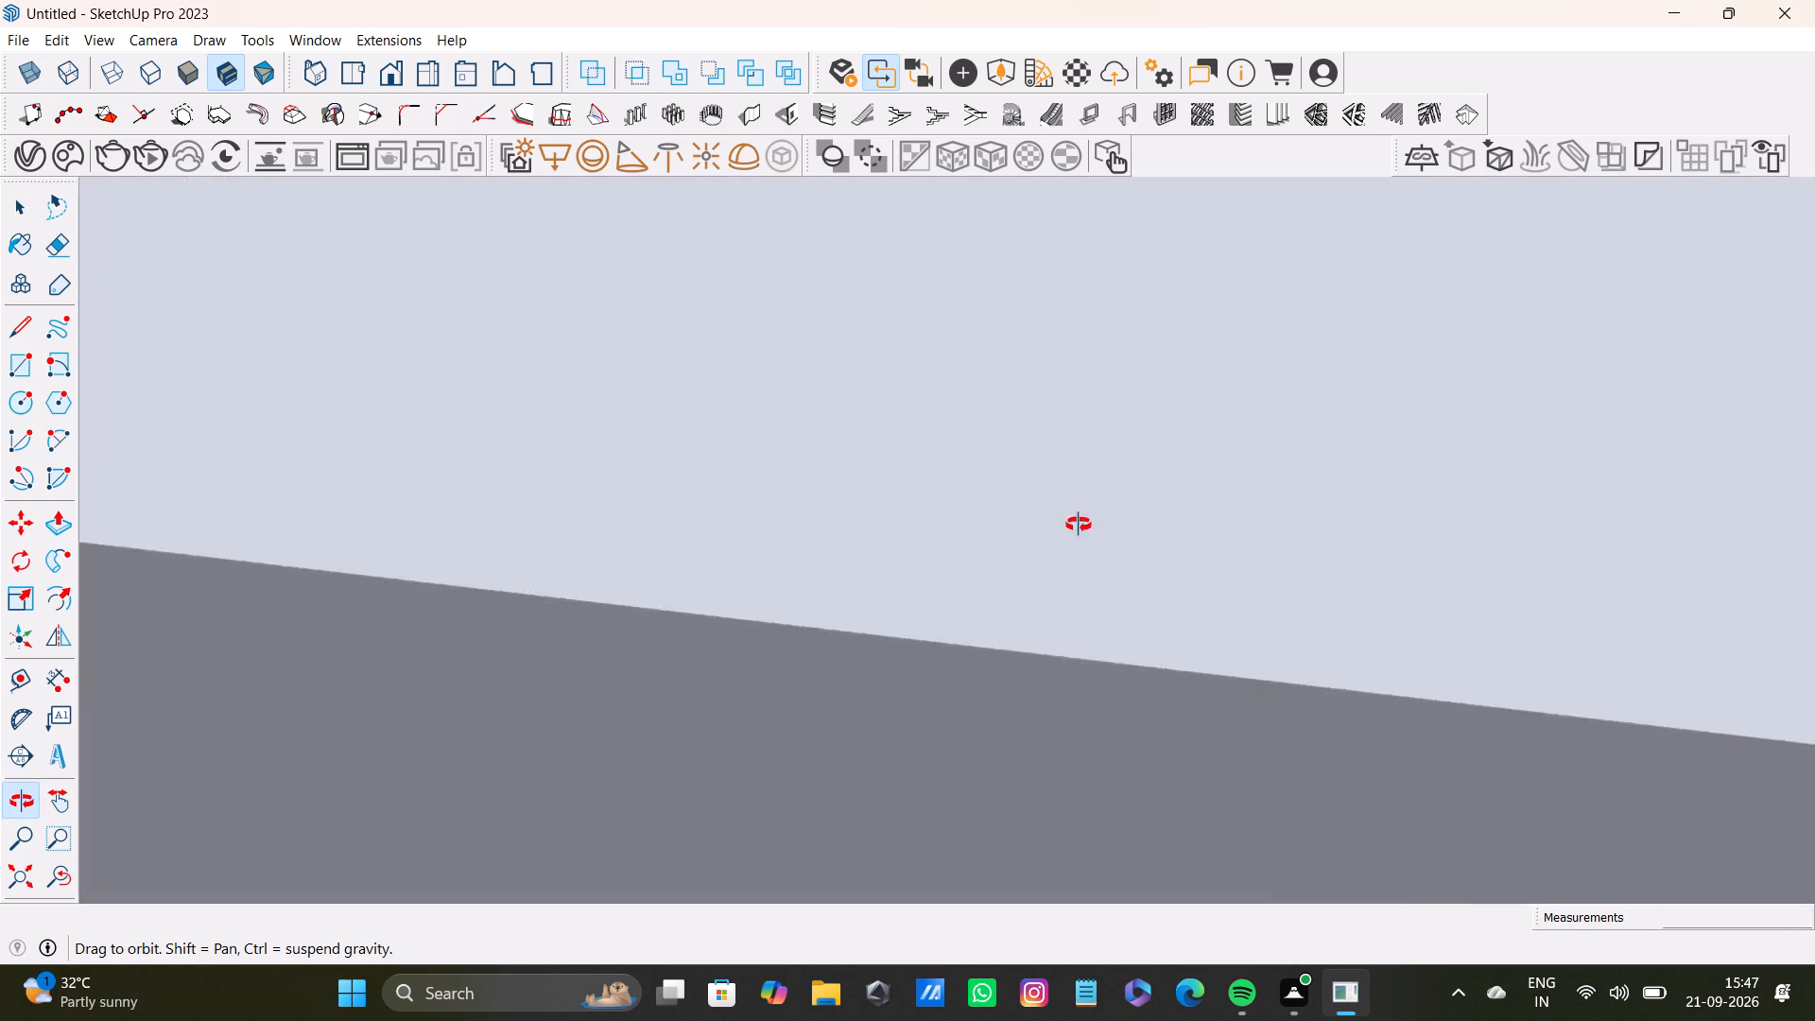
middle_click_drag(1079, 525, 1010, 618)
scroll(1075, 717, "up", 2)
middle_click_drag(1086, 713, 1068, 513, "shift")
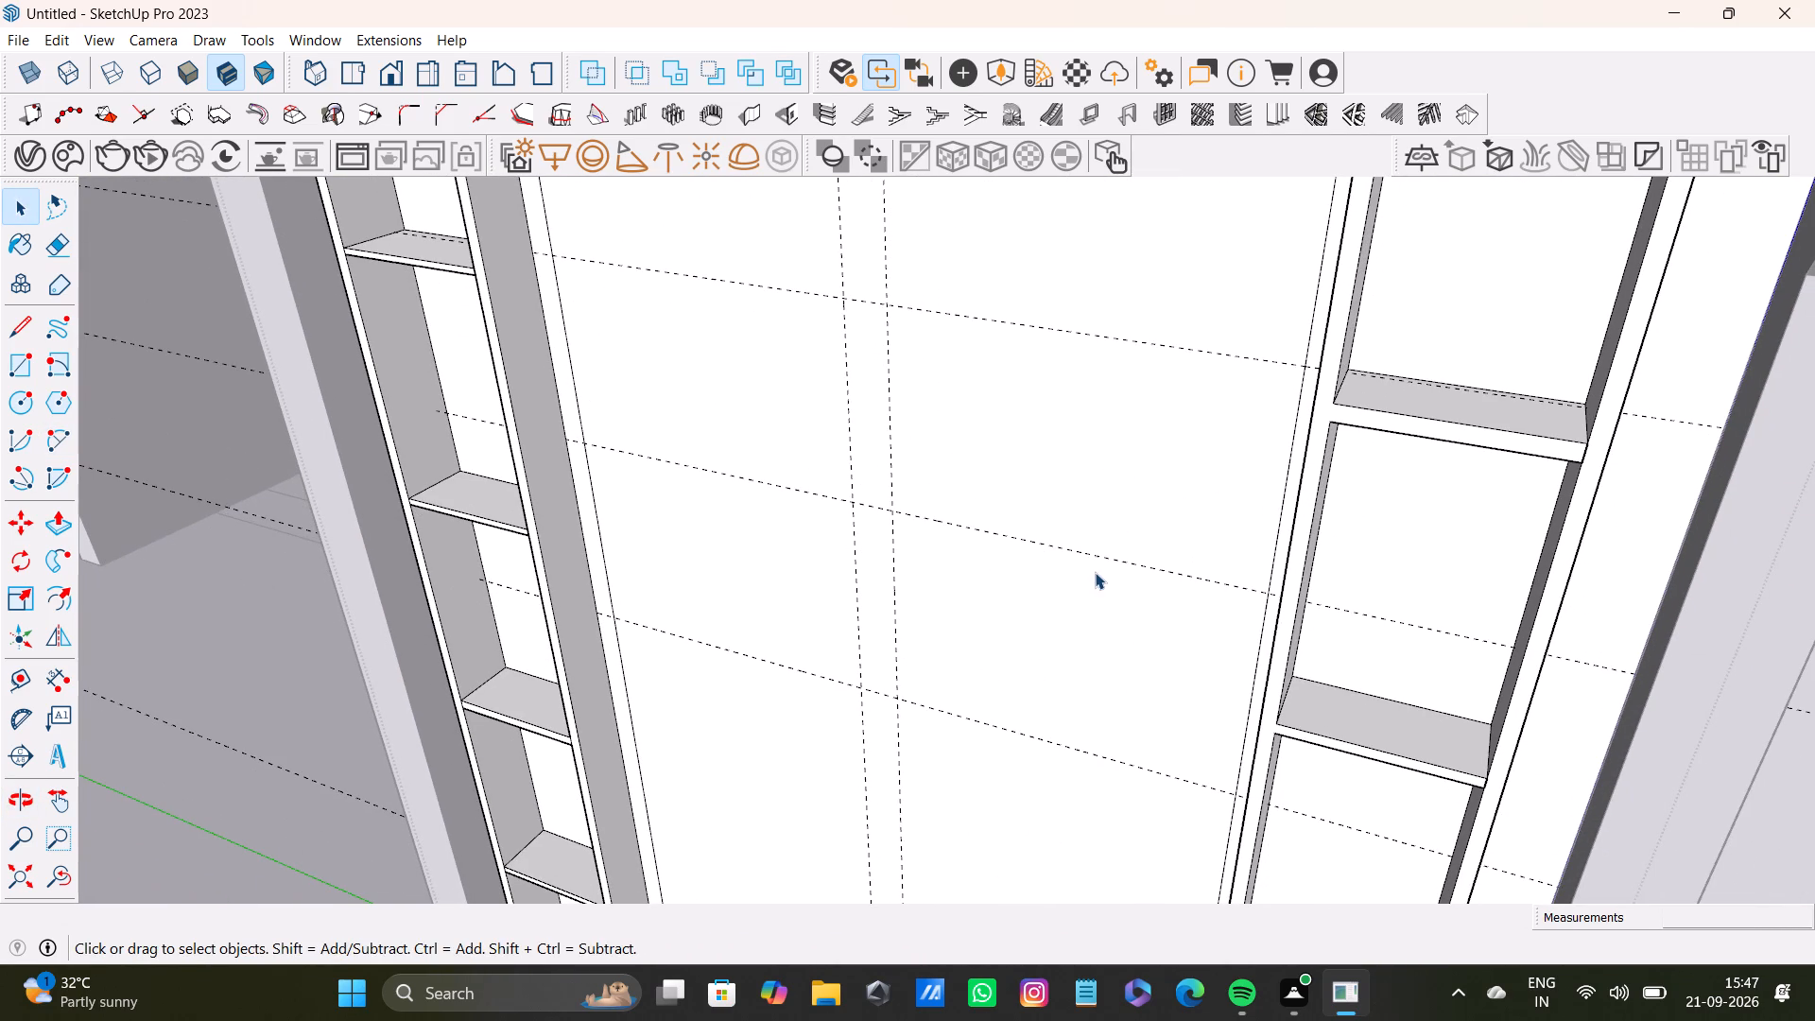
left_click(1115, 561)
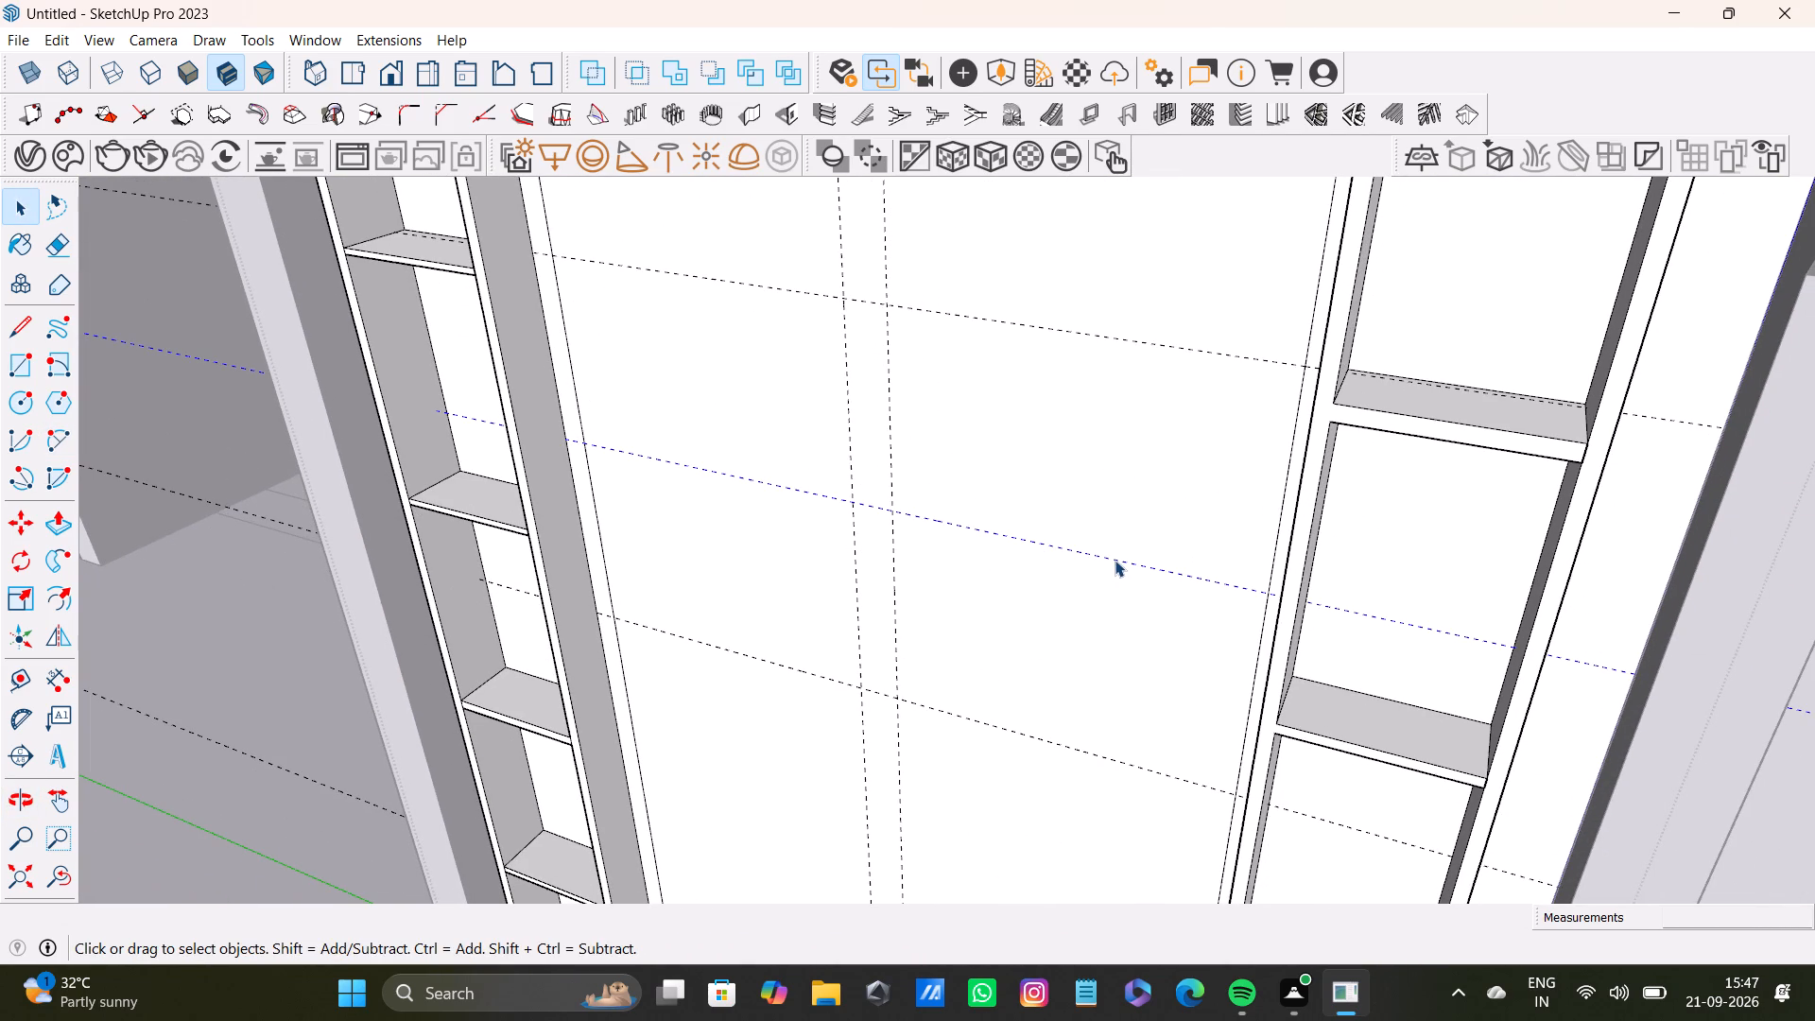
key("Delete")
scroll(788, 412, "down", 2)
middle_click_drag(831, 488, 879, 627)
middle_click_drag(880, 630, 1003, 632)
left_click(865, 471)
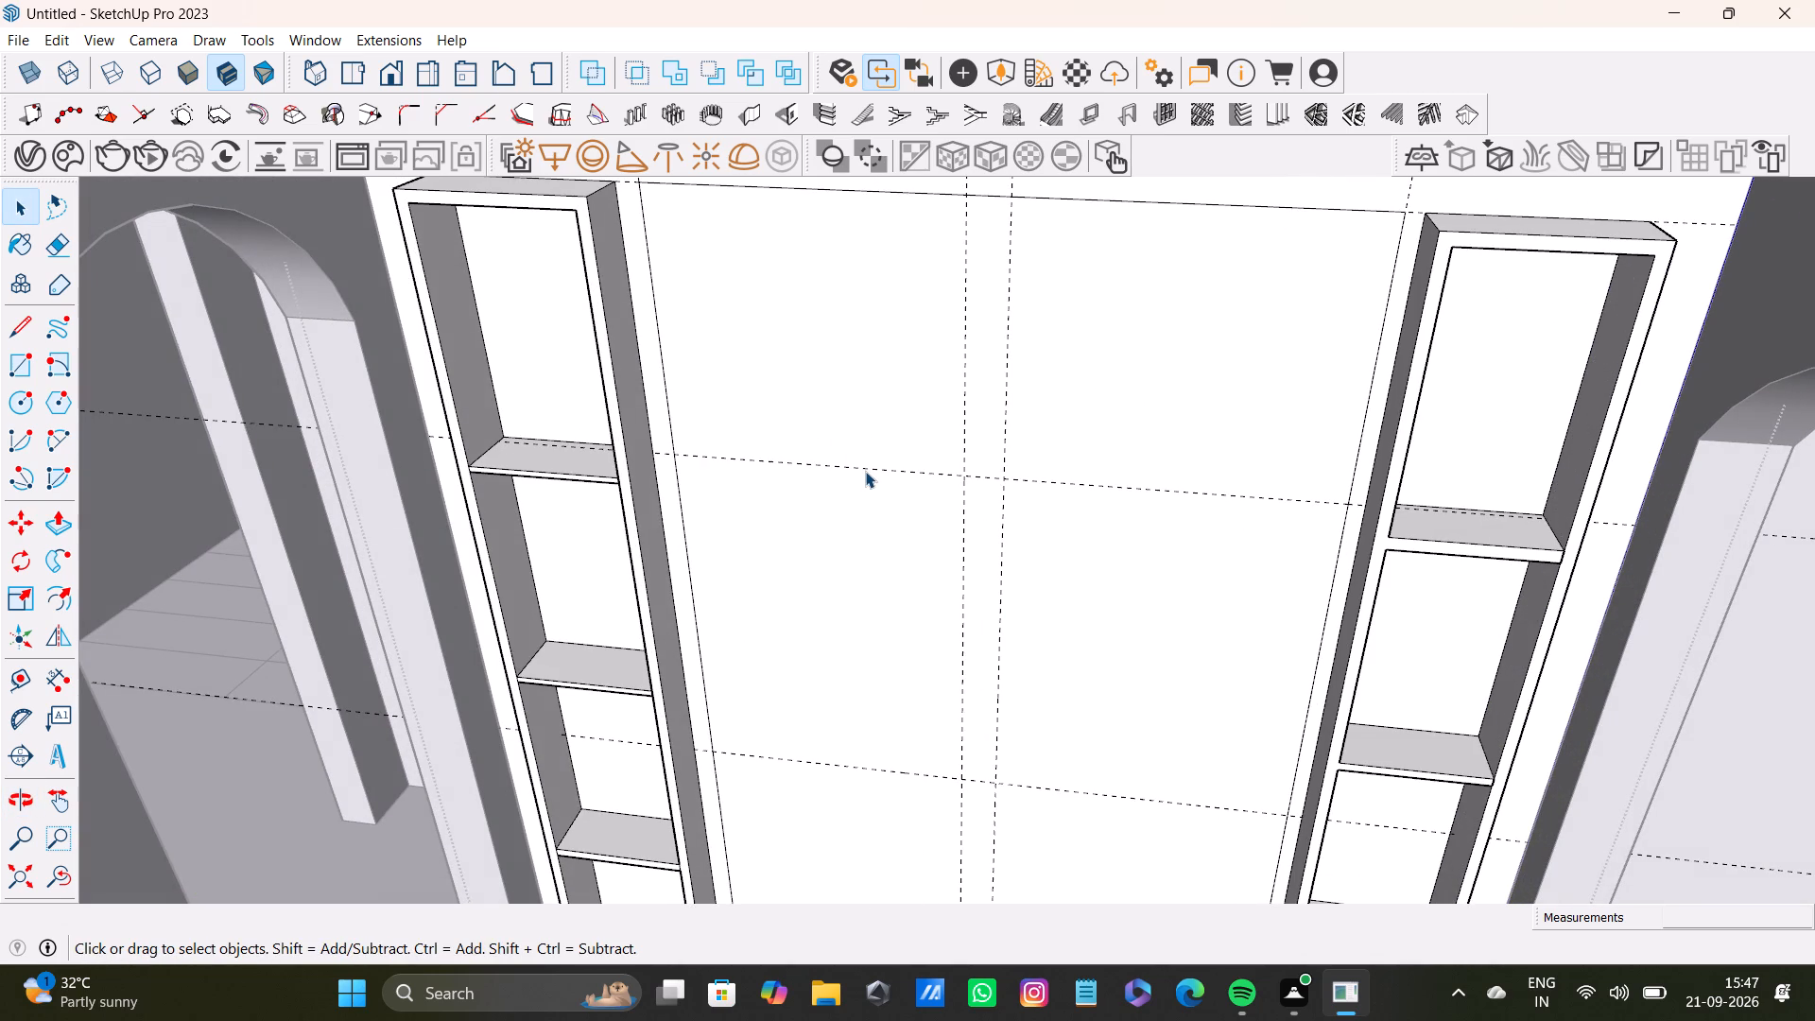
key("Delete")
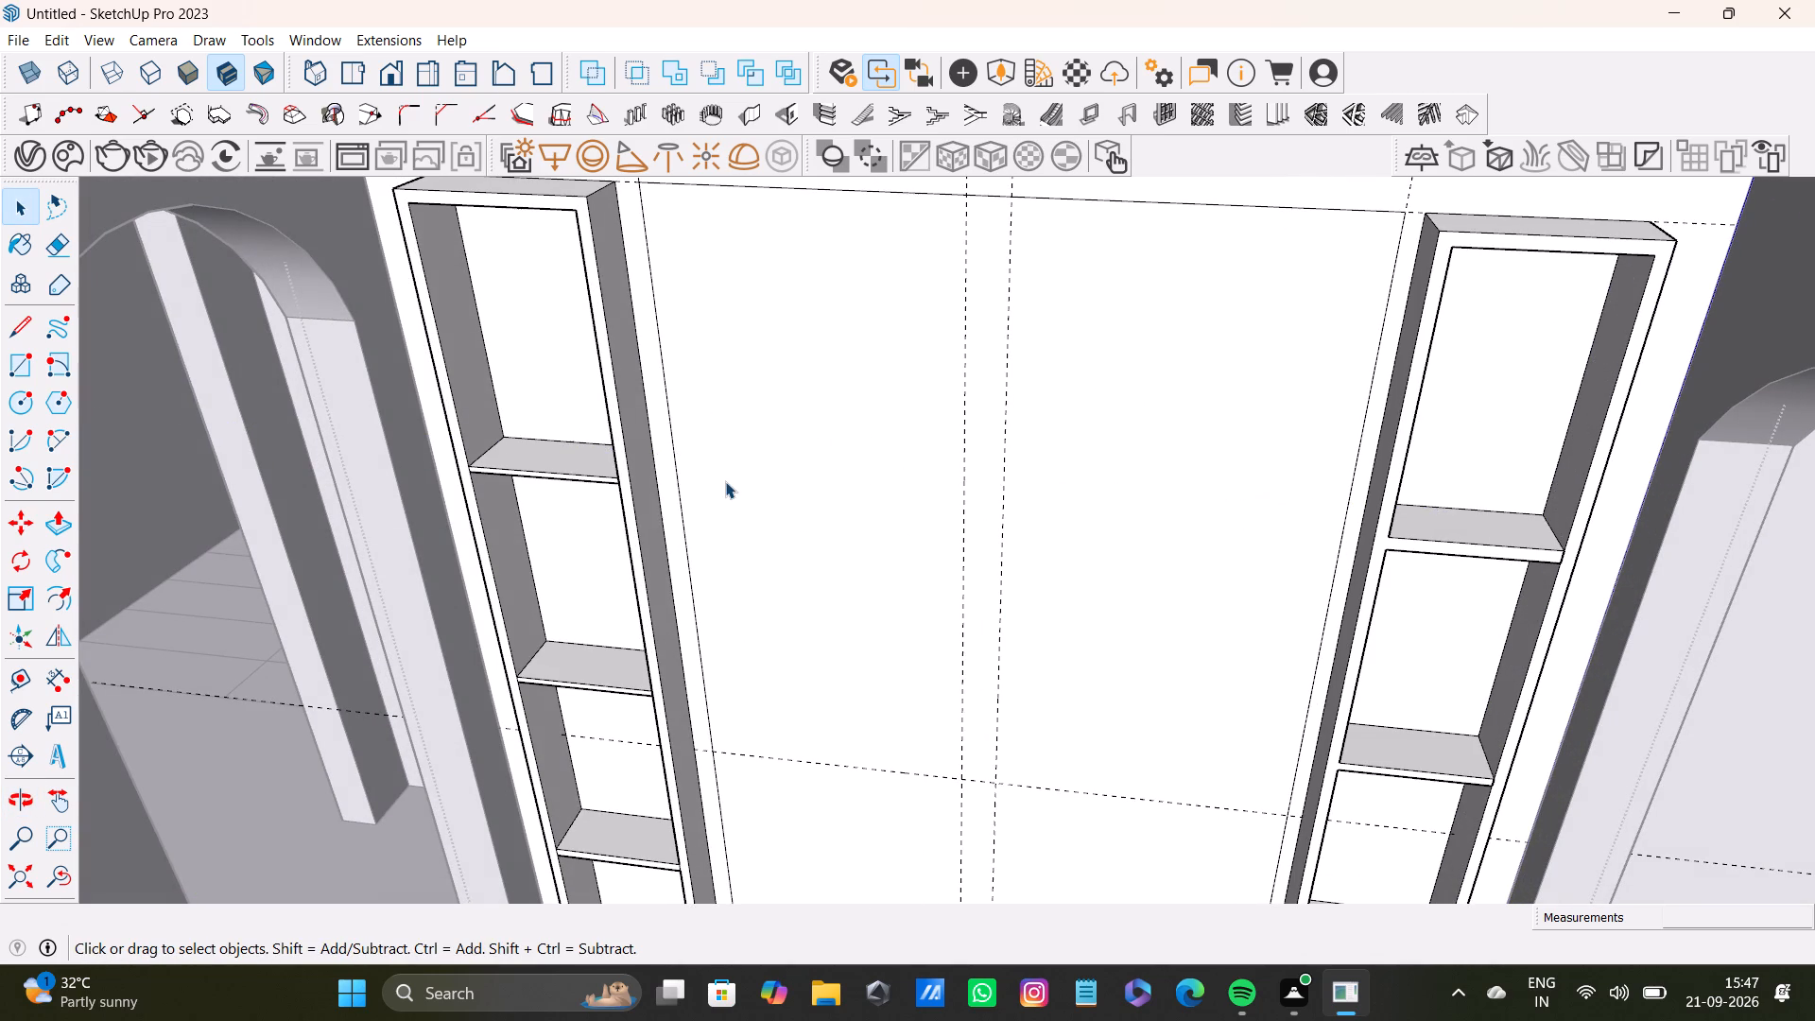
Place a horizontal guide about 2' 11 9/16" below the panel's top edge.
key("t")
middle_click_drag(947, 411, 904, 649, "shift")
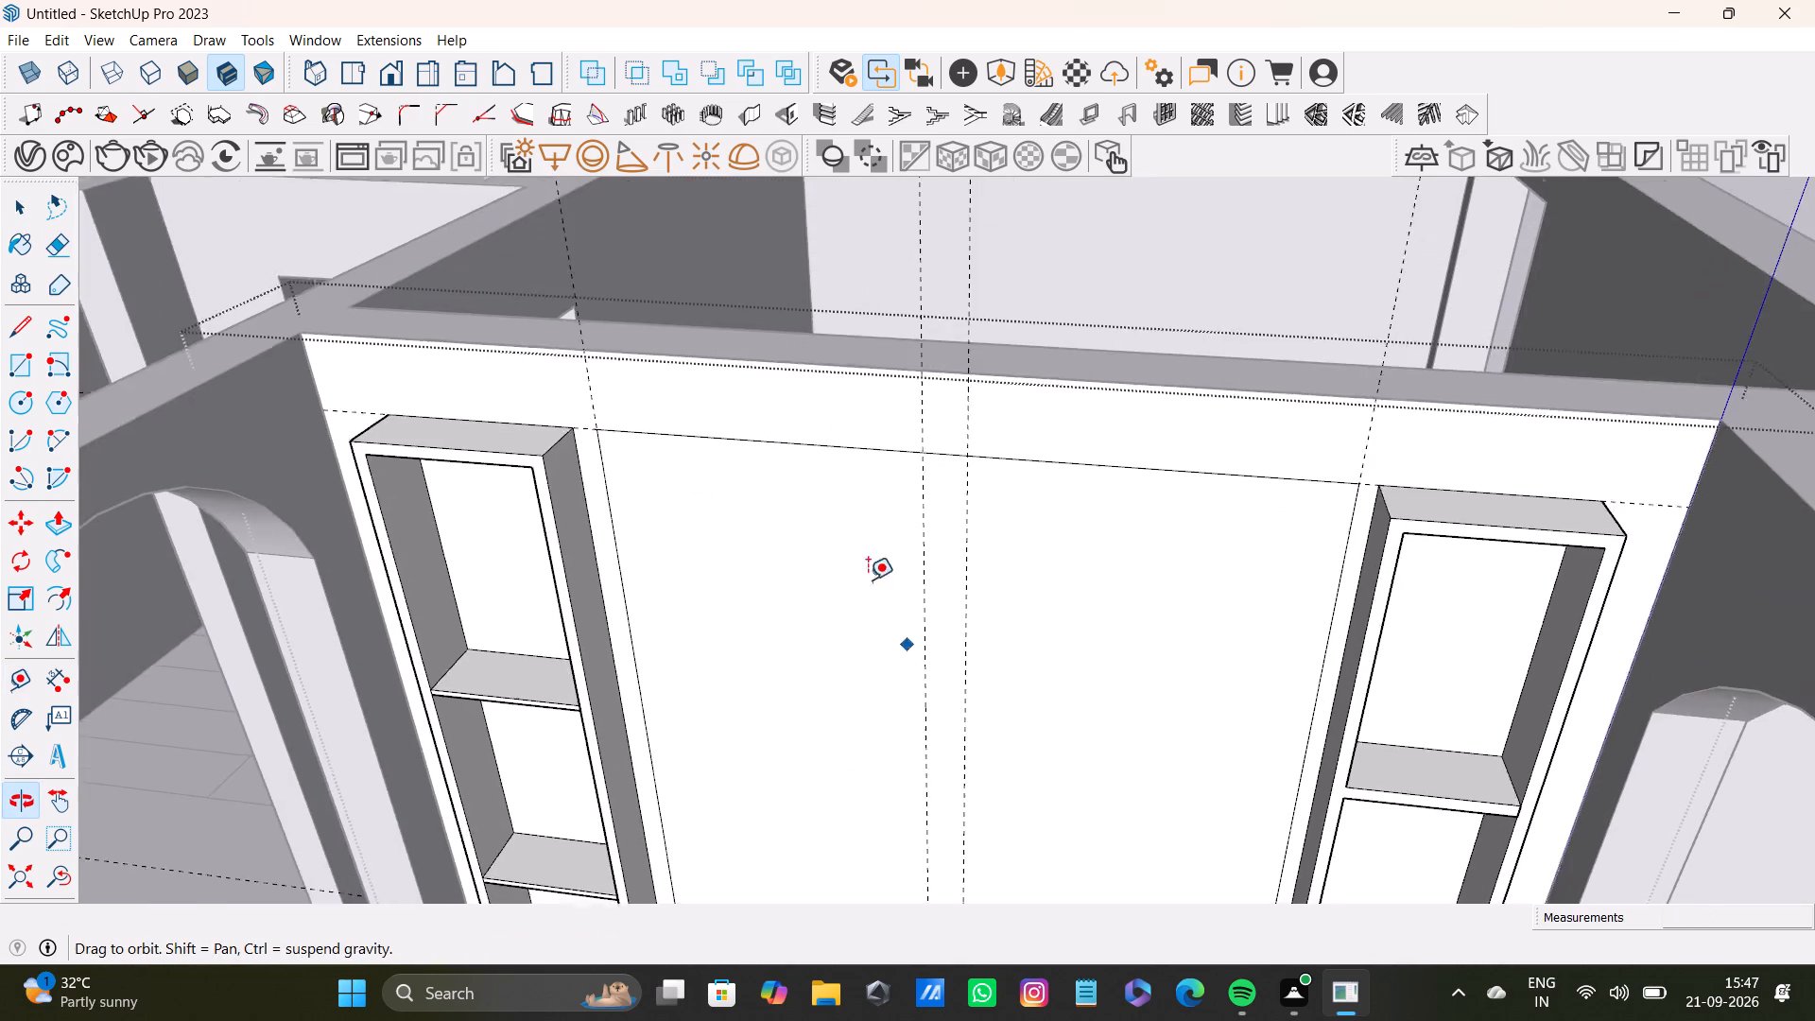
scroll(852, 499, "up", 2)
left_click(860, 441)
scroll(894, 663, "down", 1)
middle_click_drag(905, 718, 890, 678)
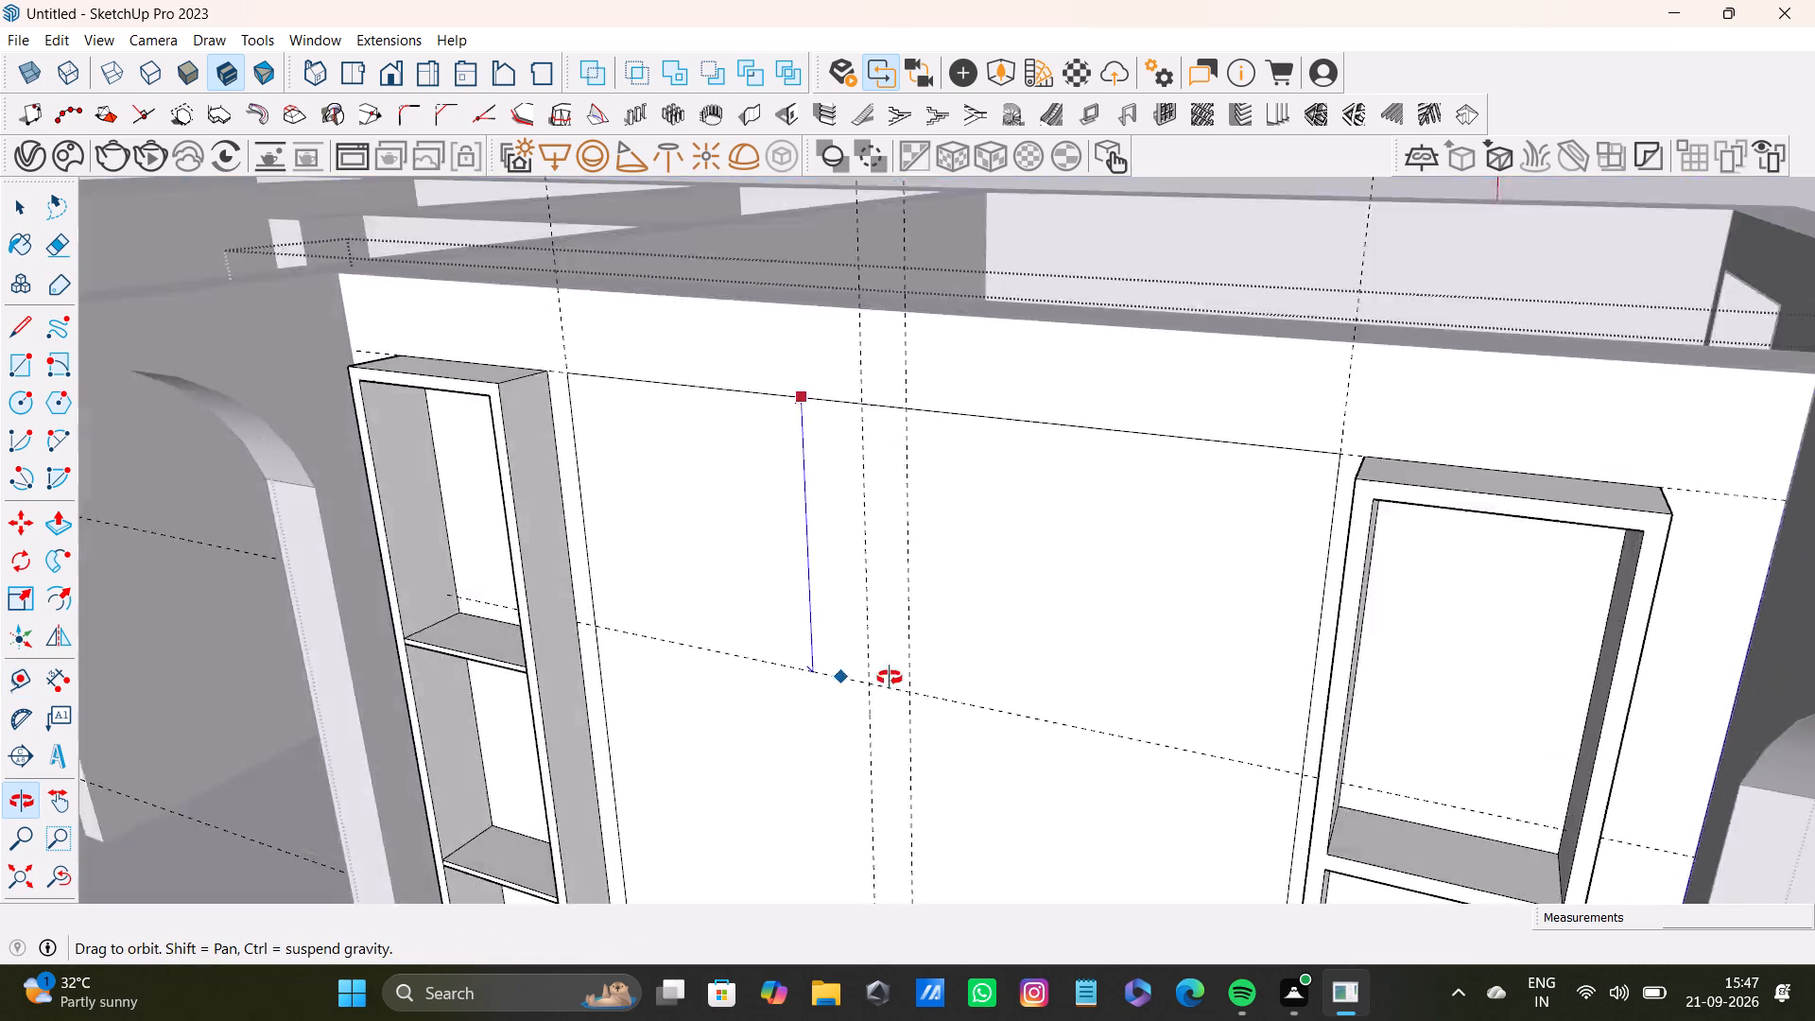
middle_click_drag(890, 678, 855, 486)
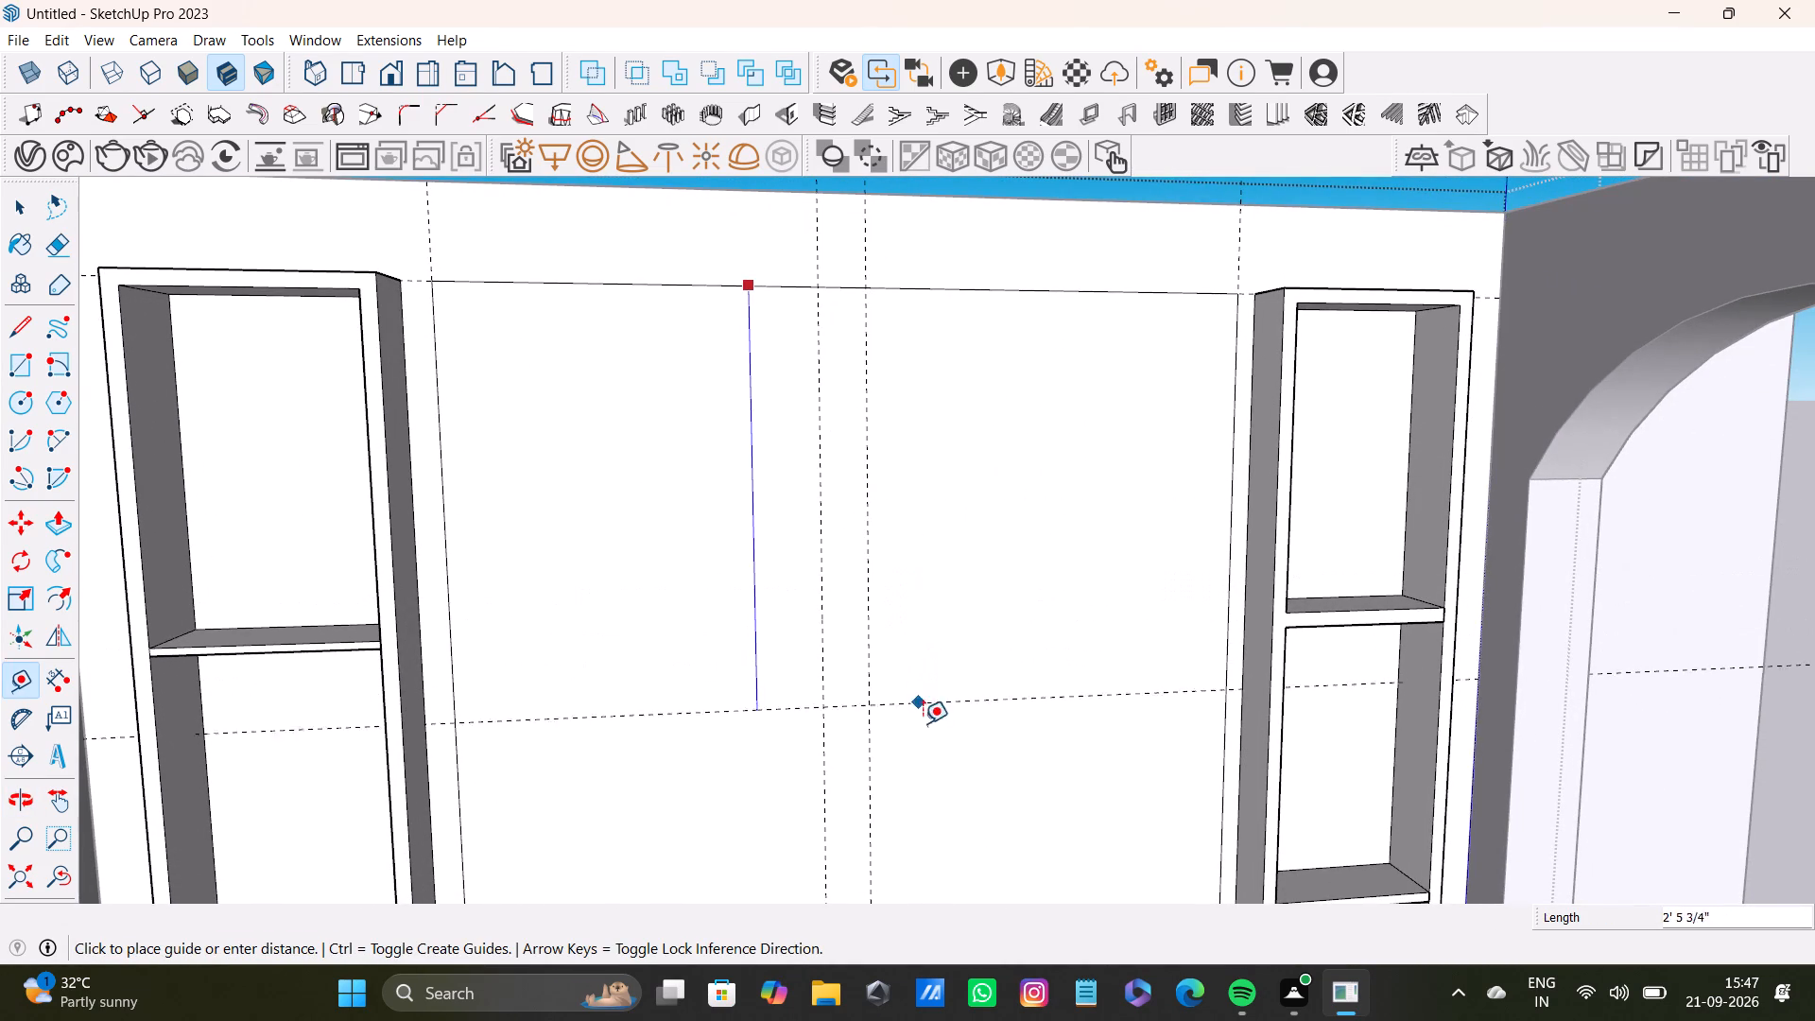
left_click(973, 777)
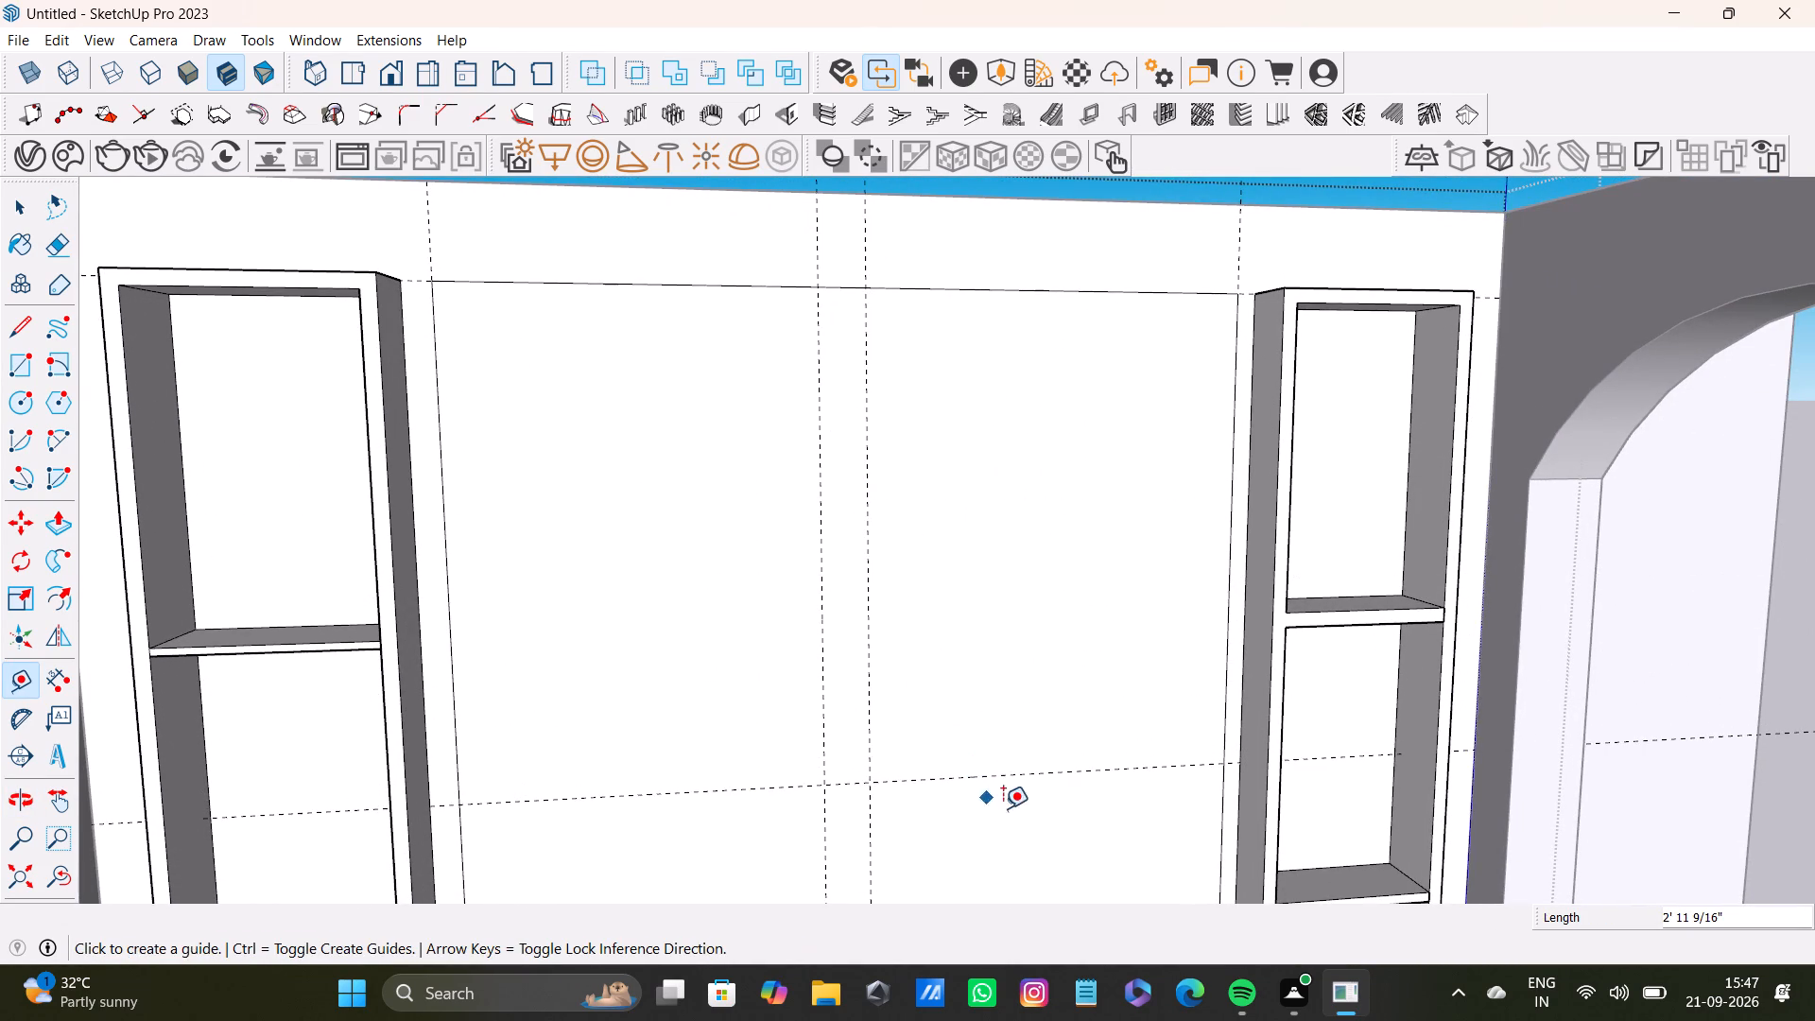
Delete the old third horizontal guide below the new one on the panel.
middle_click_drag(1008, 808, 959, 614, "shift")
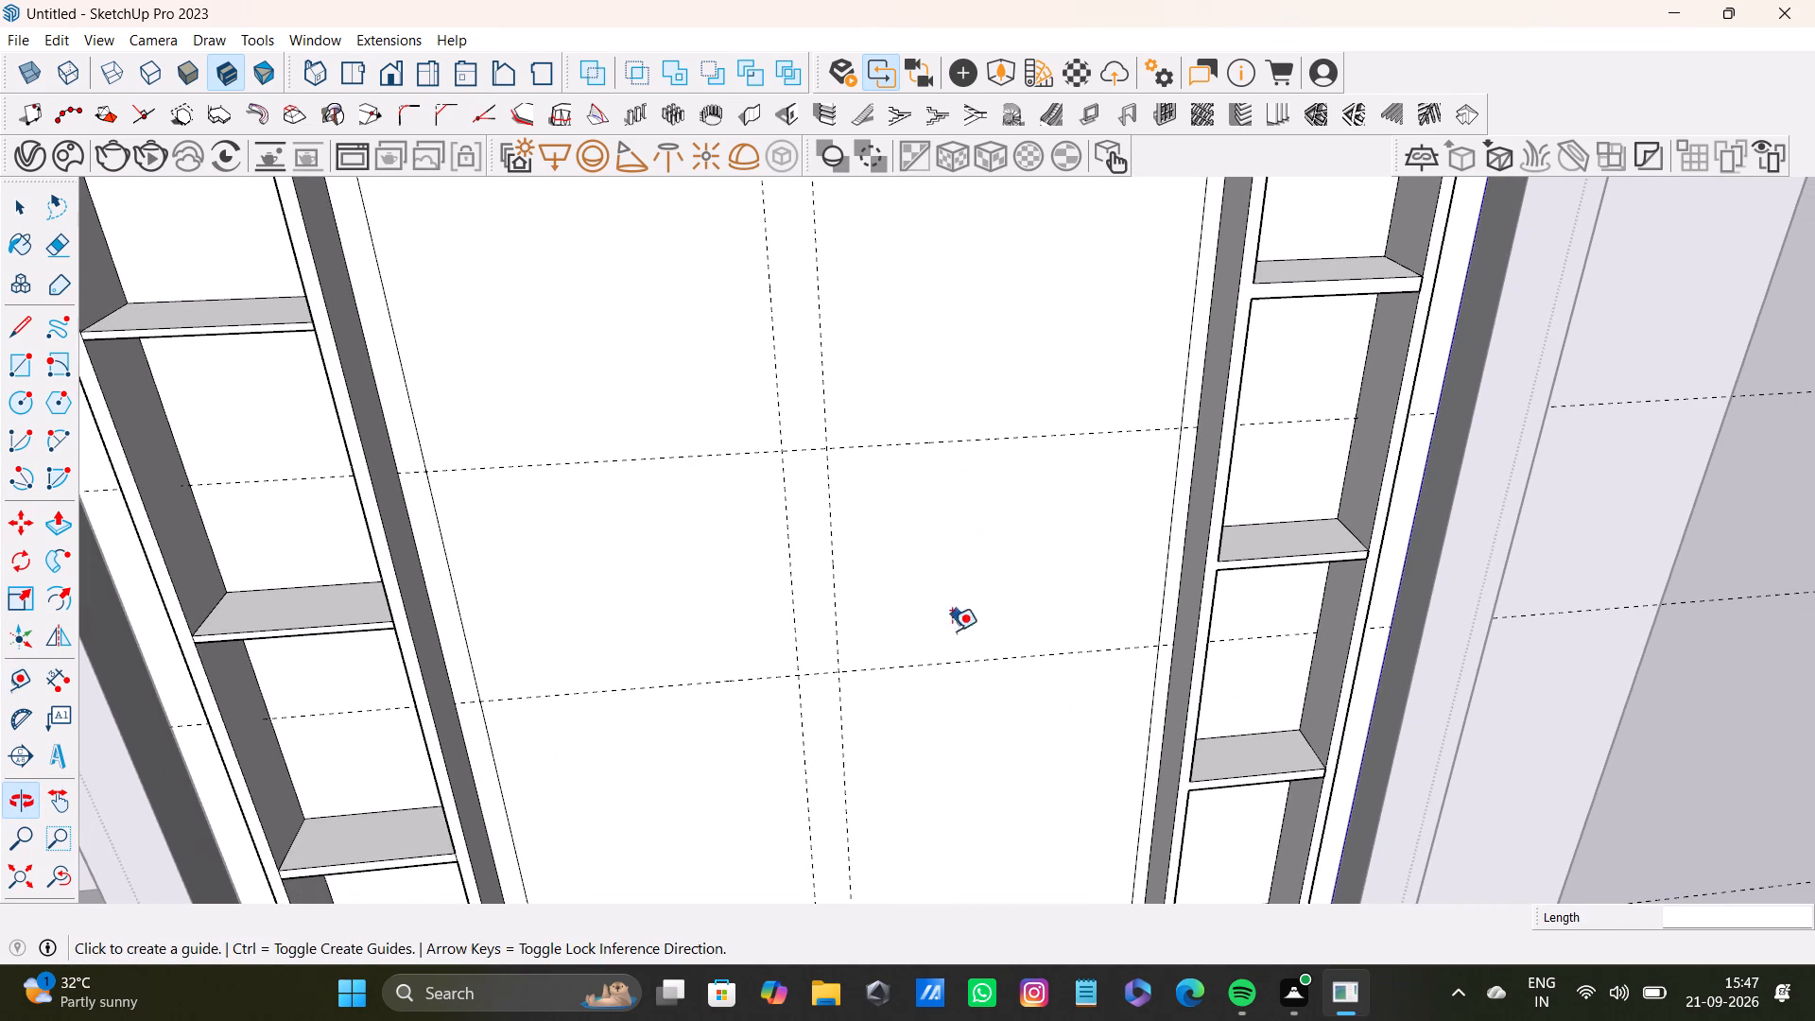
key("space")
left_click(961, 665)
key("Delete")
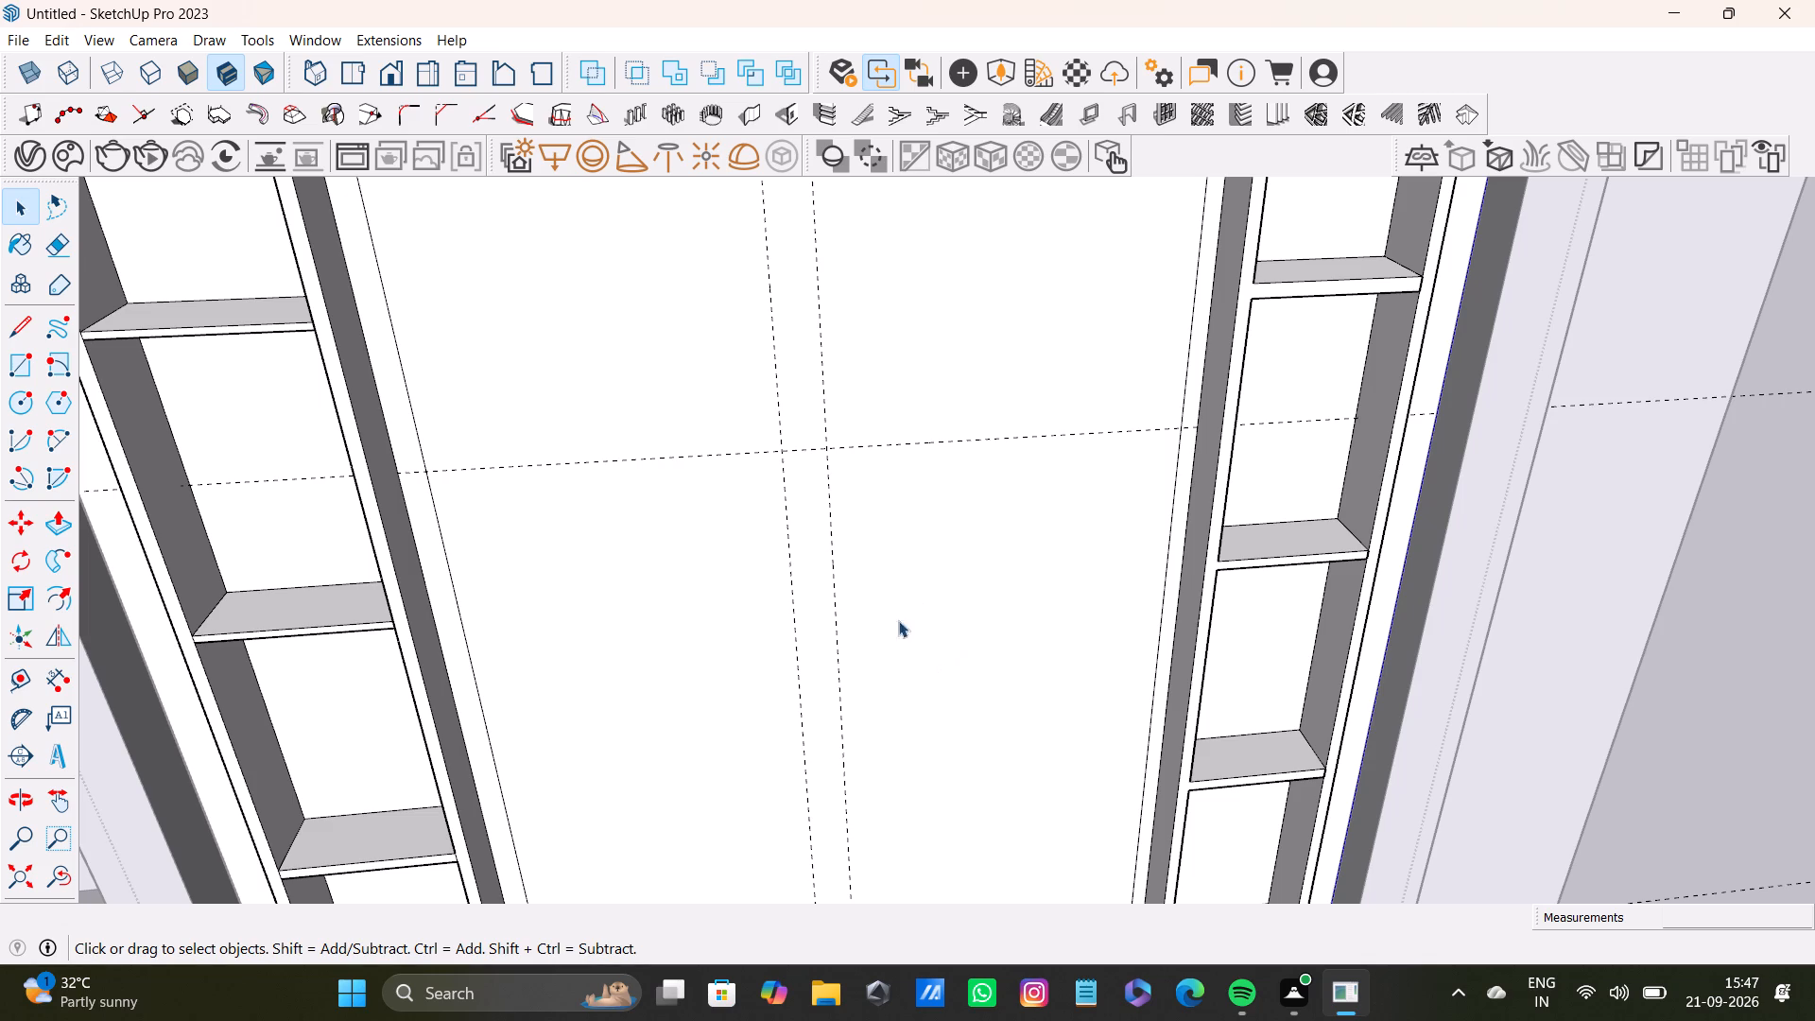
Start laying out another horizontal guide on the panel, below the one that remains between the shelf units.
scroll(859, 689, "down", 3)
left_click(55, 878)
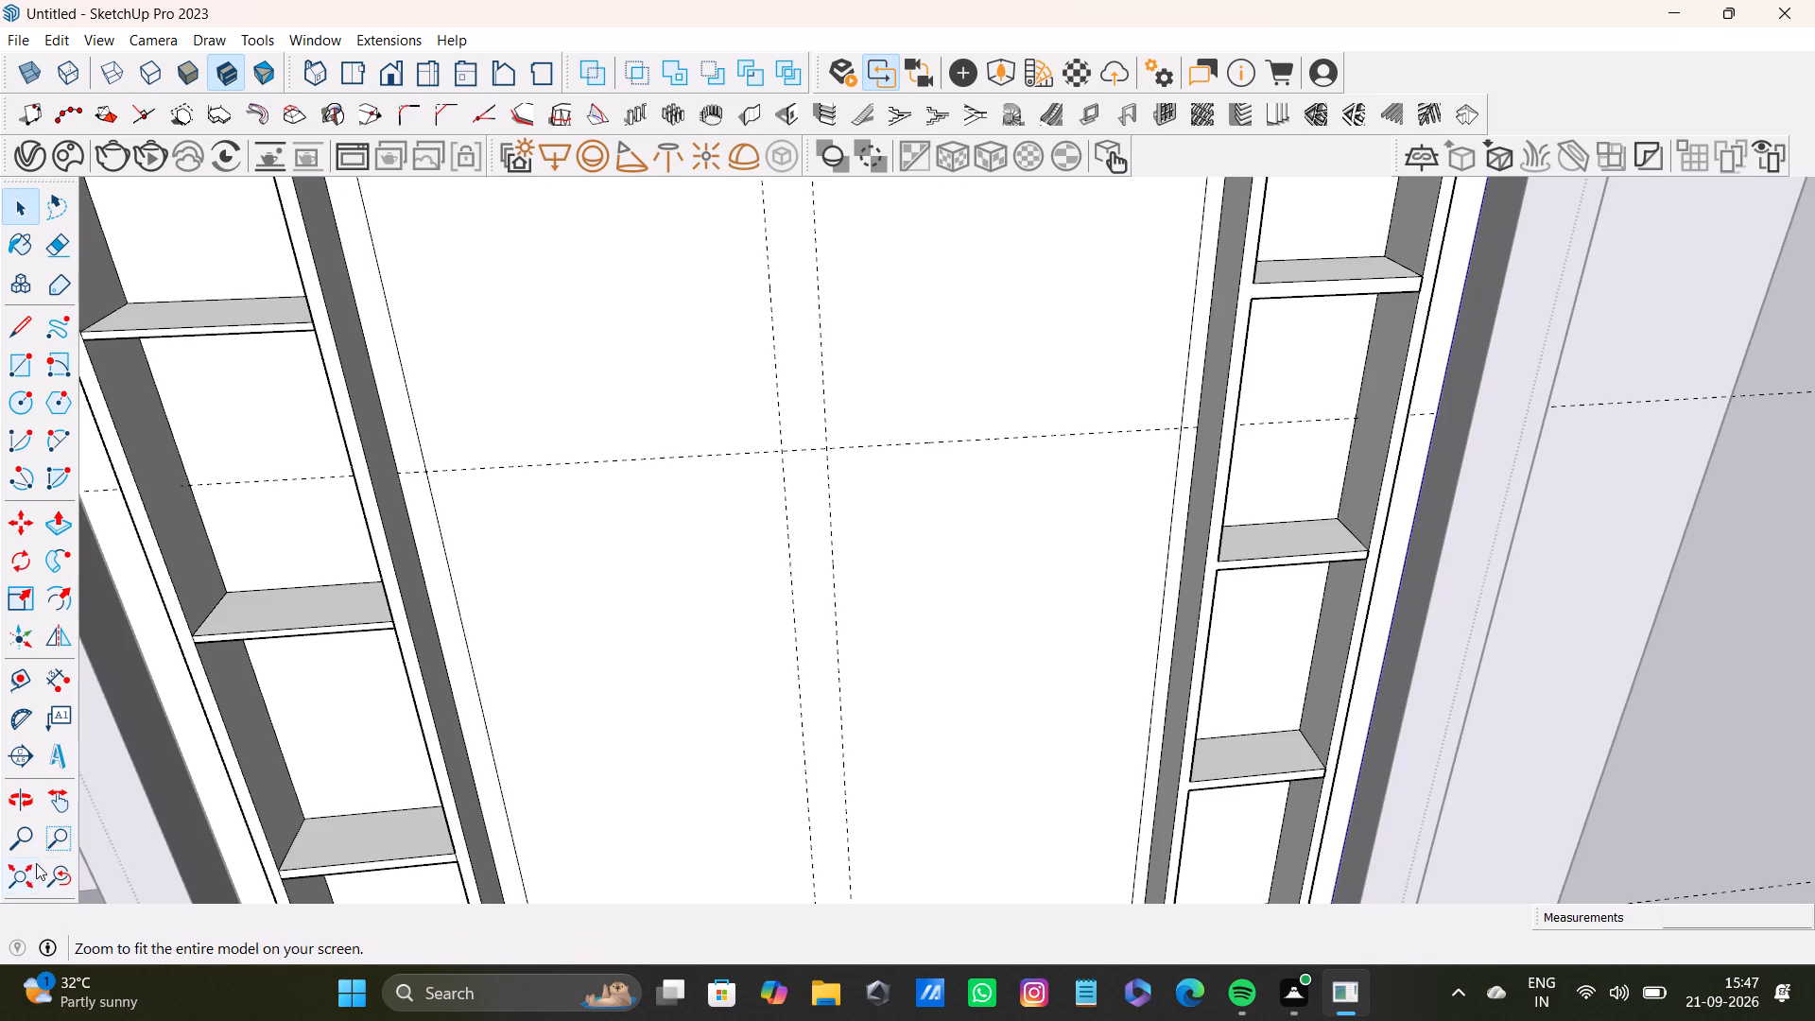
middle_click_drag(661, 655, 603, 657, "shift")
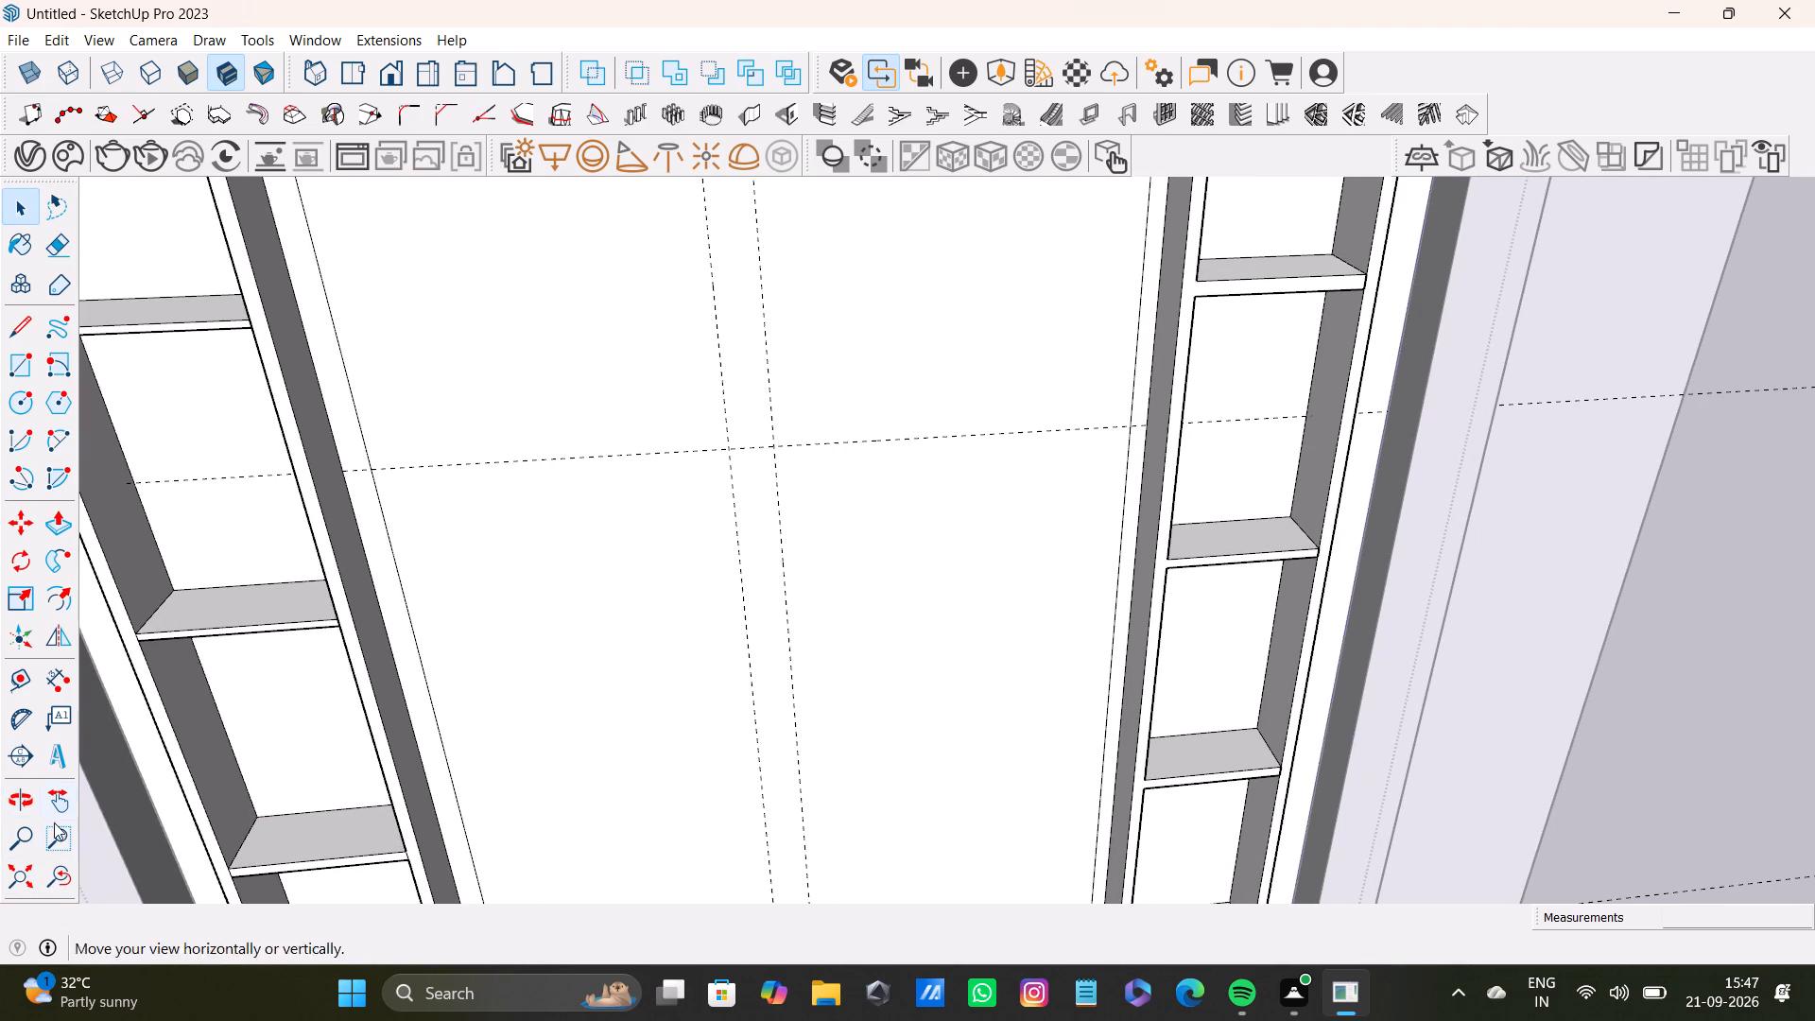
left_click(27, 871)
middle_click_drag(674, 726, 1027, 871)
scroll(1057, 298, "up", 3)
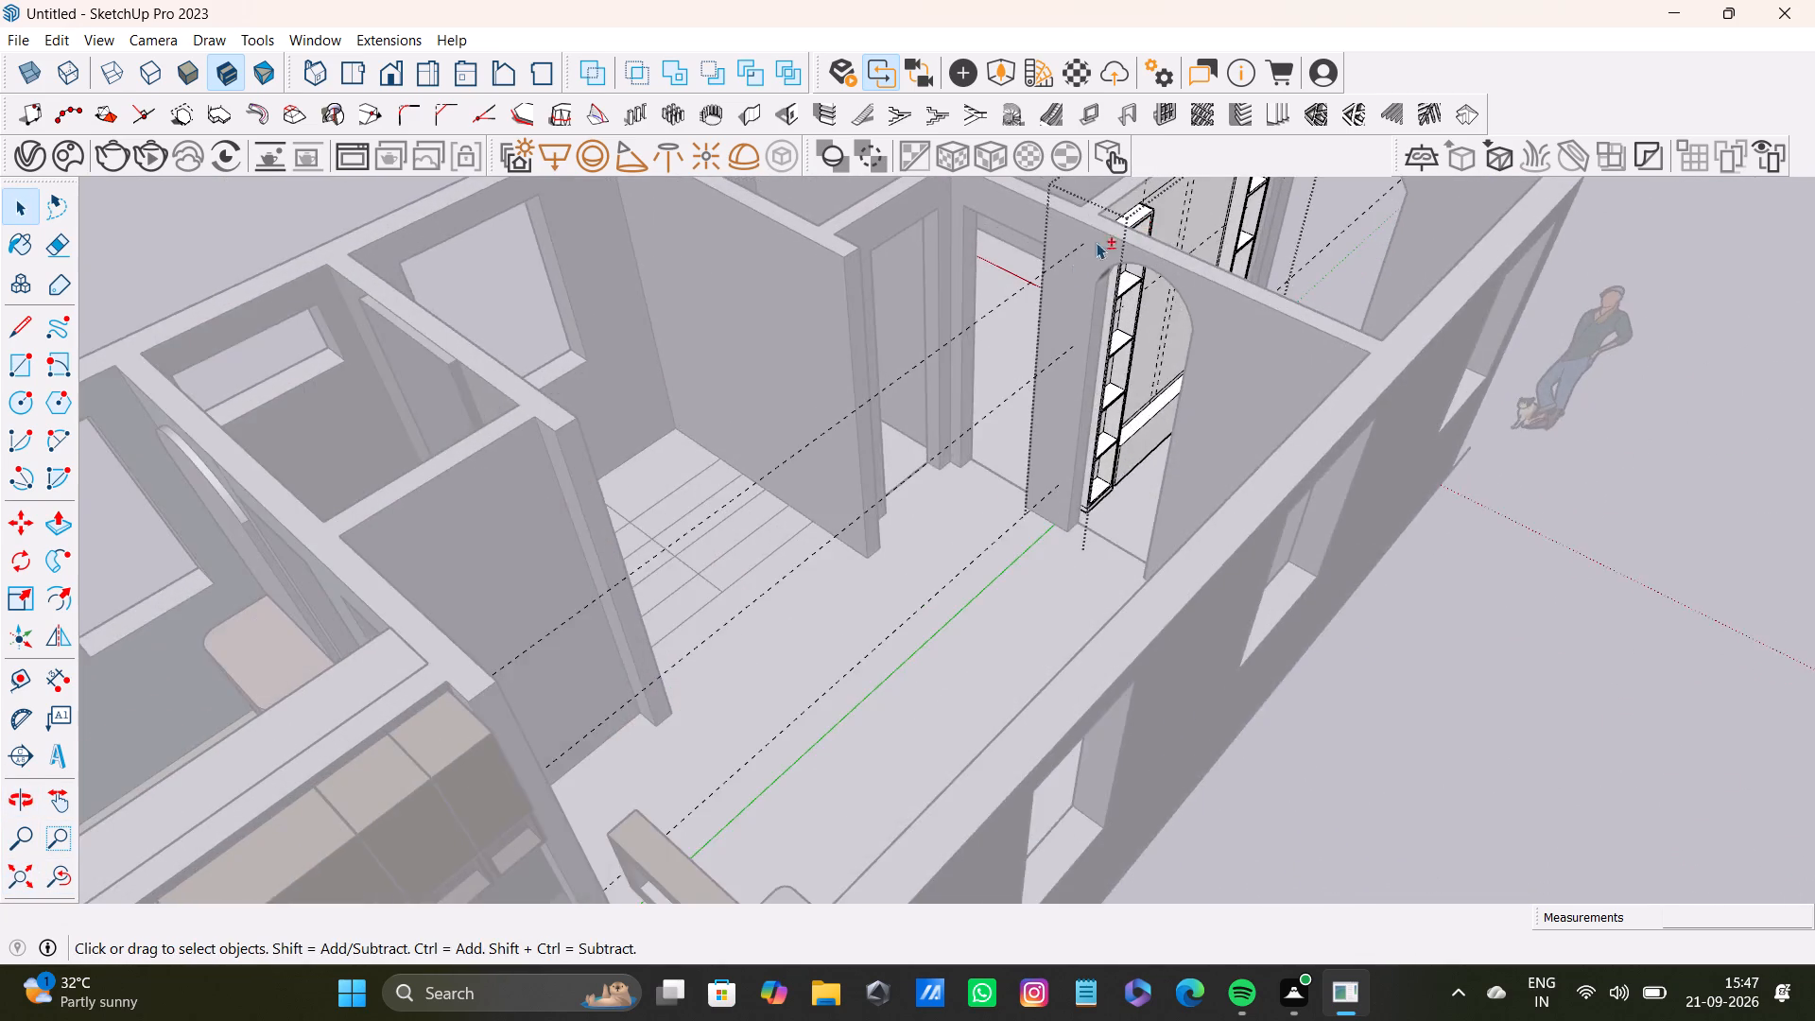
middle_click_drag(1137, 217, 467, 616, "shift")
scroll(663, 609, "up", 6)
middle_click_drag(560, 667, 423, 697)
key("t")
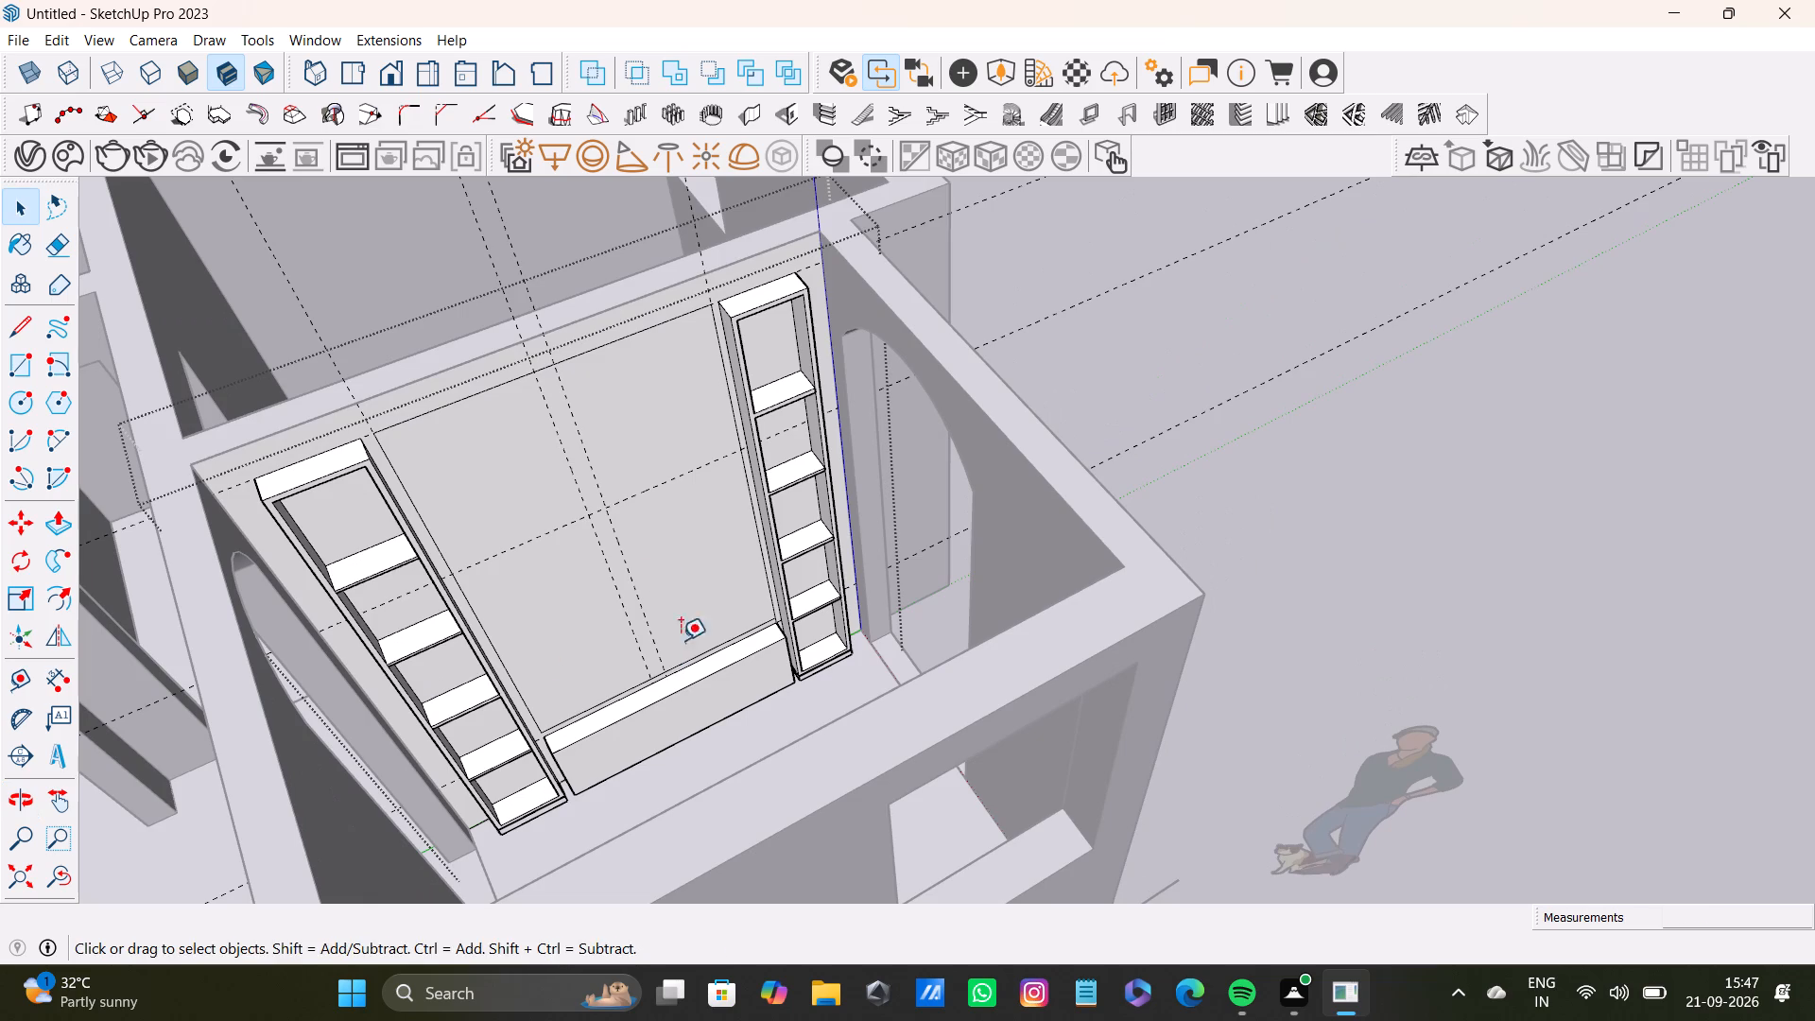
scroll(548, 542, "up", 7)
left_click(544, 522)
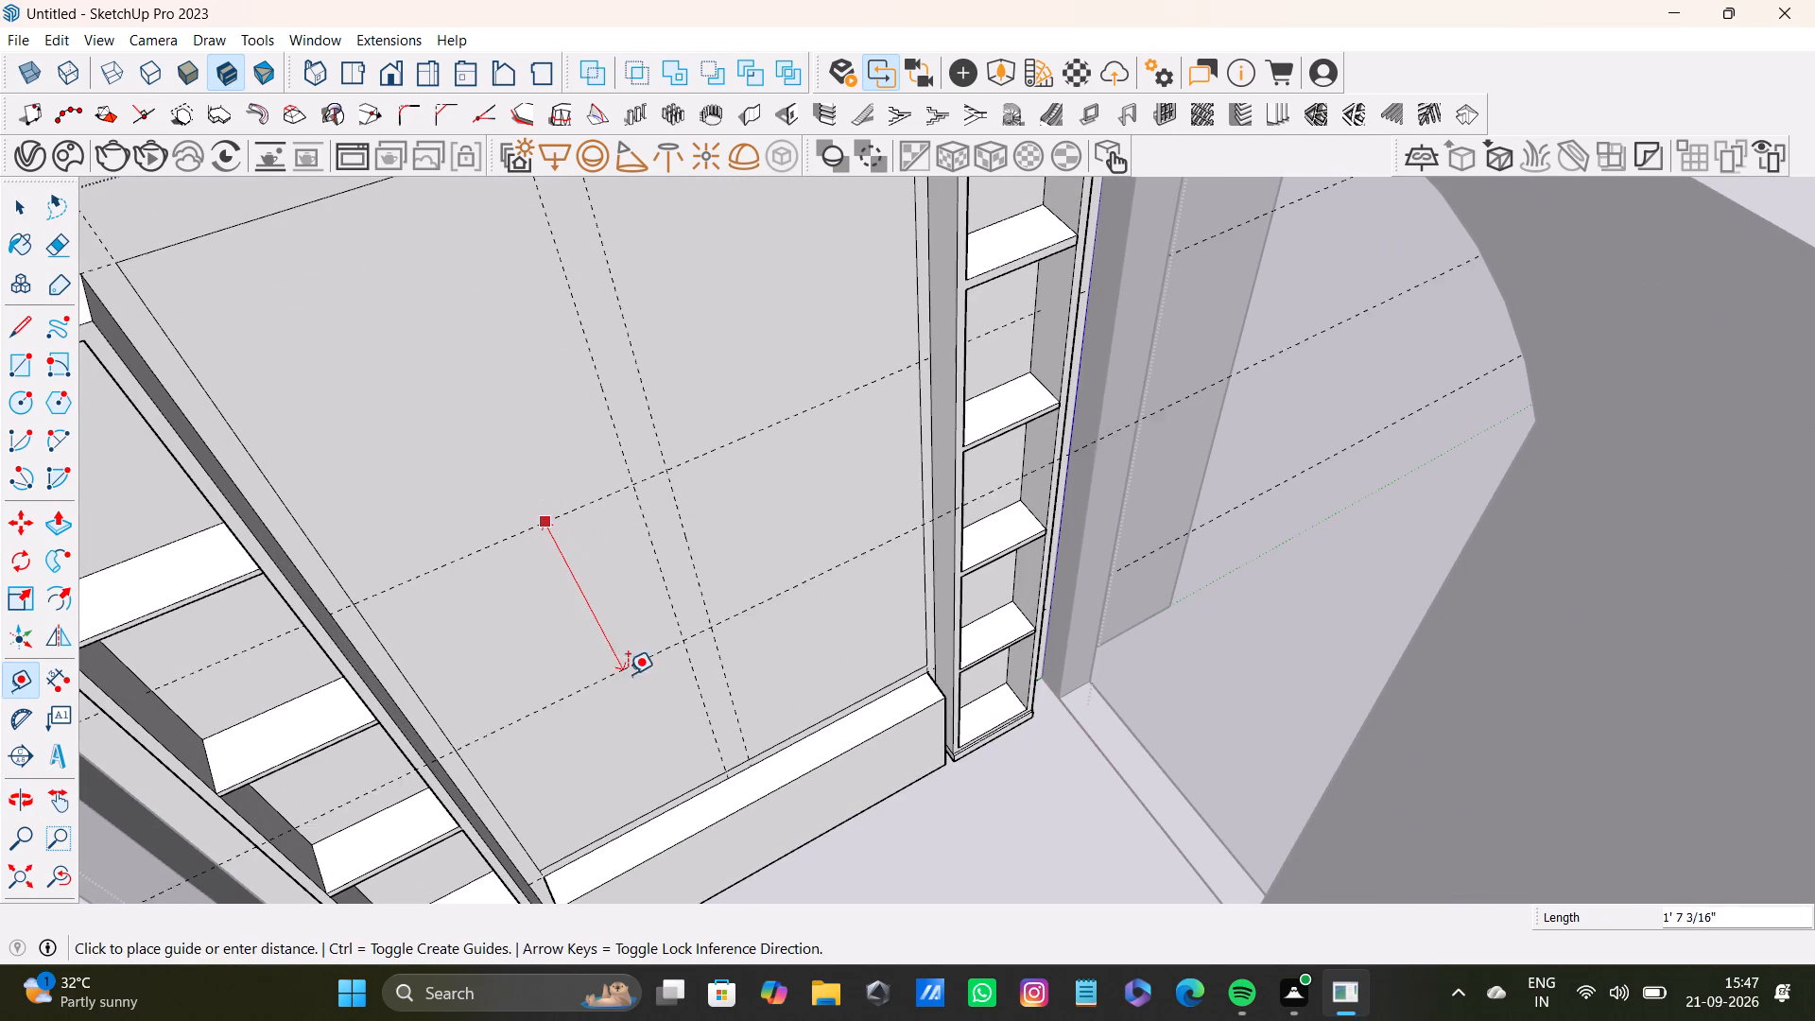
middle_click_drag(614, 655, 606, 598)
scroll(589, 615, "up", 3)
middle_click_drag(516, 633, 518, 601)
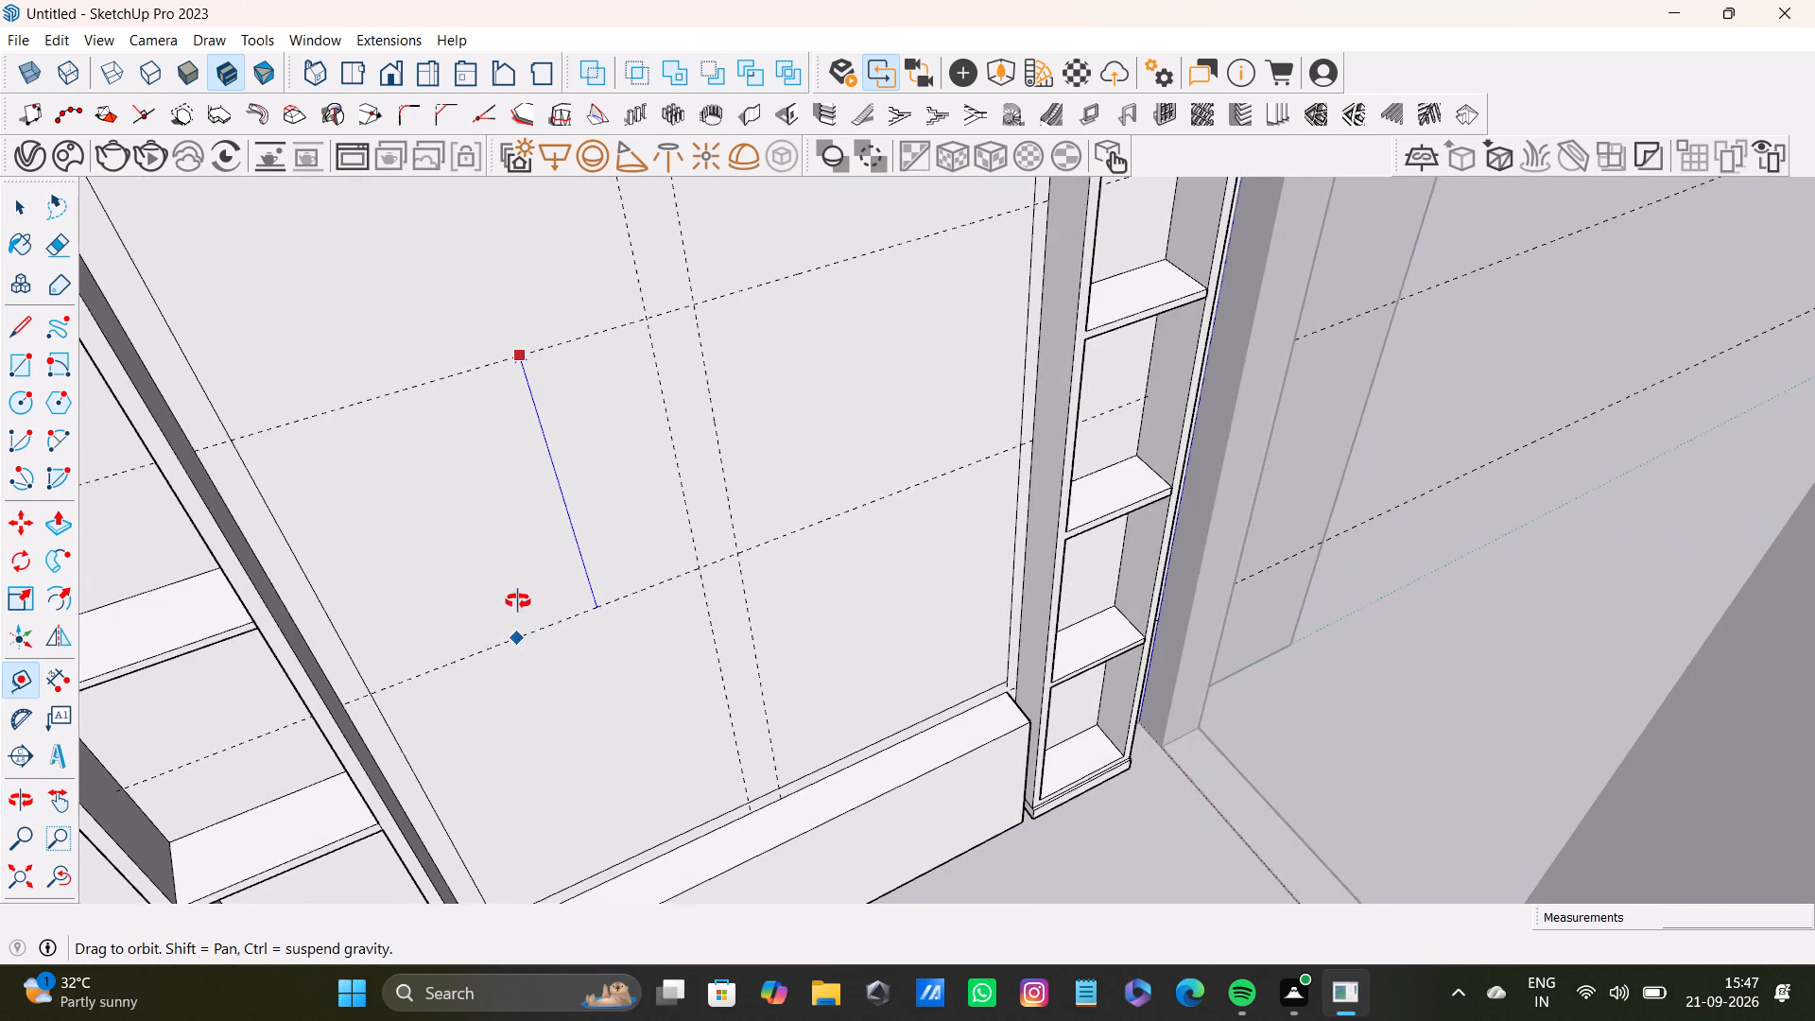
middle_click_drag(518, 601, 263, 665)
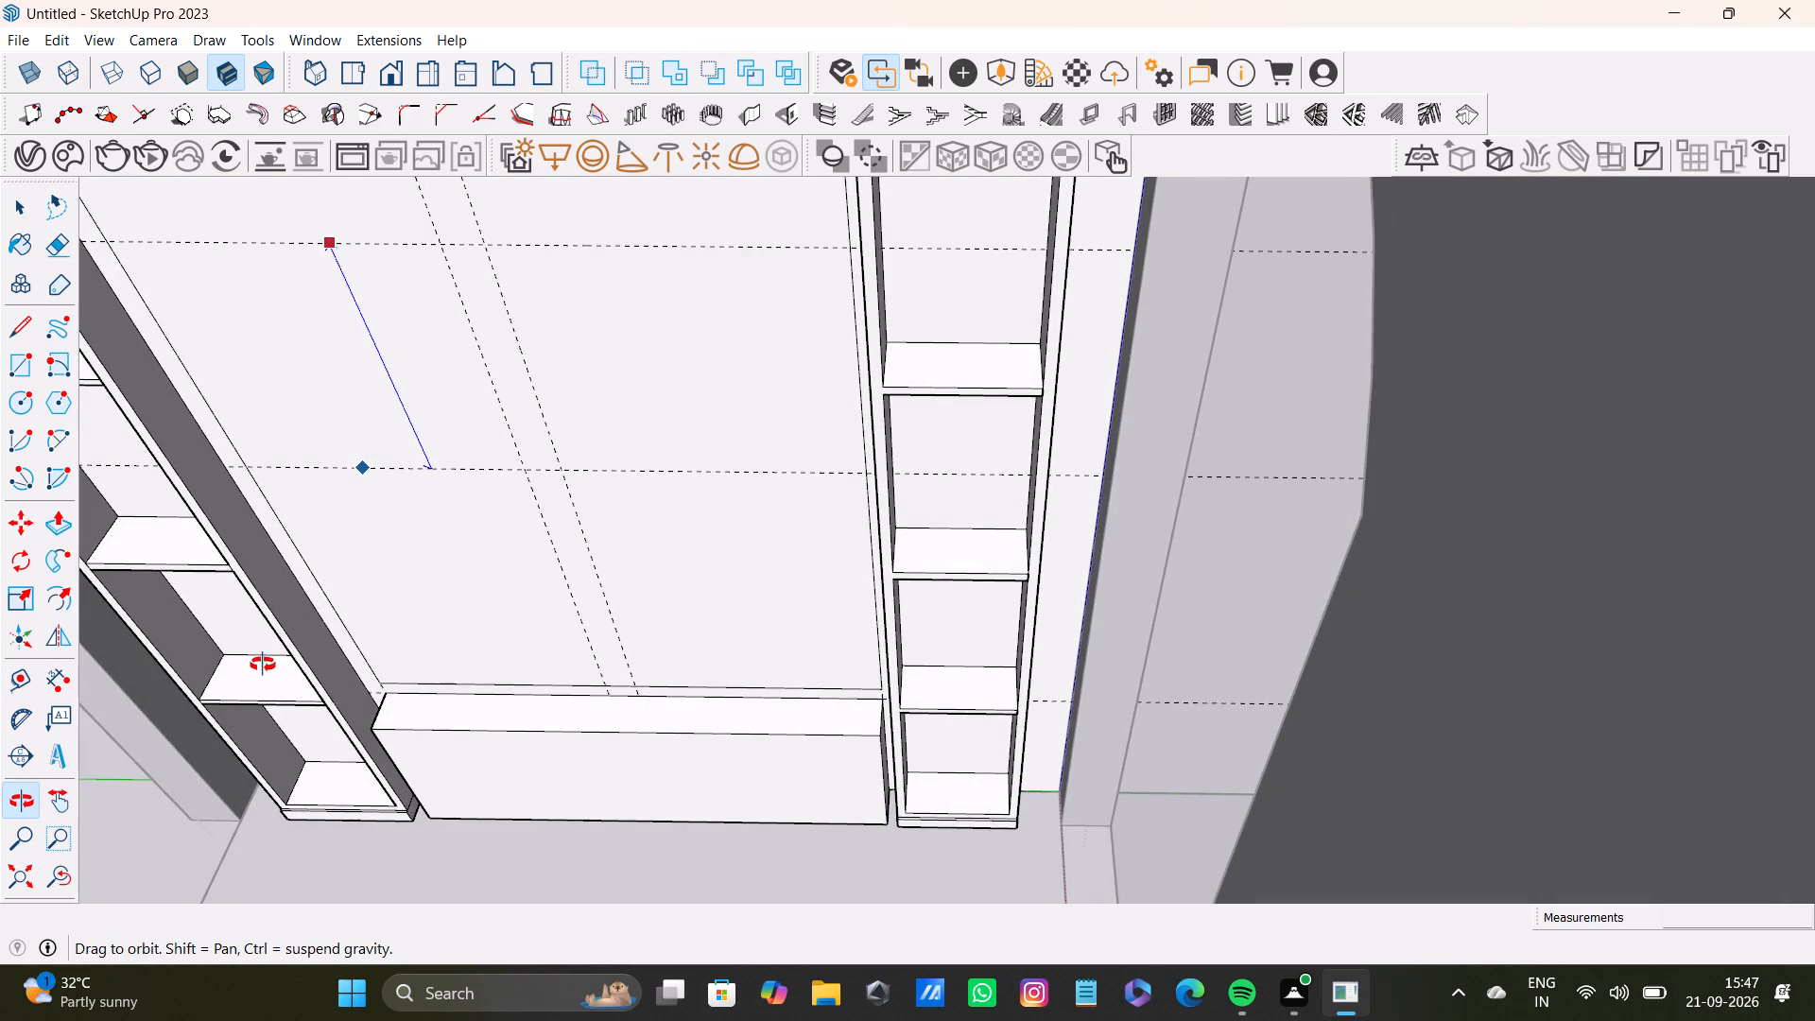
middle_click_drag(263, 665, 478, 608)
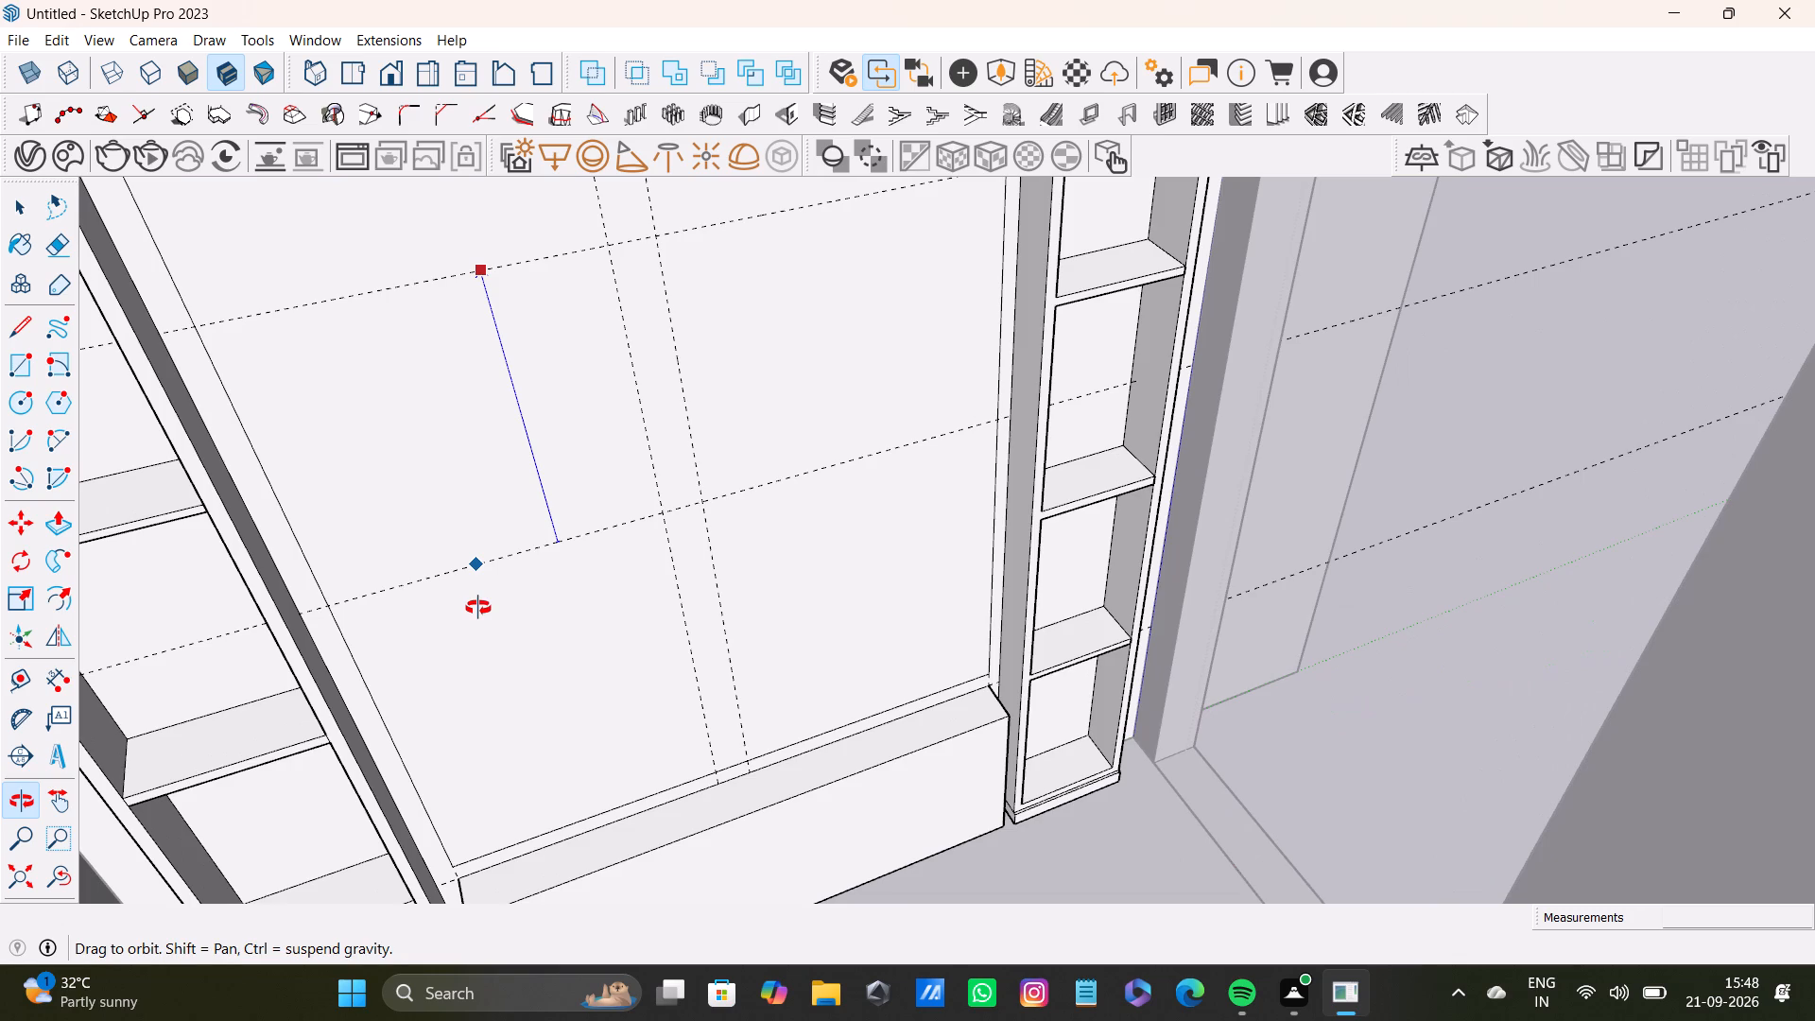
middle_click_drag(478, 608, 559, 875)
scroll(544, 807, "down", 3)
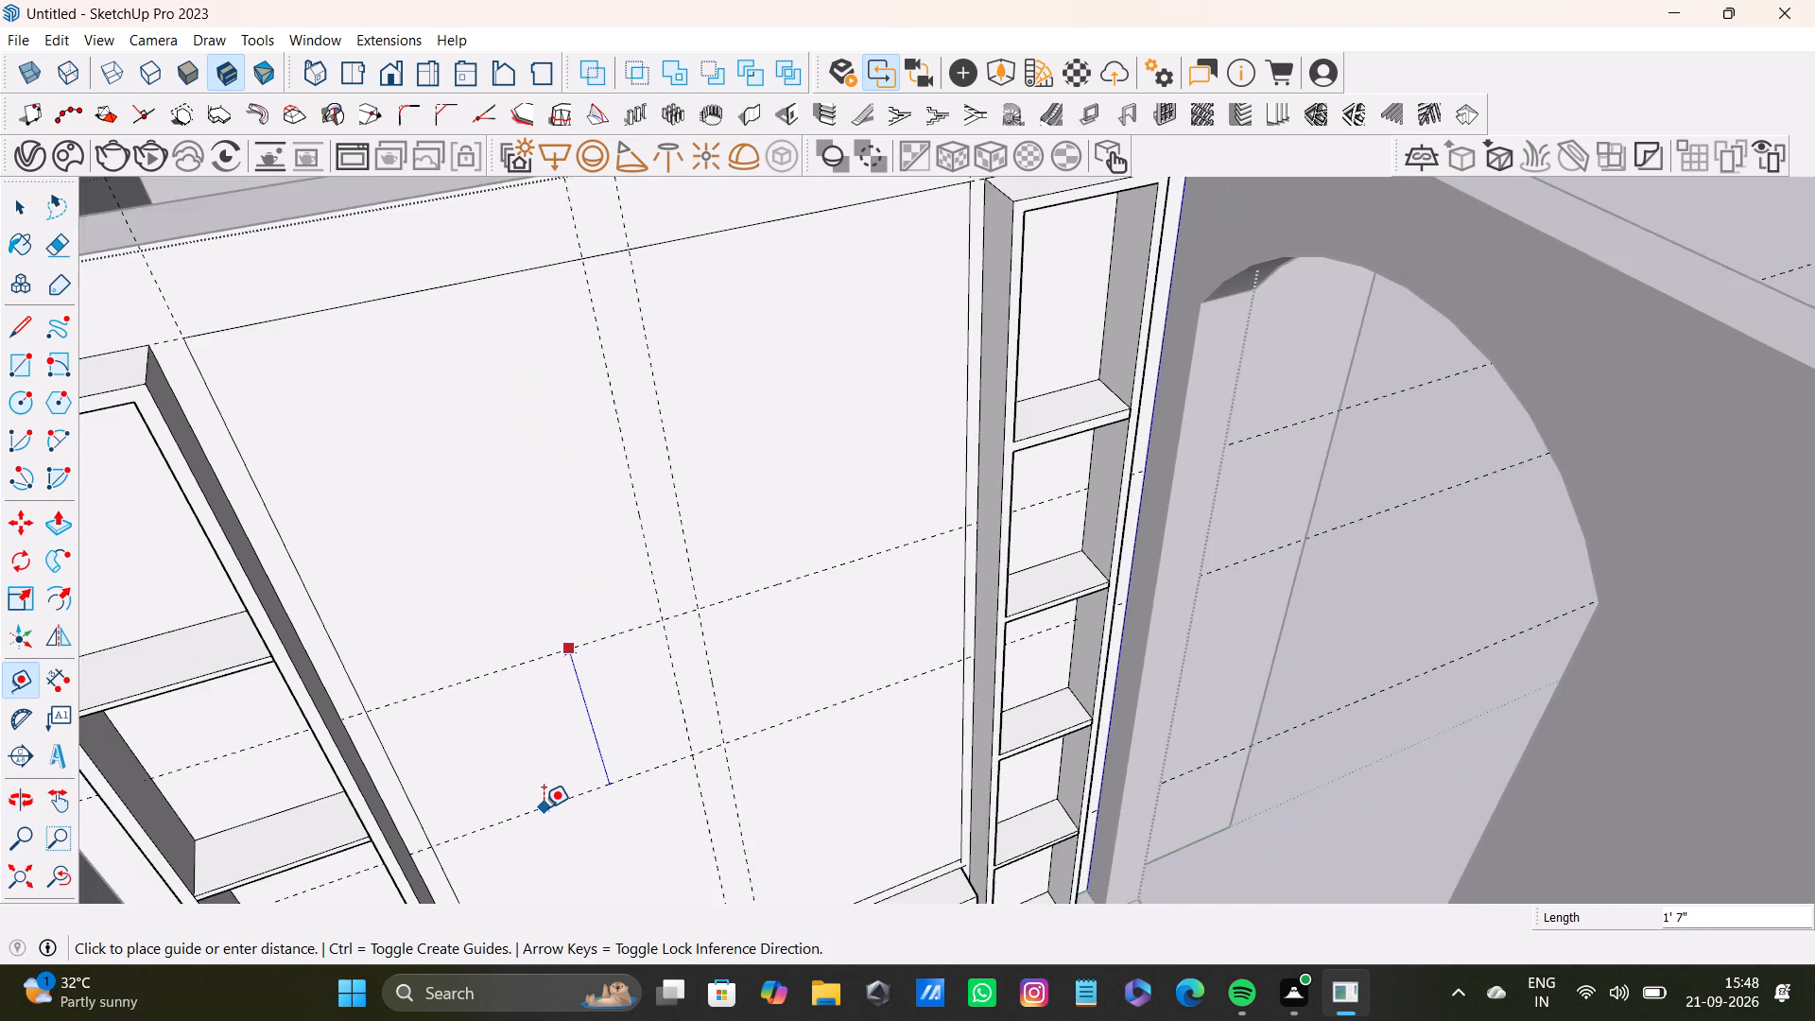
scroll(544, 807, "down", 1)
middle_click_drag(613, 797, 565, 803)
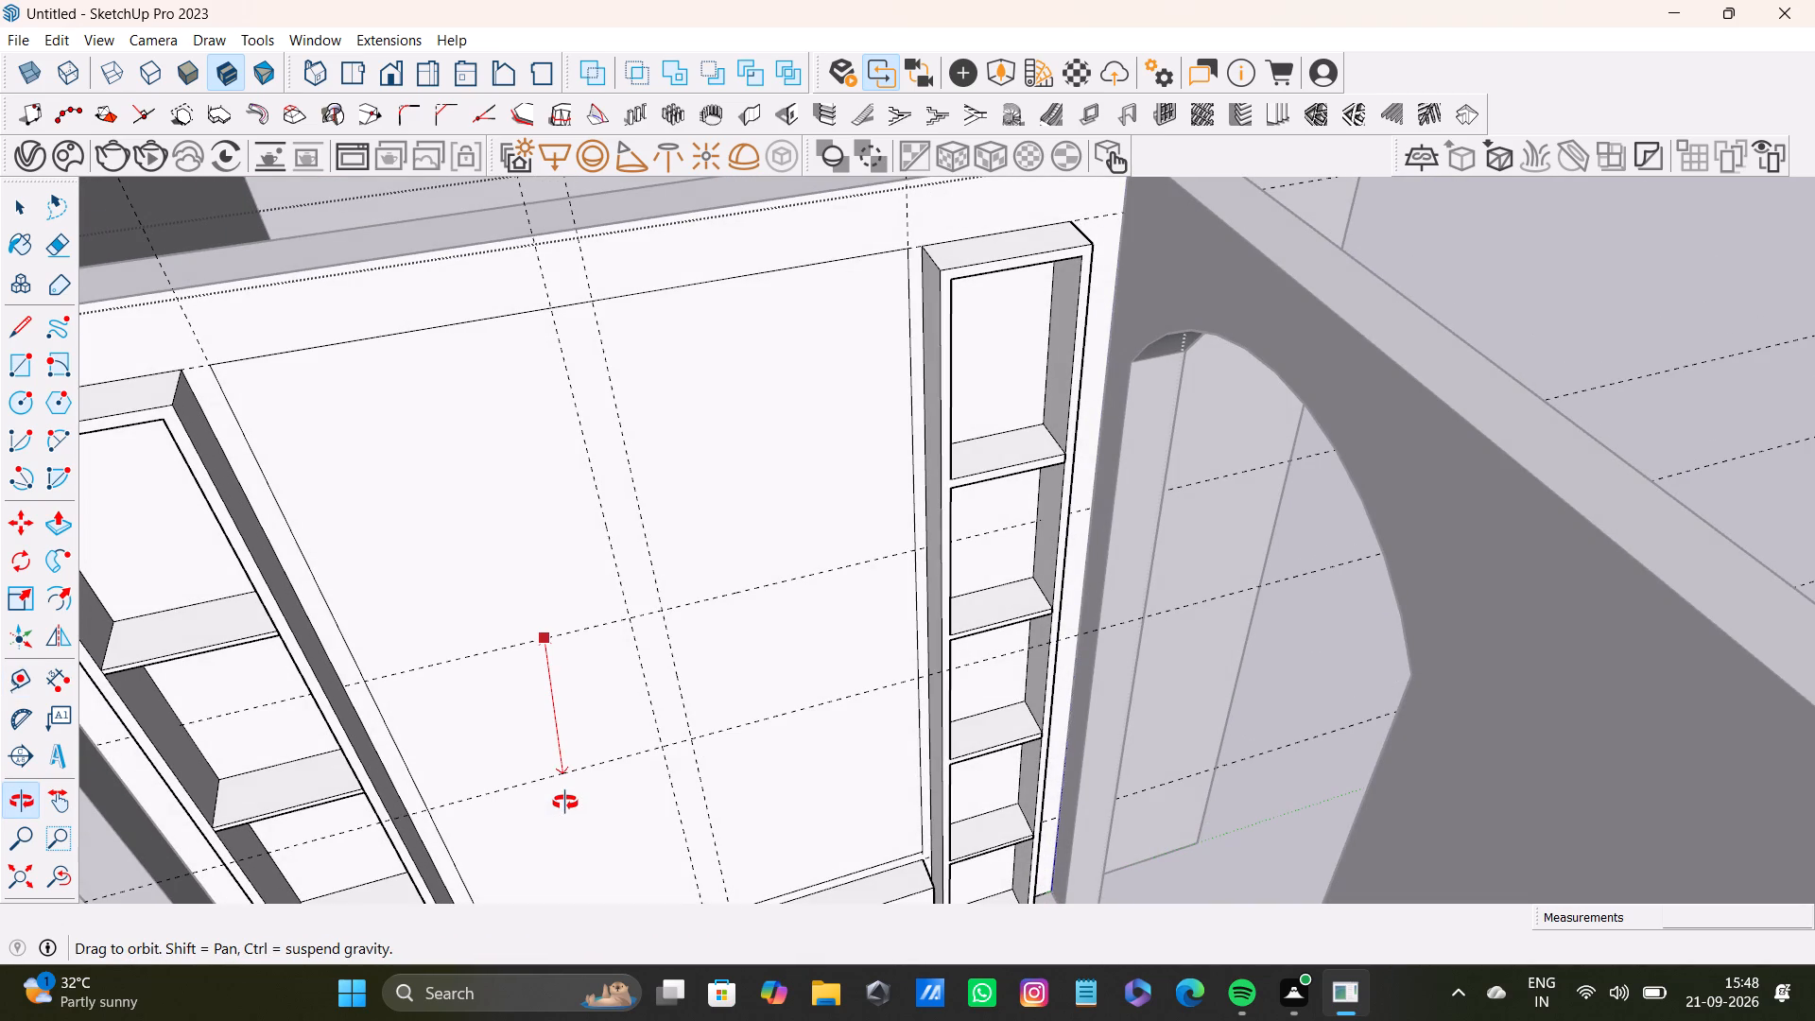
middle_click_drag(565, 803, 406, 819)
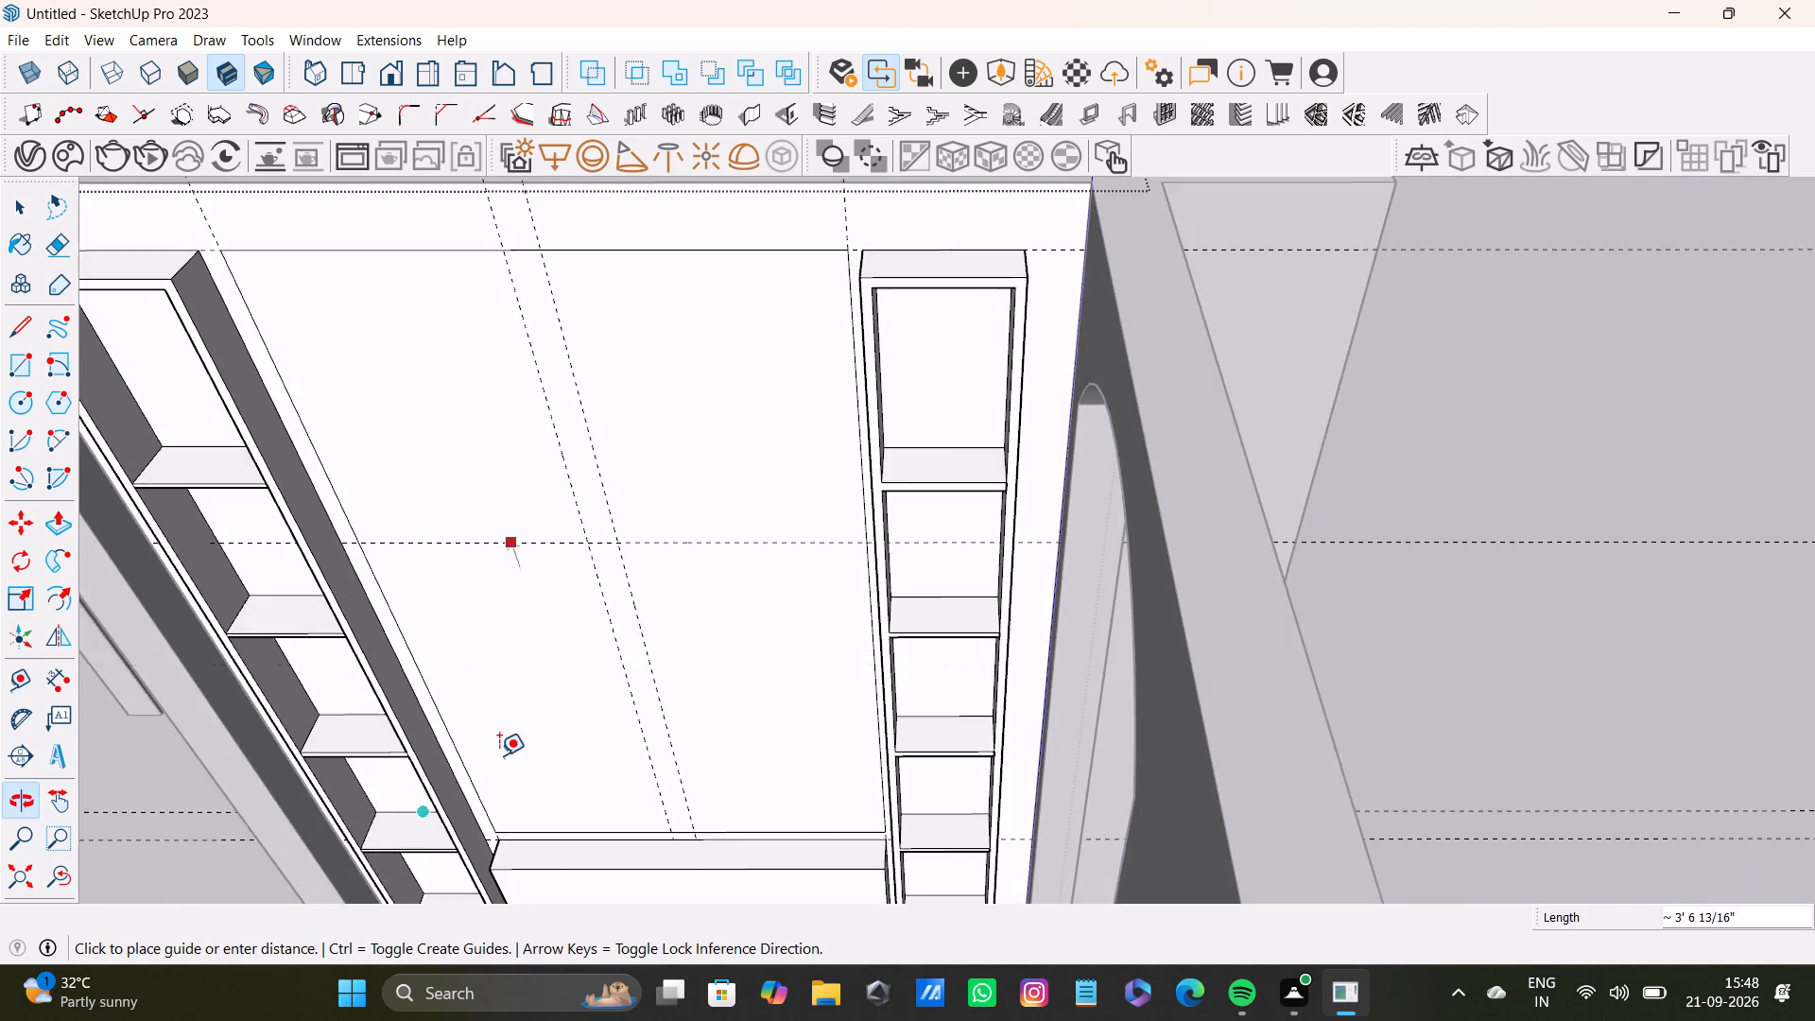
scroll(545, 718, "up", 3)
middle_click_drag(695, 670, 837, 868)
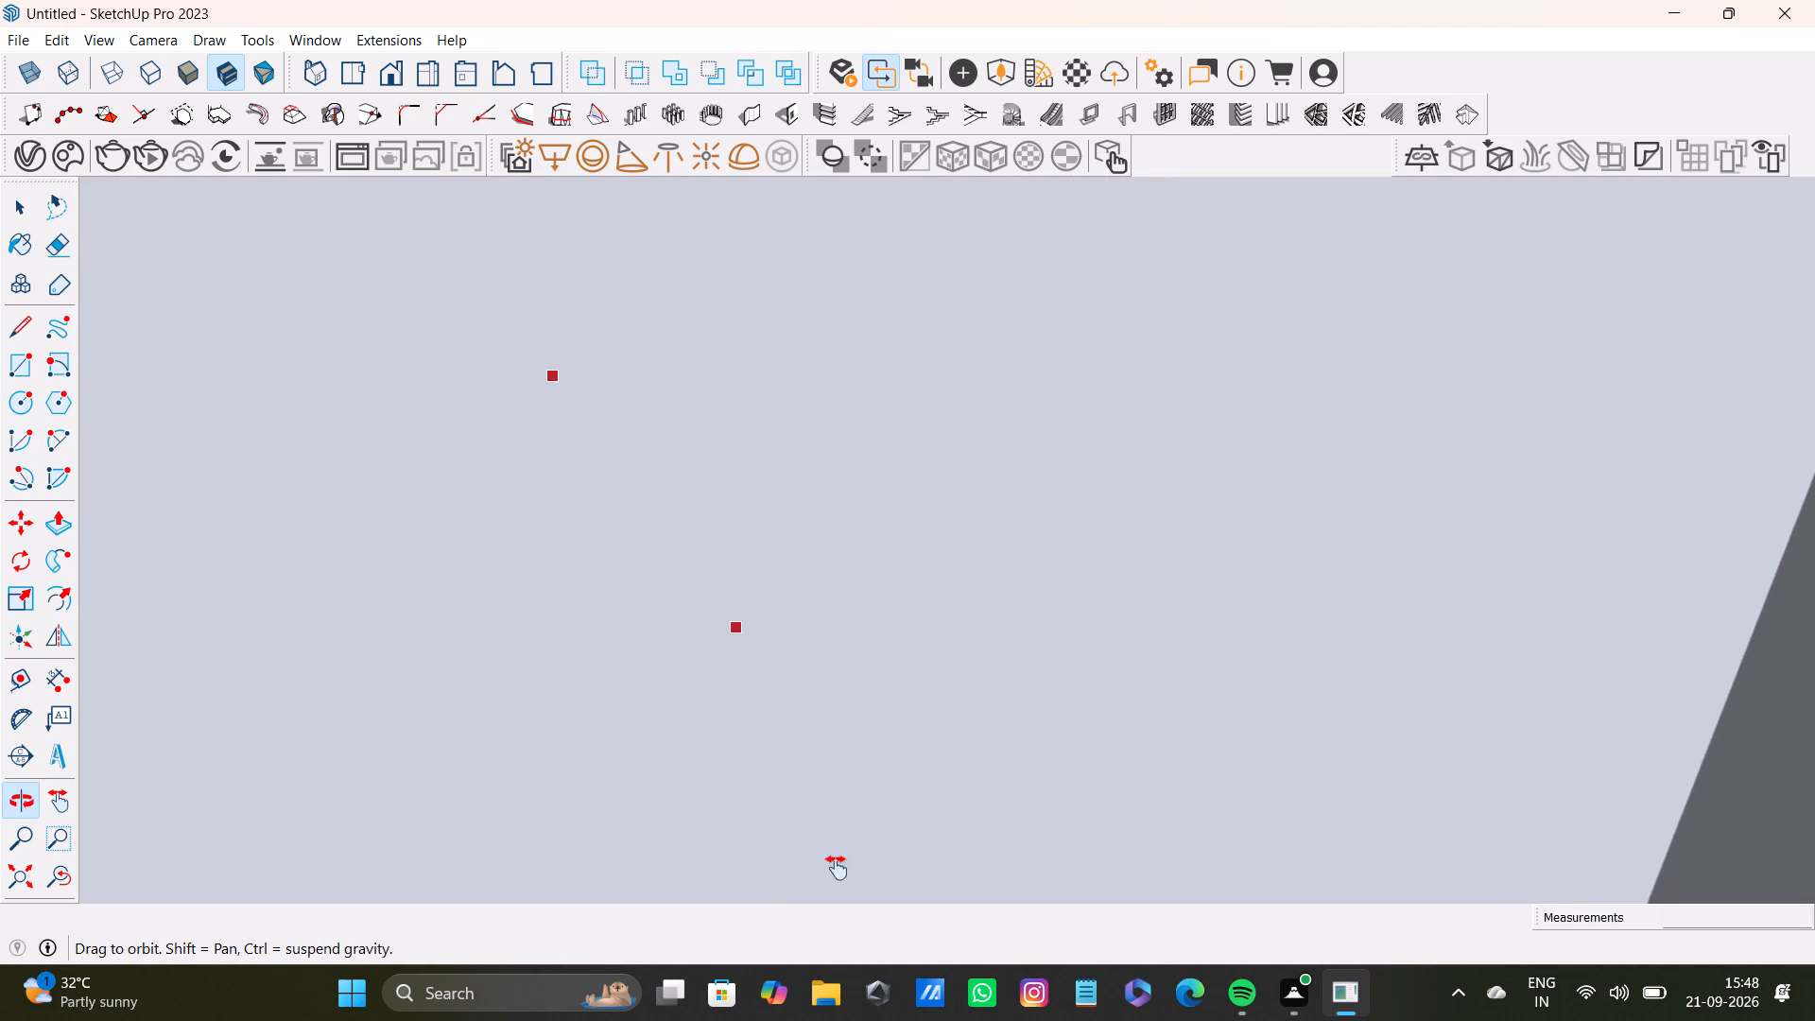
middle_click_drag(837, 868, 769, 889)
left_click(91, 879)
left_click(63, 874)
left_click_drag(0, 875, 9, 875)
middle_click_drag(971, 694, 973, 832)
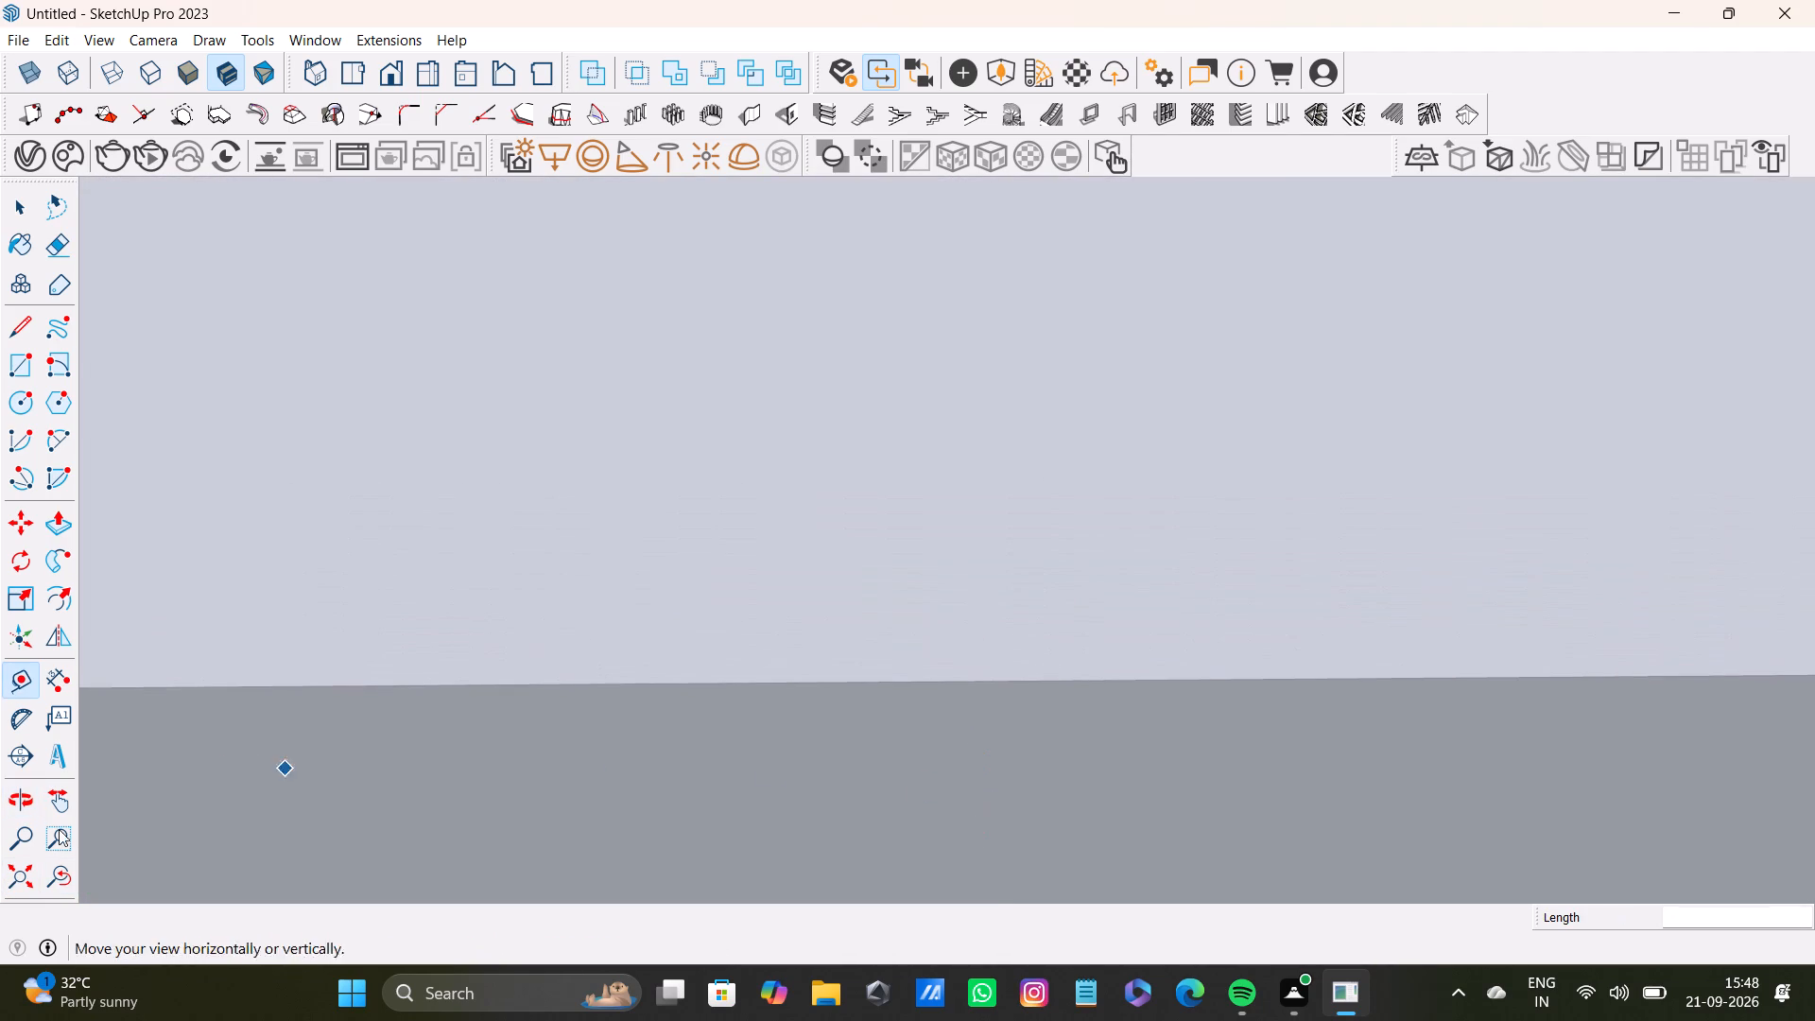
left_click(12, 866)
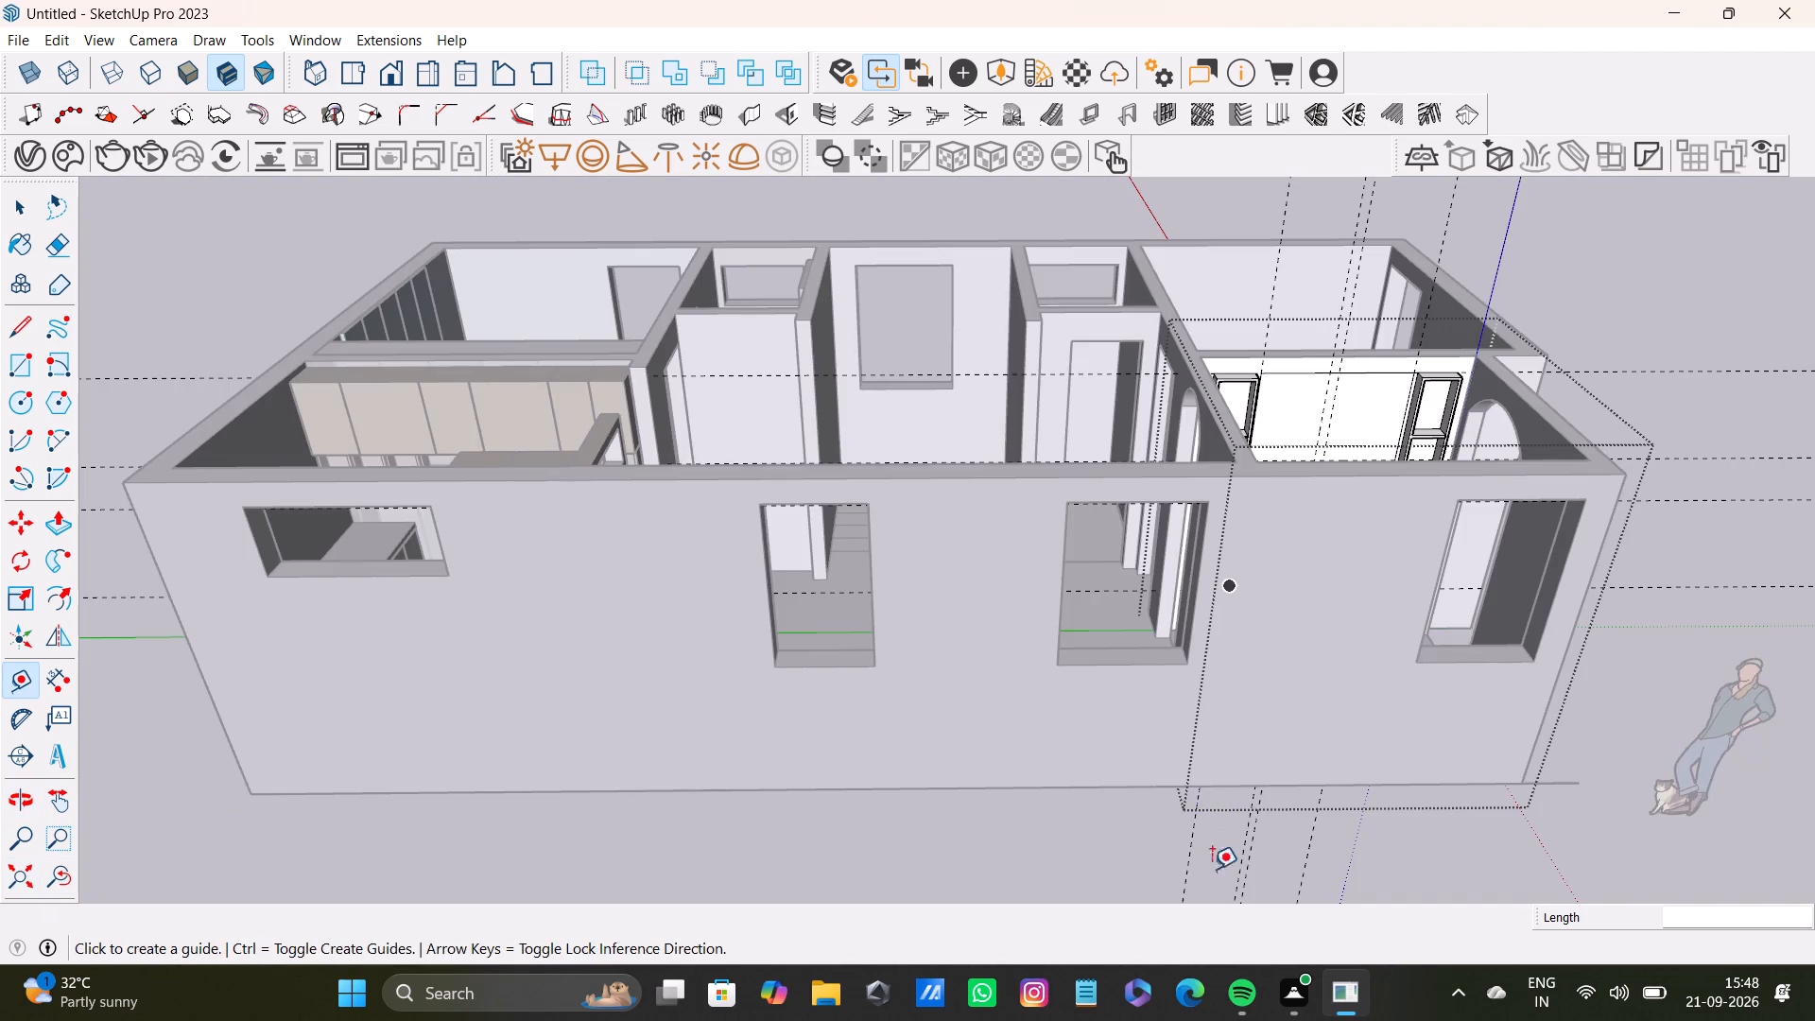
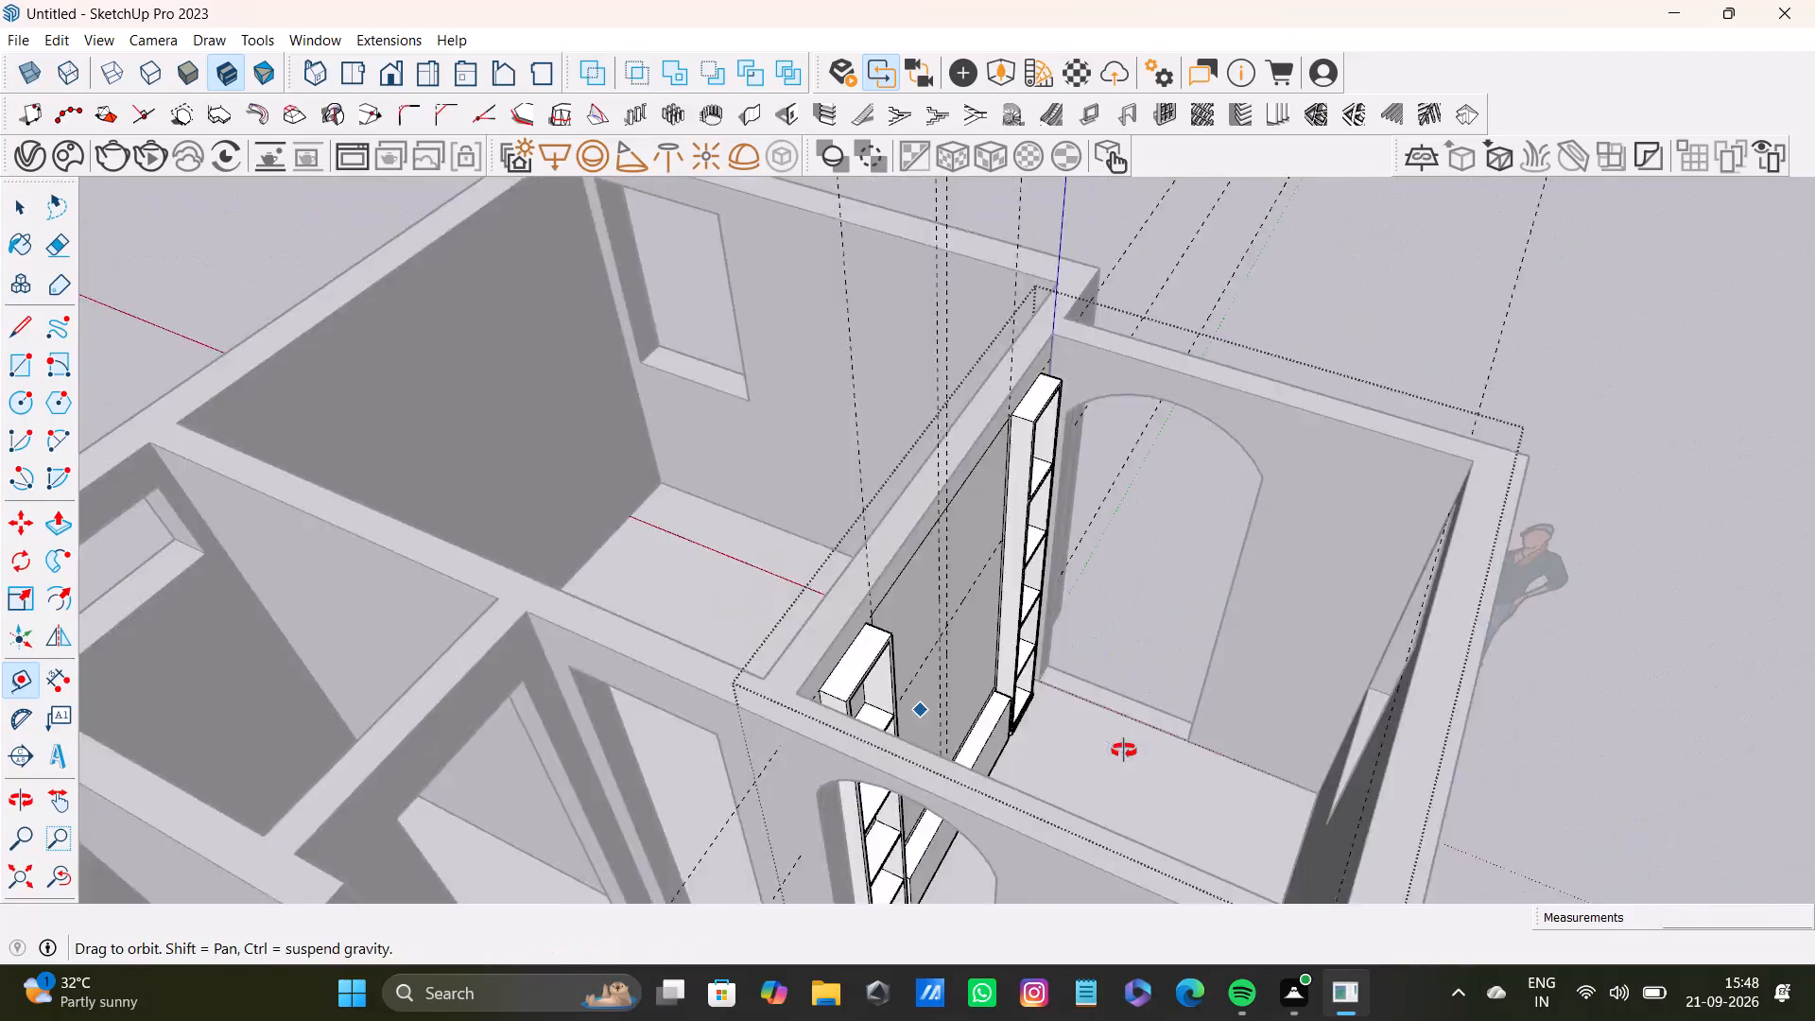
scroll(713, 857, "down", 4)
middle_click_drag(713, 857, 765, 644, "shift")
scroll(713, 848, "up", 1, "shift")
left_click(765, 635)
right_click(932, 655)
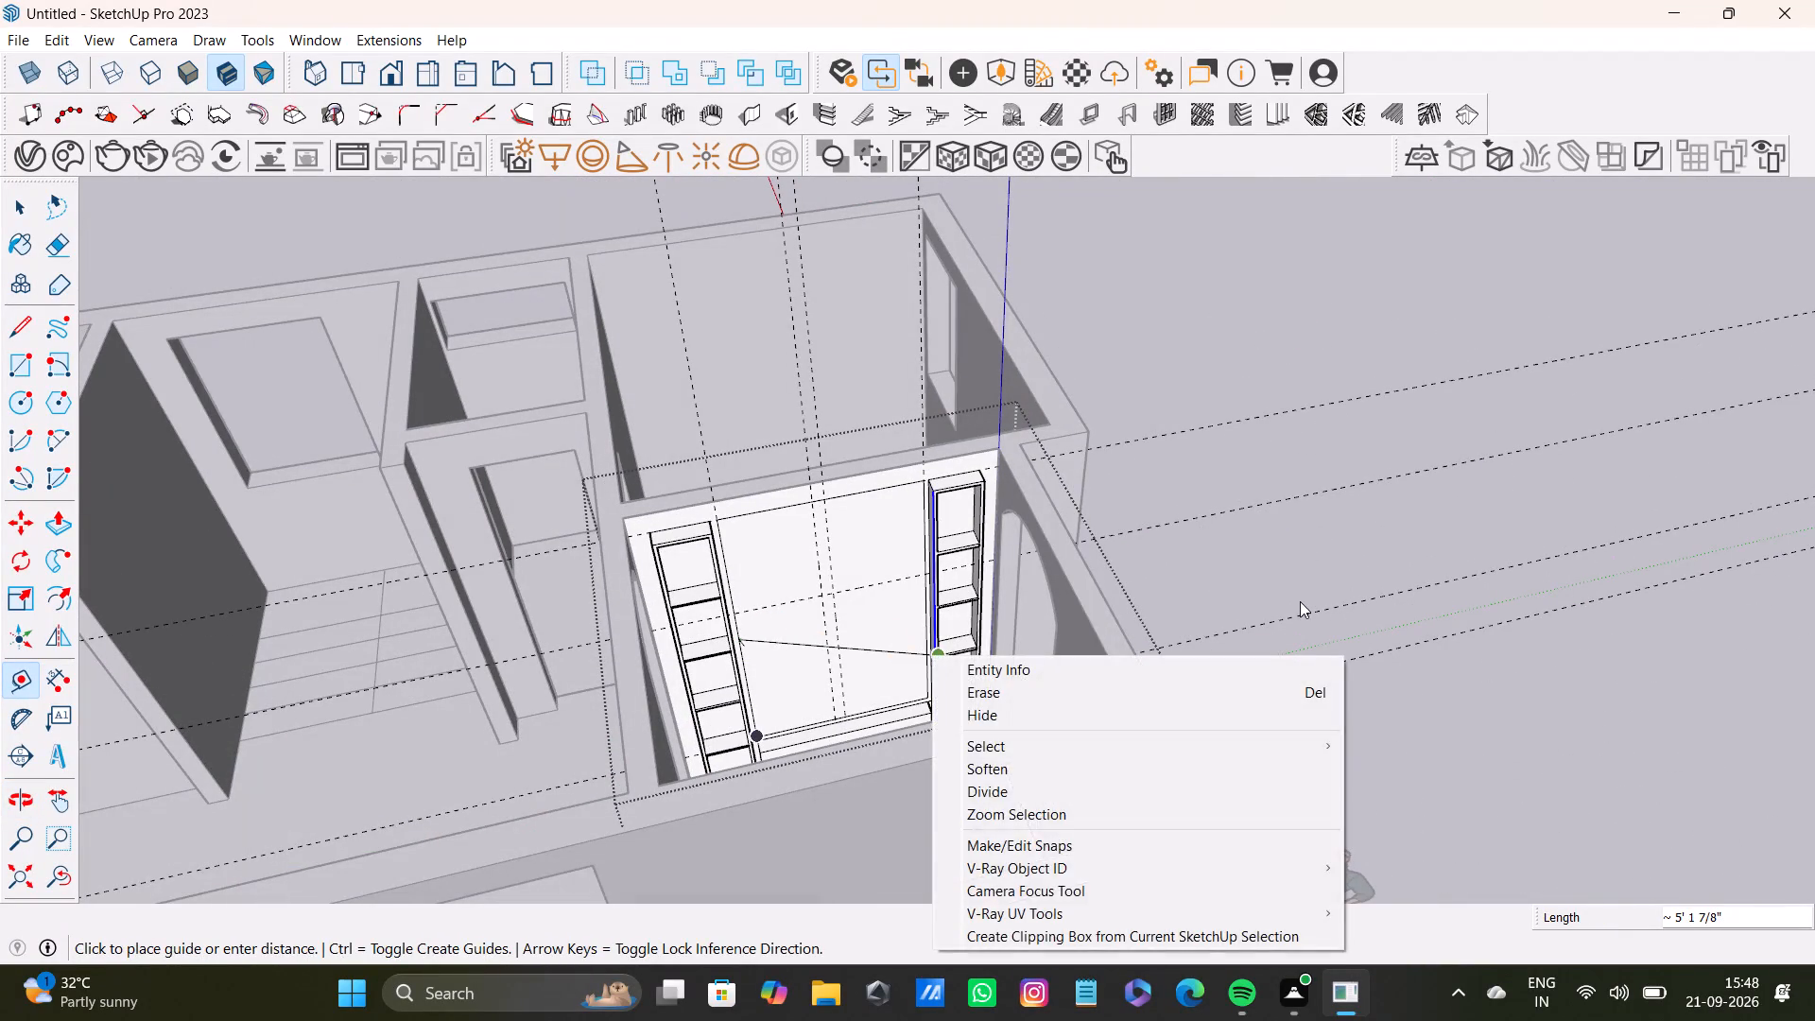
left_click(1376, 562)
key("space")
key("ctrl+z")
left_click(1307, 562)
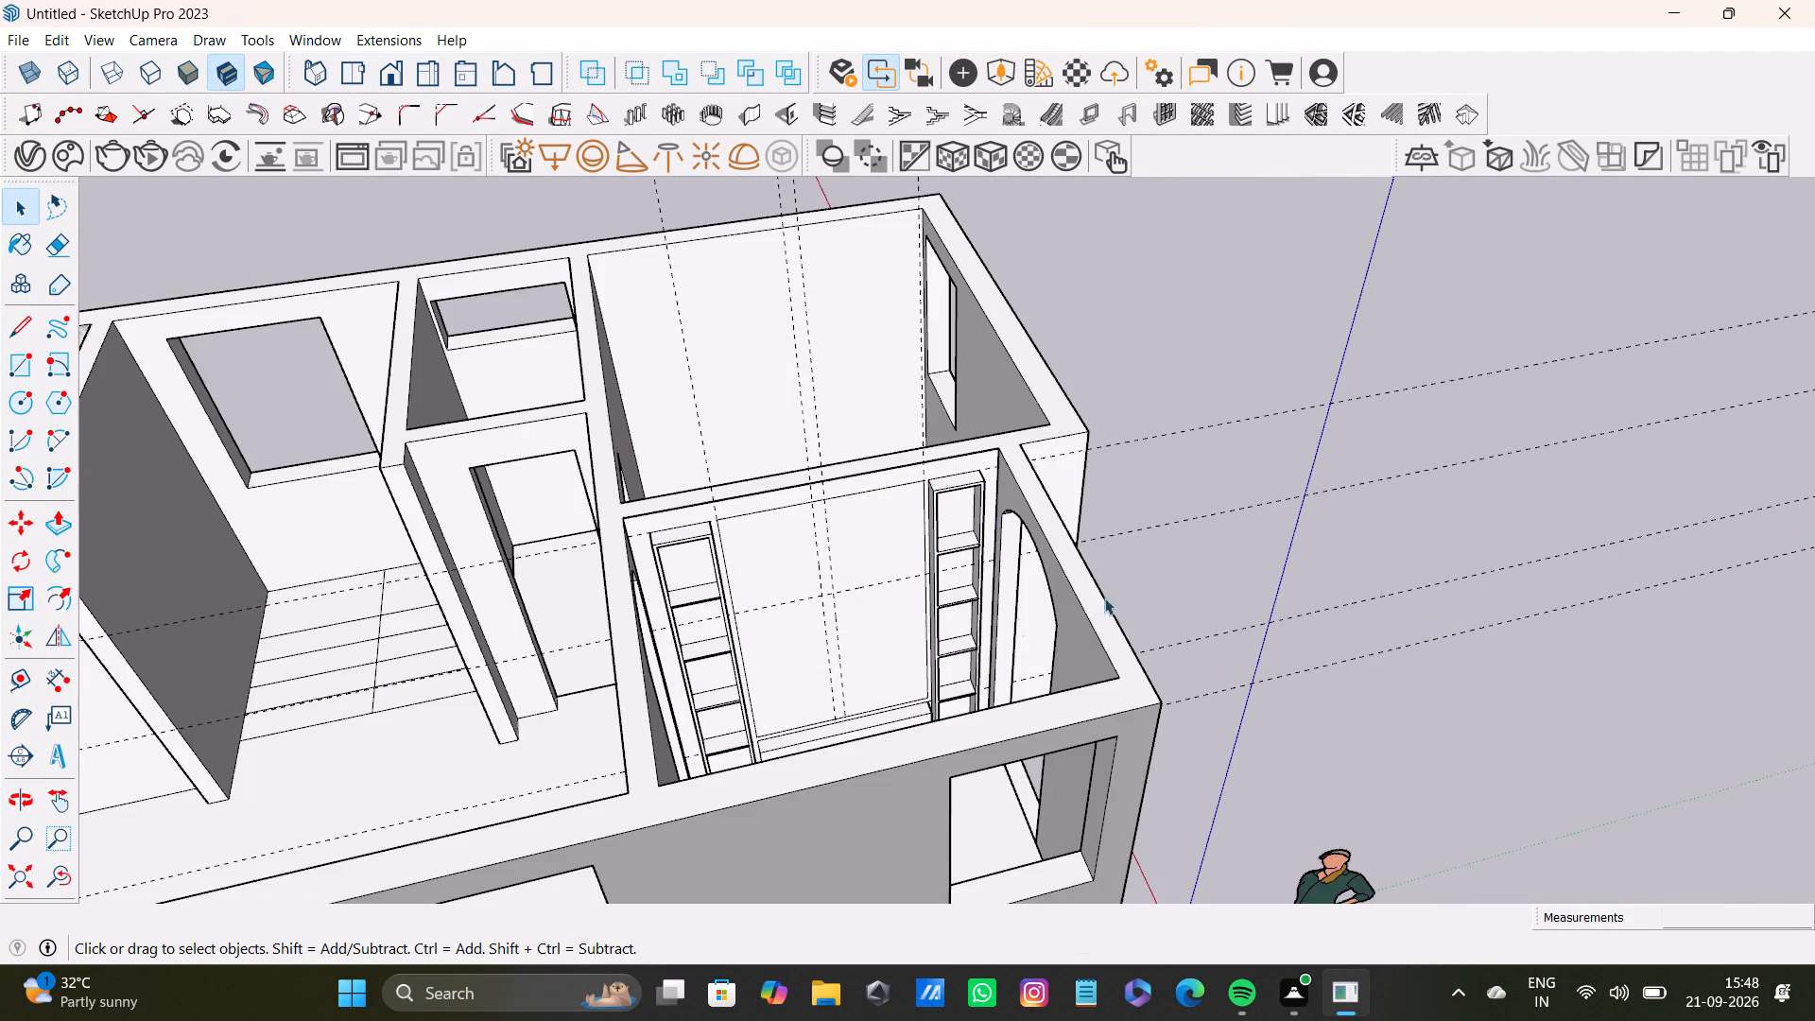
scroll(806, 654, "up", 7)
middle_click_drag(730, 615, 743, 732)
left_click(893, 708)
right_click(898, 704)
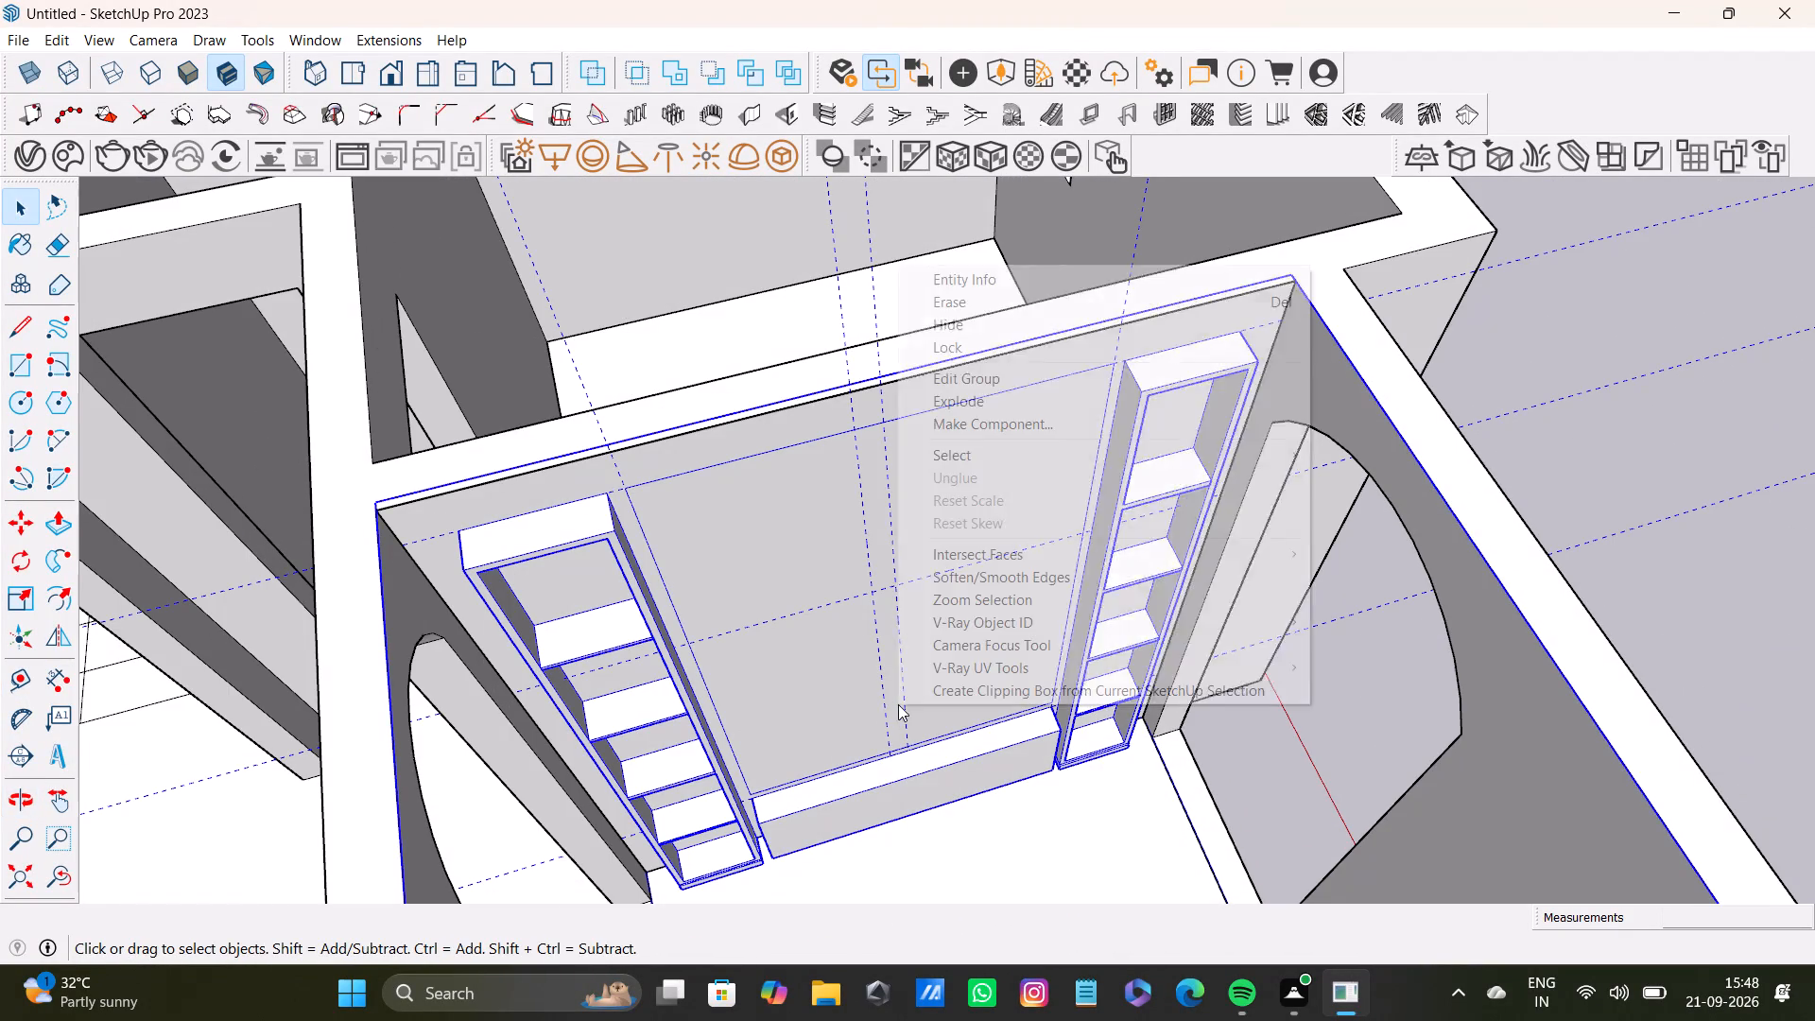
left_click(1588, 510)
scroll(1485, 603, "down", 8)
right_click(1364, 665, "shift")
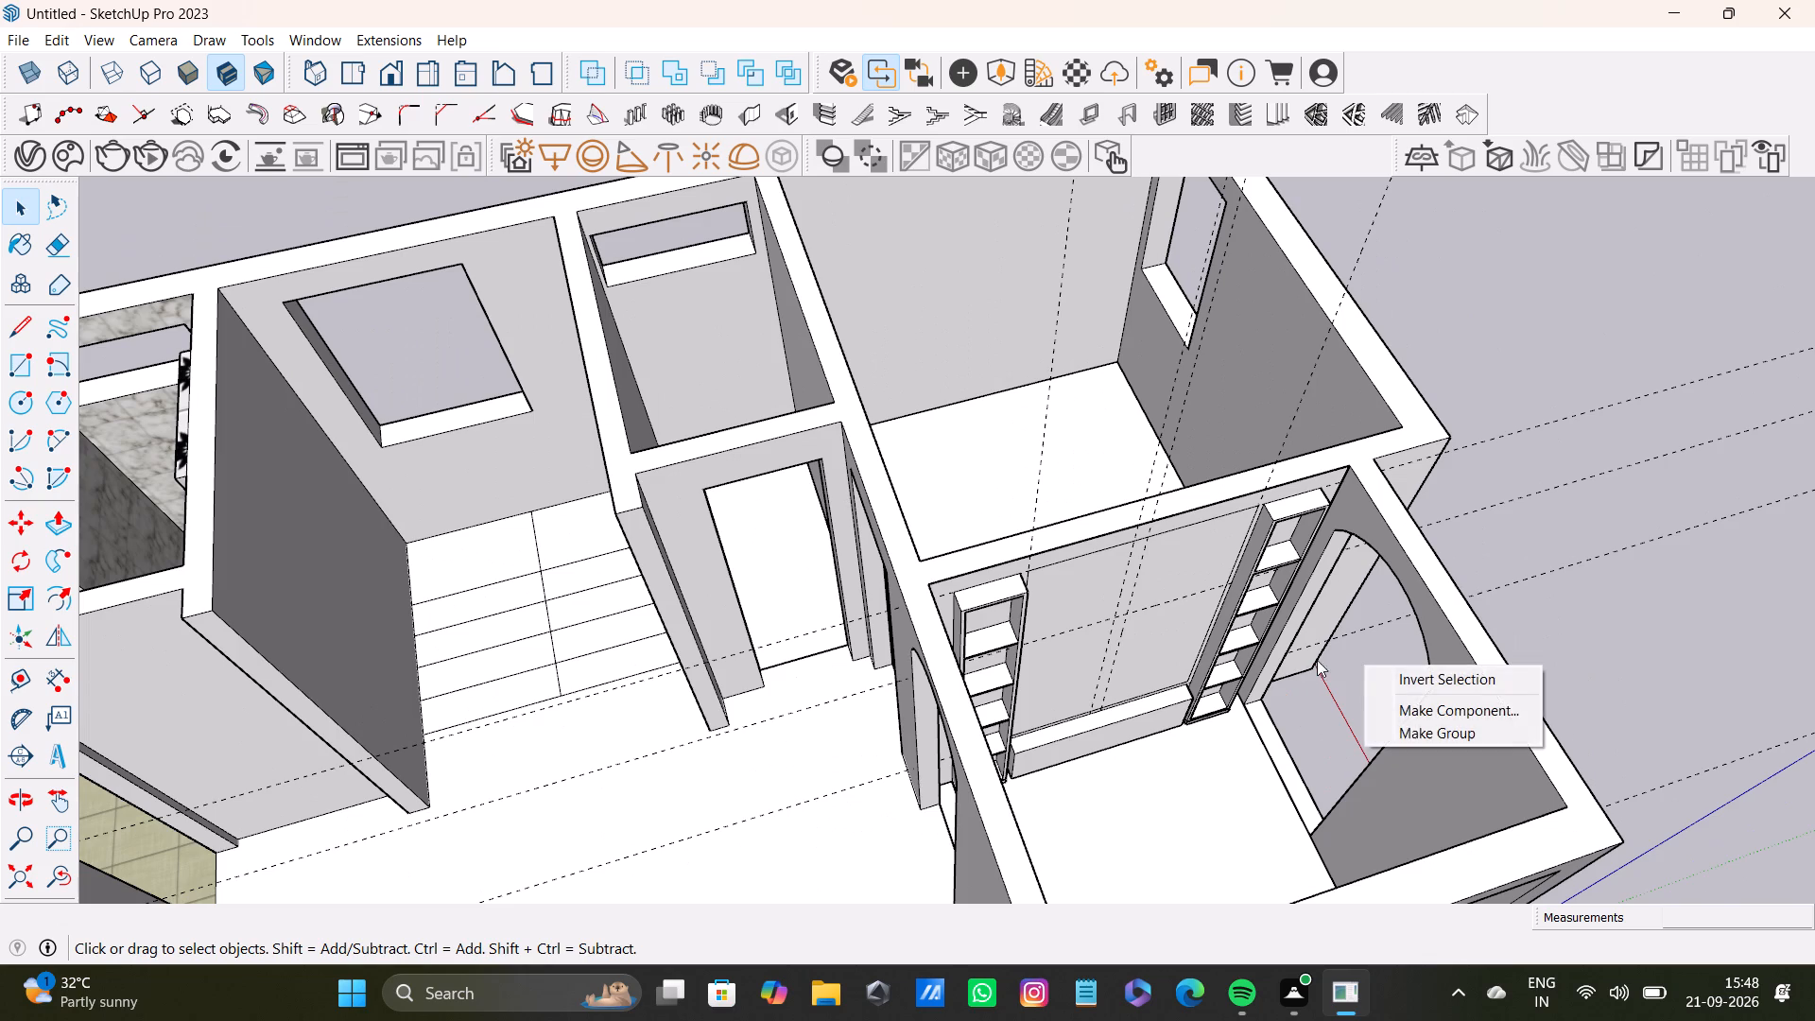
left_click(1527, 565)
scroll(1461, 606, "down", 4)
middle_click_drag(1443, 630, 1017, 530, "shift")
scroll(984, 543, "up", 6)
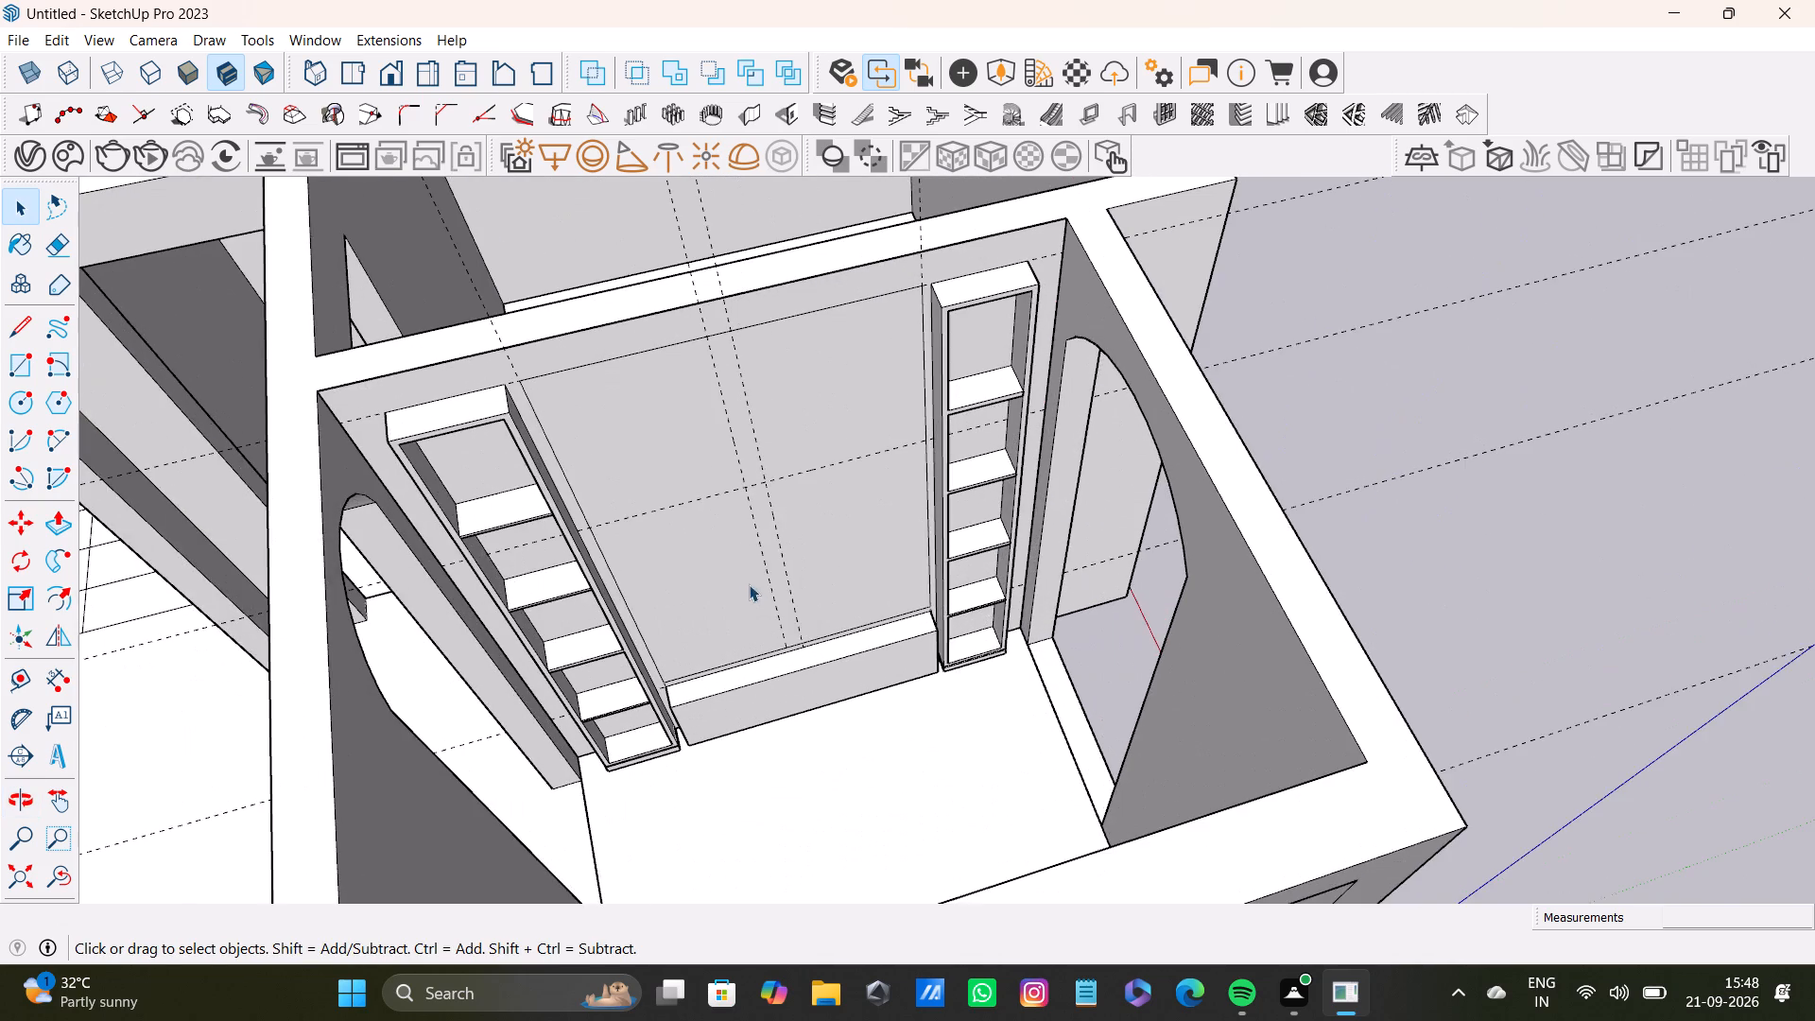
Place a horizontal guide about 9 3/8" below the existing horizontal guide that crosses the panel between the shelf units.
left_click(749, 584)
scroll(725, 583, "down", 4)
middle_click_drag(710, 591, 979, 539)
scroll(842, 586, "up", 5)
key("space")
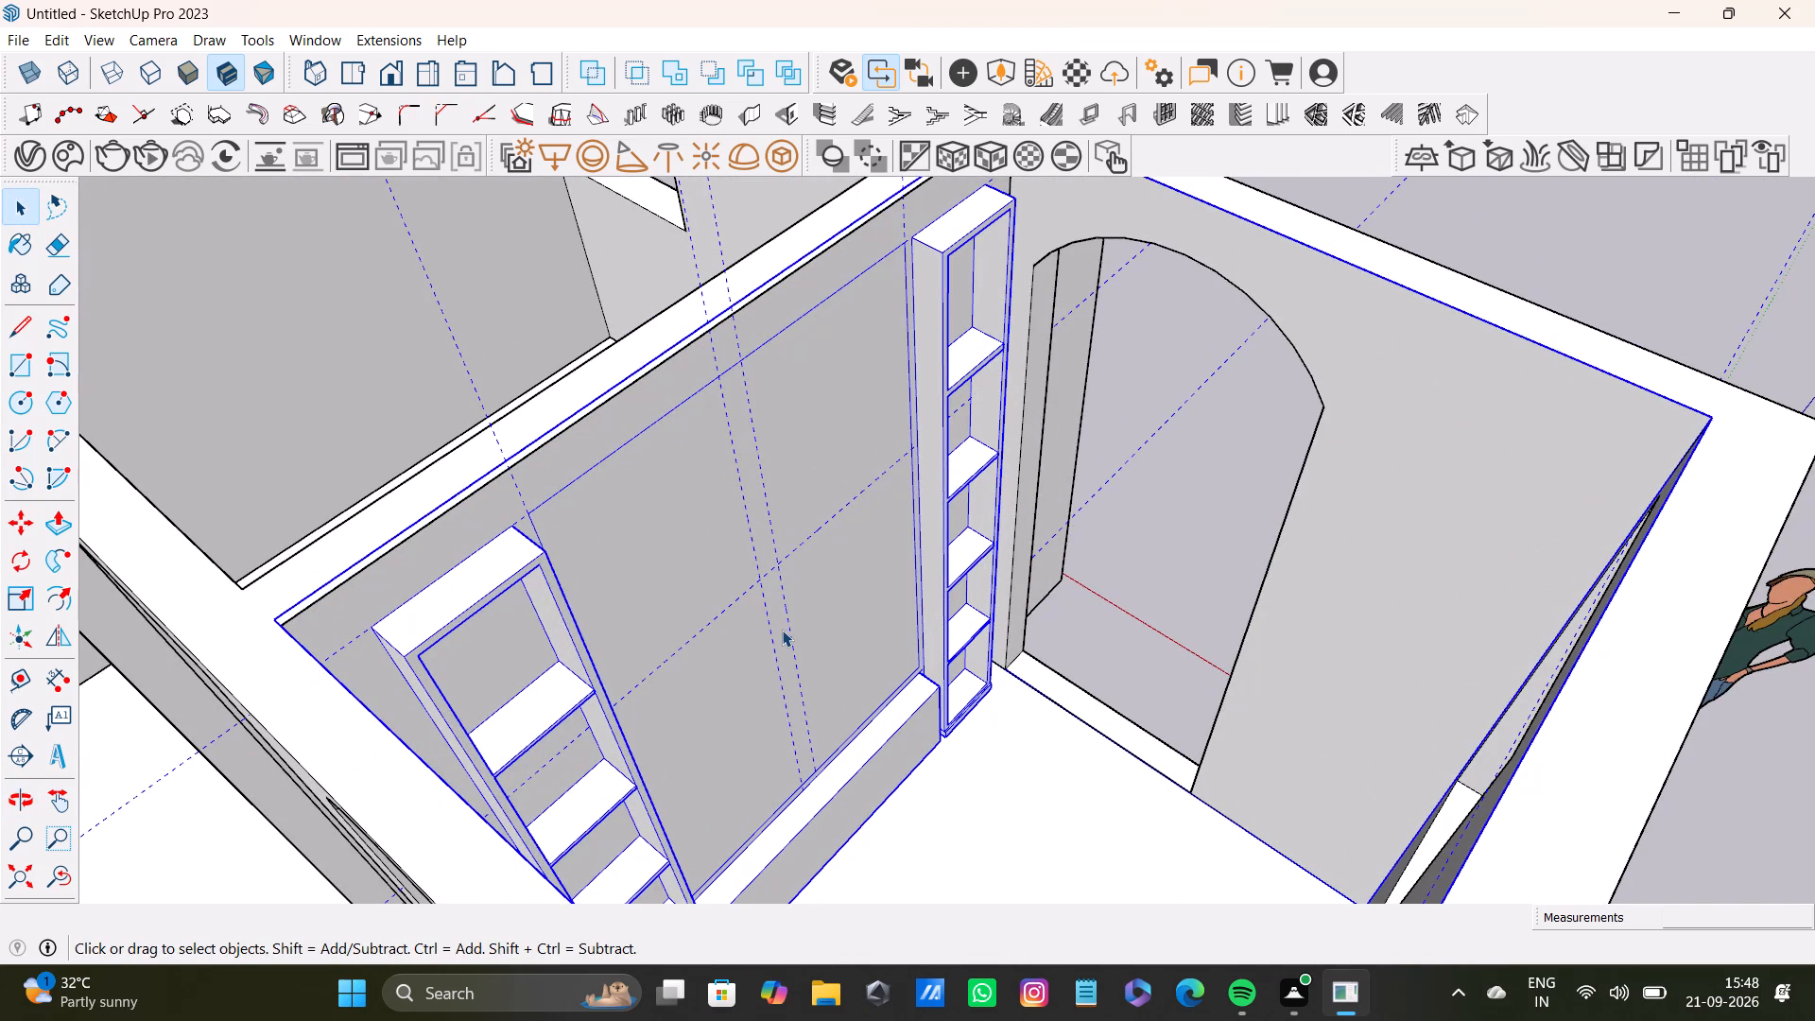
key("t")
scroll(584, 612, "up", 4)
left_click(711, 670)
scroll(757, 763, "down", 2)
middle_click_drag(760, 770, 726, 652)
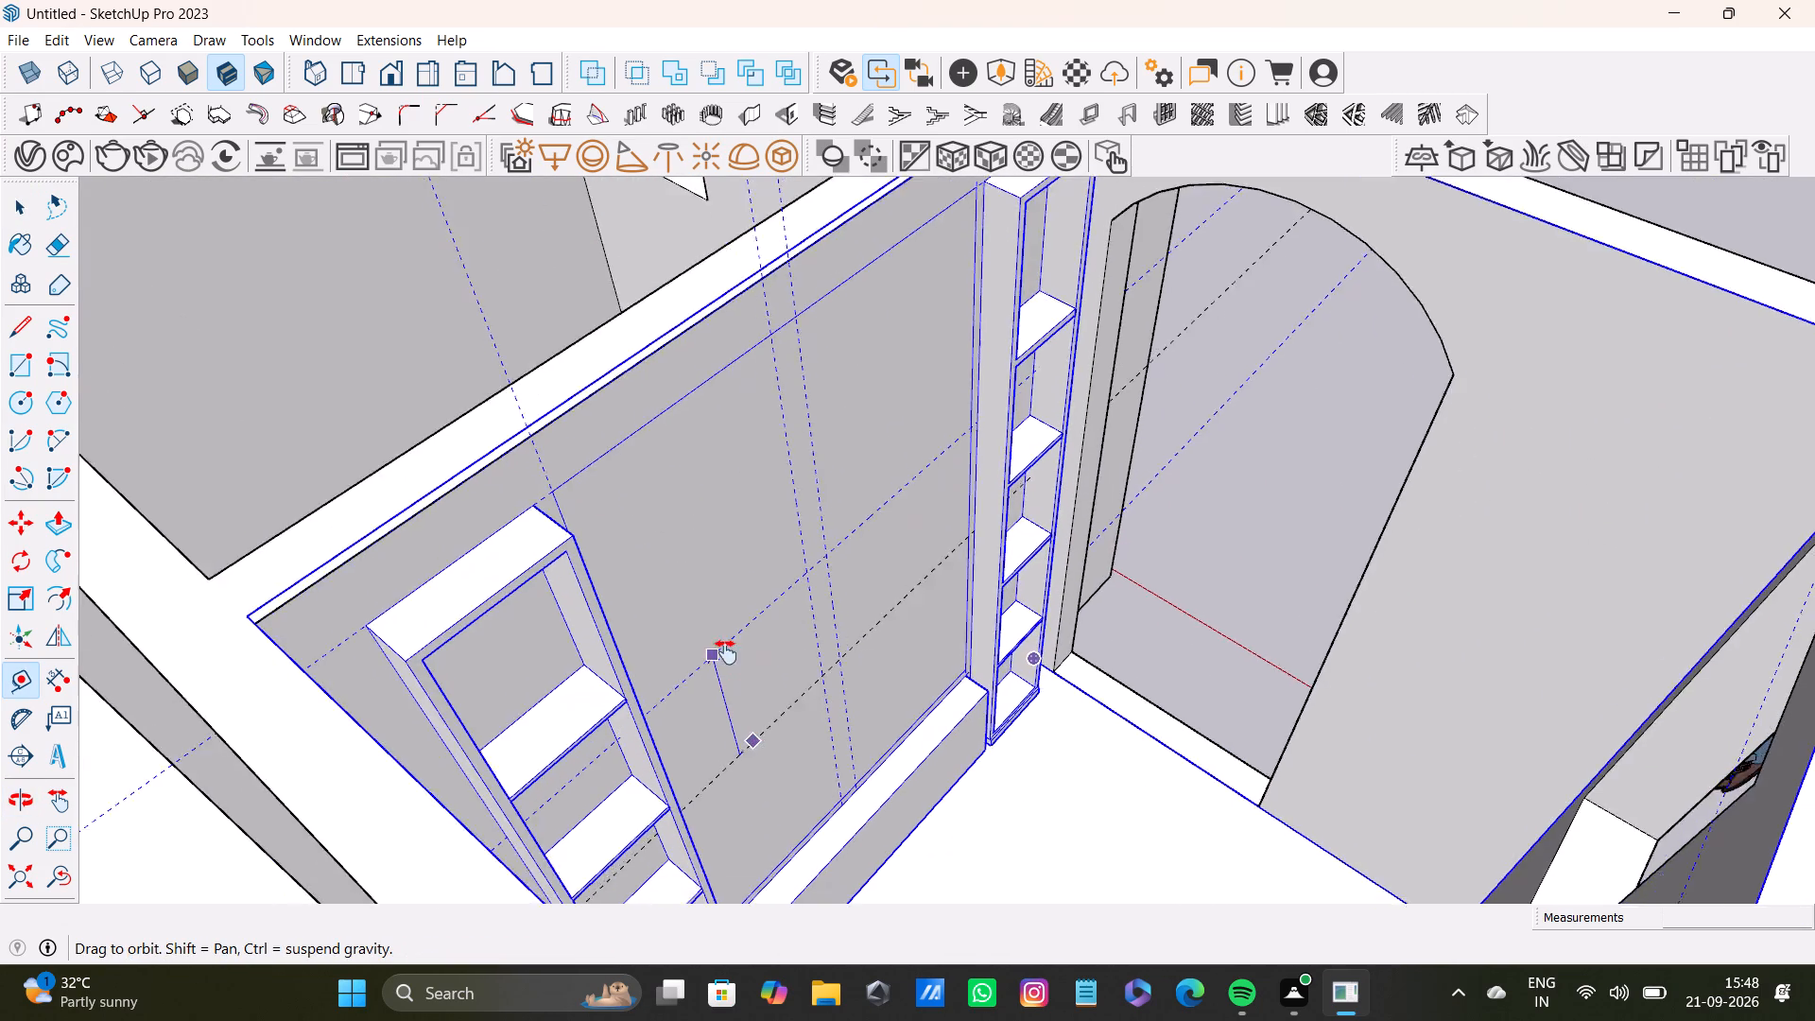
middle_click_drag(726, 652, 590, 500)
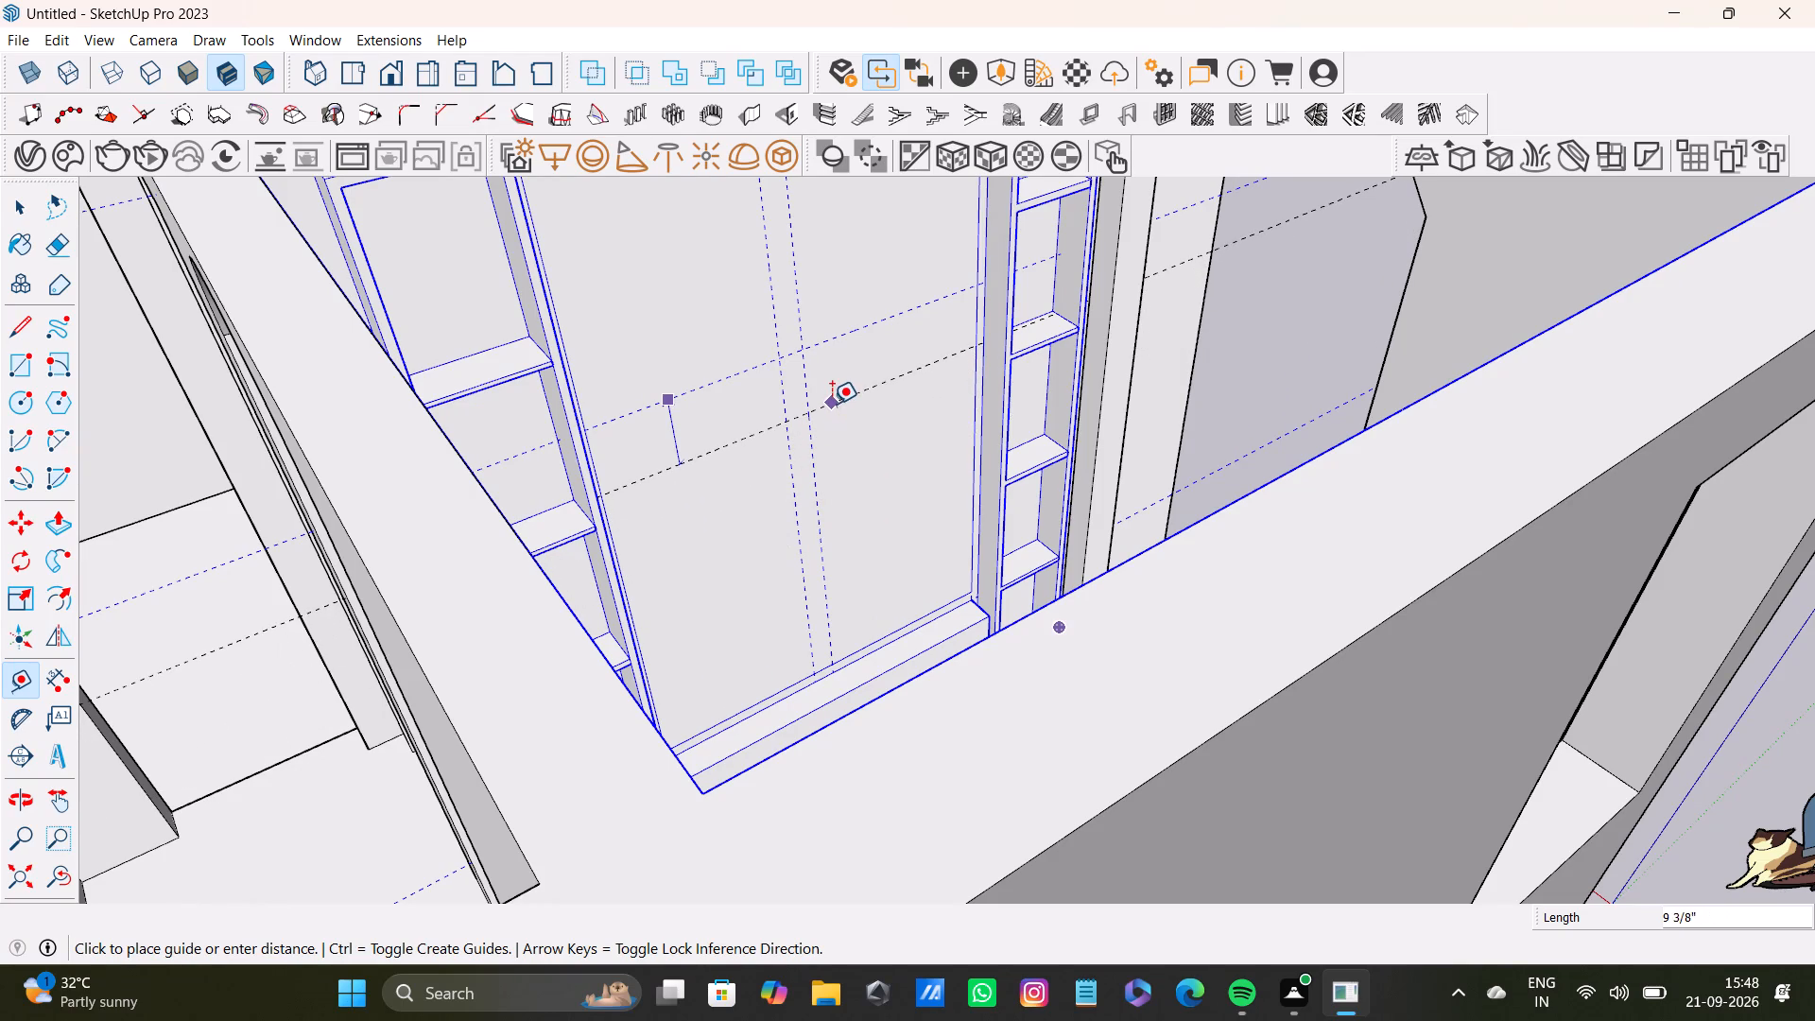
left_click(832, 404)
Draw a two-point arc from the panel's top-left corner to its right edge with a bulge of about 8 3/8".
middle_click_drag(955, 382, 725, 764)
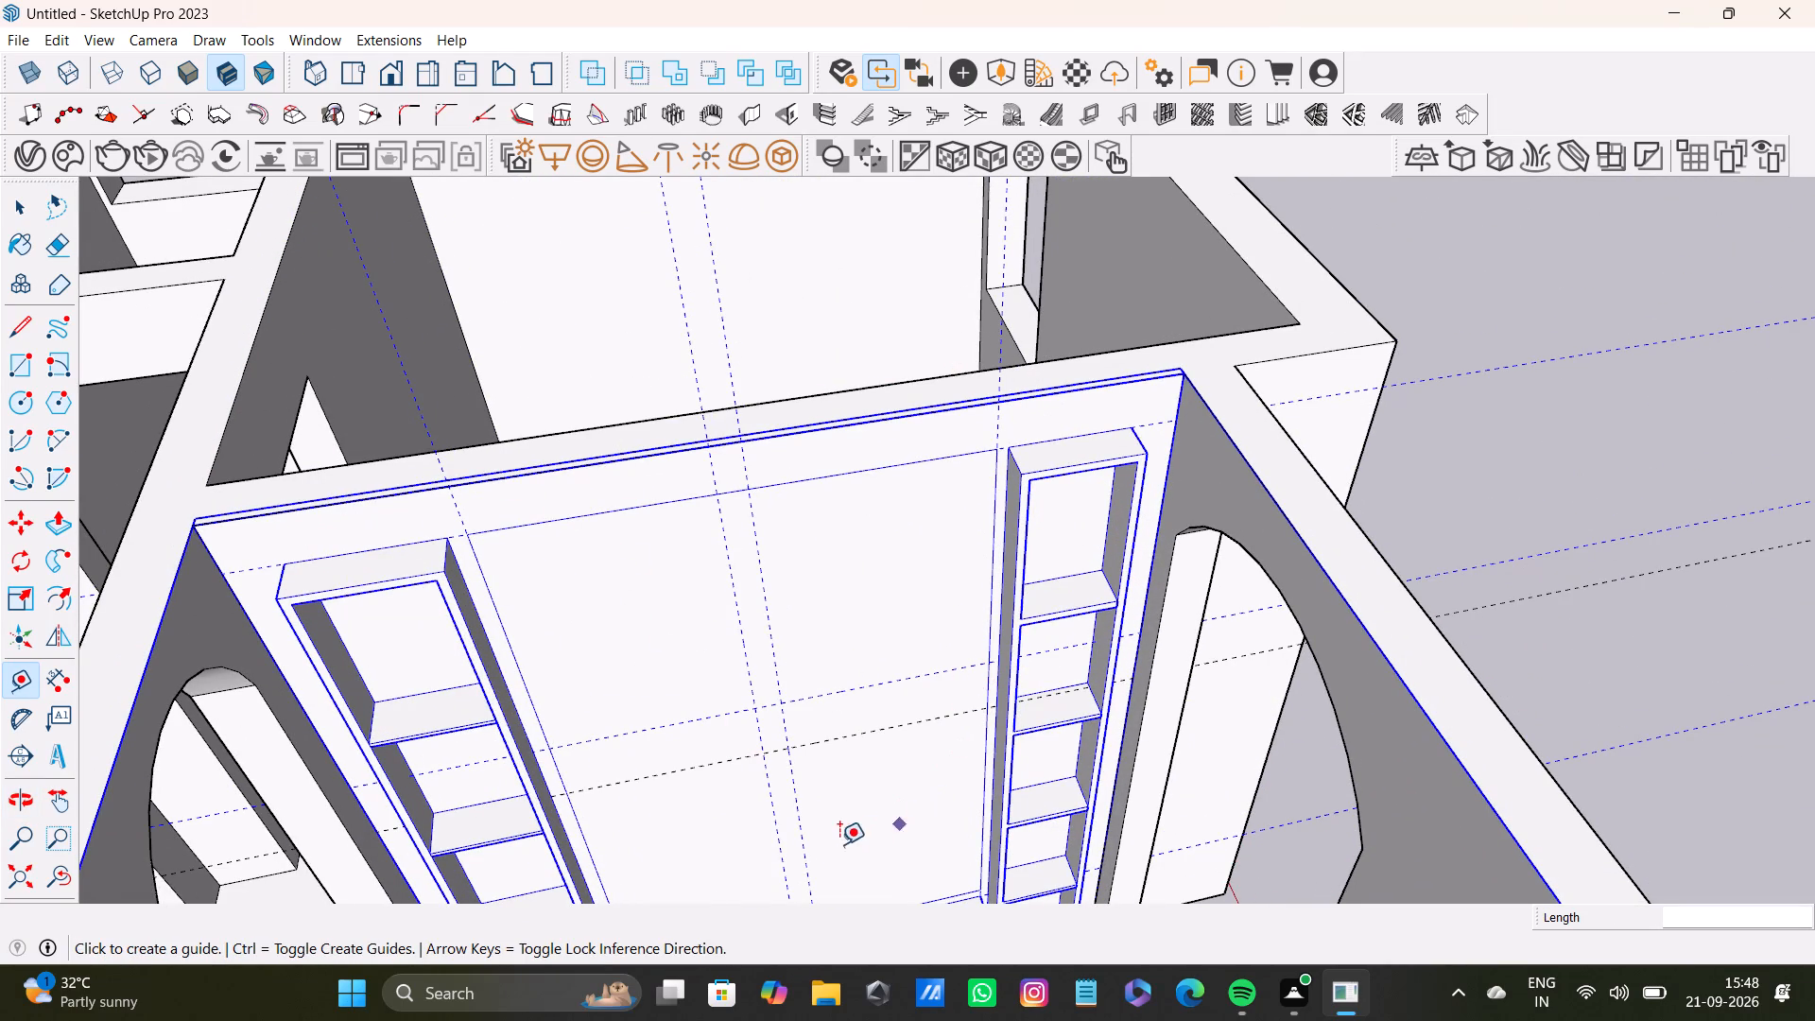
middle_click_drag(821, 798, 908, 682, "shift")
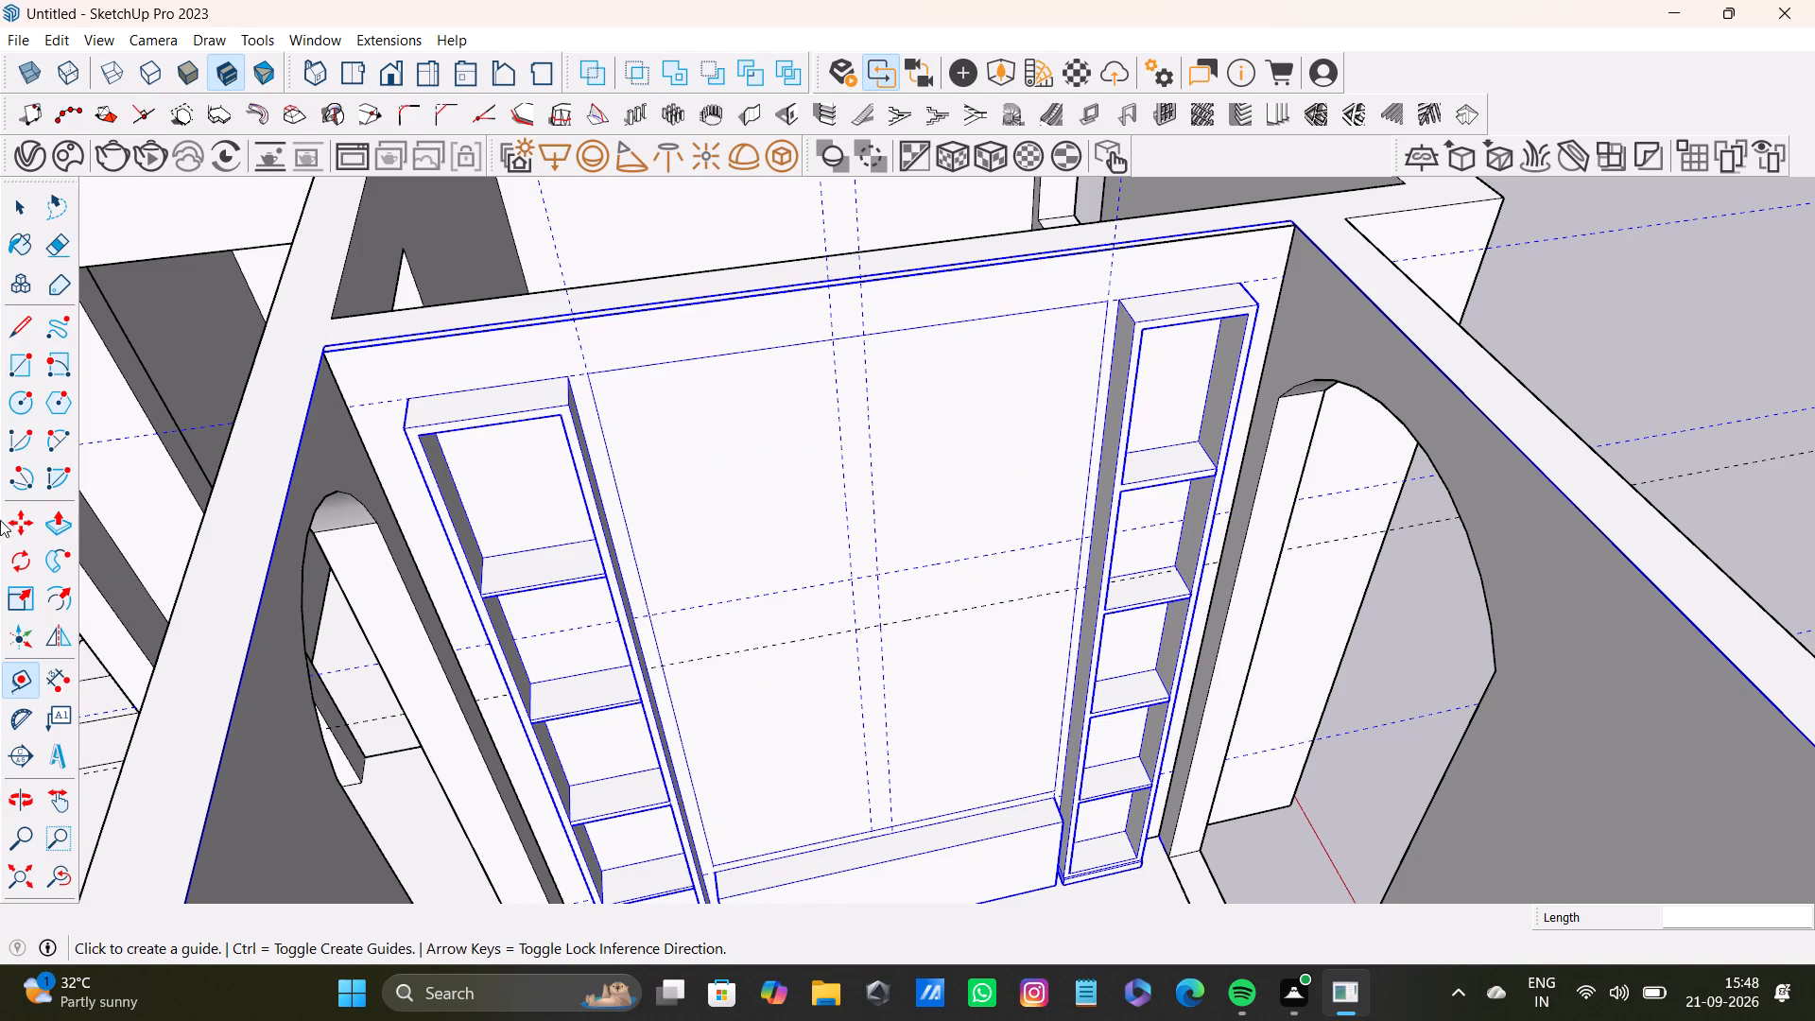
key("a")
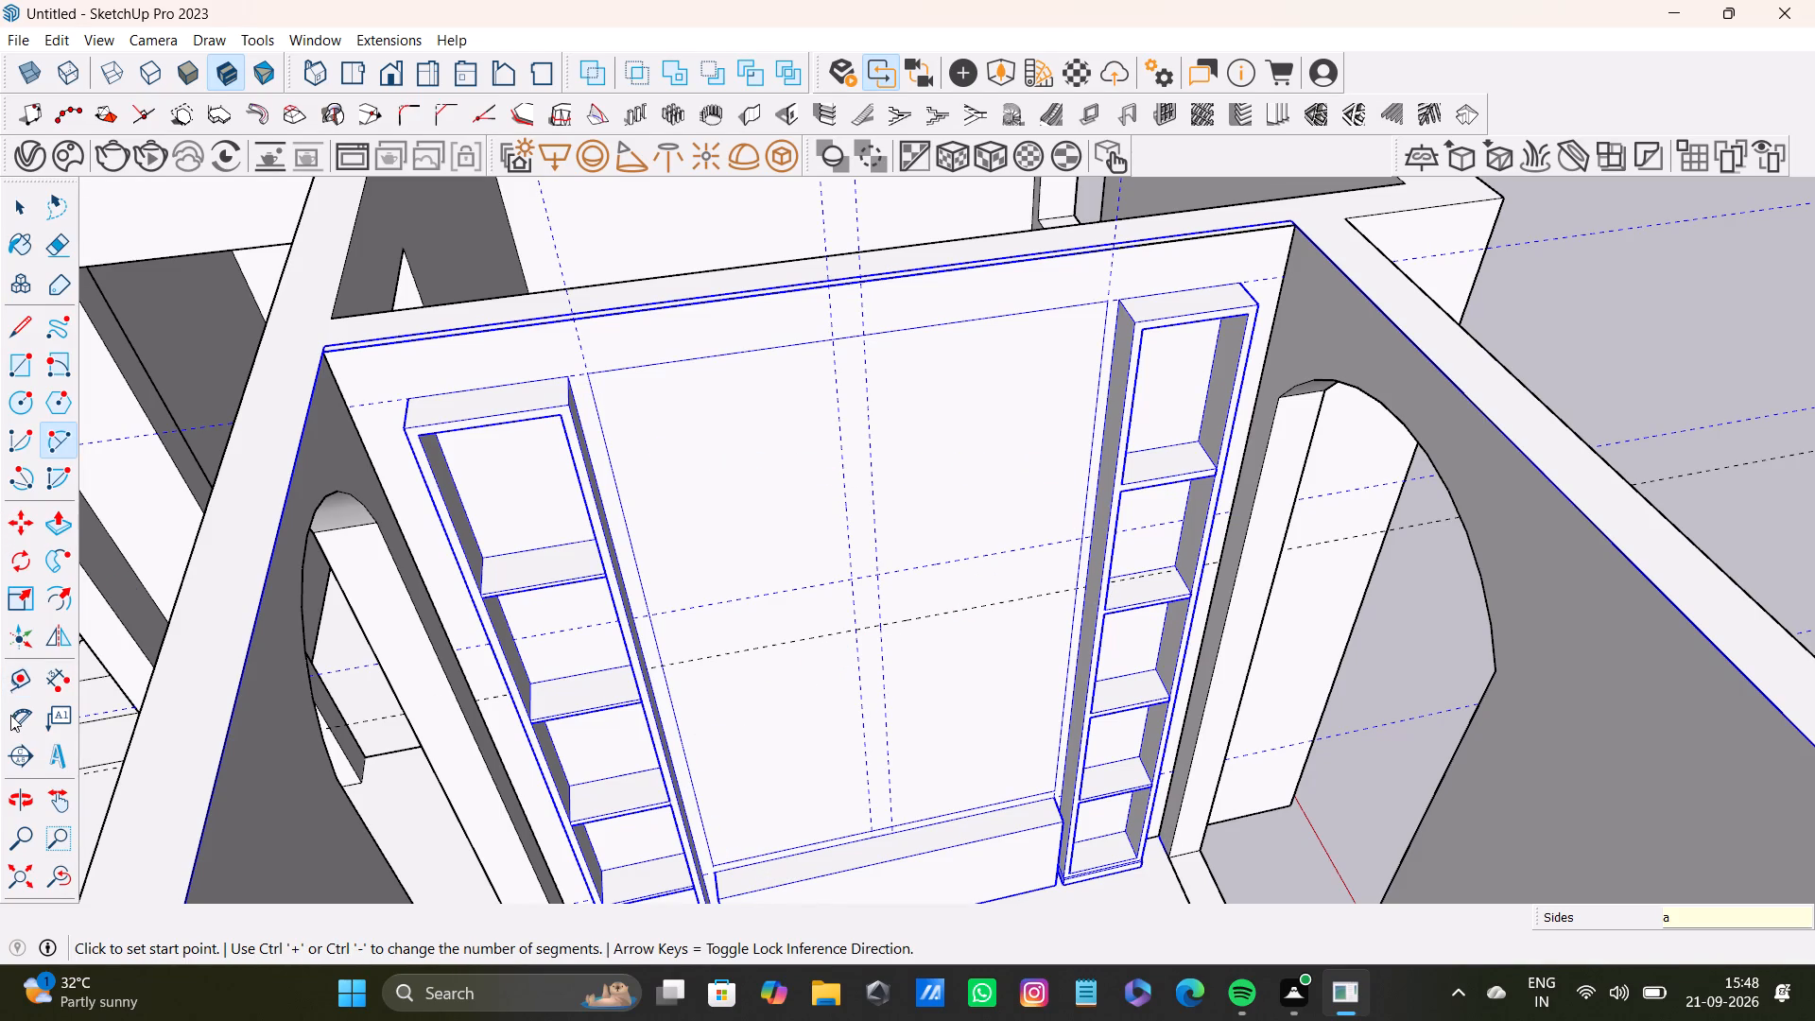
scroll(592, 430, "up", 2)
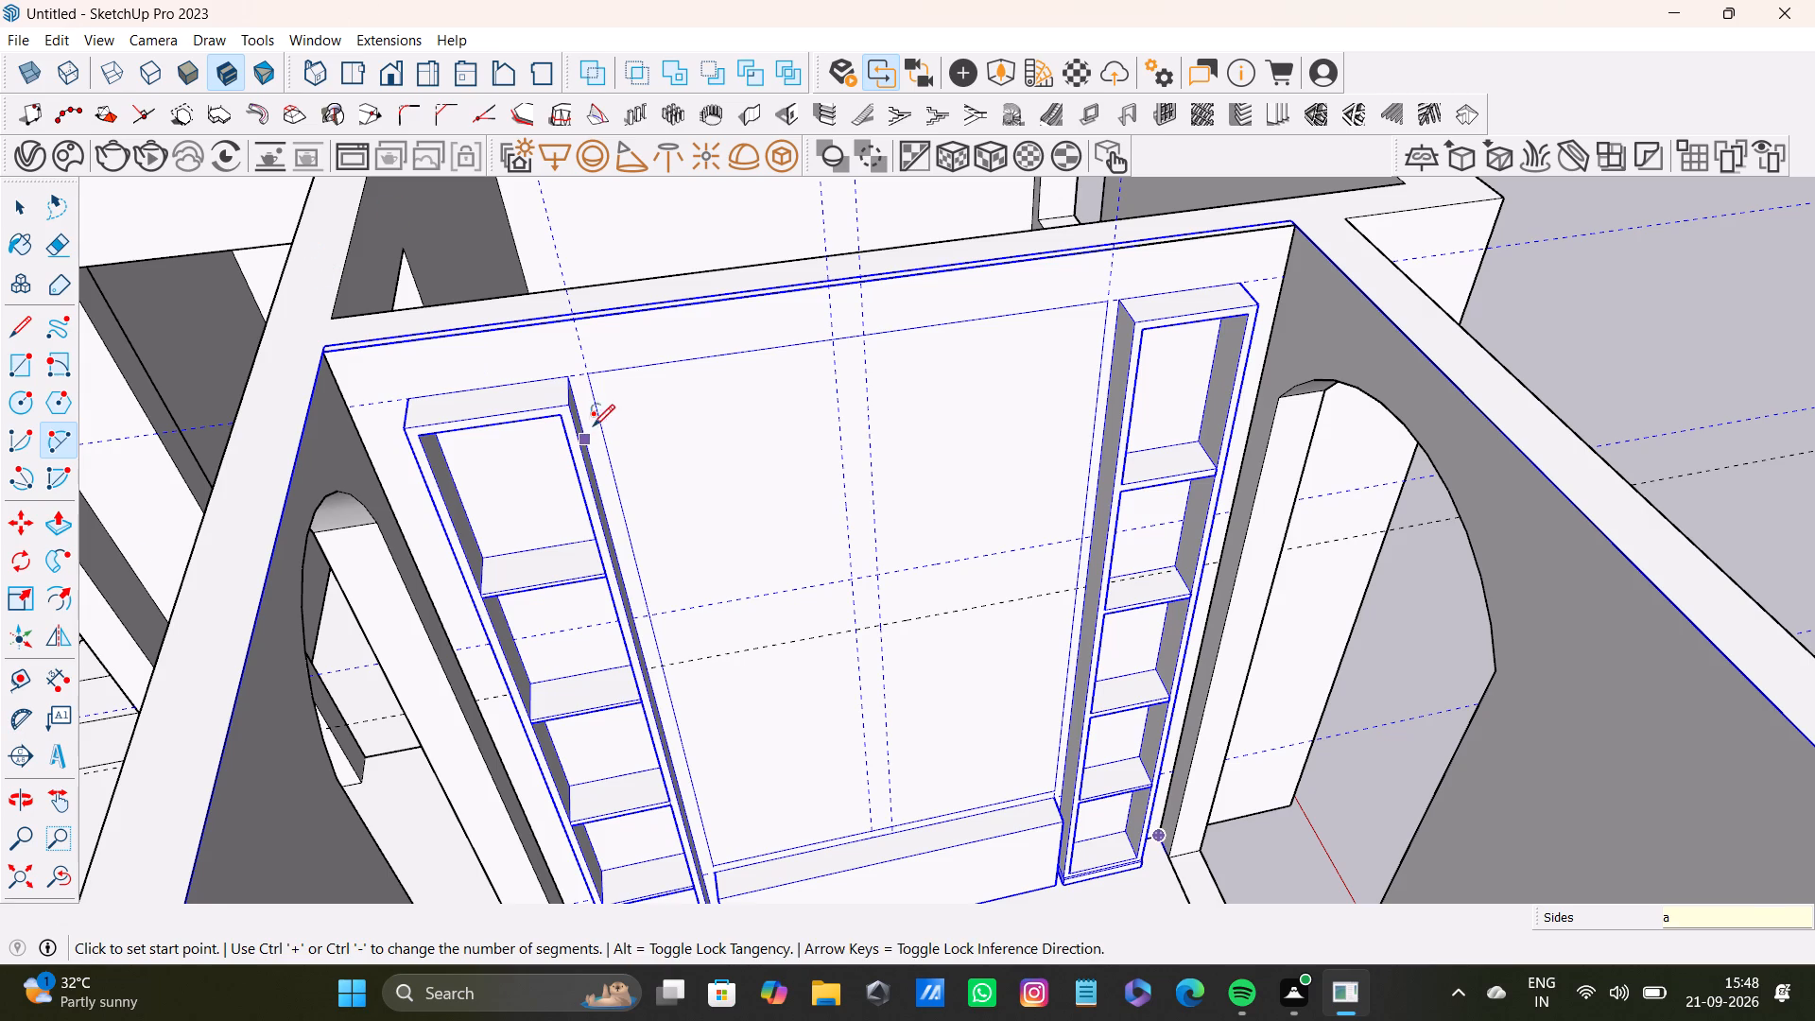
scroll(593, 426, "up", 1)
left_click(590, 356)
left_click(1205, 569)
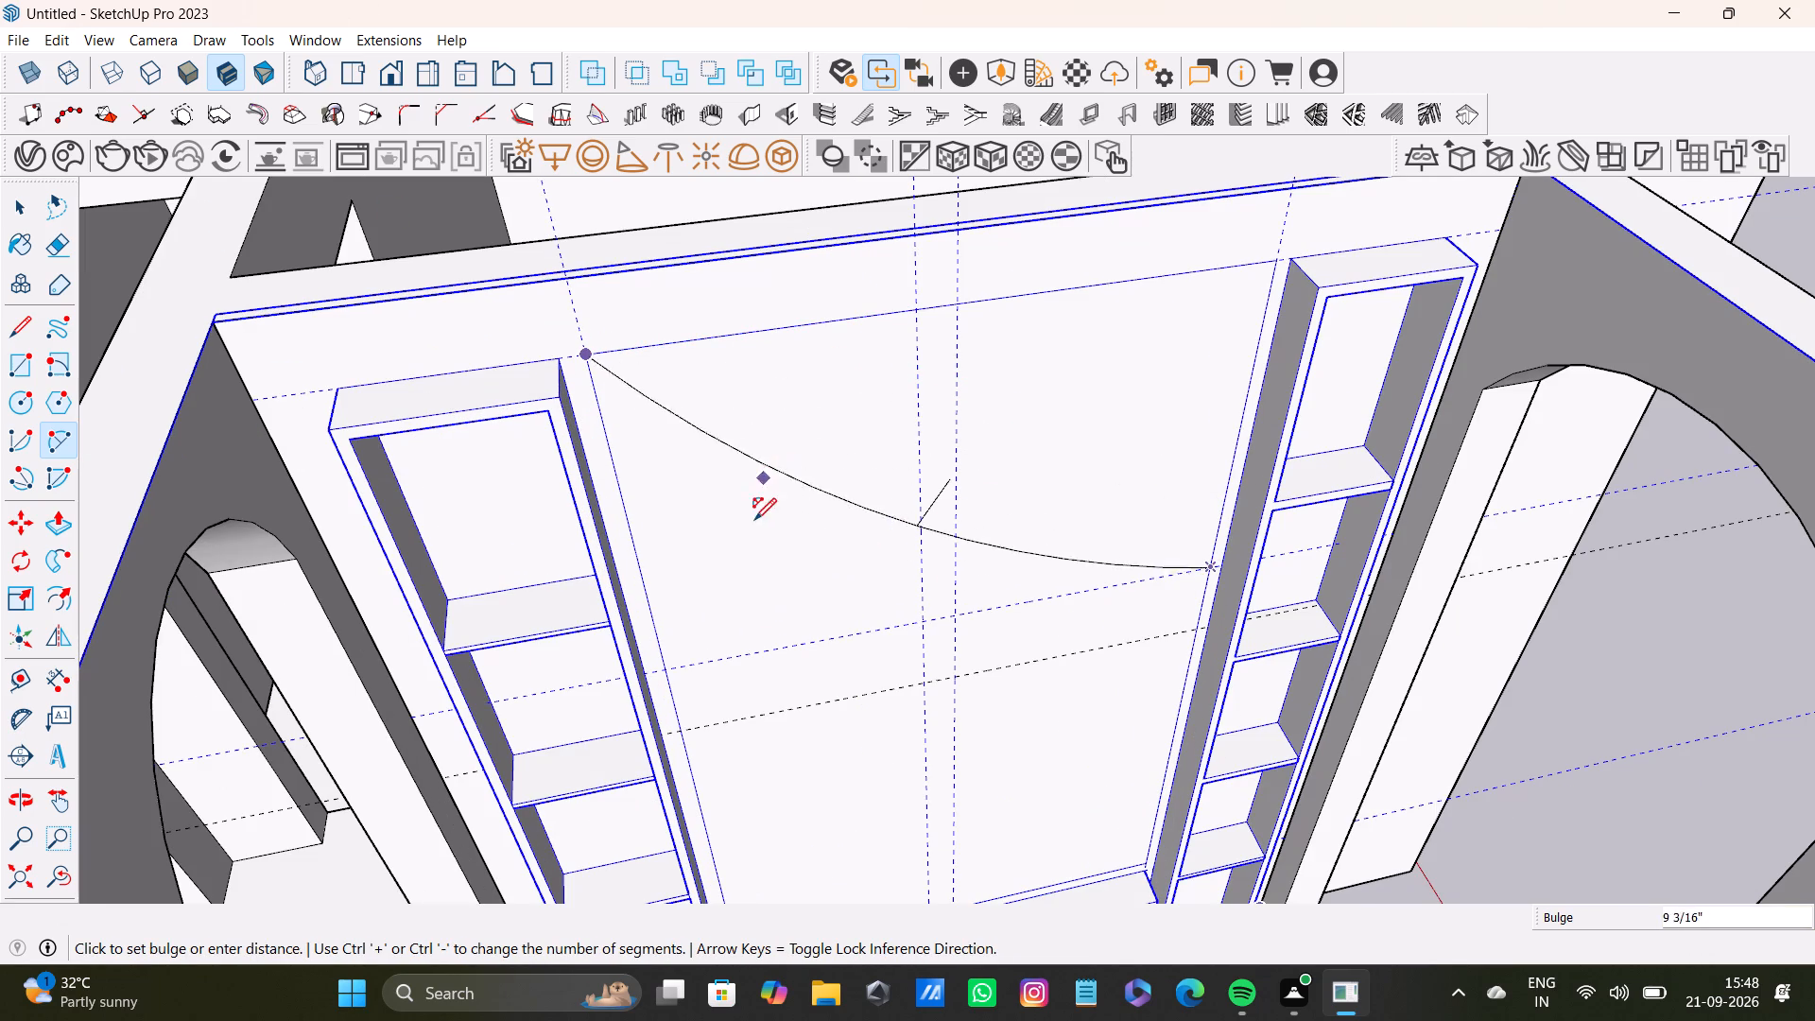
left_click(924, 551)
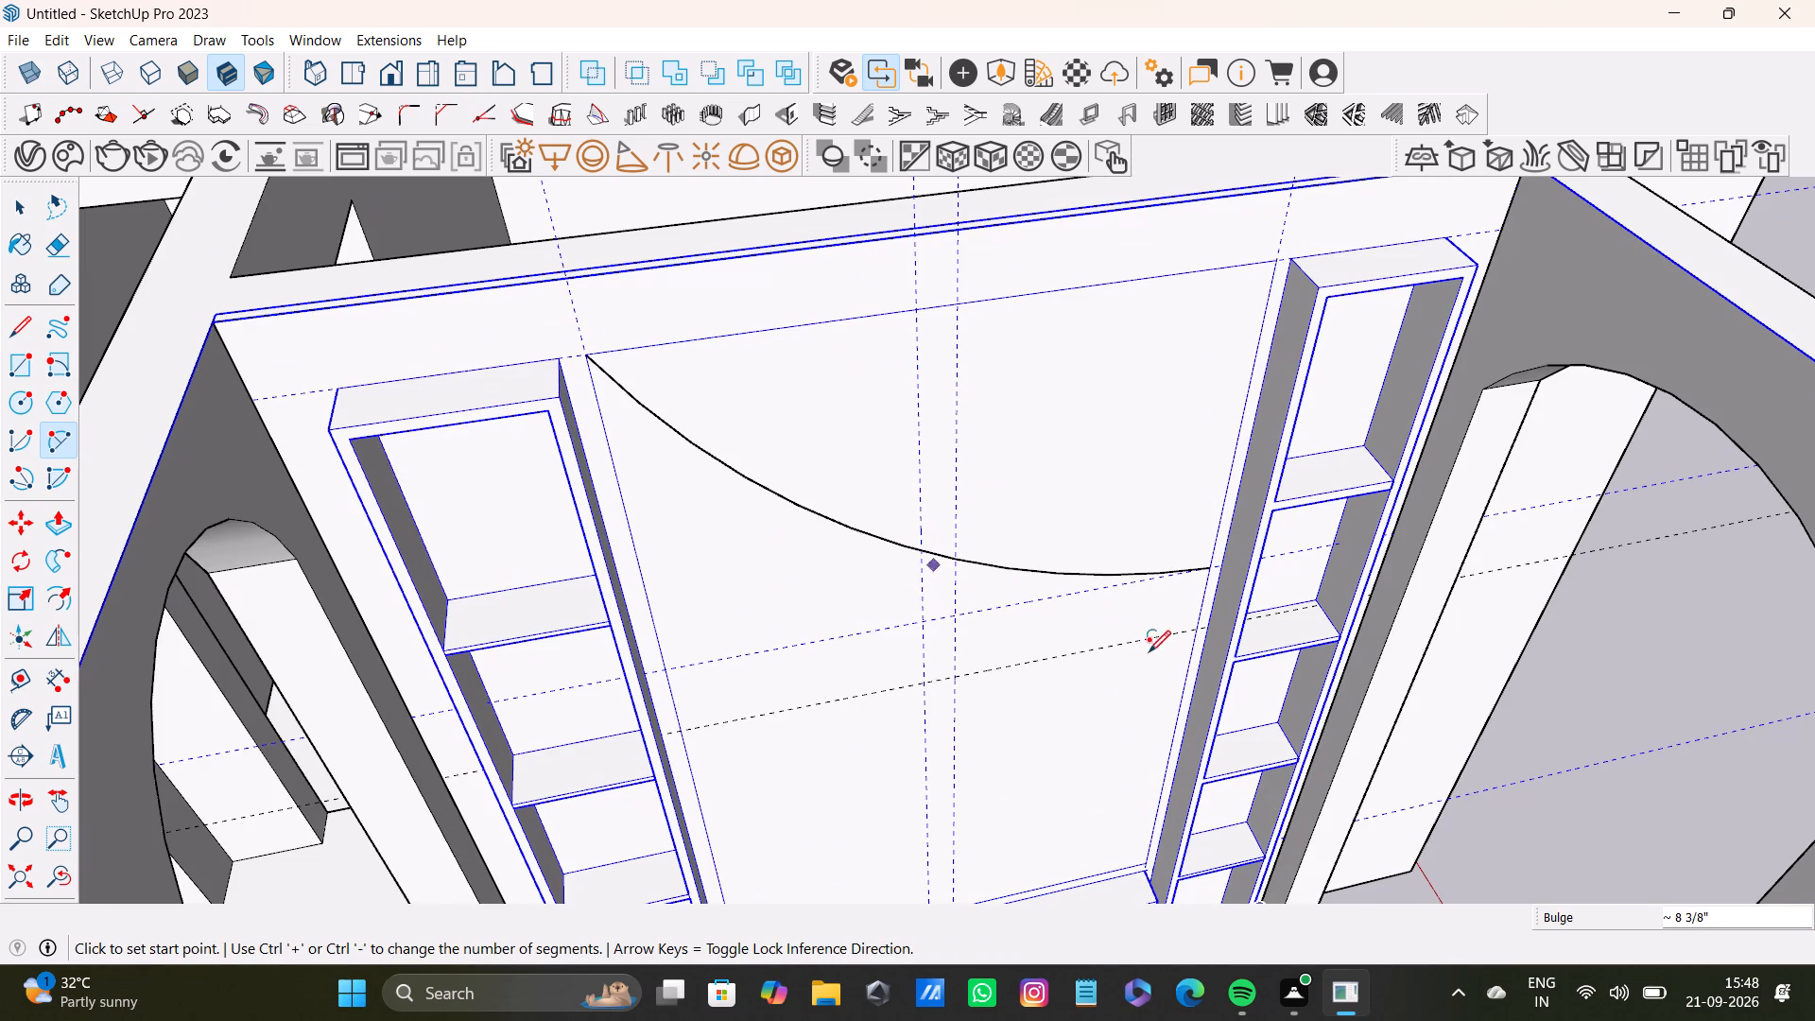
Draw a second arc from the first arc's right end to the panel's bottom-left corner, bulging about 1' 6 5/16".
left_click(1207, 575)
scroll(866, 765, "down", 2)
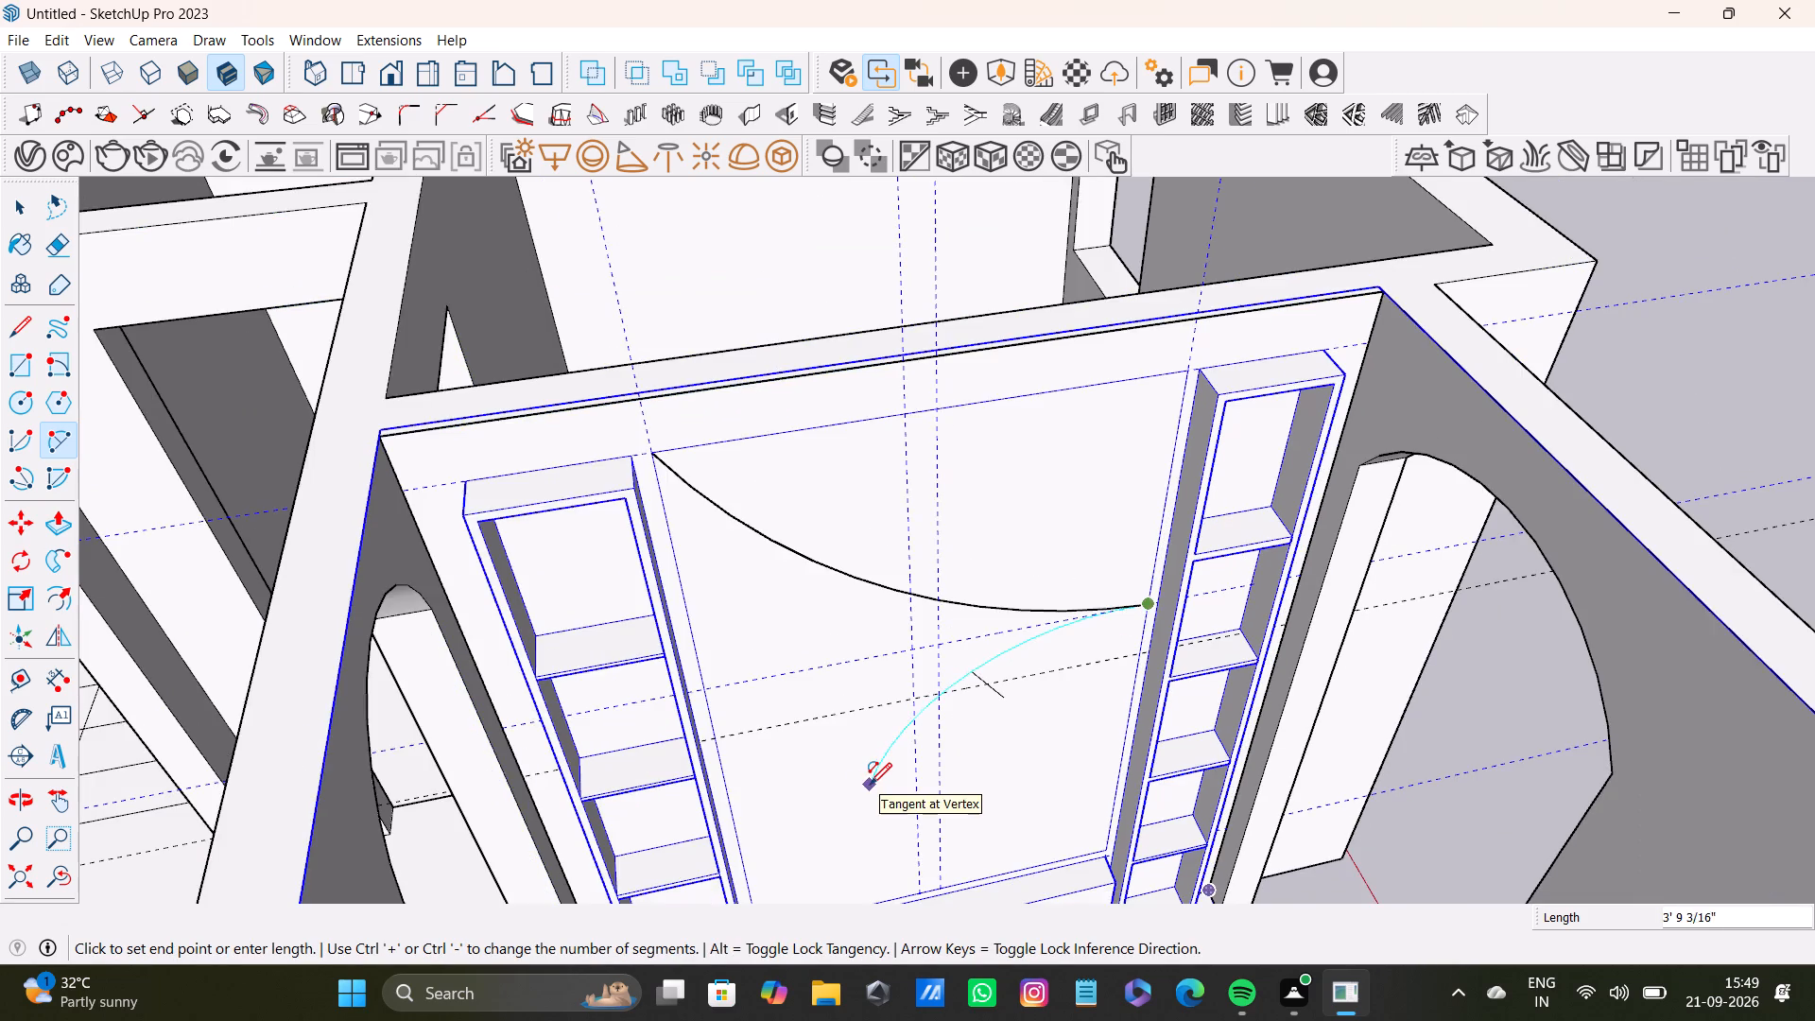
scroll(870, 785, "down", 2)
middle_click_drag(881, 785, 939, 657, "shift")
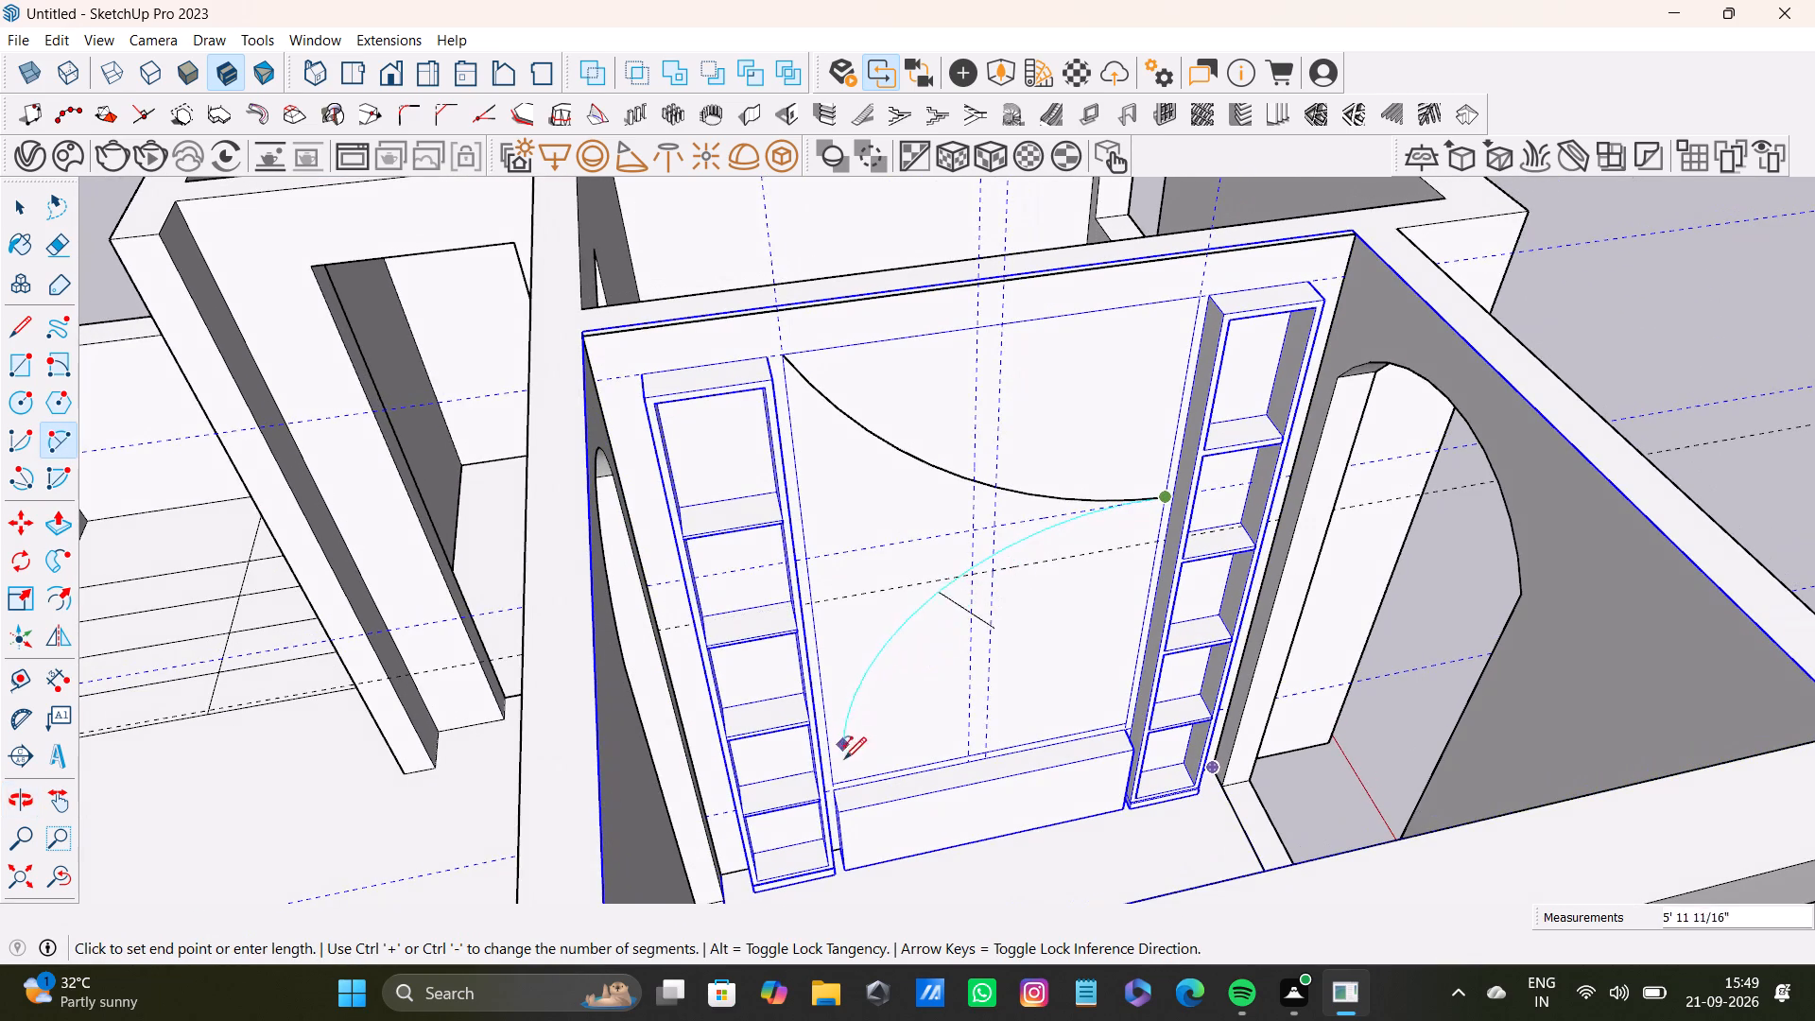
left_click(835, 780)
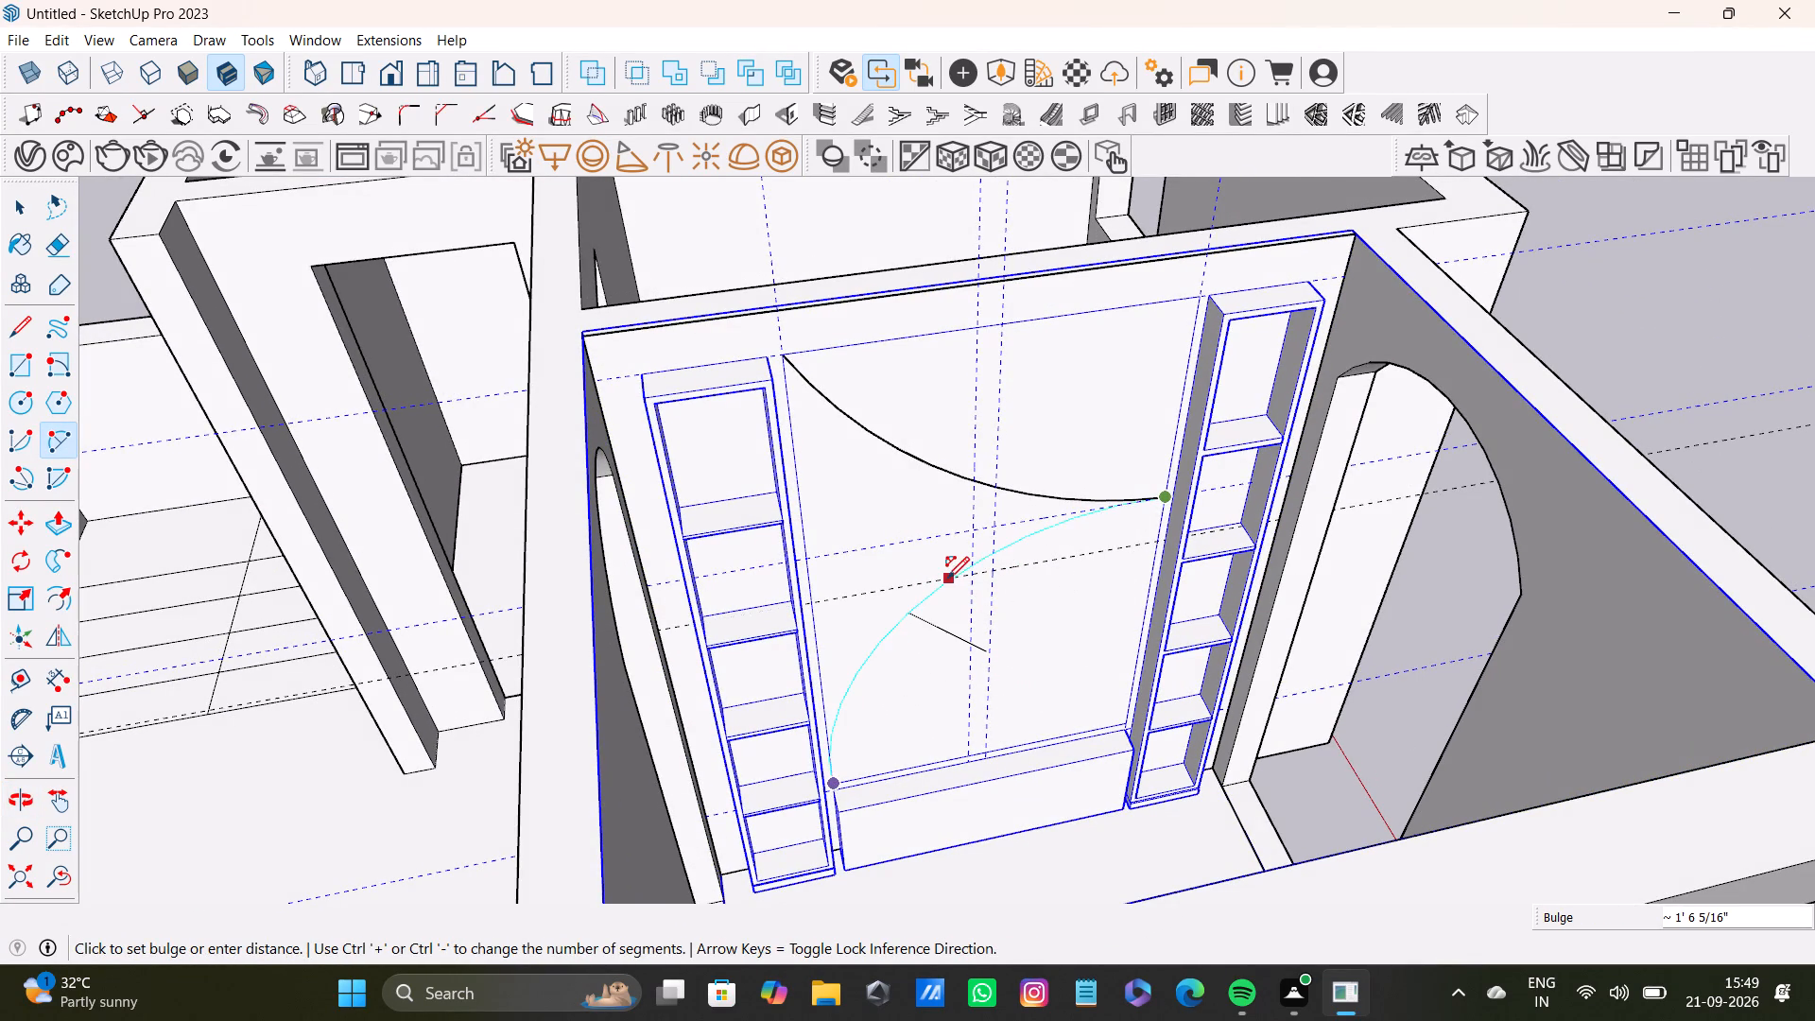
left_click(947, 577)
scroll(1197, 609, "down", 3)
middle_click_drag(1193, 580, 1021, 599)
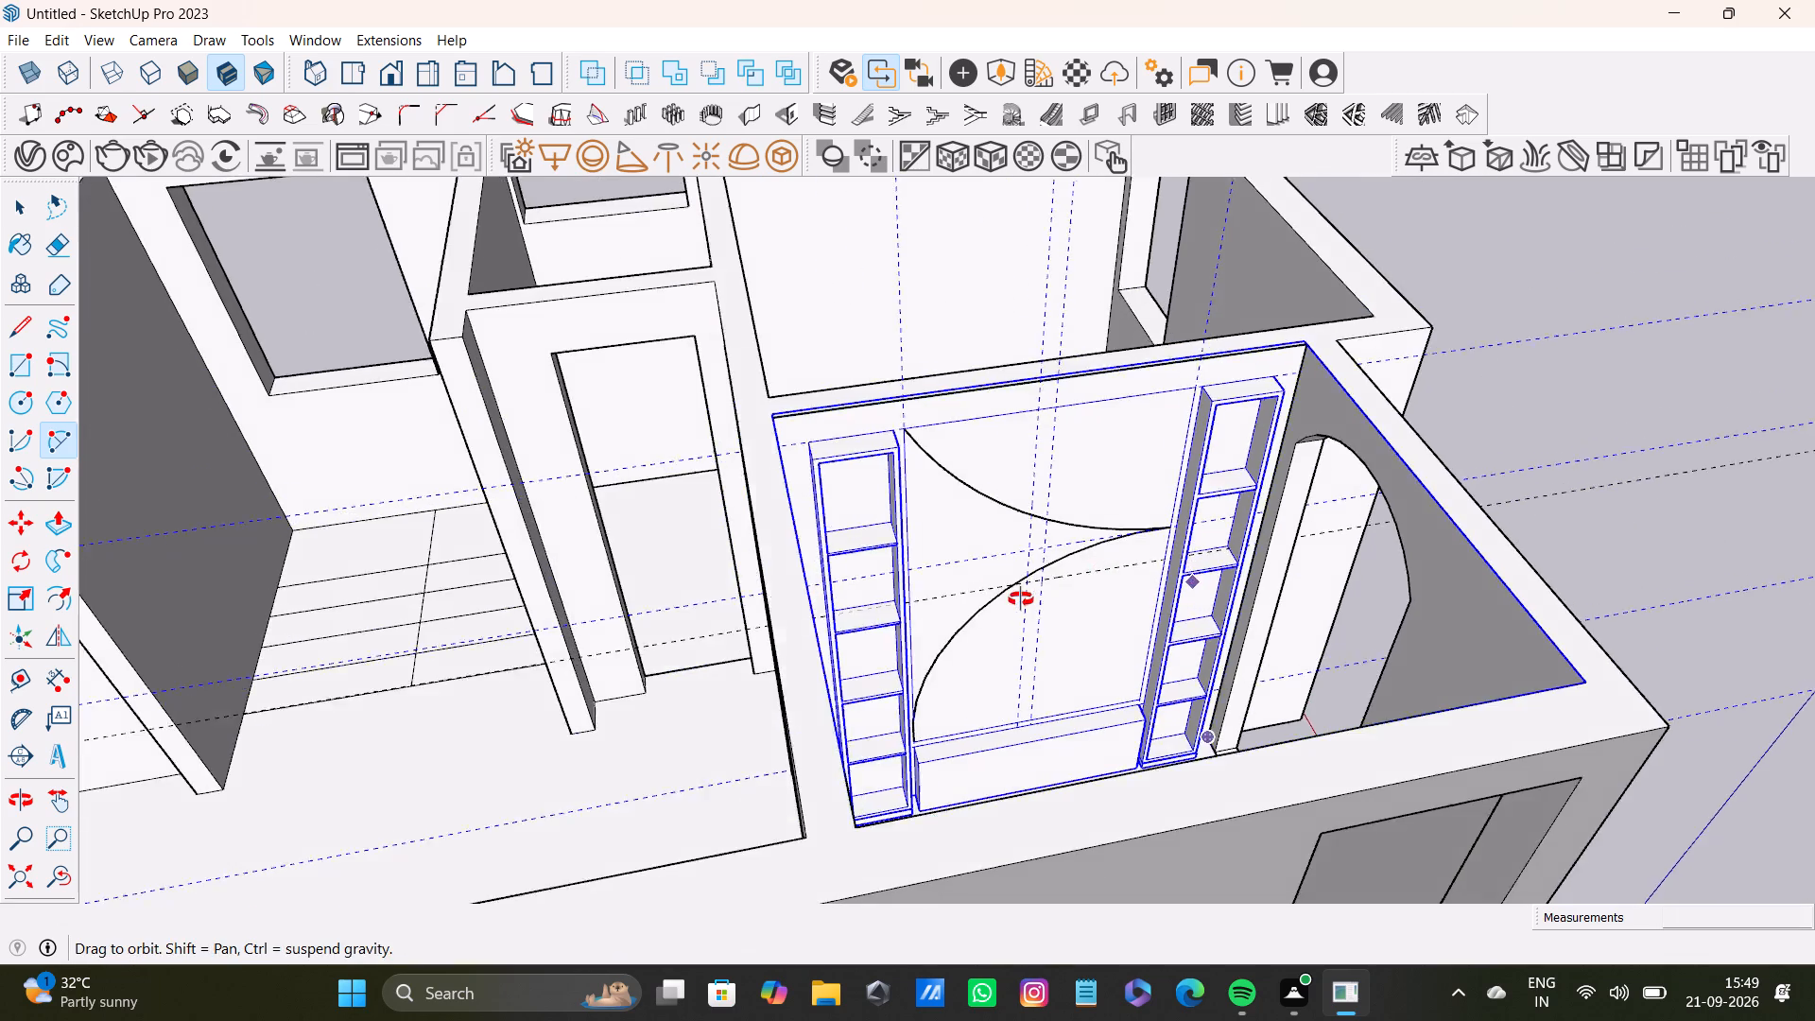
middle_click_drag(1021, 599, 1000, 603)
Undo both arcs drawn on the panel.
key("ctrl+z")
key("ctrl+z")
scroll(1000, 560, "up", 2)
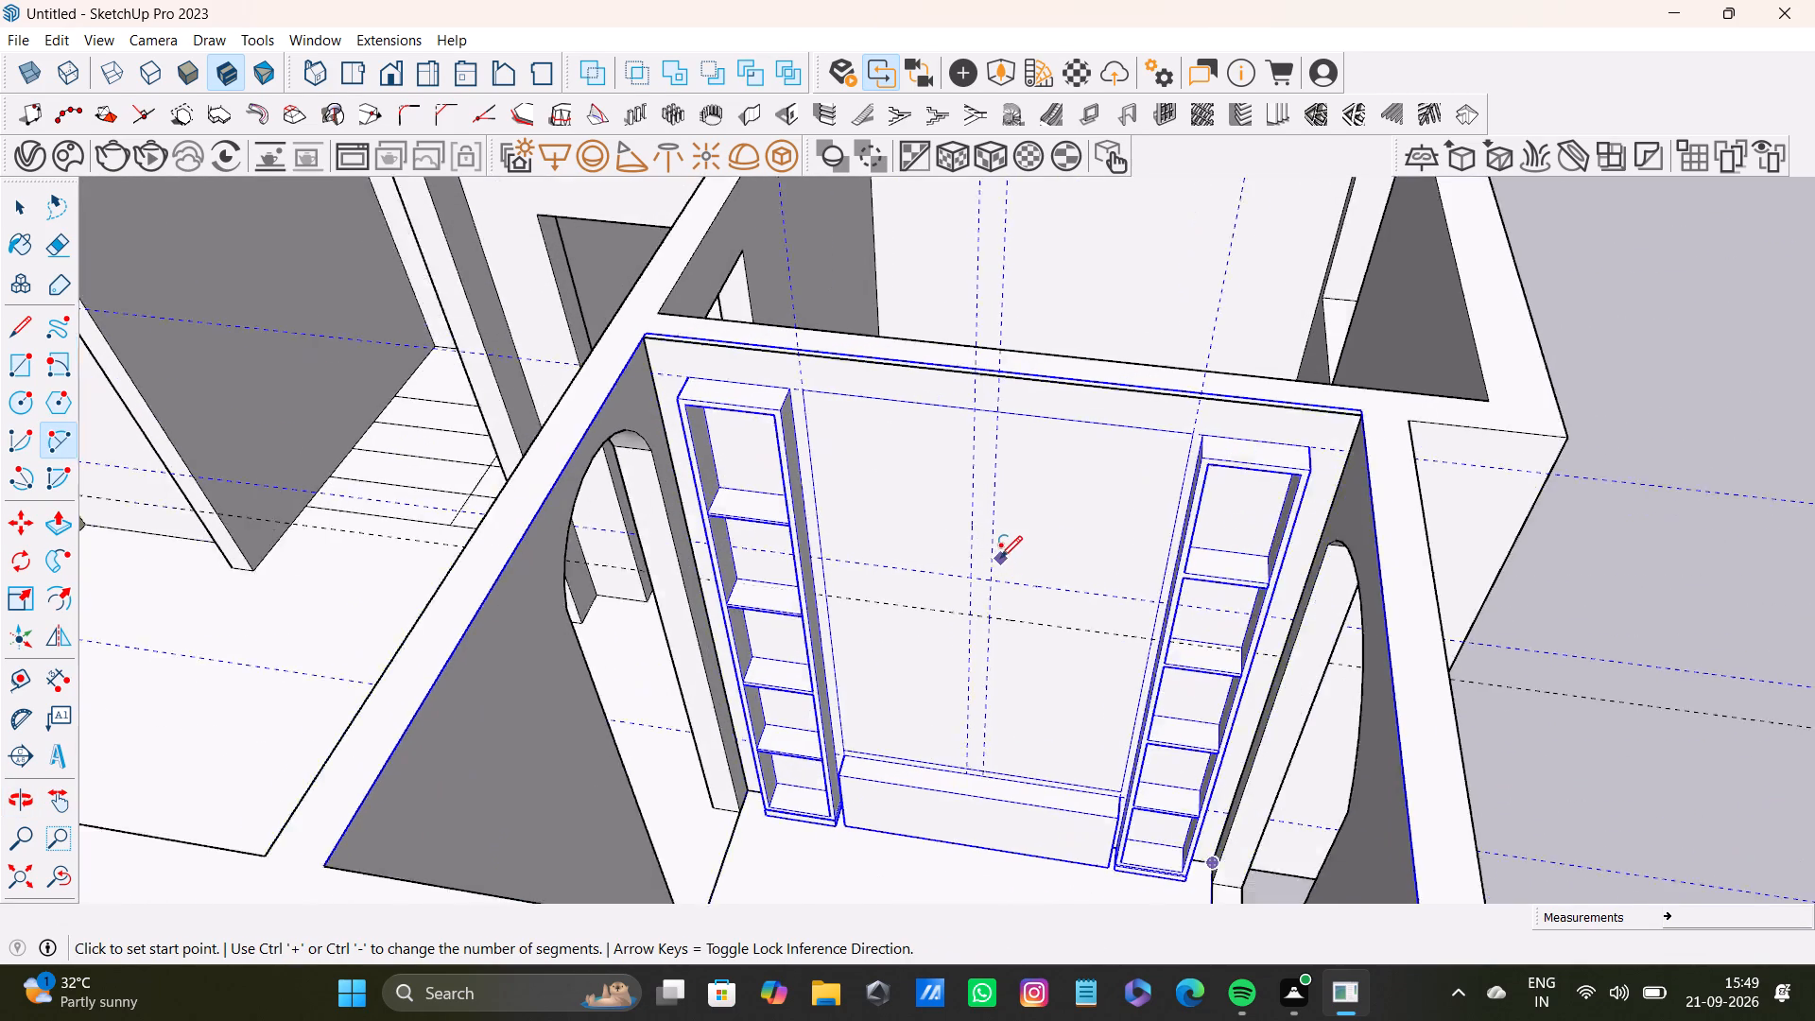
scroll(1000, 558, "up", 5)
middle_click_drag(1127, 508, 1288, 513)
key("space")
Clear the selection and delete all guides from the model.
scroll(1195, 518, "down", 8)
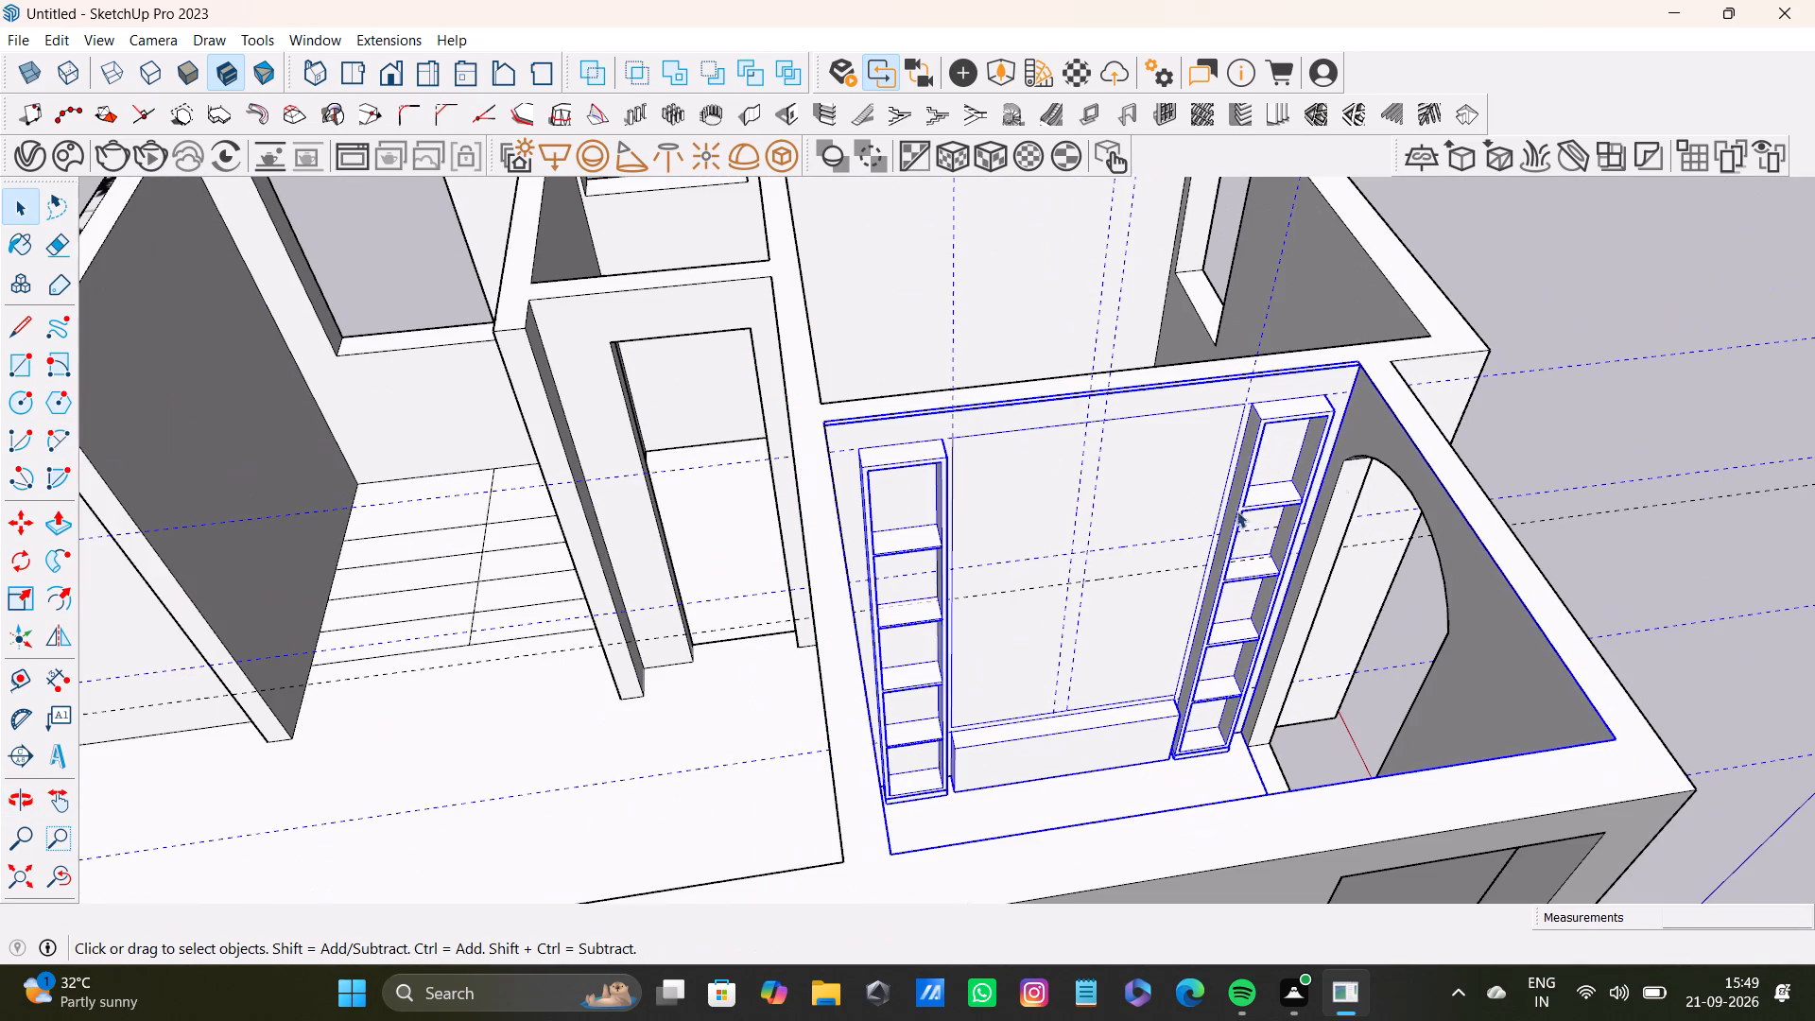
left_click(1577, 356)
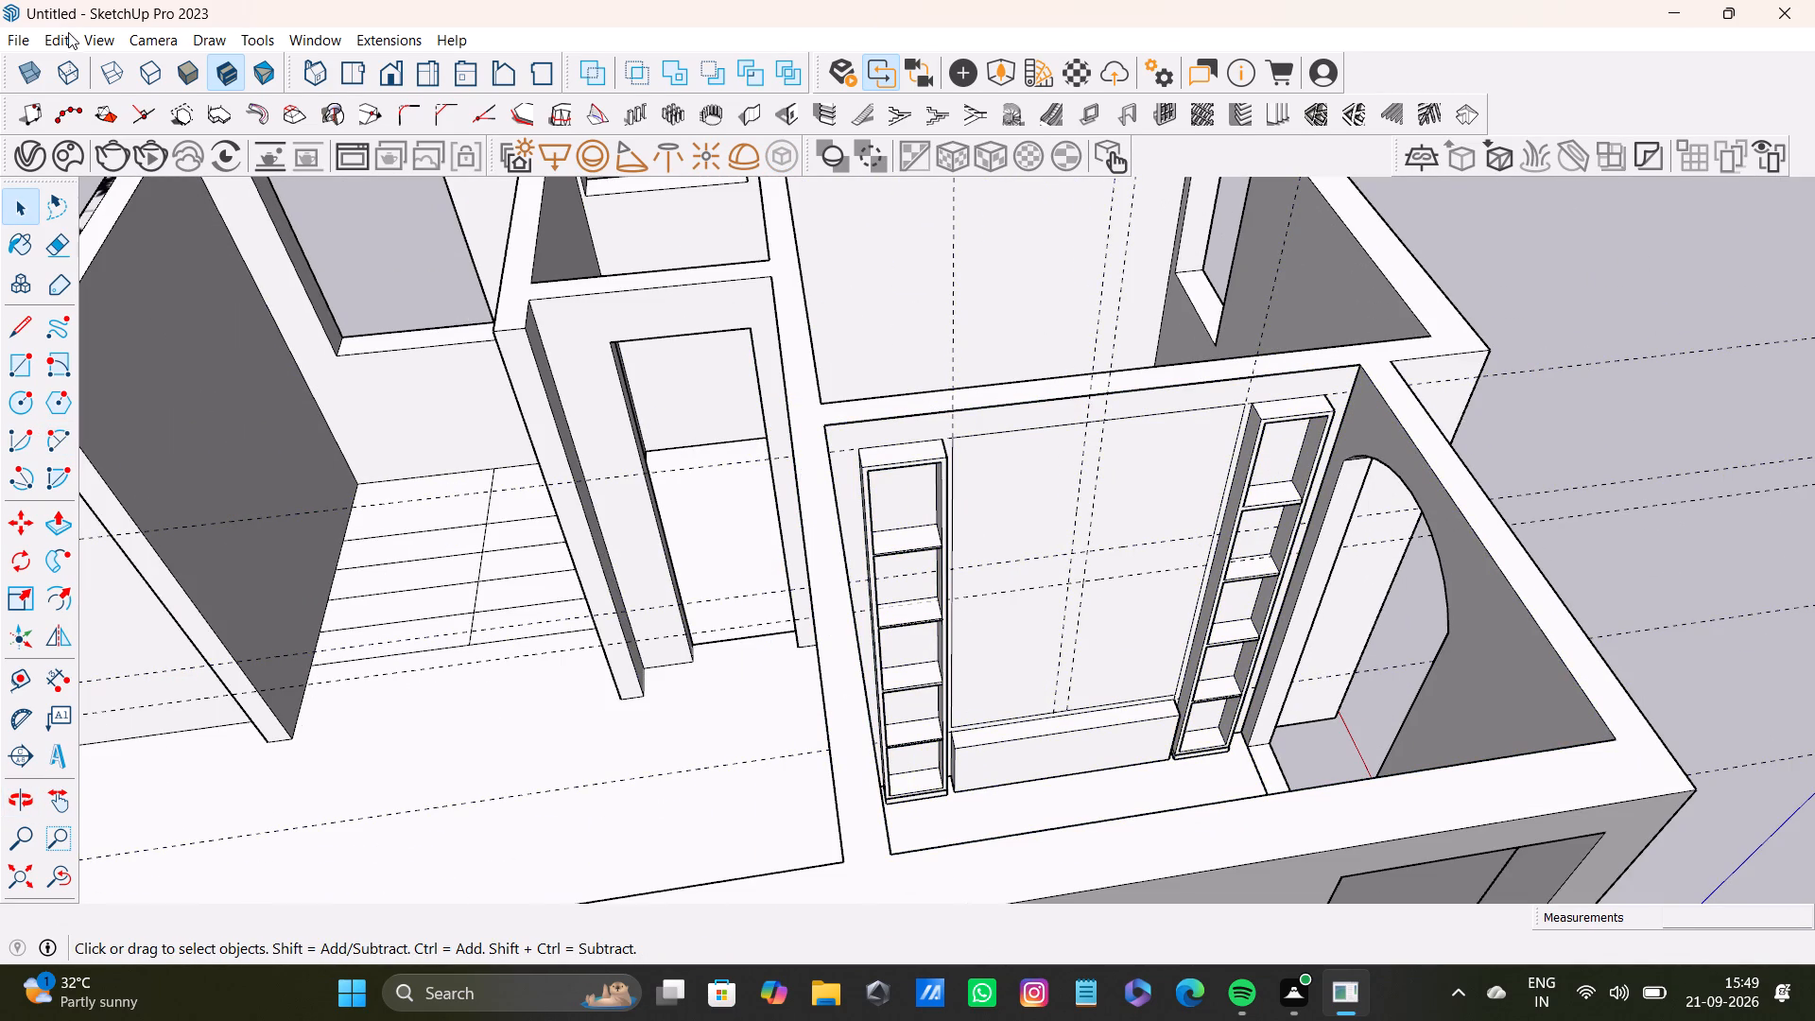
left_click(66, 34)
left_click(152, 235)
left_click(1593, 351)
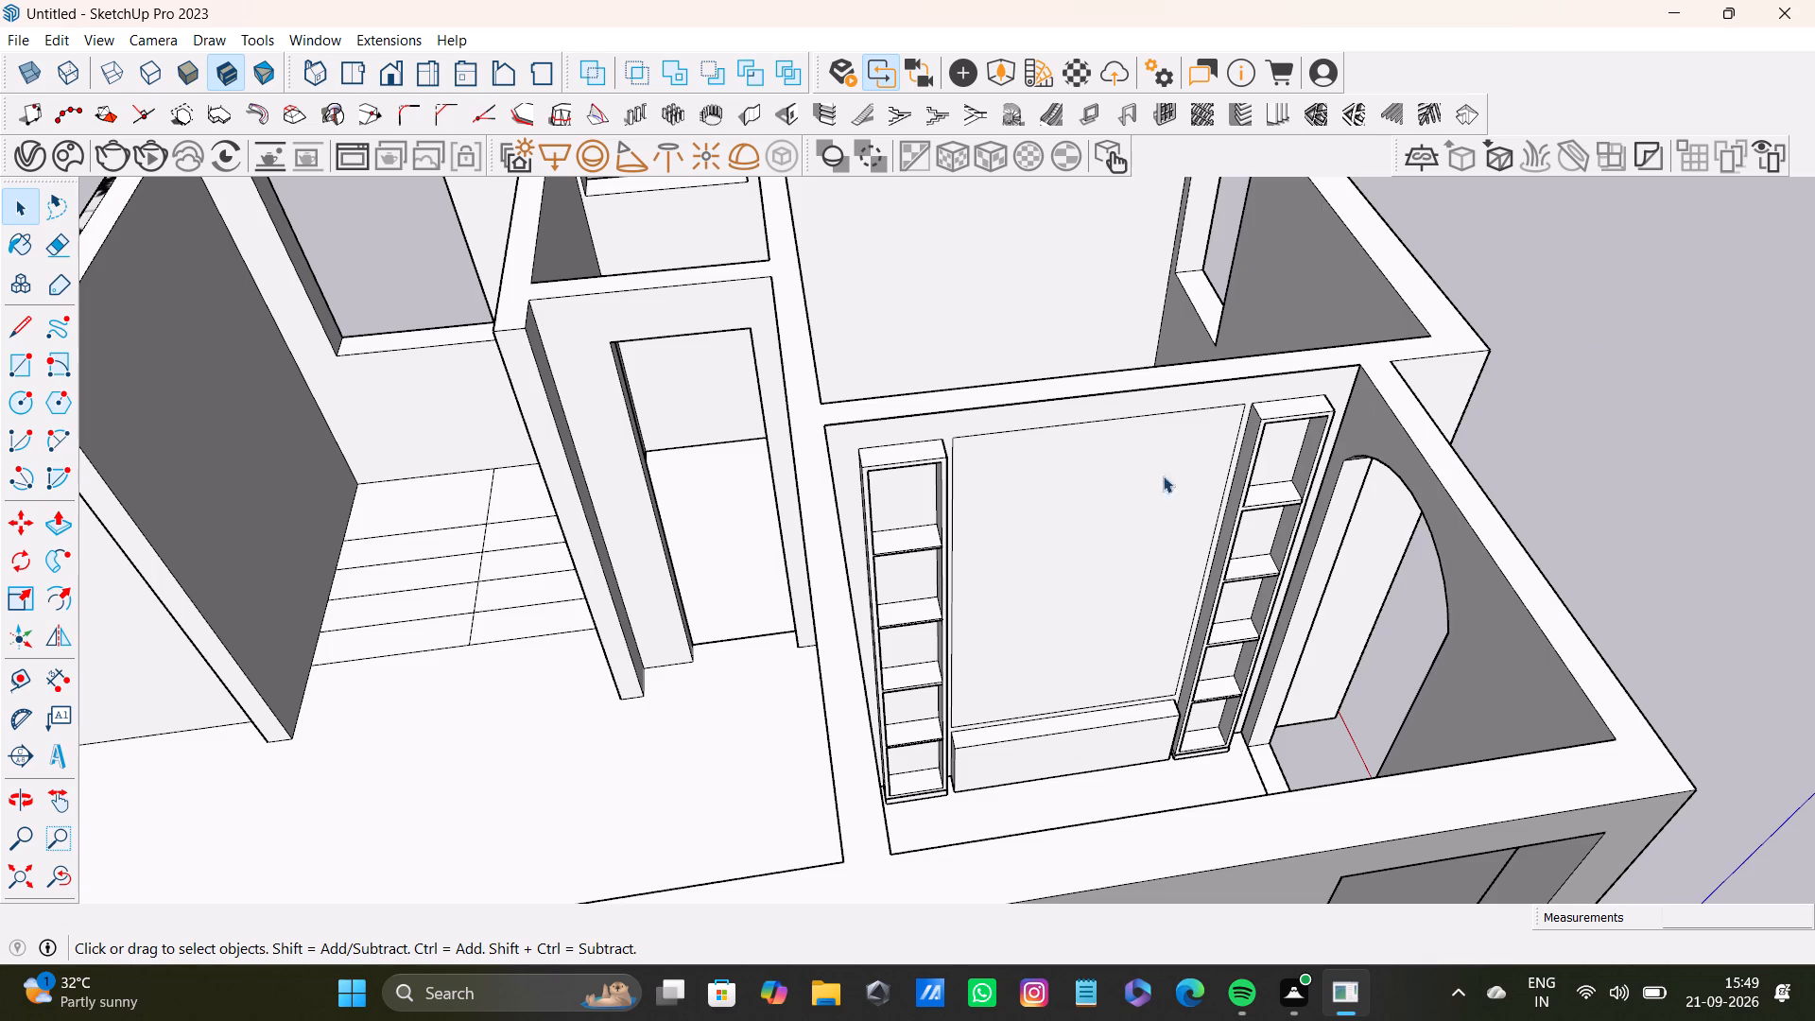
Open the wall group for editing and select the panel face between the two shelf units.
triple_click(1082, 509)
left_click(1096, 538)
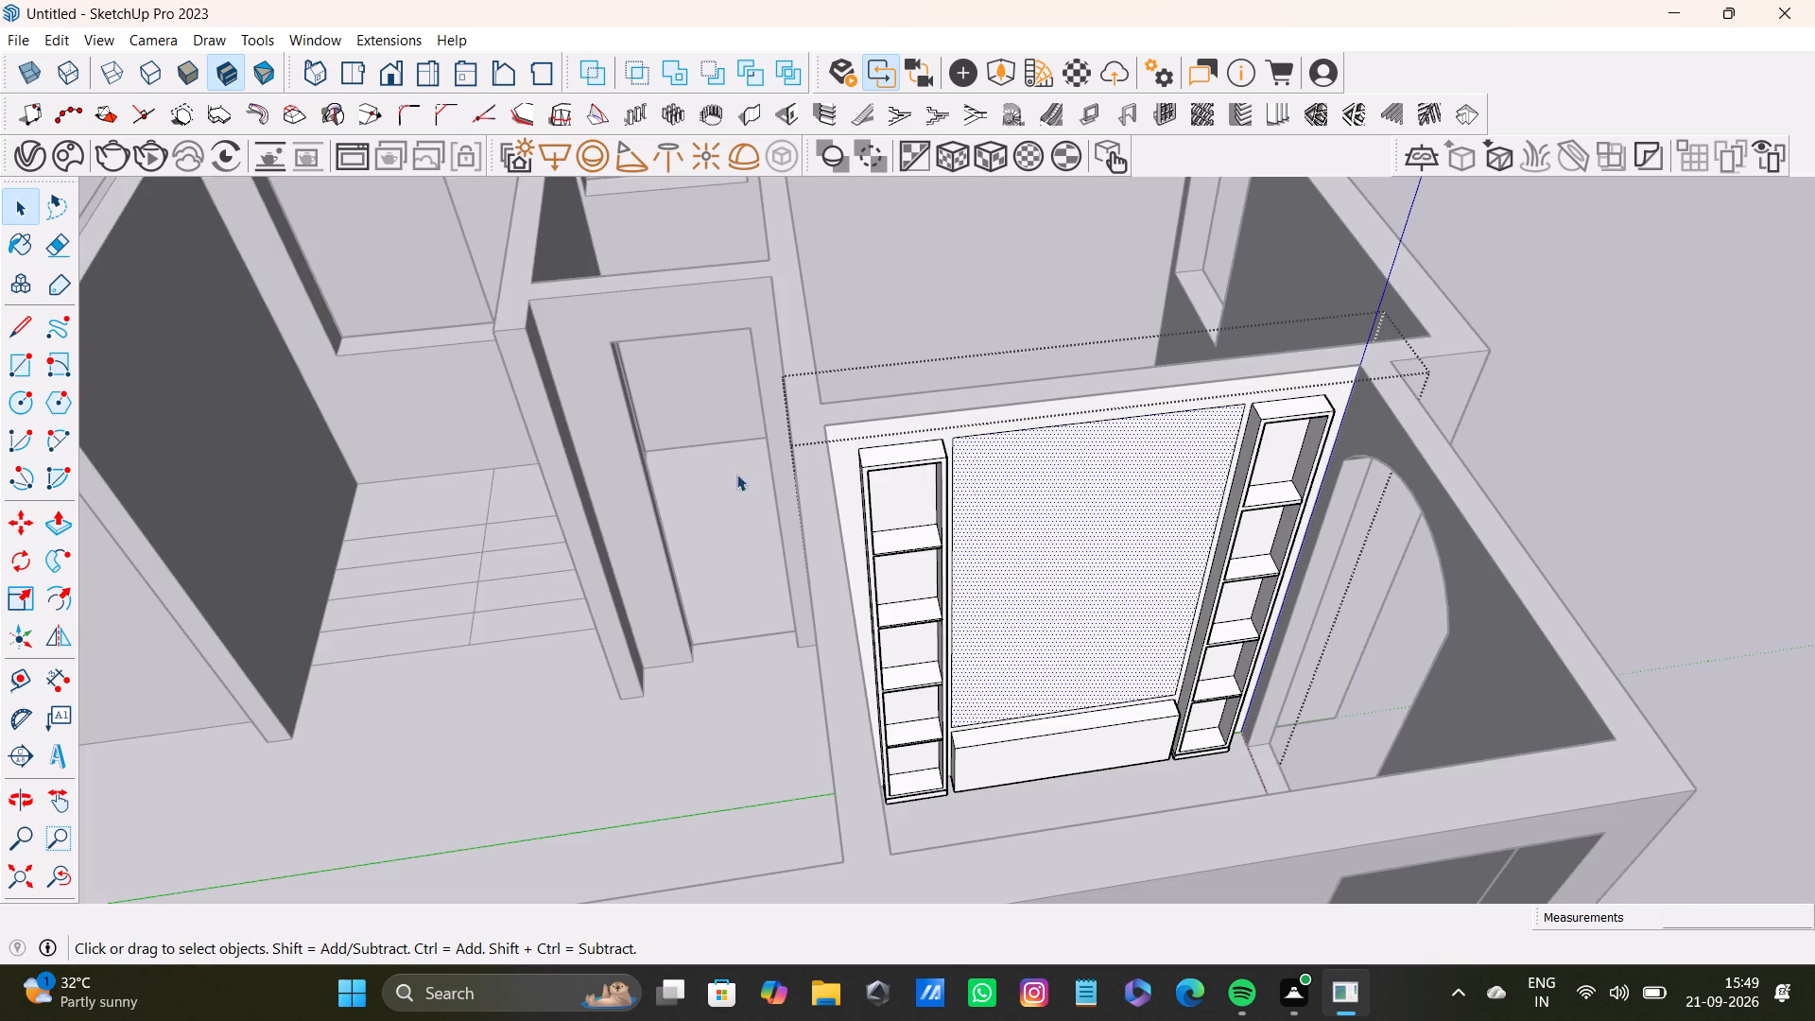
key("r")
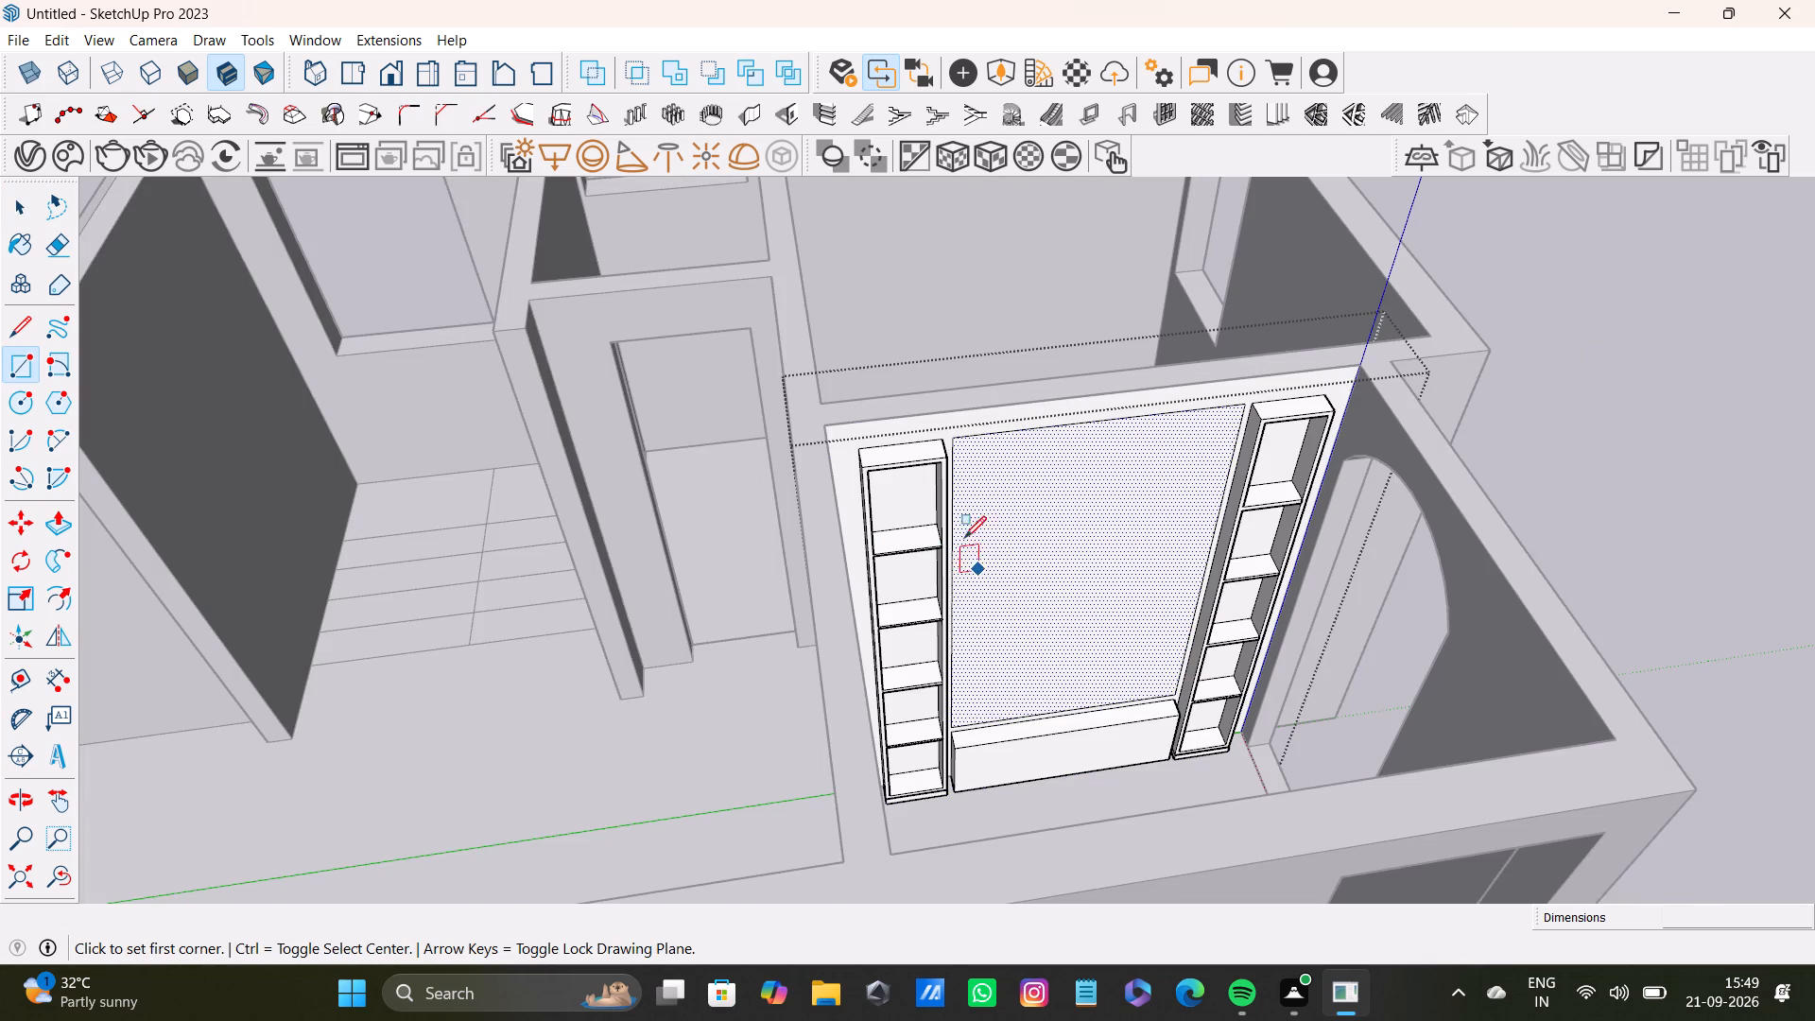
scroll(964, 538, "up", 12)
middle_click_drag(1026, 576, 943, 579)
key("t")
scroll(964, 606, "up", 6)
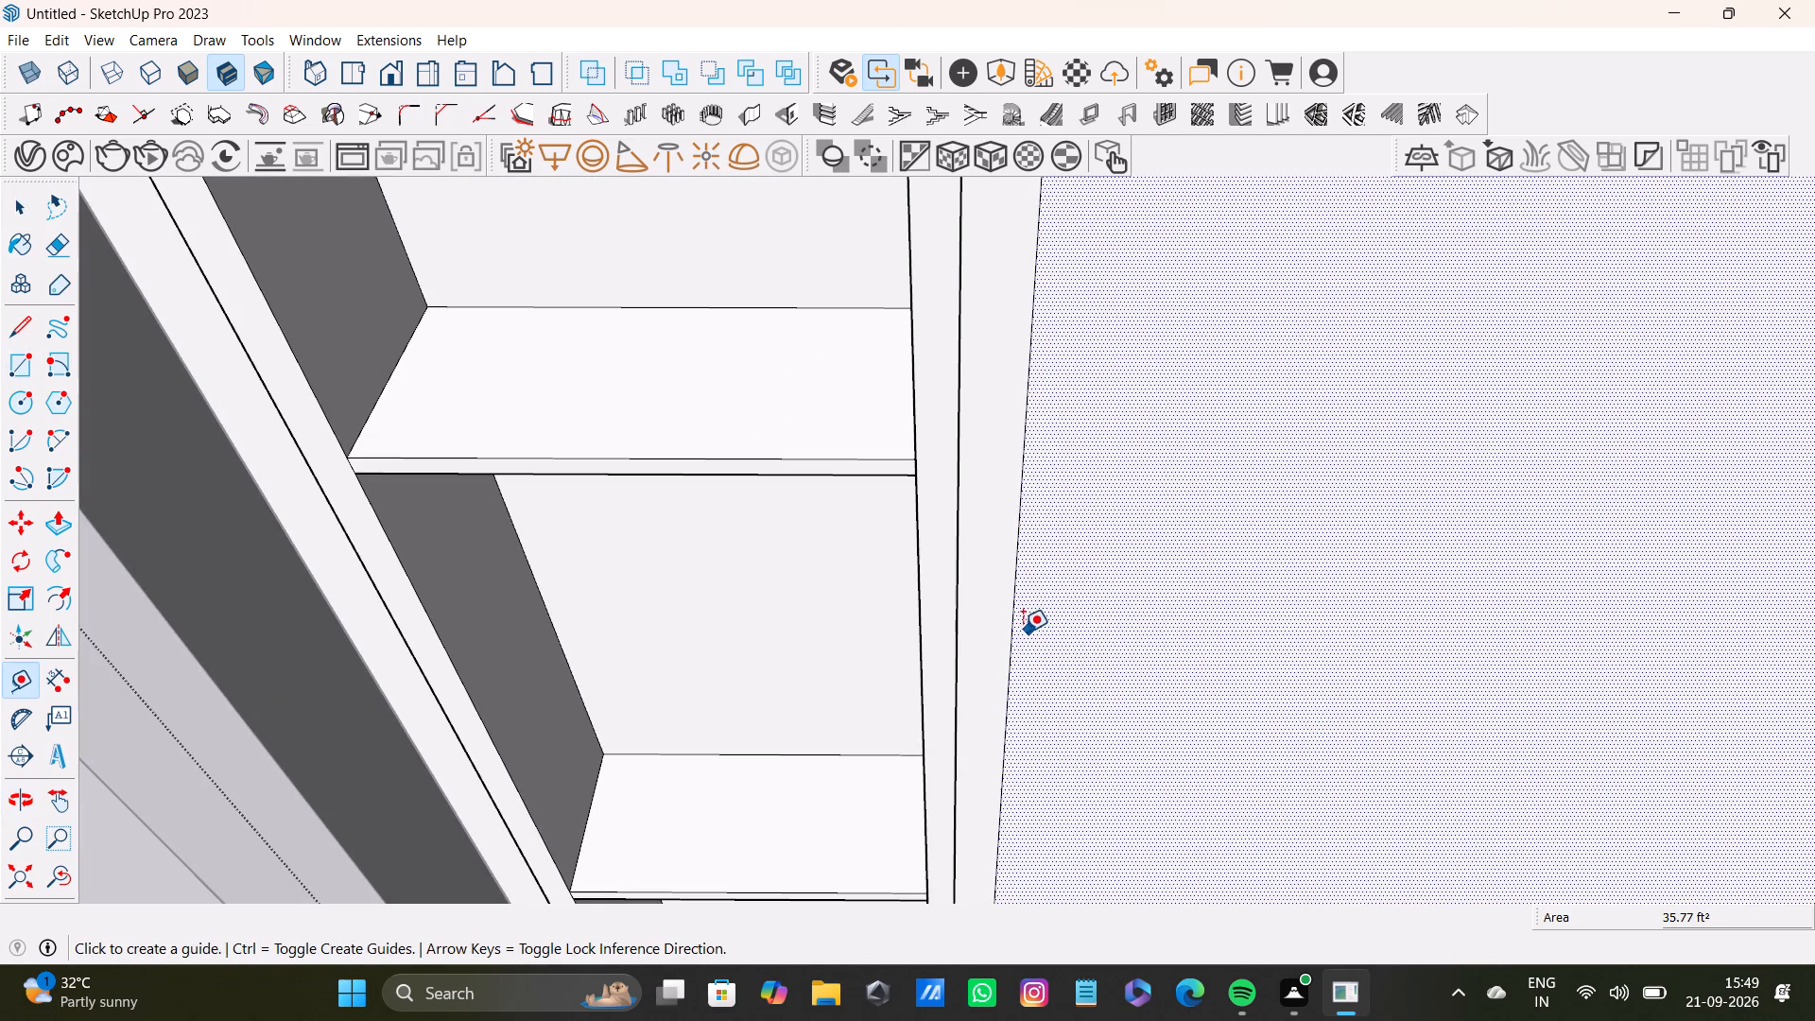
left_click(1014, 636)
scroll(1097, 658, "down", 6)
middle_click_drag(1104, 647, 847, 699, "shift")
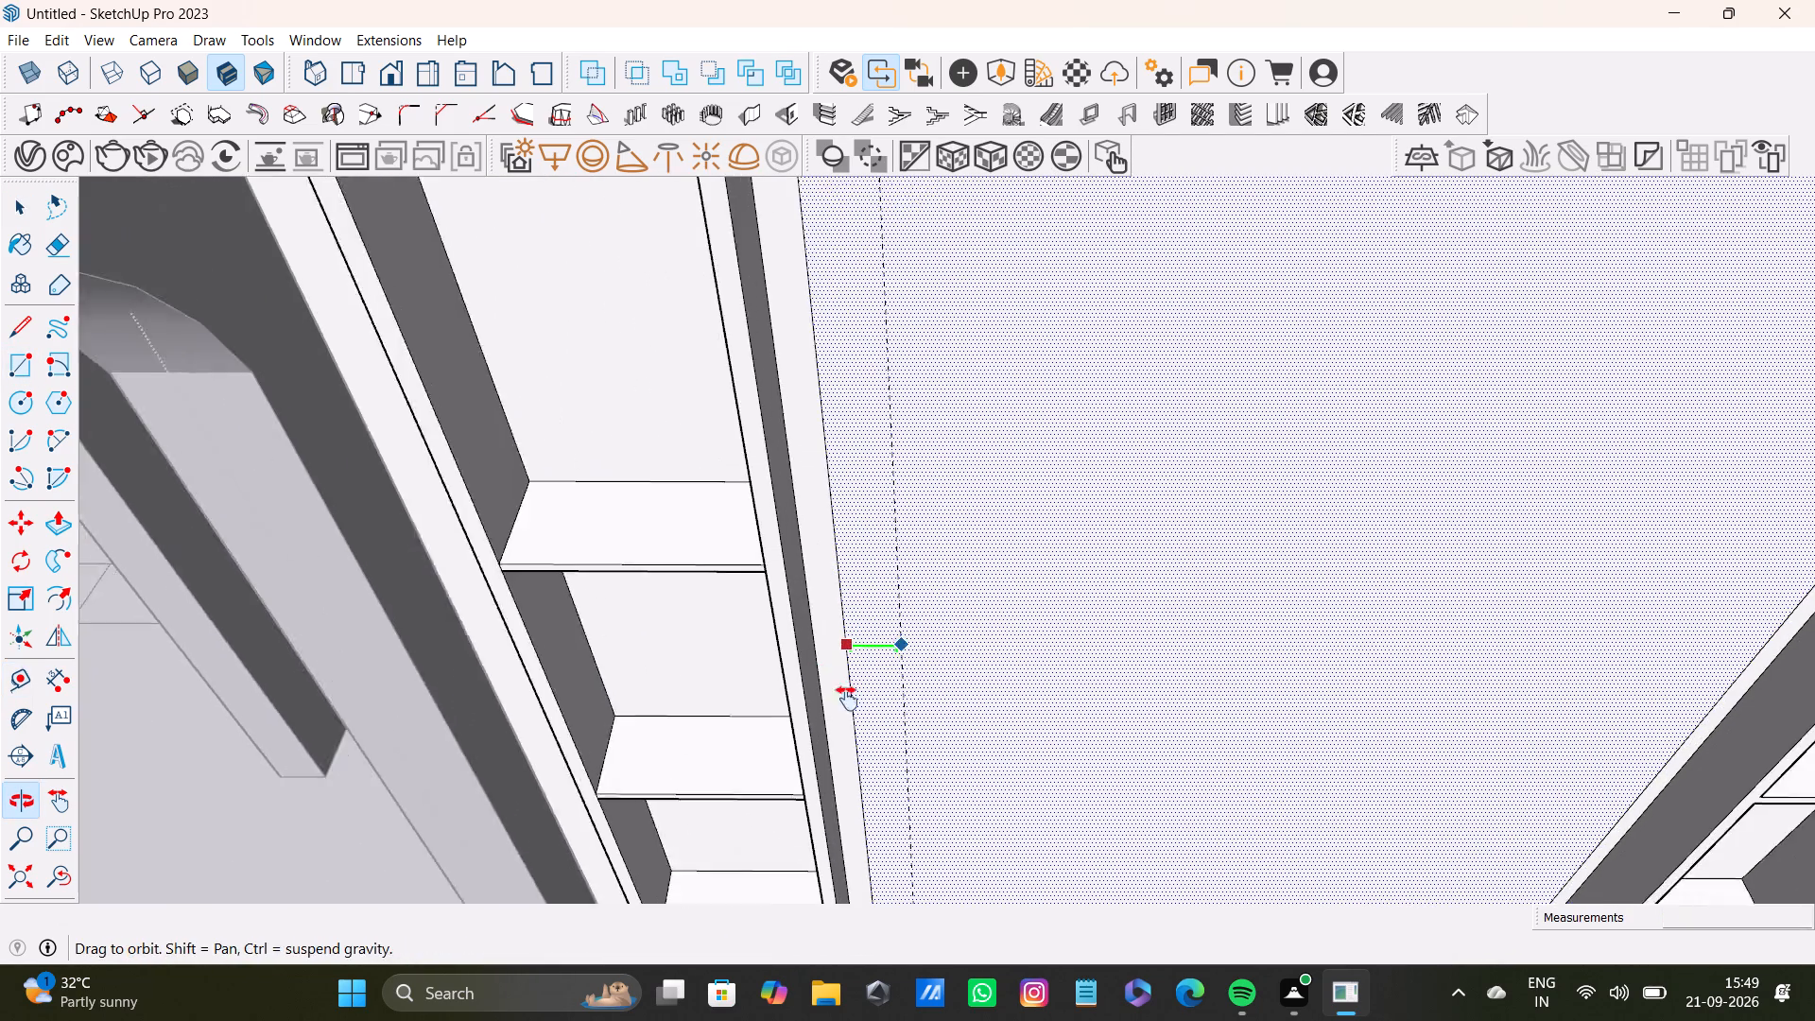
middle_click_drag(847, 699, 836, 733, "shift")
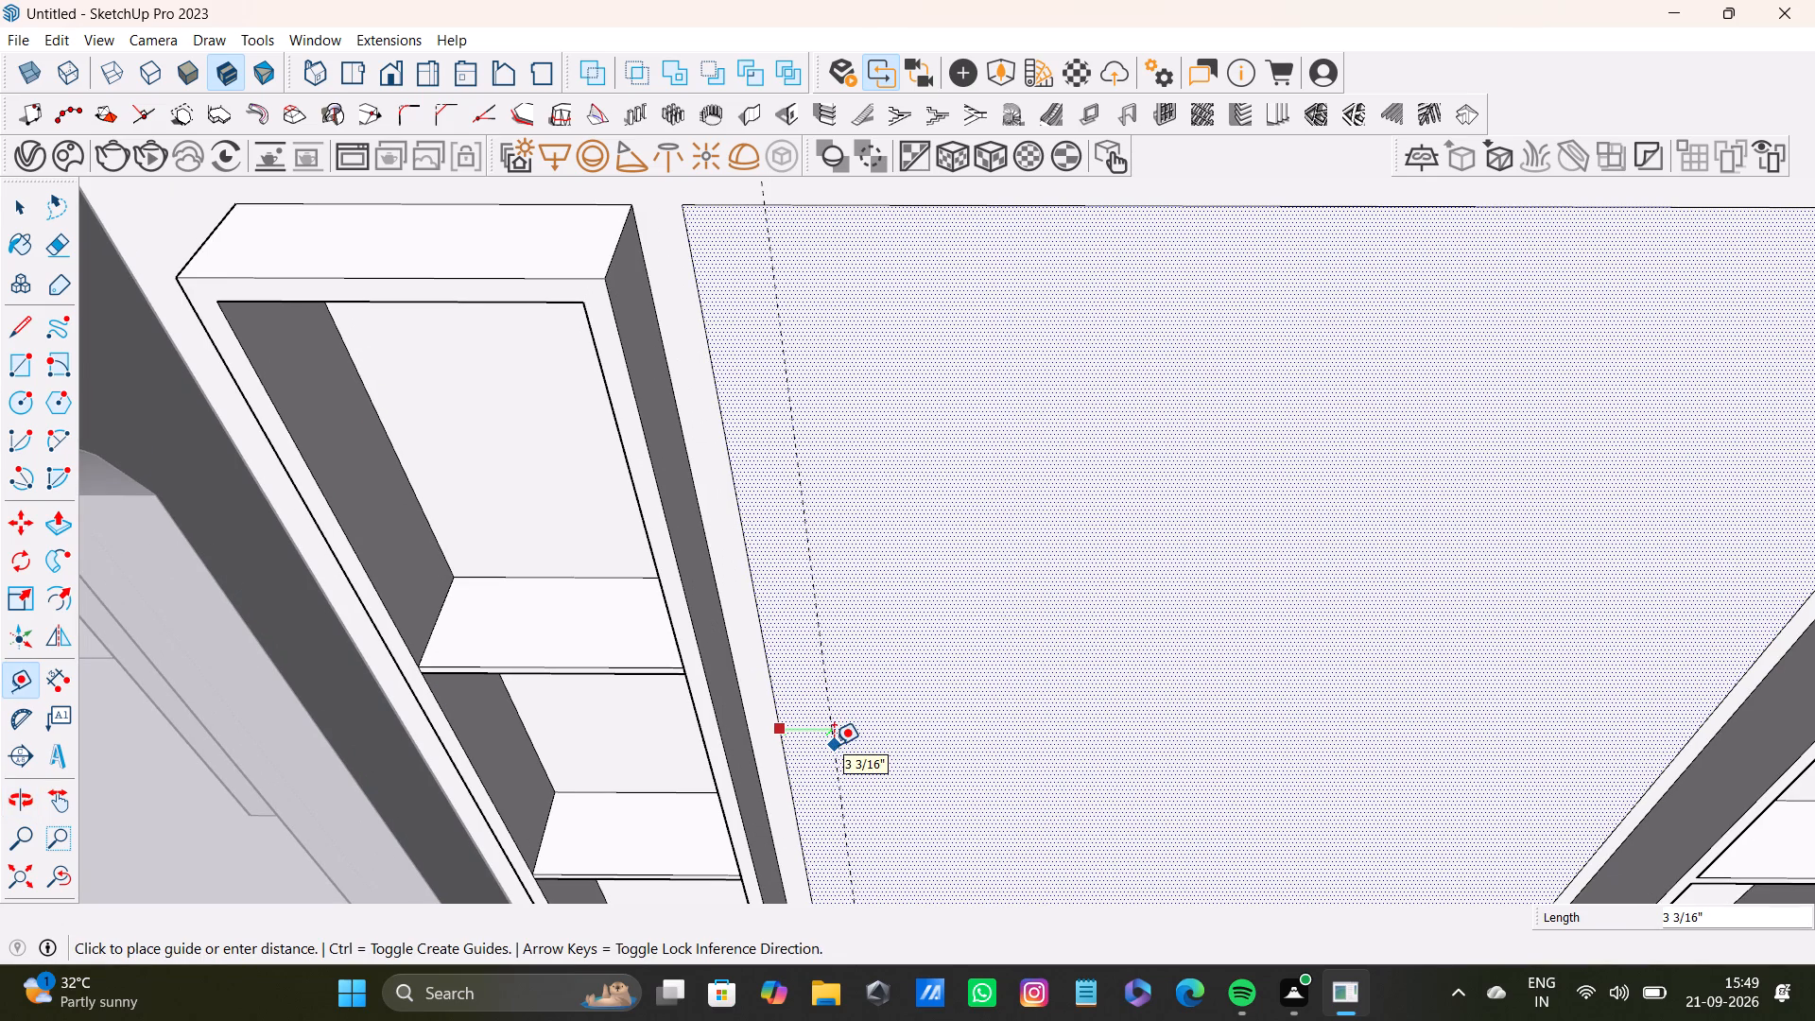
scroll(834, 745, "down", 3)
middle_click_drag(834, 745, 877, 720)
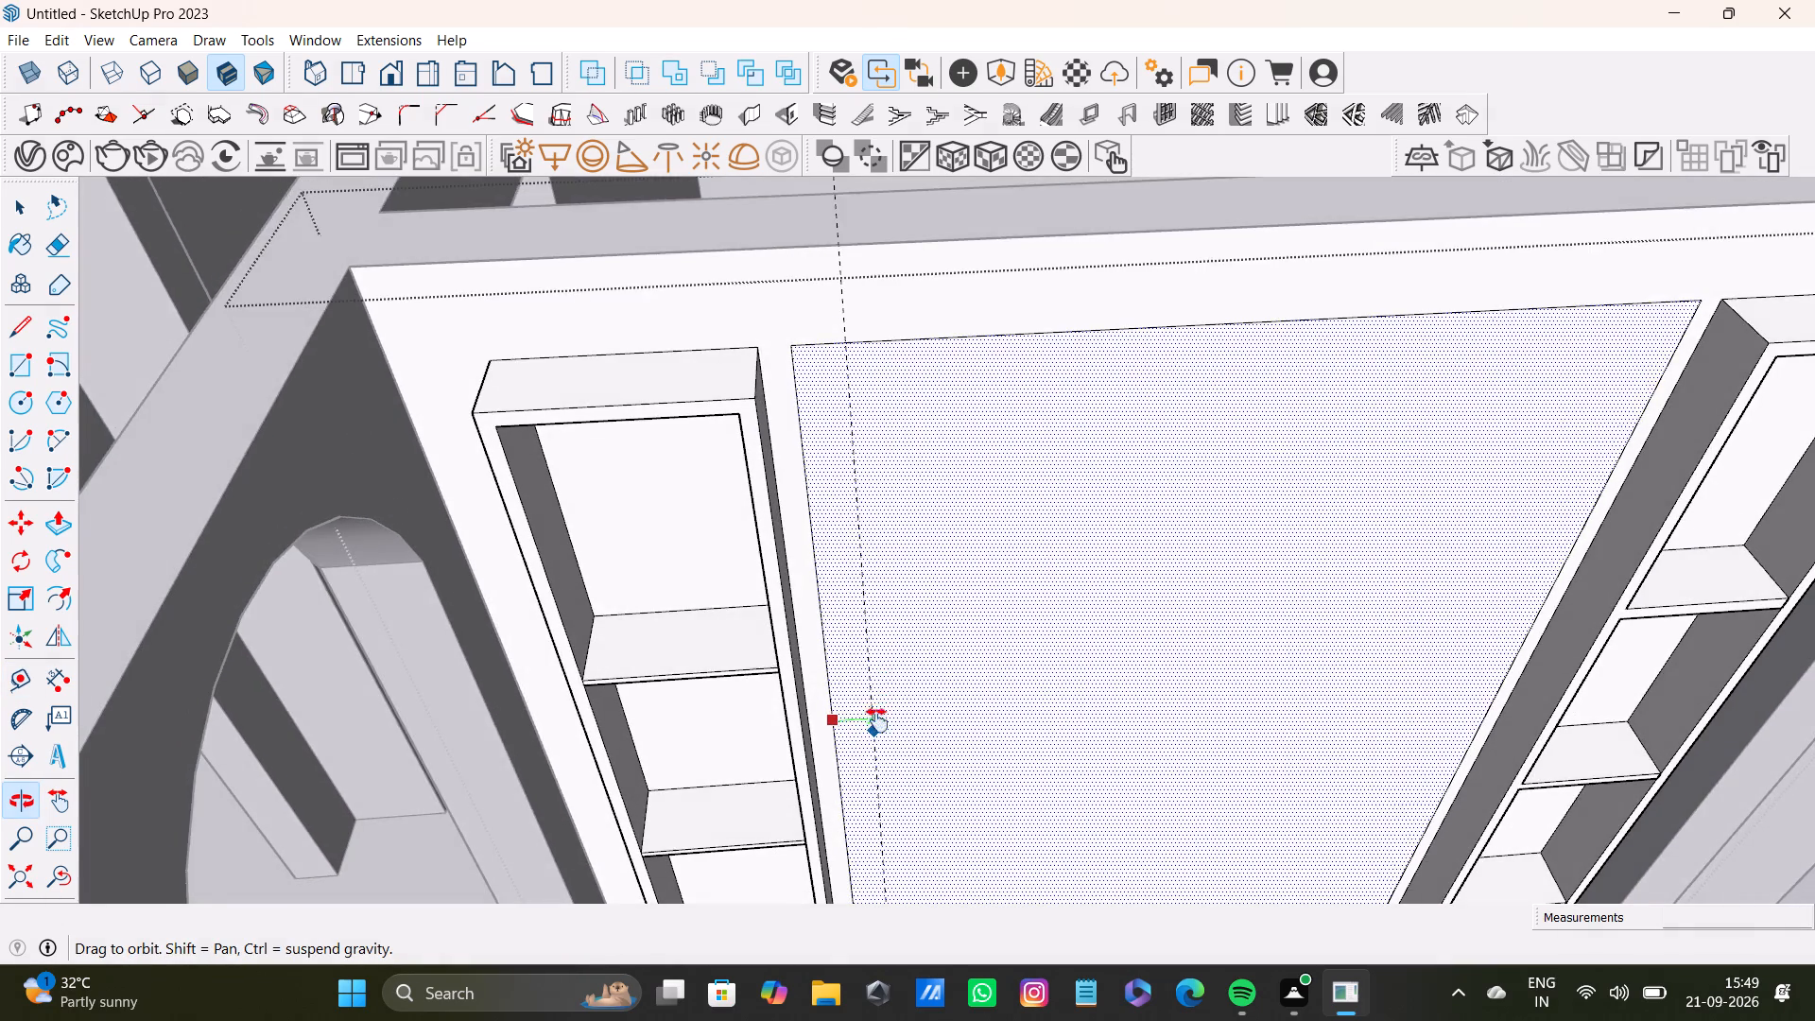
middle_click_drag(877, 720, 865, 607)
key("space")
Copy the panel face with its edges about 22' 4" away from the wall, into the empty space beside the house.
left_click(940, 593)
double_click(950, 602)
scroll(993, 659, "down", 3)
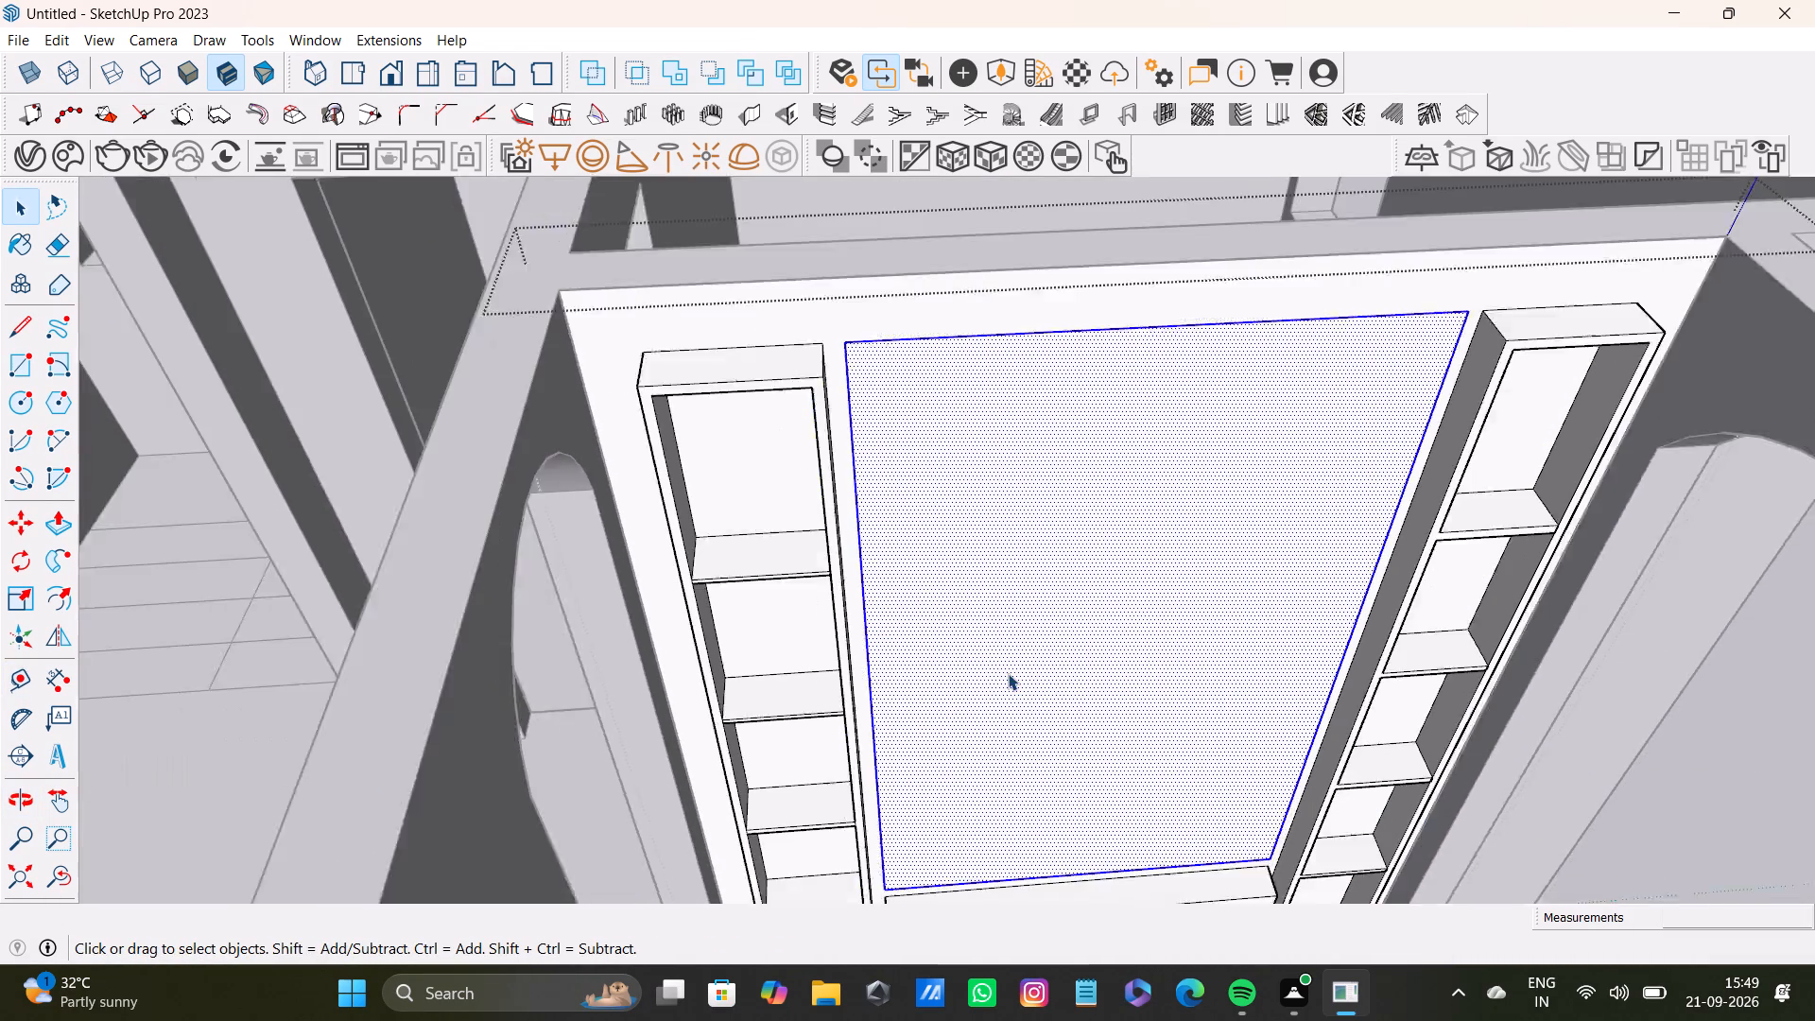
scroll(1008, 673, "down", 1)
middle_click_drag(1054, 677, 925, 594, "shift")
key("m")
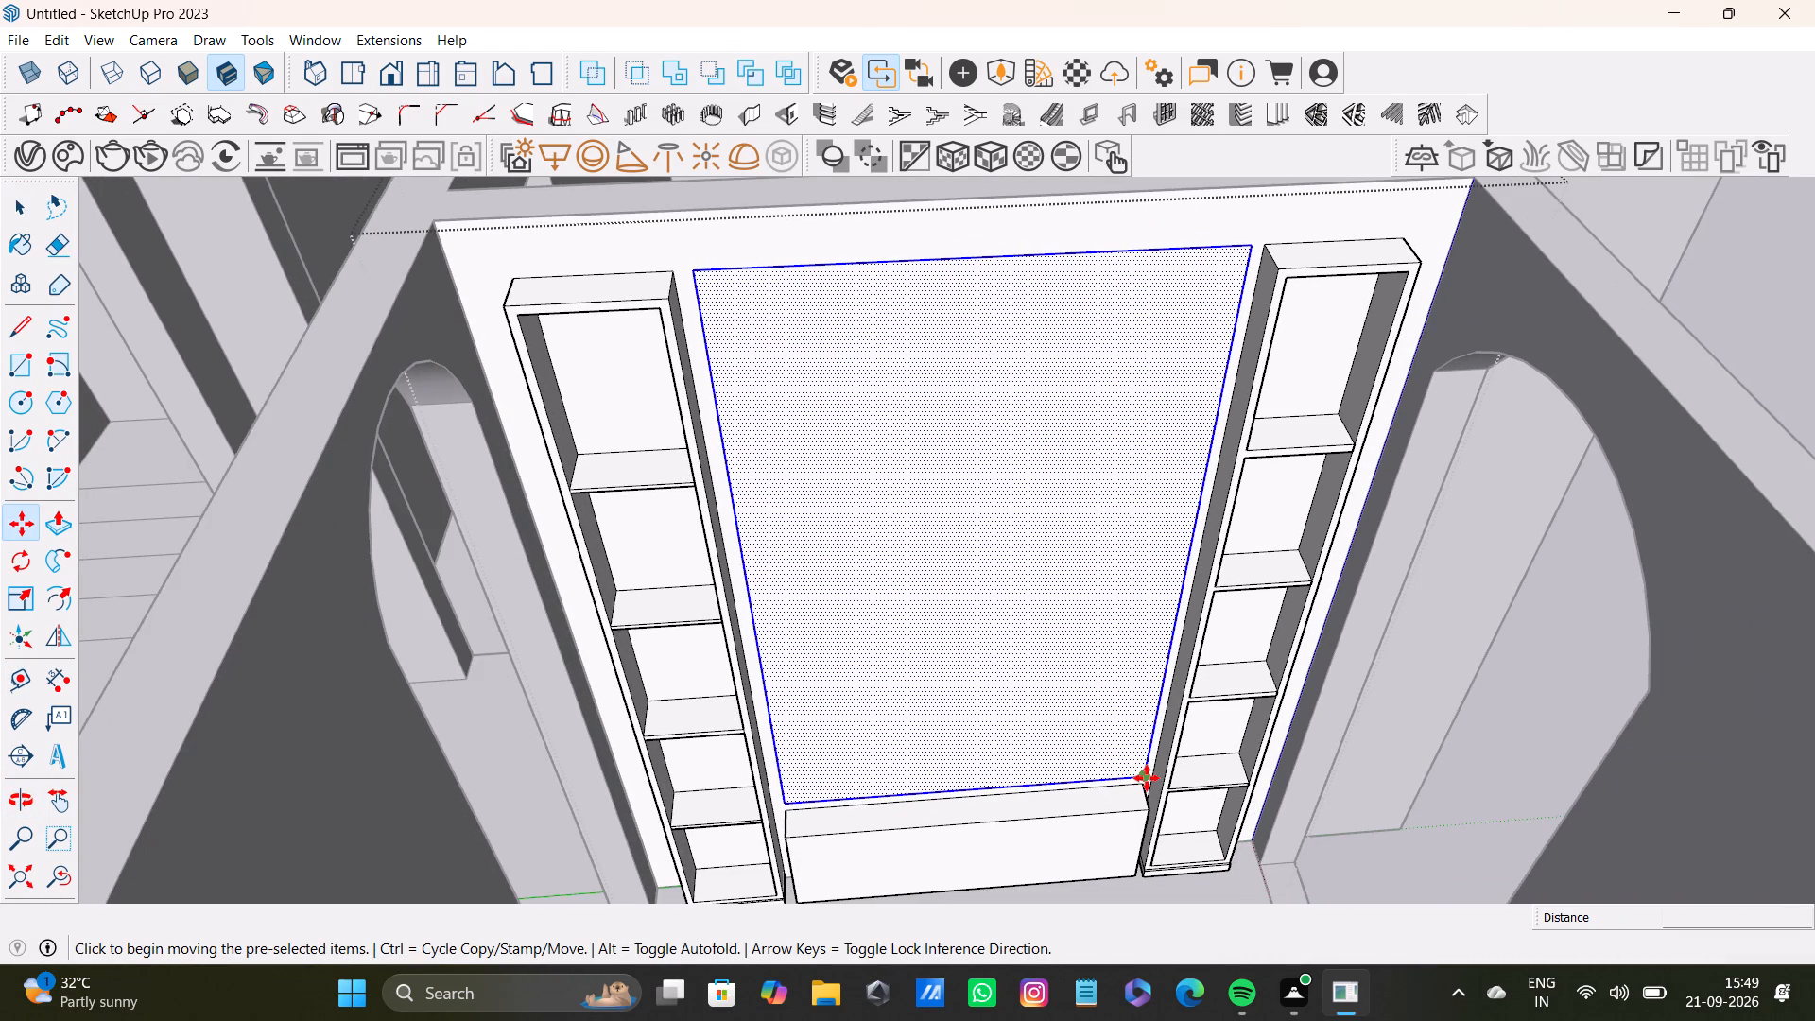
left_click(1147, 778, "ctrl")
scroll(1129, 754, "down", 6)
middle_click_drag(1380, 744, 832, 746, "shift")
left_click(1608, 561)
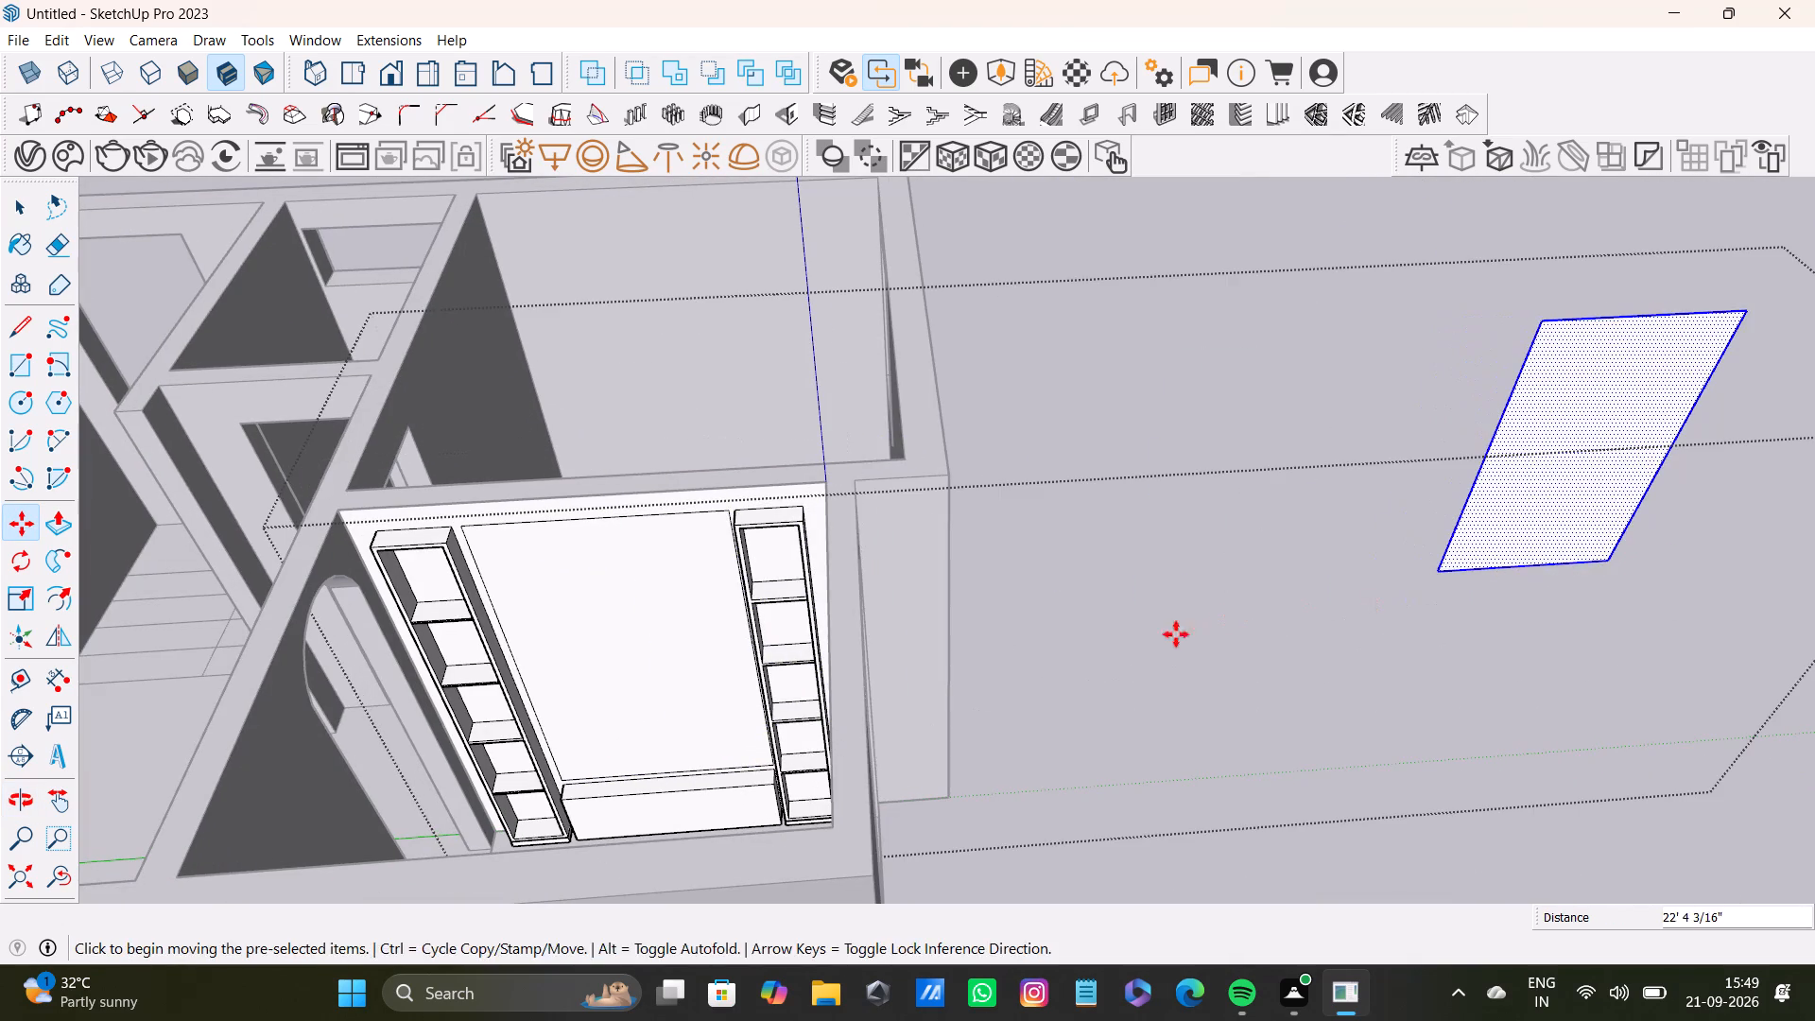
key("space")
Place a vertical guide 1" inside the panel's edge beside the left shelf unit.
scroll(1122, 639, "down", 4)
middle_click_drag(1104, 649, 1302, 622)
key("space")
scroll(866, 669, "up", 2)
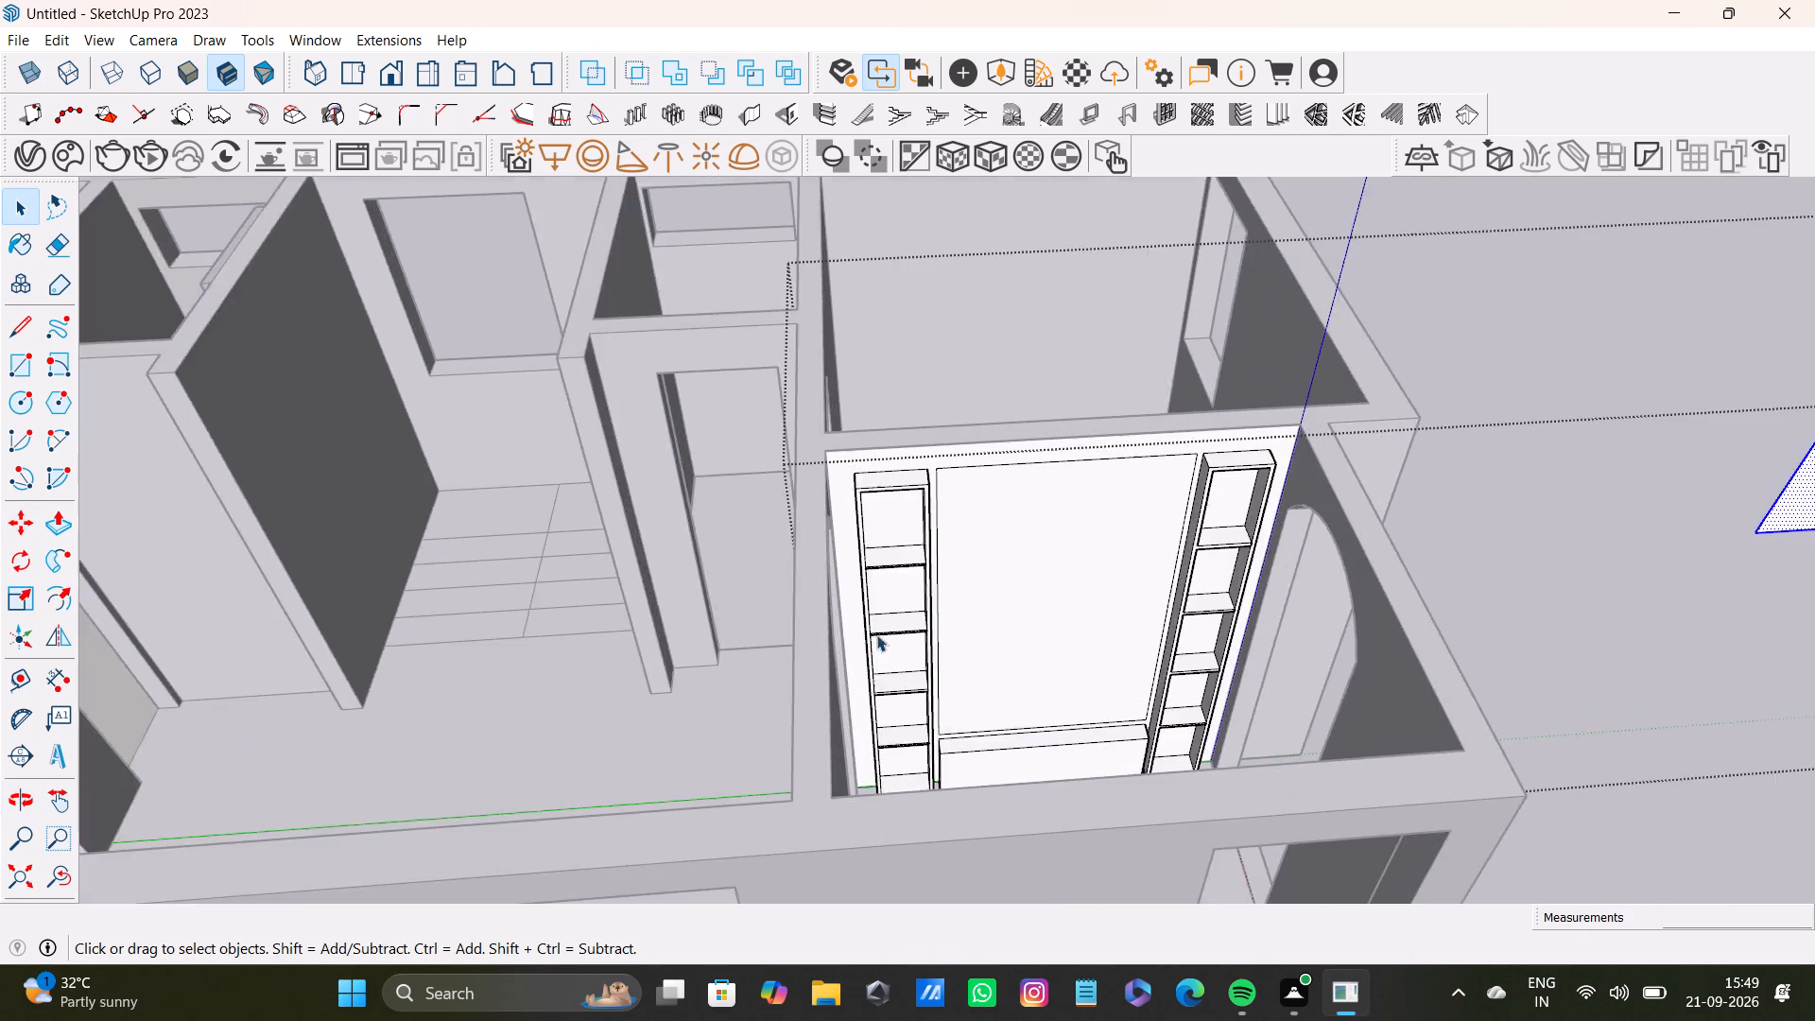
scroll(876, 634, "up", 5)
middle_click_drag(1134, 573, 1056, 620, "shift")
scroll(922, 601, "up", 3)
double_click(929, 584)
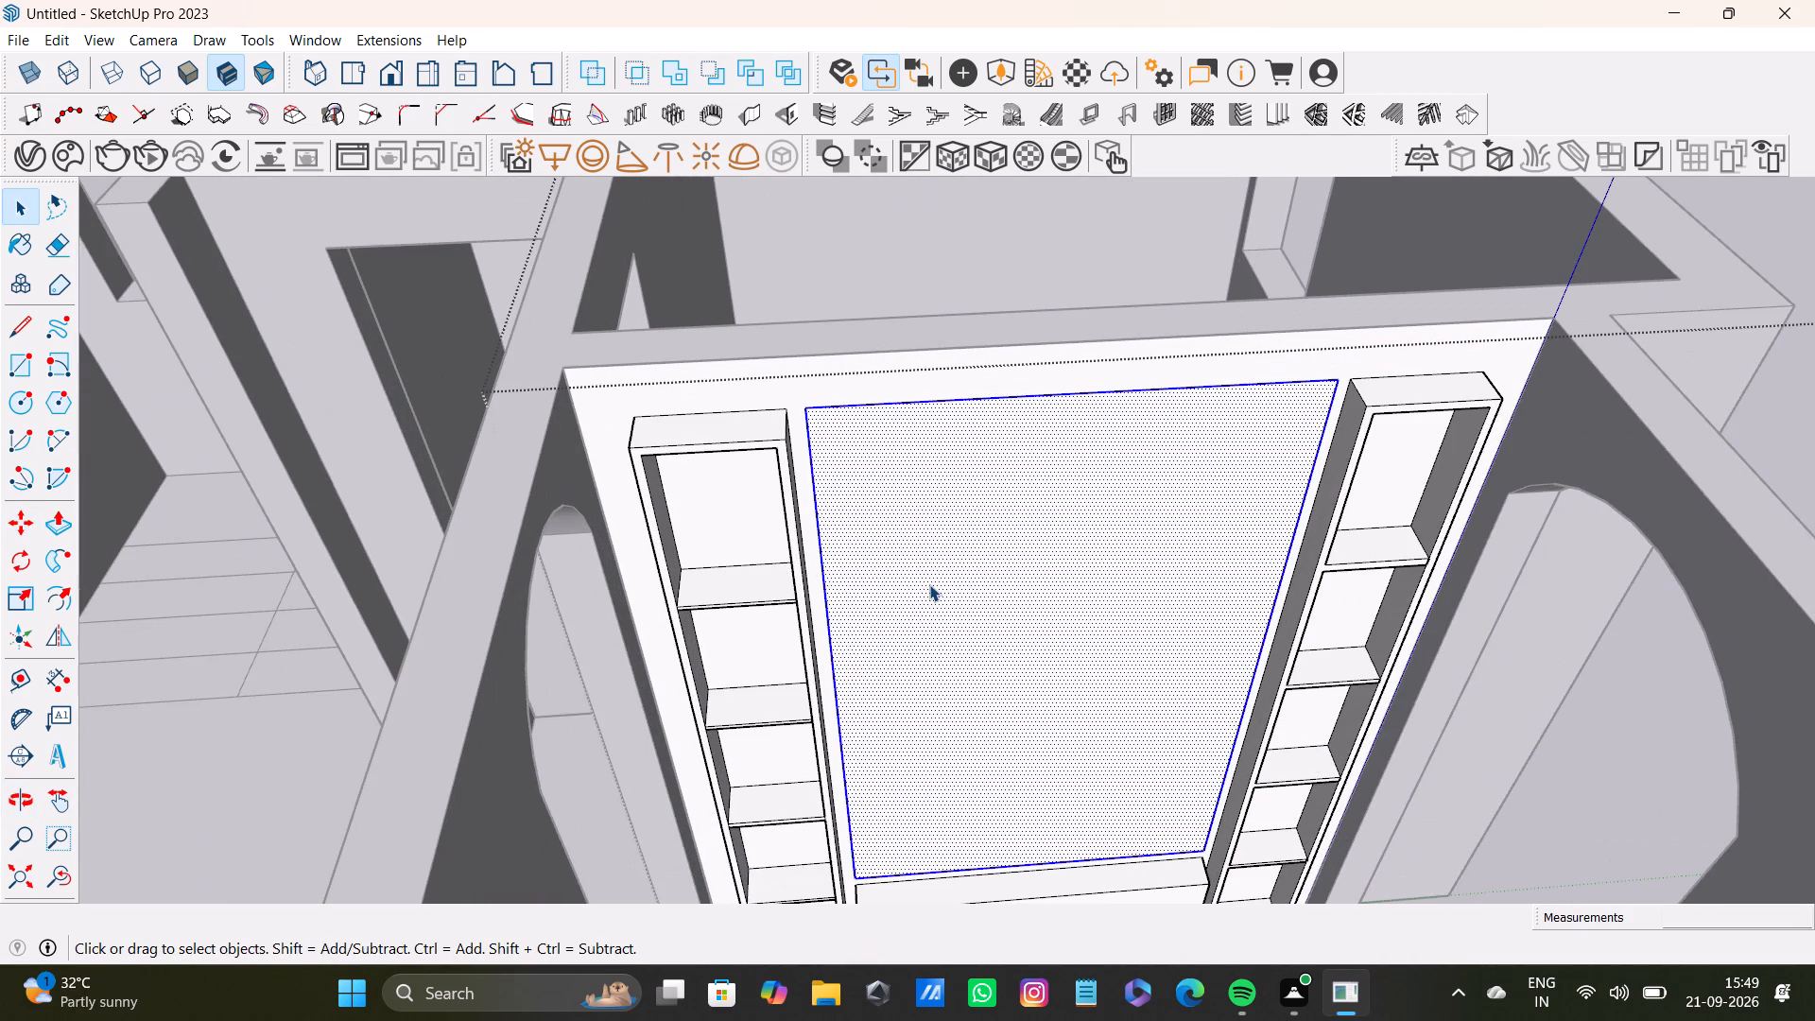
key("t")
scroll(887, 603, "up", 3)
left_click(822, 719)
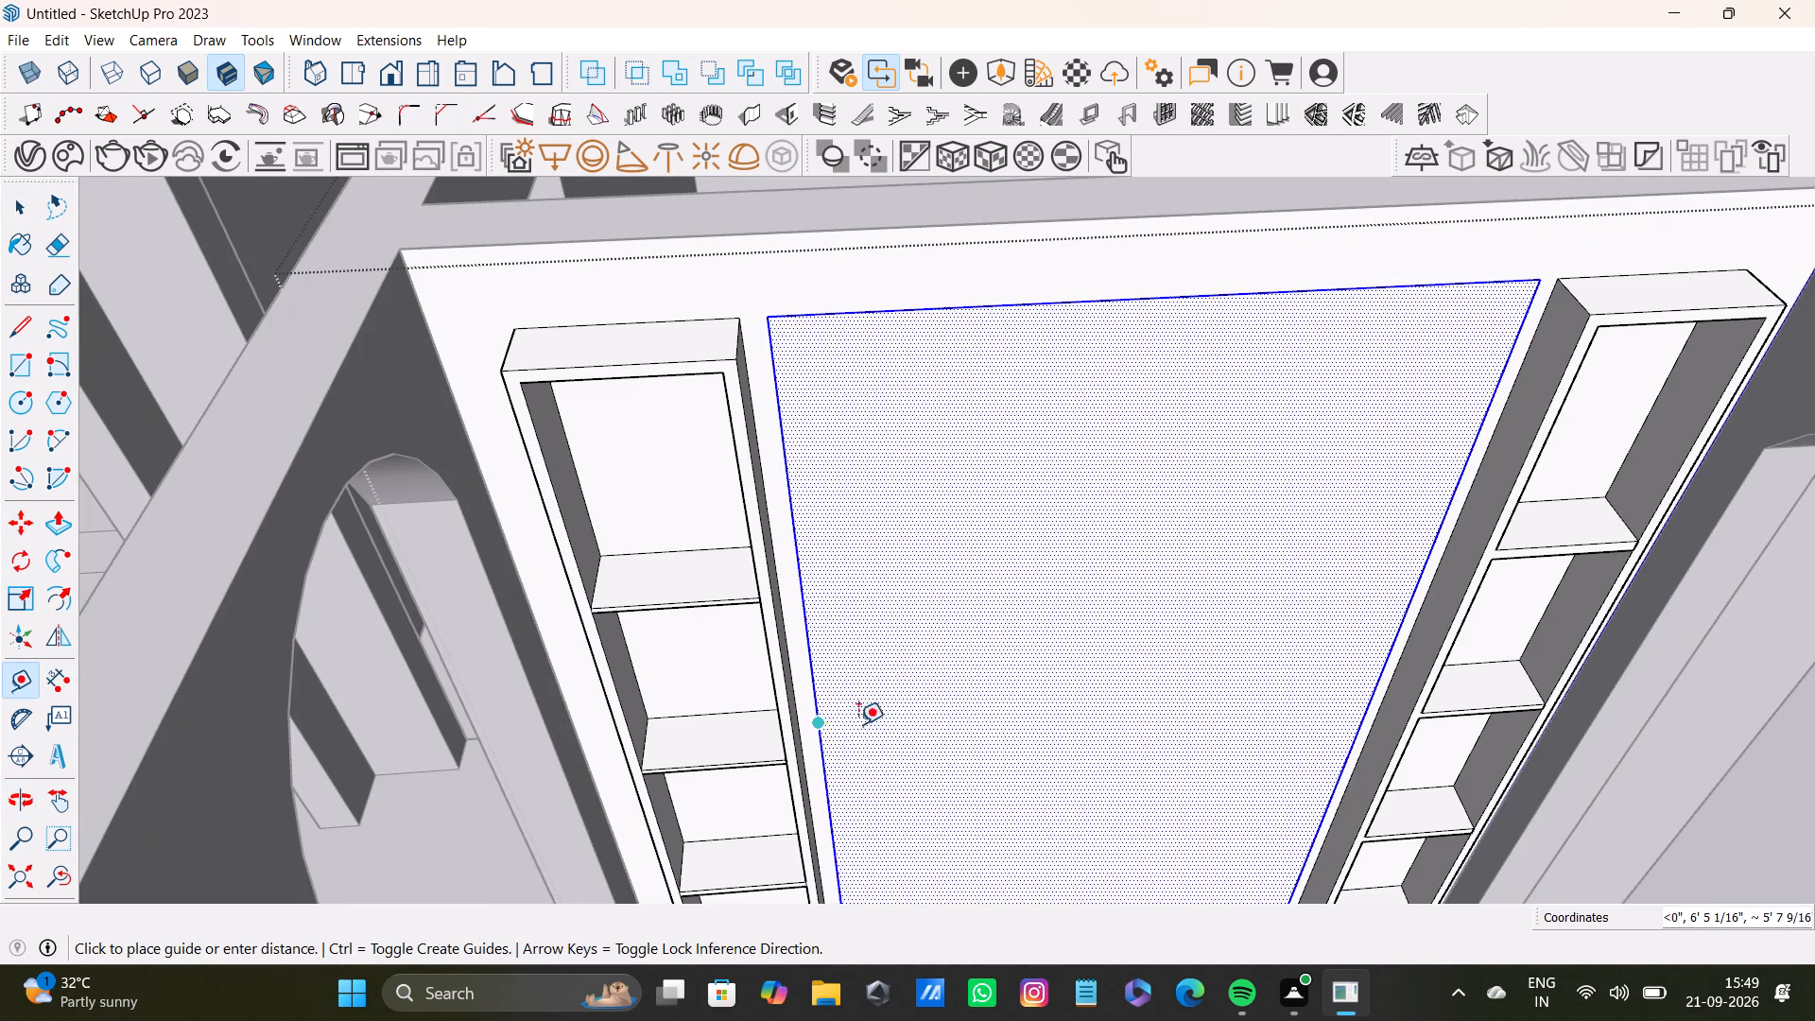
key("1")
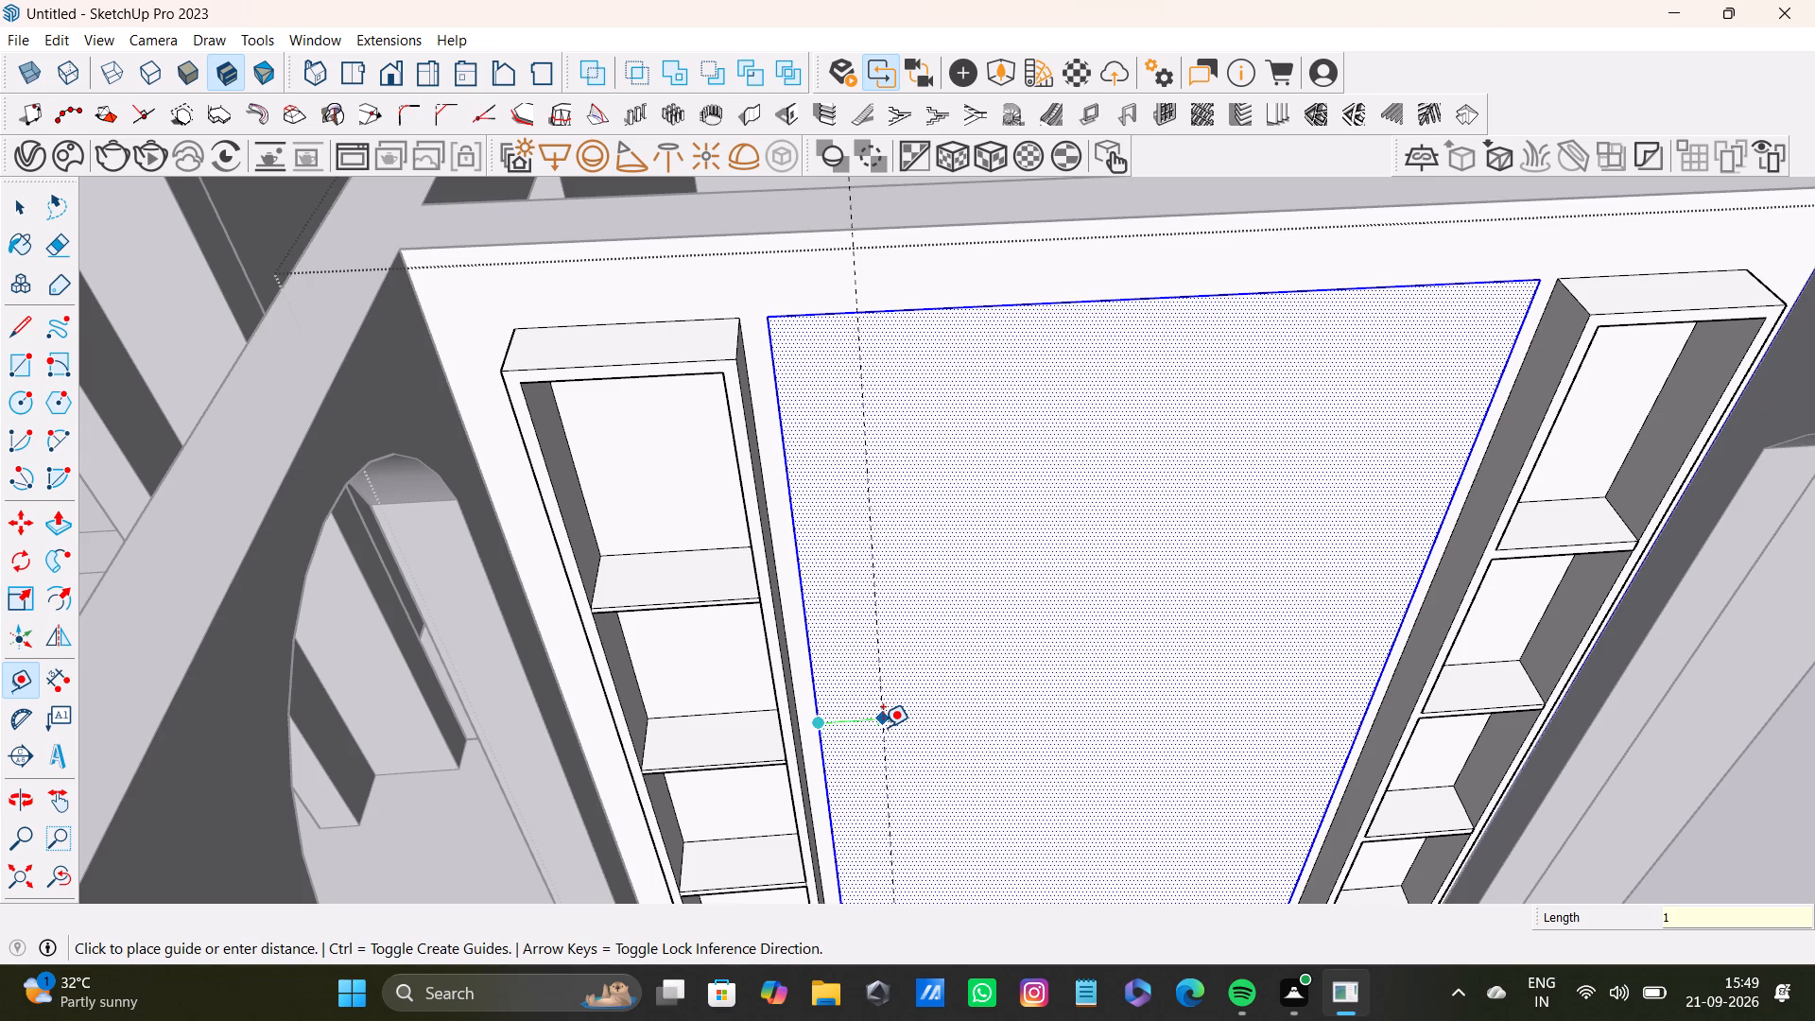
key("shift+quotedbl")
key("Return")
Place a vertical guide 1" inside the panel's edge beside the right shelf unit.
scroll(1296, 584, "up", 2)
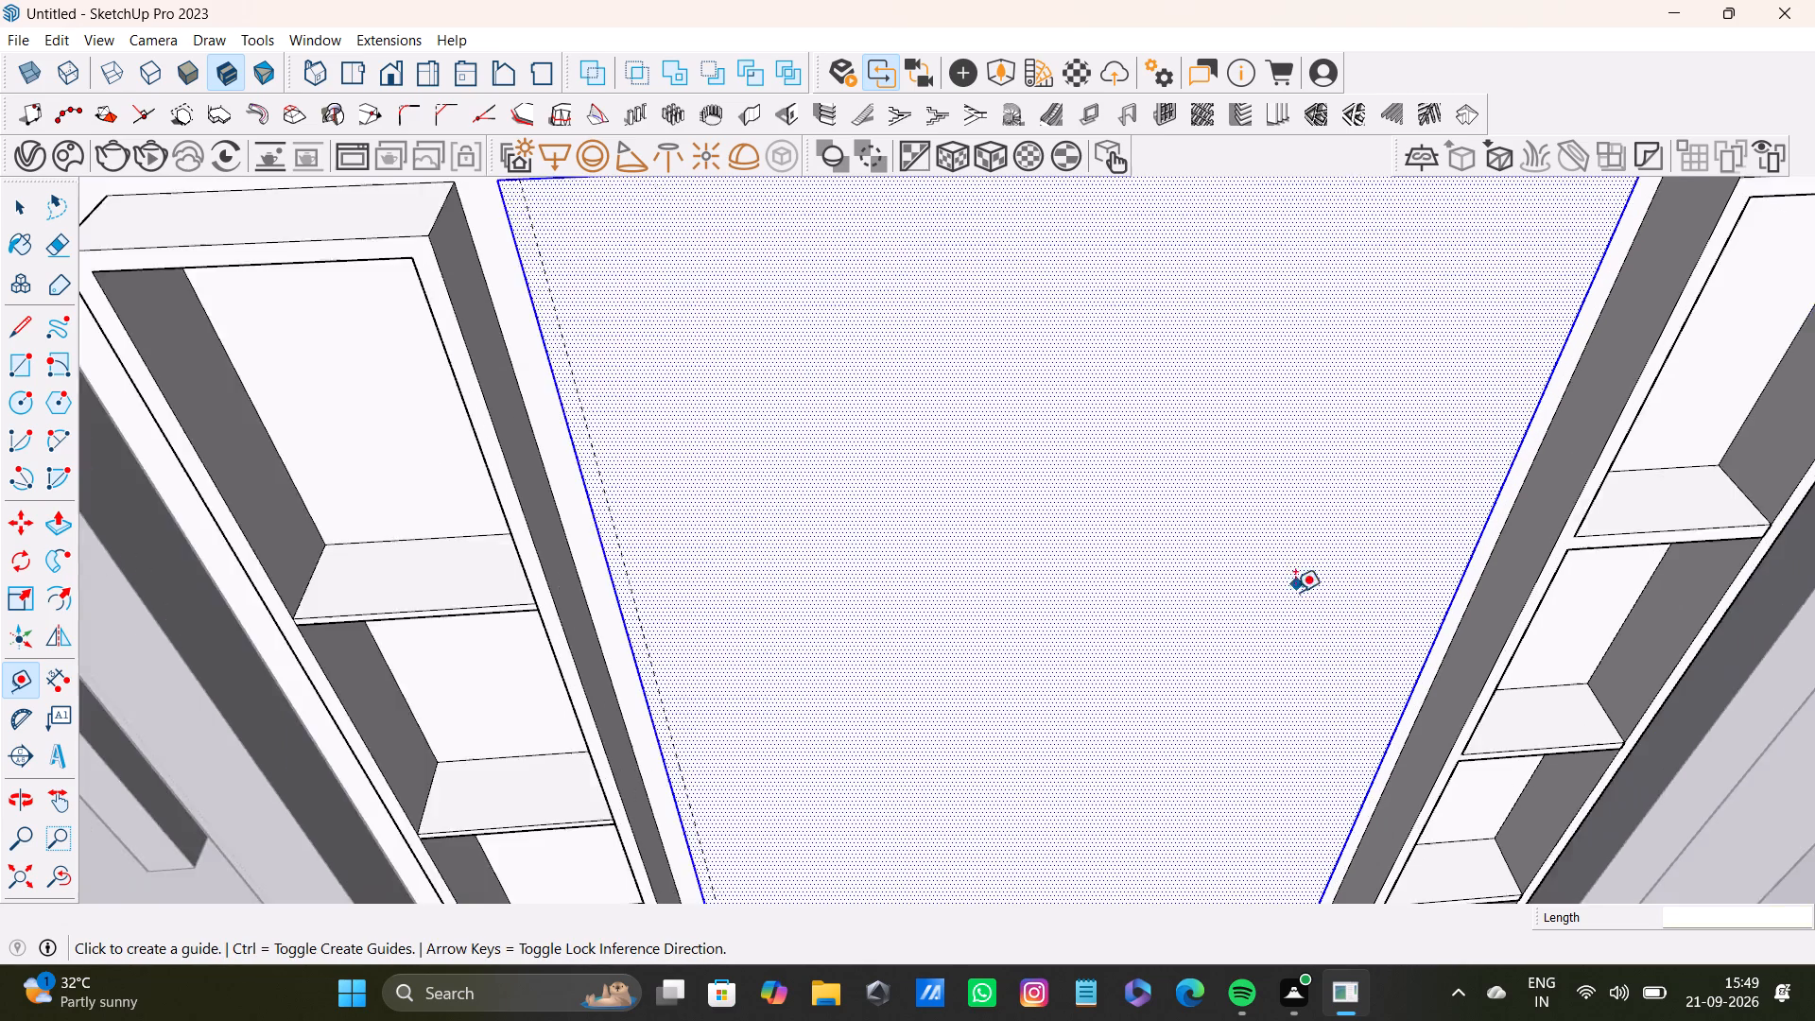
scroll(1295, 592, "up", 4)
left_click_drag(1412, 702, 1384, 703)
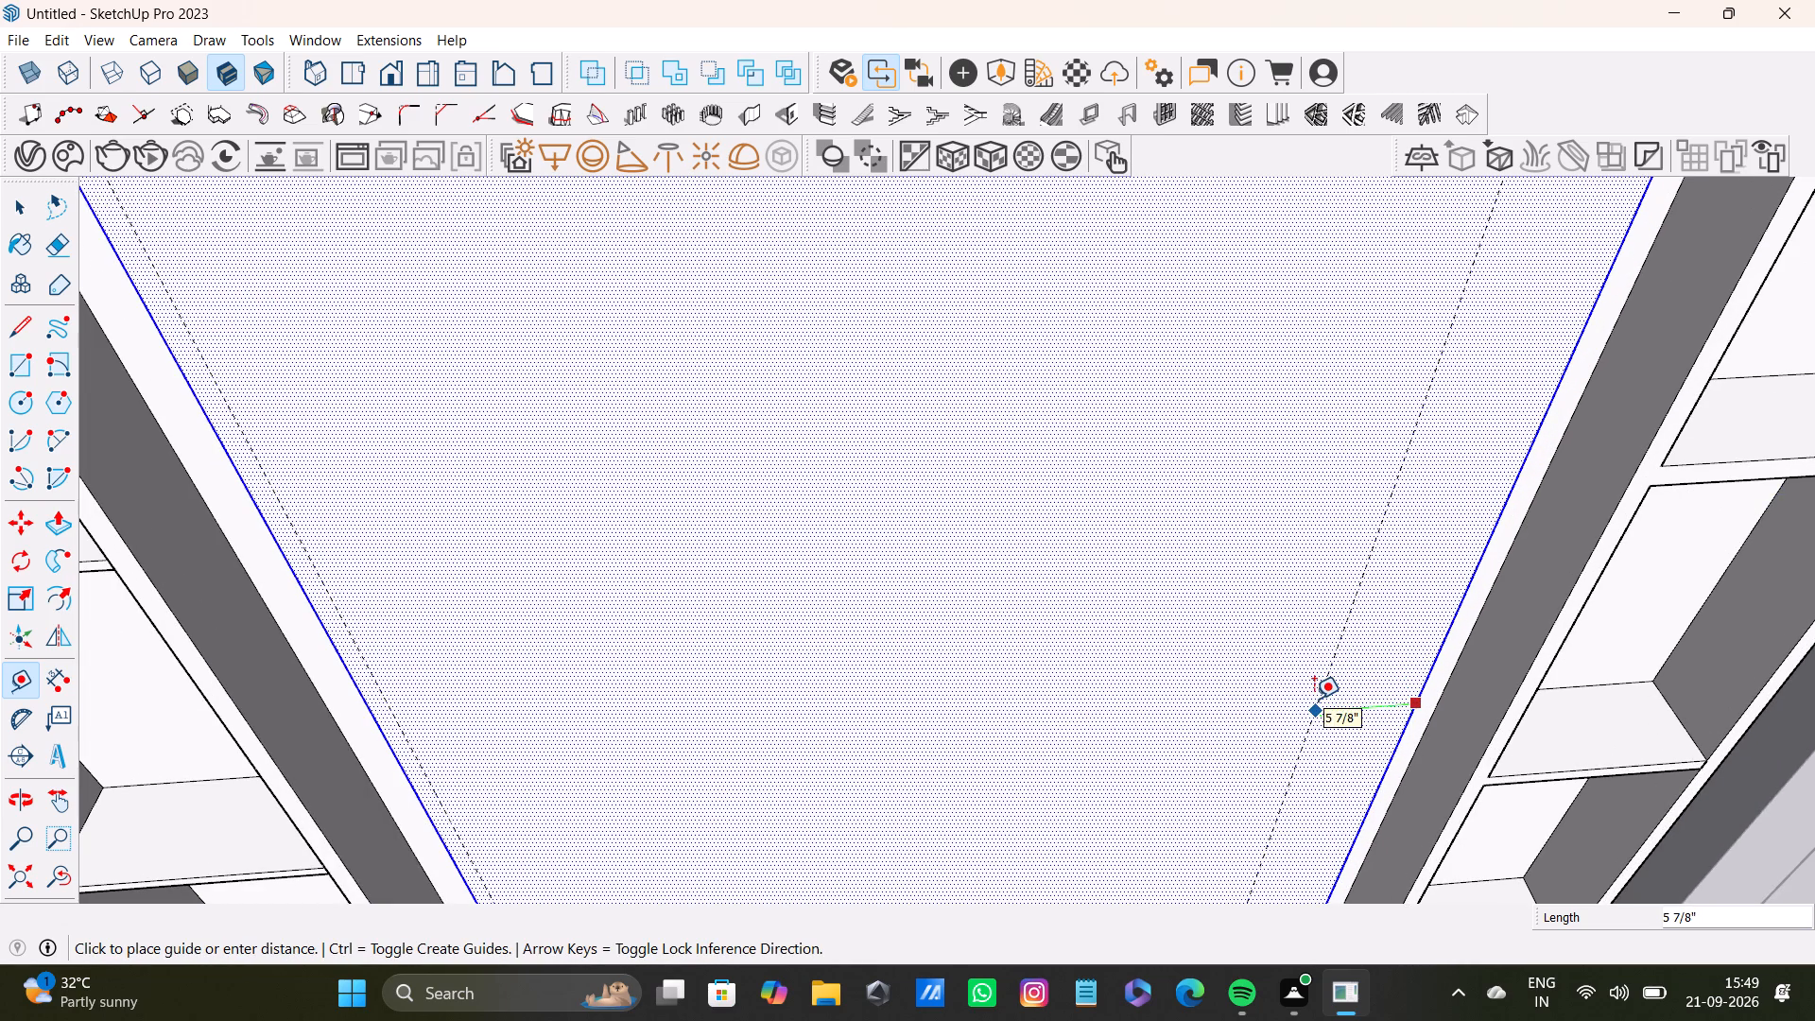
key("1")
key("shift+quotedbl")
key("Return")
Draw a narrow full-height rectangle about 7' 8" tall along the left guide, from the panel's top edge to its bottom edge.
scroll(1301, 685, "down", 5)
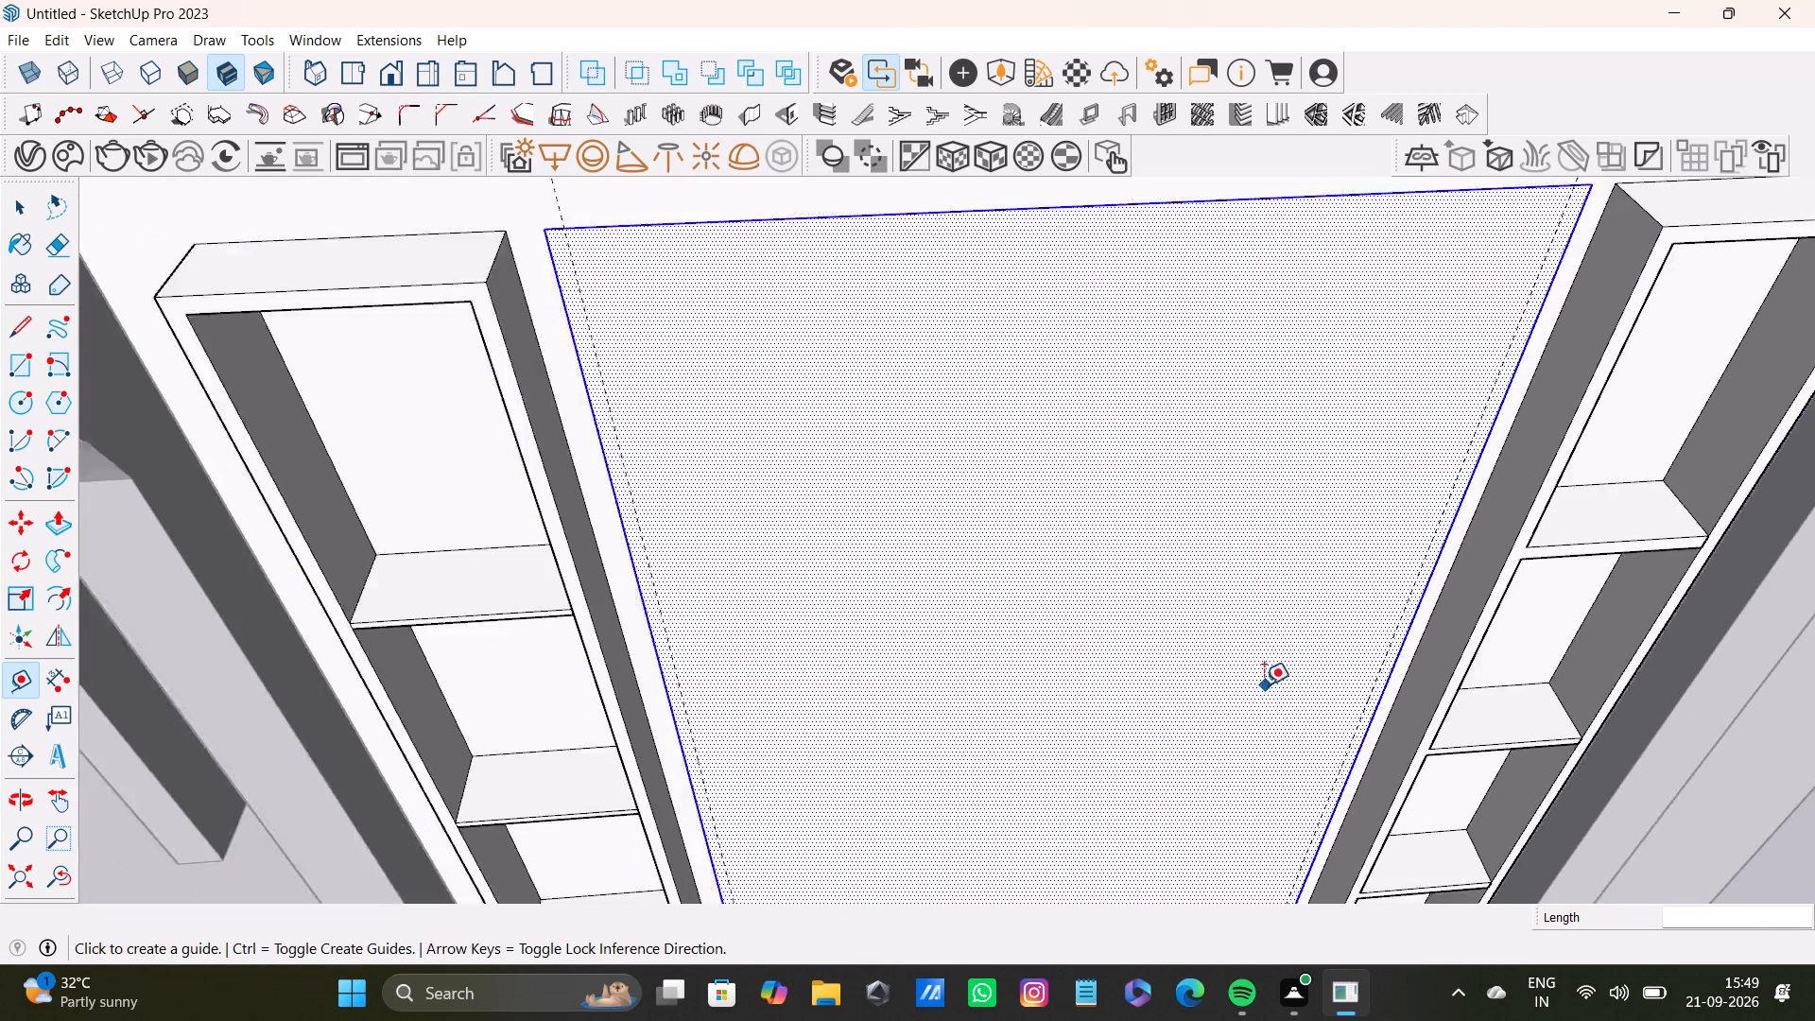
scroll(1264, 684, "down", 2)
scroll(707, 590, "up", 4)
scroll(878, 666, "down", 5)
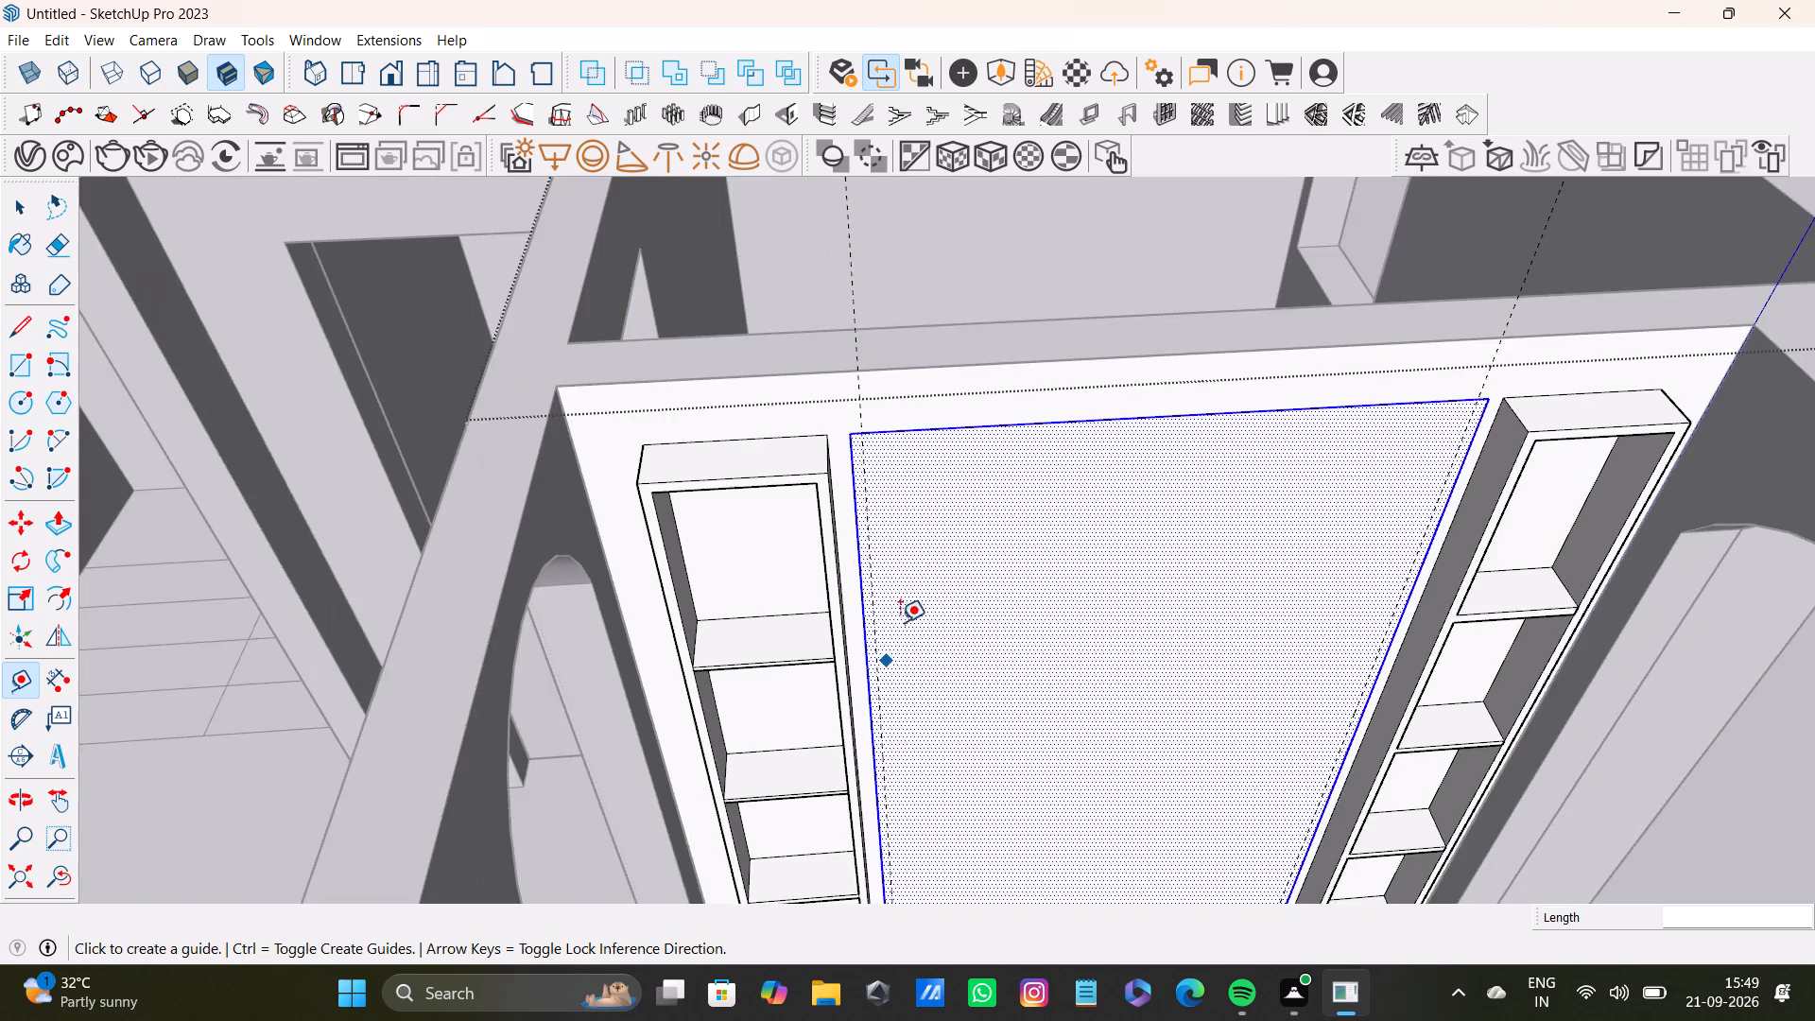
scroll(838, 456, "up", 13)
key("r")
scroll(896, 454, "up", 2)
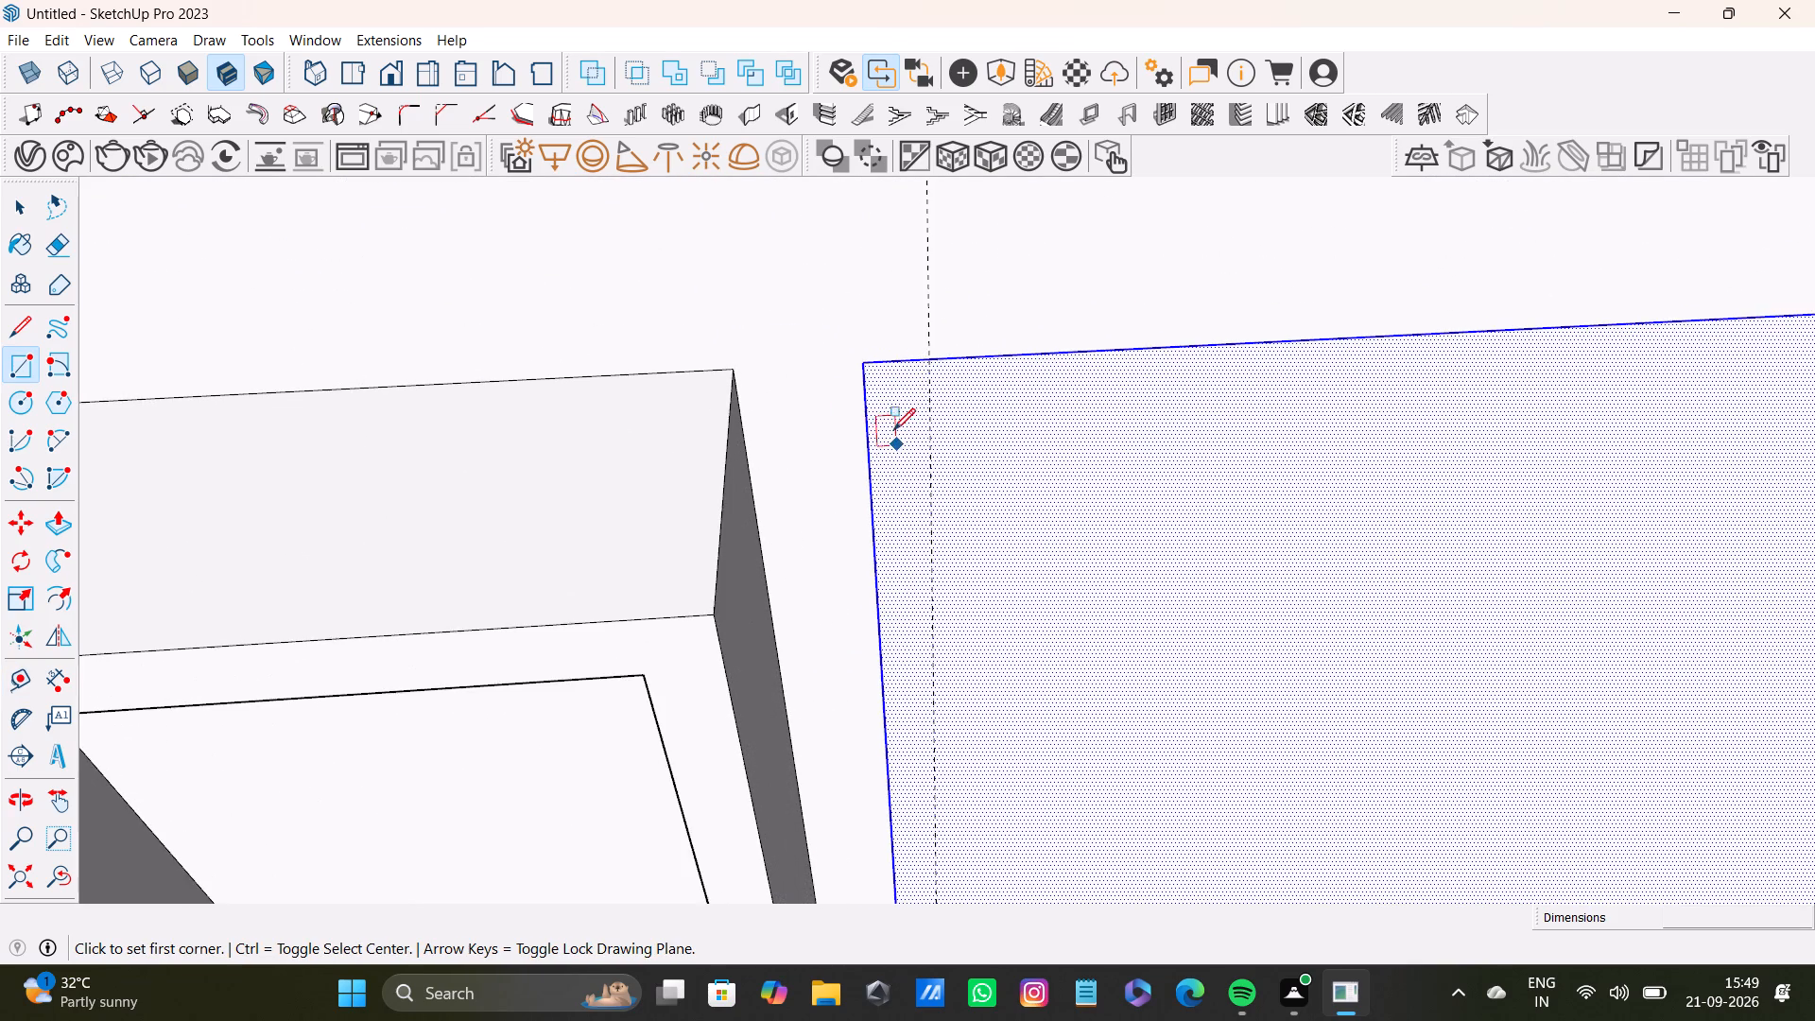
scroll(893, 430, "up", 3)
left_click(941, 346)
scroll(1024, 499, "down", 4)
middle_click_drag(1041, 603, 1042, 593, "shift")
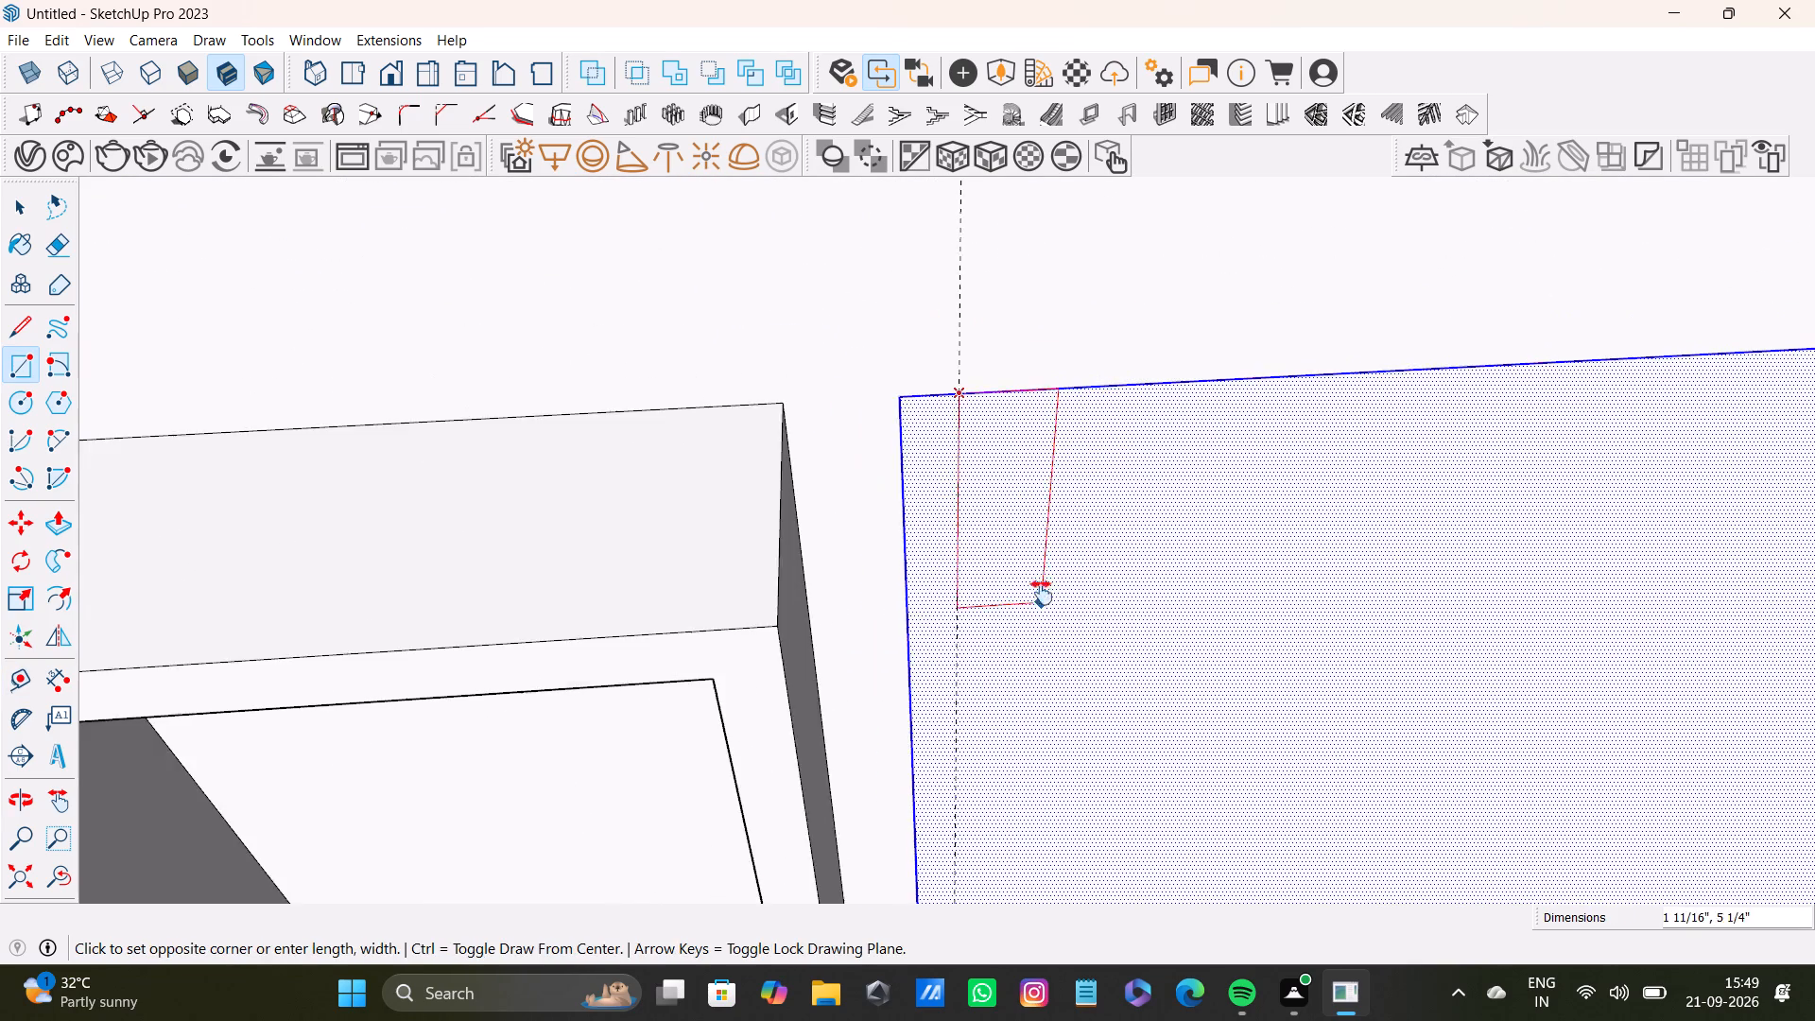
middle_click_drag(1042, 593, 962, 274, "shift")
scroll(983, 402, "down", 3)
middle_click_drag(988, 603, 921, 294, "shift")
scroll(938, 429, "down", 3)
middle_click_drag(996, 617, 921, 407, "shift")
middle_click_drag(940, 660, 895, 435, "shift")
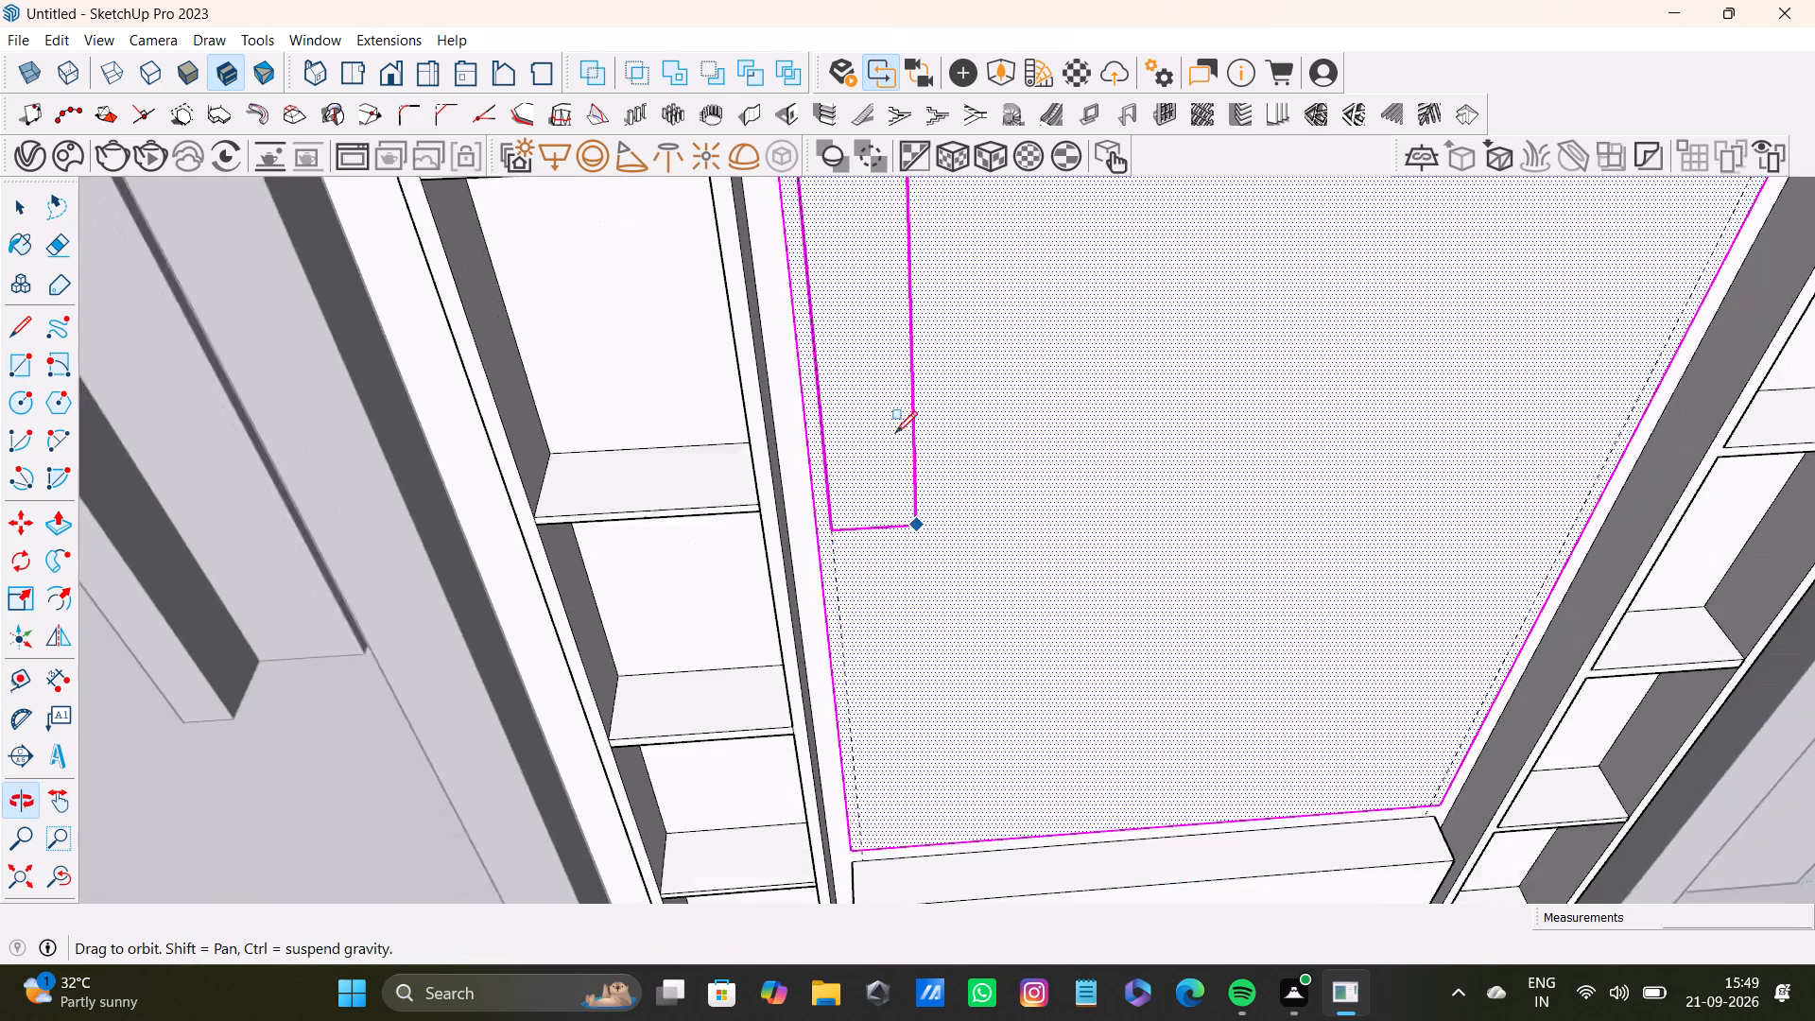
middle_click_drag(919, 706, 904, 735)
scroll(822, 807, "up", 8)
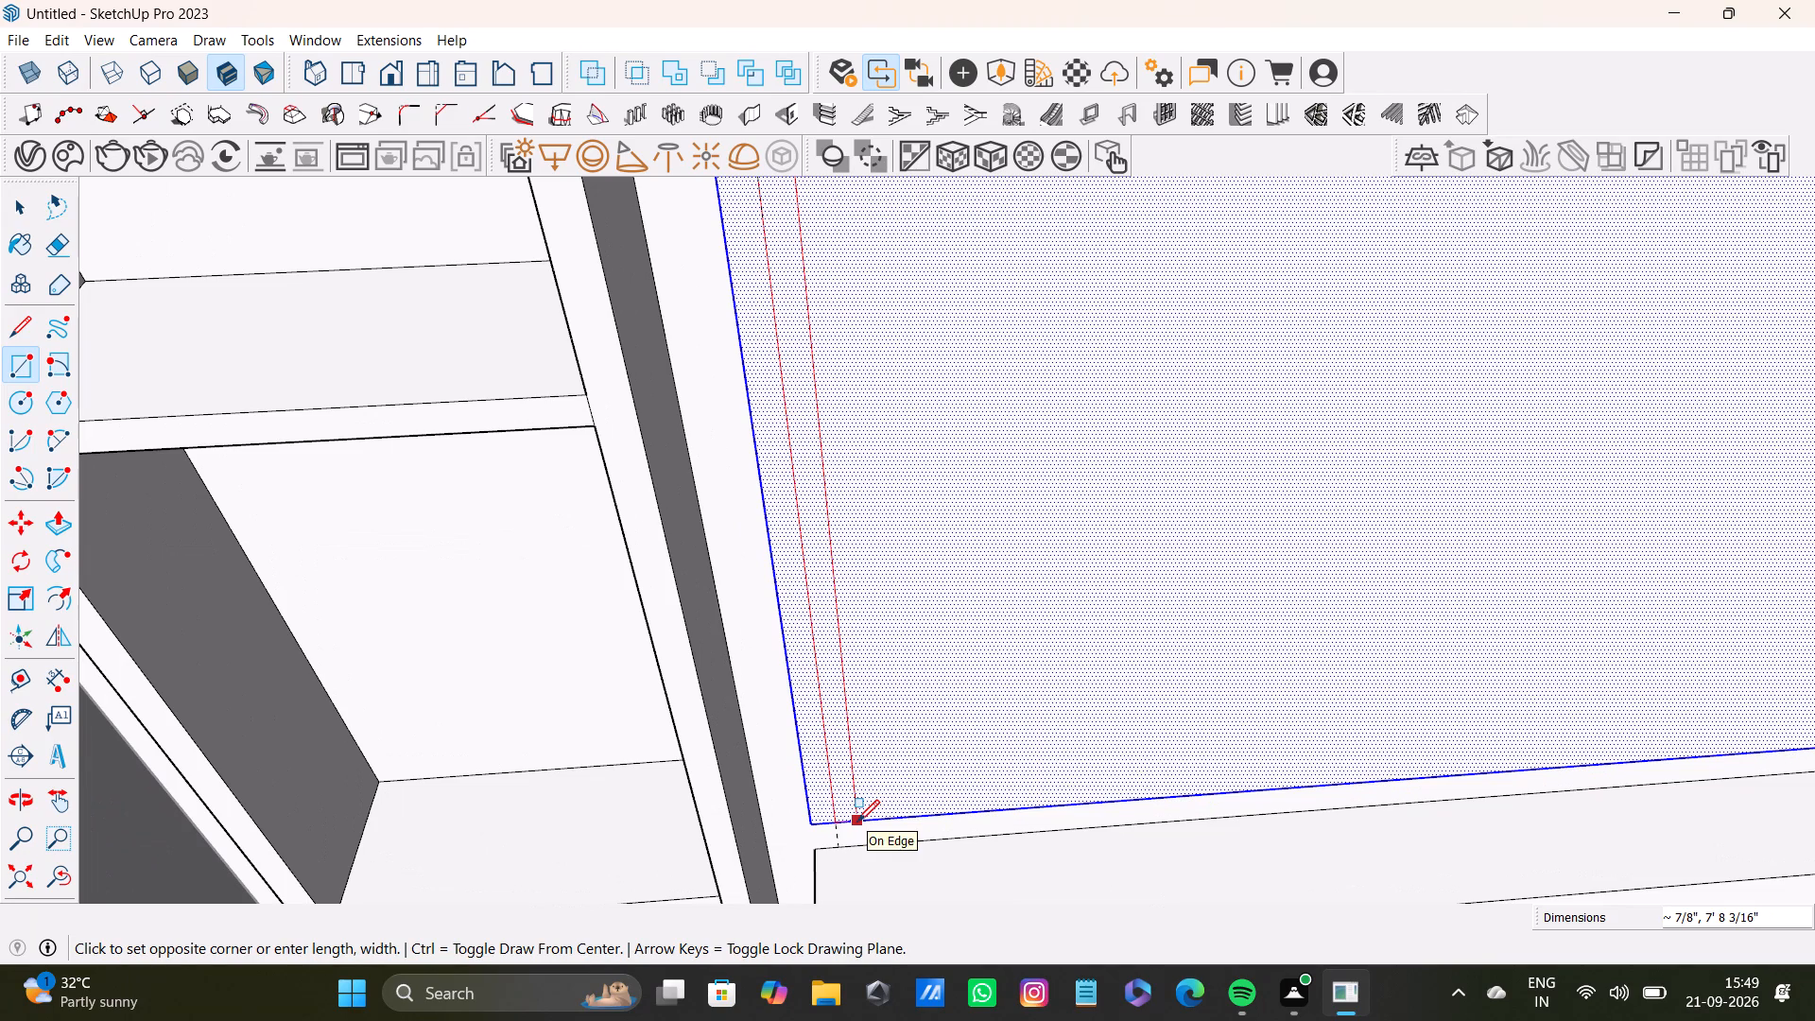
left_click(867, 822)
Extrude the narrow rectangle slightly out from the panel with Push/Pull to form a raised vertical strip.
key("space")
left_click(854, 789)
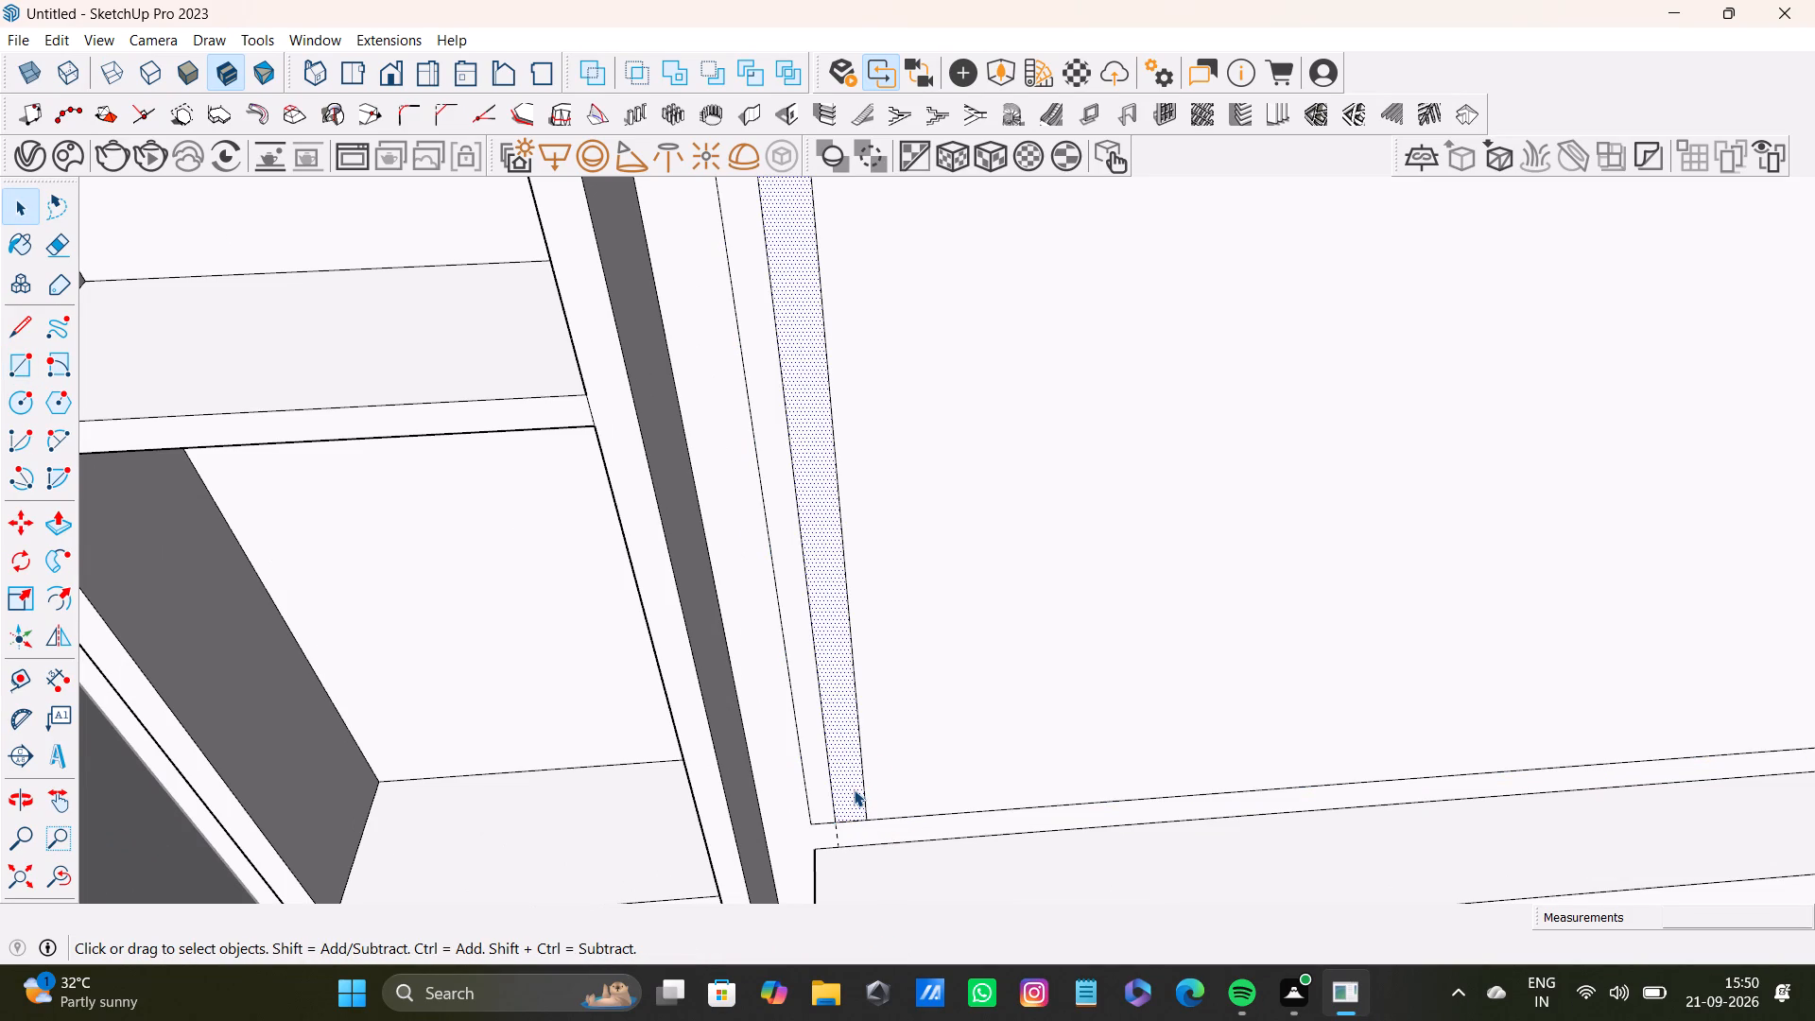
key("p")
left_click_drag(854, 788, 854, 802)
Narrow the raised strip by pushing its inner side face toward the left guide until its top looks nearly square.
scroll(873, 776, "down", 8)
middle_click_drag(989, 615, 1053, 821, "shift")
scroll(940, 672, "down", 8)
middle_click_drag(931, 492, 976, 754, "shift")
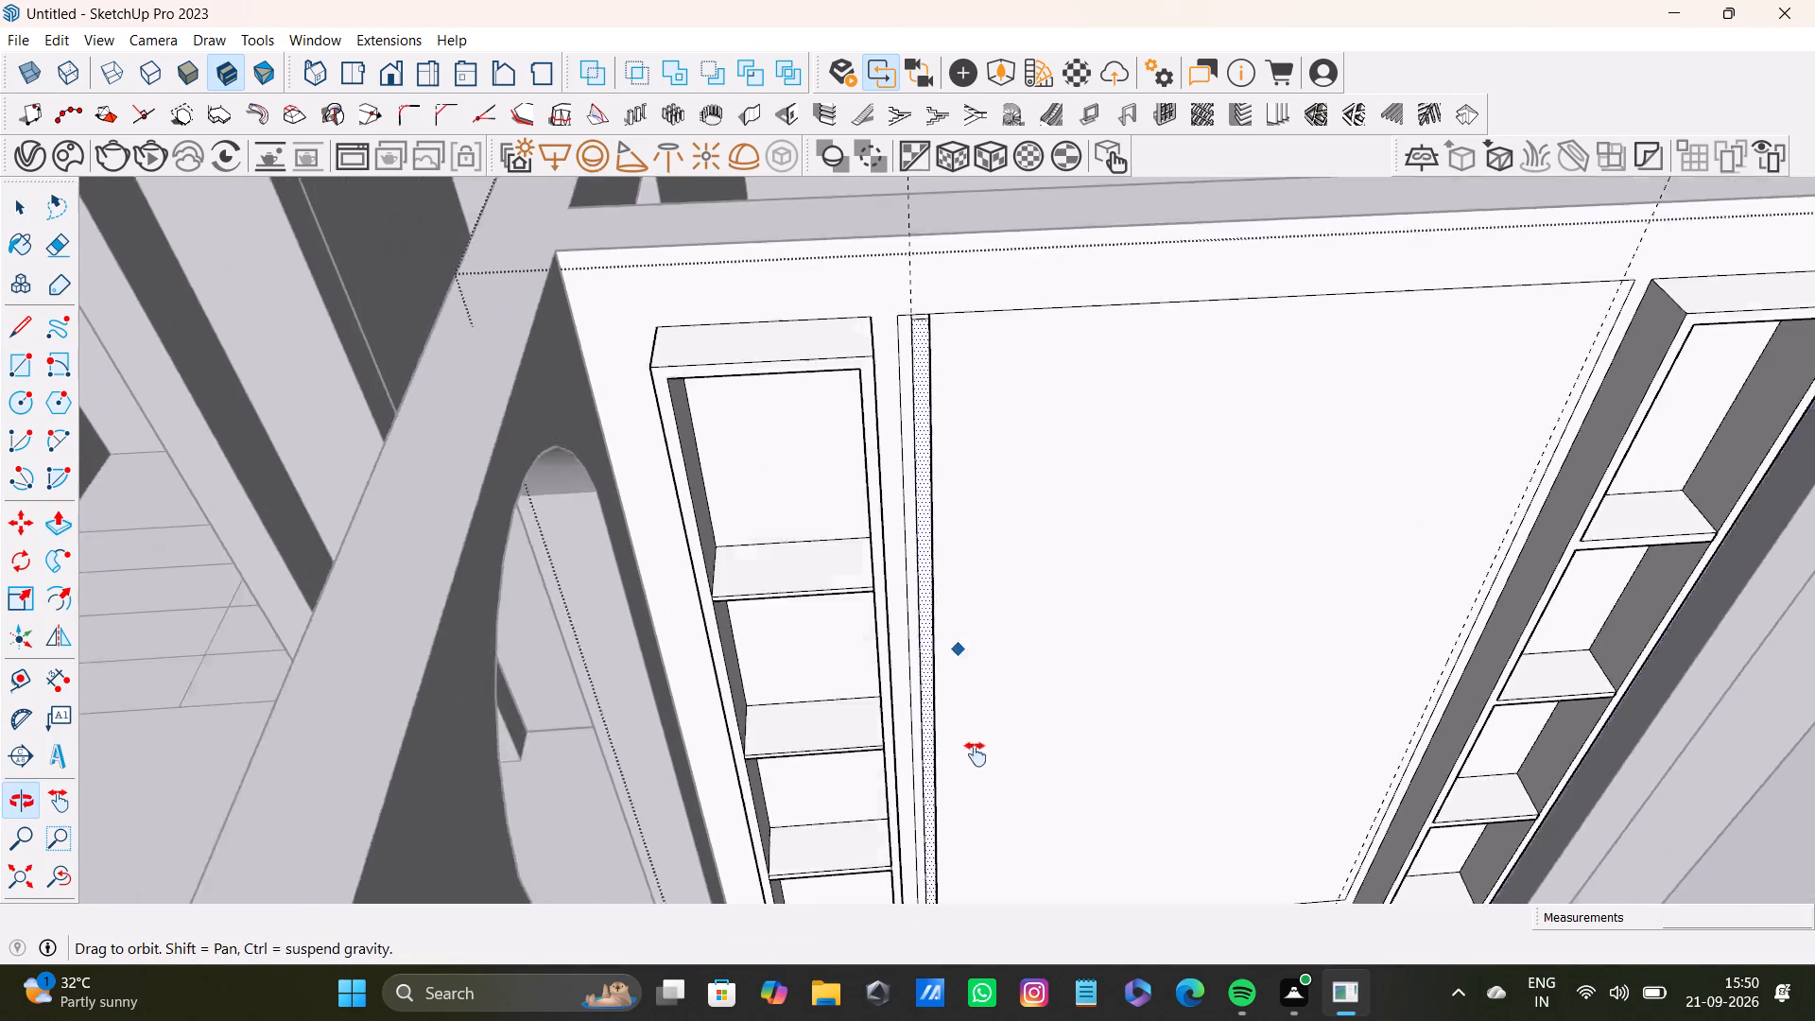
middle_click_drag(976, 754, 978, 751, "shift")
scroll(968, 519, "down", 4)
middle_click_drag(977, 515, 918, 621)
scroll(915, 571, "up", 15)
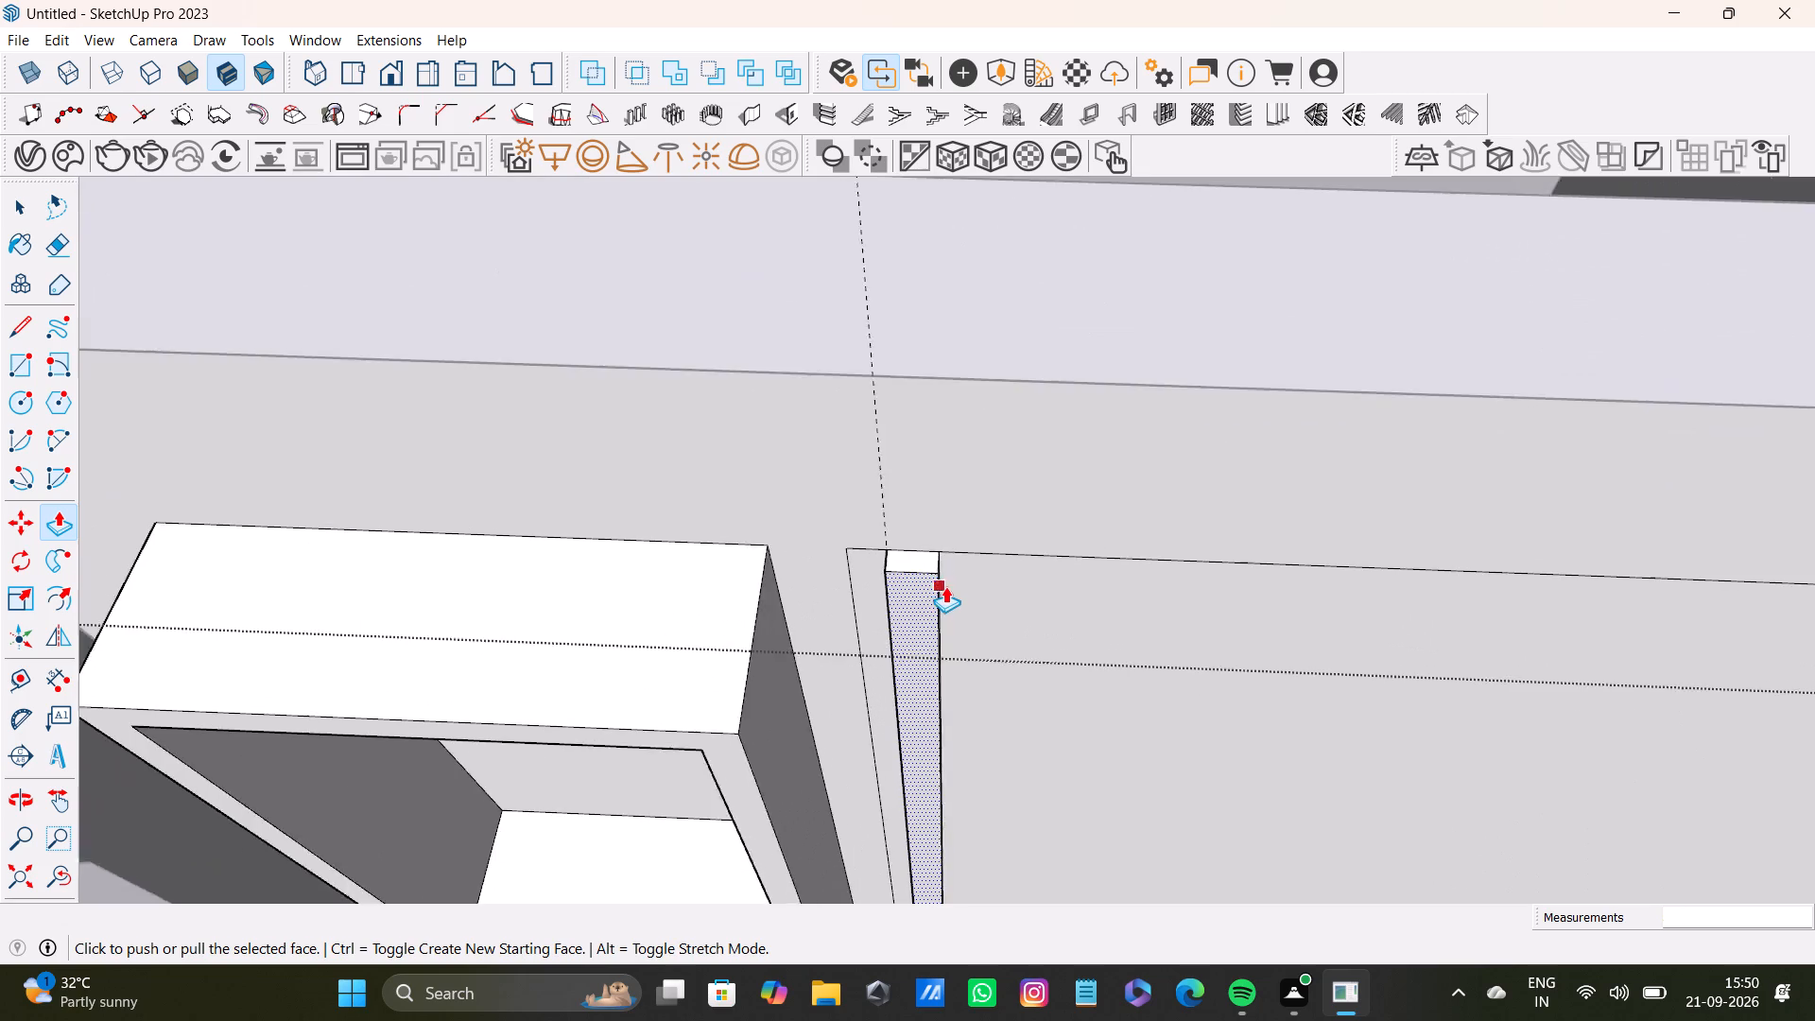
scroll(945, 586, "up", 5)
middle_click_drag(946, 586, 833, 611)
scroll(836, 611, "up", 6)
key("space")
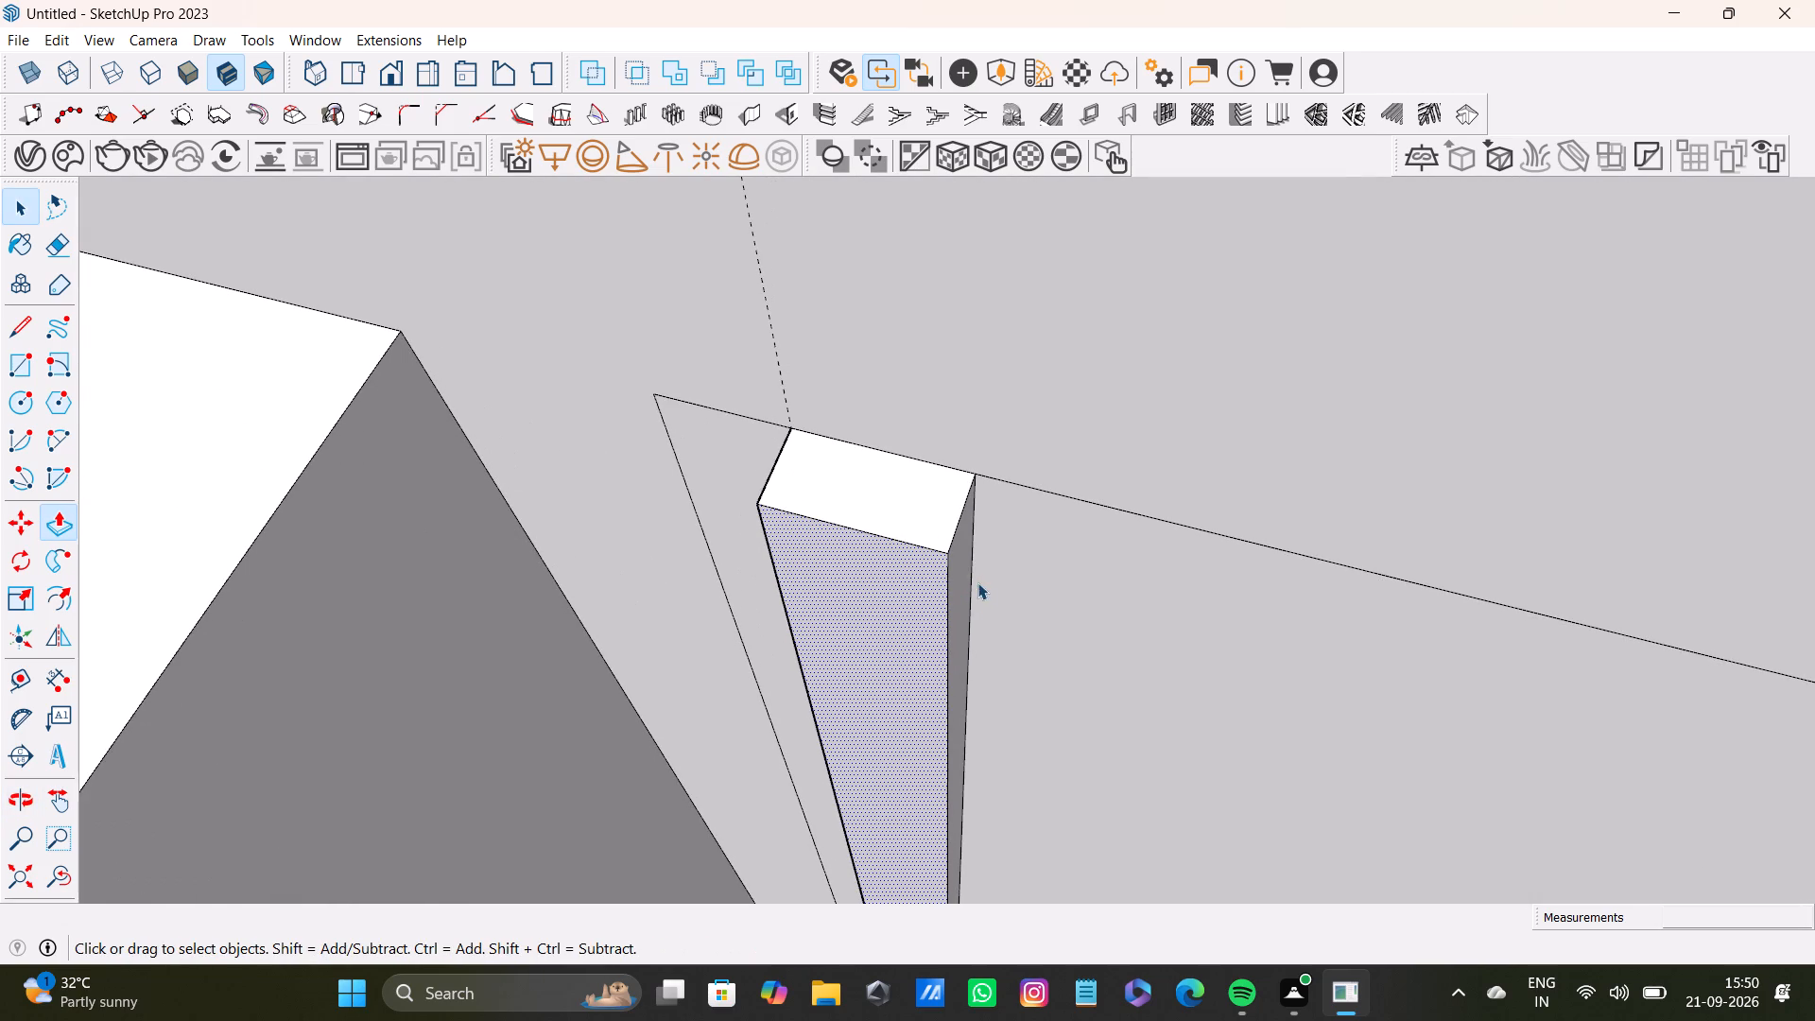
left_click(965, 590)
key("p")
left_click_drag(965, 590, 901, 548)
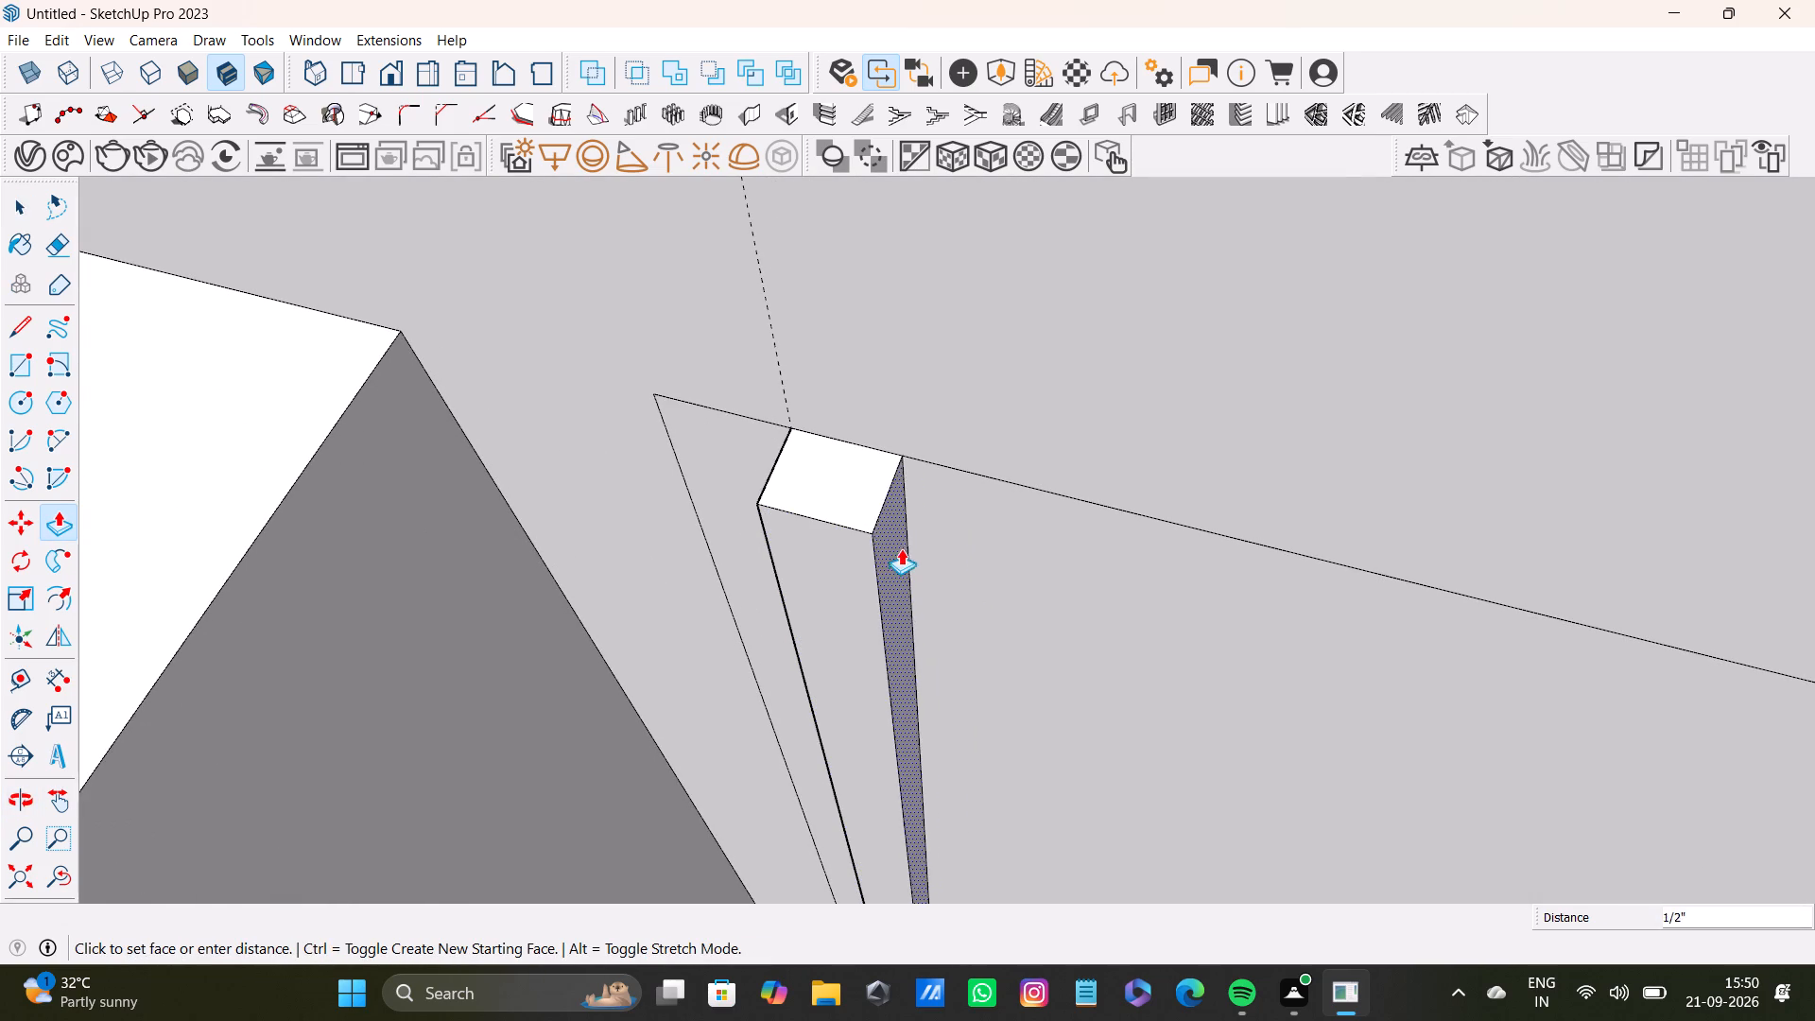
left_click_drag(901, 548, 876, 528)
Select all exposed faces of the strip with their edges and copy it about 4' 5 9/16" along the panel's top edge to the right guide.
key("space")
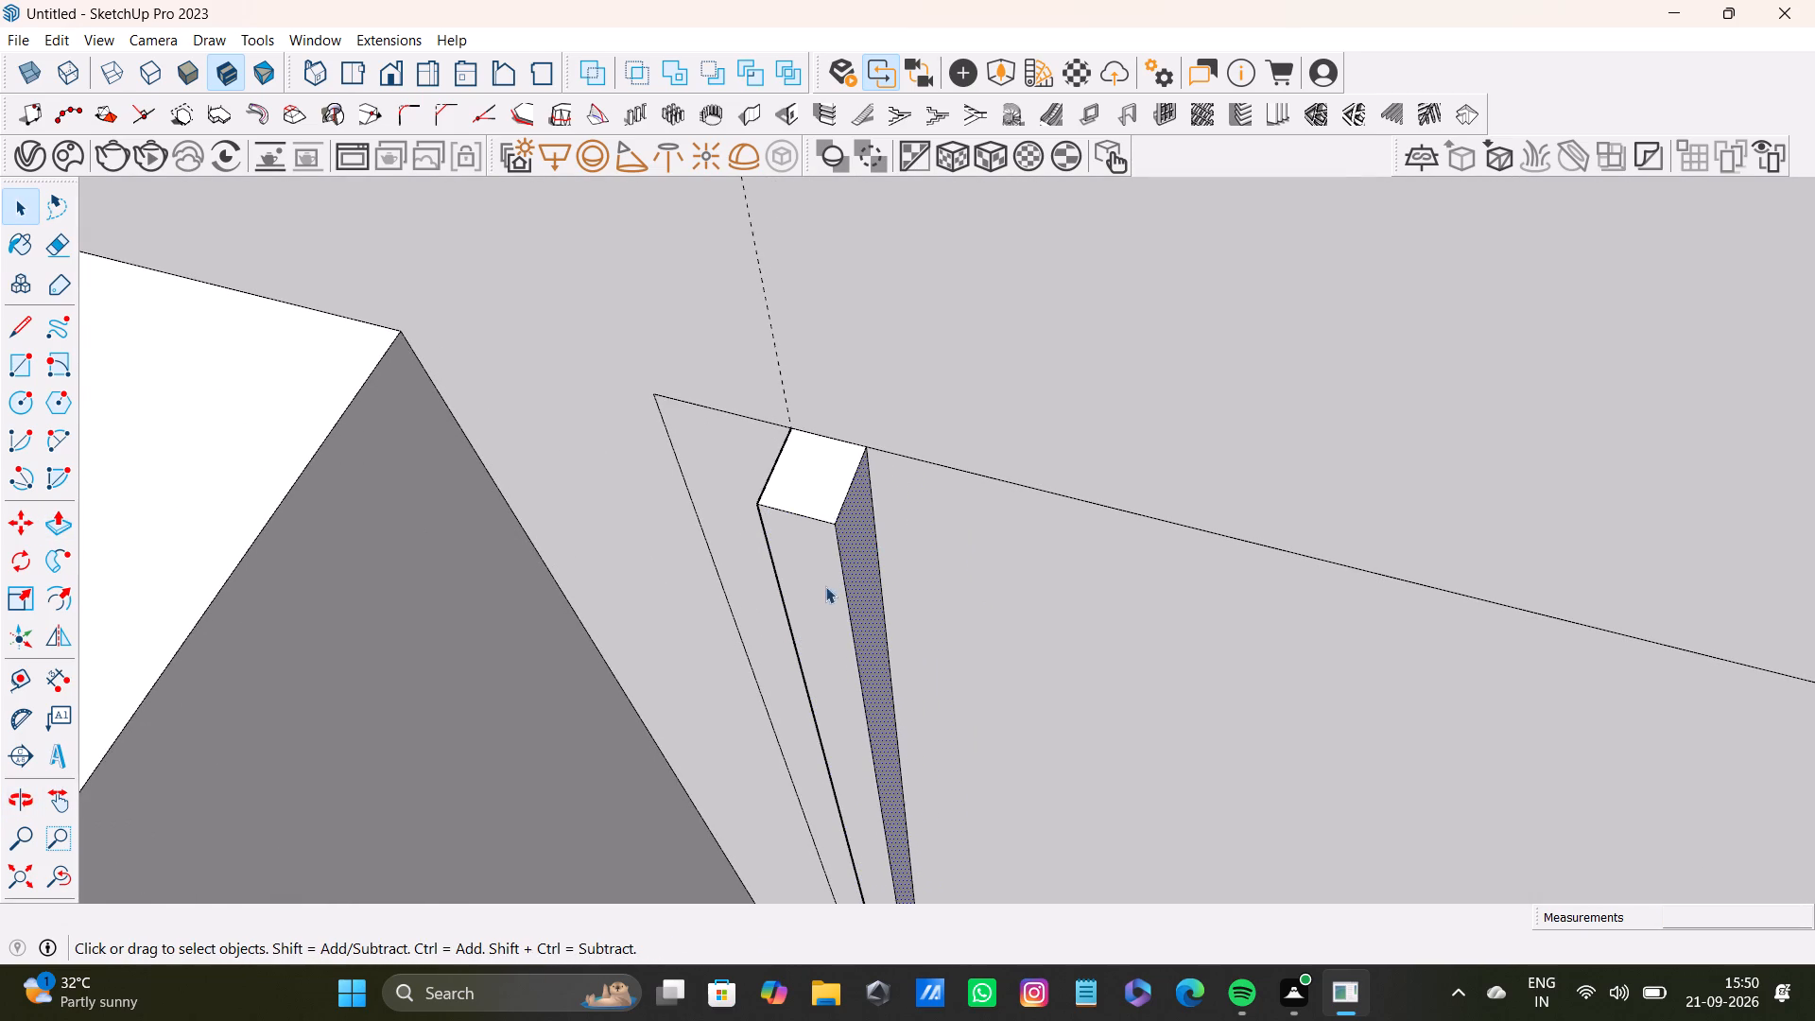
scroll(757, 589, "down", 5)
middle_click_drag(769, 632, 769, 515, "shift")
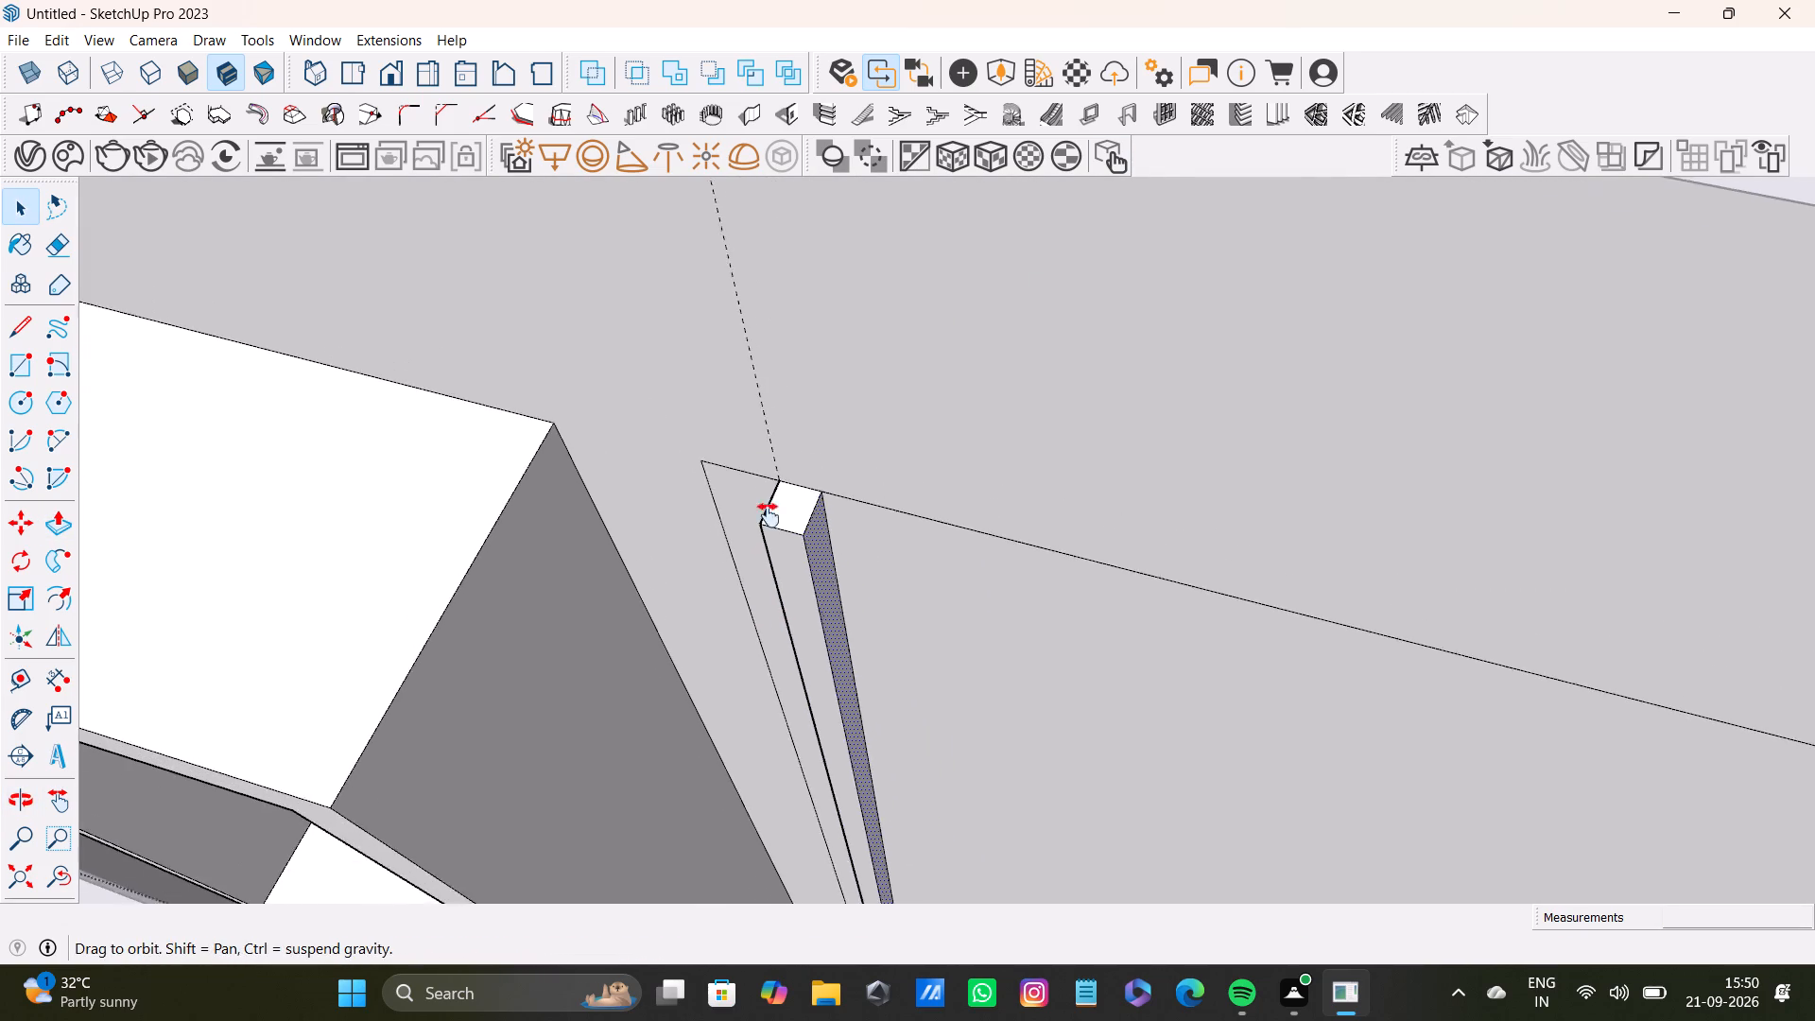
middle_click_drag(769, 515, 752, 408, "shift")
scroll(757, 409, "up", 2)
scroll(838, 480, "down", 6)
middle_click_drag(836, 534, 832, 355)
scroll(833, 401, "down", 4)
middle_click_drag(854, 451, 909, 659)
scroll(872, 488, "up", 3)
middle_click_drag(869, 467, 883, 597, "shift")
scroll(785, 490, "up", 2, "shift")
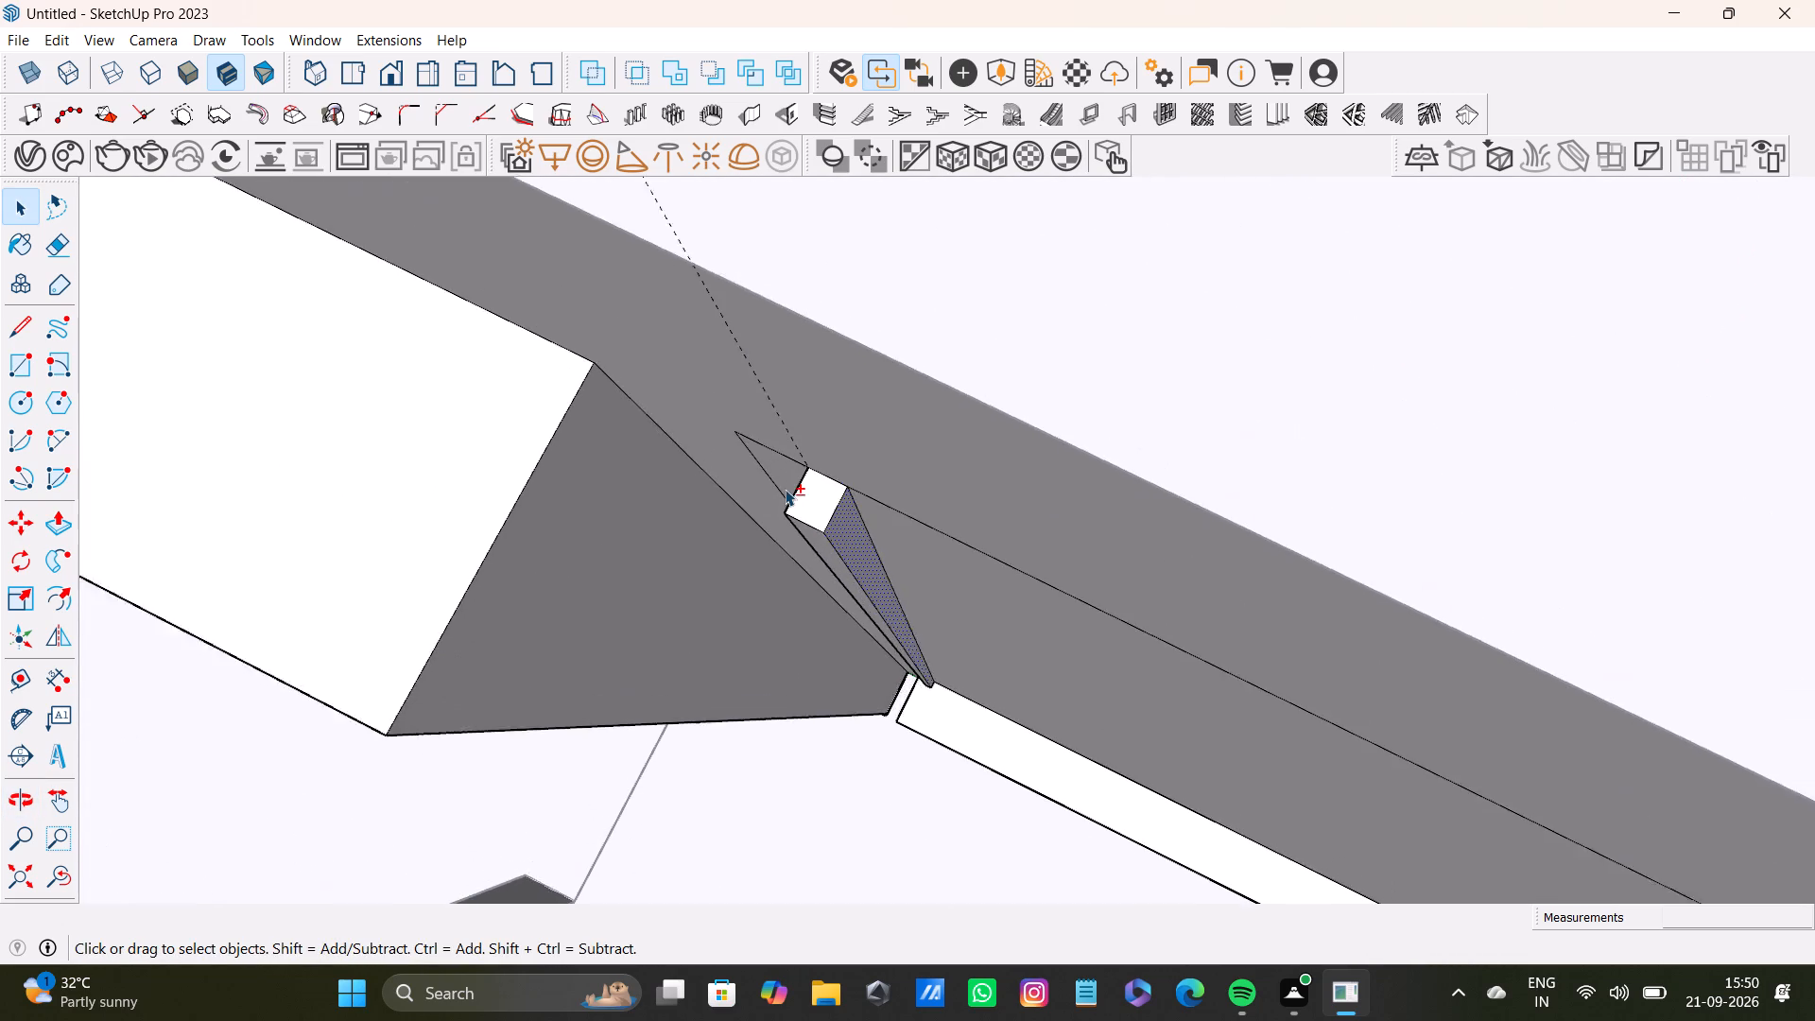
scroll(785, 489, "up", 7, "shift")
double_click(879, 523, "shift")
double_click(928, 594, "shift")
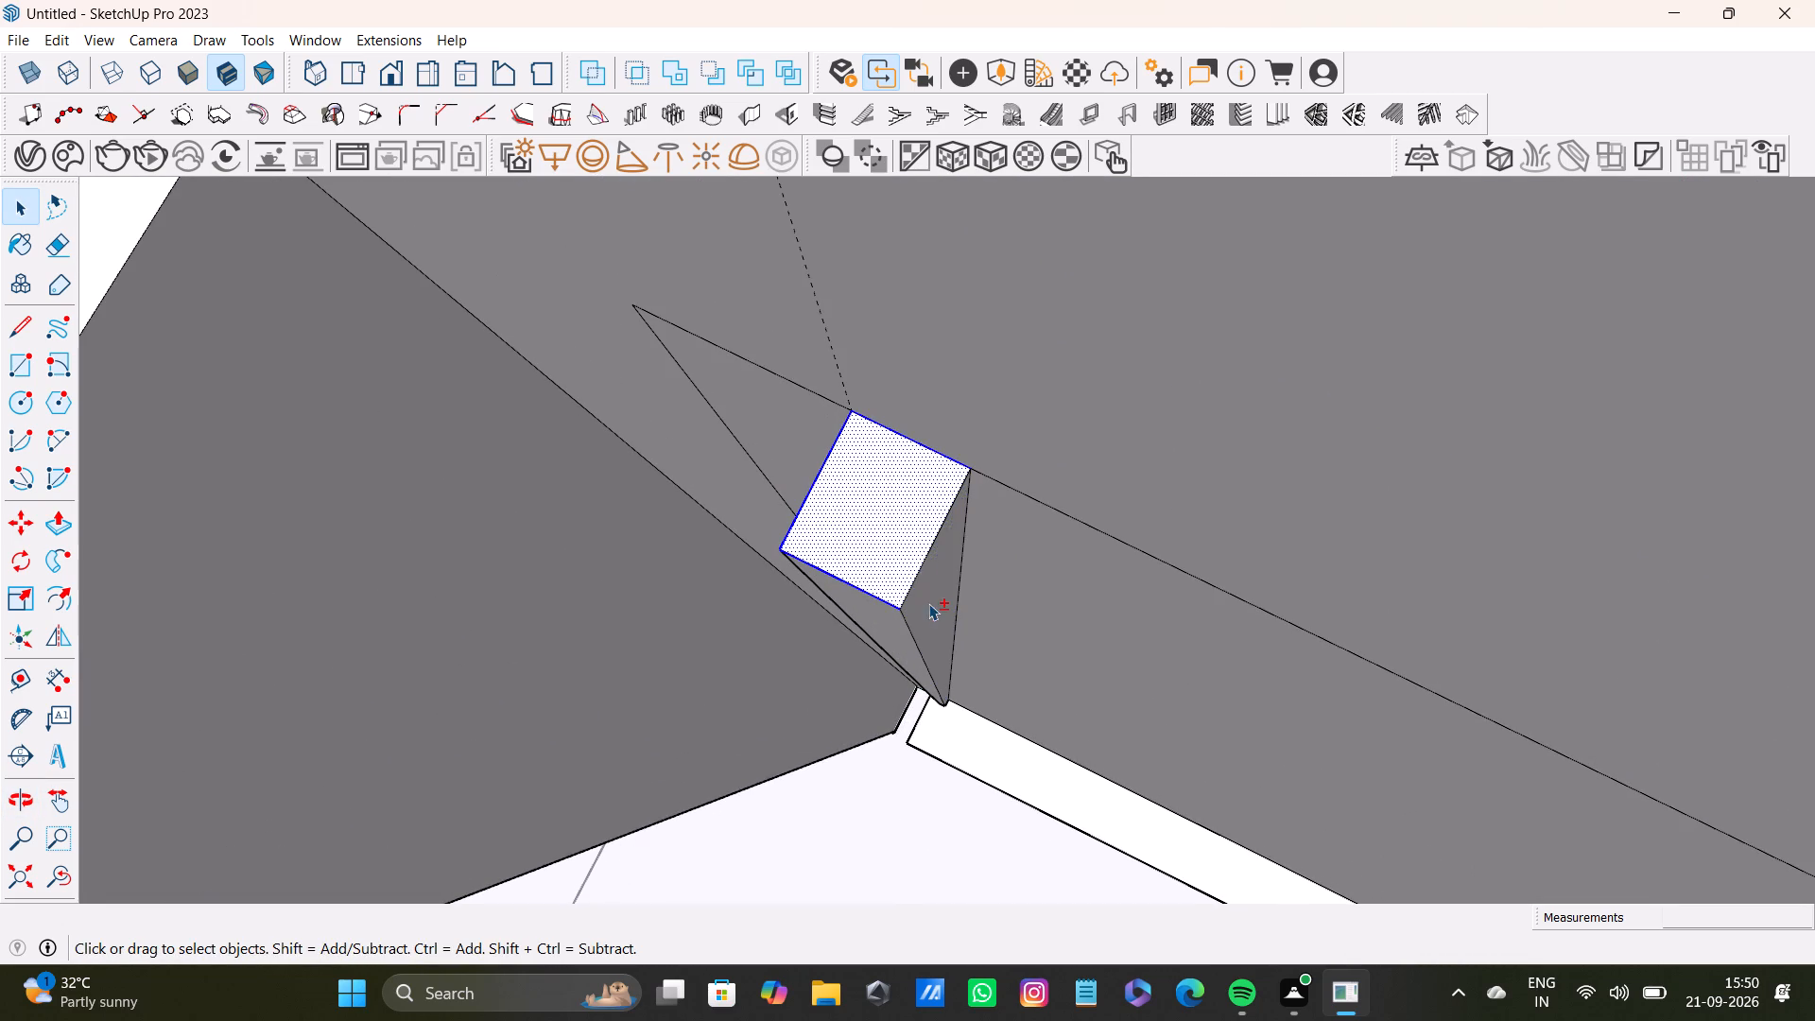
double_click(938, 599, "shift")
double_click(884, 630, "shift")
scroll(884, 630, "down", 3)
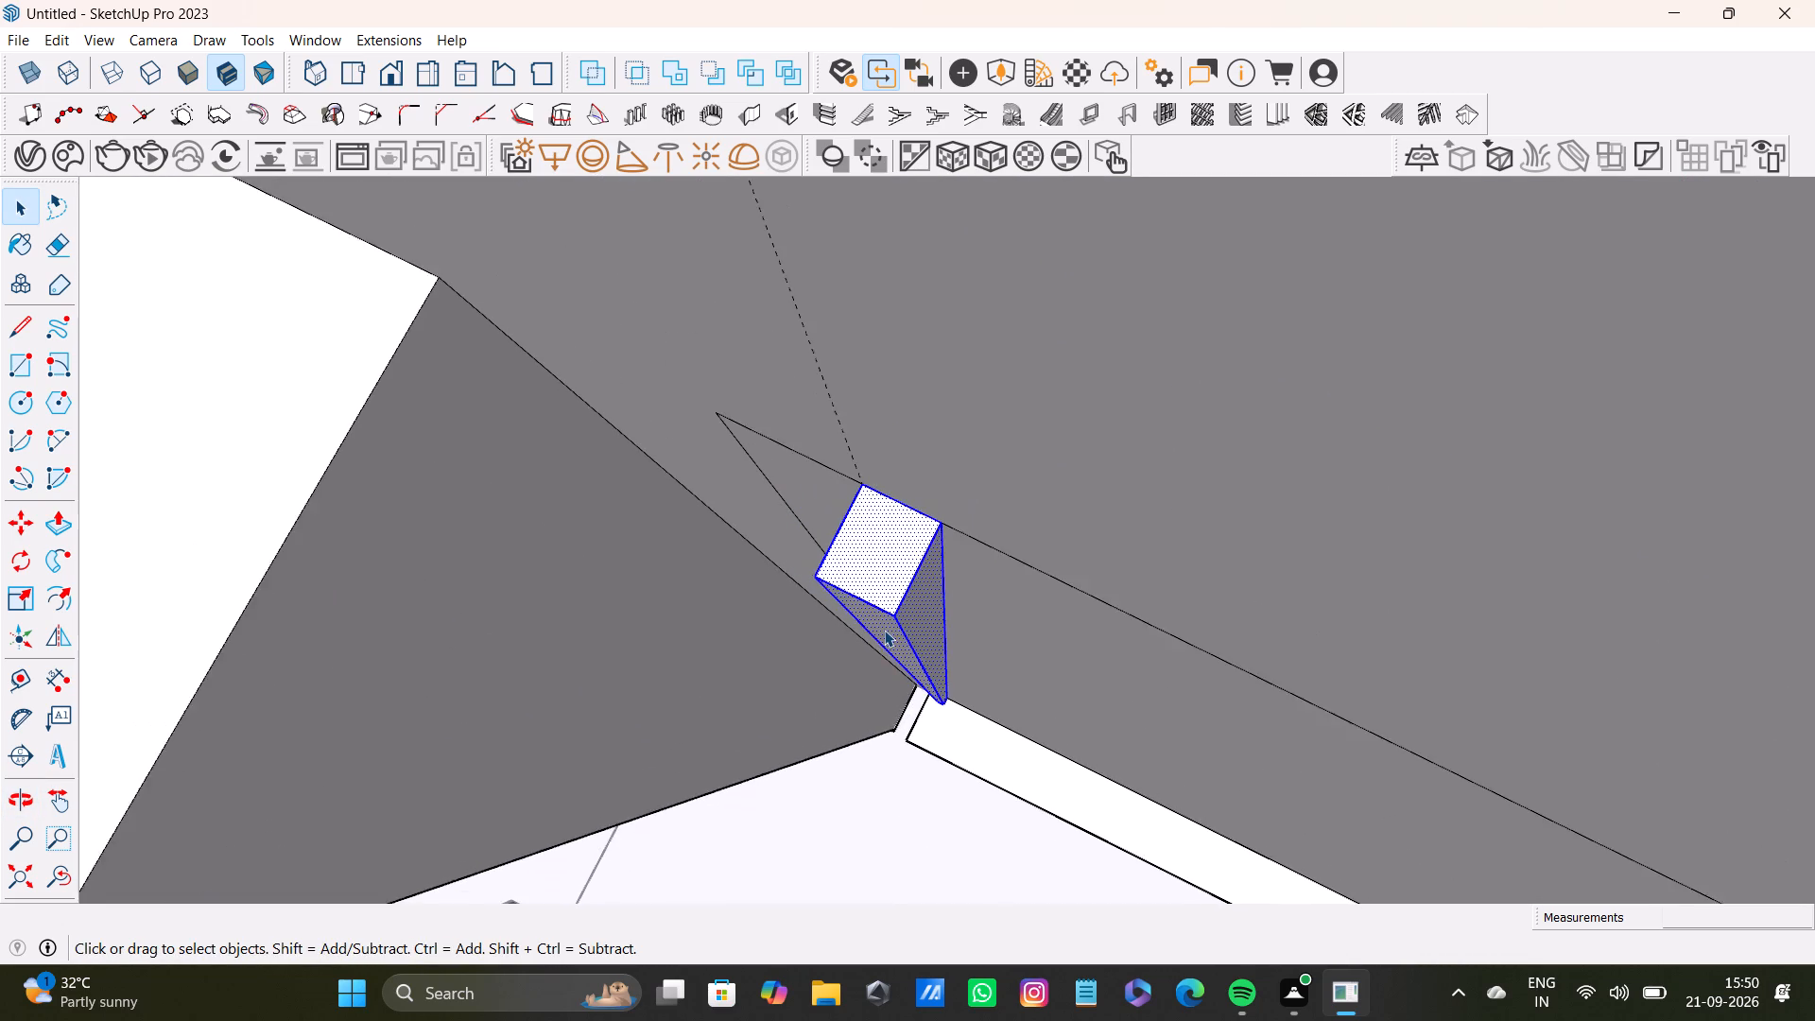
middle_click_drag(884, 630, 1137, 562)
scroll(899, 562, "up", 4)
middle_click_drag(873, 573, 1090, 573)
scroll(907, 622, "up", 3)
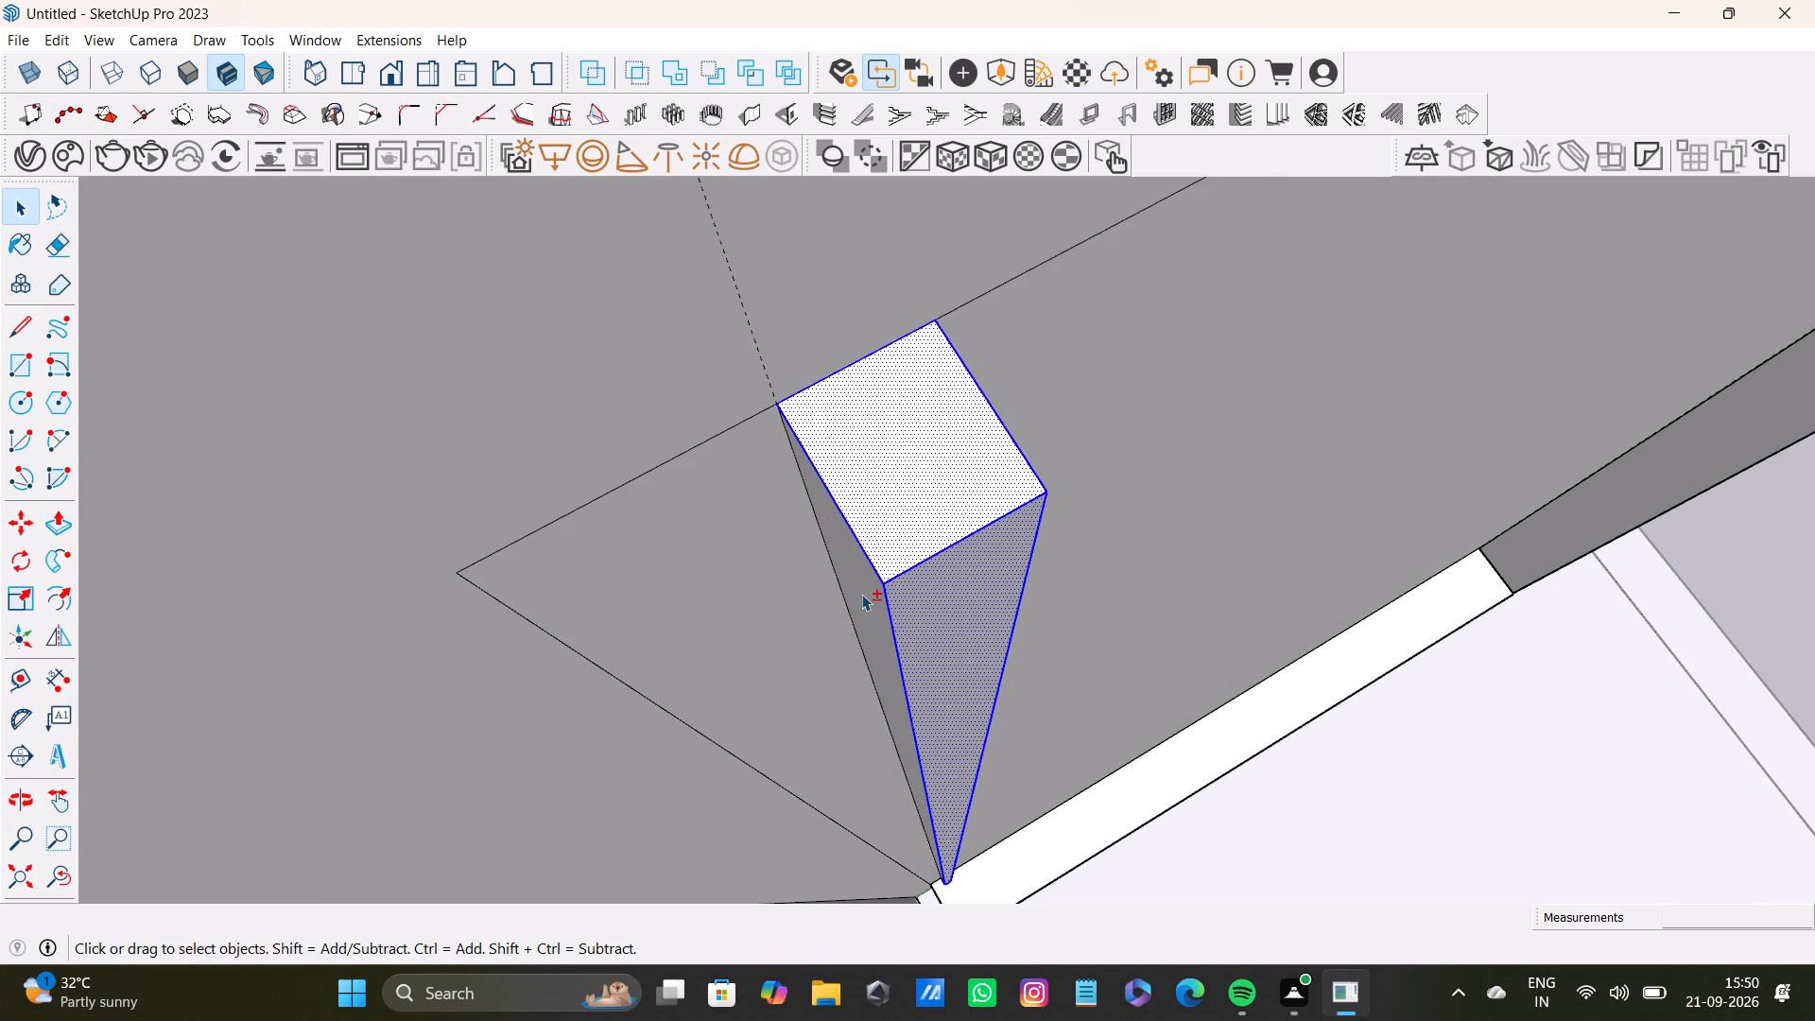
double_click(866, 593, "shift")
scroll(873, 611, "down", 7, "shift")
middle_click_drag(1040, 691, 725, 651)
scroll(815, 605, "down", 3)
middle_click_drag(811, 620, 811, 606, "shift")
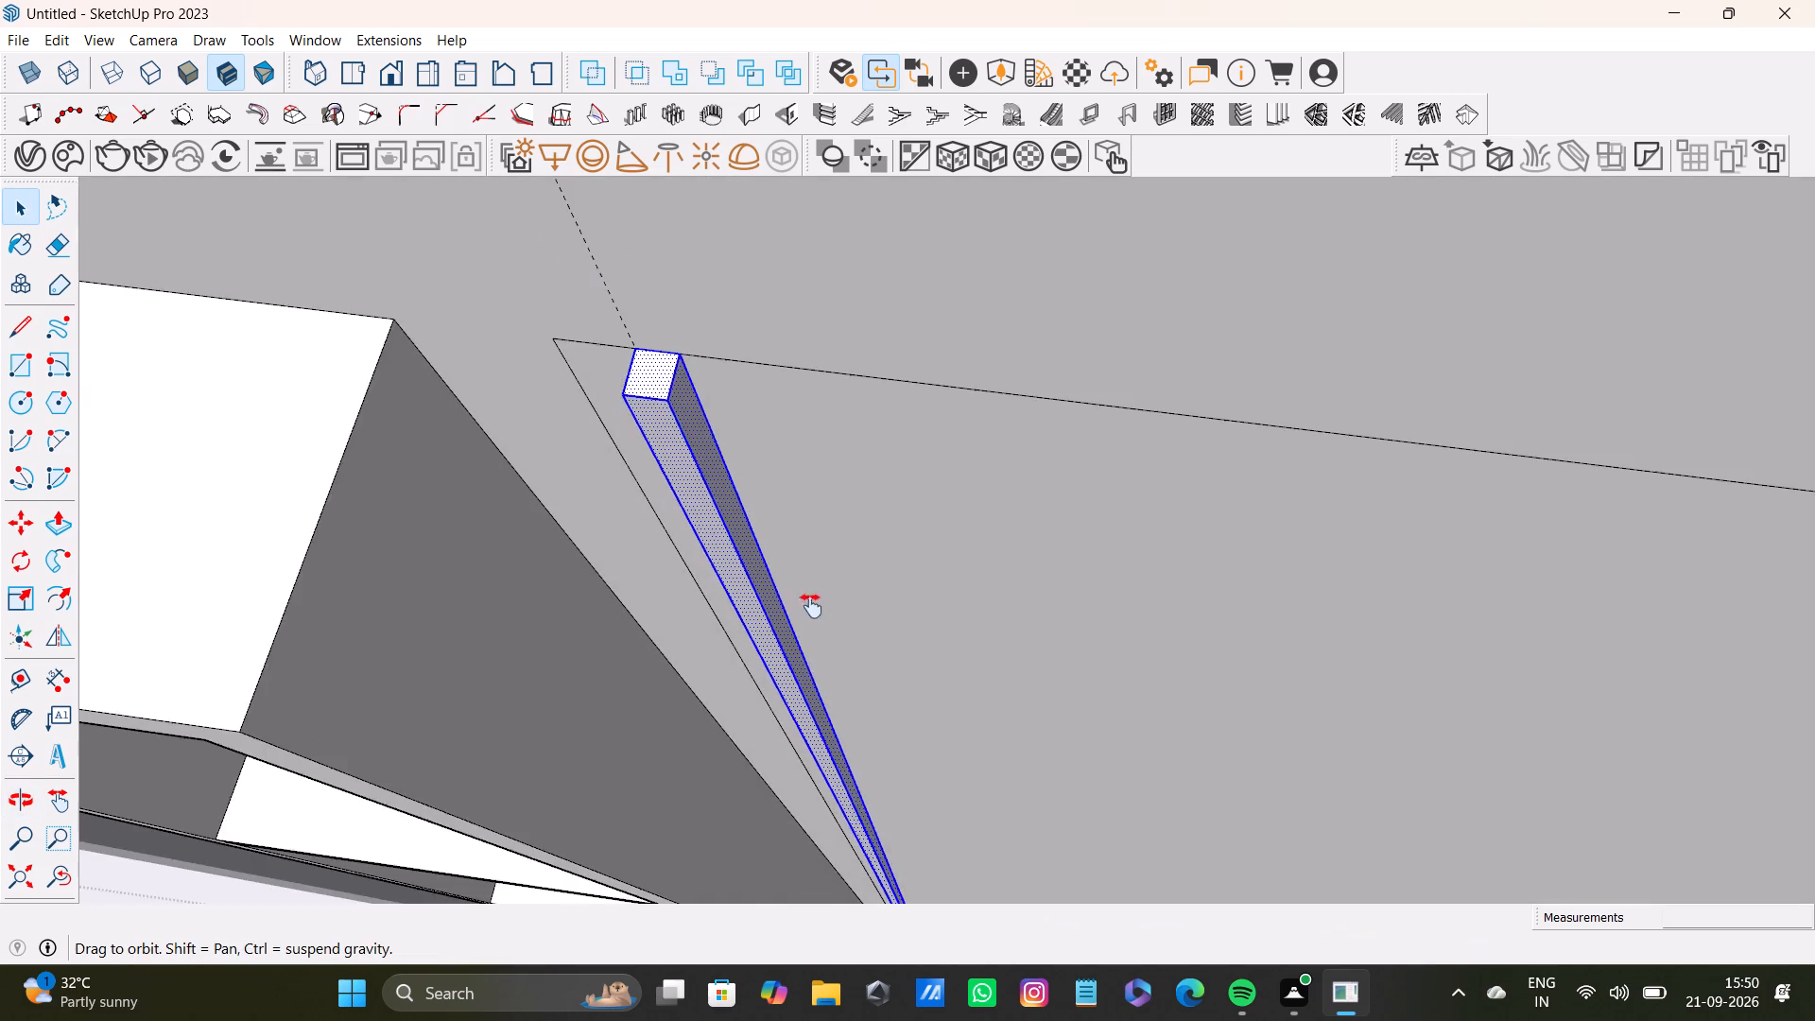
middle_click_drag(811, 606, 886, 758, "shift")
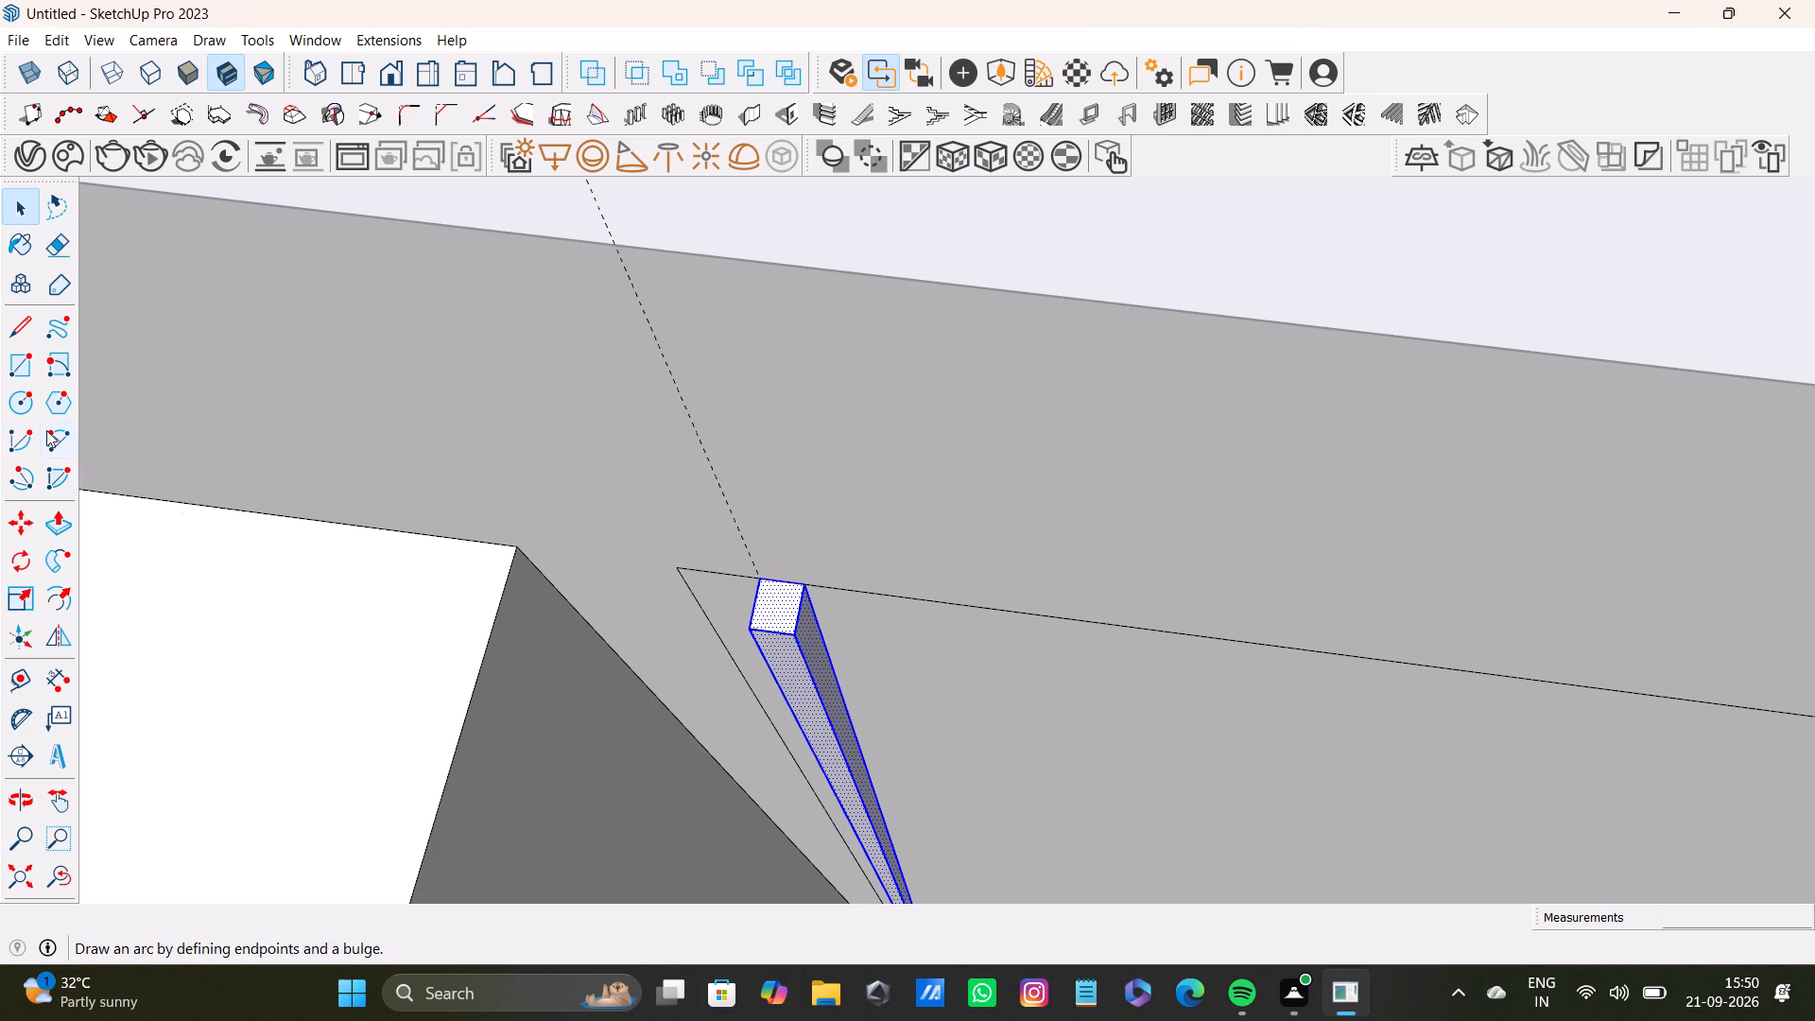
scroll(214, 639, "down", 7)
middle_click_drag(559, 627, 561, 521, "shift")
scroll(569, 520, "up", 3)
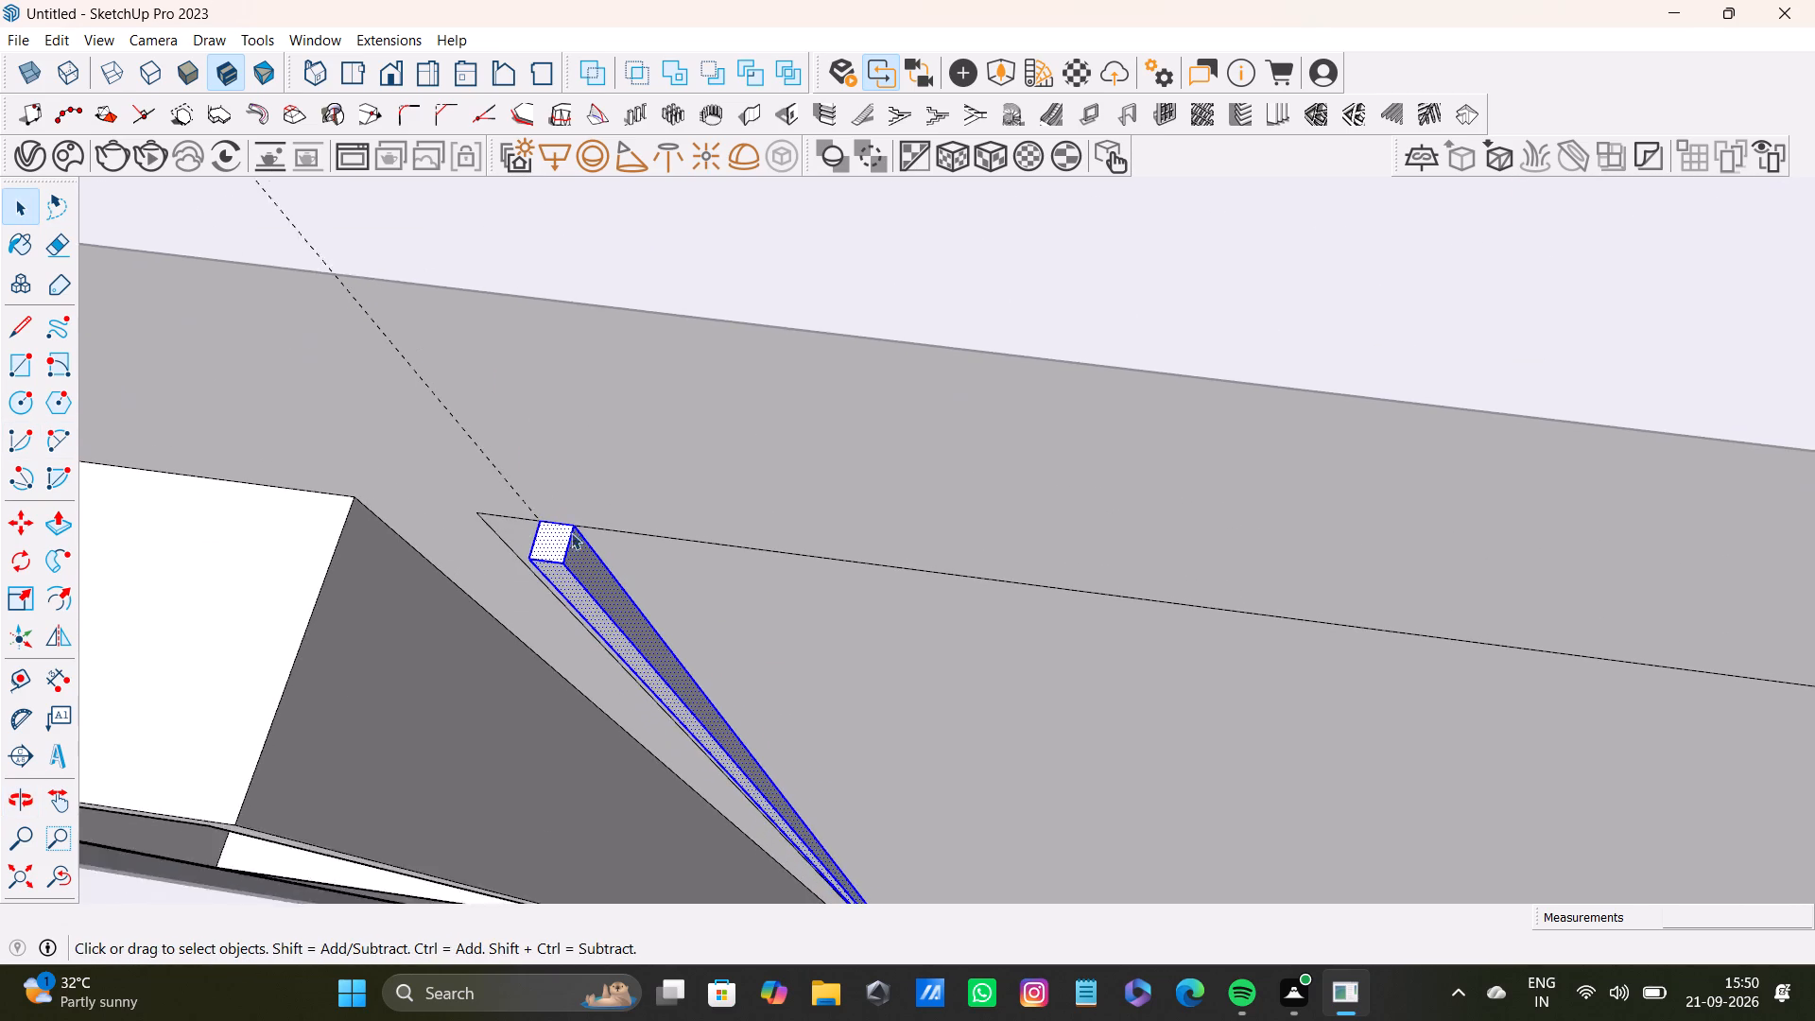
scroll(571, 532, "up", 3)
key("m")
scroll(539, 522, "up", 4)
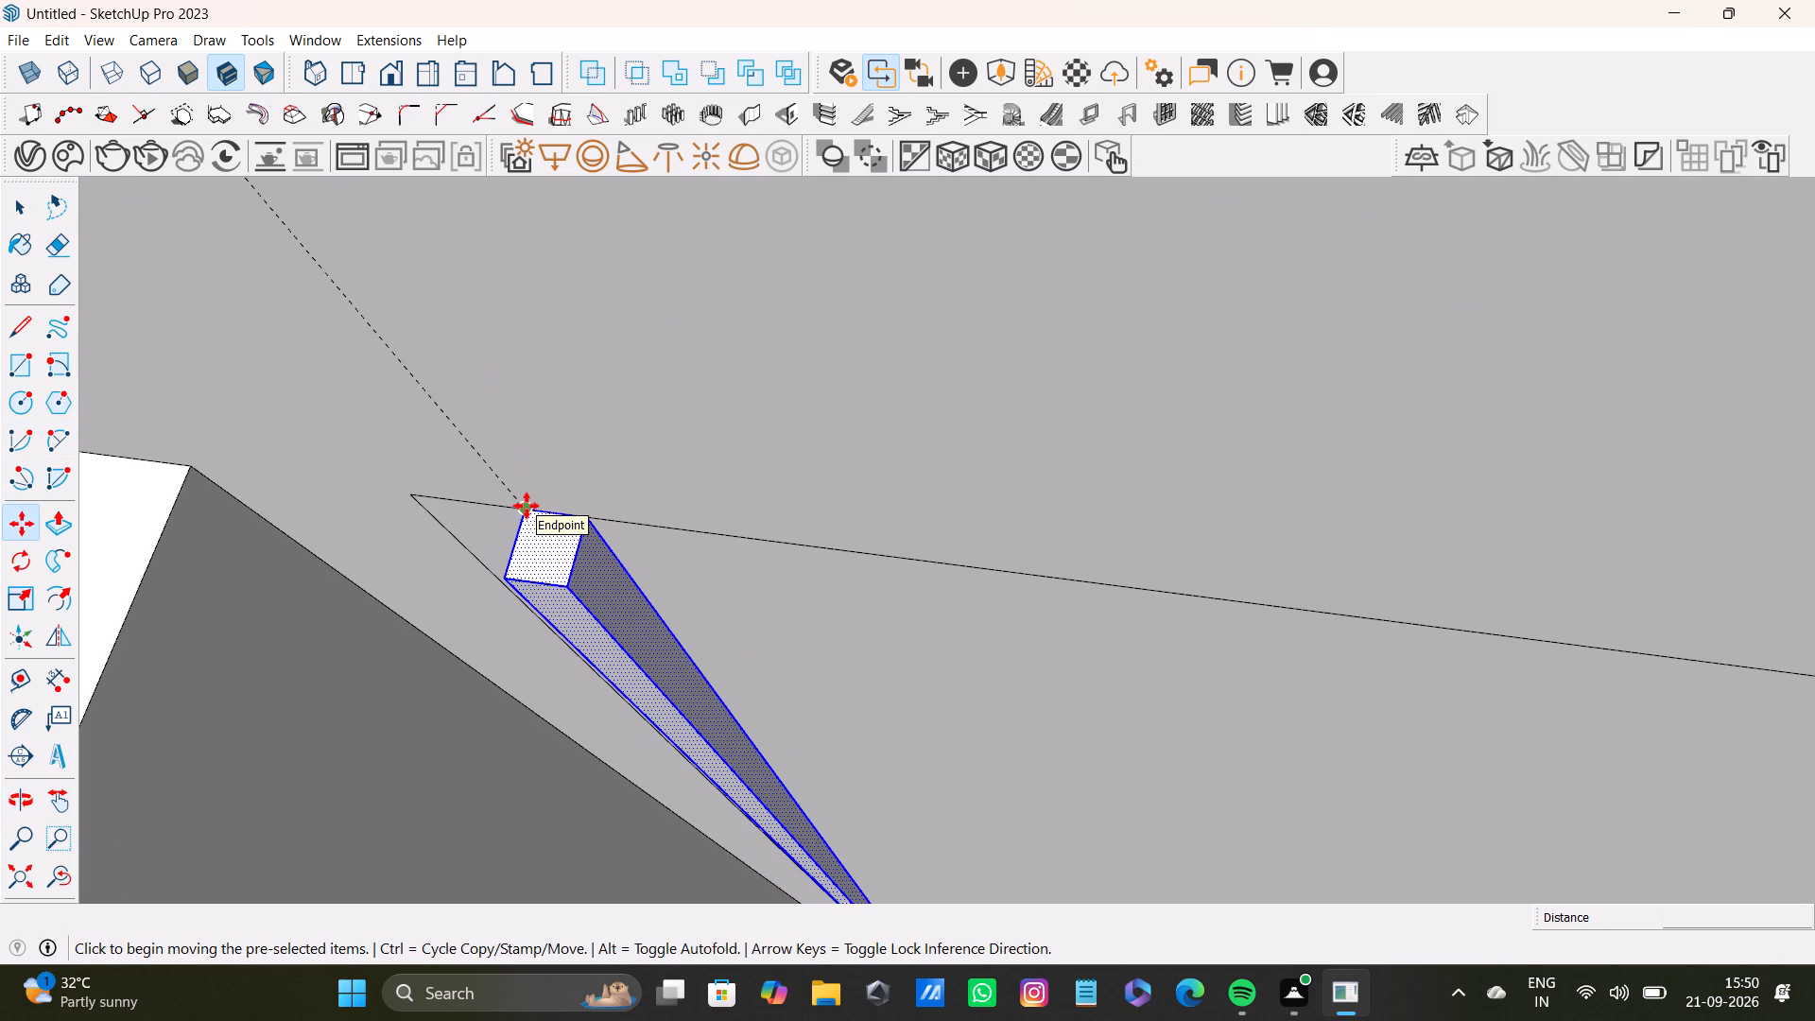
left_click(526, 509, "ctrl")
scroll(716, 541, "down", 7)
middle_click_drag(1661, 657, 583, 476, "shift")
scroll(657, 497, "down", 3)
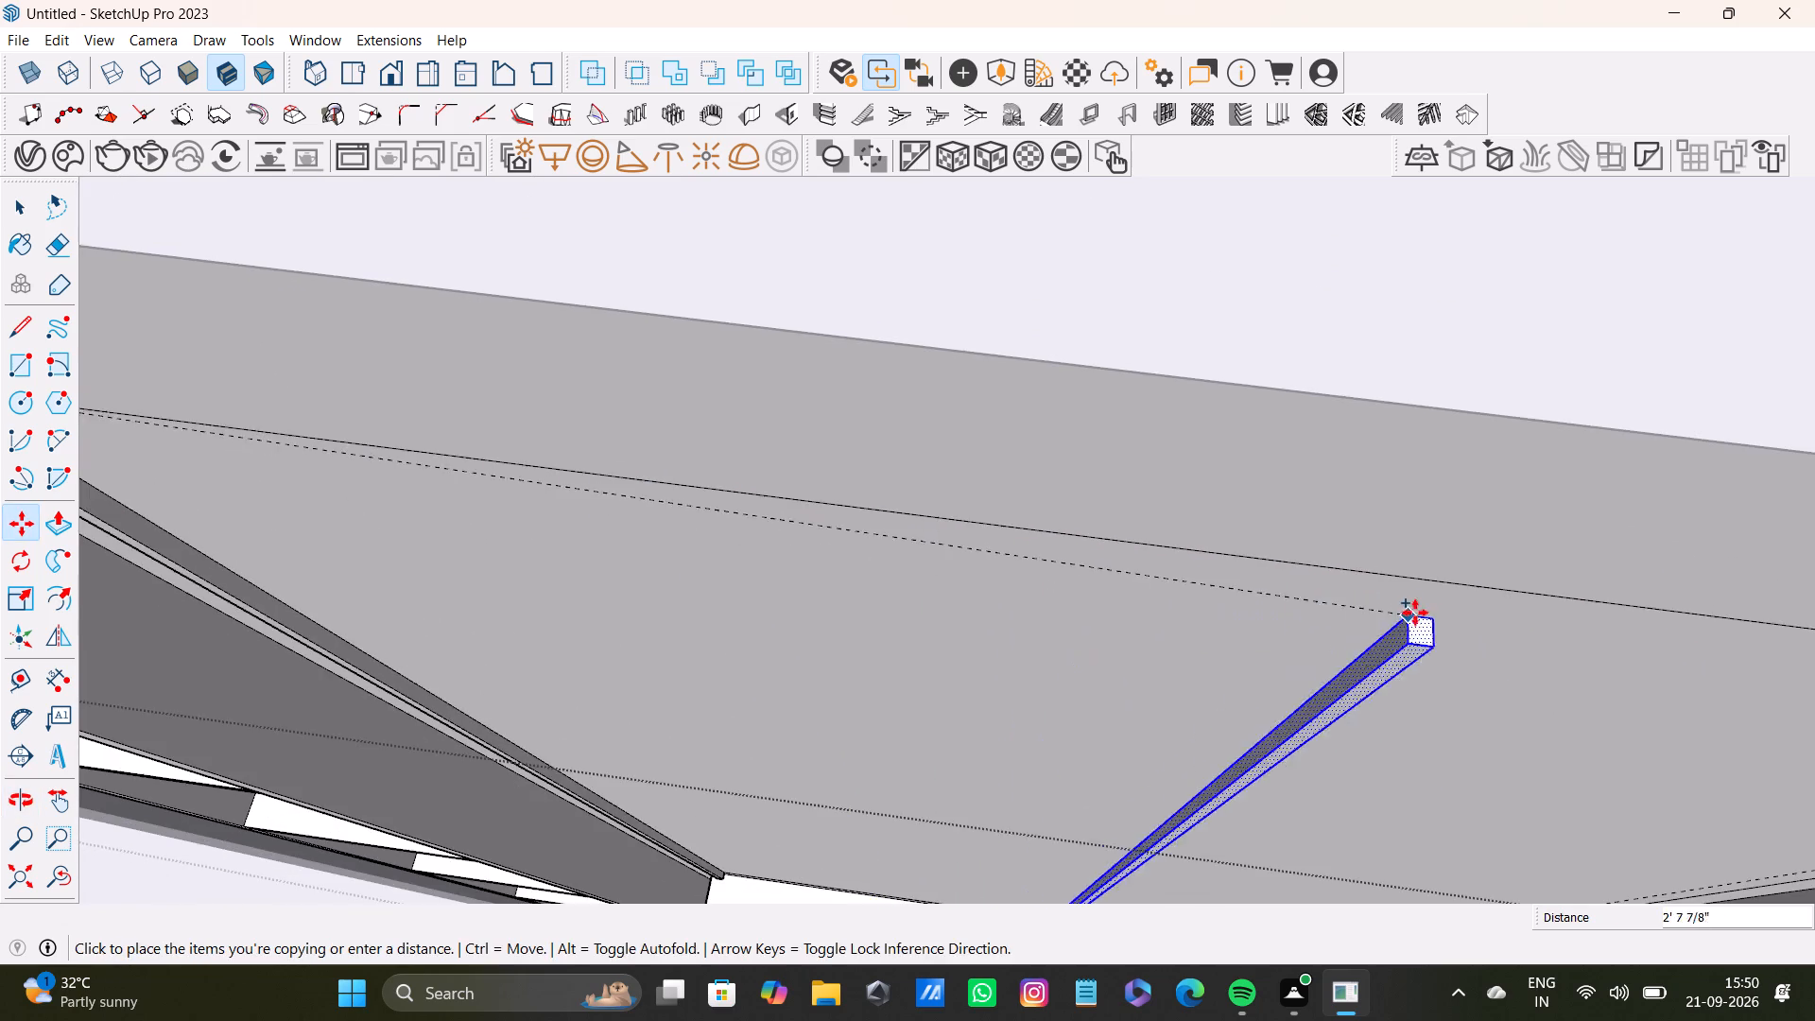
middle_click_drag(1415, 613, 589, 510, "shift")
scroll(1261, 584, "up", 1)
middle_click_drag(1470, 569, 1030, 545, "shift")
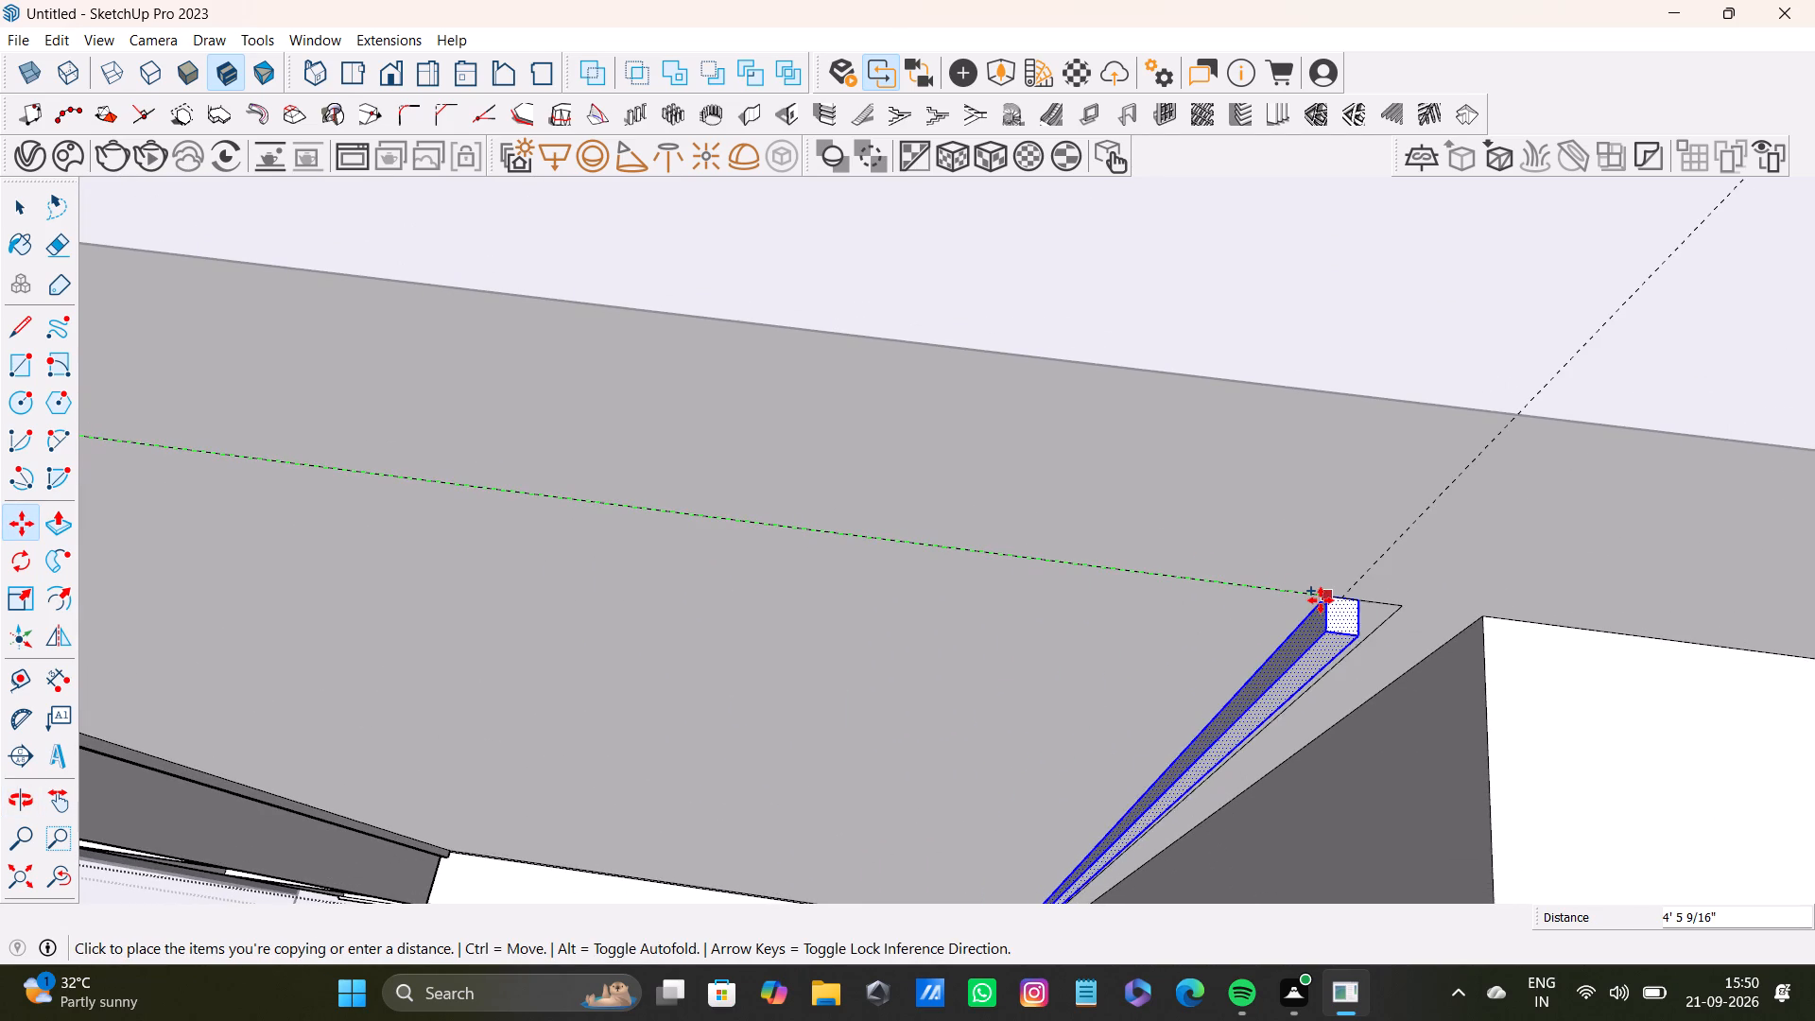
left_click(1309, 601)
Inspect the original and copied strips along both sides of the panel.
scroll(1289, 640, "down", 4)
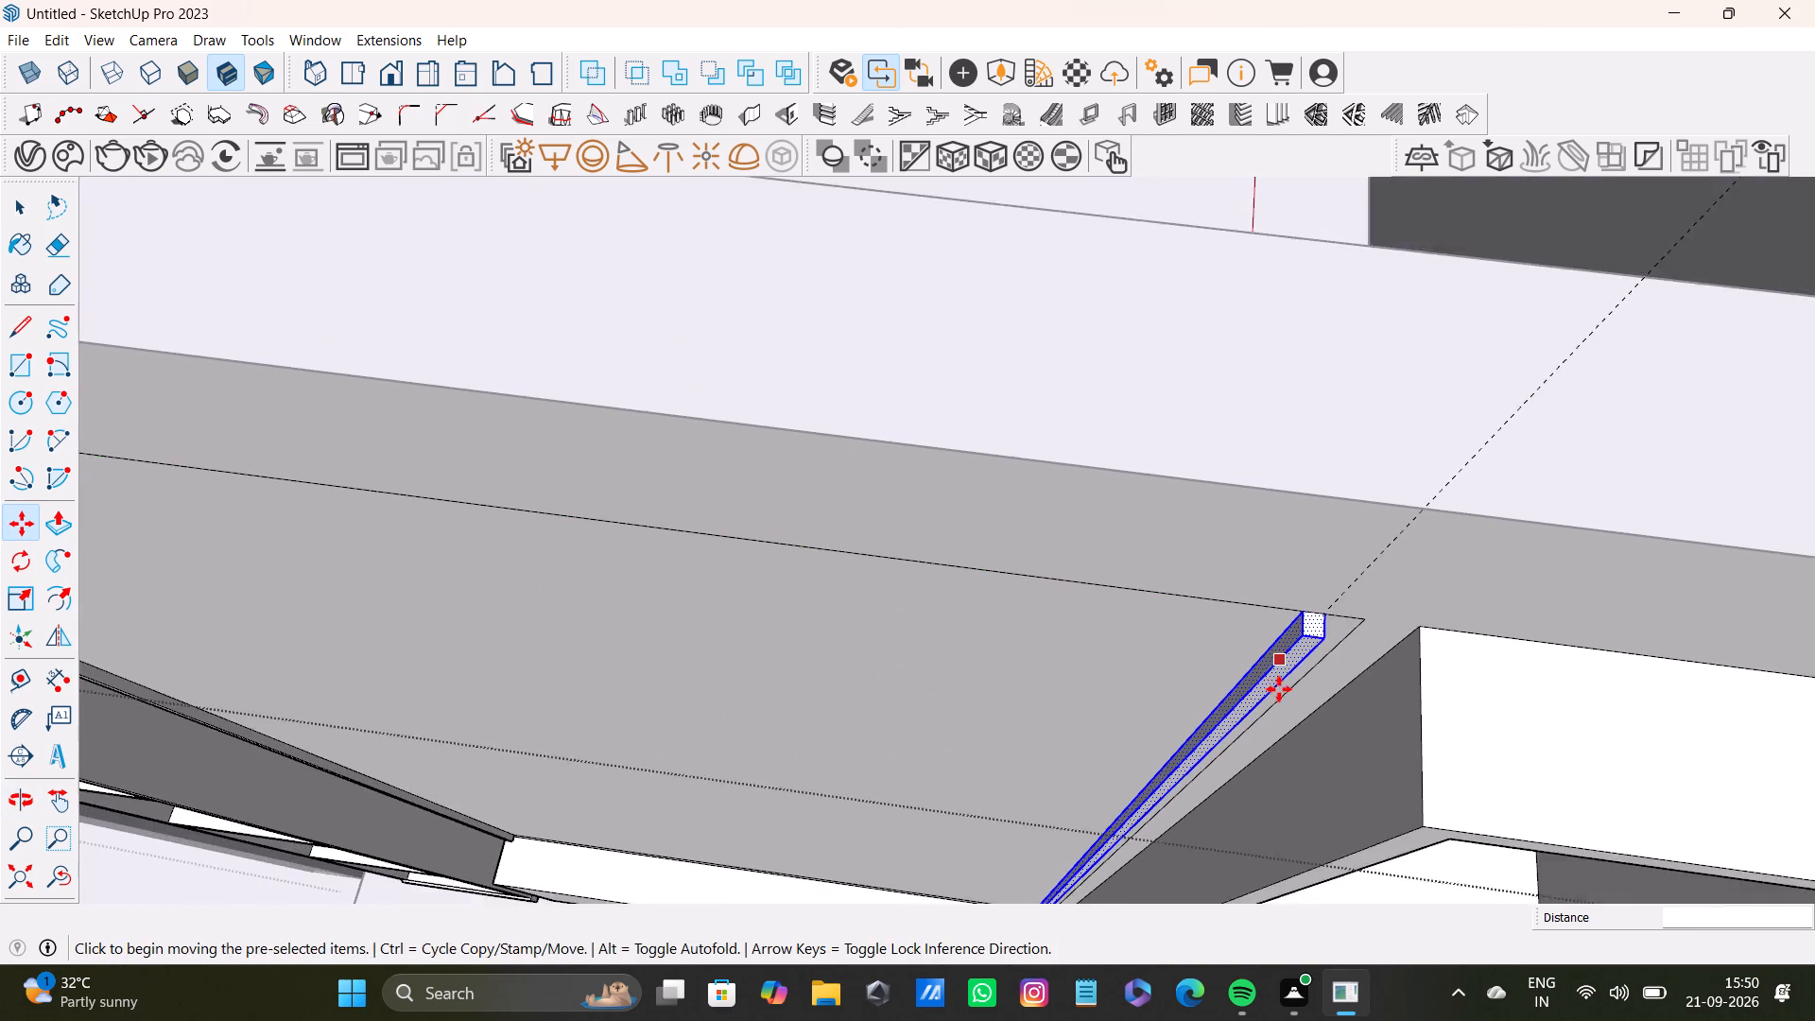
middle_click_drag(1279, 689, 1305, 532, "shift")
middle_click_drag(1260, 556, 1265, 494)
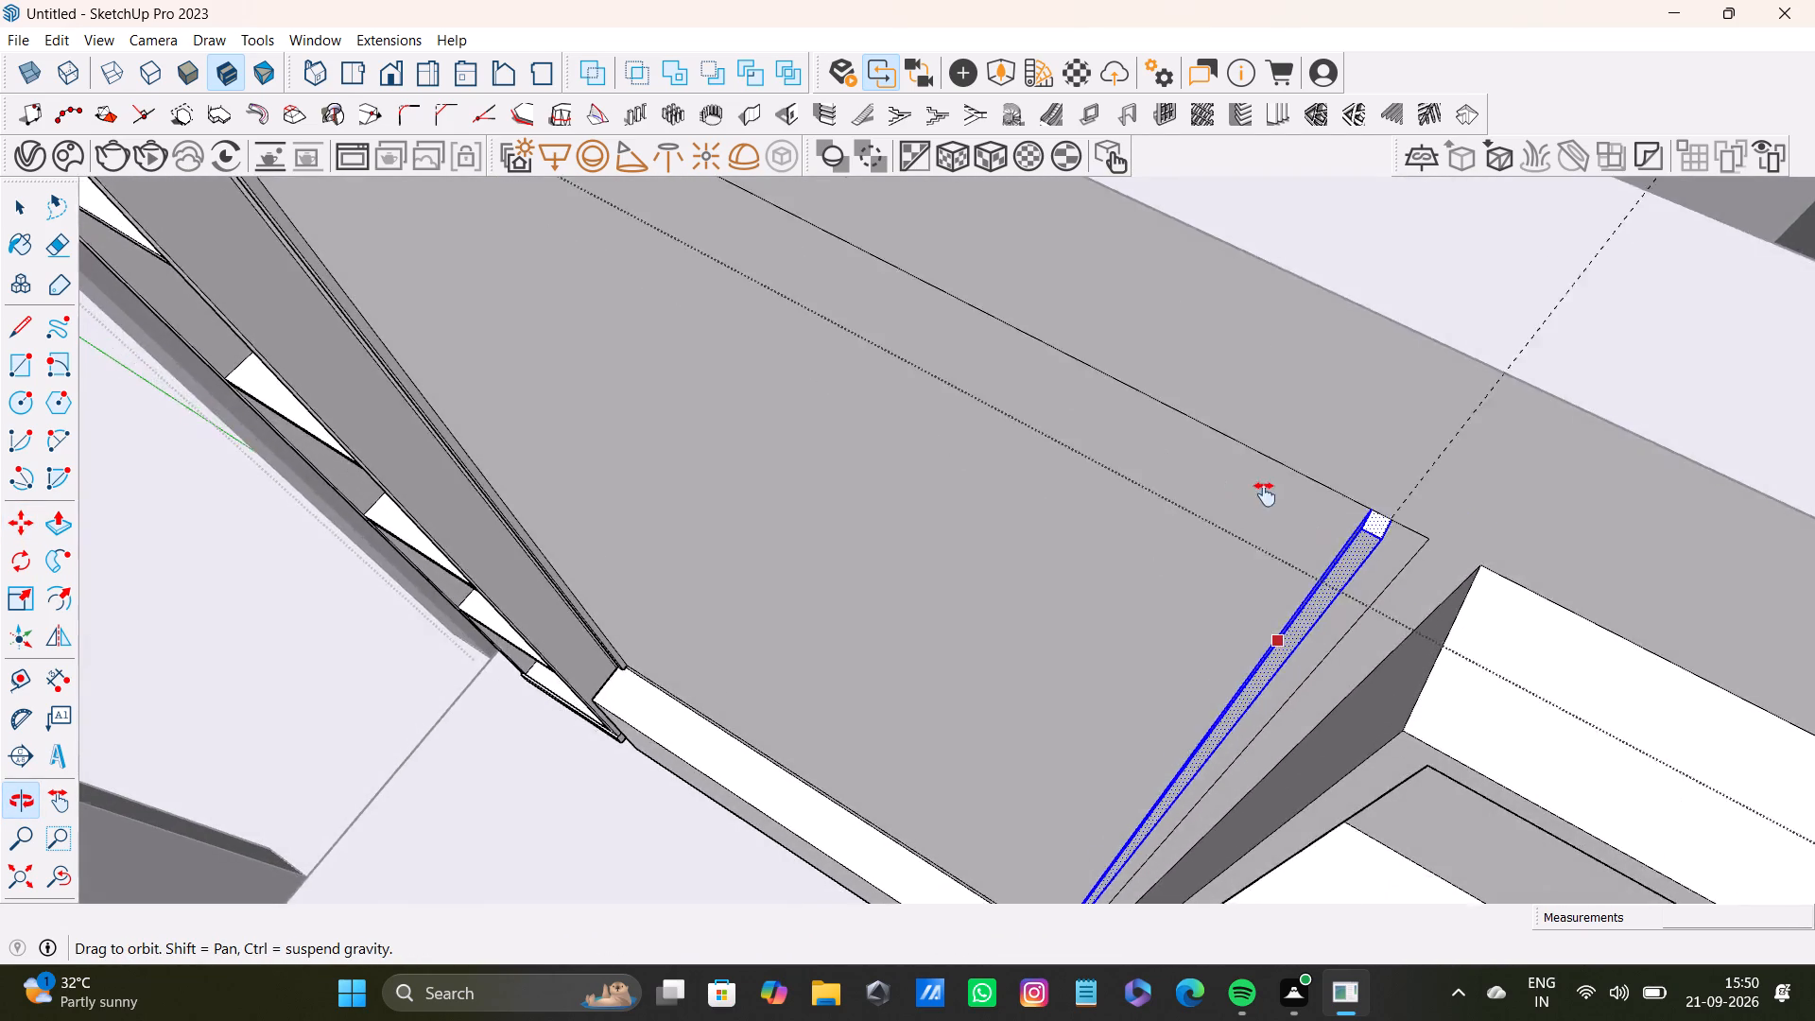
middle_click_drag(1265, 494, 1267, 494)
scroll(454, 414, "up", 2)
middle_click_drag(776, 452, 1295, 750, "shift")
scroll(994, 528, "up", 3)
middle_click_drag(963, 409, 1051, 789, "shift")
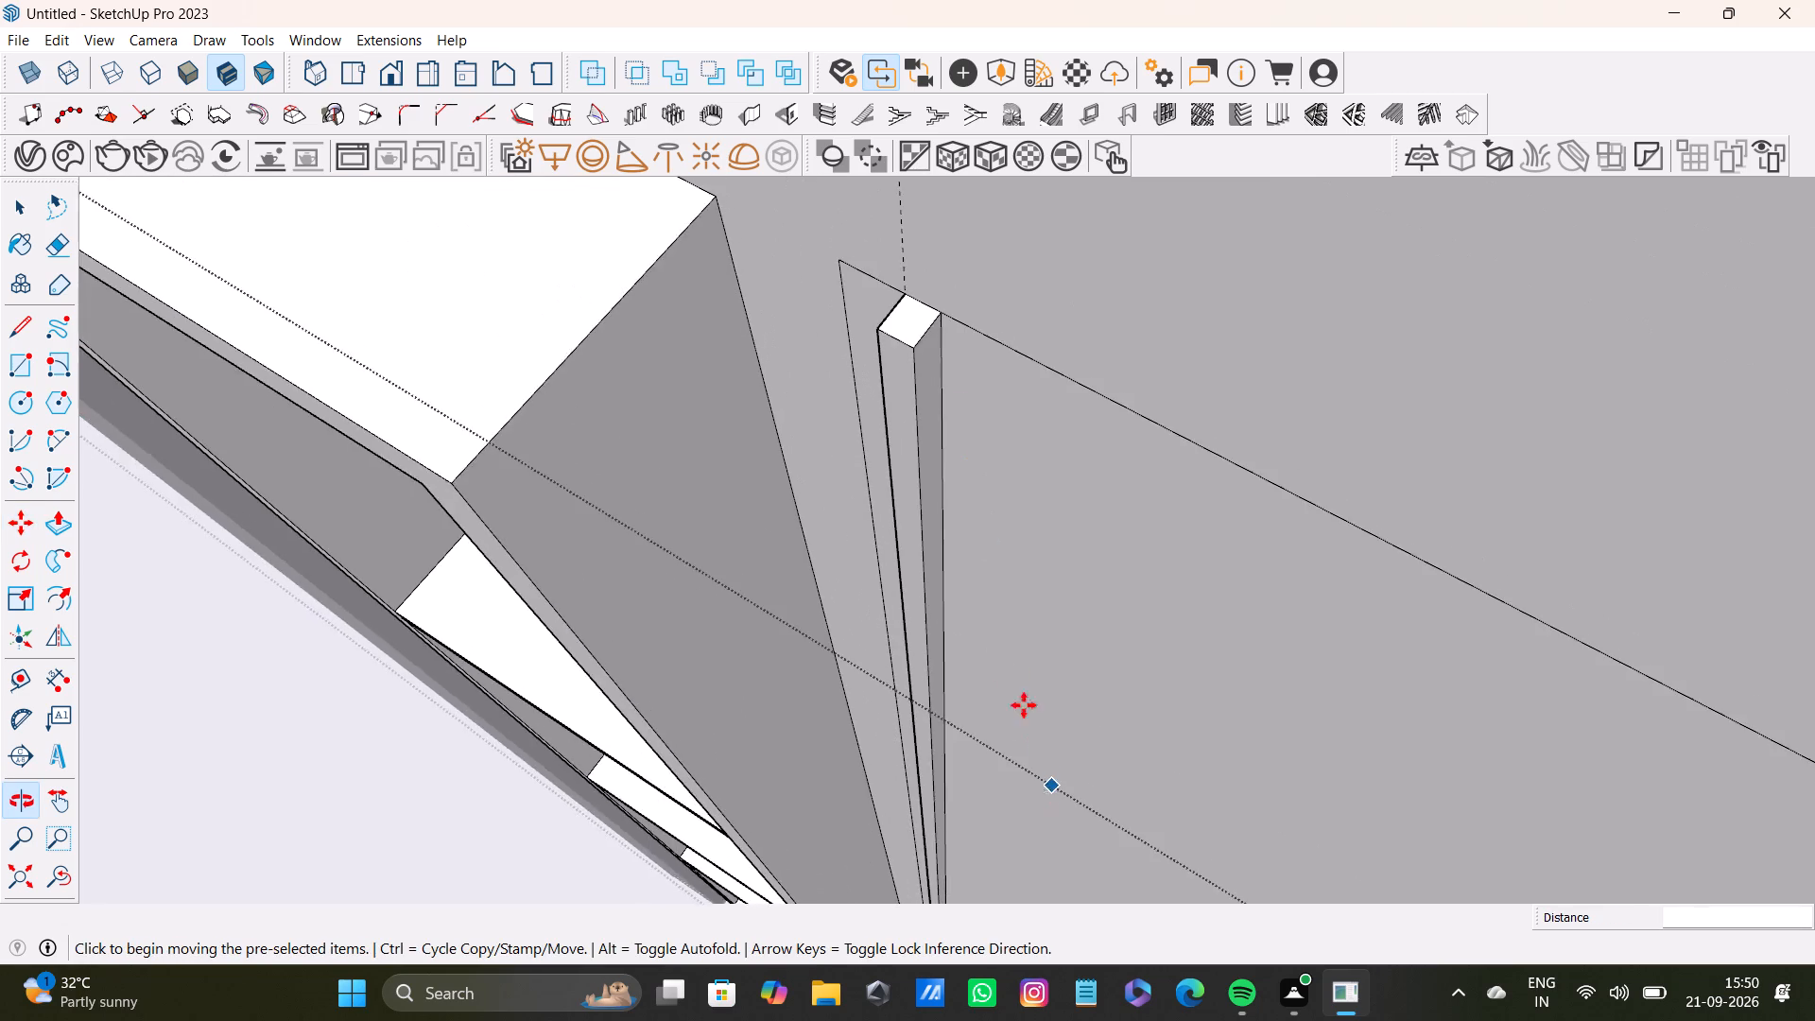
scroll(943, 547, "up", 6)
scroll(902, 438, "down", 8)
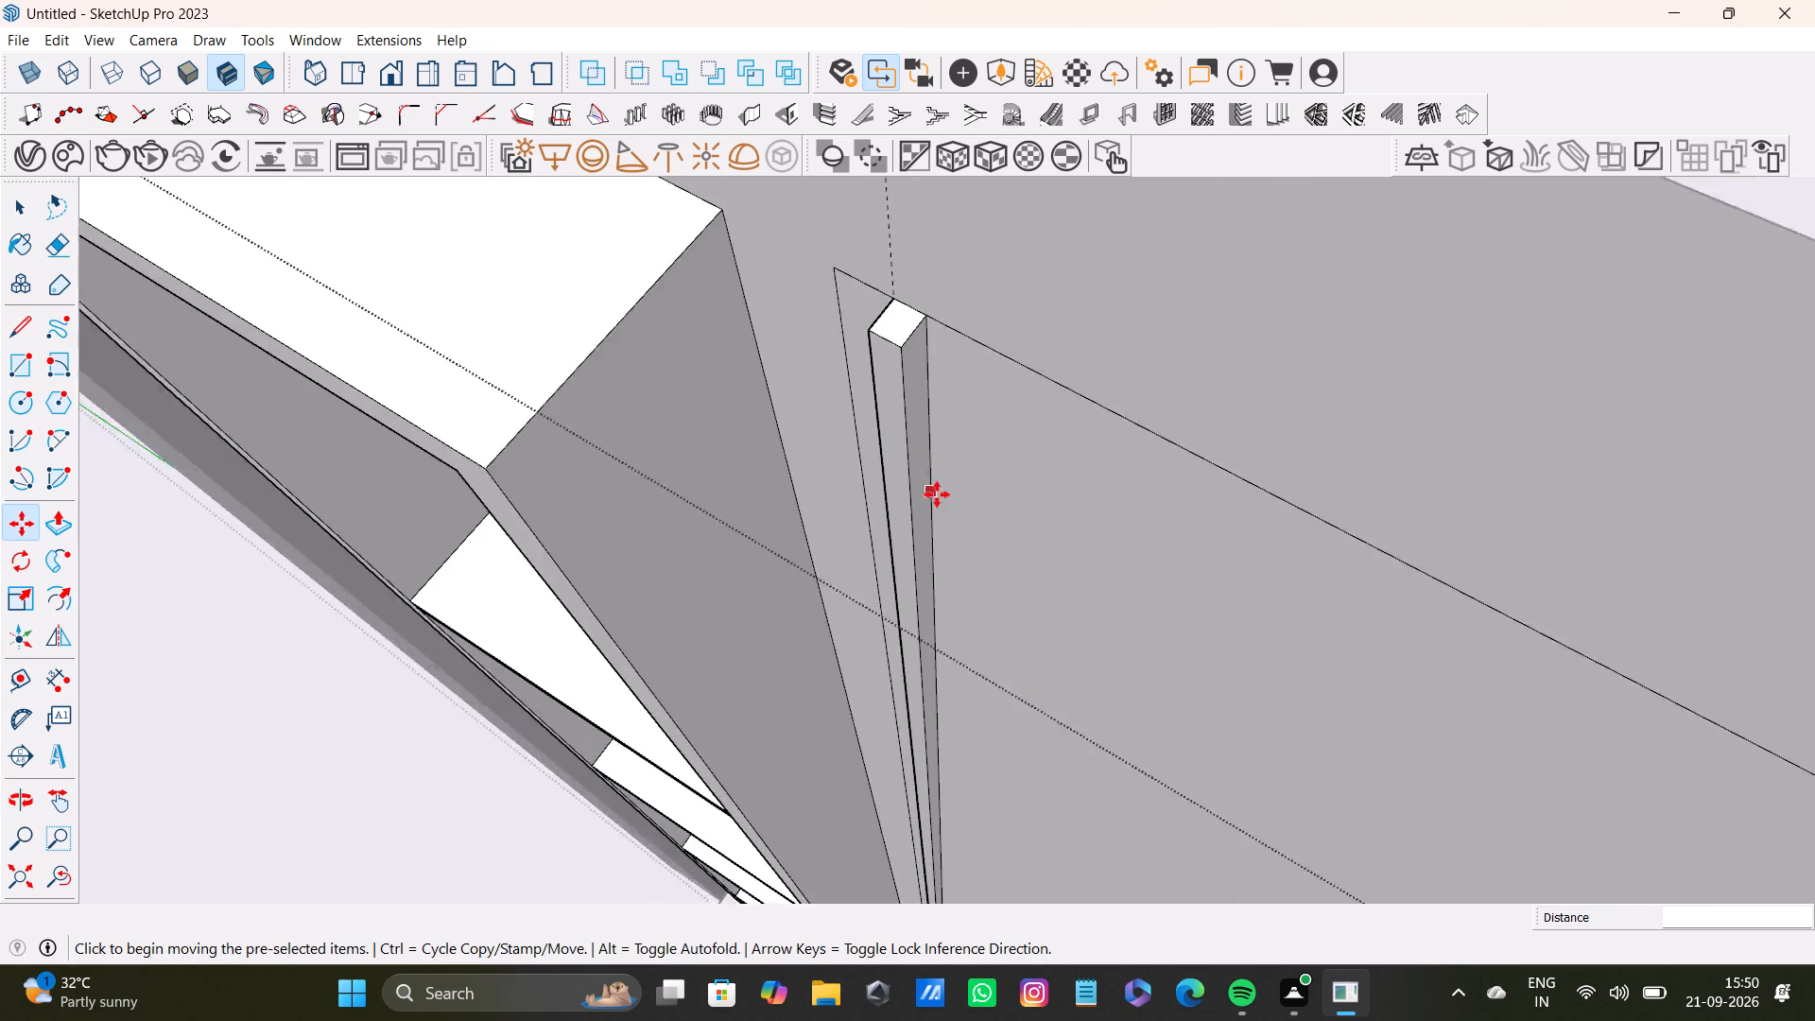
scroll(937, 494, "down", 13)
middle_click_drag(1081, 651, 984, 555, "shift")
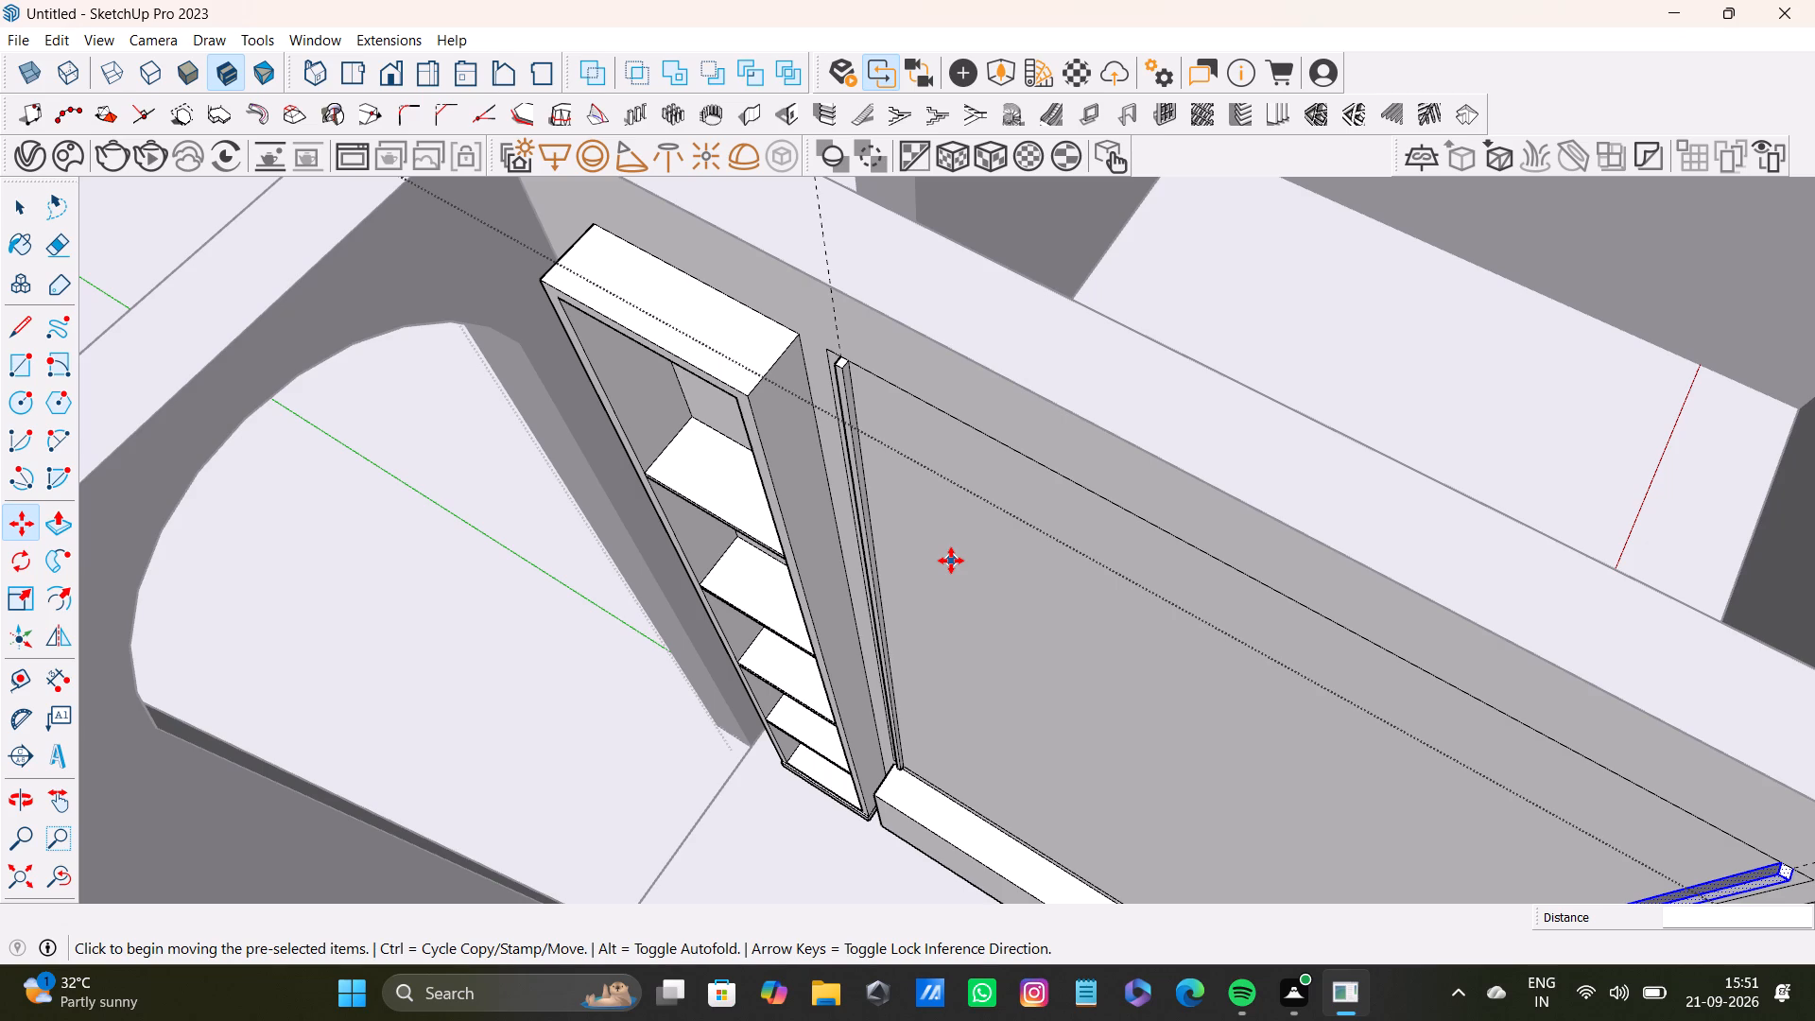
Undo the last strip copy at the panel's right guide.
key("space")
left_click(1086, 519)
scroll(1090, 558, "down", 7)
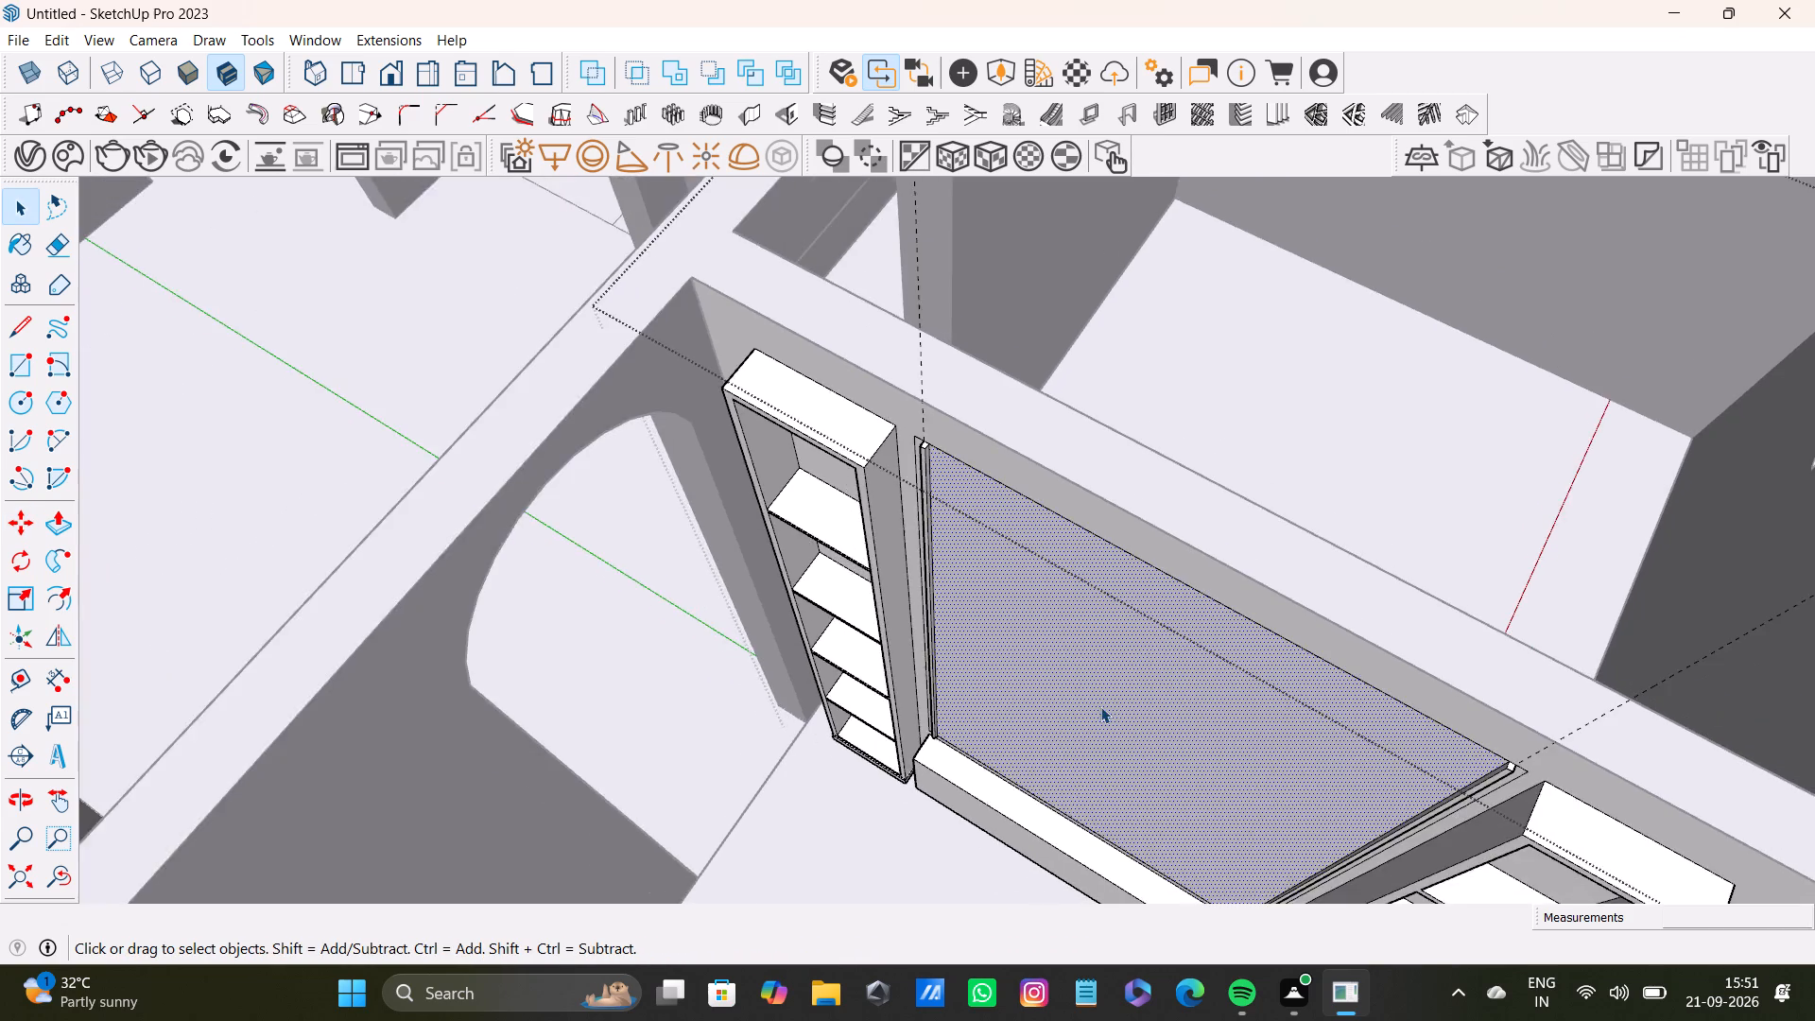
middle_click_drag(1112, 694, 1028, 527)
middle_click_drag(991, 546, 1153, 547)
scroll(1037, 488, "down", 4, "shift")
middle_click_drag(1037, 487, 942, 561, "shift")
scroll(907, 532, "up", 2)
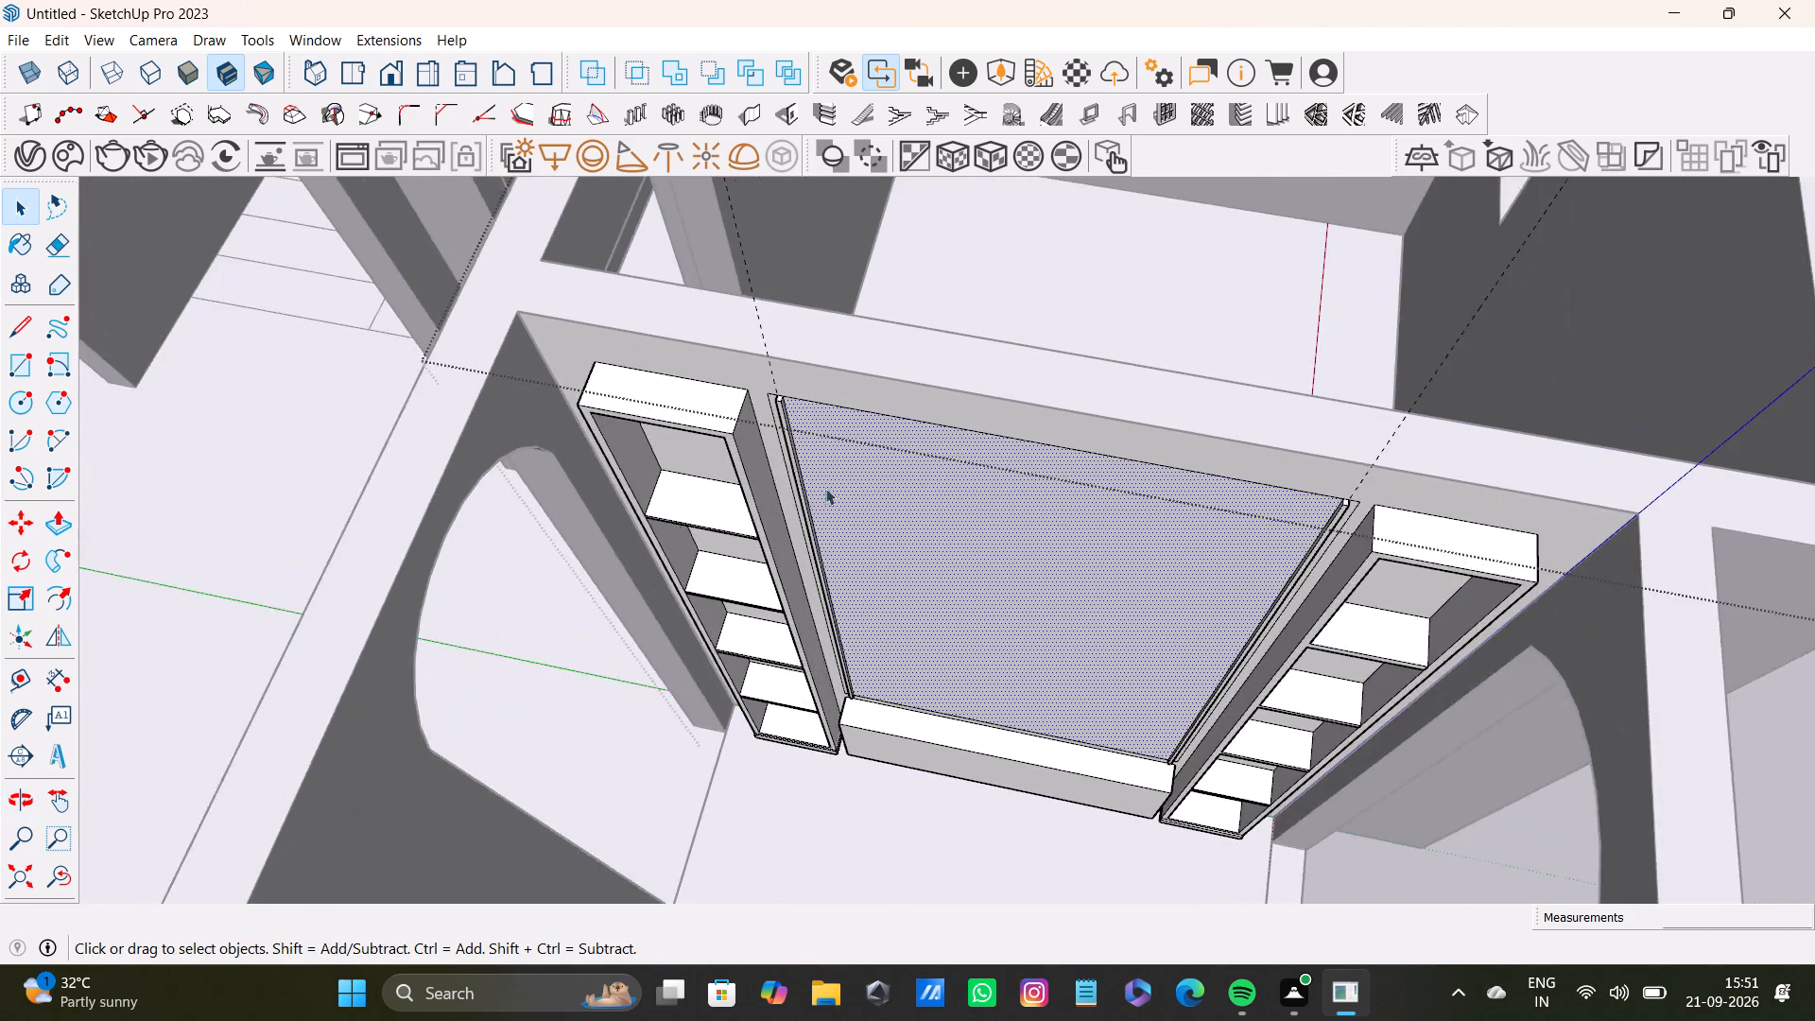
scroll(825, 488, "up", 11)
scroll(811, 399, "down", 4)
key("ctrl+z")
scroll(895, 442, "down", 5, "ctrl")
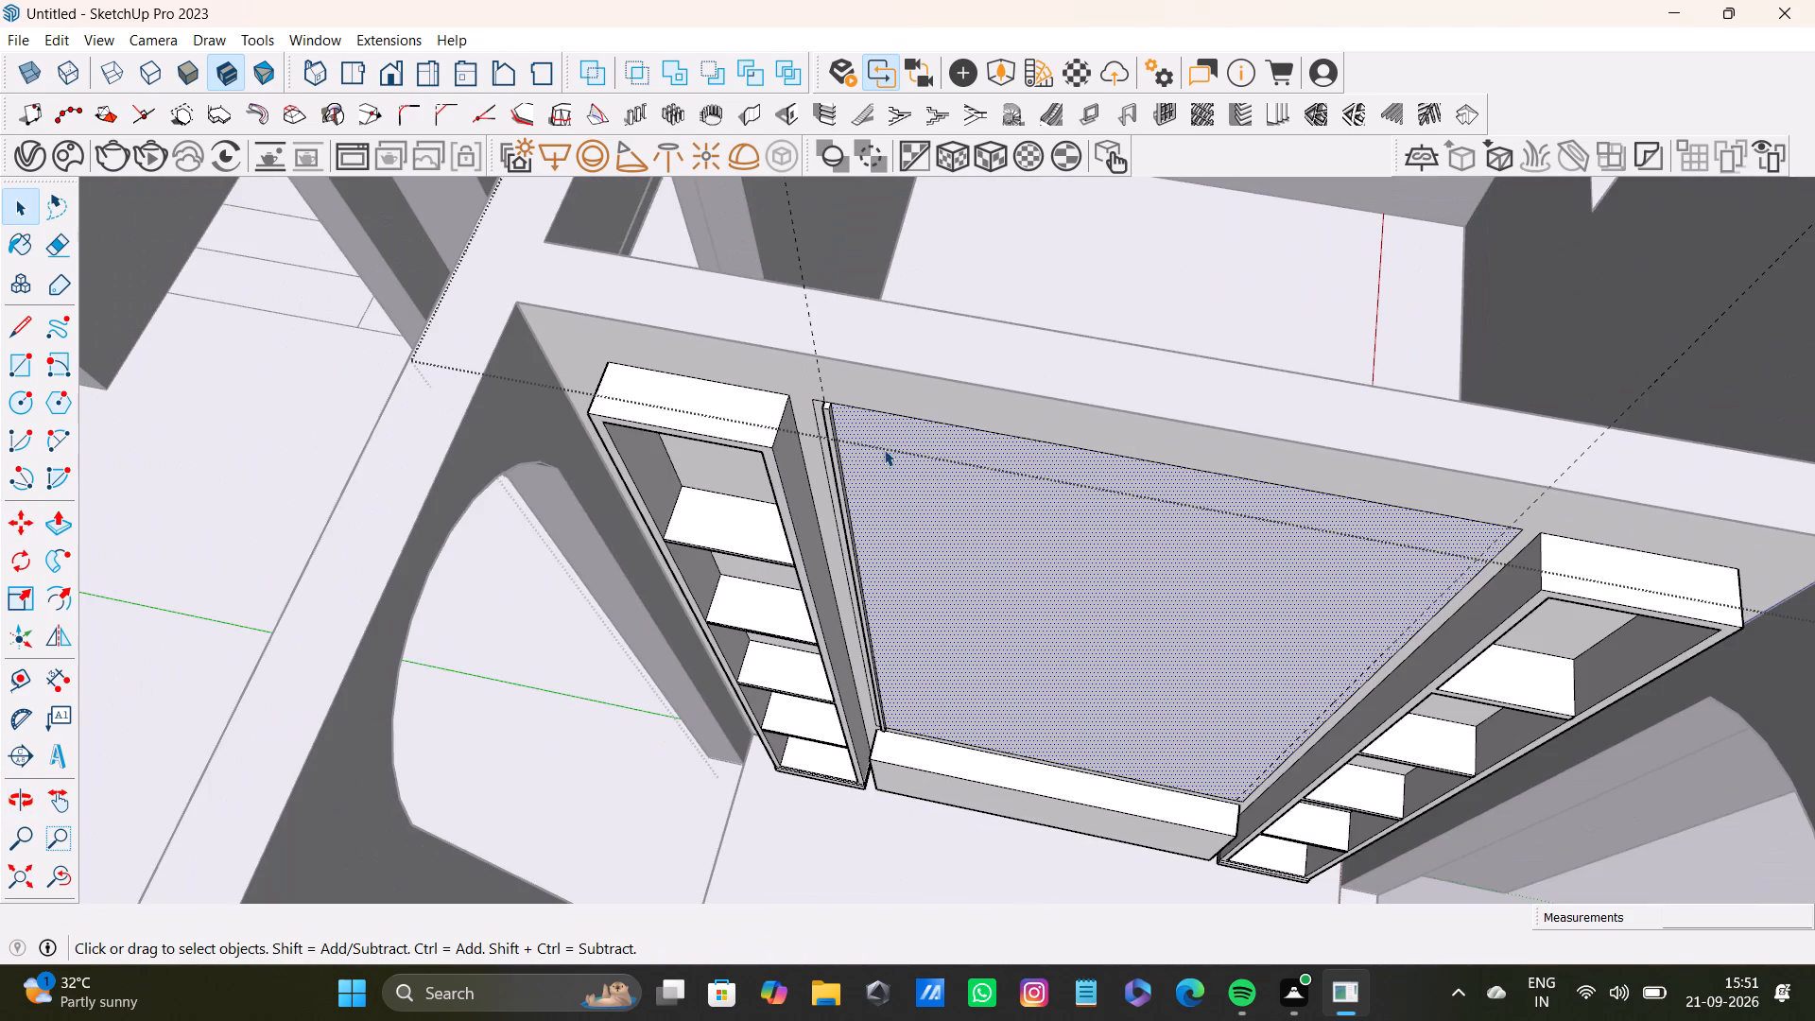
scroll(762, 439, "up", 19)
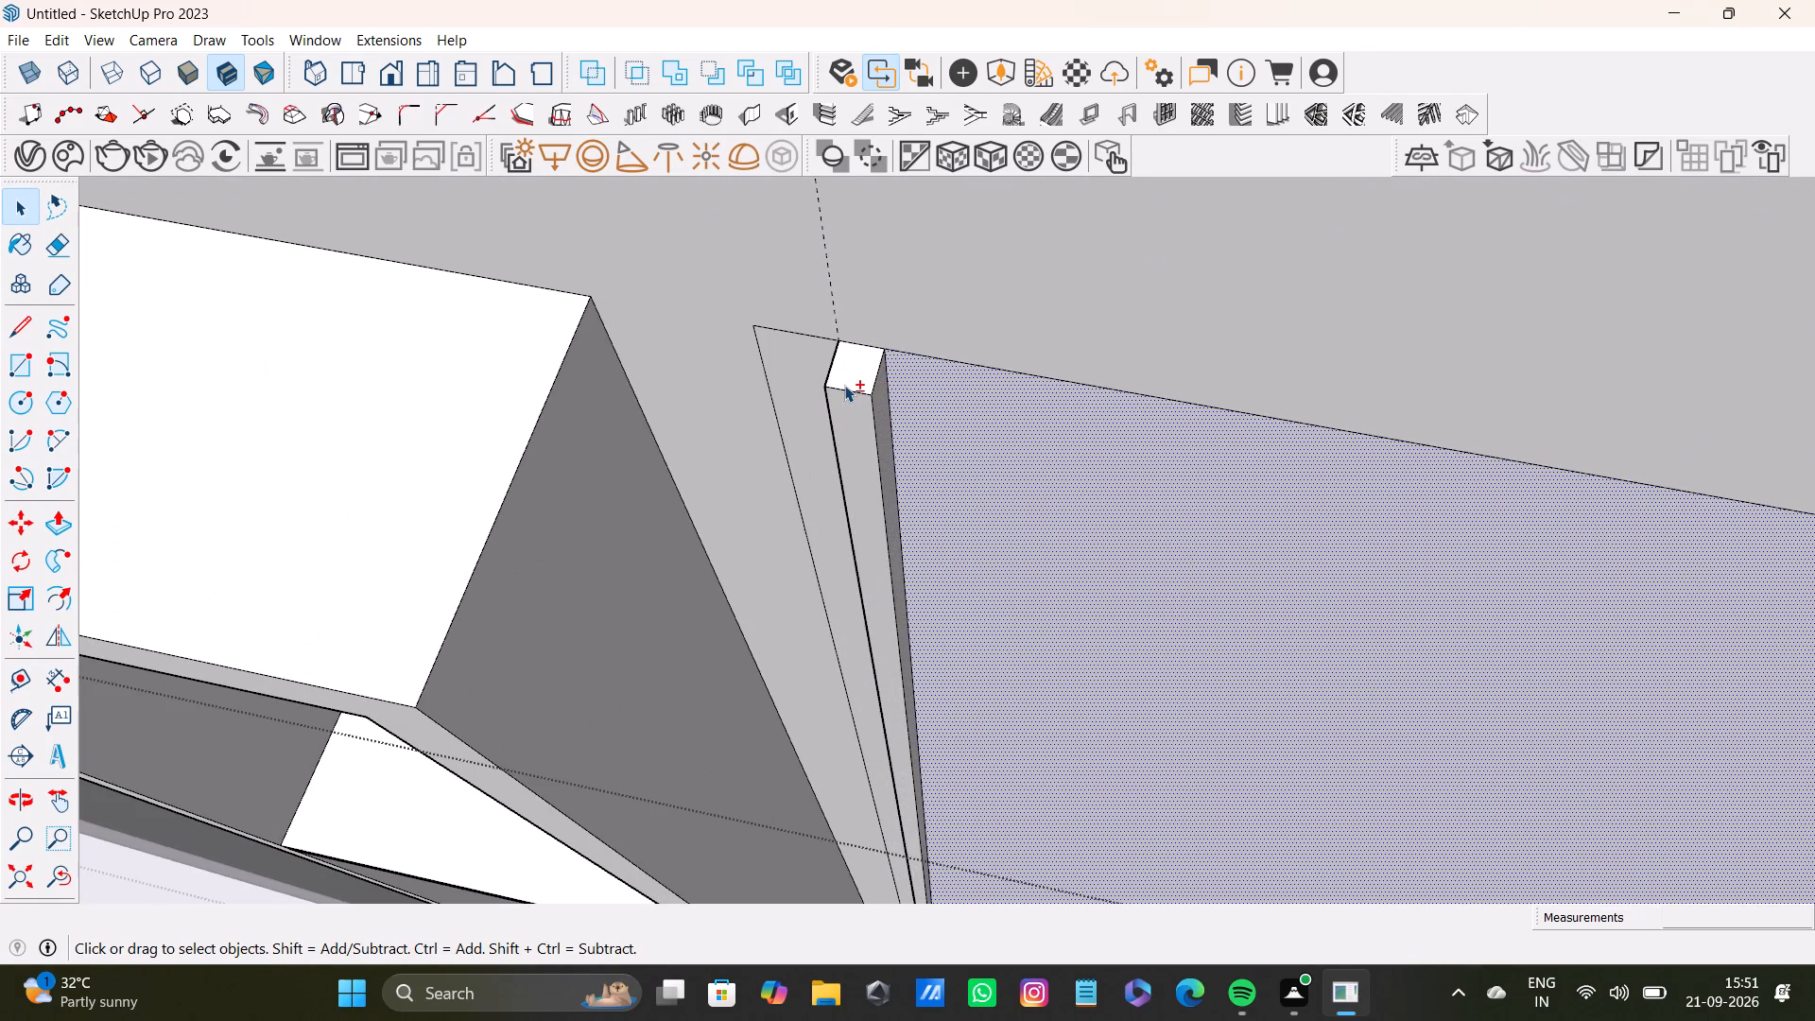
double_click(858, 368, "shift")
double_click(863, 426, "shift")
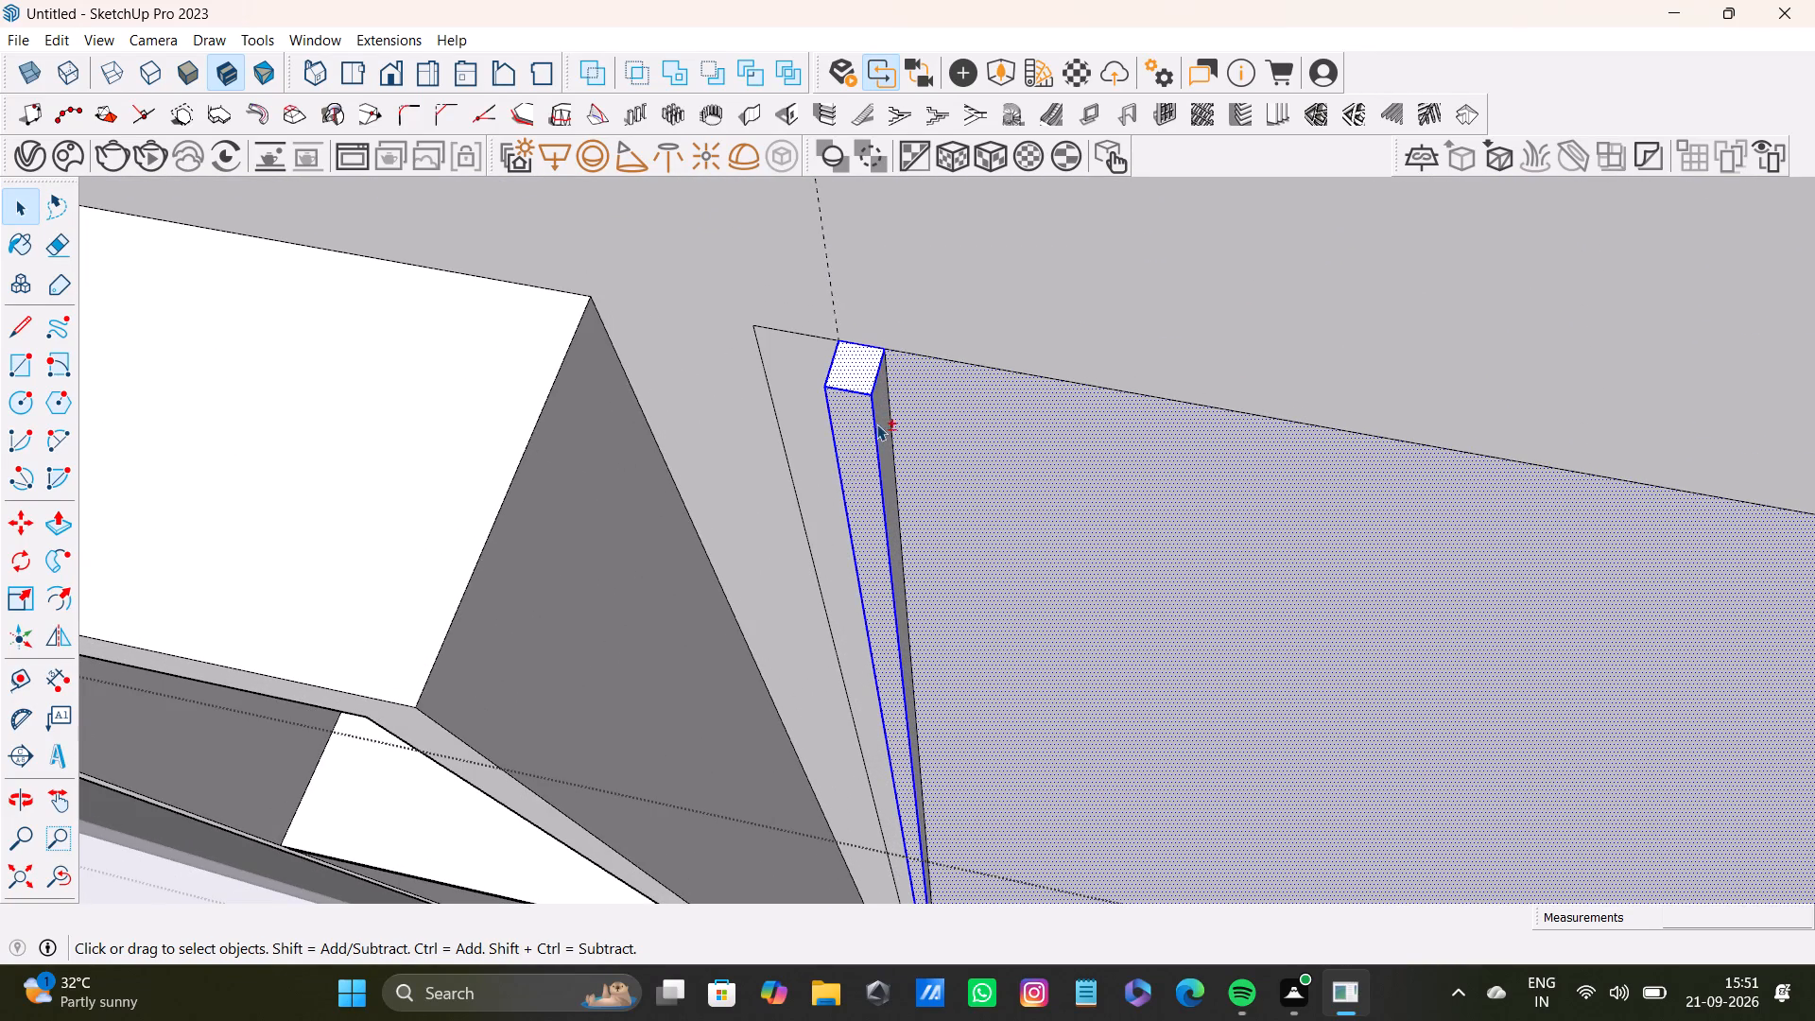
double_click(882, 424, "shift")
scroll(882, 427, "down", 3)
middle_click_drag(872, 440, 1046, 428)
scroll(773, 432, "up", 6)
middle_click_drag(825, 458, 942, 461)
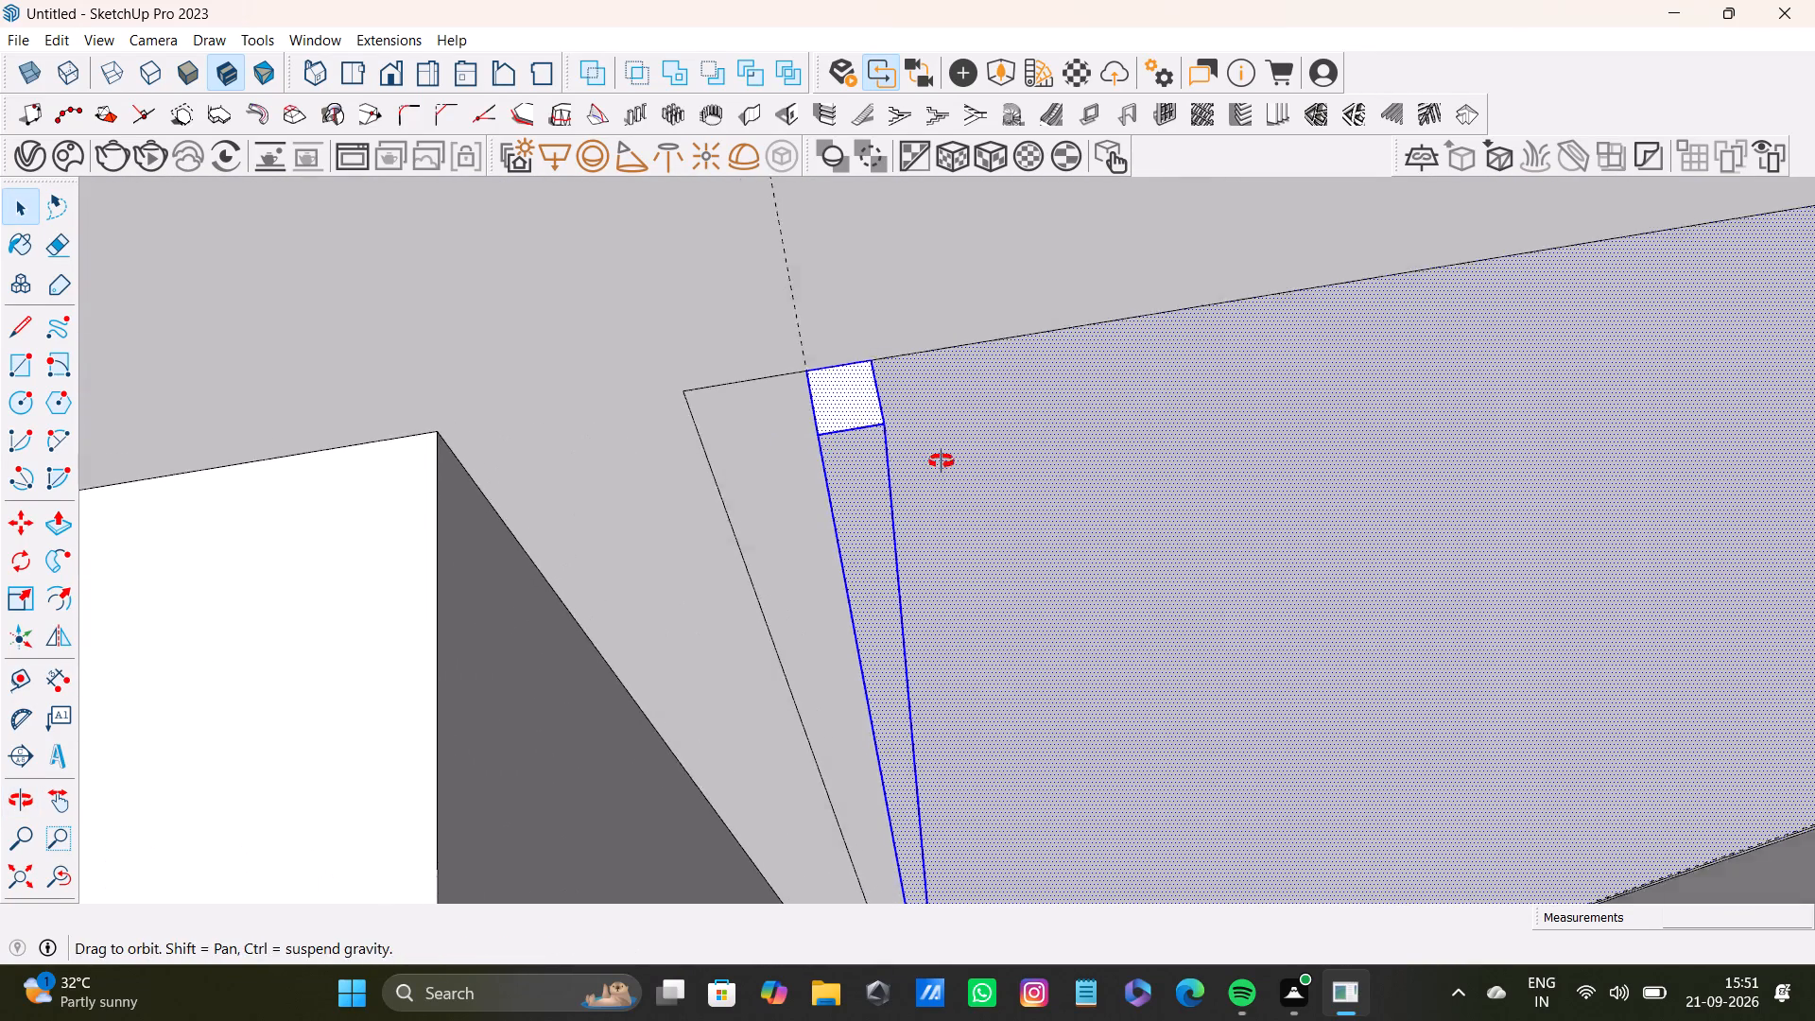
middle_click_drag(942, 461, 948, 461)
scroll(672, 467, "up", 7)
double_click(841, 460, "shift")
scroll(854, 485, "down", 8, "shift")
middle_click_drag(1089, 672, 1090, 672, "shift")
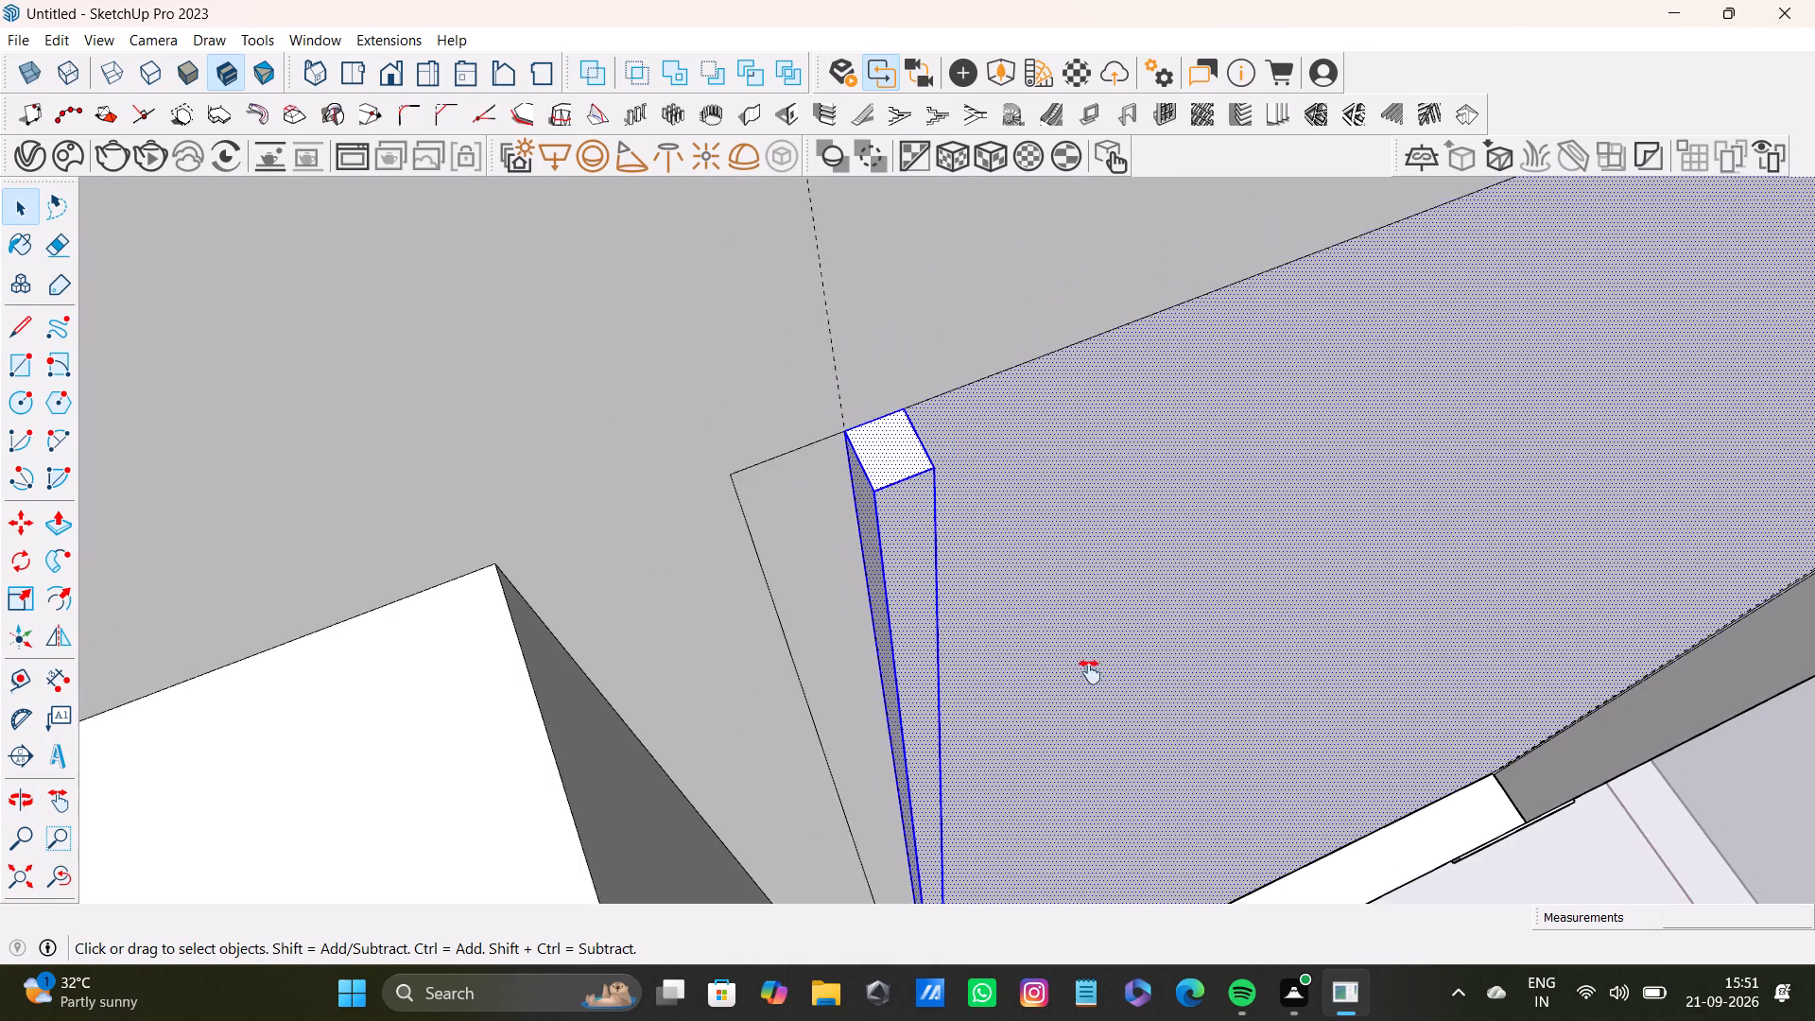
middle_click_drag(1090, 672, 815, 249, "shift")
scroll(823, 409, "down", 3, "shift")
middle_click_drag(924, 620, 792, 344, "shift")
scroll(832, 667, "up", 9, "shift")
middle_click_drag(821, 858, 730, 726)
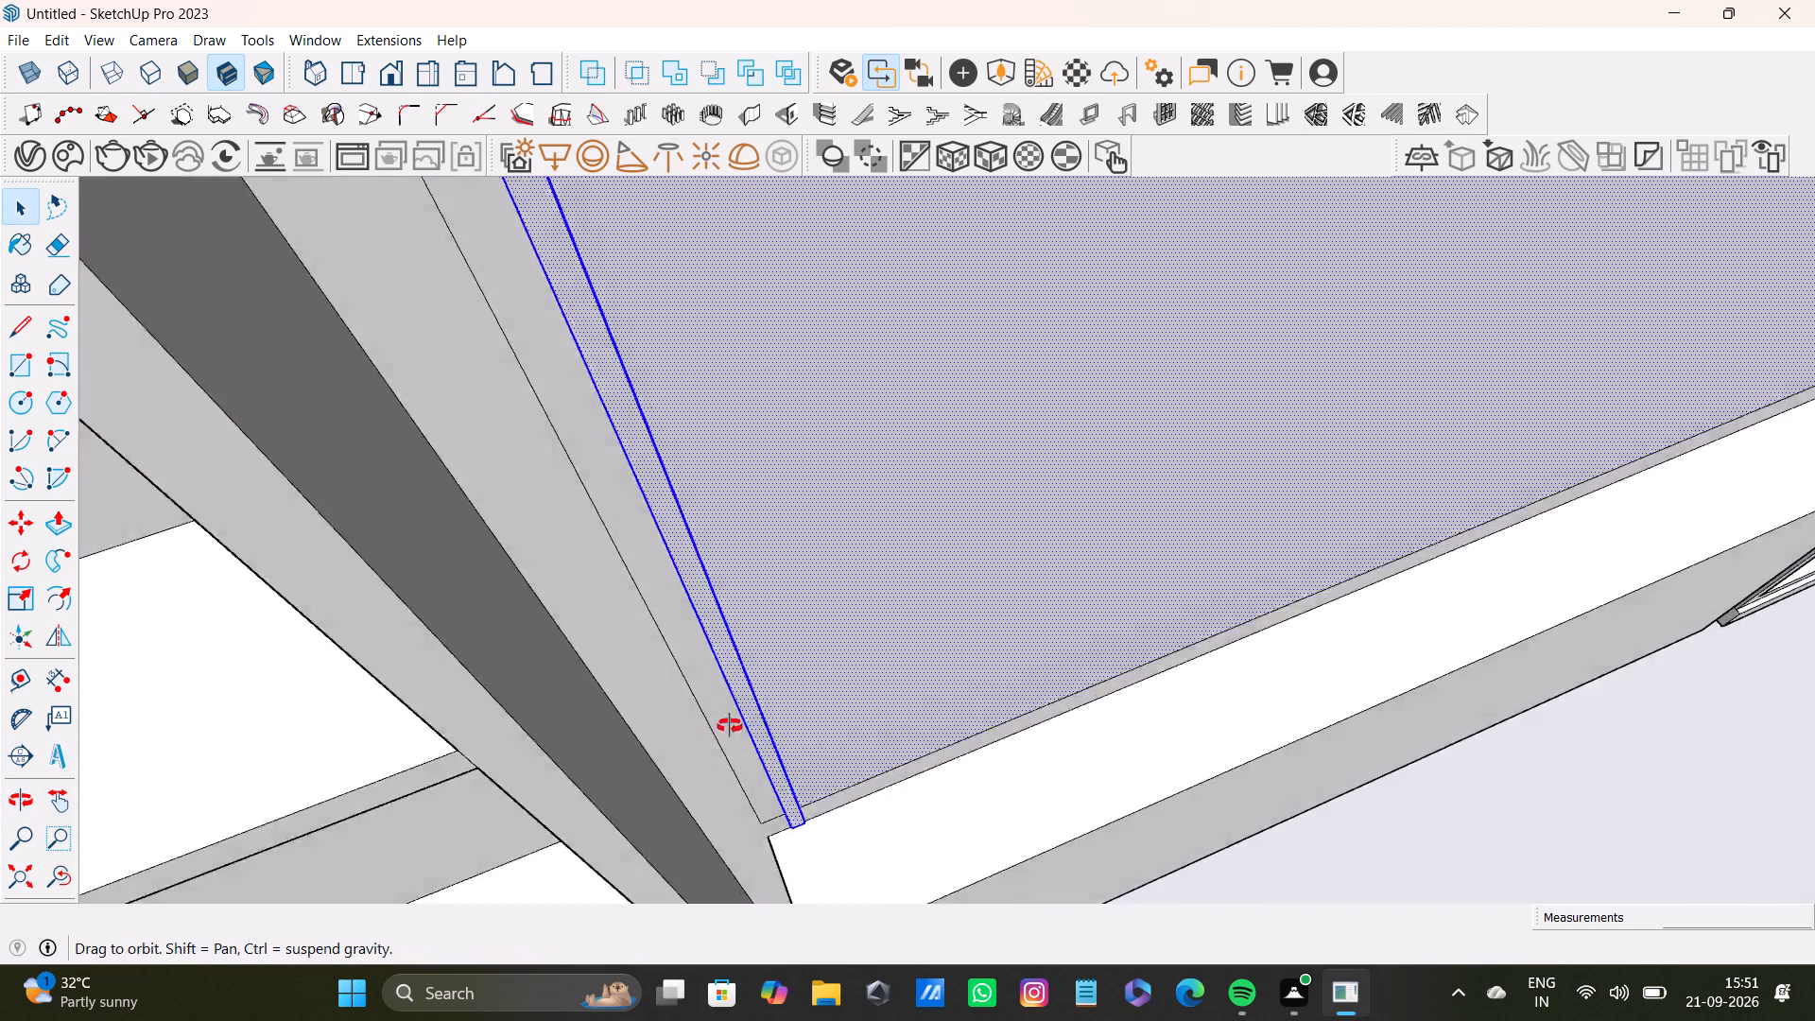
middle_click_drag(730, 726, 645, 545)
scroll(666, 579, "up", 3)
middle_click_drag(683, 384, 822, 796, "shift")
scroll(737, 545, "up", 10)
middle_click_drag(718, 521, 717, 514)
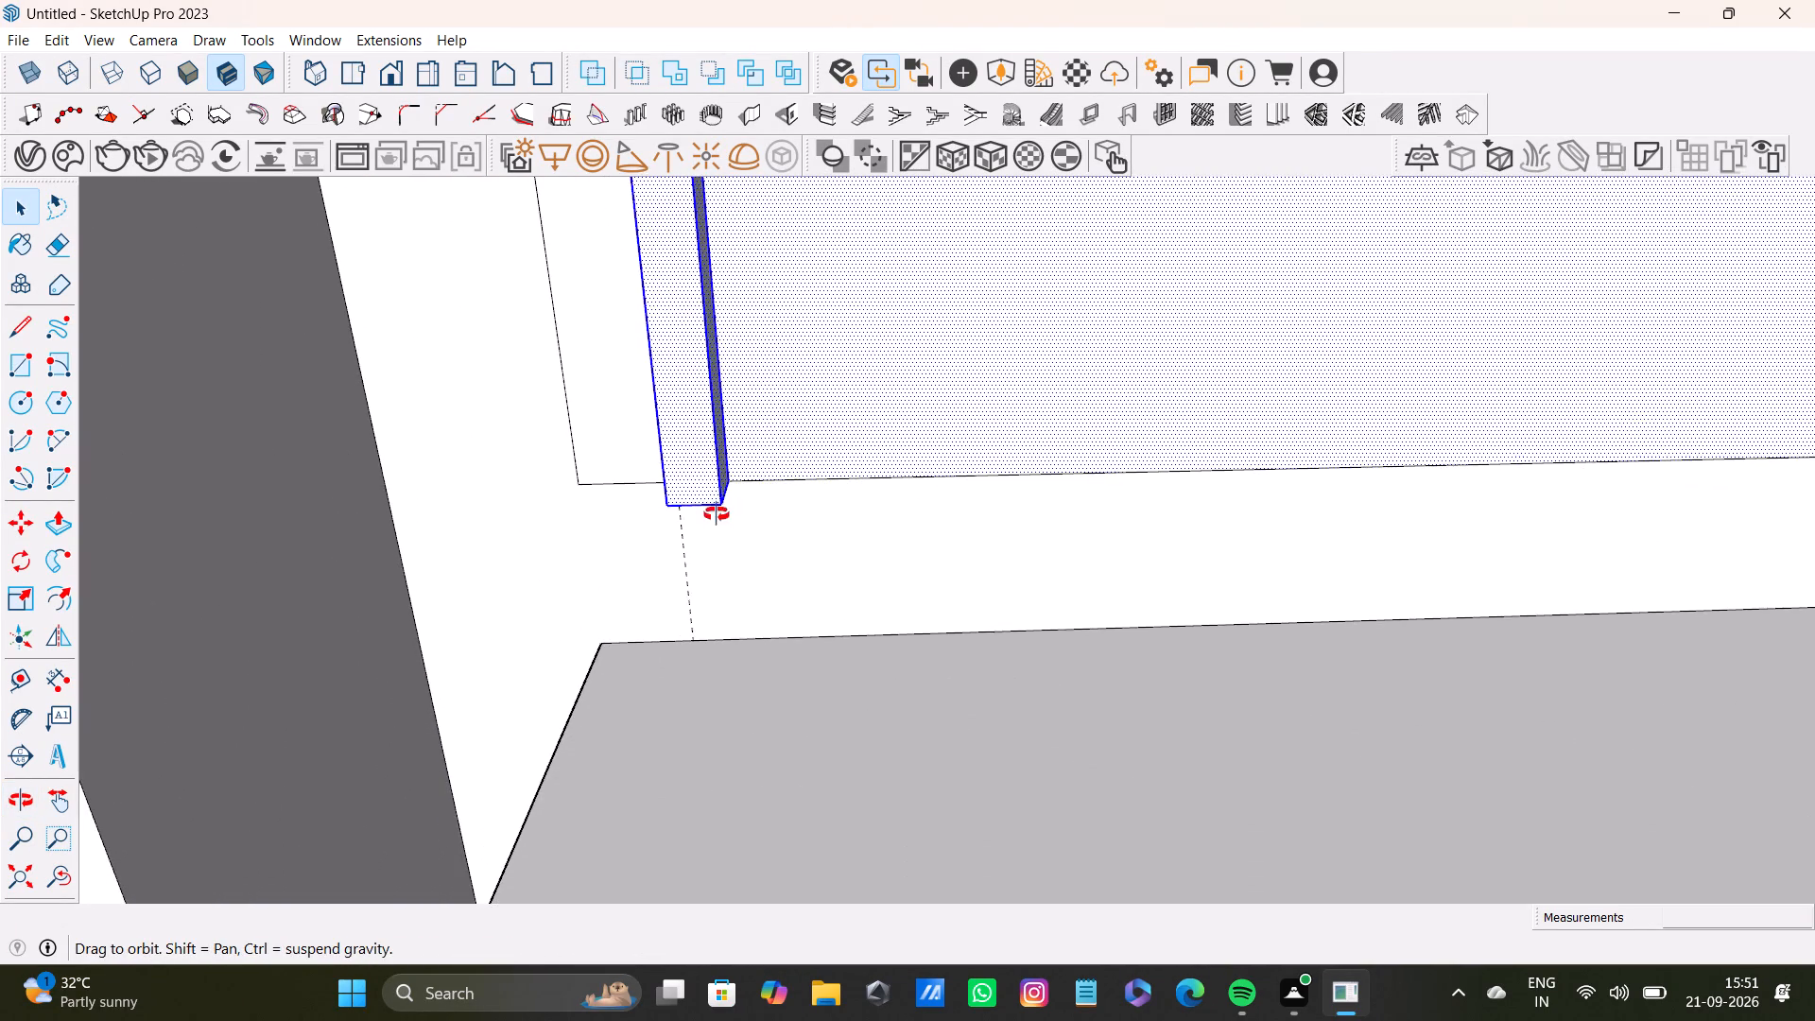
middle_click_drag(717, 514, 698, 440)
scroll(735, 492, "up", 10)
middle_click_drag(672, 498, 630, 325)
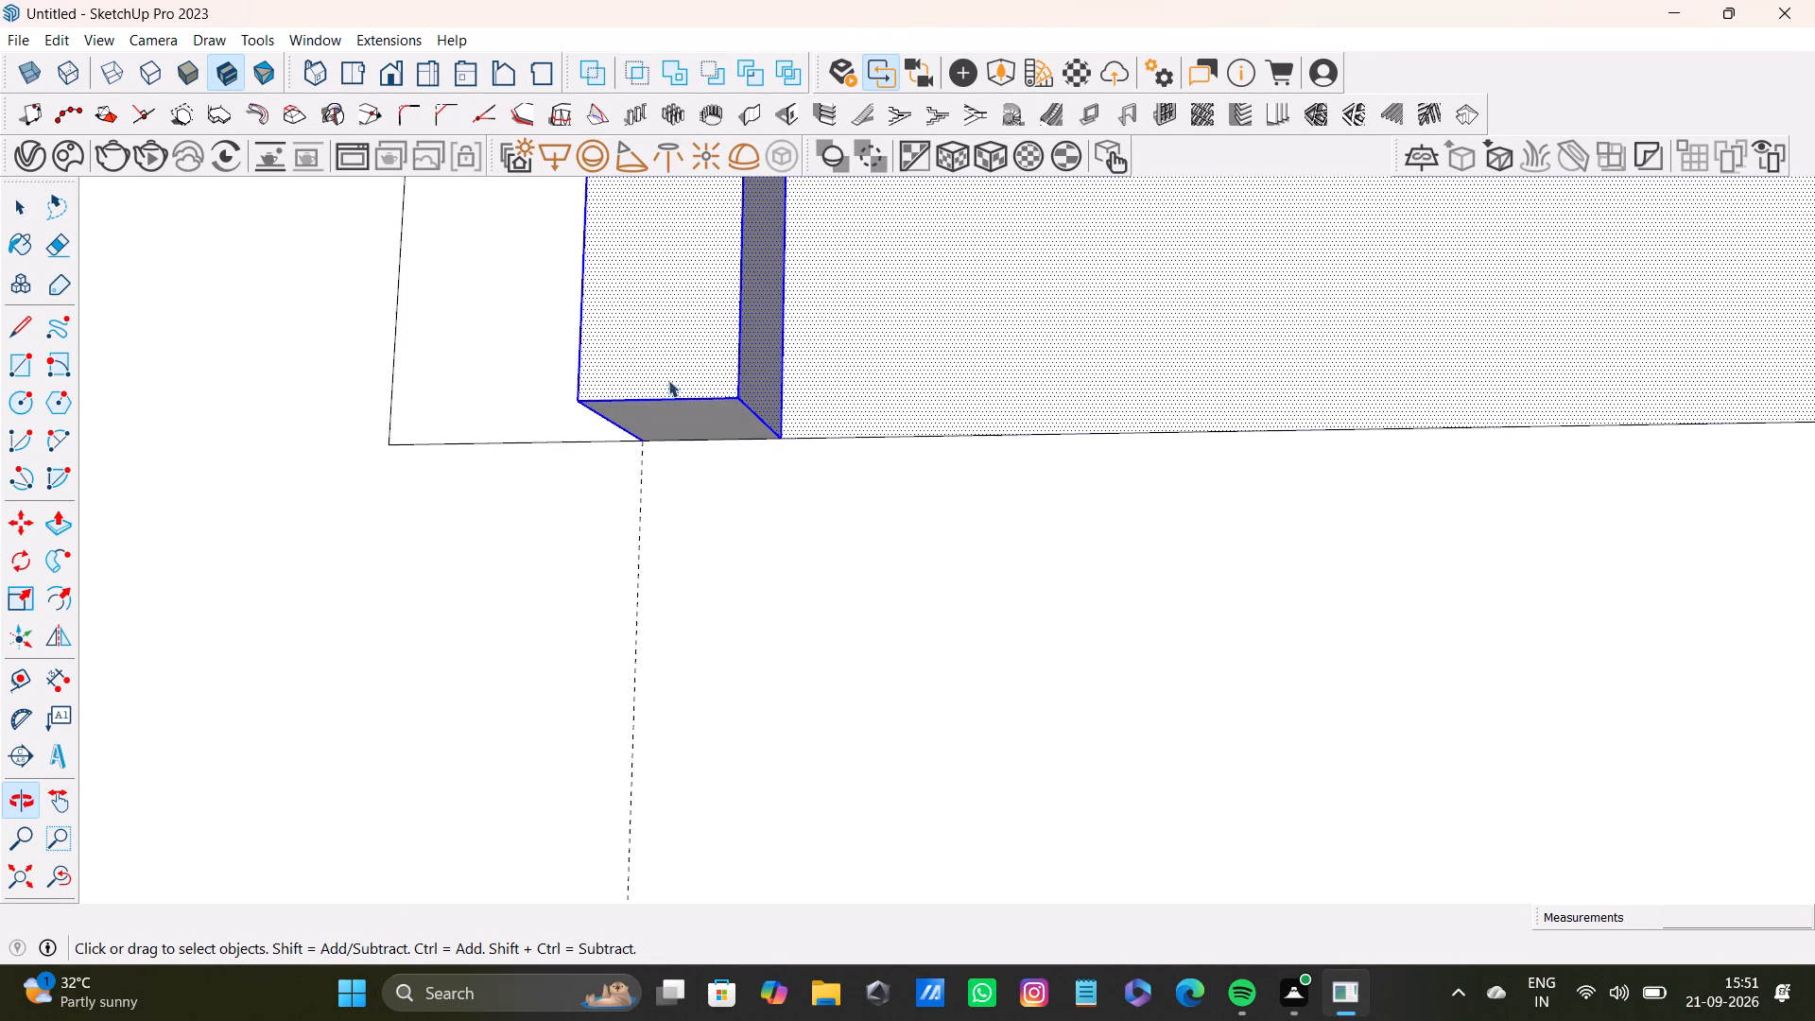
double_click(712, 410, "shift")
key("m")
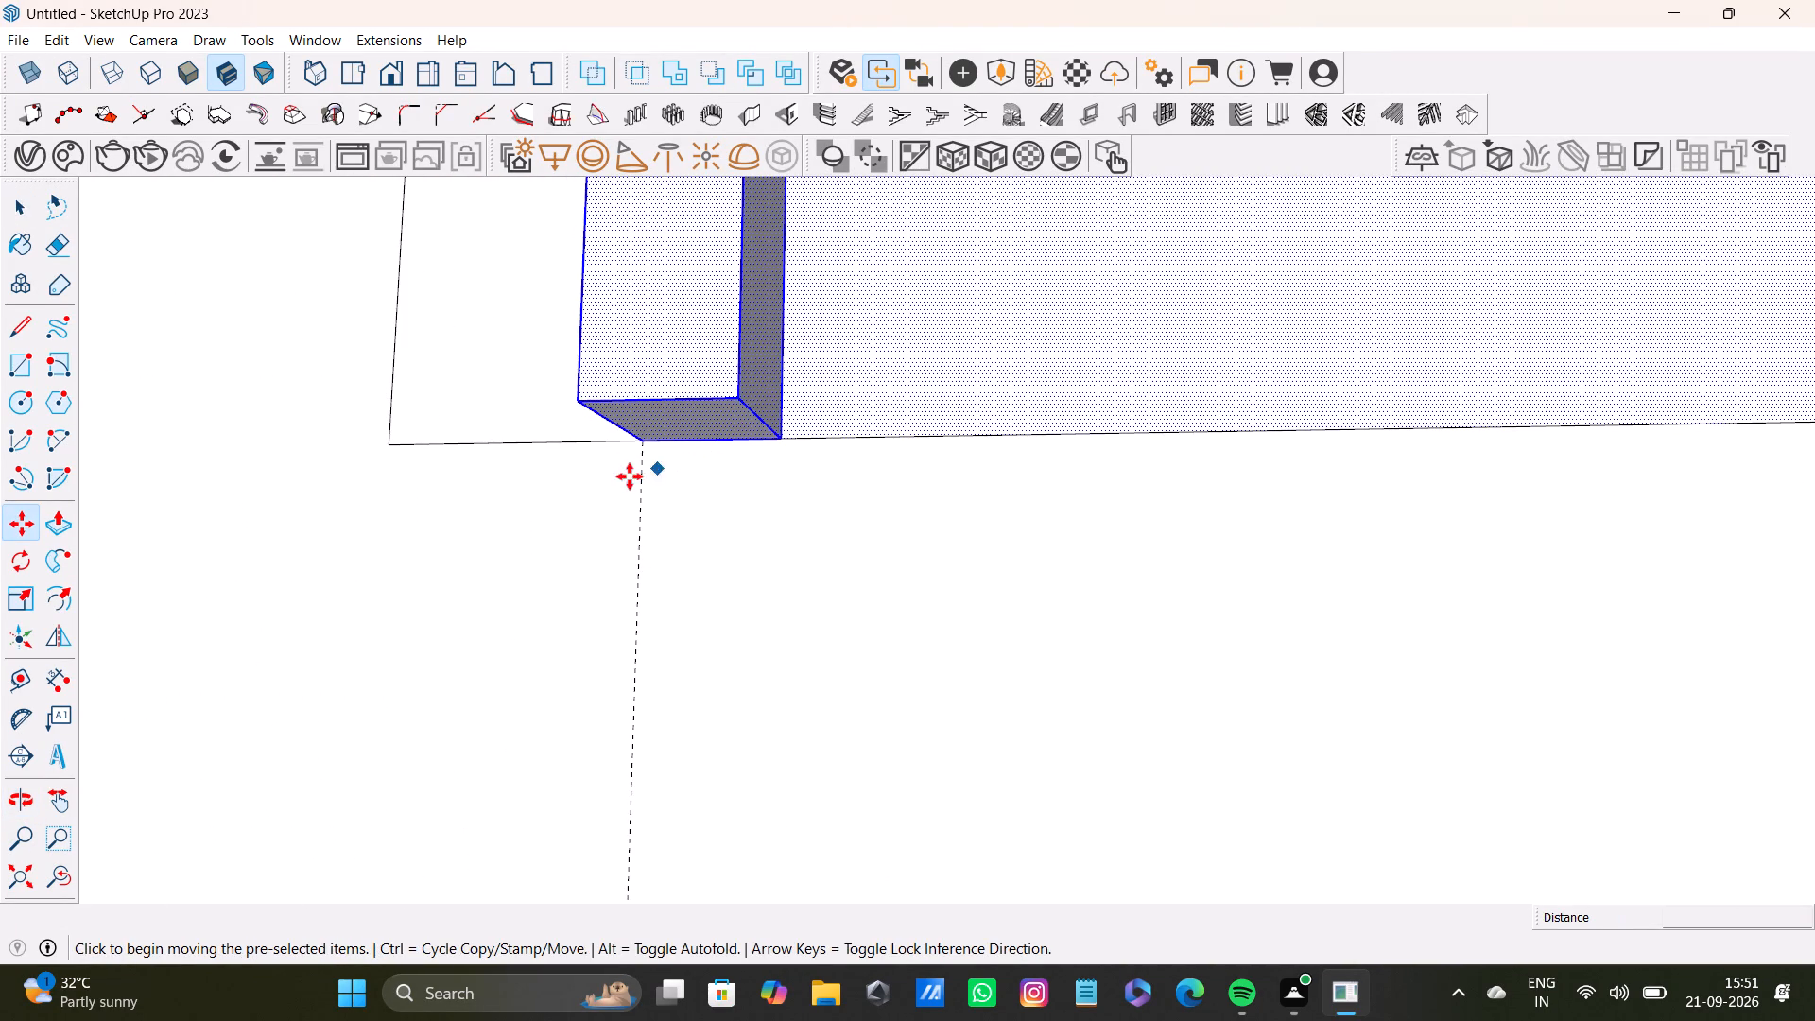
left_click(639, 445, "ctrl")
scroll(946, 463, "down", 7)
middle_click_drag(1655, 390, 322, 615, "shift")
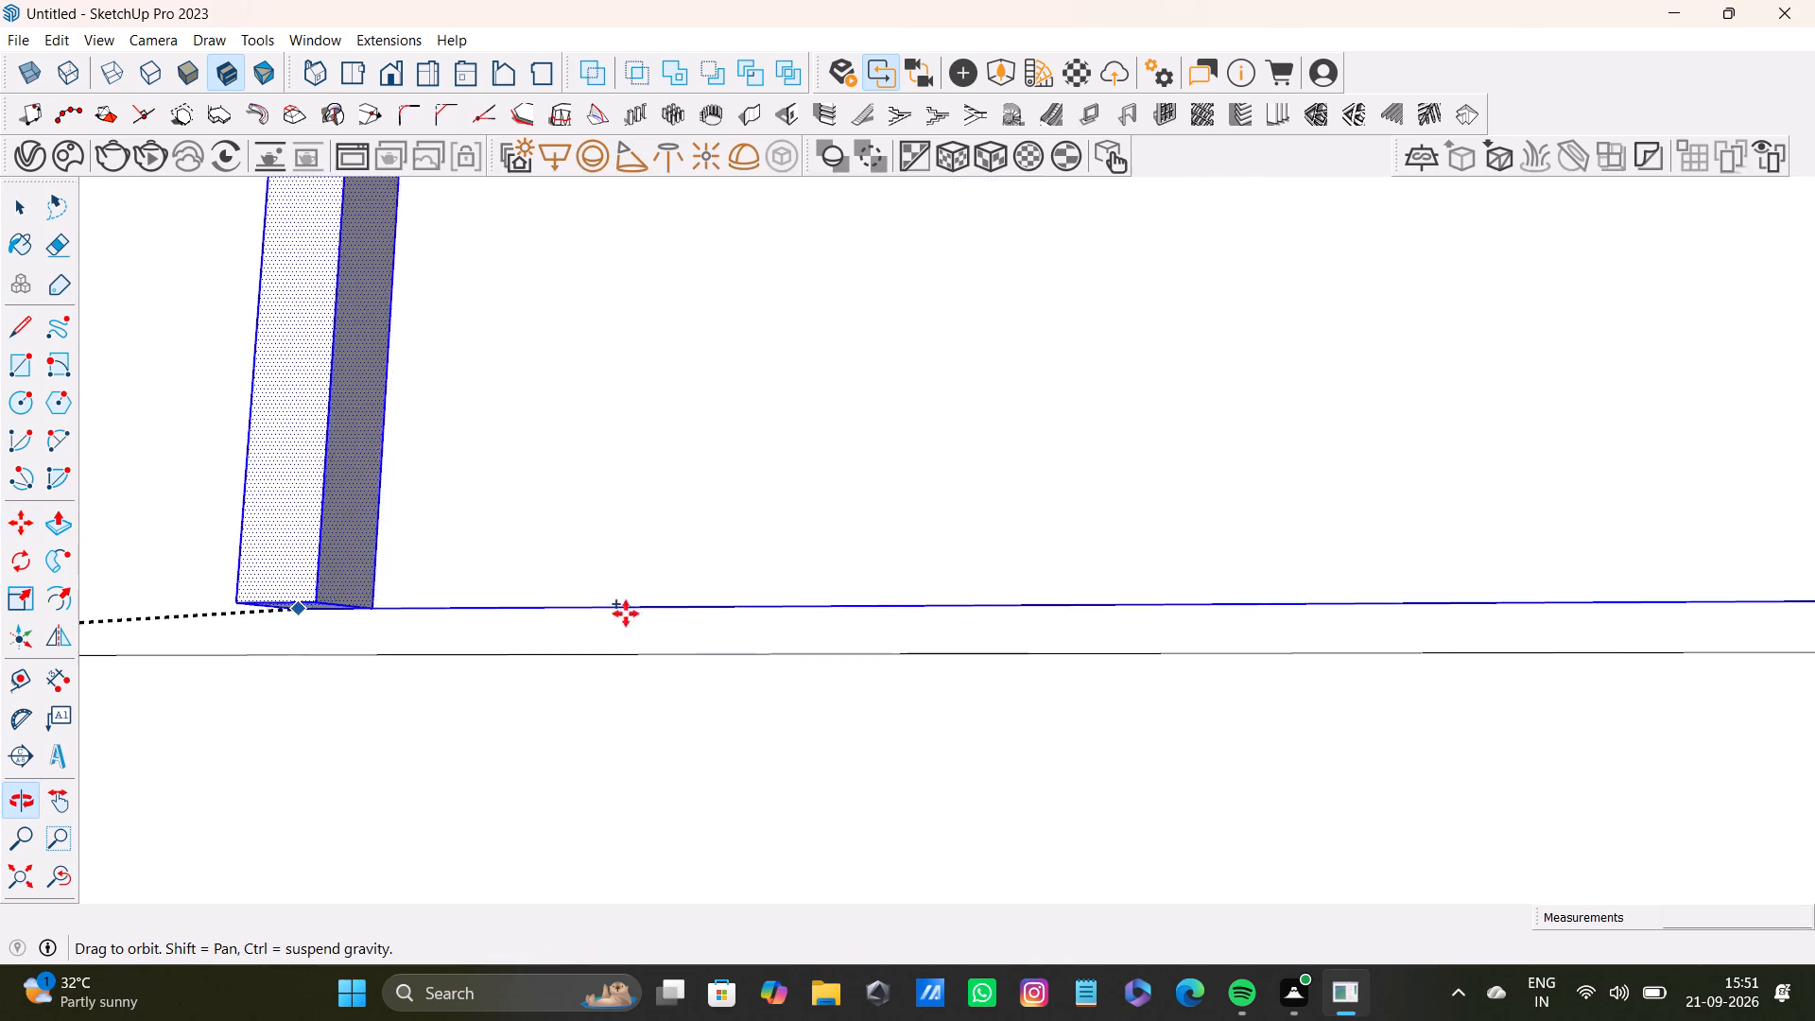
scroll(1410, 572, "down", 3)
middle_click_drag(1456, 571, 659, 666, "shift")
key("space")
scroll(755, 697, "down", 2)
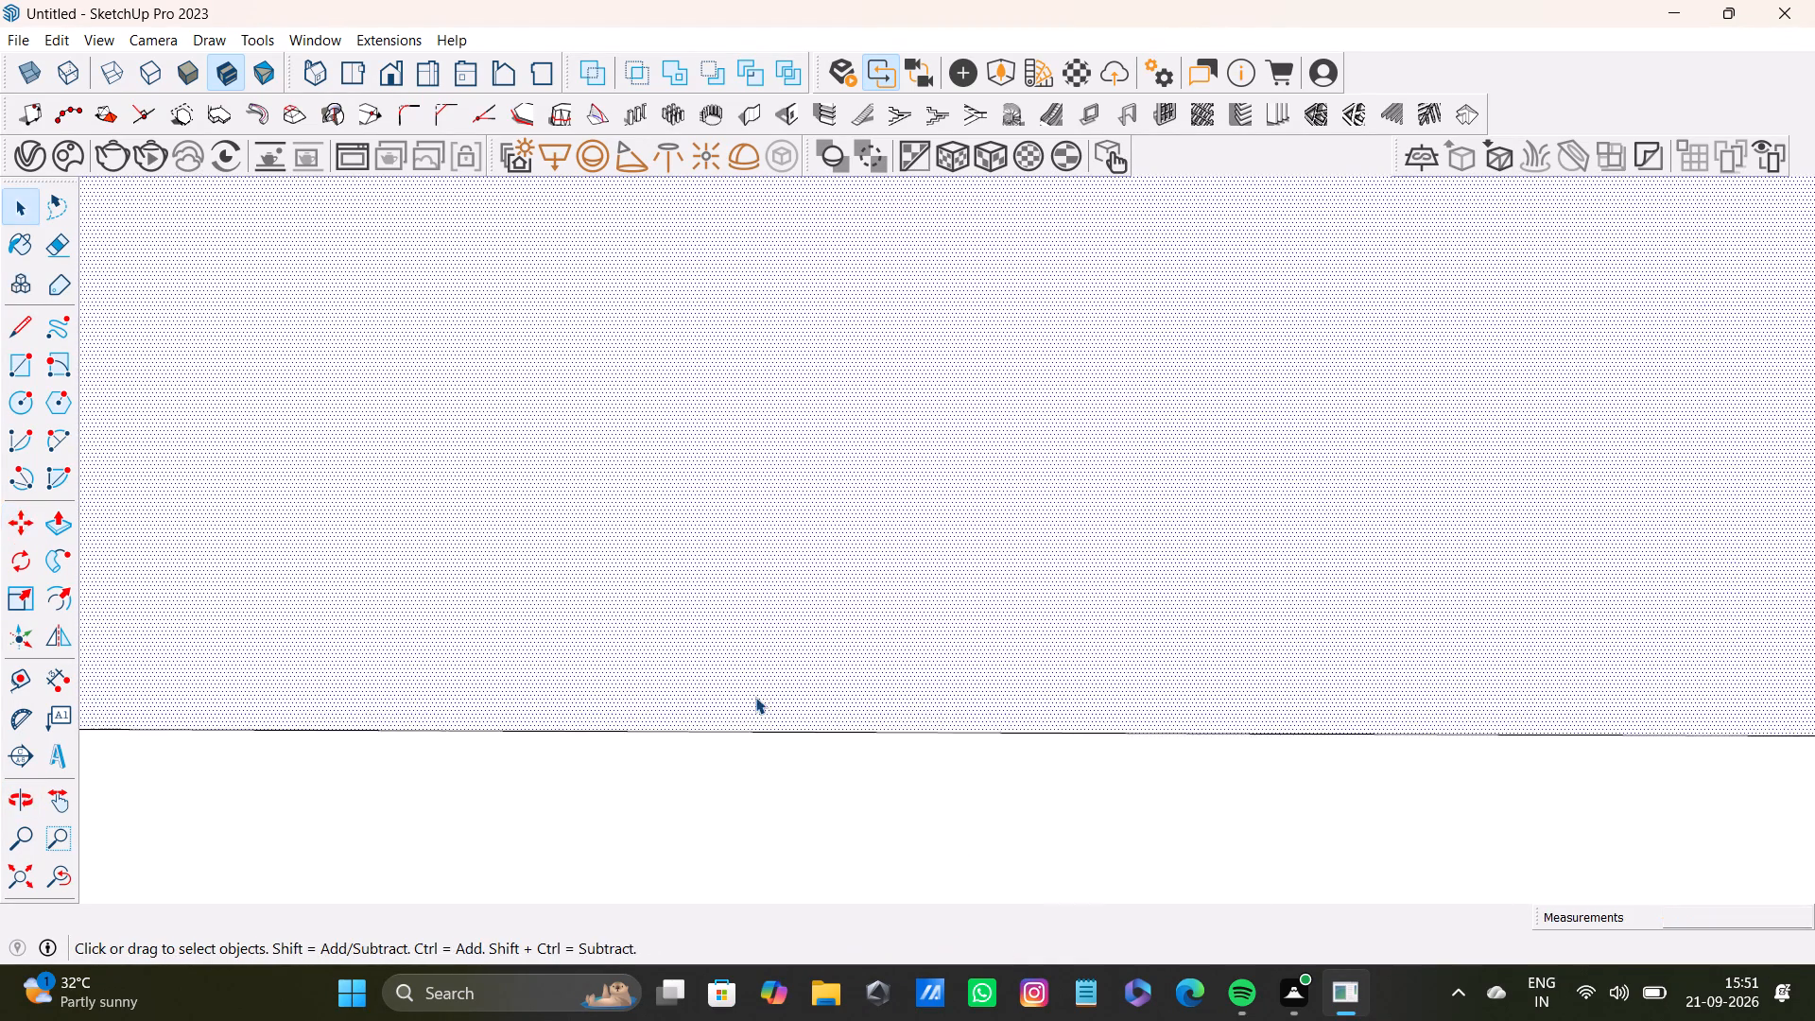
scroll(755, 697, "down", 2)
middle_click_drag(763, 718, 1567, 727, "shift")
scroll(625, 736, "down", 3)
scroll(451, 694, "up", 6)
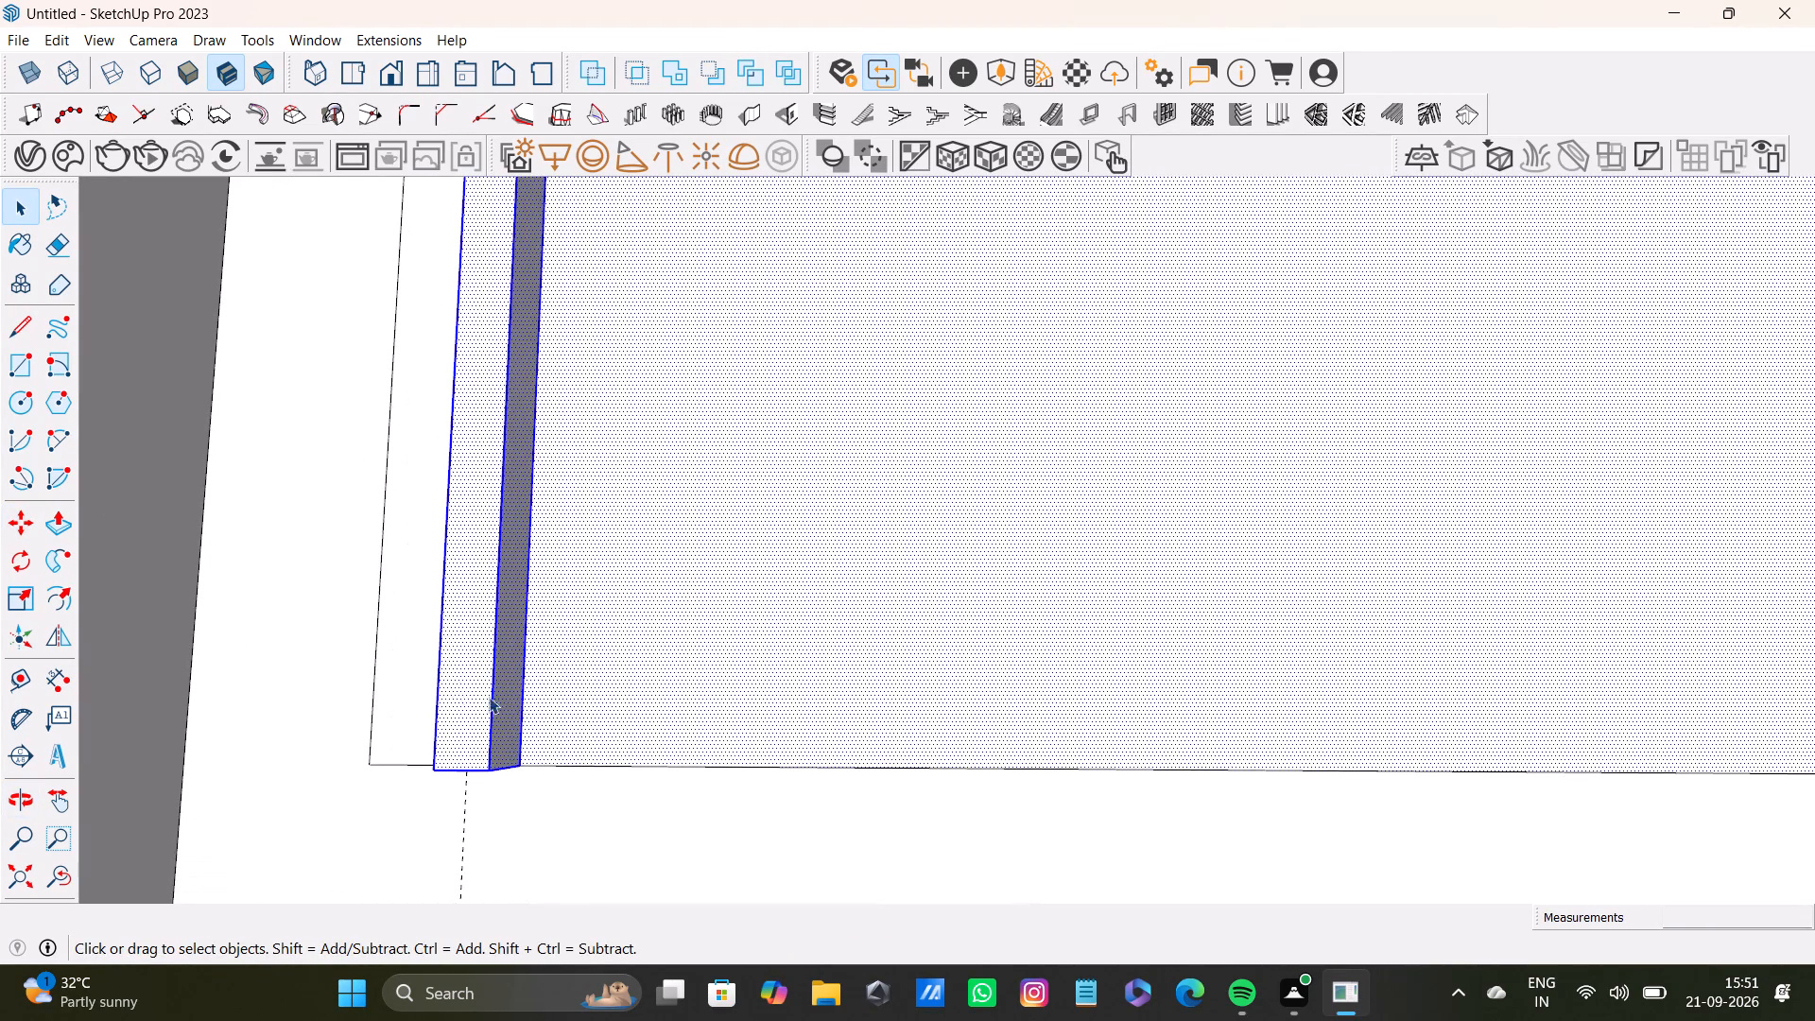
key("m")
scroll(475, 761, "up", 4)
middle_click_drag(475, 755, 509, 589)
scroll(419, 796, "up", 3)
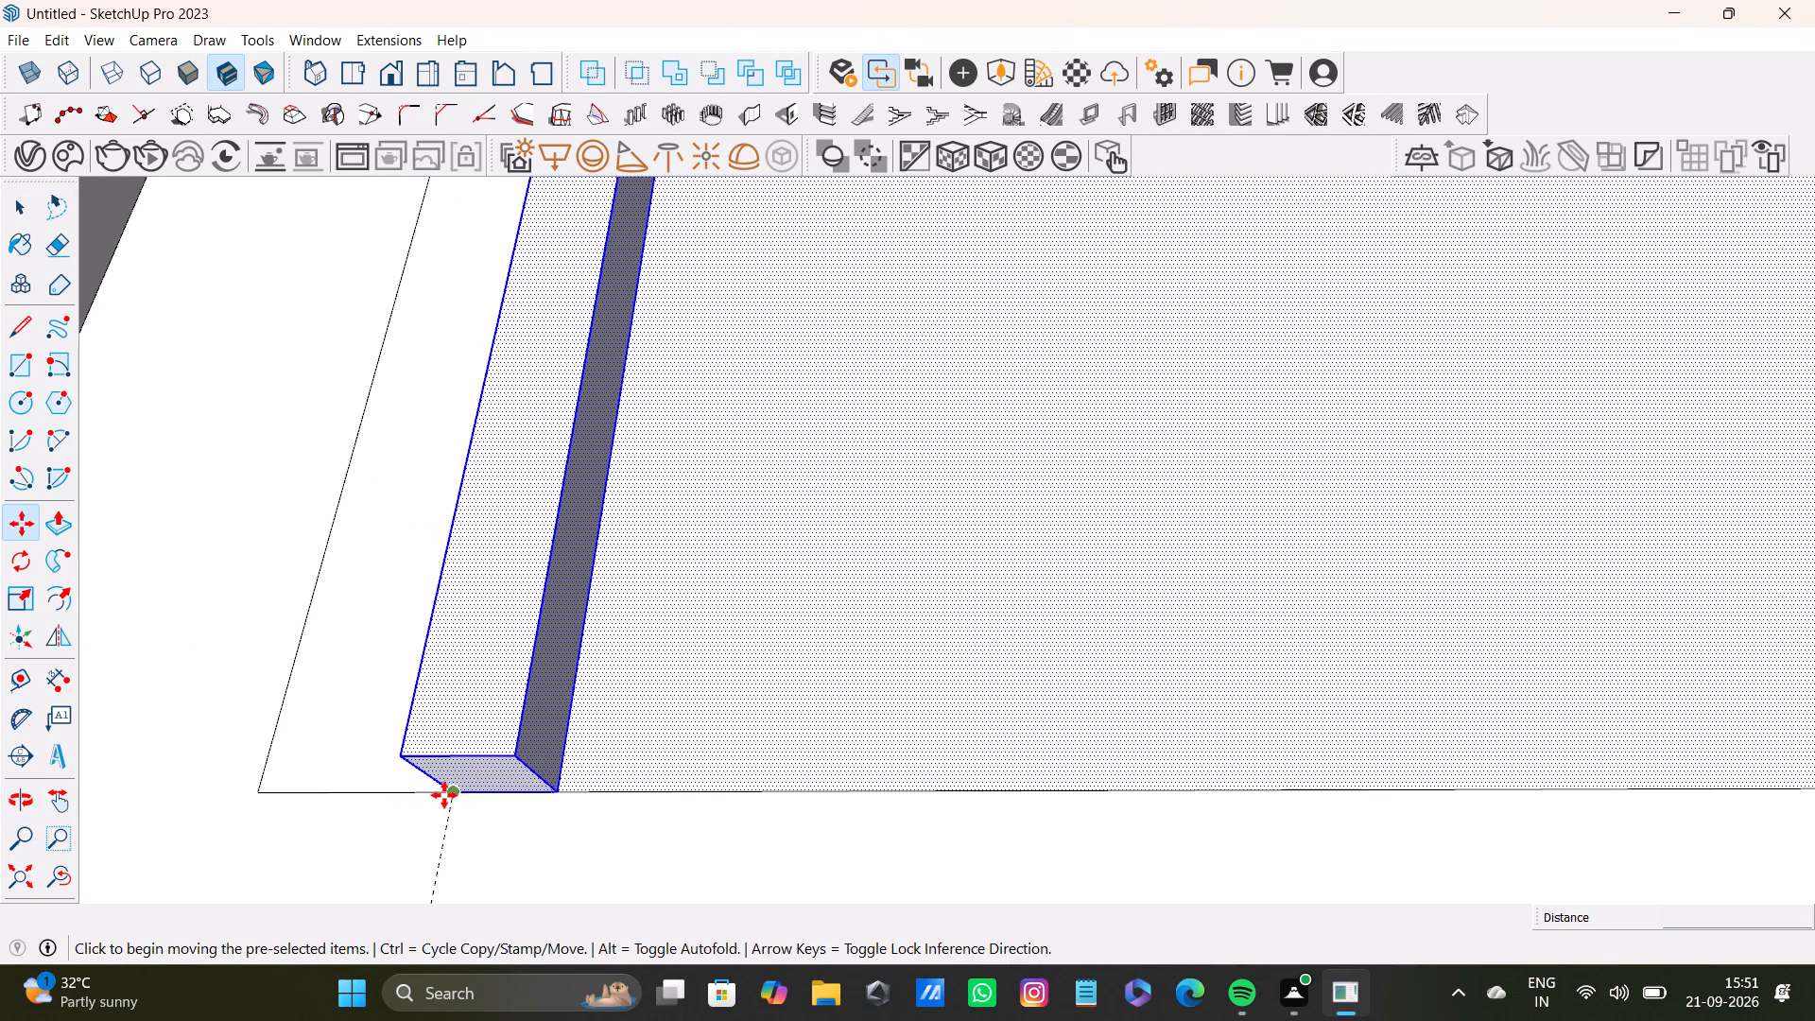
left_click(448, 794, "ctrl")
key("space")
Select all exposed faces of the left strip, excluding the panel face, and copy it about 4' 5 3/8" along the panel's top edge to the right guide.
left_click(674, 727)
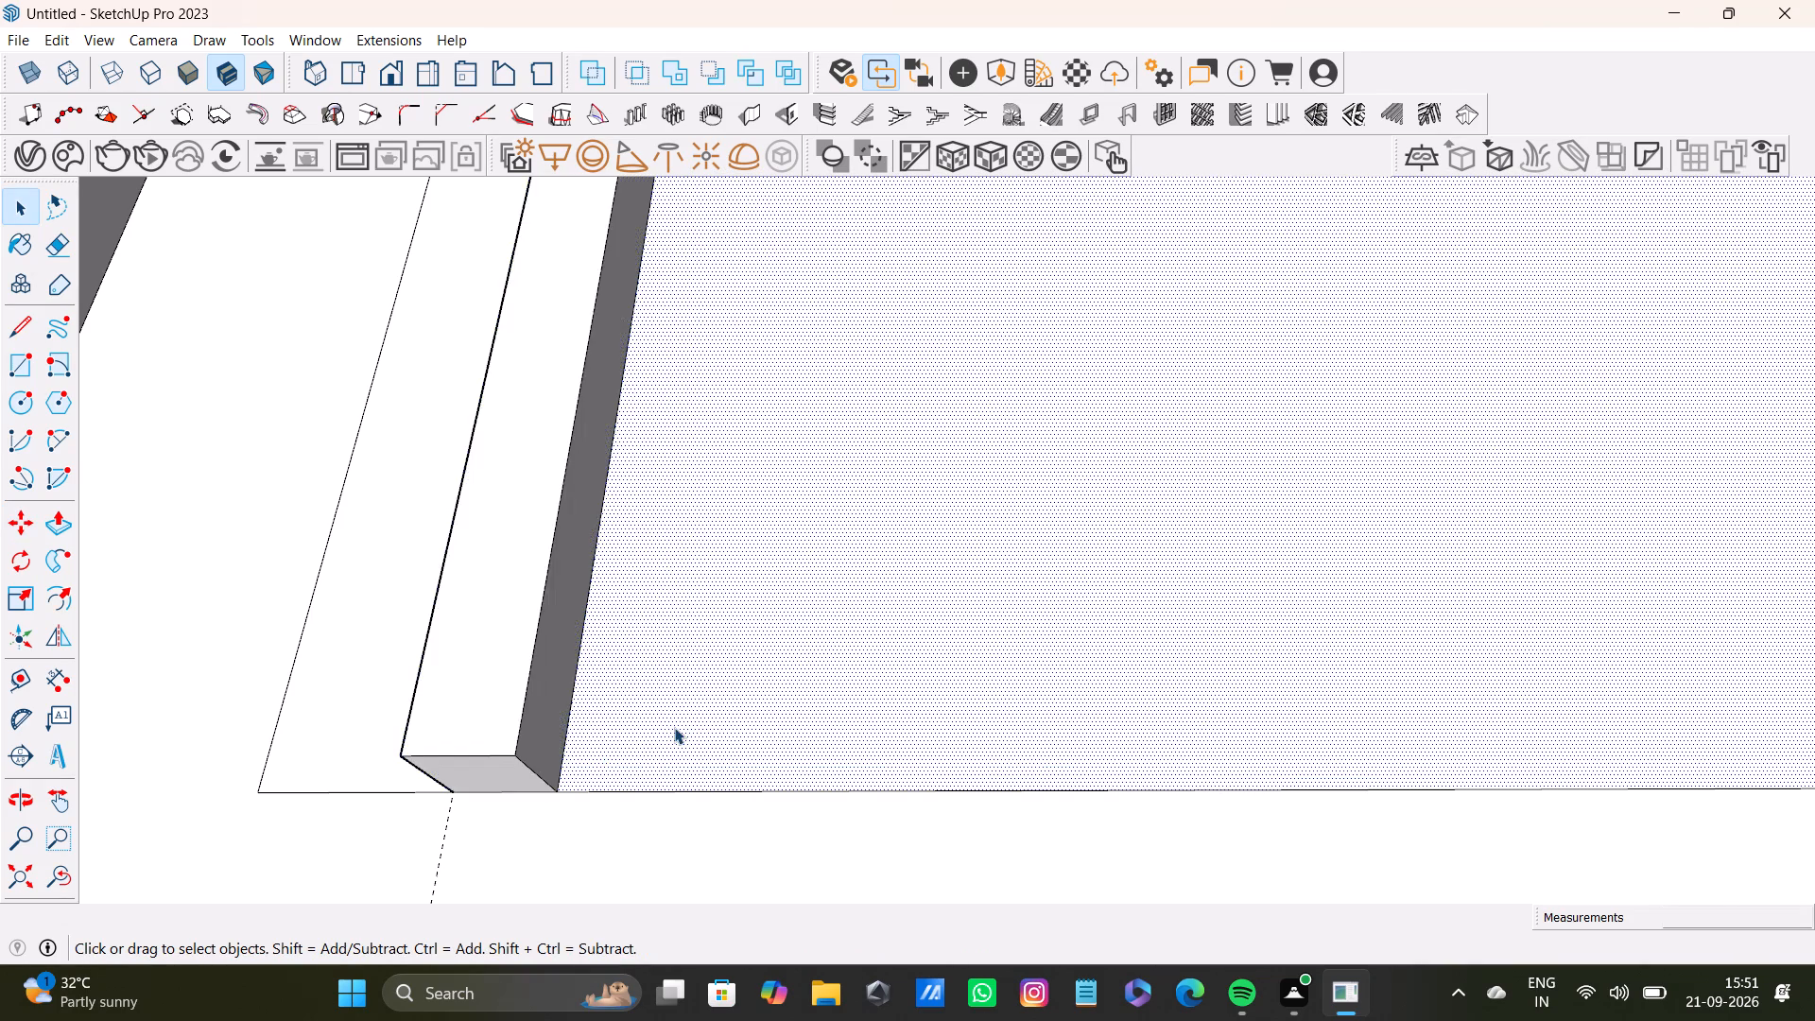
double_click(553, 722, "shift")
double_click(475, 701, "shift")
double_click(485, 784, "shift")
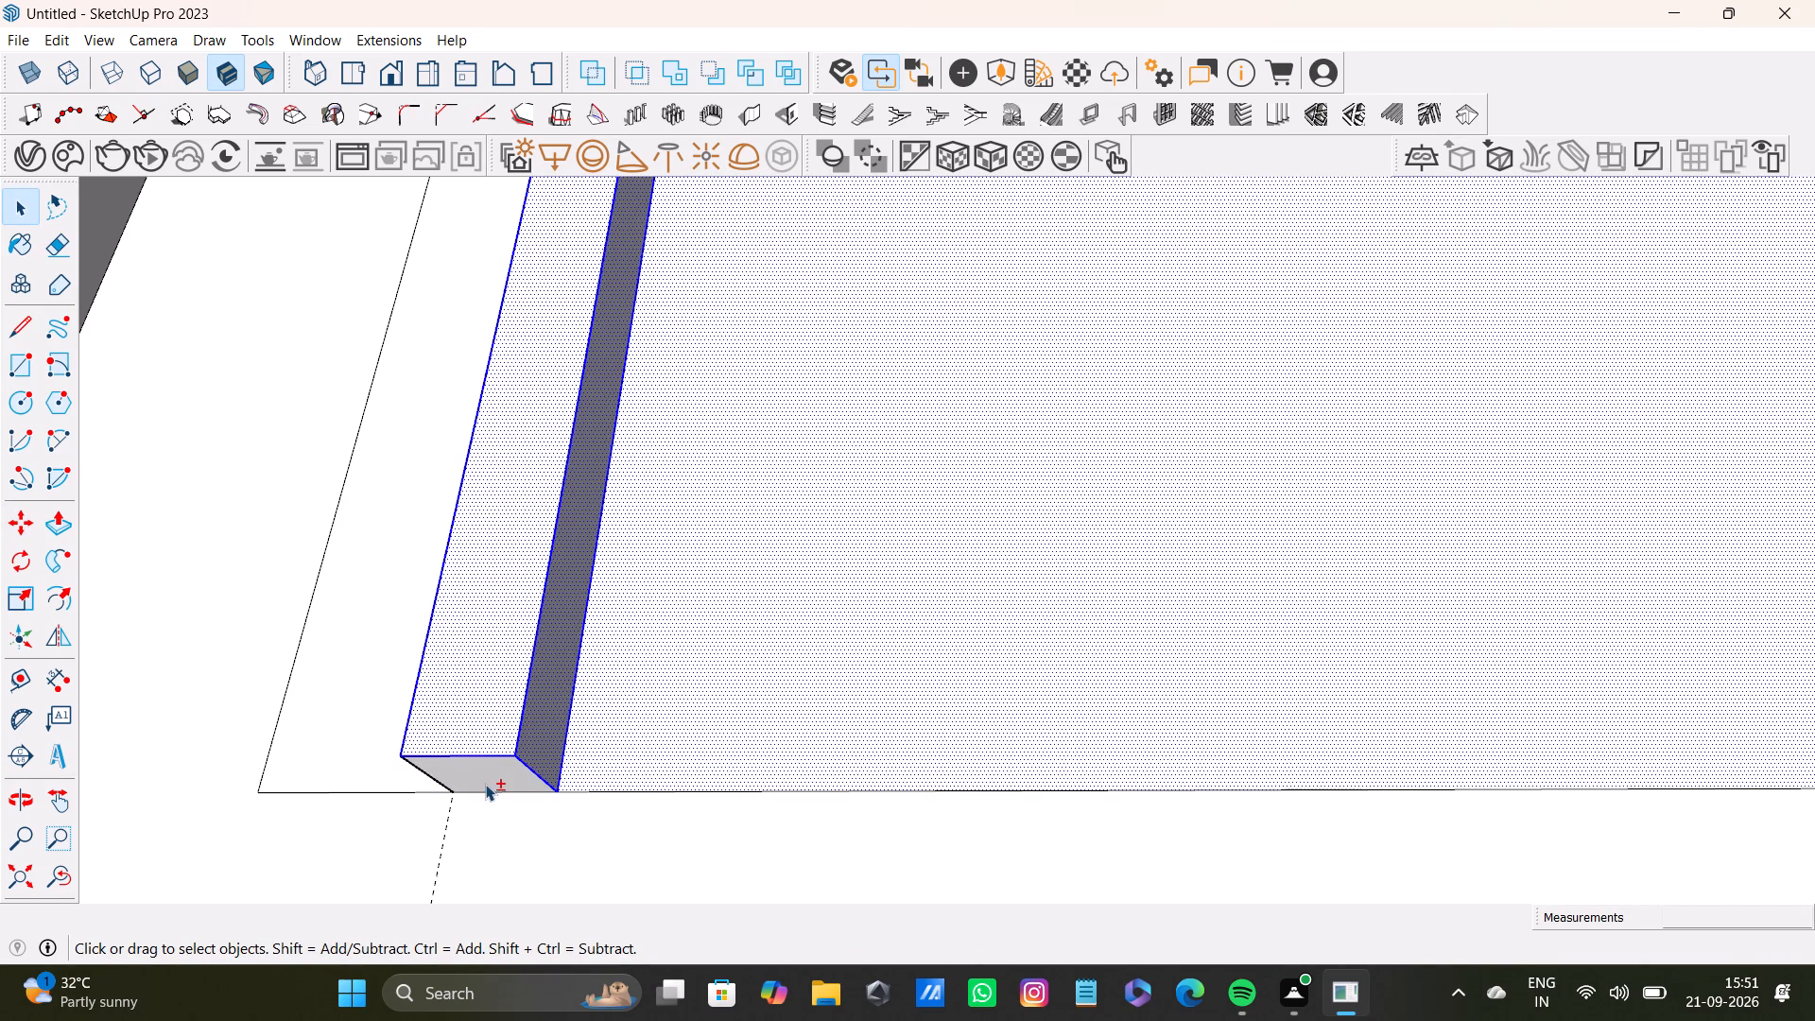
middle_click_drag(498, 762, 829, 832)
scroll(368, 588, "up", 3, "shift")
double_click(345, 562, "shift")
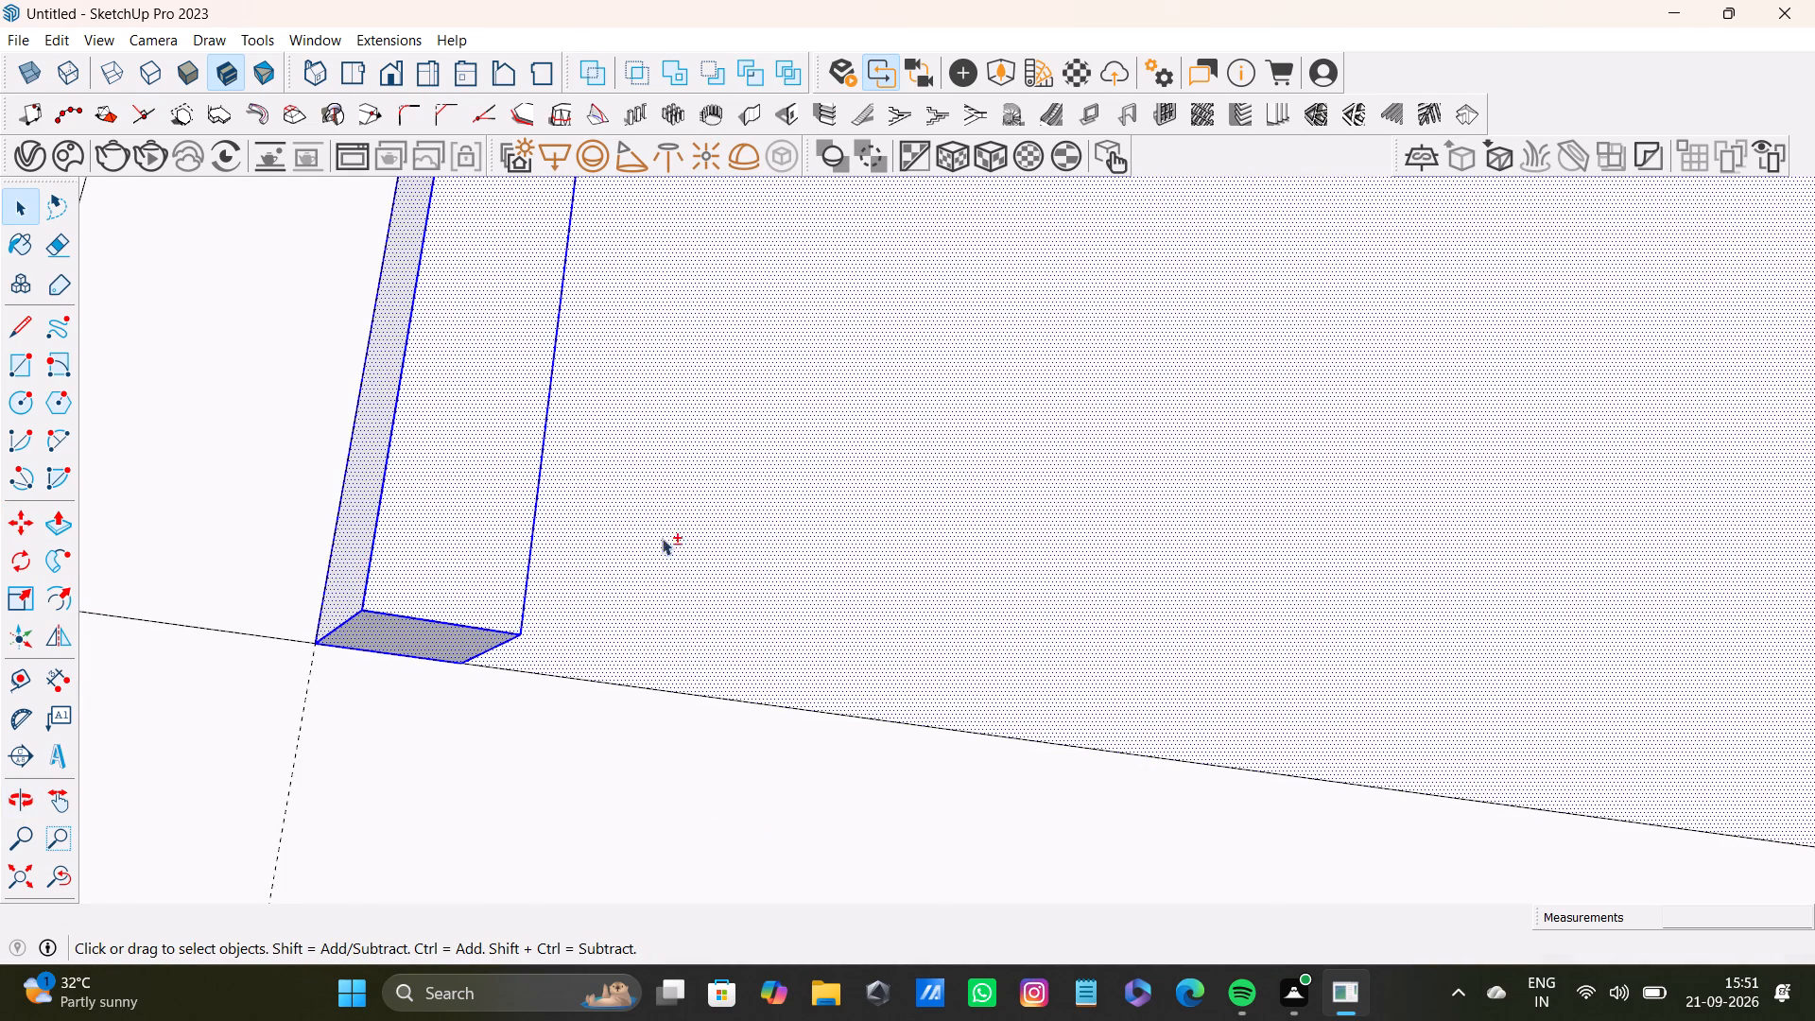
middle_click_drag(1013, 459, 884, 991, "shift")
scroll(745, 342, "down", 4, "shift")
middle_click_drag(814, 313, 780, 809, "shift")
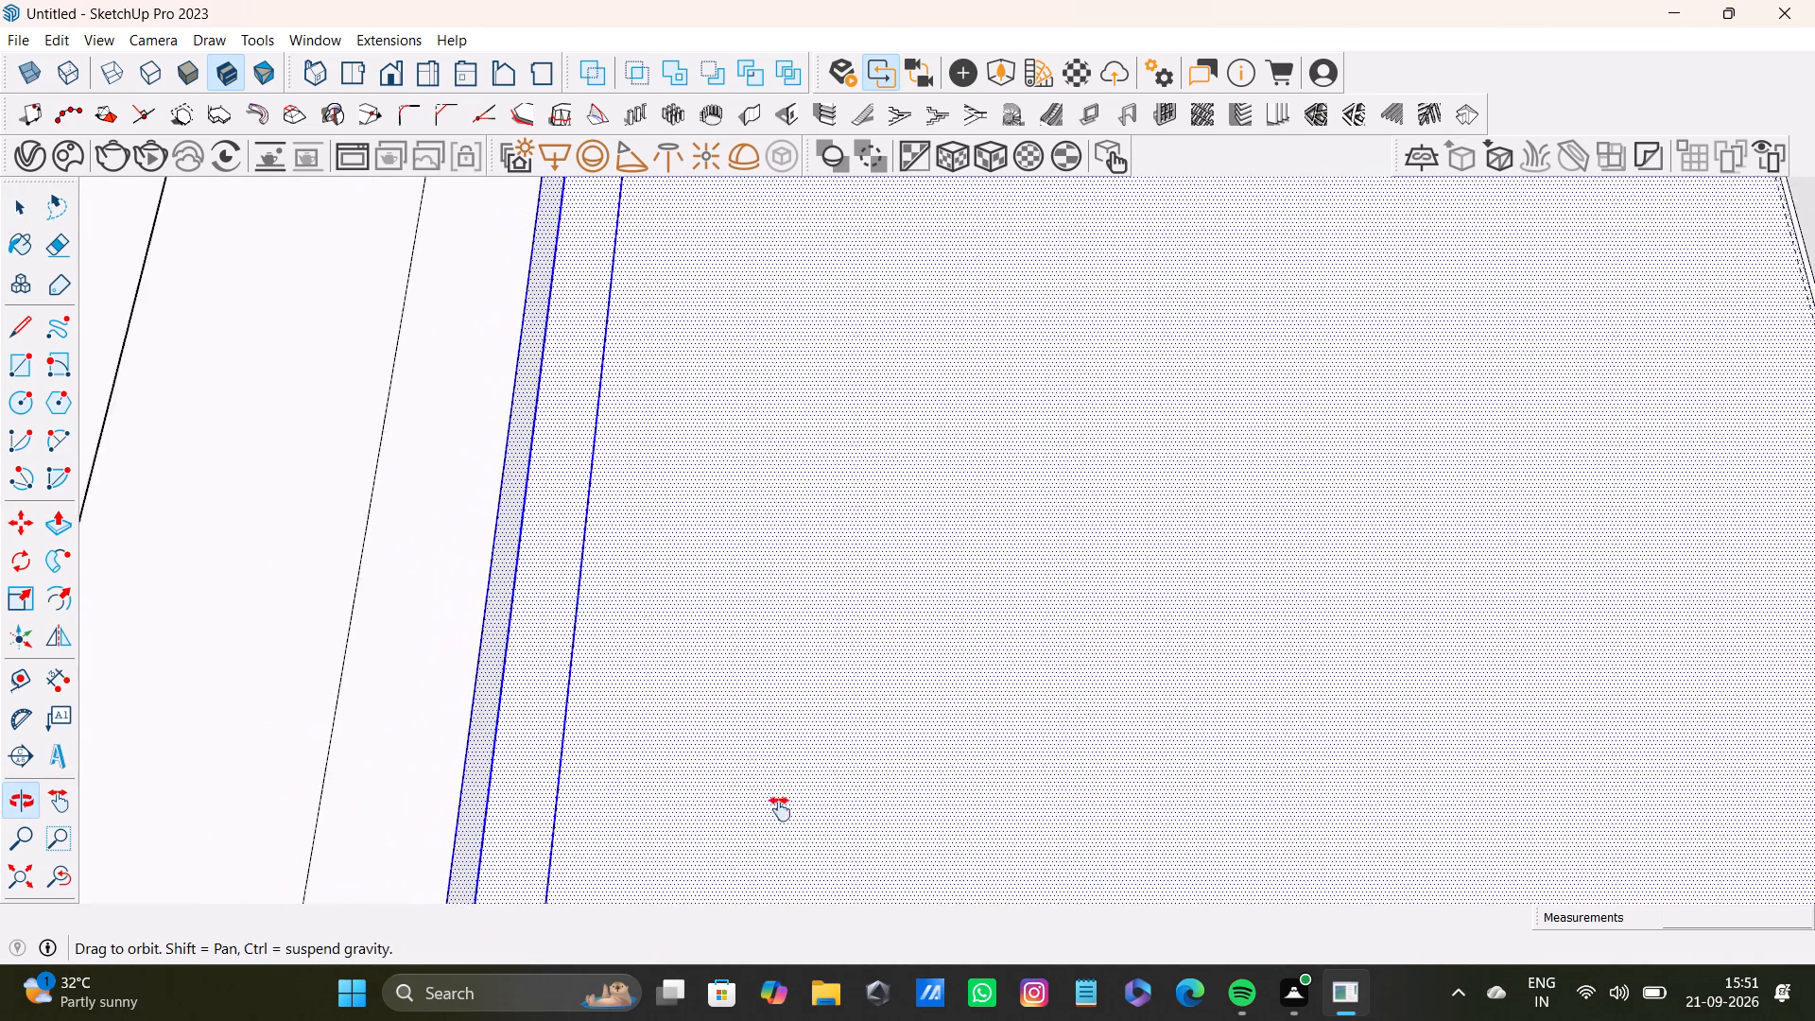
middle_click_drag(780, 809, 768, 888, "shift")
scroll(636, 478, "down", 7, "shift")
middle_click_drag(721, 313, 699, 776, "shift")
scroll(672, 515, "down", 4)
middle_click_drag(728, 450, 669, 952)
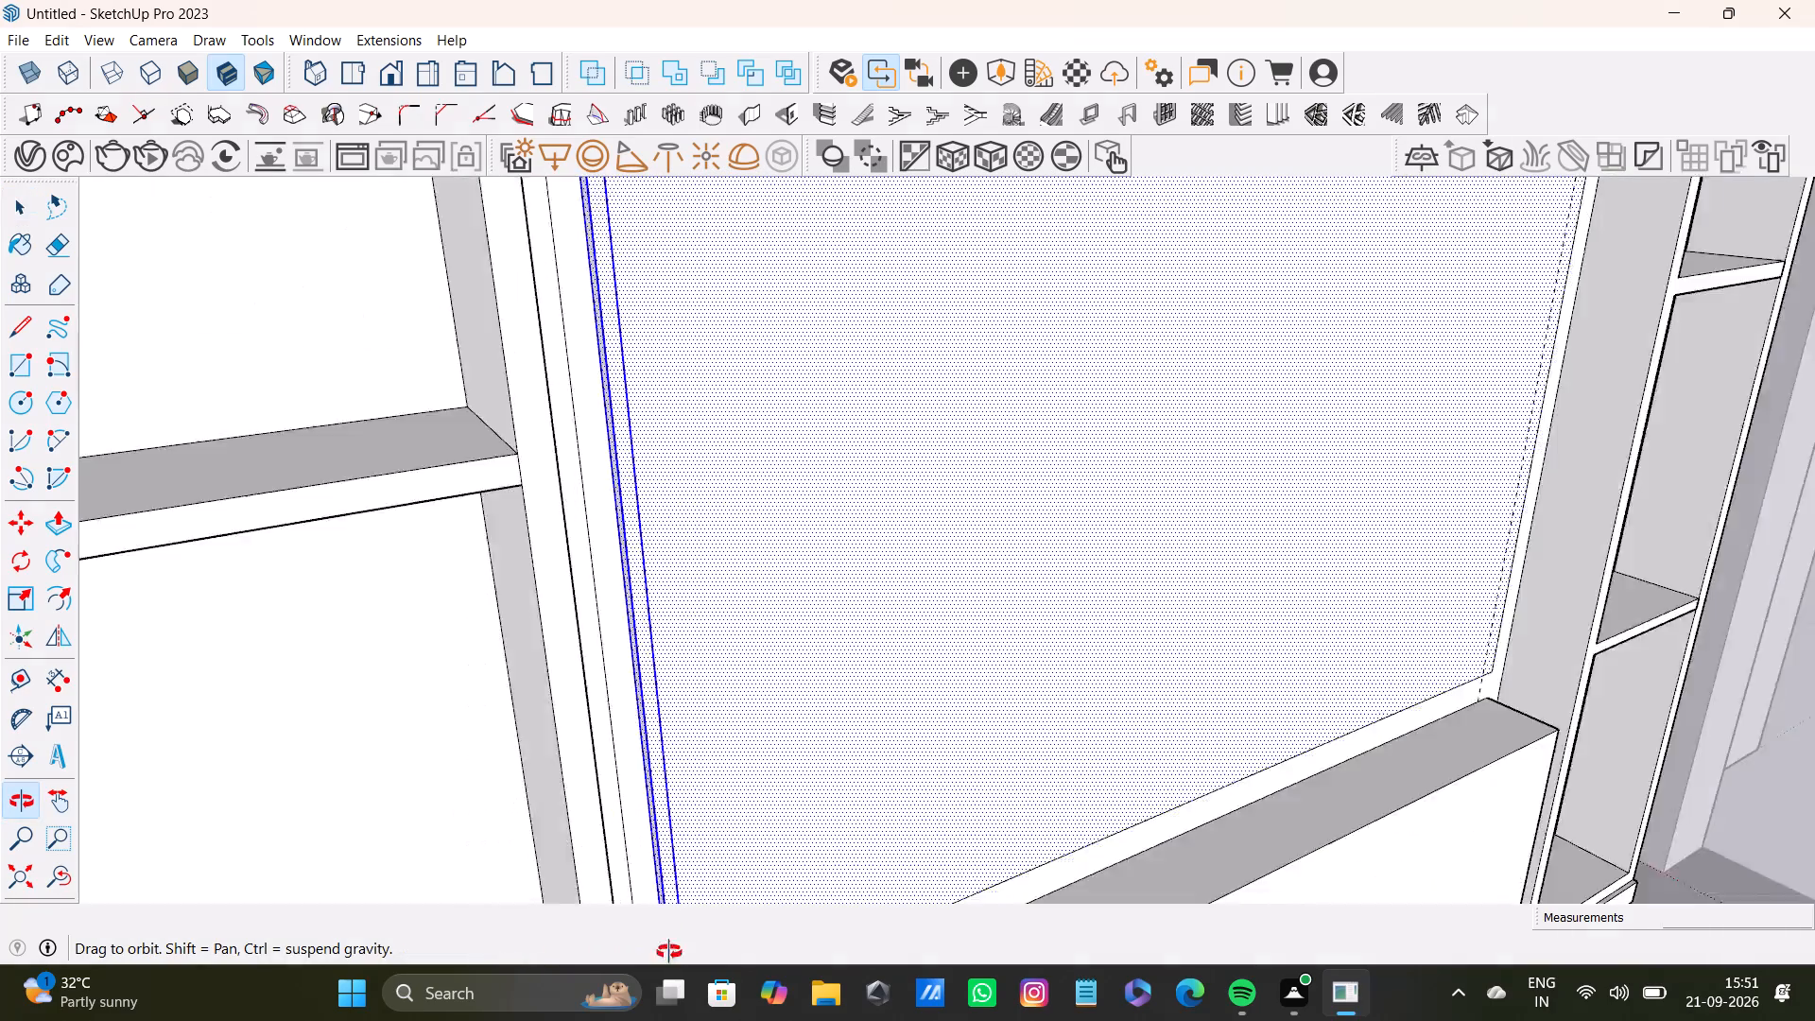
middle_click_drag(669, 952, 675, 953)
scroll(704, 357, "down", 4)
middle_click_drag(720, 365, 899, 868, "shift")
scroll(818, 701, "down", 4)
middle_click_drag(822, 447, 925, 815, "shift")
scroll(887, 586, "down", 4)
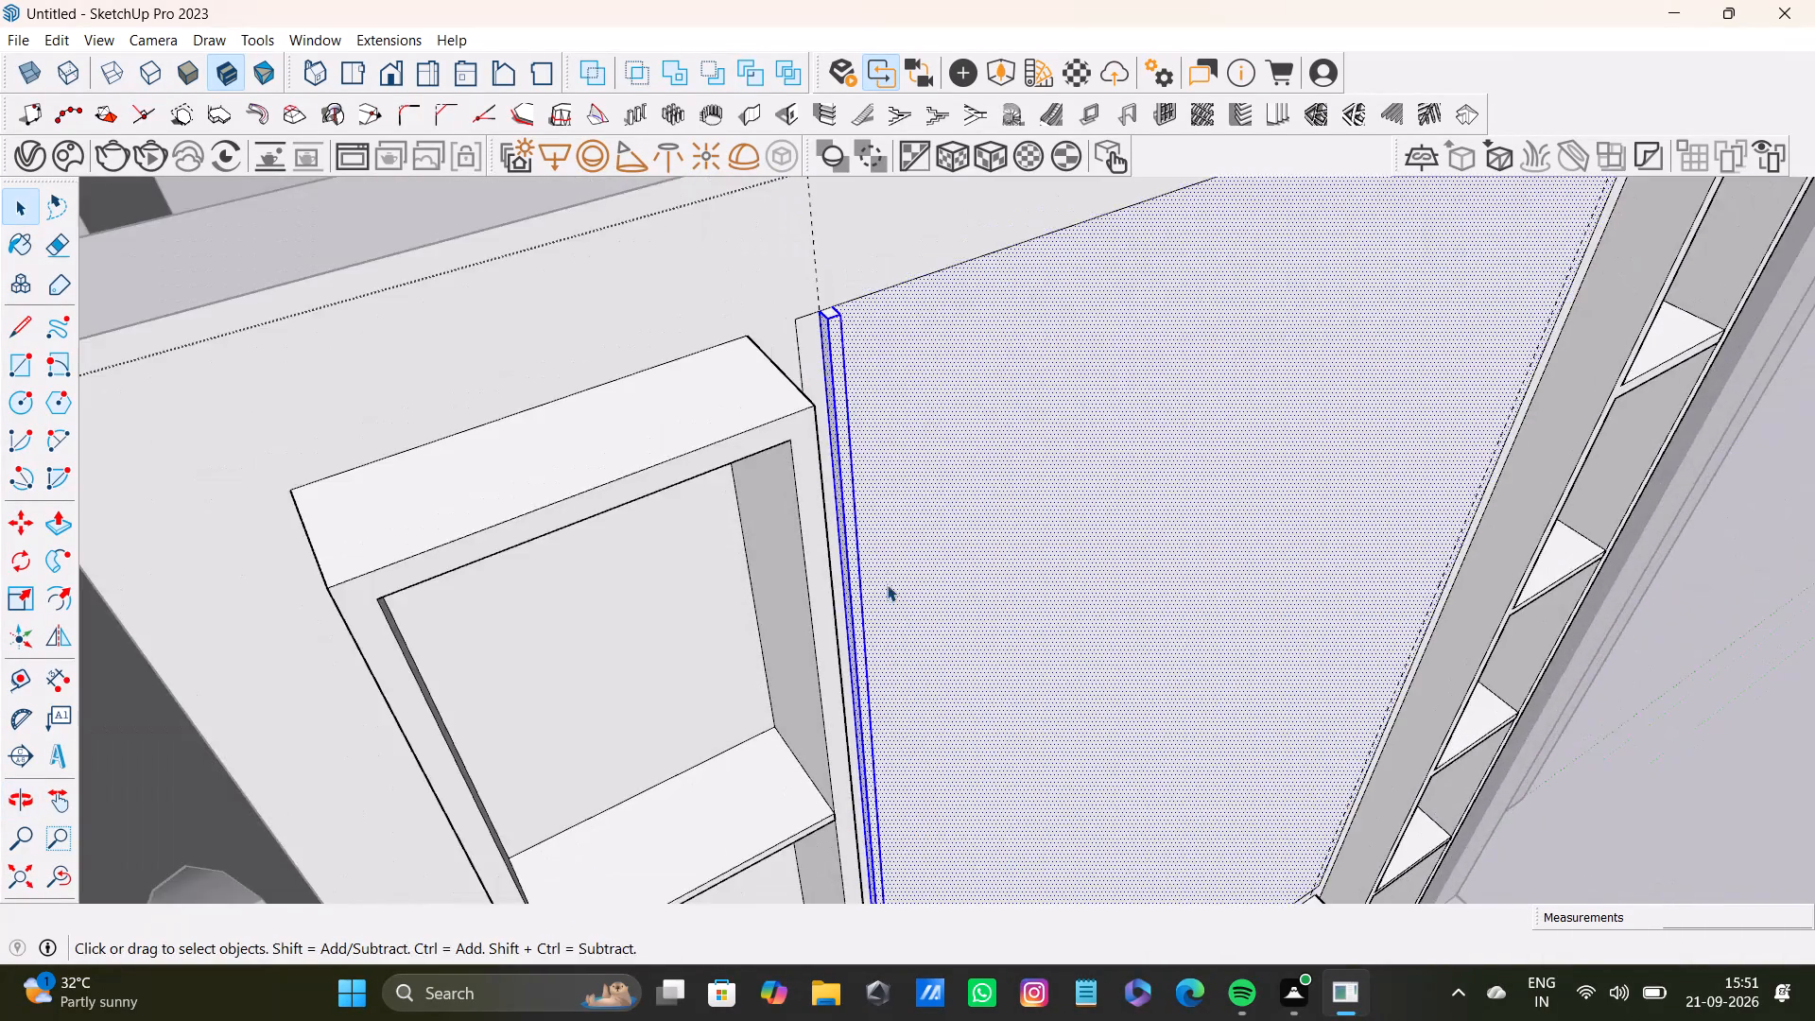
middle_click_drag(890, 532, 900, 757, "shift")
scroll(777, 584, "up", 20)
scroll(777, 584, "up", 4)
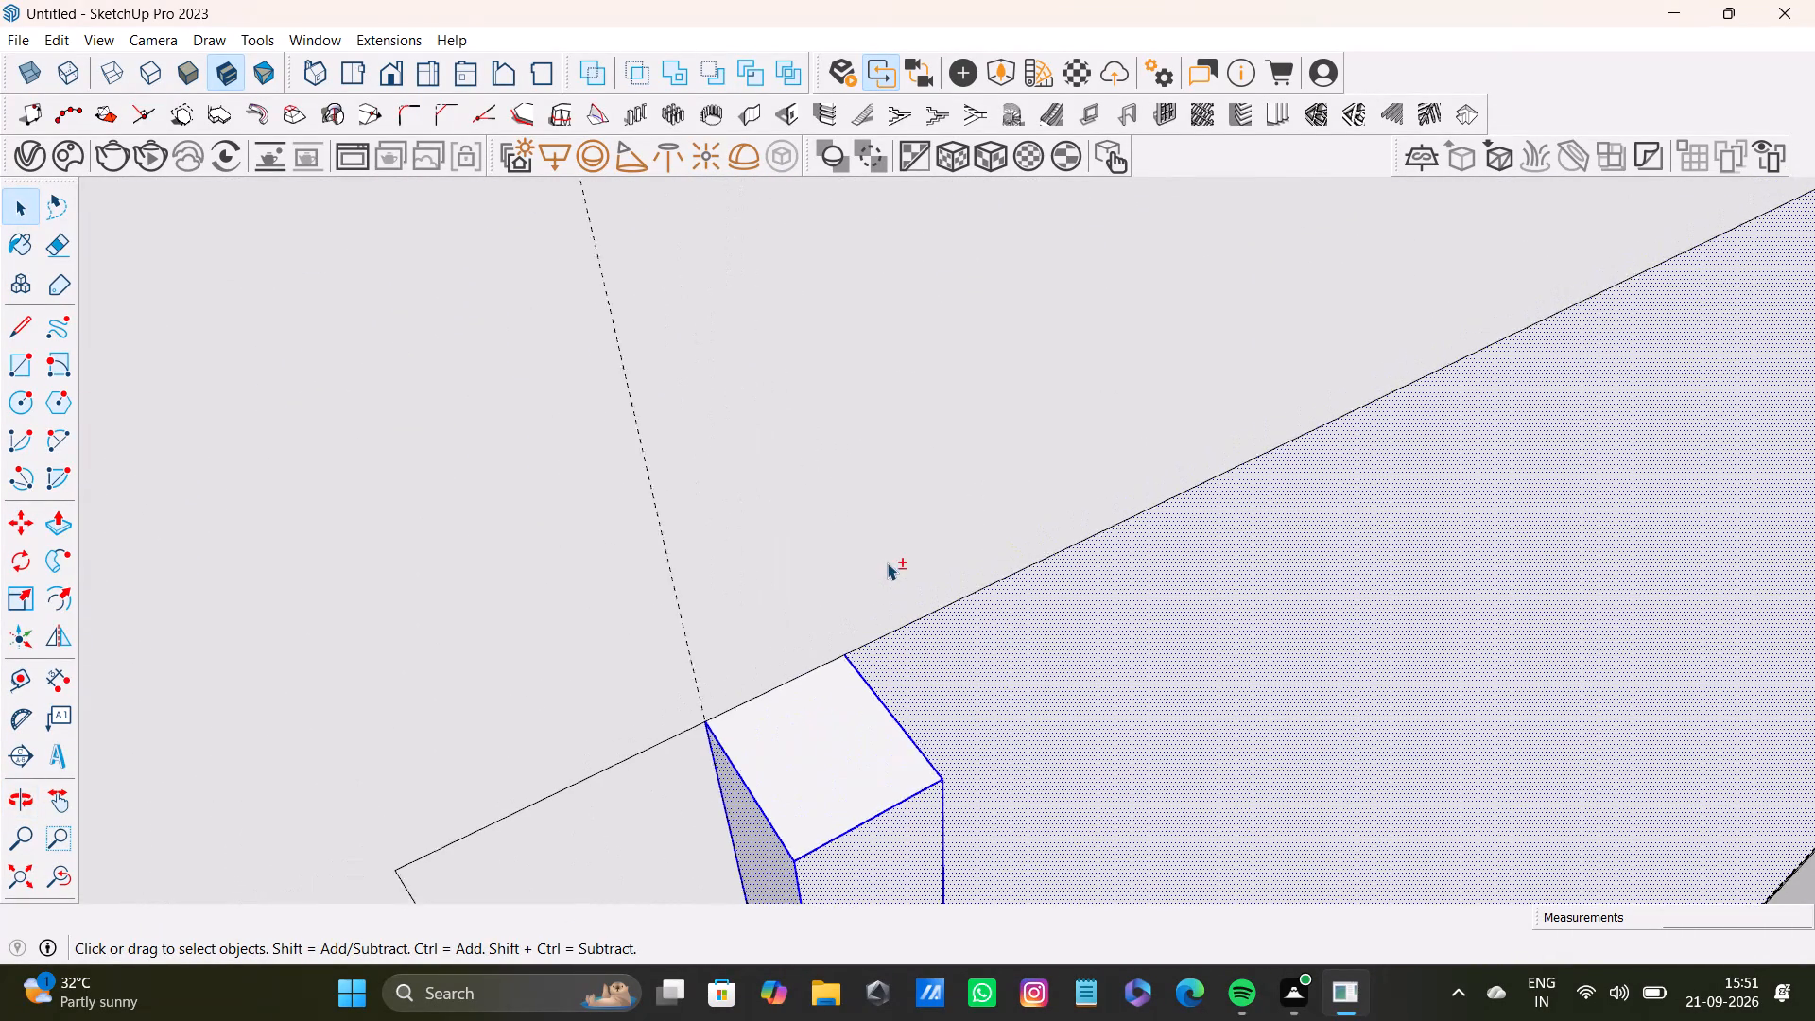
double_click(802, 796, "shift")
scroll(801, 794, "down", 4, "shift")
middle_click_drag(1052, 804, 852, 735, "shift")
left_click(869, 710, "shift")
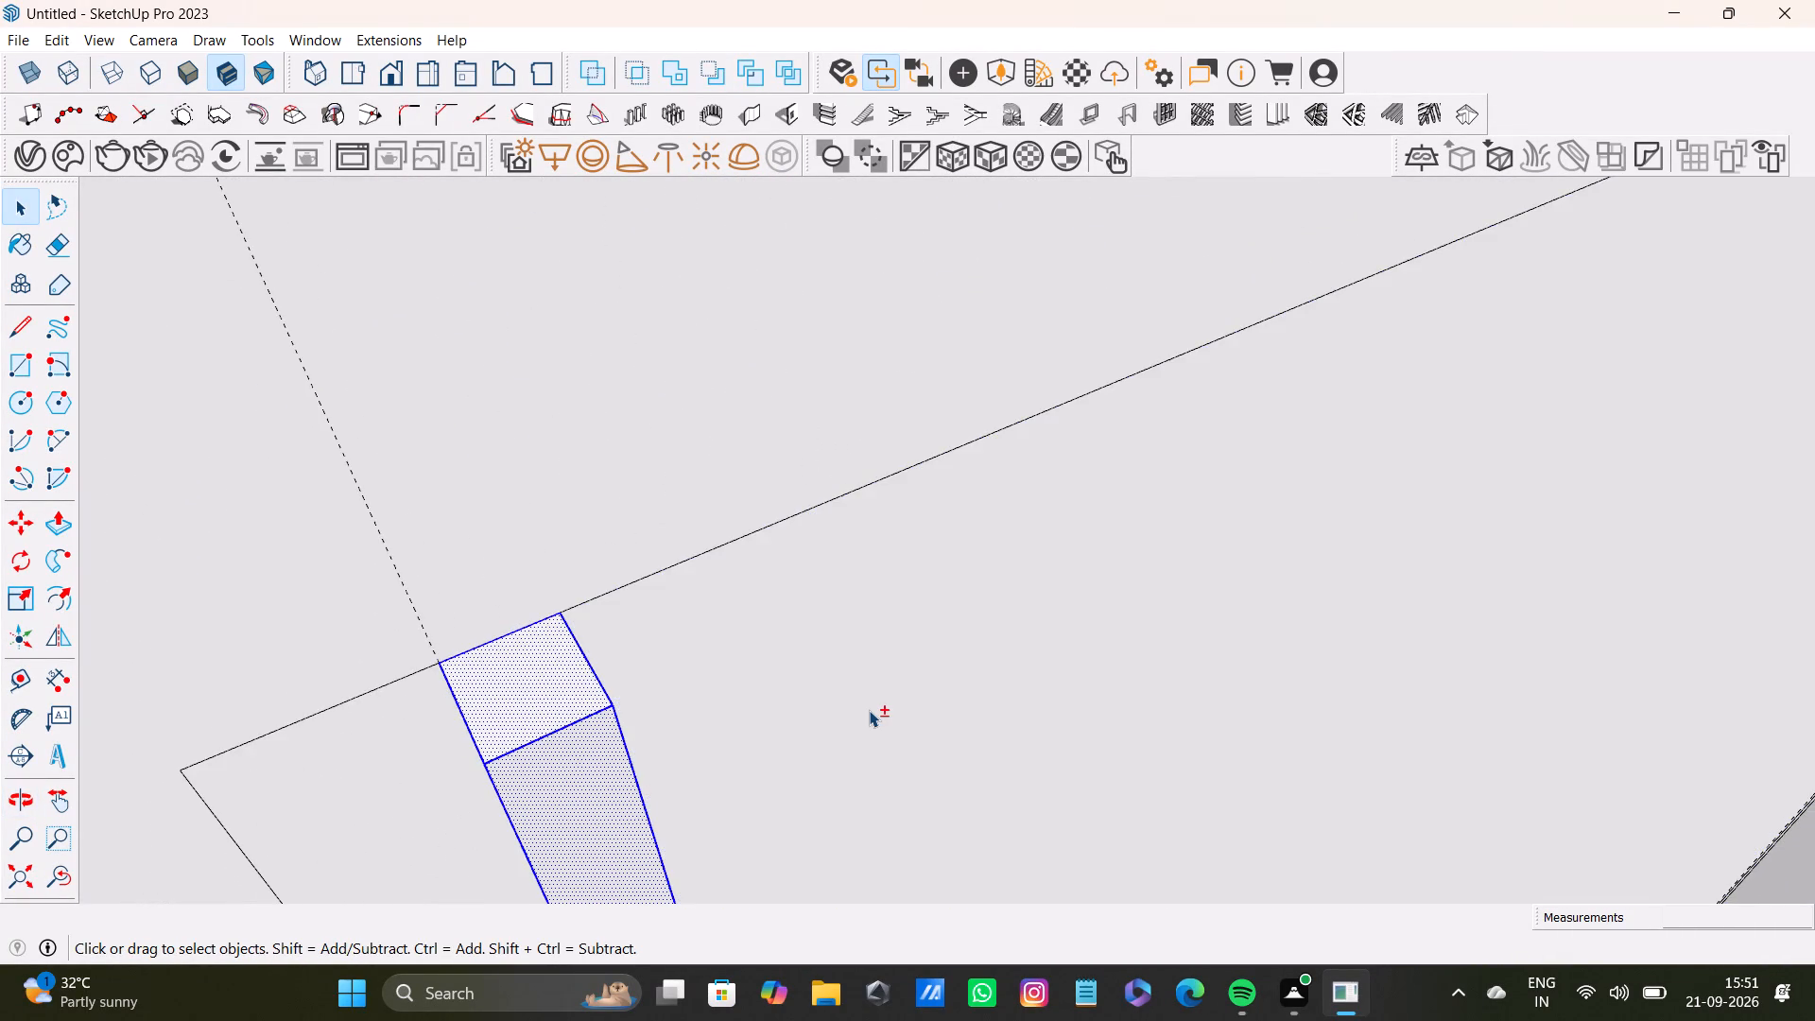
scroll(866, 709, "down", 17, "shift")
middle_click_drag(1028, 766, 651, 826)
scroll(622, 635, "up", 3)
key("m")
scroll(634, 600, "up", 10)
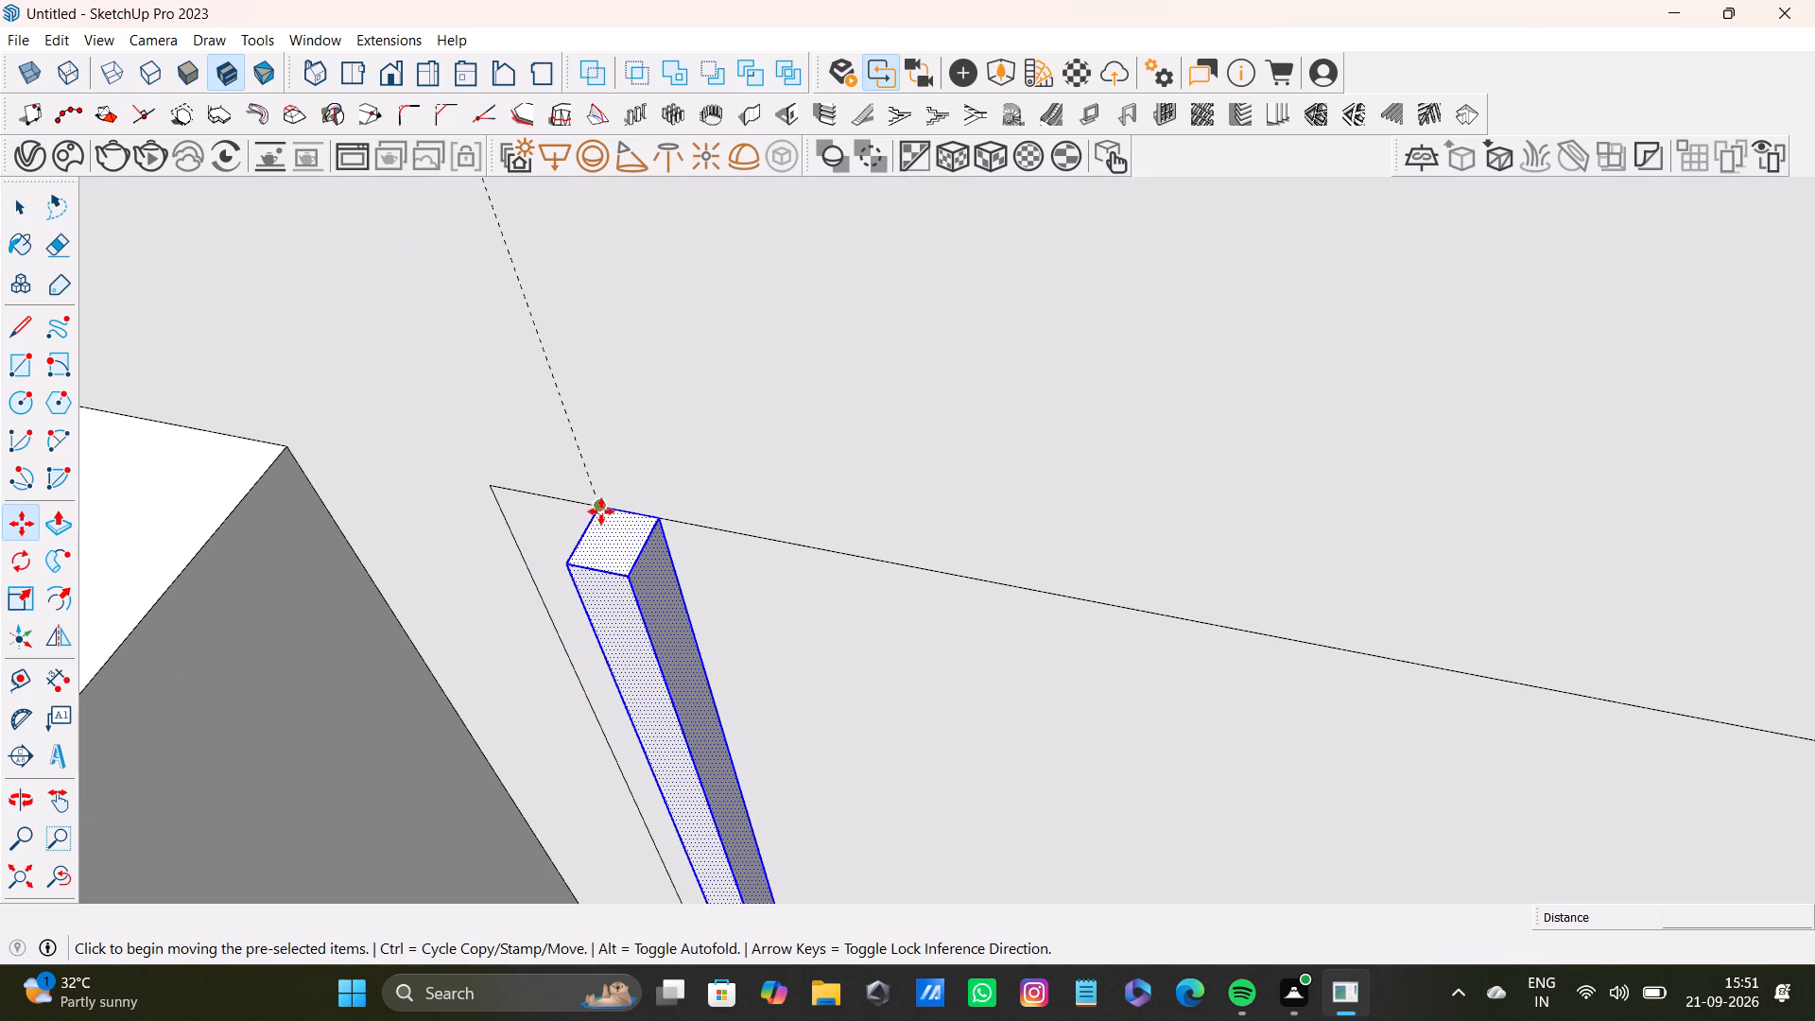
left_click(601, 511, "ctrl")
scroll(869, 601, "down", 7)
middle_click_drag(1814, 652, 494, 541, "shift")
scroll(714, 564, "down", 7)
middle_click_drag(1598, 788, 529, 353, "shift")
scroll(712, 459, "down", 3)
middle_click_drag(1345, 557, 1210, 529, "shift")
scroll(1210, 529, "up", 5)
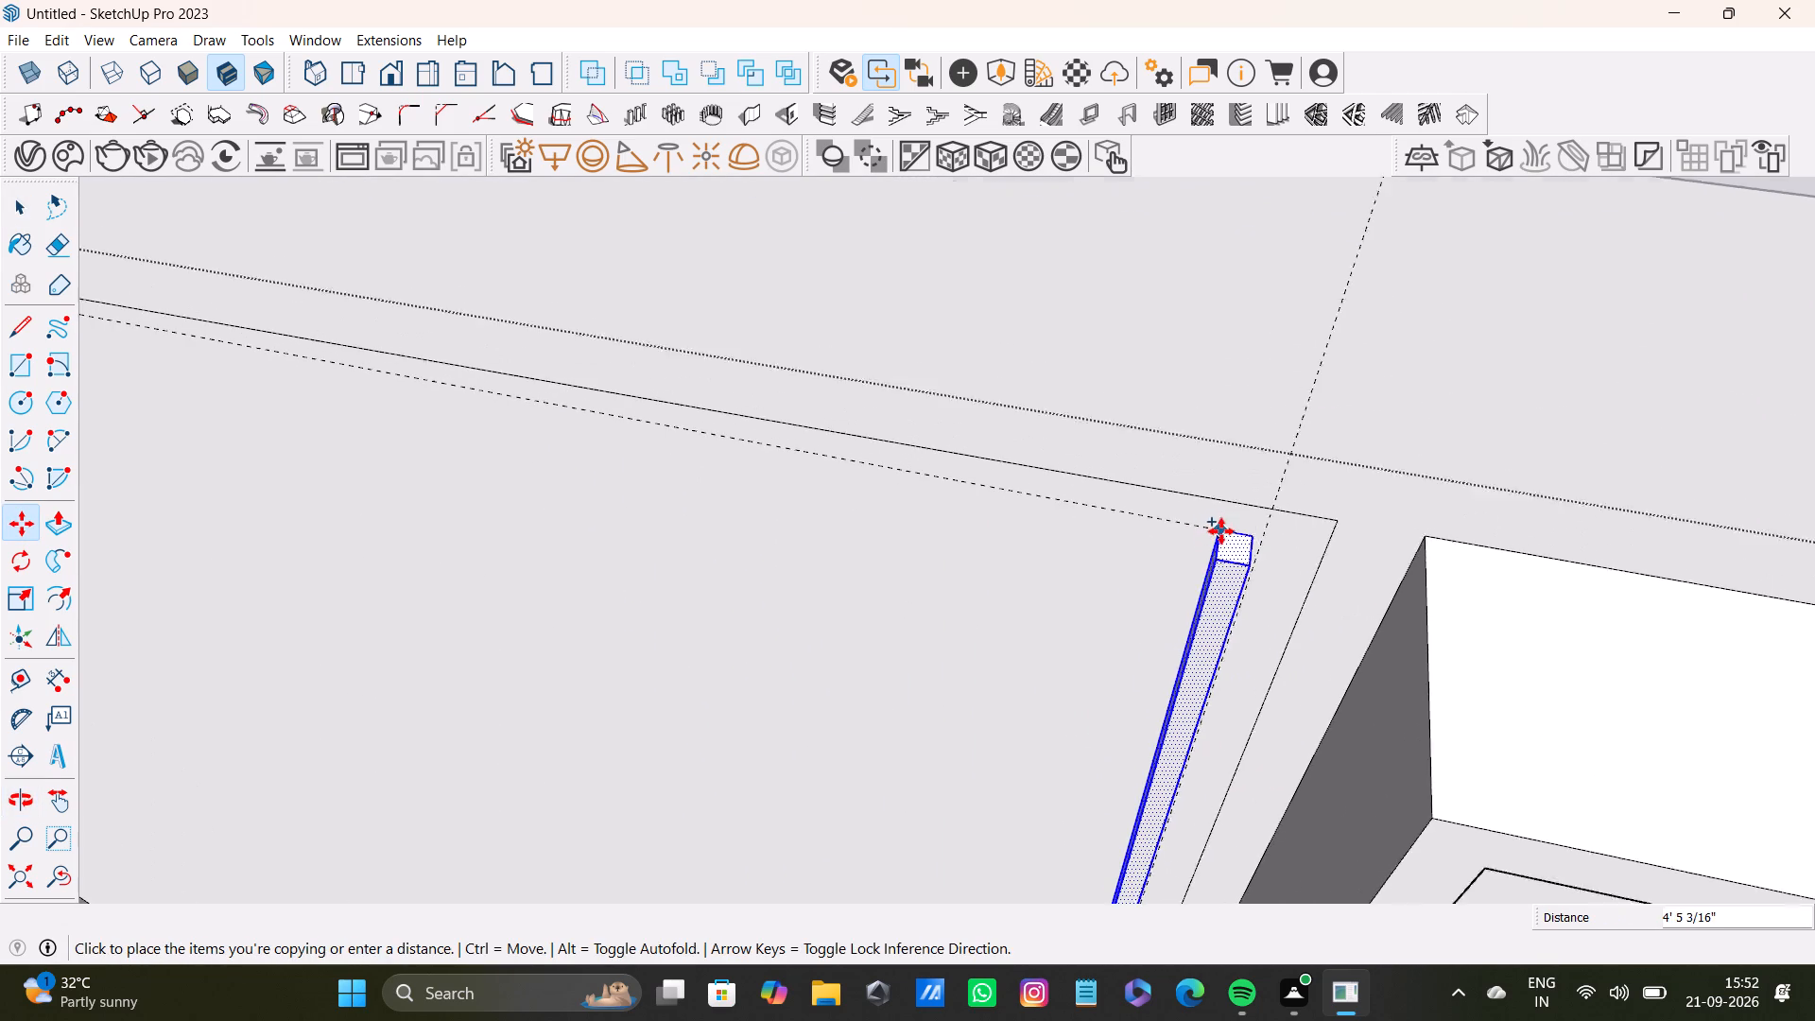
scroll(1221, 531, "up", 4)
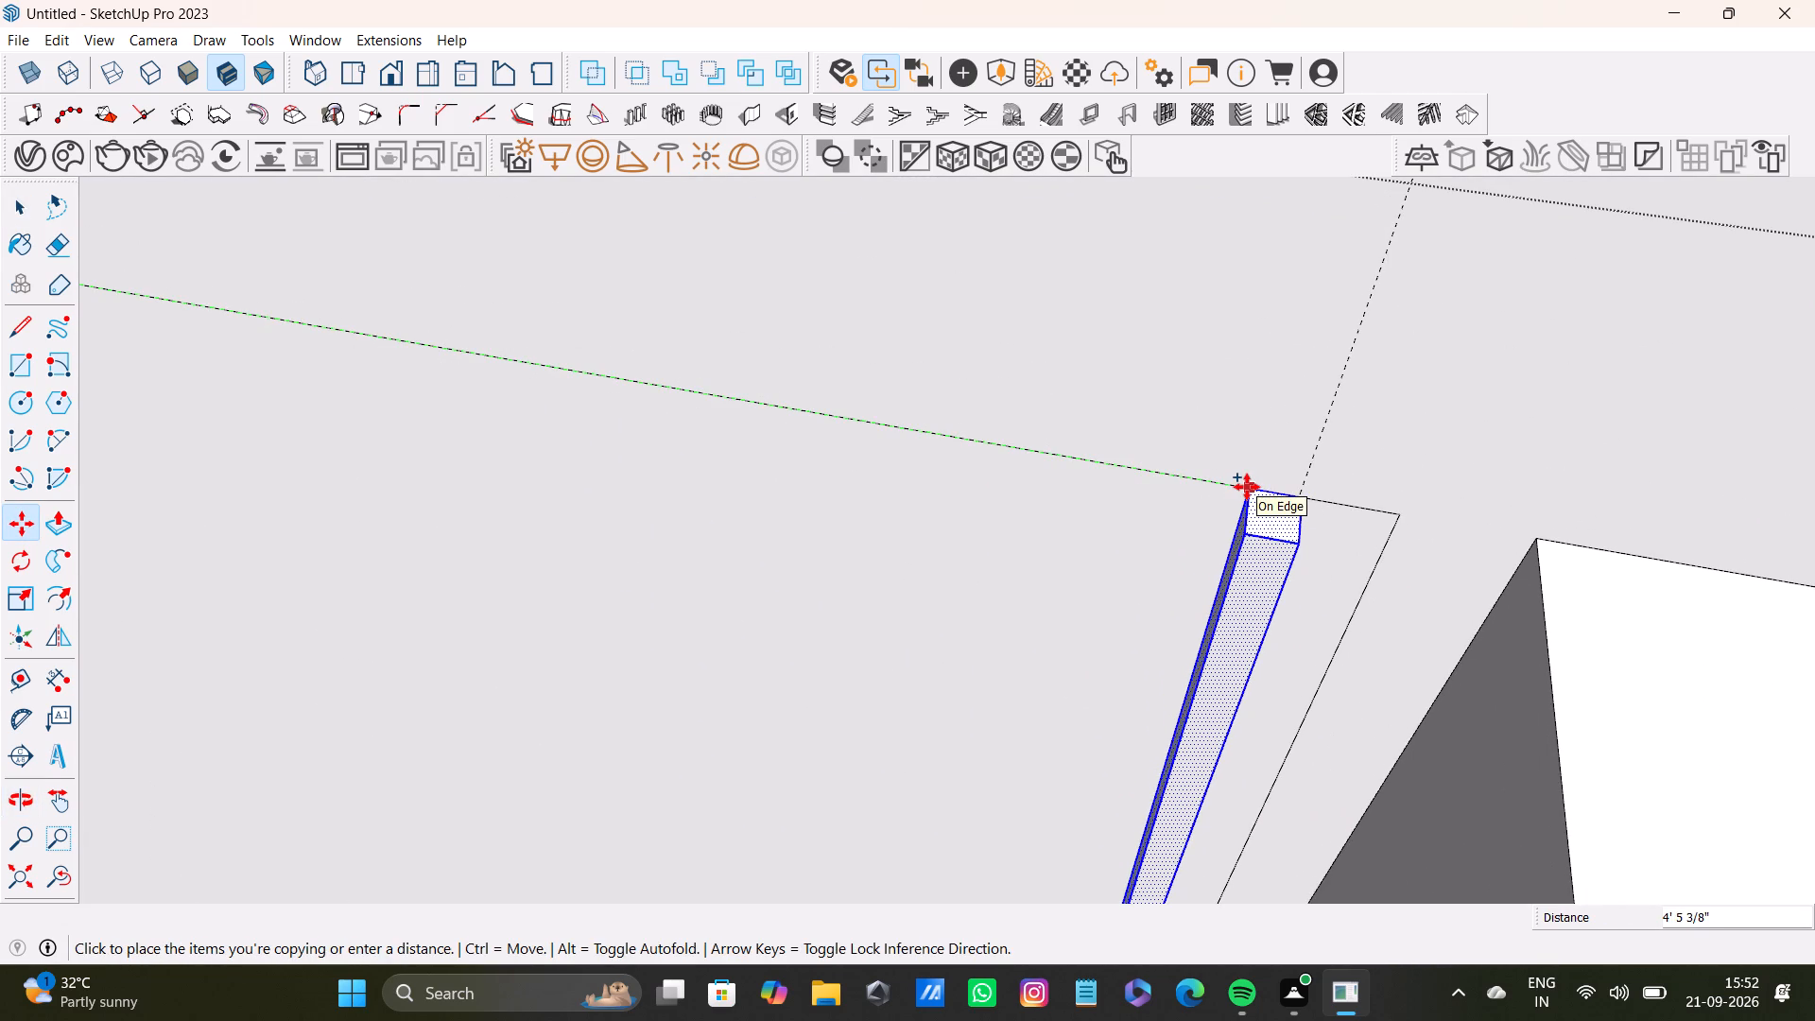
left_click(1247, 487)
Divide the copy distance by 22 to fill the panel with evenly spaced strips between the two end strips.
key("slash")
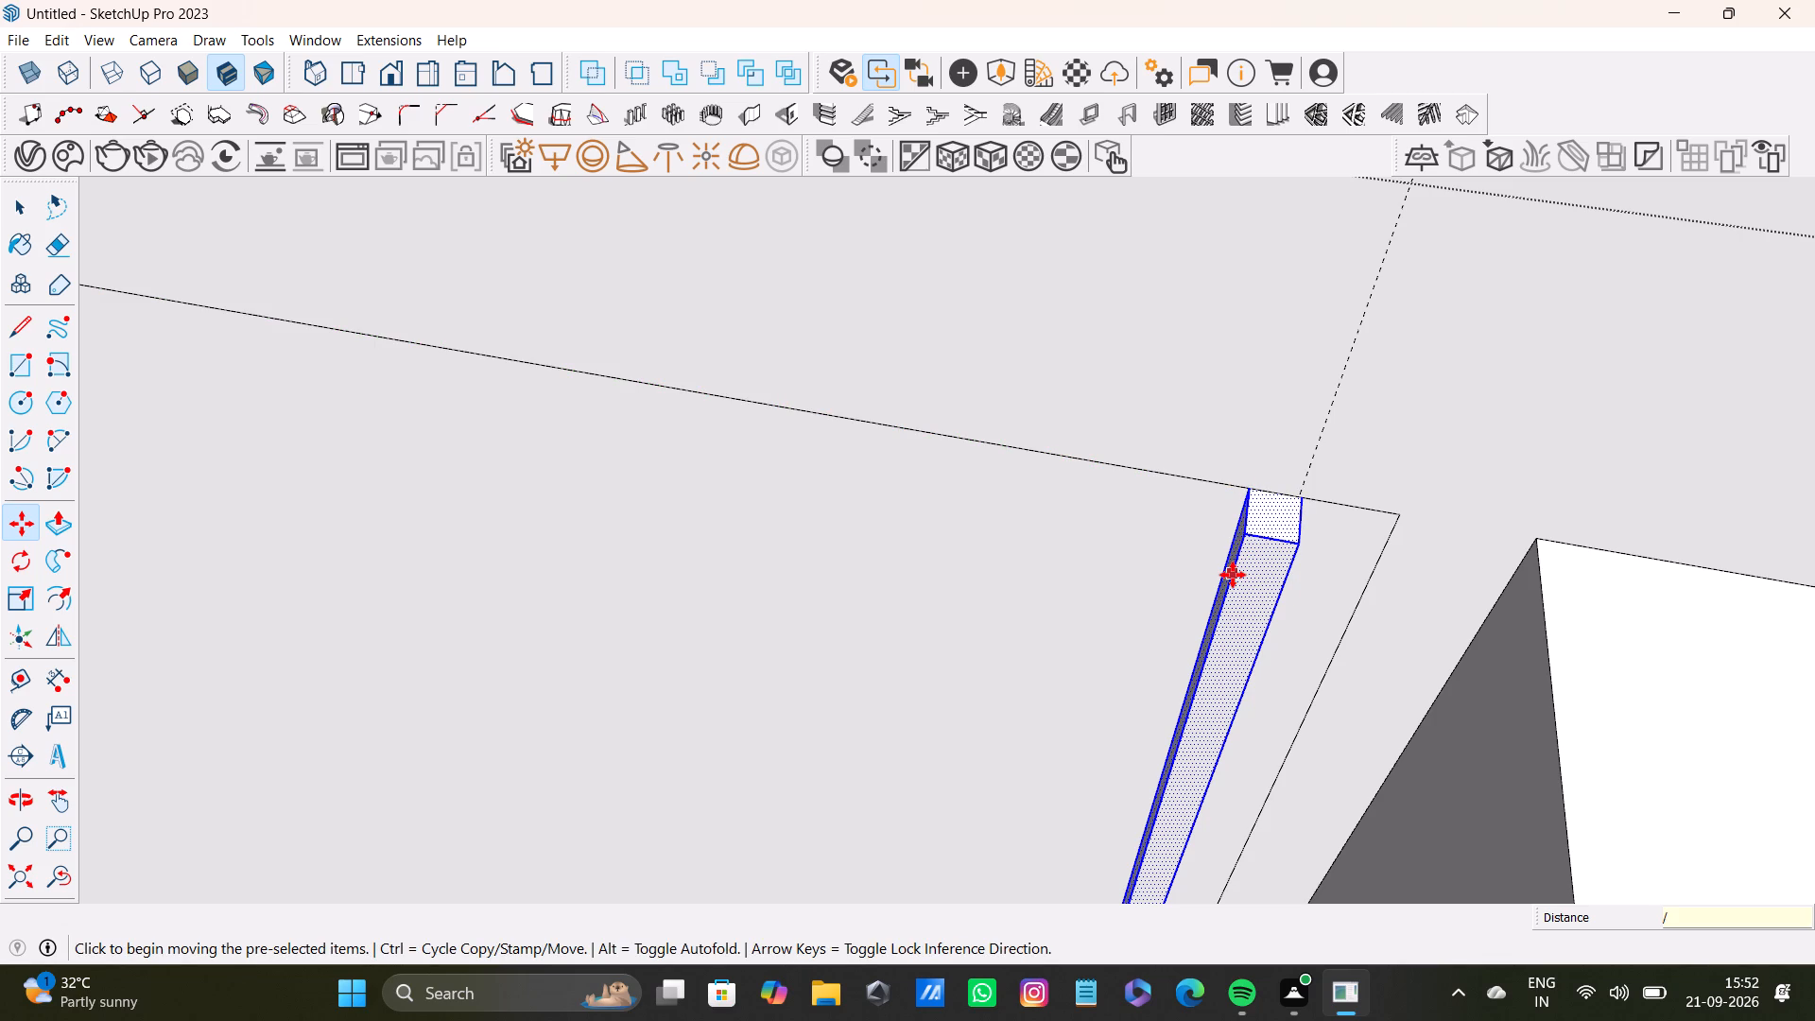
type("22")
key("Return")
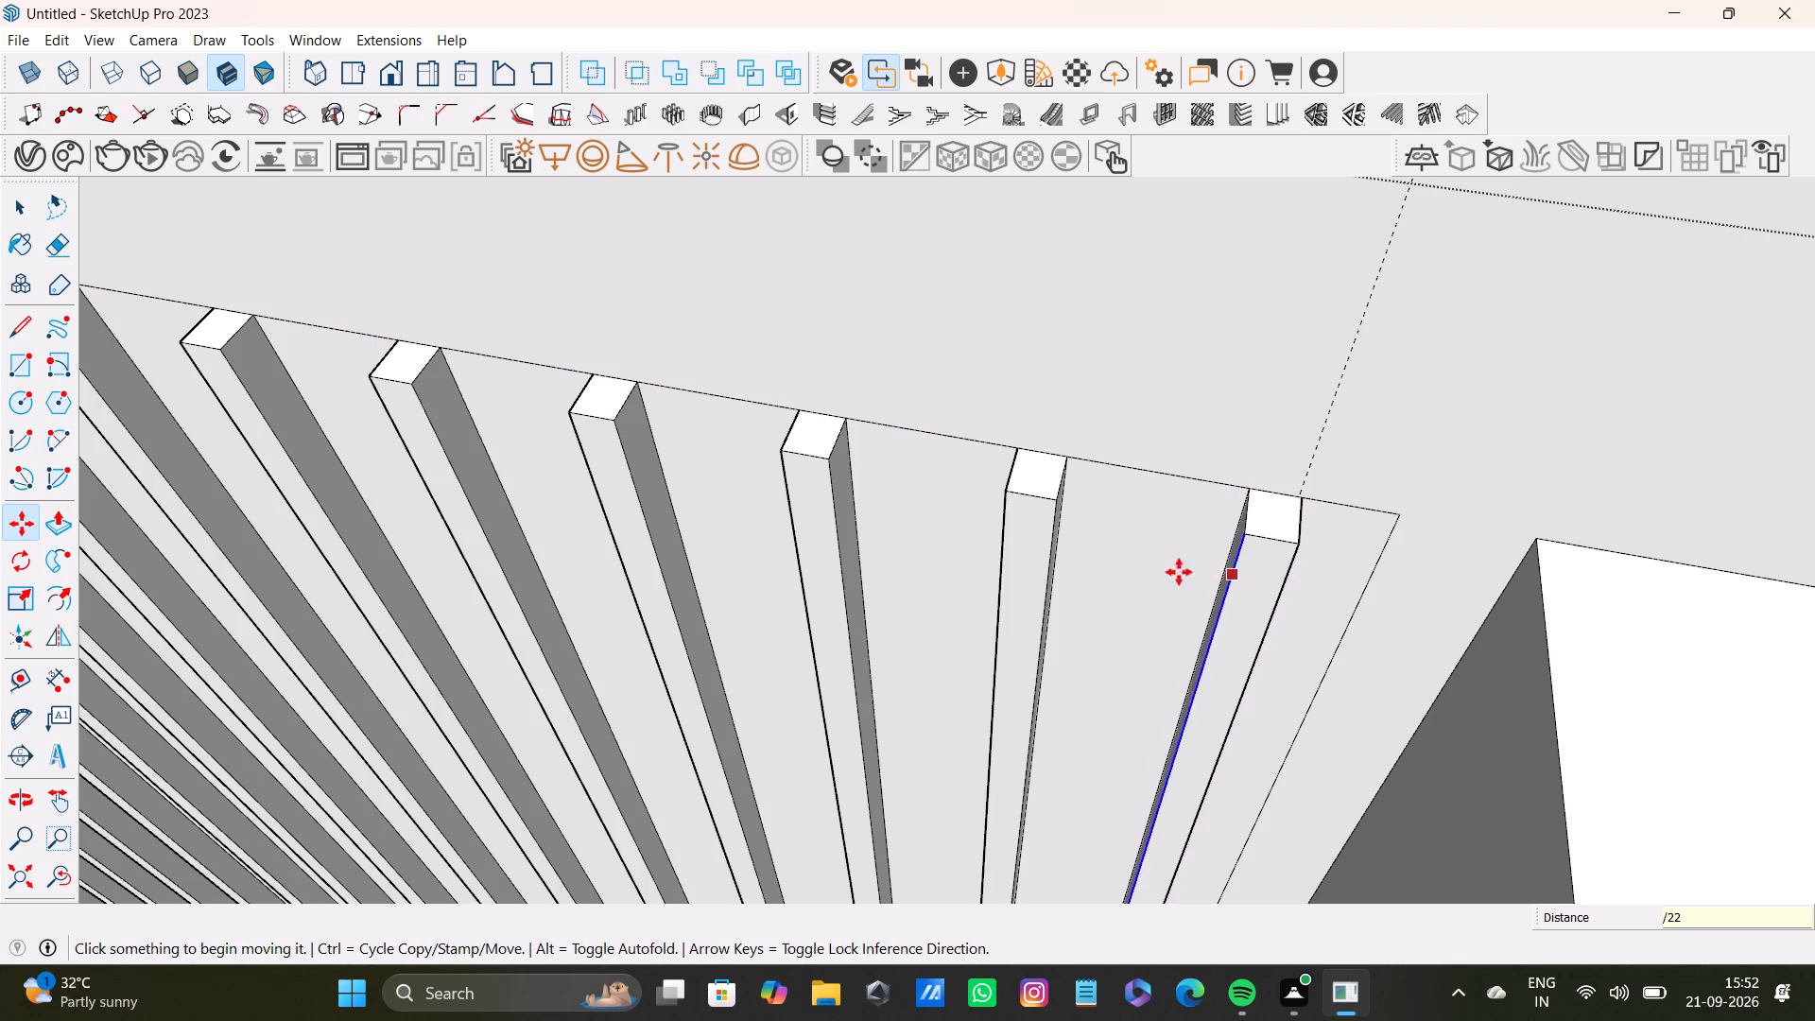
Inspect the row of vertical strips across the wall panel between the shelf units.
key("space")
scroll(871, 733, "down", 10)
middle_click_drag(815, 757, 1218, 481, "shift")
scroll(1060, 568, "down", 7)
middle_click_drag(1009, 668, 1250, 784)
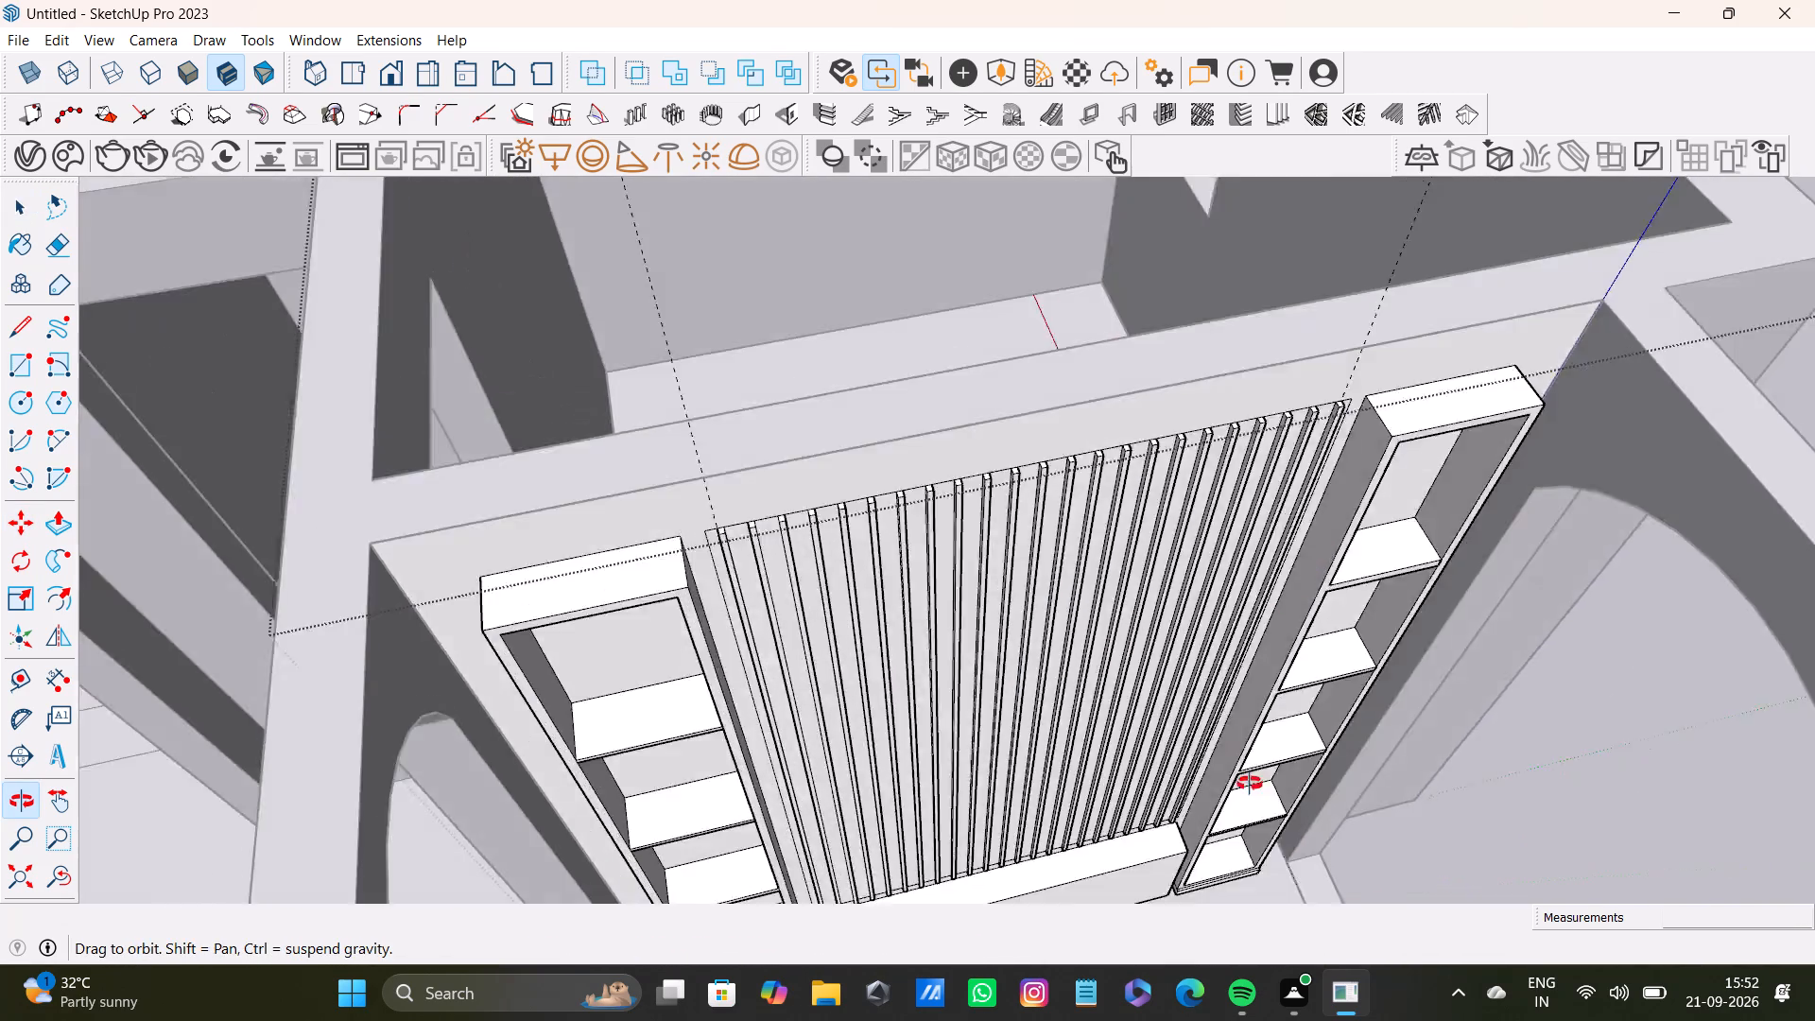
middle_click_drag(1250, 784, 1100, 699)
scroll(491, 356, "up", 7)
scroll(864, 686, "down", 7)
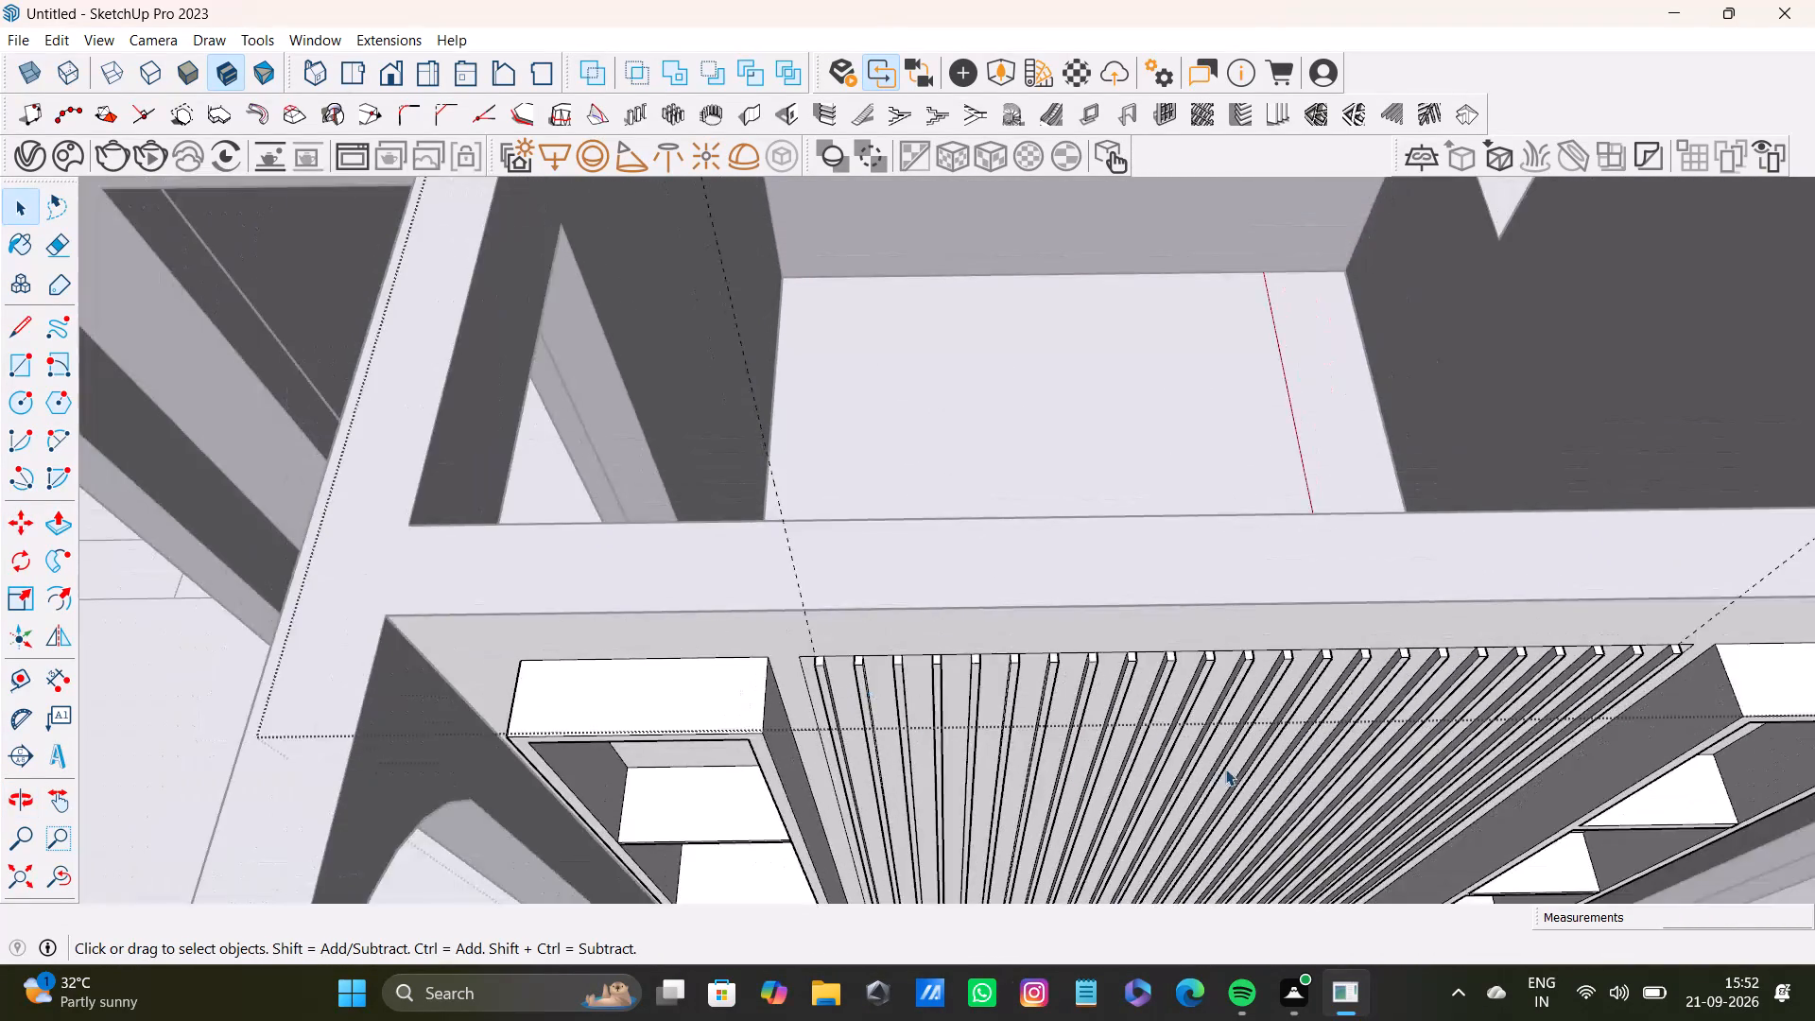
middle_click_drag(1226, 768, 821, 399)
scroll(812, 420, "down", 8)
middle_click_drag(923, 538, 988, 507)
scroll(652, 351, "up", 10)
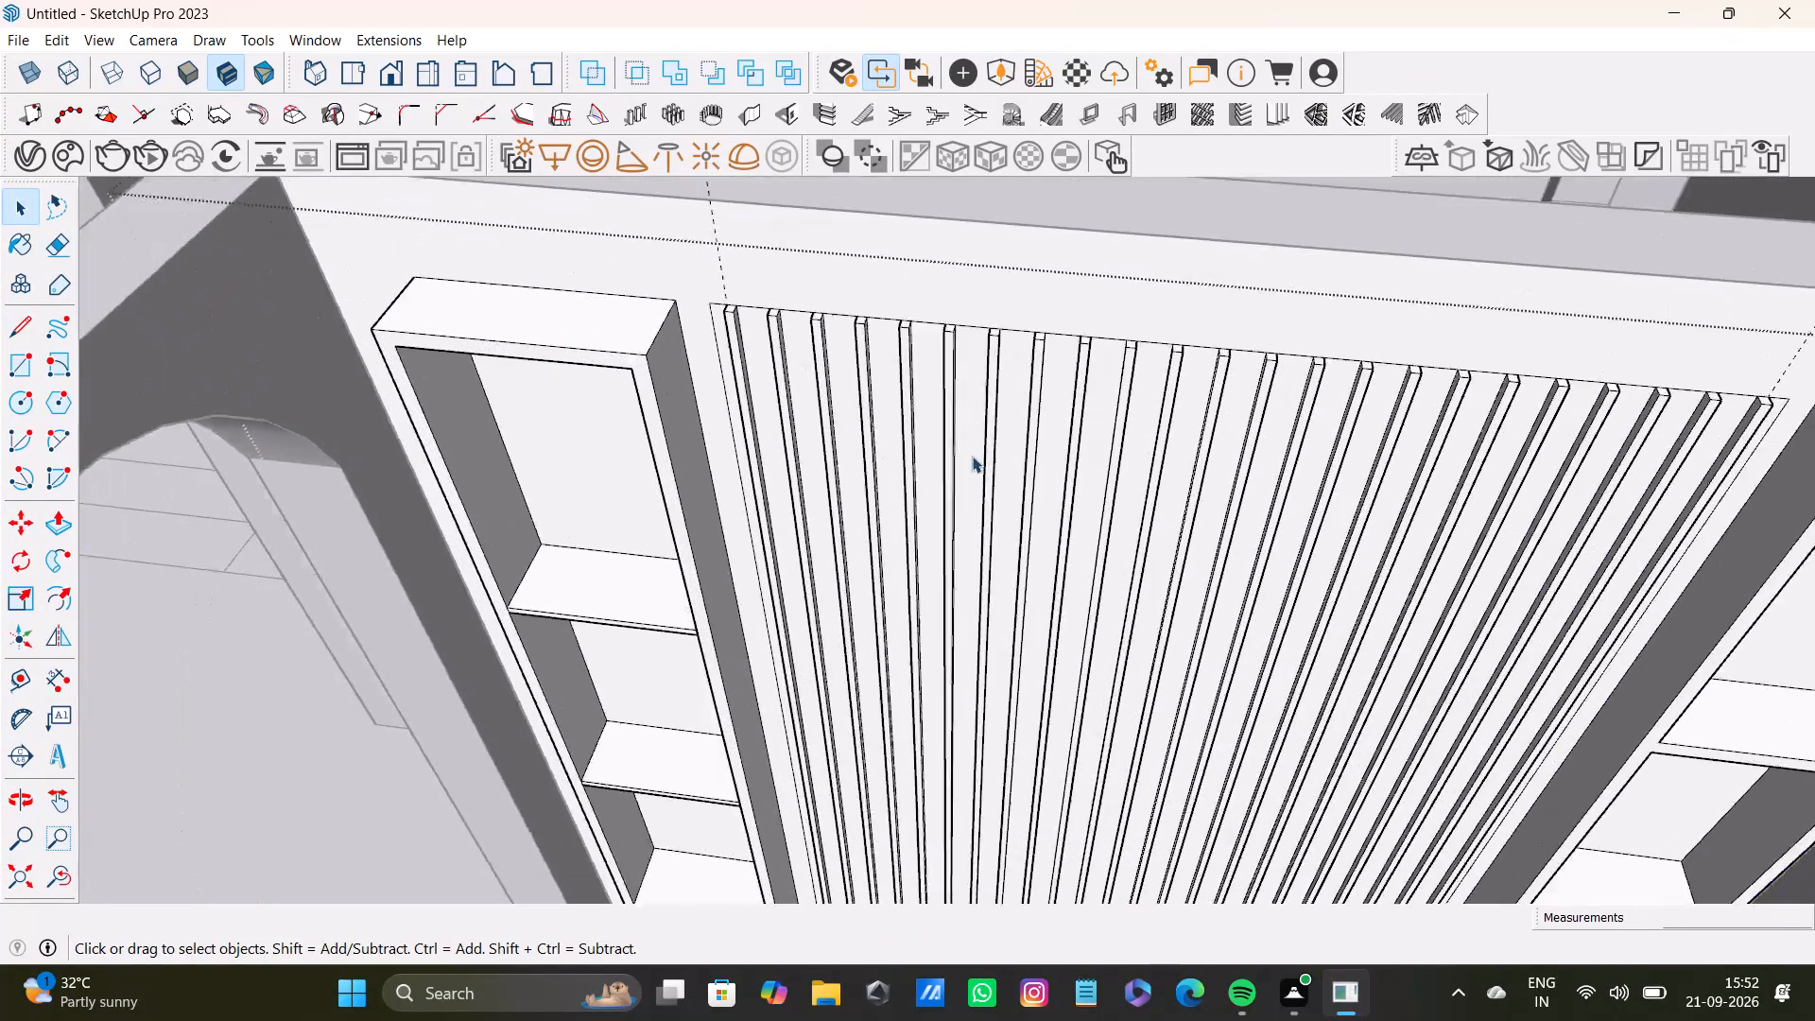
On the freestanding panel, place a vertical guide about 2' 5" from the left edge and a horizontal guide about 3' 4" below the top edge.
middle_click_drag(1092, 484, 609, 457)
scroll(609, 465, "down", 7)
middle_click_drag(647, 516, 618, 465)
scroll(738, 506, "down", 3)
middle_click_drag(984, 519, 627, 485)
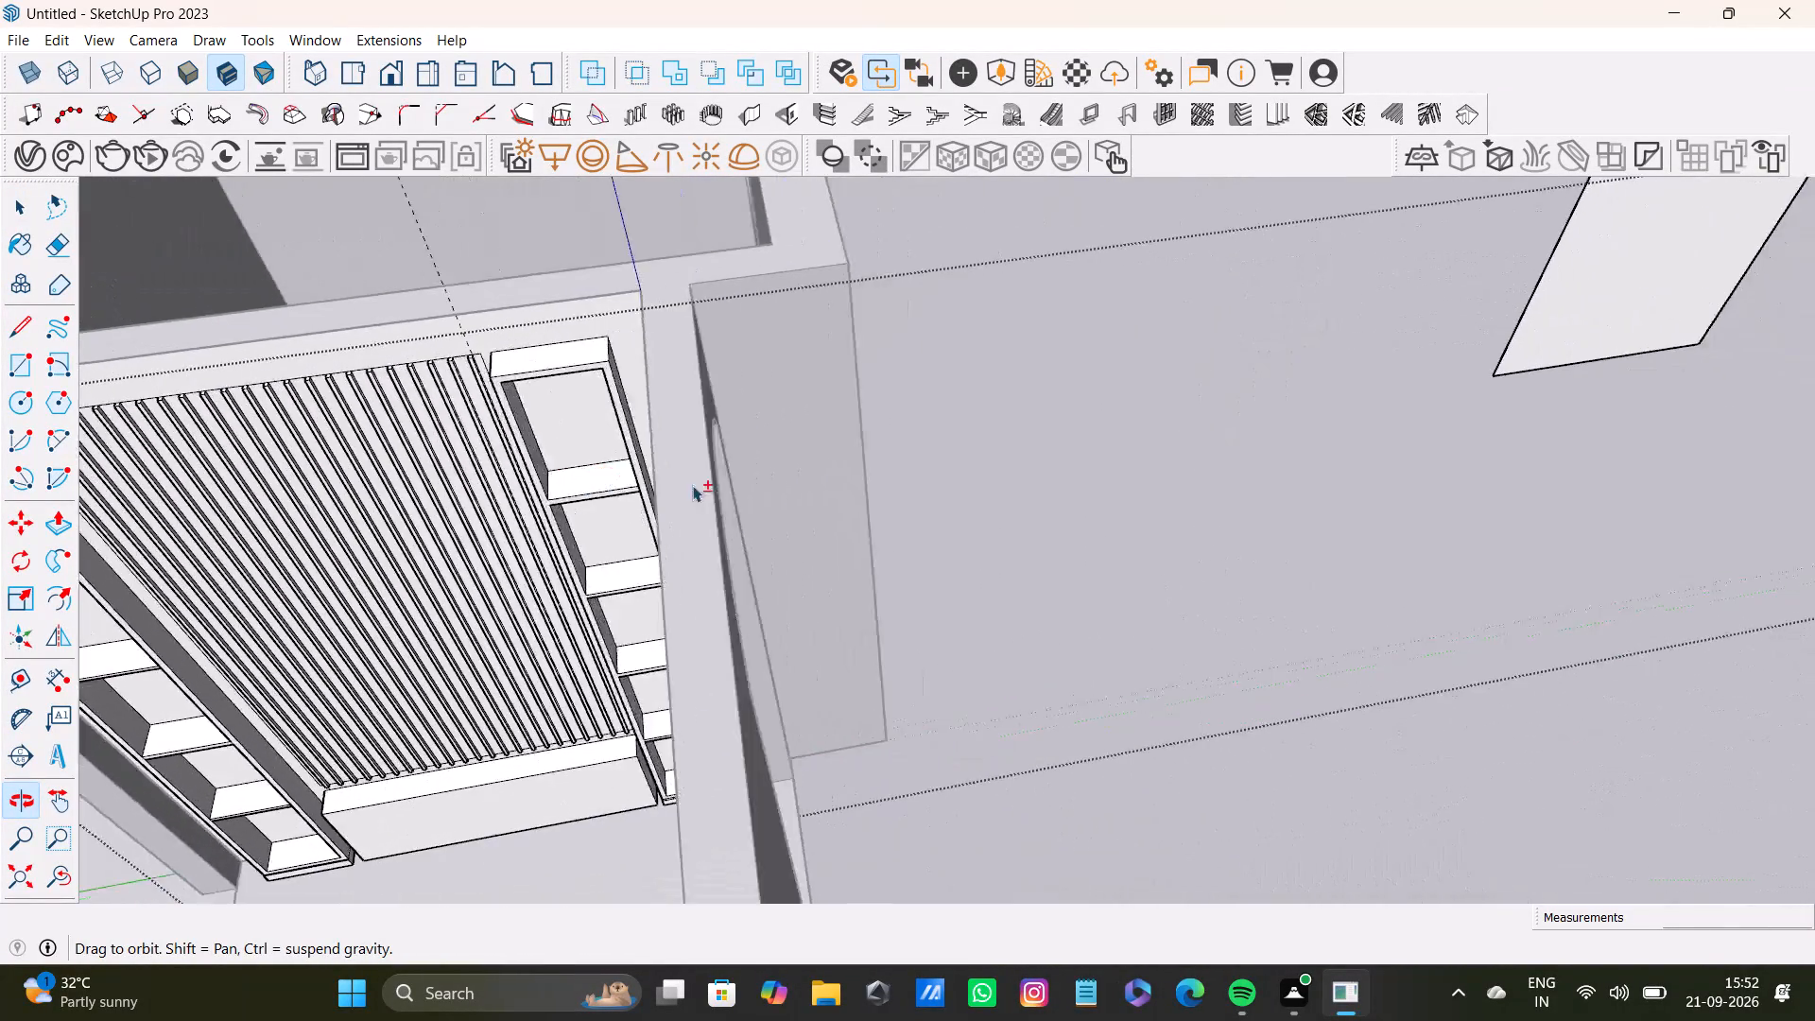
scroll(1324, 483, "down", 4)
middle_click_drag(1400, 461, 480, 585, "shift")
middle_click_drag(678, 434, 1056, 562, "shift")
scroll(806, 514, "up", 4)
middle_click_drag(976, 555, 900, 503)
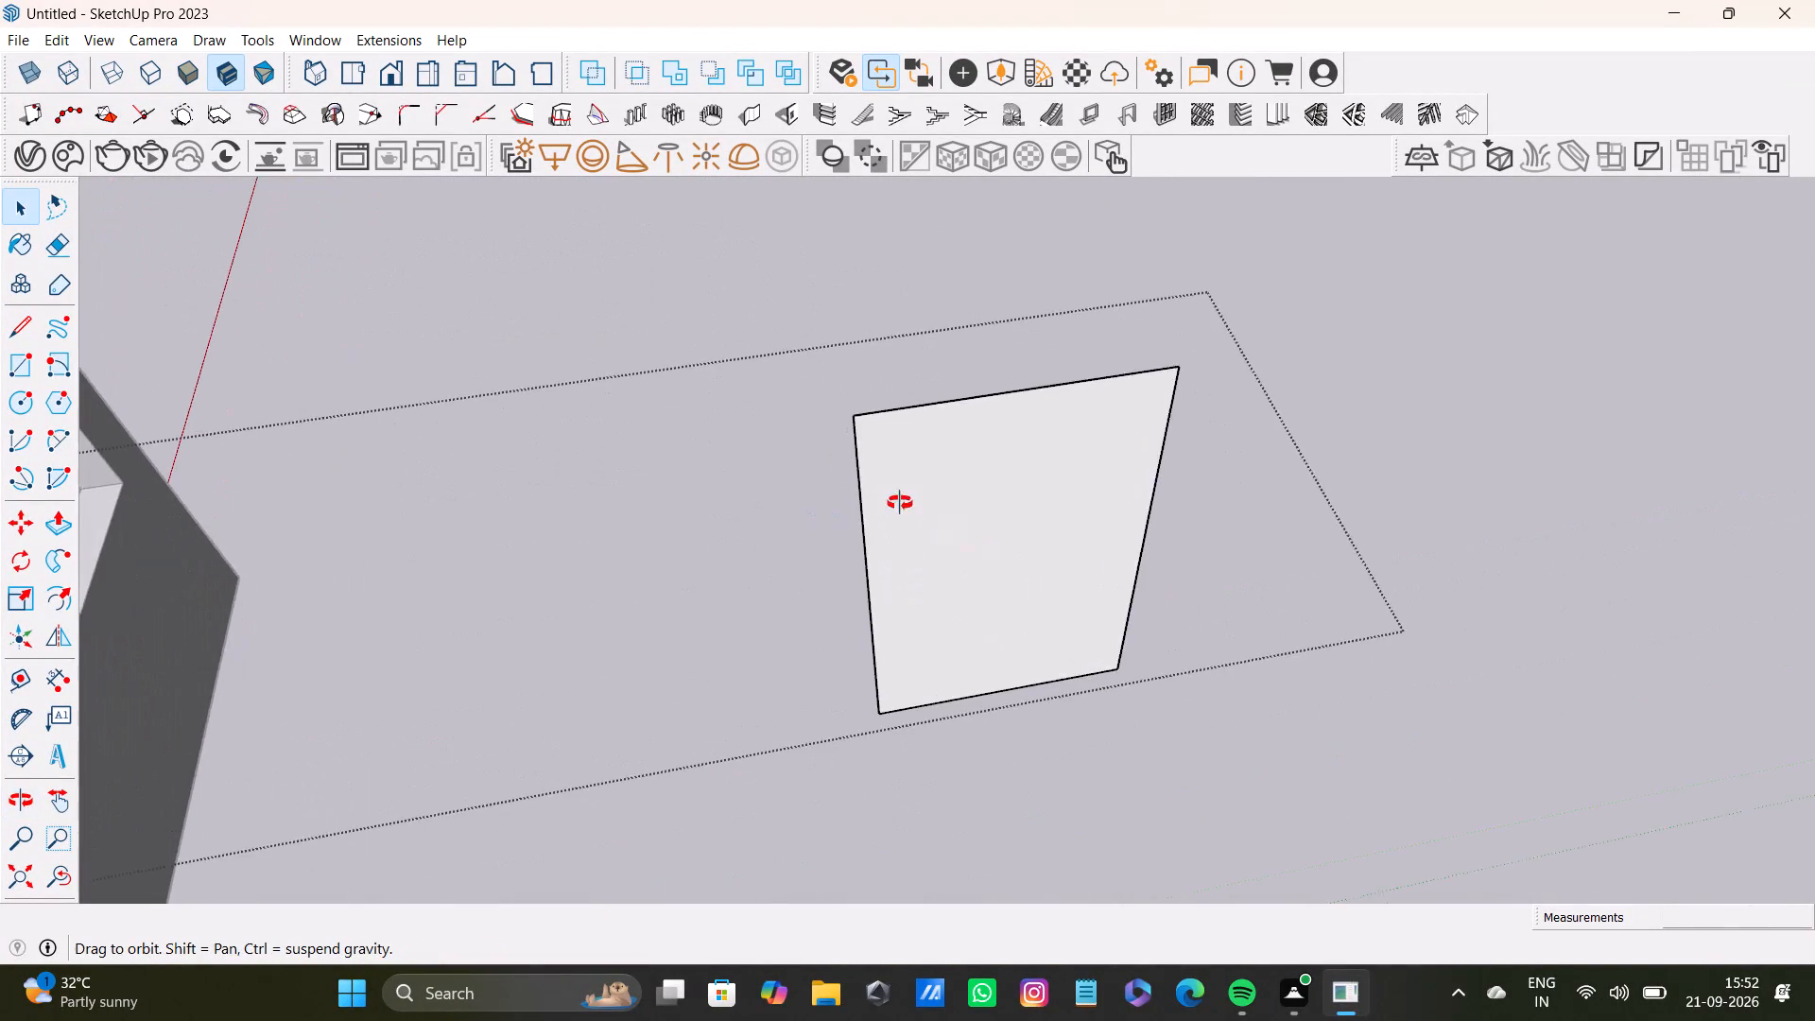
middle_click_drag(900, 503, 850, 297)
left_click(925, 355)
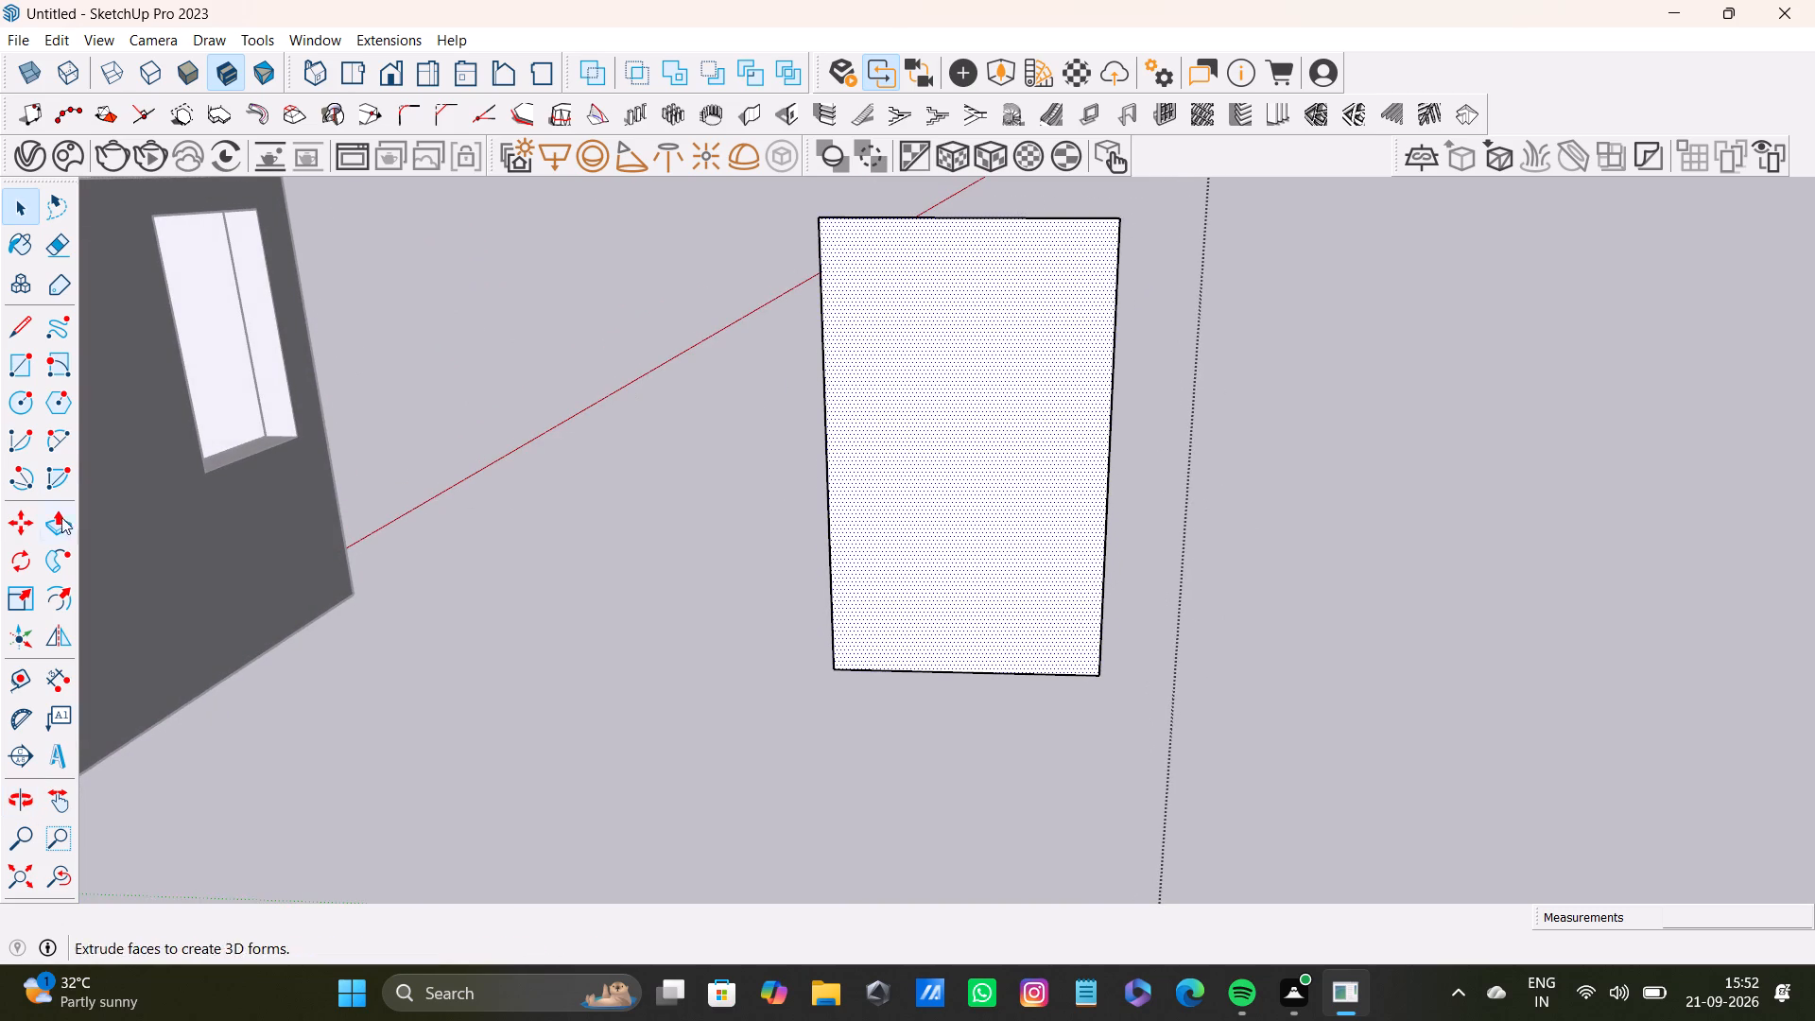
key("t")
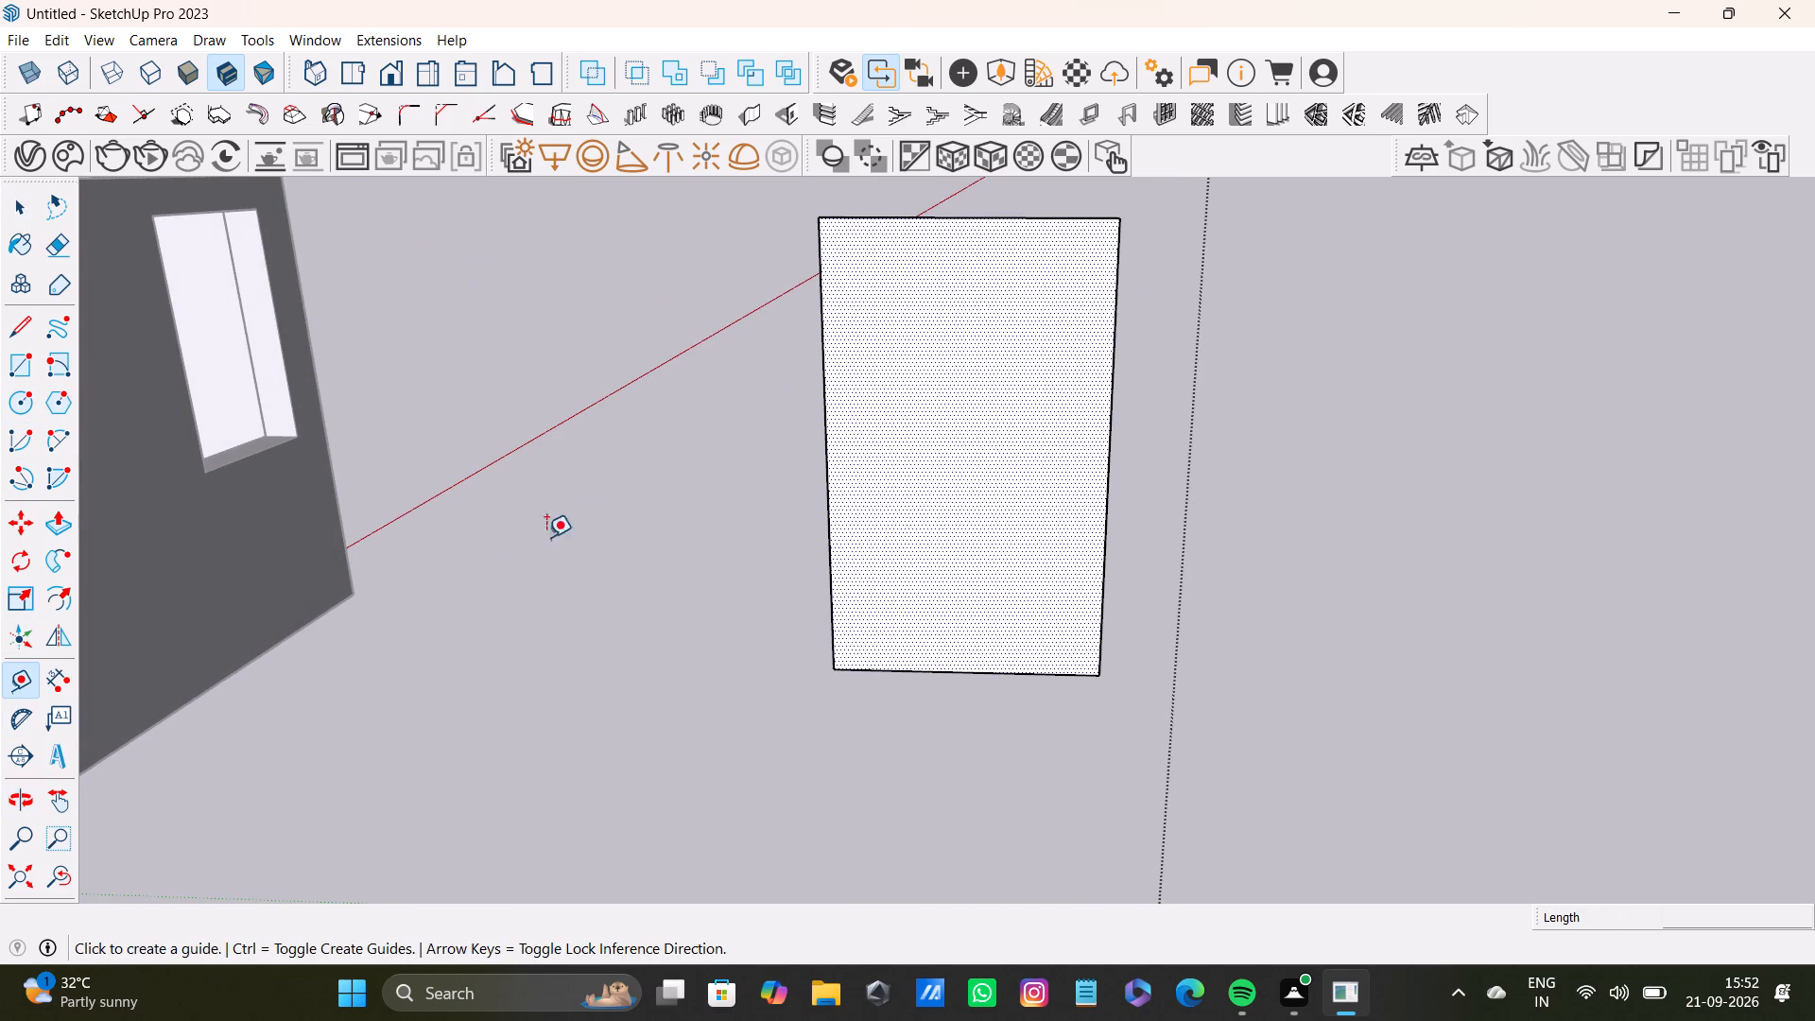
left_click_drag(821, 573, 830, 573)
left_click_drag(820, 569, 975, 553)
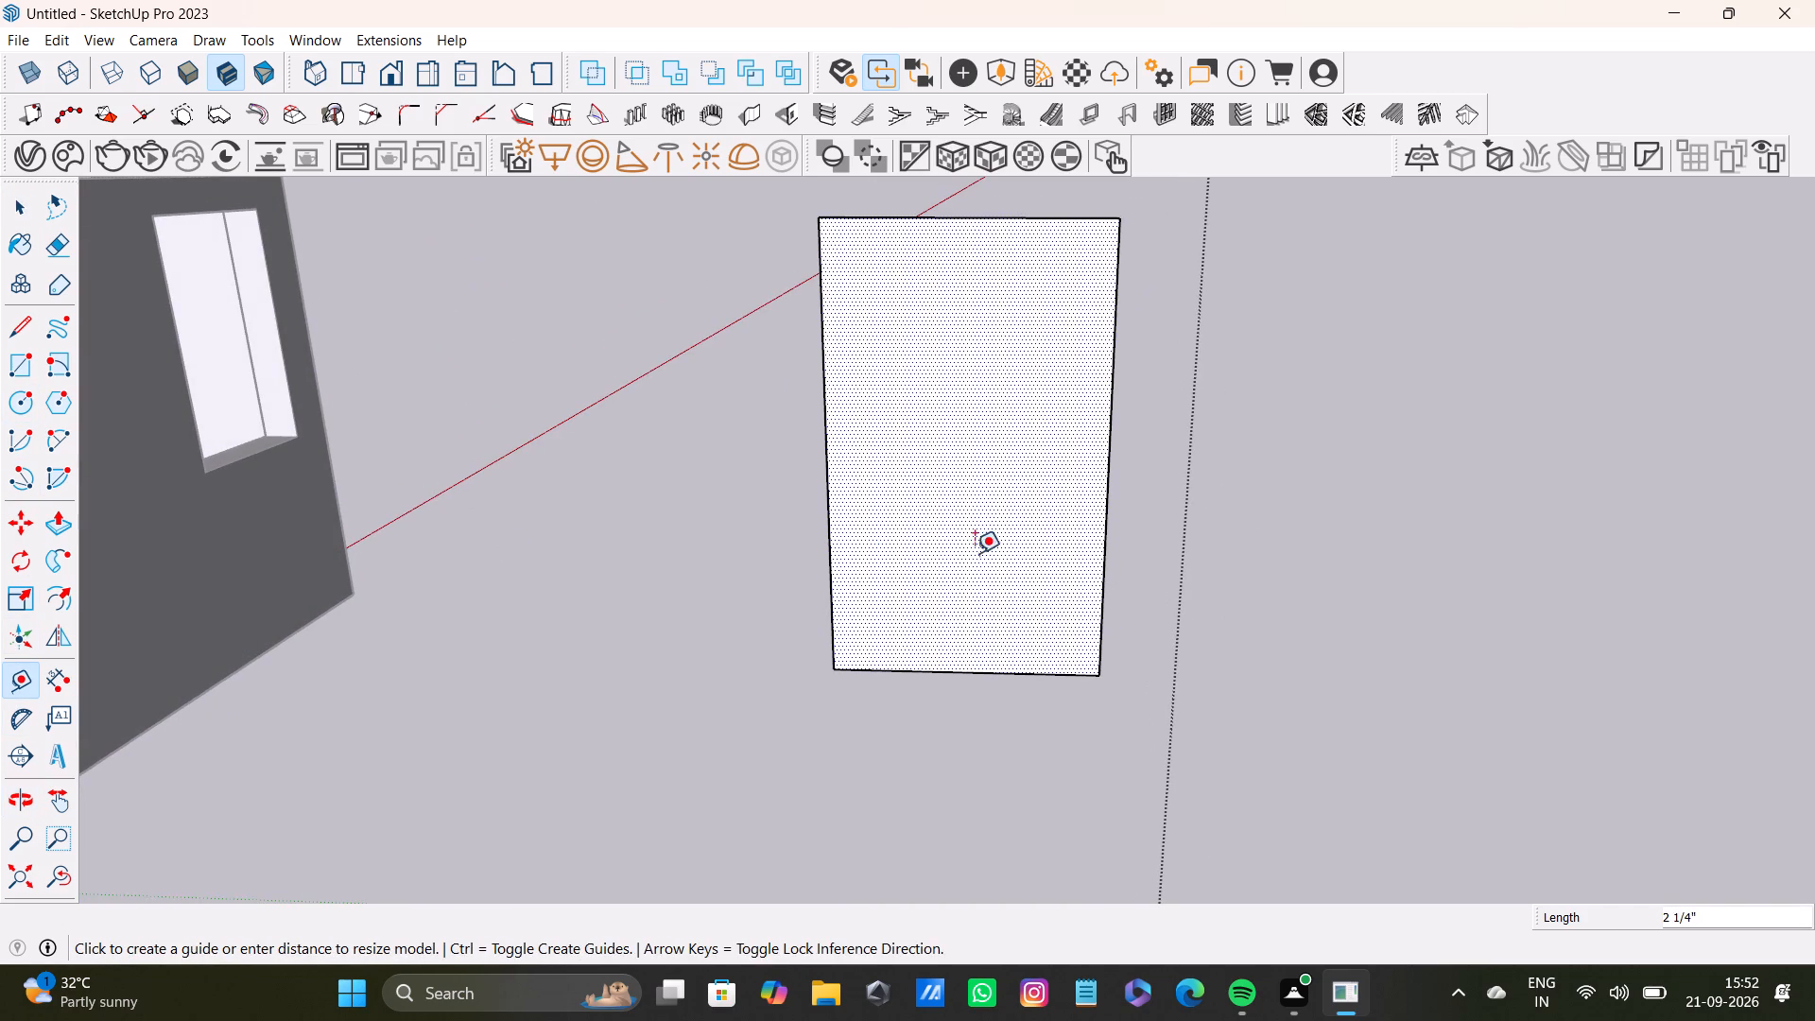
left_click_drag(975, 553, 908, 561)
key("space")
triple_click(953, 555)
key("t")
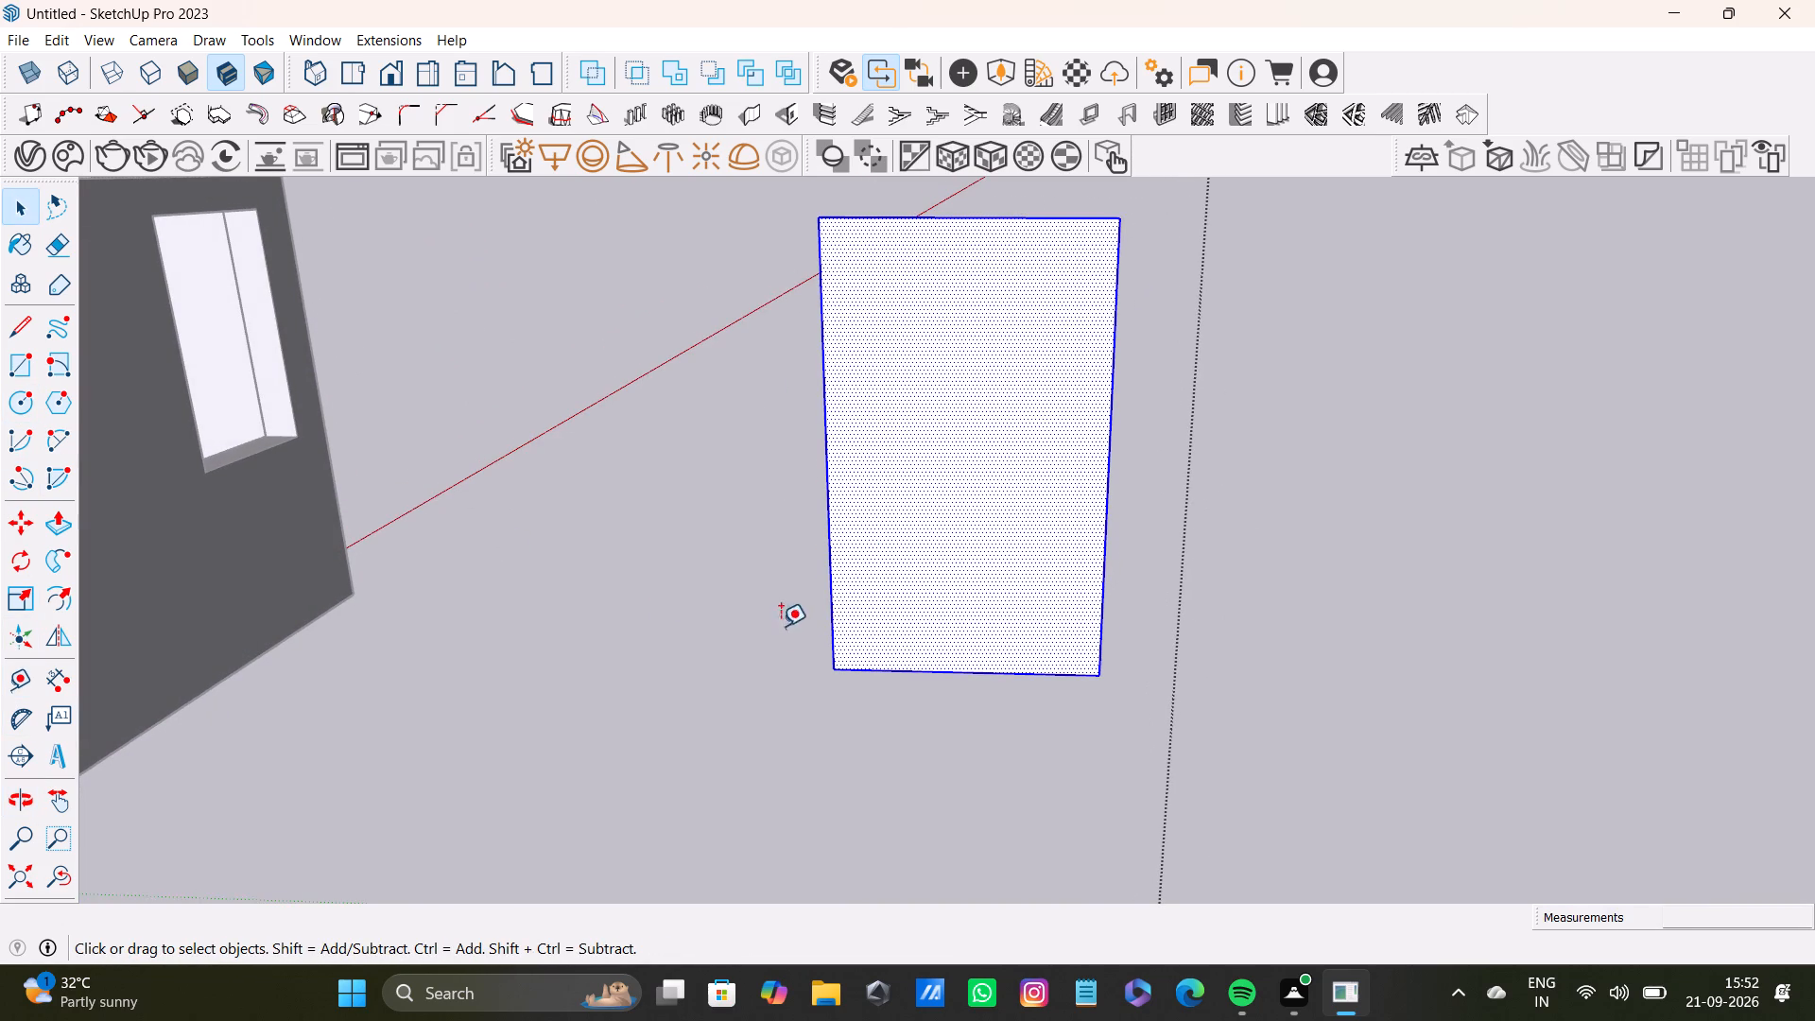
left_click_drag(831, 591, 843, 589)
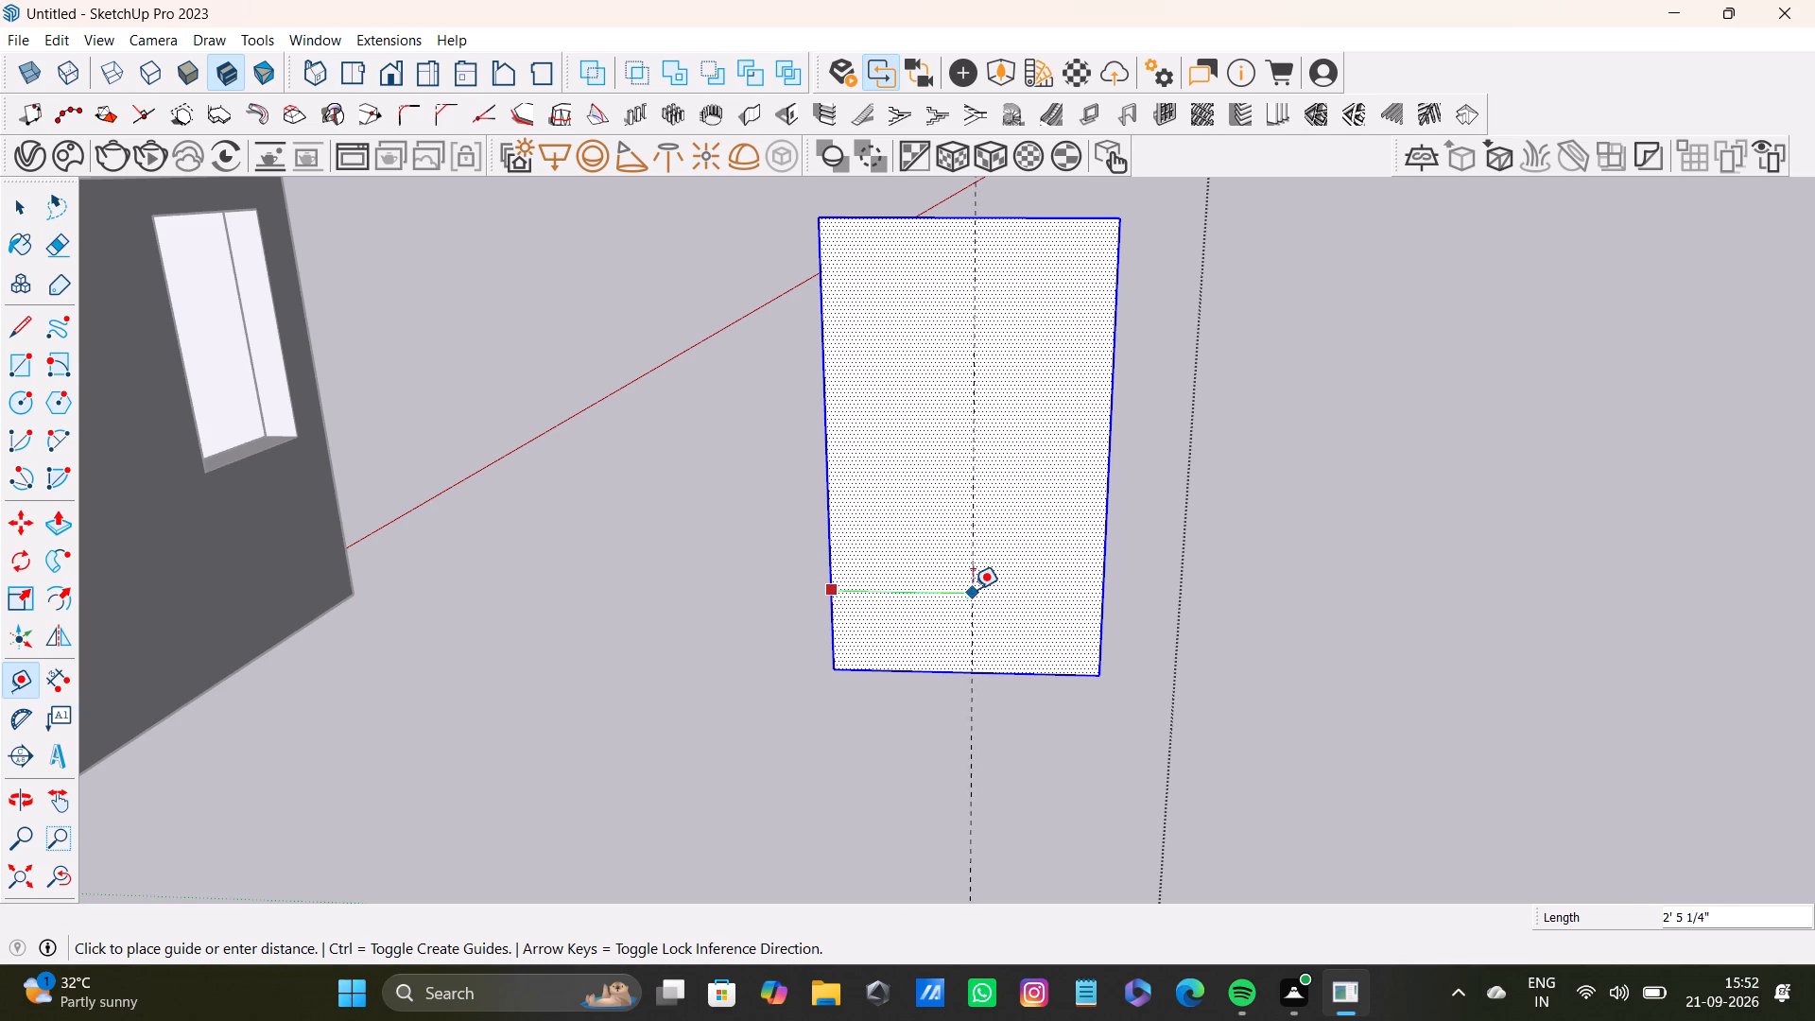
left_click(971, 598)
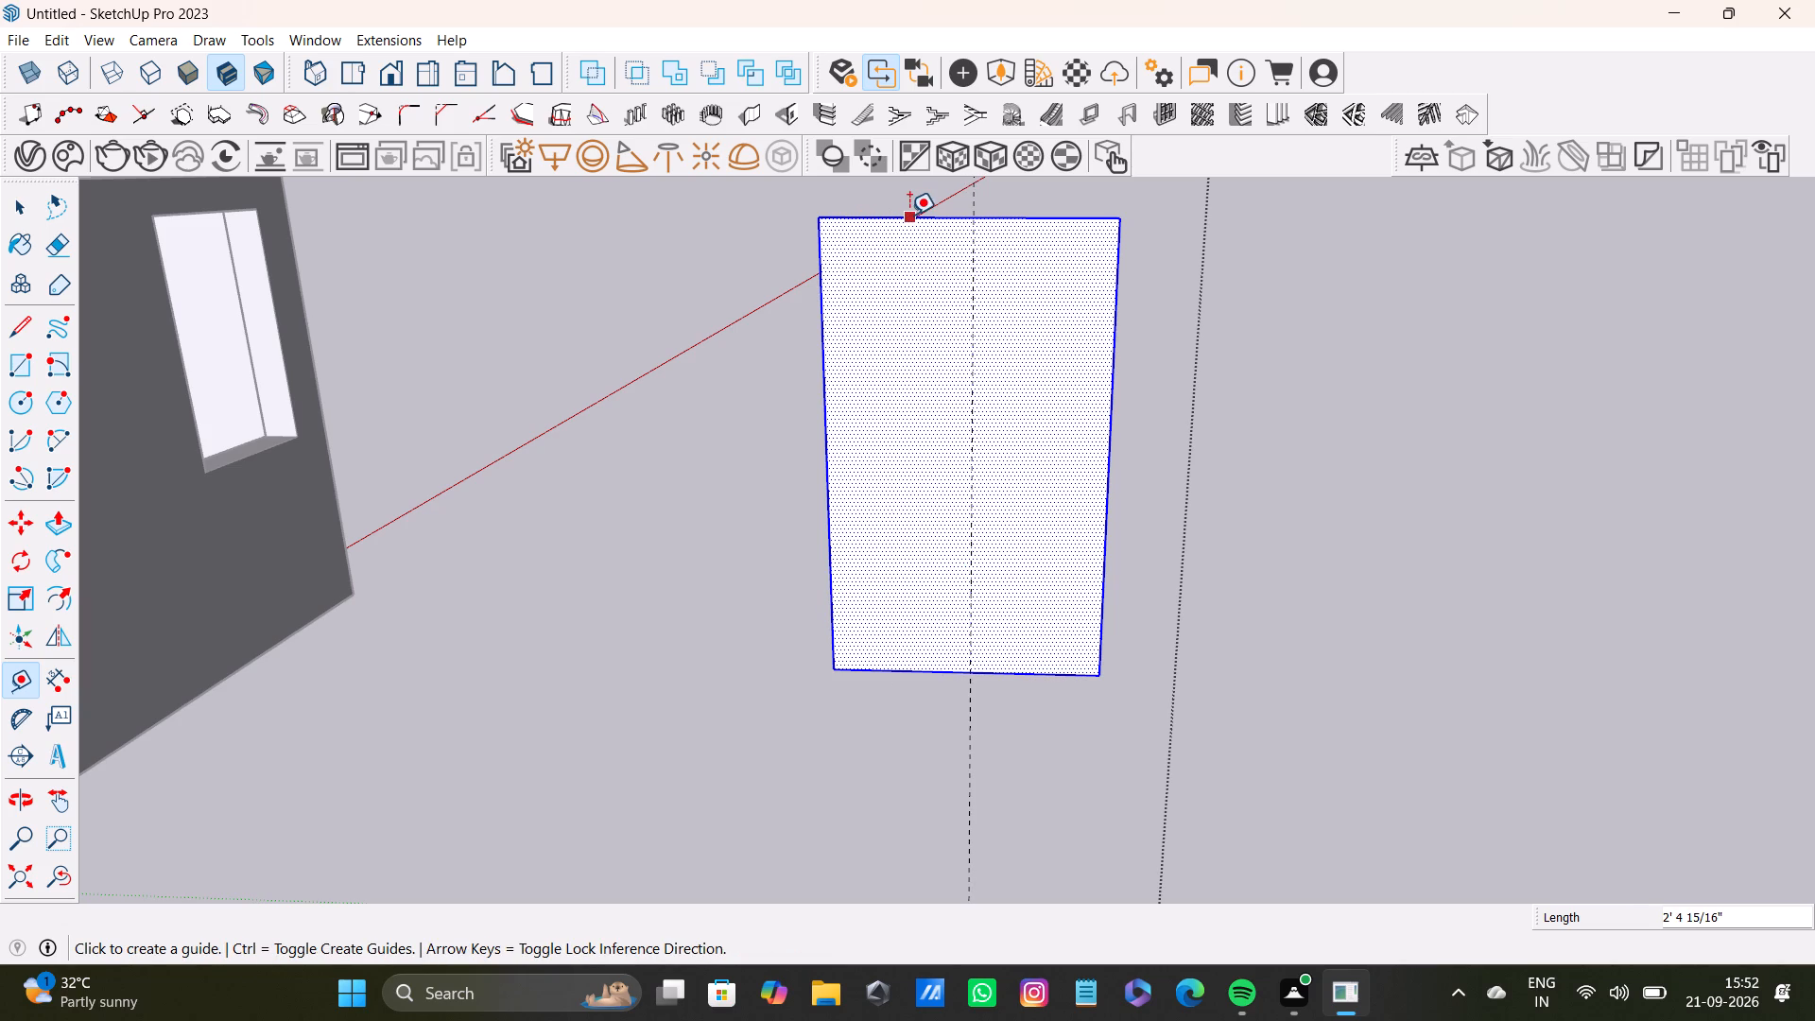
left_click(909, 215)
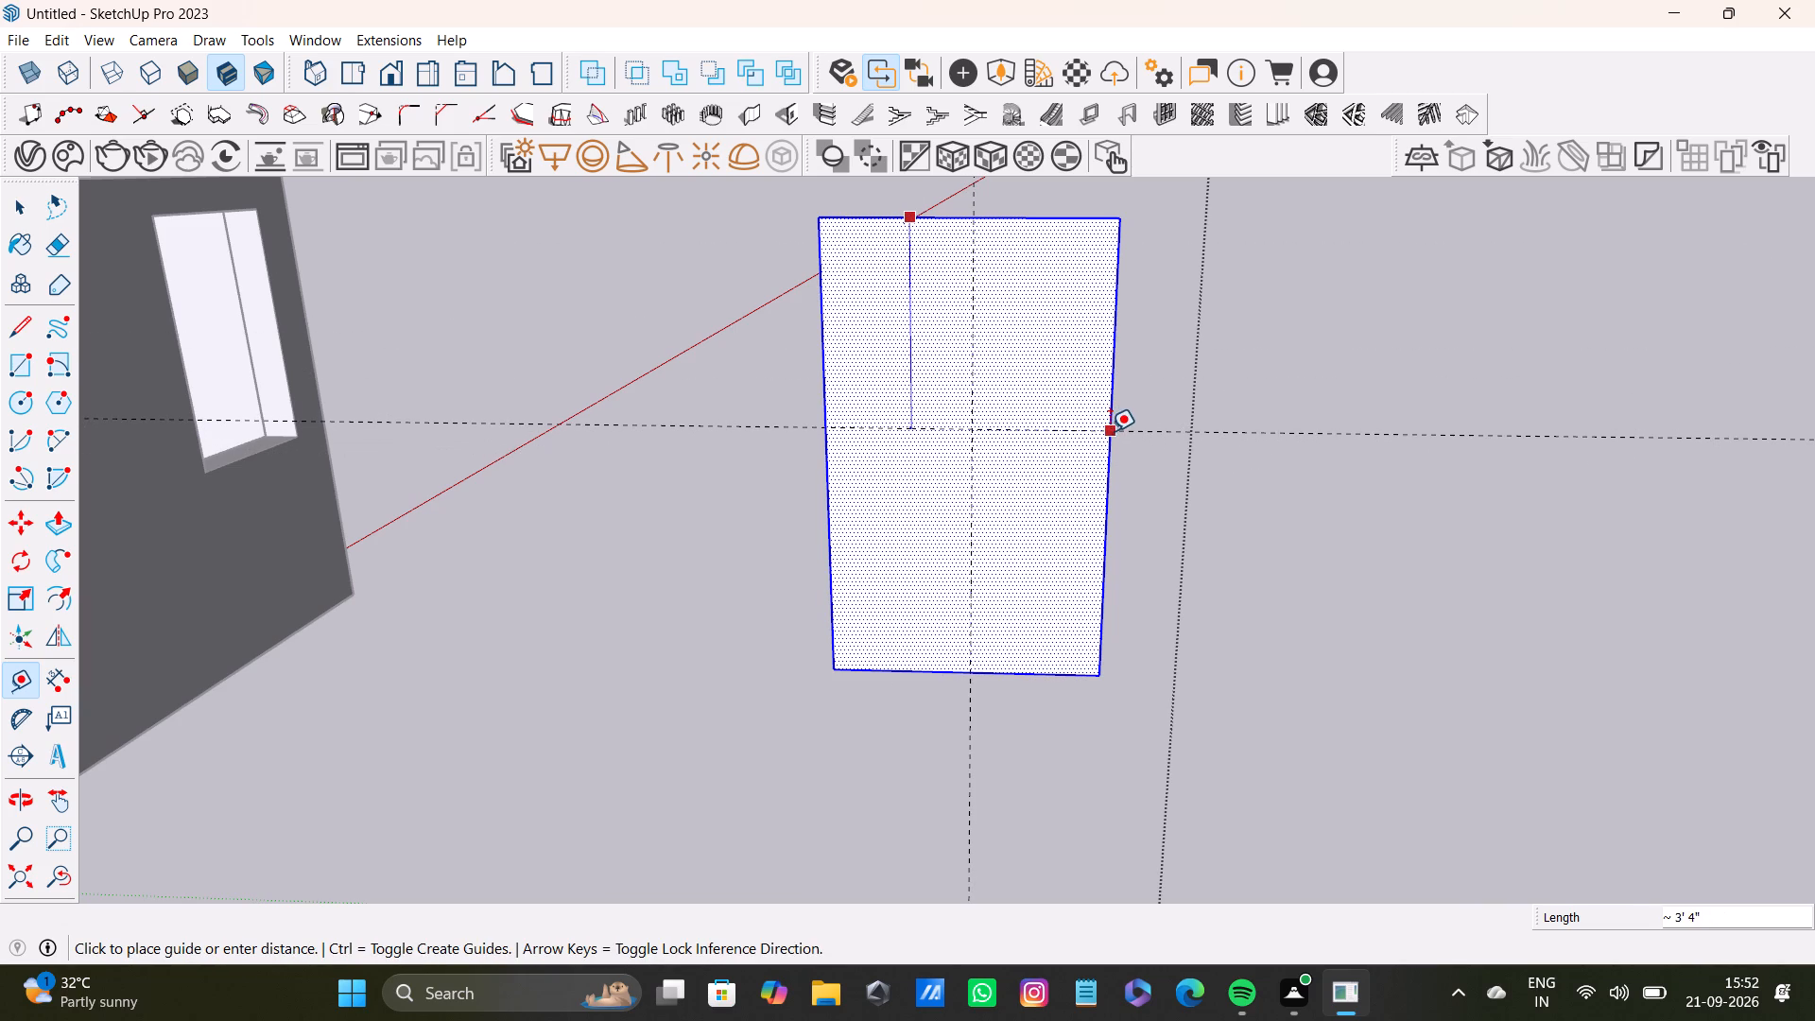
left_click(1110, 431)
Draw a vertical and a horizontal line along the two guides, dividing the freestanding panel into four parts.
left_click(16, 359)
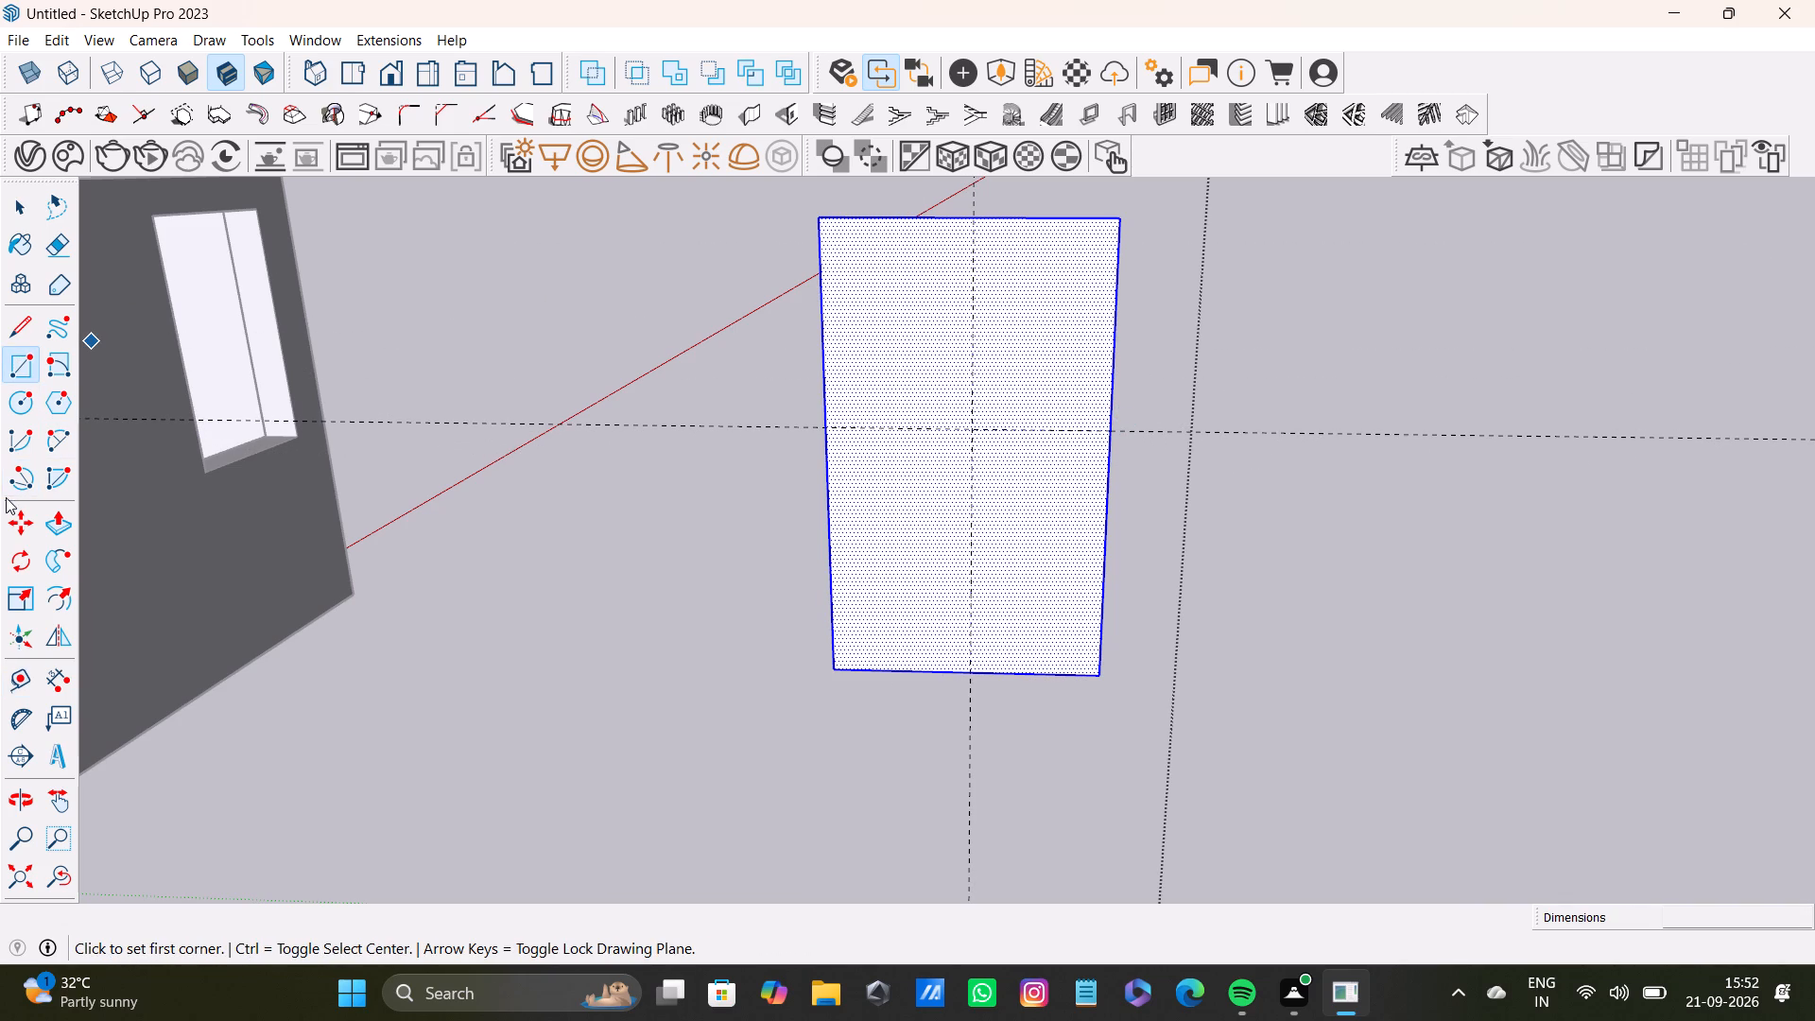
key("l")
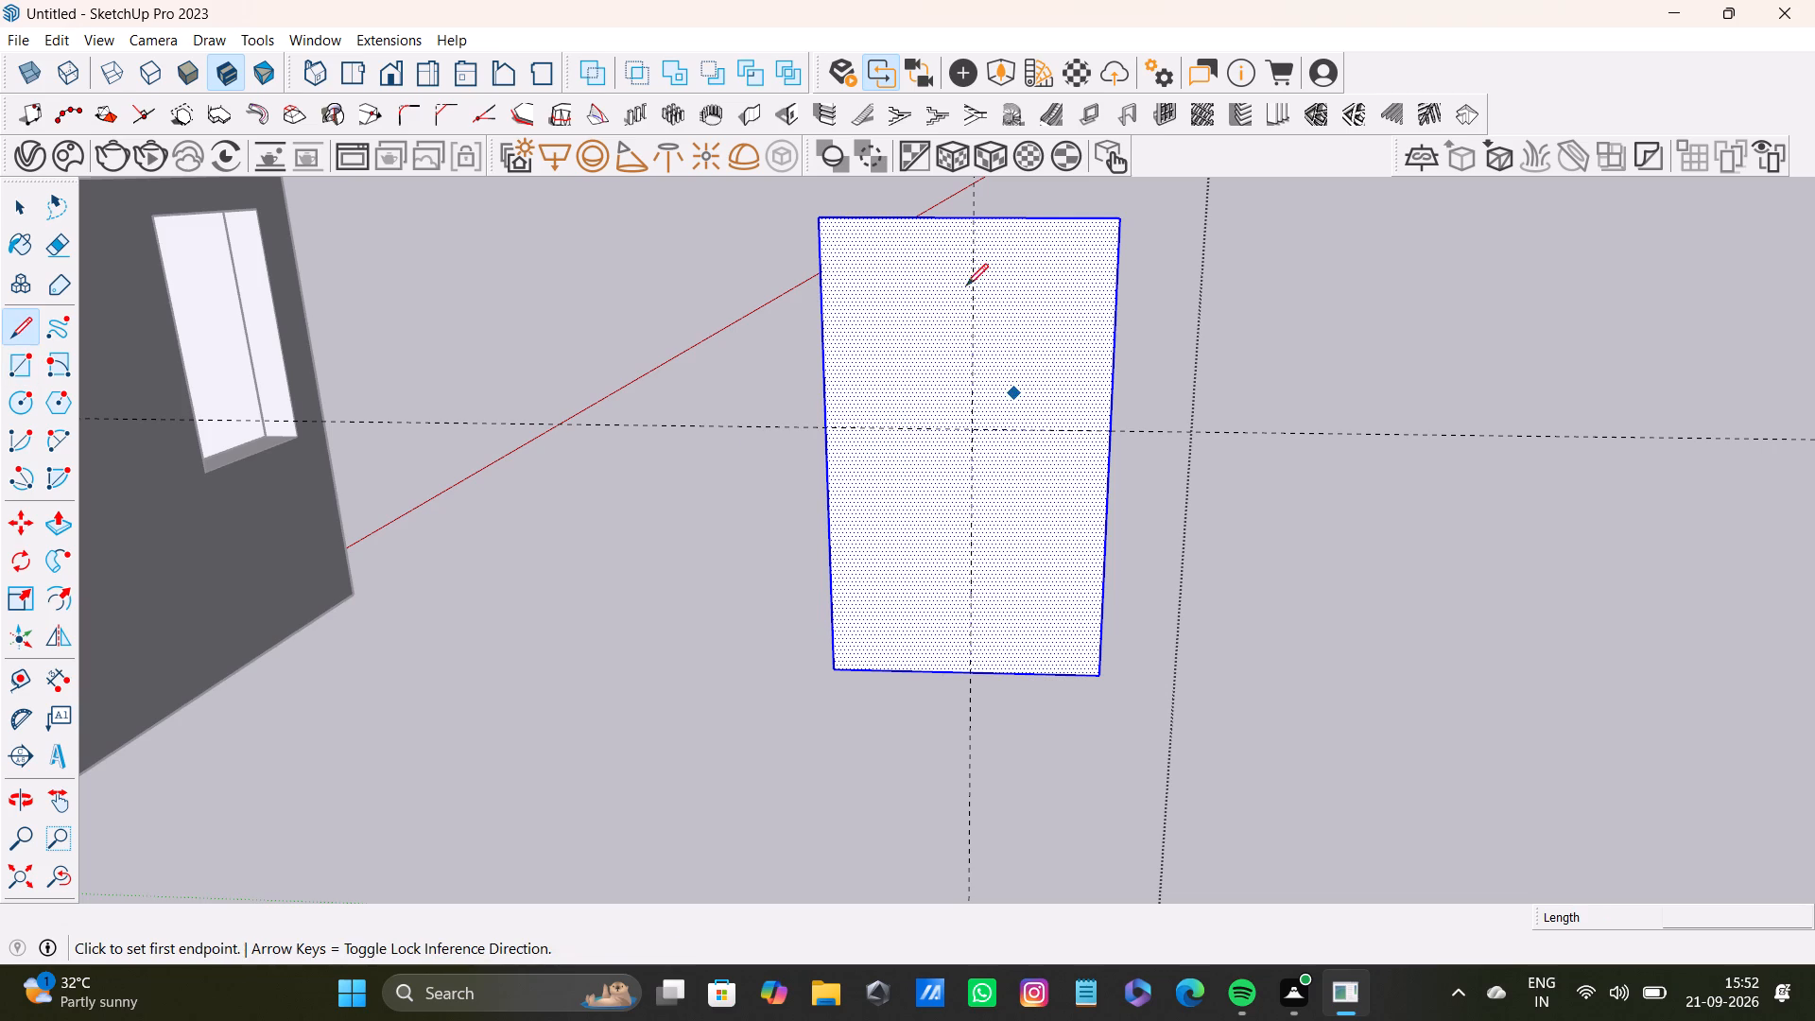
left_click(976, 223)
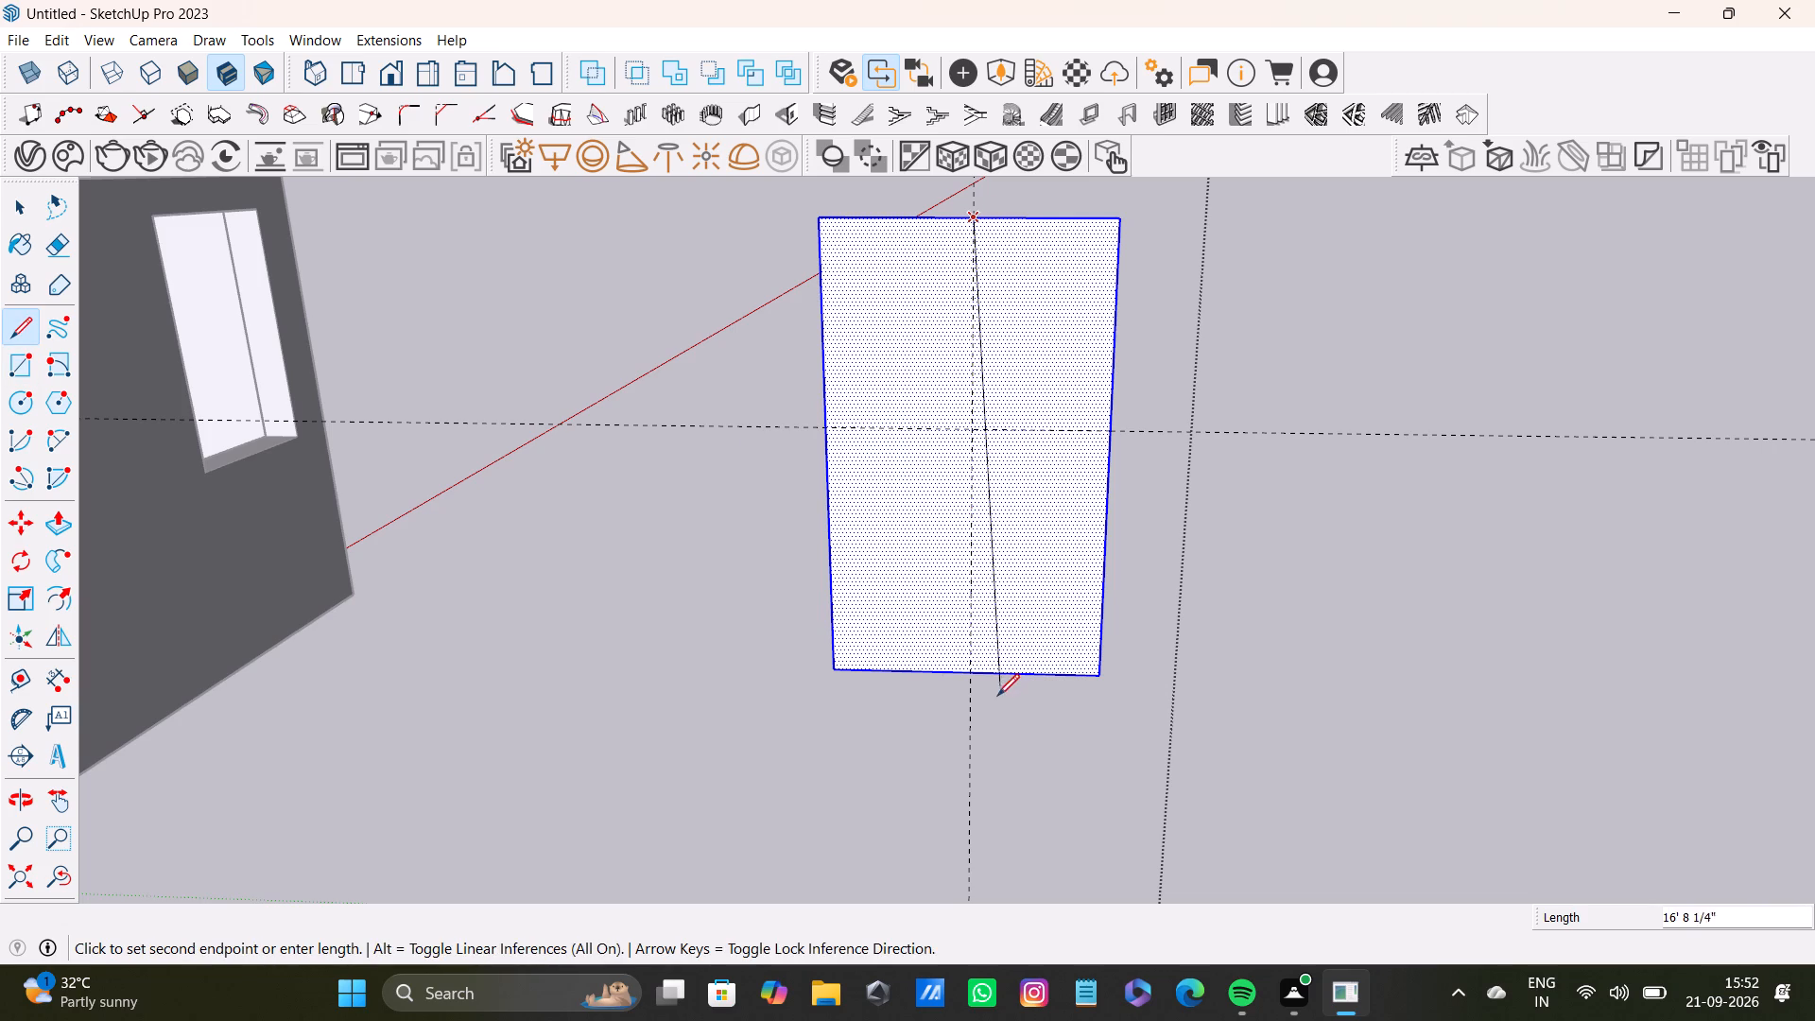
left_click(968, 675)
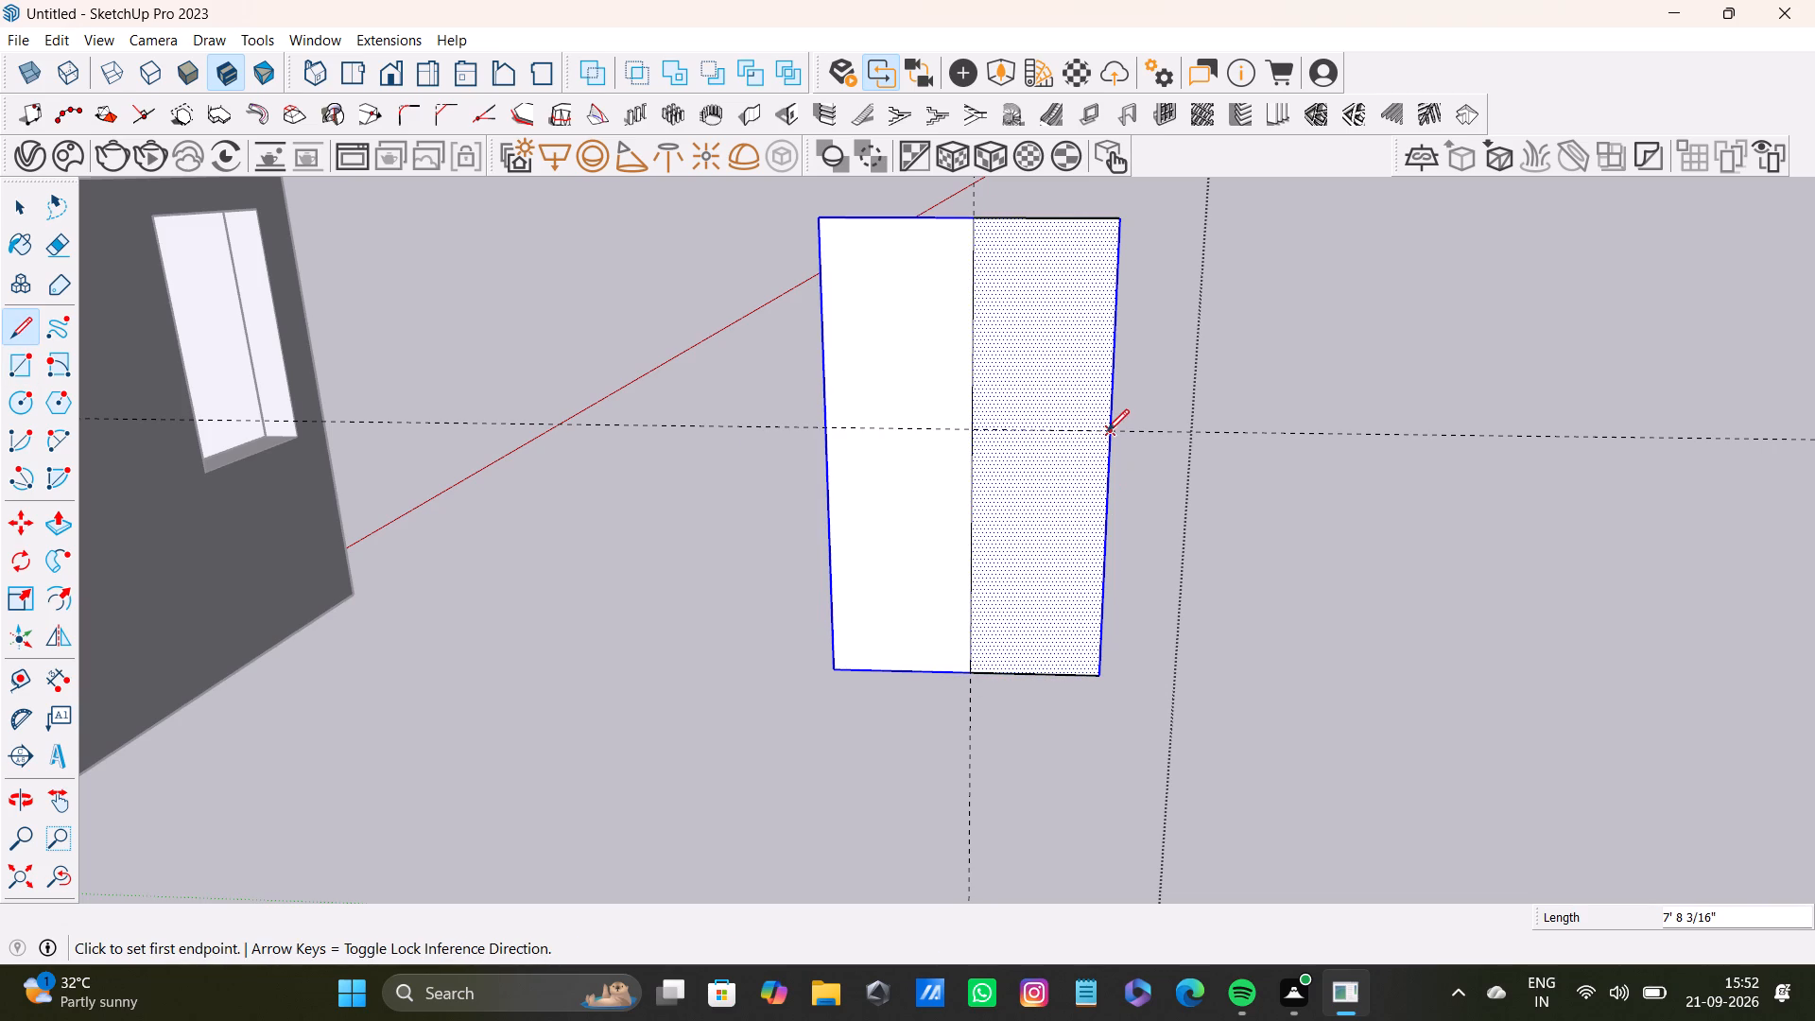
left_click(1107, 431)
left_click(822, 429)
key("space")
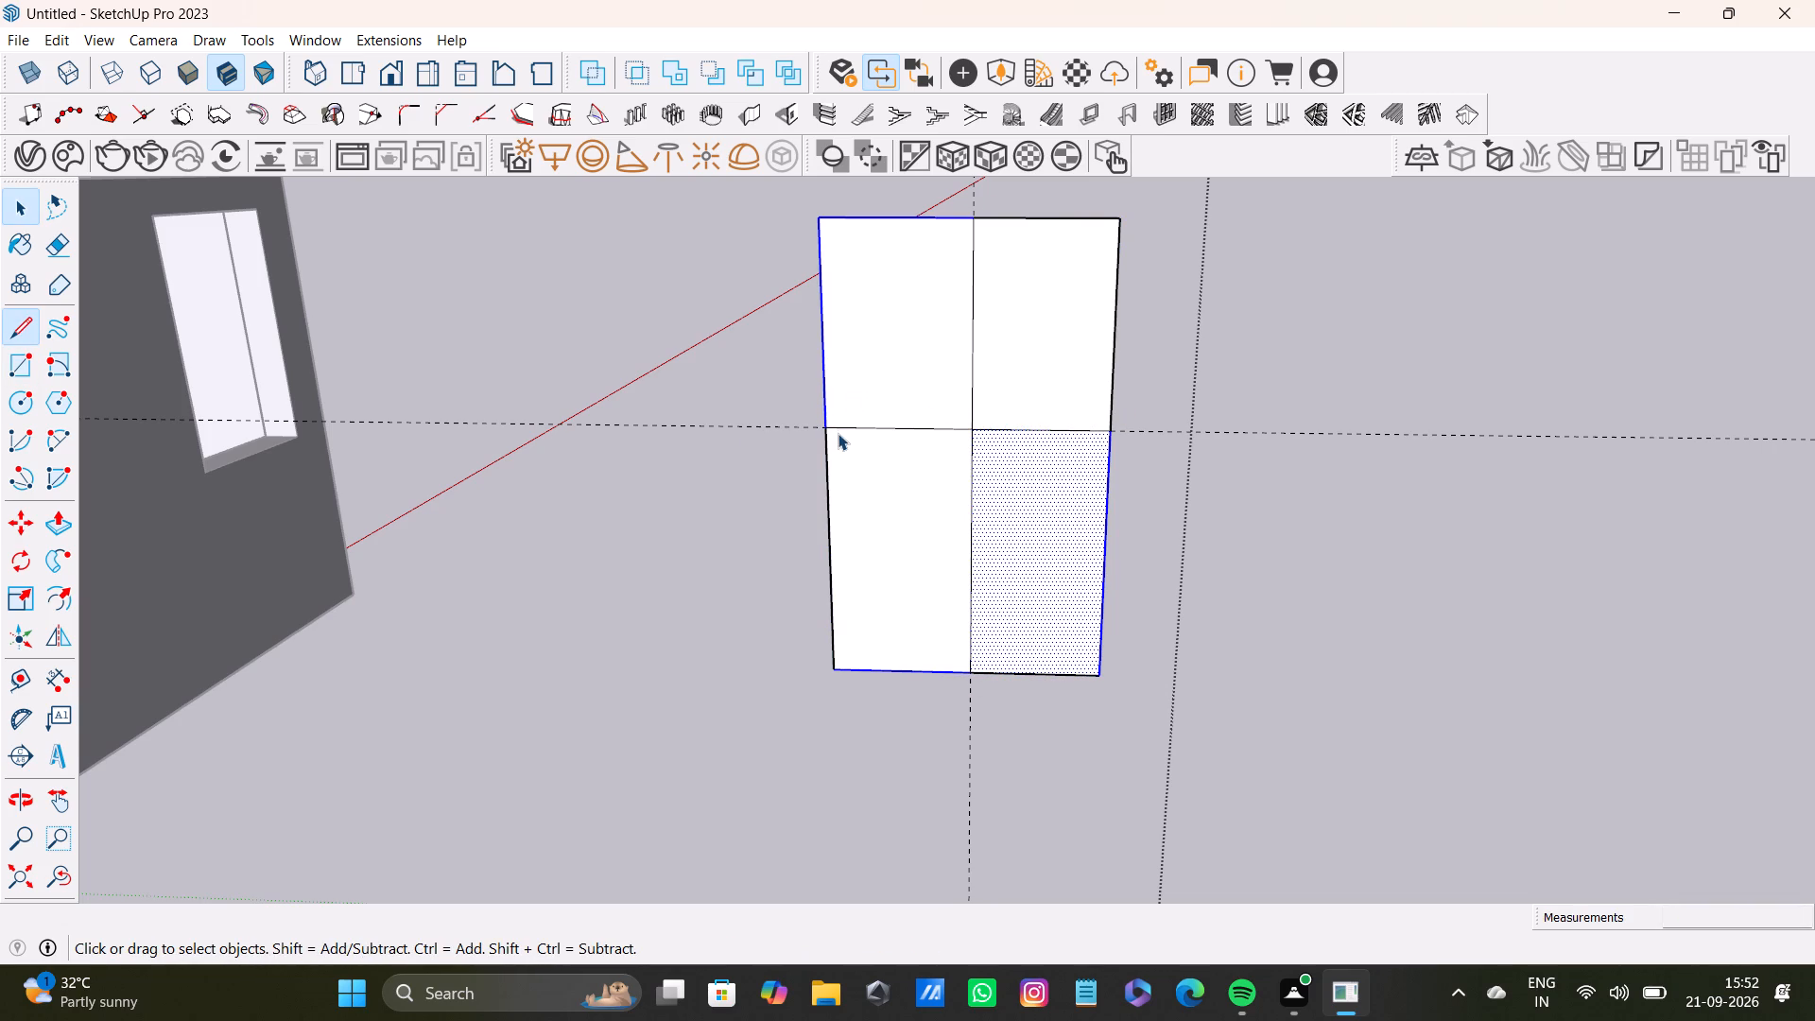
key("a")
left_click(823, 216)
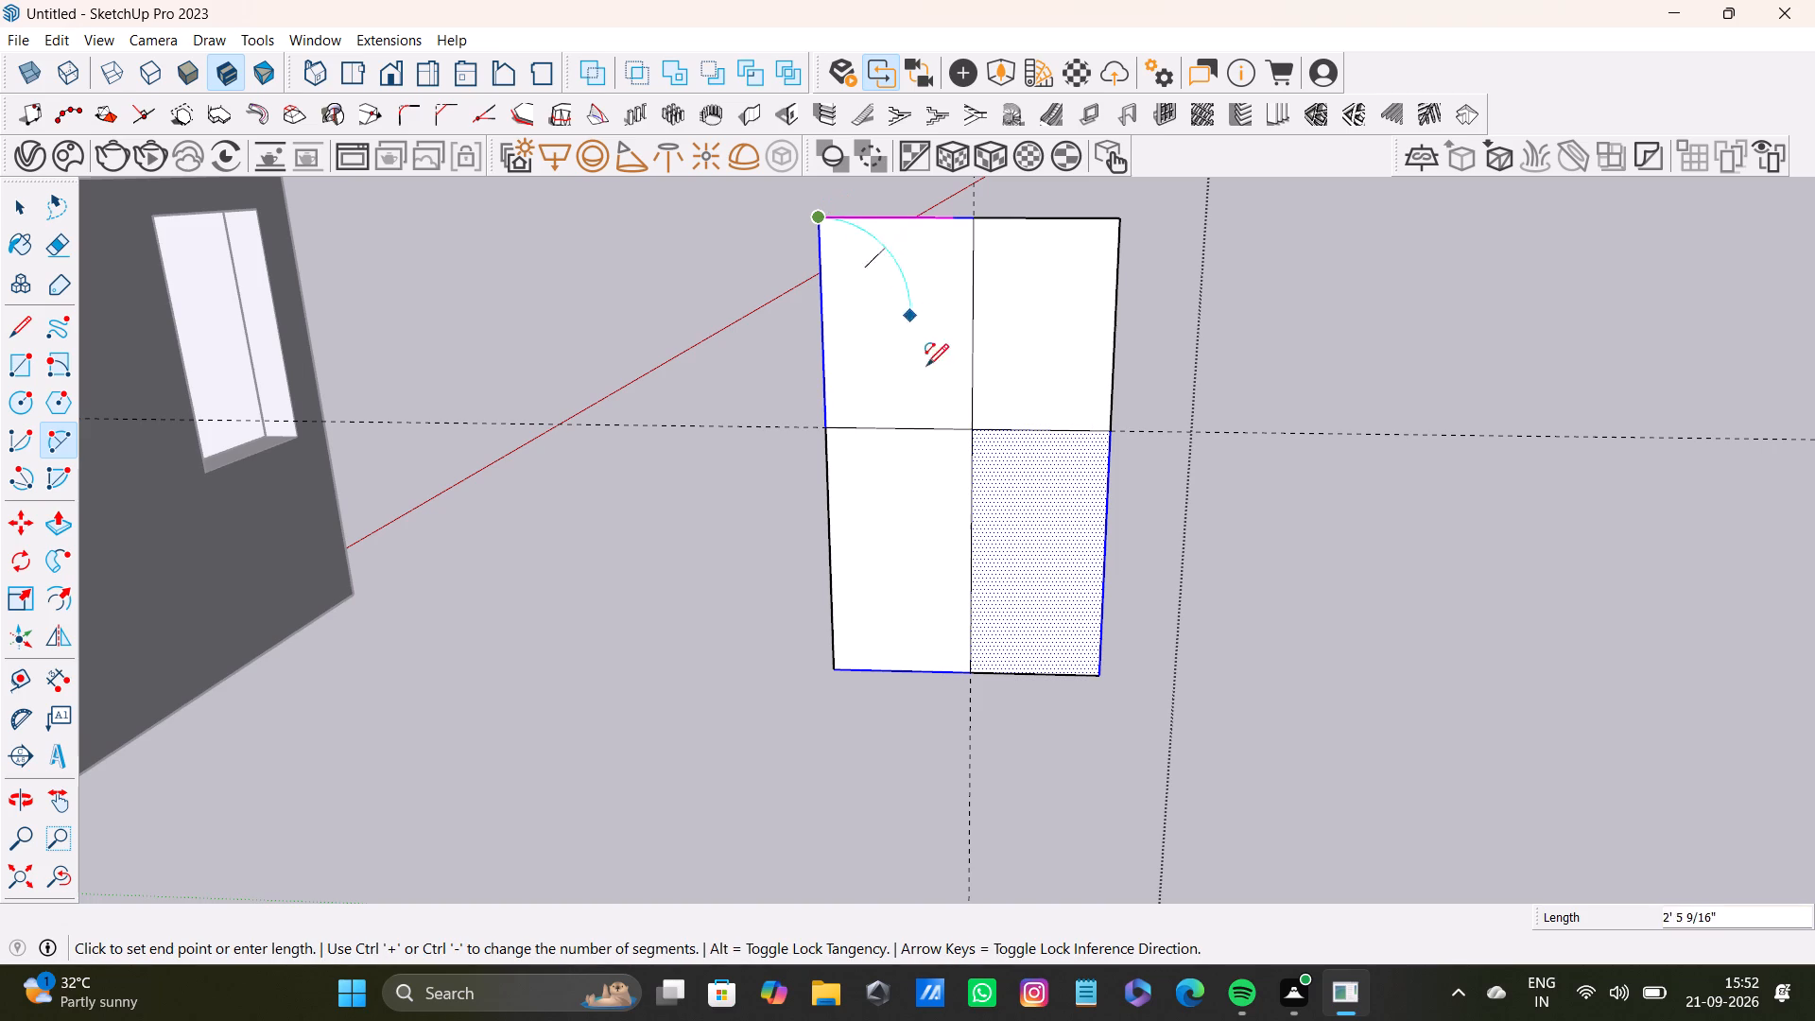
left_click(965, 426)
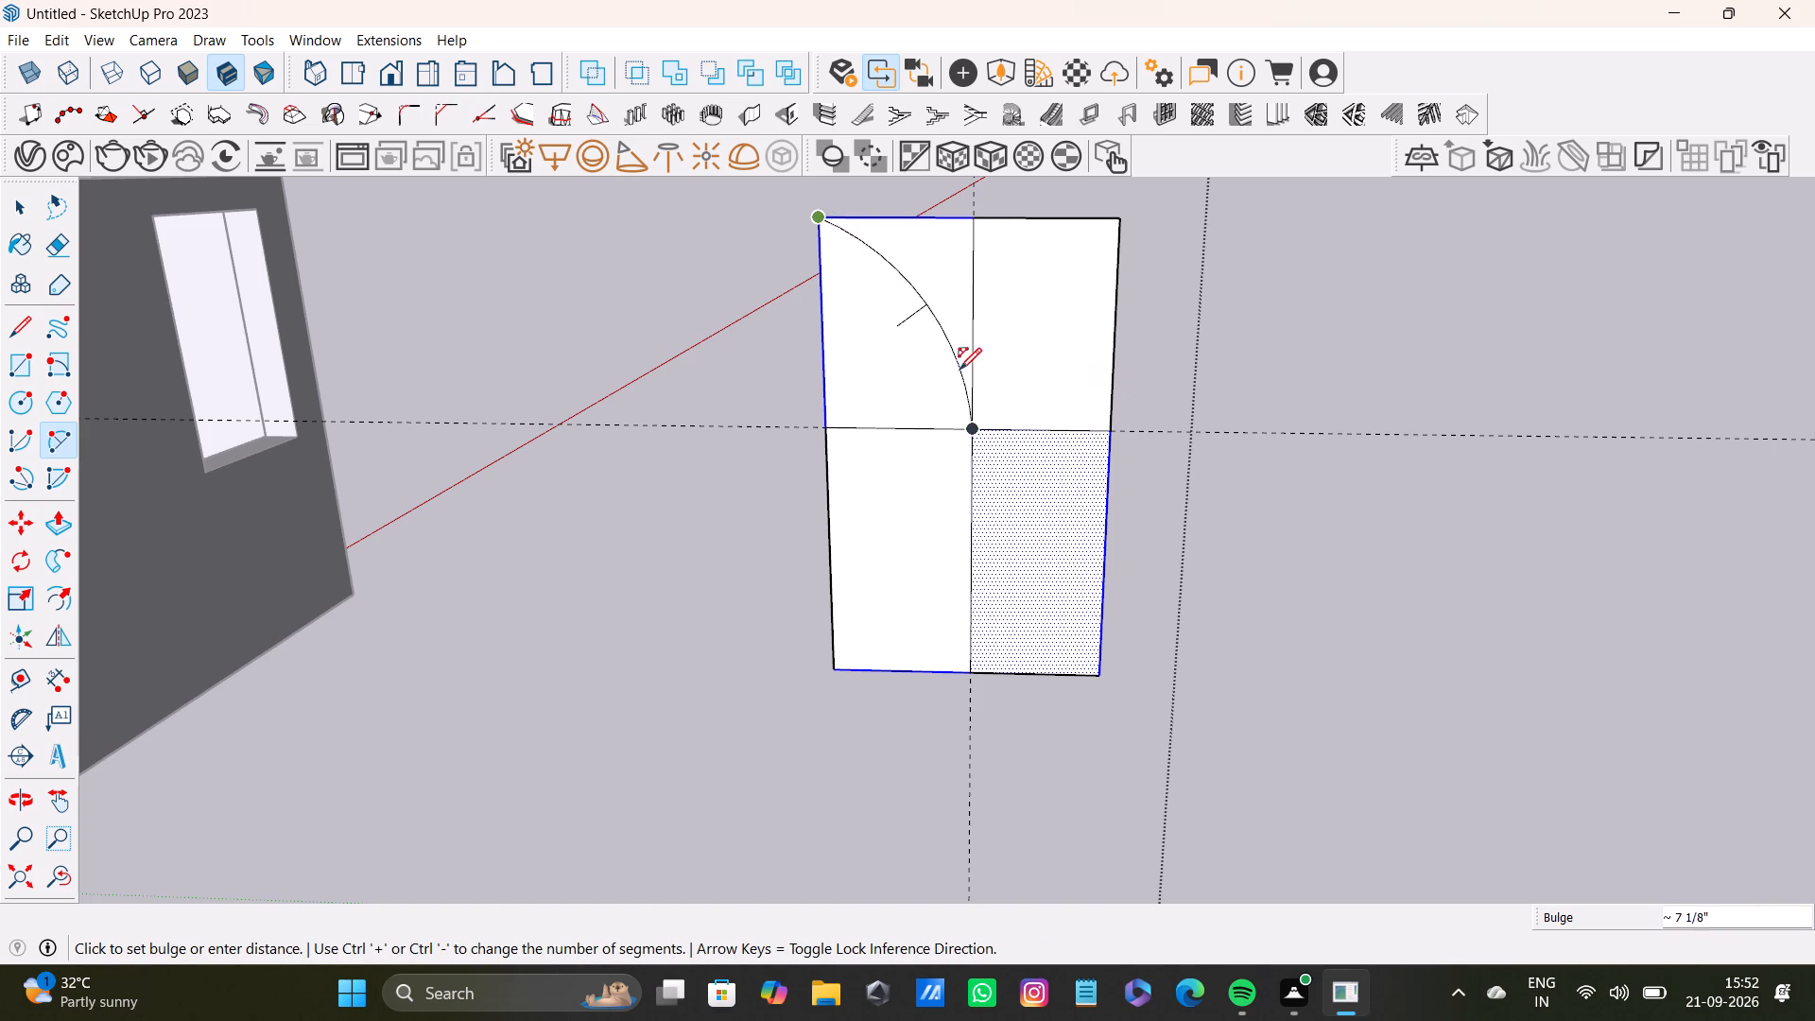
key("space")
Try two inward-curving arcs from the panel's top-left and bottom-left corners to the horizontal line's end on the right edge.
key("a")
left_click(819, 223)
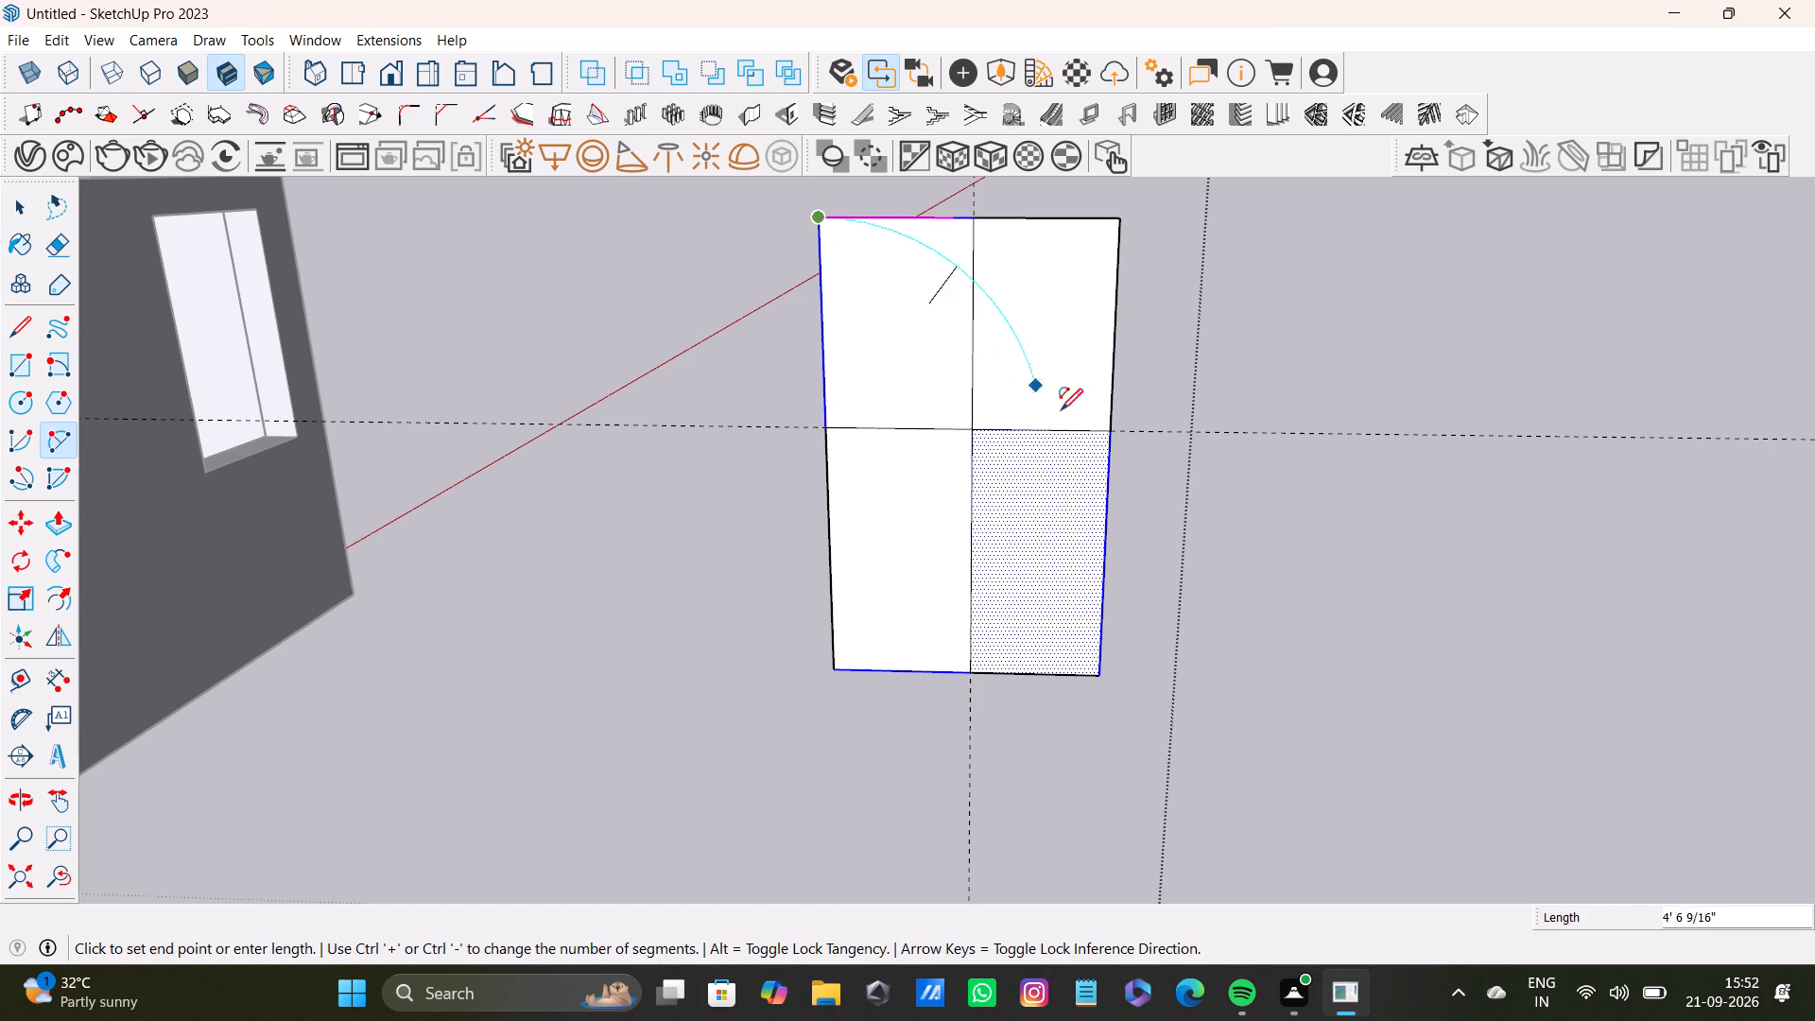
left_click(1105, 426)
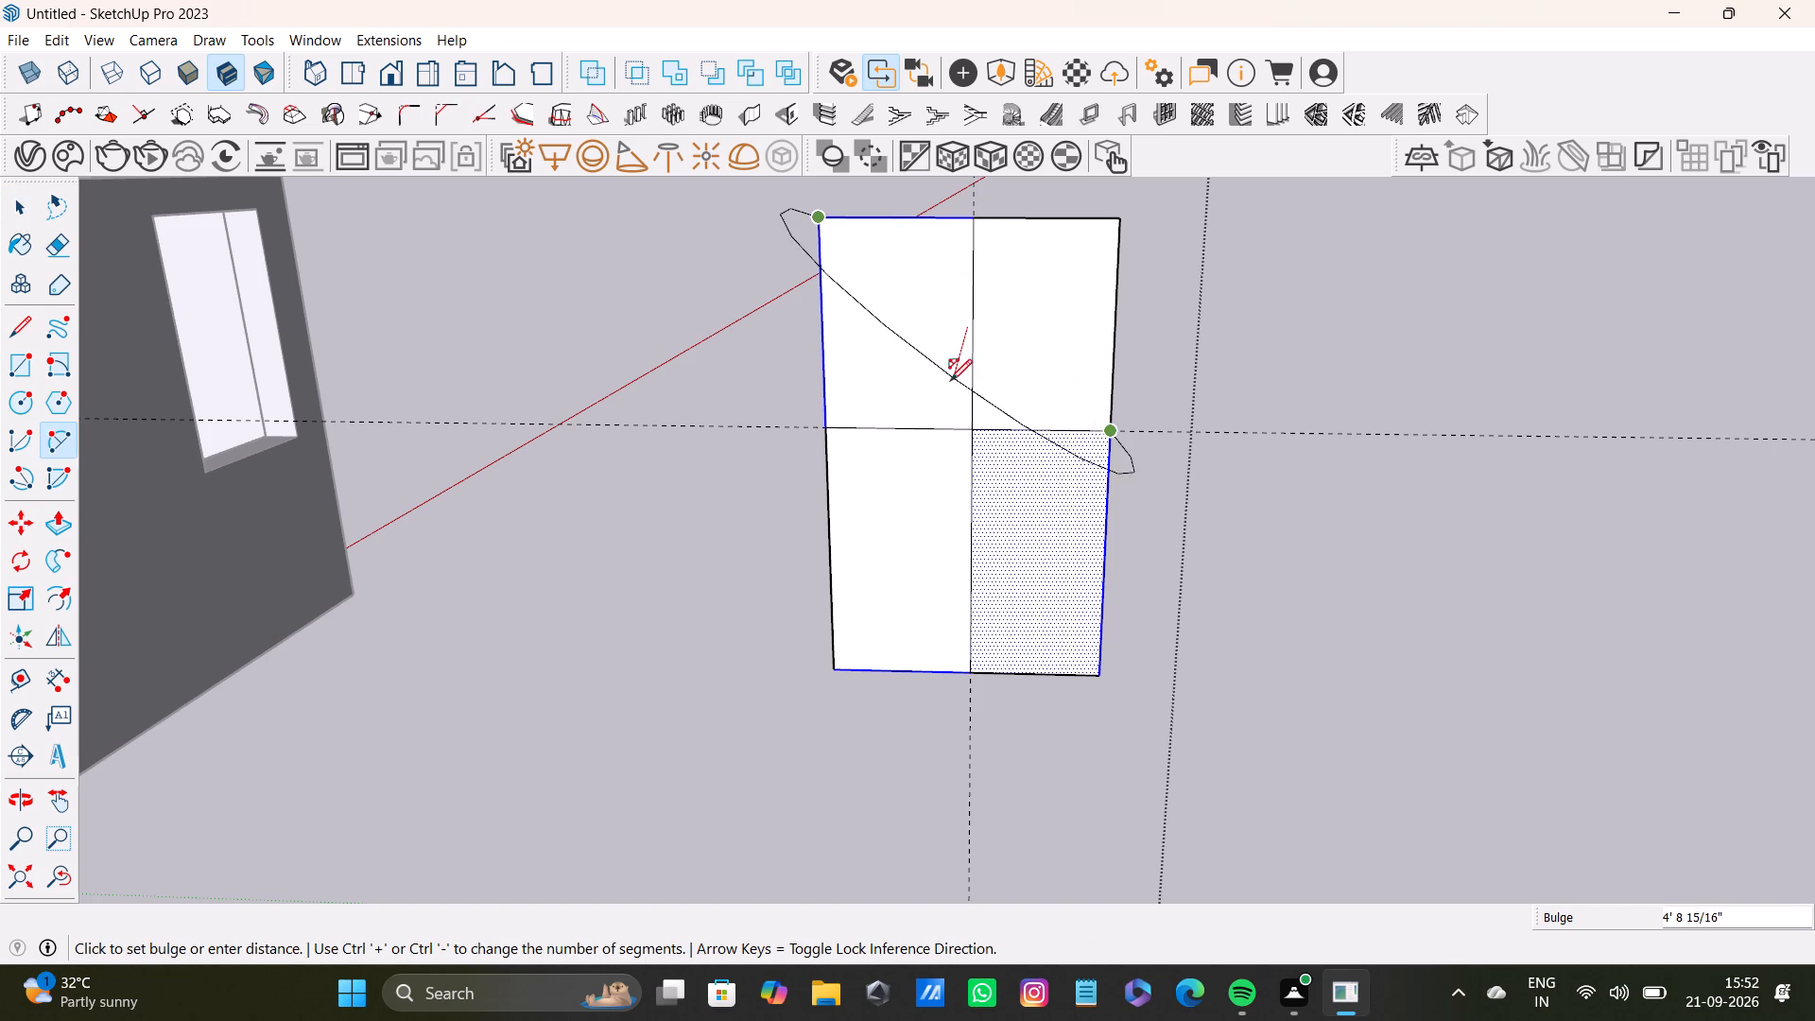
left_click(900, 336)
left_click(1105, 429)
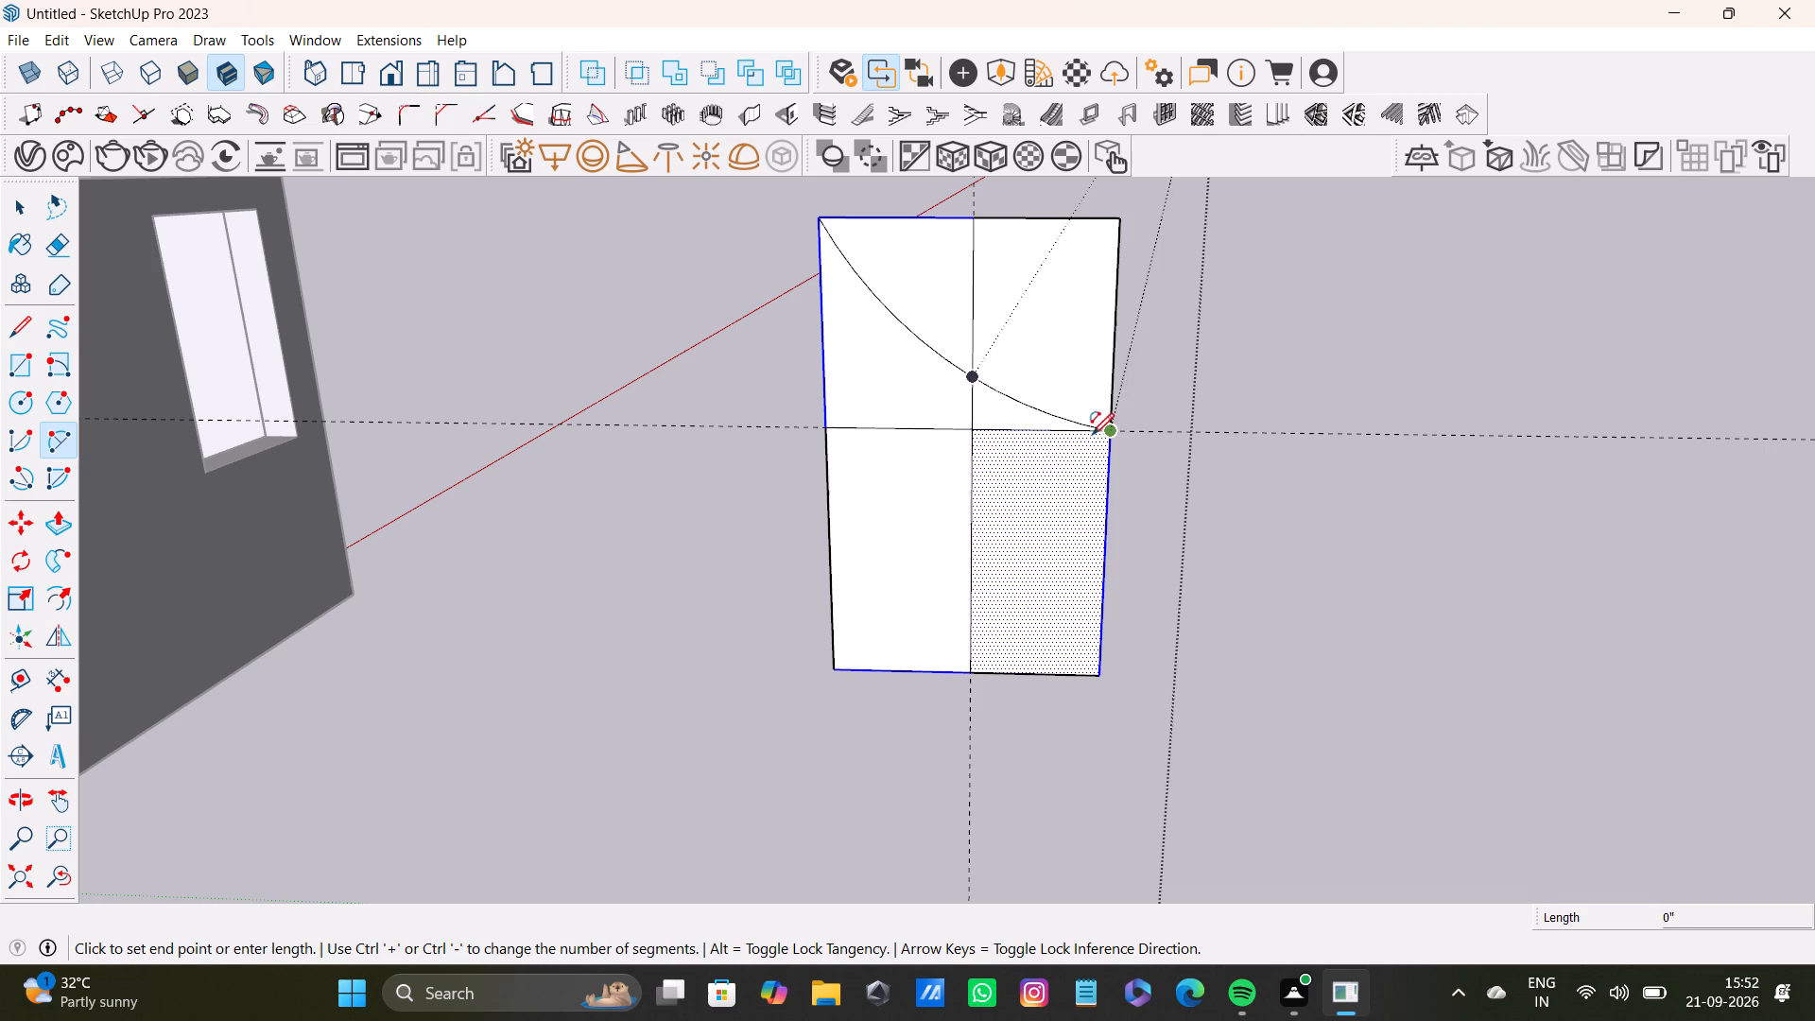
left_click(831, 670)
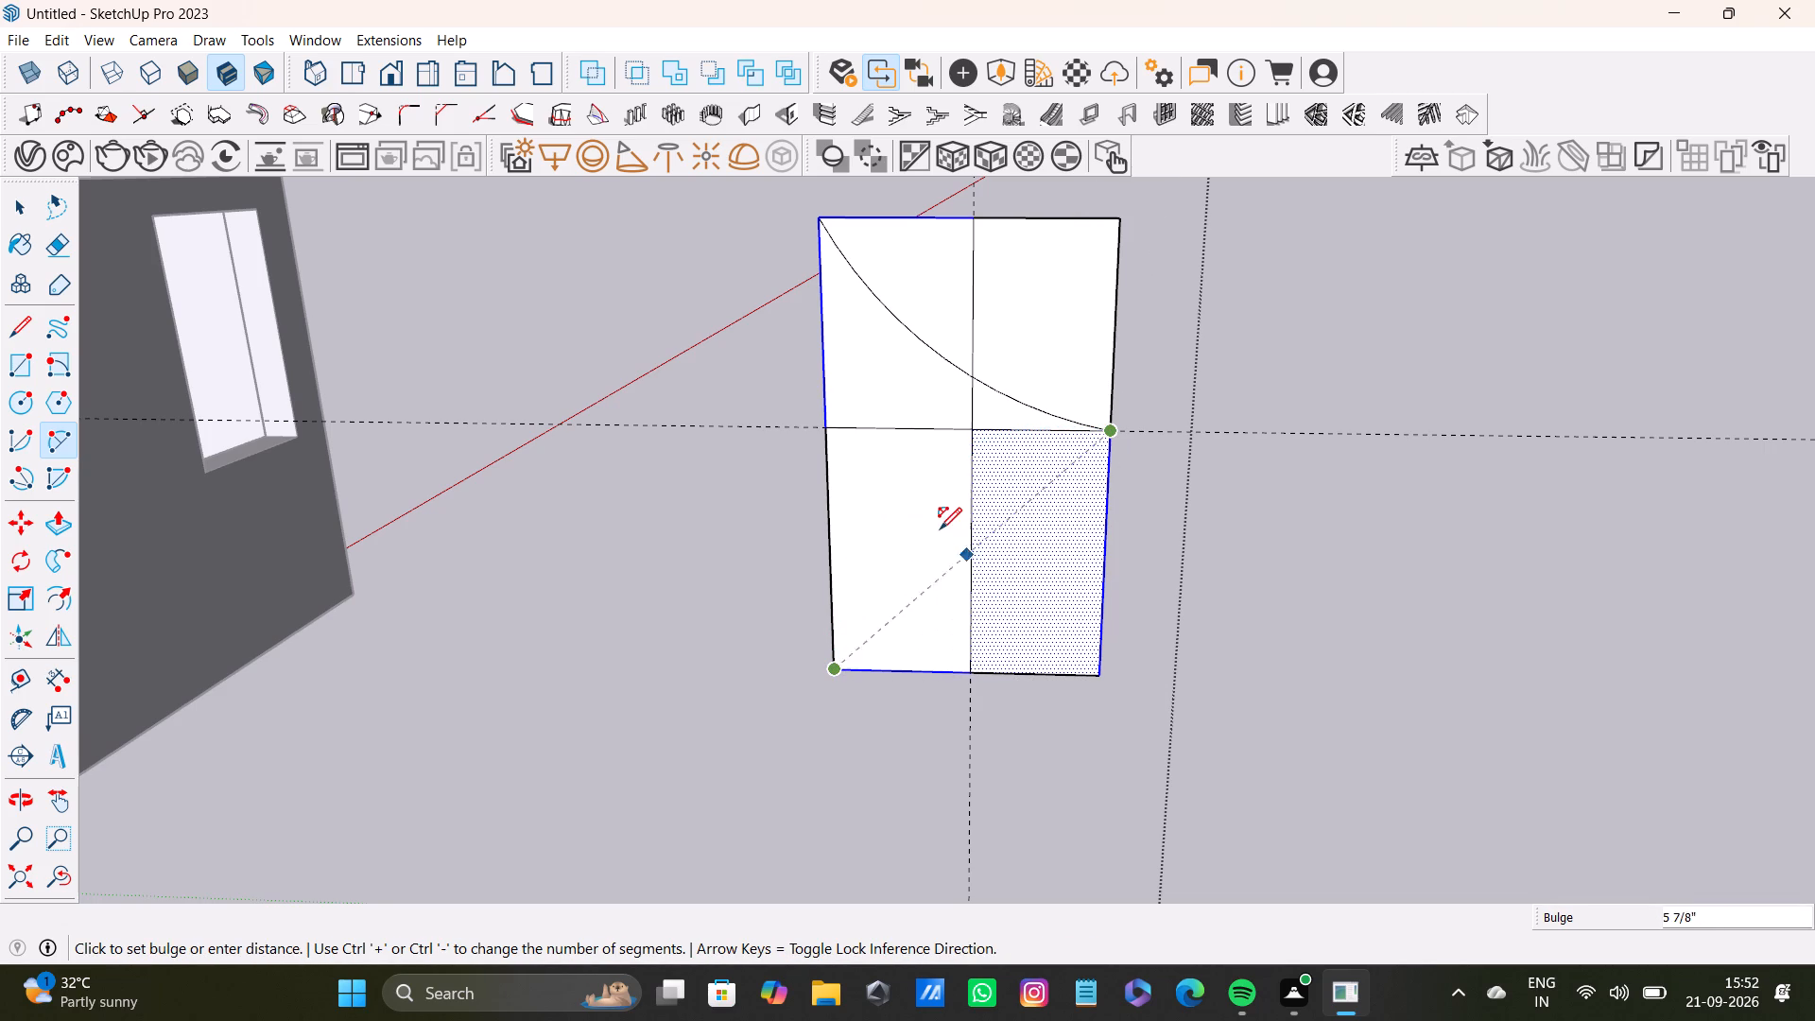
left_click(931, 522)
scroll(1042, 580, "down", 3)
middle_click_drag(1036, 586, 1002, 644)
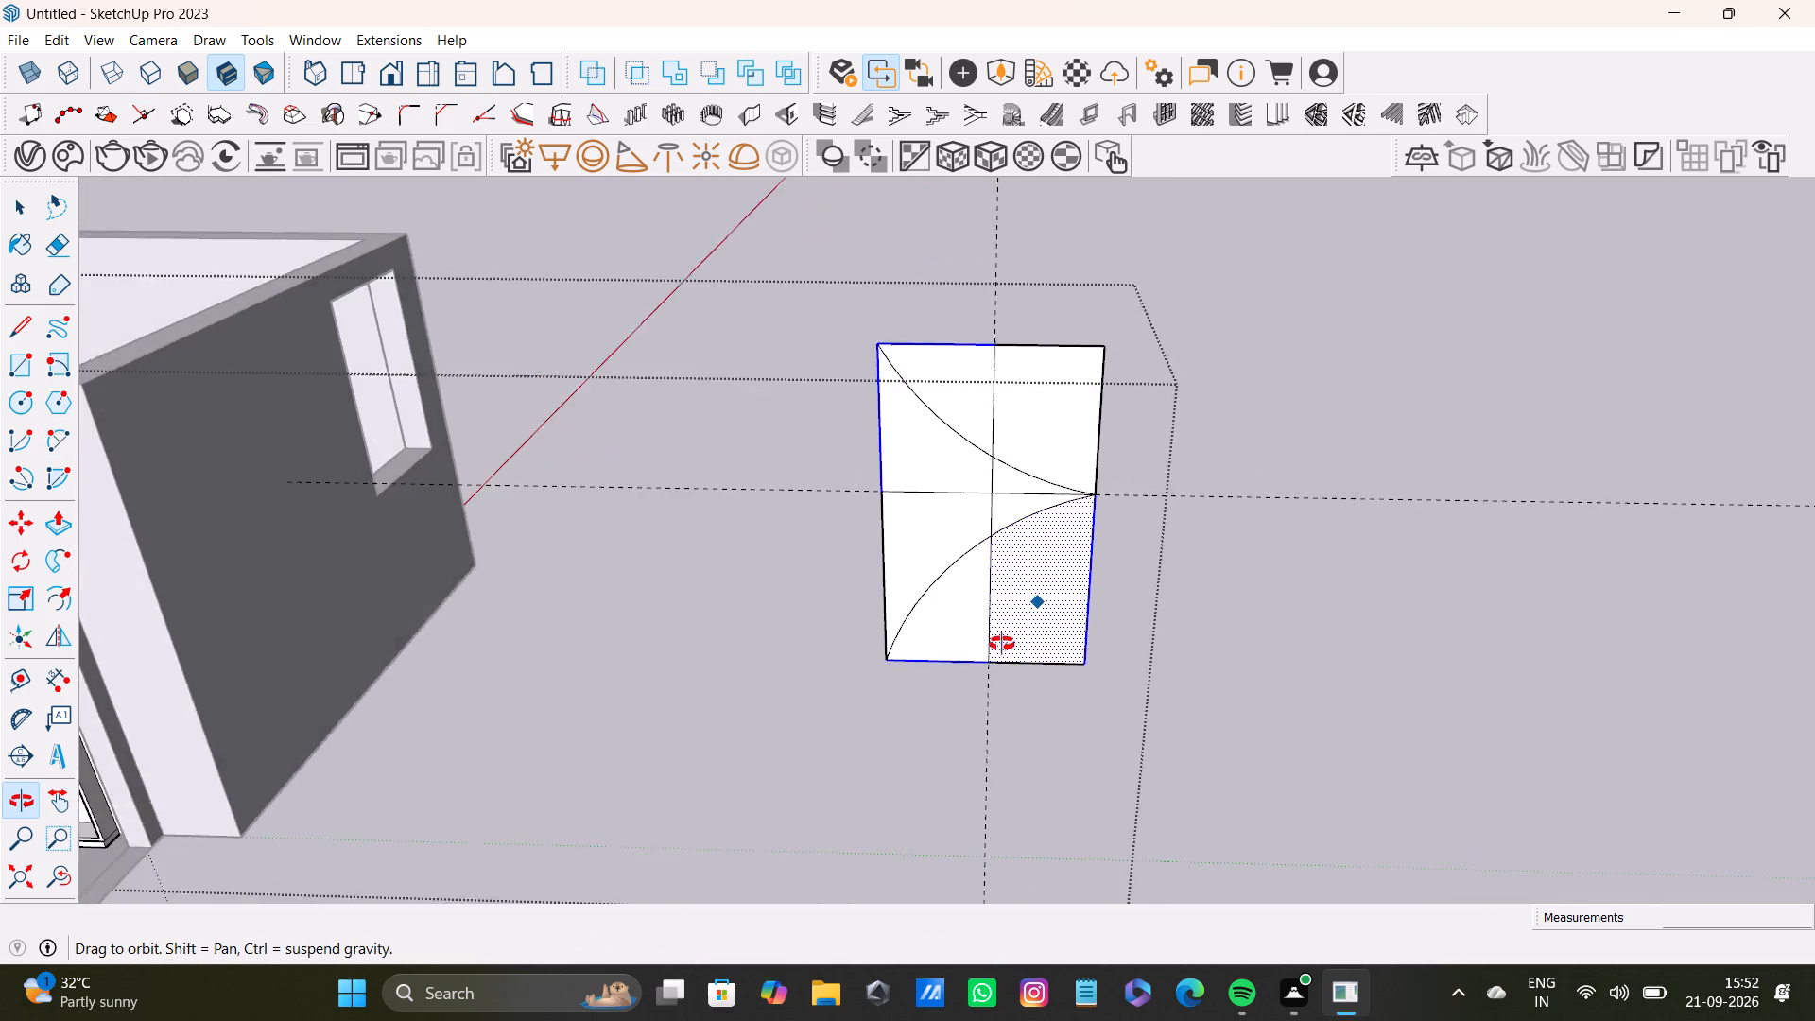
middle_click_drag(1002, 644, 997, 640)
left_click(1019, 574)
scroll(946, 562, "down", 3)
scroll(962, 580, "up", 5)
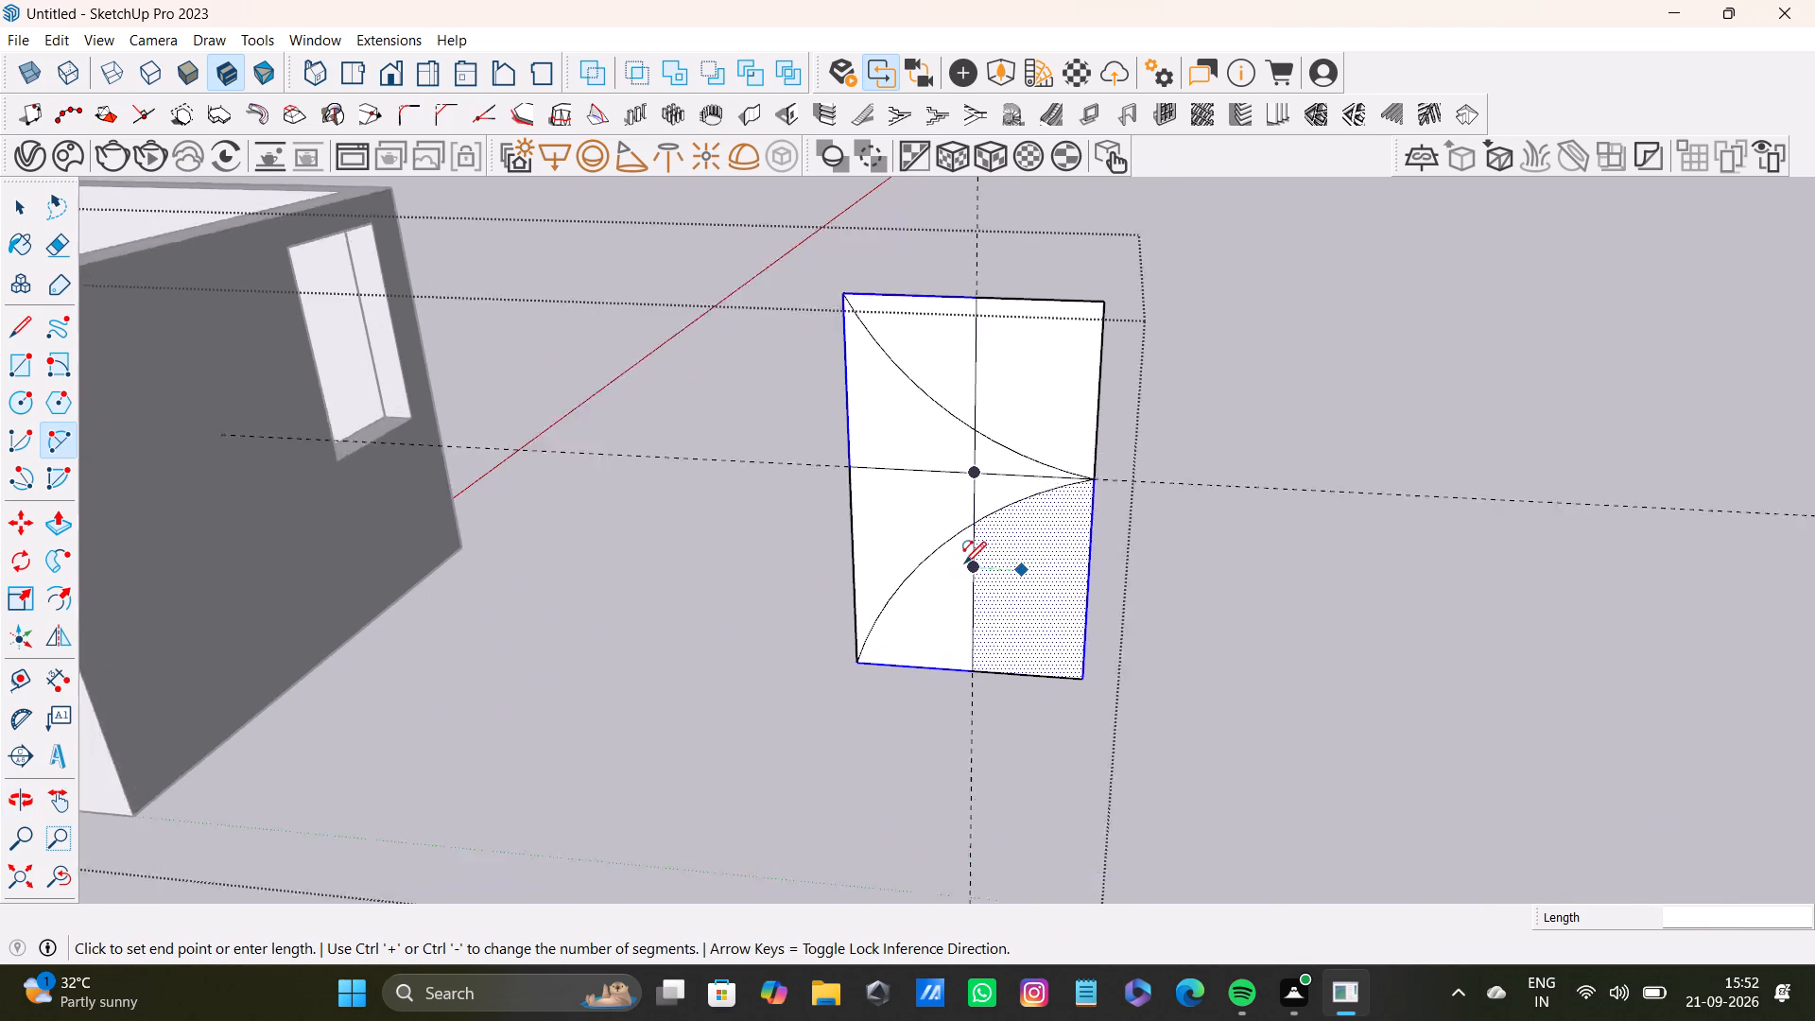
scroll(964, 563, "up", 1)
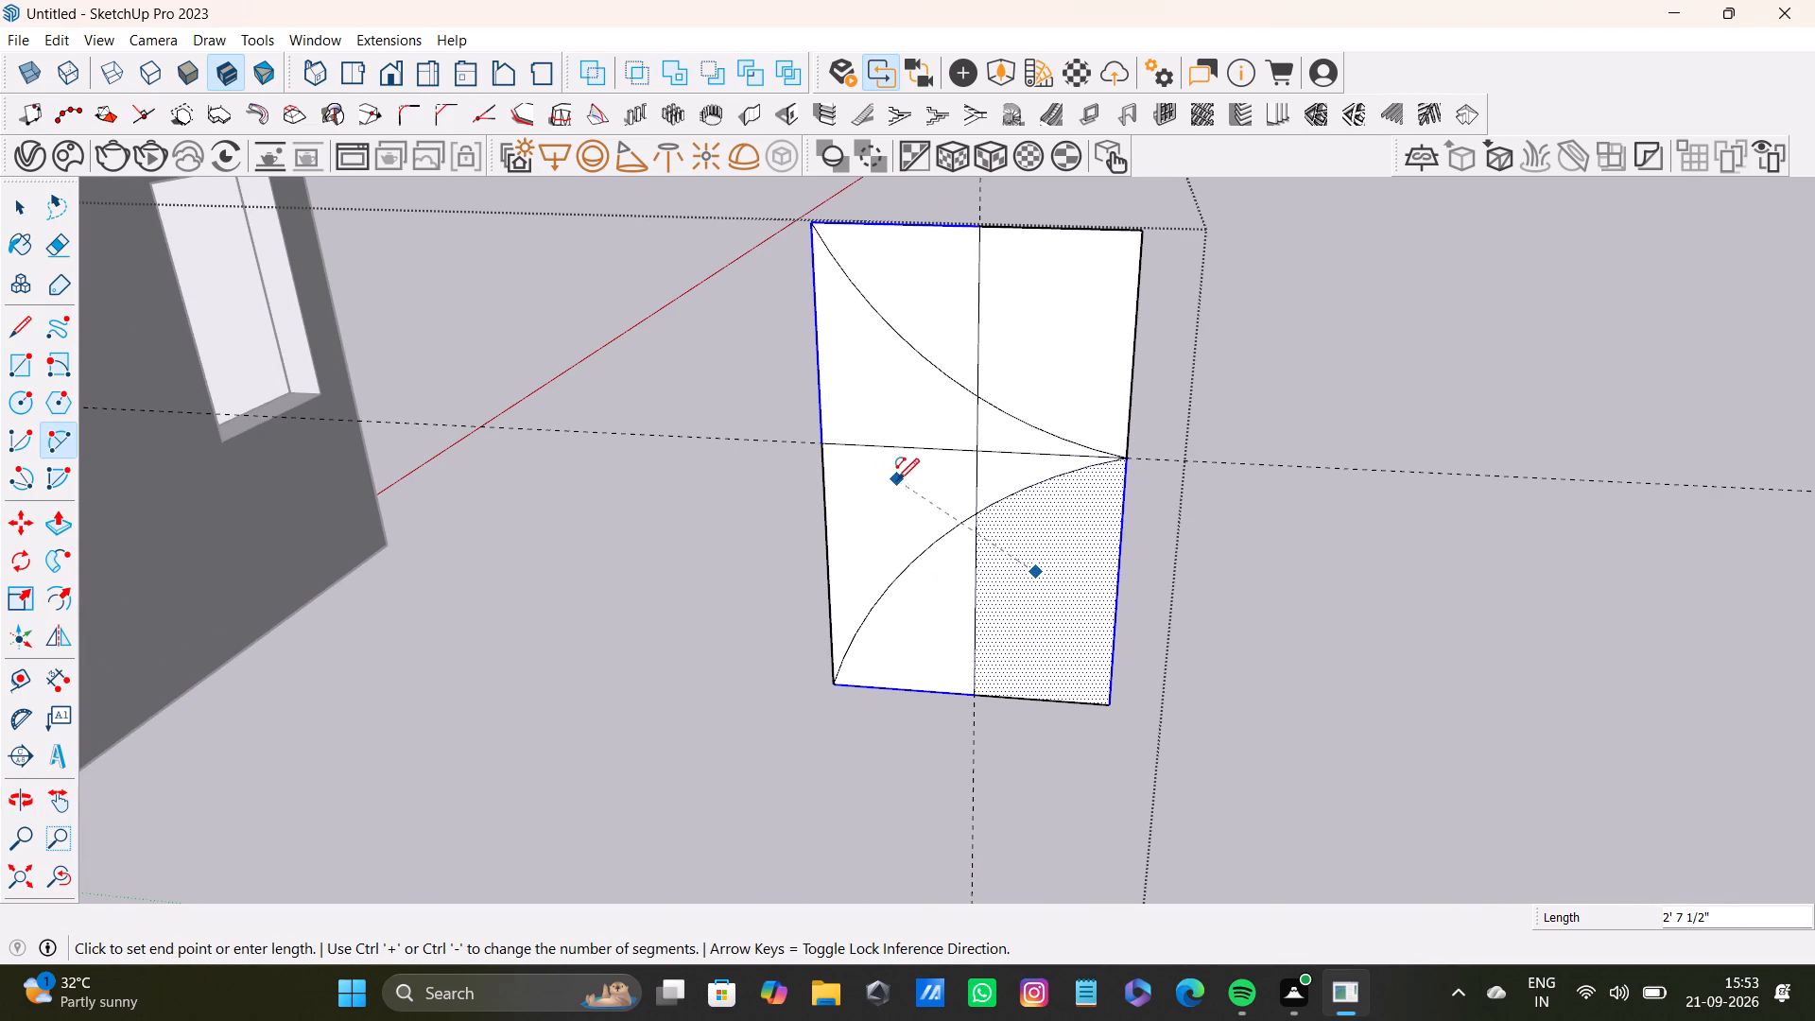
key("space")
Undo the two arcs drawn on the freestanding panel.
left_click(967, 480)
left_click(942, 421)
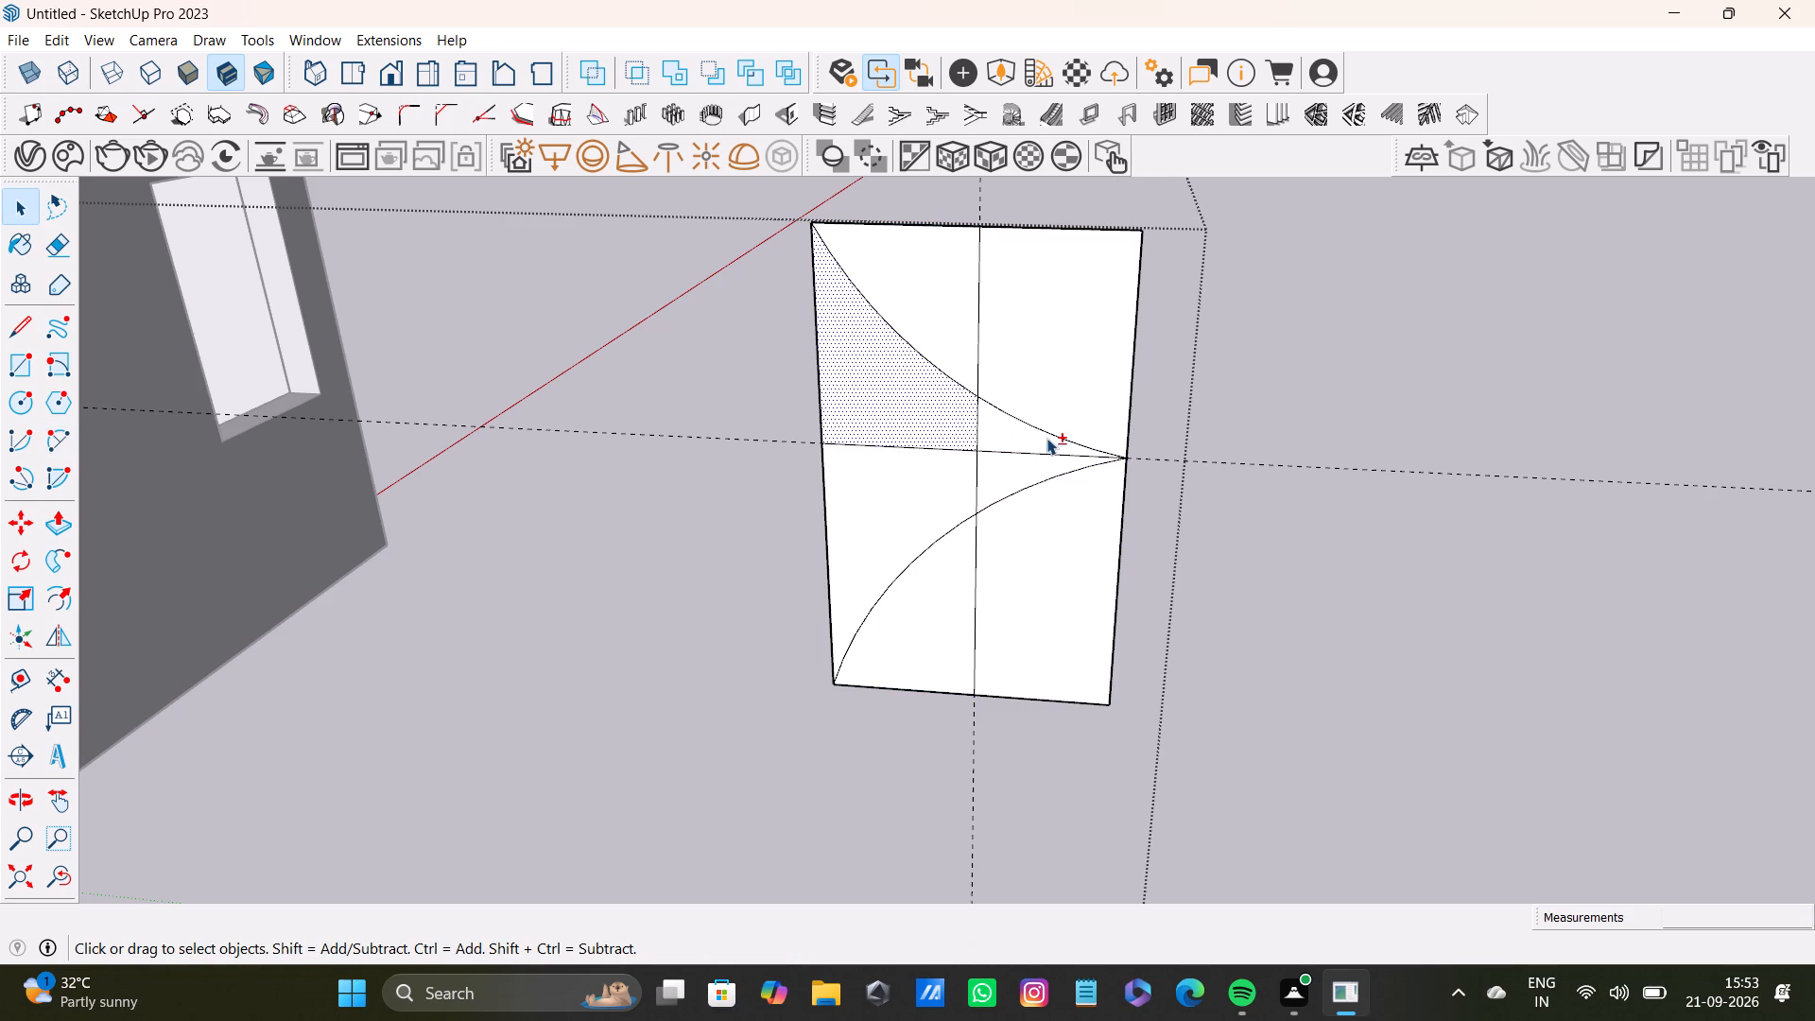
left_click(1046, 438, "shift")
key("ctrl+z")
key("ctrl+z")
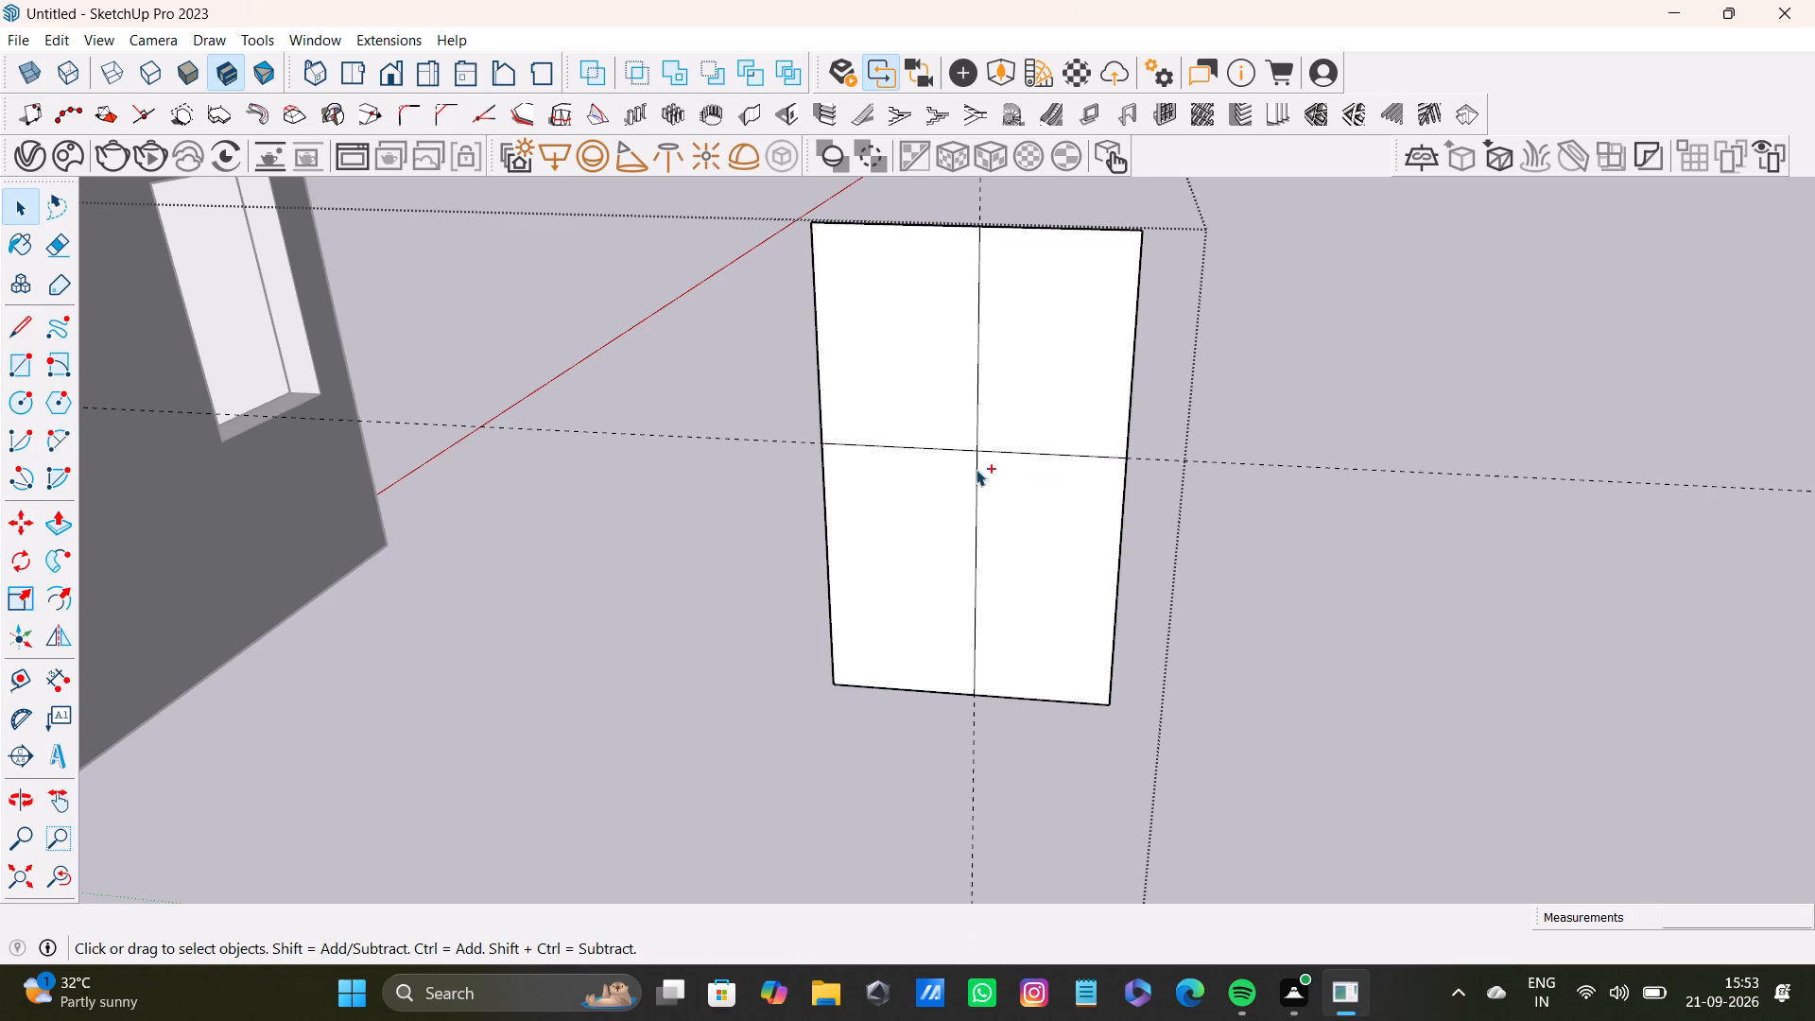
Place horizontal guides about 7 1/8" below and about 7 7/8" above the panel's horizontal dividing line.
left_click(3, 677)
scroll(609, 505, "up", 5)
left_click(1142, 416)
middle_click_drag(1131, 519, 1053, 407)
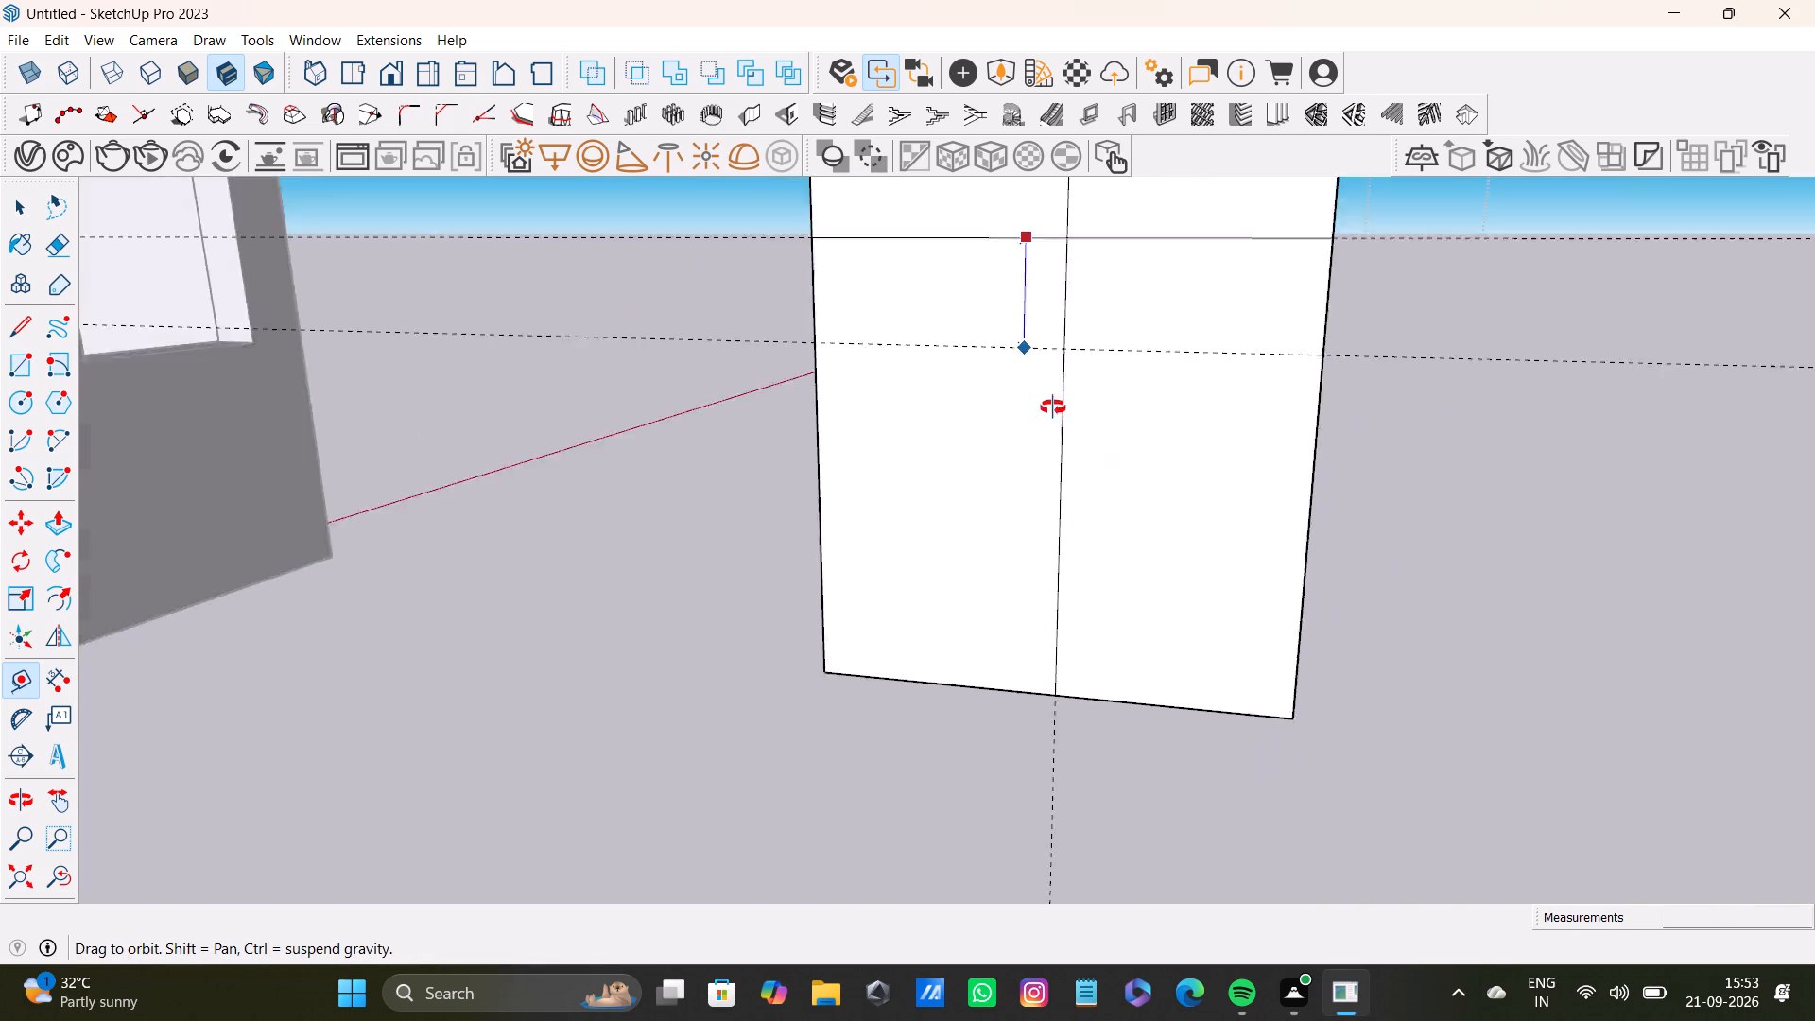
middle_click_drag(1053, 407, 1132, 629)
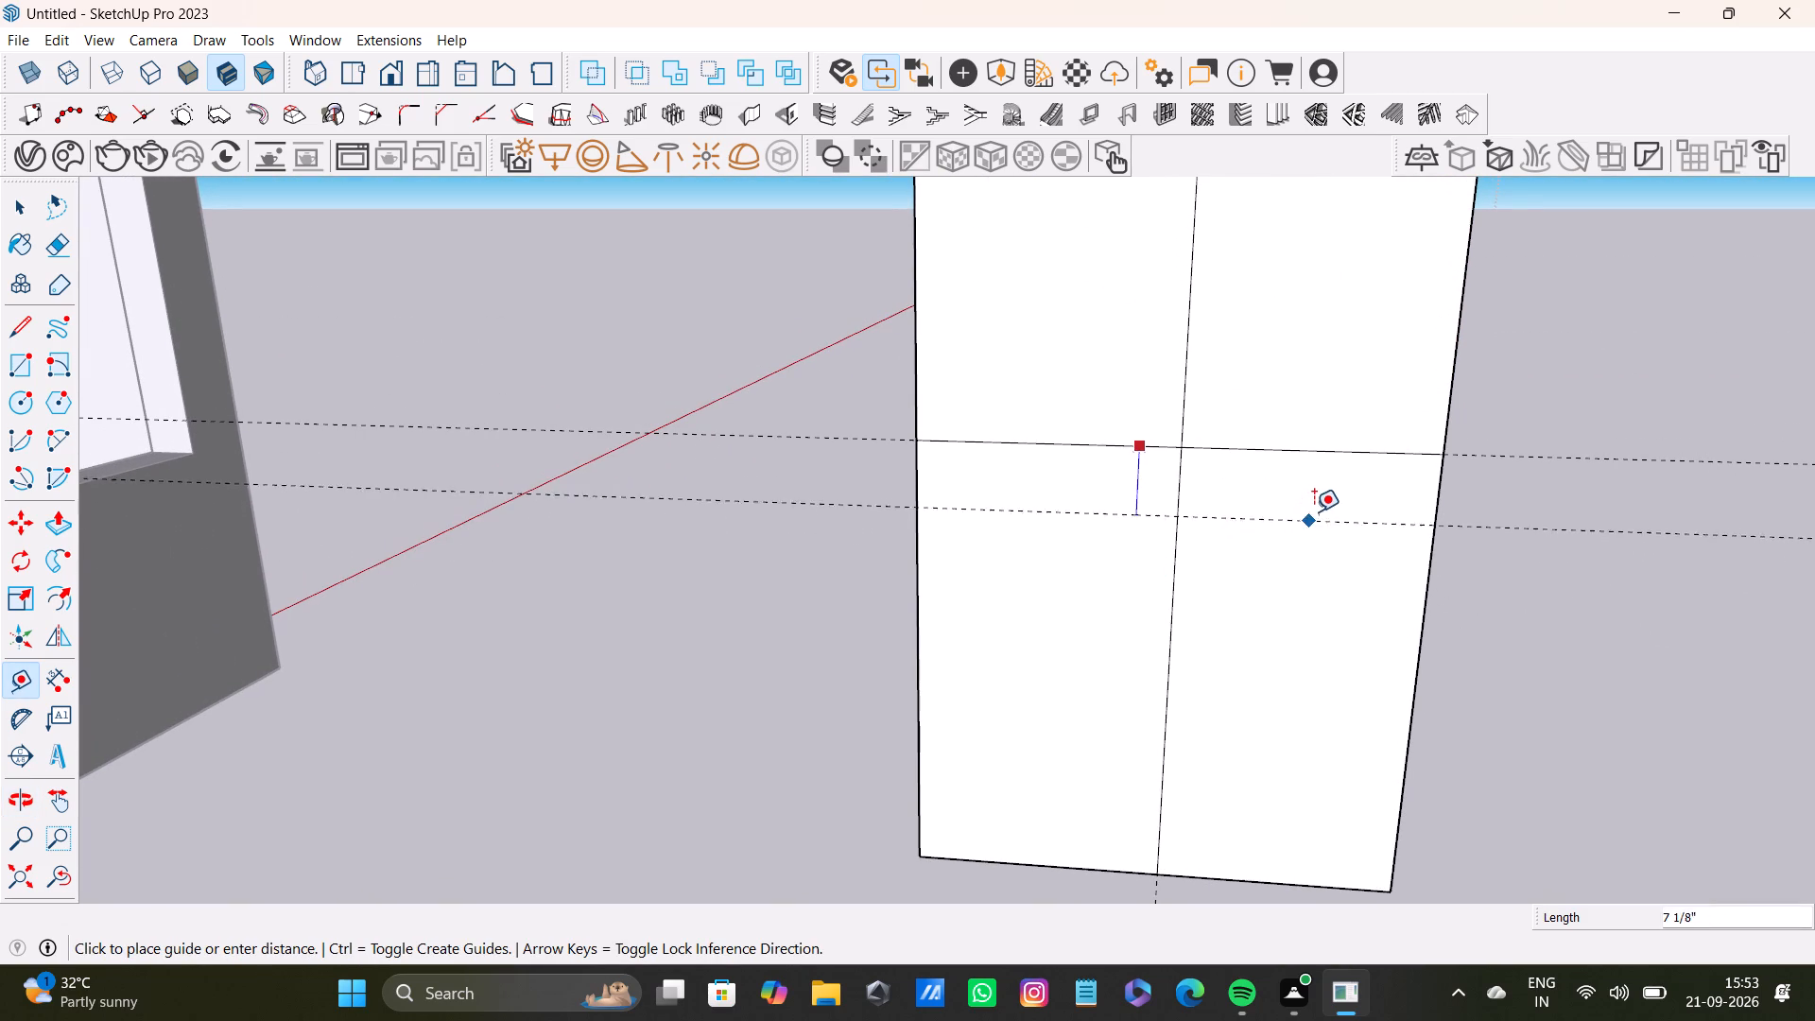
left_click(1319, 513)
middle_click_drag(1115, 392, 1110, 577, "shift")
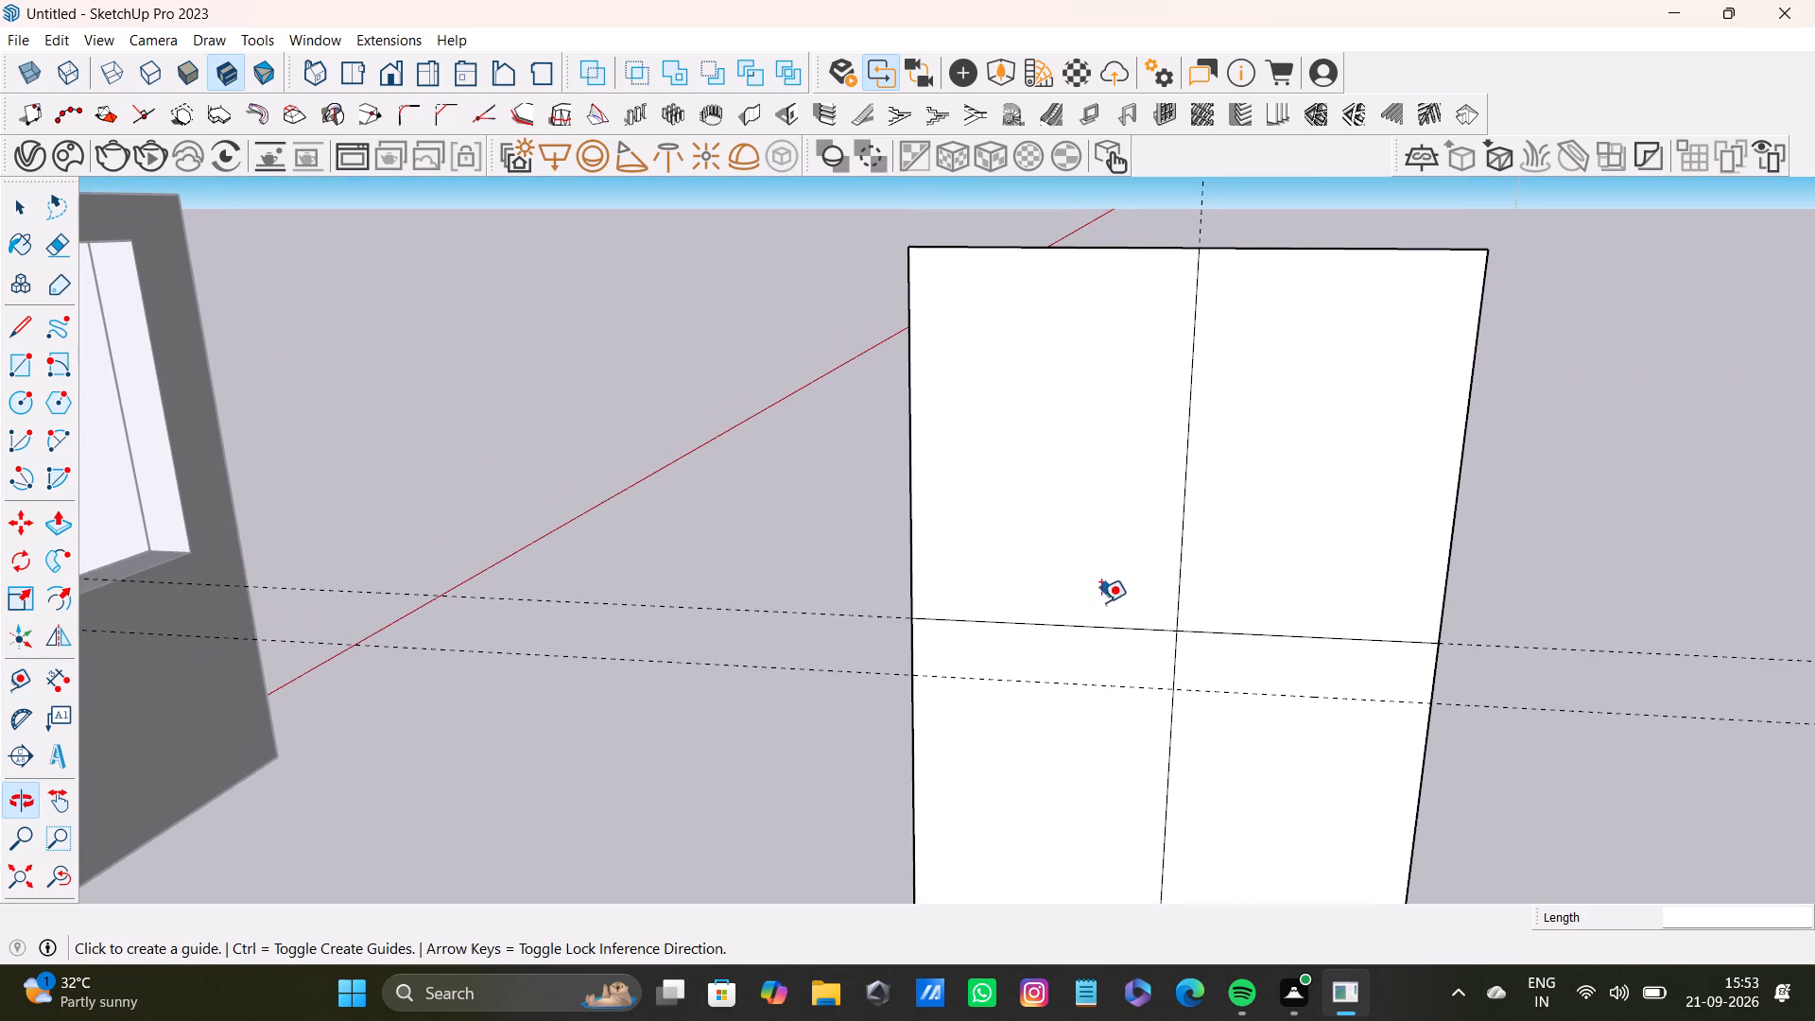
left_click(1093, 627)
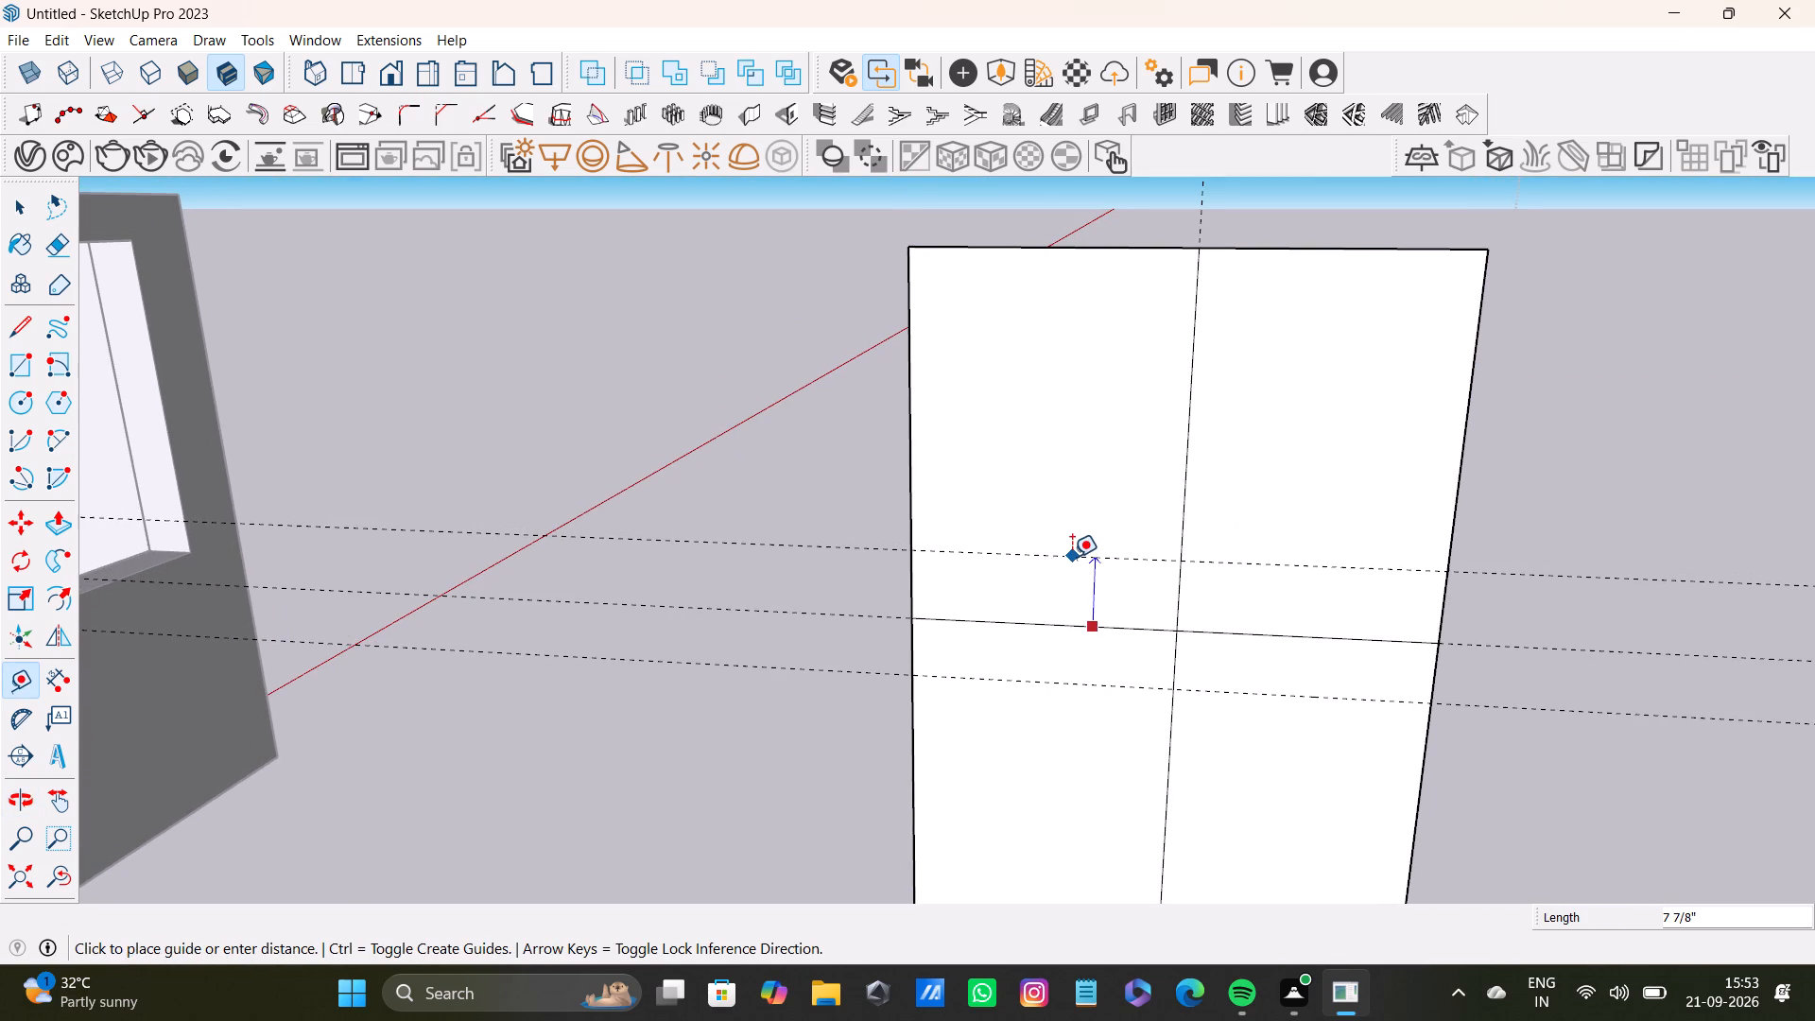
left_click(1072, 557)
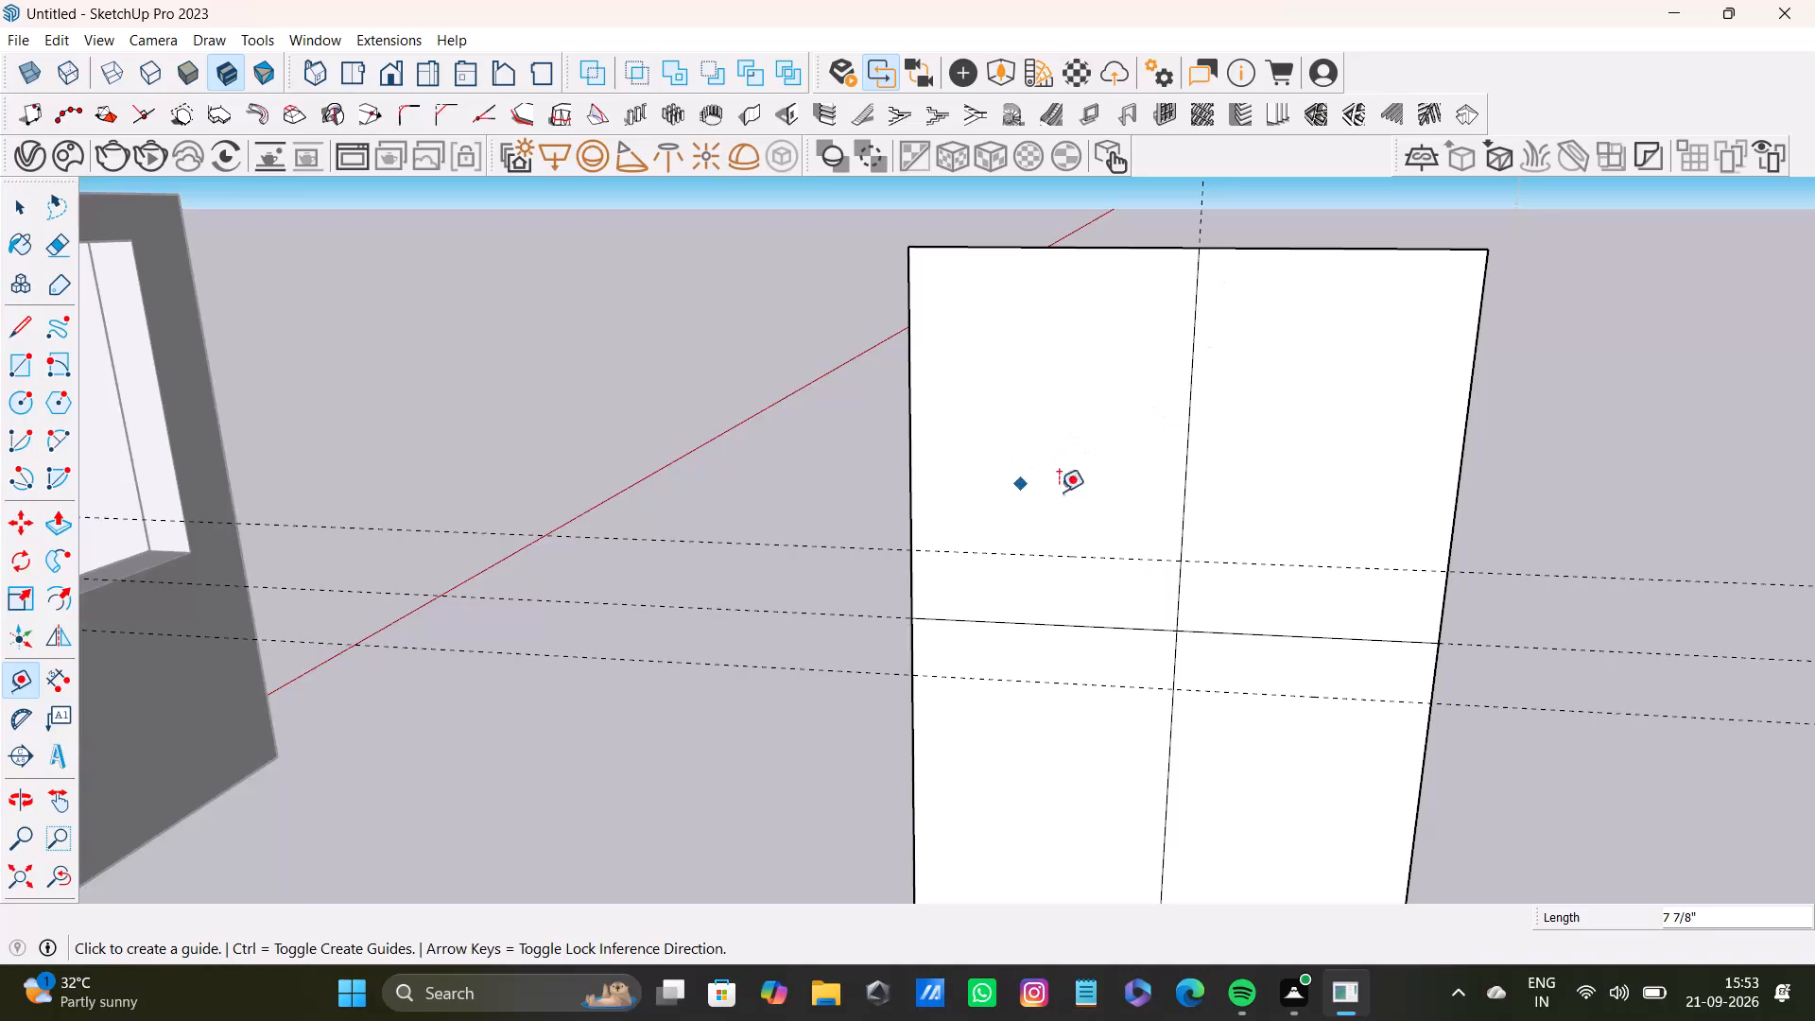
Place vertical guides about 2 9/16" to the left and about 2 3/8" to the right of the panel's vertical dividing line.
left_click(1177, 509)
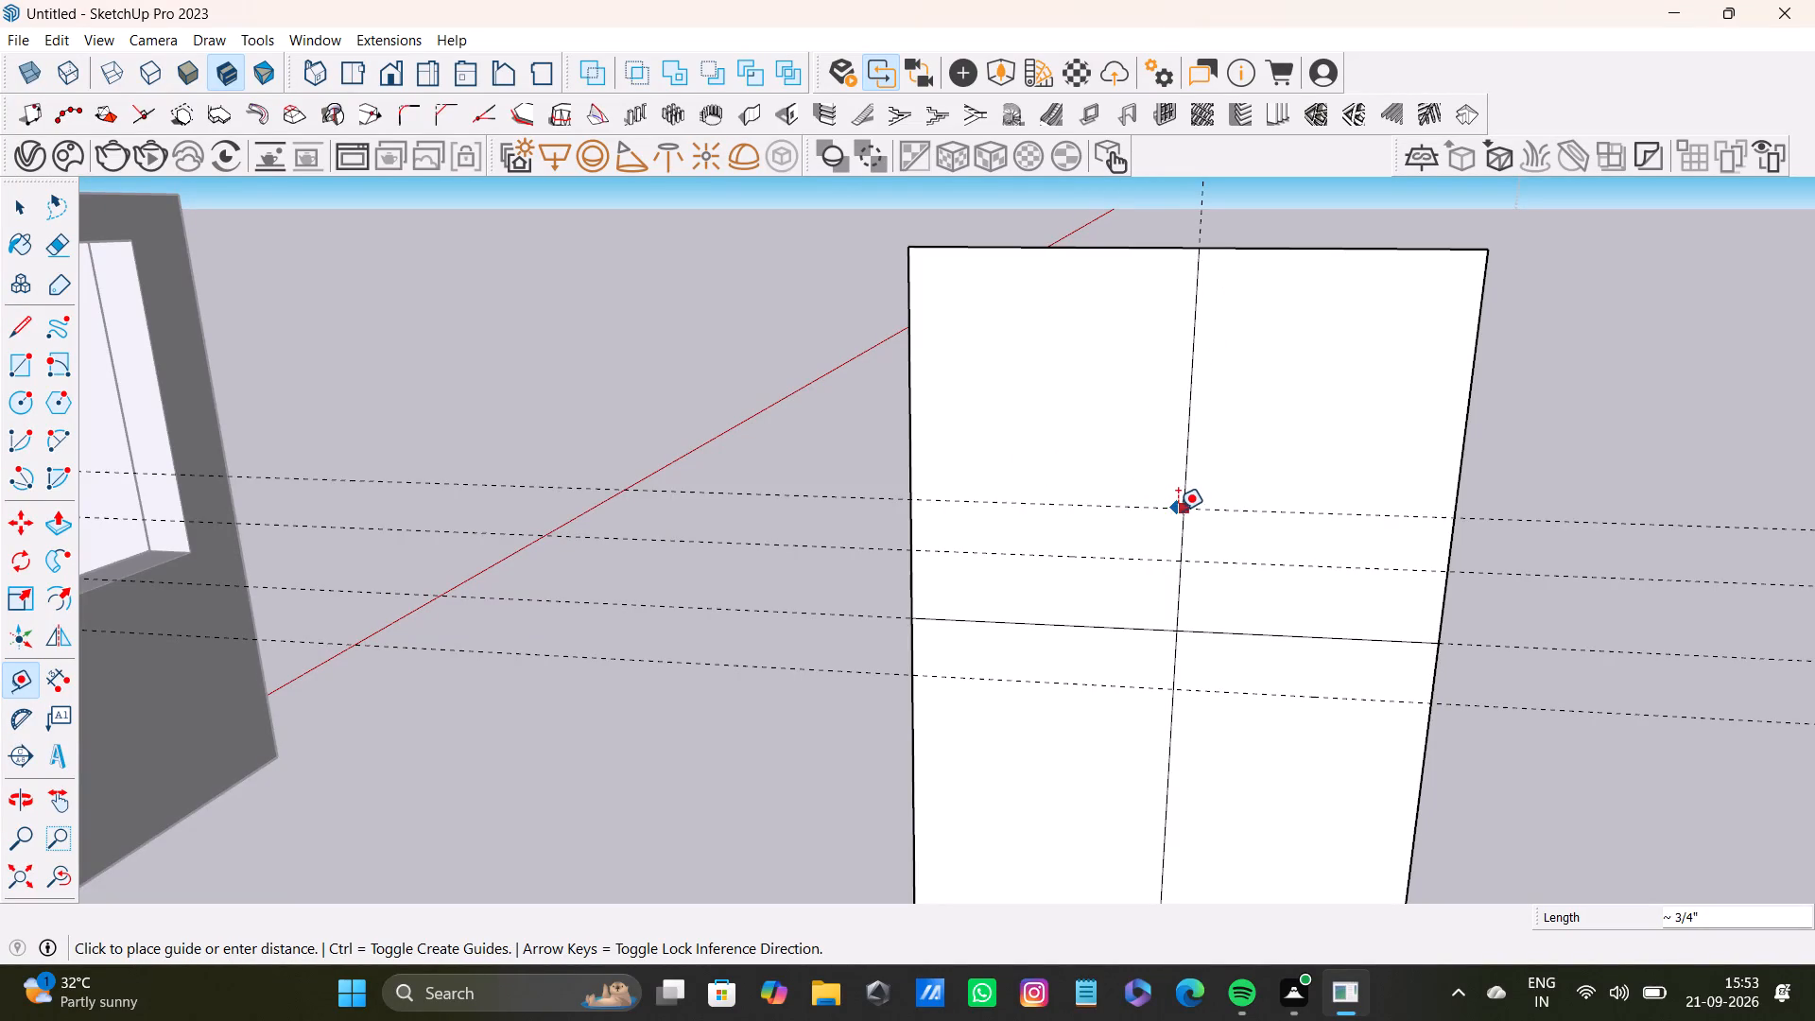
key("space")
key("t")
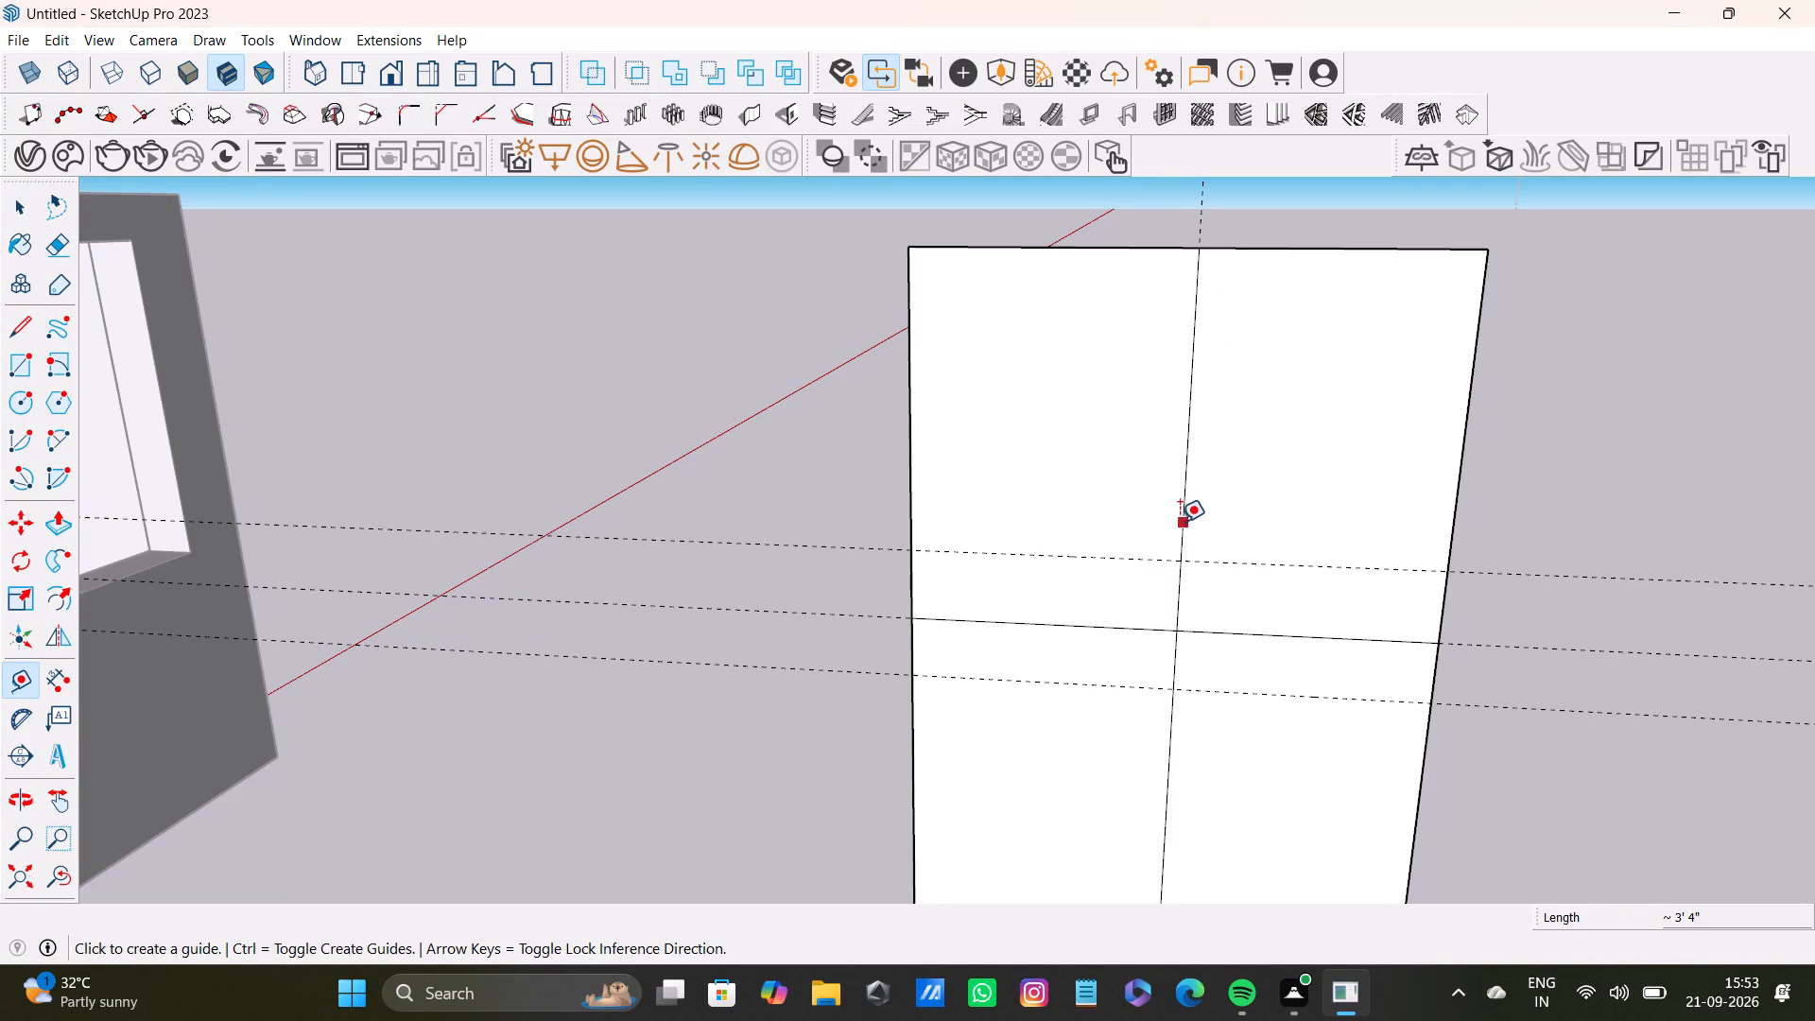
left_click(1181, 522)
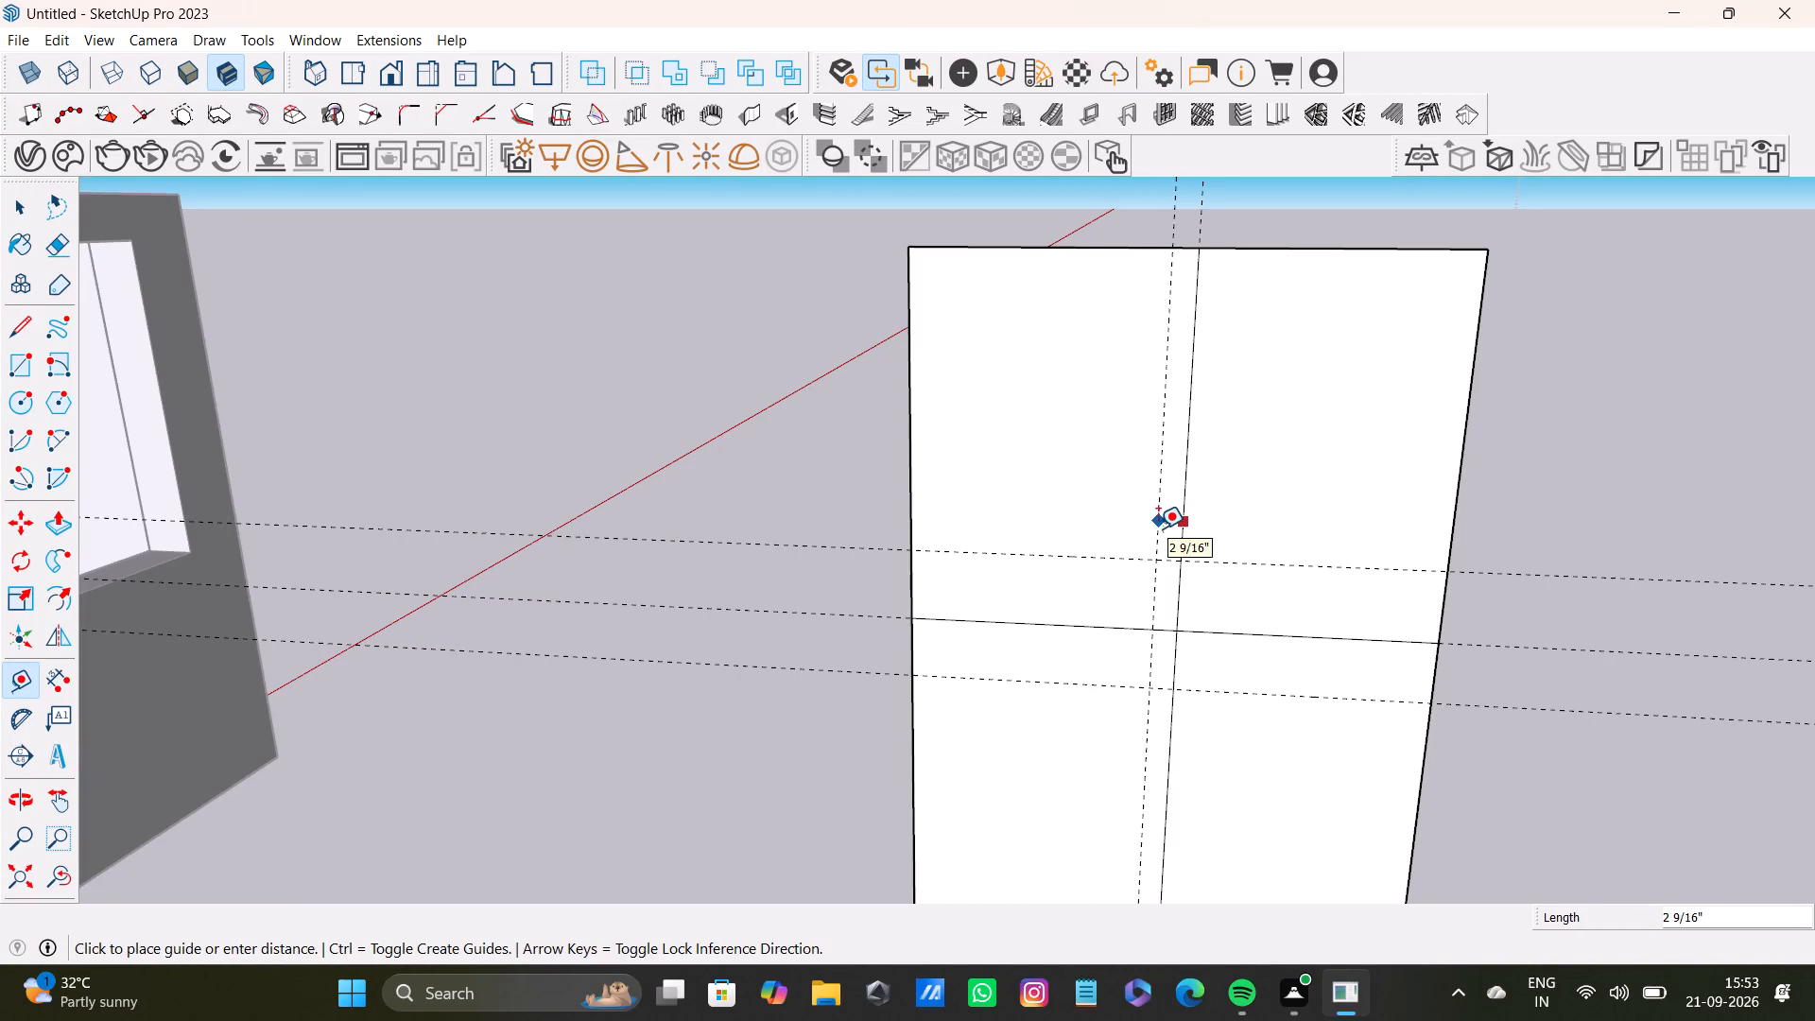
left_click(1158, 528)
left_click(1181, 537)
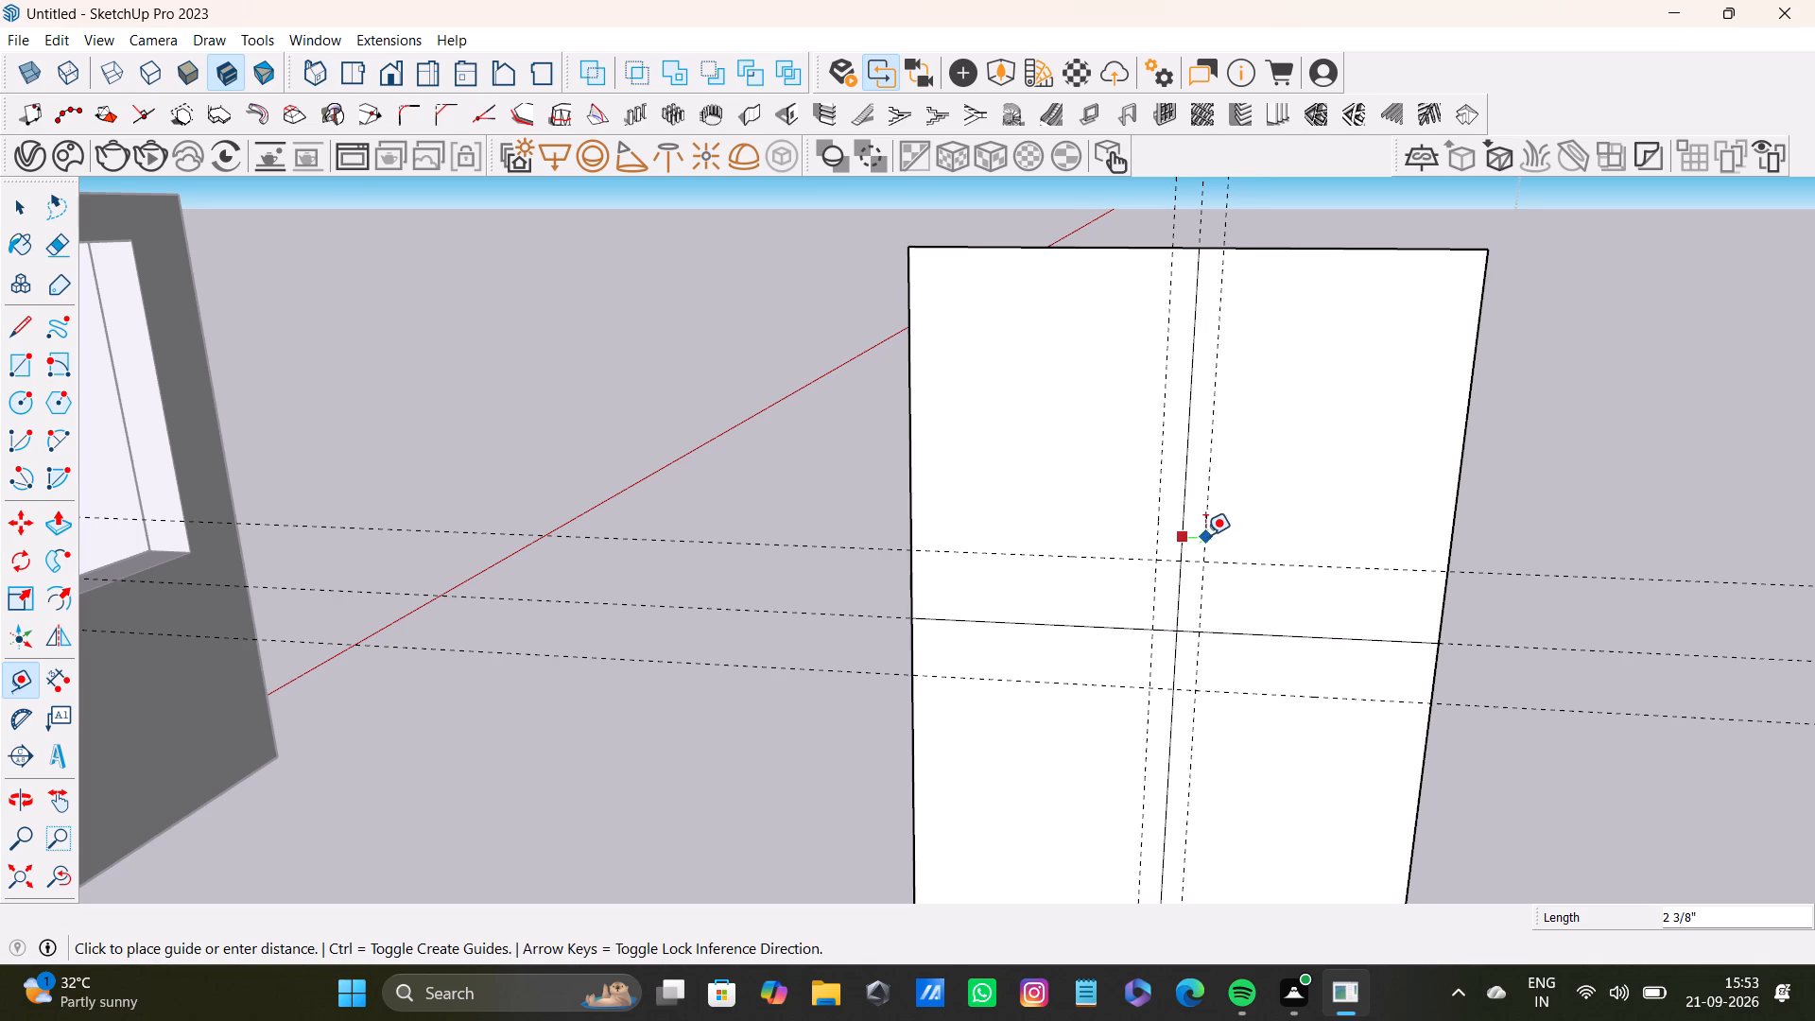
left_click(1208, 537)
key("space")
Draw two horizontal lines, each about 4' 7 7/8" long, across the freestanding panel along the guides above and below its dividing line.
left_click(1180, 543)
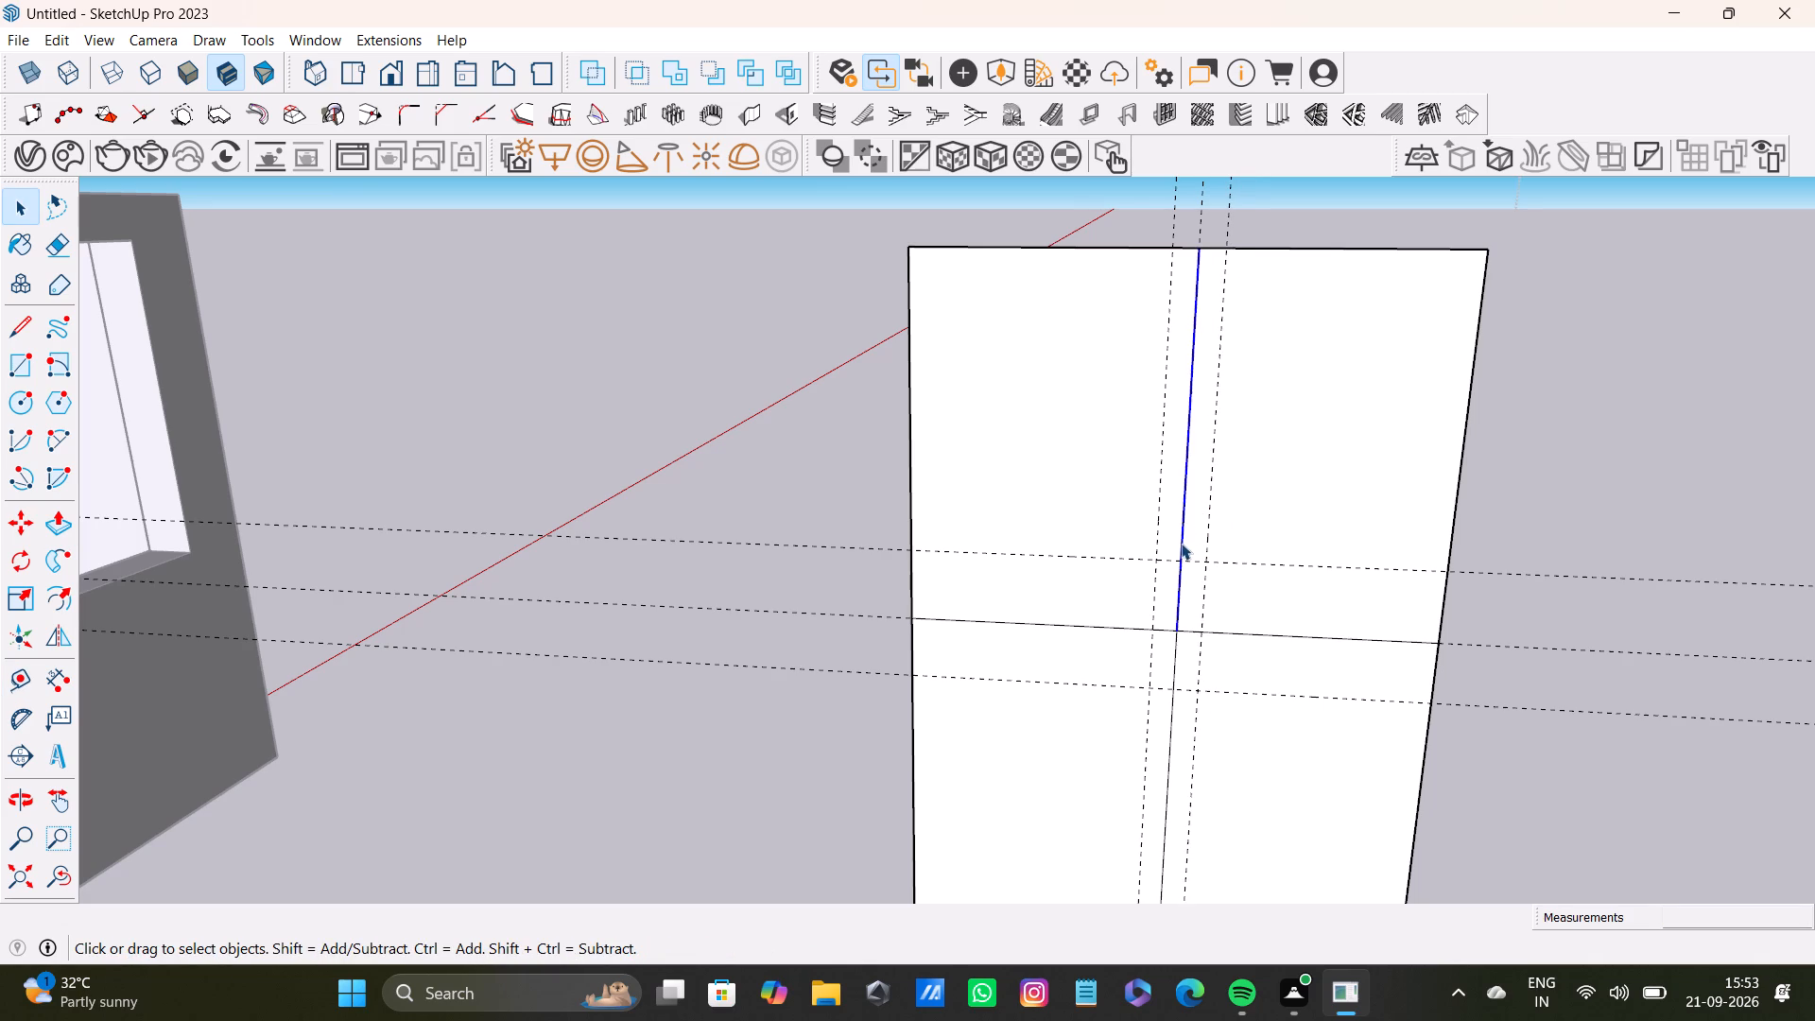
scroll(1160, 568, "down", 3)
middle_click_drag(1181, 600, 1159, 503, "shift")
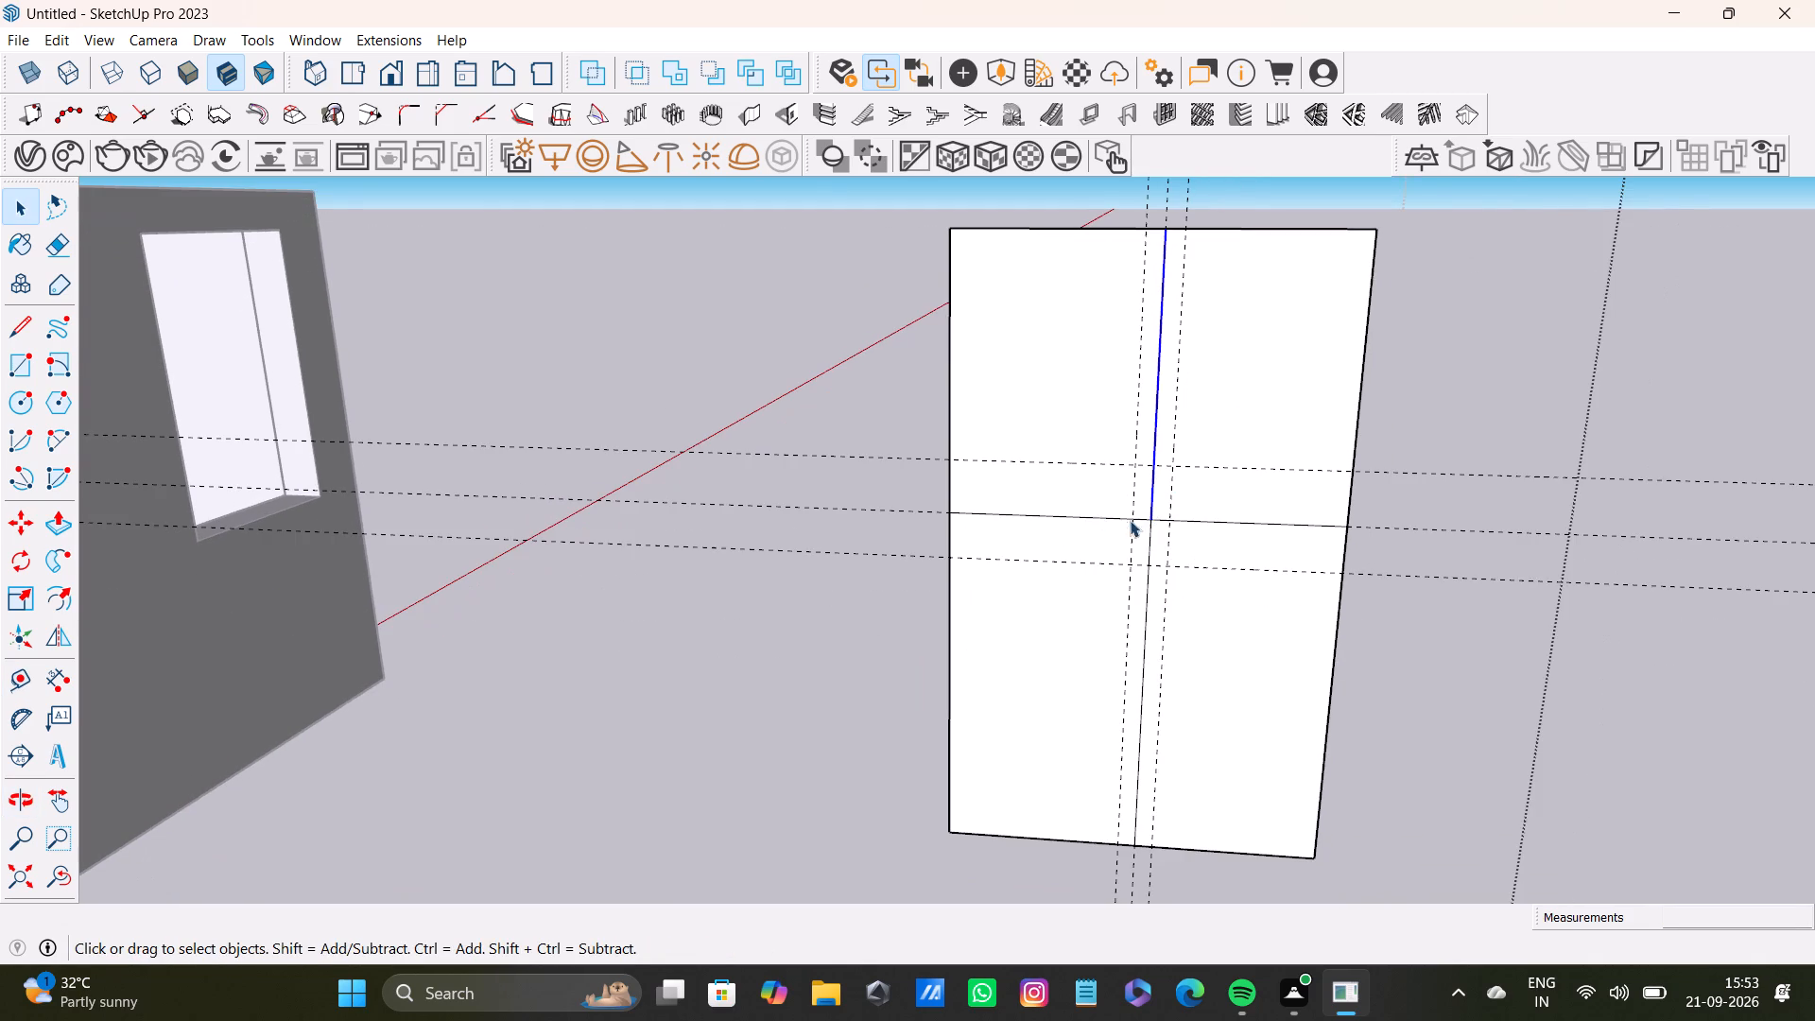
middle_click_drag(1162, 522, 1182, 625)
key("a")
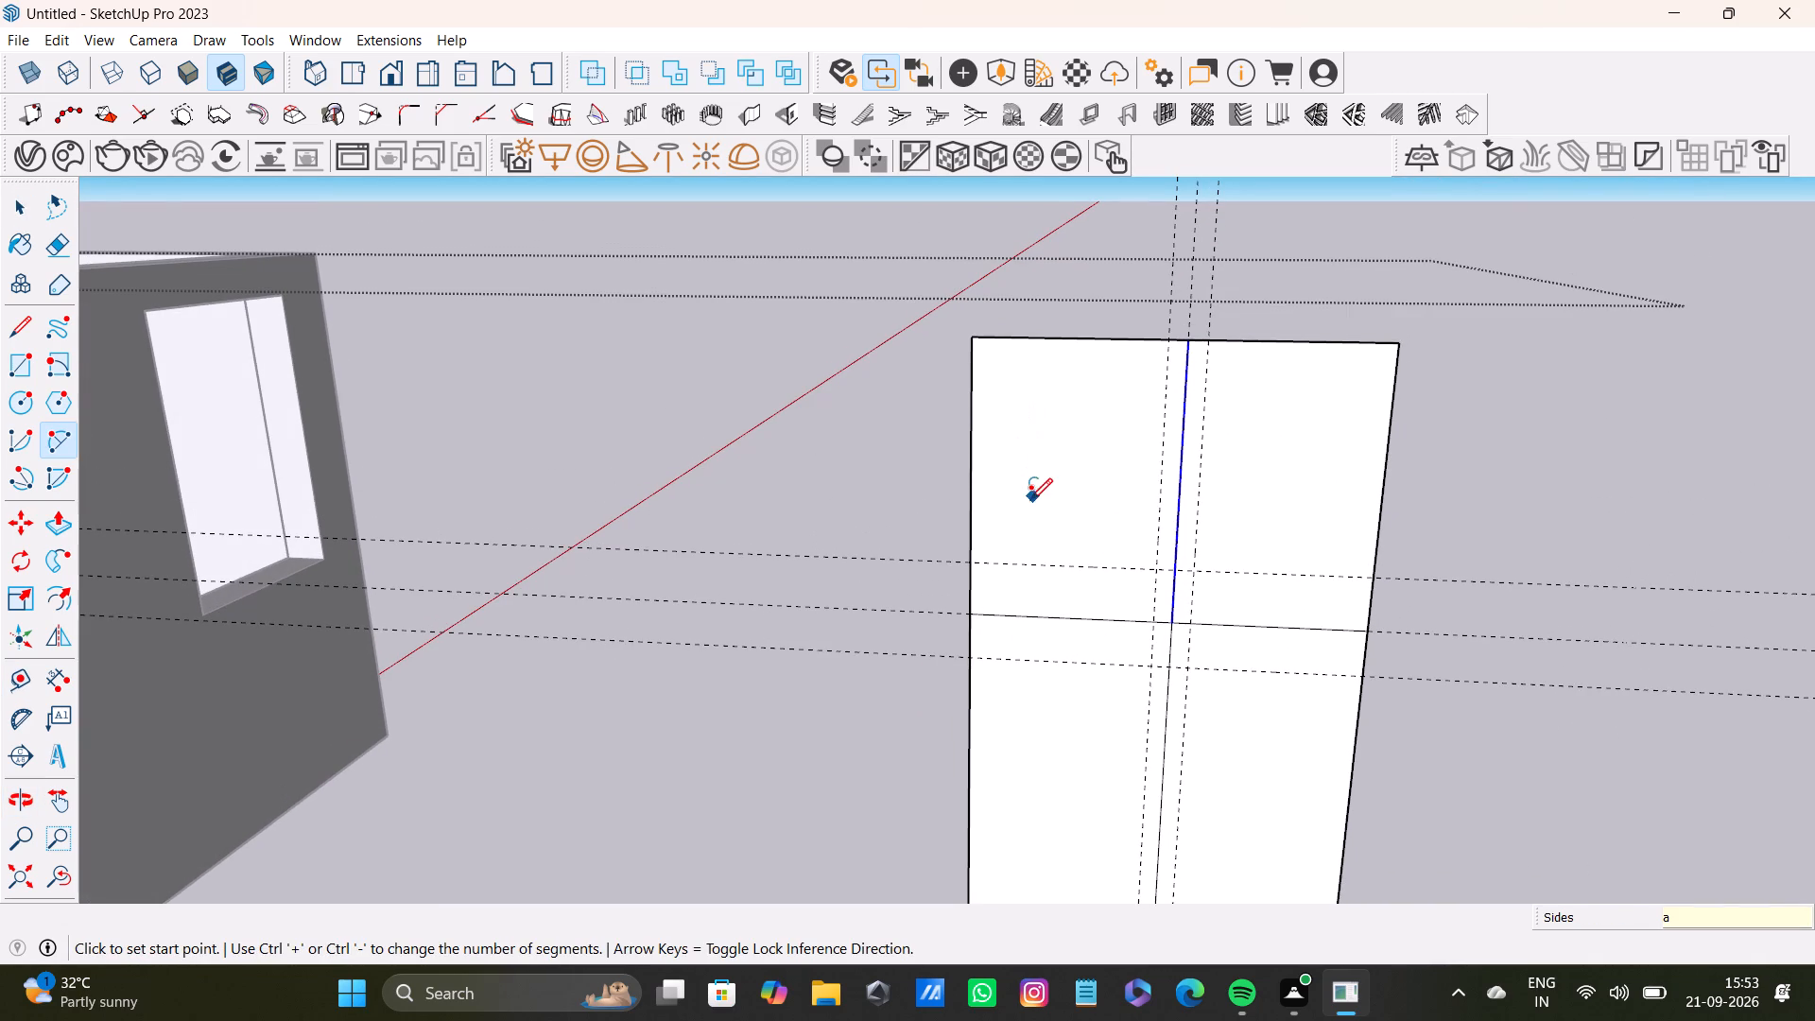
key("l")
scroll(1114, 589, "up", 5)
left_click(907, 550)
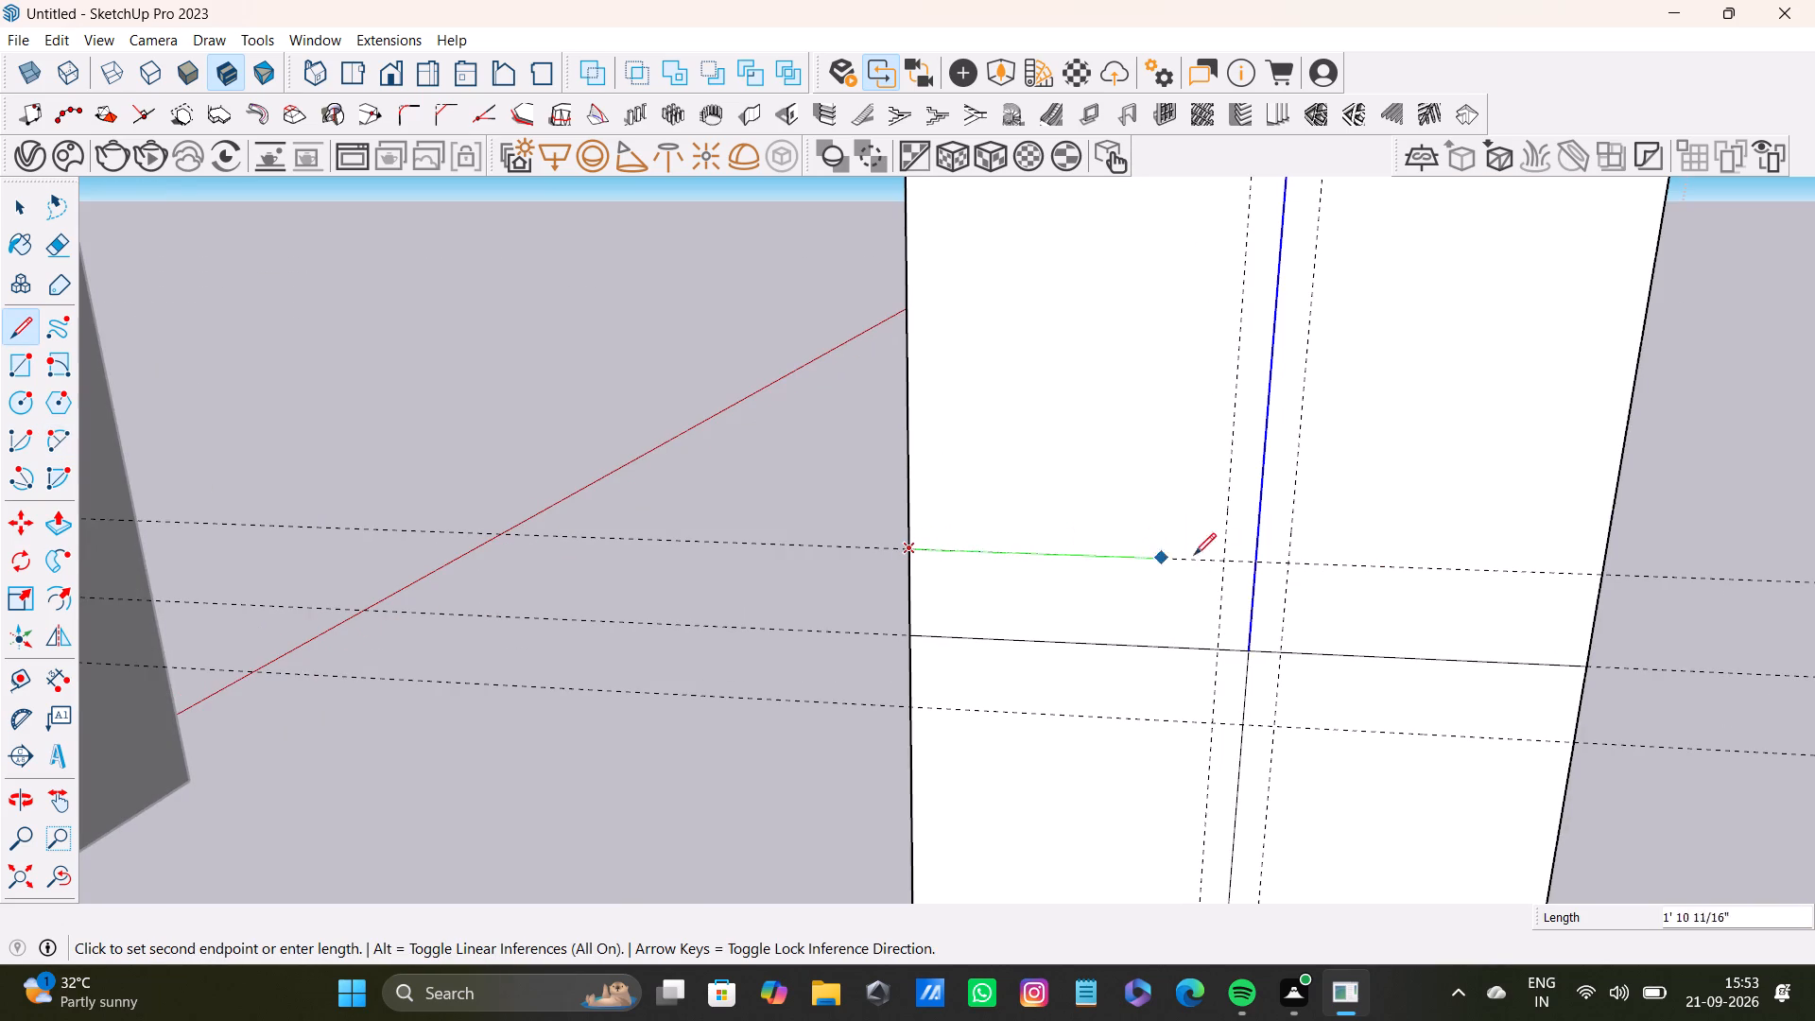
left_click(1608, 575)
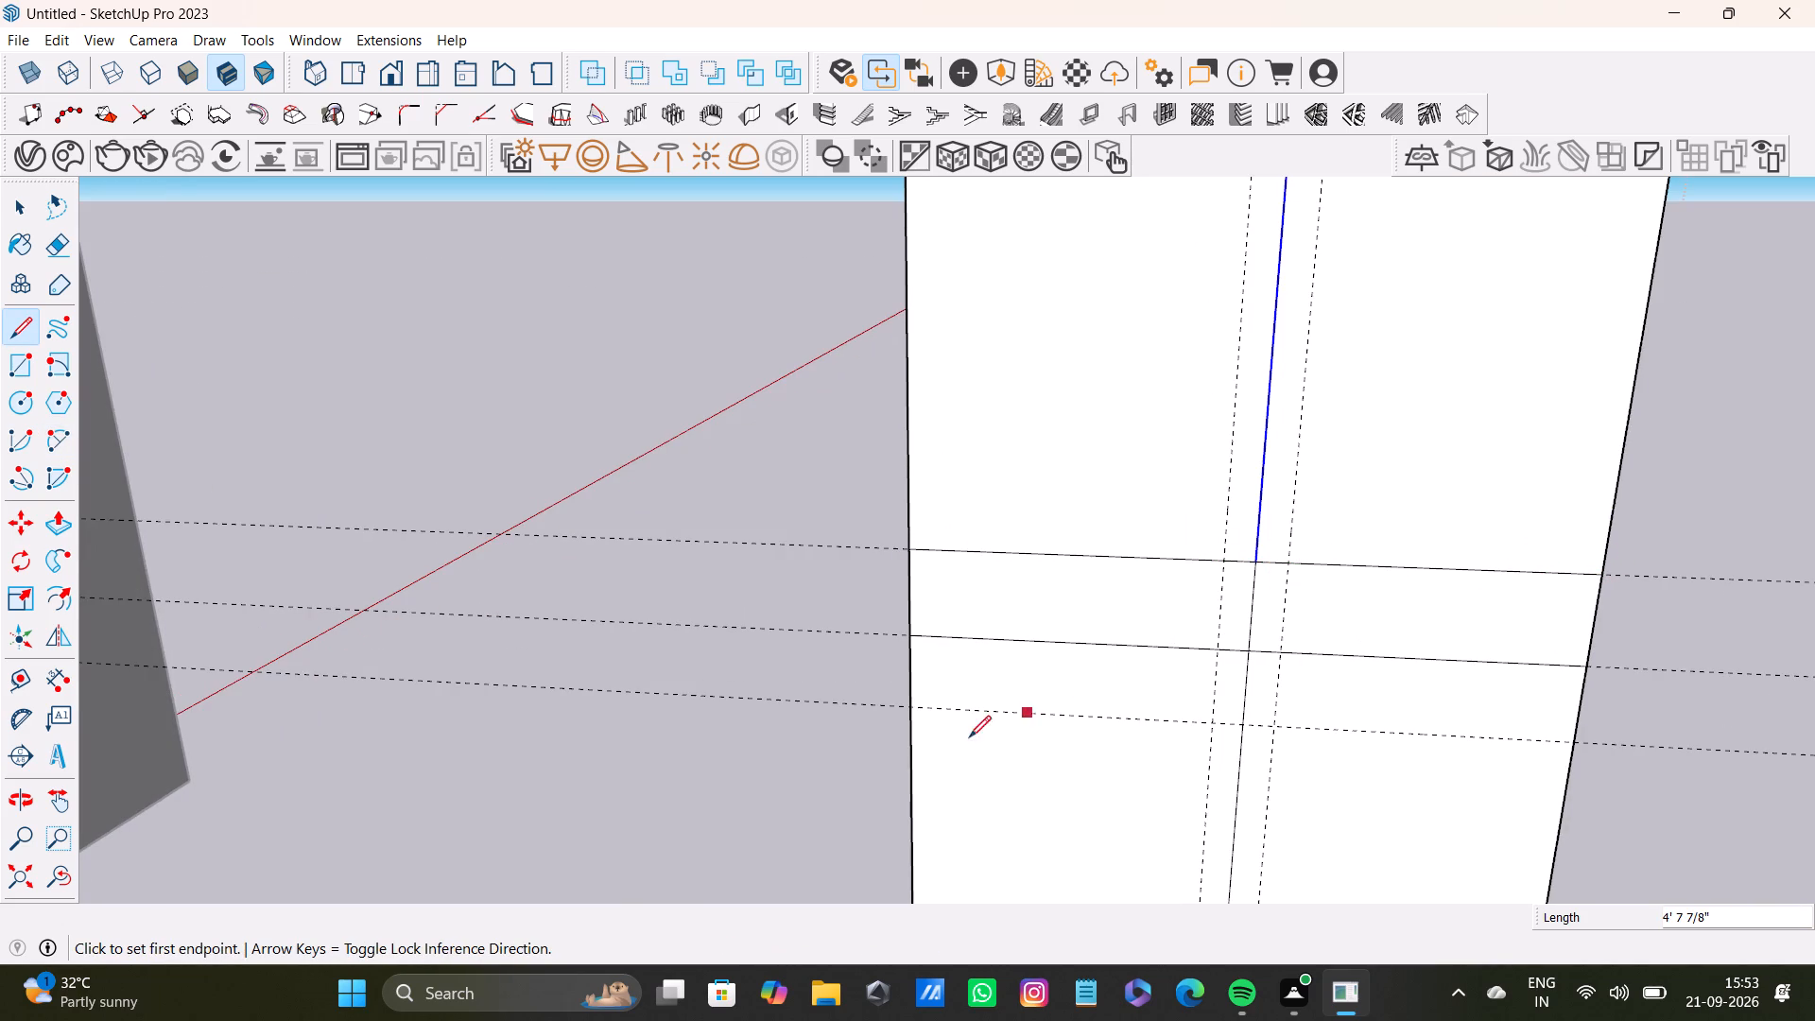
left_click(908, 706)
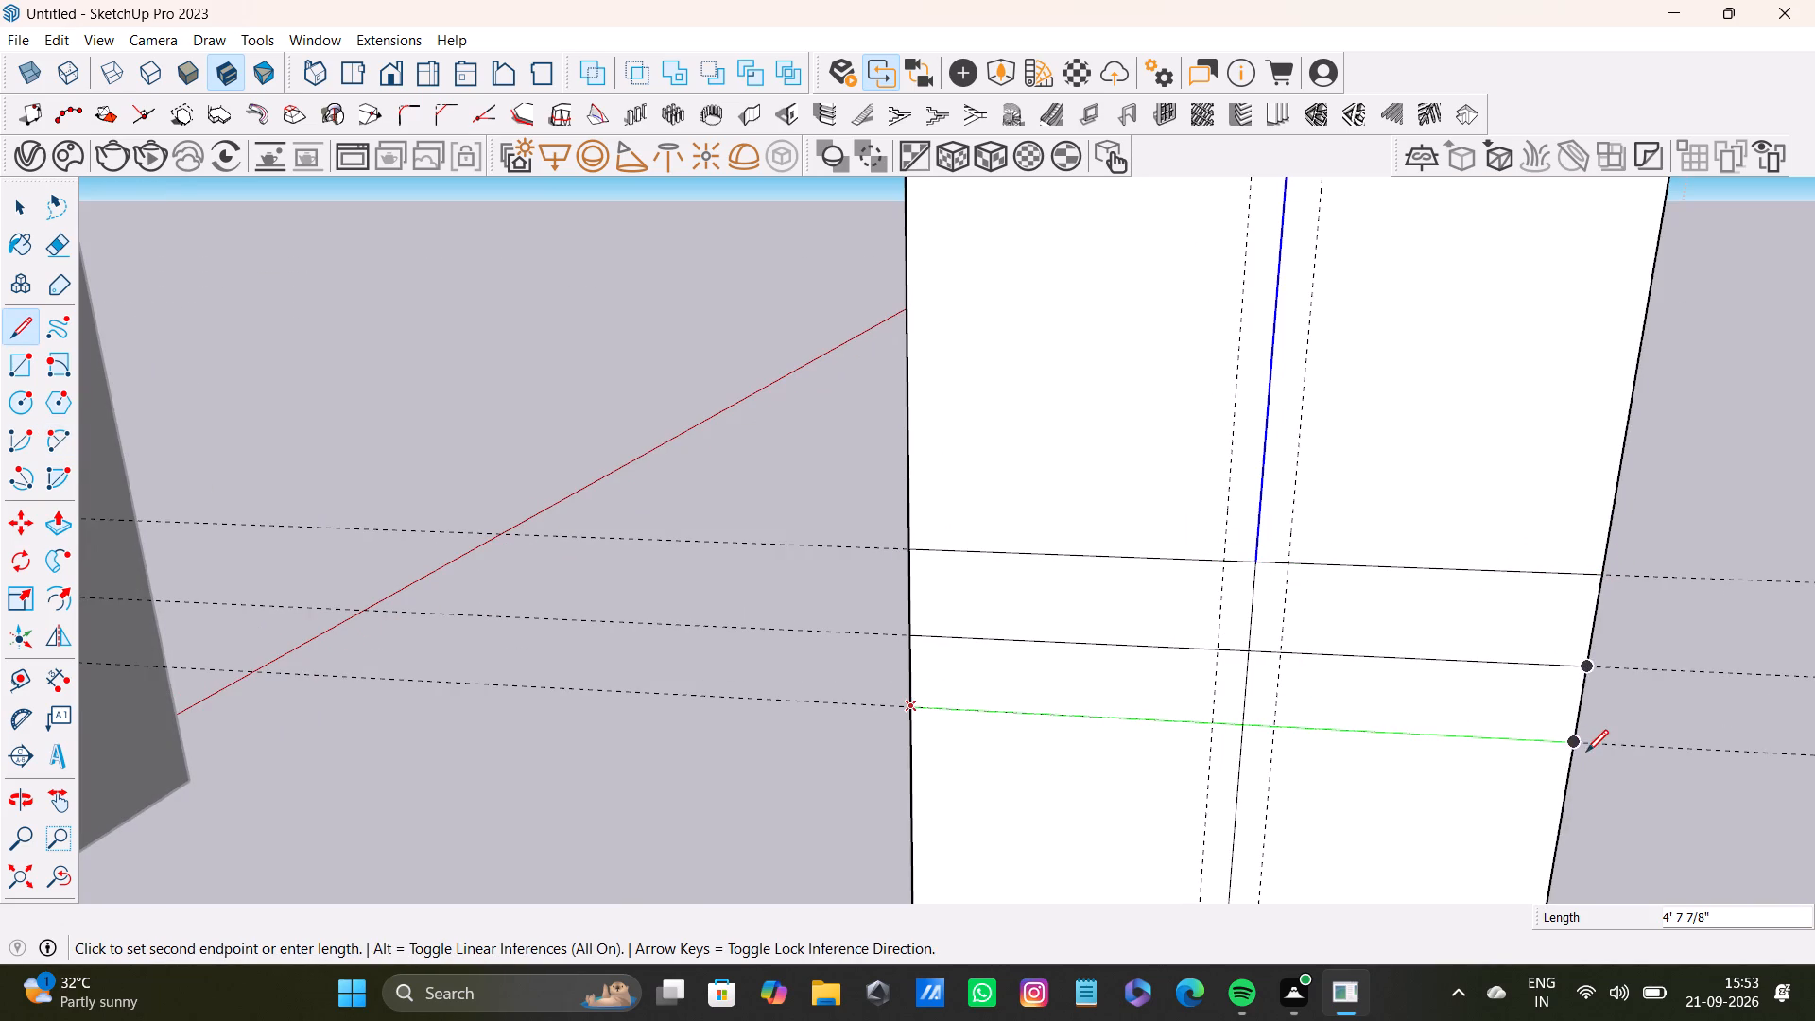
left_click(1586, 752)
Draw a vertical line along the guide left of the panel's centre line, from the top edge to the bottom edge.
scroll(1290, 716, "down", 2)
middle_click_drag(1366, 735, 1248, 668)
scroll(837, 409, "up", 3)
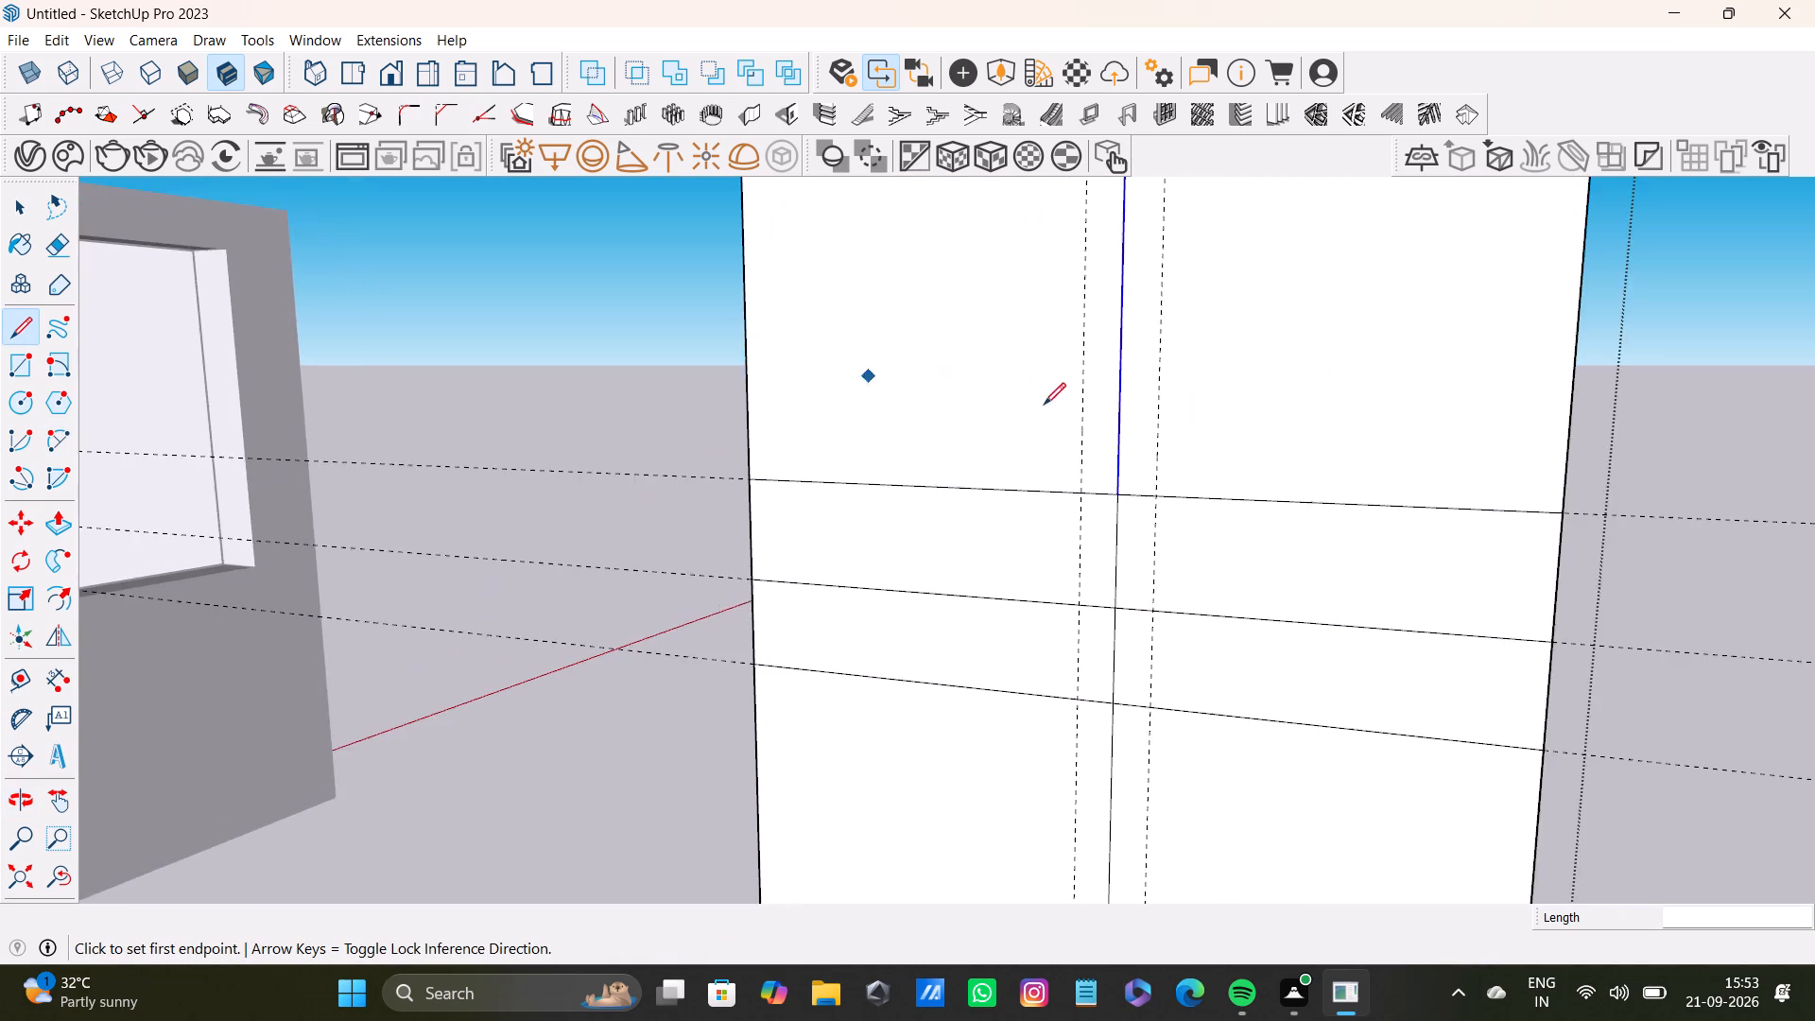
scroll(1047, 421, "down", 4)
middle_click_drag(1092, 425, 1152, 712, "shift")
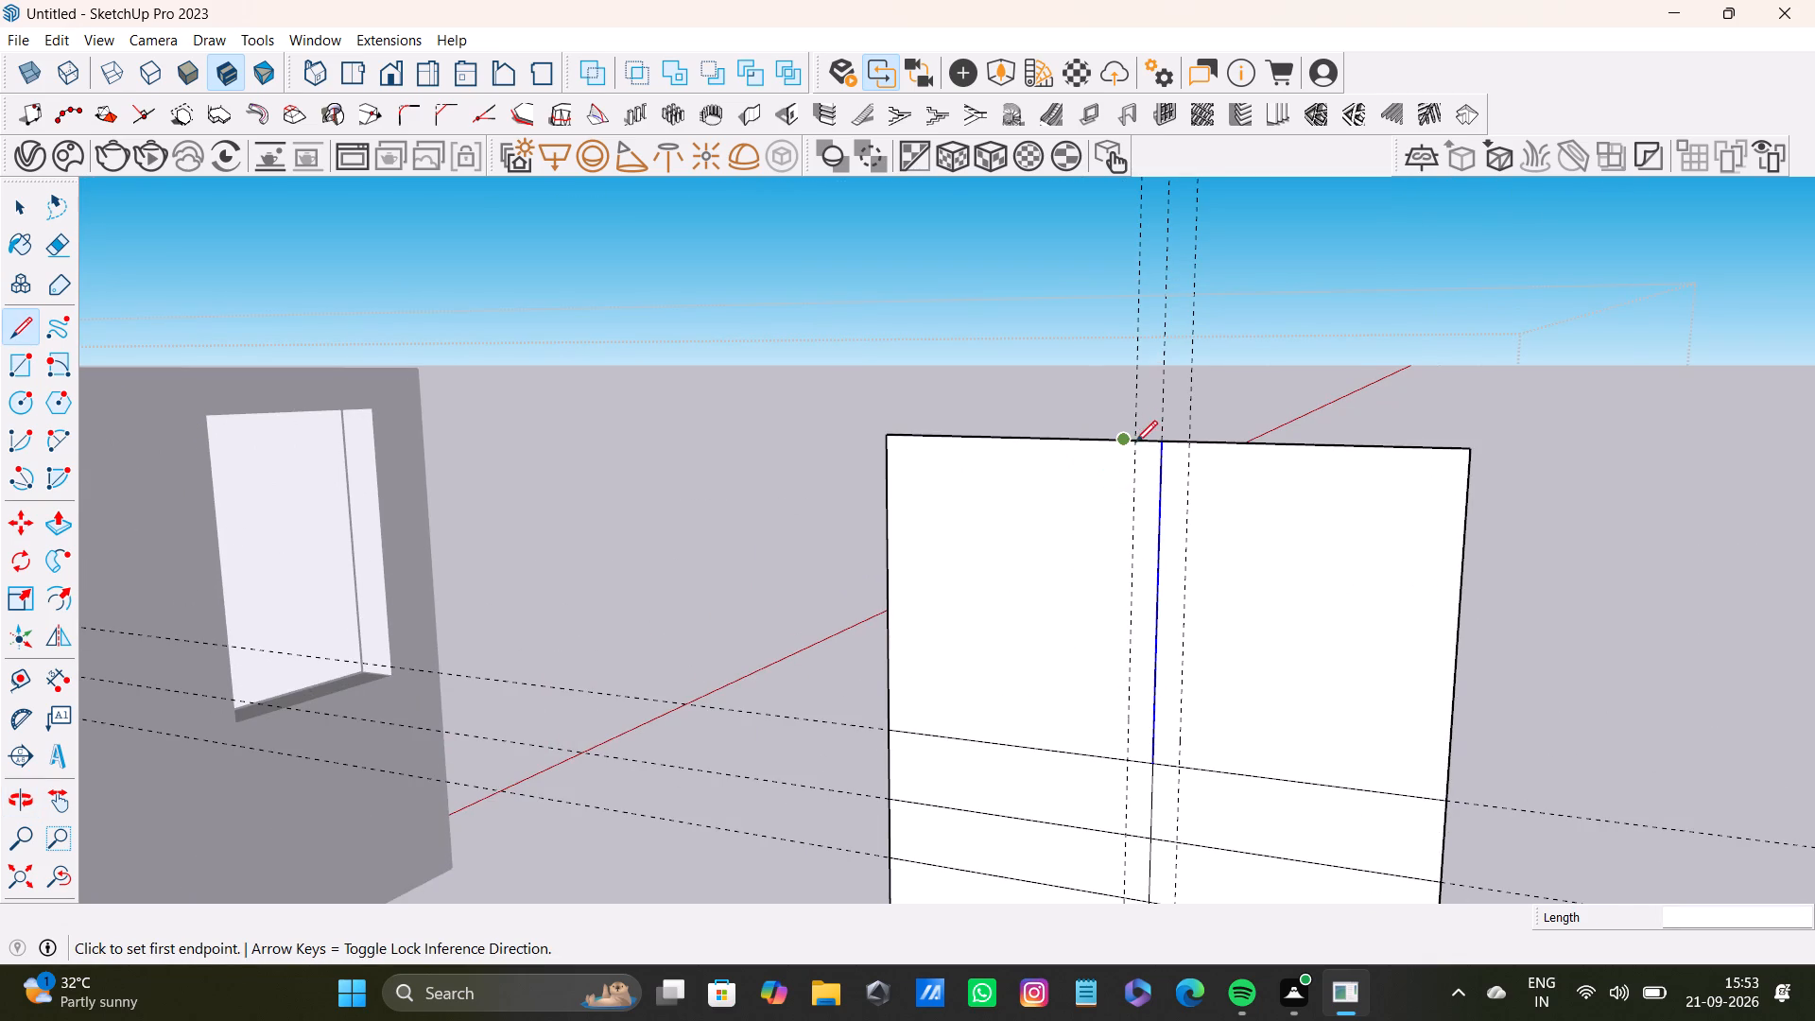
scroll(1143, 449, "up", 7)
left_click(1132, 437)
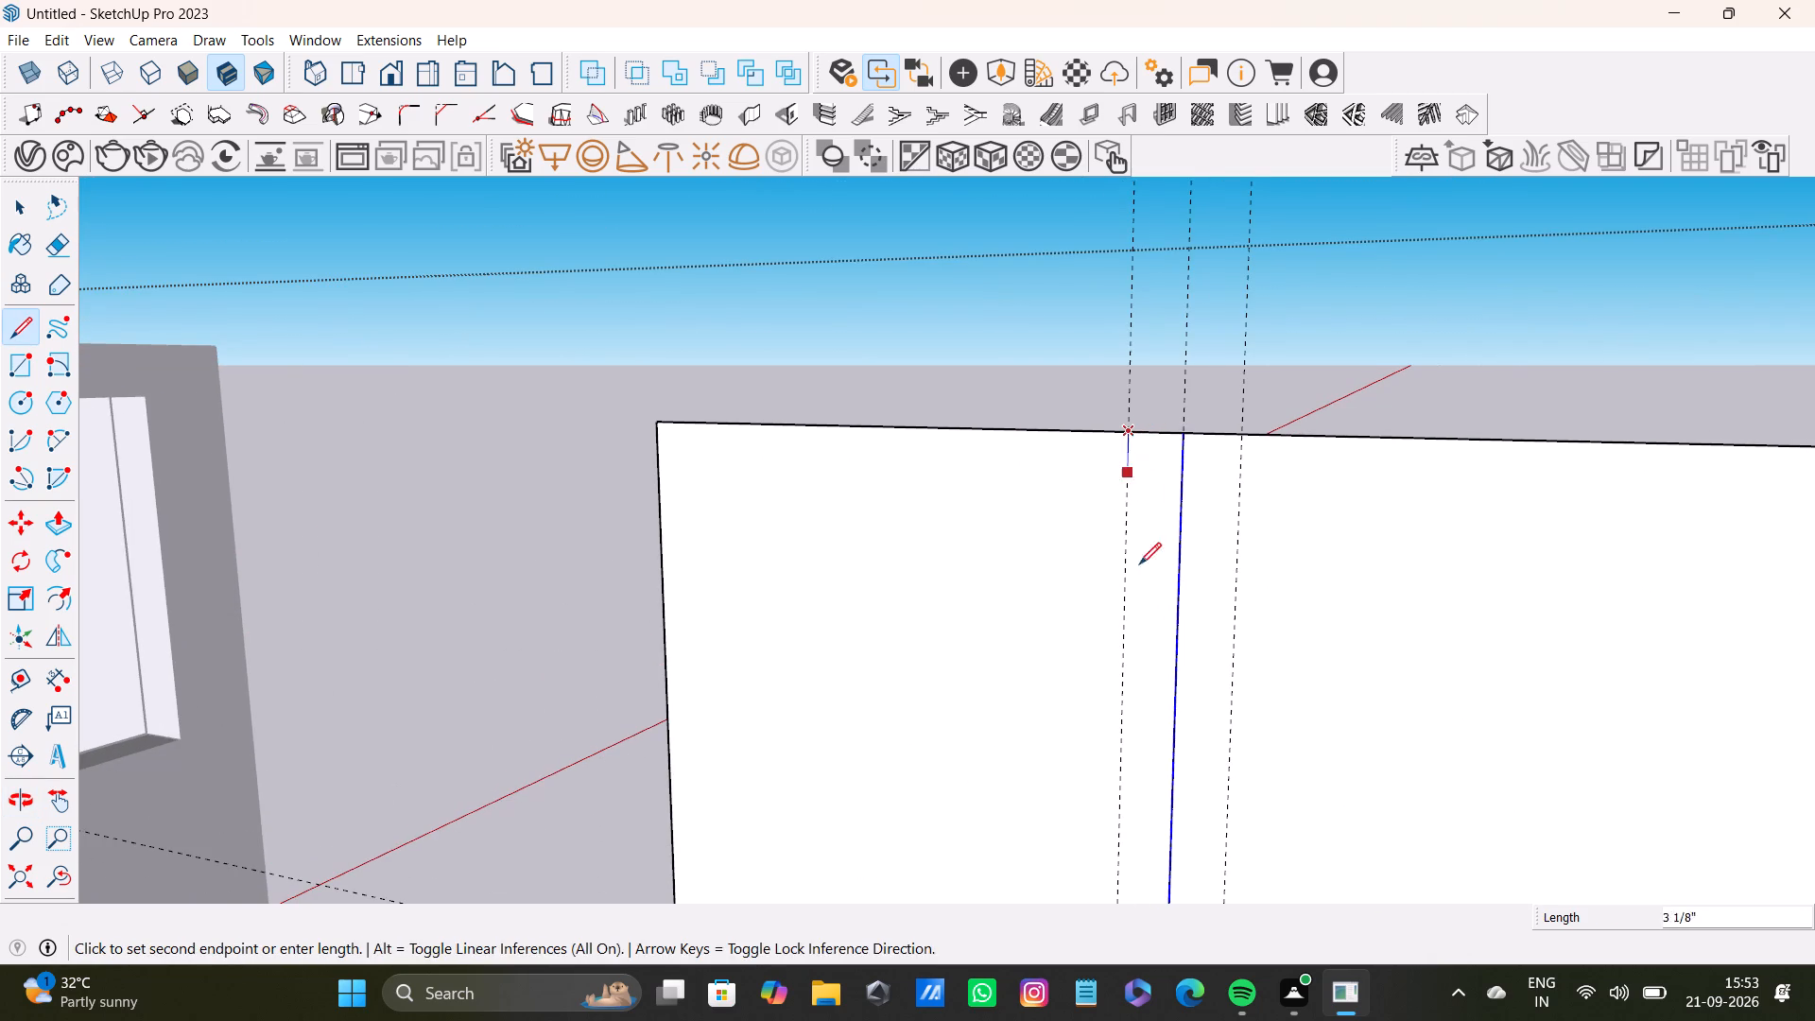
scroll(1150, 628, "down", 3)
middle_click_drag(1152, 653, 1088, 167, "shift")
scroll(1076, 288, "down", 3)
middle_click_drag(1043, 493, 1076, 245, "shift")
scroll(1119, 596, "down", 2)
middle_click_drag(1114, 611, 1100, 359, "shift")
scroll(1078, 545, "up", 2)
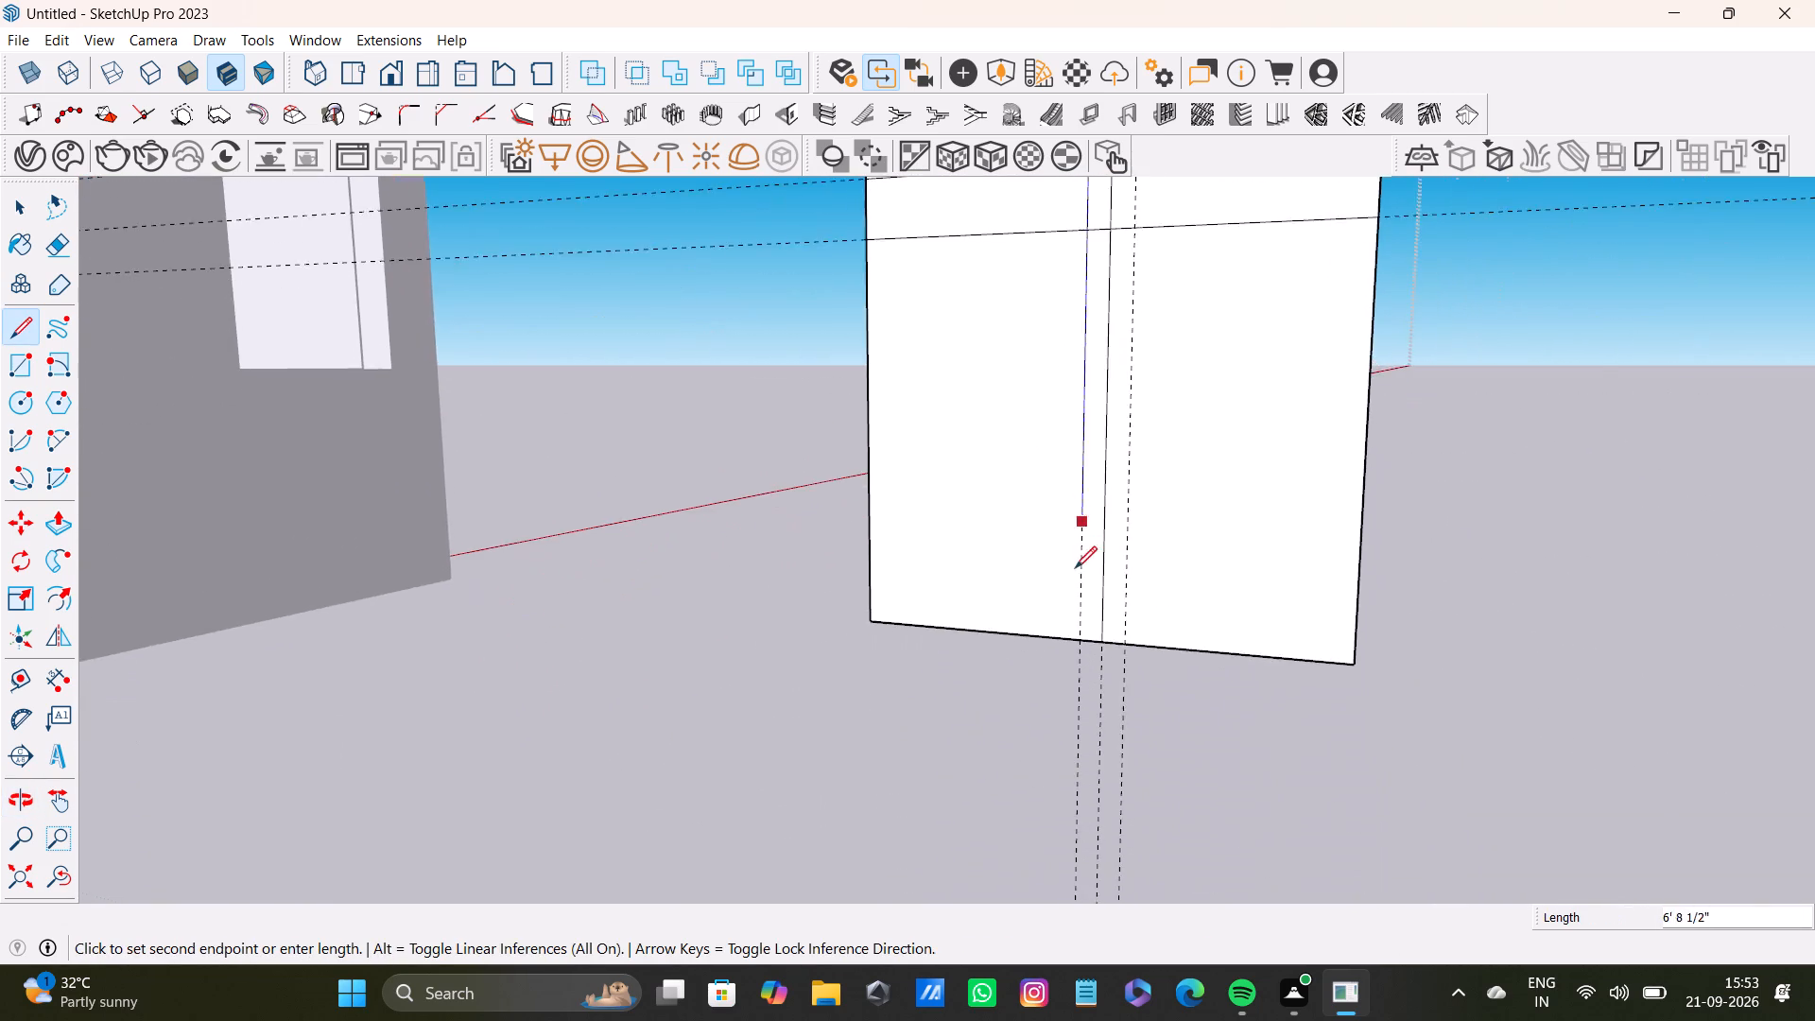
scroll(1075, 568, "up", 3)
left_click(1086, 671)
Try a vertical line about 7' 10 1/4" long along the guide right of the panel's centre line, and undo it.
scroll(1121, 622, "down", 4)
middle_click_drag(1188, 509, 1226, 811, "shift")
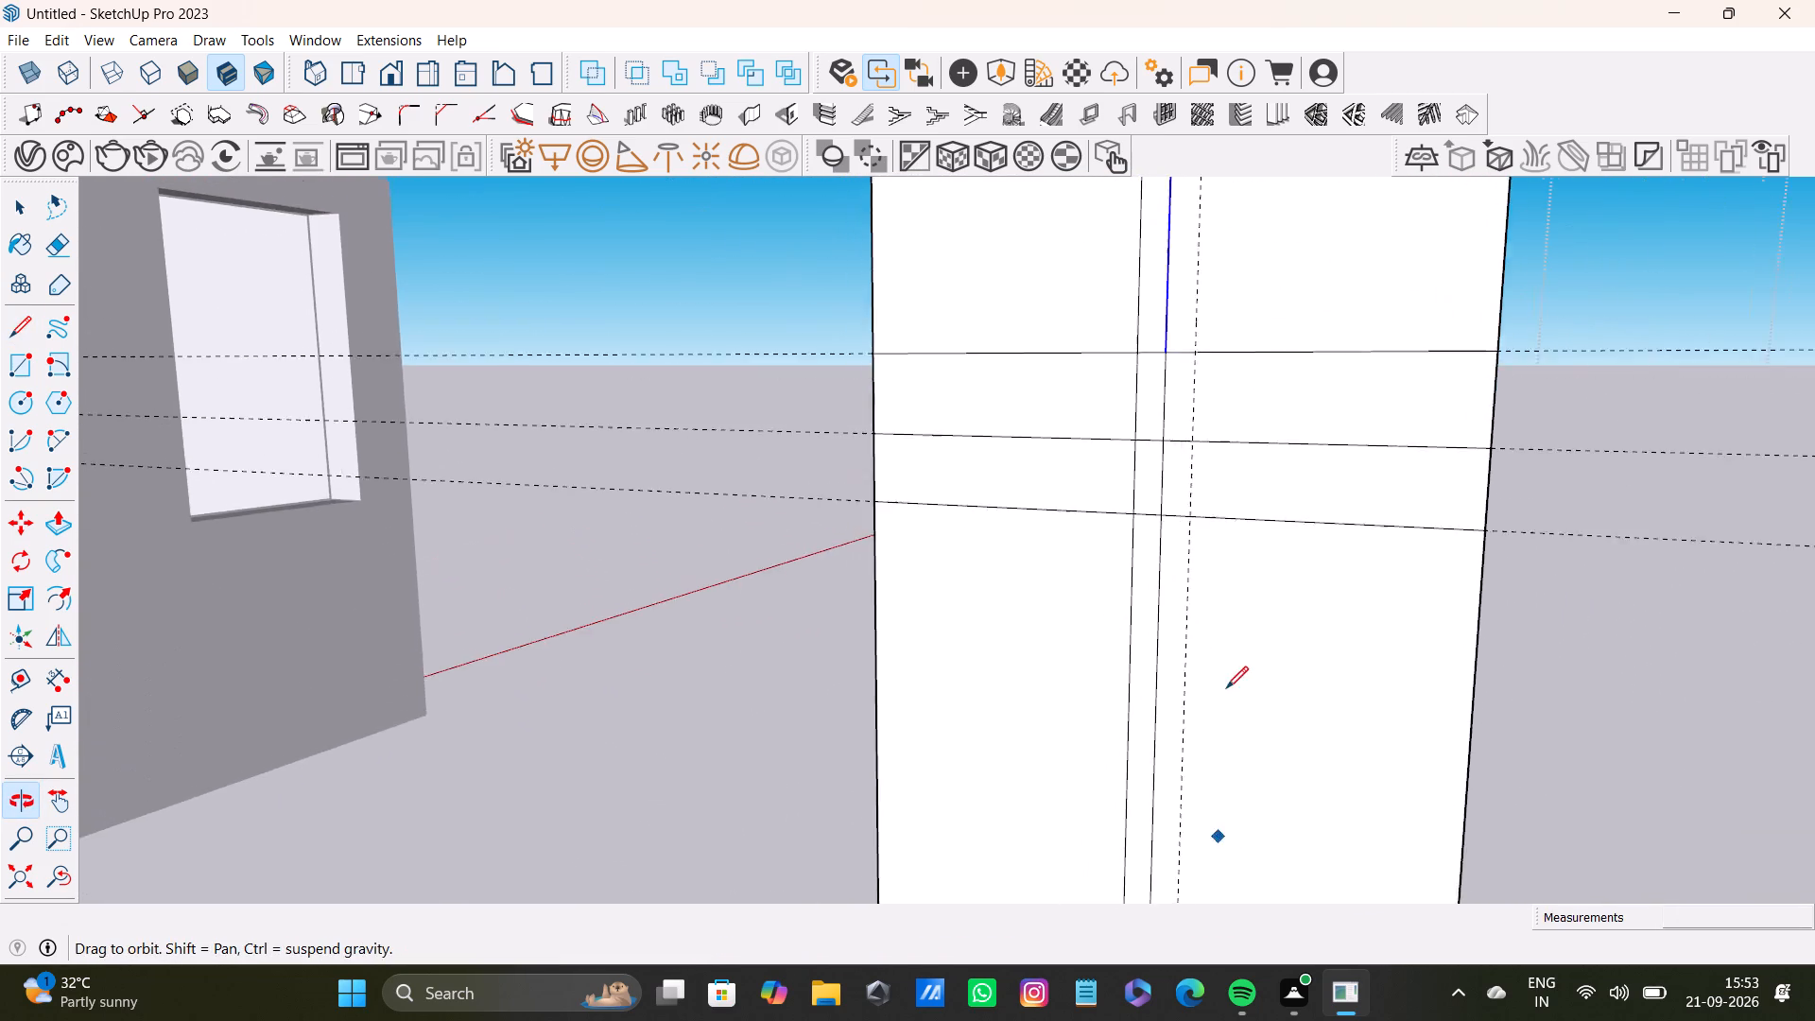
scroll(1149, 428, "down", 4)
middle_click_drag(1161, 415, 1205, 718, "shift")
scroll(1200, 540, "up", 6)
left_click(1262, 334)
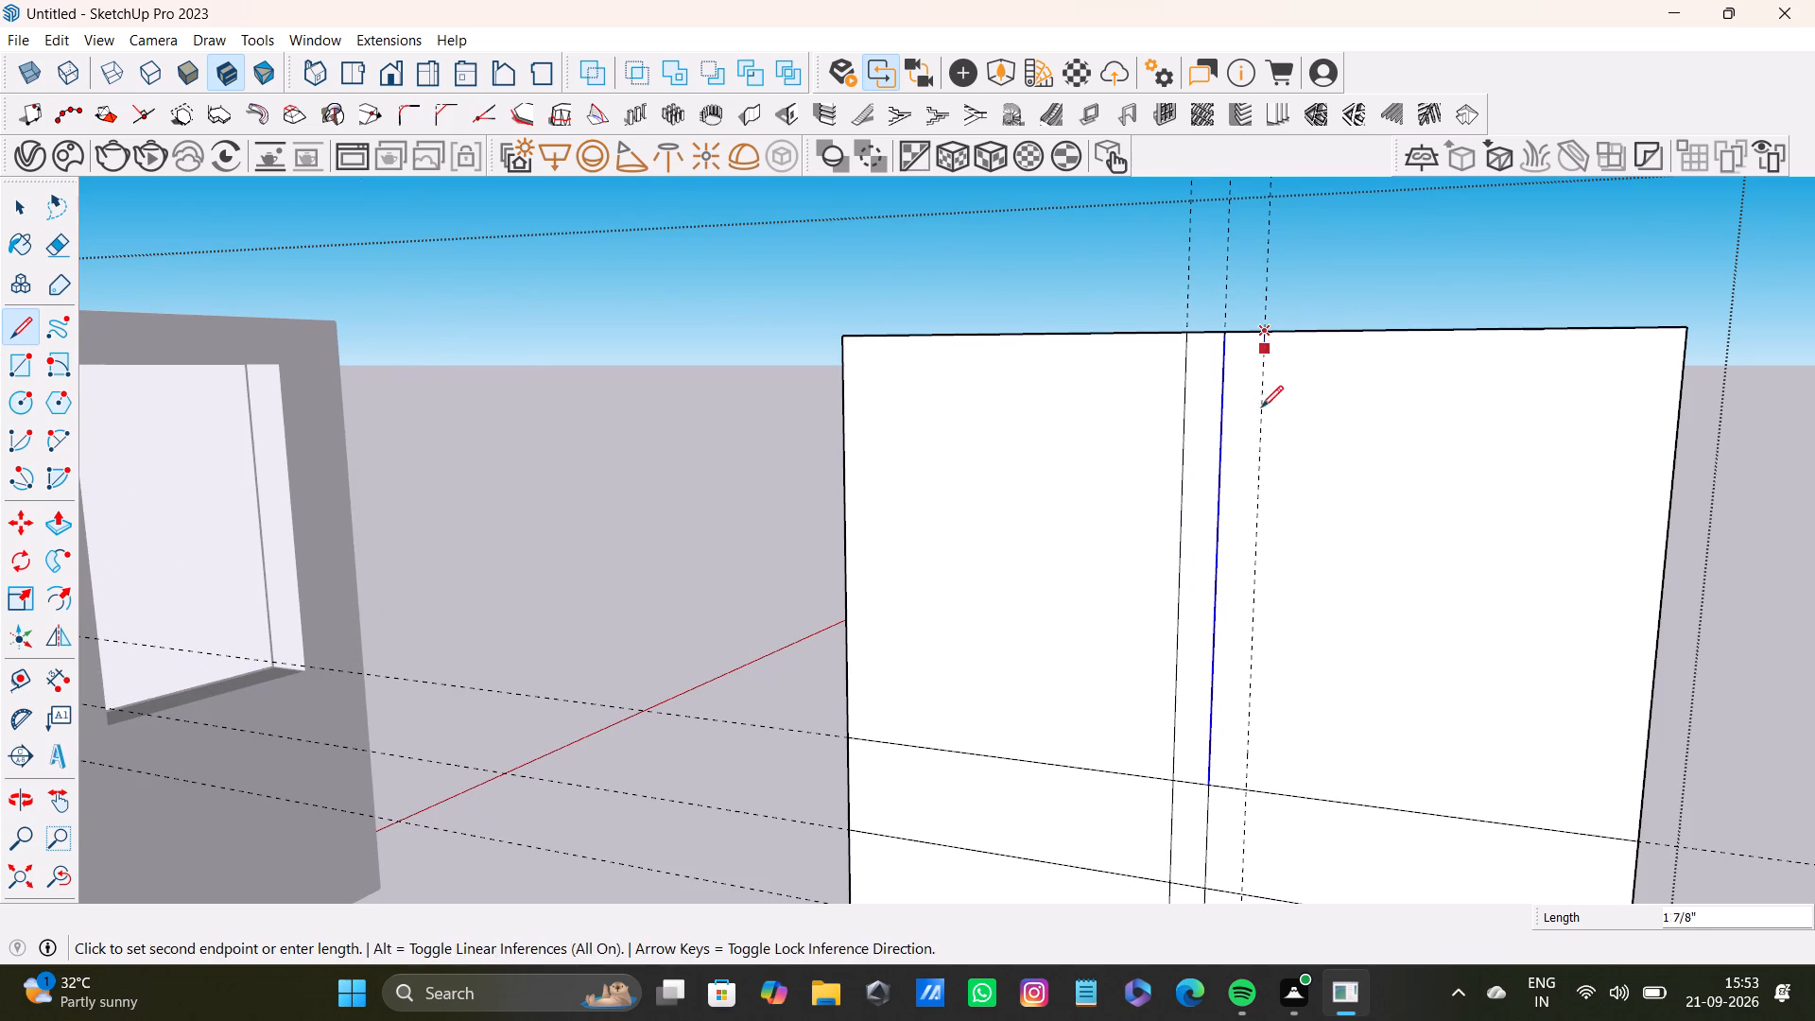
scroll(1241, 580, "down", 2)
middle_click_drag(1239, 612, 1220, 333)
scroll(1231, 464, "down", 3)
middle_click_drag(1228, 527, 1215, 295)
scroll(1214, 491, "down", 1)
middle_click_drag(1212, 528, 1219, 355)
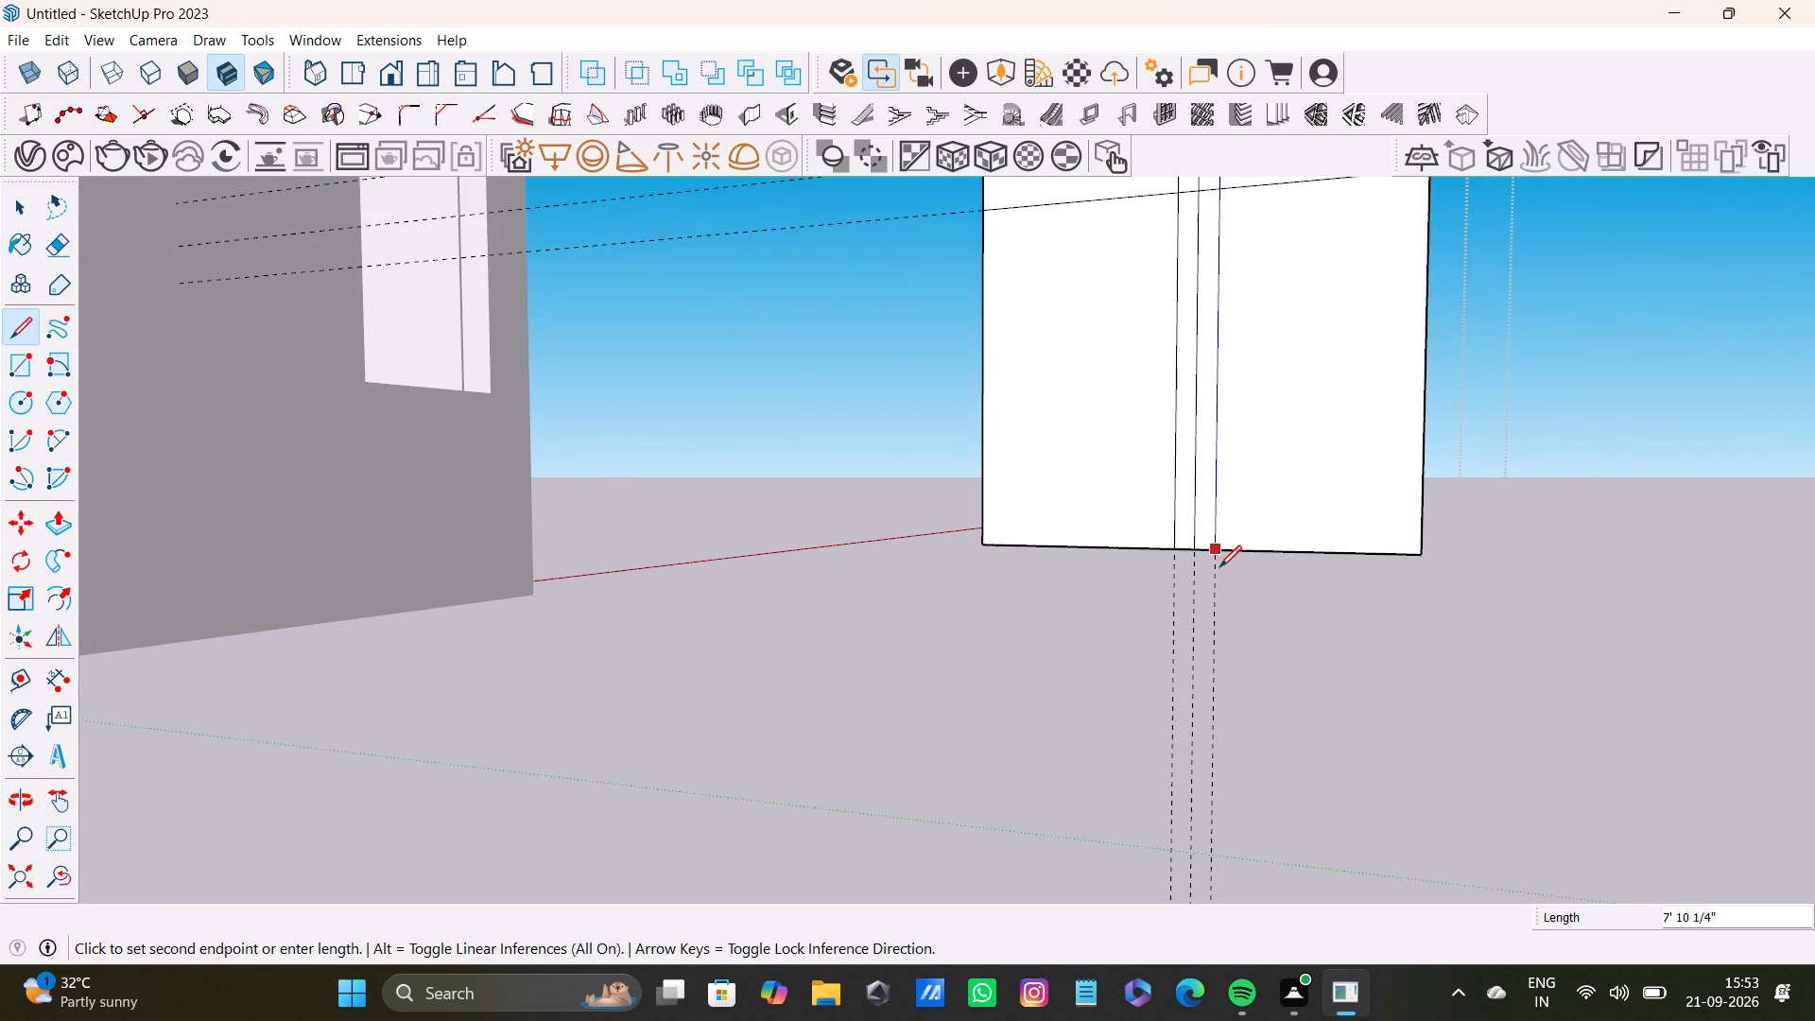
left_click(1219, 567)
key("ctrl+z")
Draw a vertical line along the guide right of the panel's centre line, from the top edge to the bottom edge.
scroll(1228, 483, "down", 3)
middle_click_drag(1248, 405, 1288, 655, "shift")
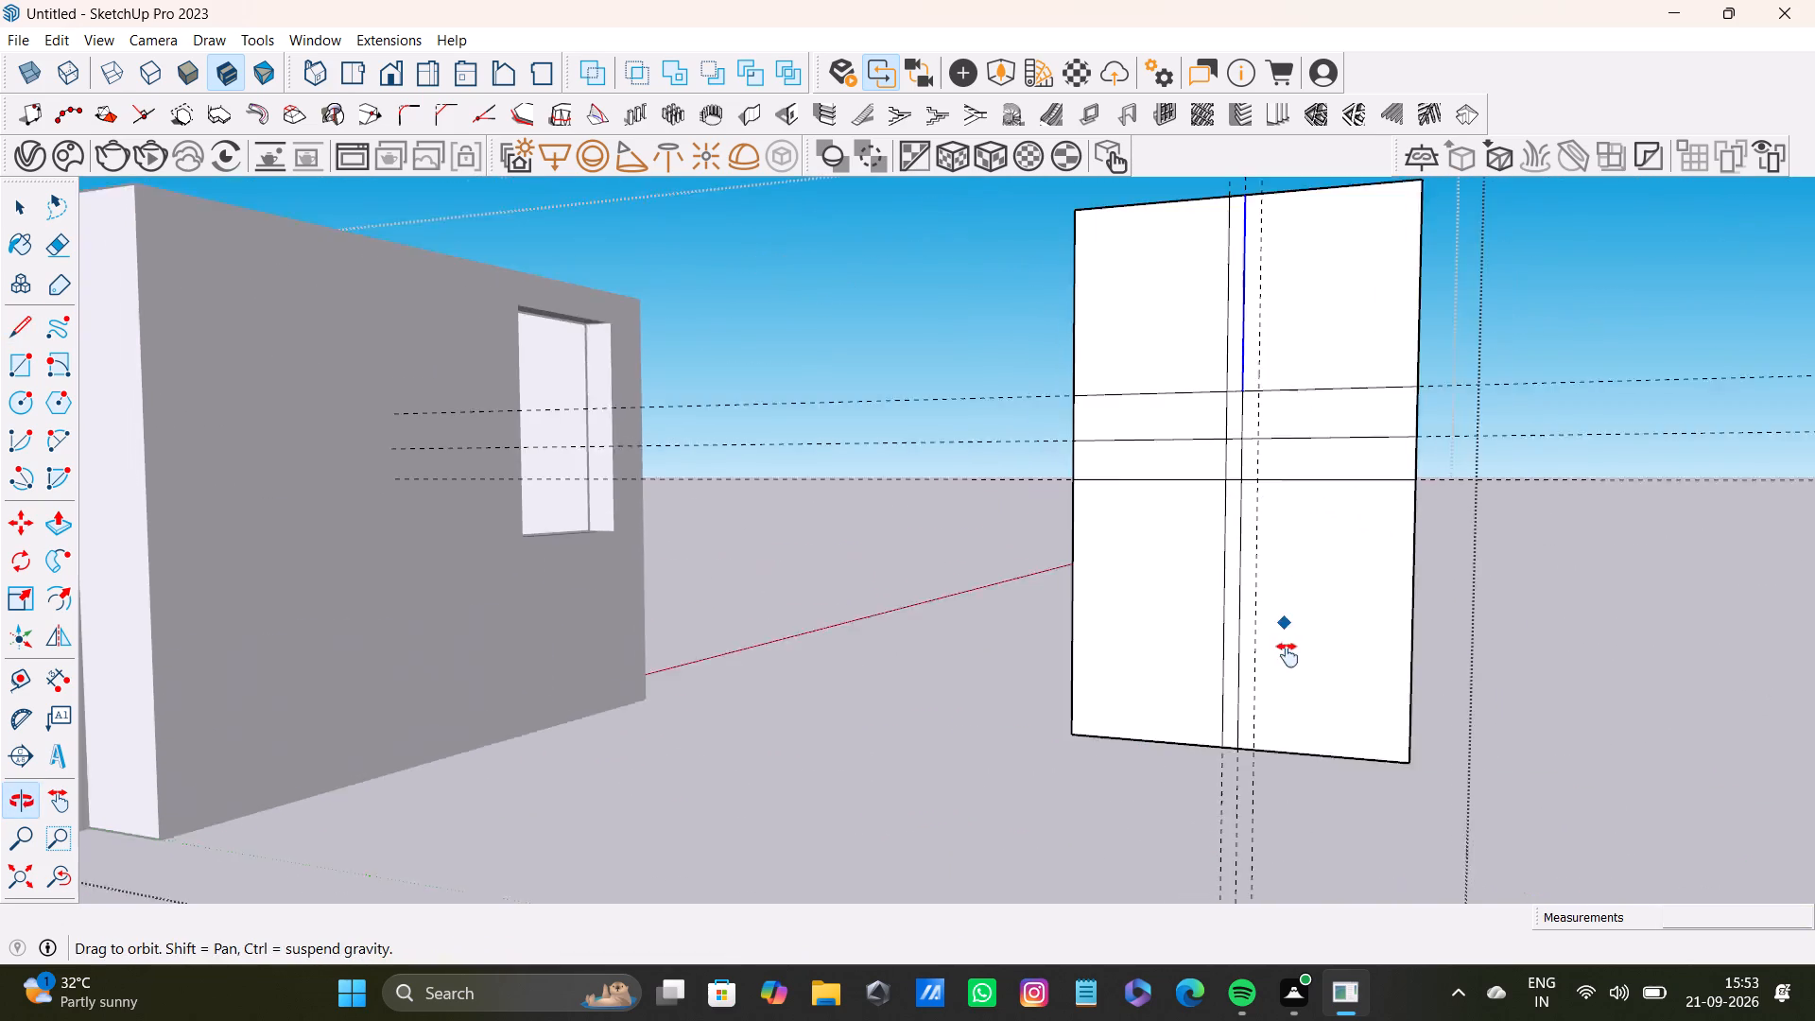
middle_click_drag(1288, 655, 1288, 657, "shift")
scroll(1243, 735, "up", 3)
middle_click_drag(1263, 284, 1268, 612, "shift")
scroll(1270, 507, "up", 3)
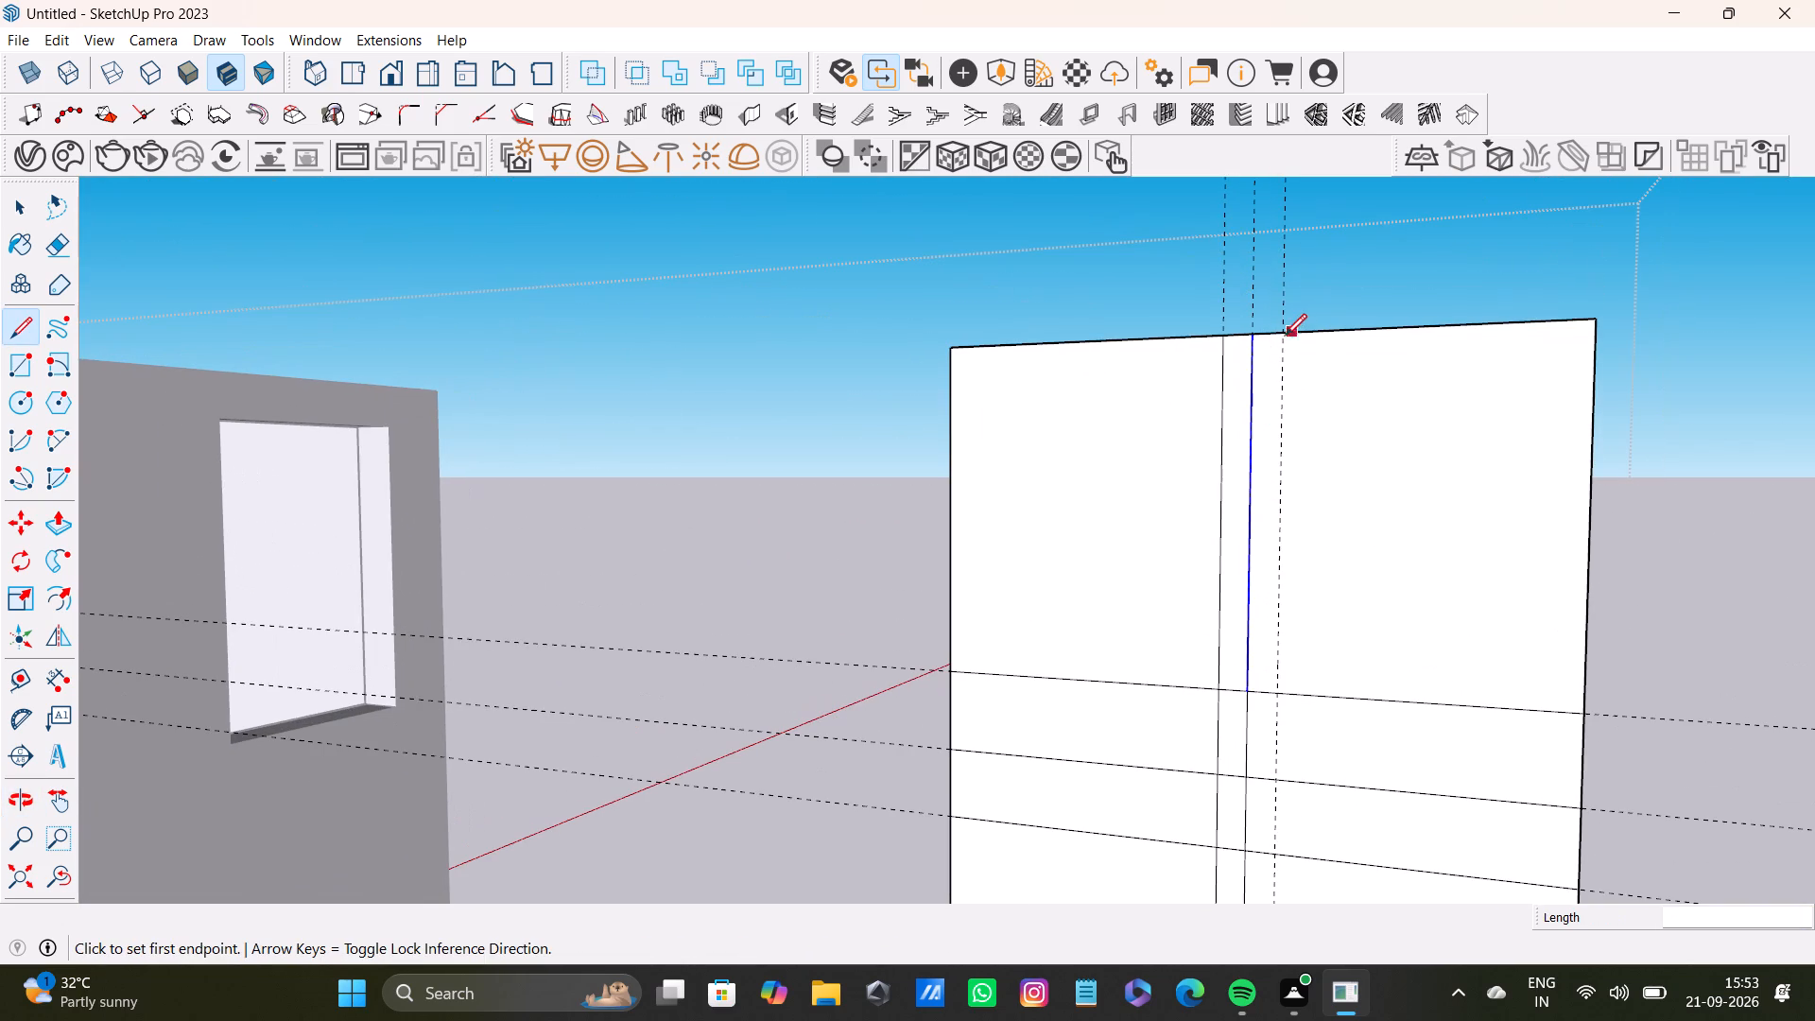
left_click(1283, 336)
scroll(1287, 589, "down", 3)
middle_click_drag(1274, 654, 1263, 383)
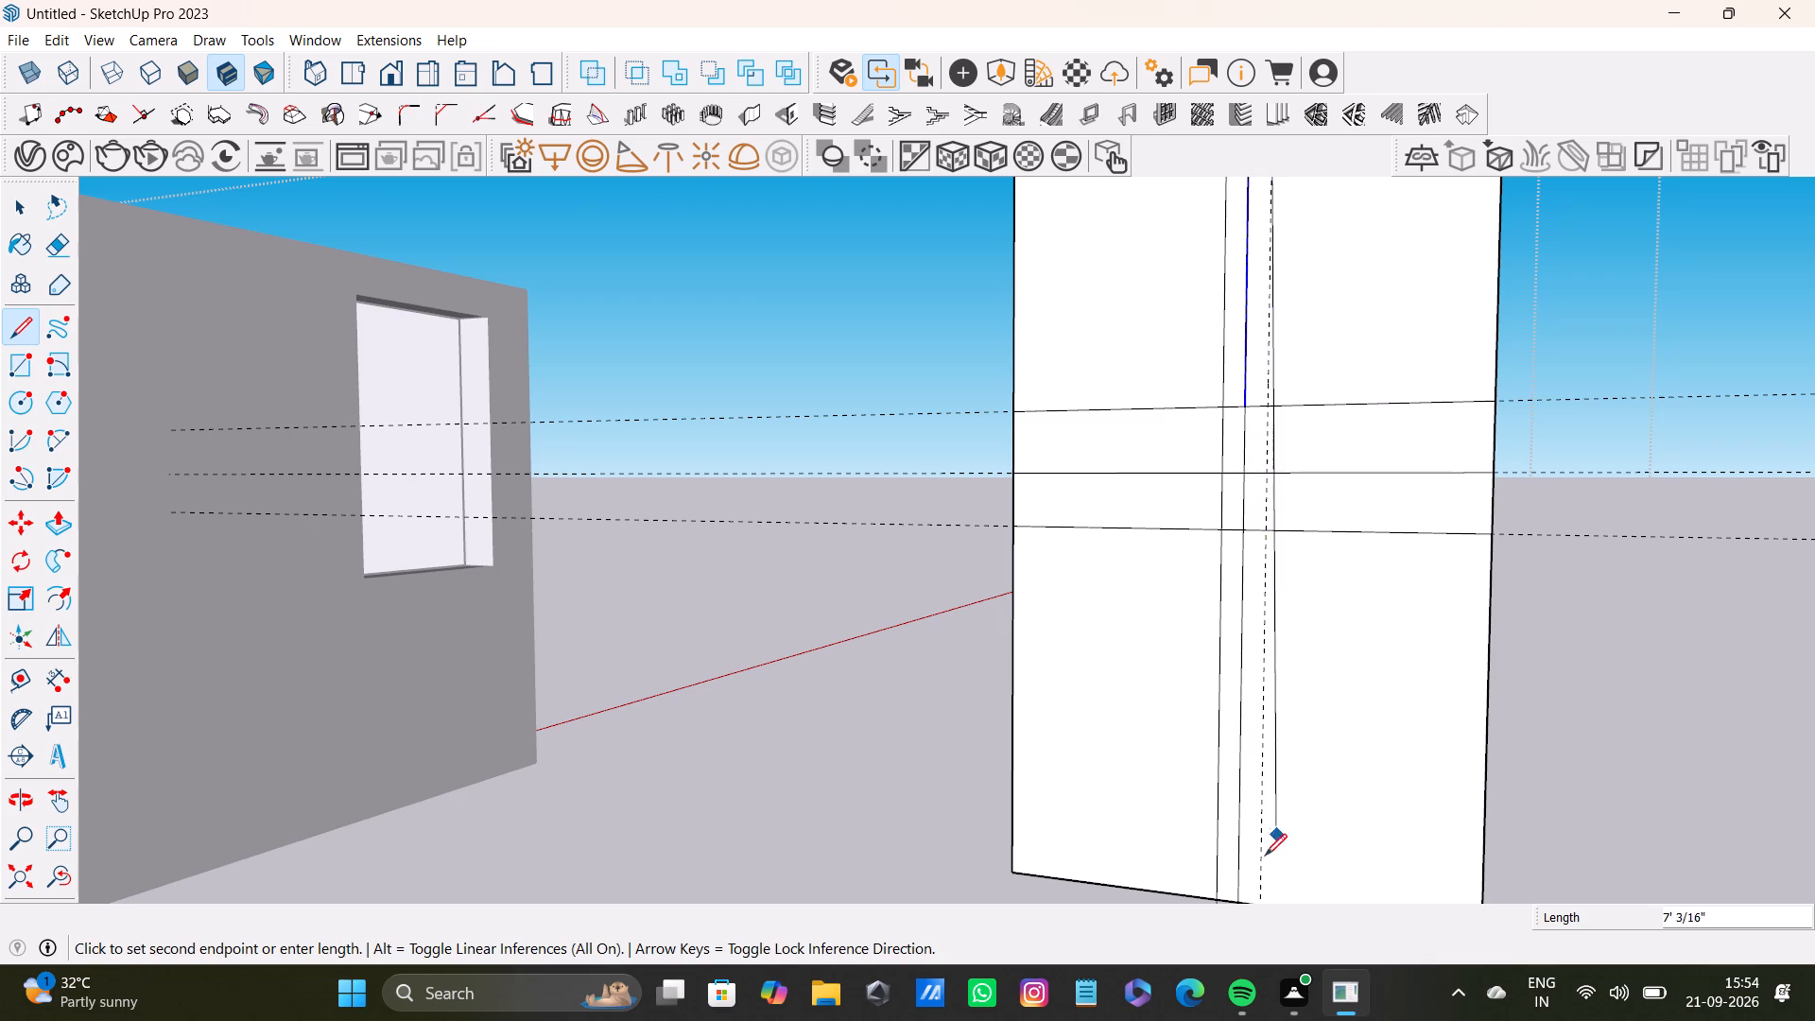
left_click(1263, 908)
middle_click_drag(1272, 885, 1266, 662, "shift")
left_click(1257, 678)
Delete the vertical centre line's segment between the lowest horizontal line and the panel's bottom edge.
key("space")
left_click(1235, 641)
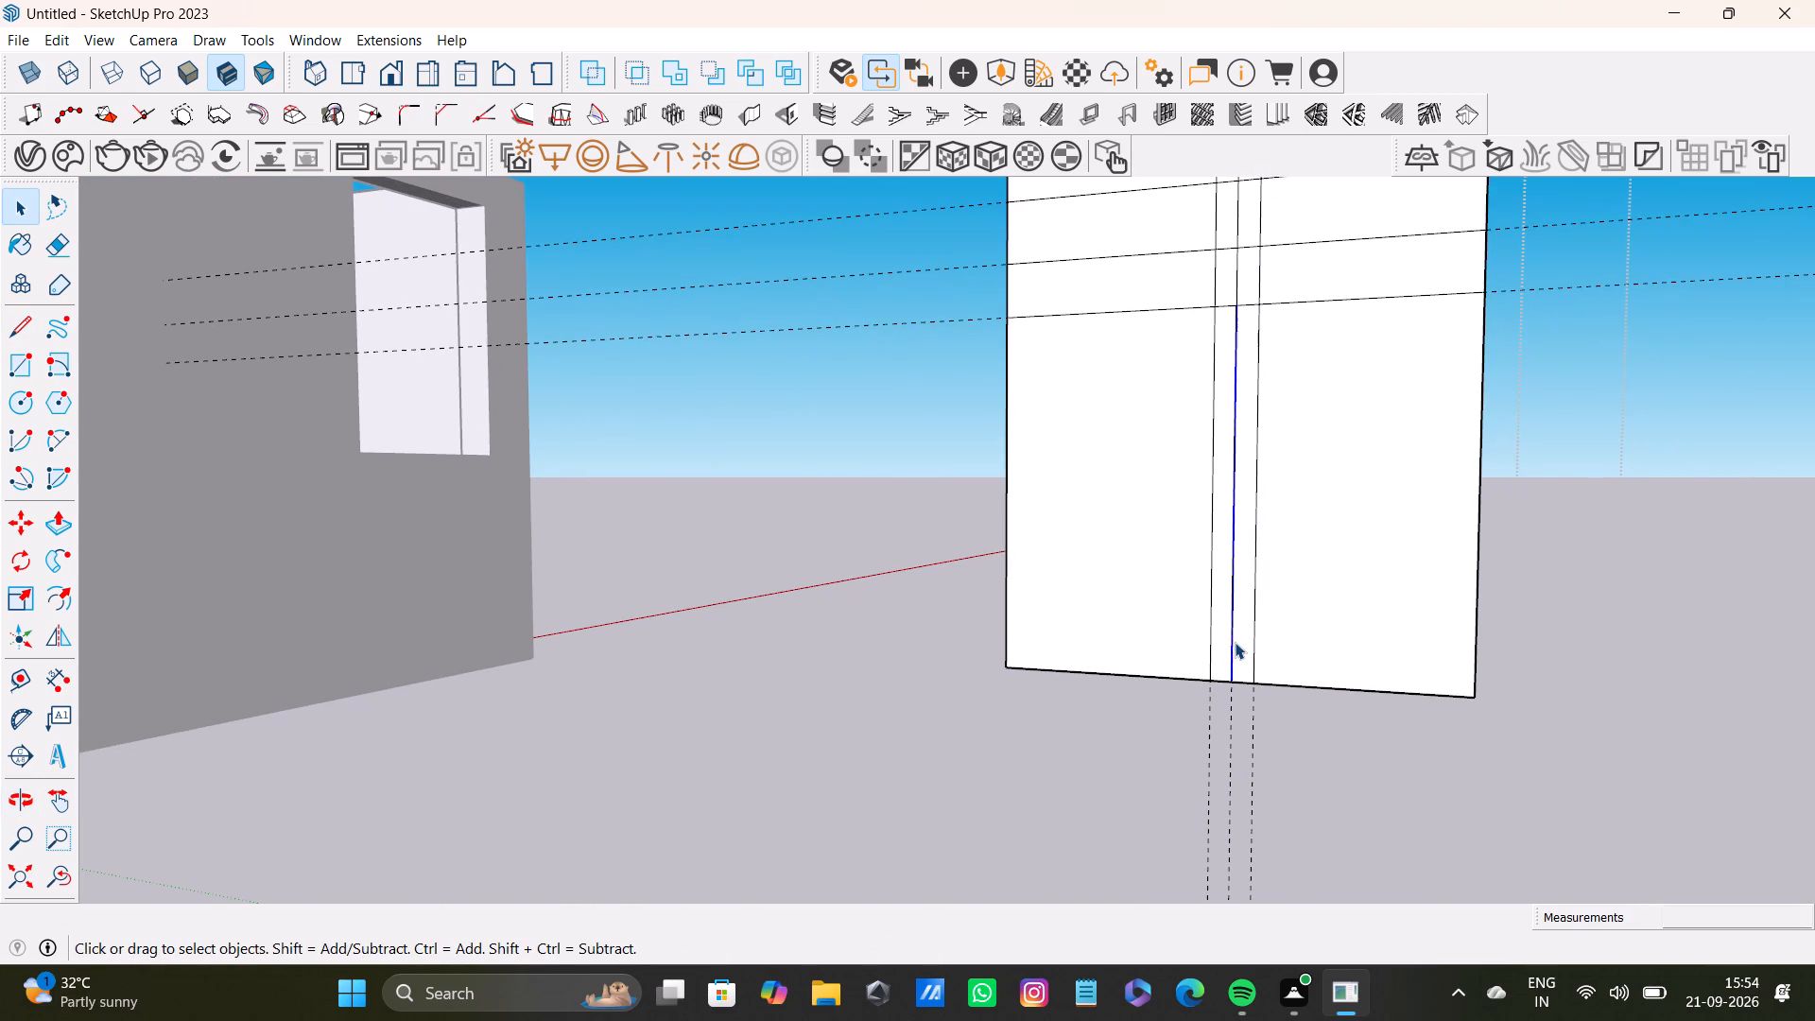
key("Delete")
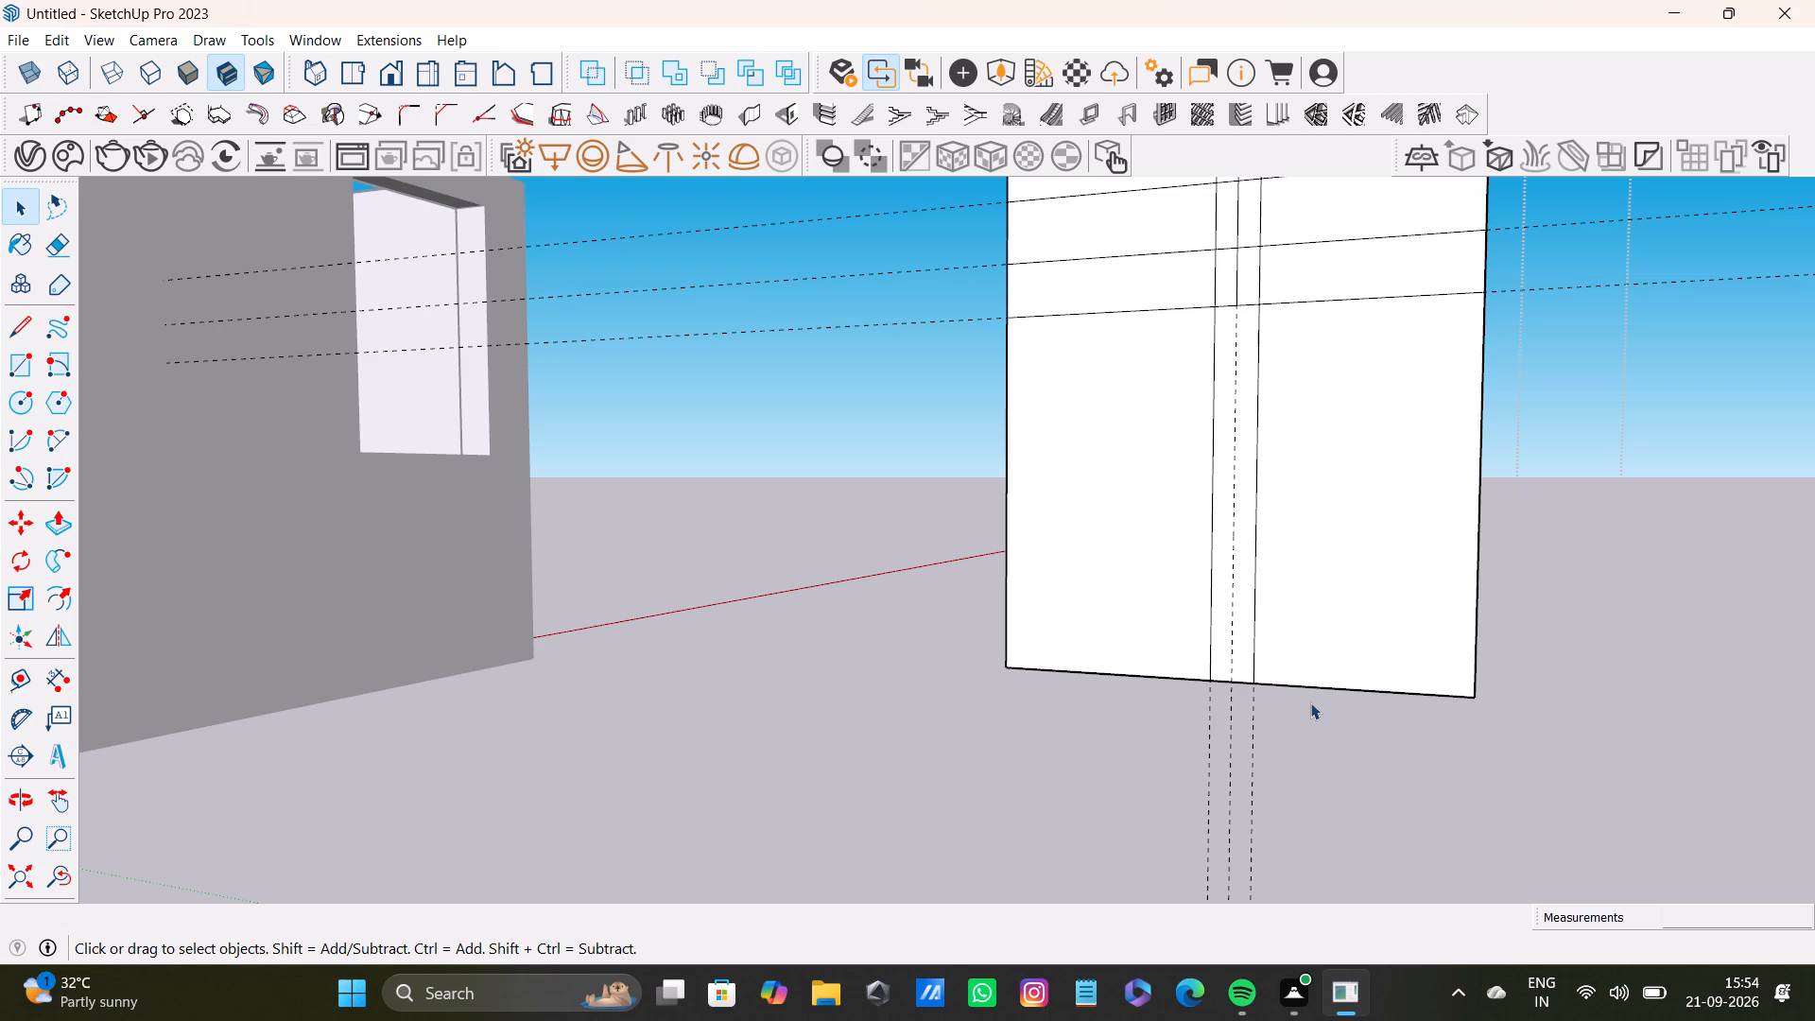
scroll(1394, 317, "down", 3)
middle_click_drag(1292, 291, 1285, 423, "shift")
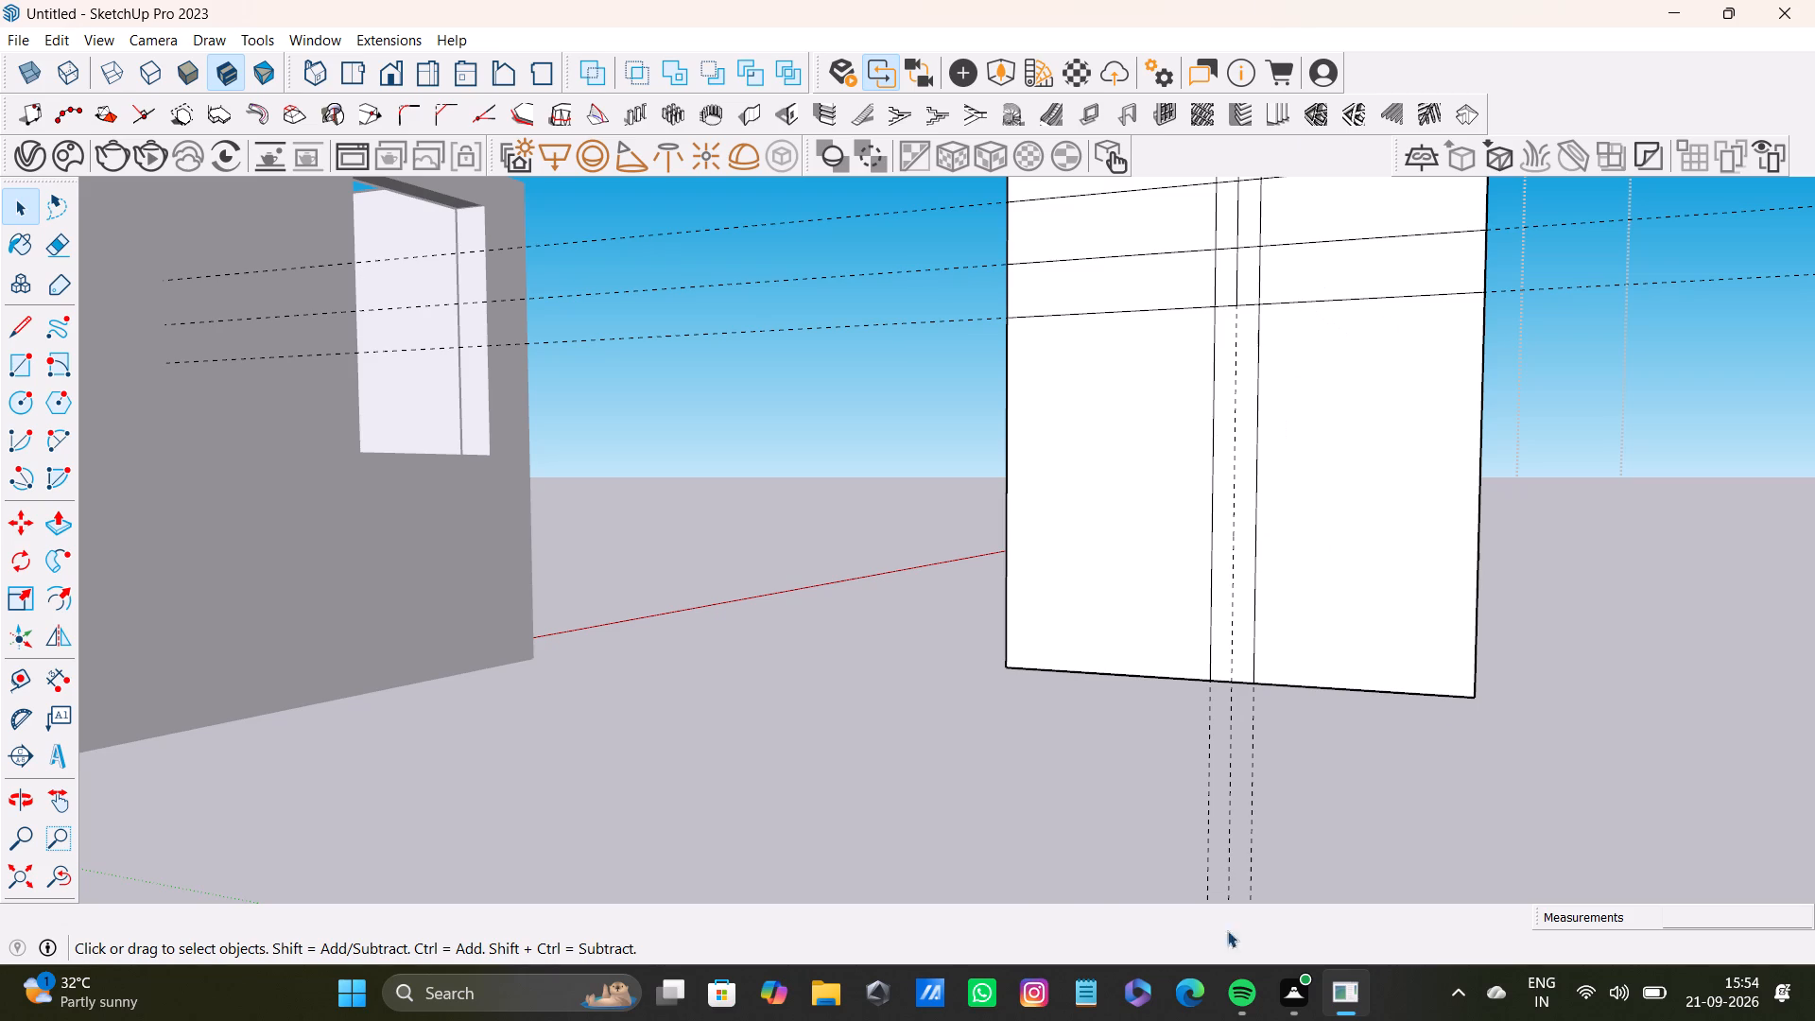
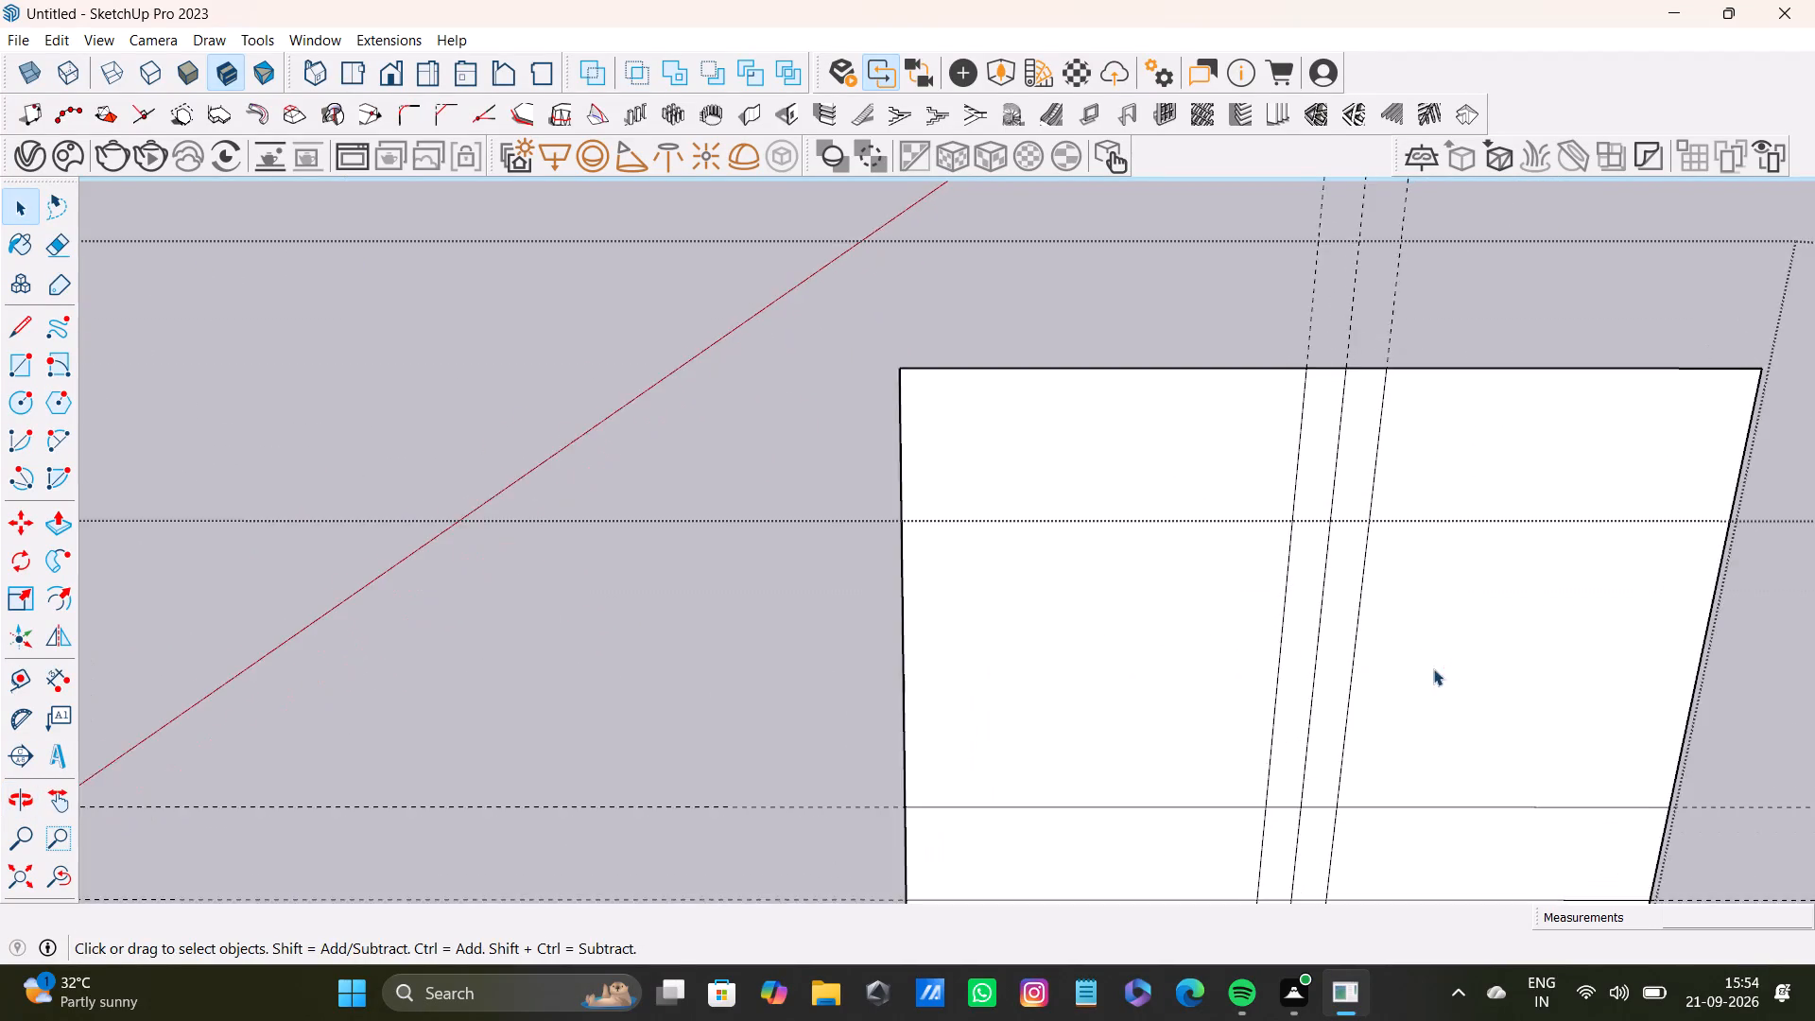
Delete the vertical centre line's remaining segments above the middle horizontal lines and between them.
scroll(1433, 668, "up", 1)
middle_click_drag(1438, 666, 1253, 690, "shift")
scroll(1051, 560, "up", 2)
left_click(1158, 566)
left_click(1149, 574)
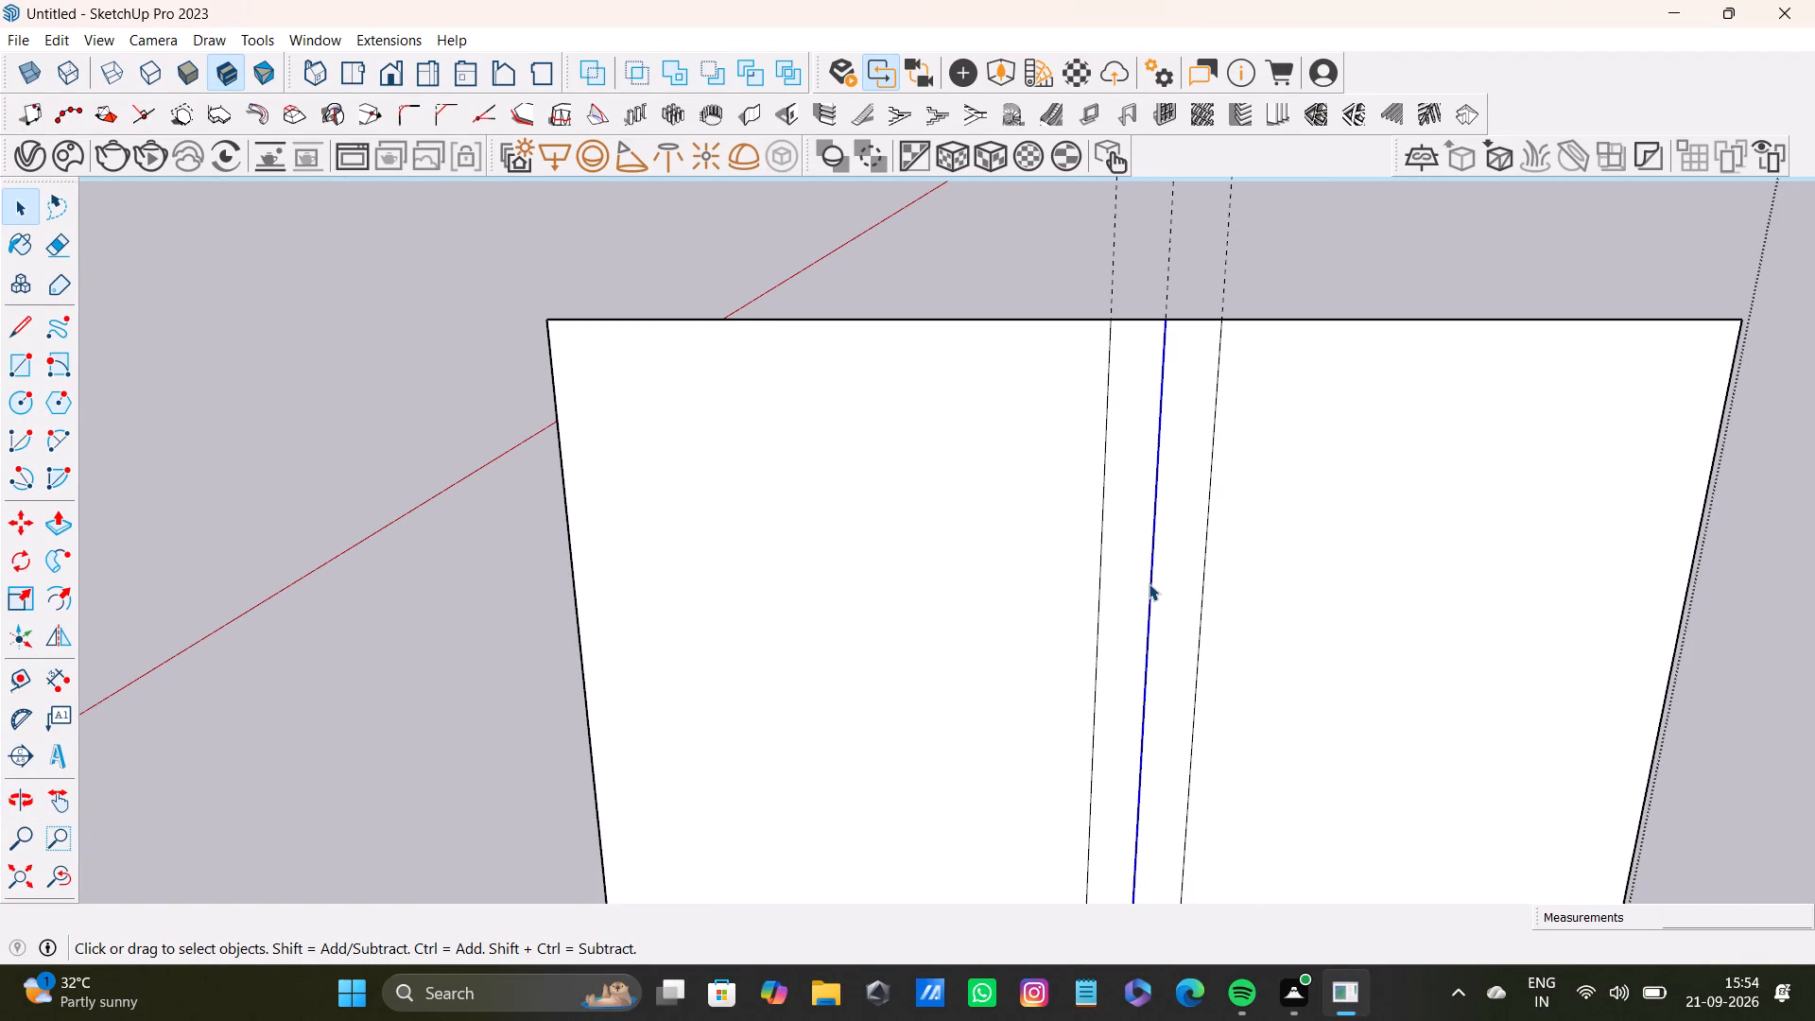
key("Delete")
scroll(520, 345, "down", 10)
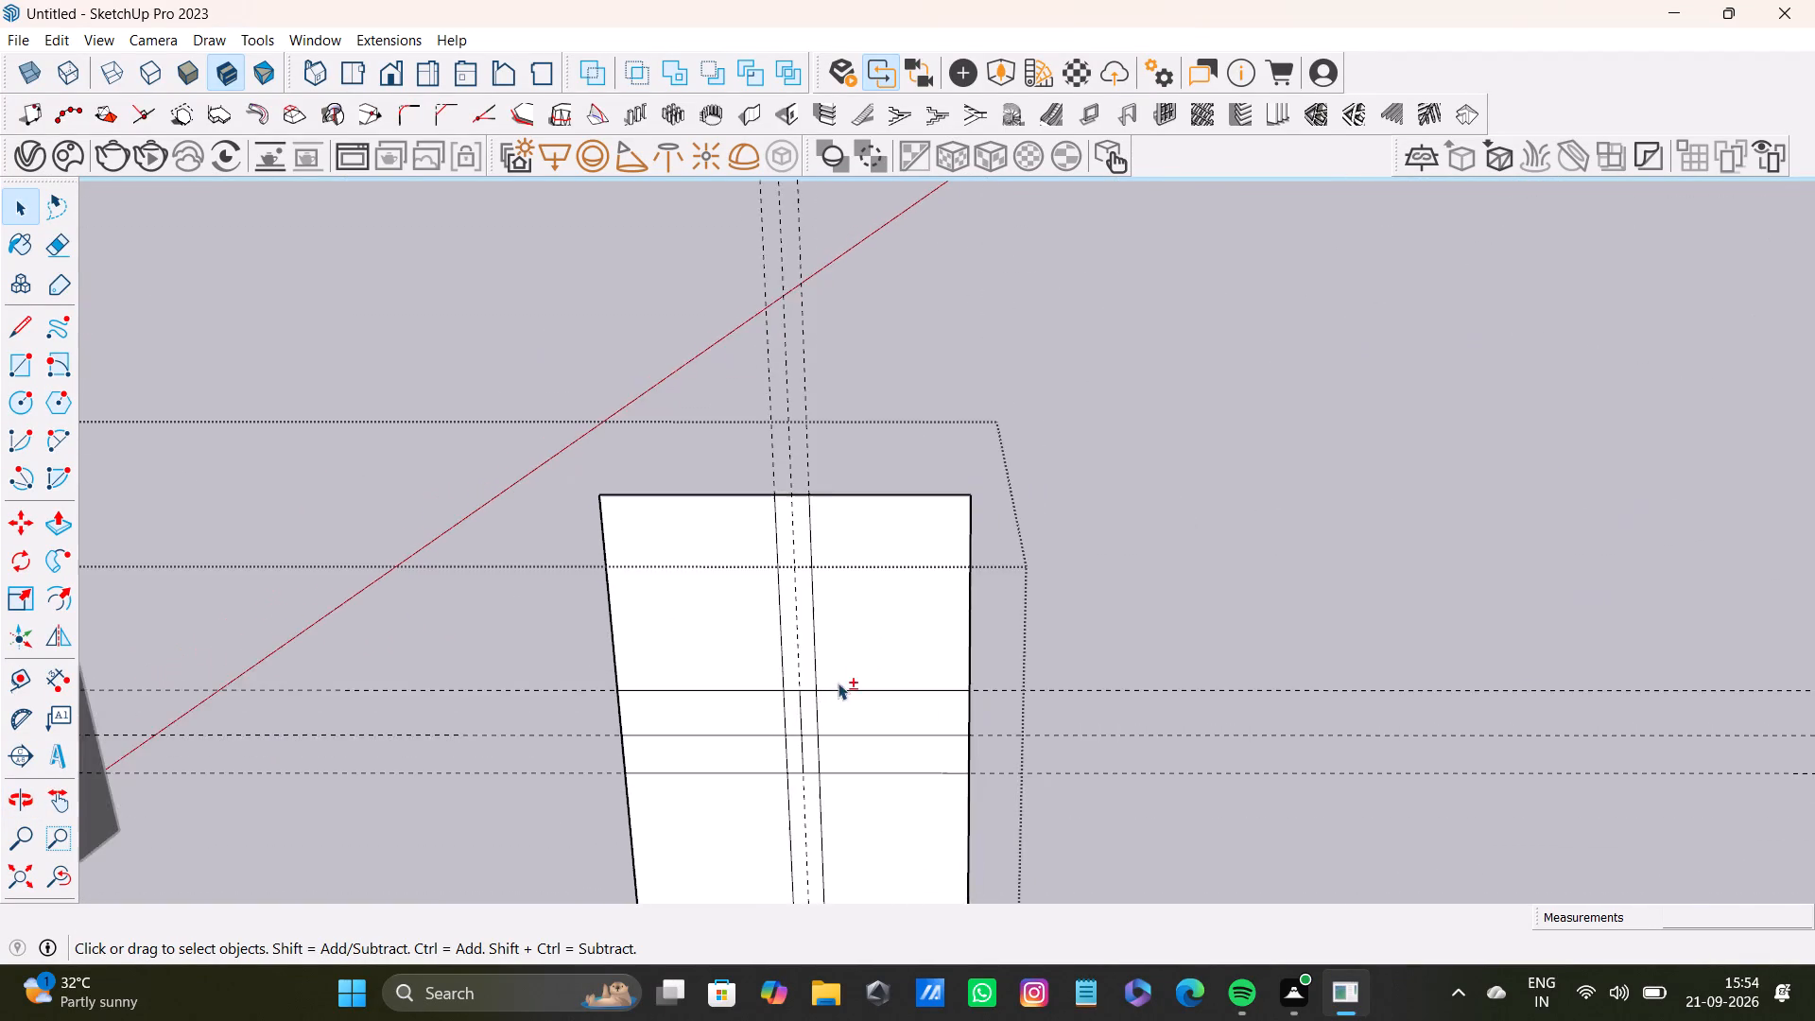
scroll(811, 687, "up", 10)
left_click(802, 748)
key("Delete")
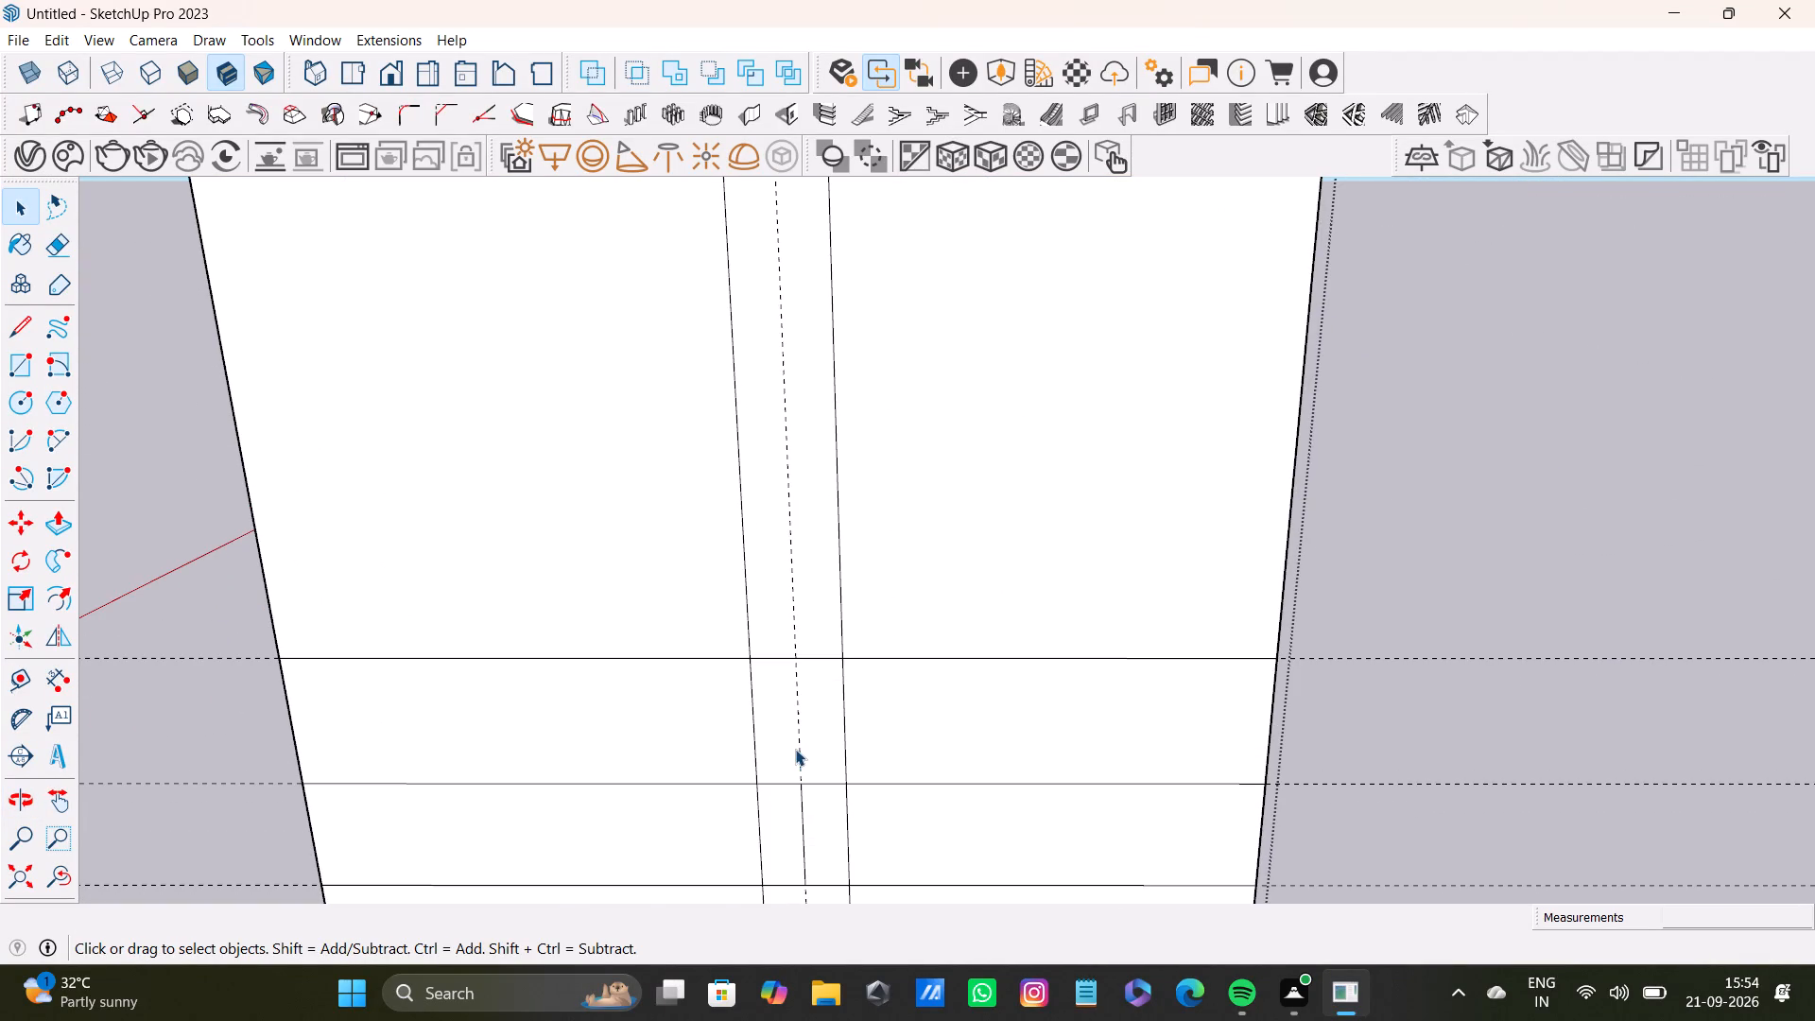
left_click(804, 817)
key("Delete")
Place horizontal guides about 6 3/16" below the panel's top edge and about 1' above its bottom edge.
scroll(798, 868, "down", 8)
middle_click_drag(807, 853, 909, 613, "shift")
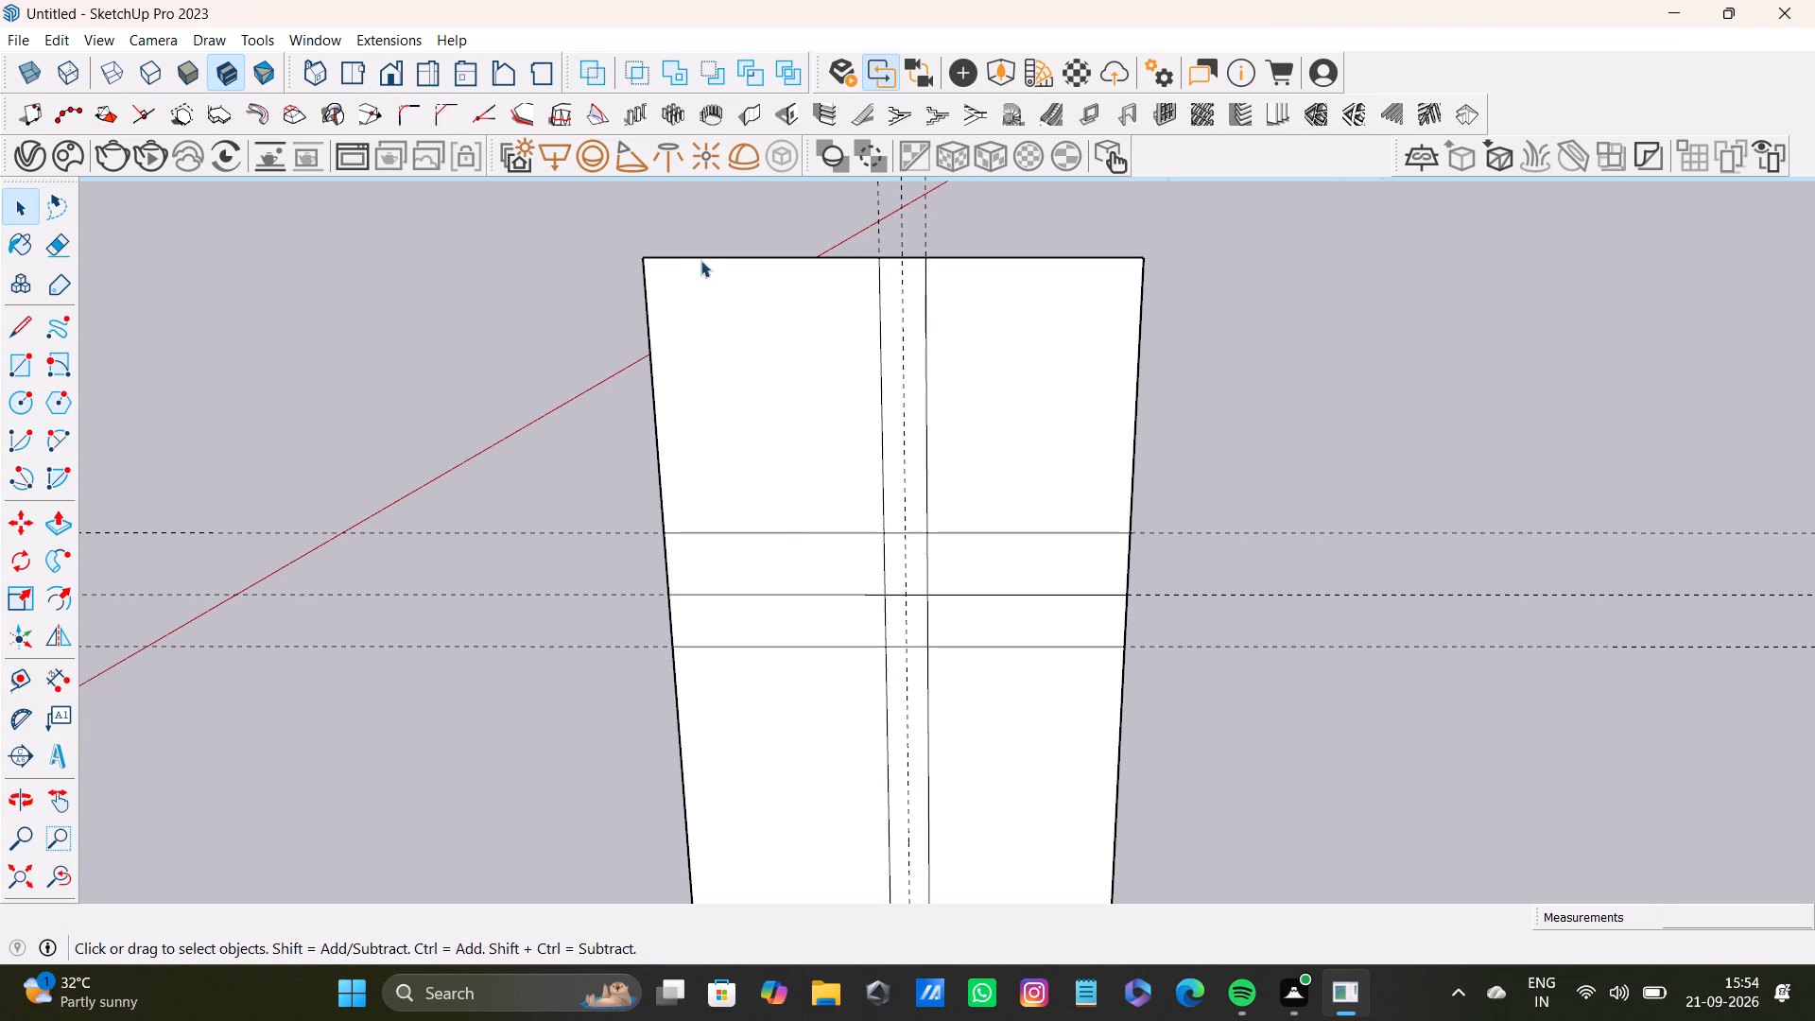
left_click(14, 681)
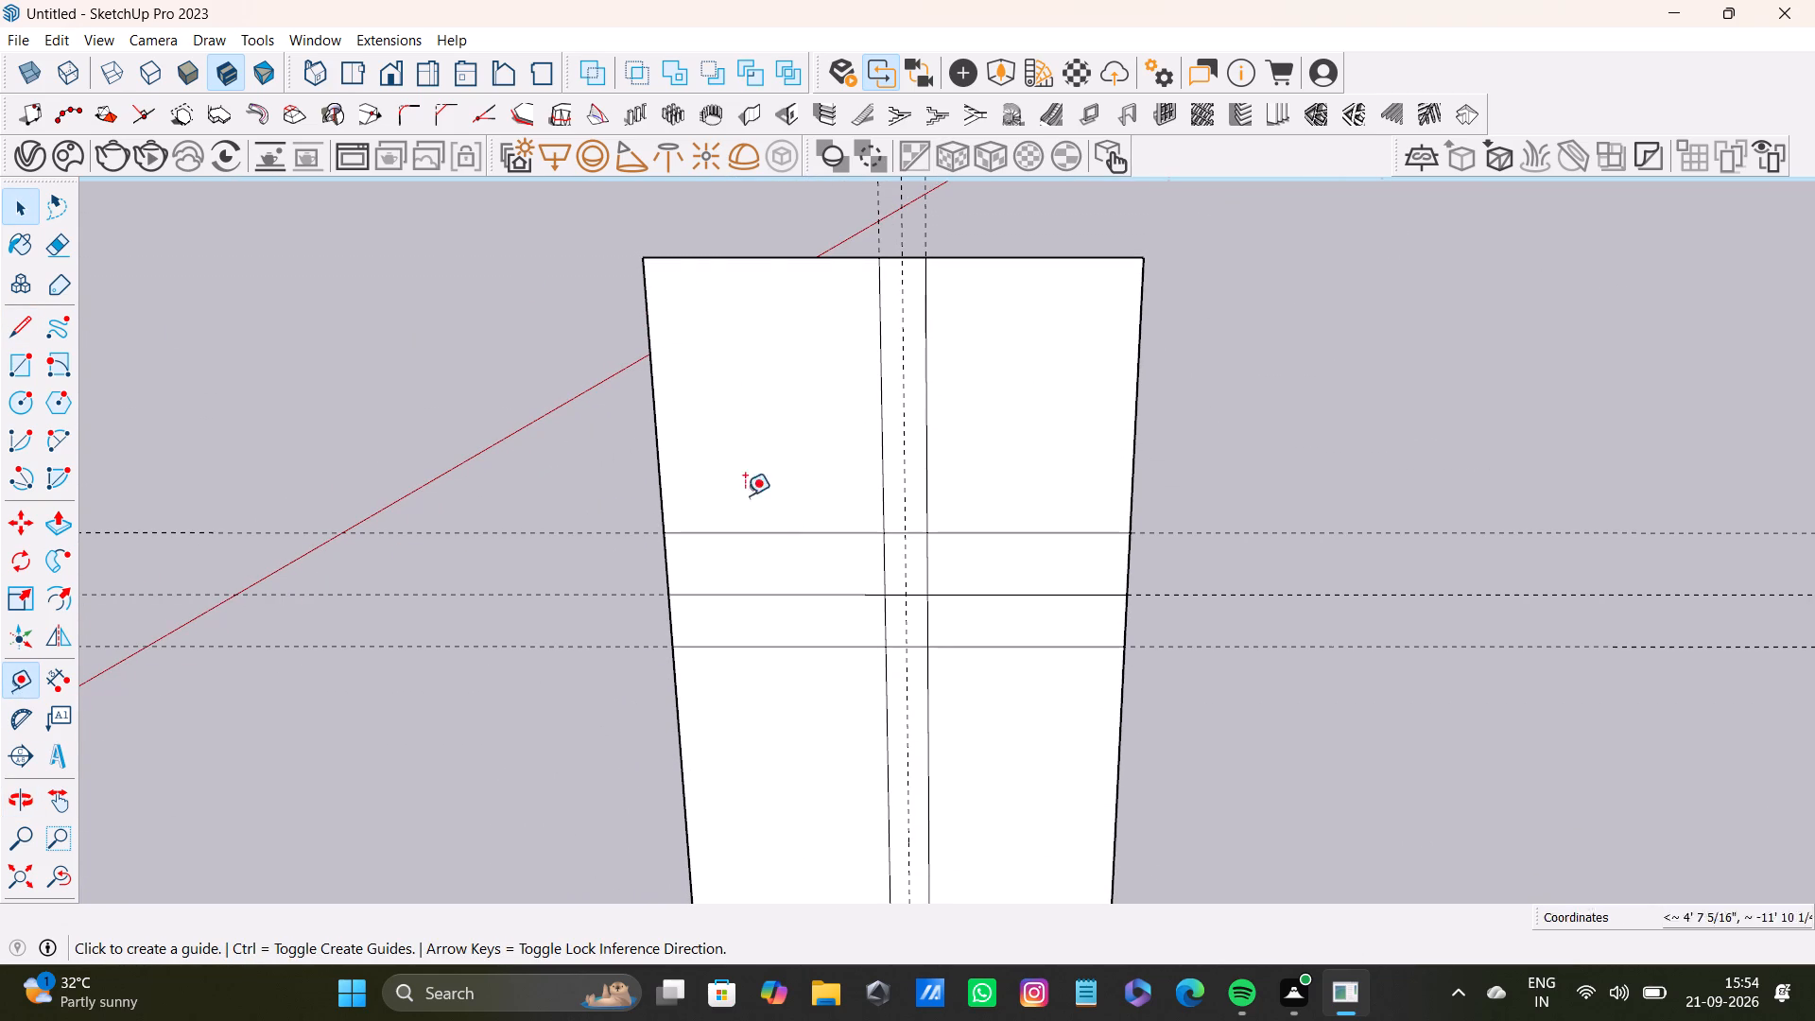
scroll(785, 277, "up", 3)
left_click(817, 251)
left_click(856, 327)
scroll(871, 430, "down", 2)
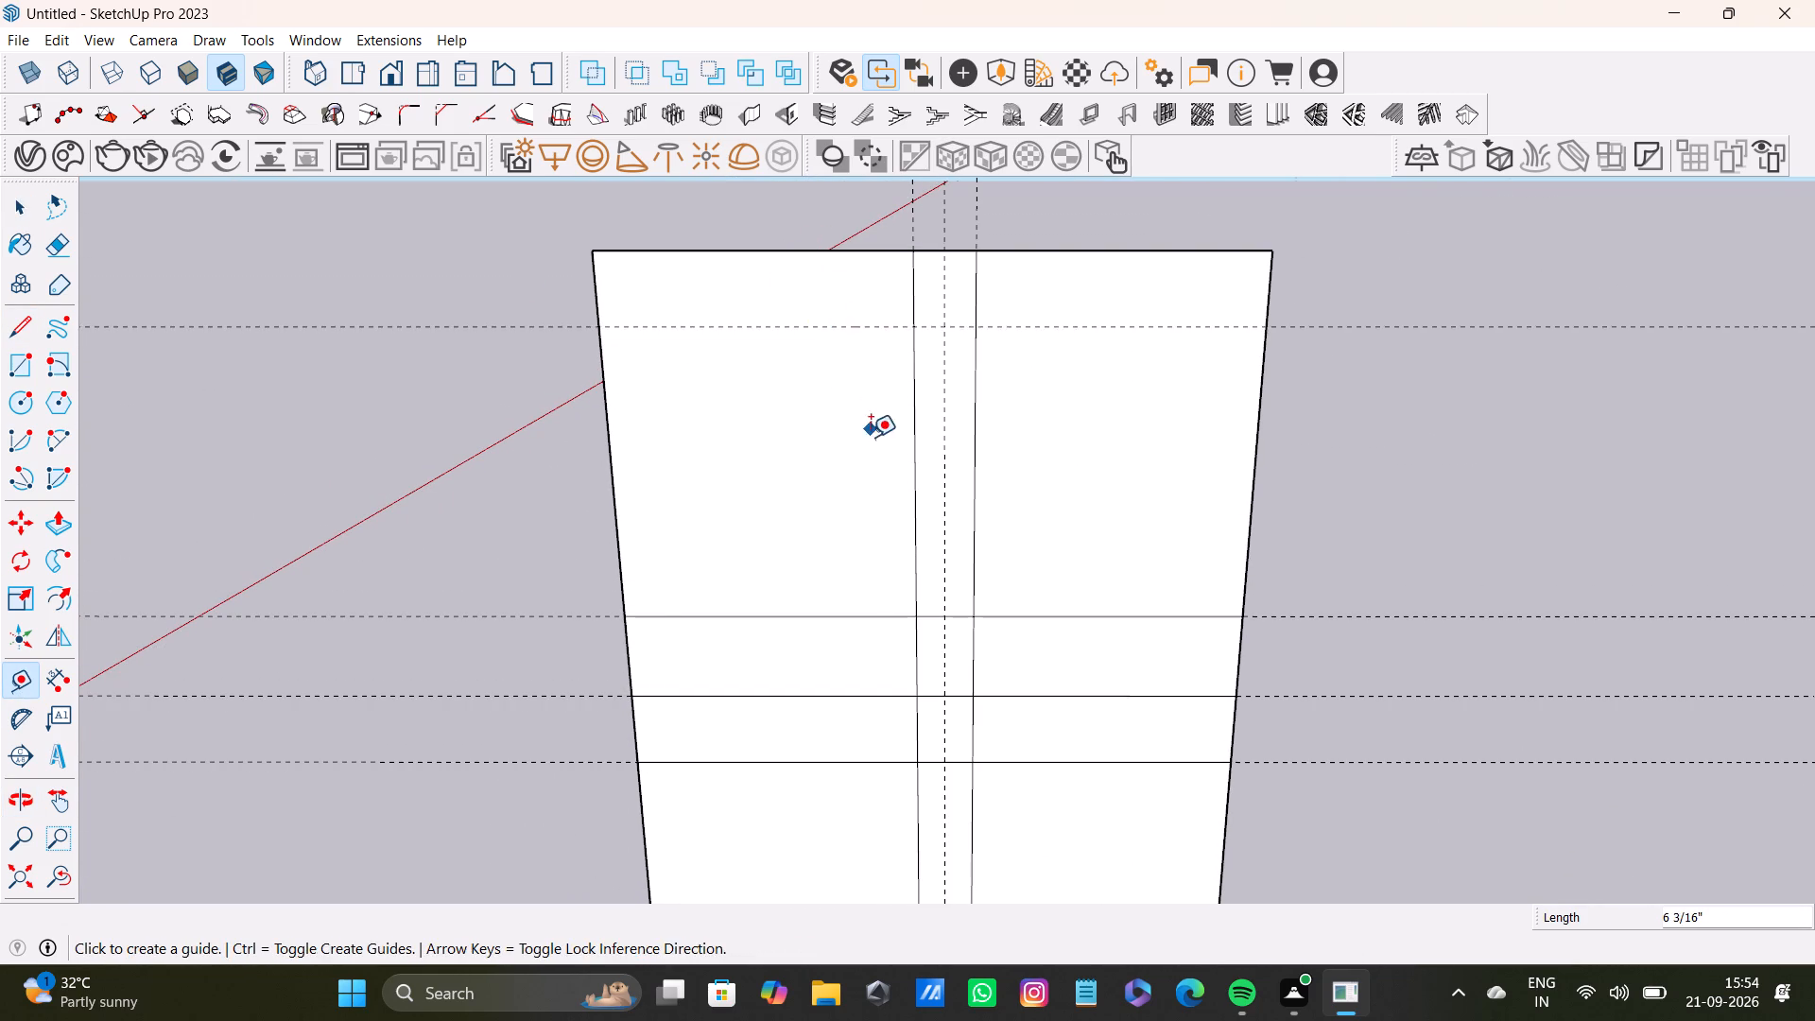
scroll(871, 437, "down", 2)
middle_click_drag(993, 583, 933, 310, "shift")
left_click(786, 718)
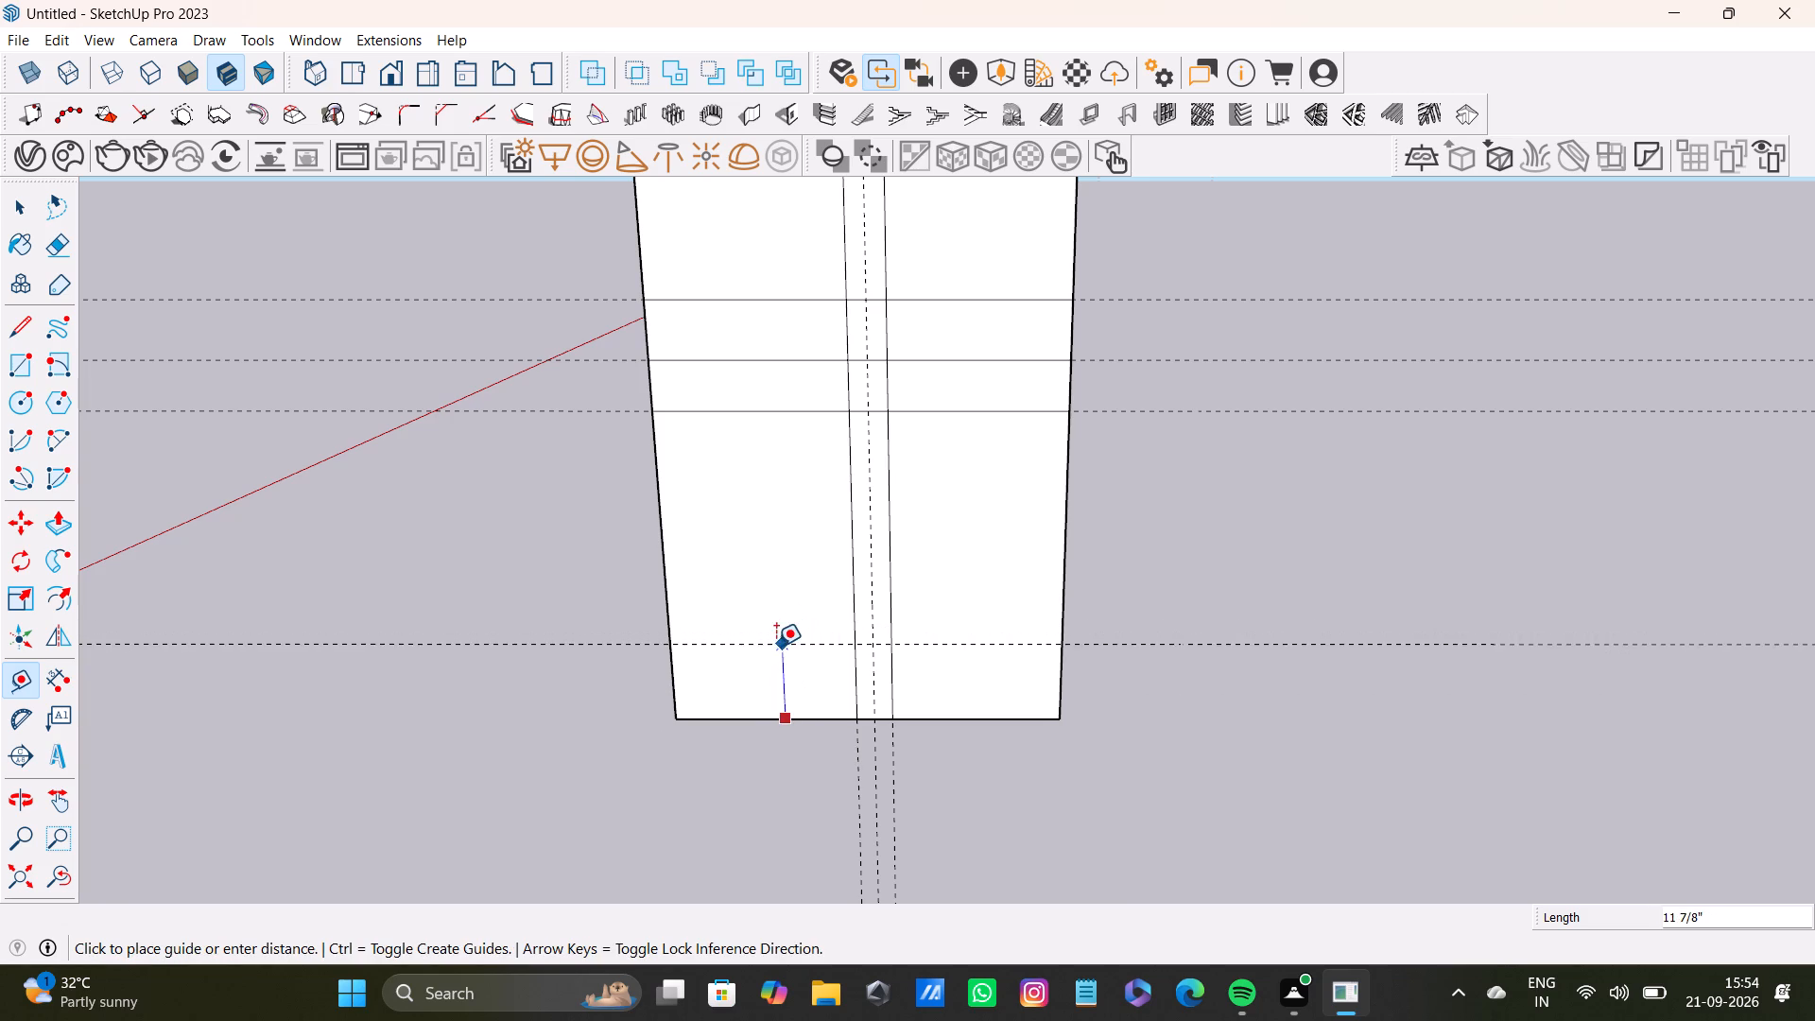
left_click(766, 645)
Draw horizontal lines across the full panel width along the new guides near the top and bottom edges.
scroll(831, 636, "down", 3)
middle_click_drag(871, 593, 889, 627, "shift")
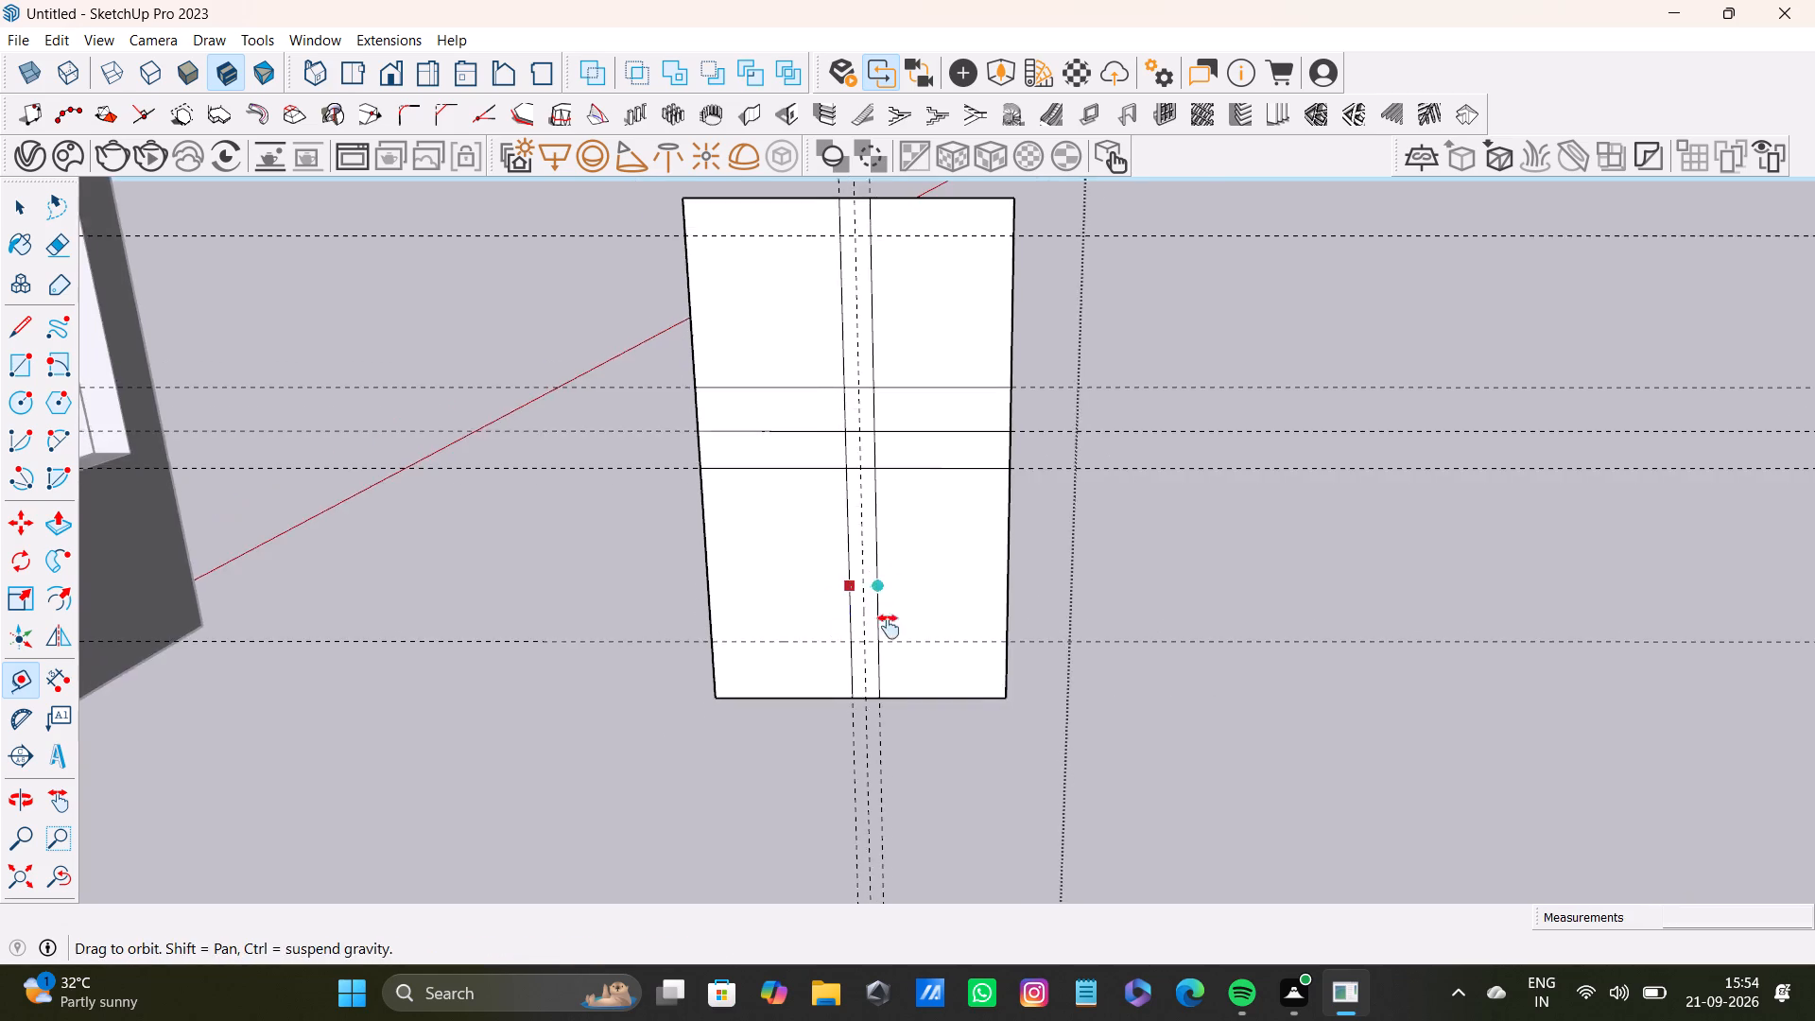
middle_click_drag(889, 627, 923, 771, "shift")
key("l")
scroll(873, 563, "up", 8)
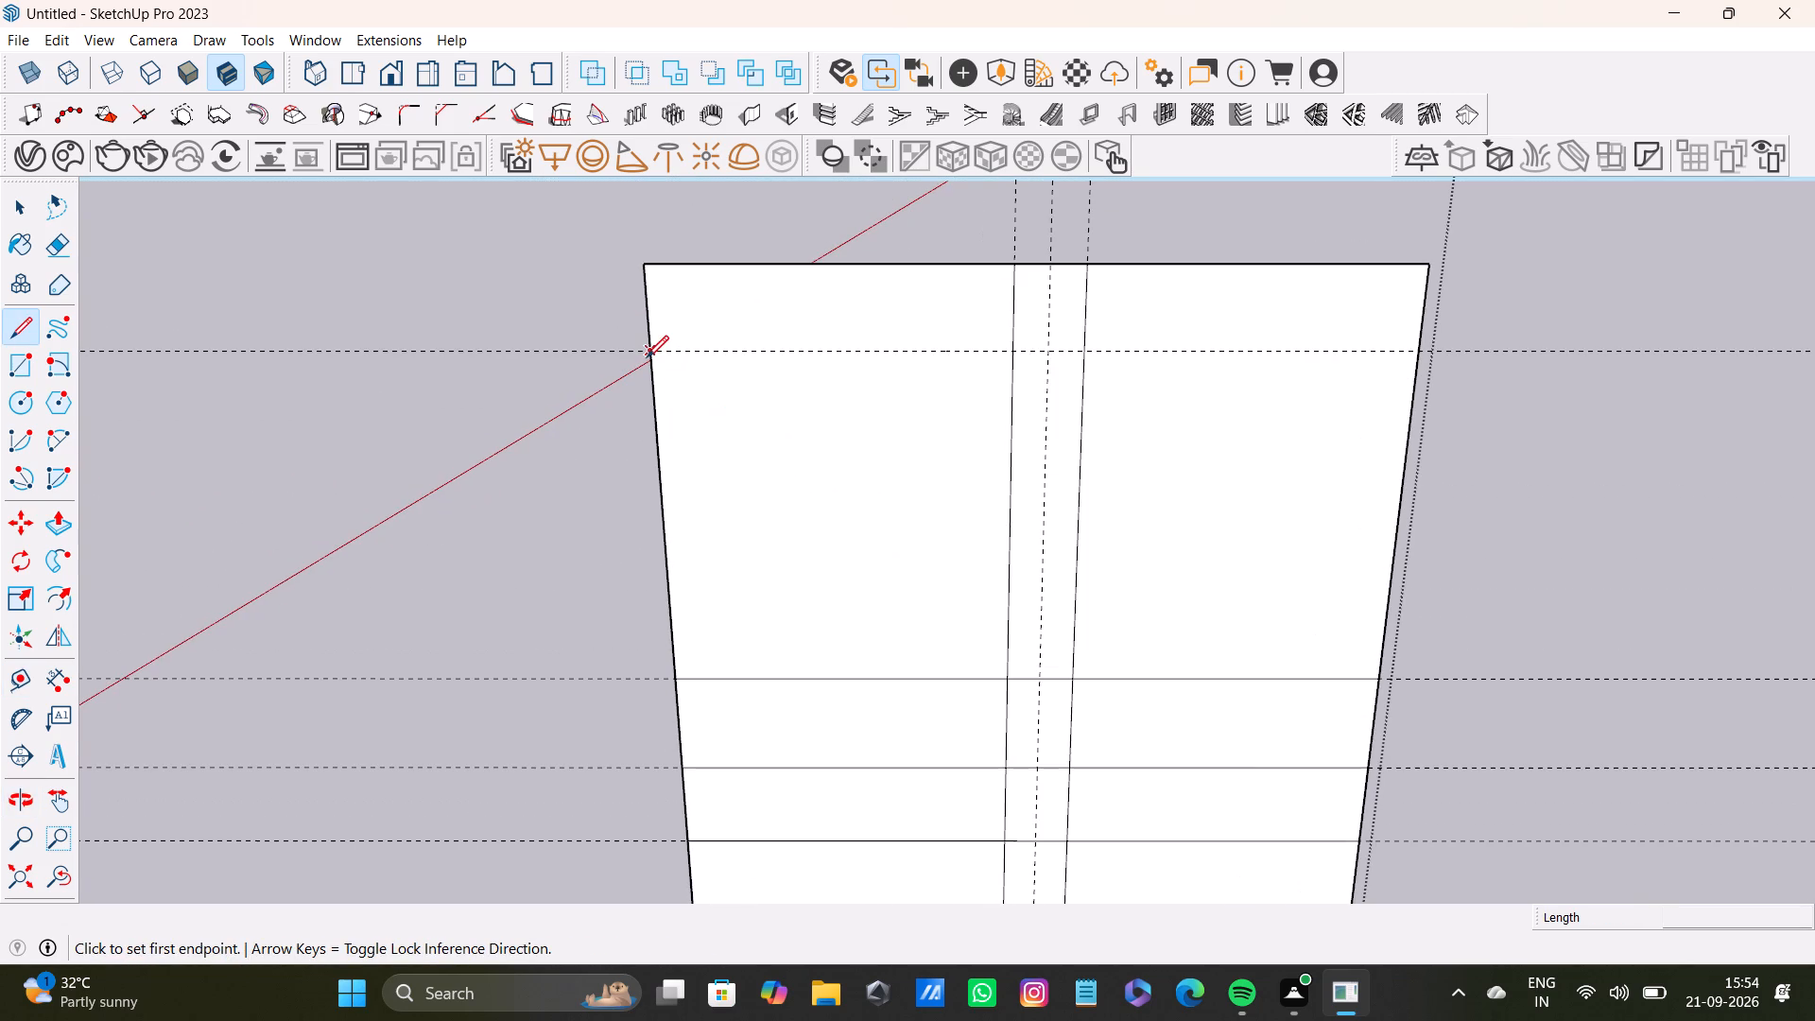
left_click(646, 357)
left_click(1422, 347)
scroll(1357, 465, "down", 3)
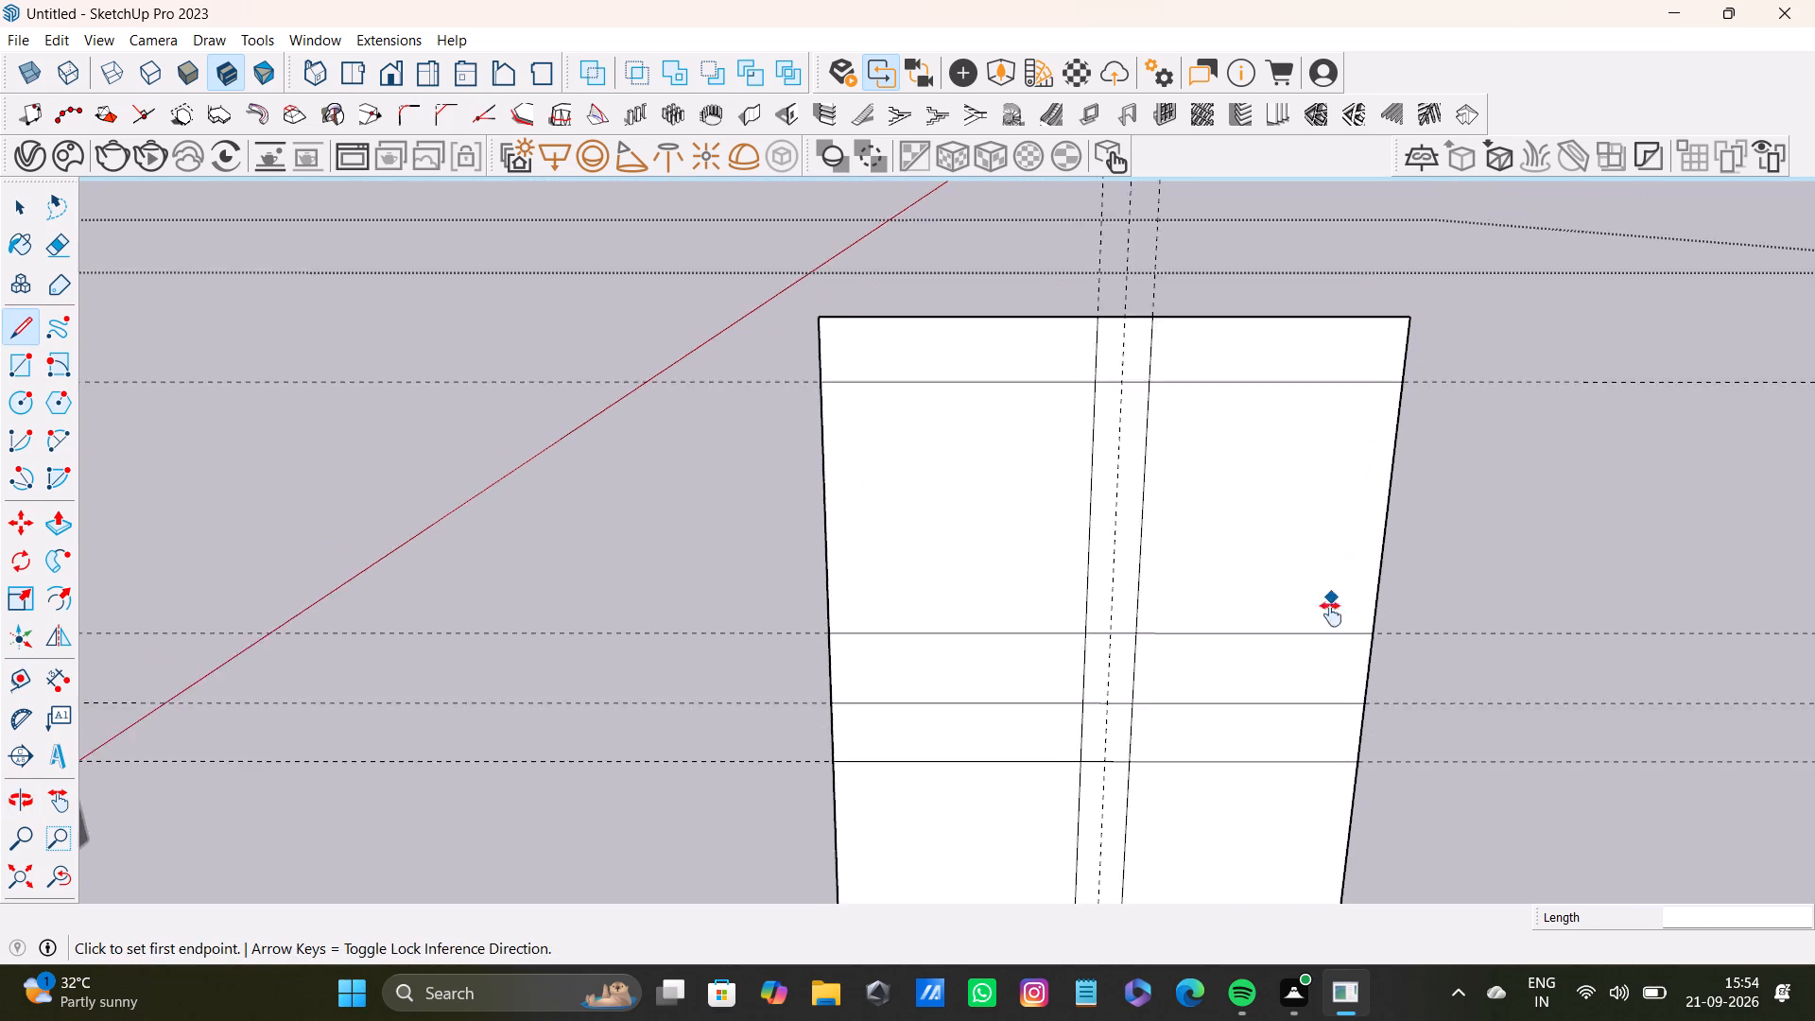
middle_click_drag(1331, 614, 1257, 269, "shift")
middle_click_drag(1174, 706, 1171, 604, "shift")
scroll(888, 668, "up", 6)
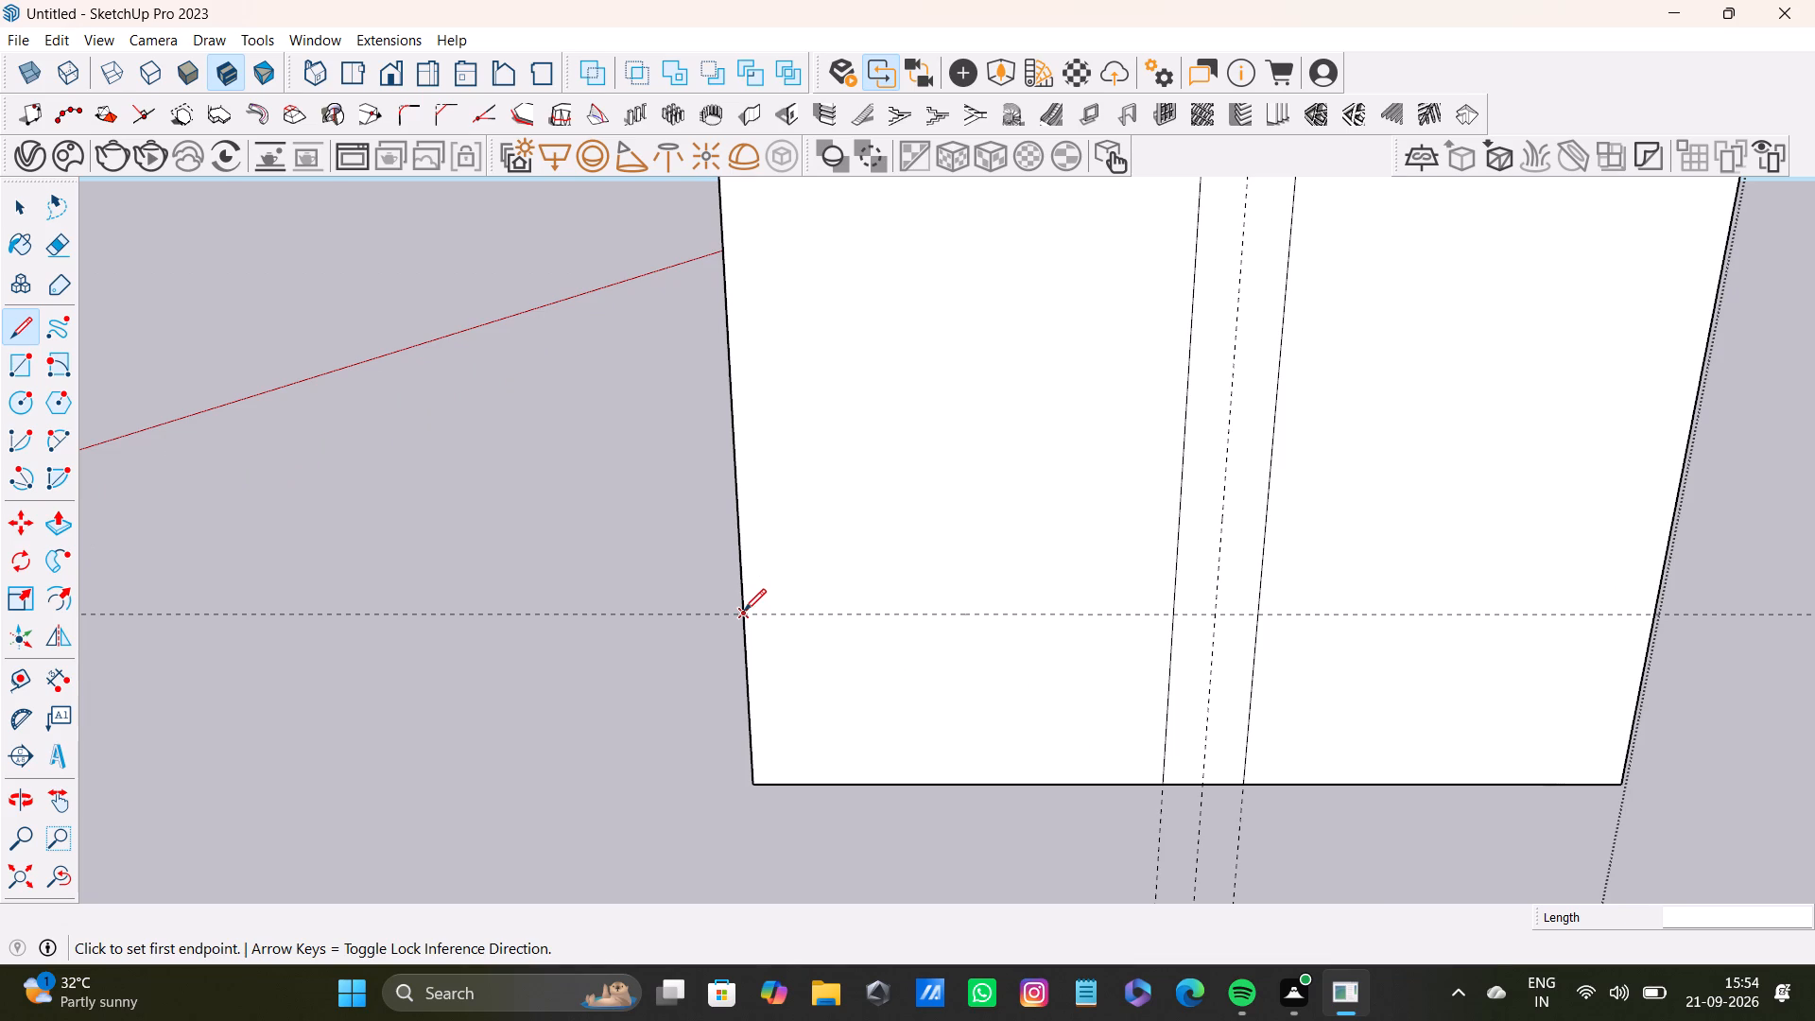
left_click(745, 611)
left_click(1656, 618)
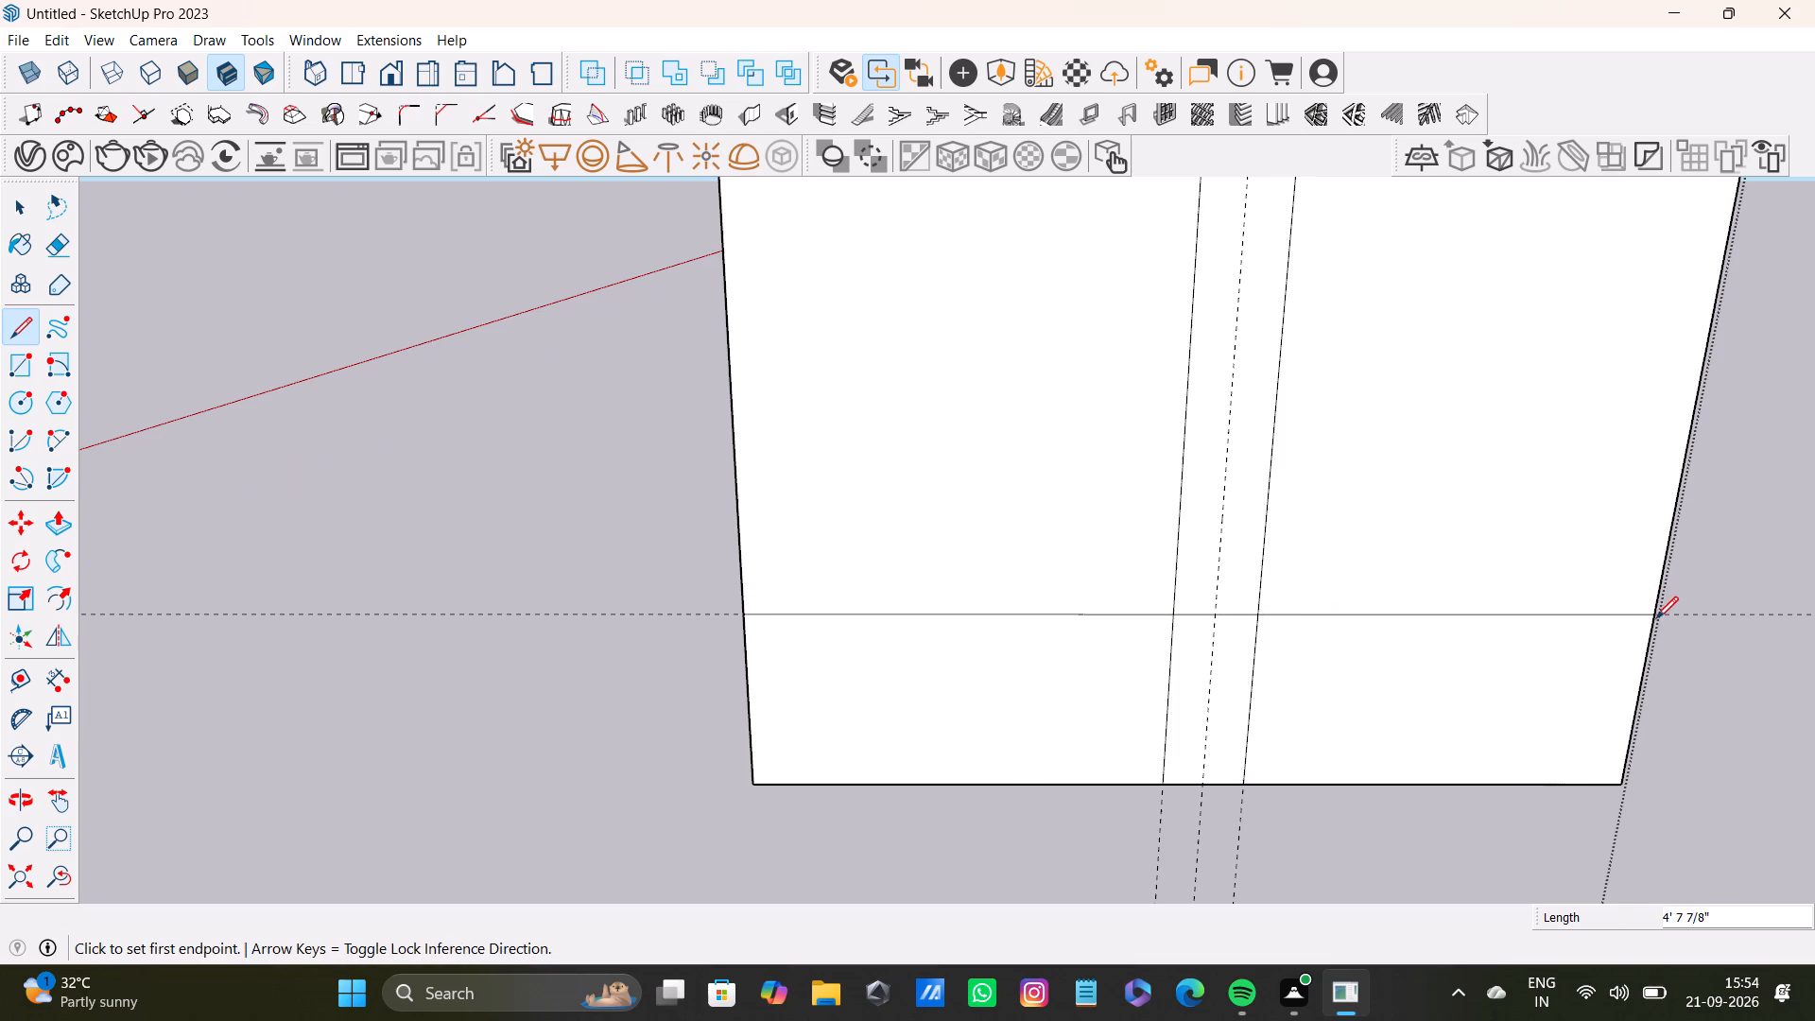
Delete the segment of the horizontal line near the bottom edge that lies between the two vertical lines.
scroll(1253, 671, "down", 4)
middle_click_drag(1291, 616, 1235, 756, "shift")
scroll(1156, 743, "up", 8)
key("space")
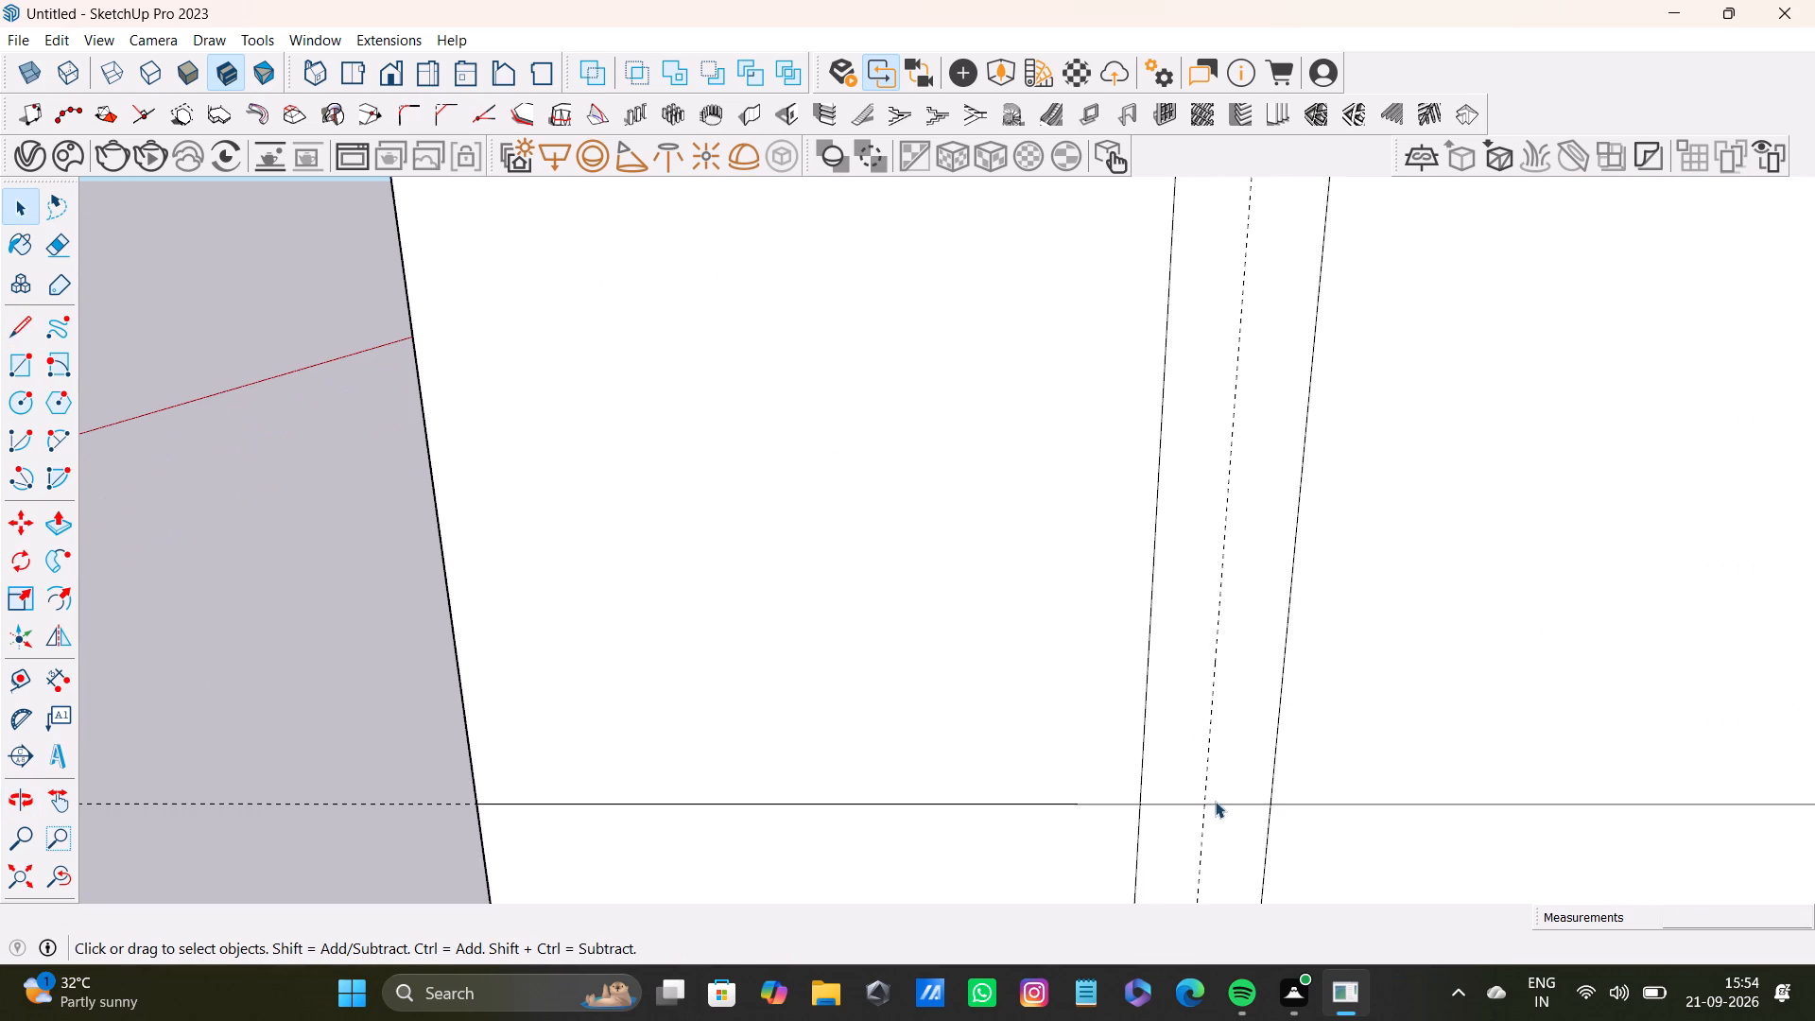
left_click(1218, 805)
key("Delete")
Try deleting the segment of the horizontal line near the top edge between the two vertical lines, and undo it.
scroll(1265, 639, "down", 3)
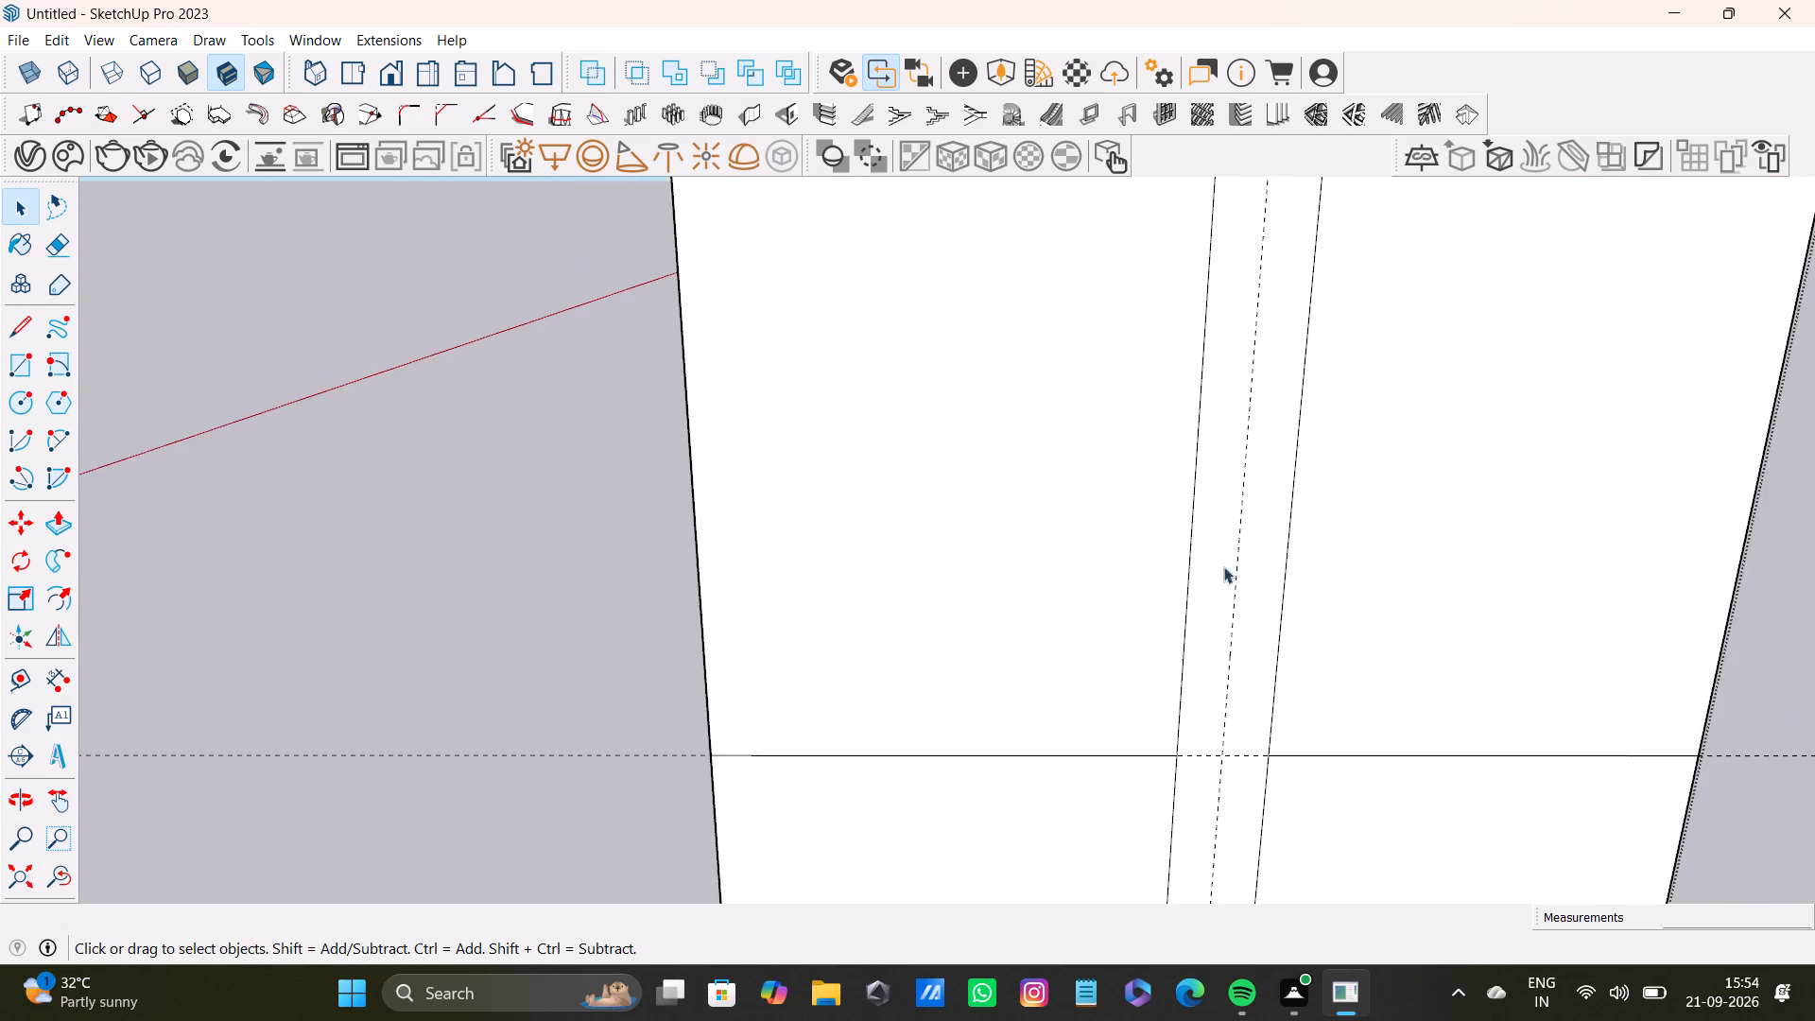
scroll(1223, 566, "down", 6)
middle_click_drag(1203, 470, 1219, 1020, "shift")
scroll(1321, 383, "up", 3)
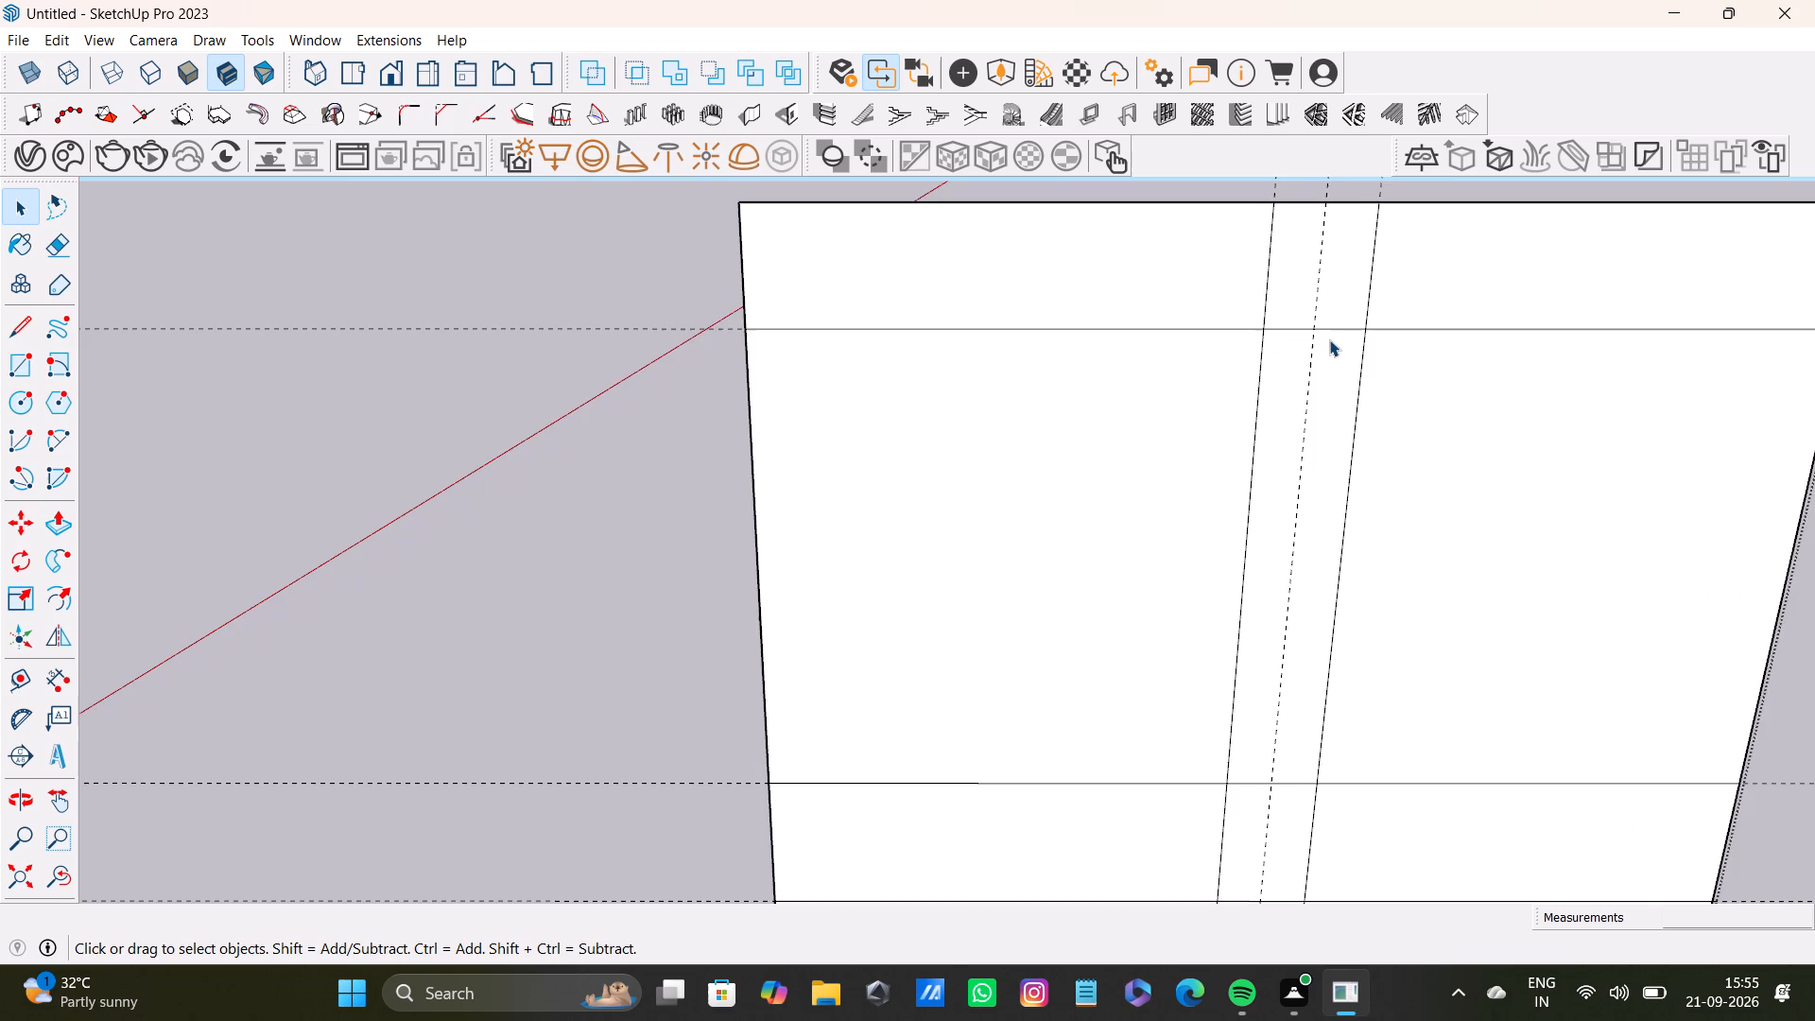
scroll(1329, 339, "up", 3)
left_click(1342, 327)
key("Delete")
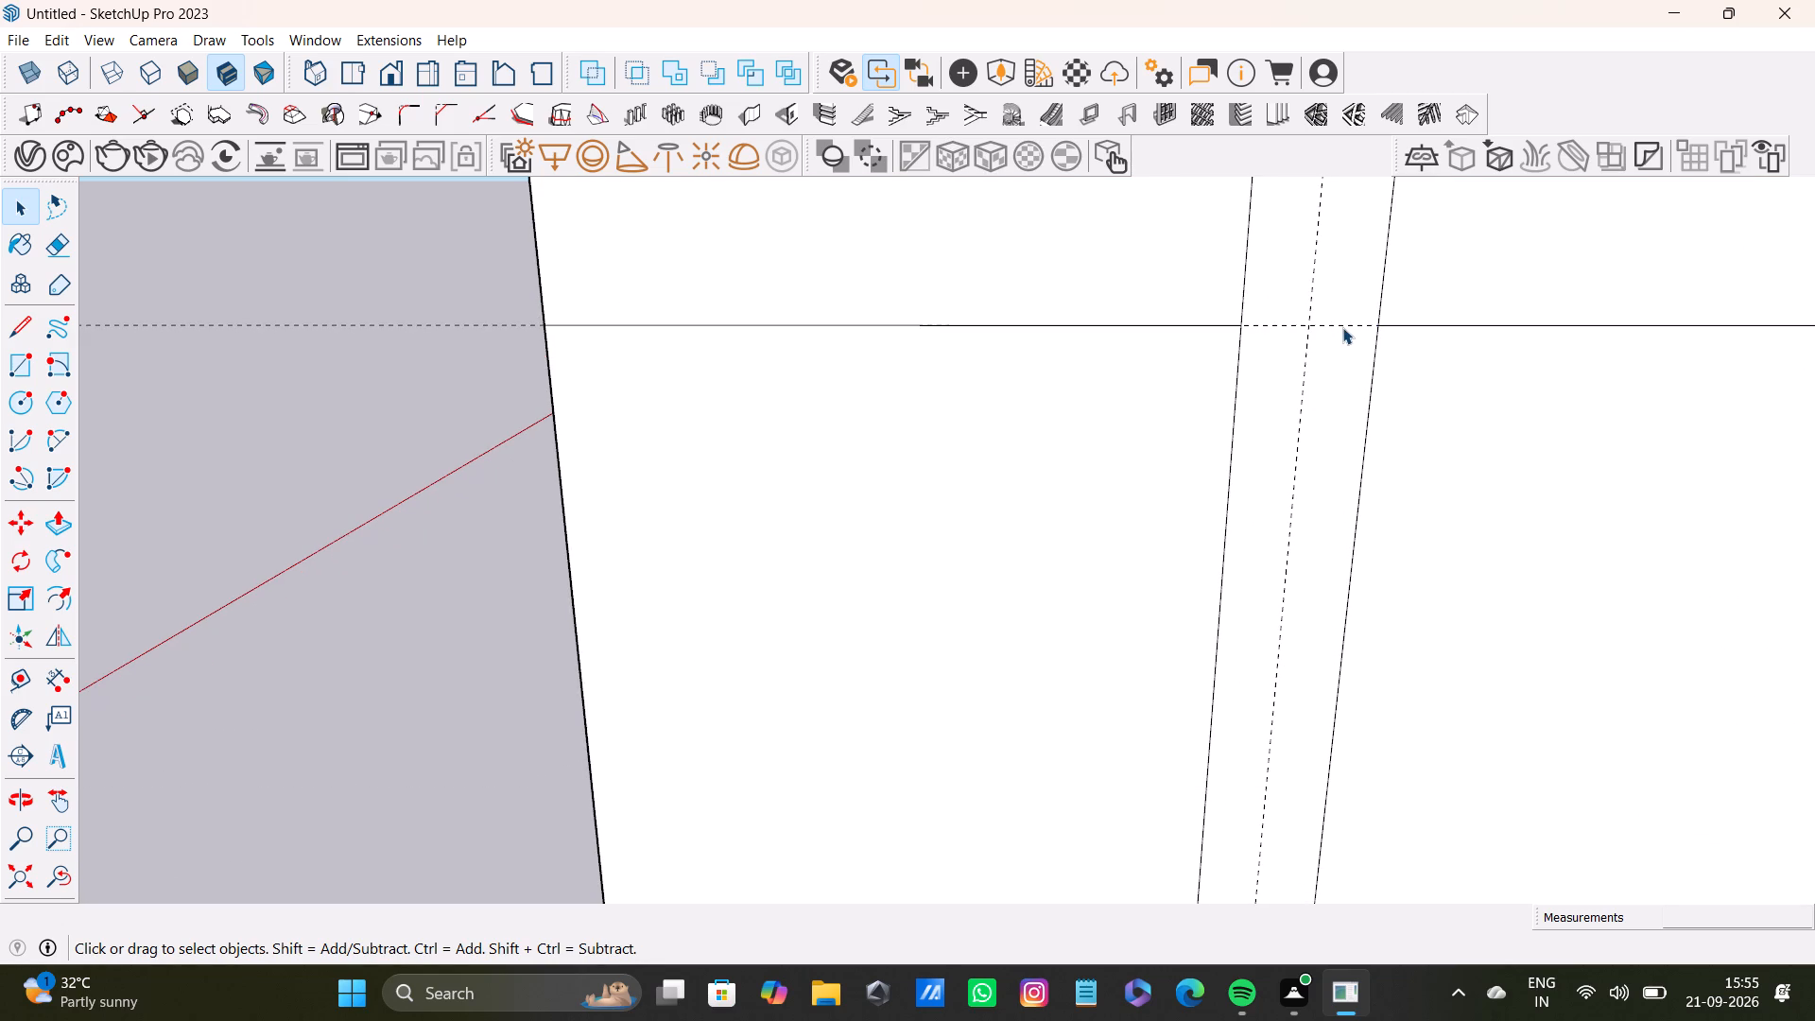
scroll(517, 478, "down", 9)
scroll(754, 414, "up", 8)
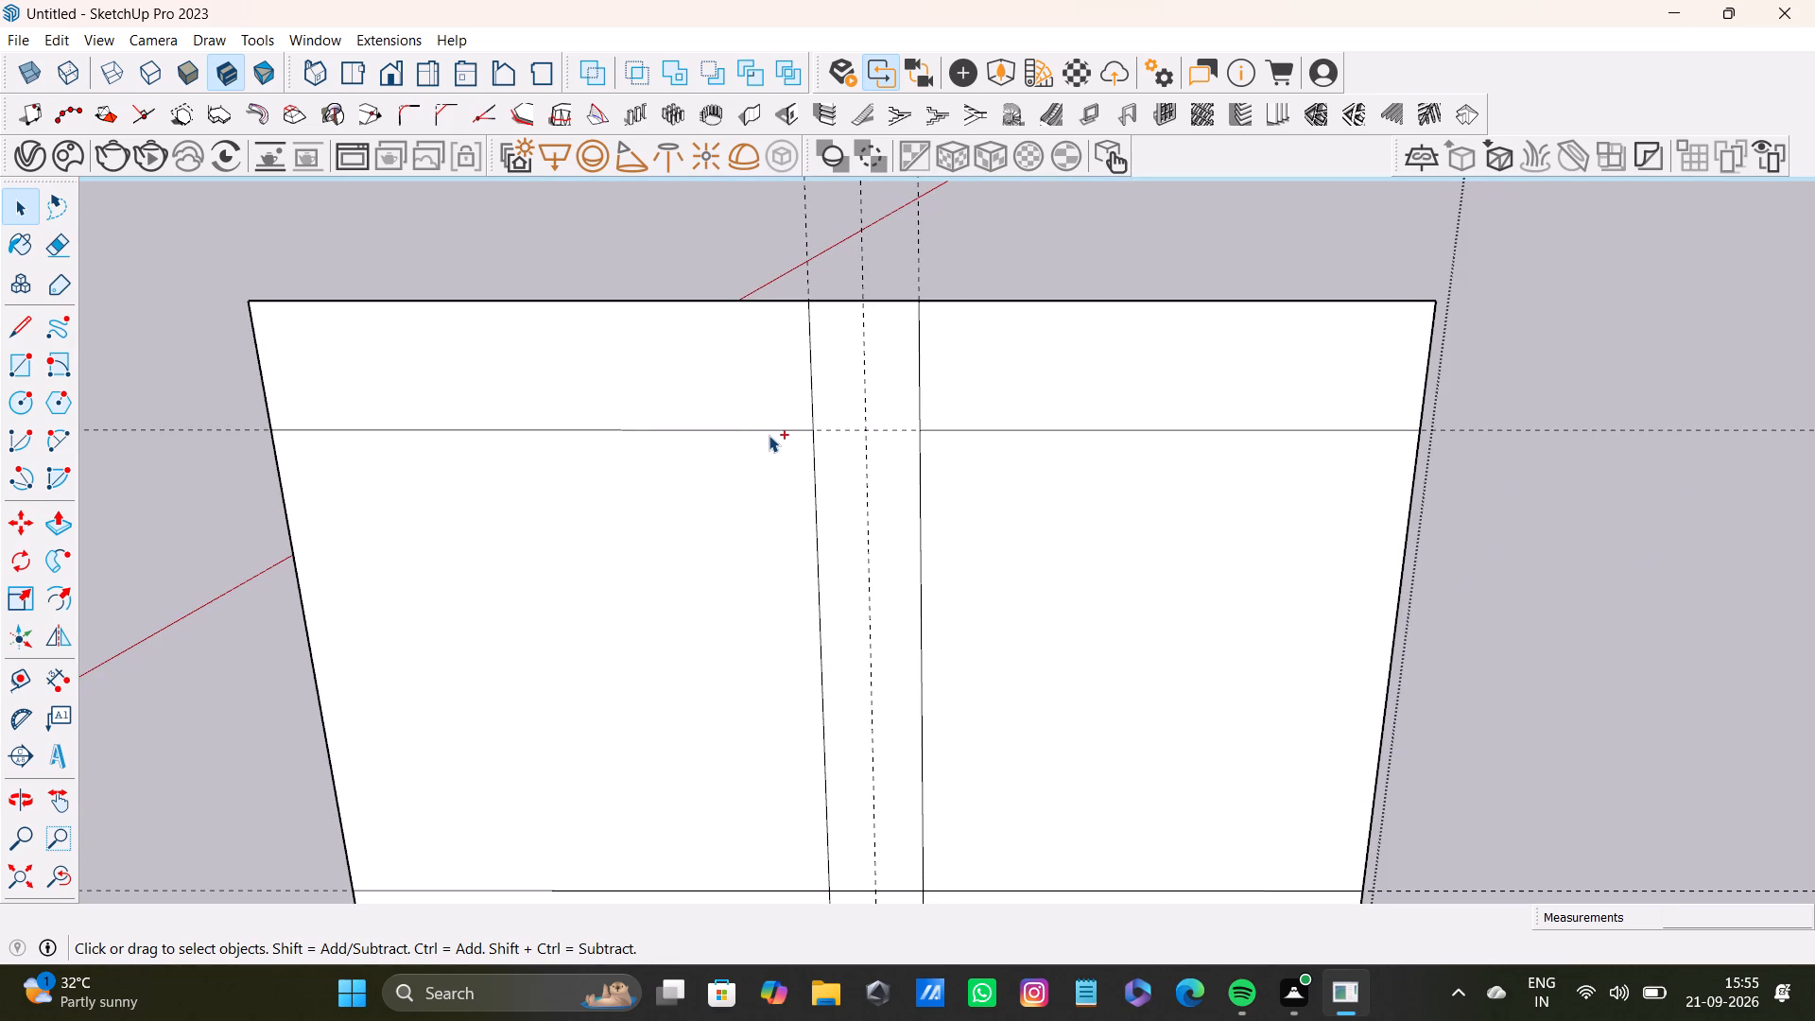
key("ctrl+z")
Place a vertical guide 4" inside the panel's left edge.
scroll(749, 465, "down", 4)
middle_click_drag(769, 523, 787, 402, "shift")
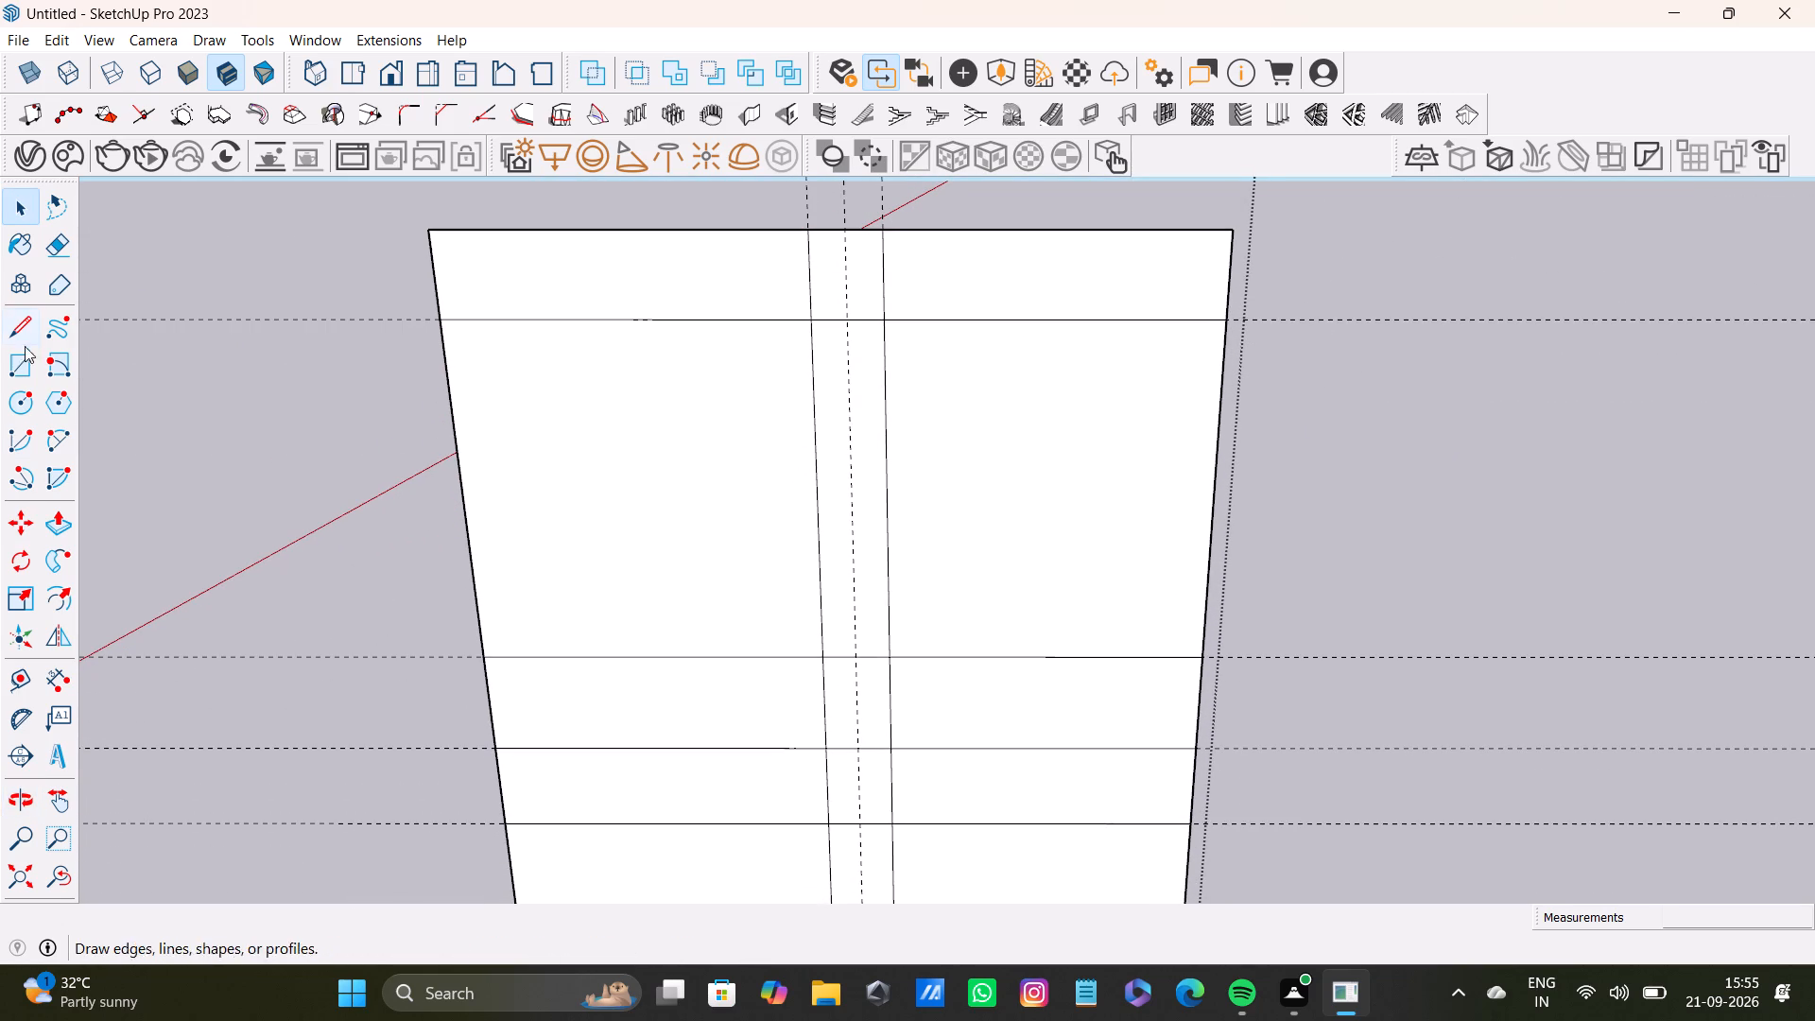
key("a")
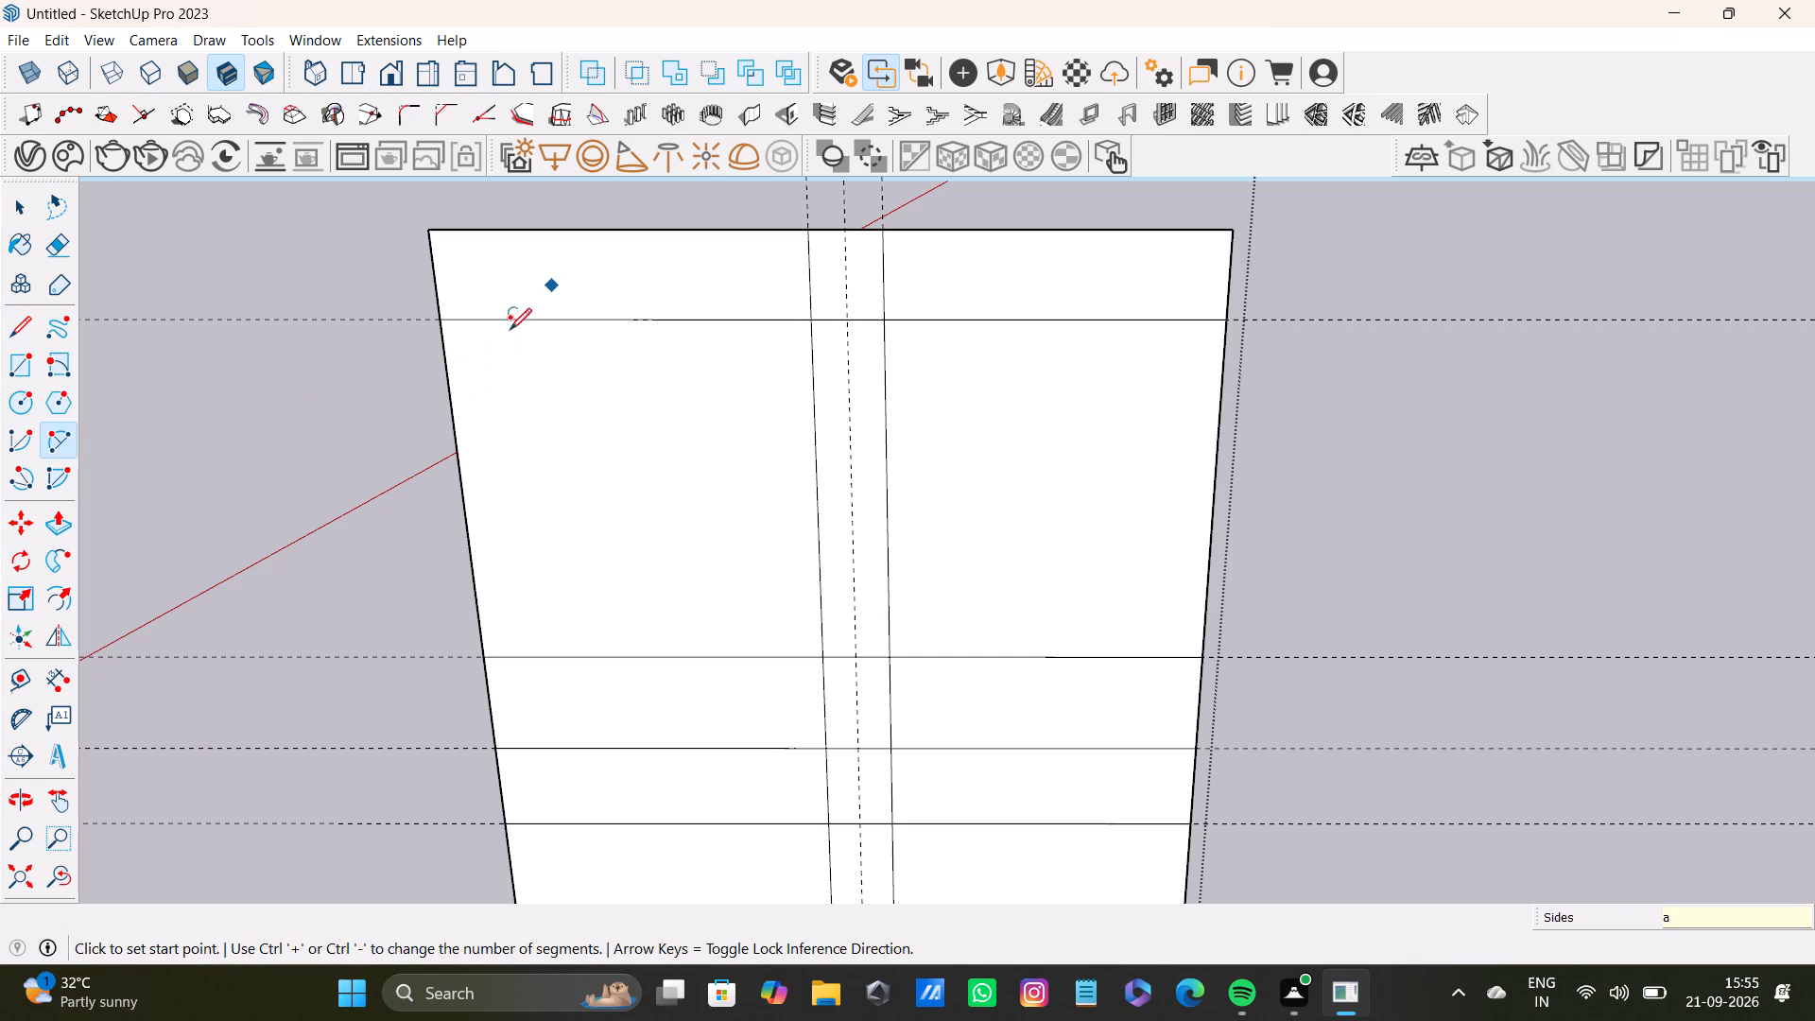
key("space")
key("t")
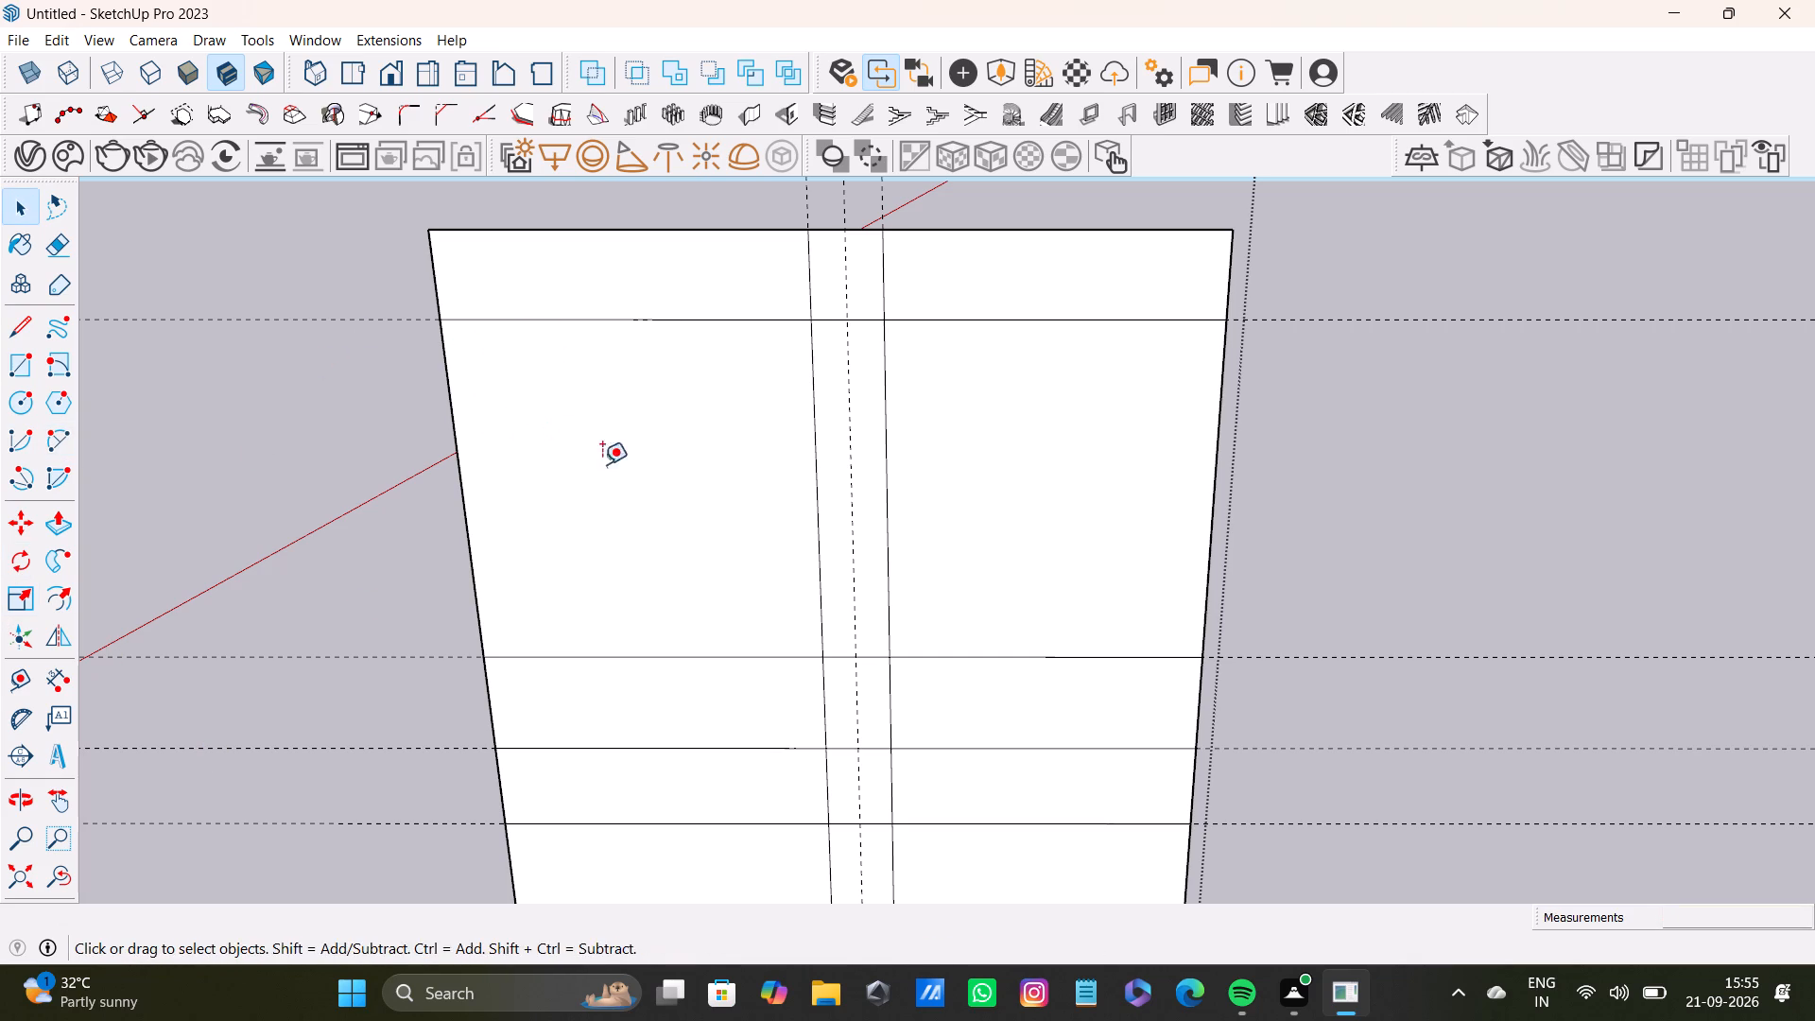
left_click(475, 565)
left_click(525, 564)
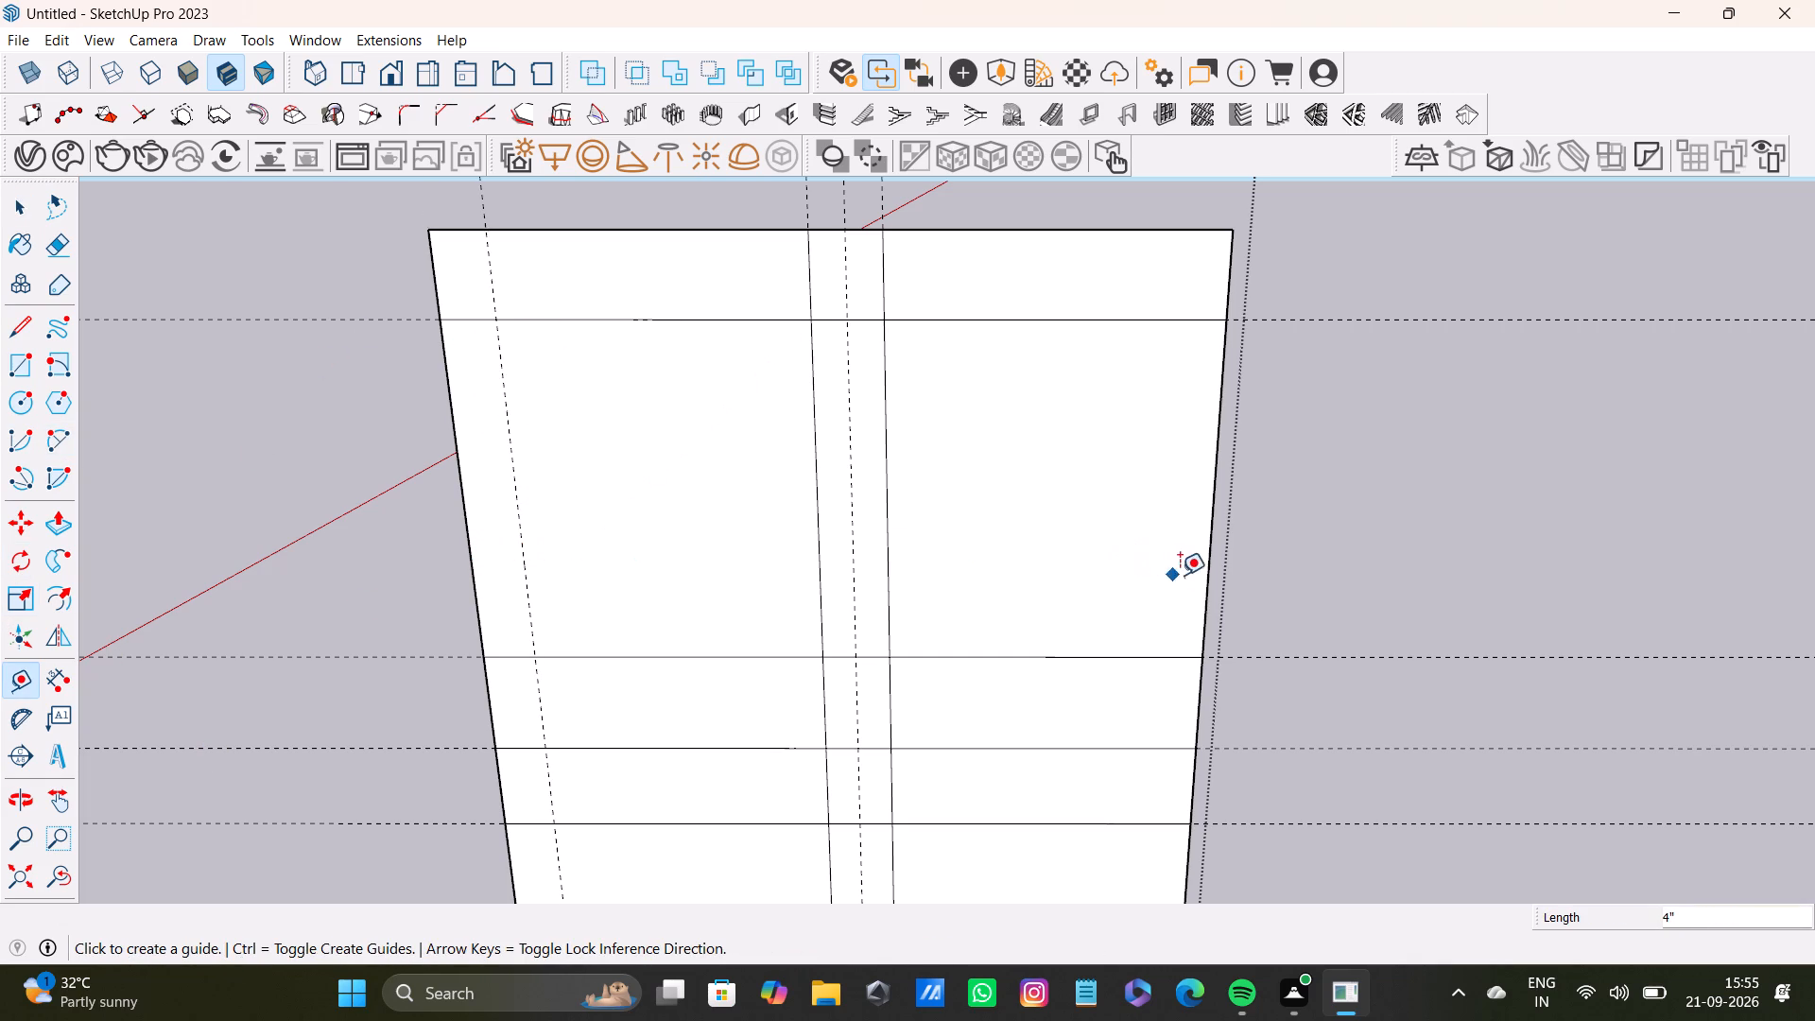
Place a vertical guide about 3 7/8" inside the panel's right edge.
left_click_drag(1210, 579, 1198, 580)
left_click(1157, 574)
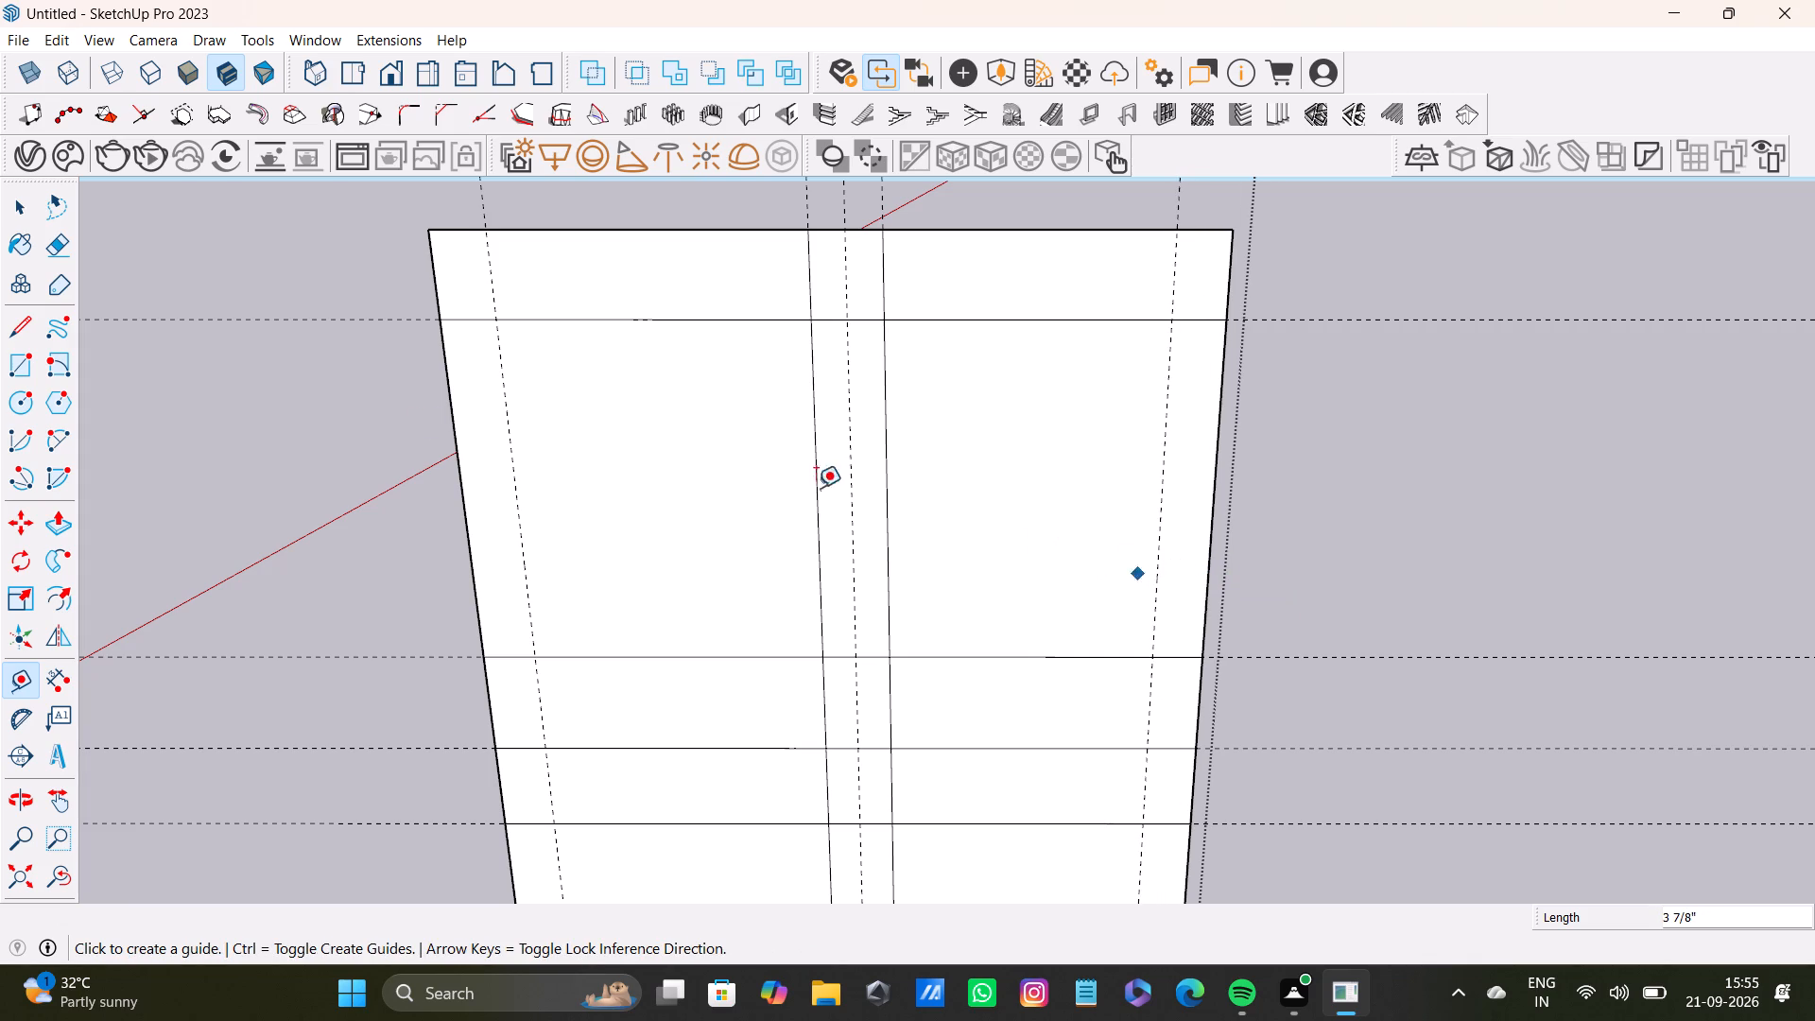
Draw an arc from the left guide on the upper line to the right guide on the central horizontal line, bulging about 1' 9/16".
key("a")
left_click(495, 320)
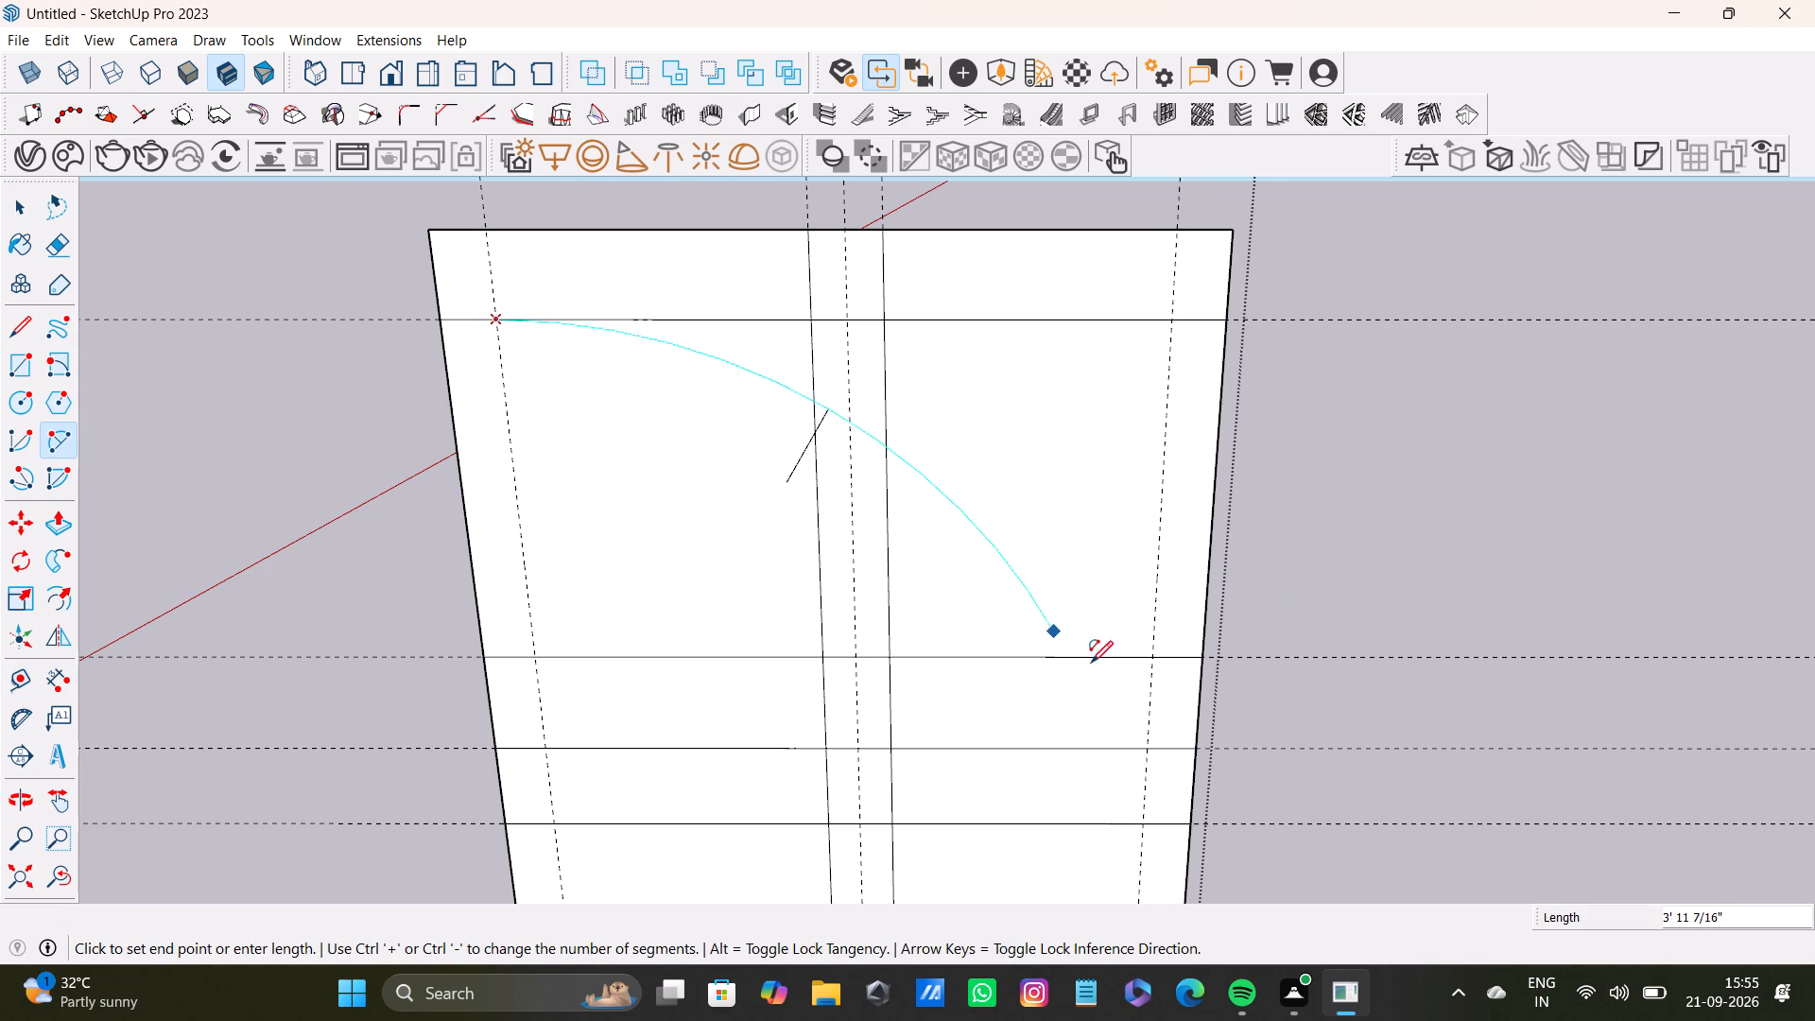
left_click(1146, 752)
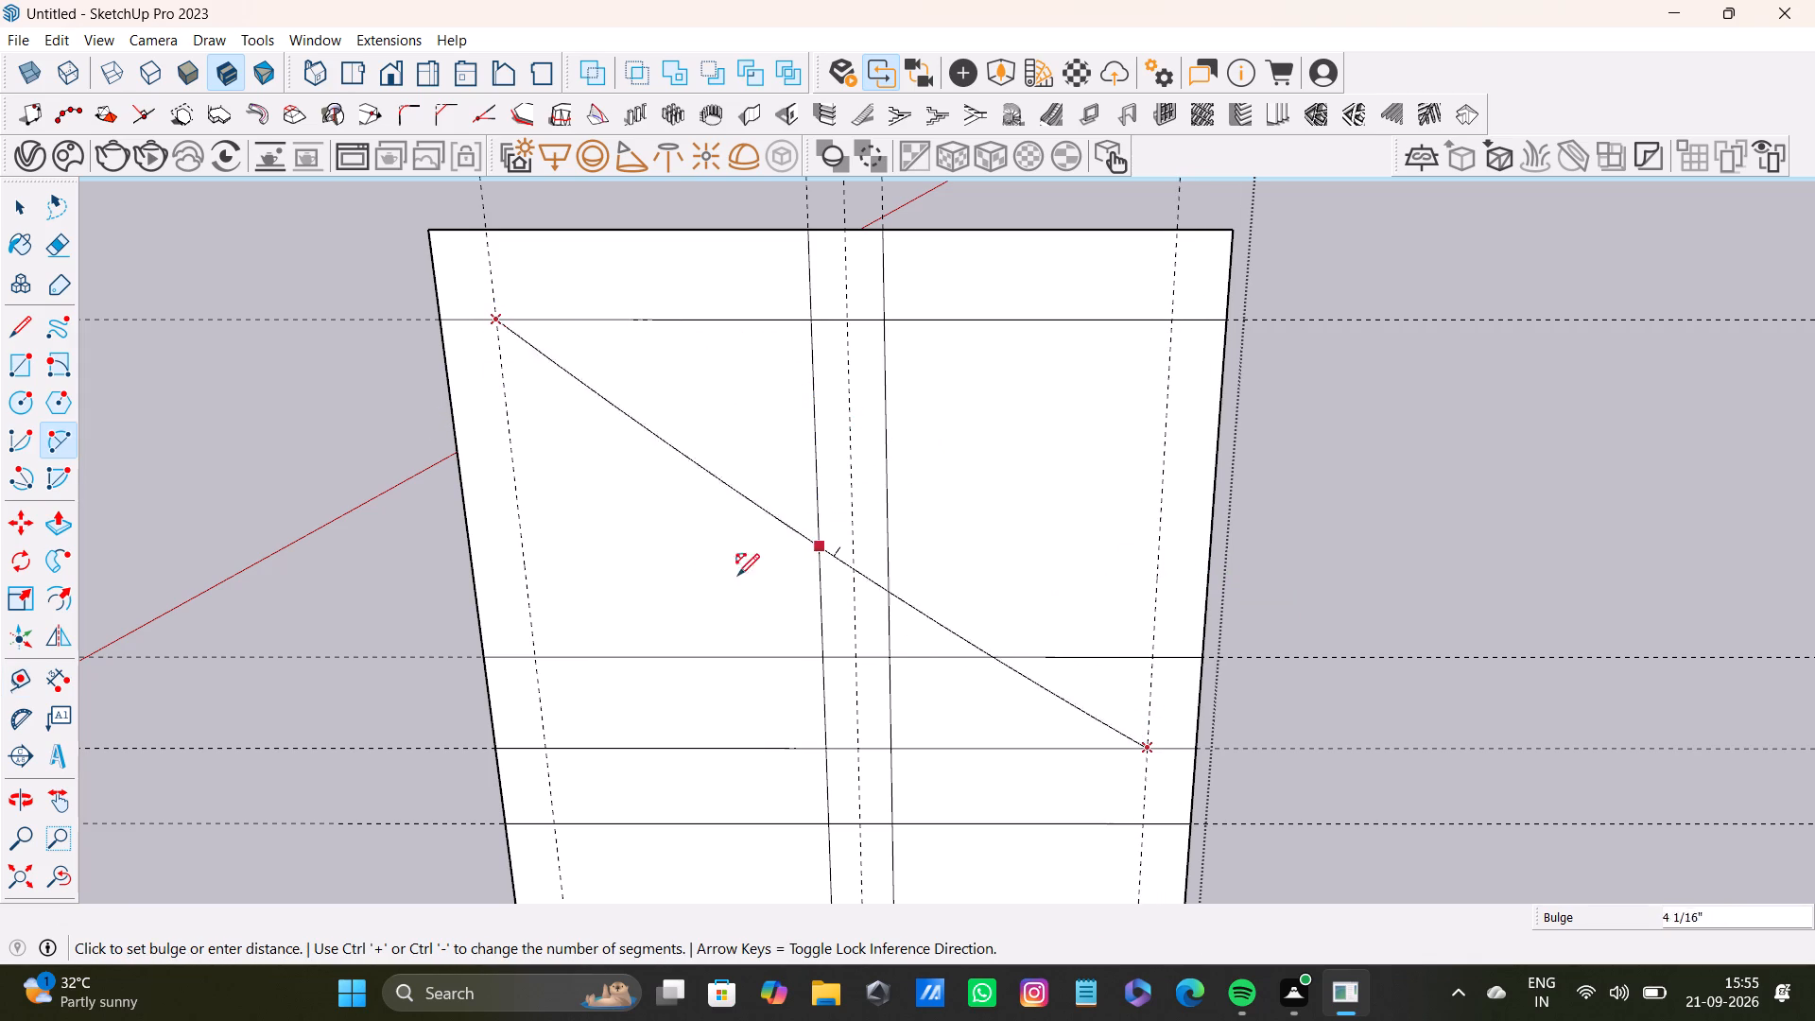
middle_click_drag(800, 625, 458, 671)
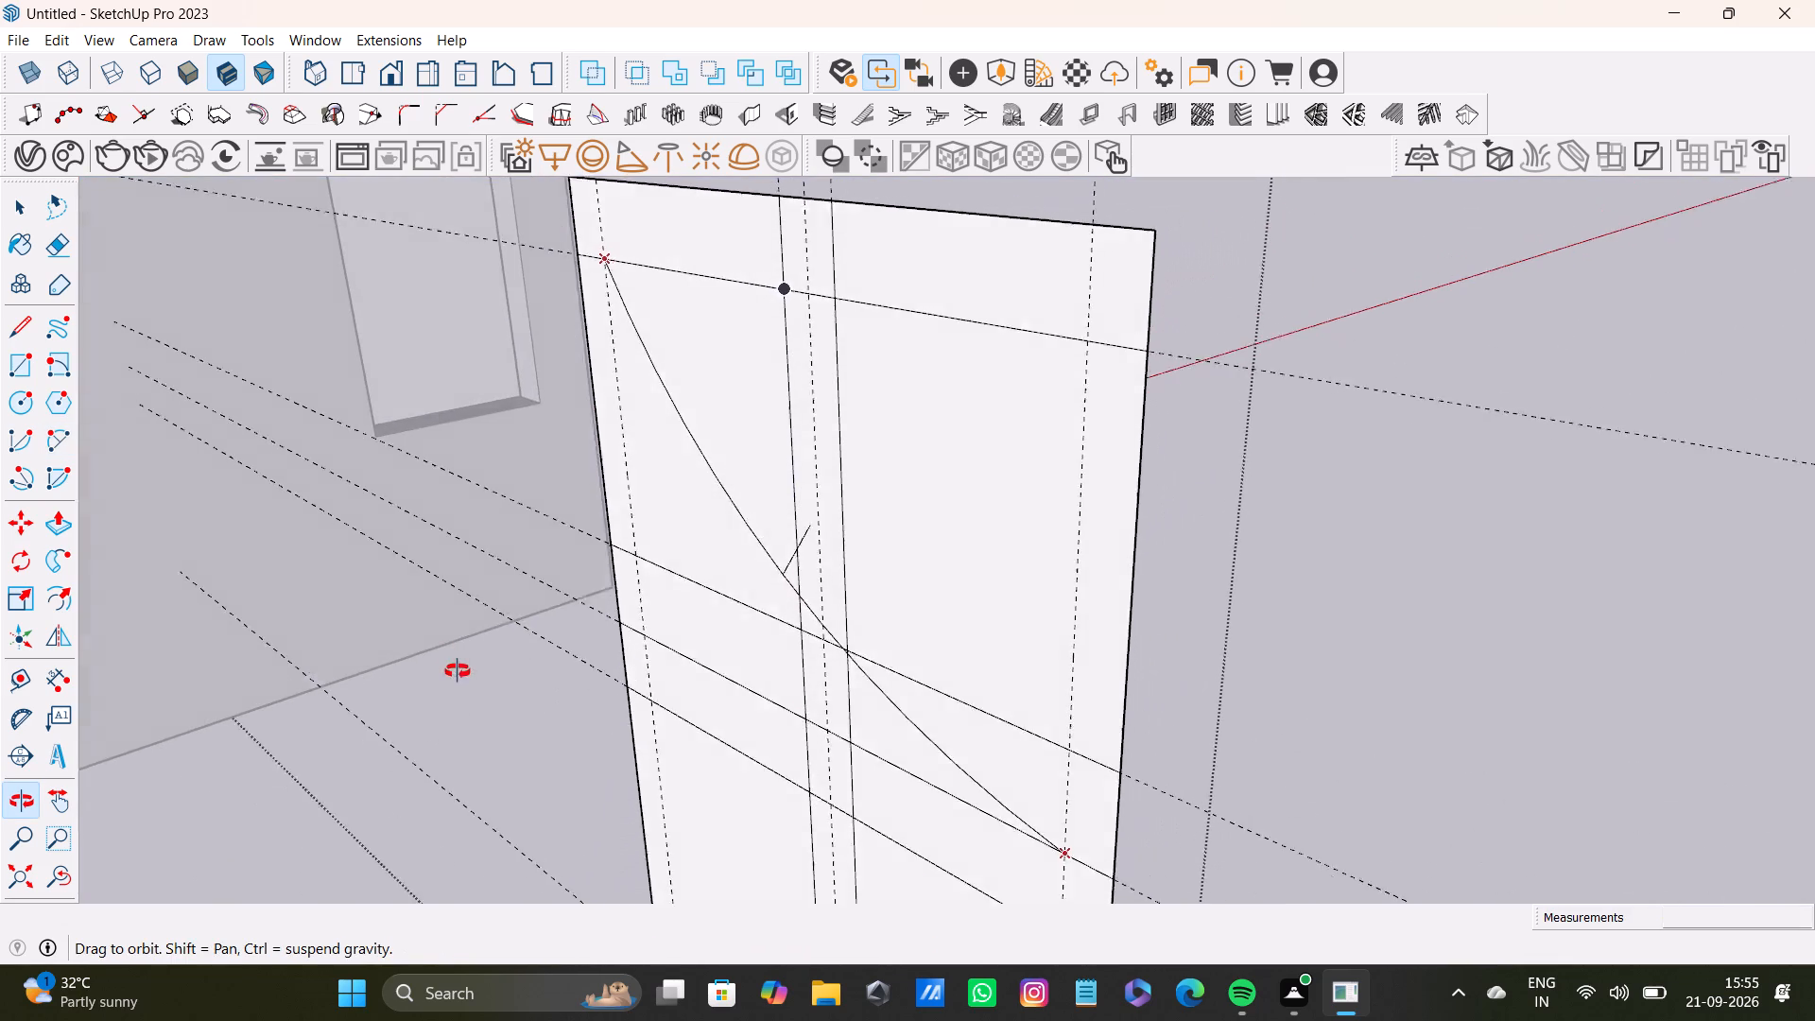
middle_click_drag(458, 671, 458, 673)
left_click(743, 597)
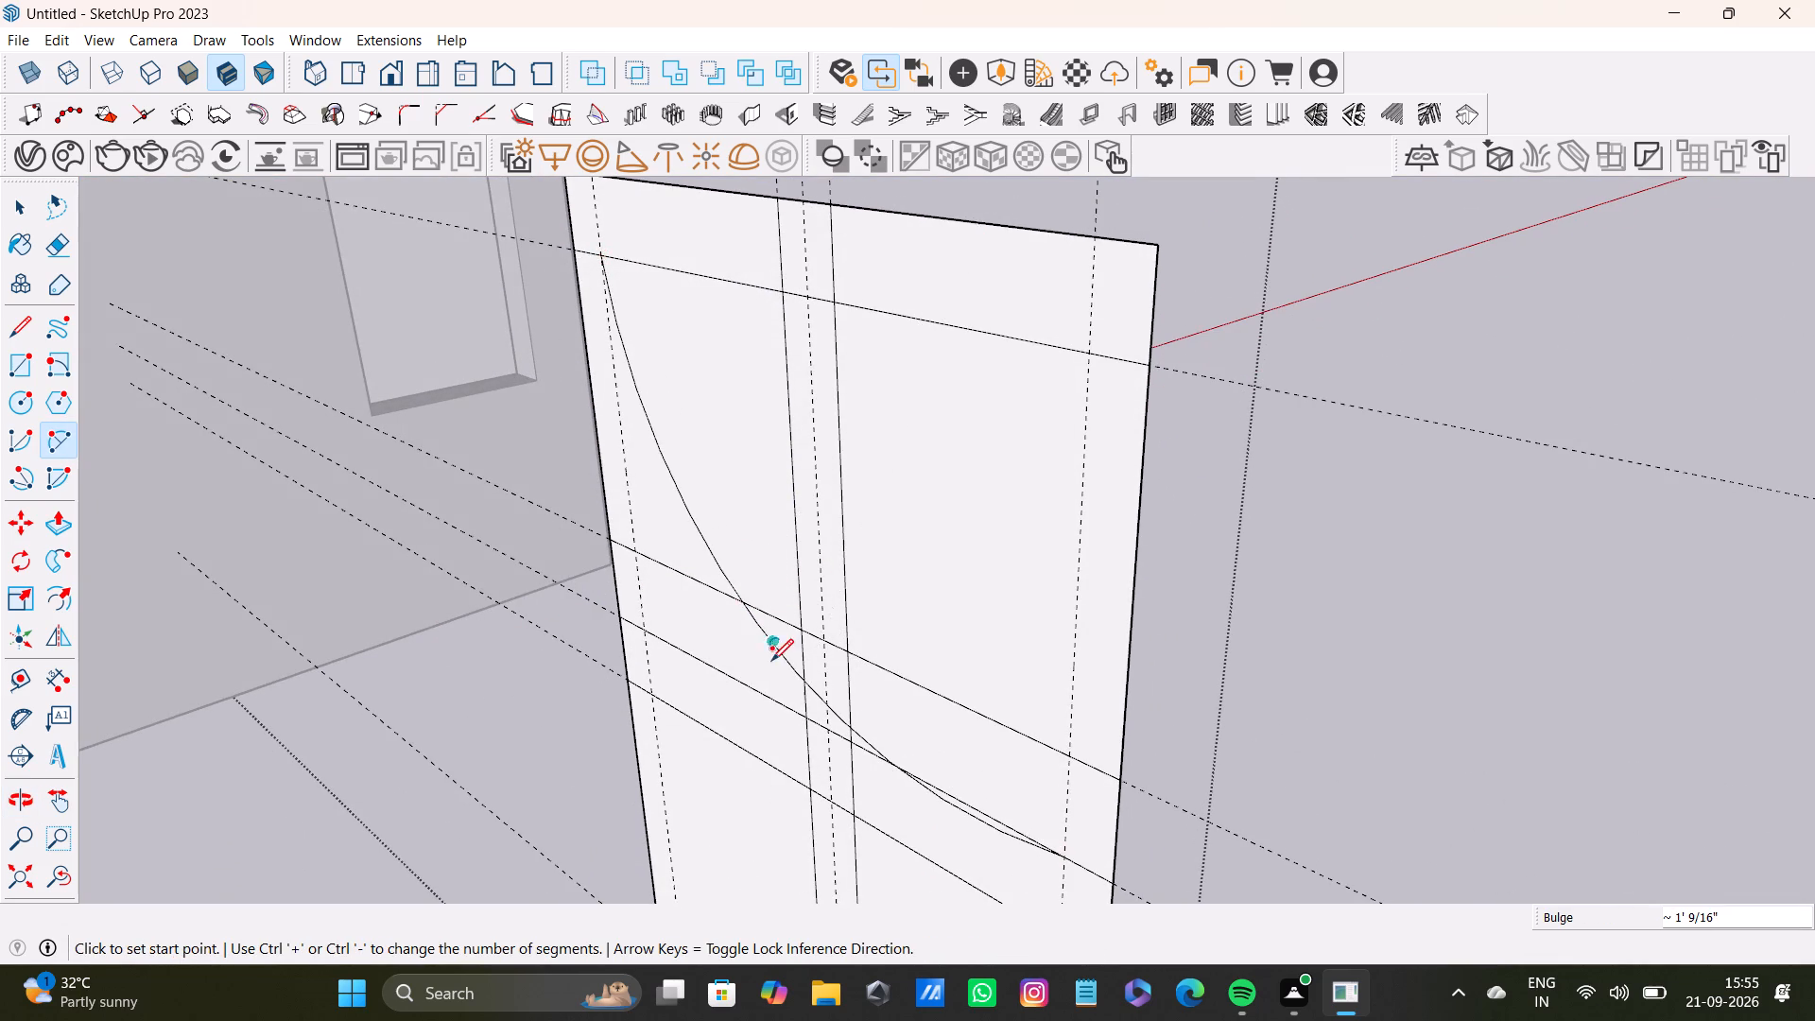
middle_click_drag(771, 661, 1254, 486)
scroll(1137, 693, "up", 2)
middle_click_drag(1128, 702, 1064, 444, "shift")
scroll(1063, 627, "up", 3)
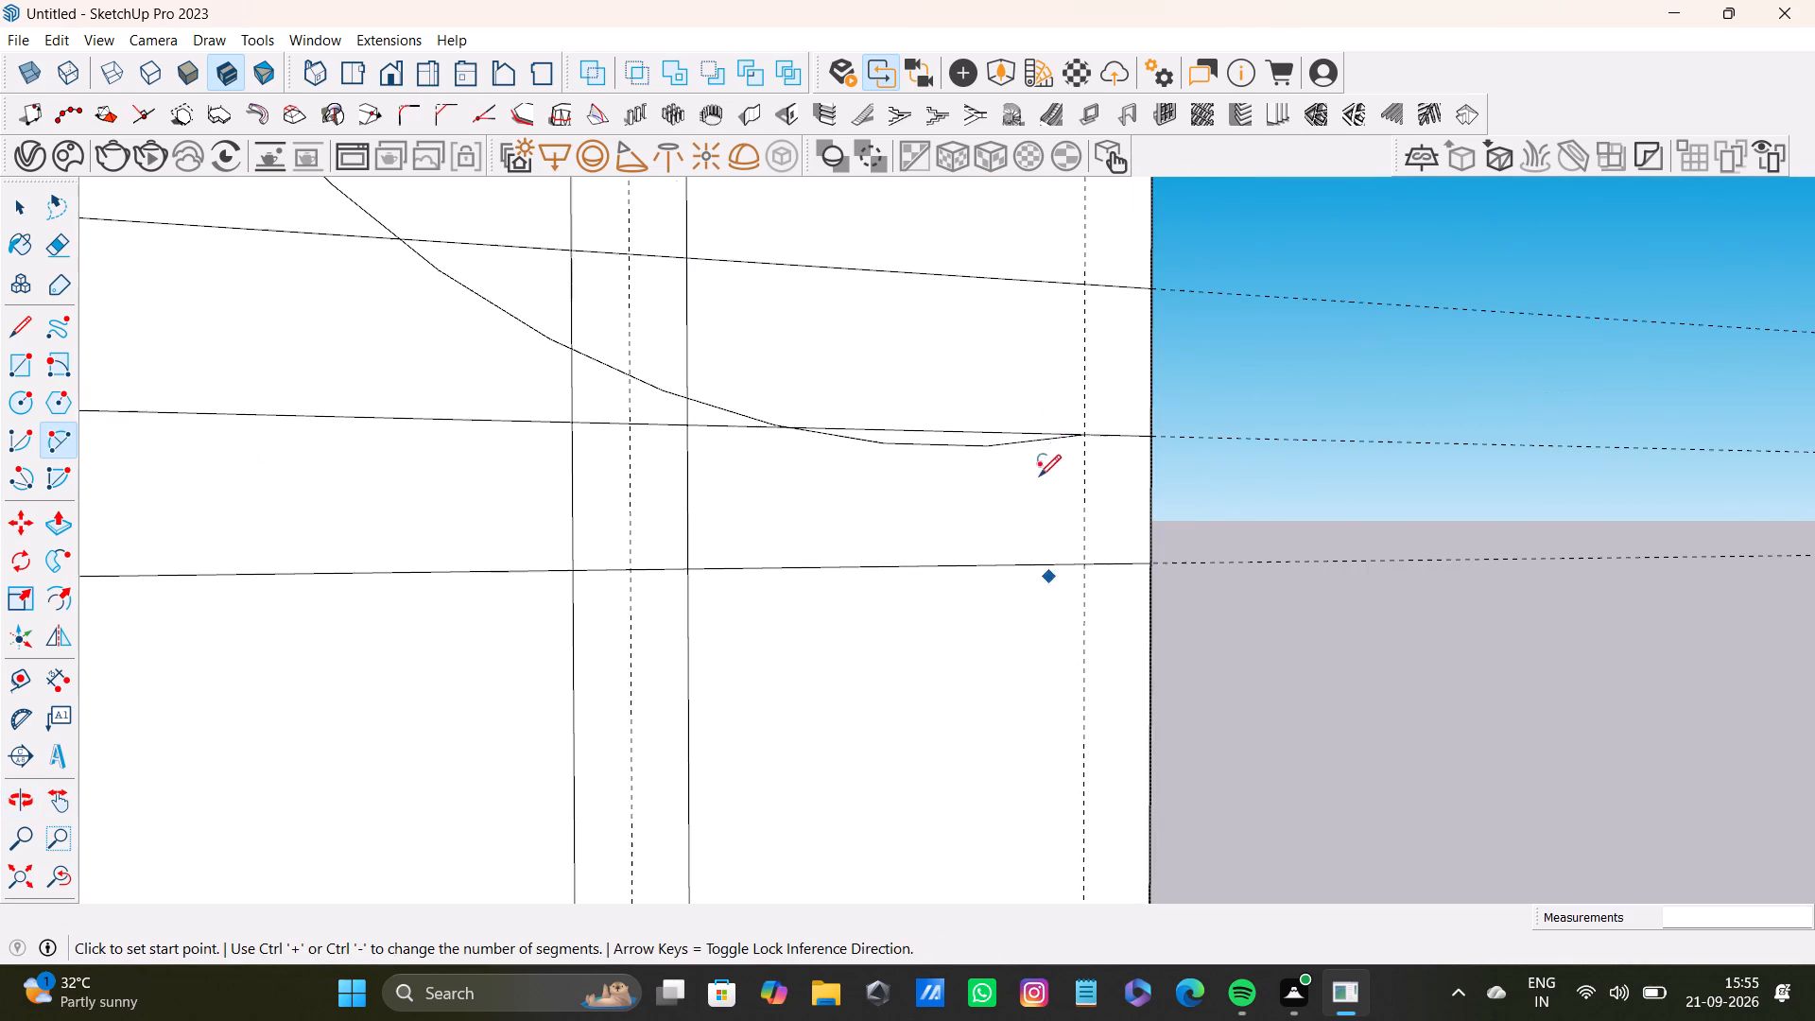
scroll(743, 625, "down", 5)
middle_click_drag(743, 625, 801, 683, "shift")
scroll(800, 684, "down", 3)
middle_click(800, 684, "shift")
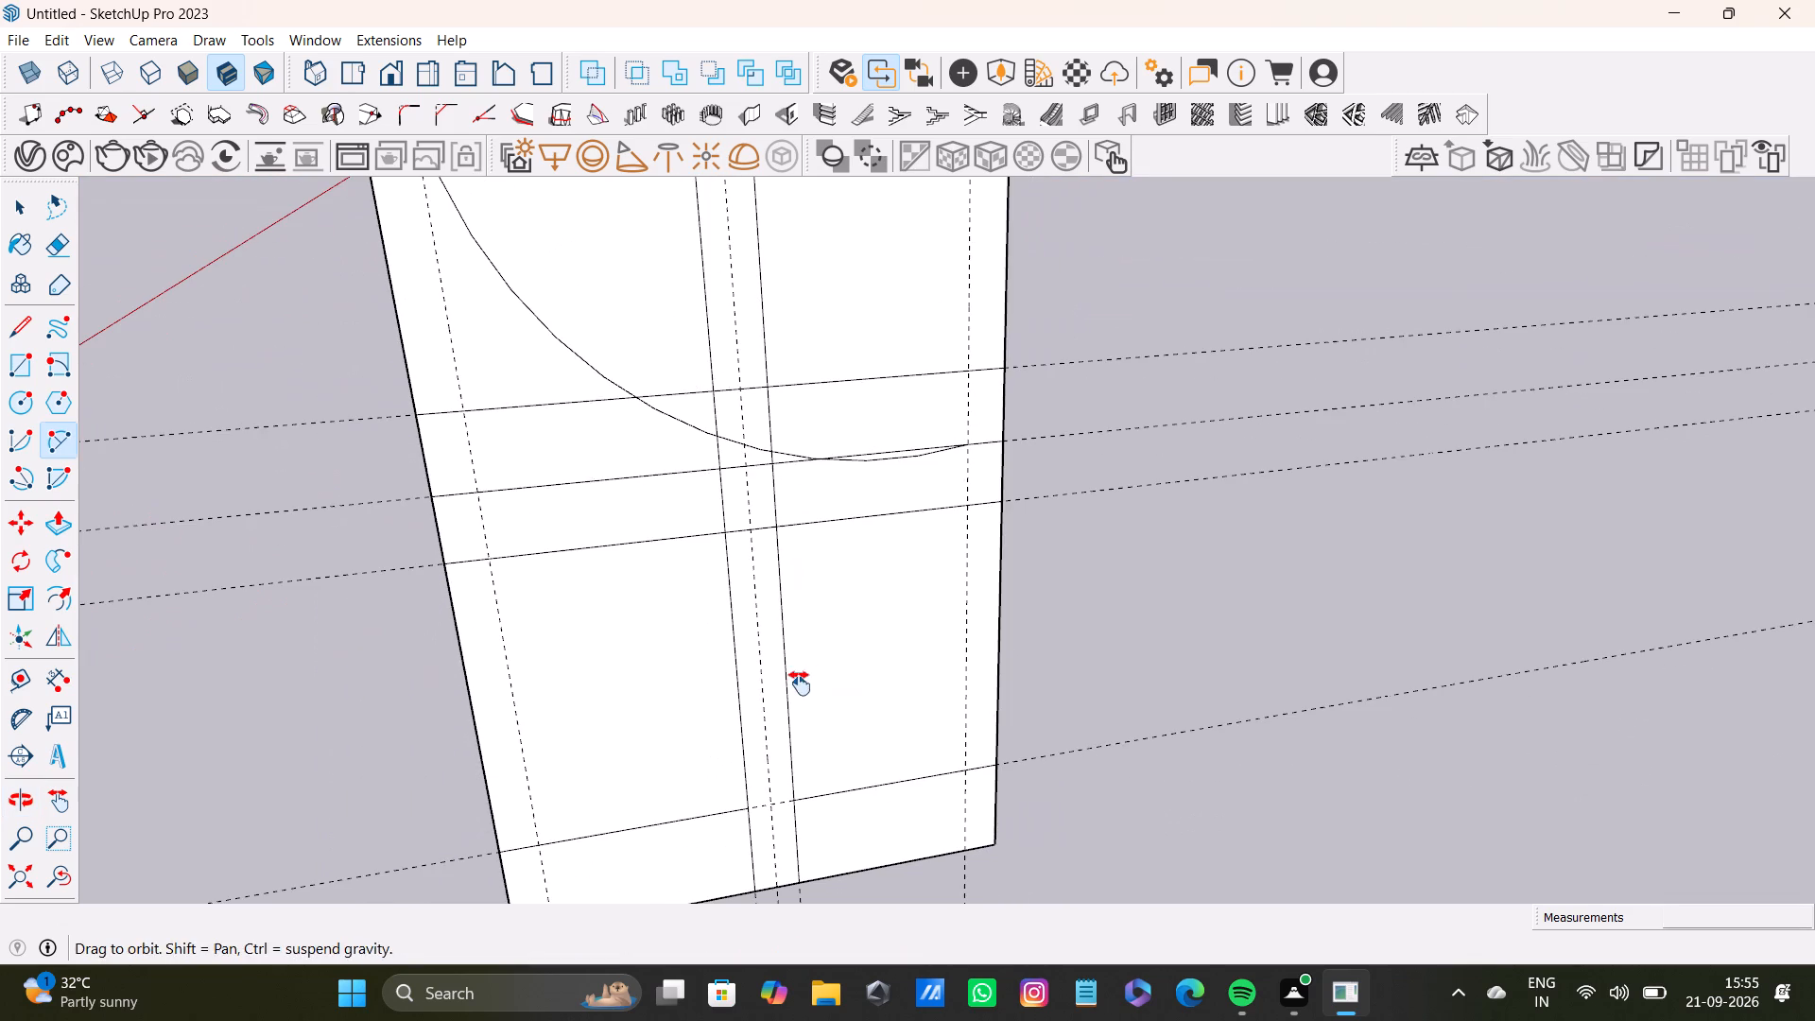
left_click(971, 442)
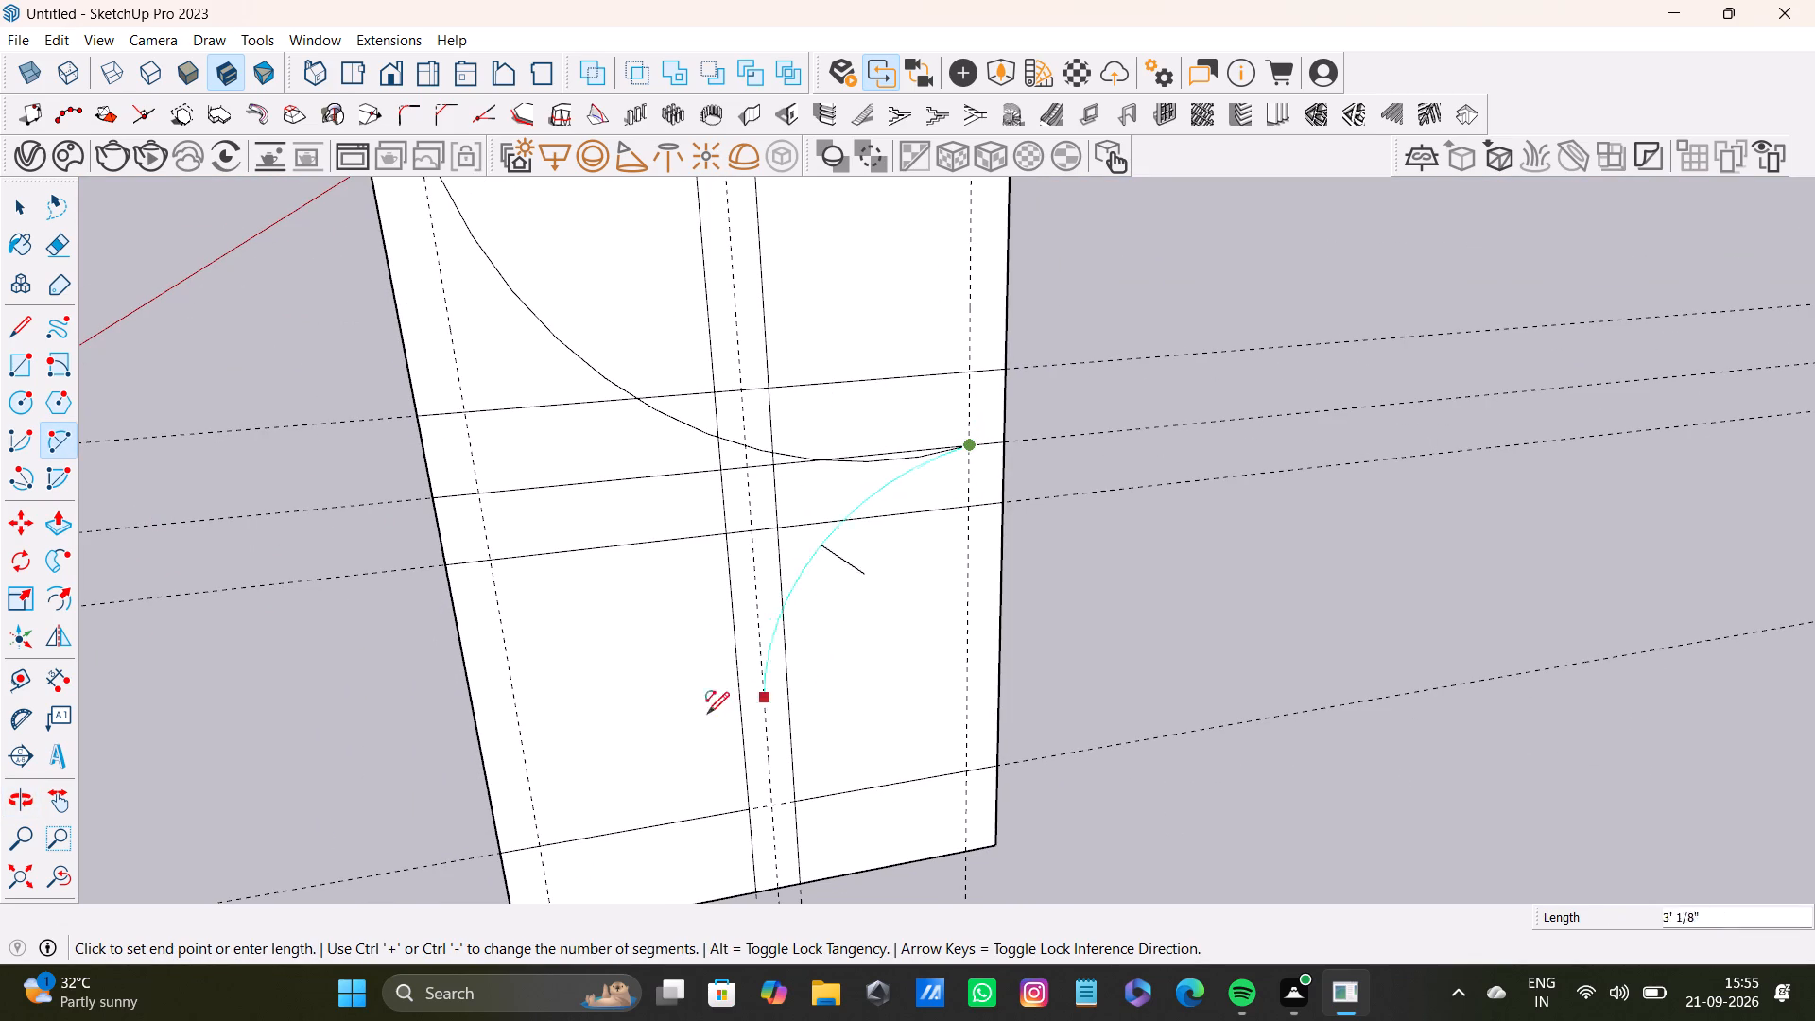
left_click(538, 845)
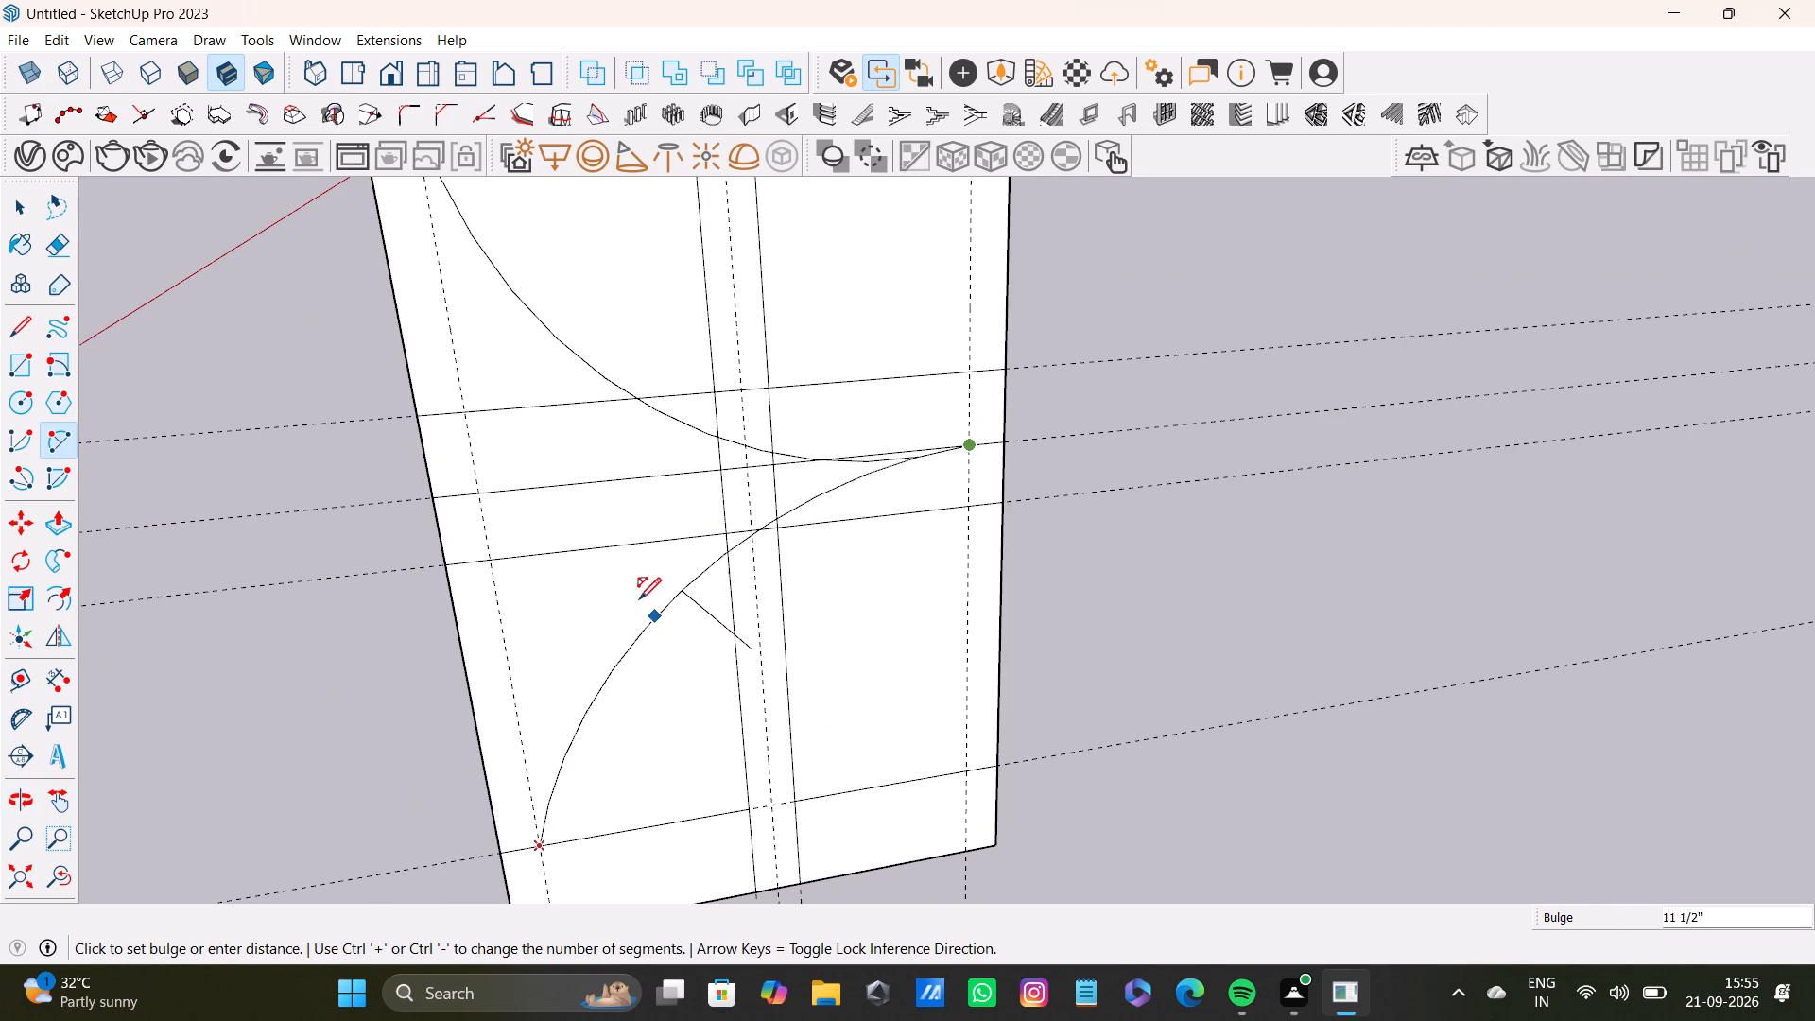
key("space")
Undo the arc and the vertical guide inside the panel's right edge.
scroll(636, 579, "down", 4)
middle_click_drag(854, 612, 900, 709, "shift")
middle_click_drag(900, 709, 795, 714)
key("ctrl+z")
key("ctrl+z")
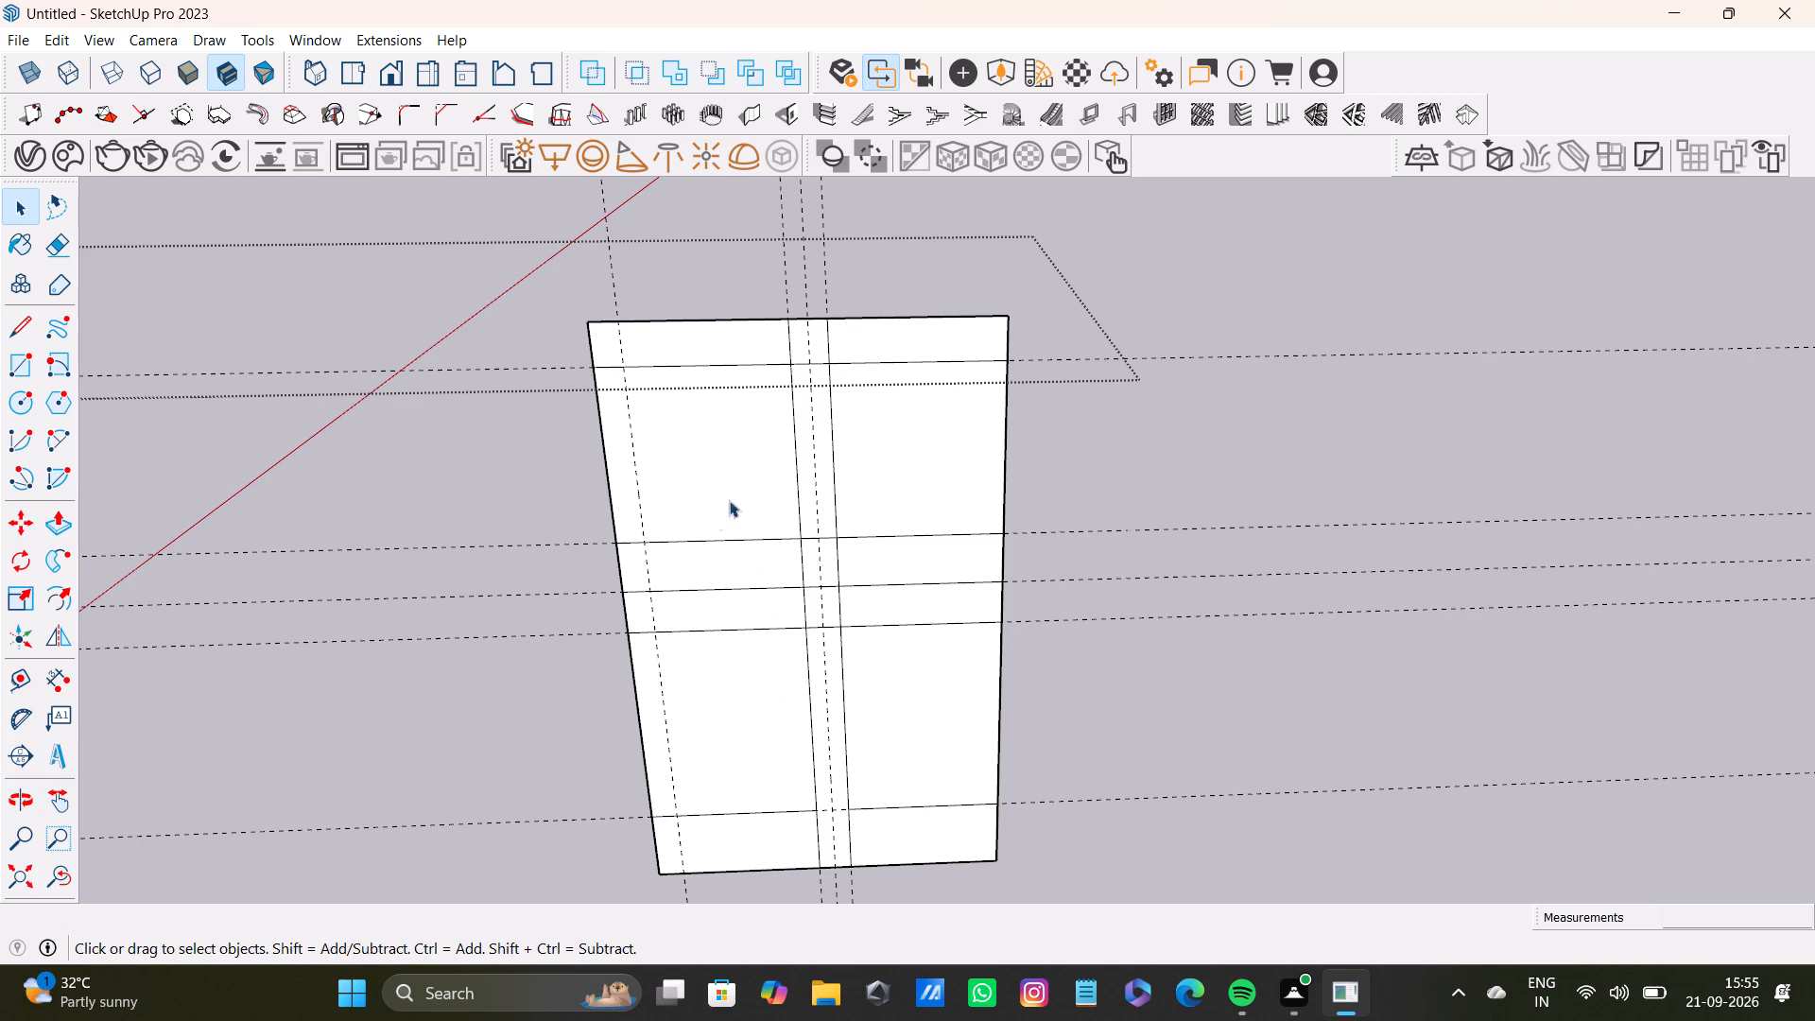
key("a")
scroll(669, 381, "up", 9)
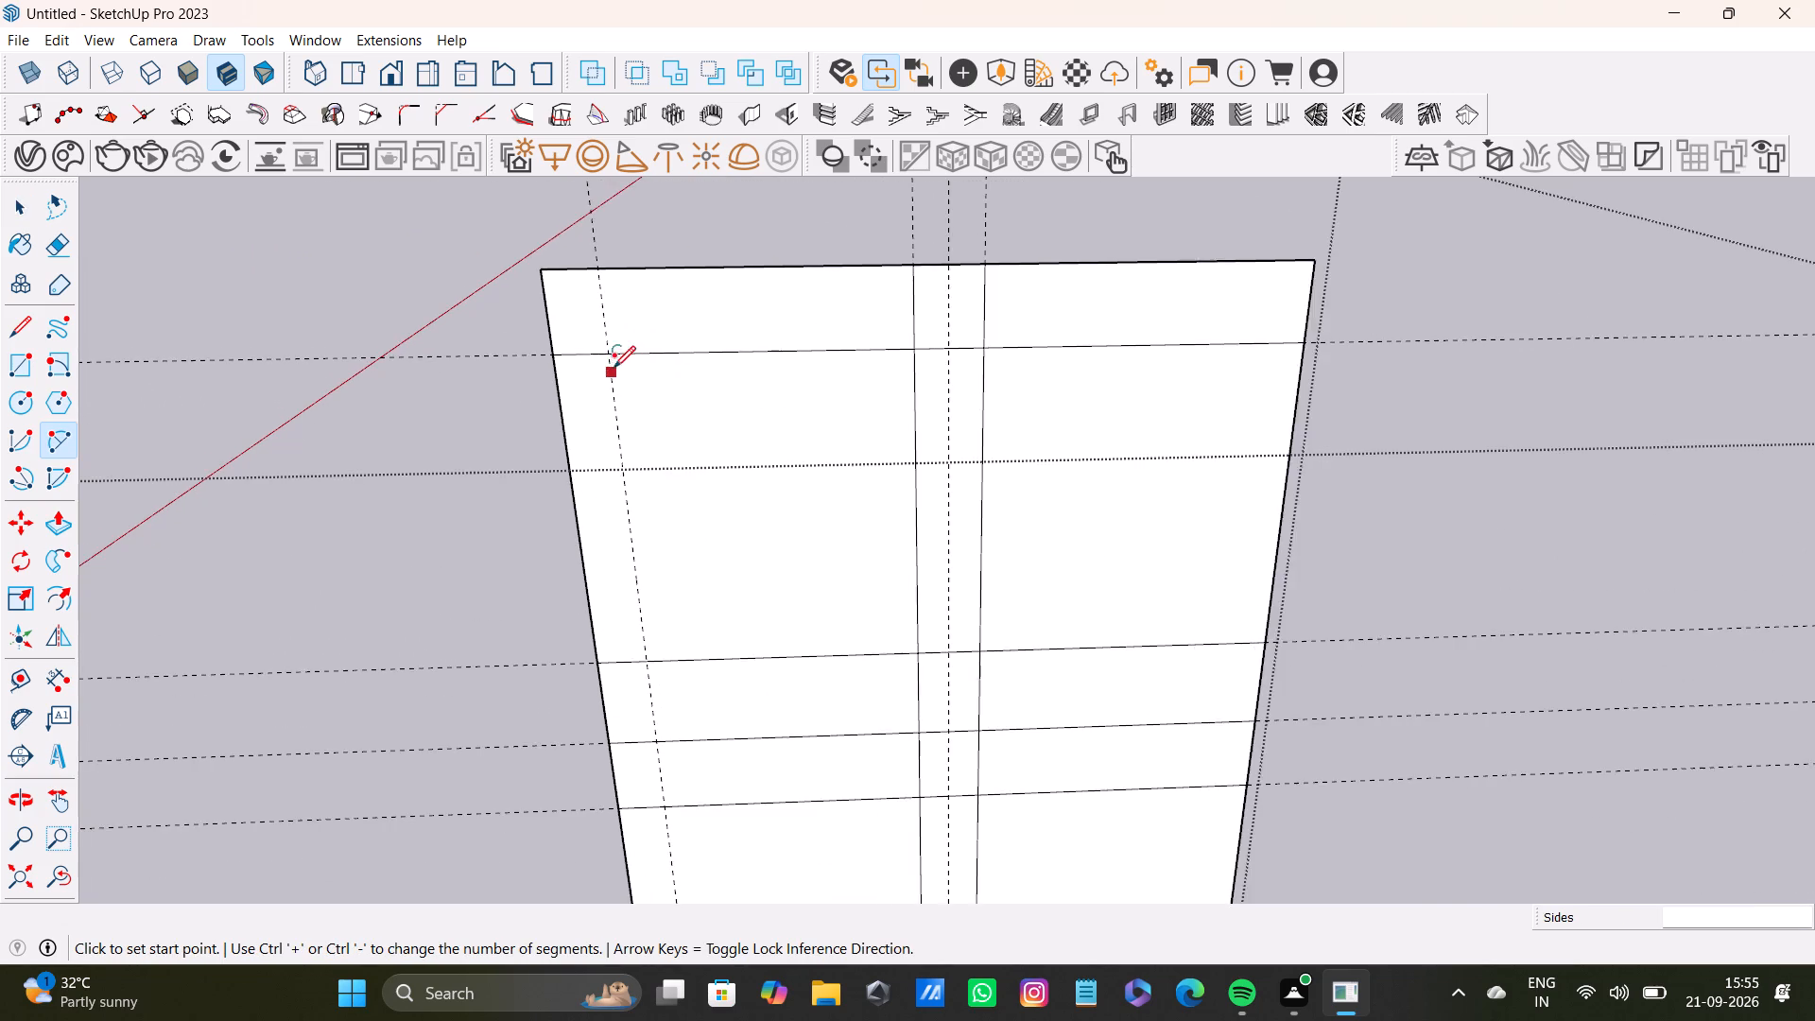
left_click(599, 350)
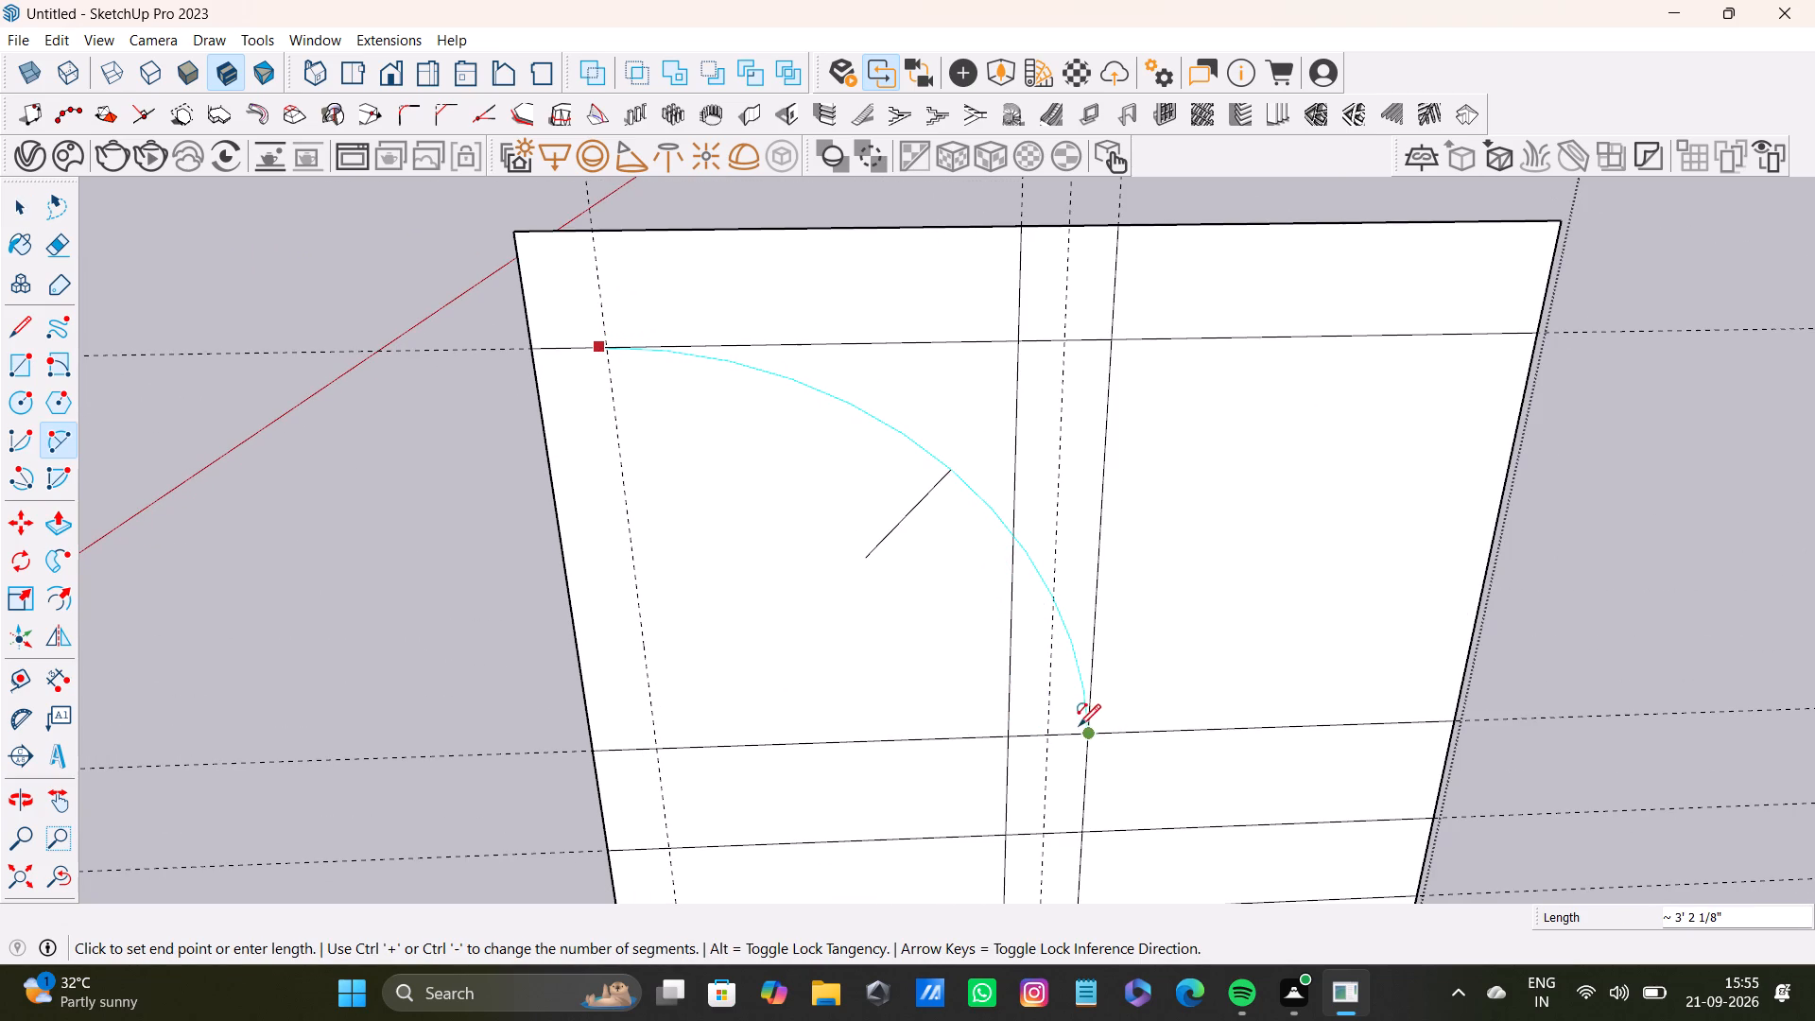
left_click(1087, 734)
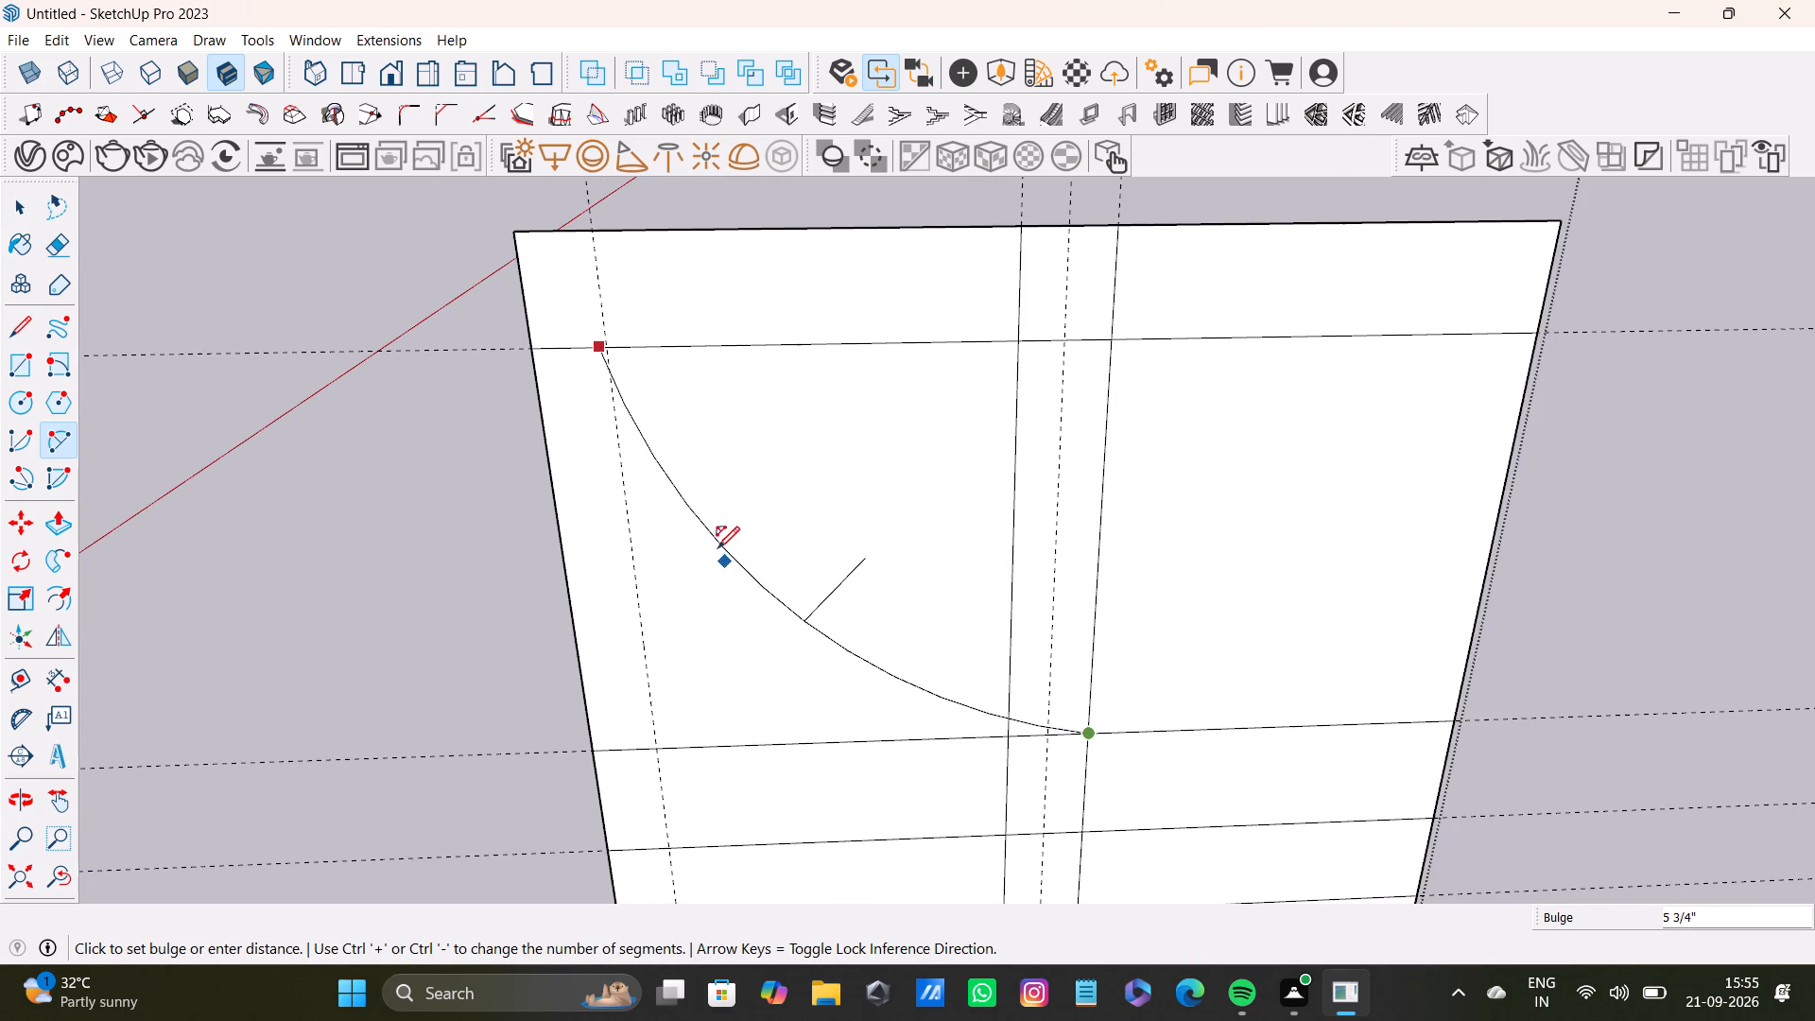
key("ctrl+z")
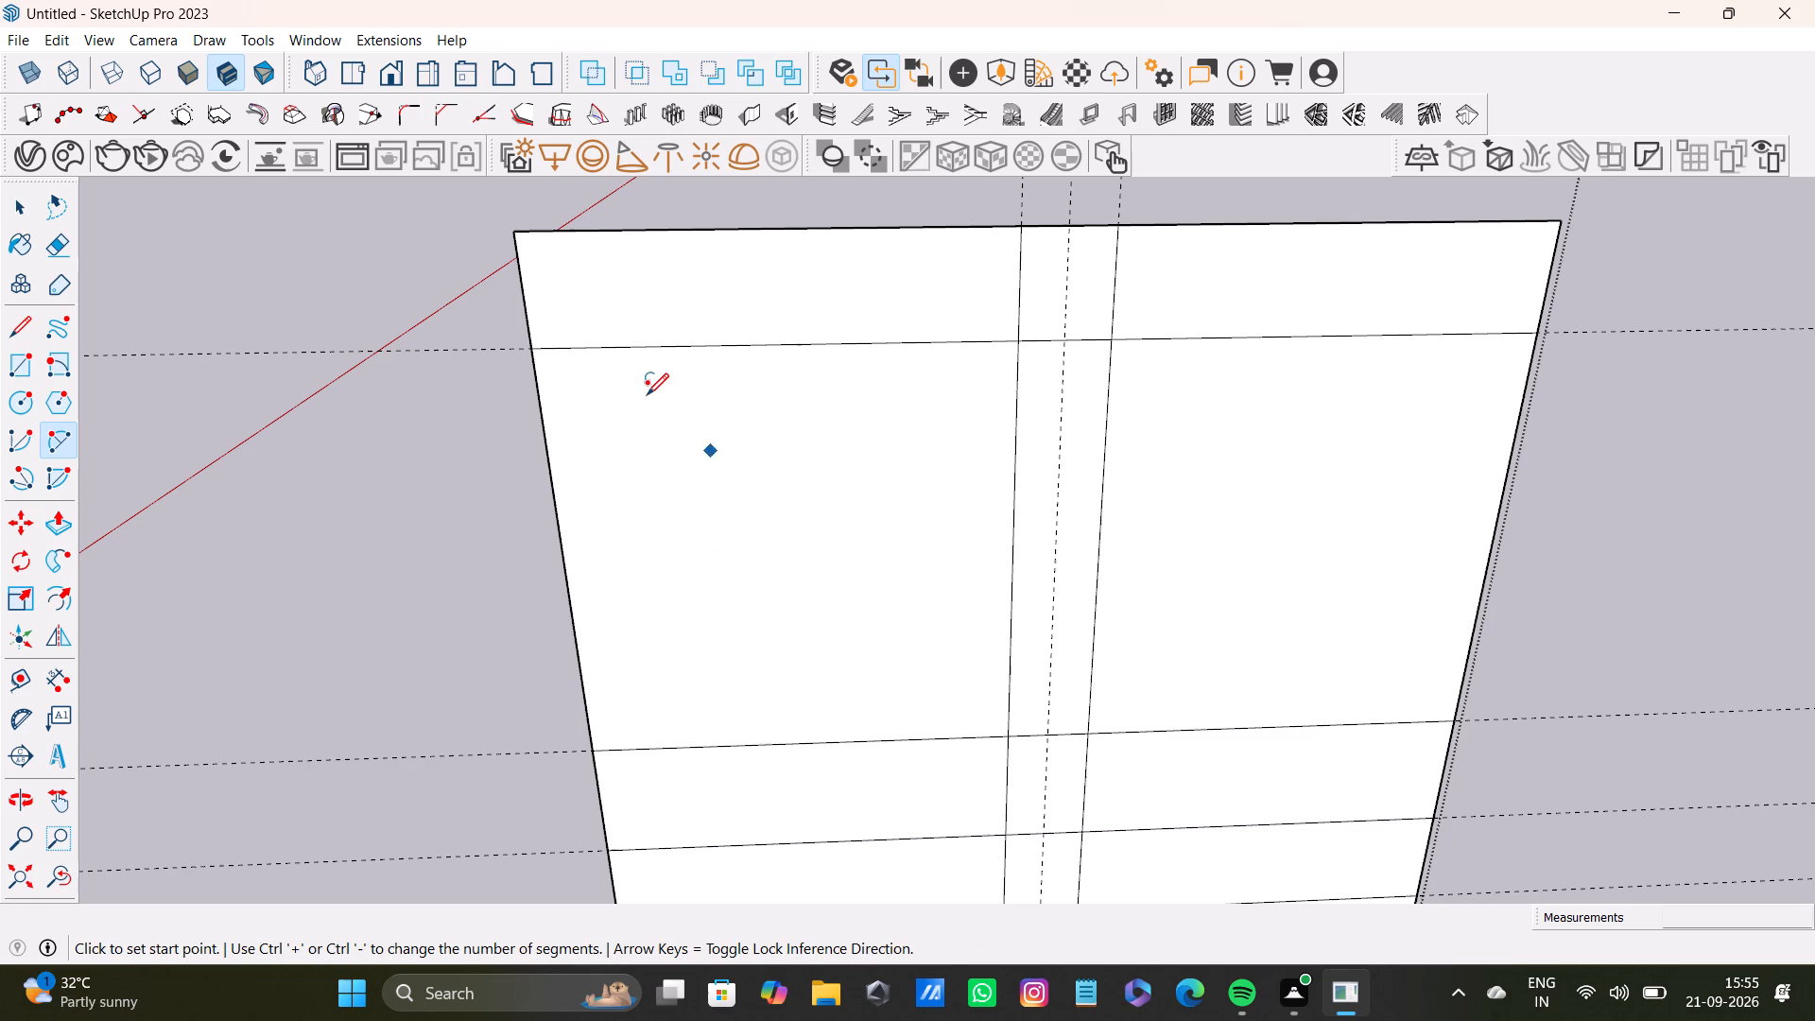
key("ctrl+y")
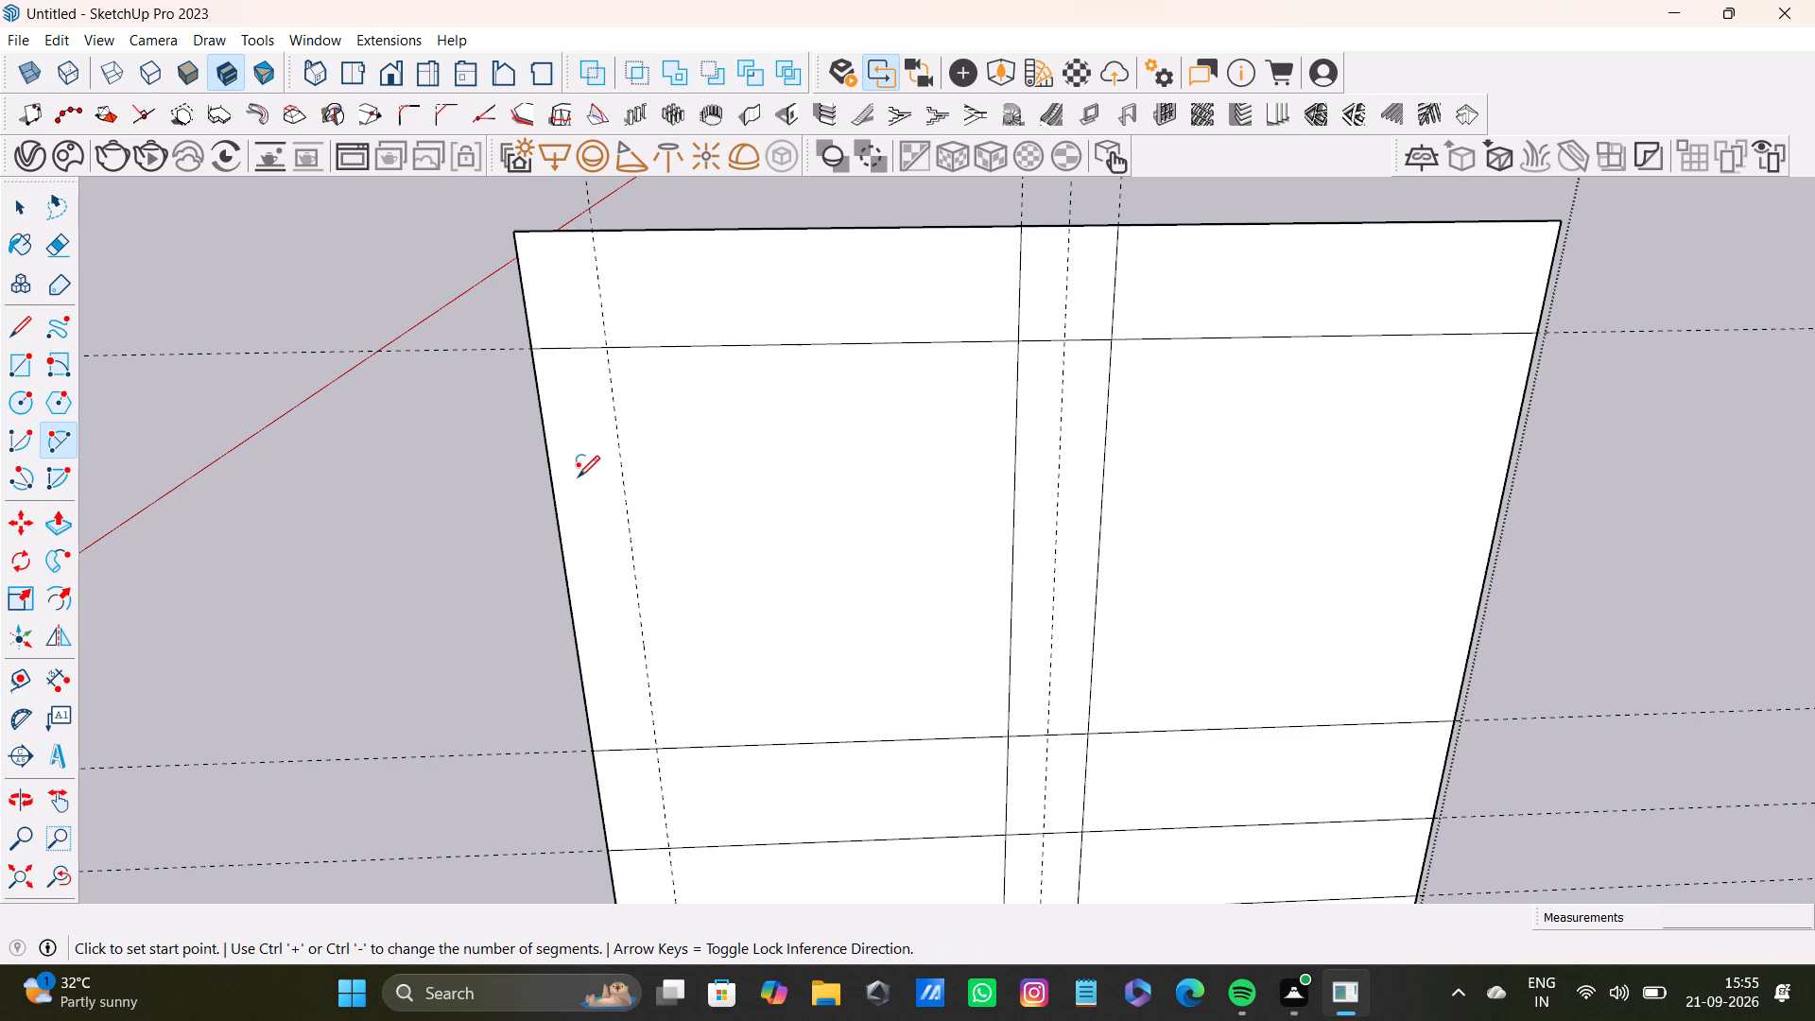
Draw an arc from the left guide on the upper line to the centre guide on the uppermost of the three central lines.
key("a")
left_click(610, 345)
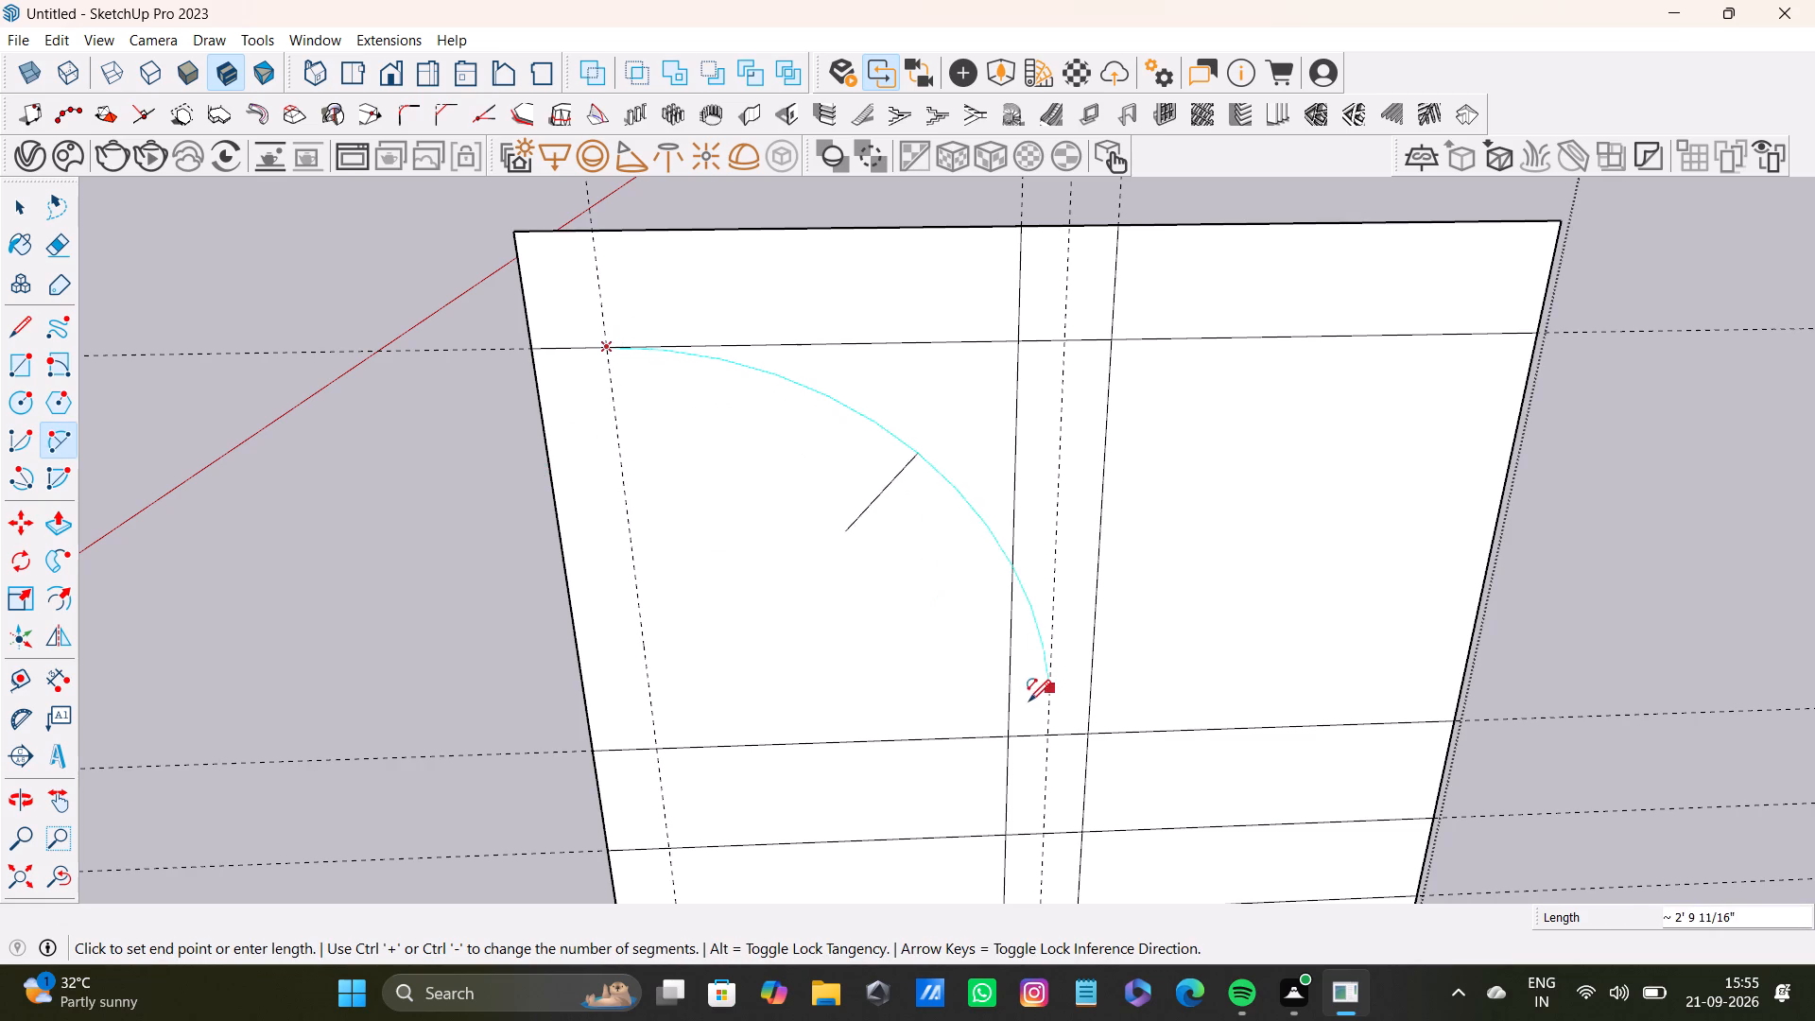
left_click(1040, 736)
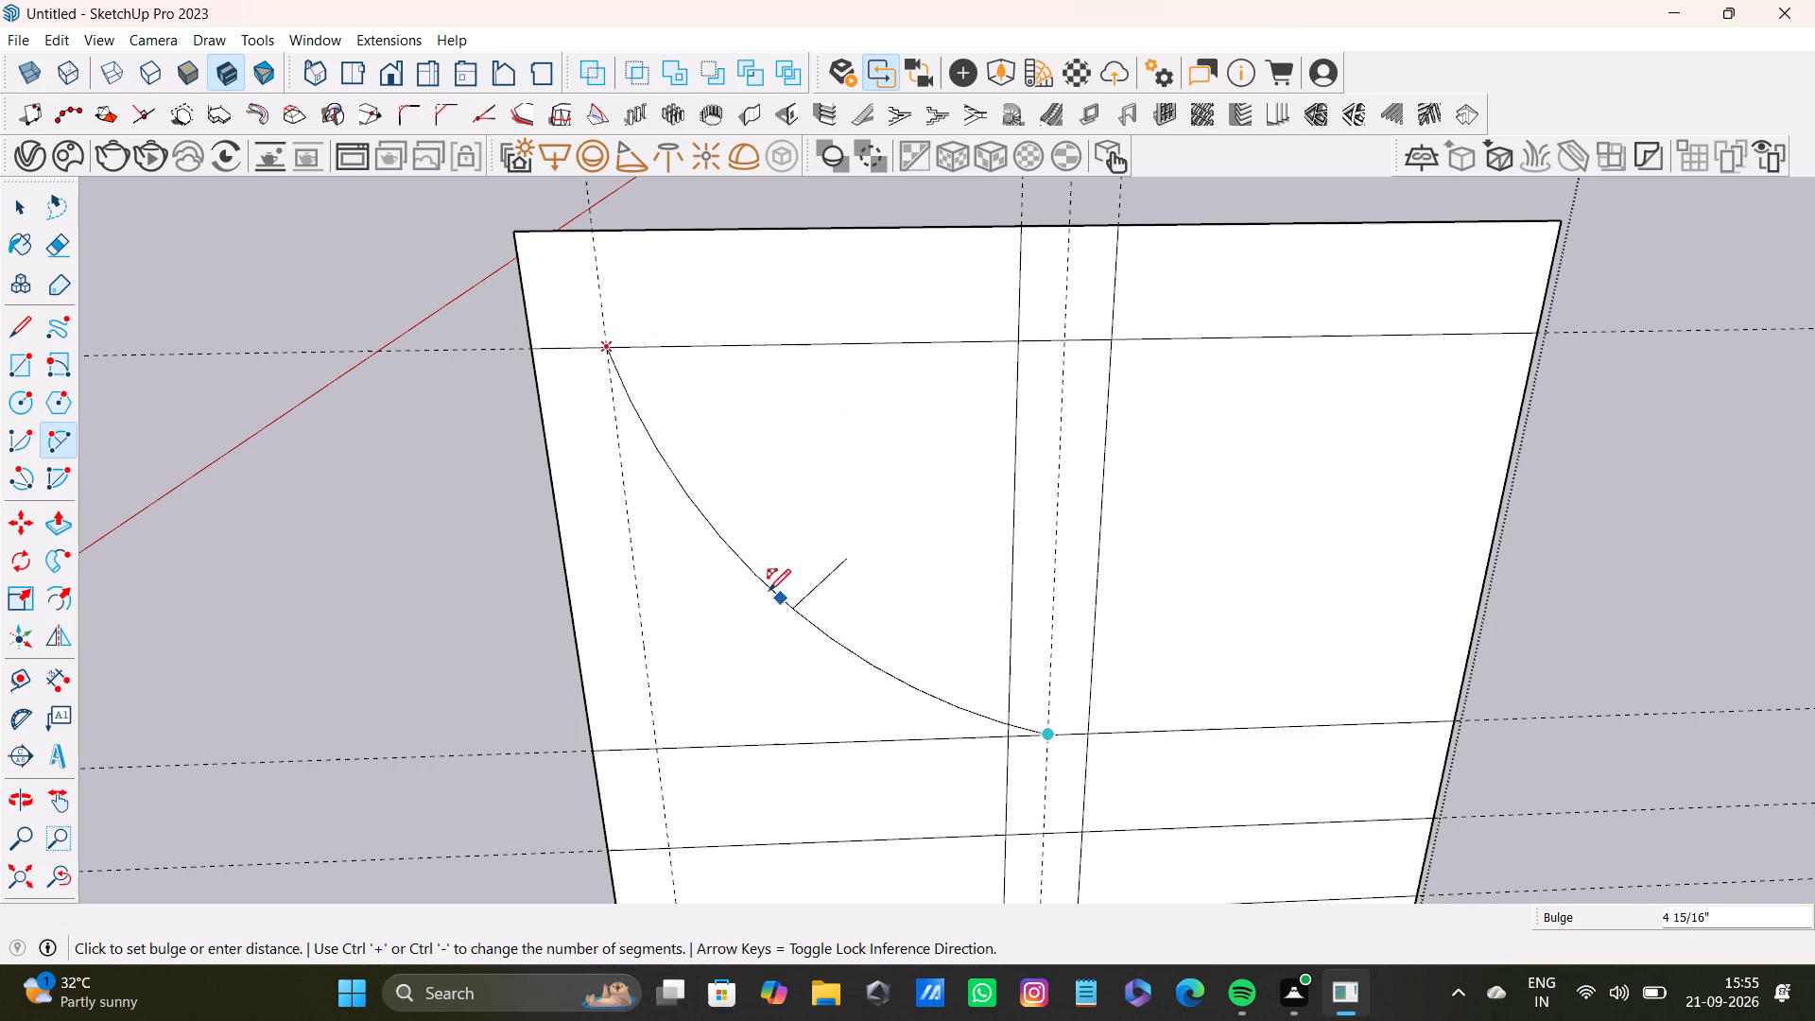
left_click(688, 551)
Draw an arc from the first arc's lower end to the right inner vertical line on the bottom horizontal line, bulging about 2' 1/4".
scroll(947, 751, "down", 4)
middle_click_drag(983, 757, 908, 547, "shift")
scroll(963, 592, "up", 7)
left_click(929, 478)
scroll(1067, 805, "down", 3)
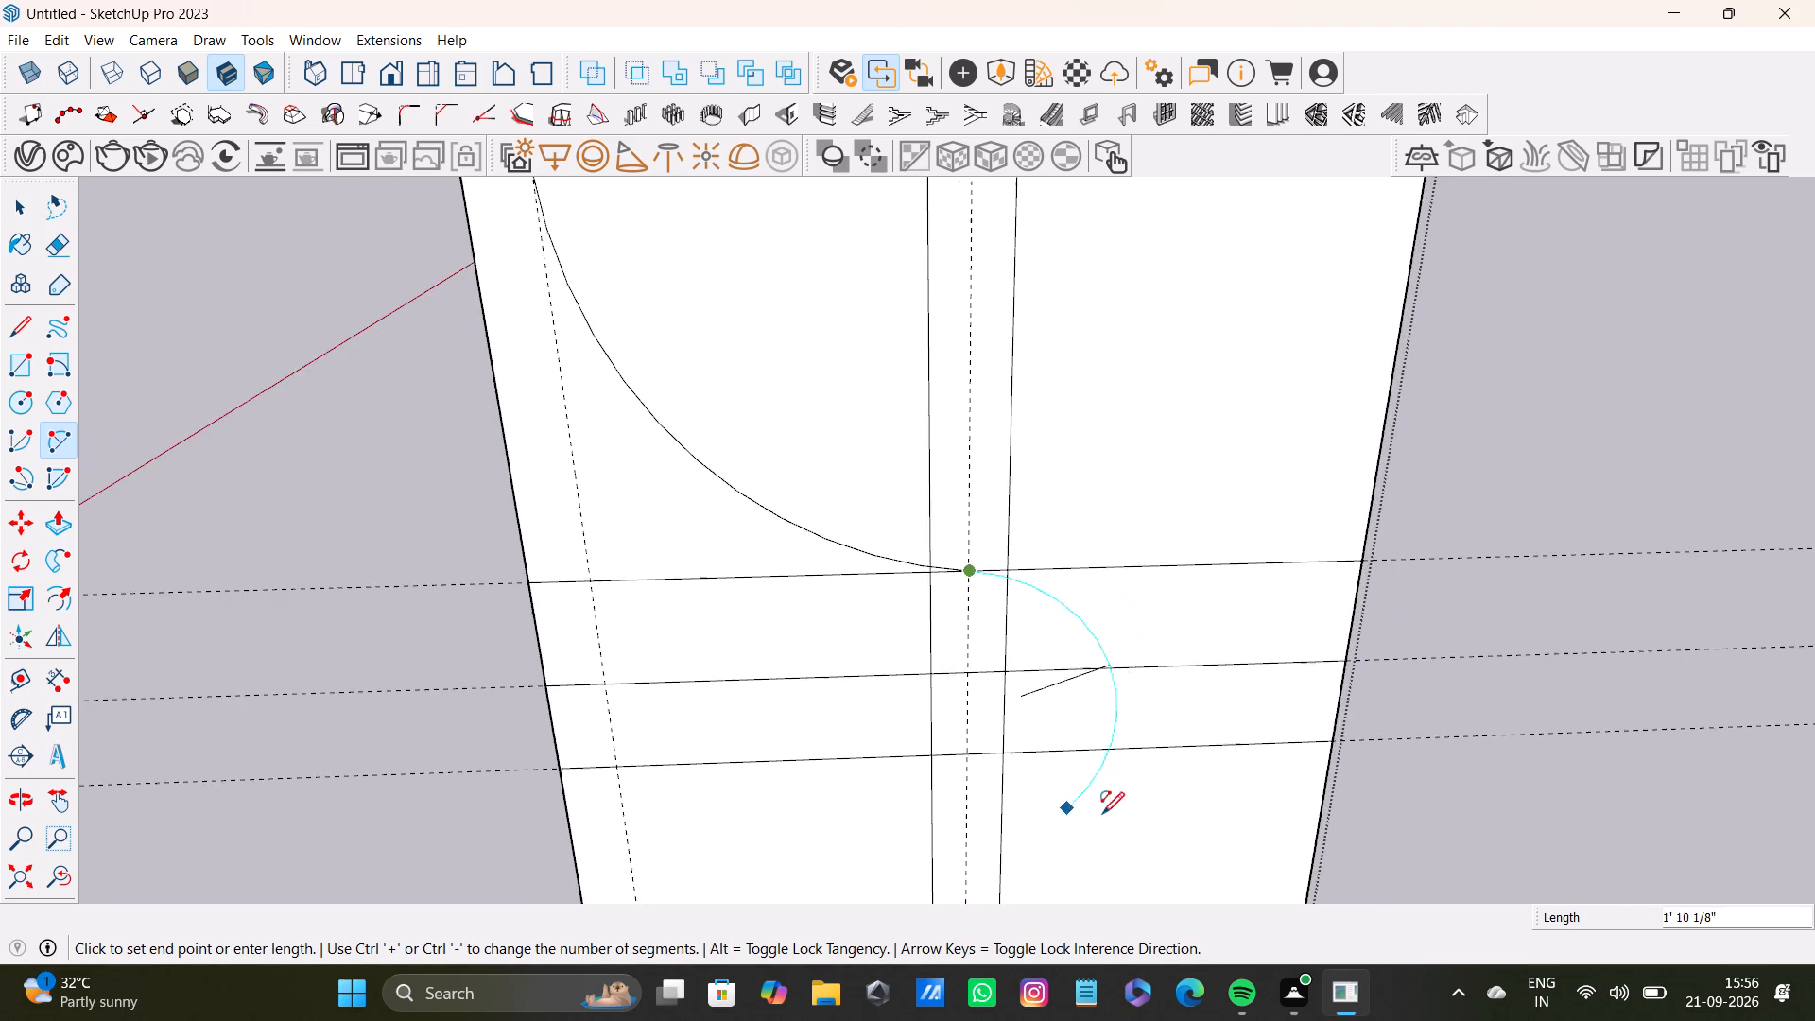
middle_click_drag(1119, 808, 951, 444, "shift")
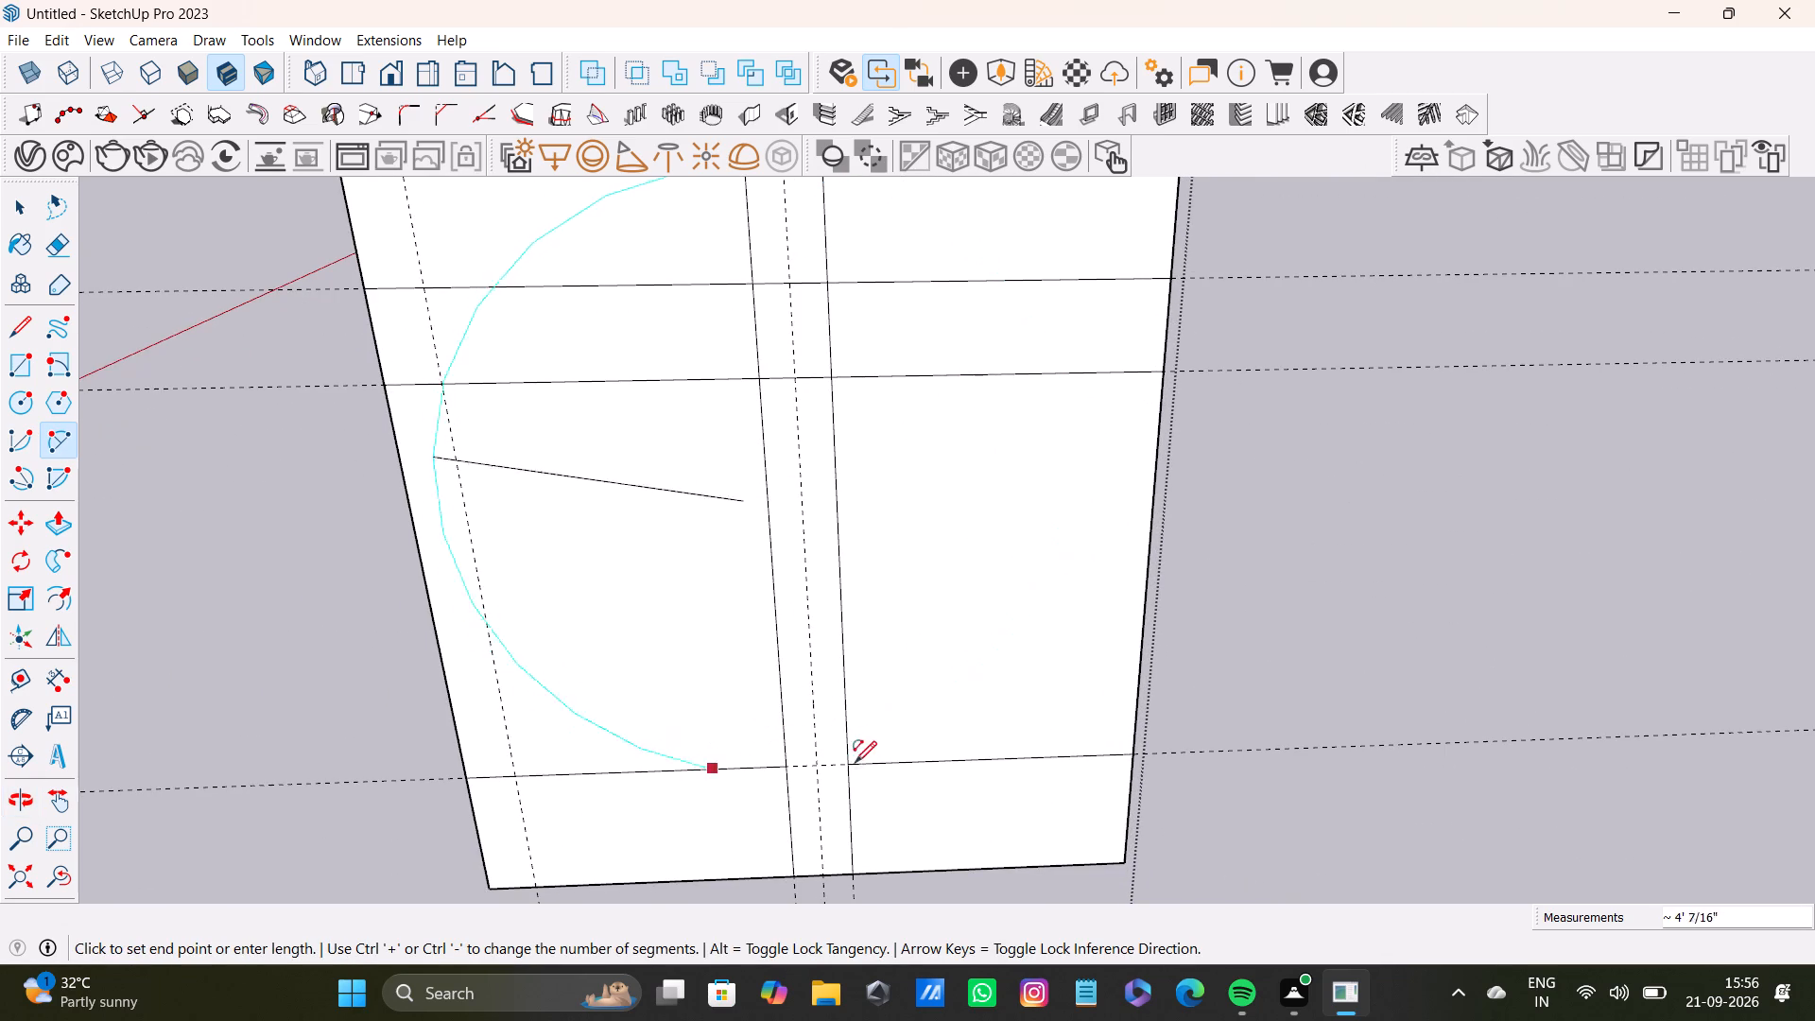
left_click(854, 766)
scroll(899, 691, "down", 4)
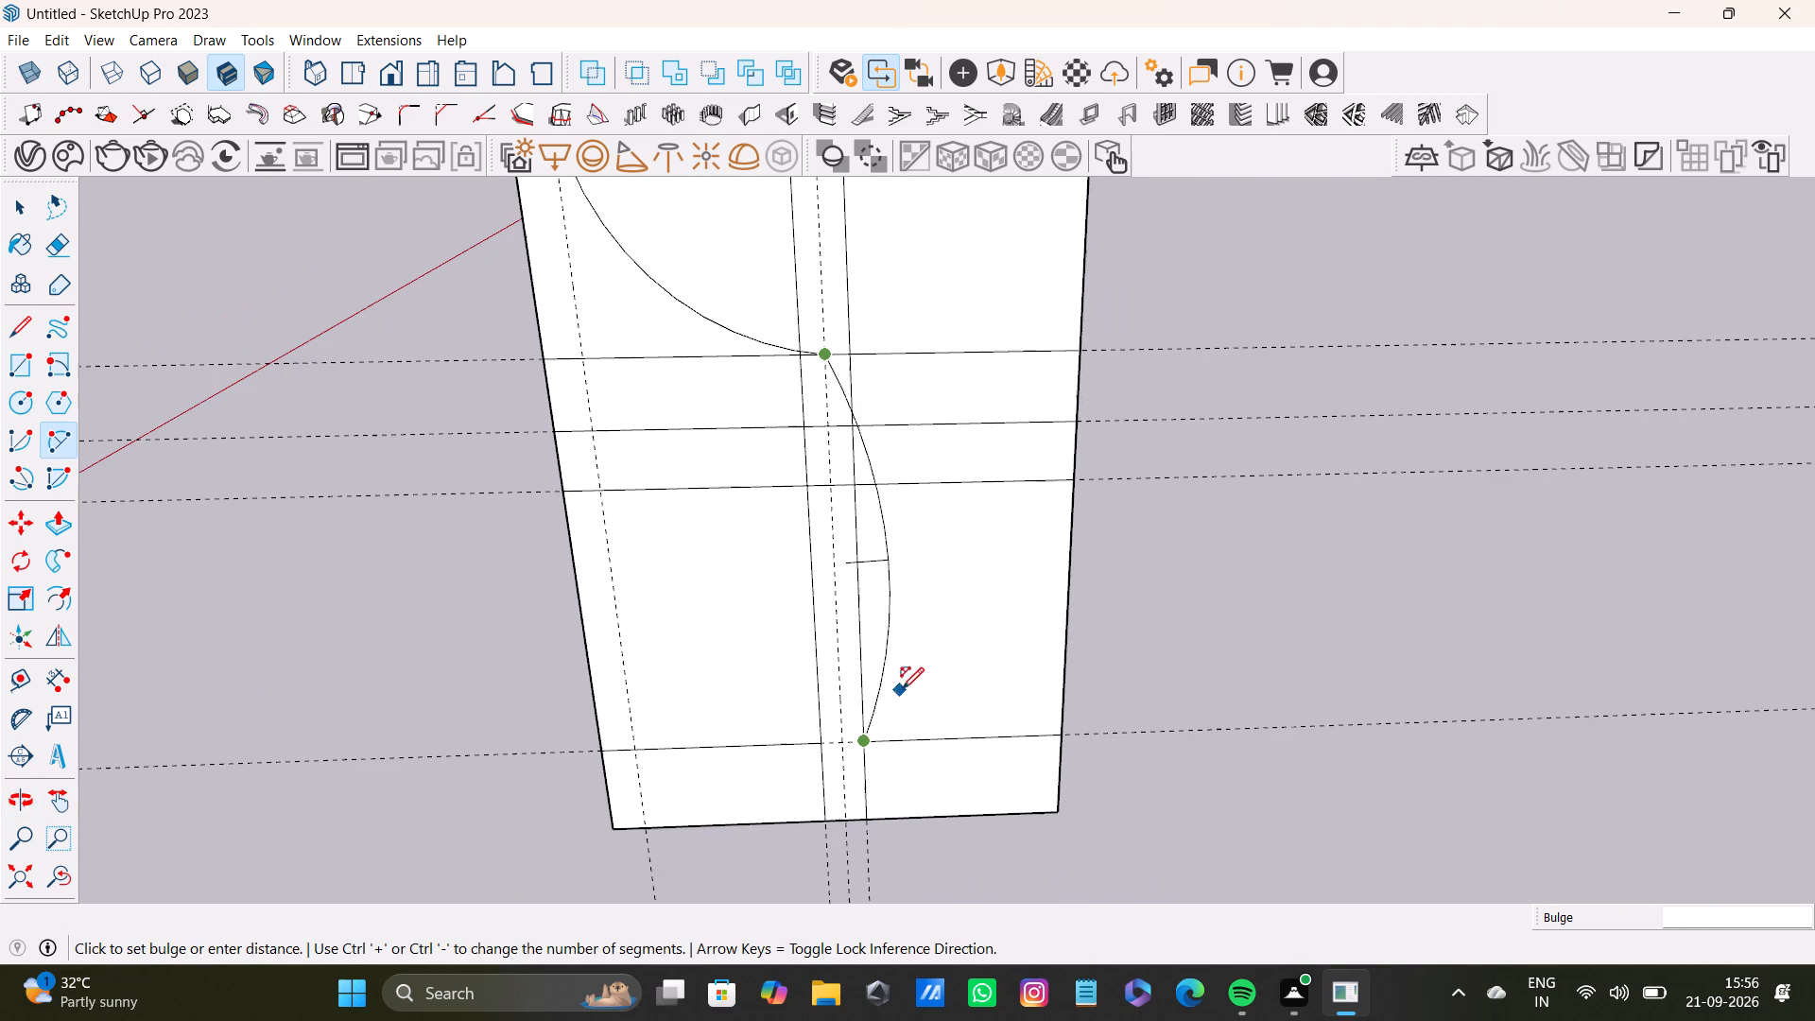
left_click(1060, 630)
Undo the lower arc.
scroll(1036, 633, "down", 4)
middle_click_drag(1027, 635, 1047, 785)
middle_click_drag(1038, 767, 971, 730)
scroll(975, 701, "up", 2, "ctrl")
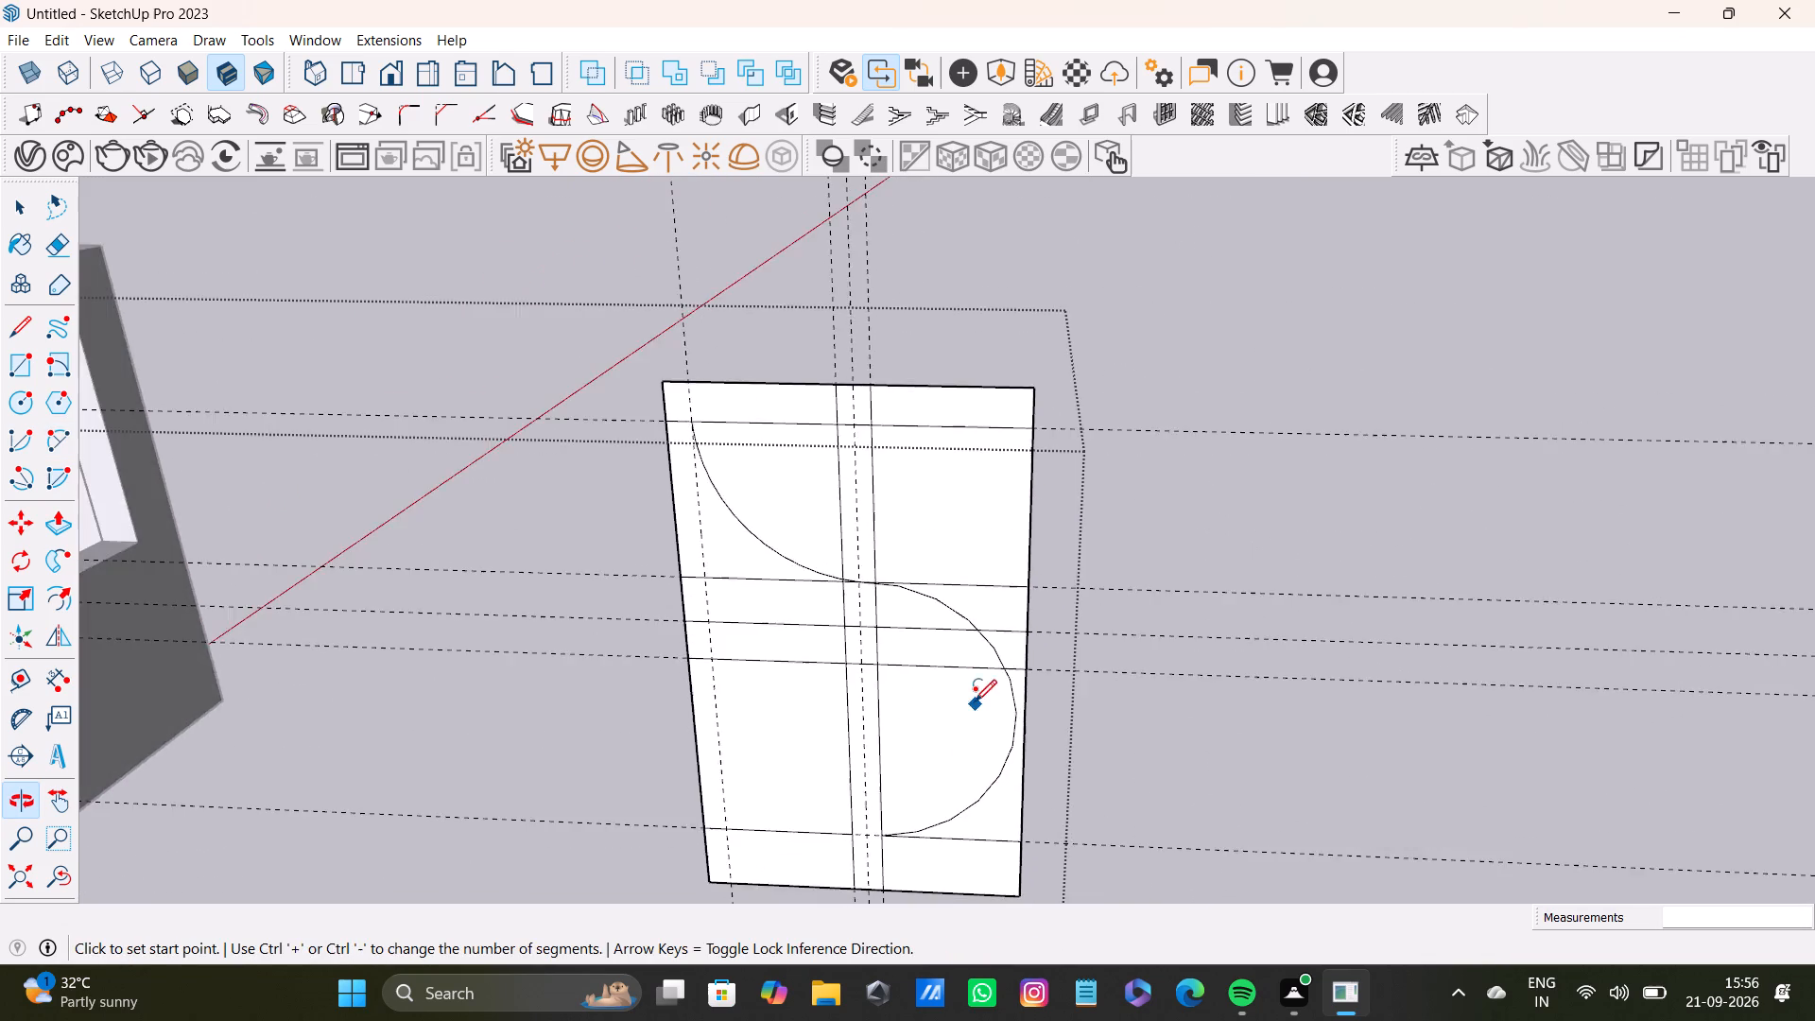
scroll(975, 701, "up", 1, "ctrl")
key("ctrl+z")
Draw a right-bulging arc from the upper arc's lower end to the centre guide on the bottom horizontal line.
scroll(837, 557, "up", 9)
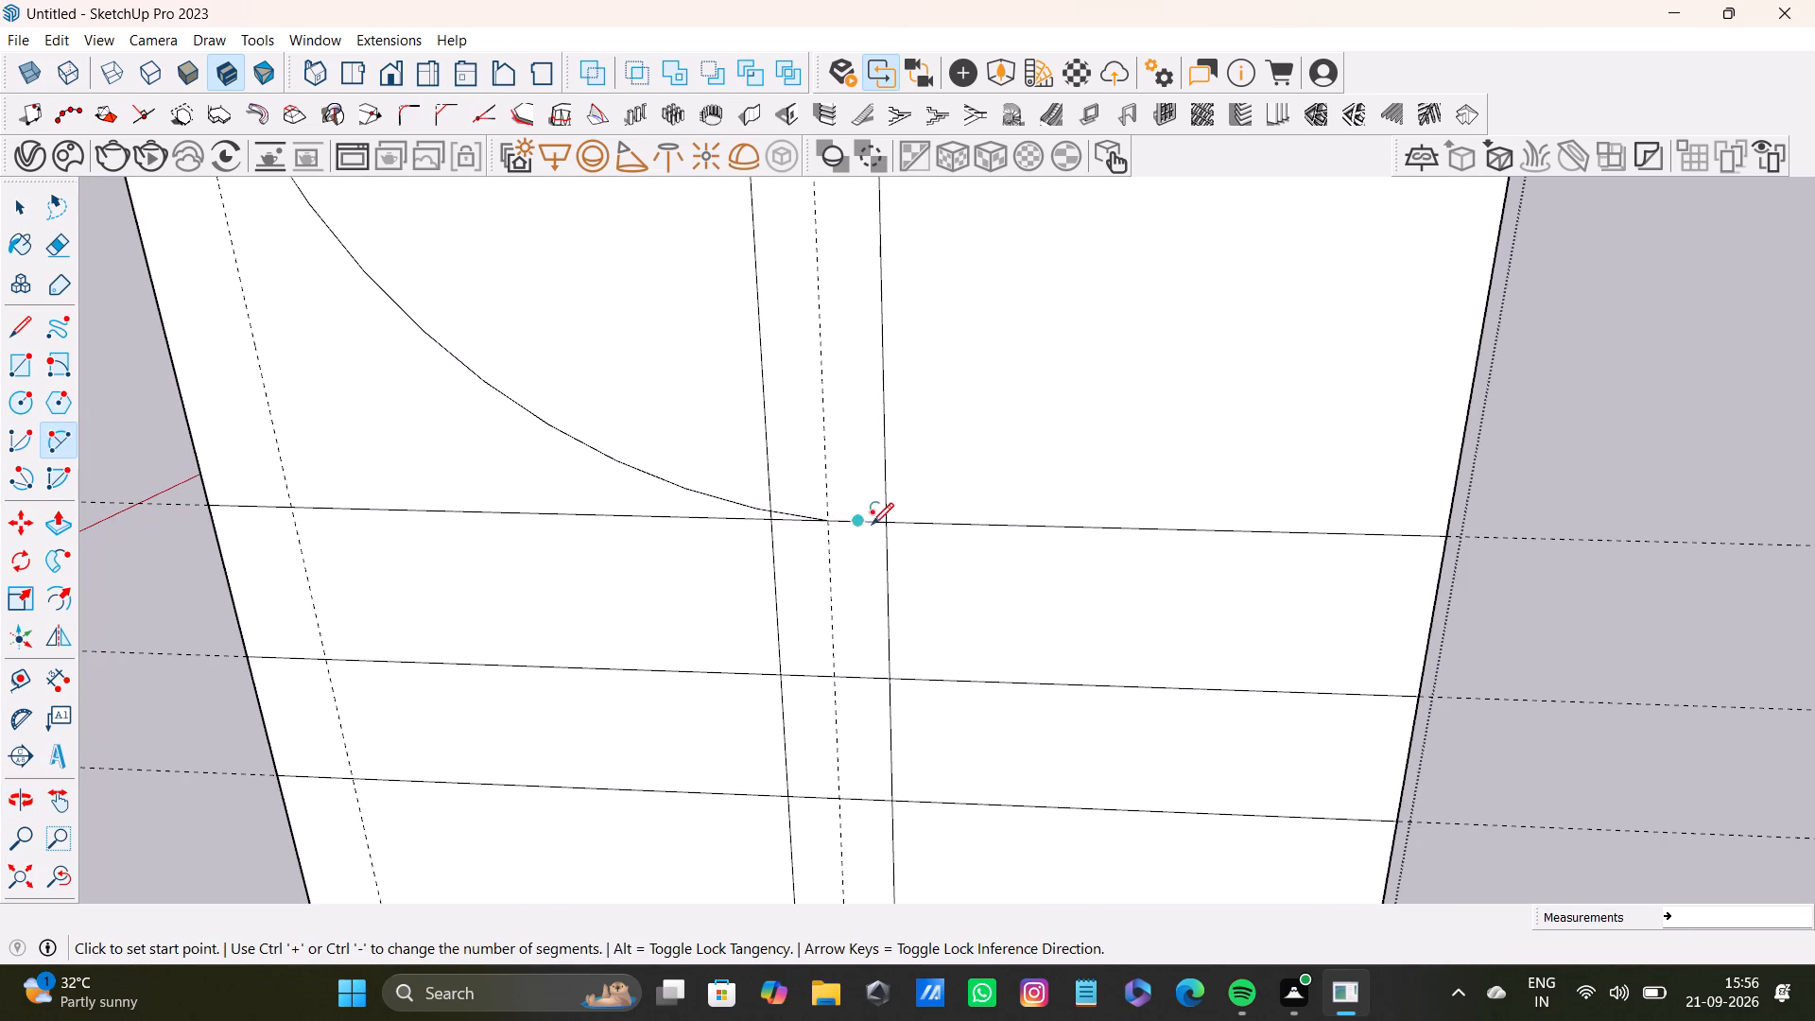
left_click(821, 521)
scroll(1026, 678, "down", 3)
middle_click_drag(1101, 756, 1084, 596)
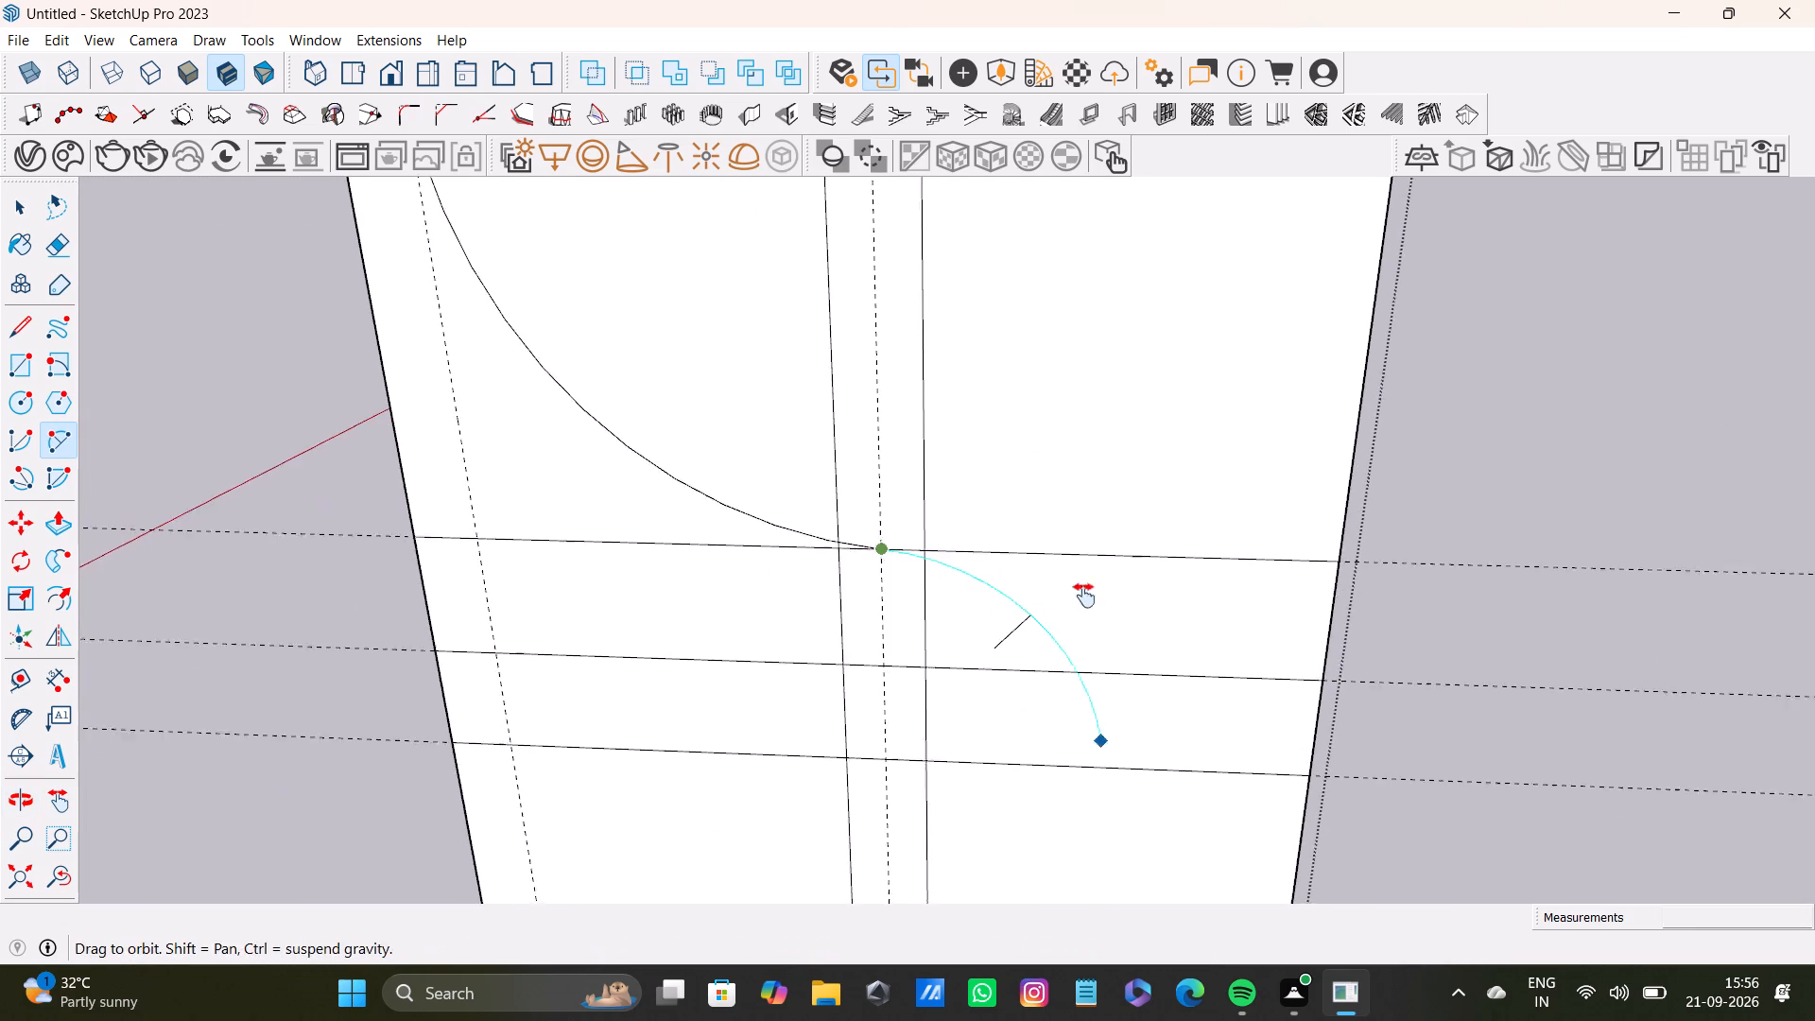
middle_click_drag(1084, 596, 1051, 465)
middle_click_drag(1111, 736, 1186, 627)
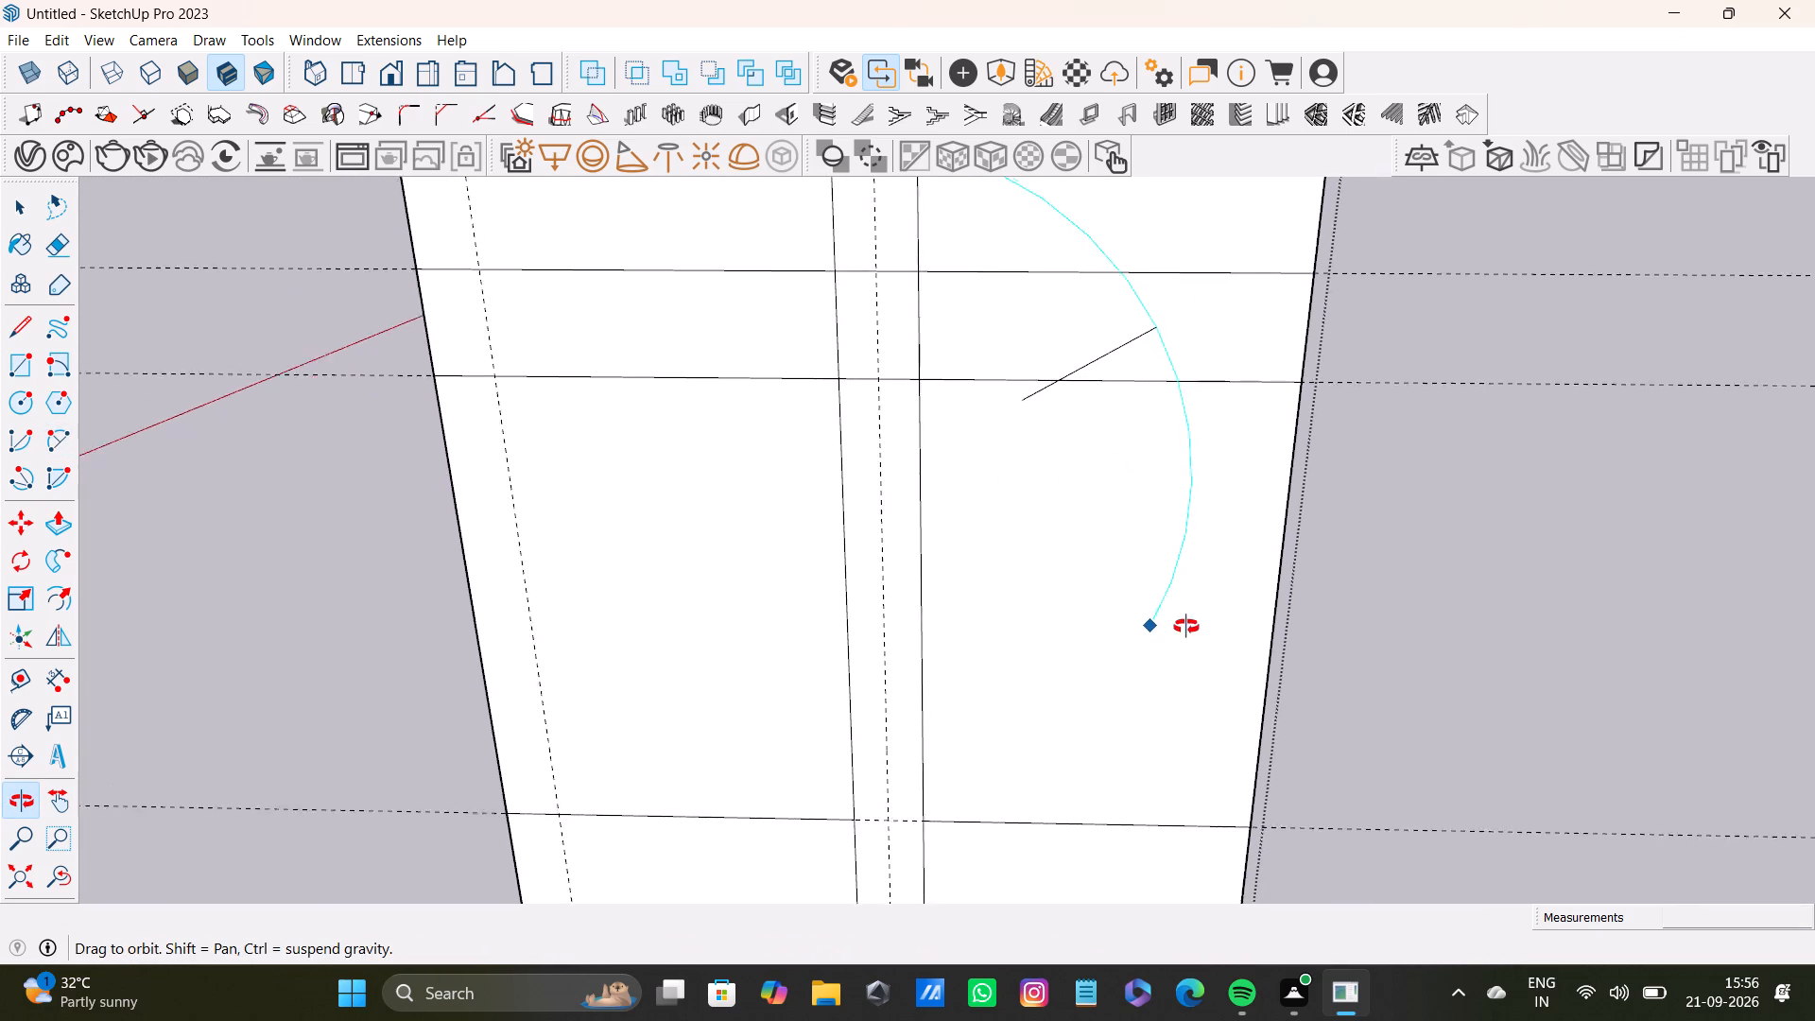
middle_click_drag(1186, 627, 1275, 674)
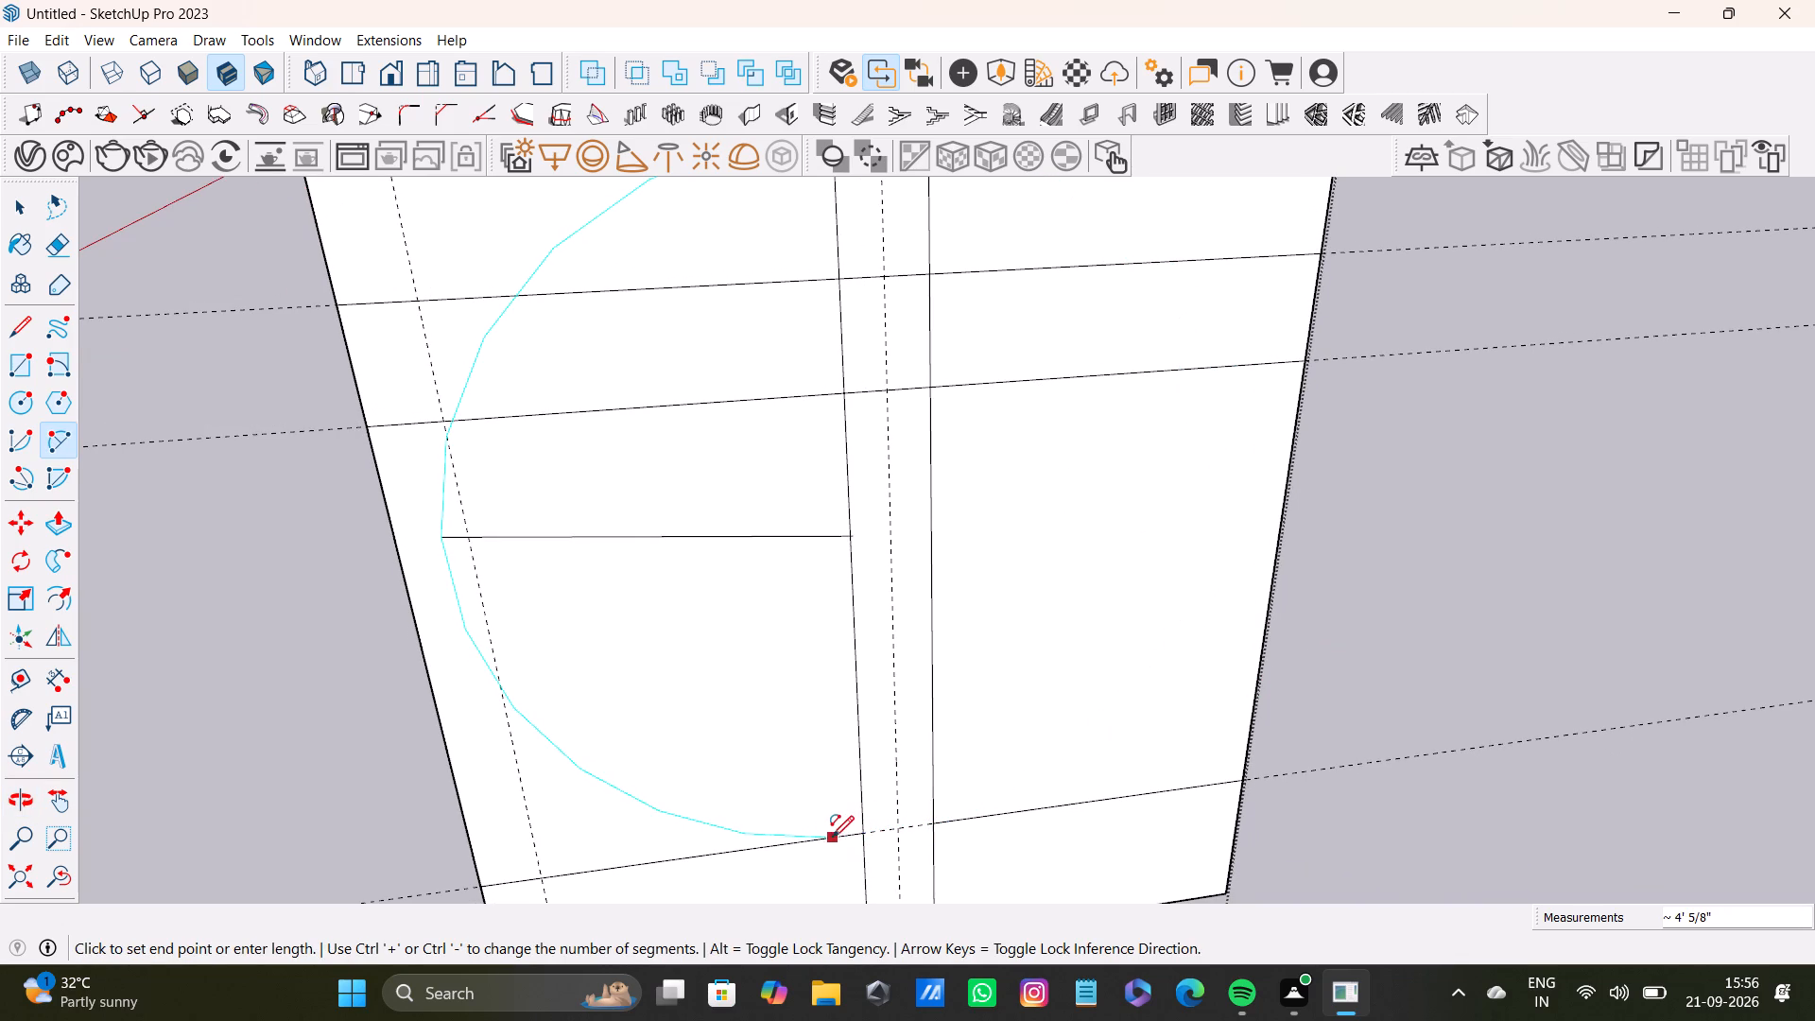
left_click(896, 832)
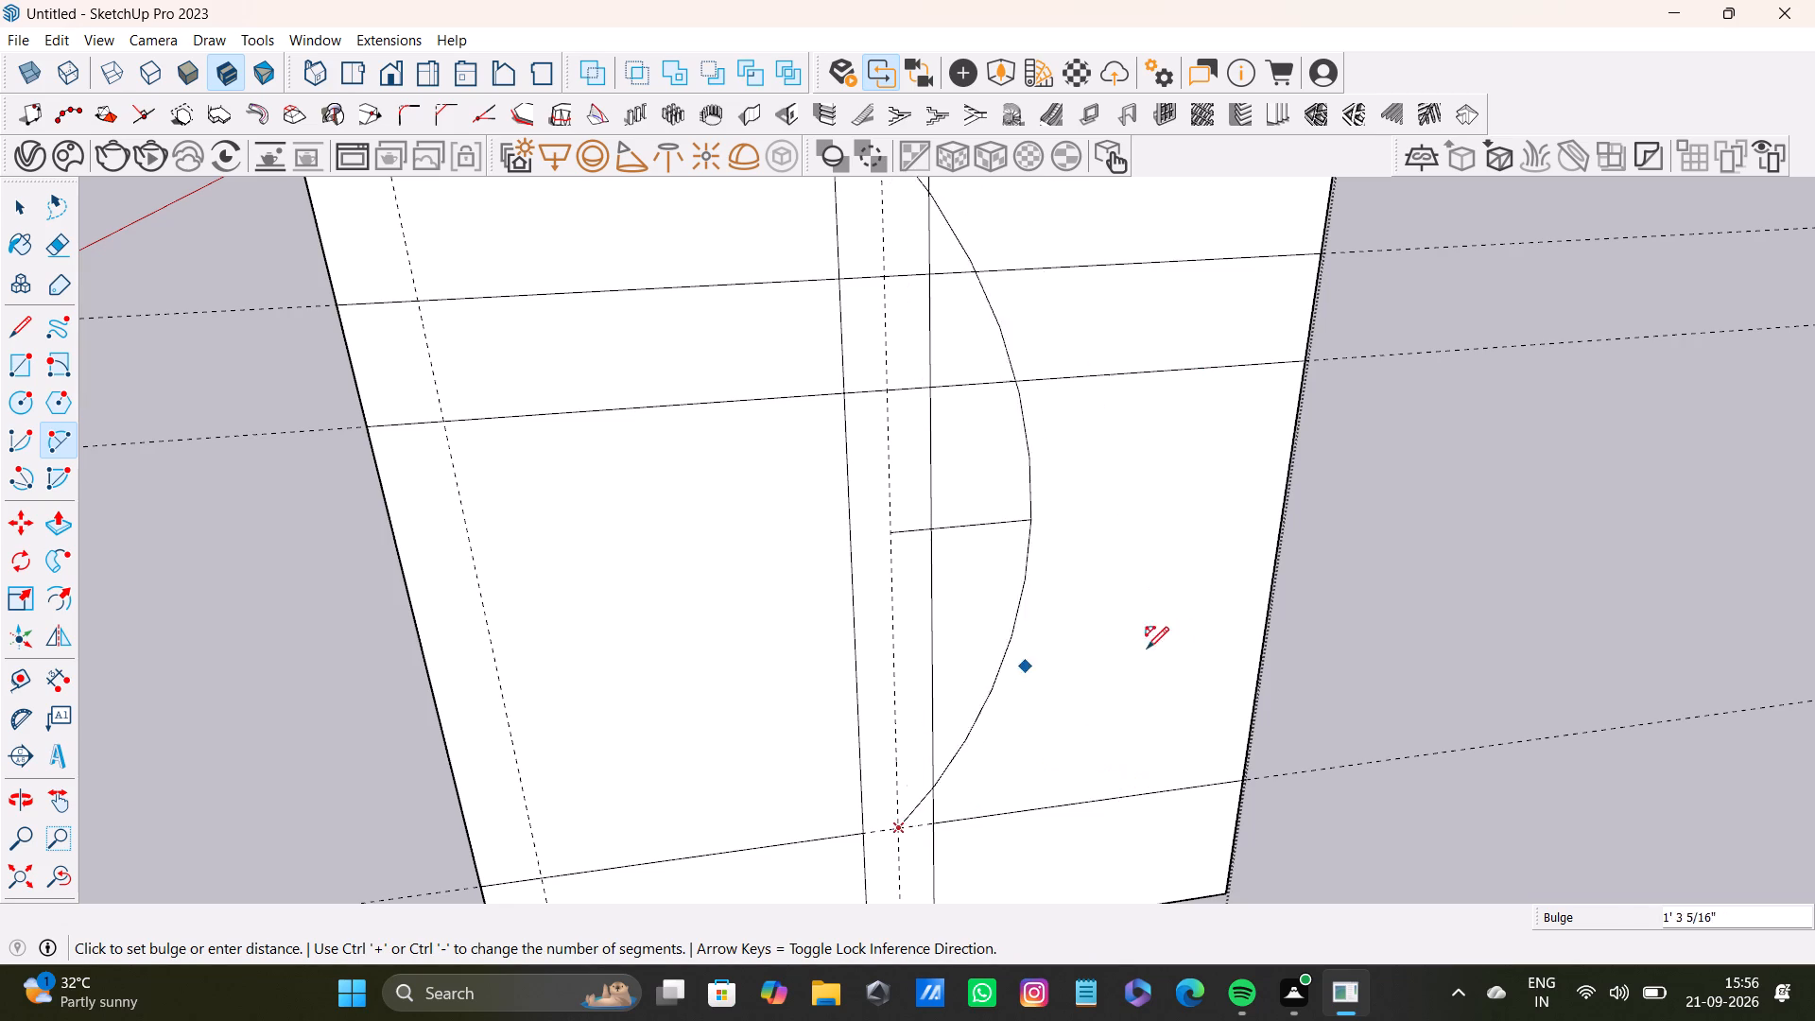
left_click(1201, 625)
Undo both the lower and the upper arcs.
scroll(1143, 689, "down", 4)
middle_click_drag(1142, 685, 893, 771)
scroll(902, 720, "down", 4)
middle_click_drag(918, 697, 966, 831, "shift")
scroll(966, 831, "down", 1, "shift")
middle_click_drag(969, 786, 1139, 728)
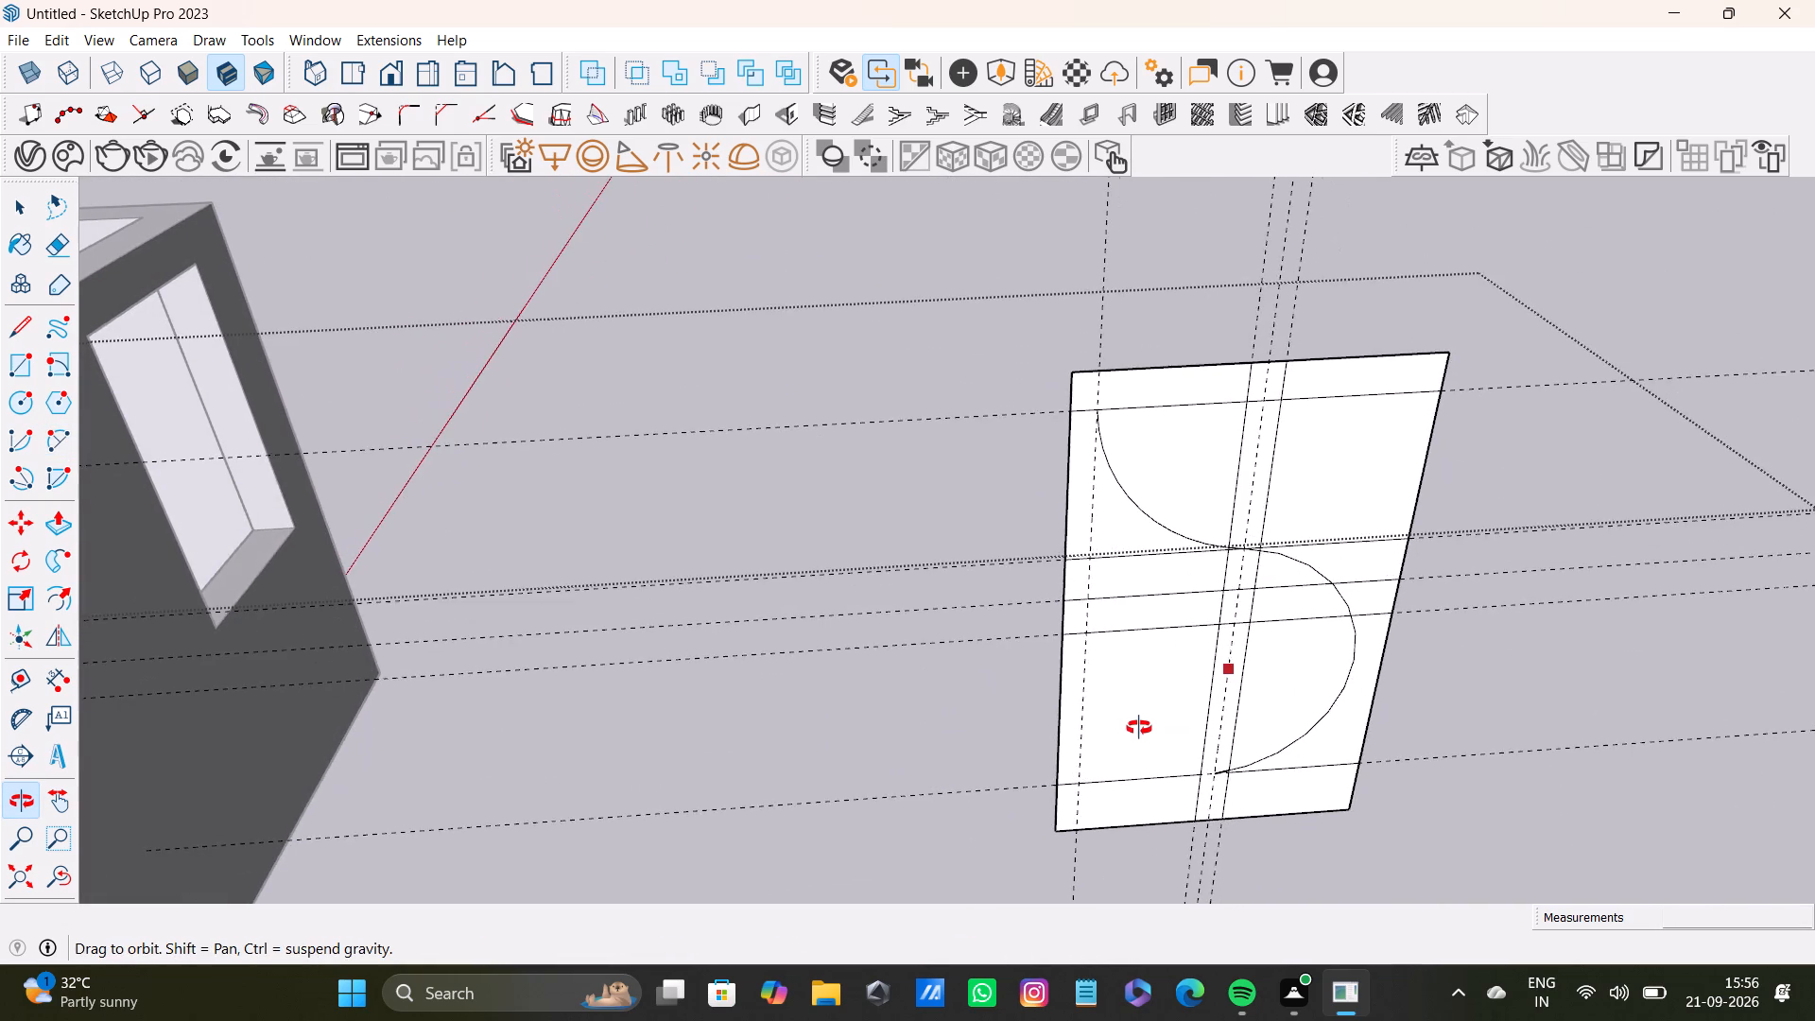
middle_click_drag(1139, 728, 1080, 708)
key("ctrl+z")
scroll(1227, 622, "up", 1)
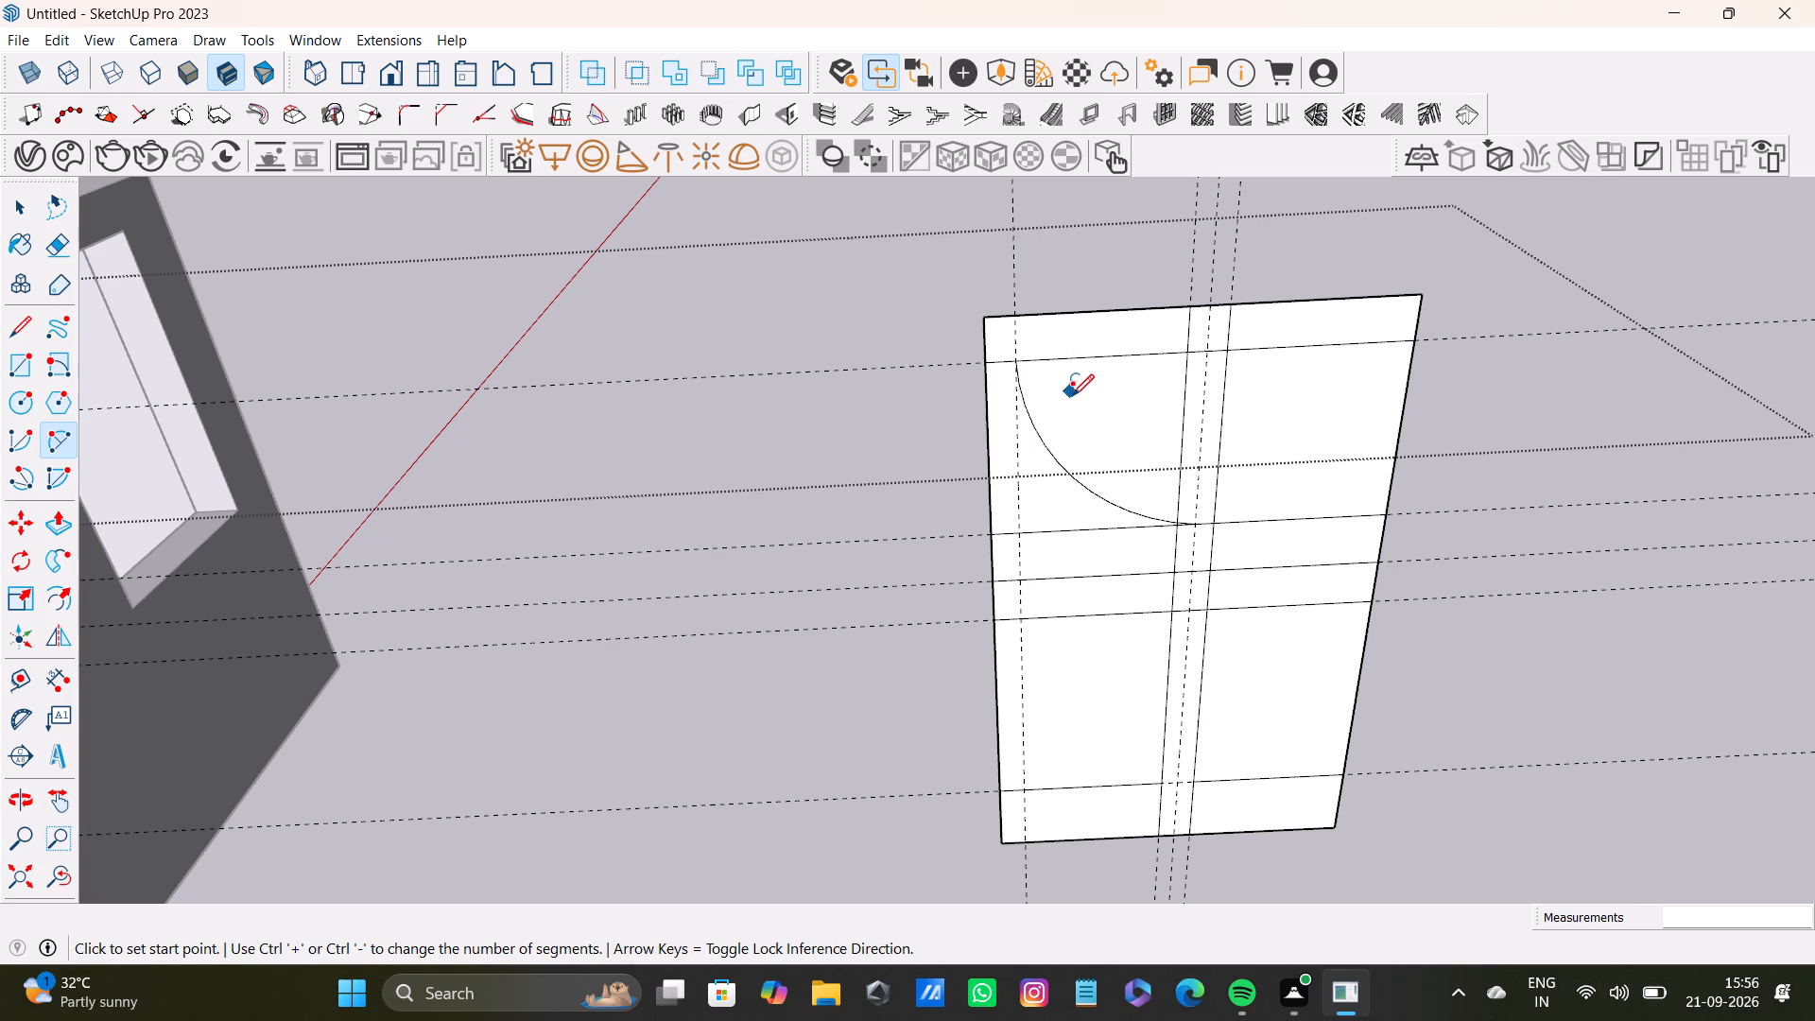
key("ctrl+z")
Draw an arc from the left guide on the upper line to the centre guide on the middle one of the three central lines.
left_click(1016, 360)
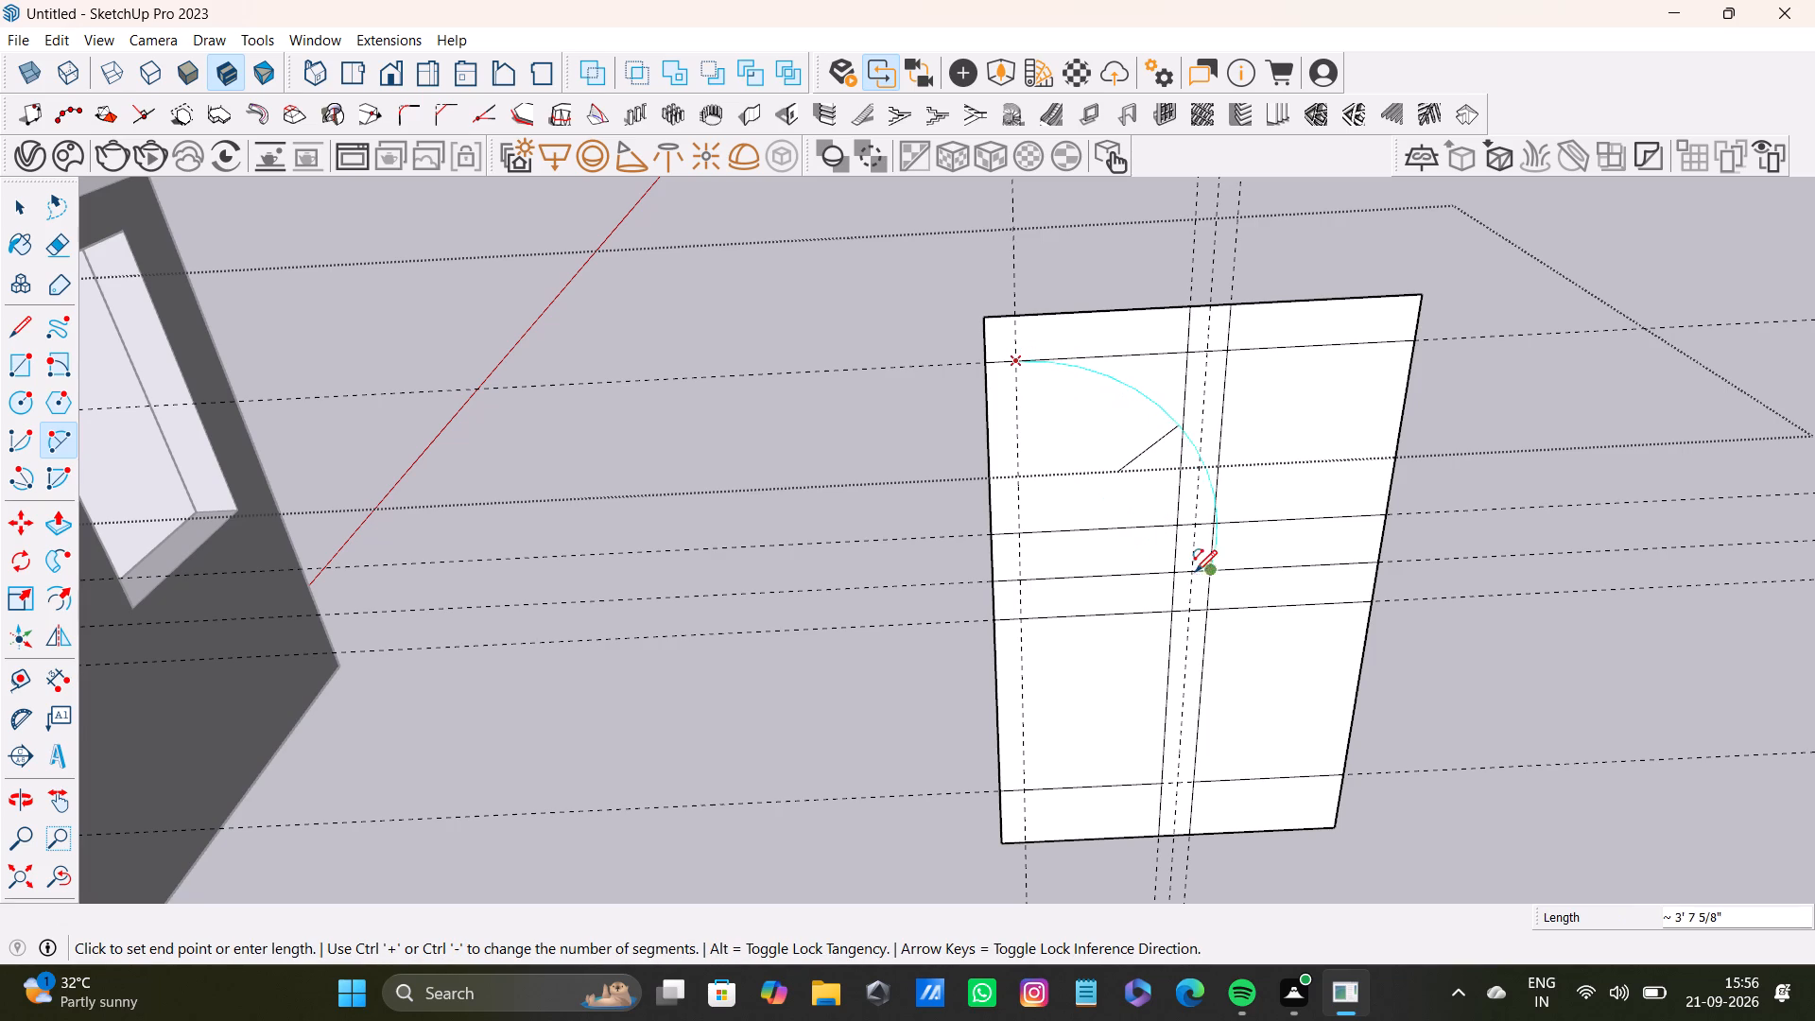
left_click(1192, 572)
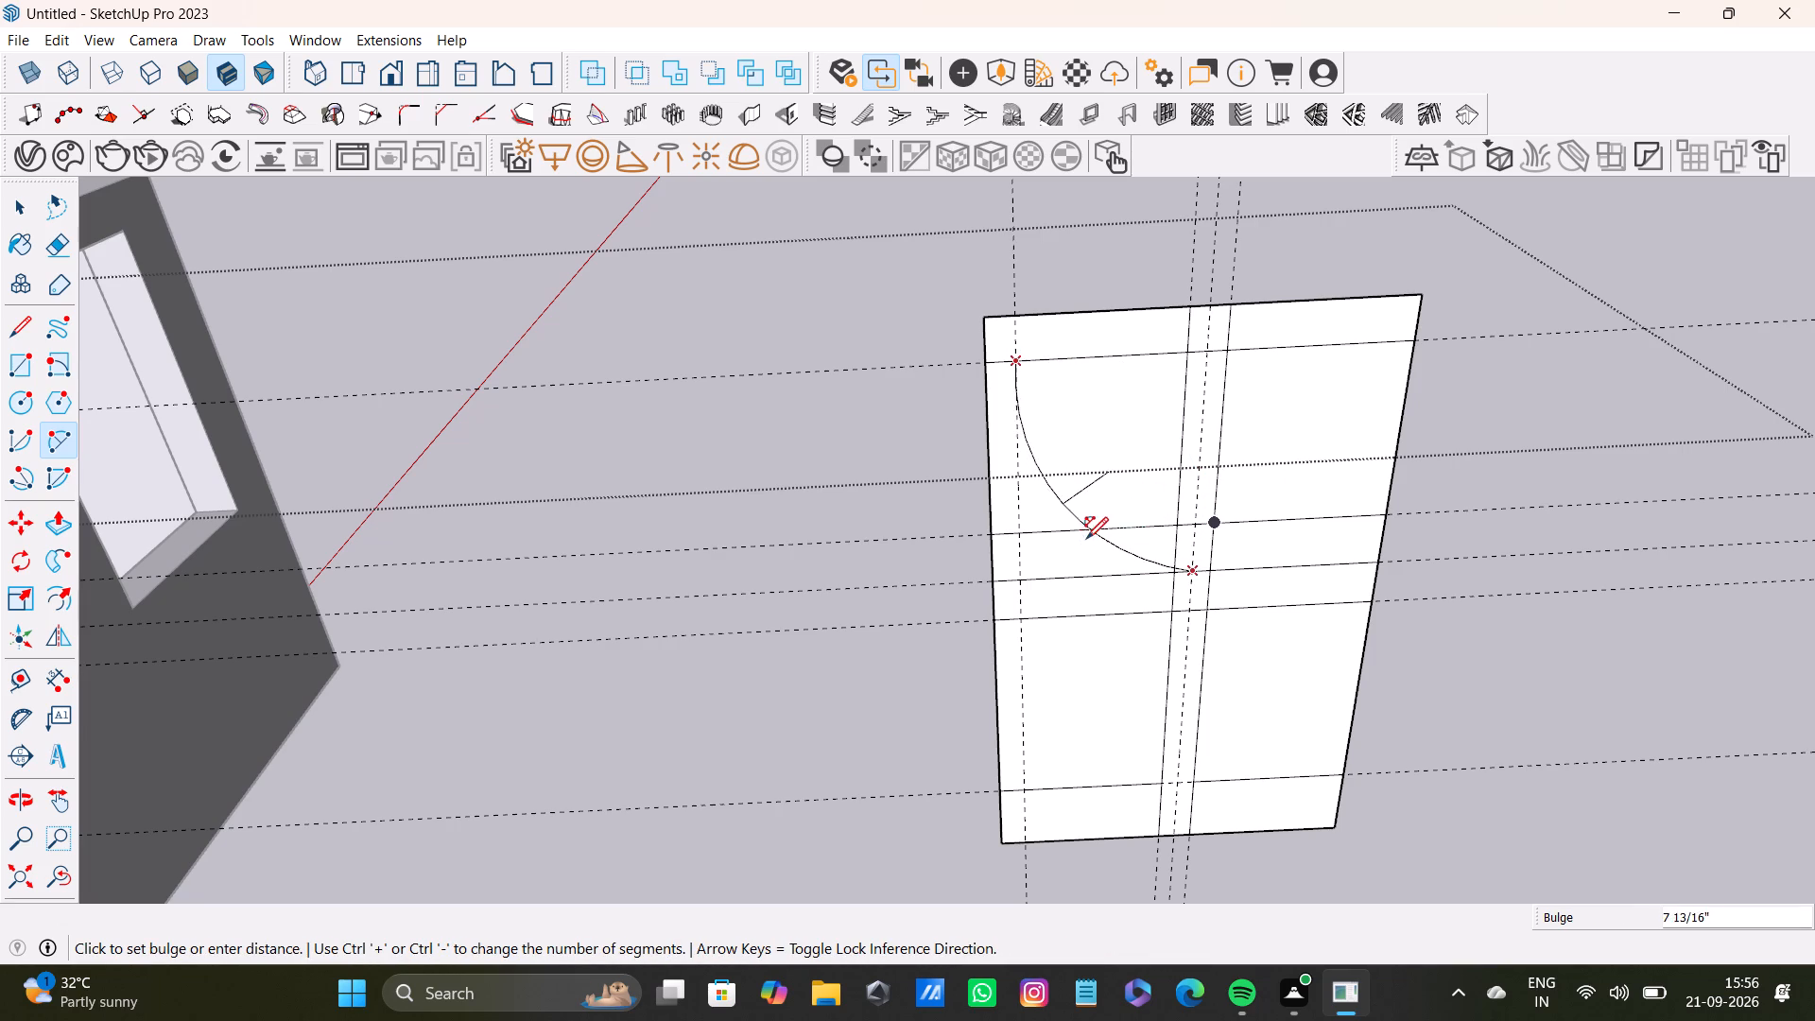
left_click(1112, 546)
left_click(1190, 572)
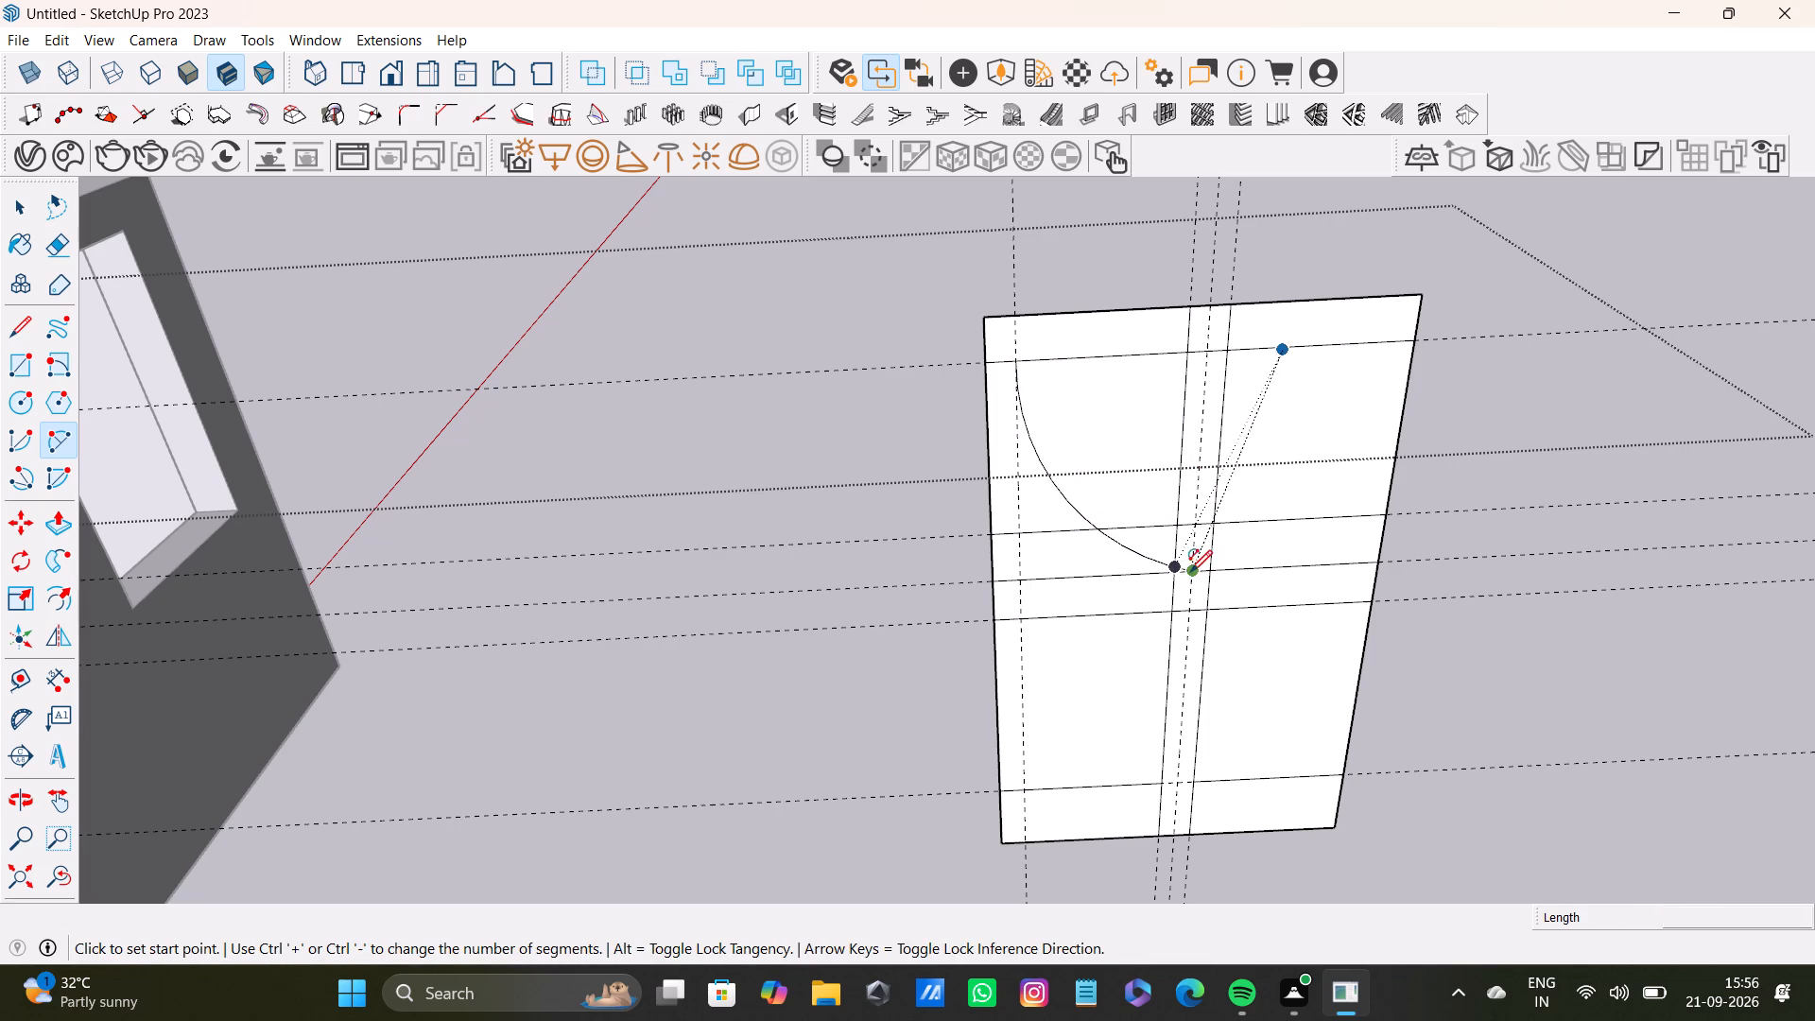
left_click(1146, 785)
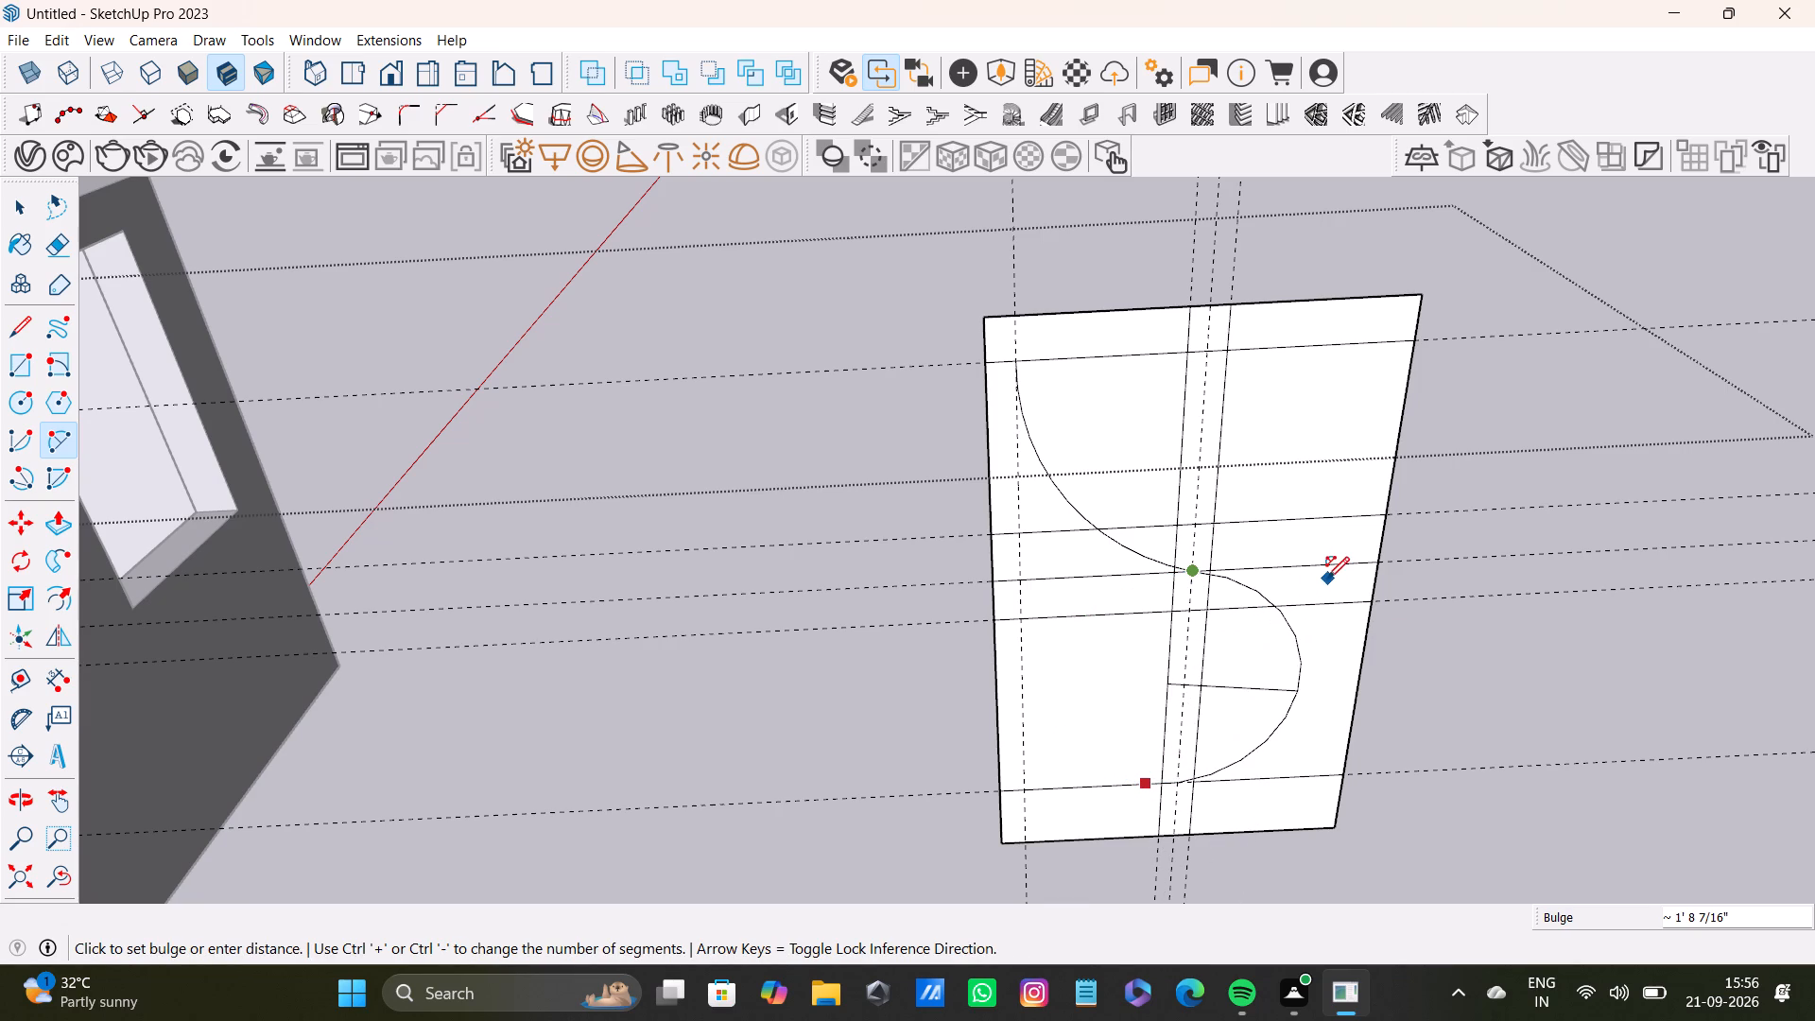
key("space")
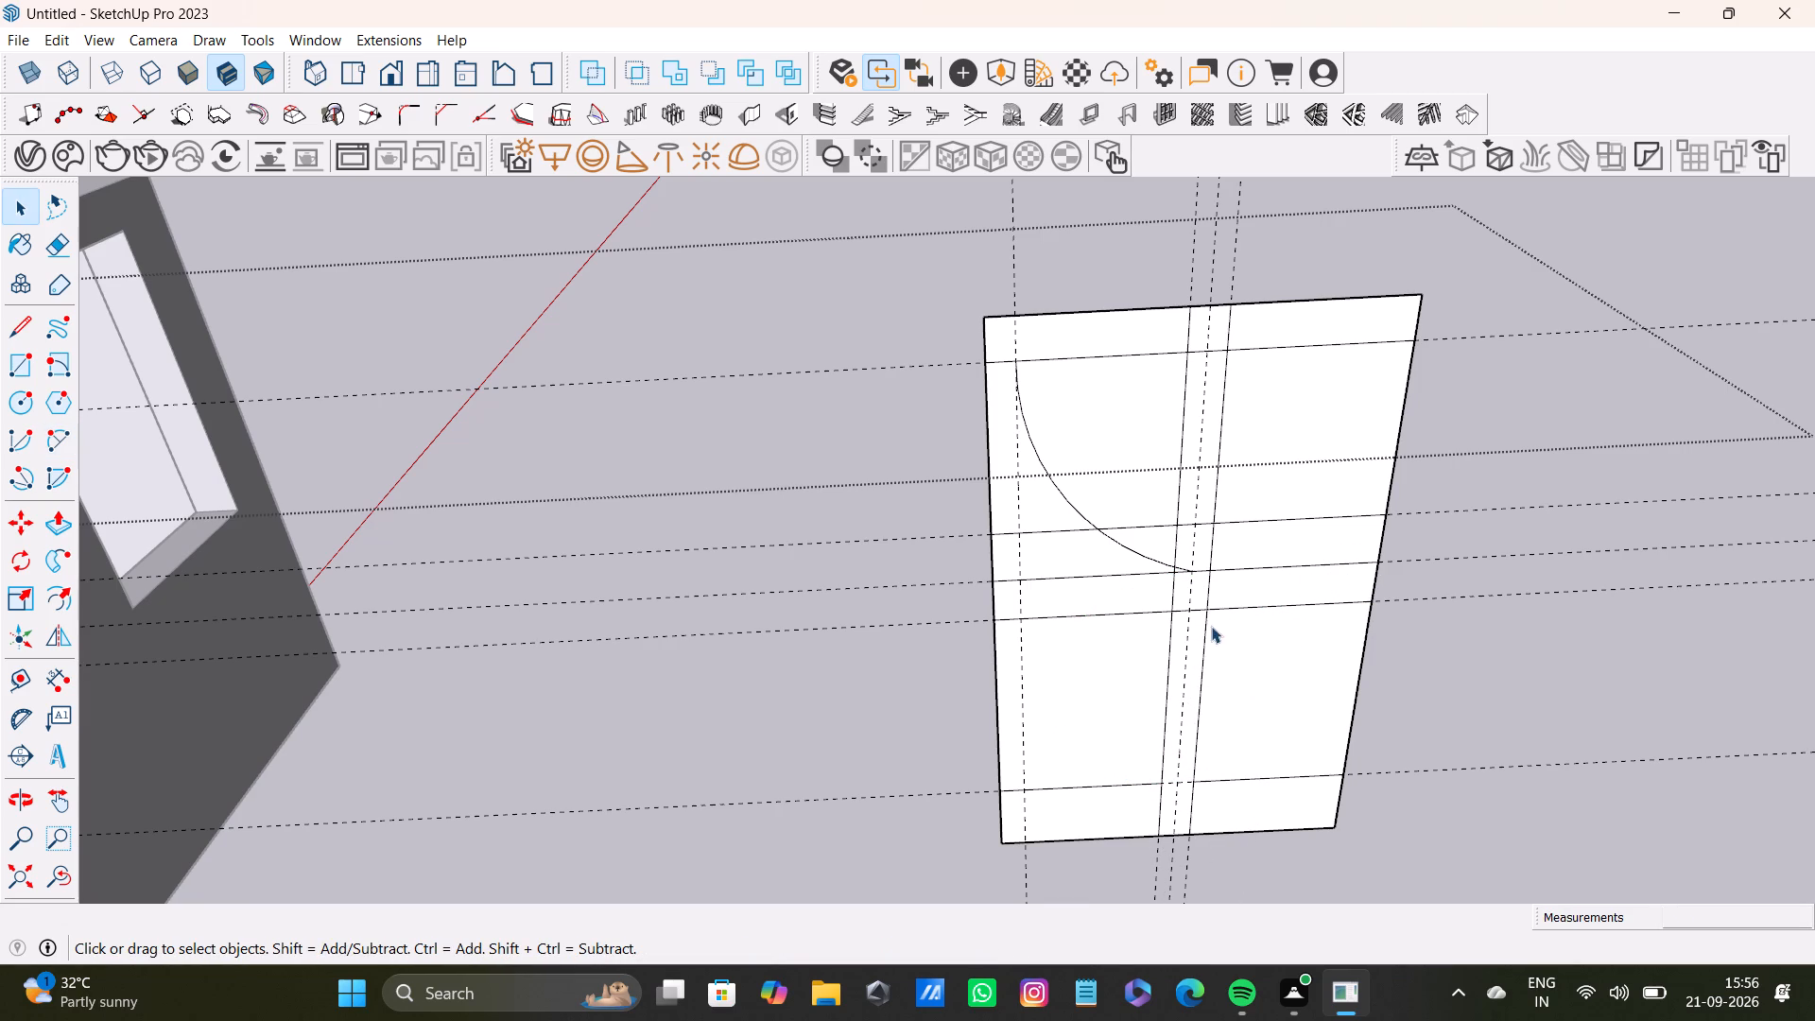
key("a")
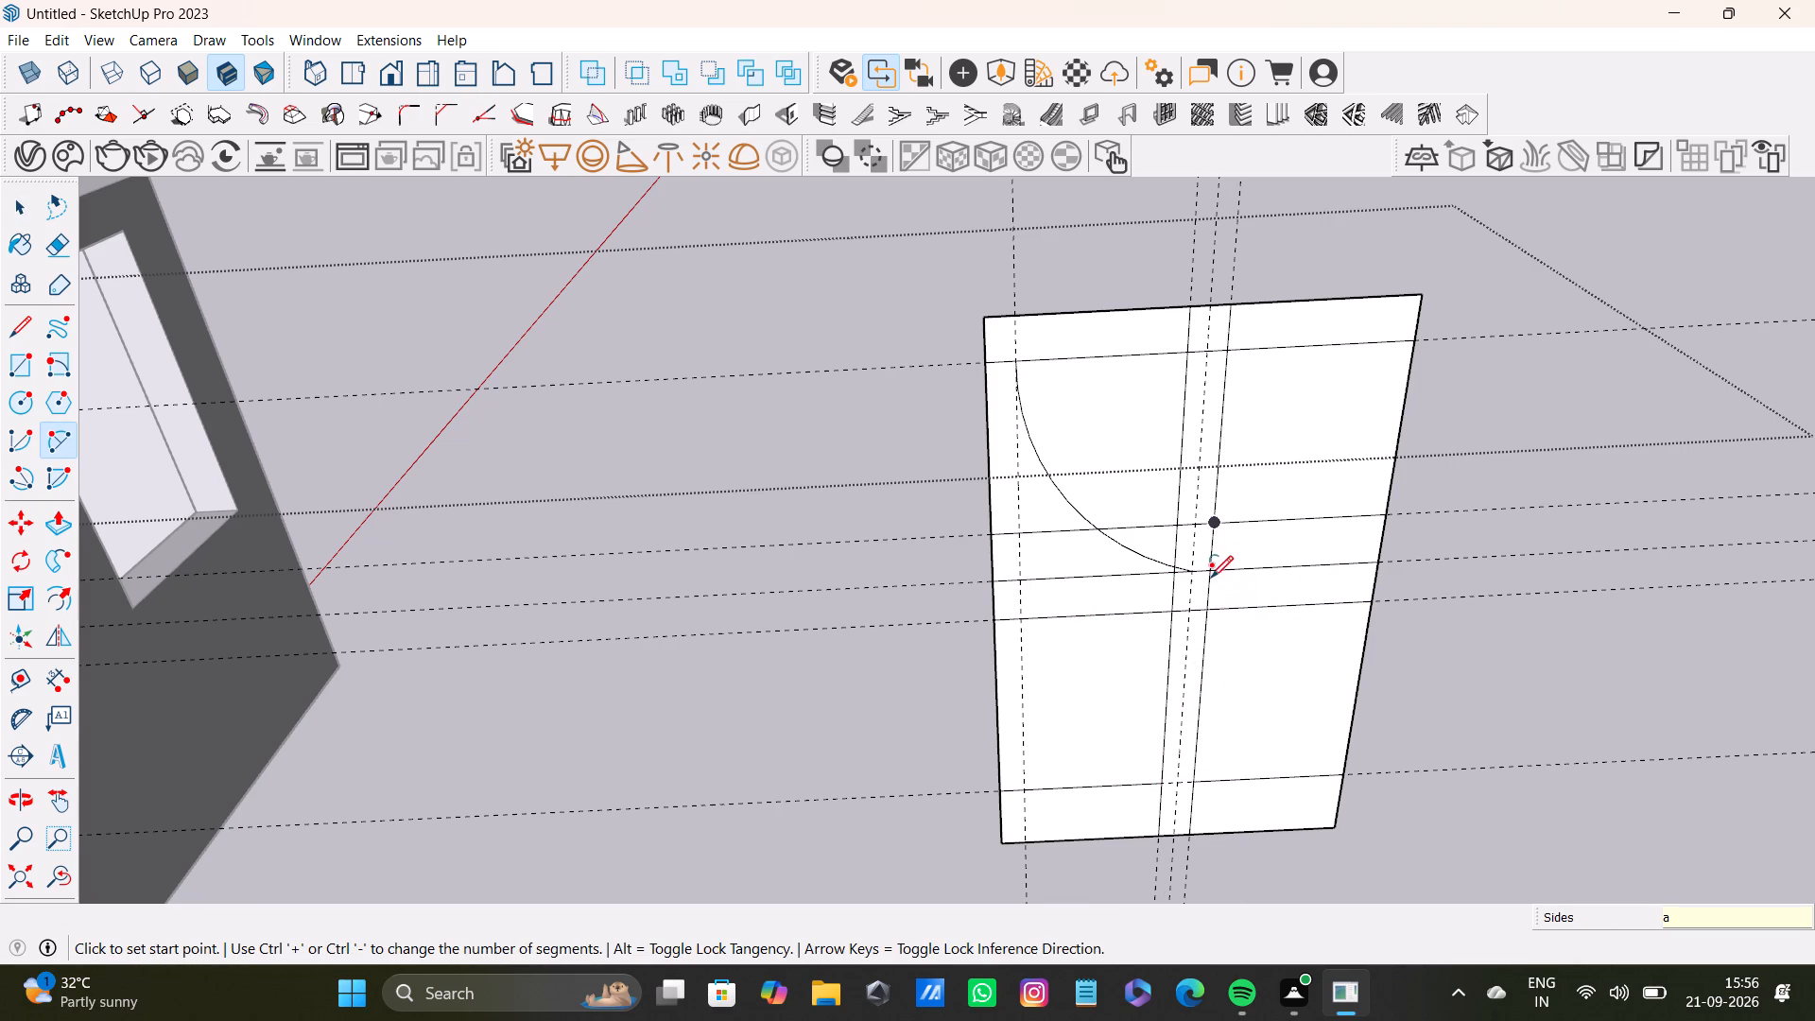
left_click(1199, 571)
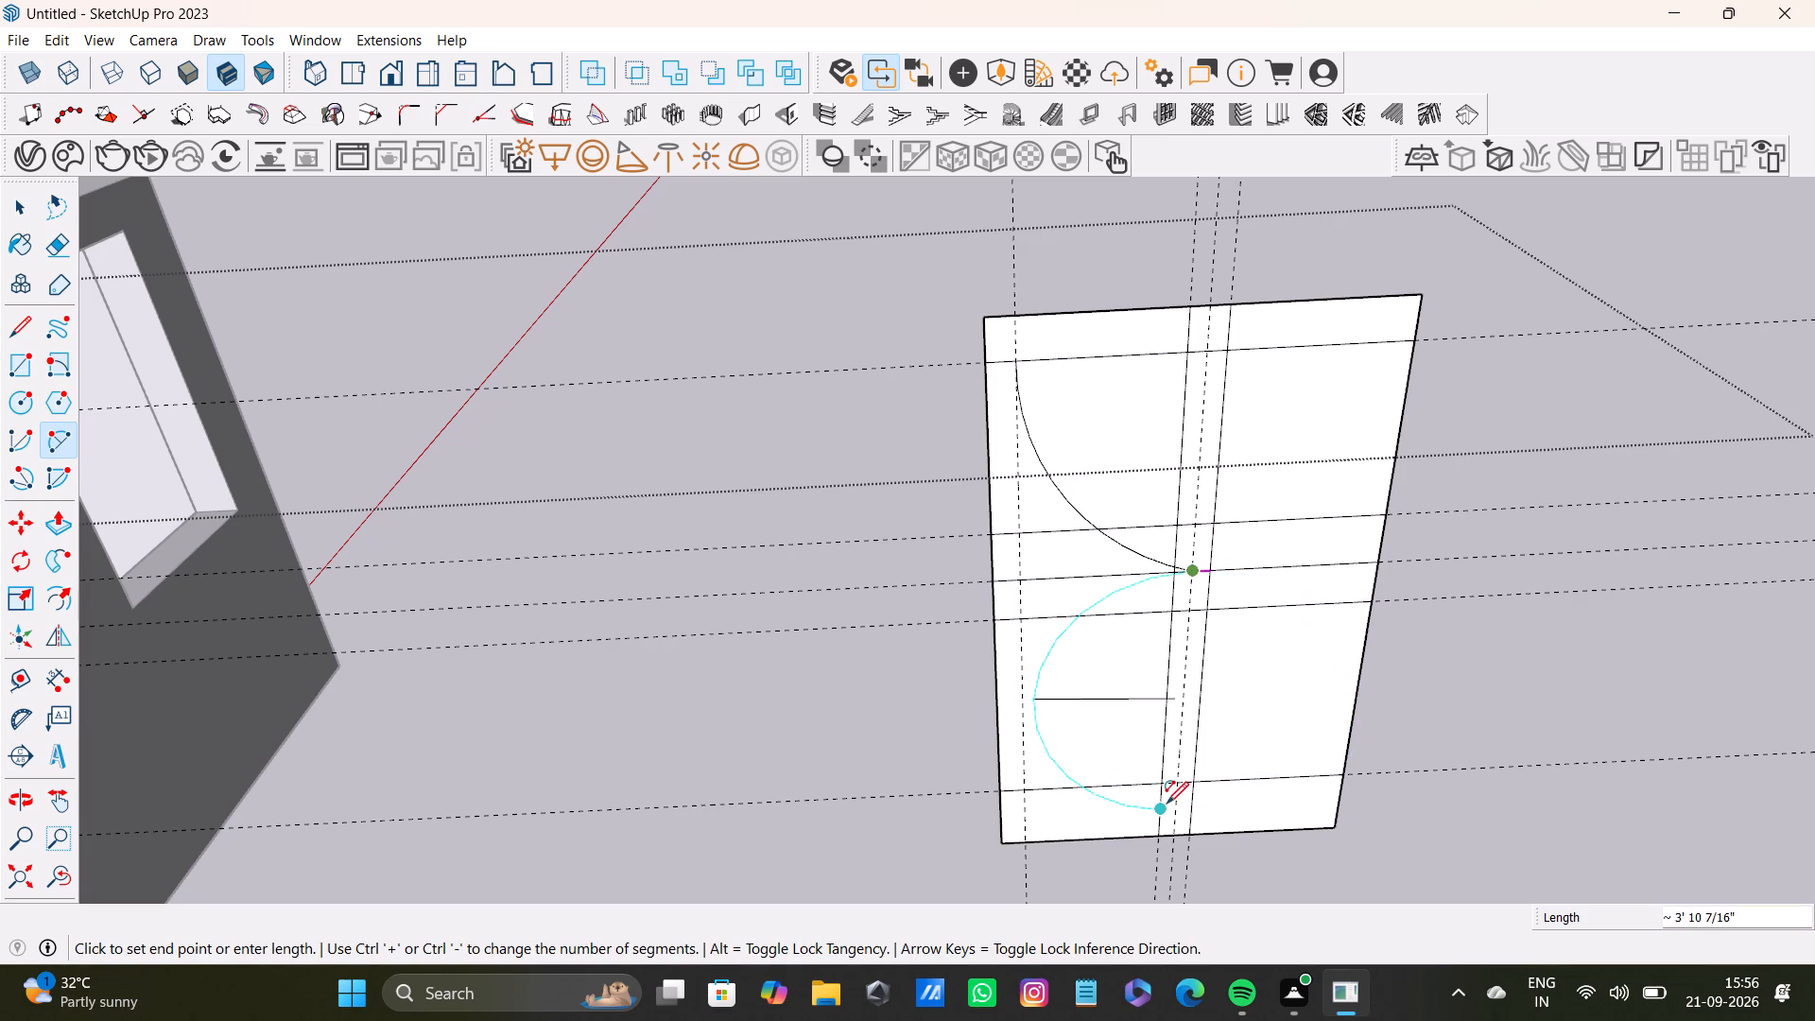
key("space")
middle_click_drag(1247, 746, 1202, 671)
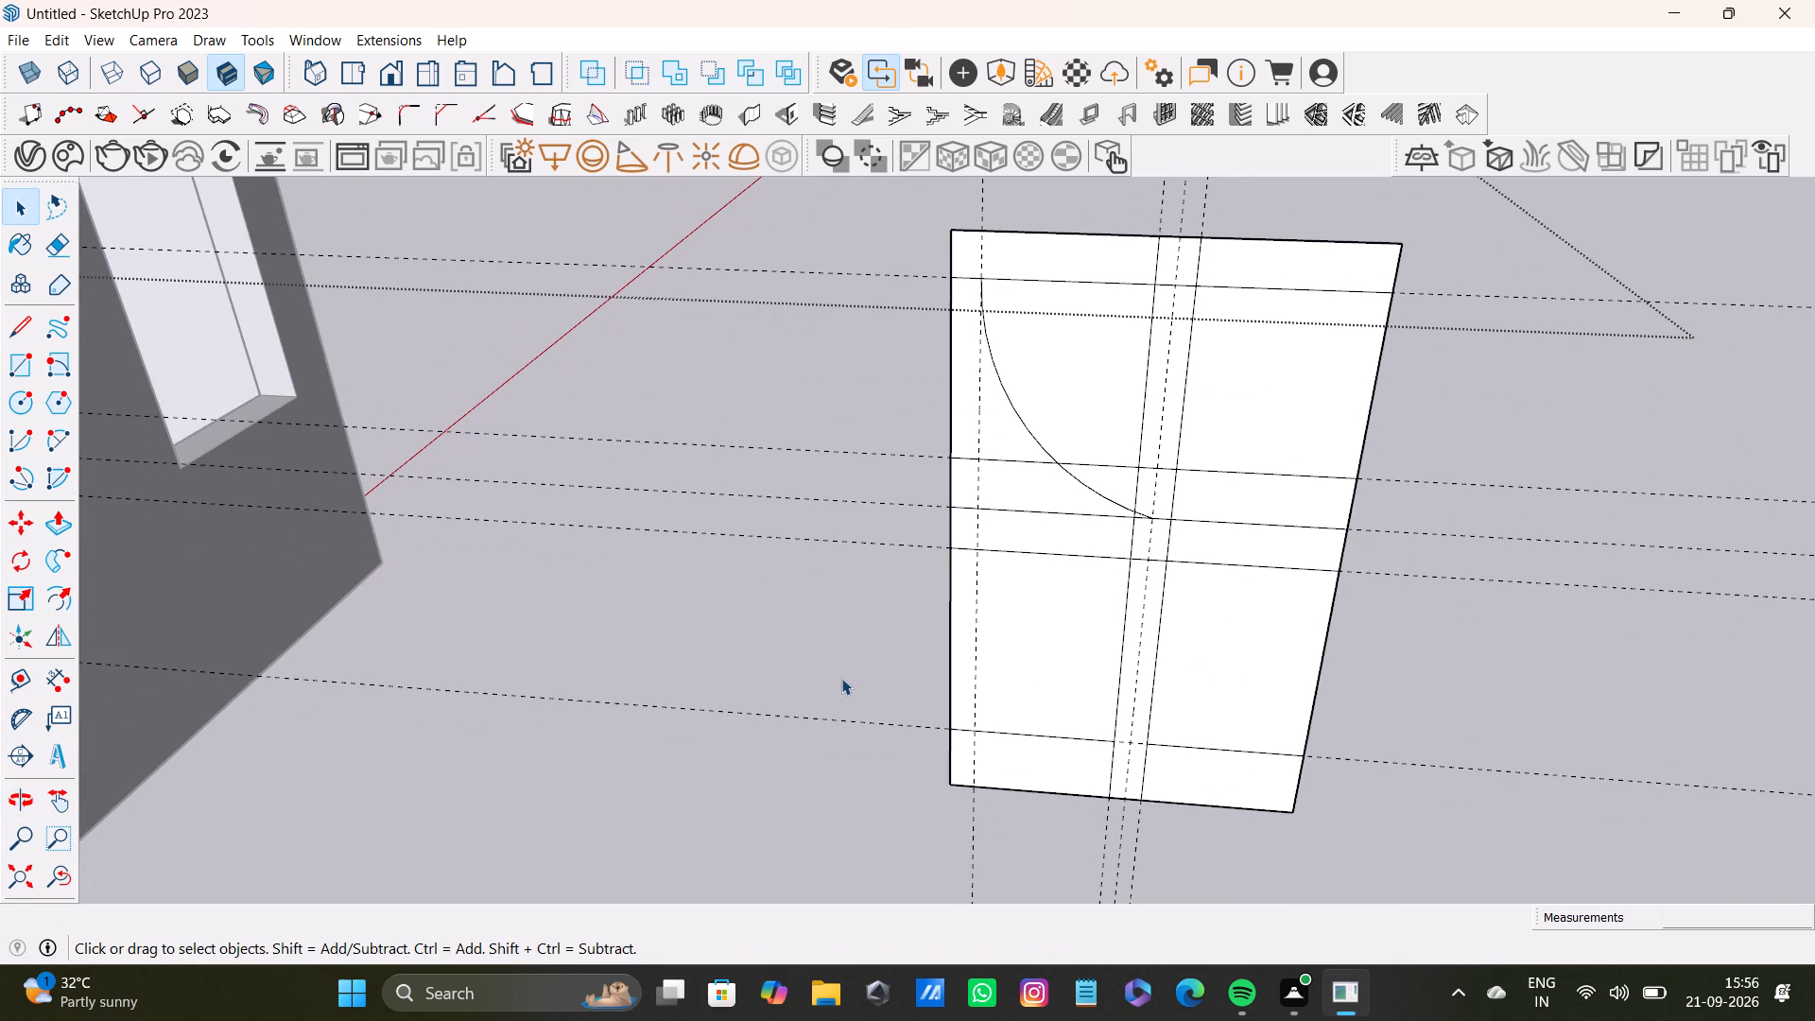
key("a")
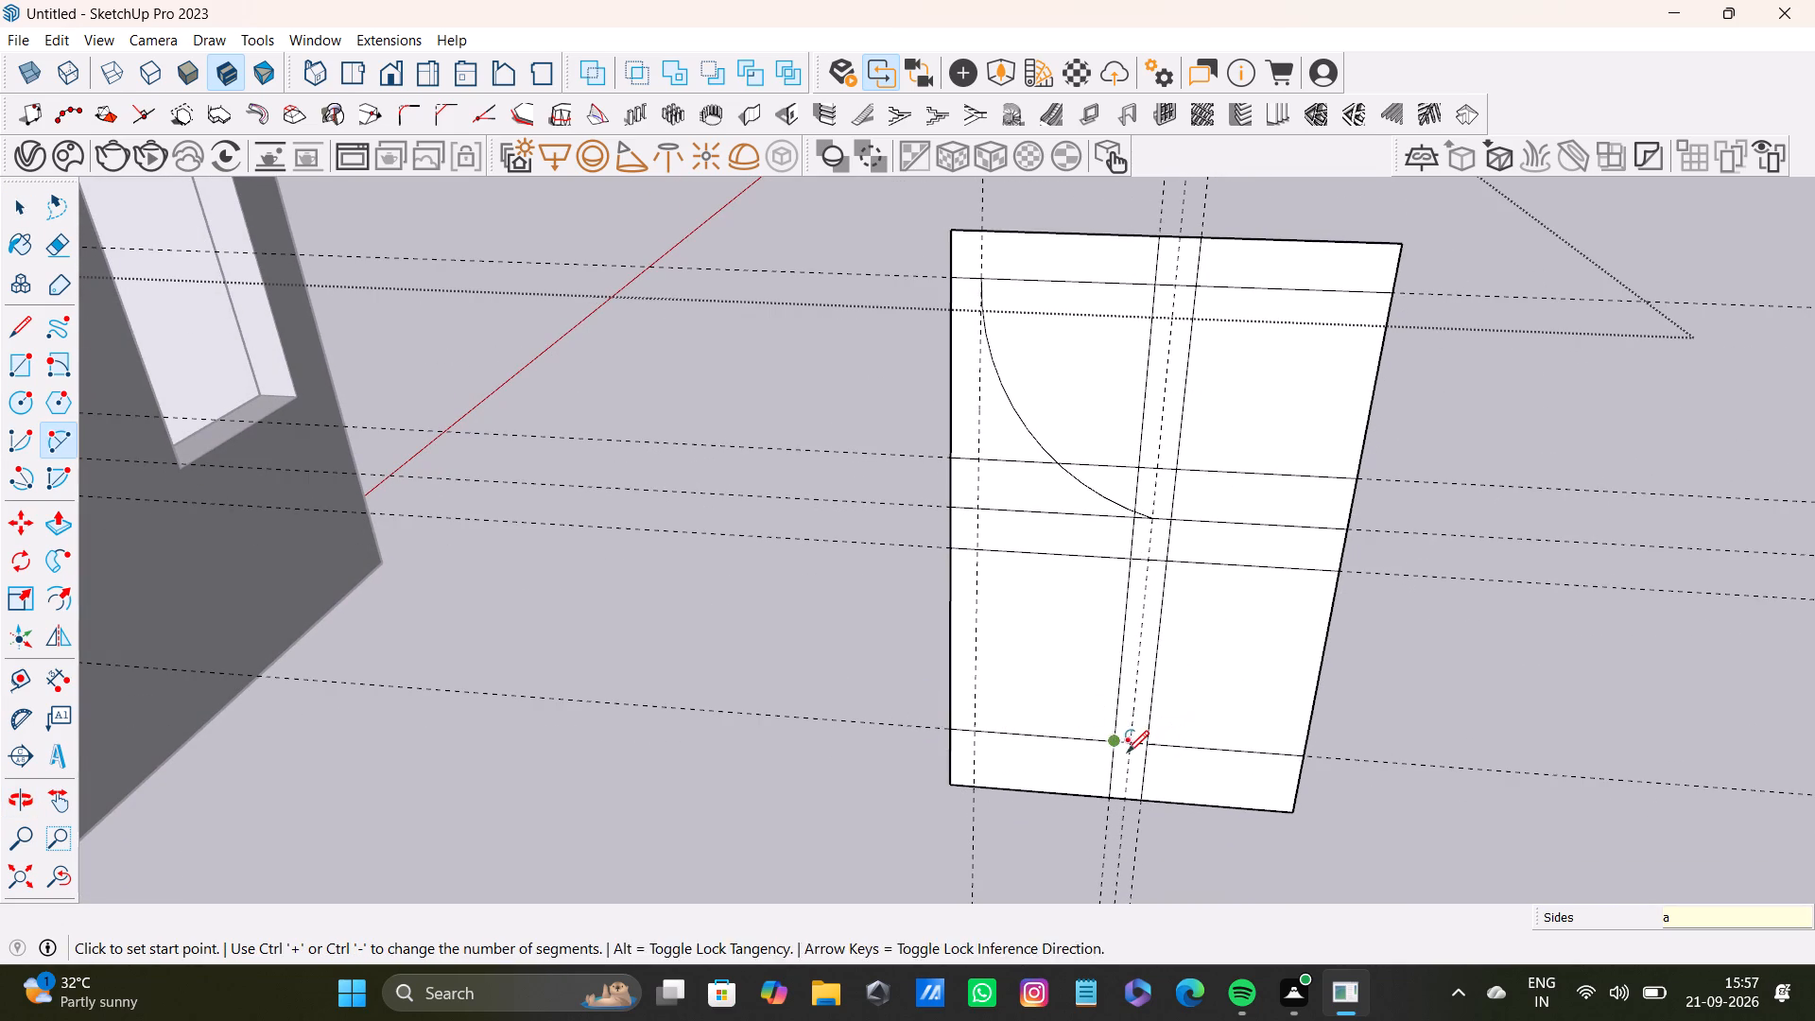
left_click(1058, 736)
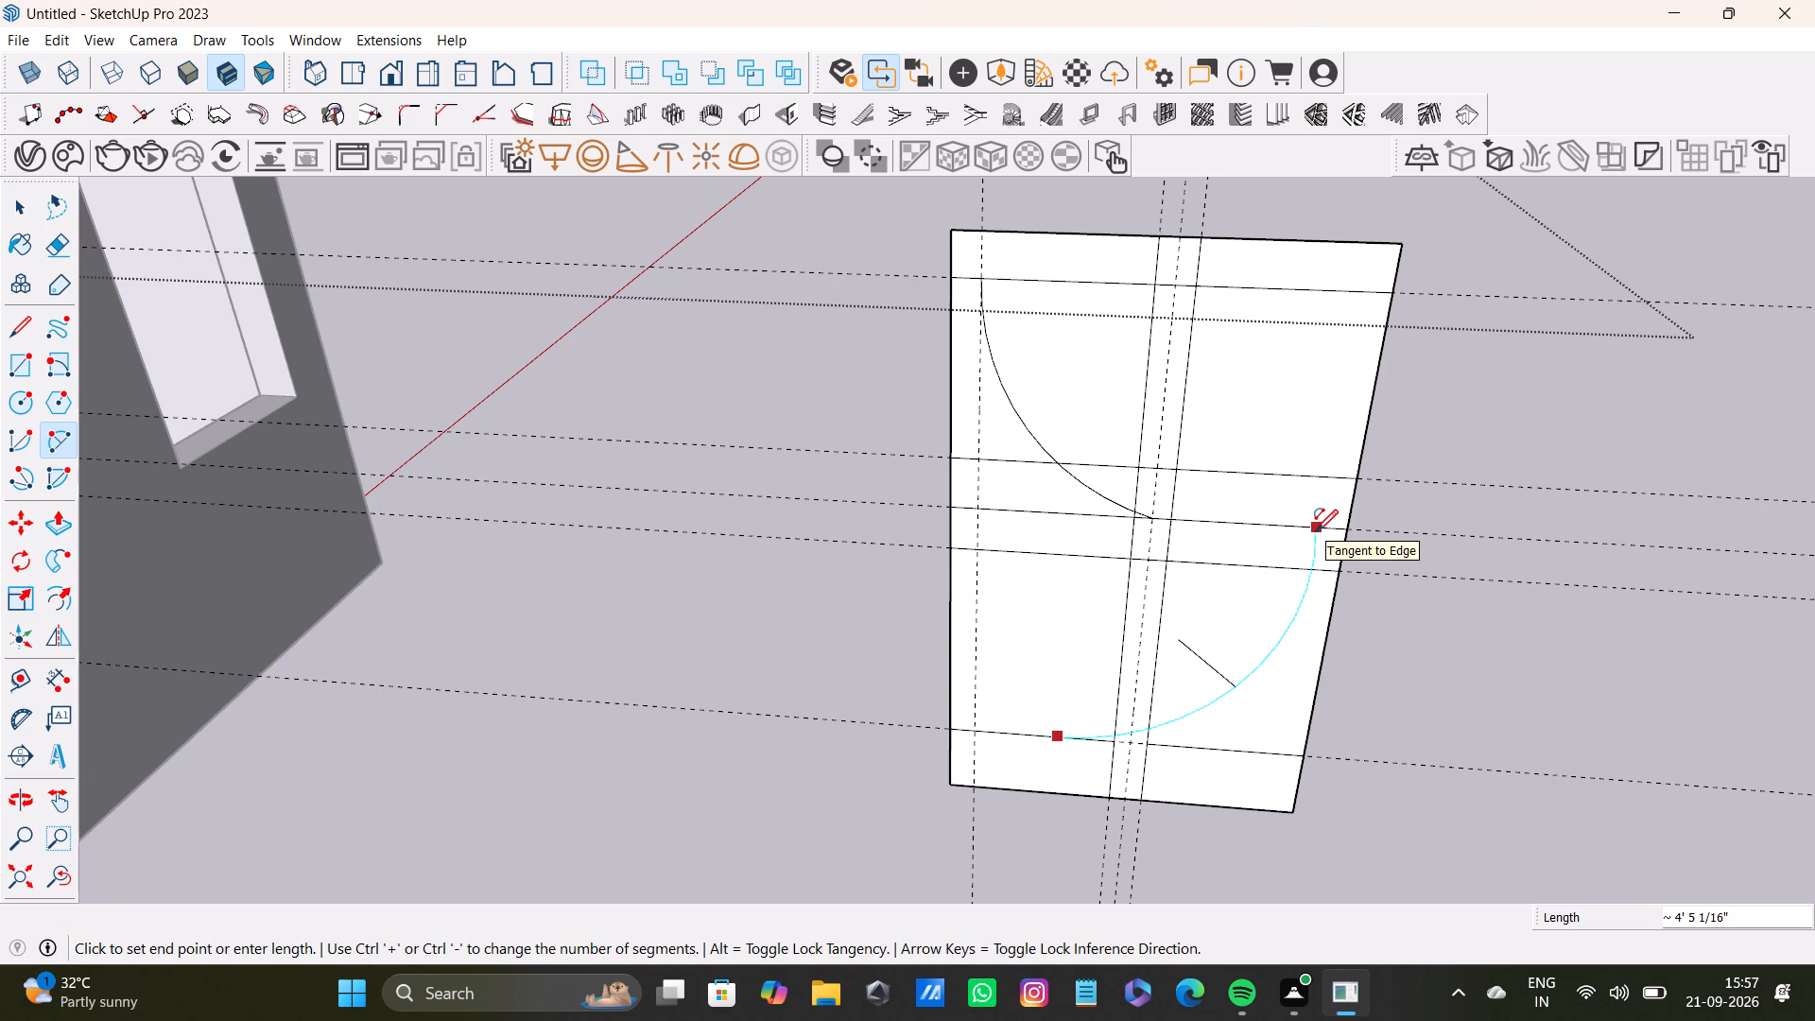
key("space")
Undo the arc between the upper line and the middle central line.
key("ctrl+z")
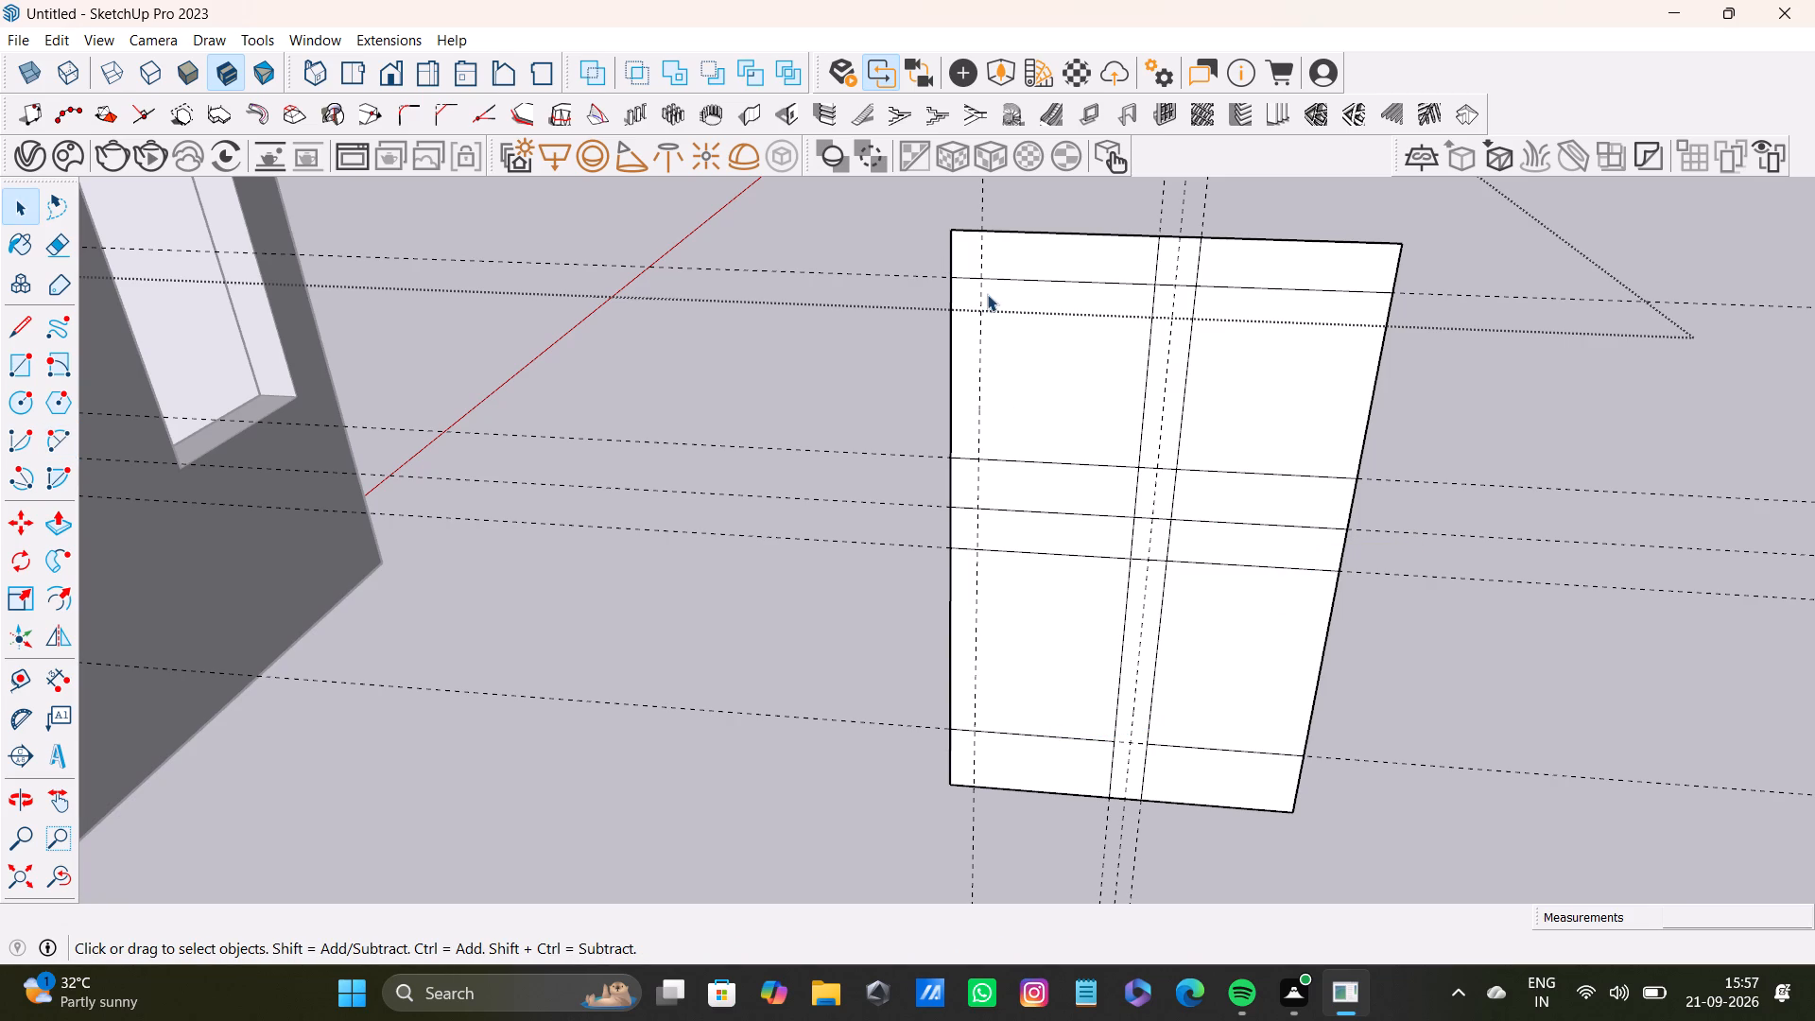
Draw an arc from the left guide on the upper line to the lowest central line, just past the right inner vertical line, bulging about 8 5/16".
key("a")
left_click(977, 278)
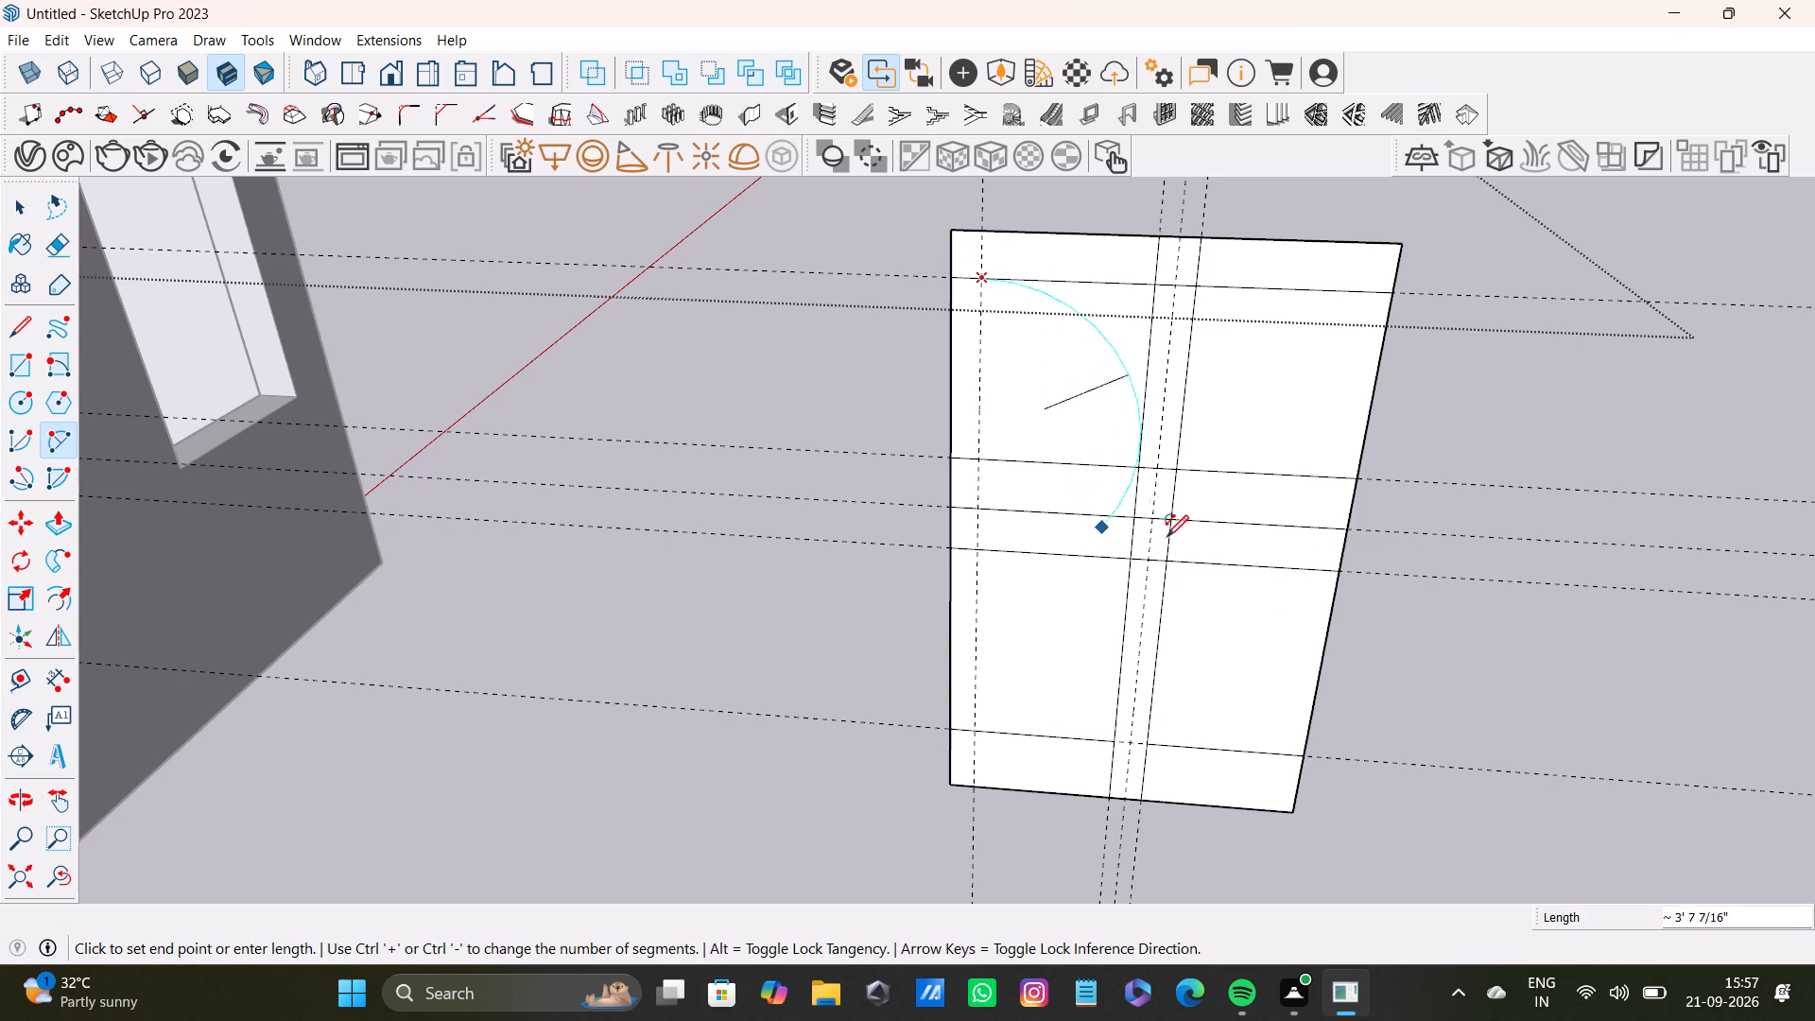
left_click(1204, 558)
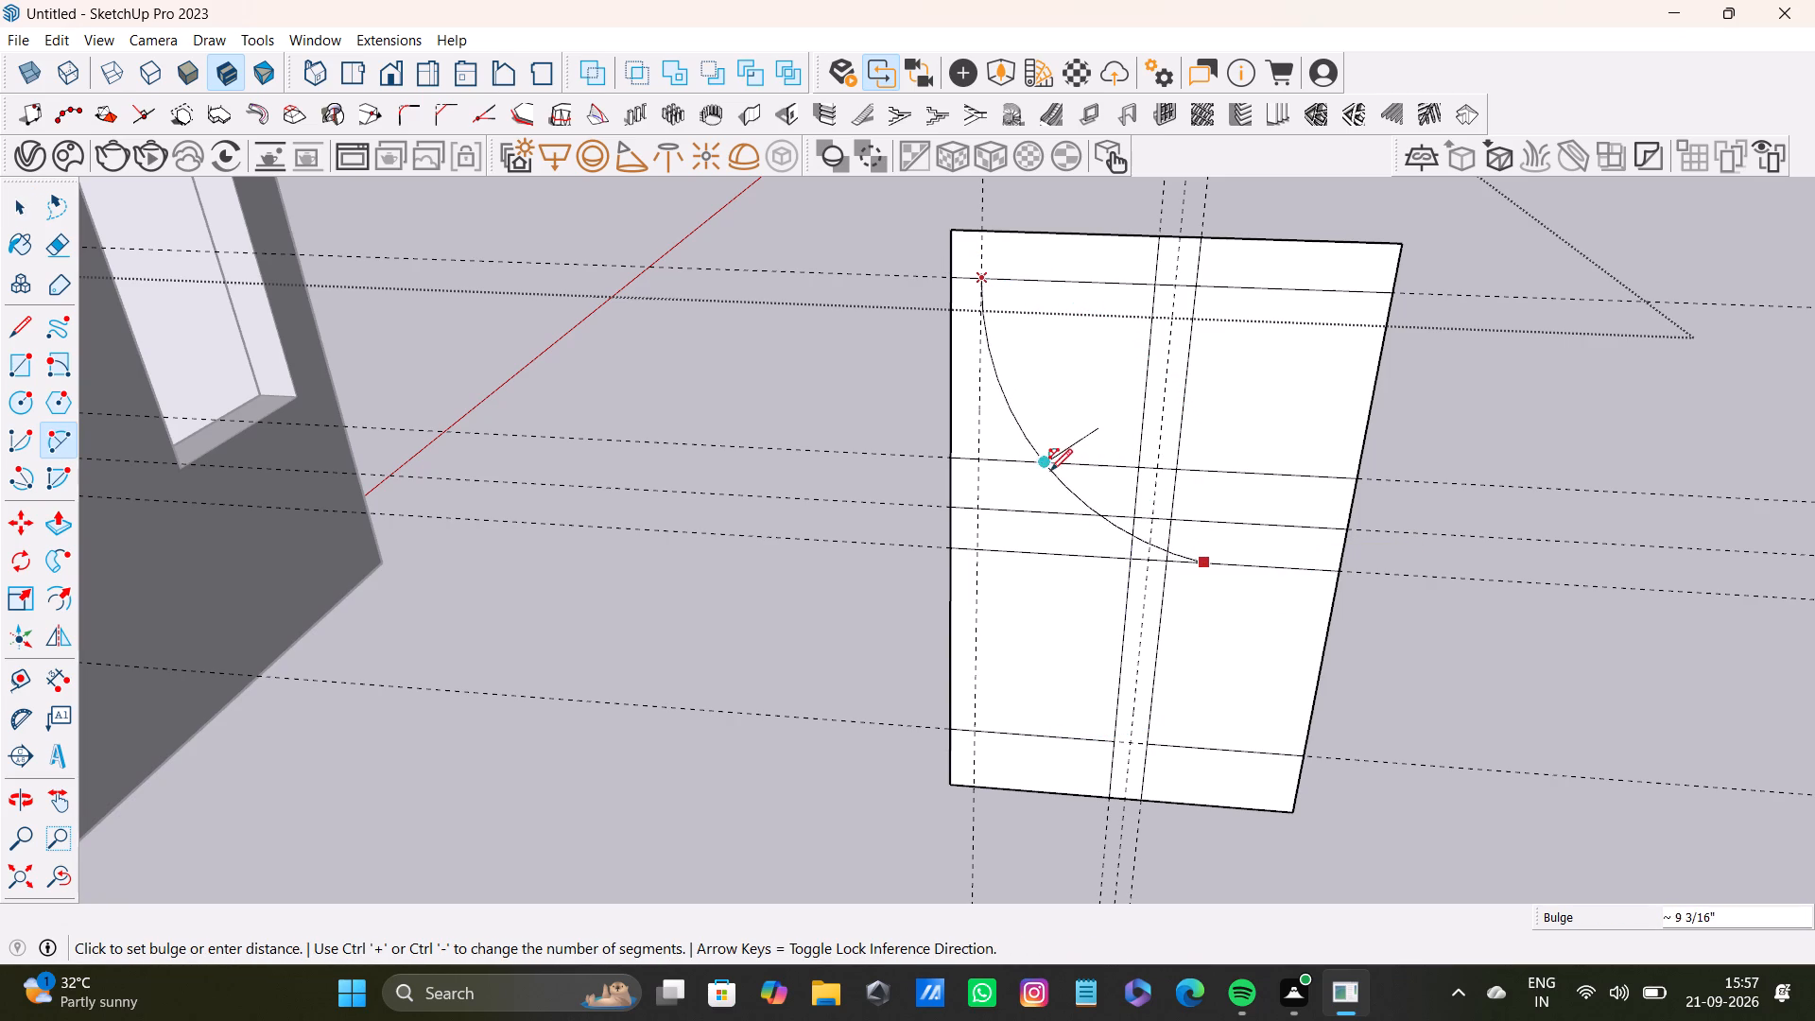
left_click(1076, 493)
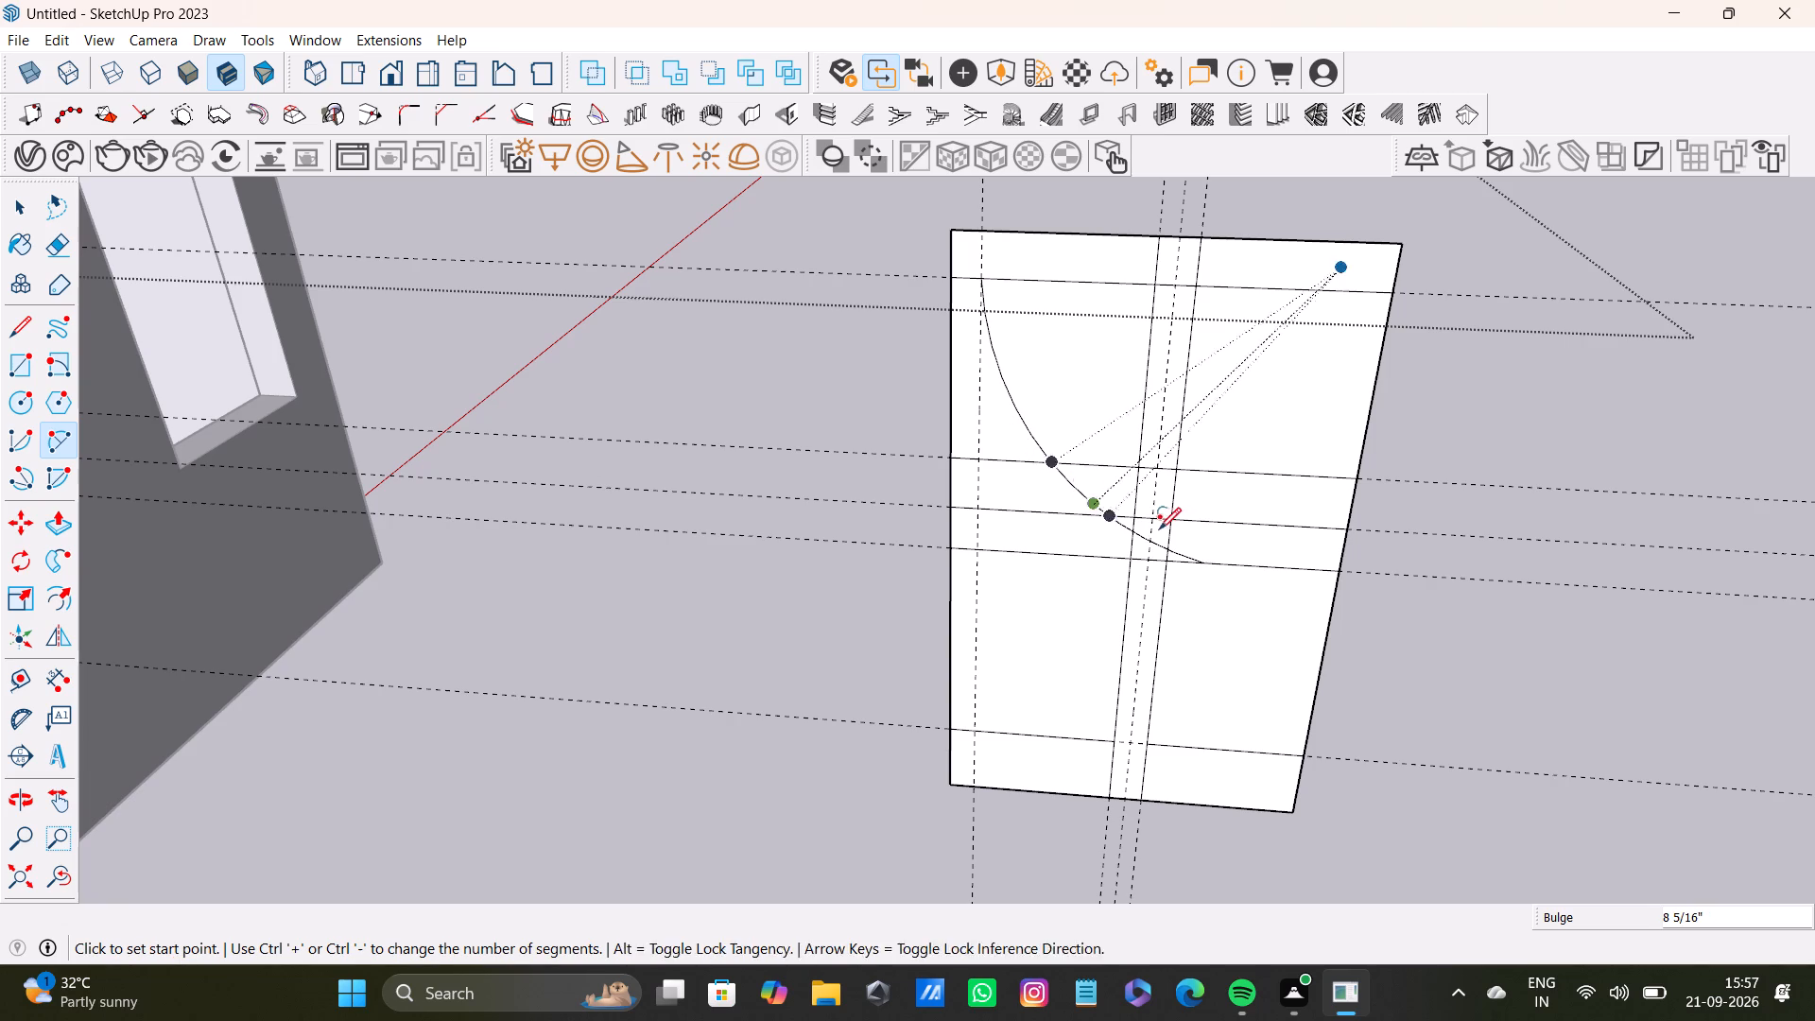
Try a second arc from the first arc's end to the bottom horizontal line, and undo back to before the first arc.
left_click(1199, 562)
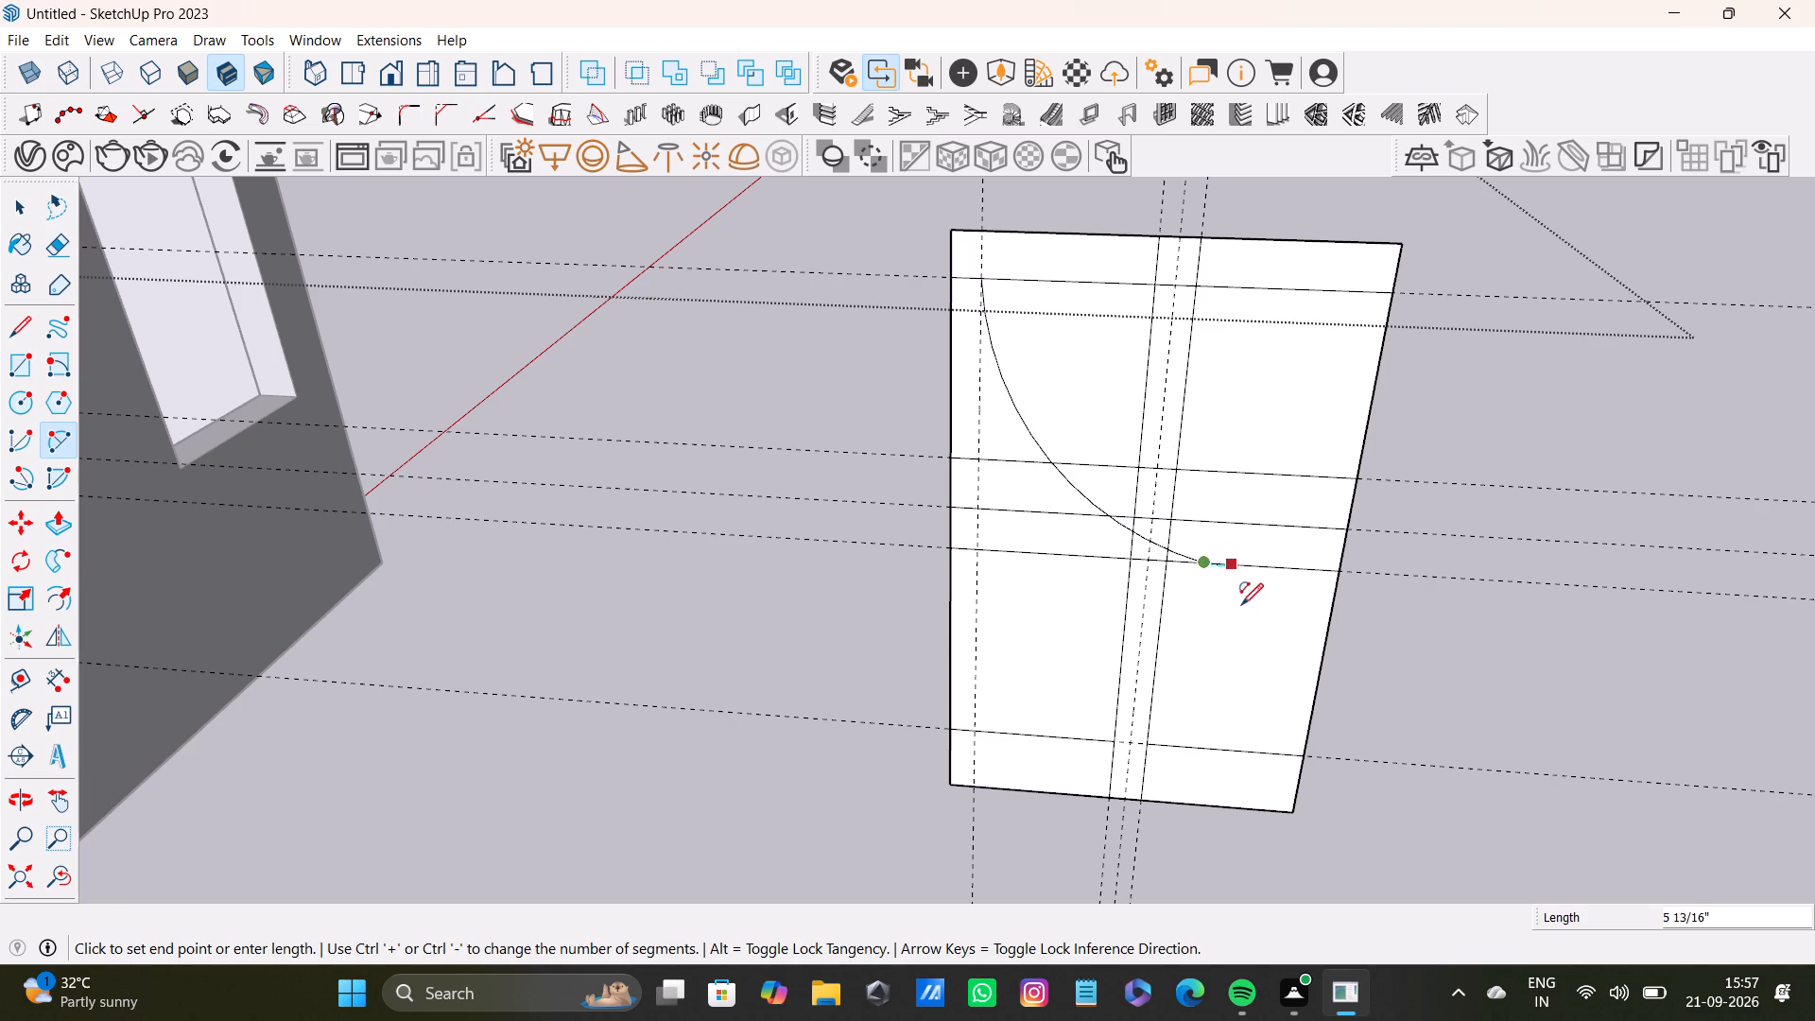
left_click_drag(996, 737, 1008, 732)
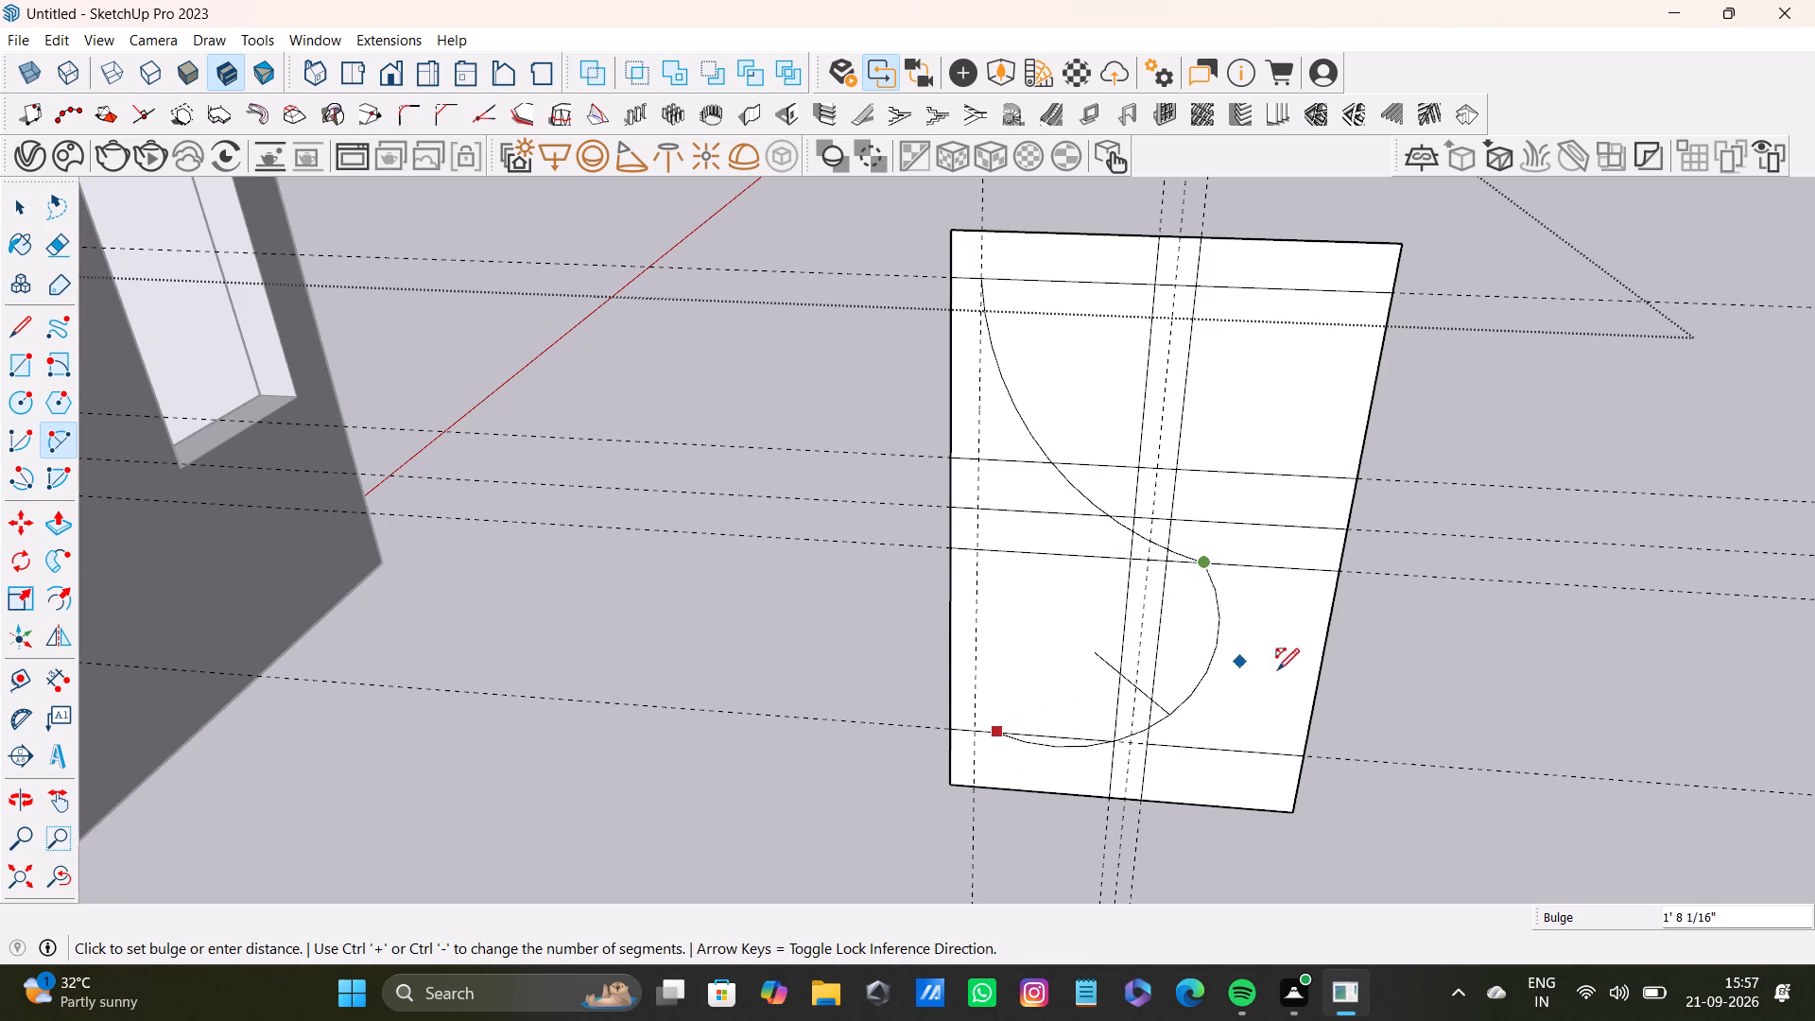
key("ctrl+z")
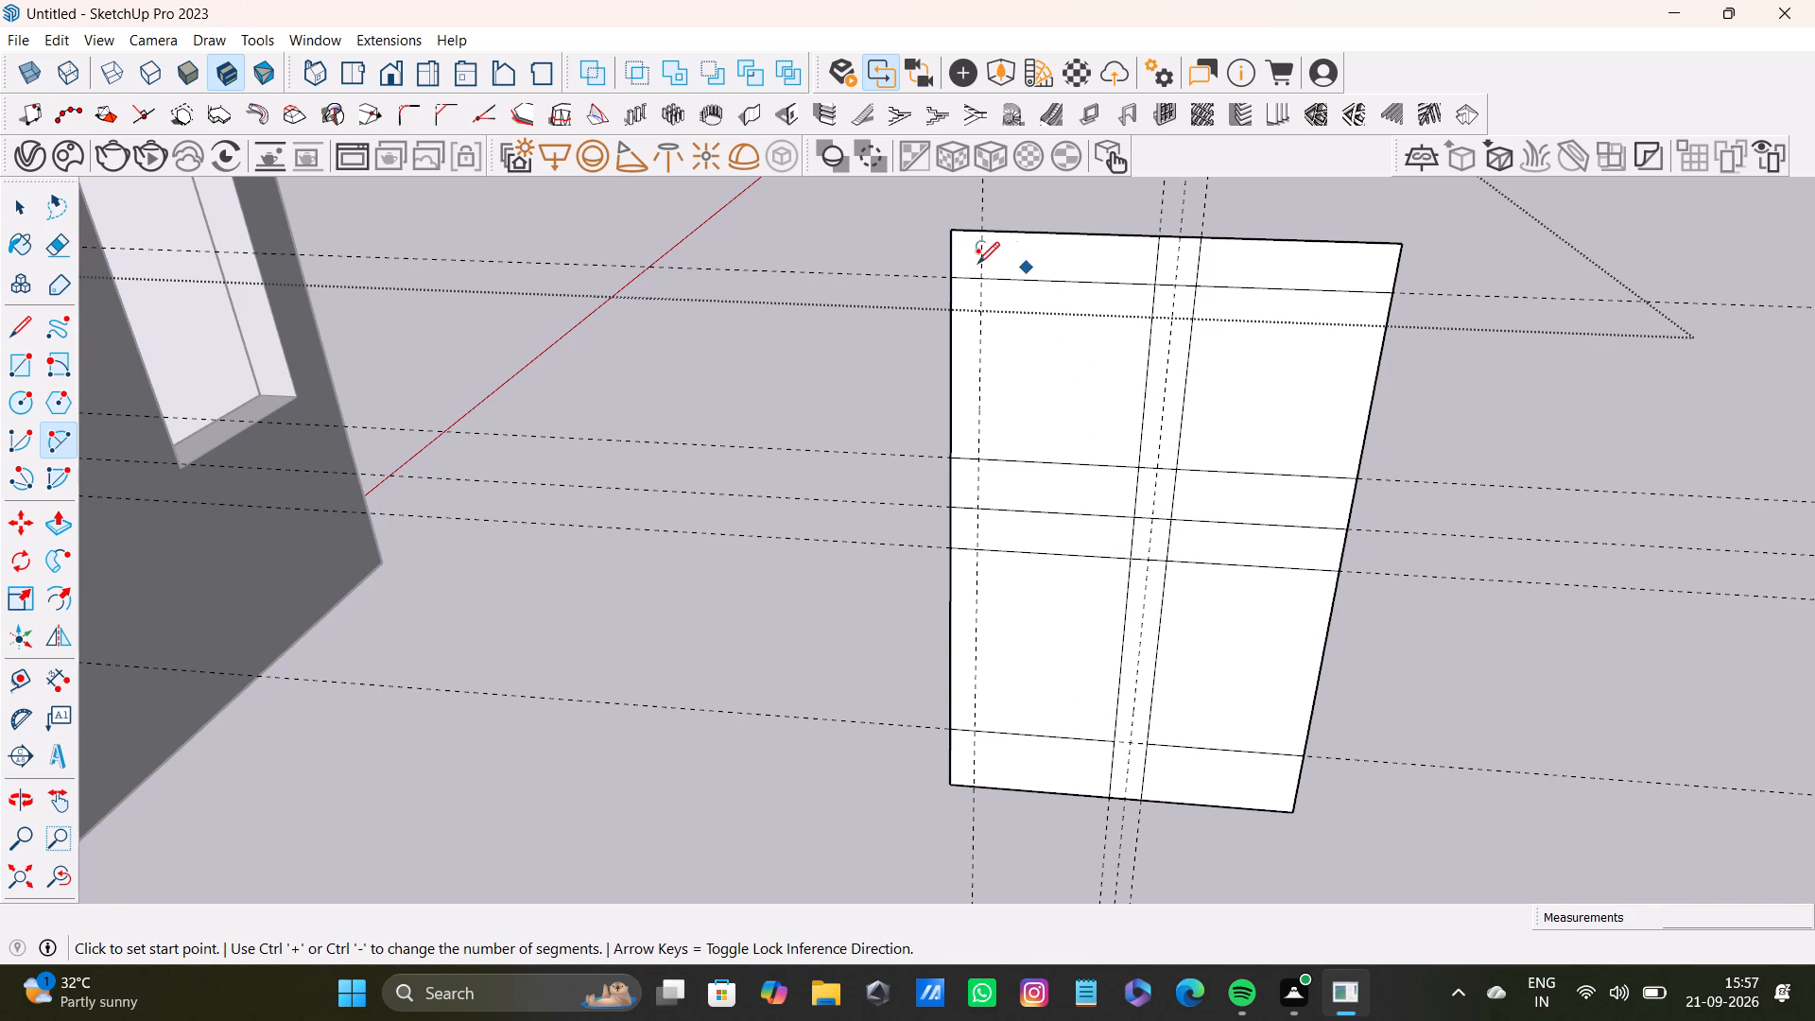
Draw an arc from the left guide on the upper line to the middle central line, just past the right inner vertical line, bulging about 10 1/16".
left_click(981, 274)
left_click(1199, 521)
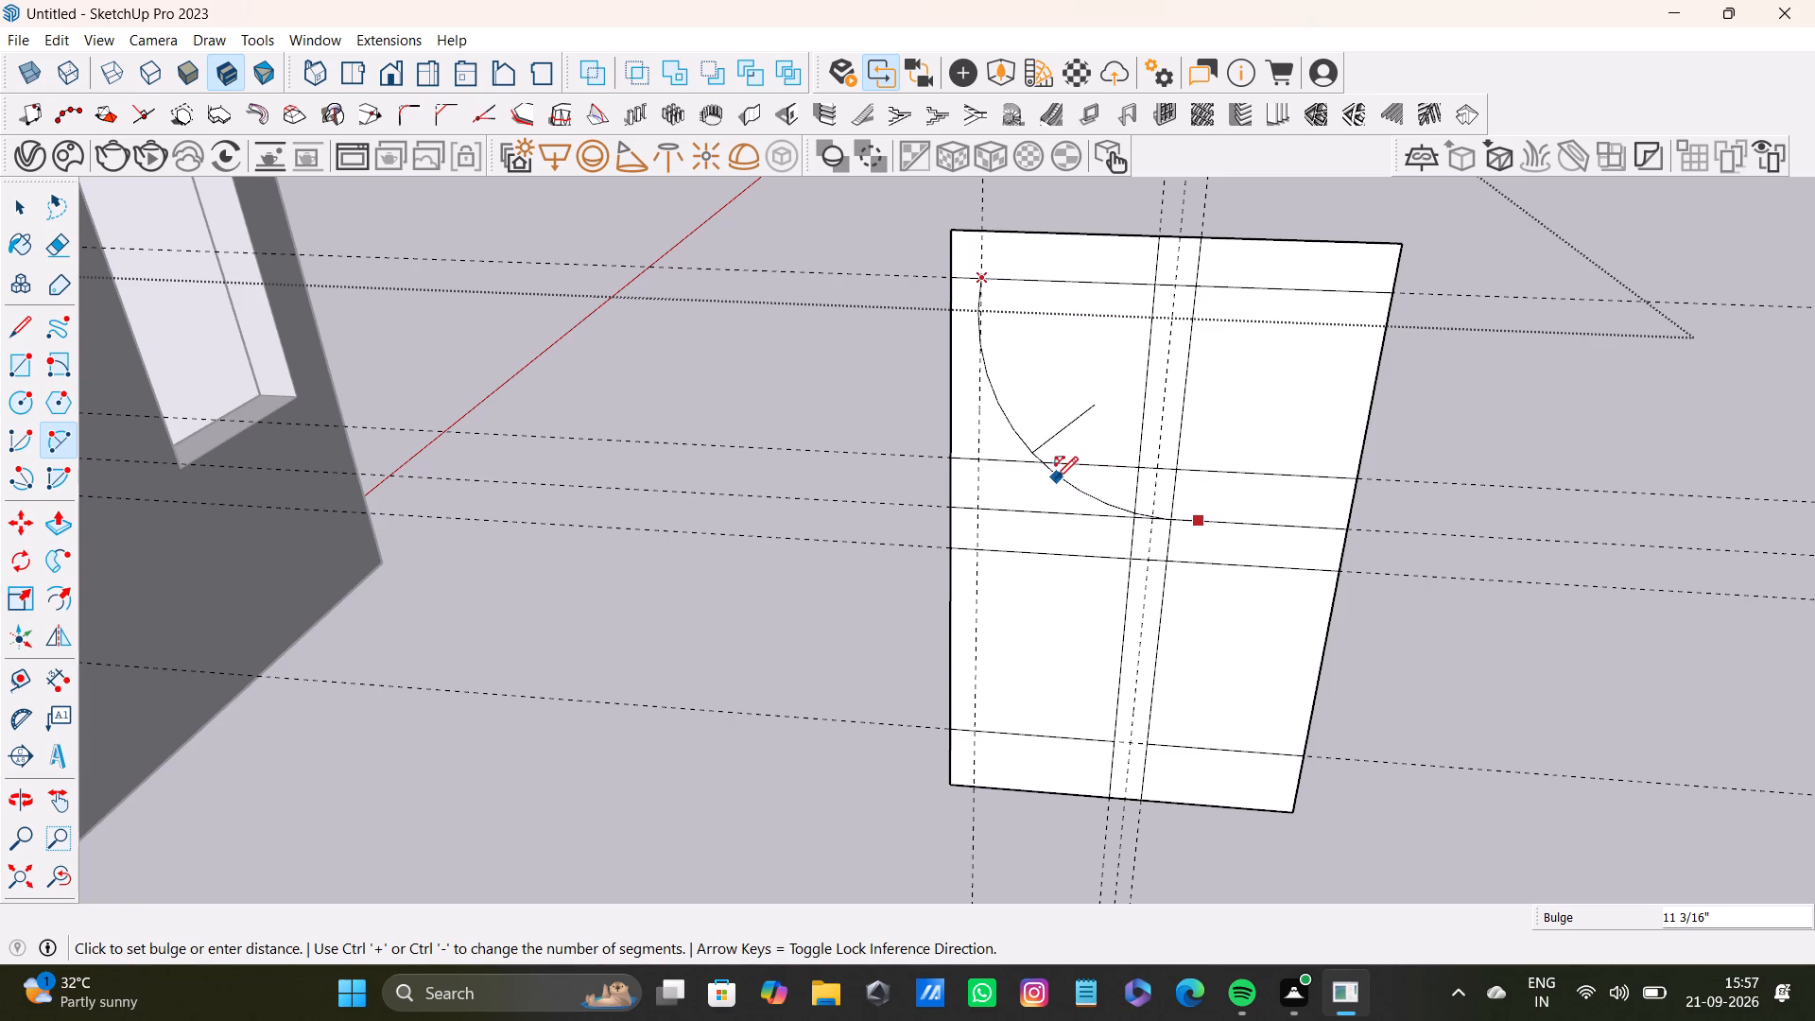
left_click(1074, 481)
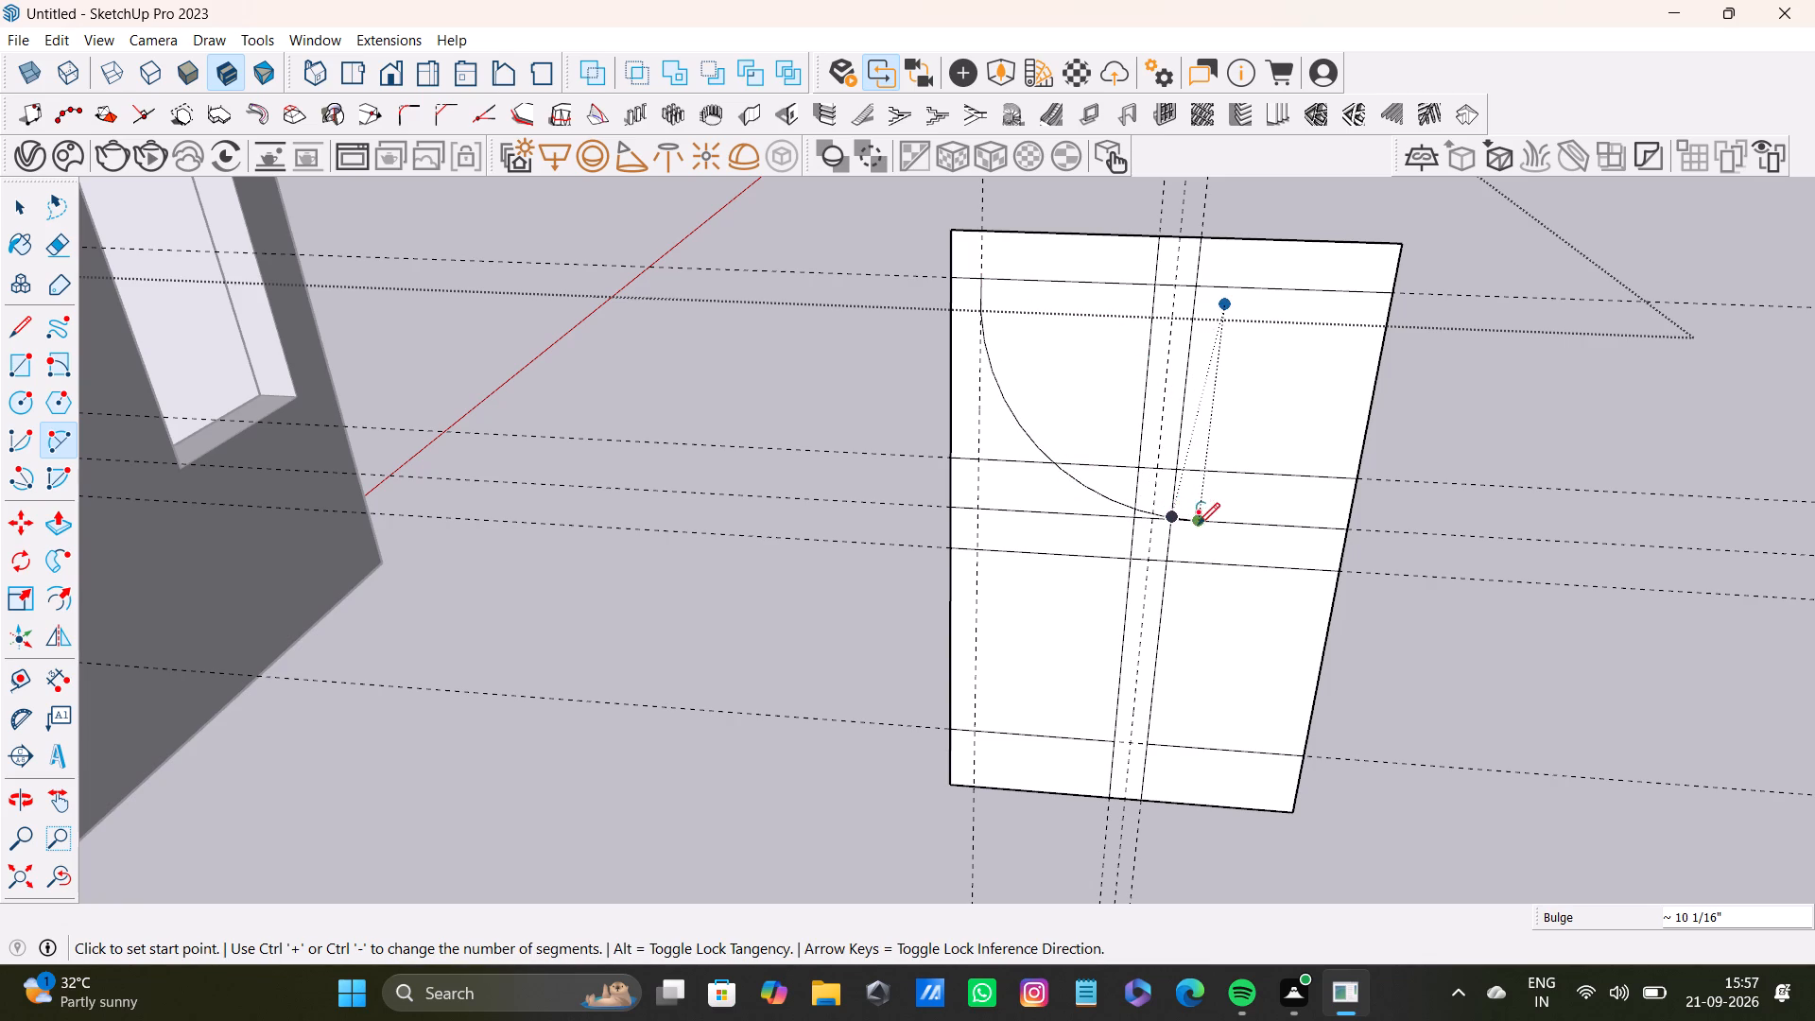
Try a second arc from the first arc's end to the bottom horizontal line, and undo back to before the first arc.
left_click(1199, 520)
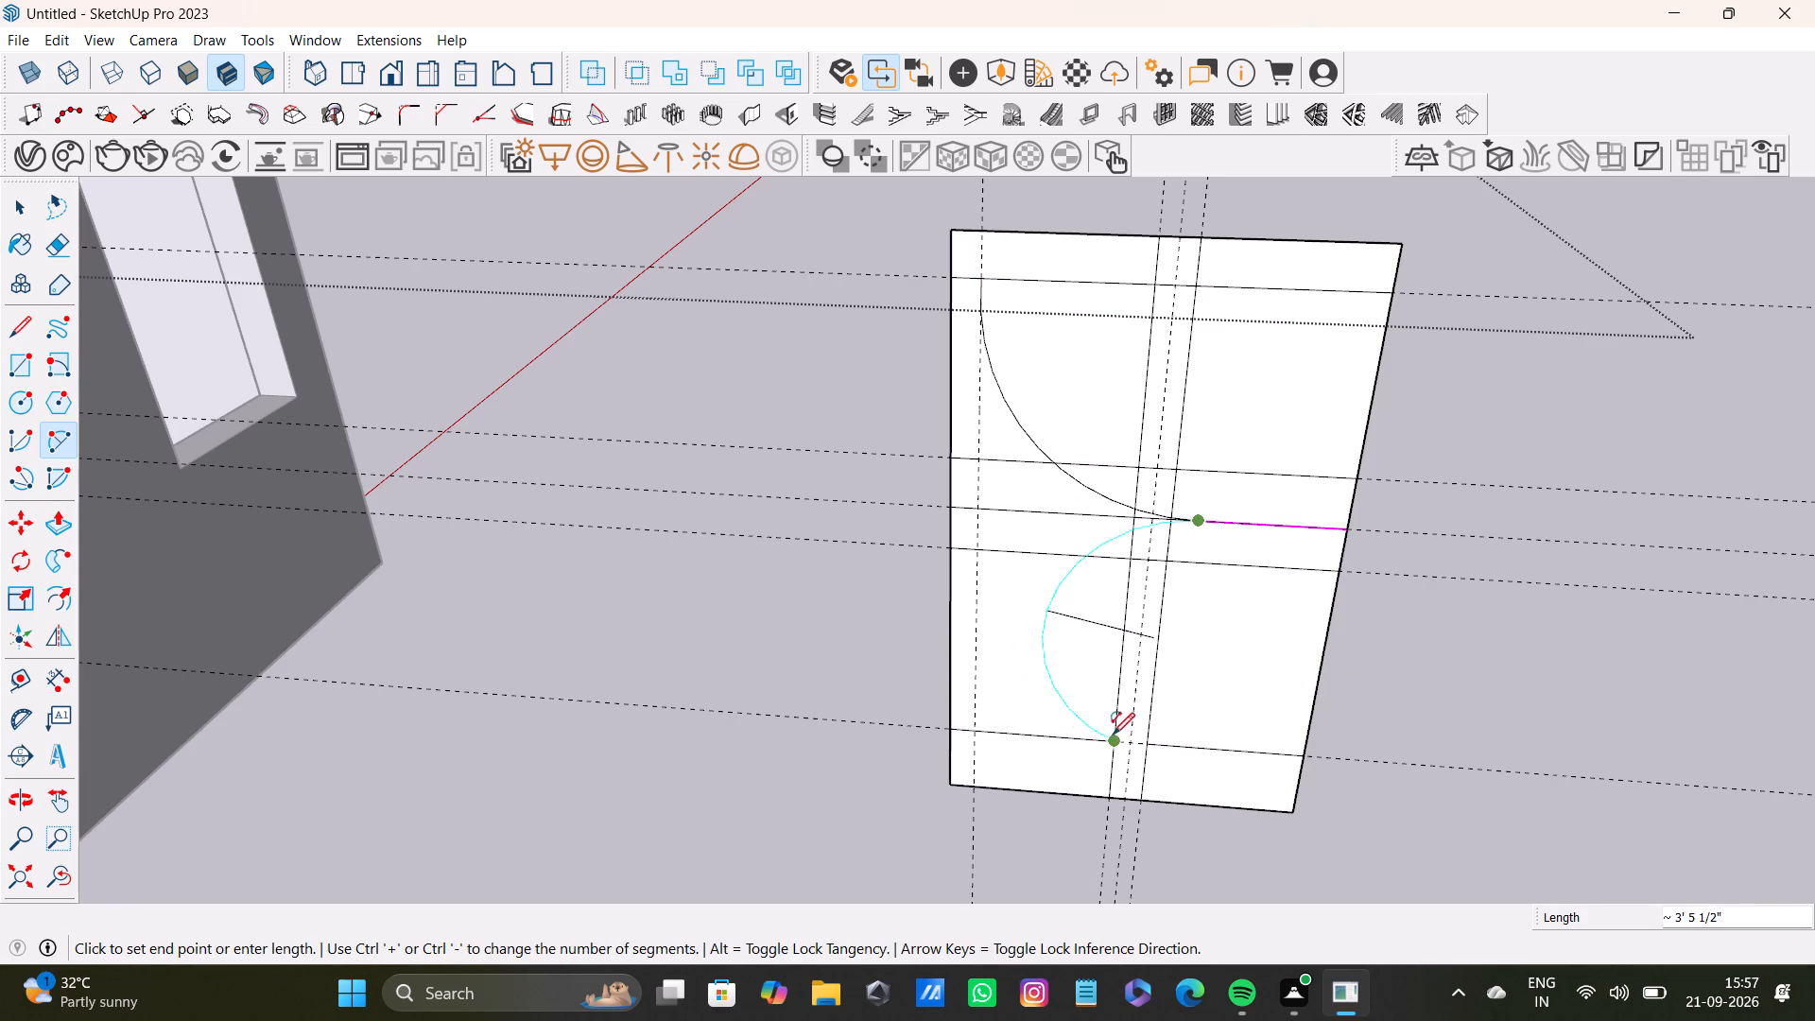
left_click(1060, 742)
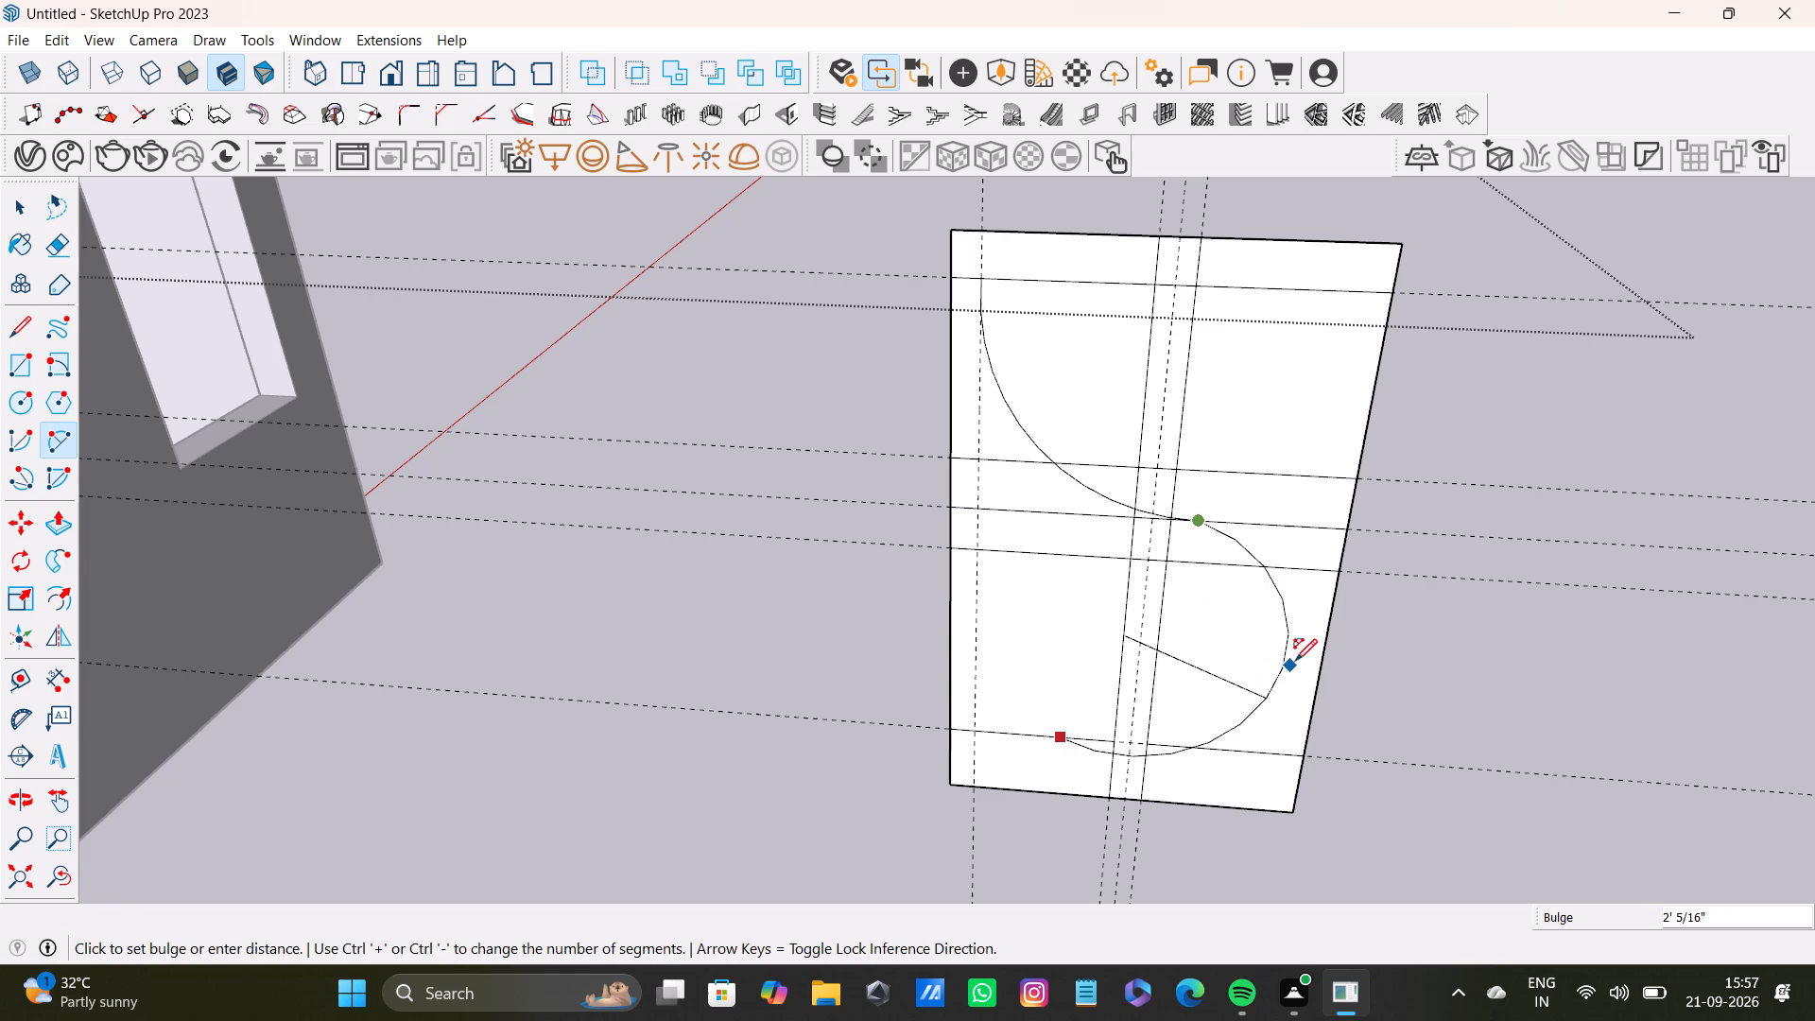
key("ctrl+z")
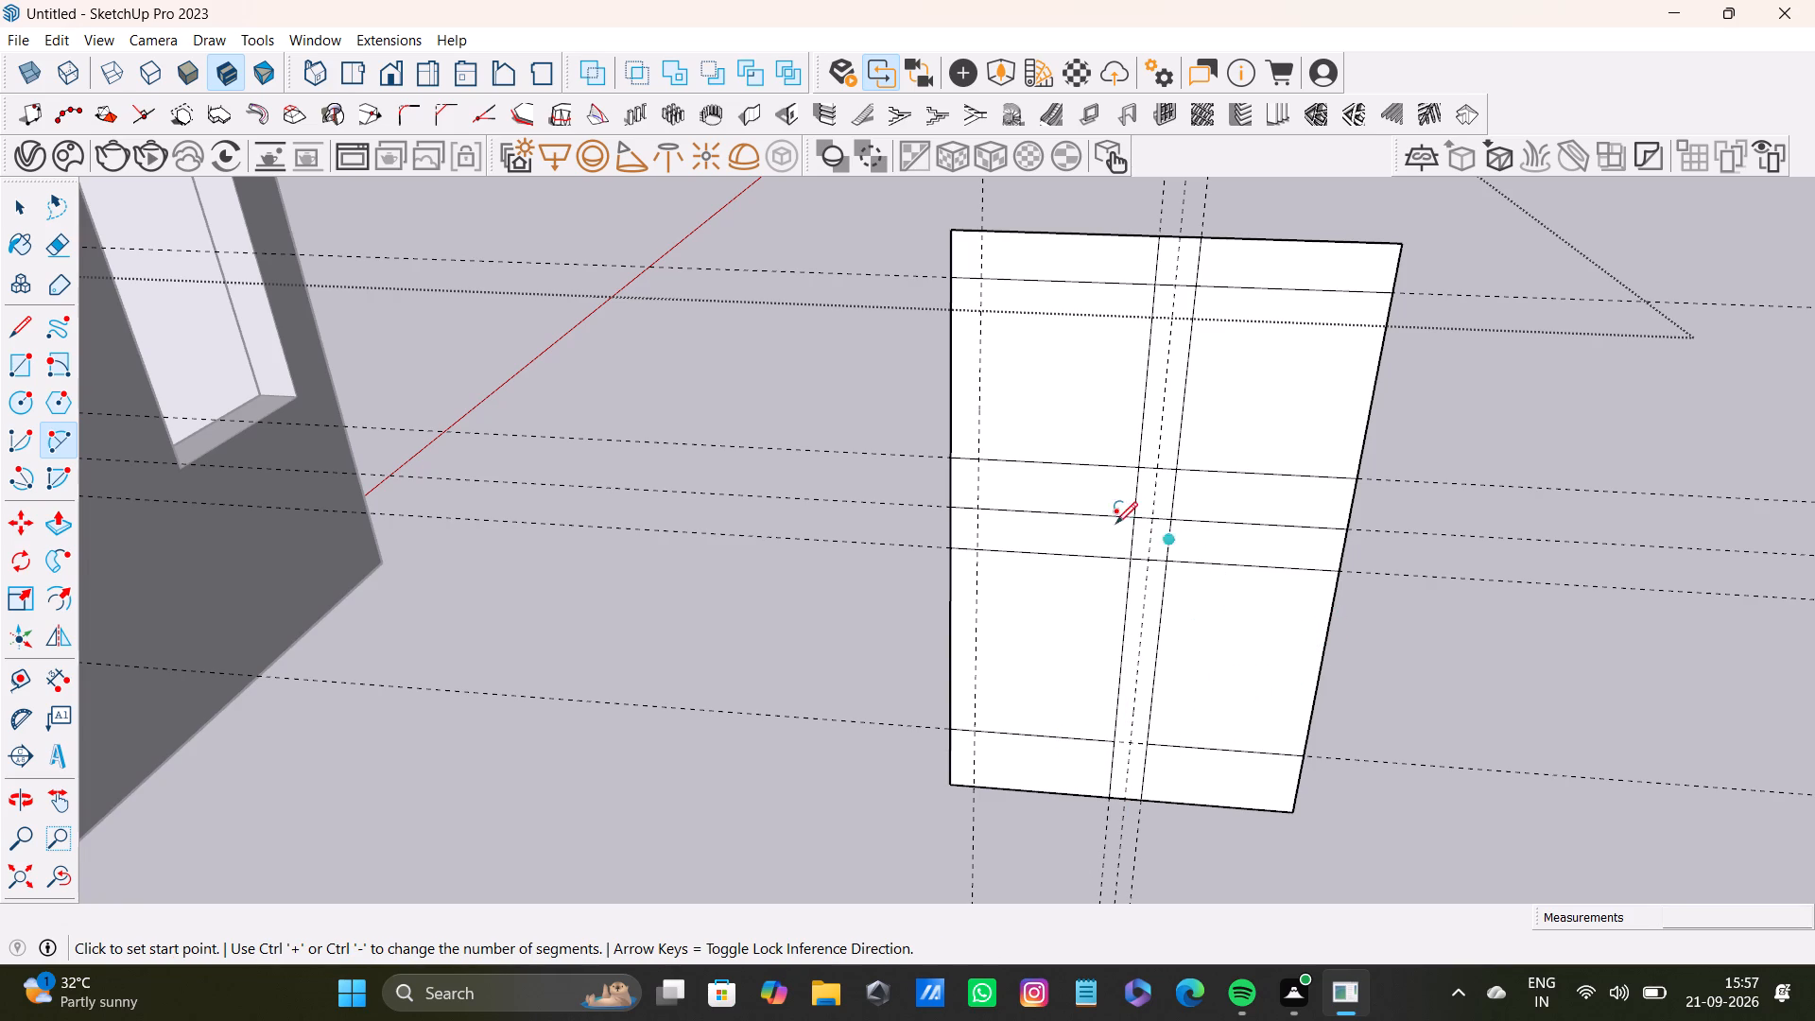
Place a horizontal guide a short distance below the lowest of the panel's three central lines.
scroll(1103, 531, "down", 4)
middle_click_drag(1141, 551, 1083, 671, "shift")
middle_click_drag(1081, 658, 1116, 507)
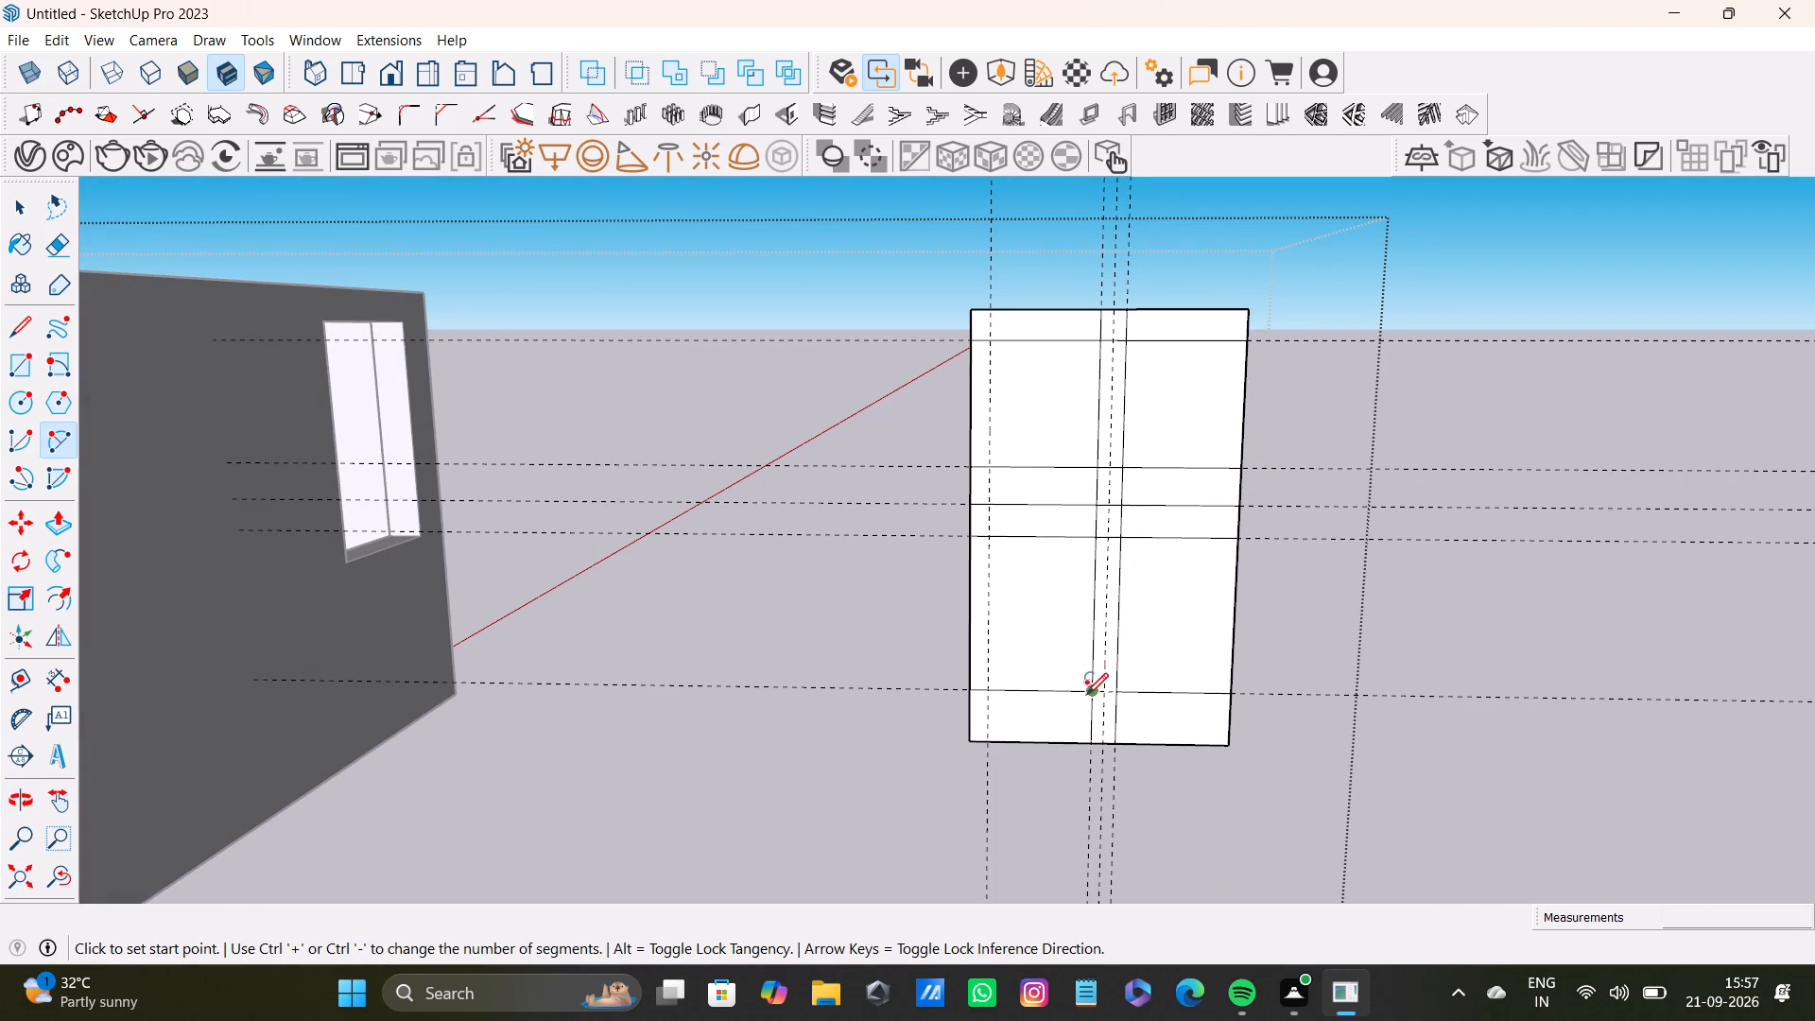
key("t")
left_click(1077, 536)
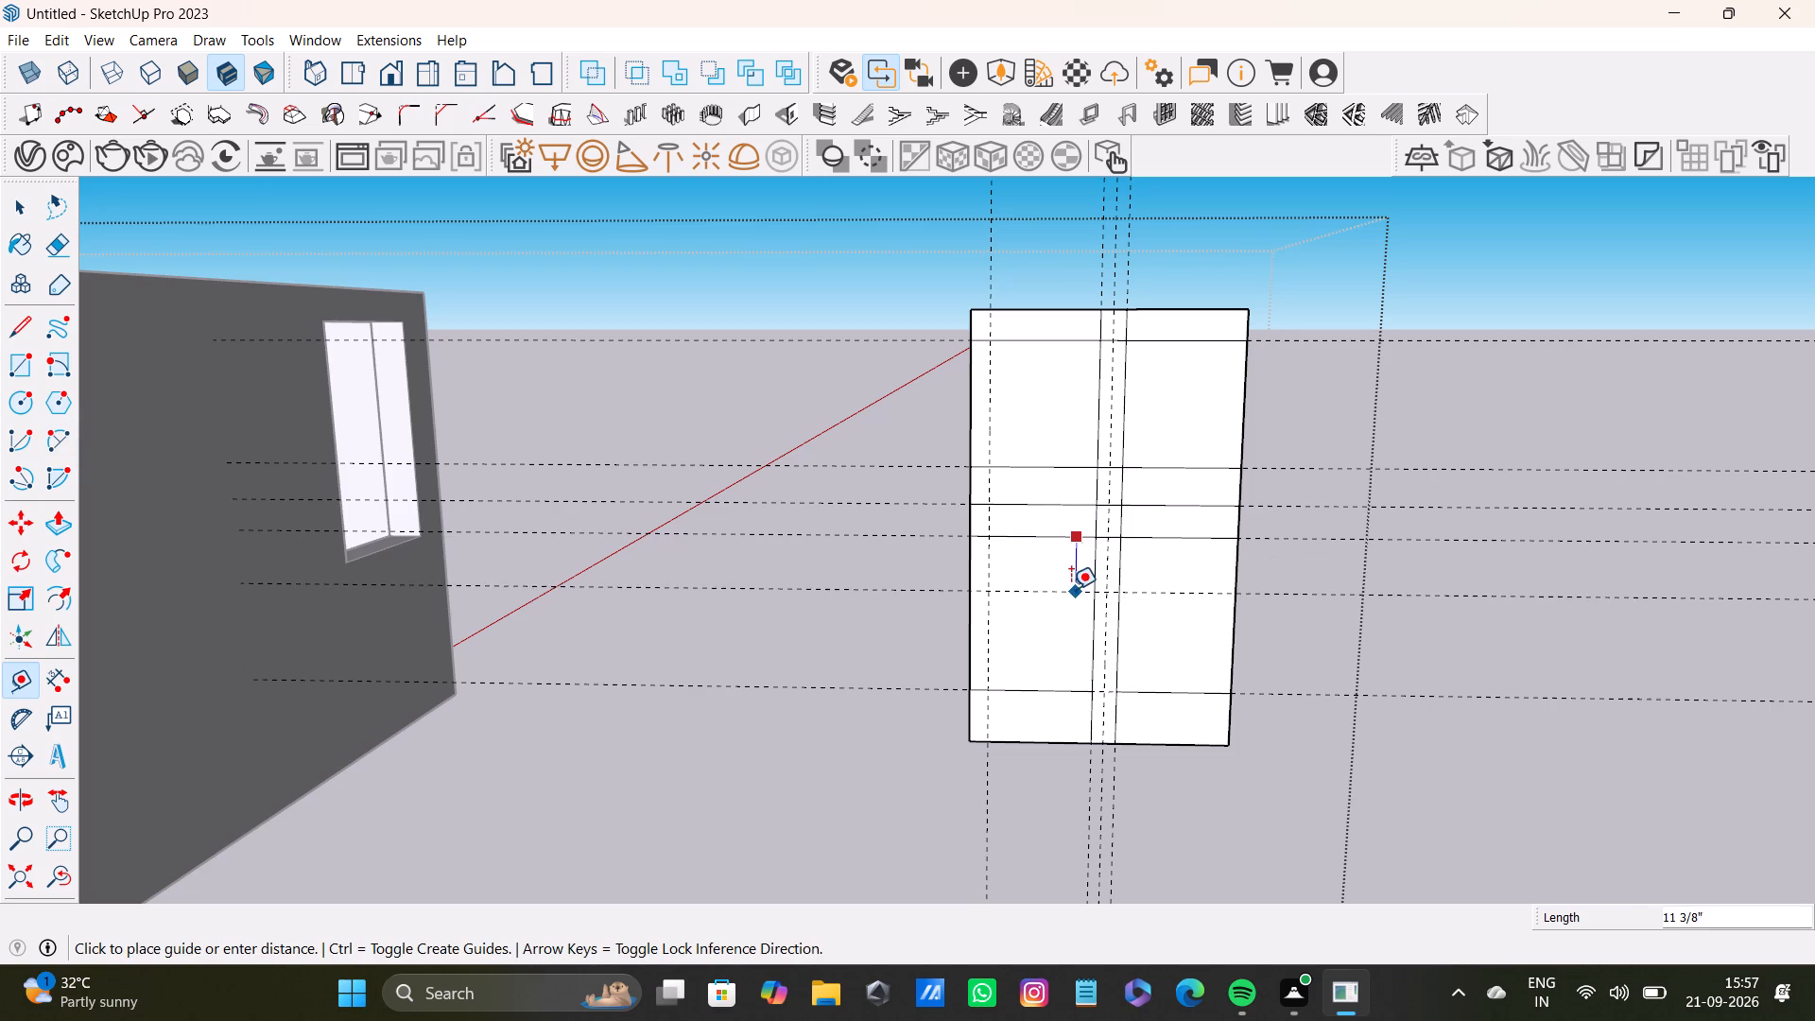
left_click(1071, 577)
key("space")
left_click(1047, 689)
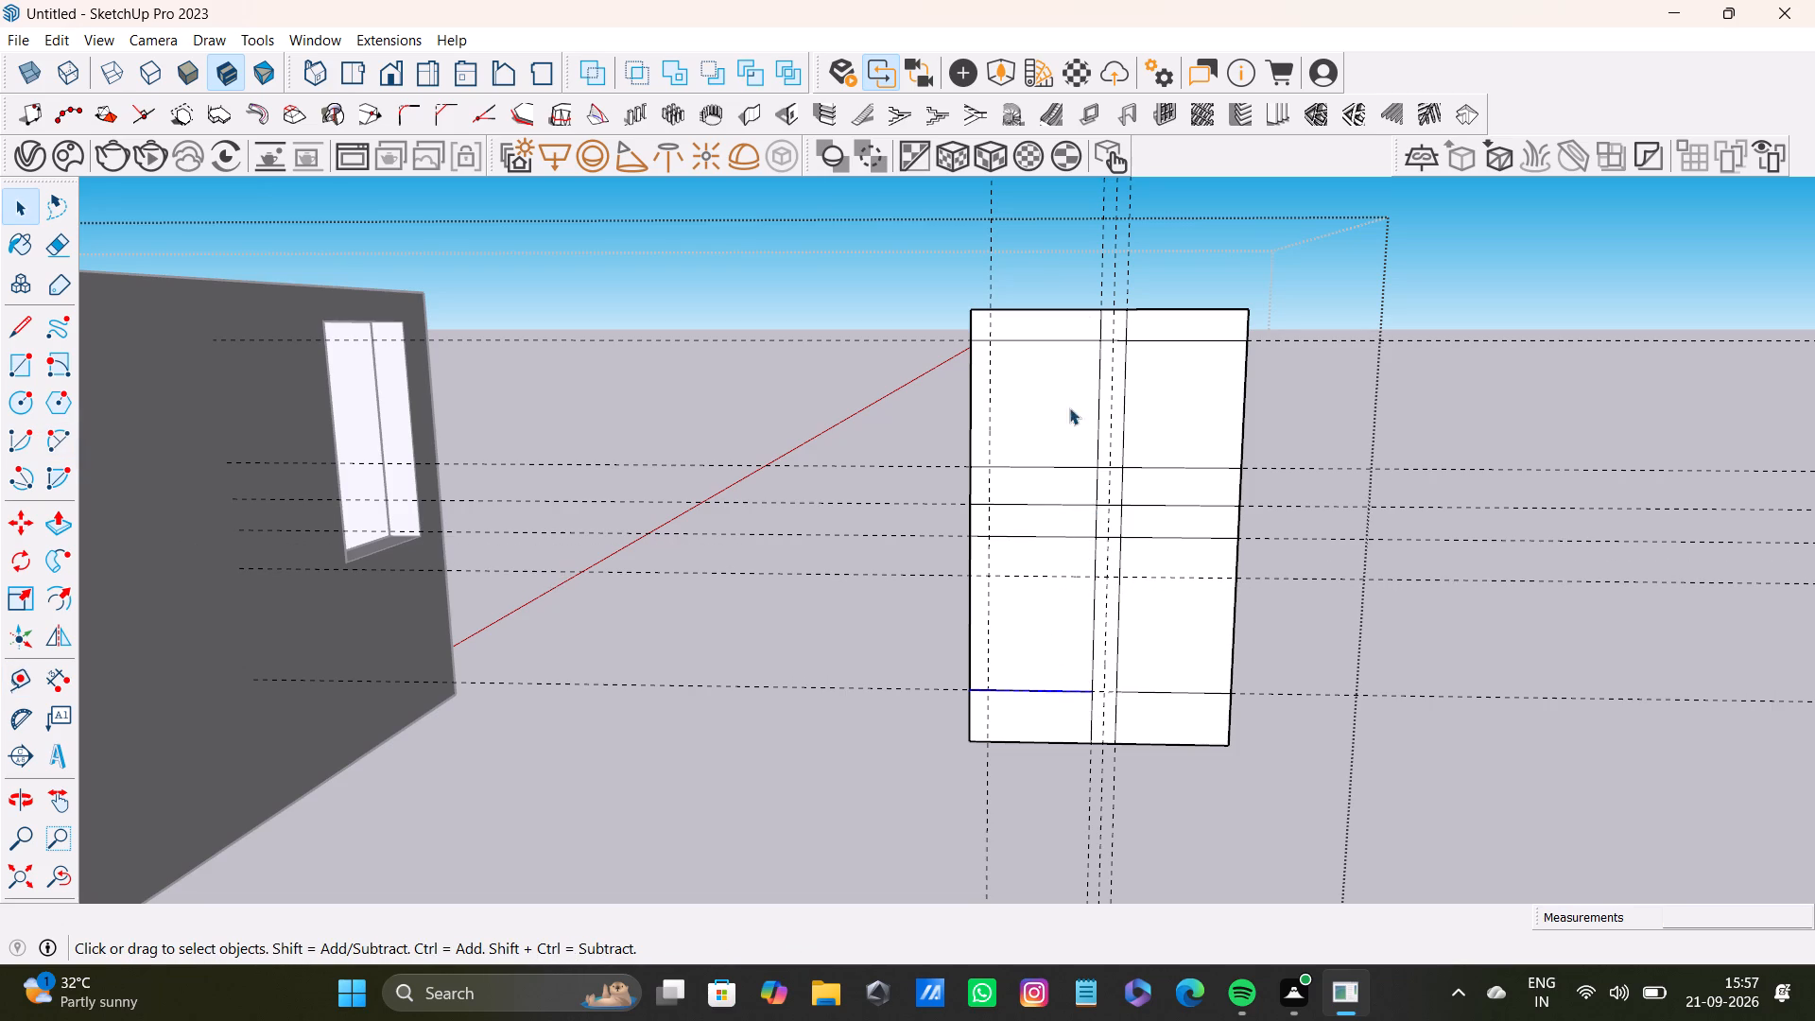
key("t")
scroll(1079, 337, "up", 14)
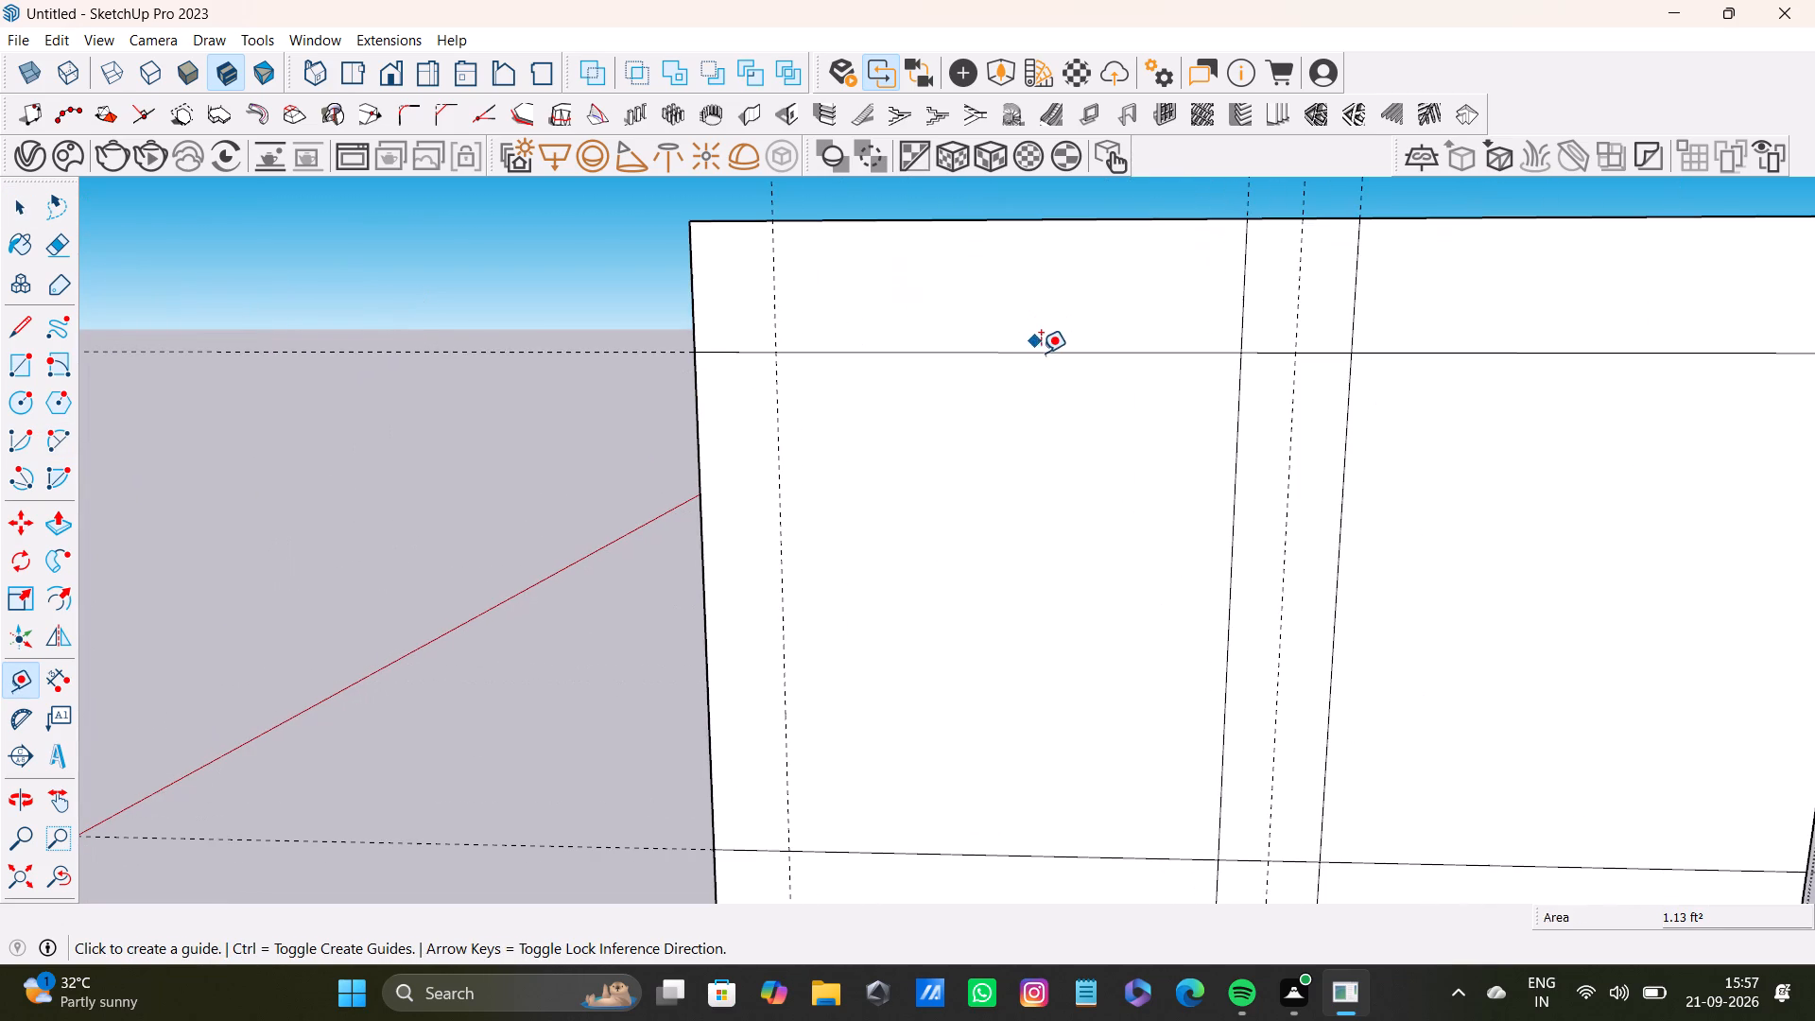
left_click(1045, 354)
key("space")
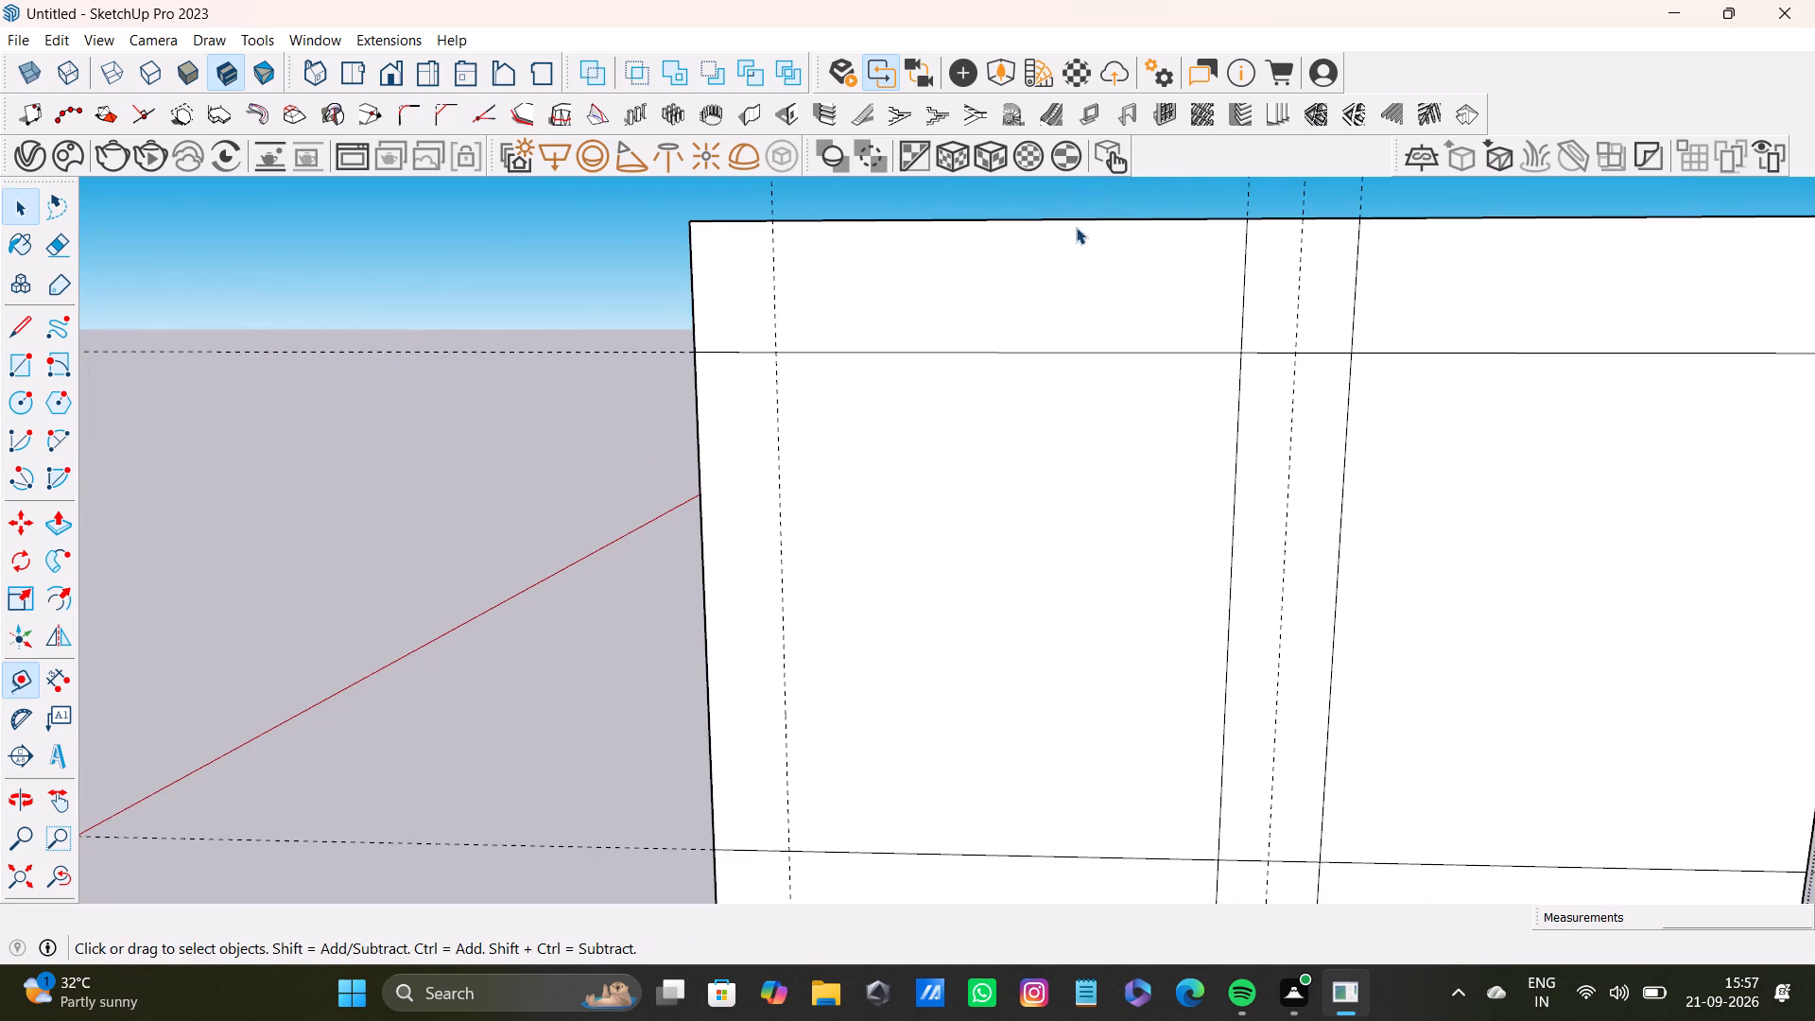
Place a horizontal guide about 6 11/16" above the freestanding panel's bottom edge.
scroll(1077, 294, "down", 12)
middle_click_drag(1093, 618, 1113, 395, "shift")
scroll(1117, 507, "down", 3, "shift")
middle_click_drag(1137, 587, 1131, 528)
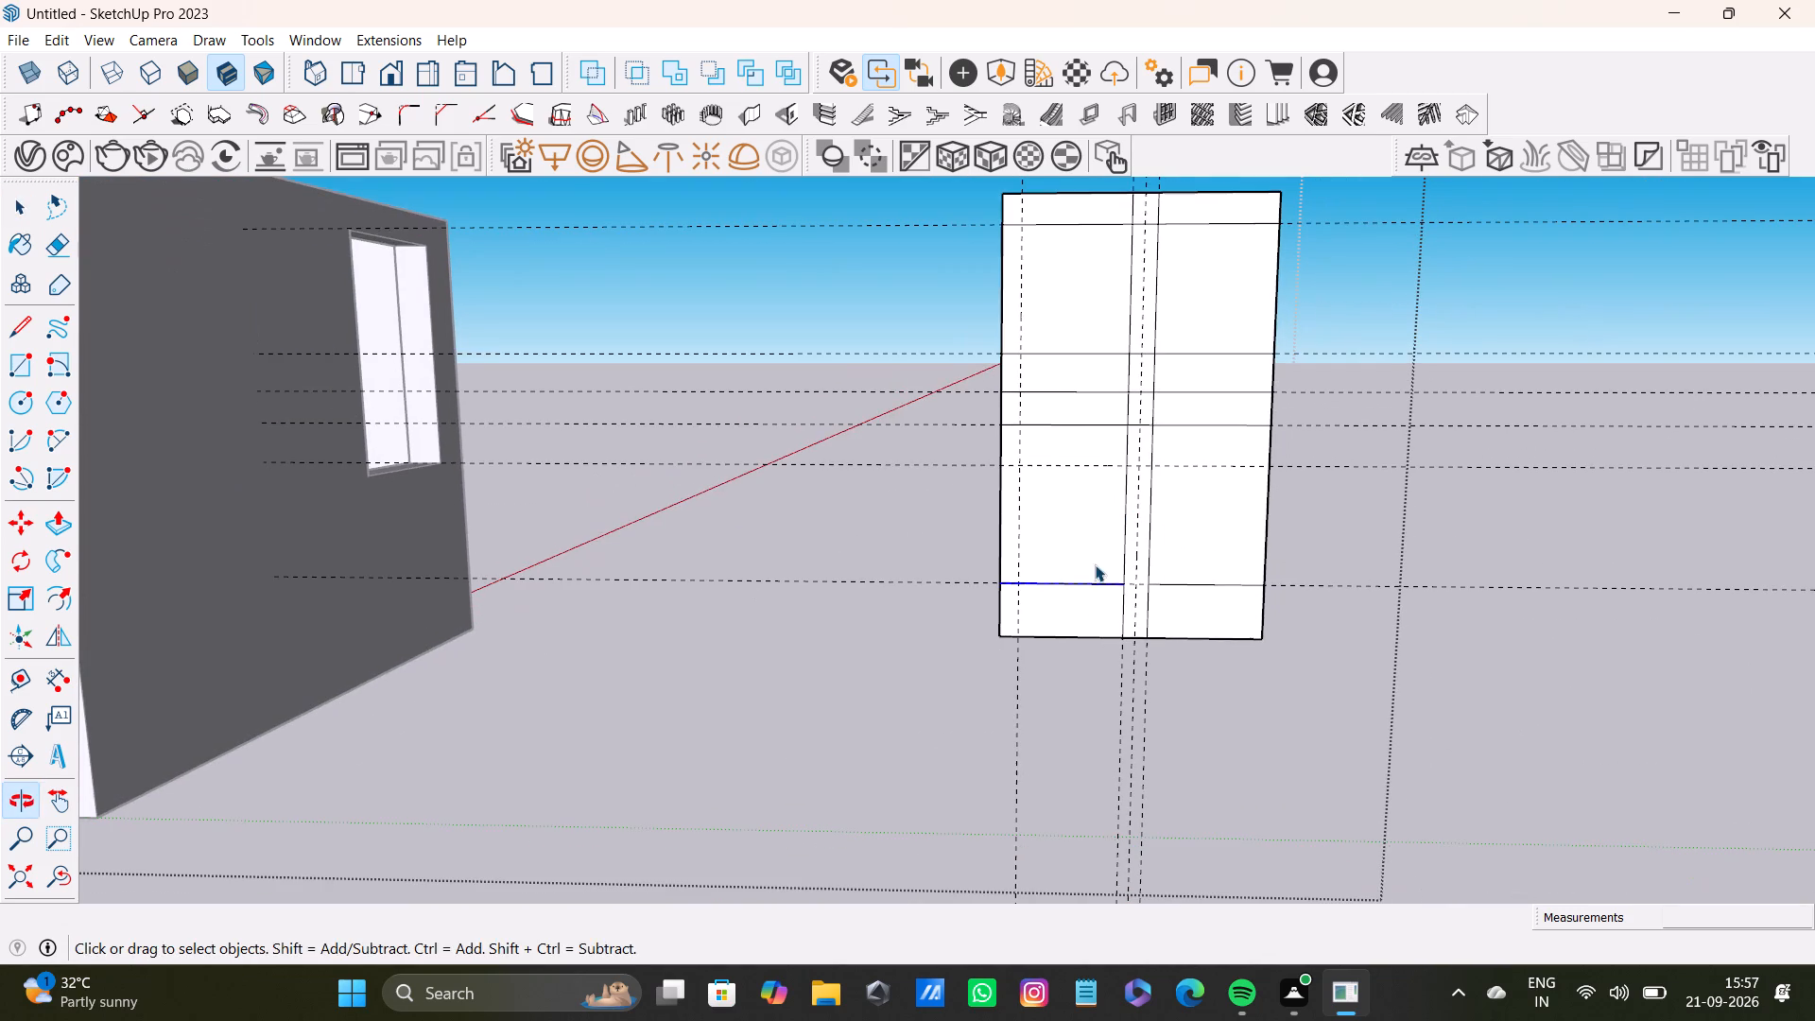
key("t")
scroll(1025, 665, "up", 9)
left_click(1080, 625)
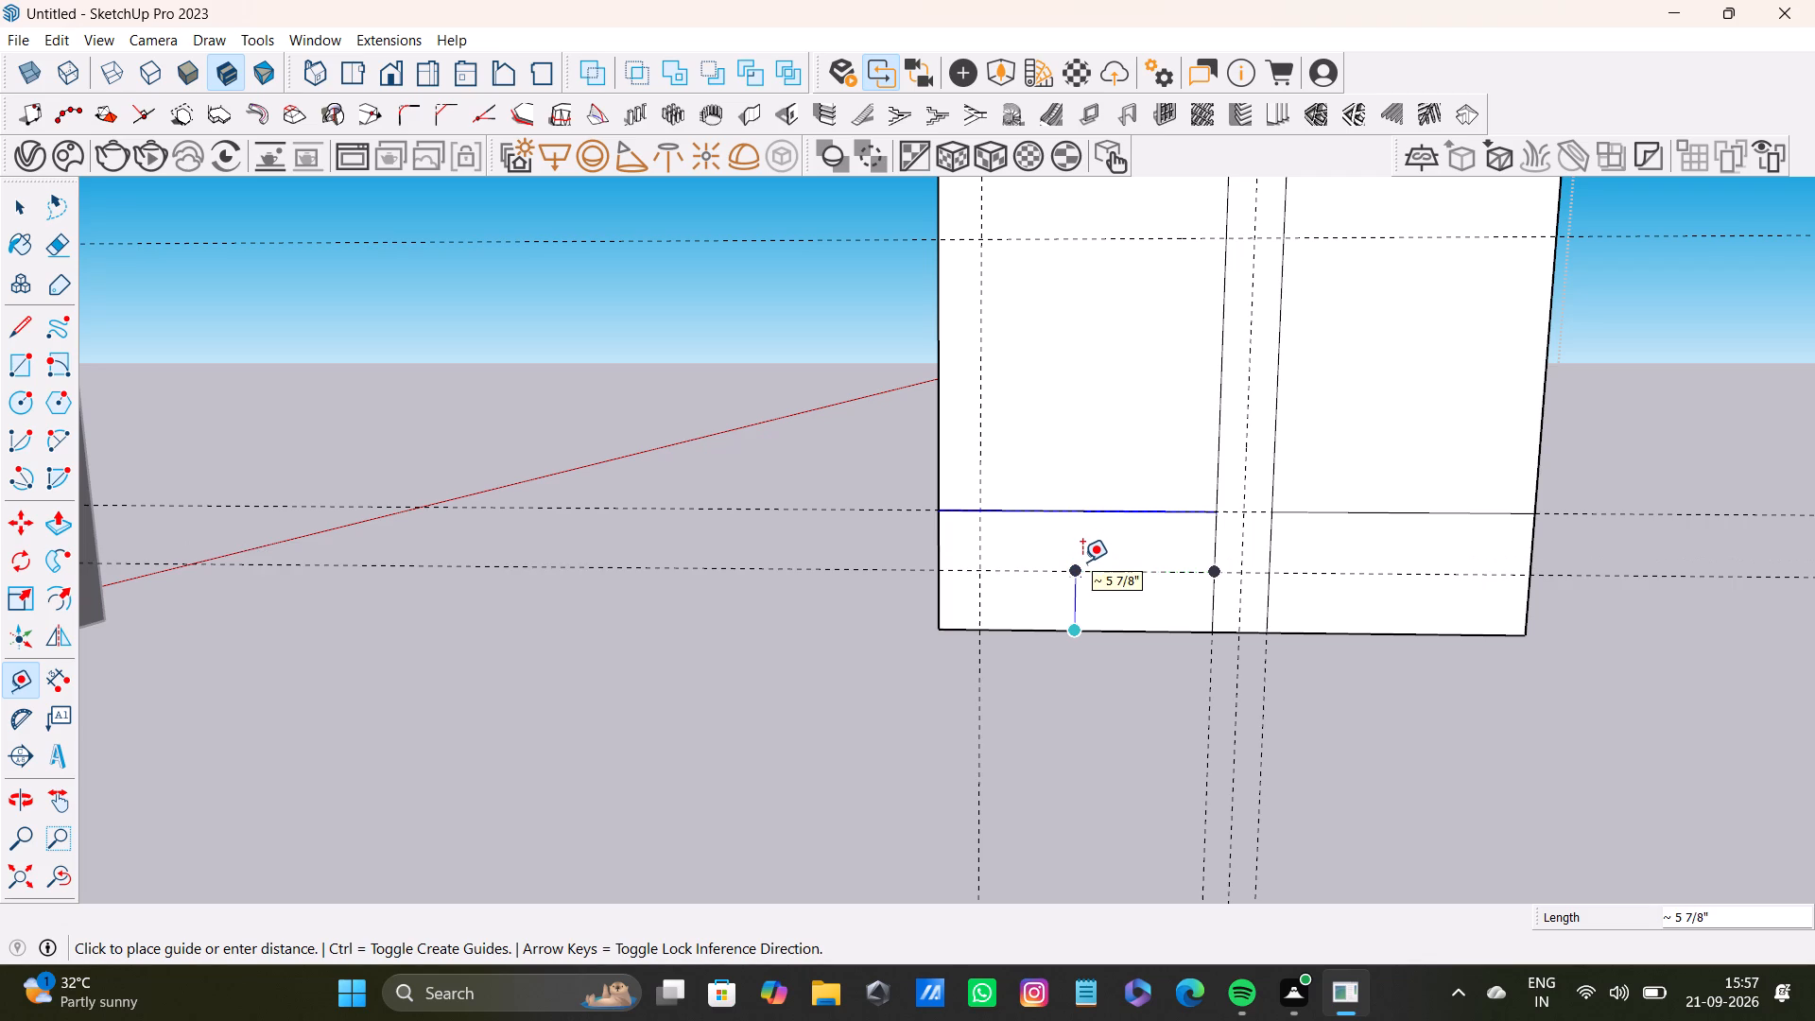
scroll(1083, 557, "up", 7)
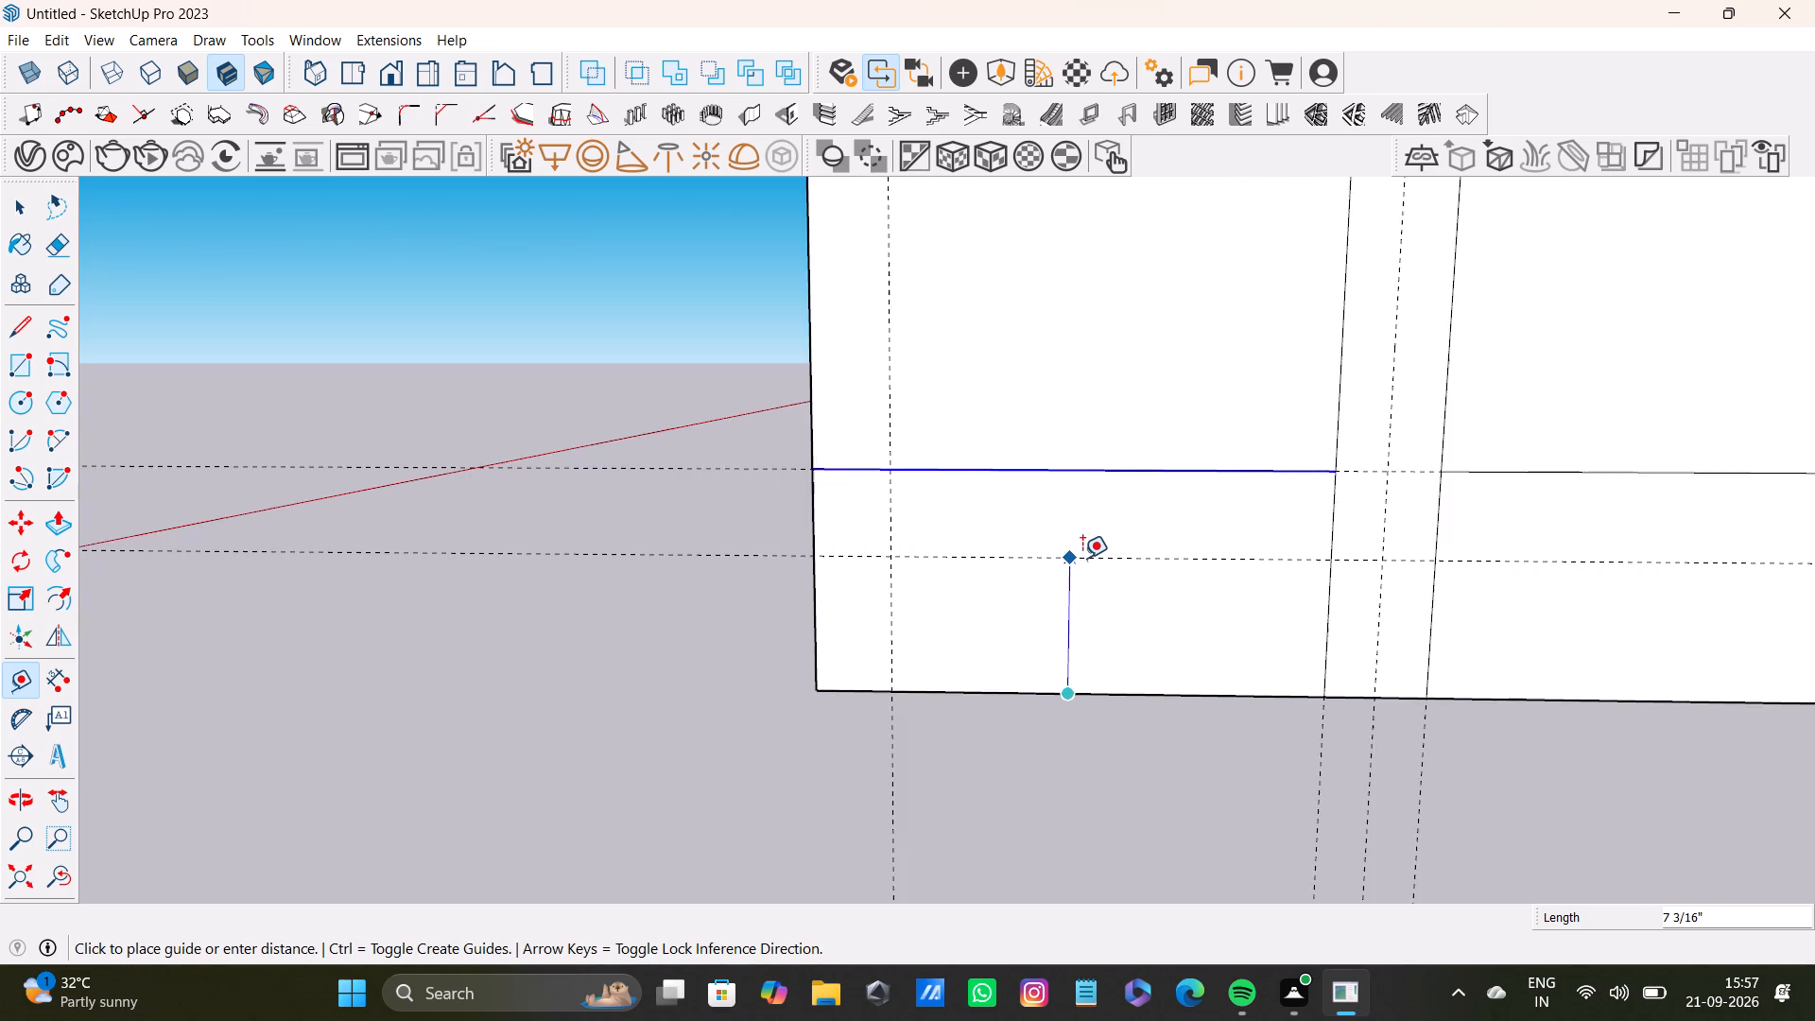
scroll(1082, 558, "up", 3)
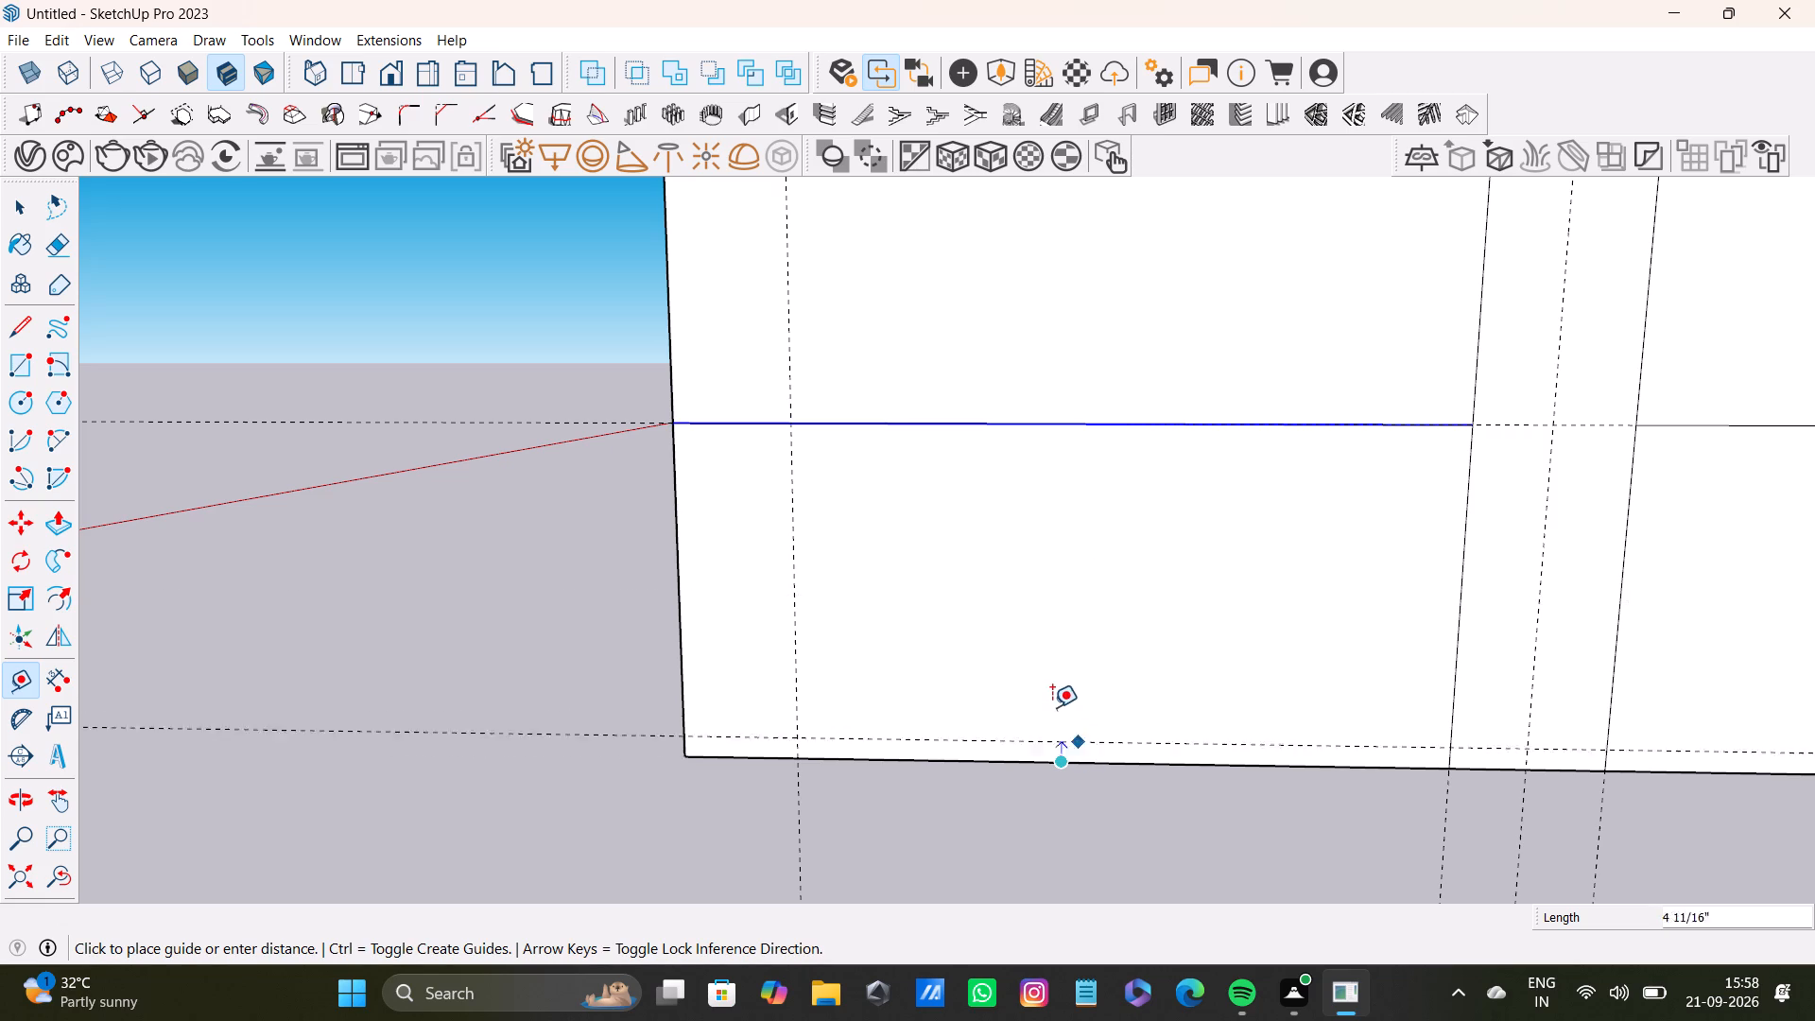
scroll(1050, 707, "up", 4)
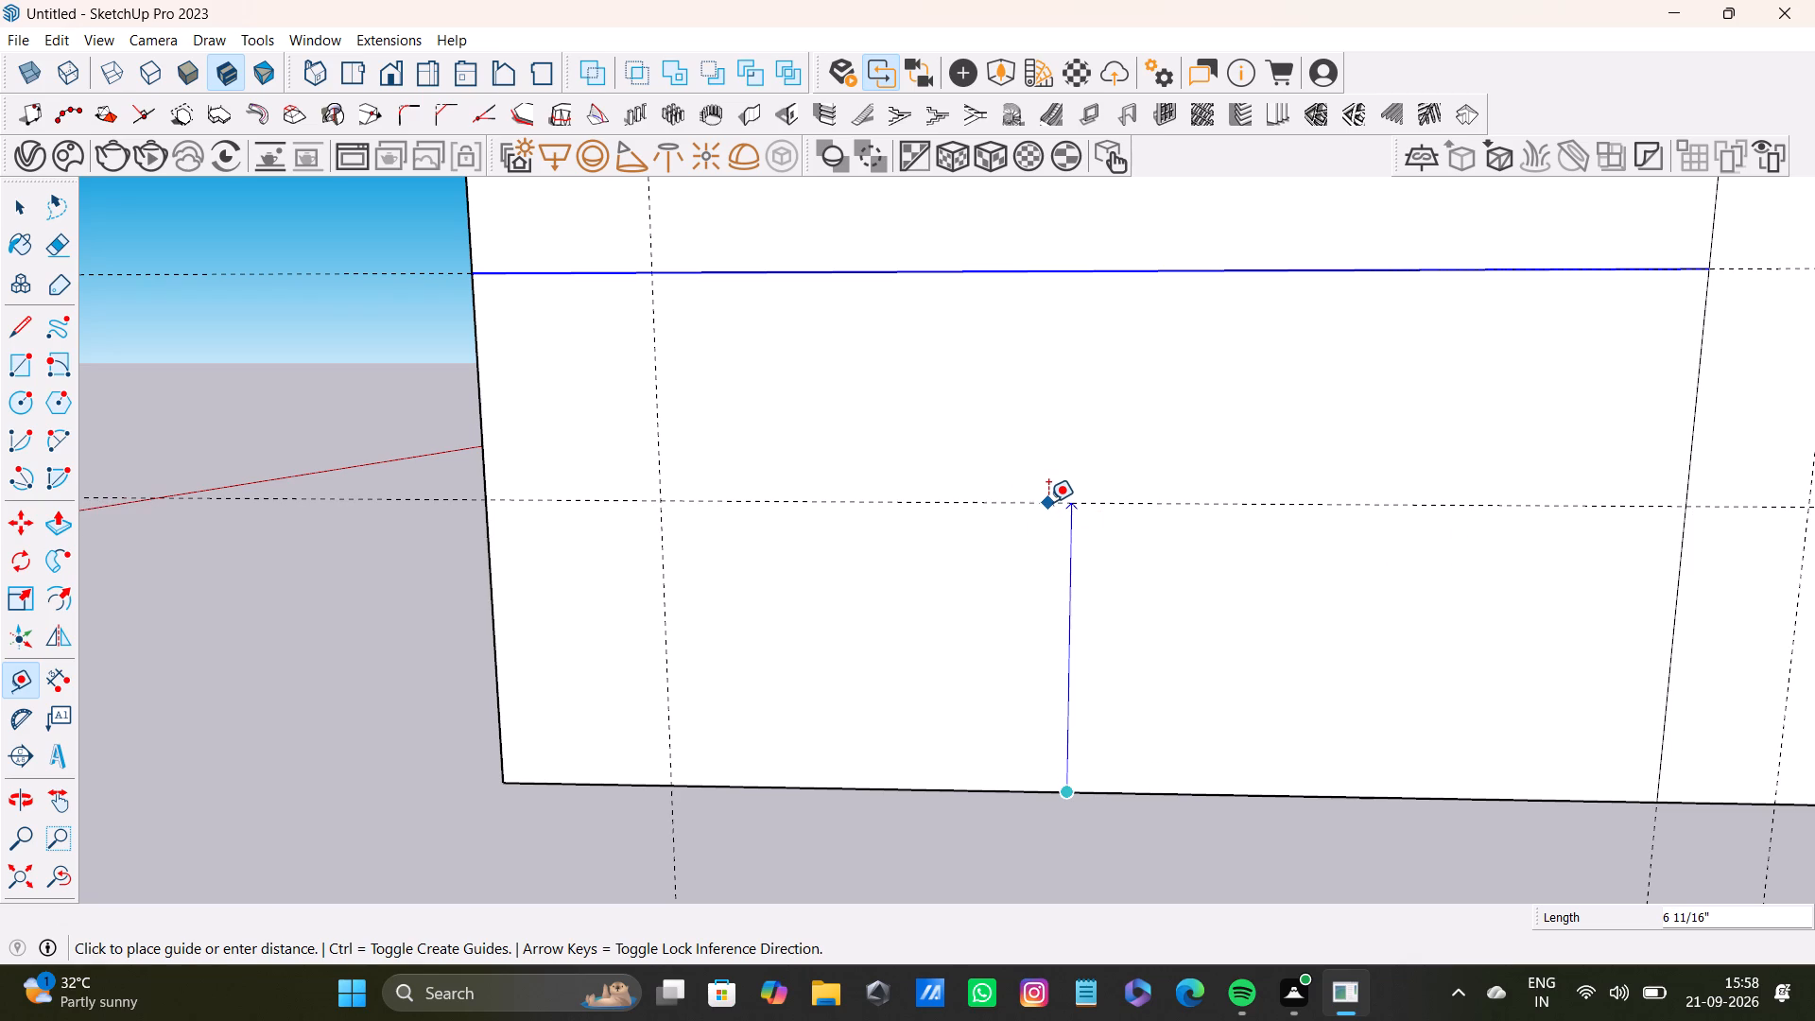
left_click(1048, 502)
scroll(1046, 506, "down", 4)
key("space")
scroll(1024, 476, "down", 4)
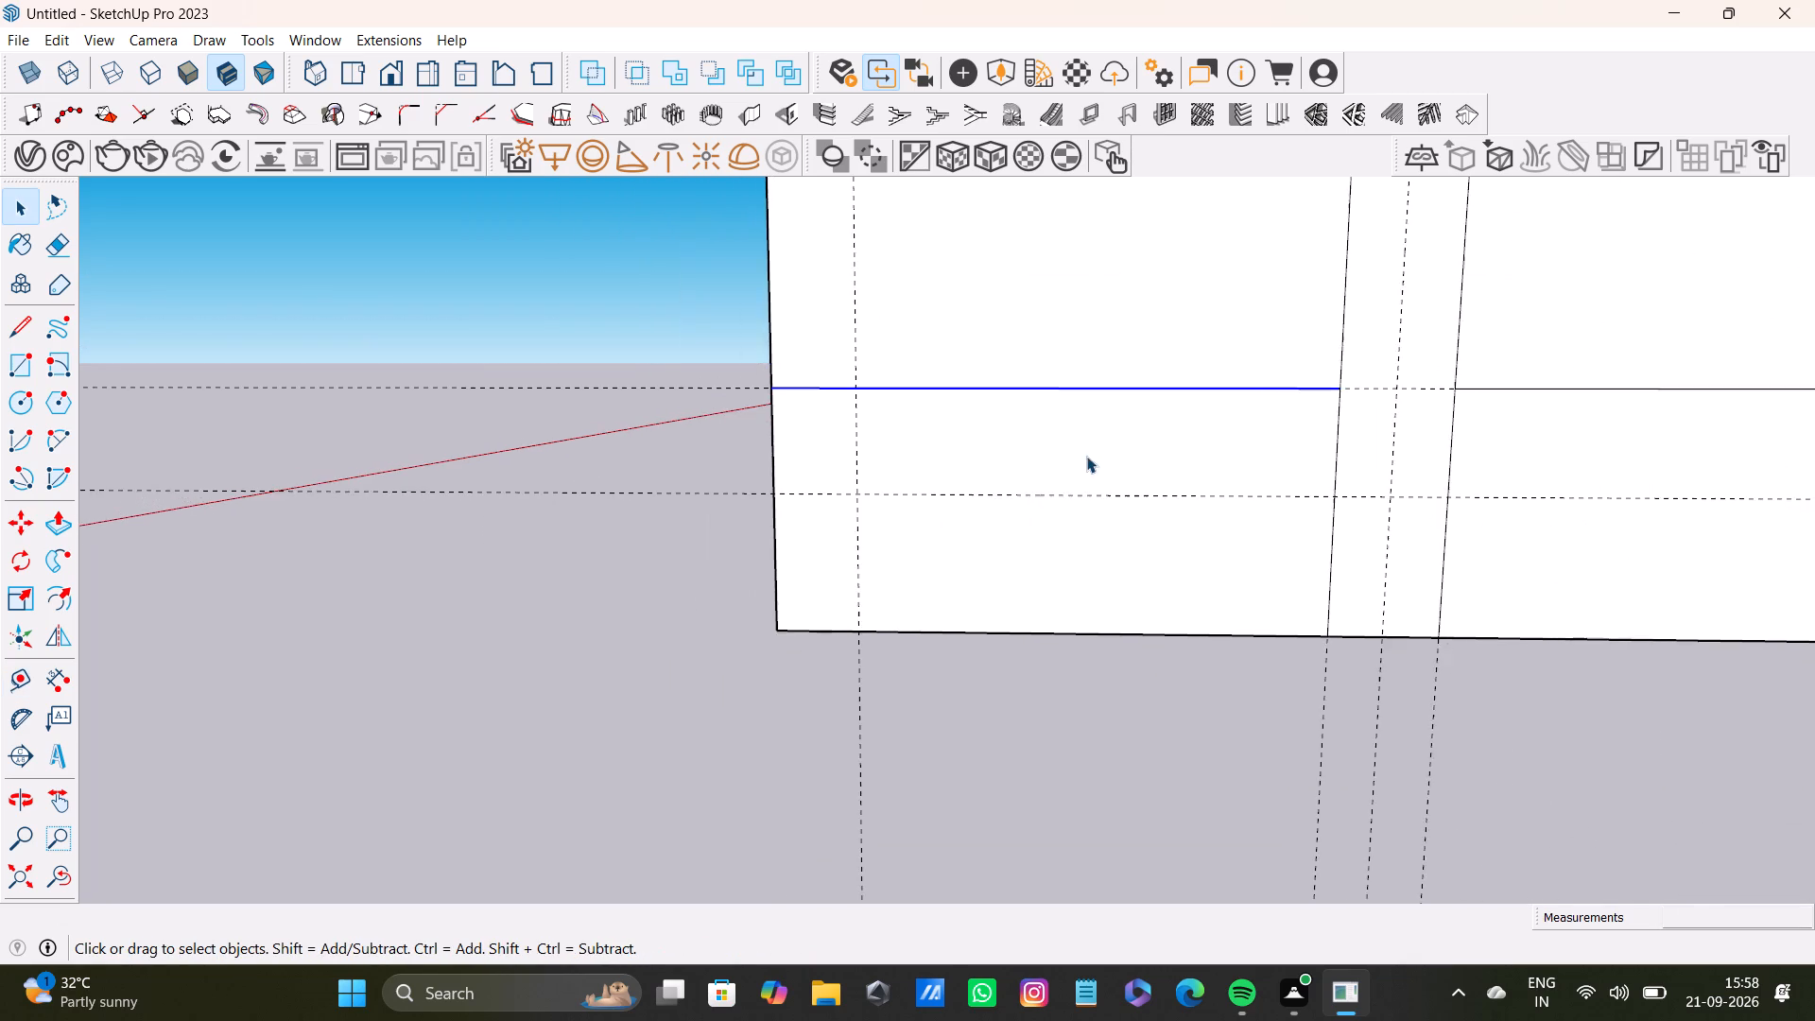
Draw a line along the new lower guide from the left vertical guide to the panel's right edge.
middle_click_drag(1086, 456, 933, 463, "shift")
key("l")
scroll(835, 545, "up", 5)
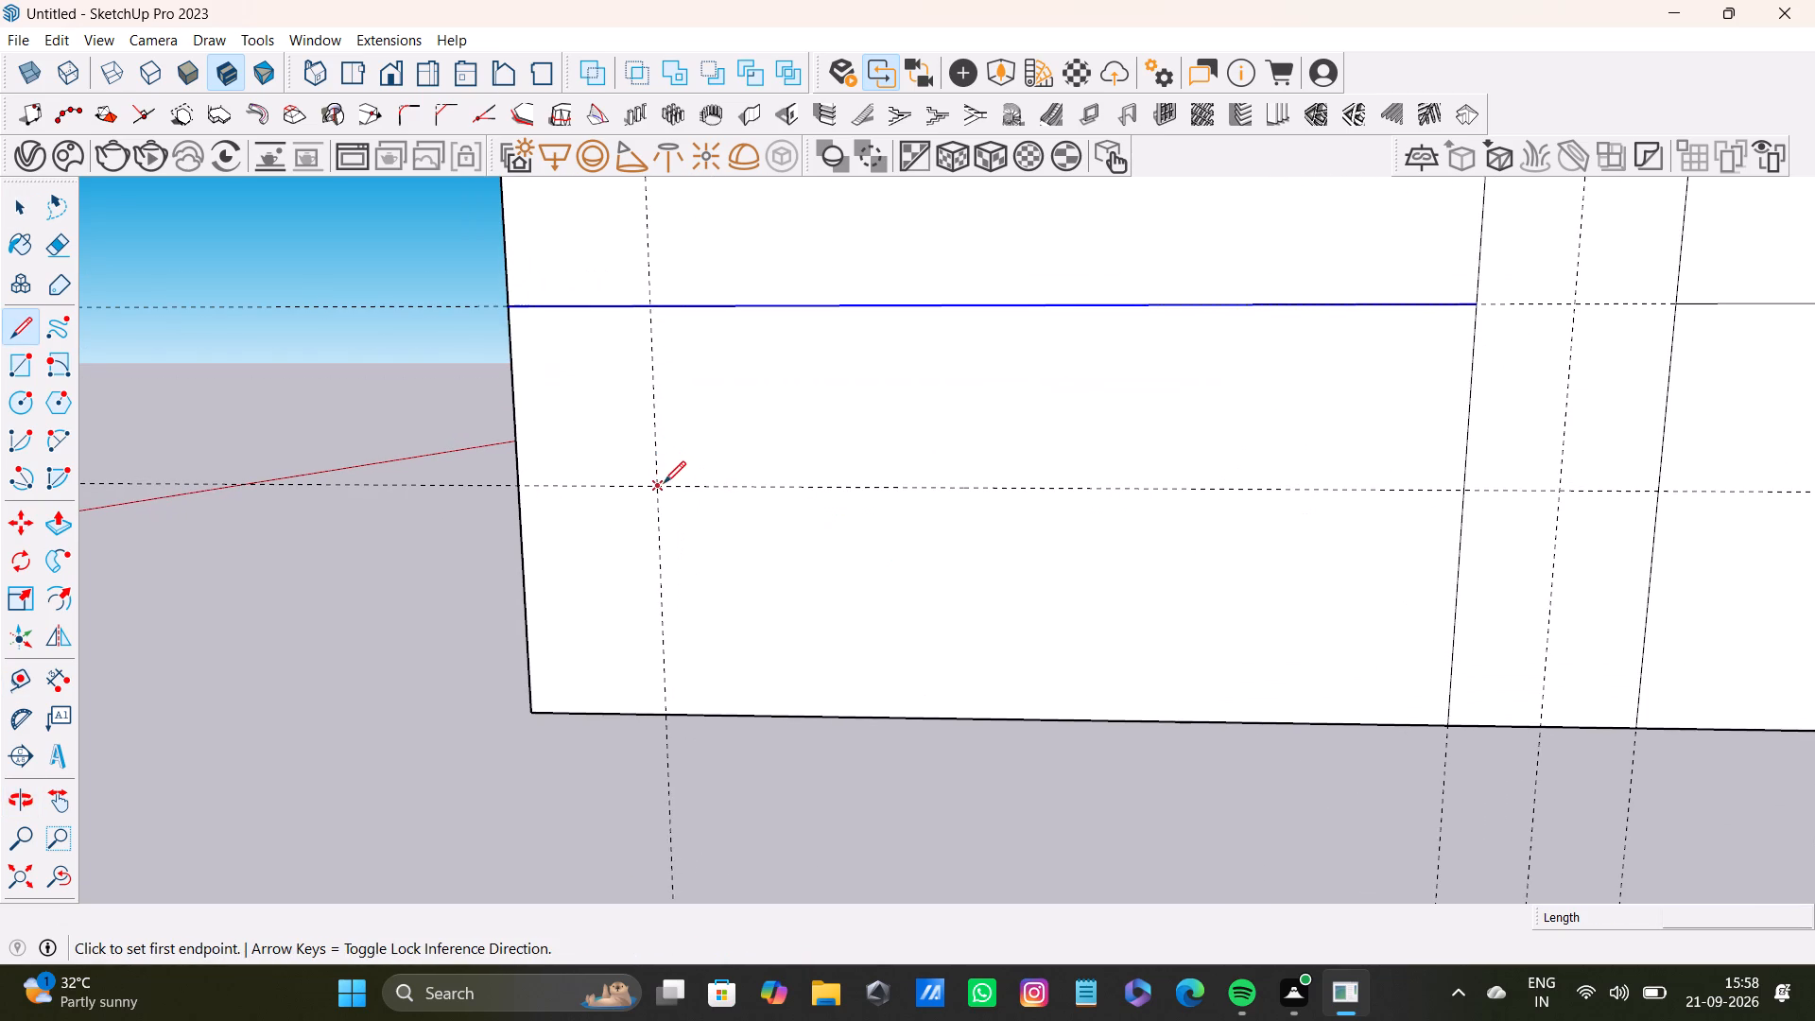
left_click(660, 483)
scroll(1299, 560, "down", 4)
middle_click_drag(1435, 544, 921, 500, "shift")
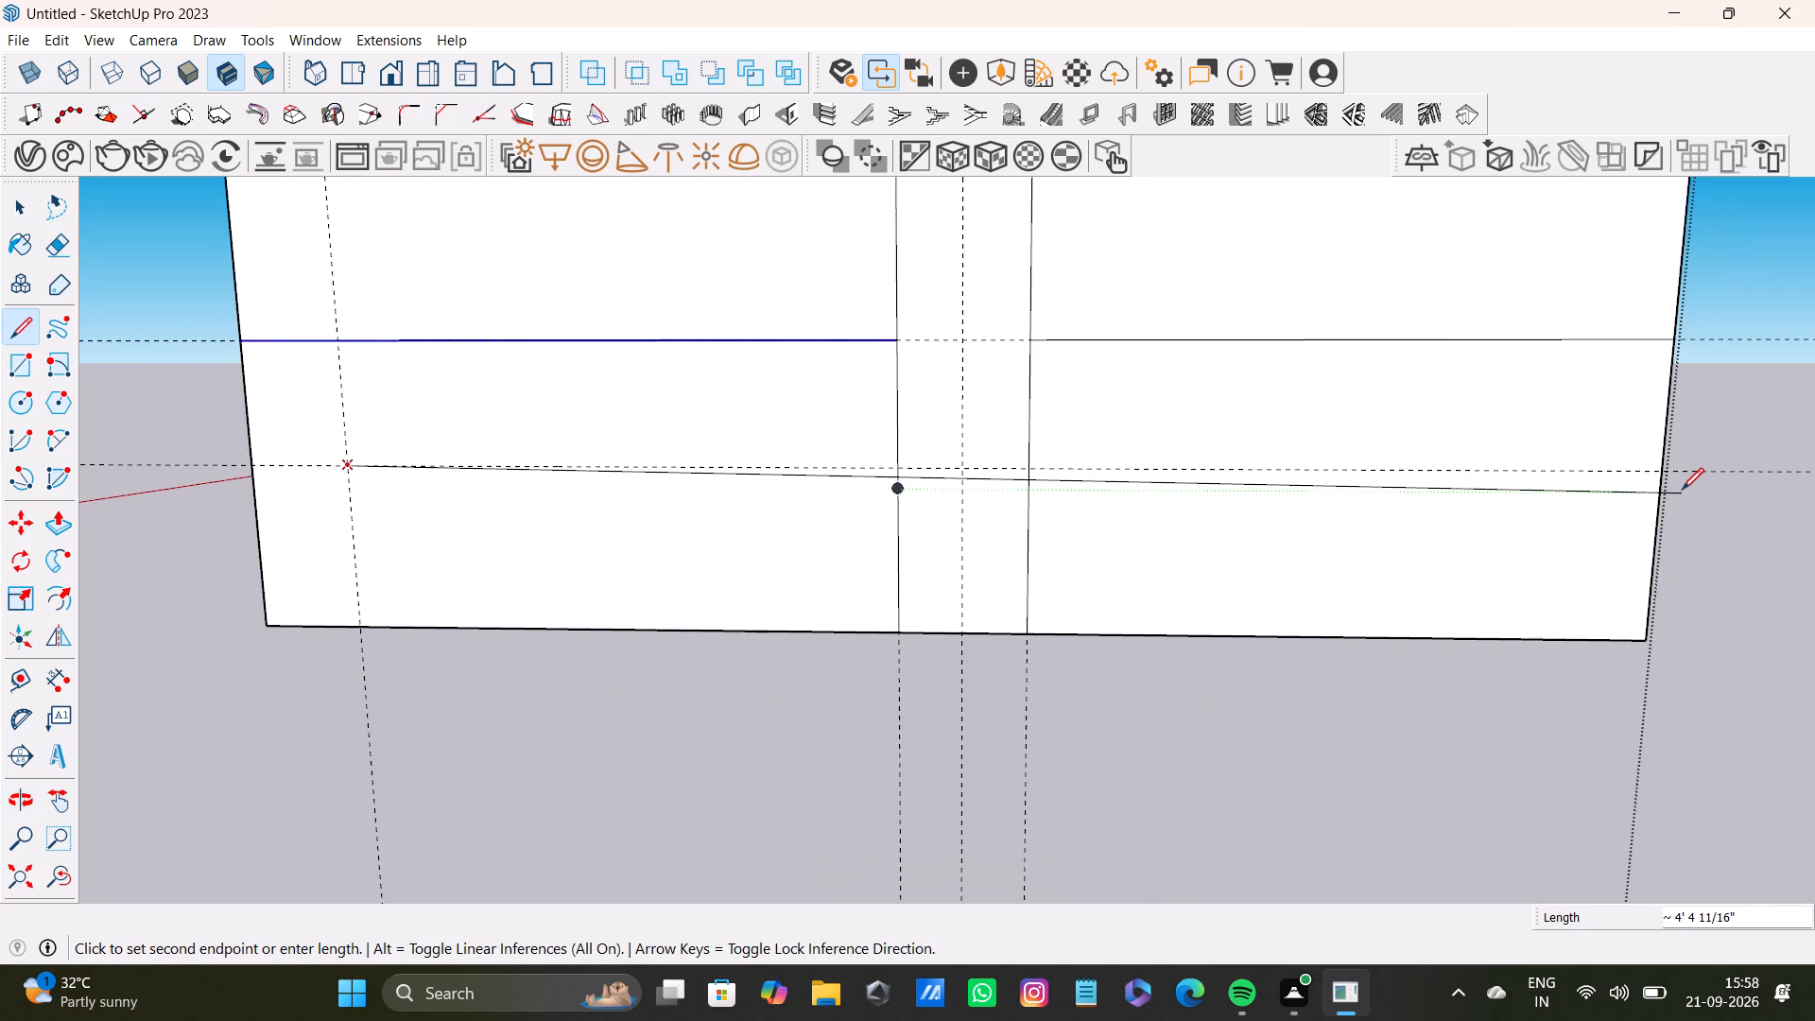
left_click(1664, 475)
key("space")
Delete the left segment of the older bottom horizontal line, between the panel's left edge and the left inner vertical line.
scroll(770, 372, "up", 3)
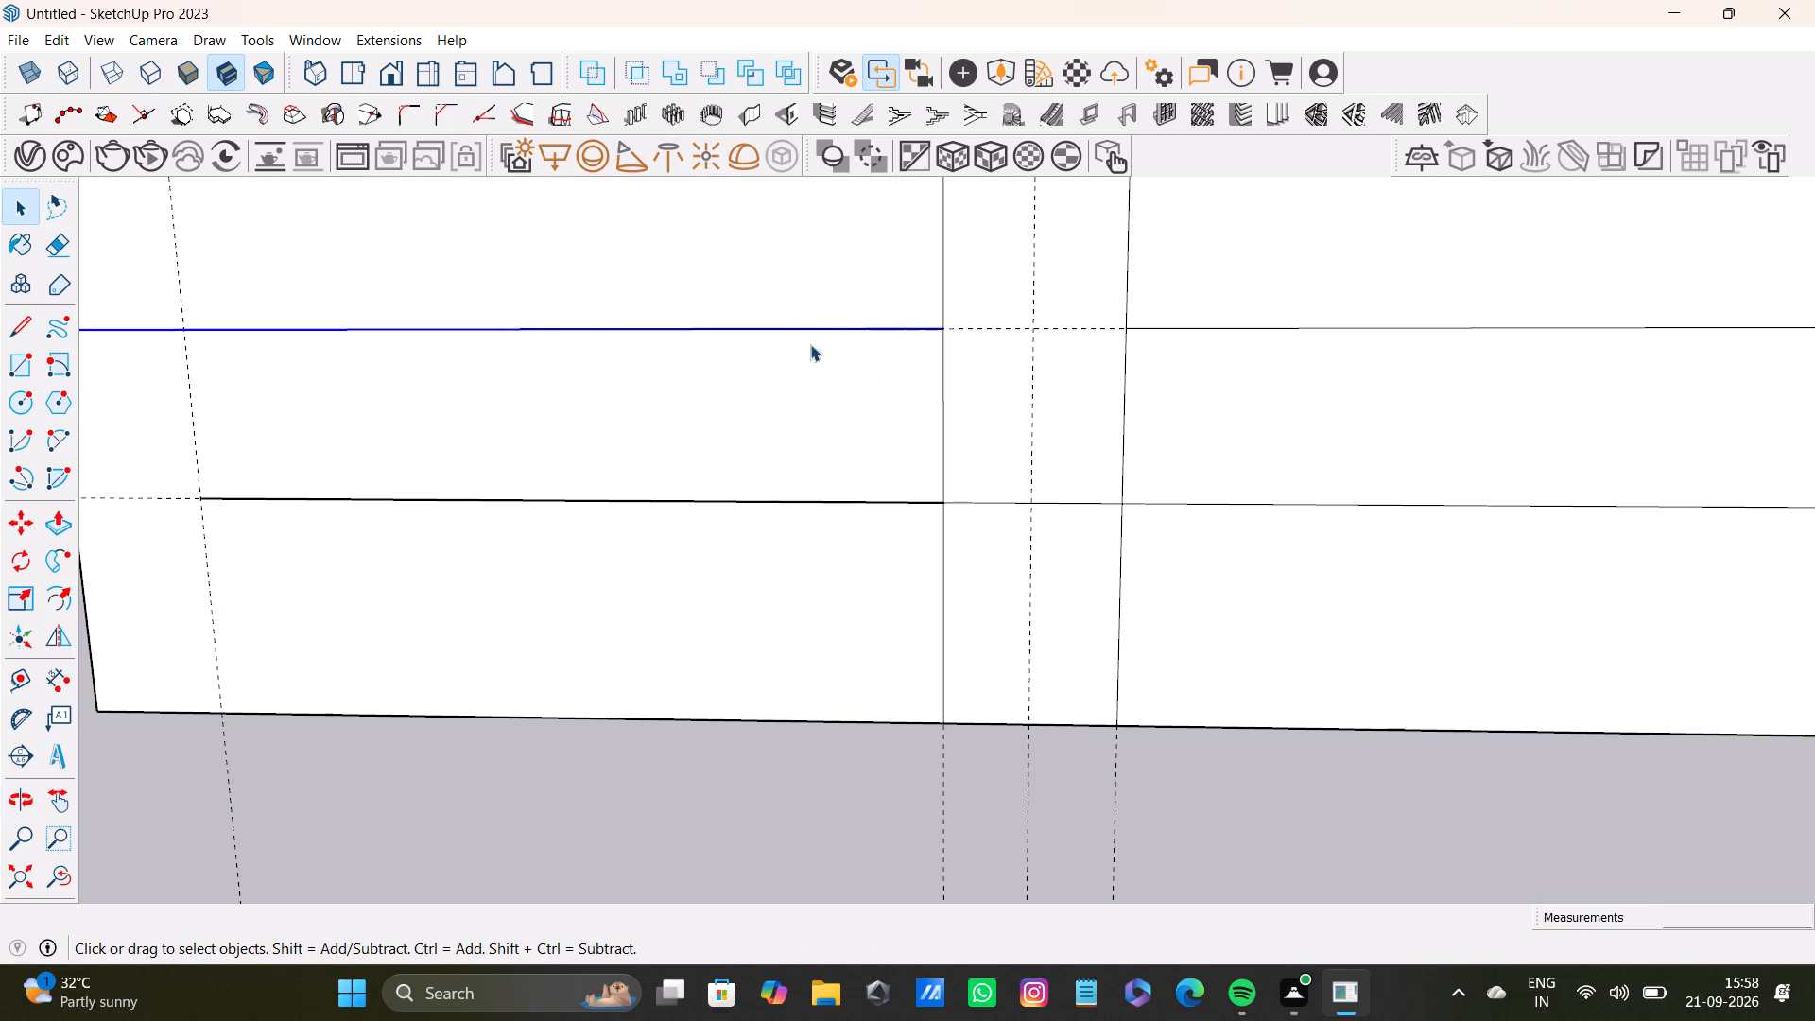
left_click(830, 328)
key("Delete")
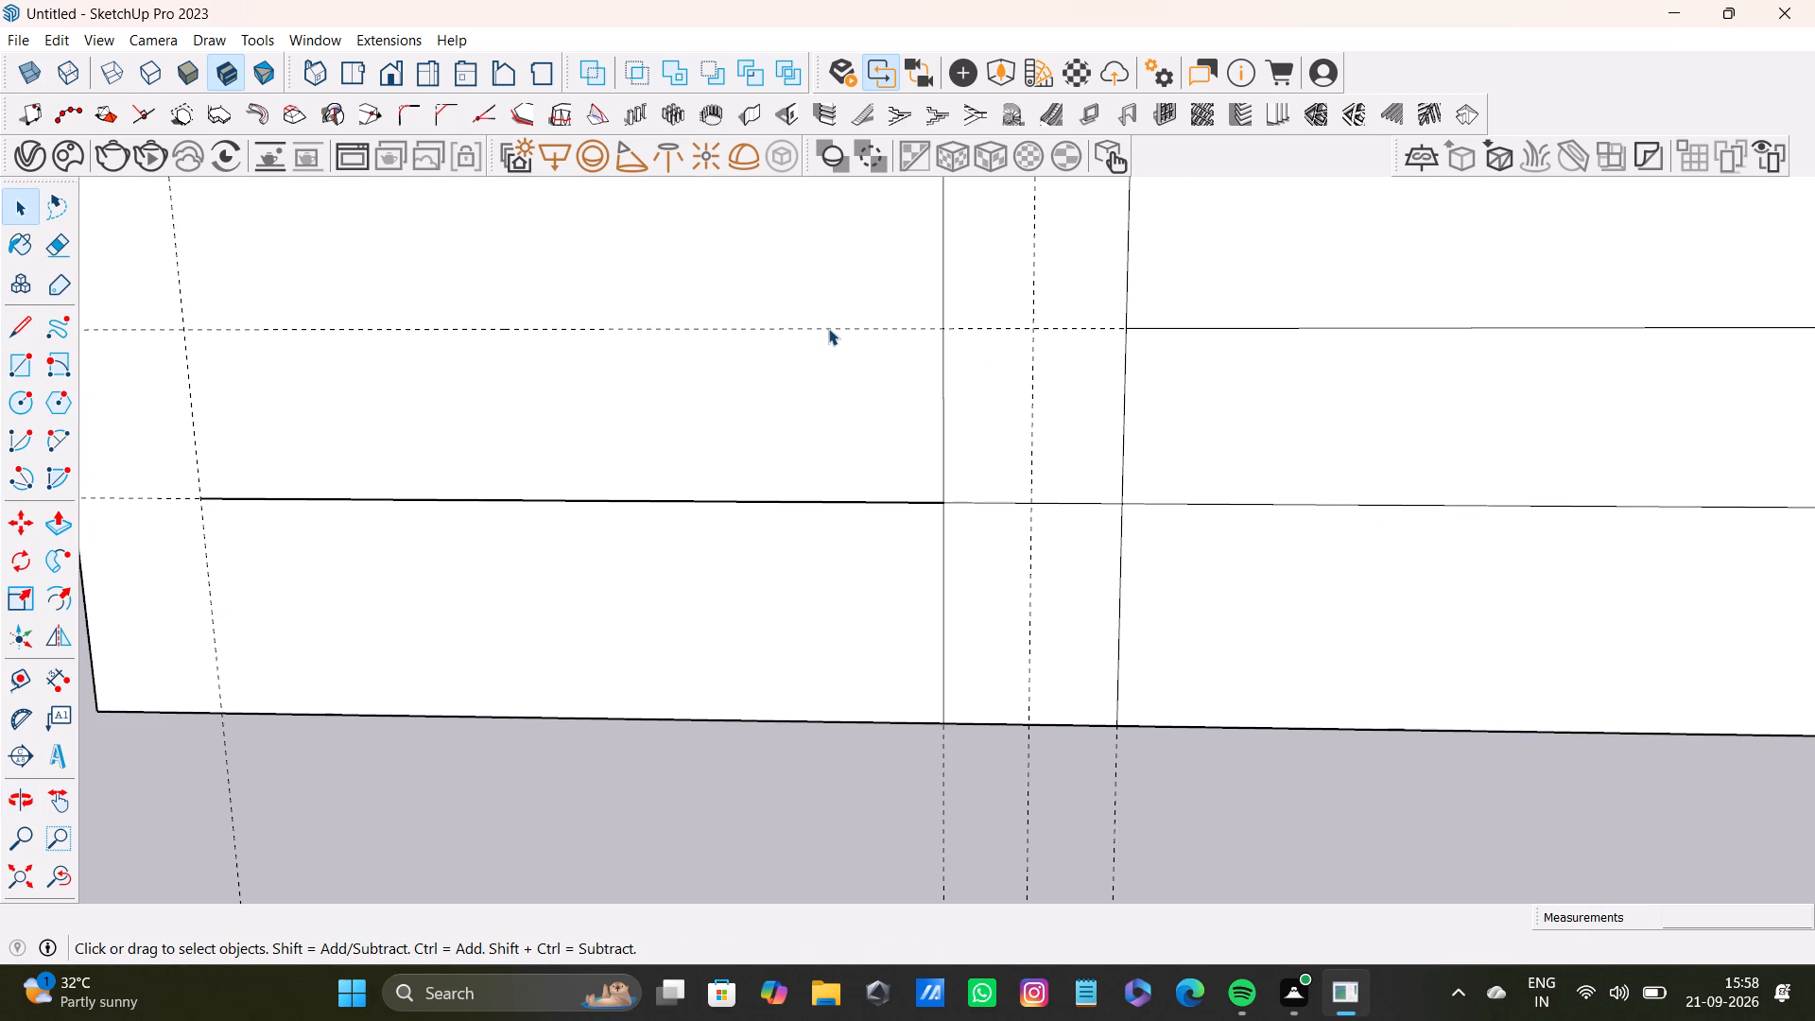
Delete the left segment of the new lower line, between the left guide and the left inner vertical line.
scroll(256, 493, "up", 10)
middle_click_drag(360, 528, 386, 700)
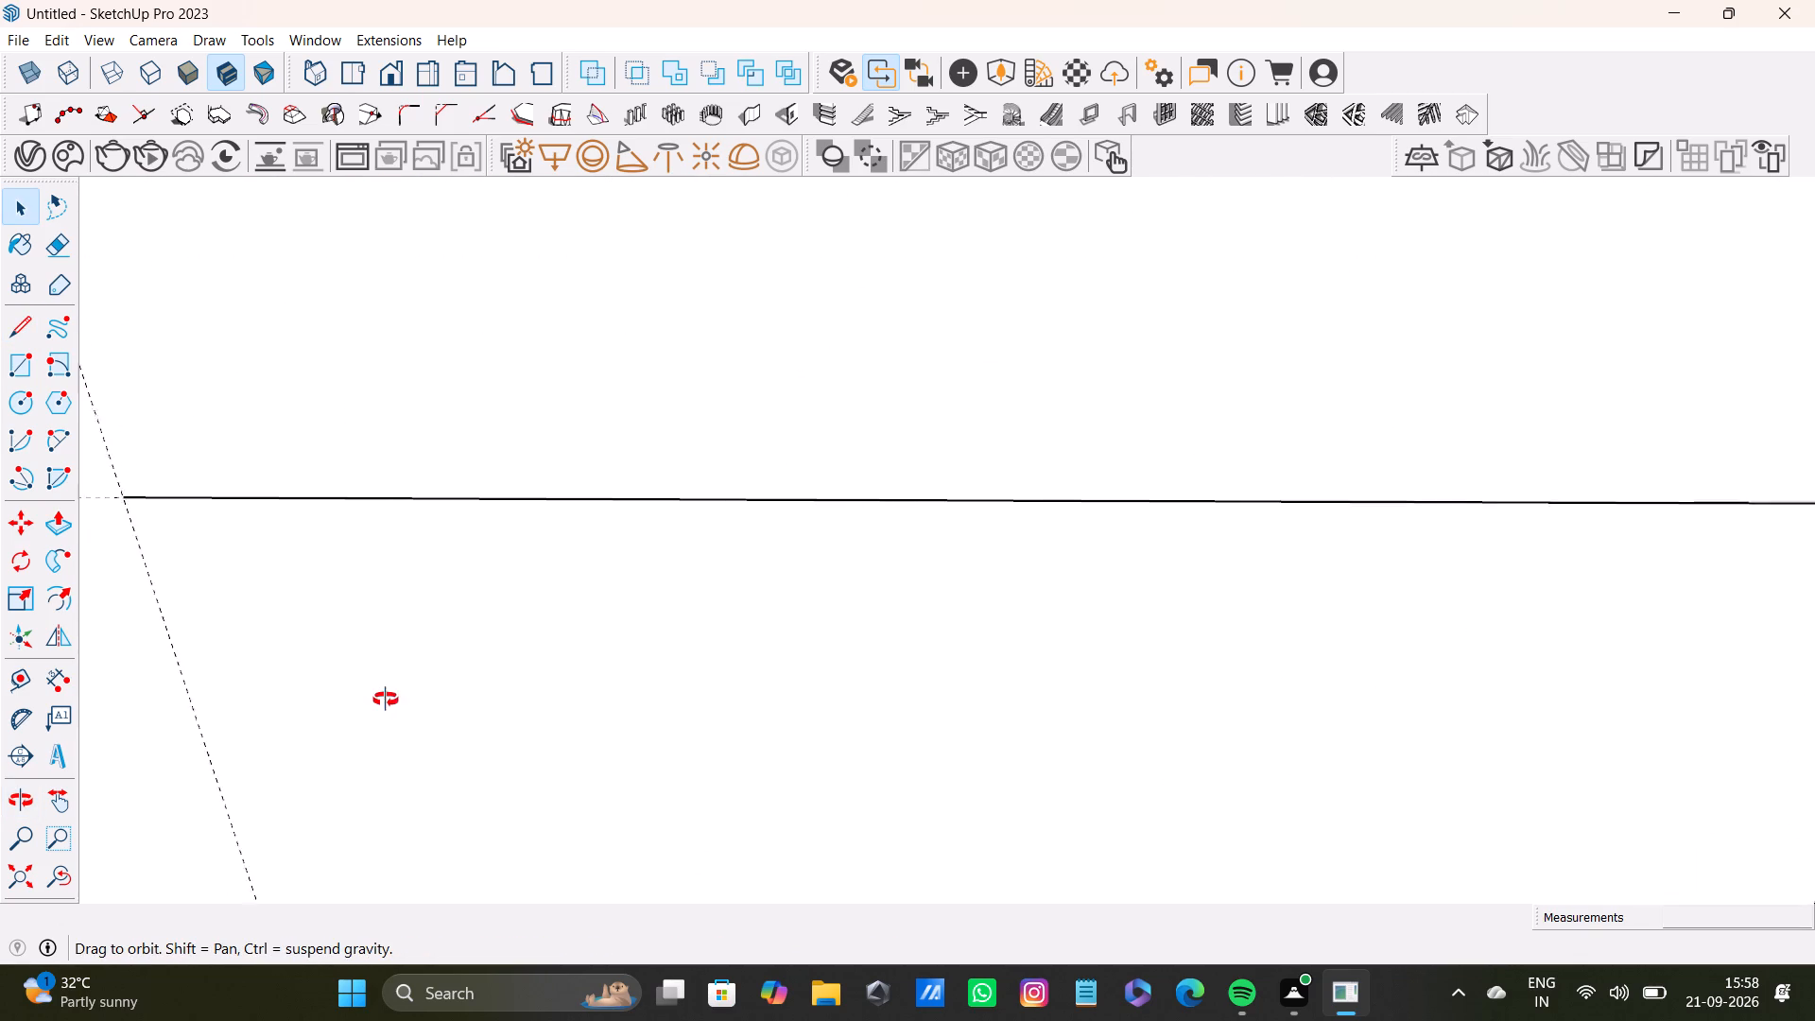
middle_click_drag(386, 700, 381, 478)
scroll(672, 431, "down", 13)
middle_click_drag(1143, 577, 1098, 768, "shift")
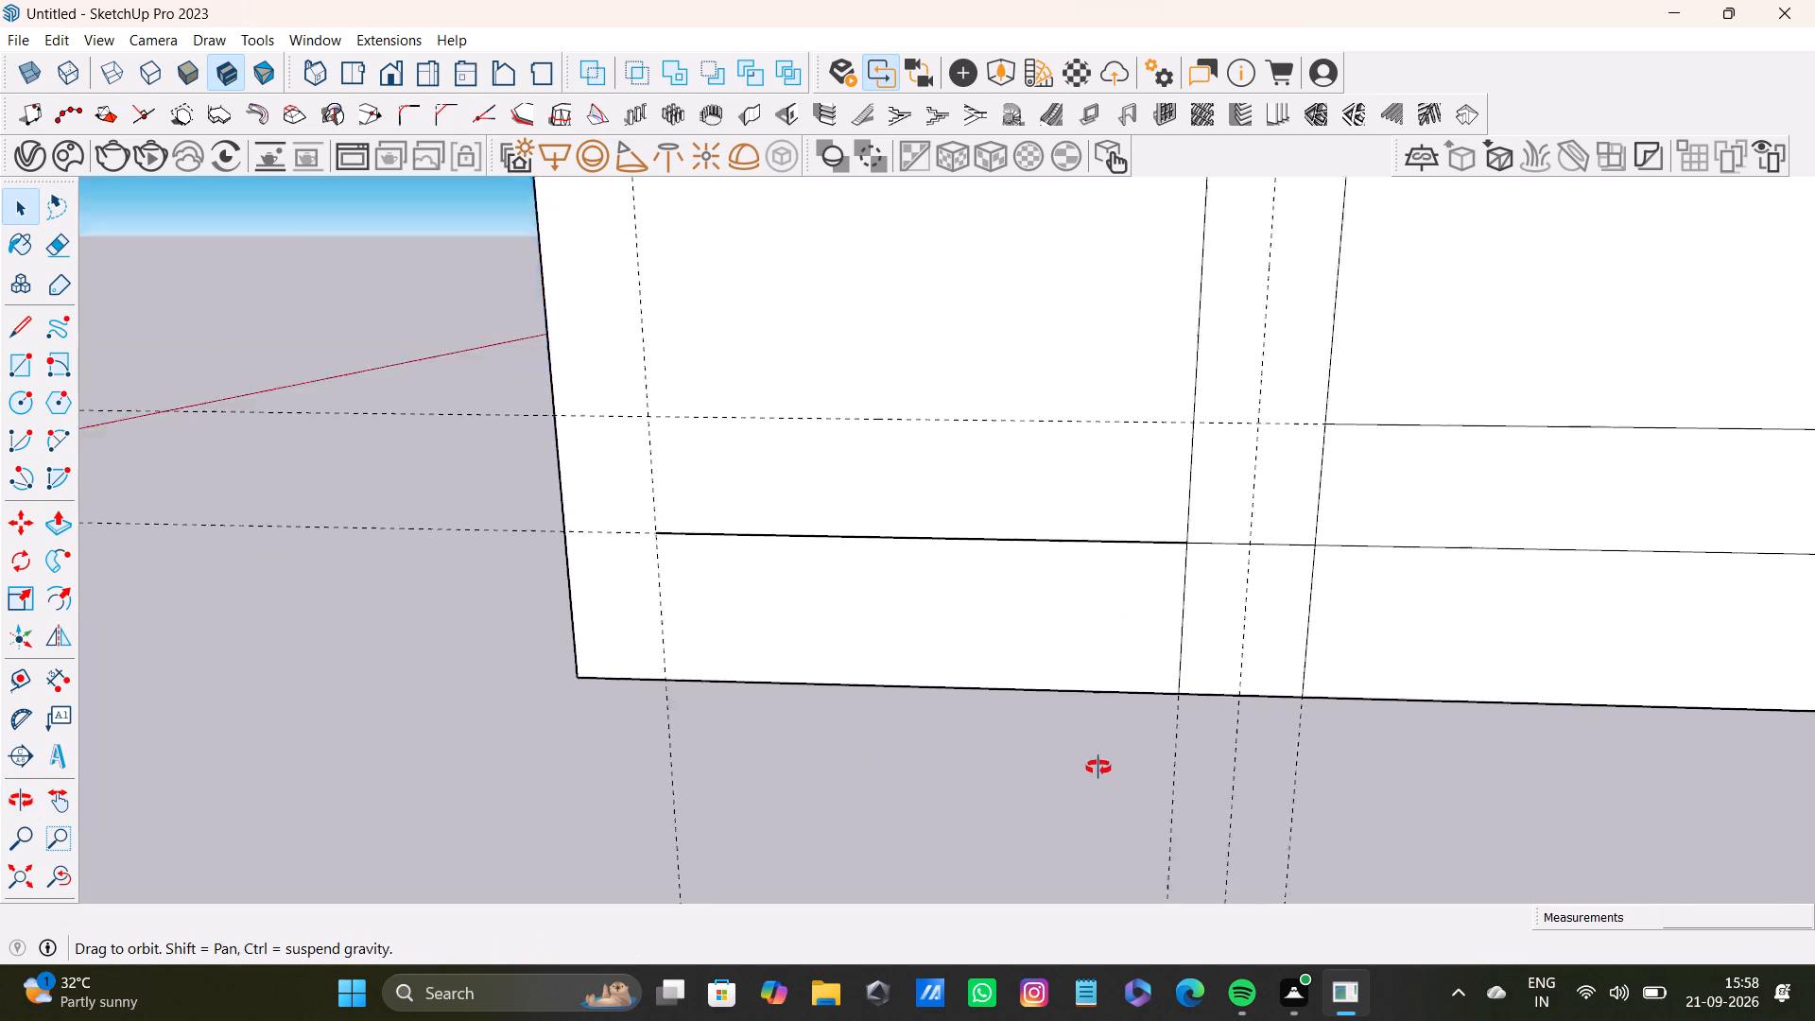
middle_click_drag(1098, 768, 1124, 770, "shift")
scroll(1101, 653, "up", 6)
left_click(1123, 487)
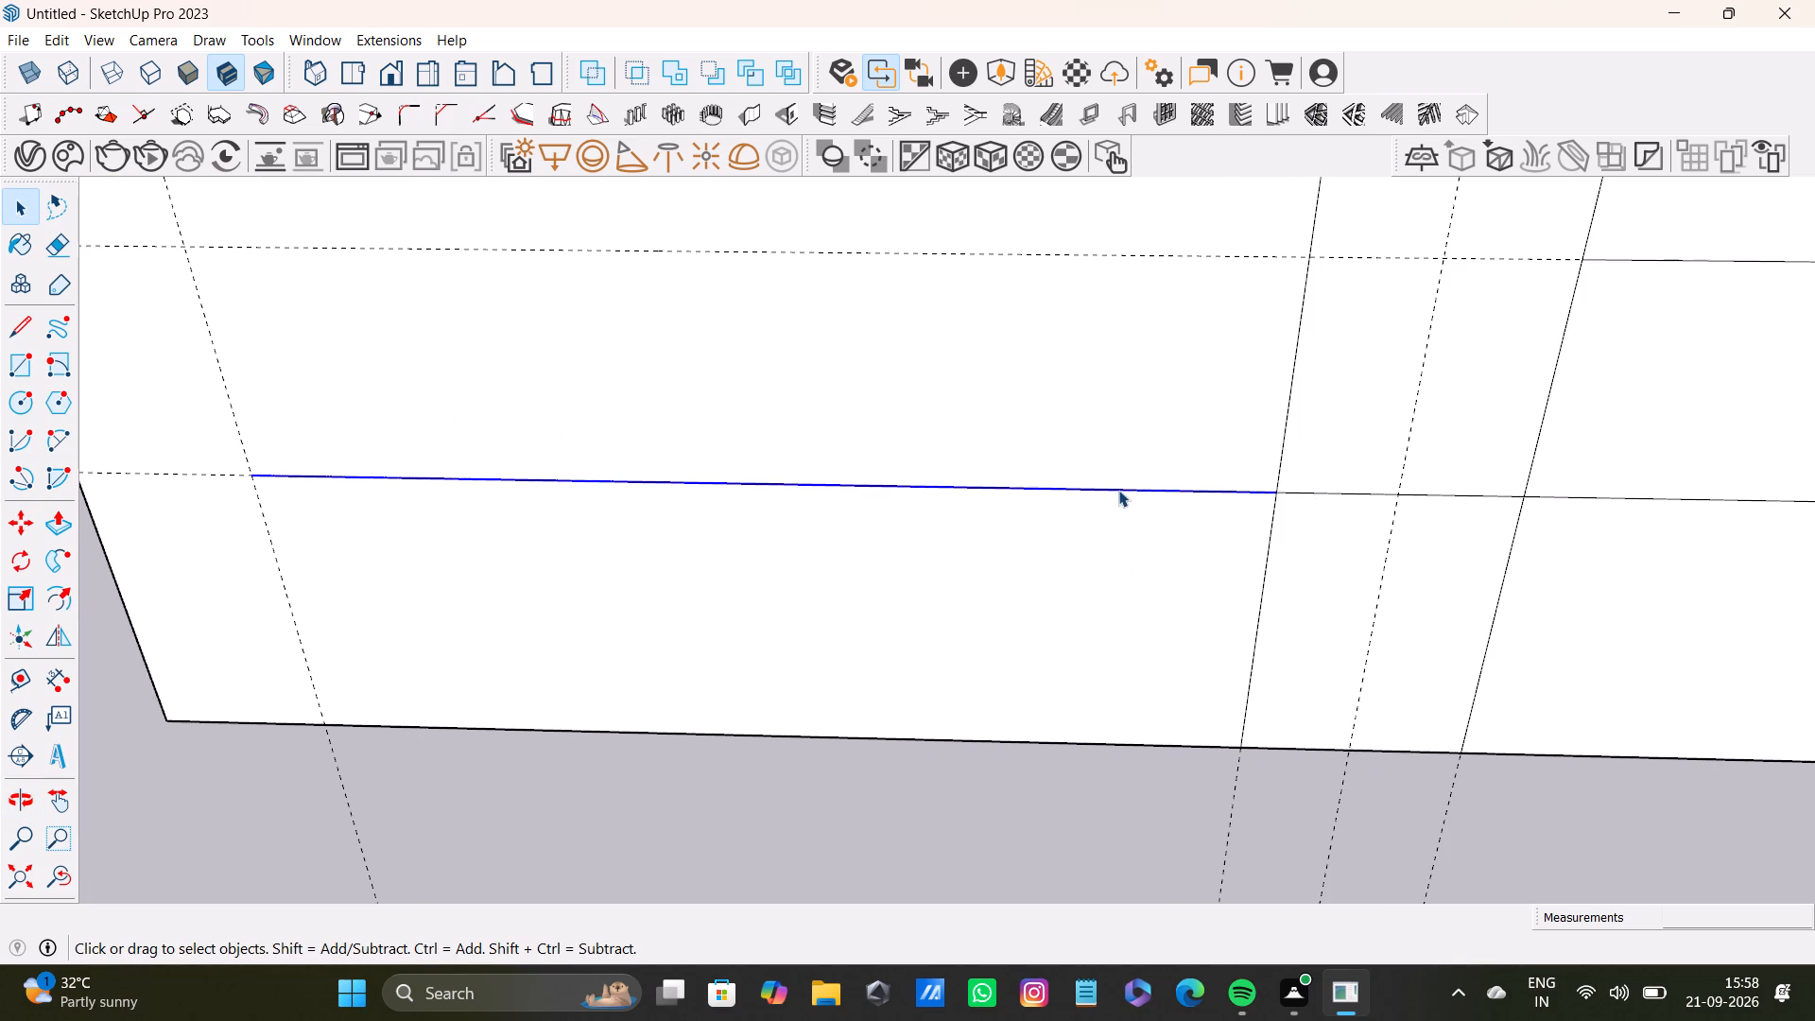
key("Delete")
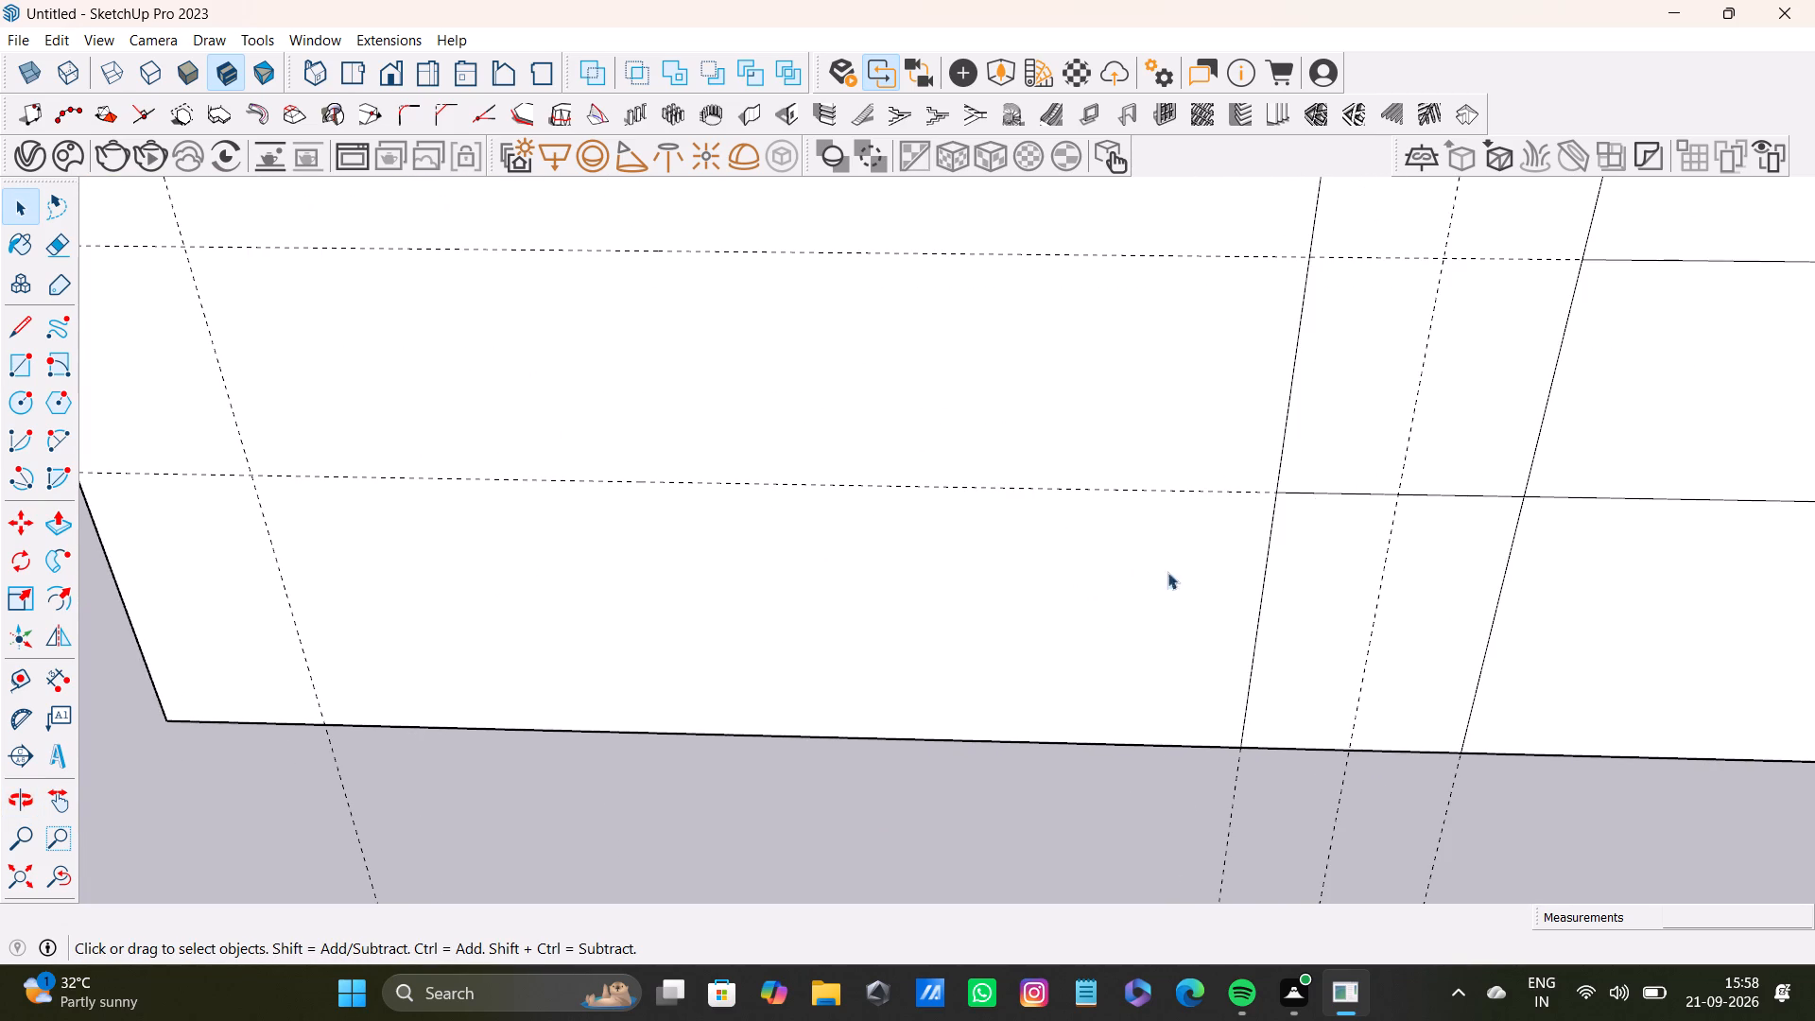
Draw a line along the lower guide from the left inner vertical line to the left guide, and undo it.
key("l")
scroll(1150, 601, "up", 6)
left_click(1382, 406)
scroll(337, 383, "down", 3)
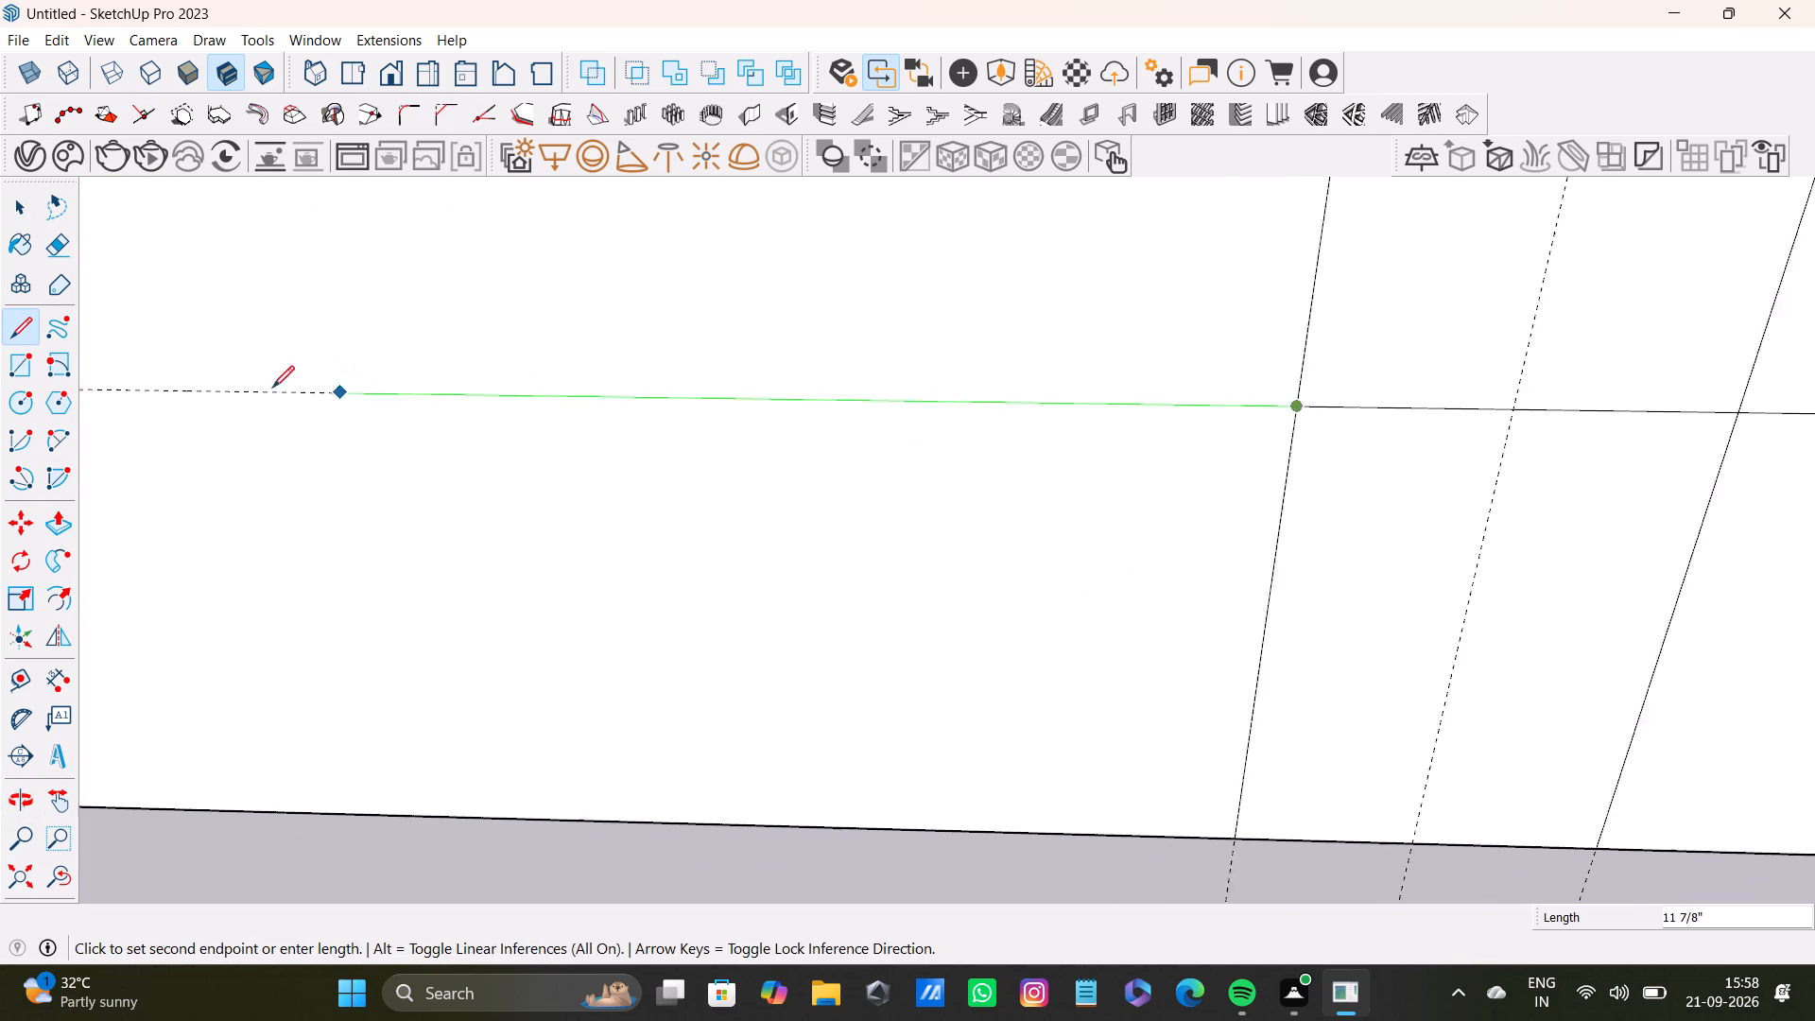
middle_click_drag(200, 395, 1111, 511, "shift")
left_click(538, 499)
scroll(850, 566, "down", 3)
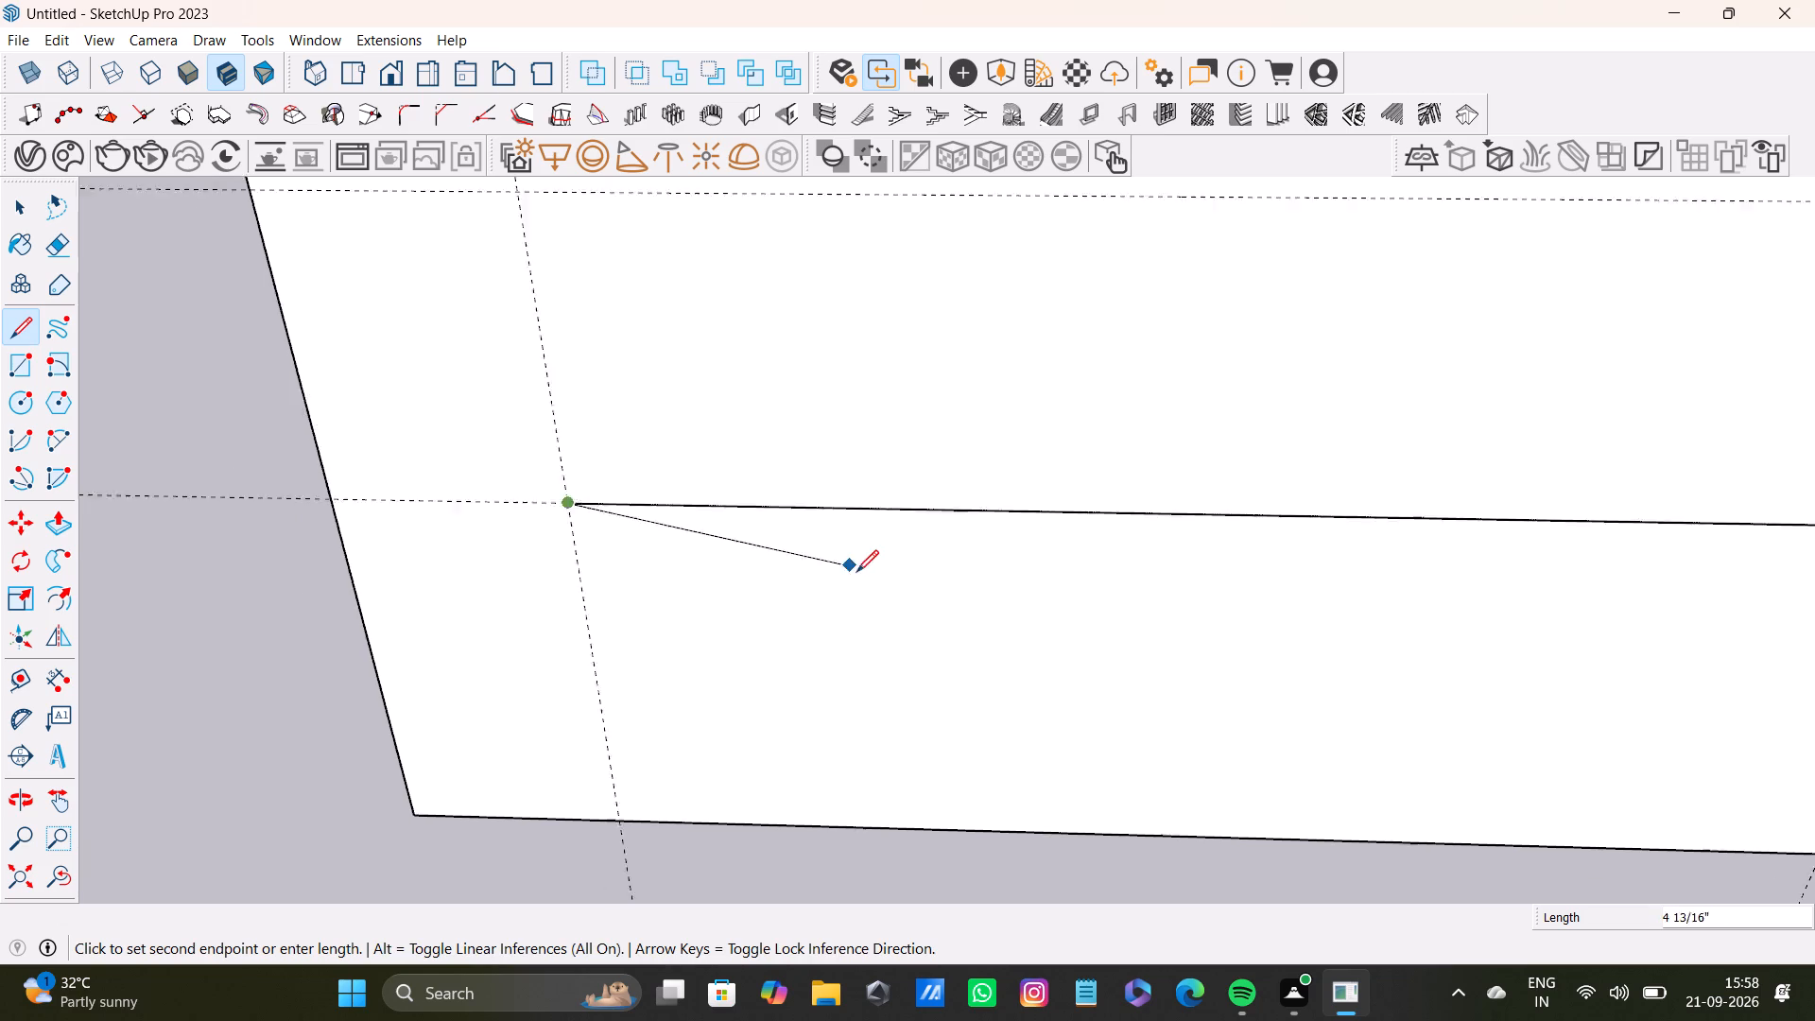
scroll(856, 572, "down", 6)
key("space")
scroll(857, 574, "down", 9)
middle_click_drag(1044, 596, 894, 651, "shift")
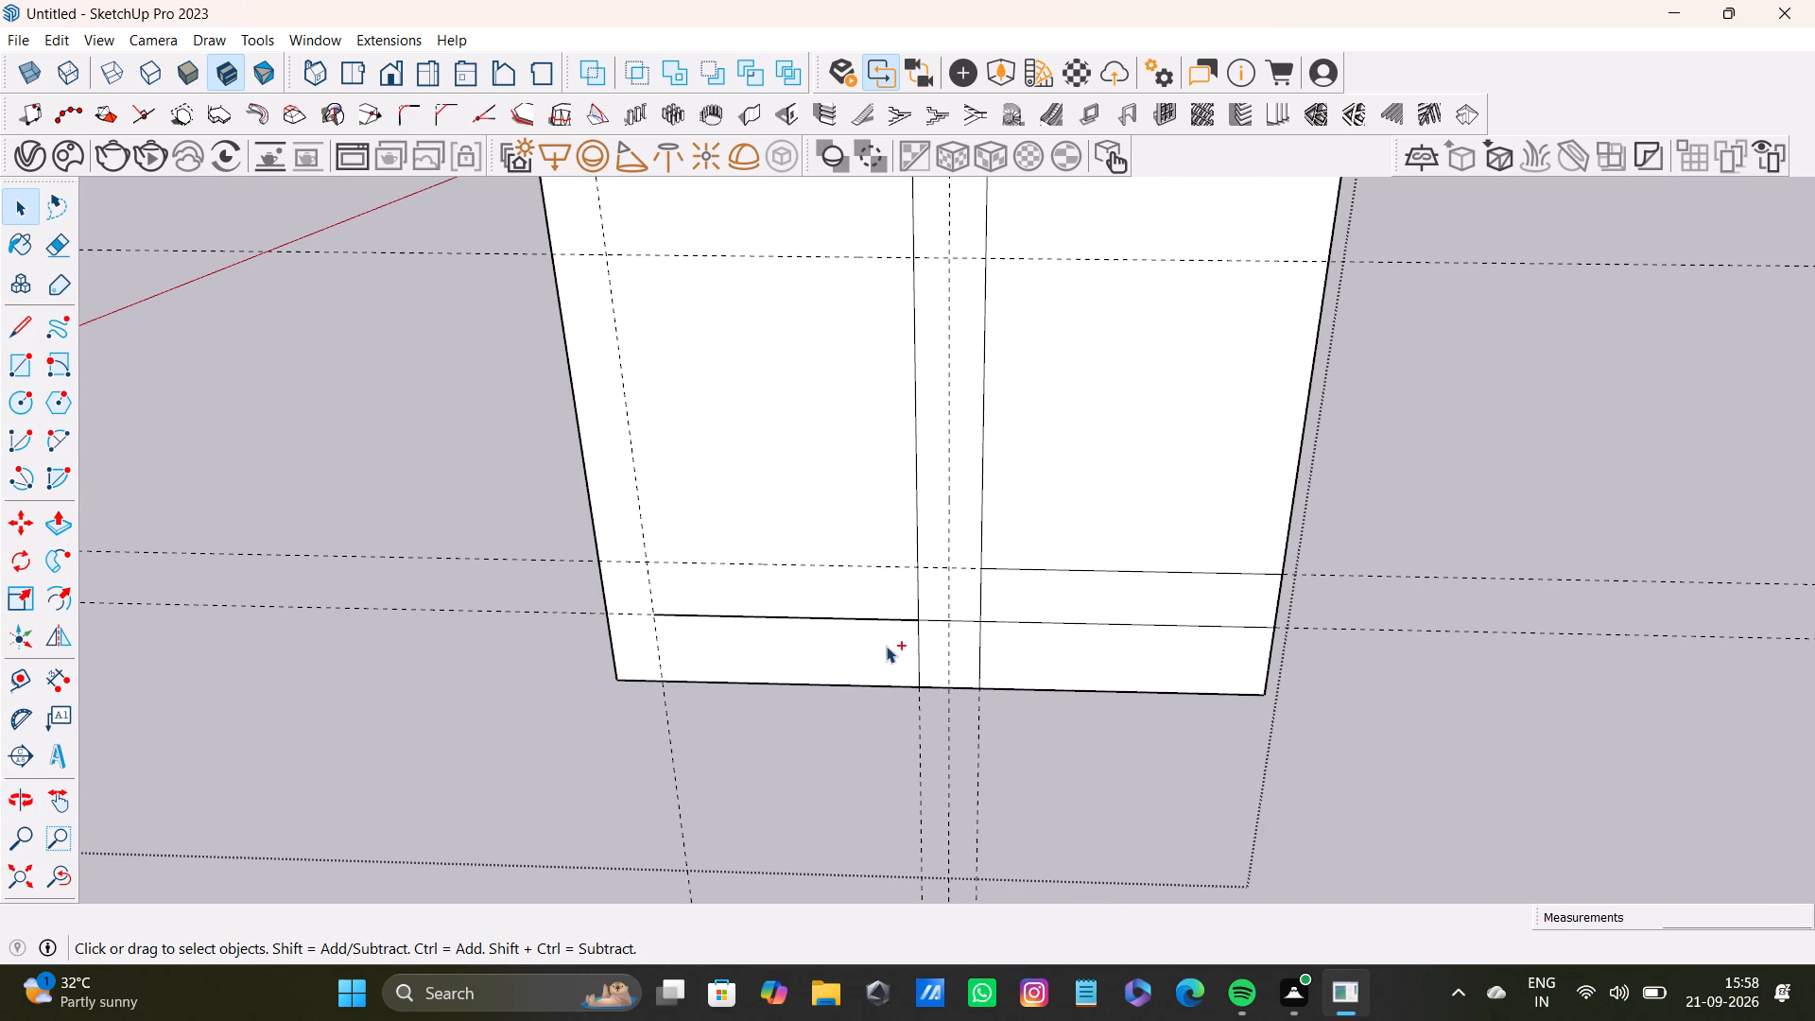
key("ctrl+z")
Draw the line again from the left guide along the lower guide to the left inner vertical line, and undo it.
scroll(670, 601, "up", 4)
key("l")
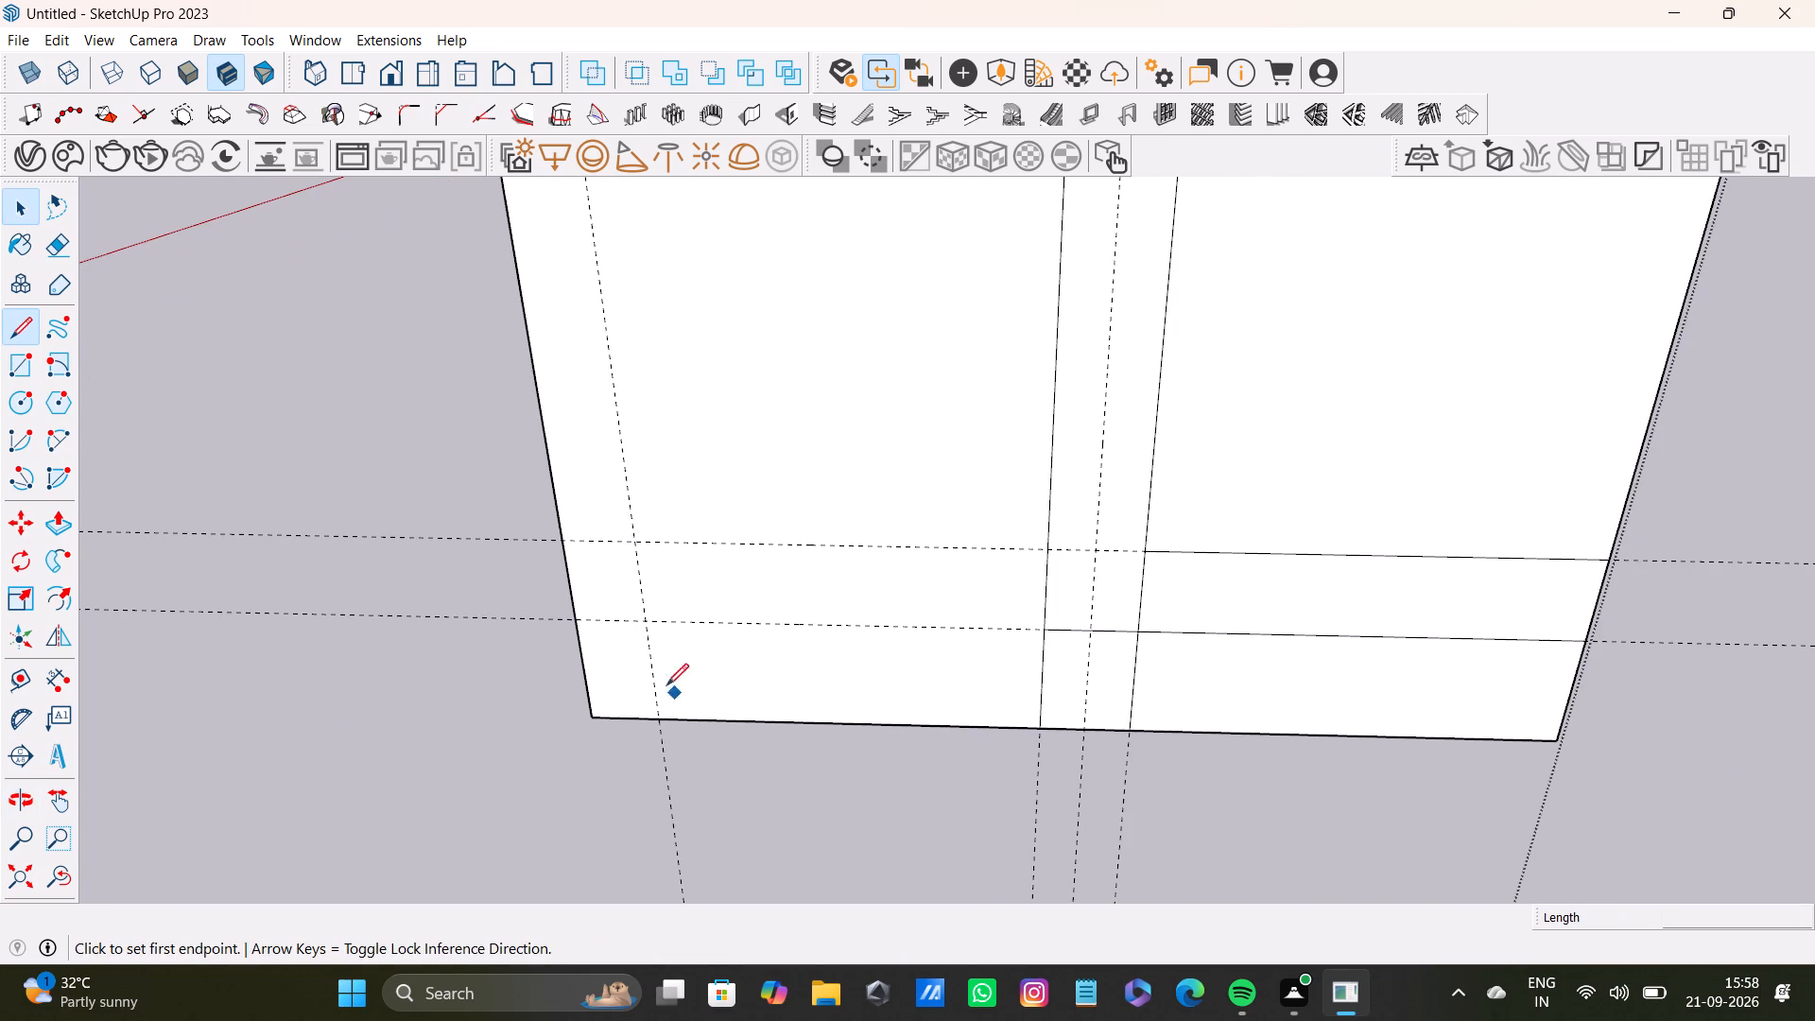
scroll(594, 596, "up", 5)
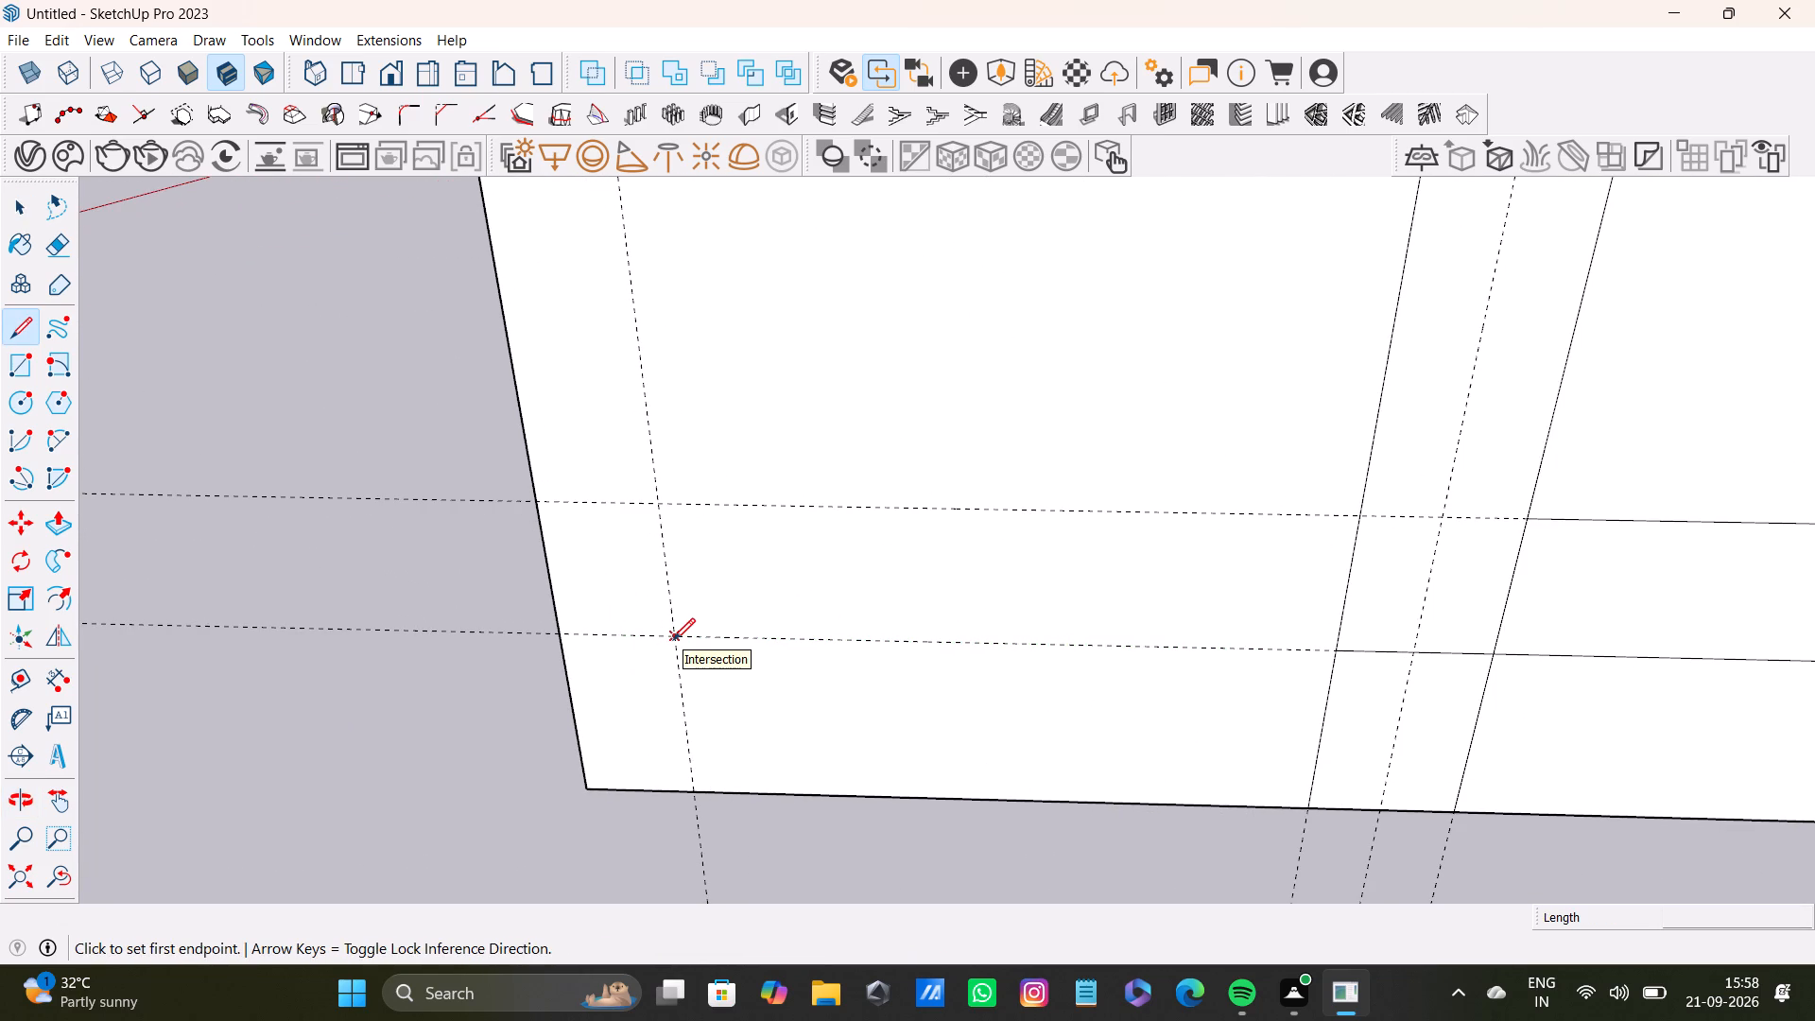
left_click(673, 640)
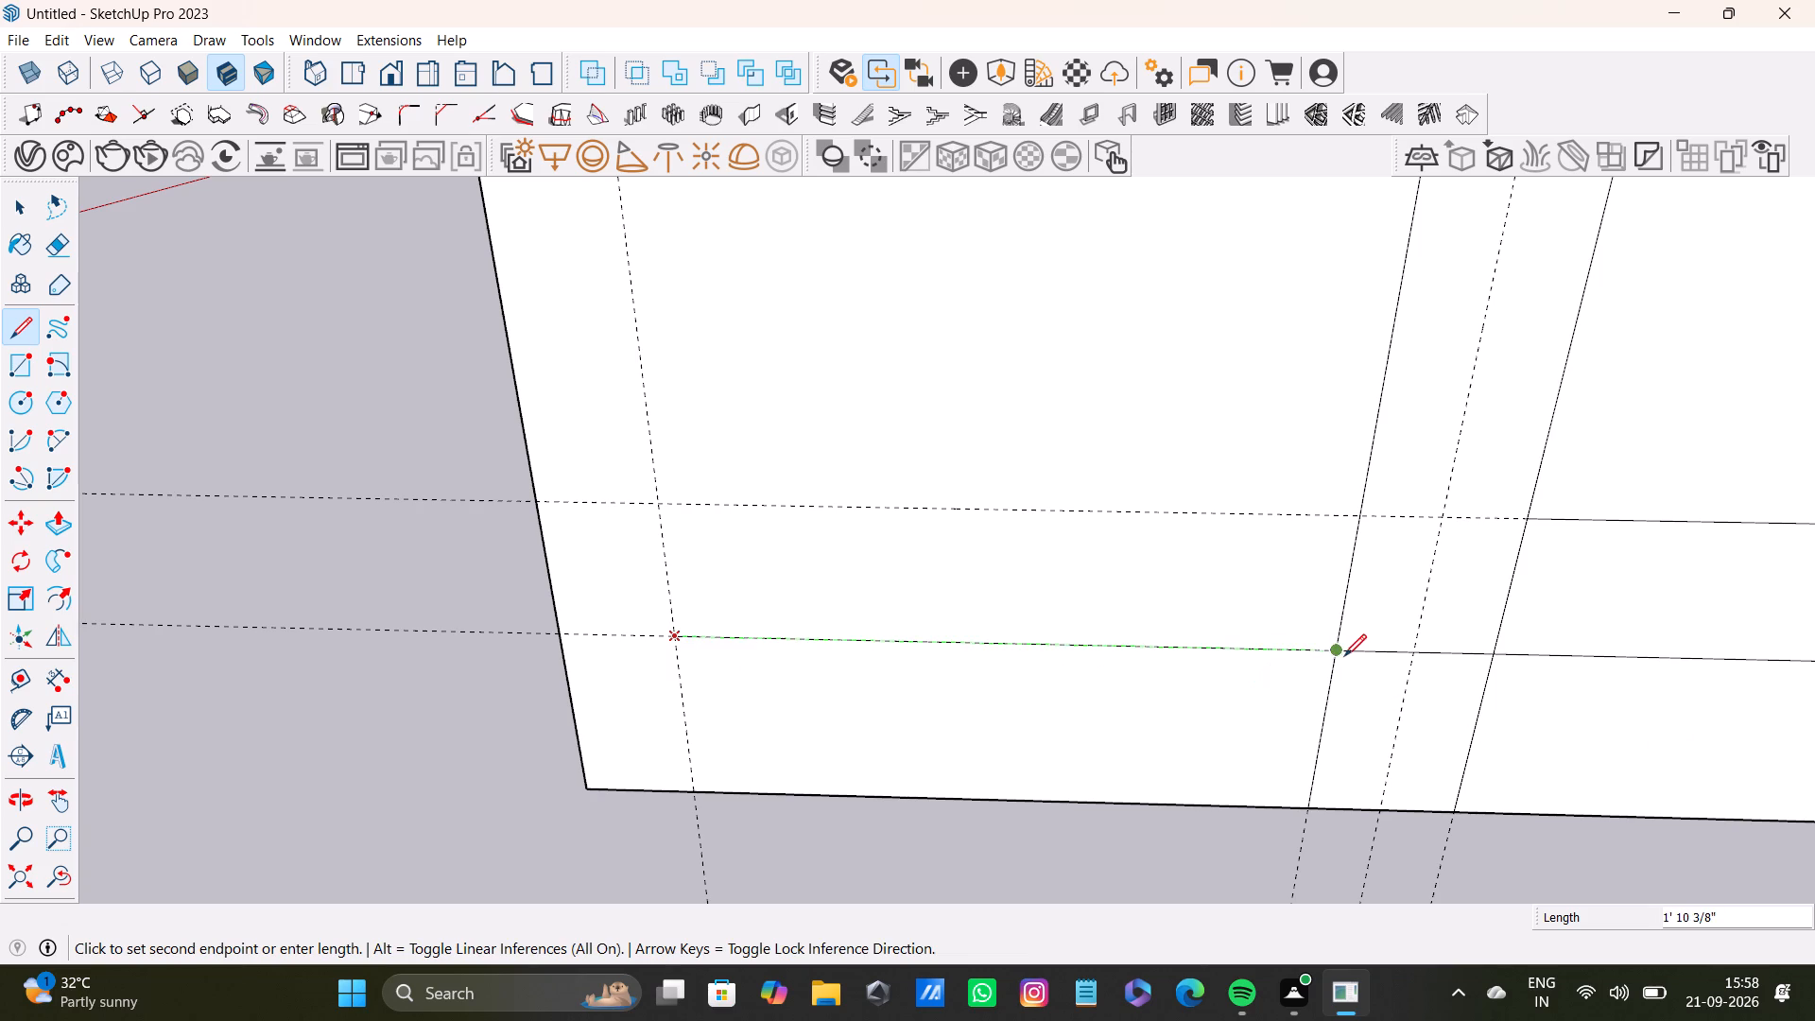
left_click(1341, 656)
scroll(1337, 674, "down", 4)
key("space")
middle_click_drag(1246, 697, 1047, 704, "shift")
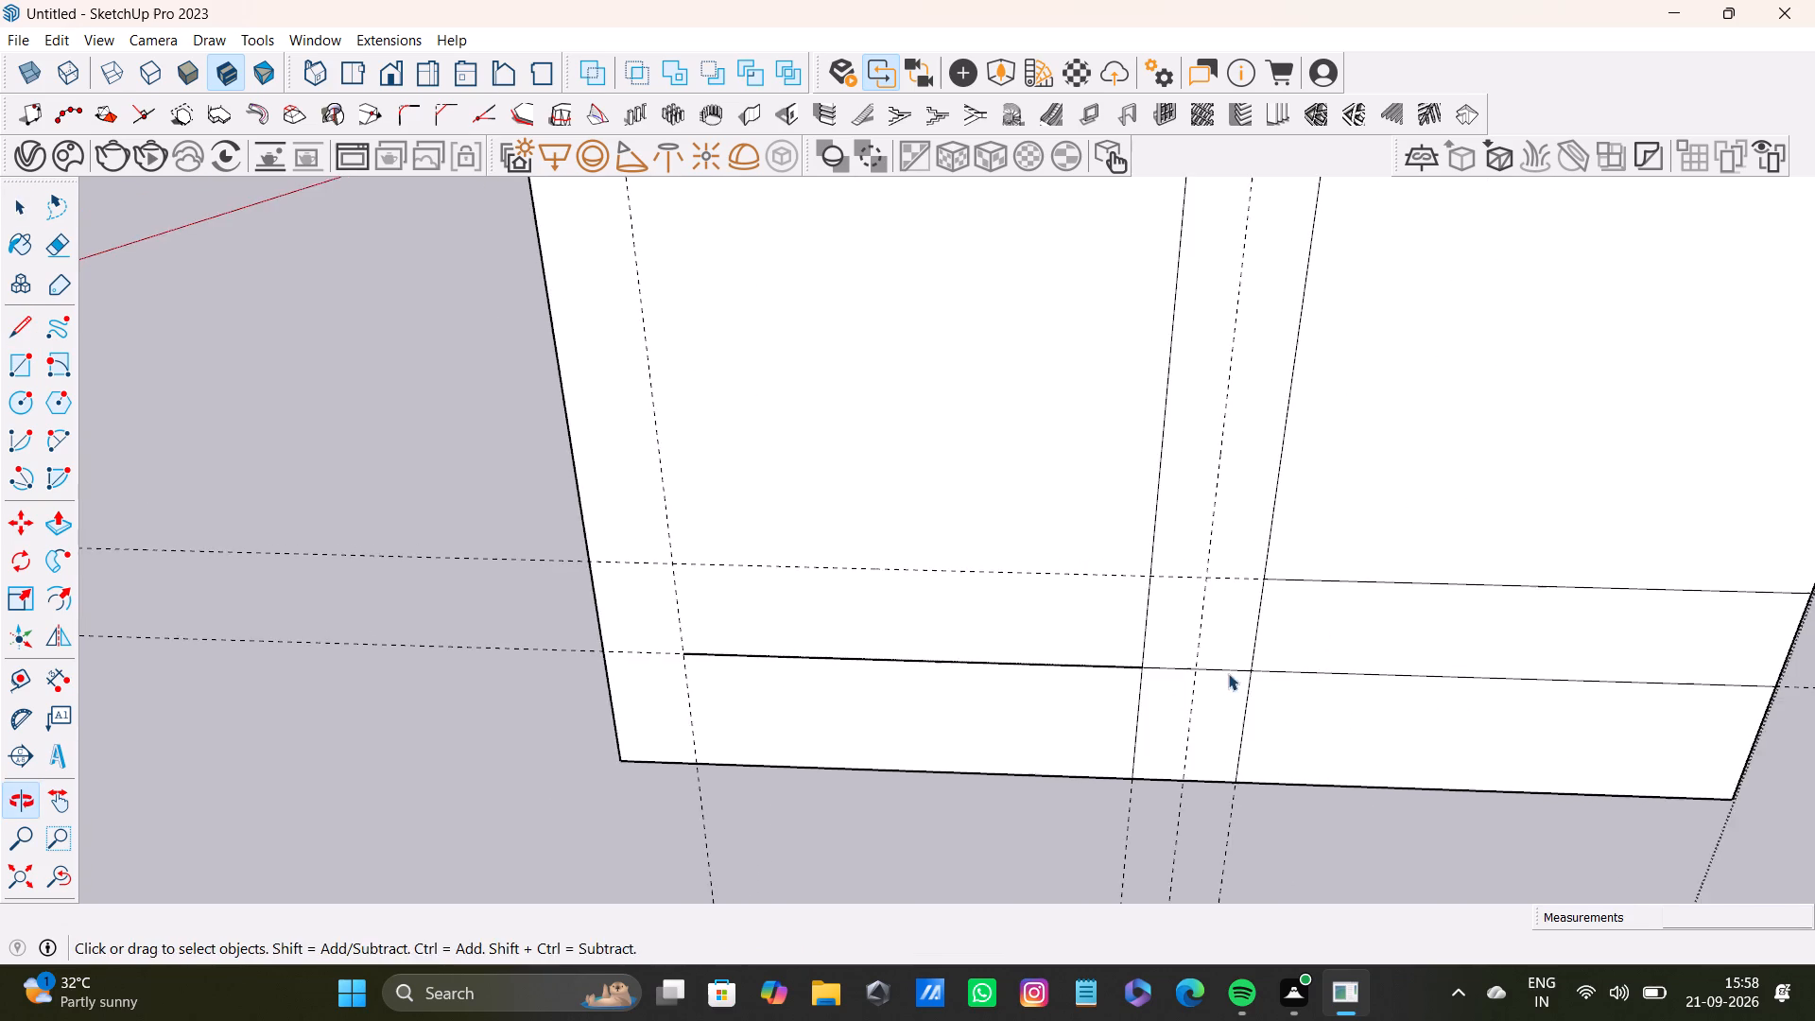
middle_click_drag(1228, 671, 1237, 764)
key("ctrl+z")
Measure along the lower guide from the left inner vertical line to the left vertical guide.
scroll(602, 639, "up", 4)
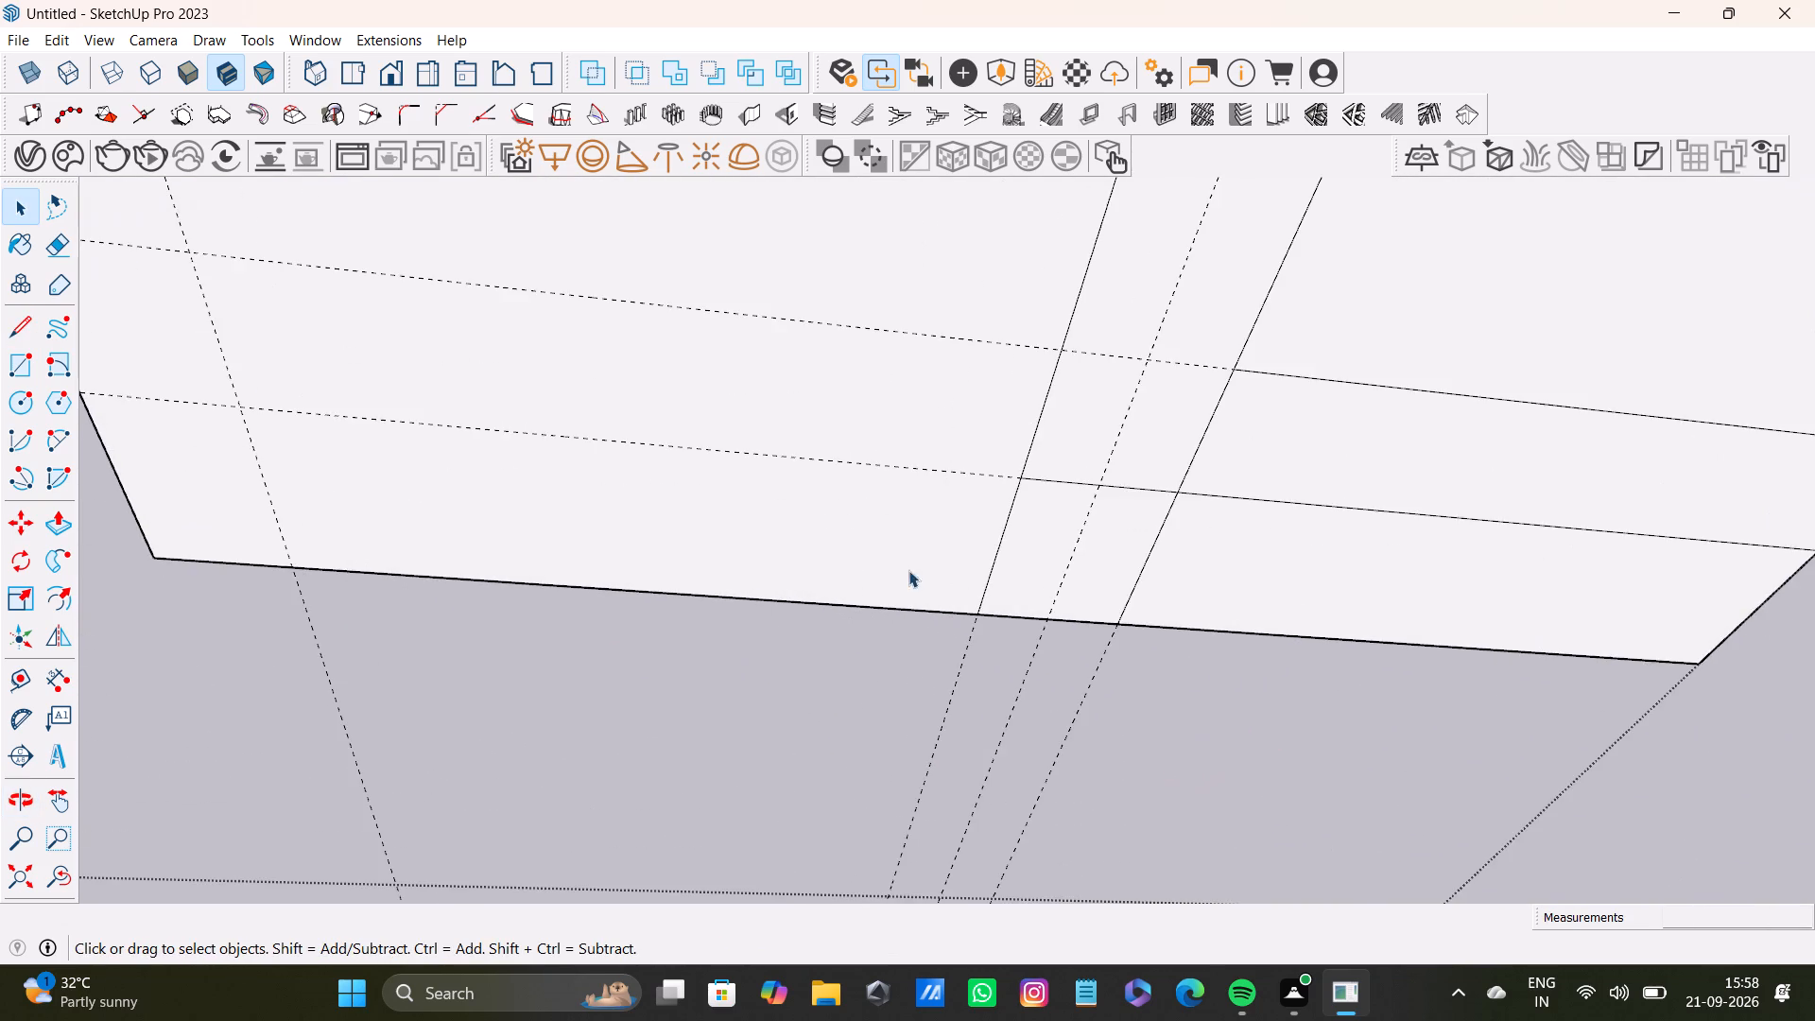
middle_click_drag(913, 561, 973, 770, "shift")
middle_click(974, 770)
key("t")
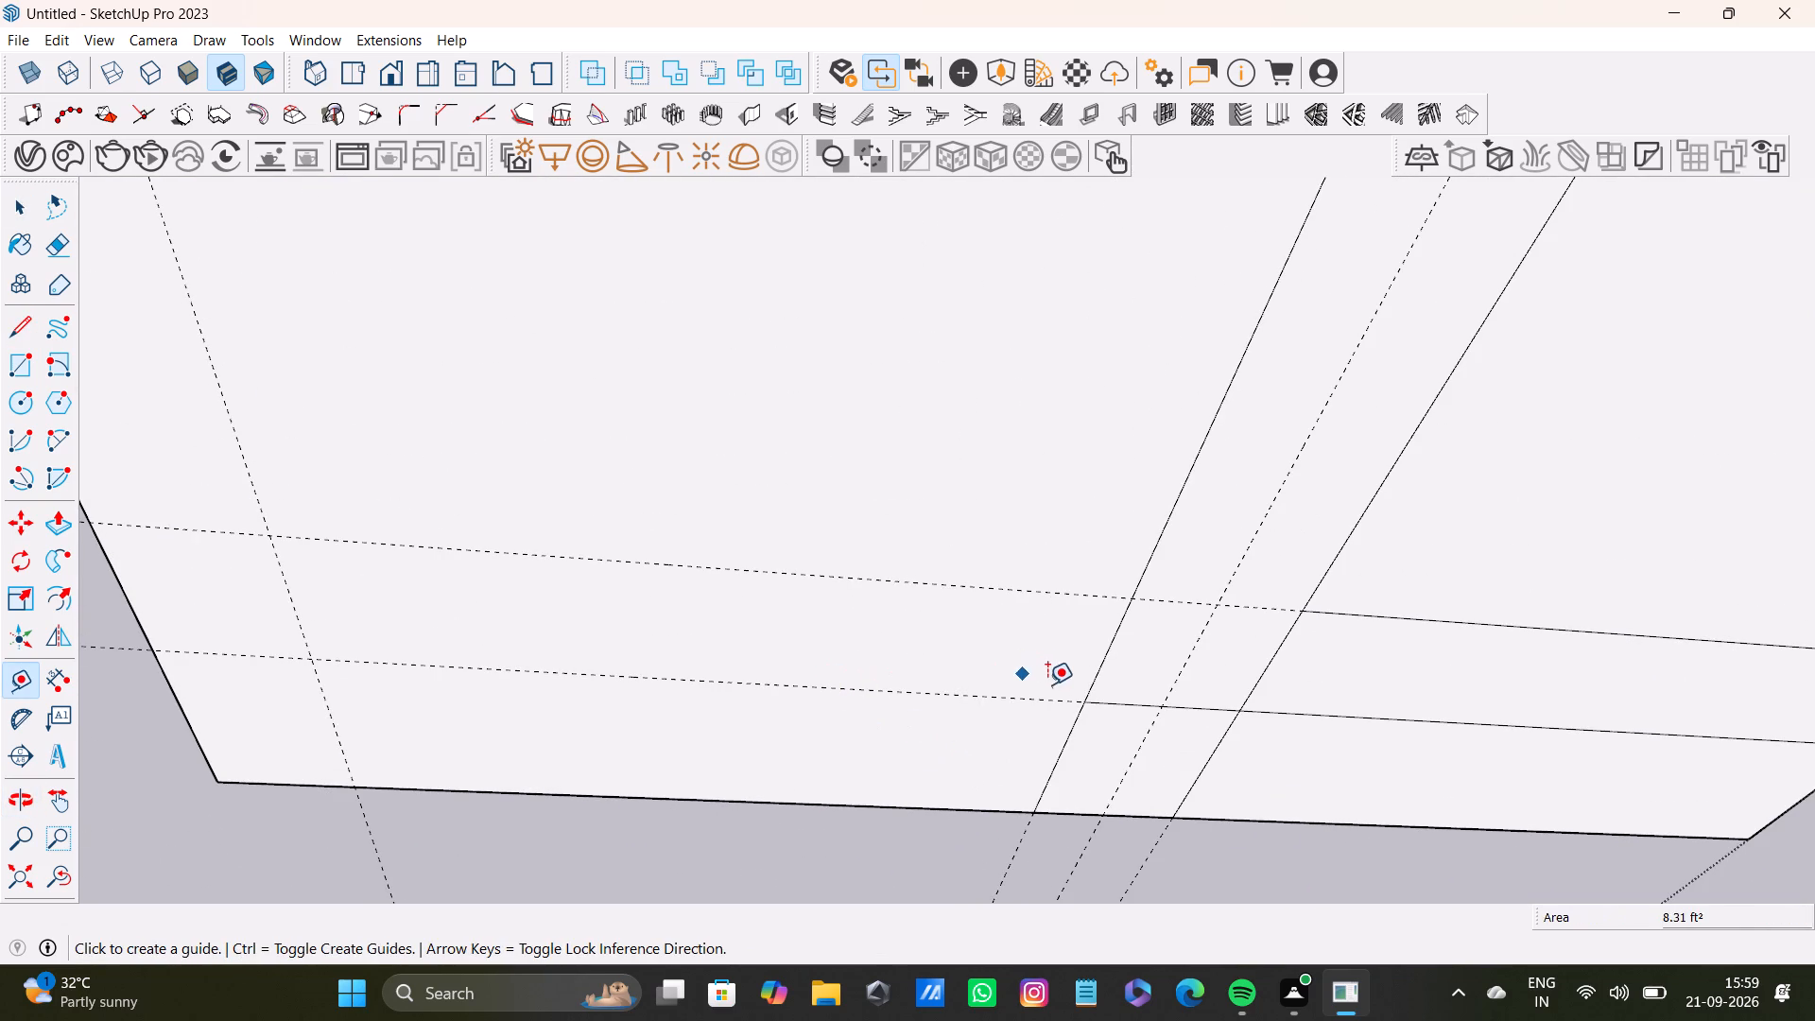
left_click(1088, 701)
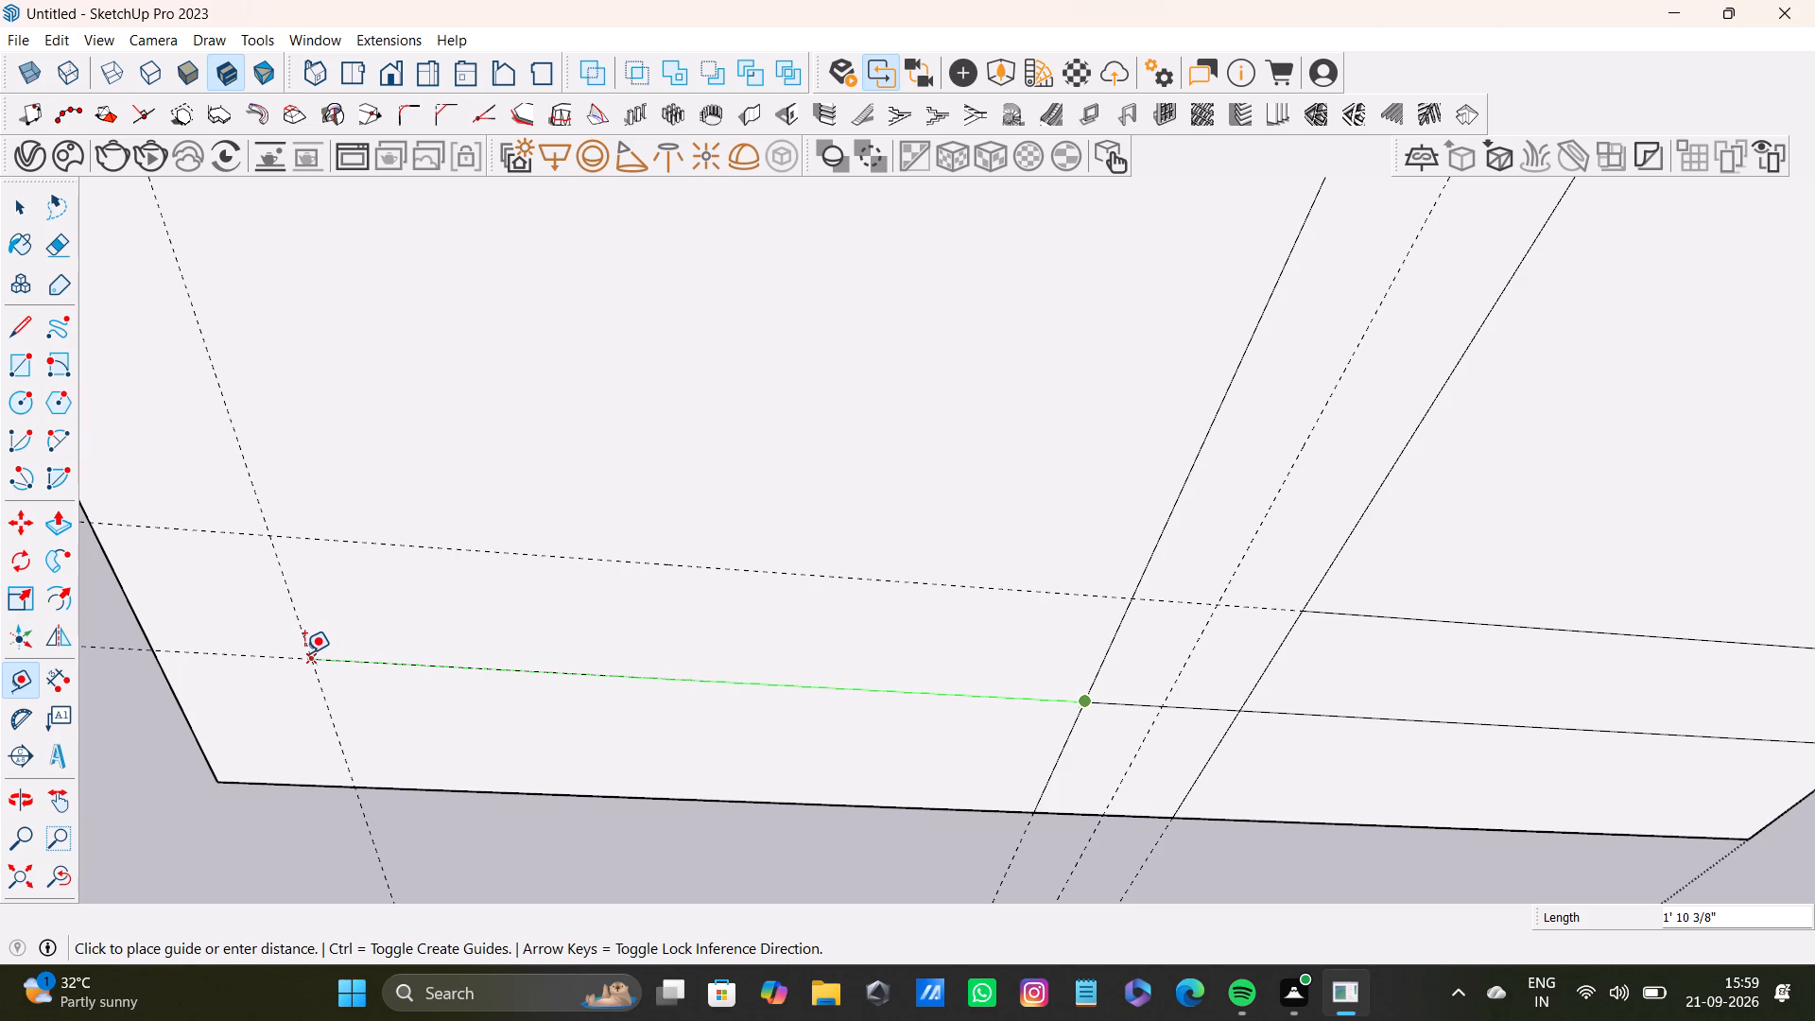
left_click(304, 653)
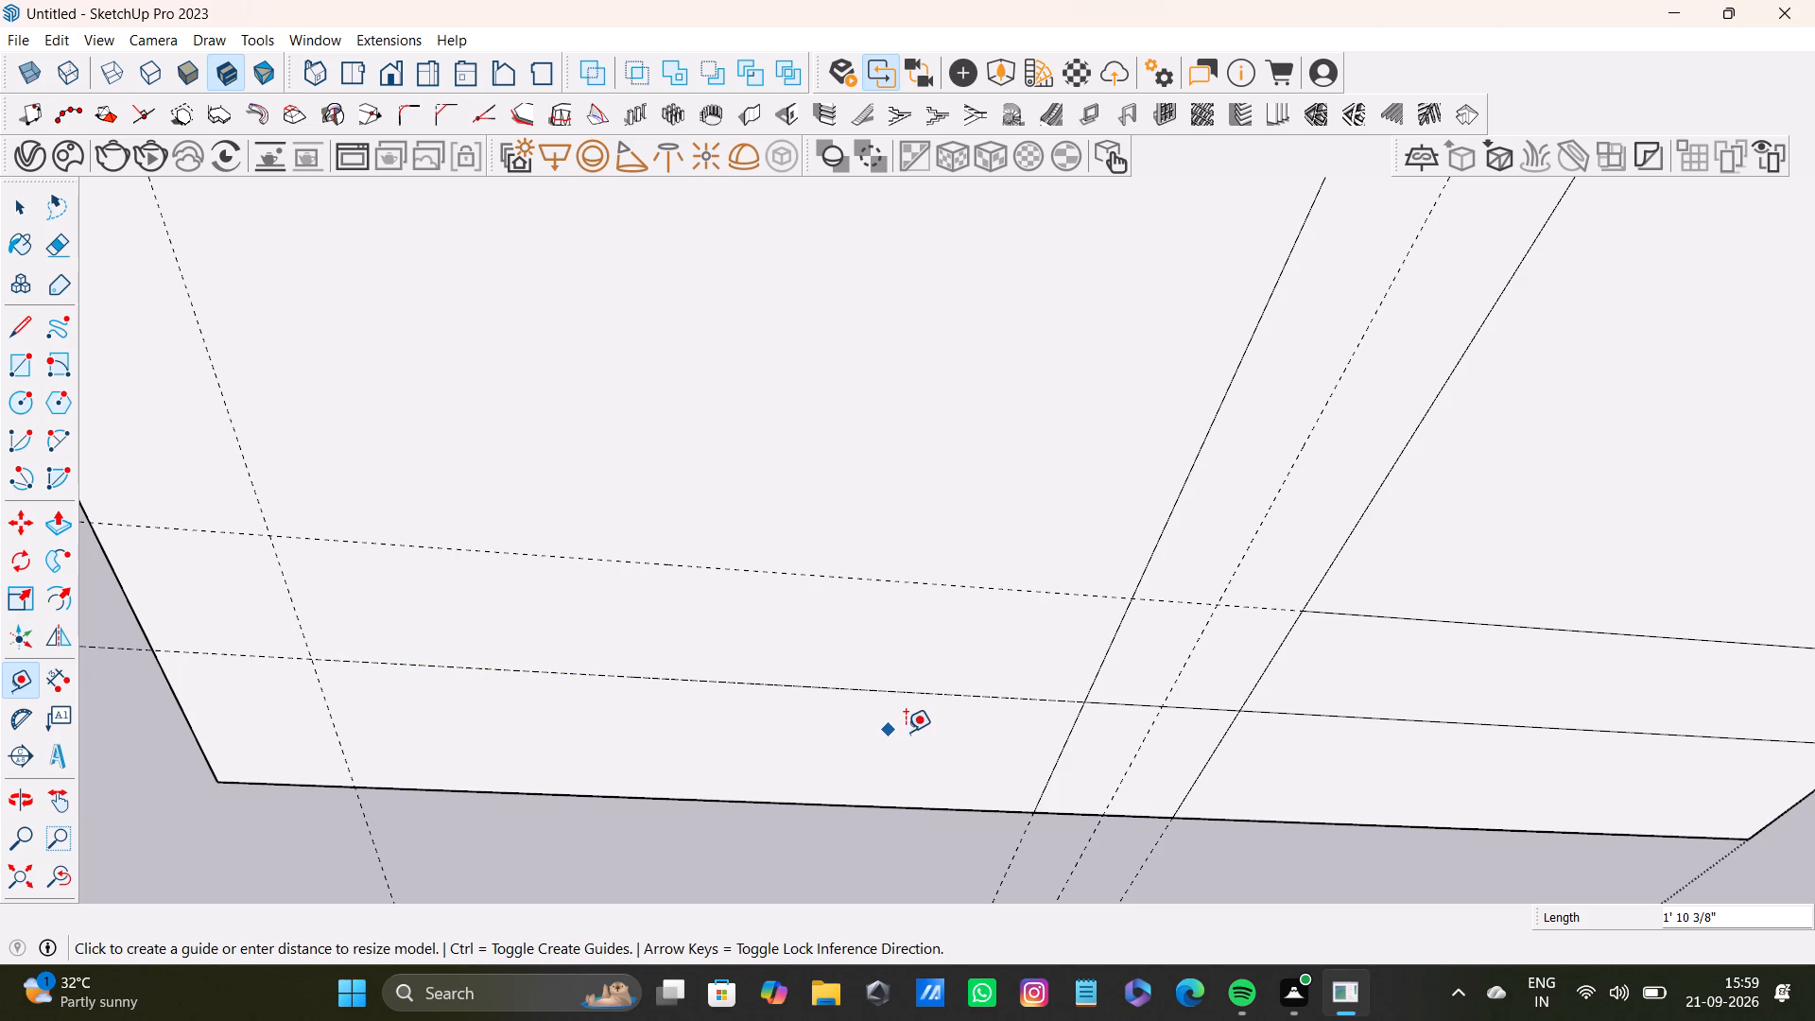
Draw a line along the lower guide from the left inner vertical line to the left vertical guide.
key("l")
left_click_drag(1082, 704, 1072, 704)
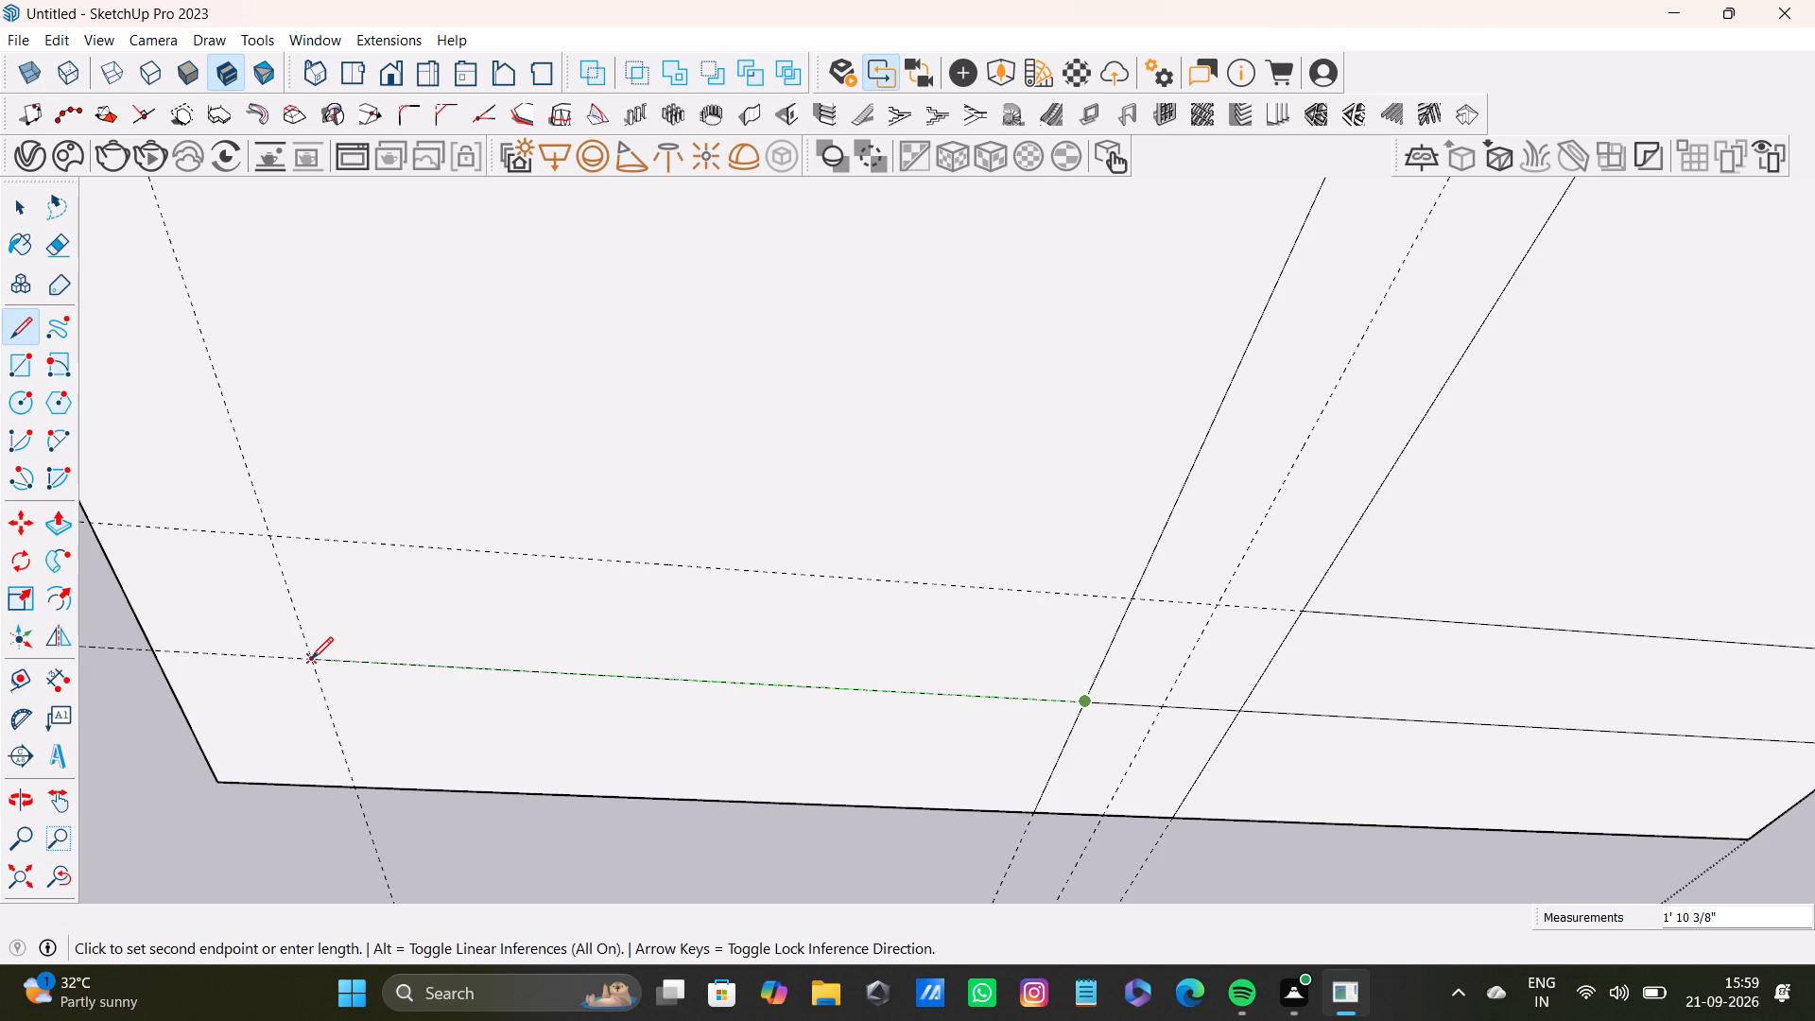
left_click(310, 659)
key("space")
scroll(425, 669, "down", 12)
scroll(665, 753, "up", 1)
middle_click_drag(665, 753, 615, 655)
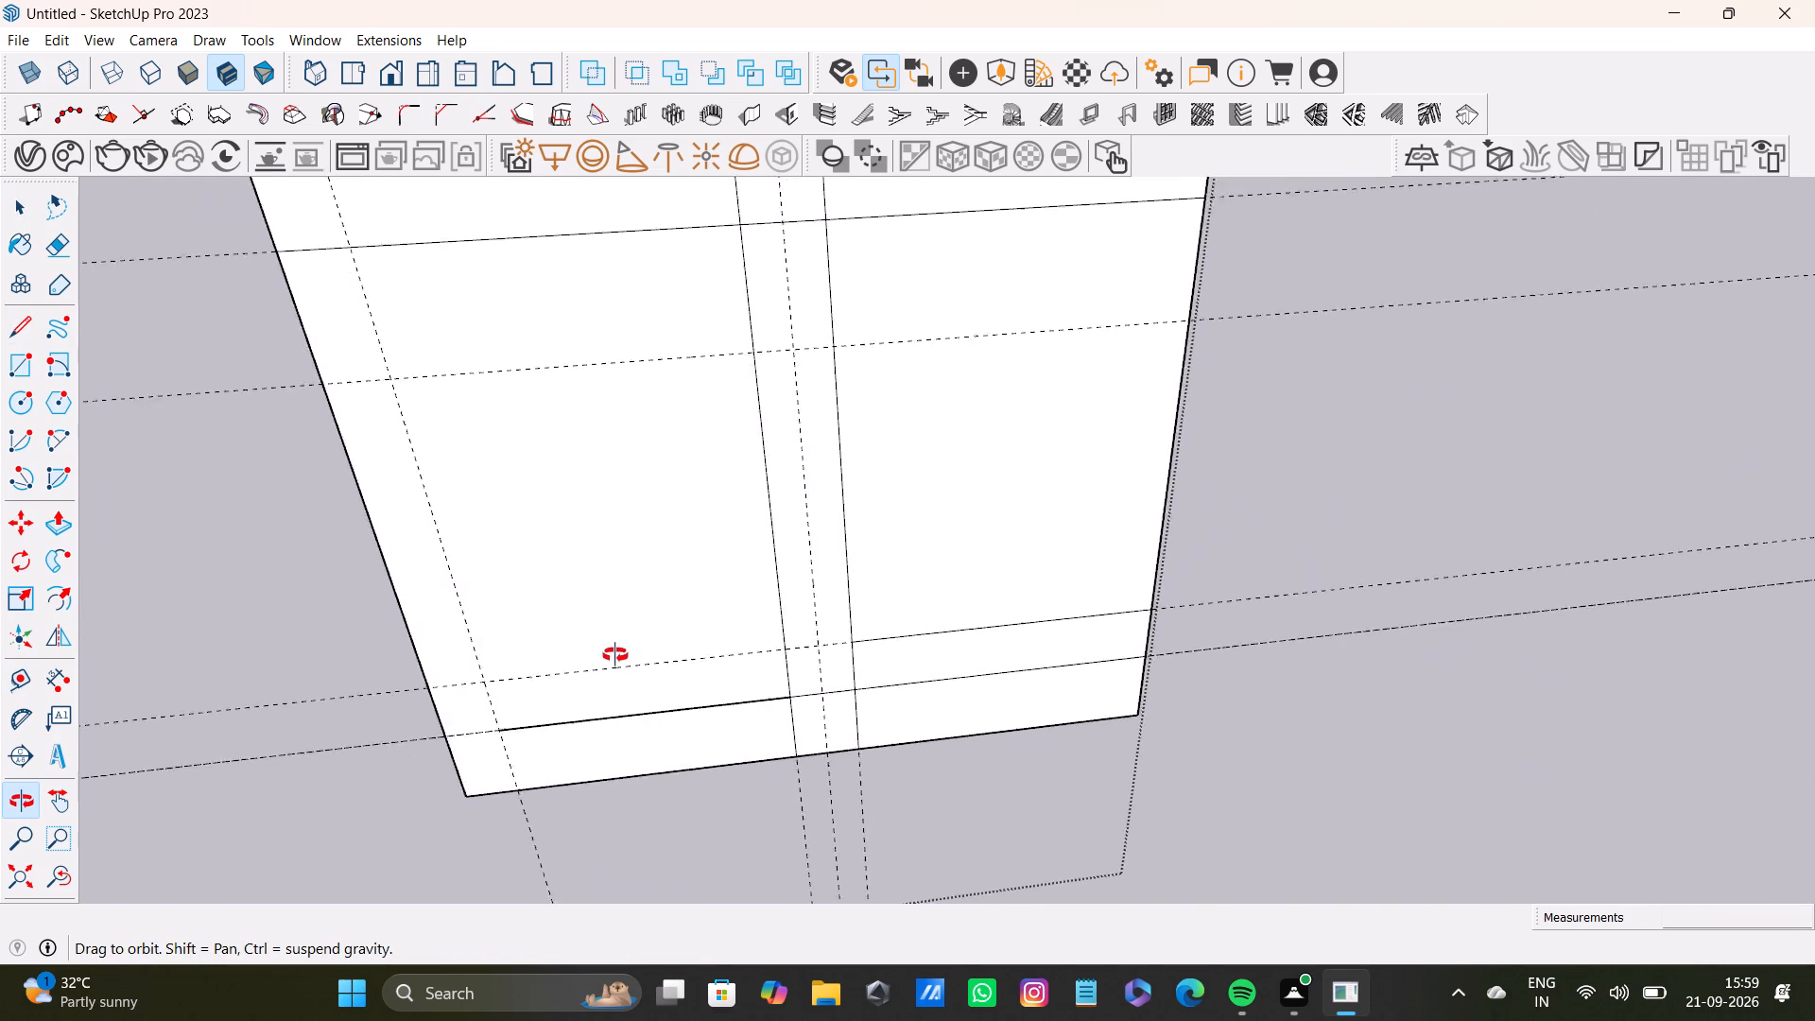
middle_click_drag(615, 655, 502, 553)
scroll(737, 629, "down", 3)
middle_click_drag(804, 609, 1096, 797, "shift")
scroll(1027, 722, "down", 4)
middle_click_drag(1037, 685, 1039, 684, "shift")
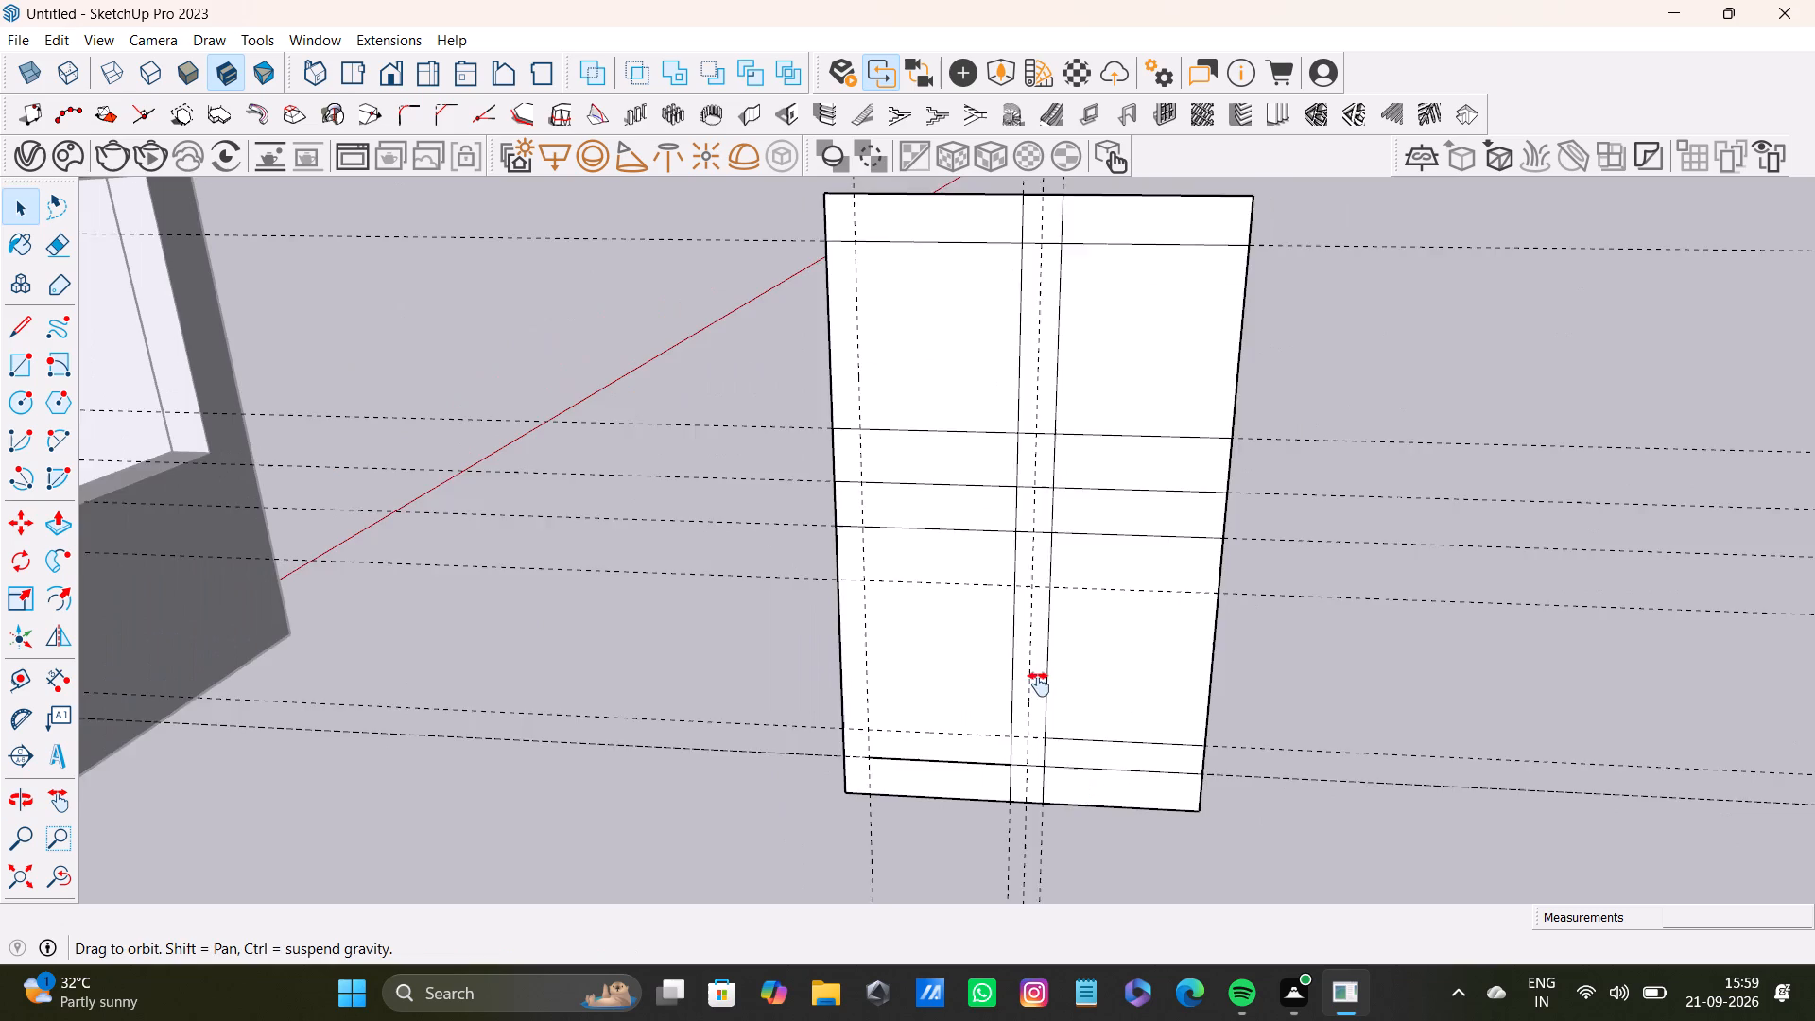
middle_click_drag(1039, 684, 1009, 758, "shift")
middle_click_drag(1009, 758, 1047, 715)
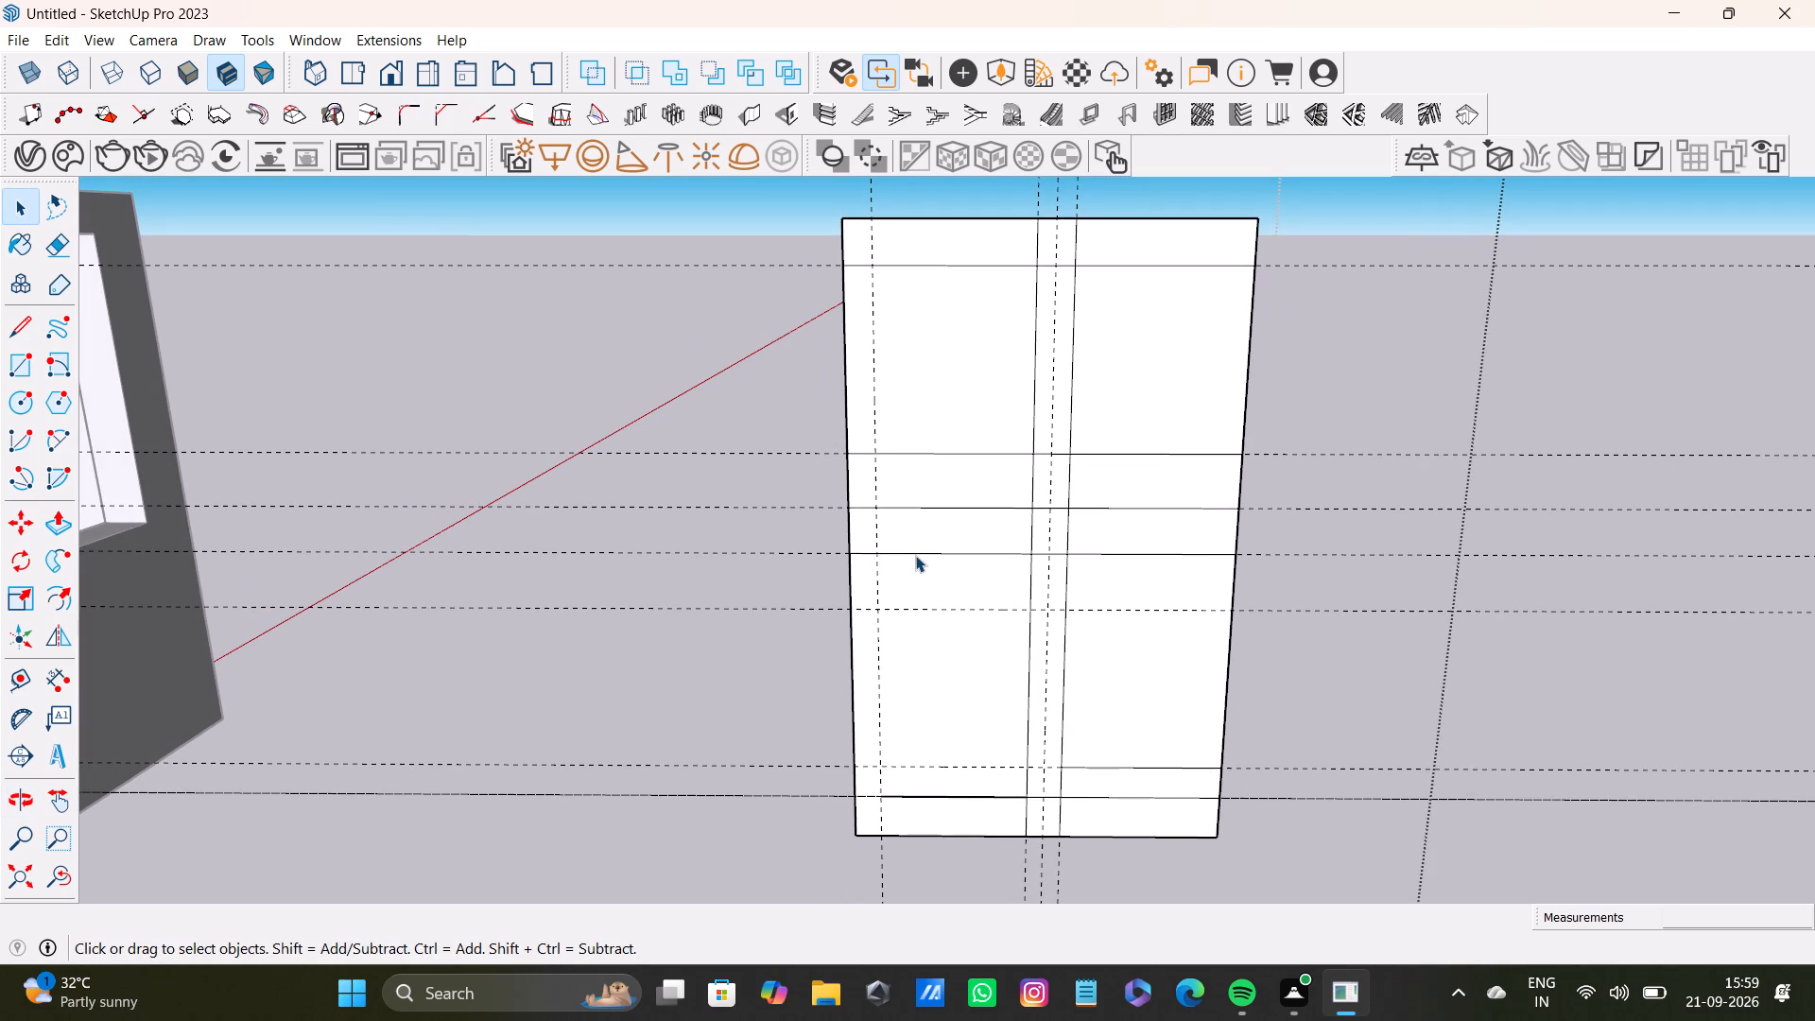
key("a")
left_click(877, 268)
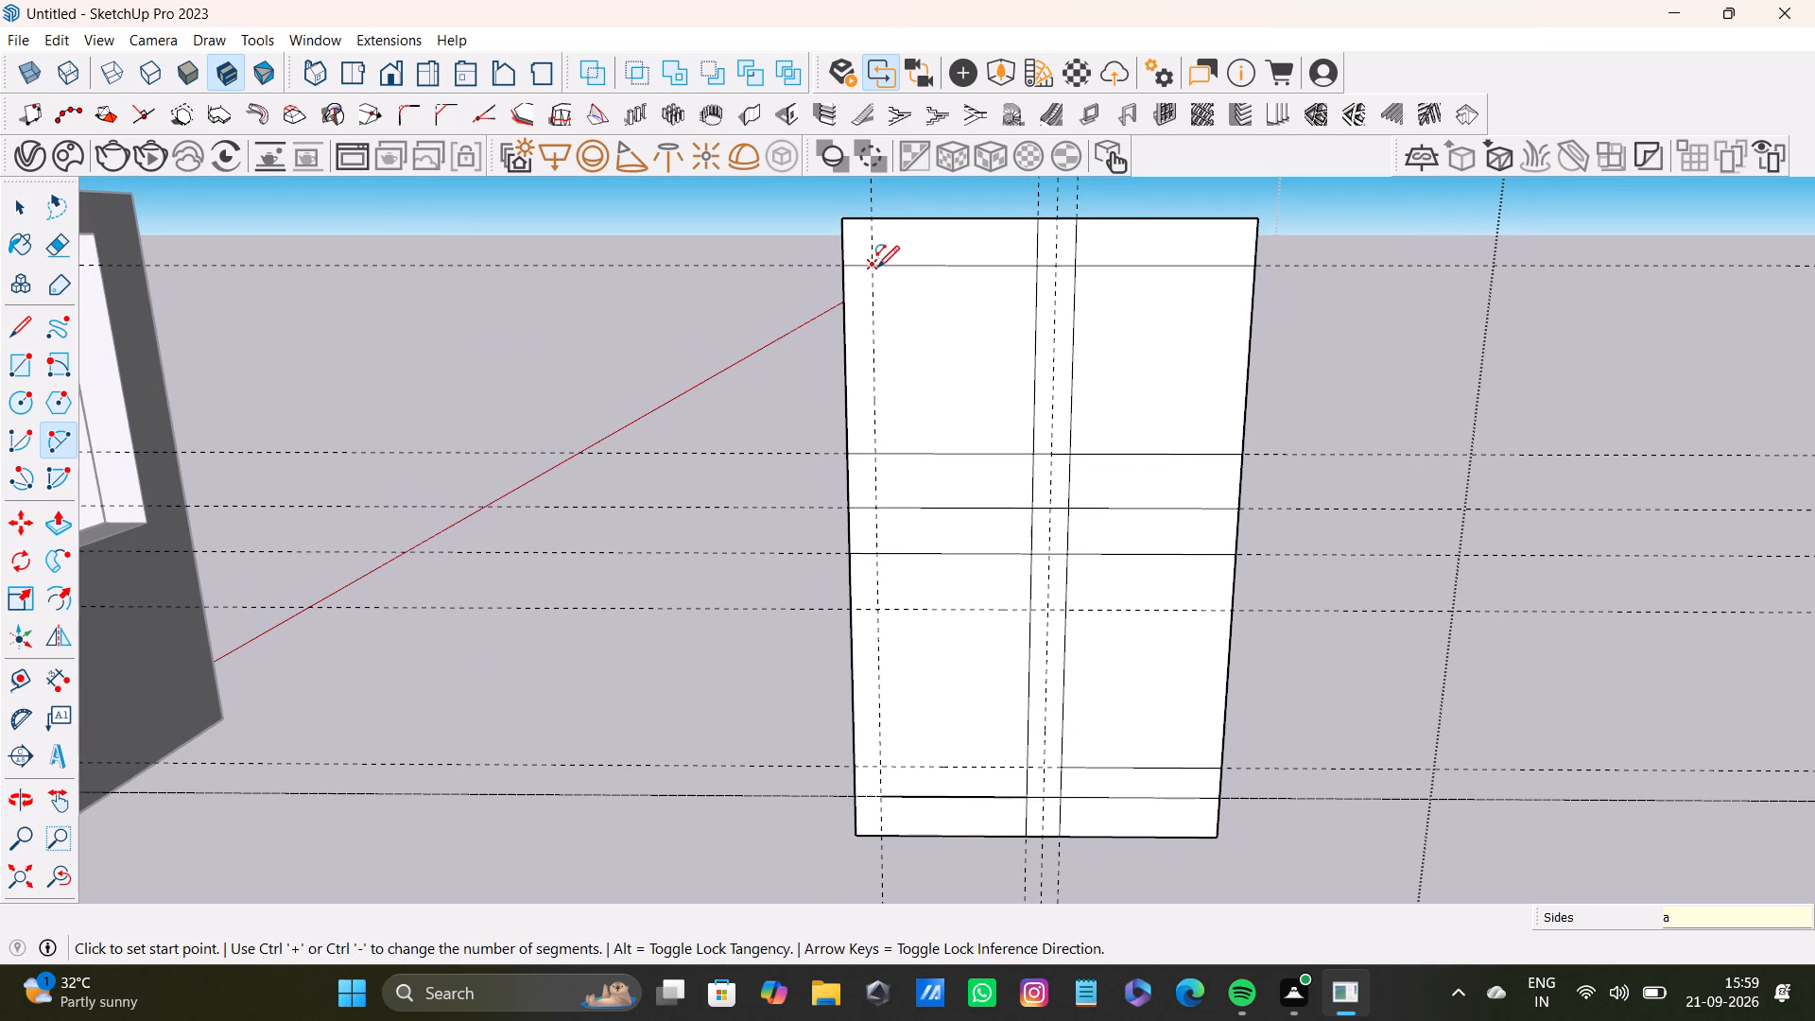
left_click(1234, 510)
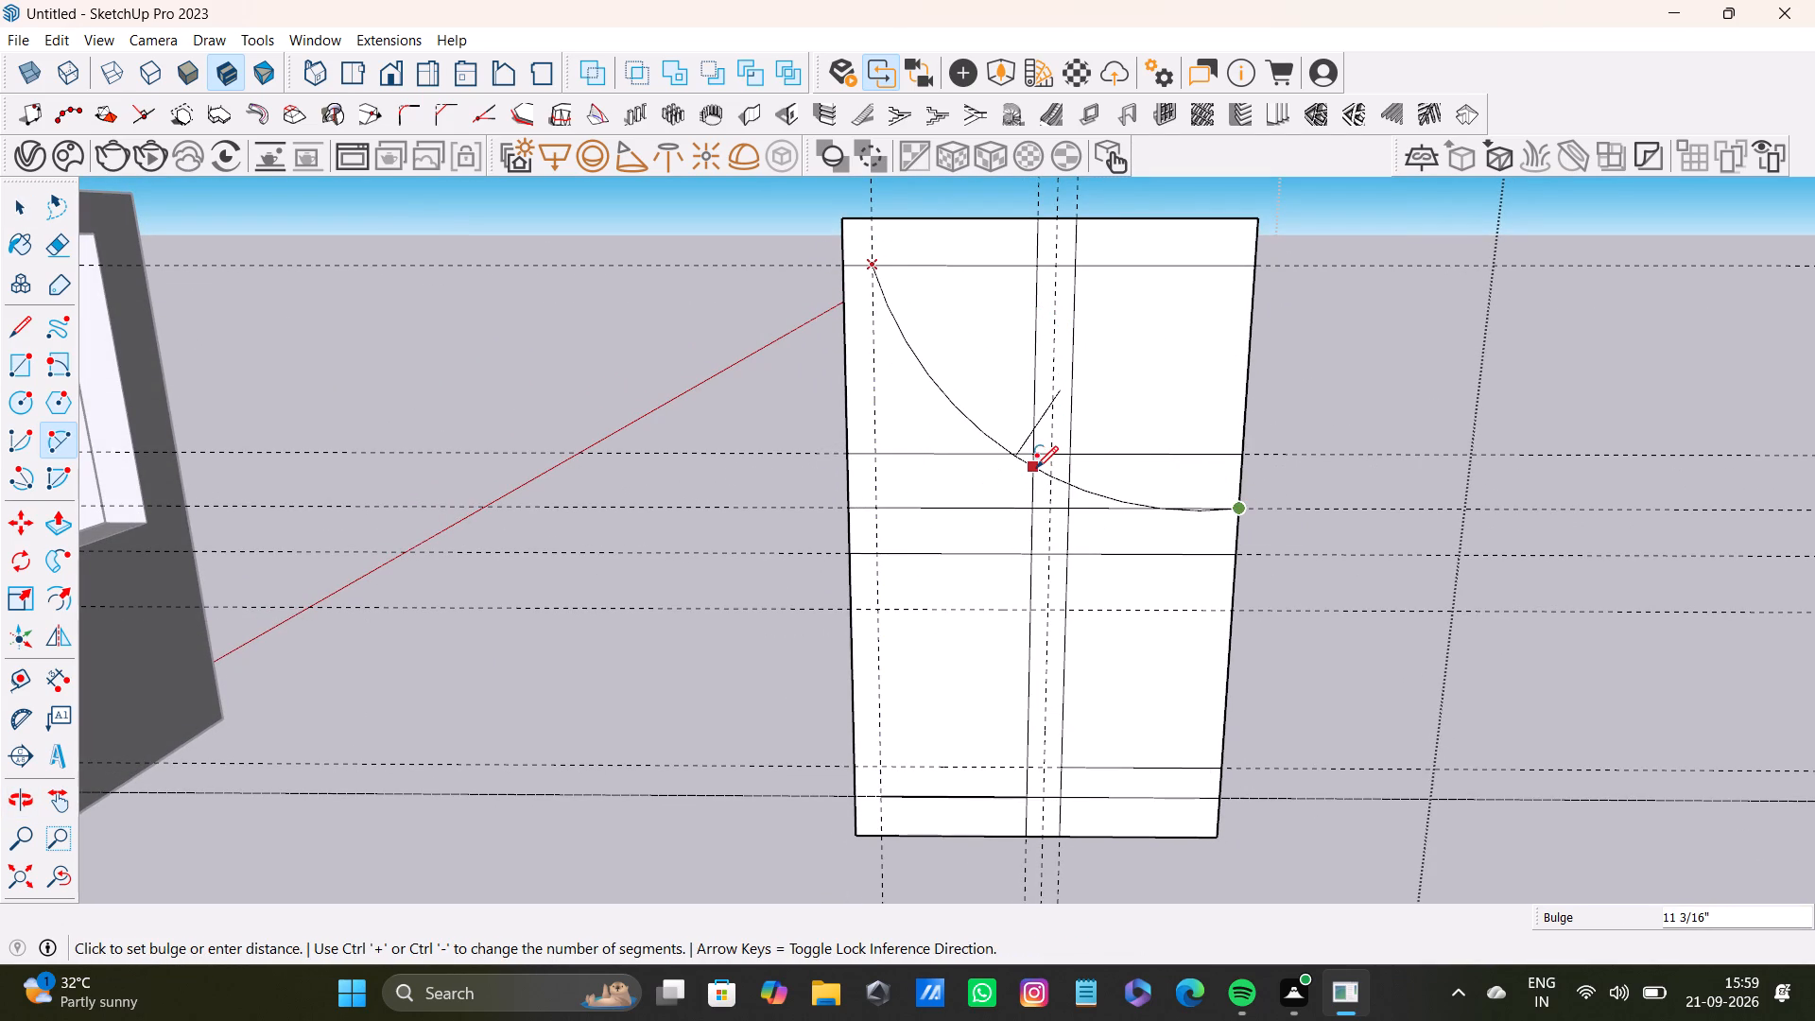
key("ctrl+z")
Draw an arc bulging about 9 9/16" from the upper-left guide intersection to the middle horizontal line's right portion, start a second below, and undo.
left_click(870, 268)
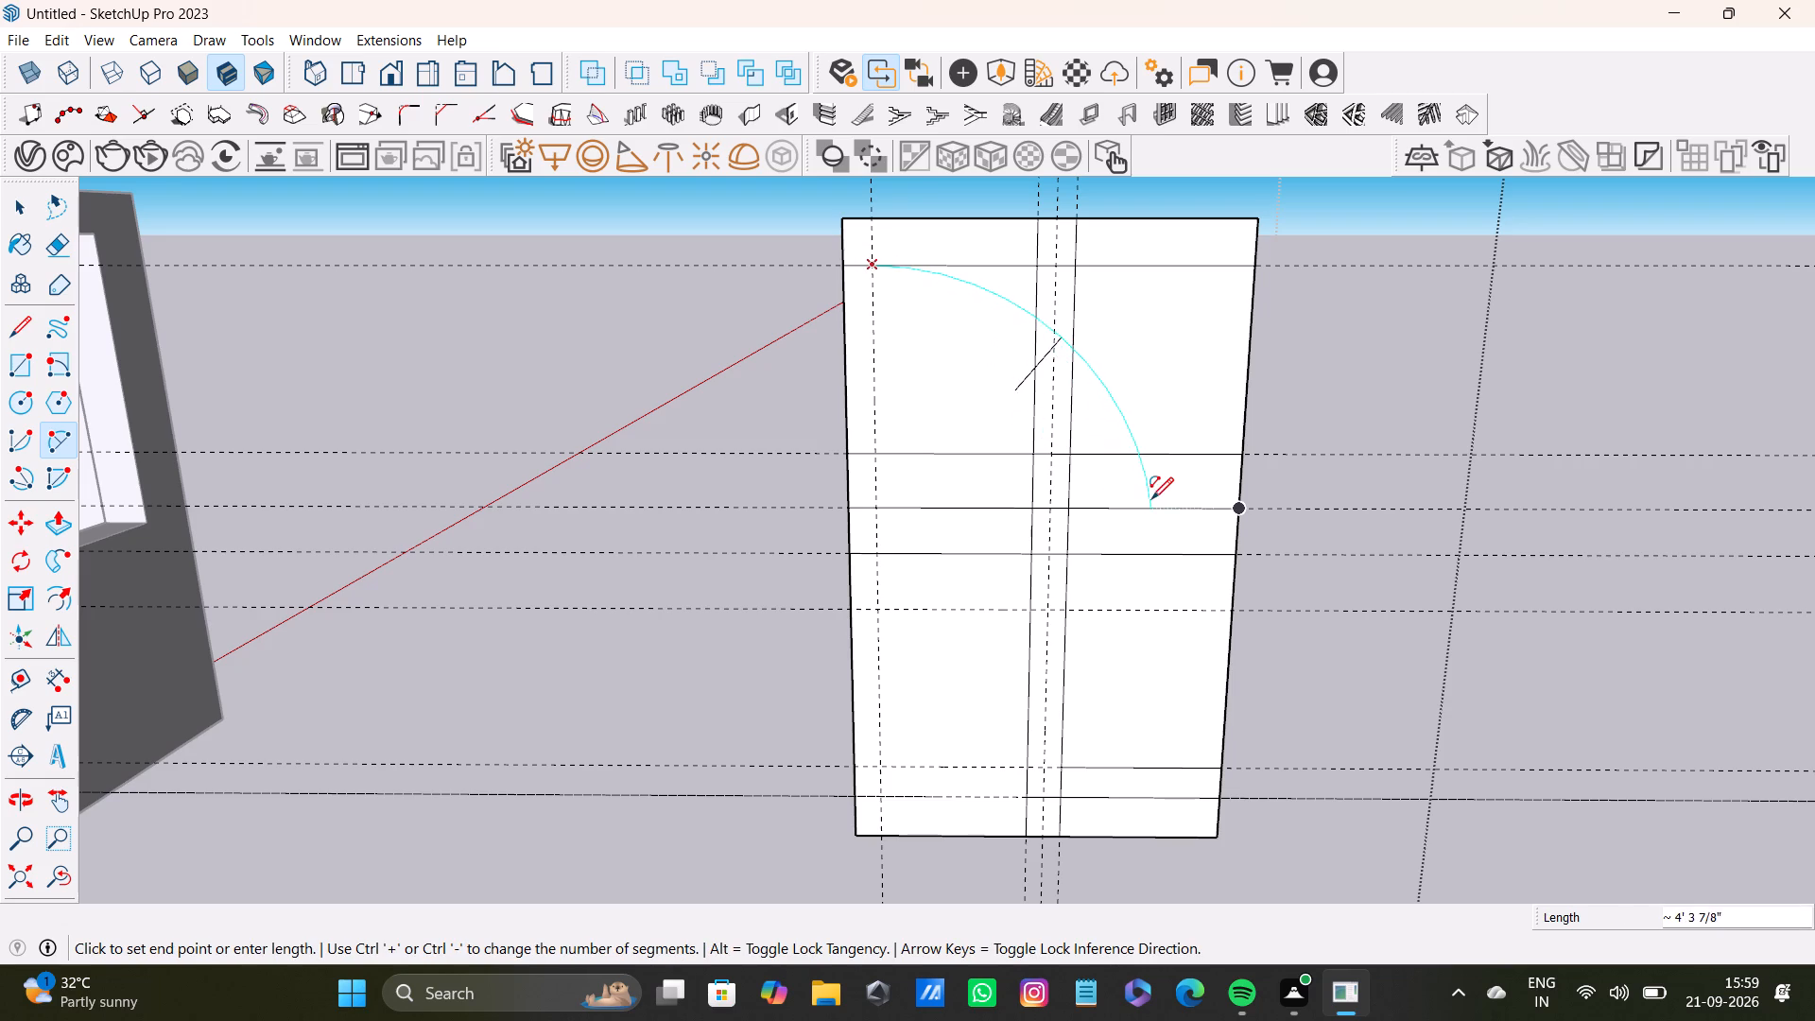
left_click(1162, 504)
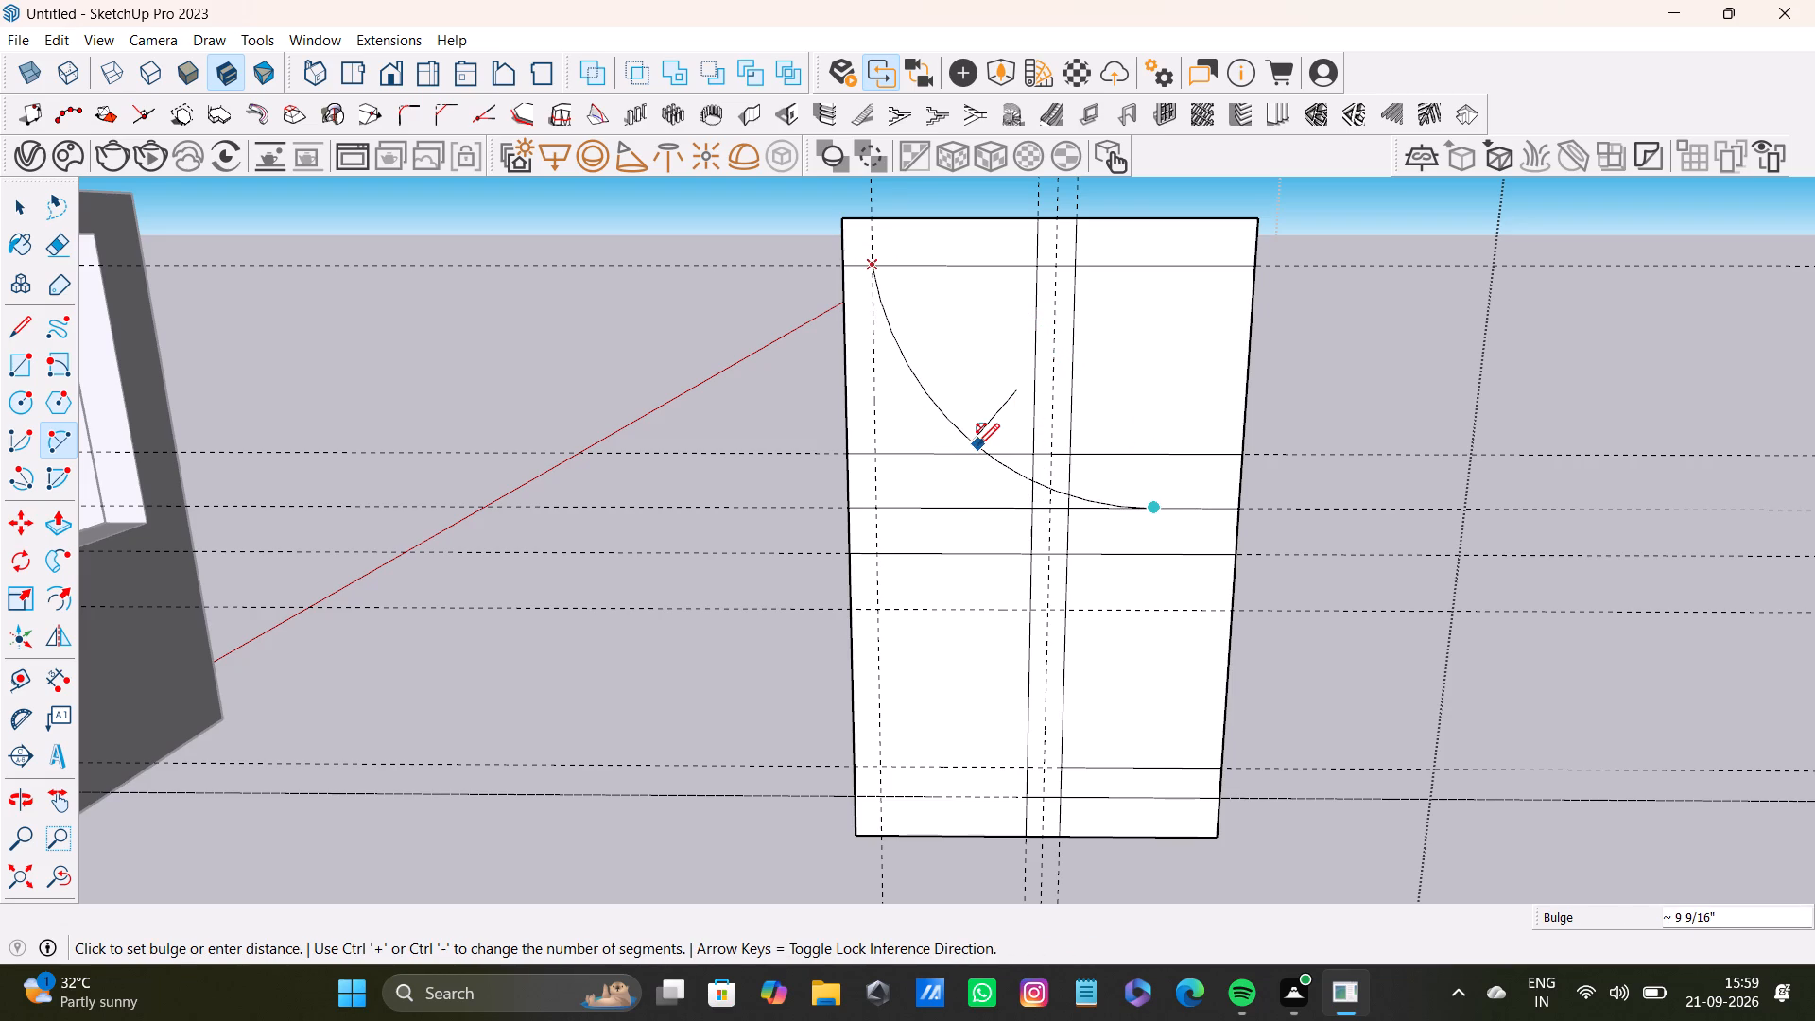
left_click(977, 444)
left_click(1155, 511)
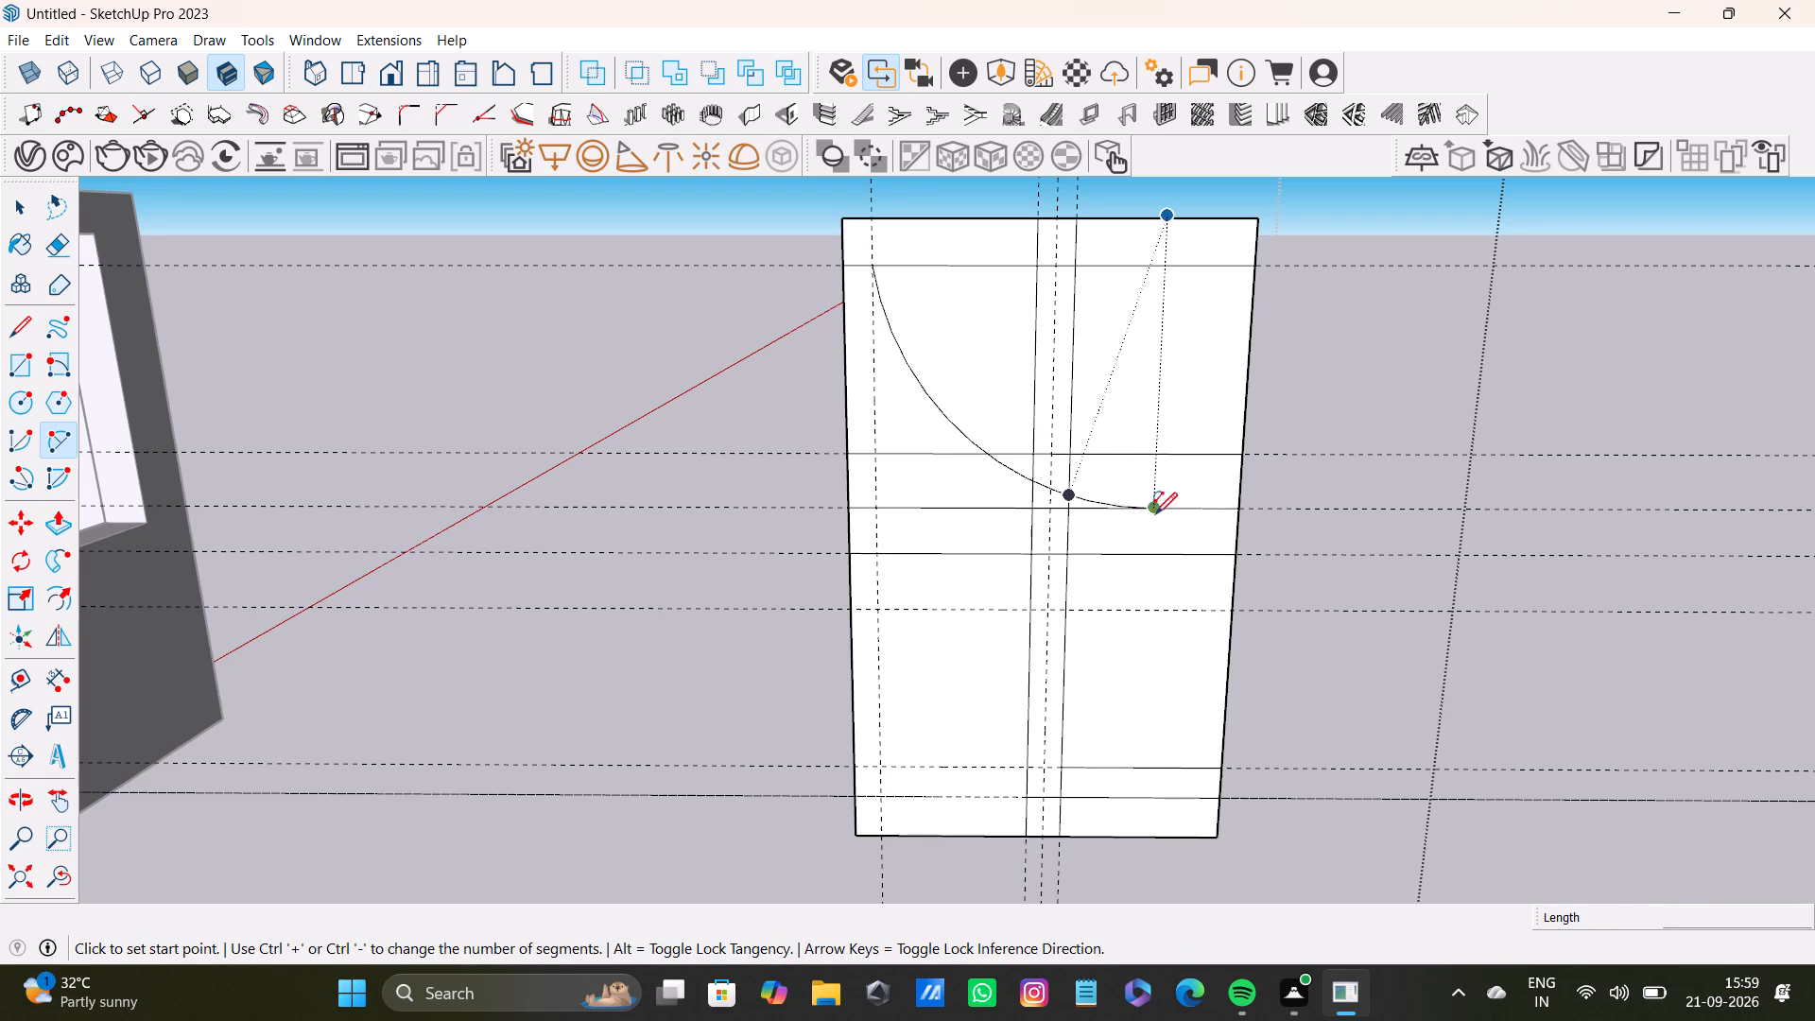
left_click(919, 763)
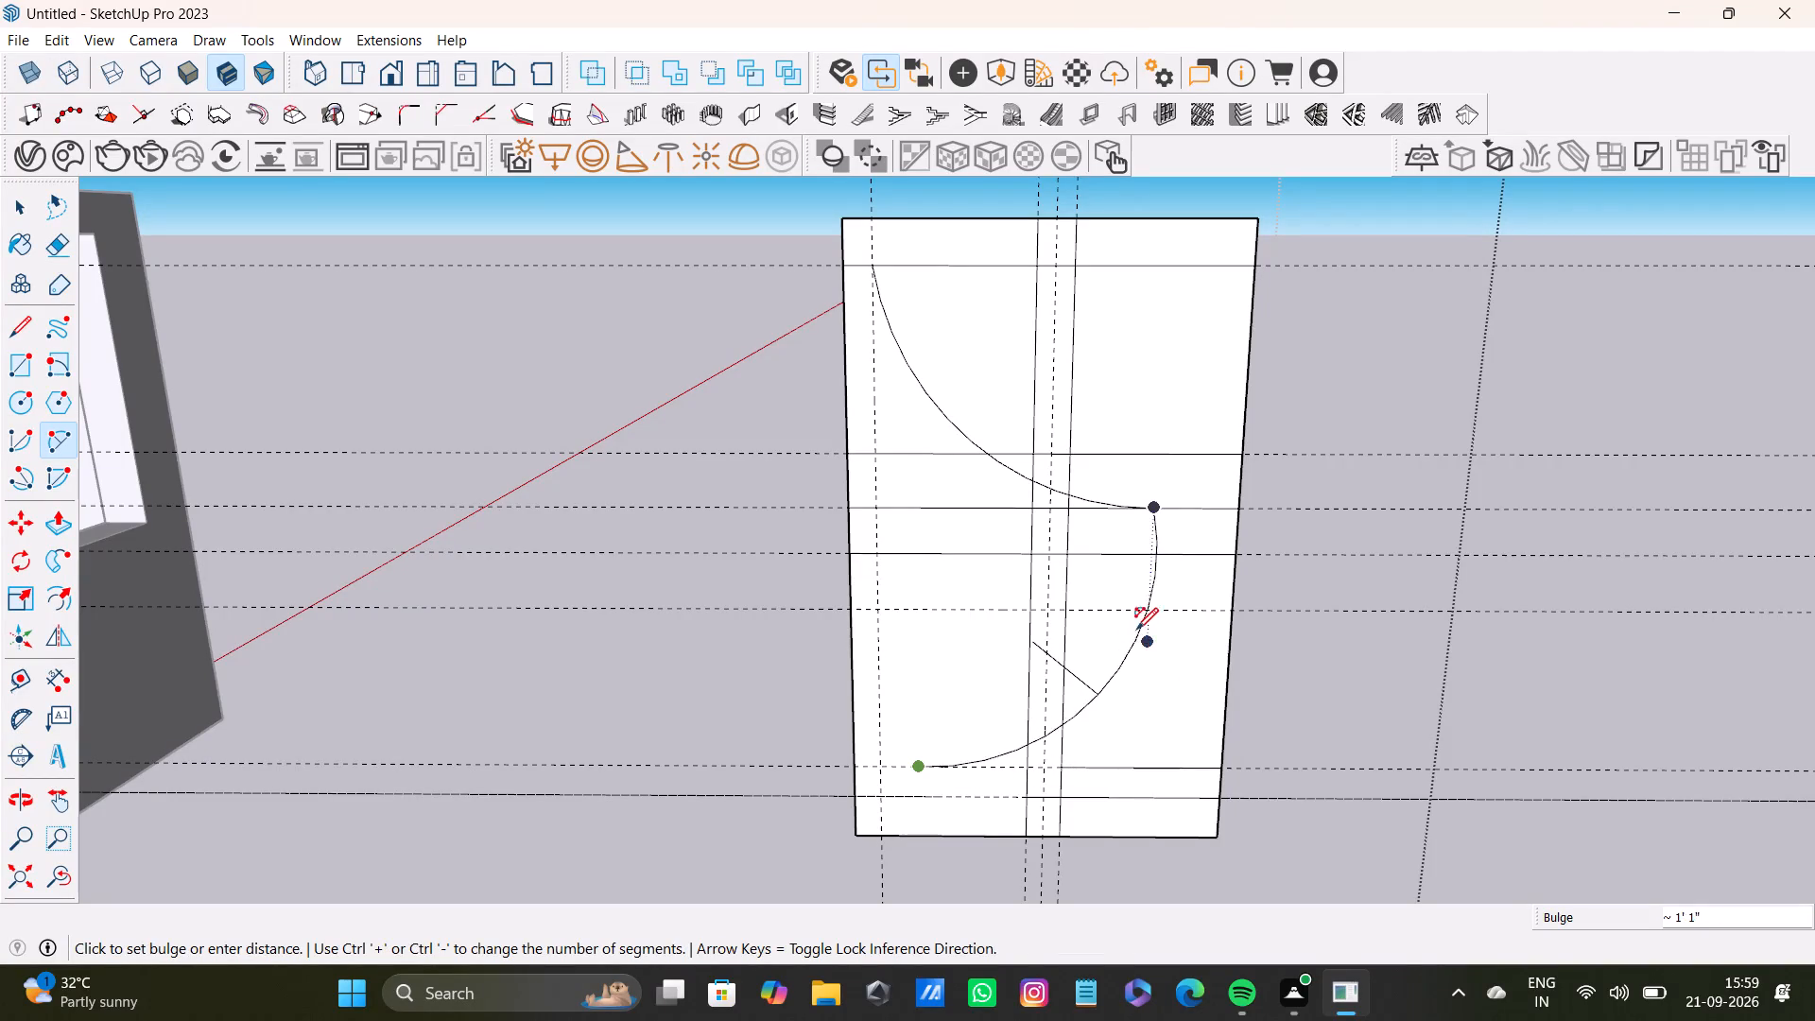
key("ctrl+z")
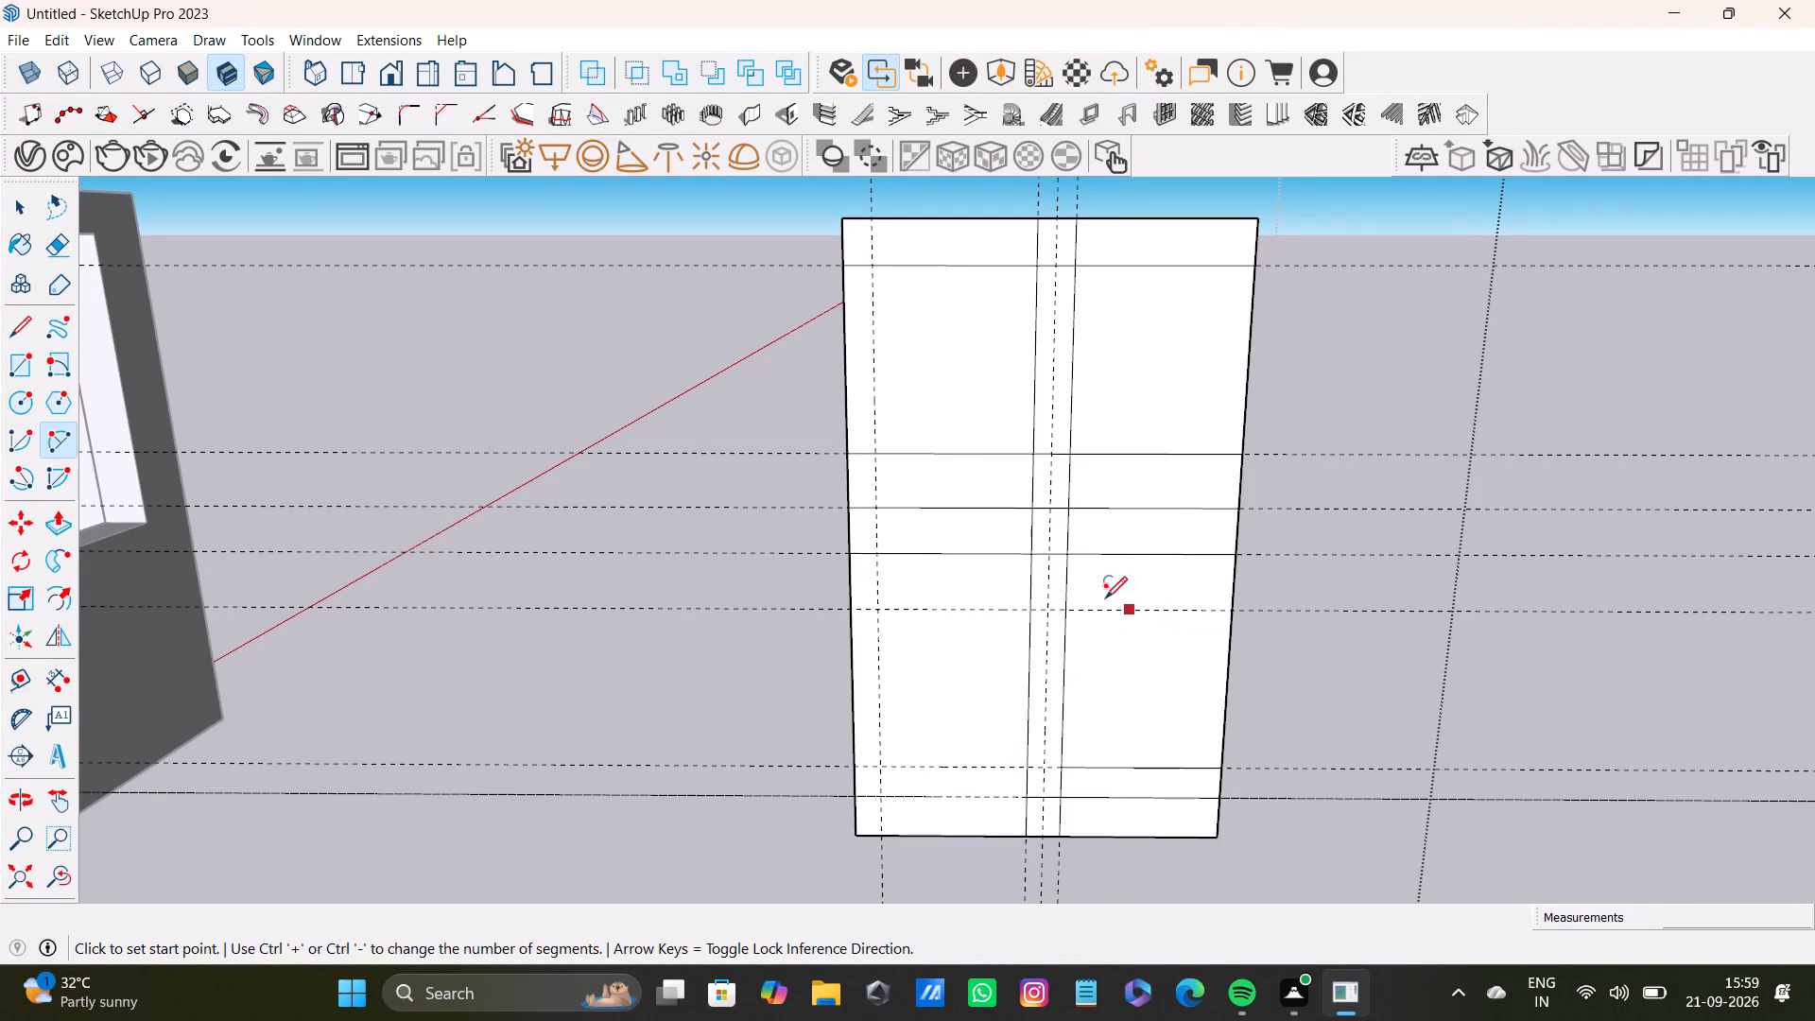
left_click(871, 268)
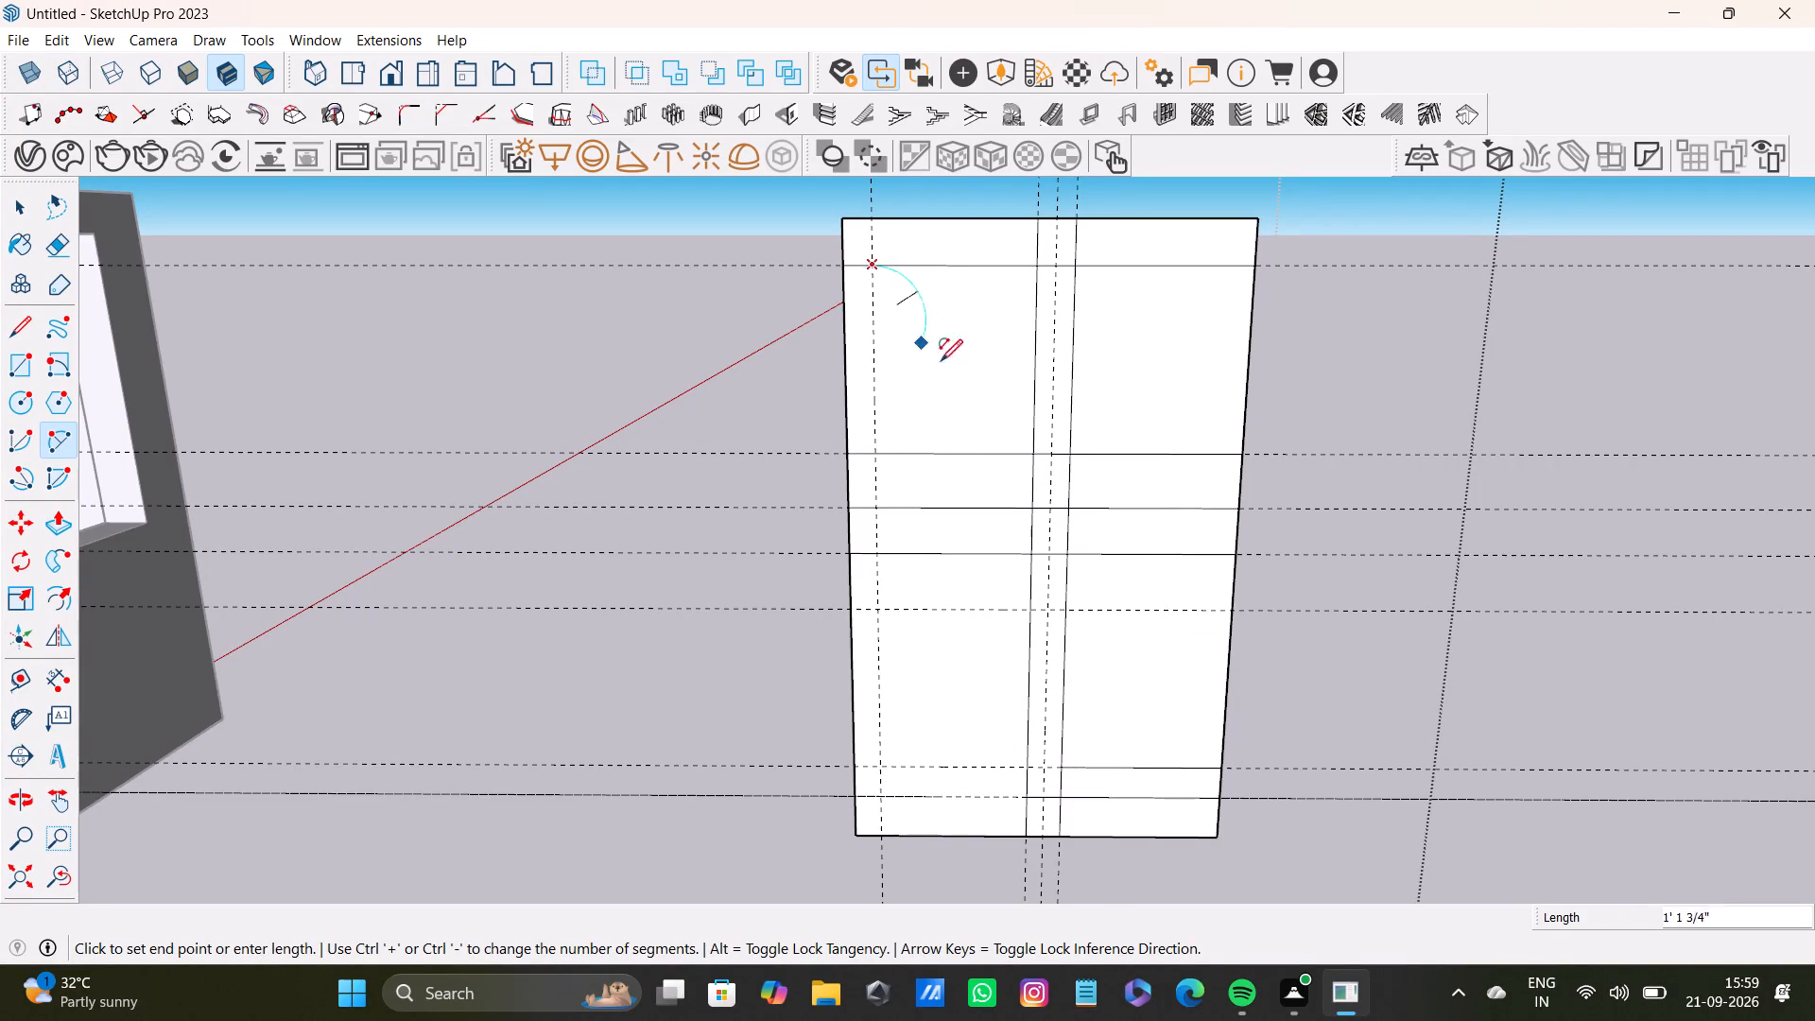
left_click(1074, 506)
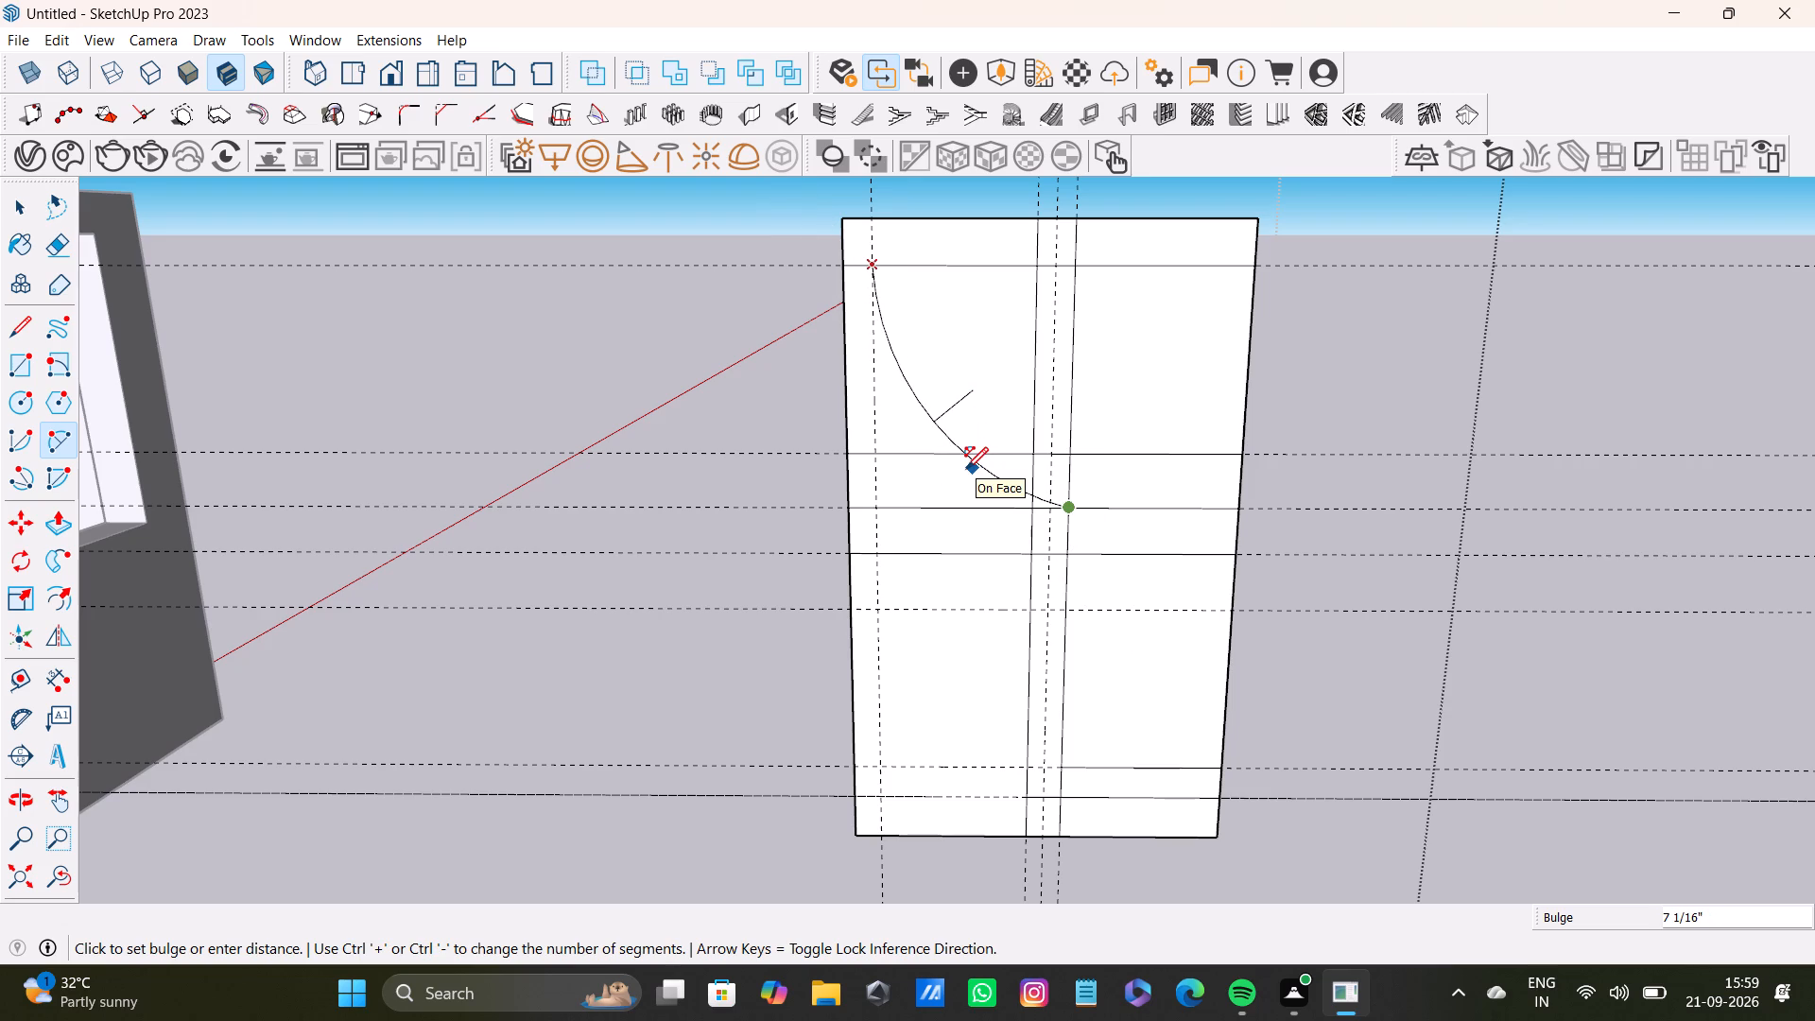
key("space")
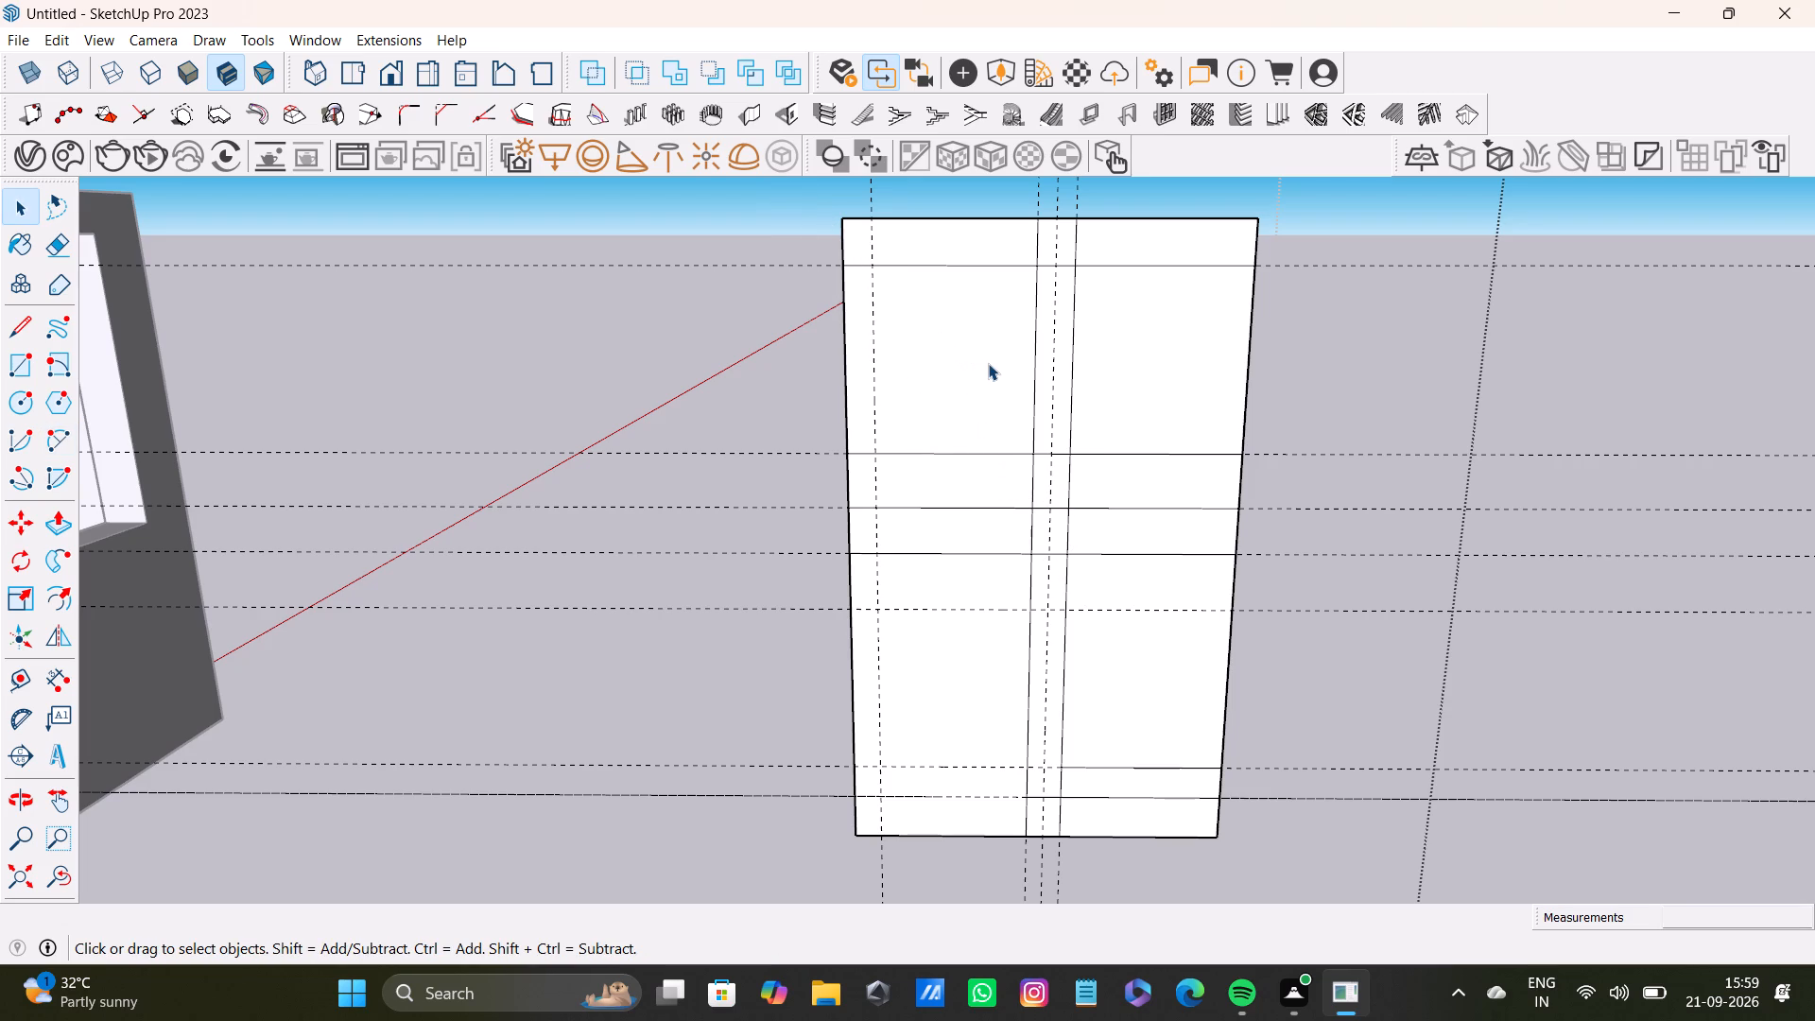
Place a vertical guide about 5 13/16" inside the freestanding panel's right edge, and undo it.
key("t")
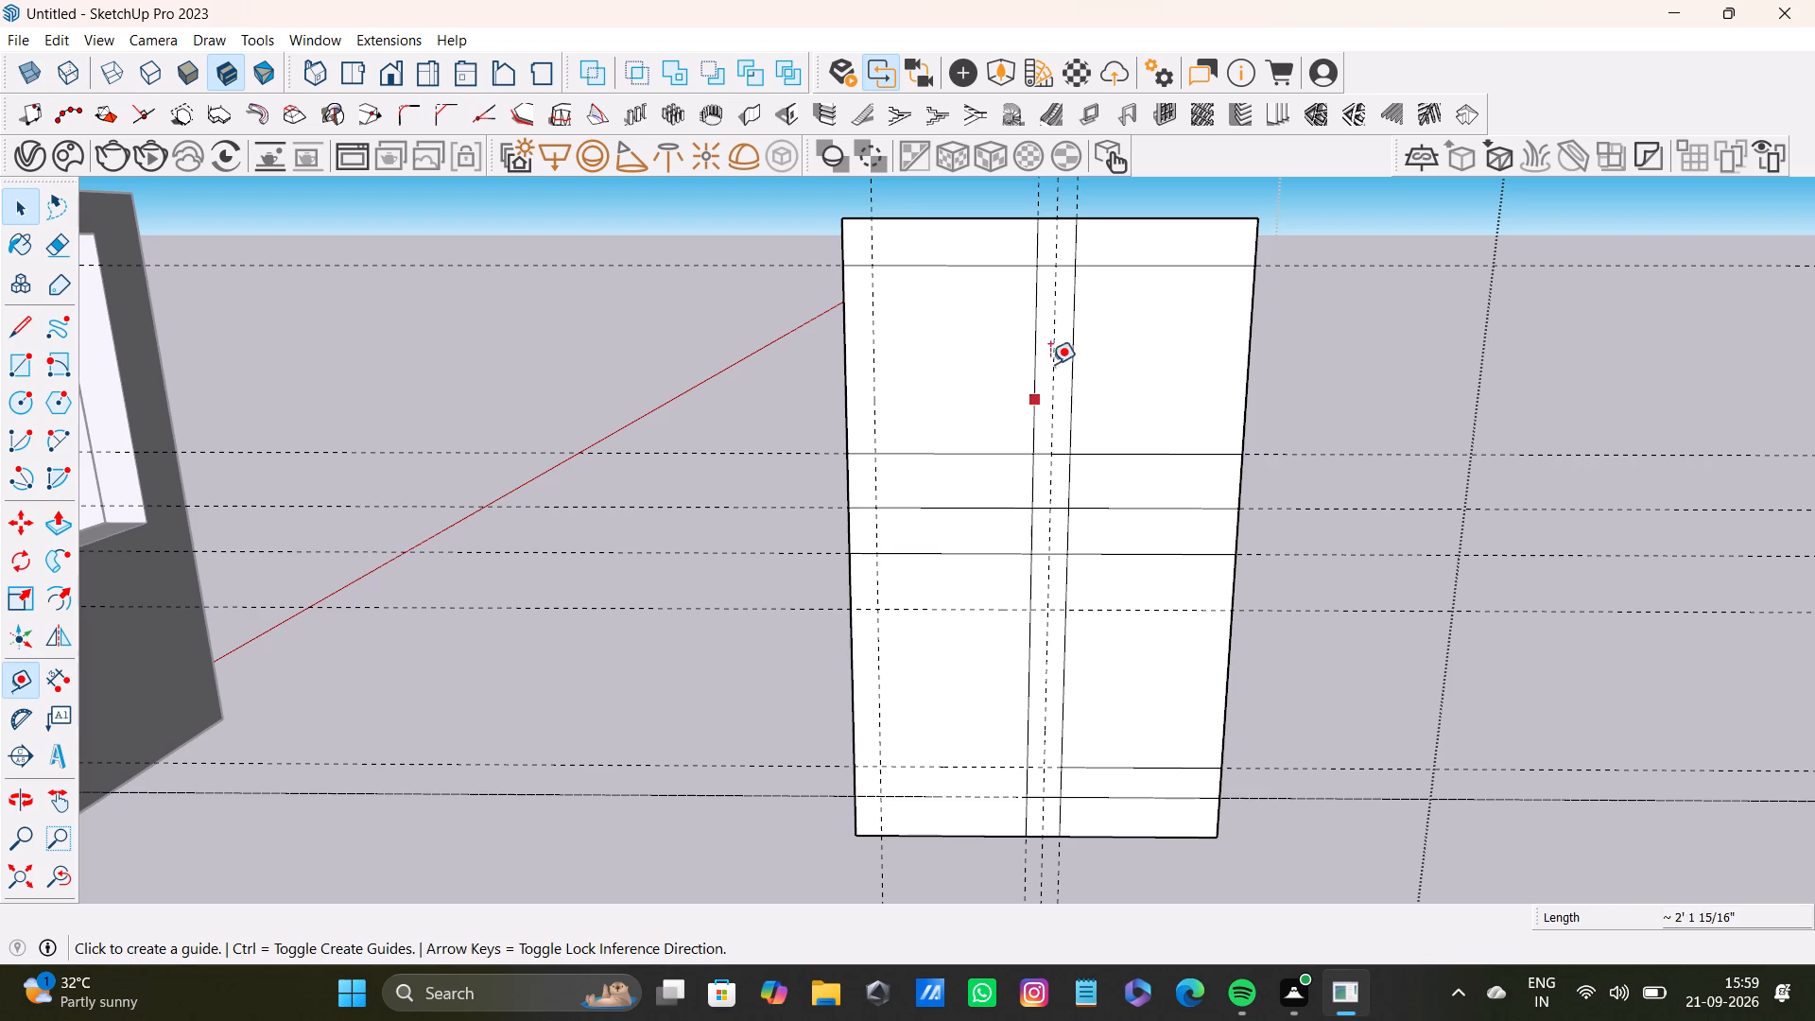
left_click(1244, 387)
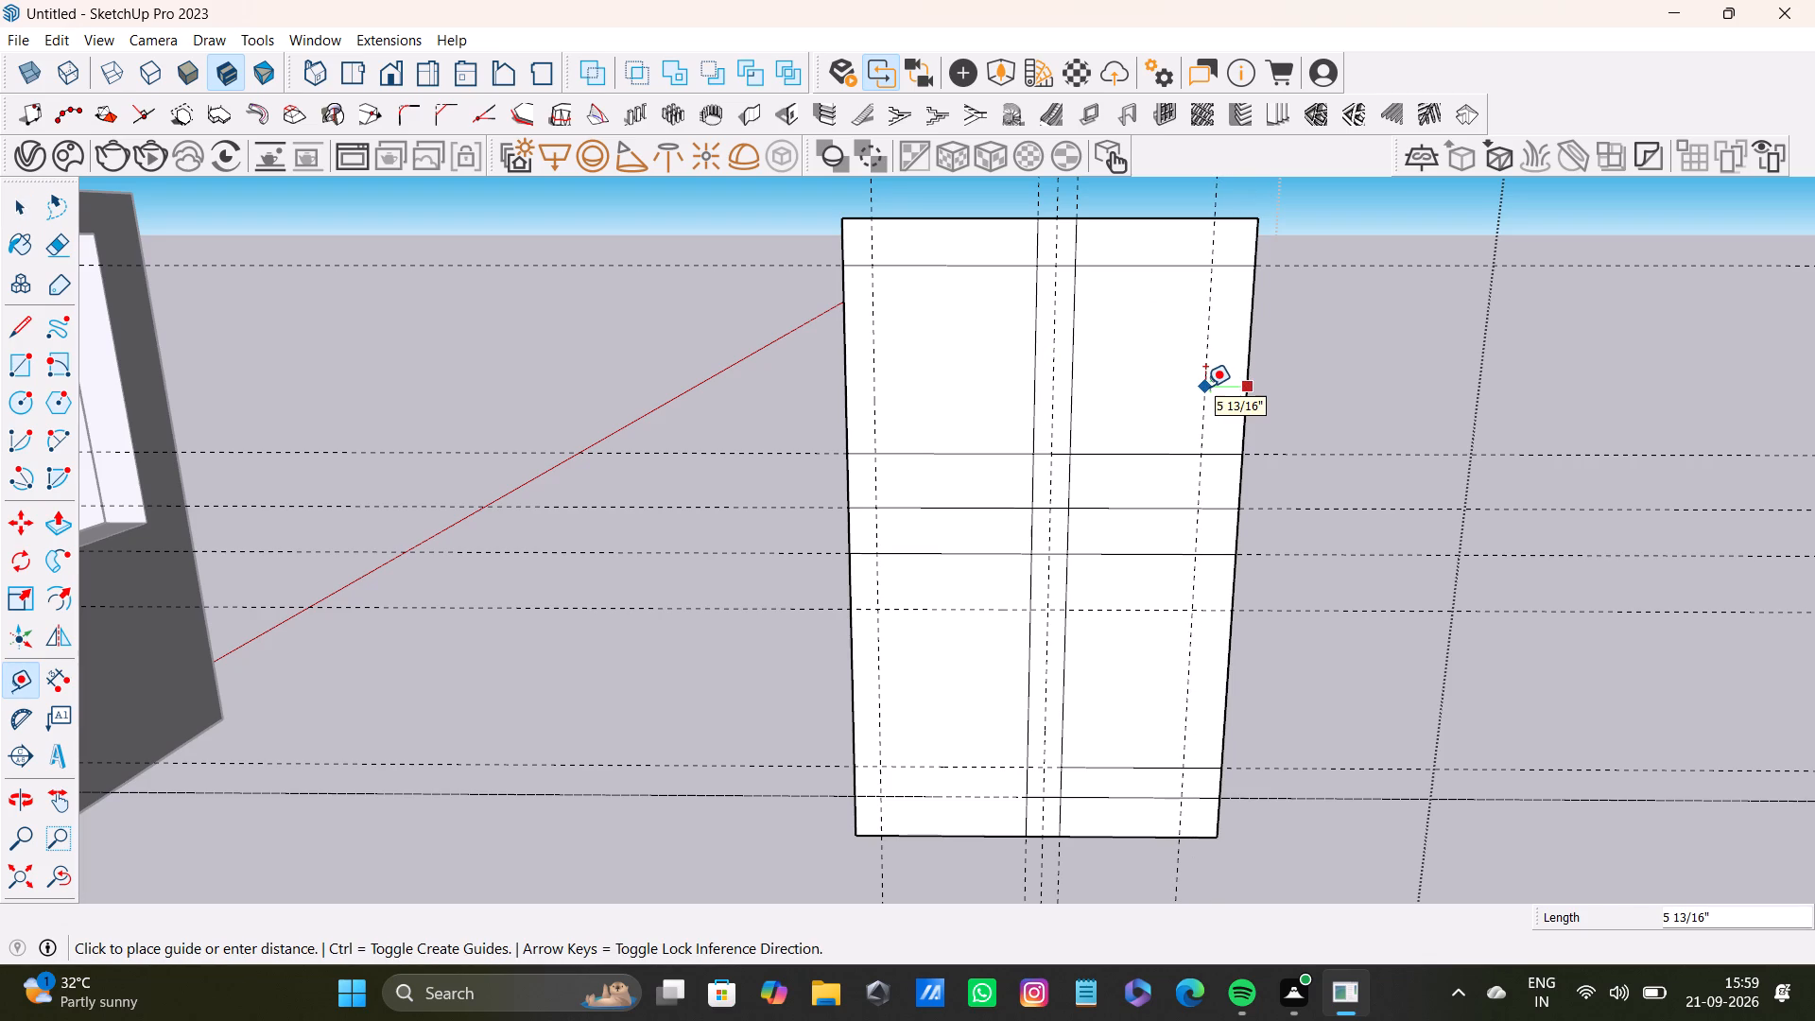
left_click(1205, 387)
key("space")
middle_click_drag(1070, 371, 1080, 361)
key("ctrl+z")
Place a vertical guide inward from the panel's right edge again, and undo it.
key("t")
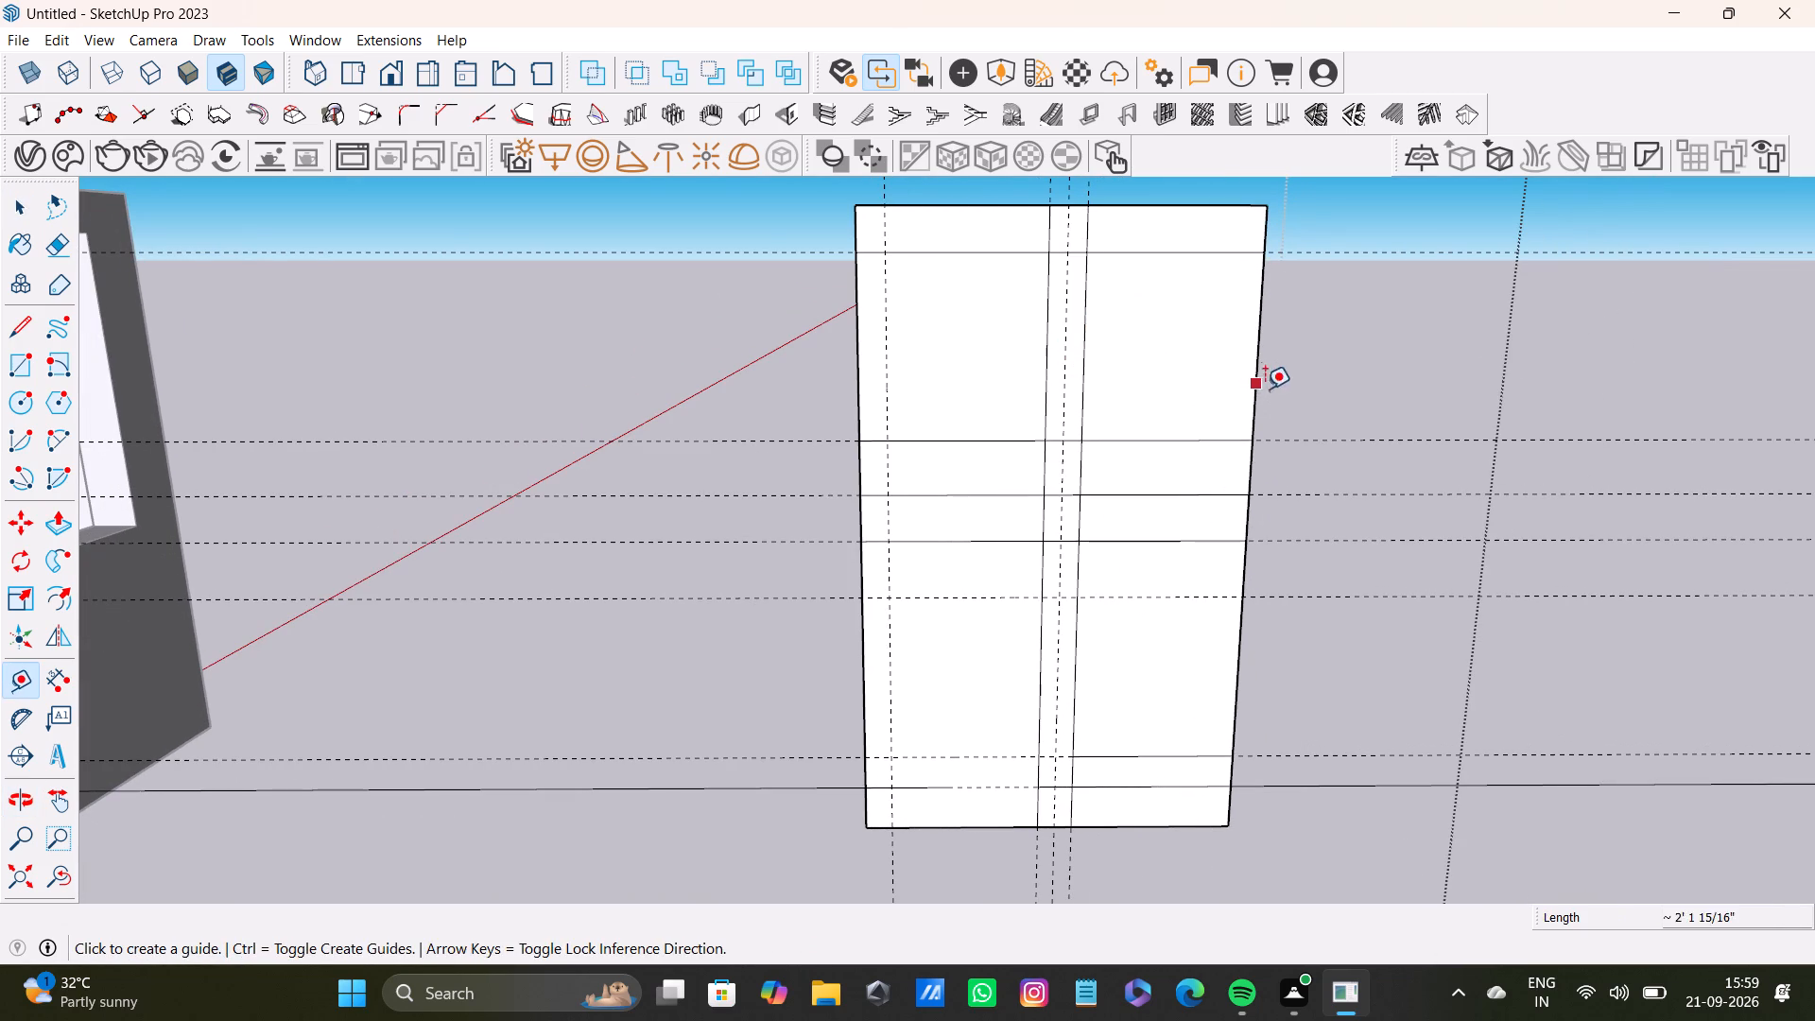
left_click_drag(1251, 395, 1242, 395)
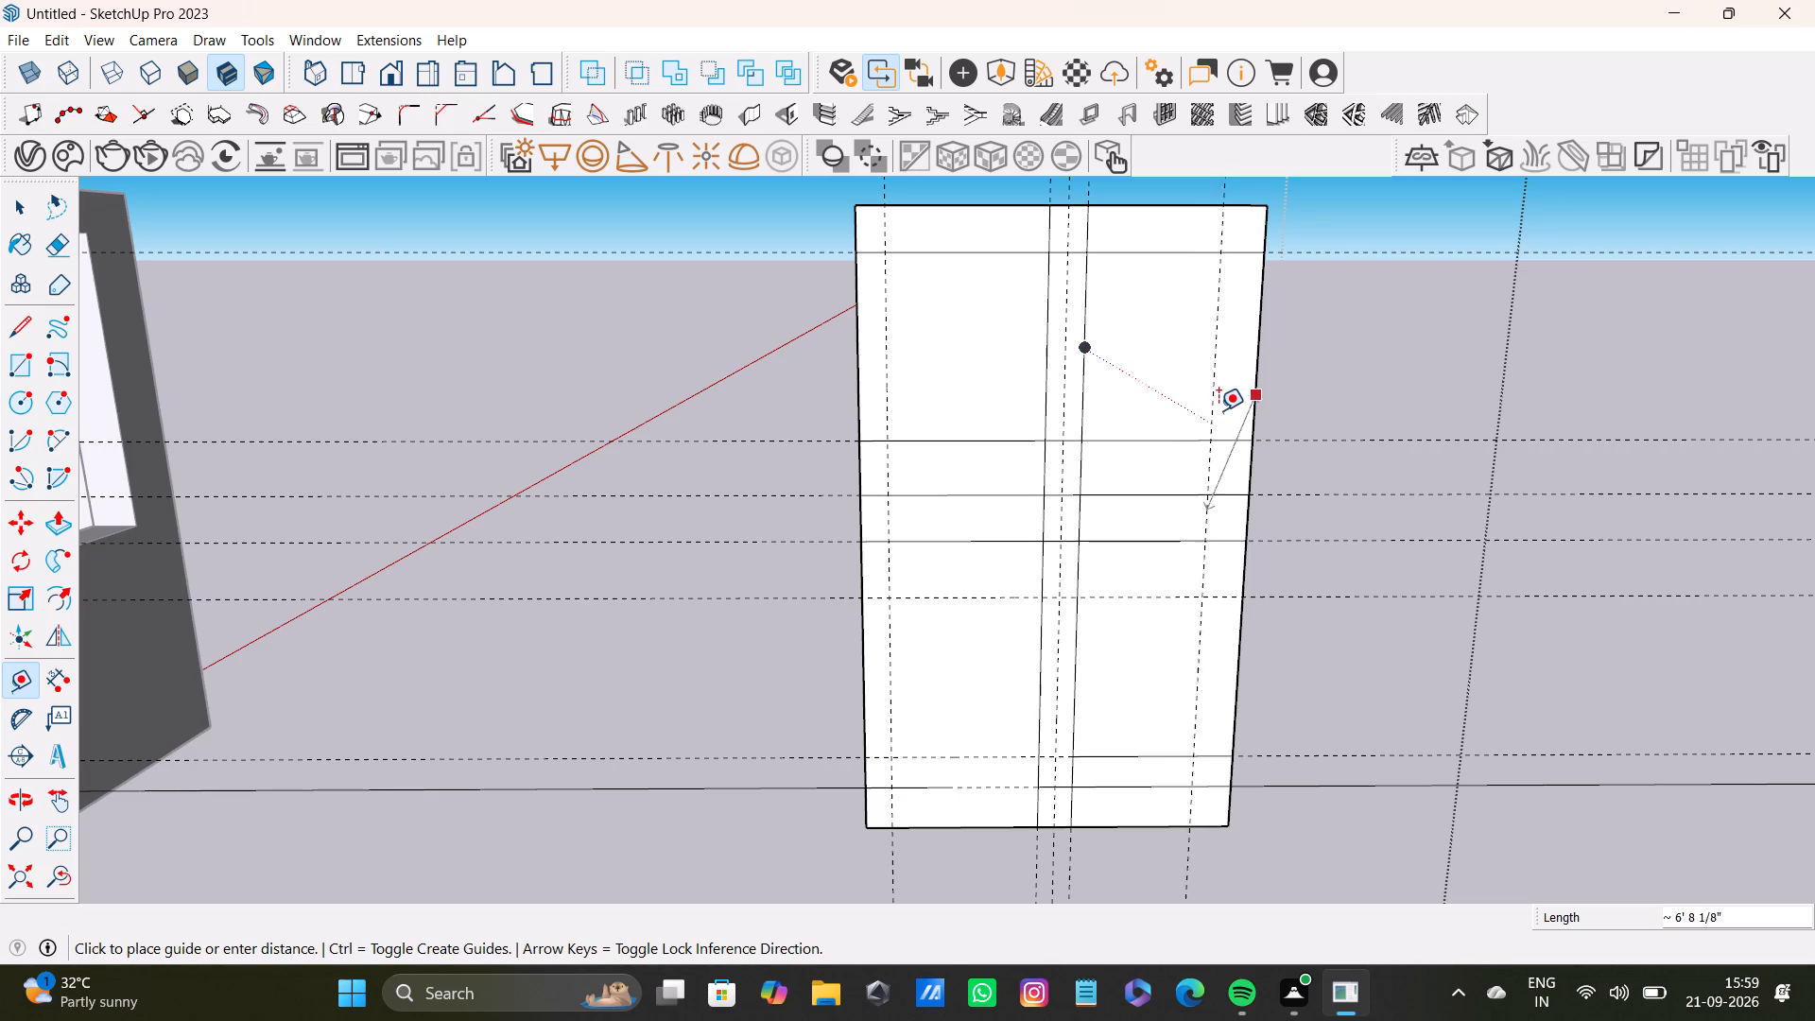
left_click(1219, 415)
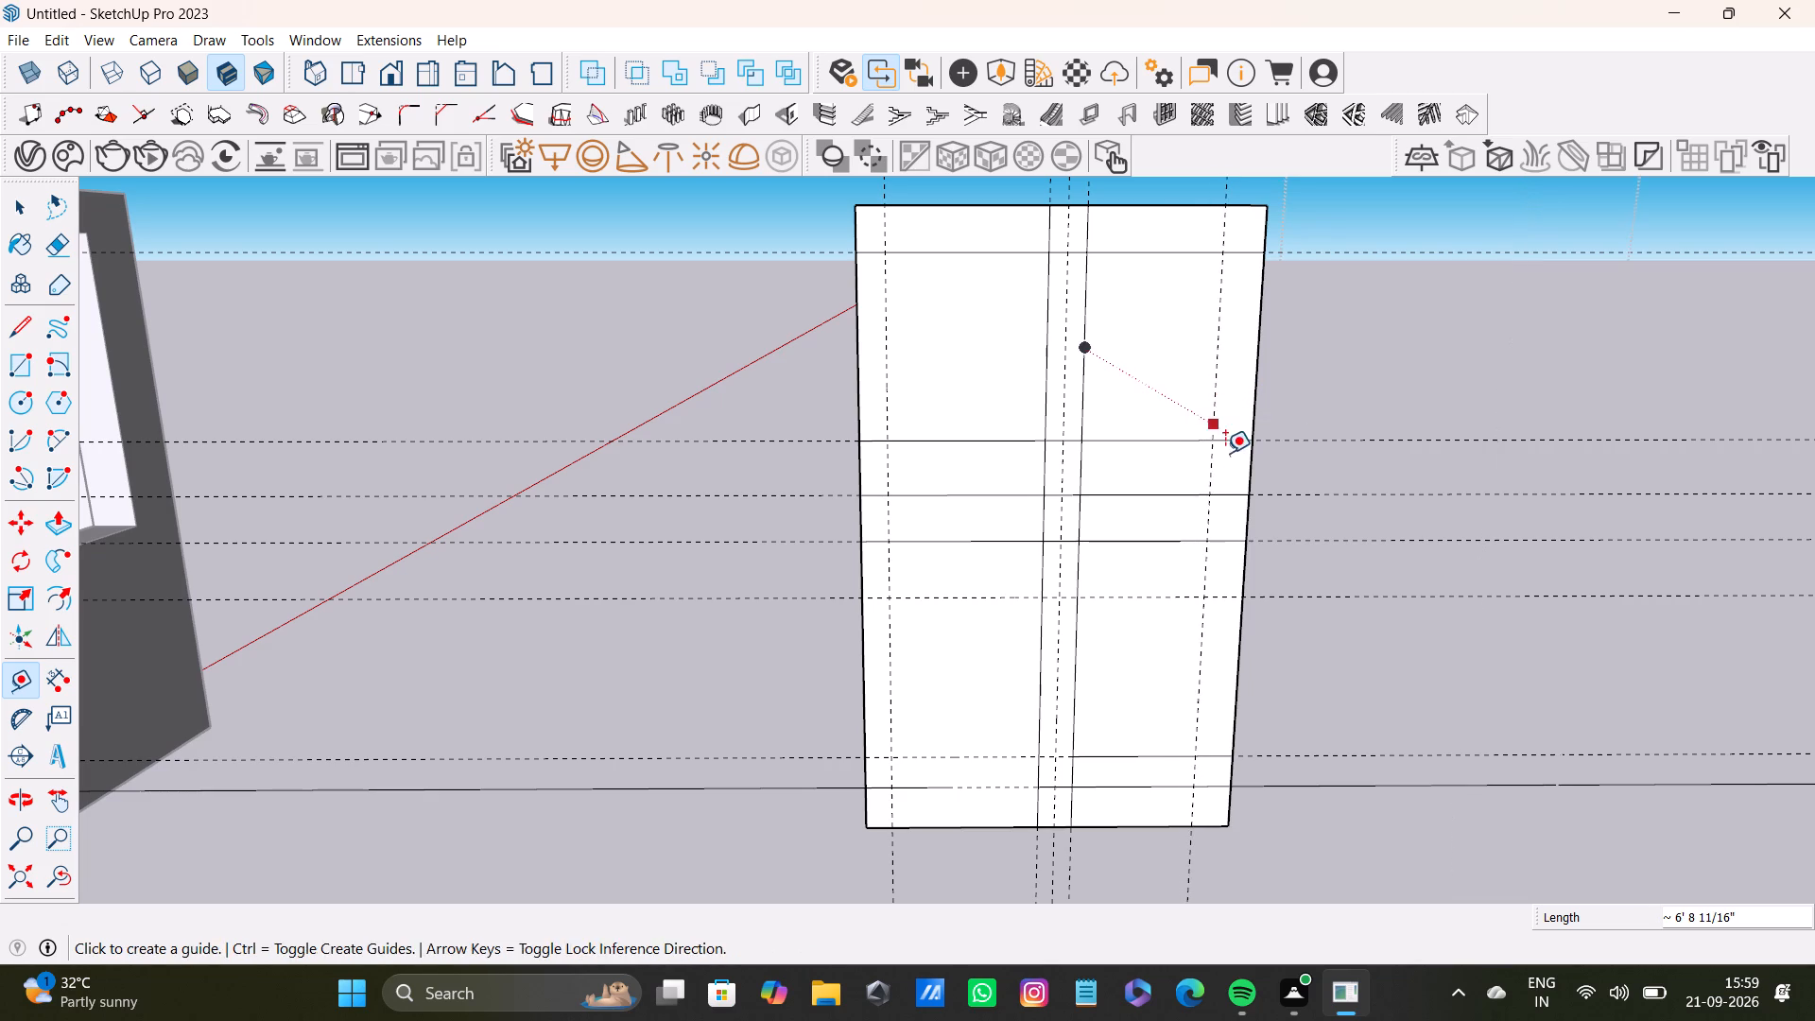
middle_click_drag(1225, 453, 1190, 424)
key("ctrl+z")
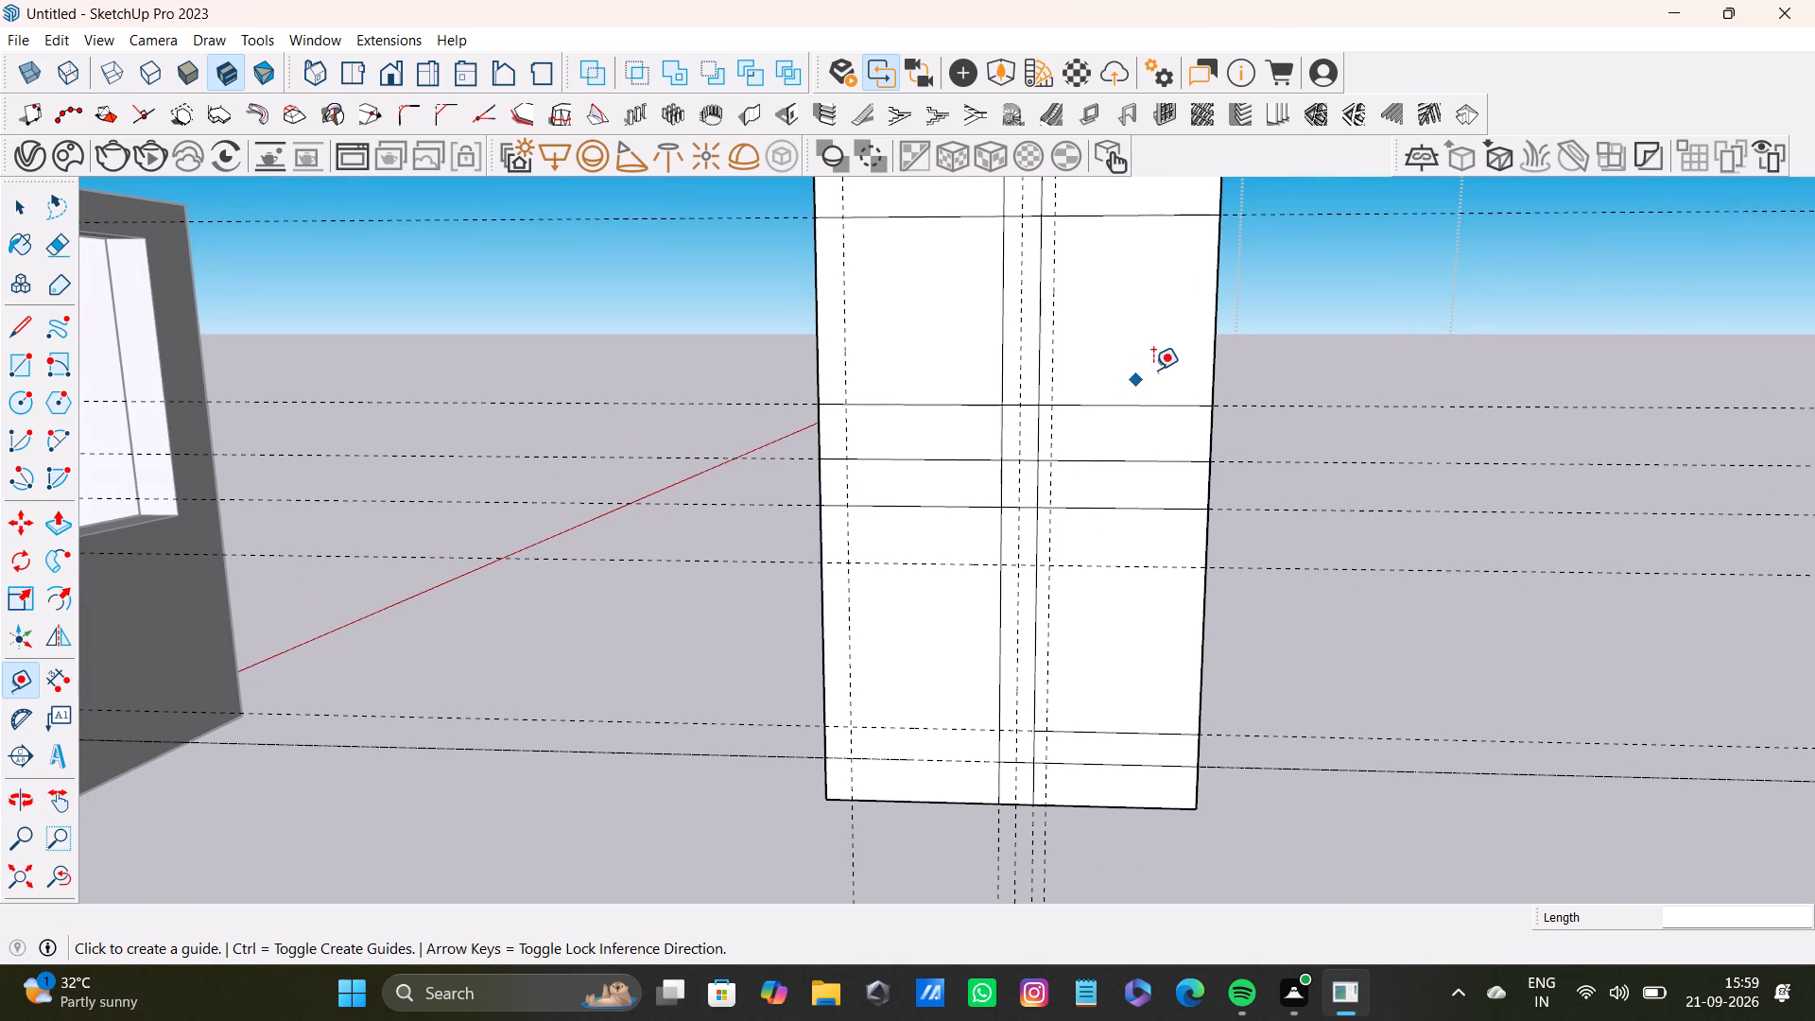
Place a vertical guide about 4 7/8" inside the freestanding panel's right edge.
scroll(1157, 364, "up", 2)
left_click_drag(1221, 370, 1208, 370)
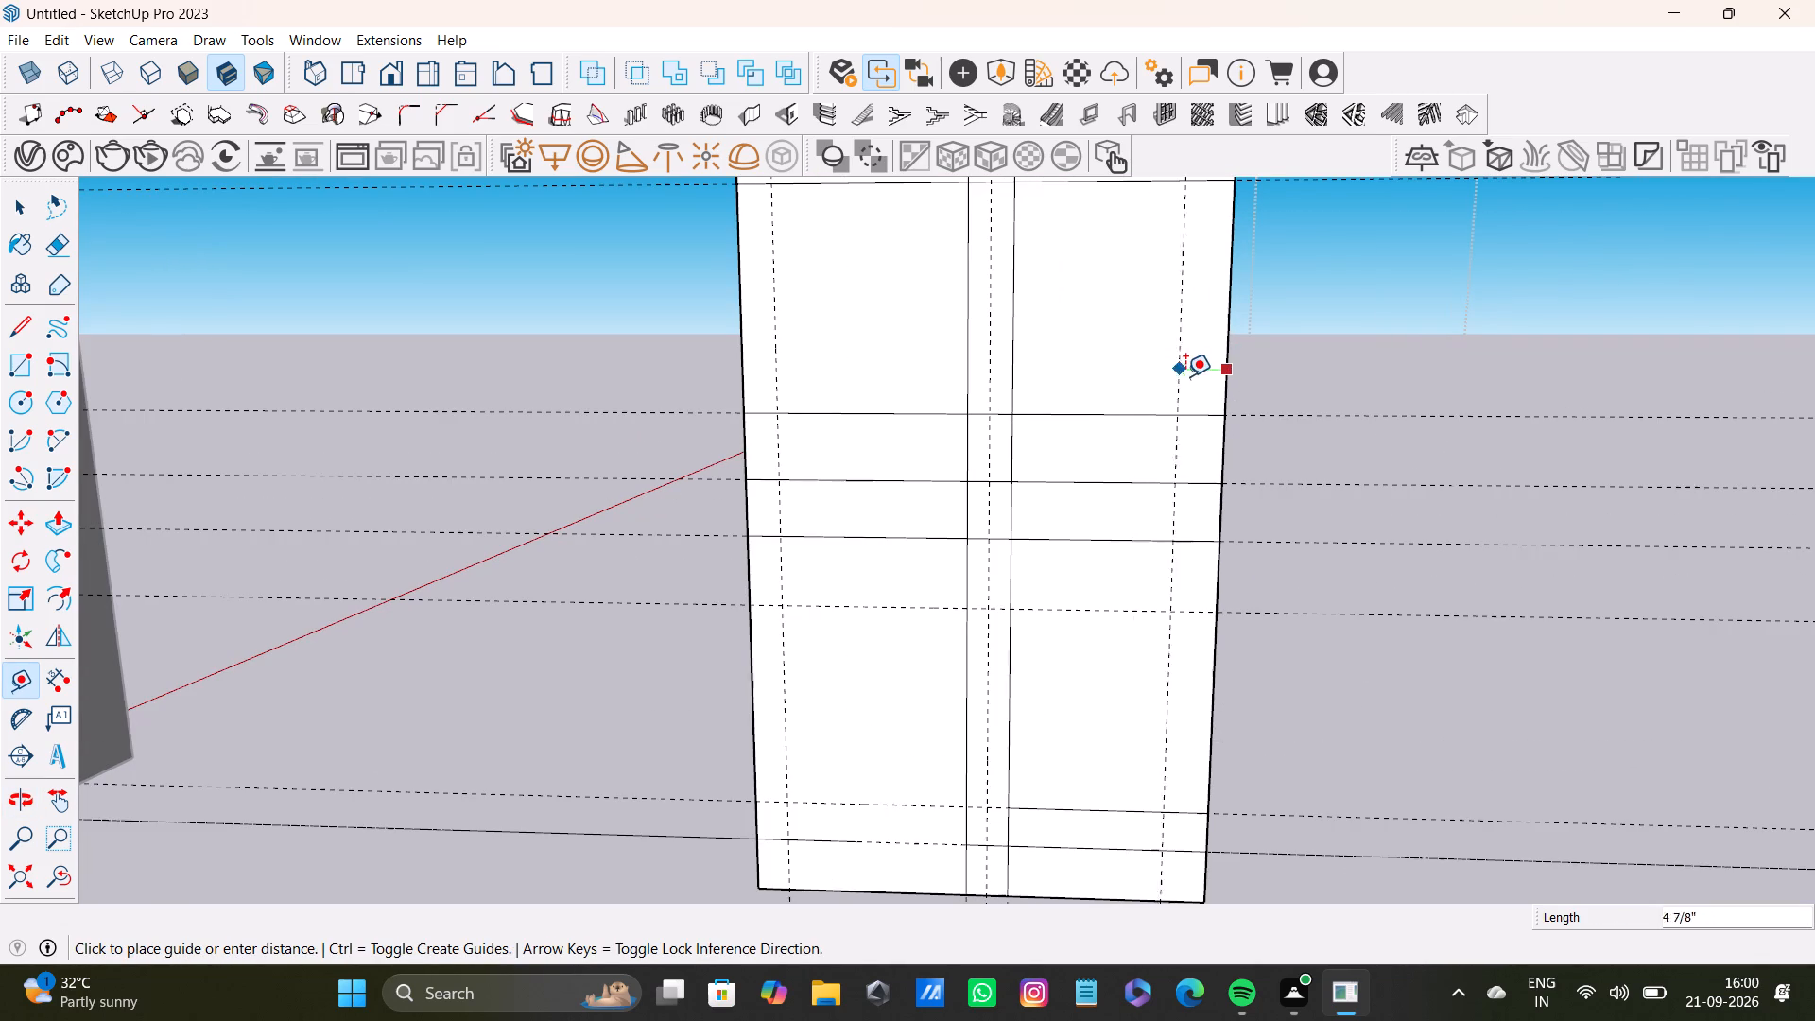
left_click(1176, 376)
Delete the vertical guide running just inside the panel's left edge.
scroll(1148, 425, "down", 3)
middle_click_drag(1148, 439, 1217, 583)
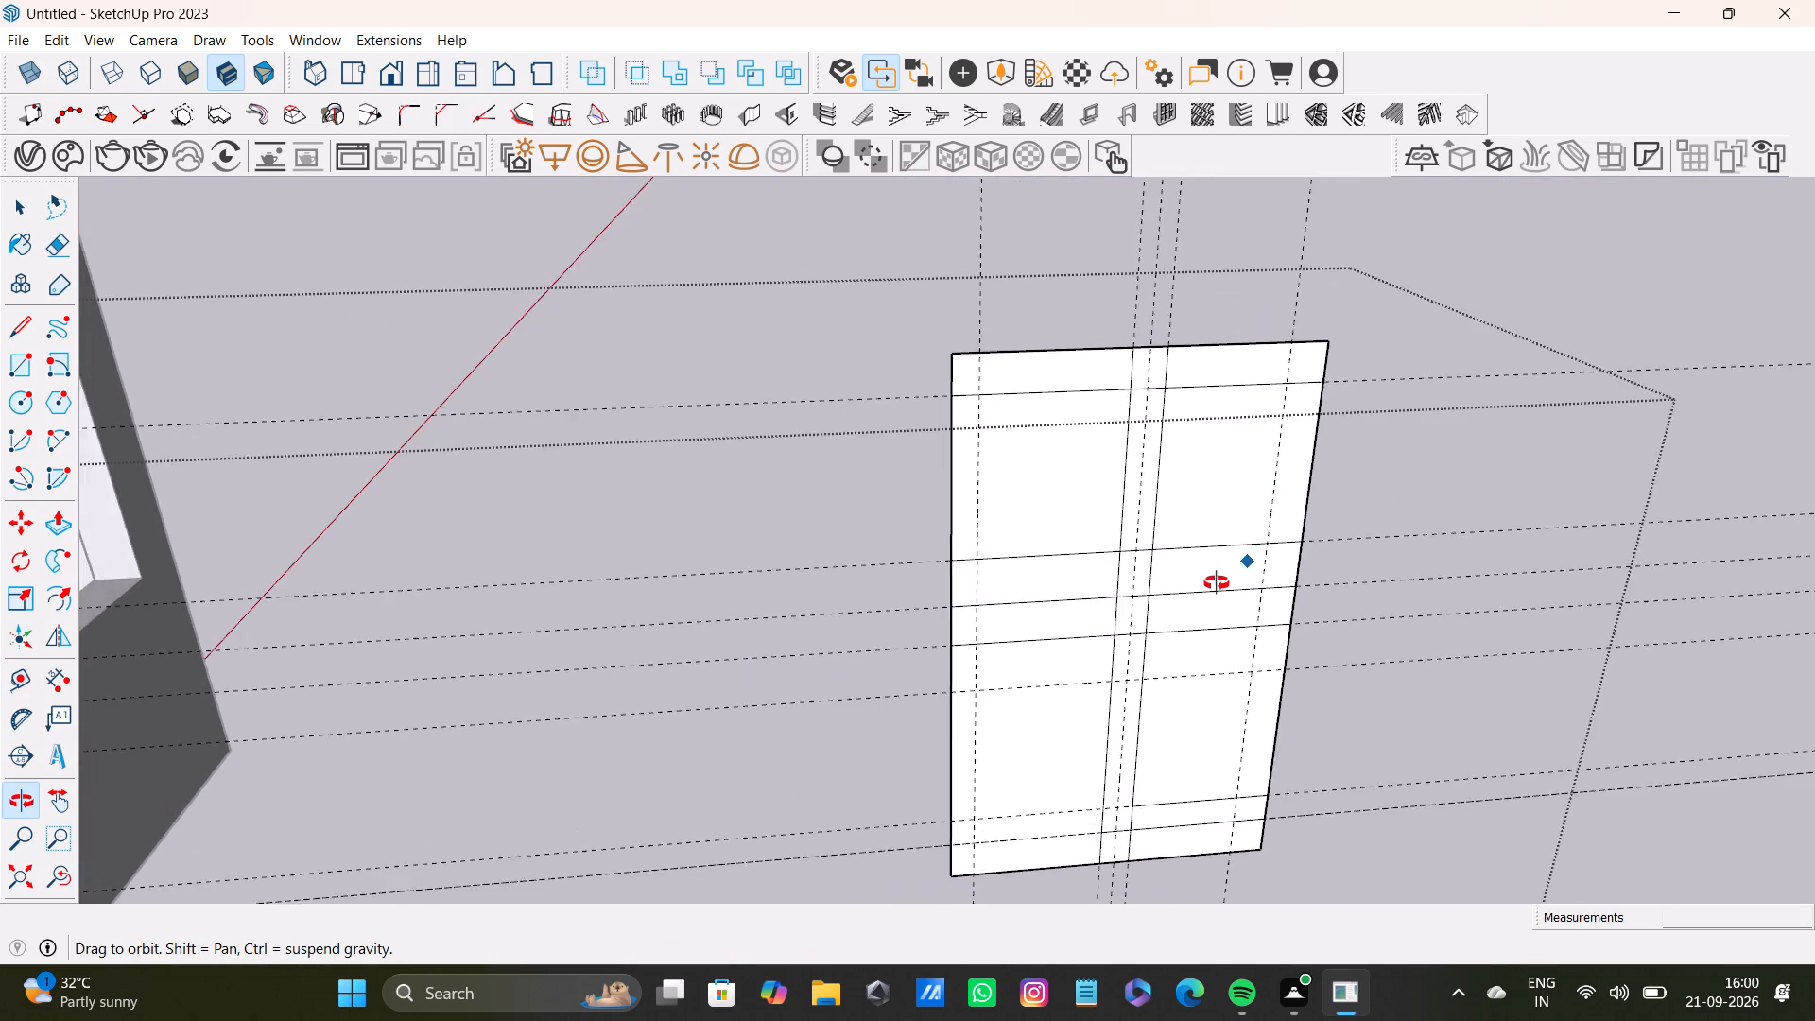
middle_click_drag(1217, 583, 1132, 546)
scroll(1022, 531, "up", 3)
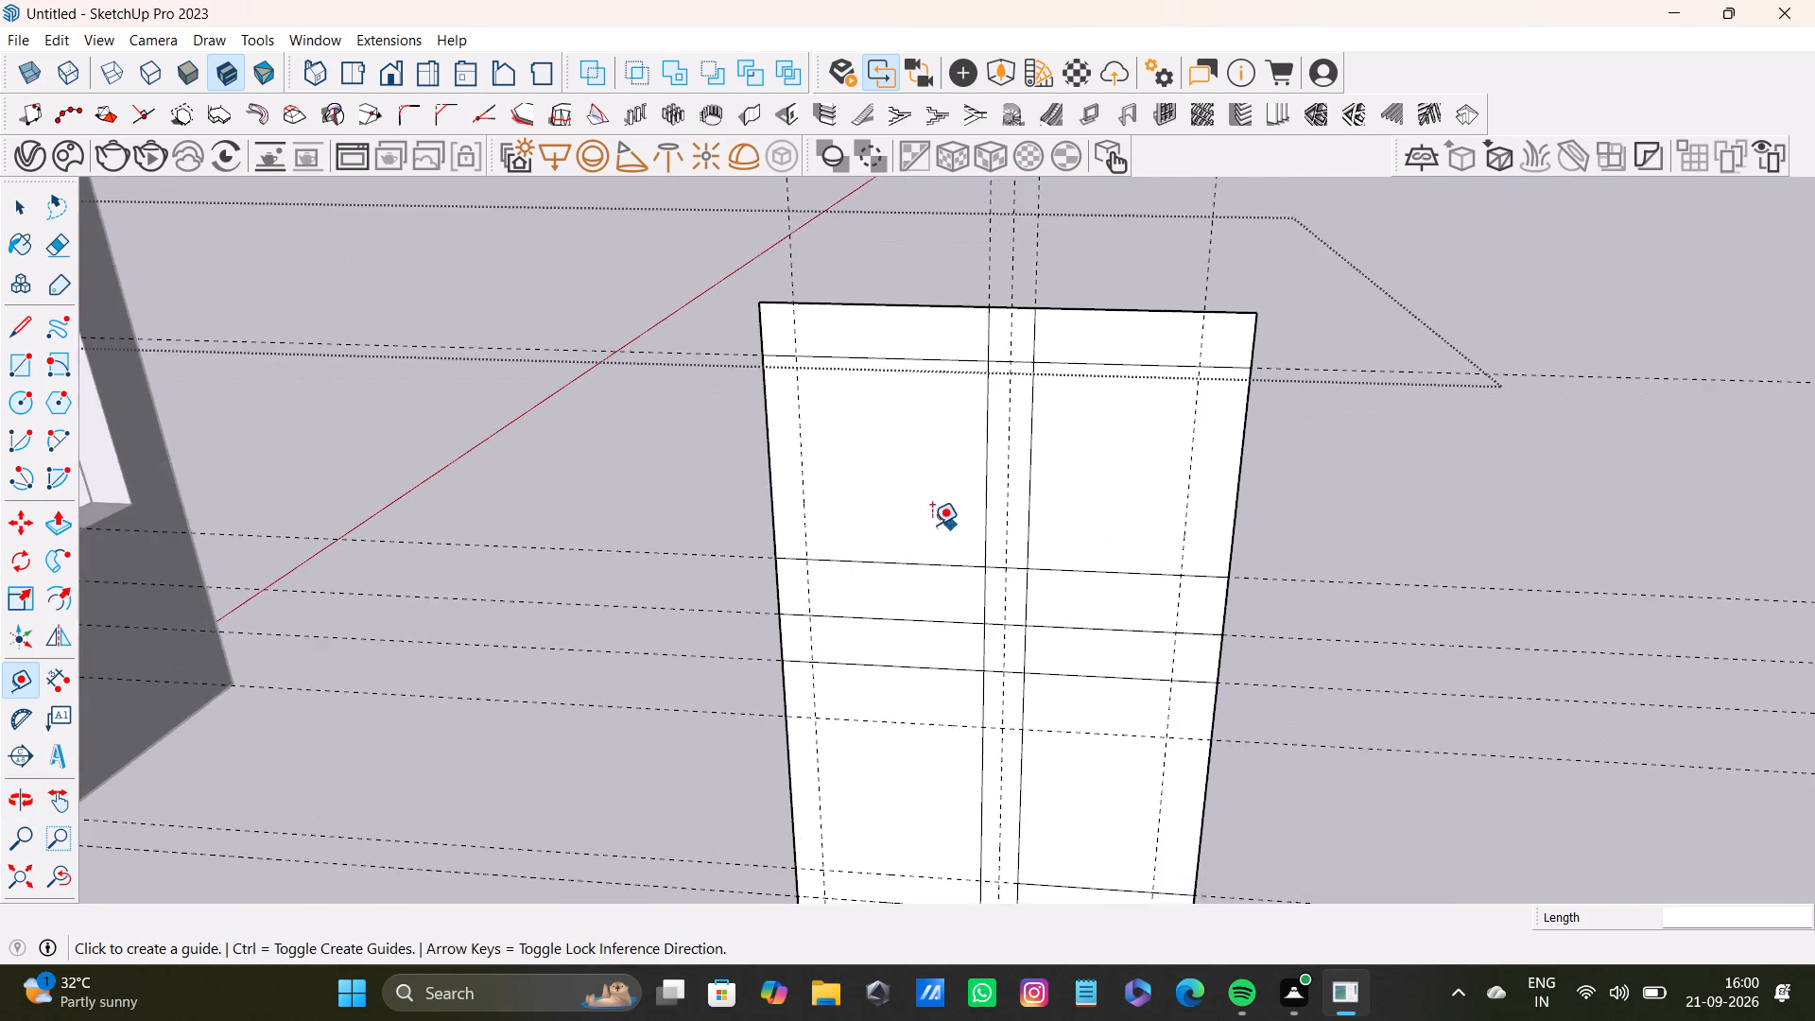
key("space")
scroll(932, 525, "up", 1)
left_click(776, 523)
key("Delete")
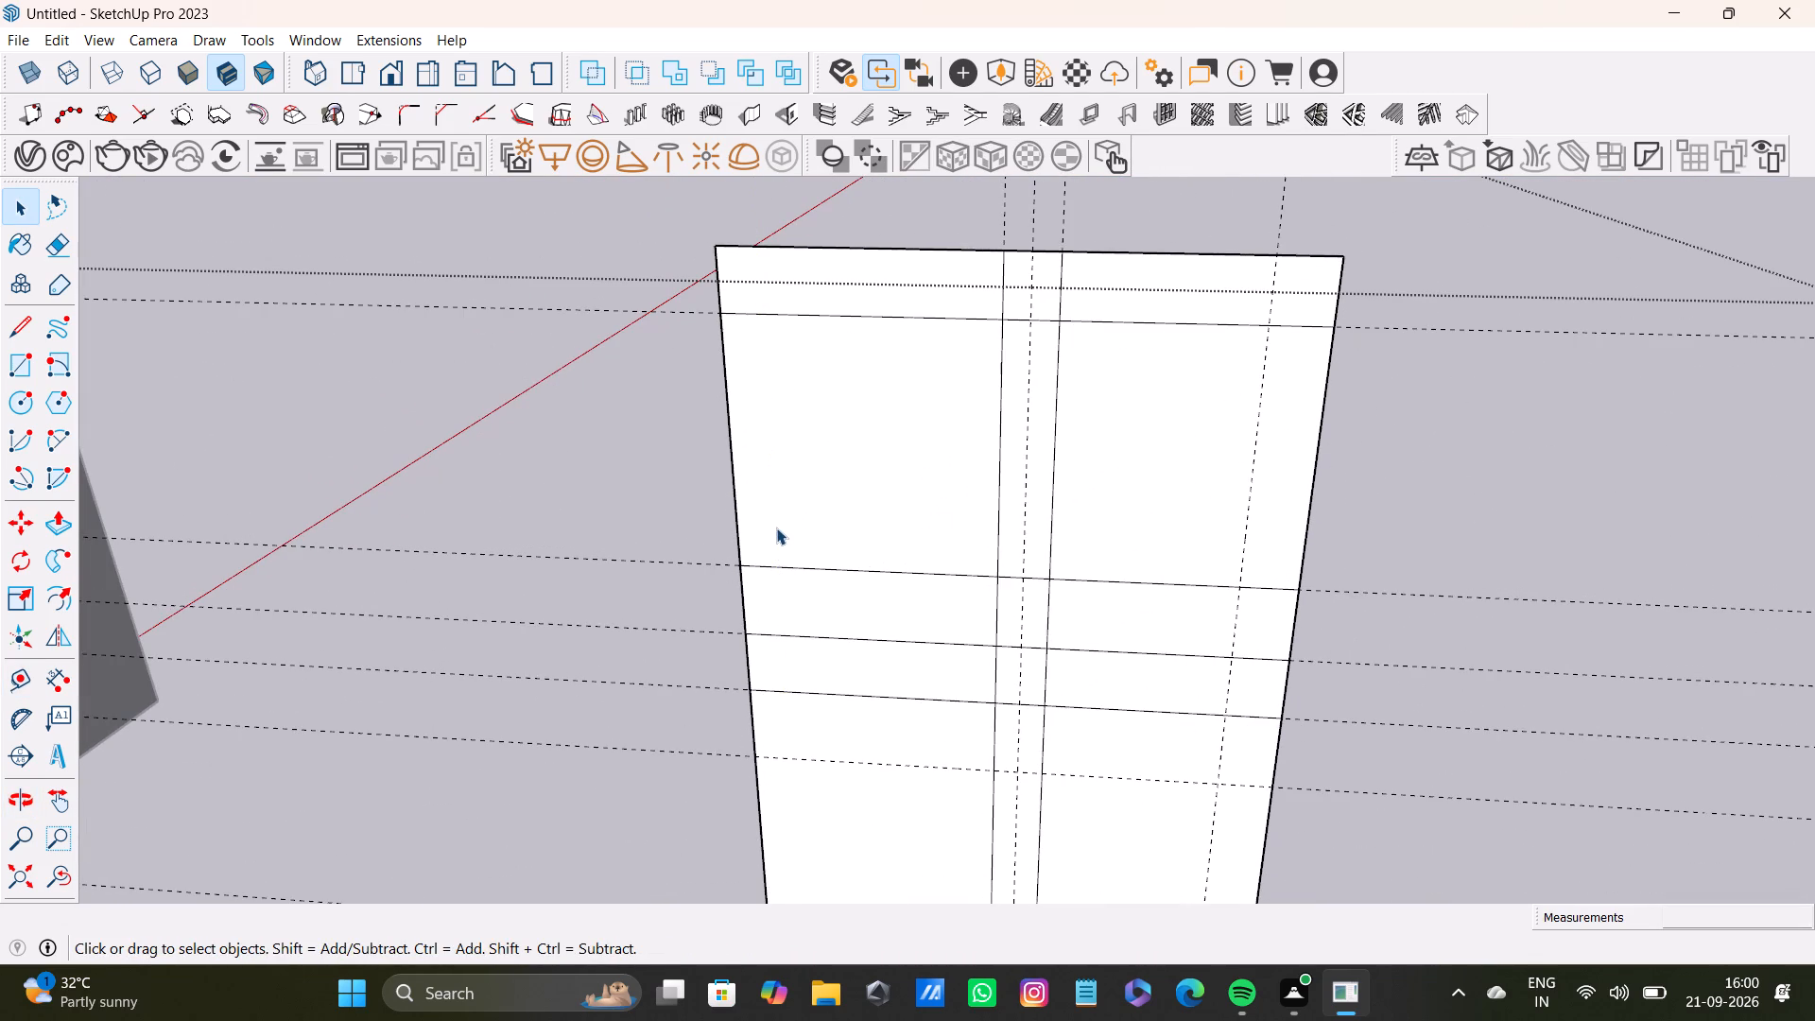
Place a new vertical guide about 4" inside the freestanding panel's left edge.
key("t")
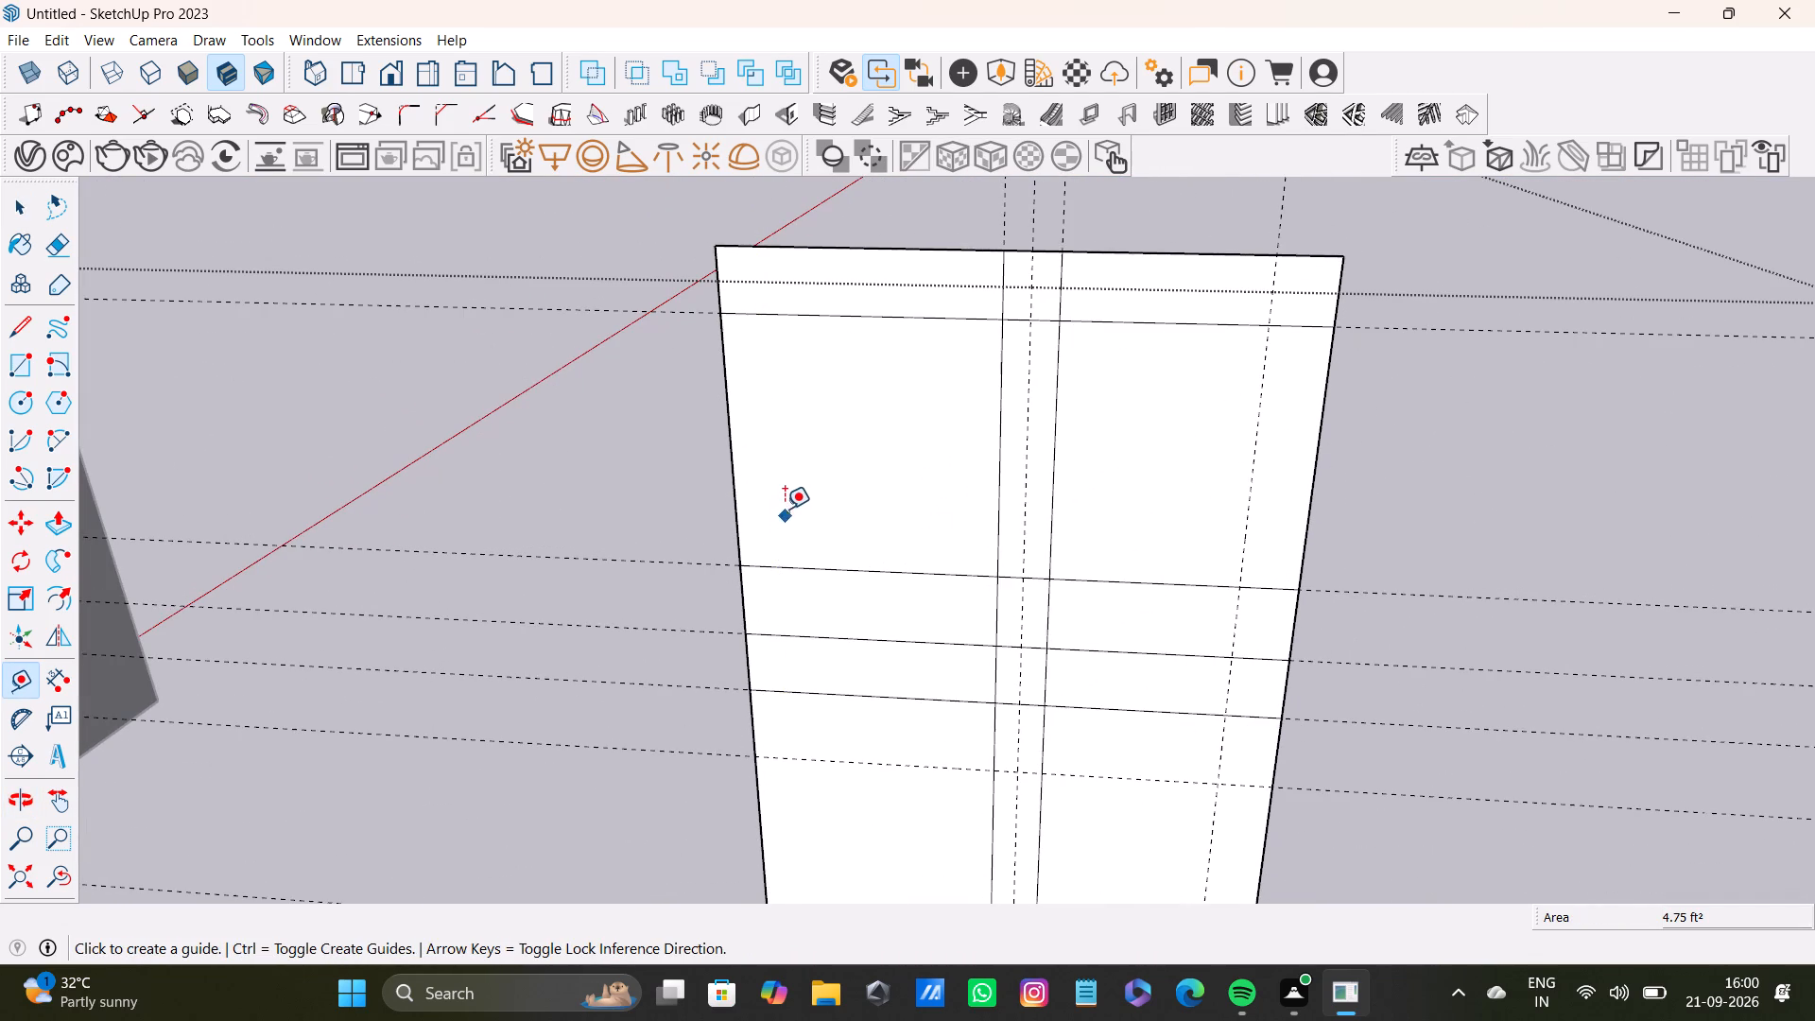
scroll(768, 509, "up", 5)
left_click(721, 555)
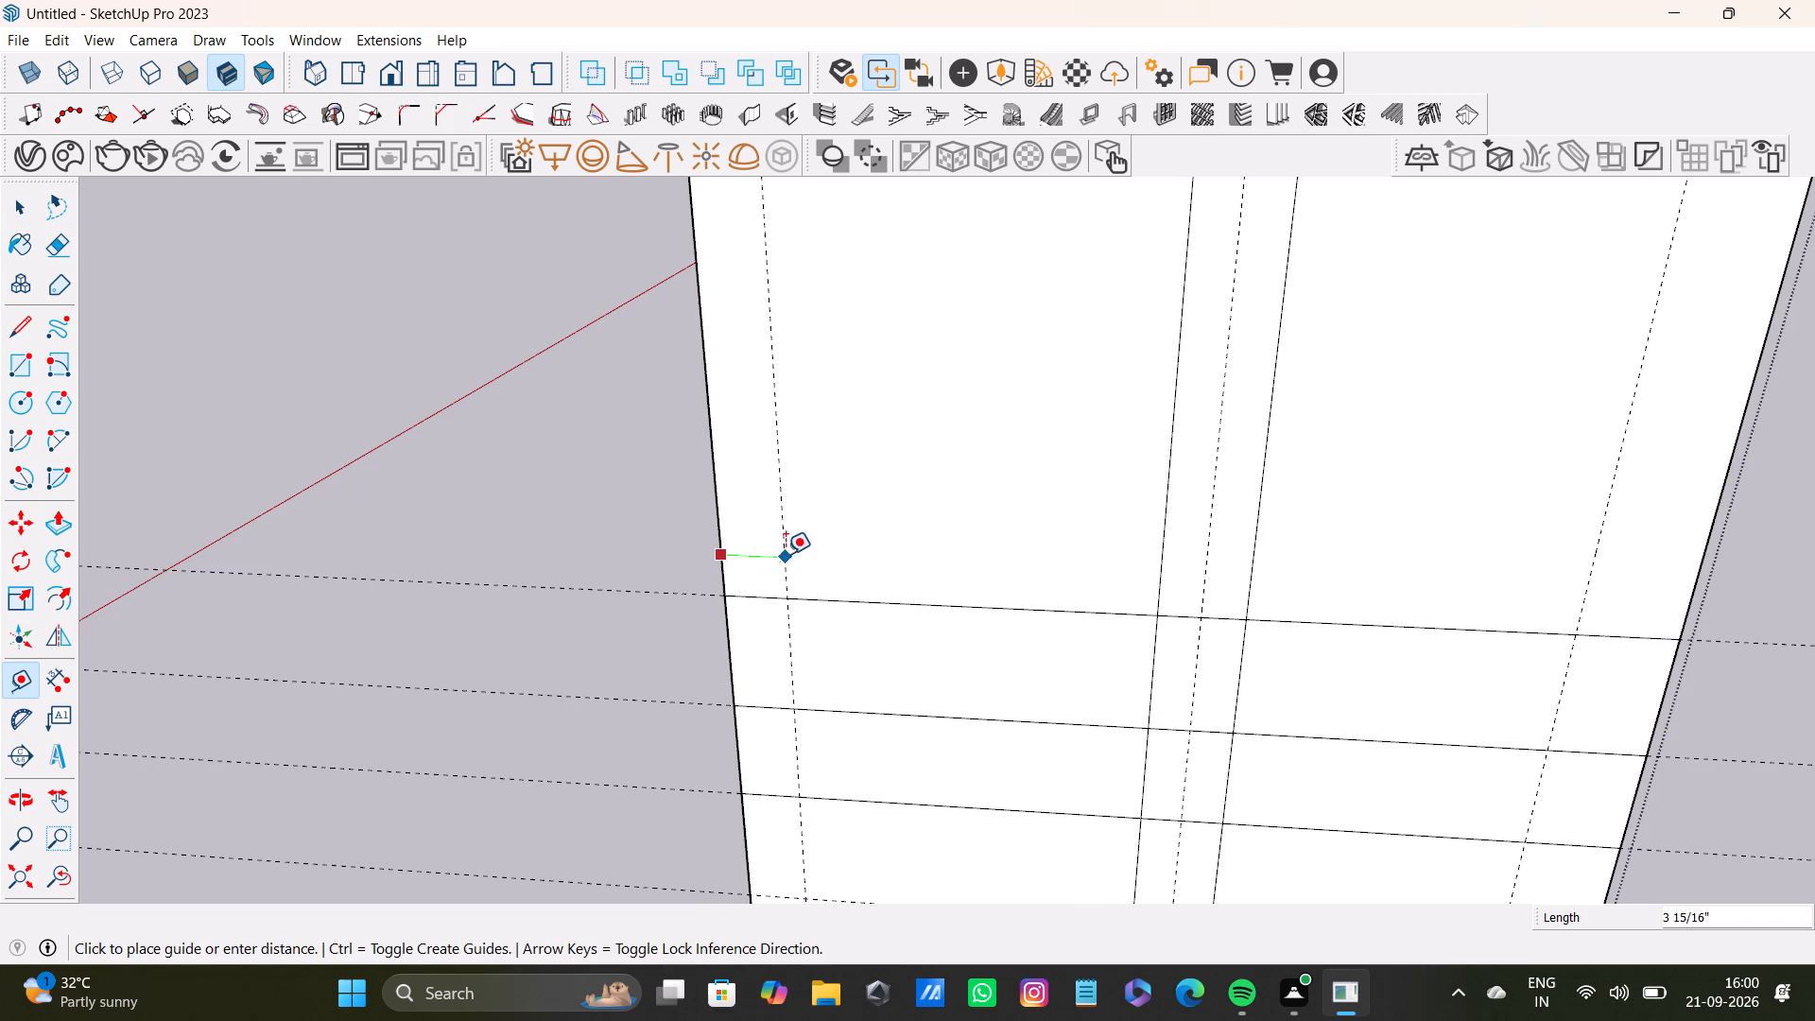
left_click(788, 556)
scroll(893, 632, "down", 8)
key("space")
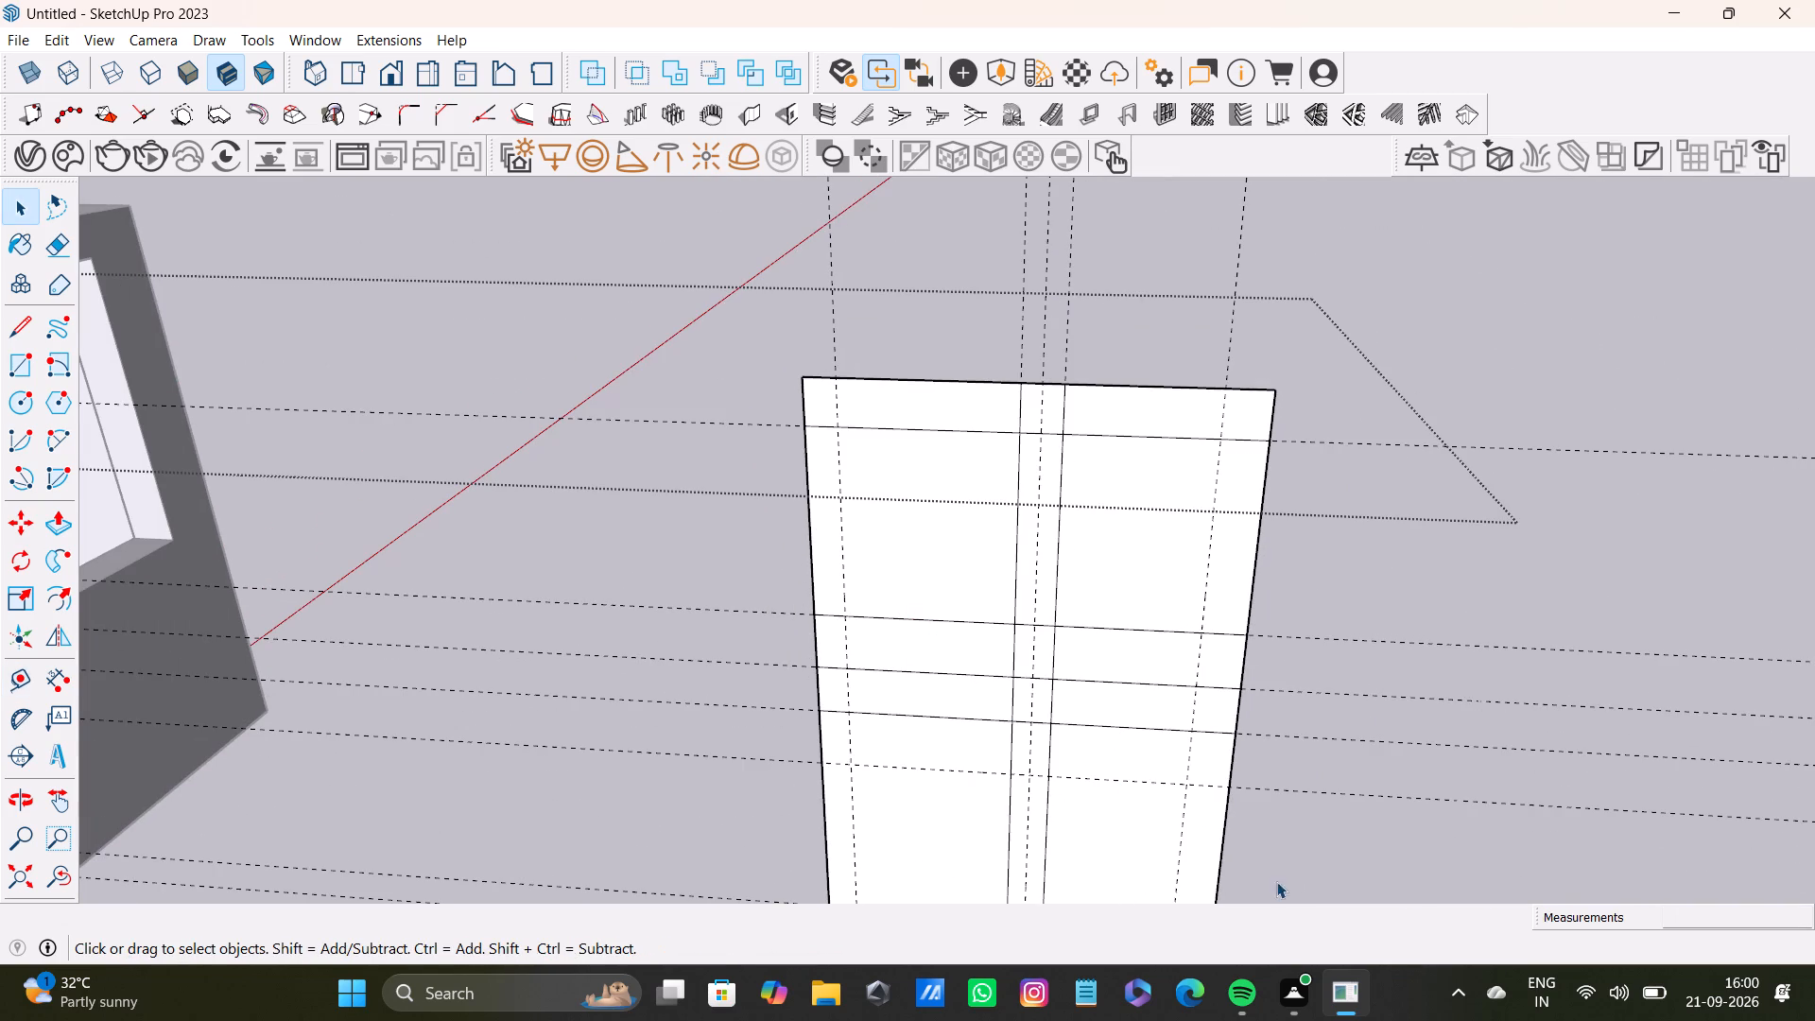
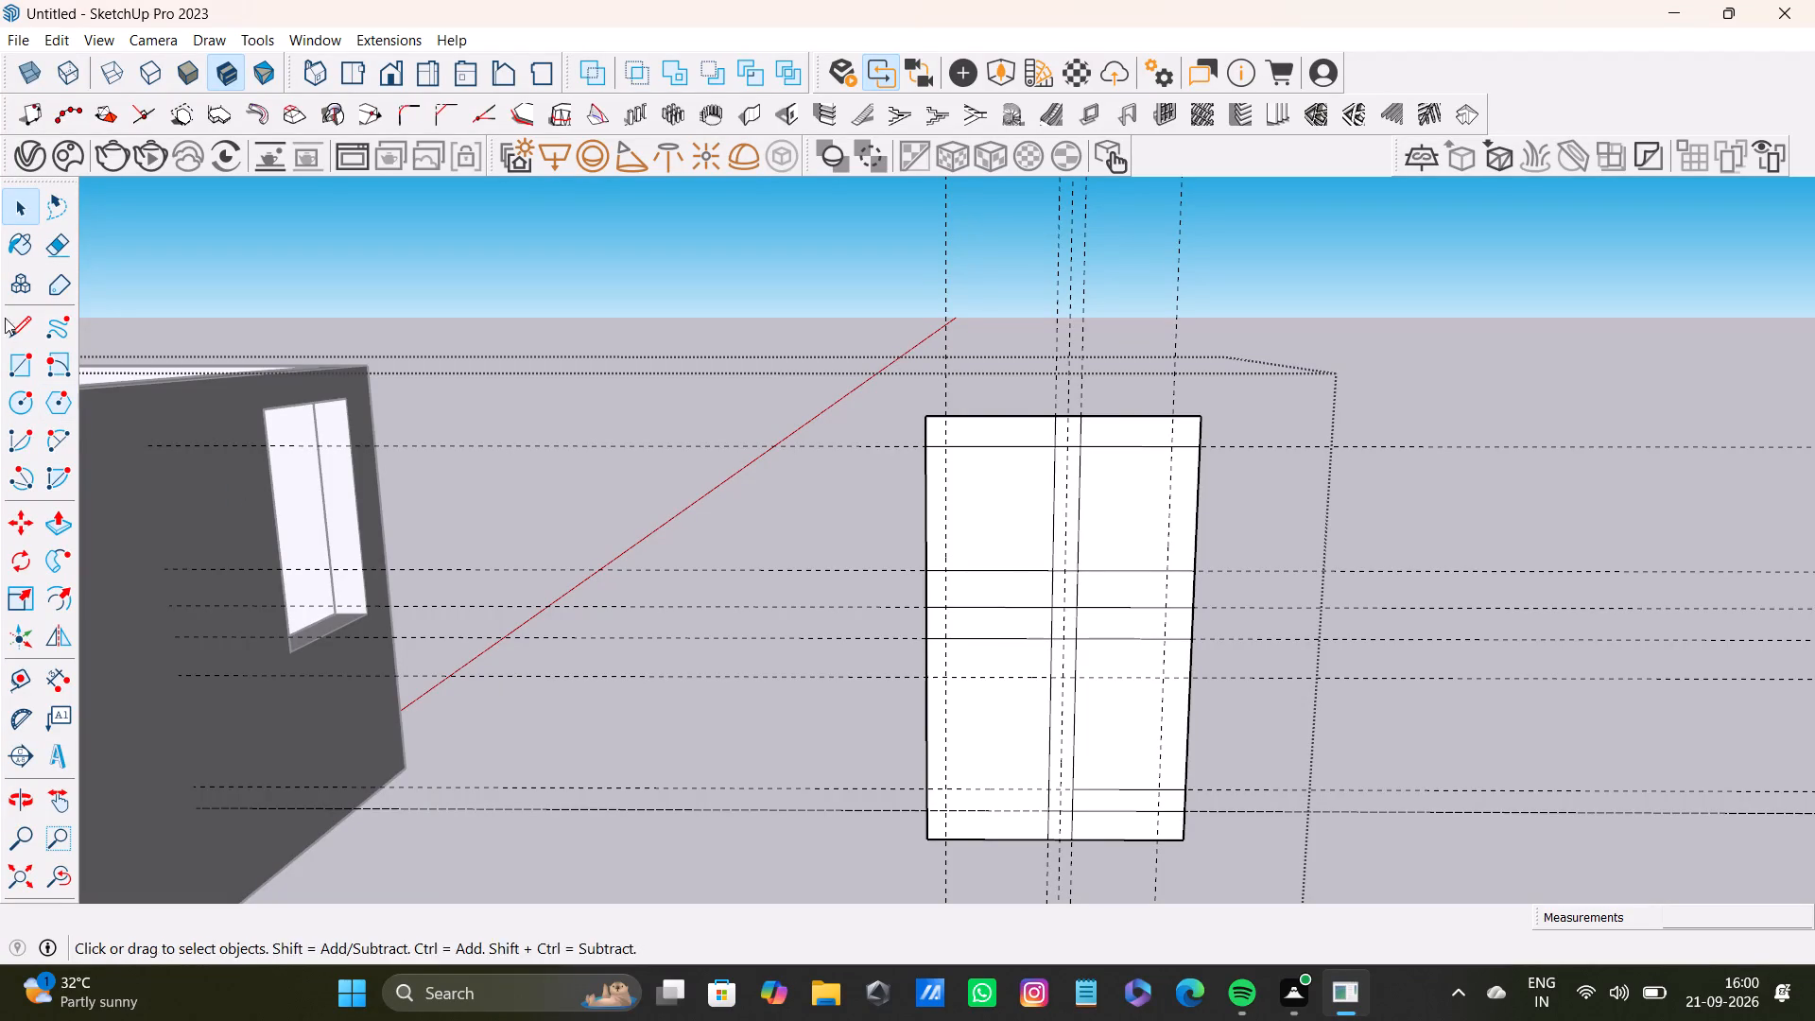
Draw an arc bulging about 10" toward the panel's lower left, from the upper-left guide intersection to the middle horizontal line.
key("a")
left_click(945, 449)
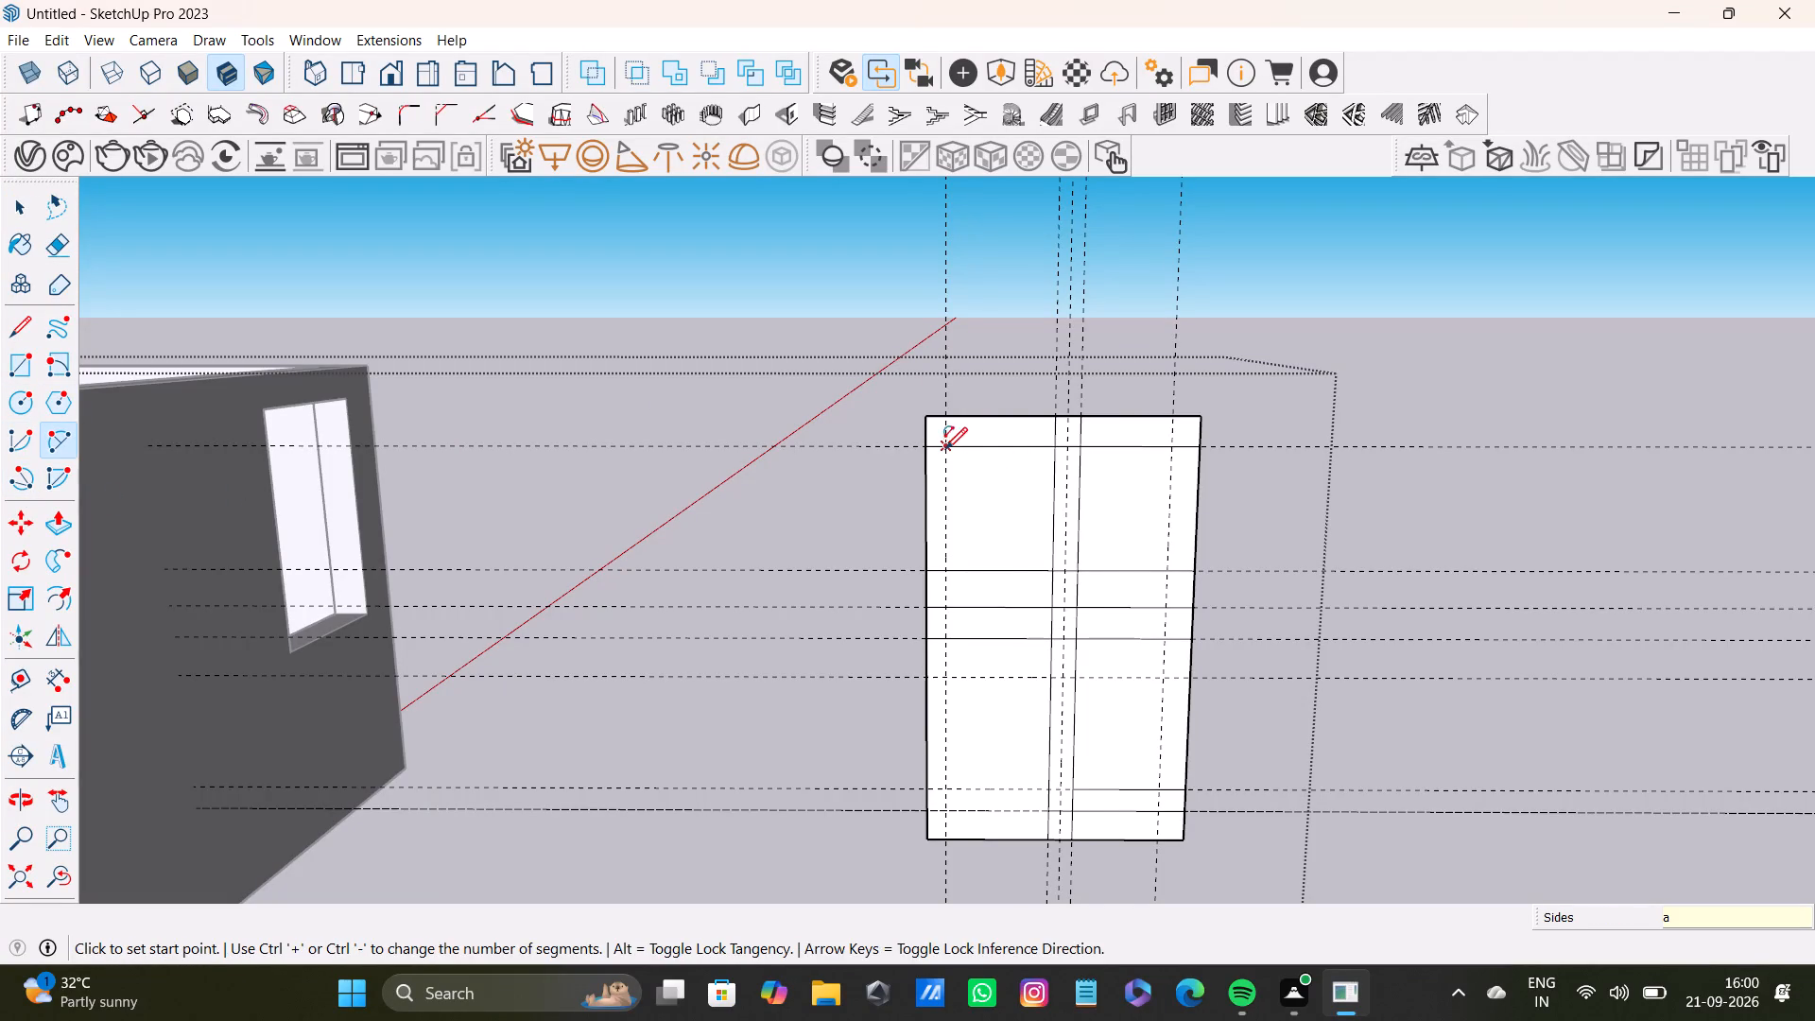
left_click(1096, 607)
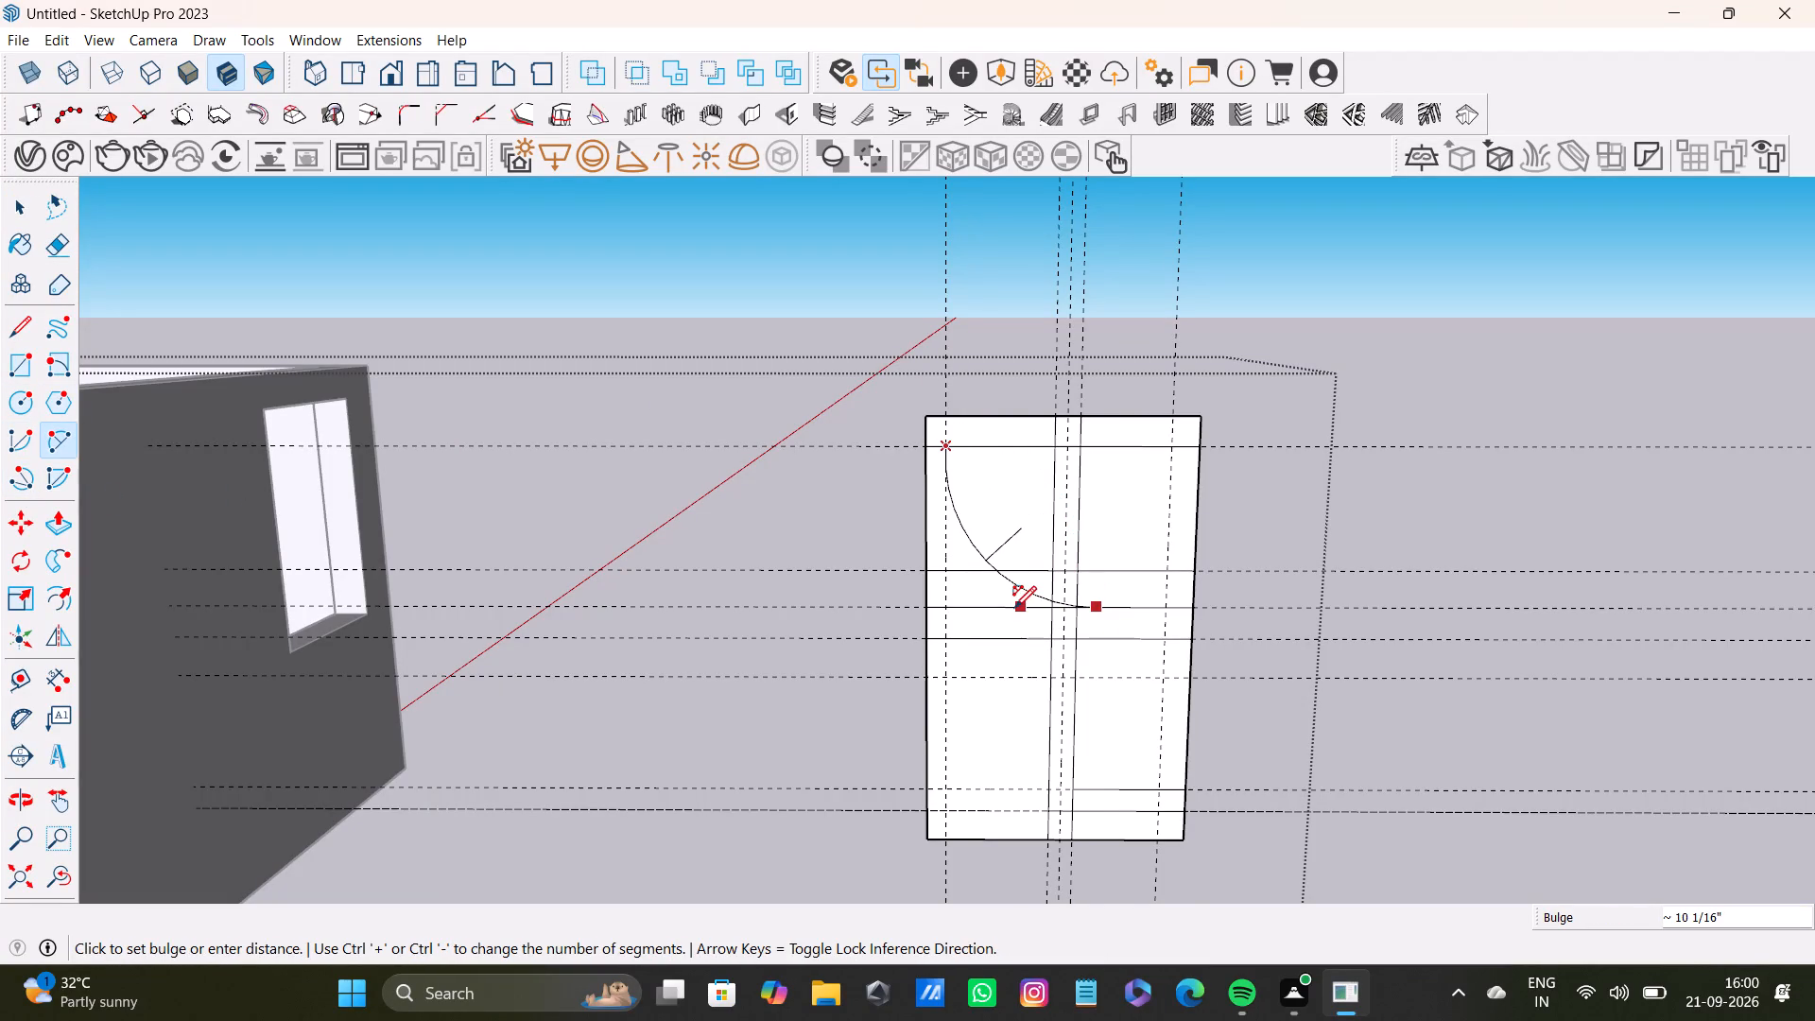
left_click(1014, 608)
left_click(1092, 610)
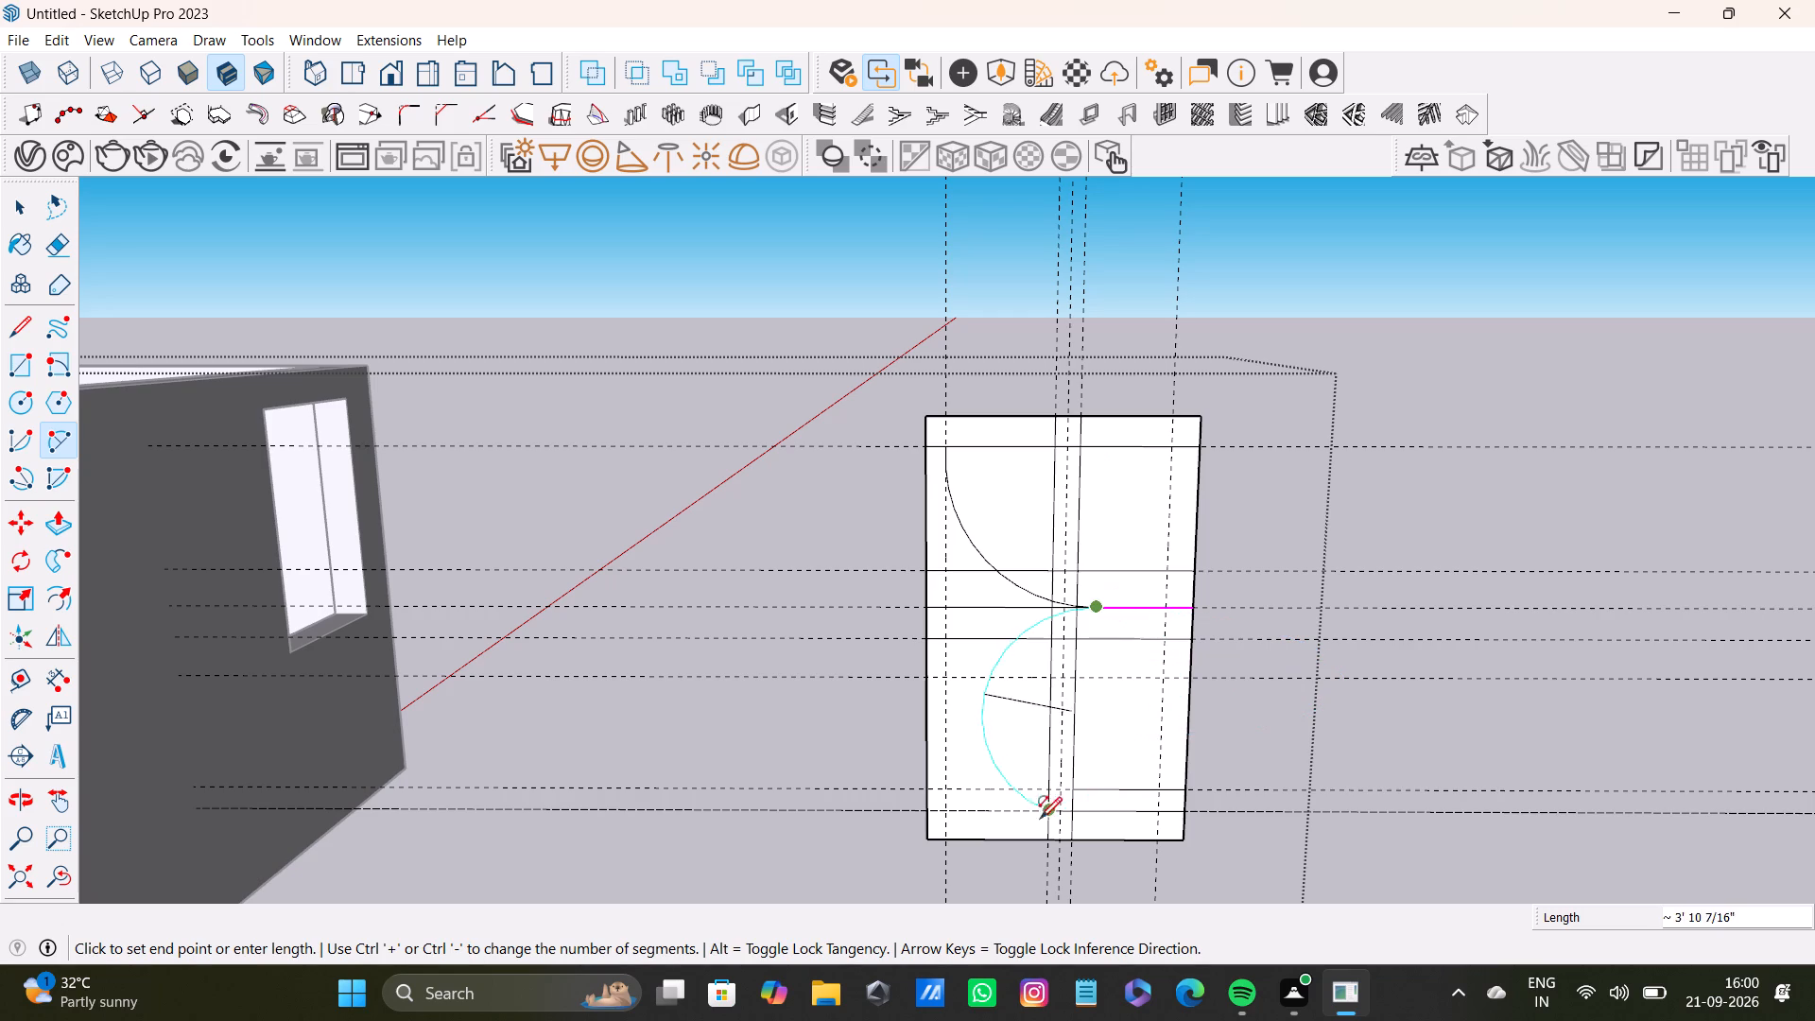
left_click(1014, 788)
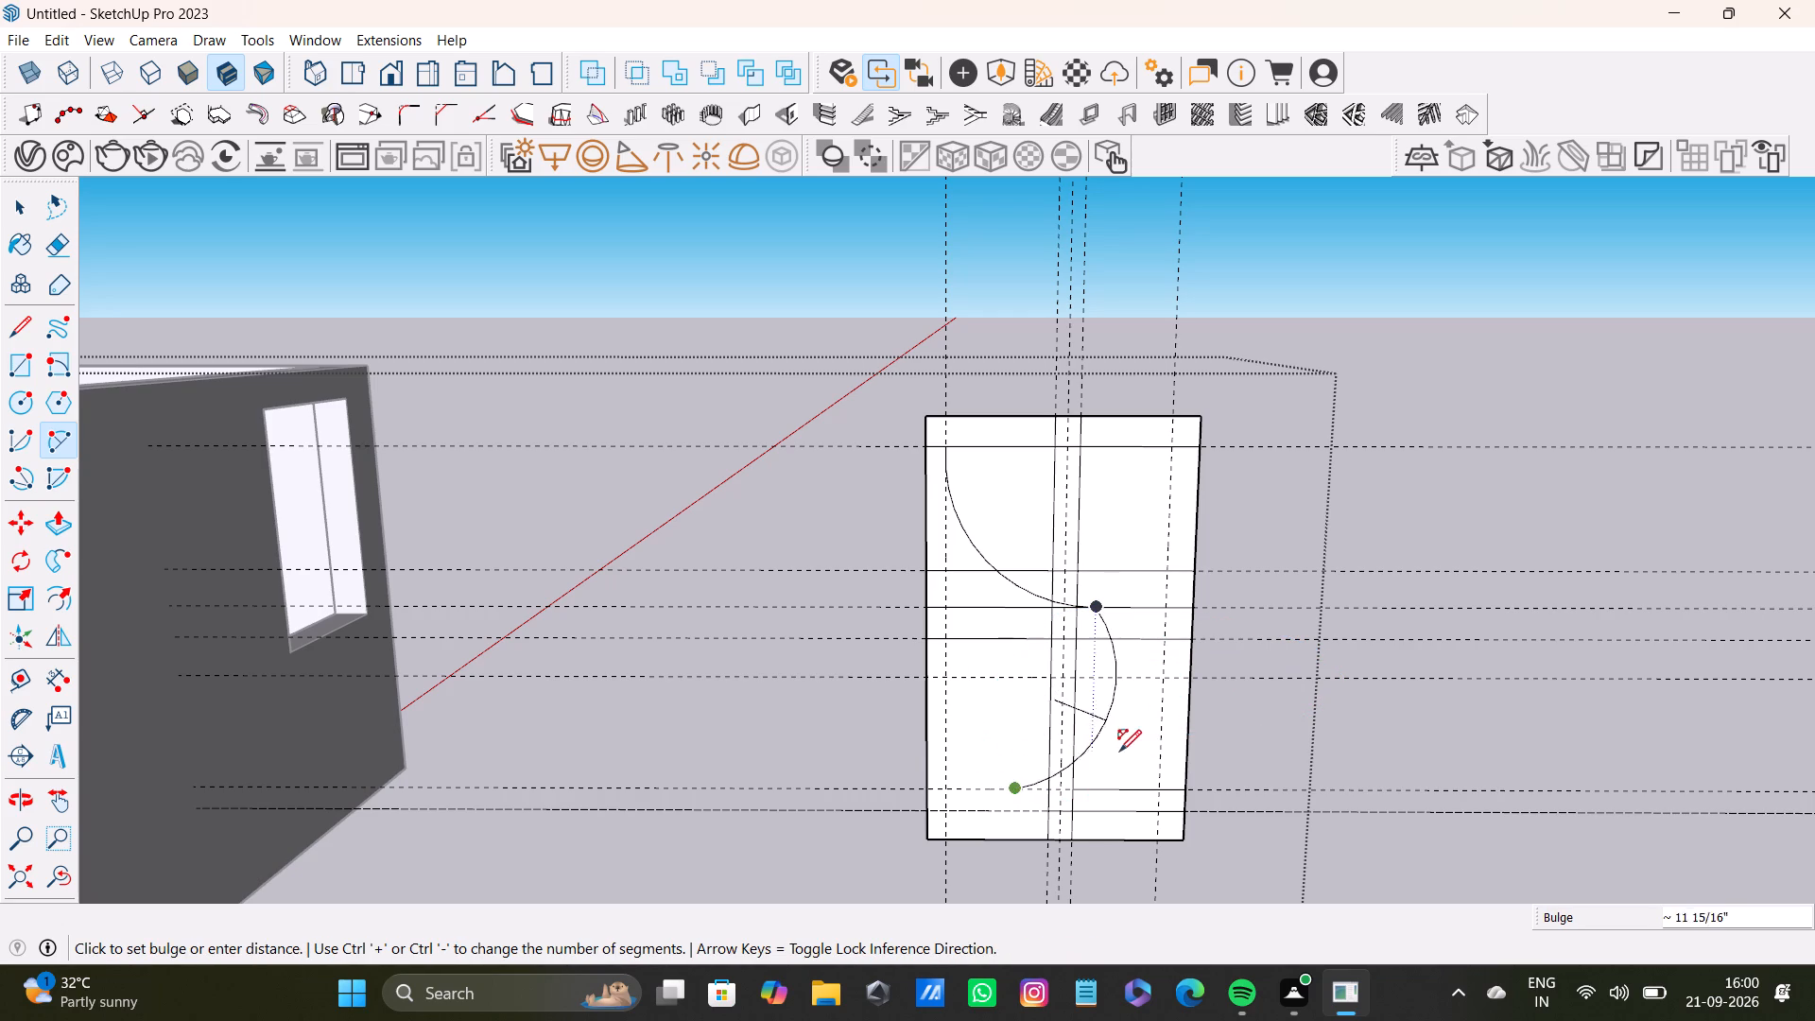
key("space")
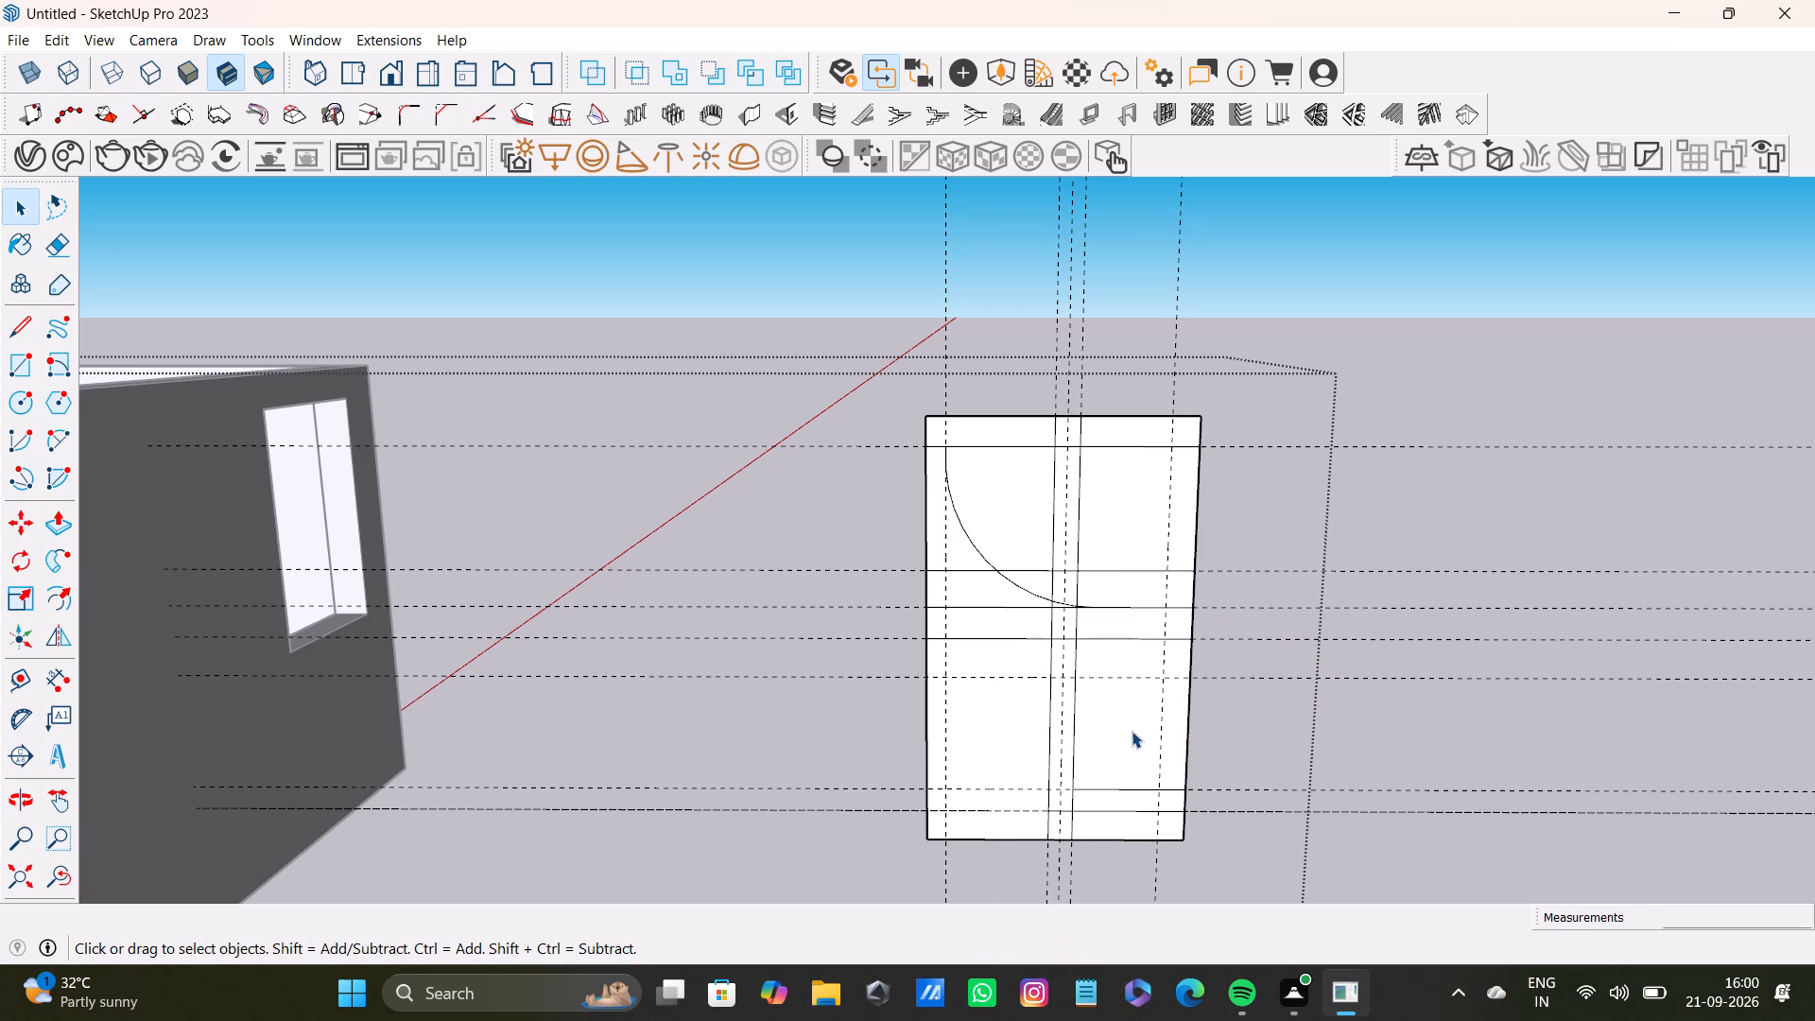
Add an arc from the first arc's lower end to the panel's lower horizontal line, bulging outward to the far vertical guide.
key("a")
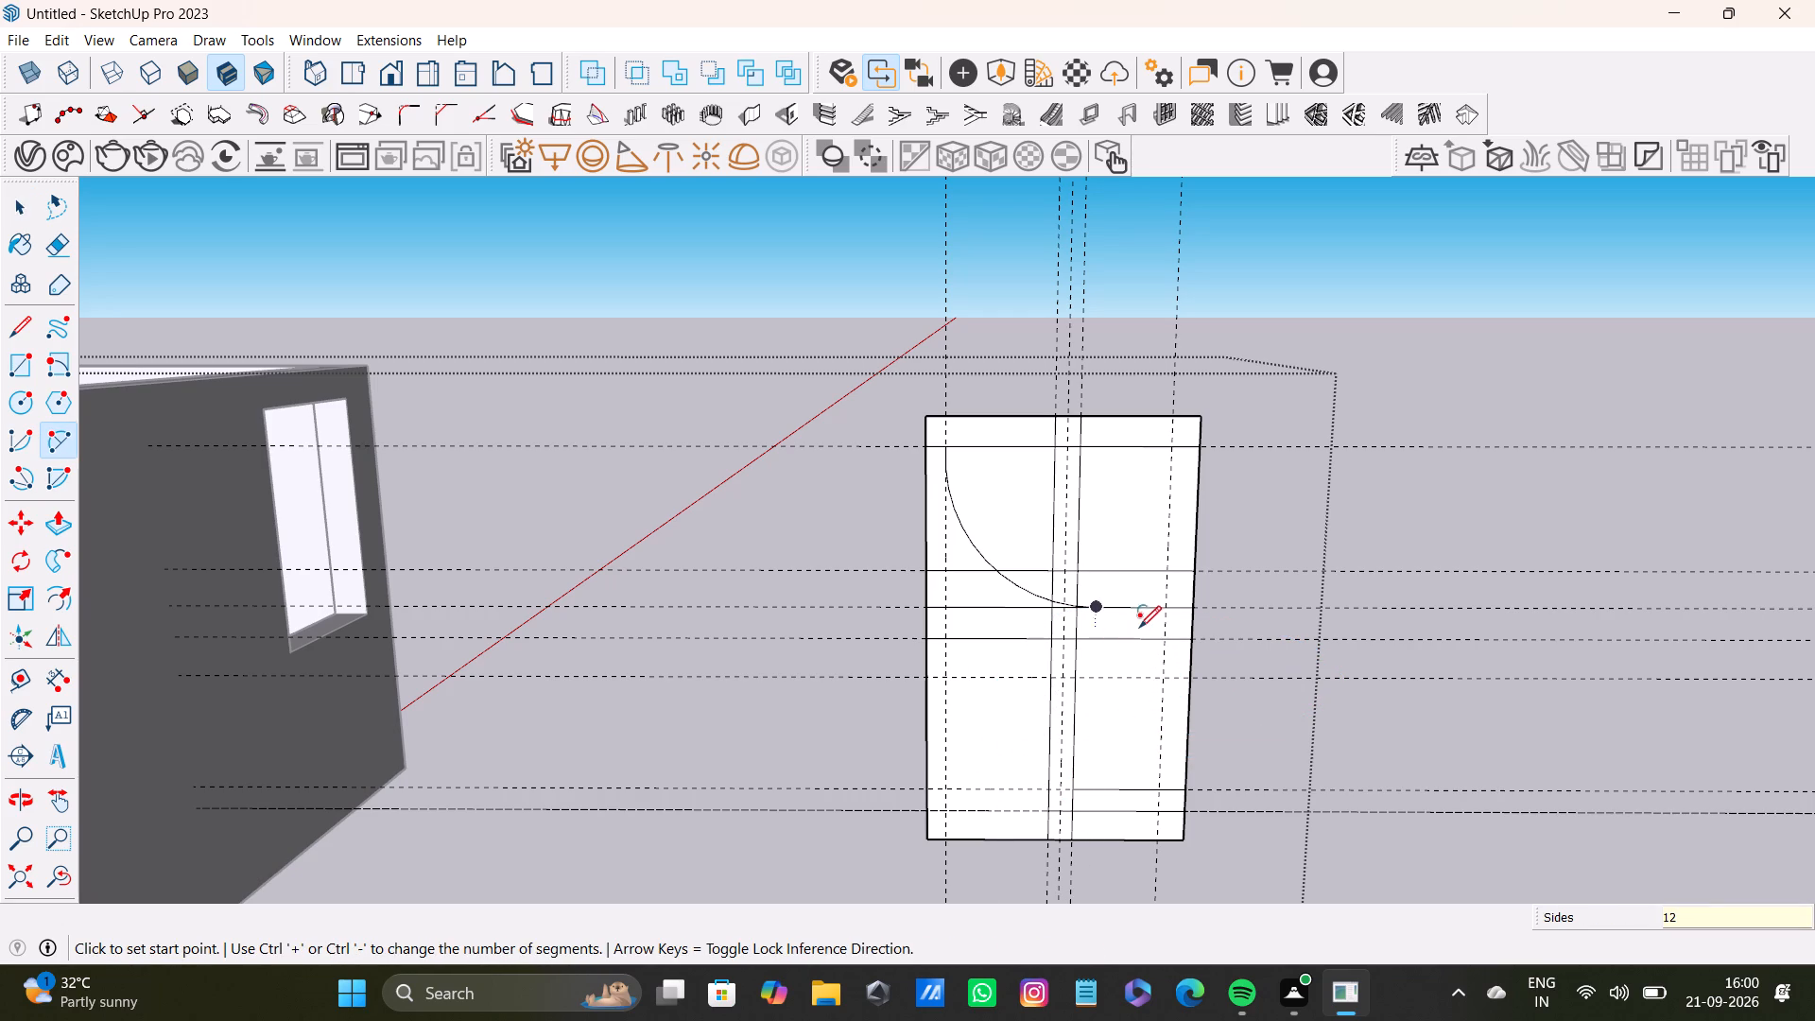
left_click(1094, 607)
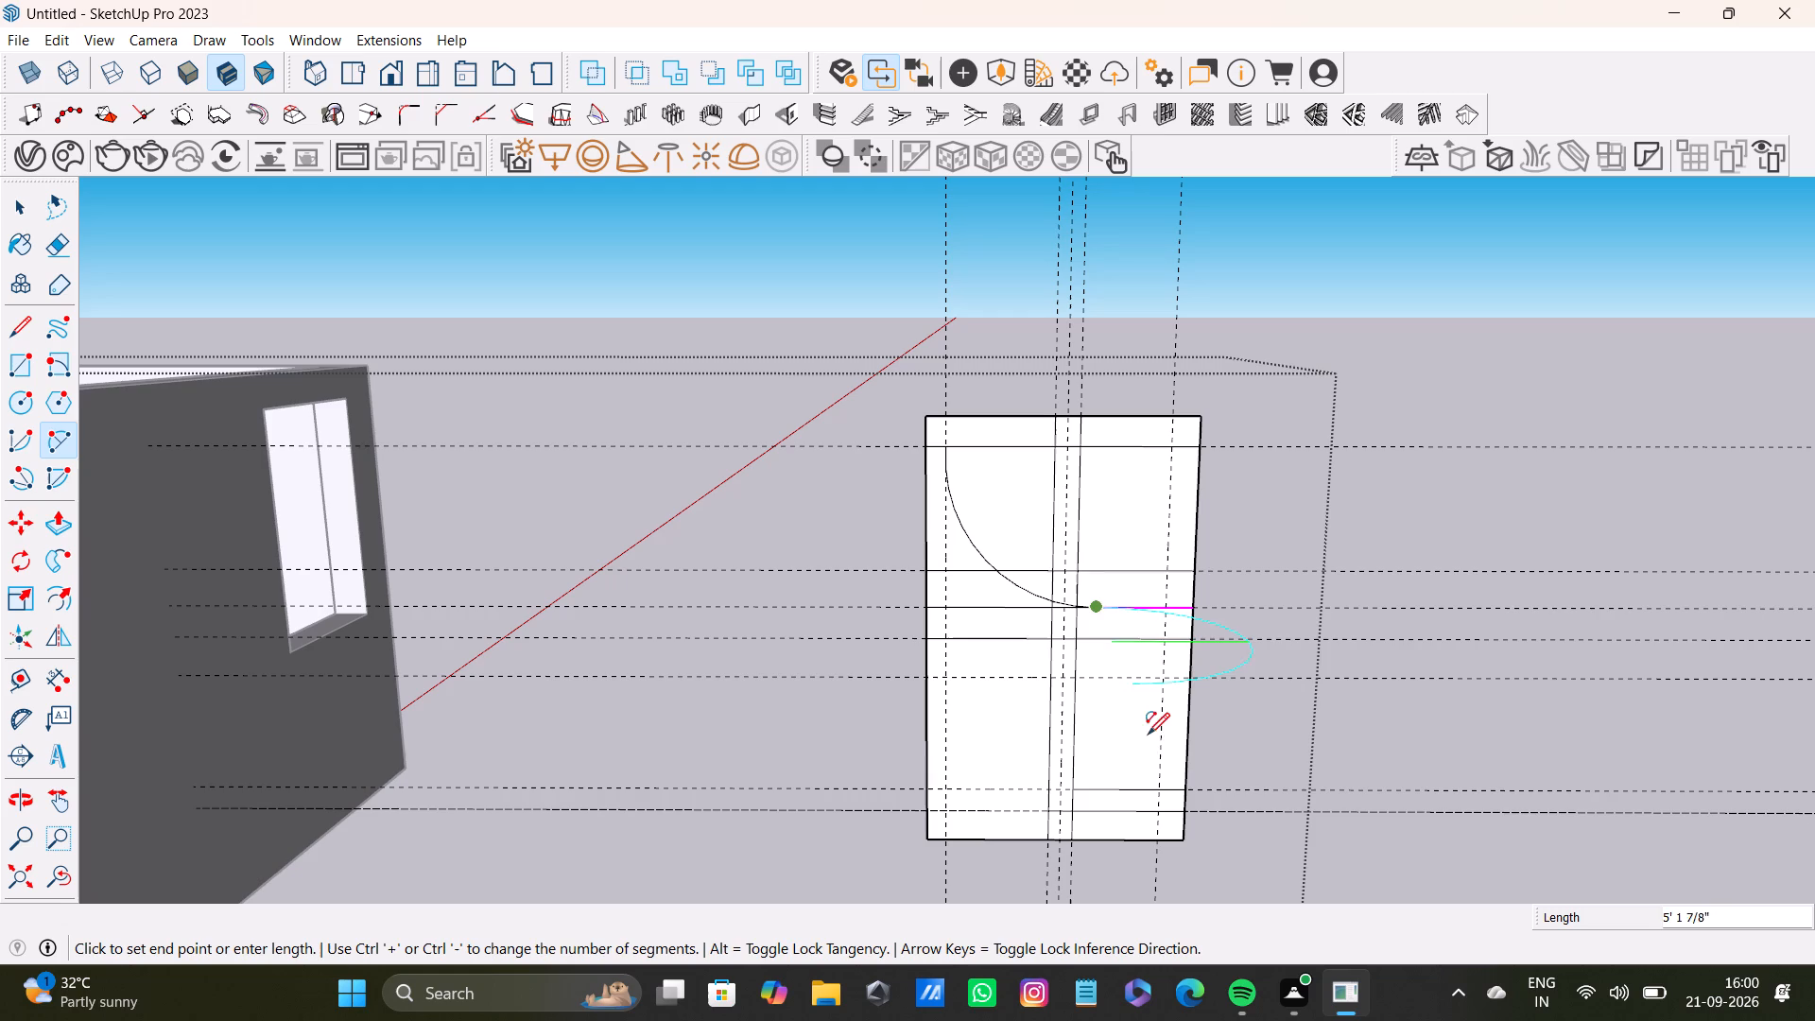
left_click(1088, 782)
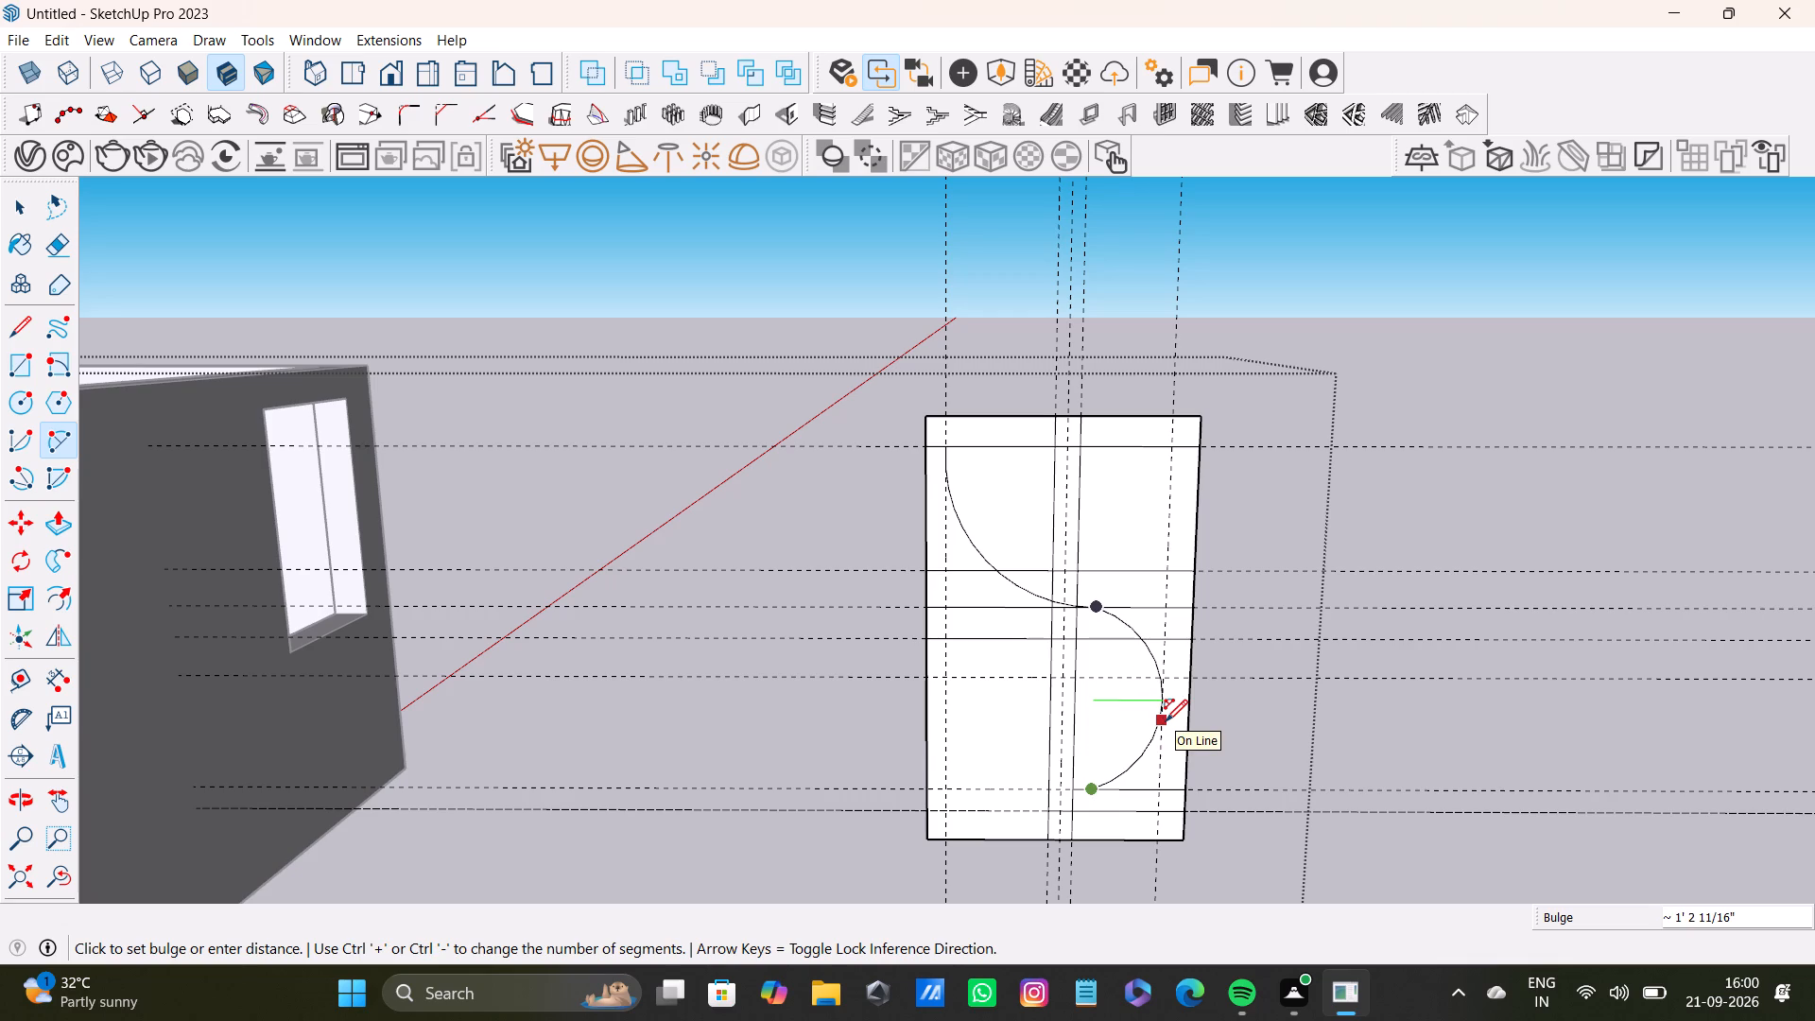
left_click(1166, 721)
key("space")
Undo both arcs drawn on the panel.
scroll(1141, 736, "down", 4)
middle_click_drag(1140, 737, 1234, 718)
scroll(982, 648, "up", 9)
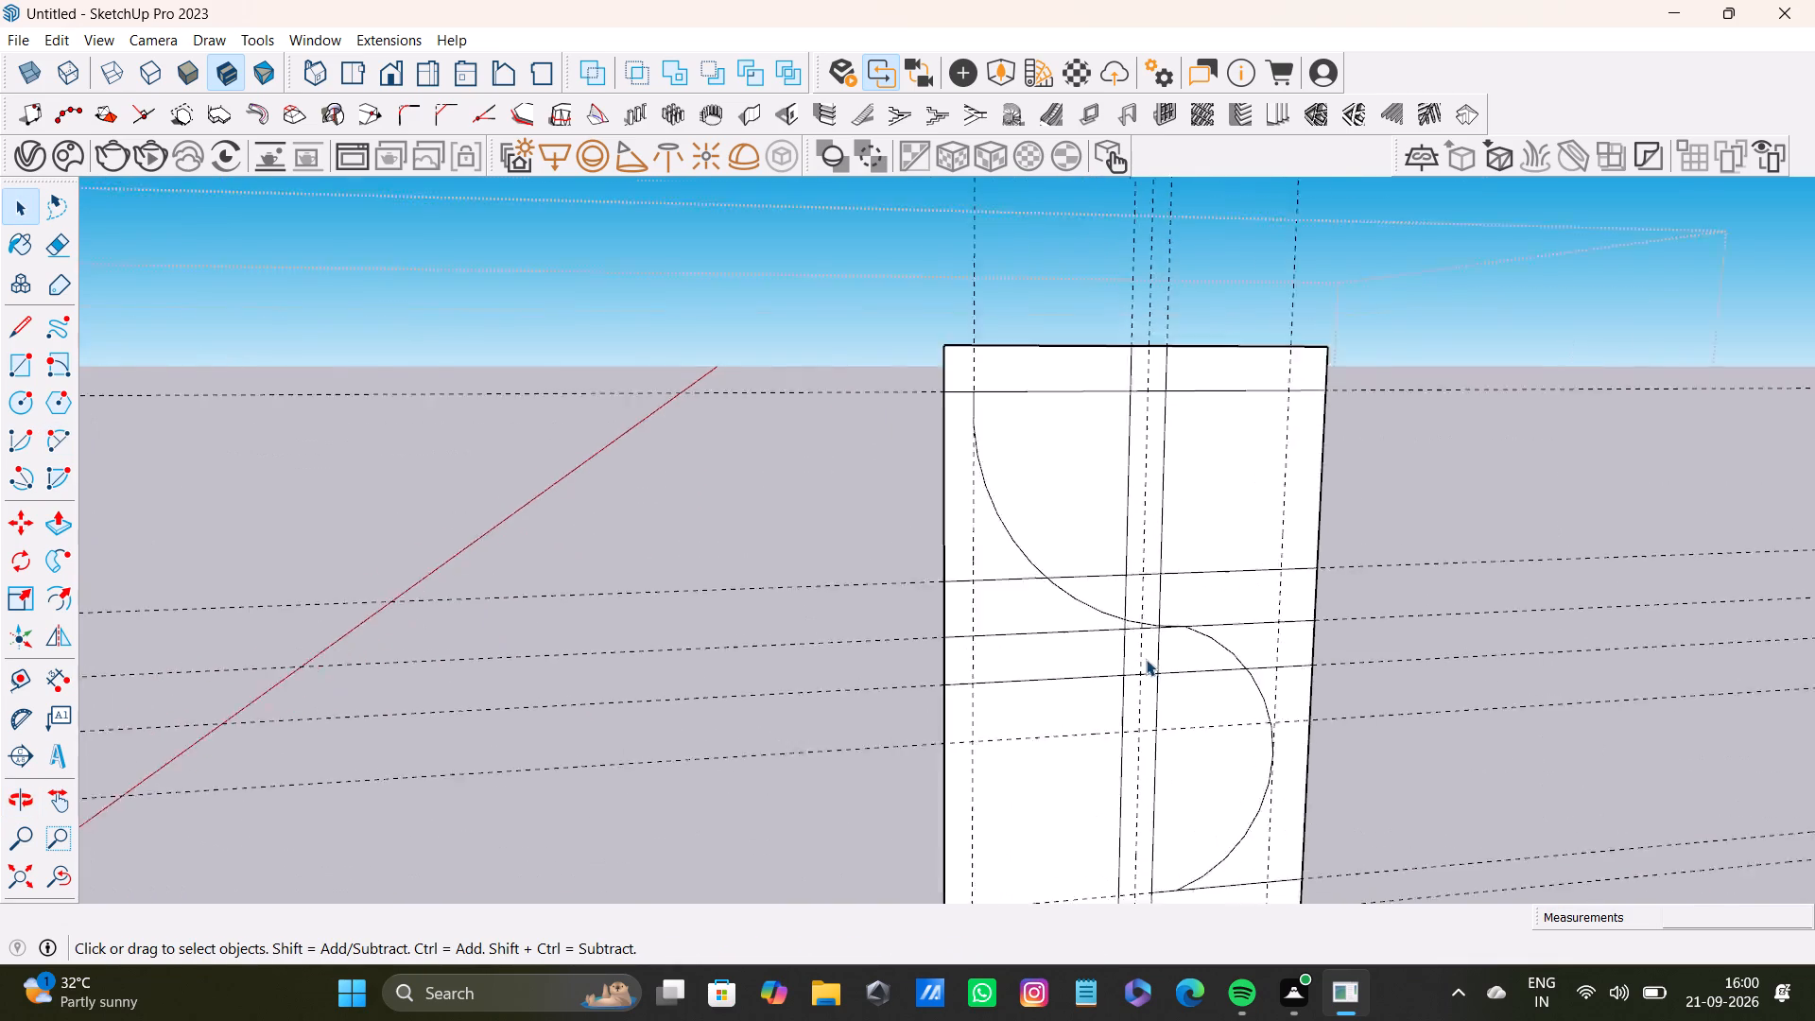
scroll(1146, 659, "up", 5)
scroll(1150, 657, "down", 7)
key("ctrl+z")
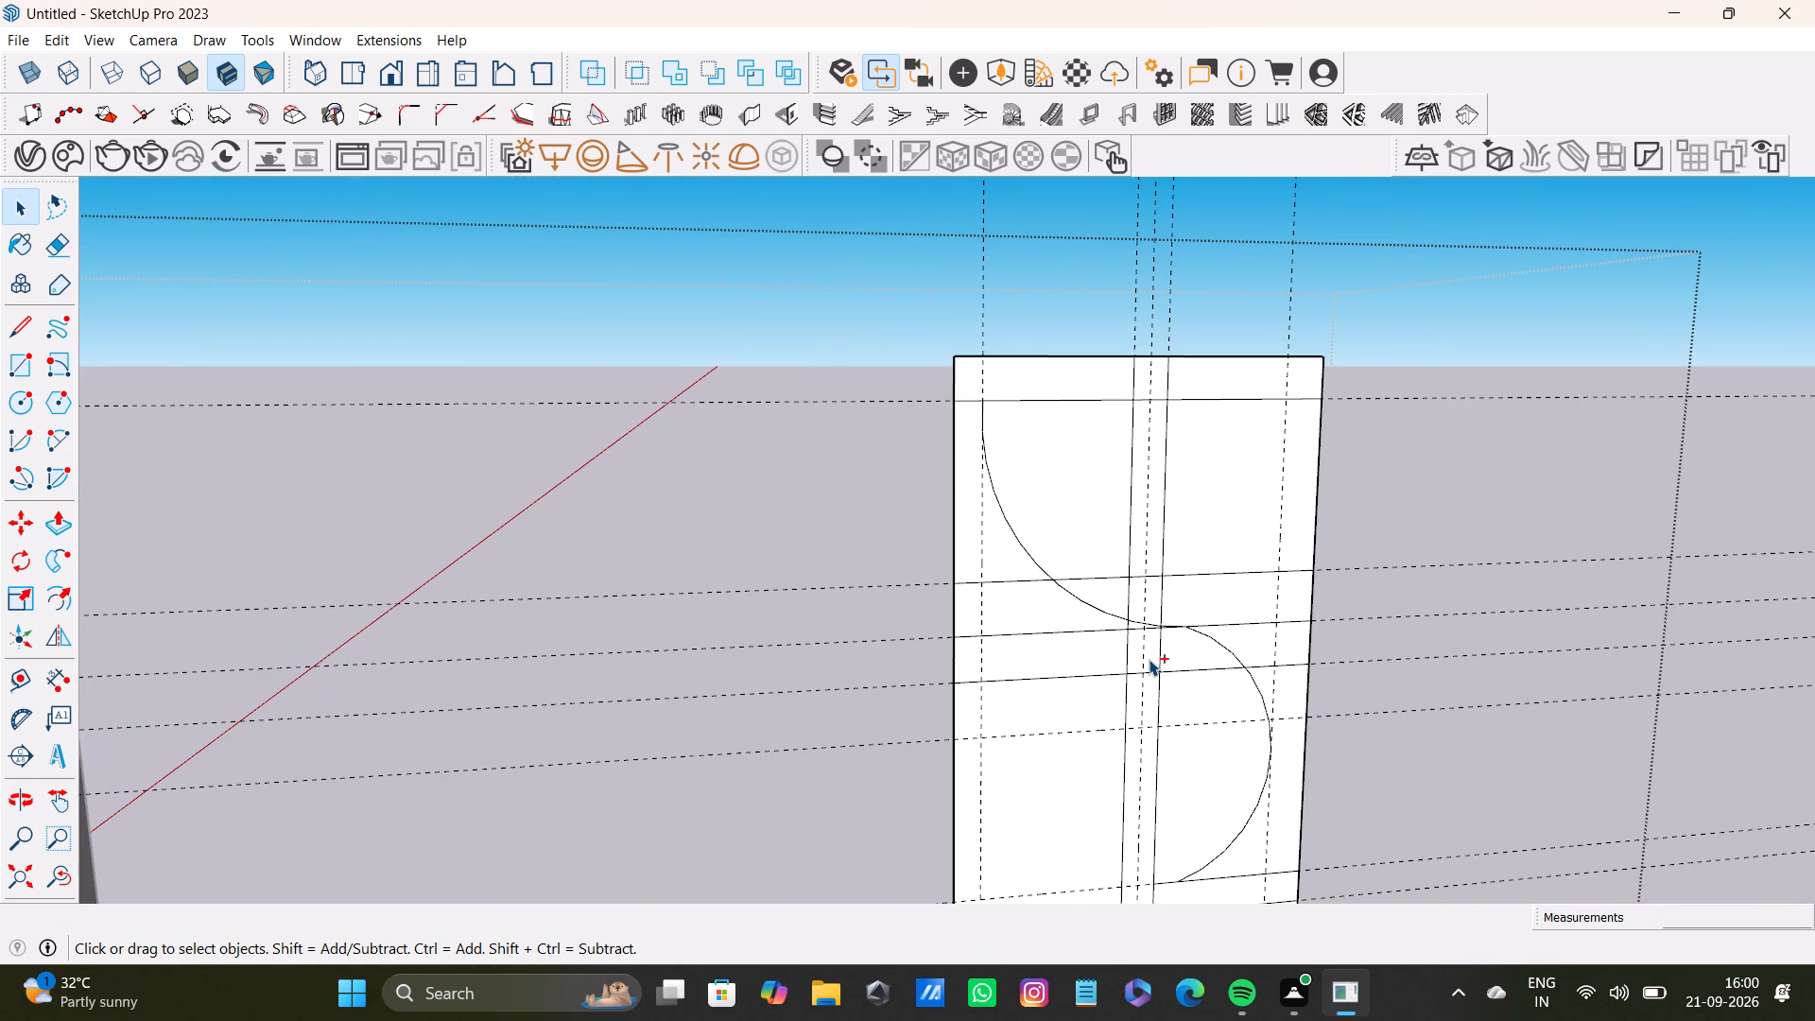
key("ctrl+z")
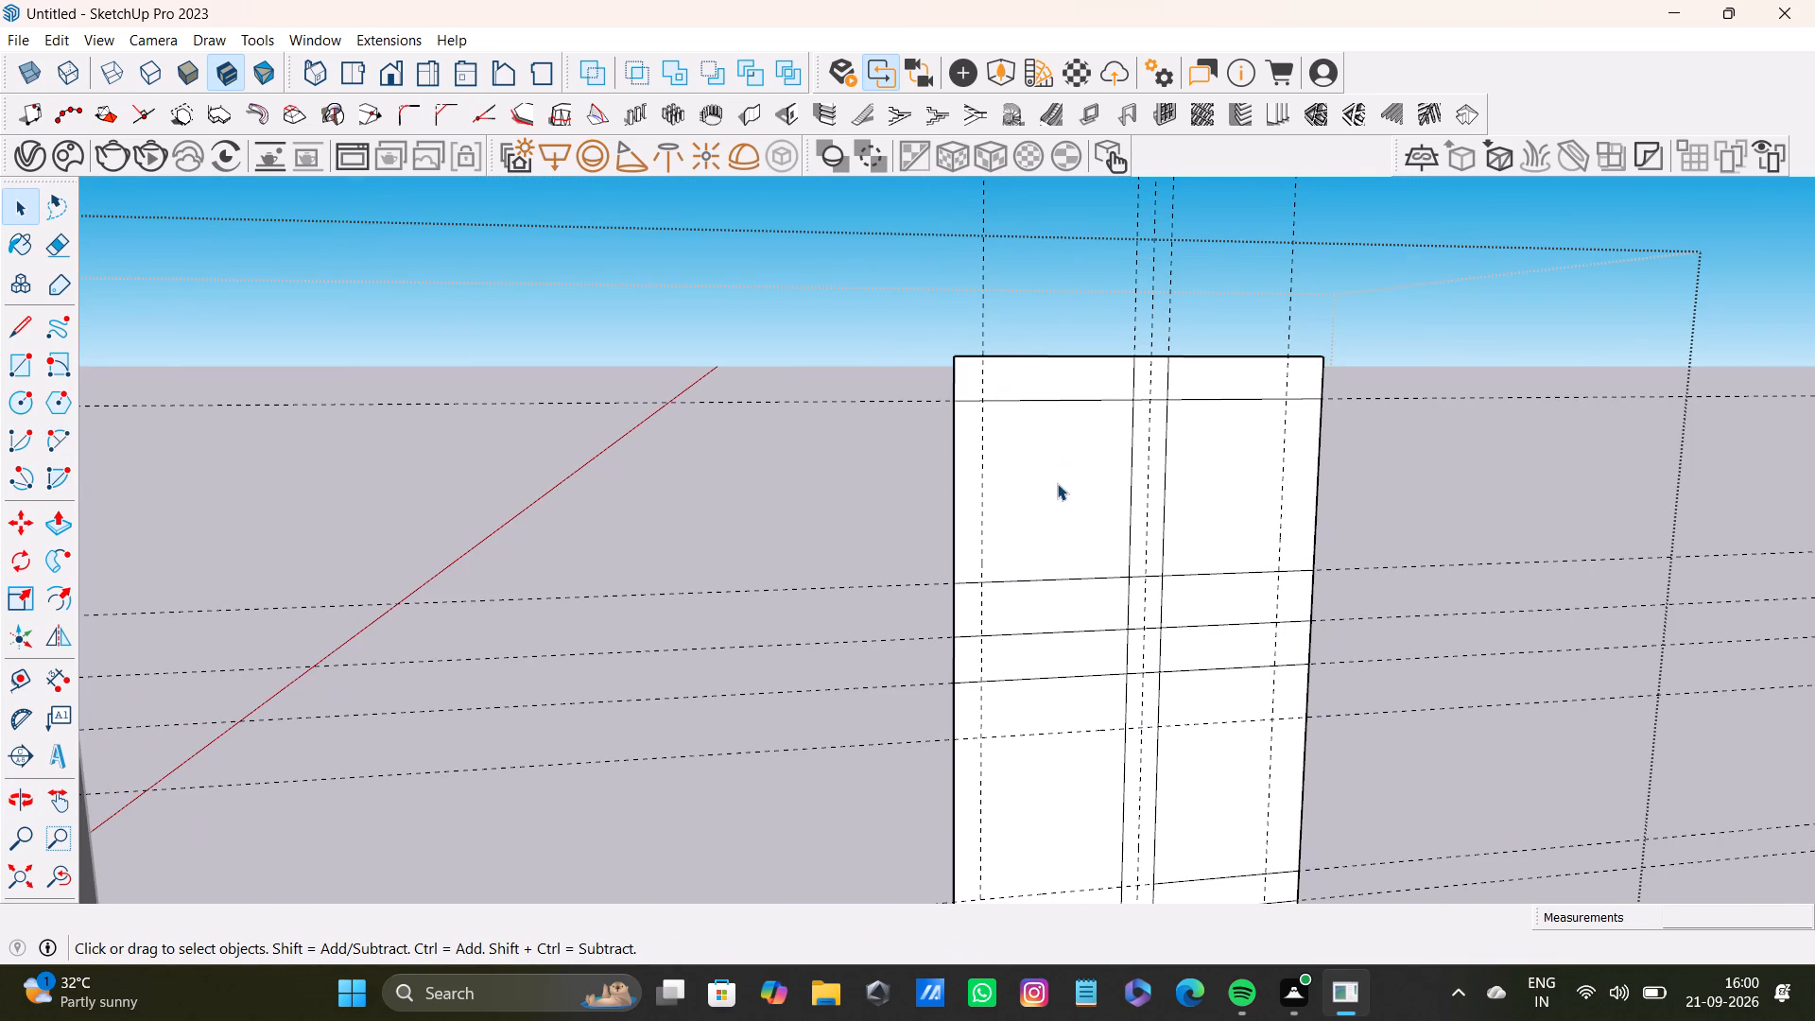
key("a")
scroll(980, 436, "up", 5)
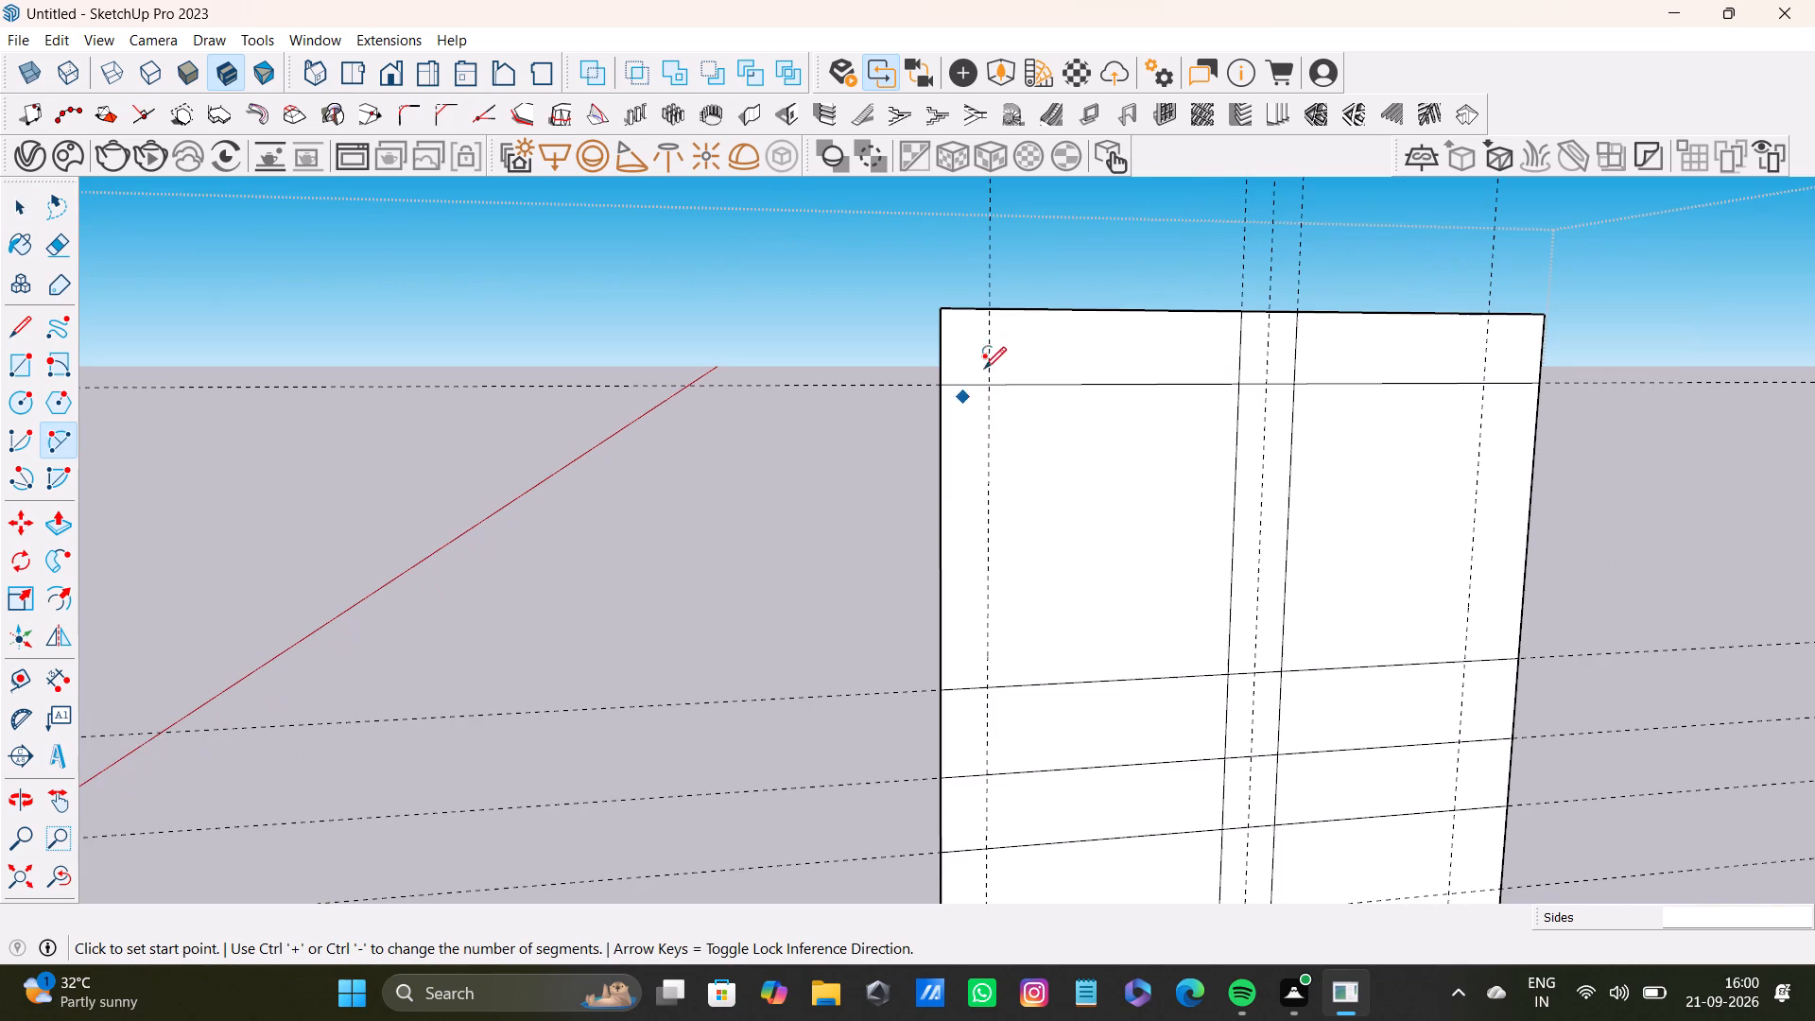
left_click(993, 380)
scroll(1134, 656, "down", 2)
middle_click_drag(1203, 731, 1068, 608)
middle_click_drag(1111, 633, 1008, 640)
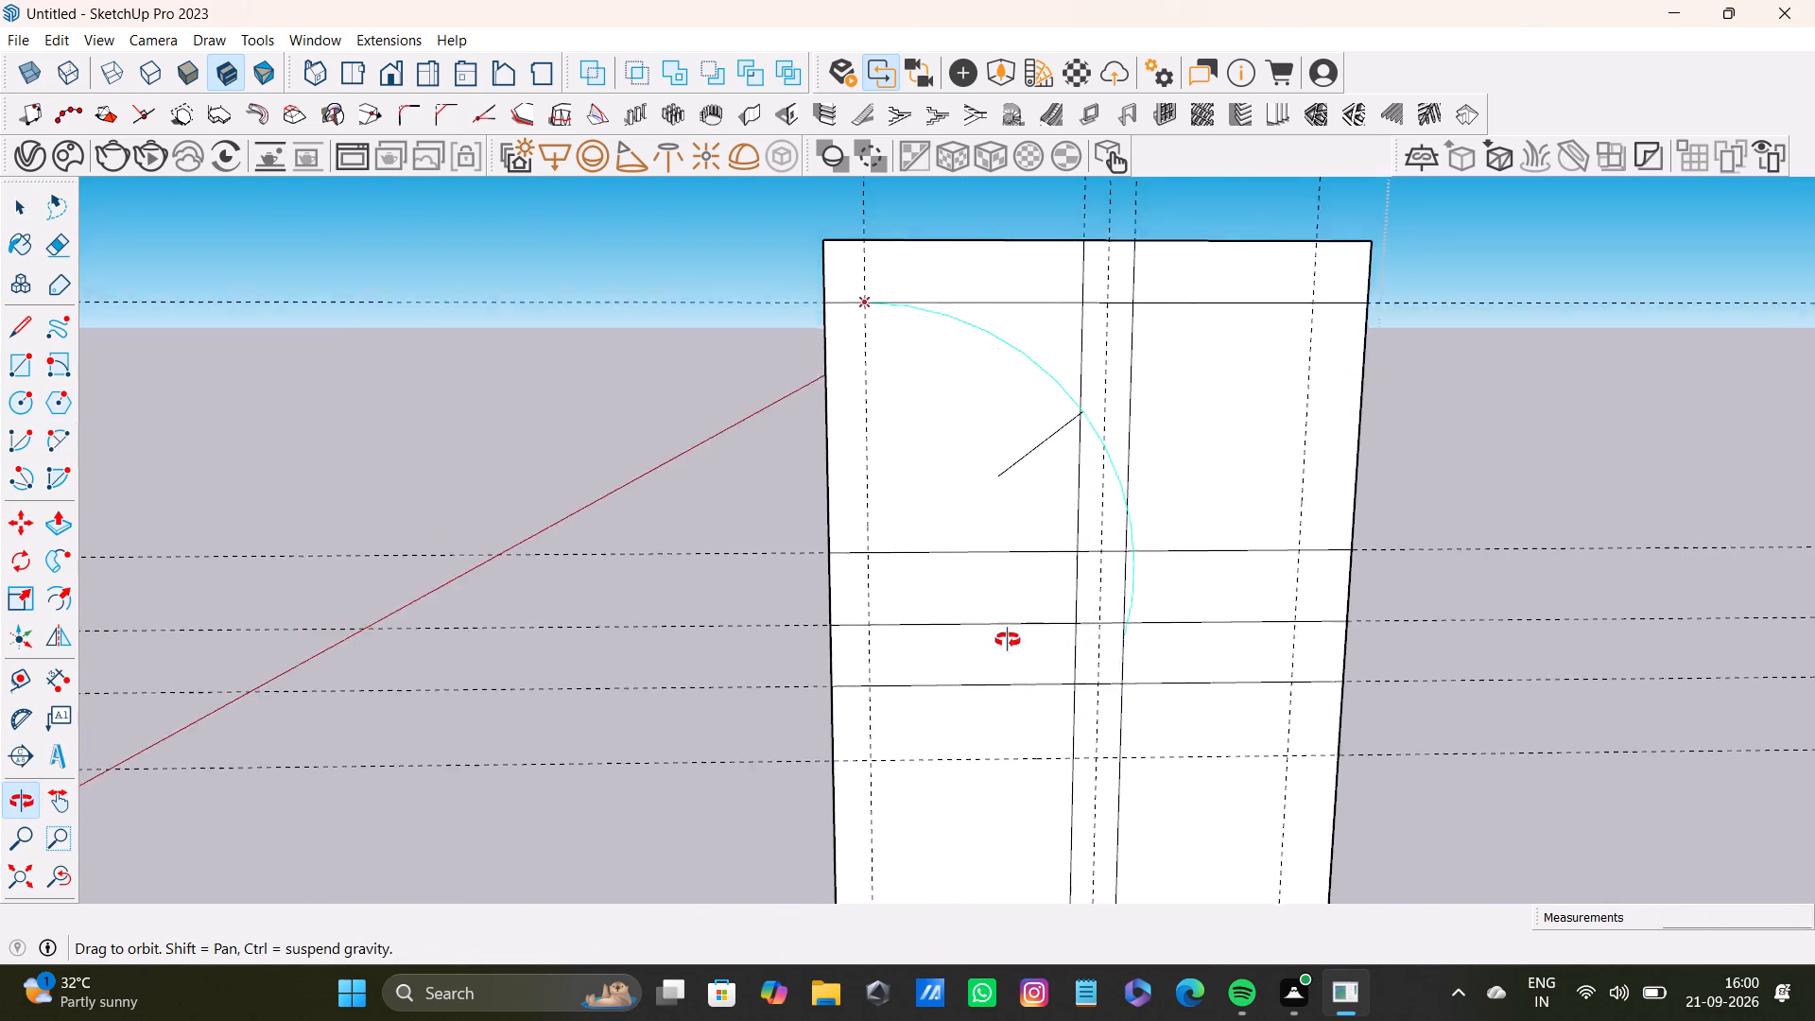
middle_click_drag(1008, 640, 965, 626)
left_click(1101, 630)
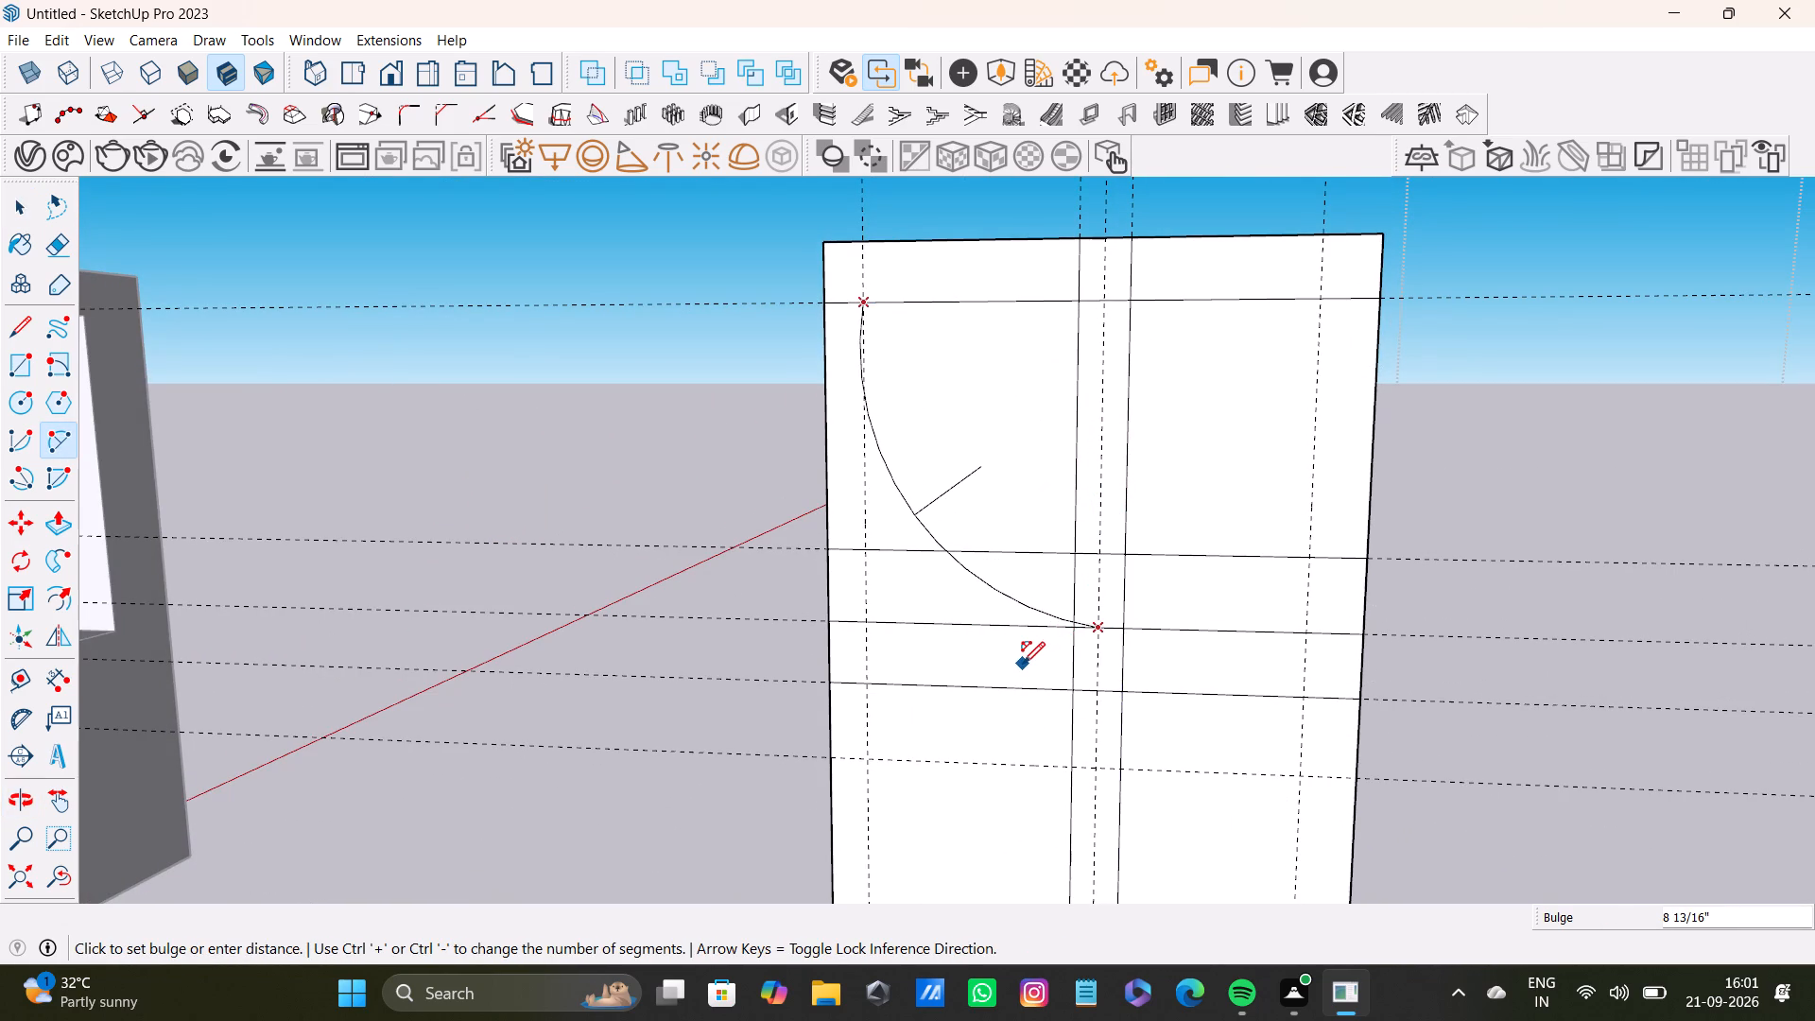
Undo the panel's left vertical guide and place a new one about 5 1/2" inside the panel's left edge.
key("ctrl+z")
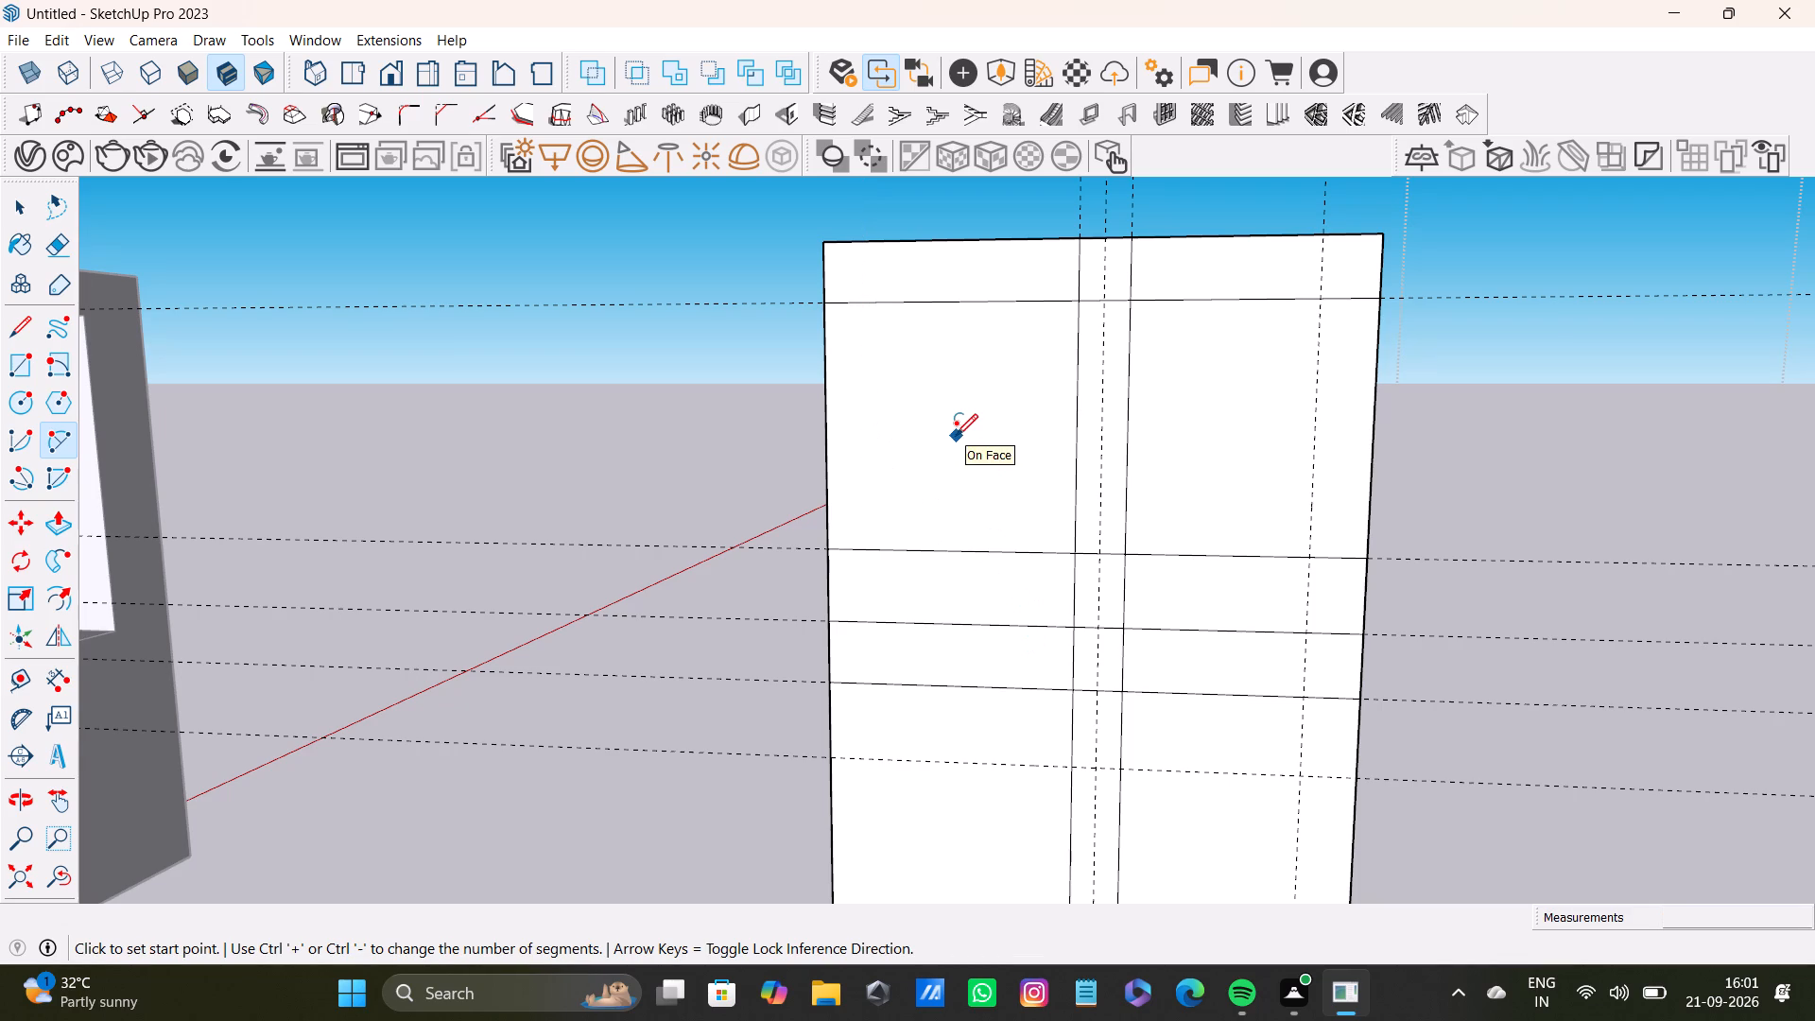
key("t")
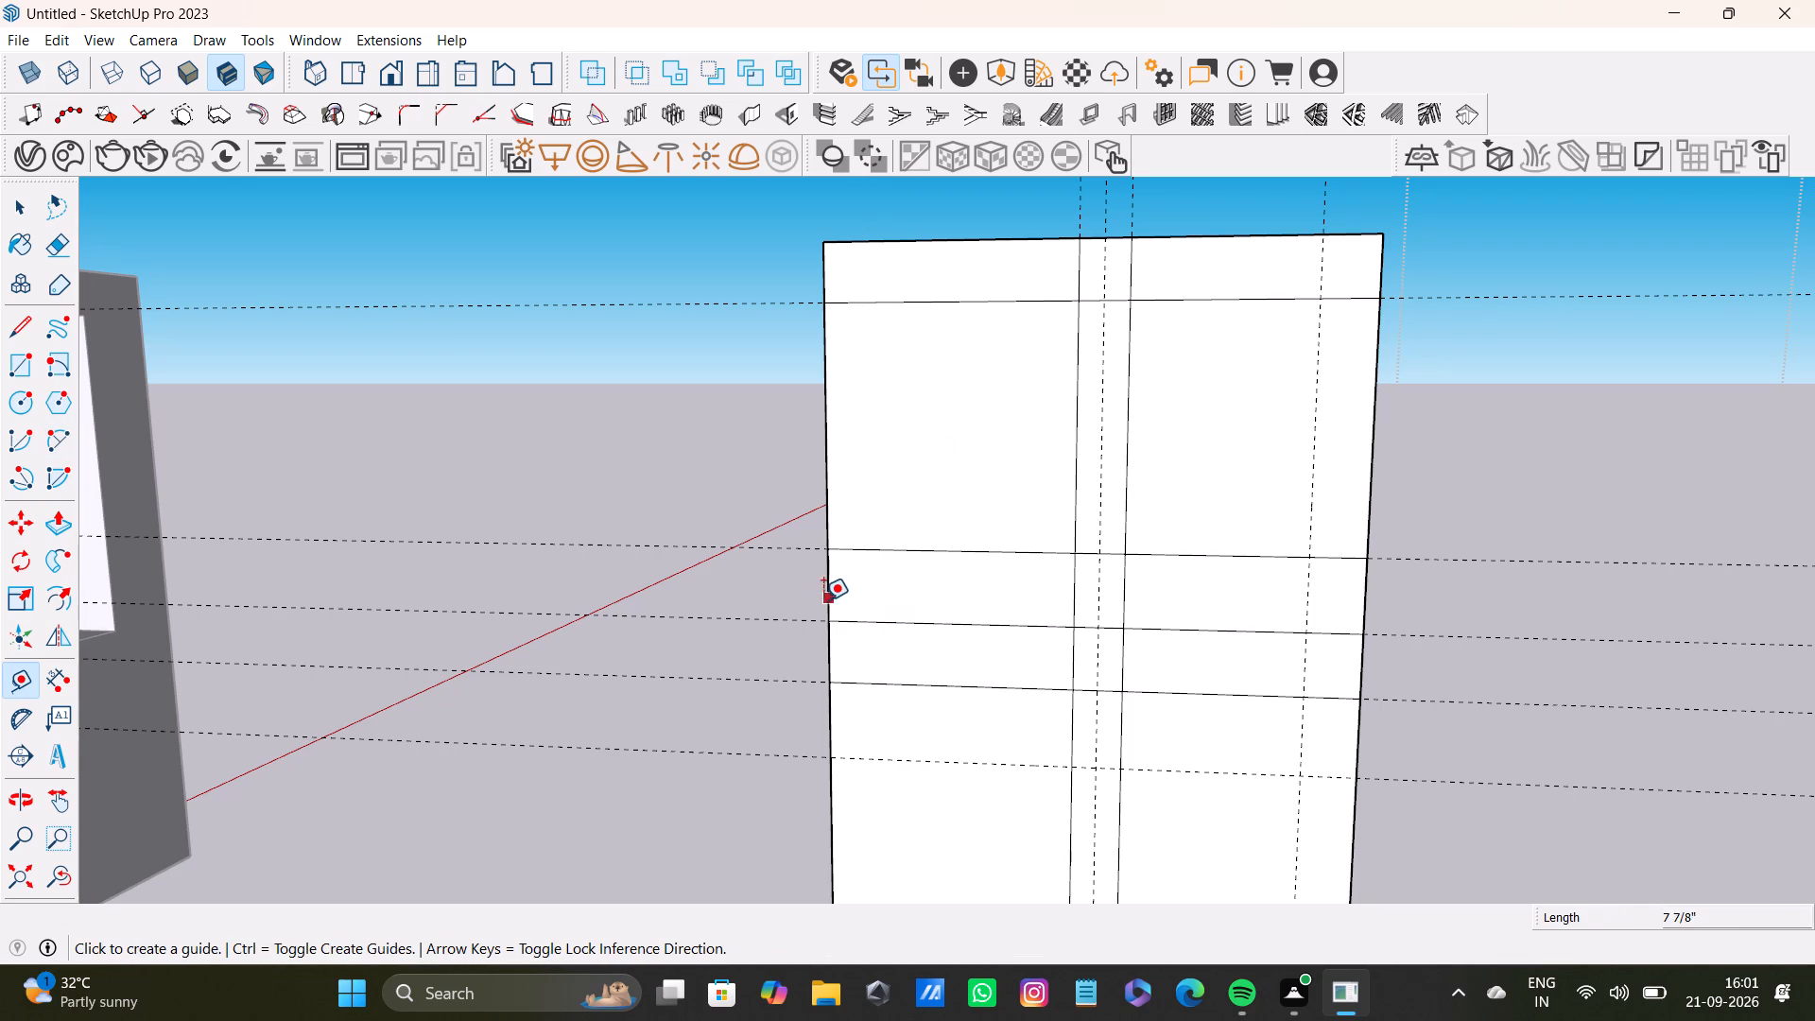
left_click_drag(822, 600, 835, 600)
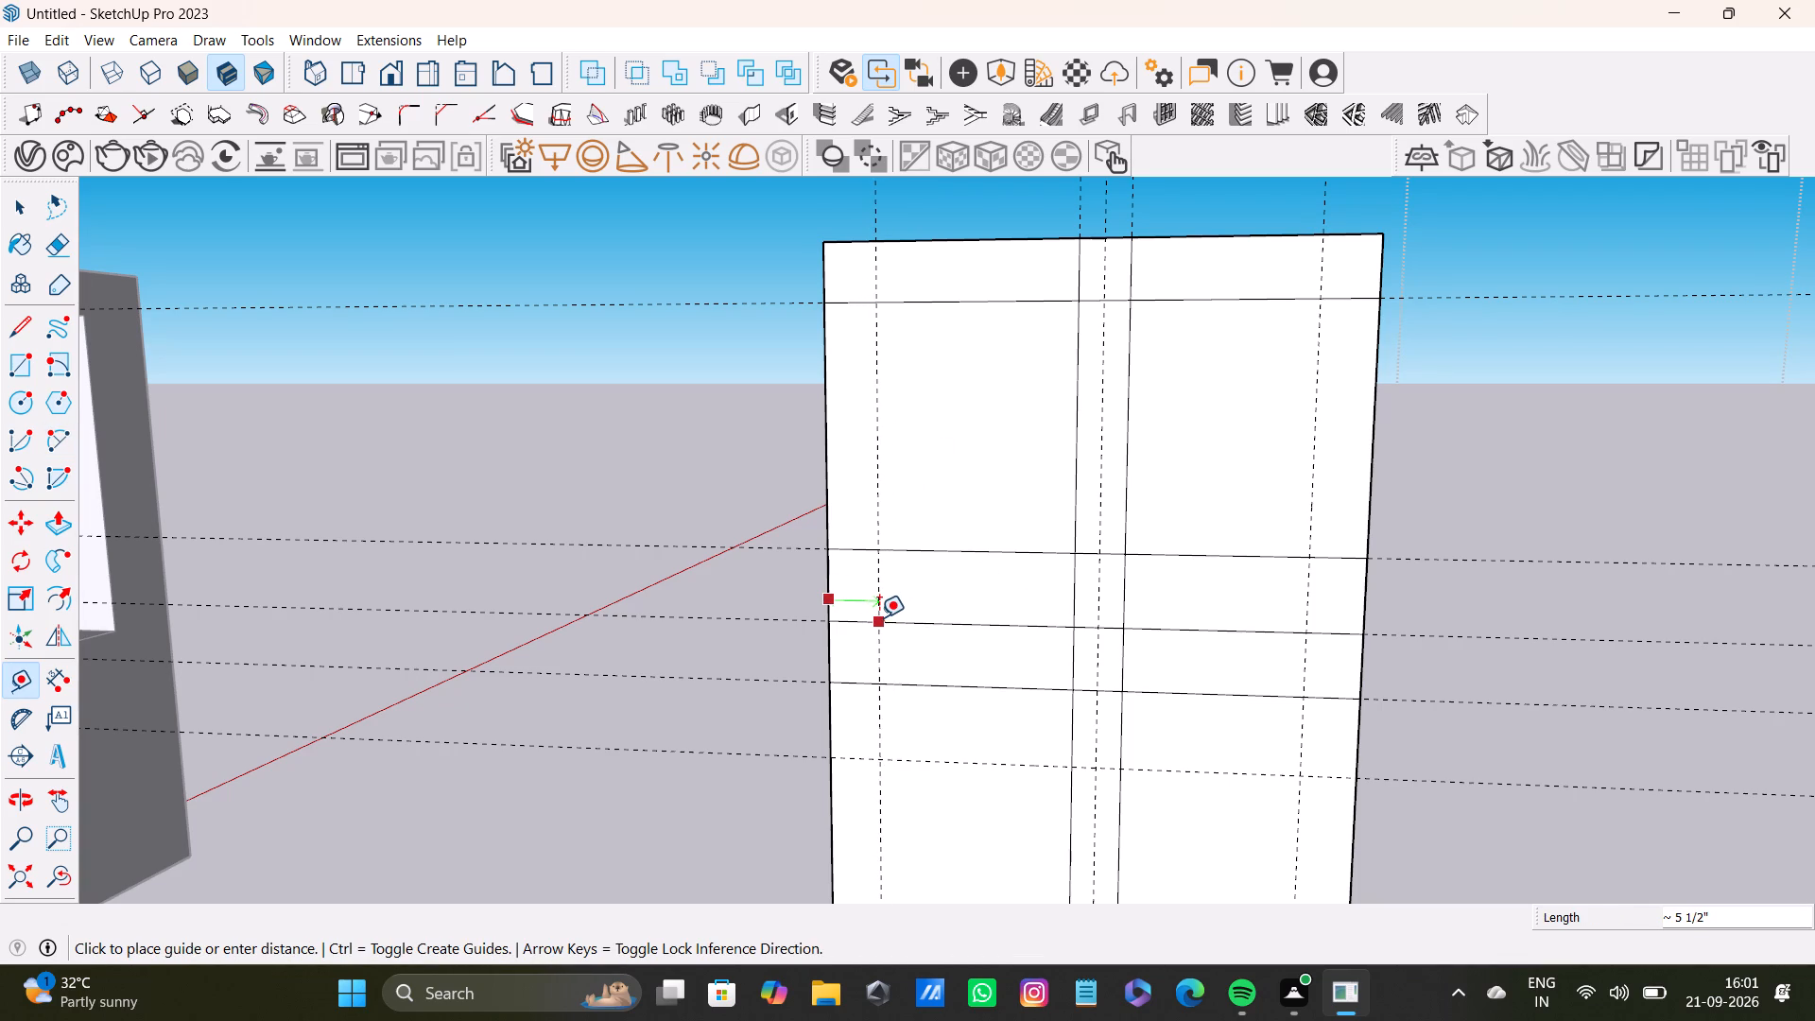
left_click(879, 617)
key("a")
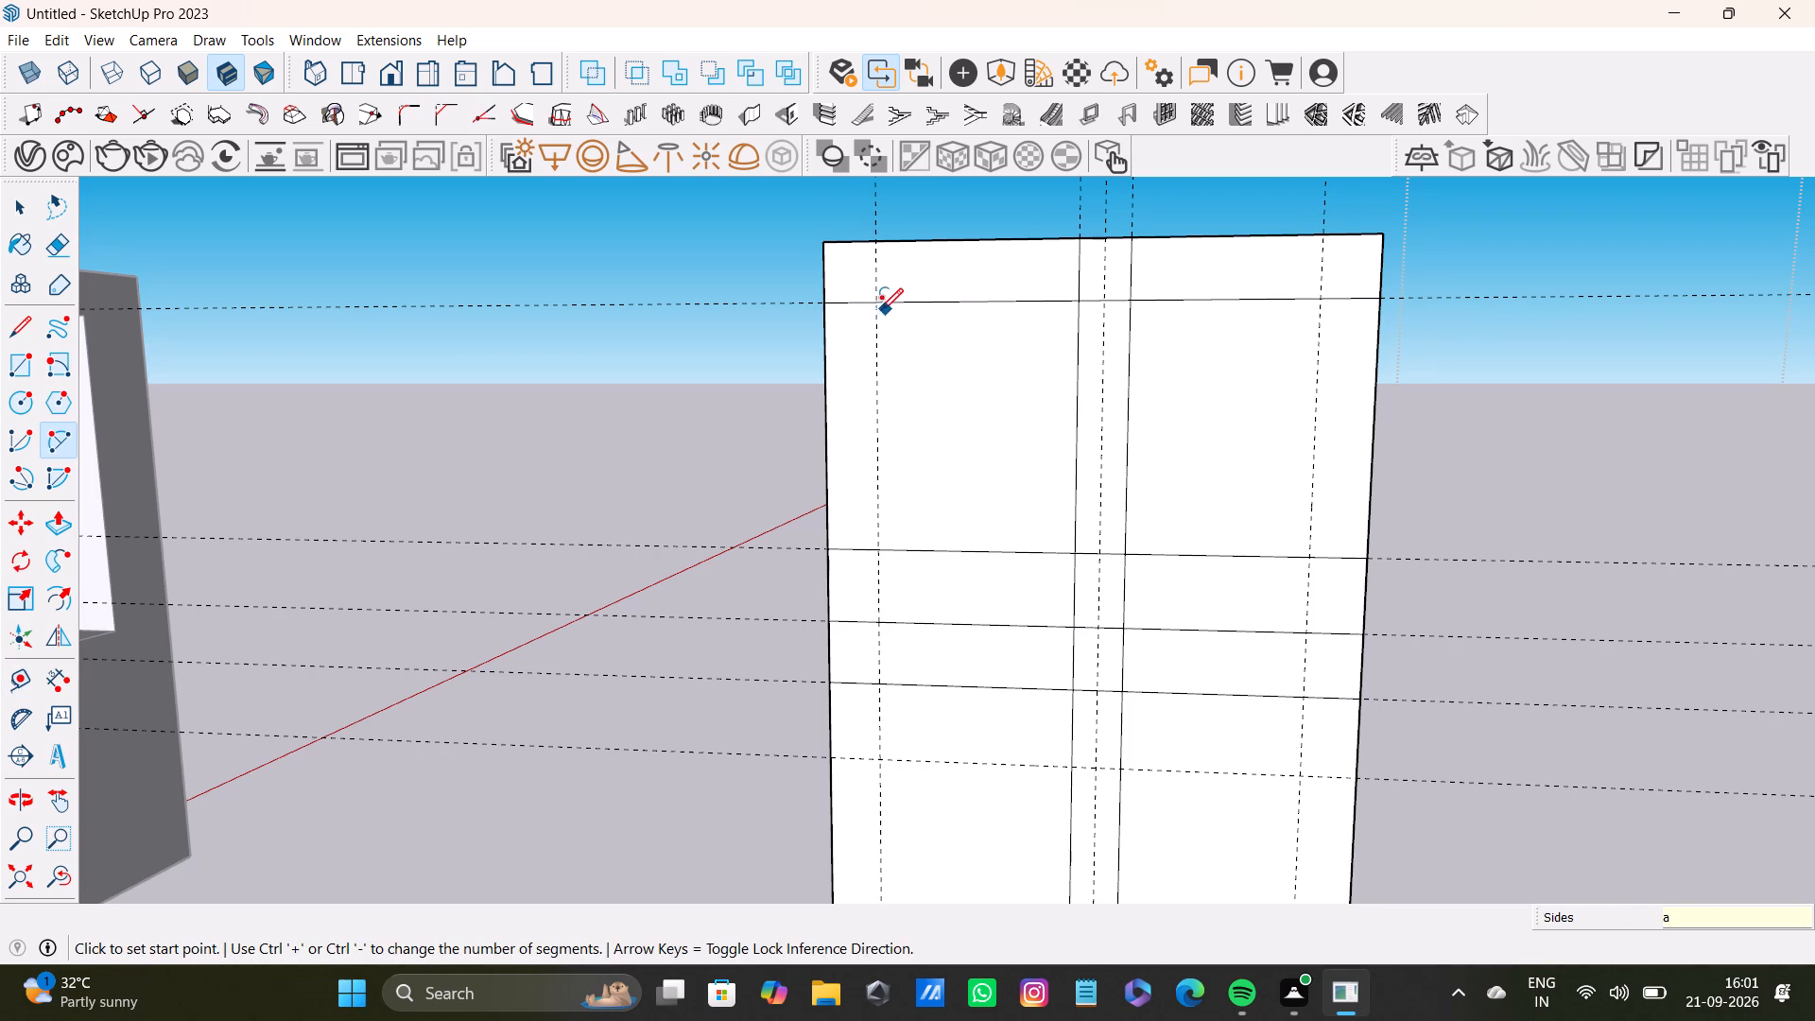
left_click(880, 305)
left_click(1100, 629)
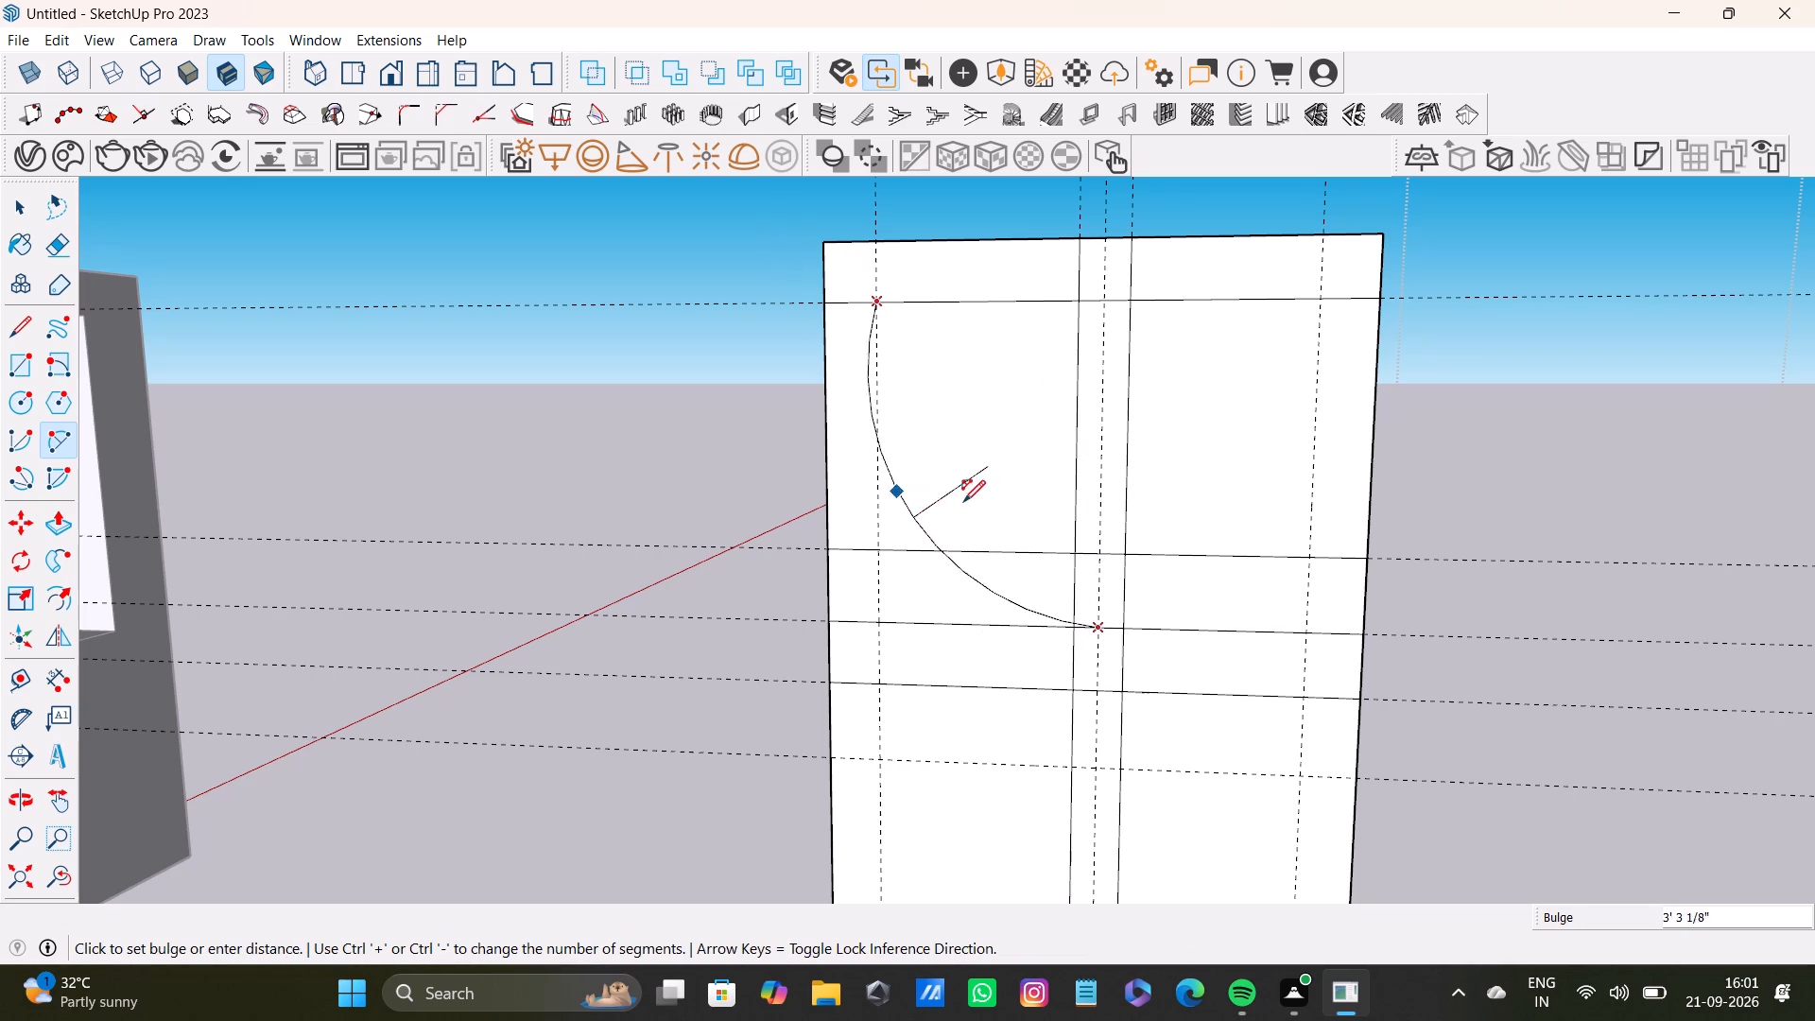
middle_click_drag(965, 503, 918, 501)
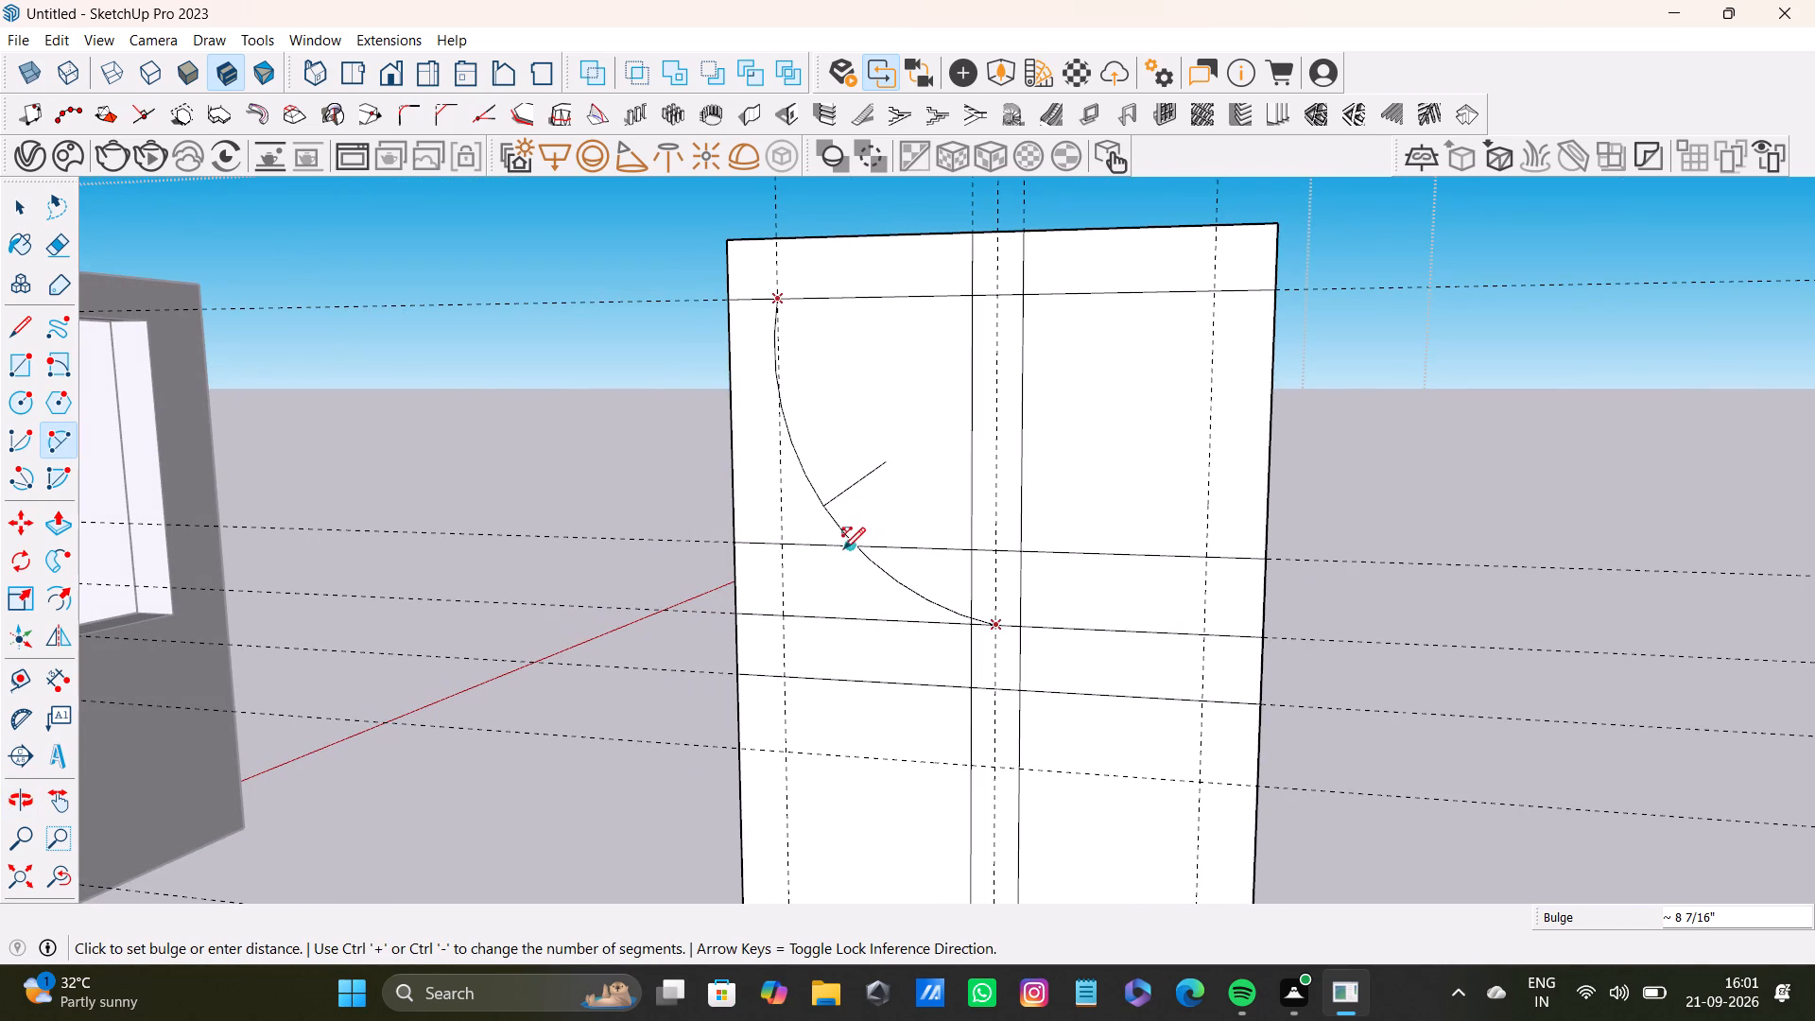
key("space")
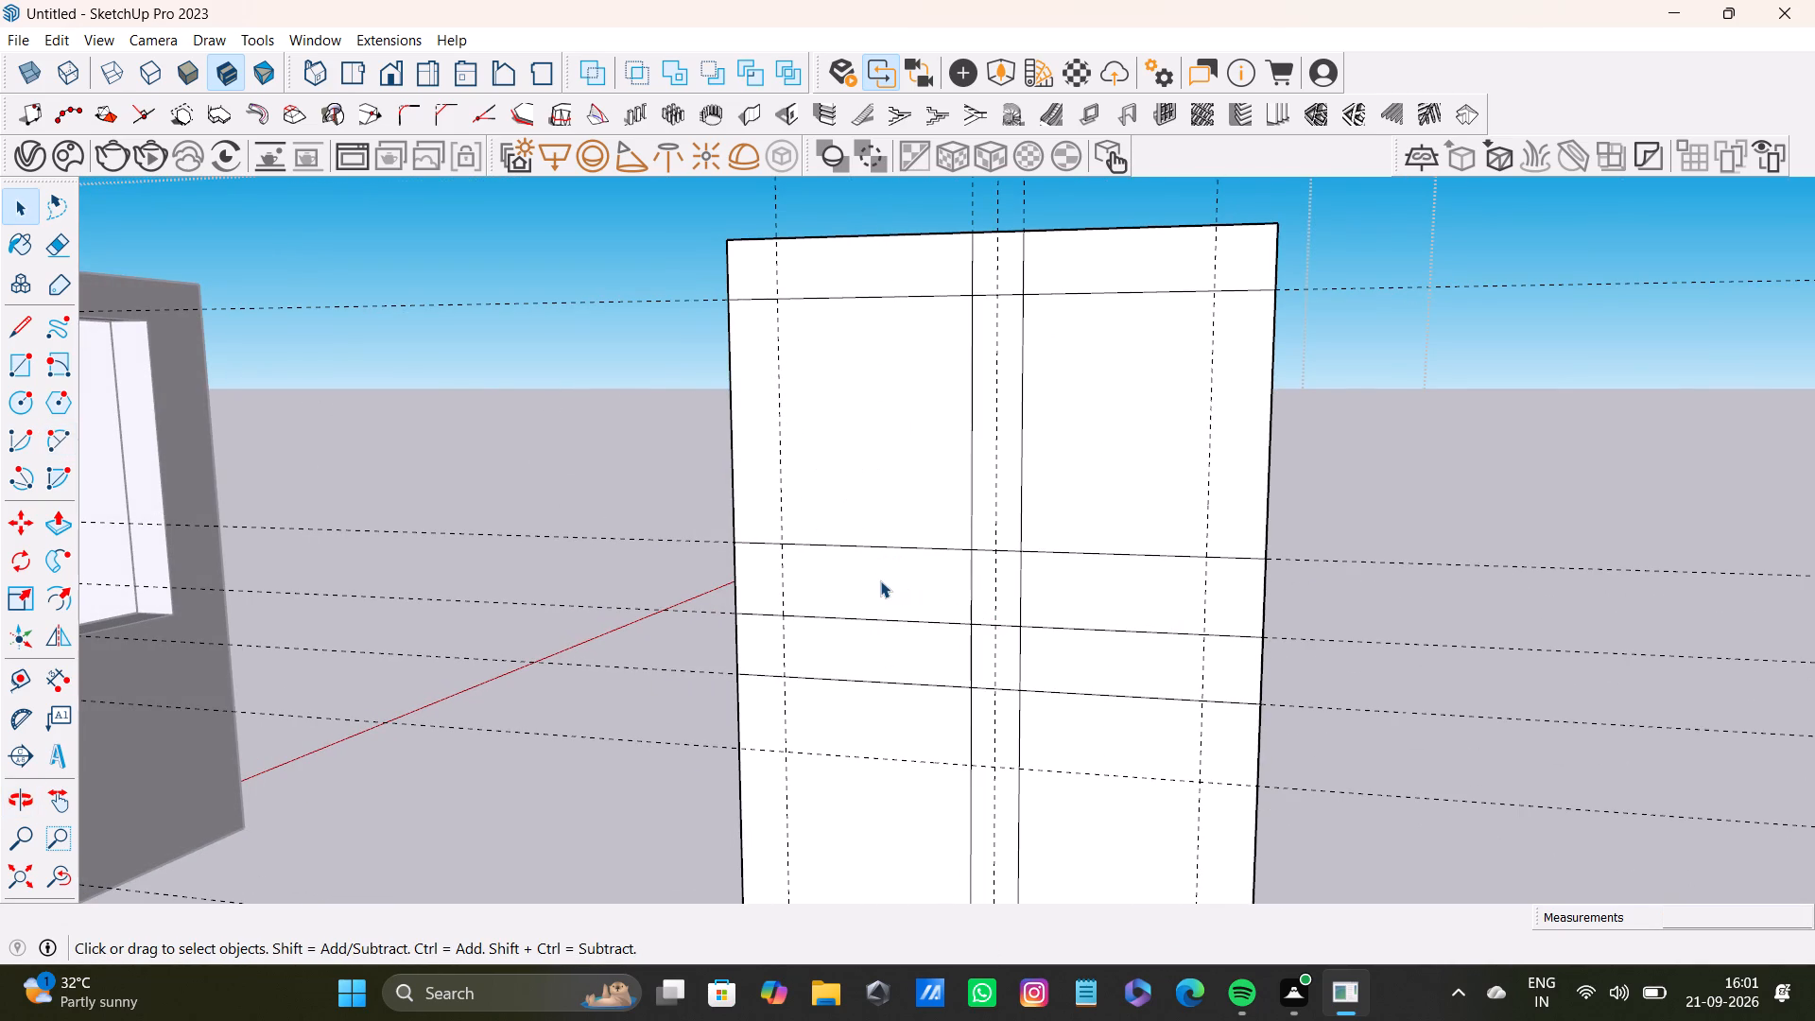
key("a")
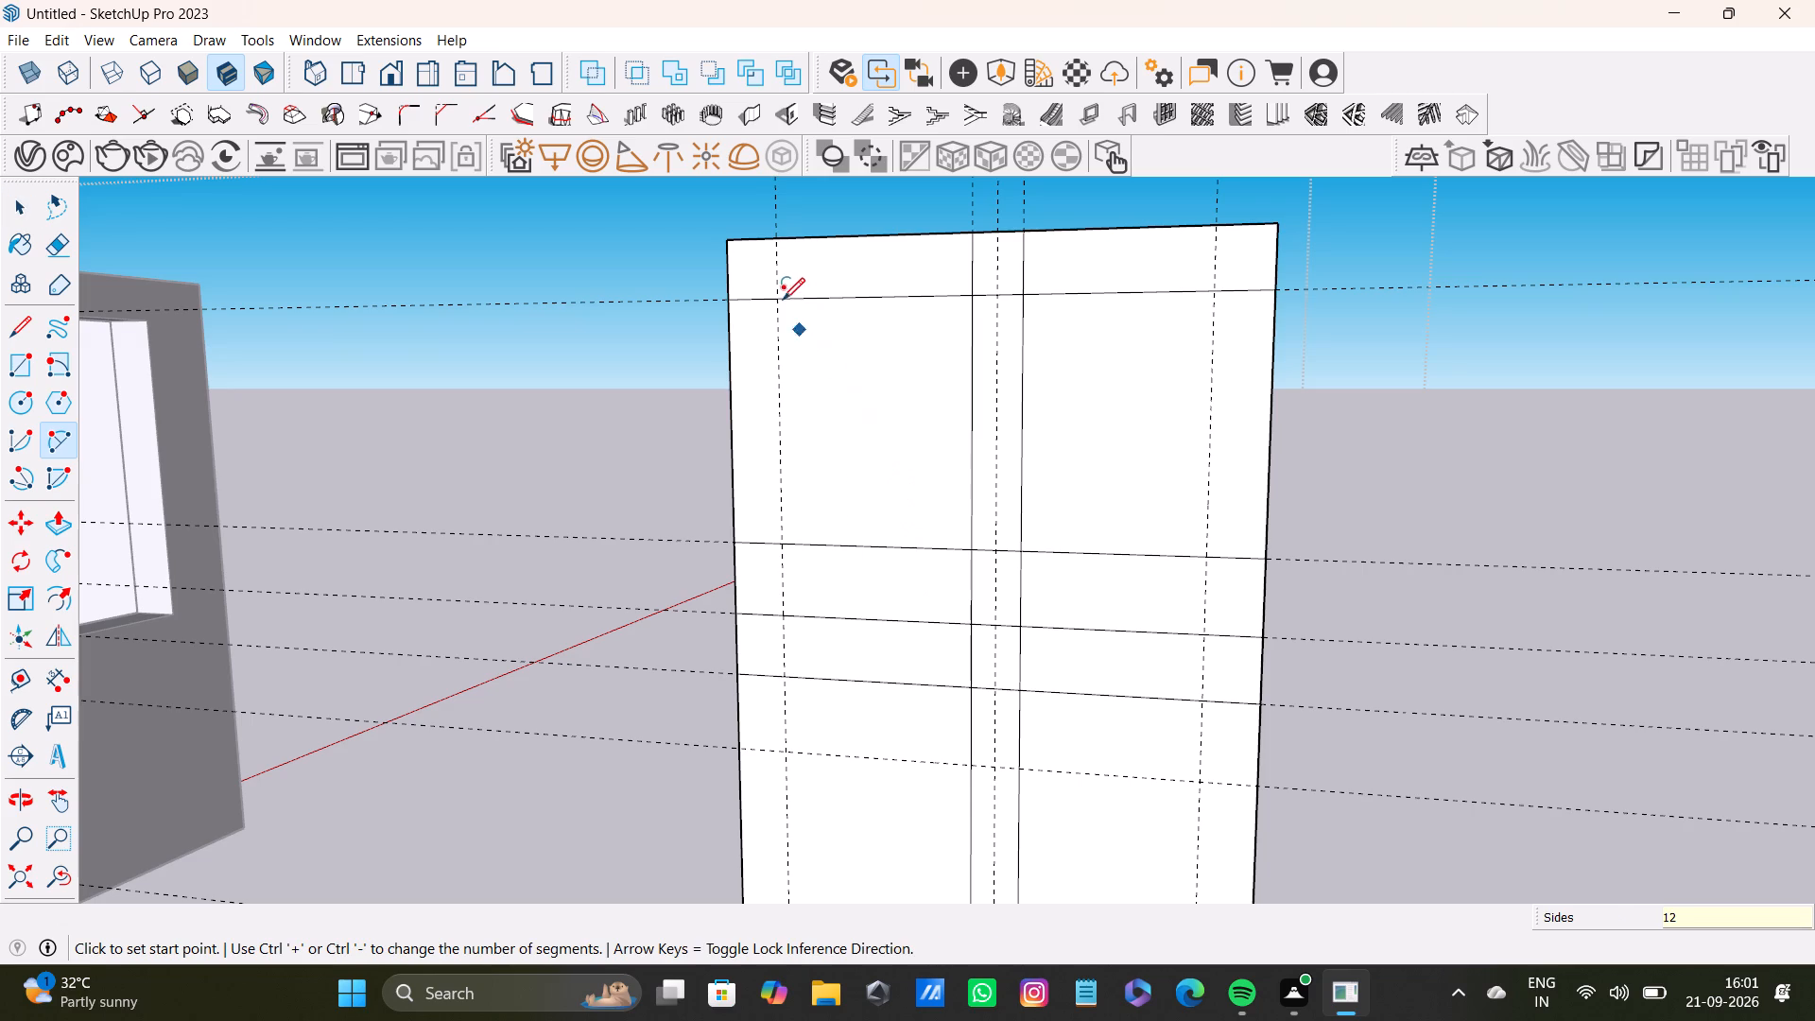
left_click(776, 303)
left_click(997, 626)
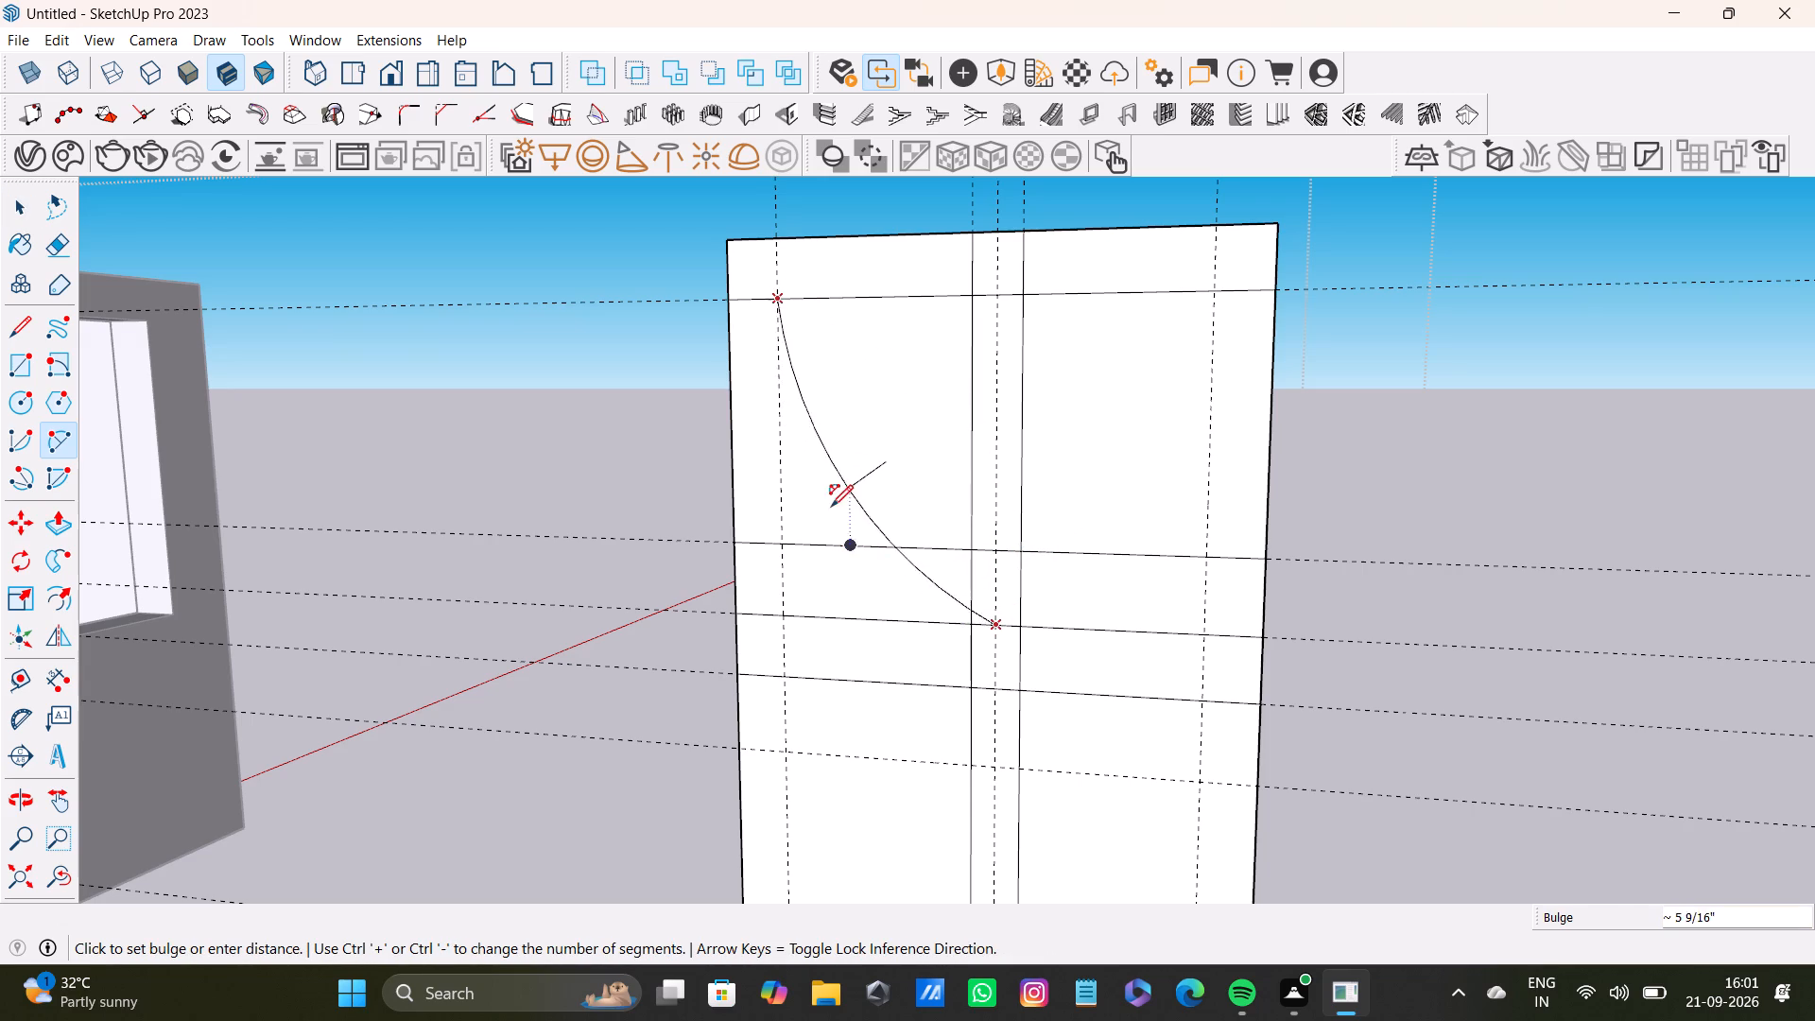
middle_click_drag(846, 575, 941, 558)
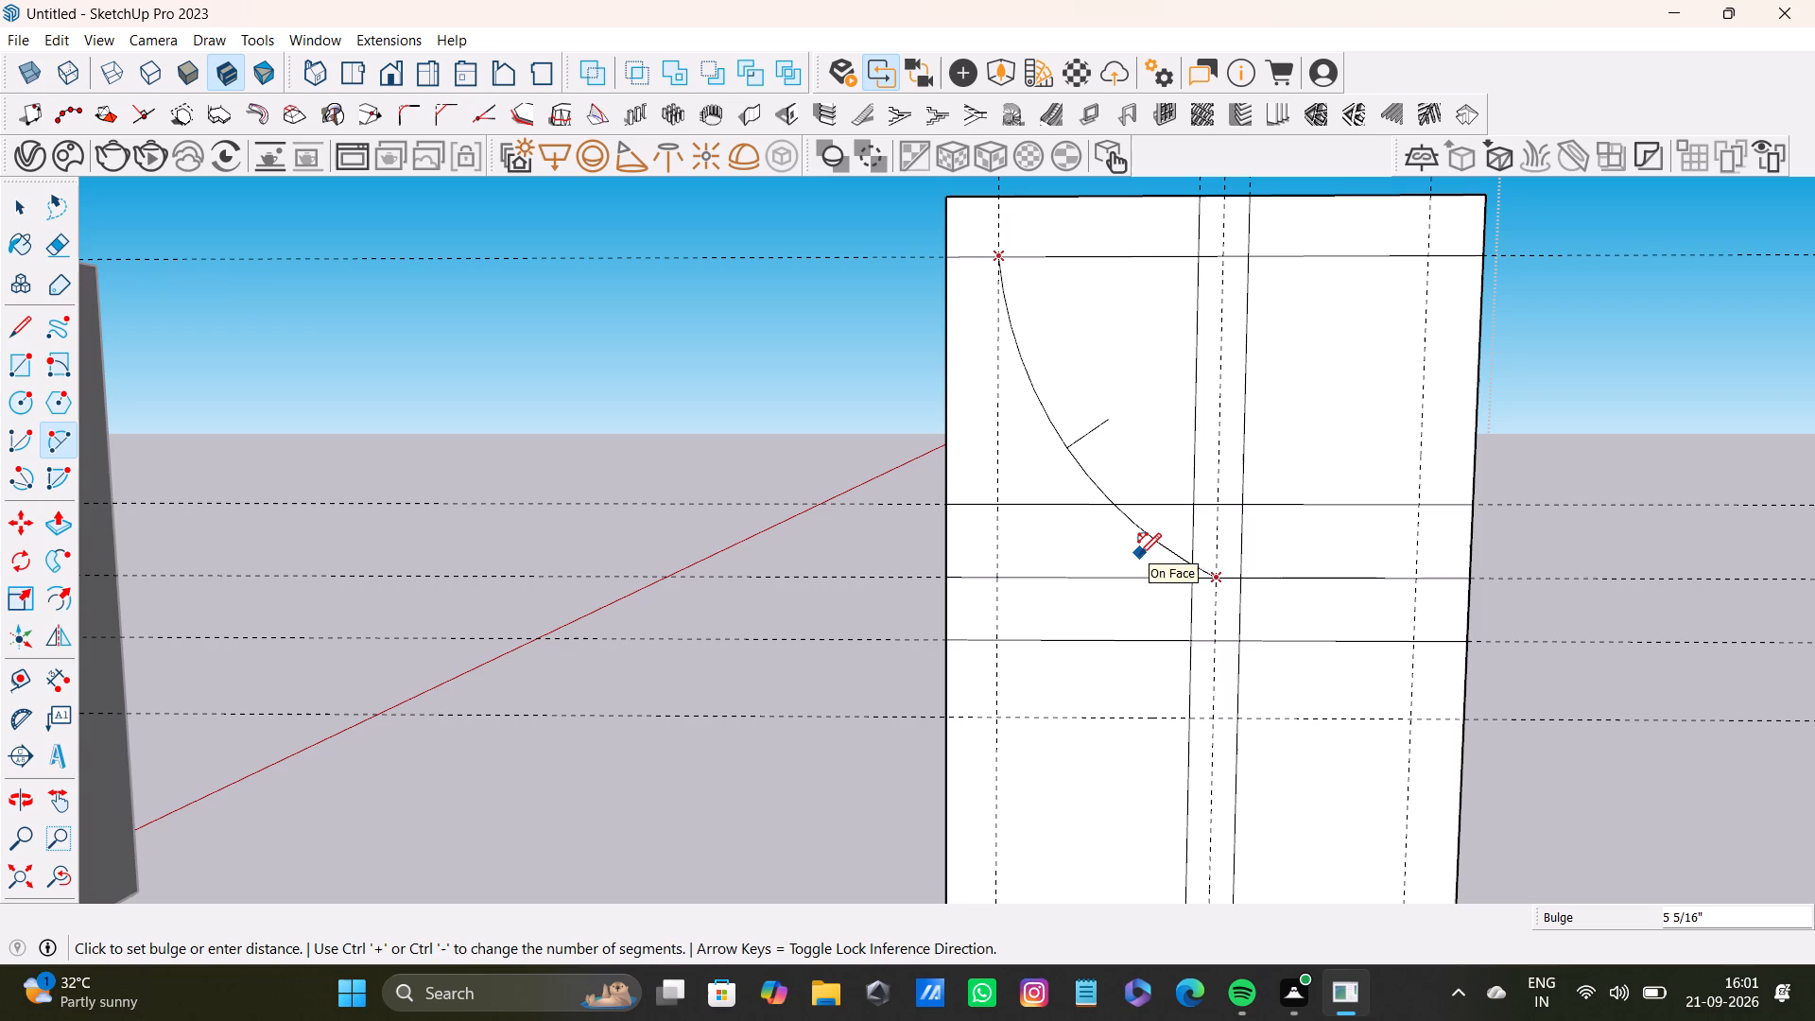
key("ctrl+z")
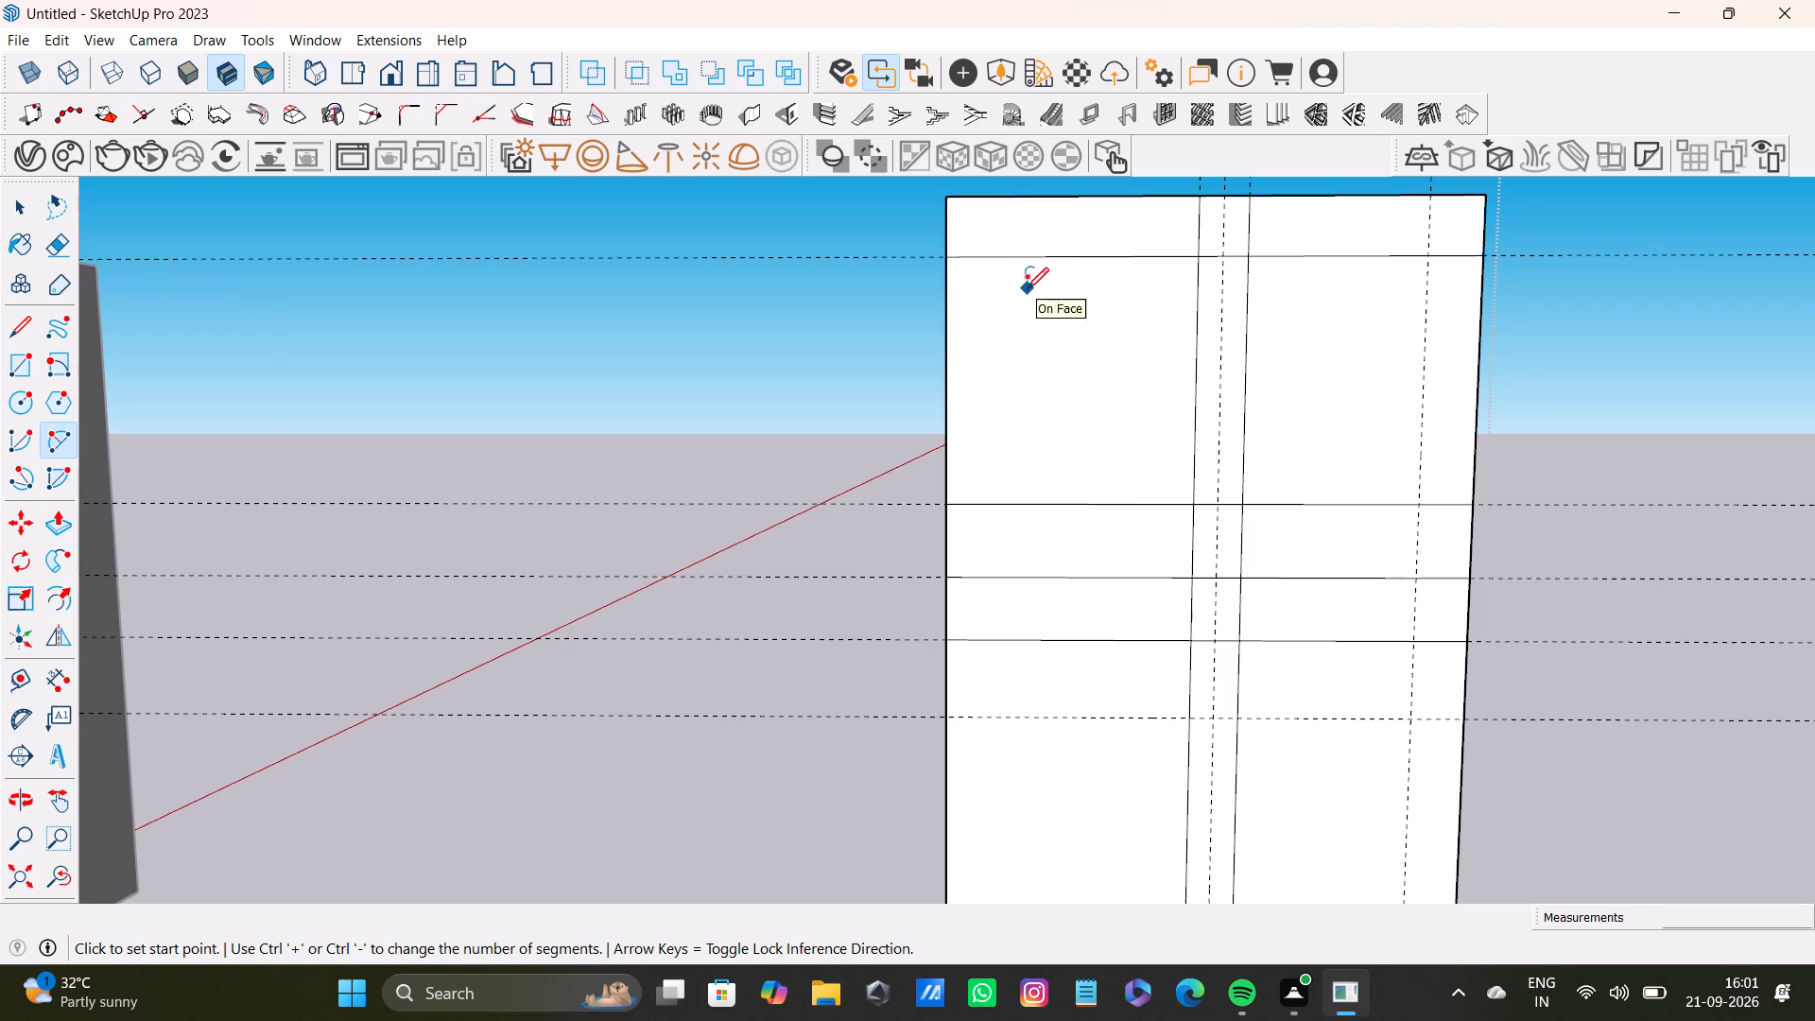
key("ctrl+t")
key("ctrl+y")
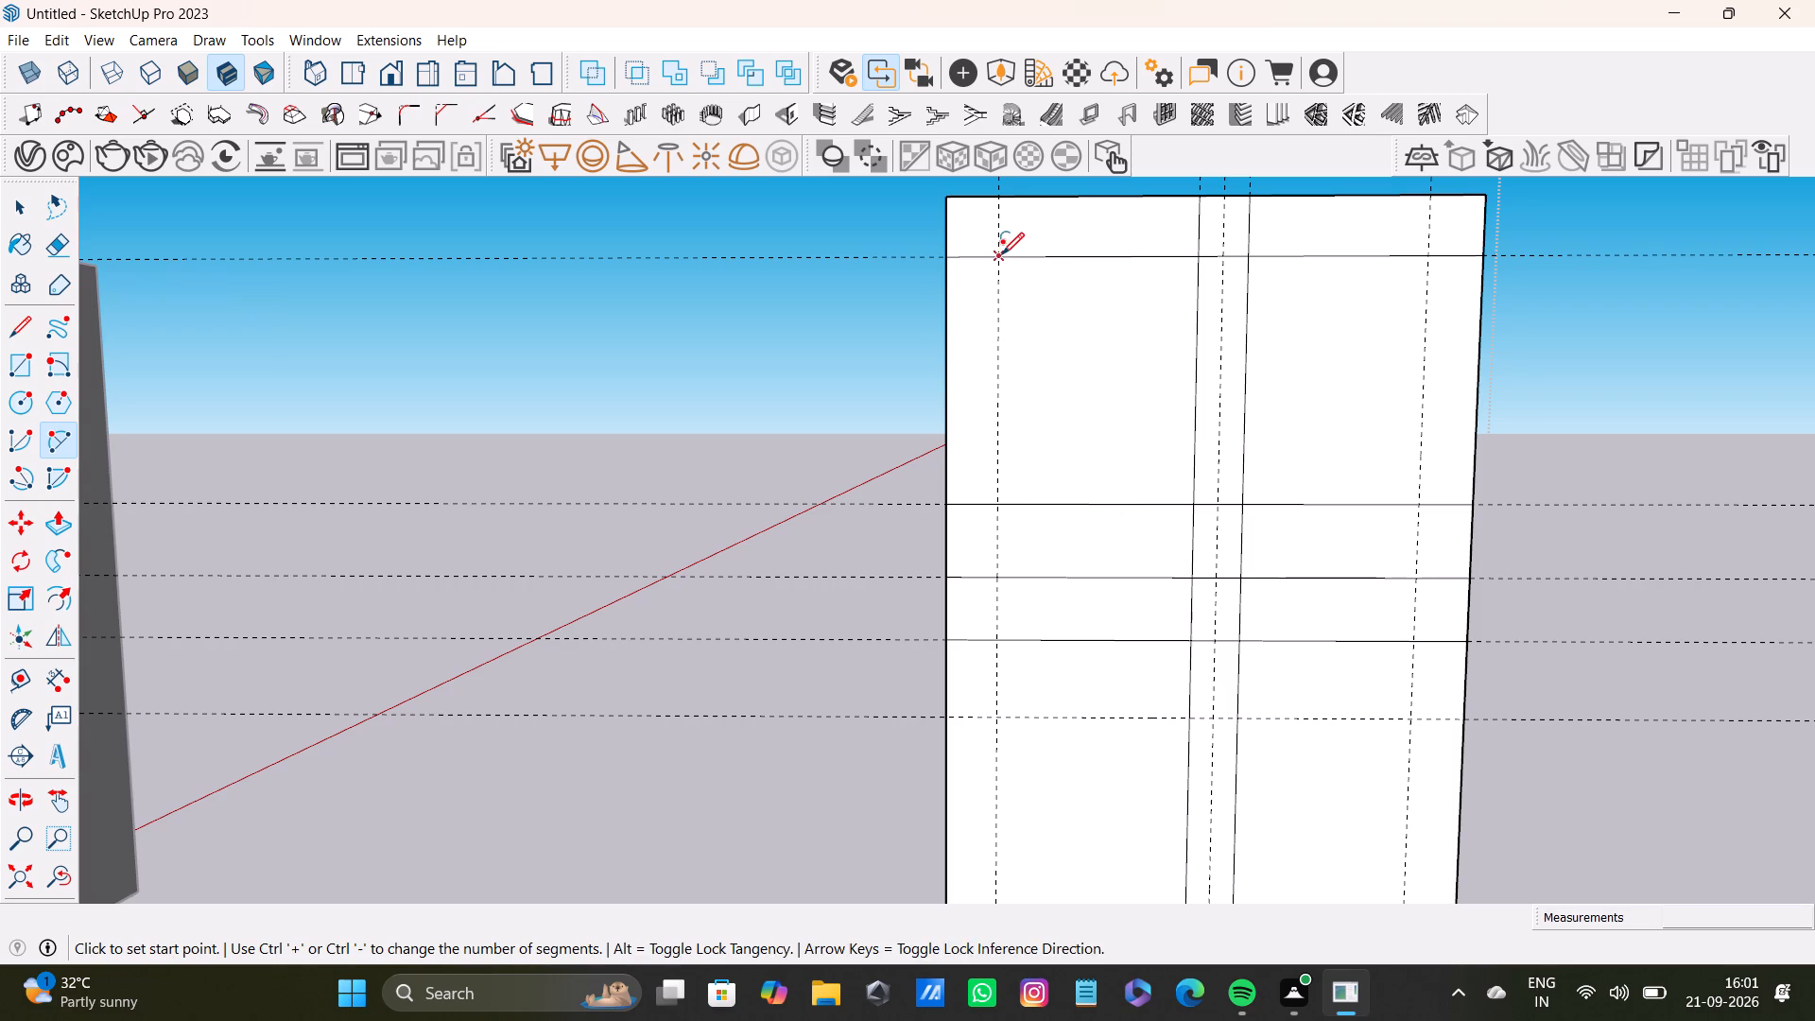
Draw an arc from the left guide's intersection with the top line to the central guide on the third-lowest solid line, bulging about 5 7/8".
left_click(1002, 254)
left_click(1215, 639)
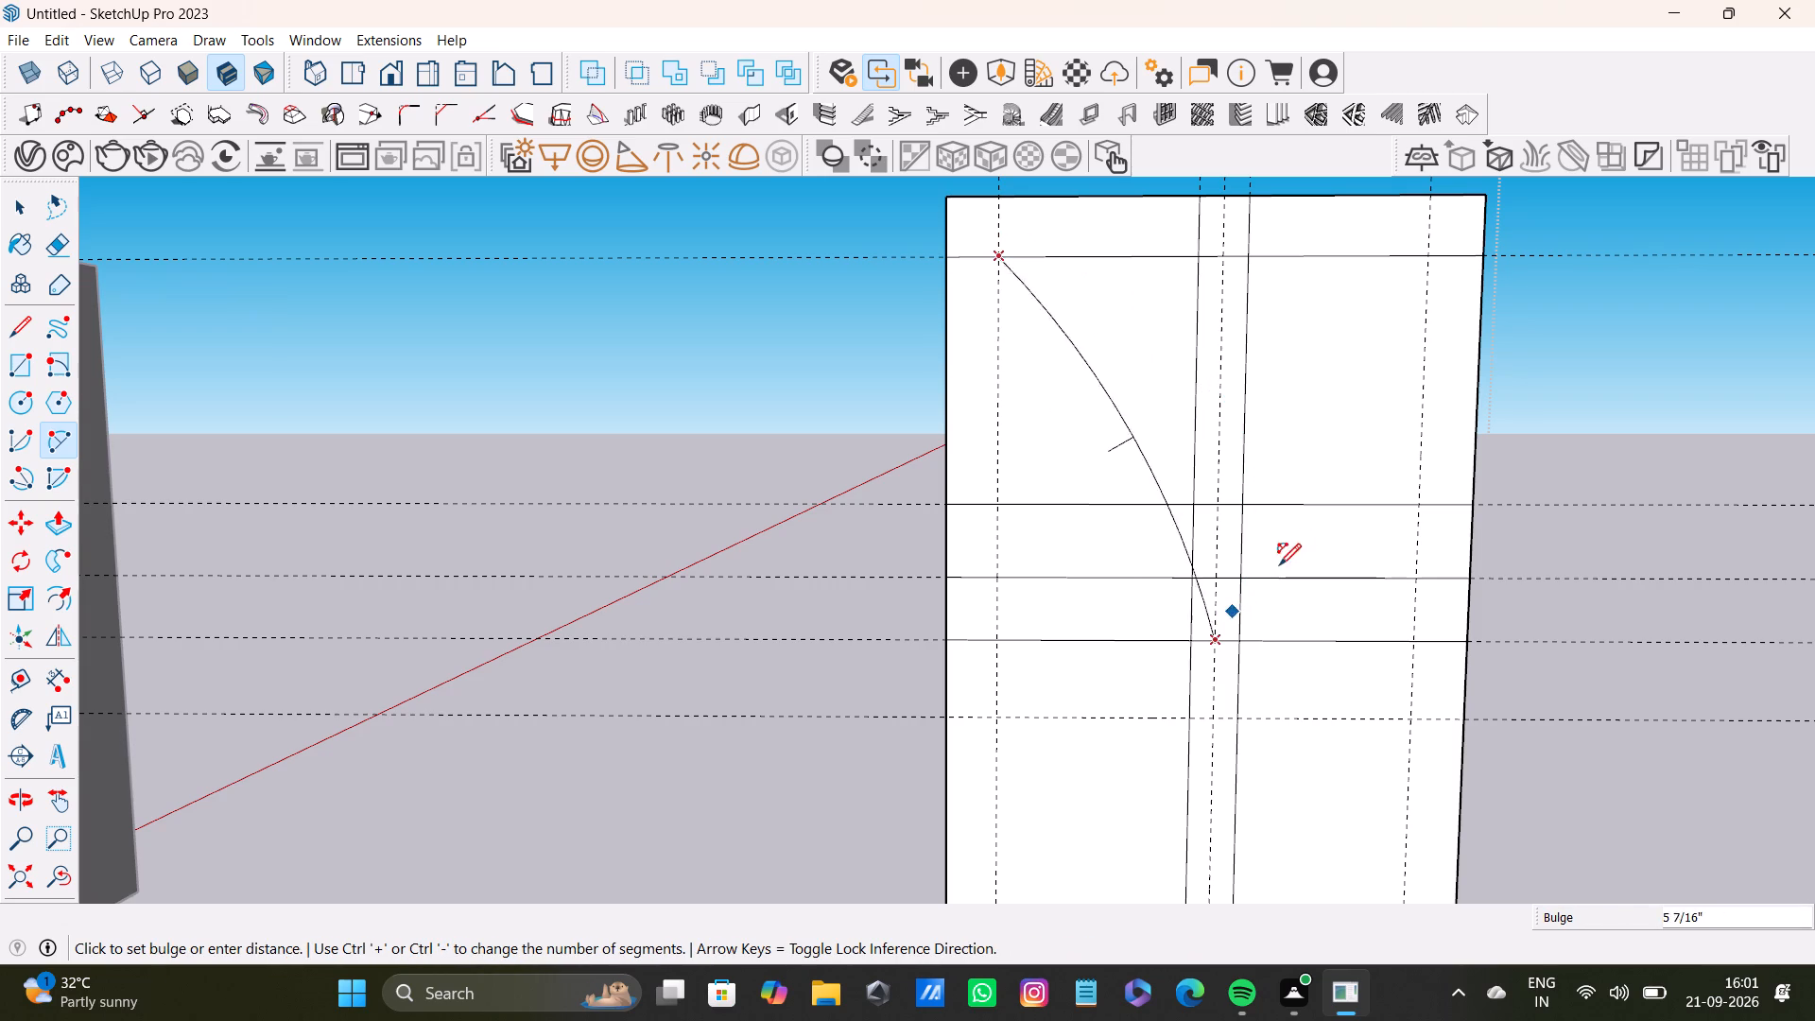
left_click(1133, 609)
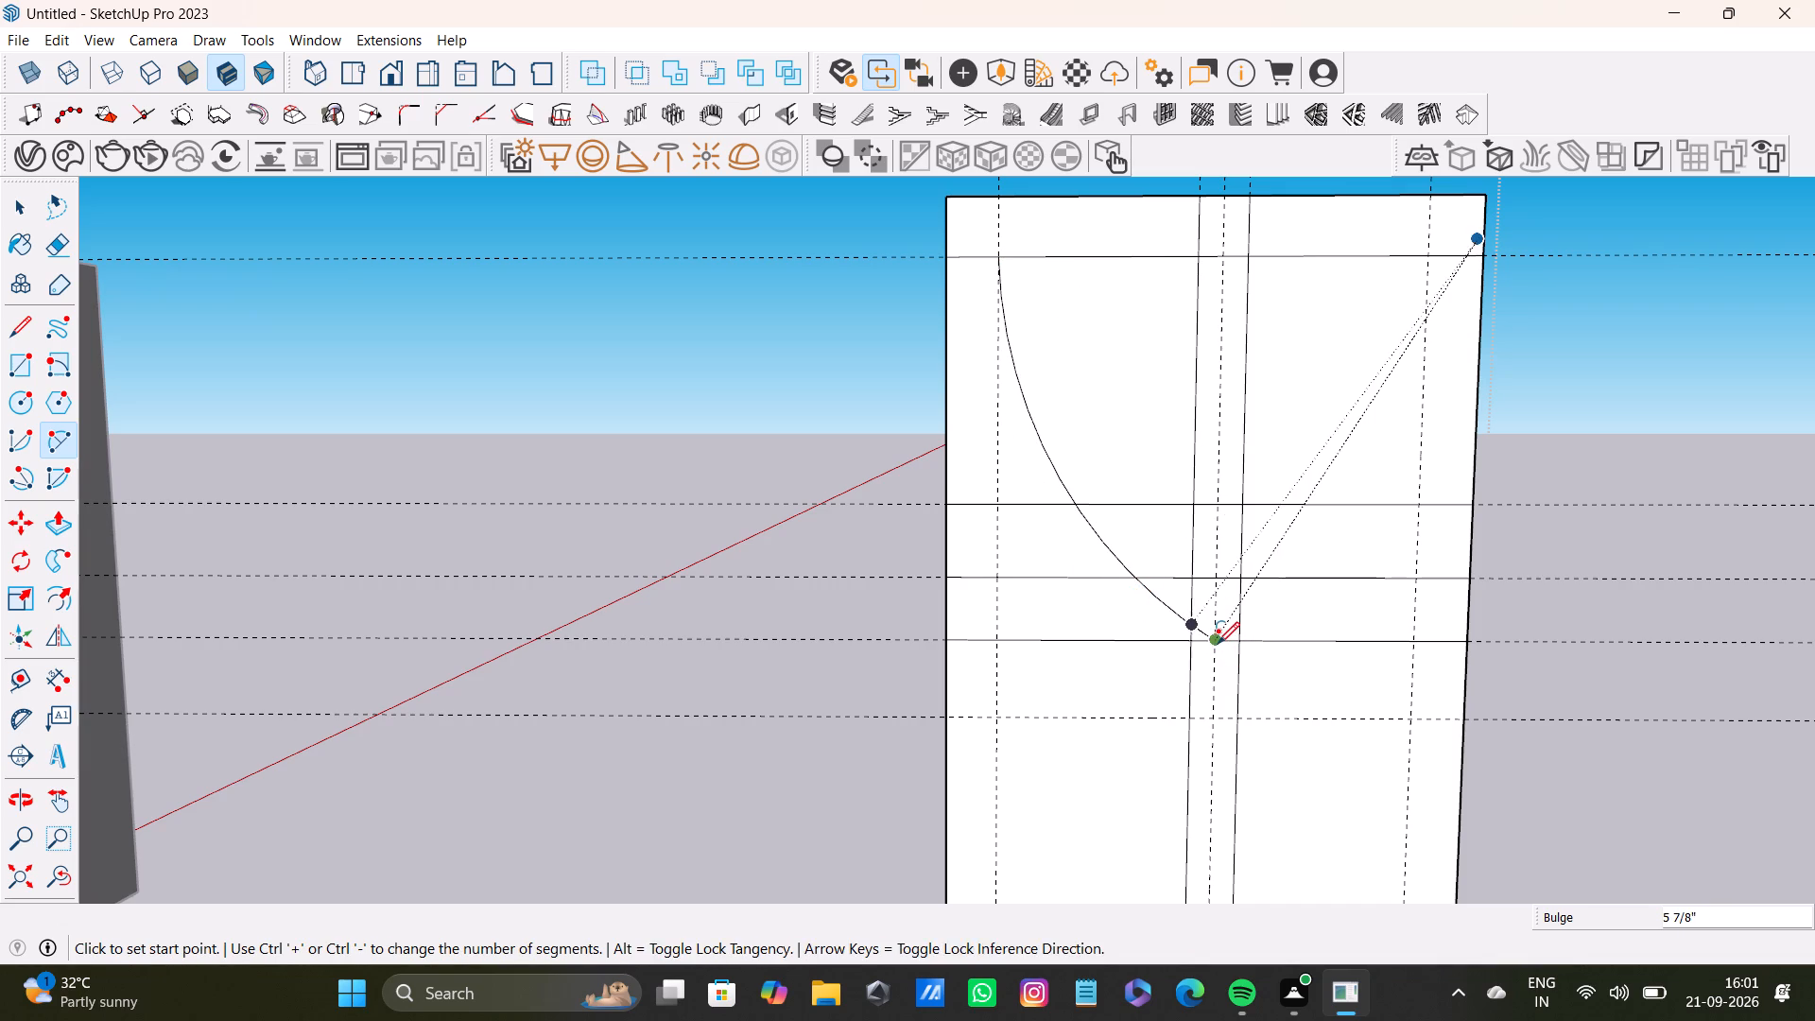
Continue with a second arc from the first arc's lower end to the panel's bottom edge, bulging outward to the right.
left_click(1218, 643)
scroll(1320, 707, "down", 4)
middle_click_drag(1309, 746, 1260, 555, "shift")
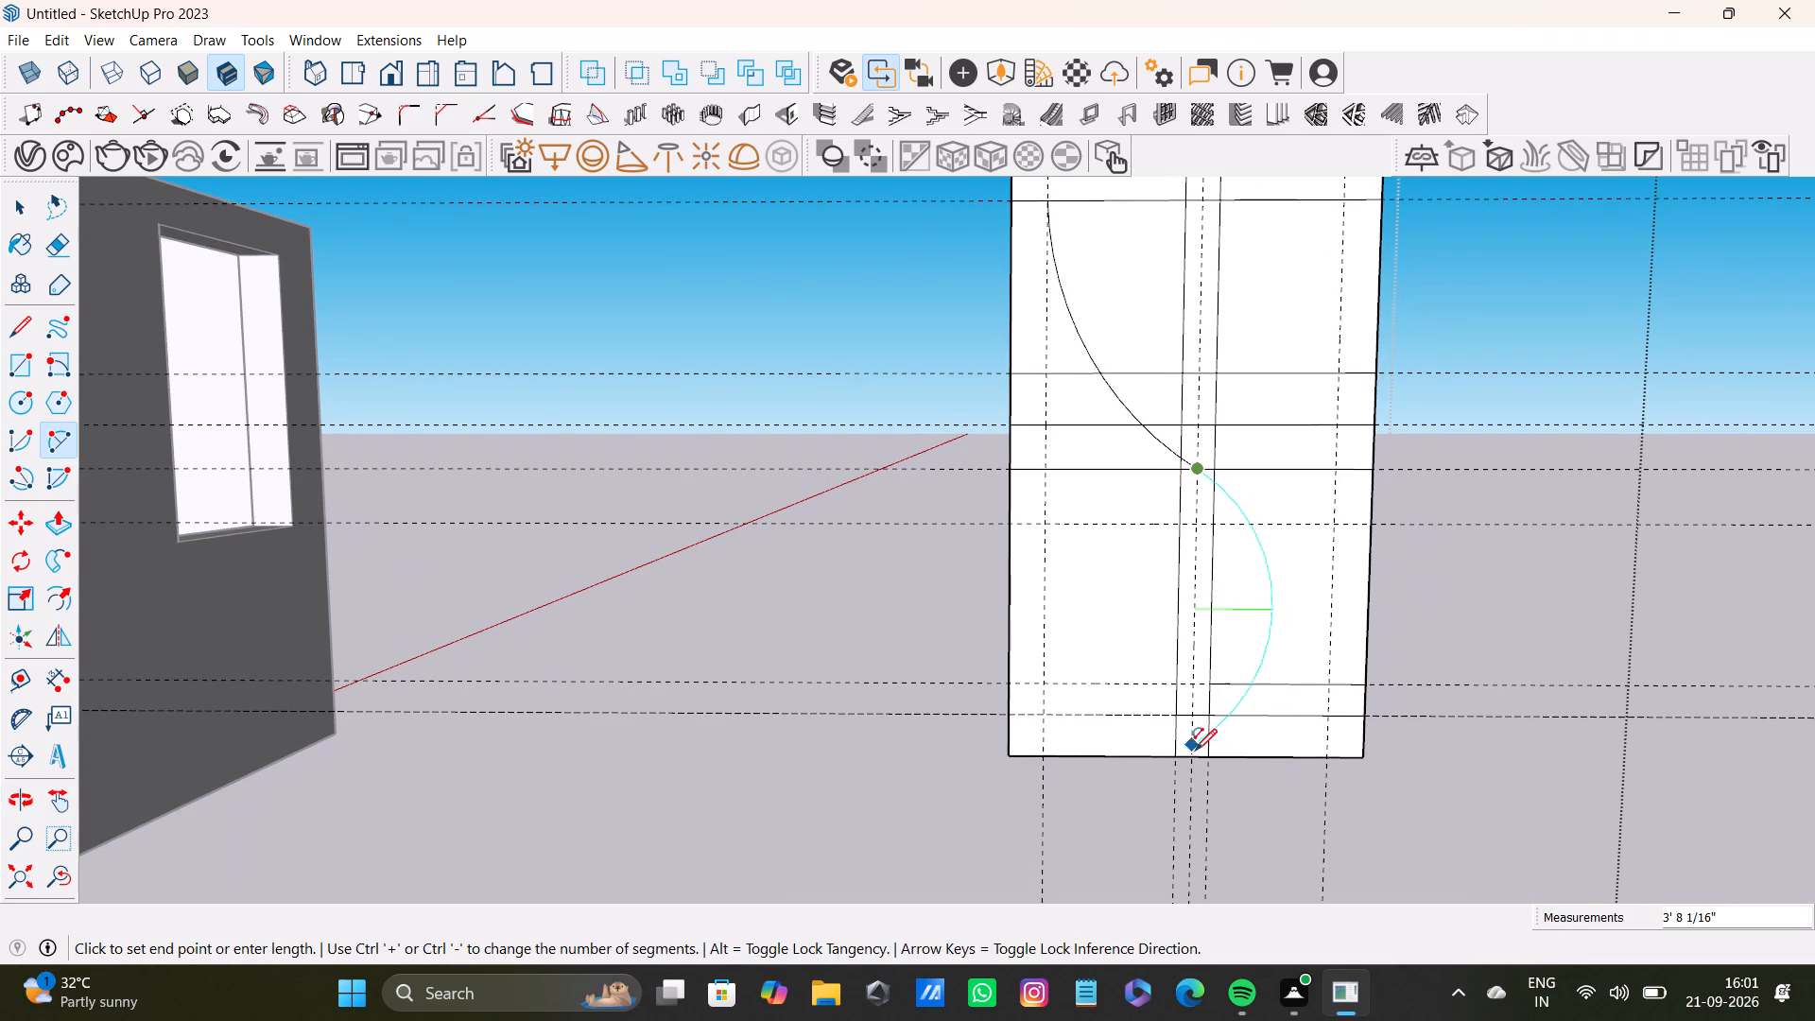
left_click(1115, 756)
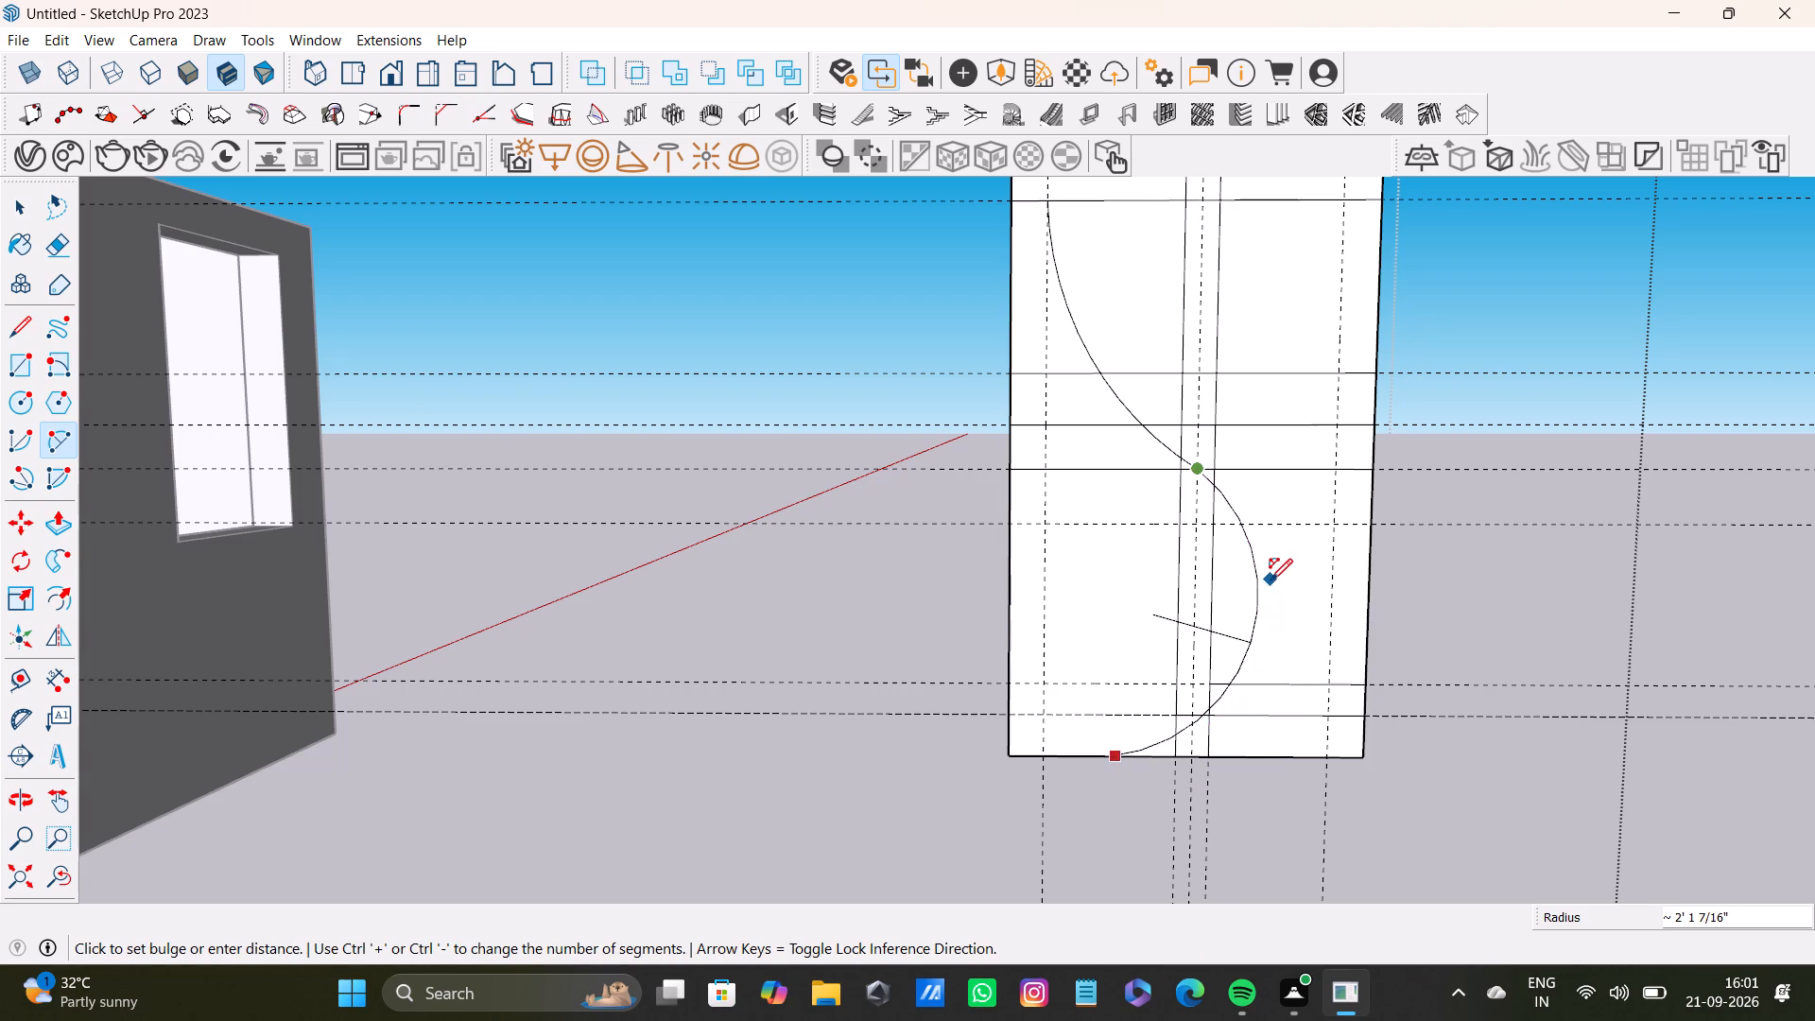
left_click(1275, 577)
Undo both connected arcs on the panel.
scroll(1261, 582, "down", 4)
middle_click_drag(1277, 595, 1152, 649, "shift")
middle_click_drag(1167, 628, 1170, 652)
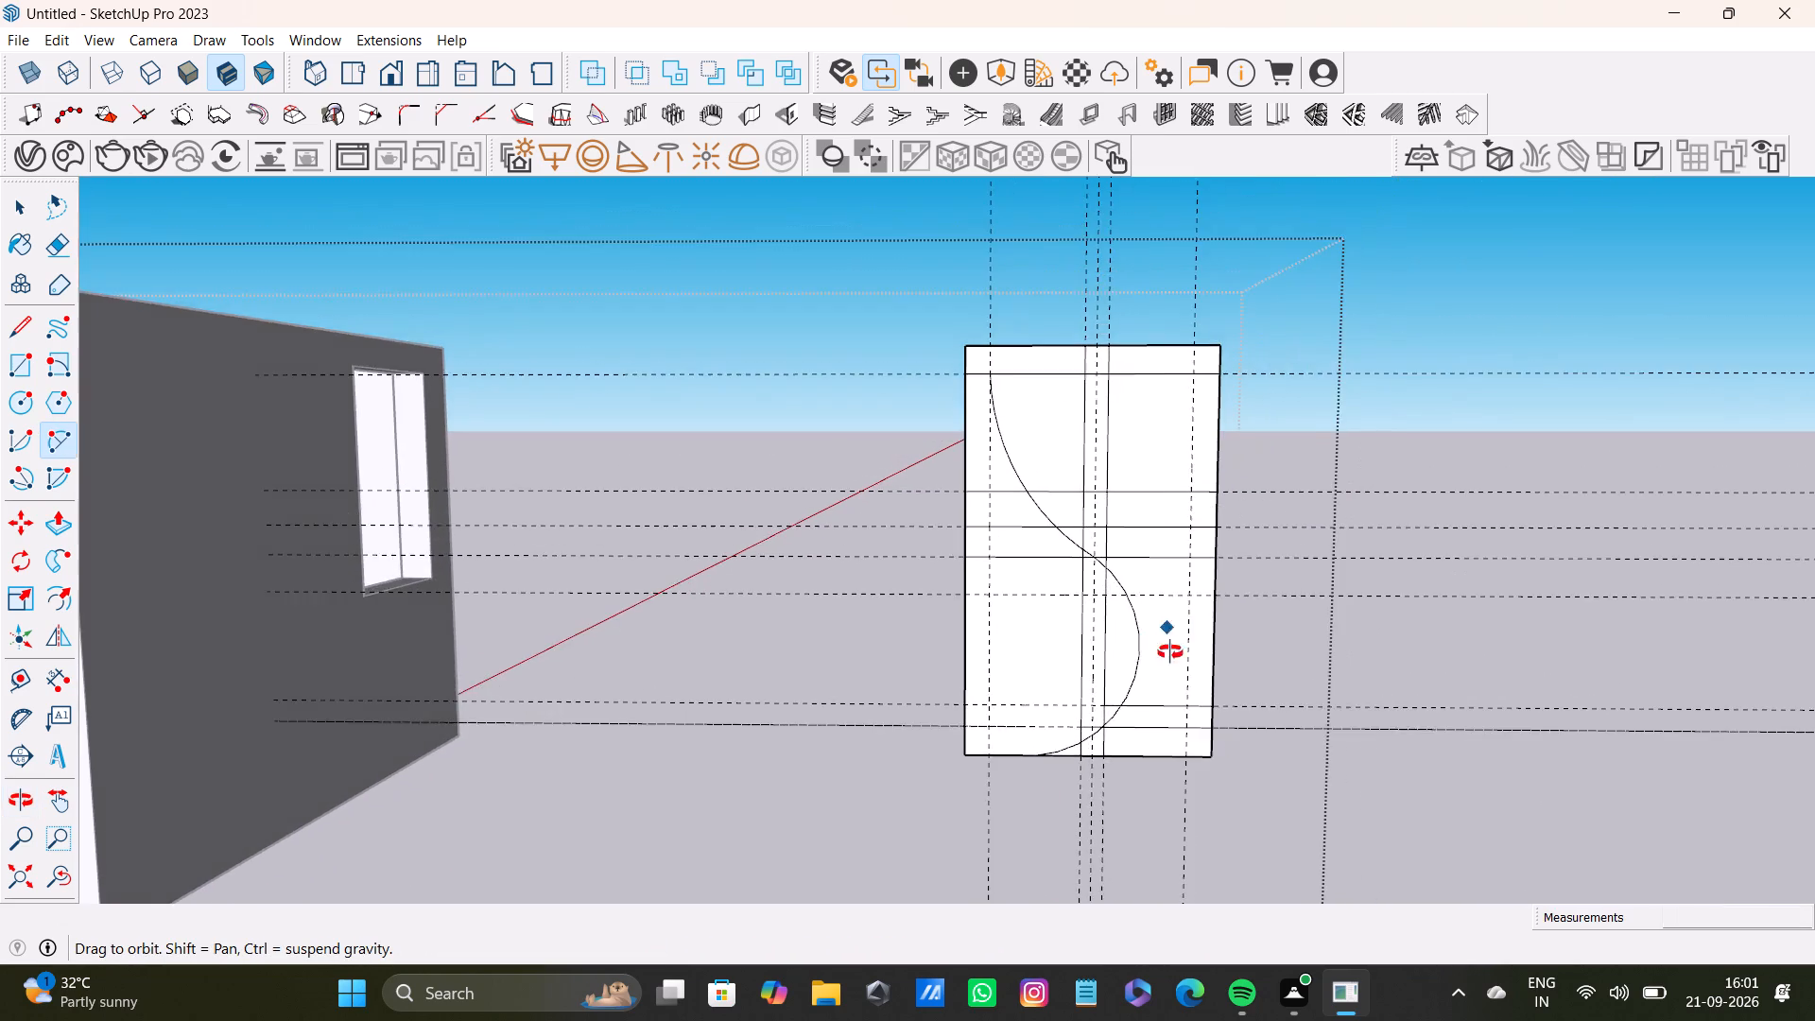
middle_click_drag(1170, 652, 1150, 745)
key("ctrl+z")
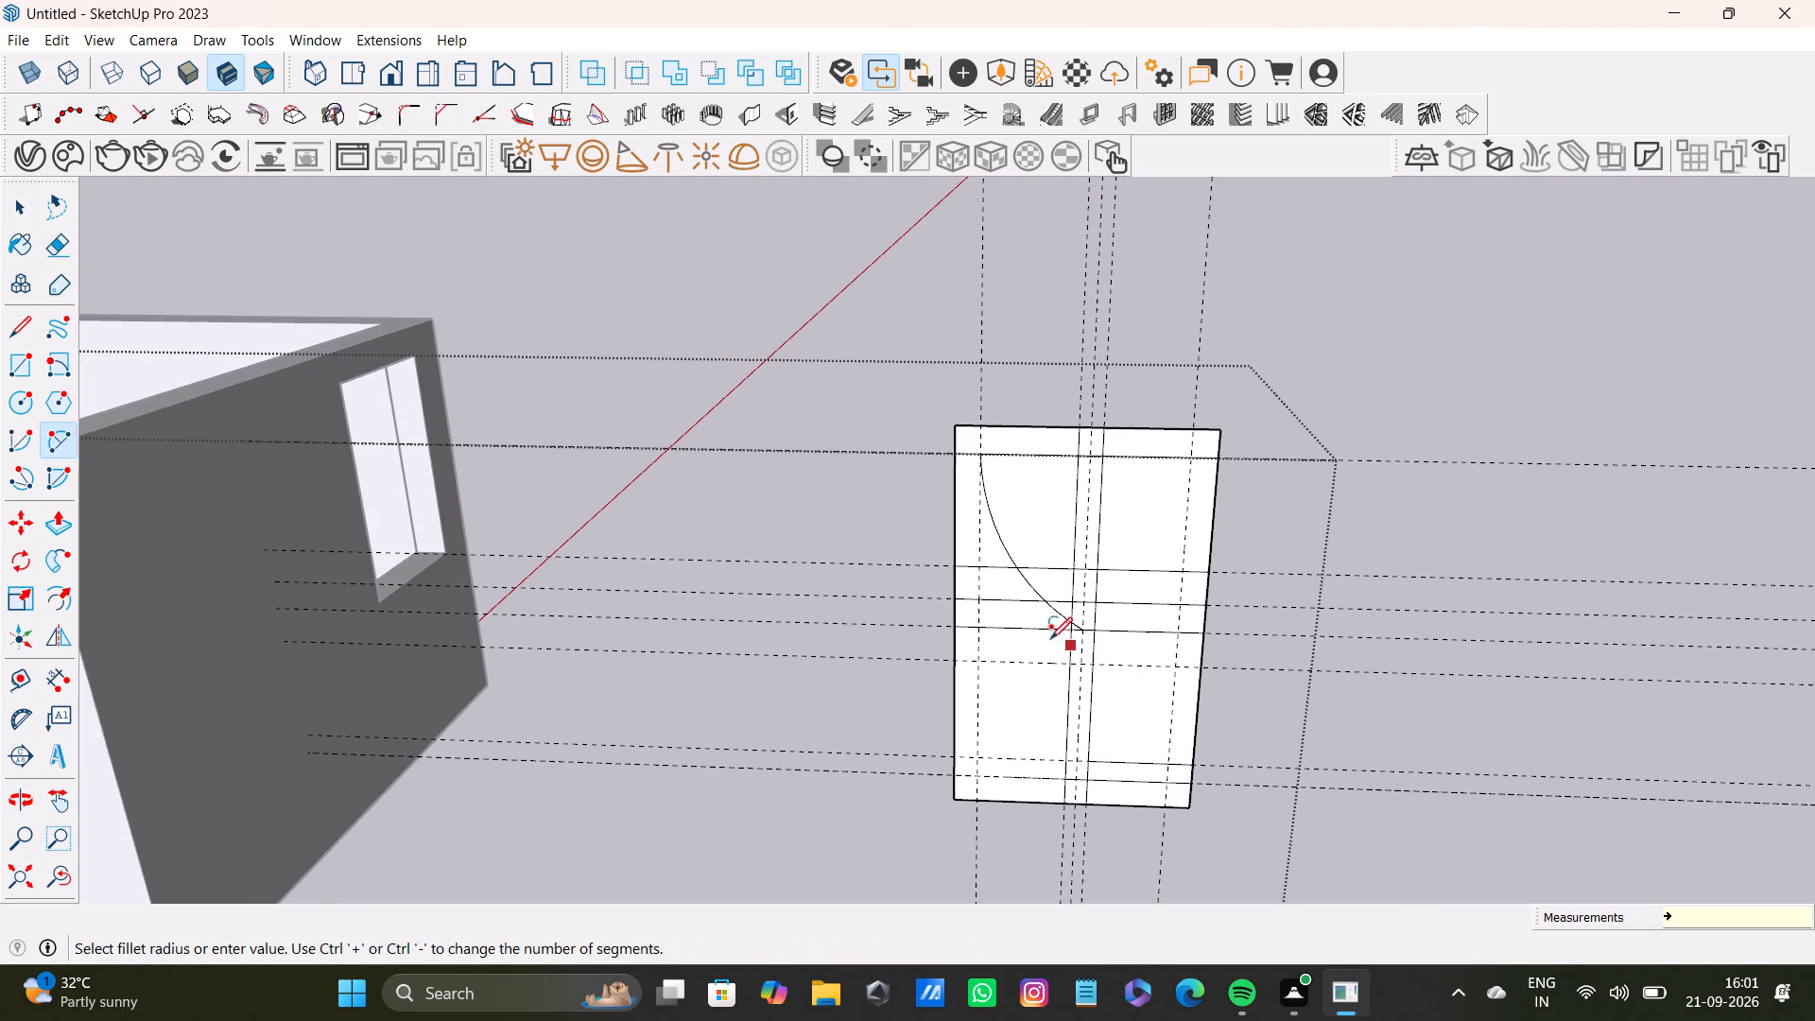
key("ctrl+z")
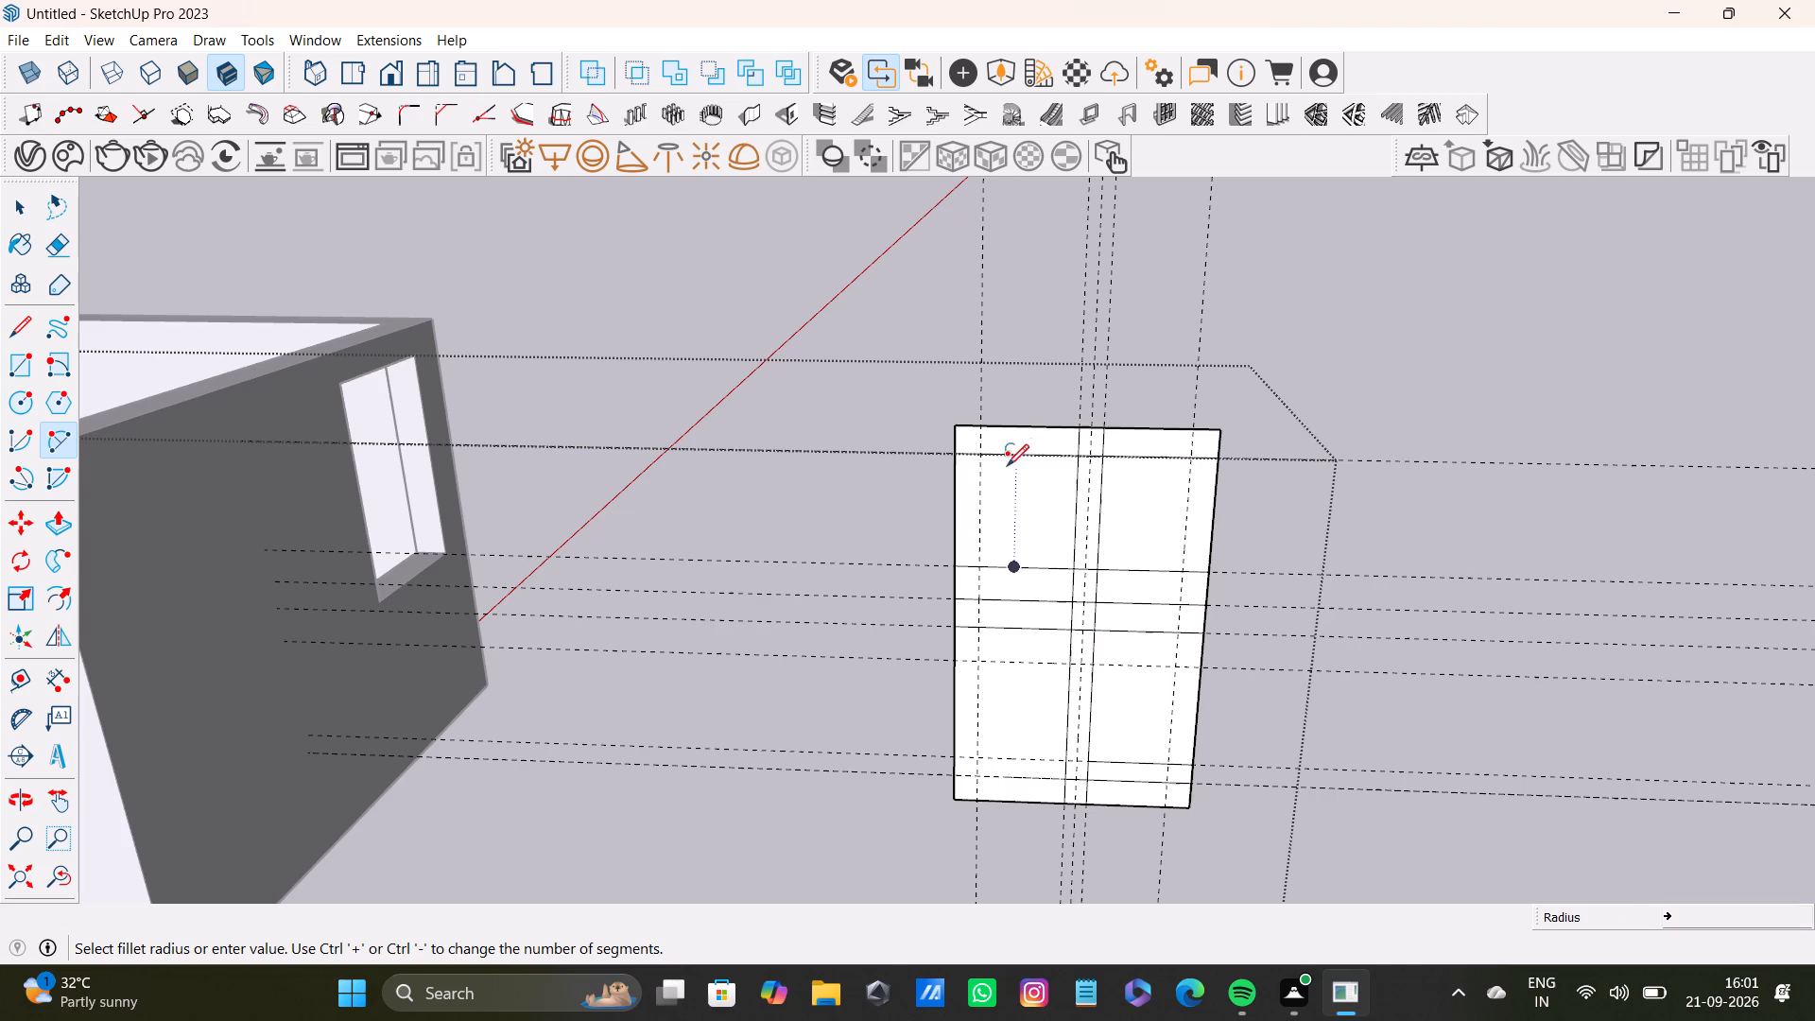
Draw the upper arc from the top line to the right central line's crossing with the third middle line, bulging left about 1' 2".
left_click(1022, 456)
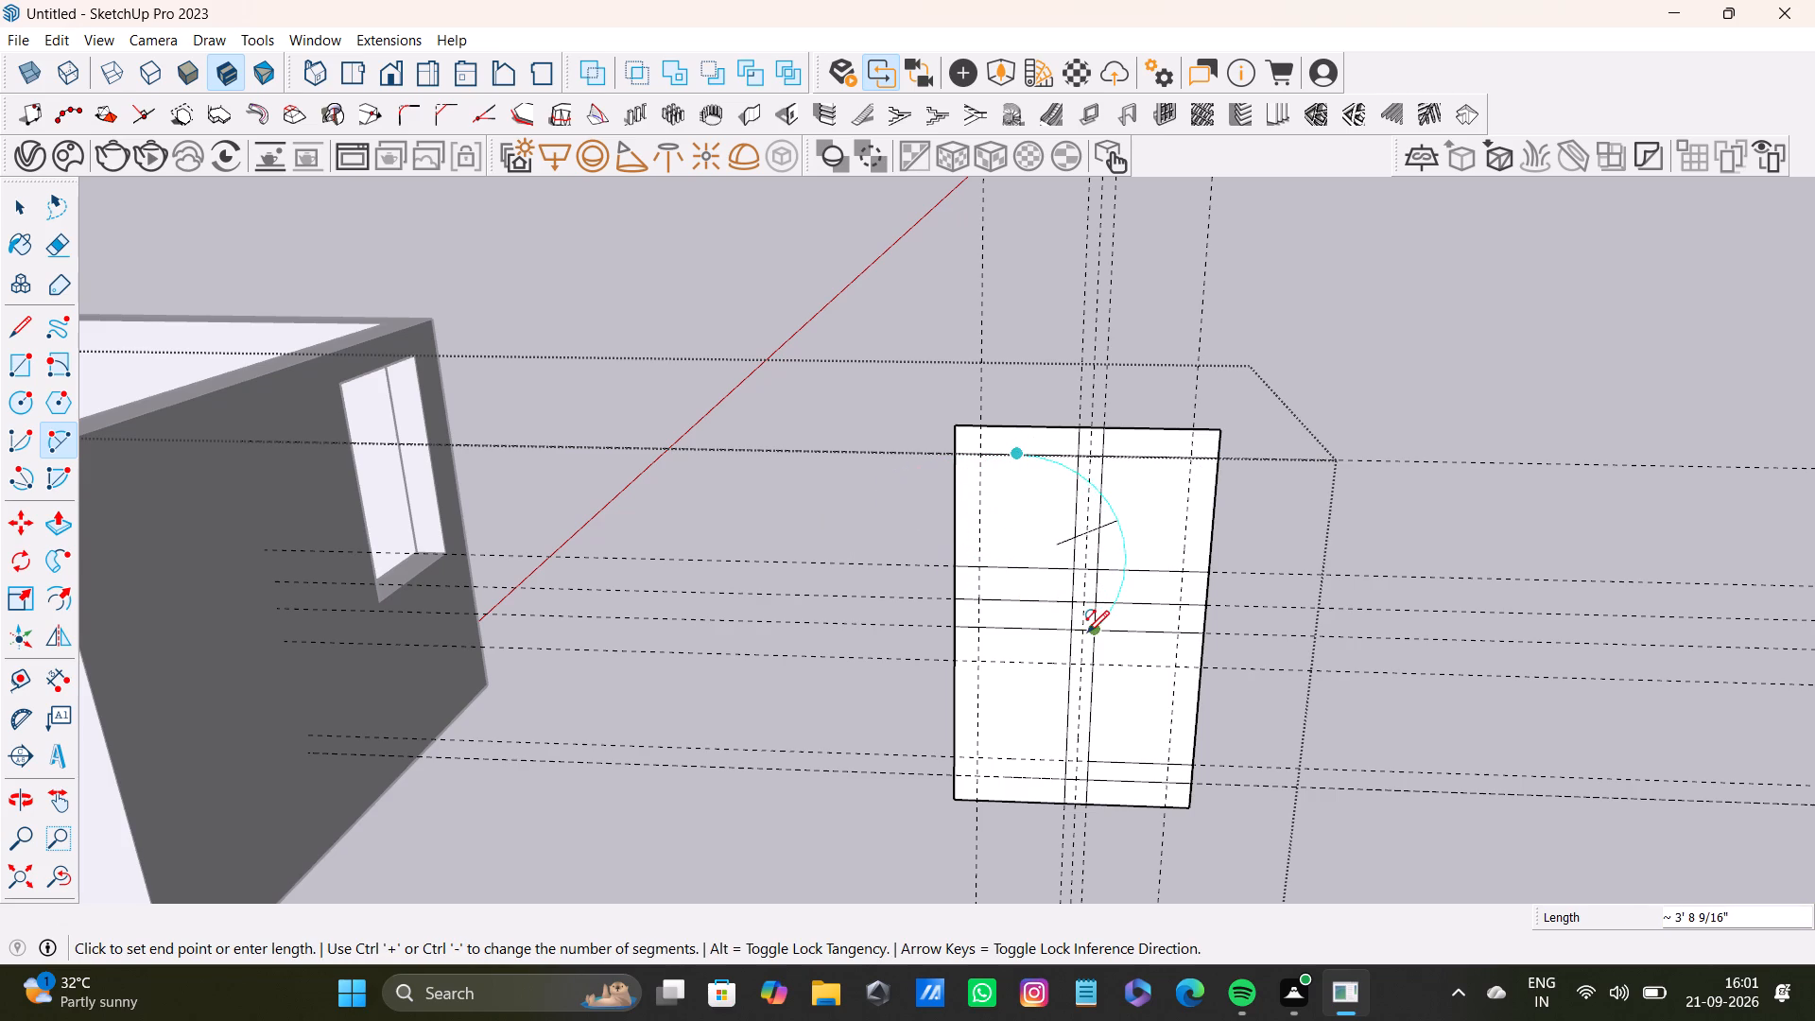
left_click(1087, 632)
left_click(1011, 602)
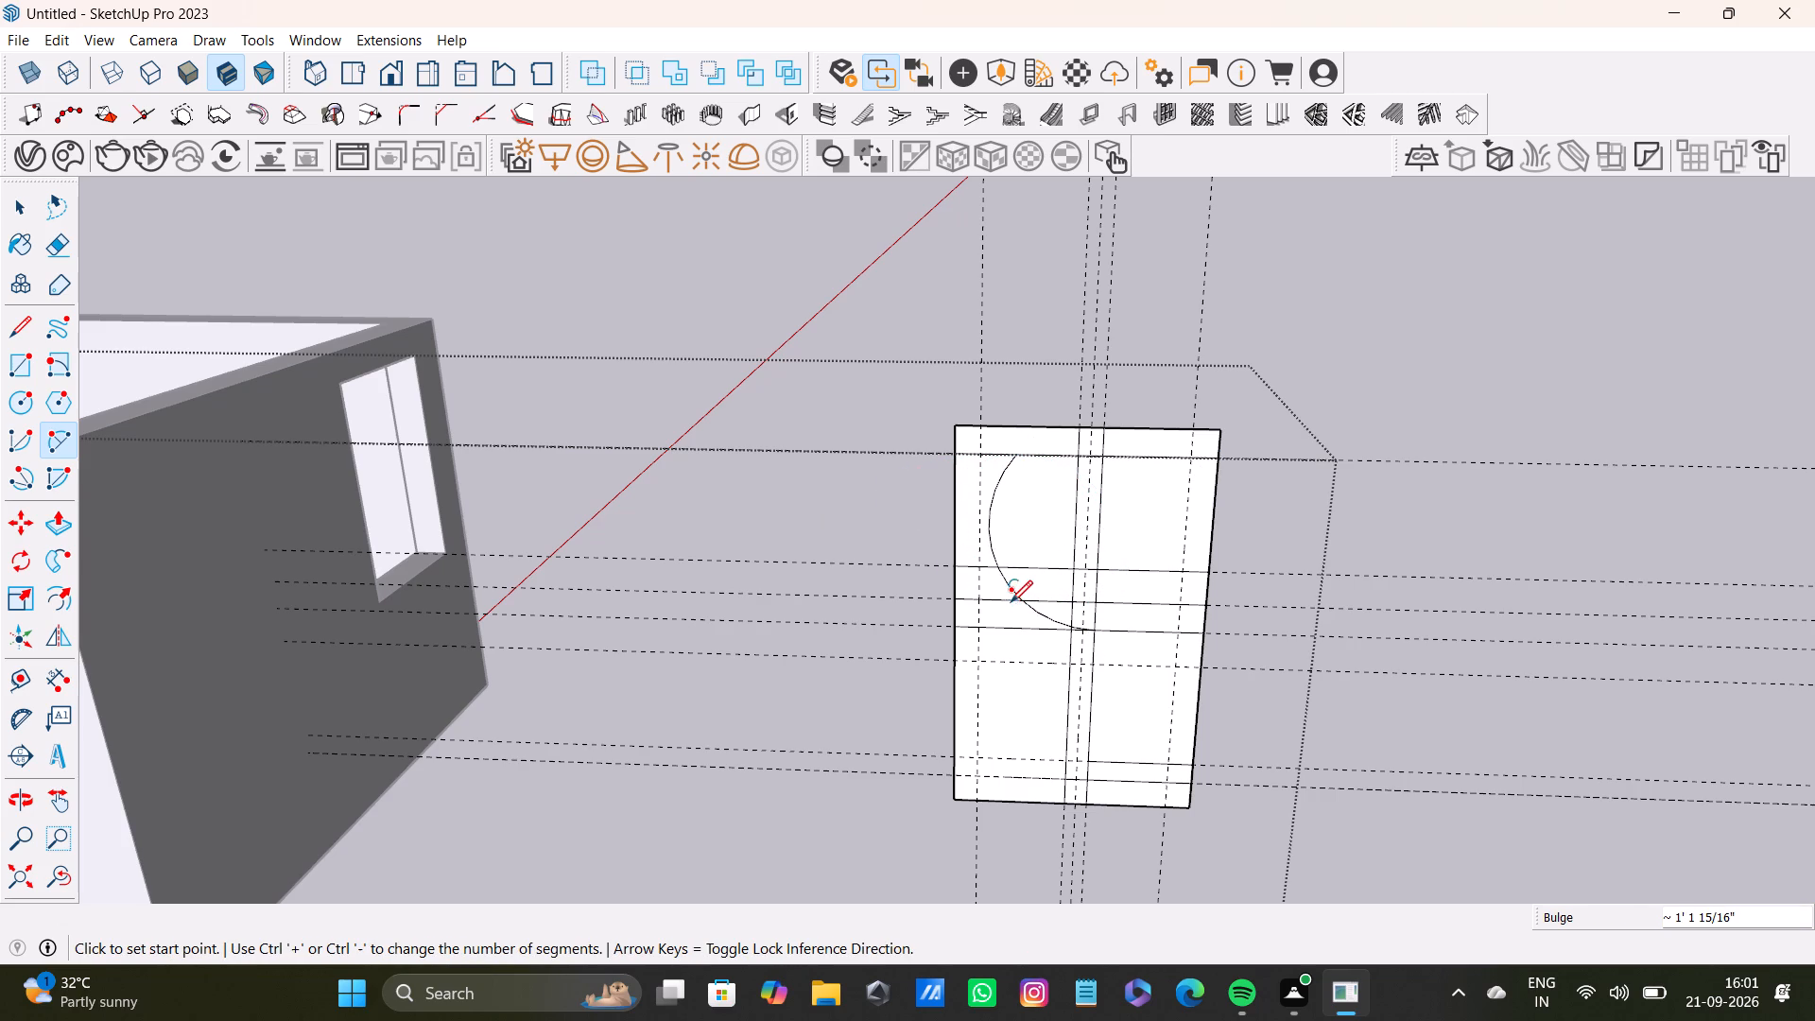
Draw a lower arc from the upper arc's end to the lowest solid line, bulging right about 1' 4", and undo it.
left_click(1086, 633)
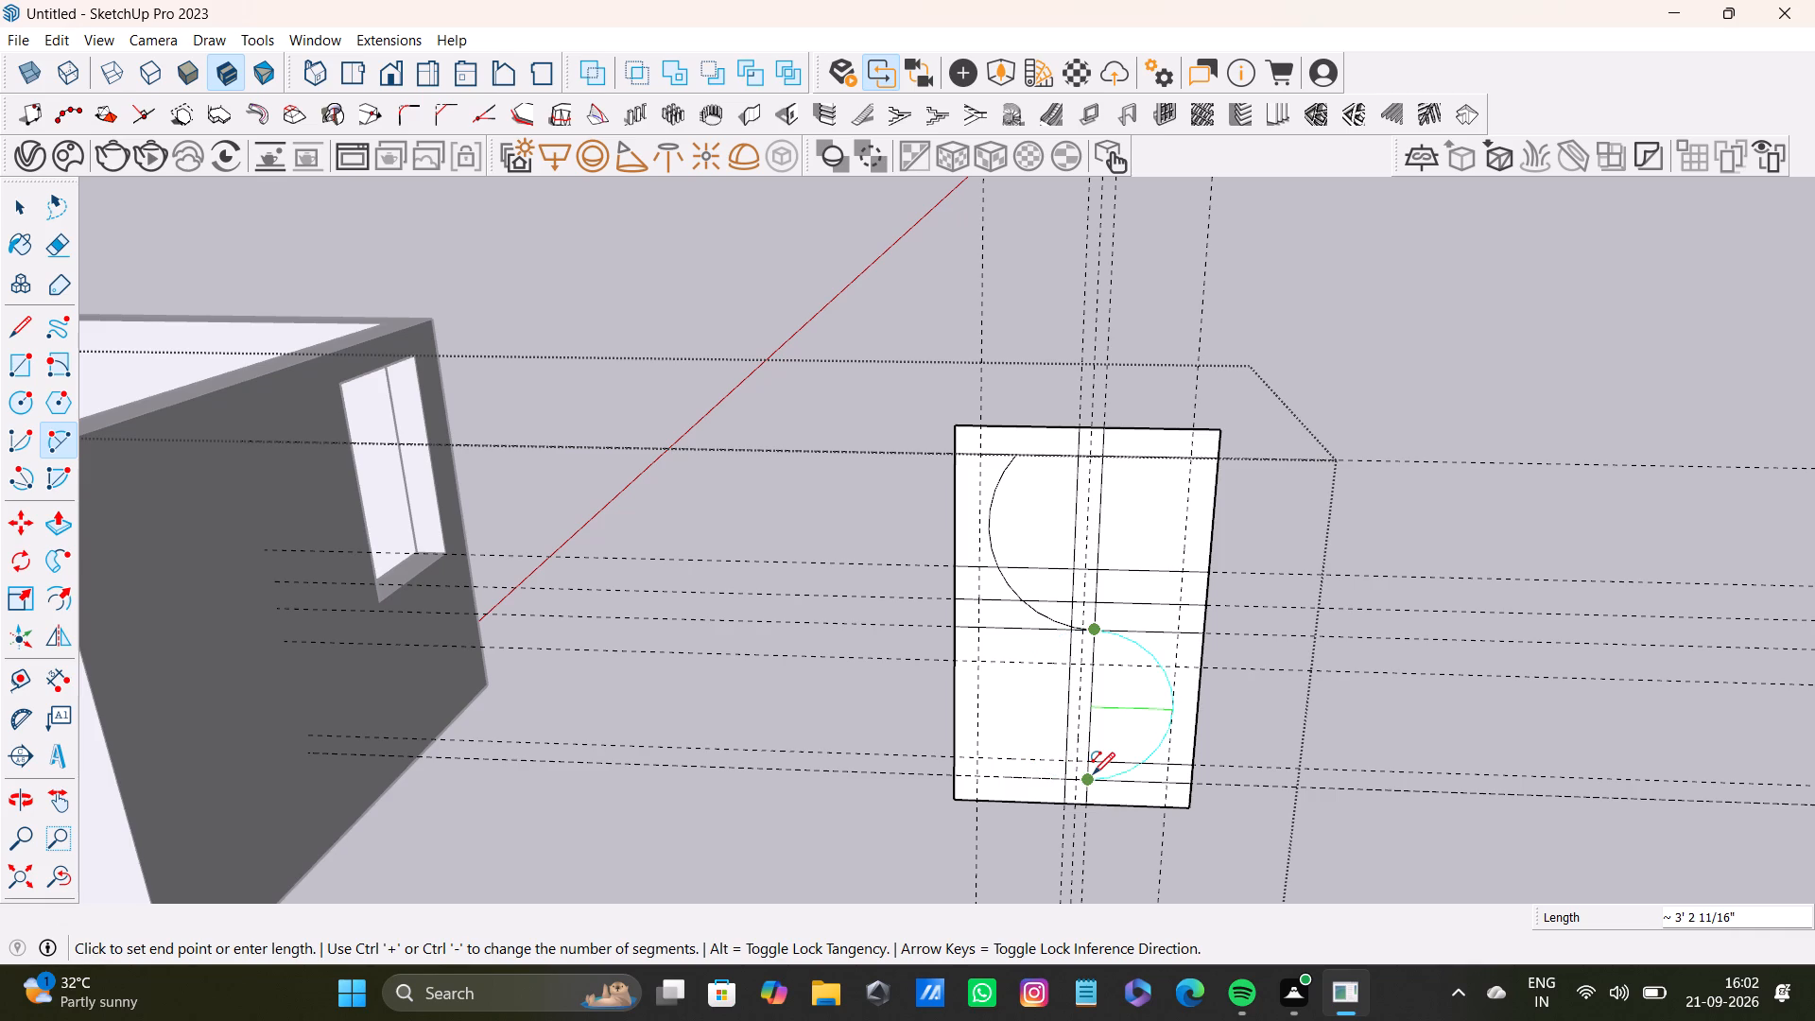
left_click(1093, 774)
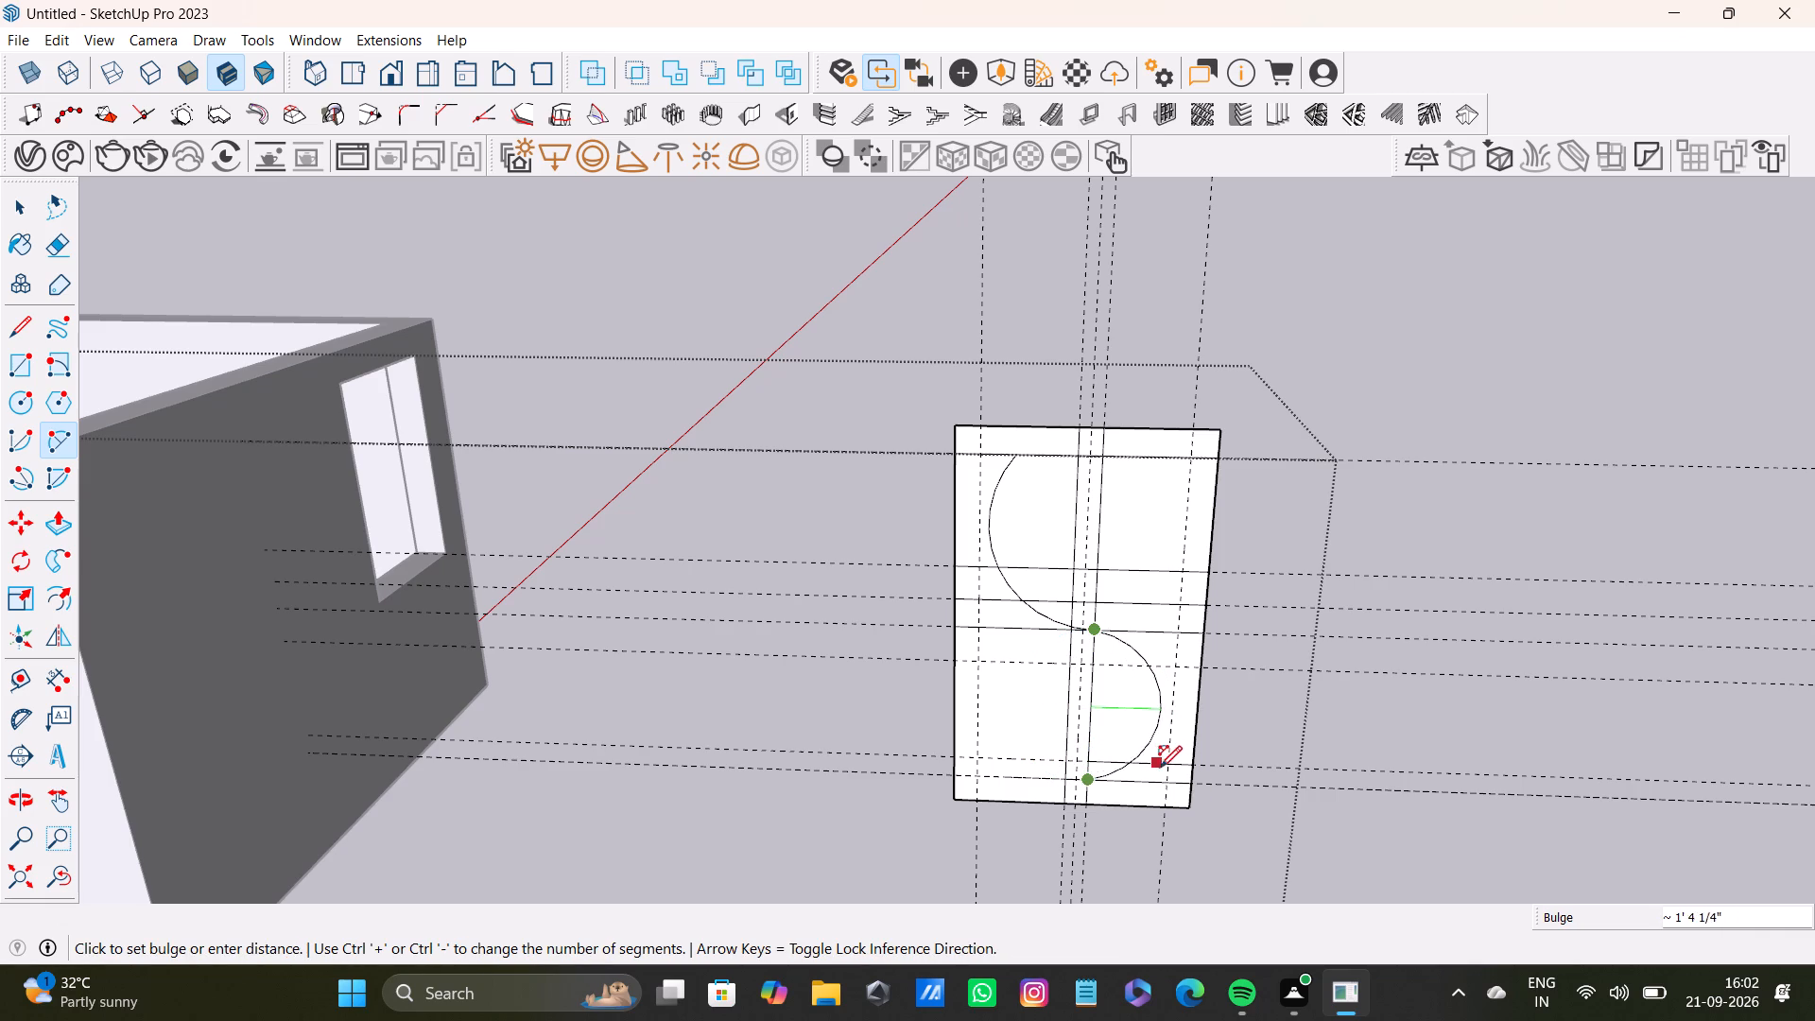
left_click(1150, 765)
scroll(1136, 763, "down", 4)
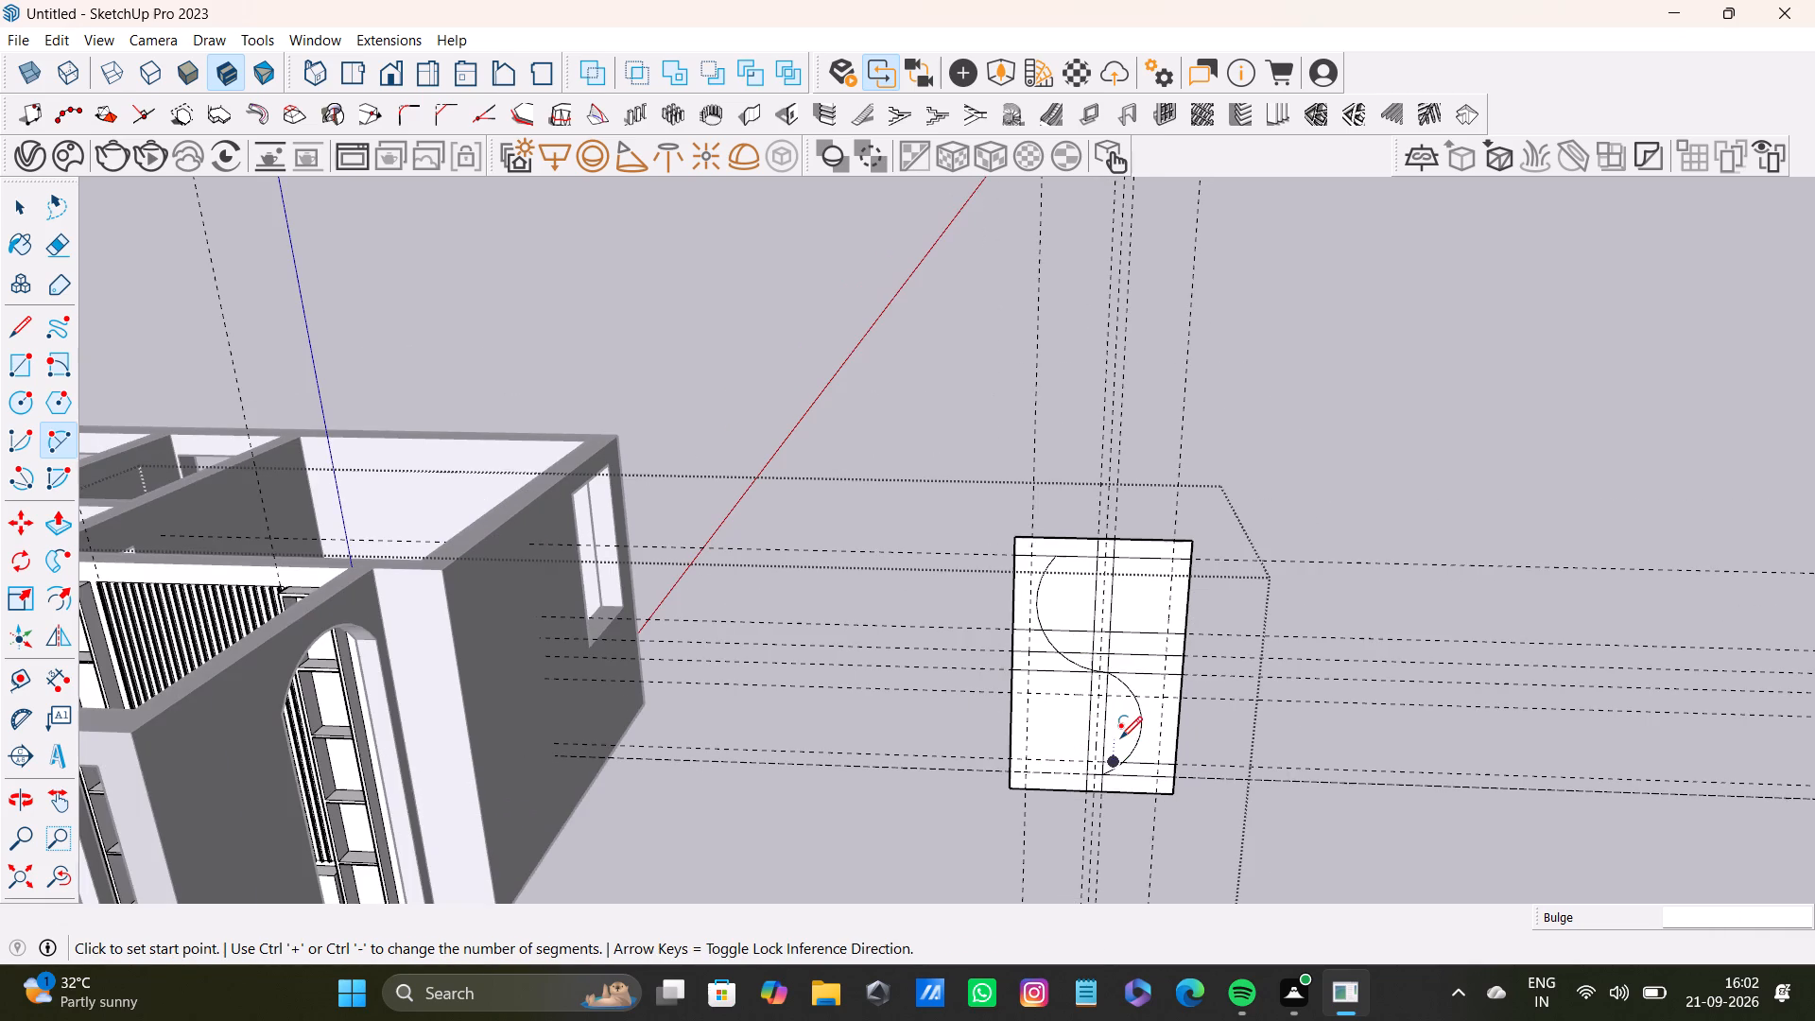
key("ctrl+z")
Draw the lower arc from the upper arc's end to the central guide on the panel's bottom edge, bulging right about 1' 7".
scroll(1062, 661, "up", 11)
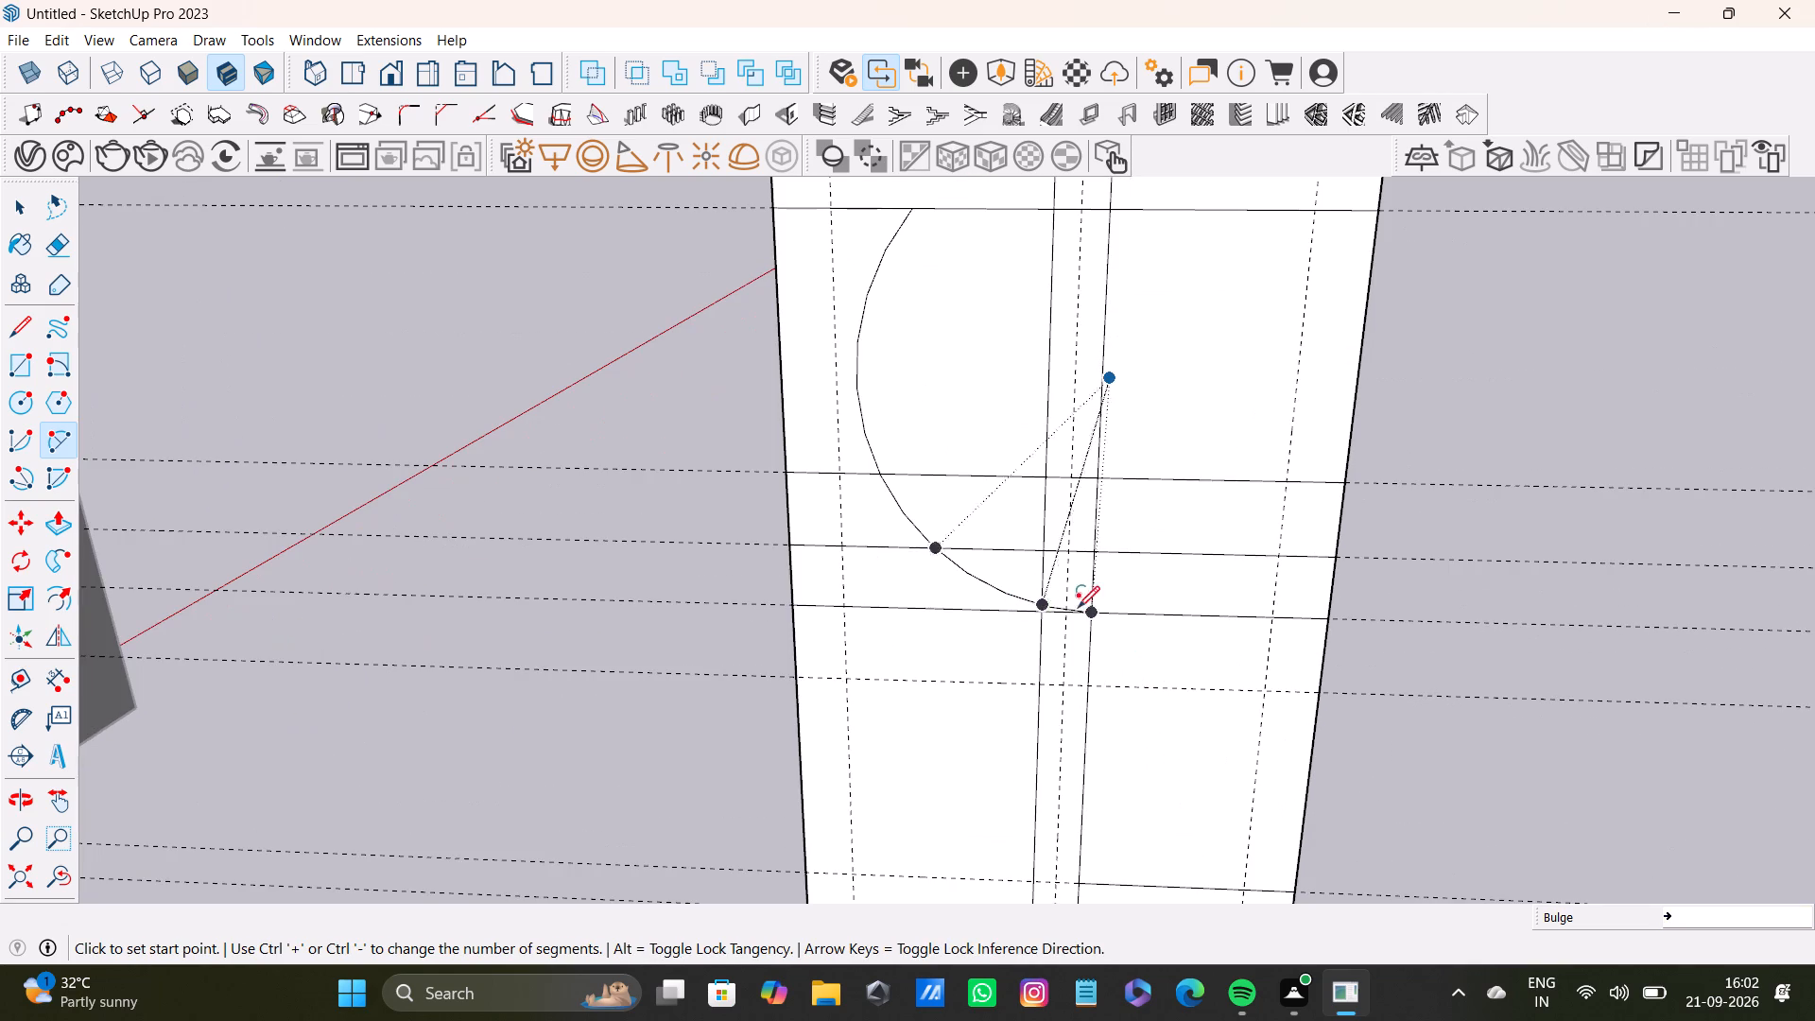
left_click(1098, 611)
scroll(1261, 776, "down", 2)
middle_click_drag(1249, 801, 1252, 682, "shift")
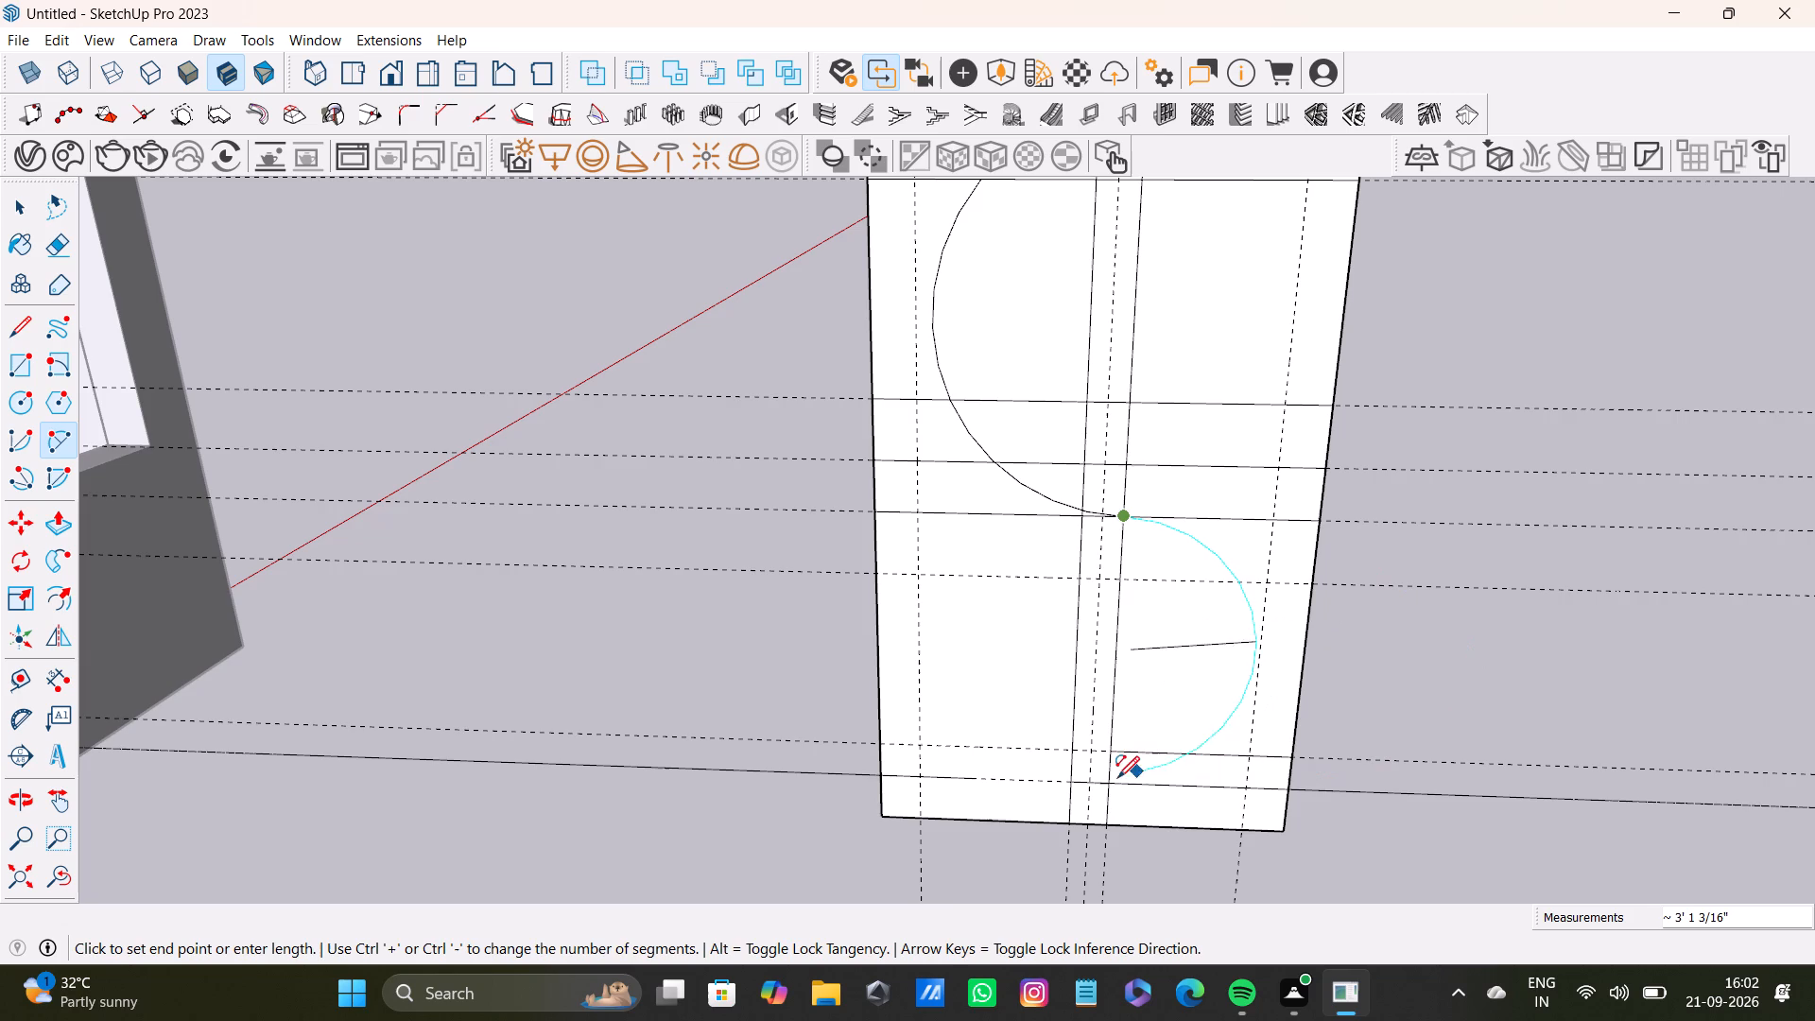
scroll(1111, 787, "down", 2)
middle_click_drag(1111, 787, 1138, 763, "shift")
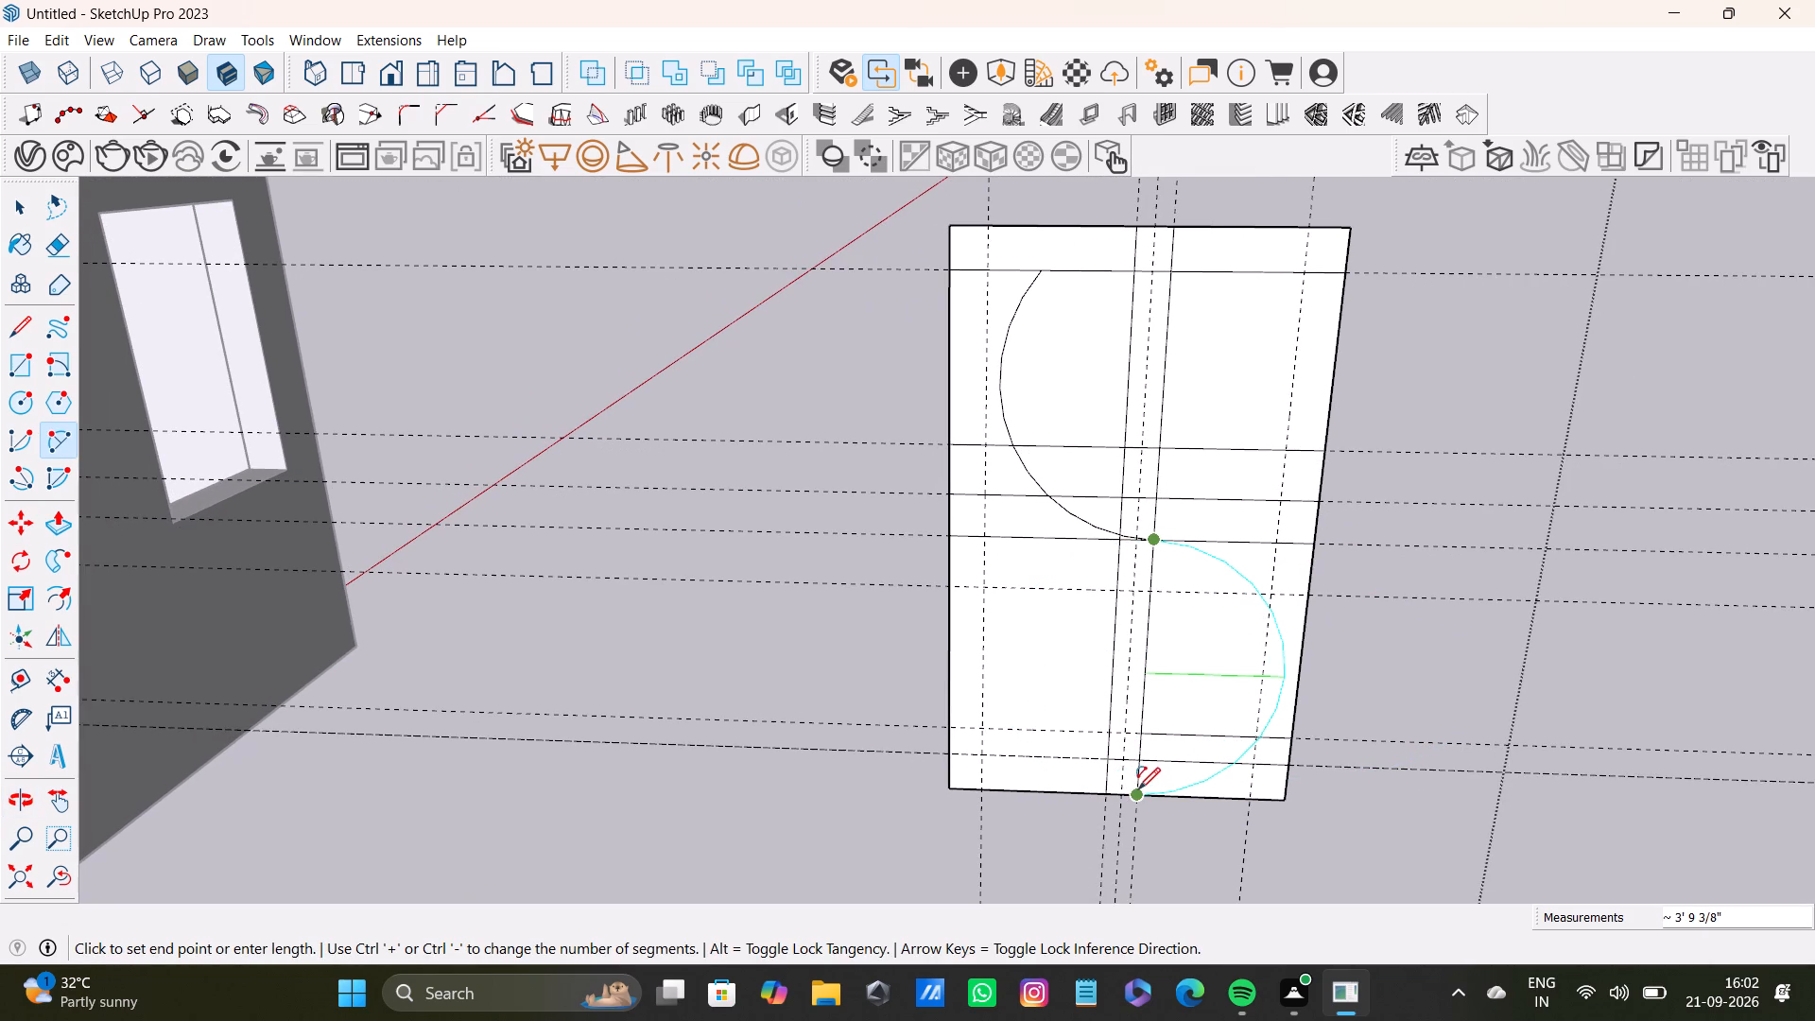
left_click(1122, 787)
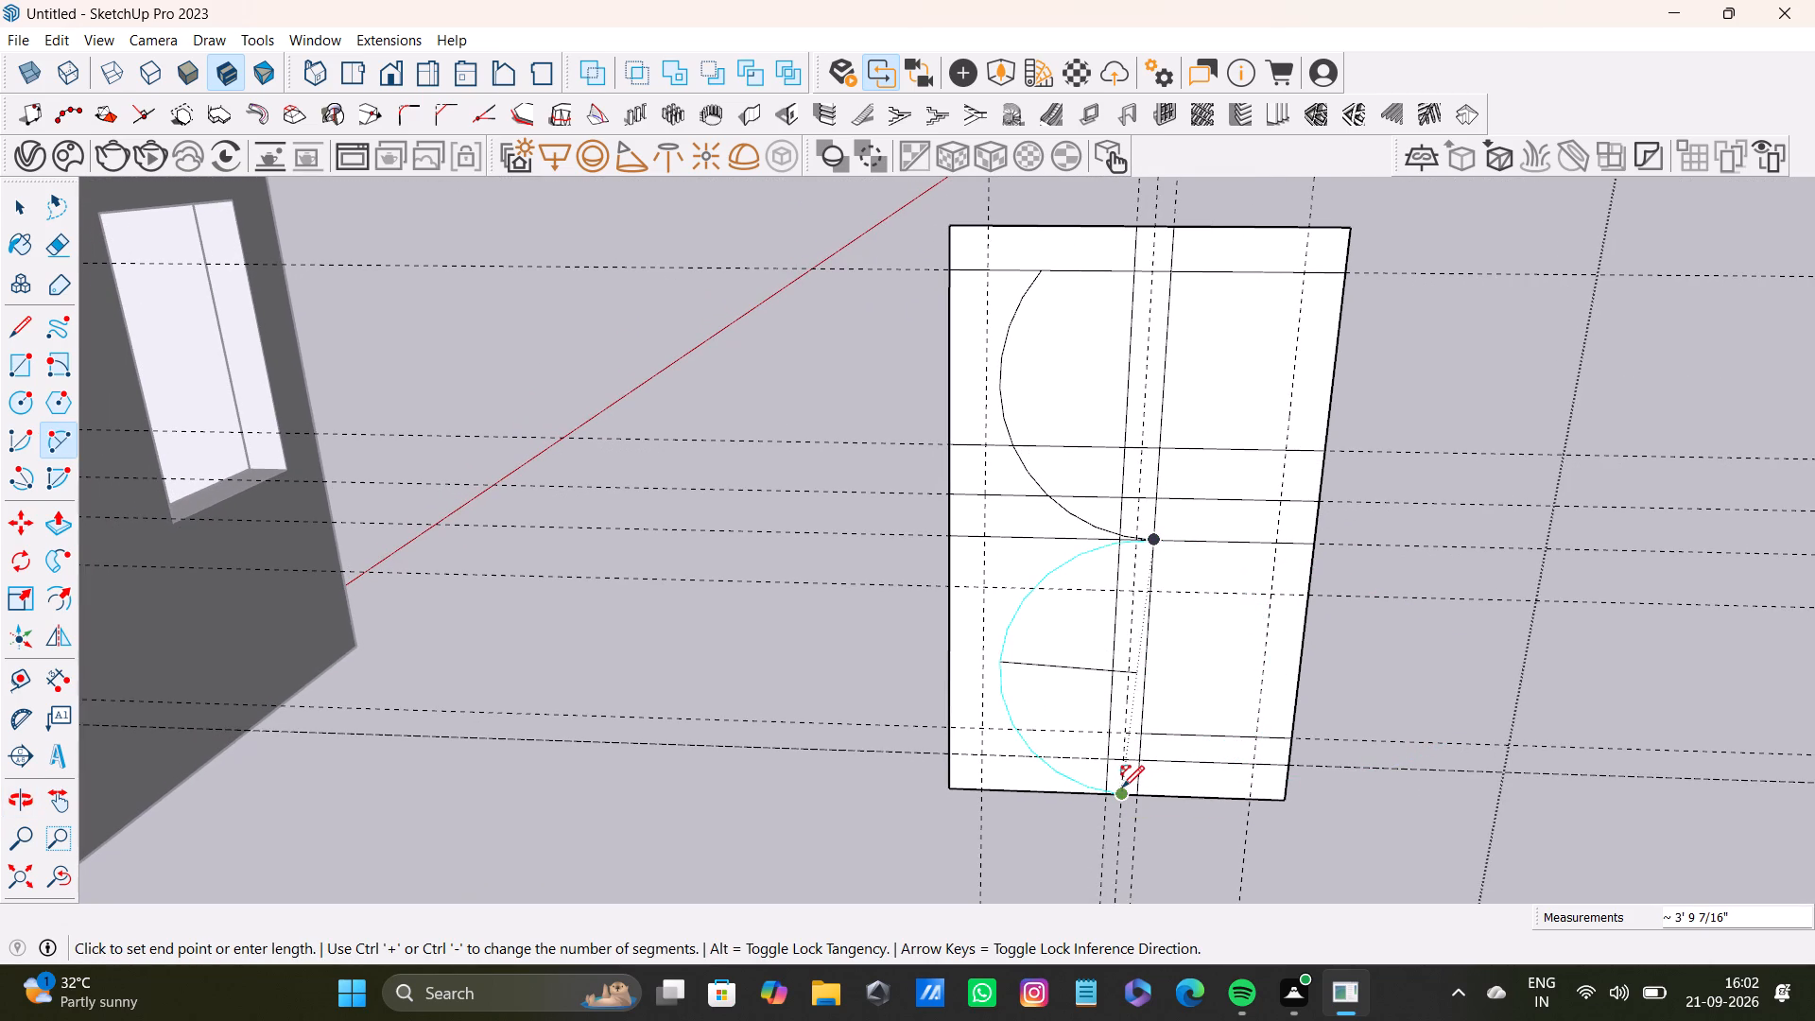
left_click(1235, 772)
key("space")
Delete all segments of the uppermost of the three middle horizontal lines across the panel.
scroll(1165, 662, "down", 4)
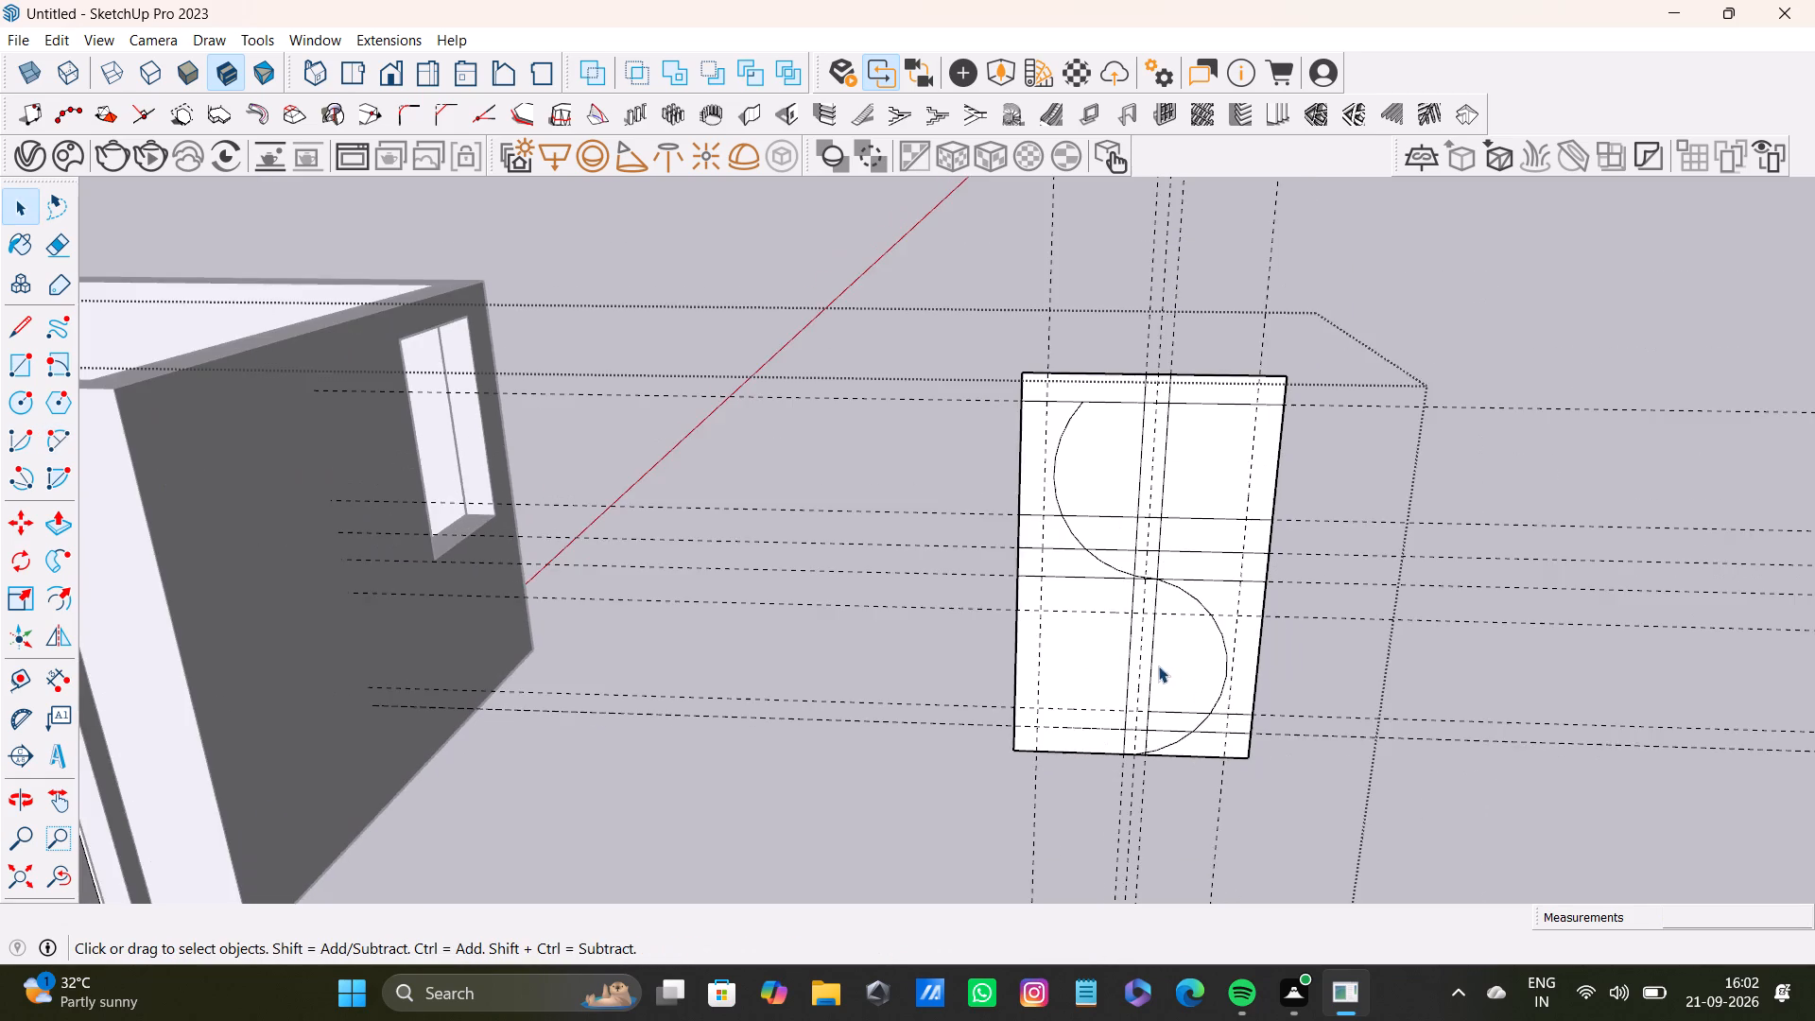
middle_click_drag(1159, 667, 1187, 692)
scroll(1139, 463, "up", 3)
left_click(1092, 458)
scroll(1115, 516, "down", 3)
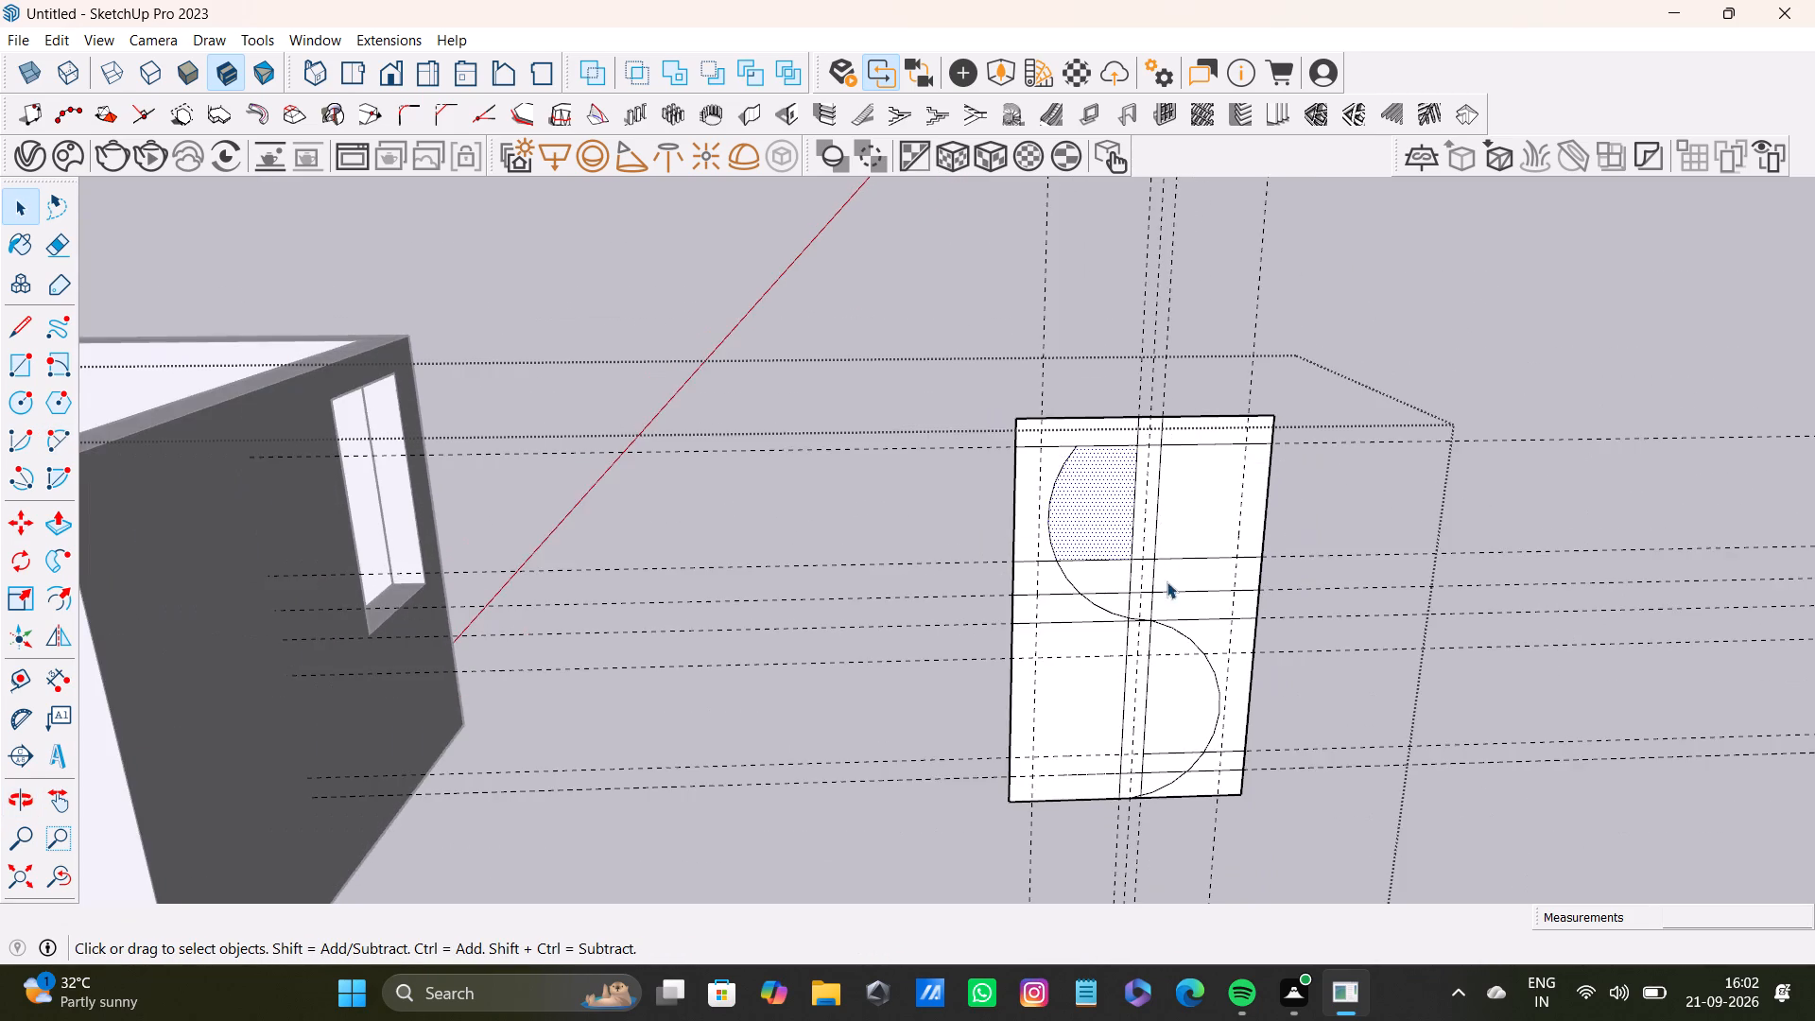
middle_click_drag(1167, 581, 1113, 597)
scroll(1098, 549, "up", 12)
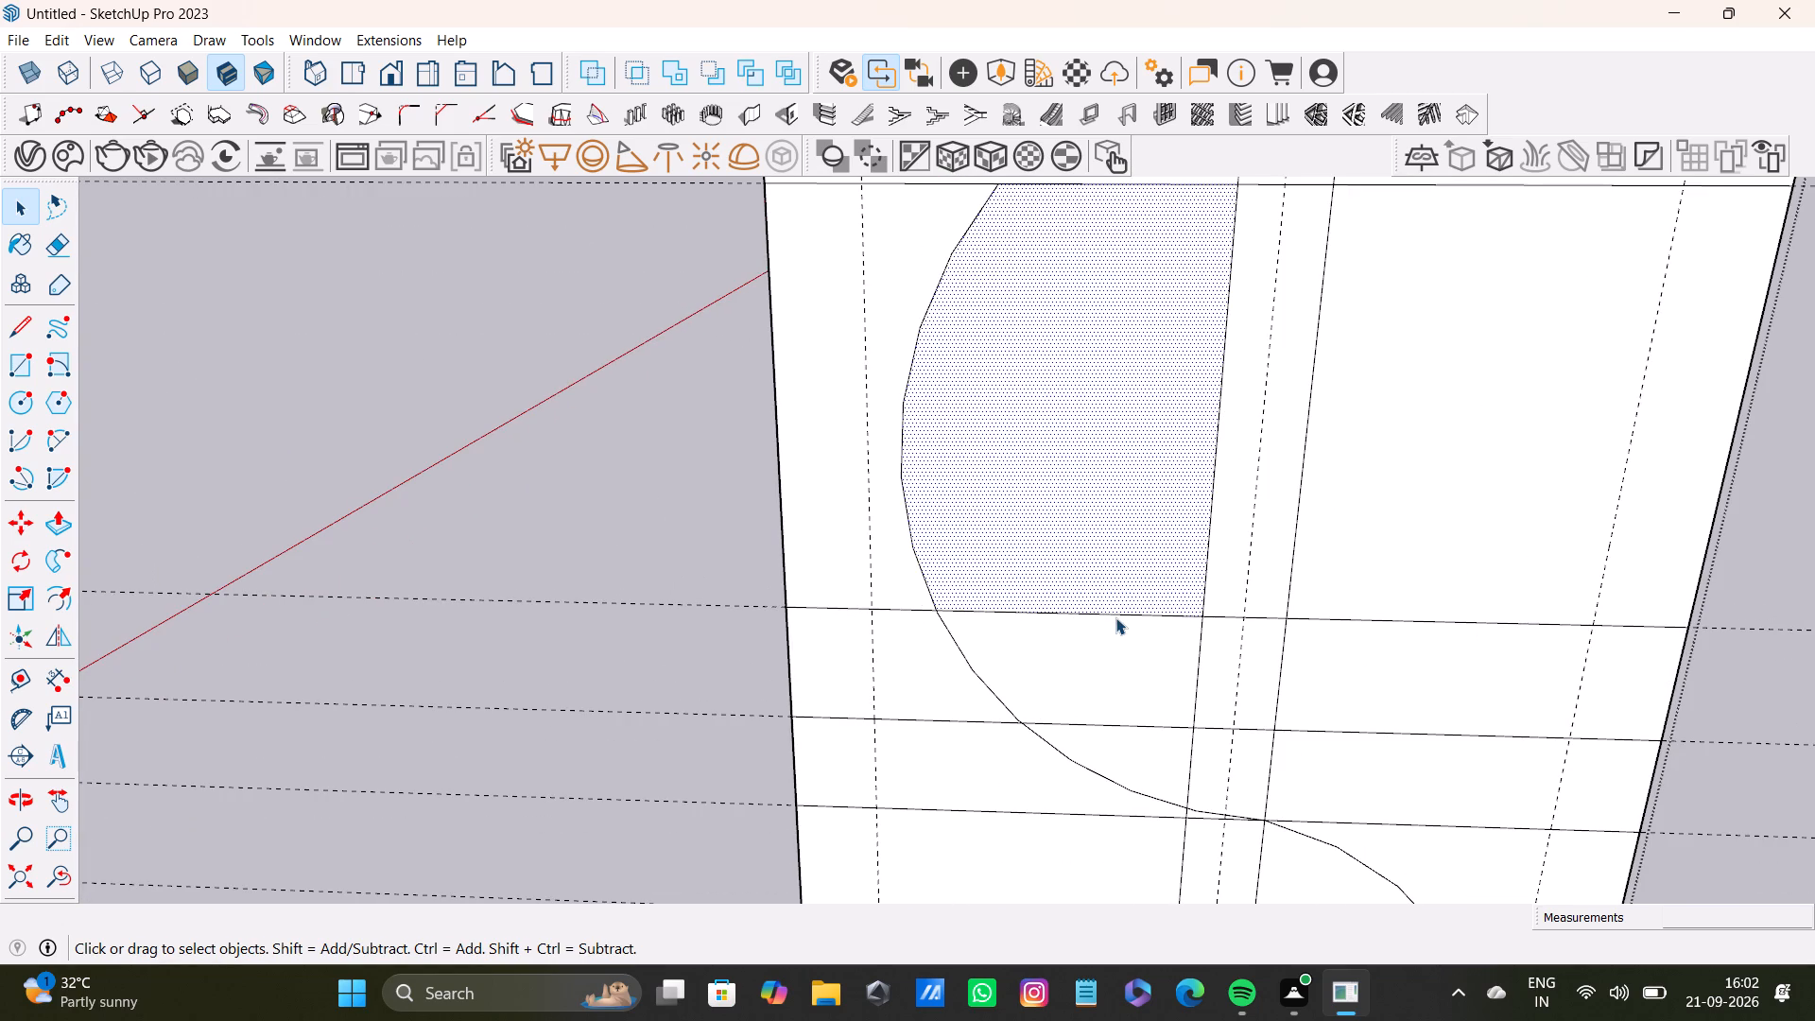
left_click(1115, 617)
key("Delete")
left_click_drag(1125, 616, 1216, 620)
left_click(1229, 619)
key("Delete")
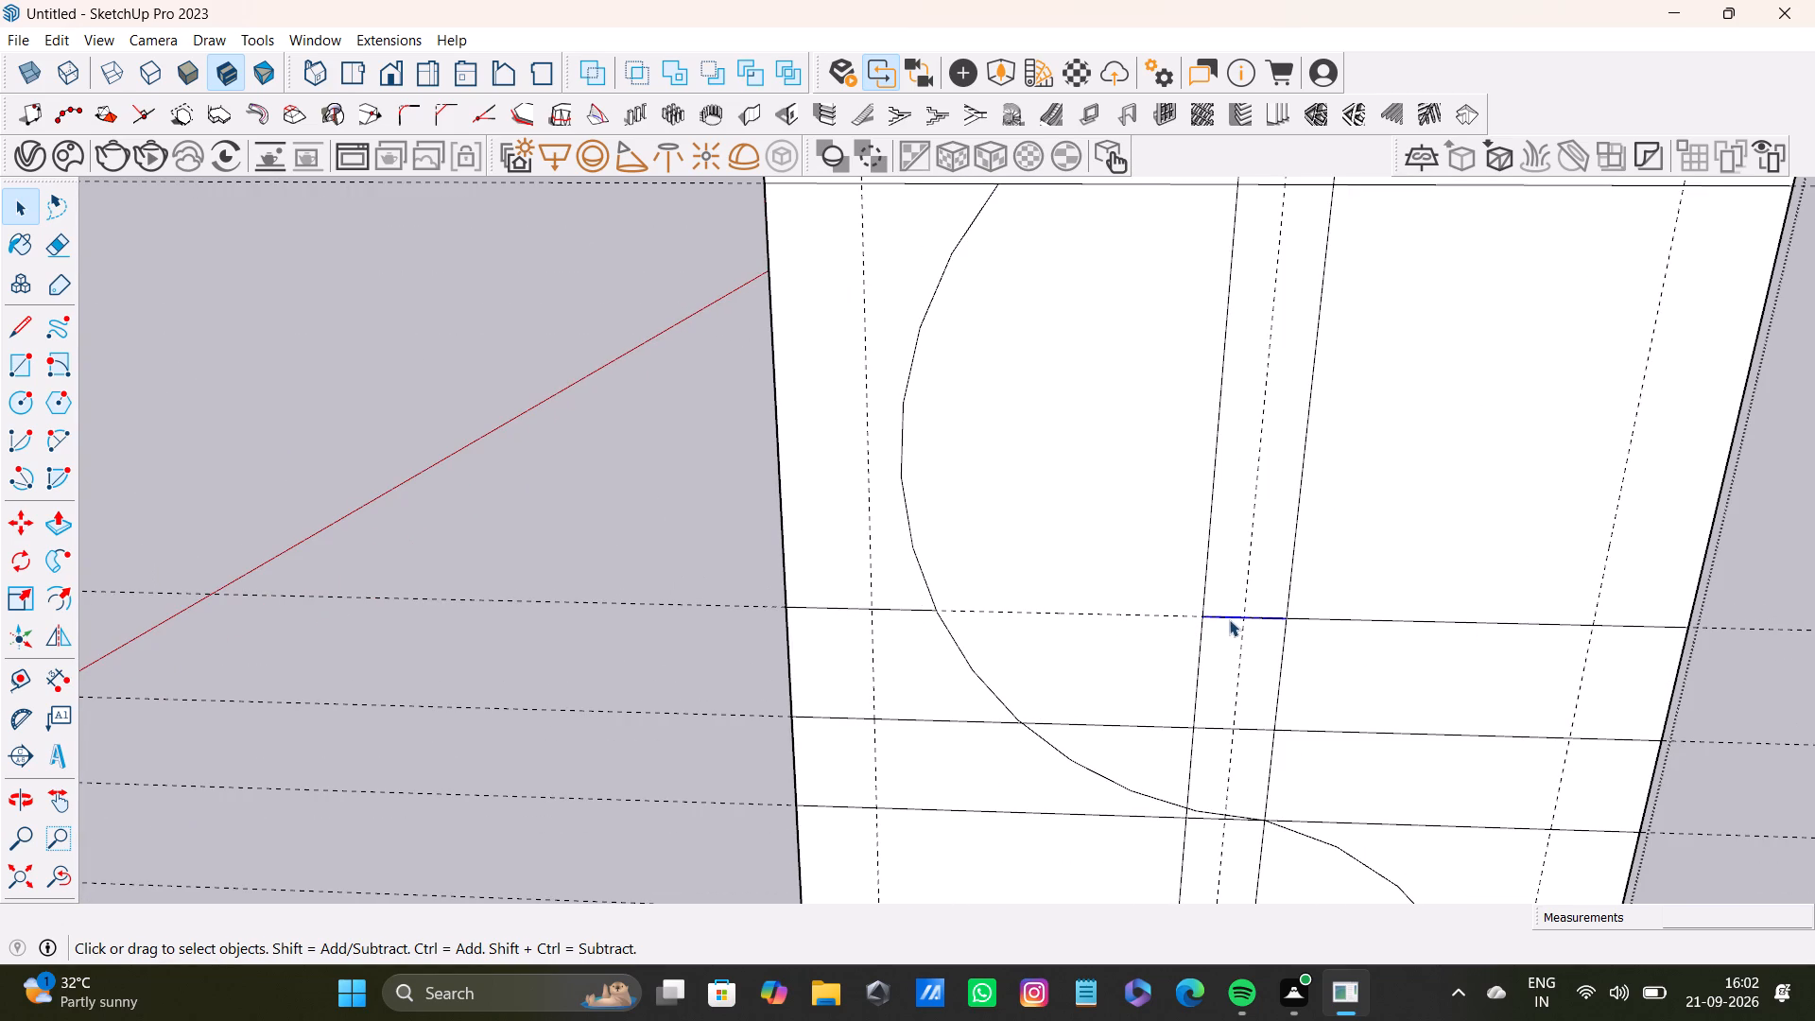
left_click(1299, 616)
key("Delete")
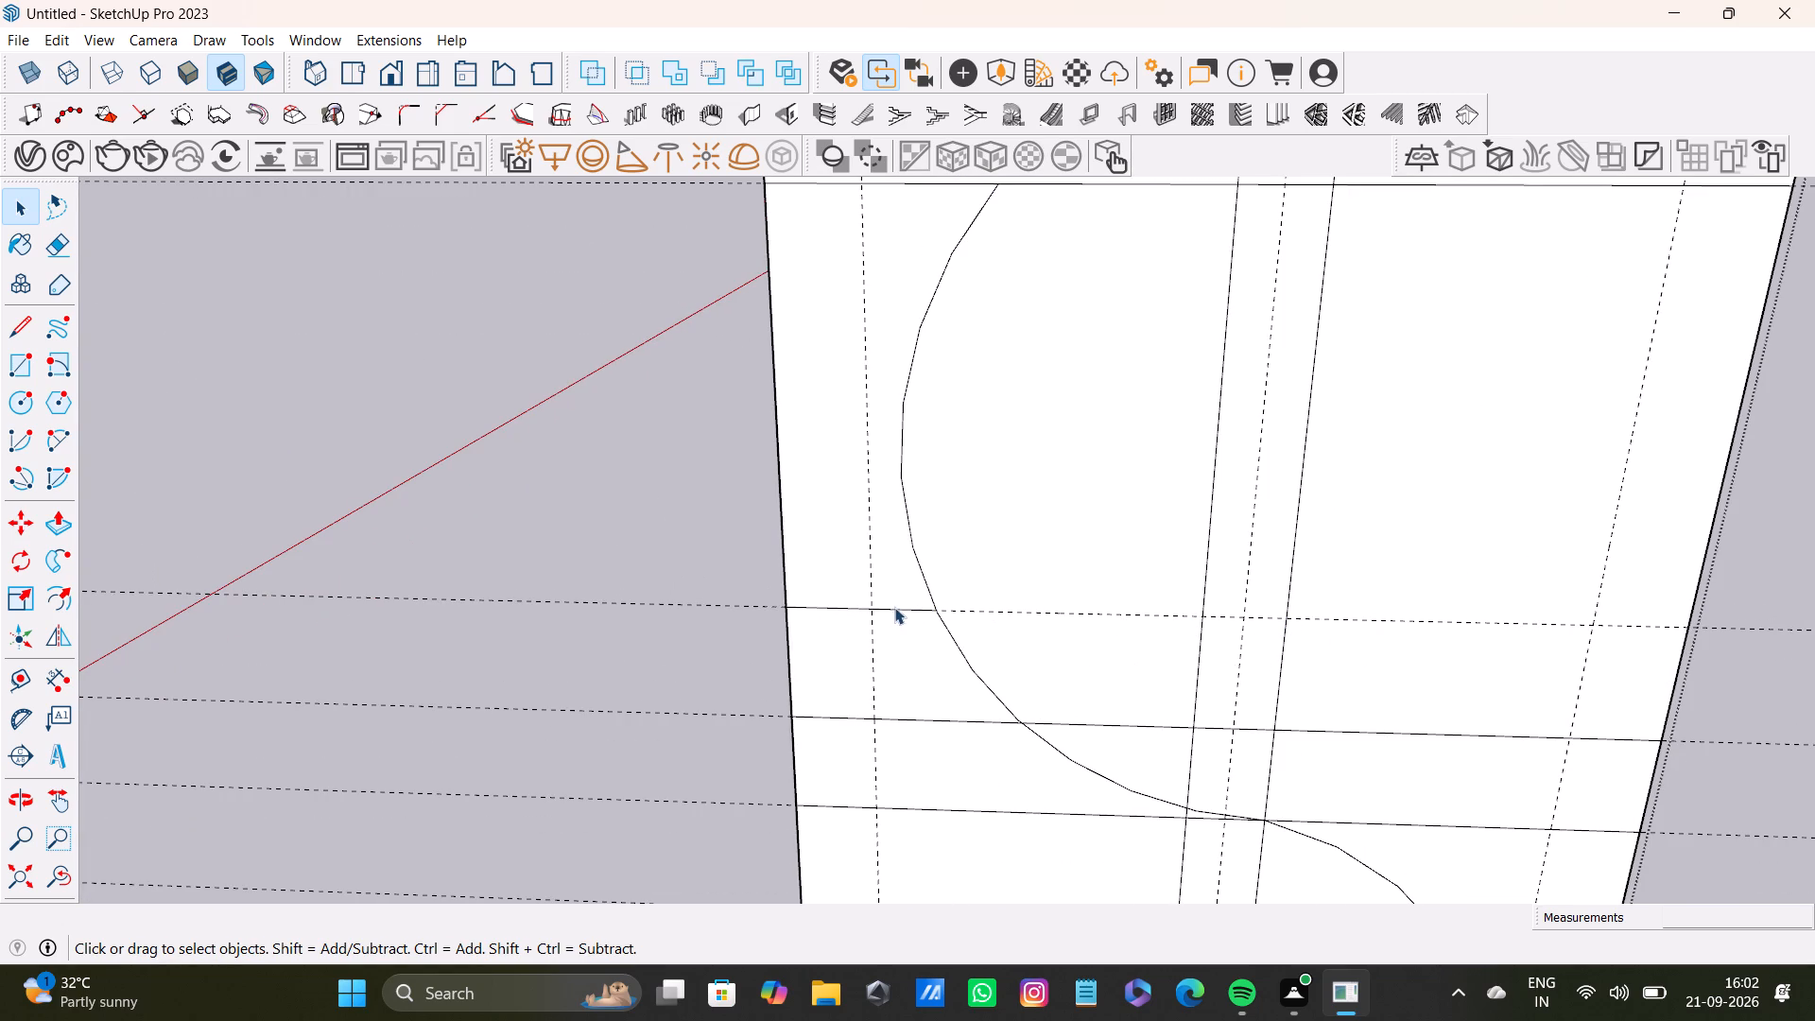
left_click(894, 607)
key("Delete")
key("Delete")
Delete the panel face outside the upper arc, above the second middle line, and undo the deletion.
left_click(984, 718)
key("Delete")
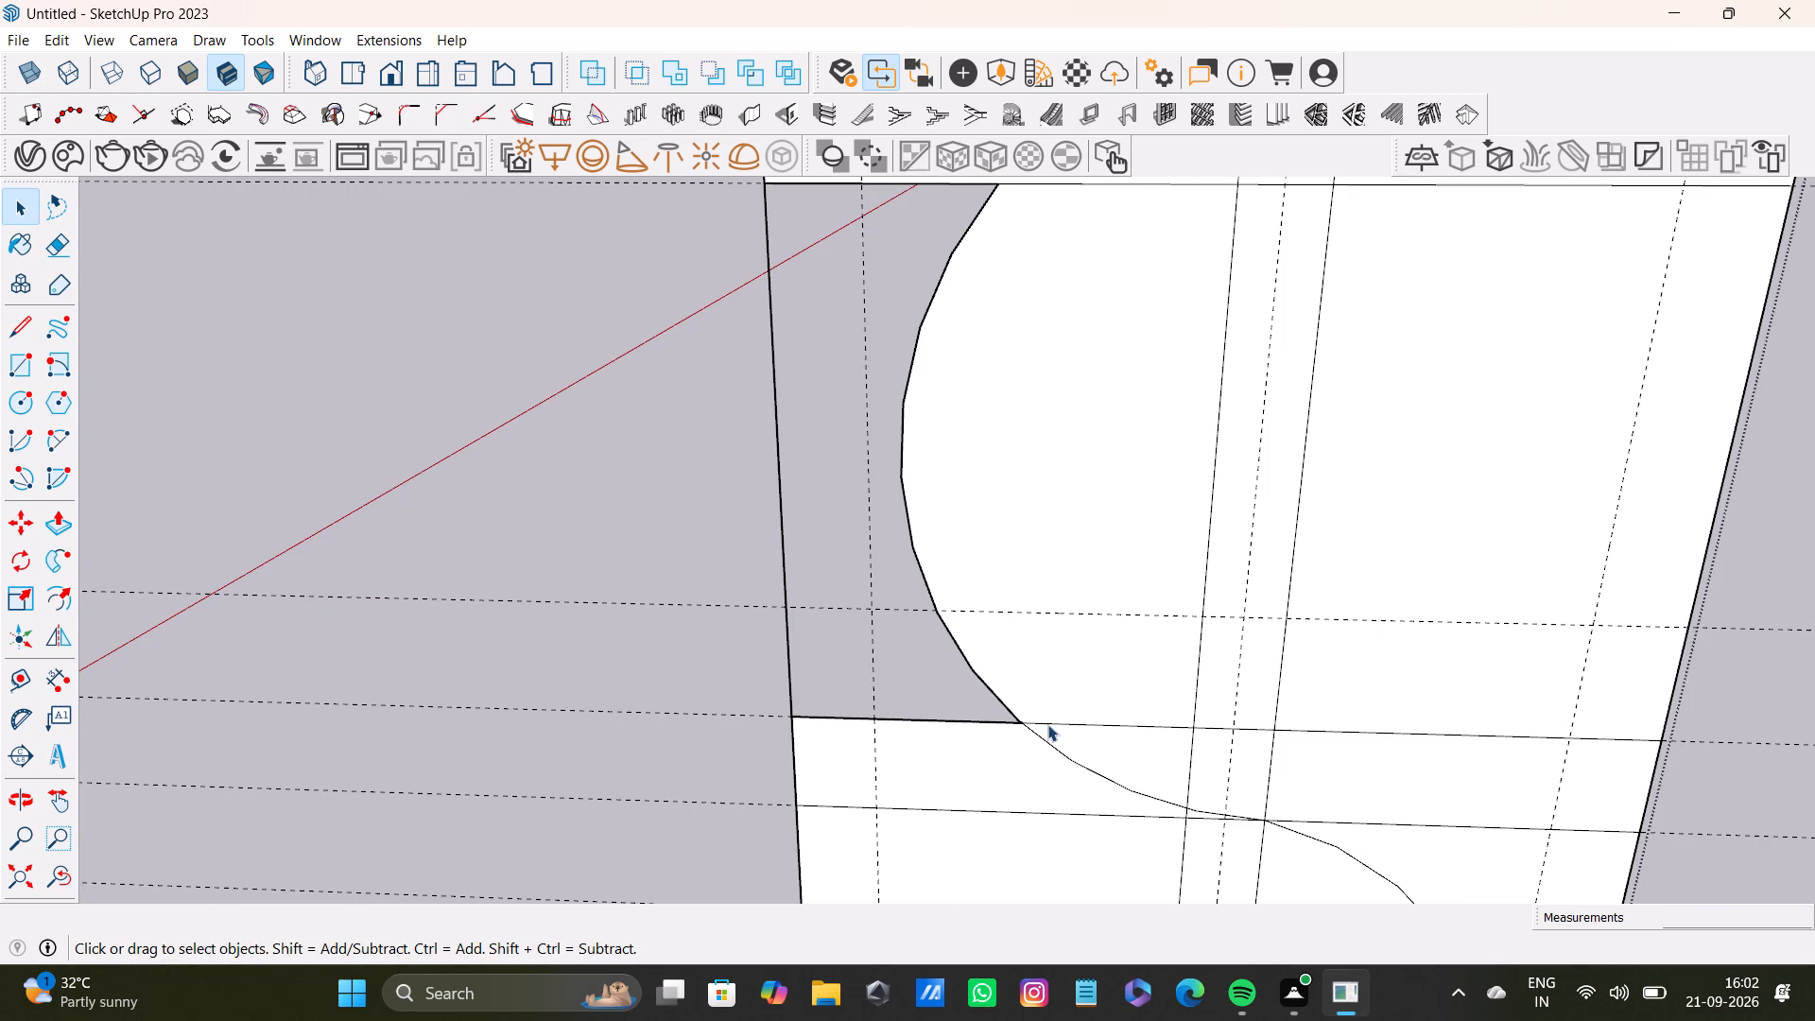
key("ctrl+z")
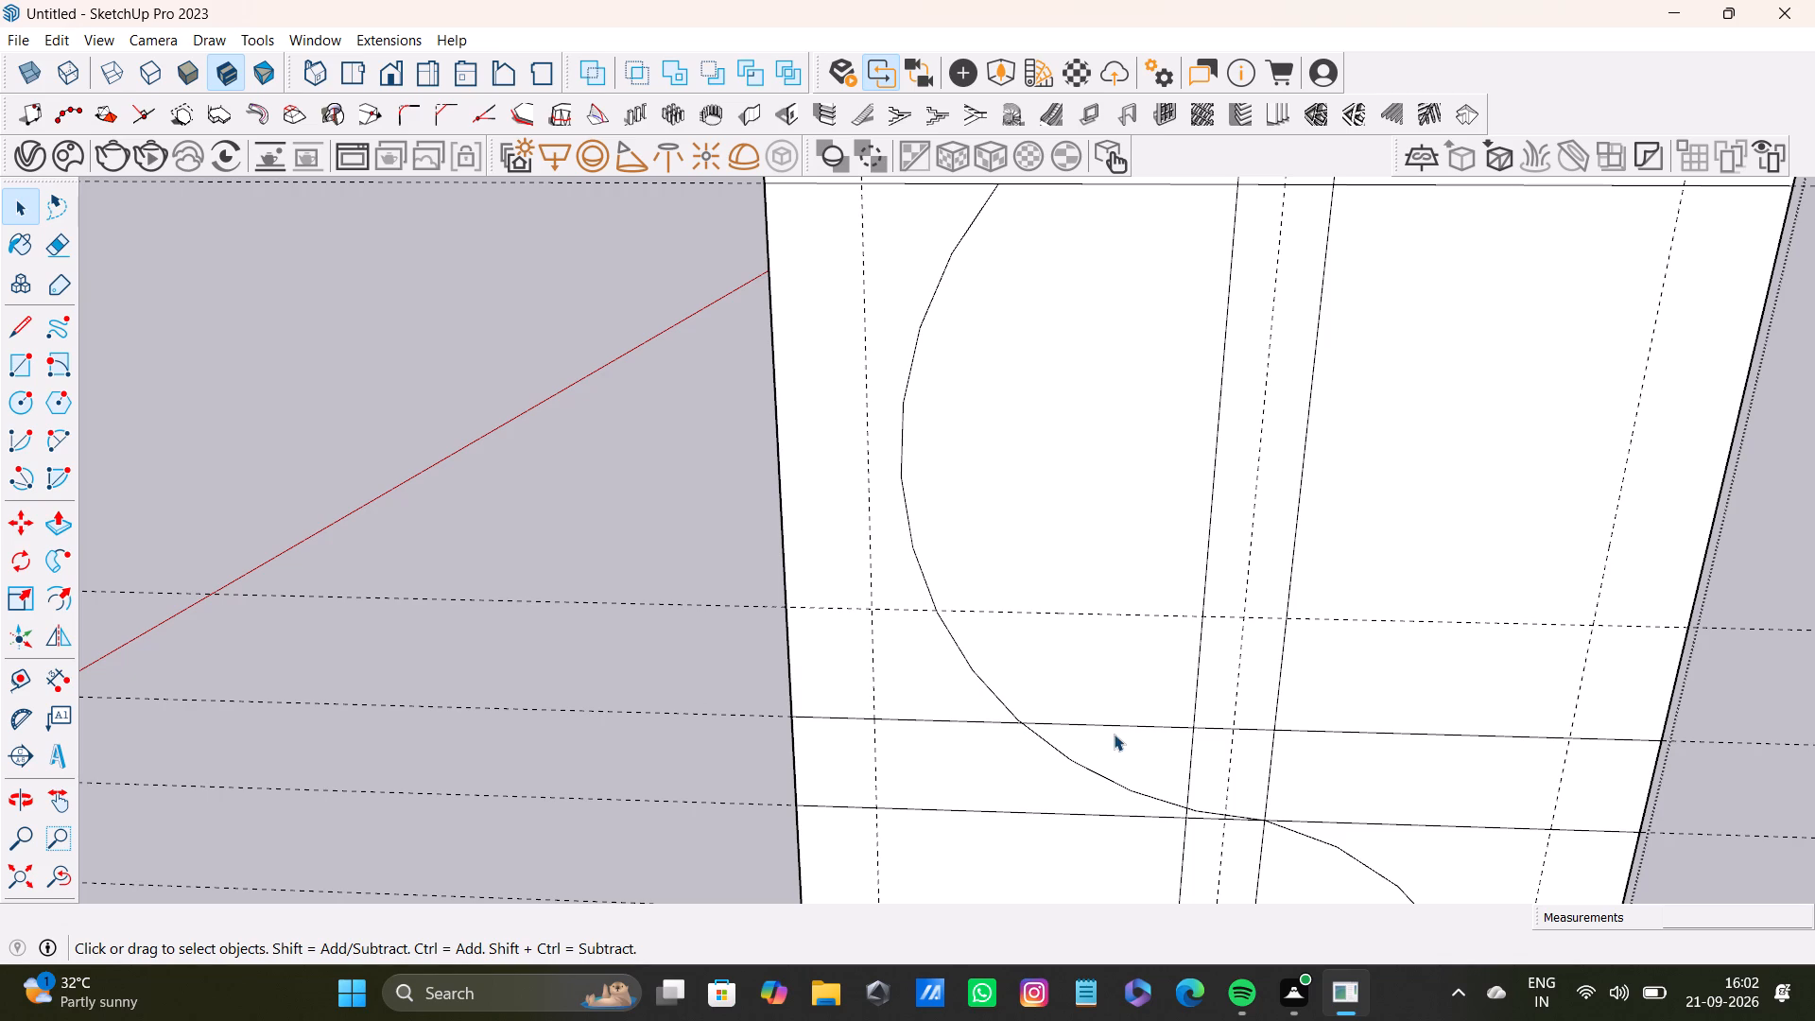
Delete the second middle line's segments between the arc and left central line, and from the right central line to the panel's right edge.
left_click(1123, 721)
left_click(1166, 726)
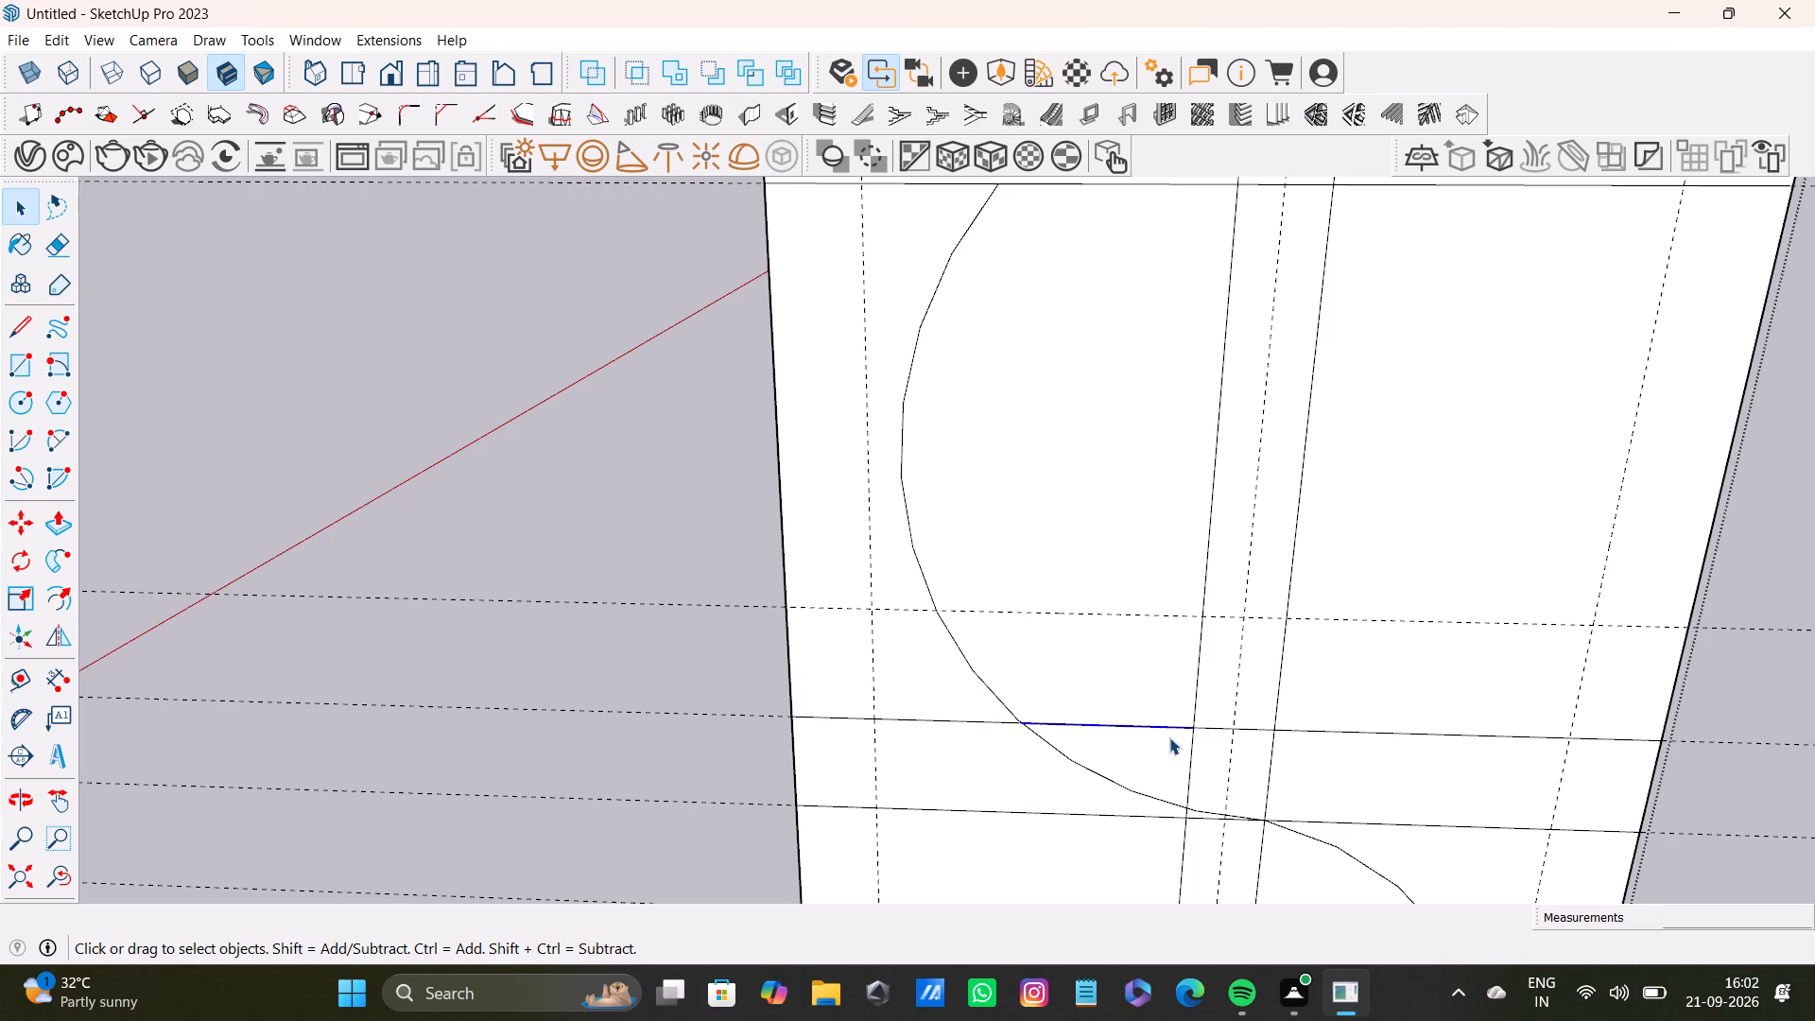
key("Delete")
left_click(1349, 730)
key("Delete")
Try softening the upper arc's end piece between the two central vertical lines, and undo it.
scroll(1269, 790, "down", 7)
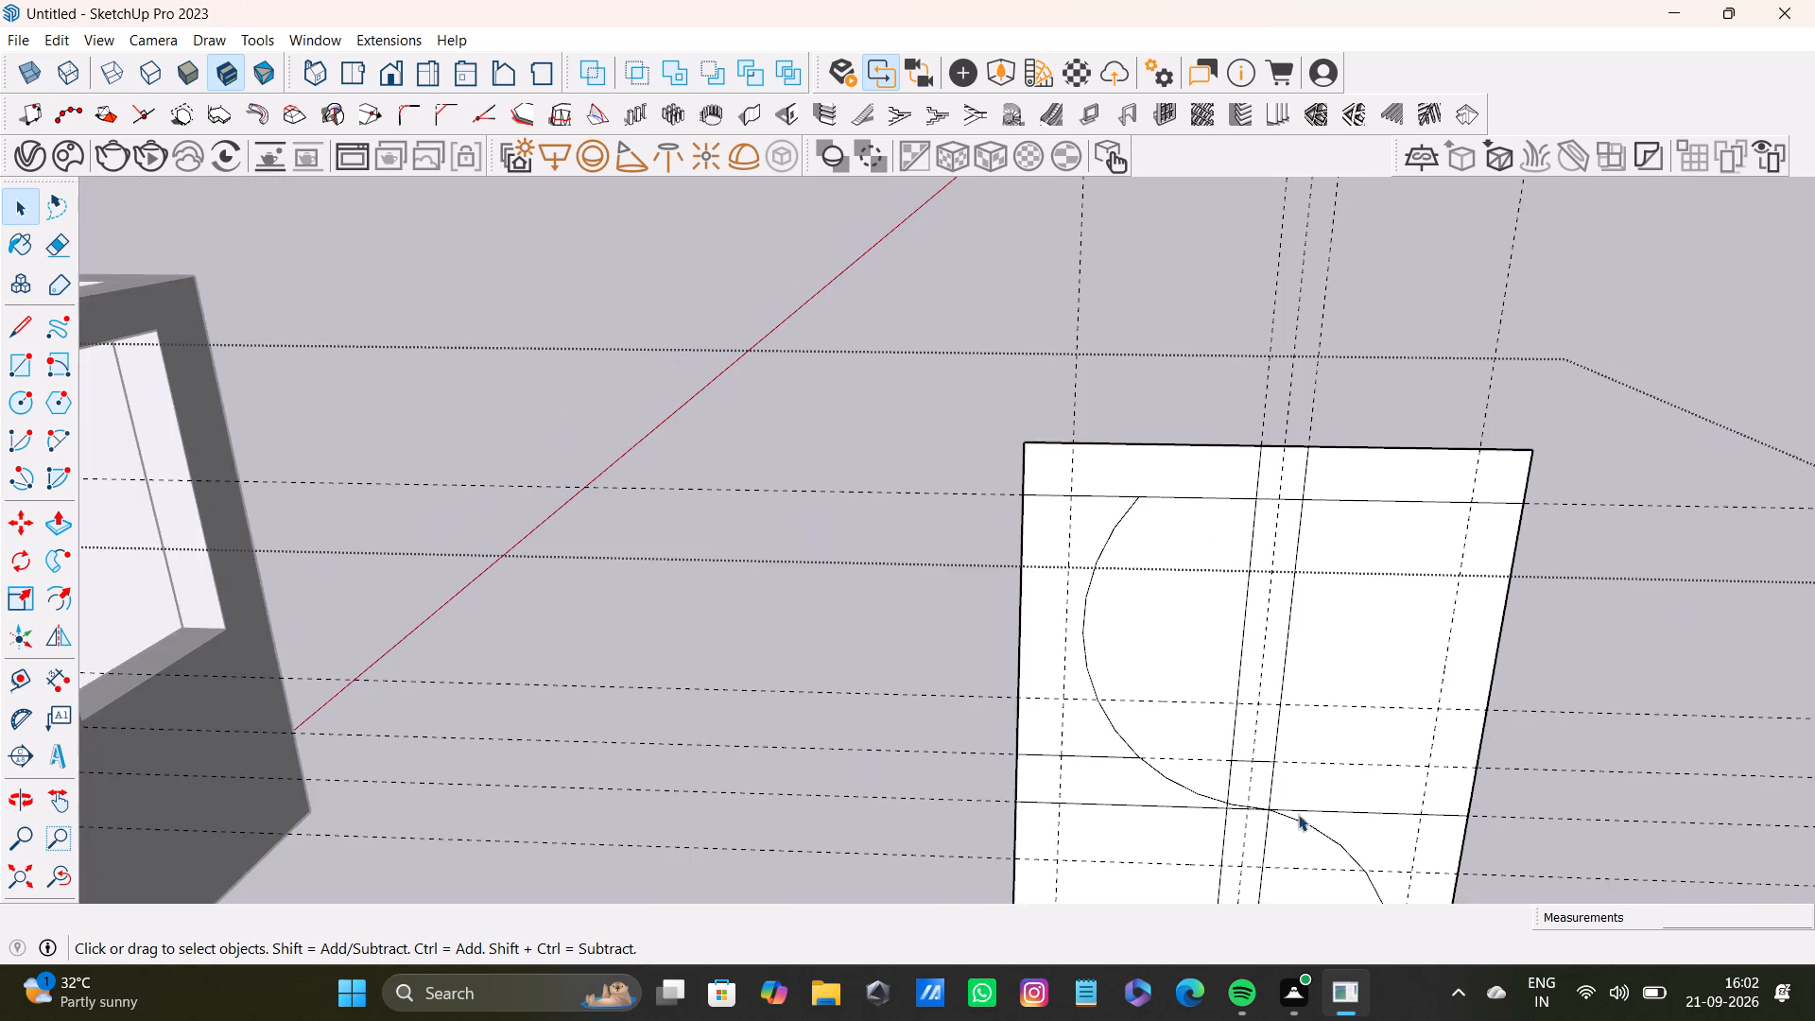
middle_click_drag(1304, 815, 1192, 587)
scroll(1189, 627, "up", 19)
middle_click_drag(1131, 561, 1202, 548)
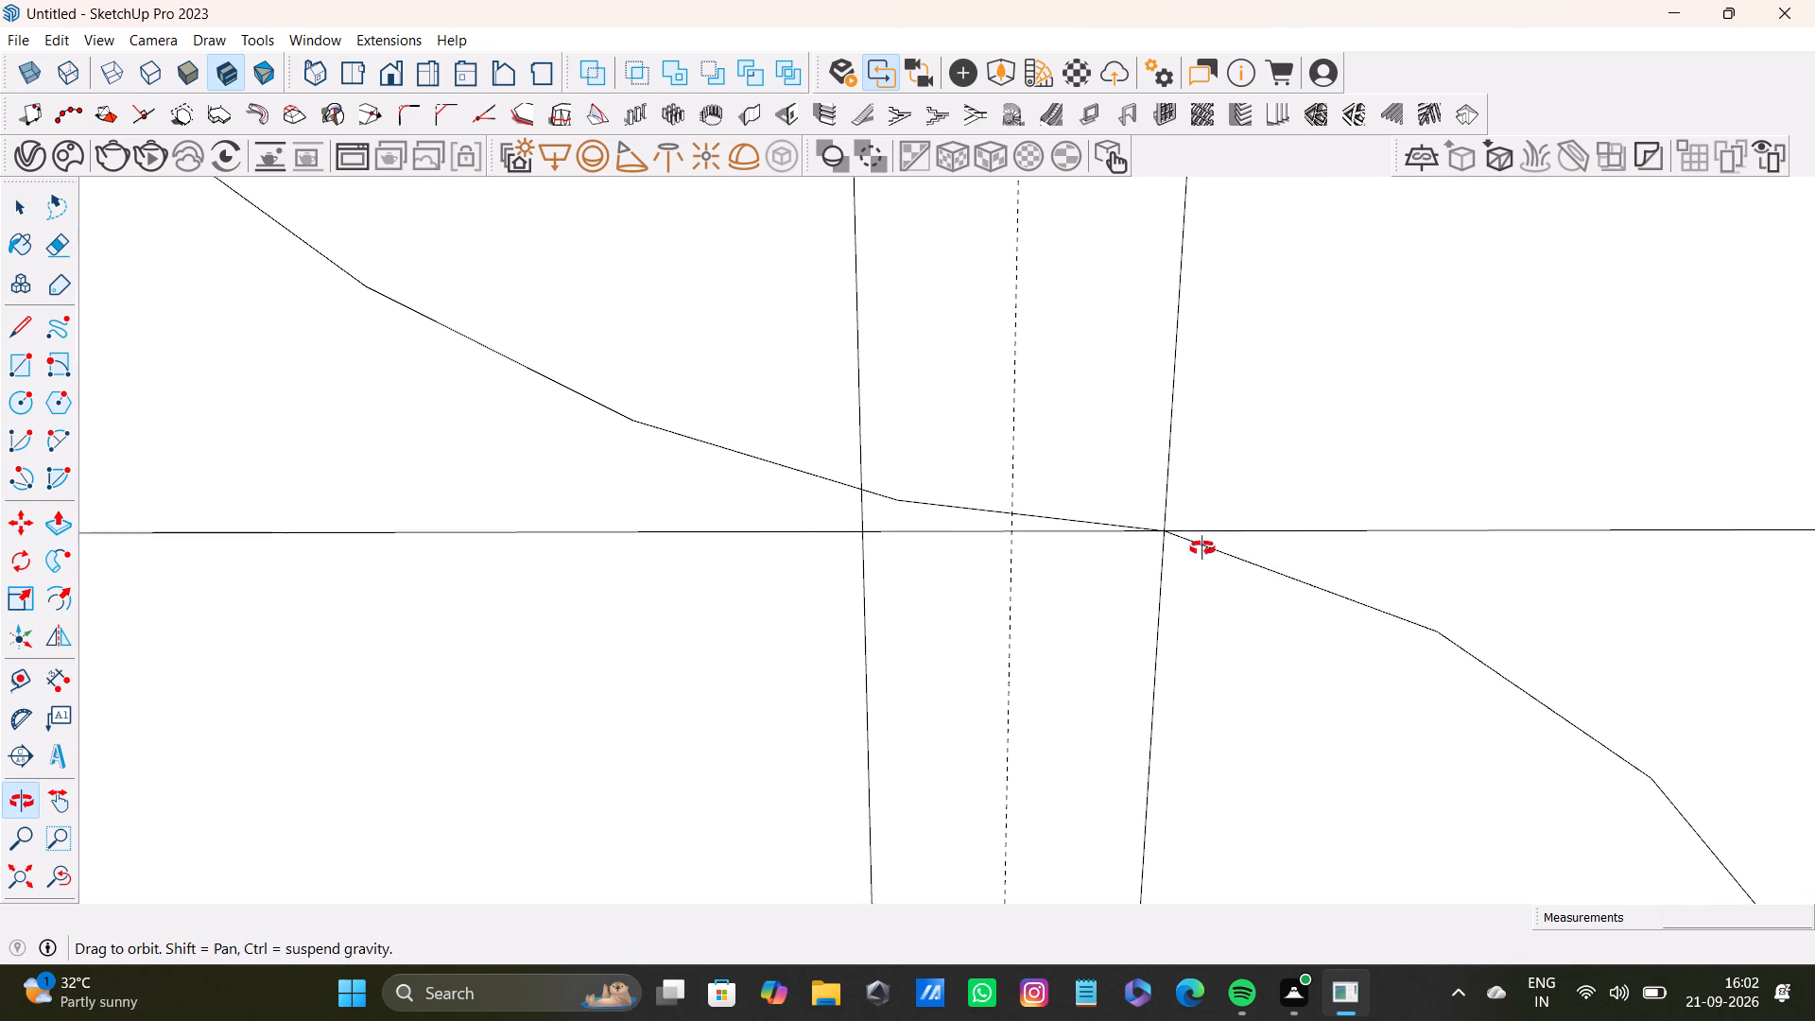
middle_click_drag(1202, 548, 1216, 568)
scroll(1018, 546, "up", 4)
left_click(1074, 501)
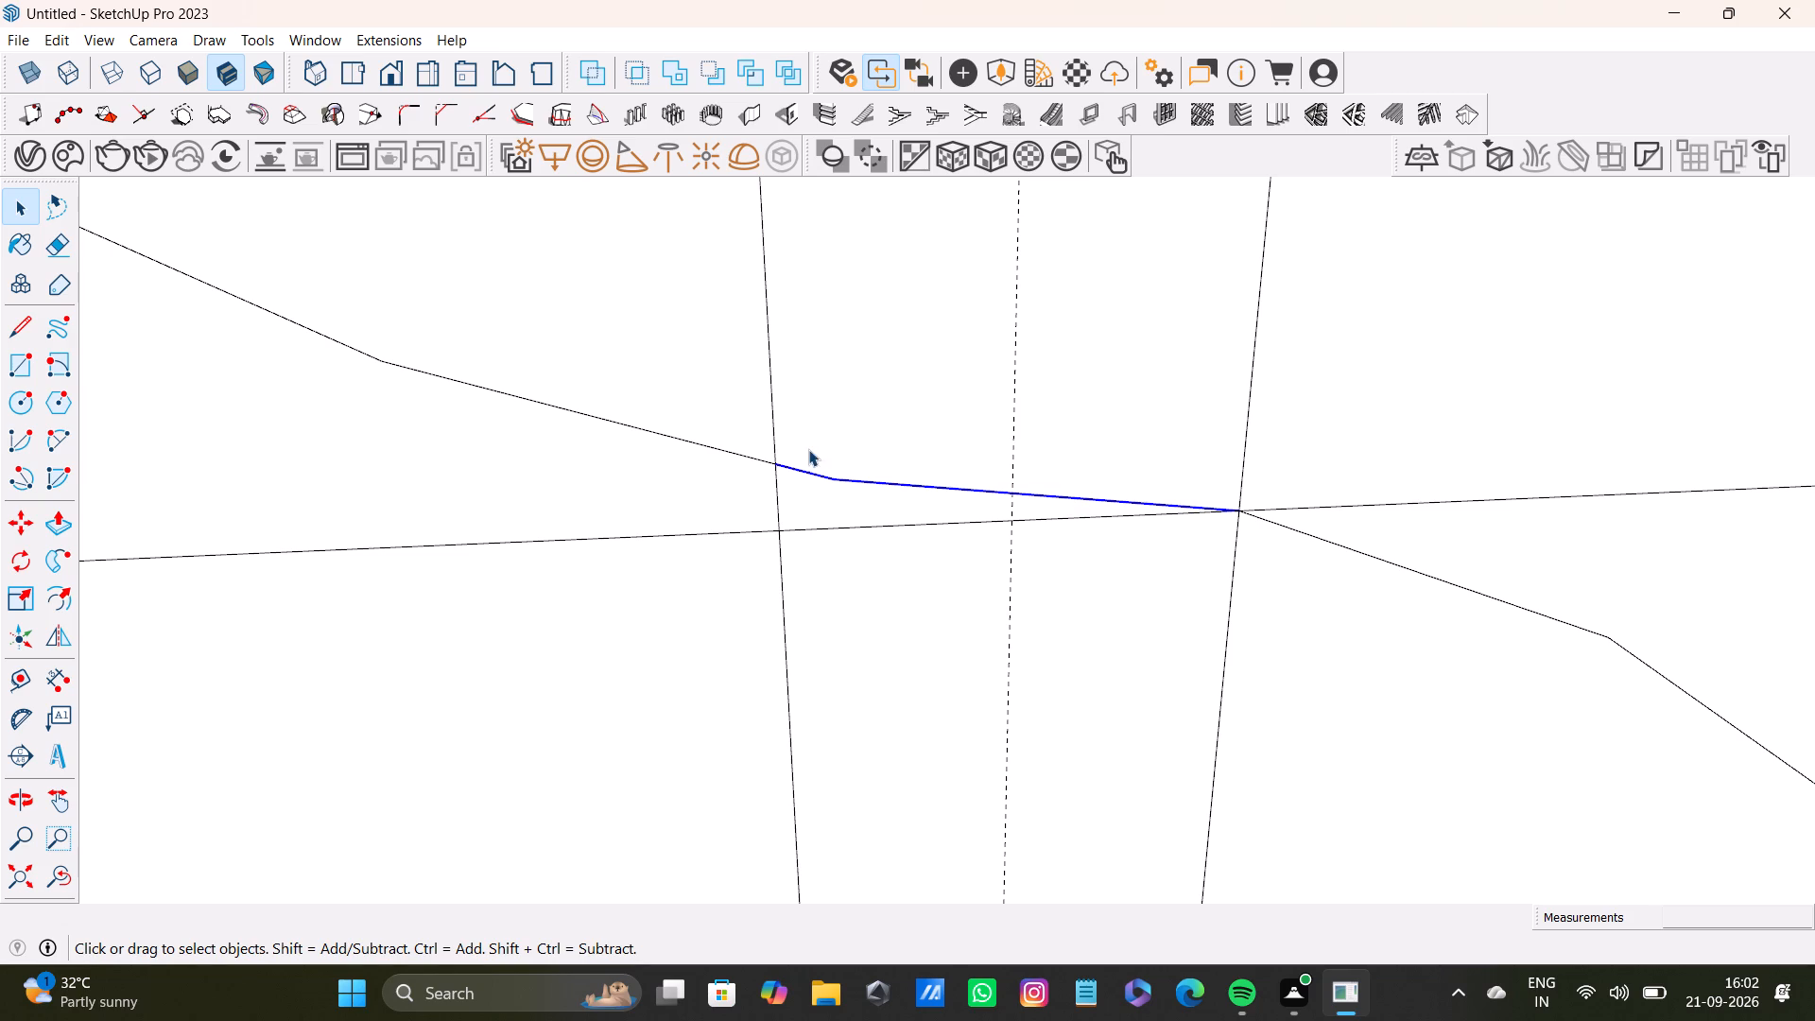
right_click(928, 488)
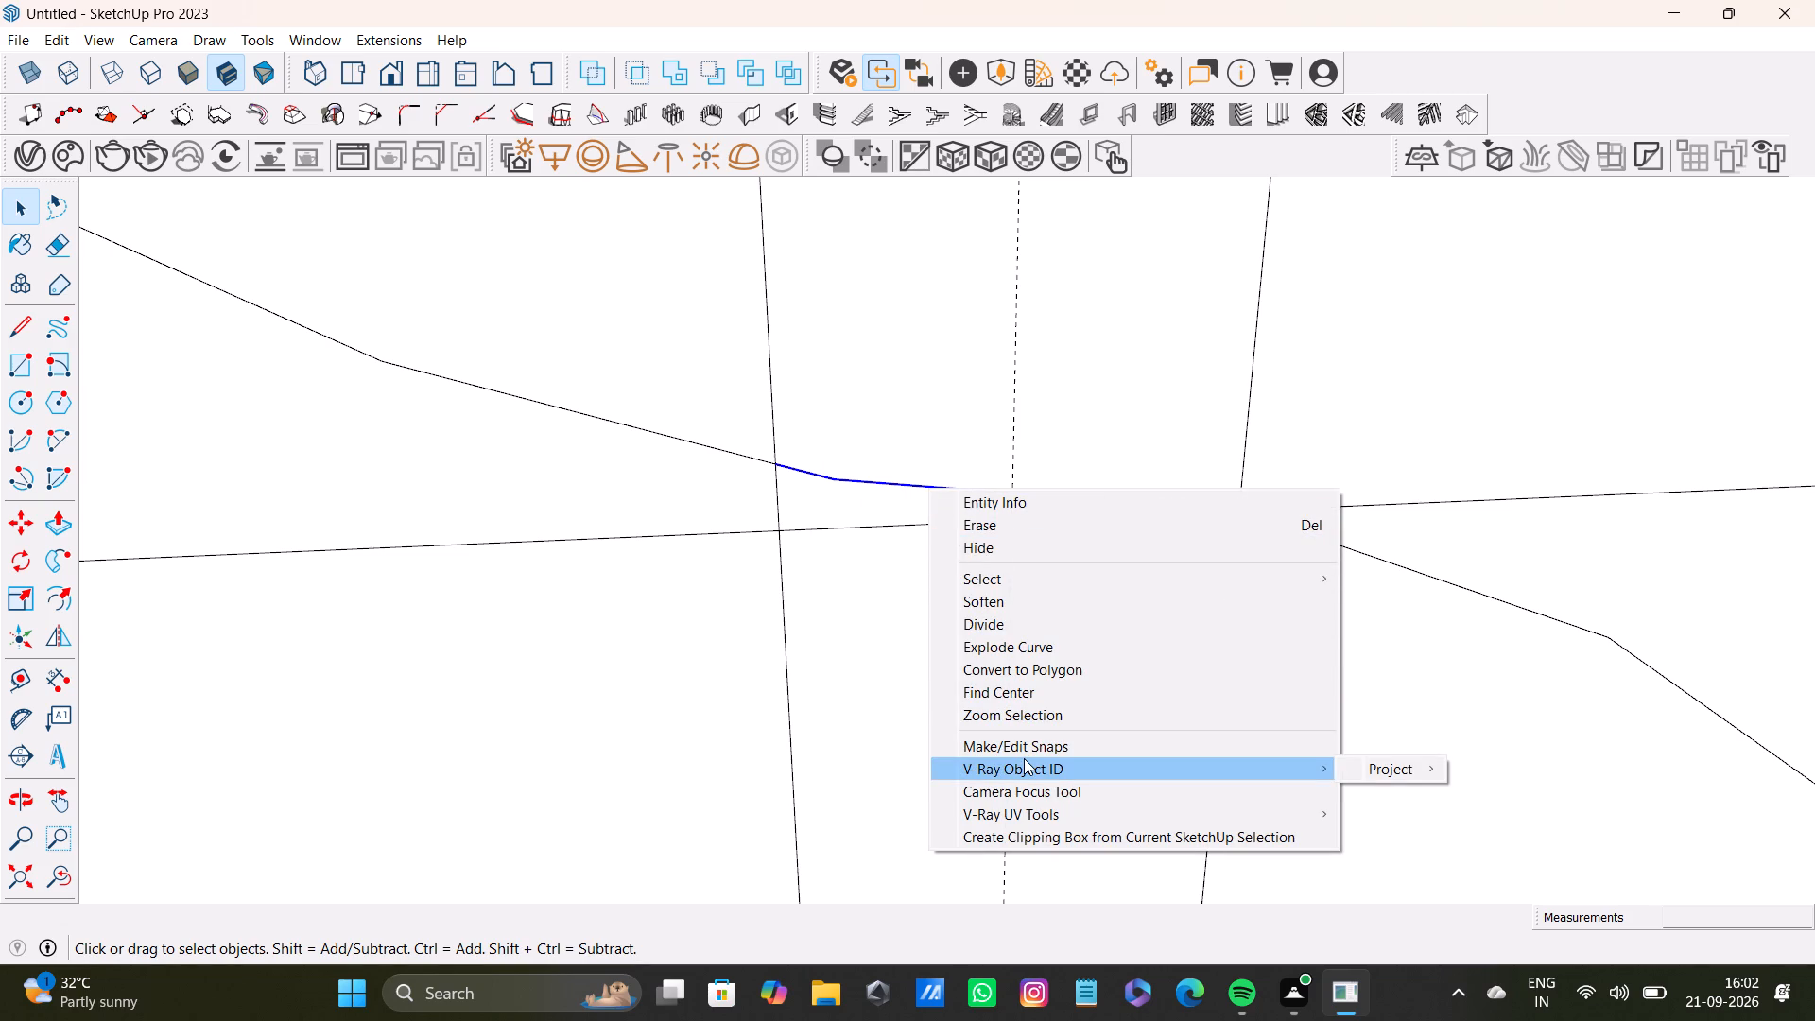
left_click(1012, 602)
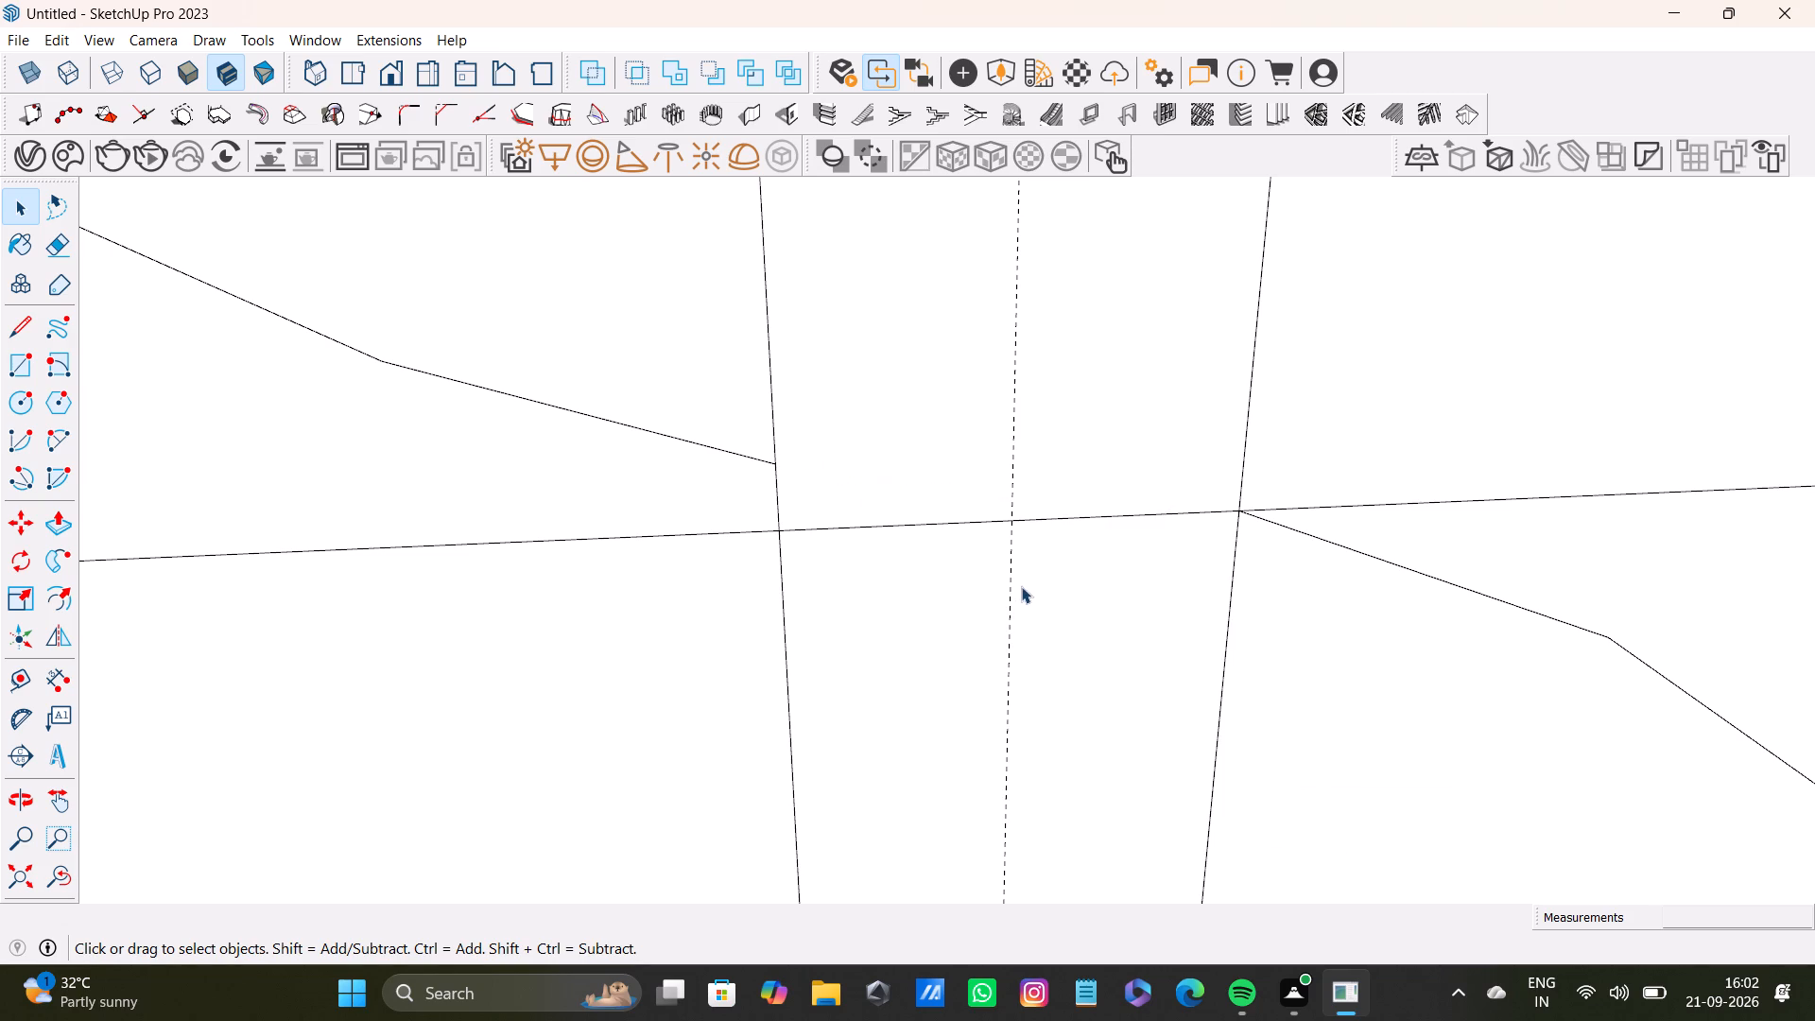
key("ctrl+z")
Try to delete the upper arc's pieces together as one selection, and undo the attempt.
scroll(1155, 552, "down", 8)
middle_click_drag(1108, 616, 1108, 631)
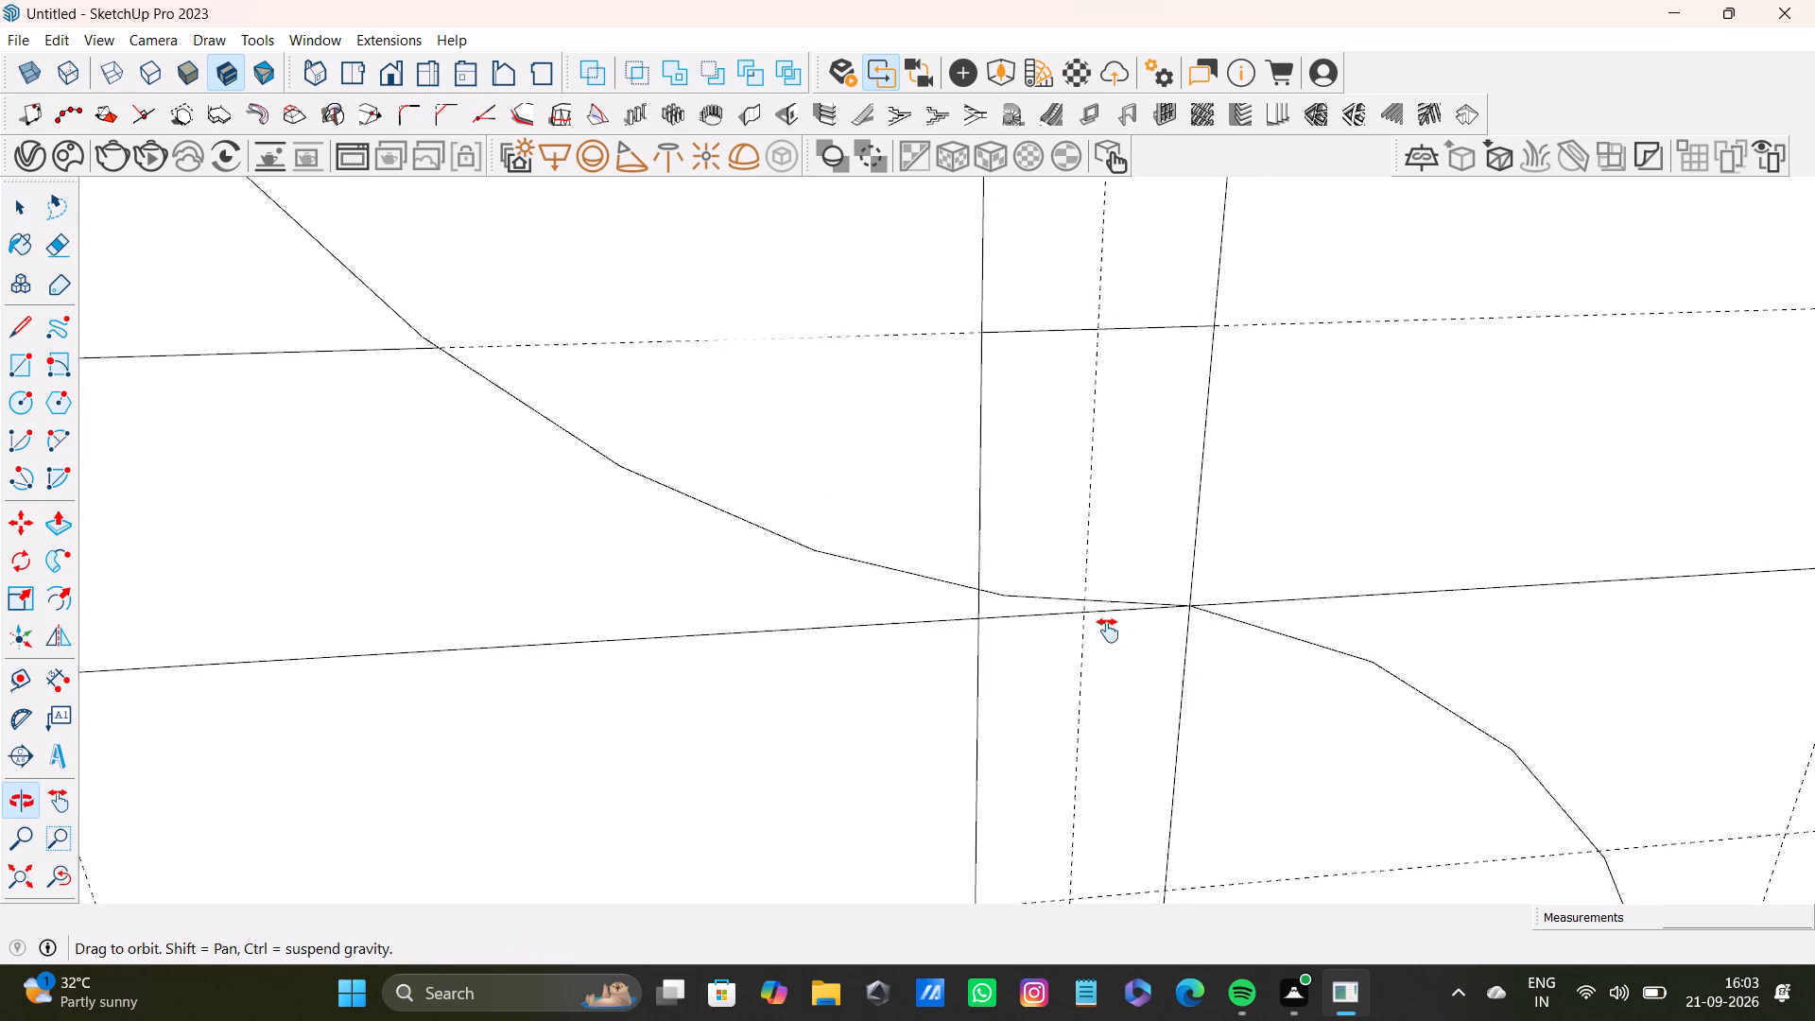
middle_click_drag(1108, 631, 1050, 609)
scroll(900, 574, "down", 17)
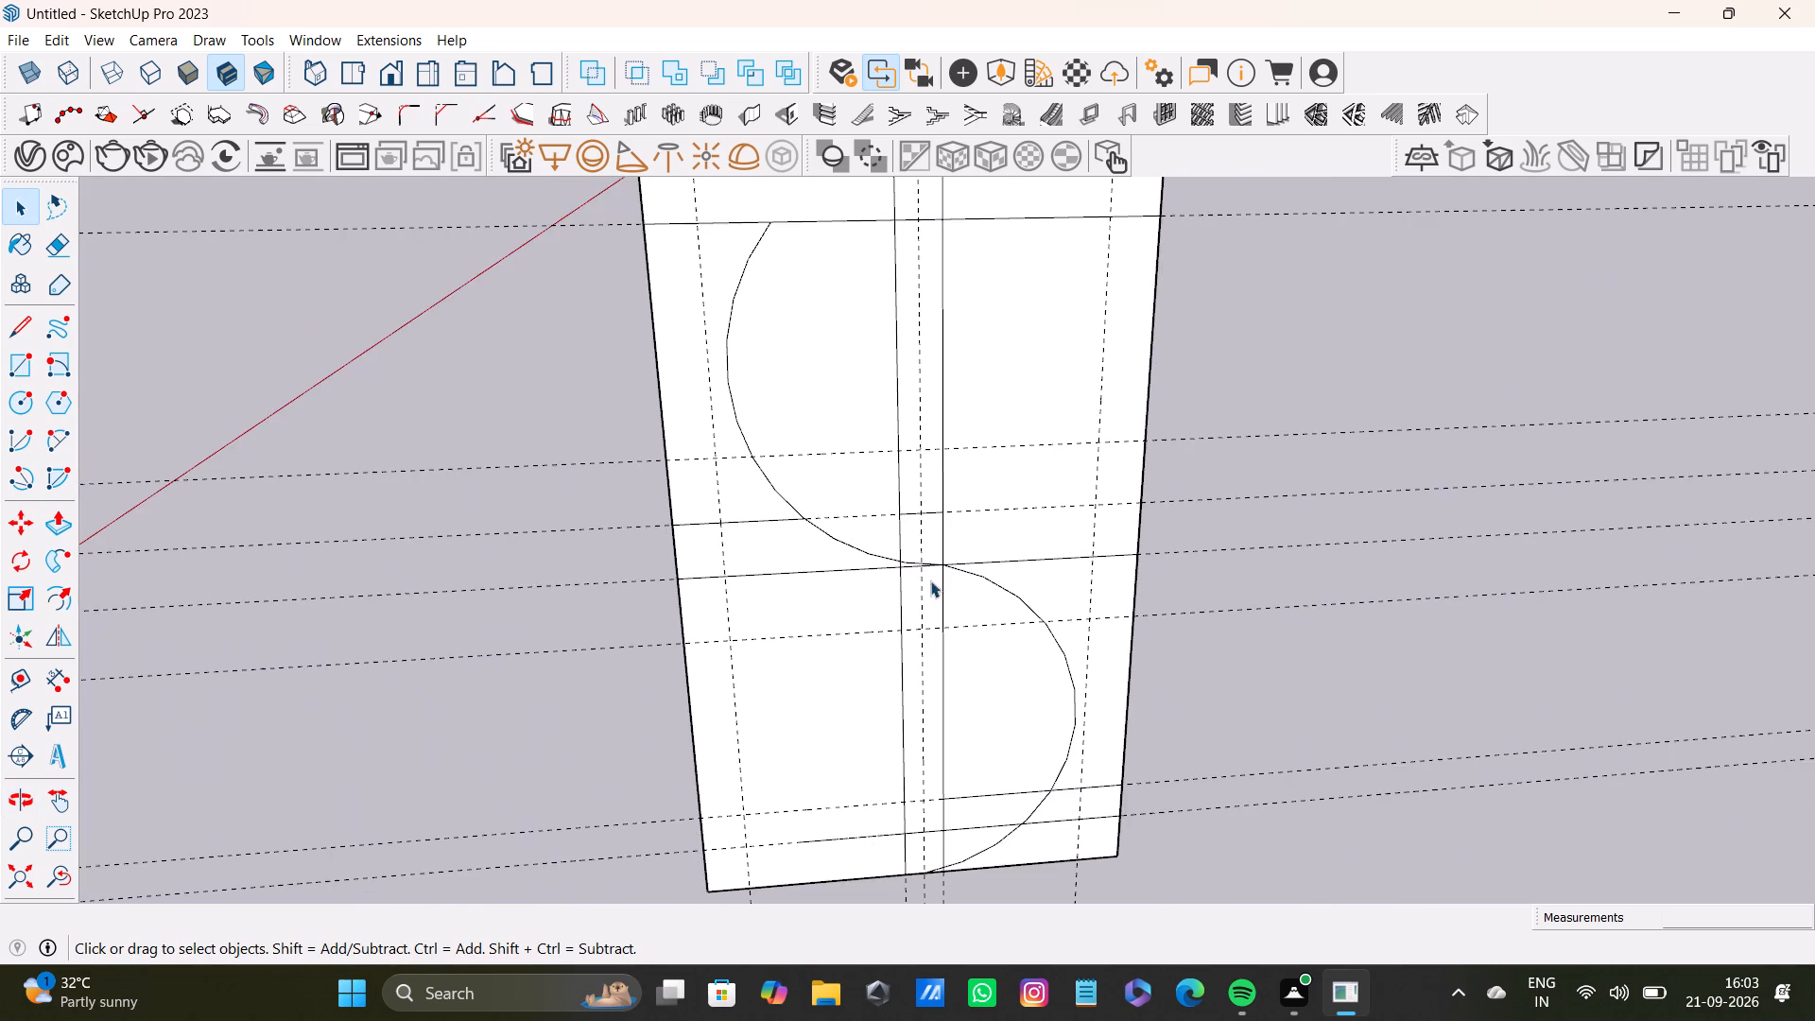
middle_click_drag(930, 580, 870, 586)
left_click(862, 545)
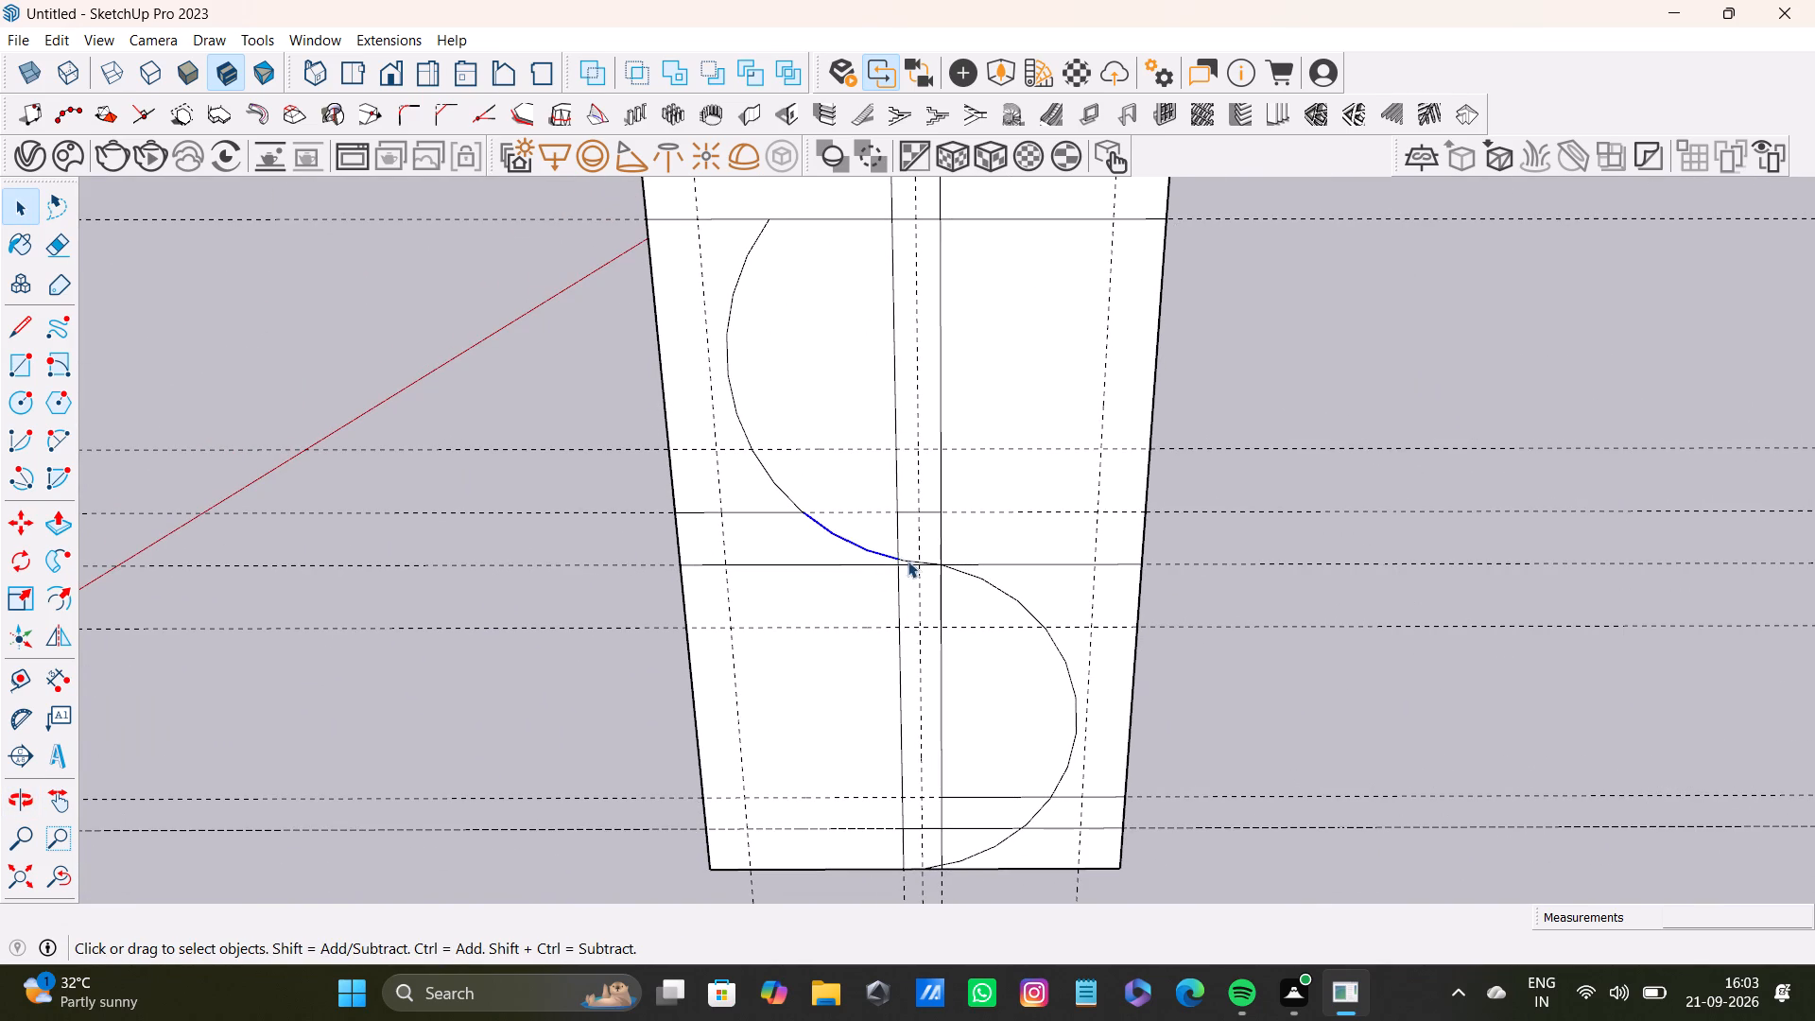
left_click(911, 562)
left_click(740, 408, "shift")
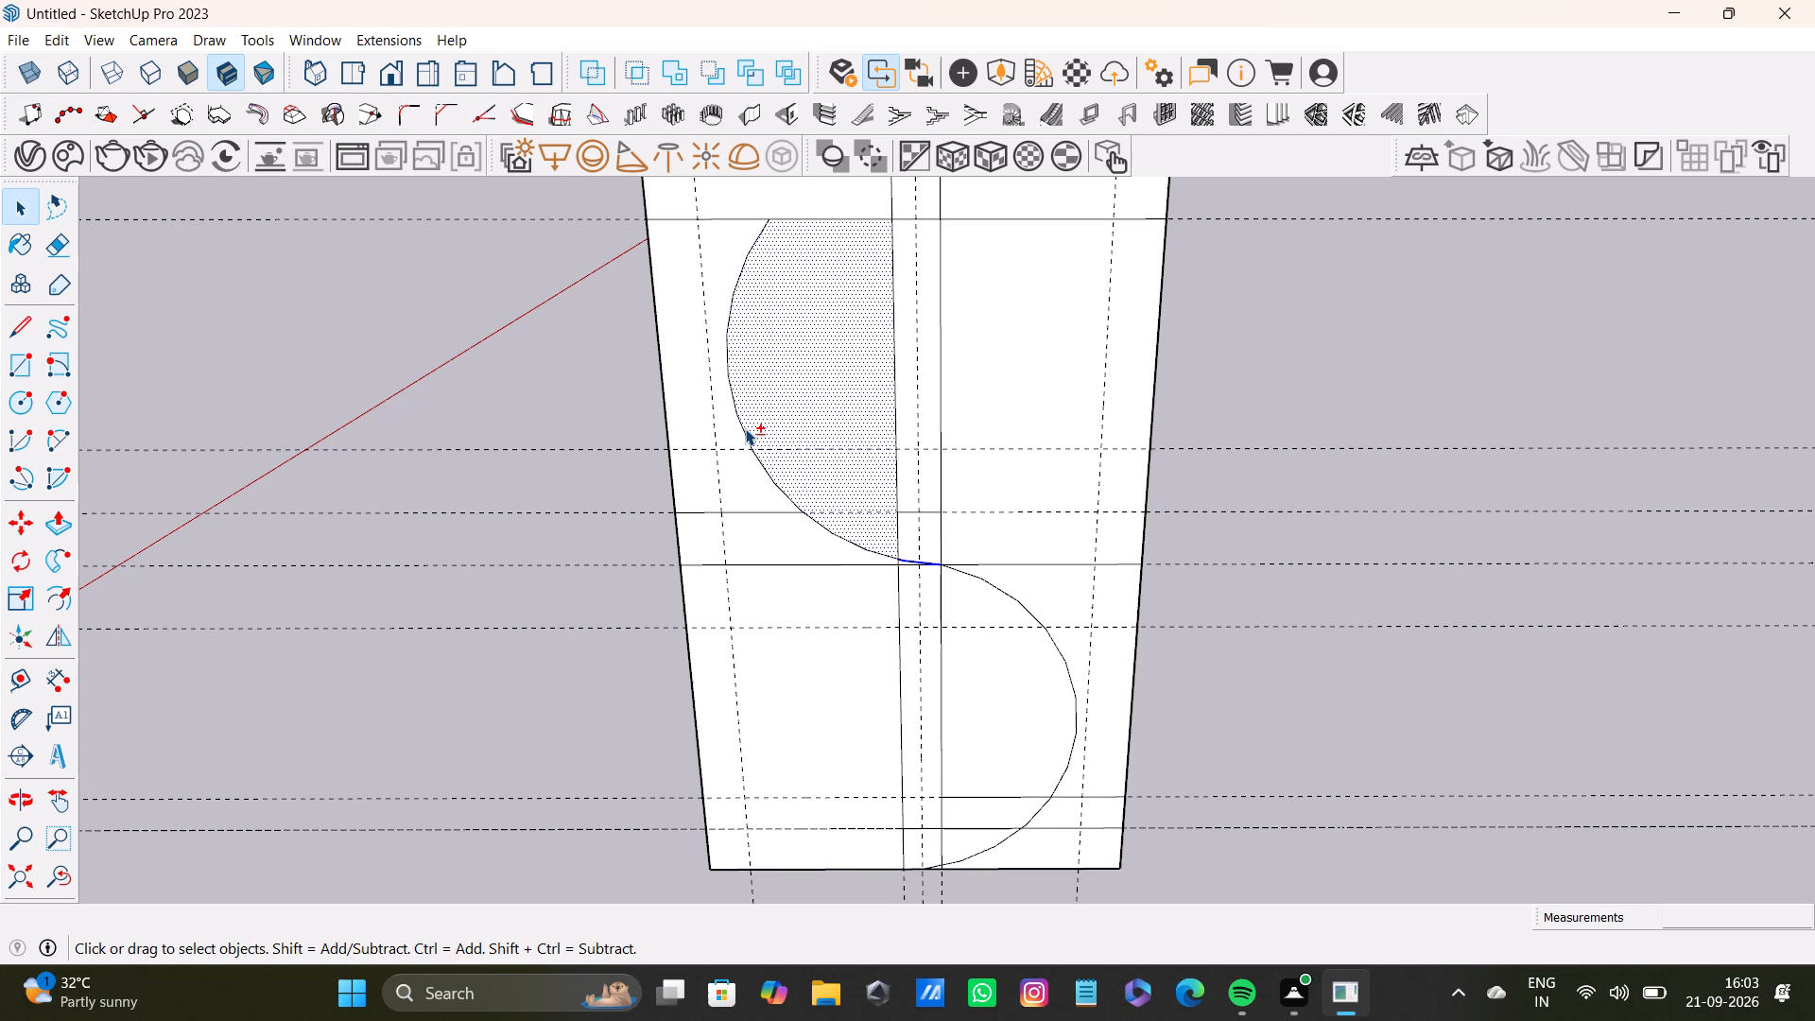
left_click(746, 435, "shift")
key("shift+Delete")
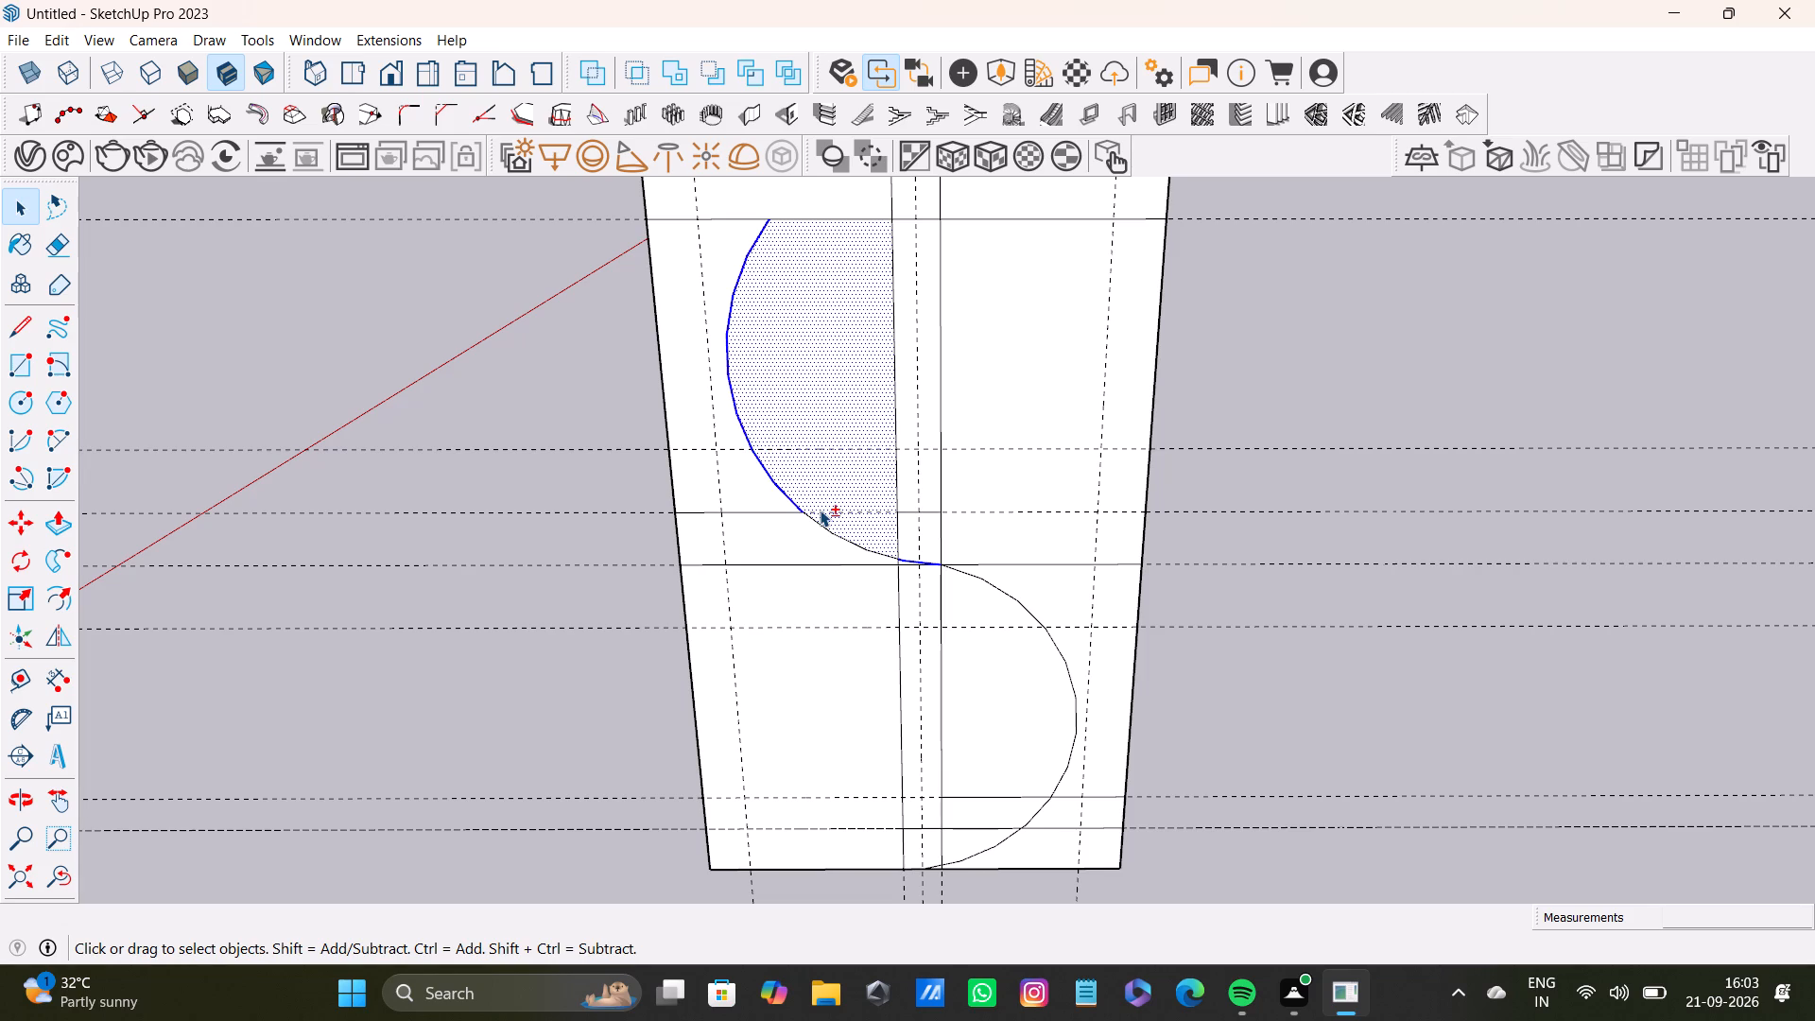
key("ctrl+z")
Delete the upper arc piece by piece, along with the dashed guide between the two central vertical lines.
scroll(727, 458, "up", 3, "shift")
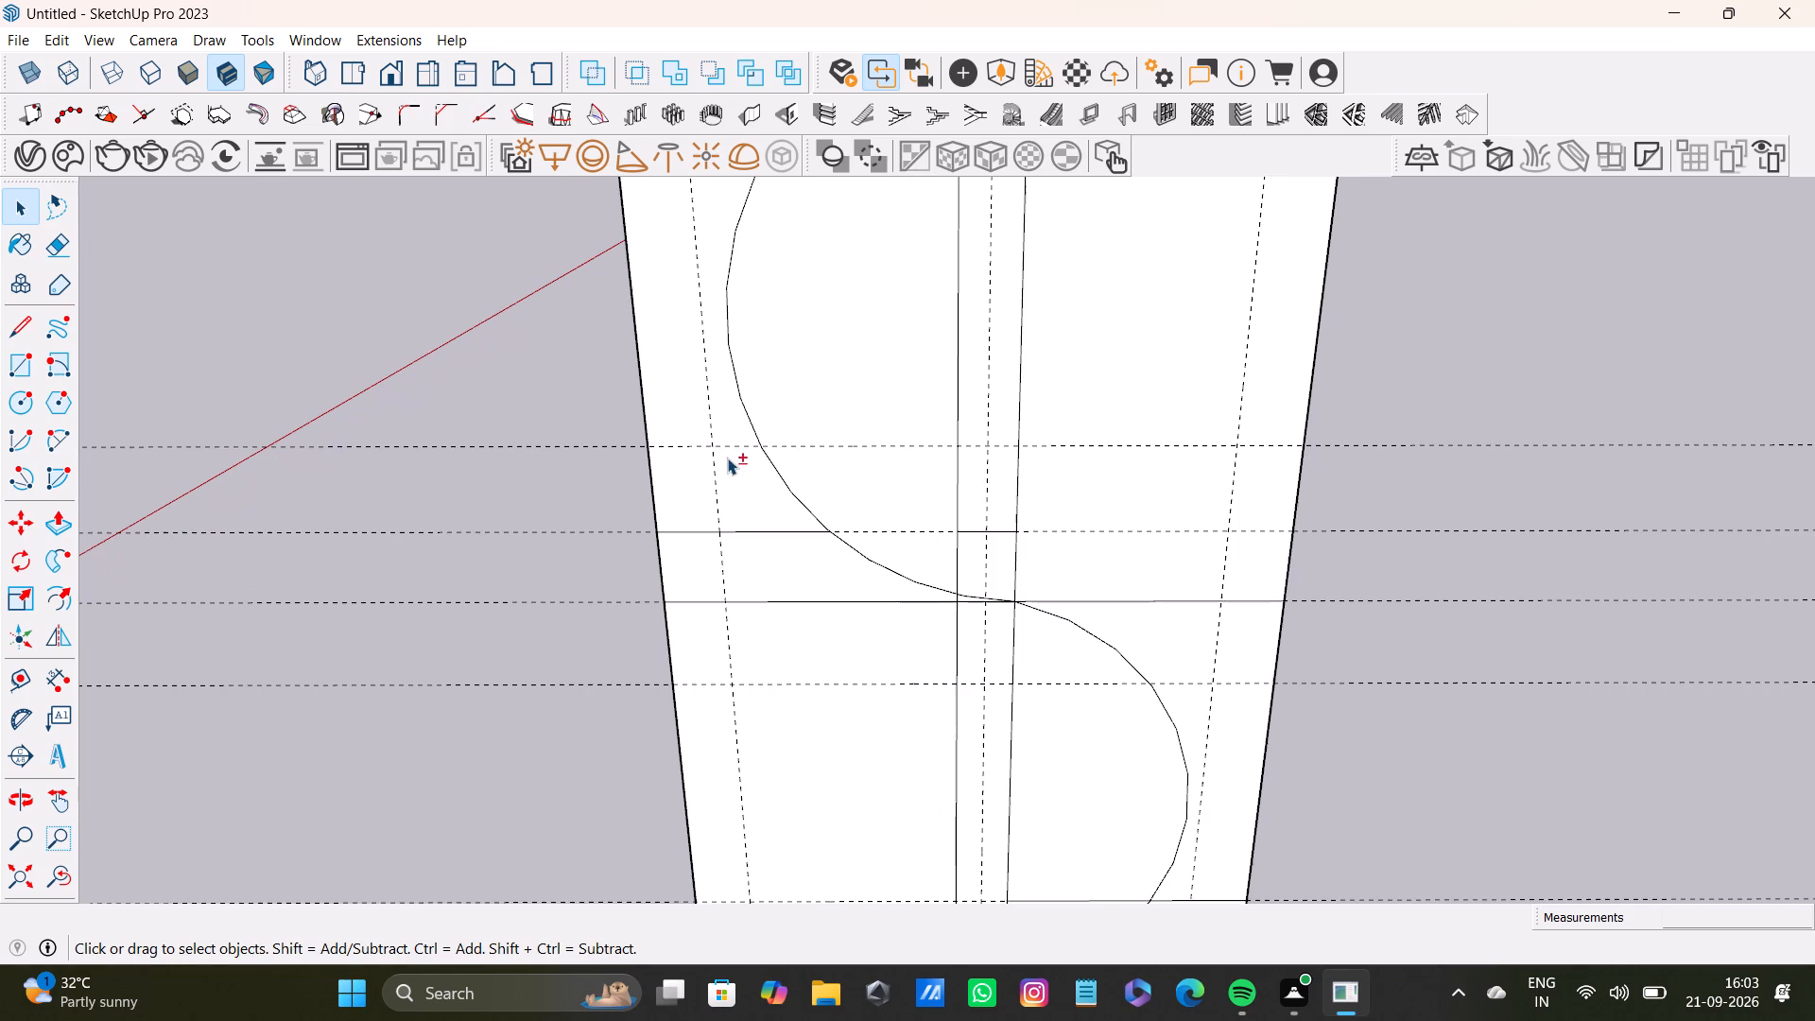
left_click(779, 476, "shift")
key("Delete")
left_click_drag(799, 483, 899, 562)
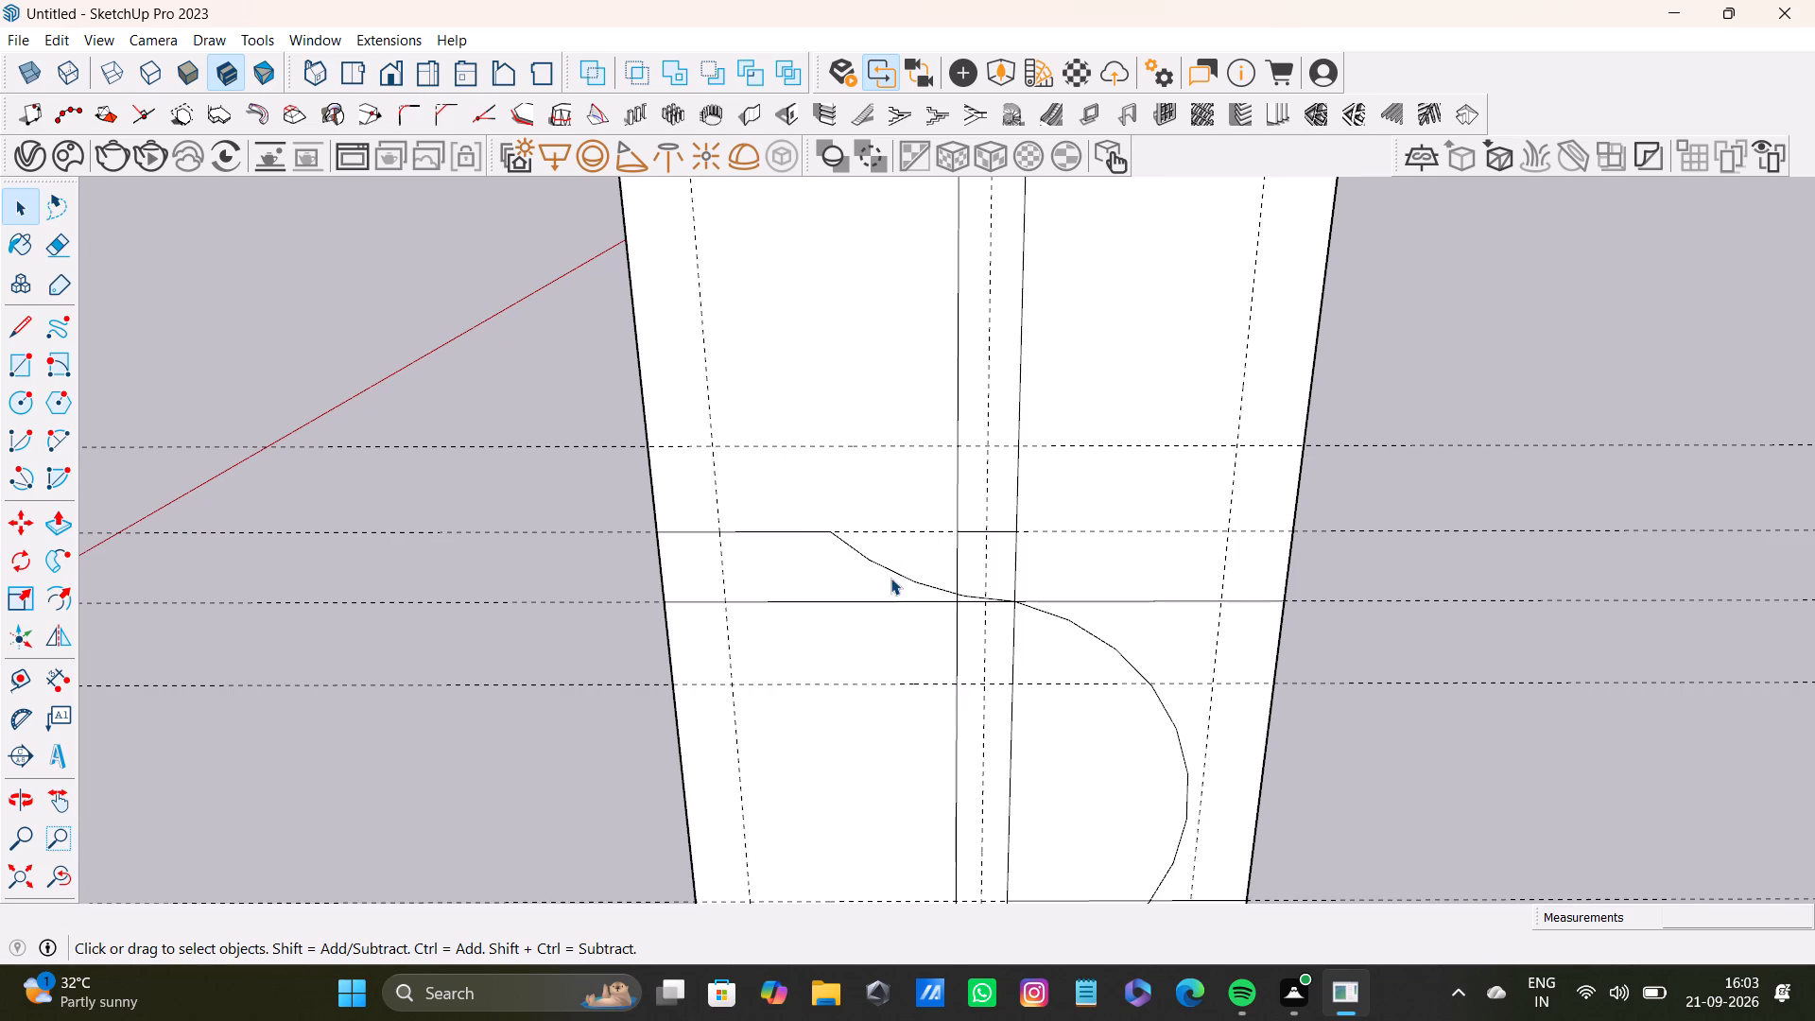
left_click(892, 571)
key("Delete")
left_click(983, 597)
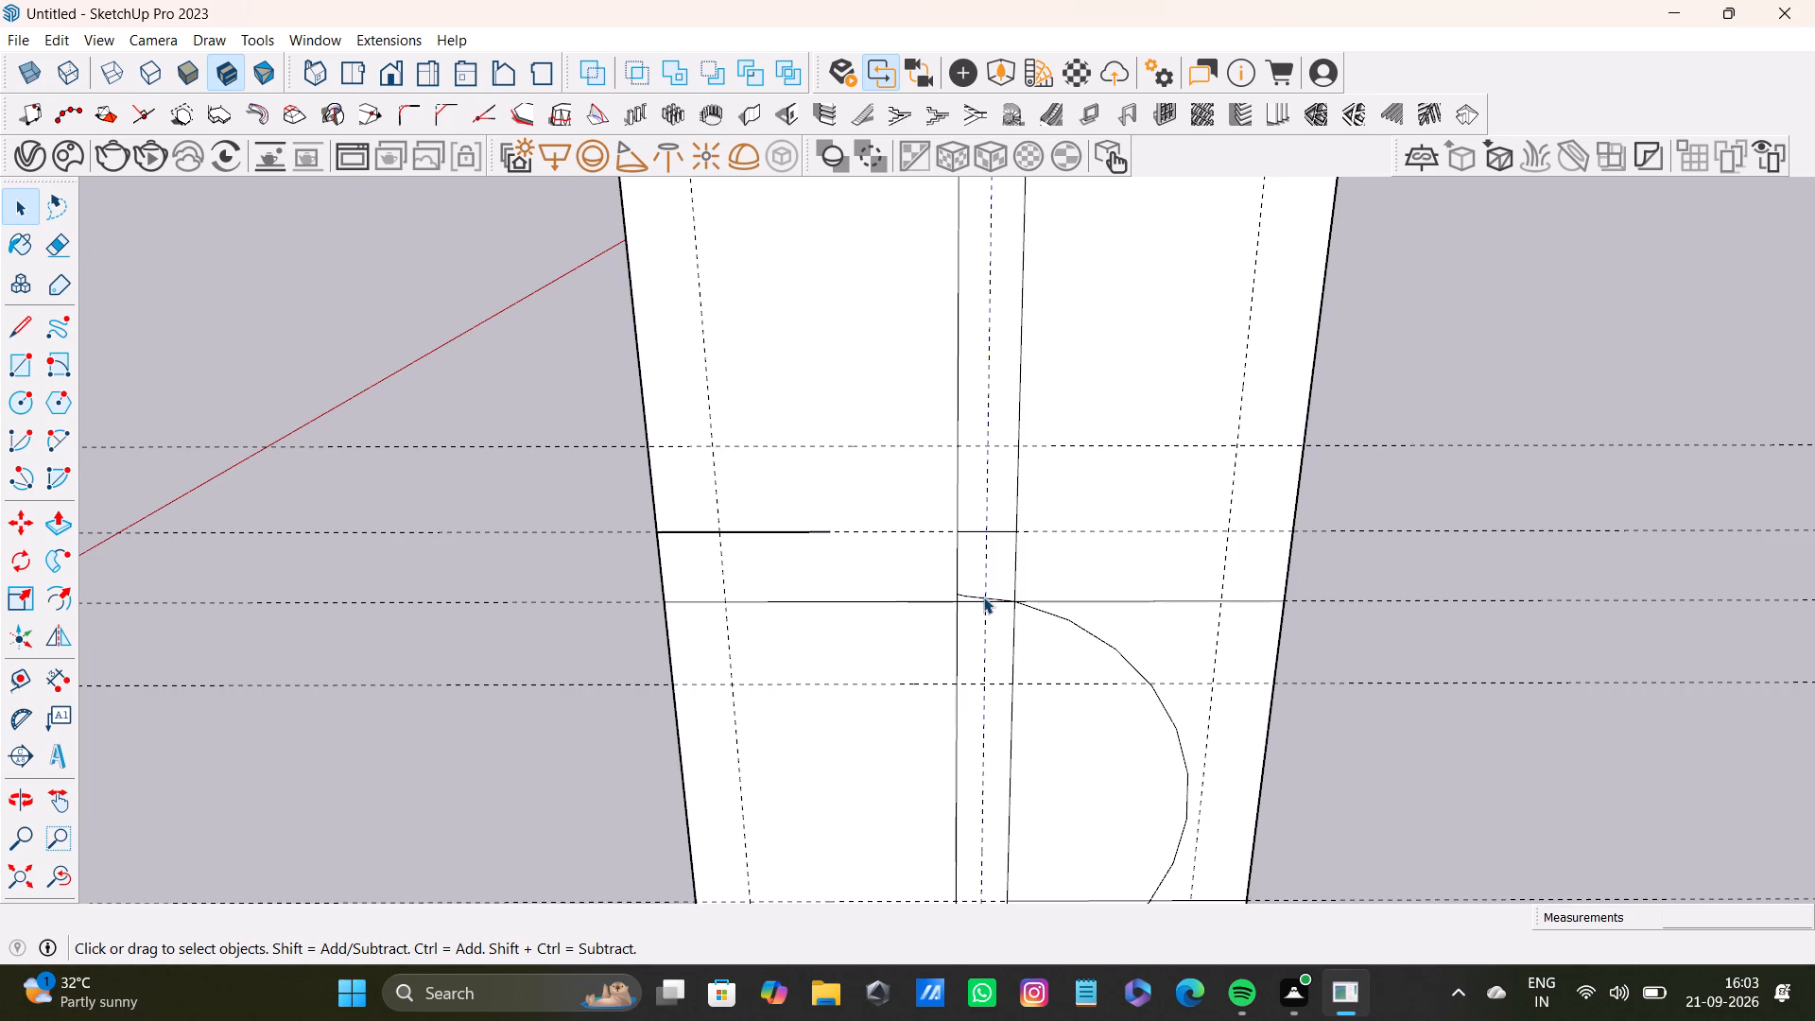
key("Delete")
left_click(984, 598)
key("Delete")
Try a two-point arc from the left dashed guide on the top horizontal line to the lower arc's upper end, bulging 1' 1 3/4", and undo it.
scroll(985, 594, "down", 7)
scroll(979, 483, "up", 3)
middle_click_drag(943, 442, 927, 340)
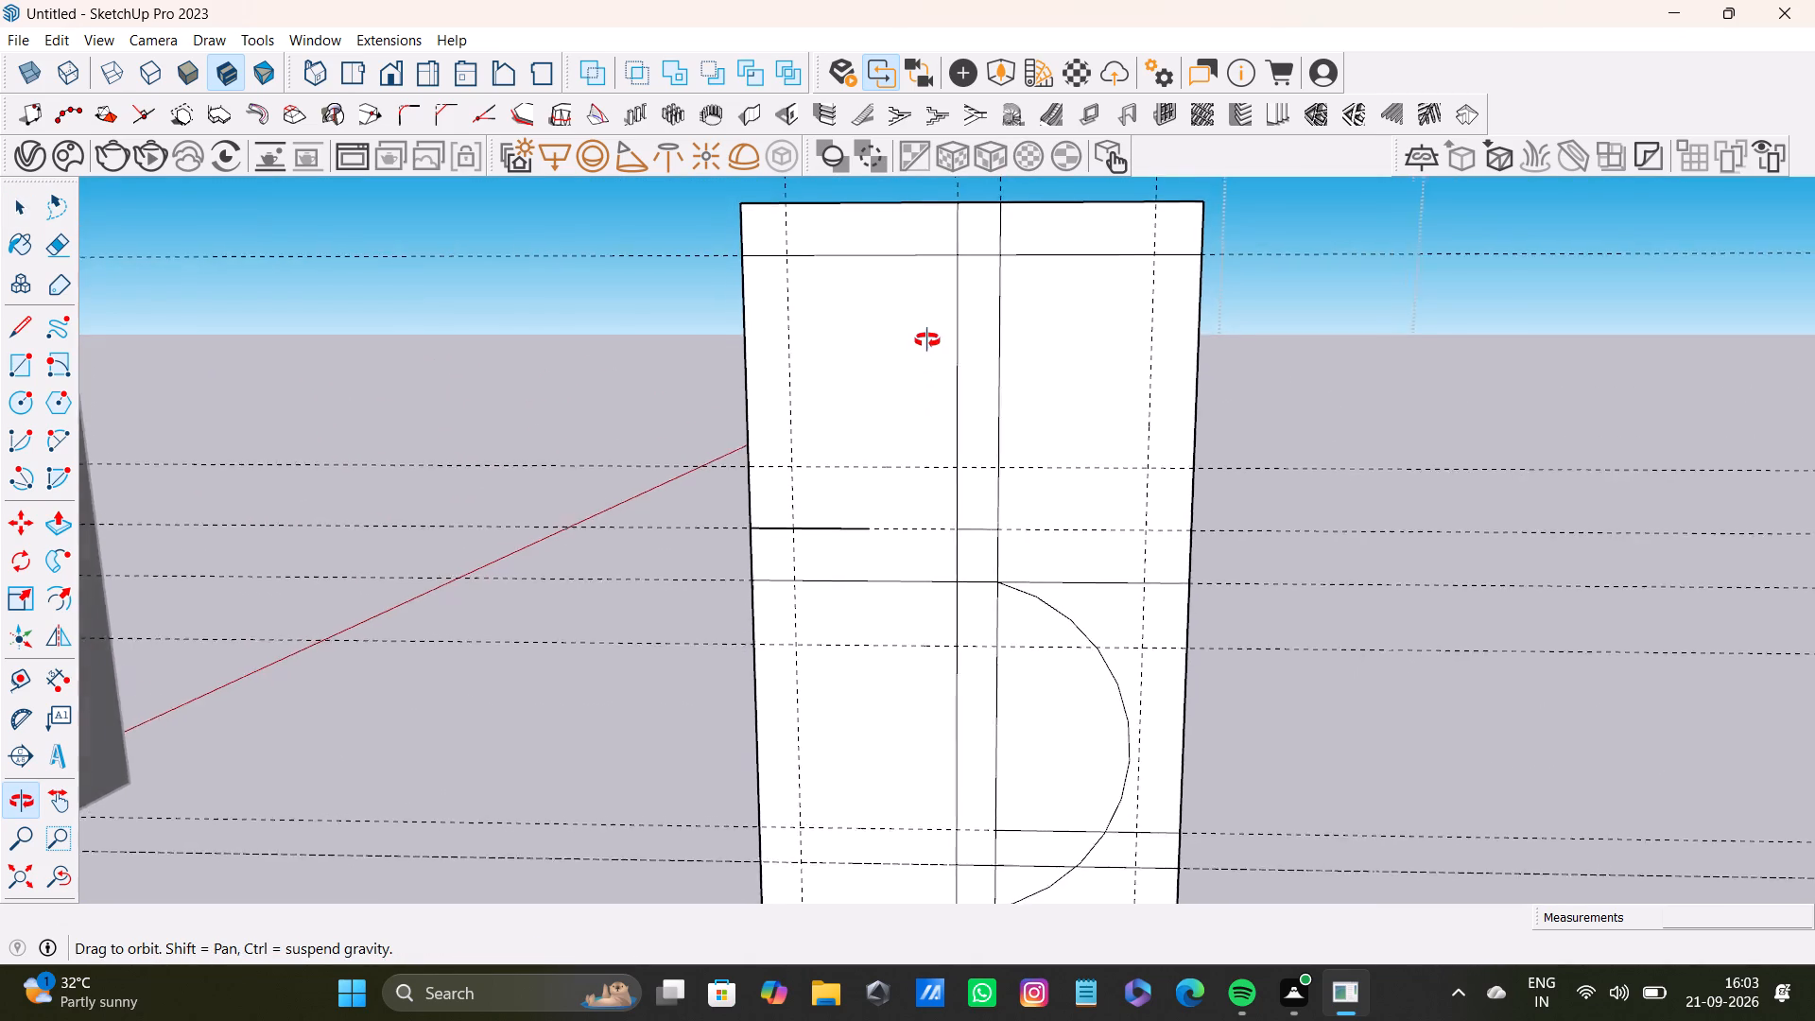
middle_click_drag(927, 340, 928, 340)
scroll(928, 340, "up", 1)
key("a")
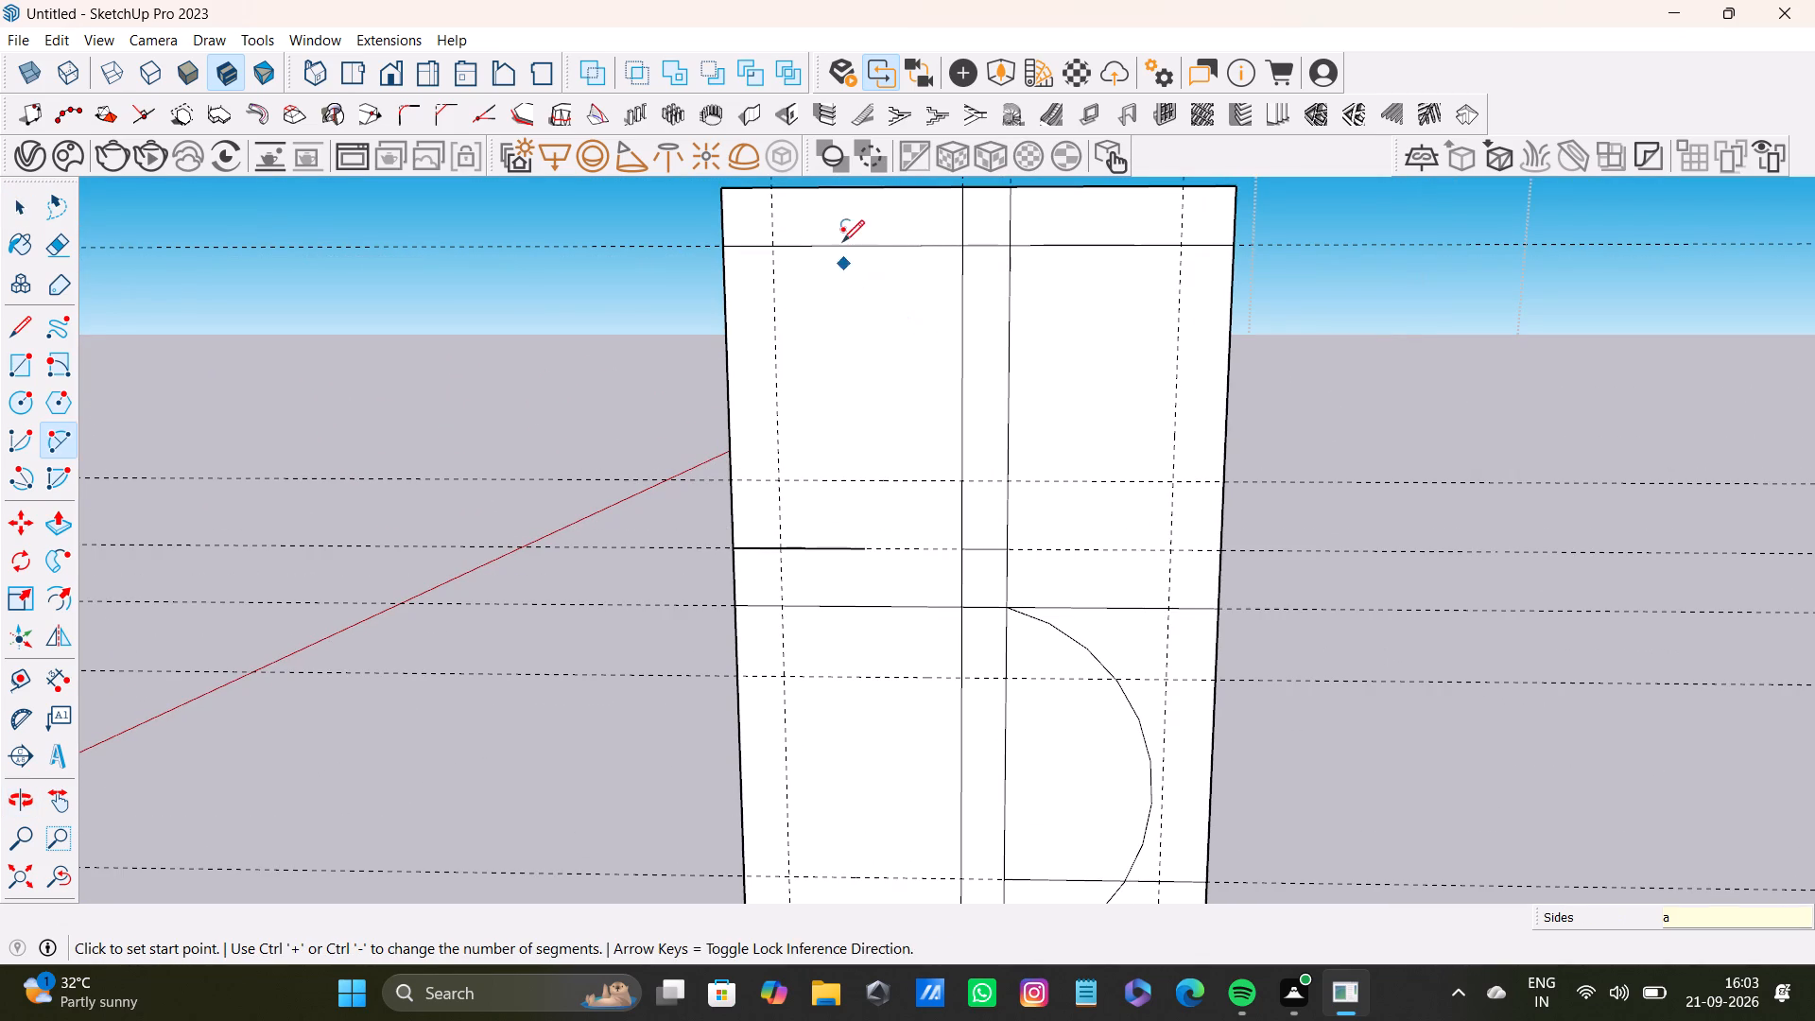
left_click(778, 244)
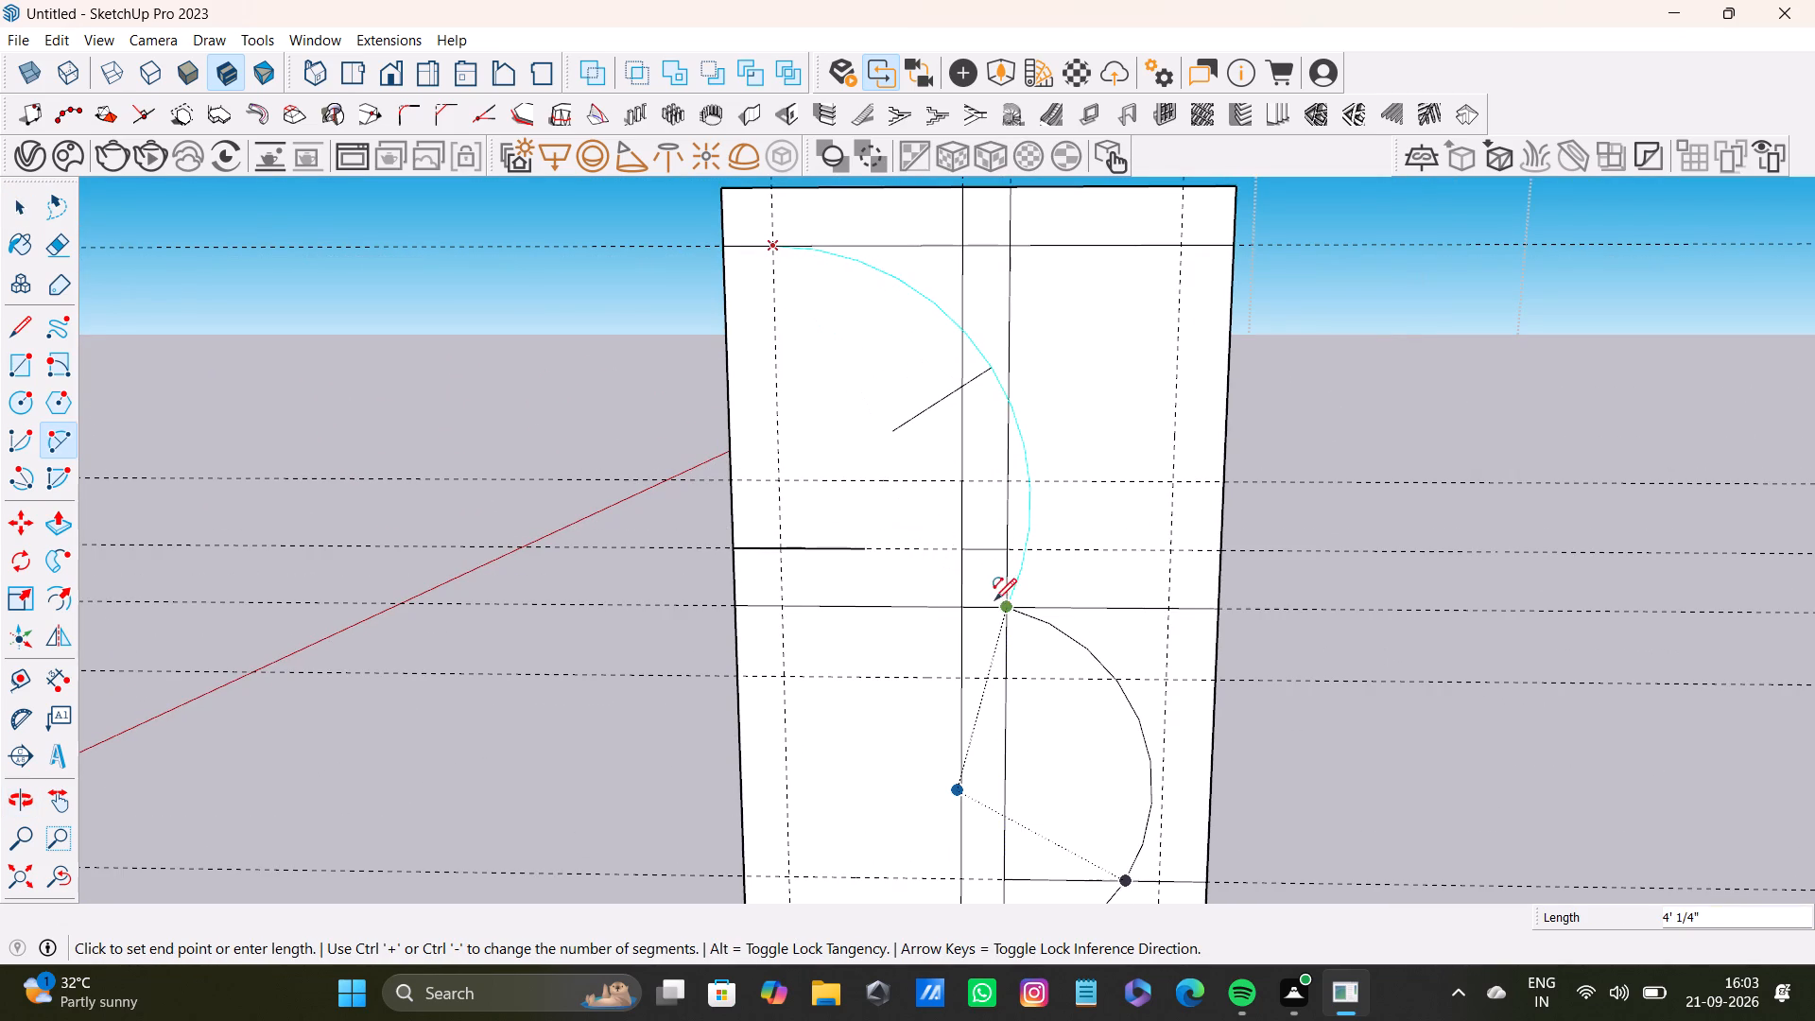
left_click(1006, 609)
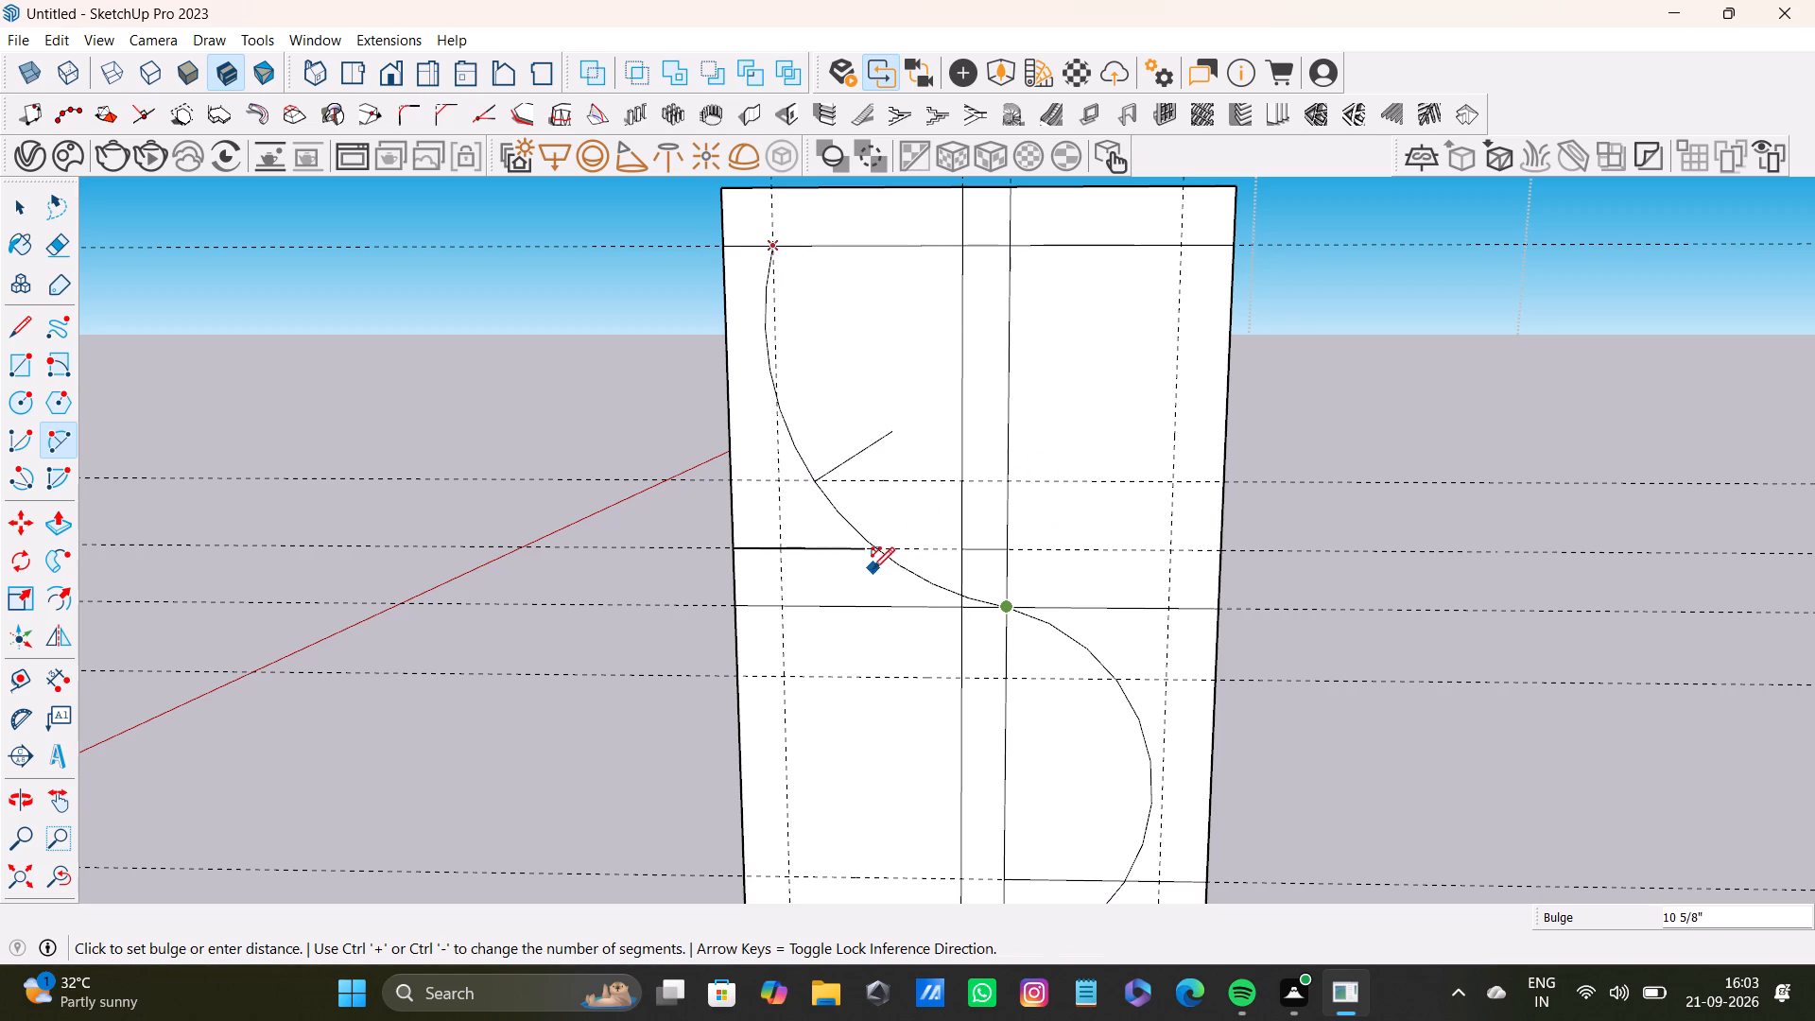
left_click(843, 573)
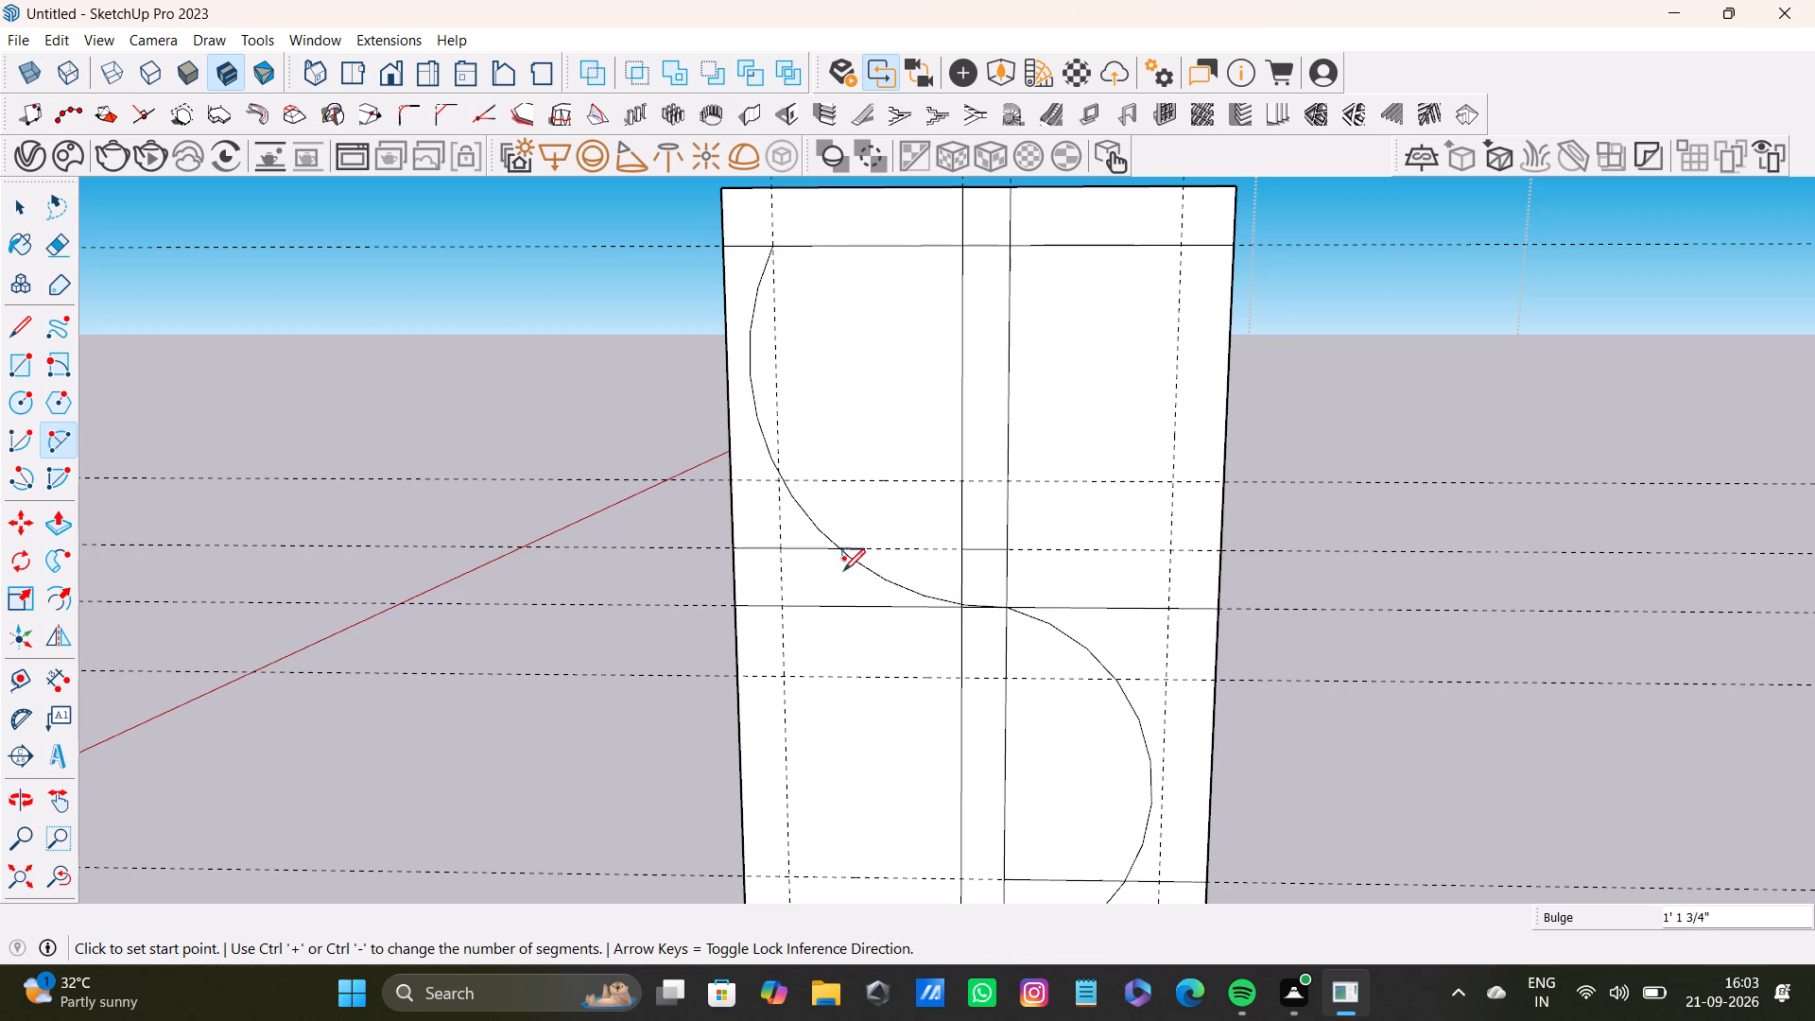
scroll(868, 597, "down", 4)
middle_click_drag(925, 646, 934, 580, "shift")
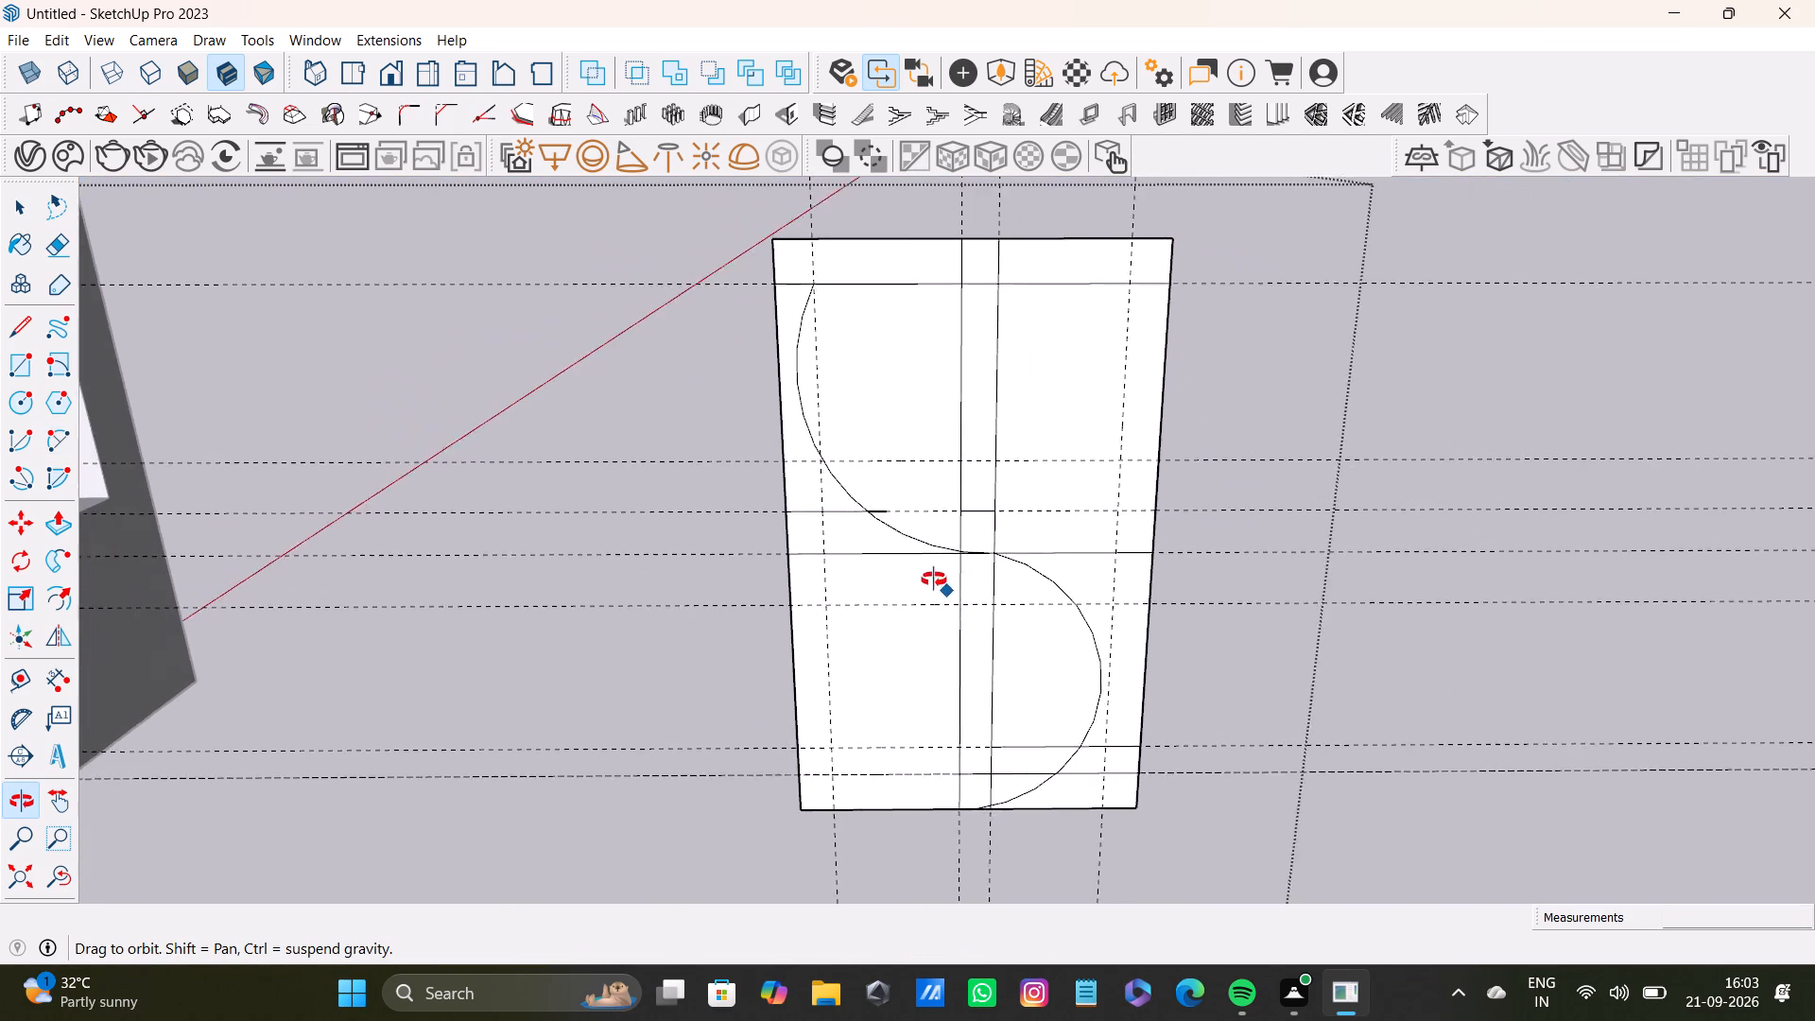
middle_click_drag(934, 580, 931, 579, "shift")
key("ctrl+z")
Draw an arc from the top horizontal line to the third line just before the lower arc's end, bulging left about 1' 4".
left_click(884, 283)
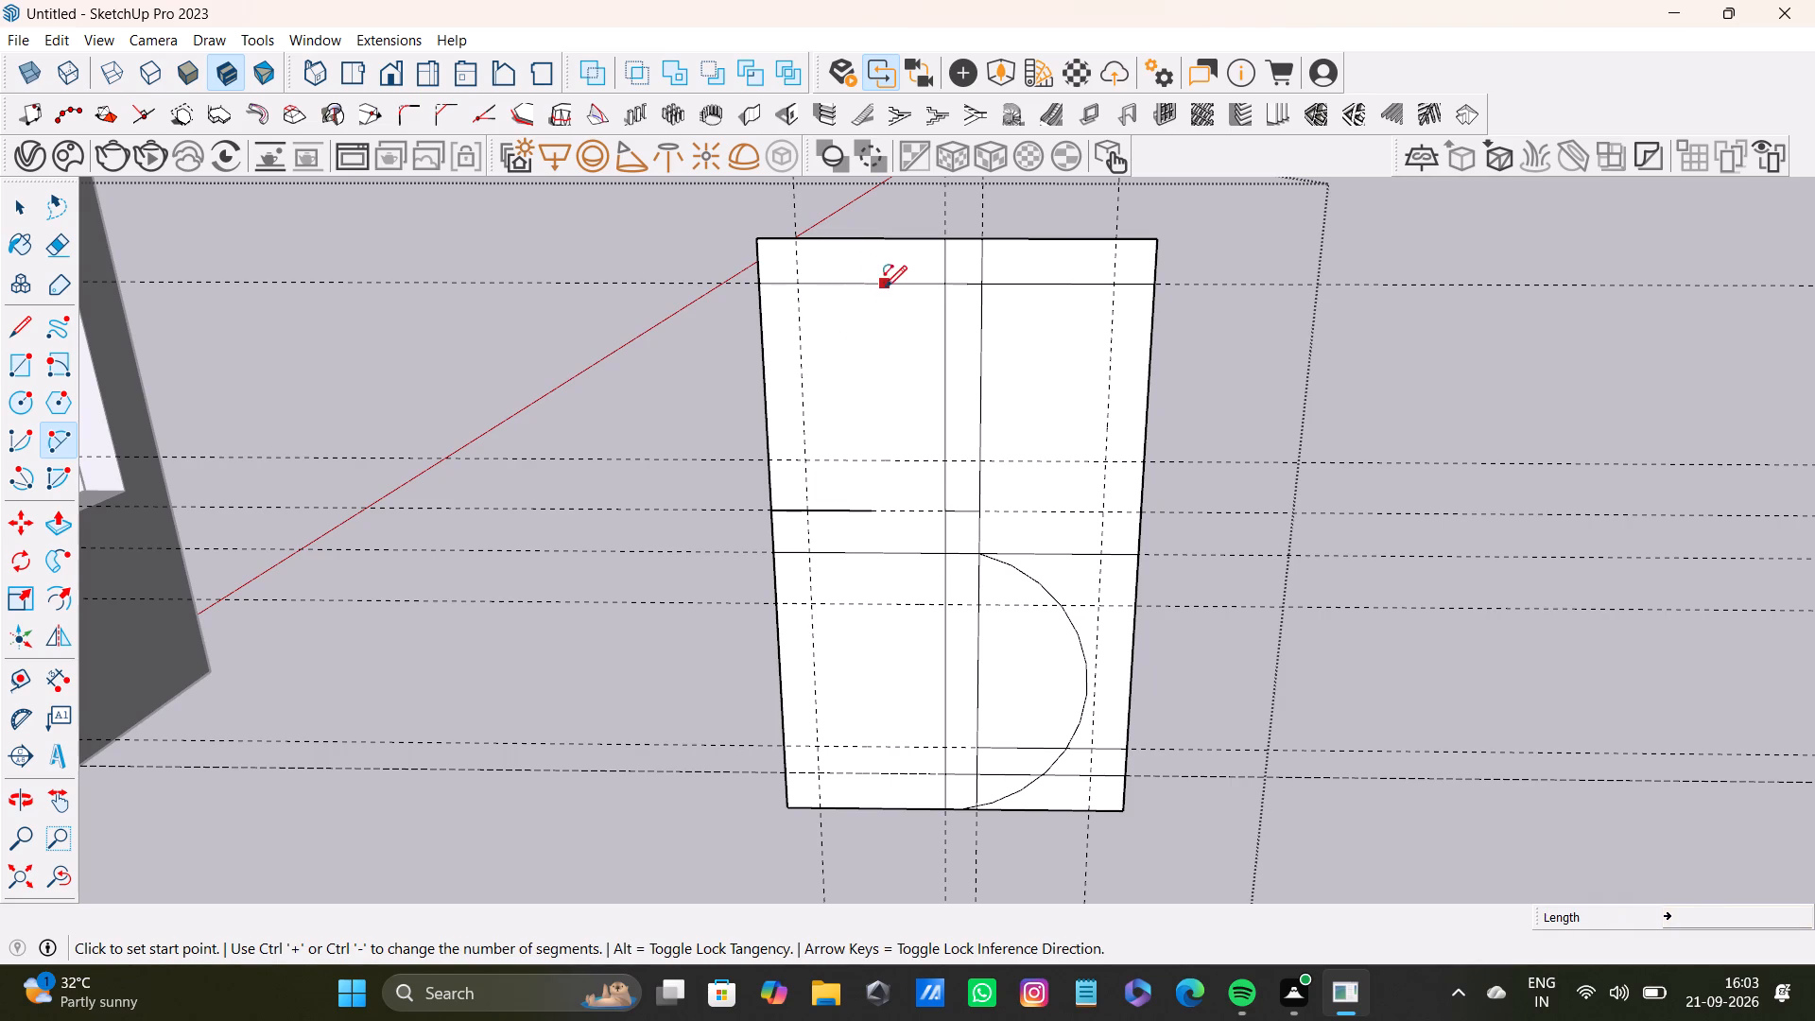
left_click(960, 552)
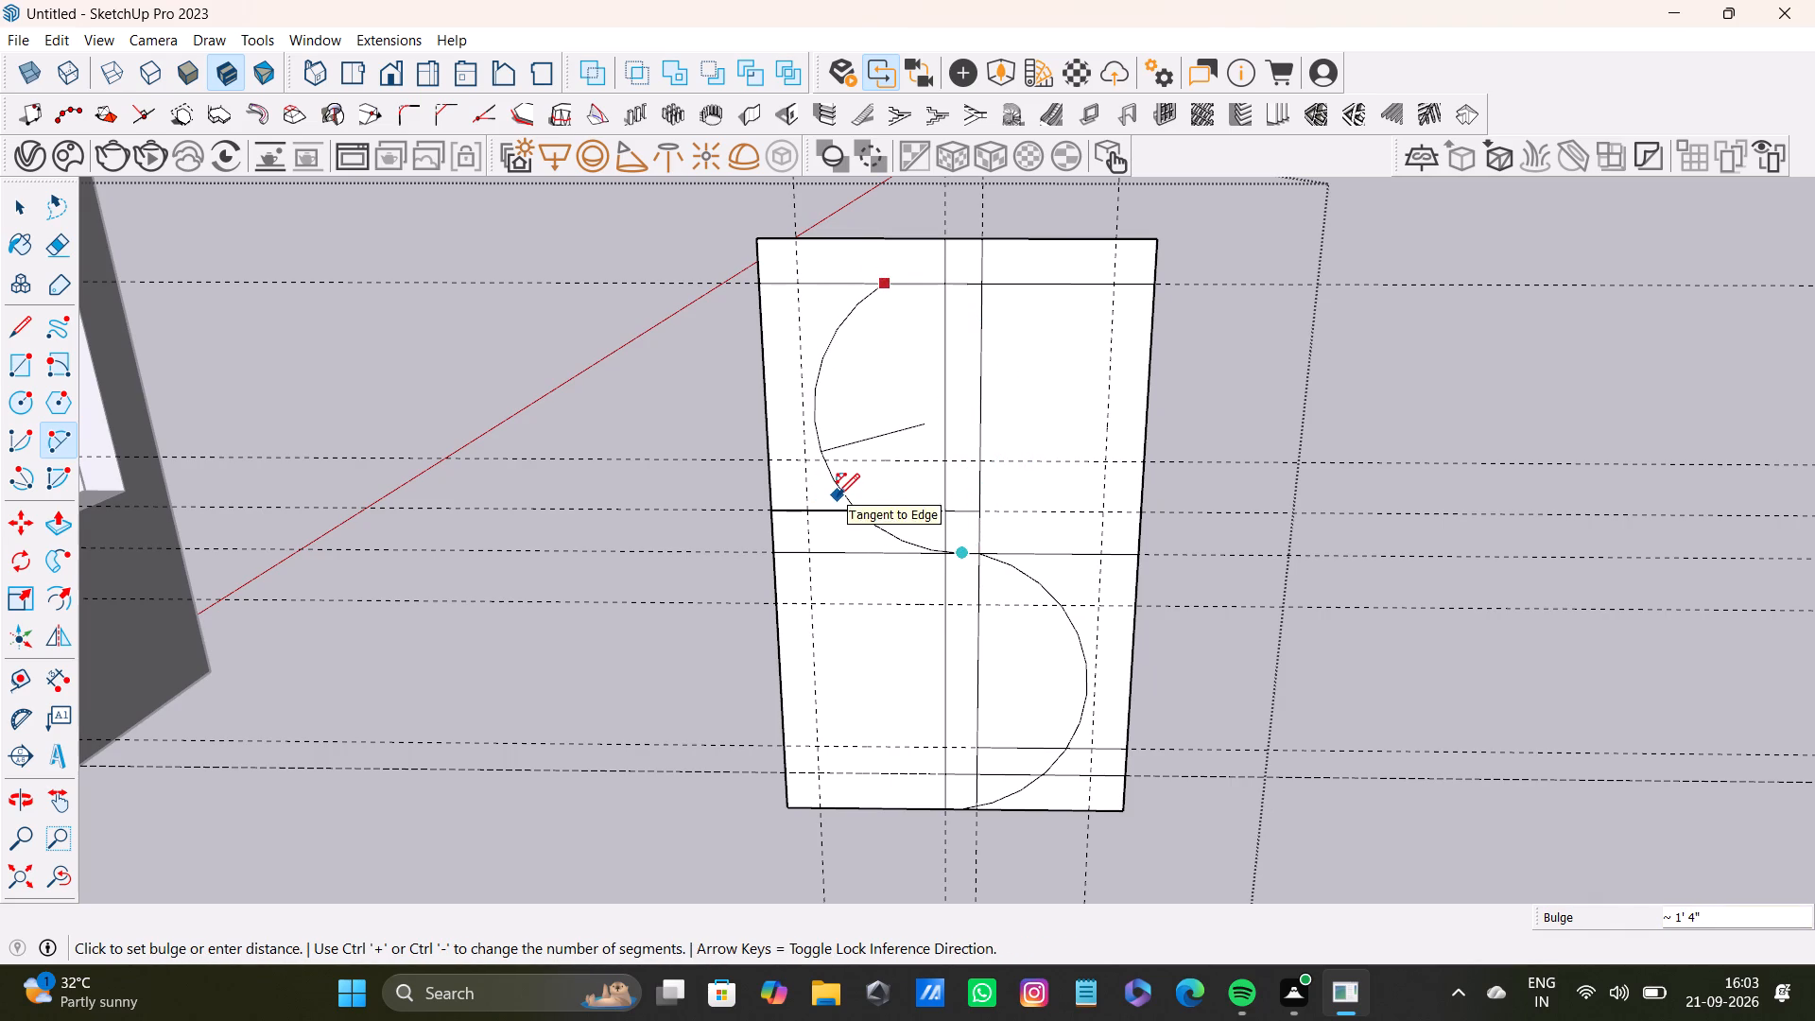
left_click(841, 502)
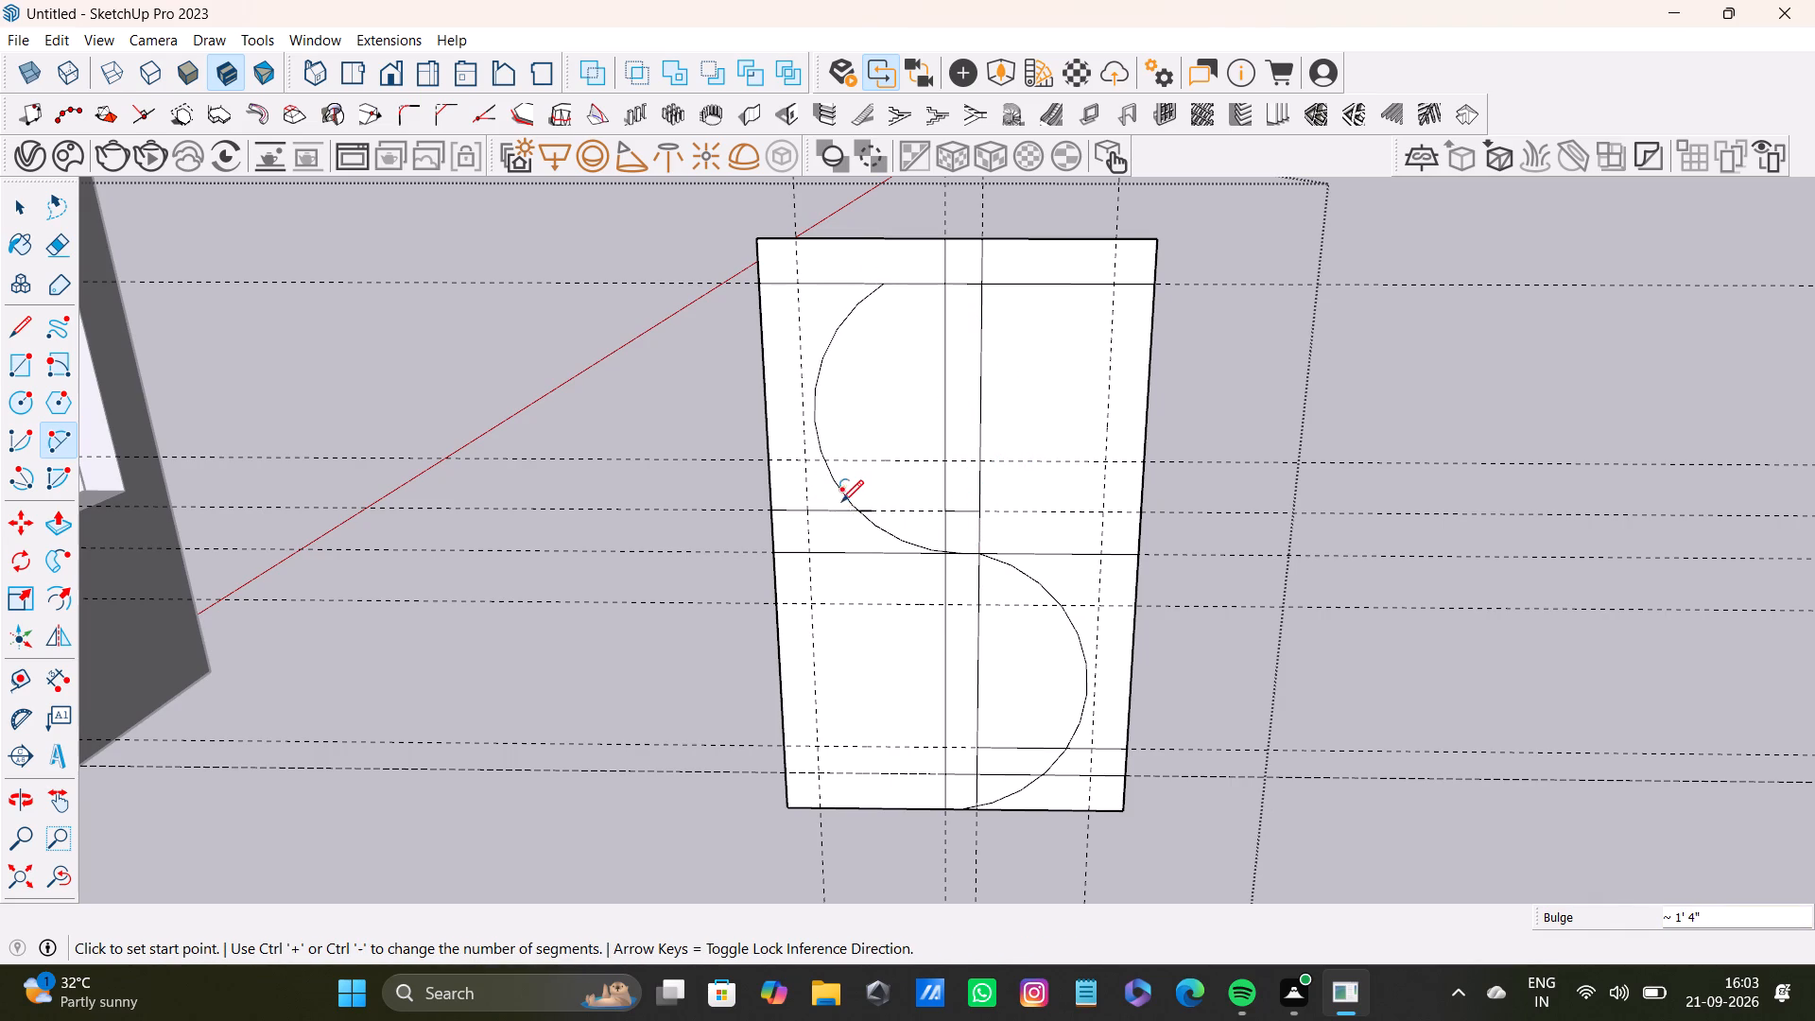
Delete the second middle line's short stub inside the new arc and its segment from the arc to the panel's left edge.
scroll(838, 521, "down", 4)
middle_click_drag(930, 562, 973, 582)
scroll(899, 568, "up", 11)
key("space")
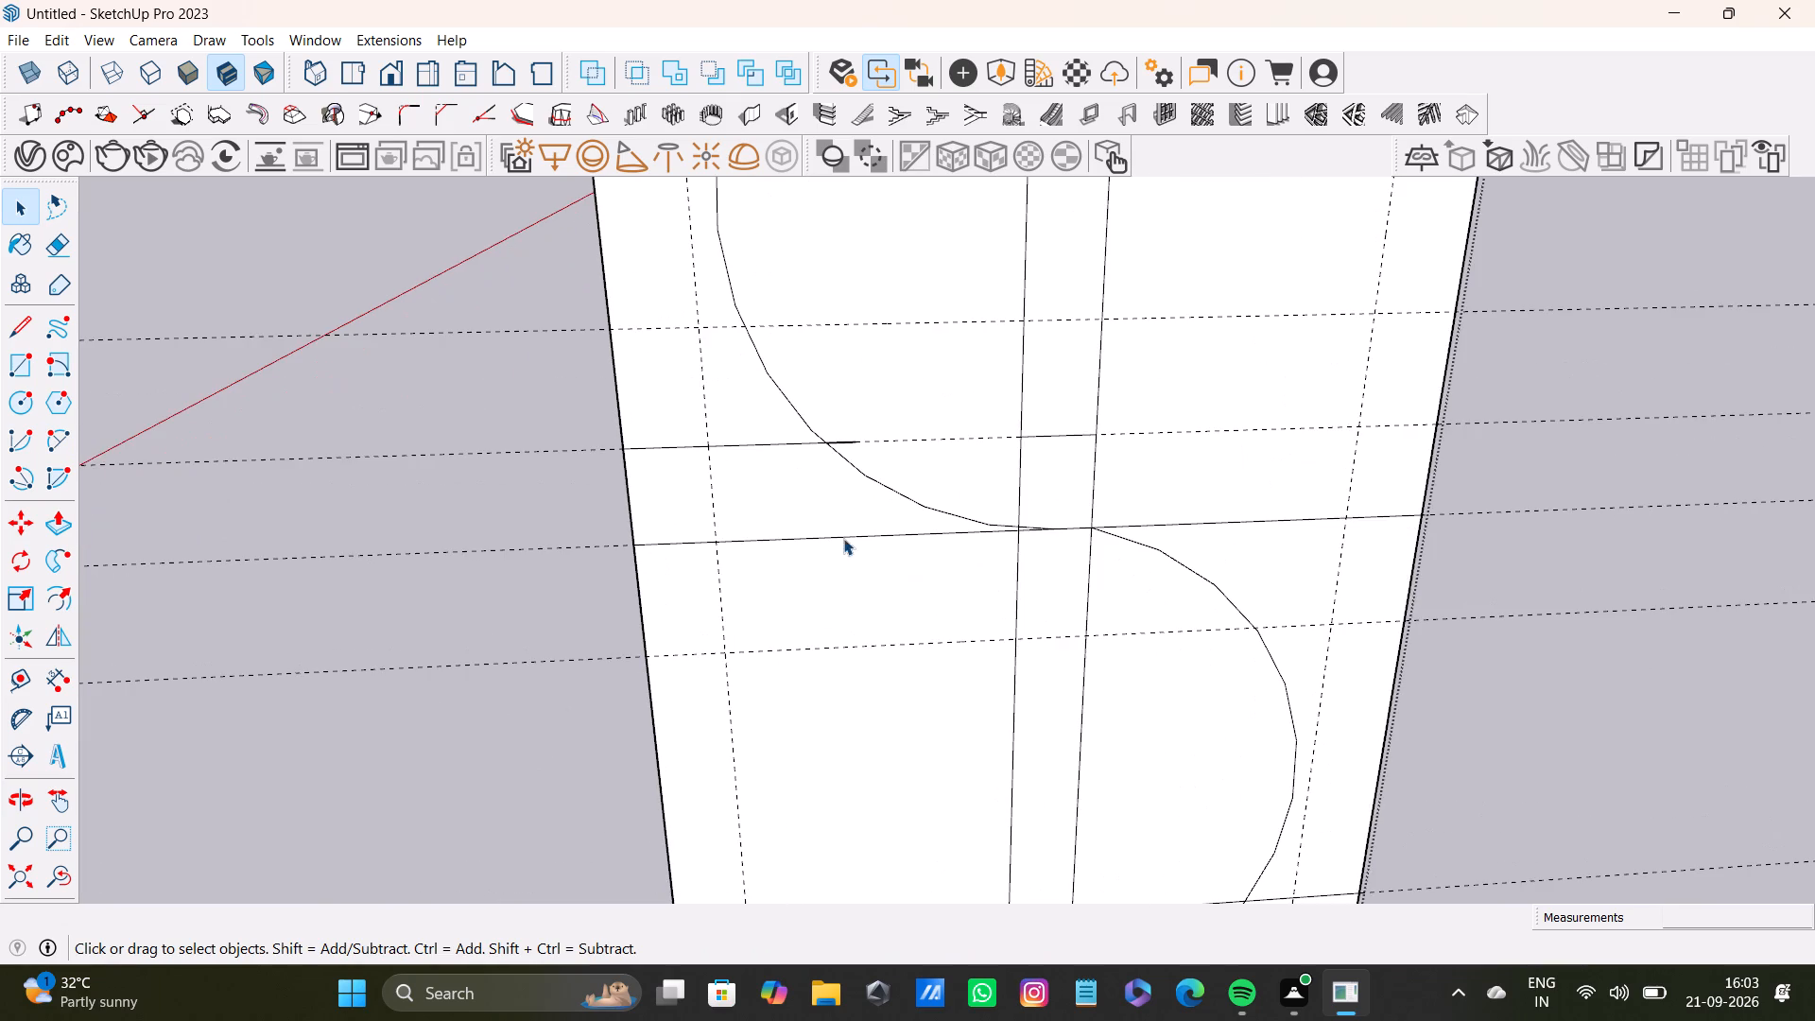
scroll(862, 526, "up", 6)
left_click(842, 372)
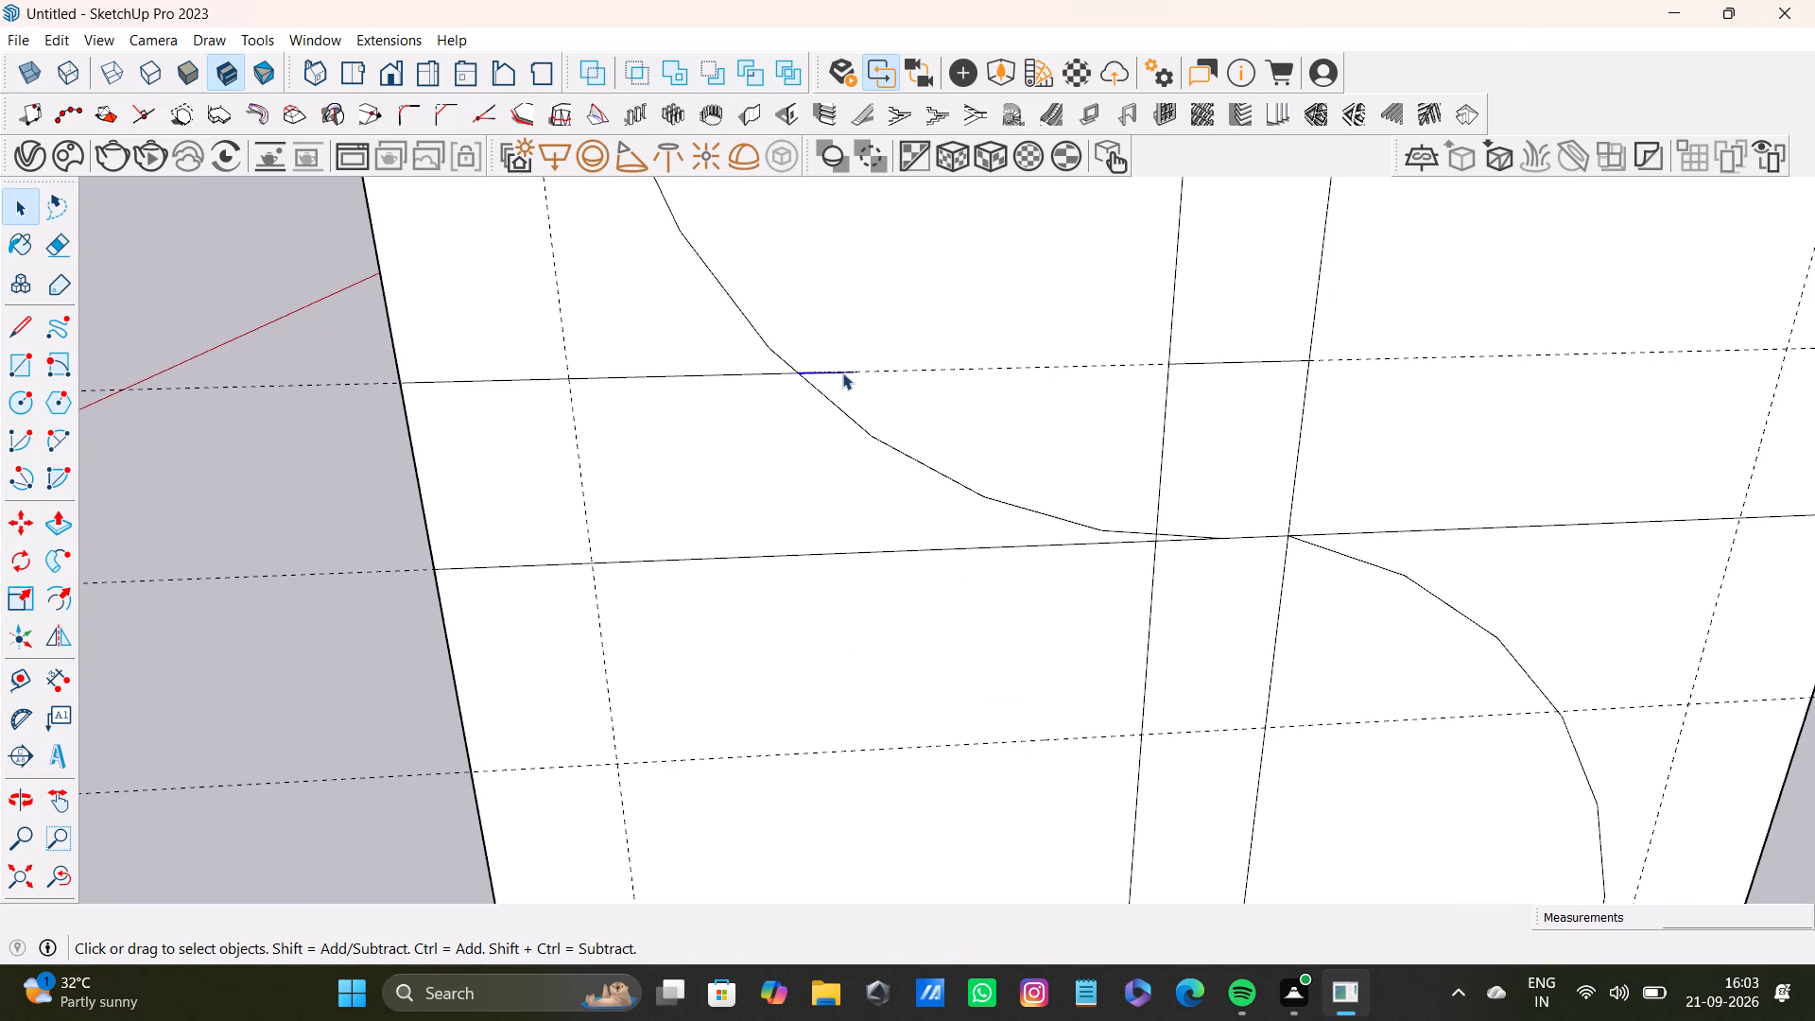
key("Delete")
left_click(764, 373)
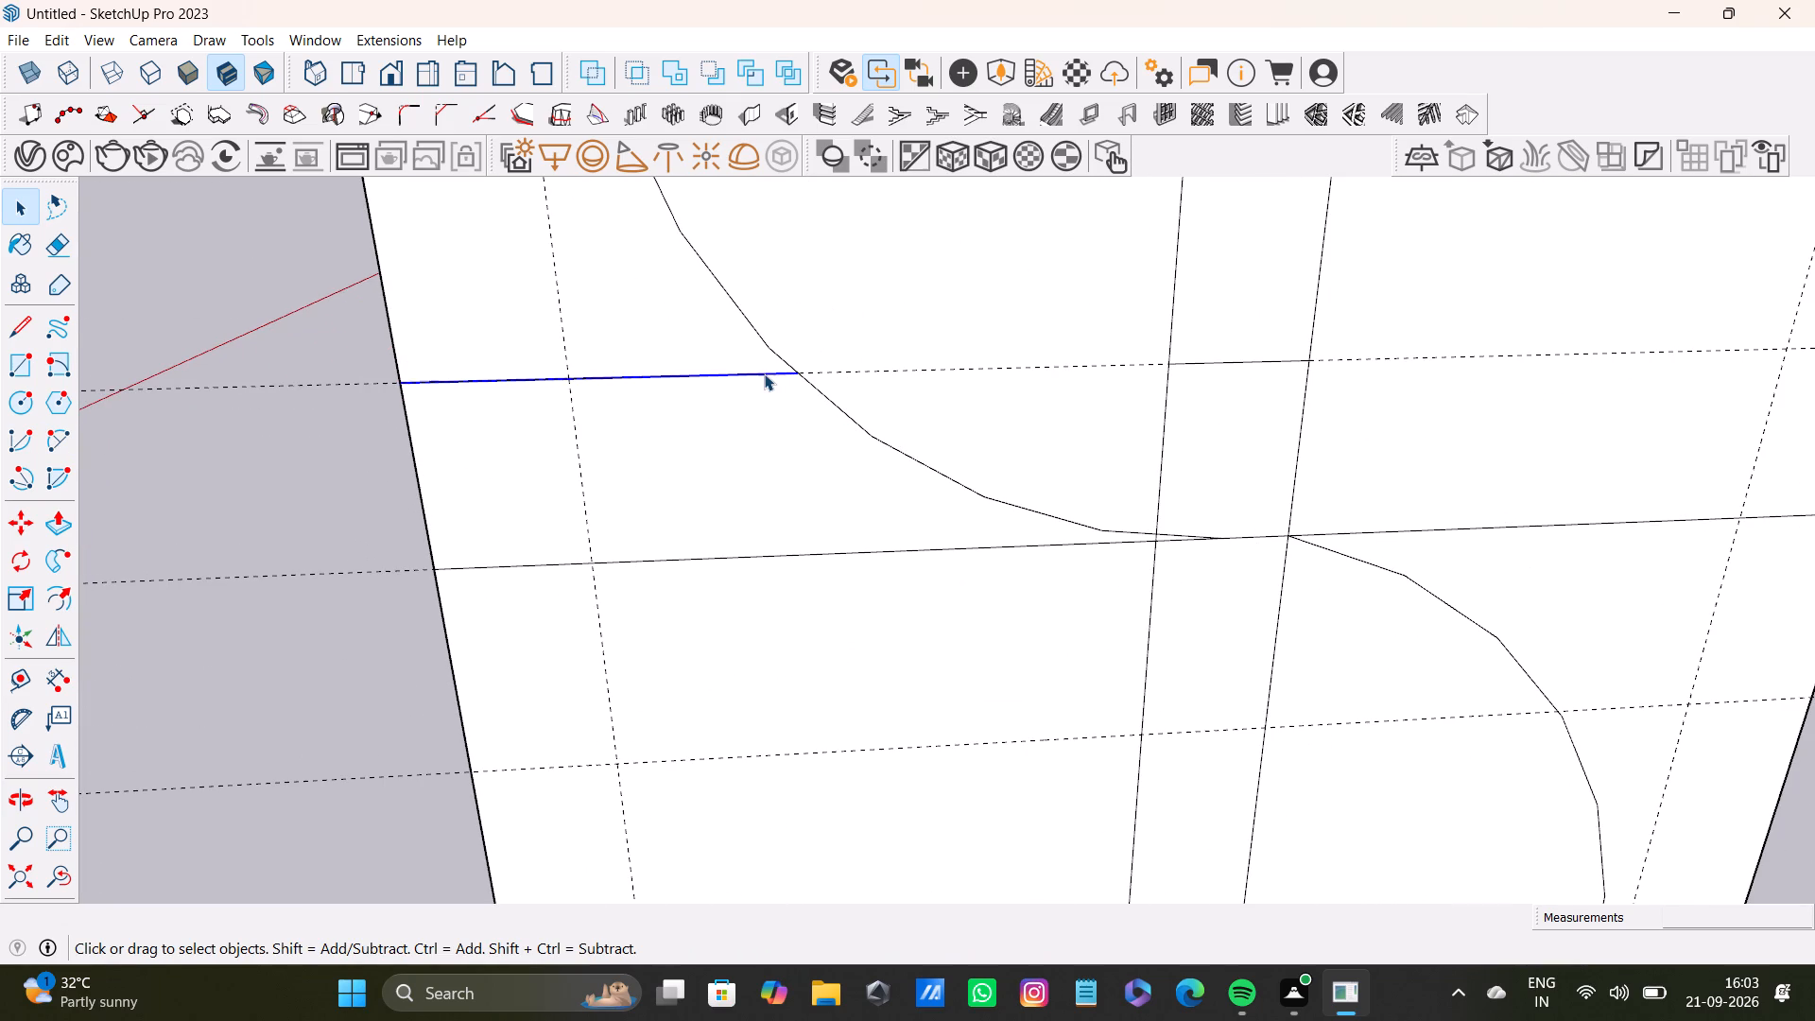
key("Delete")
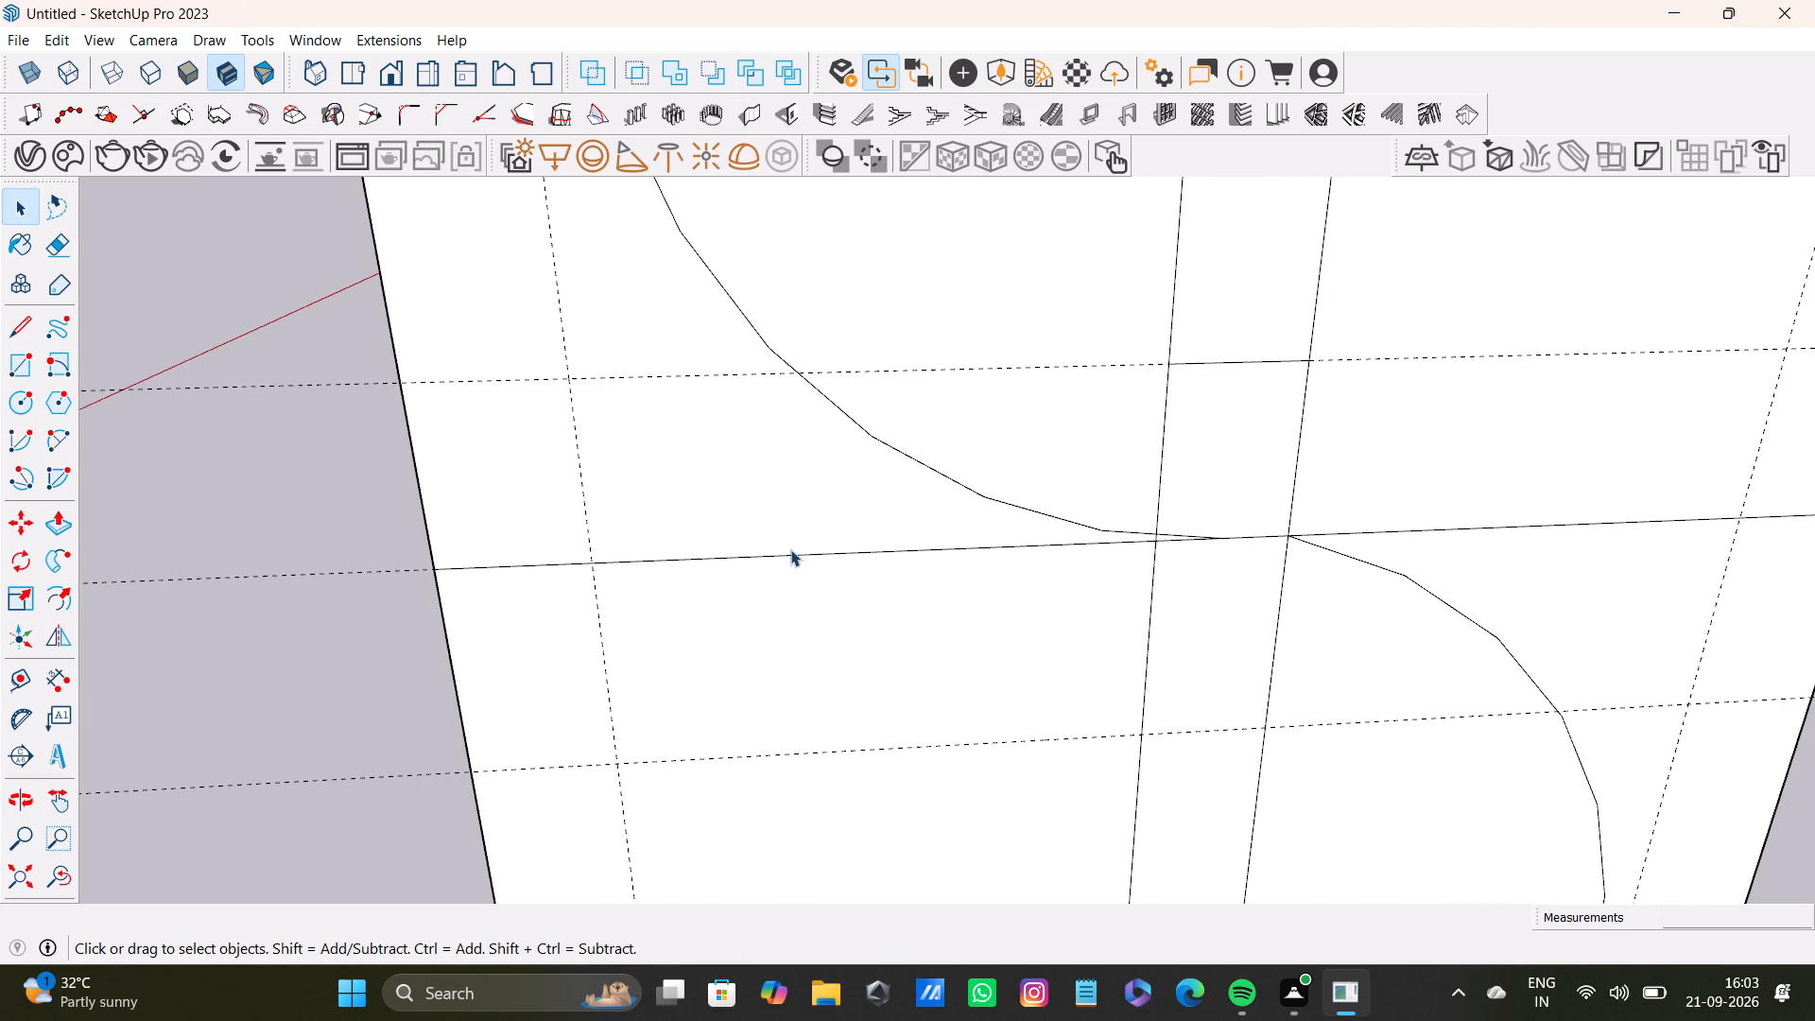
Delete the horizontal line through the arcs' junction, from the panel's left edge to the upper arc's lower end.
left_click(790, 549)
left_click(793, 552)
key("Delete")
scroll(1142, 499, "up", 12)
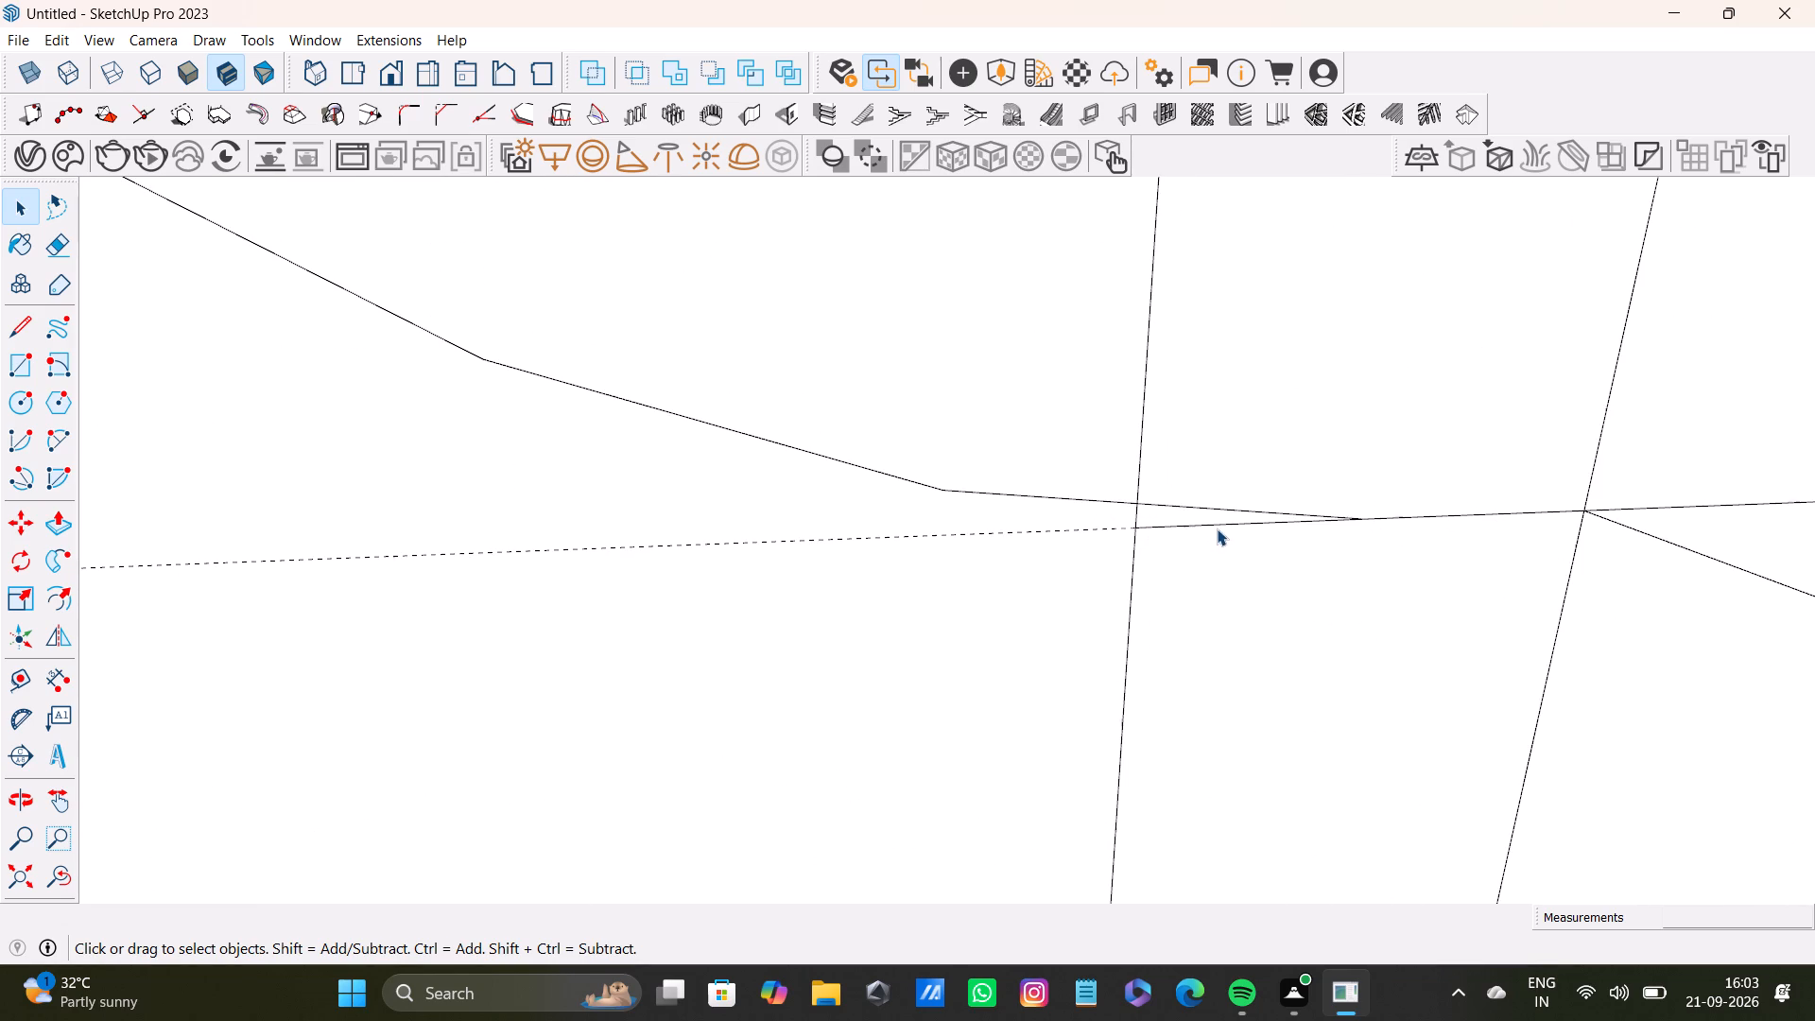
left_click(1217, 528)
left_click(1218, 521)
key("Delete")
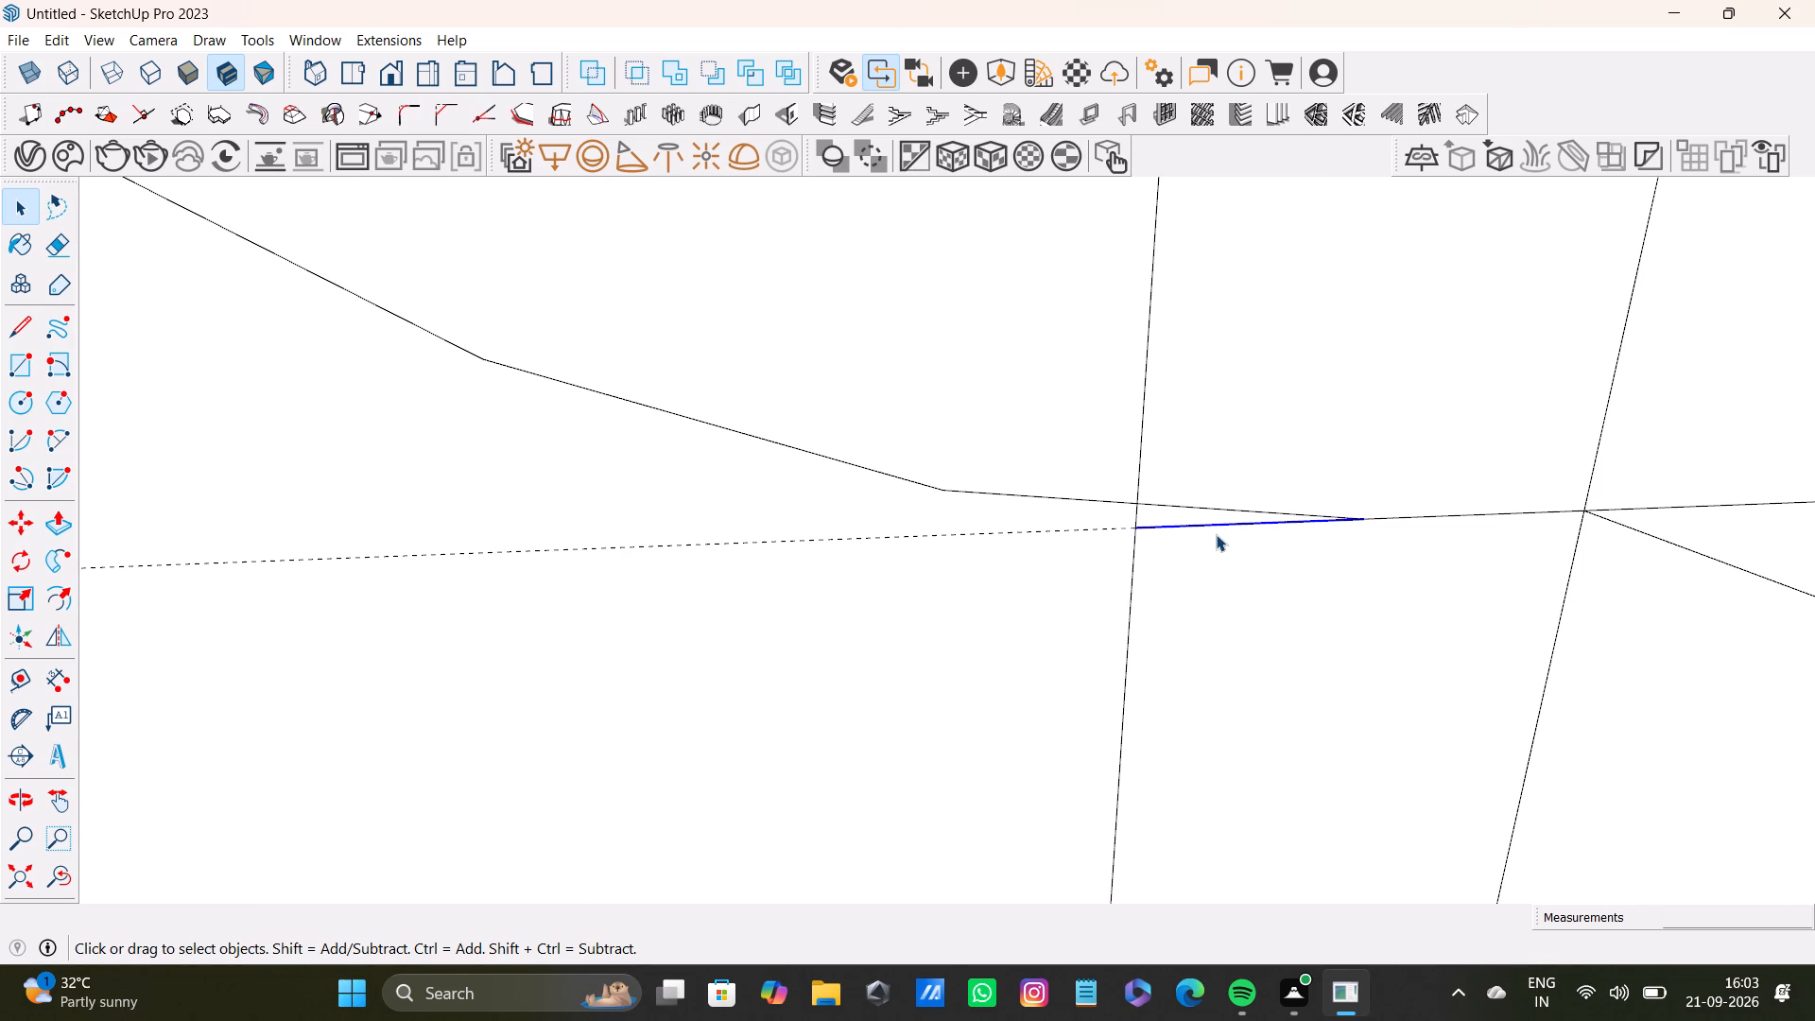
Delete the small face between the two central vertical lines, just above where the arcs meet.
scroll(1304, 495, "down", 20)
scroll(1304, 495, "down", 1)
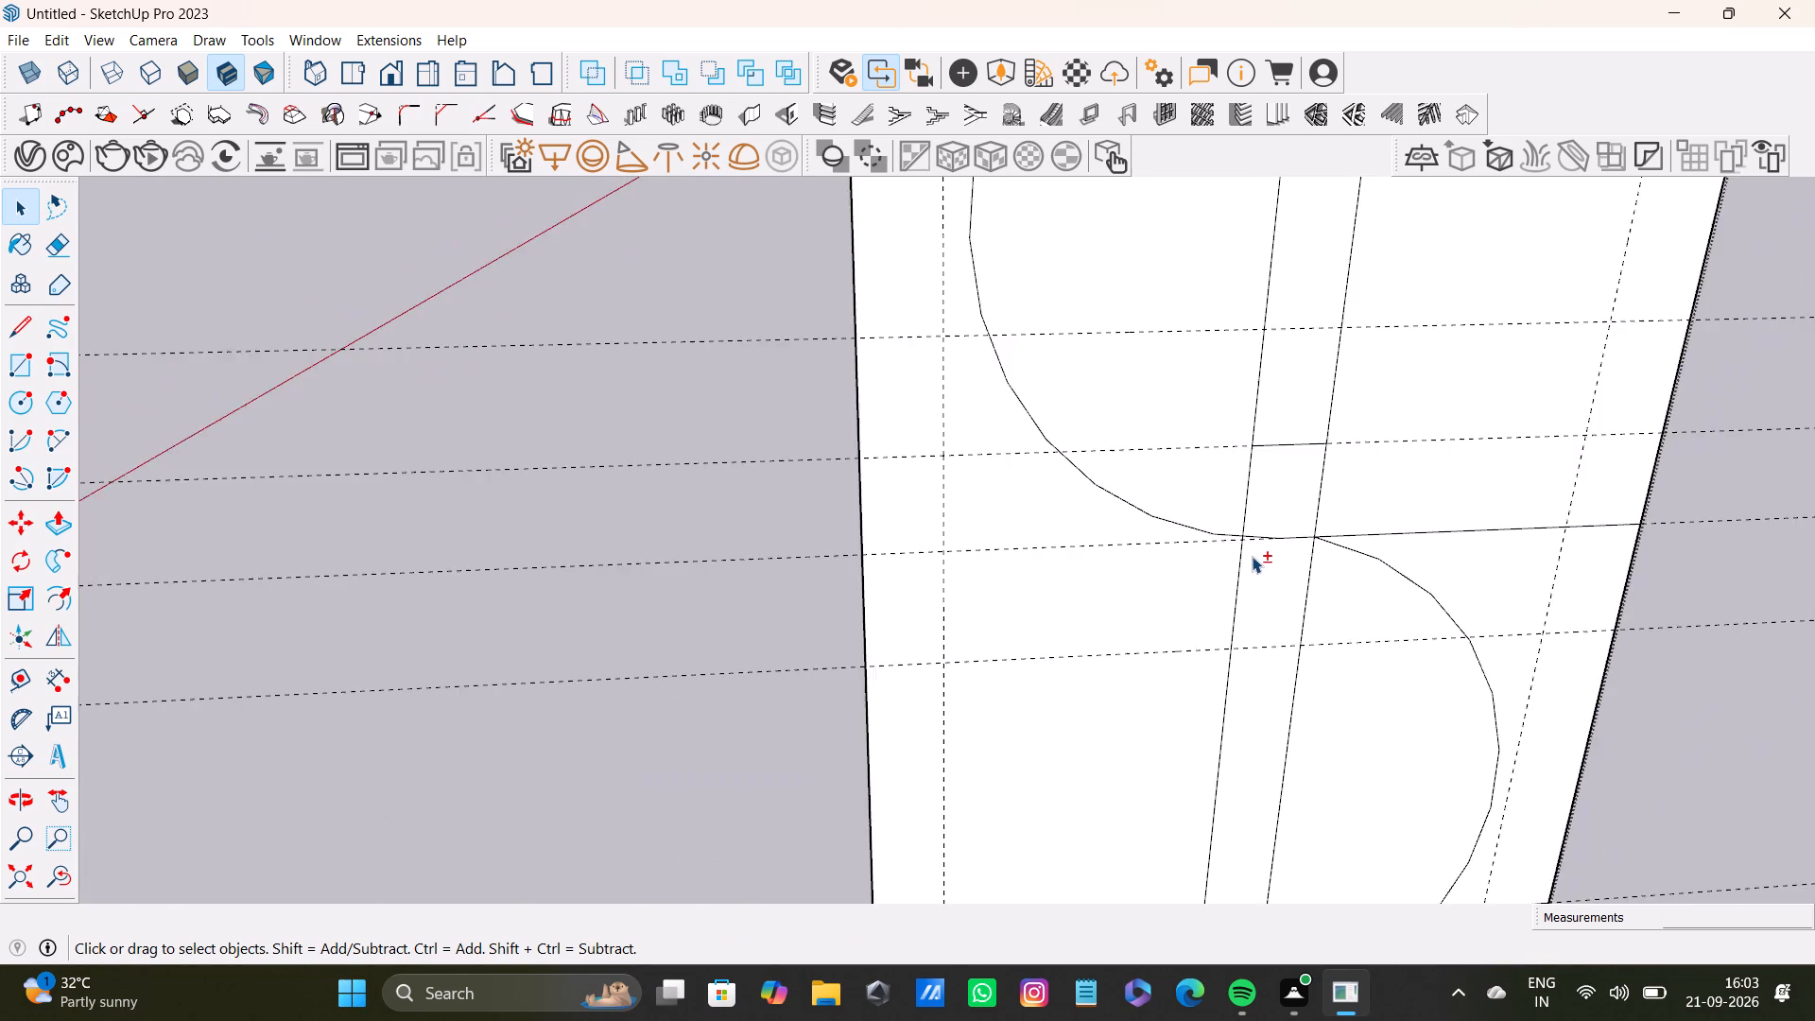
scroll(1252, 556, "down", 4)
scroll(1258, 574, "down", 6, "shift")
middle_click_drag(1279, 610, 1307, 666)
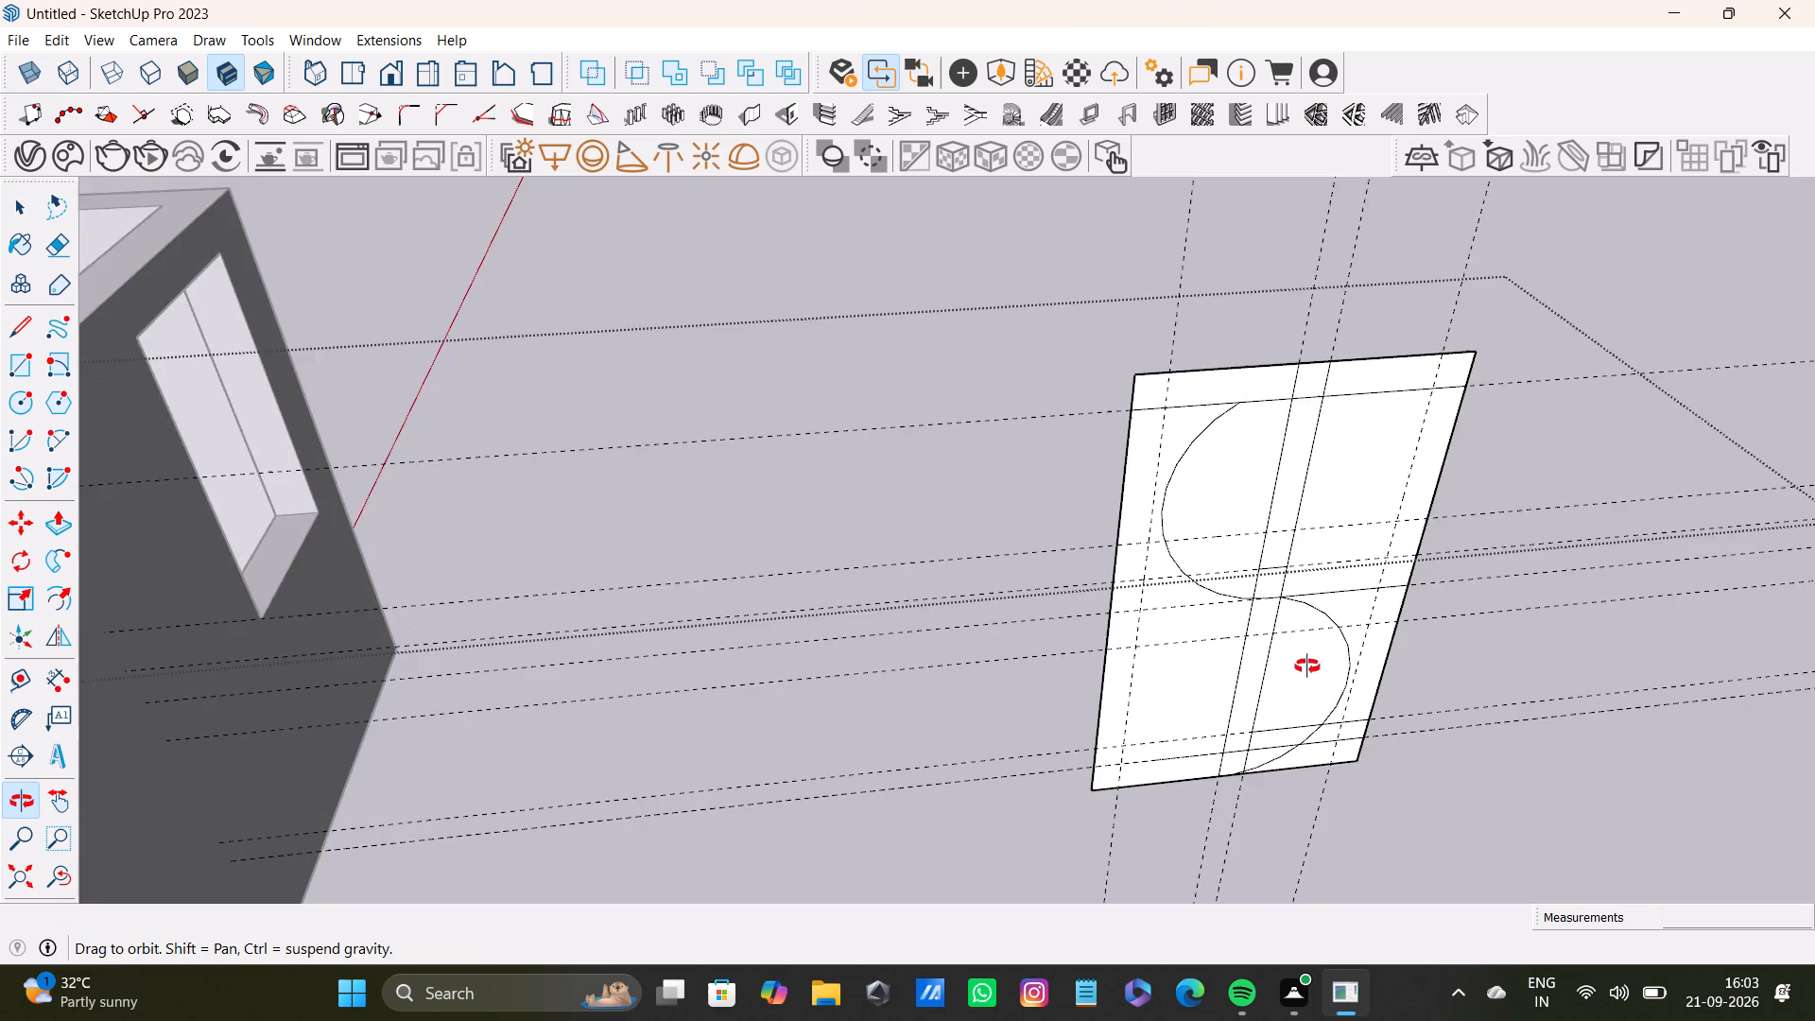
middle_click_drag(1307, 666, 1191, 509)
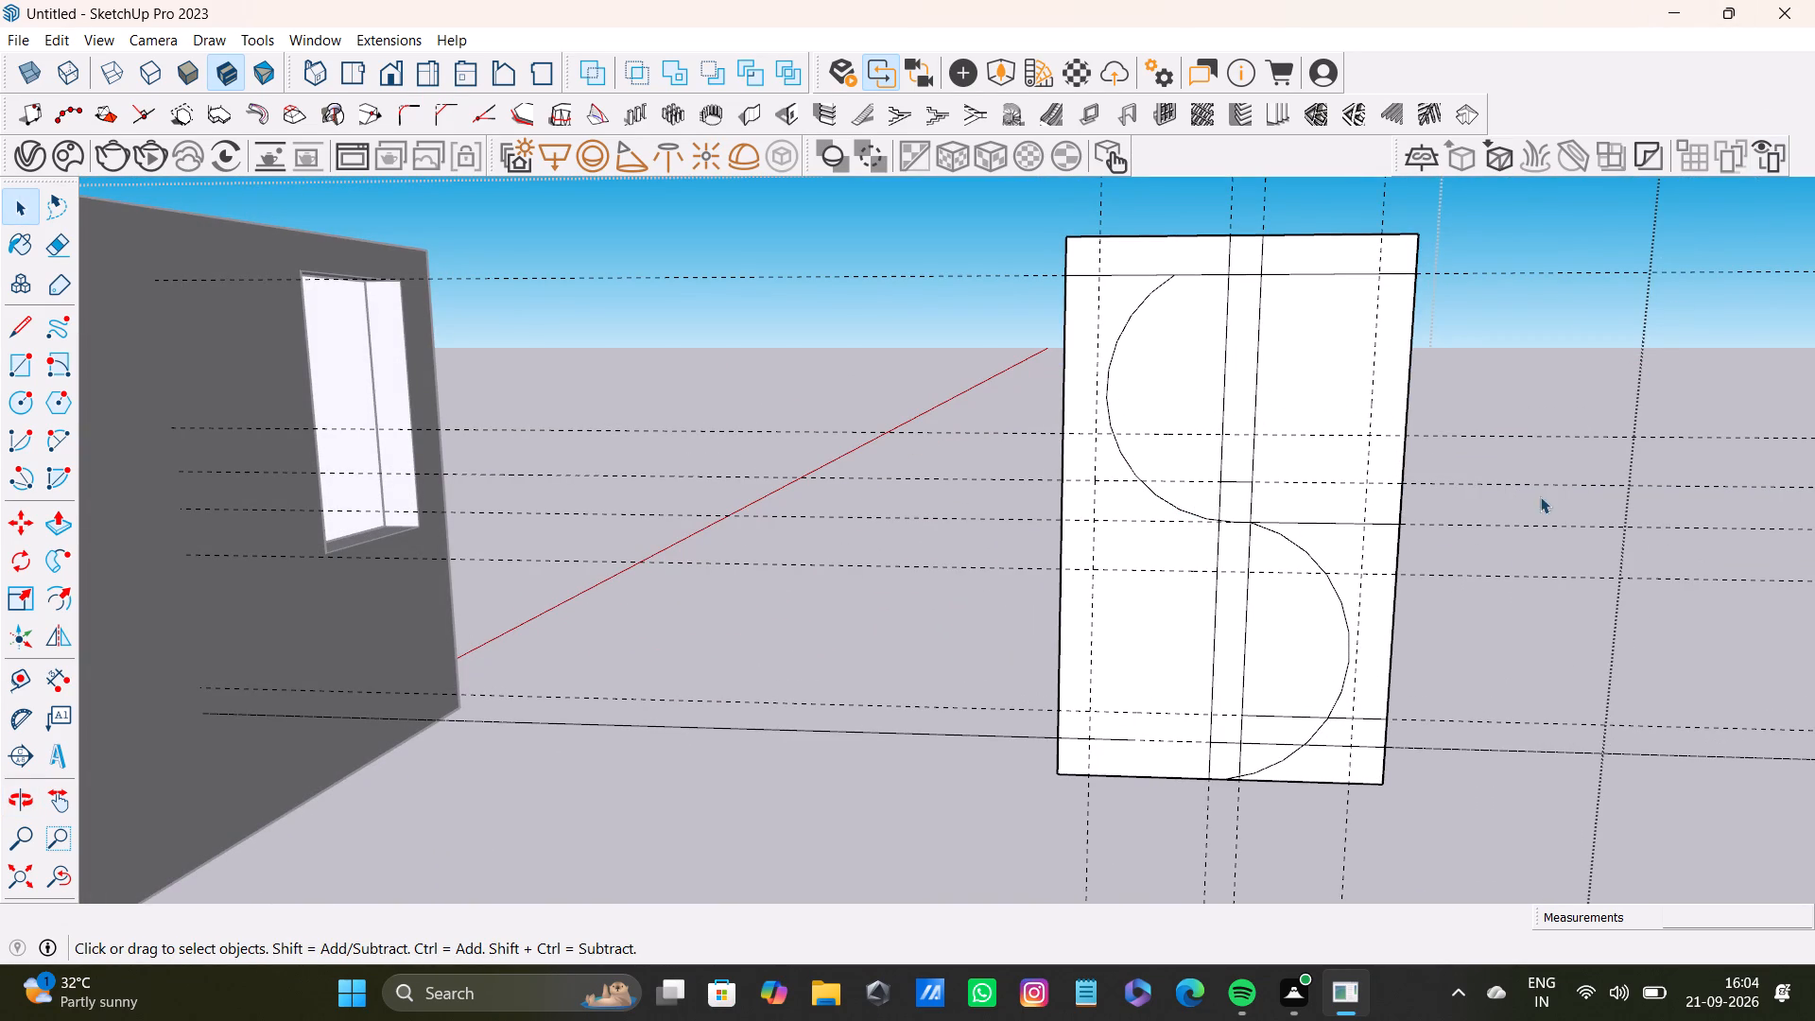
scroll(1310, 523, "up", 11)
scroll(1214, 529, "down", 11)
middle_click_drag(1236, 563, 1279, 549)
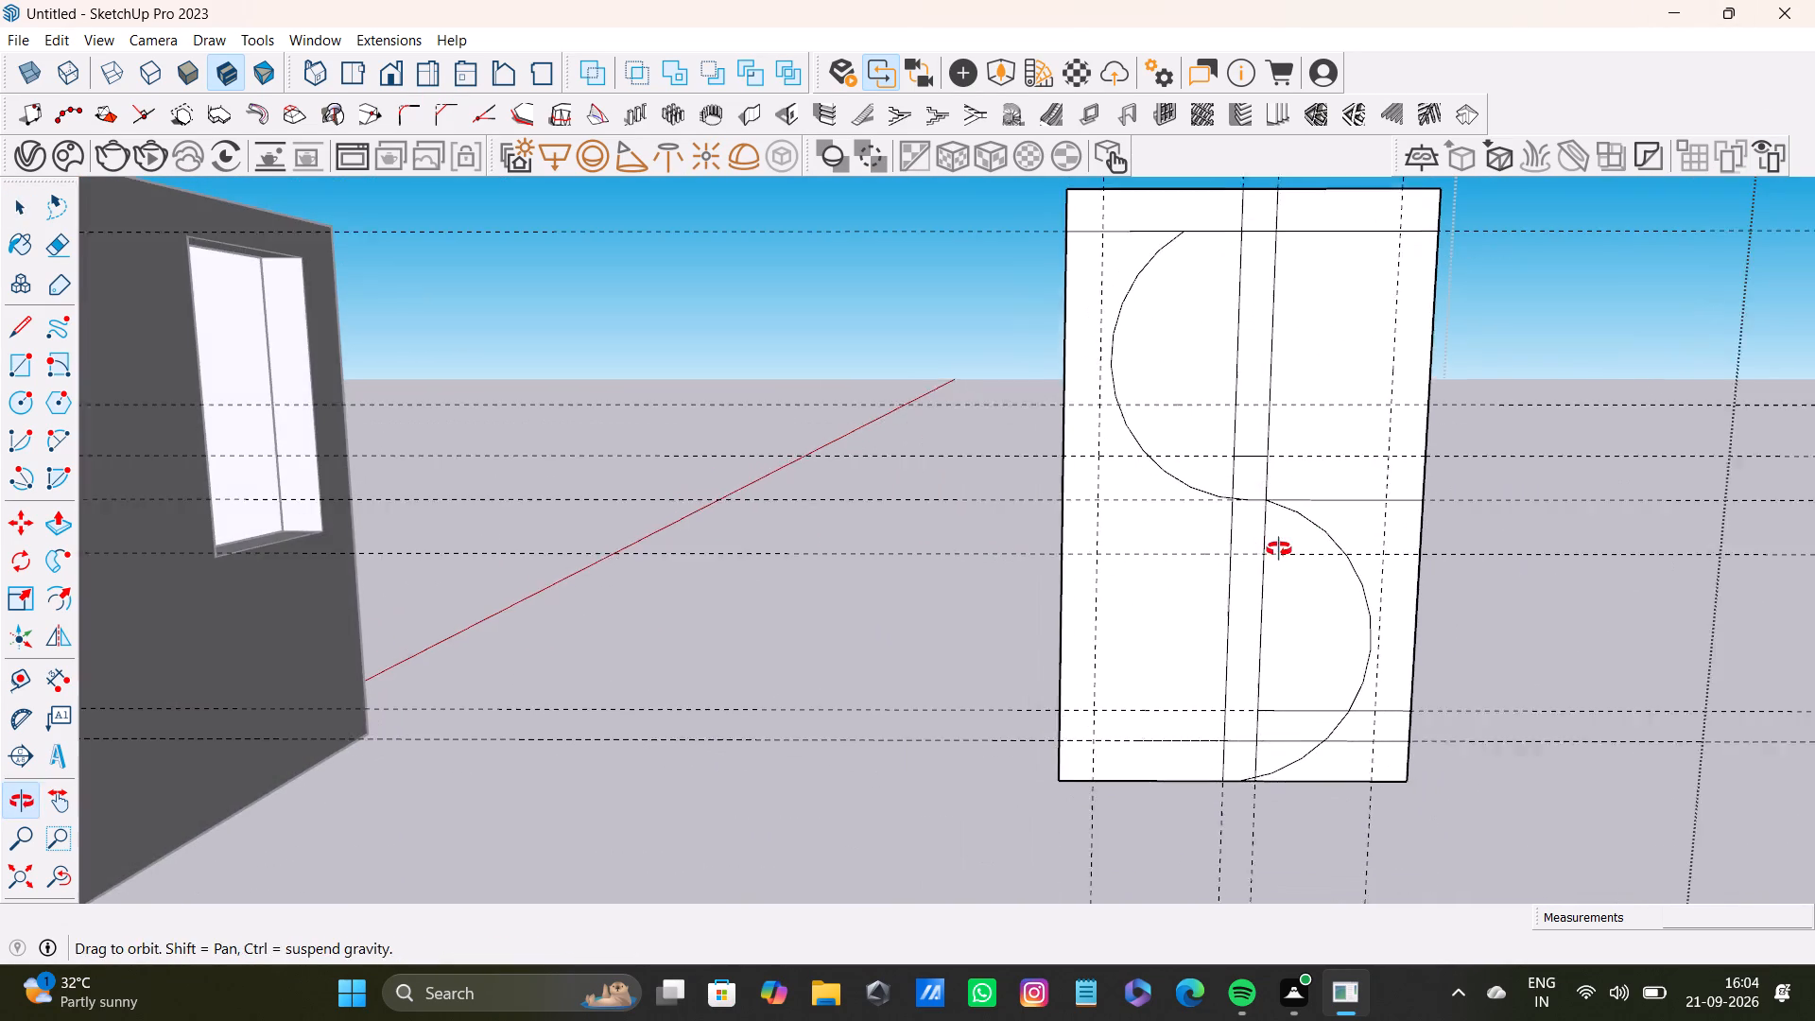
middle_click_drag(1279, 549, 1275, 547)
left_click(1185, 326)
middle_click_drag(1309, 462, 1276, 476)
scroll(1226, 484, "up", 8)
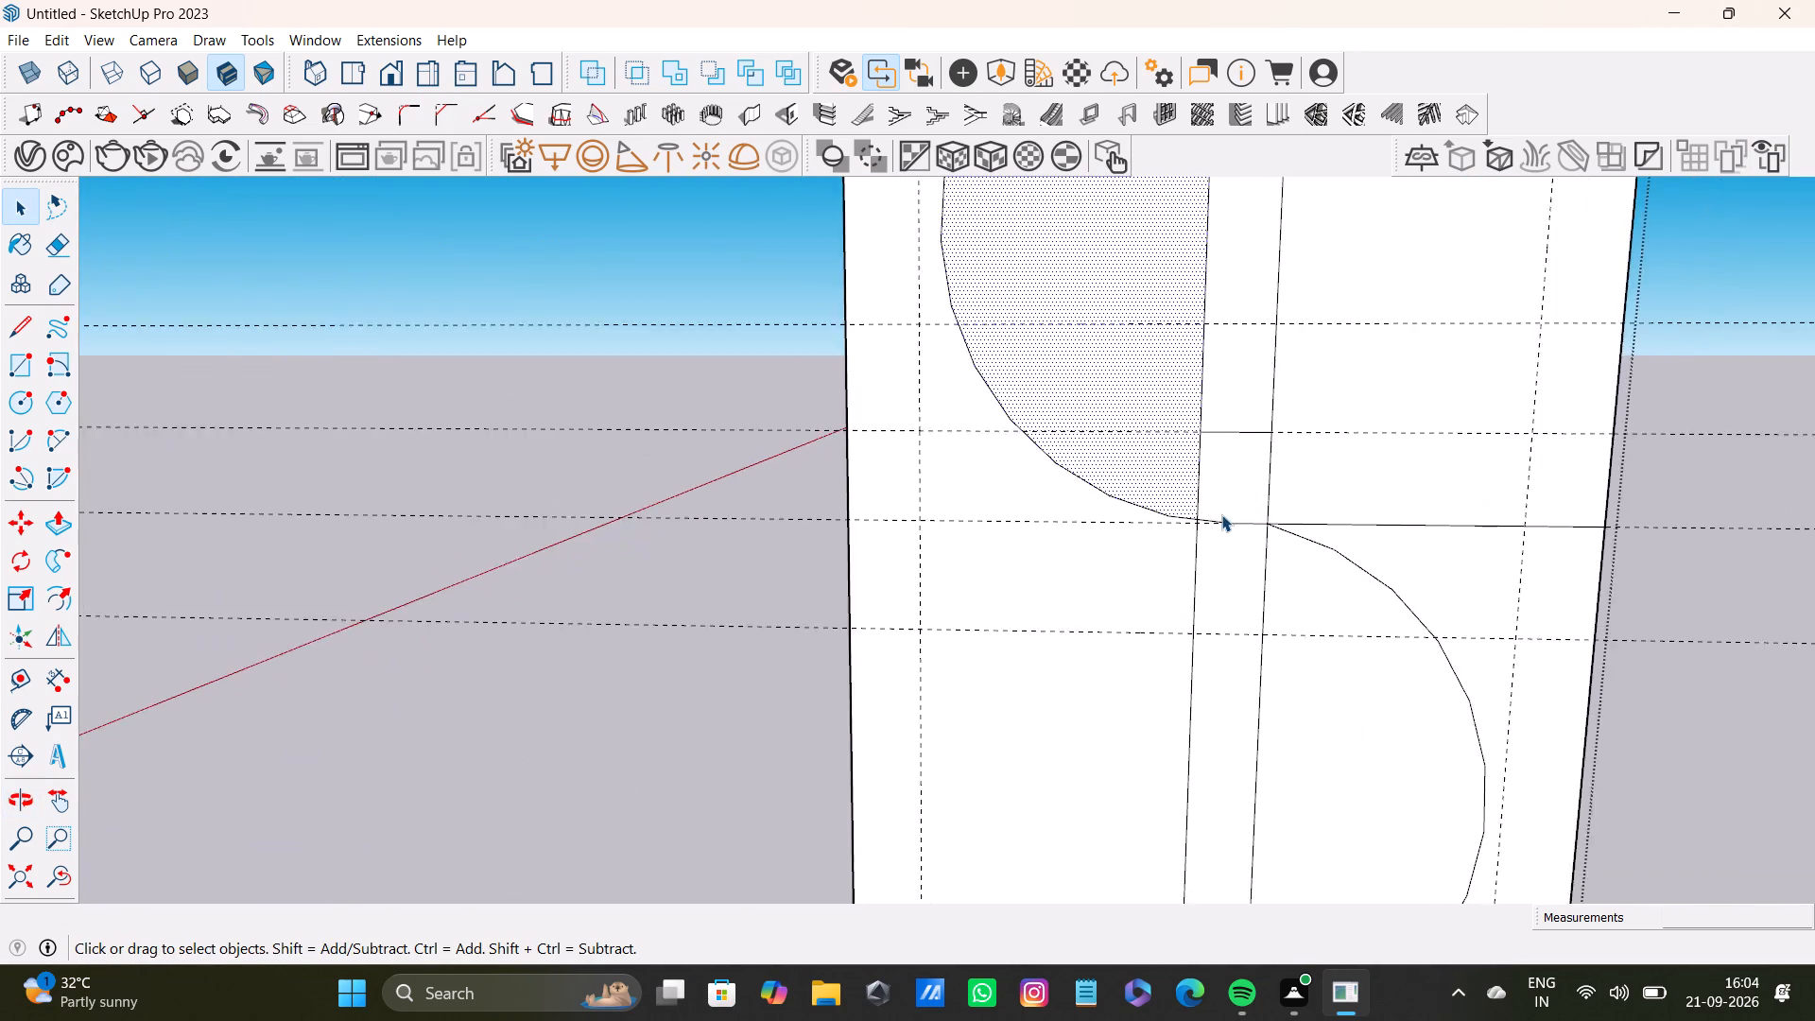
scroll(1221, 514, "up", 9)
left_click(1248, 485)
scroll(1277, 503, "down", 7)
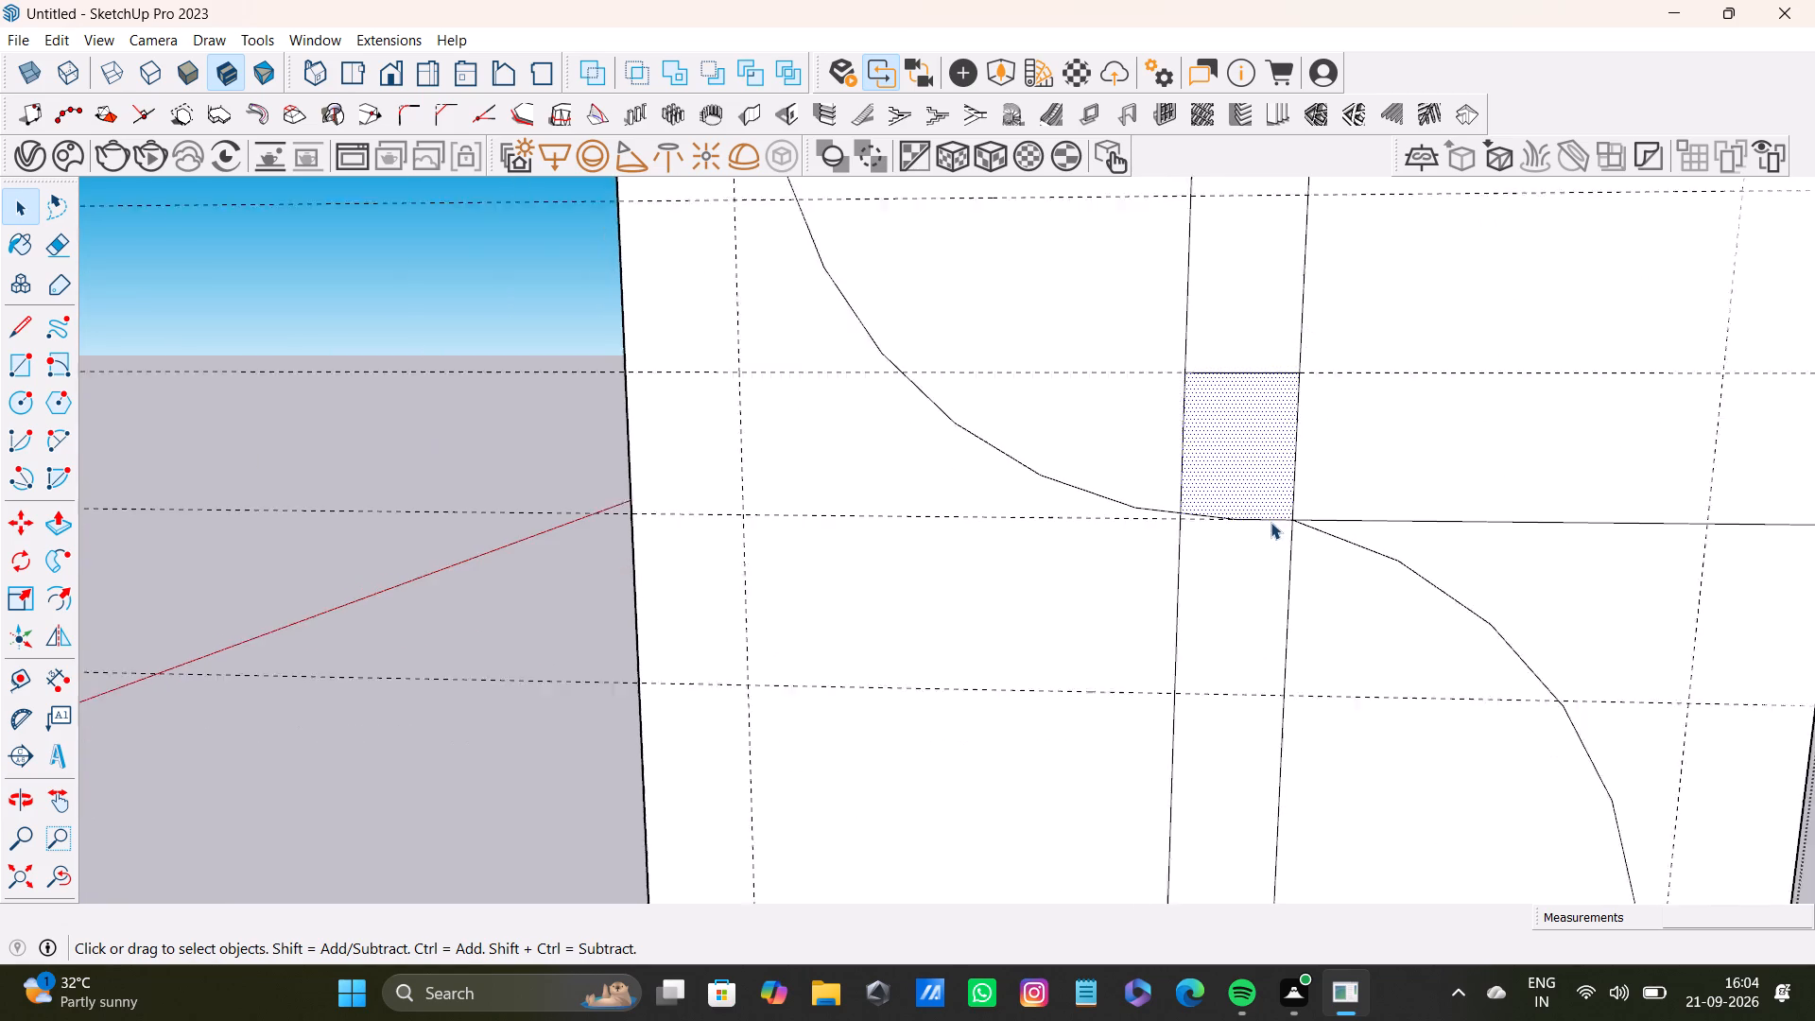
middle_click_drag(1270, 522, 1360, 549)
scroll(1223, 521, "up", 14)
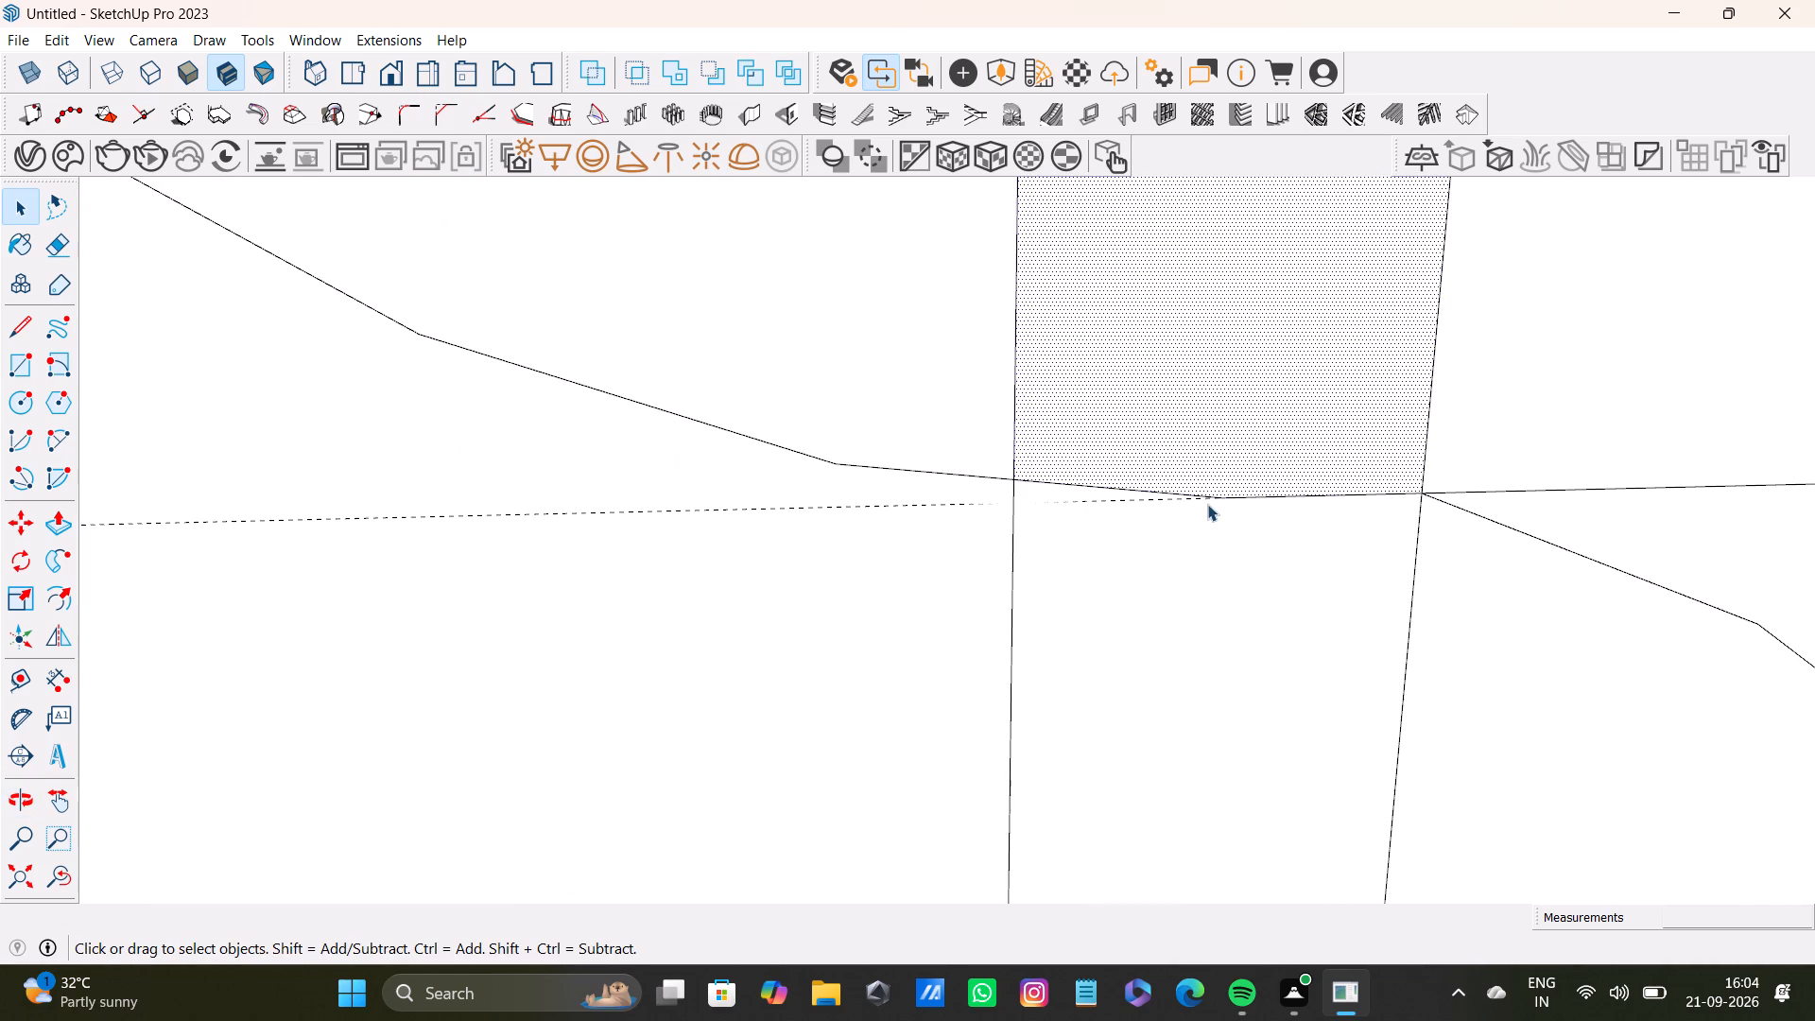
scroll(1227, 525, "down", 12)
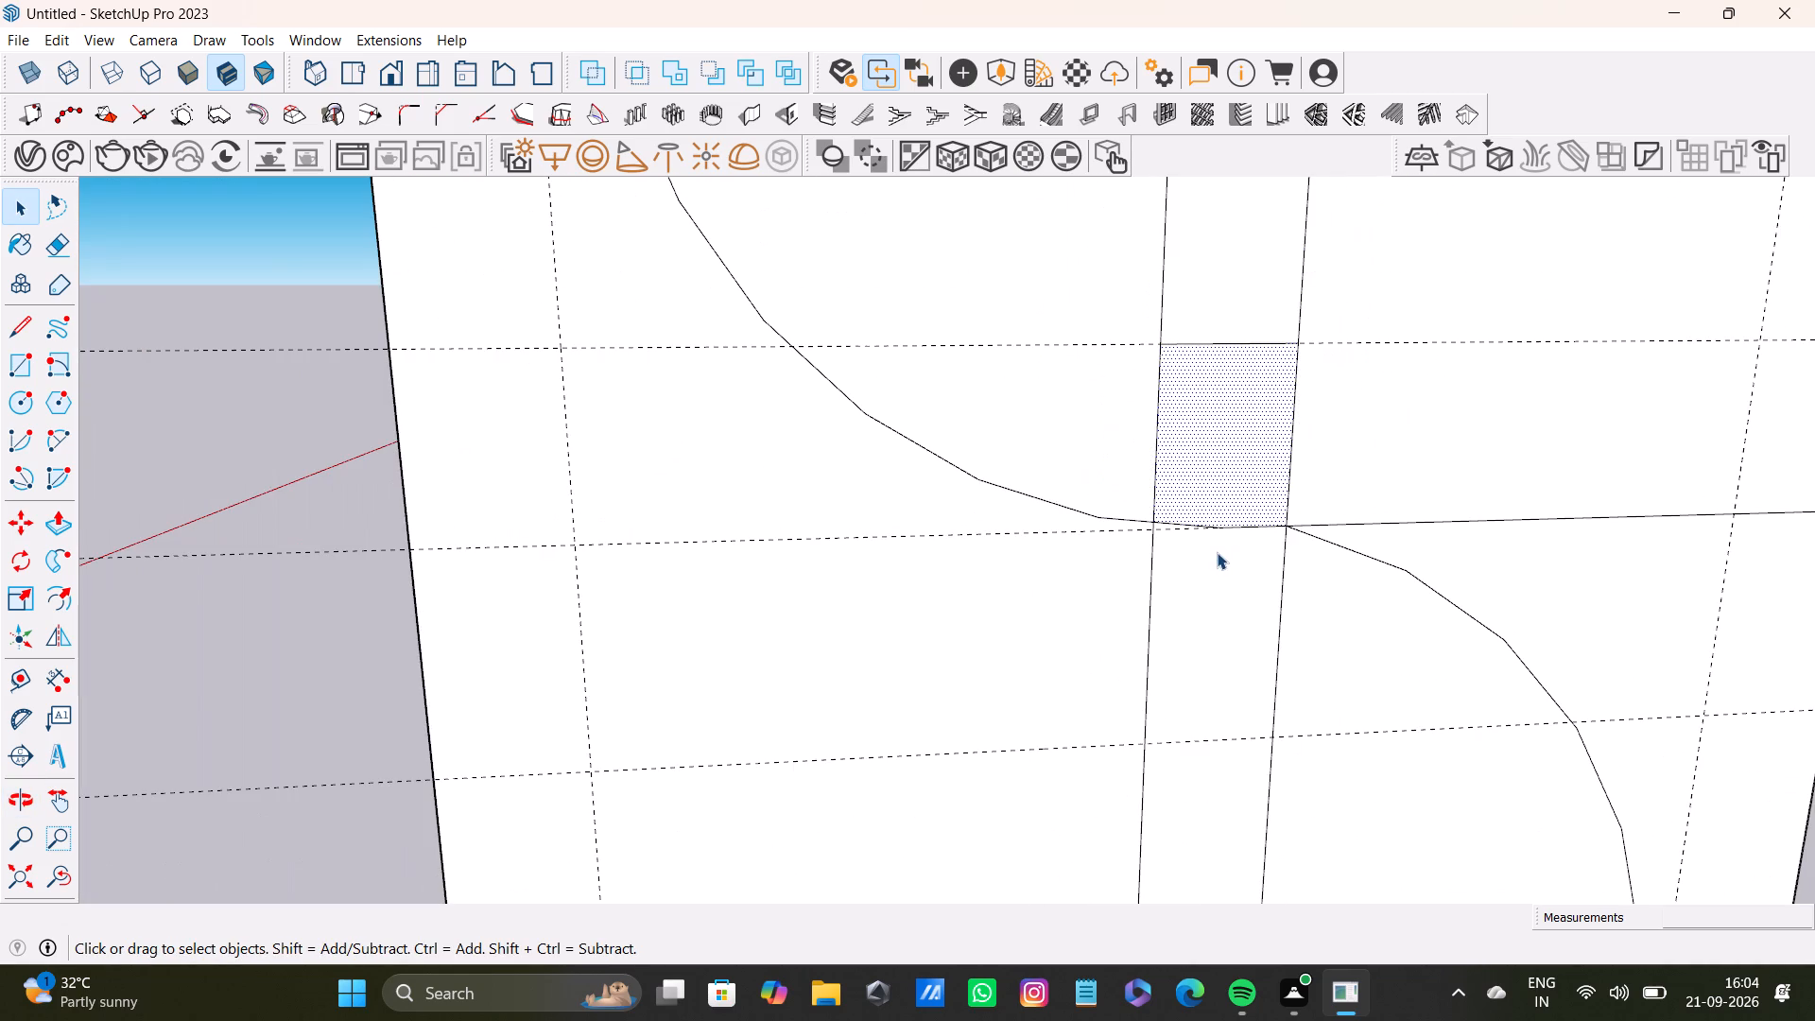
key("Delete")
Delete the face enclosed by the upper arc and the left central vertical line.
scroll(1284, 514, "down", 8)
middle_click_drag(1359, 521, 1258, 552)
scroll(1096, 450, "up", 2)
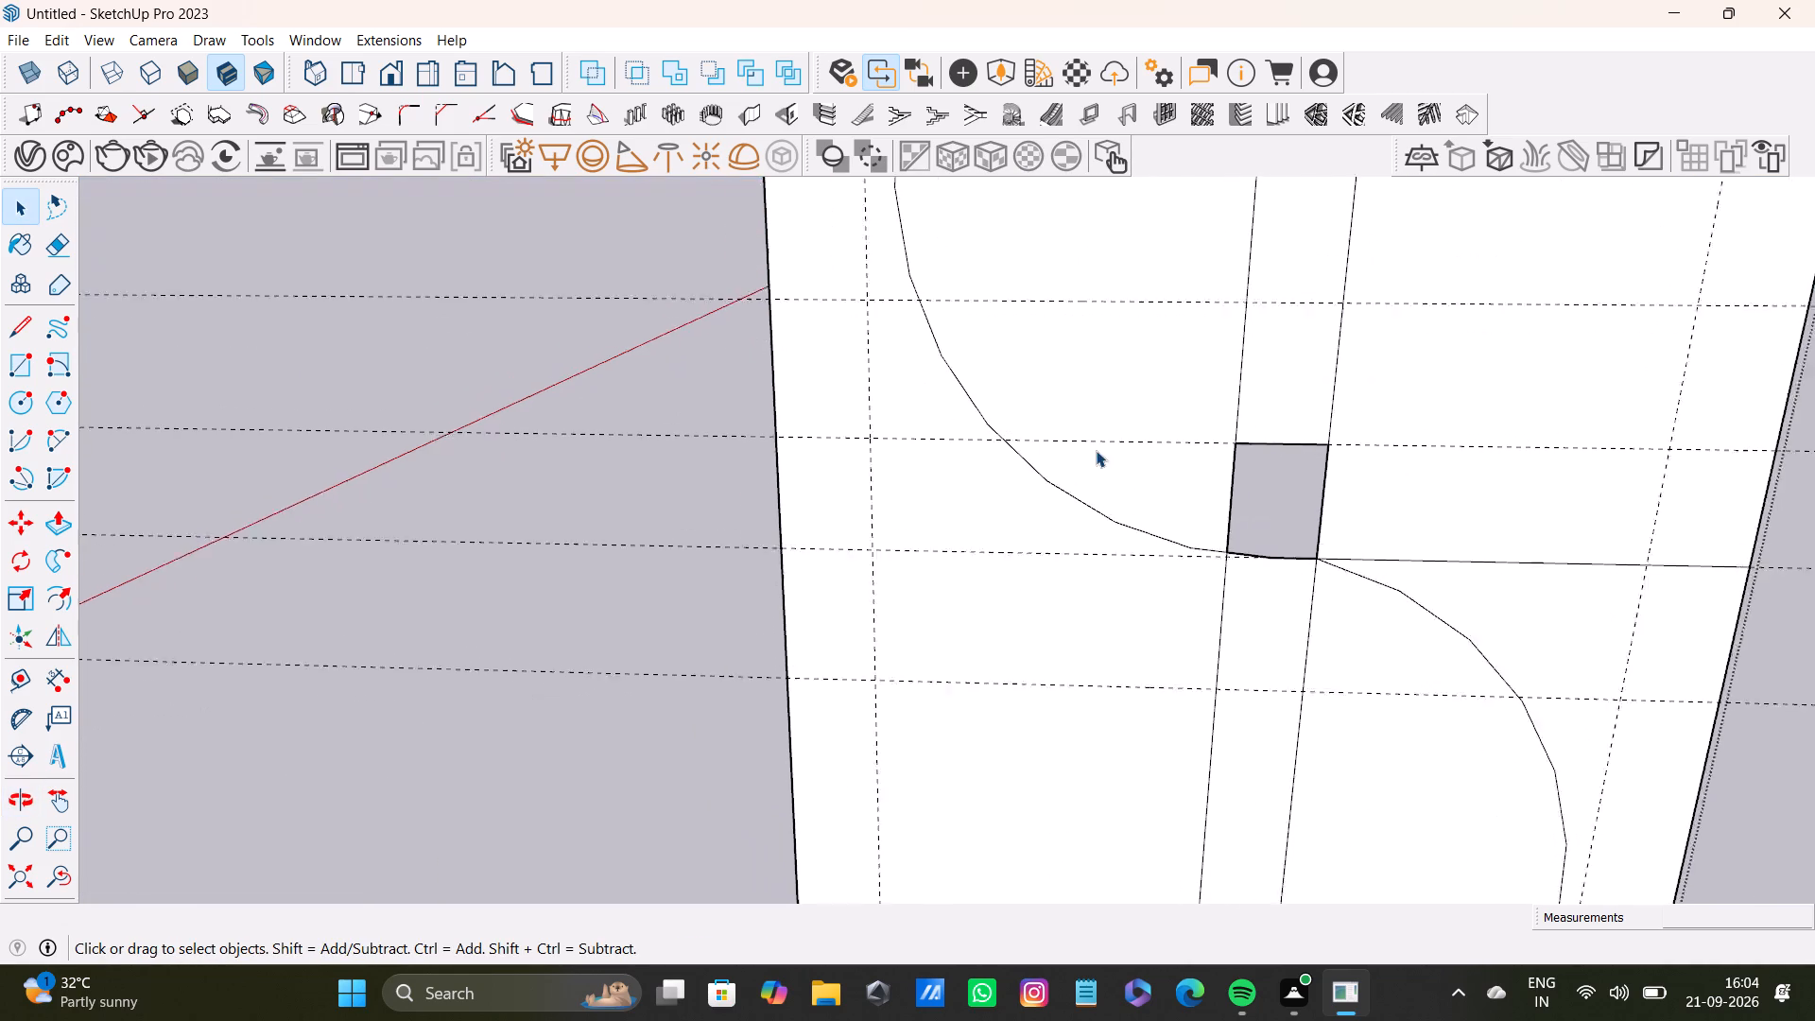
scroll(1096, 450, "up", 1)
left_click(1174, 493, "shift")
key("shift+Delete")
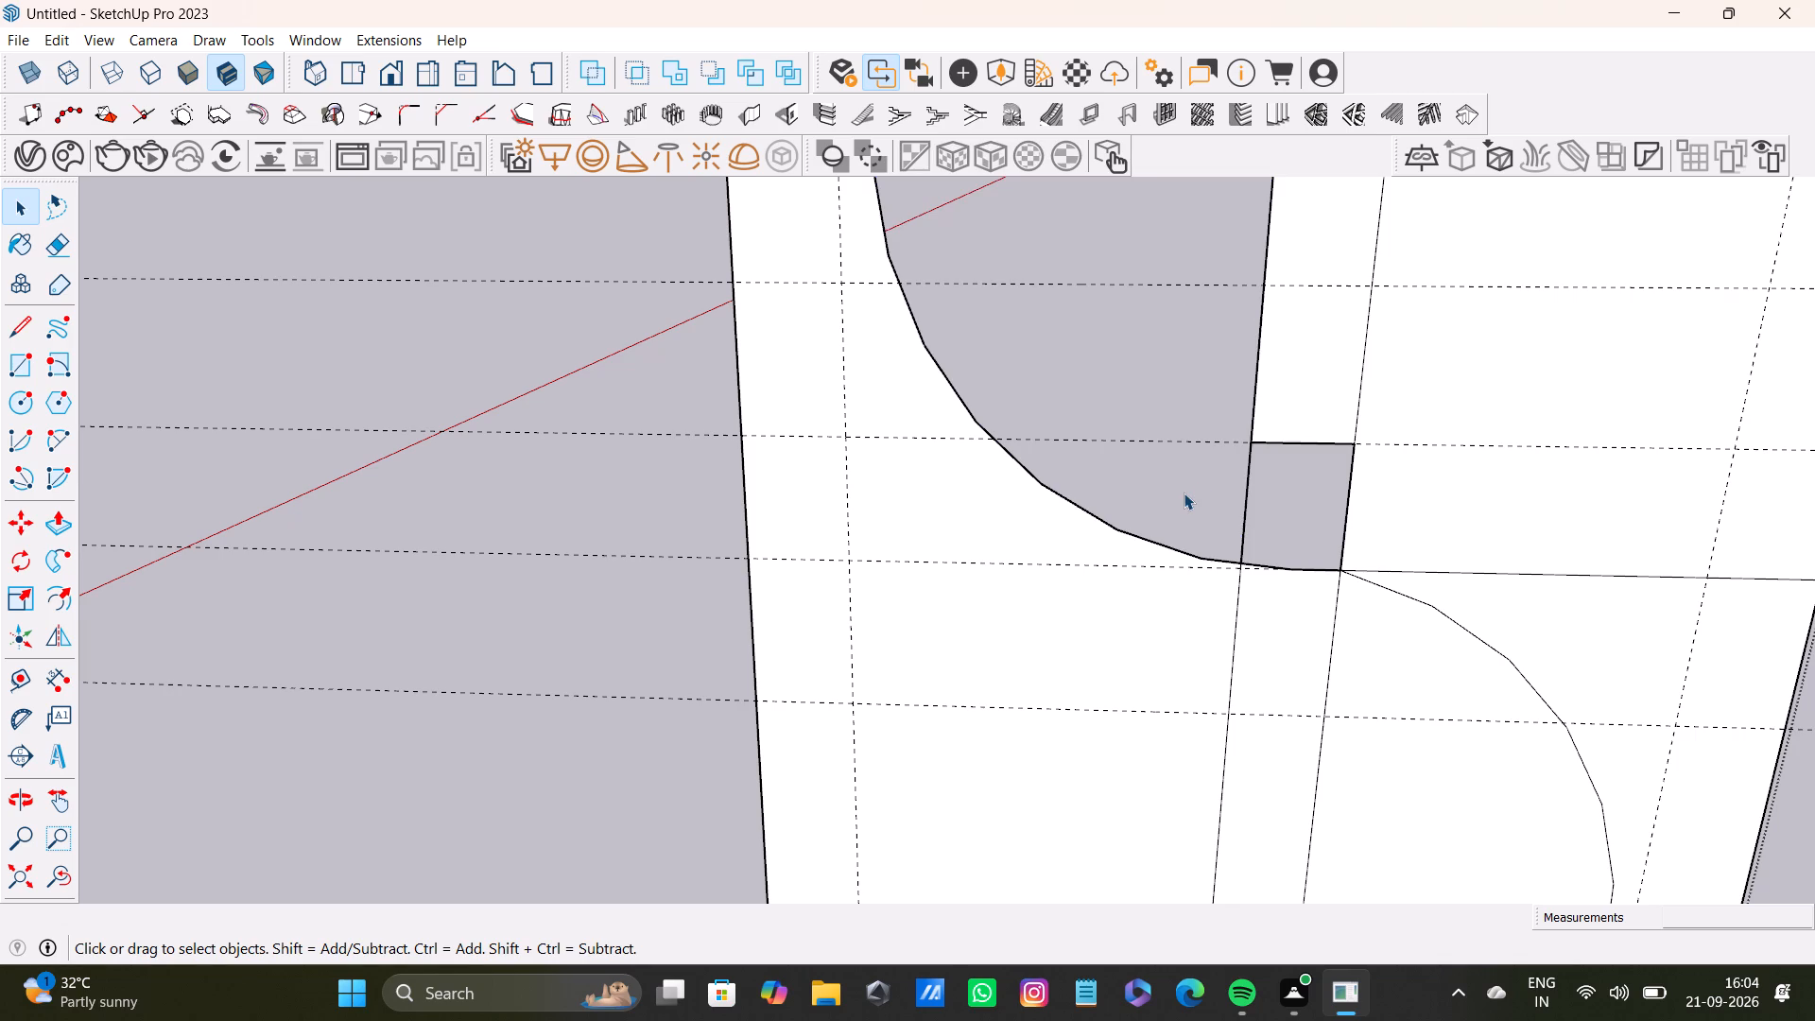
Delete the two central vertical lines' segments above the small opening so the upper cutout extends to the panel's right edge.
scroll(1204, 476, "down", 6)
middle_click_drag(1182, 495, 1060, 552, "shift")
left_click(1124, 427, "shift")
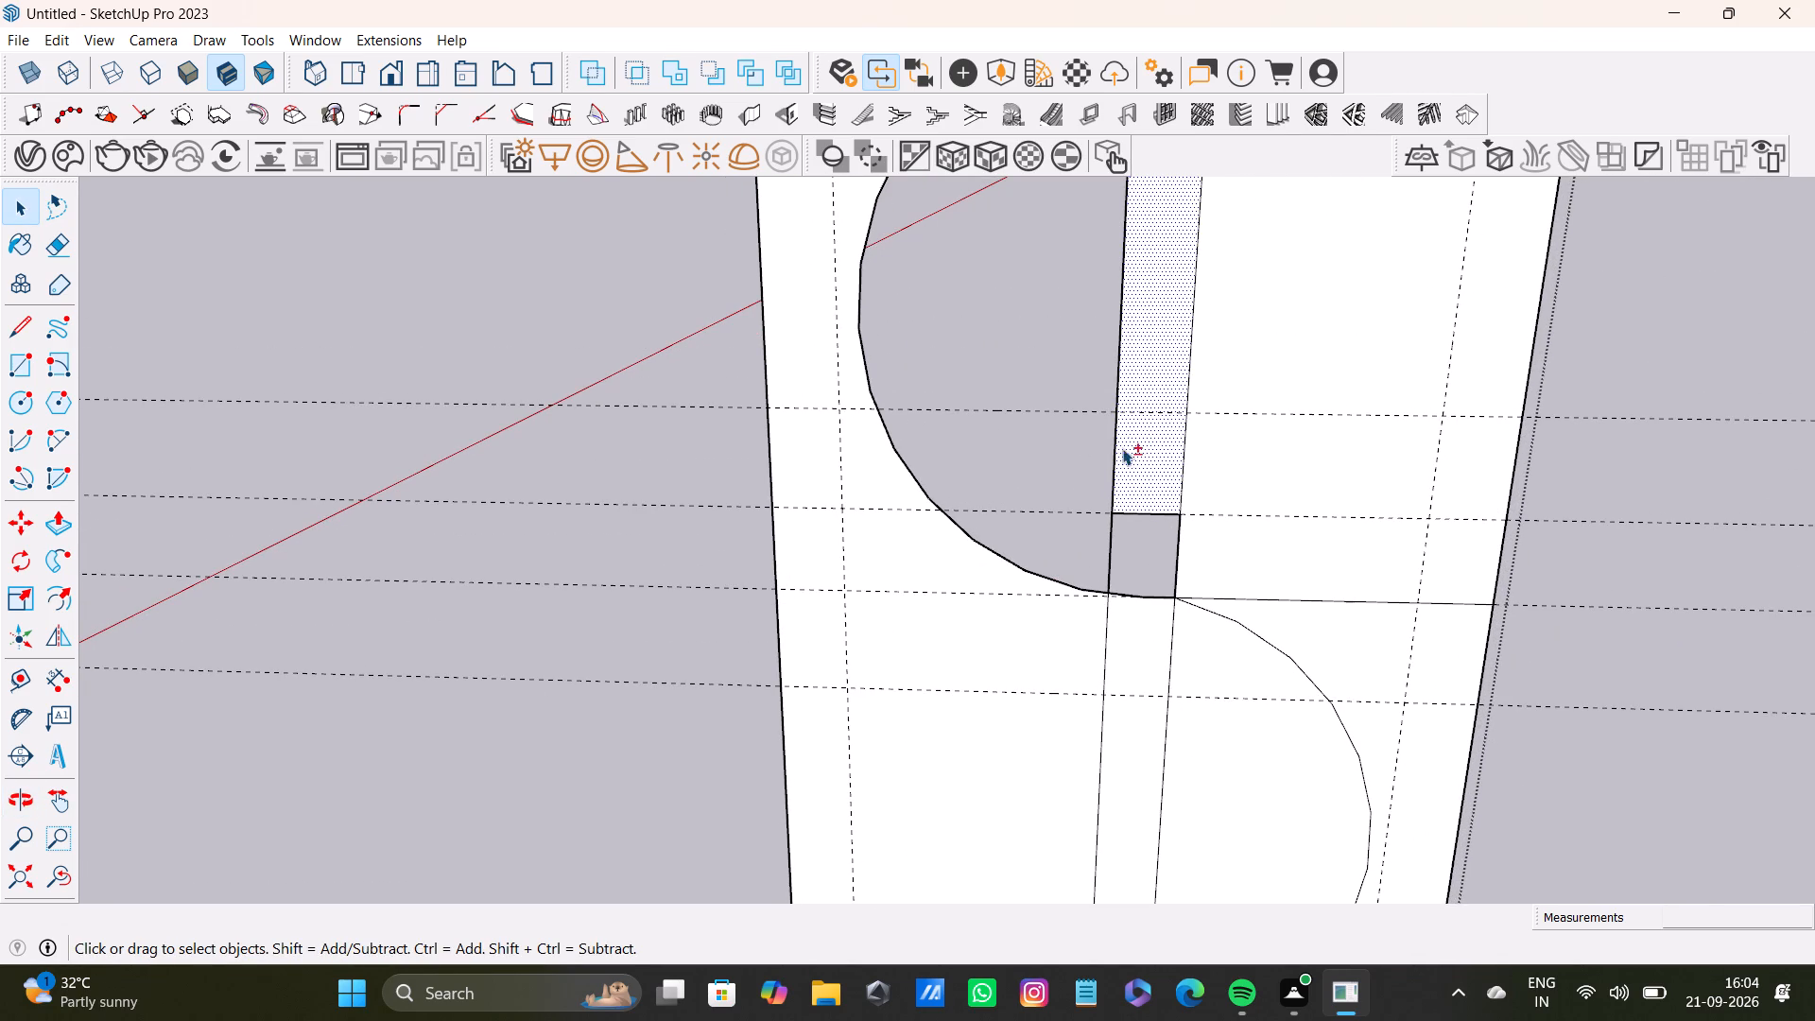
left_click(1111, 459, "shift")
left_click(1115, 464, "shift")
key("Delete")
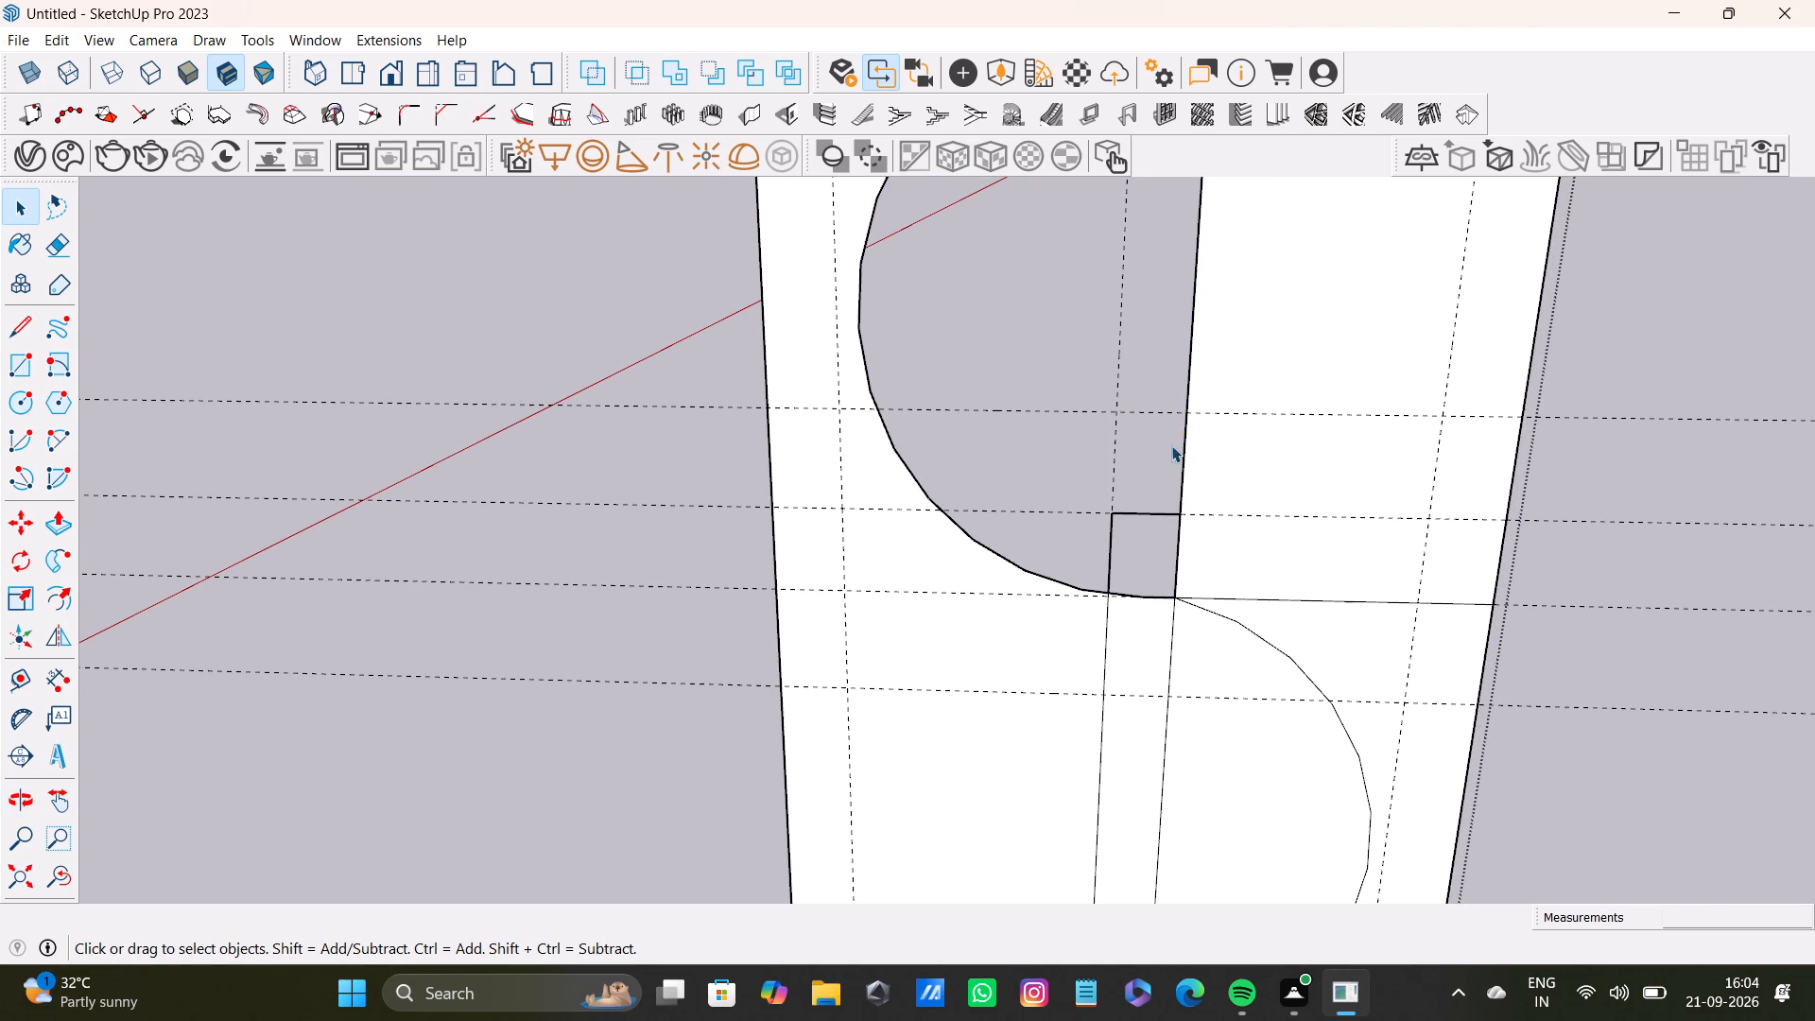
left_click(1184, 457)
key("Delete")
Delete the small opening's leftover top edge and its two short vertical side edges.
left_click(1177, 516)
key("Delete")
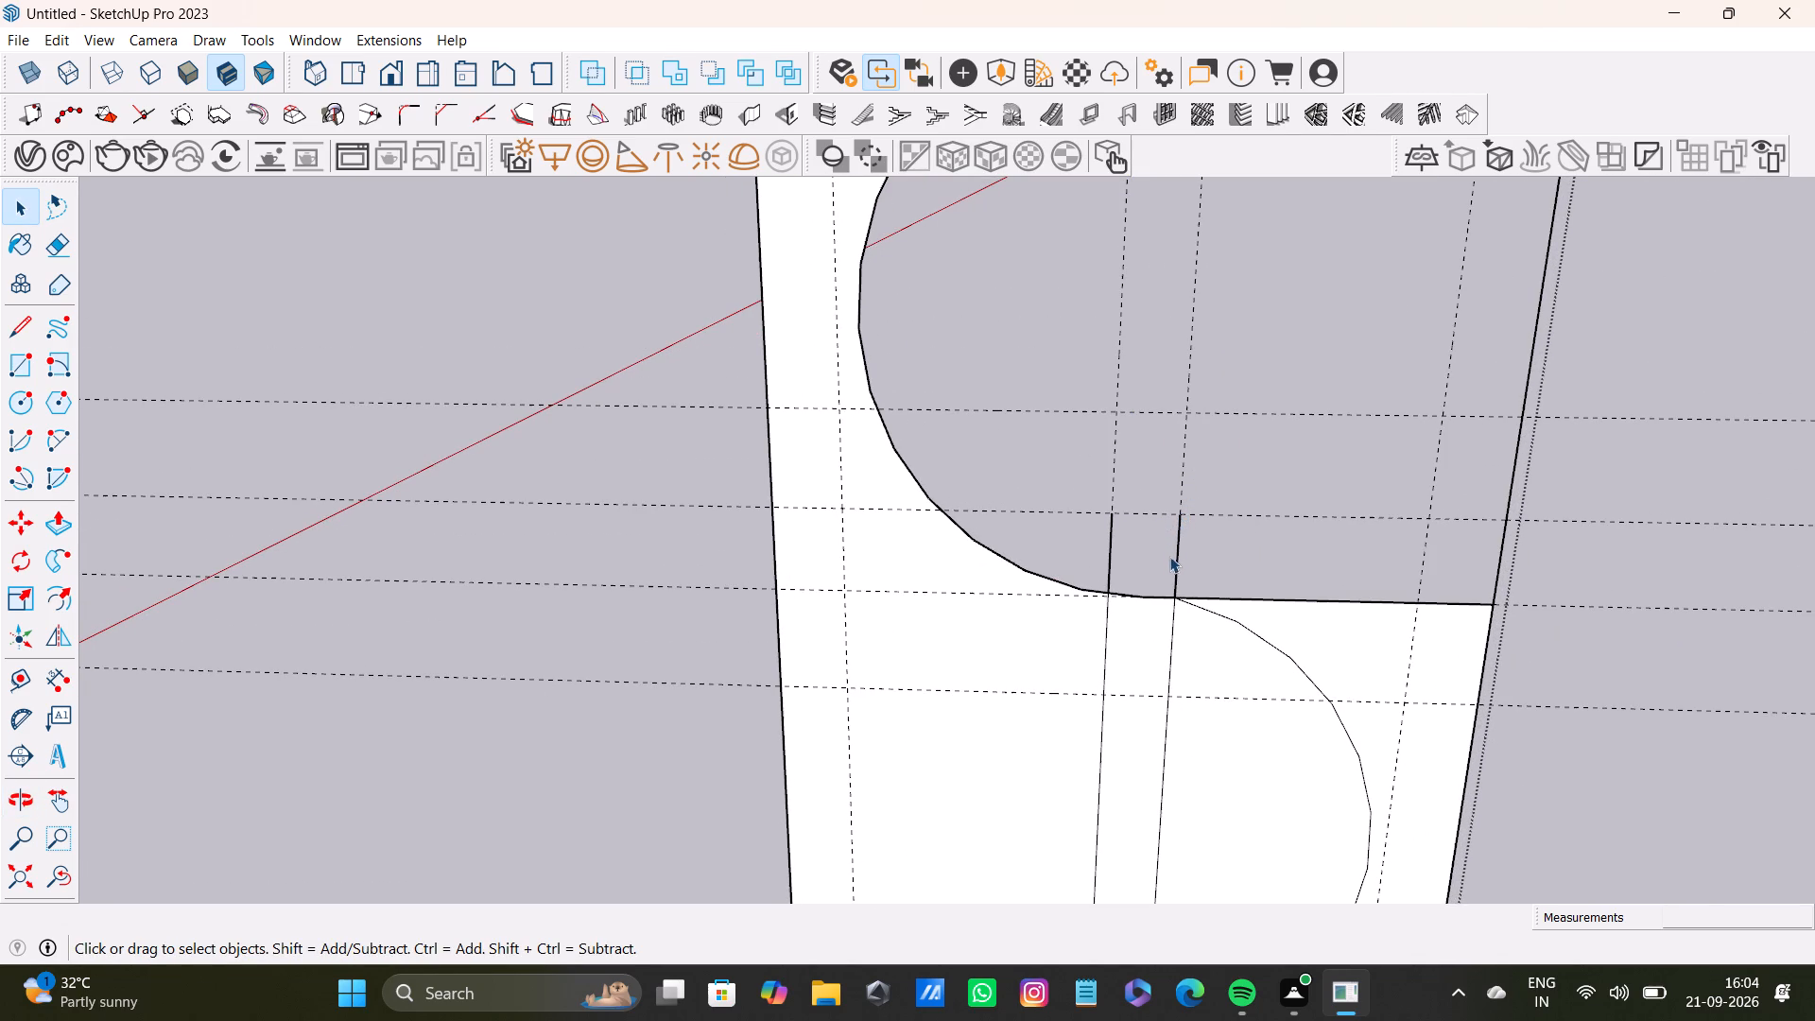
left_click(1179, 568)
key("Delete")
left_click(1110, 573)
key("Delete")
Delete the face between the lower arc and the panel's right edge, plus the horizontal edge separating it from the upper cutout.
scroll(1115, 564, "down", 7)
scroll(1063, 339, "up", 4)
middle_click_drag(1172, 281, 1170, 556, "shift")
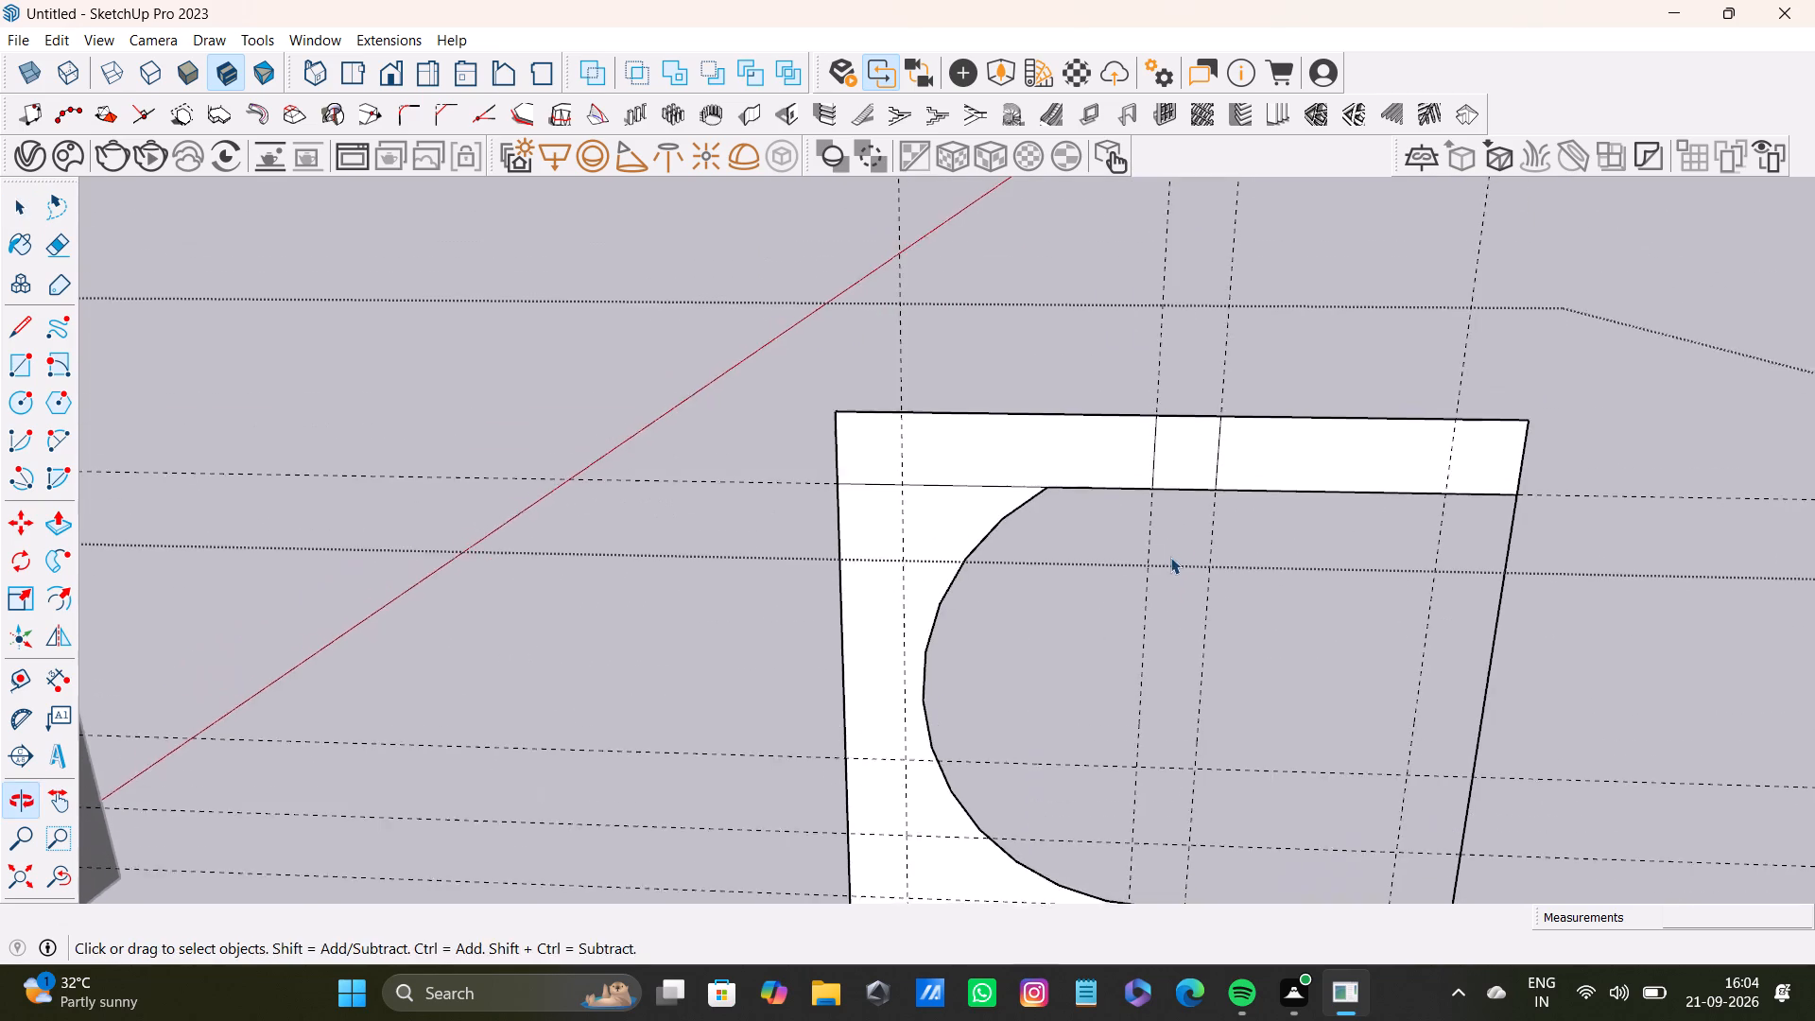
middle_click_drag(1167, 558, 1436, 568)
scroll(1207, 608, "down", 4)
middle_click_drag(1182, 651, 1117, 453, "shift")
scroll(1007, 386, "up", 2)
scroll(992, 366, "down", 6)
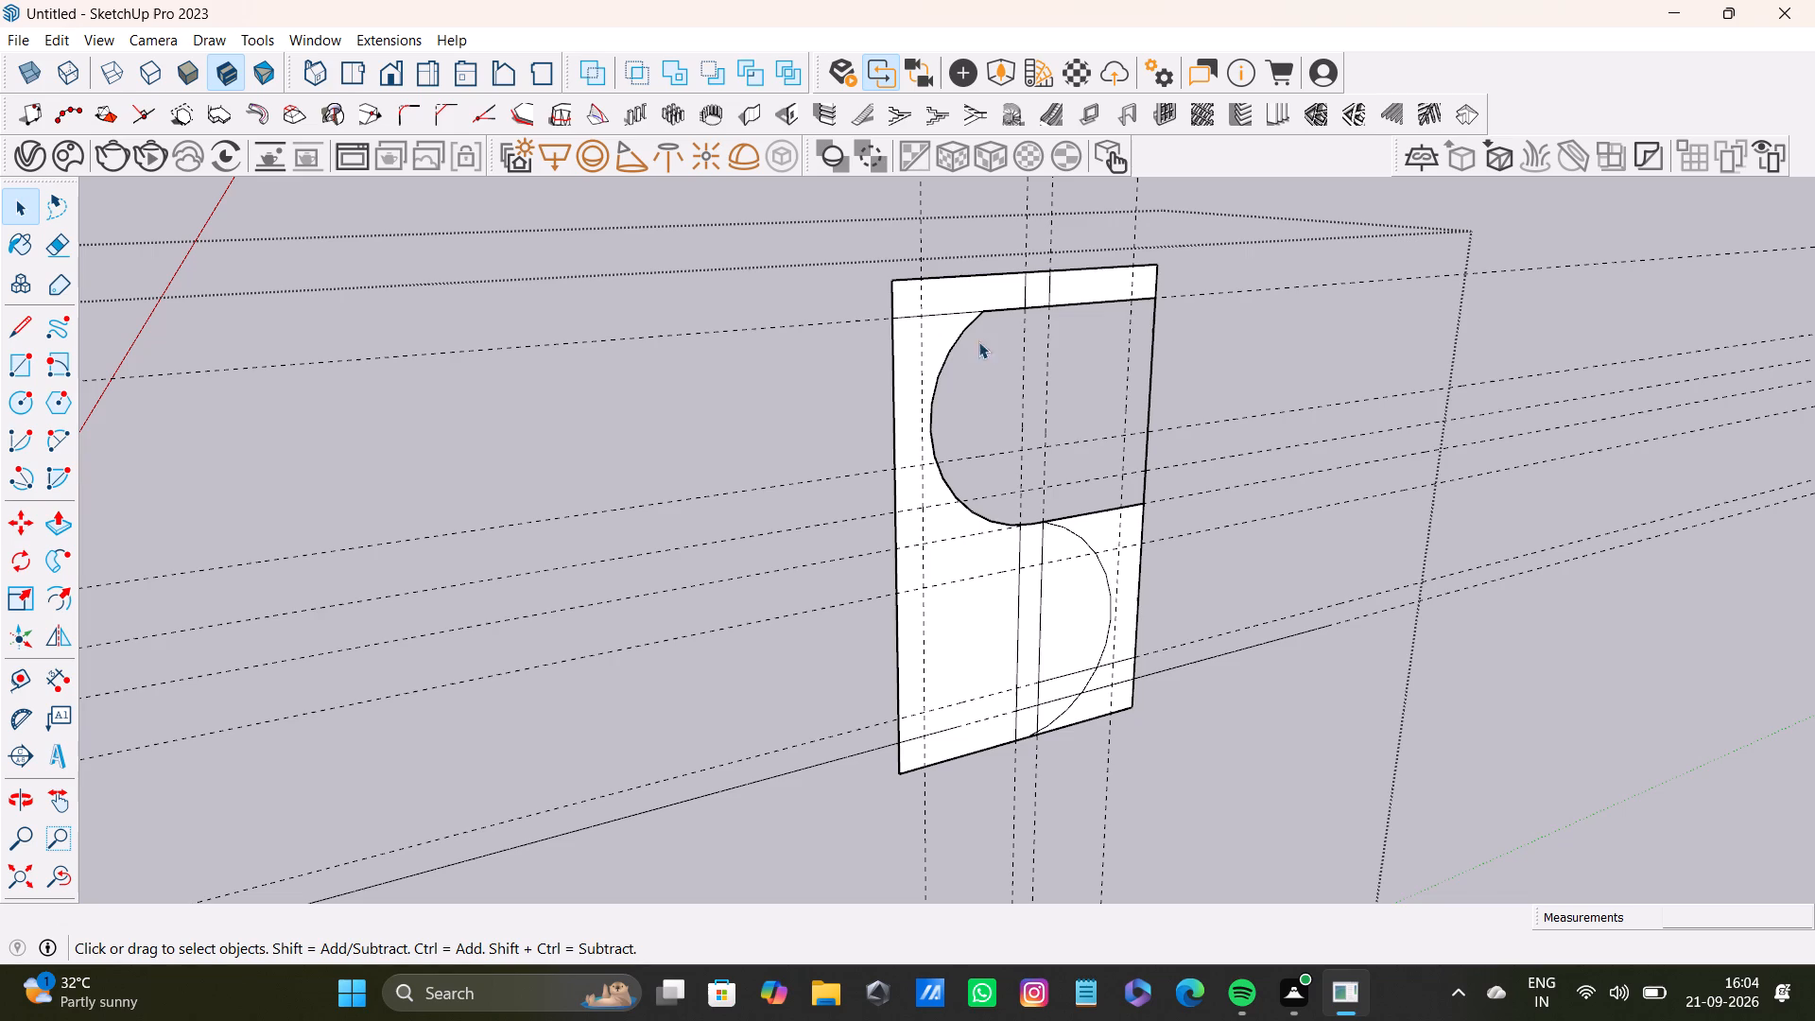
scroll(1050, 528, "up", 9)
left_click(1140, 533)
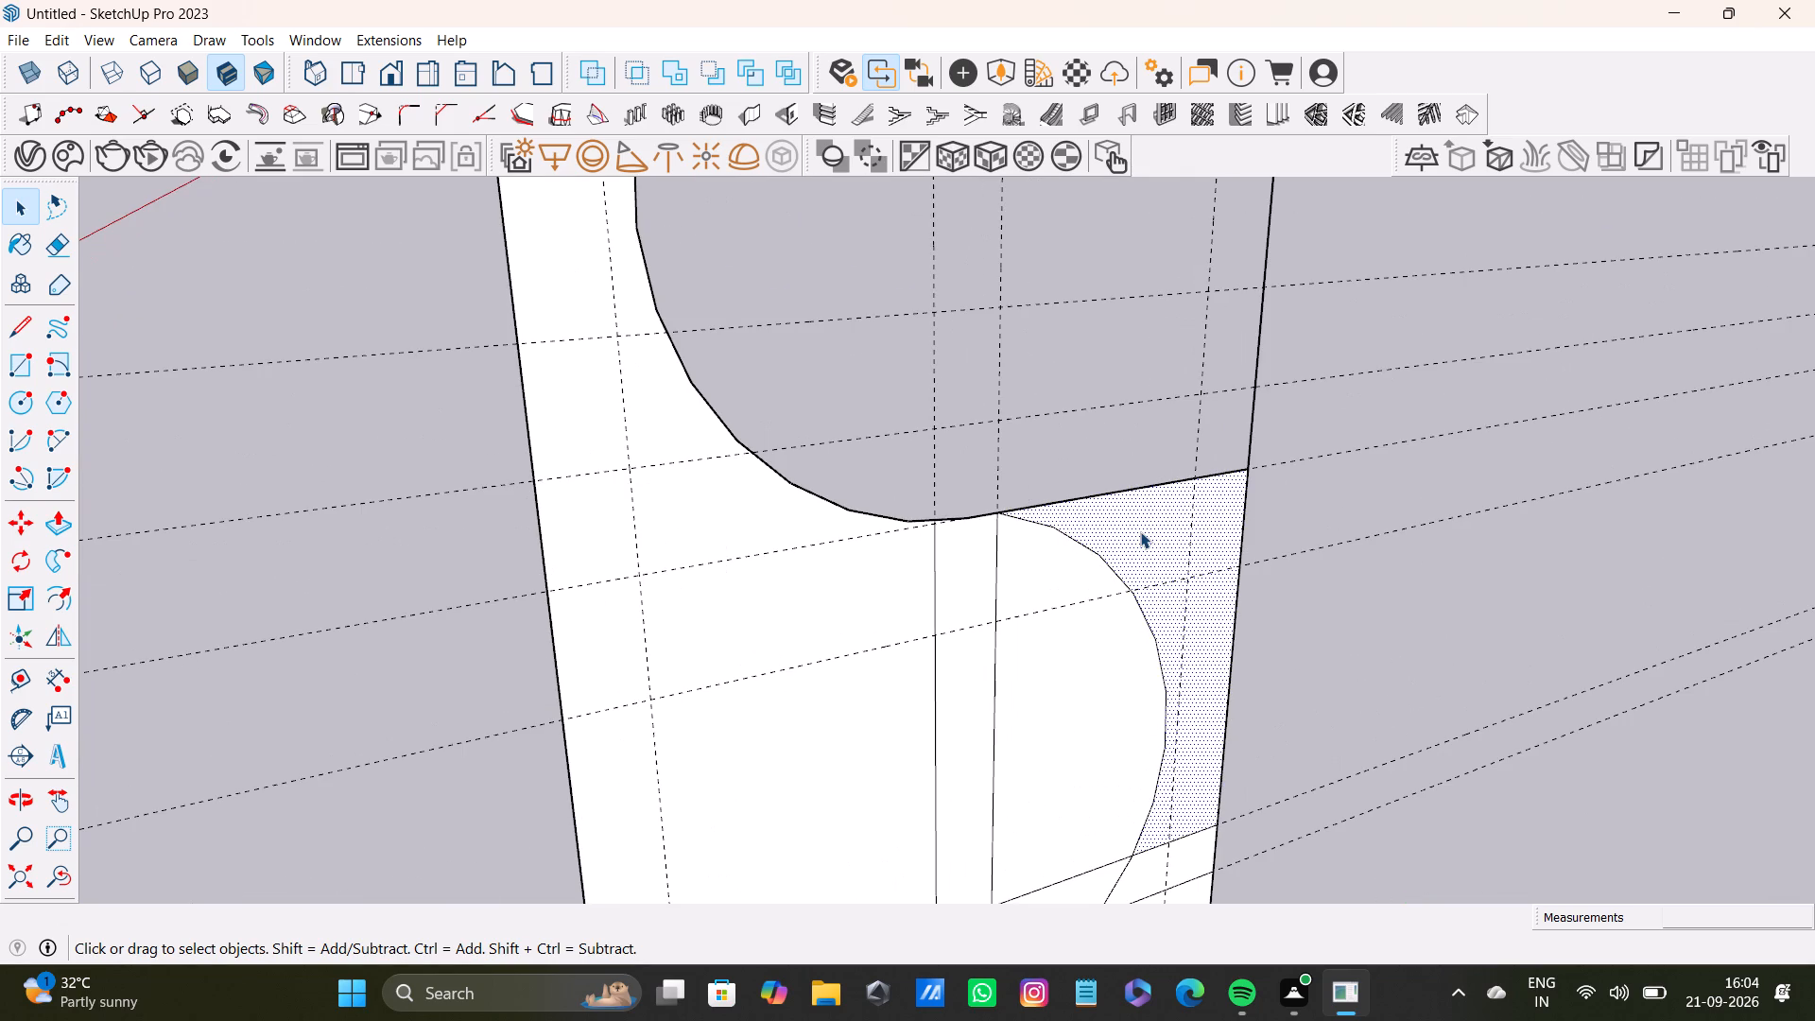
key("Delete")
left_click(1176, 485)
key("Delete")
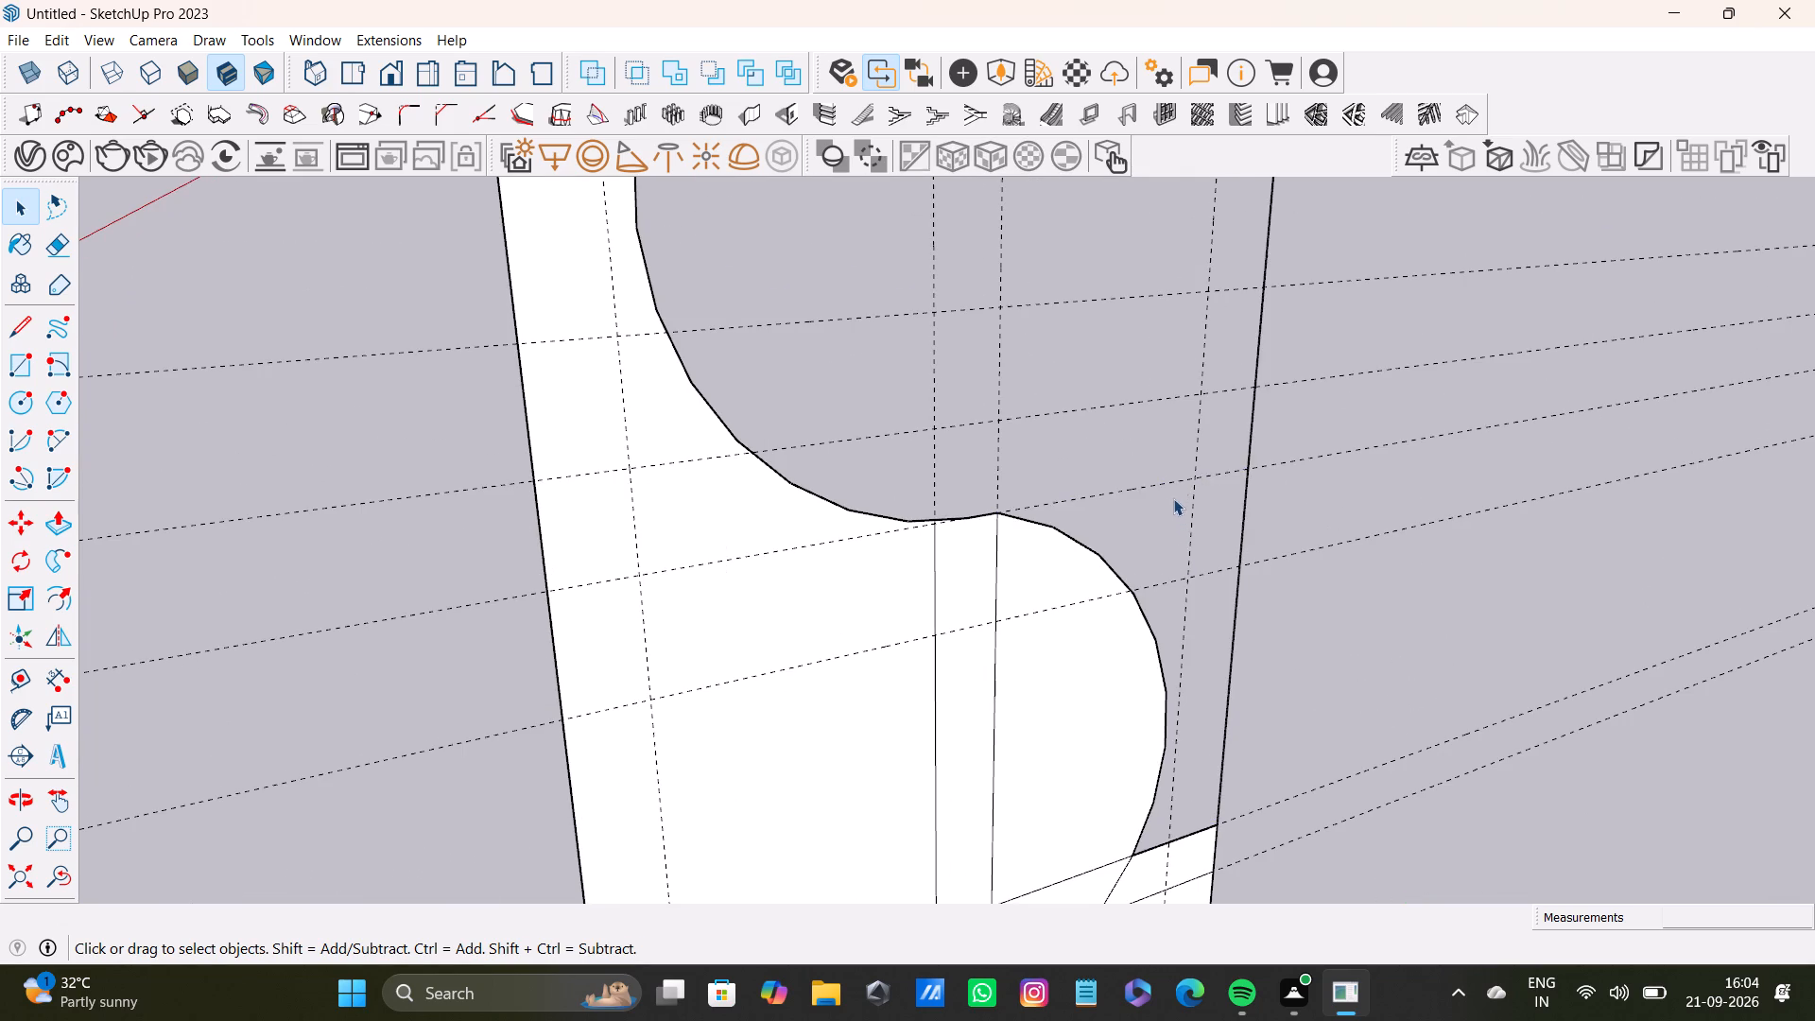
Delete the two faces outside the lower arc at the panel's bottom-right corner.
scroll(1178, 538, "down", 8)
middle_click_drag(1201, 682, 1167, 594)
scroll(1153, 666, "up", 6)
left_click(1143, 672)
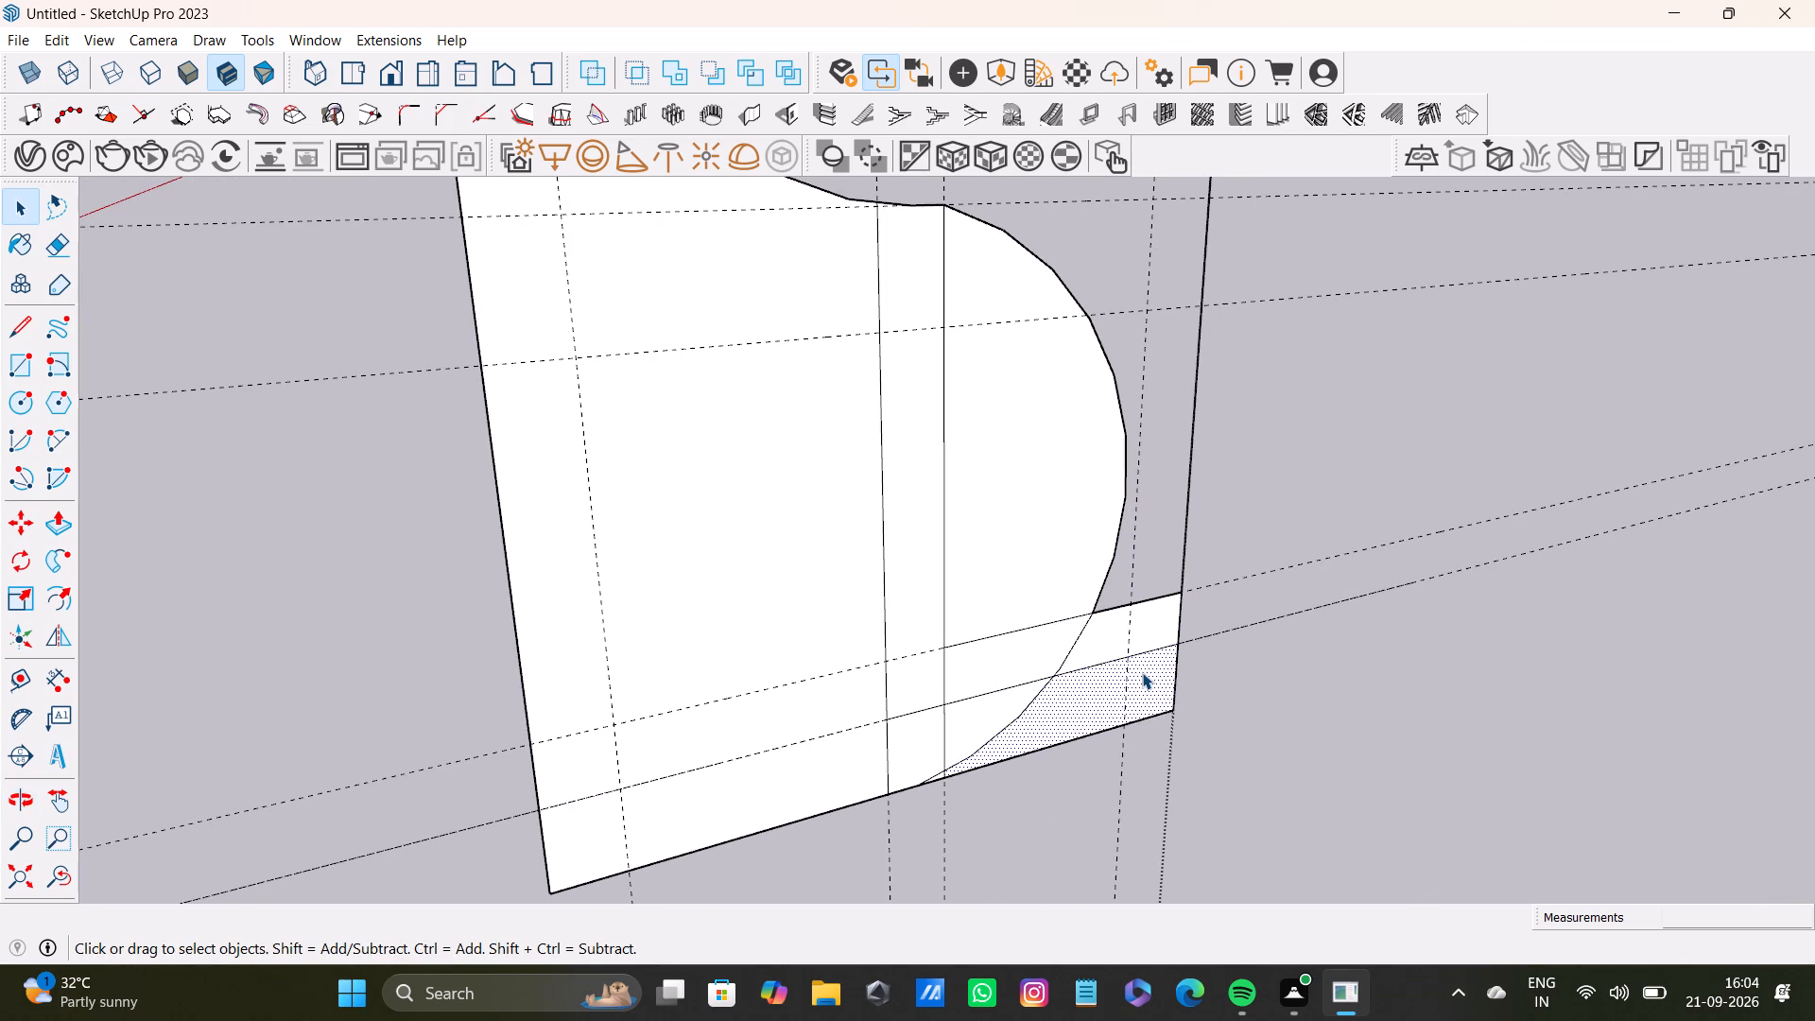
key("Delete")
left_click(1146, 628)
key("Delete")
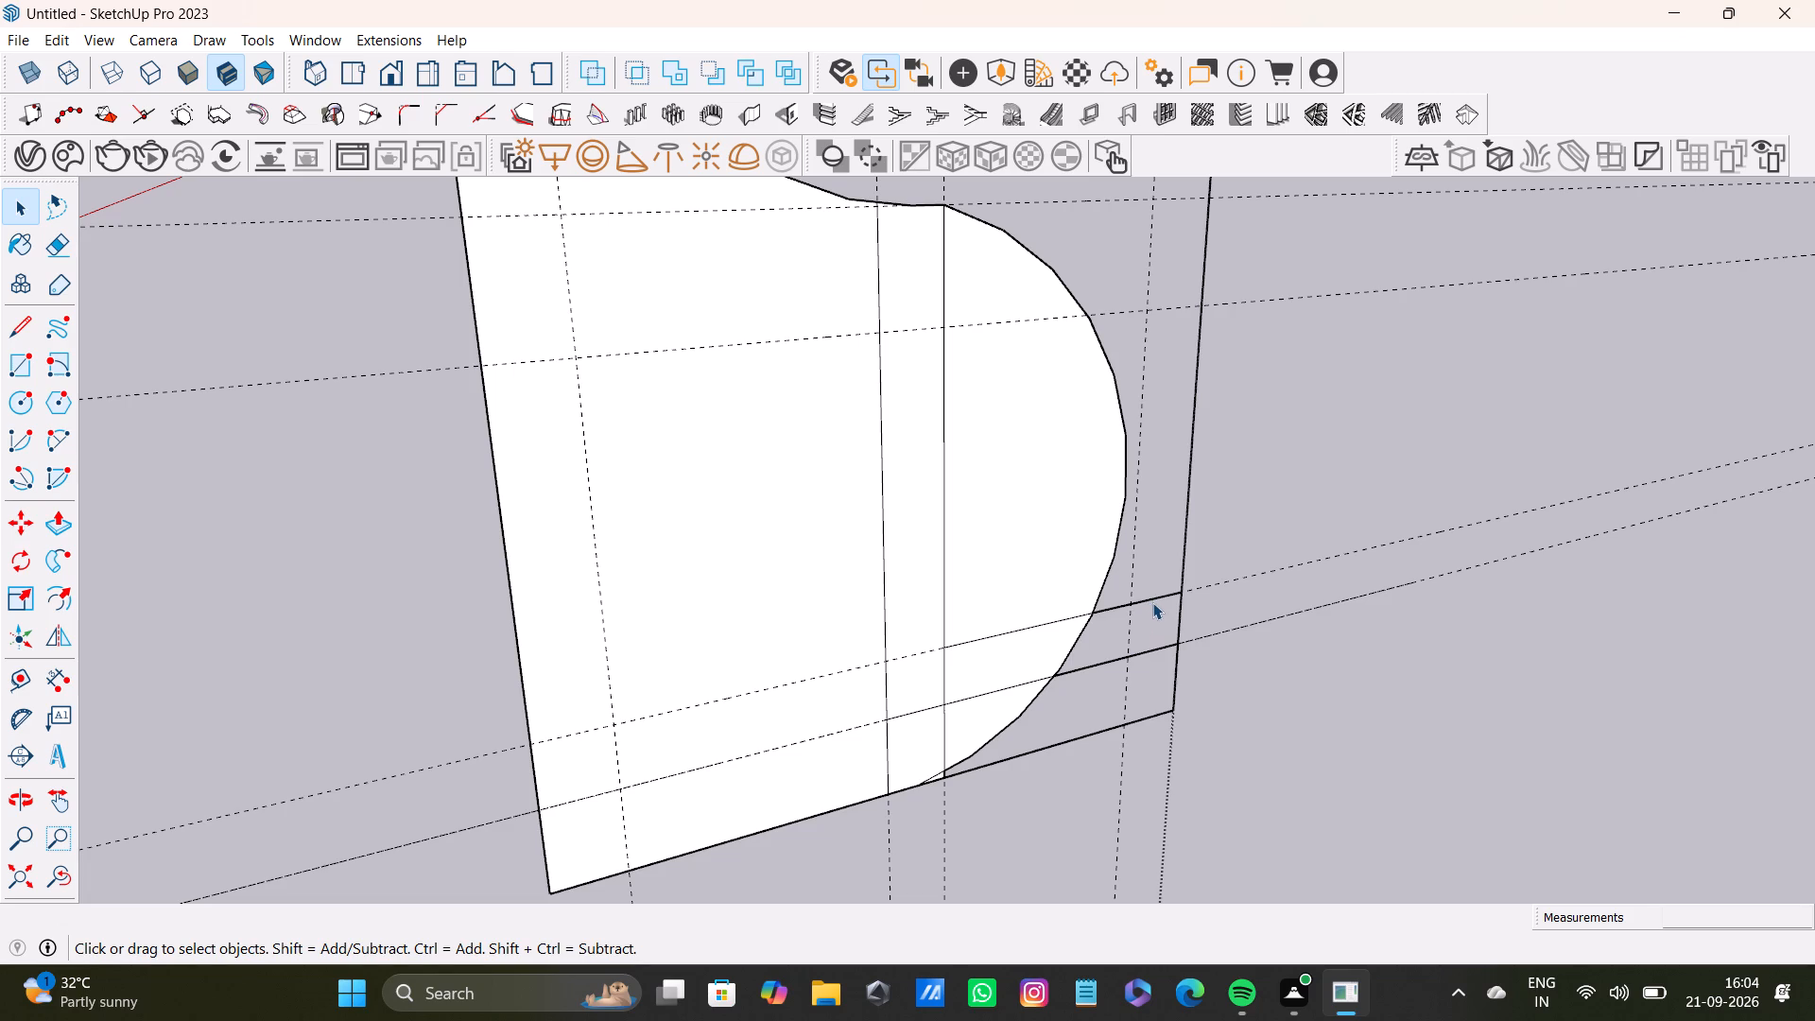
Delete the two horizontal edge segments left between the lower arc and the panel's right edge.
left_click(1152, 602)
key("Delete")
left_click(1150, 653)
key("Delete")
Delete the horizontal lines crossing the white face near the base of the lower arc, including the overlapping guide along the lower one.
scroll(1145, 661, "down", 8)
scroll(1069, 659, "up", 6)
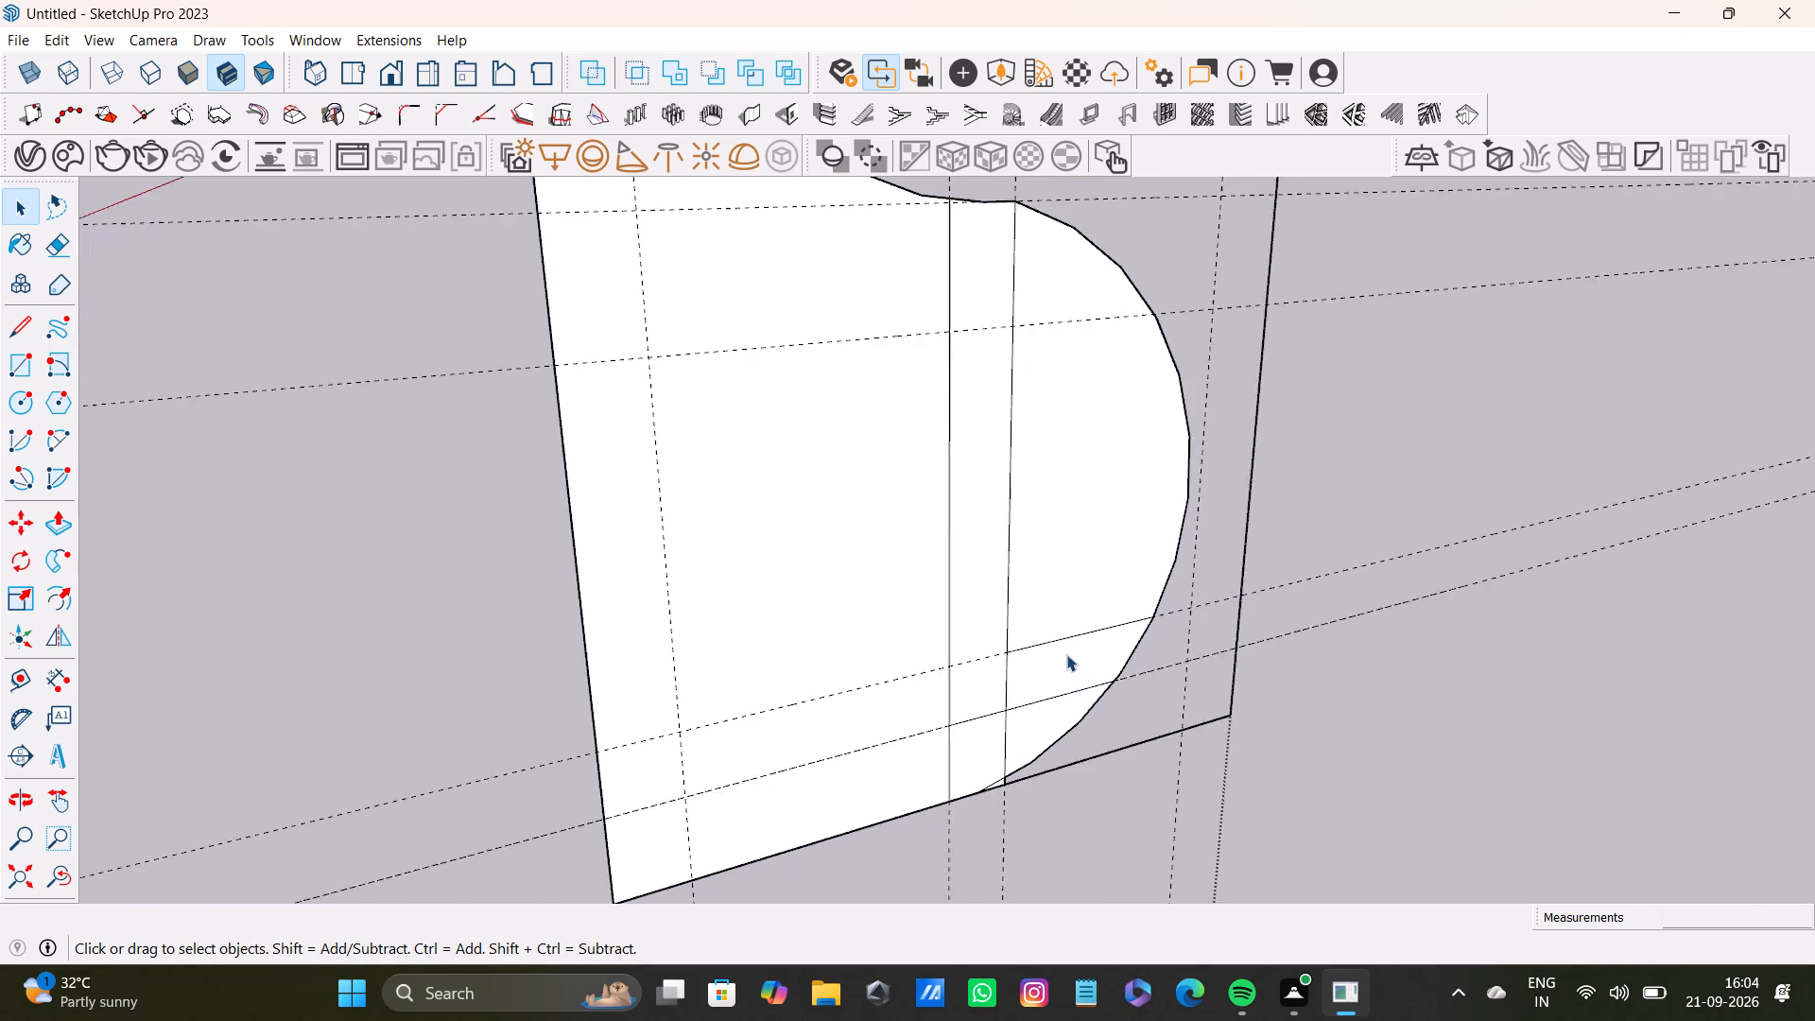
scroll(1066, 654, "up", 6)
left_click(1083, 619)
key("Delete")
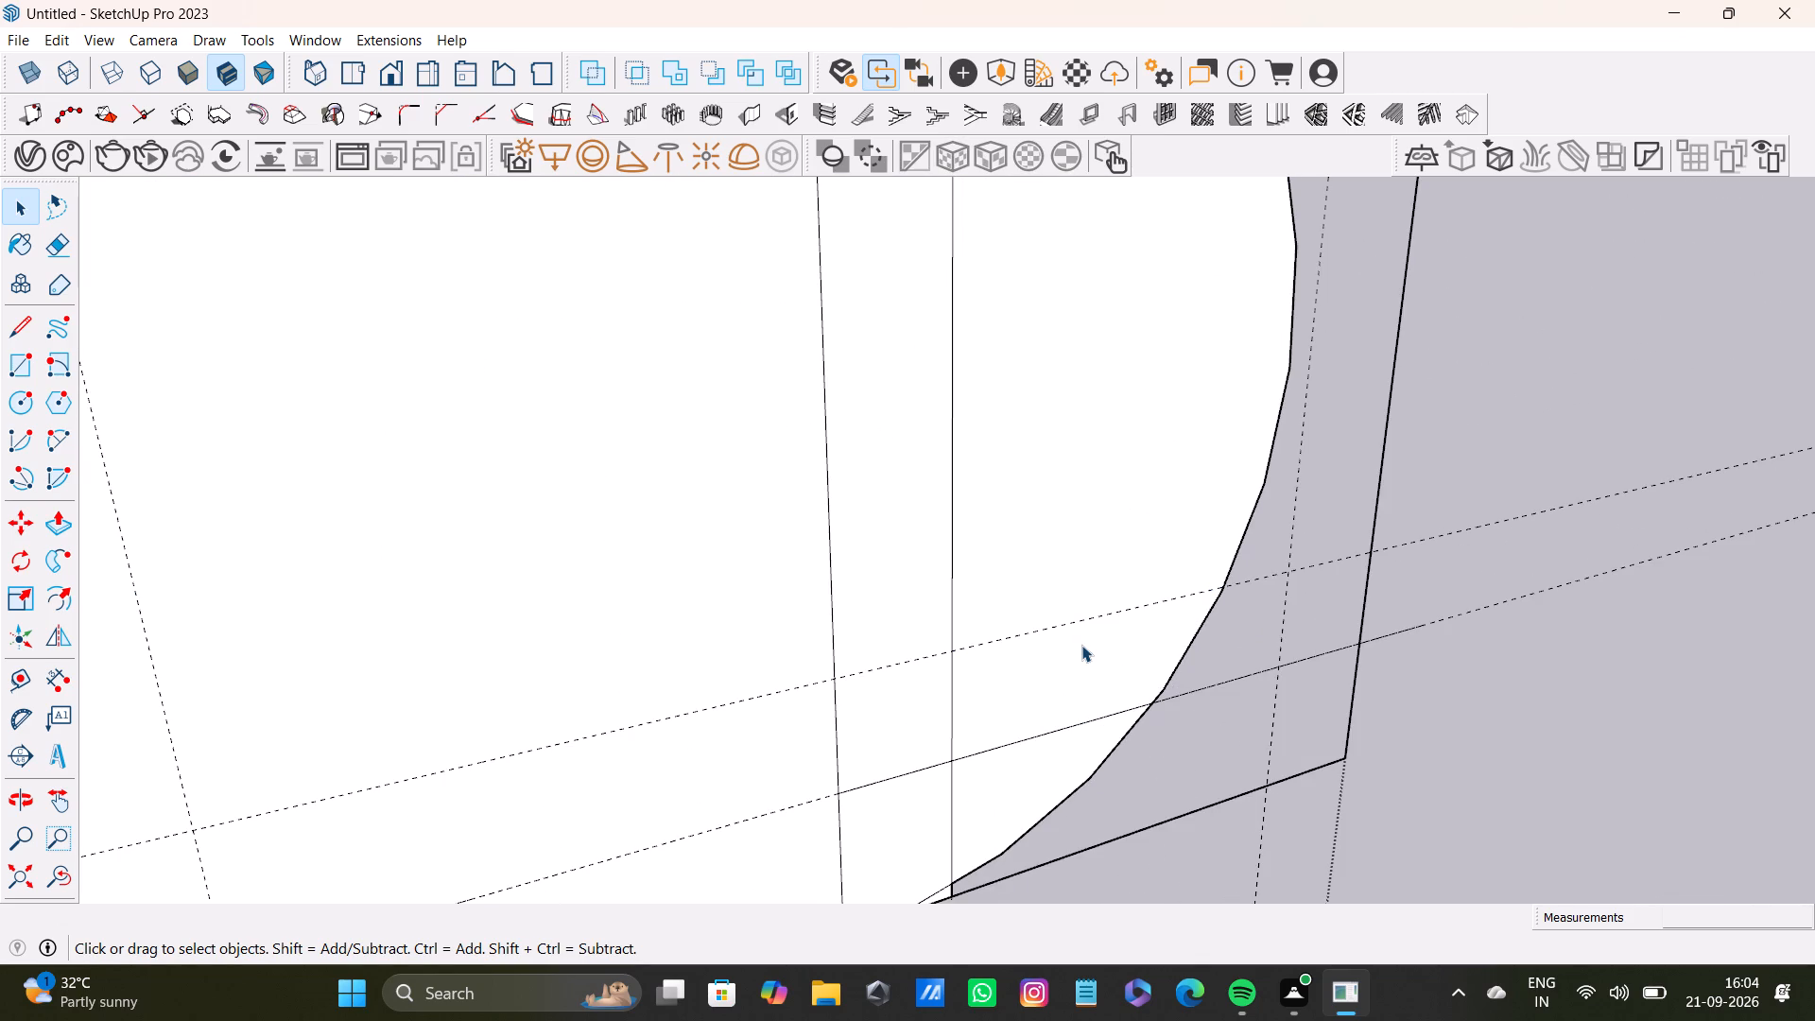
left_click(1090, 717)
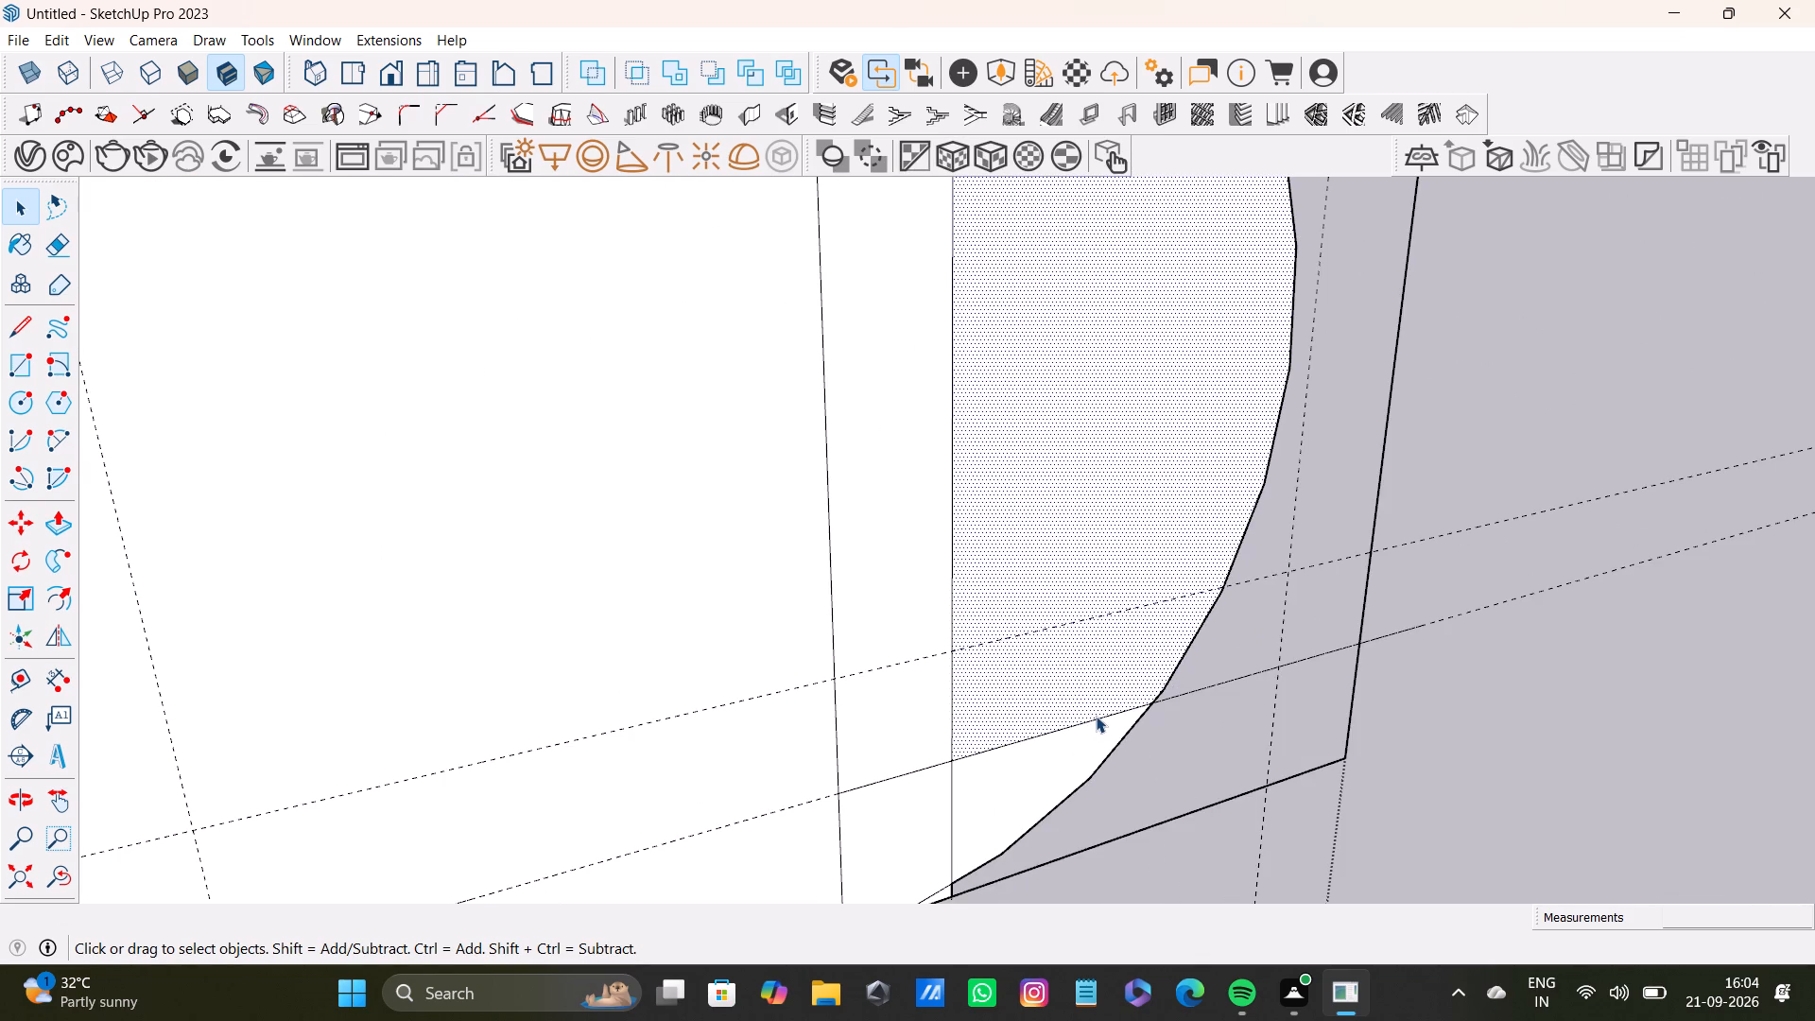
left_click(1098, 719)
key("Delete")
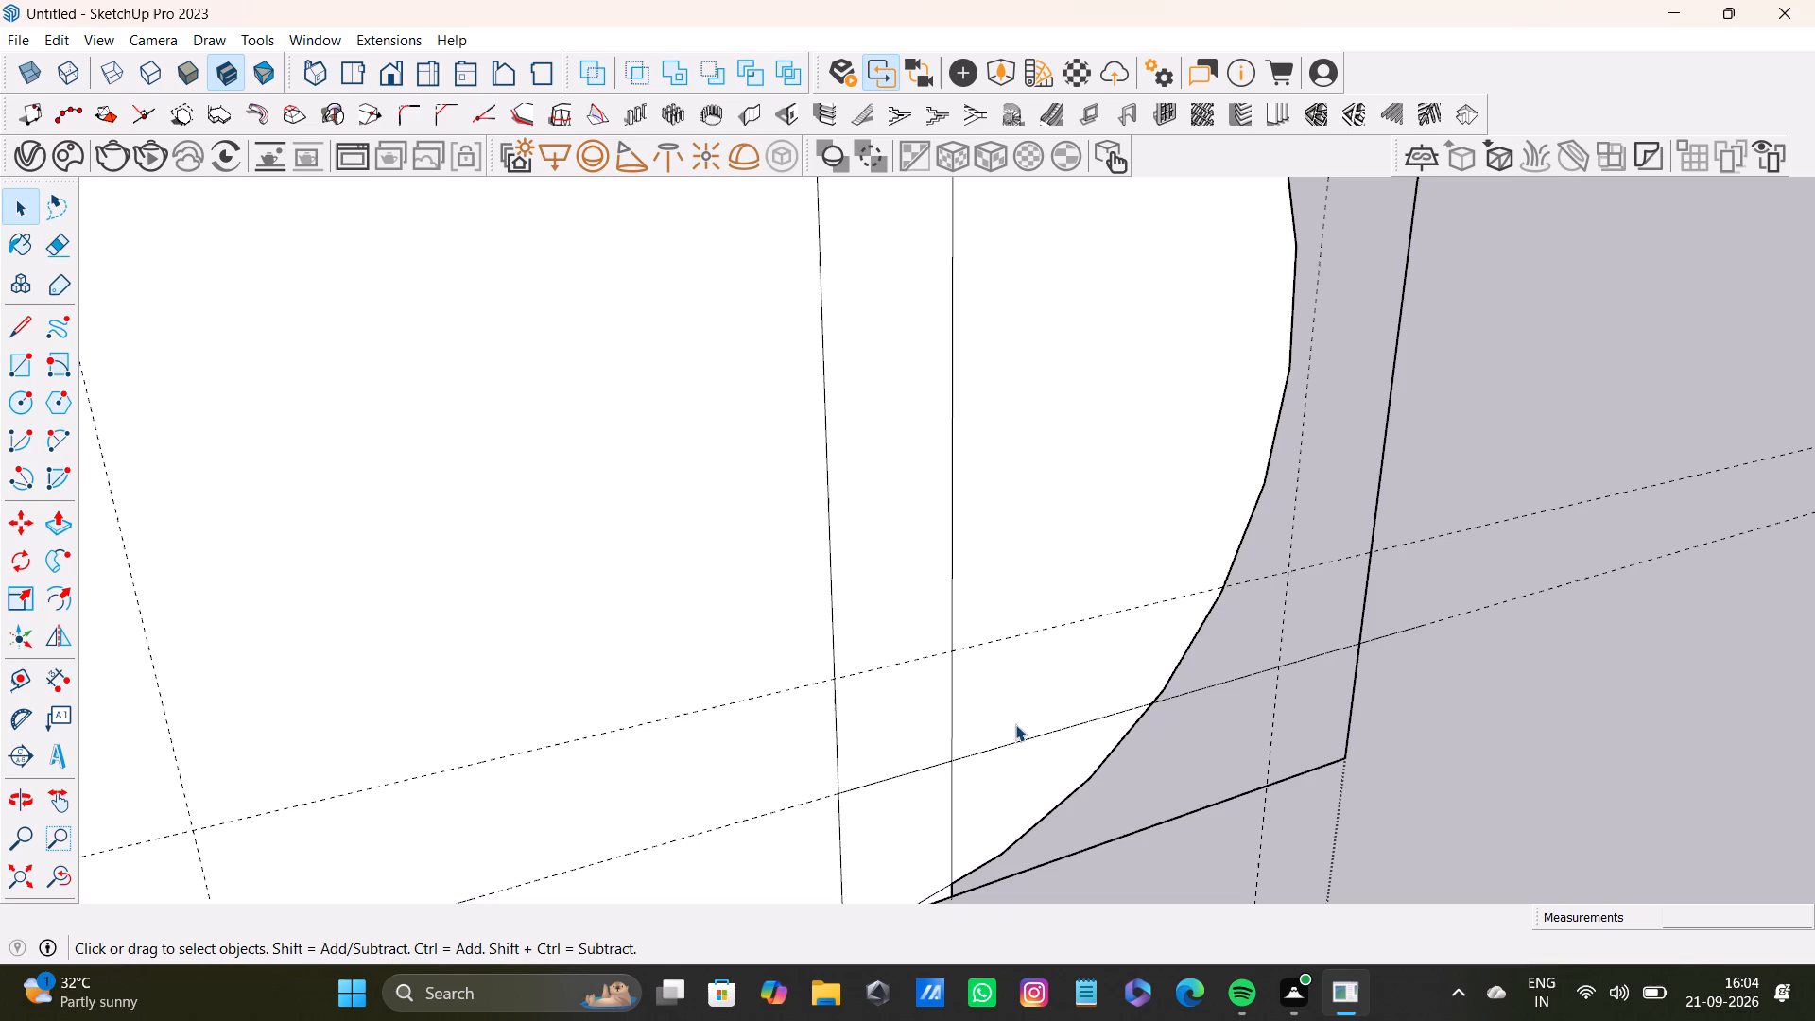
left_click(890, 782)
key("Delete")
left_click(1228, 679)
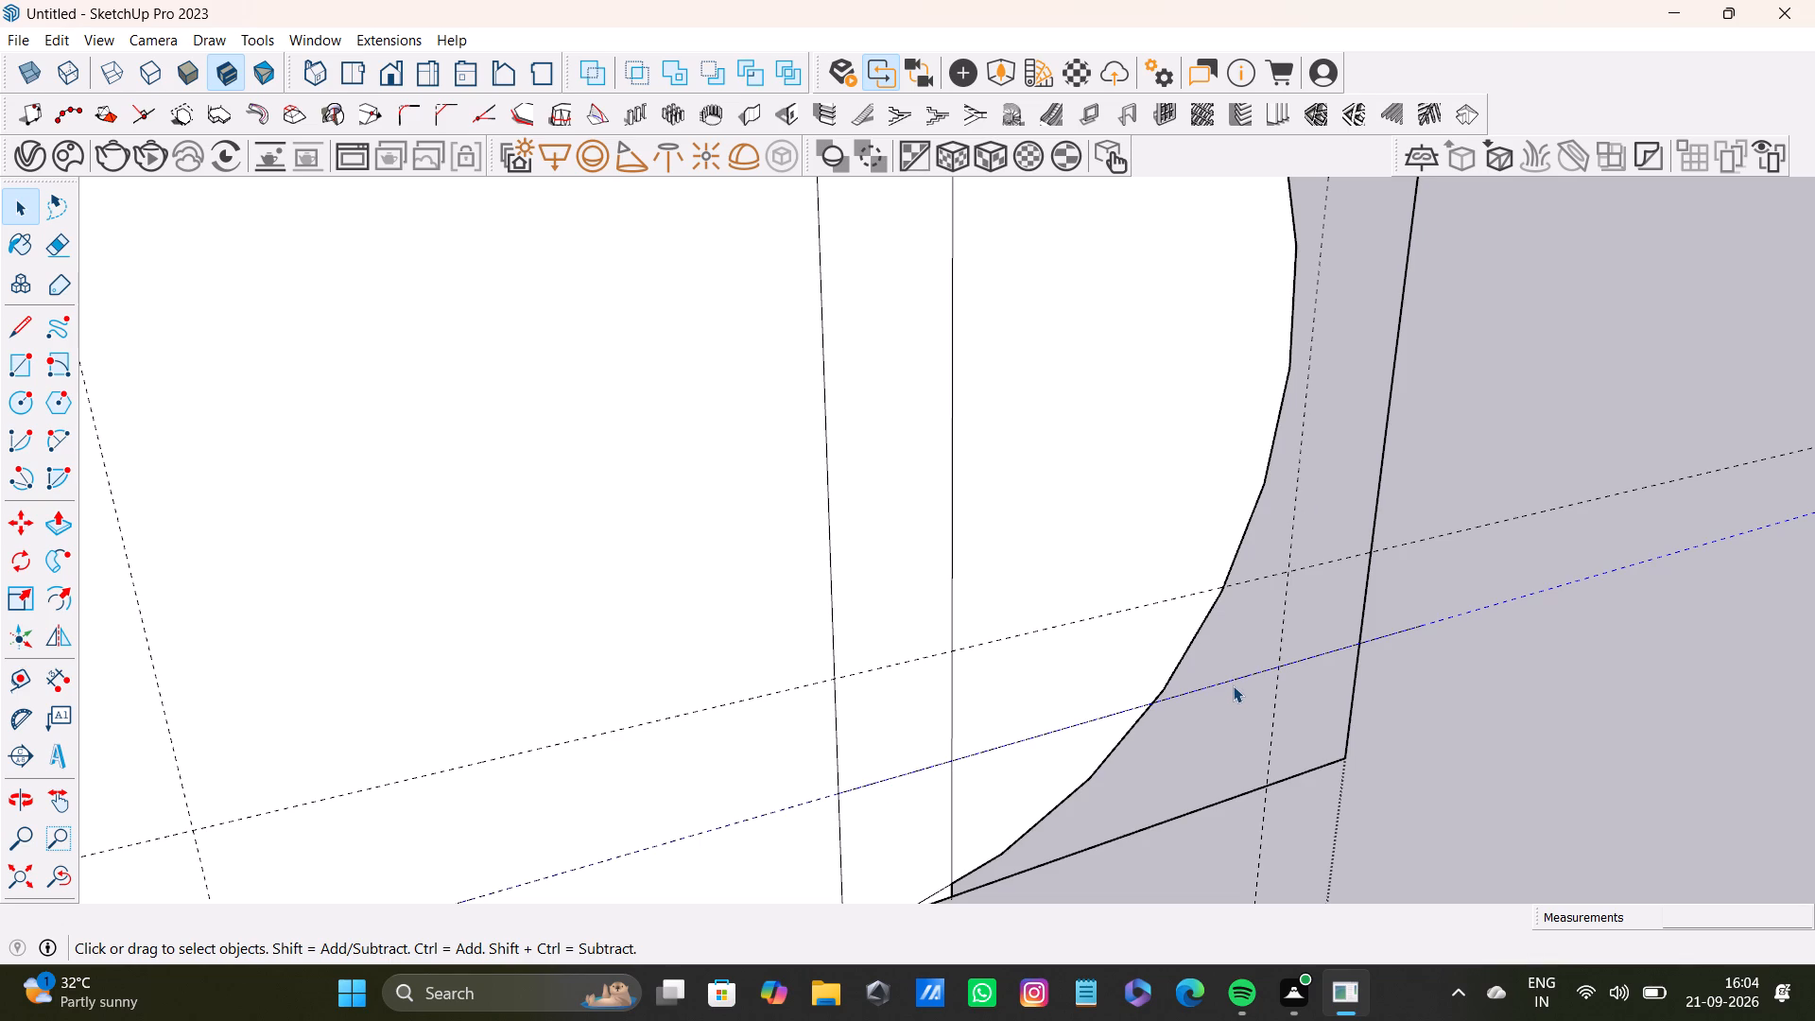
key("Delete")
Delete the two vertical construction edges running through the face inside the lower arc.
scroll(1204, 677, "down", 8)
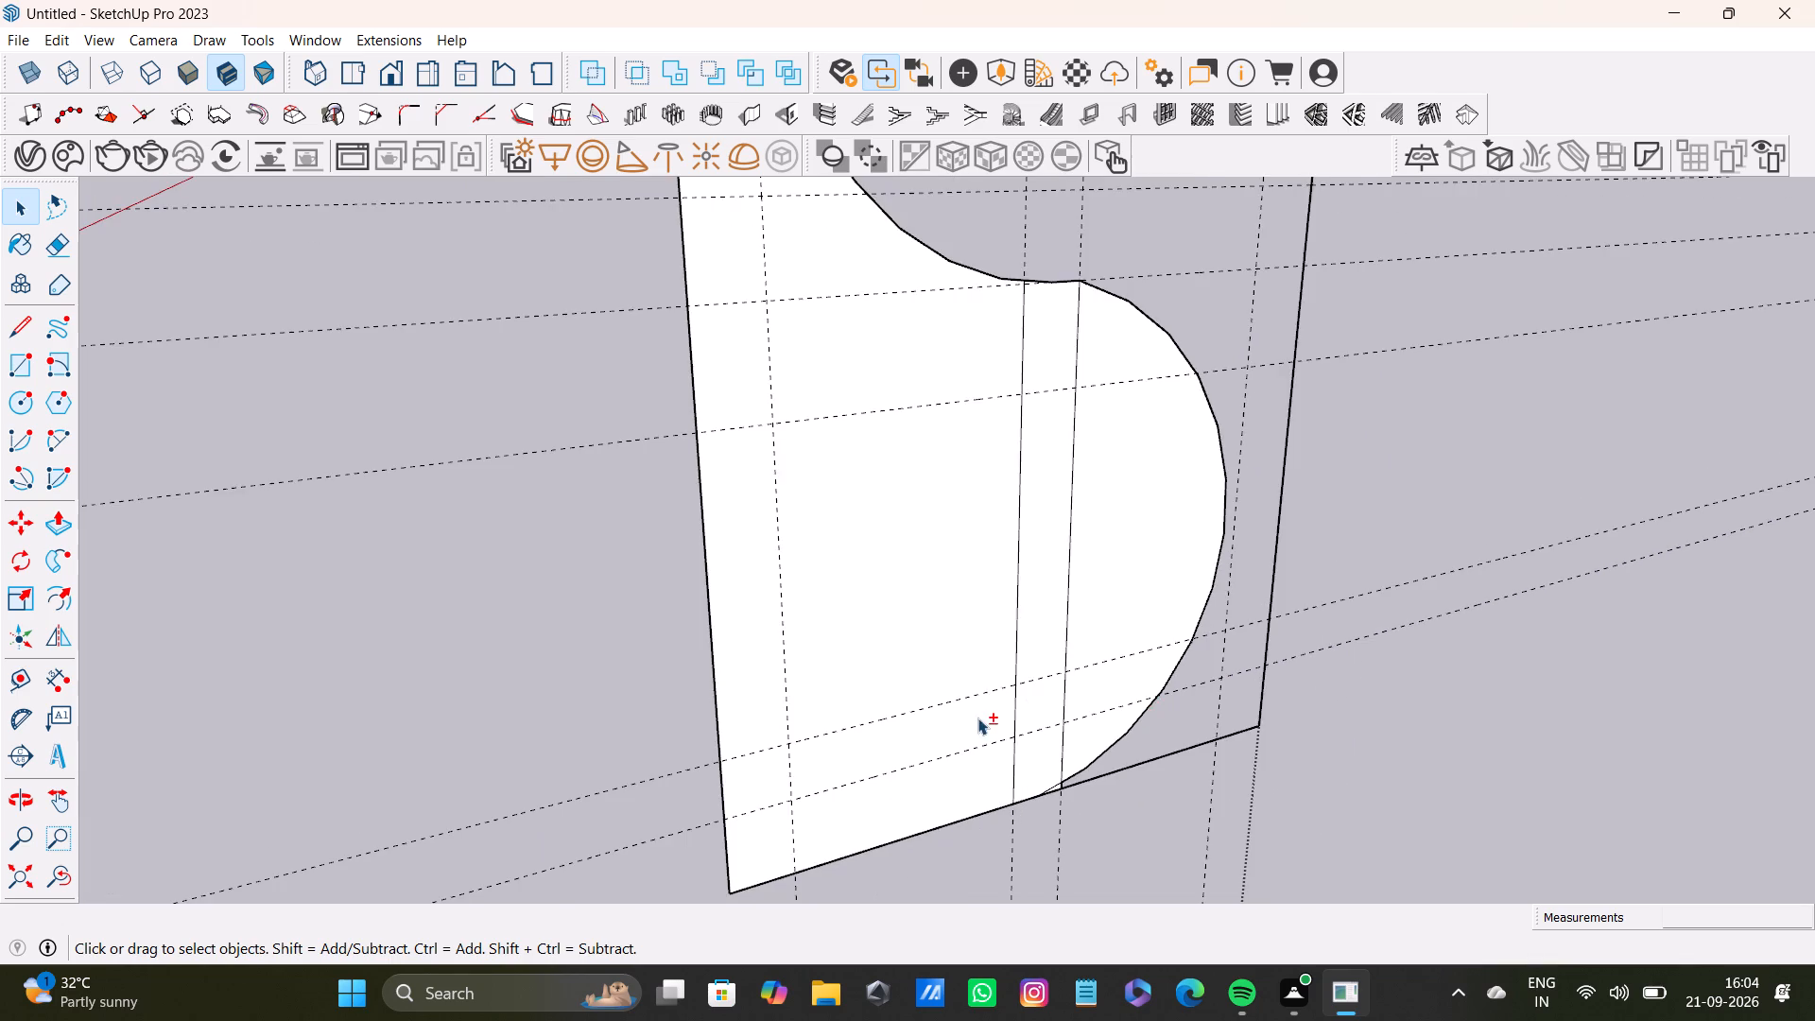
scroll(986, 682, "up", 3, "shift")
left_click(1028, 658)
key("Delete")
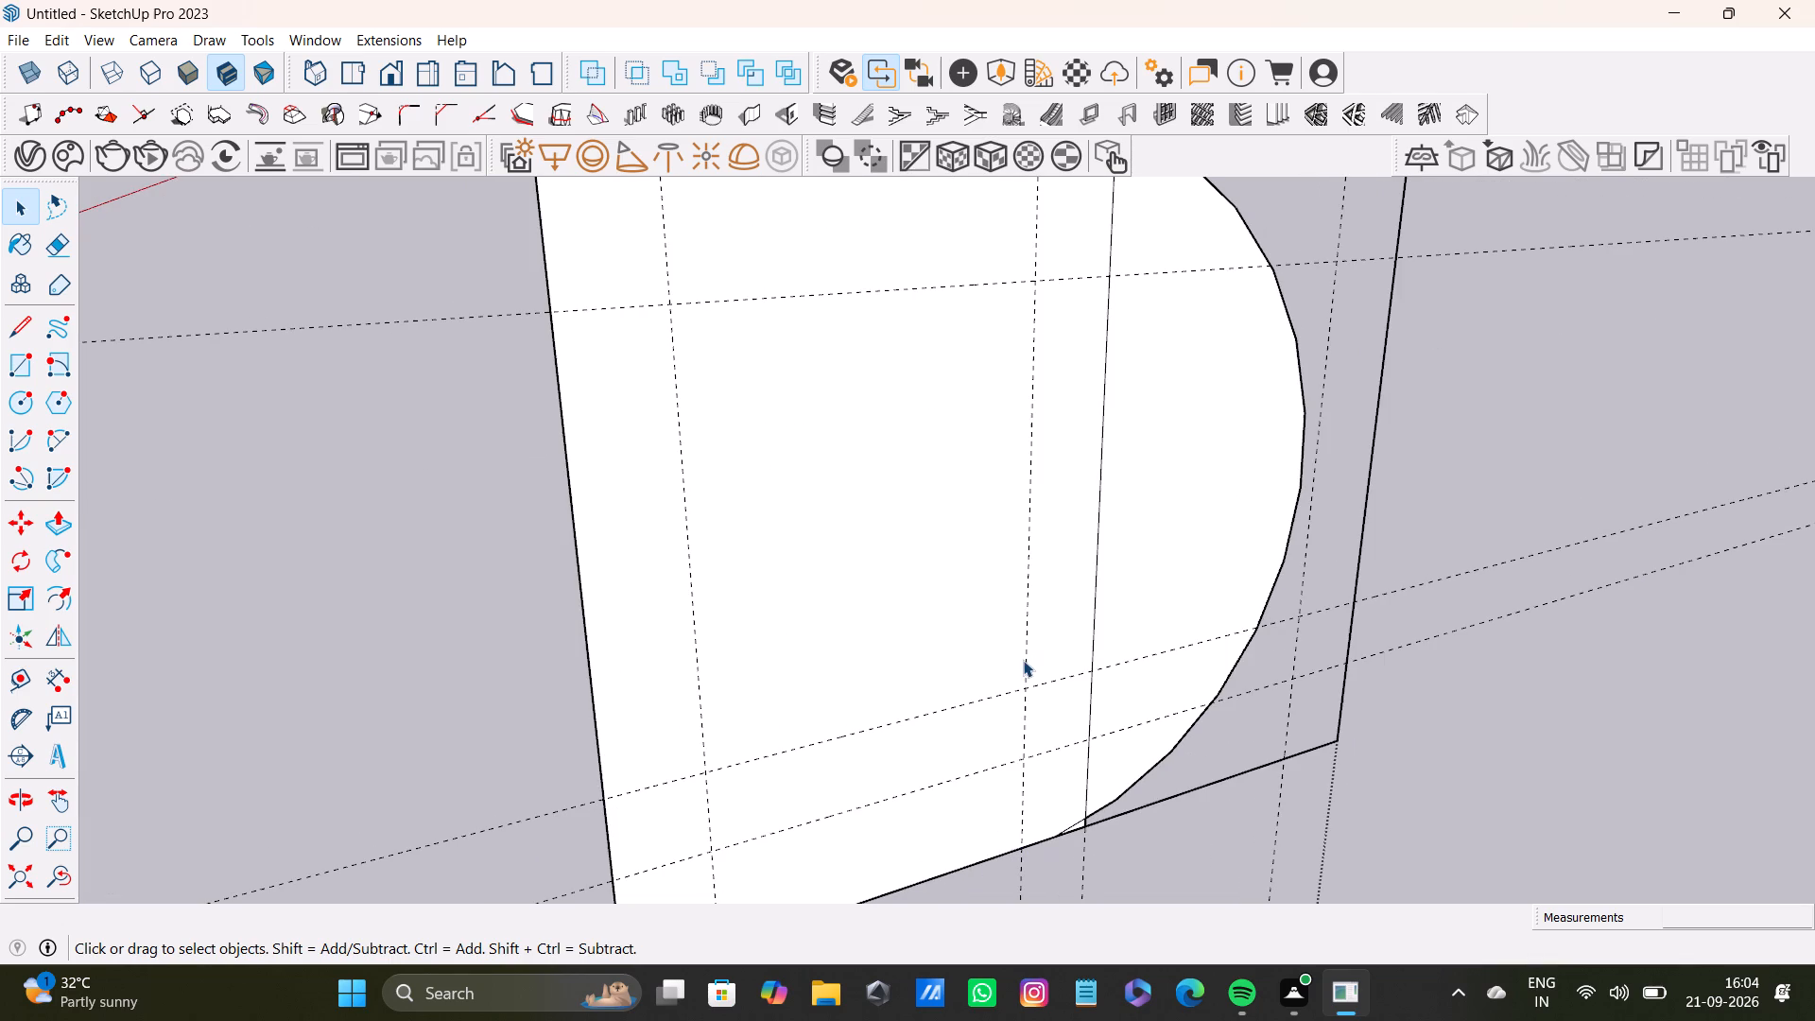
left_click(1092, 664)
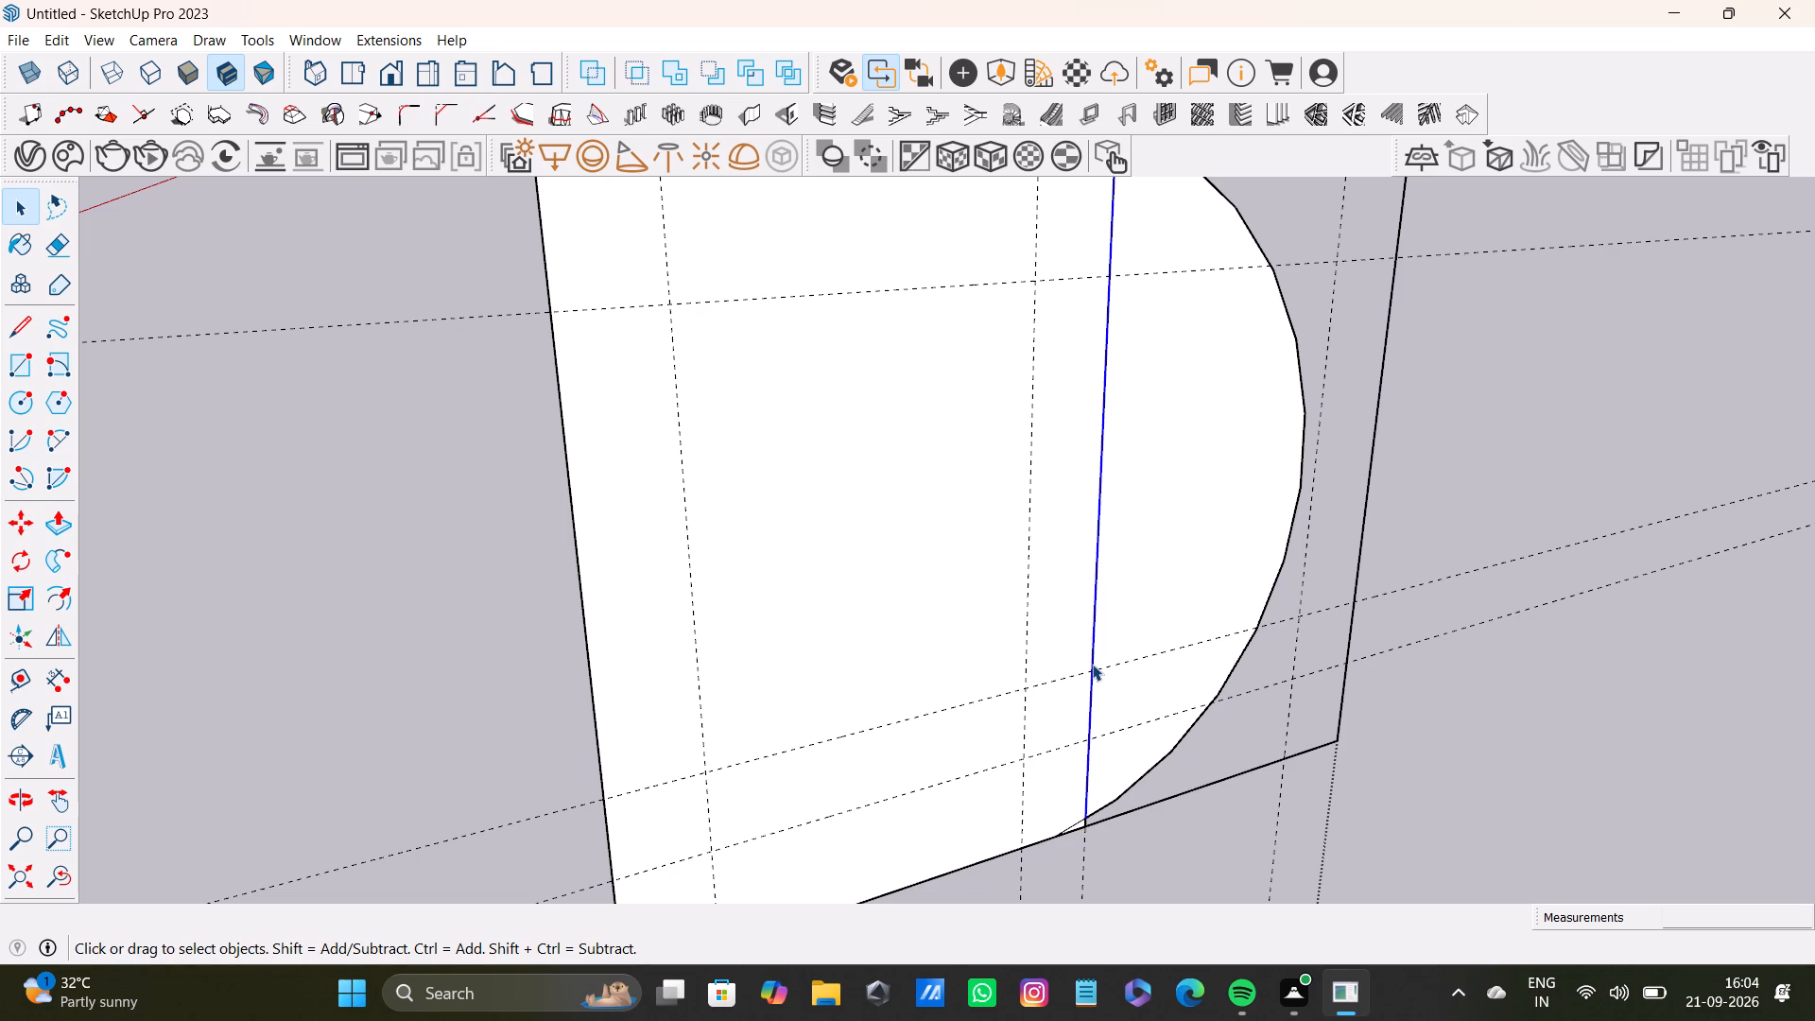
key("Delete")
Select the curved edges of the S-profile around the junction of the two arcs, including the lower arc.
scroll(1100, 596, "down", 9)
middle_click_drag(1082, 622, 1106, 711, "shift")
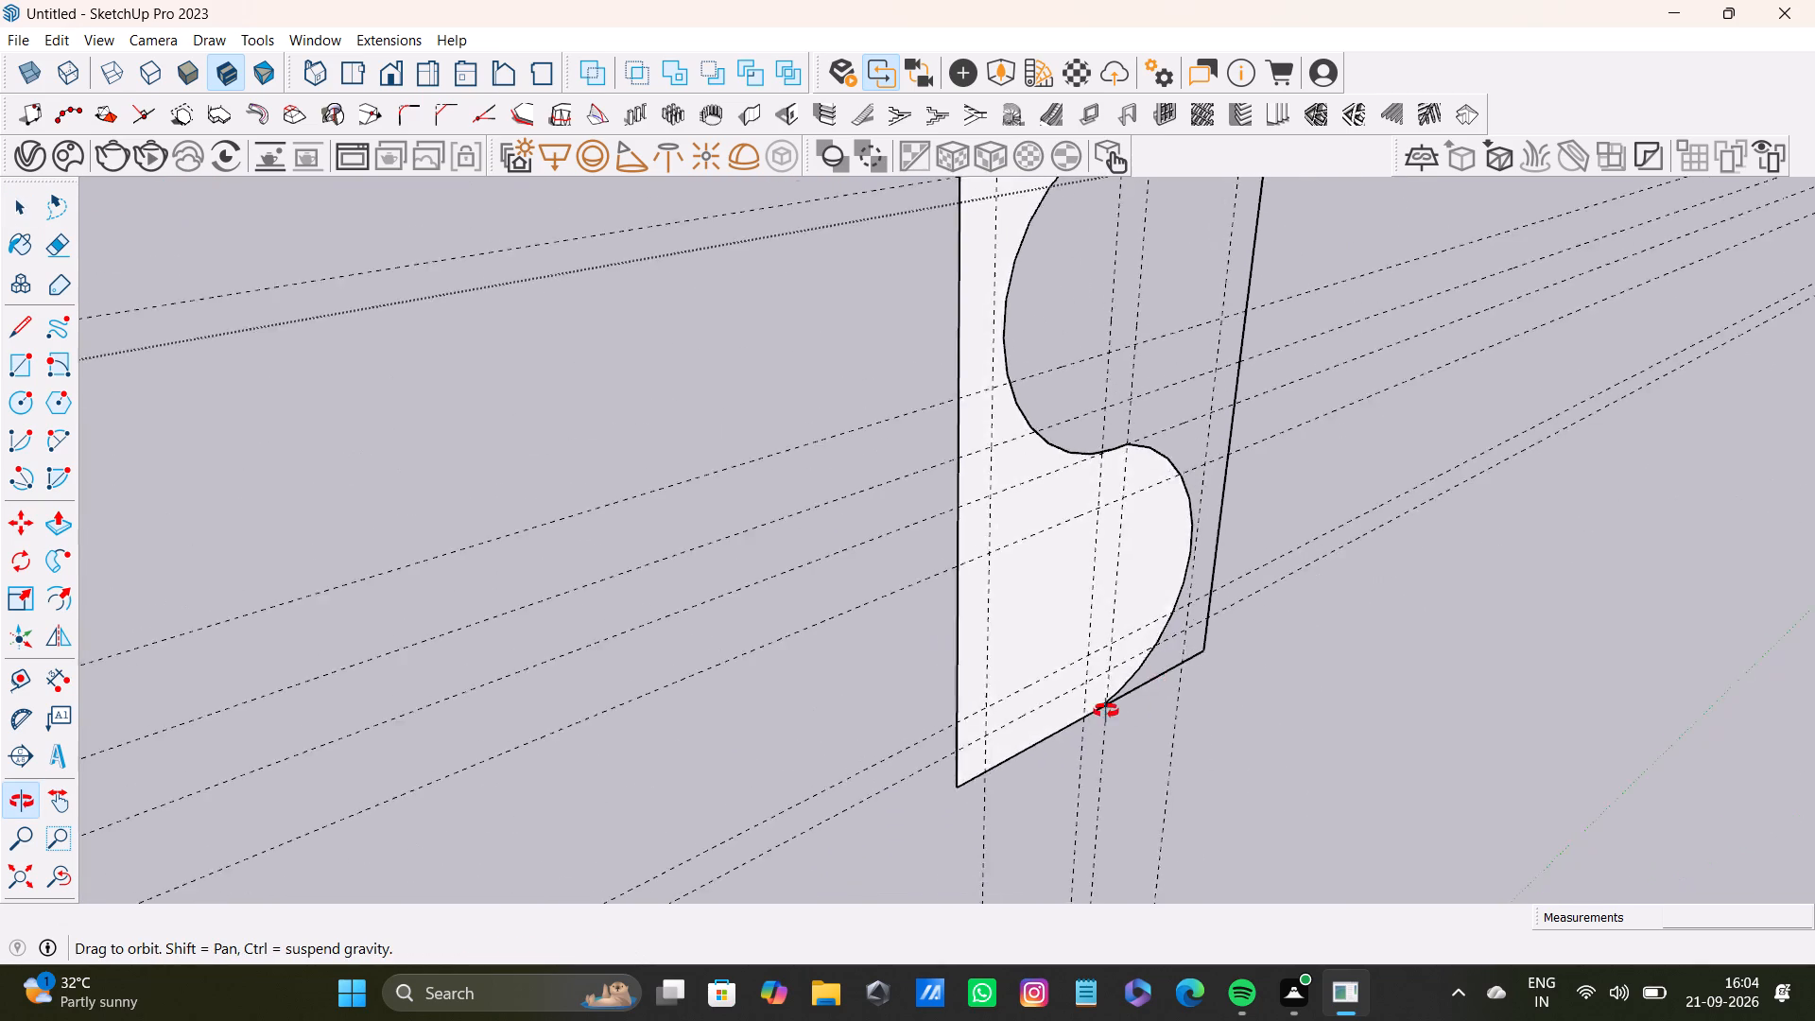
middle_click_drag(1106, 711, 810, 621, "shift")
scroll(864, 575, "down", 4)
middle_click_drag(887, 564, 980, 649, "shift")
scroll(985, 571, "up", 14)
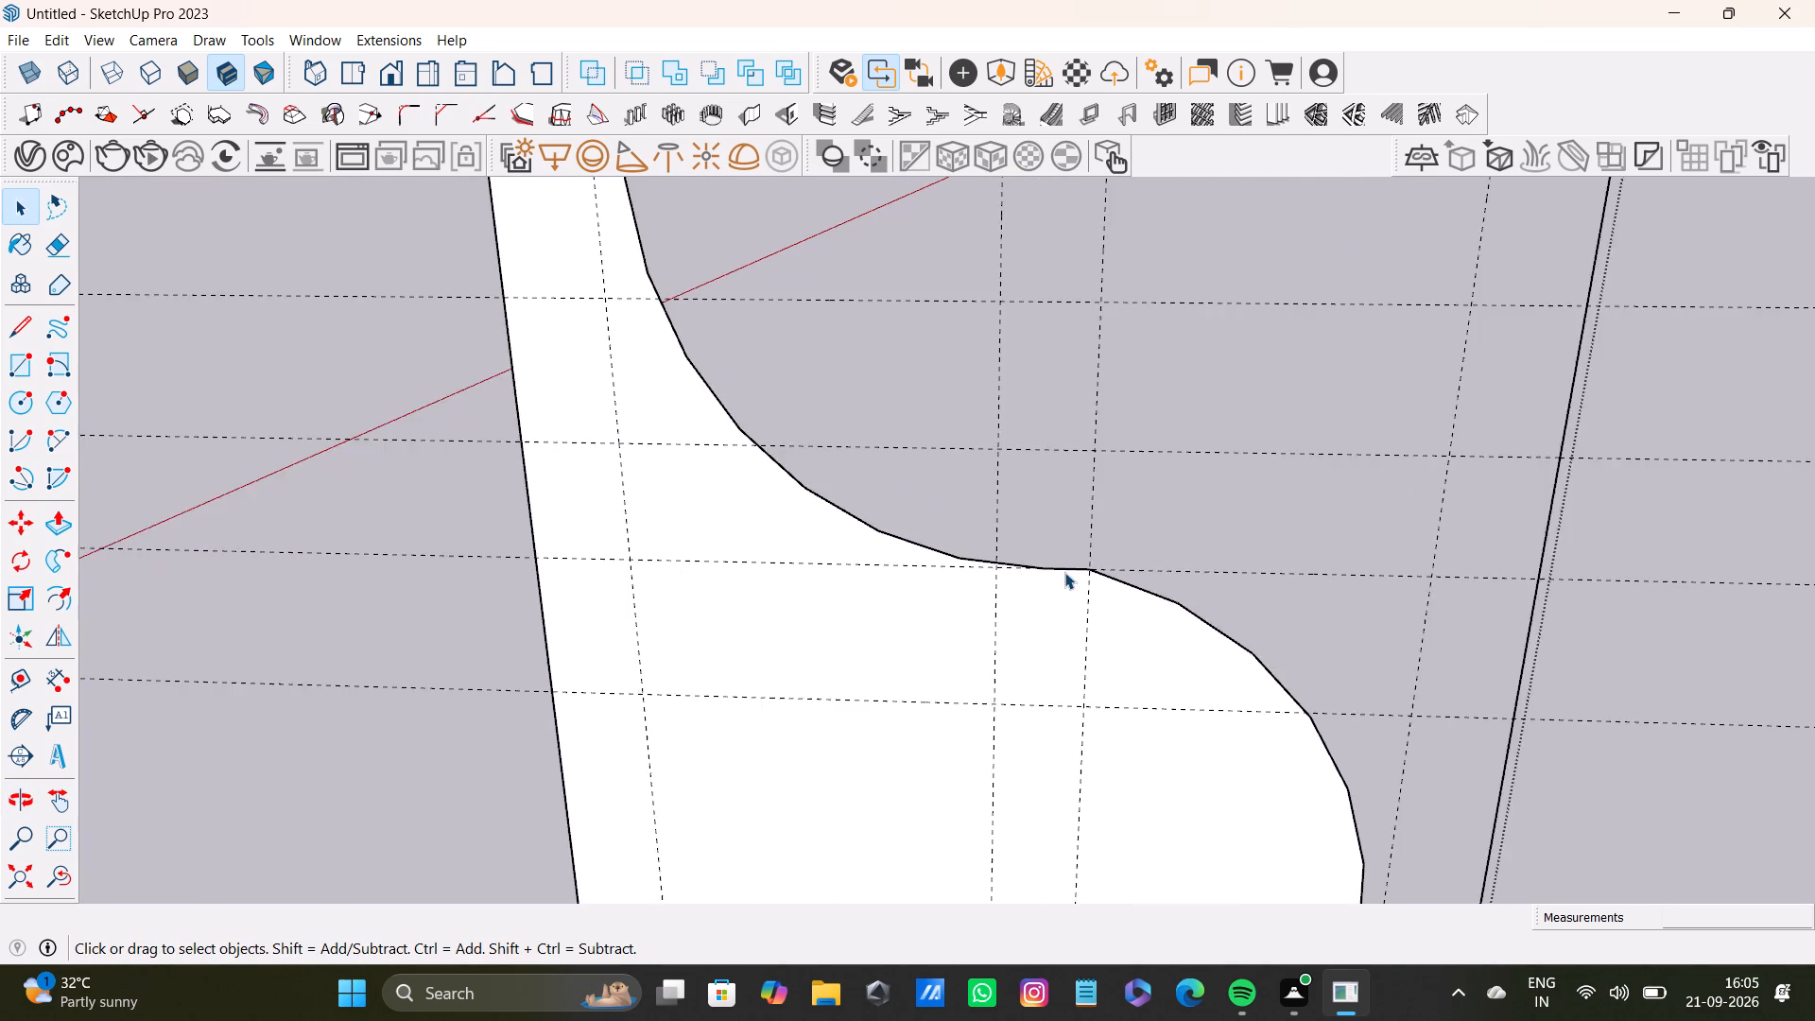
scroll(1064, 572, "up", 4)
left_click_drag(1042, 566, 1051, 569, "shift")
left_click(1130, 577, "shift")
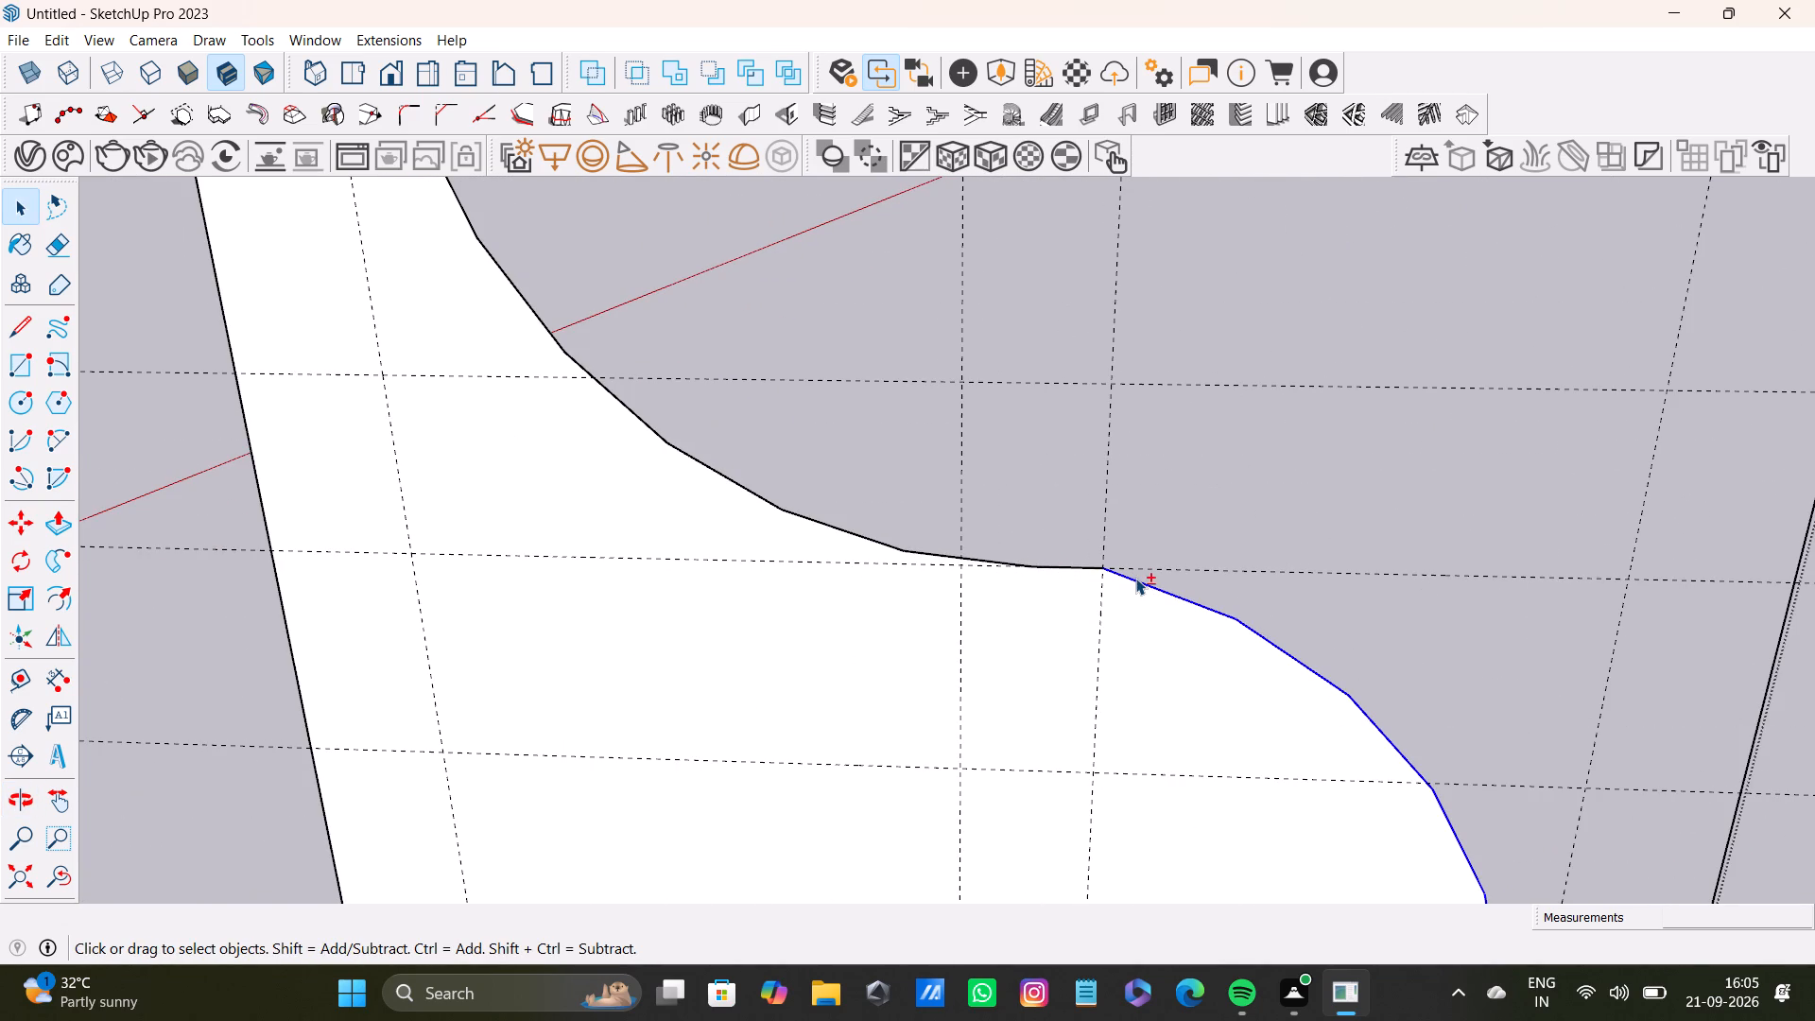
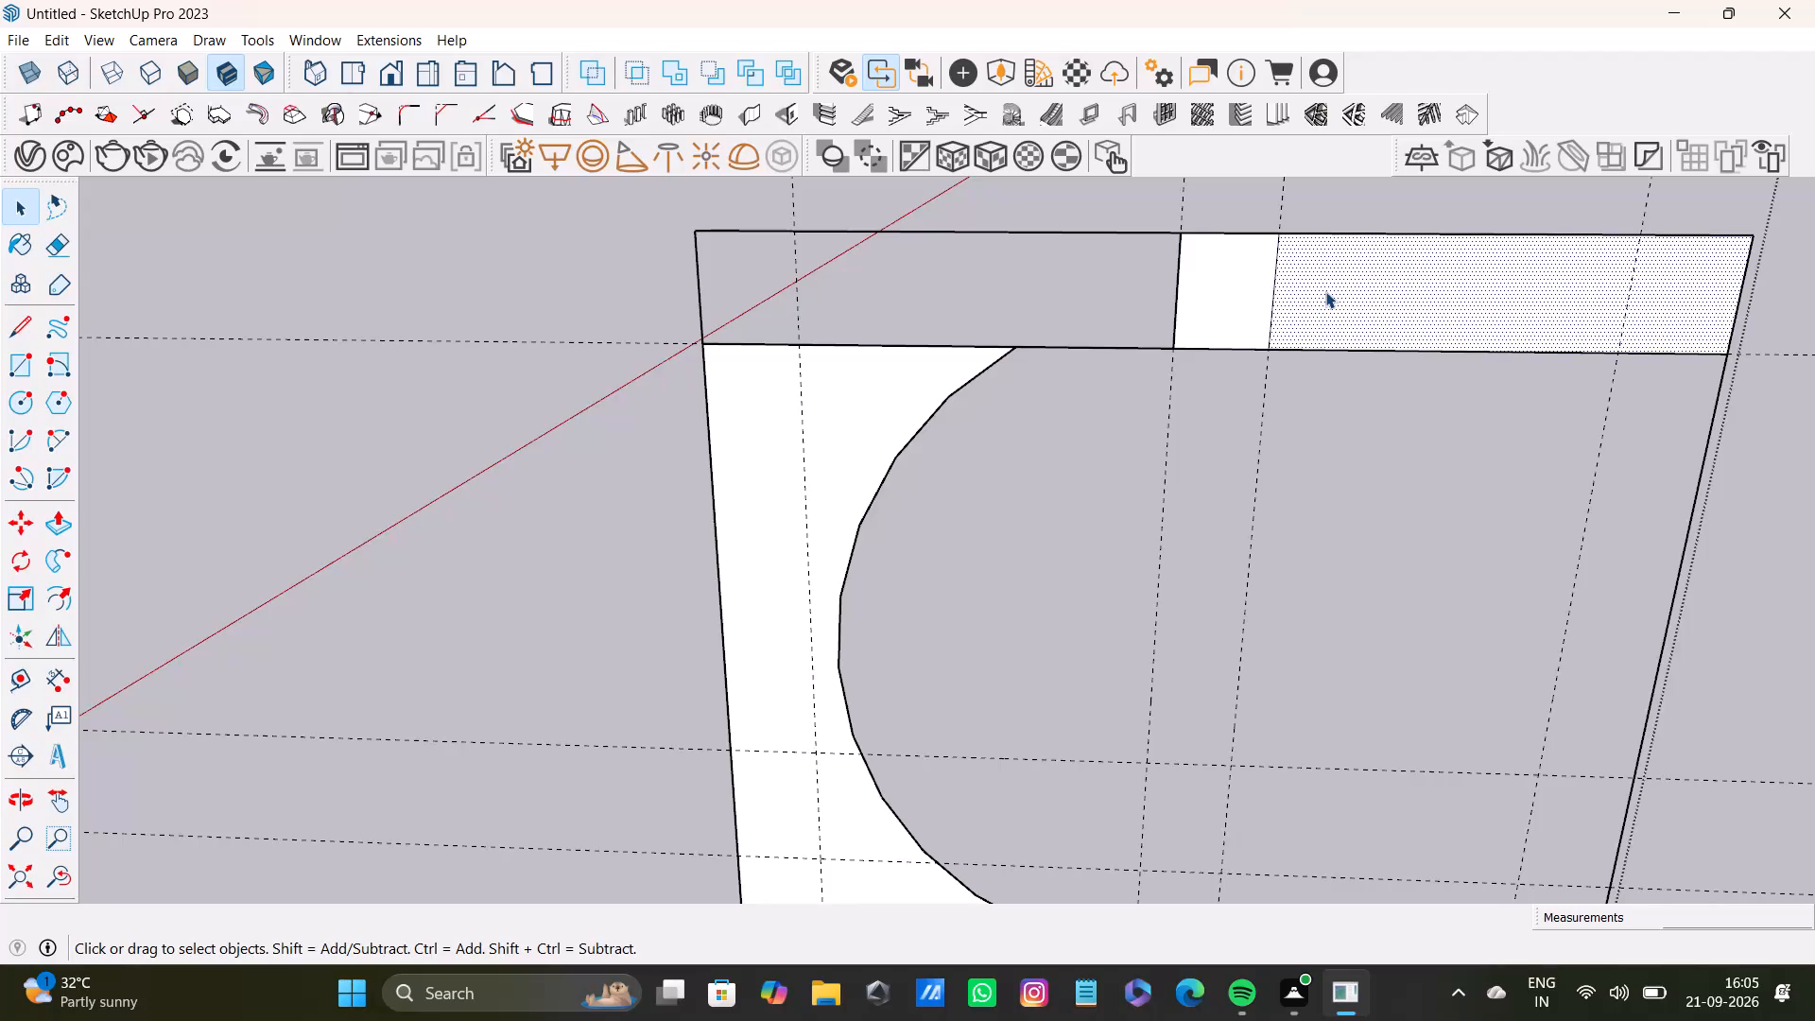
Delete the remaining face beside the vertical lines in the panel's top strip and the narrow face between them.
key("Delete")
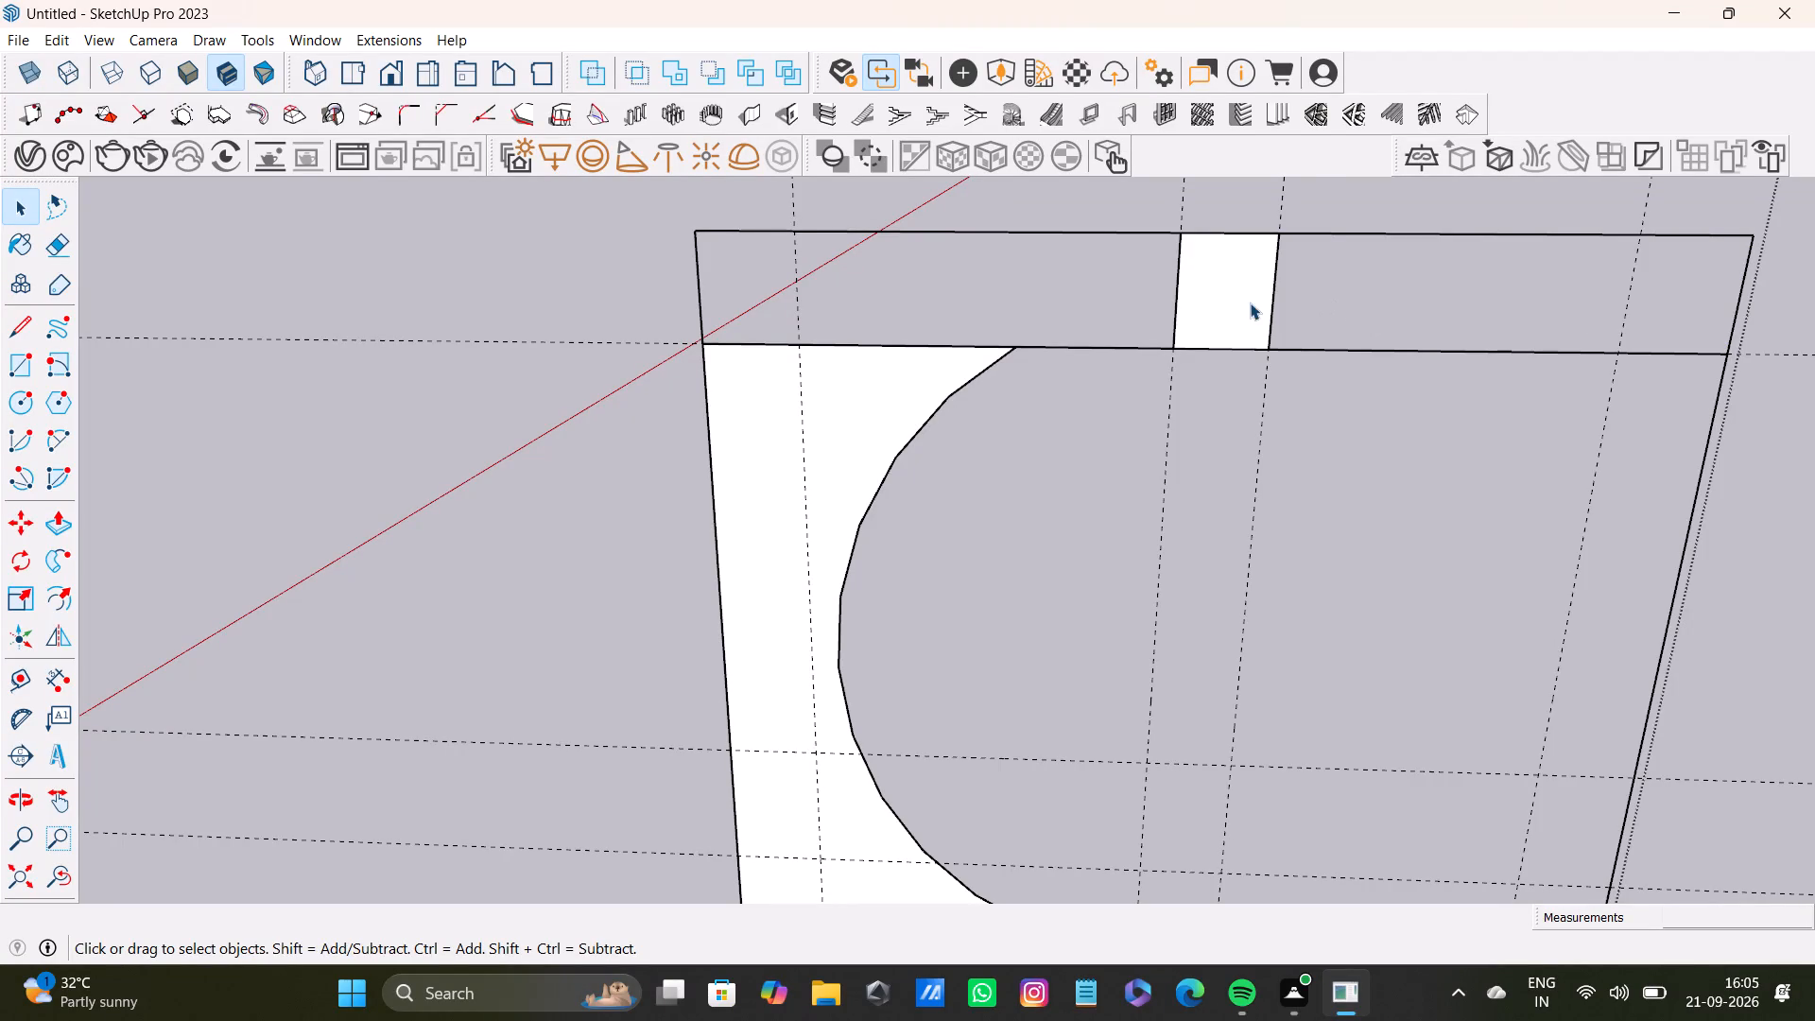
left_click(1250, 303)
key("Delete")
Undo the face and line deletions until the full white panel with its S-curve and construction lines is restored.
scroll(921, 536, "down", 7)
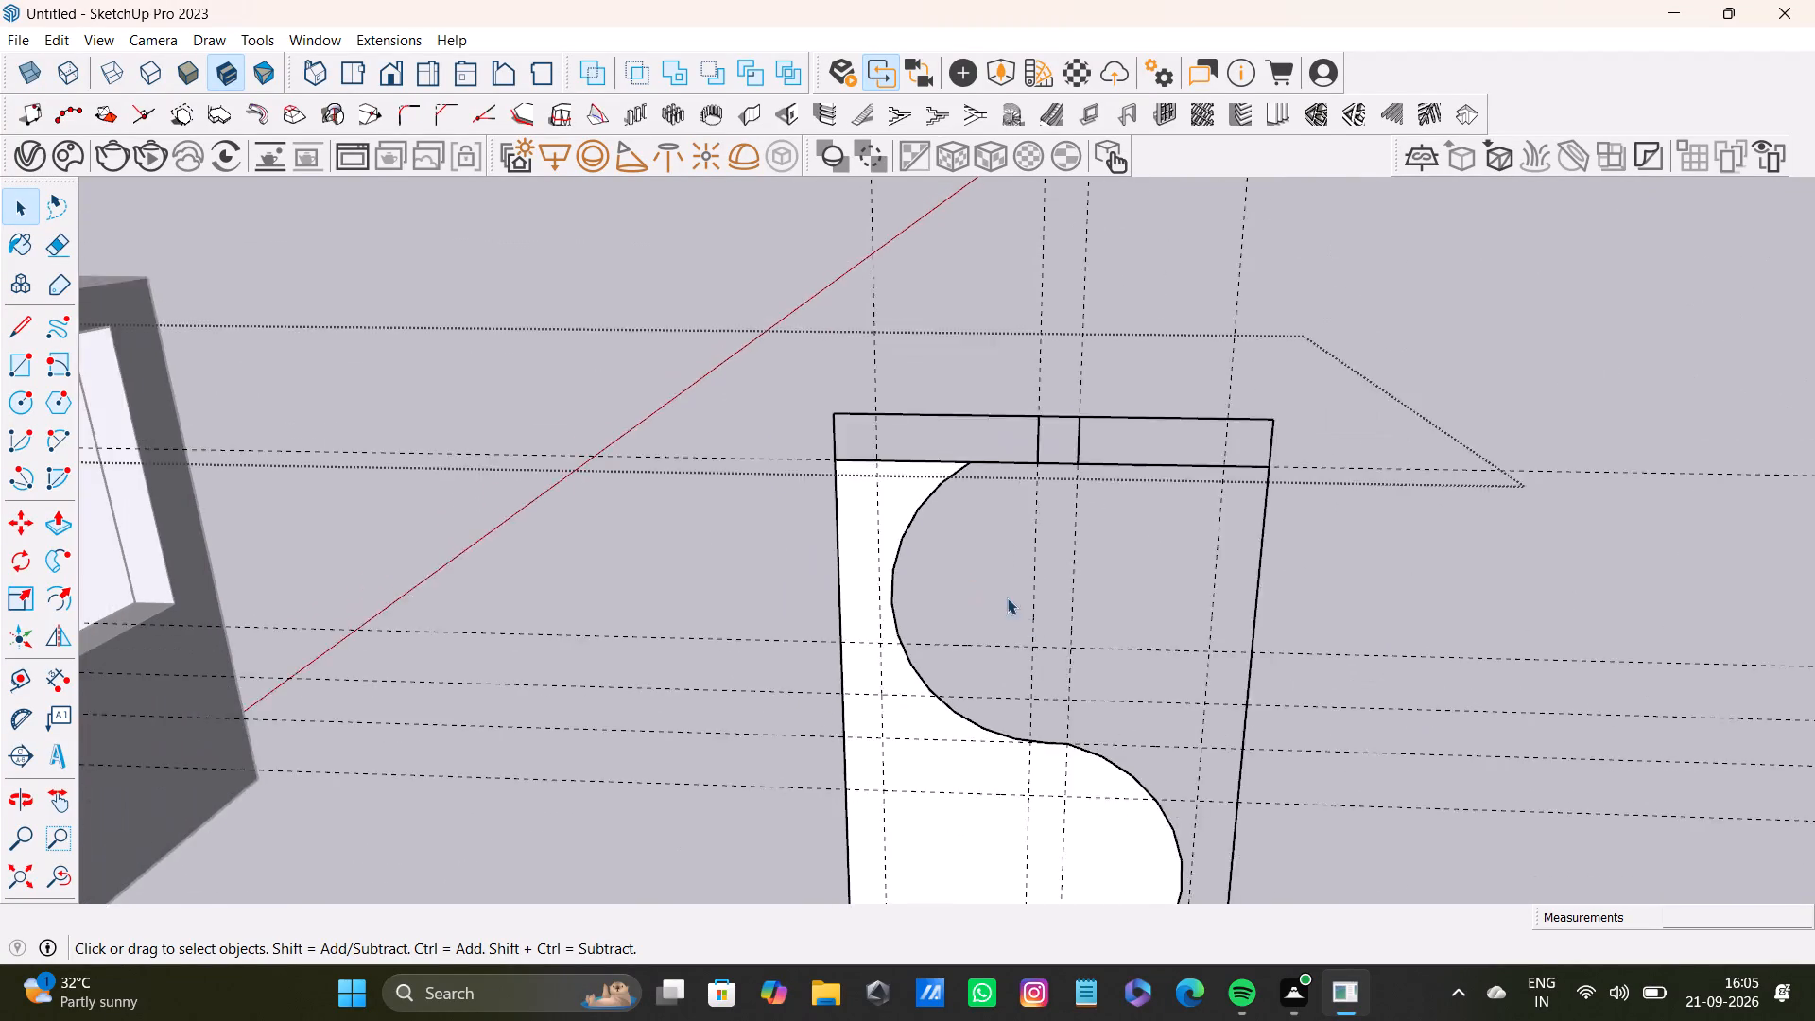
scroll(1007, 597, "down", 7)
middle_click_drag(1085, 668, 1076, 531, "shift")
middle_click_drag(687, 514, 1317, 566)
scroll(1270, 587, "down", 3)
middle_click_drag(1211, 598, 841, 597)
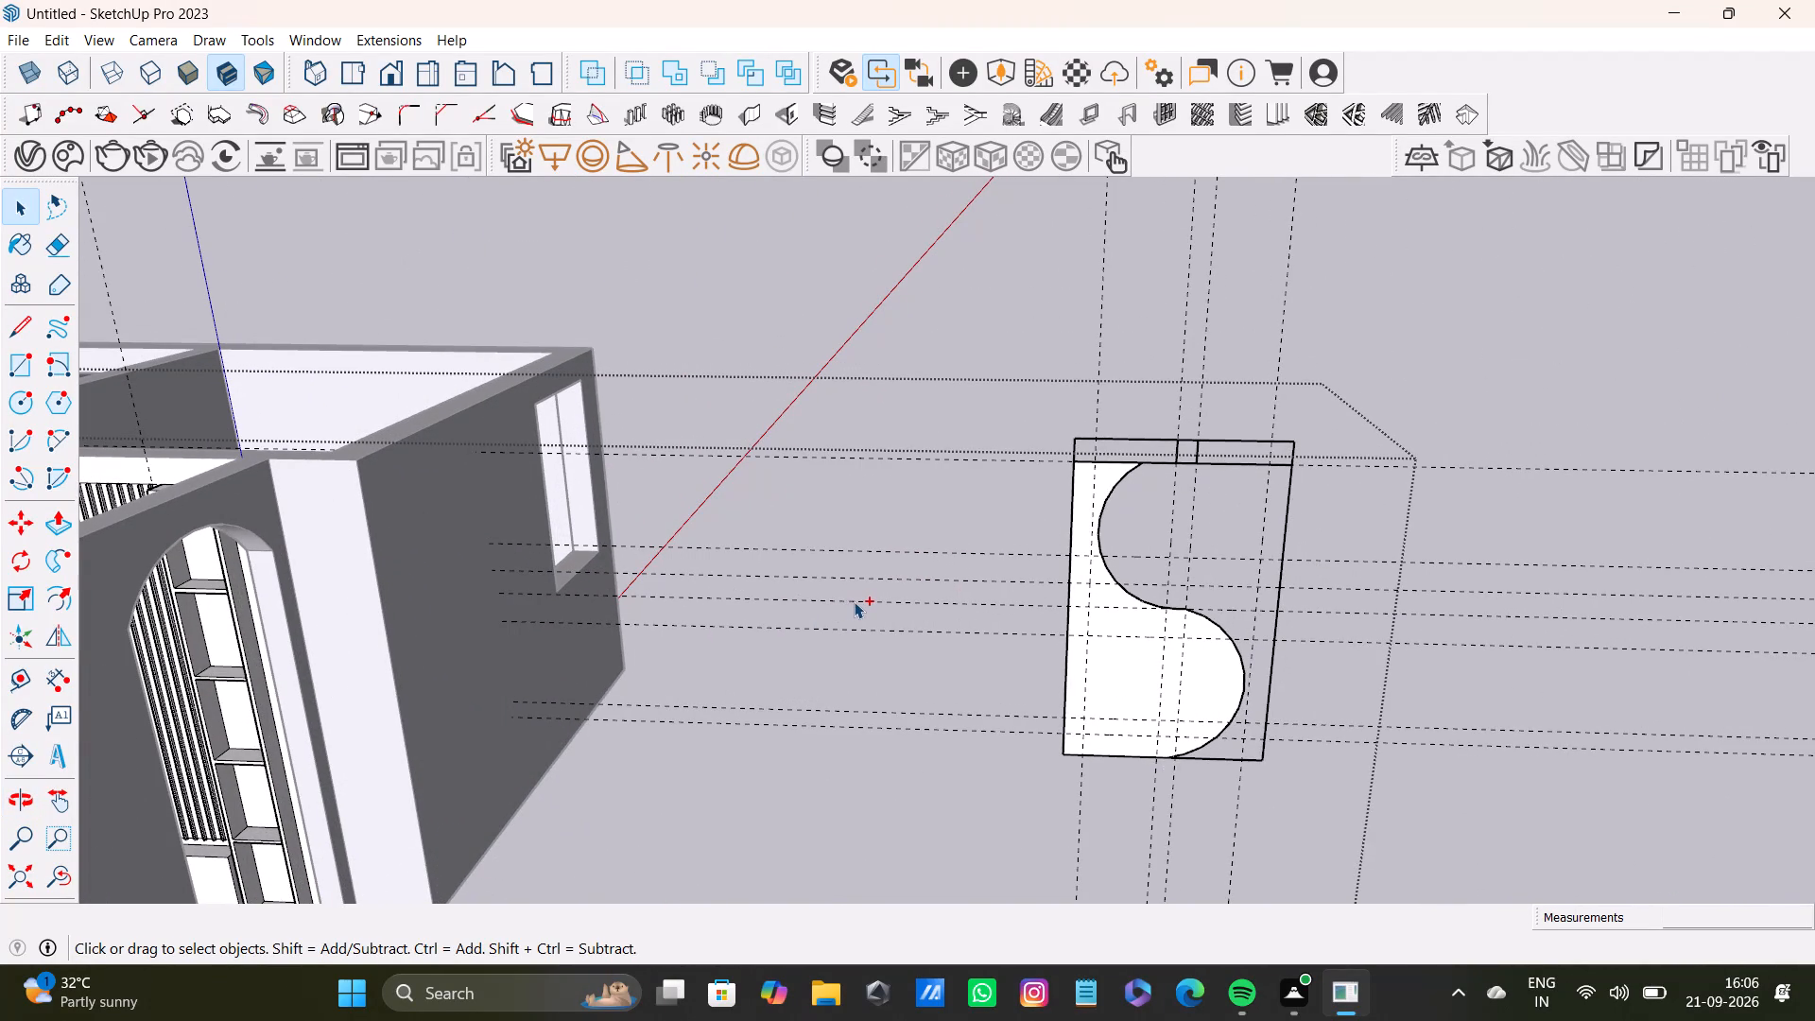
key("ctrl+z")
key("ctrl+z")
key("ctrl+z")
key("ctrl+z")
key("ctrl+z")
key("ctrl+z")
key("ctrl+z")
key("ctrl+z")
key("ctrl+z")
key("ctrl+z")
key("ctrl+z")
key("ctrl+z")
key("ctrl+z")
key("ctrl+z")
key("ctrl+z")
key("ctrl+z")
key("ctrl+z")
key("ctrl+z")
key("ctrl+z")
key("ctrl+z")
key("ctrl+z")
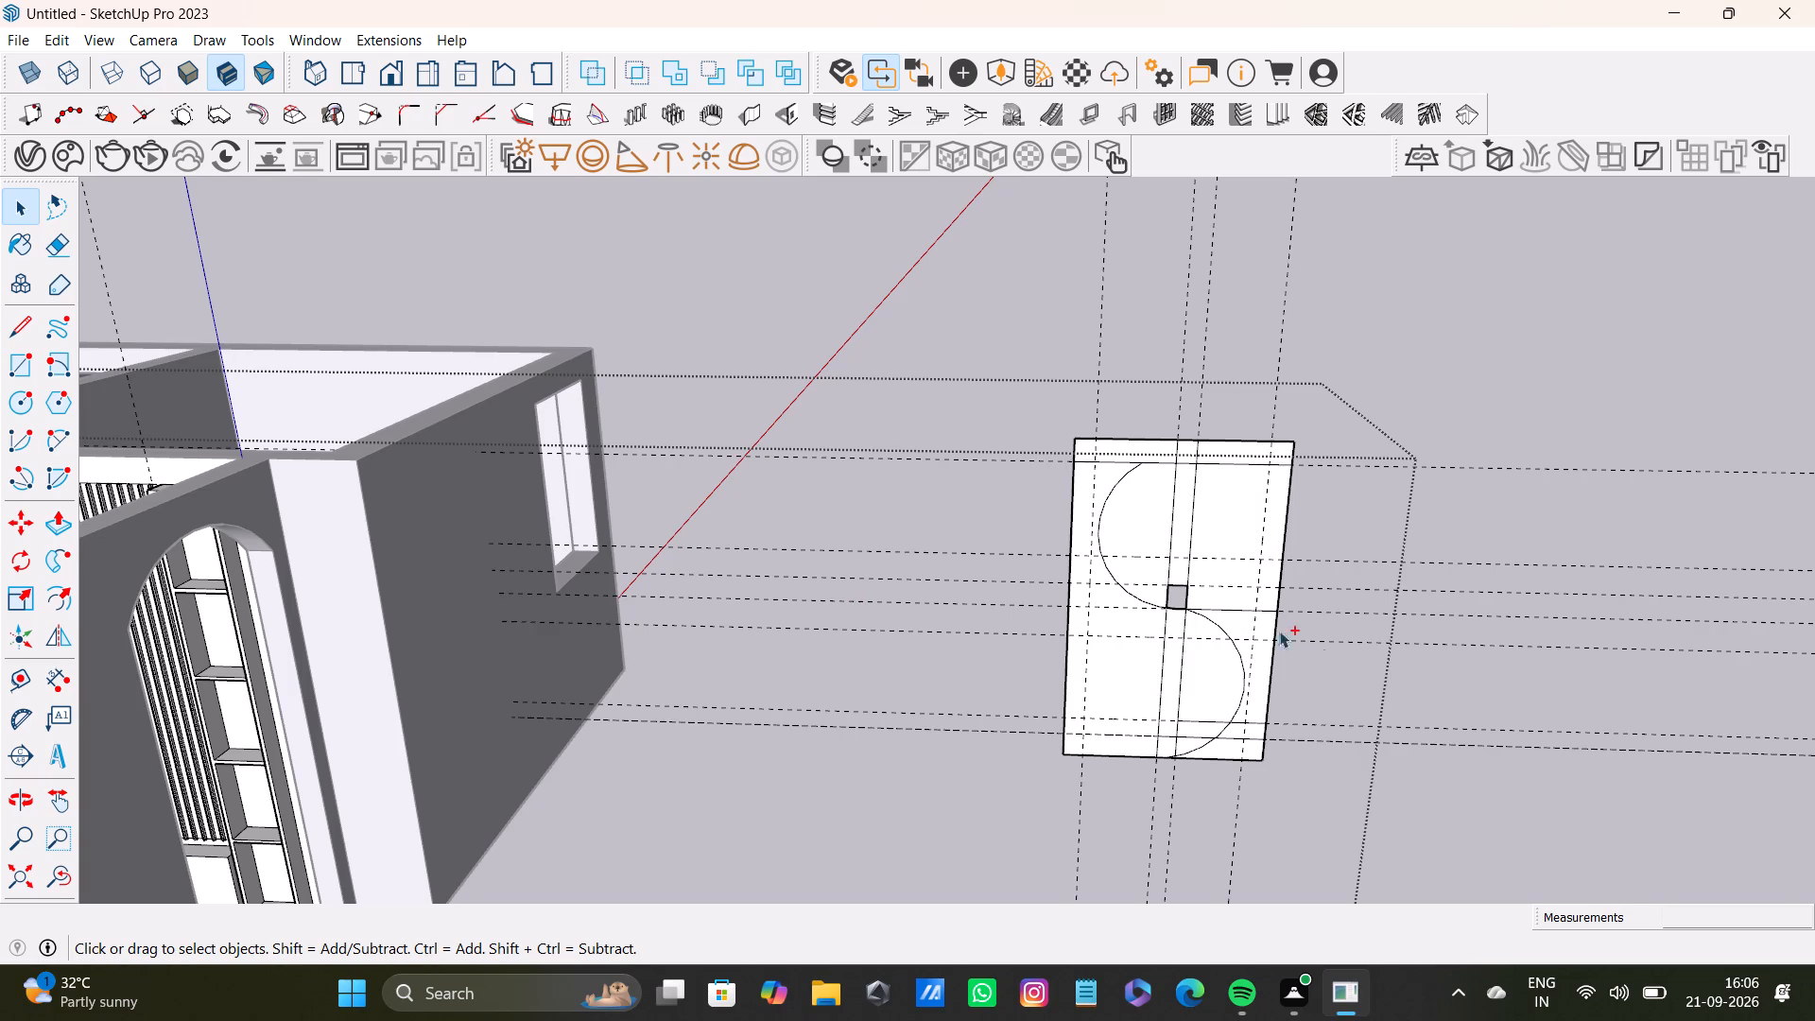
scroll(1197, 602, "up", 8, "ctrl")
key("ctrl+z")
Delete the old S-curve on the panel: the upper arc, the lower arc and its leftover pieces down to the base edge.
scroll(1153, 614, "down", 3)
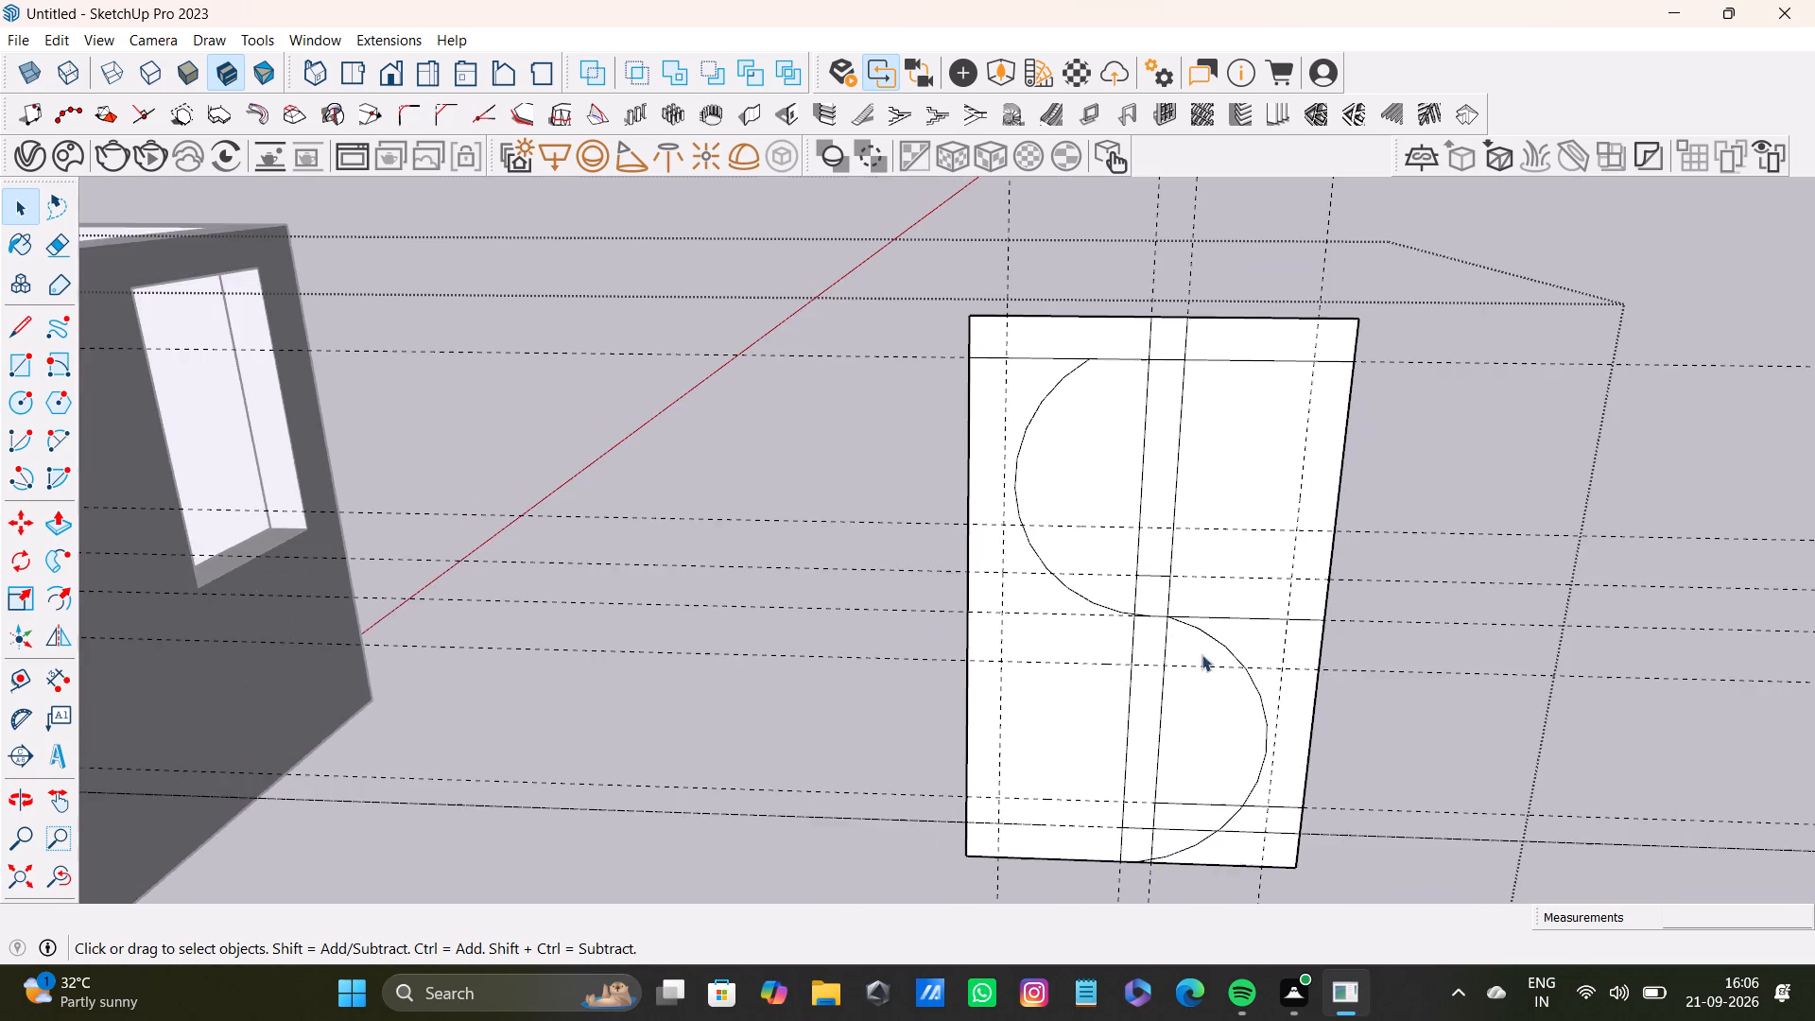
middle_click_drag(1307, 692, 1216, 557, "shift")
scroll(1101, 492, "up", 7)
scroll(1016, 460, "down", 8)
scroll(1087, 537, "up", 4, "shift")
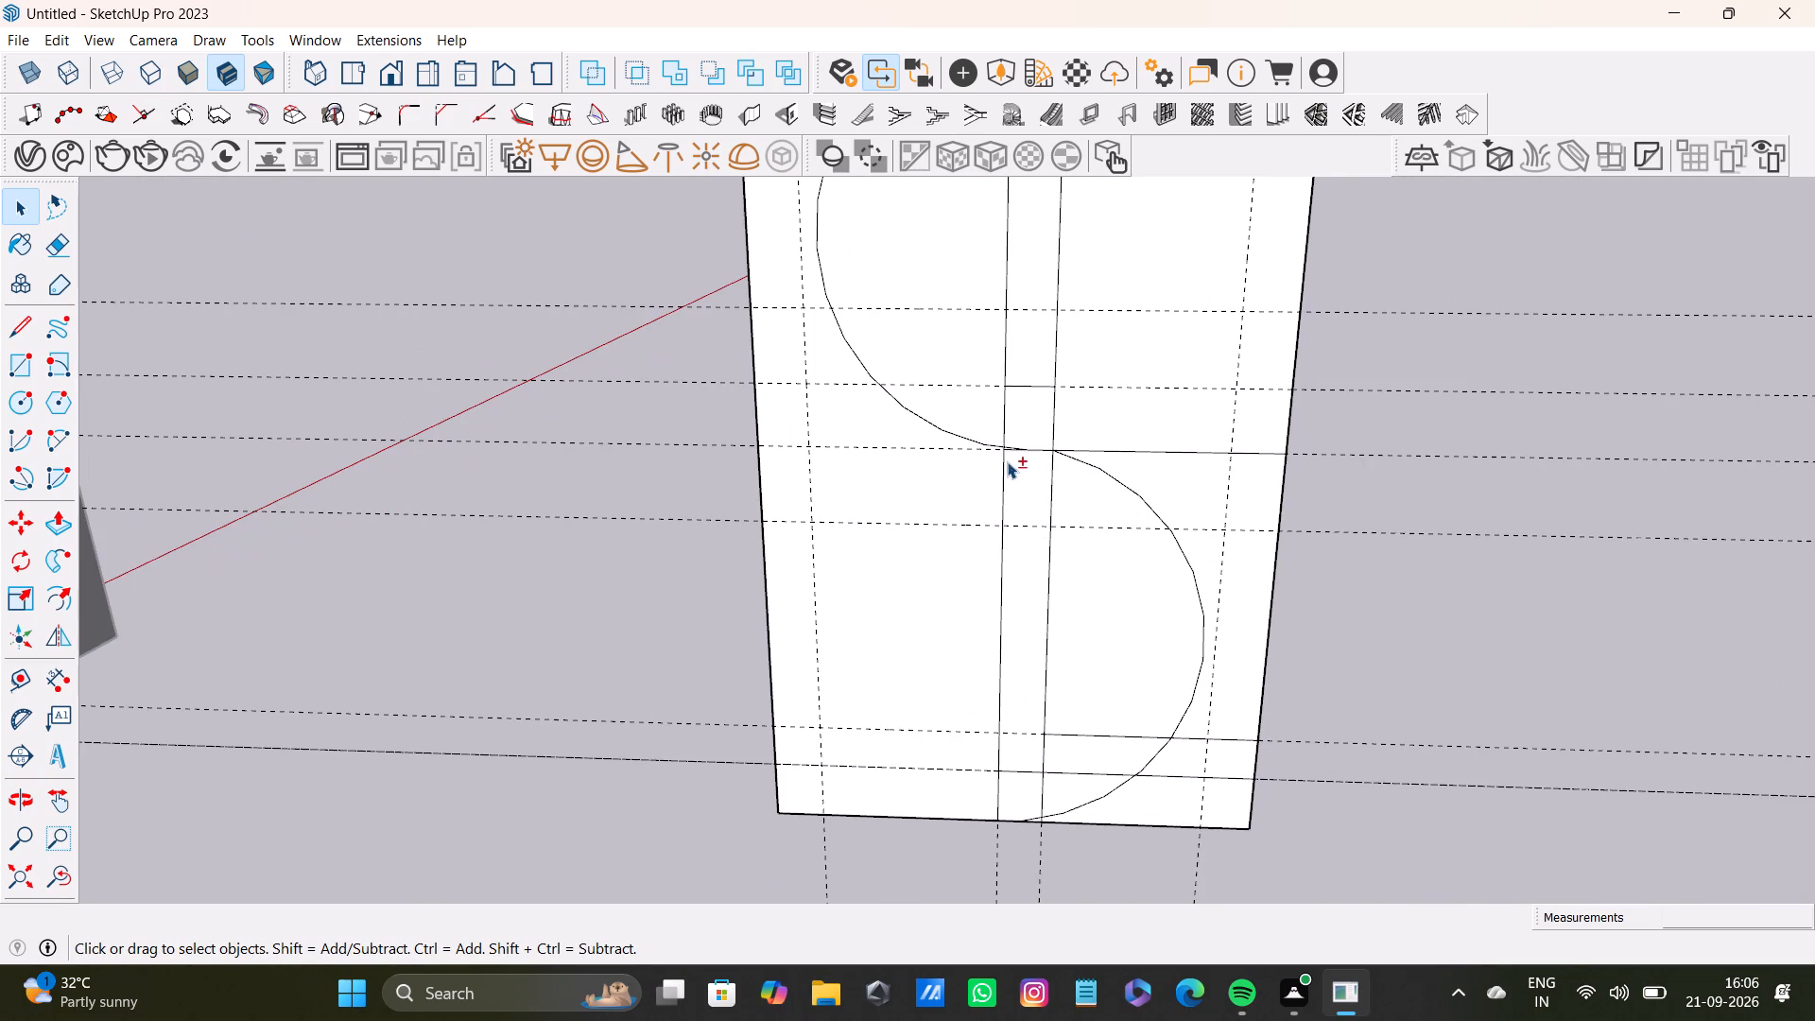
left_click(970, 440, "shift")
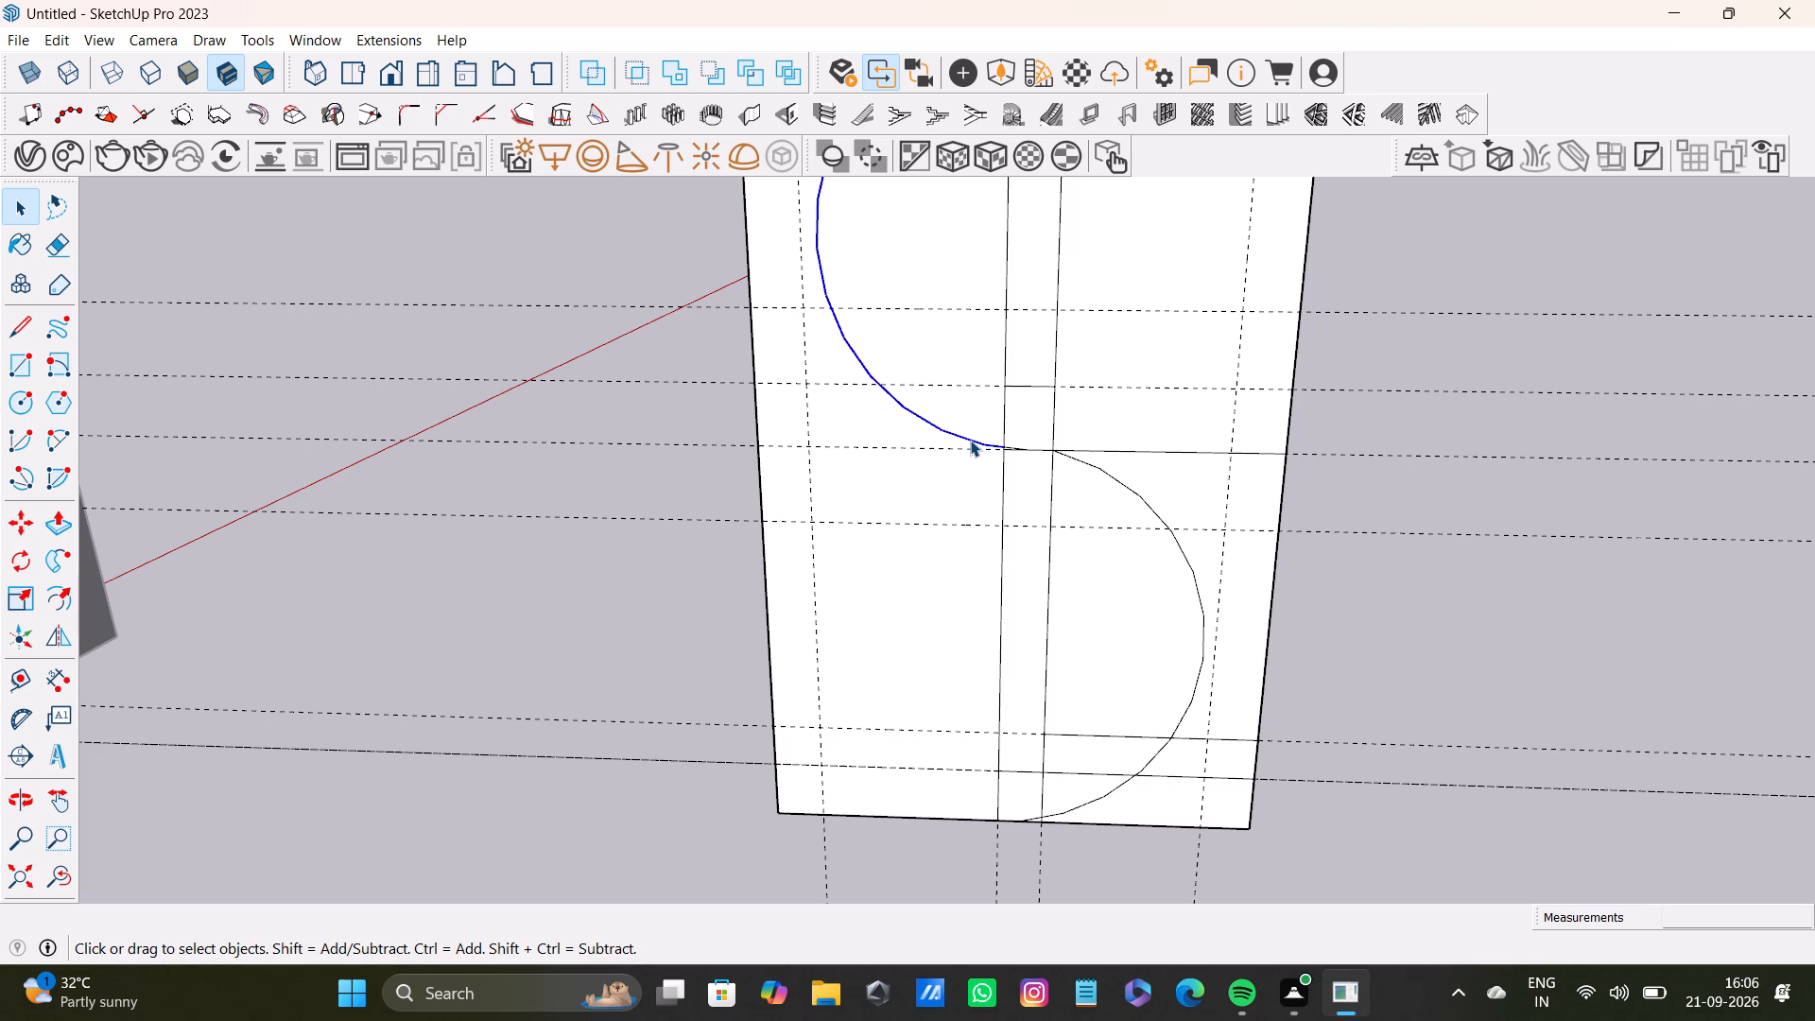
key("Delete")
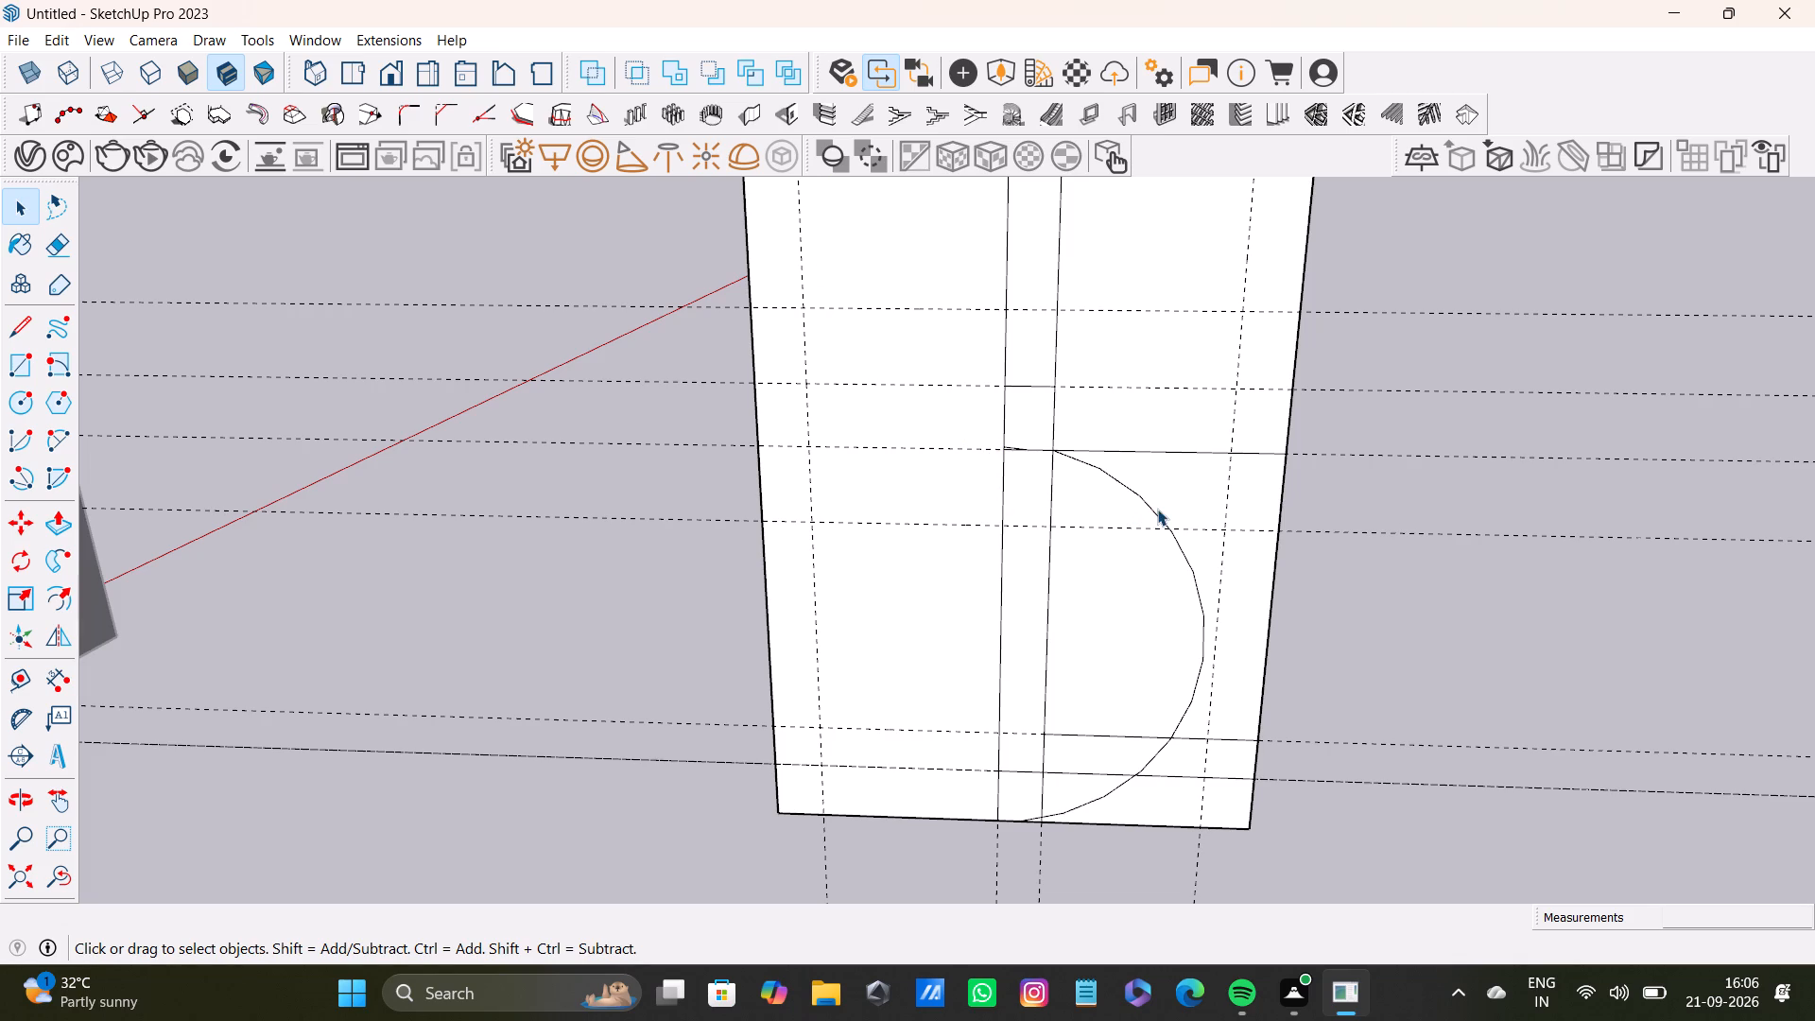
left_click(1157, 509)
key("Delete")
left_click(1146, 763)
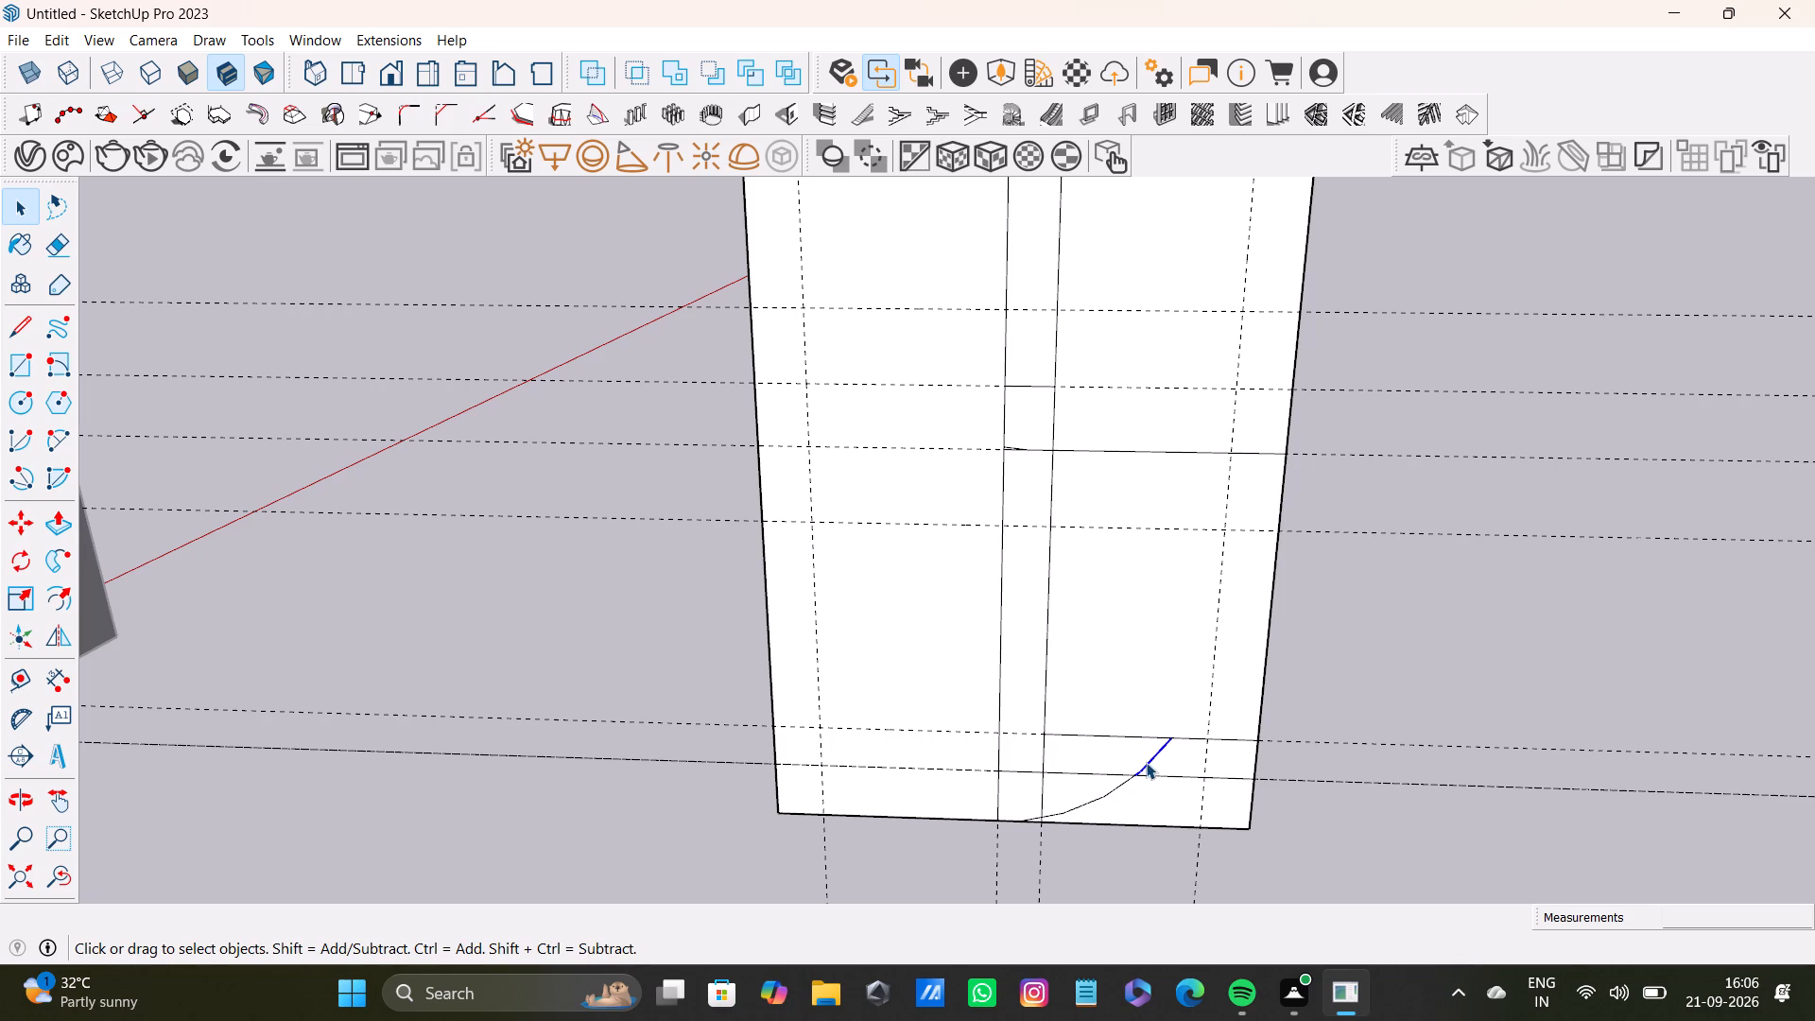
key("Delete")
left_click_drag(1147, 771, 1140, 780)
left_click(1113, 795)
key("Delete")
scroll(1113, 795, "down", 6)
scroll(1098, 800, "up", 15)
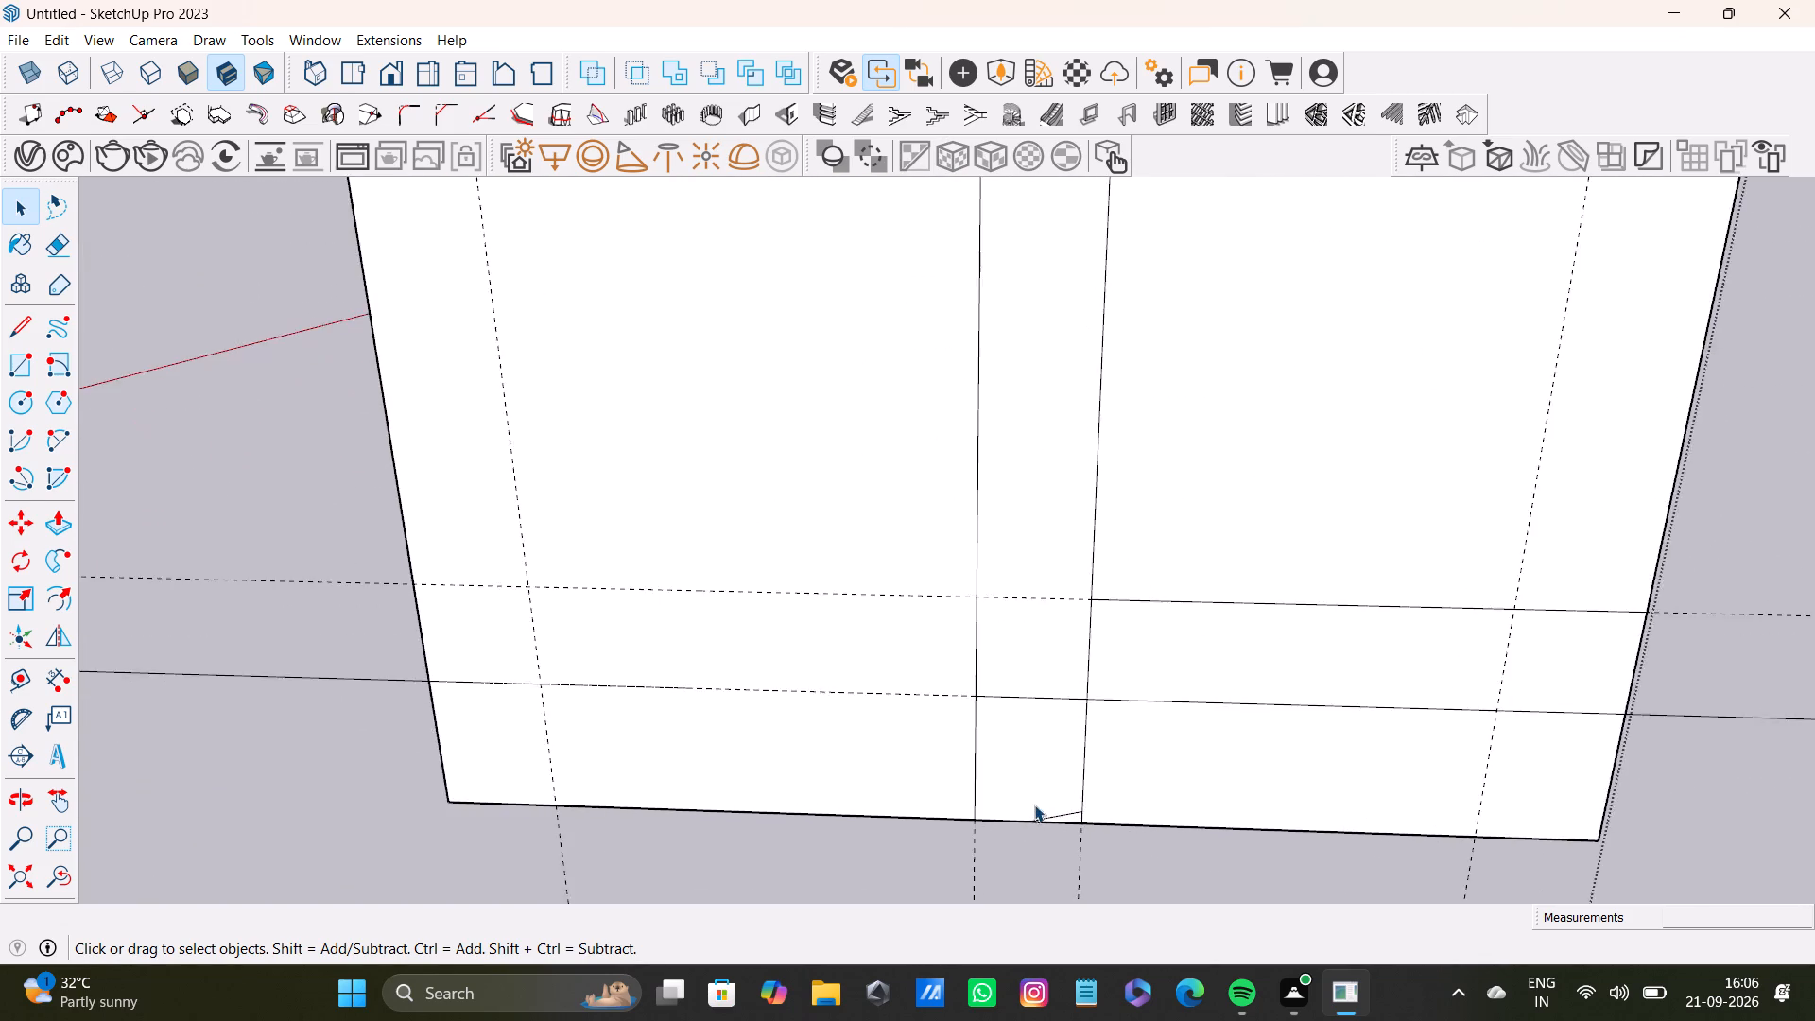
scroll(1034, 805, "up", 11)
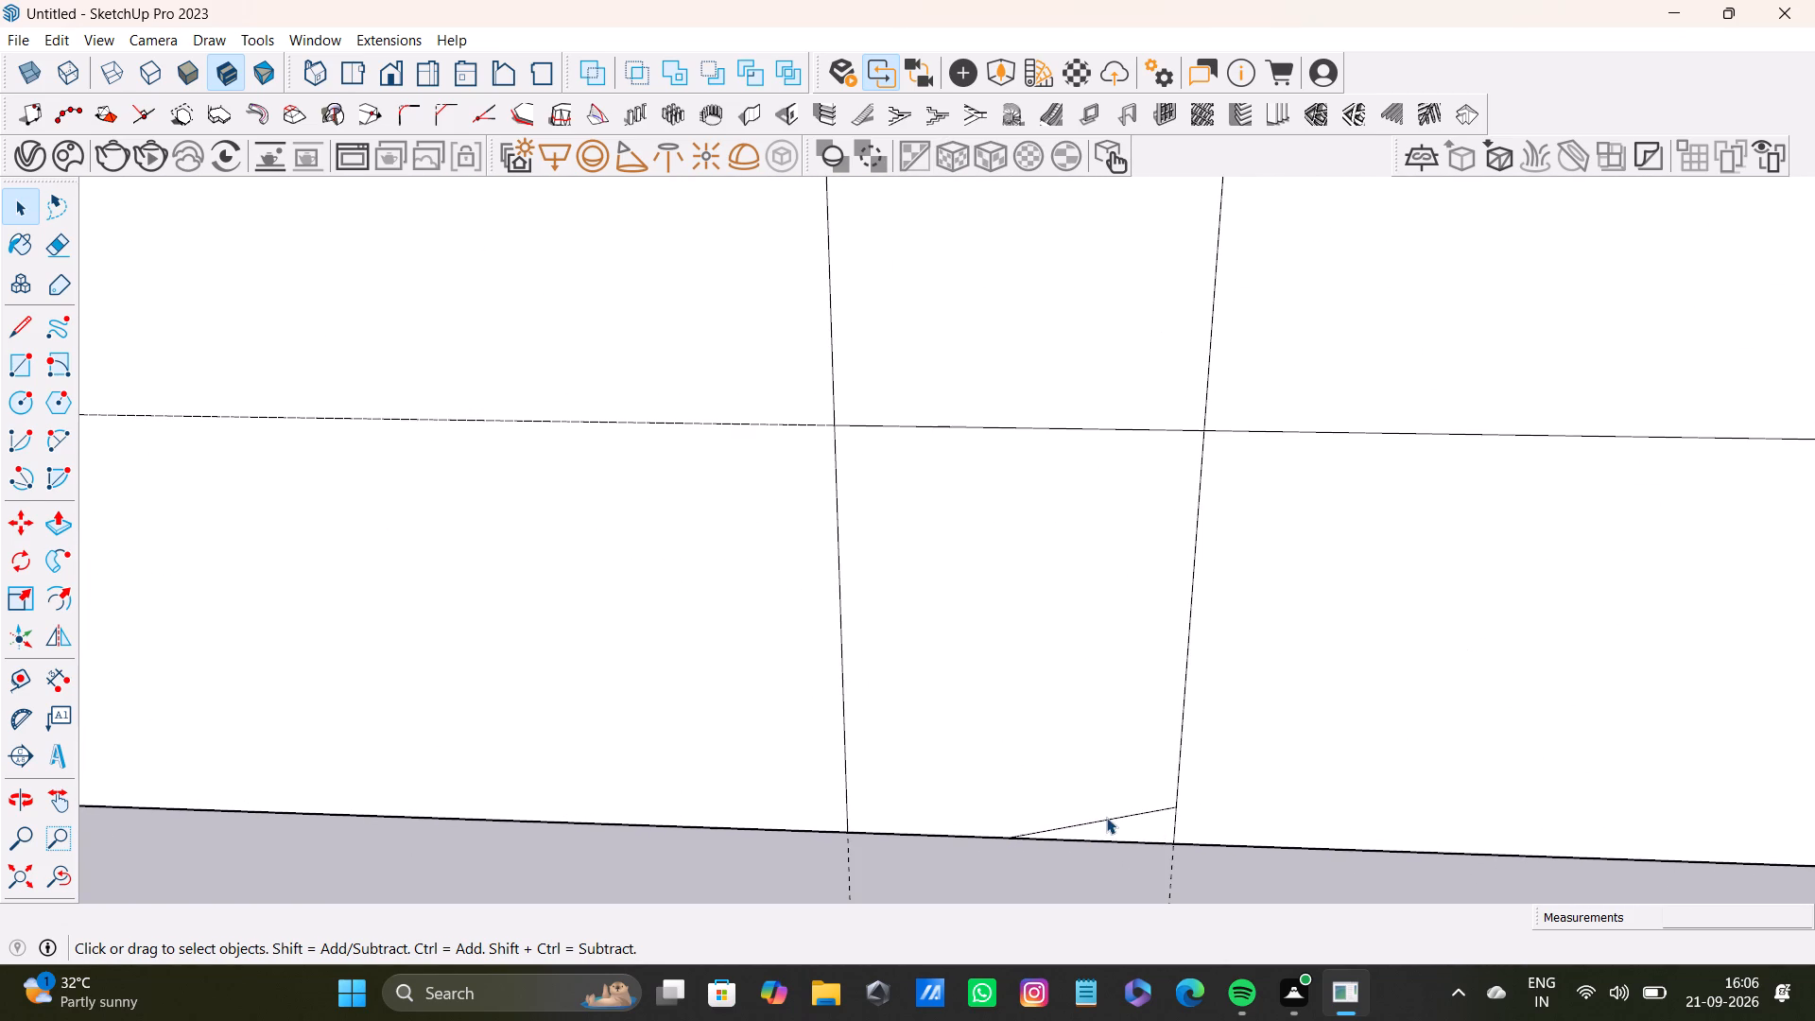
left_click(1106, 817)
key("Delete")
Delete the short horizontal segments between the two vertical lines near mid-height and the line running to the panel's right edge.
scroll(1109, 246, "down", 2)
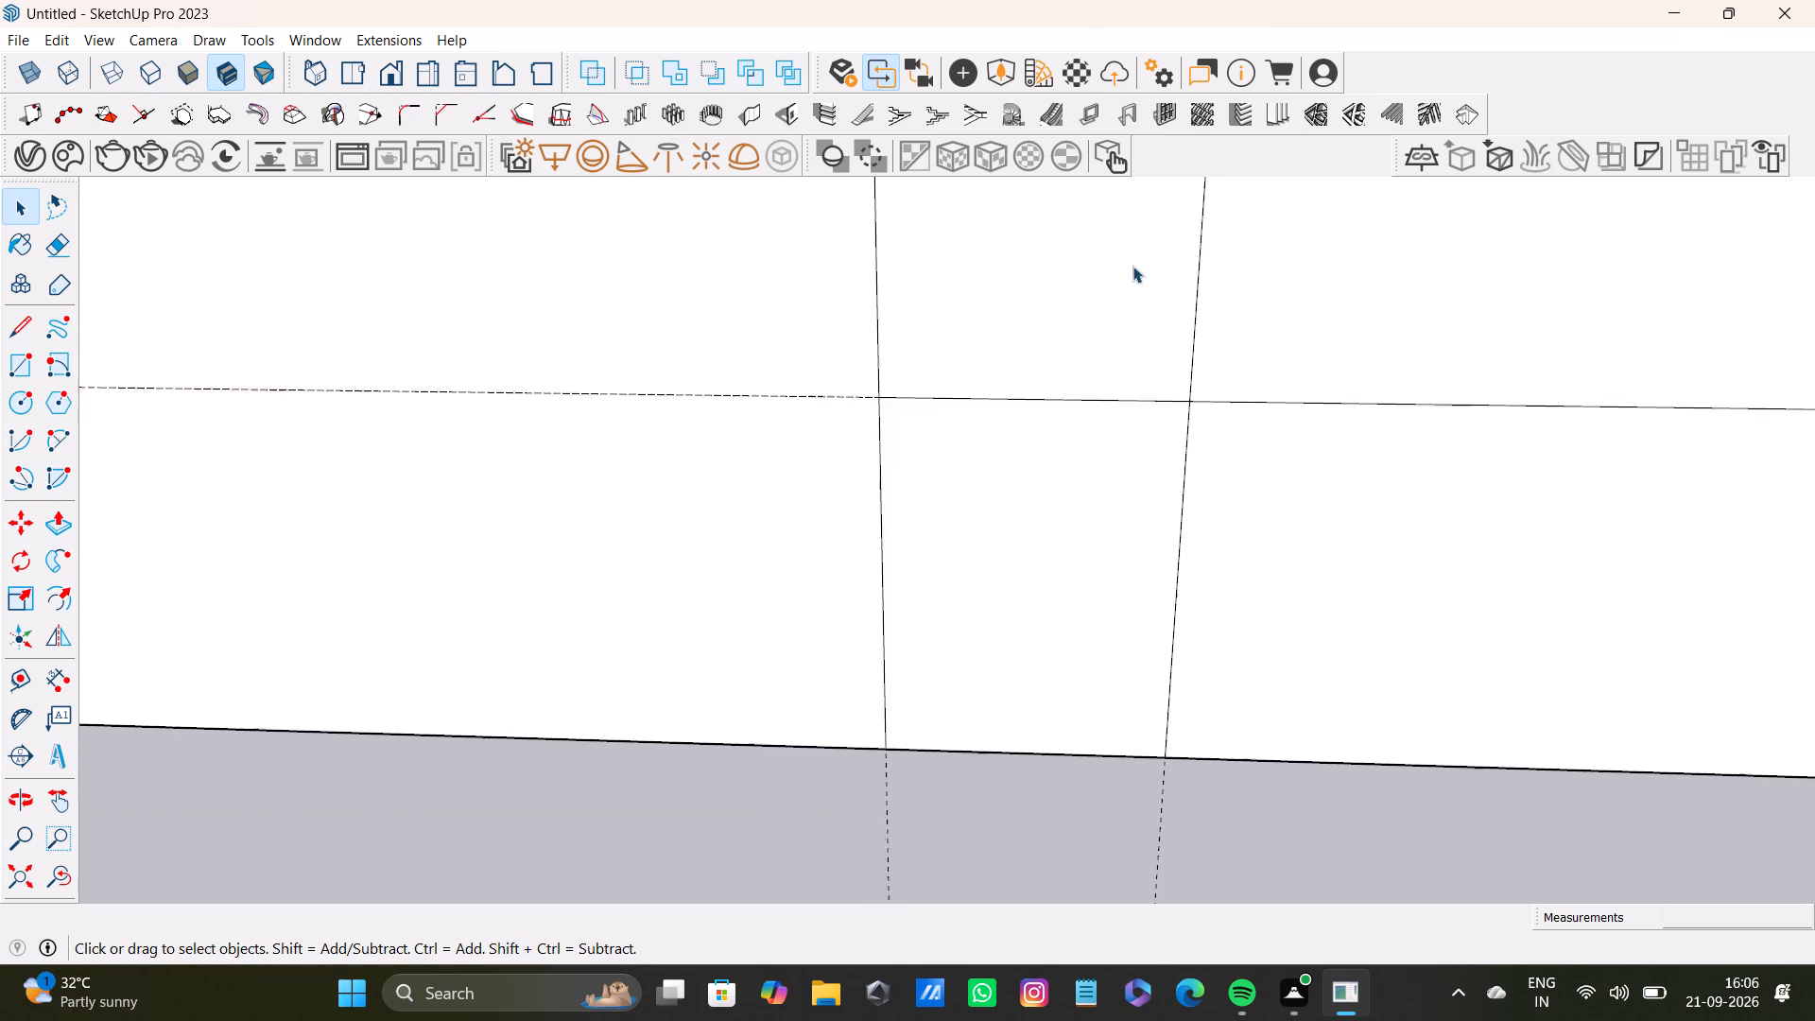
scroll(1132, 266, "down", 13)
middle_click_drag(1057, 362, 1088, 605, "shift")
scroll(1083, 554, "down", 13)
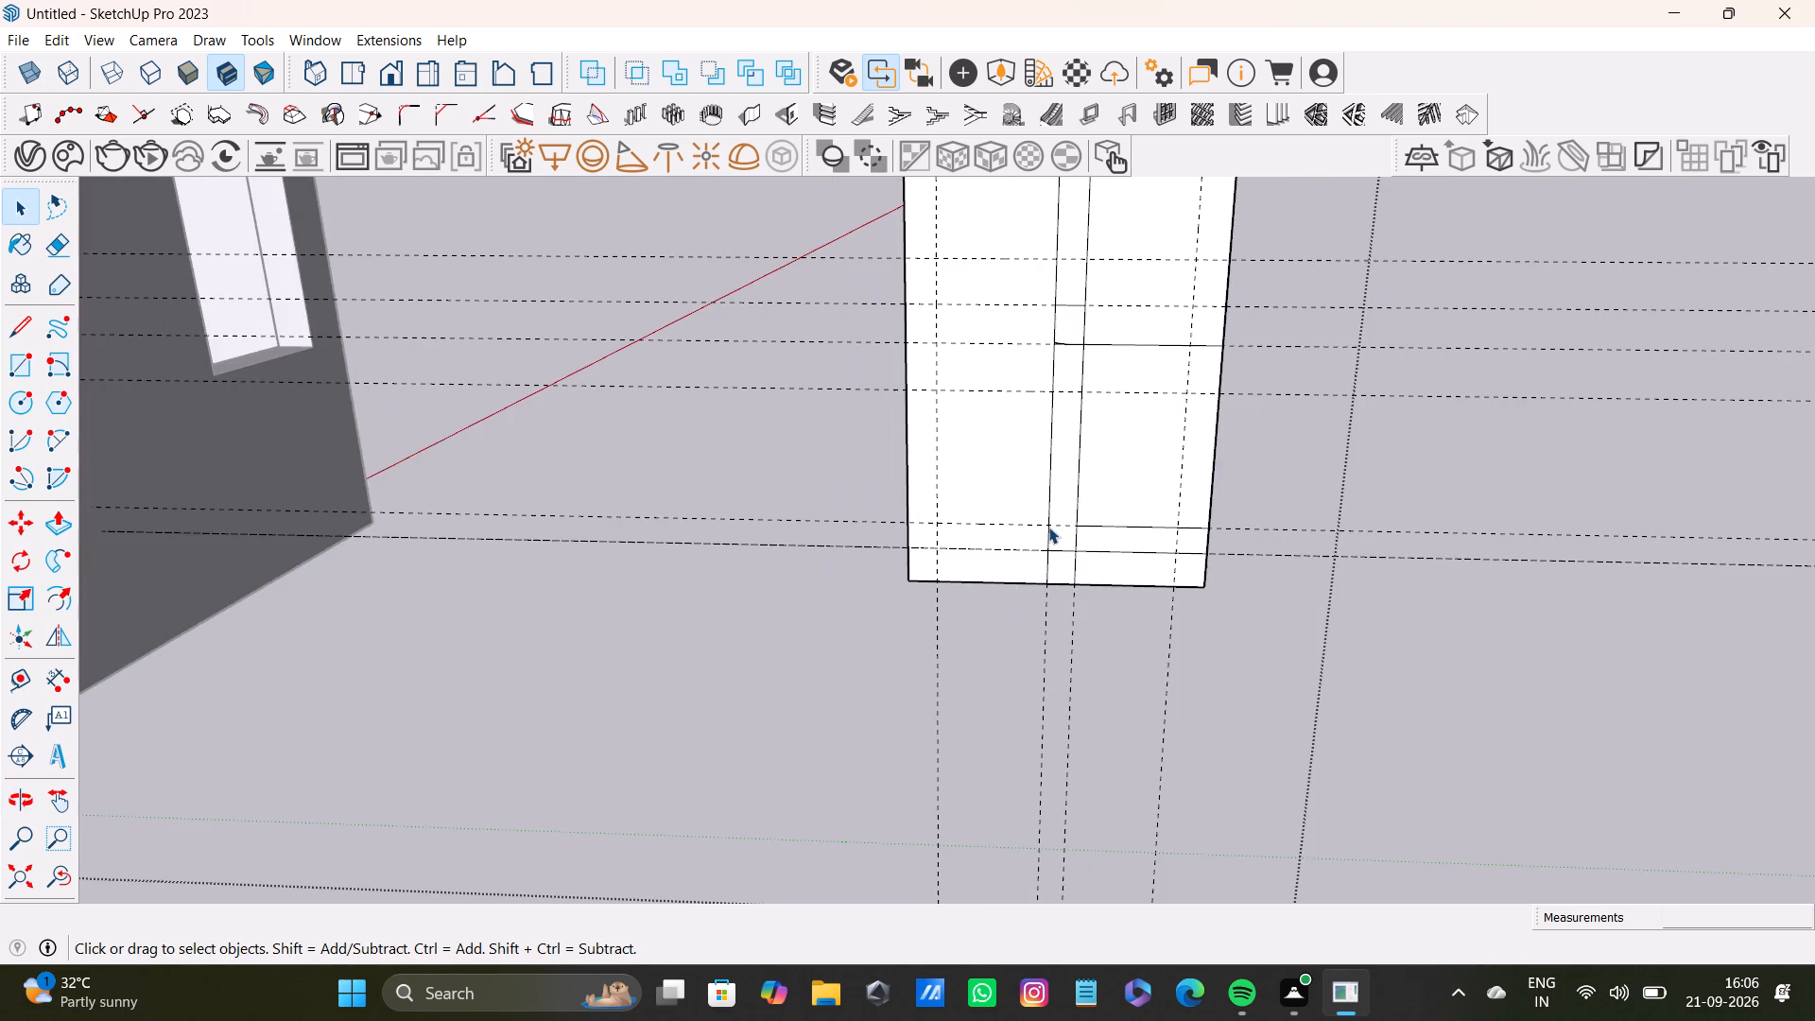
middle_click_drag(1042, 502, 1001, 779)
scroll(1004, 770, "down", 4)
scroll(996, 607, "up", 12)
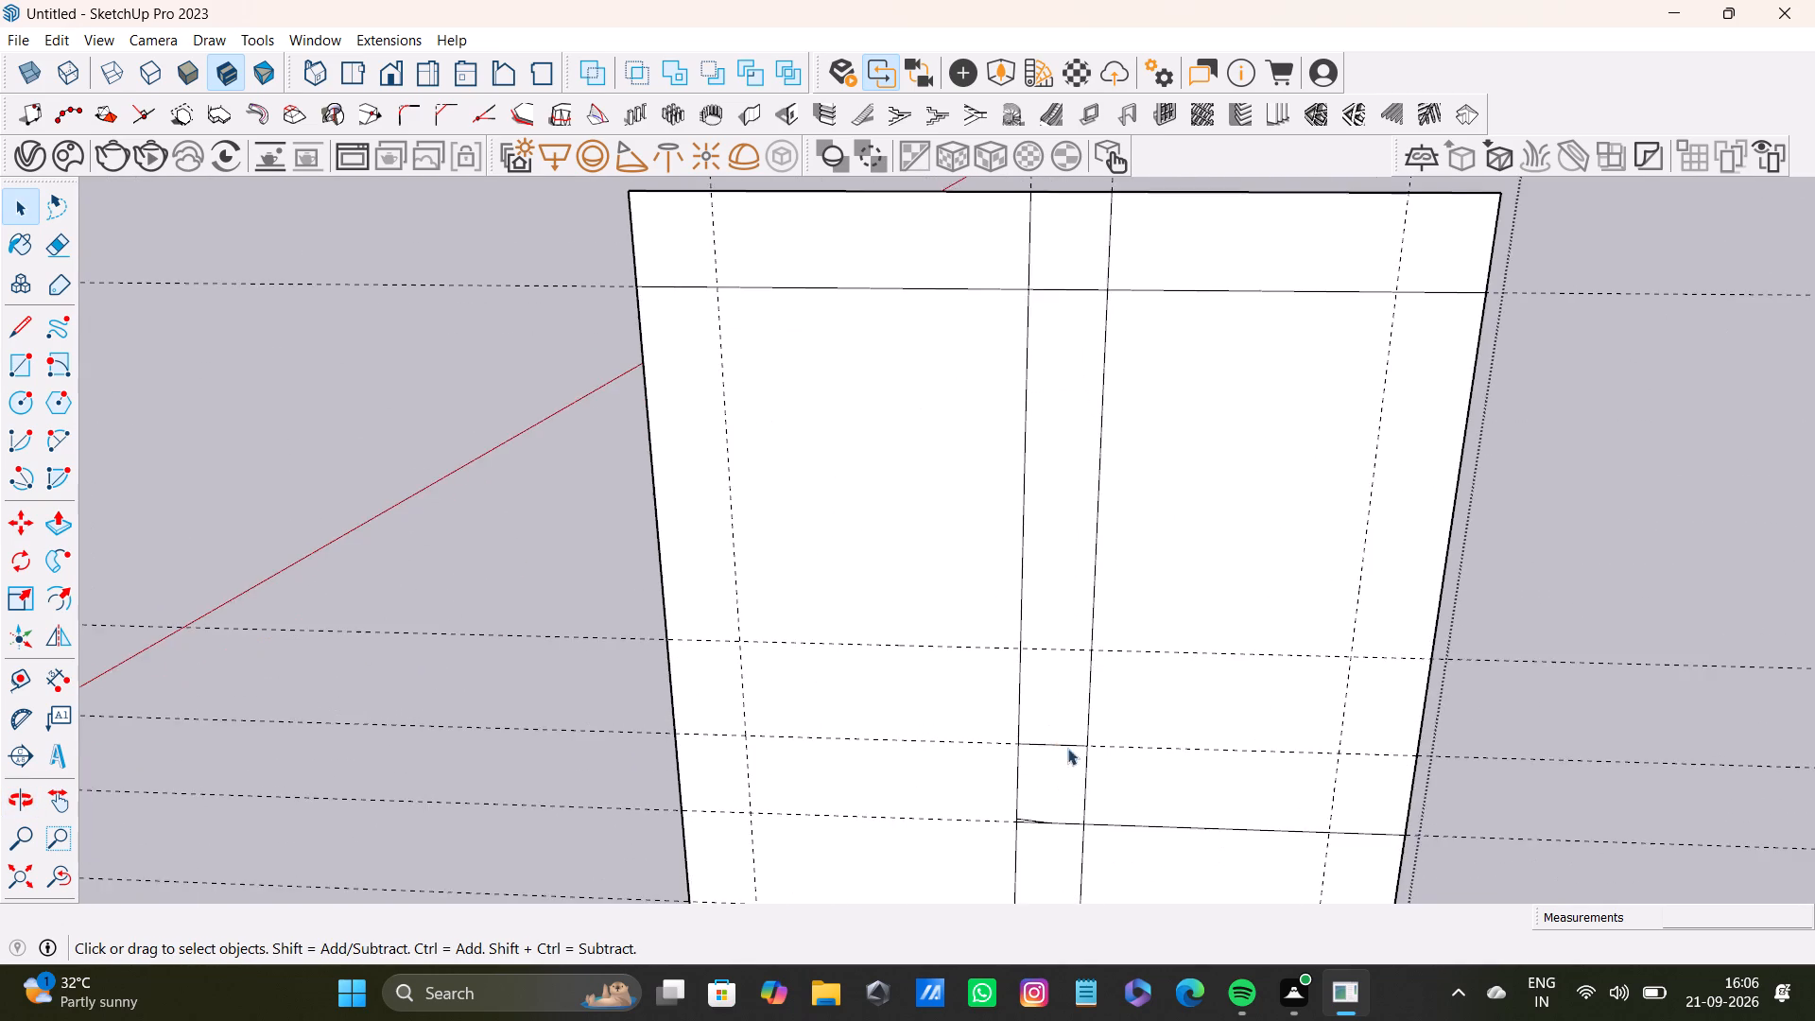
middle_click_drag(1067, 748, 1113, 742)
scroll(1058, 748, "up", 6)
left_click(1058, 737)
key("Delete")
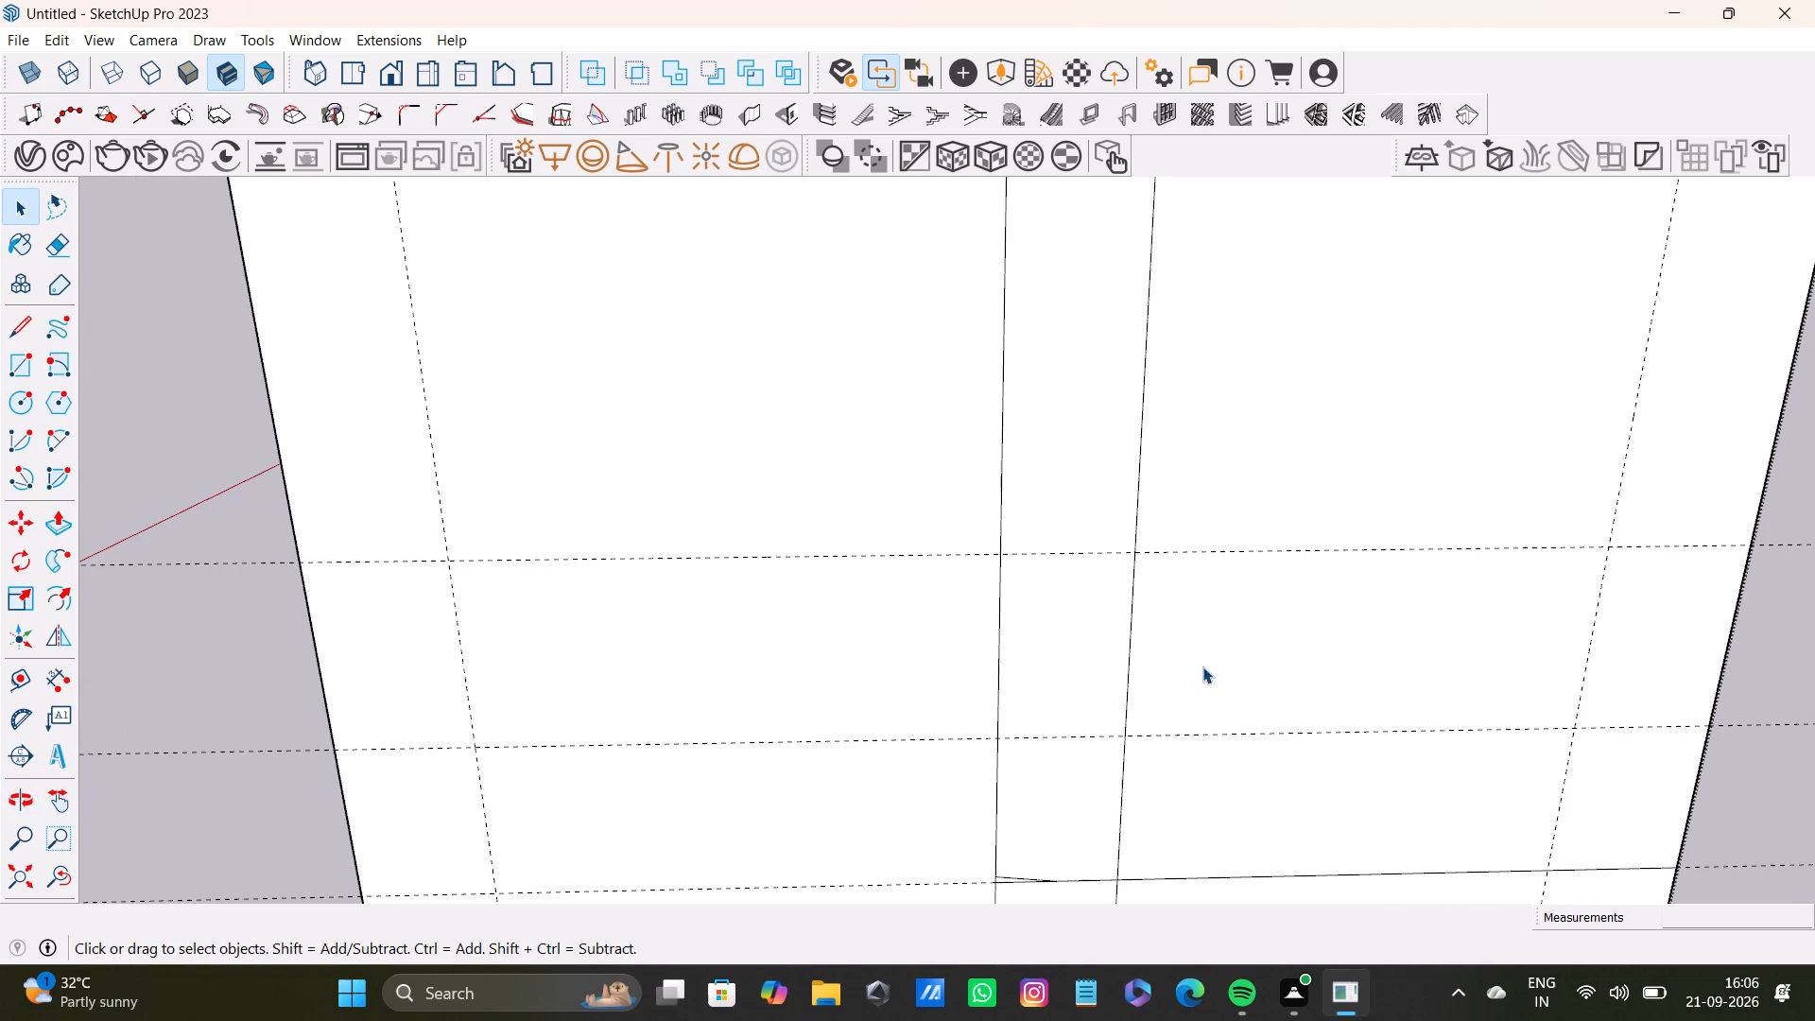
left_click_drag(983, 857, 1090, 891)
key("Delete")
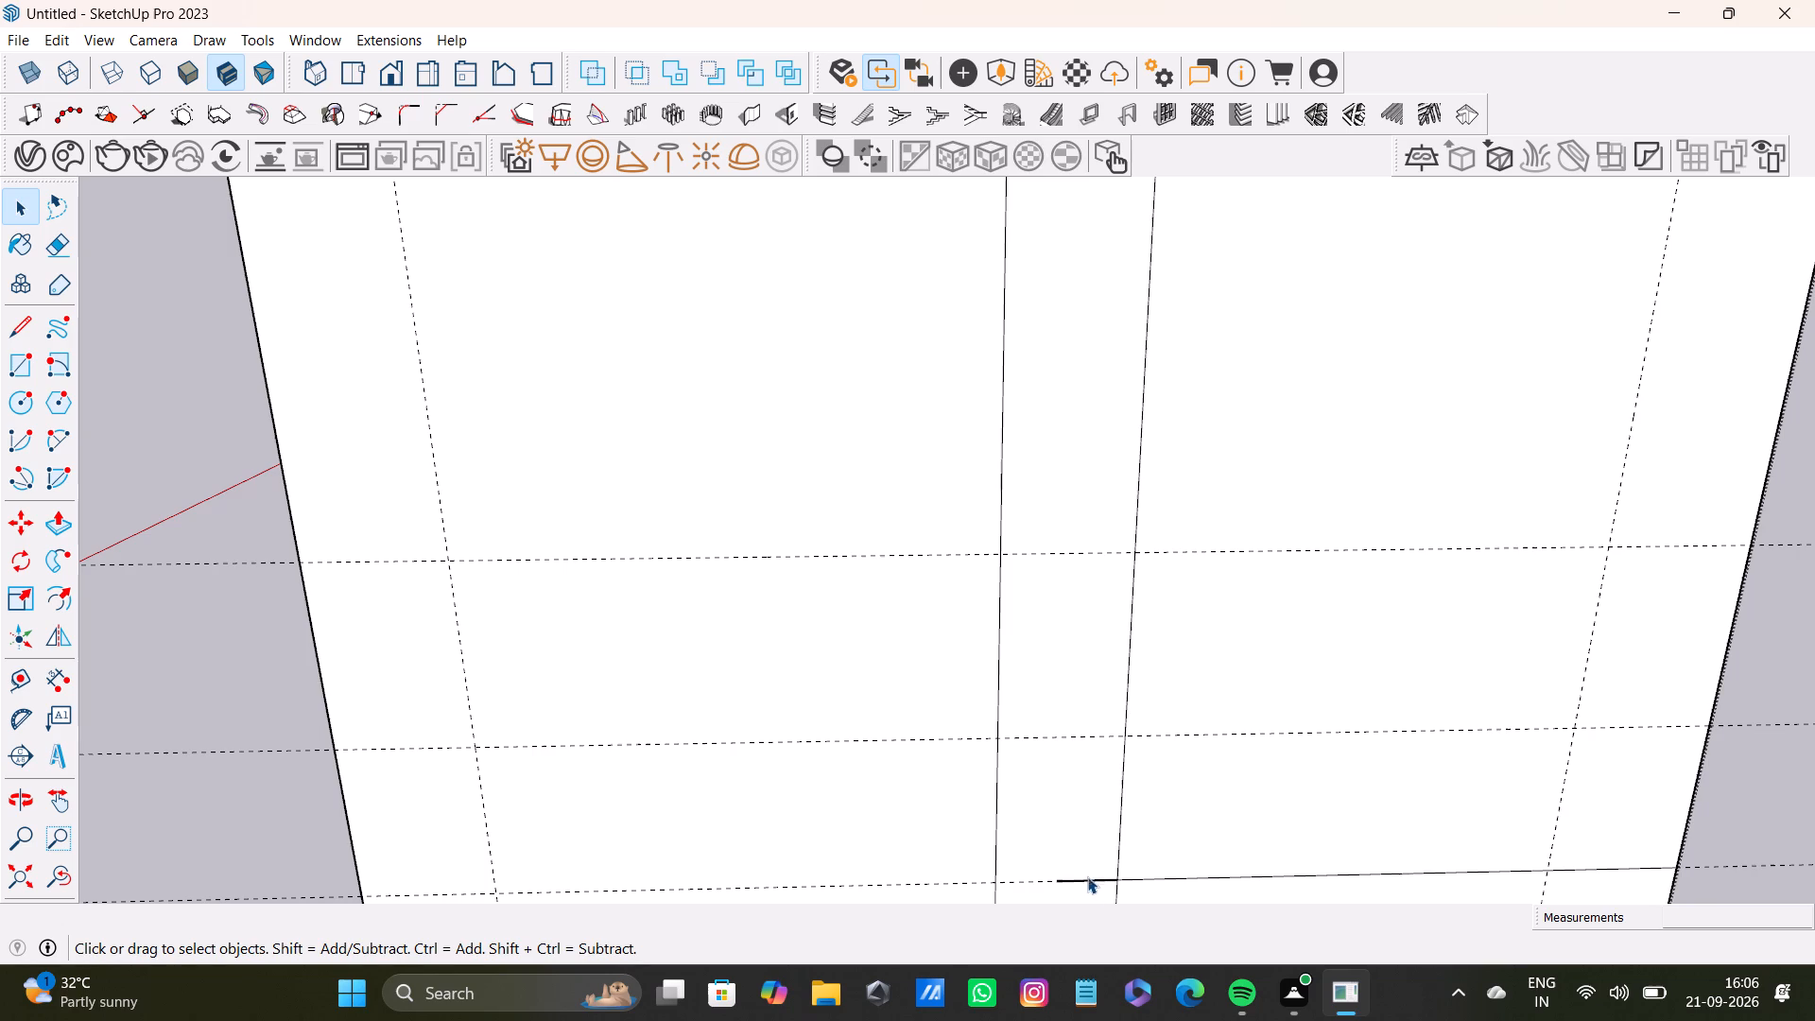
left_click(1162, 881)
key("Delete")
left_click(1109, 880)
key("Delete")
Draw a two-point arc from the upper line at the left vertical guide to the panel's centre, with a bulge of about 1' 1 7/8".
scroll(1103, 886, "down", 8)
scroll(888, 503, "down", 3)
middle_click_drag(1235, 759, 1104, 513, "shift")
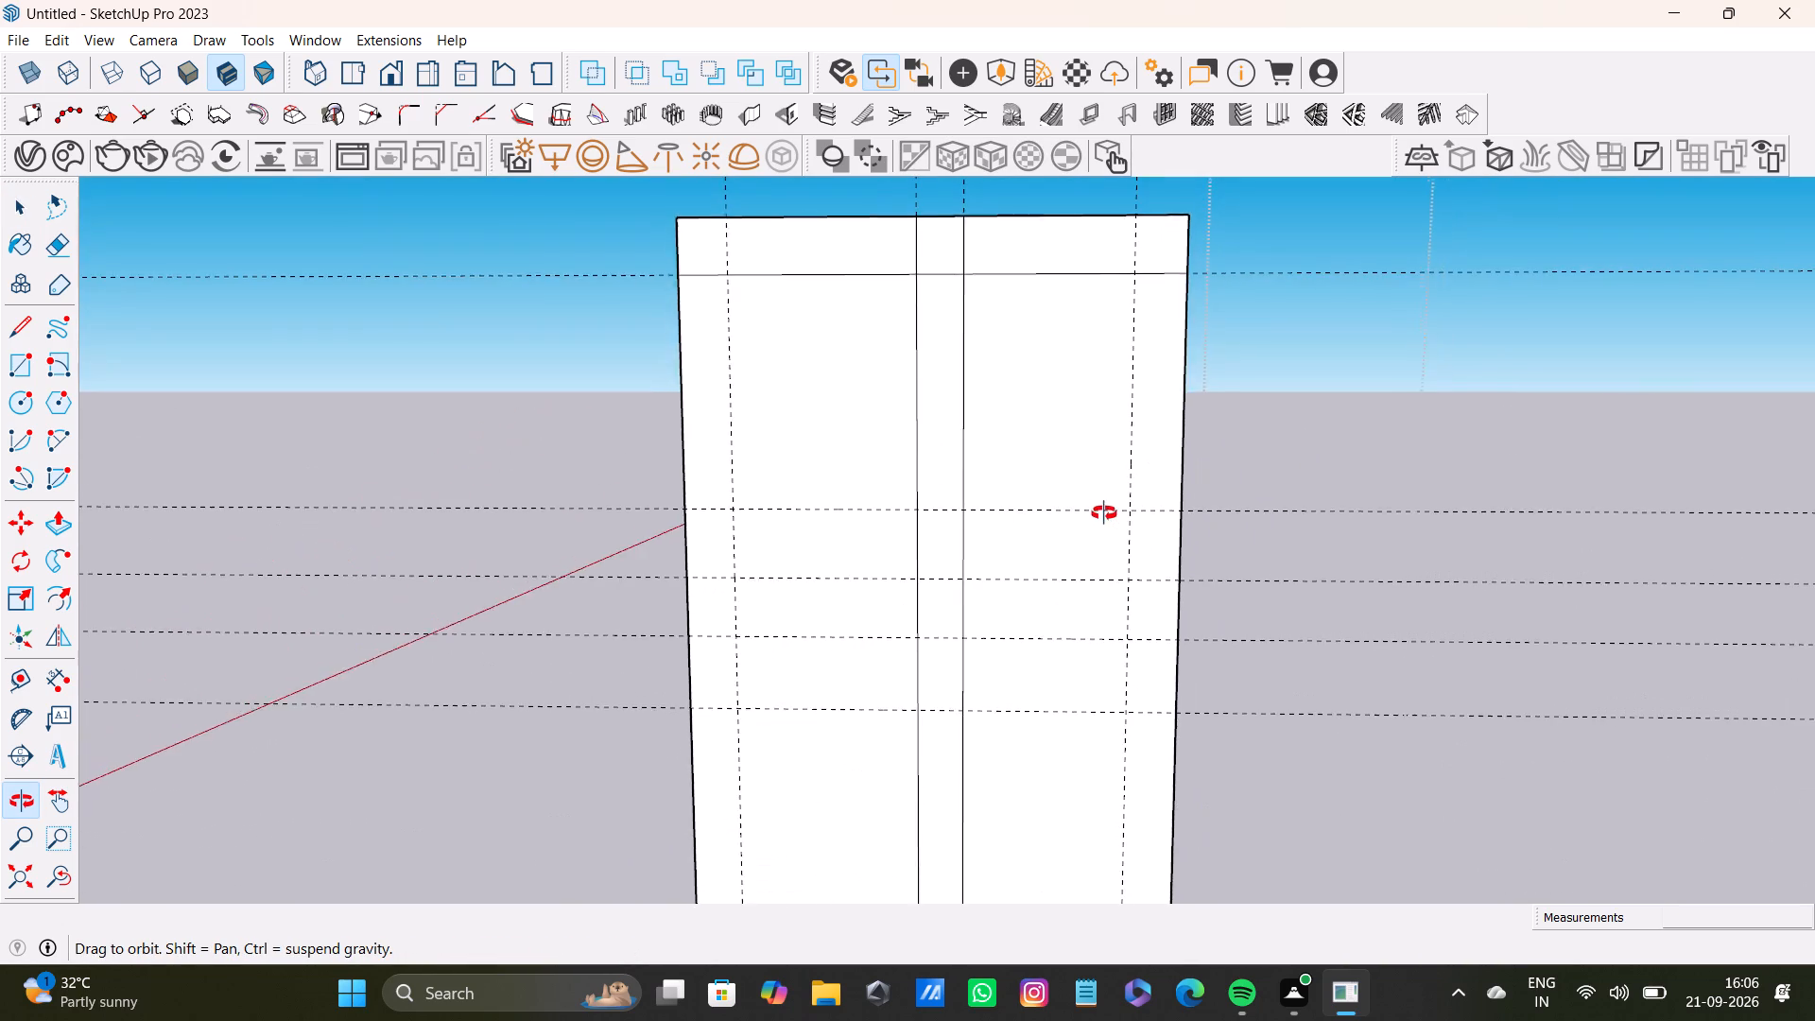
middle_click_drag(1104, 513, 1098, 520, "shift")
middle_click_drag(1098, 557, 1138, 567)
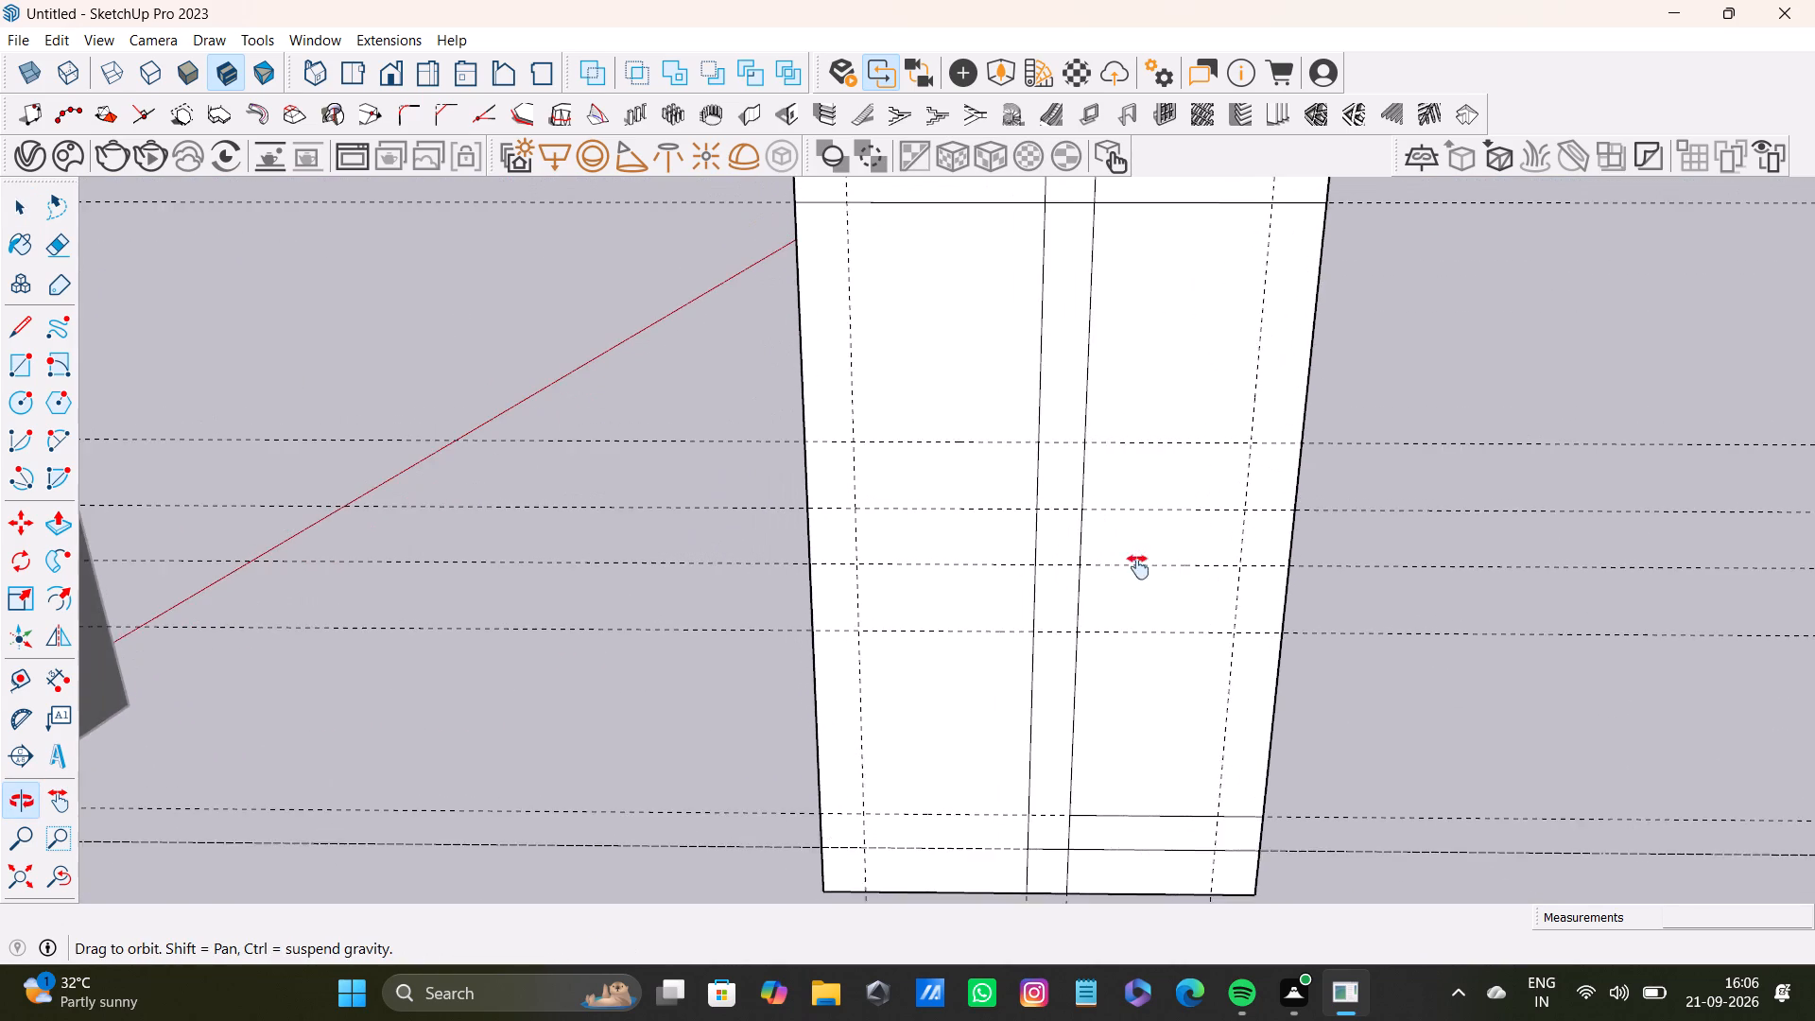
middle_click_drag(1138, 567, 1121, 587)
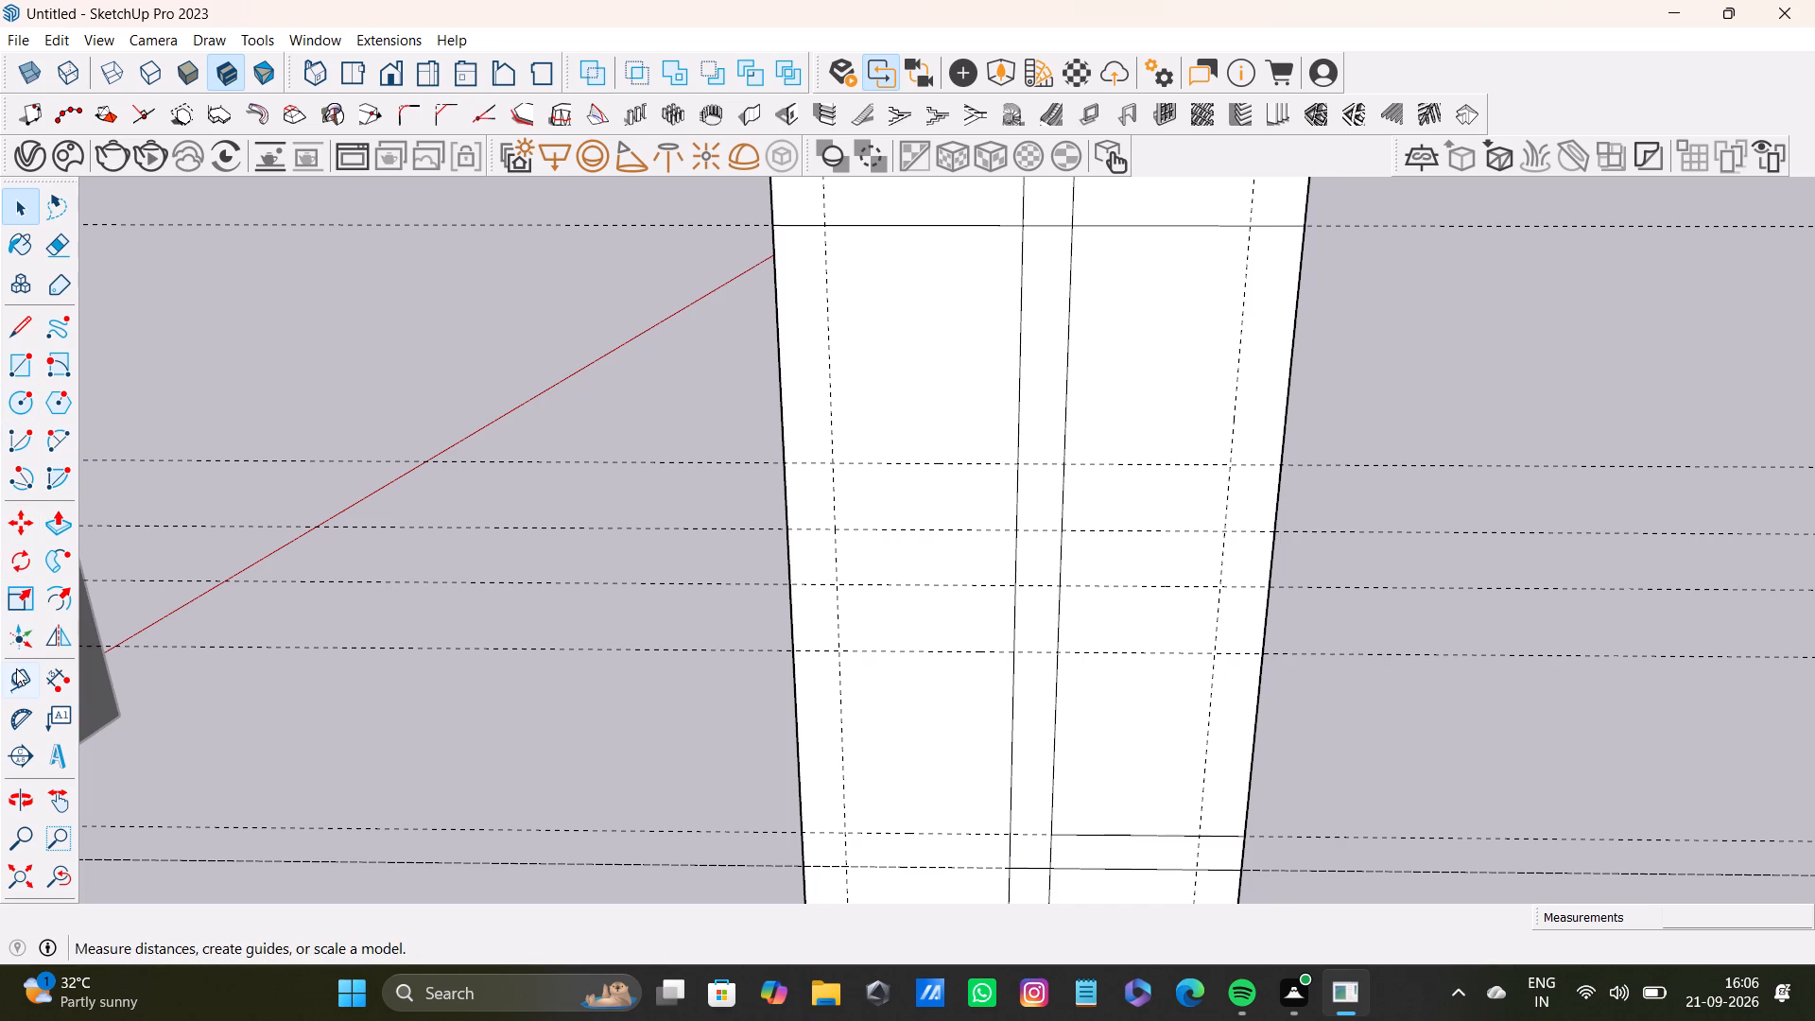
key("a")
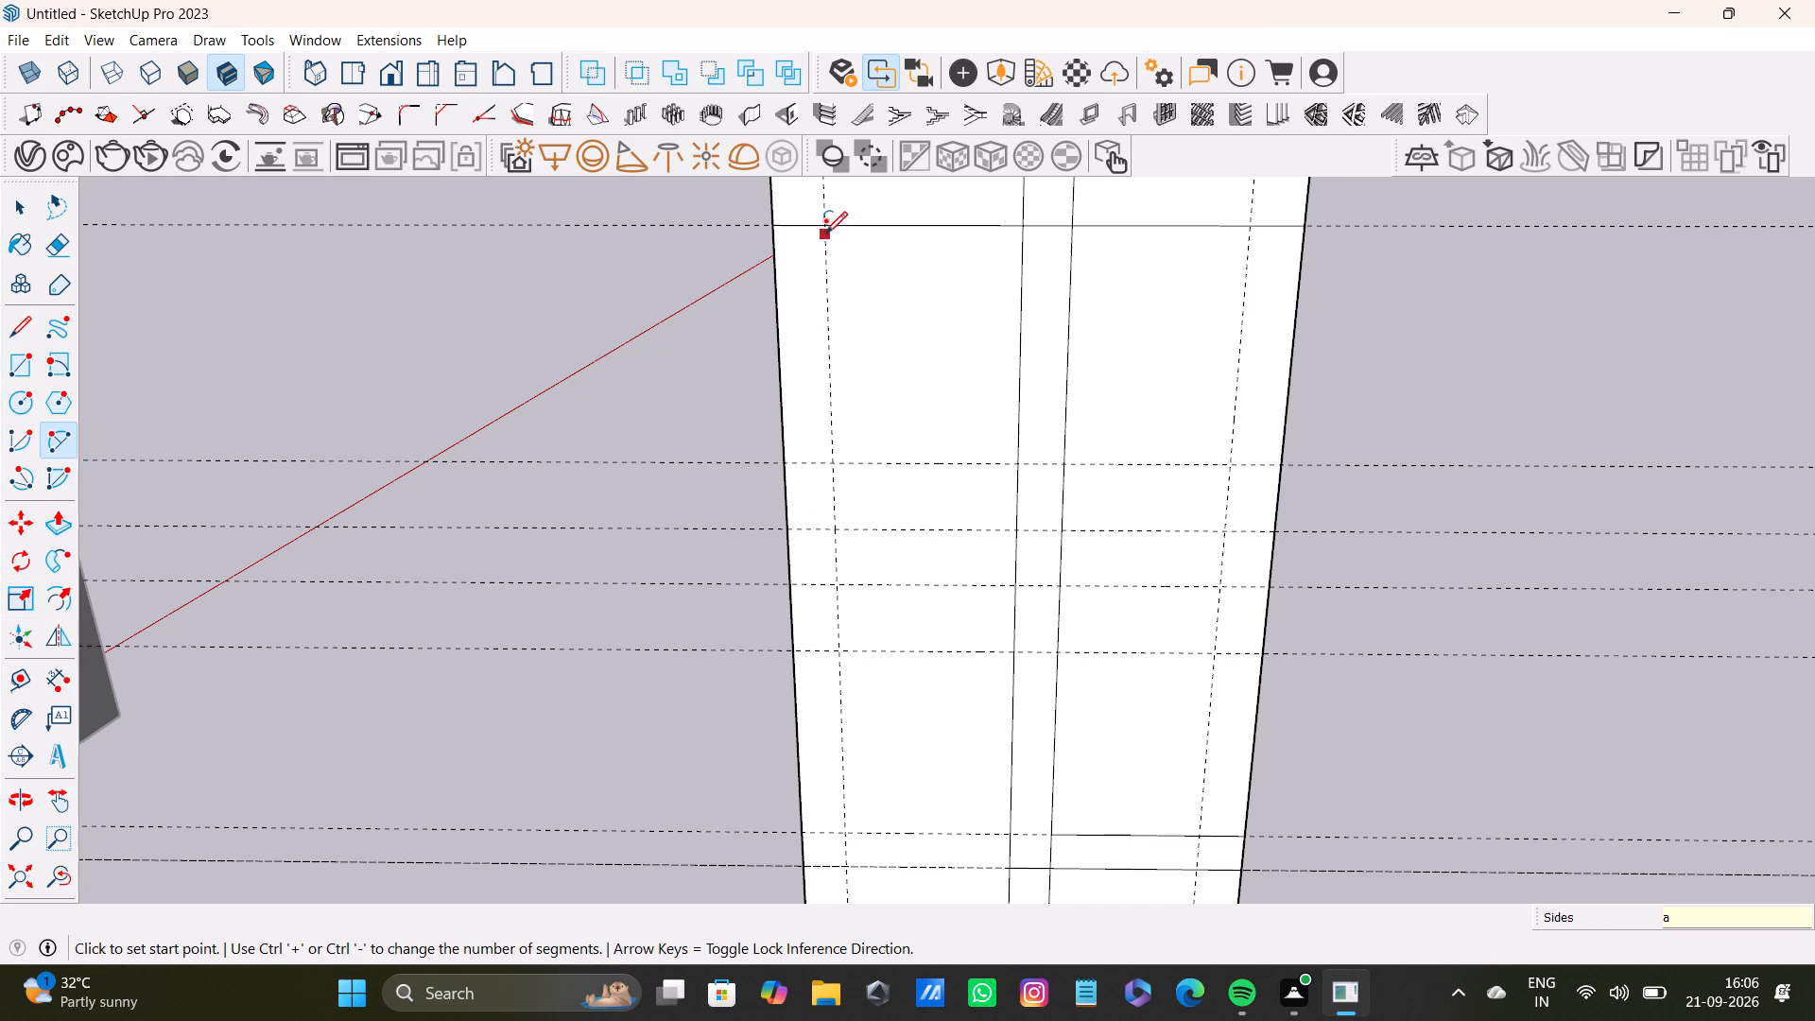
left_click(825, 221)
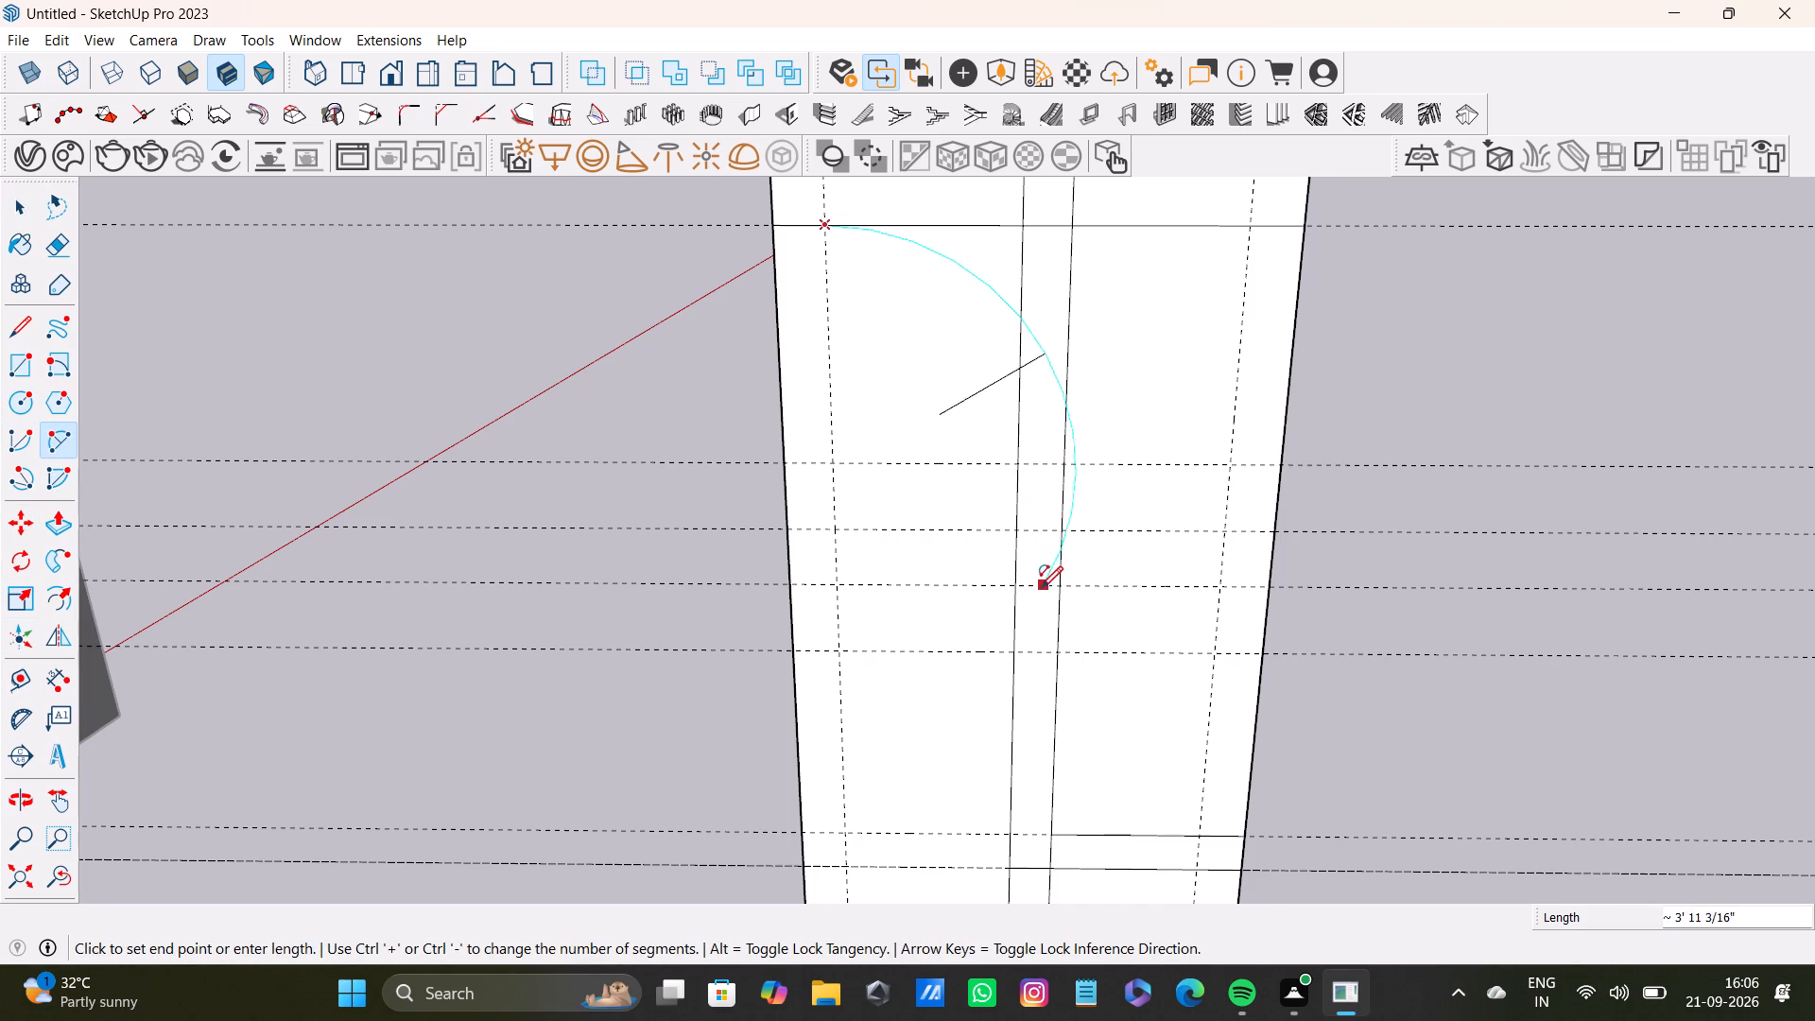
left_click(1041, 588)
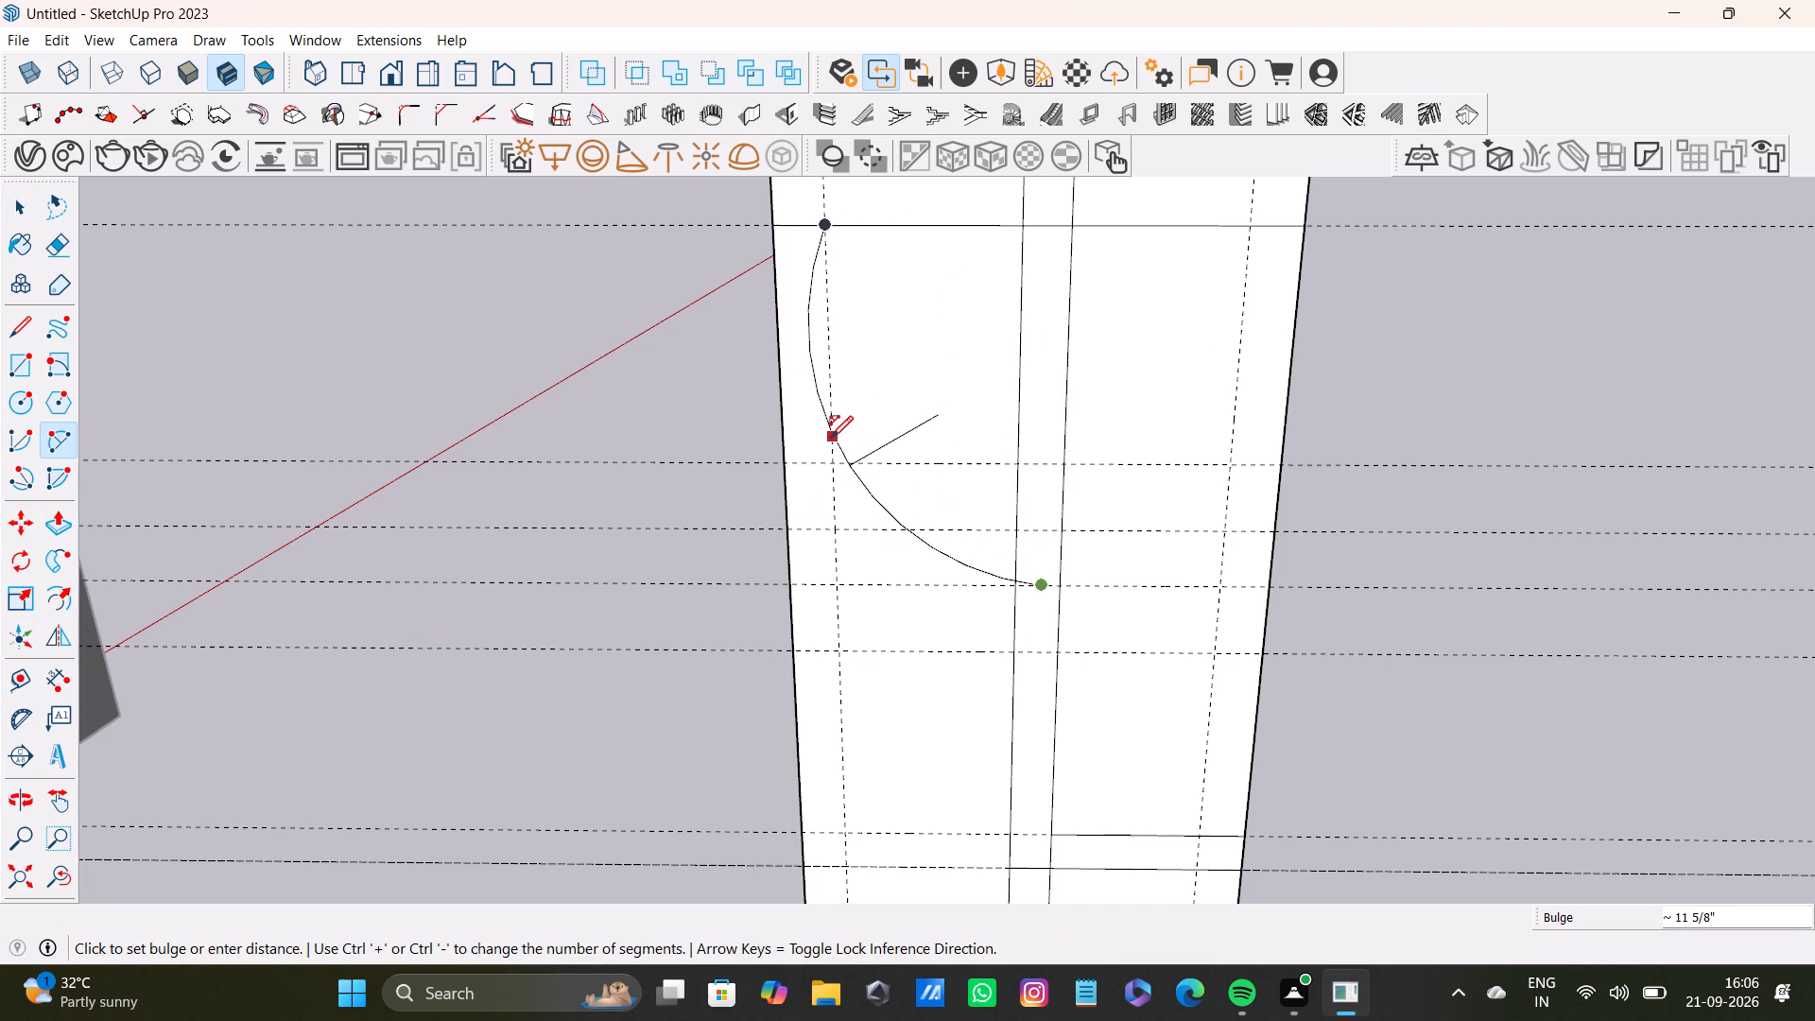
left_click(820, 455)
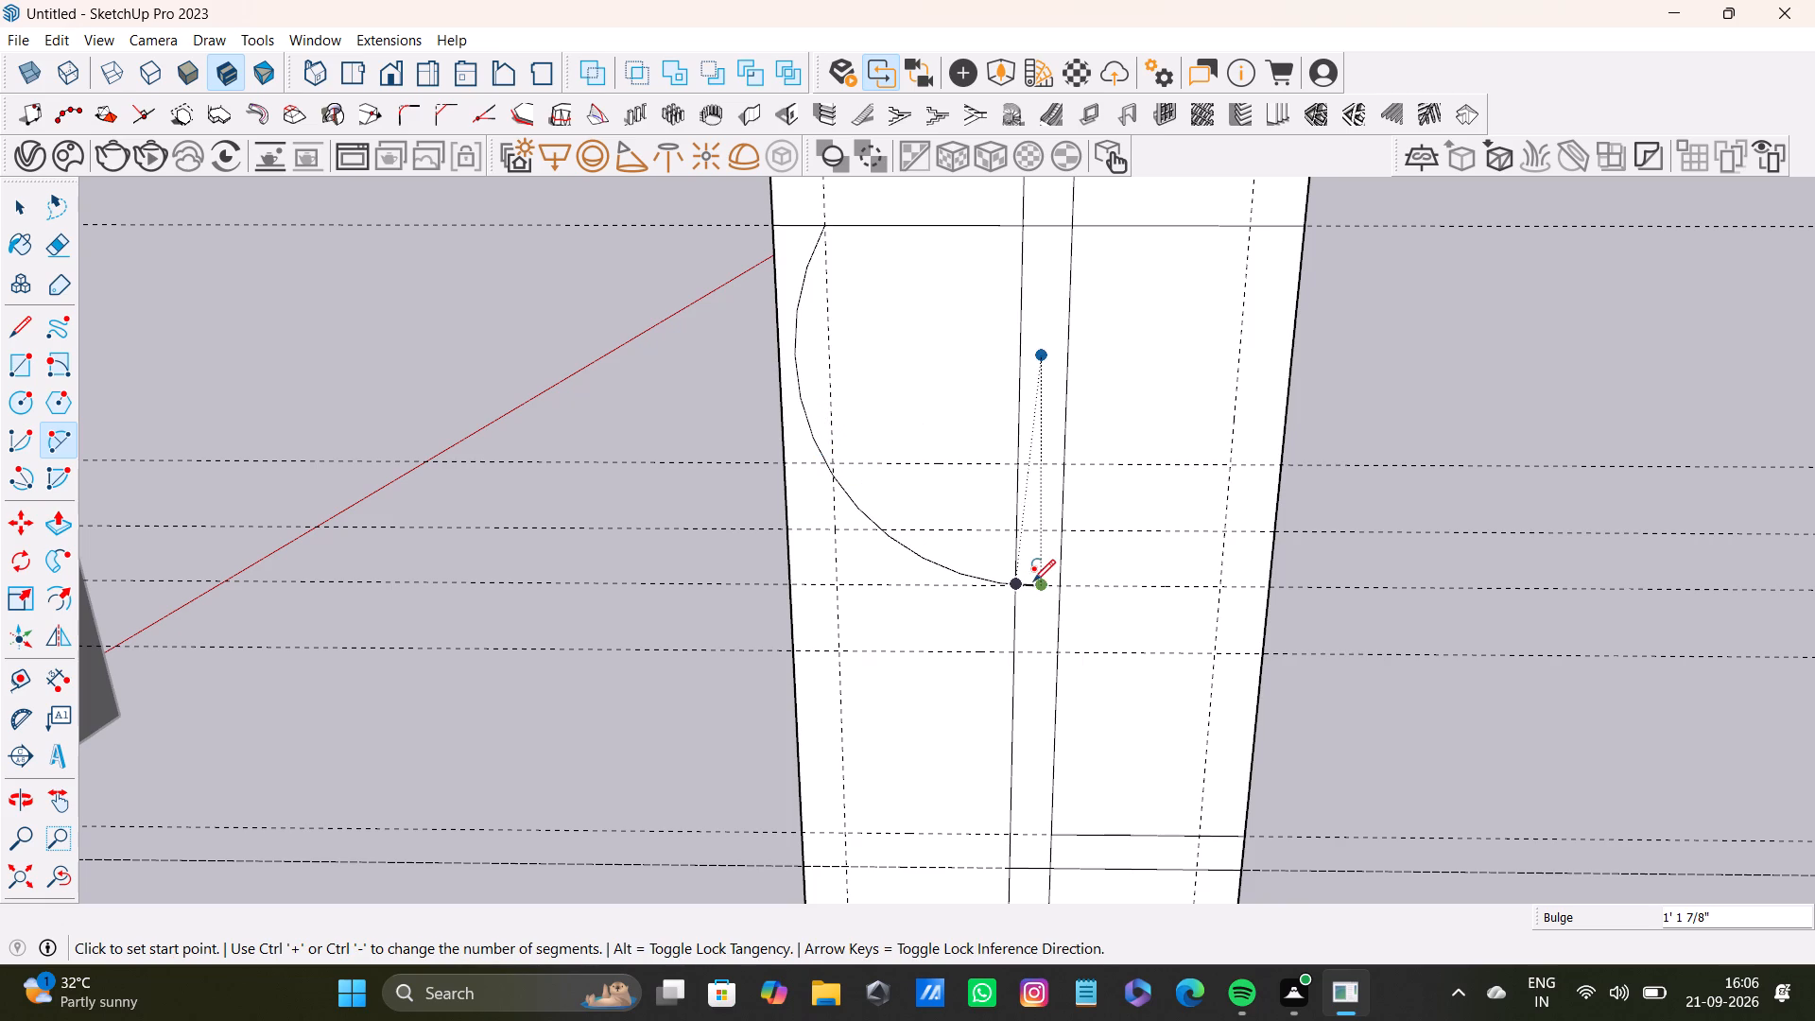
Draw a tangent arc from the upper arc's end to the lower horizontal line near the right edge, with a bulge of about 11 1/2".
left_click(1041, 587)
scroll(1150, 766, "down", 4)
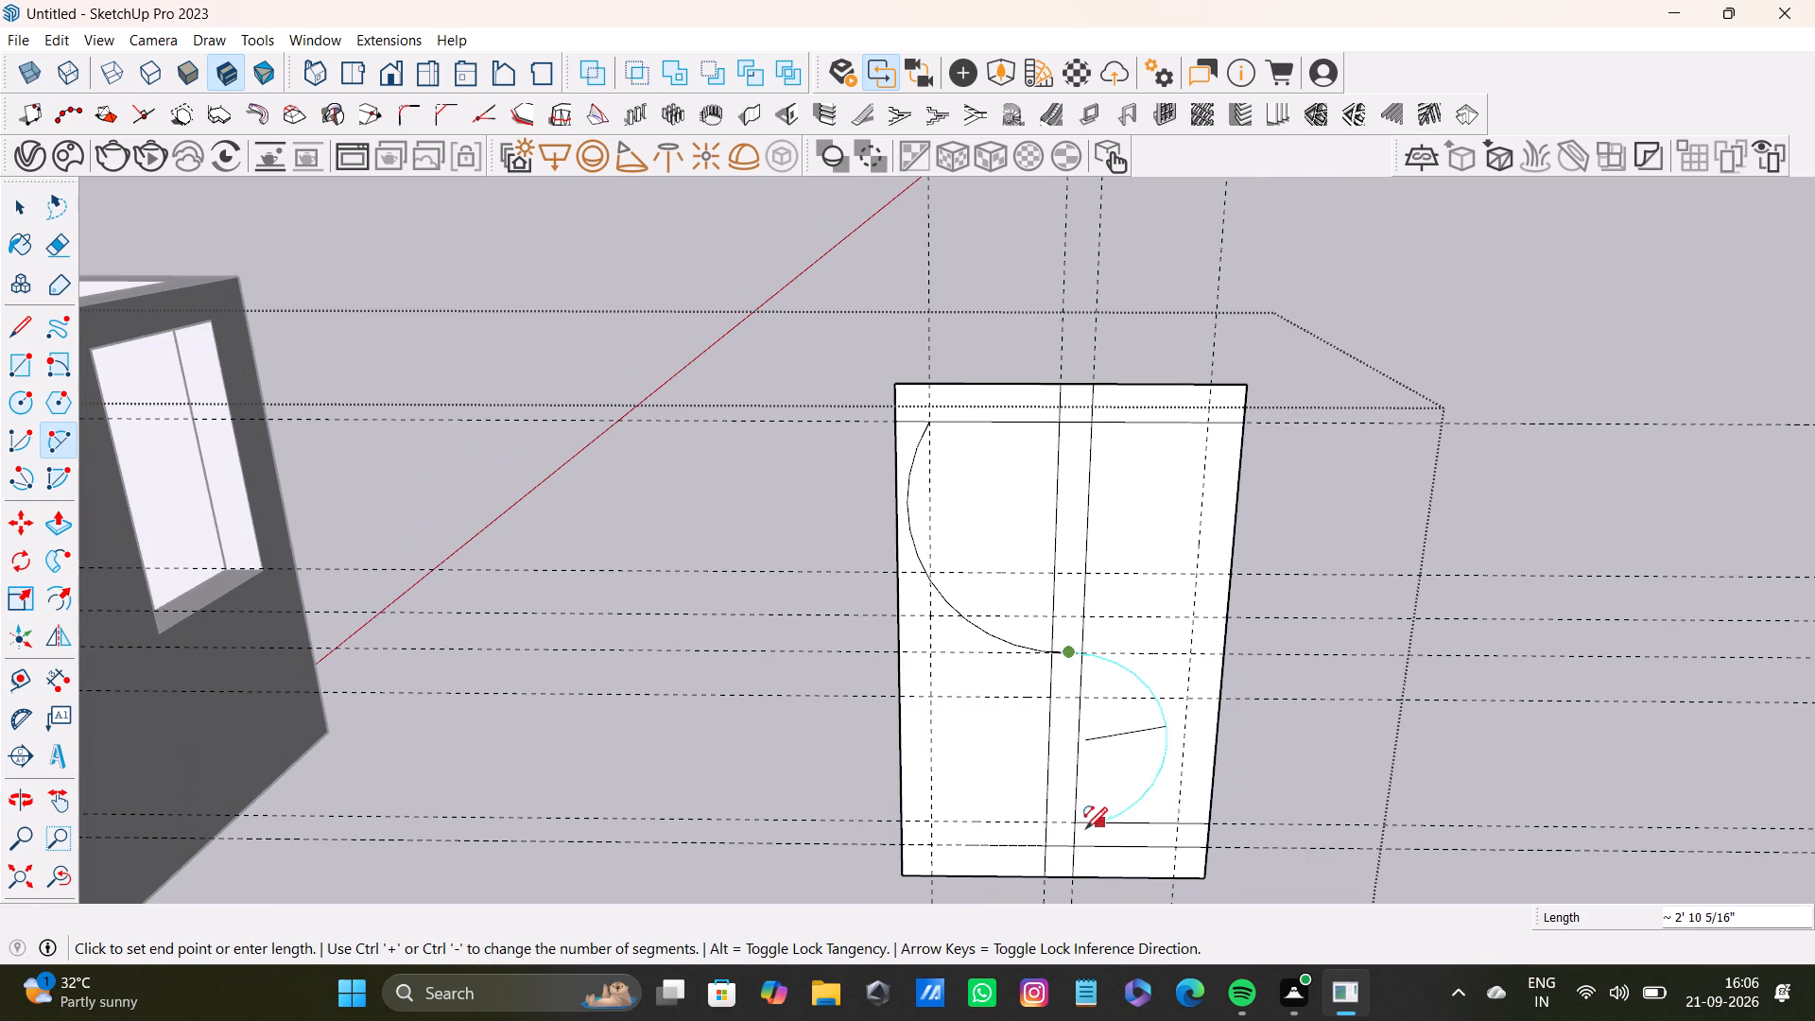
left_click(1192, 846)
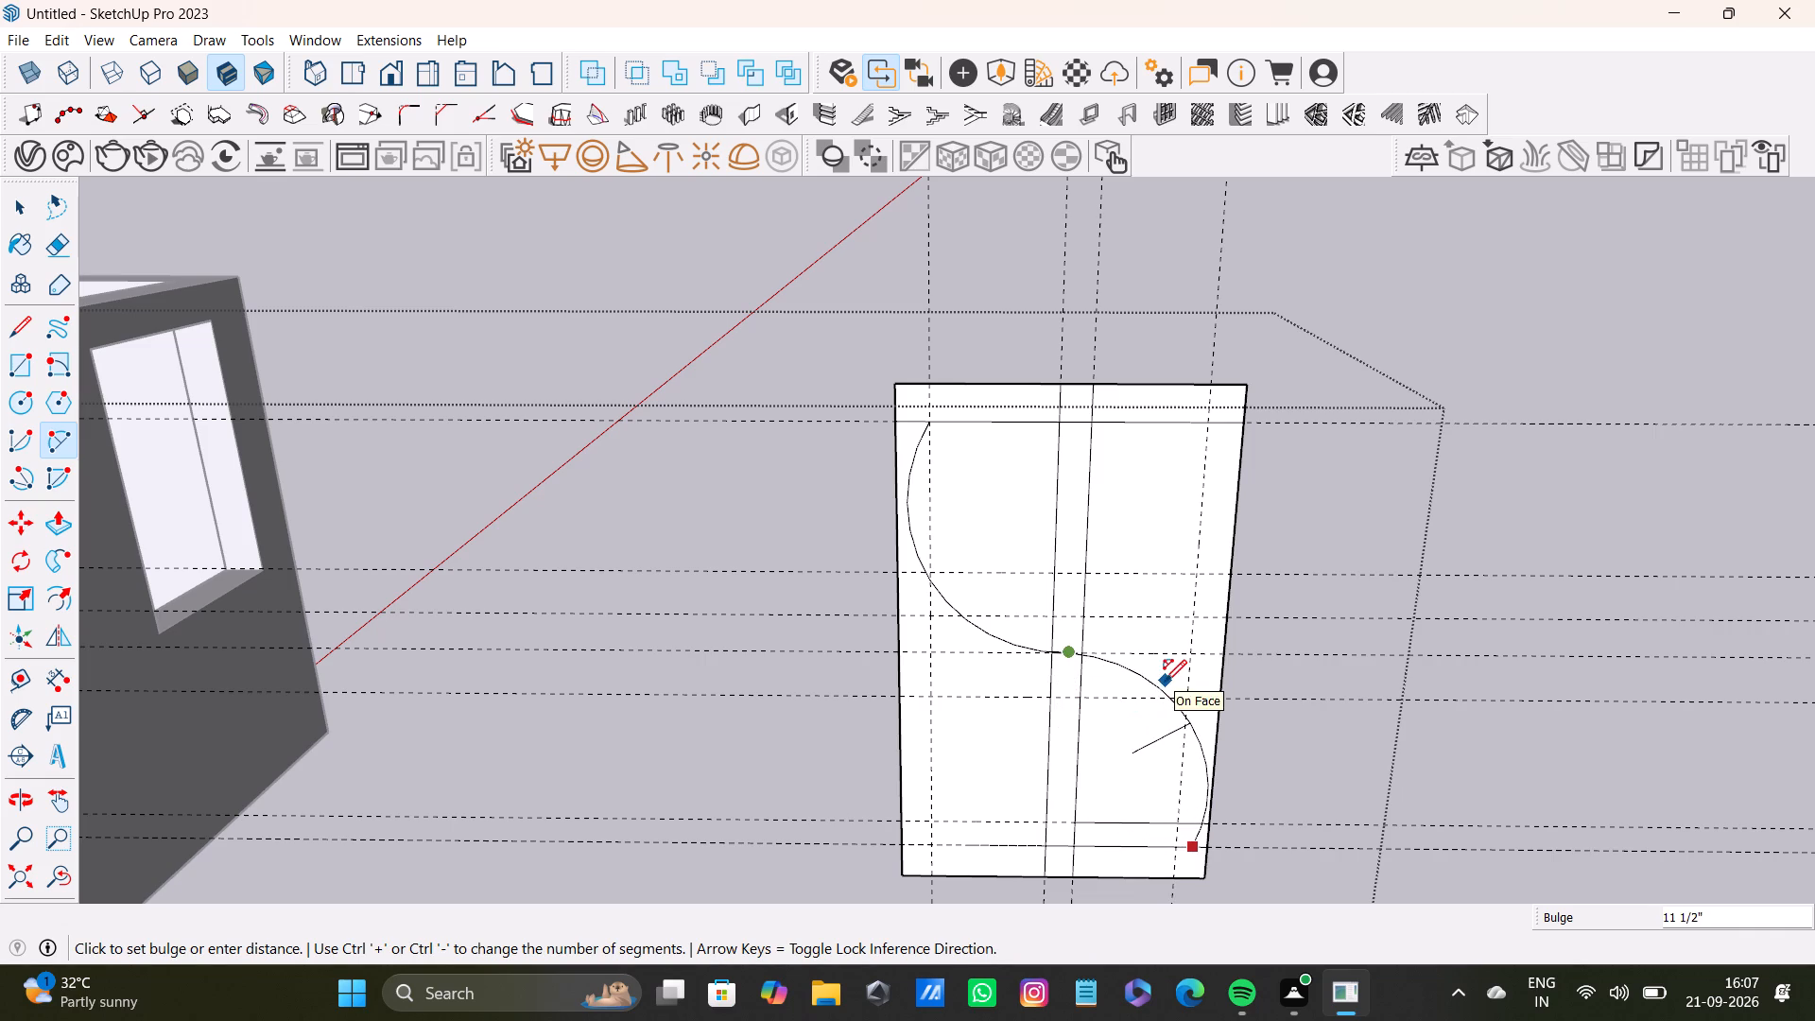
left_click(1165, 682)
Examine the junction of the two new arcs and the upper arc's starting end.
scroll(1140, 713, "down", 5)
middle_click_drag(1172, 722, 1223, 696)
scroll(1105, 683, "up", 10)
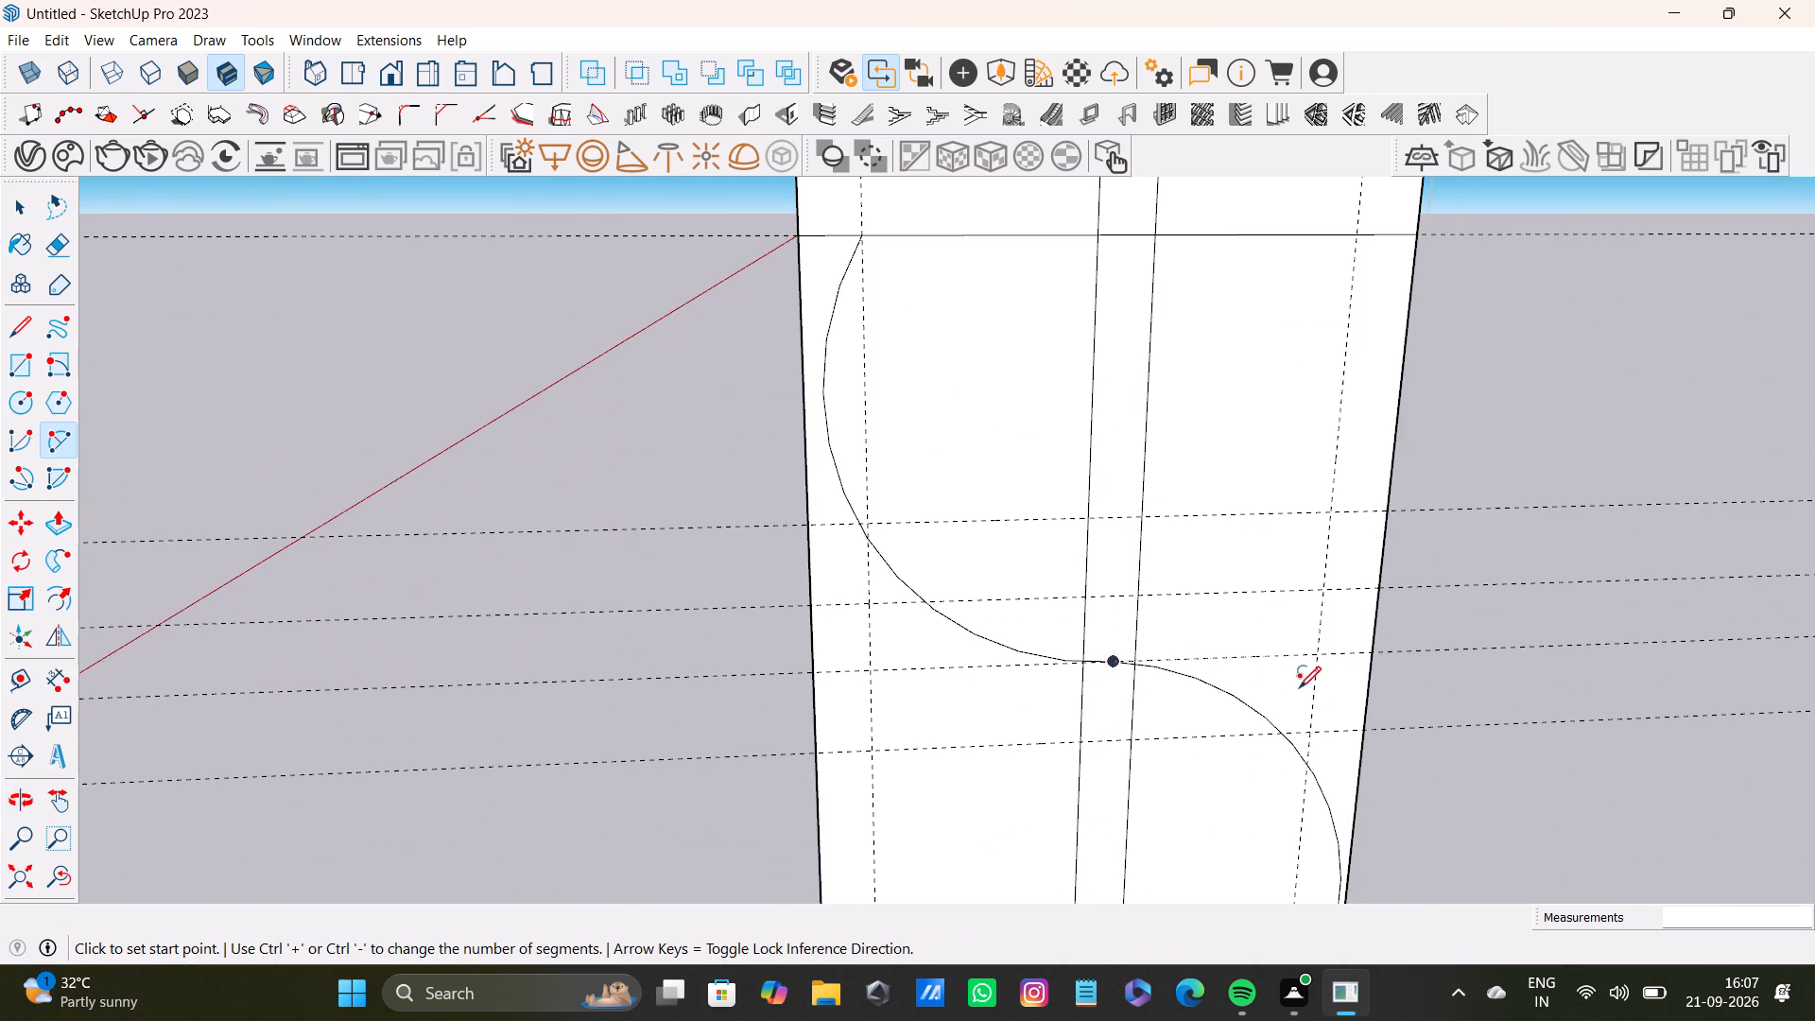
scroll(1127, 688, "up", 7)
scroll(1007, 629, "up", 5)
scroll(1008, 629, "down", 11)
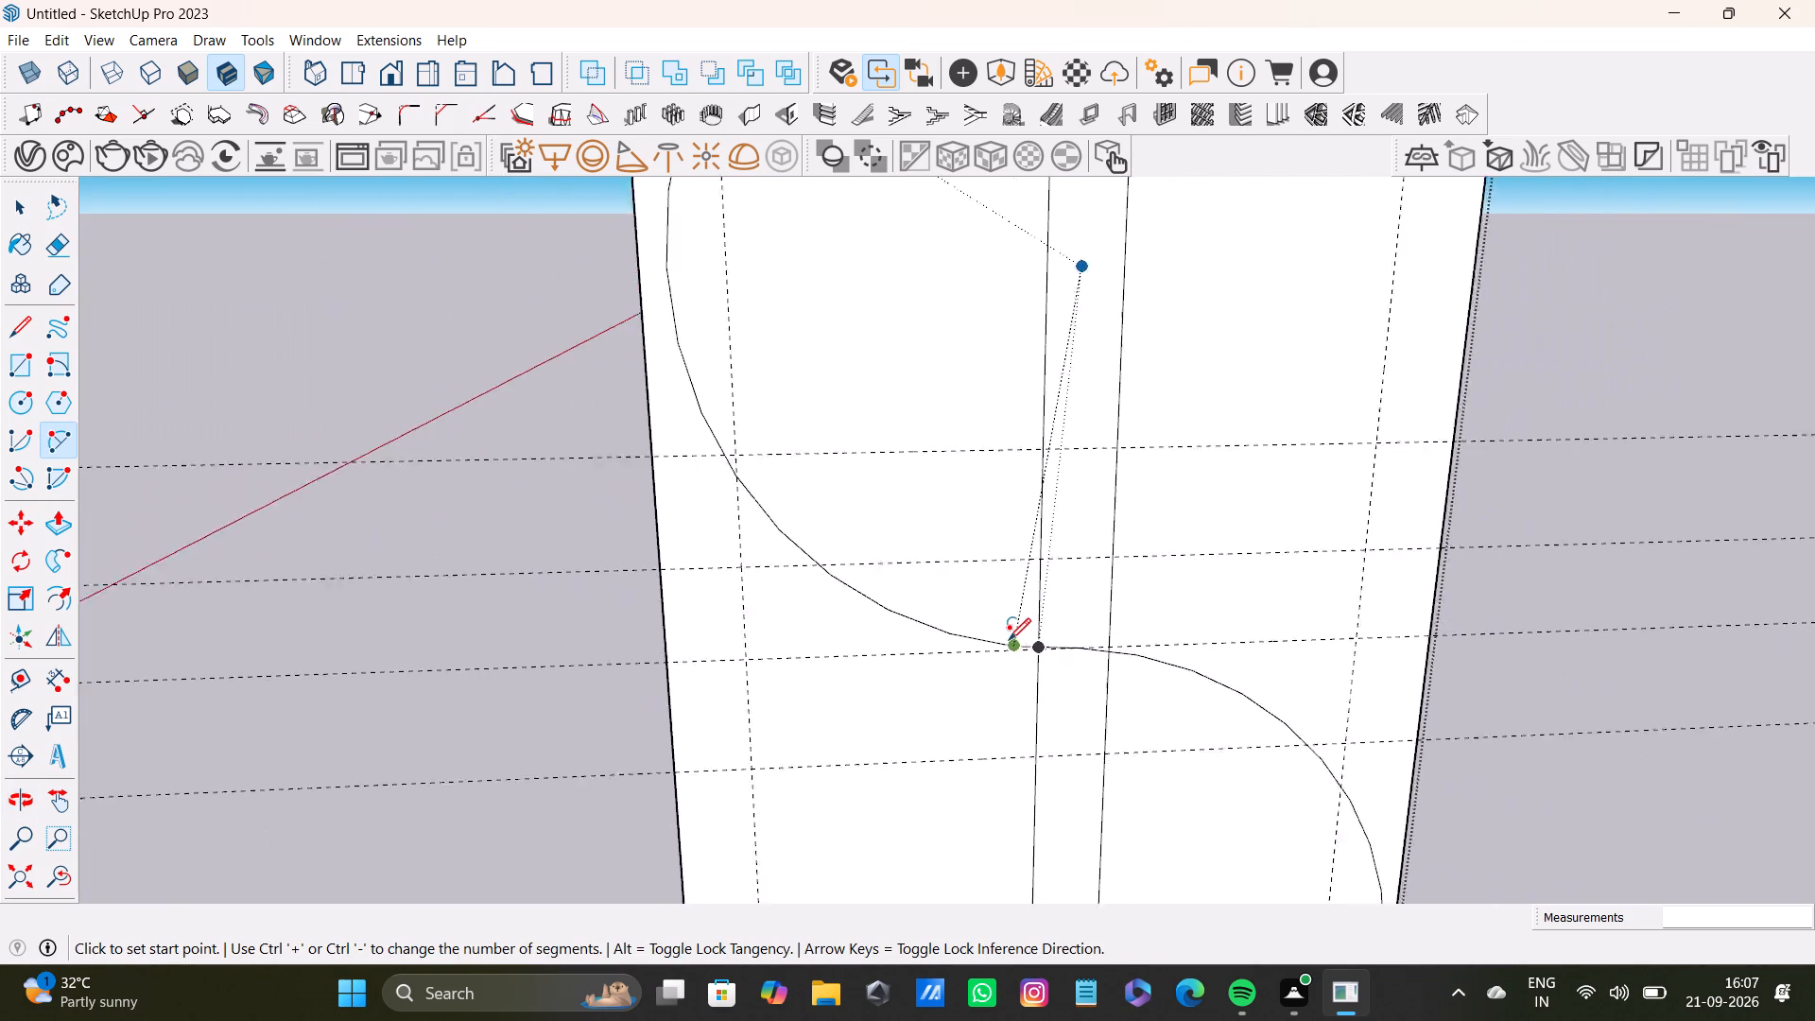
scroll(1009, 640, "down", 5)
middle_click_drag(1060, 687, 1034, 706)
scroll(935, 421, "up", 13)
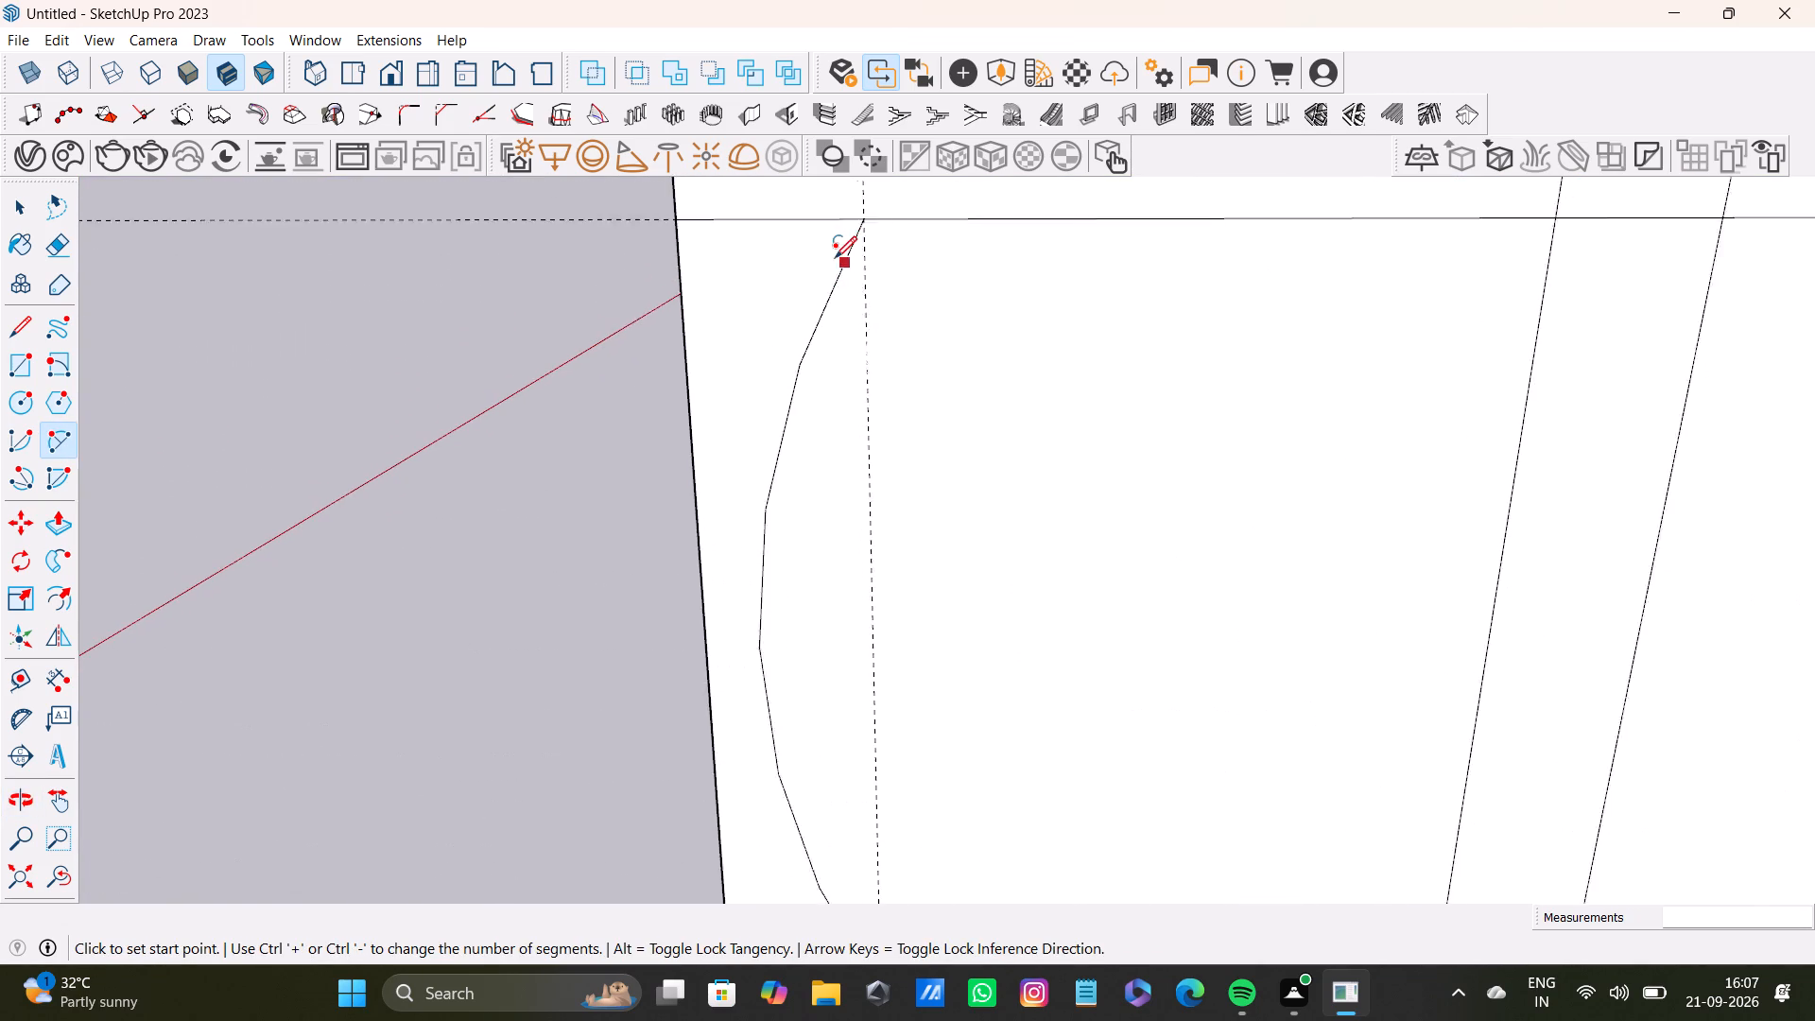
scroll(835, 258, "up", 3)
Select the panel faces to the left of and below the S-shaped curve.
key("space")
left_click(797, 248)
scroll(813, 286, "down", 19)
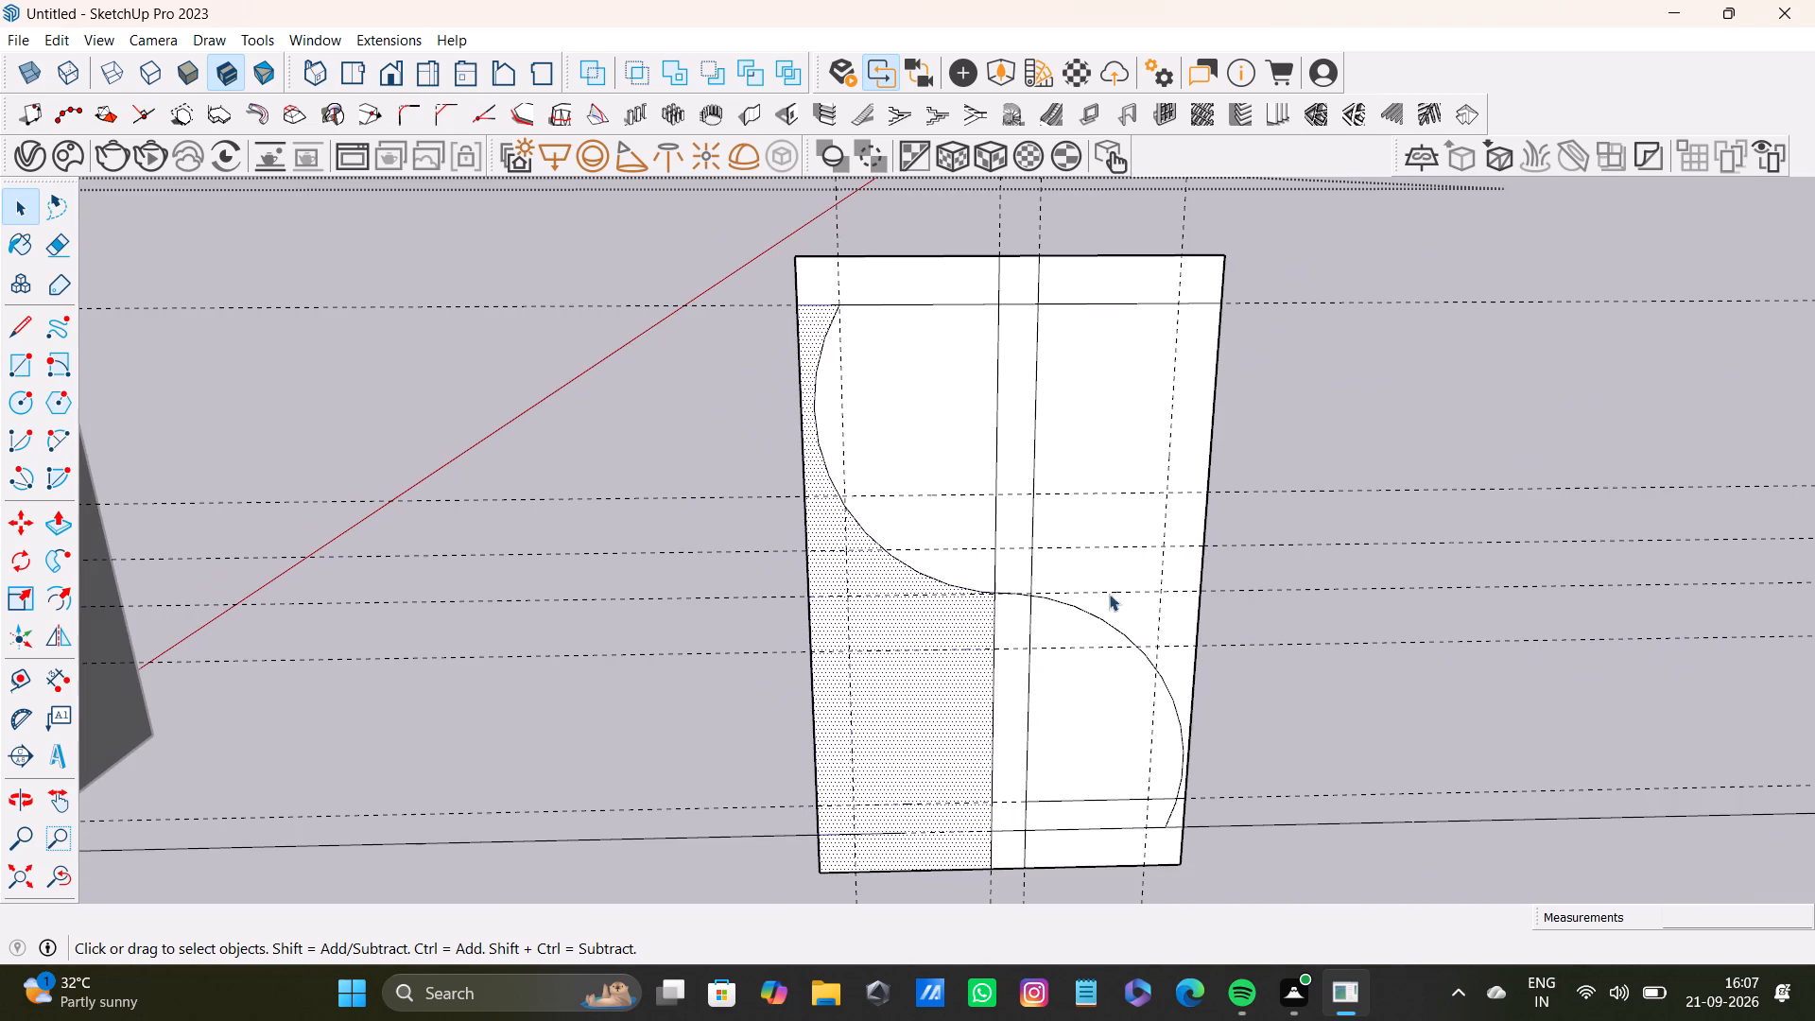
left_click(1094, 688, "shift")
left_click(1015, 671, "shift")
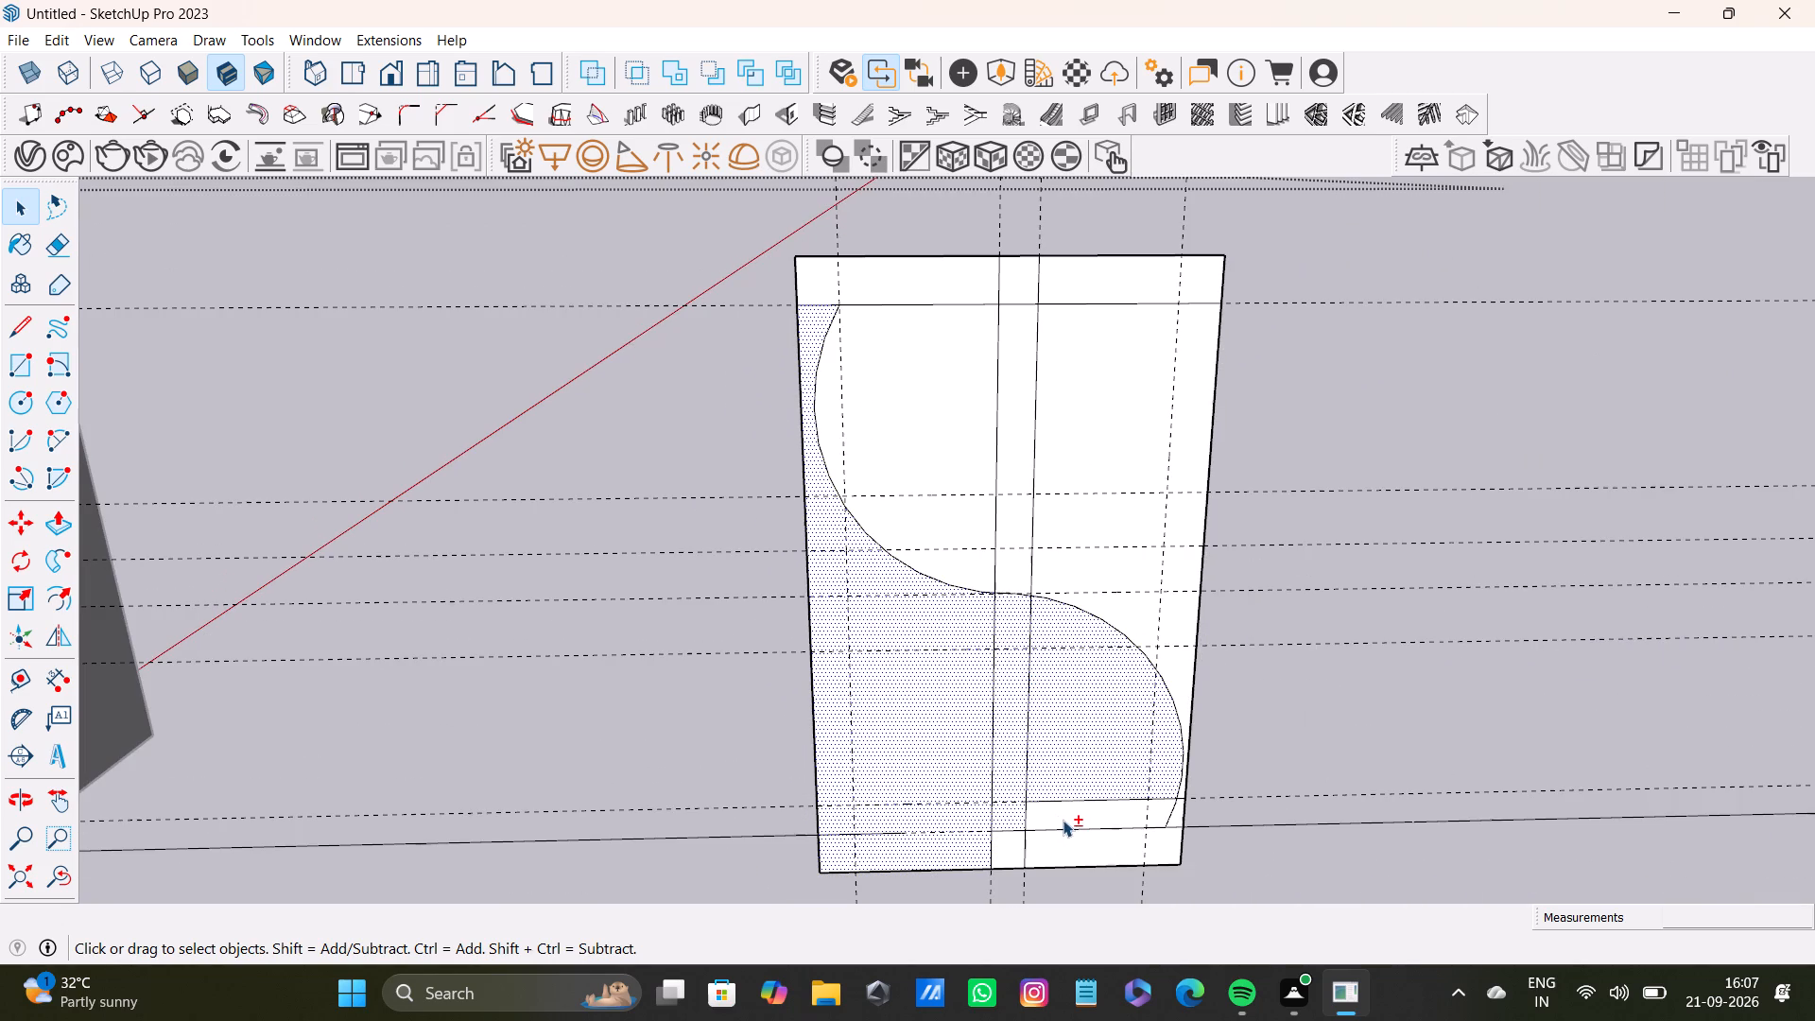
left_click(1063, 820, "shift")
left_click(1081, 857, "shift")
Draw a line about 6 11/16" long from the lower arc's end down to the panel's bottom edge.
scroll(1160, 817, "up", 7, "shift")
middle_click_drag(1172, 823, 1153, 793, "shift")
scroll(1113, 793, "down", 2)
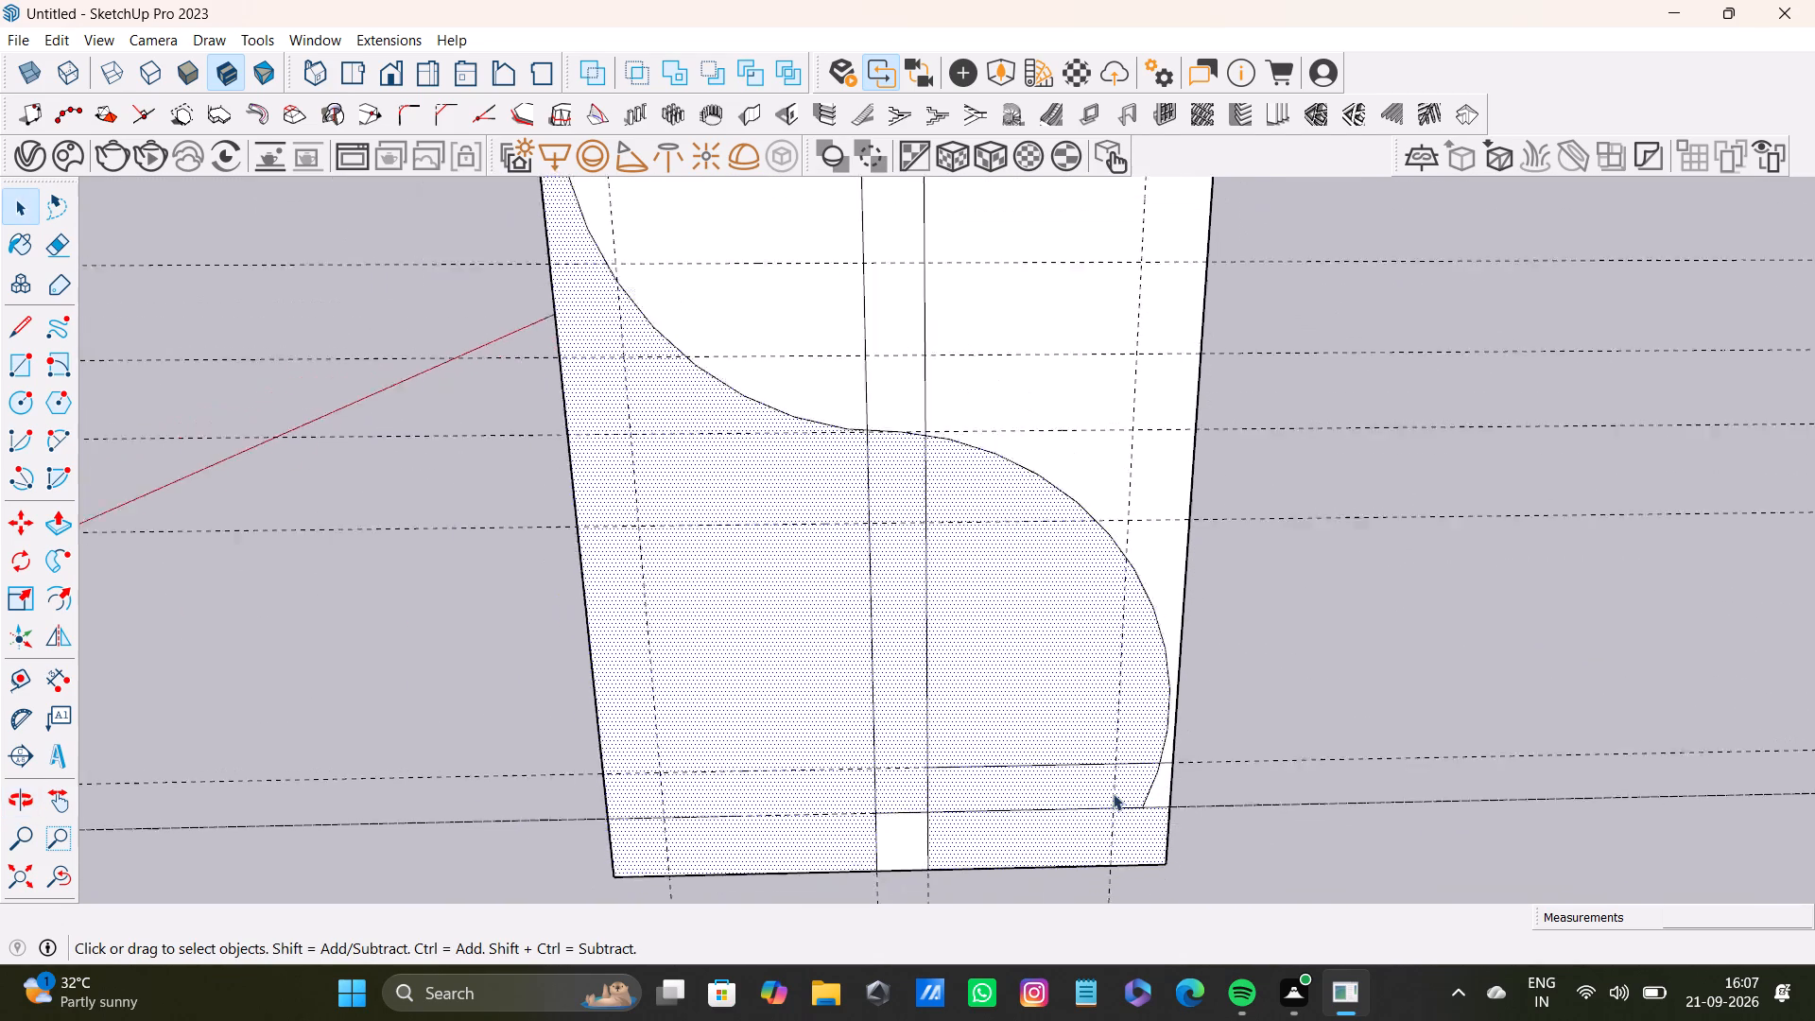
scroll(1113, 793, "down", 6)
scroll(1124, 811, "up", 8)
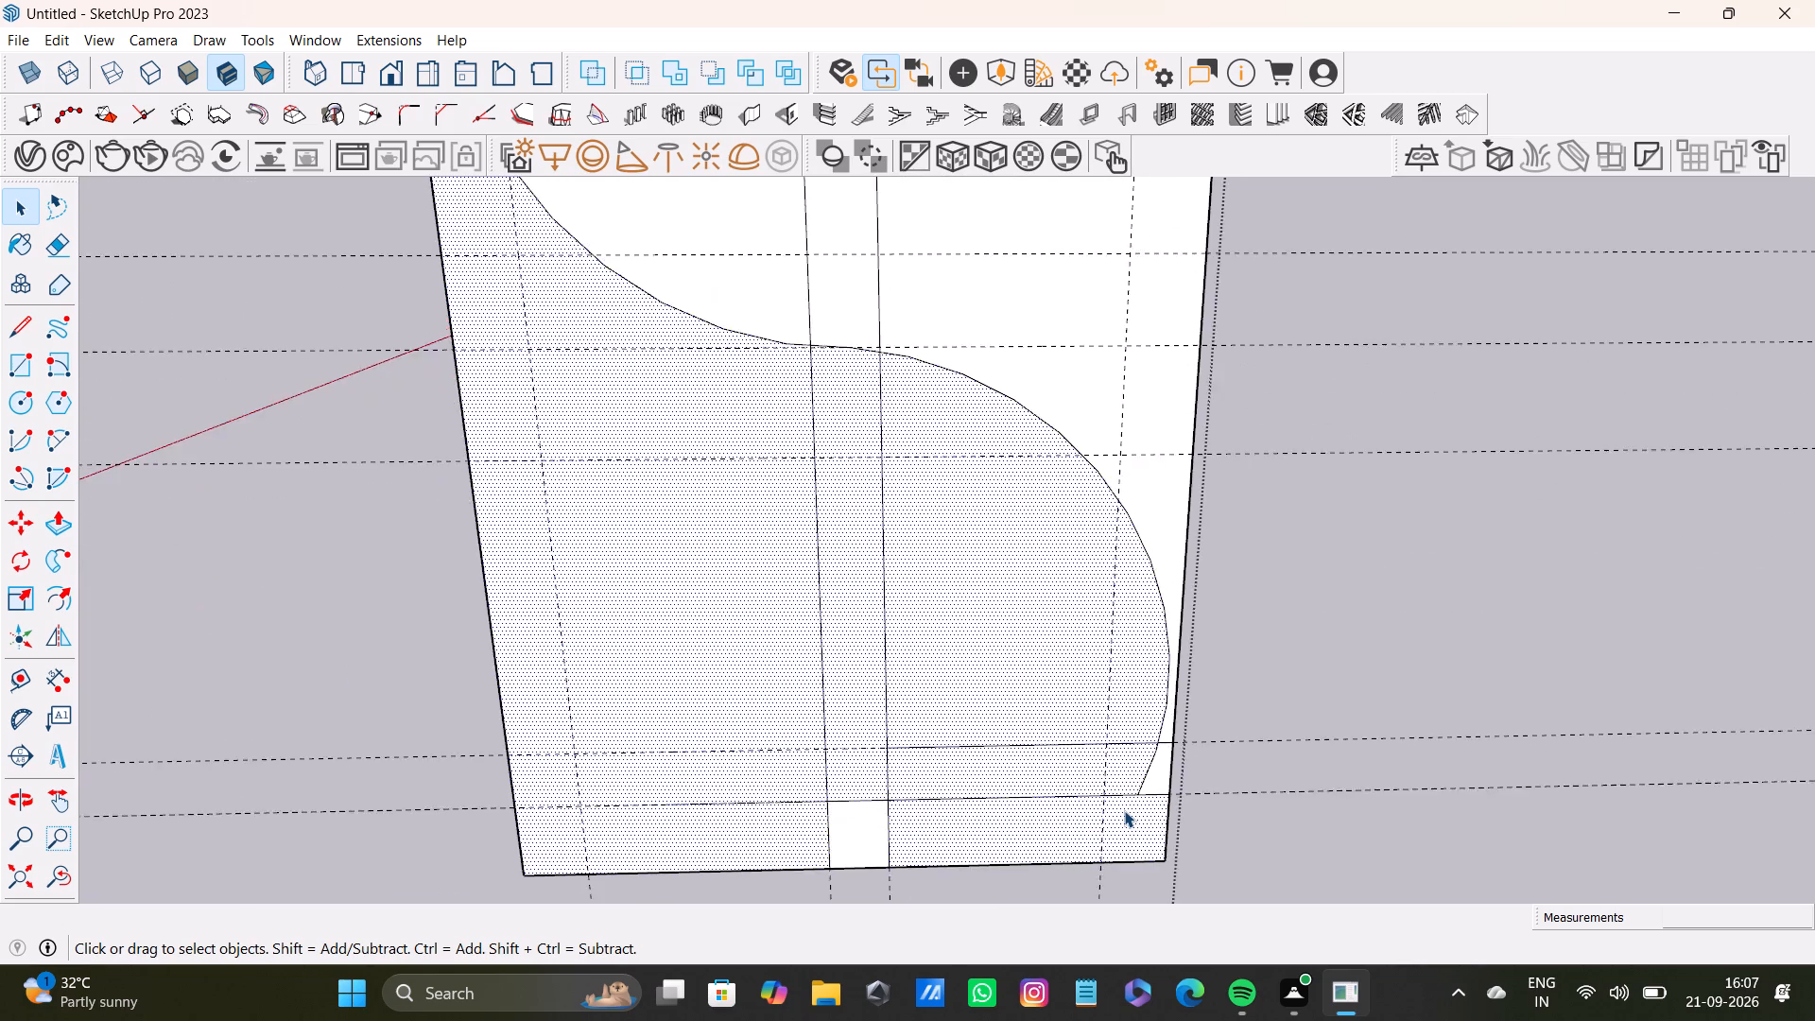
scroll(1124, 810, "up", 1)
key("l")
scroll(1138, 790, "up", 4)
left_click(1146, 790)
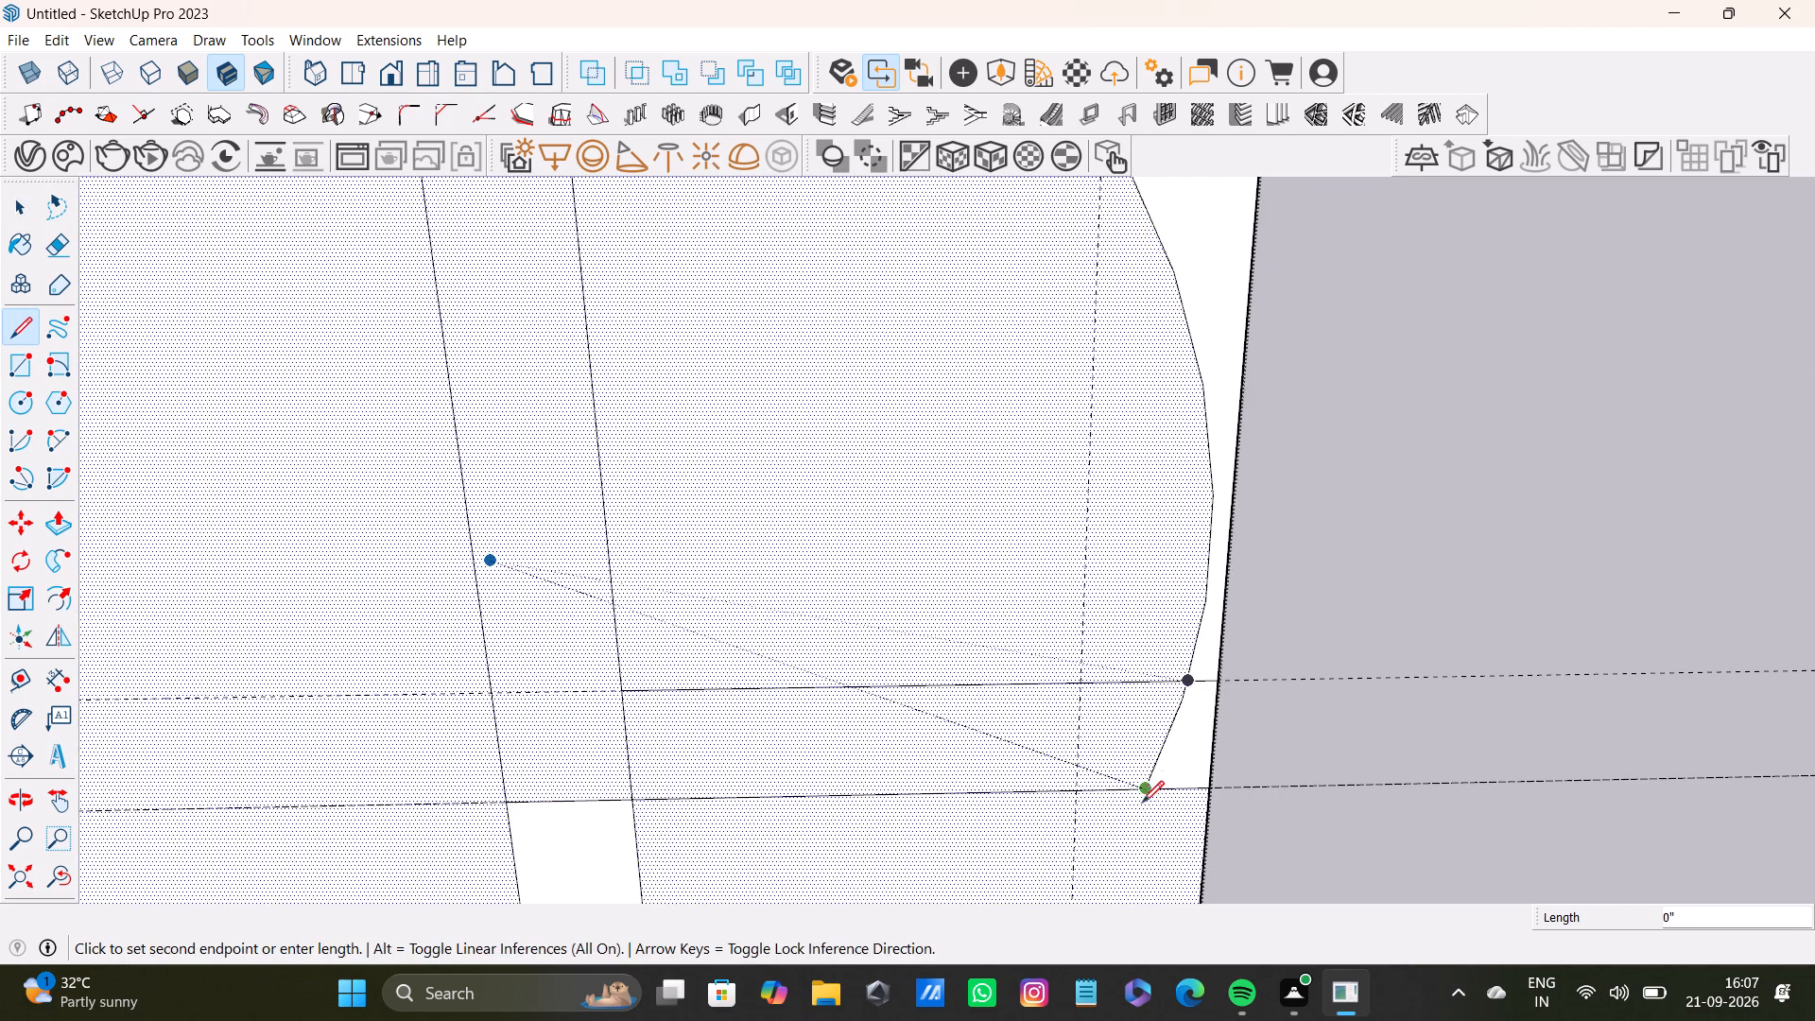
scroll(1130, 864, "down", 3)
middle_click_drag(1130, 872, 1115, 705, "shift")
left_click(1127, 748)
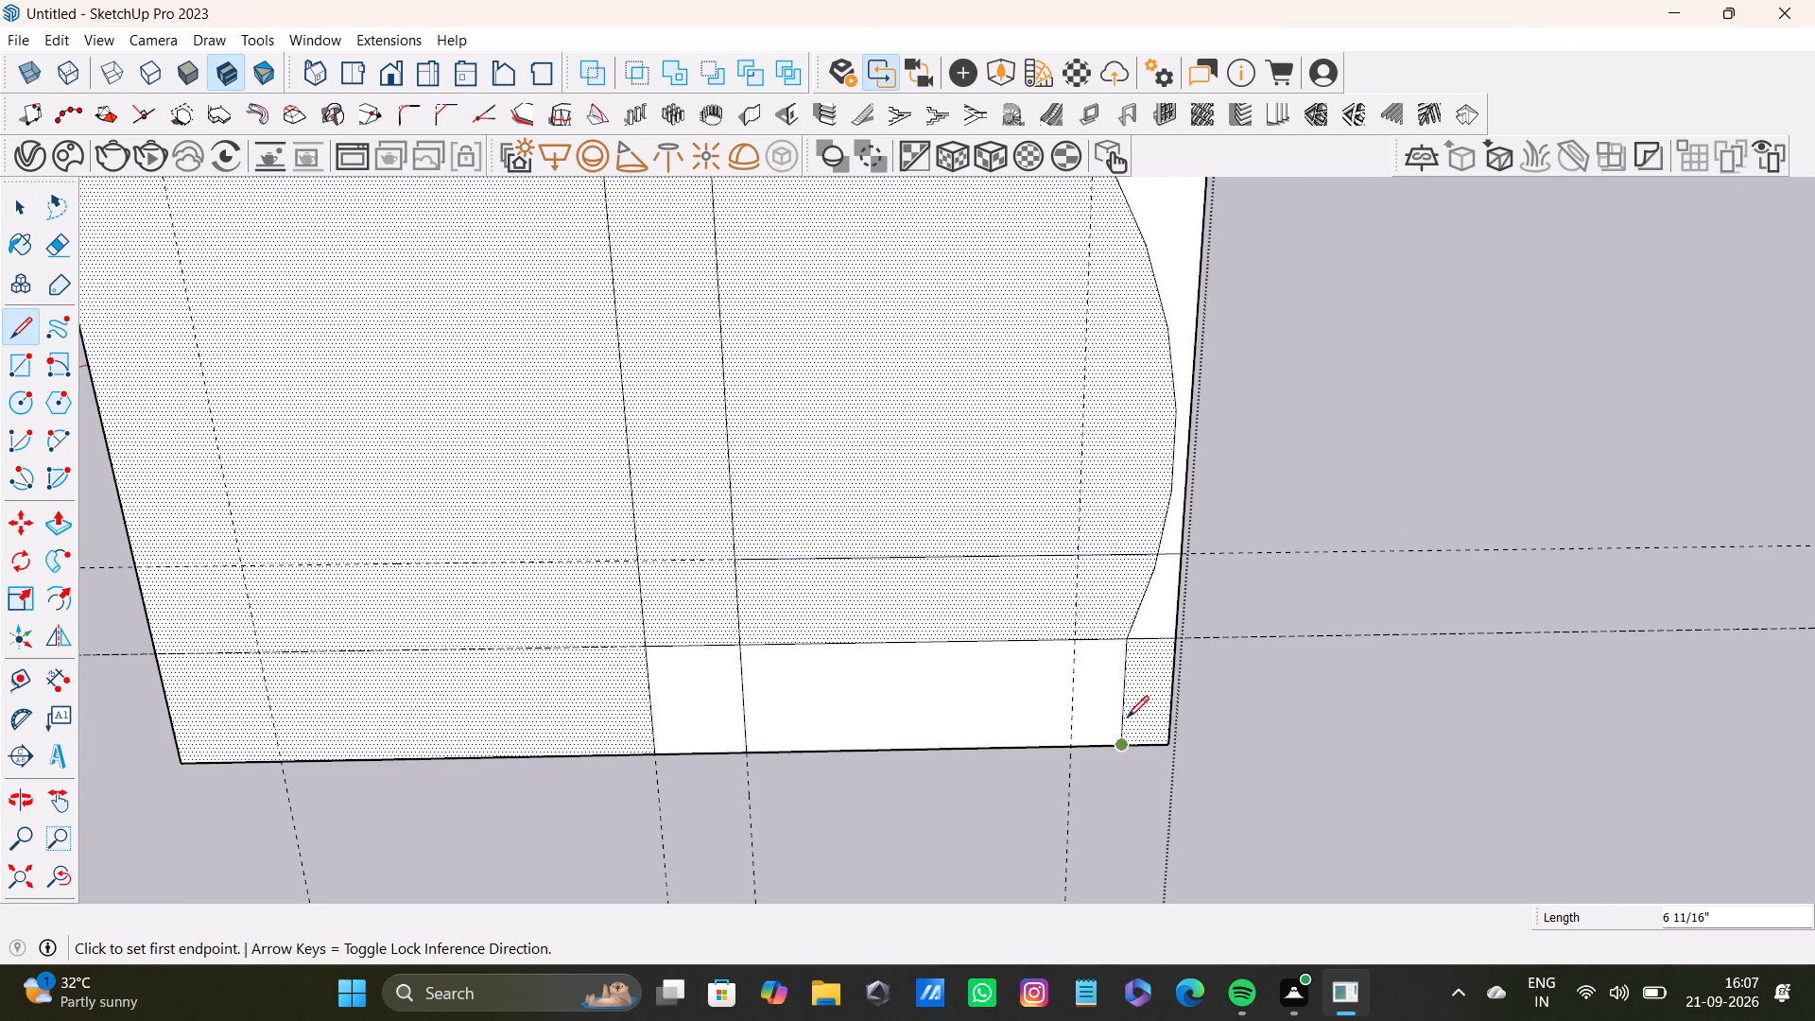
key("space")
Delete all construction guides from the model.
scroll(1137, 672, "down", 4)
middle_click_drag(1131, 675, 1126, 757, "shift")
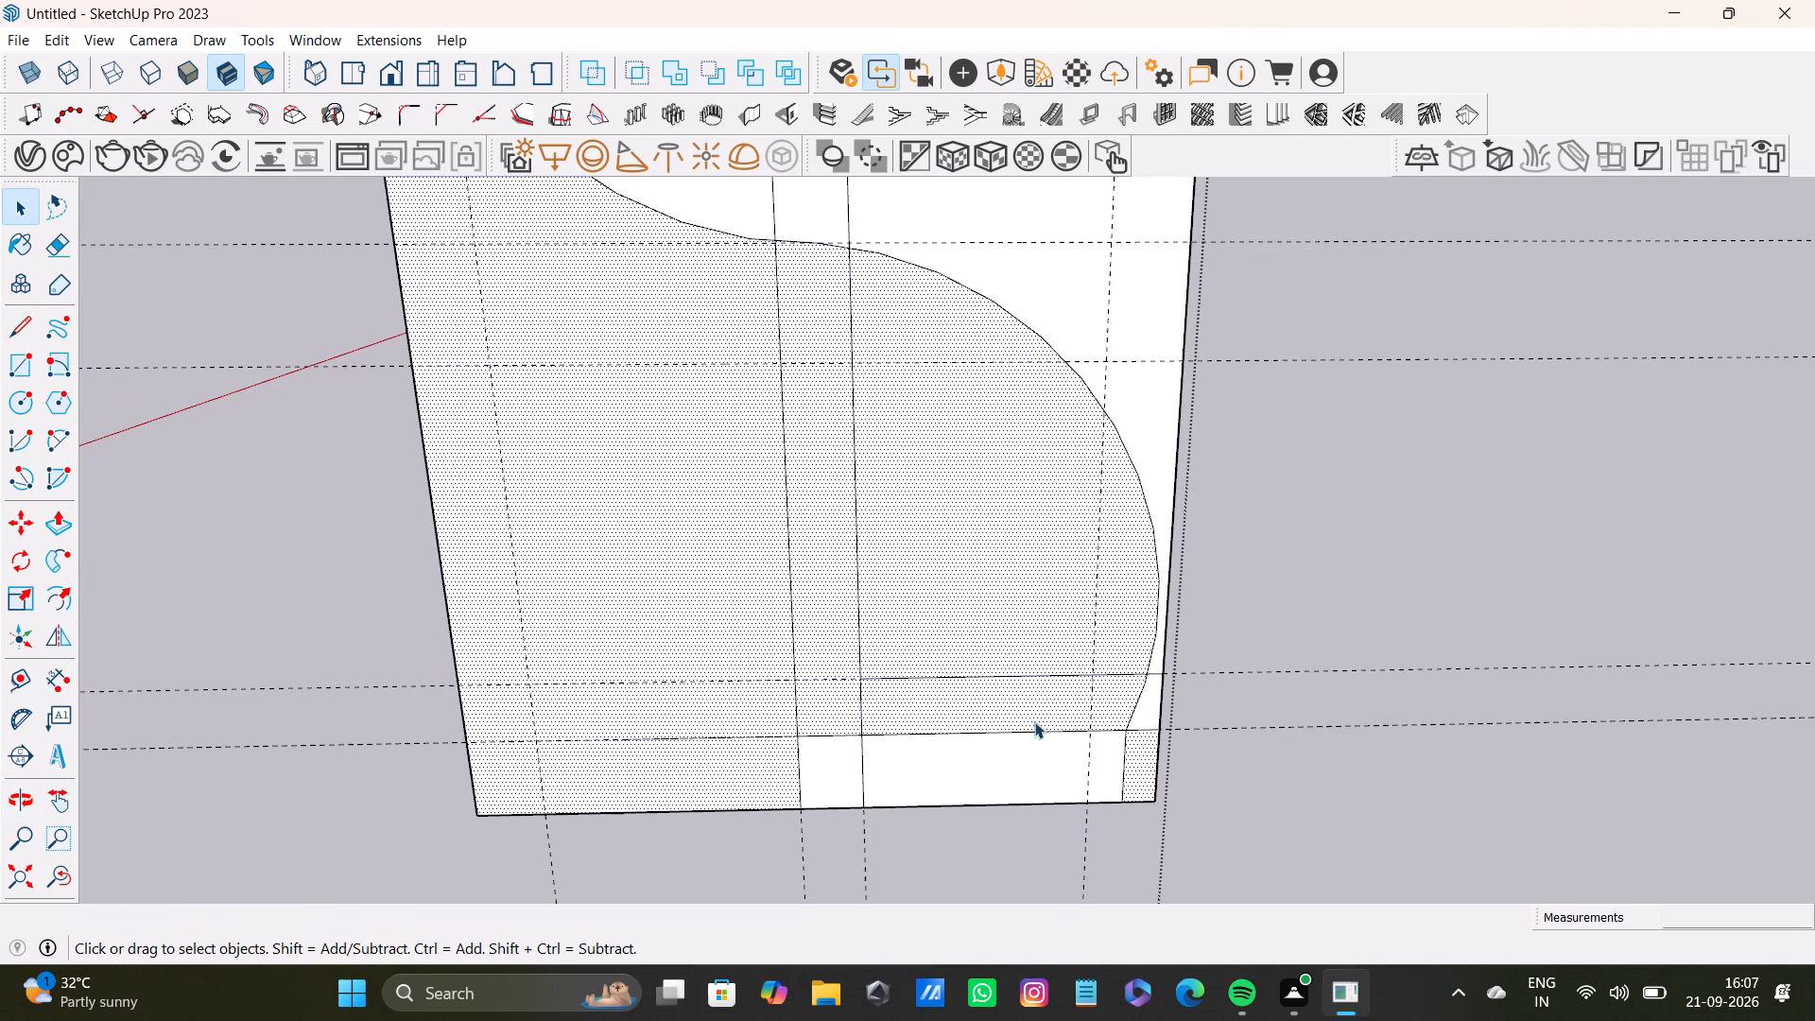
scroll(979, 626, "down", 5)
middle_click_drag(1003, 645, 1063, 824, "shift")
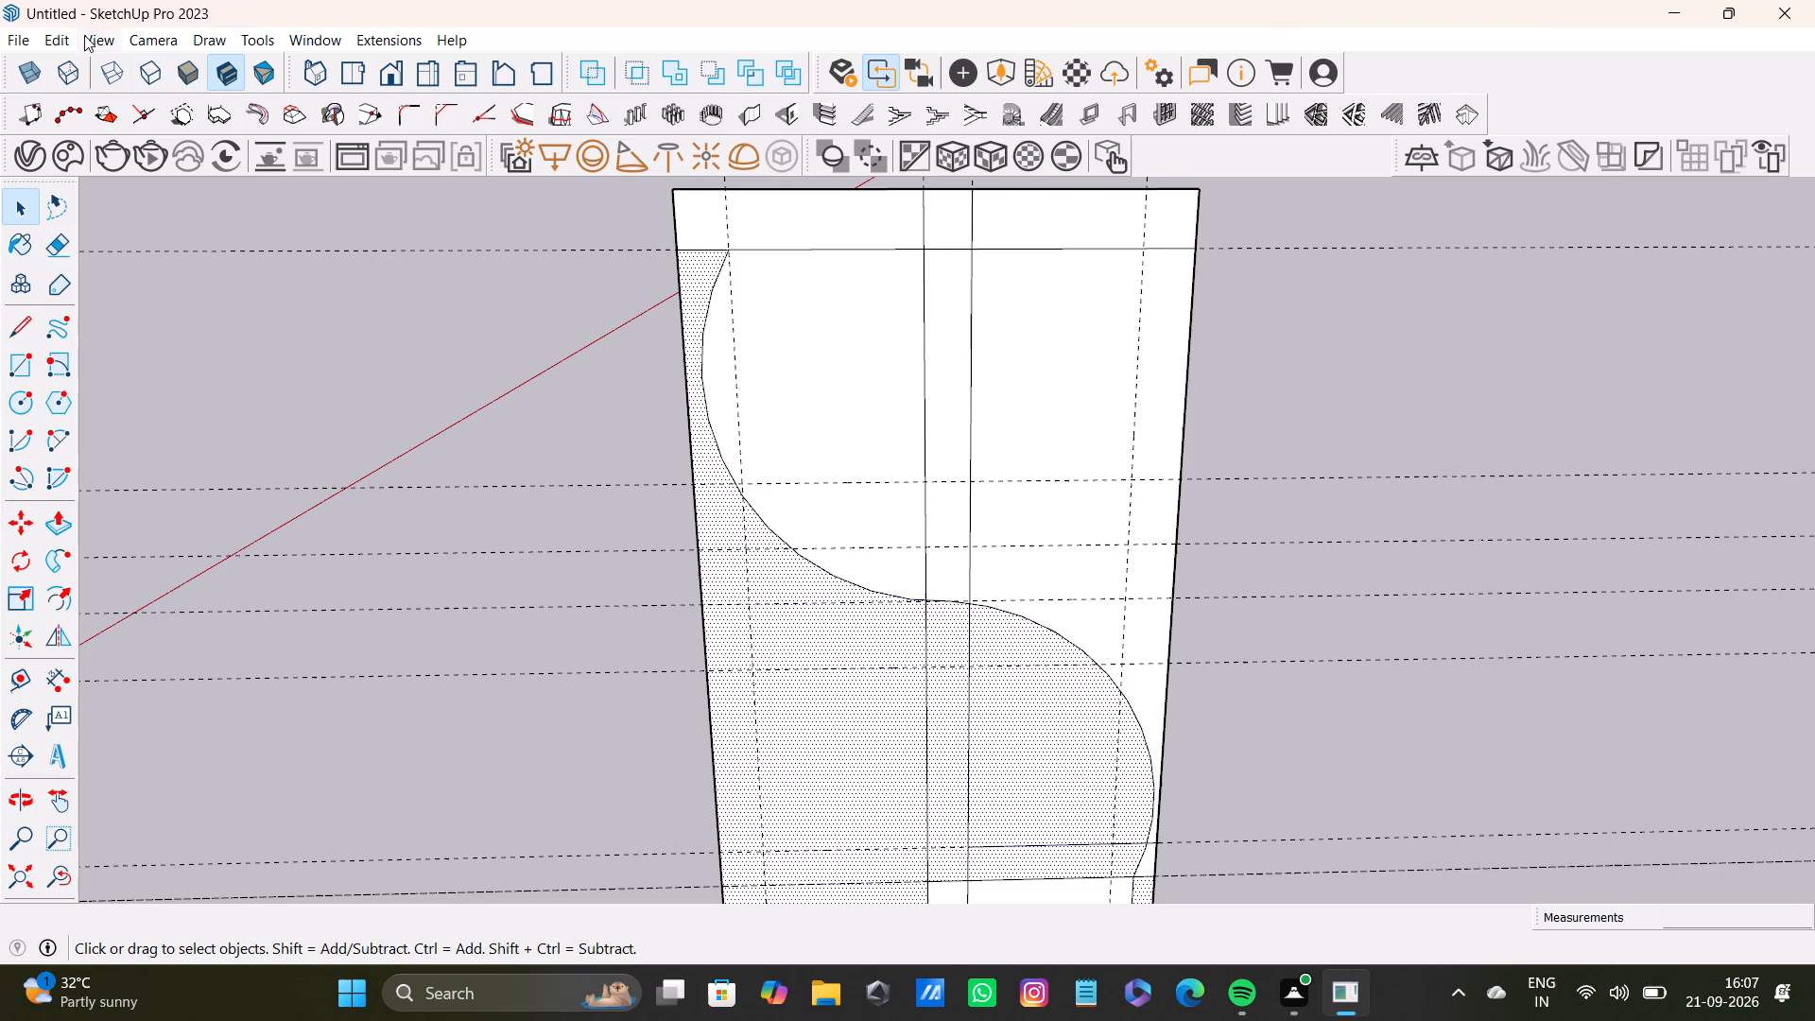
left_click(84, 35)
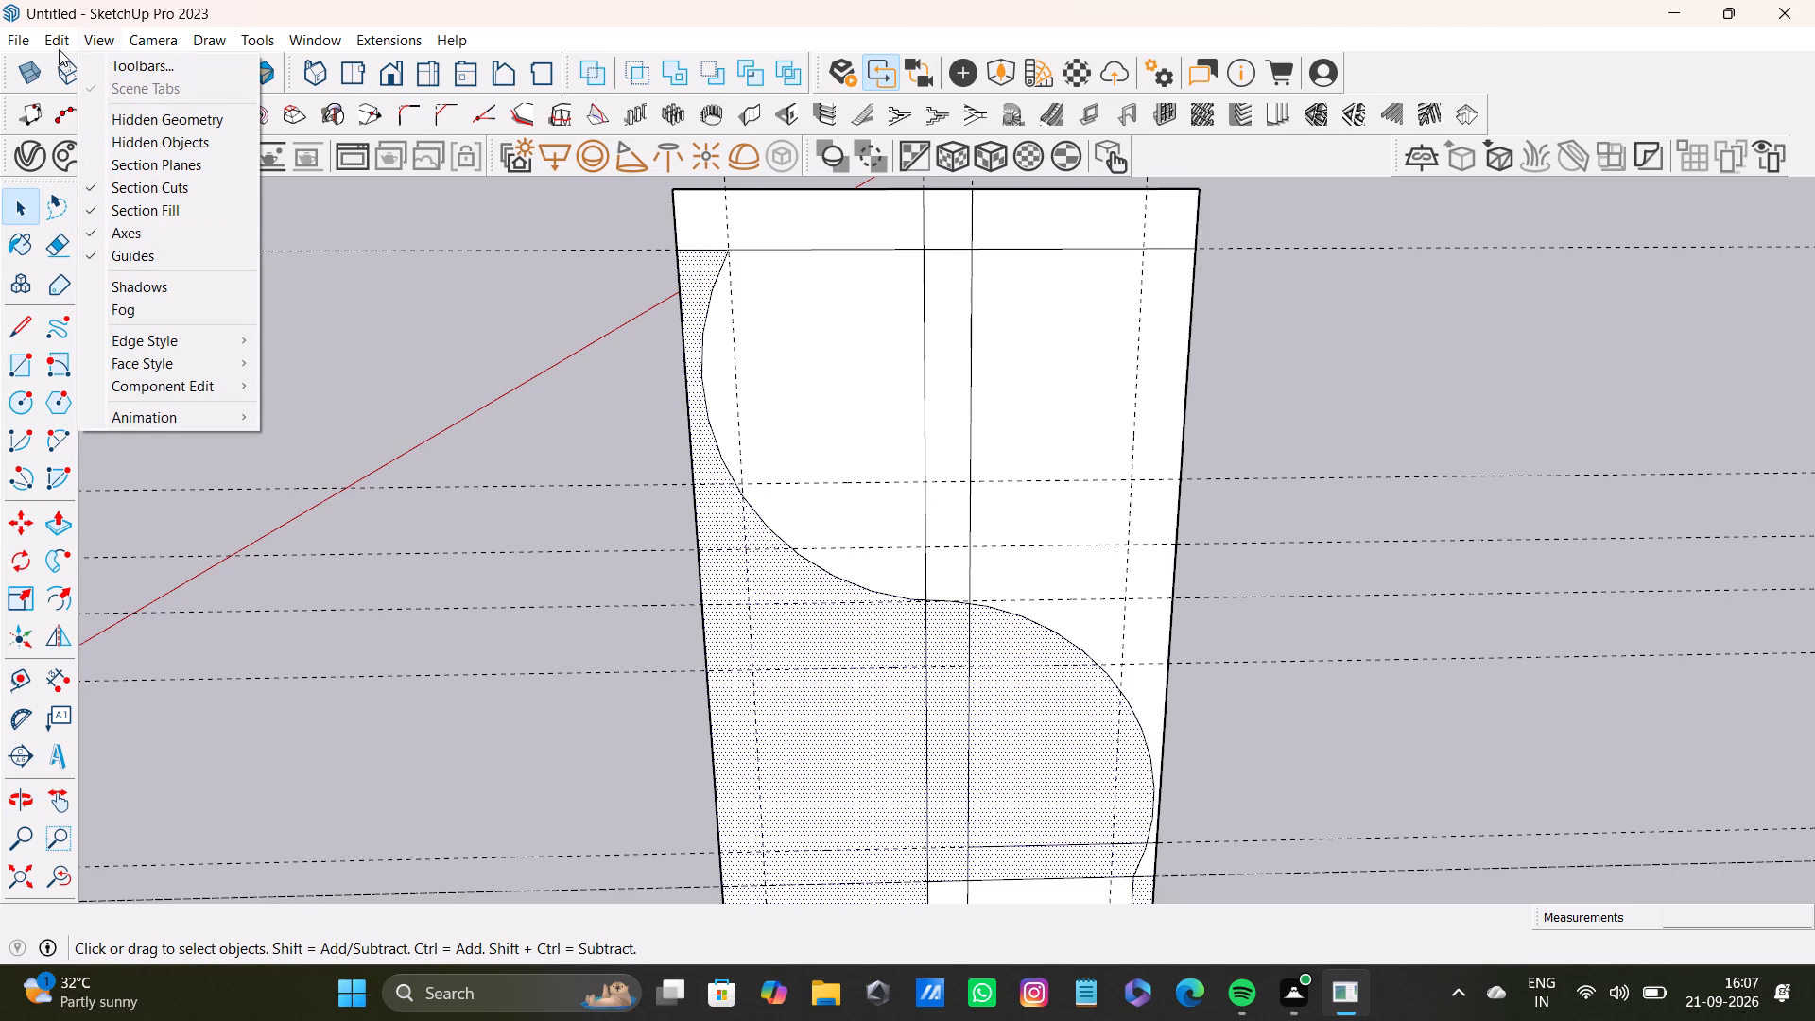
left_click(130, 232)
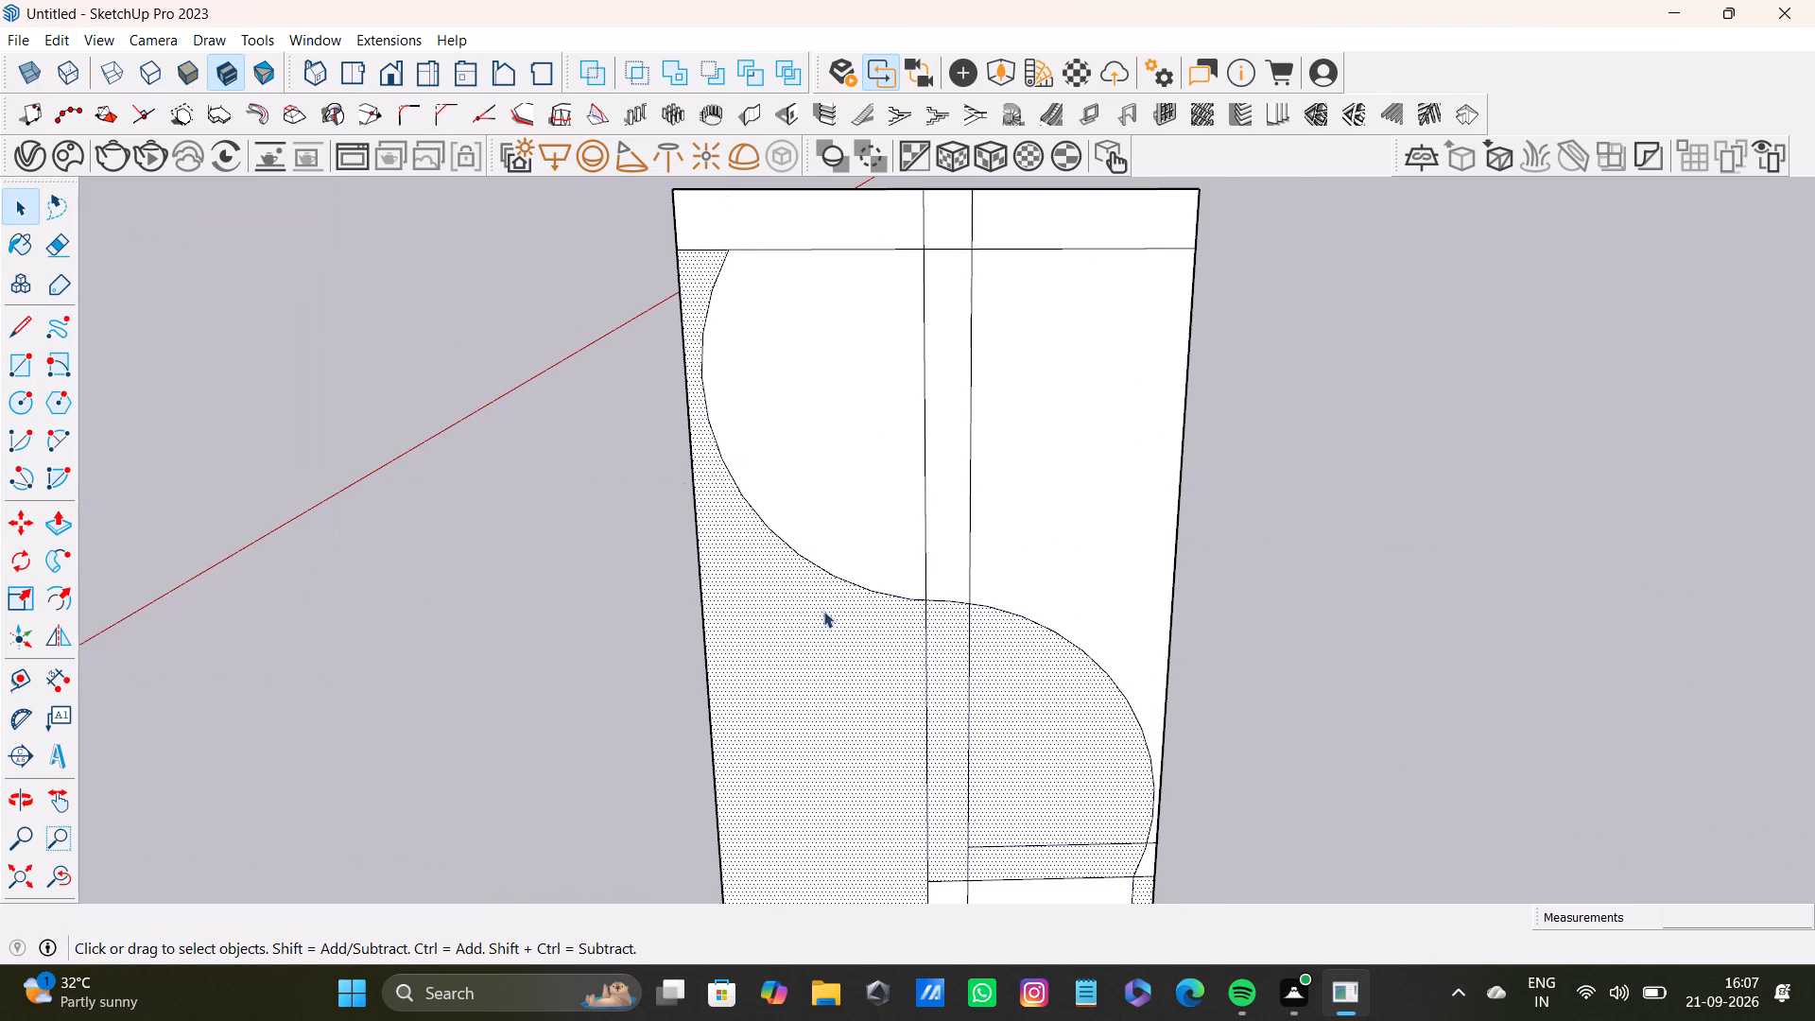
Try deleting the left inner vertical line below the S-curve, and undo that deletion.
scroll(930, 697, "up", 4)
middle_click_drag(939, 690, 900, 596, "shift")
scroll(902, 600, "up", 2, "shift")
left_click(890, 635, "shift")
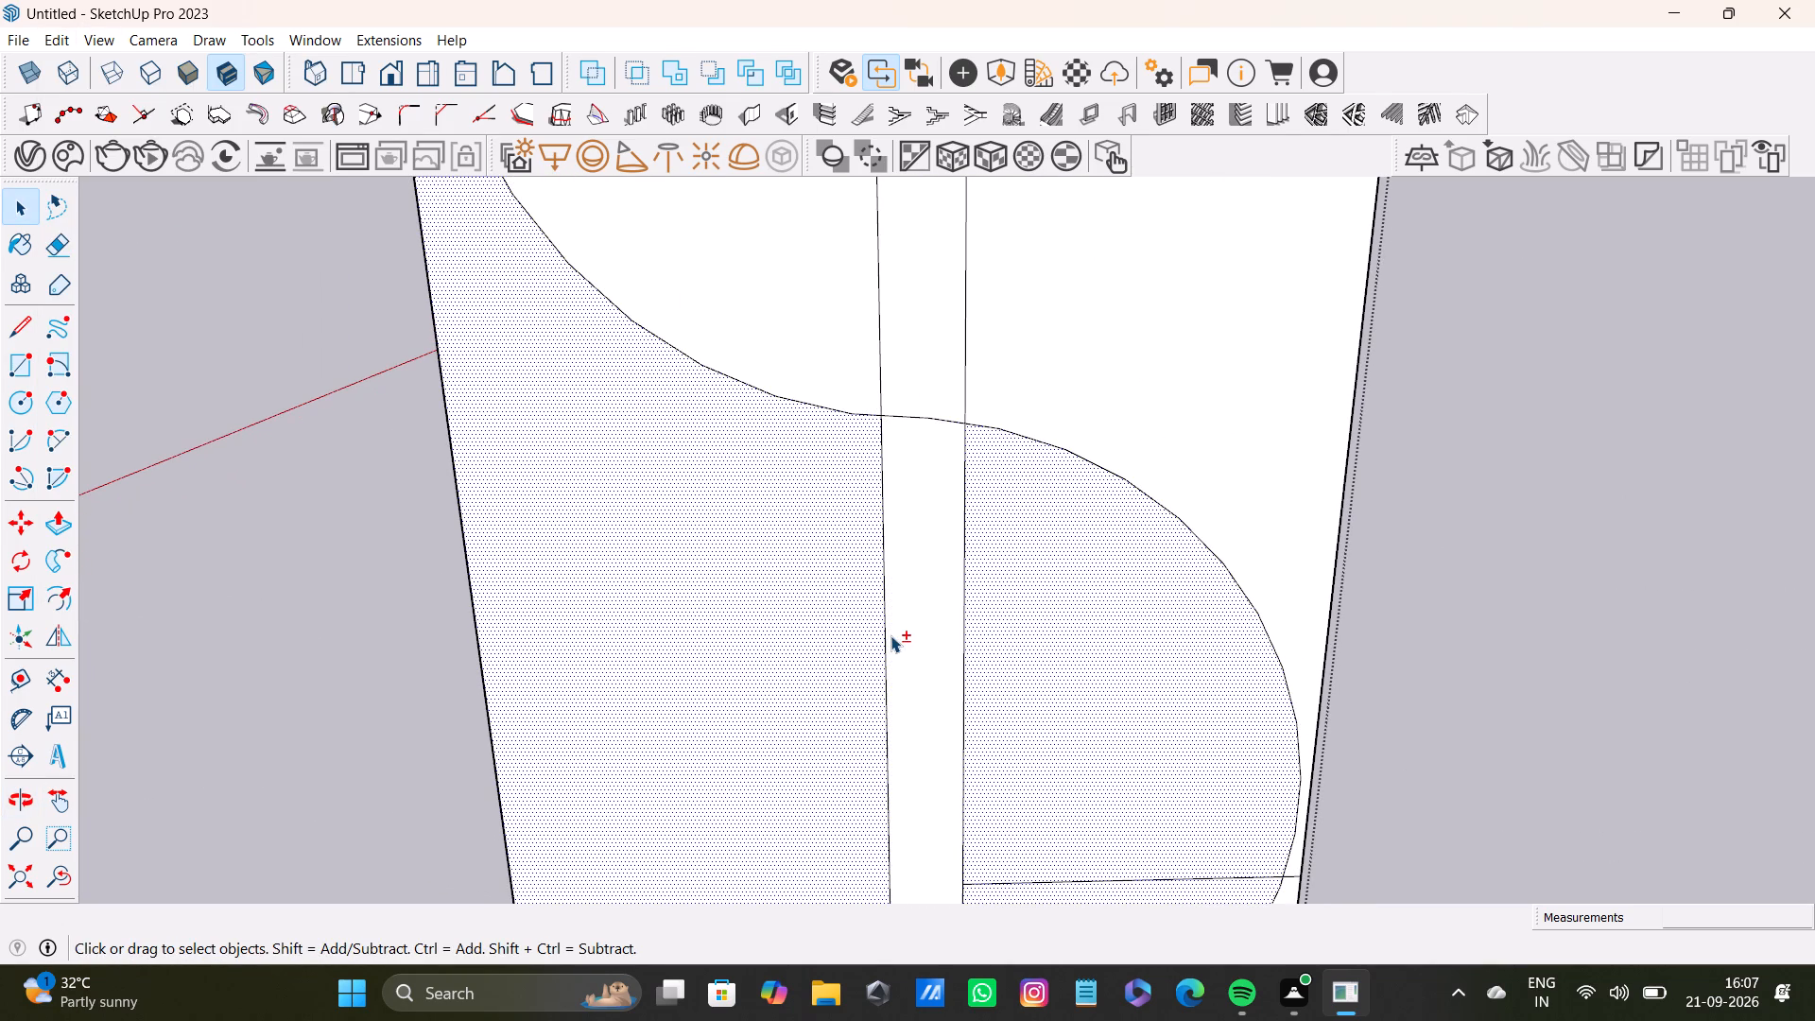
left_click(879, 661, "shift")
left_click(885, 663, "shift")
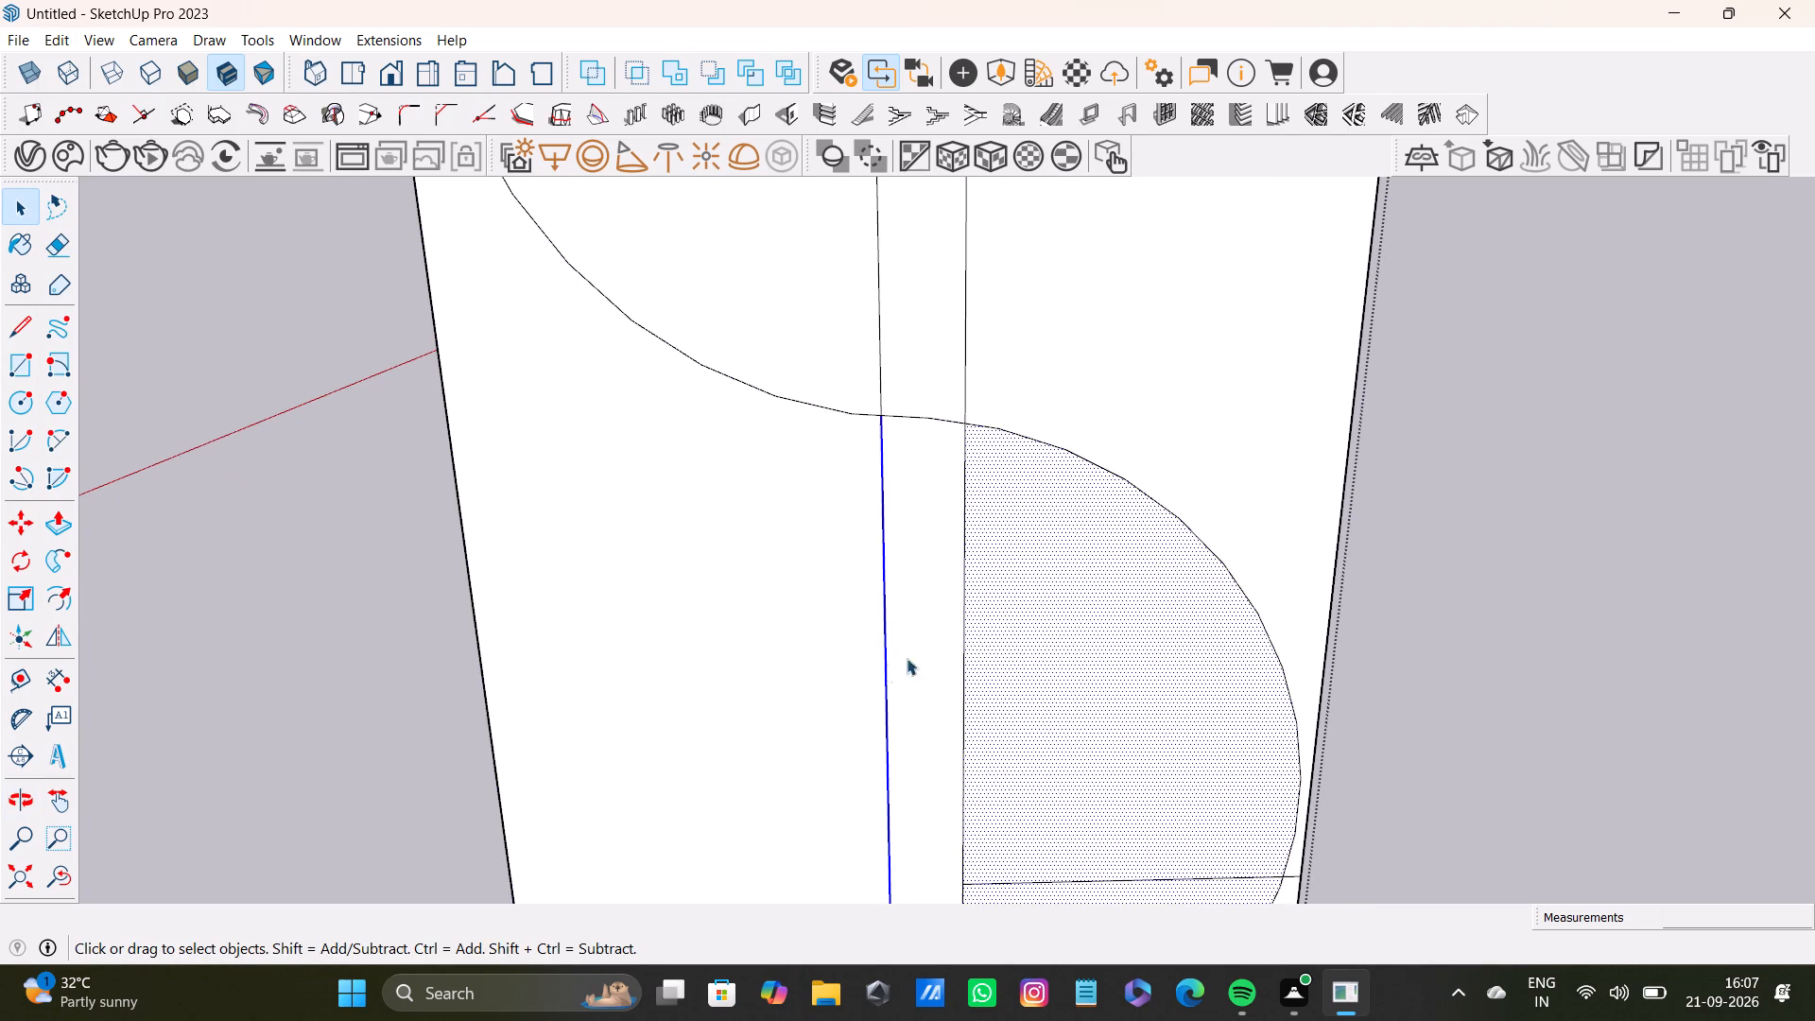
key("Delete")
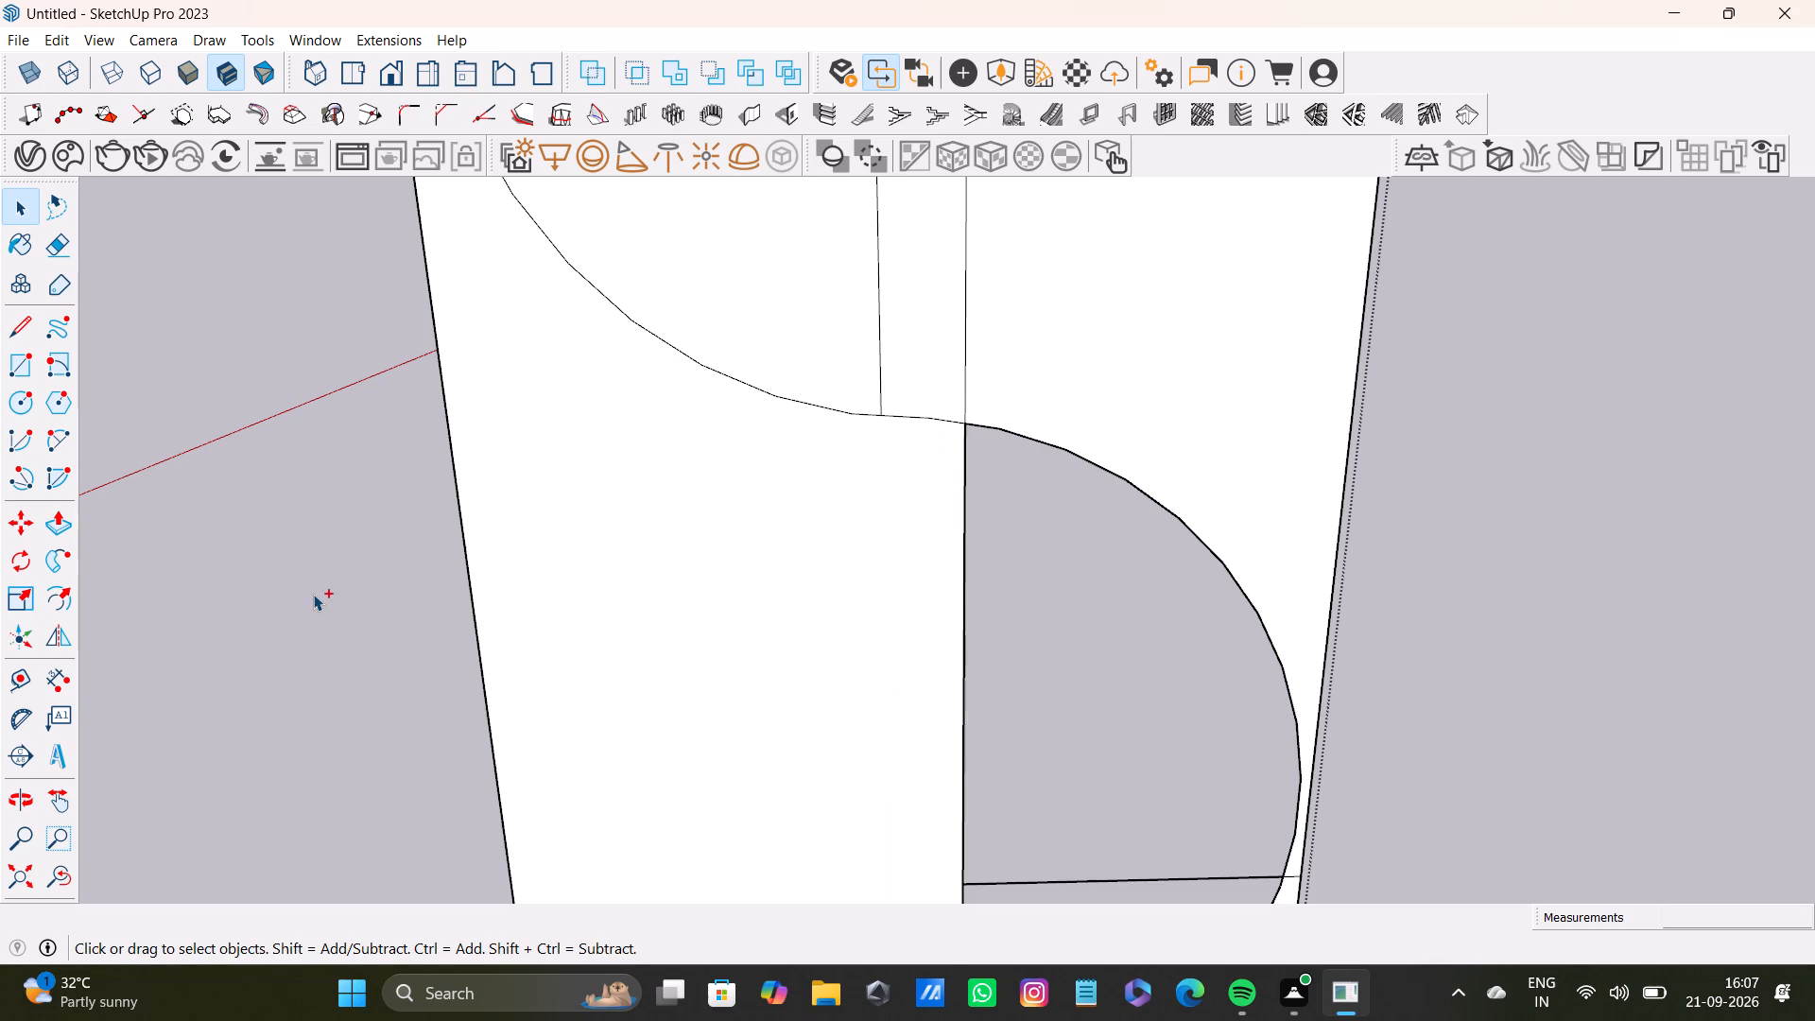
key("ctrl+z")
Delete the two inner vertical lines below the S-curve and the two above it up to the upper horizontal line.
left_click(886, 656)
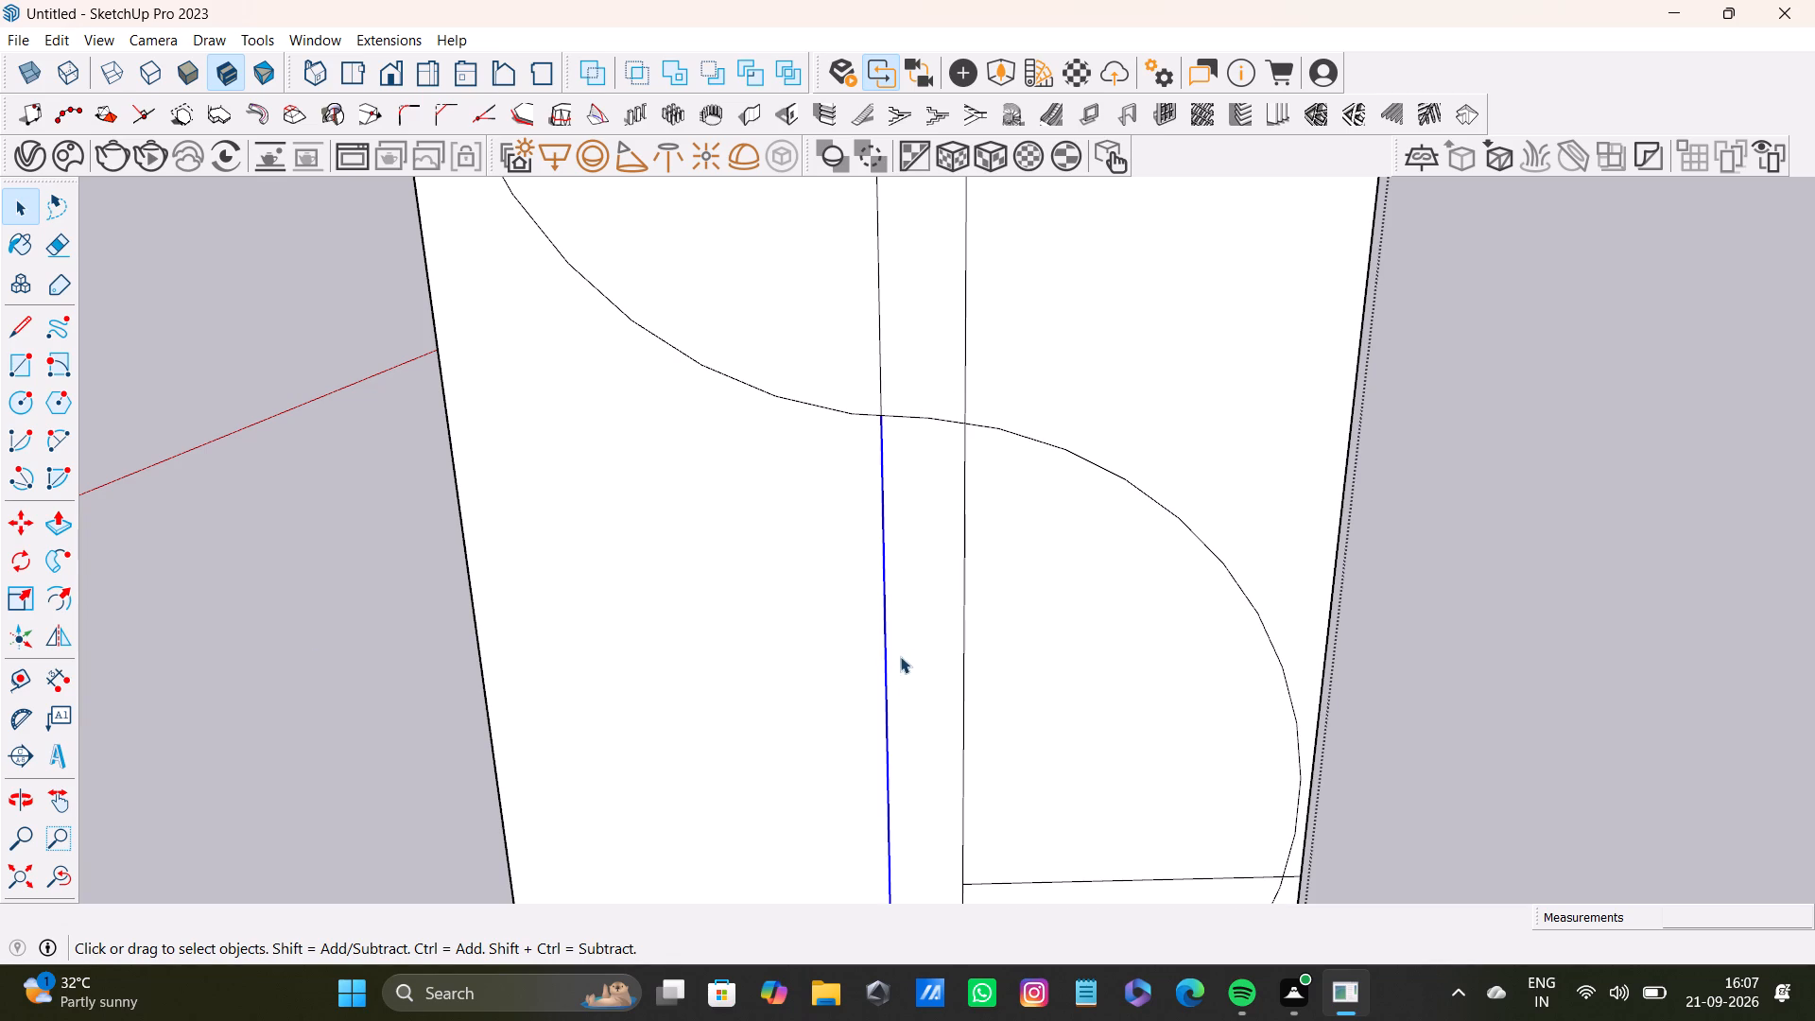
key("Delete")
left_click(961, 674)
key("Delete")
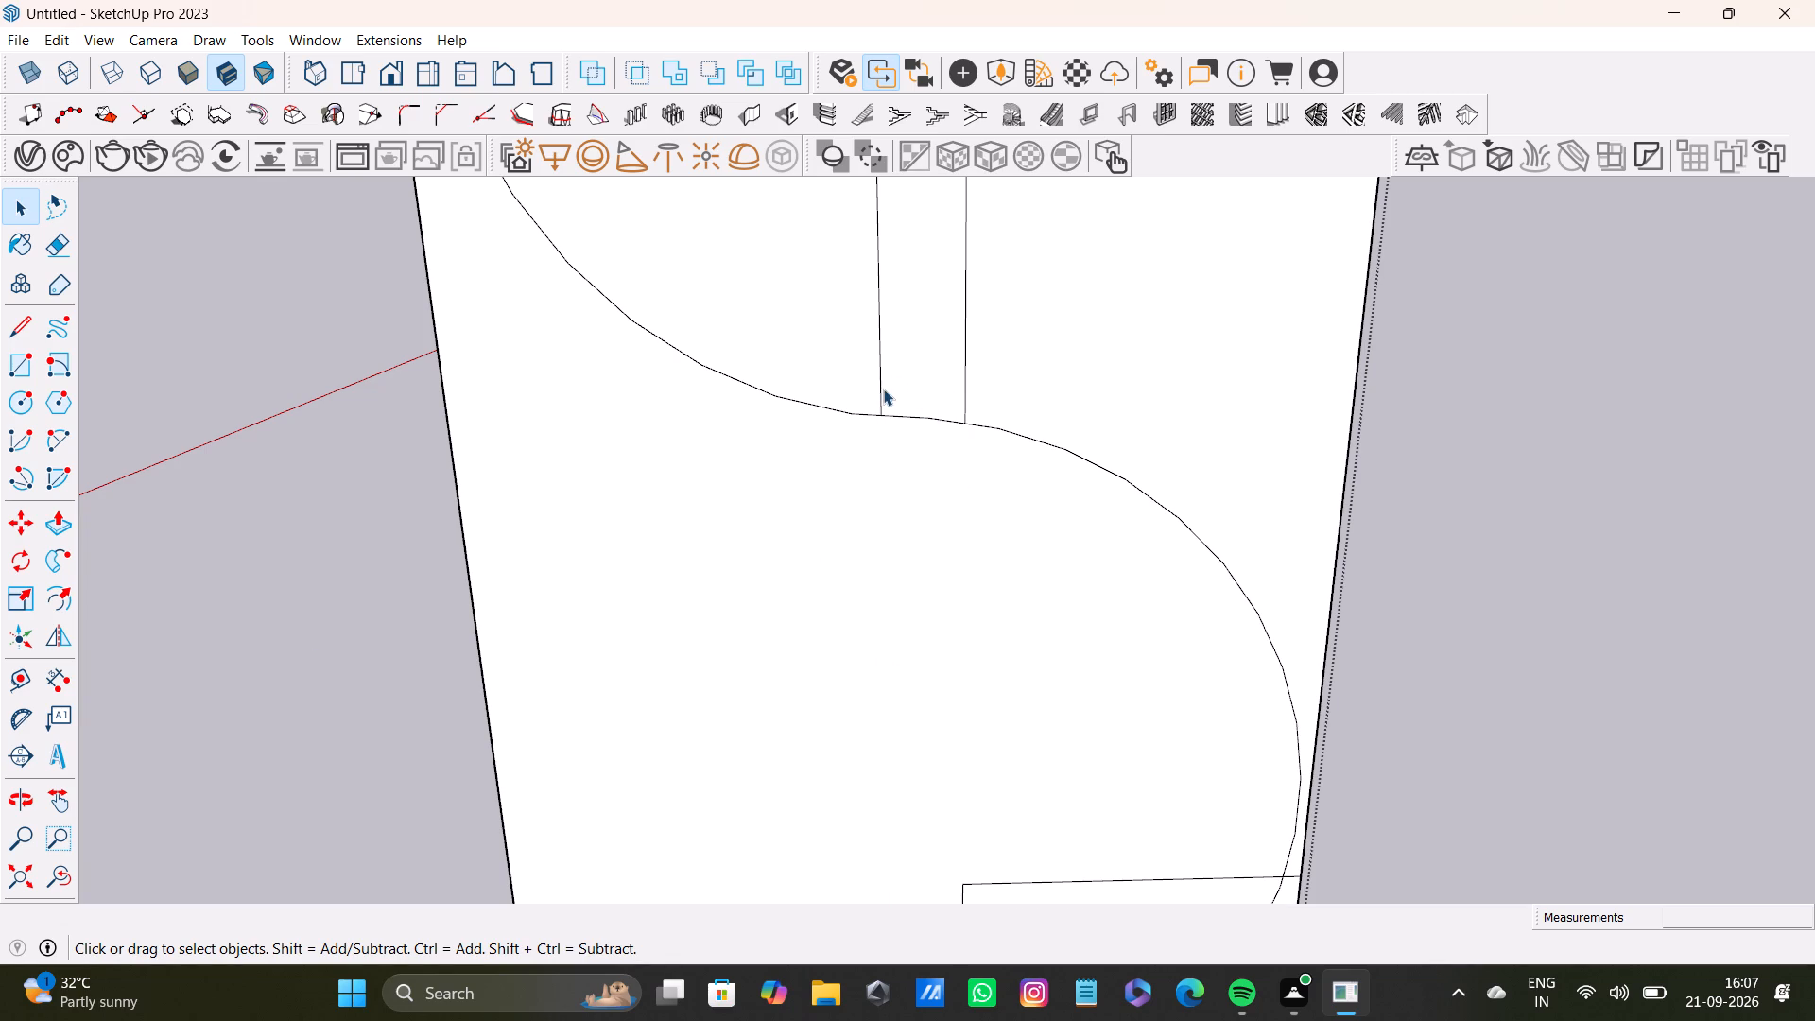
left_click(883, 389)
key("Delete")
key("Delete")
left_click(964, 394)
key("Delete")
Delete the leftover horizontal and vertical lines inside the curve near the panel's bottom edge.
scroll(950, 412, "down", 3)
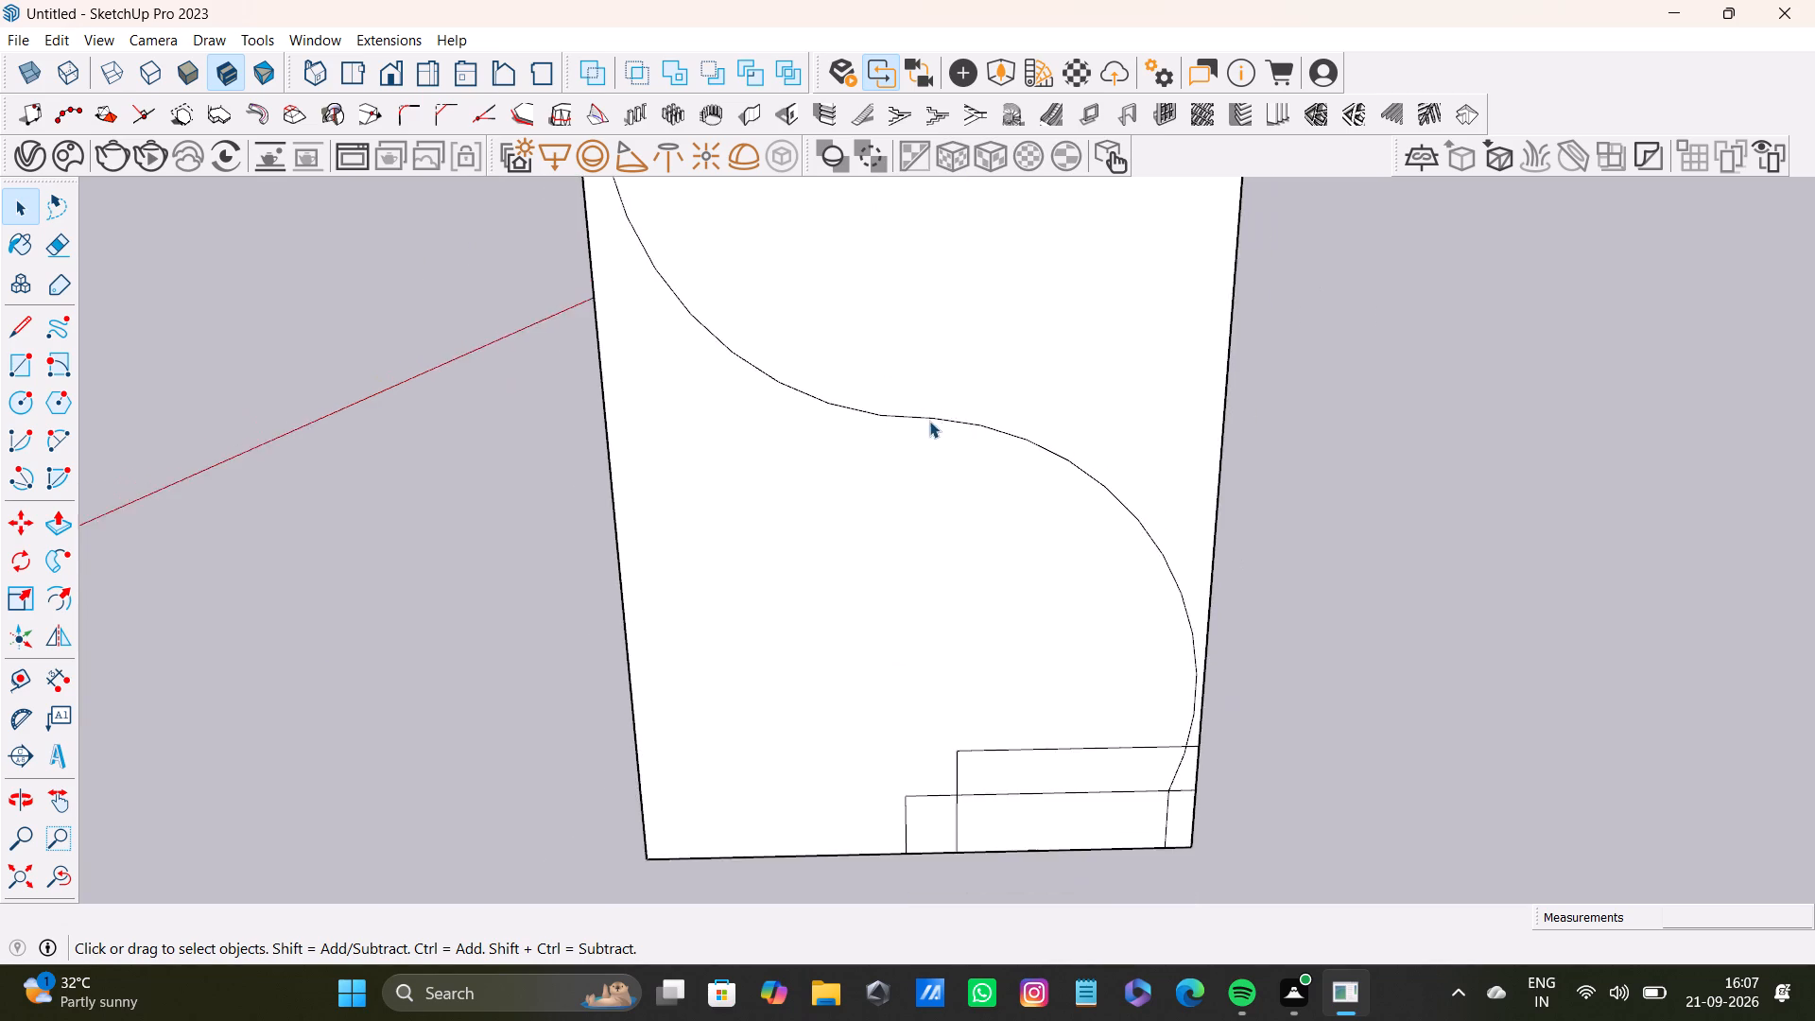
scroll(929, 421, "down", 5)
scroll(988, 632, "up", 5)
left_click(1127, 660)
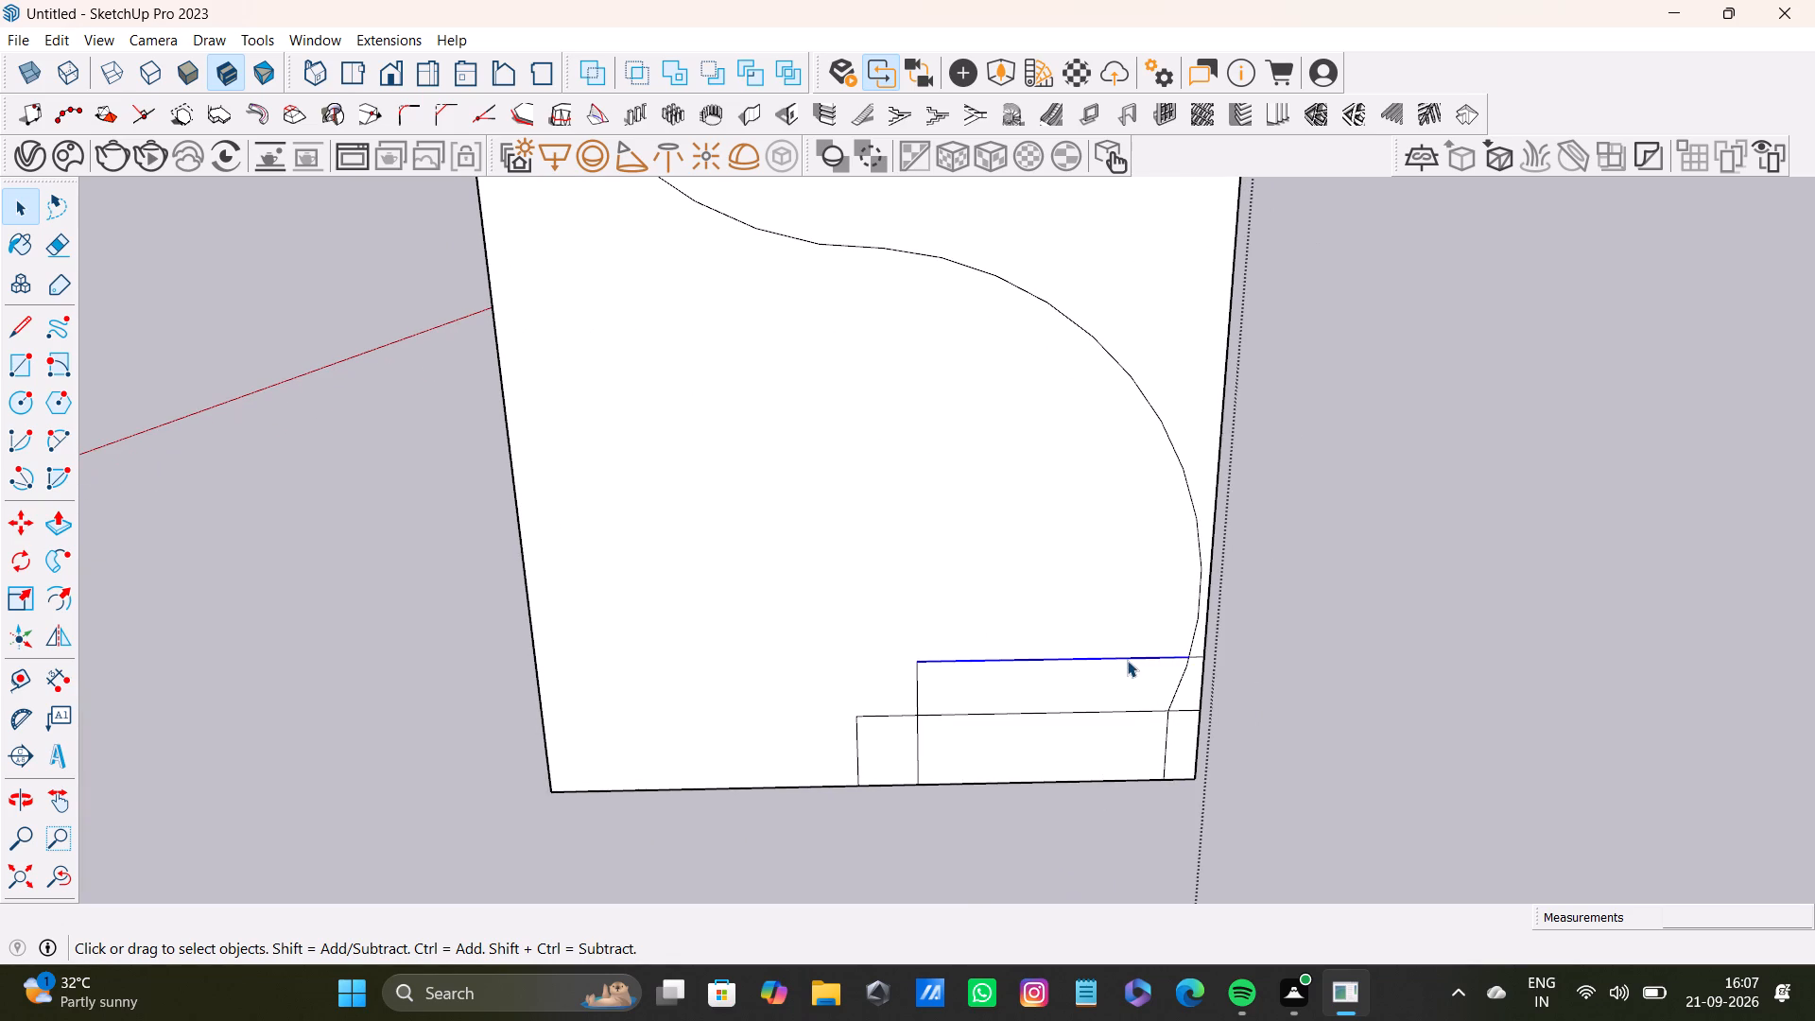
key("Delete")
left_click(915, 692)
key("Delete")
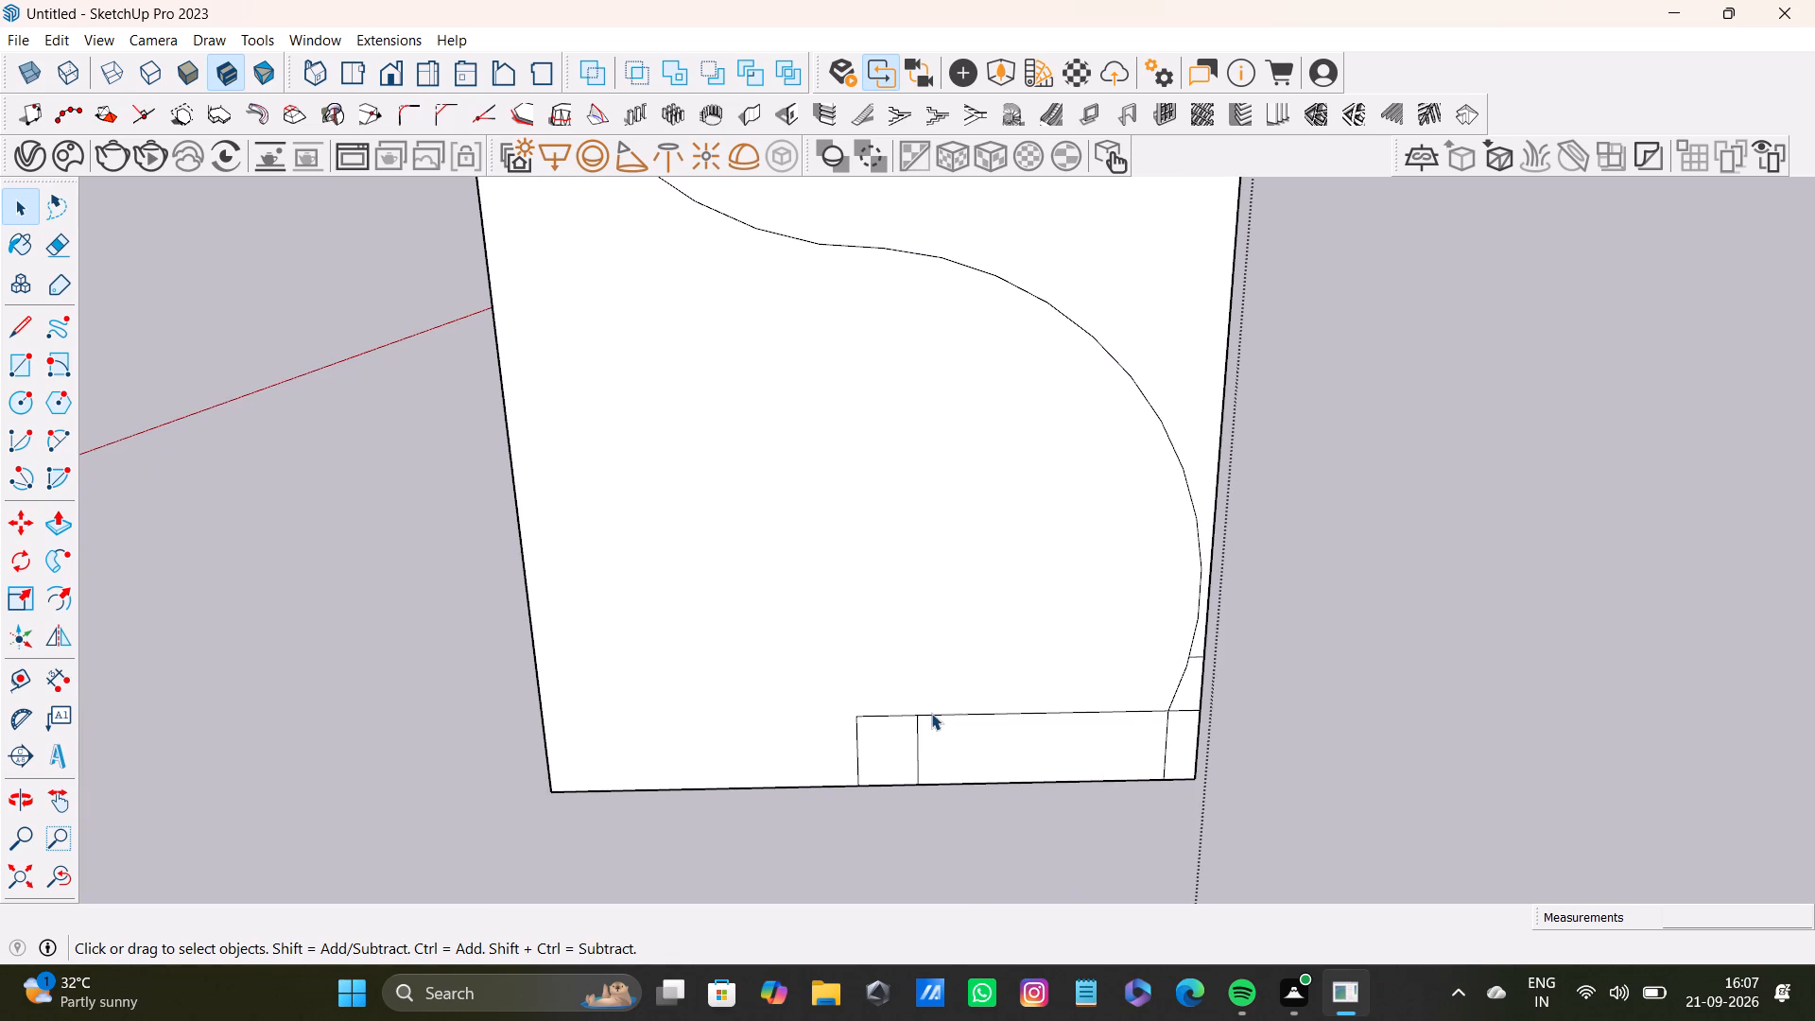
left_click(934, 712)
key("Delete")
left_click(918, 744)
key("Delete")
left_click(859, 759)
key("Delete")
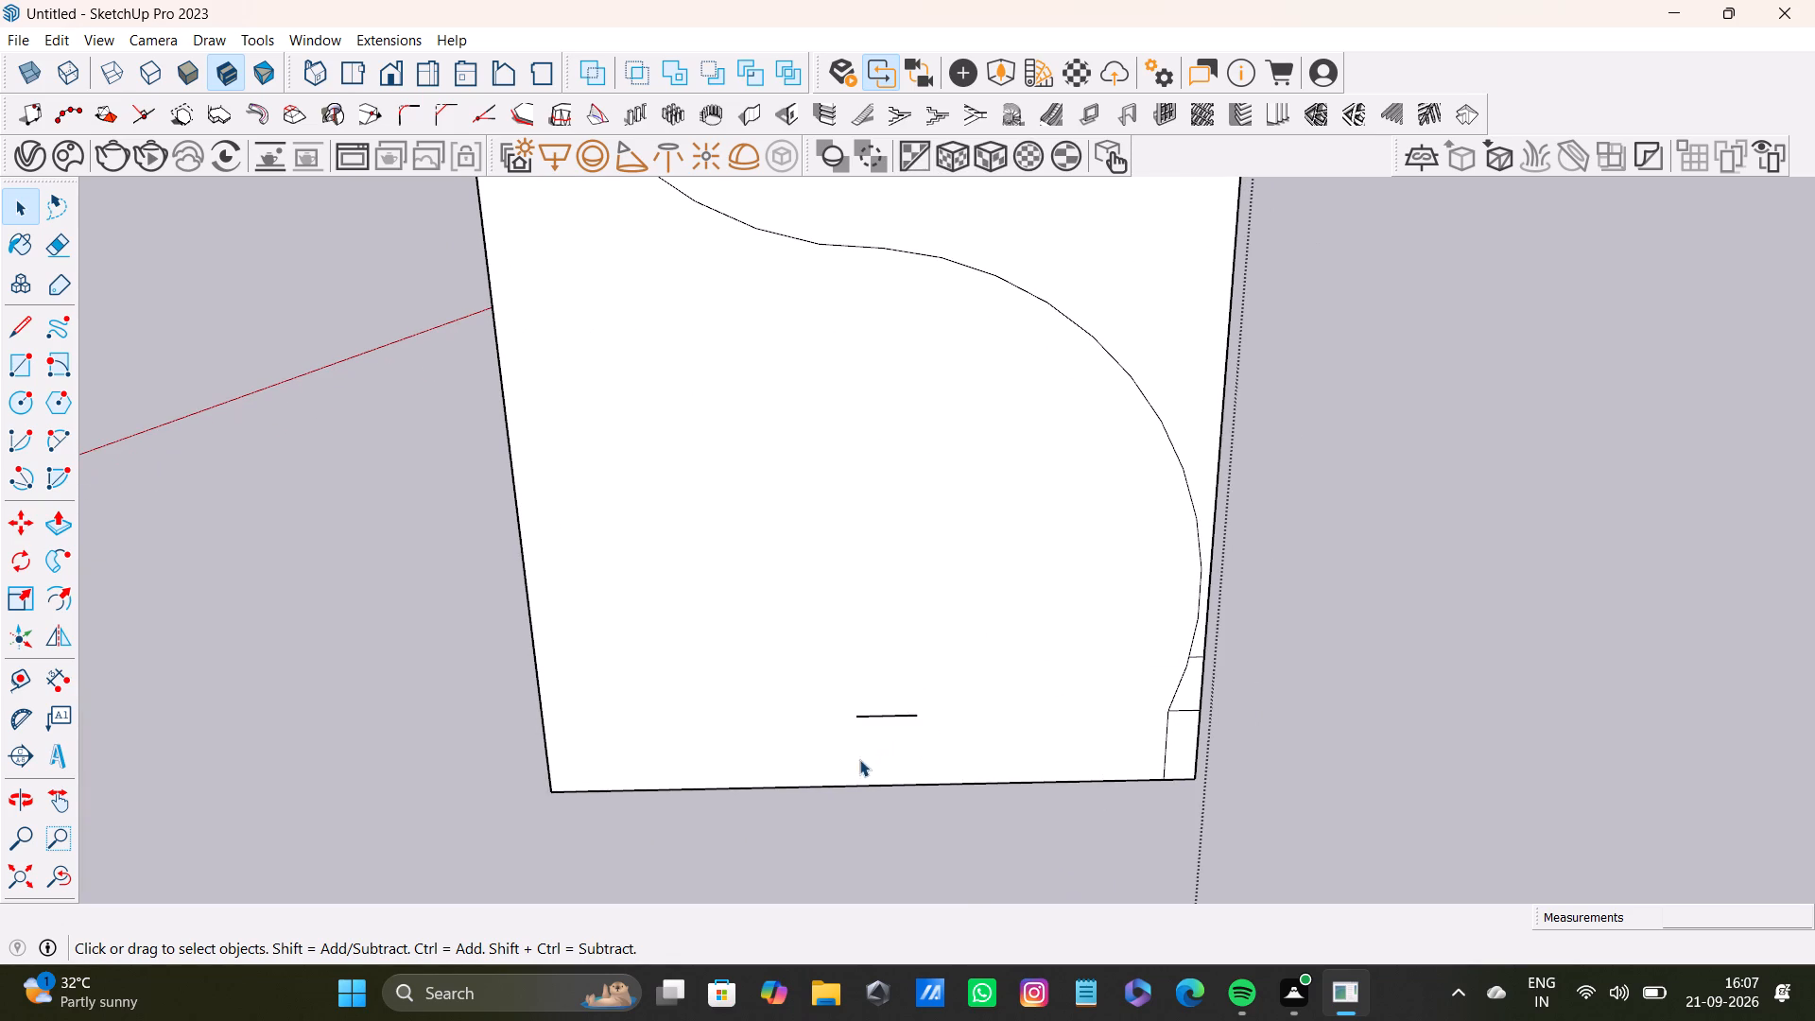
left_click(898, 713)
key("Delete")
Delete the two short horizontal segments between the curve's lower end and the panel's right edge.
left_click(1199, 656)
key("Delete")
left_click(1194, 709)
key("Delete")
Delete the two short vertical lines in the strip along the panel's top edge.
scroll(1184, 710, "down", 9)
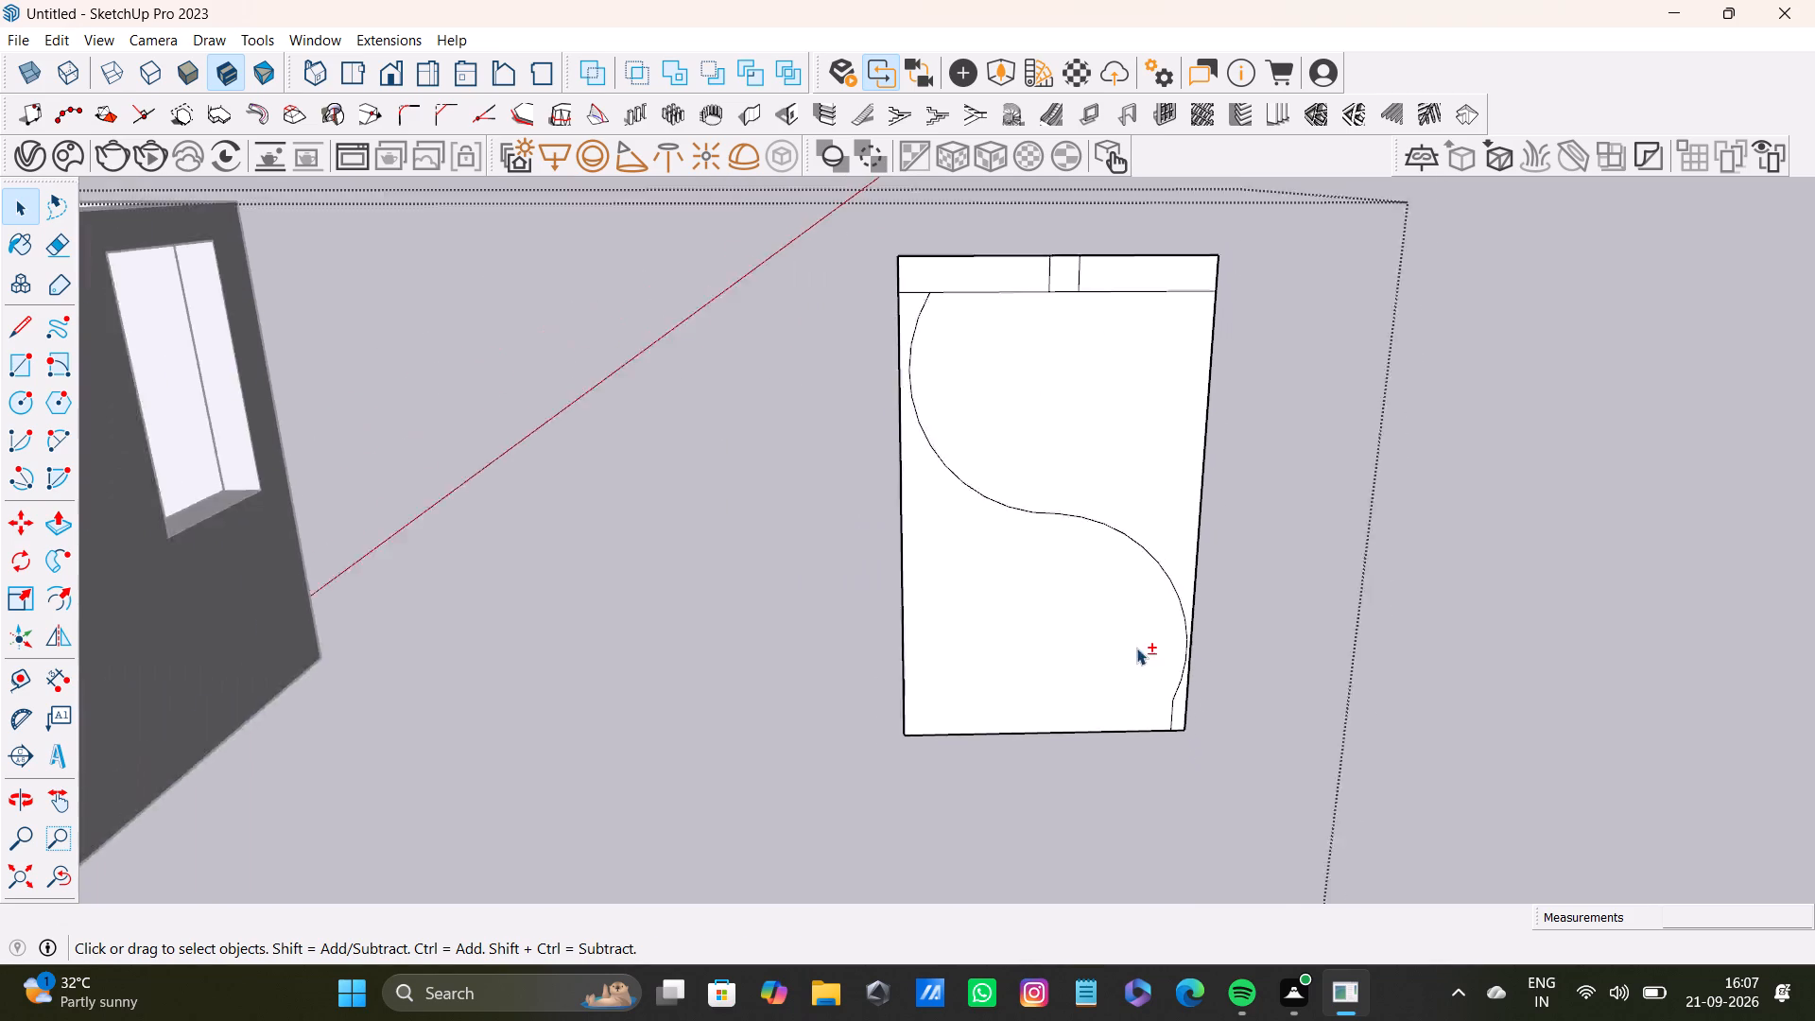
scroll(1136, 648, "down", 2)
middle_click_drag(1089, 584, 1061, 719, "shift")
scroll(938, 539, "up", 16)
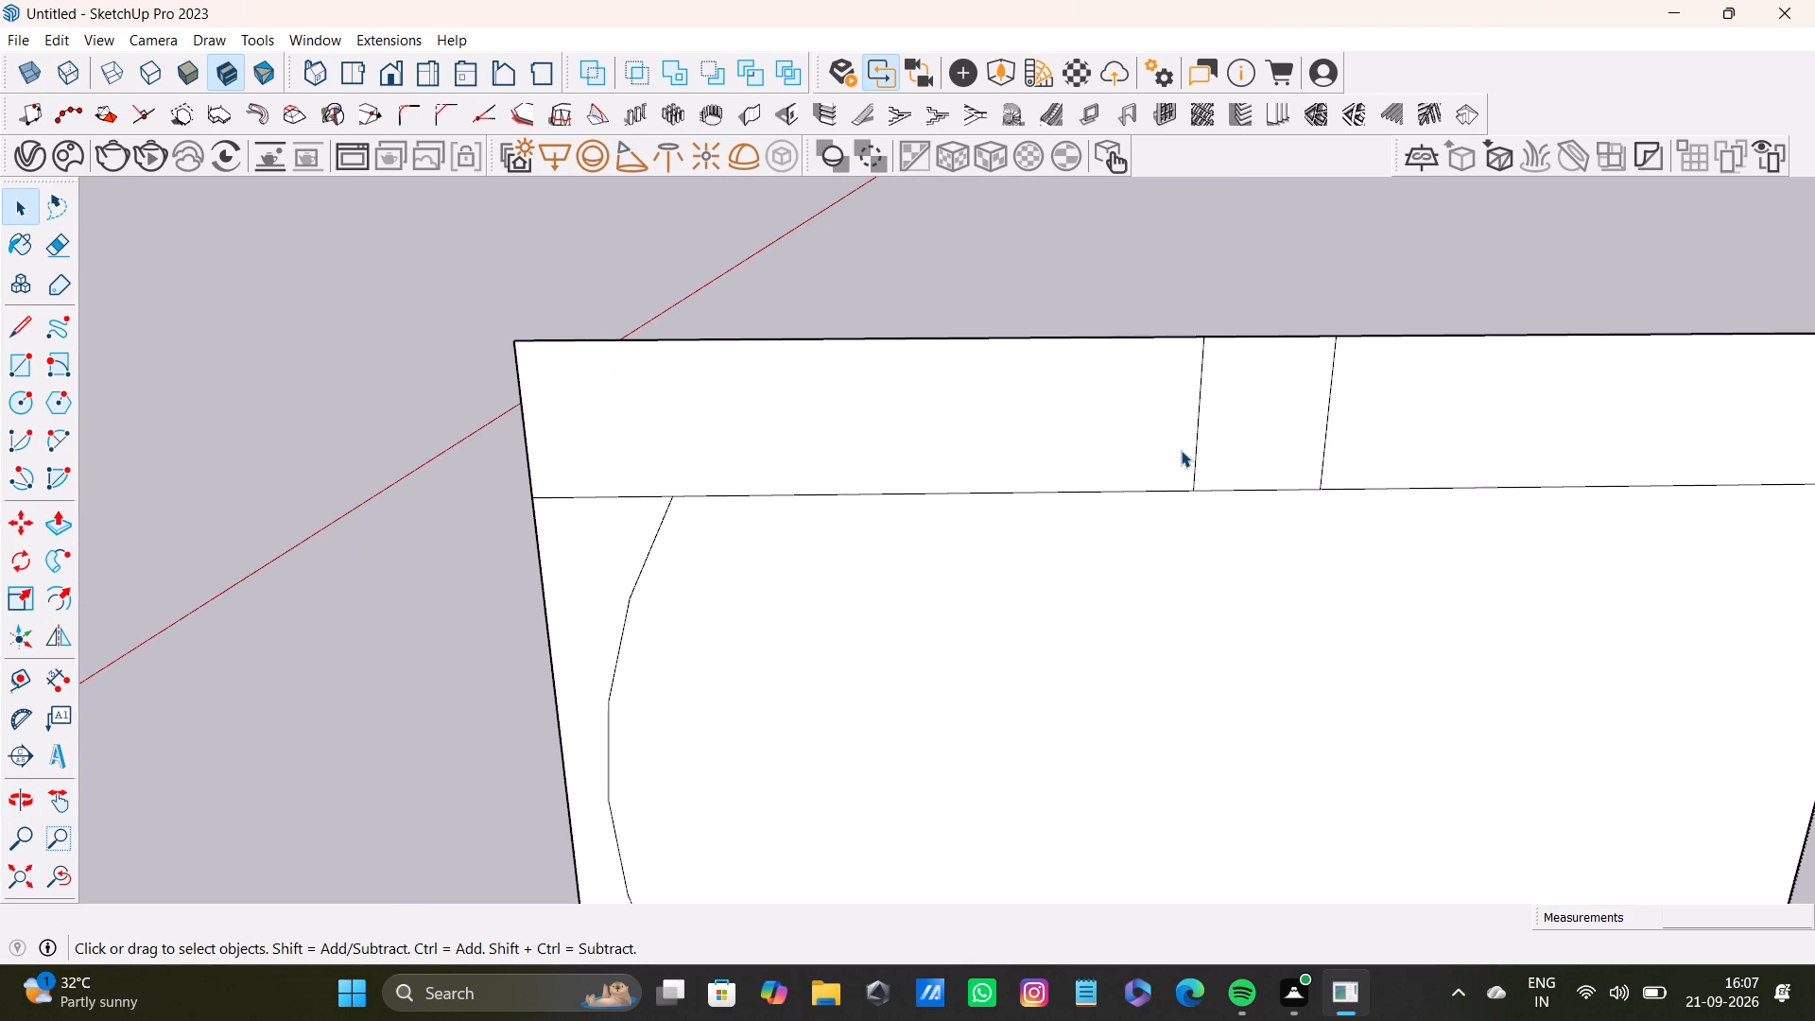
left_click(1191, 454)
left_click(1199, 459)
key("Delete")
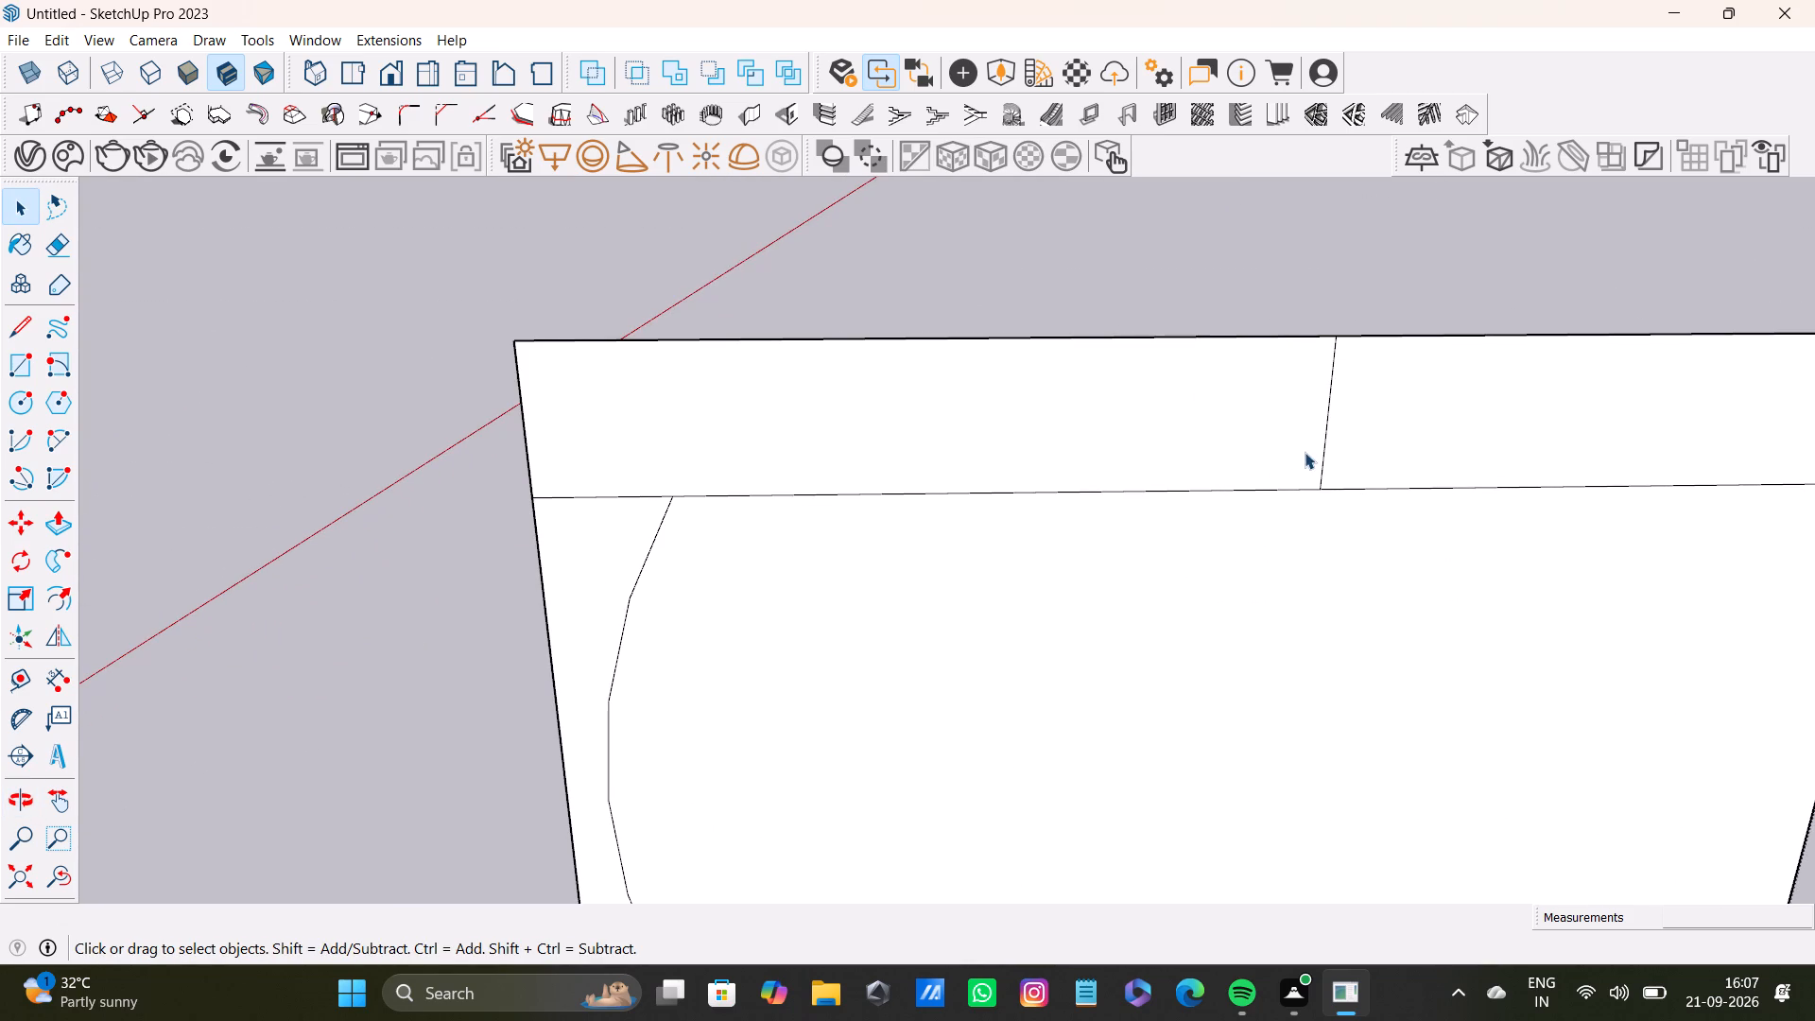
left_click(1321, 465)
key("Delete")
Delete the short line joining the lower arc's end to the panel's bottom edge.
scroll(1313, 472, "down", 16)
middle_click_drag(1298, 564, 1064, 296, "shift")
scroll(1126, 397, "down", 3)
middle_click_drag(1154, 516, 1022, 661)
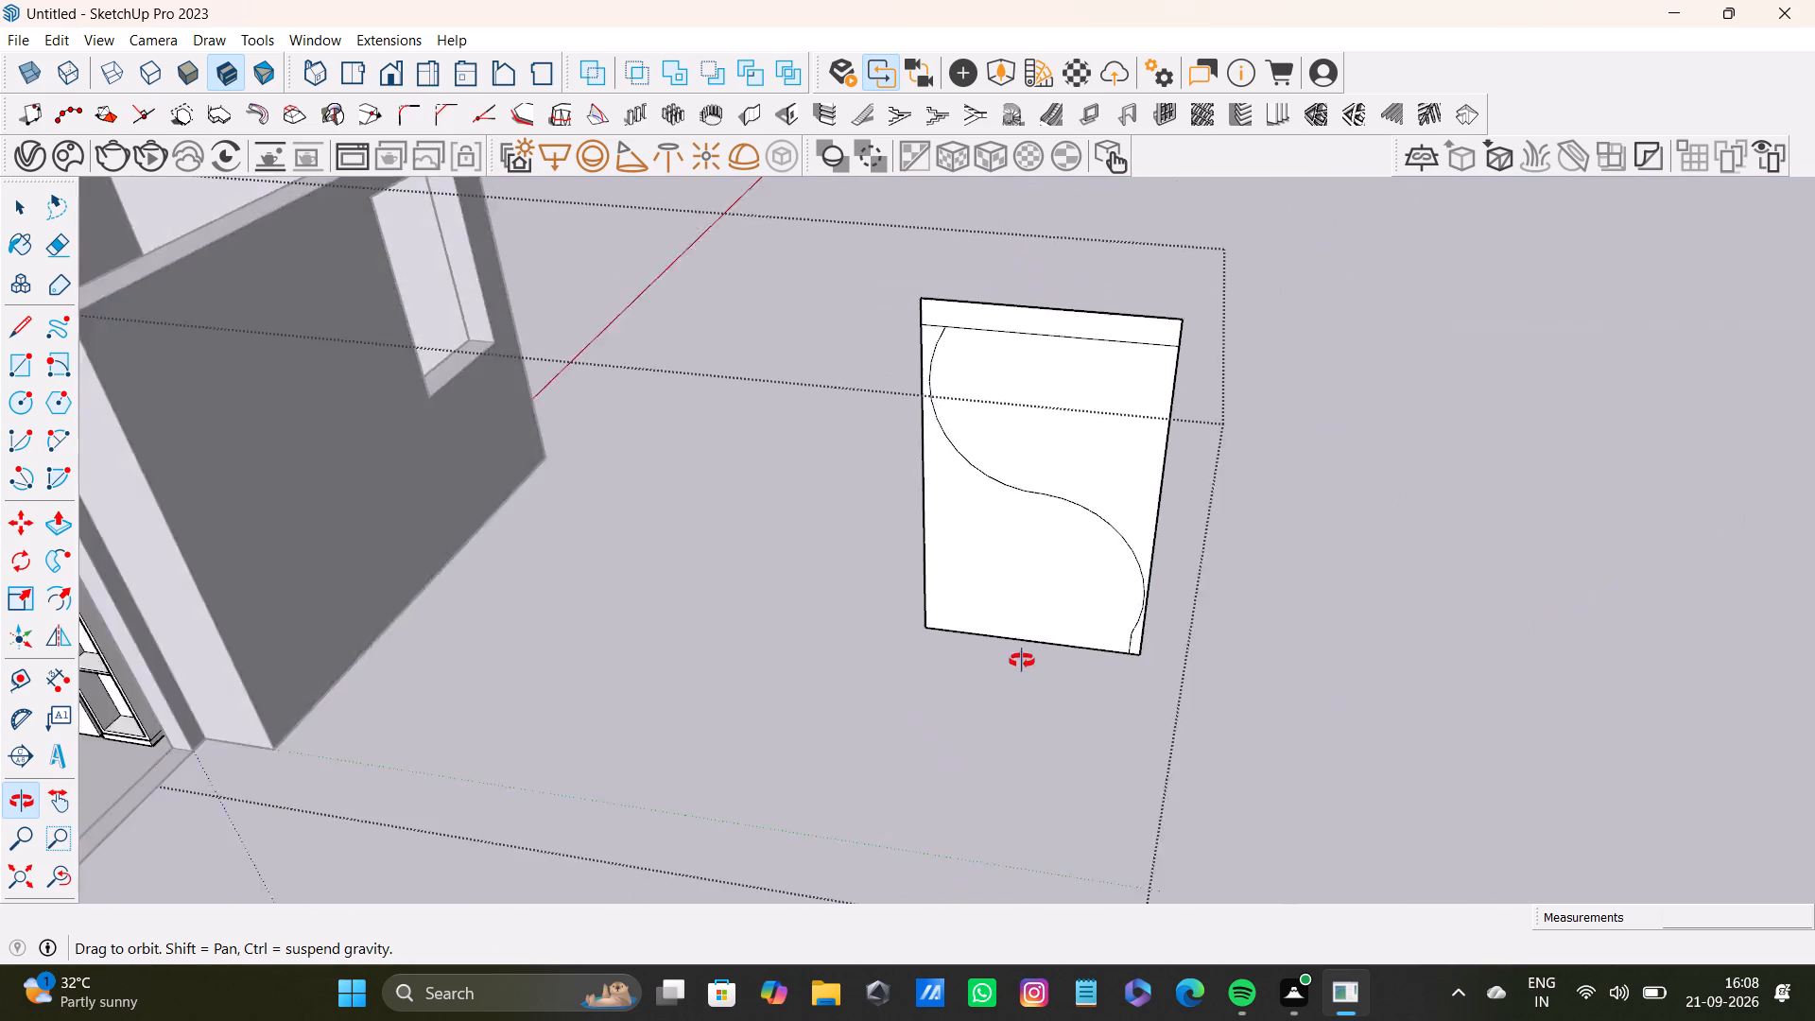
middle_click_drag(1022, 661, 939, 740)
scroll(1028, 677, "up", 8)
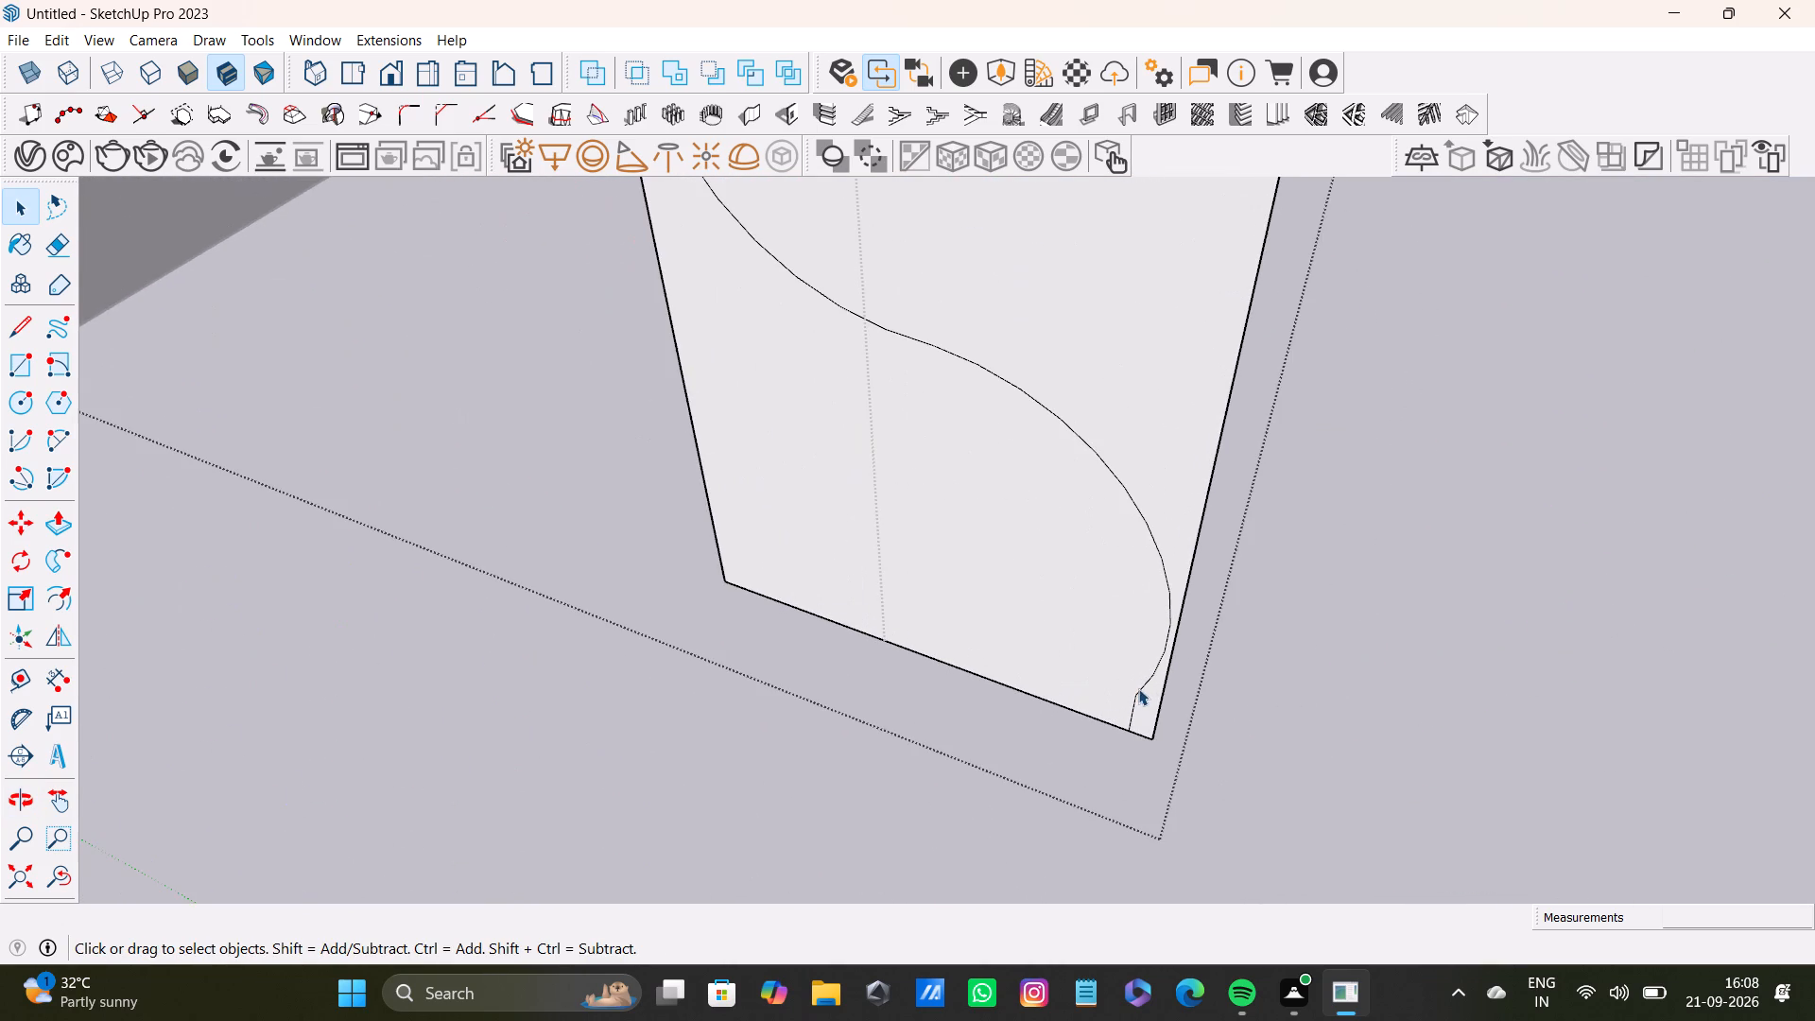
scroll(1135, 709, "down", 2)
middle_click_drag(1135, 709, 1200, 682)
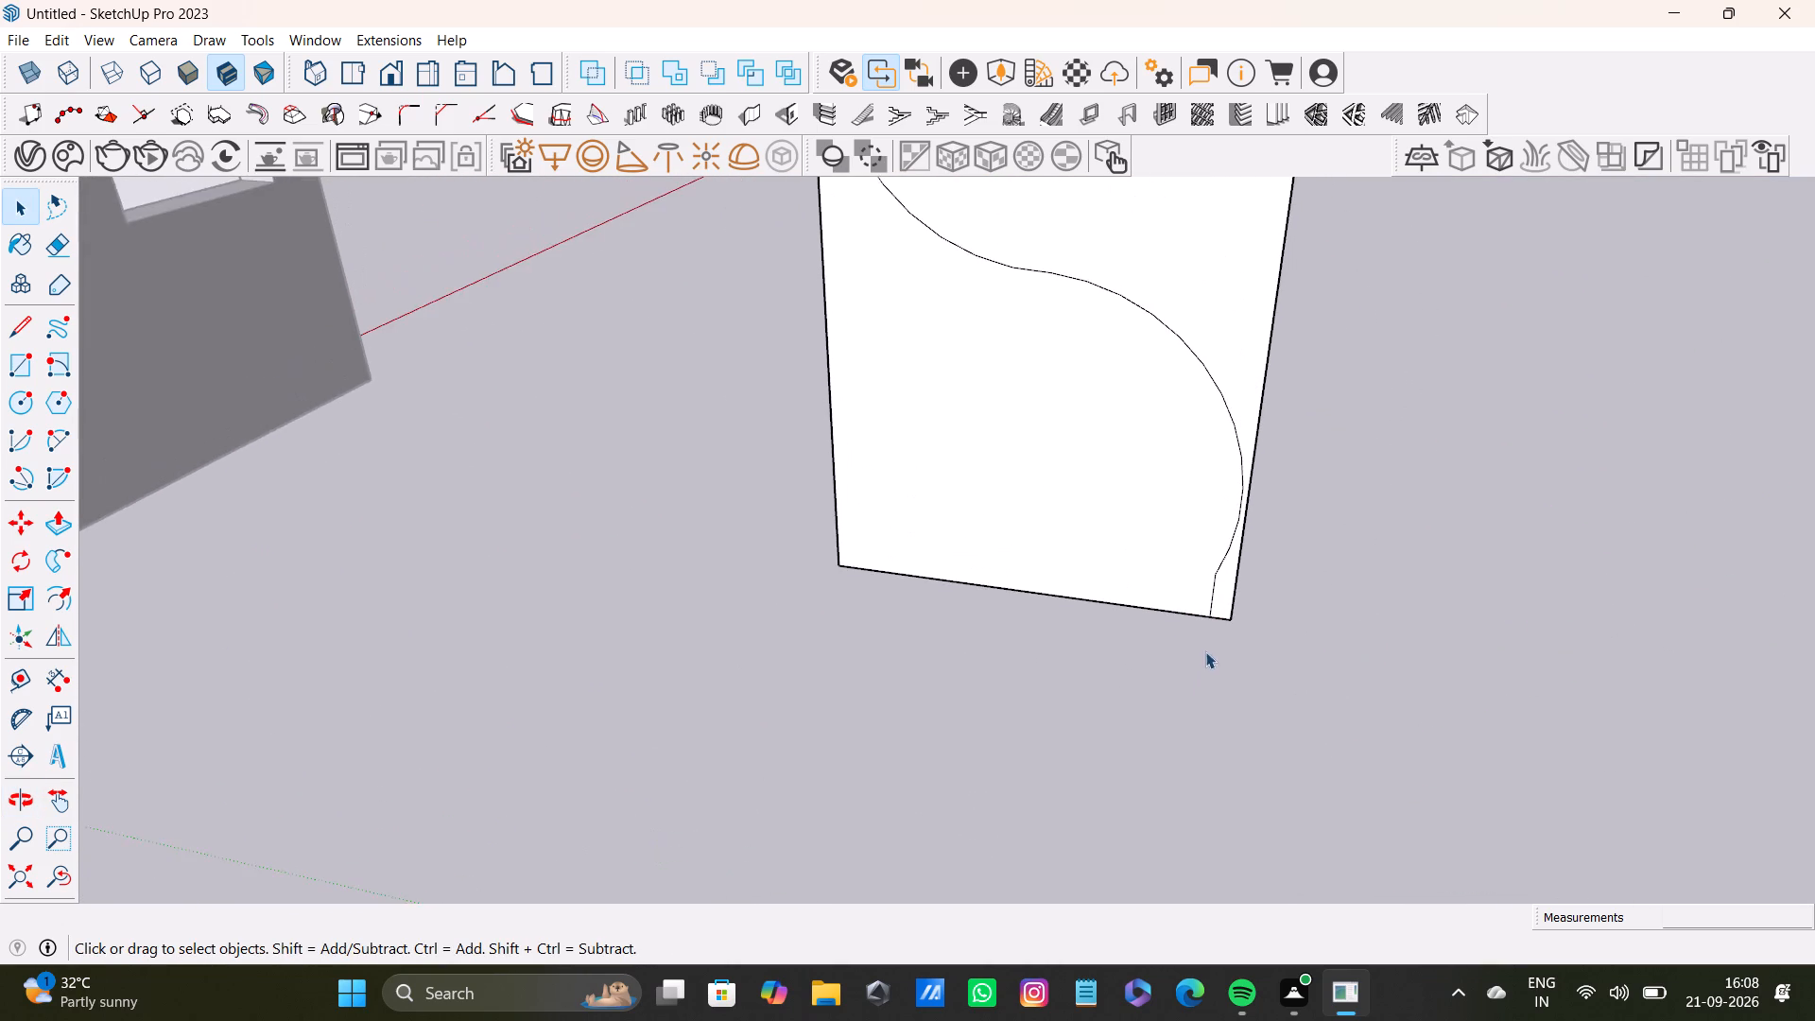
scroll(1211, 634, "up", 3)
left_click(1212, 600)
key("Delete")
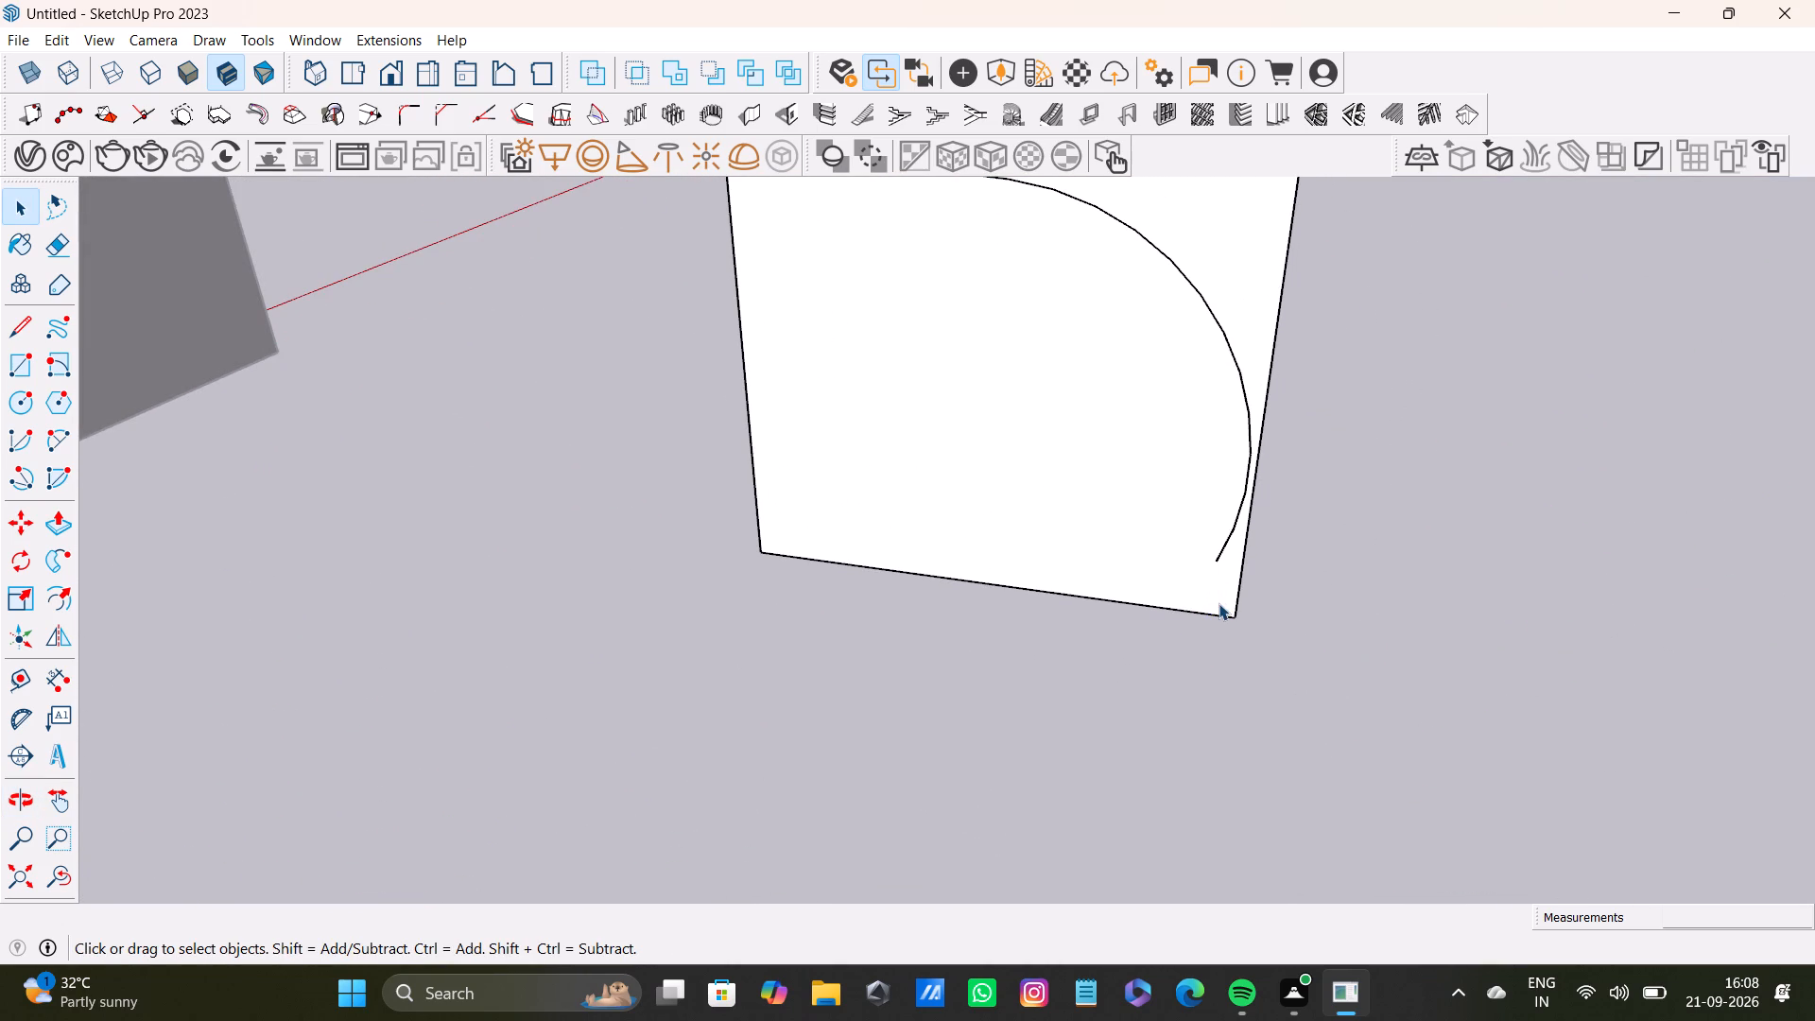
Examine the cleaned-up S-curve on the panel from a wider view.
scroll(1147, 531, "down", 4)
middle_click_drag(1118, 443, 1231, 838, "shift")
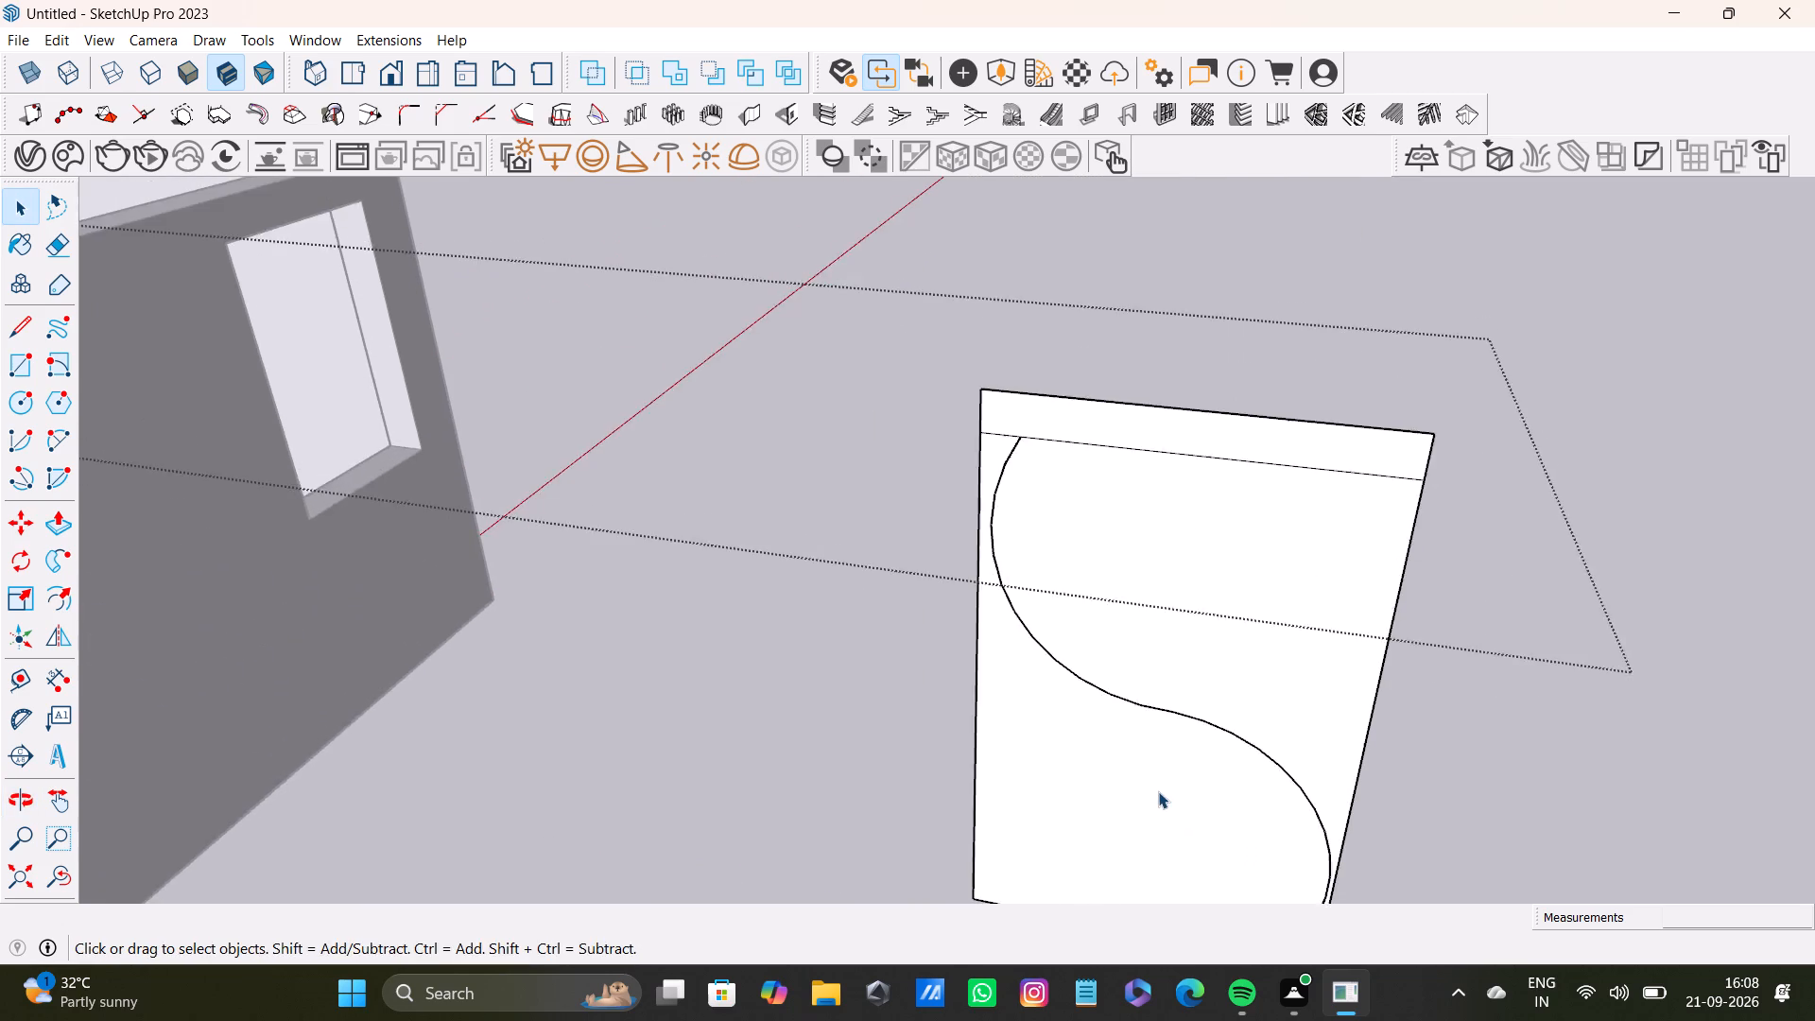
scroll(1158, 791, "down", 3)
middle_click_drag(1176, 773, 1075, 570)
middle_click_drag(1072, 603, 1142, 439)
middle_click_drag(1138, 432, 1099, 585, "shift")
scroll(1119, 566, "down", 4)
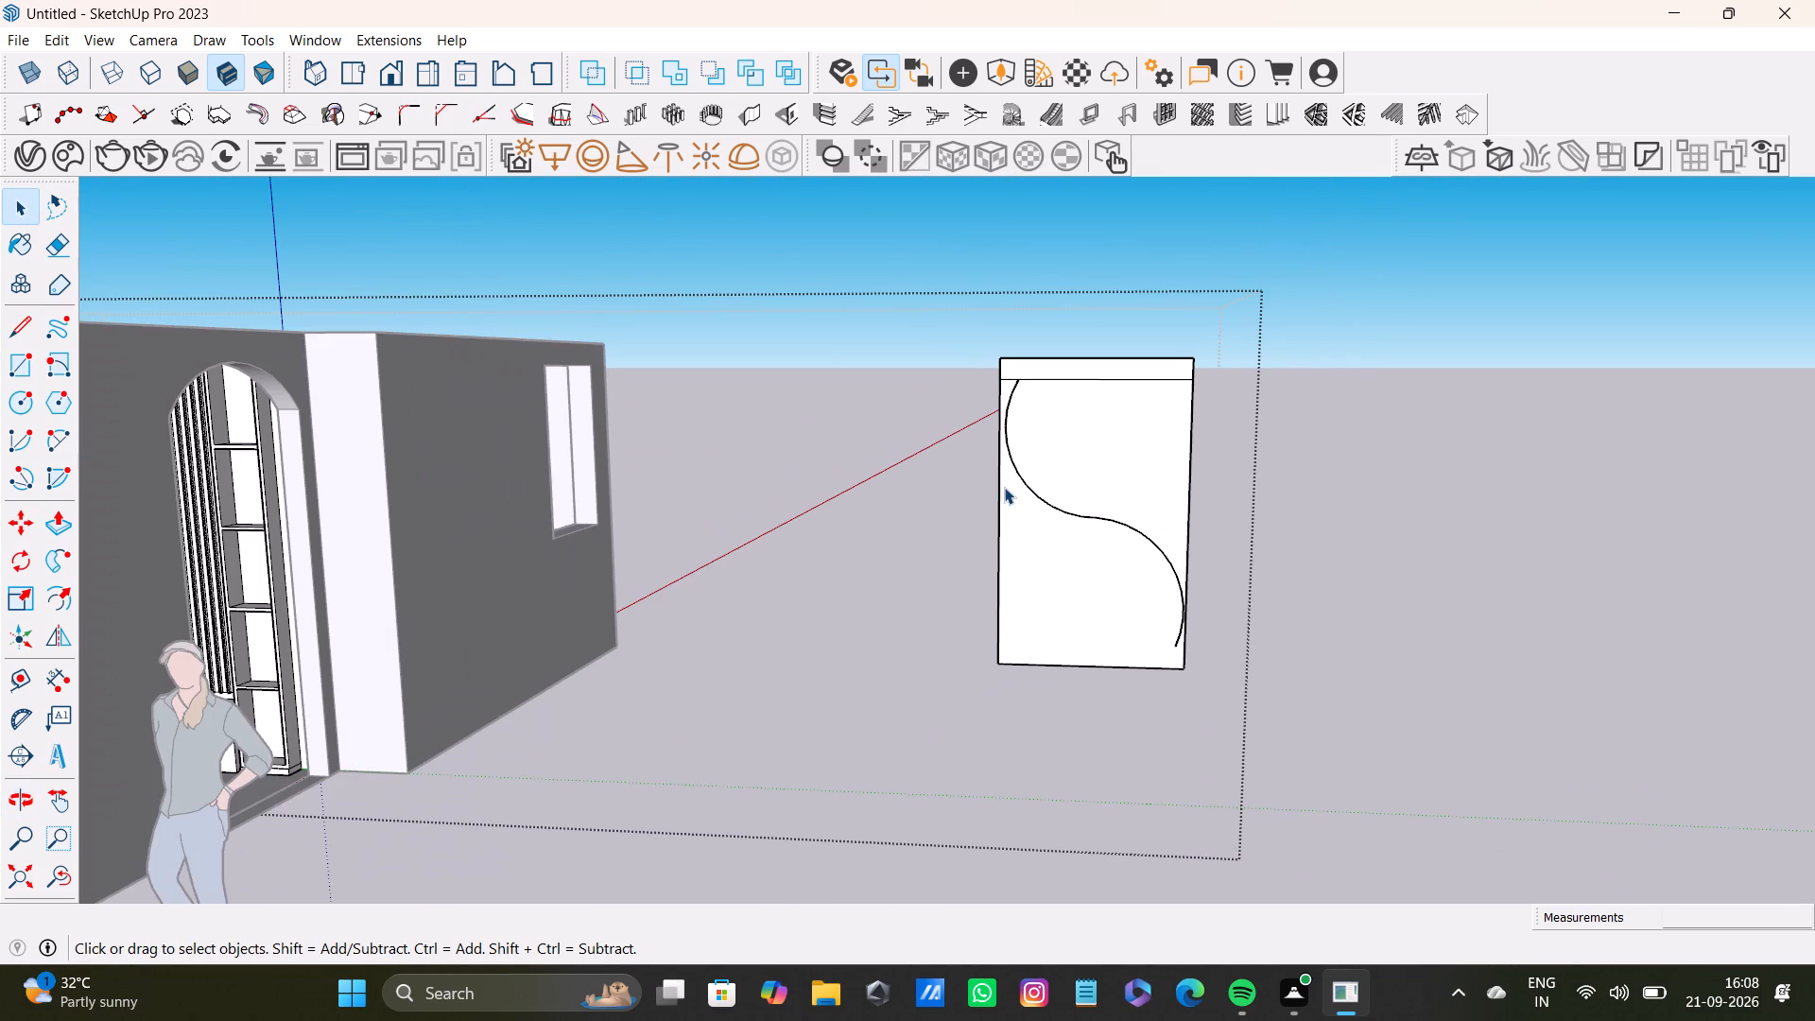
Undo the line and guide deletions and both new arcs, back to the panel's construction lines and short lower arc.
key("ctrl+z")
key("ctrl+z")
key("ctrl+z")
key("ctrl+z")
key("ctrl+z")
key("ctrl+z")
key("ctrl+z")
key("ctrl+z")
key("ctrl+z")
key("ctrl+z")
key("ctrl+z")
key("ctrl+z")
key("ctrl+z")
key("ctrl+z")
key("ctrl+z")
key("ctrl+z")
key("ctrl+z")
key("ctrl+z")
key("ctrl+z")
key("ctrl+z")
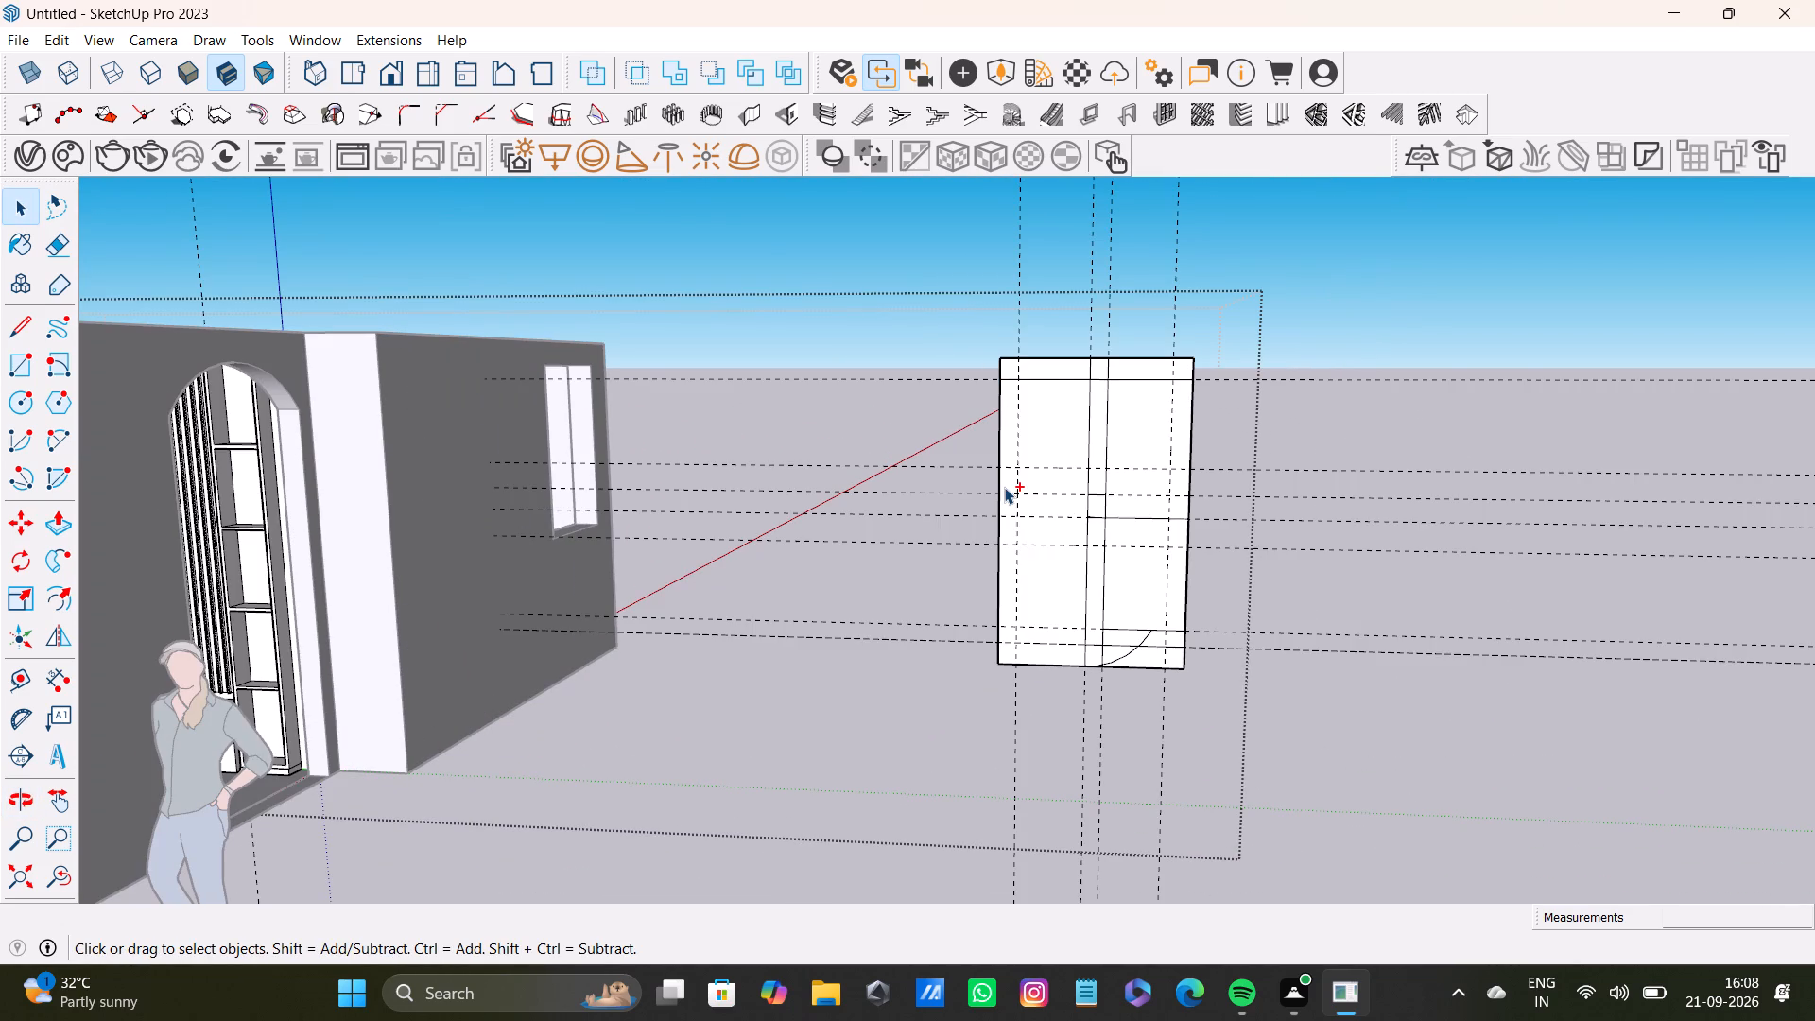
Examine the room's fluted wall and shelf units from above and from several angles.
scroll(1004, 487, "down", 8, "ctrl")
middle_click_drag(804, 548, 1261, 620, "shift")
scroll(1021, 551, "up", 2)
middle_click_drag(1241, 530, 1246, 780)
scroll(1203, 581, "up", 13)
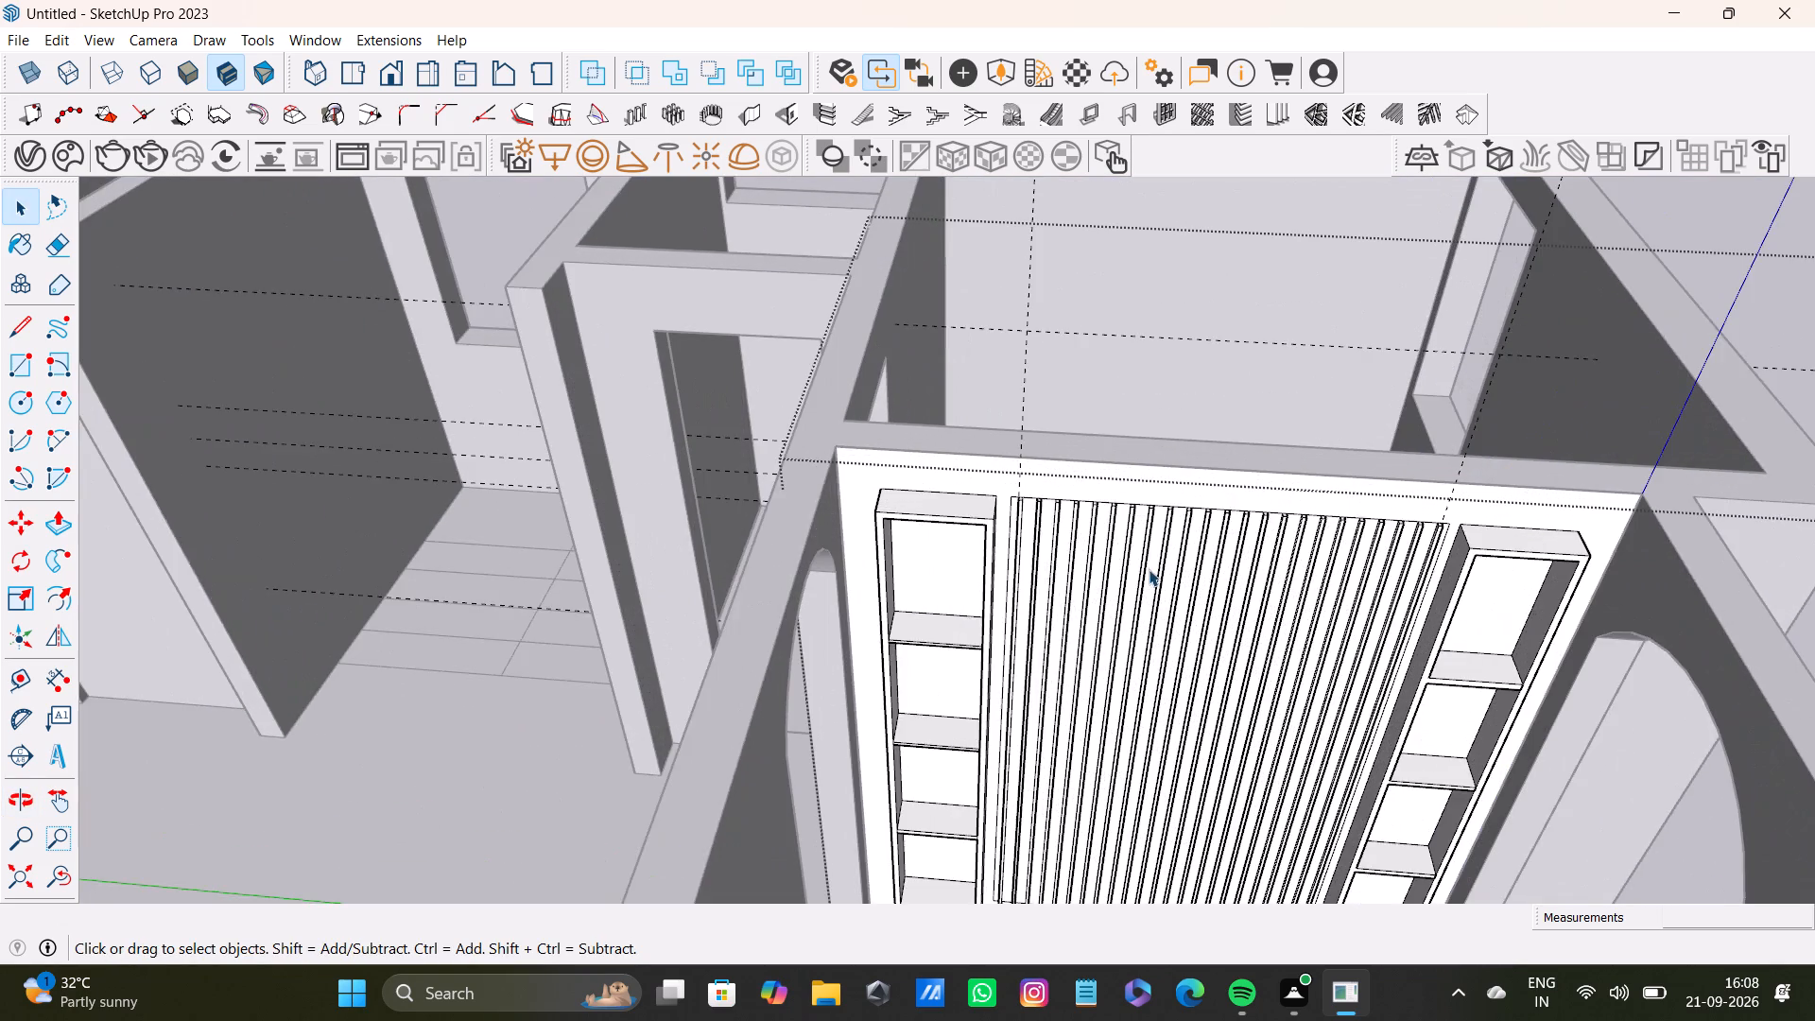
middle_click_drag(1149, 569, 960, 605)
scroll(862, 544, "down", 4)
middle_click_drag(917, 562, 916, 563)
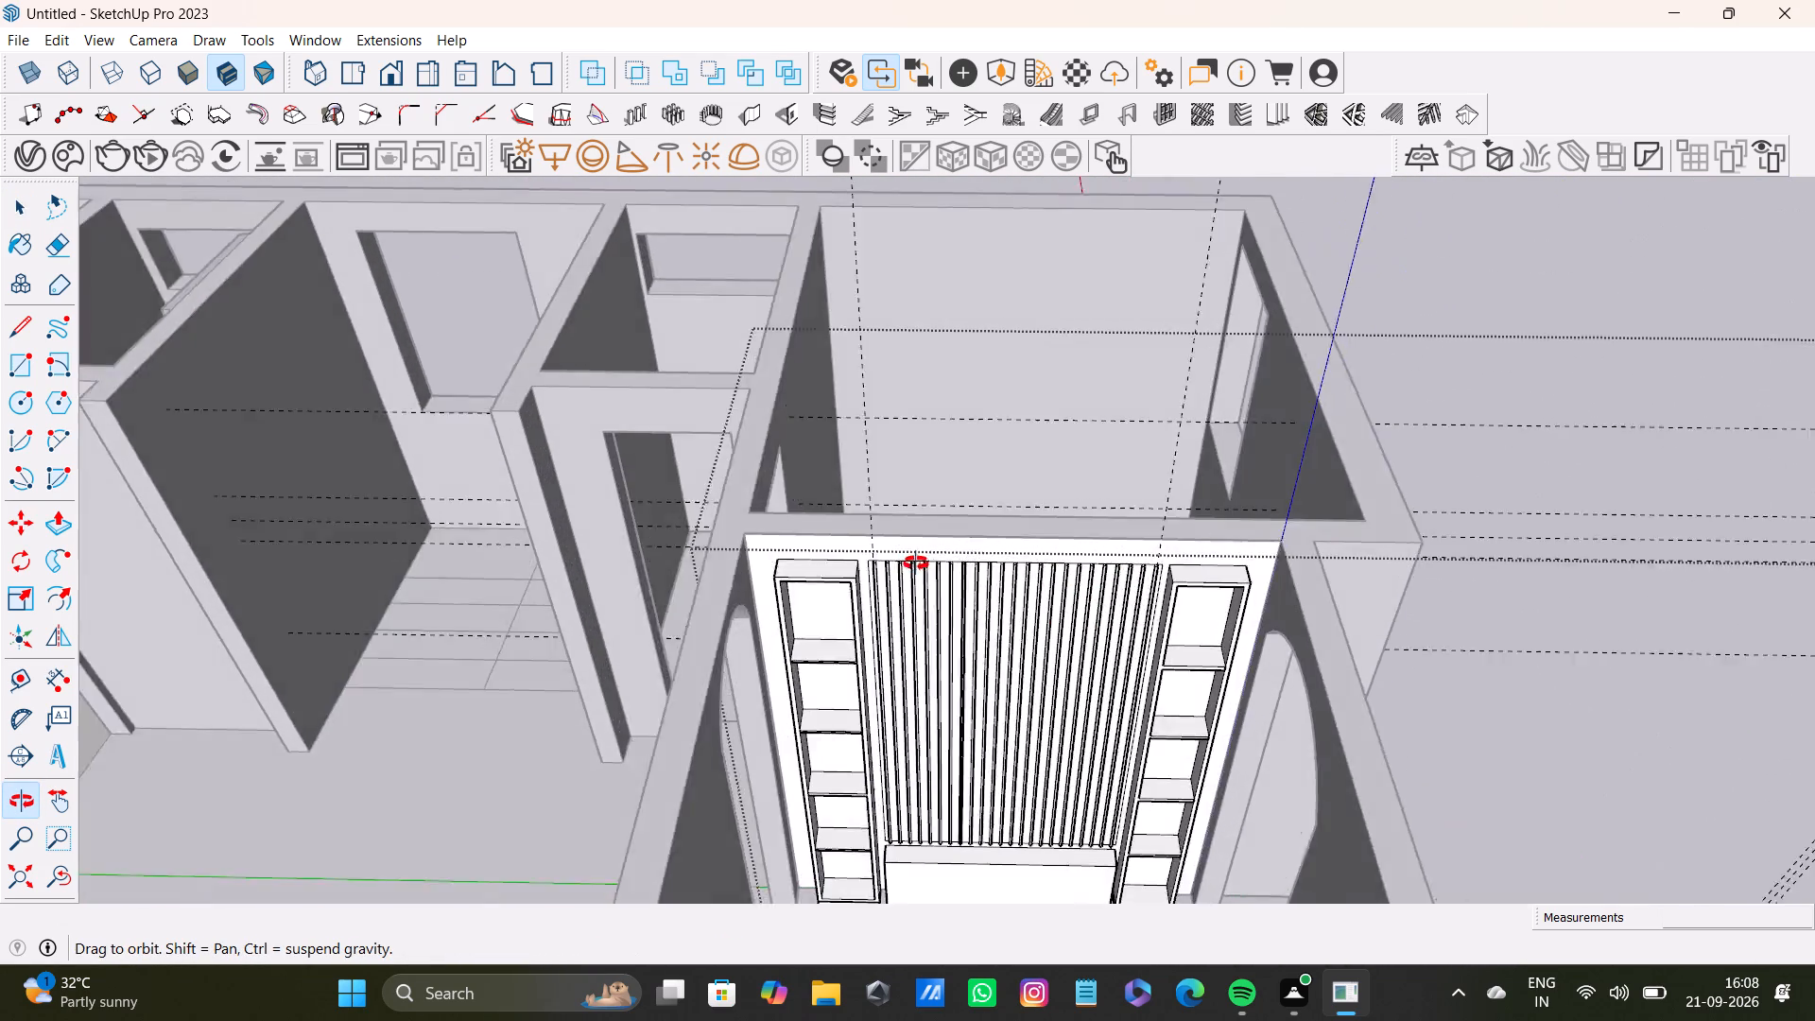
middle_click_drag(916, 563, 917, 485)
scroll(894, 574, "down", 4)
middle_click_drag(902, 567, 927, 732)
scroll(938, 622, "up", 3)
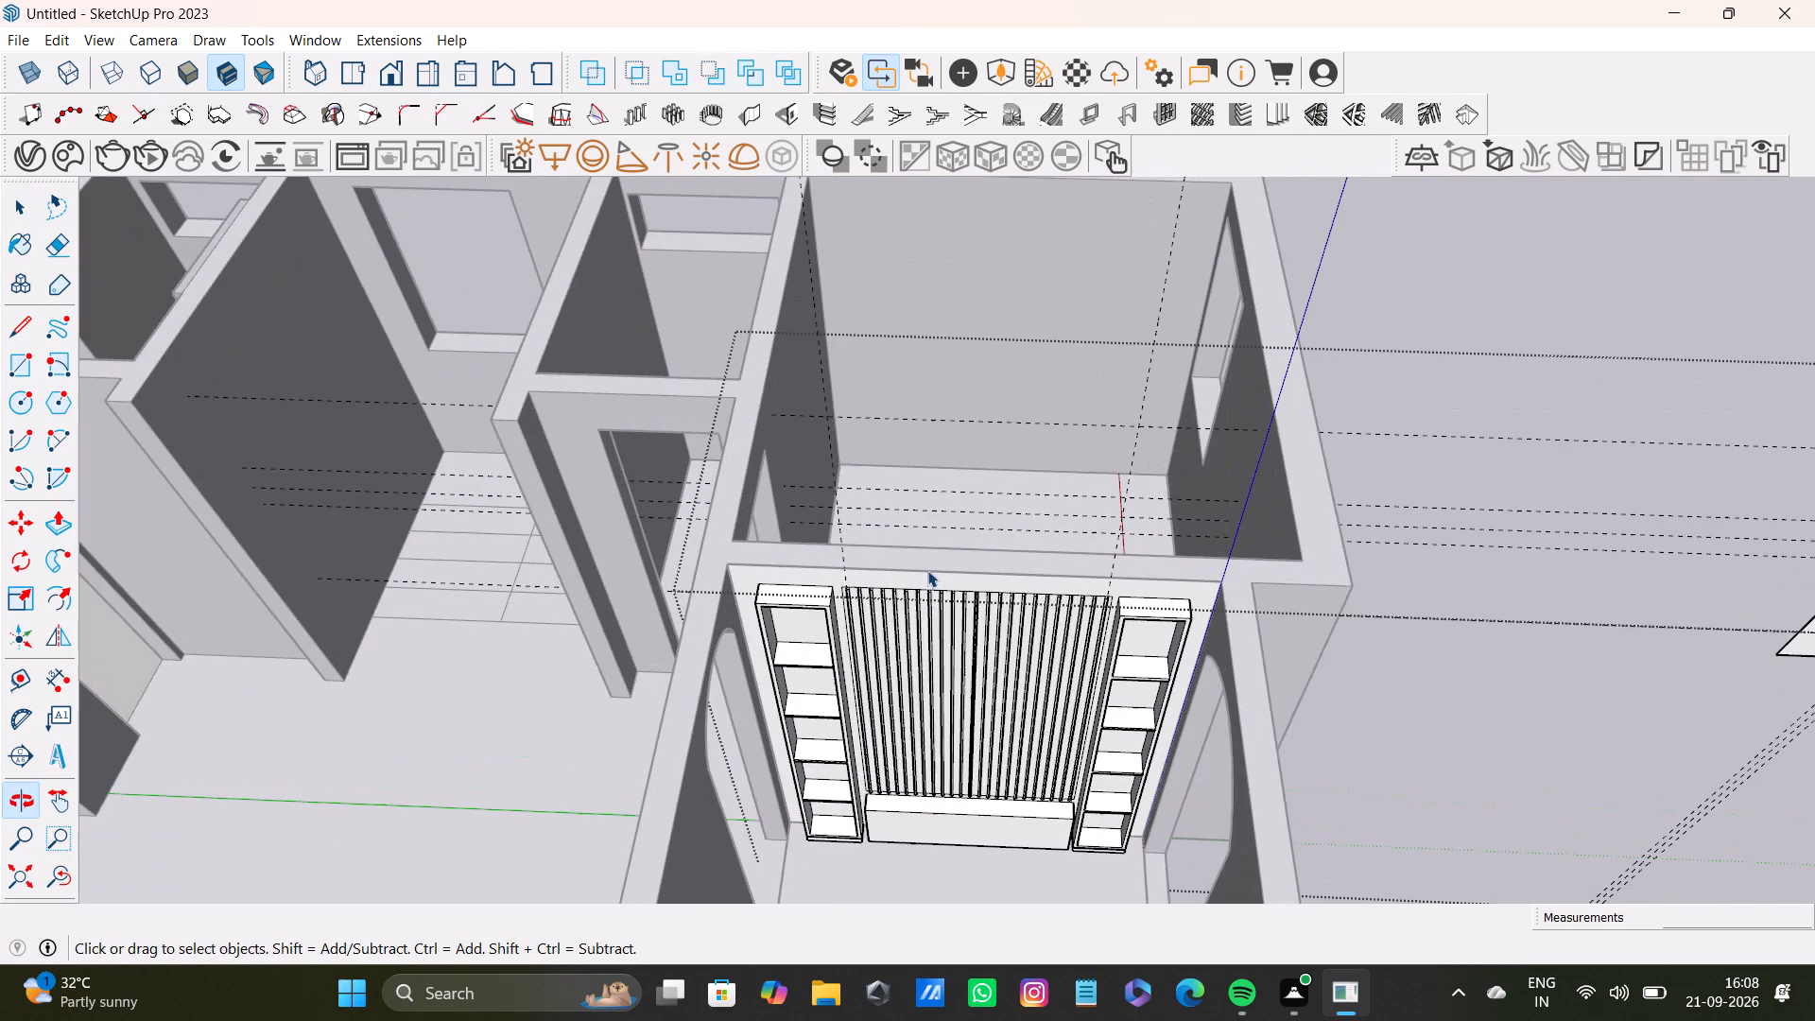
middle_click_drag(1080, 696, 1001, 563)
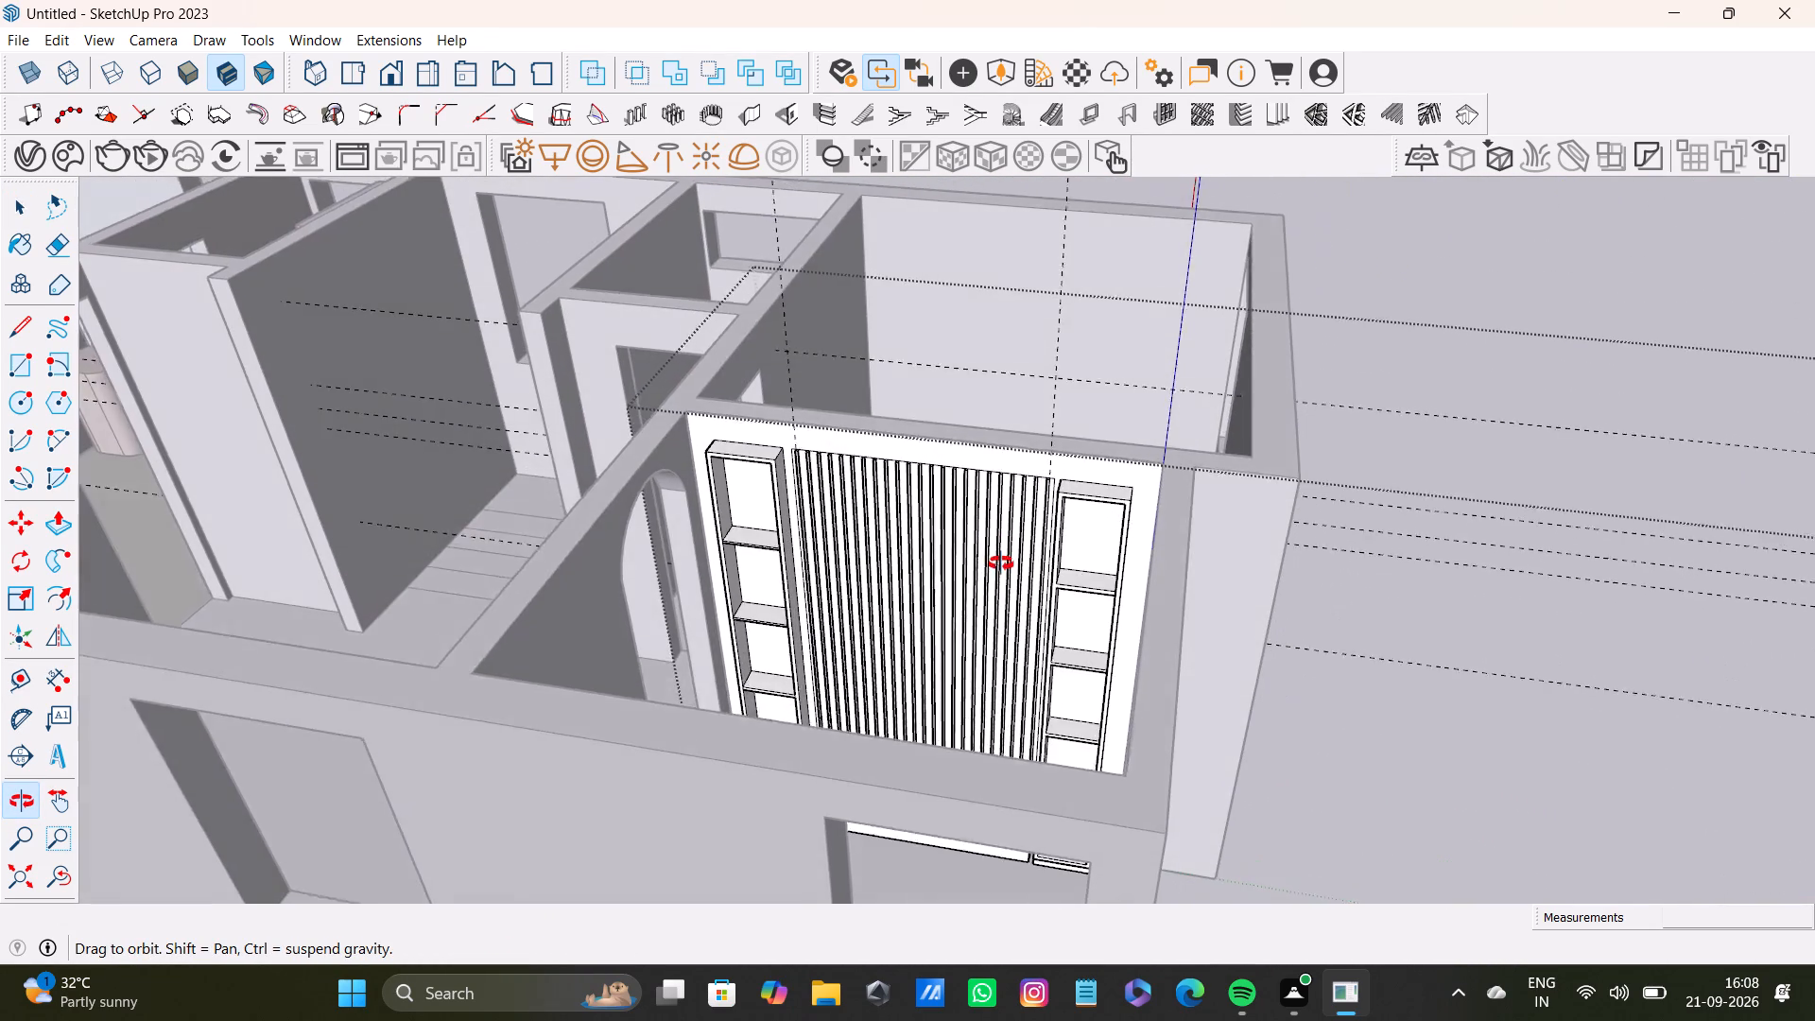
middle_click_drag(1001, 563, 1003, 550)
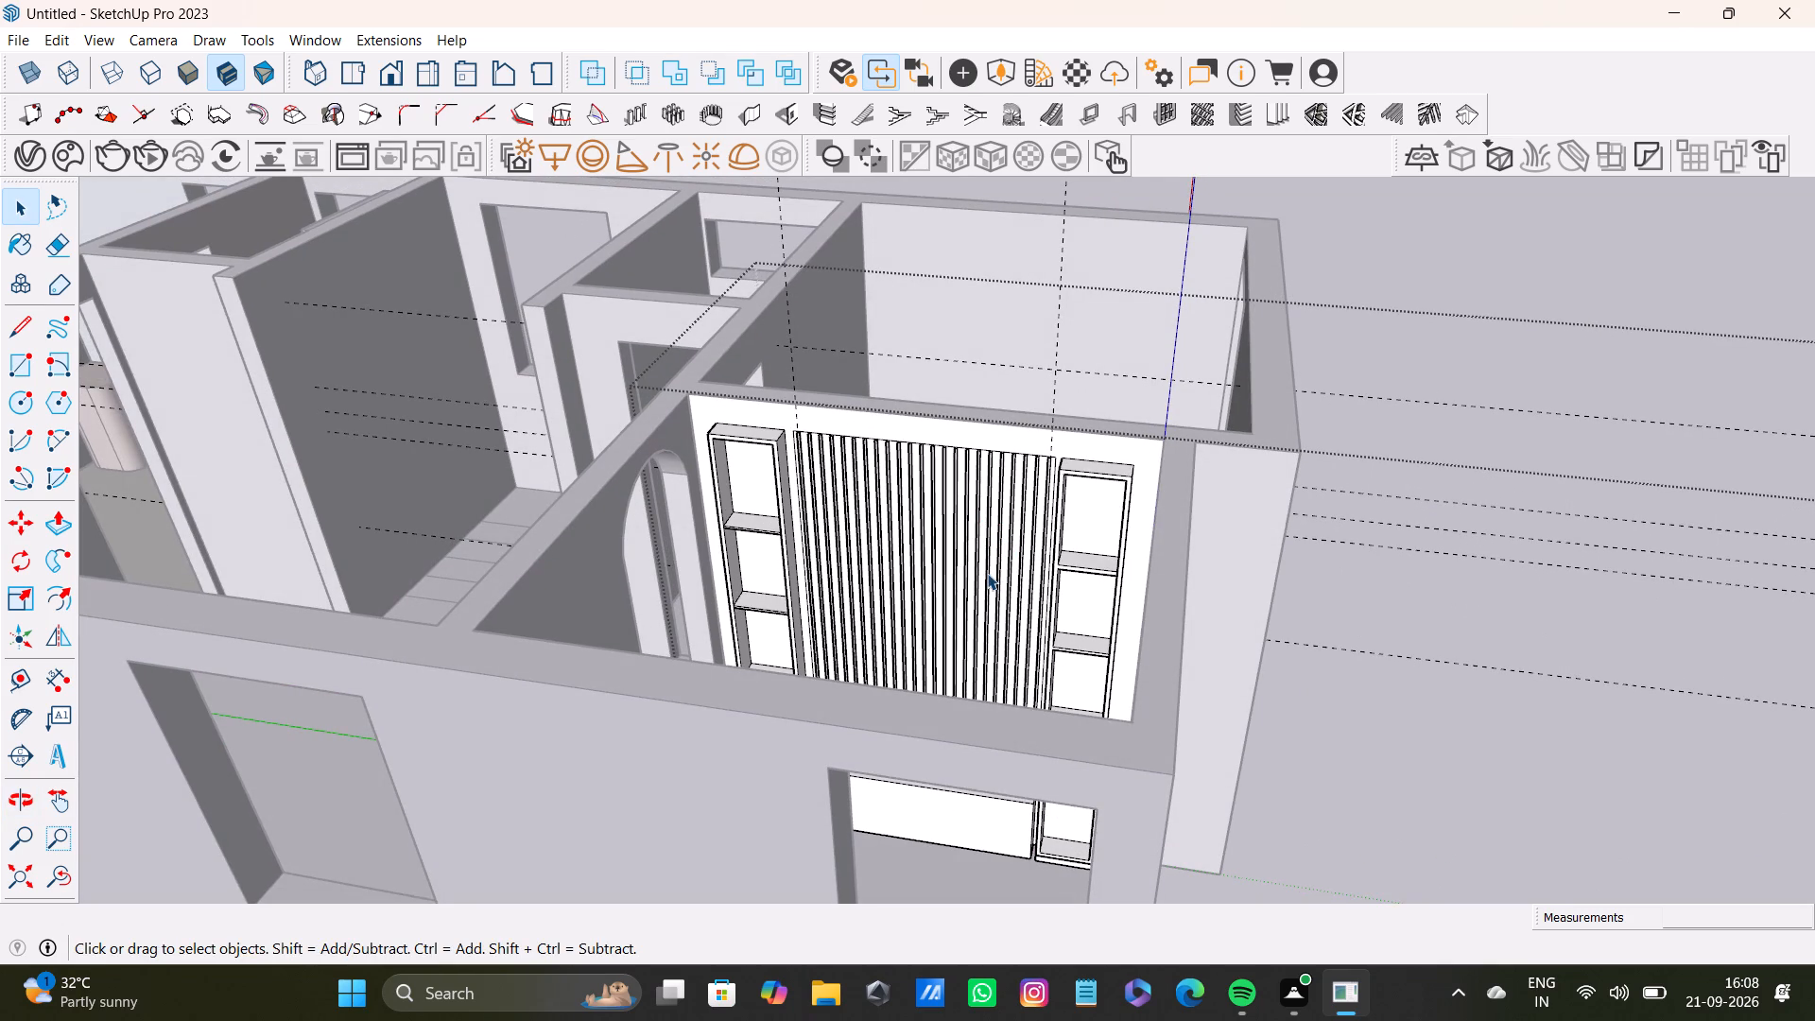
scroll(1233, 693, "down", 11)
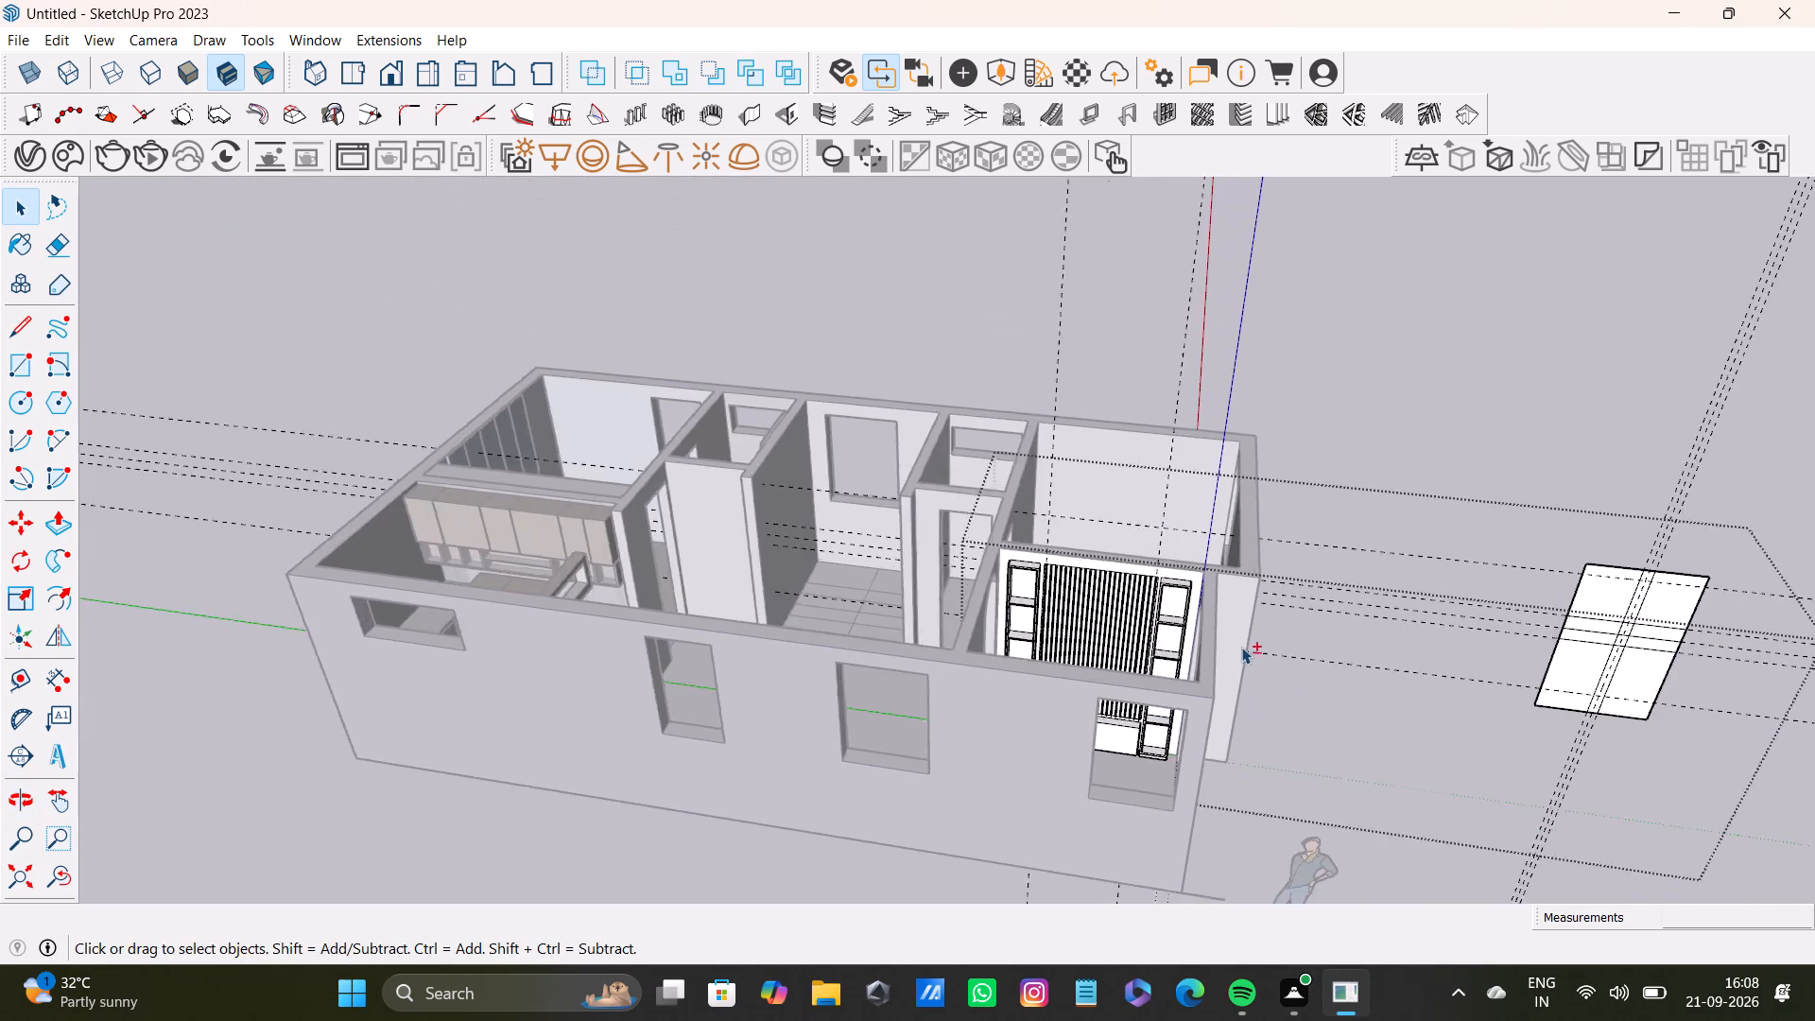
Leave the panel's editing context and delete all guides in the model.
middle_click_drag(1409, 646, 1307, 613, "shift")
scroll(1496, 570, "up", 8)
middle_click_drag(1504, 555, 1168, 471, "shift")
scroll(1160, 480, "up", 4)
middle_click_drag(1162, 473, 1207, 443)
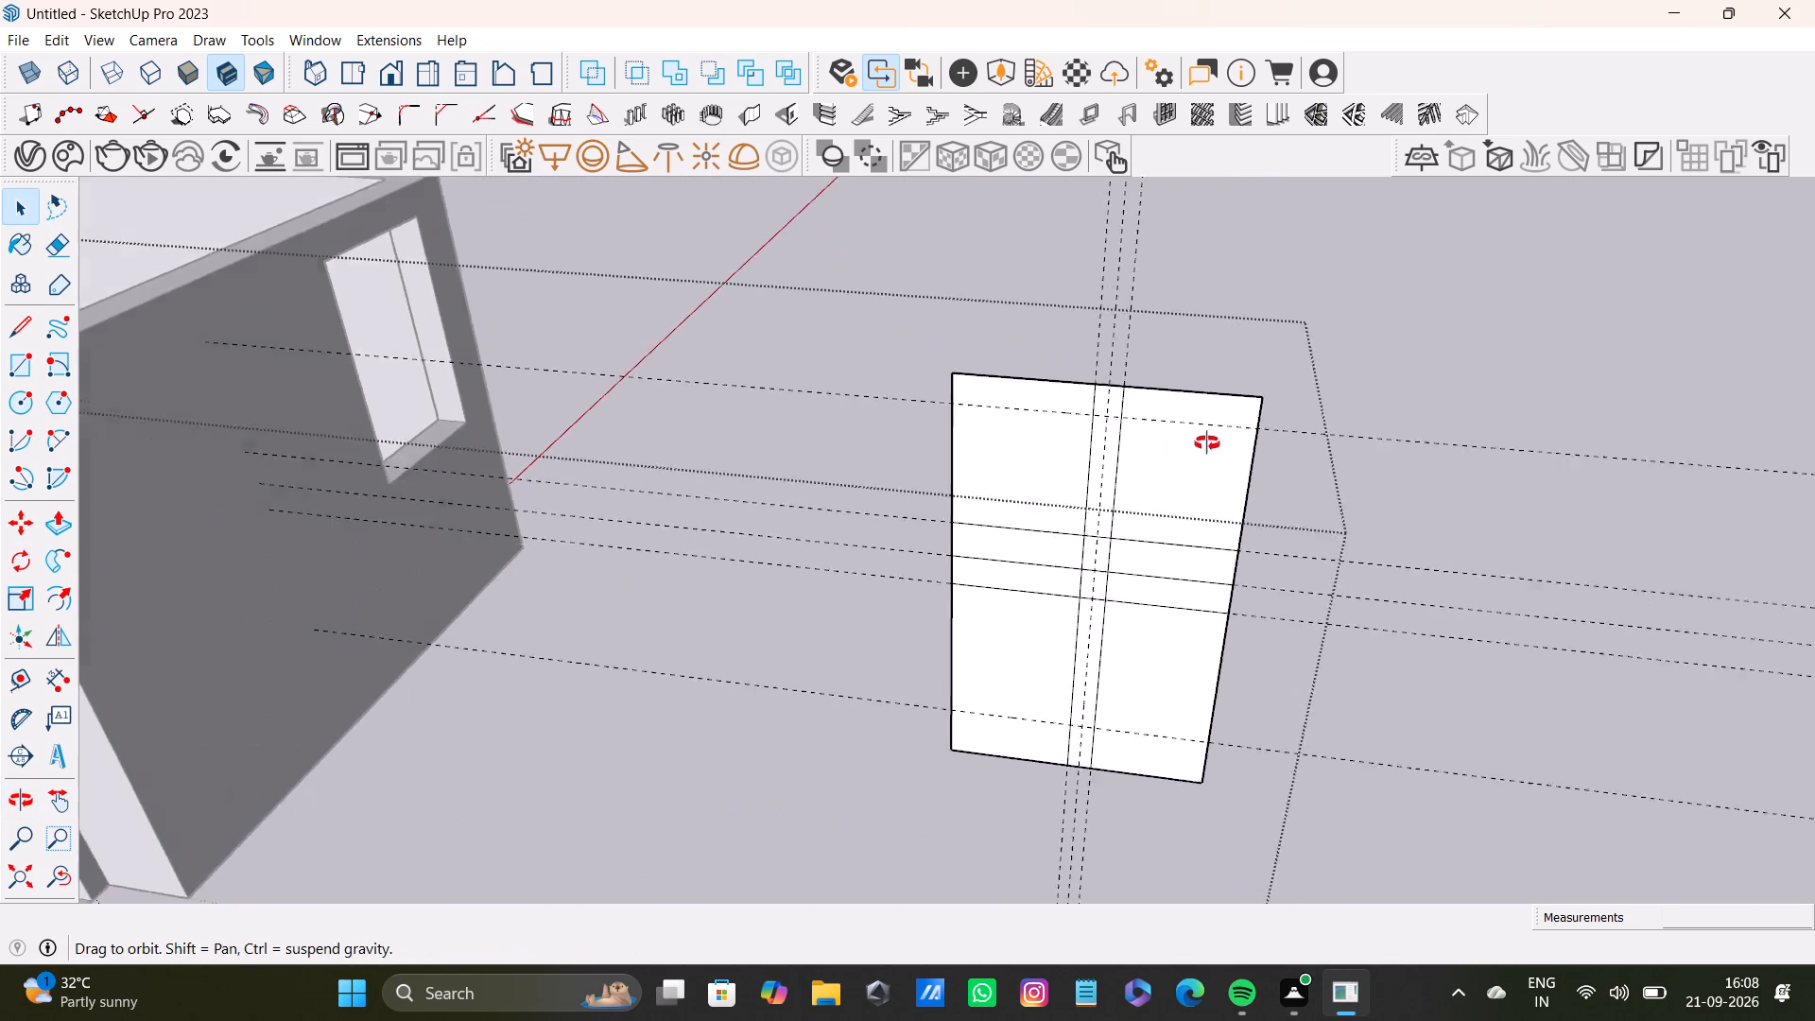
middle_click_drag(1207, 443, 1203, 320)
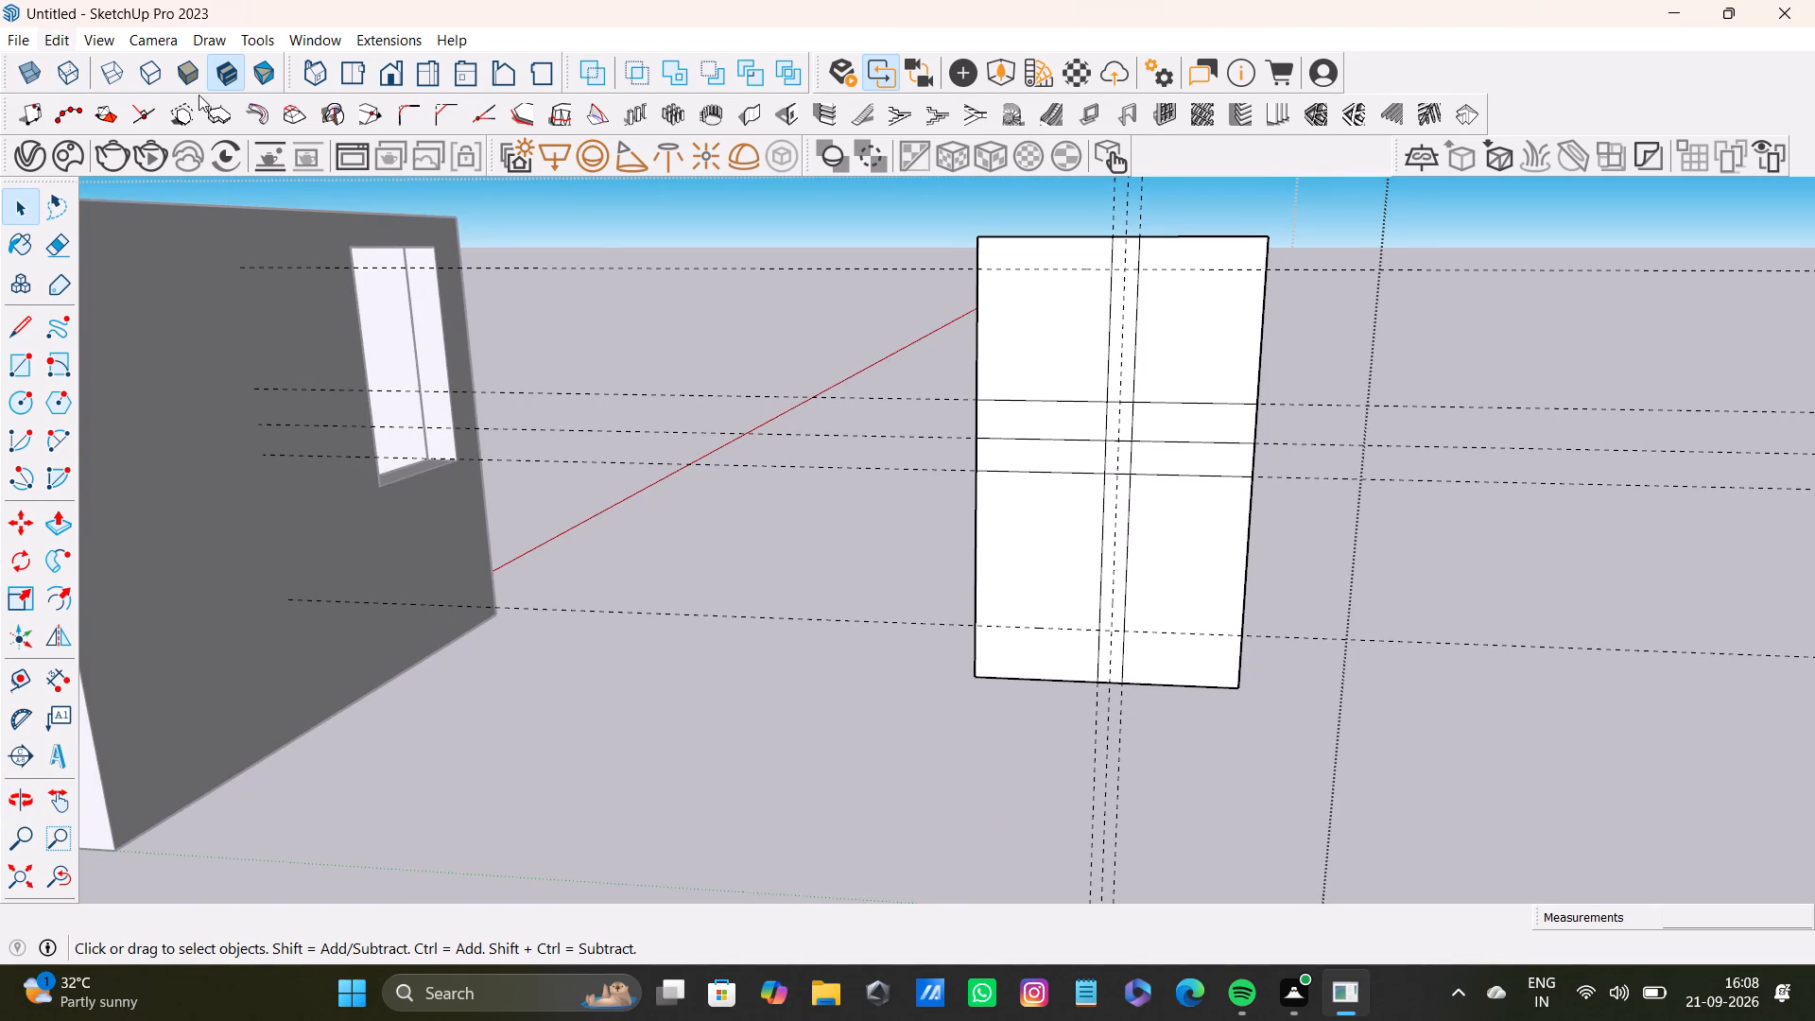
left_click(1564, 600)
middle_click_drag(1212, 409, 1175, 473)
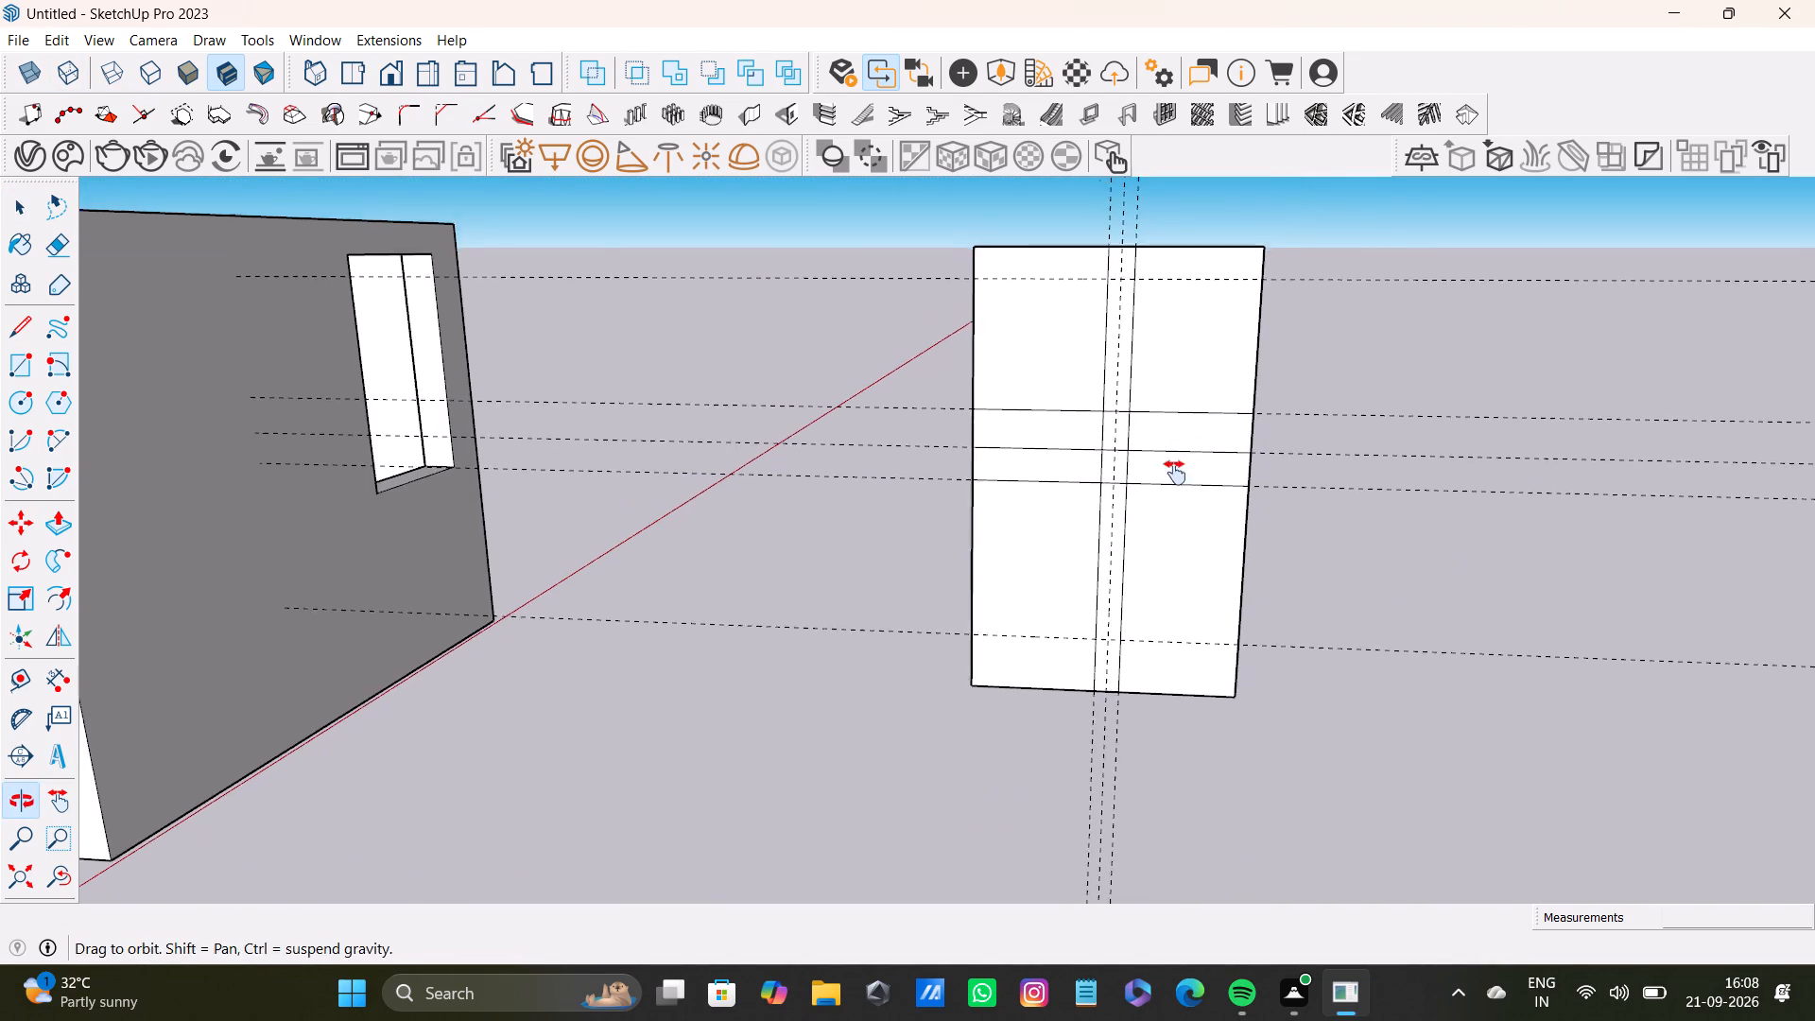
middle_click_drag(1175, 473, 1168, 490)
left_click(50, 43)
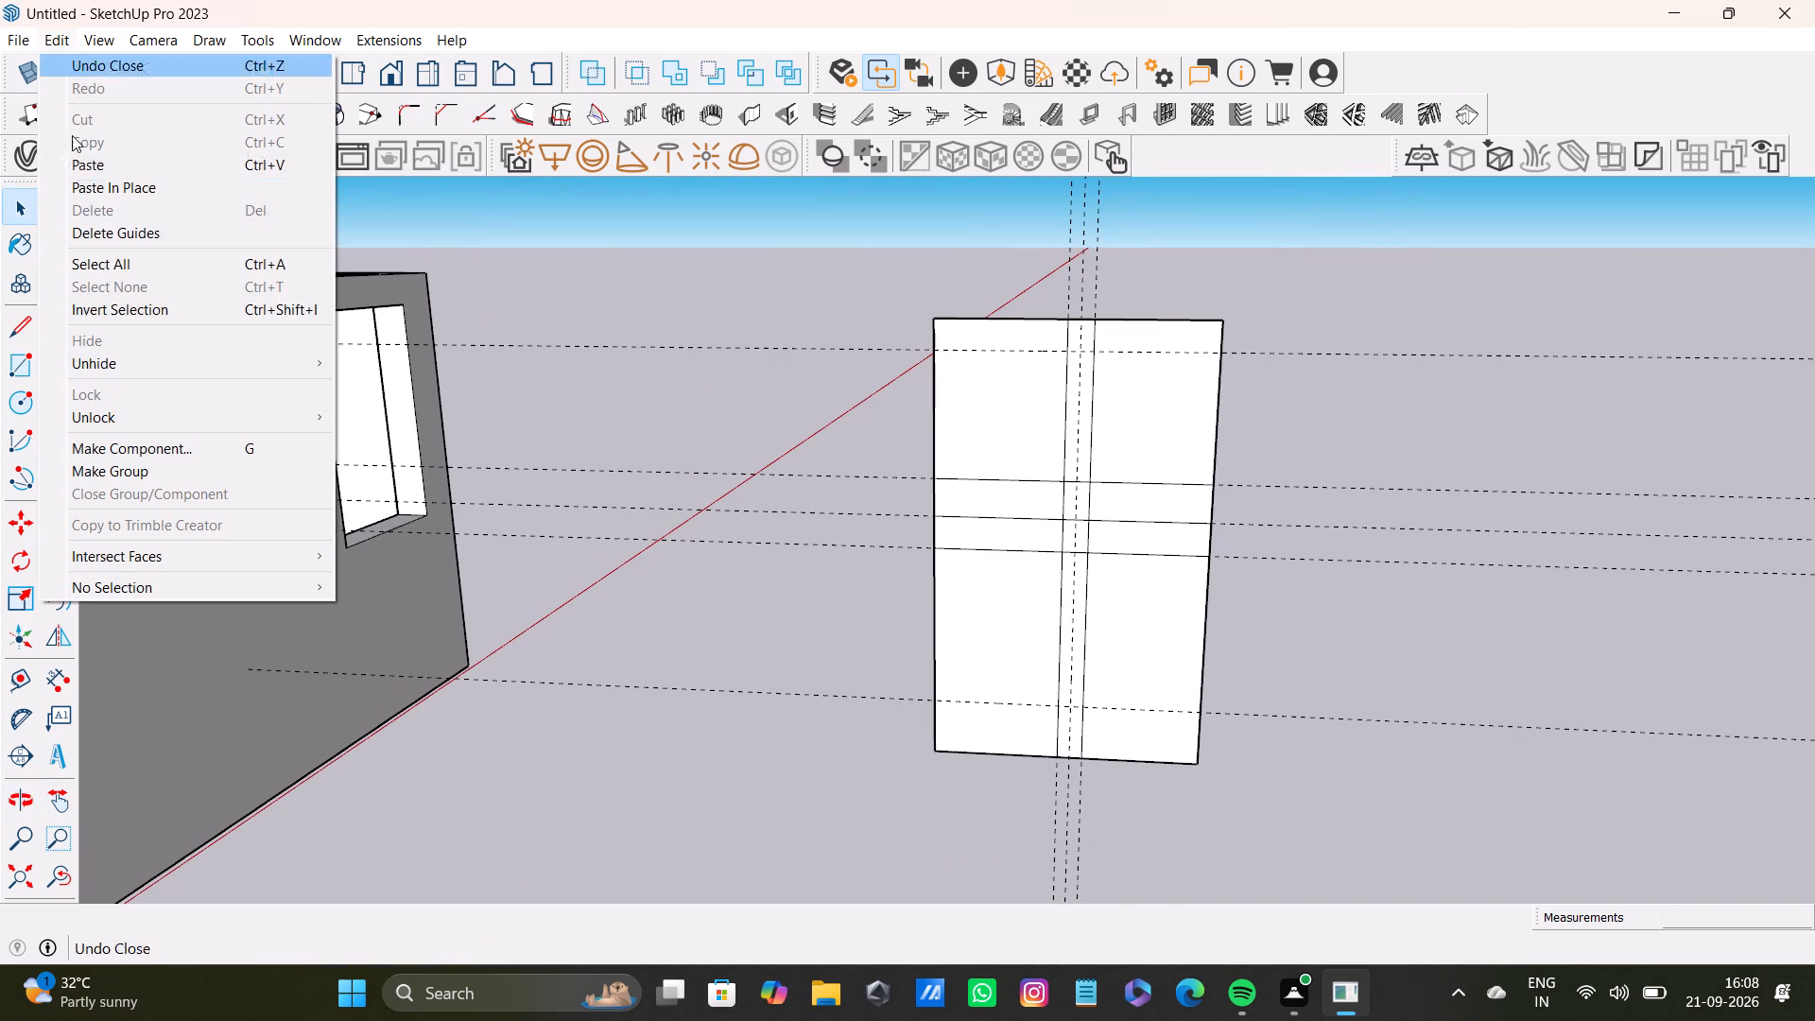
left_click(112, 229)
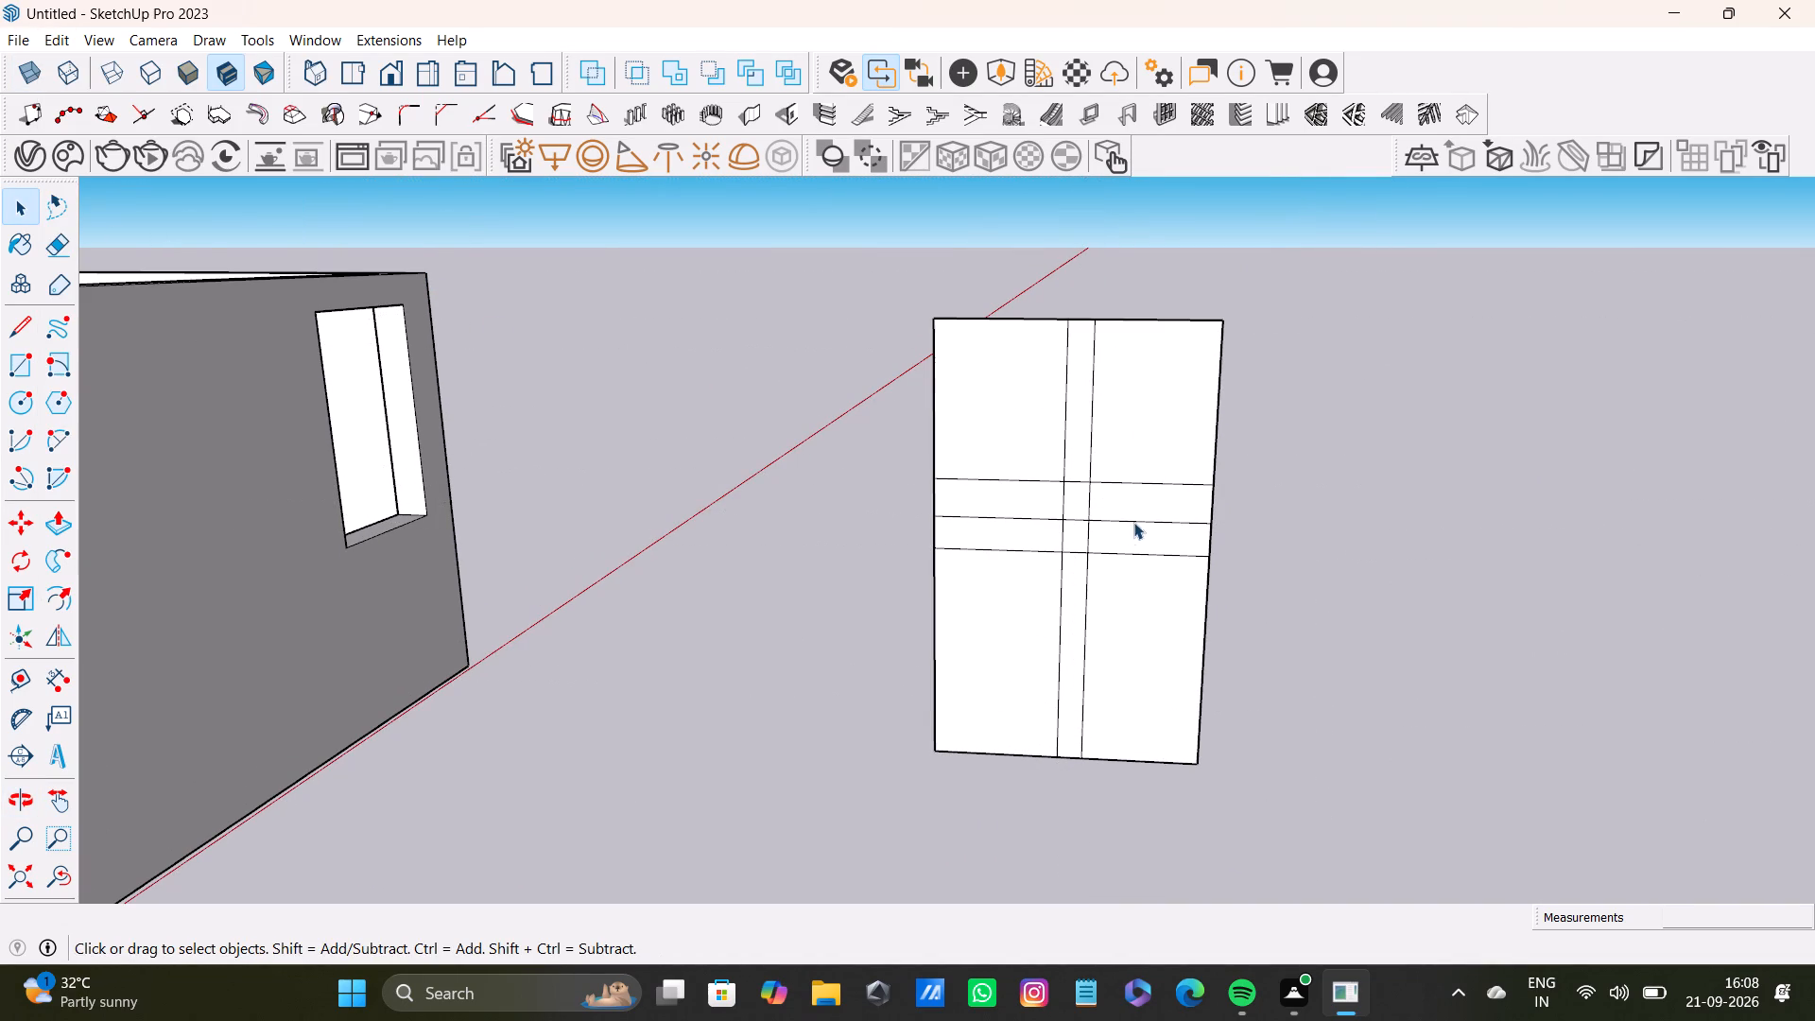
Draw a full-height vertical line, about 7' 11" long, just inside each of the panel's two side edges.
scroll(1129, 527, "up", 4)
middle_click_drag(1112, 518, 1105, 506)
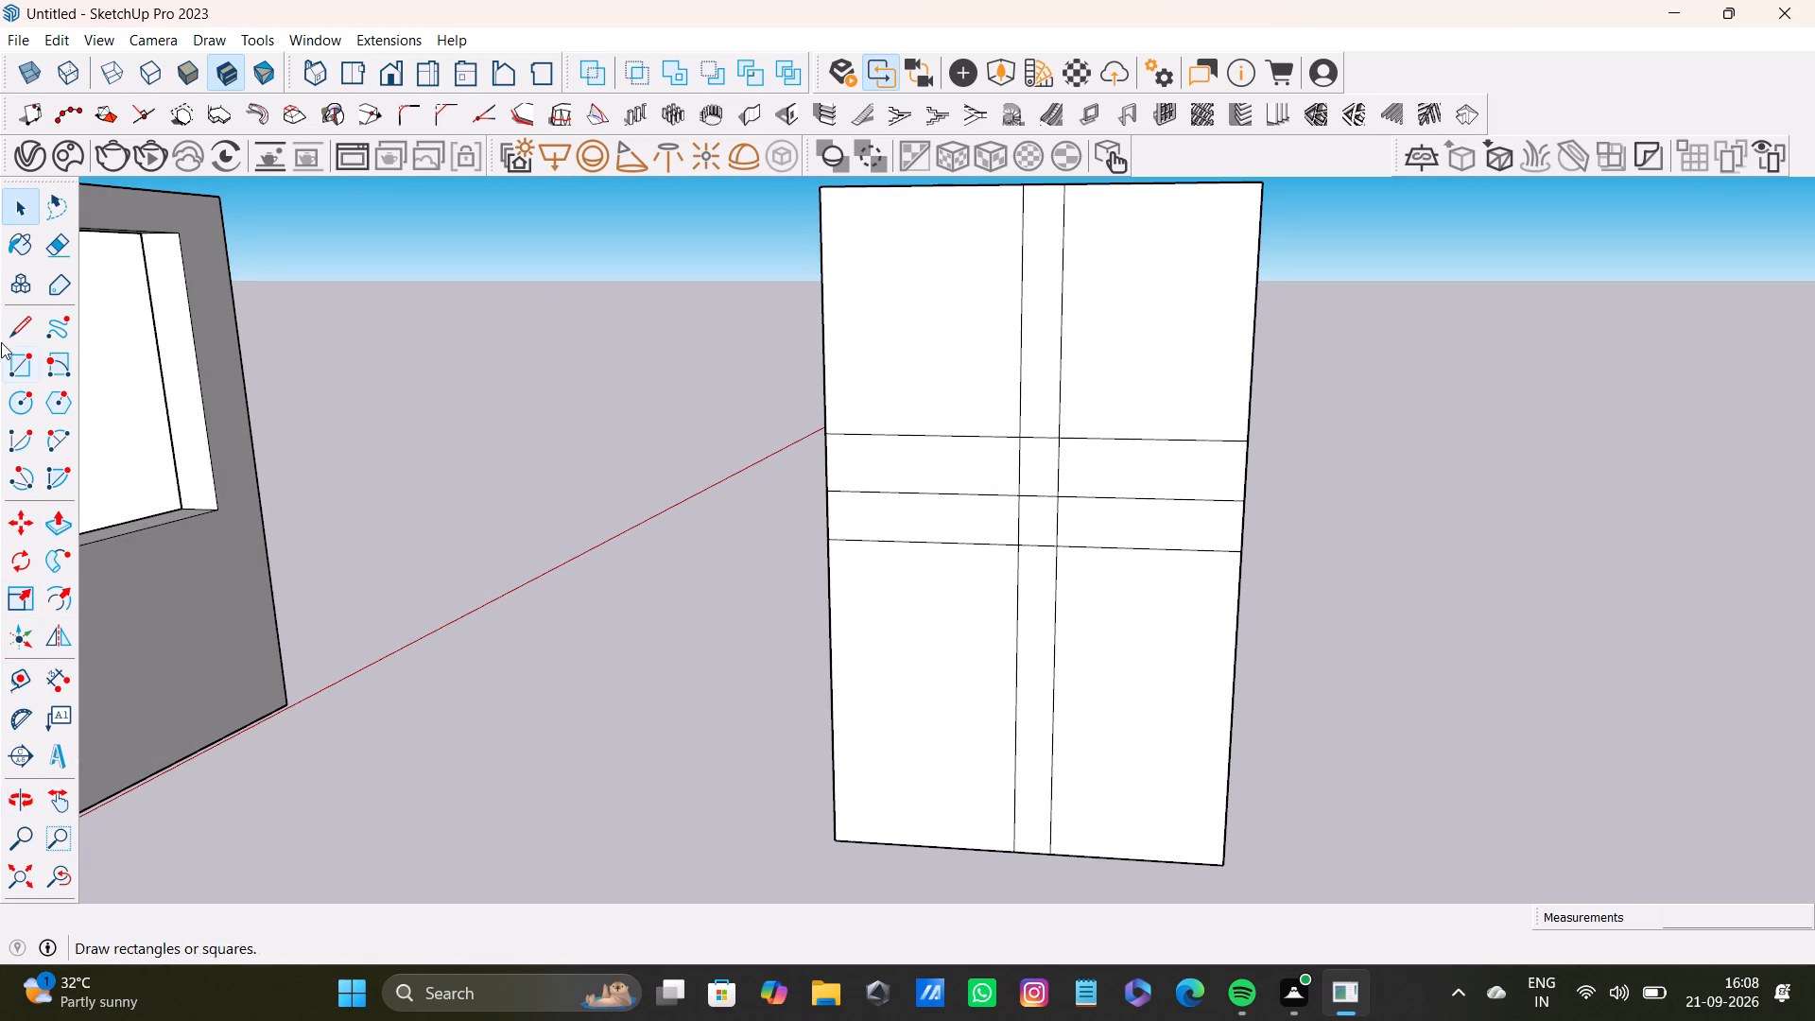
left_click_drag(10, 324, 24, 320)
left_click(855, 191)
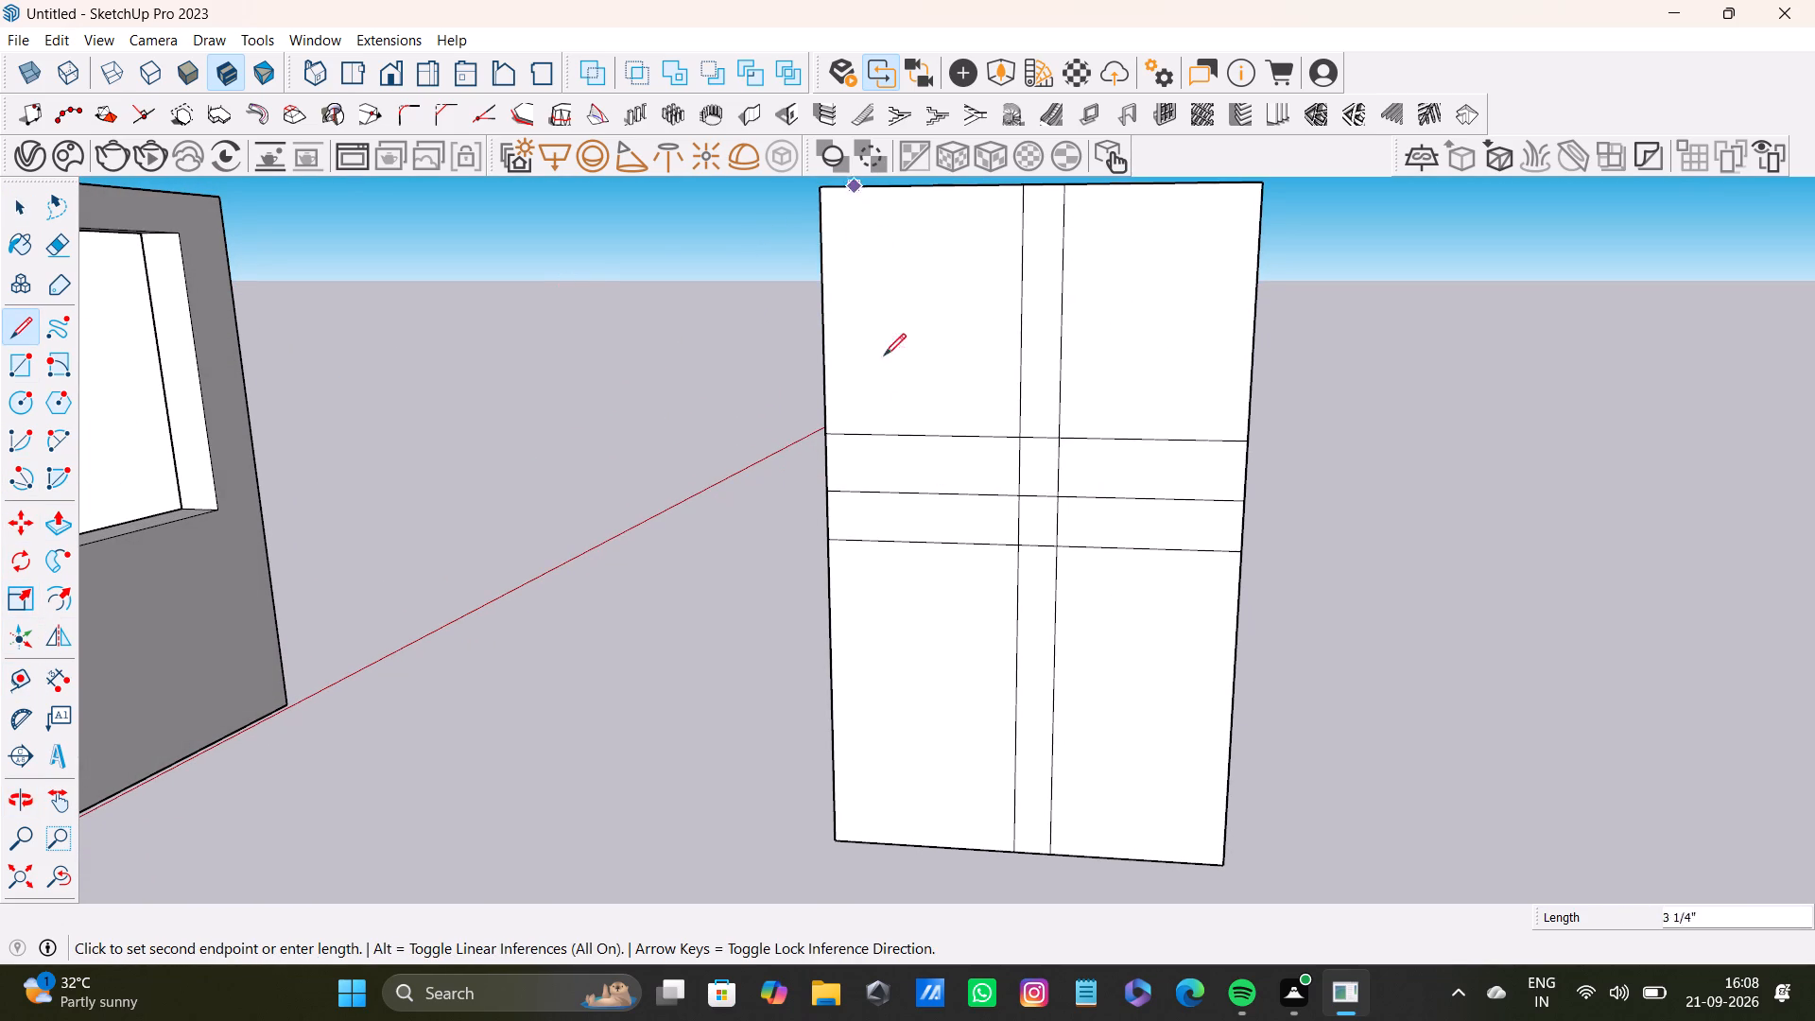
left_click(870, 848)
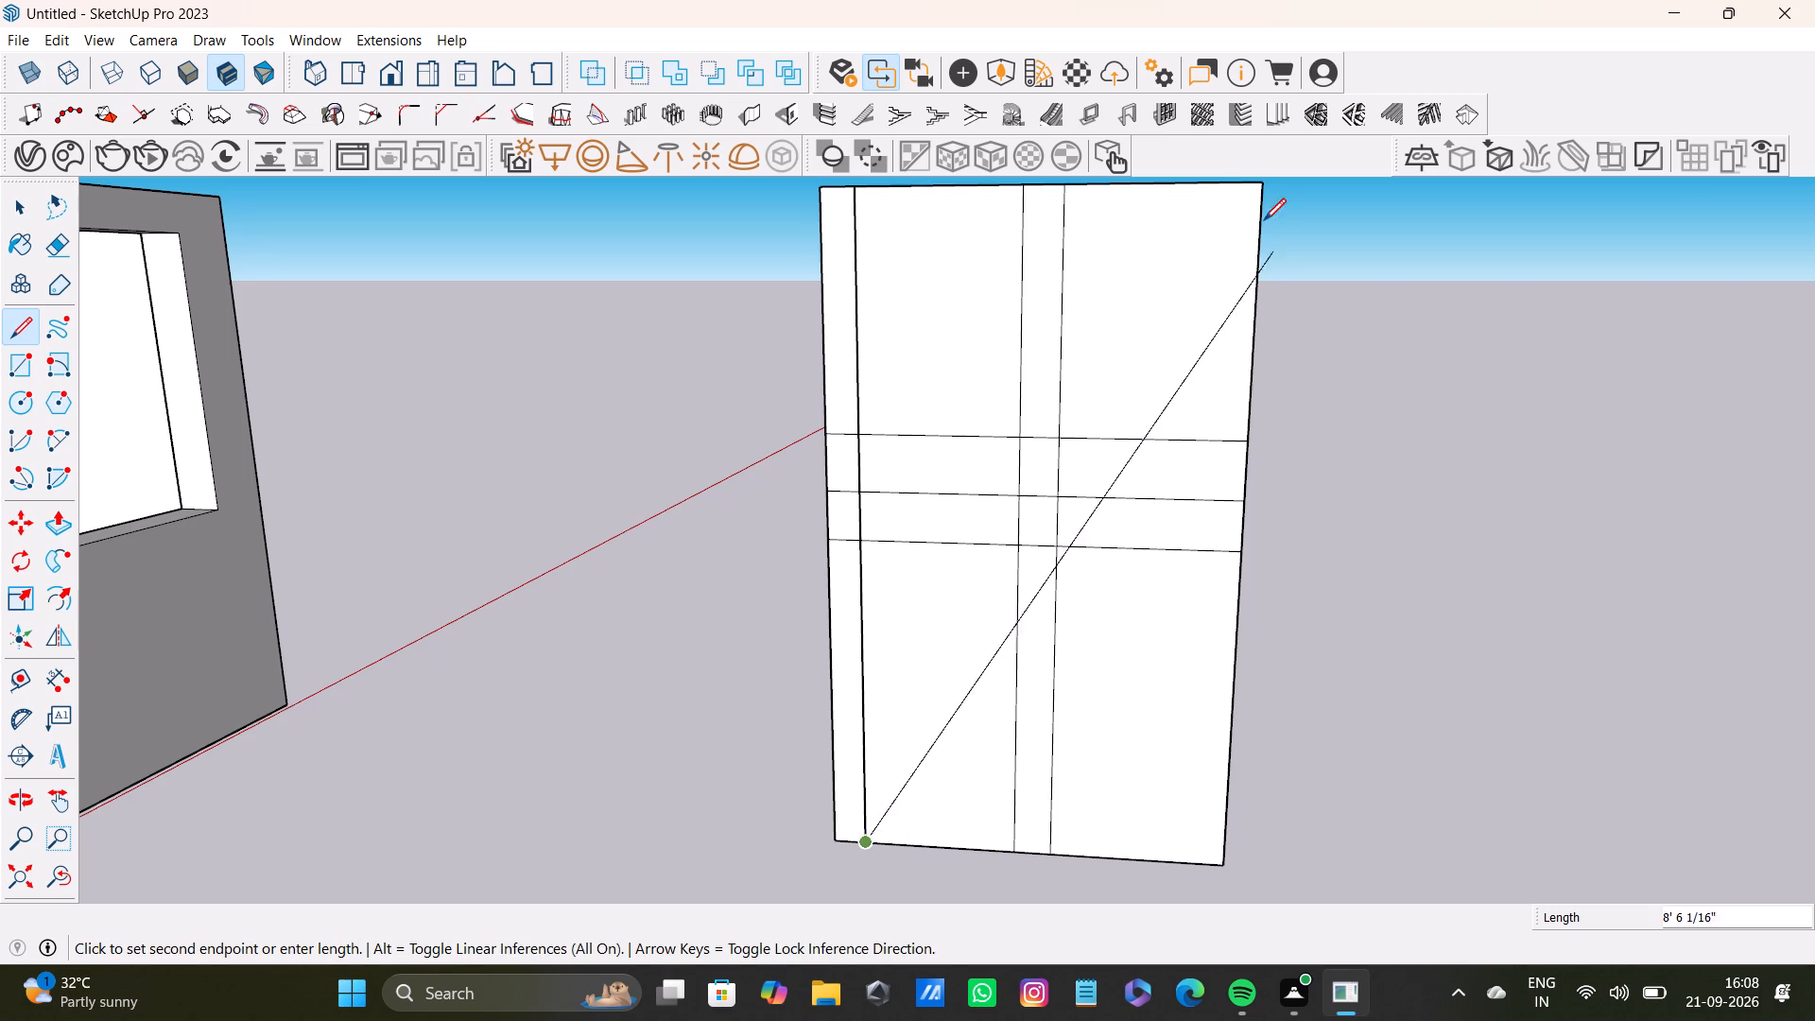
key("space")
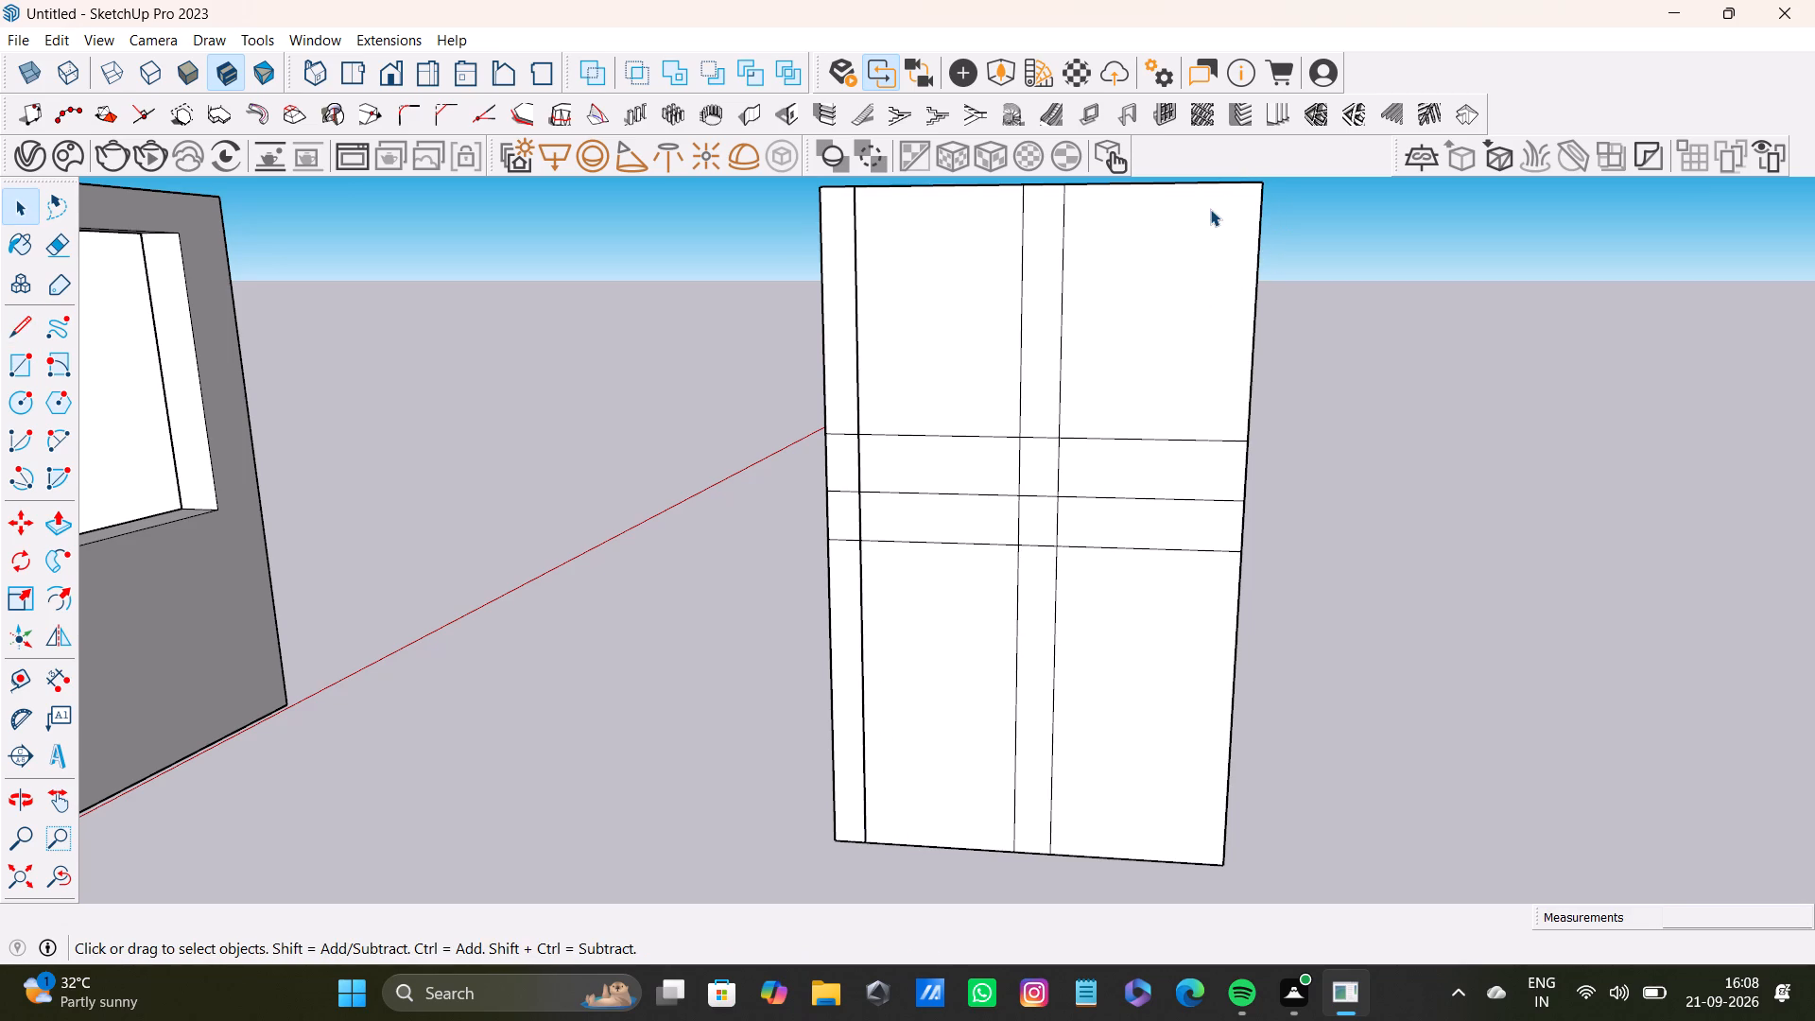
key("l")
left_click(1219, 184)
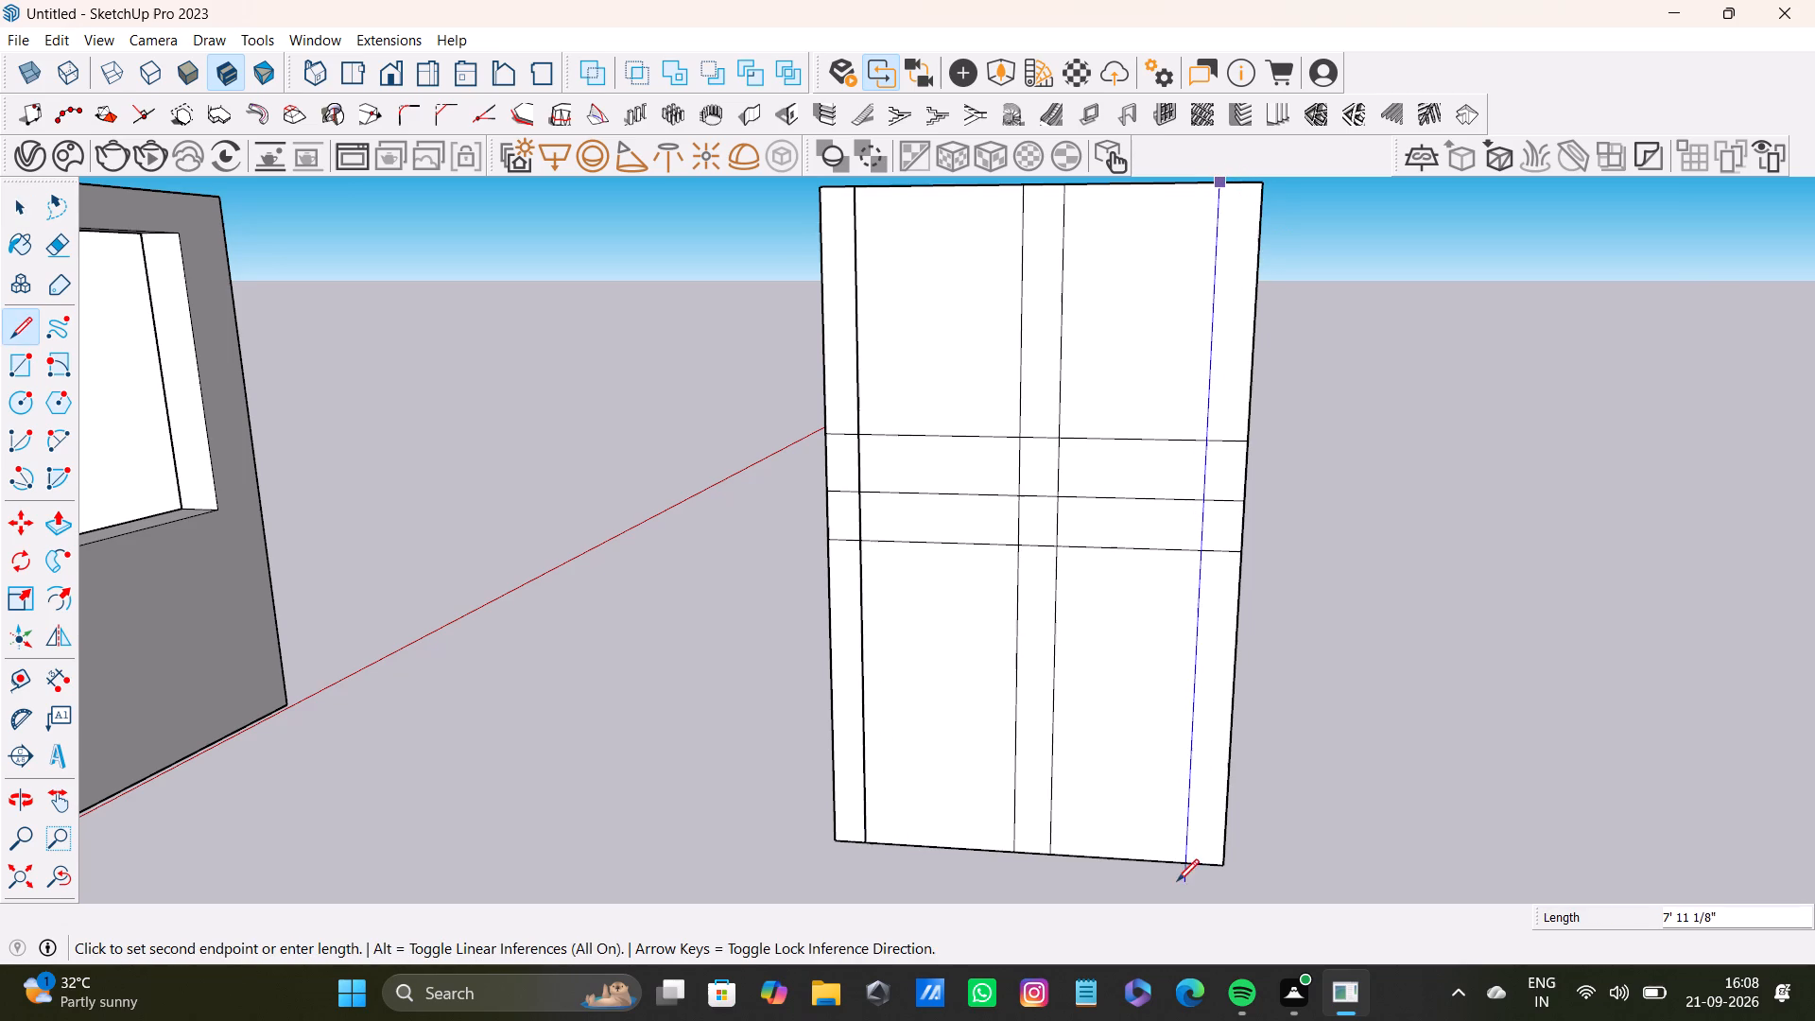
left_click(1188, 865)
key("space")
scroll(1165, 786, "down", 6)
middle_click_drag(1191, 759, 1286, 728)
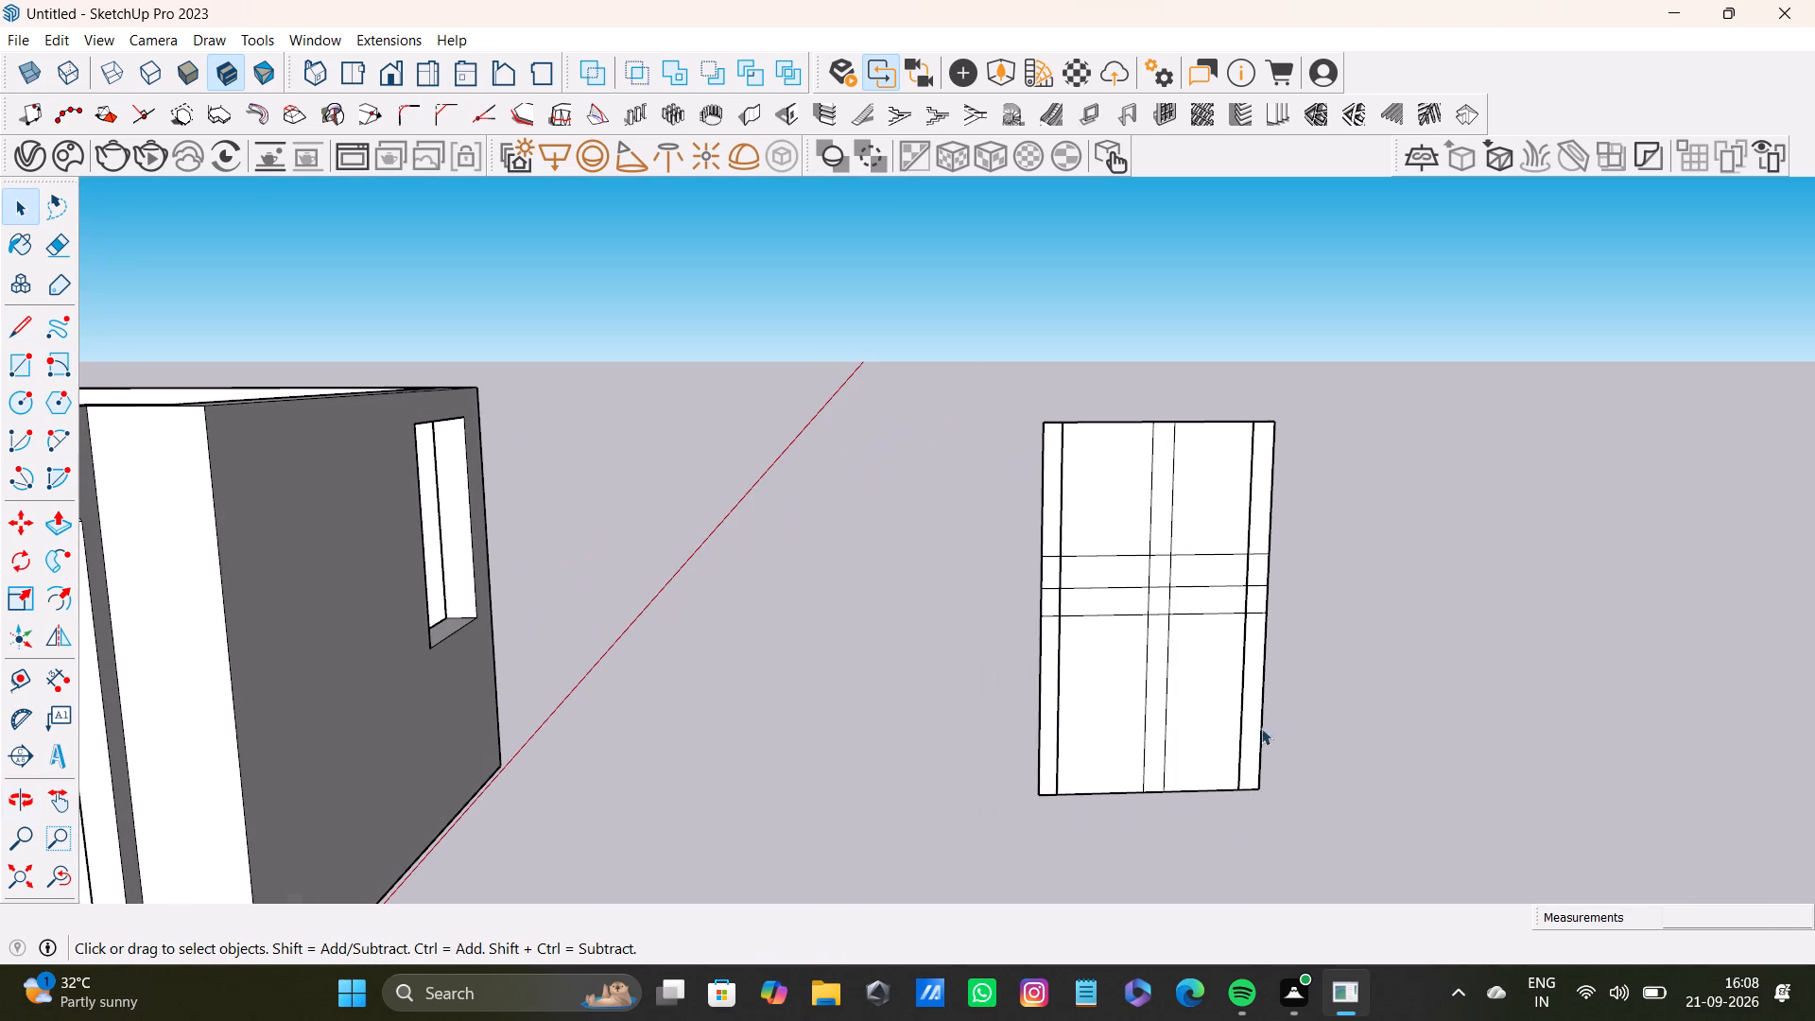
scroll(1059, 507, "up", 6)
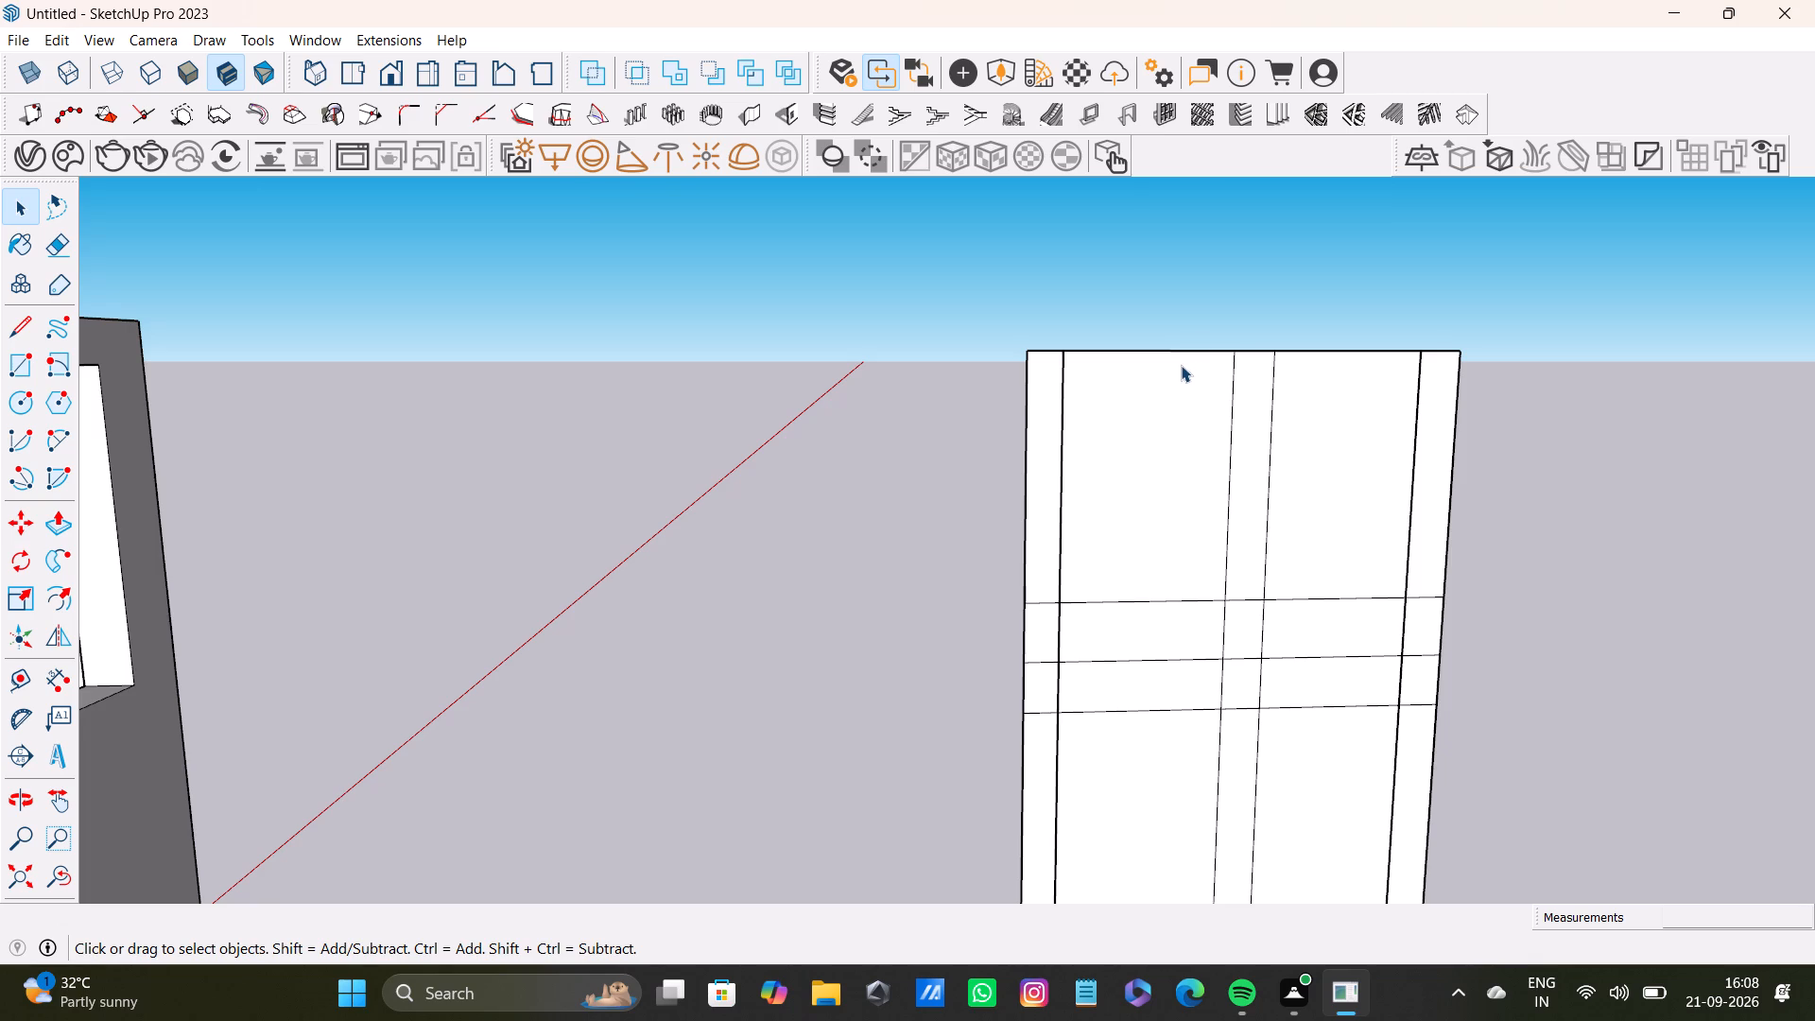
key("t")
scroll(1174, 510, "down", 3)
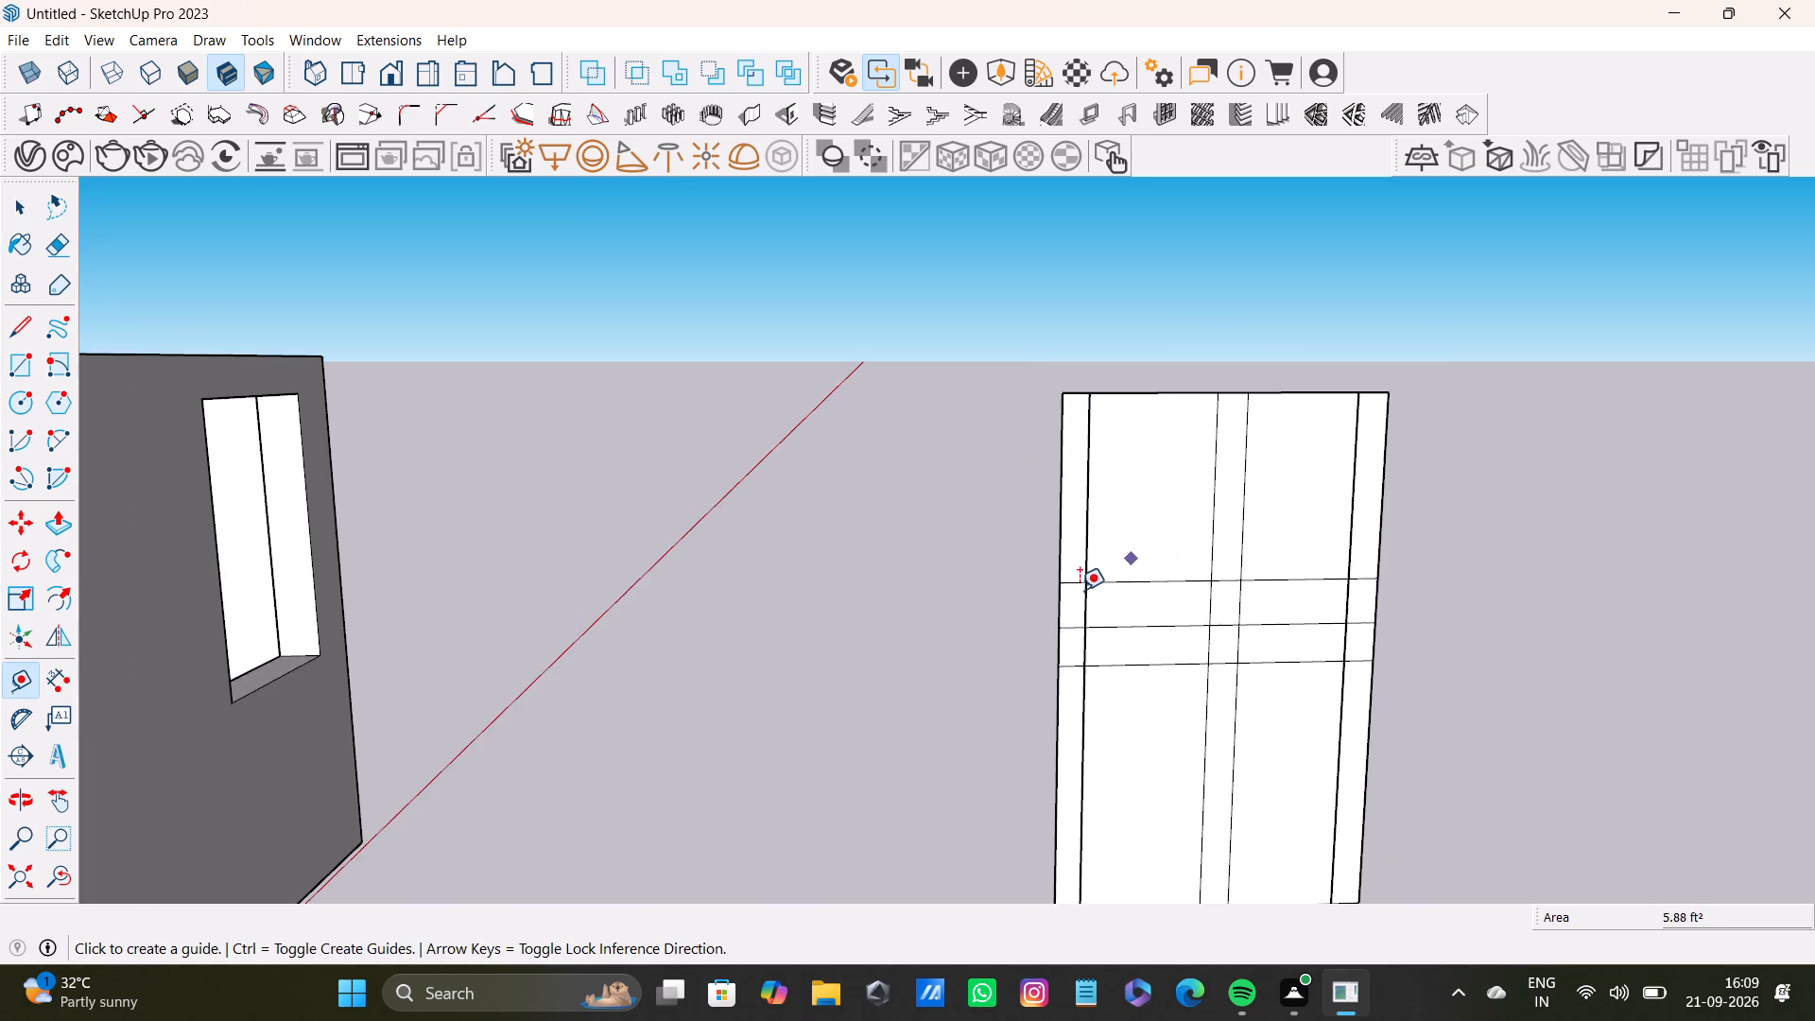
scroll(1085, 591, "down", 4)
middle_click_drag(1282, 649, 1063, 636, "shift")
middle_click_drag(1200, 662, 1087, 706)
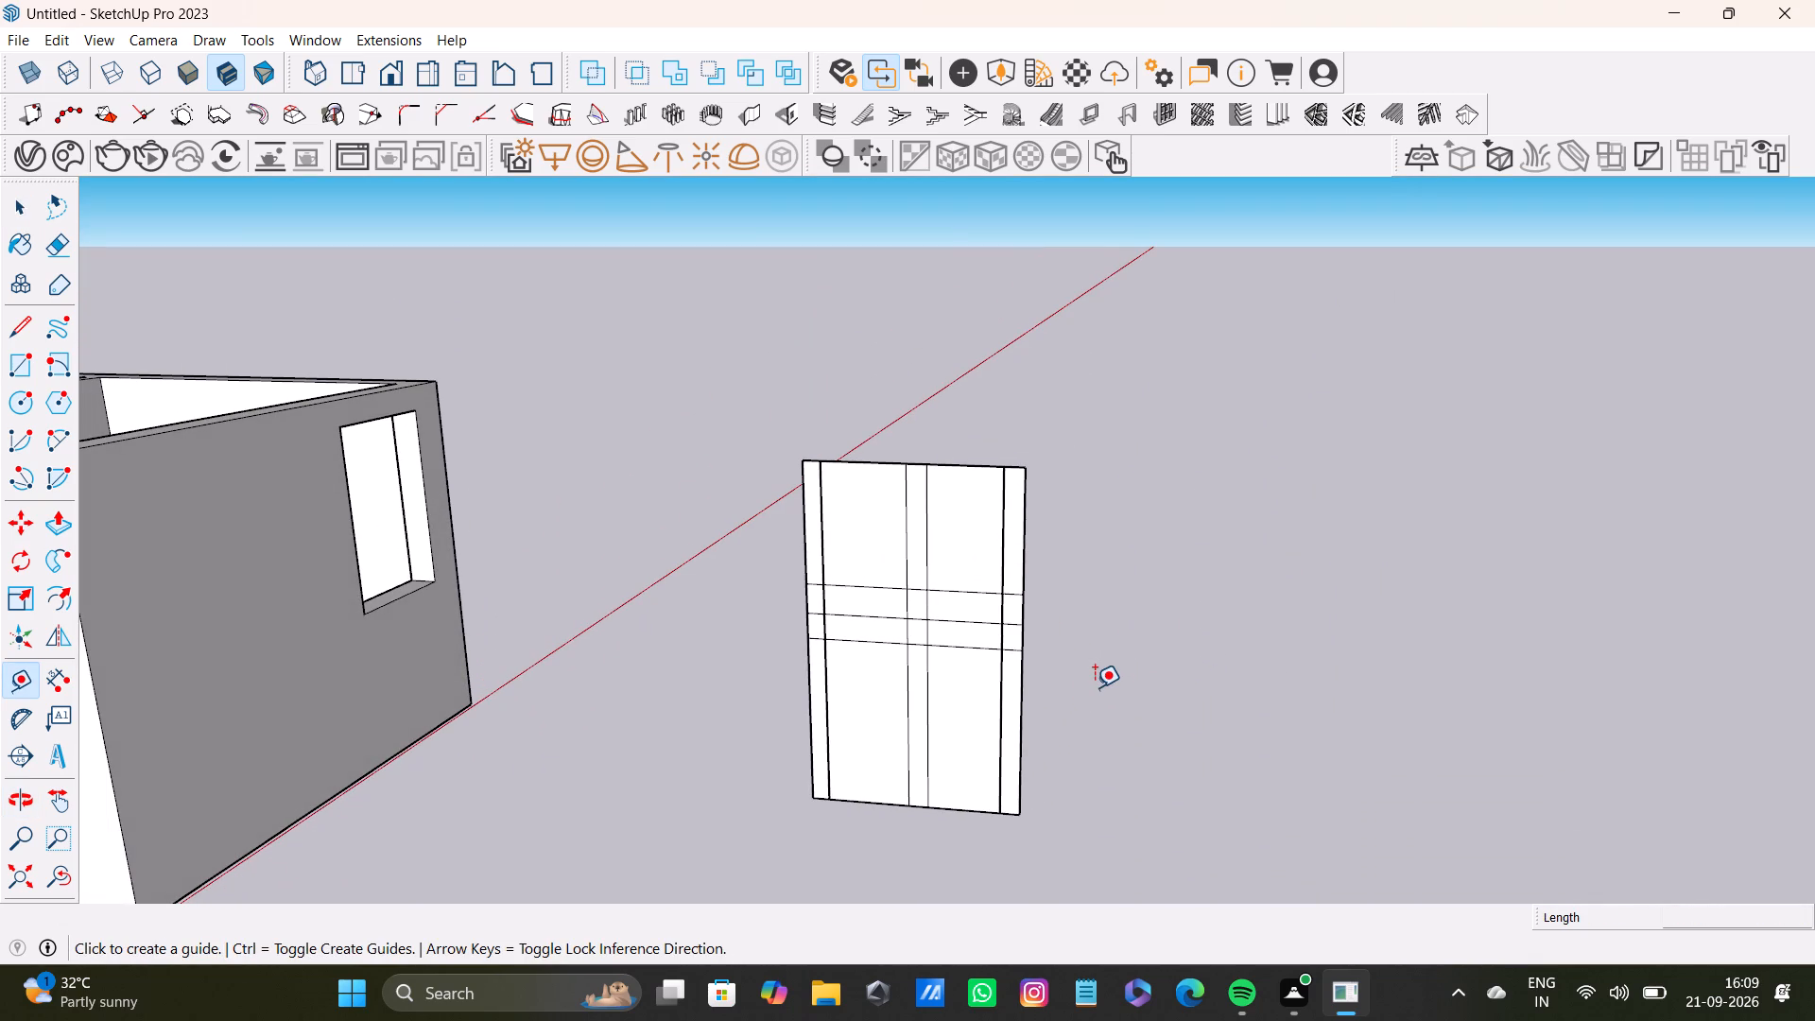
Undo the side lines, the guide deletion and earlier edits, back to the panel's central construction lines with three vertical and three horizontal guides.
key("ctrl+z")
key("ctrl+z")
key("ctrl+z")
key("ctrl+z")
key("ctrl+z")
key("ctrl+z")
key("ctrl+z")
key("ctrl+z")
key("ctrl+z")
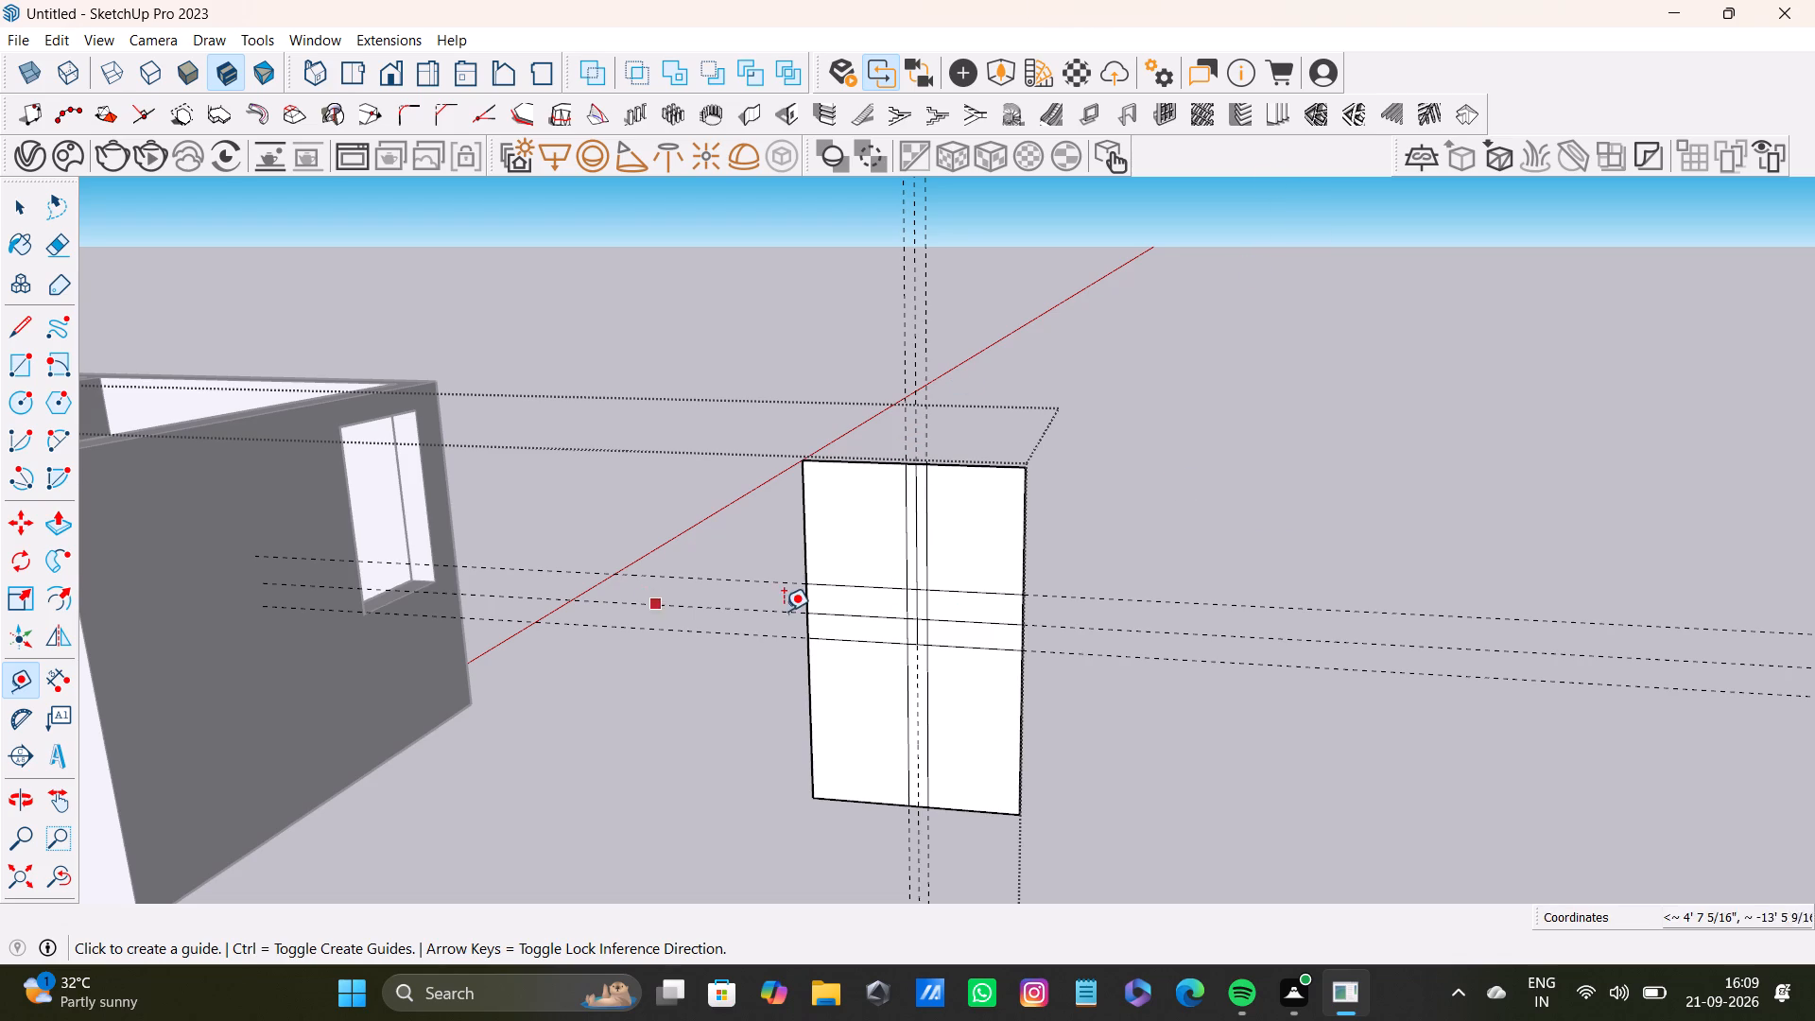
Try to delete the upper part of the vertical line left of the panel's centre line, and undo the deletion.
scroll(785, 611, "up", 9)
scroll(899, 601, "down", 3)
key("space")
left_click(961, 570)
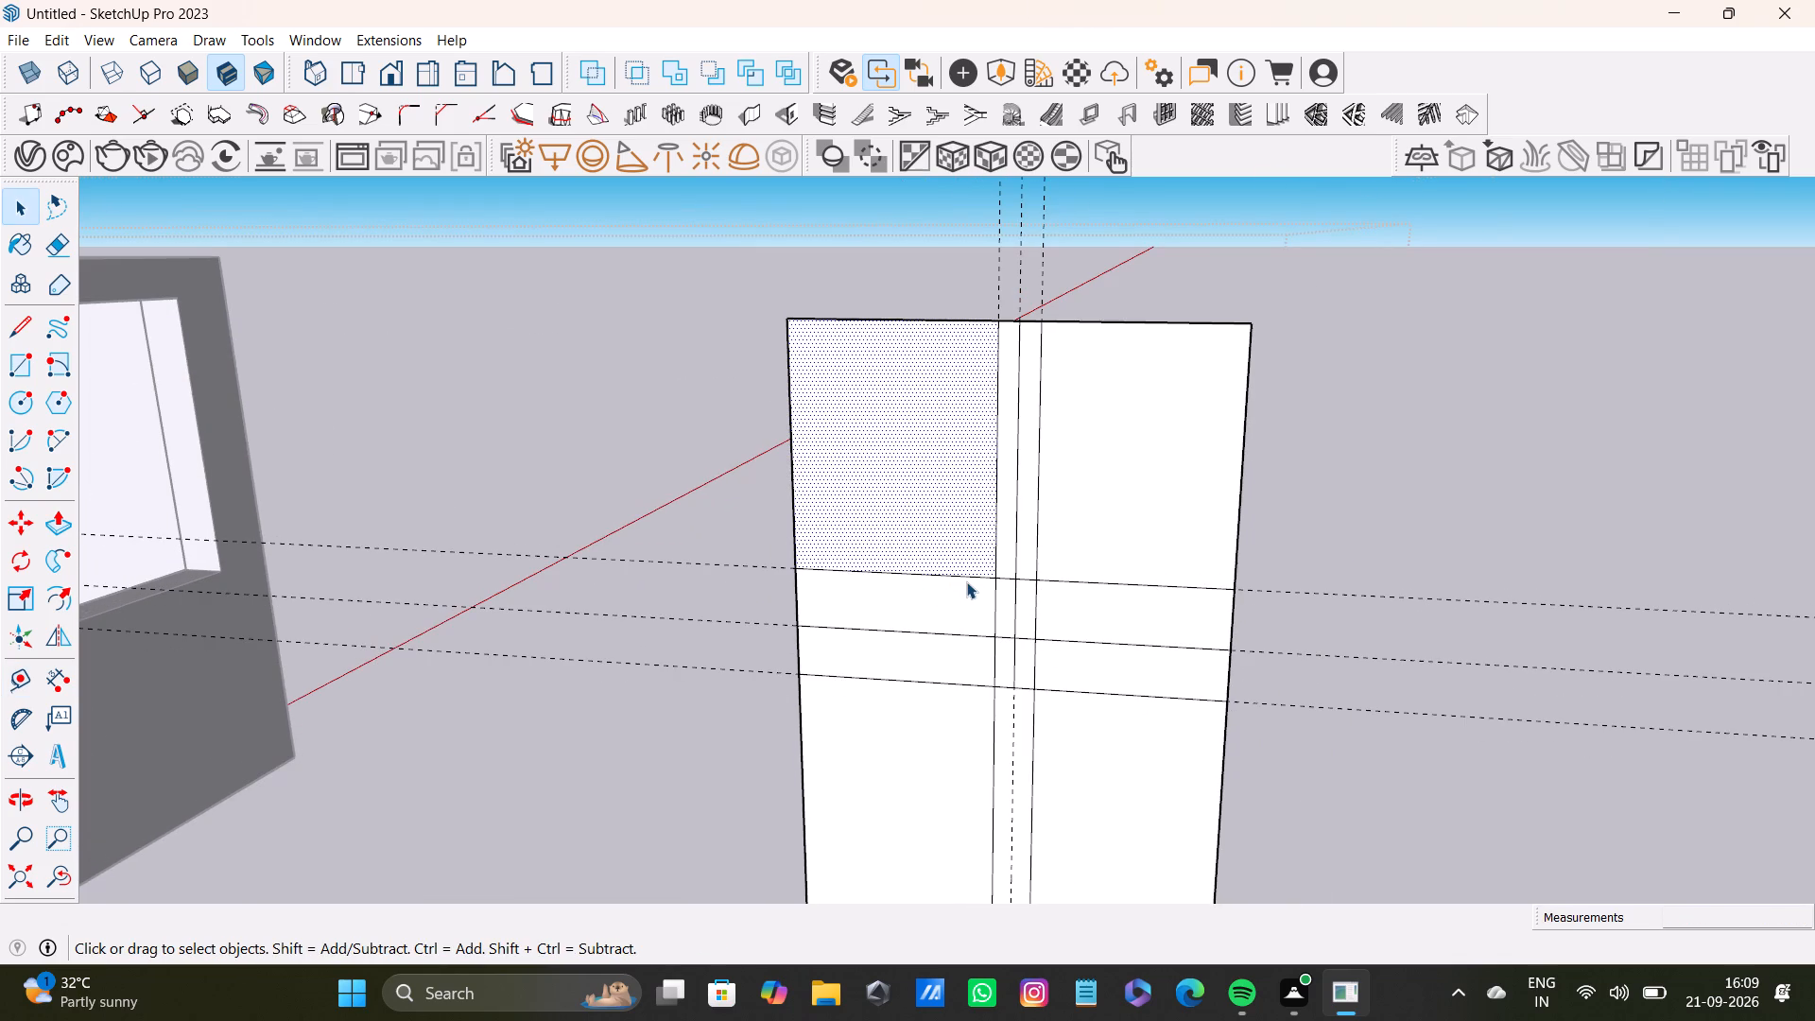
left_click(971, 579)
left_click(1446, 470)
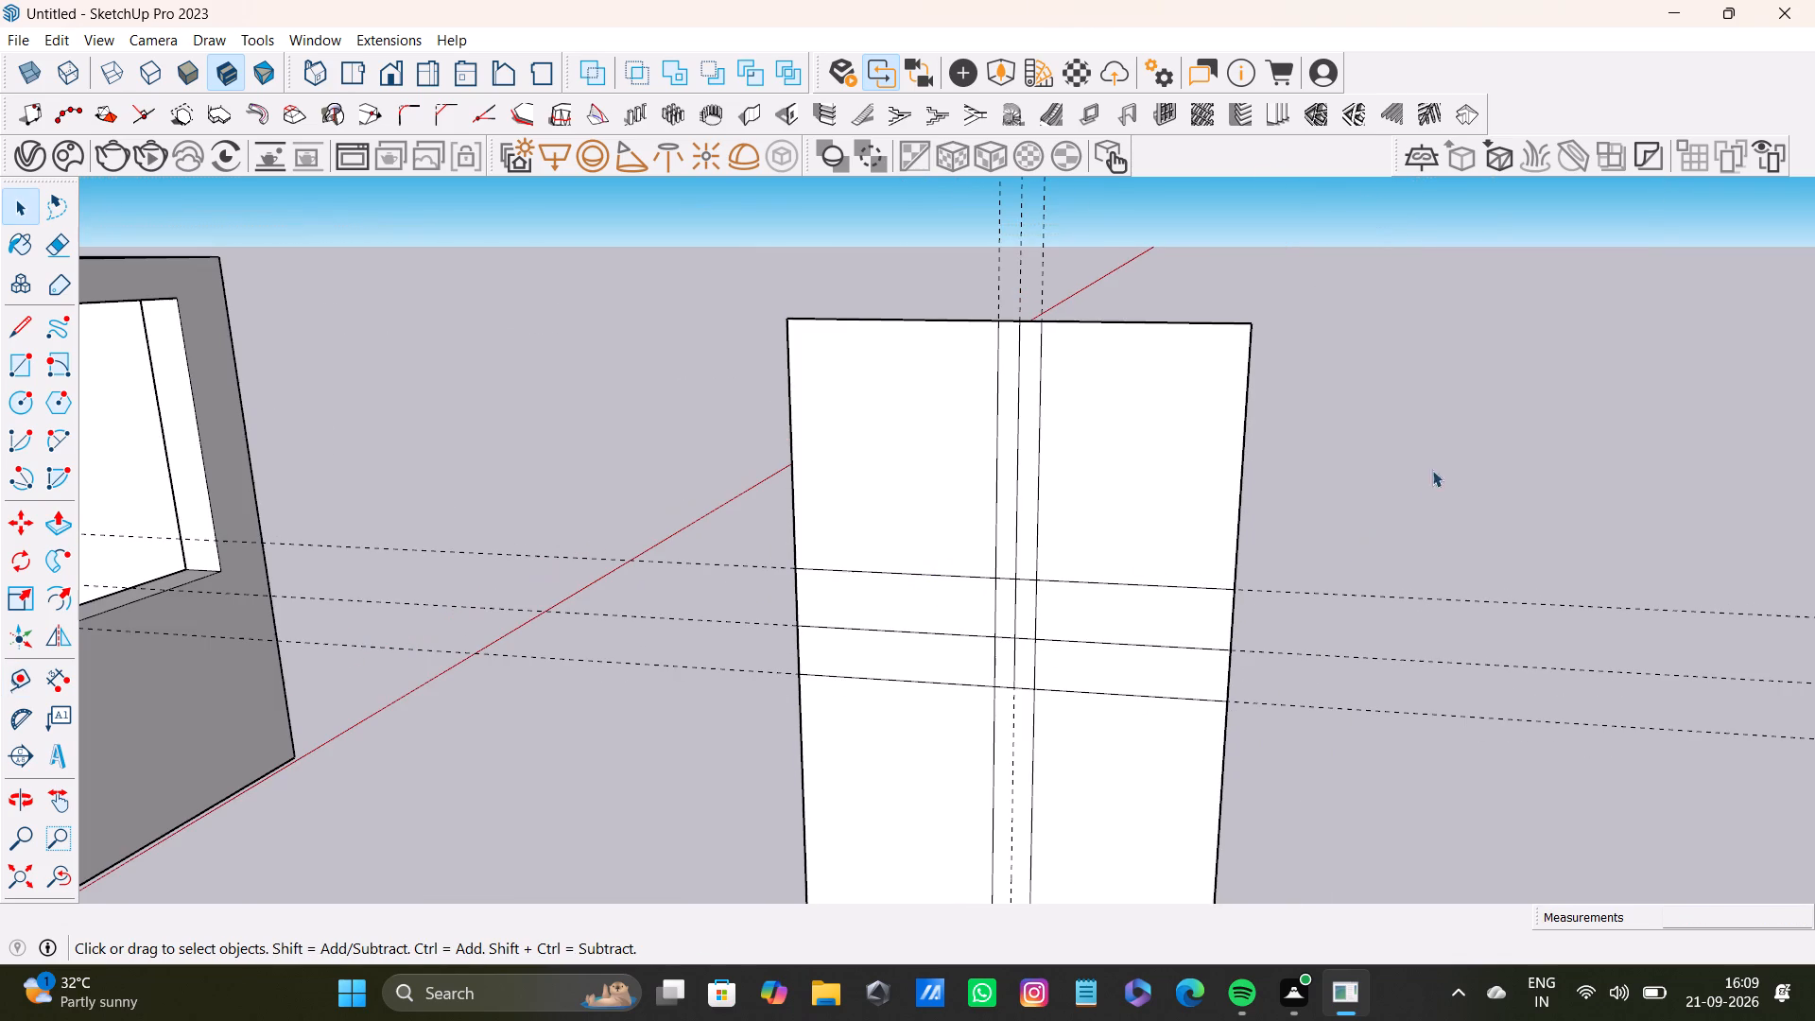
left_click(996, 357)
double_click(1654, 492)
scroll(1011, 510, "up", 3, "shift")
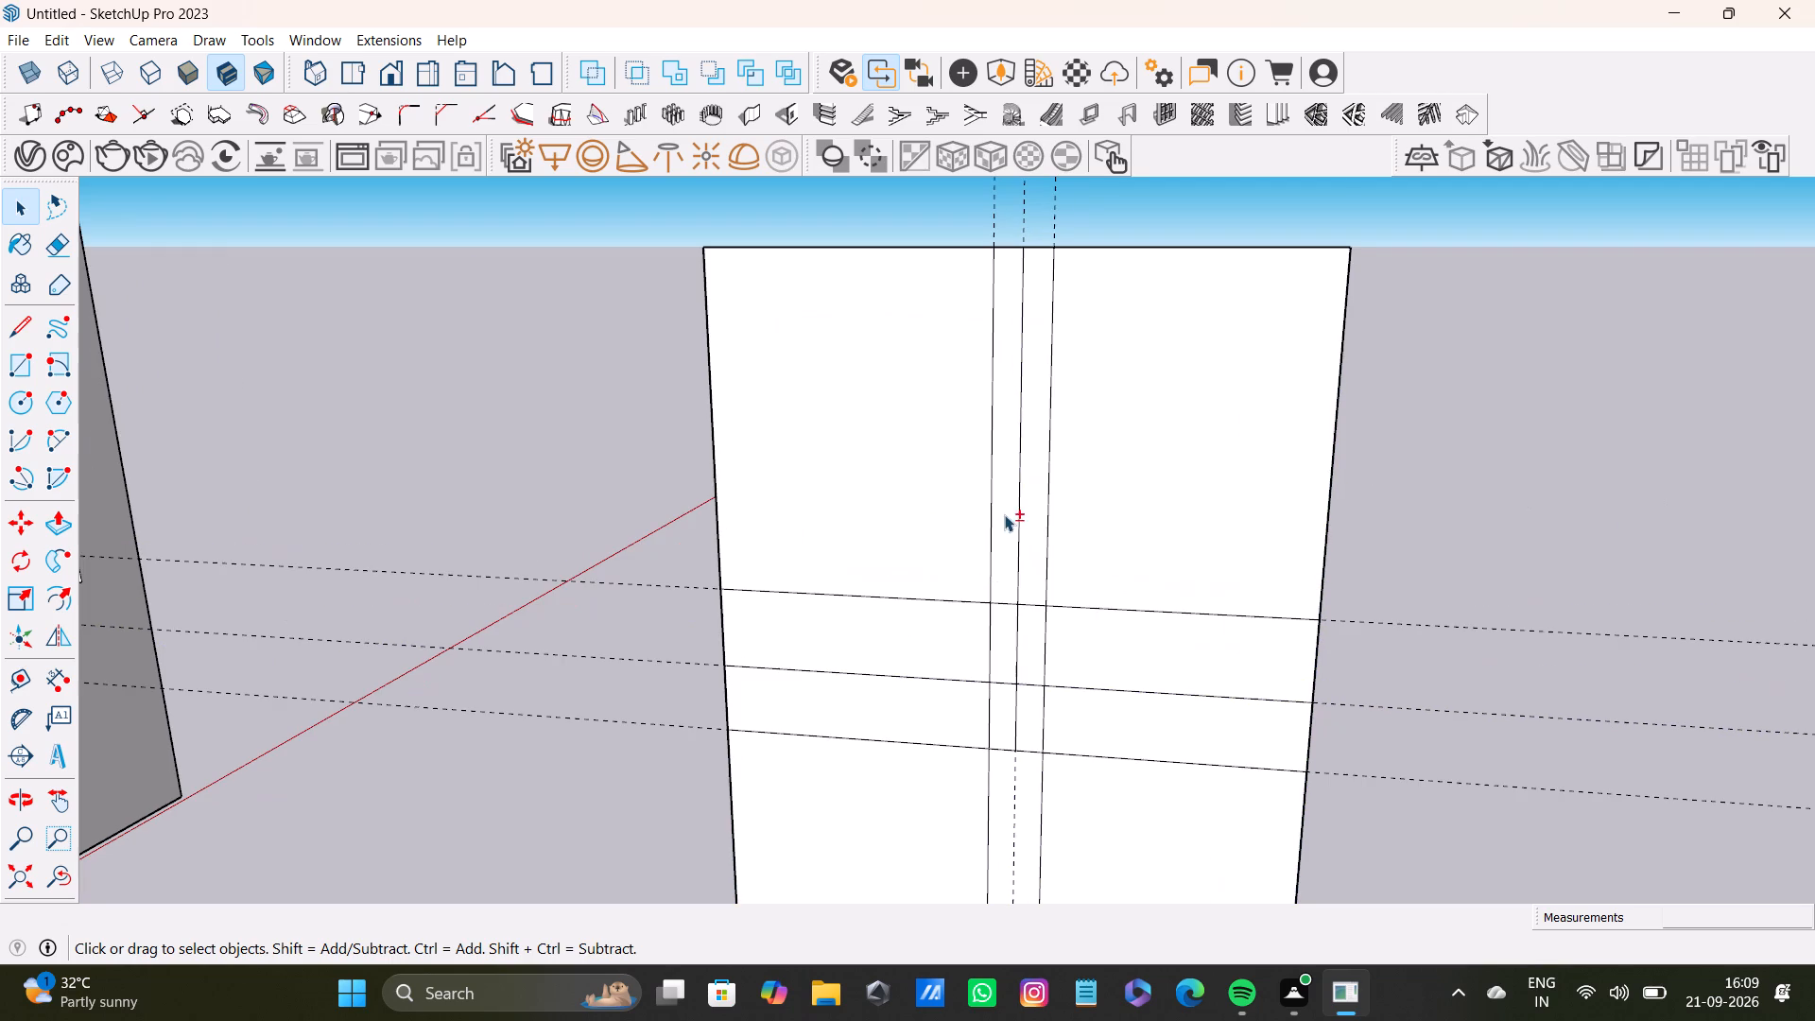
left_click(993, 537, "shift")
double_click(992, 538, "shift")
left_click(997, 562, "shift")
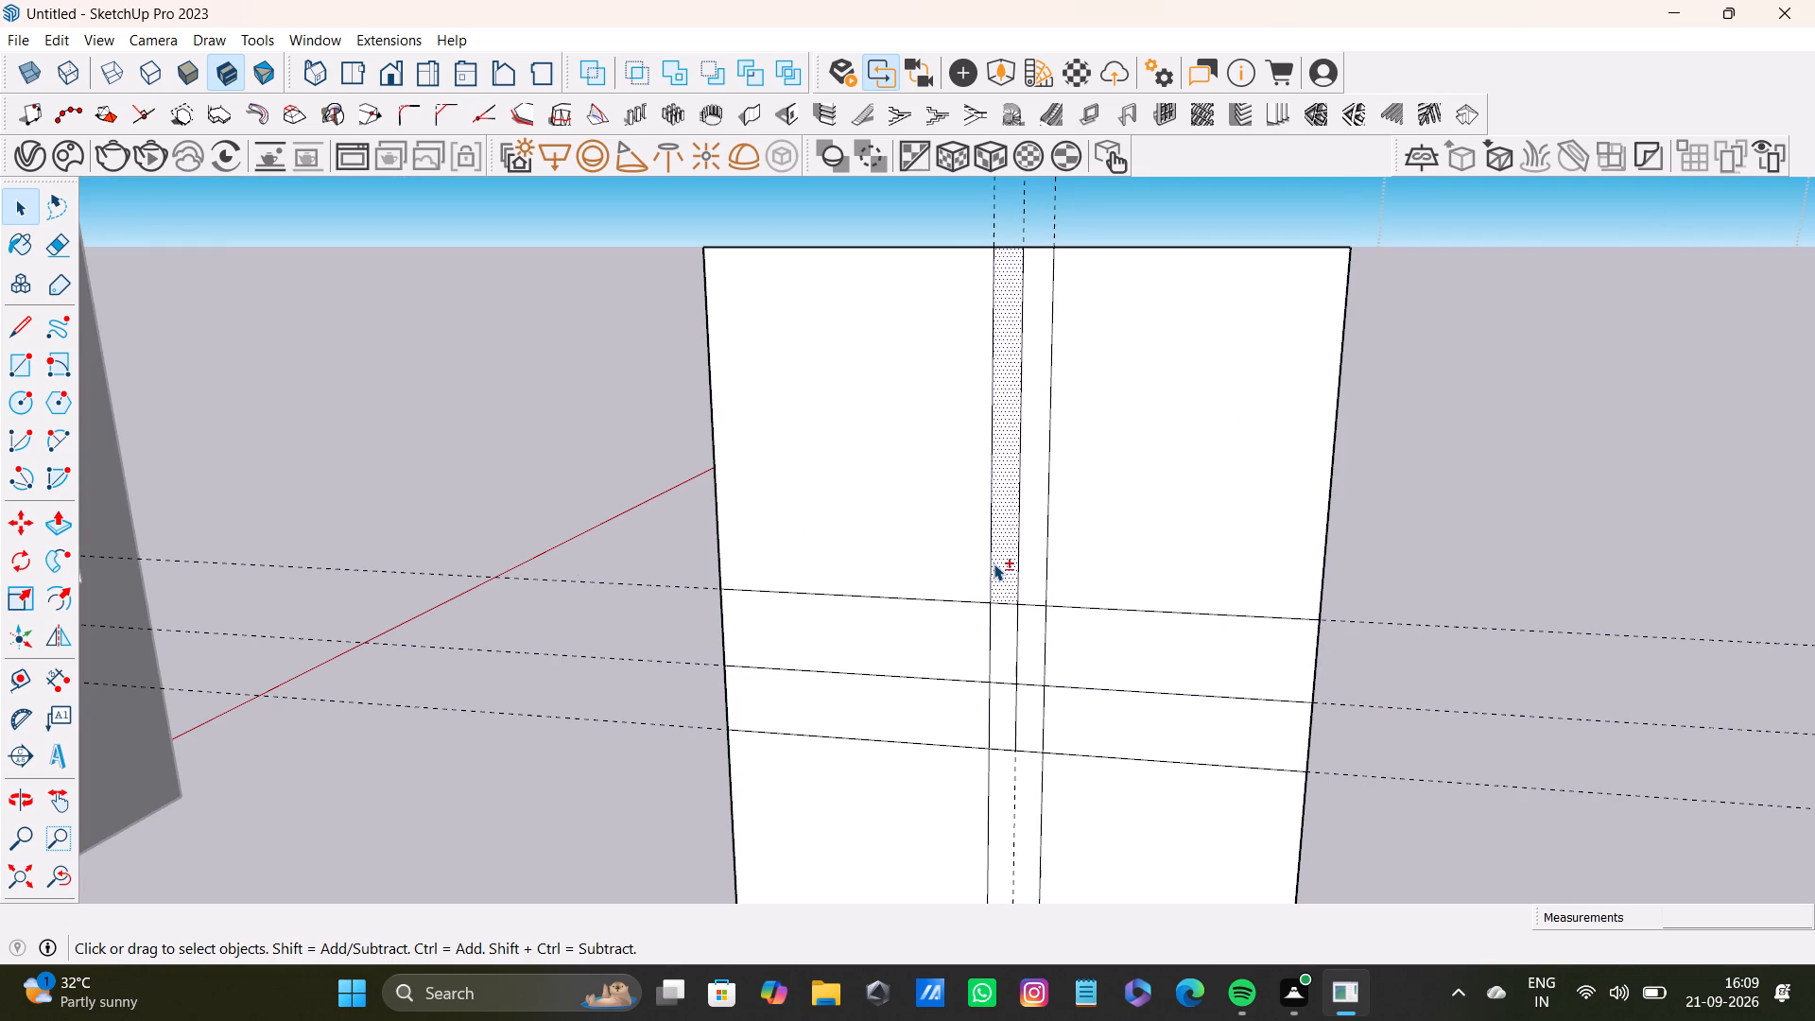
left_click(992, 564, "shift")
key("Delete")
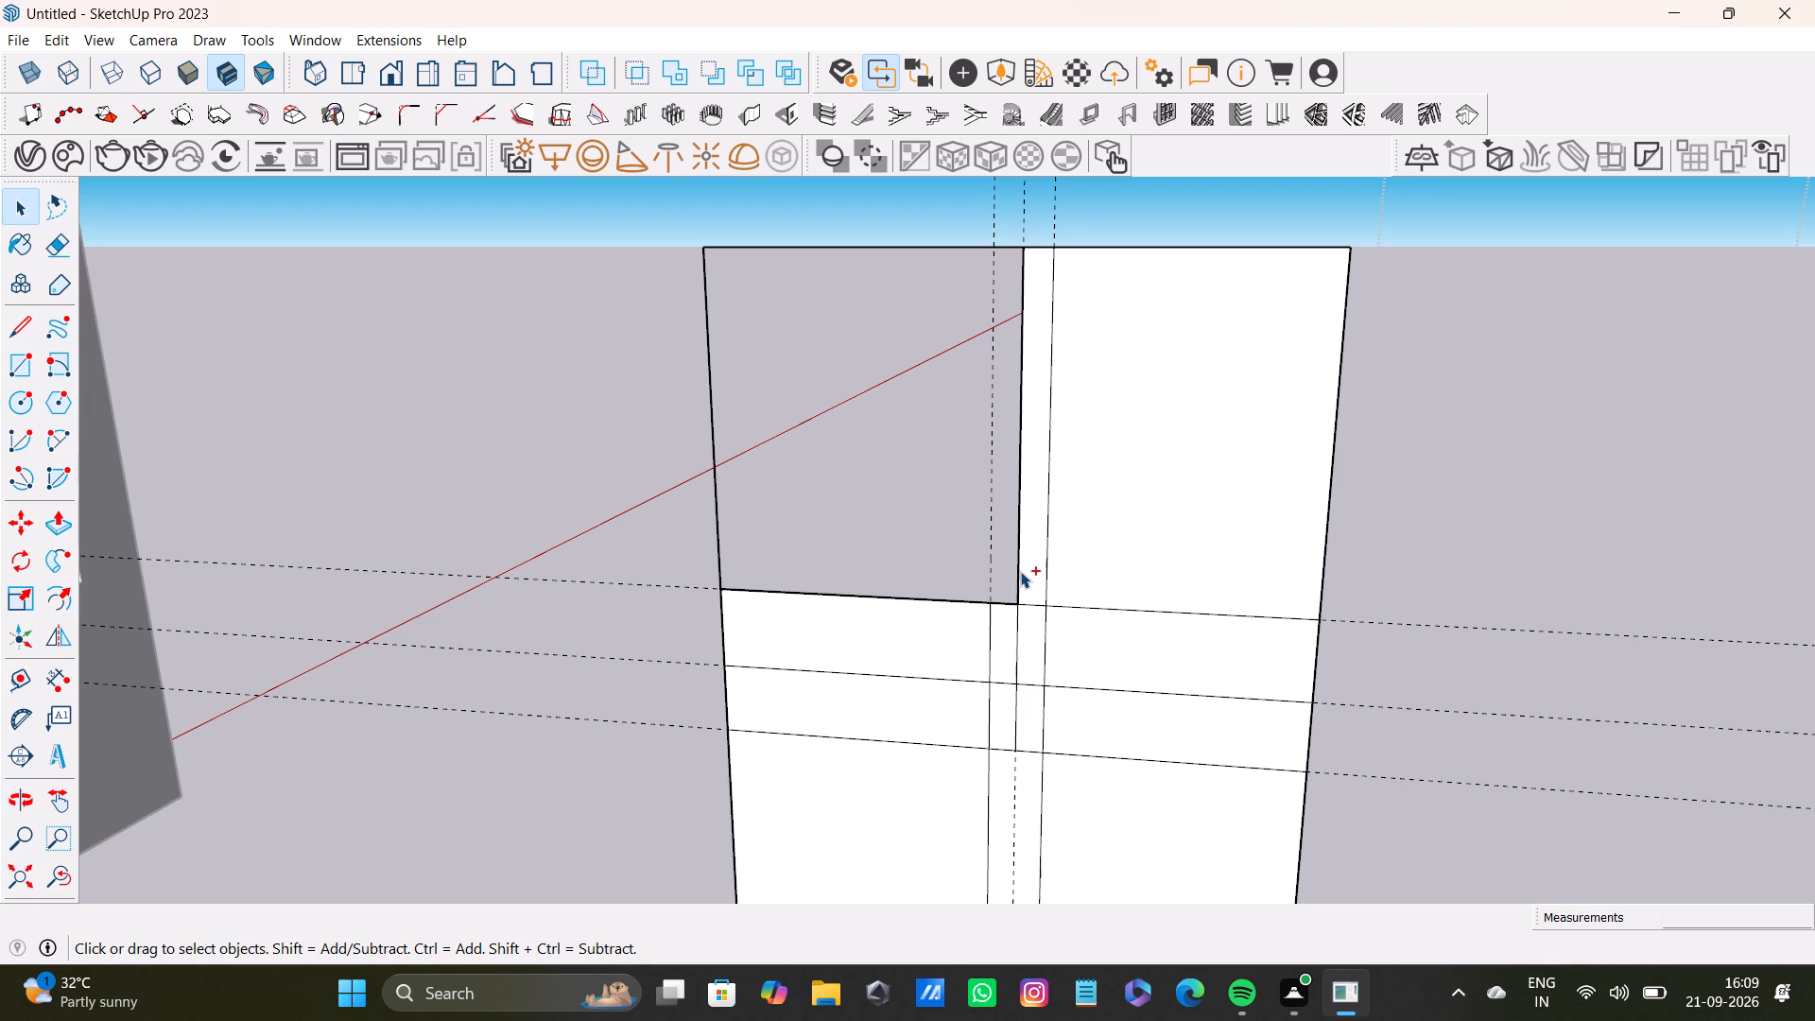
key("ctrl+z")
Delete the three short vertical segments between the panel's upper and middle horizontal construction lines.
left_click(1020, 642)
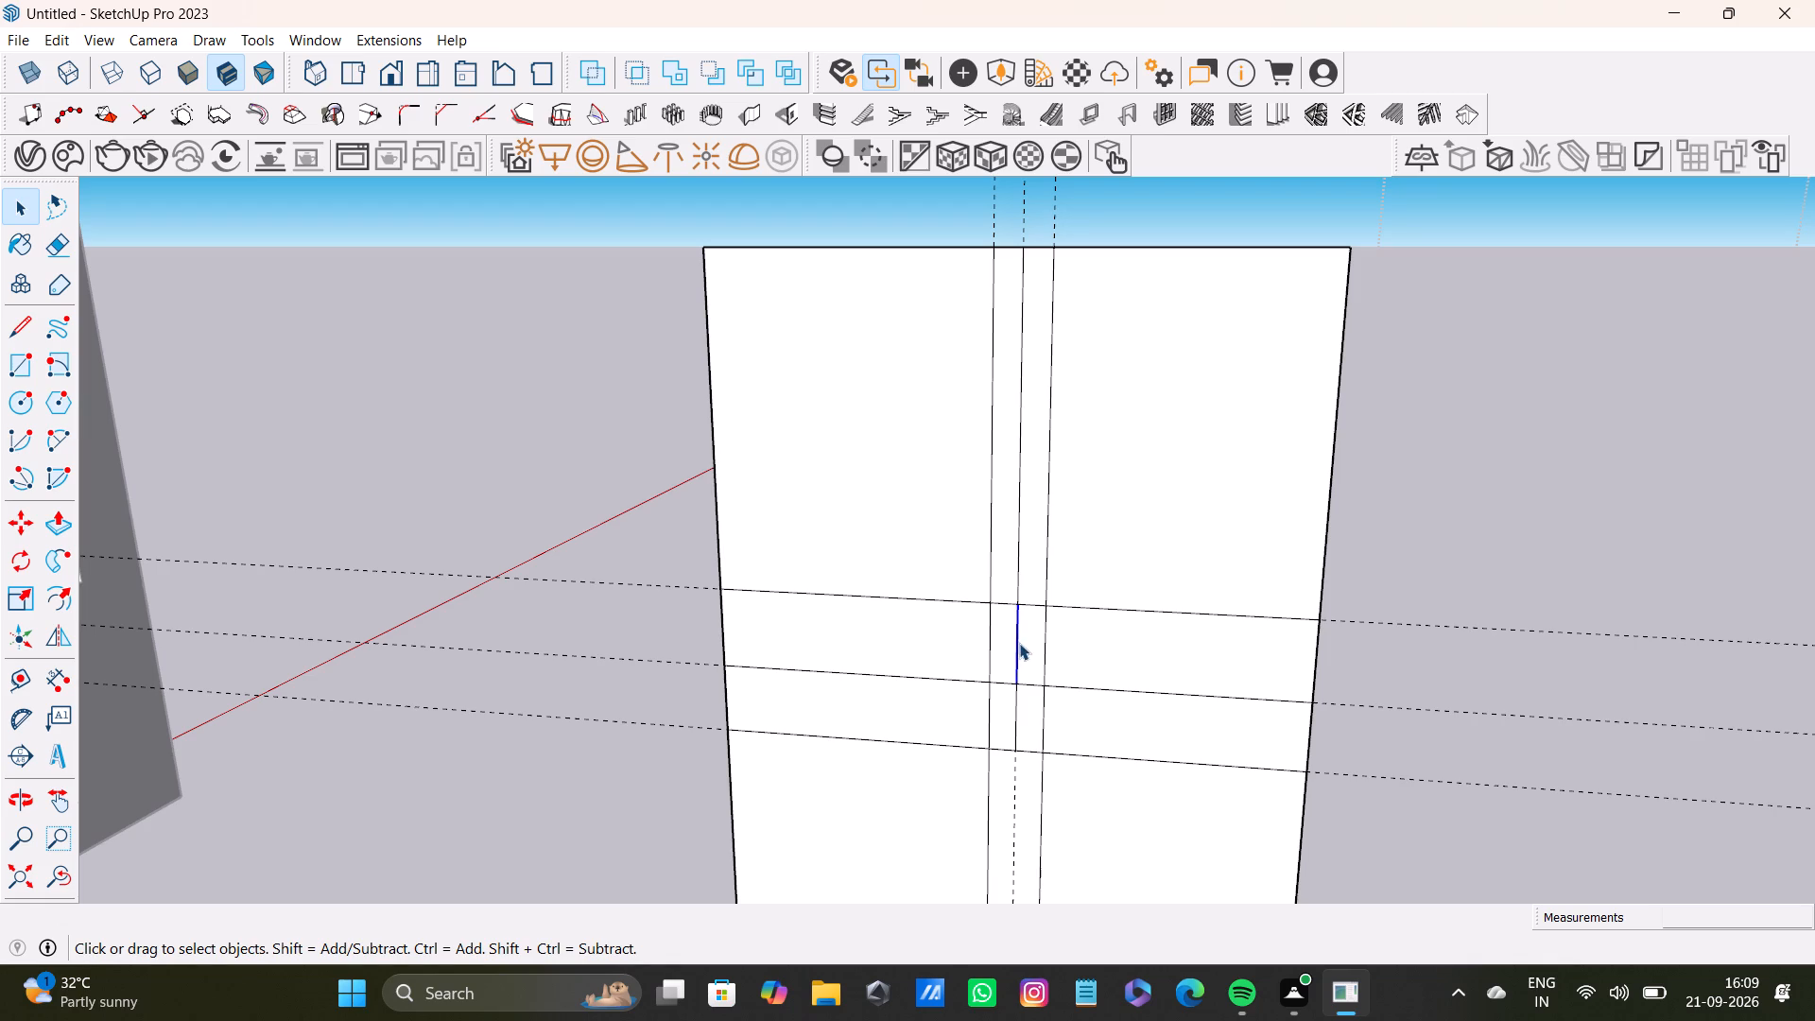
key("Delete")
left_click(986, 653)
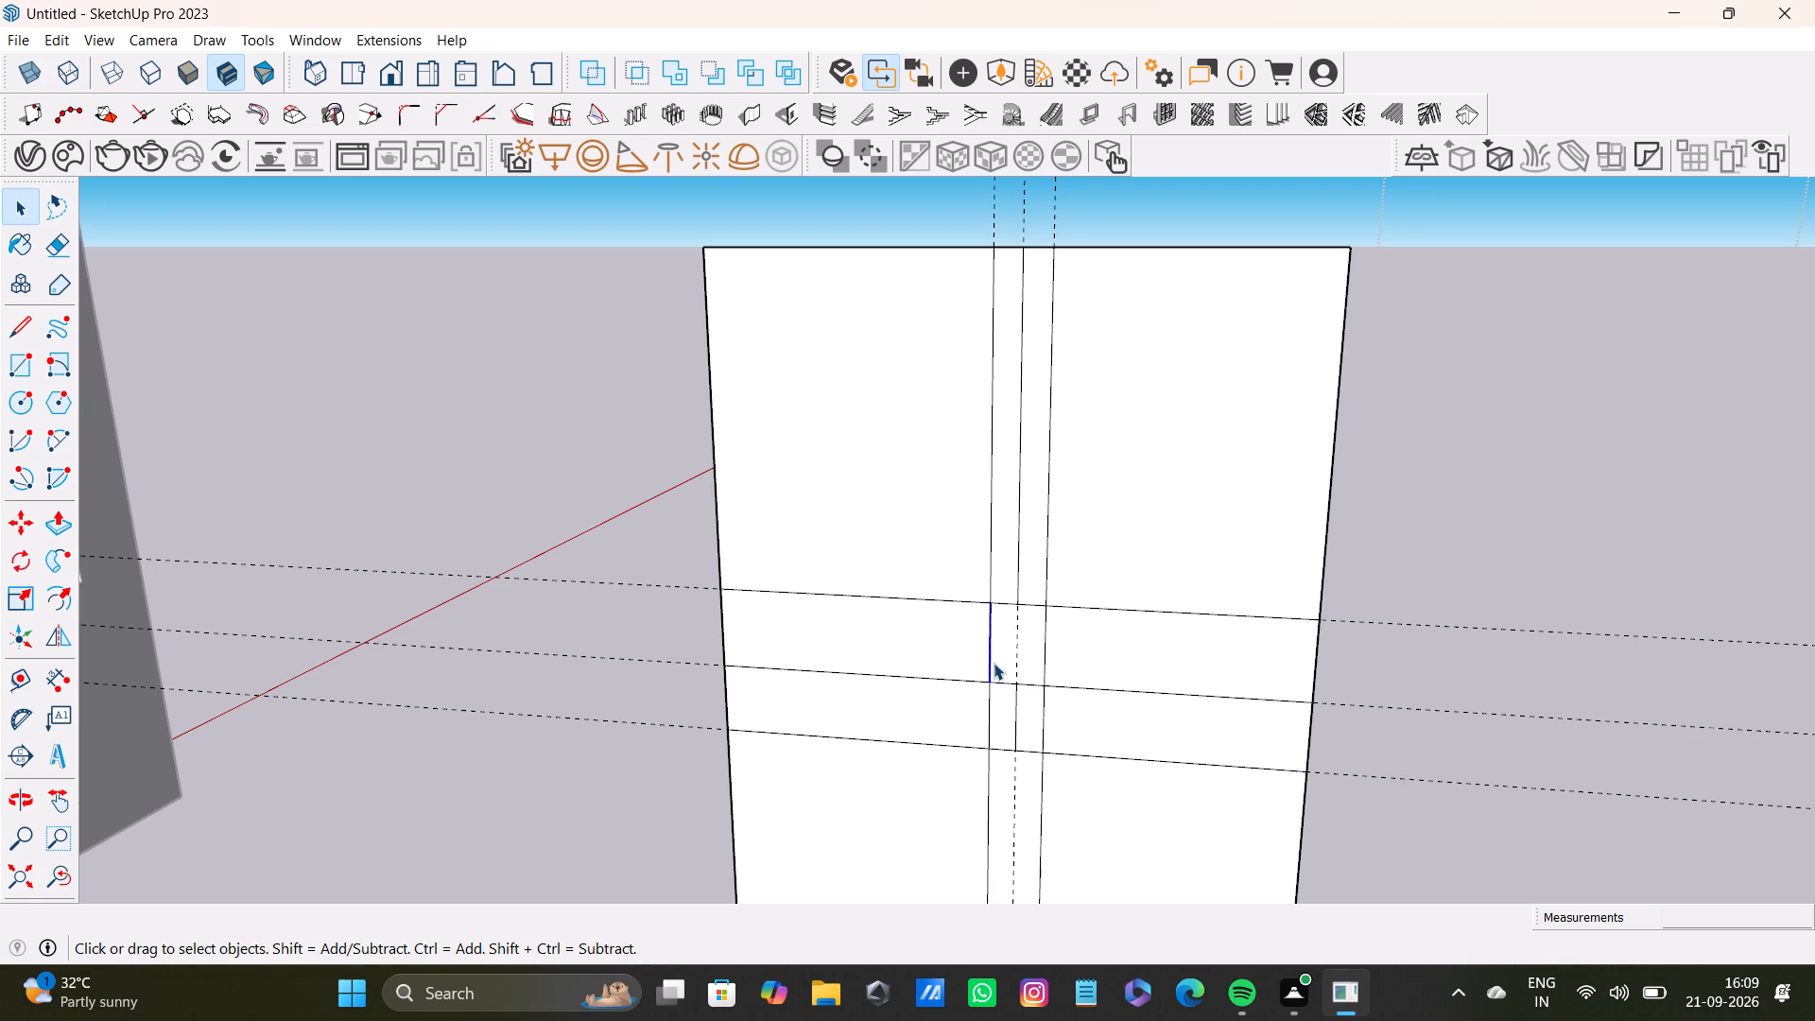
key("Delete")
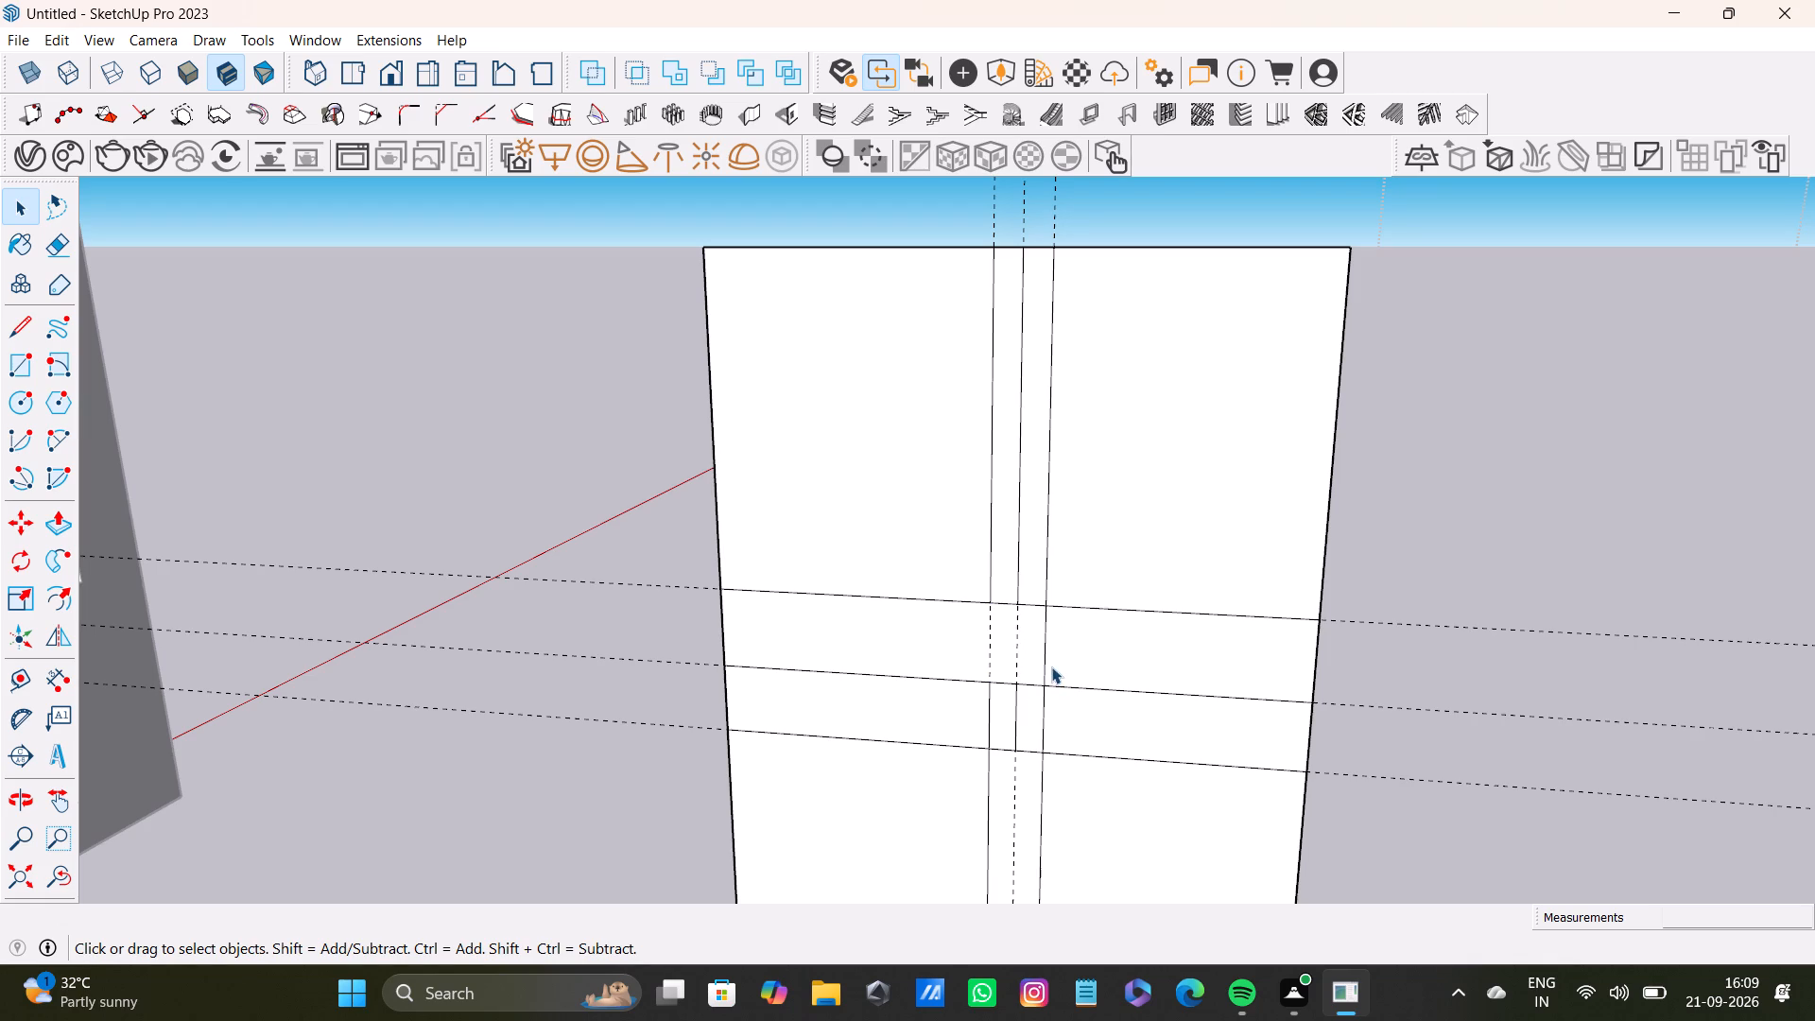
left_click(1044, 669)
key("Delete")
Delete the centre line's remaining segments between the middle and lower horizontal lines and above the upper horizontal line.
left_click(1015, 720)
key("Delete")
left_click(1021, 564)
key("Delete")
Delete the upper horizontal line's segment running from the central vertical strip to the panel's right edge.
scroll(990, 824, "down", 6)
middle_click_drag(990, 832, 958, 564)
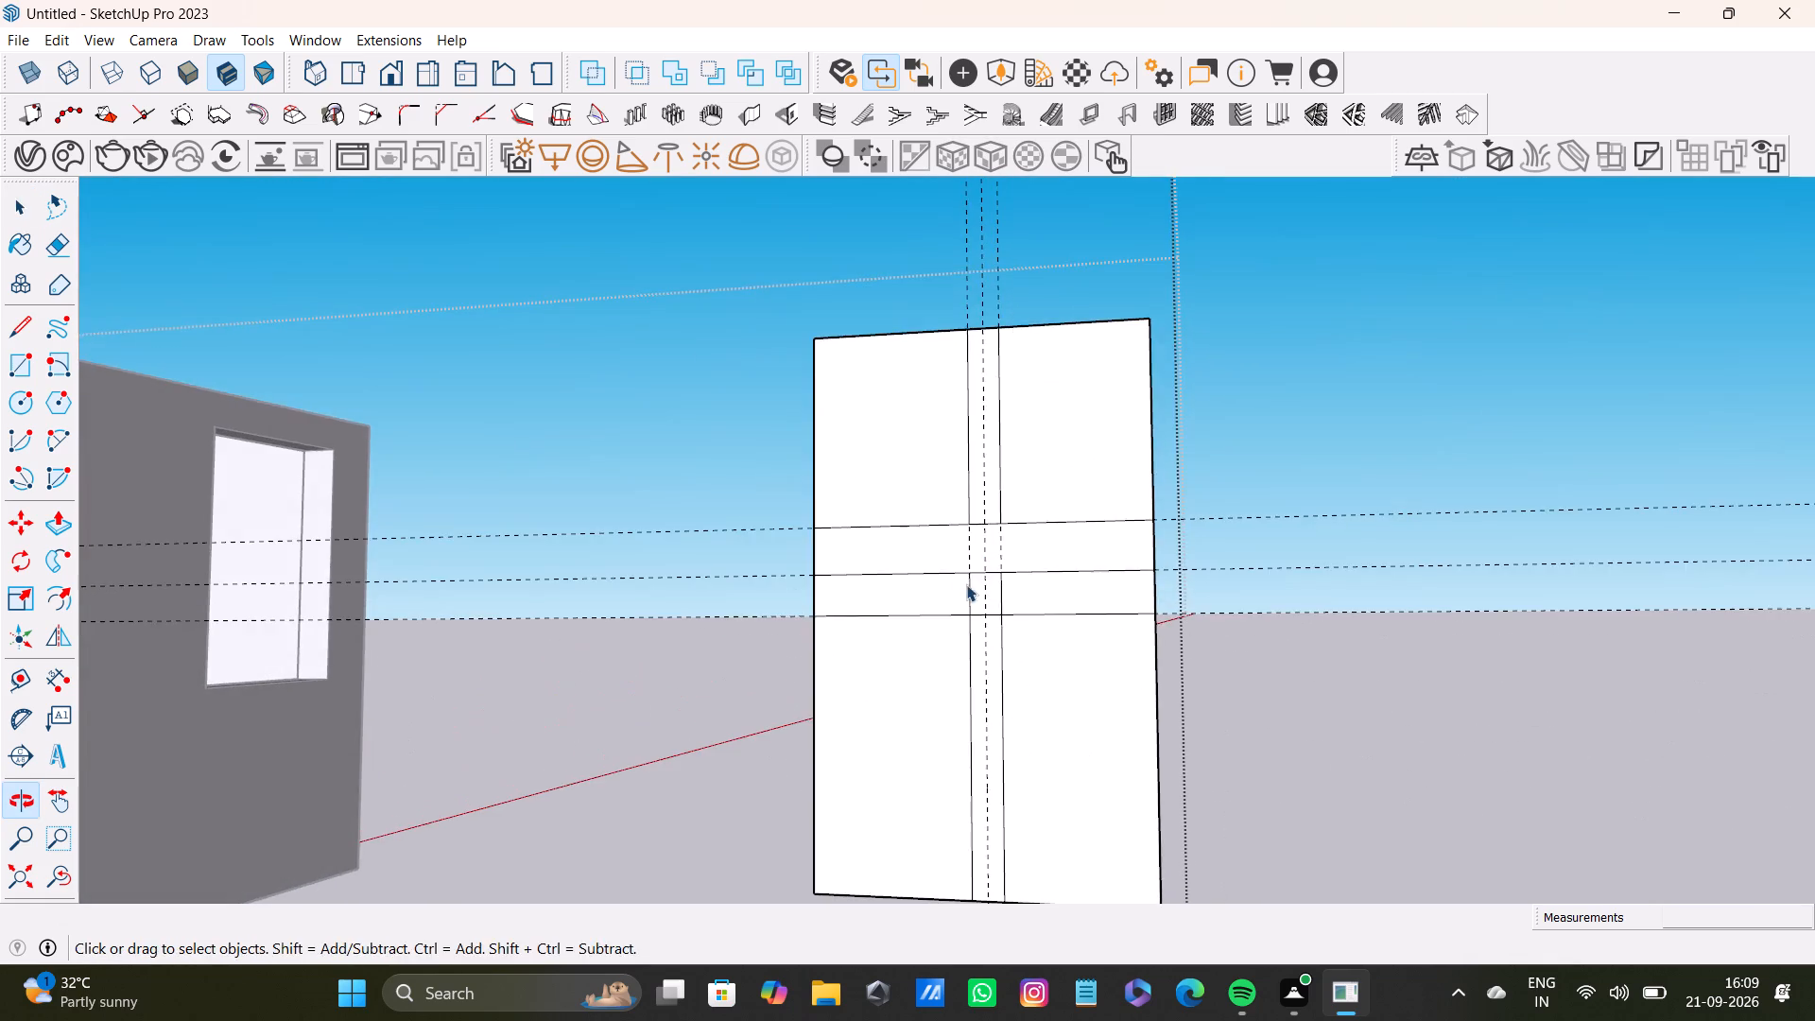
middle_click_drag(969, 584, 1009, 591)
scroll(1010, 593, "up", 3)
left_click(1091, 508)
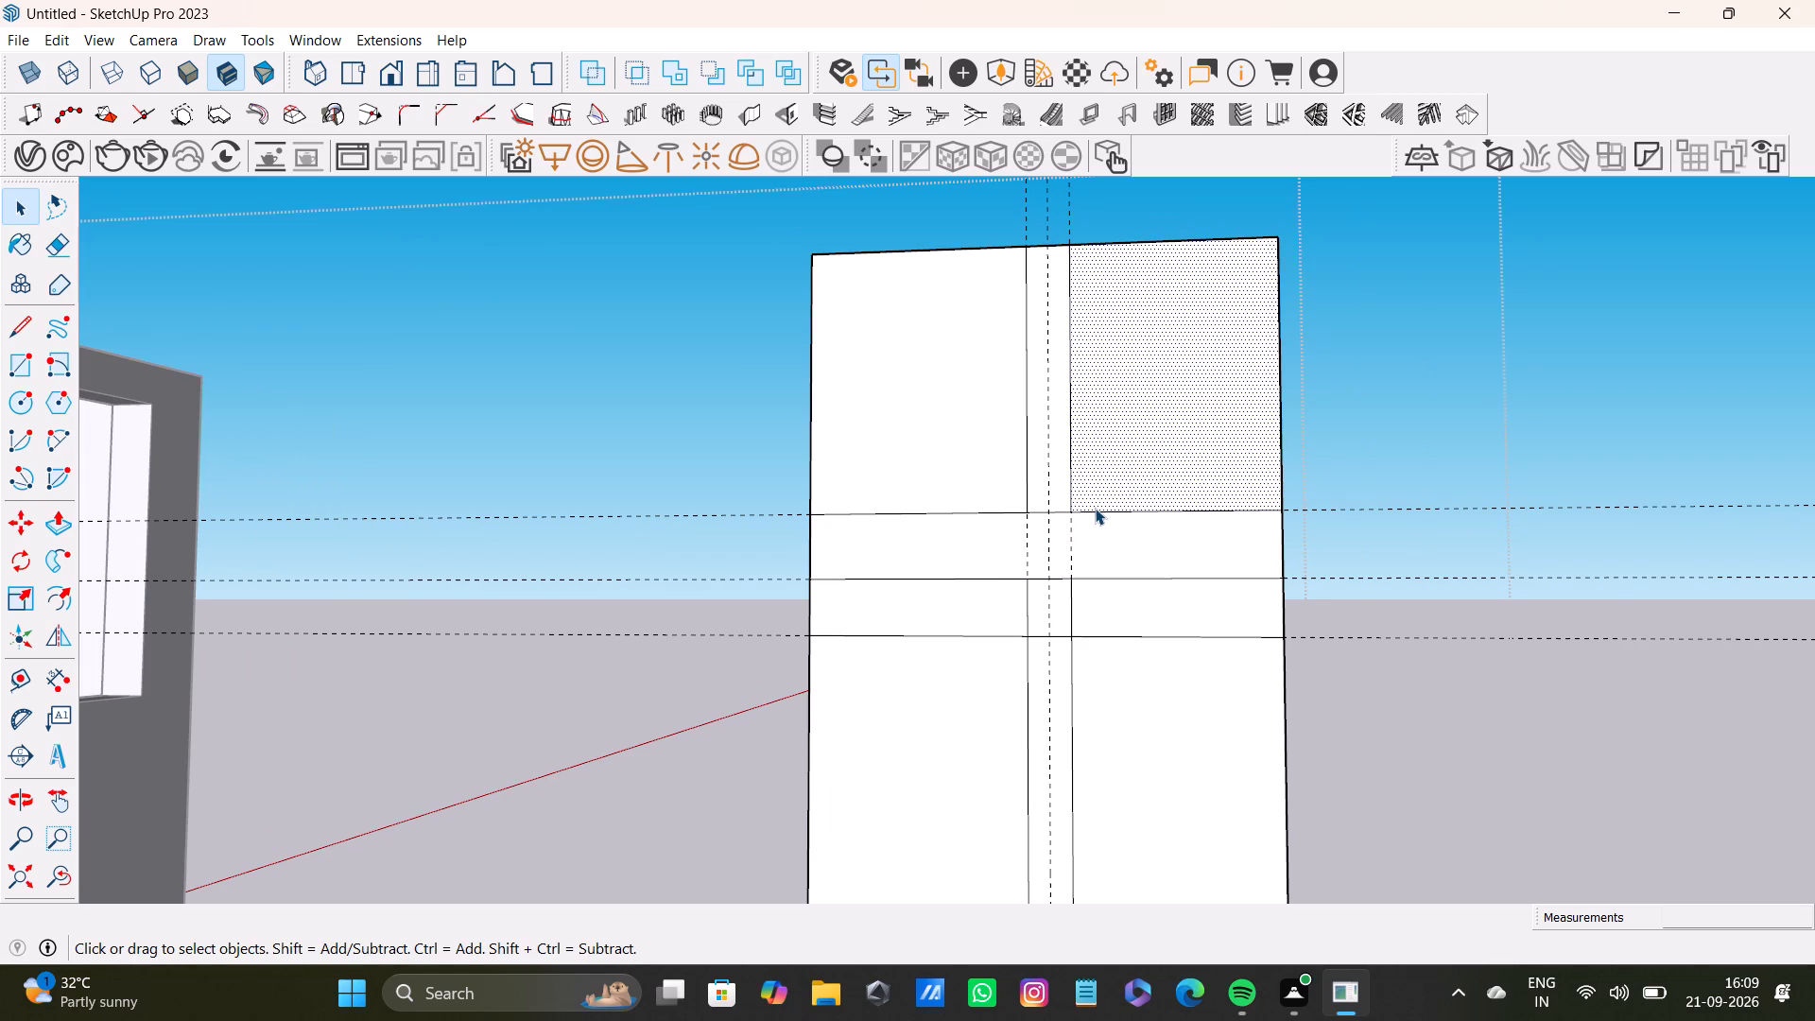
left_click(1096, 509)
left_click(1097, 515)
key("Delete")
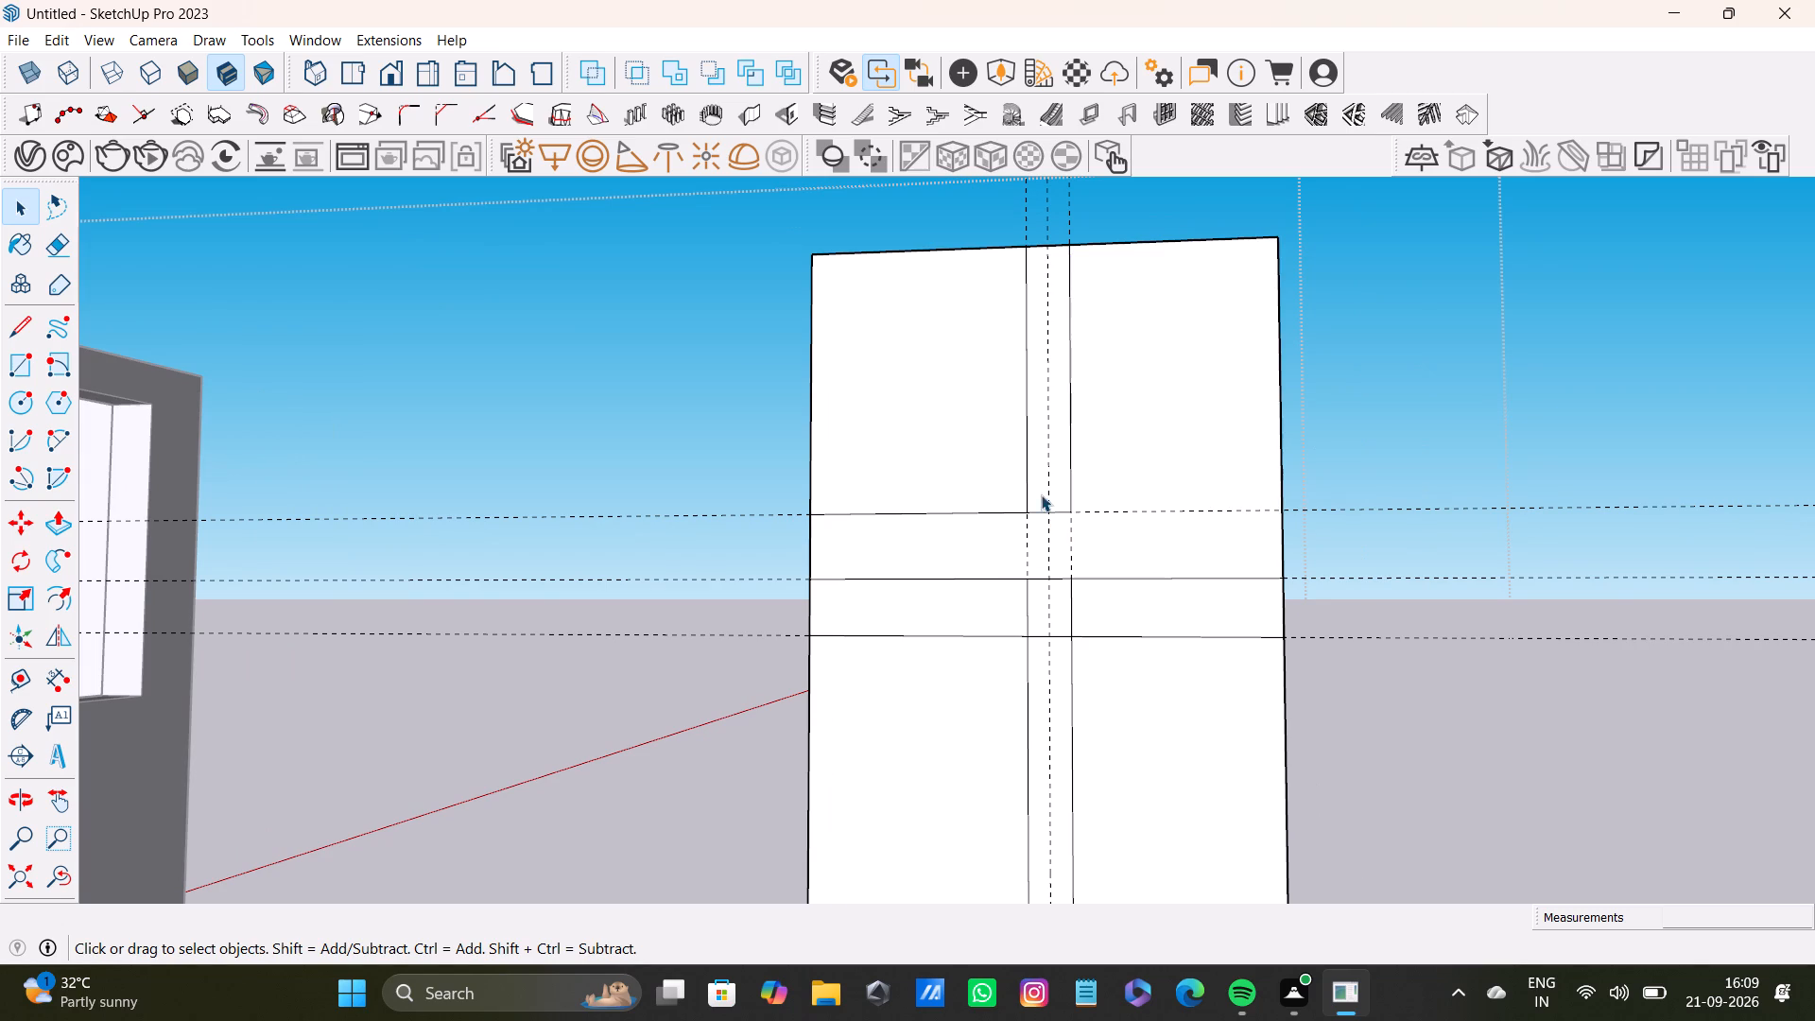
Delete the central strip's two vertical lines above the upper horizontal guide and the upper horizontal line's remaining segments.
left_click(1070, 500)
key("Delete")
left_click(1063, 512)
key("Delete")
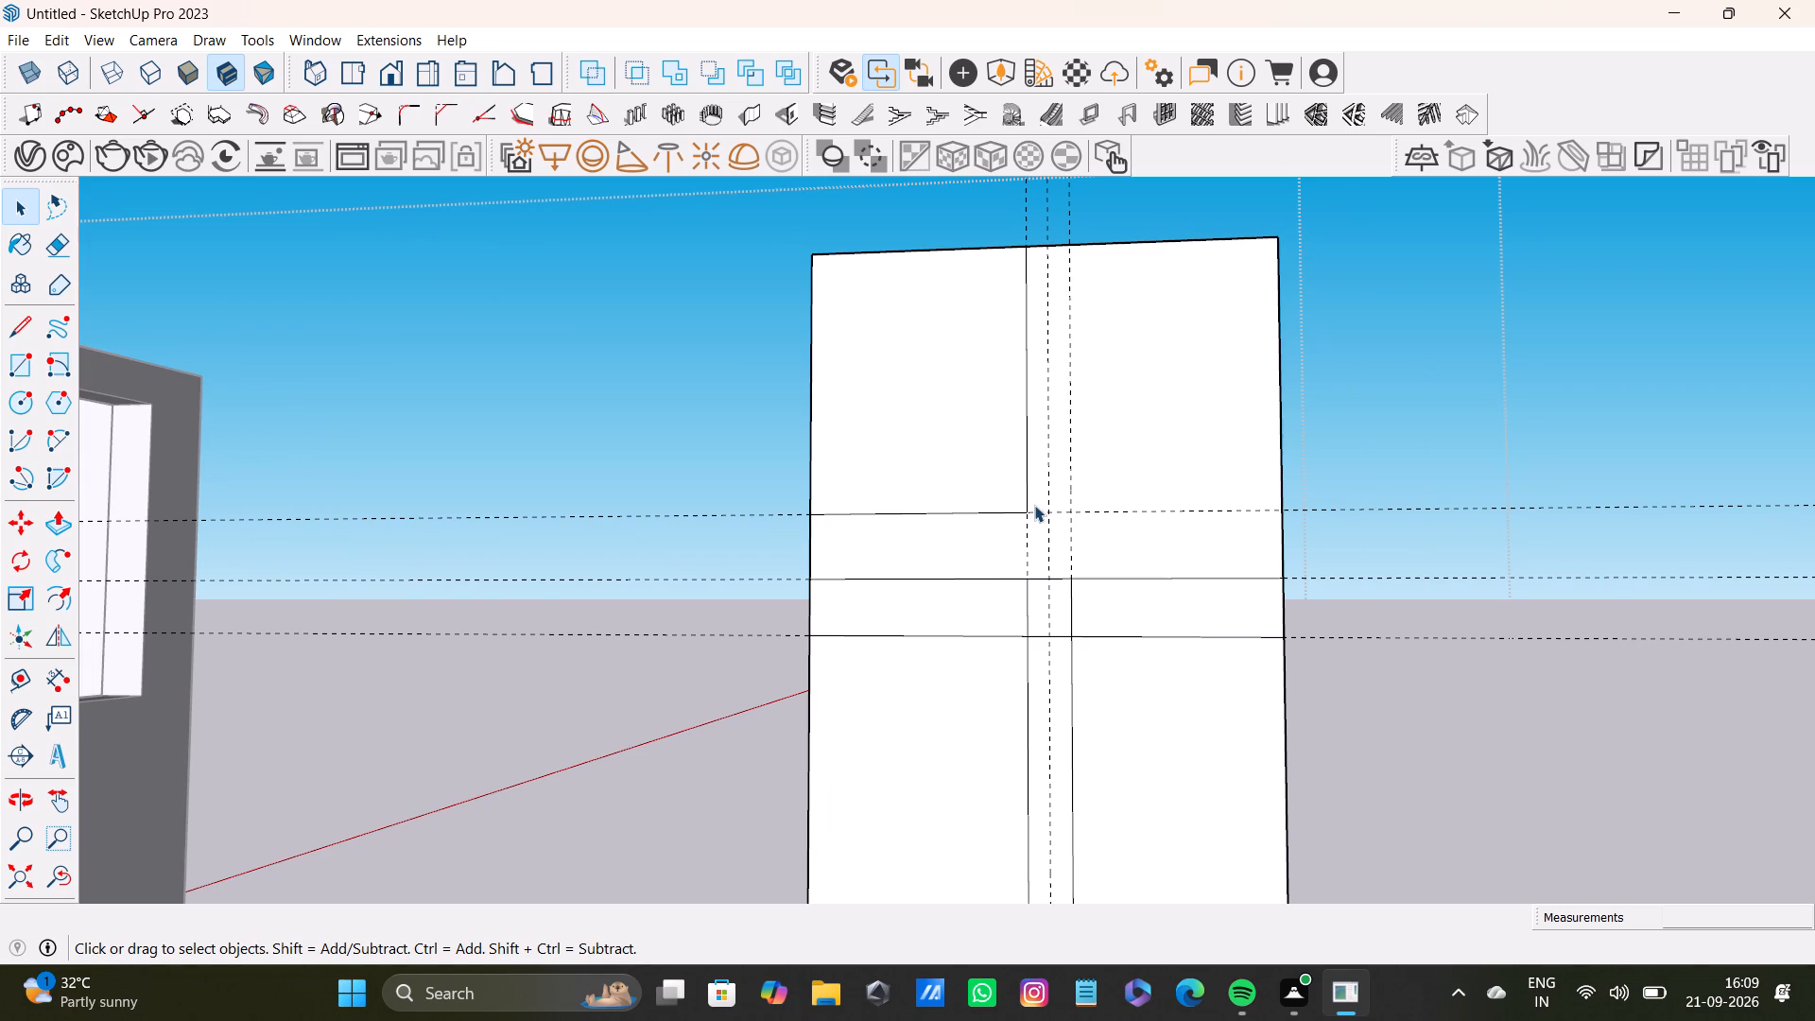
left_click(1027, 498)
key("Delete")
left_click(1021, 511)
key("Delete")
Delete the lower horizontal line's outer segments and the strip's two short vertical segments between the middle and lower horizontal lines.
scroll(1028, 600, "down", 3)
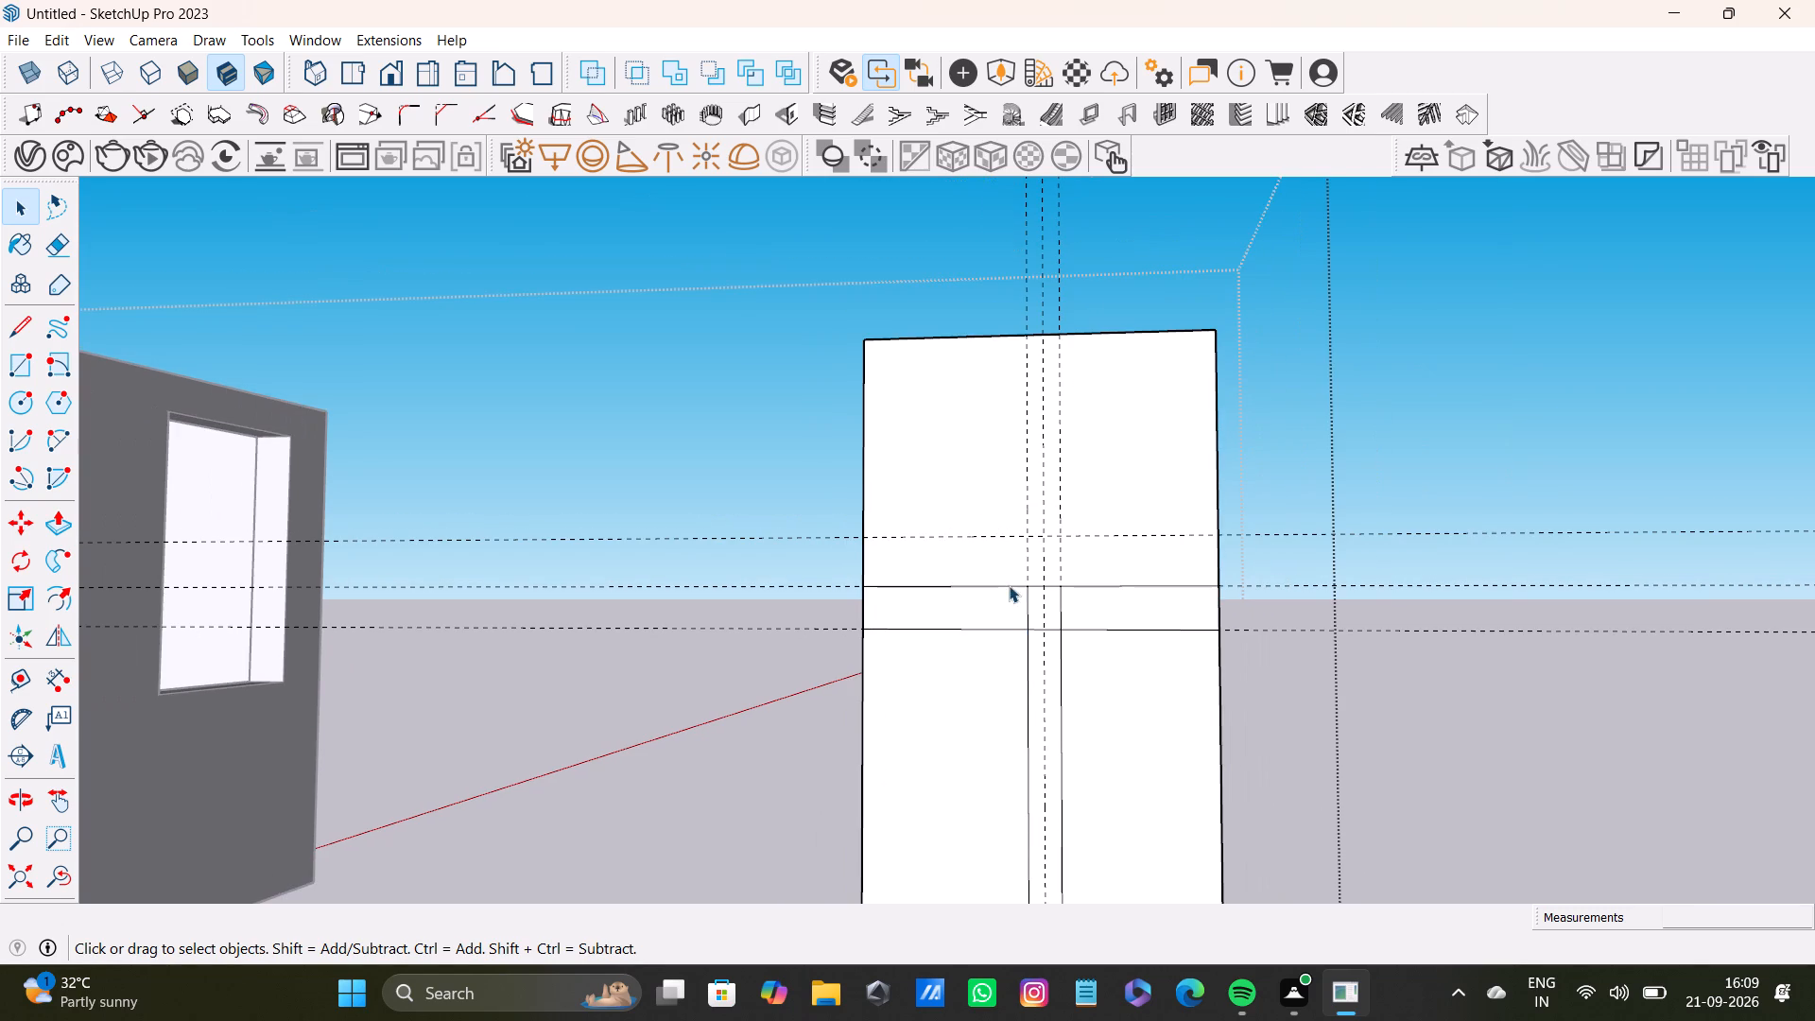
left_click(1021, 630)
key("Delete")
left_click(1028, 614)
key("Delete")
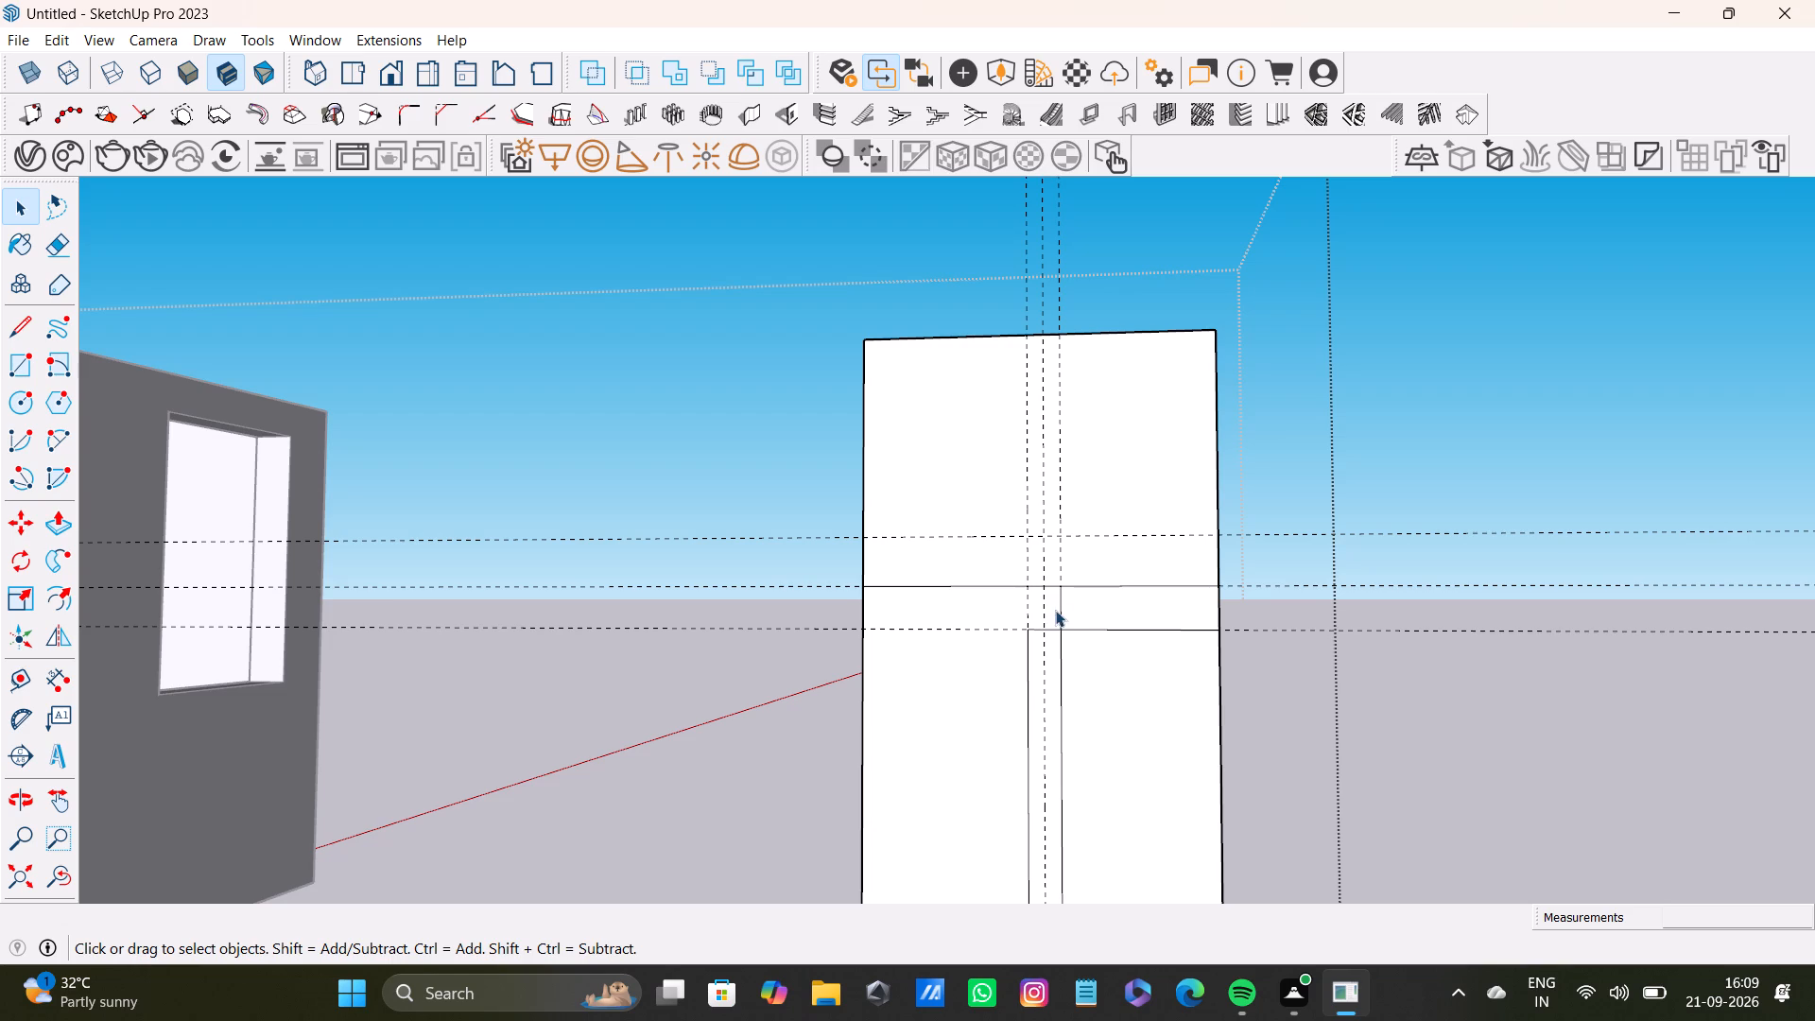
left_click(1062, 613)
key("Delete")
left_click(1098, 632)
key("Delete")
Delete the central strip's two vertical lines below the lower horizontal guide and the short horizontal segment joining them, keeping the panel's face.
left_click(1062, 696)
key("Delete")
left_click(1034, 720)
left_click(1028, 721)
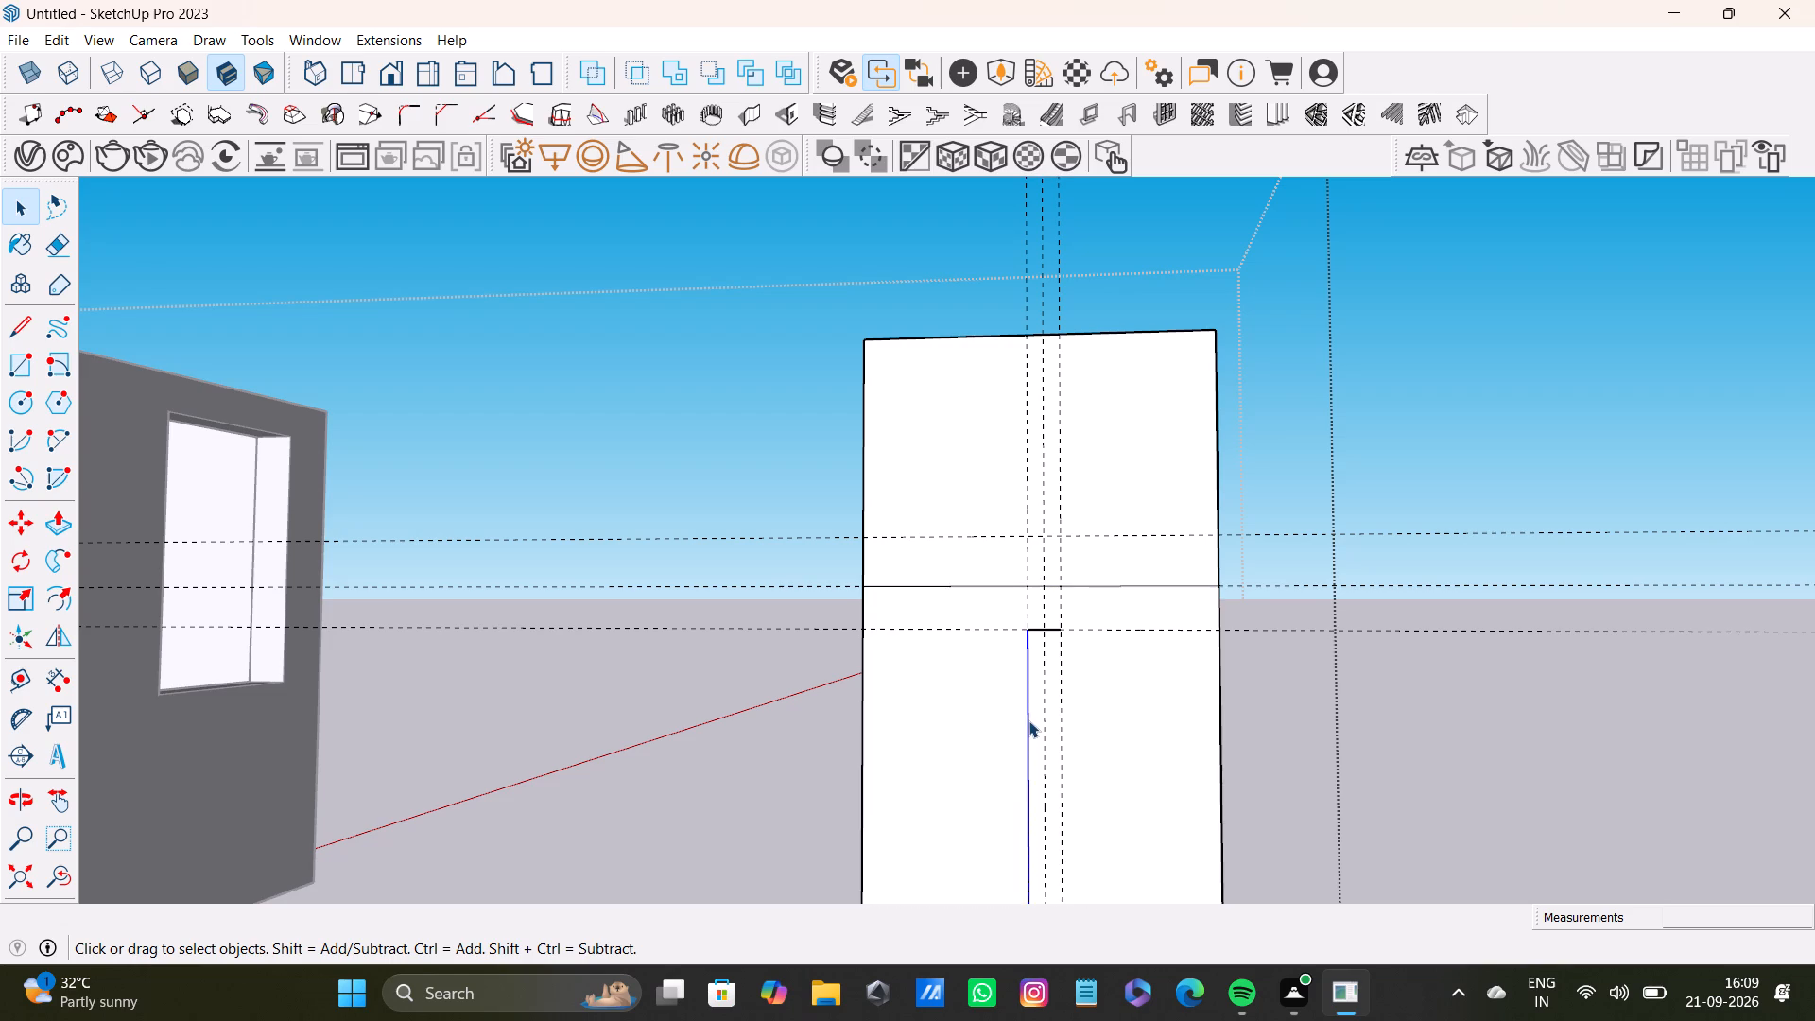
key("Delete")
left_click(1050, 626)
key("Delete")
scroll(1047, 636, "down", 3)
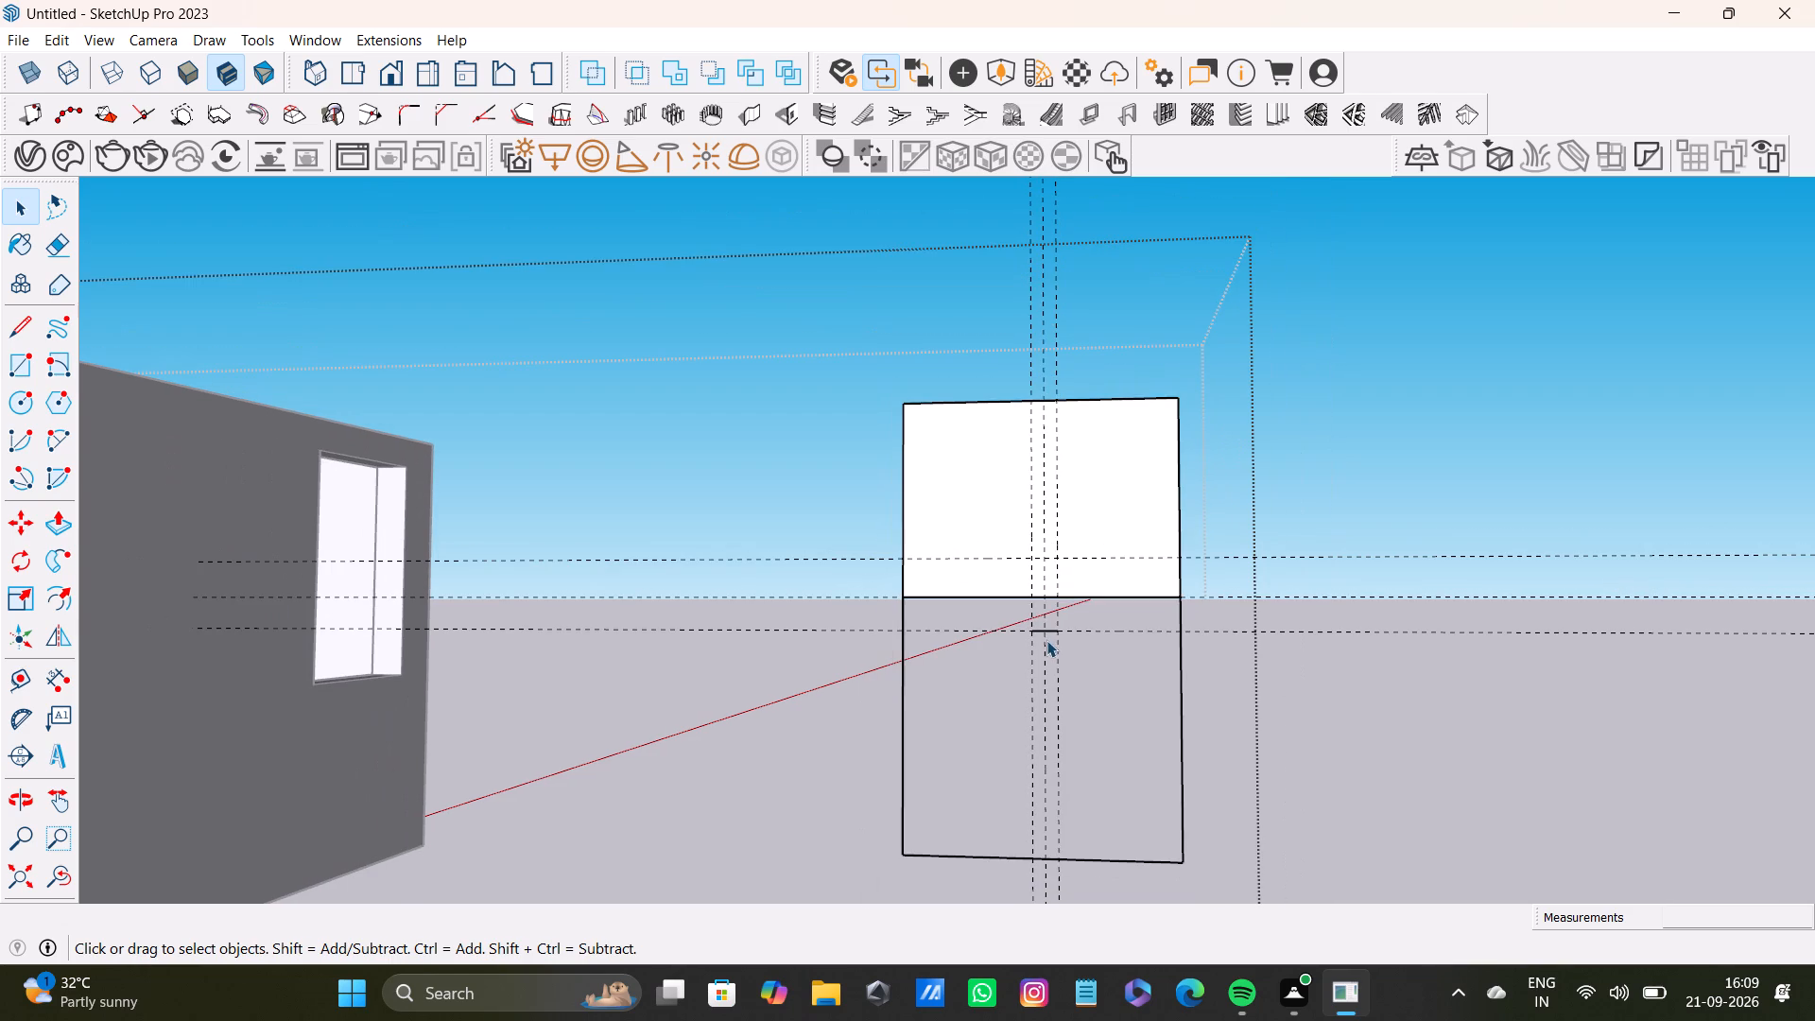
key("ctrl+z")
scroll(1048, 634, "up", 5, "ctrl")
left_click_drag(993, 608, 1110, 649)
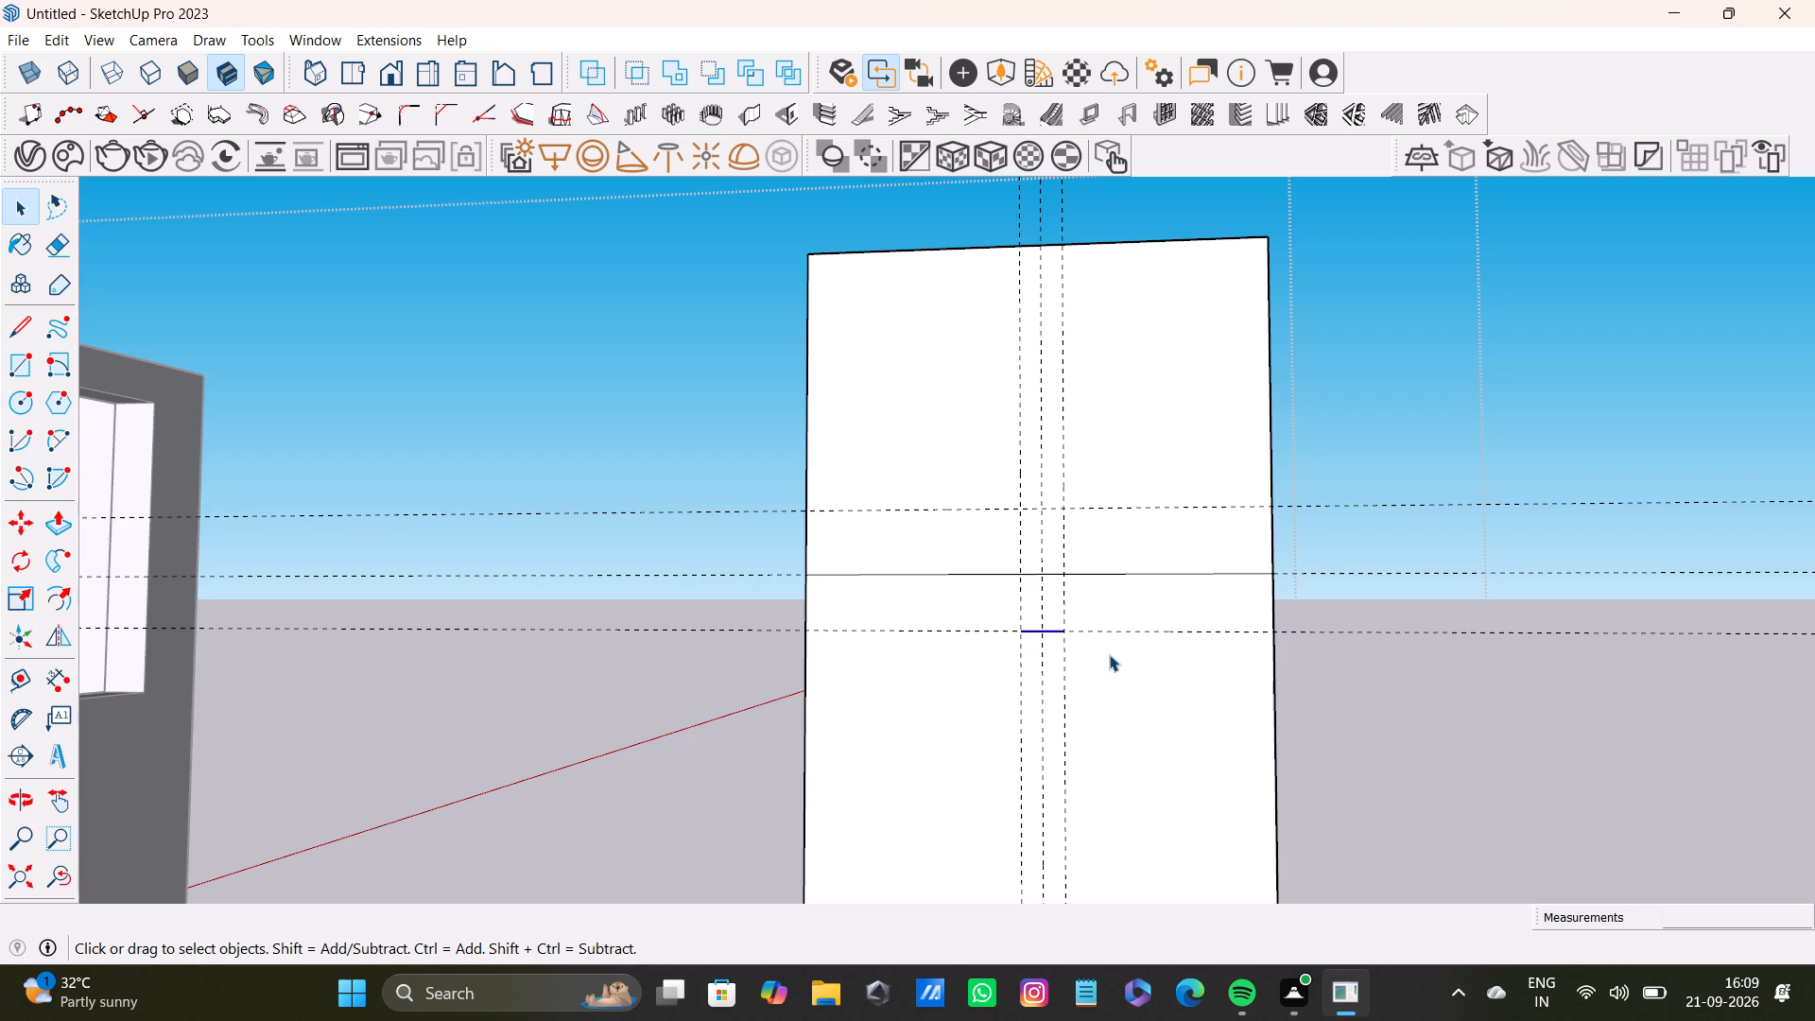
key("Delete")
Place a vertical guide along the panel's centre, from the midpoint of the top edge to the bottom edge.
scroll(917, 459, "down", 4)
middle_click_drag(1063, 545, 1077, 530, "shift")
key("t")
scroll(1066, 379, "up", 1)
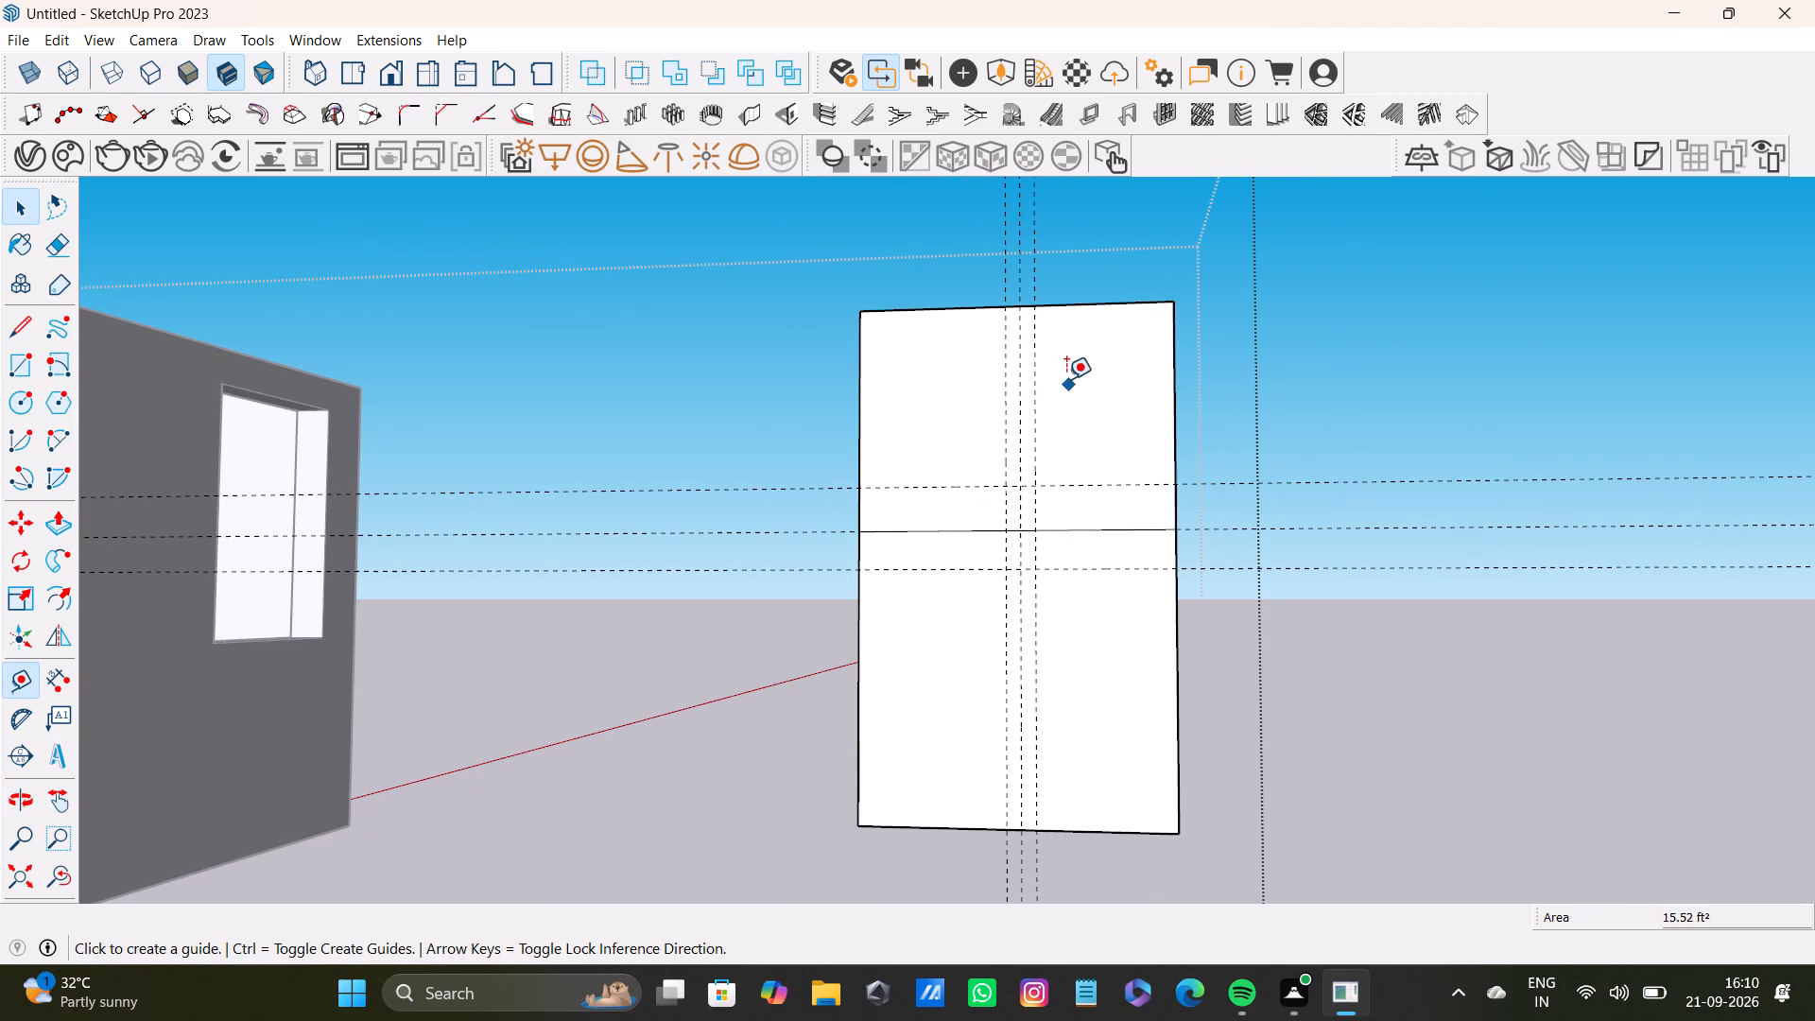
scroll(1066, 379, "up", 4)
left_click(1001, 267)
scroll(1004, 519, "down", 3)
middle_click_drag(1012, 587, 1020, 372)
left_click(1012, 775)
scroll(1011, 757, "down", 5)
key("space")
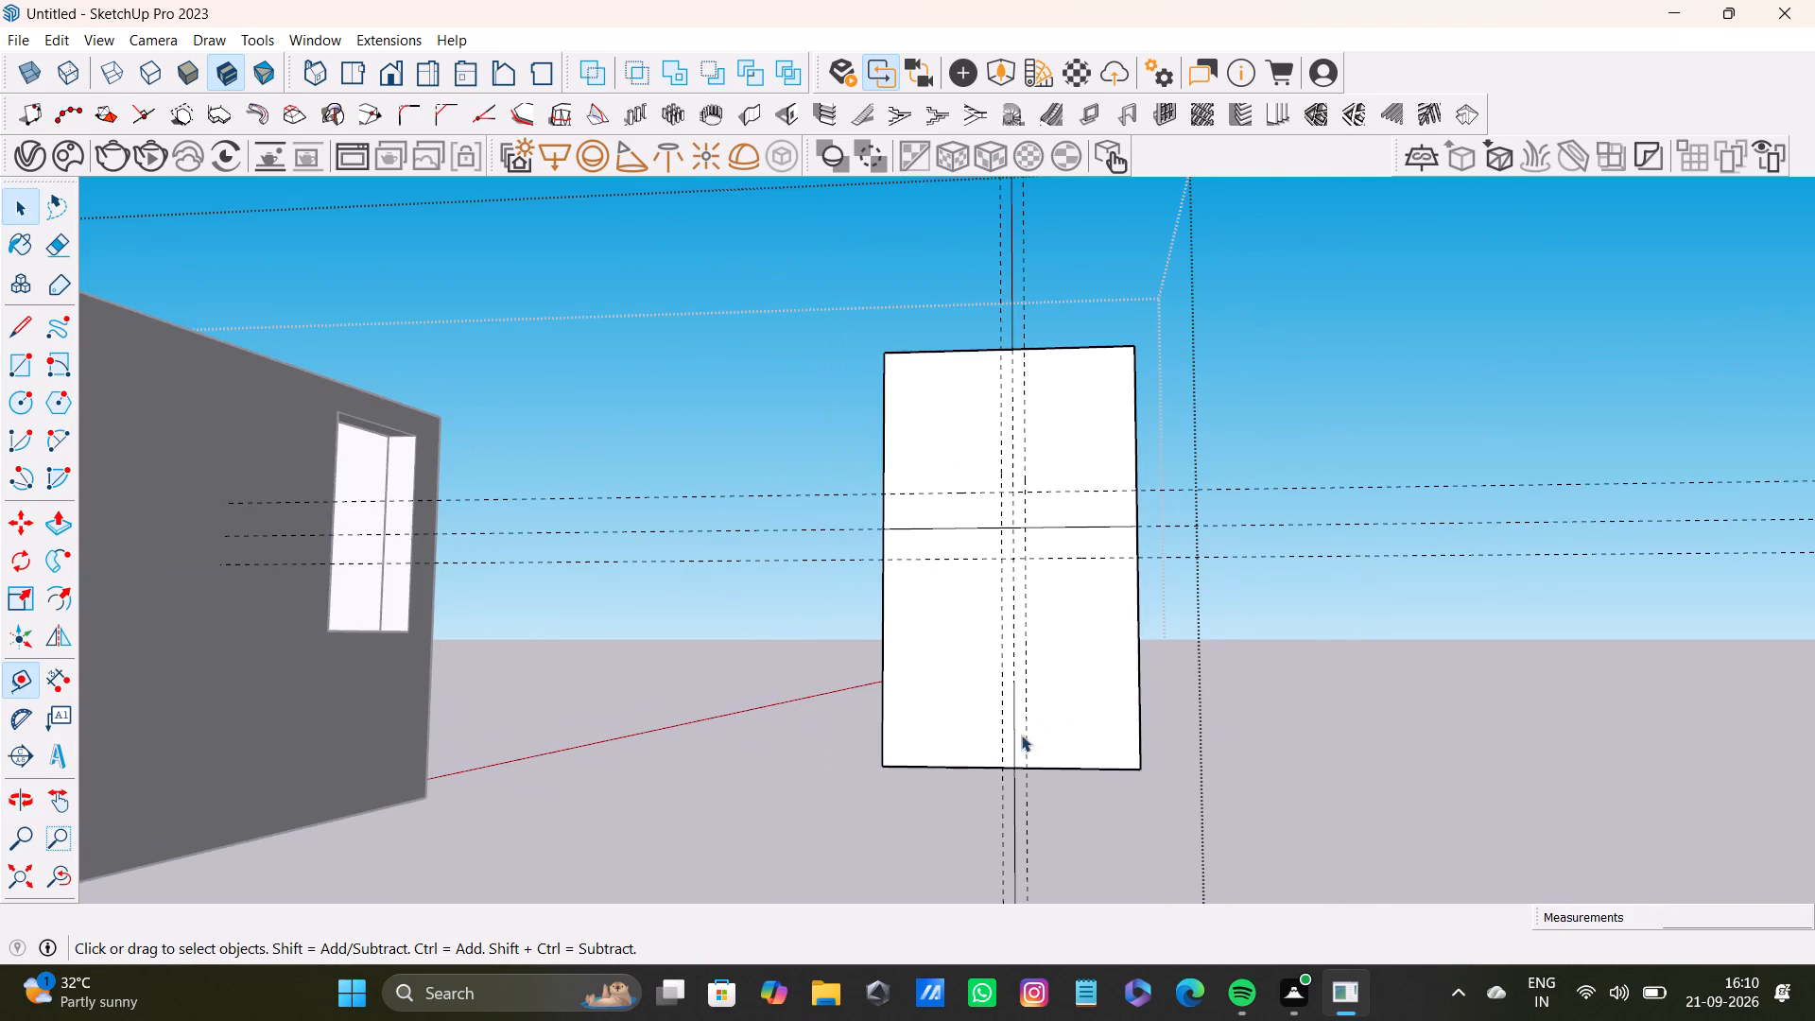
Draw a vertical centre line on the panel from its top edge to its bottom edge, about 7' 8" long.
middle_click_drag(1203, 595, 1192, 726)
key("l")
scroll(977, 681, "up", 3)
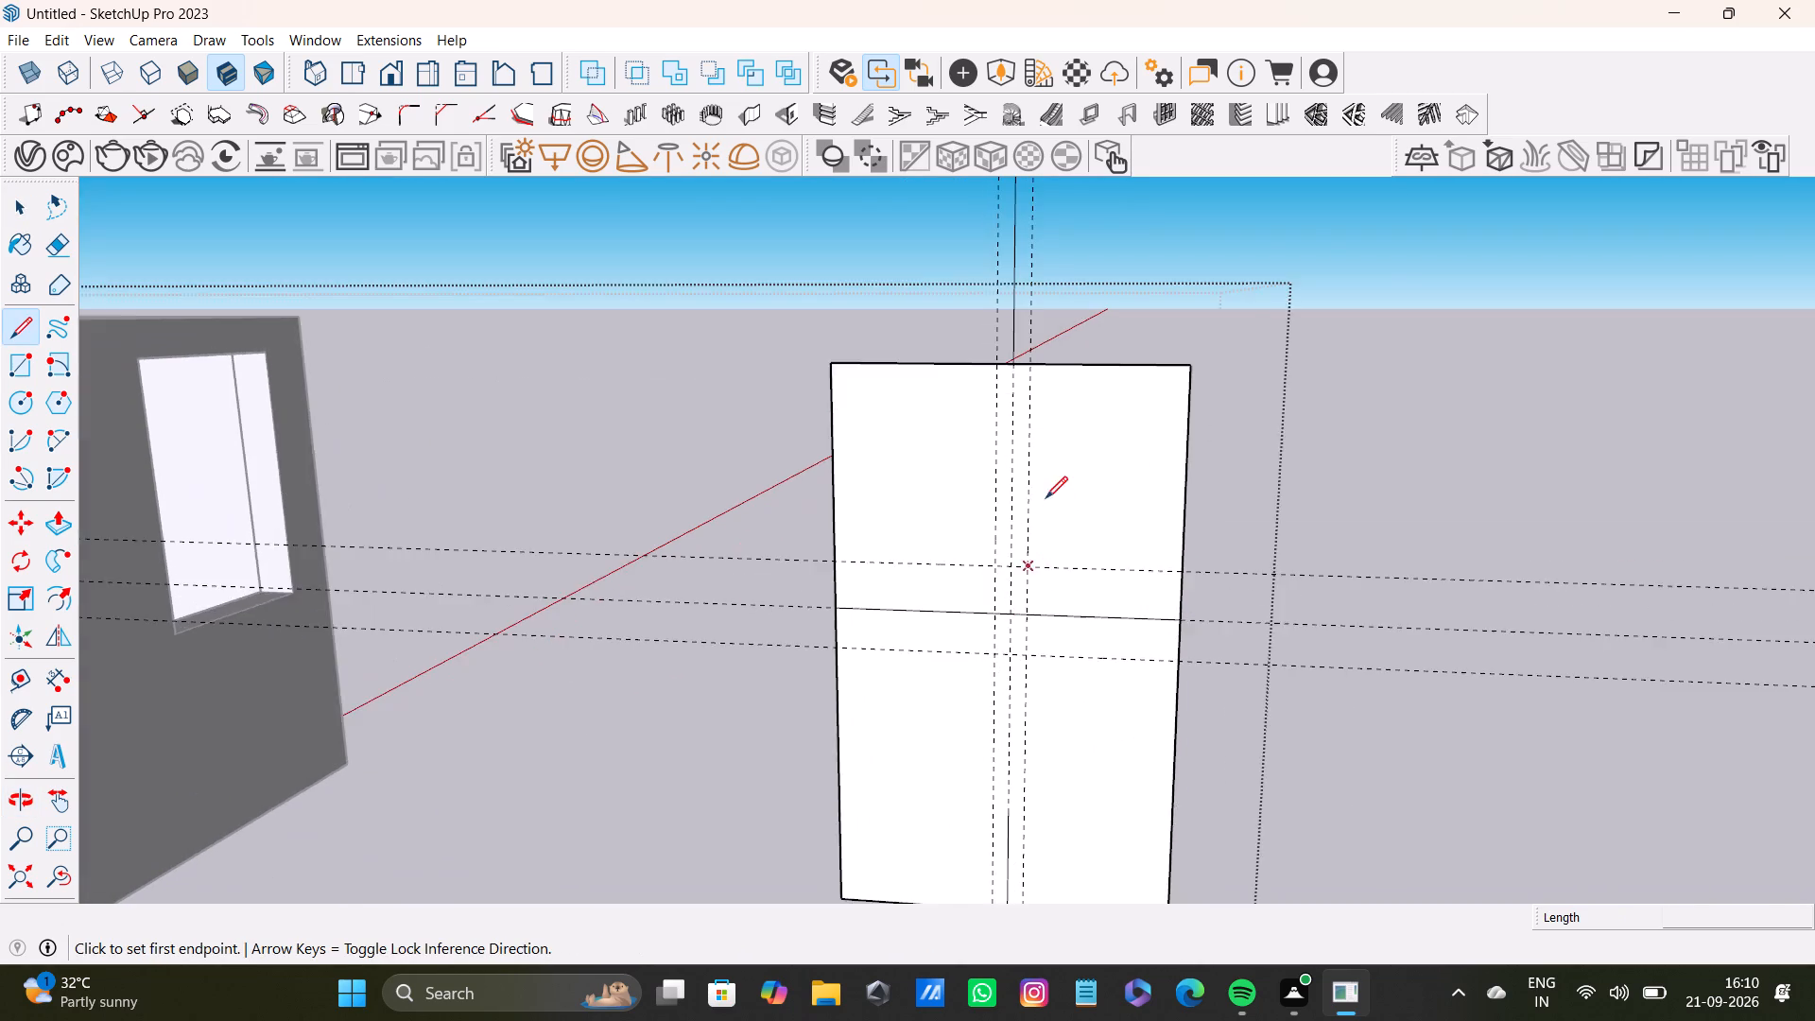
scroll(1046, 498, "up", 2)
left_click(1003, 338)
scroll(1006, 666, "down", 2)
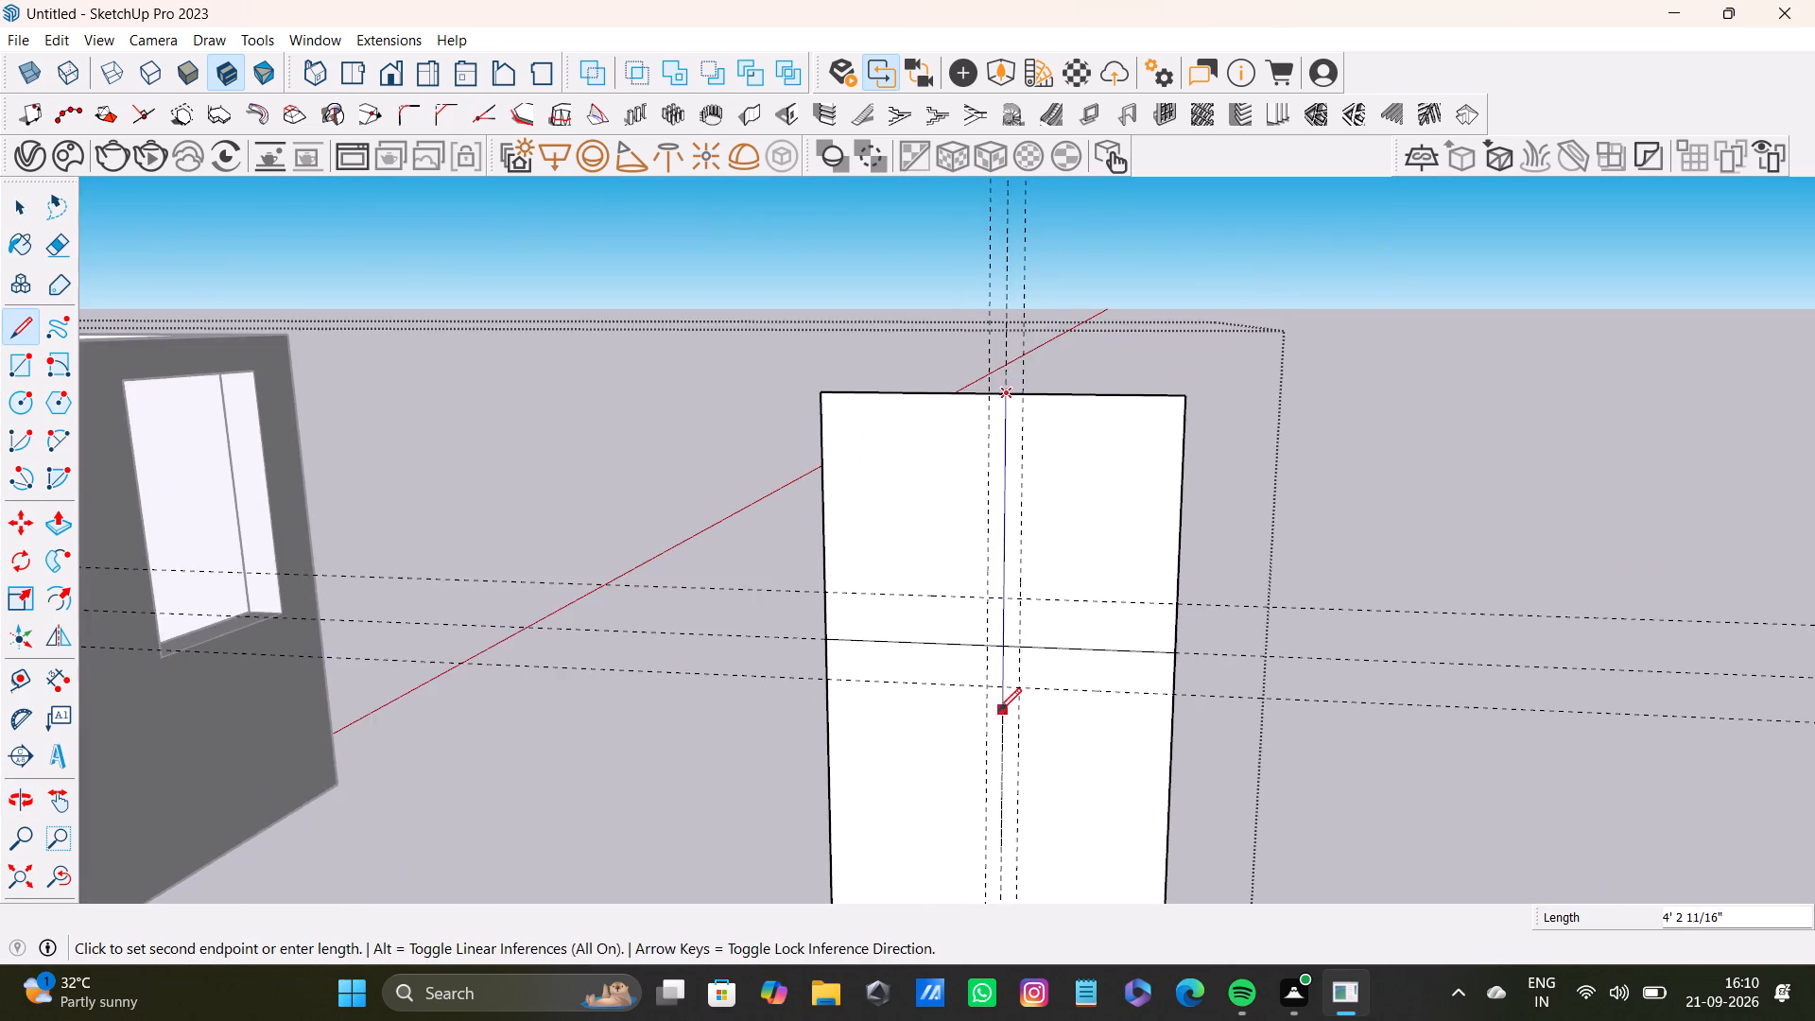
middle_click_drag(999, 710, 1011, 550)
left_click(1017, 798)
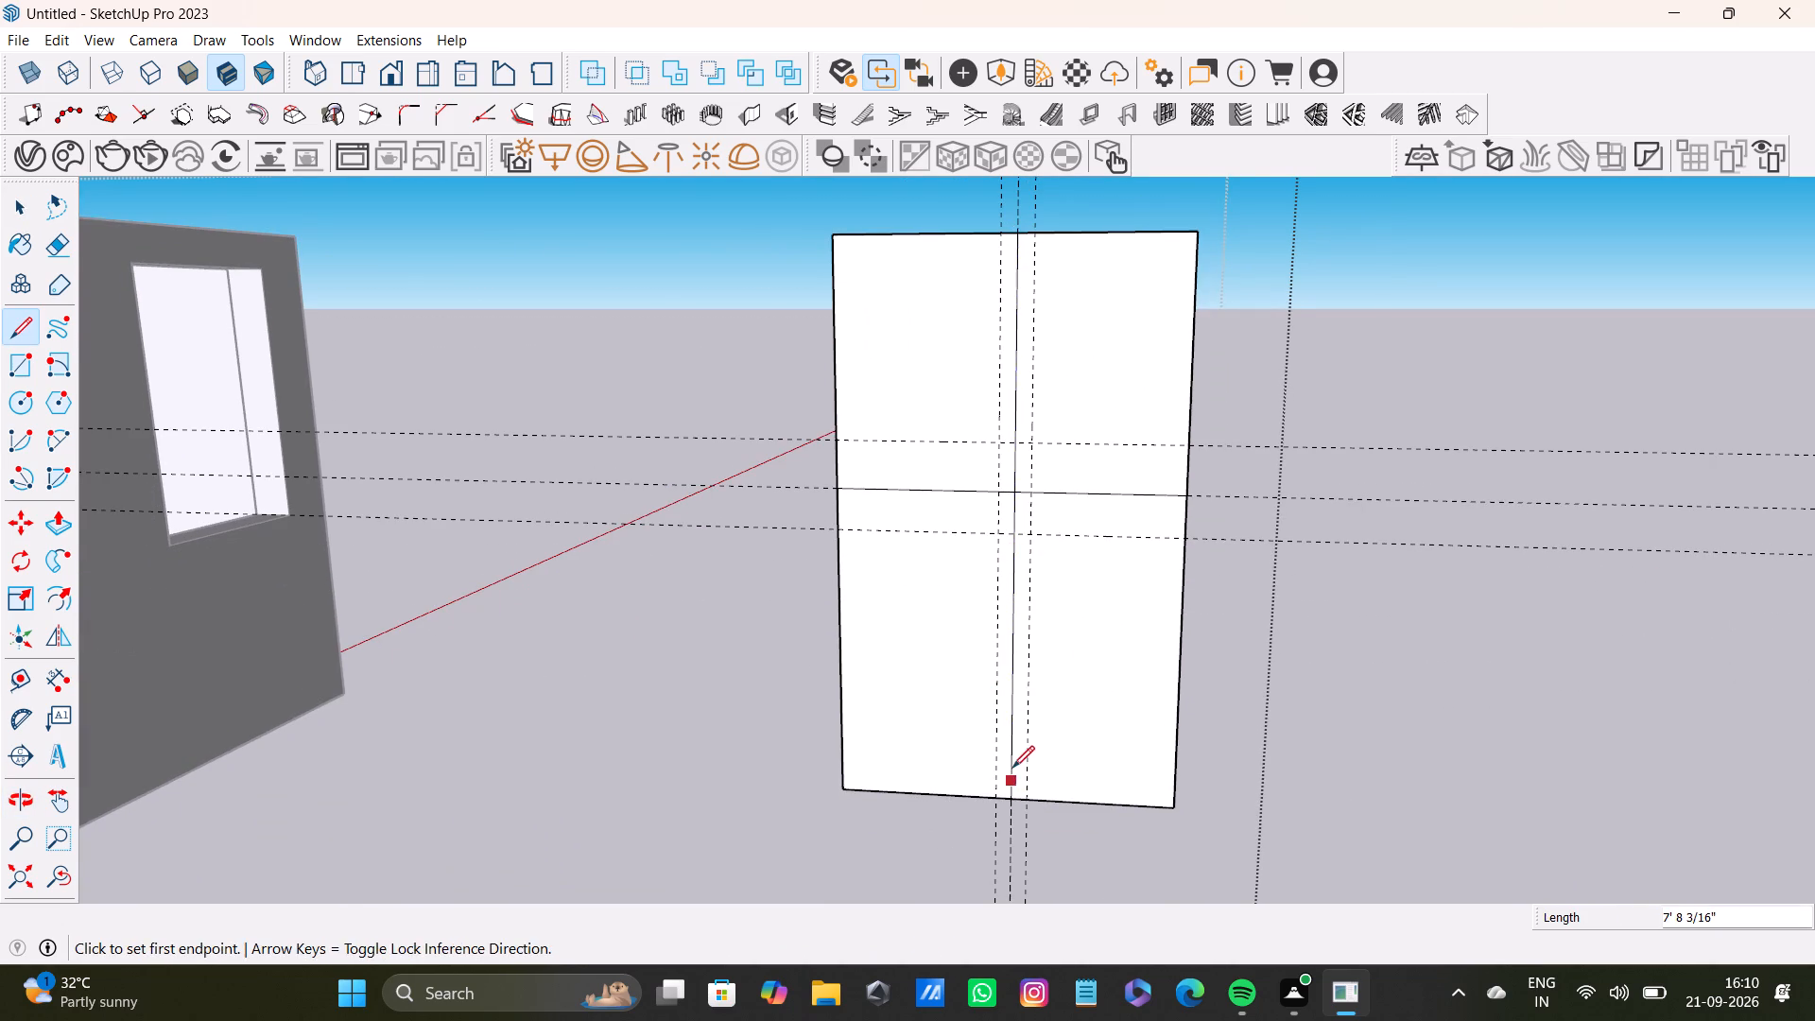
scroll(1012, 764, "down", 4)
key("space")
Delete the two vertical guides beside the panel's centre line and the upper and lower horizontal guides.
middle_click_drag(987, 733, 1107, 772)
scroll(1103, 655, "up", 10)
key("space")
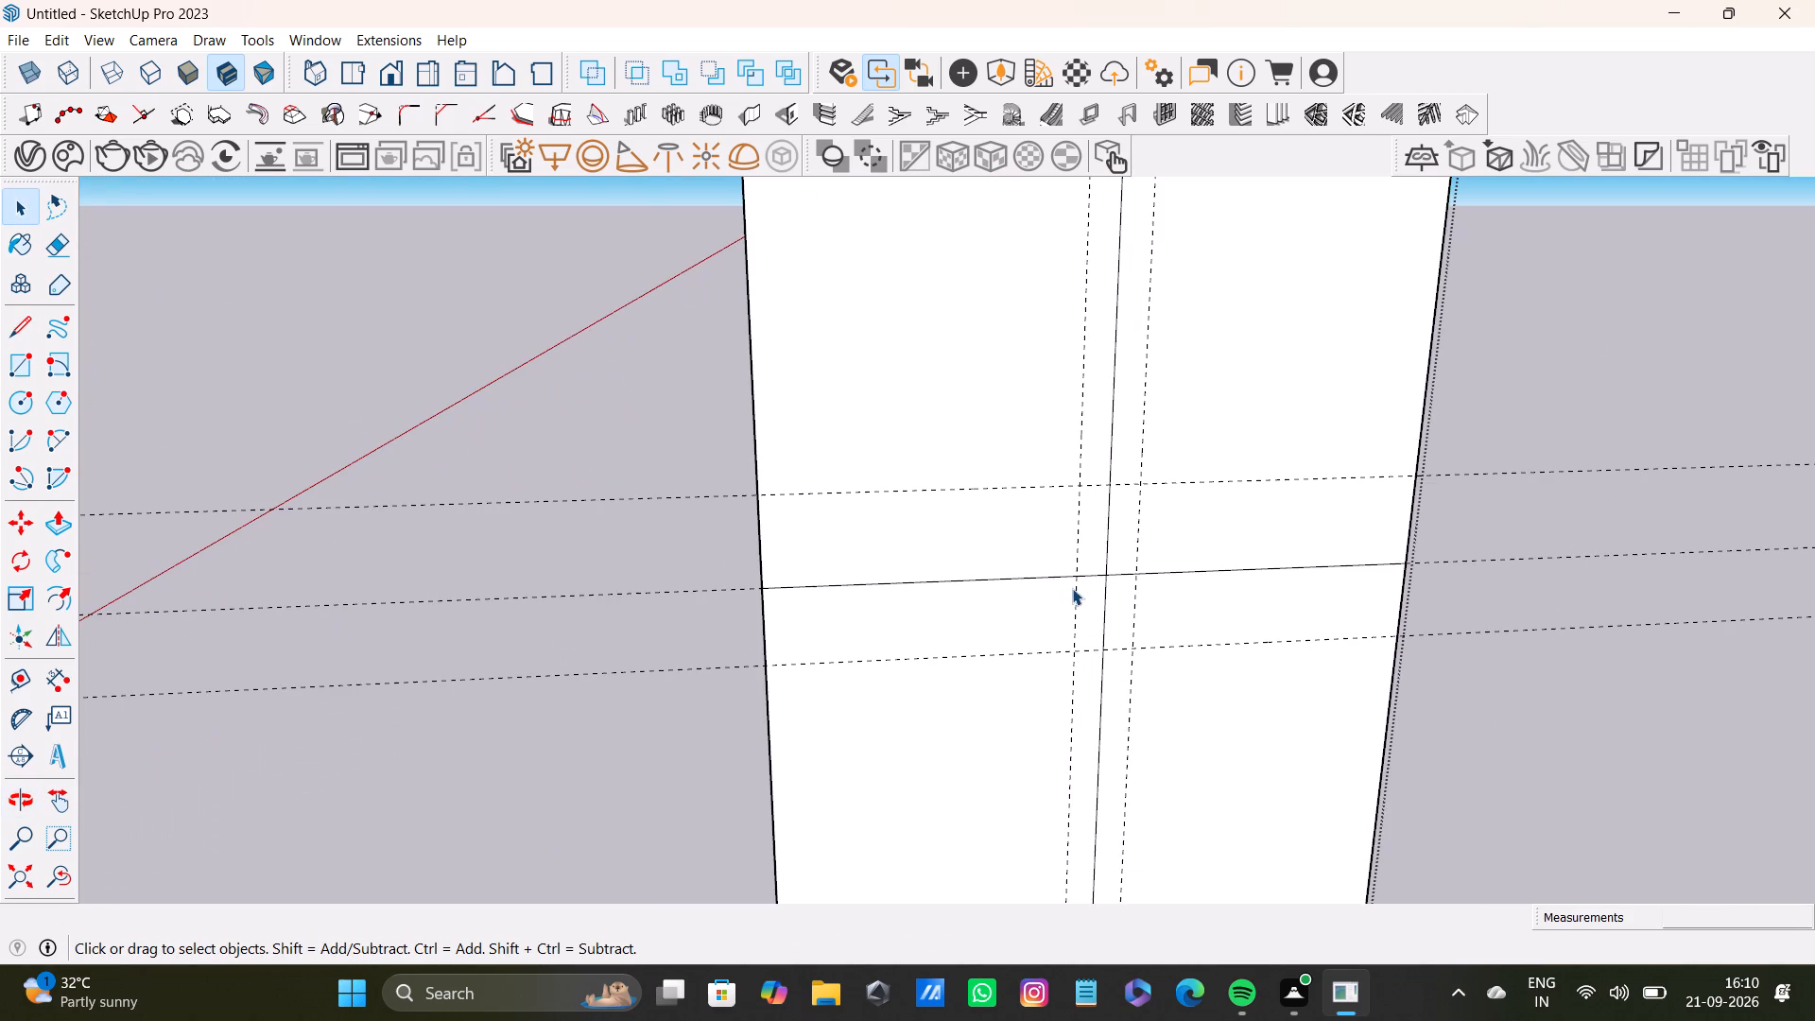
left_click(1074, 605)
key("Delete")
left_click(1142, 538)
left_click(1137, 545)
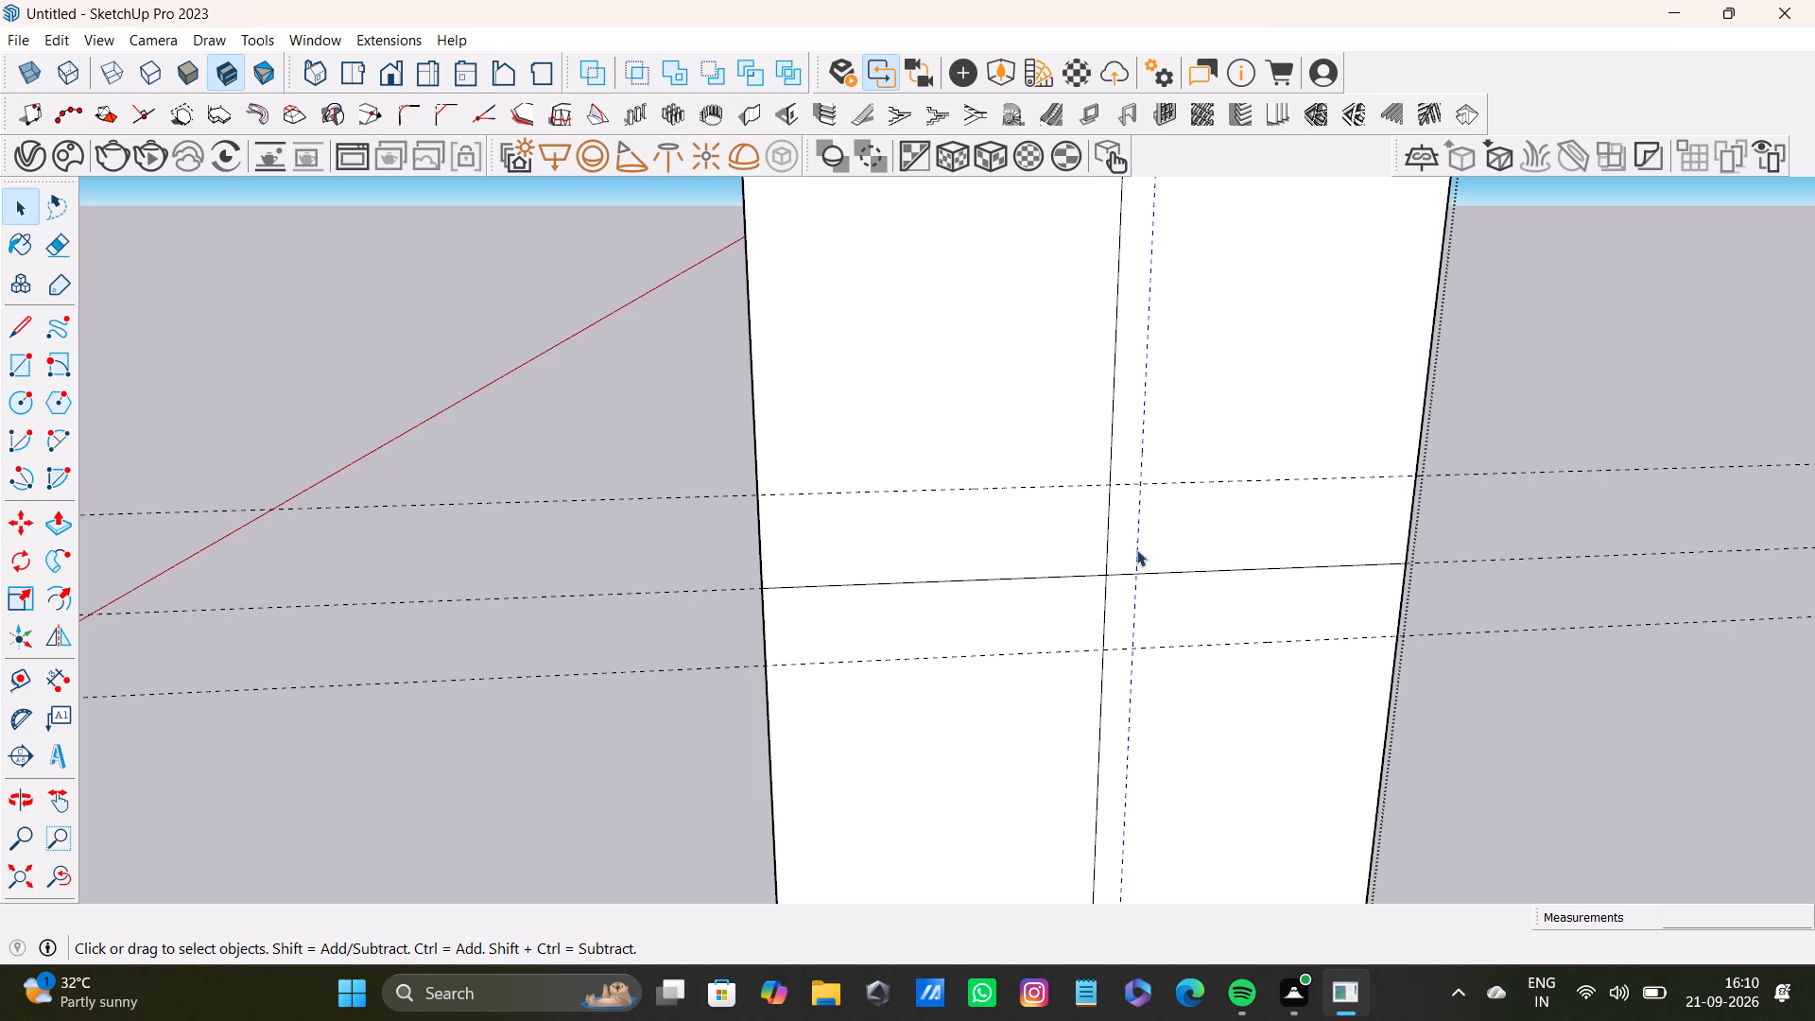
key("Delete")
left_click(1153, 650)
key("Delete")
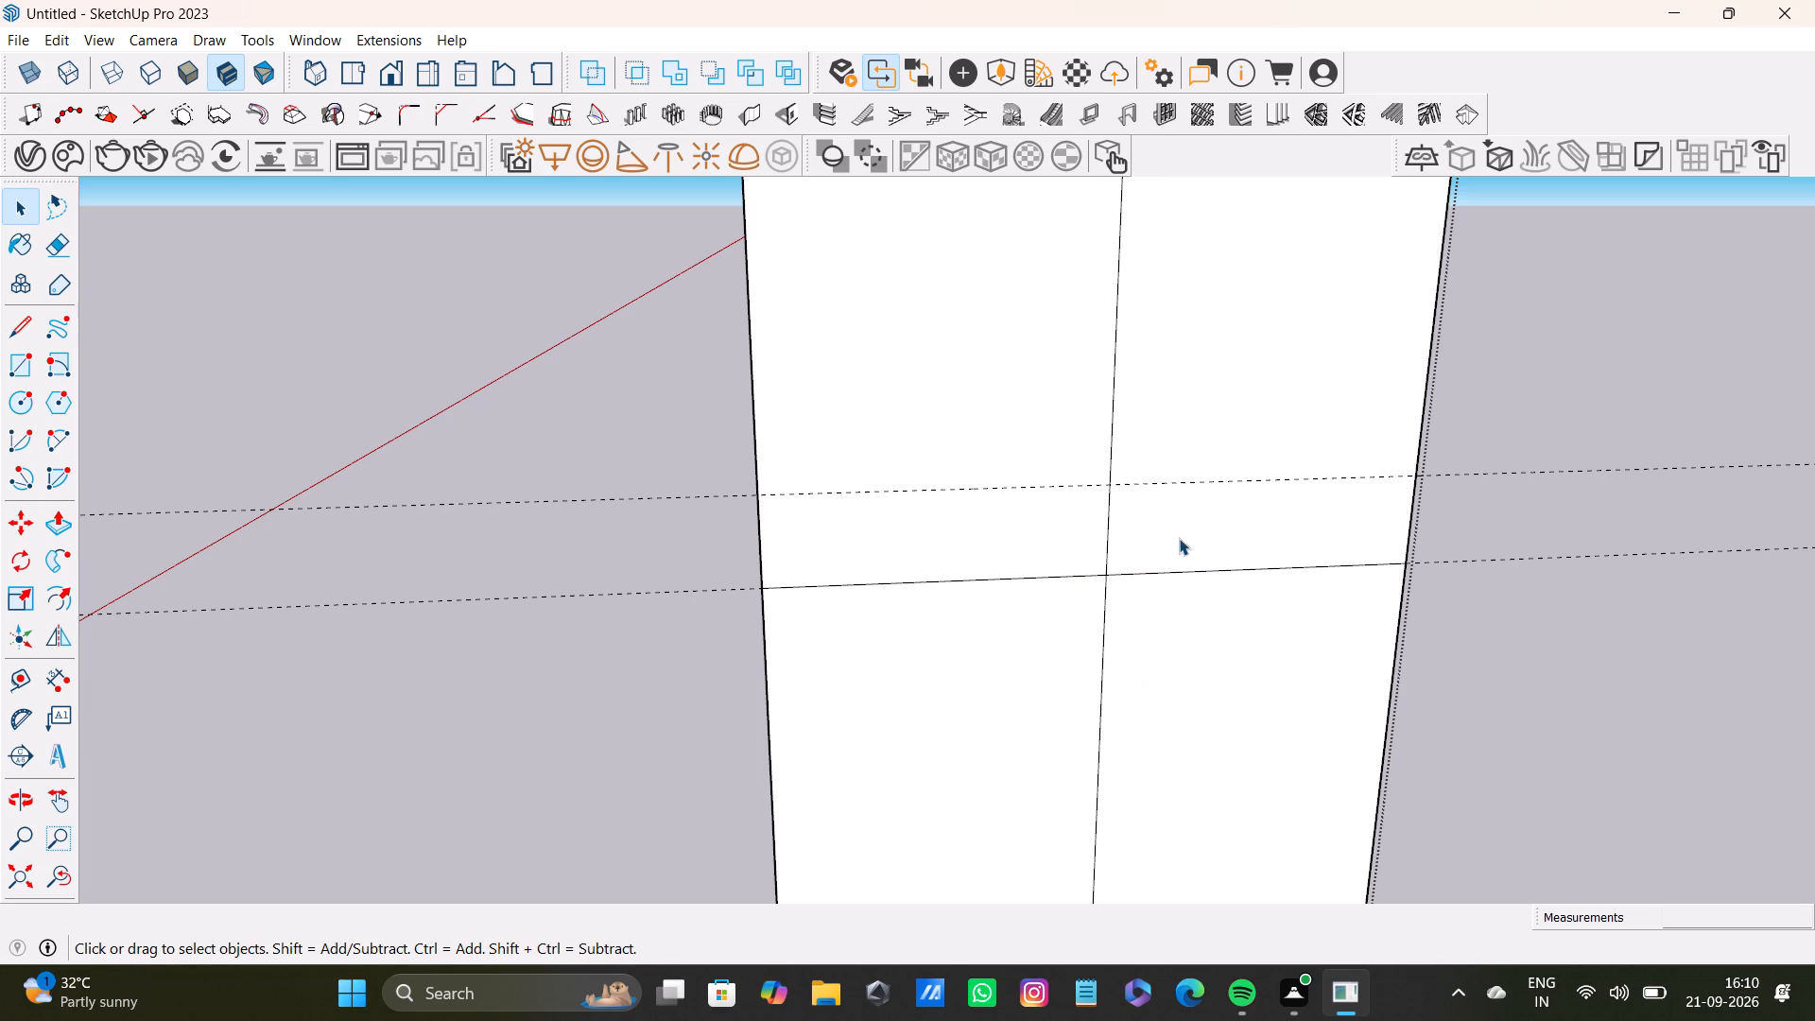
left_click(1193, 481)
key("Delete")
Delete both halves of the panel's middle horizontal line and the horizontal guide running through it.
scroll(1188, 490, "down", 12)
middle_click_drag(1245, 580, 1149, 505)
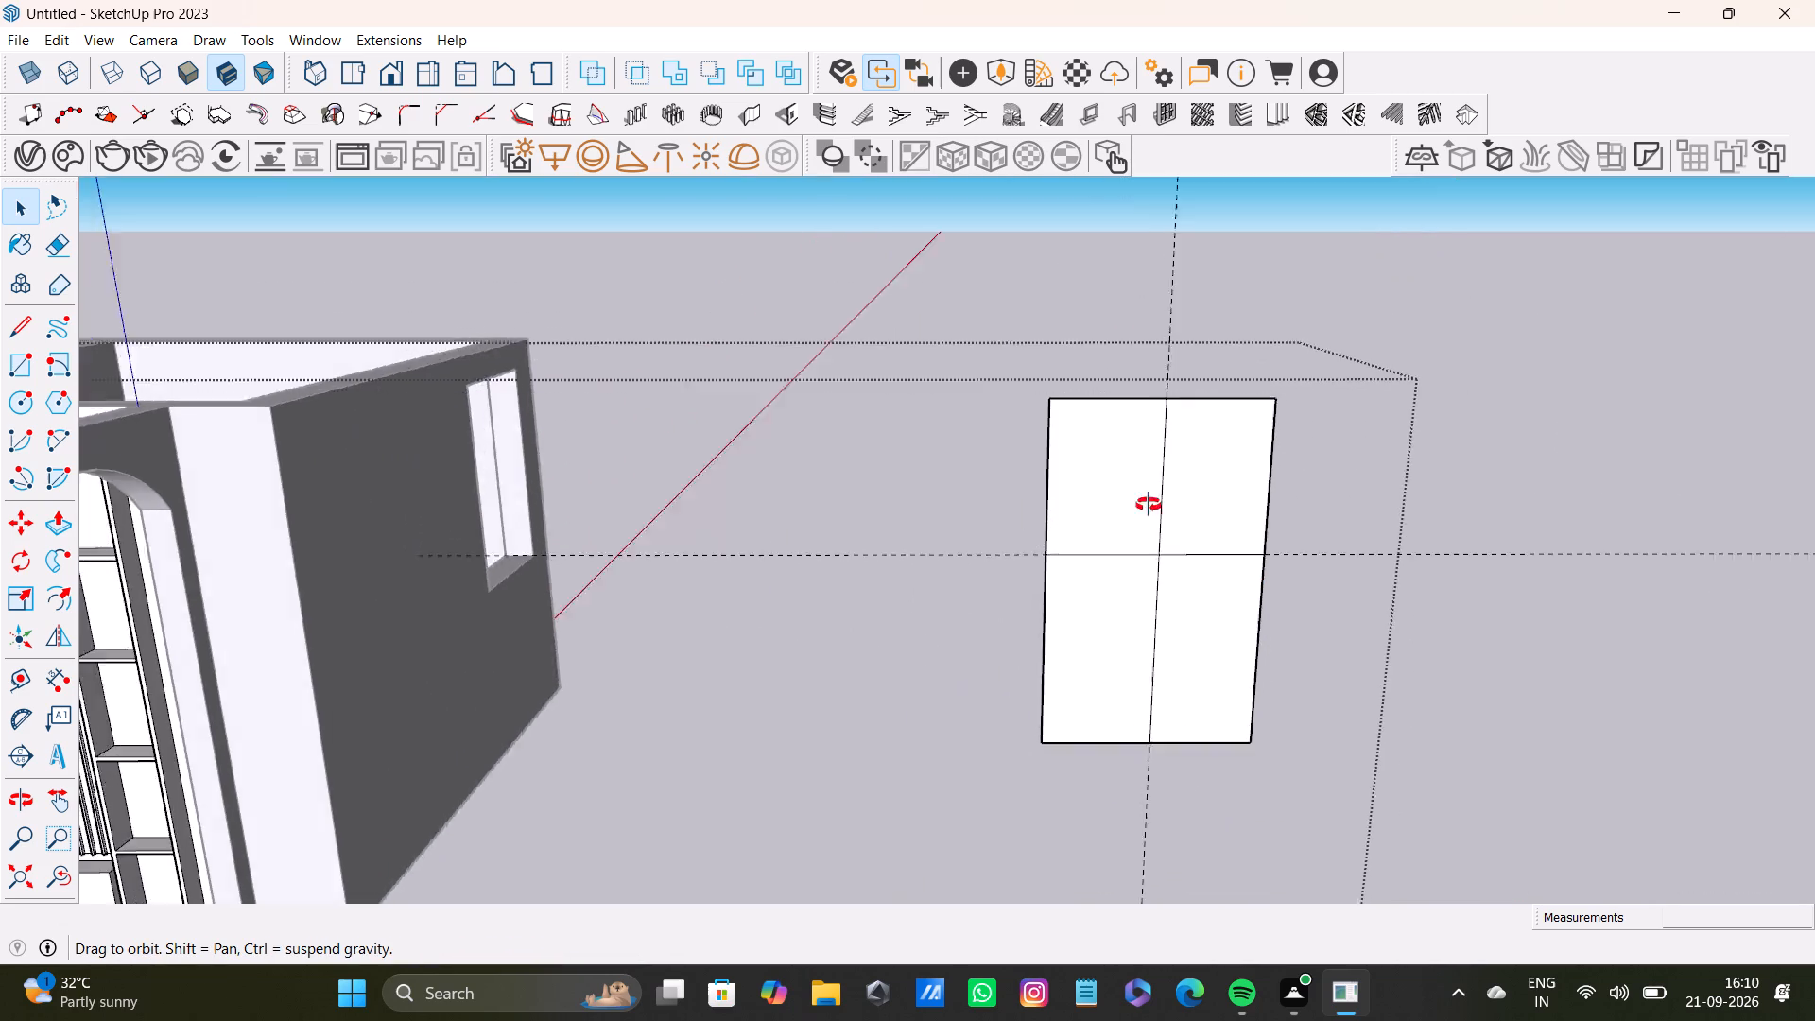
middle_click_drag(1149, 505, 1006, 379)
middle_click_drag(1041, 402, 1085, 417)
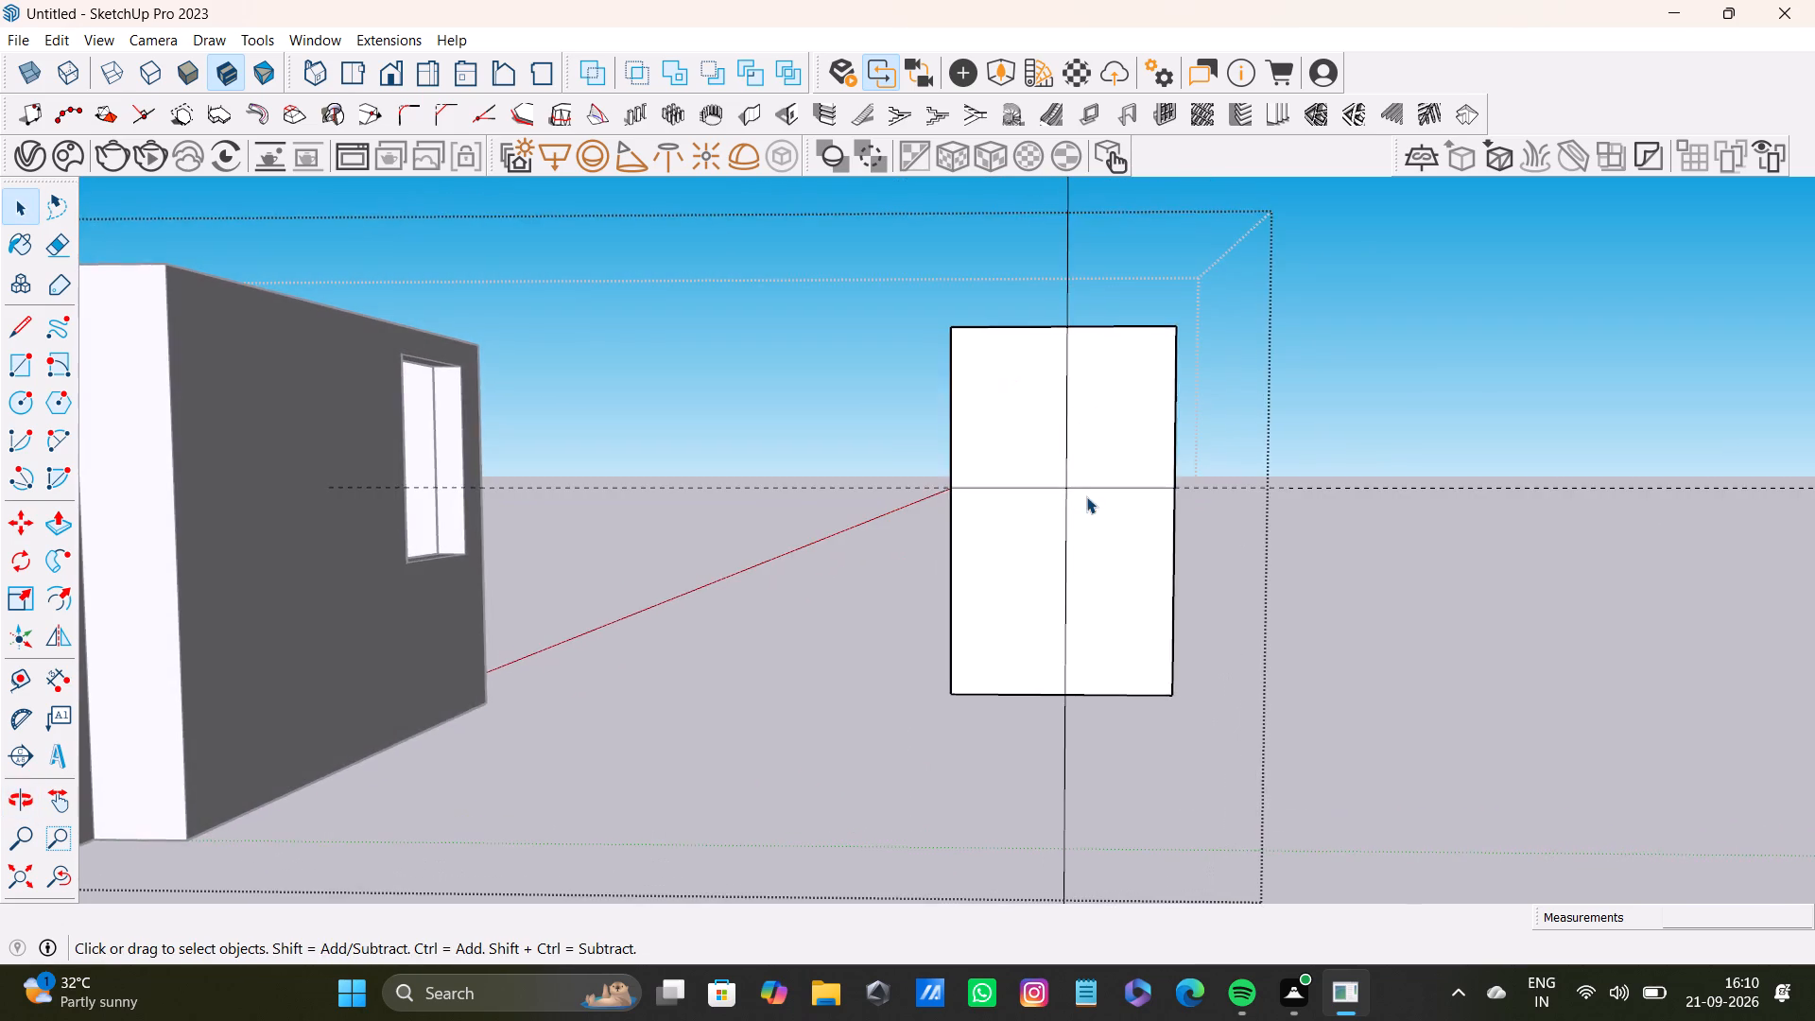
scroll(1088, 493, "up", 2)
left_click(1106, 486)
key("Delete")
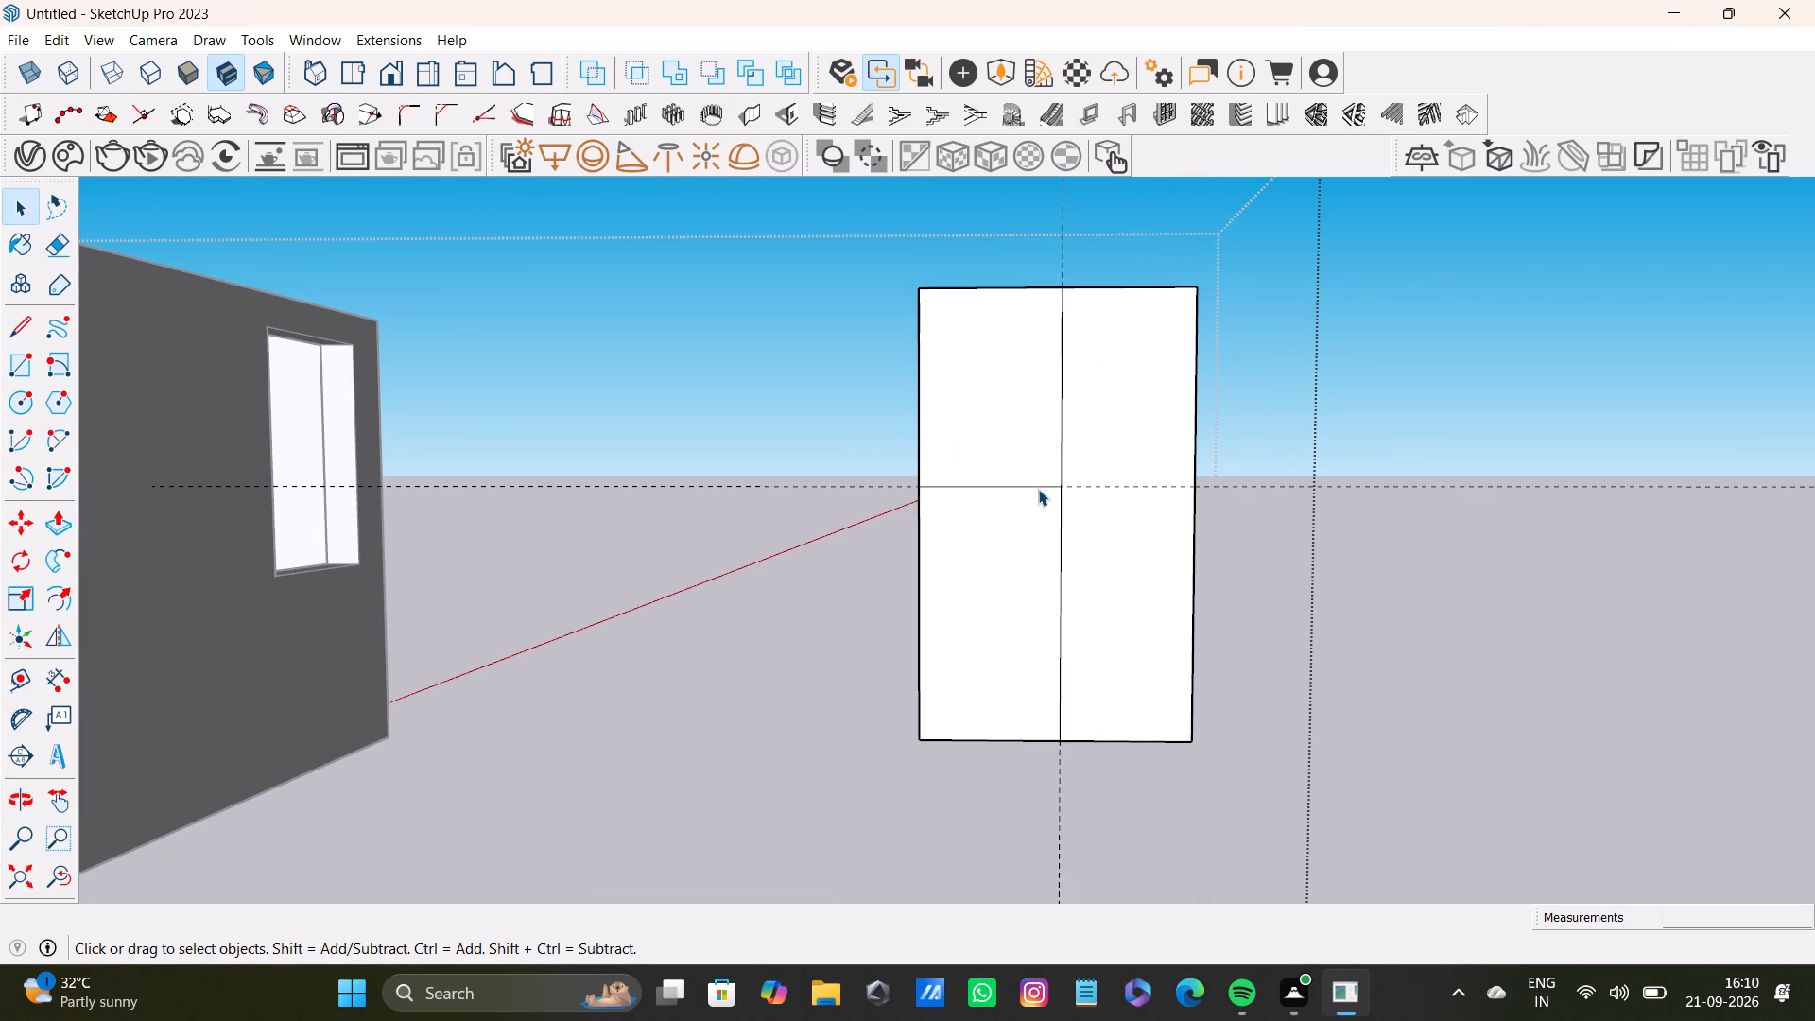
left_click(1038, 484)
key("Delete")
left_click(1101, 488)
key("Delete")
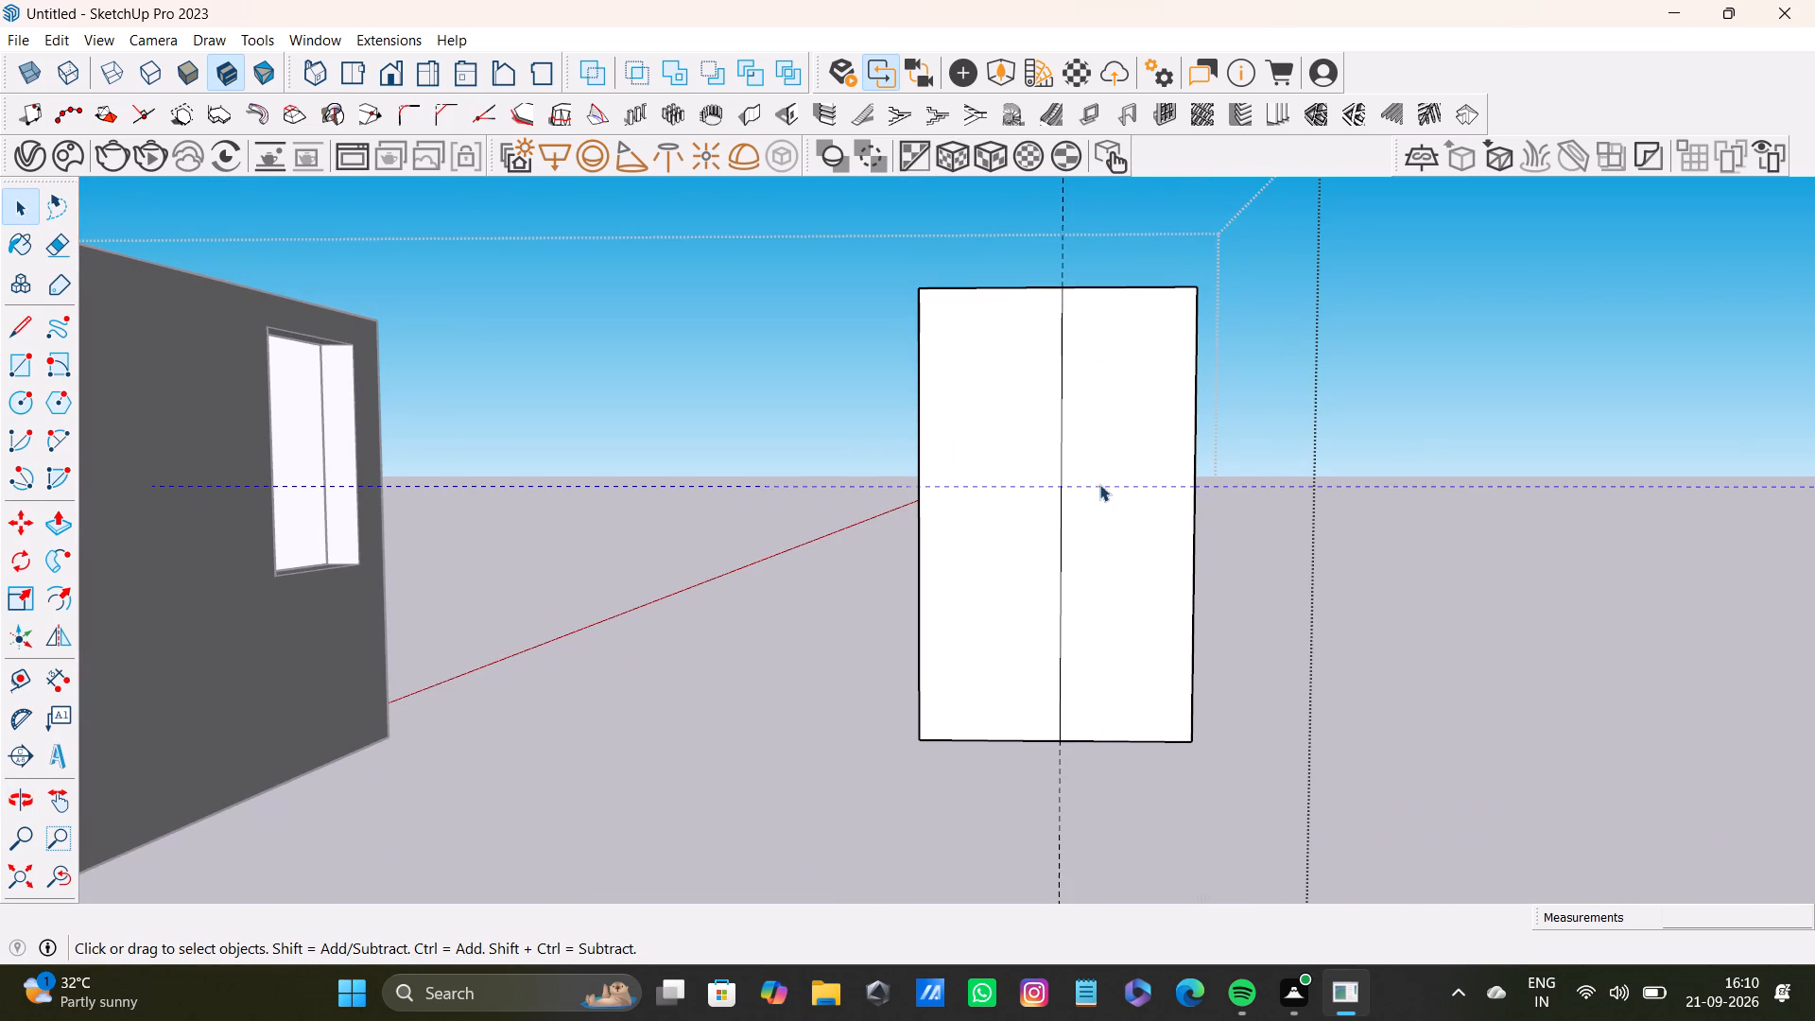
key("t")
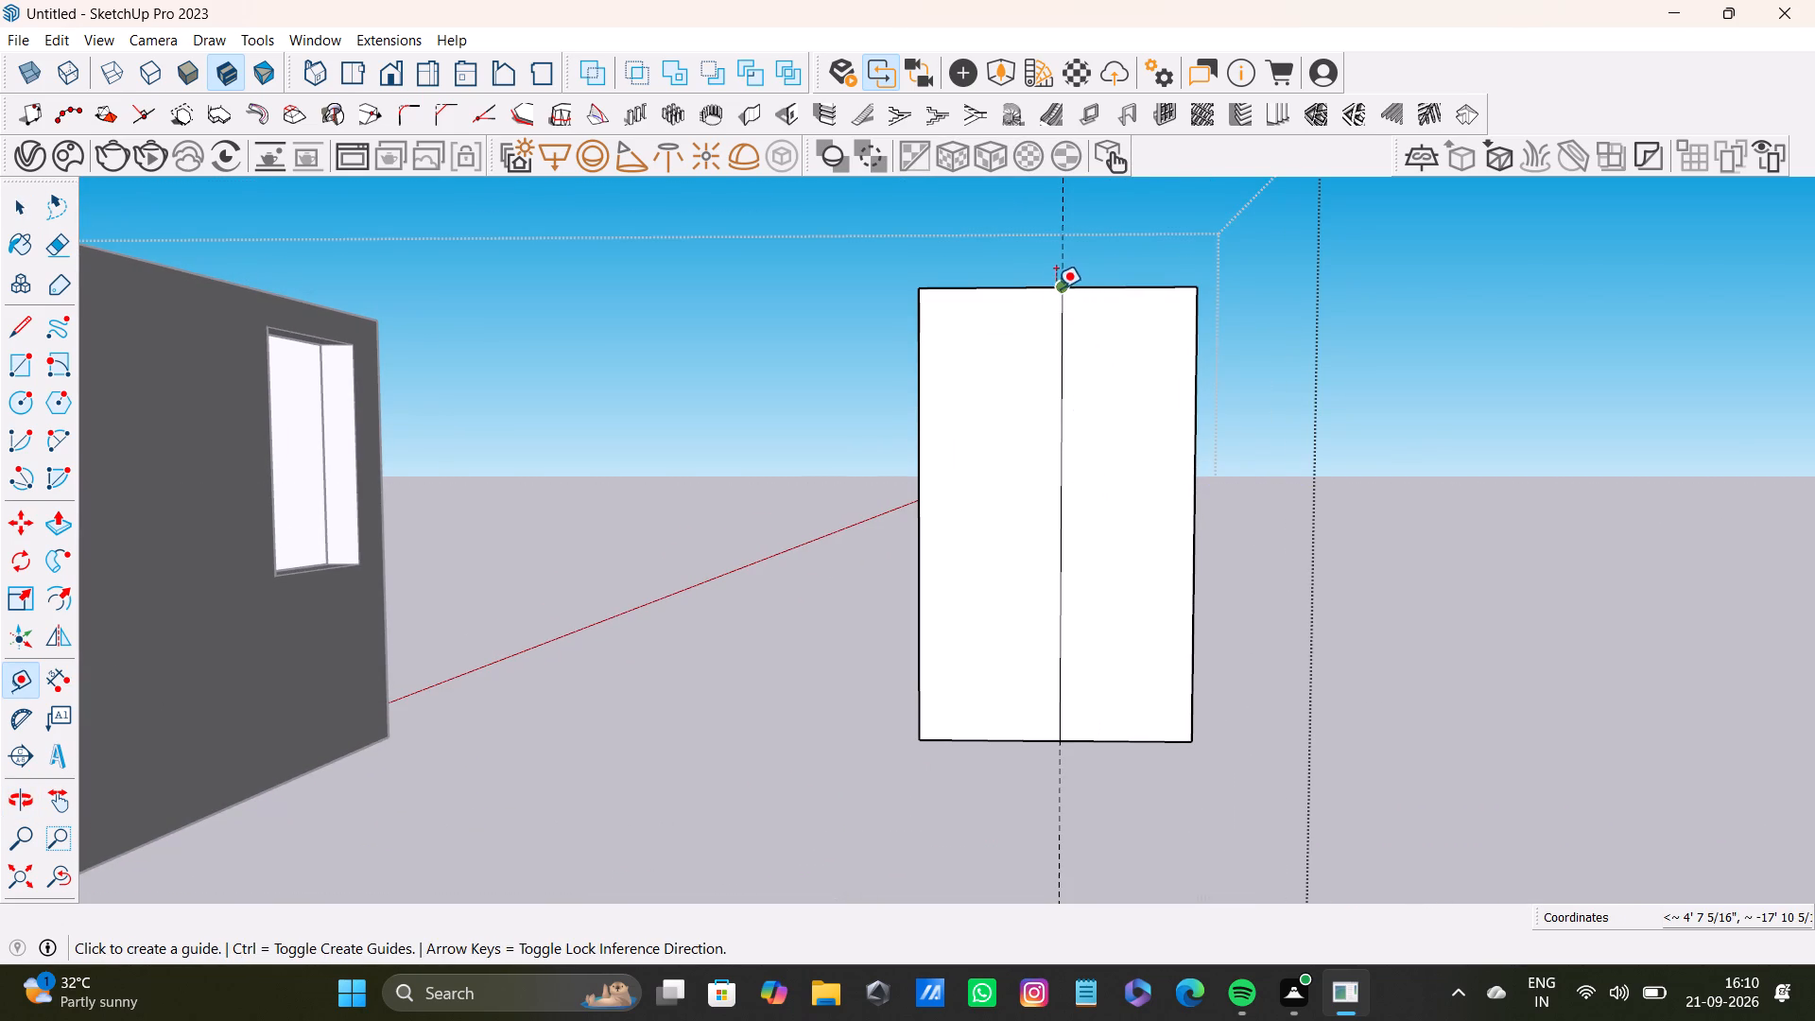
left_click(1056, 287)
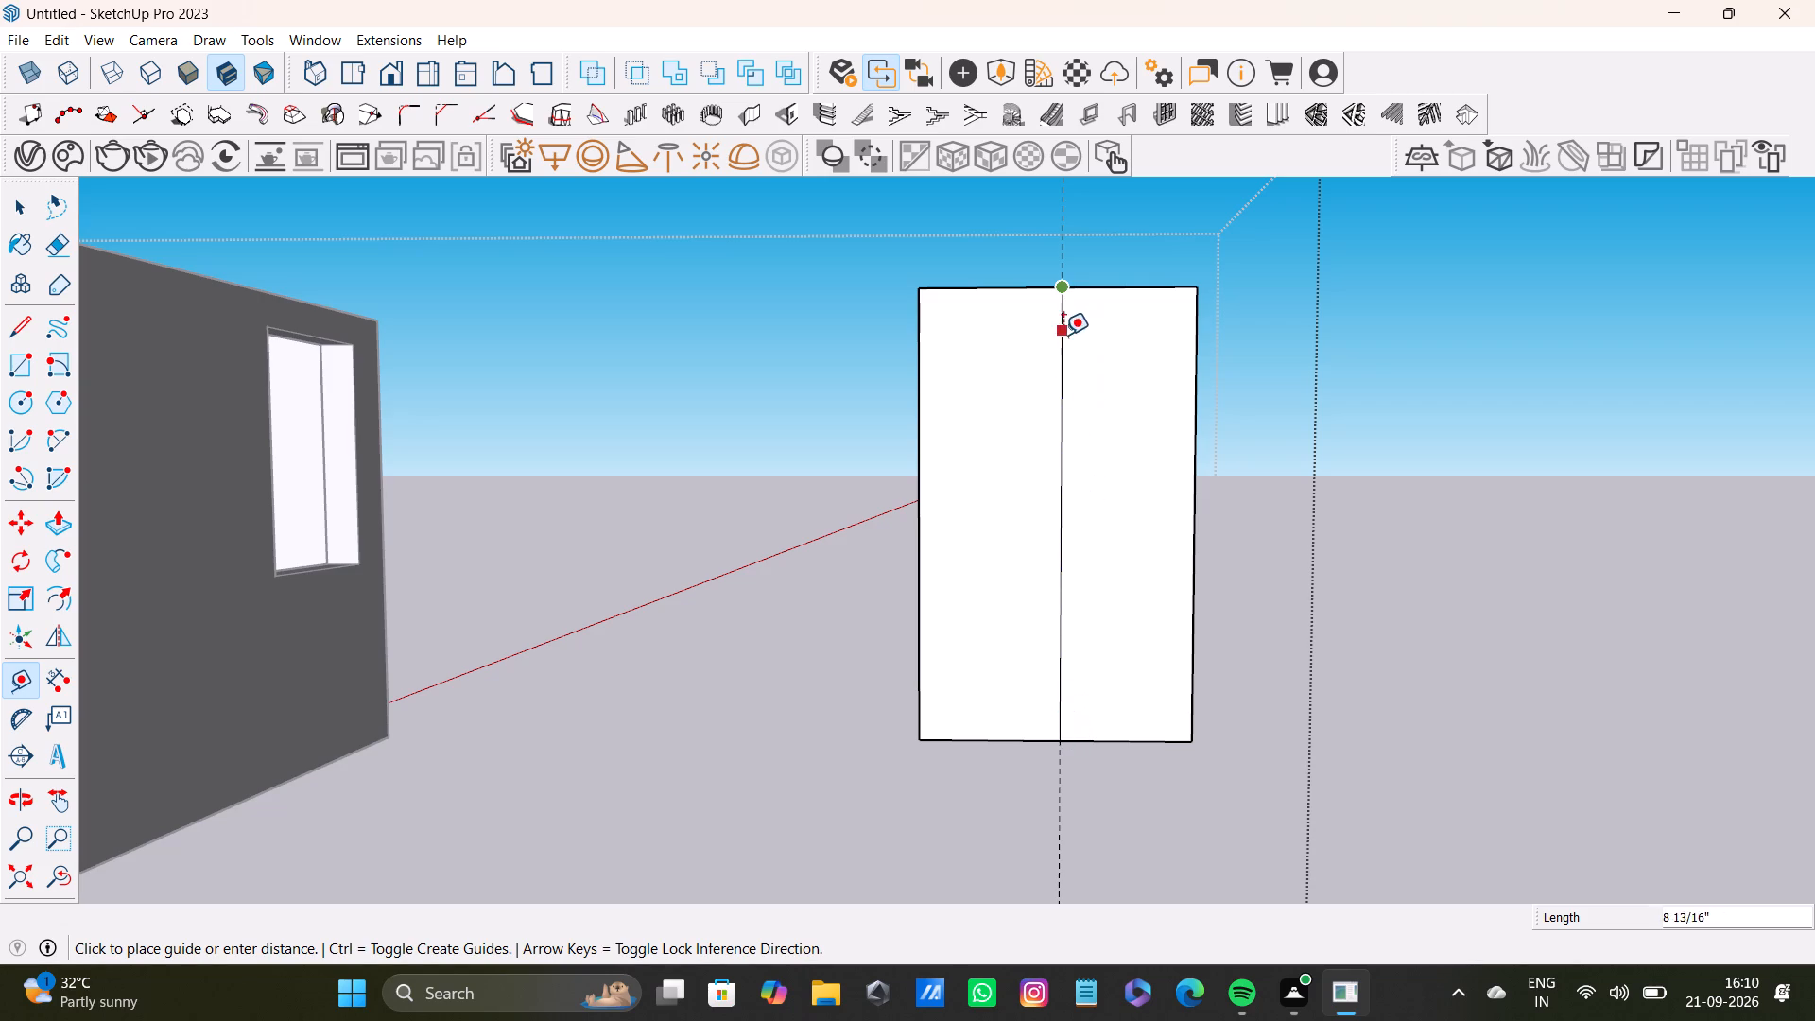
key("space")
Place a horizontal guide across the panel at mid-height, about 3' 10 1/8" below its top edge.
key("t")
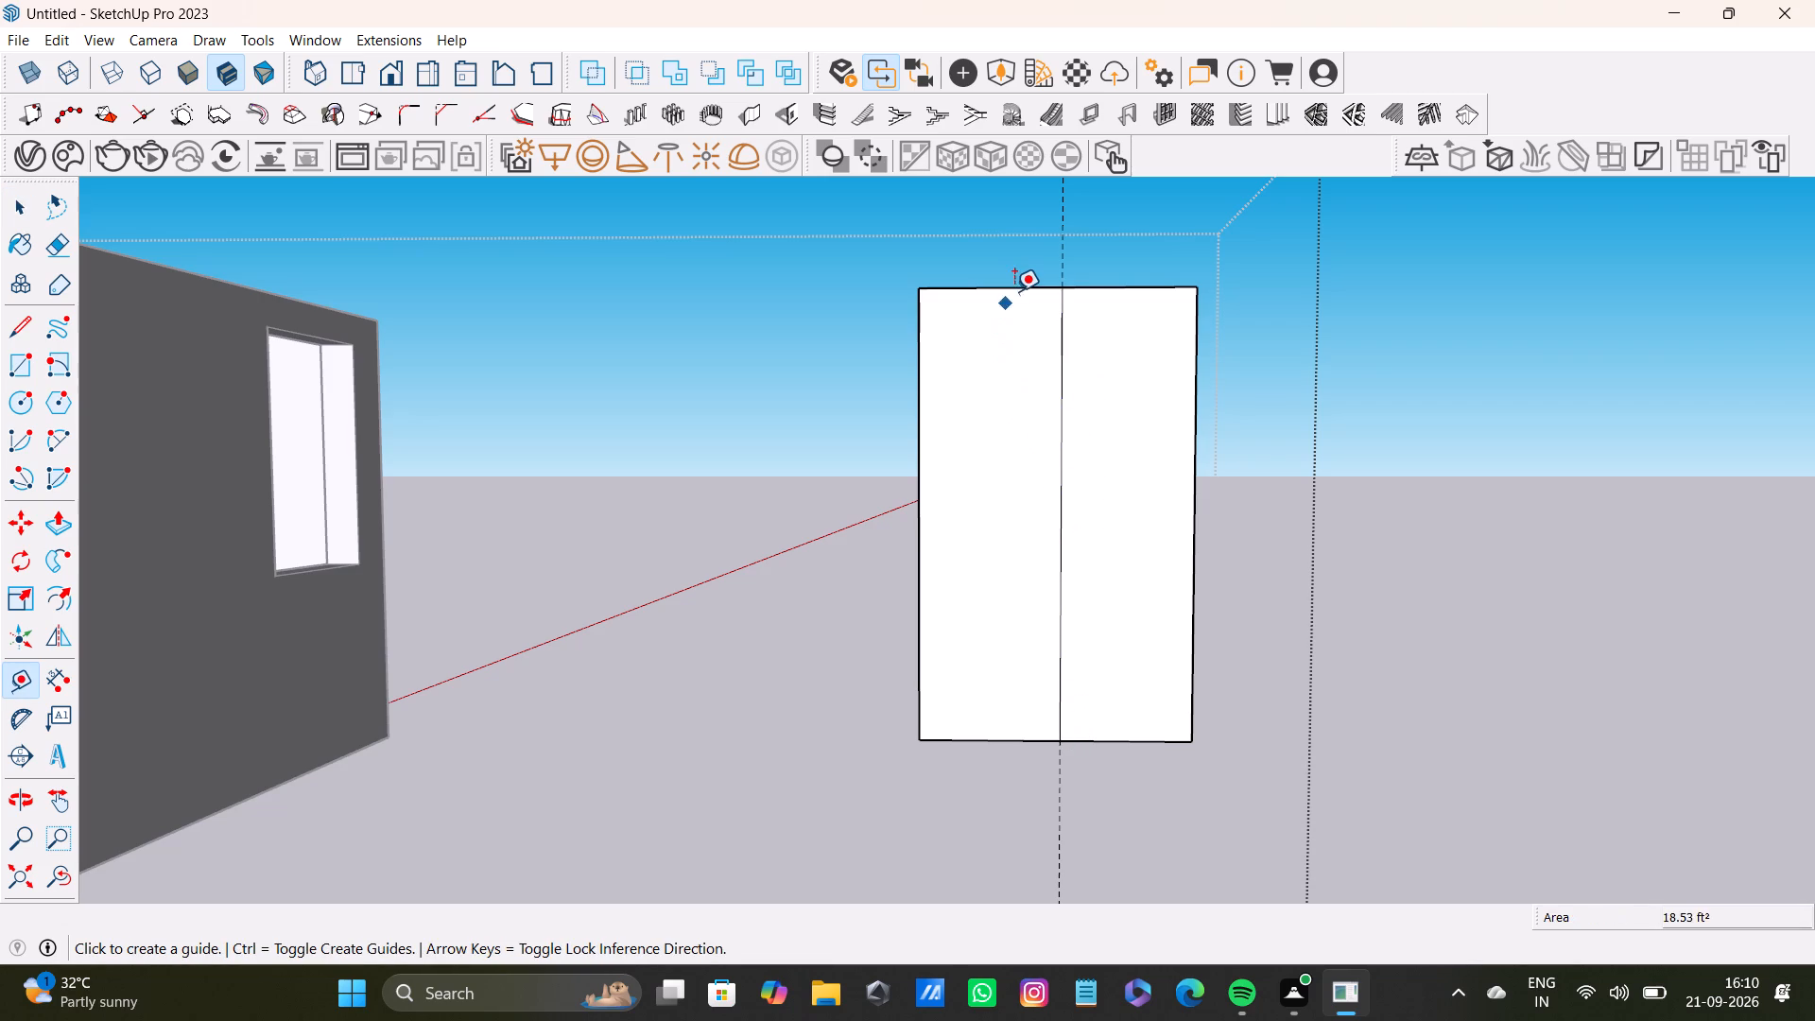
left_click(1015, 290)
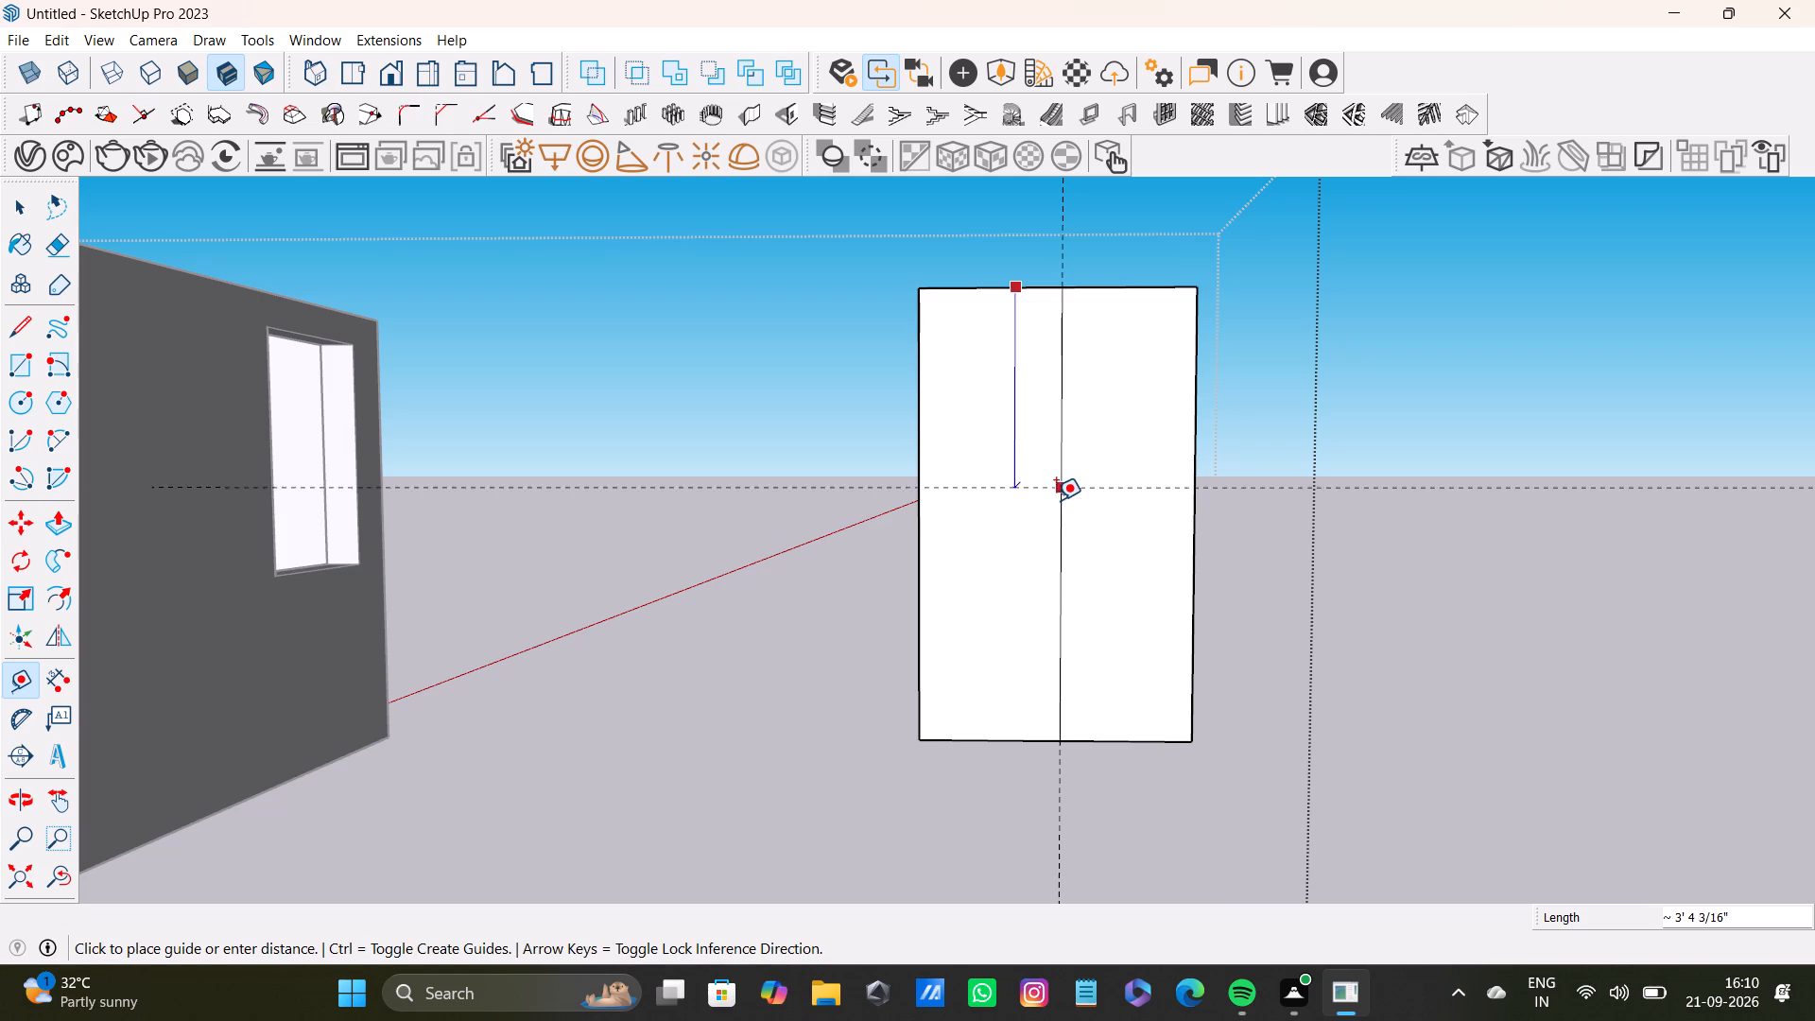
left_click(1056, 529)
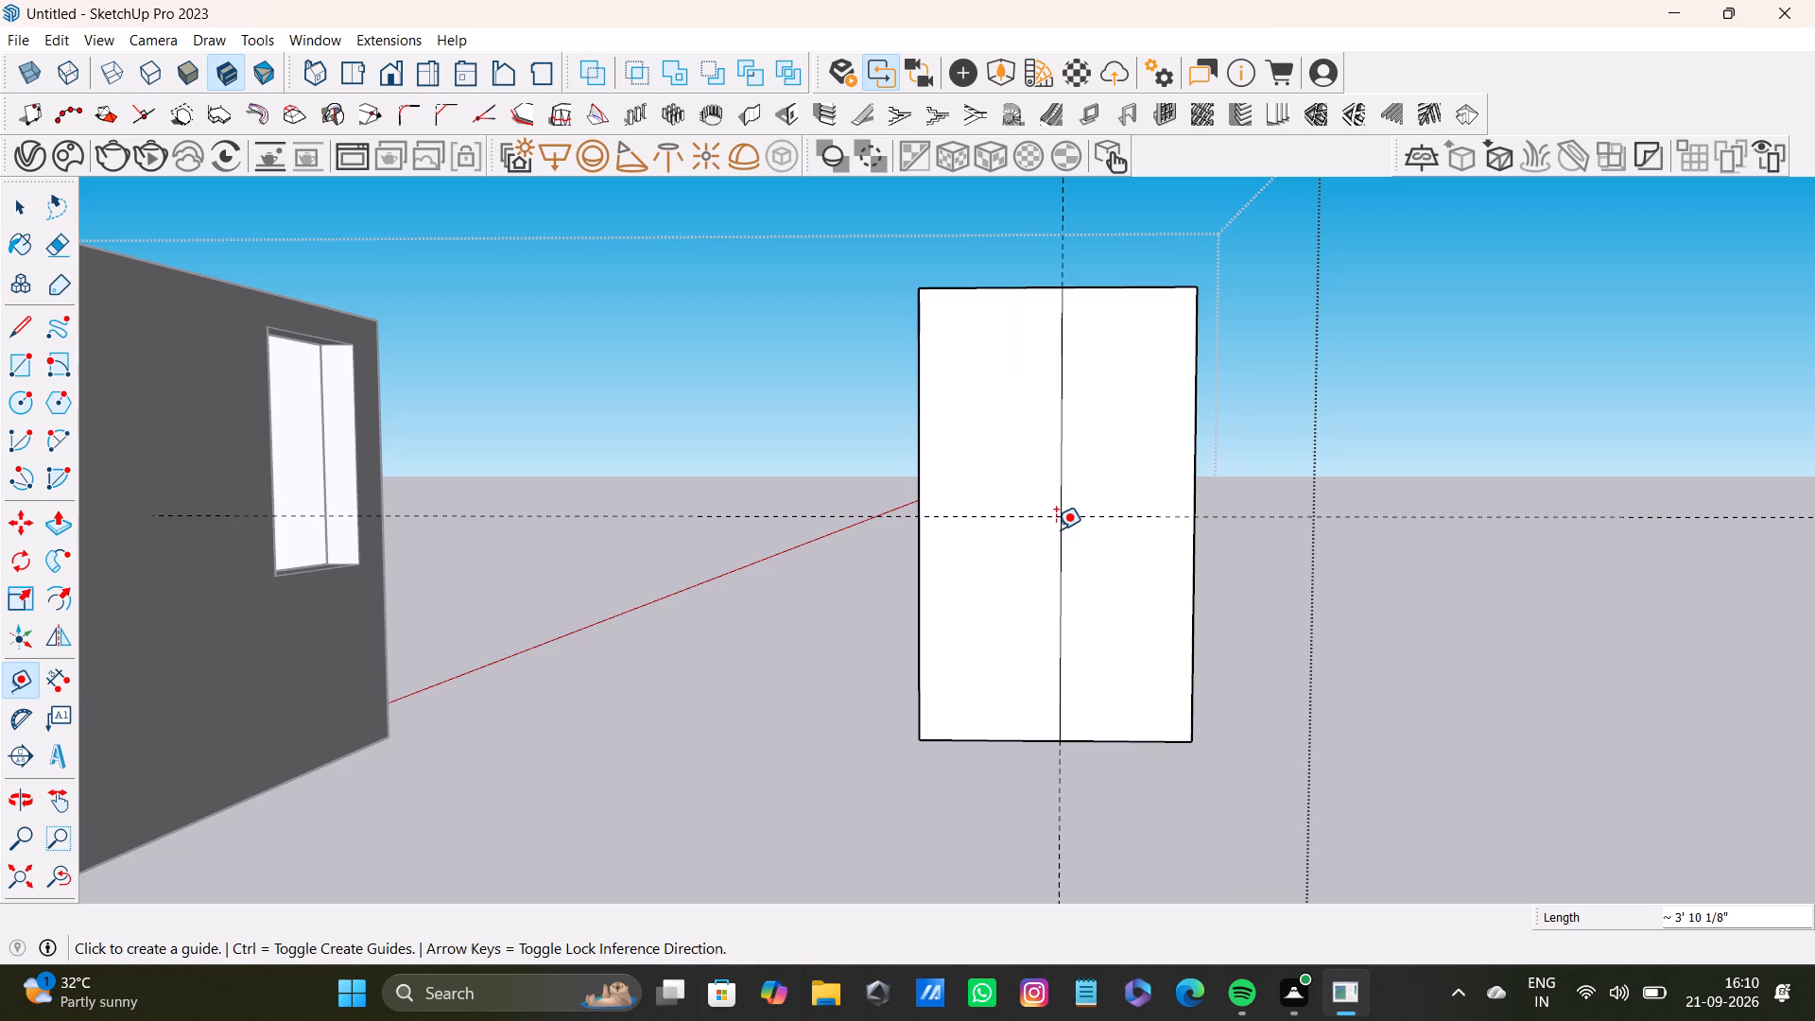
key("space")
scroll(1054, 528, "down", 7)
middle_click(1042, 576)
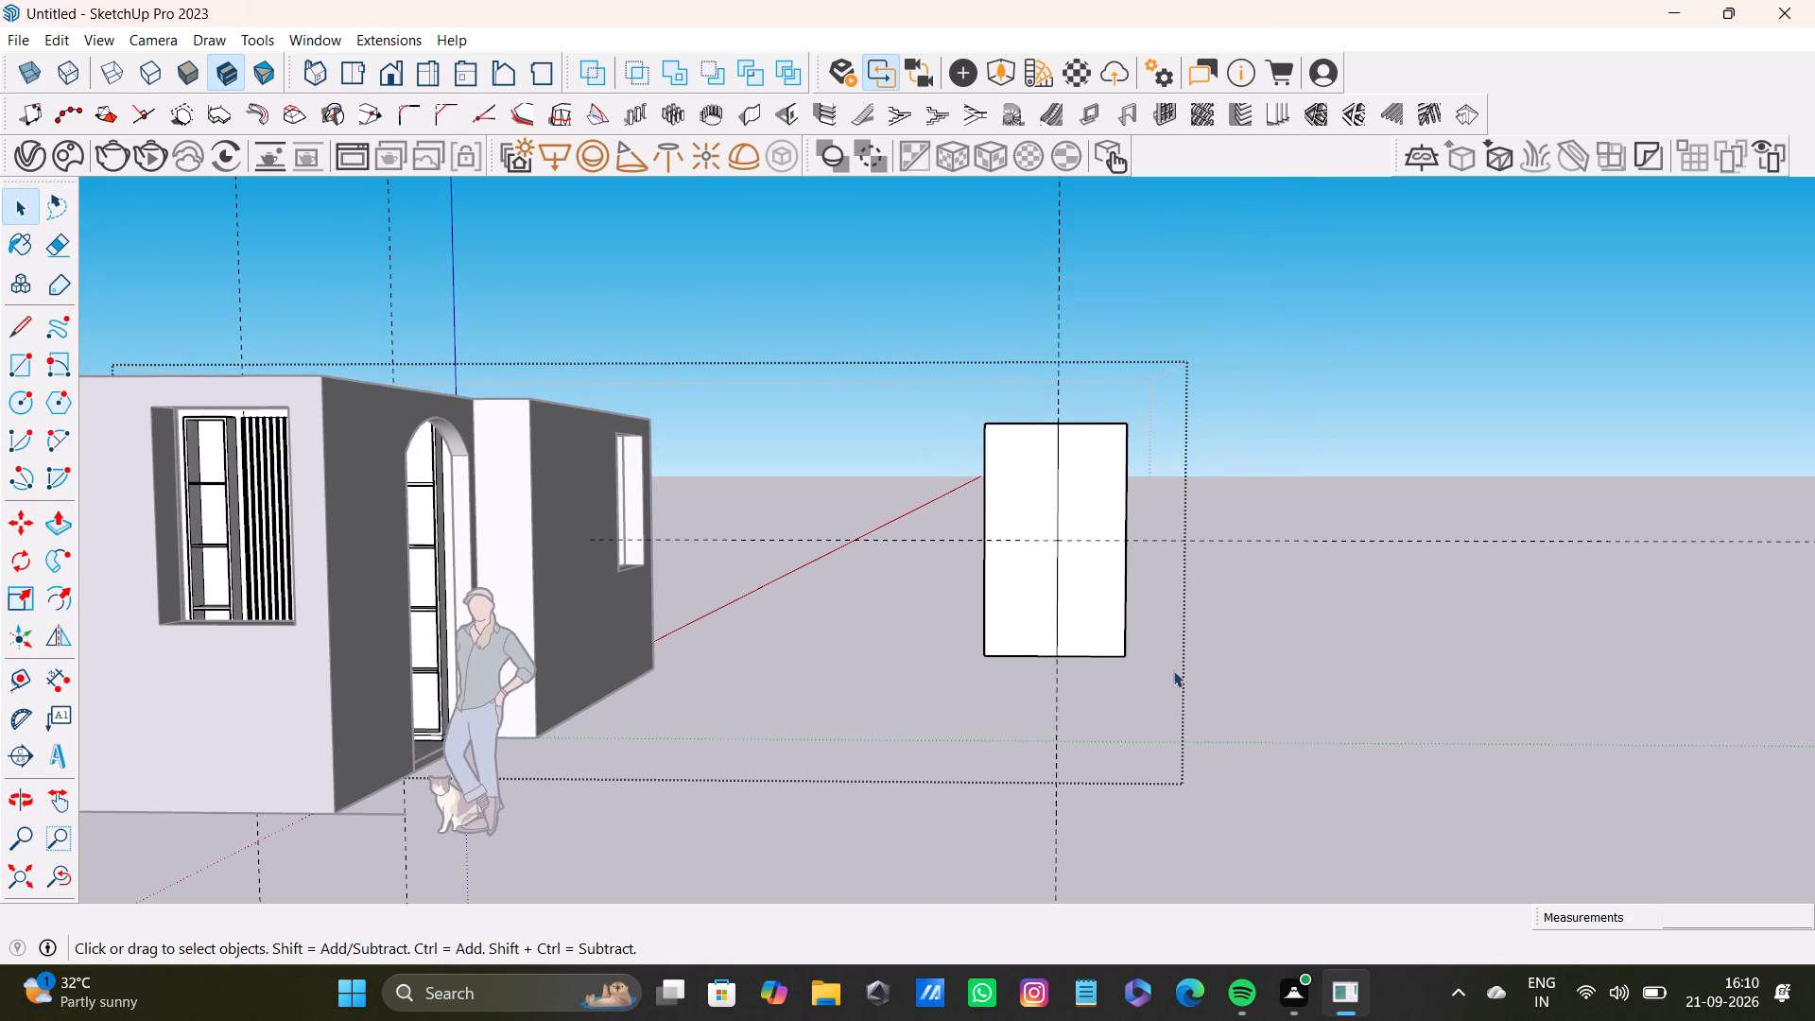
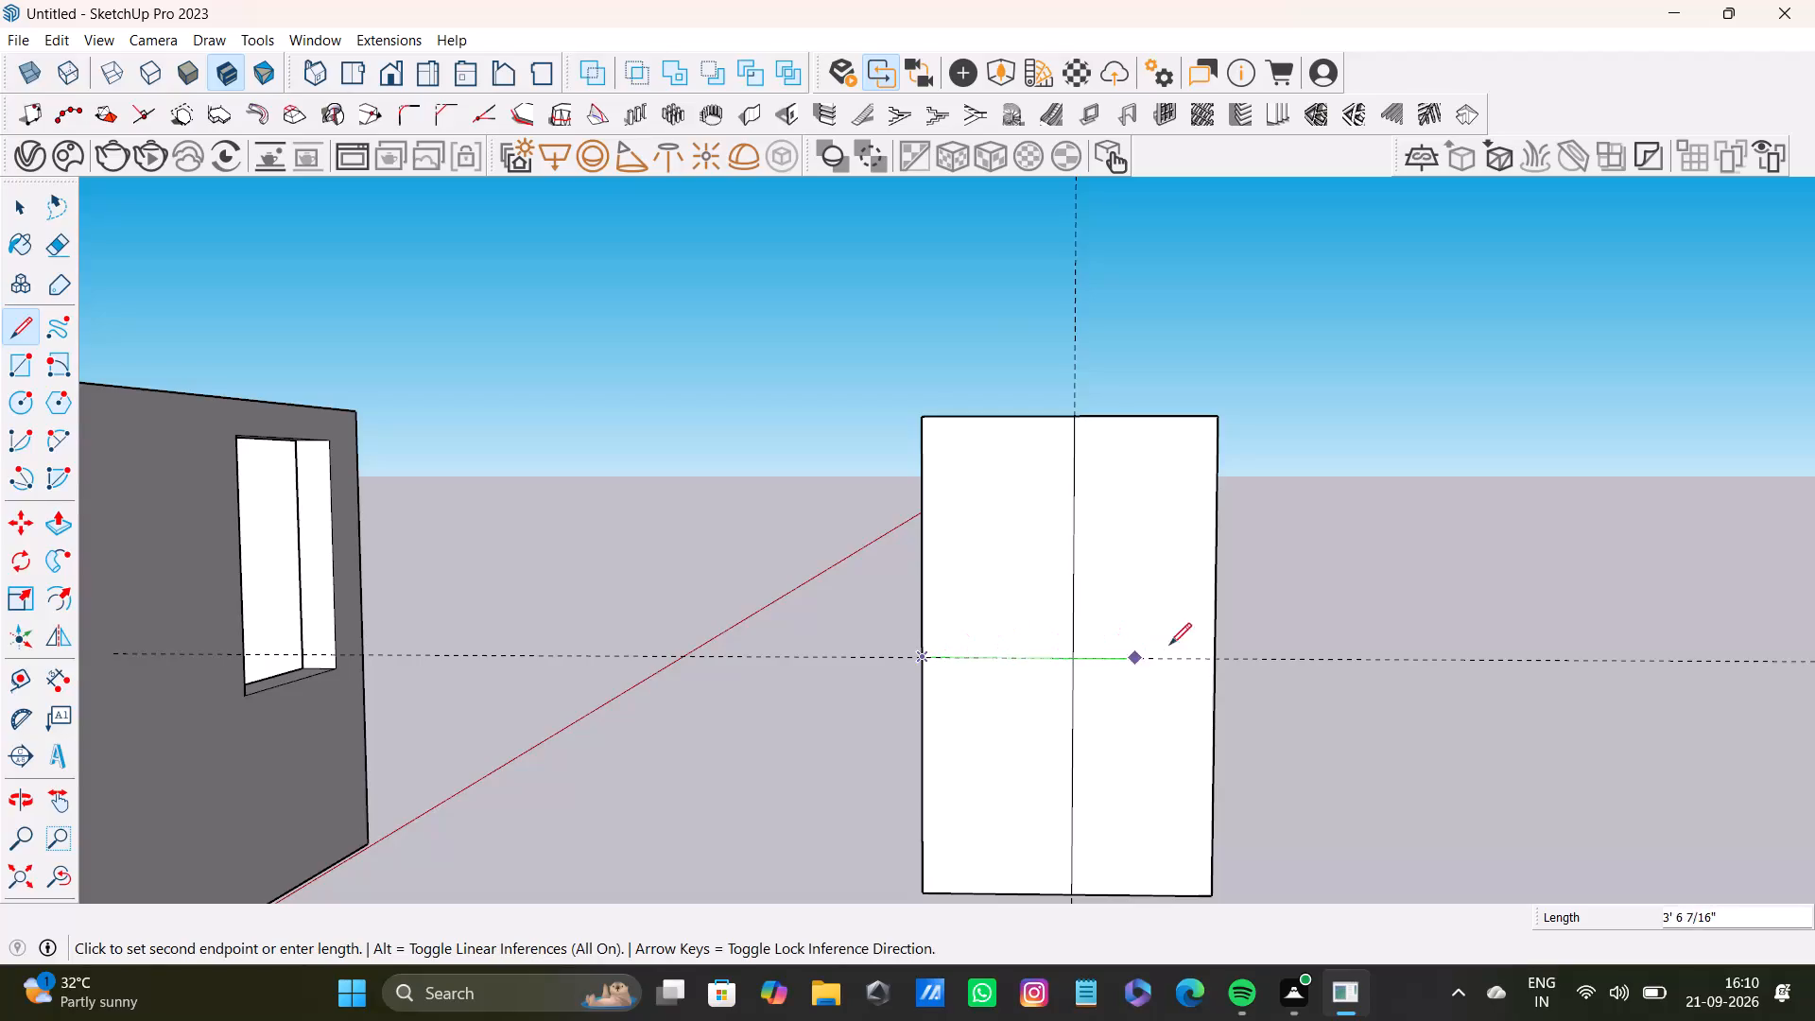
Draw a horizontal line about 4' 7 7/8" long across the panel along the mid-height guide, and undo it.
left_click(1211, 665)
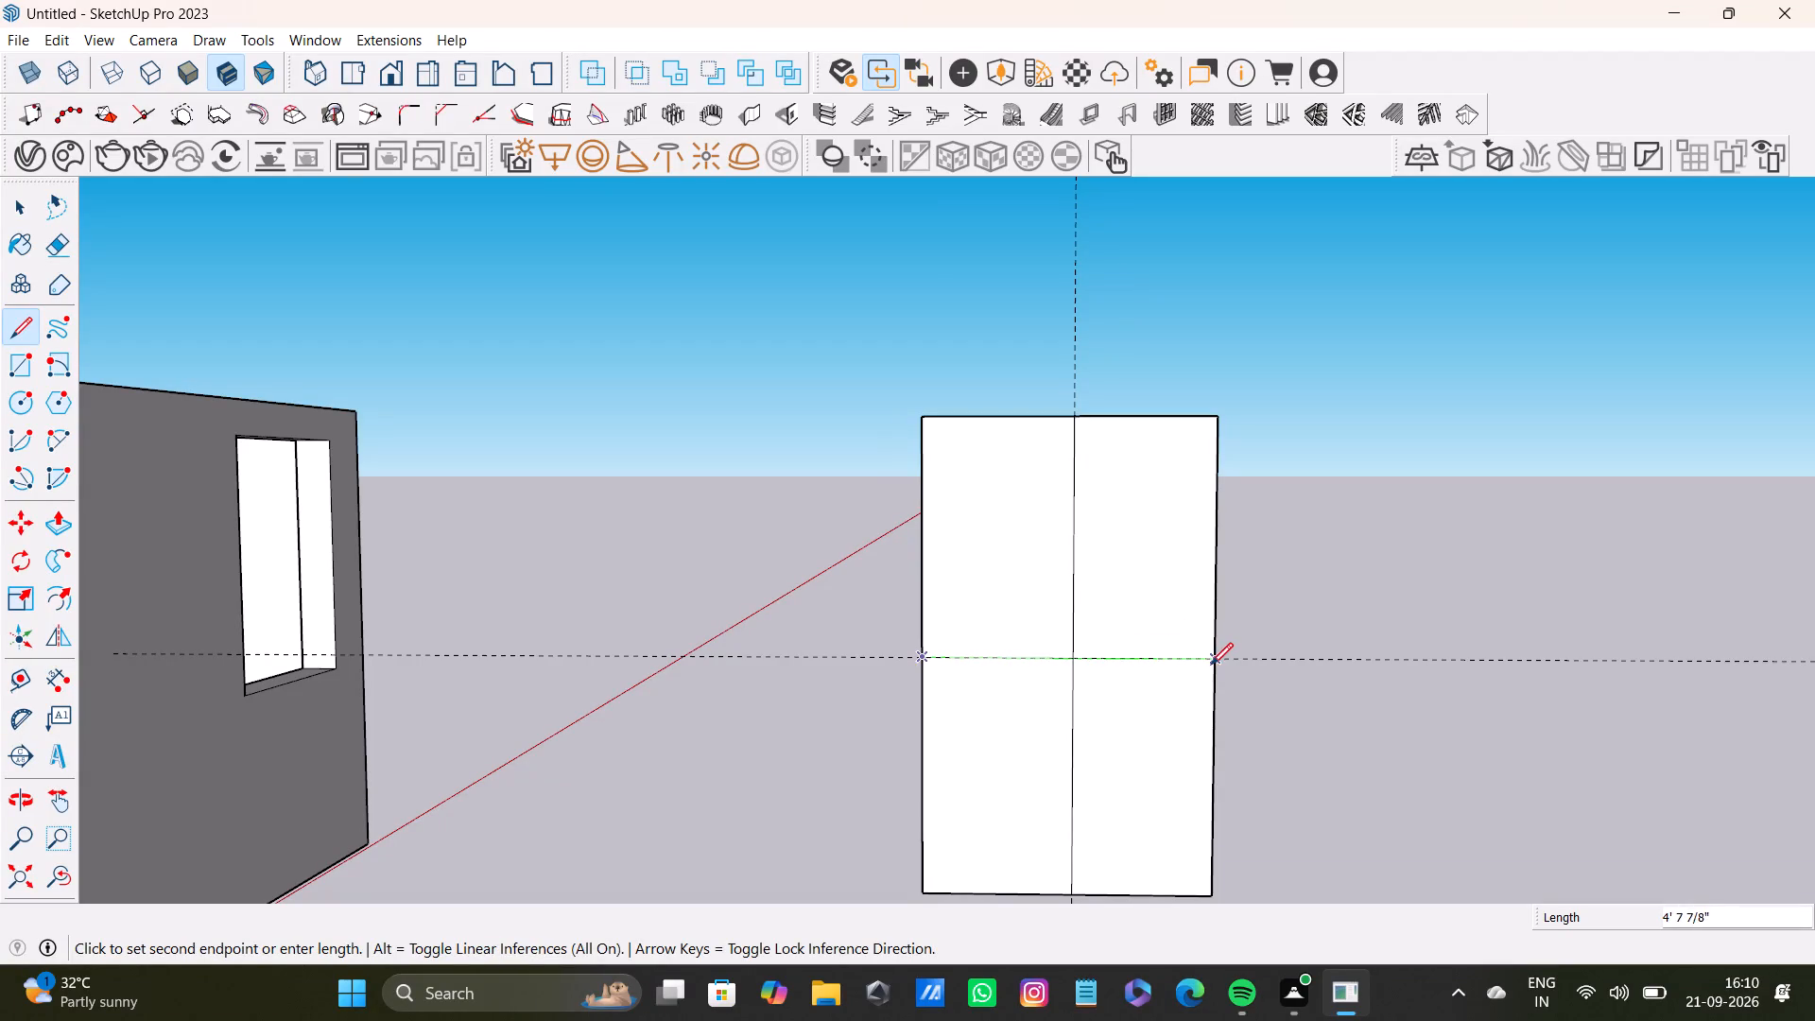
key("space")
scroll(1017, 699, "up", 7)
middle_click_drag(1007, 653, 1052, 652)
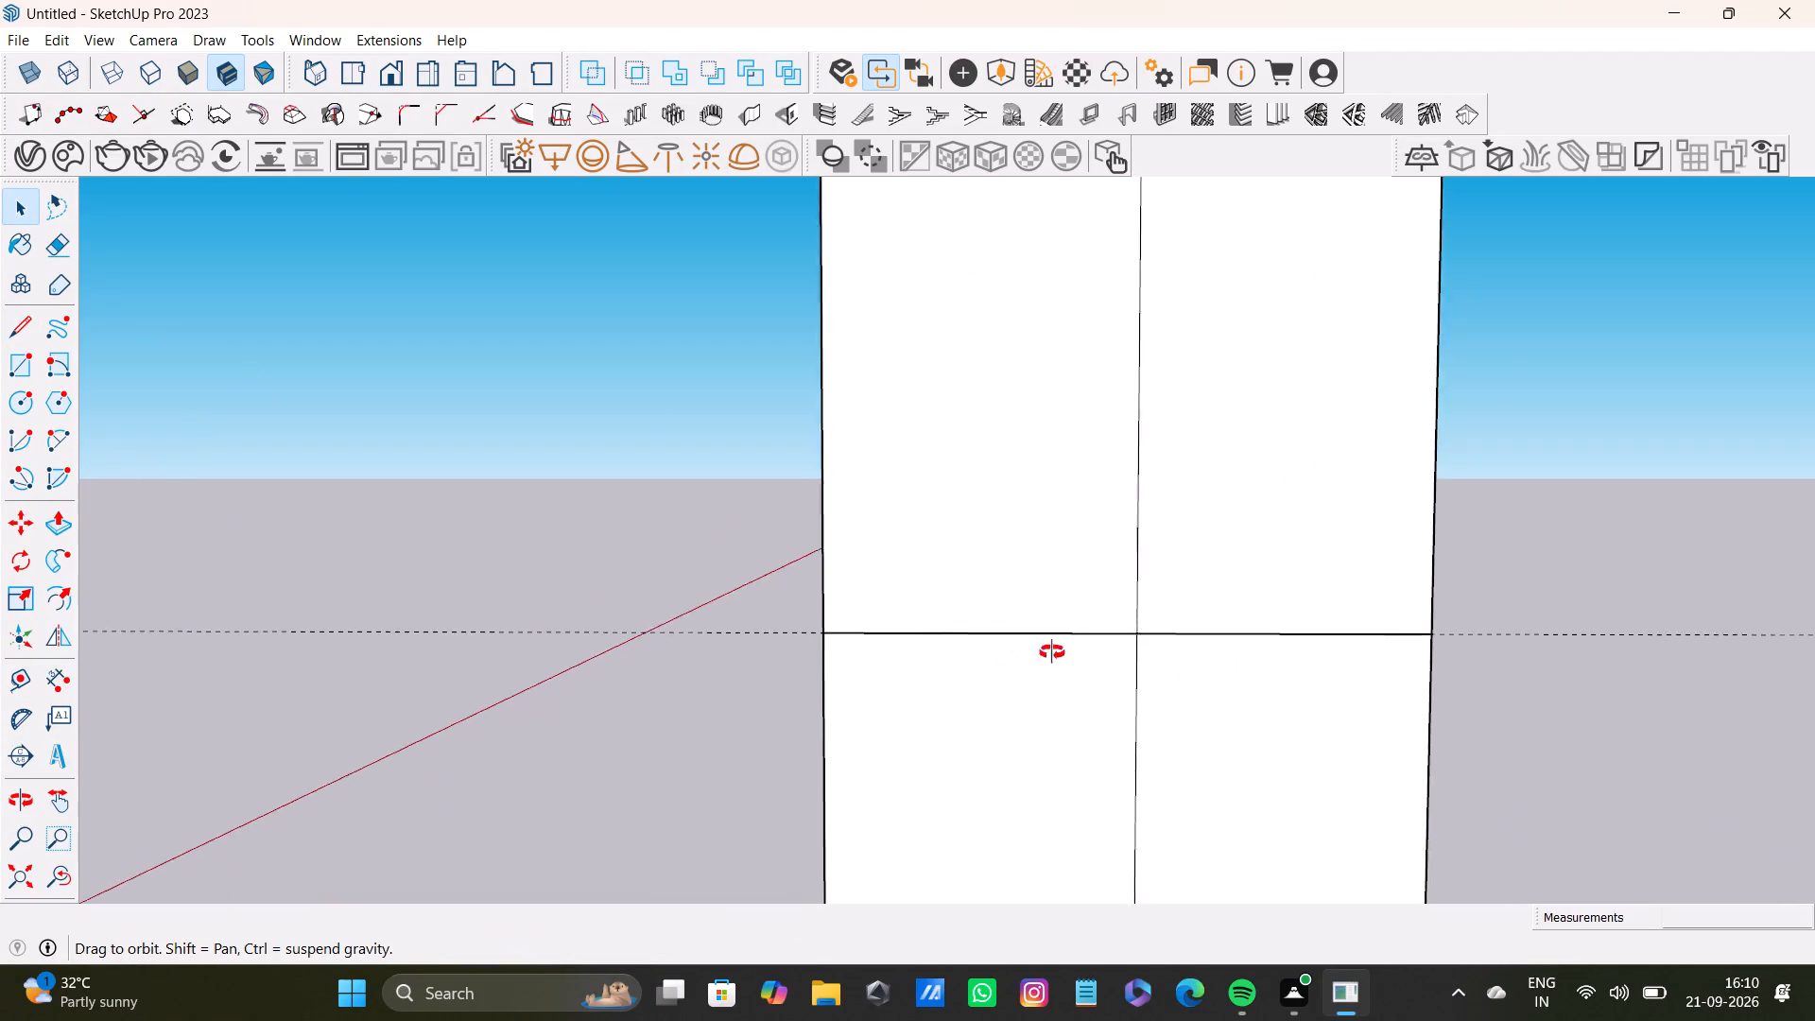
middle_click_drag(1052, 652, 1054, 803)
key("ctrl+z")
Open the panel for editing and draw a horizontal line across it along the mid-height guide, from side edge to side edge.
double_click(1213, 739)
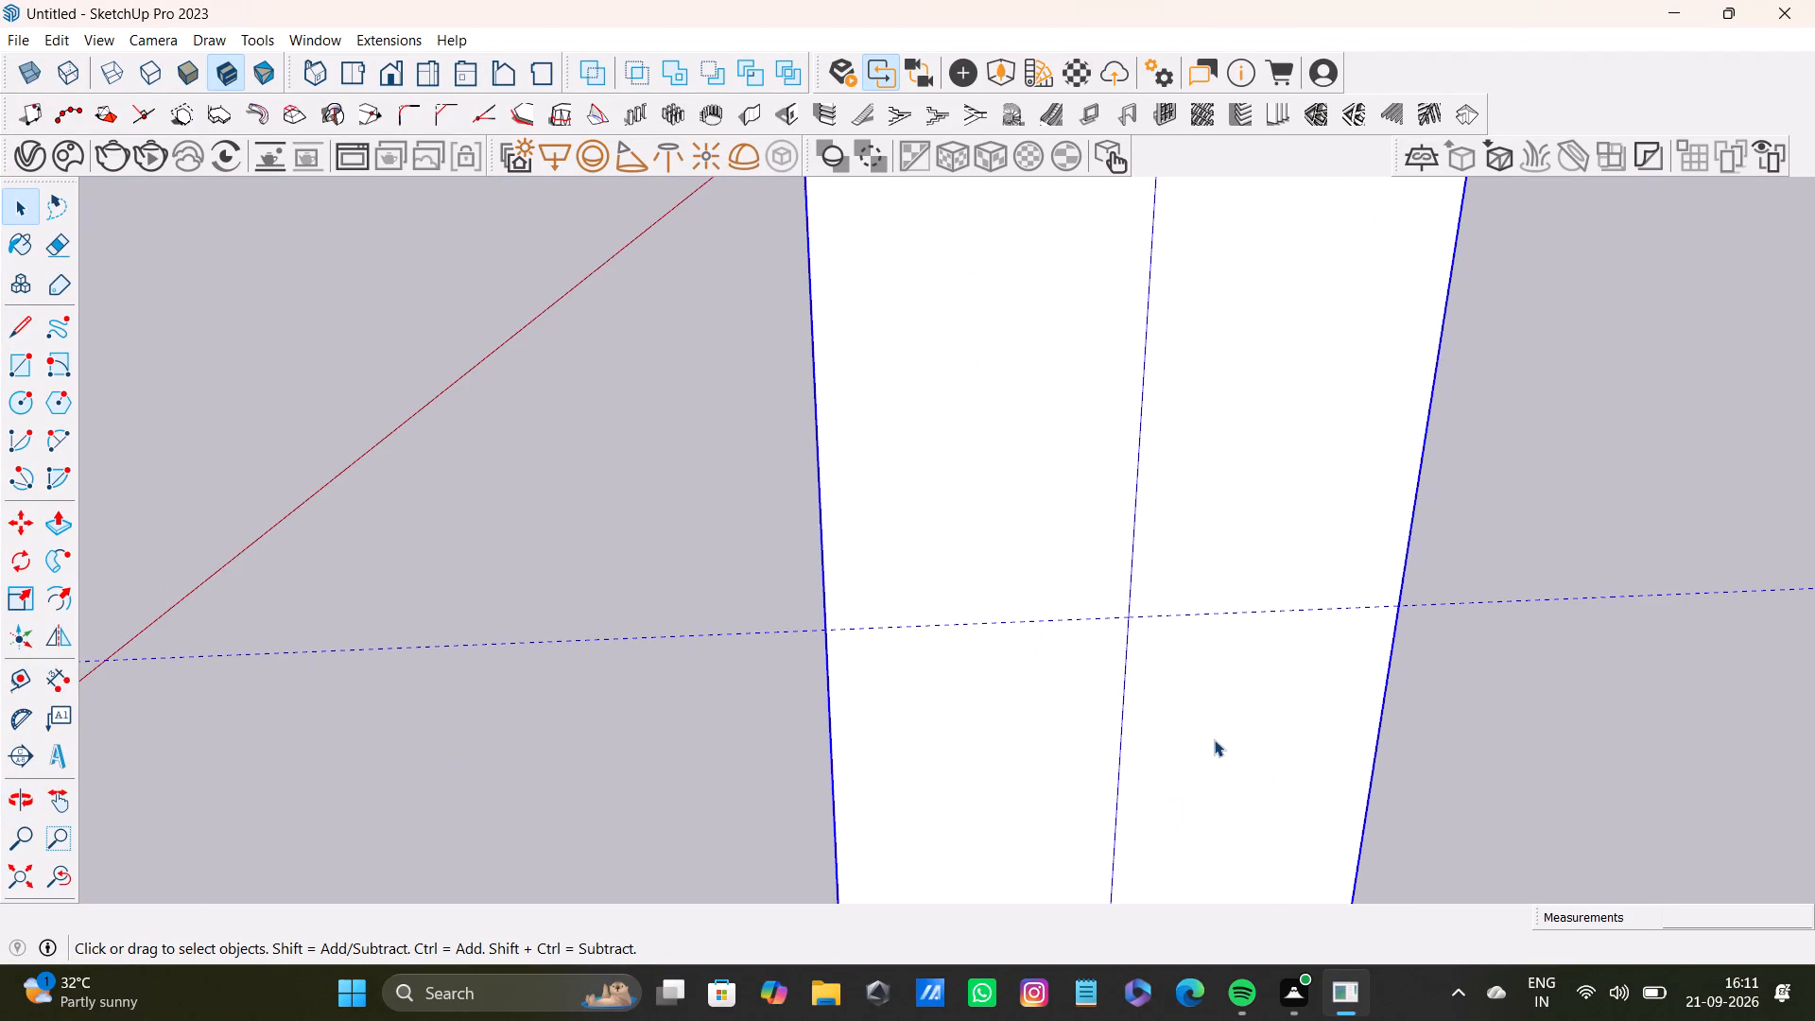
key("l")
scroll(838, 632, "up", 1)
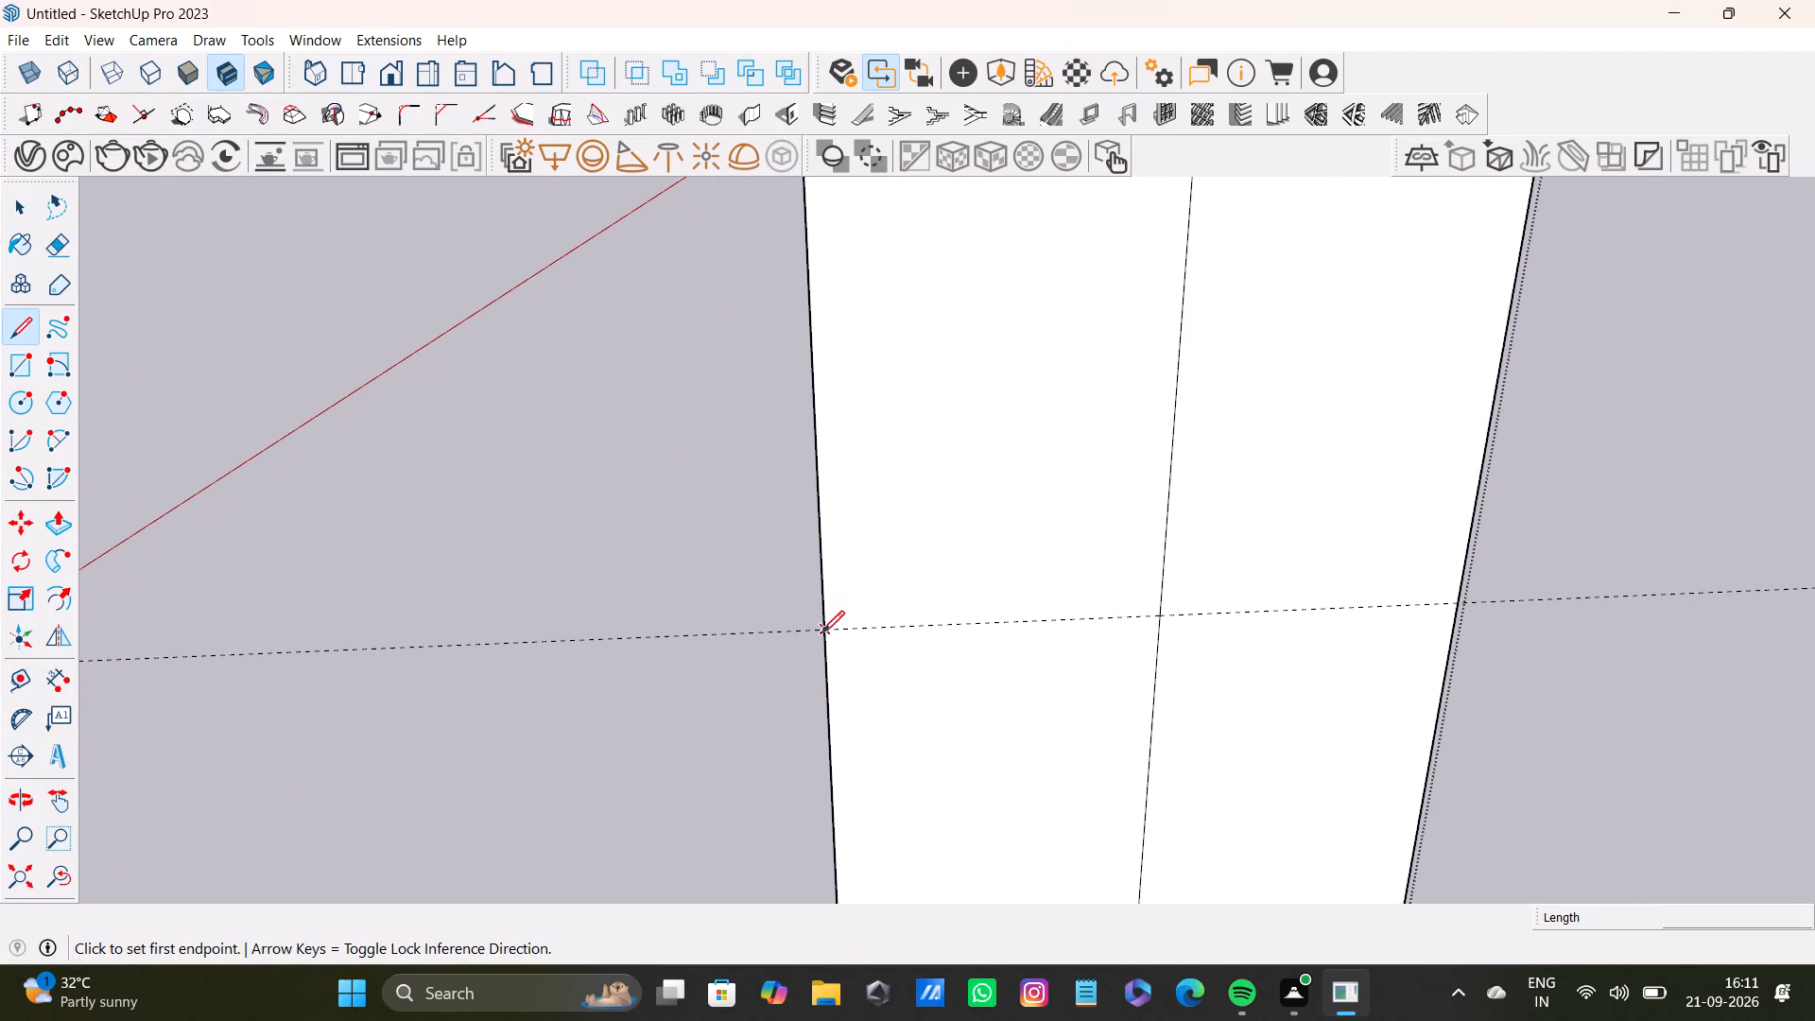
left_click_drag(821, 632, 833, 633)
left_click(1467, 602)
key("space")
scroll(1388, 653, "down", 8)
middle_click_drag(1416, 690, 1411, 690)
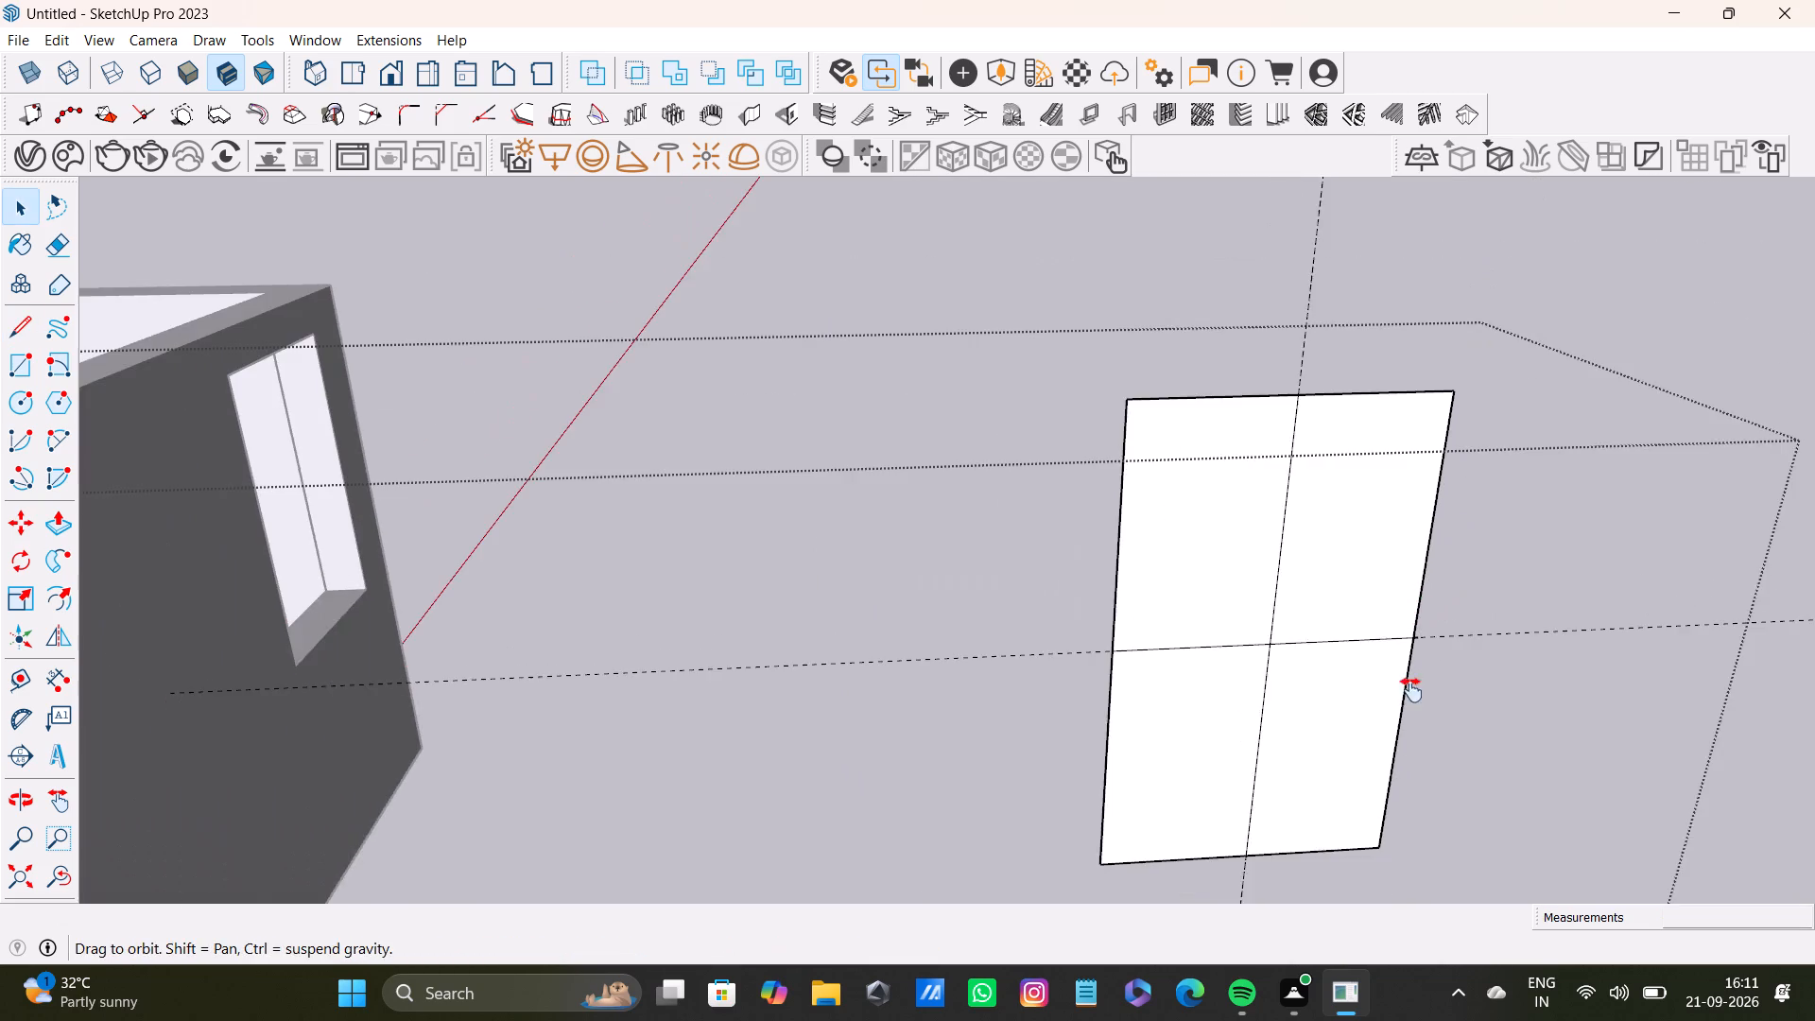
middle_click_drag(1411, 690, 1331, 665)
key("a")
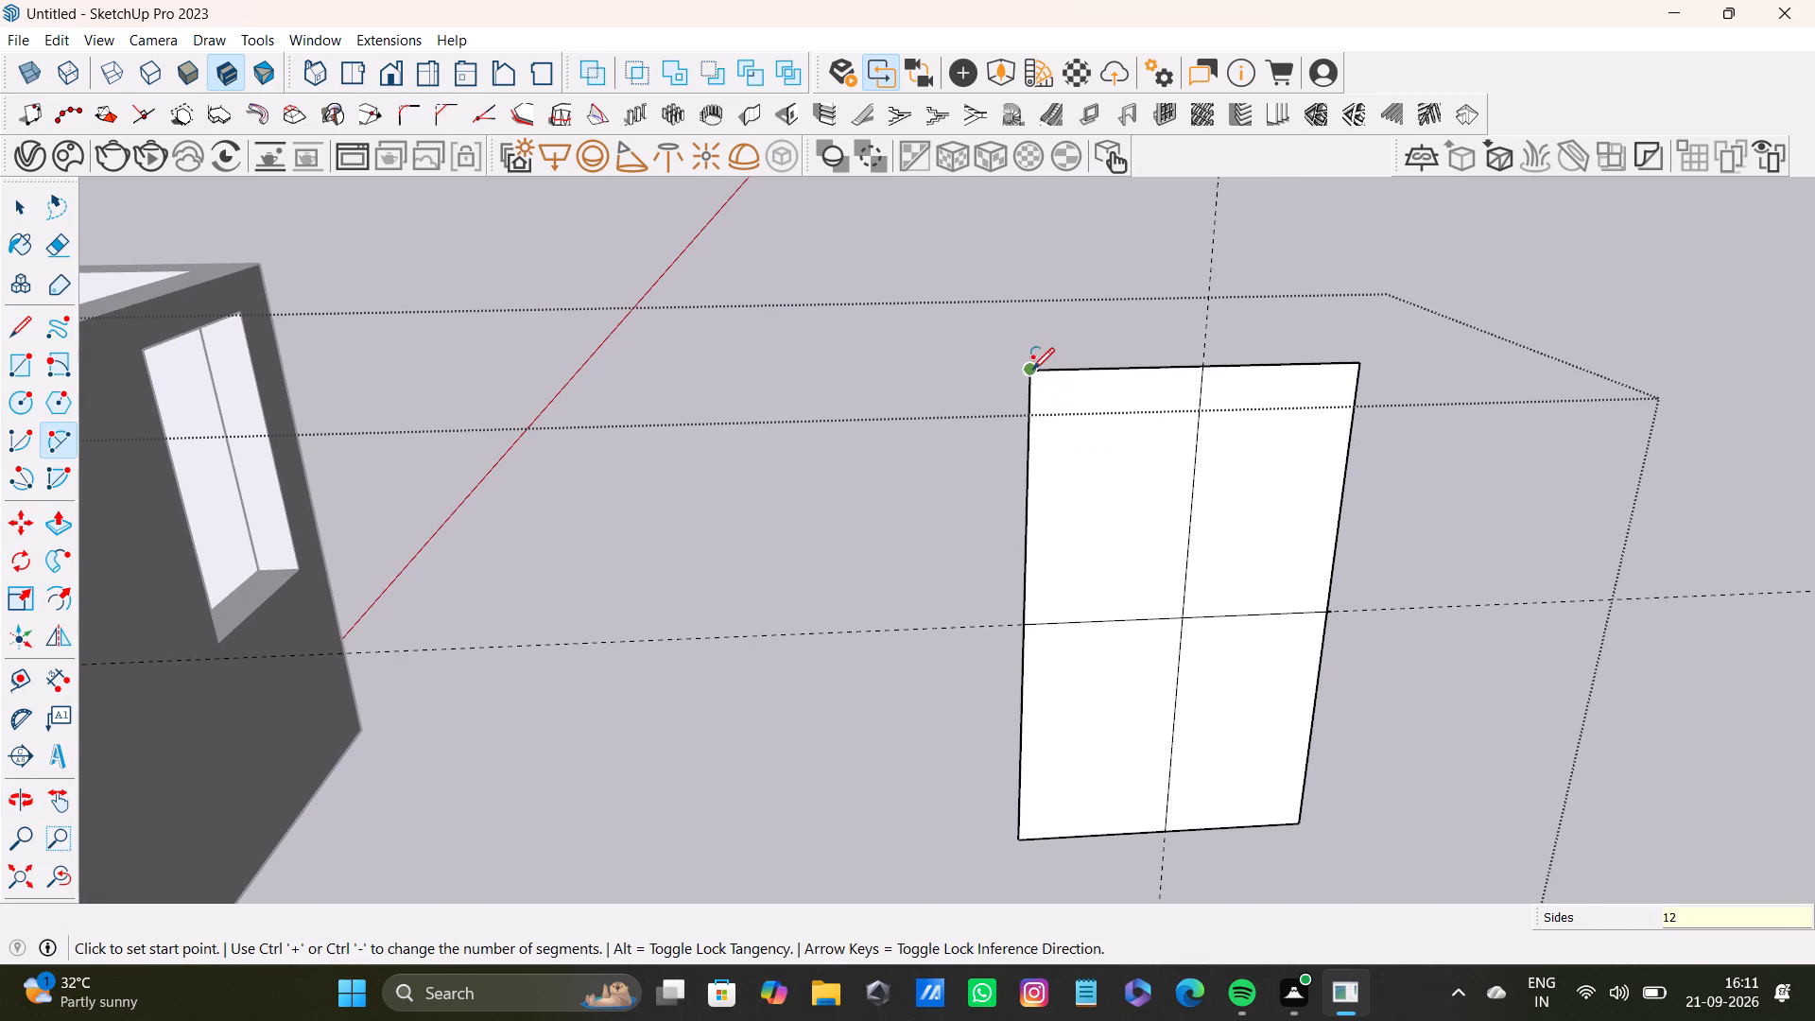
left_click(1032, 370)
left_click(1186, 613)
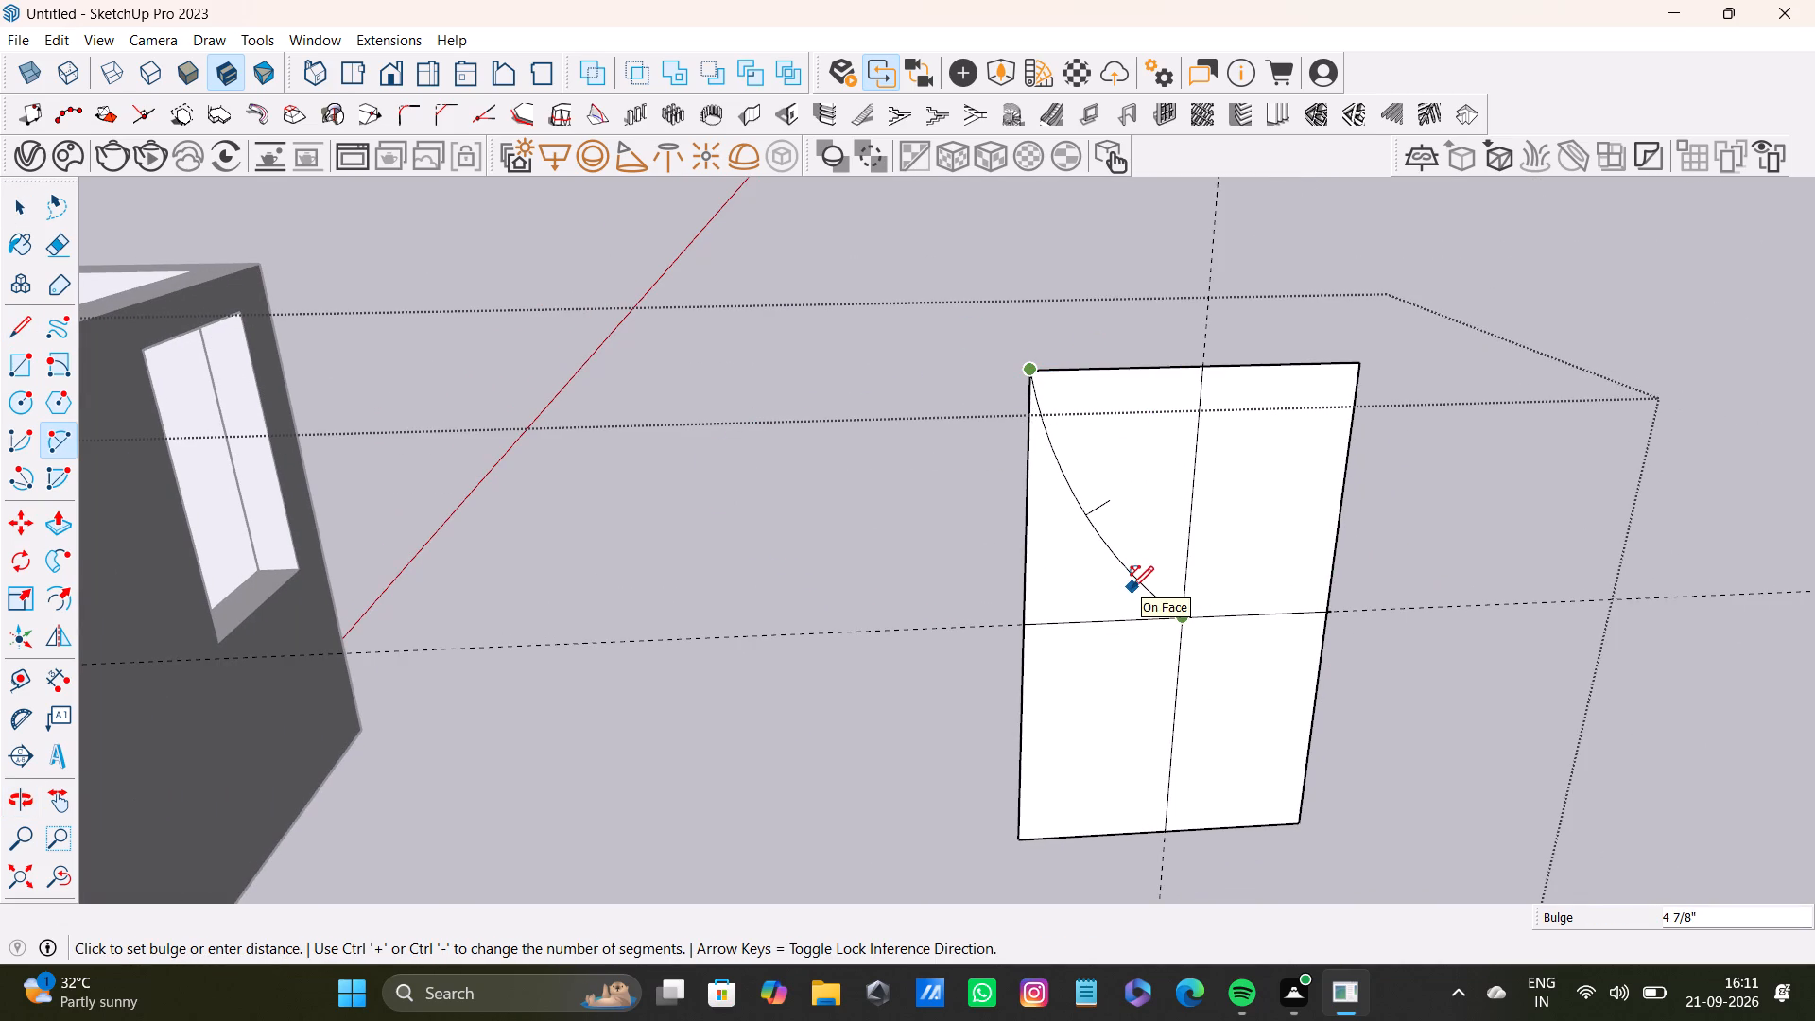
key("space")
Place two horizontal guides on the panel, about 8 3/16" below its top edge and about 7 15/16" above its bottom edge.
scroll(1131, 541, "down", 3)
middle_click_drag(1157, 544, 1082, 526, "shift")
middle_click_drag(1090, 523, 1054, 440)
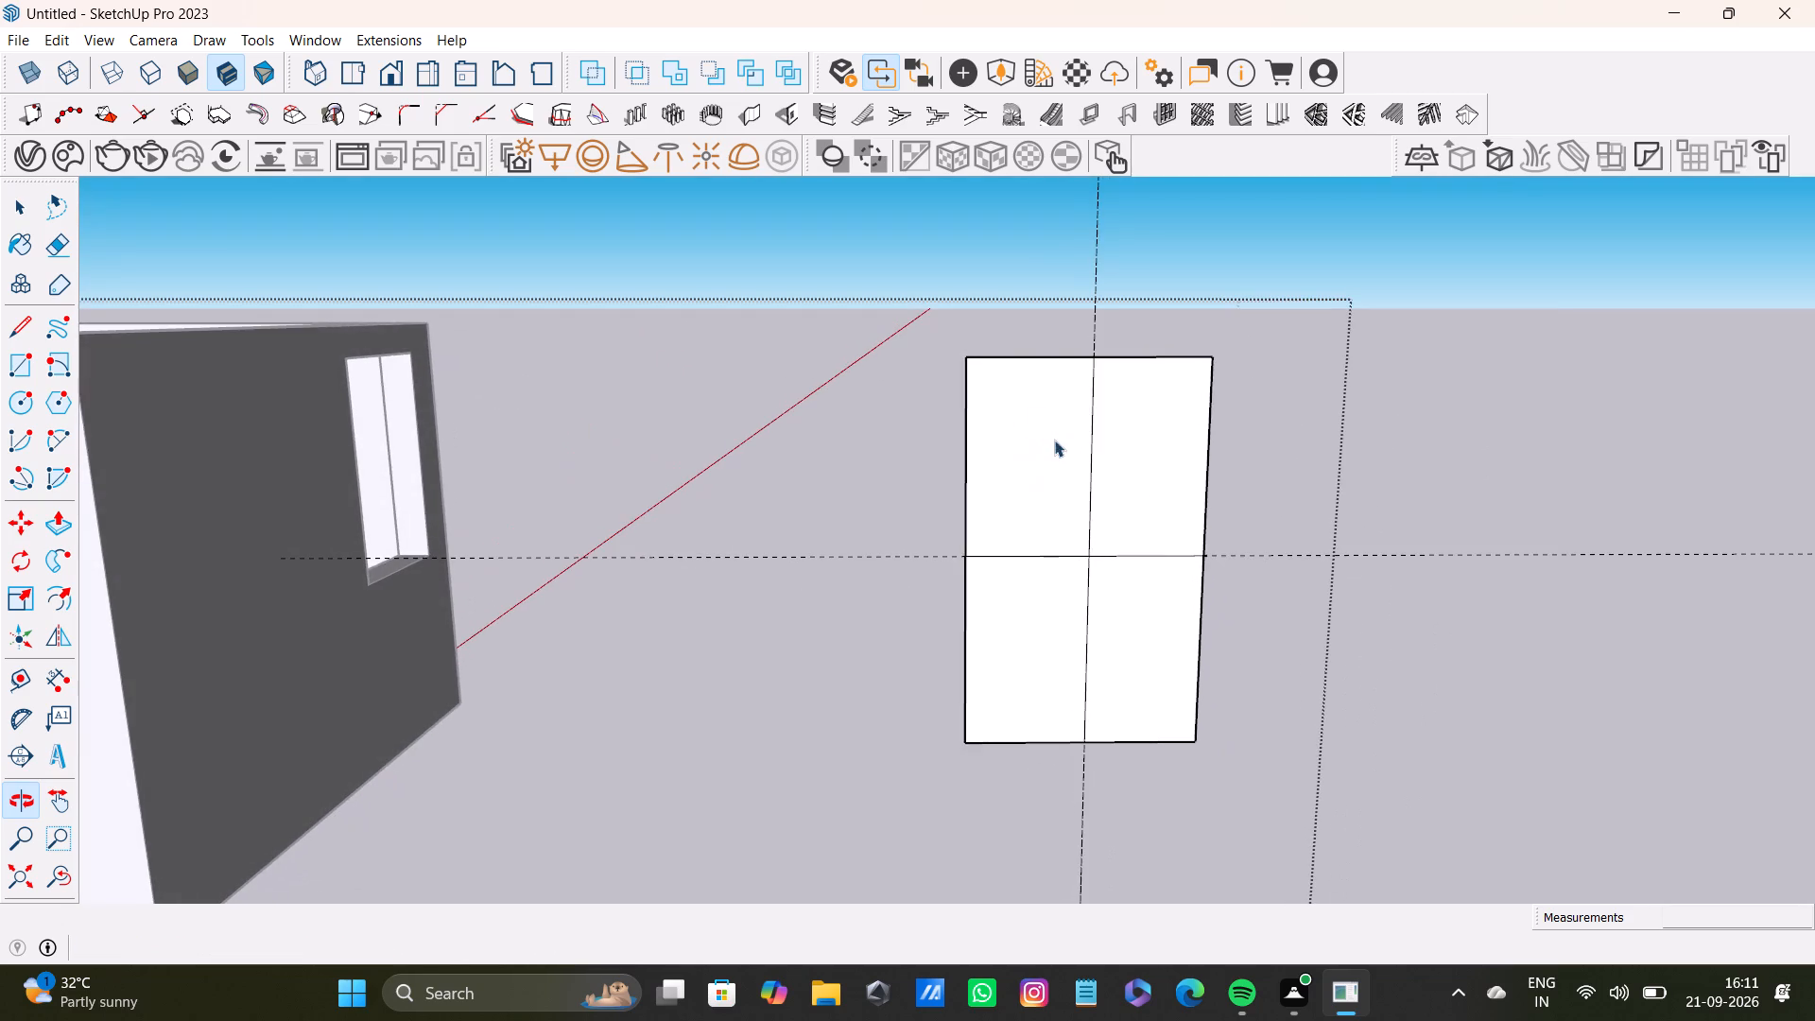
key("t")
scroll(1033, 332, "up", 5)
left_click(1078, 369)
middle_click_drag(1090, 431, 1085, 418)
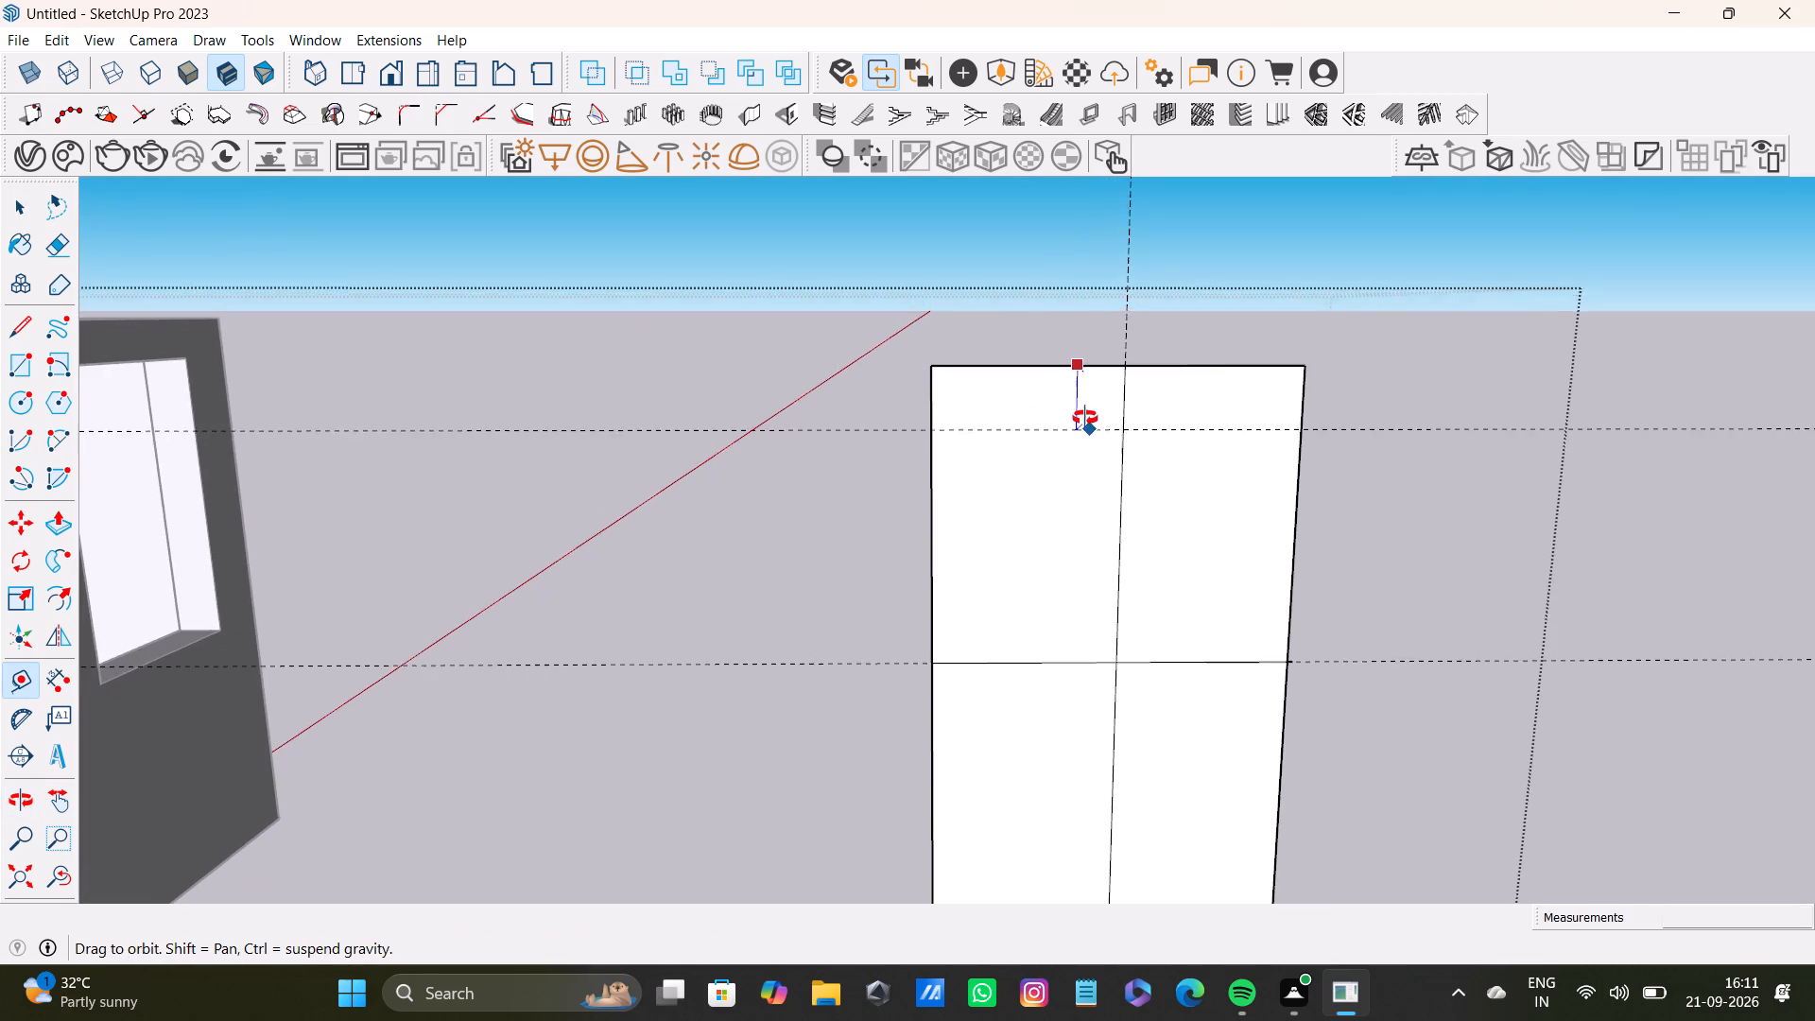
middle_click_drag(1085, 418, 1093, 337)
left_click(1078, 333)
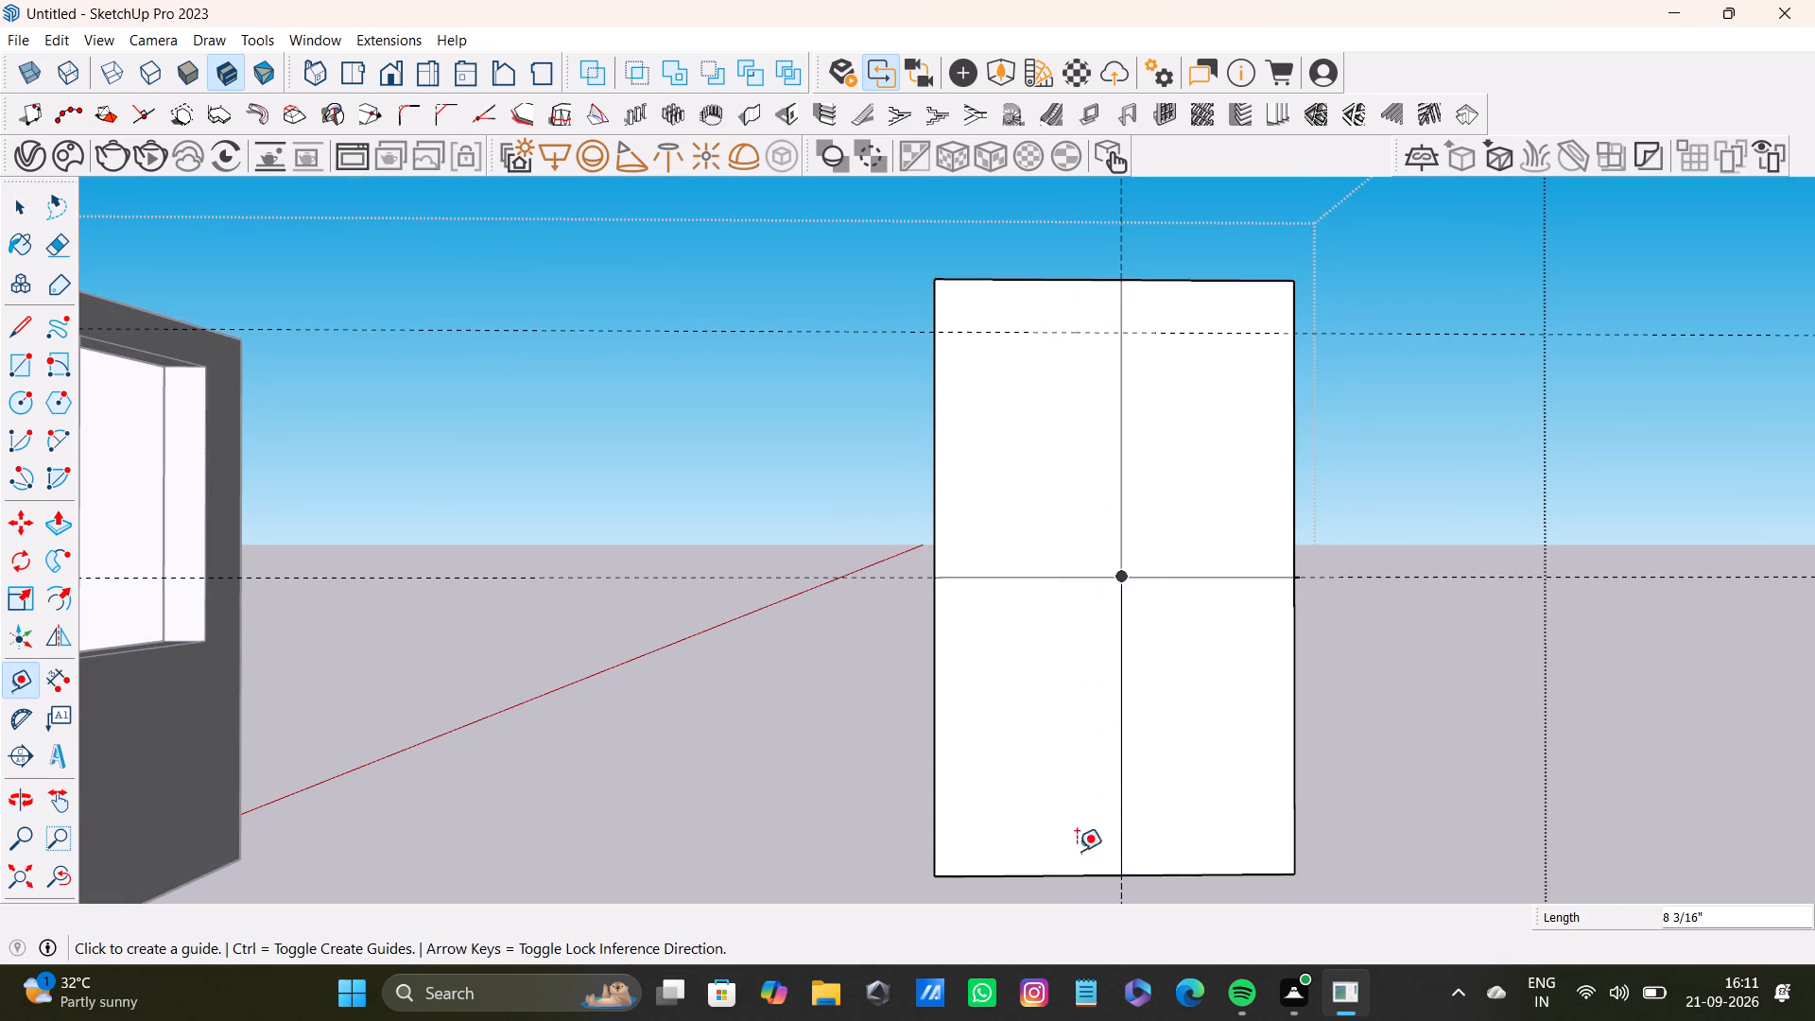
left_click(1063, 874)
left_click(1055, 824)
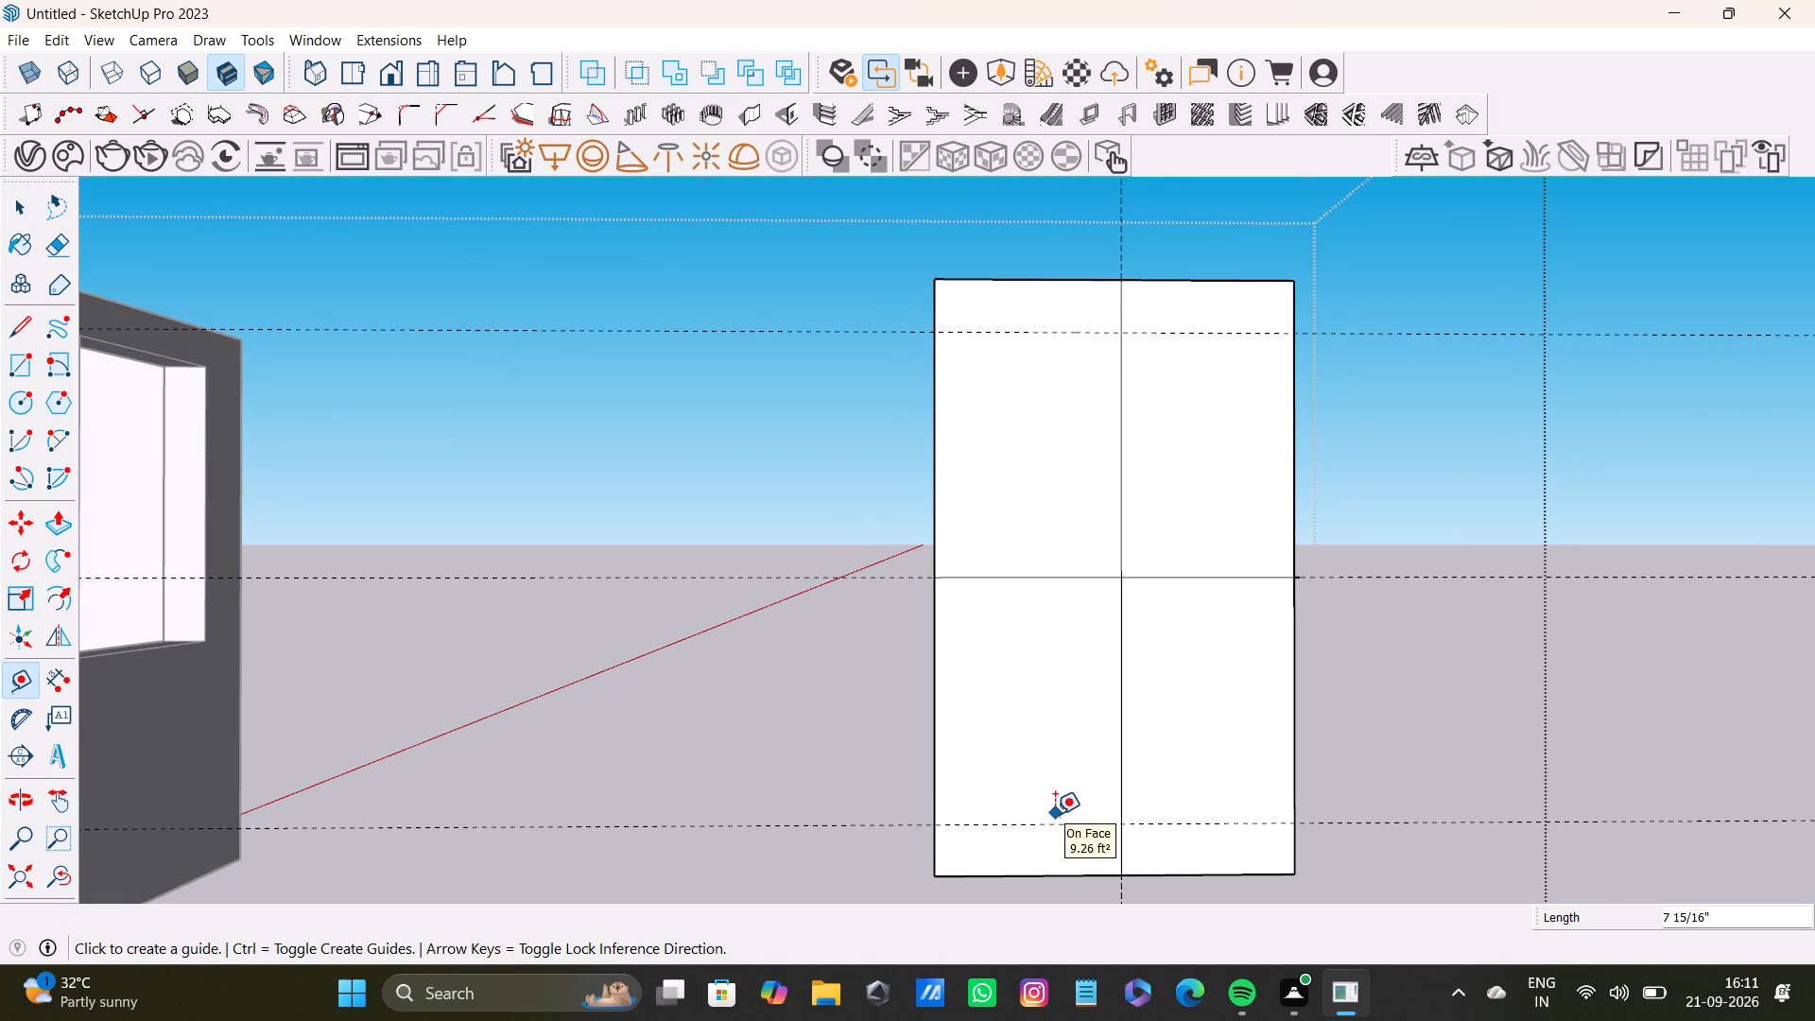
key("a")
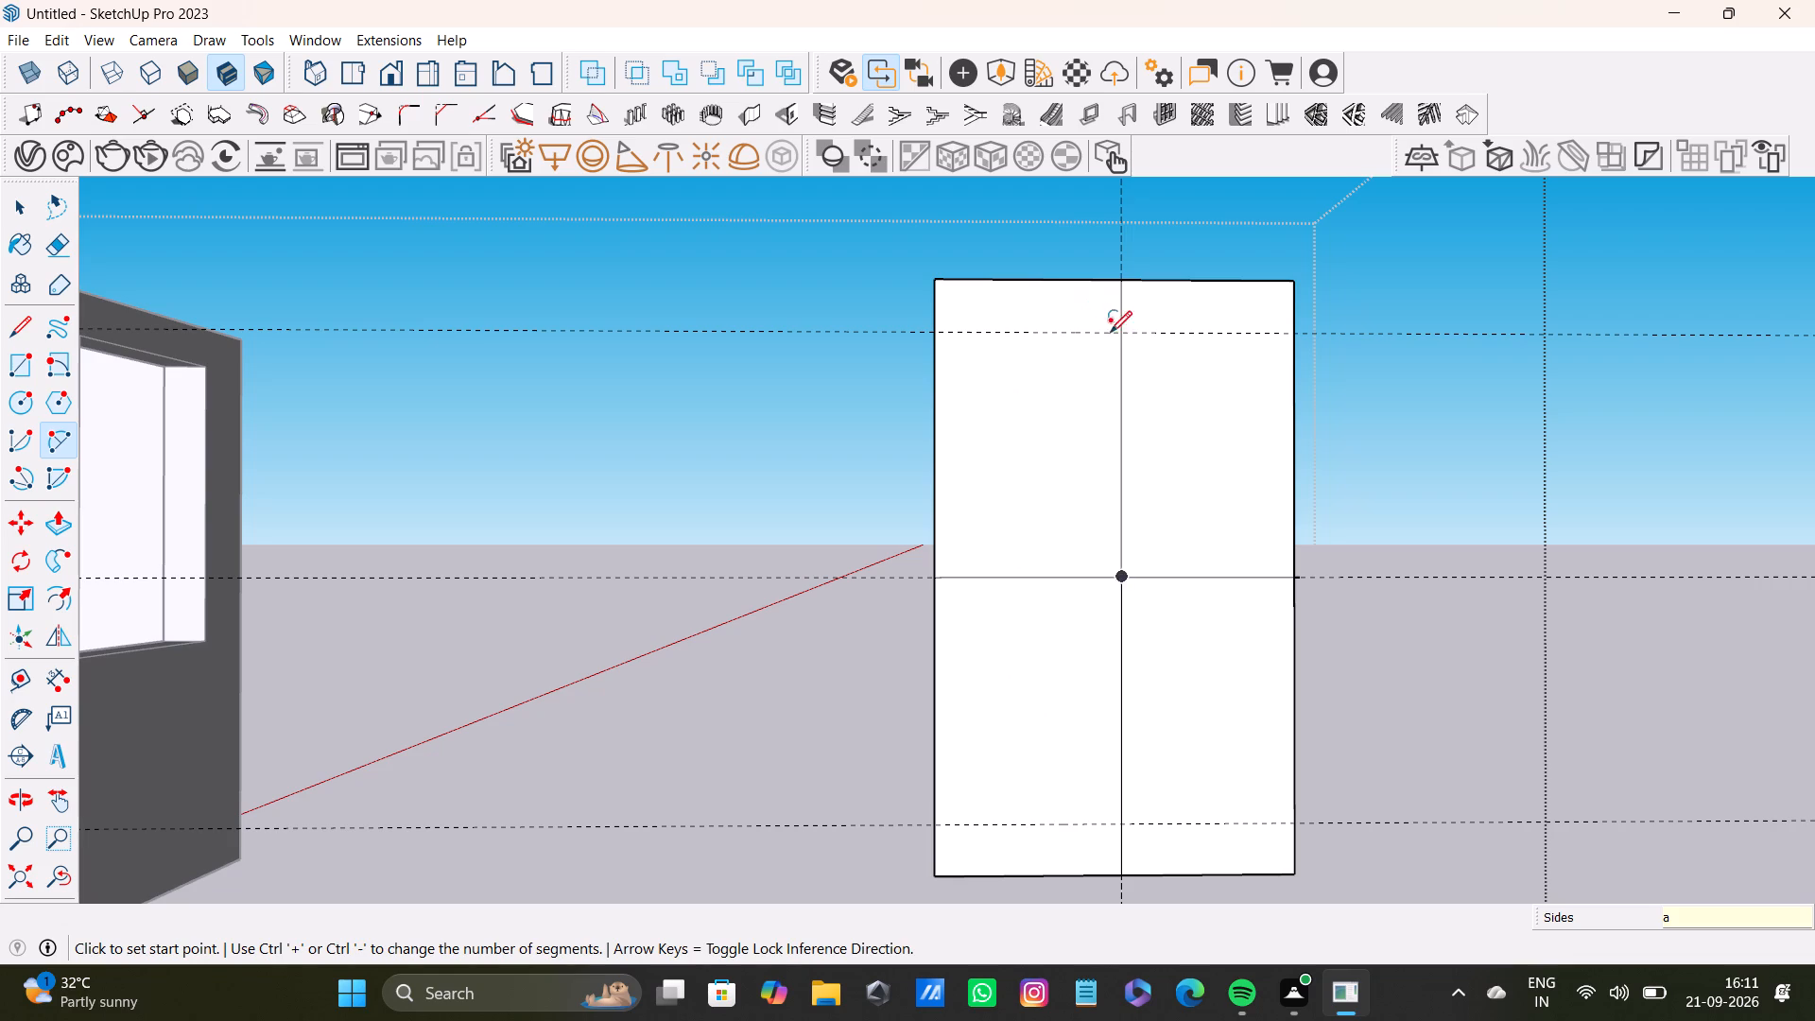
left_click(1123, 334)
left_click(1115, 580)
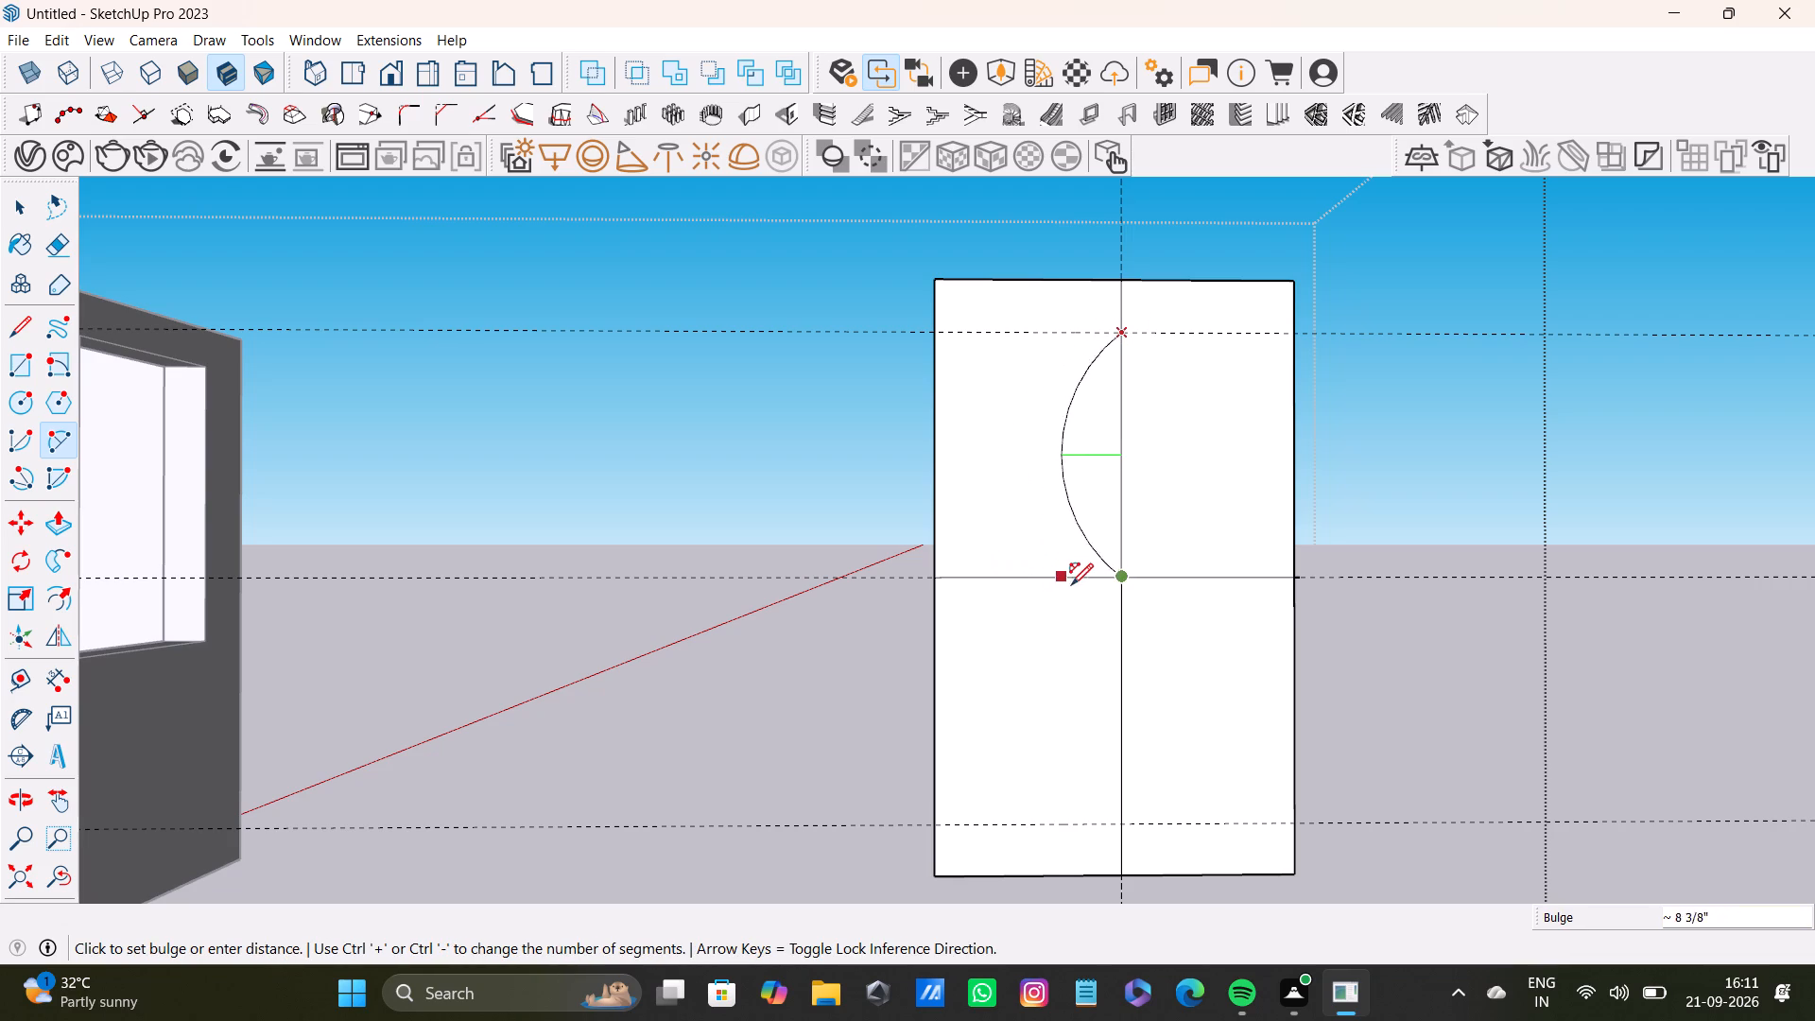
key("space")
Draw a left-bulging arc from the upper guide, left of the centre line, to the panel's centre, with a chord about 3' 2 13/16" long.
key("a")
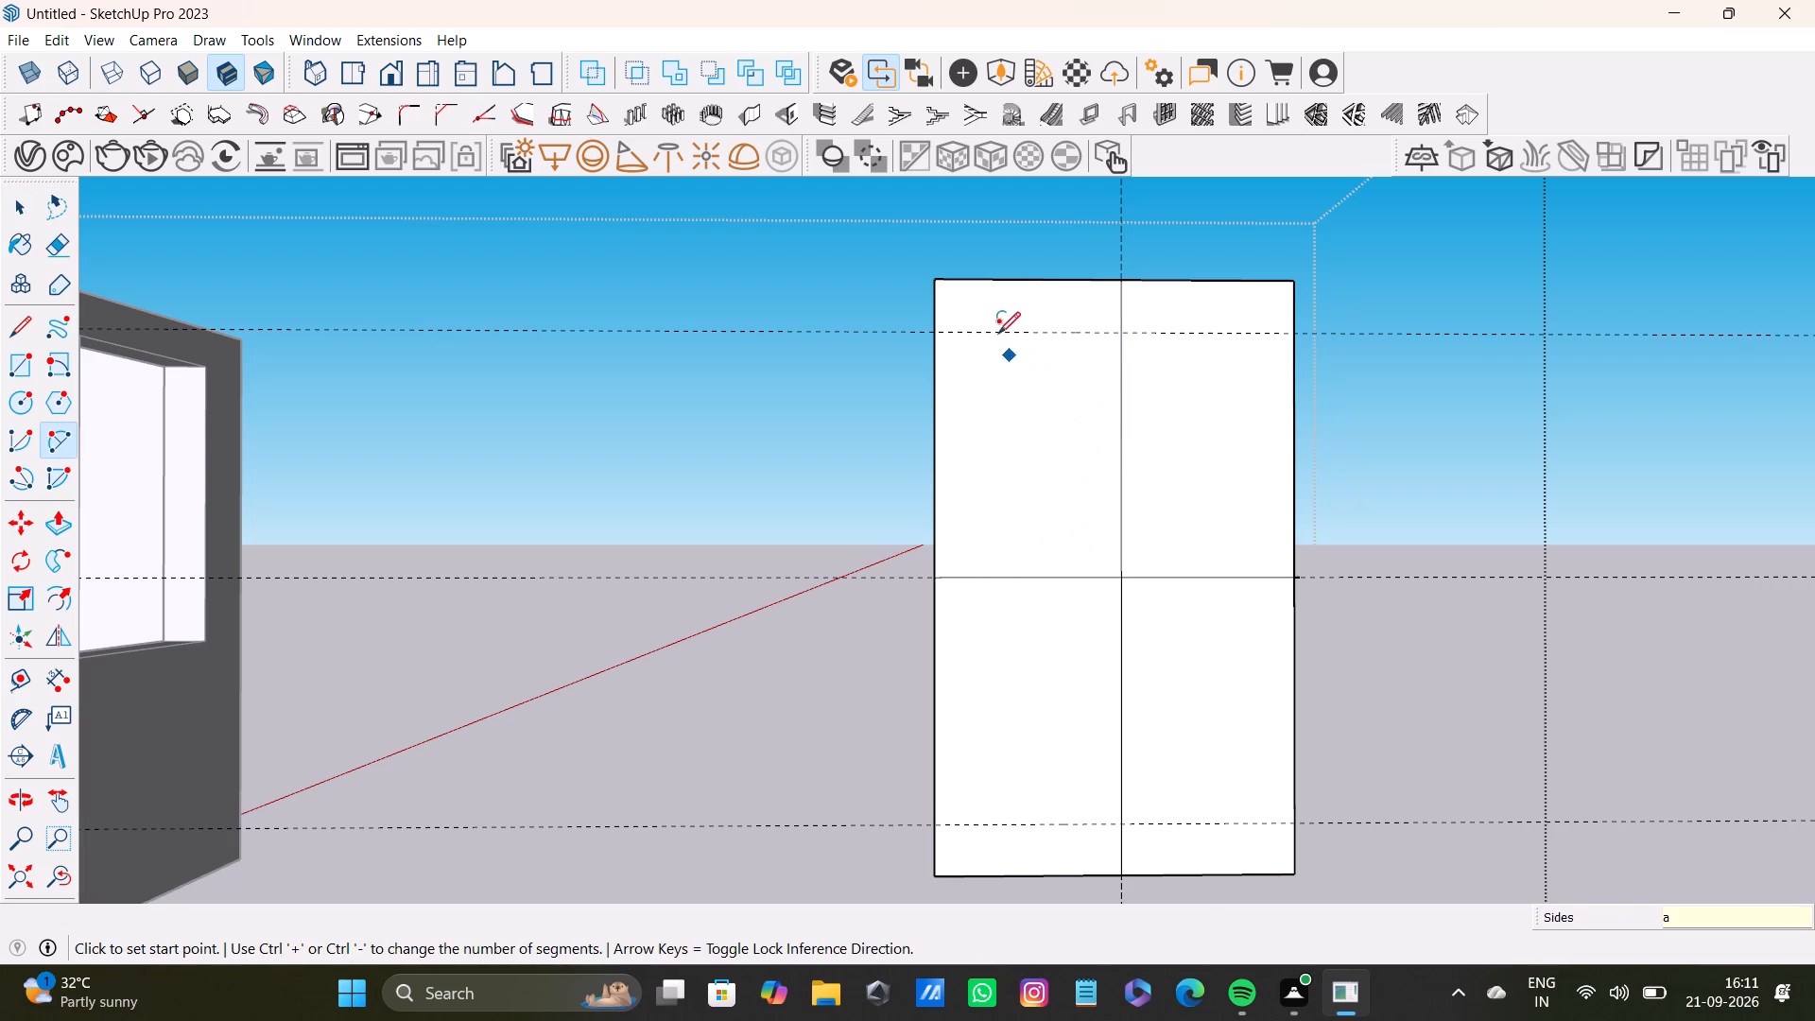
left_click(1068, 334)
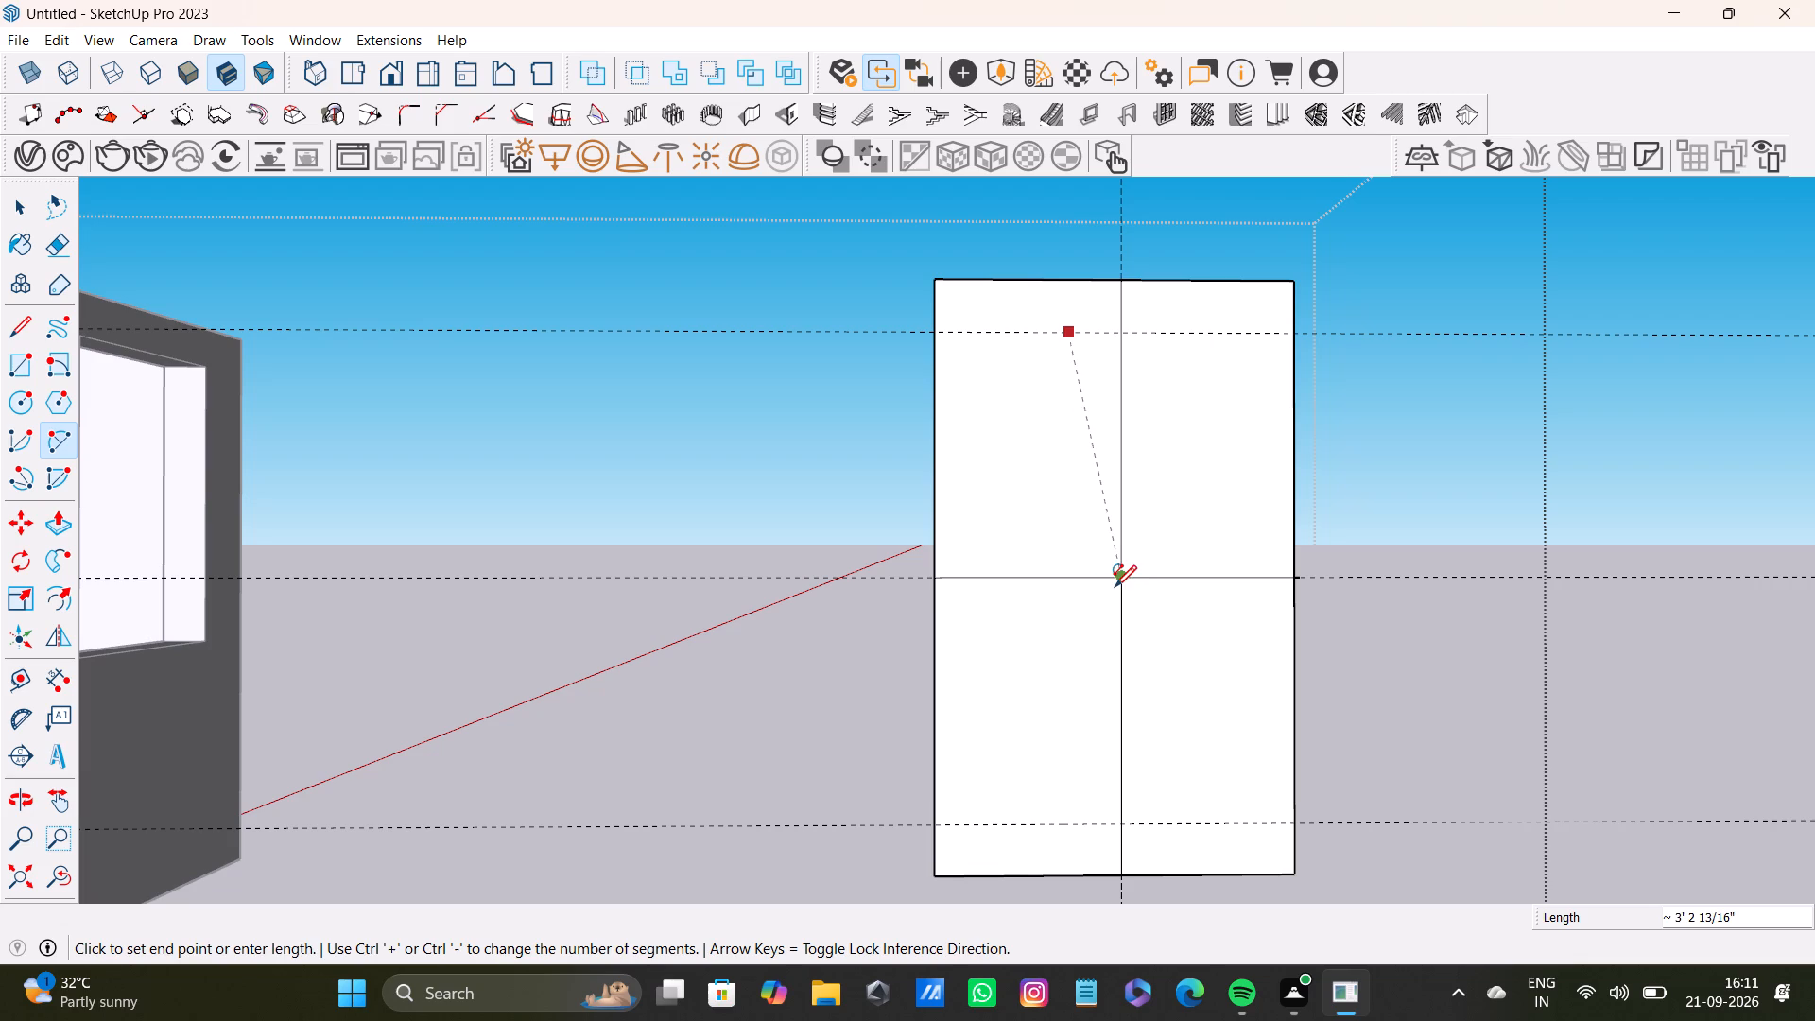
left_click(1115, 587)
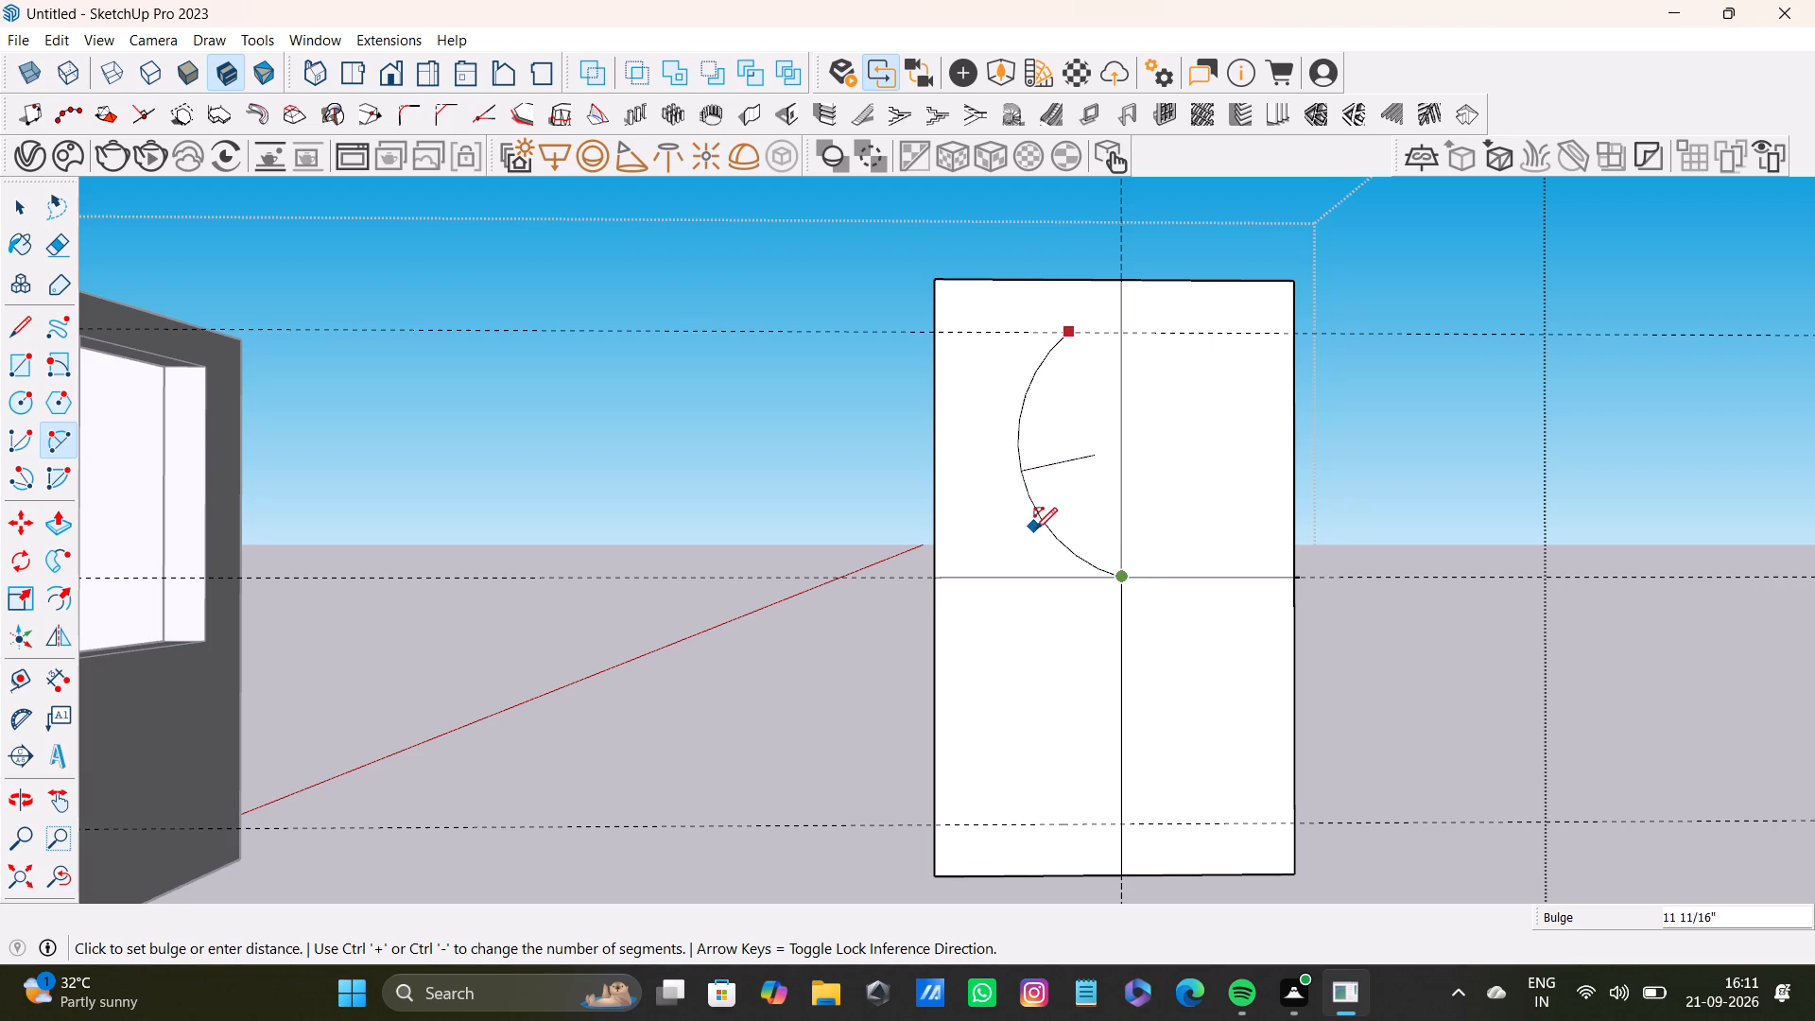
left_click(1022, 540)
Draw a right-bulging arc from the panel's centre down to where the vertical centre line meets the lower guide.
left_click(1127, 582)
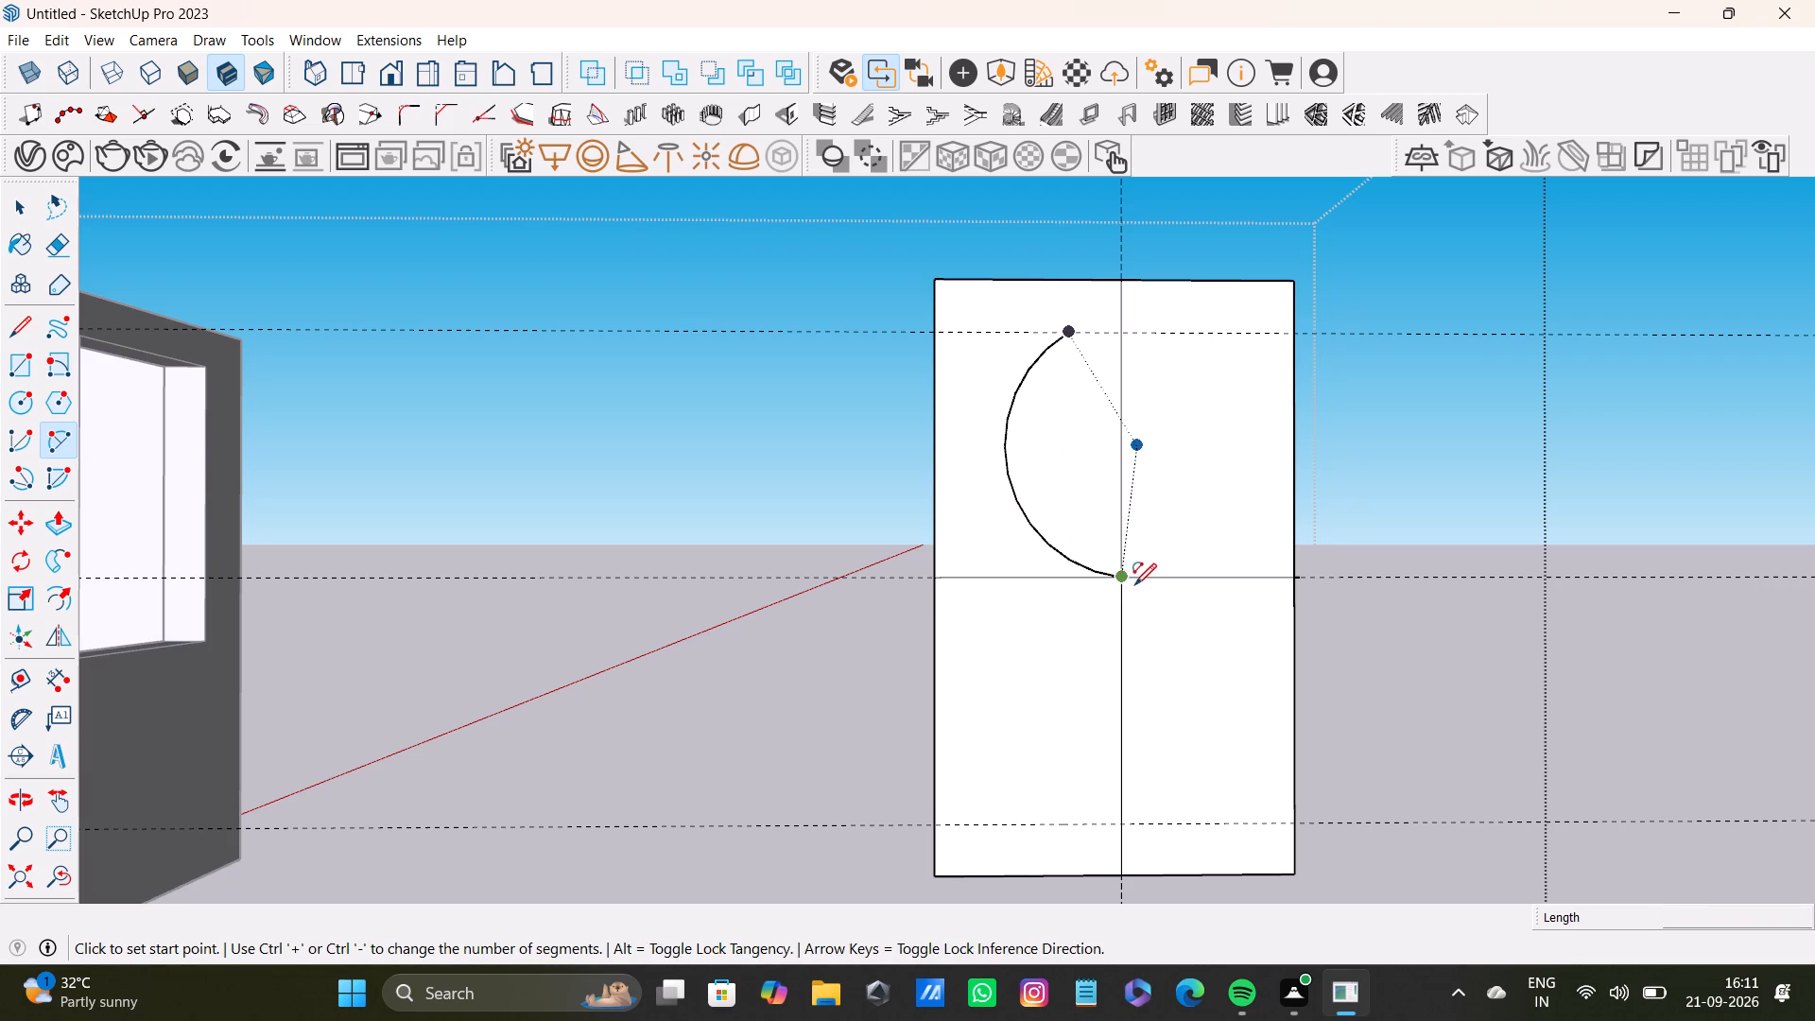
left_click(1125, 823)
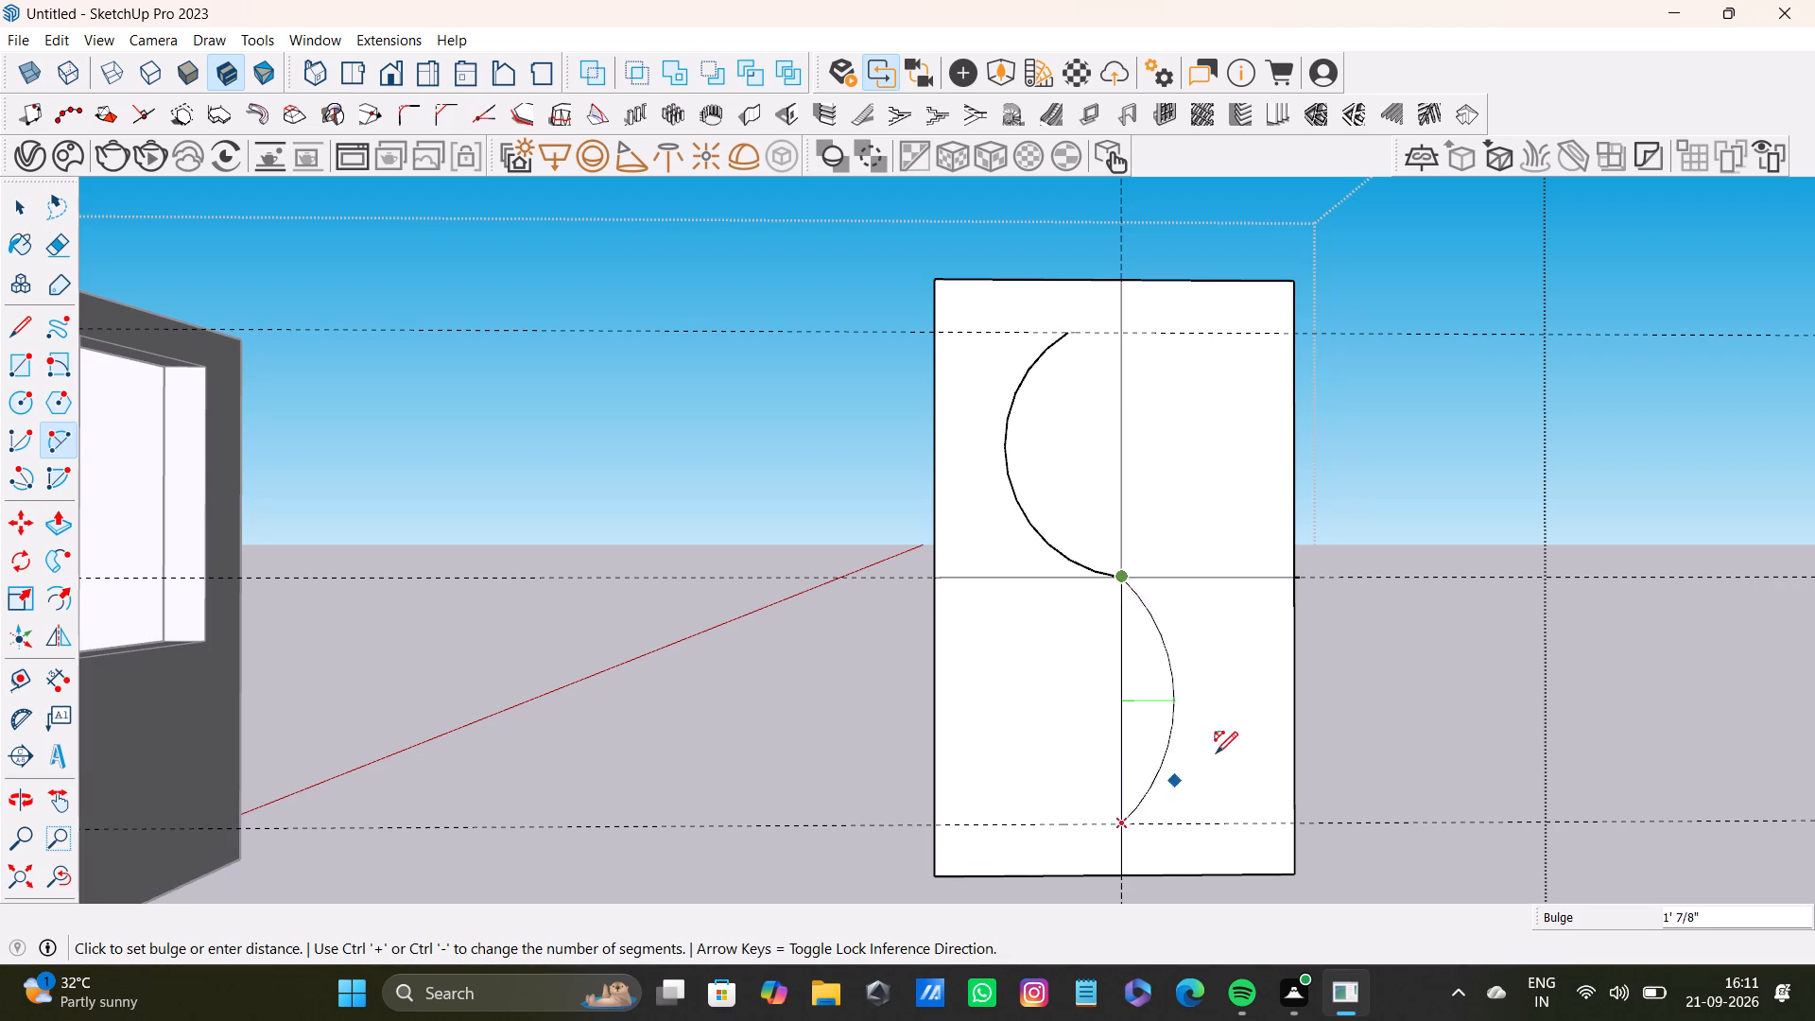
left_click(1233, 747)
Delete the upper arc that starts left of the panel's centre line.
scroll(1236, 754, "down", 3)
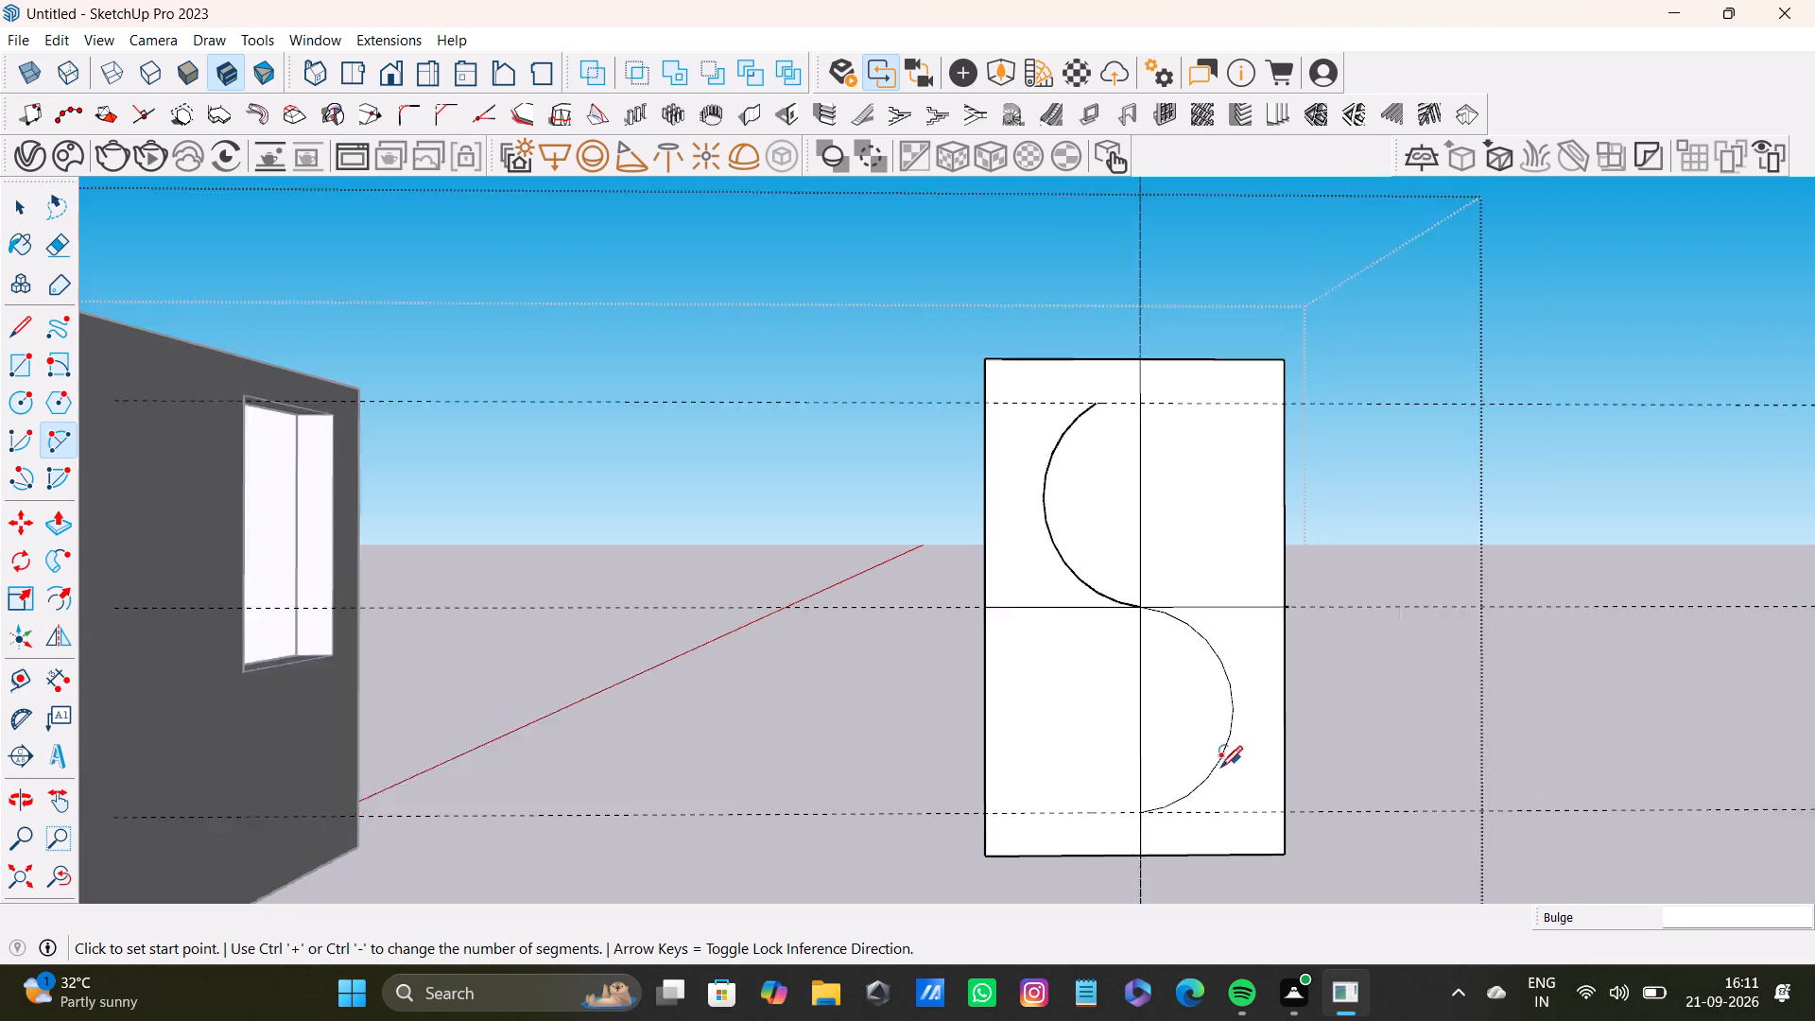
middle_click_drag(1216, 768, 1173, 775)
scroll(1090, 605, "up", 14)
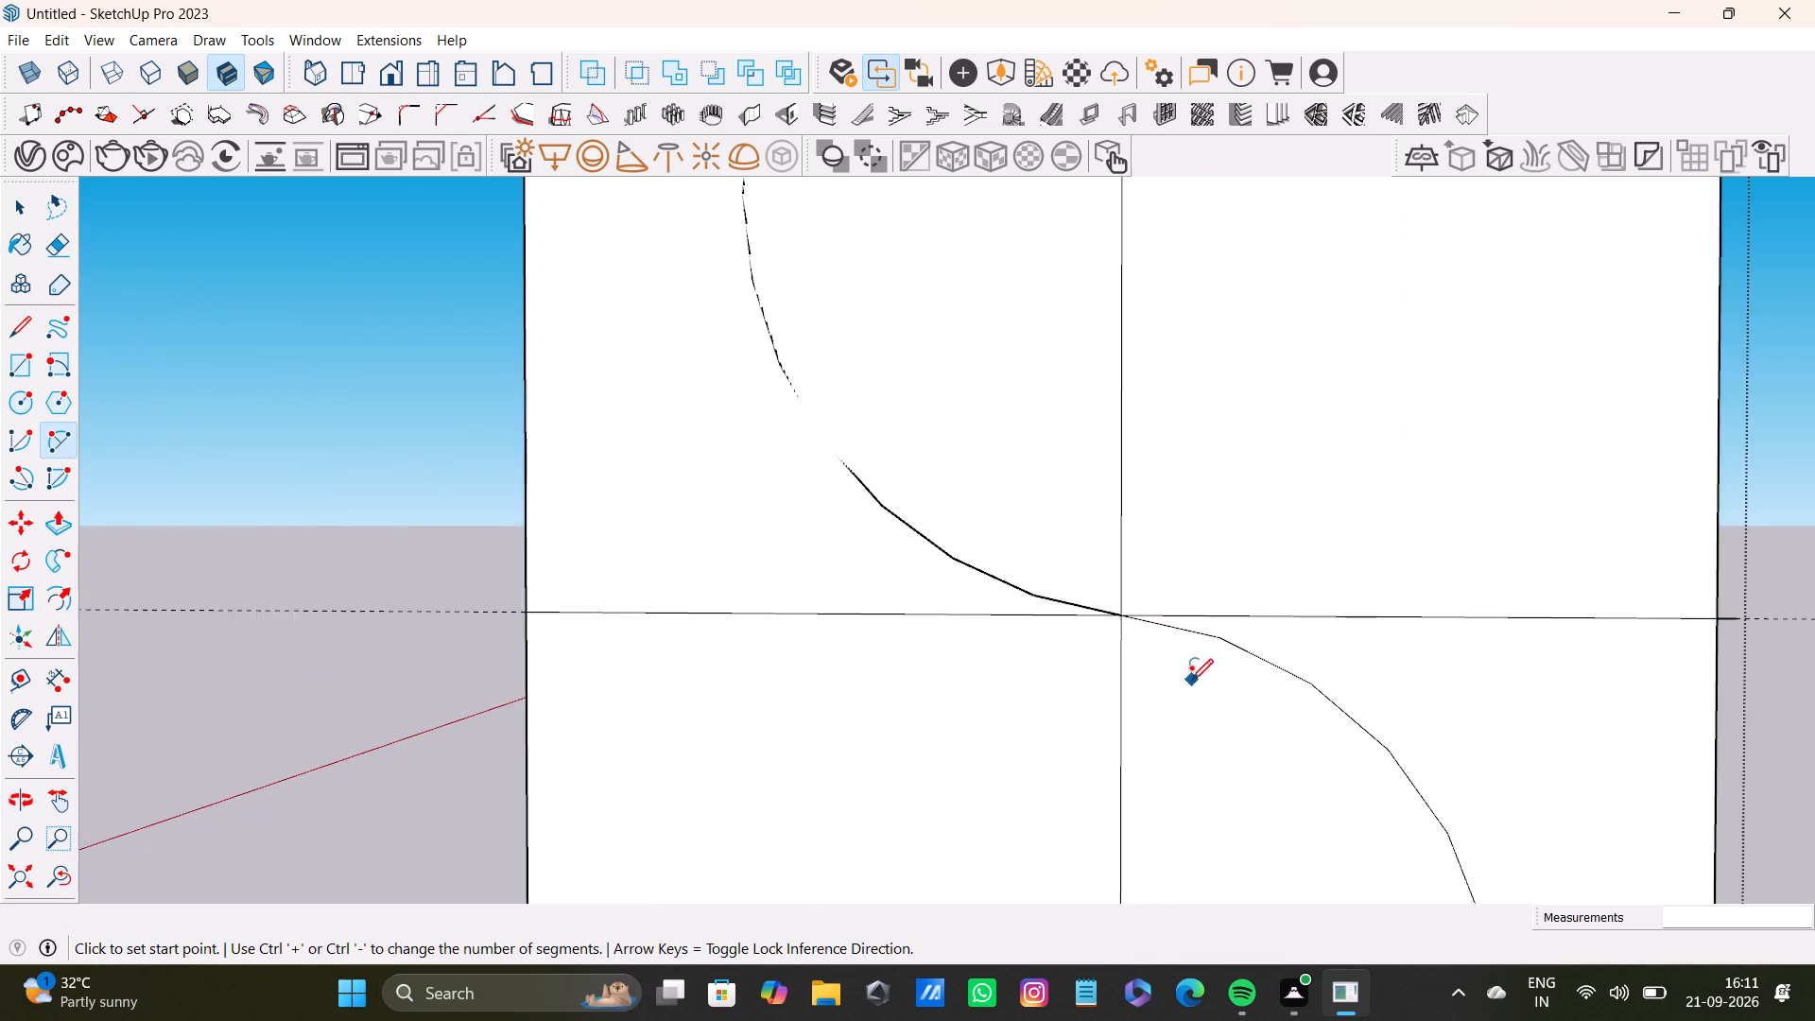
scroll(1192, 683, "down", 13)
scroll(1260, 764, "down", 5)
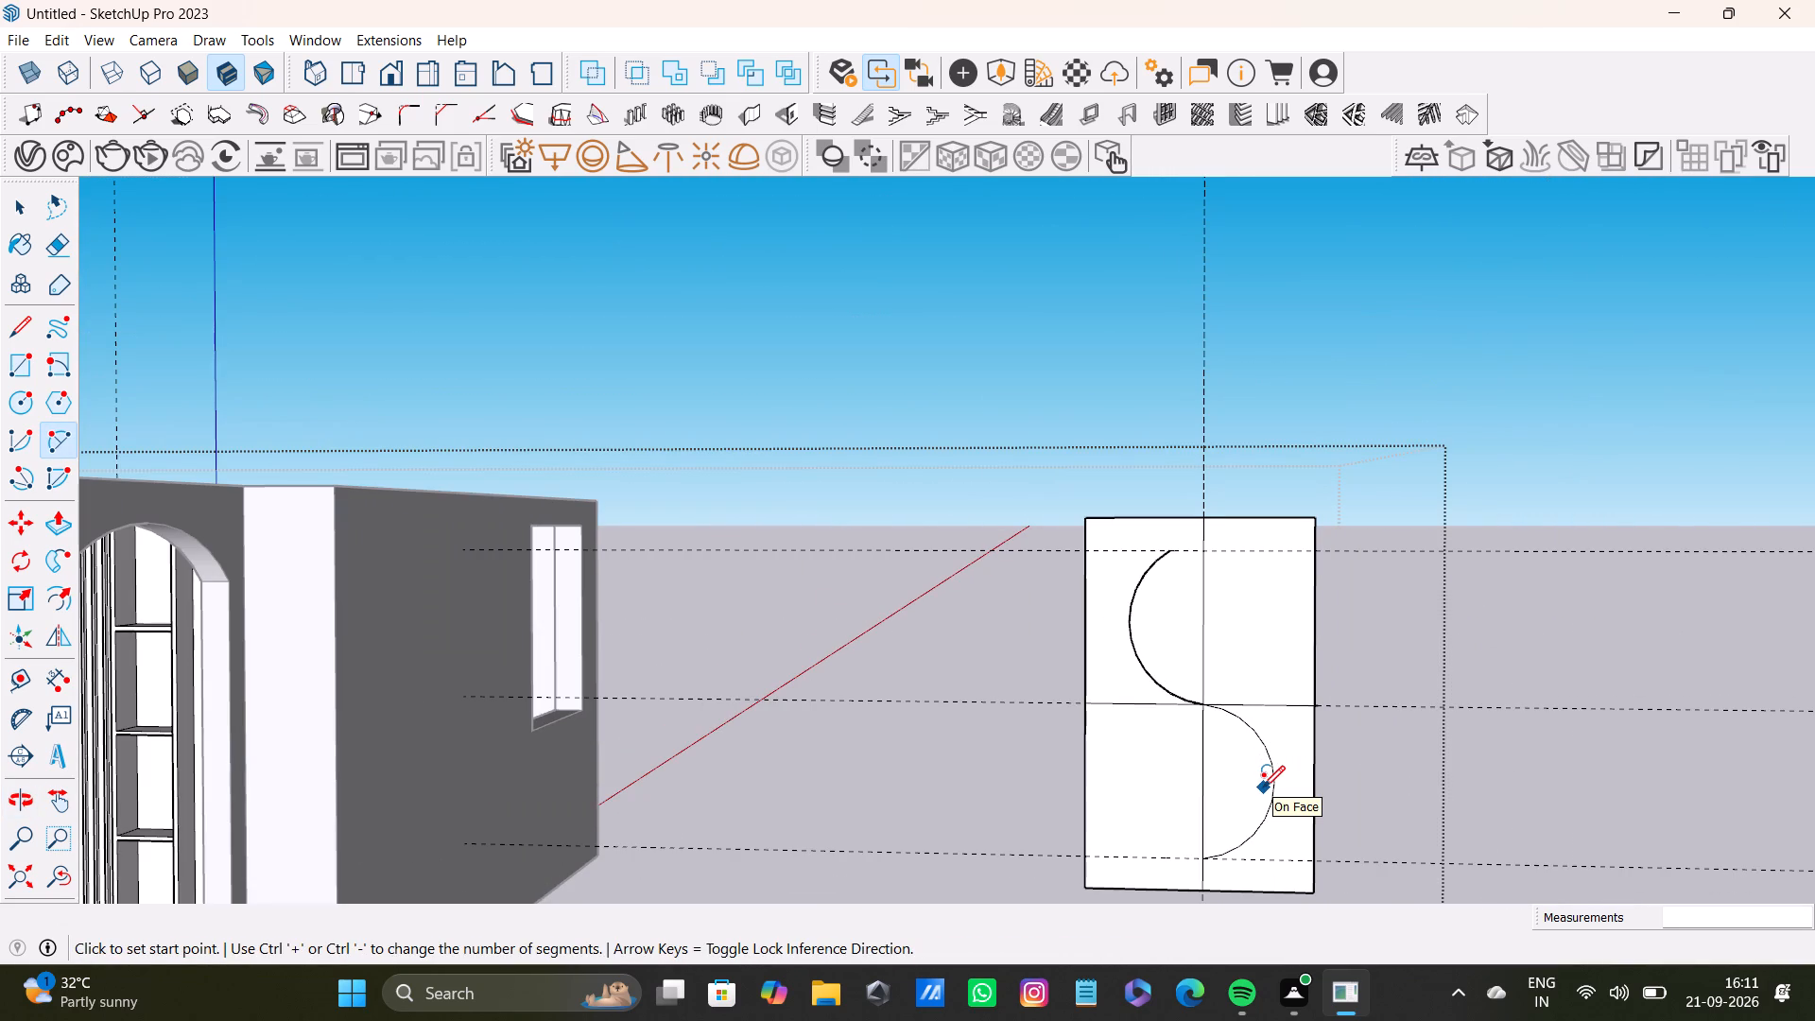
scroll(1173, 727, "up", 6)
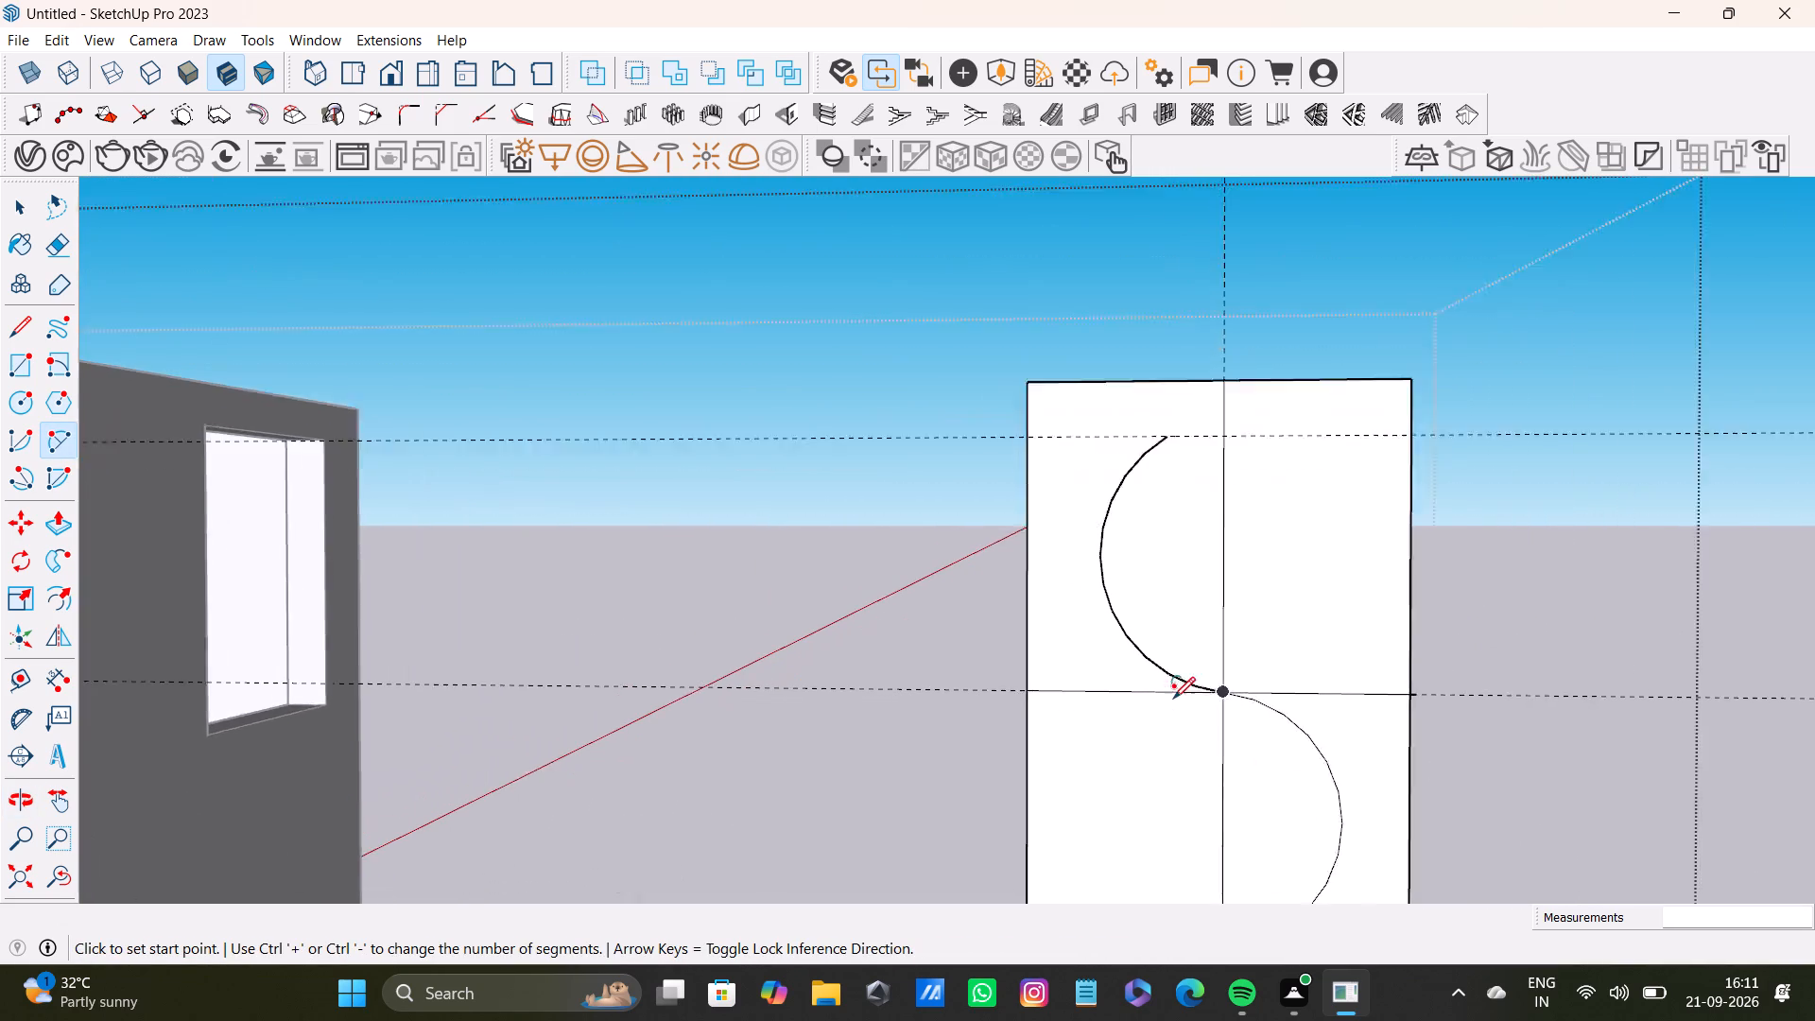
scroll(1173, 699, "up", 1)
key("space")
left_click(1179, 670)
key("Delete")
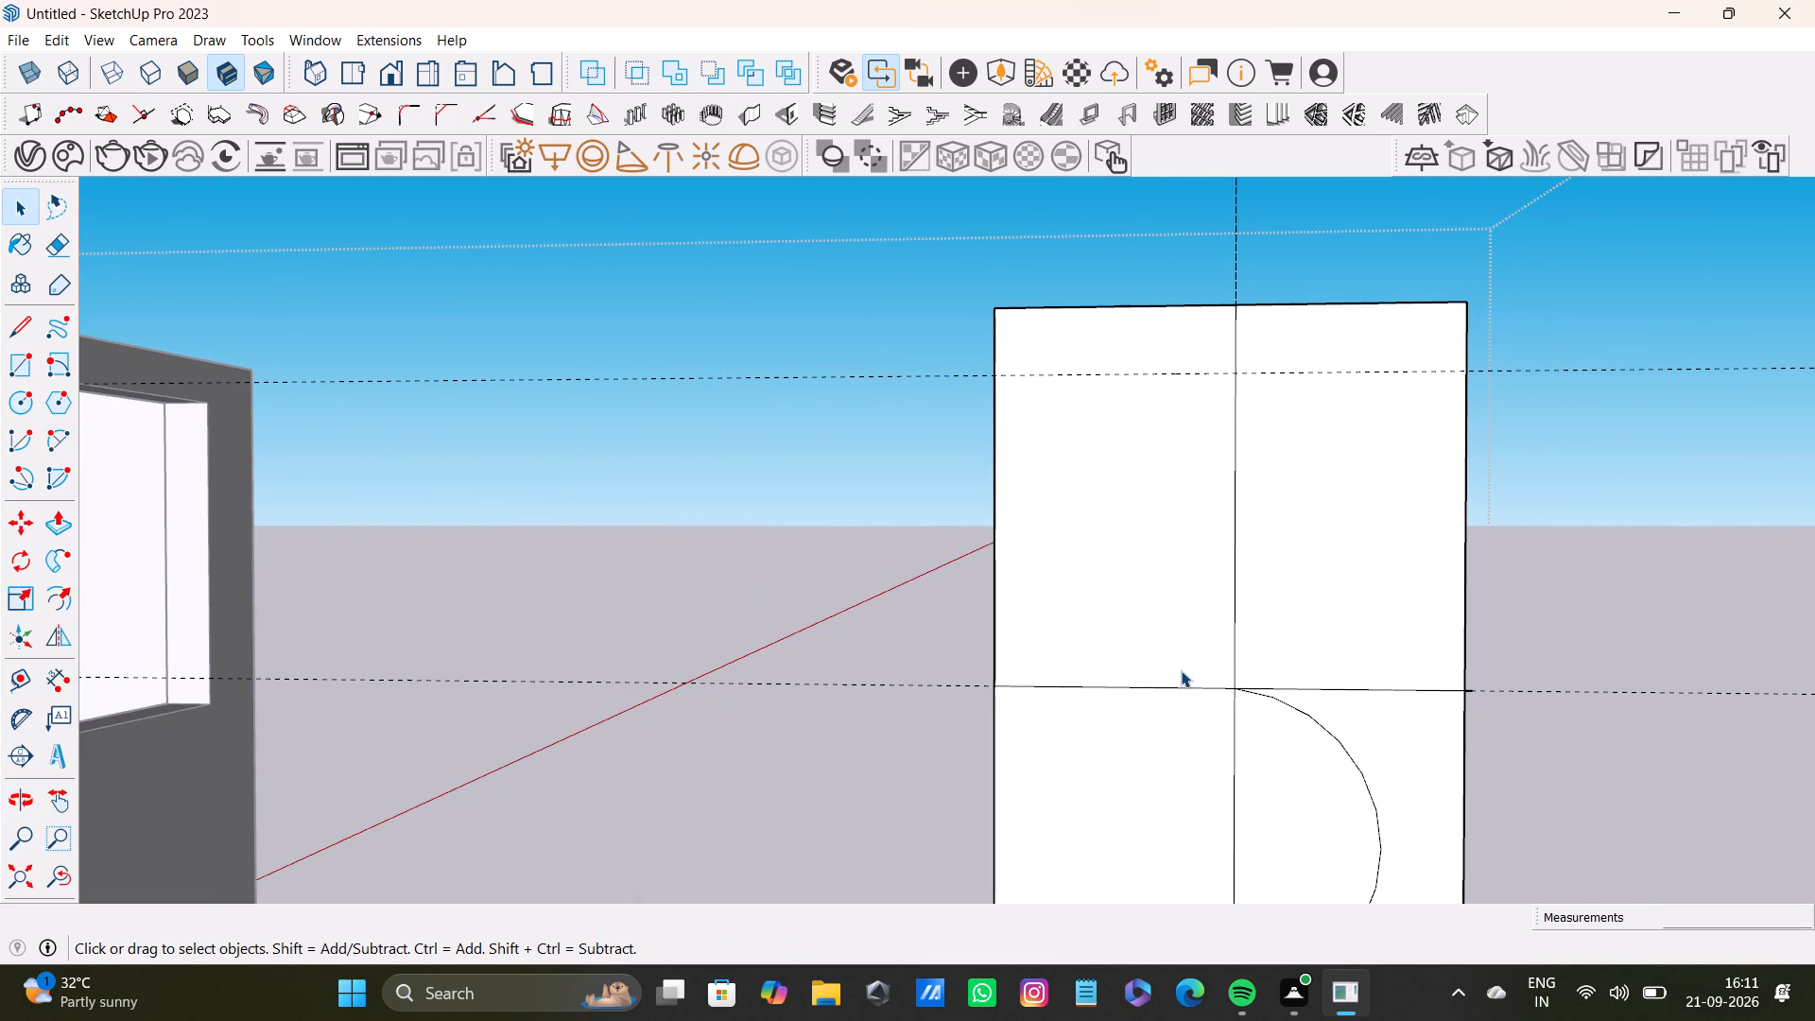
Draw a left-bulging half-circle arc from the upper guide's intersection with the centre line down to the panel's centre.
key("a")
left_click(1233, 373)
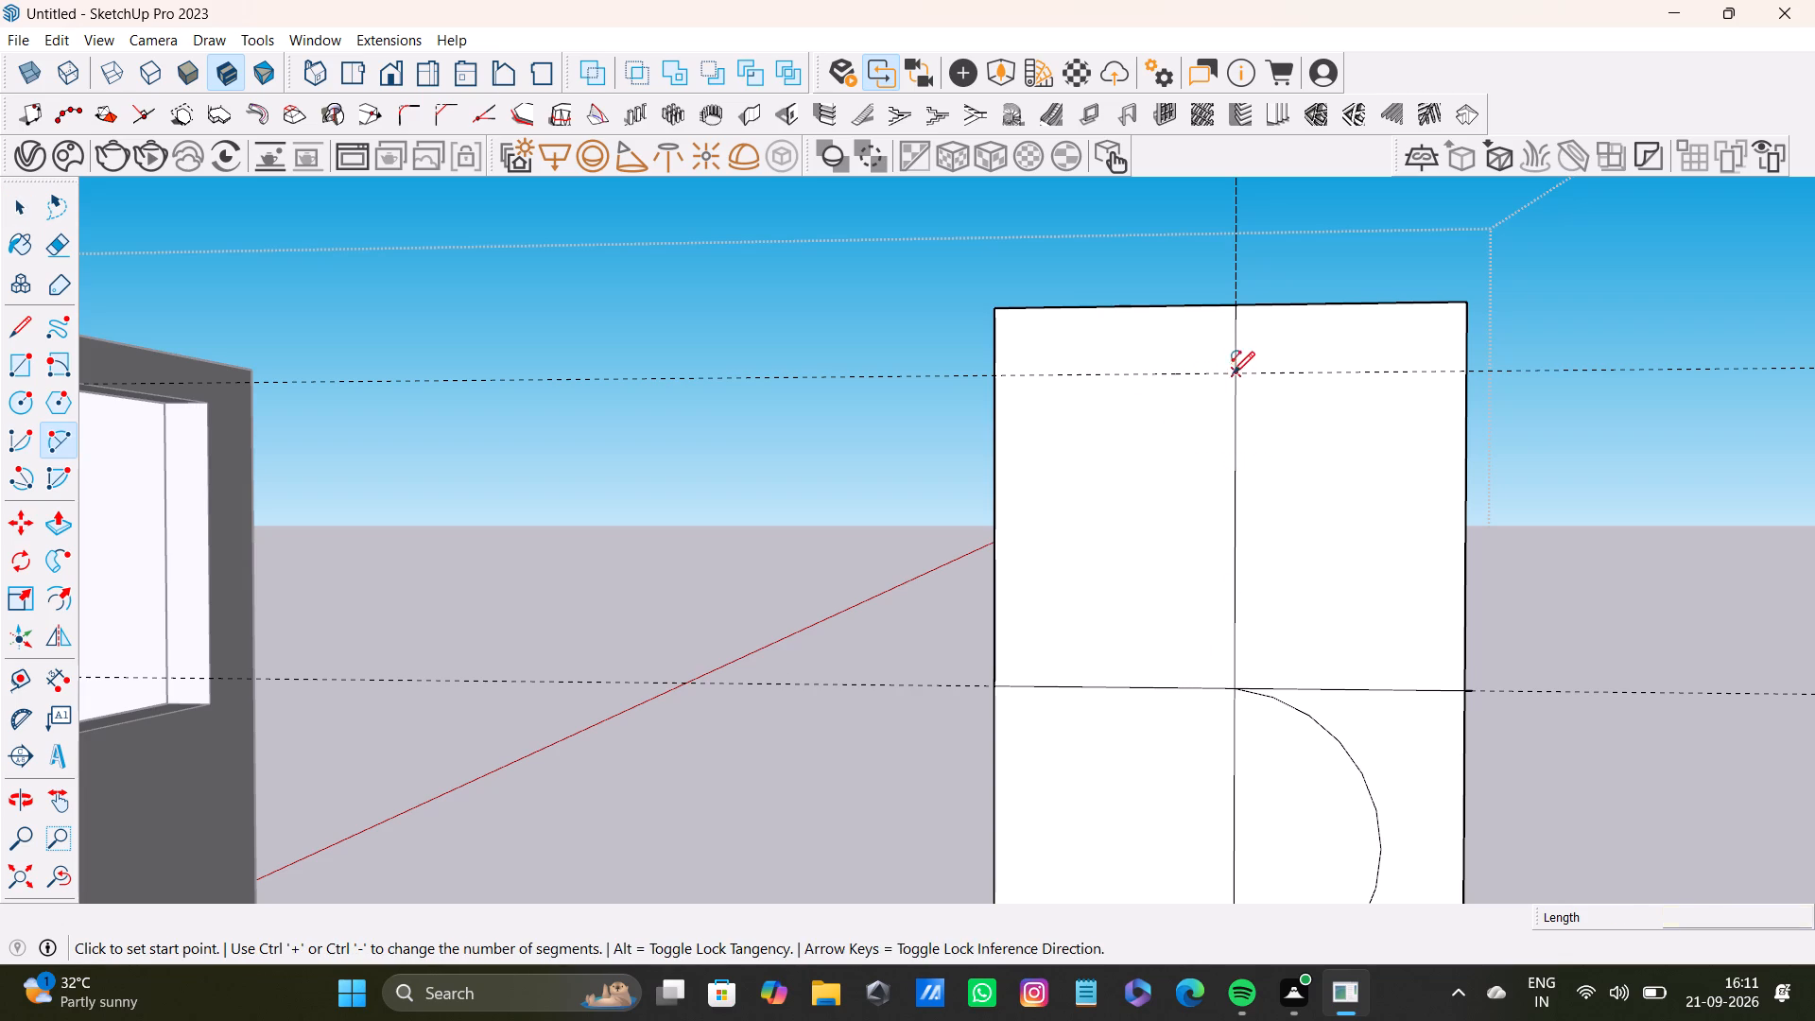
left_click(1233, 694)
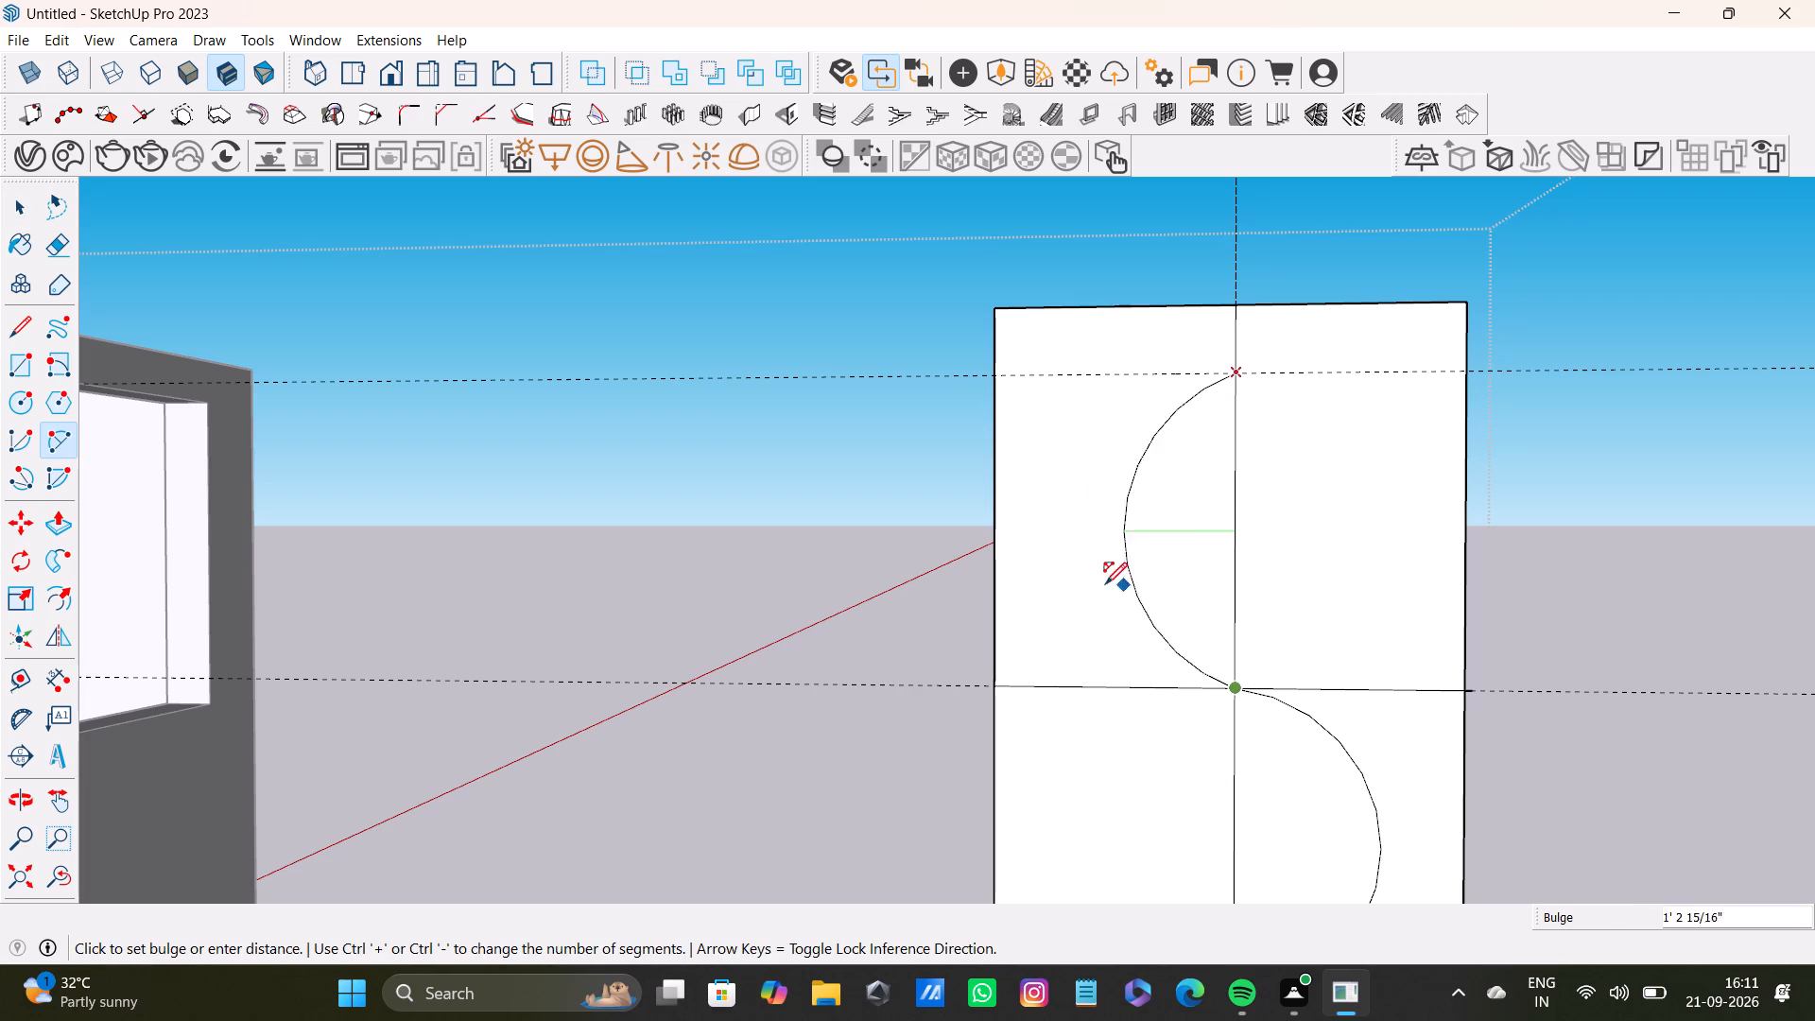
left_click(1083, 577)
scroll(1192, 699, "down", 2)
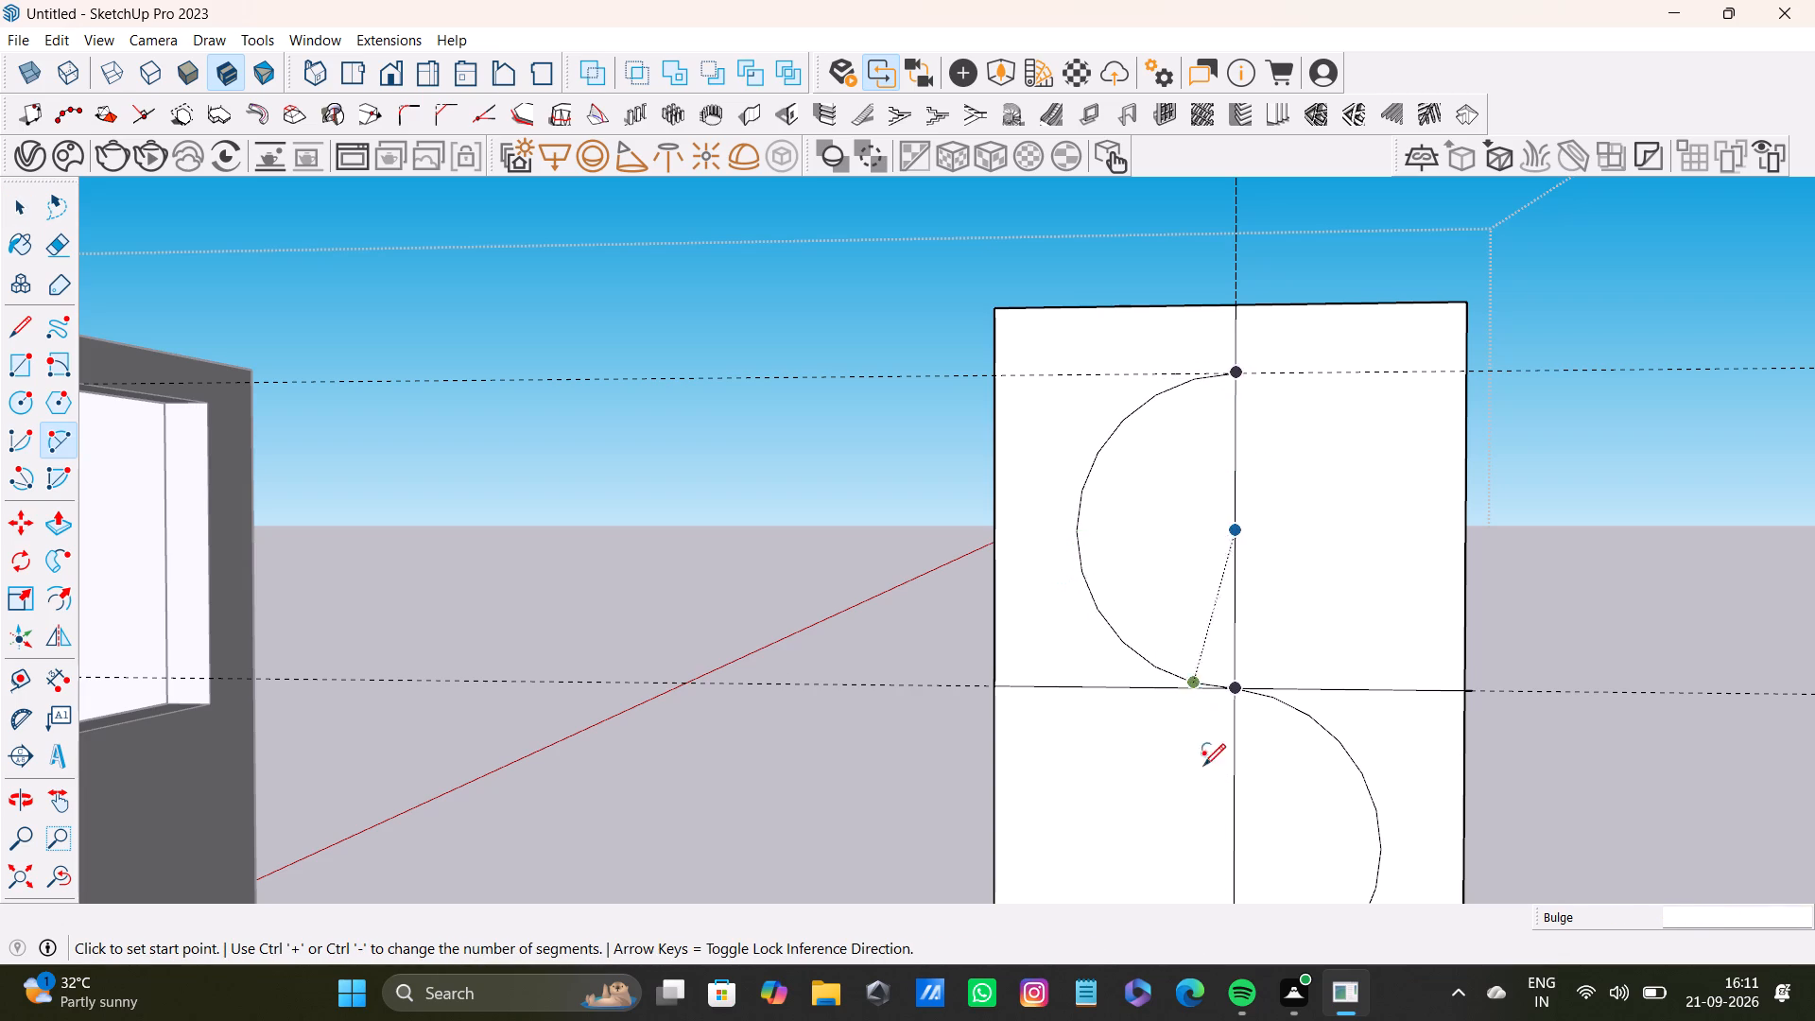
scroll(1203, 766, "down", 5)
middle_click_drag(1263, 805, 1302, 947)
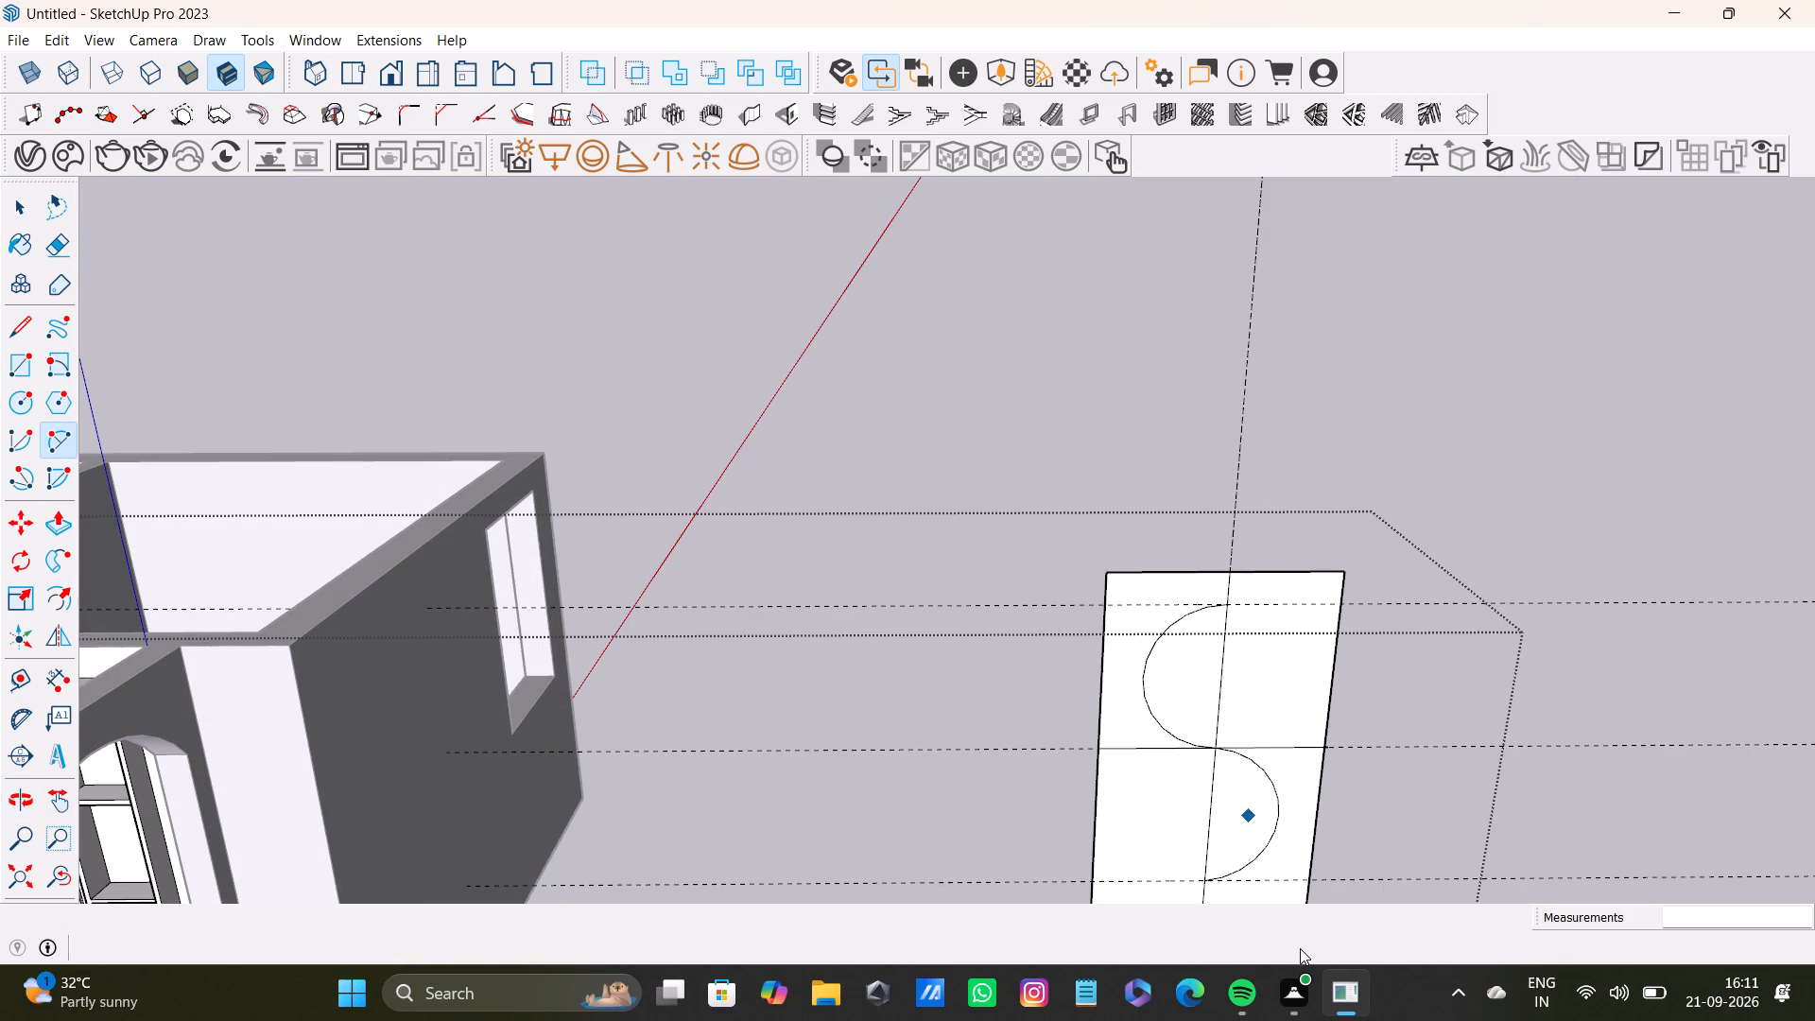
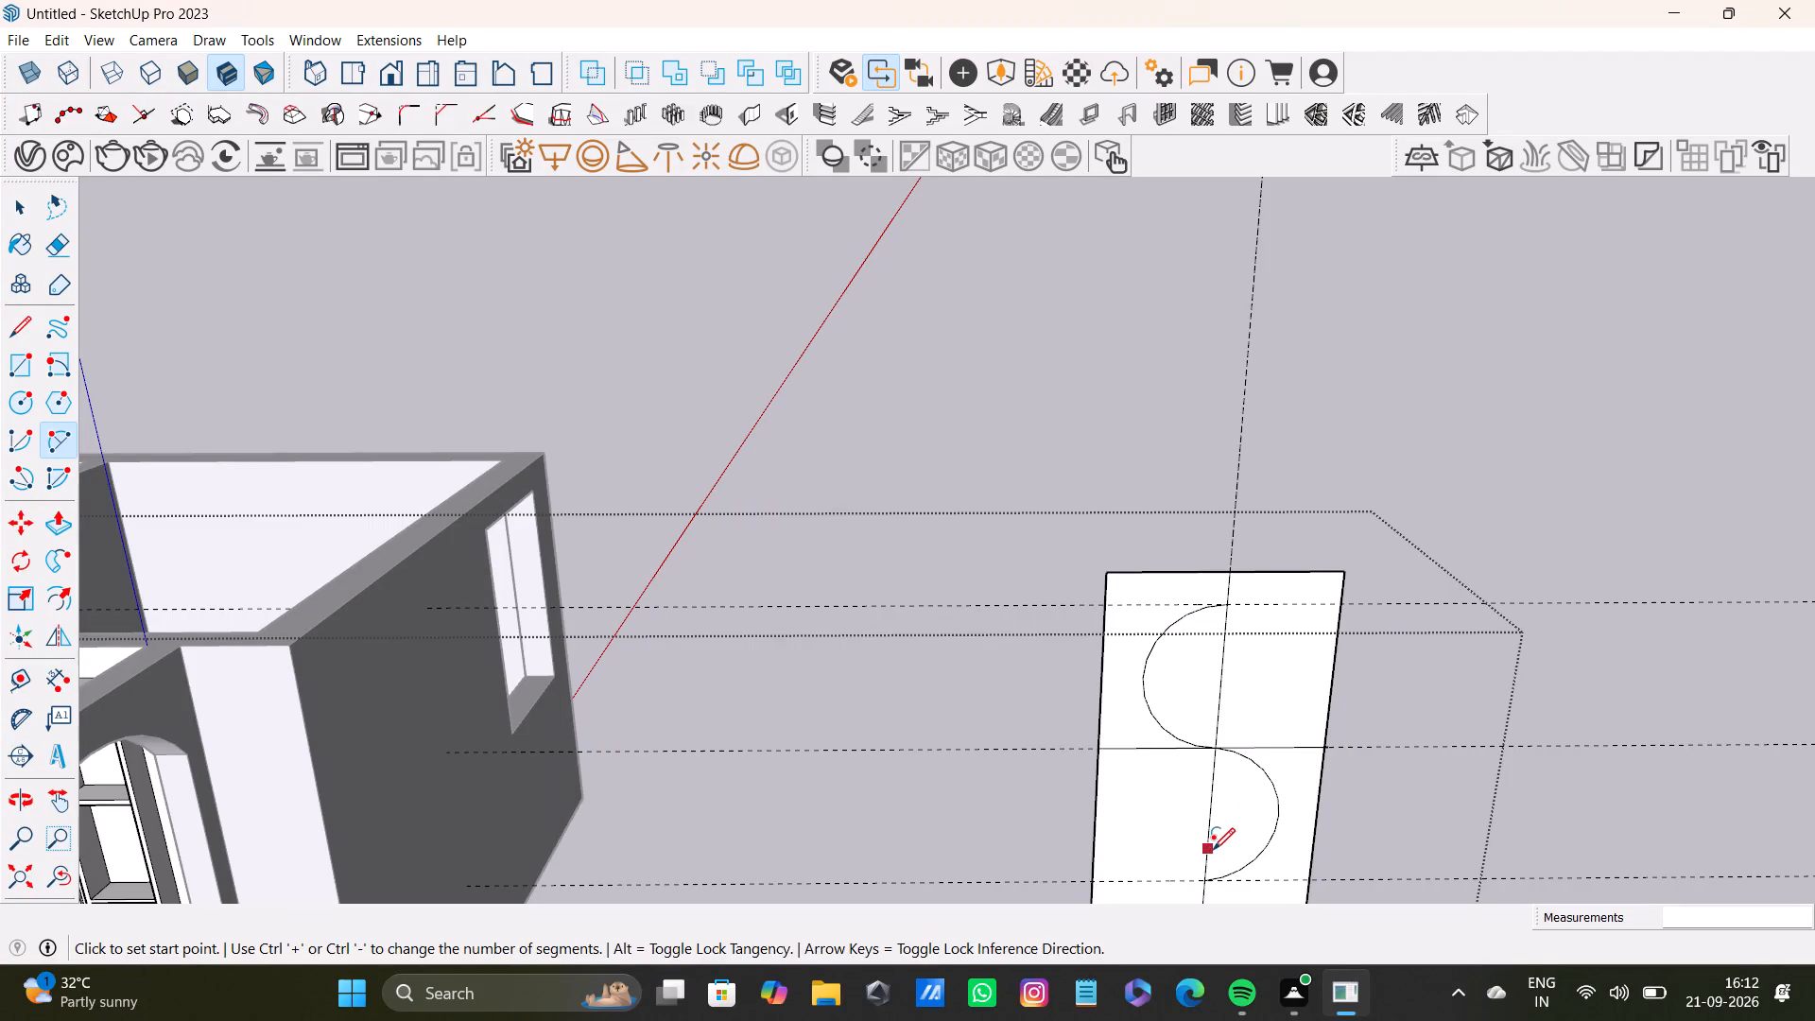
Delete the lower right-bulging arc below the panel's centre.
scroll(1223, 767, "down", 5)
scroll(1226, 796, "up", 10, "shift")
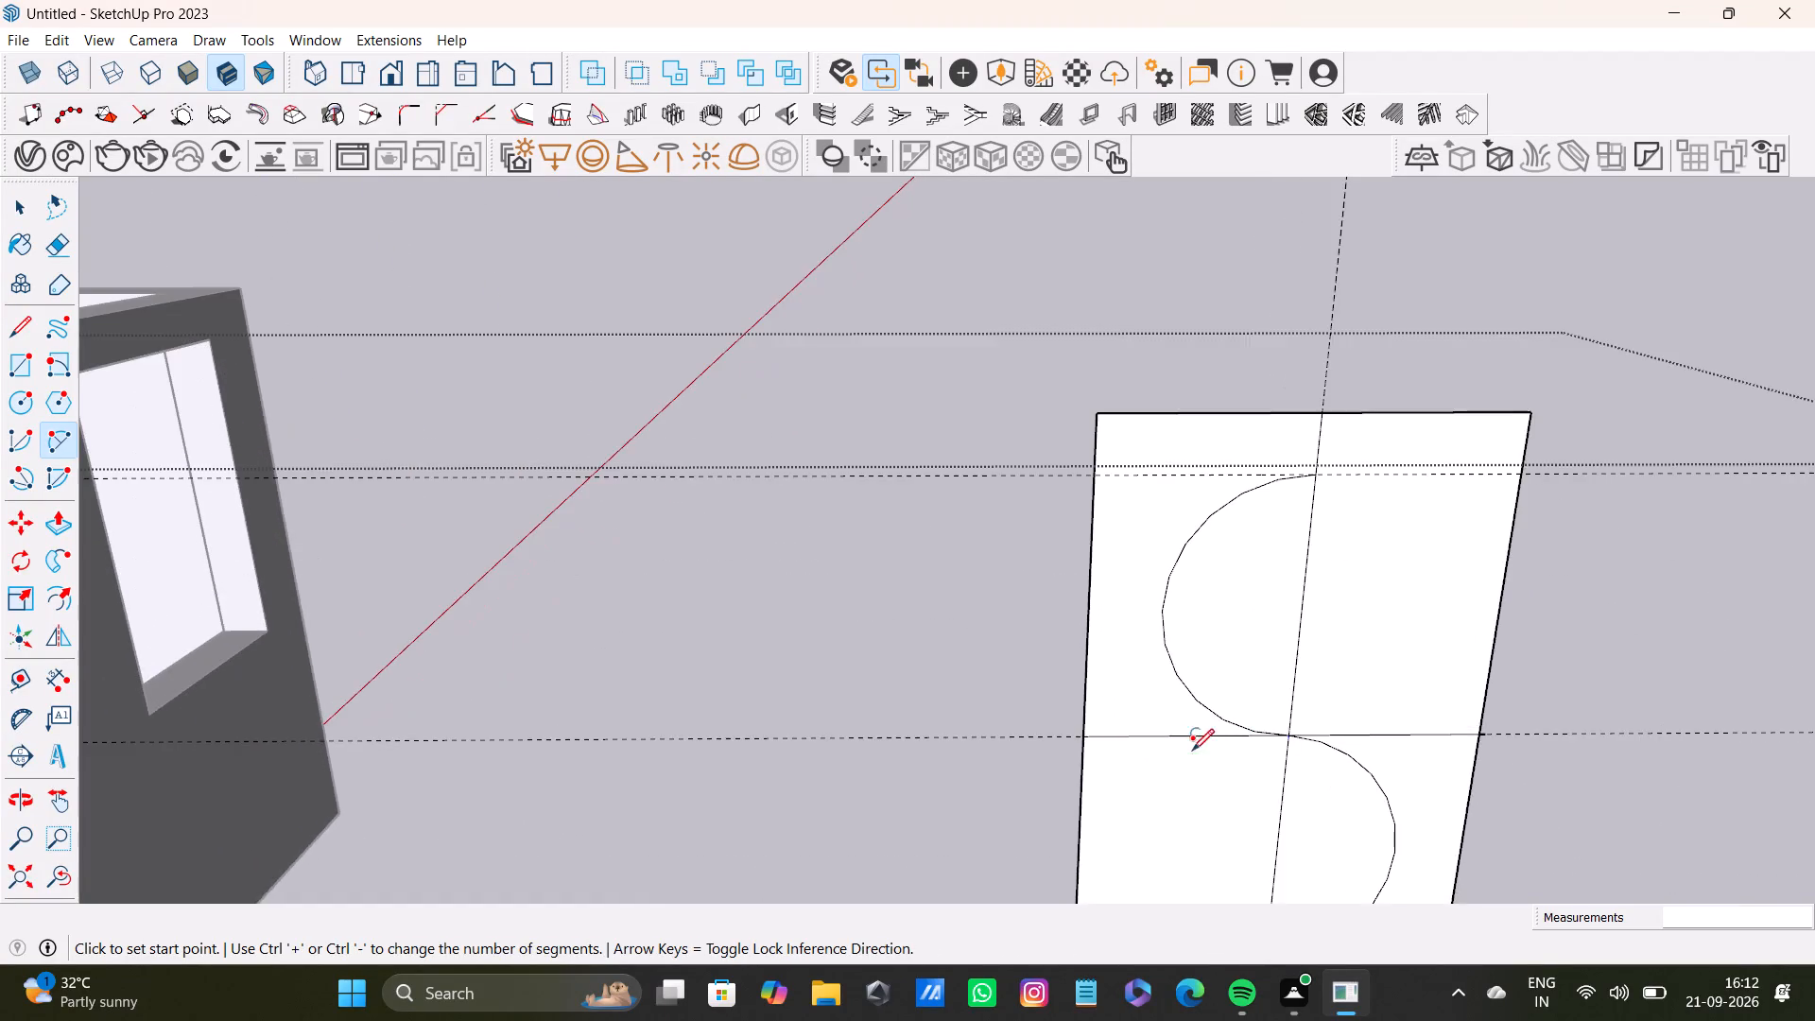
middle_click_drag(1192, 751, 1044, 519, "shift")
scroll(1215, 590, "up", 4, "shift")
middle_click_drag(1214, 631, 1108, 510)
key("space")
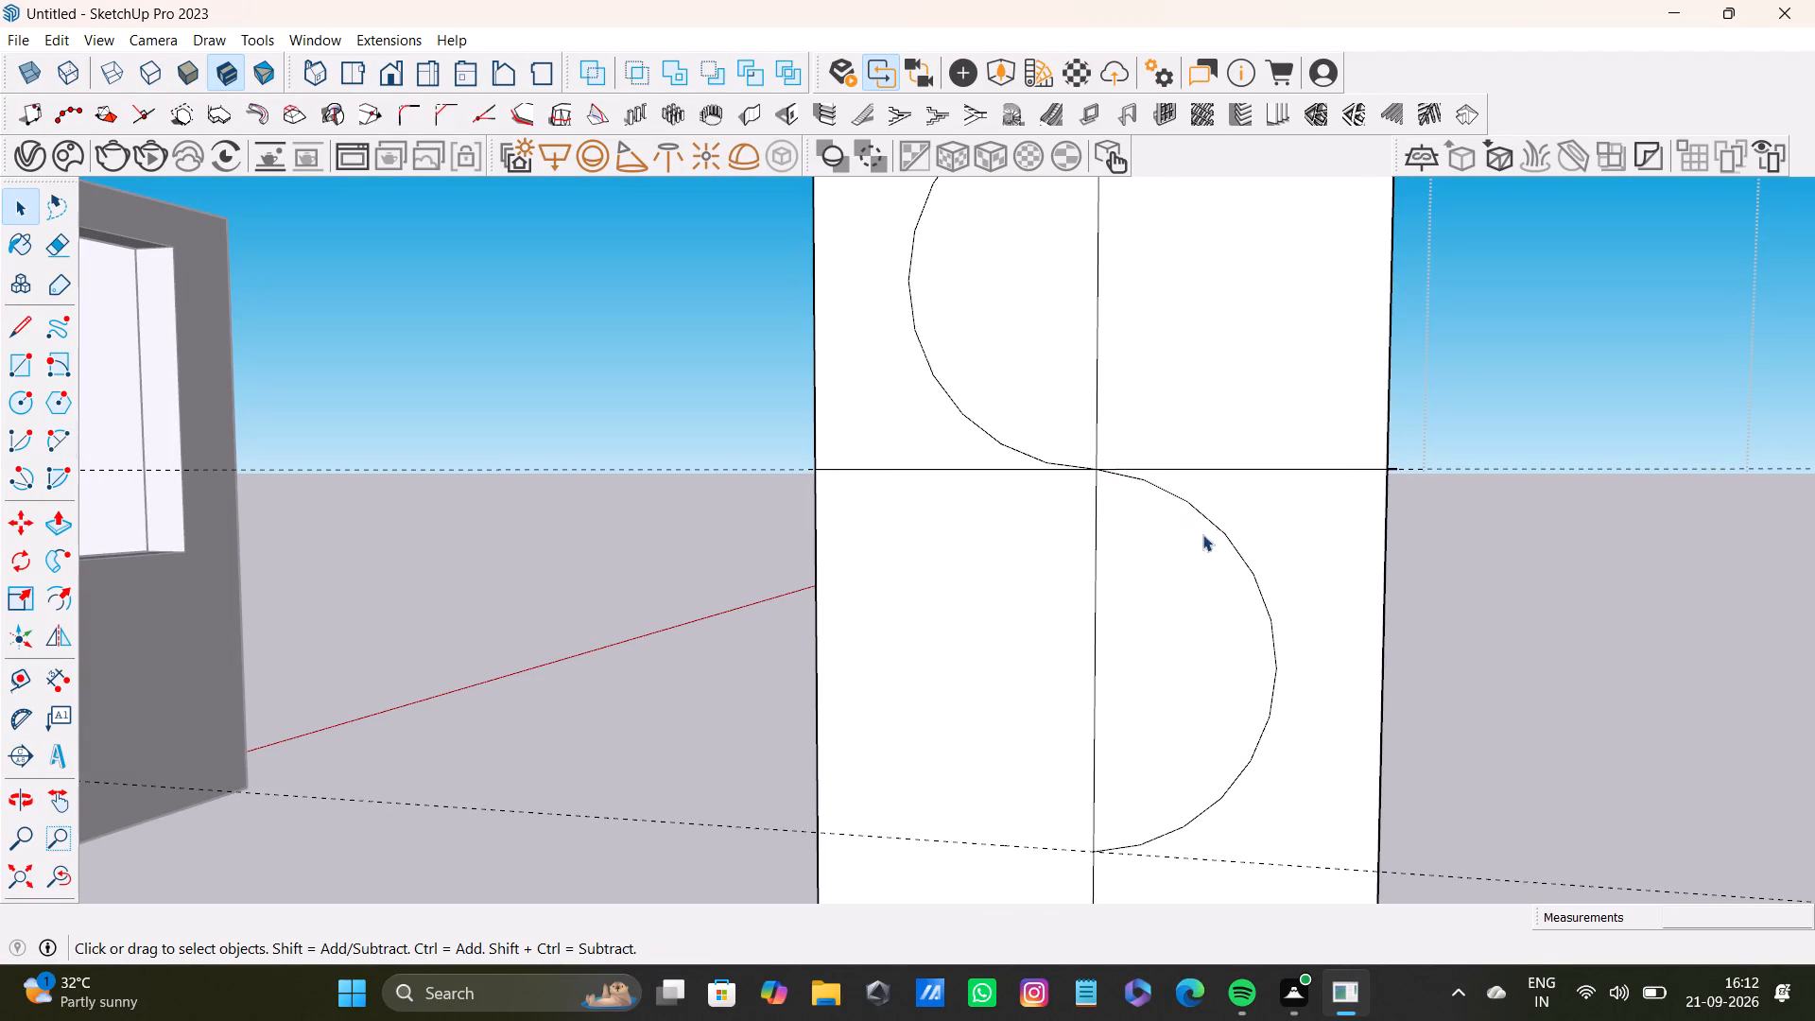
left_click(1240, 554)
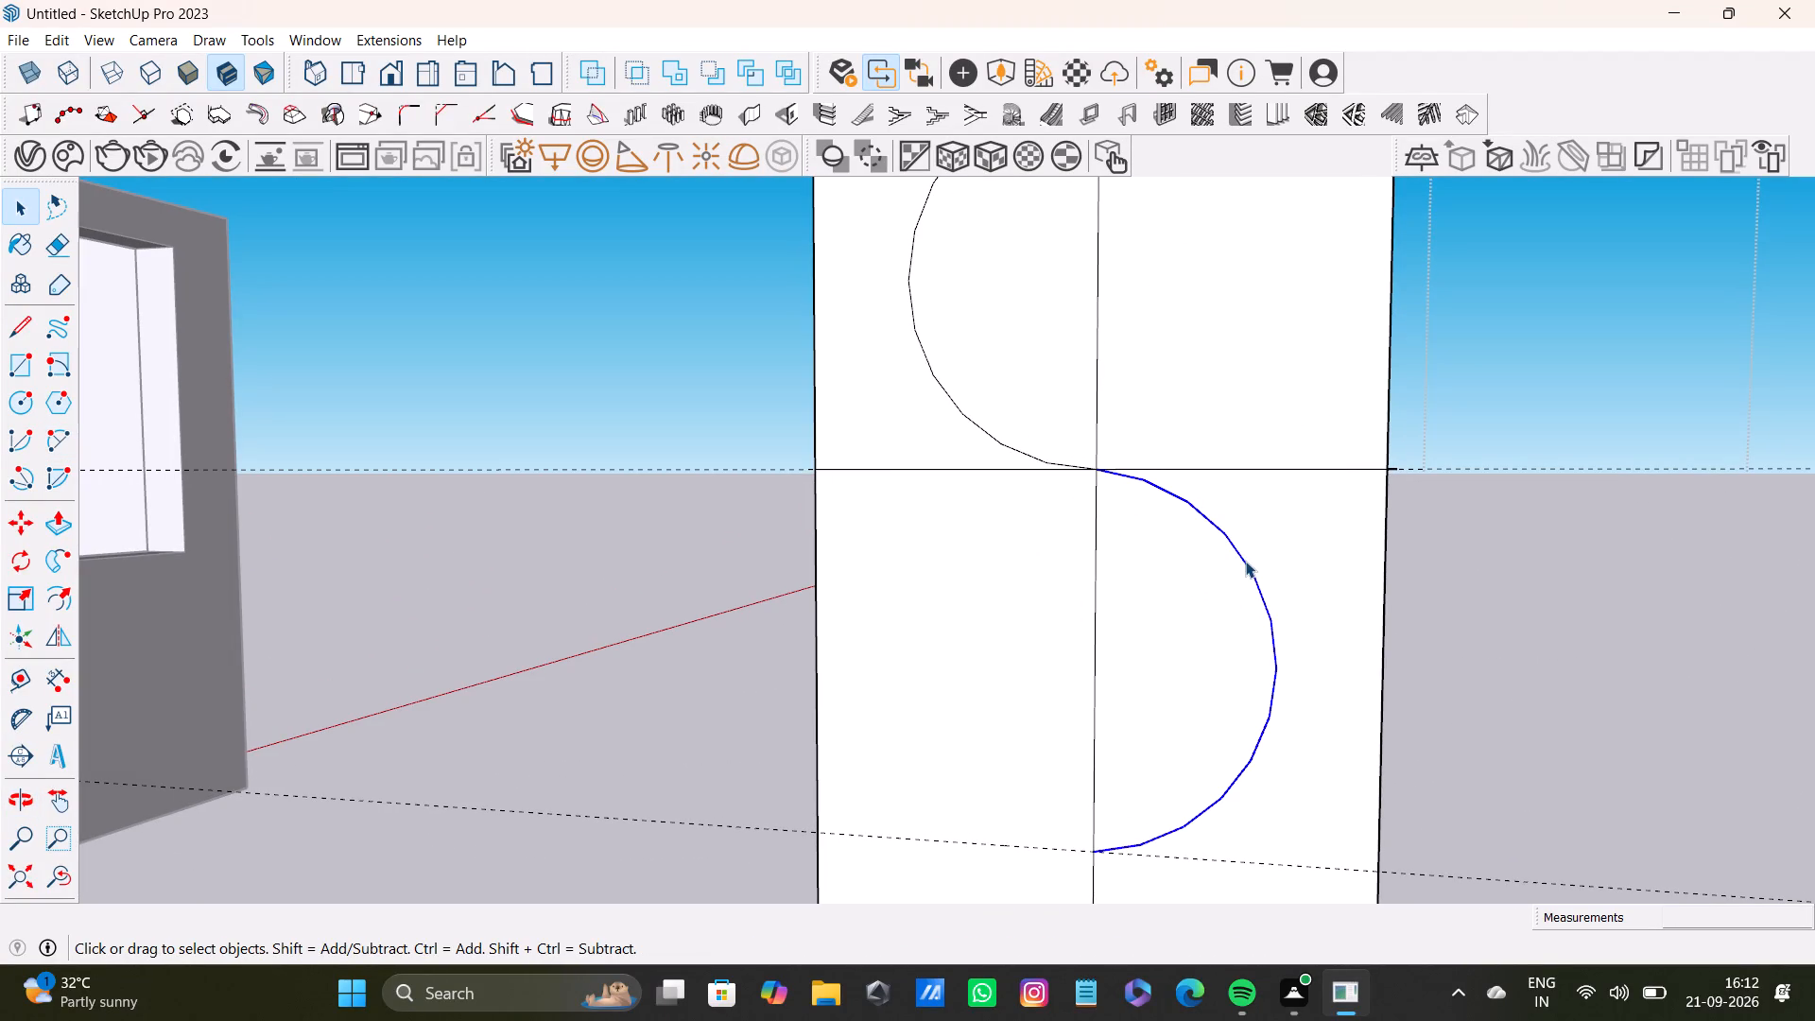
key("Delete")
left_click(1245, 561)
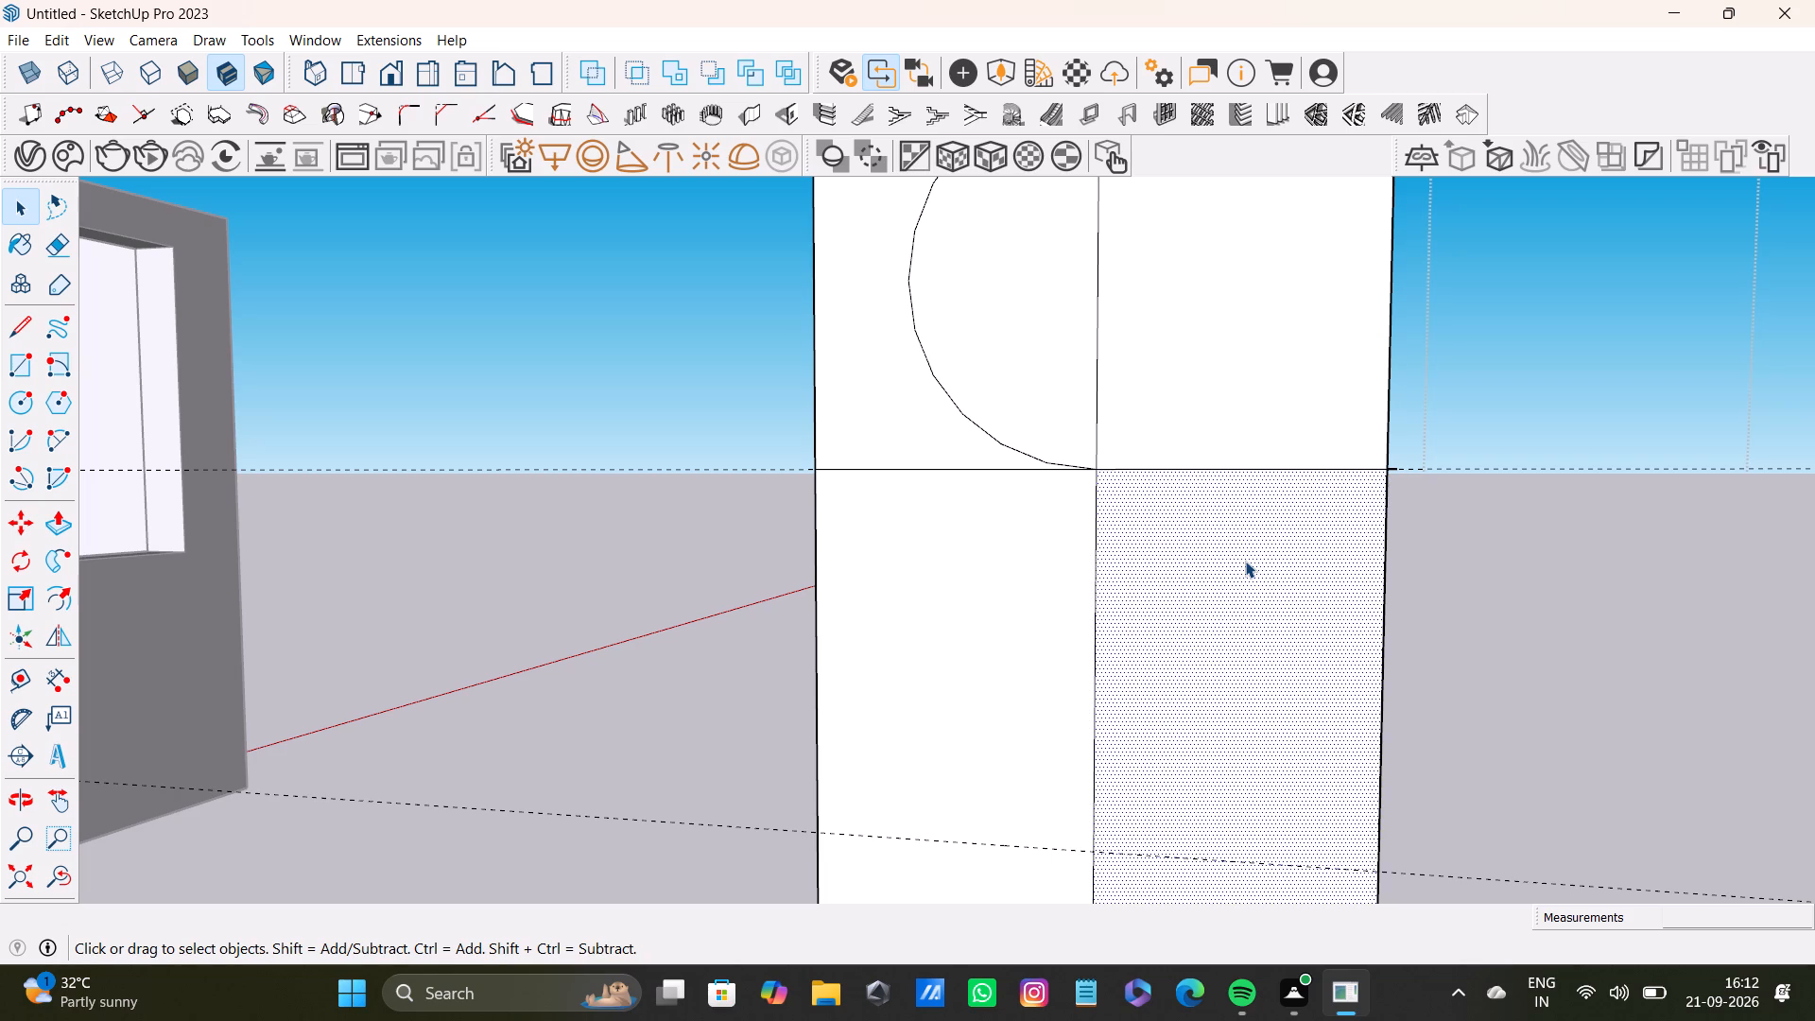
Draw a right-bulging arc from the panel's centre to the lower guide just left of the centre line, chord about 3' 2 1/4".
key("a")
left_click(1094, 470)
scroll(1235, 701, "down", 2)
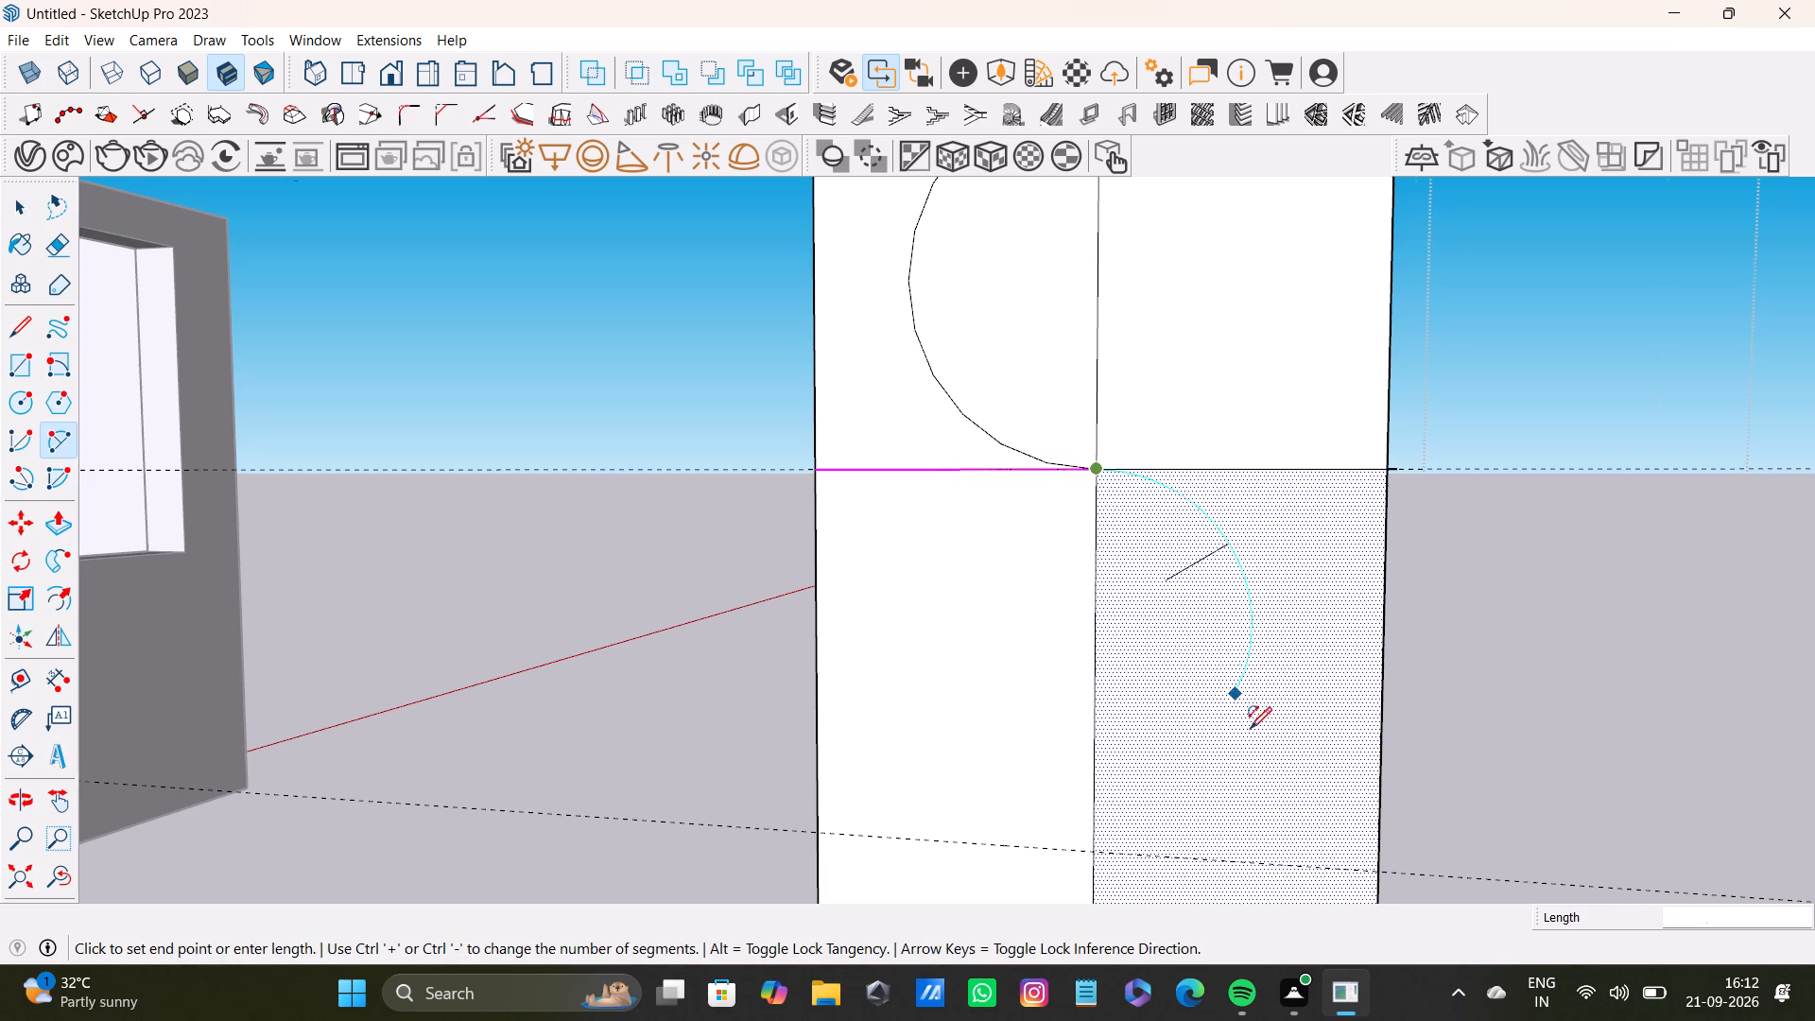
middle_click_drag(1254, 749, 1263, 653, "shift")
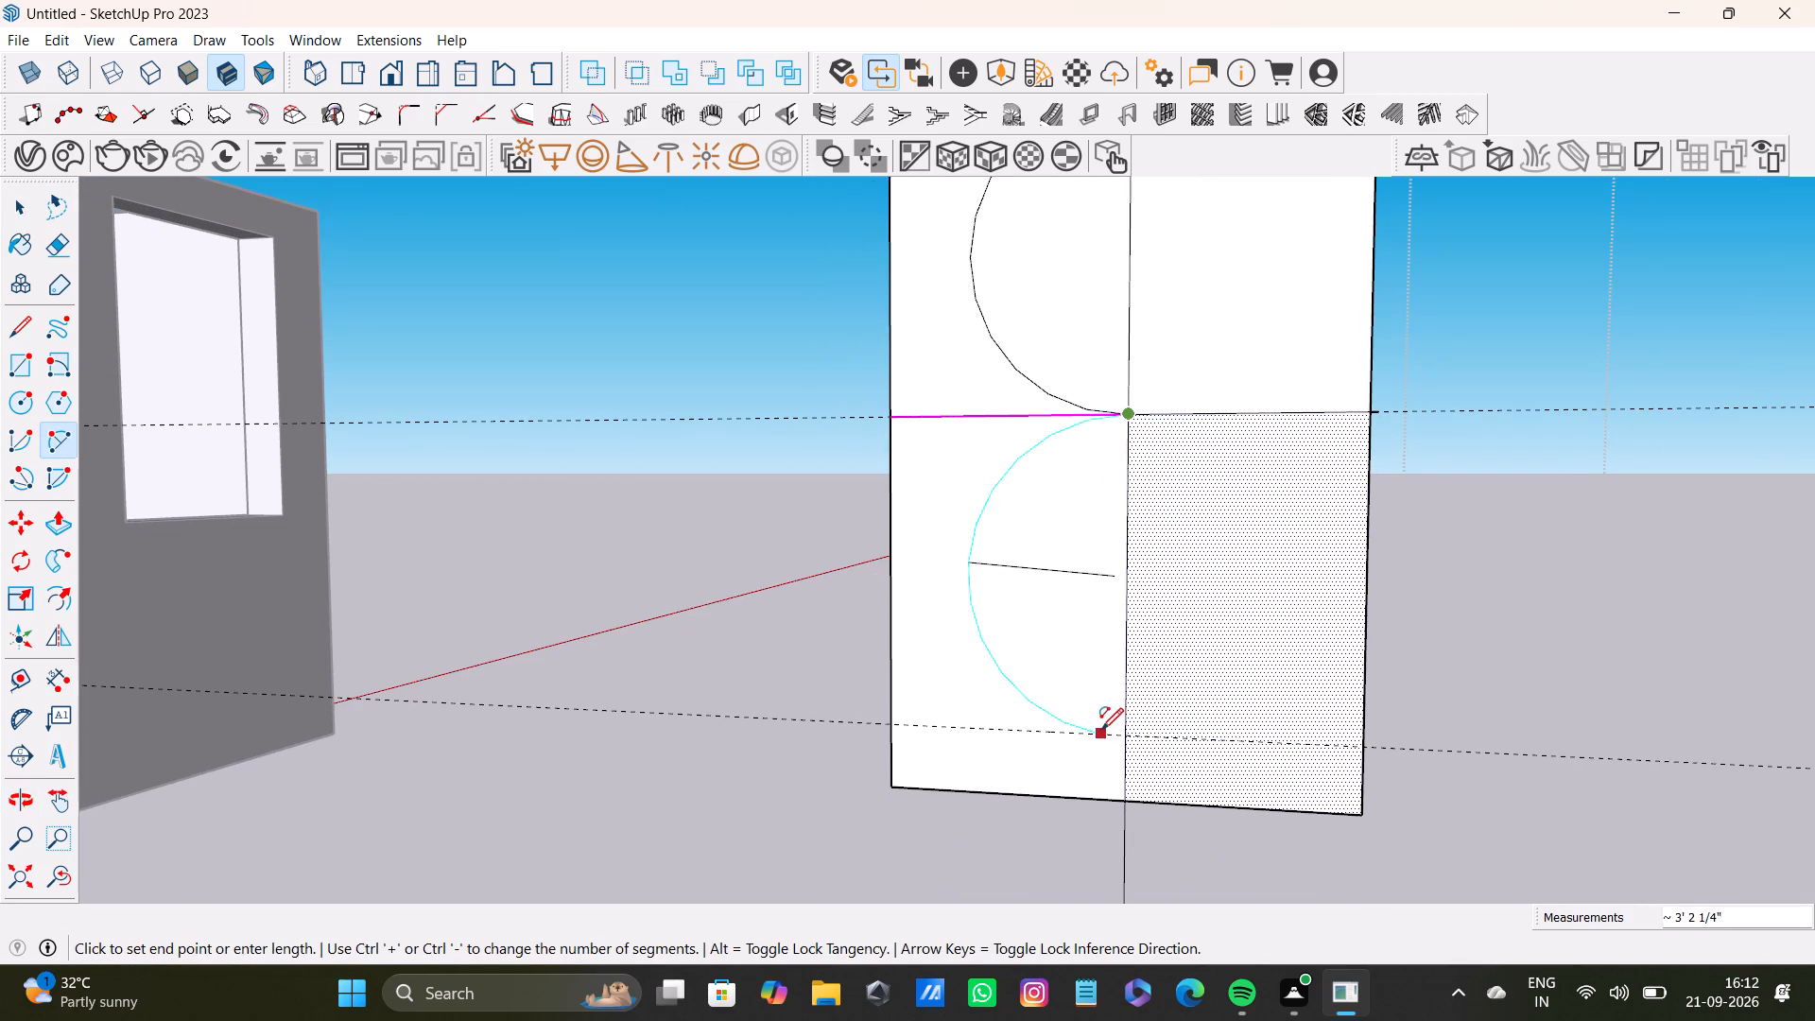
left_click(1101, 730)
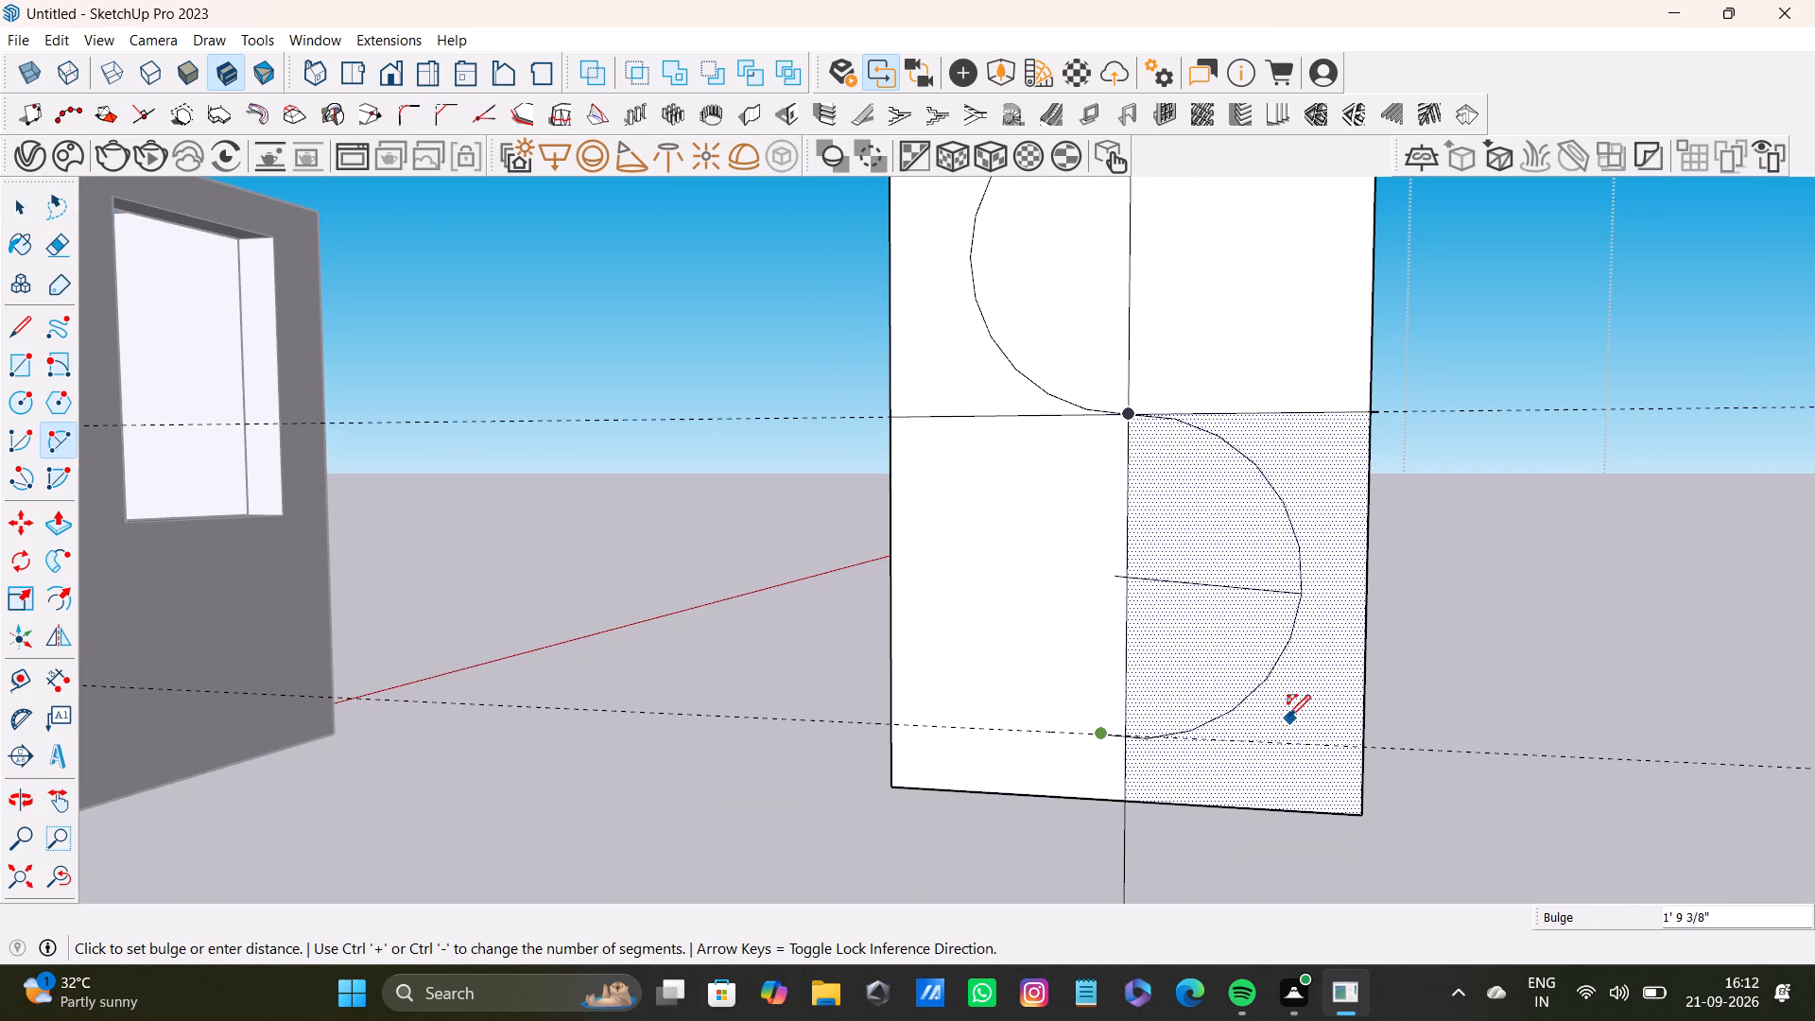
left_click(1275, 712)
scroll(1274, 711, "down", 8)
middle_click_drag(1255, 690, 1216, 731, "shift")
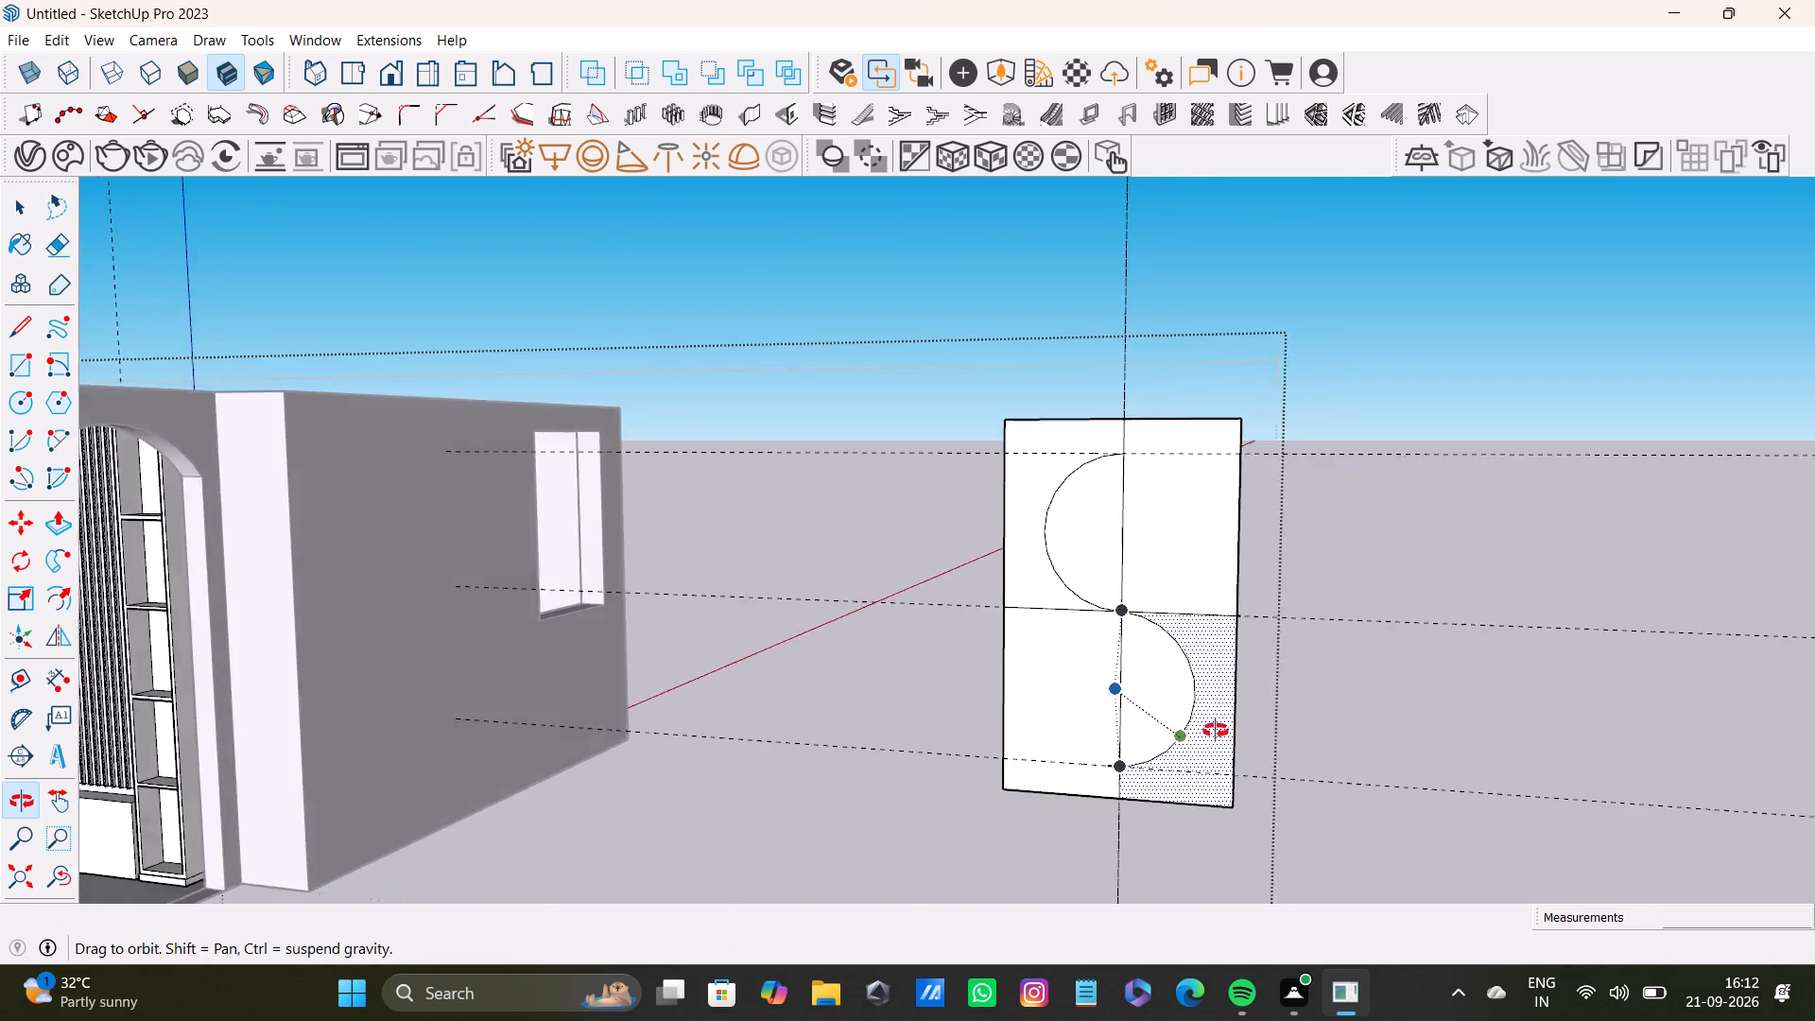
middle_click_drag(1216, 731, 1283, 838, "shift")
Delete the panel's upper-right and lower-left quarter faces, which lie outside the two arcs.
key("space")
left_click(1236, 602)
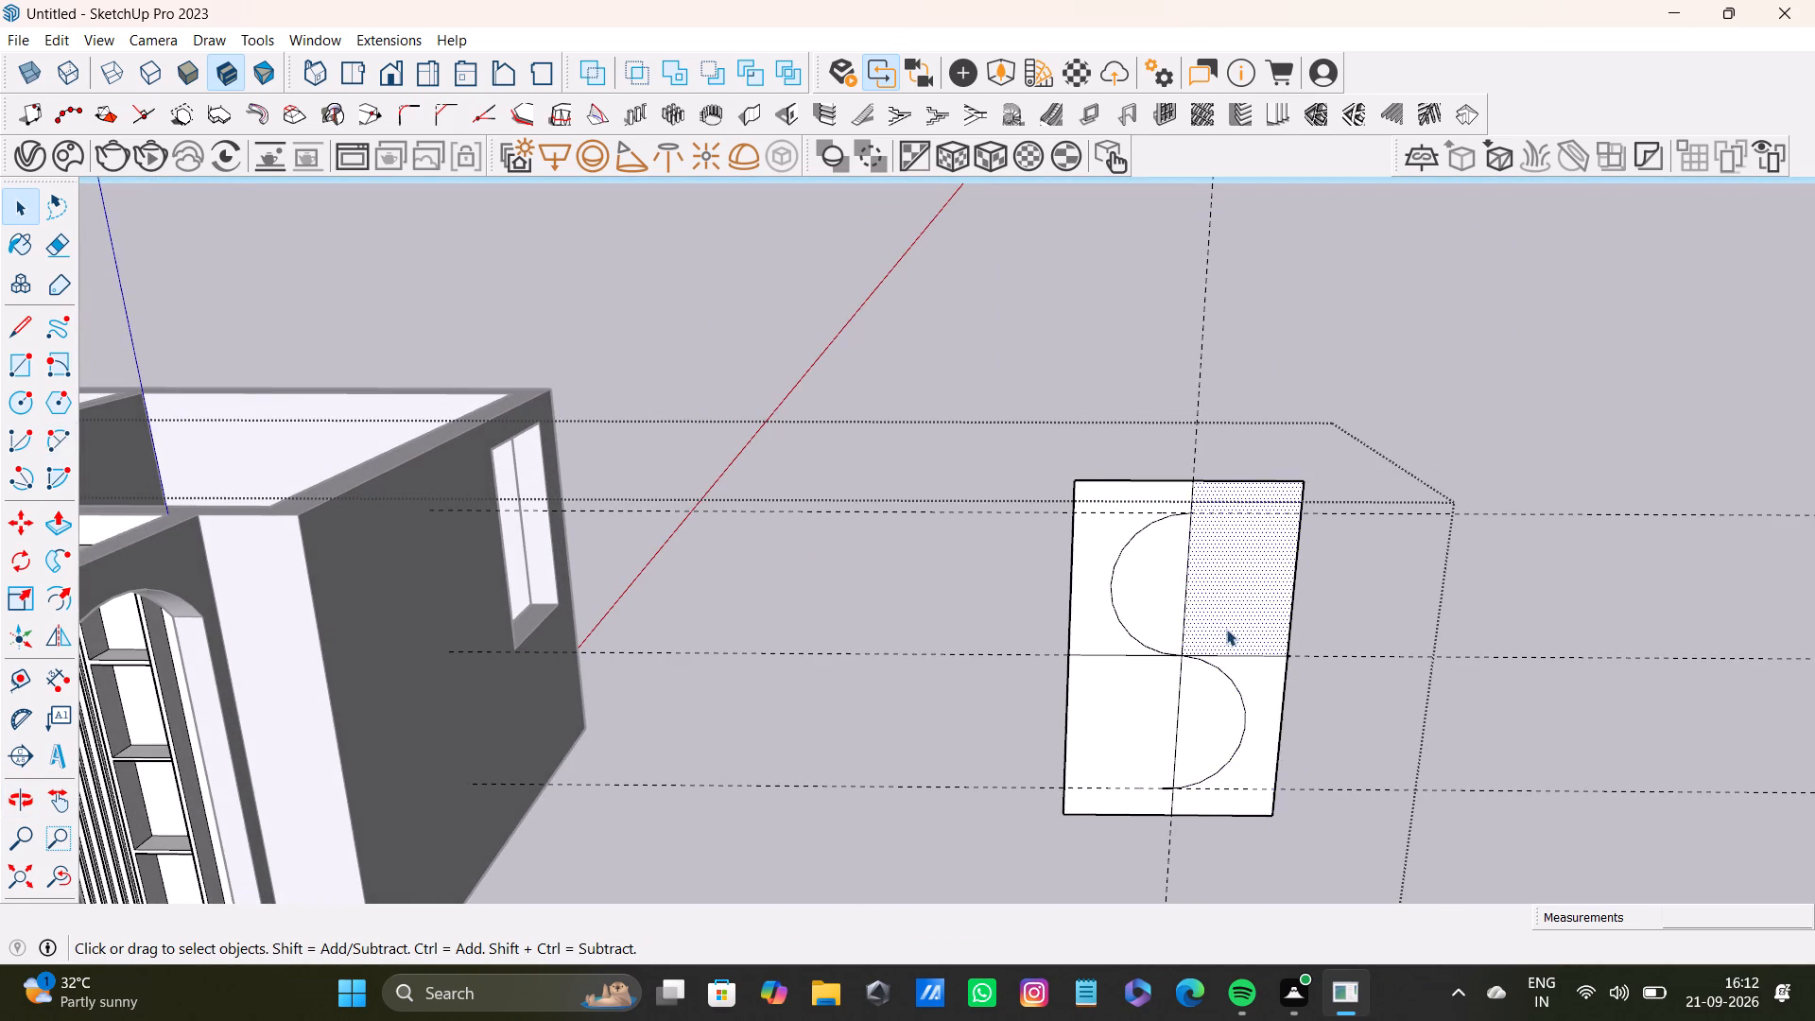
scroll(1225, 632, "down", 3)
key("F12")
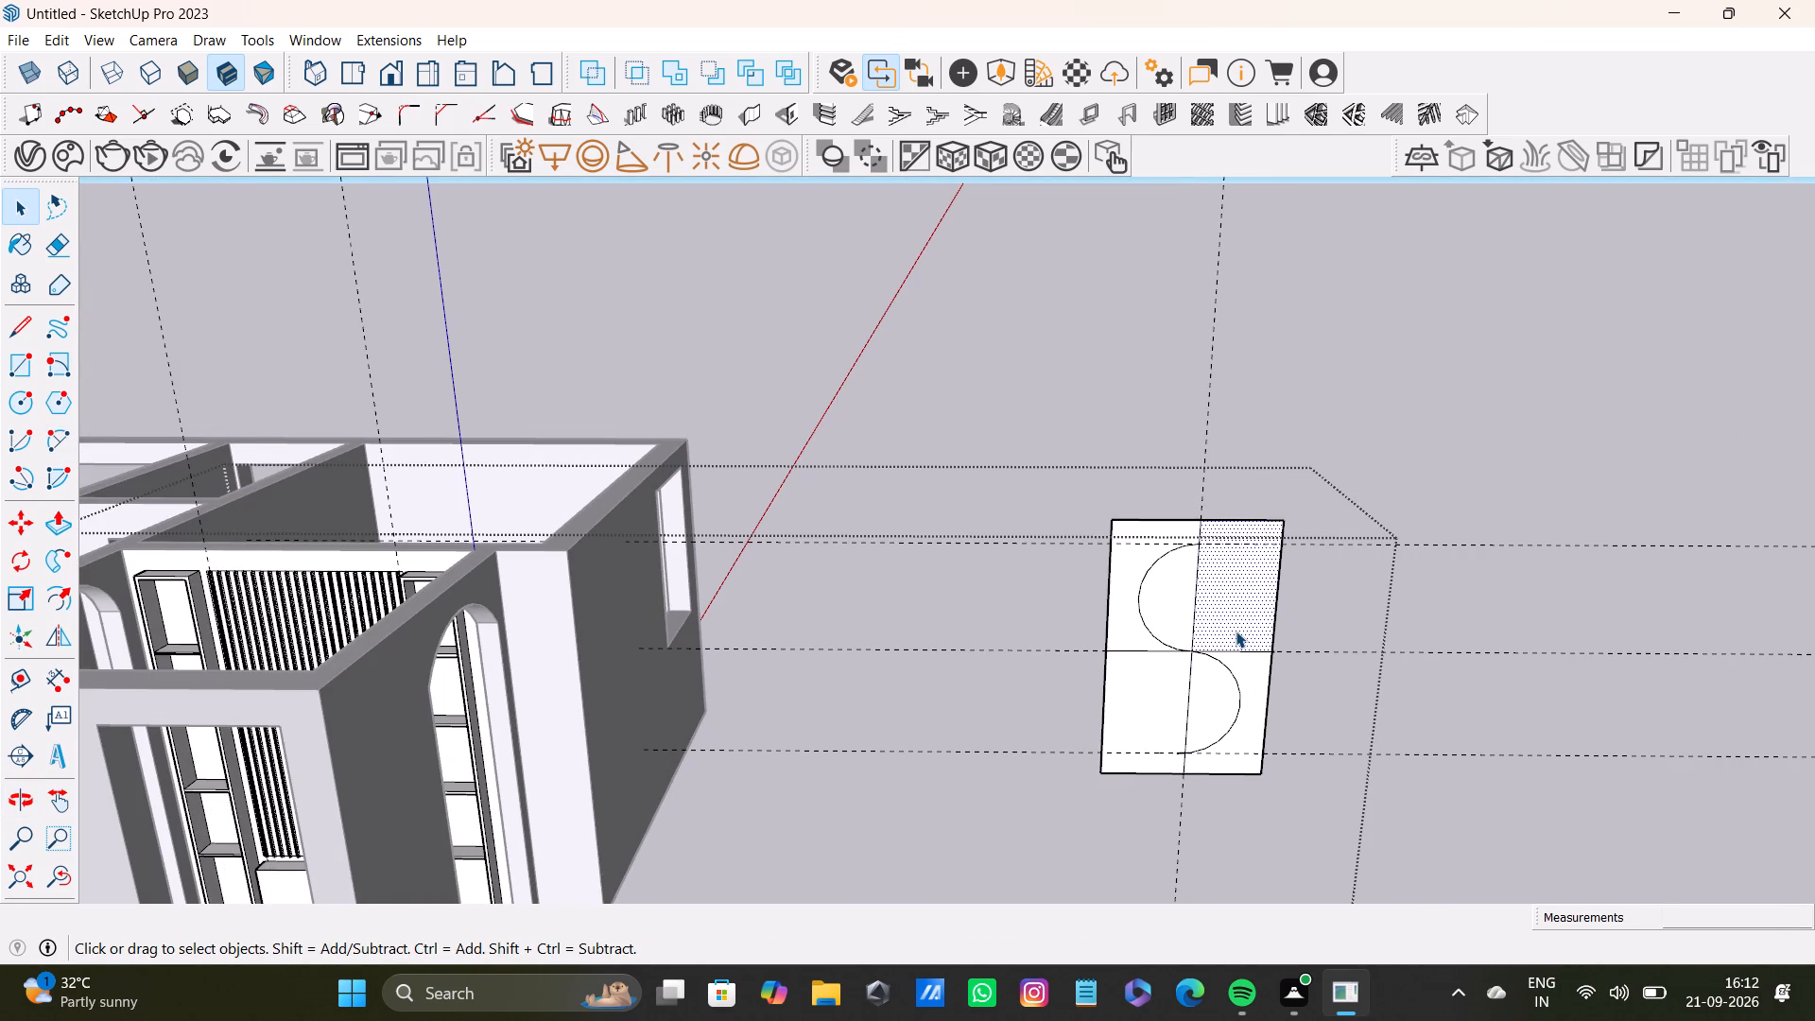
left_click(1236, 631)
key("Delete")
left_click(1161, 715)
key("Delete")
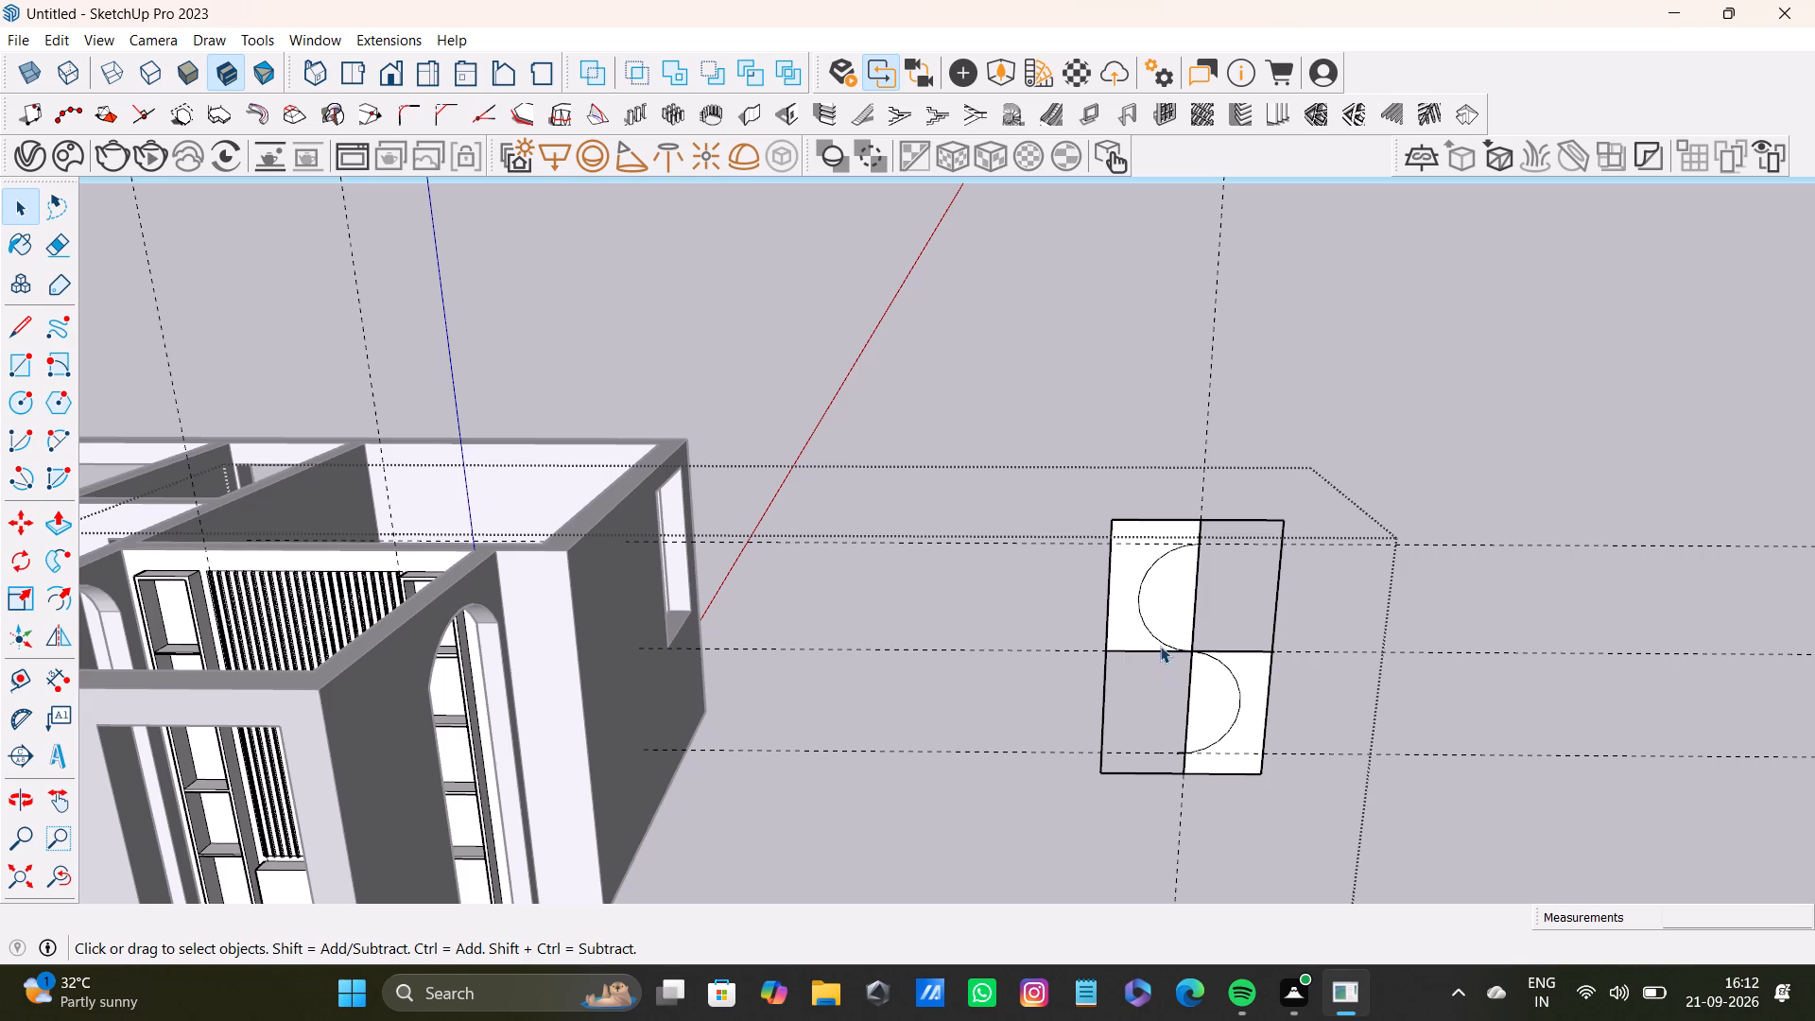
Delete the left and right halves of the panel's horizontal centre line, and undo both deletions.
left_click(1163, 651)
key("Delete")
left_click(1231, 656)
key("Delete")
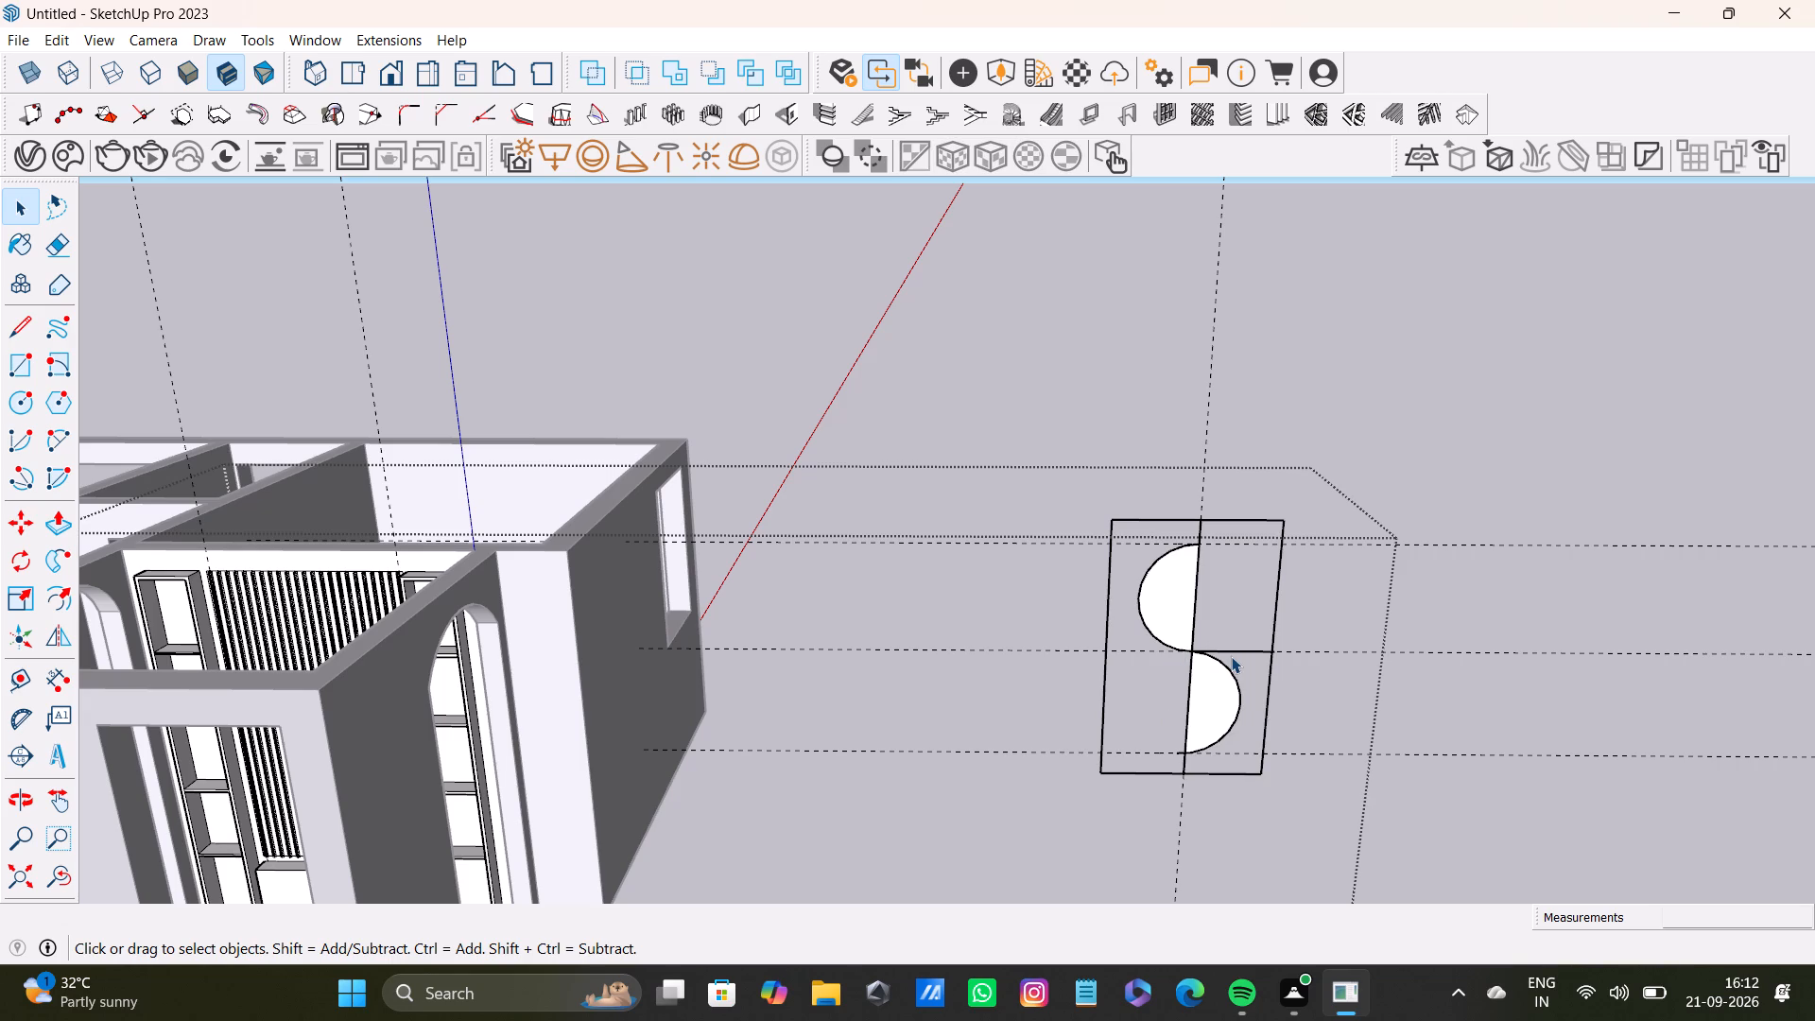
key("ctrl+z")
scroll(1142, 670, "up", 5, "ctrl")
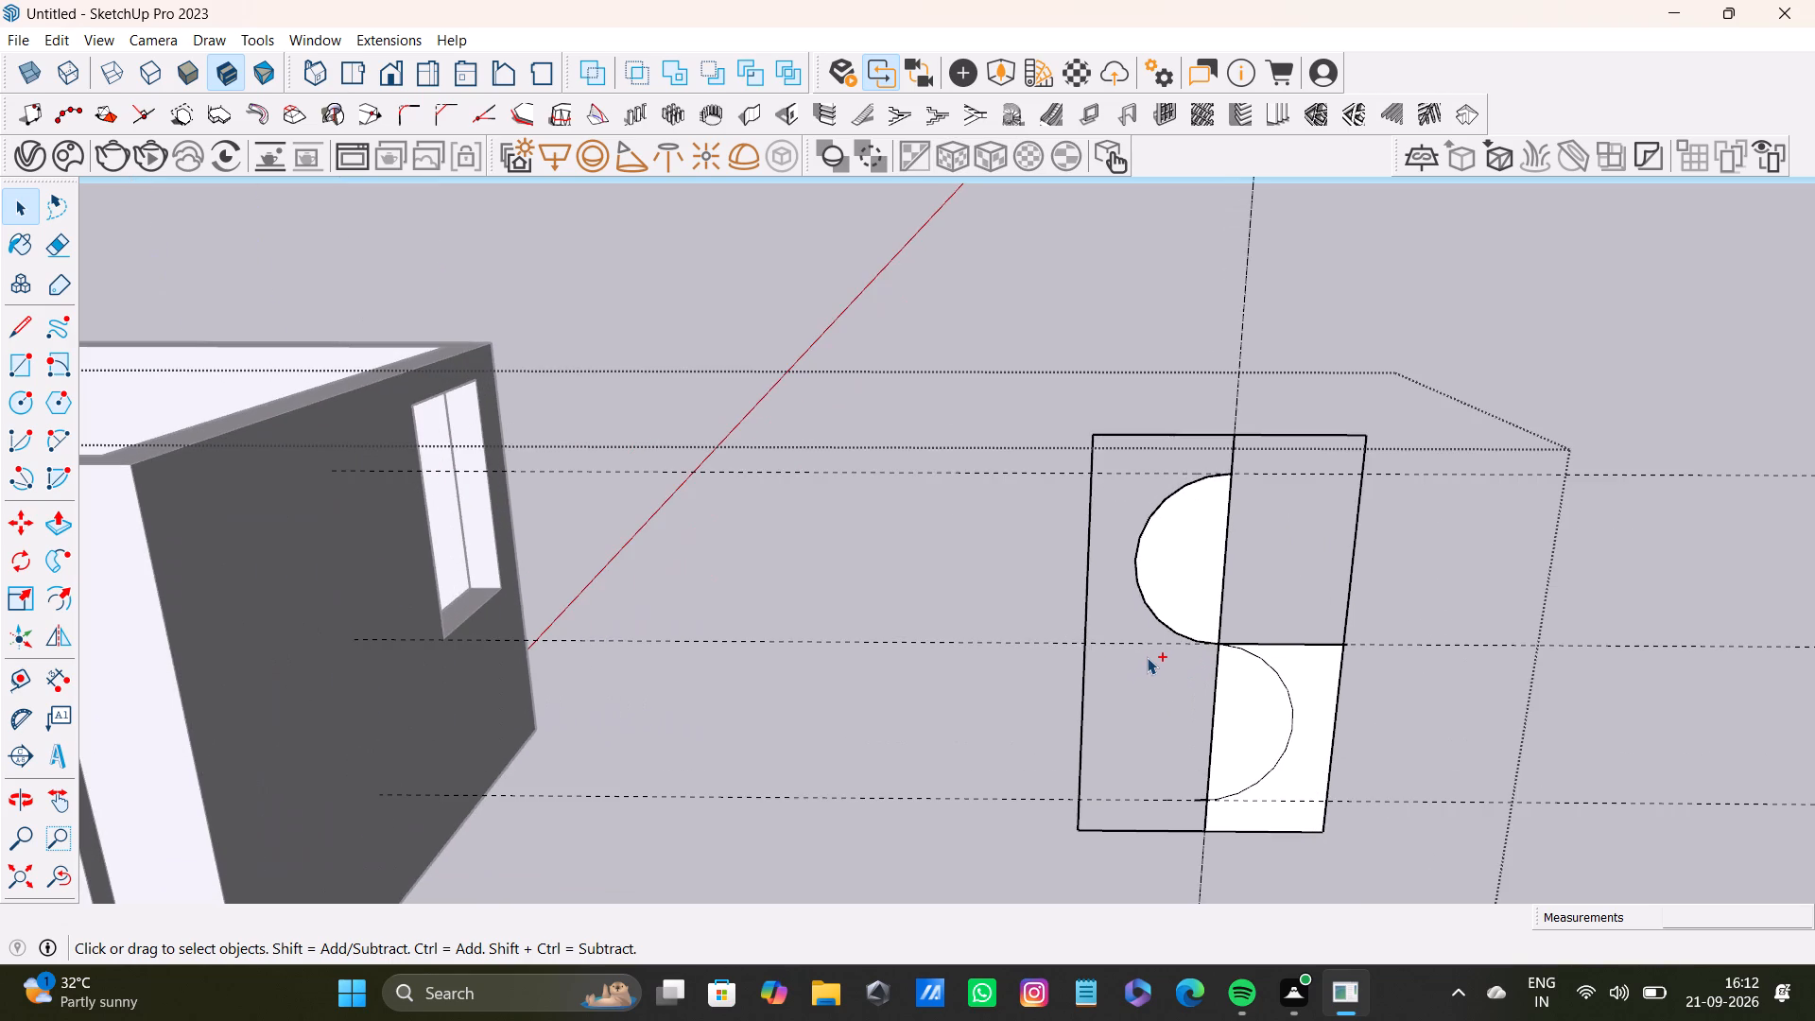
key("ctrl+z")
Delete the two halves of the panel's horizontal centre line, leaving only the half-circle faces.
scroll(1152, 654, "up", 5)
left_click(1186, 636)
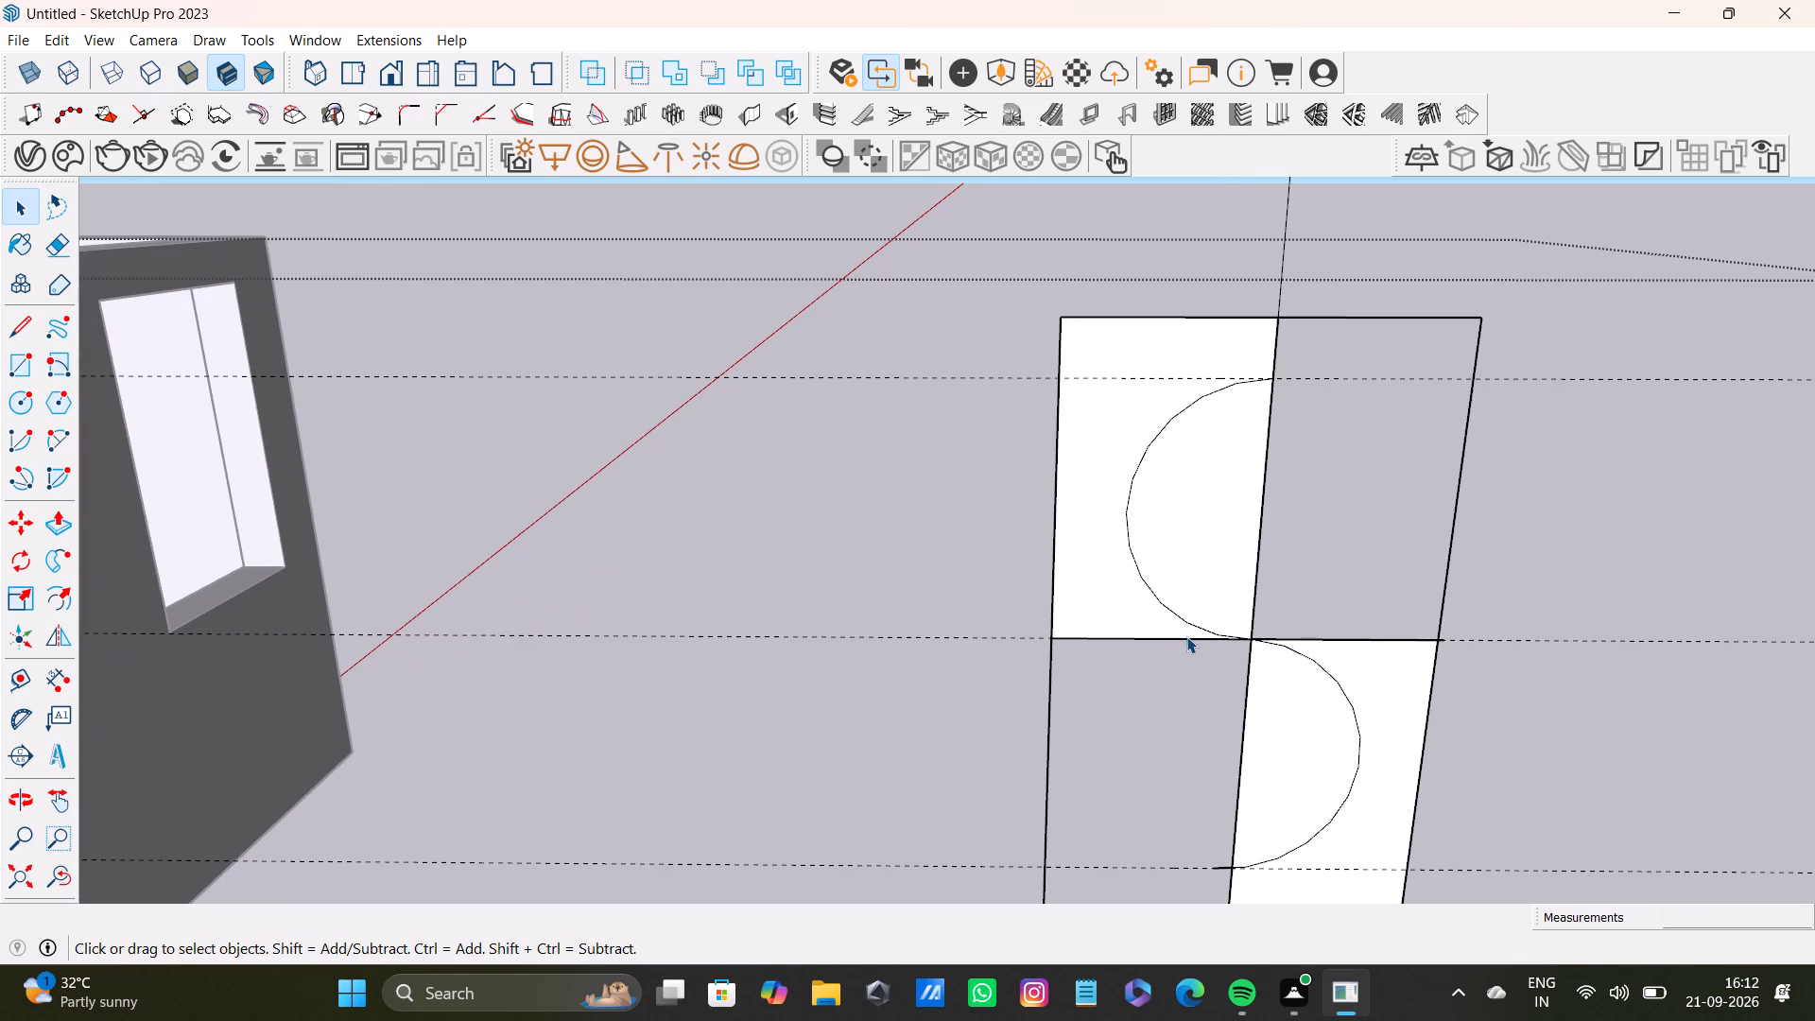
key("Delete")
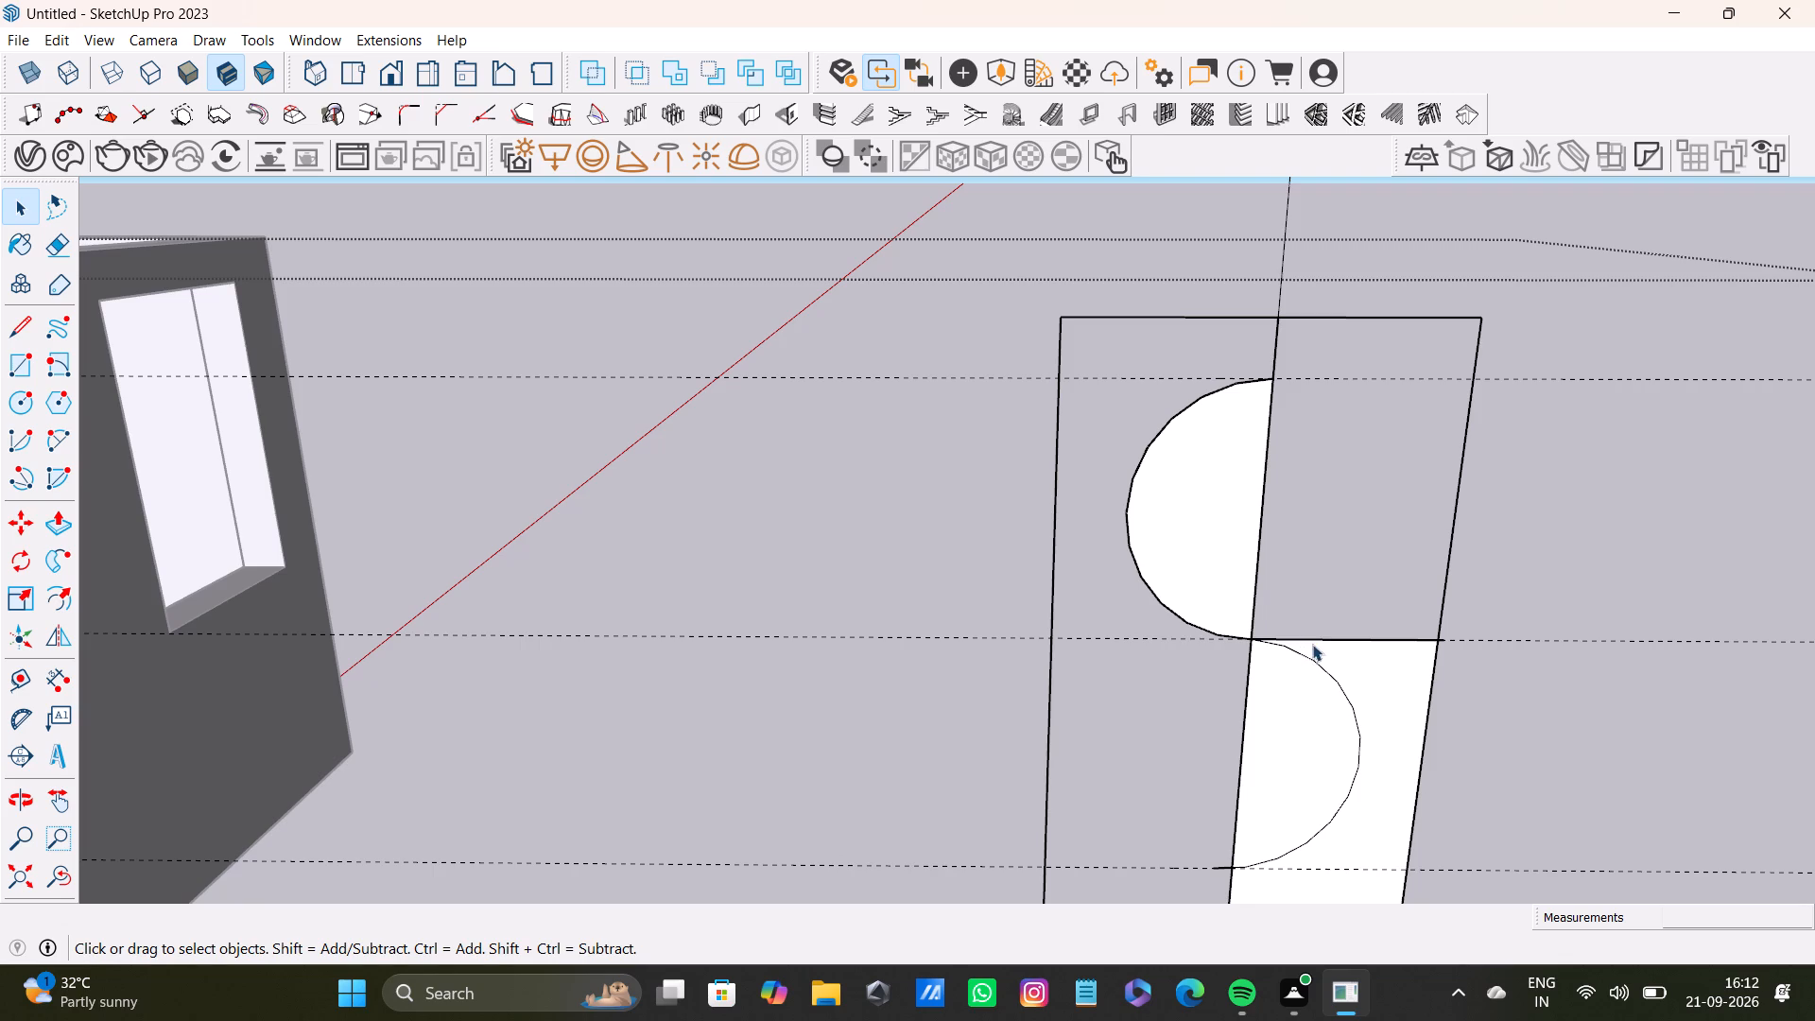
left_click(1322, 642)
key("Delete")
Extrude the upper half-circle face forward by a small thickness with Push/Pull.
scroll(1331, 684, "down", 8)
middle_click_drag(1366, 723, 1306, 636)
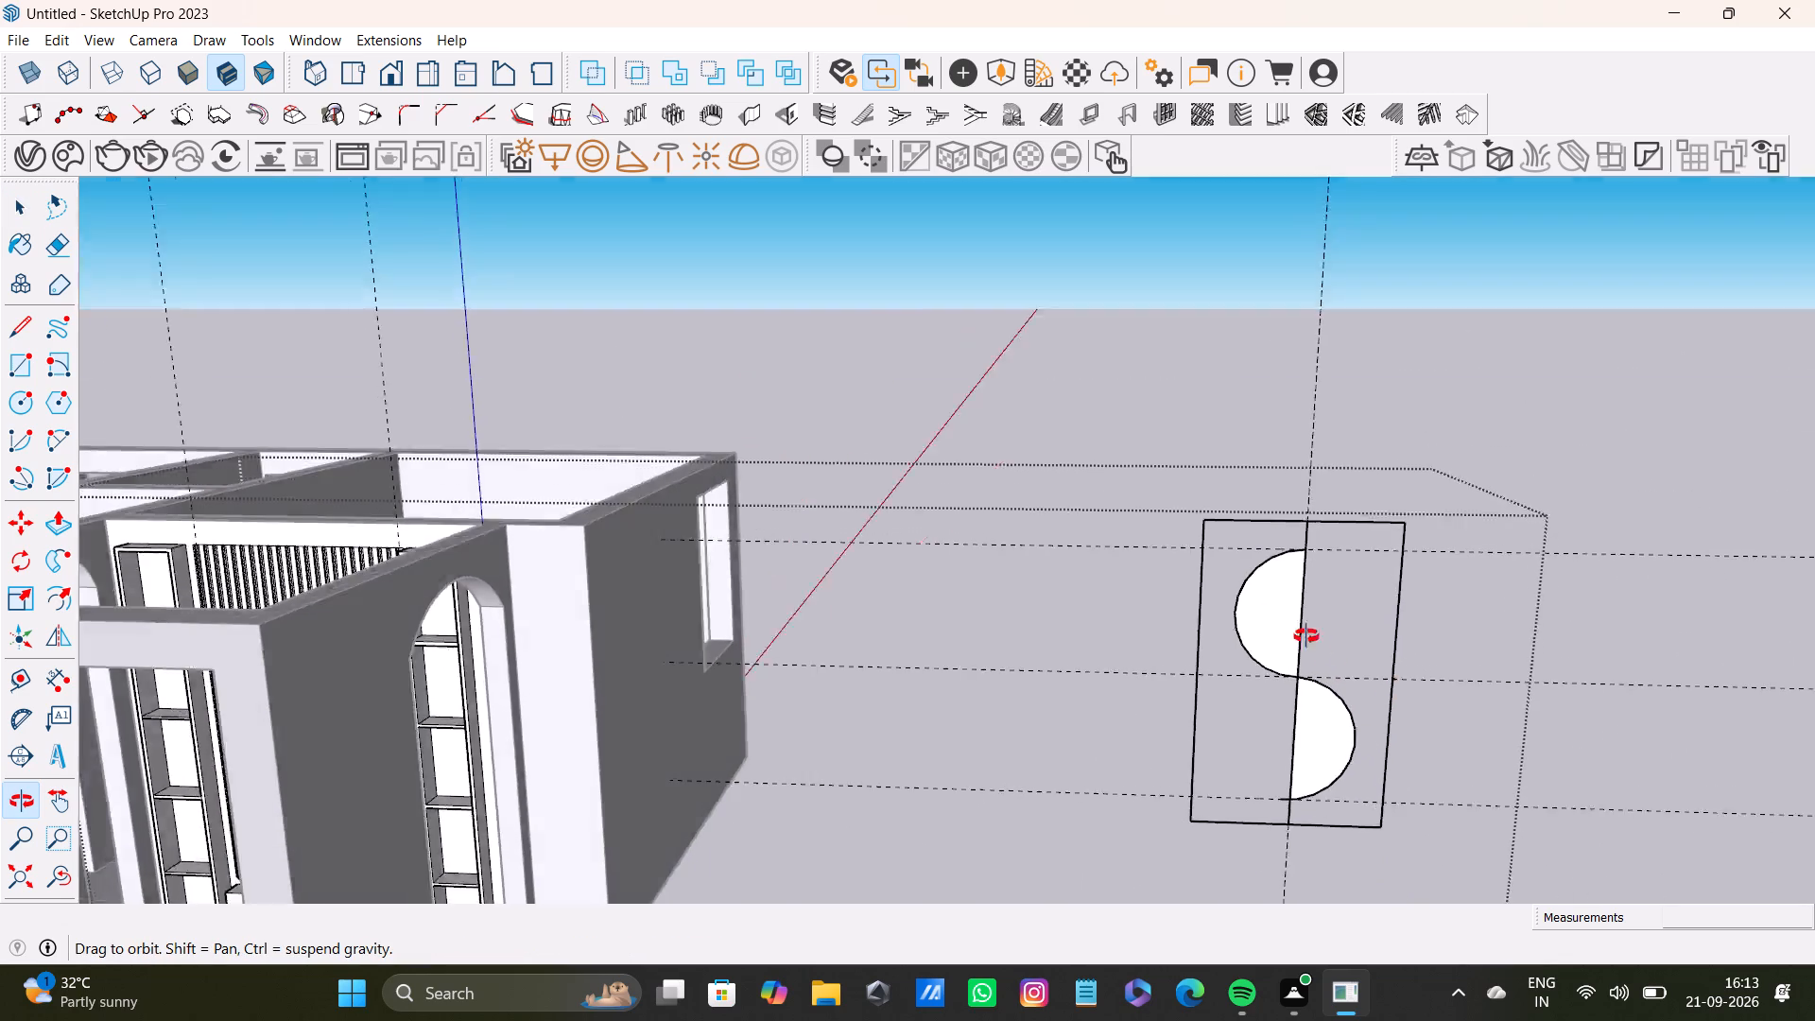
middle_click_drag(1306, 636, 1406, 742)
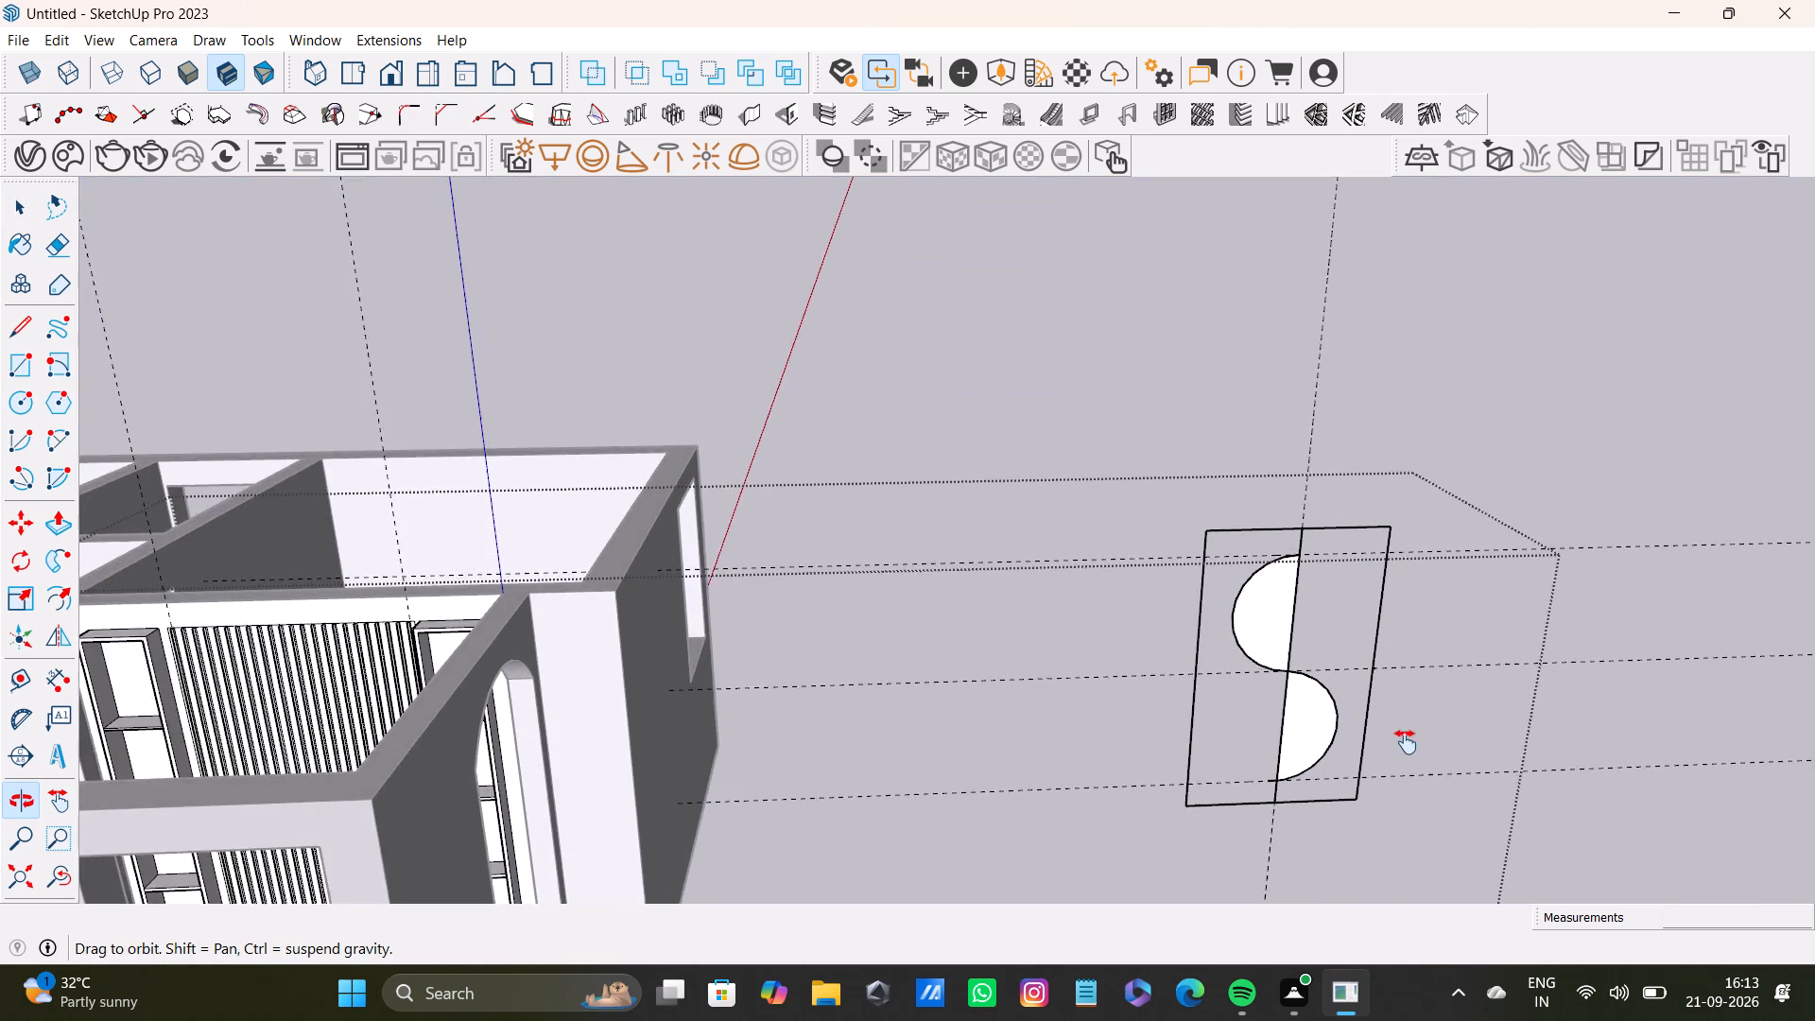
middle_click_drag(1406, 742, 1080, 696)
scroll(949, 580, "up", 3)
left_click(929, 545)
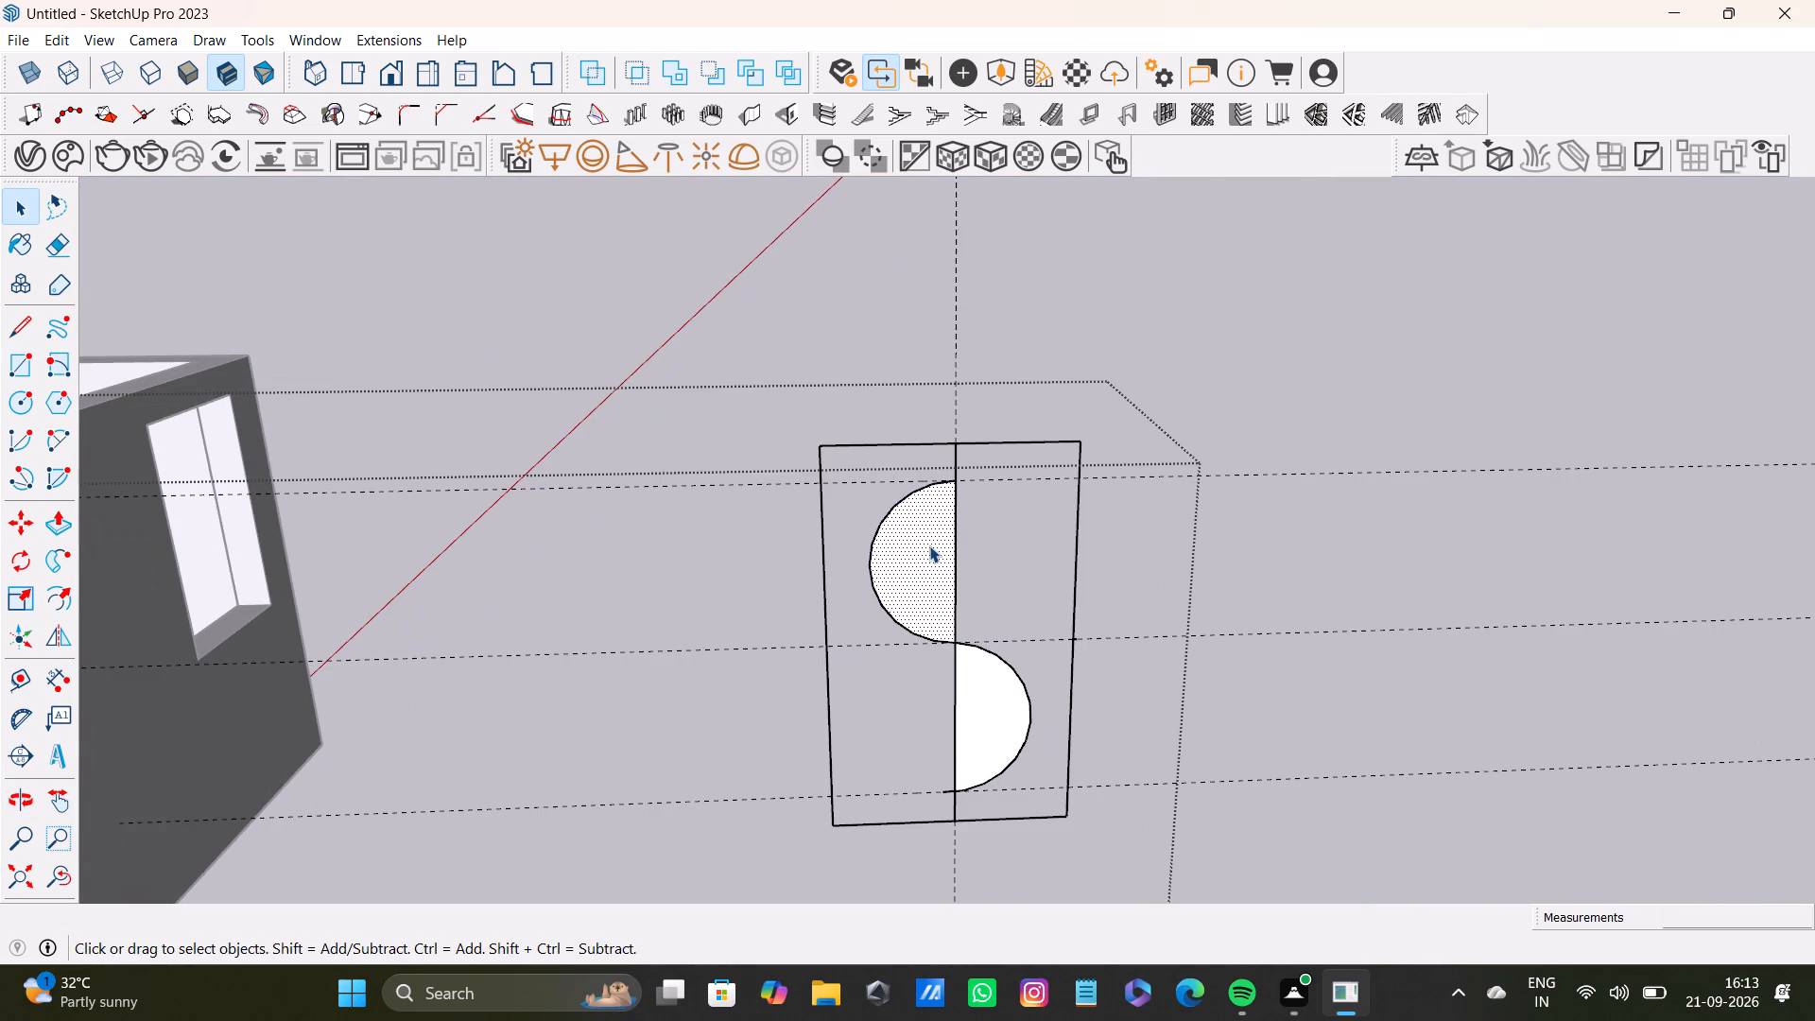
left_click(929, 545)
key("p")
left_click_drag(929, 545, 942, 563)
left_click(926, 562)
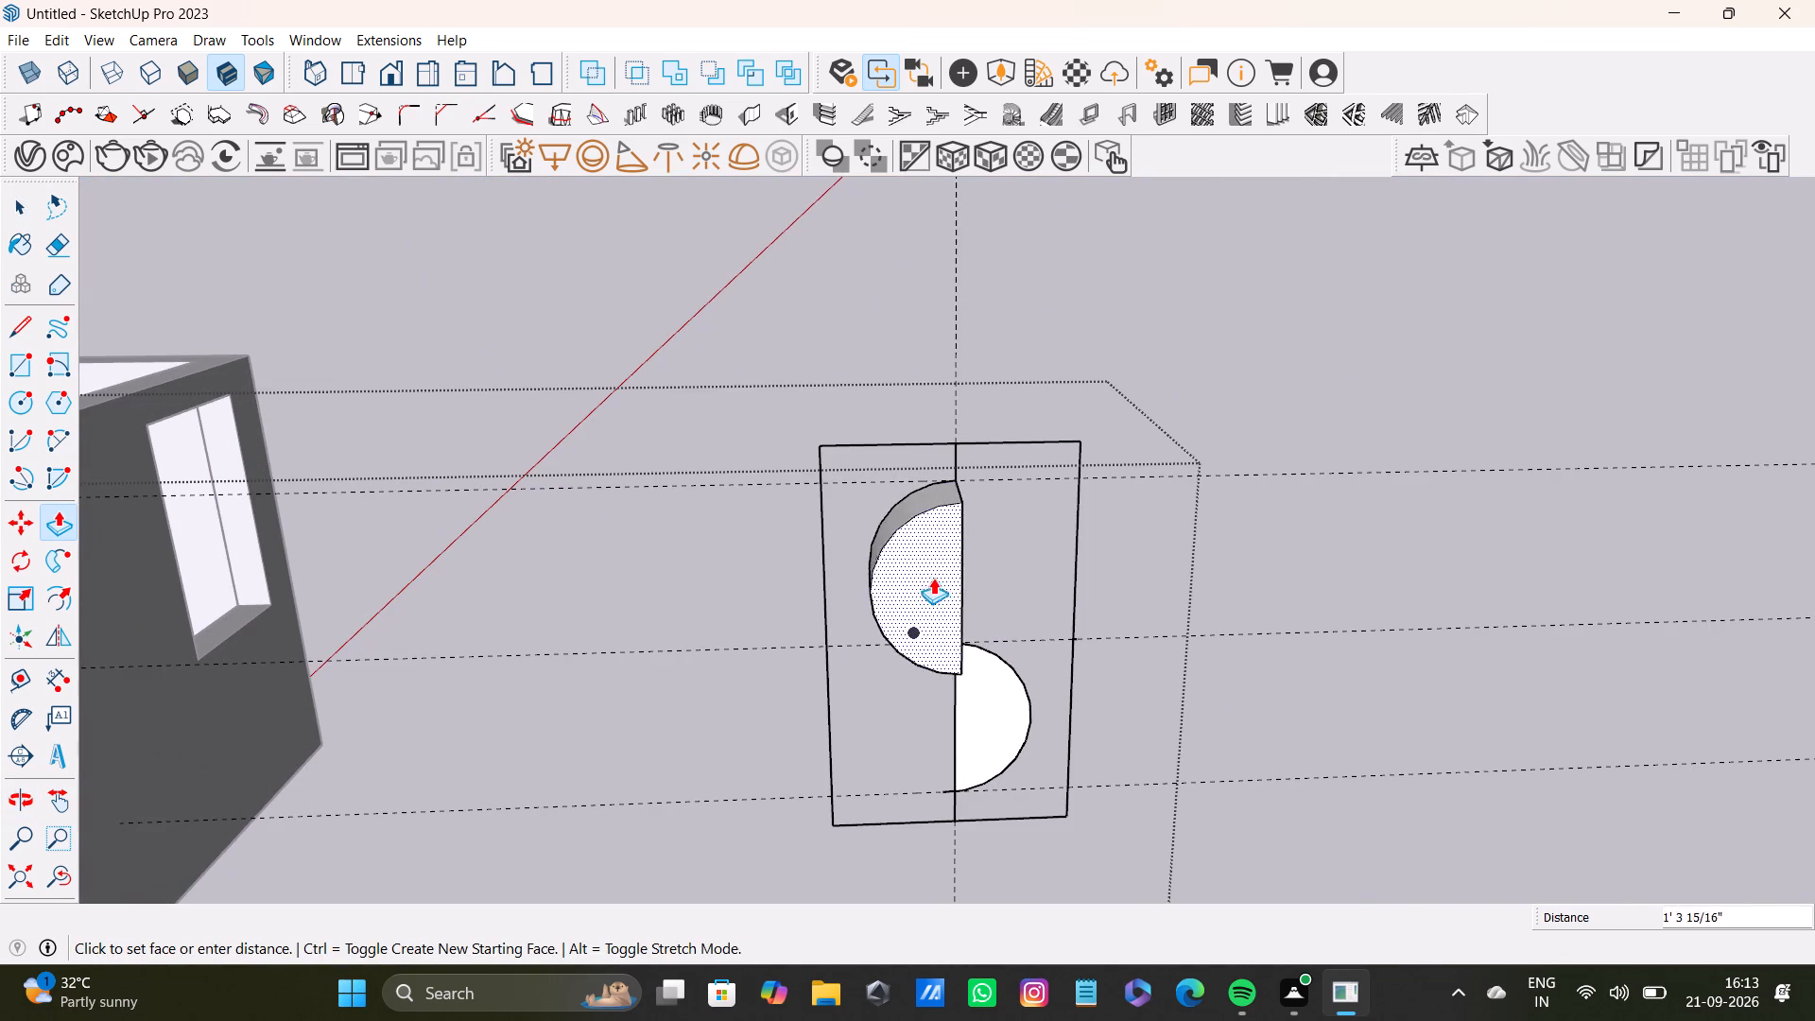
key("space")
Extrude the lower half-circle face forward to match the thickness of the upper half-circle.
left_click(1002, 690)
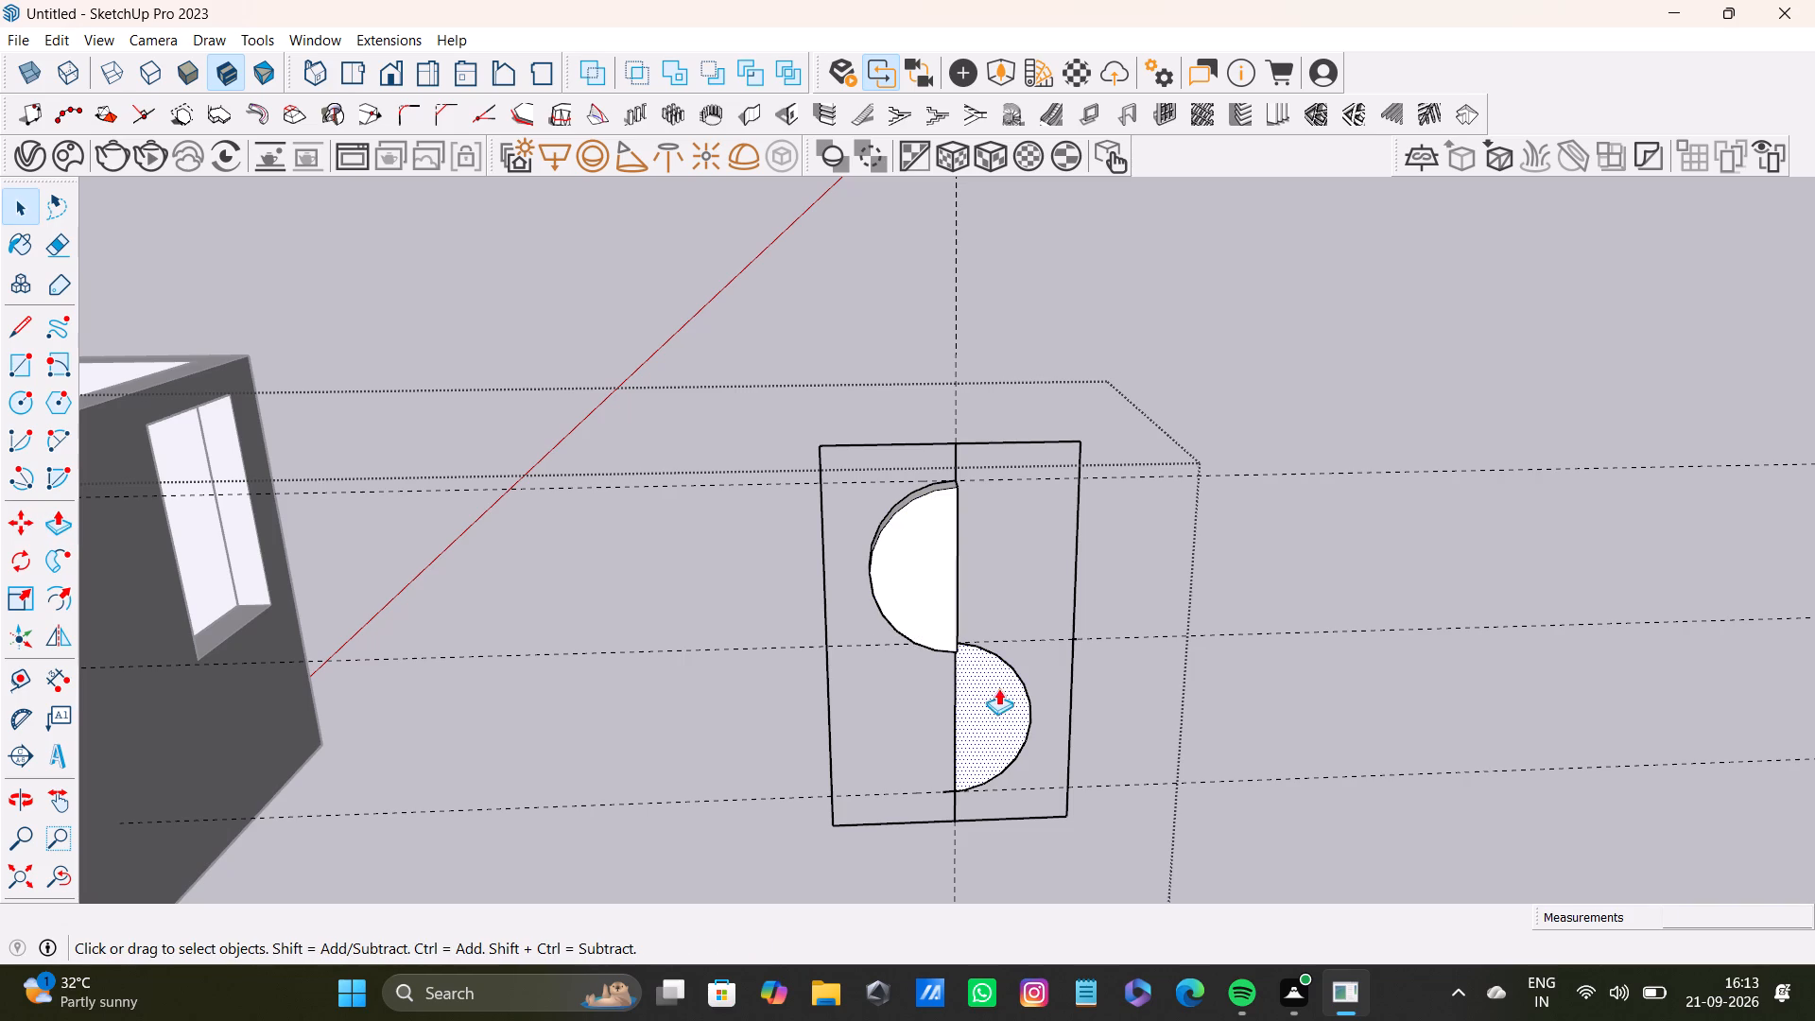
key("p")
left_click_drag(997, 687, 949, 651)
key("space")
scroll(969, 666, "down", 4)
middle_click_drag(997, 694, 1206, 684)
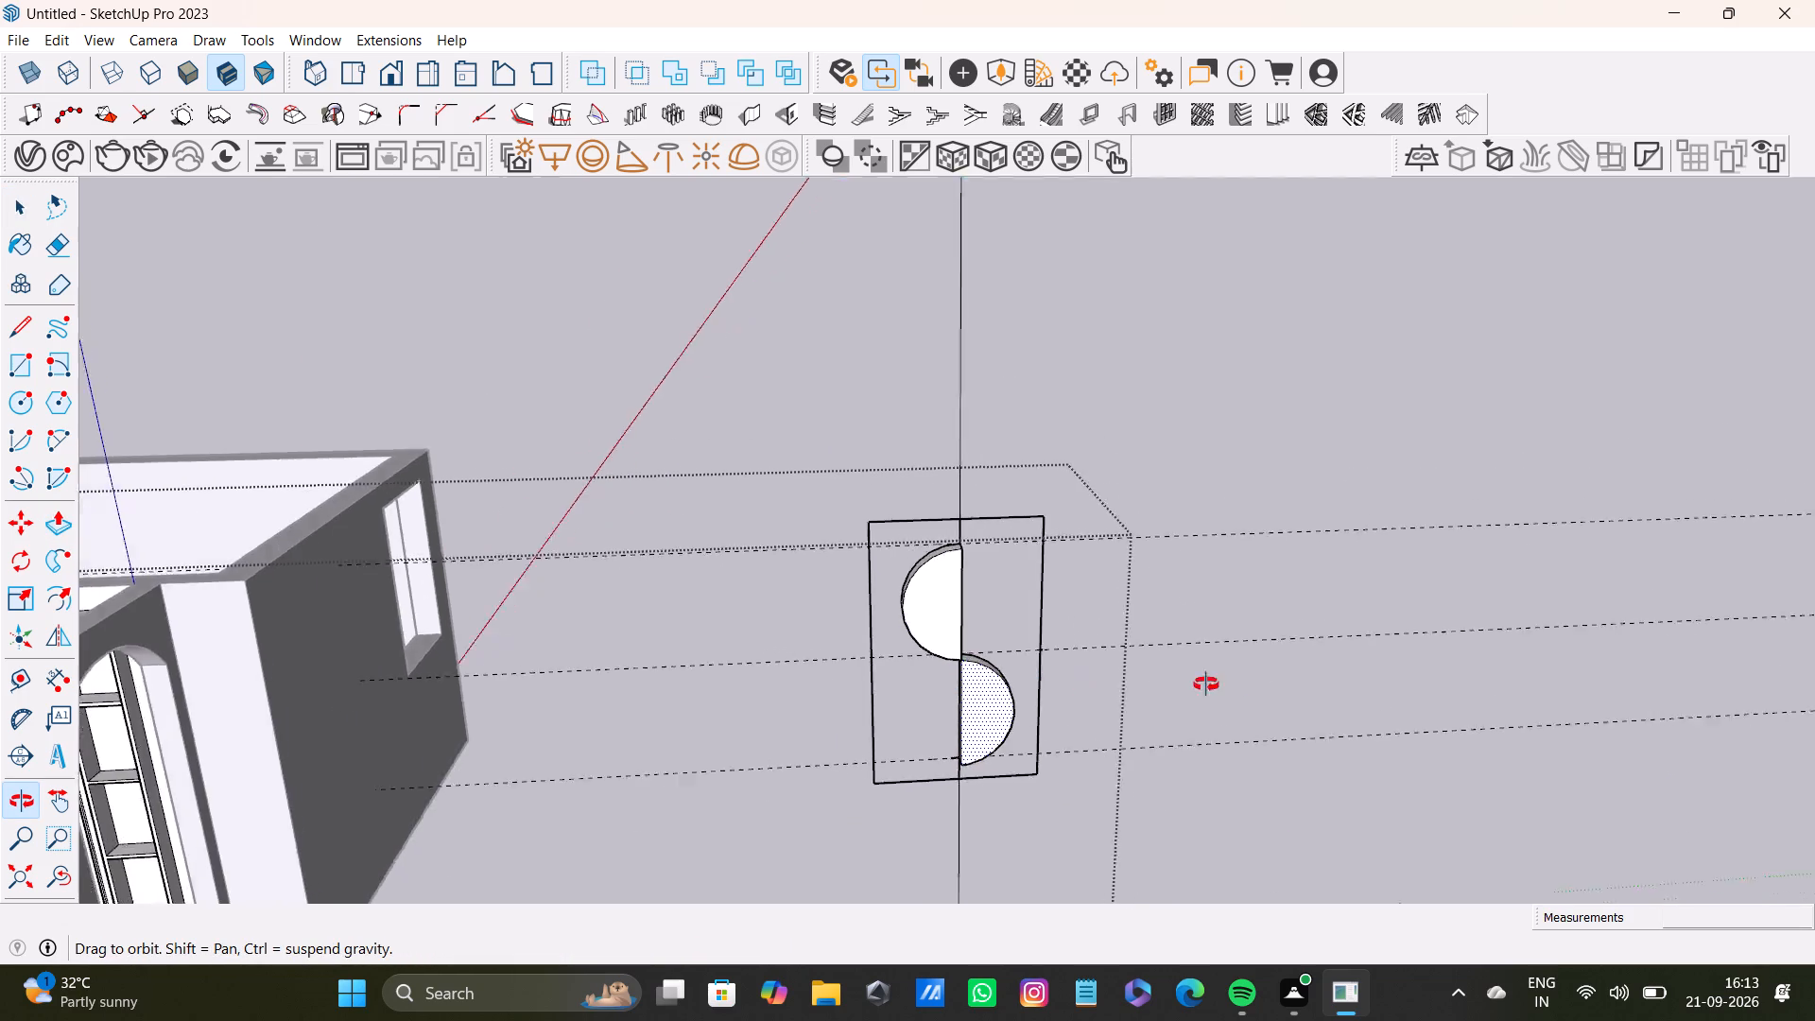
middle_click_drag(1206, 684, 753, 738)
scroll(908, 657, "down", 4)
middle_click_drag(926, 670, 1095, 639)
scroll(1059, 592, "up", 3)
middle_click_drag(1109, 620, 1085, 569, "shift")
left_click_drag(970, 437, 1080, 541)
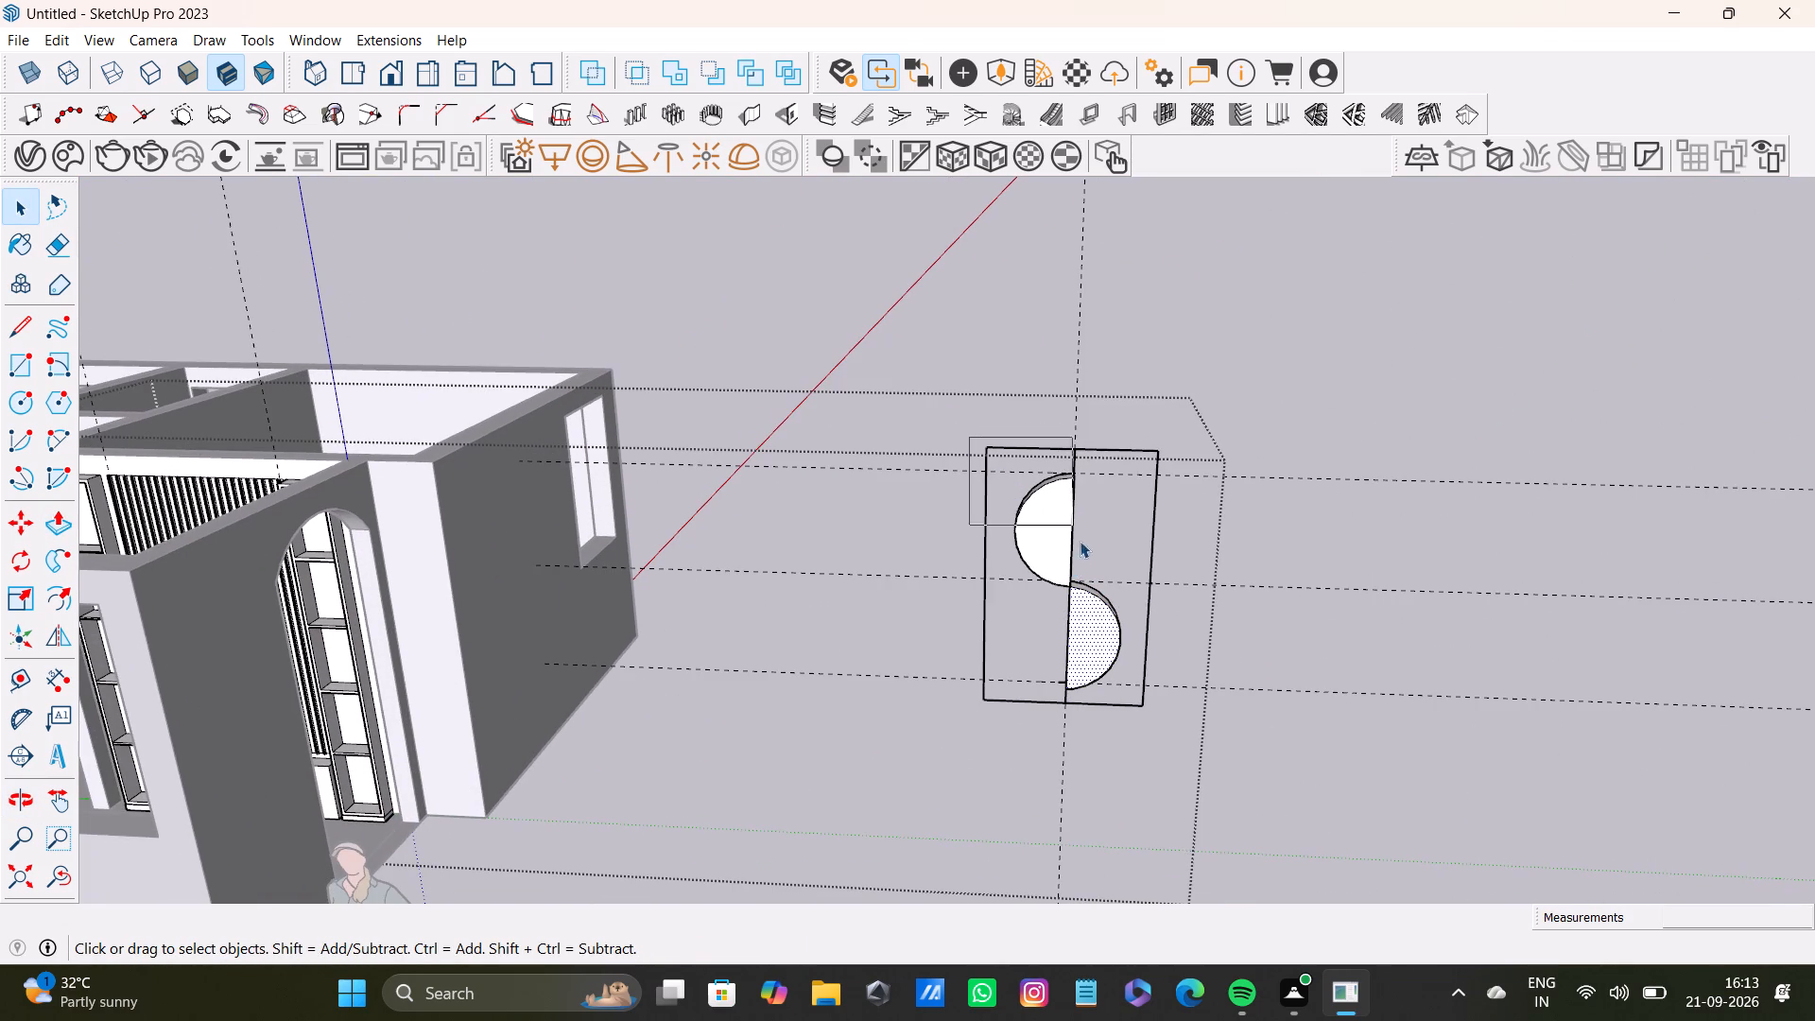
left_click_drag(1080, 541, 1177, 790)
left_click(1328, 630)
Delete the leftover vertical centre-line edge between the upper half-circle and the panel's top edge.
scroll(1059, 480, "up", 5)
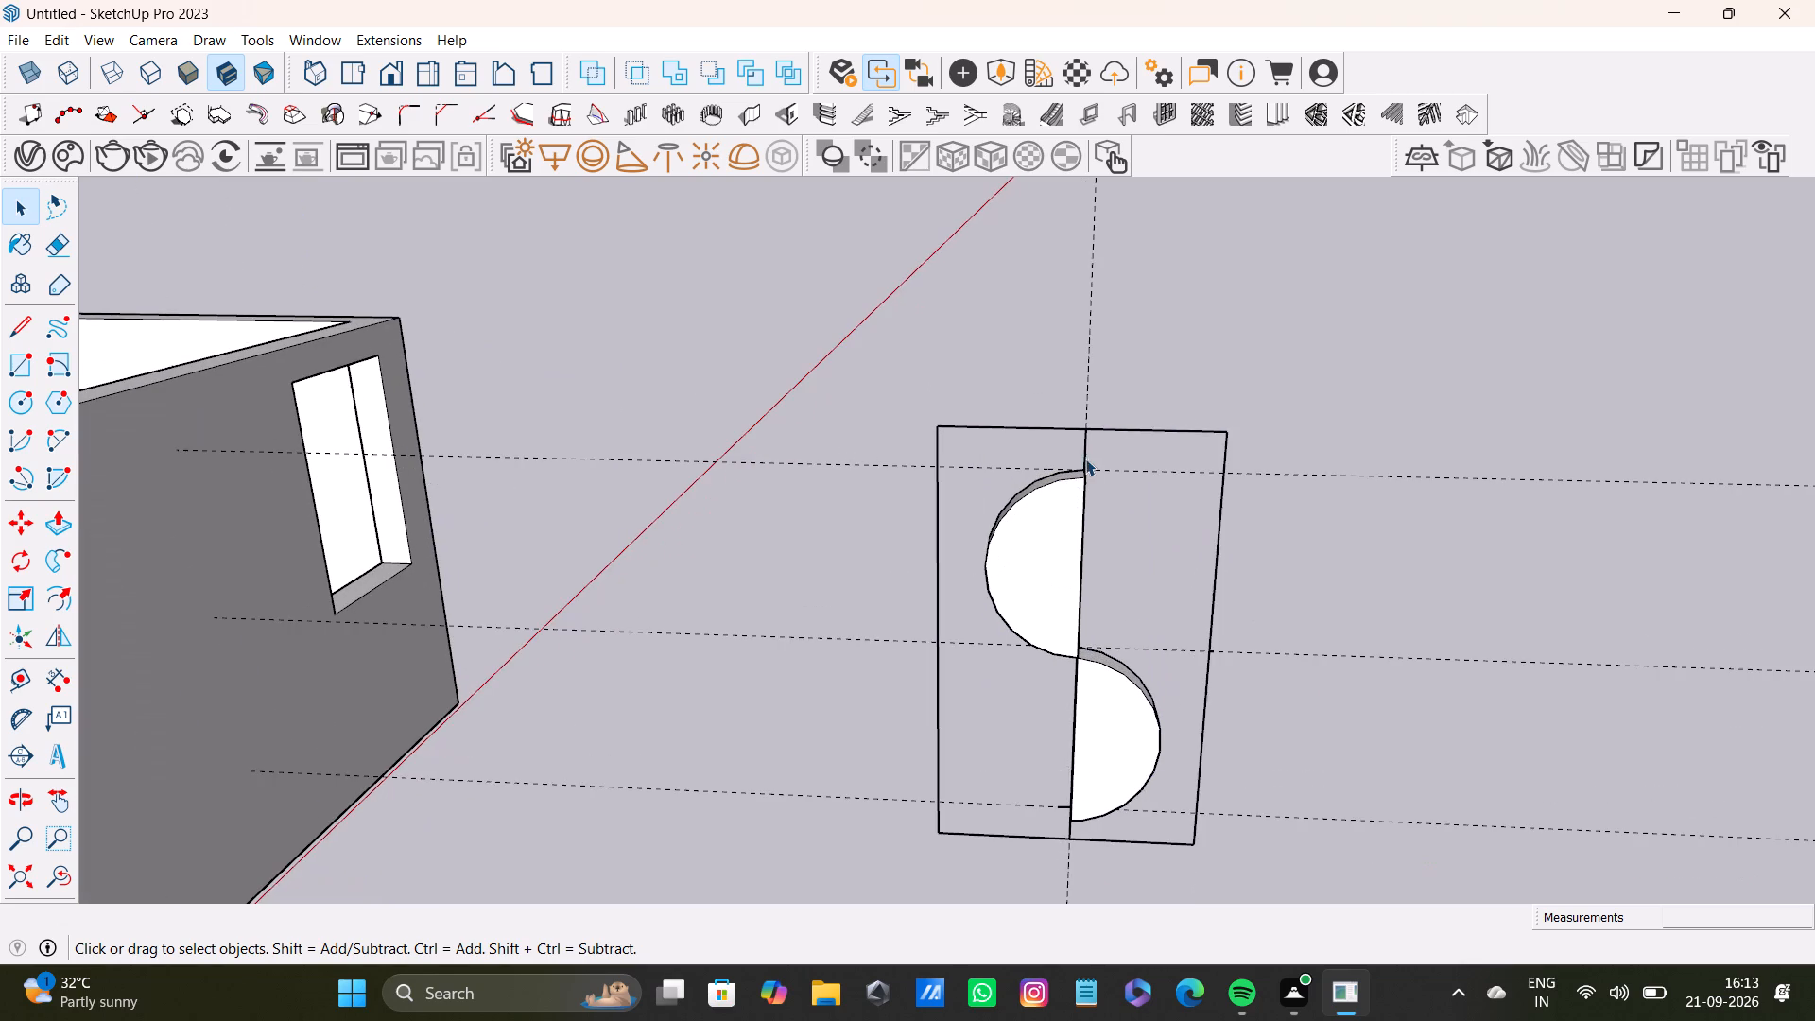
left_click(1085, 458)
triple_click(1085, 458)
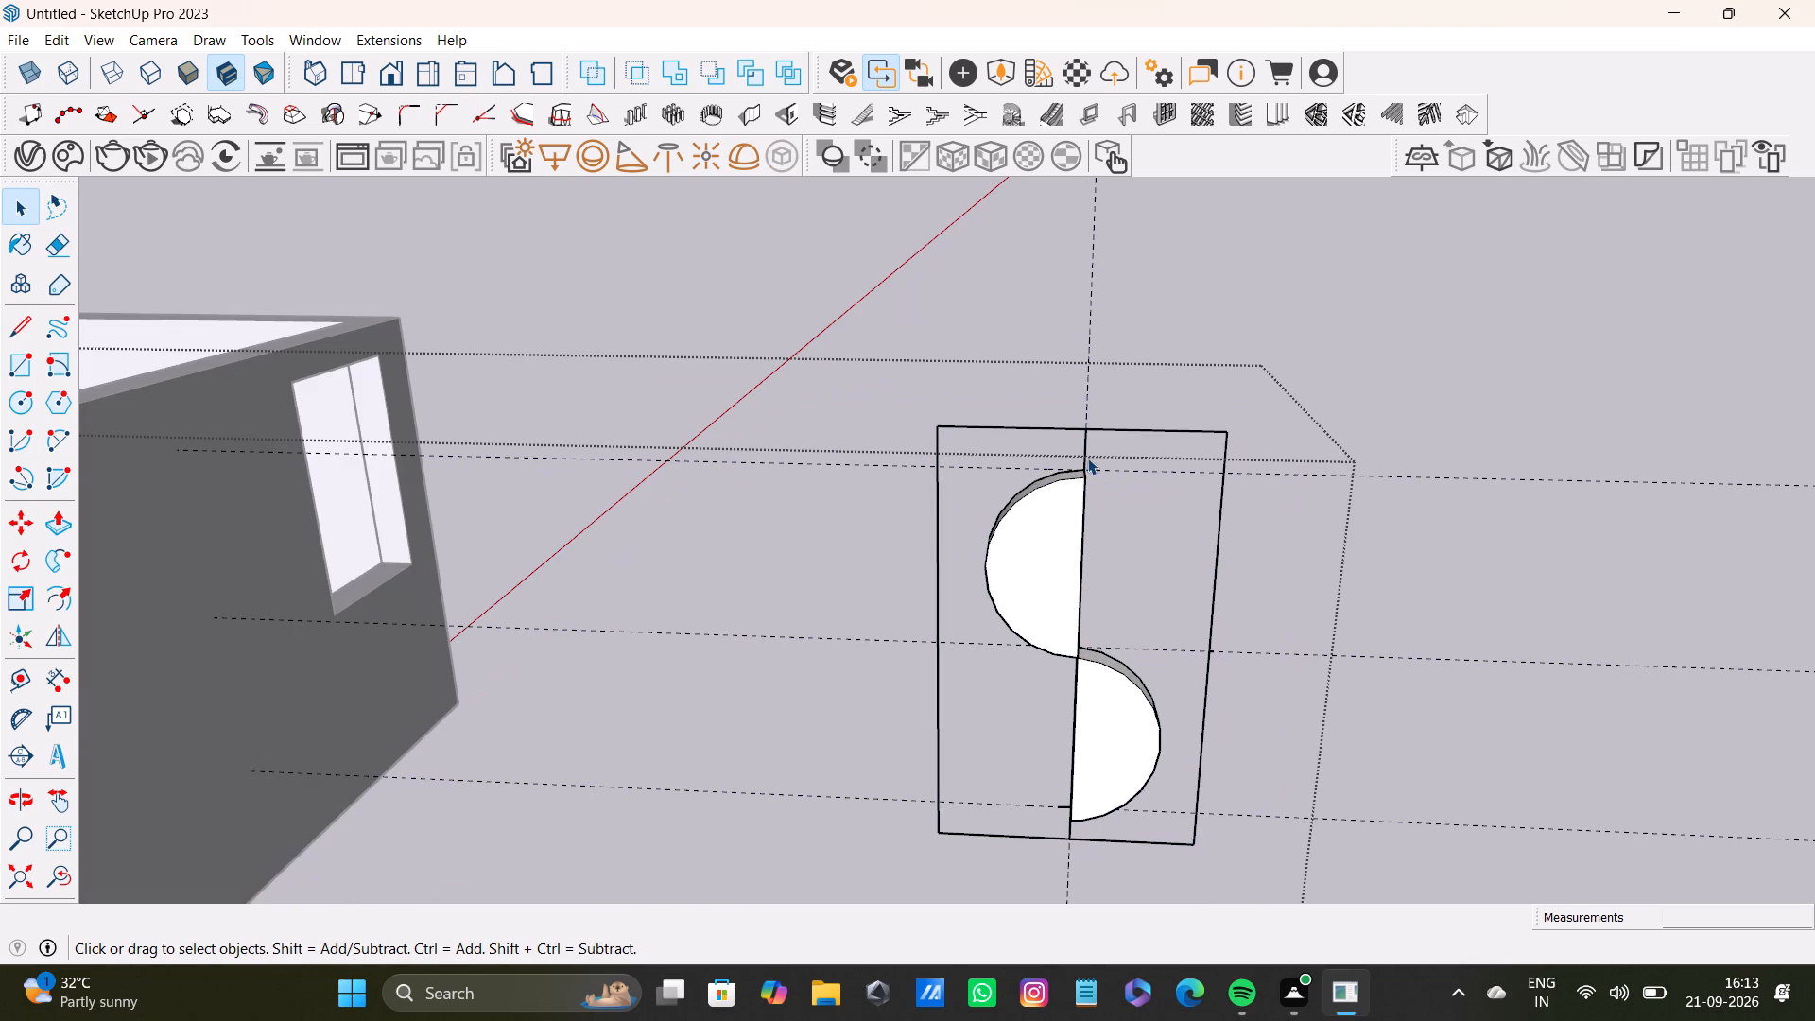
left_click(1084, 453)
key("Delete")
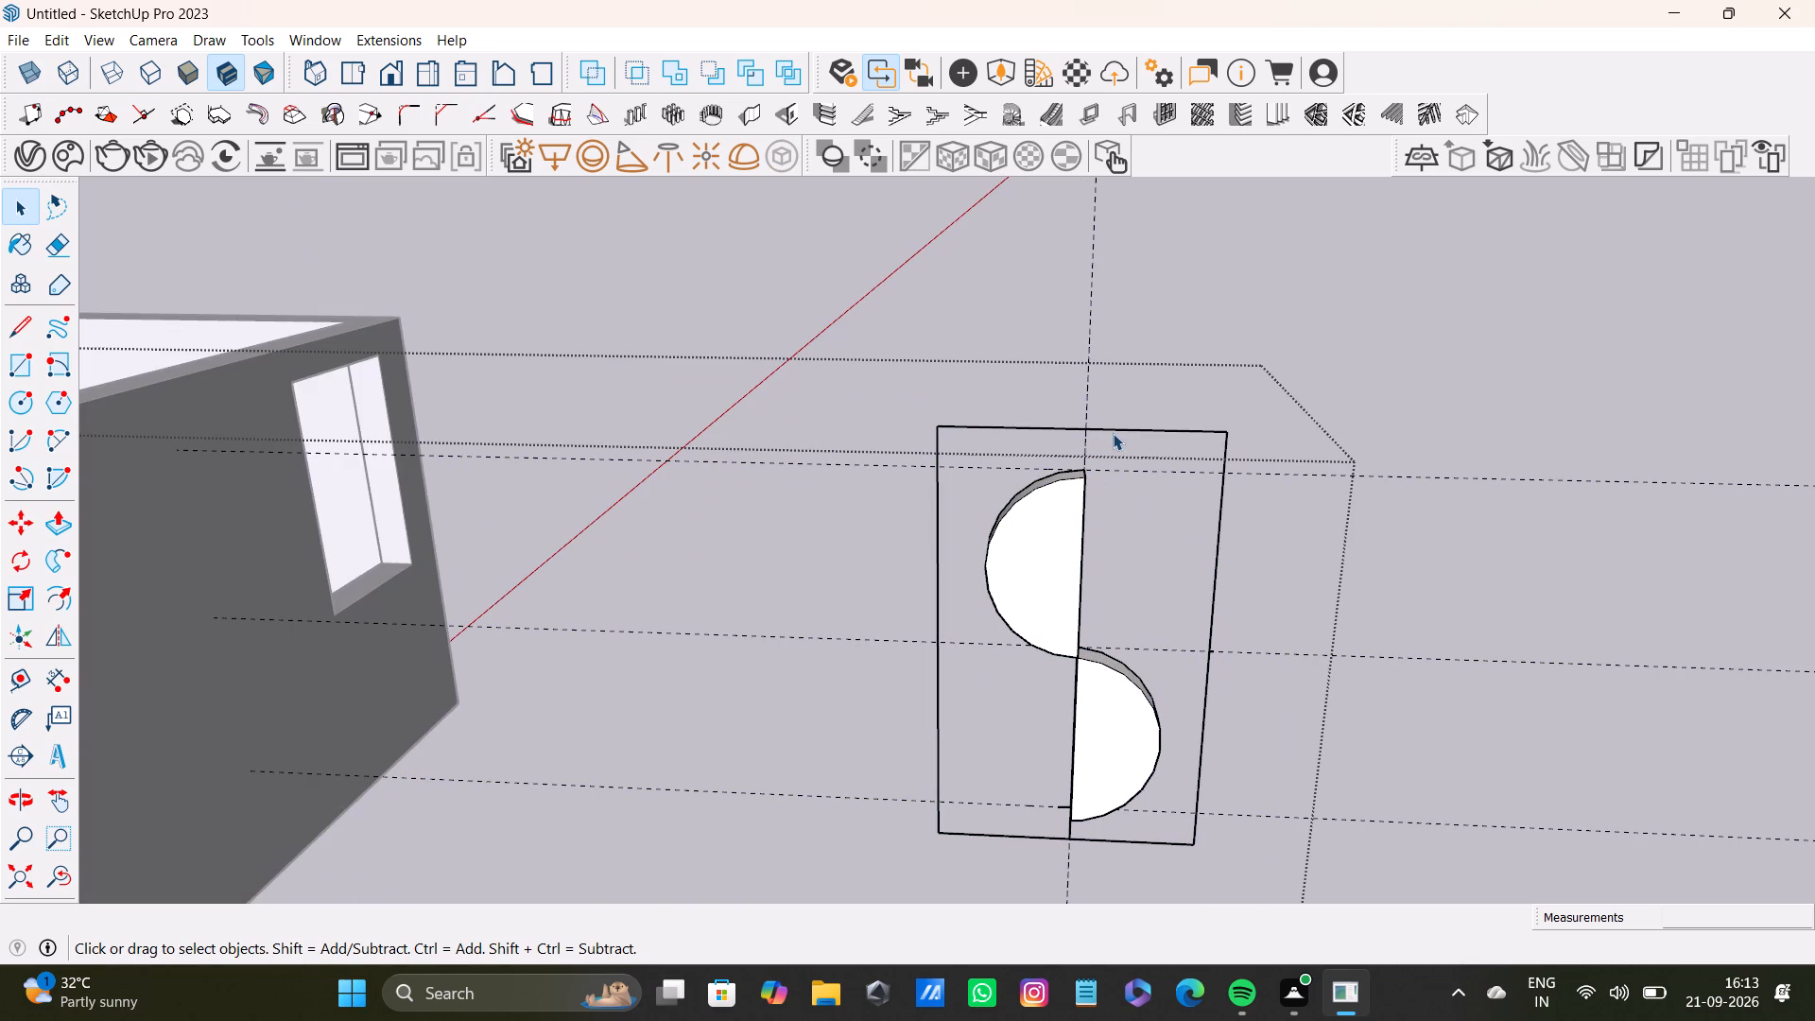
Delete the top edges and both side edges of the rectangular panel outline.
left_click(1113, 433)
key("Delete")
left_click(1043, 428)
key("Delete")
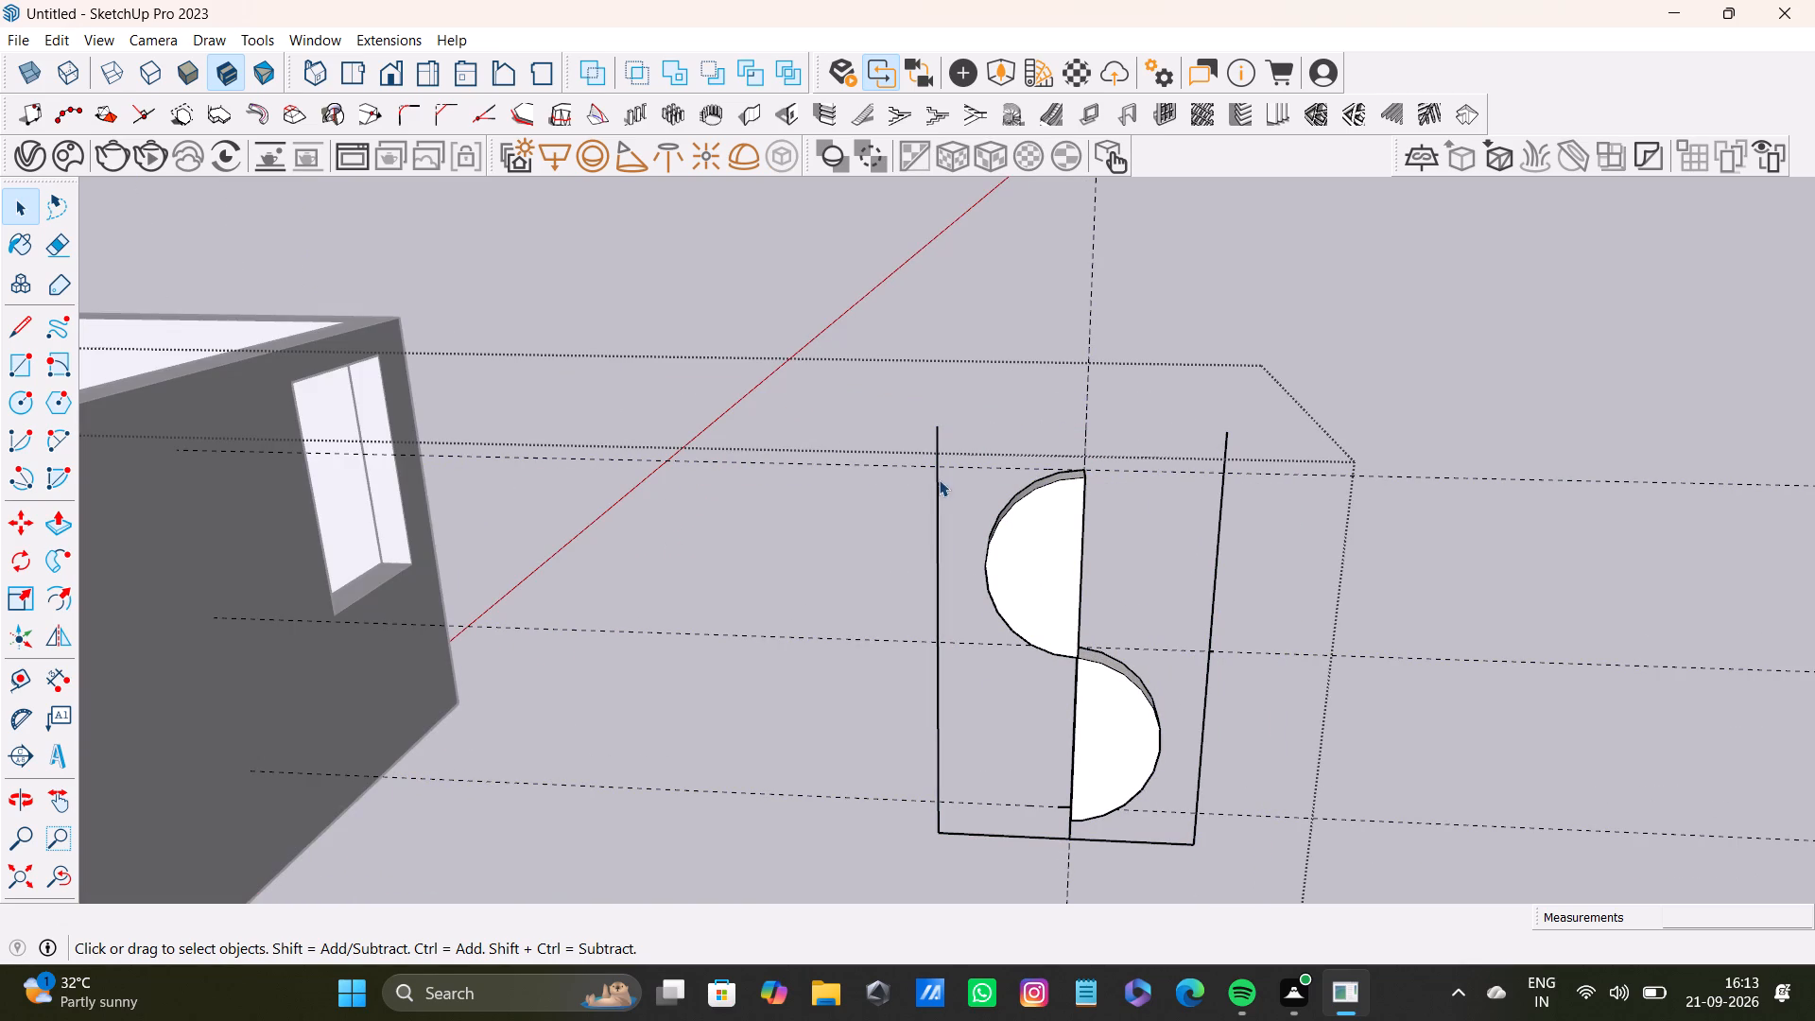
left_click(940, 480)
key("Delete")
left_click(1212, 599)
key("Delete")
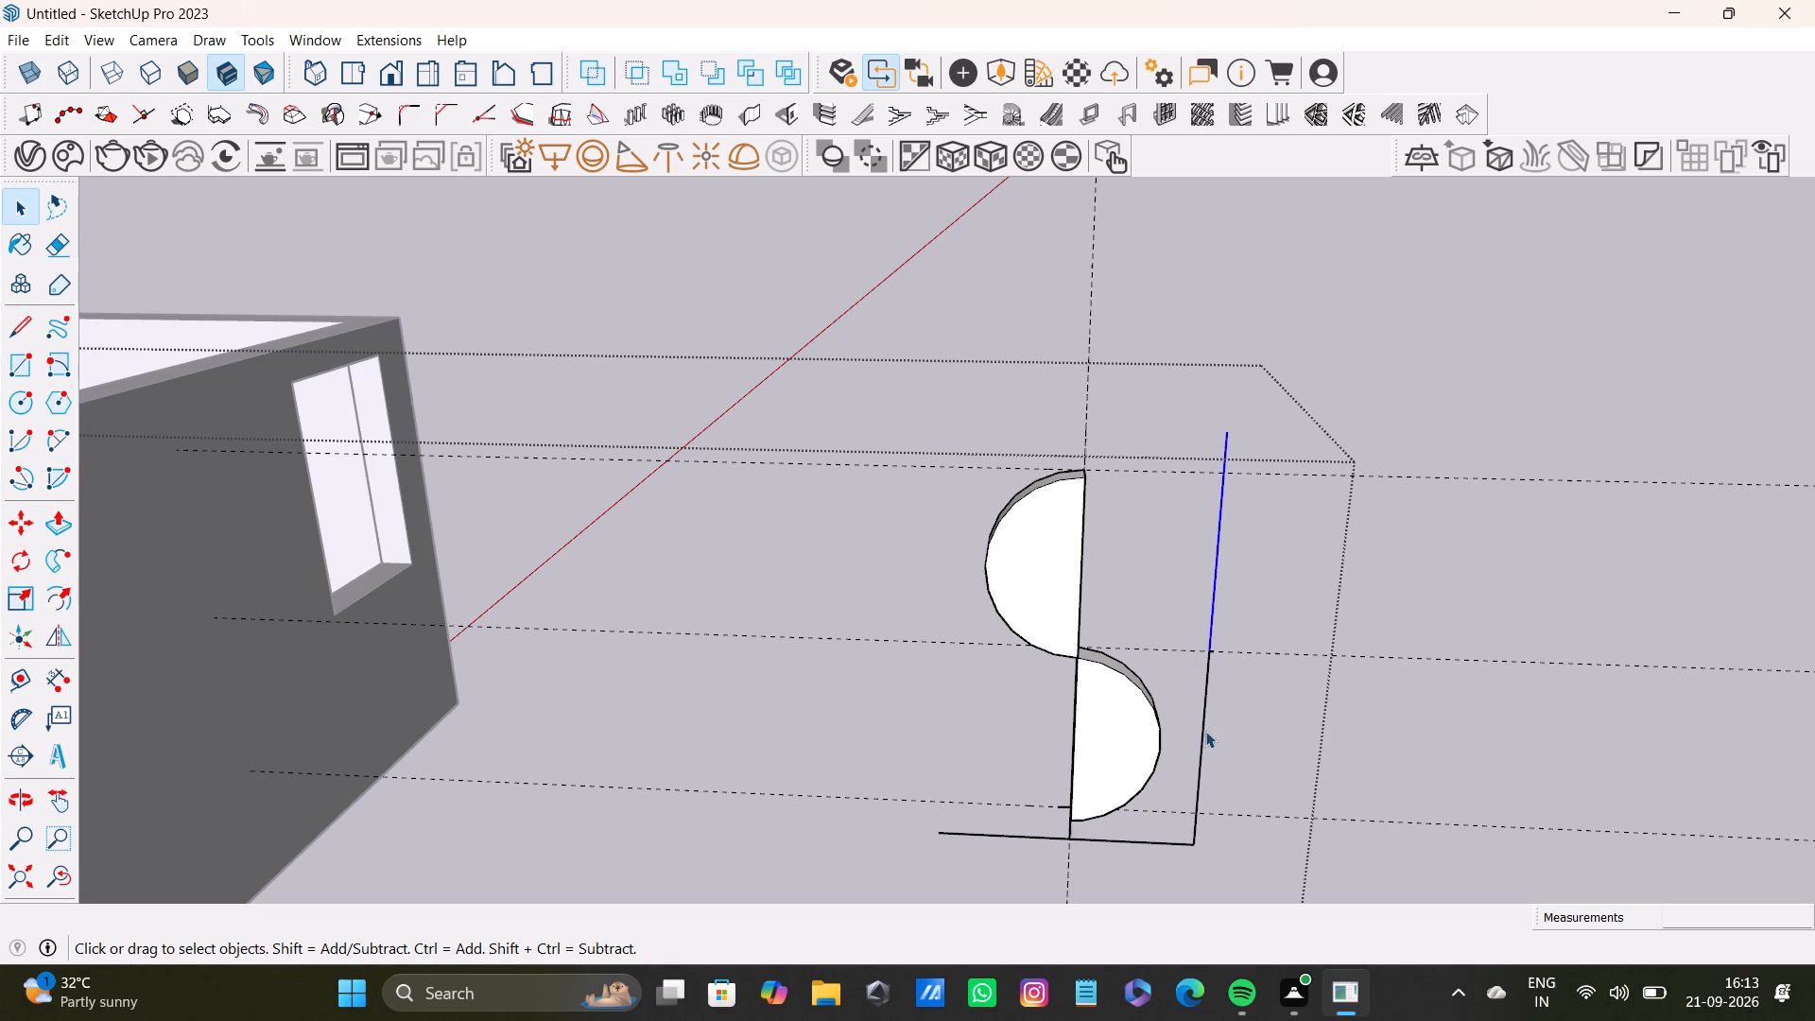
key("Delete")
left_click(1203, 748)
key("Delete")
Delete the remaining bottom edges of the rectangular panel outline.
left_click(1173, 839)
key("Delete")
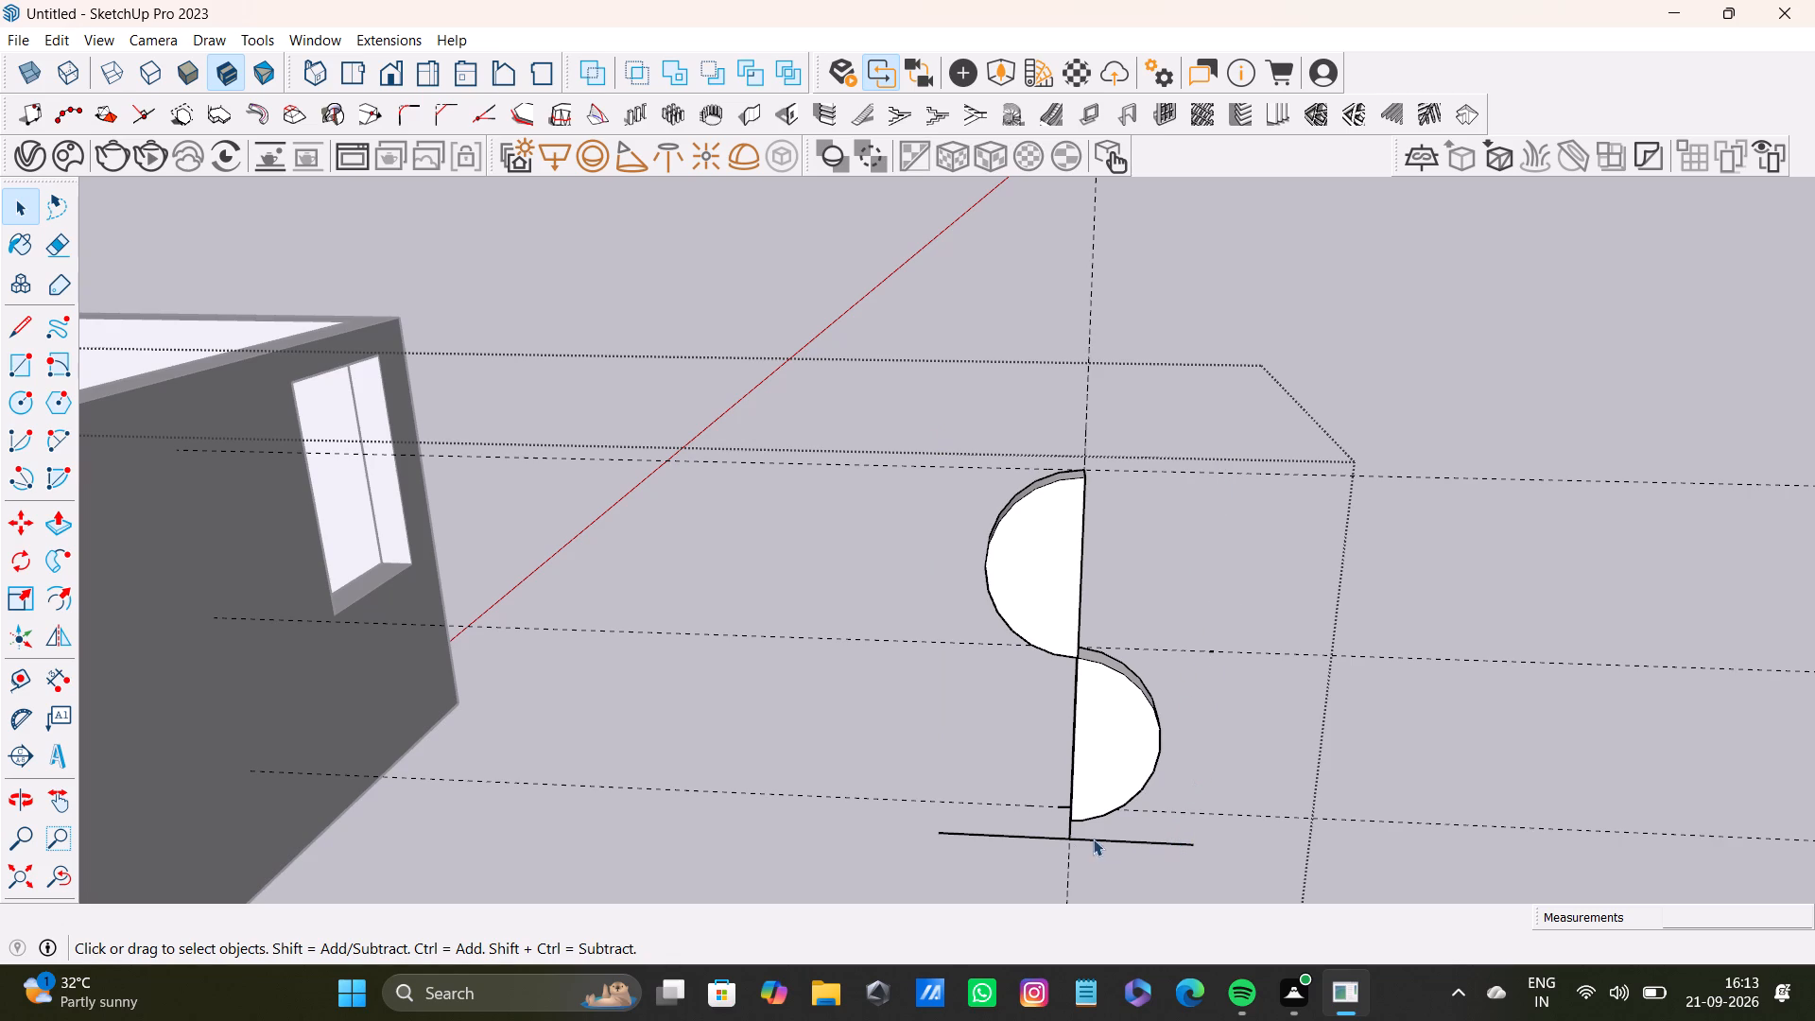
left_click(1059, 839)
key("Delete")
key("Delete")
left_click(1107, 841)
key("Delete")
Delete the short leftover edges extending past the lower half-circle's bottom corner.
scroll(1076, 820, "up", 7)
middle_click_drag(1050, 780, 1164, 778)
scroll(1151, 787, "up", 4)
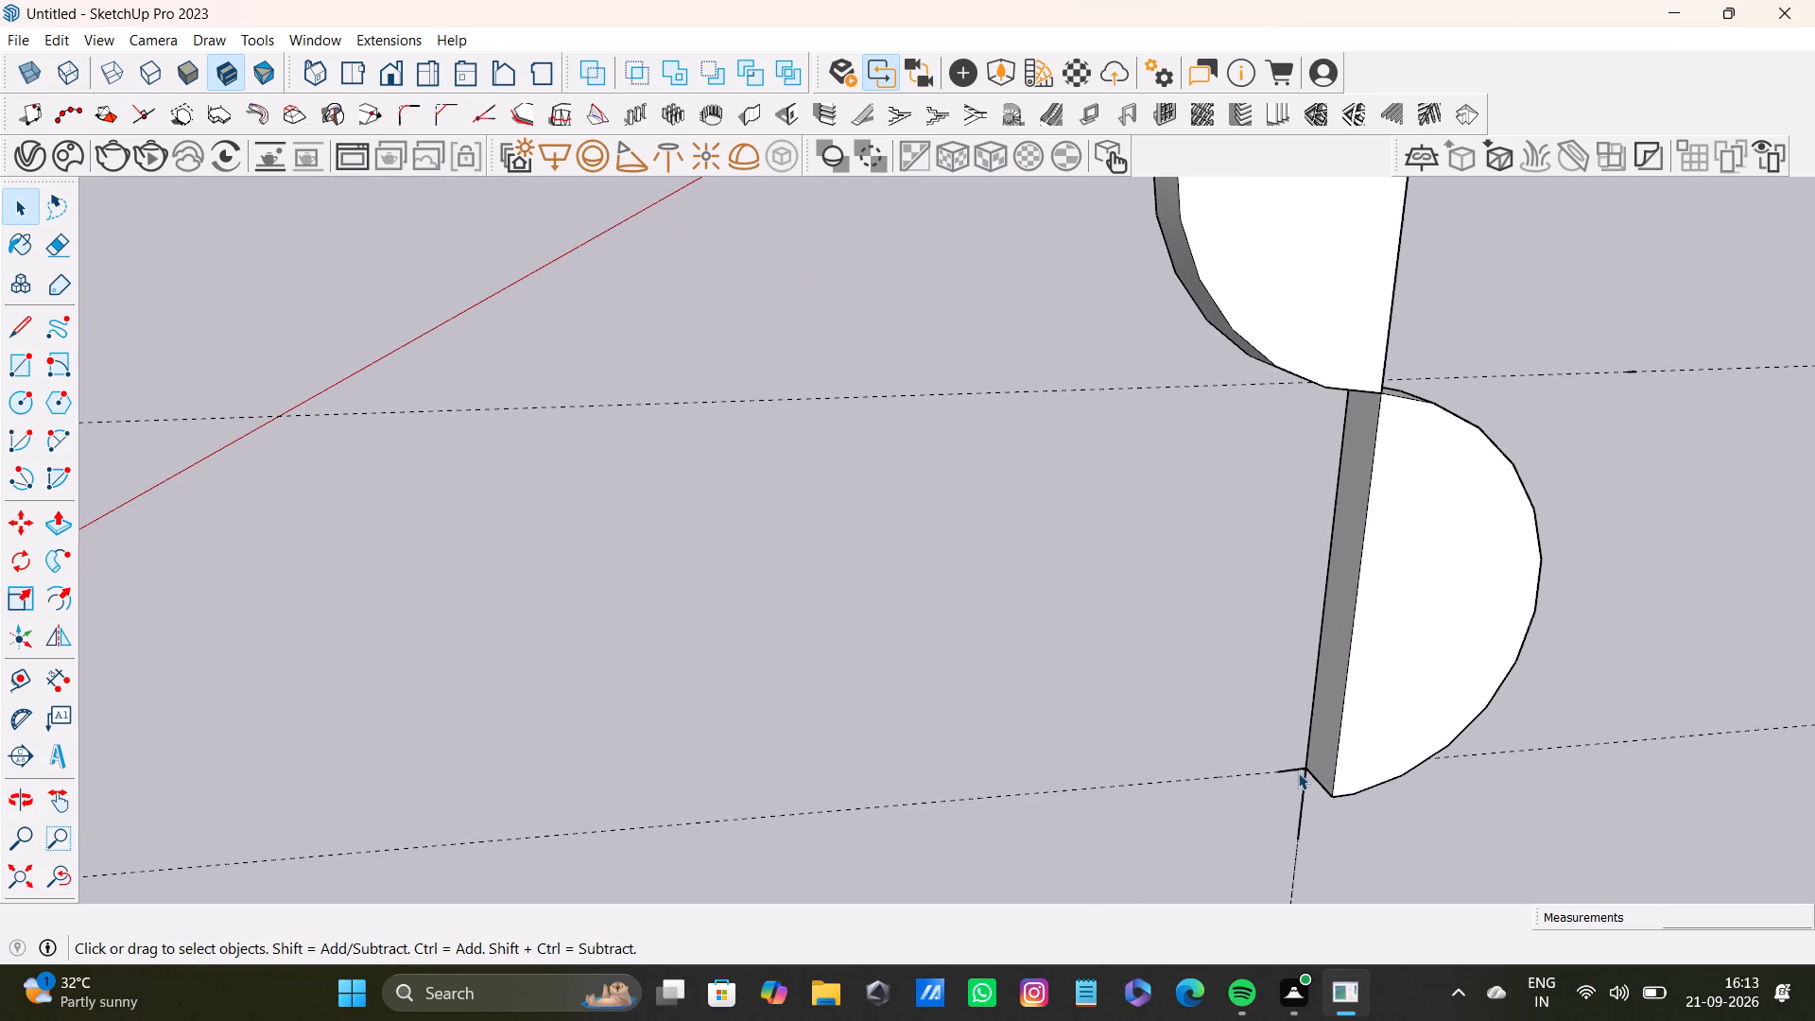
left_click(1297, 771)
key("Delete")
left_click(1305, 792)
key("Delete")
Select the whole S-shaped element and copy it about 1' 9 1/2" alongside the original.
scroll(1319, 649, "down", 3)
middle_click_drag(1360, 596, 986, 644)
scroll(836, 551, "down", 3)
middle_click_drag(774, 503, 889, 528)
middle_click_drag(891, 570, 899, 574)
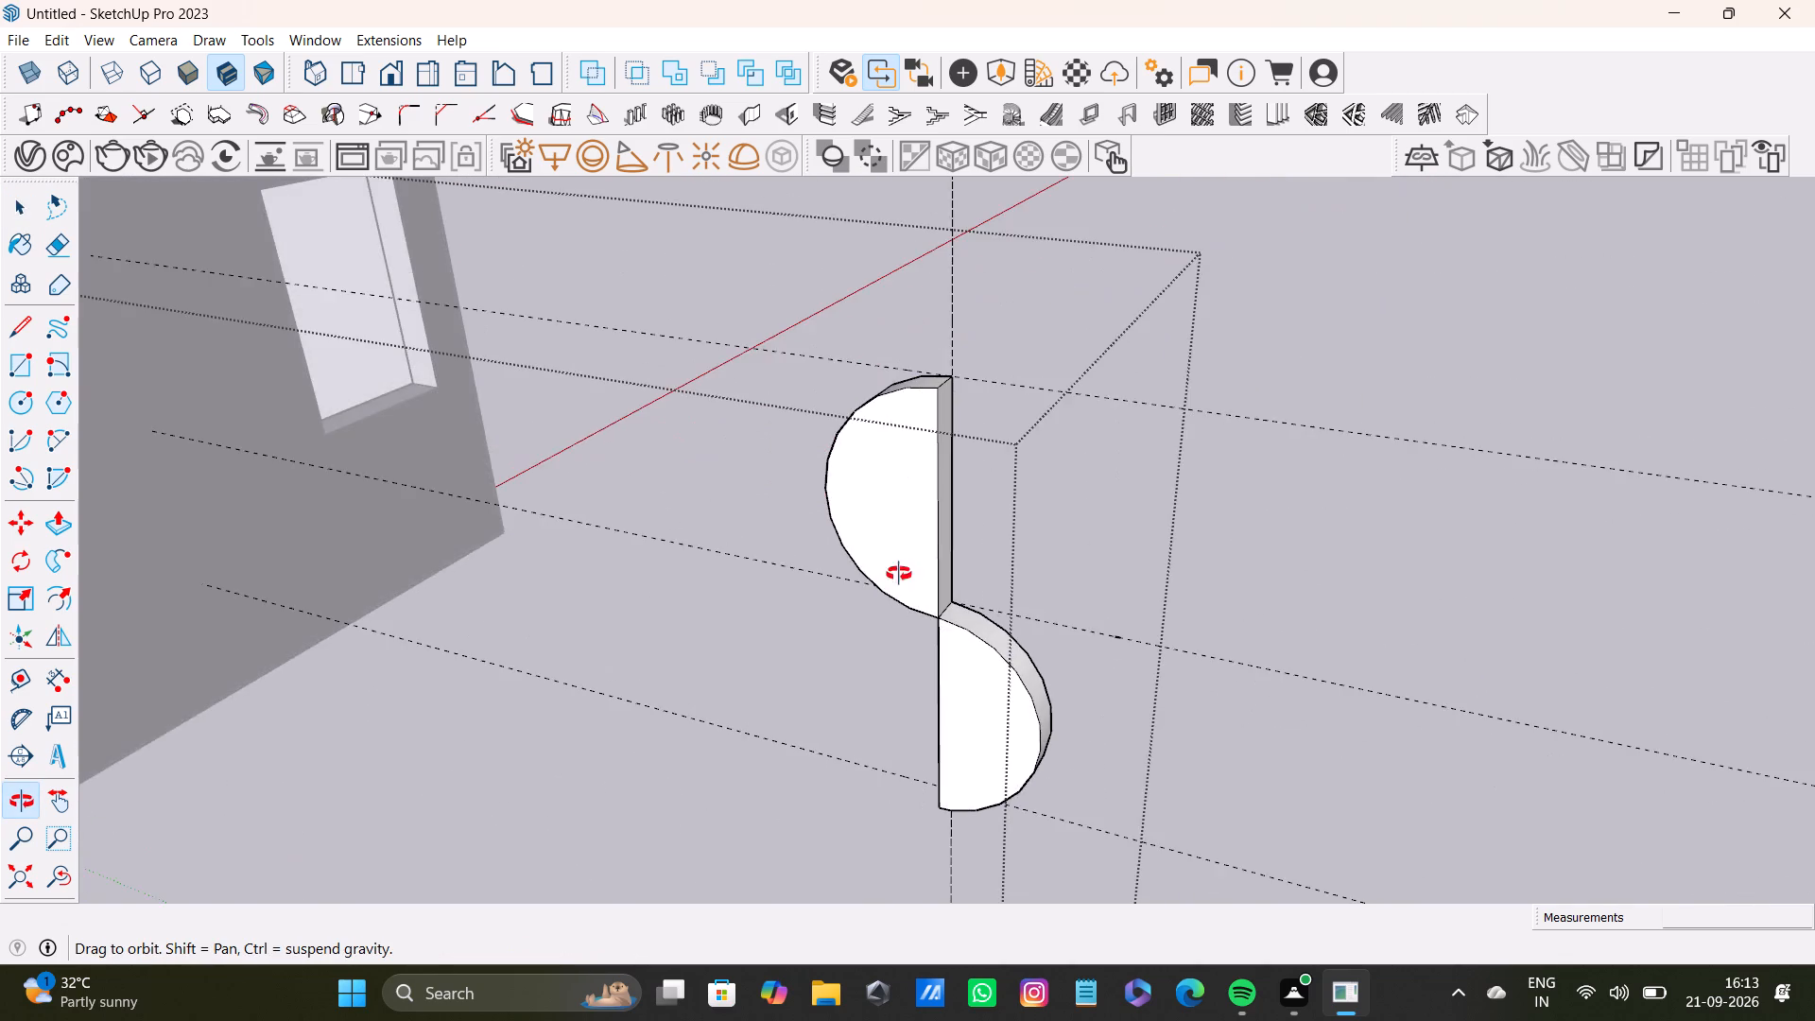
middle_click_drag(899, 574, 977, 538)
left_click_drag(909, 200, 1368, 818)
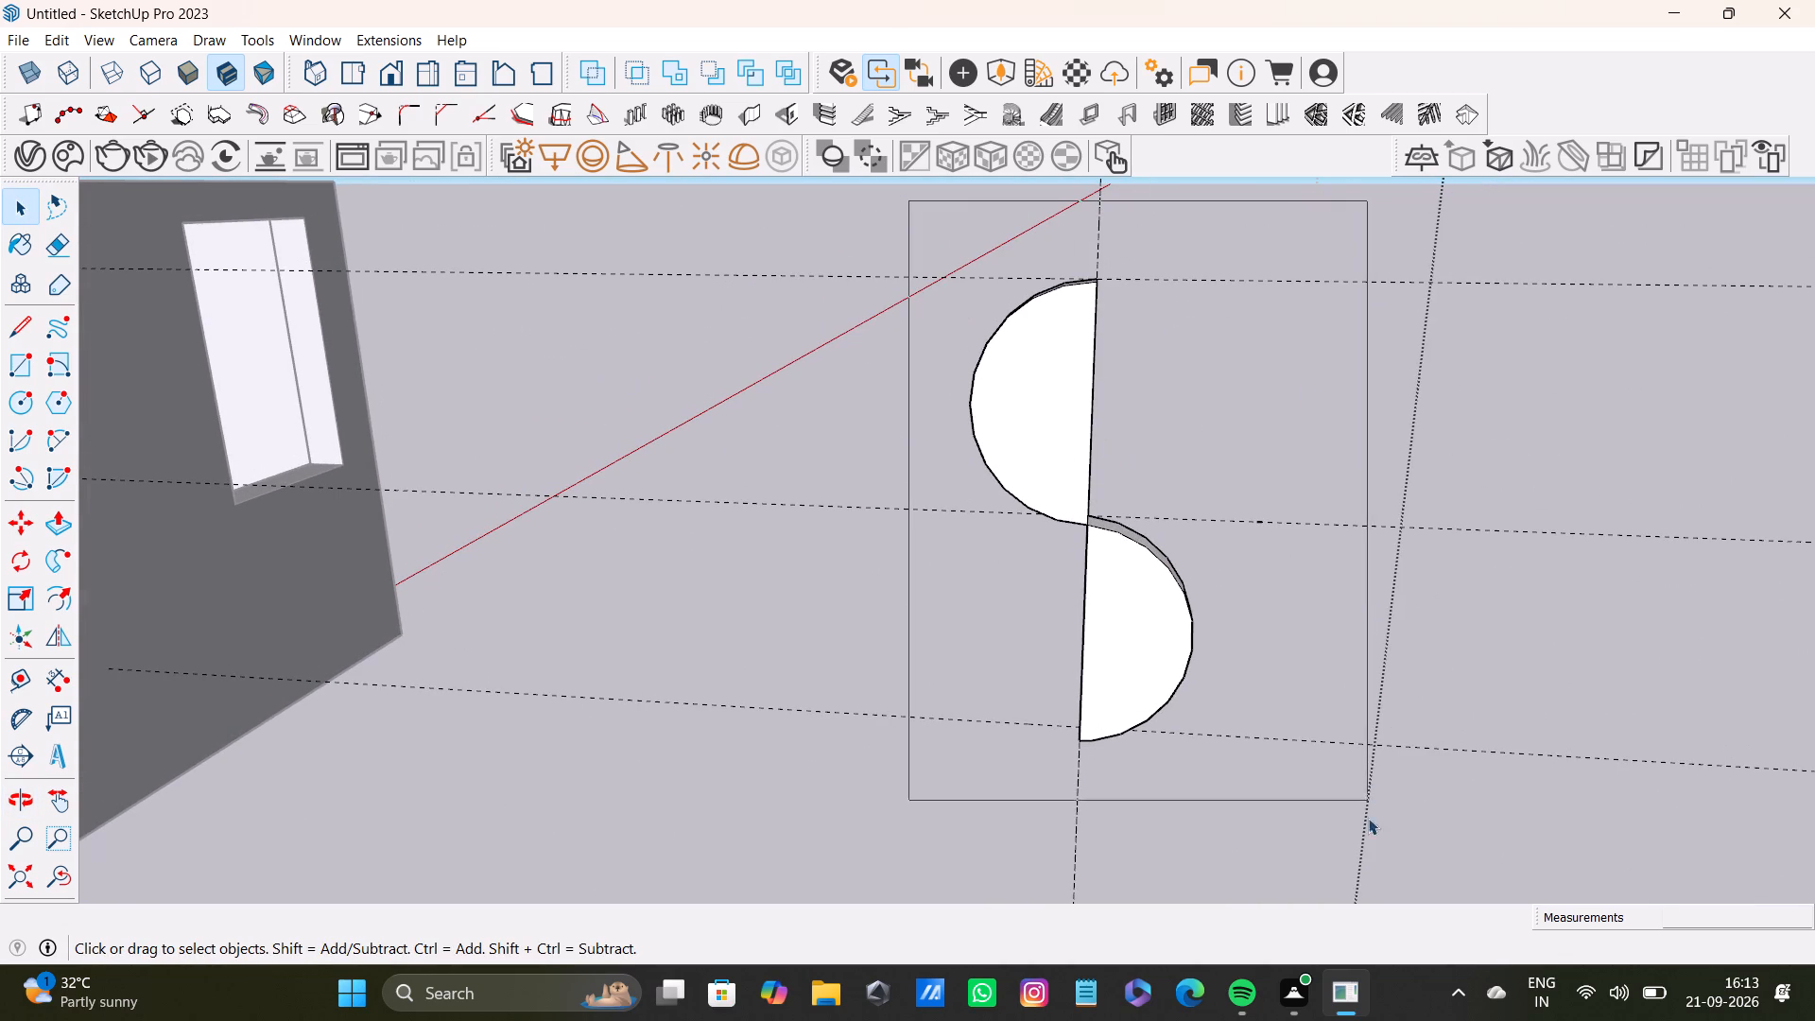
left_click_drag(1368, 818, 1362, 845)
key("m")
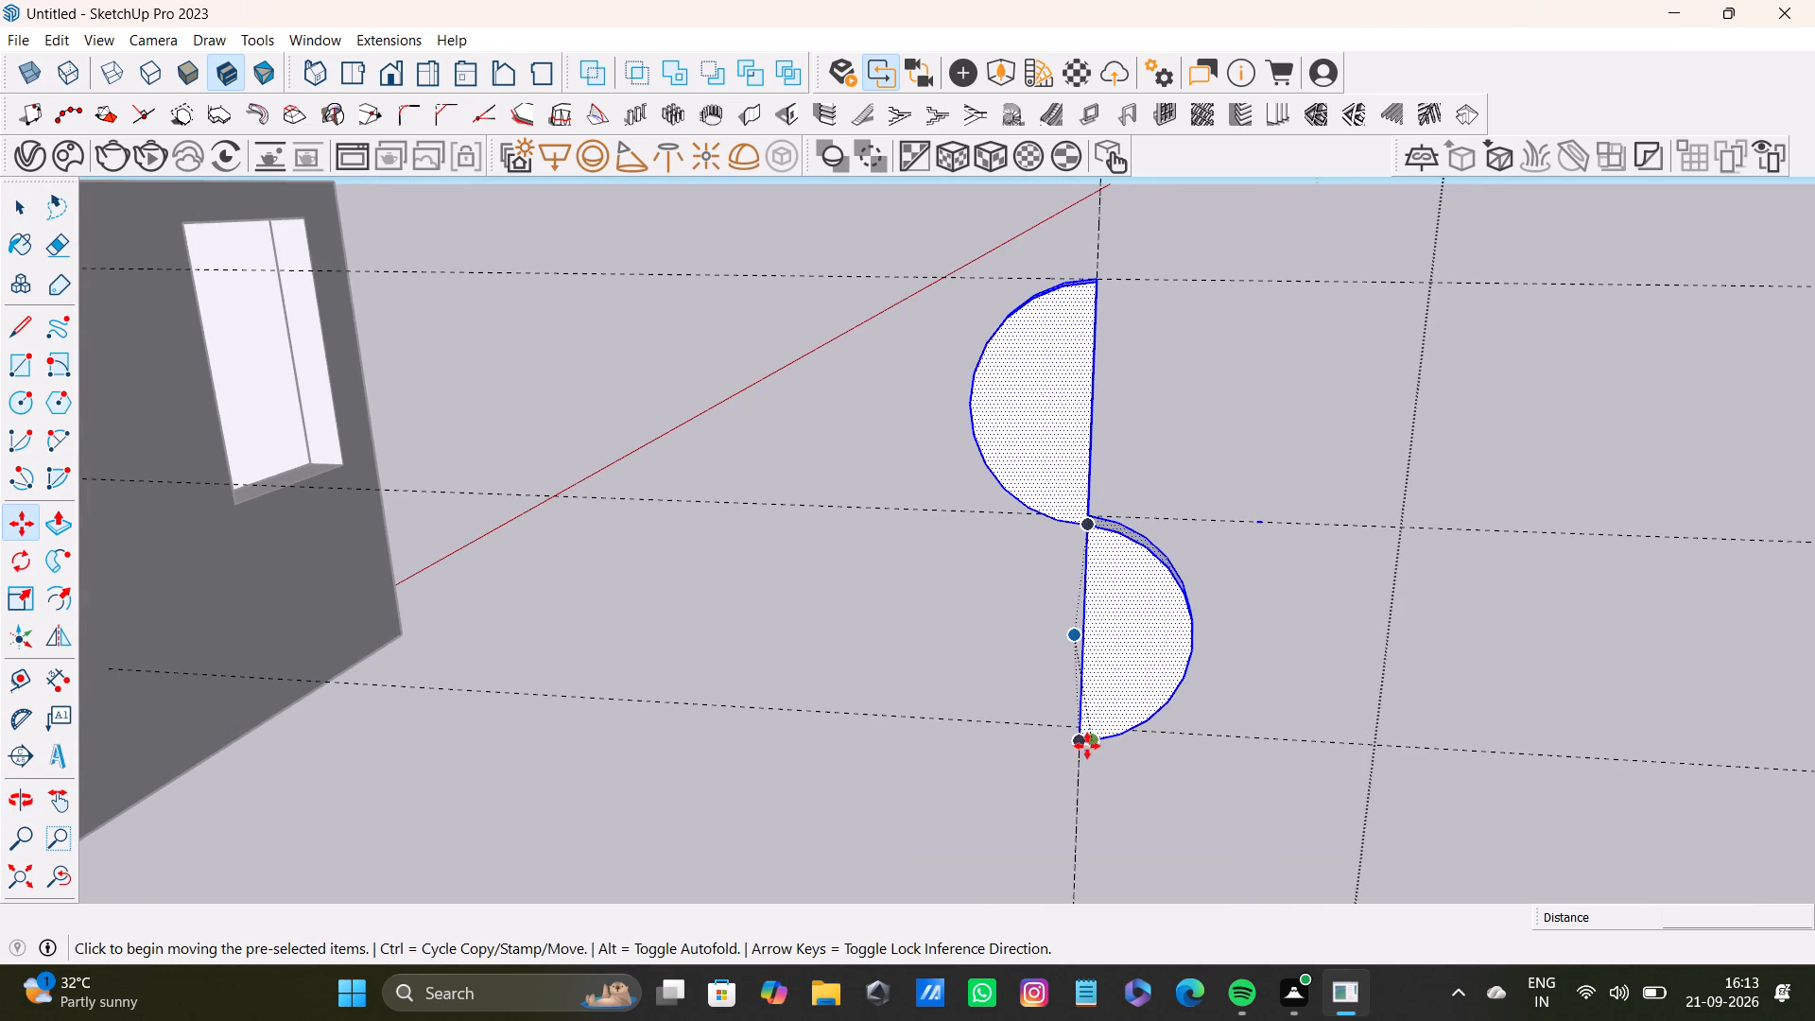
left_click(1080, 749, "ctrl")
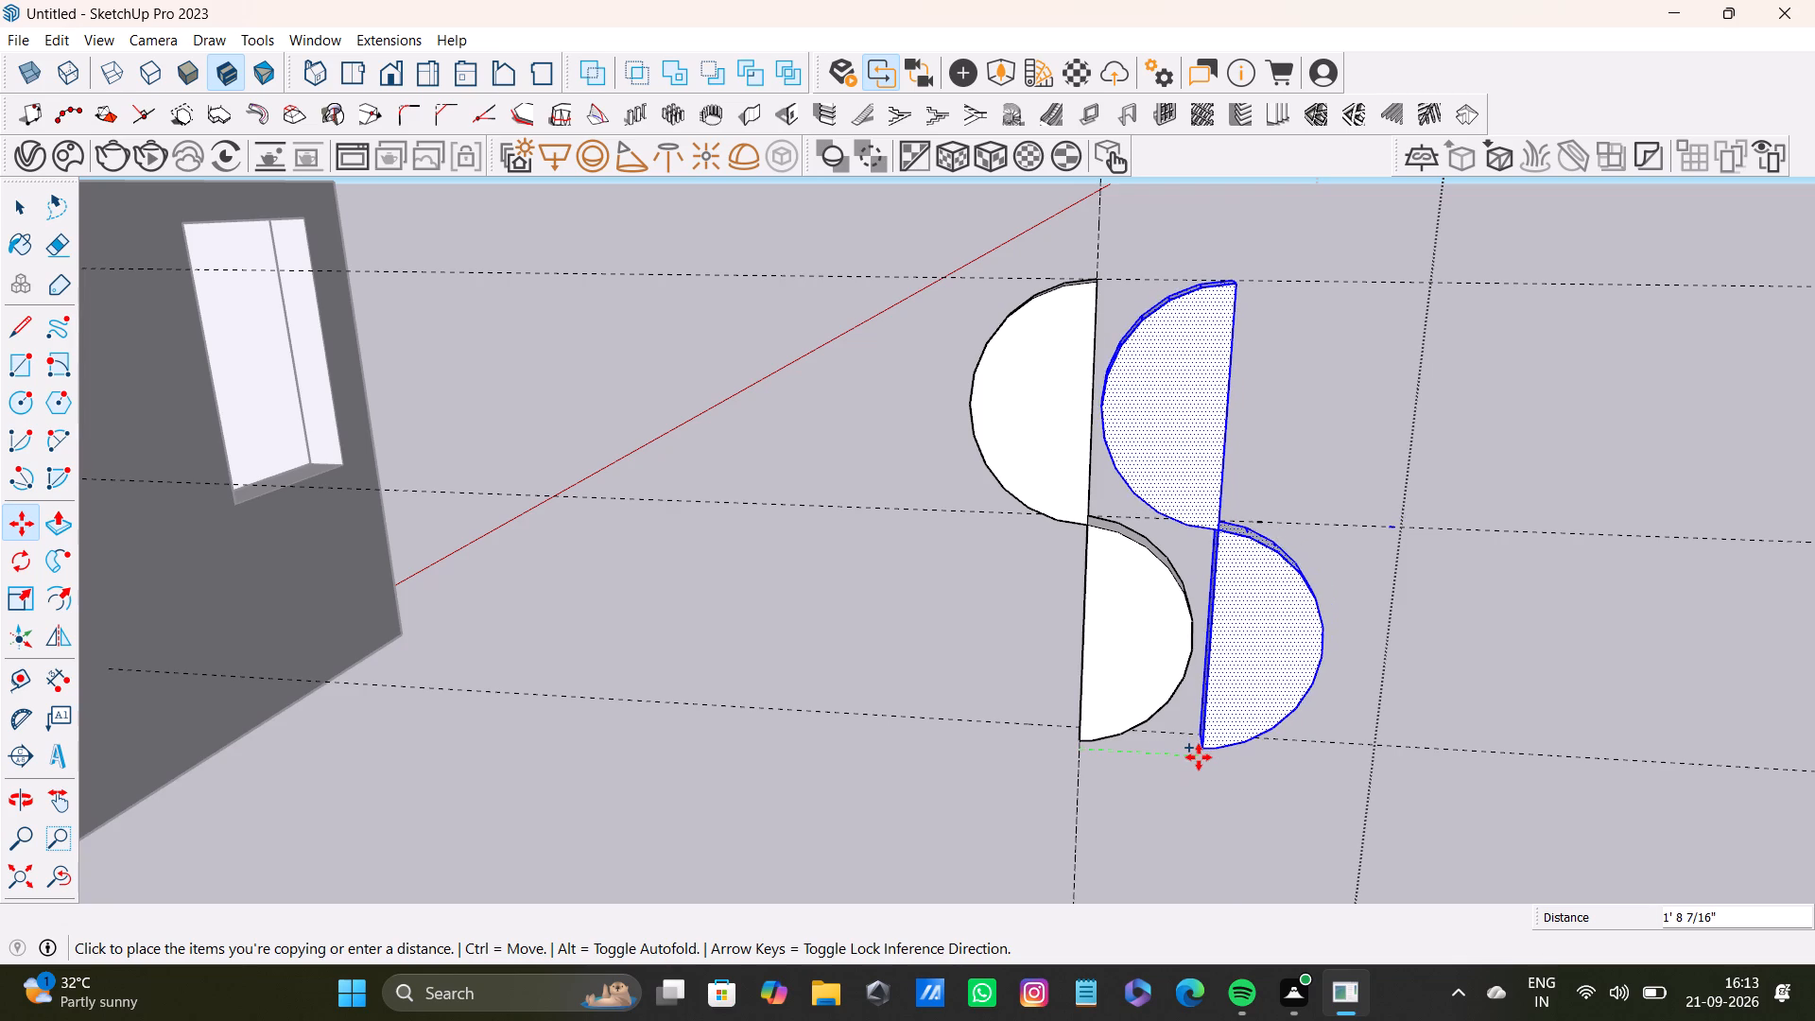
left_click(1199, 742)
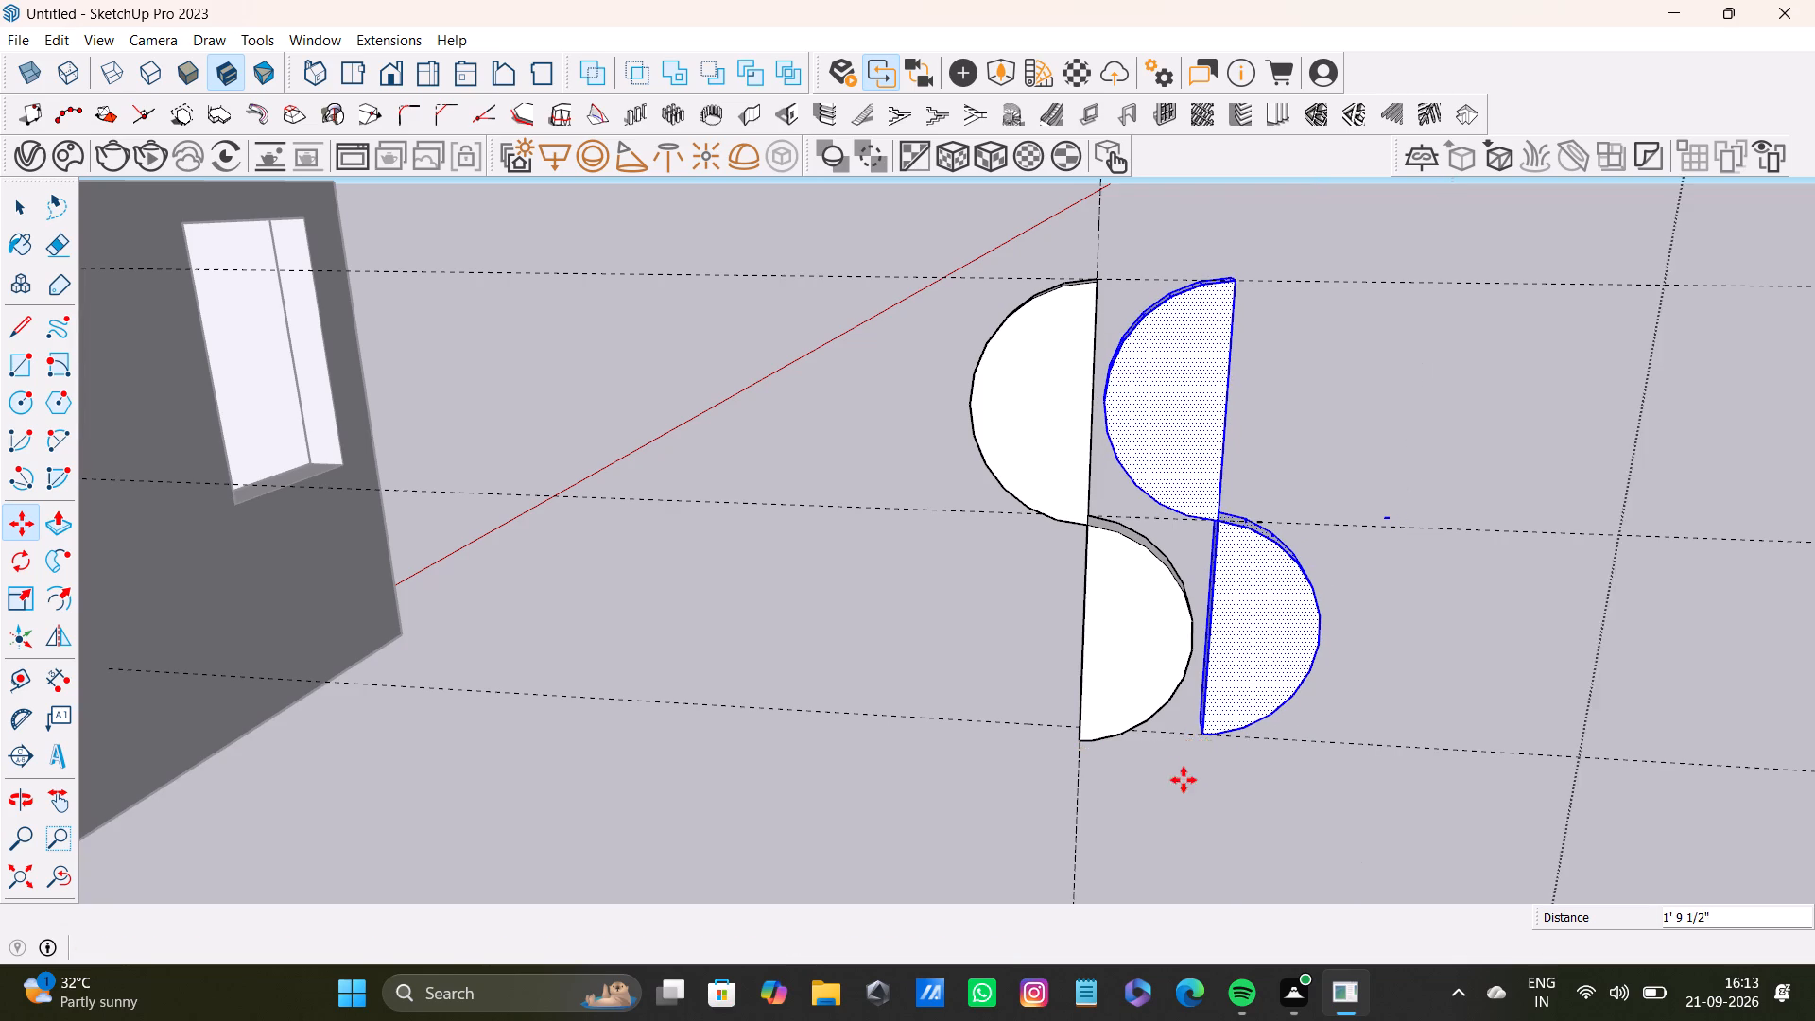
Copy the second S shape onward as a third, using the first two shapes' bottom corners to set the spacing.
scroll(1182, 774, "down", 8)
middle_click_drag(1212, 744, 901, 573, "shift")
middle_click_drag(1035, 575, 1170, 589)
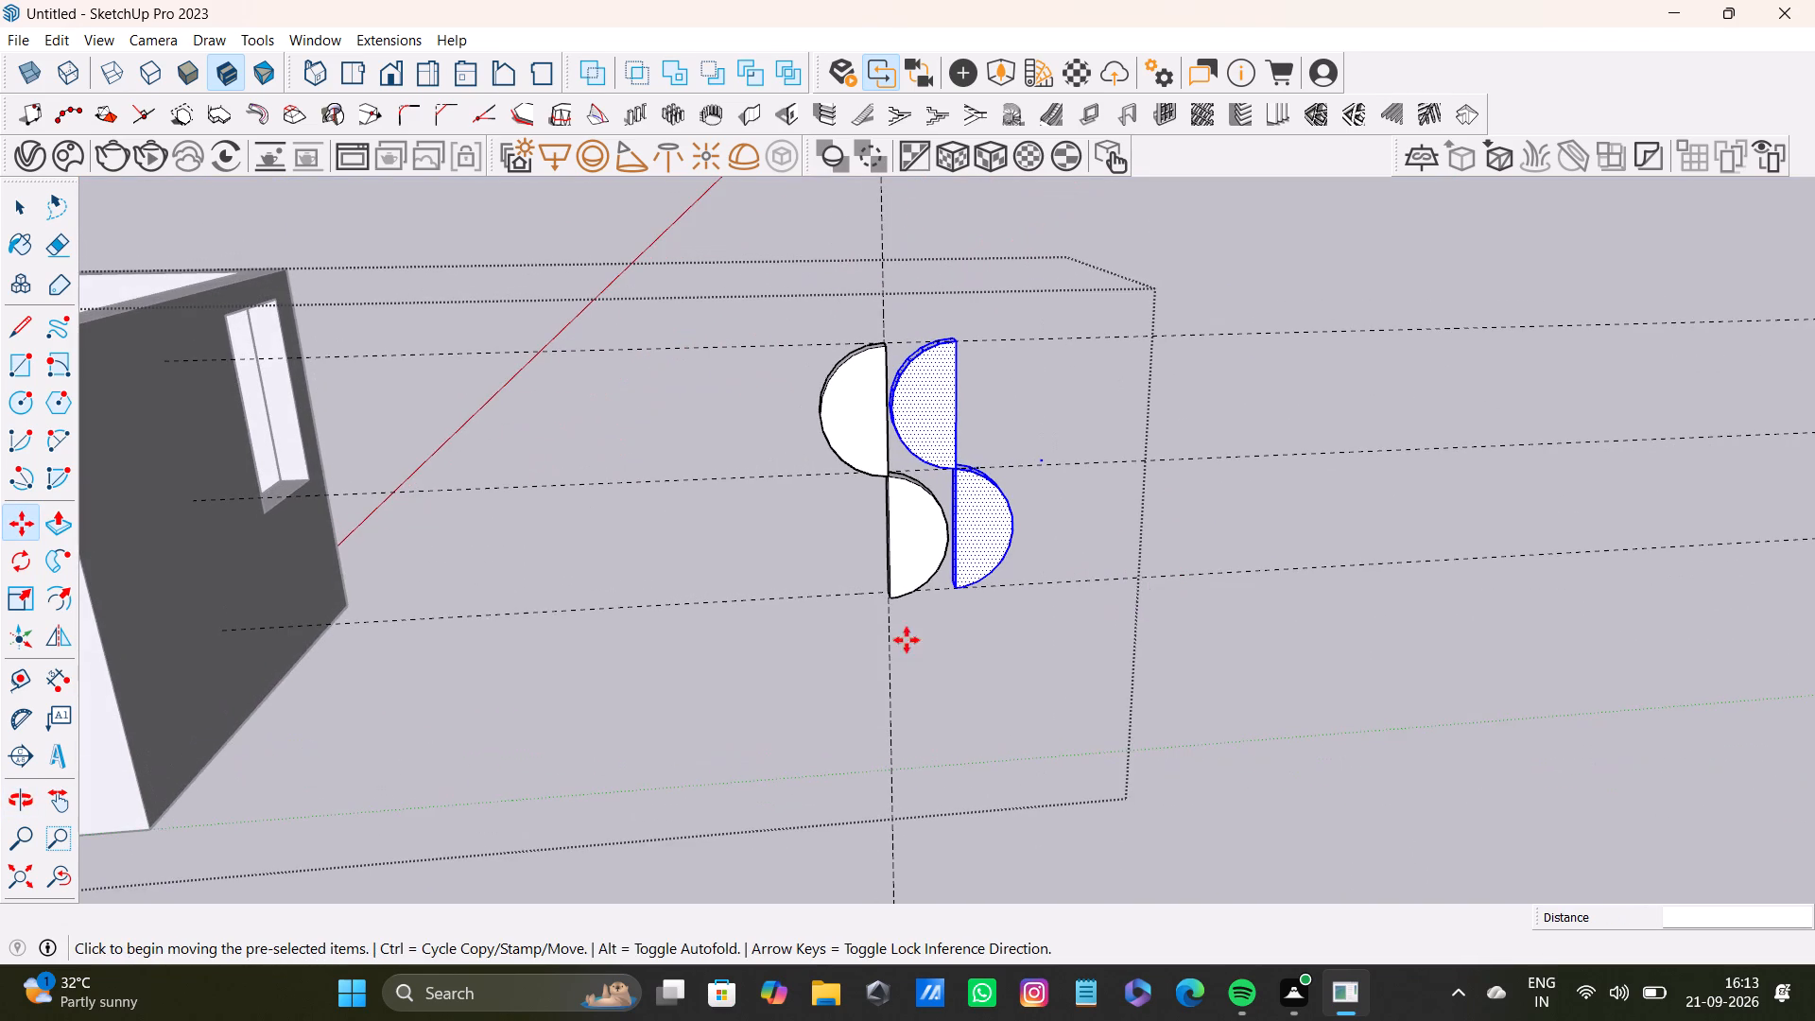
scroll(951, 562, "up", 9)
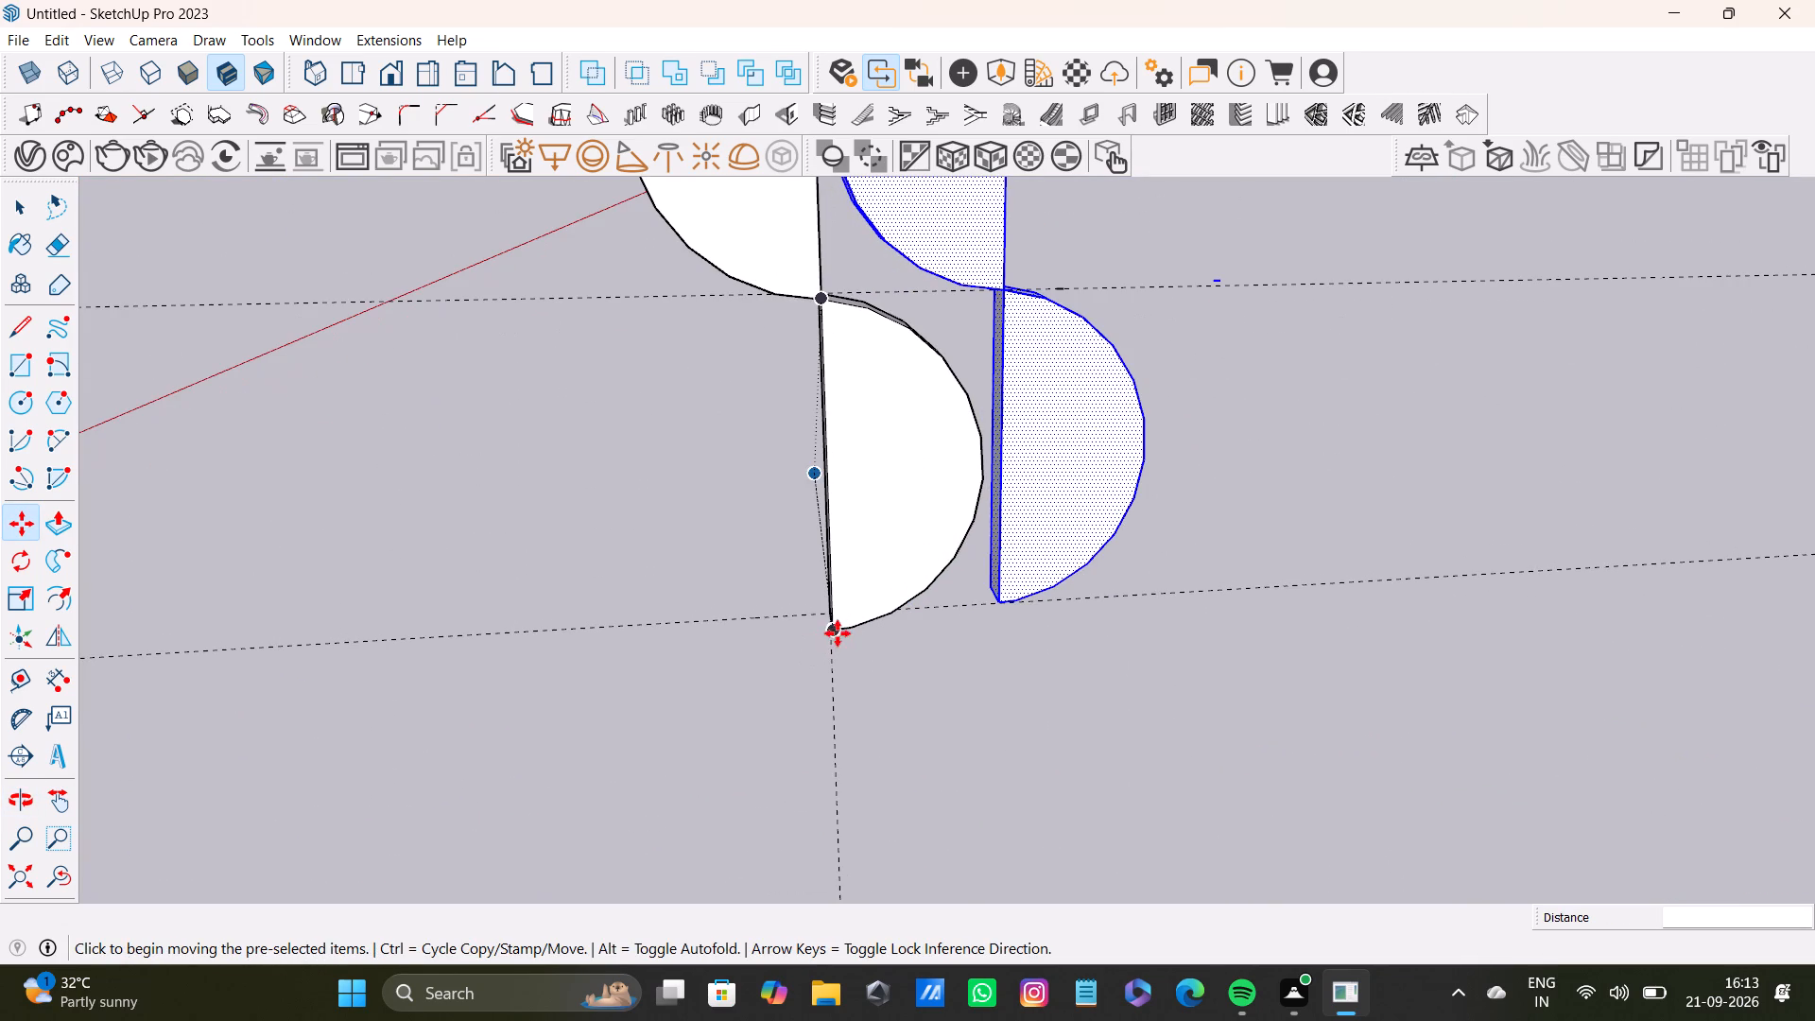
left_click(838, 632, "ctrl")
scroll(784, 613, "down", 2)
middle_click_drag(822, 606, 704, 661, "shift")
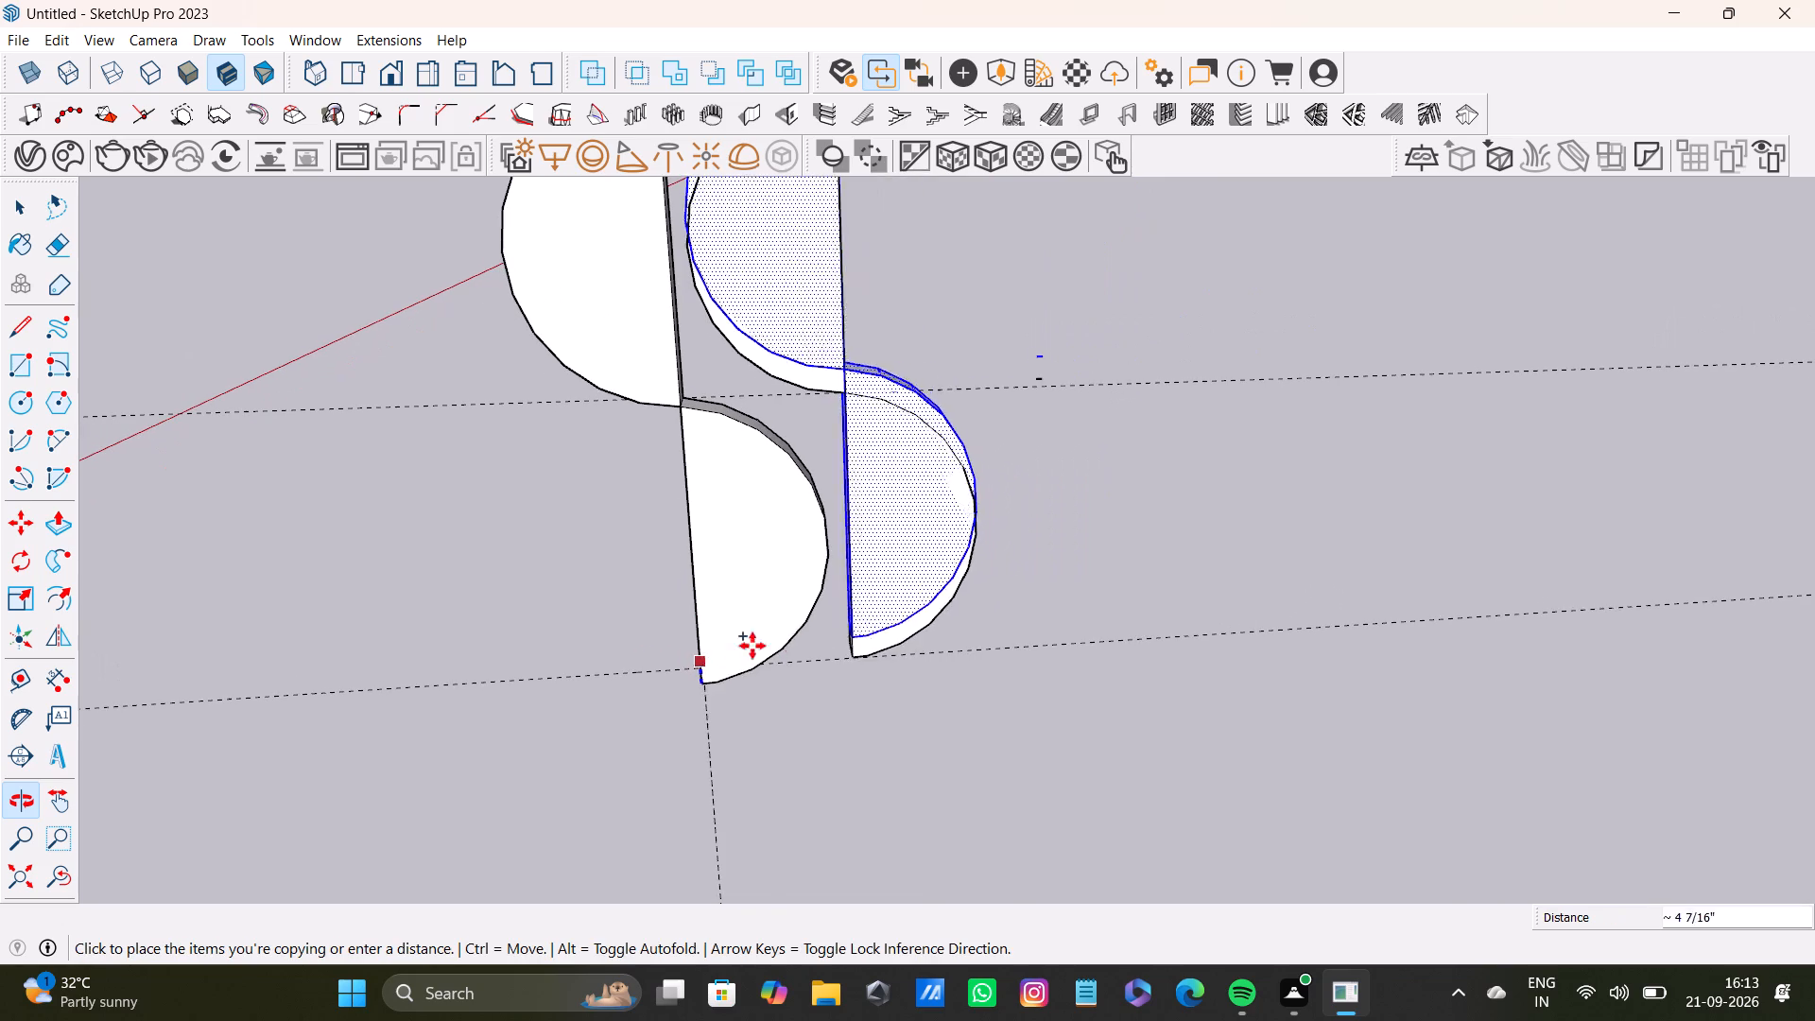
left_click(872, 672)
scroll(1029, 677, "down", 4)
middle_click_drag(1144, 658, 1468, 714)
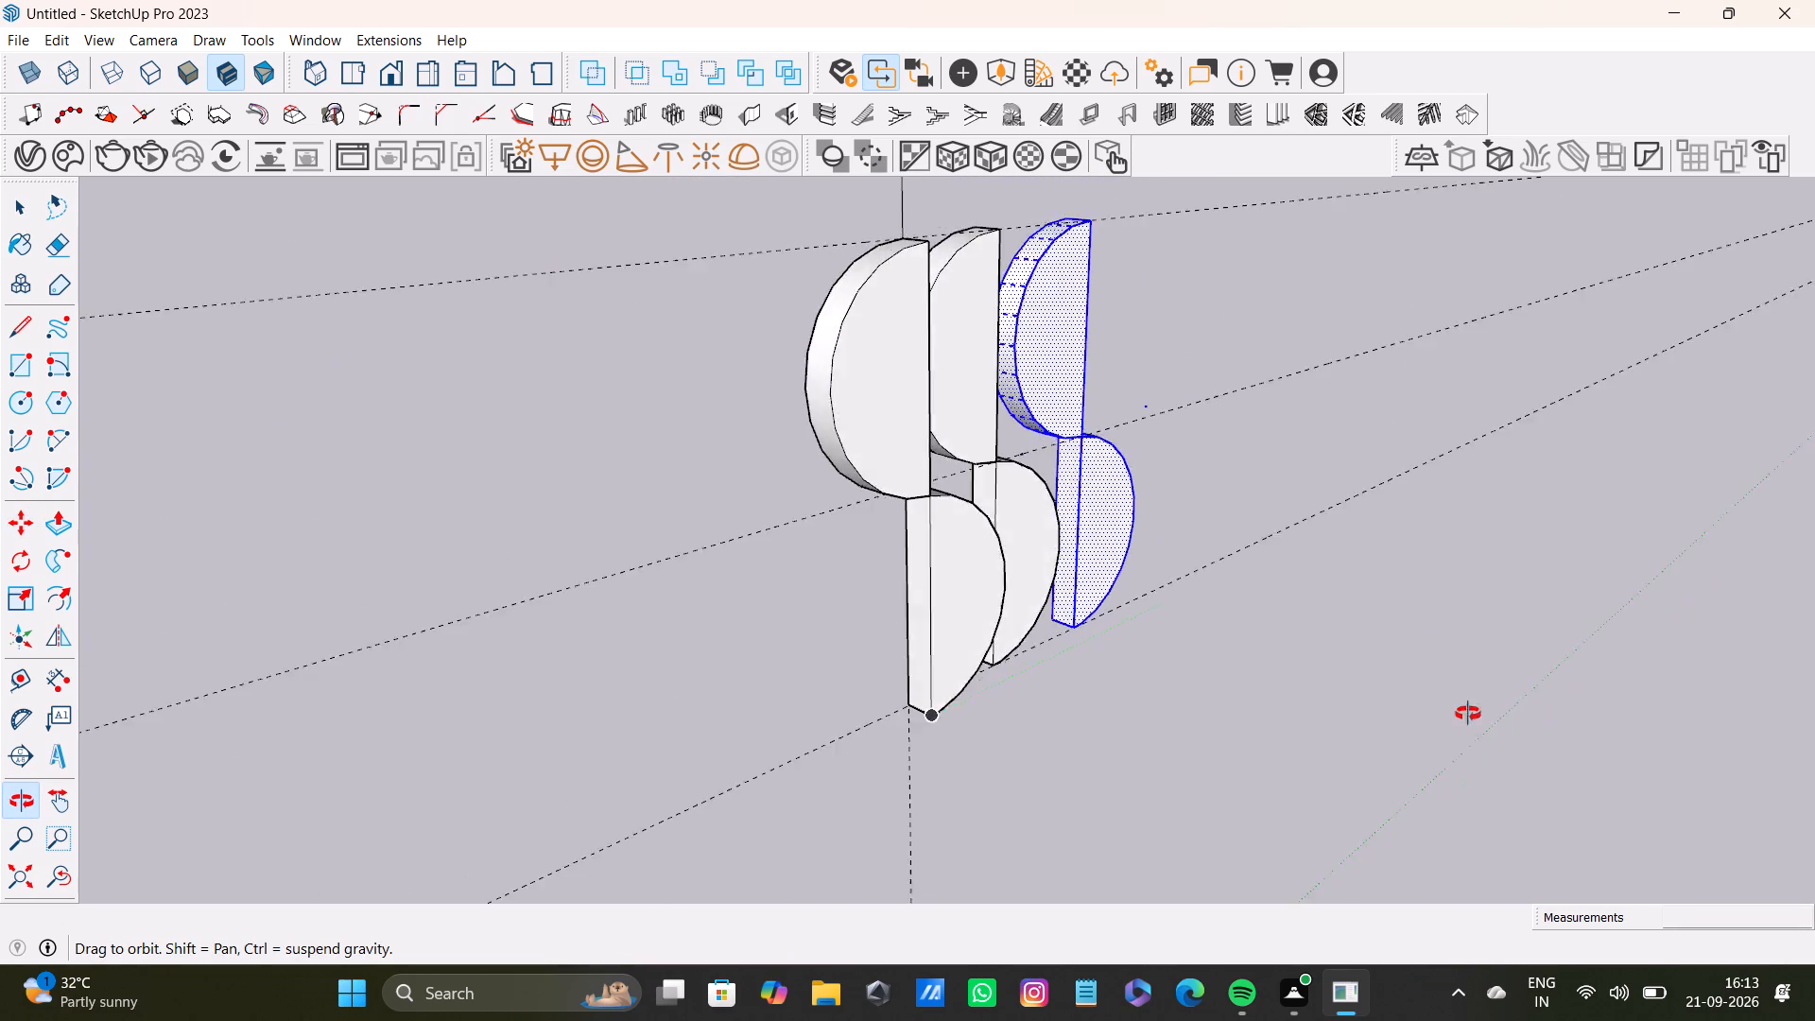
middle_click_drag(1468, 714, 1501, 1020)
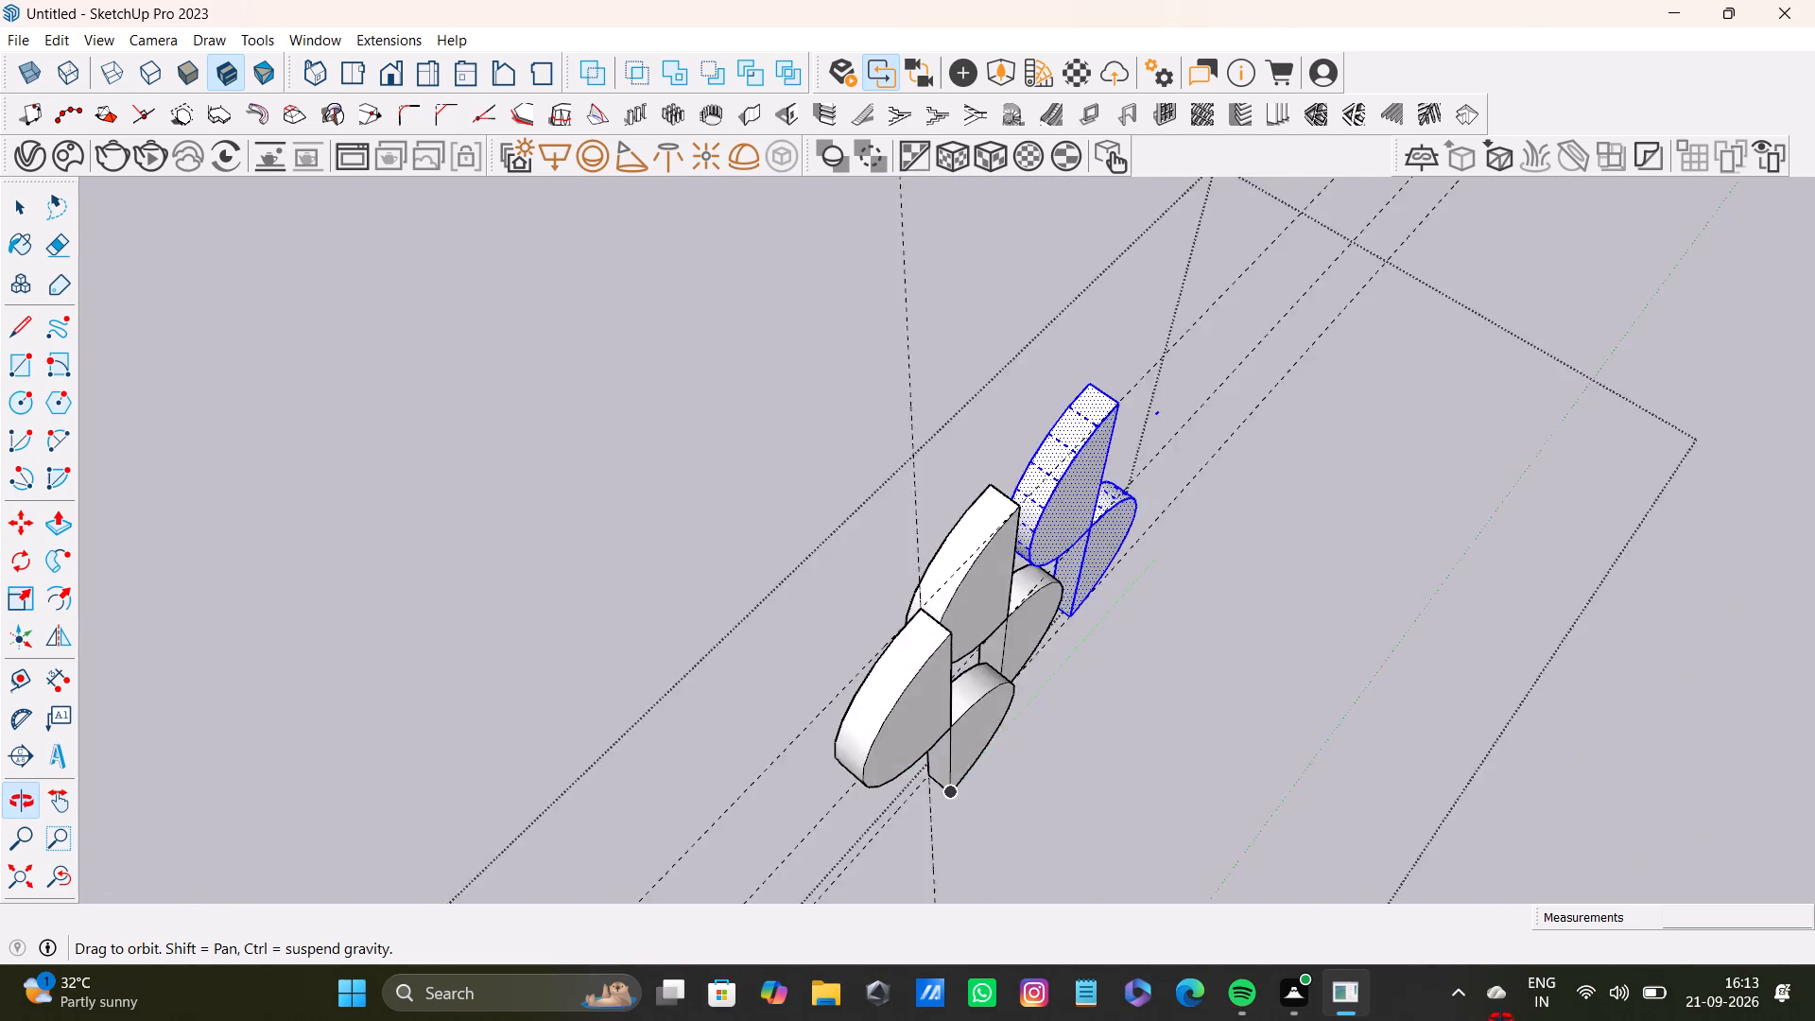
middle_click_drag(1501, 1020, 840, 824)
key("space")
left_click(1144, 463)
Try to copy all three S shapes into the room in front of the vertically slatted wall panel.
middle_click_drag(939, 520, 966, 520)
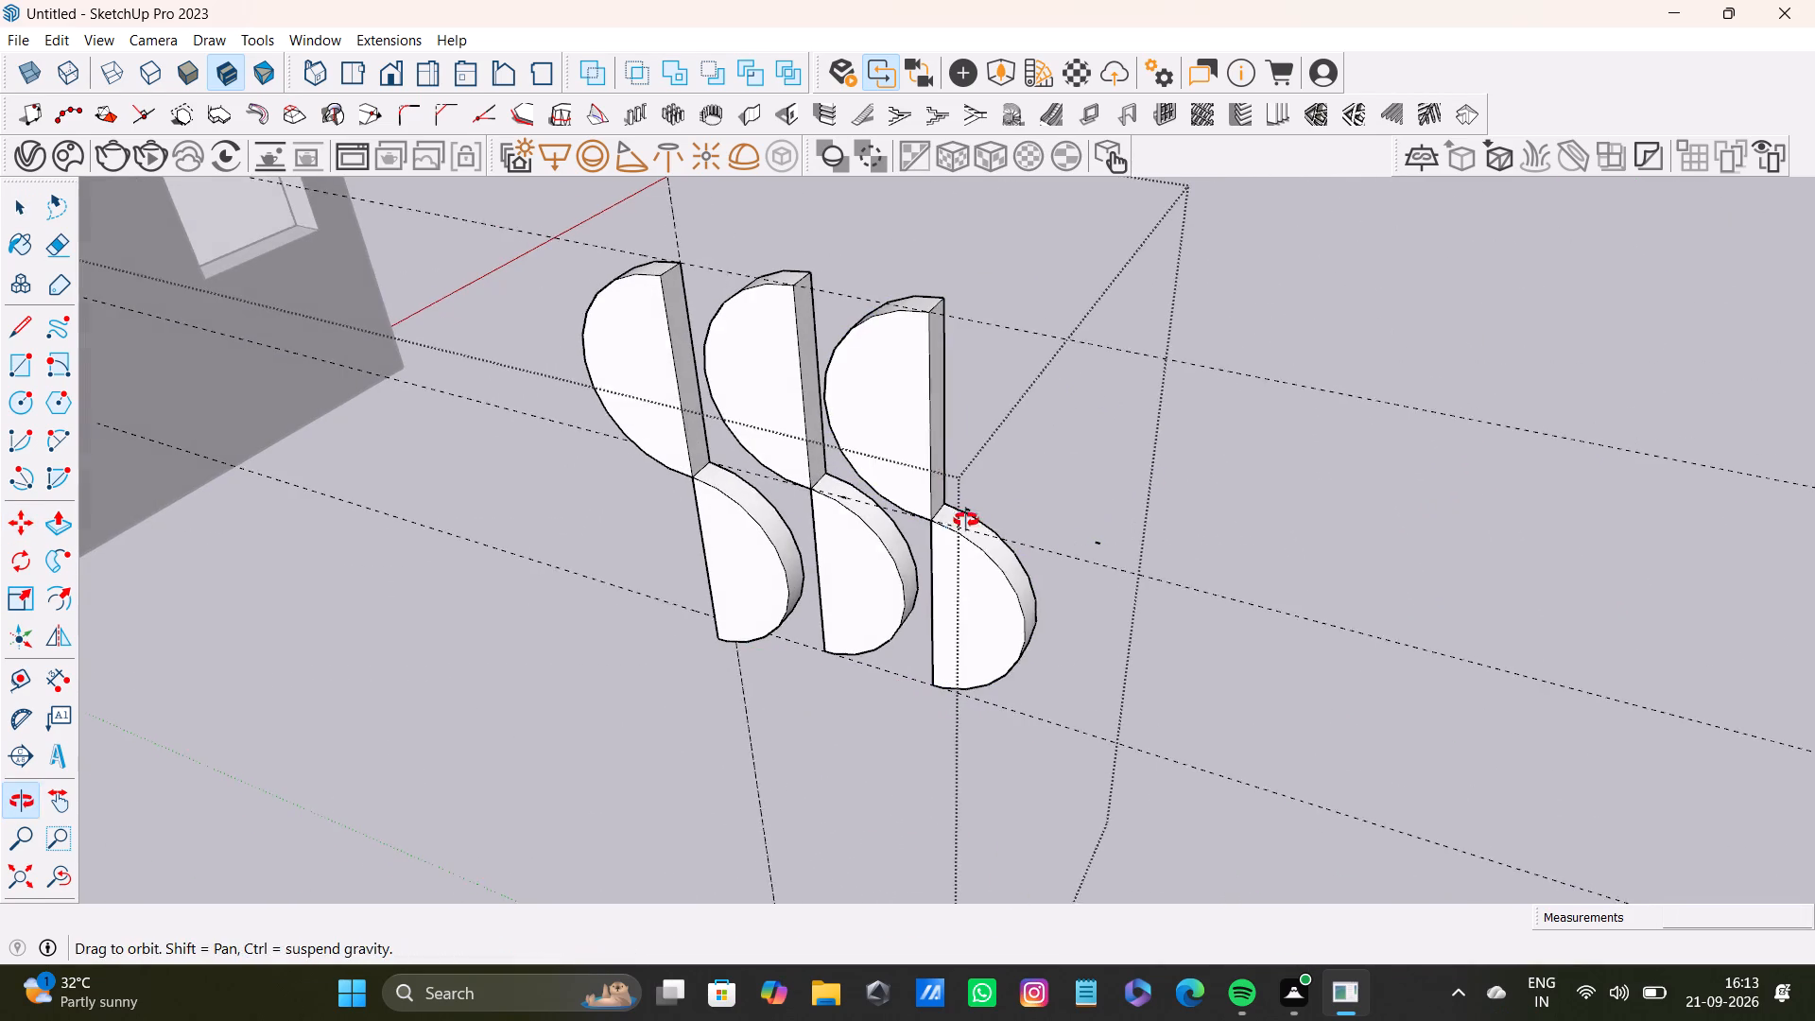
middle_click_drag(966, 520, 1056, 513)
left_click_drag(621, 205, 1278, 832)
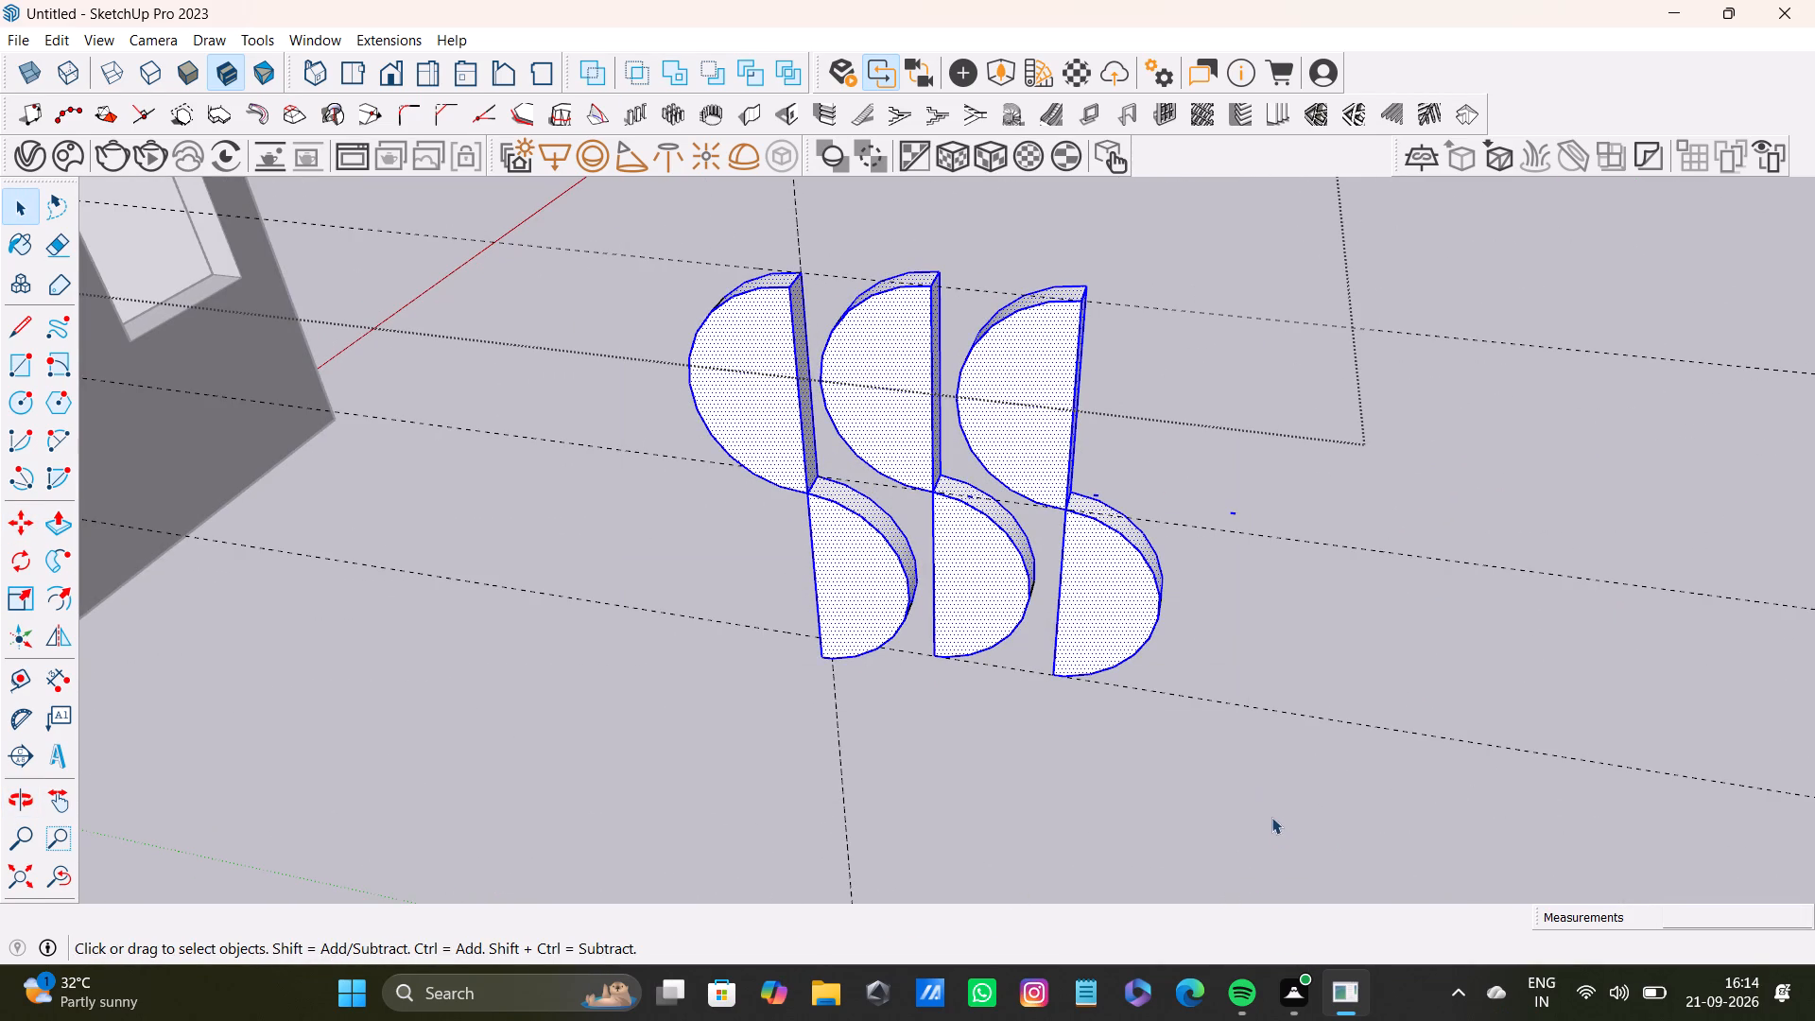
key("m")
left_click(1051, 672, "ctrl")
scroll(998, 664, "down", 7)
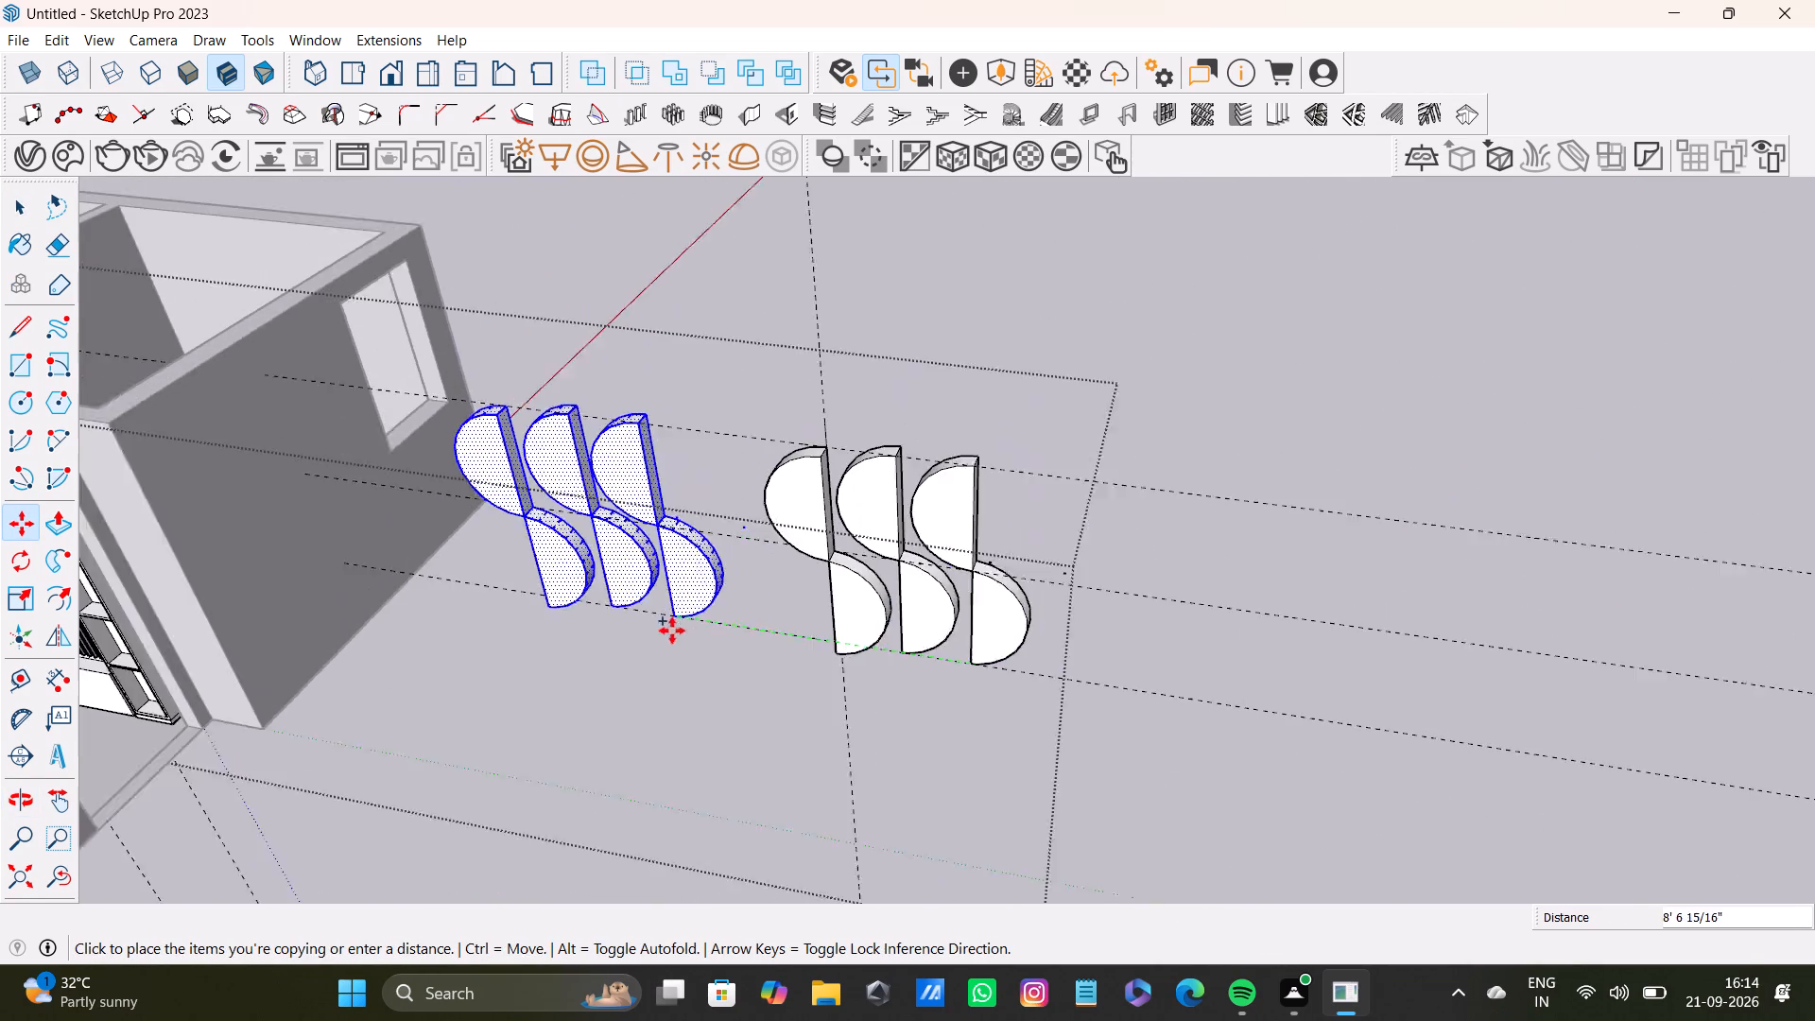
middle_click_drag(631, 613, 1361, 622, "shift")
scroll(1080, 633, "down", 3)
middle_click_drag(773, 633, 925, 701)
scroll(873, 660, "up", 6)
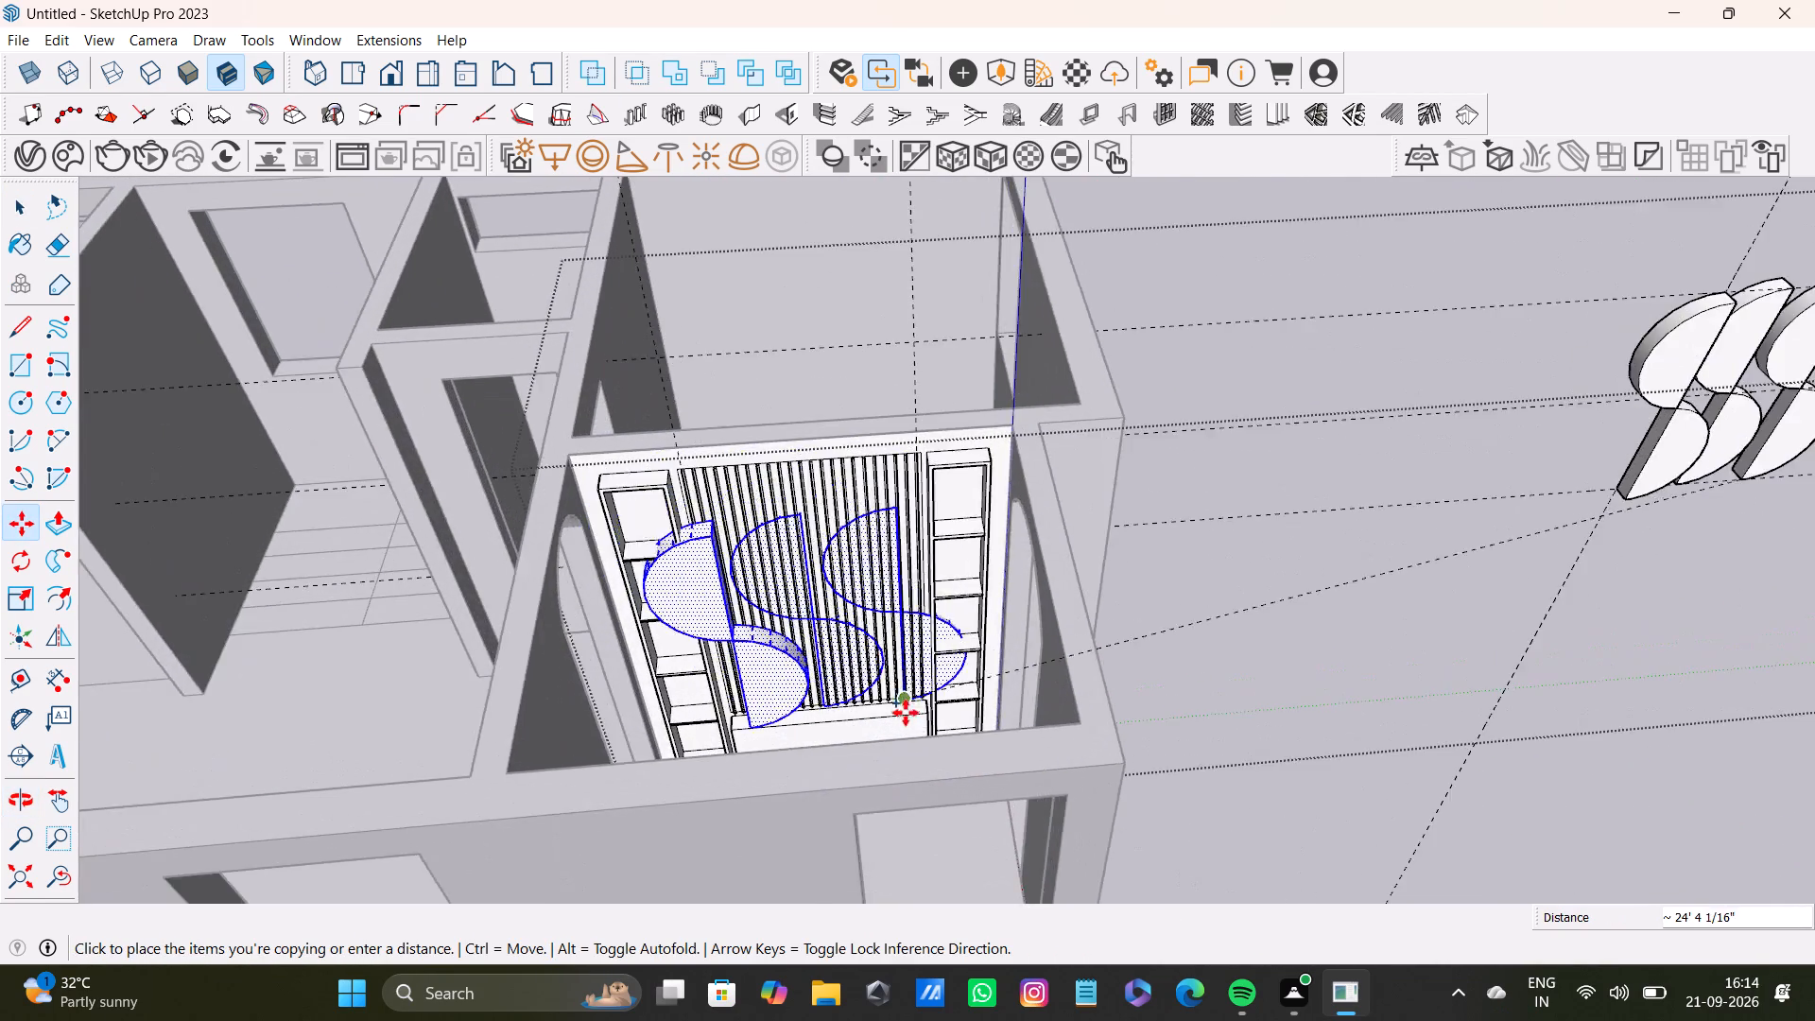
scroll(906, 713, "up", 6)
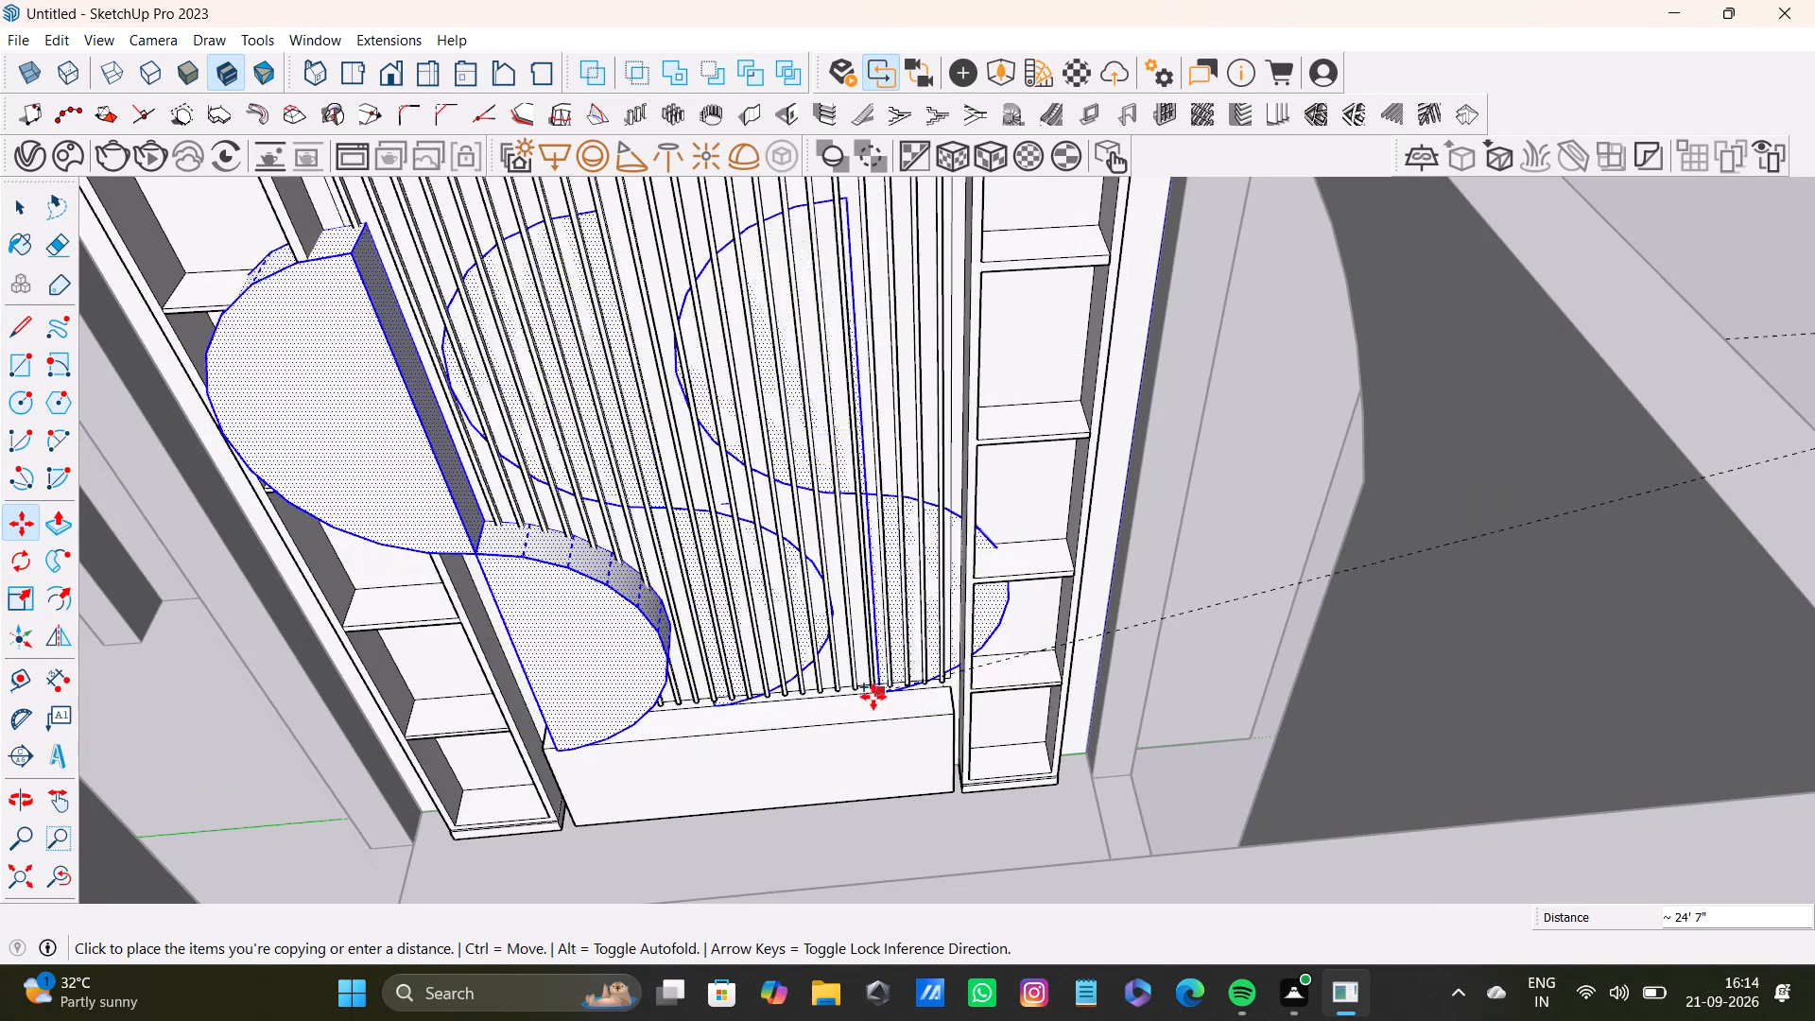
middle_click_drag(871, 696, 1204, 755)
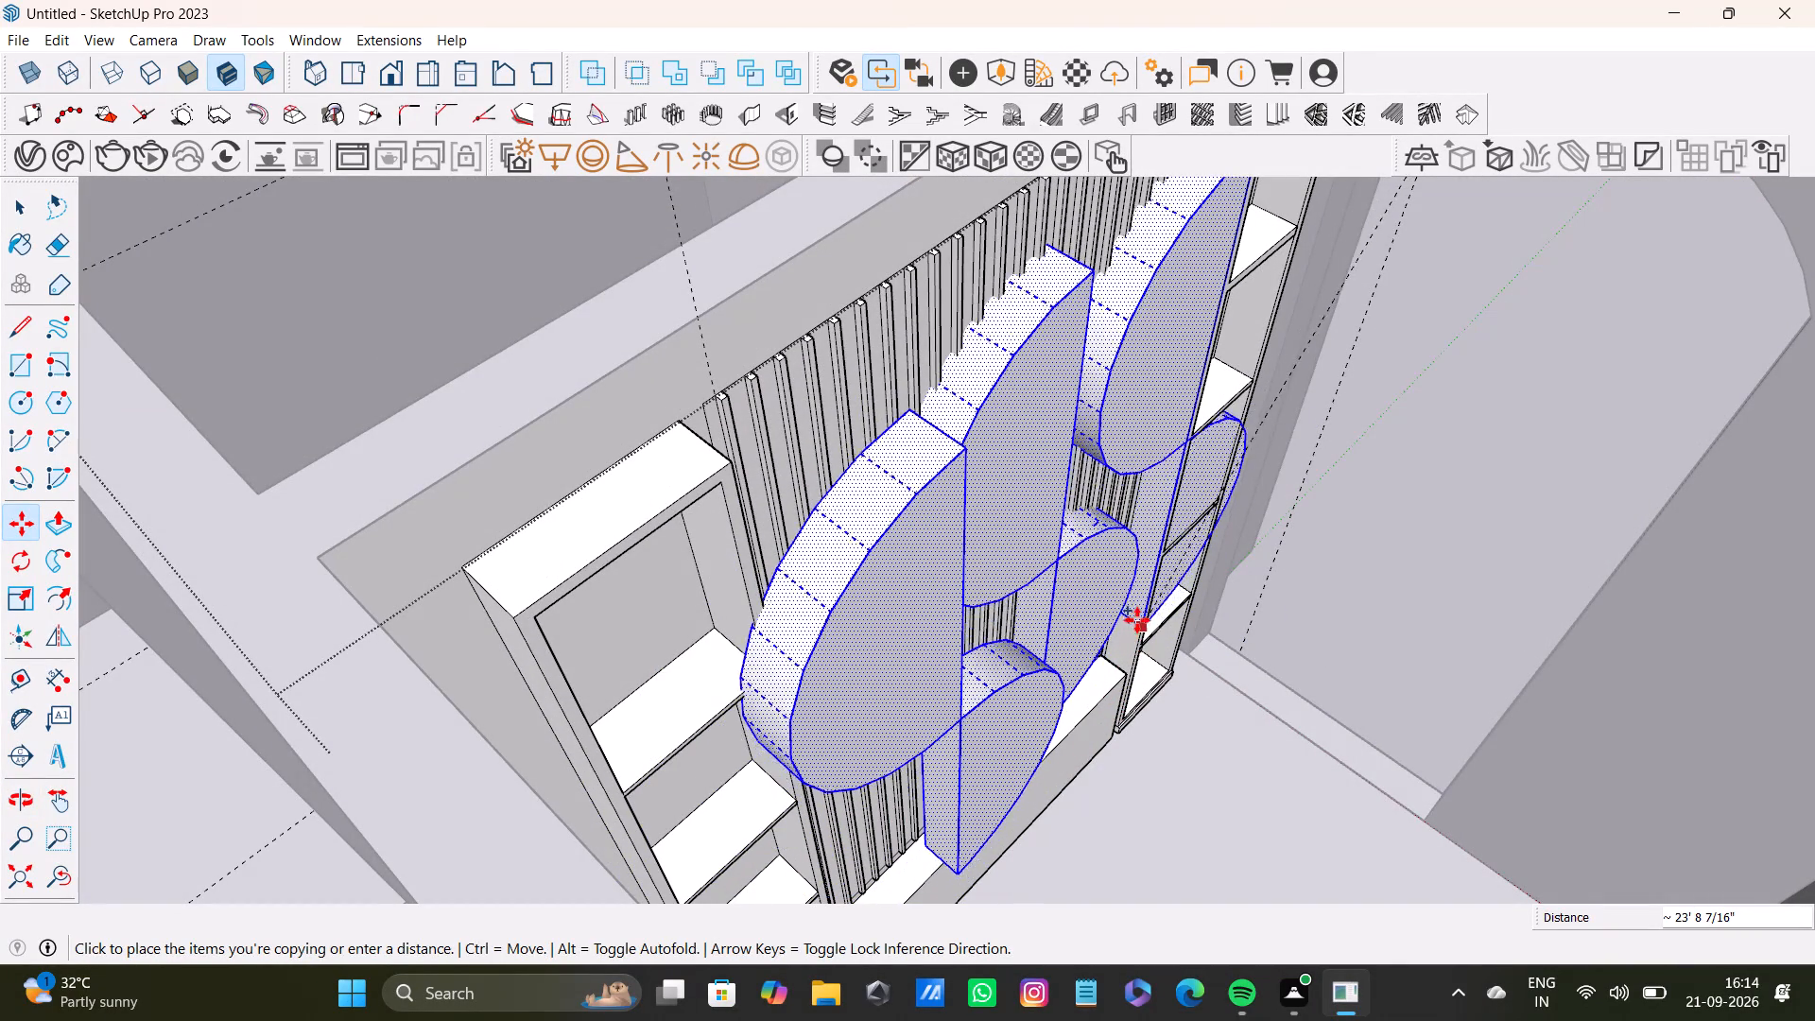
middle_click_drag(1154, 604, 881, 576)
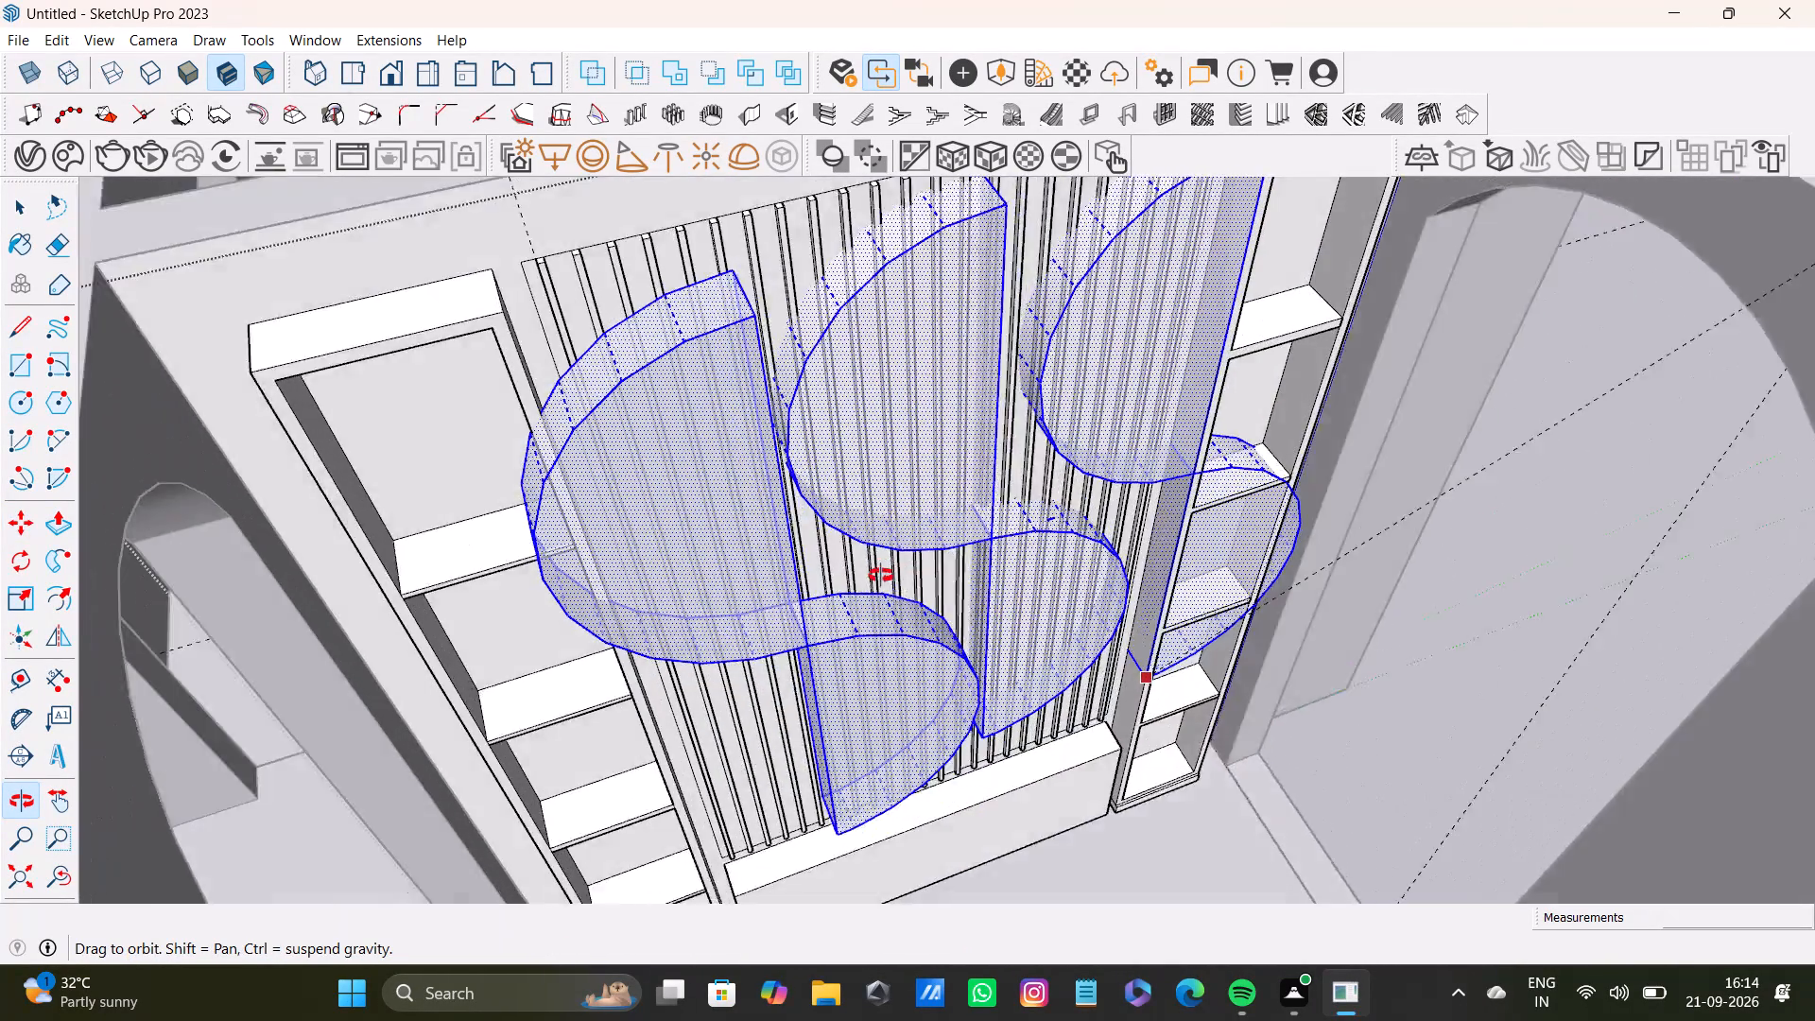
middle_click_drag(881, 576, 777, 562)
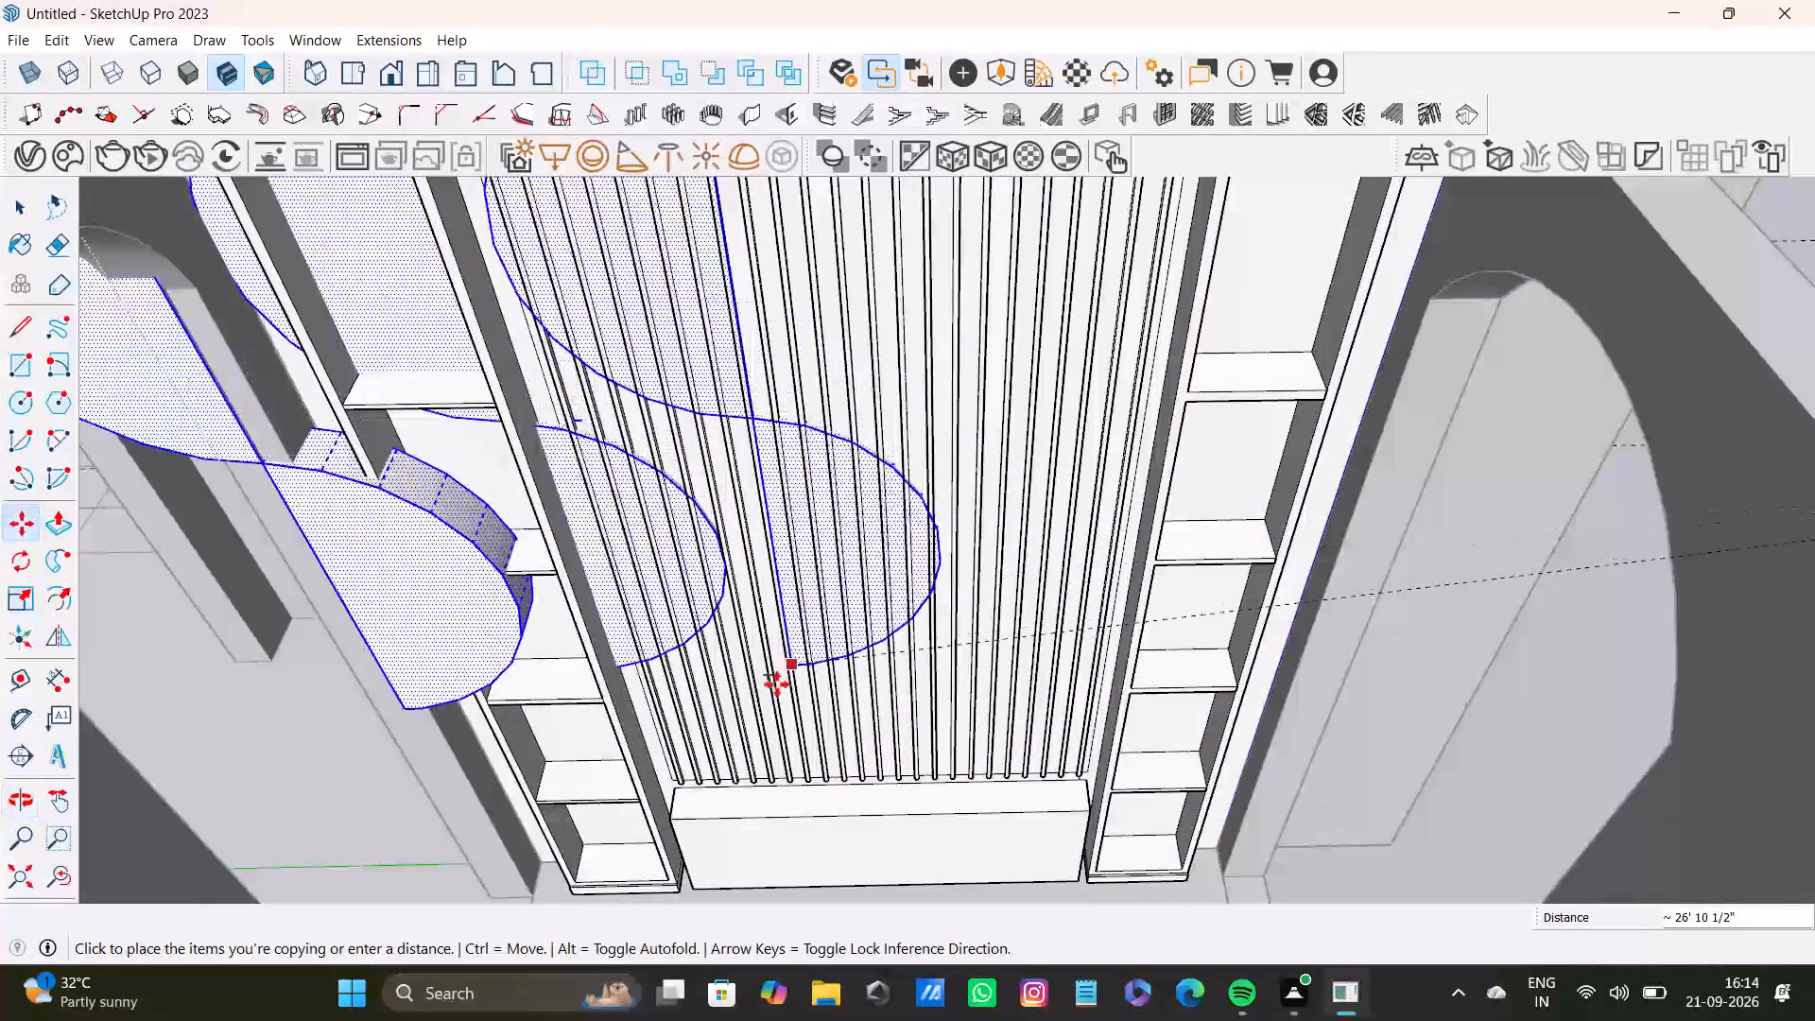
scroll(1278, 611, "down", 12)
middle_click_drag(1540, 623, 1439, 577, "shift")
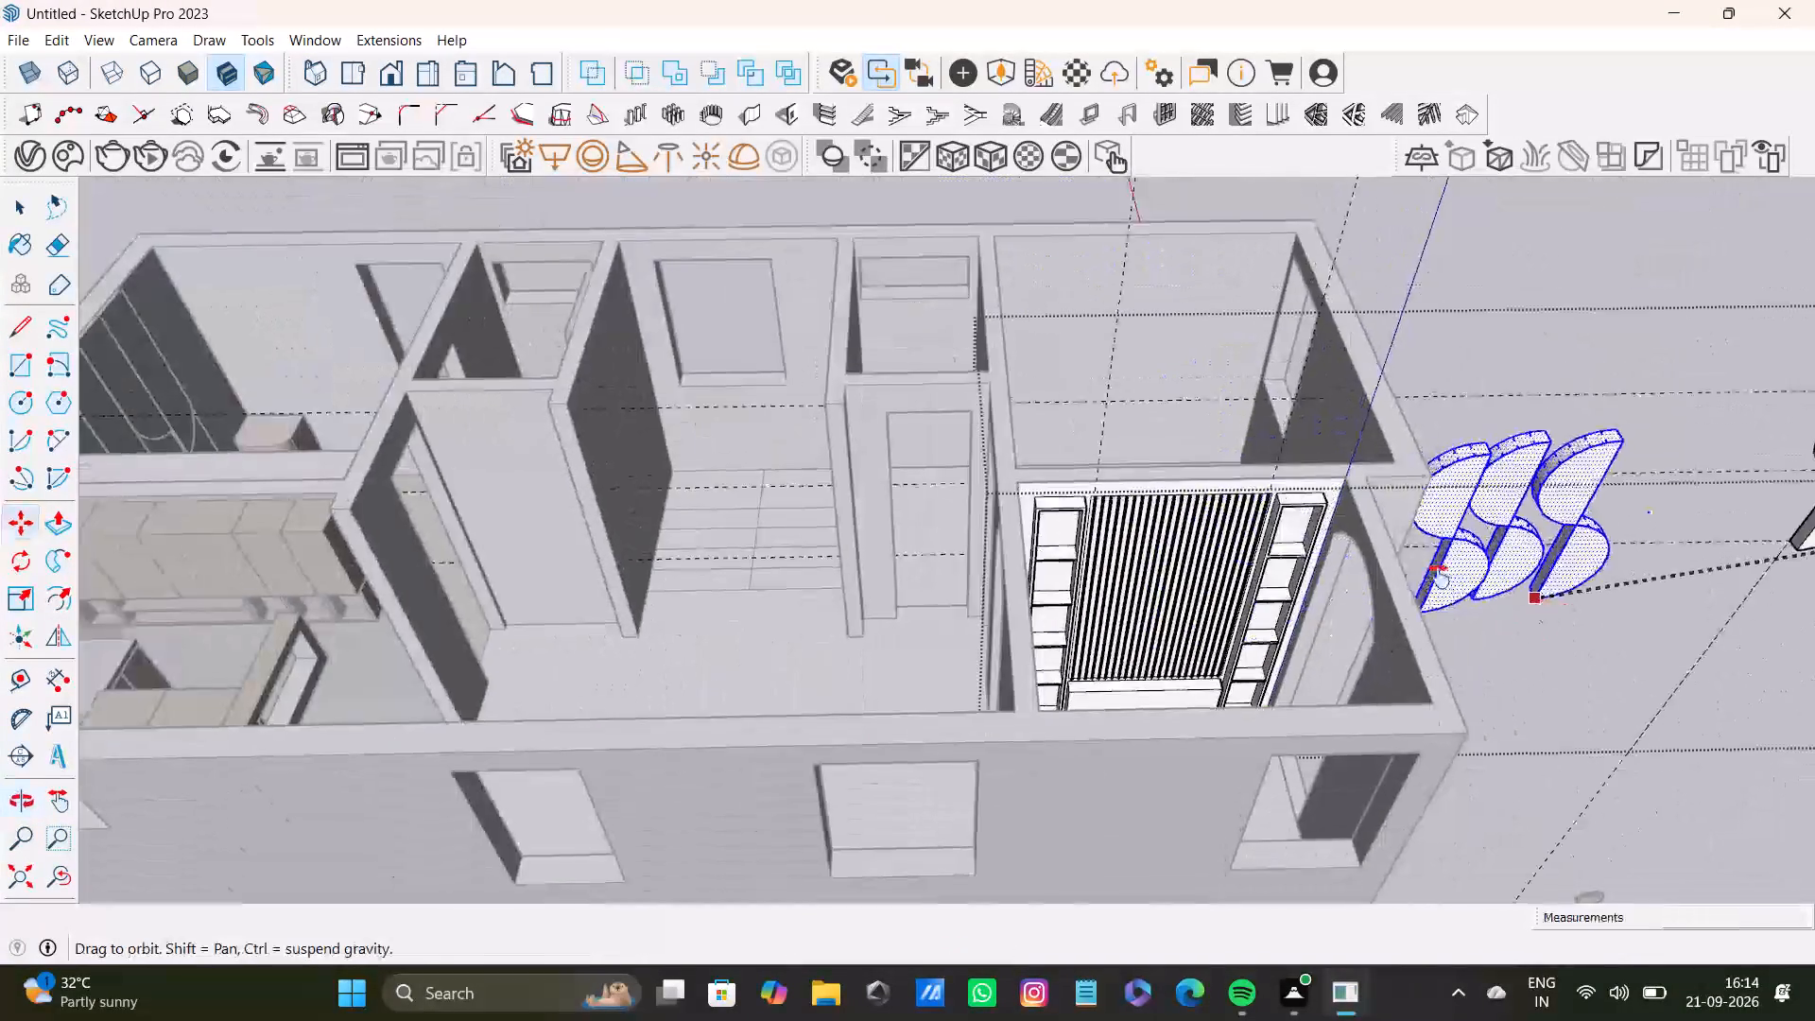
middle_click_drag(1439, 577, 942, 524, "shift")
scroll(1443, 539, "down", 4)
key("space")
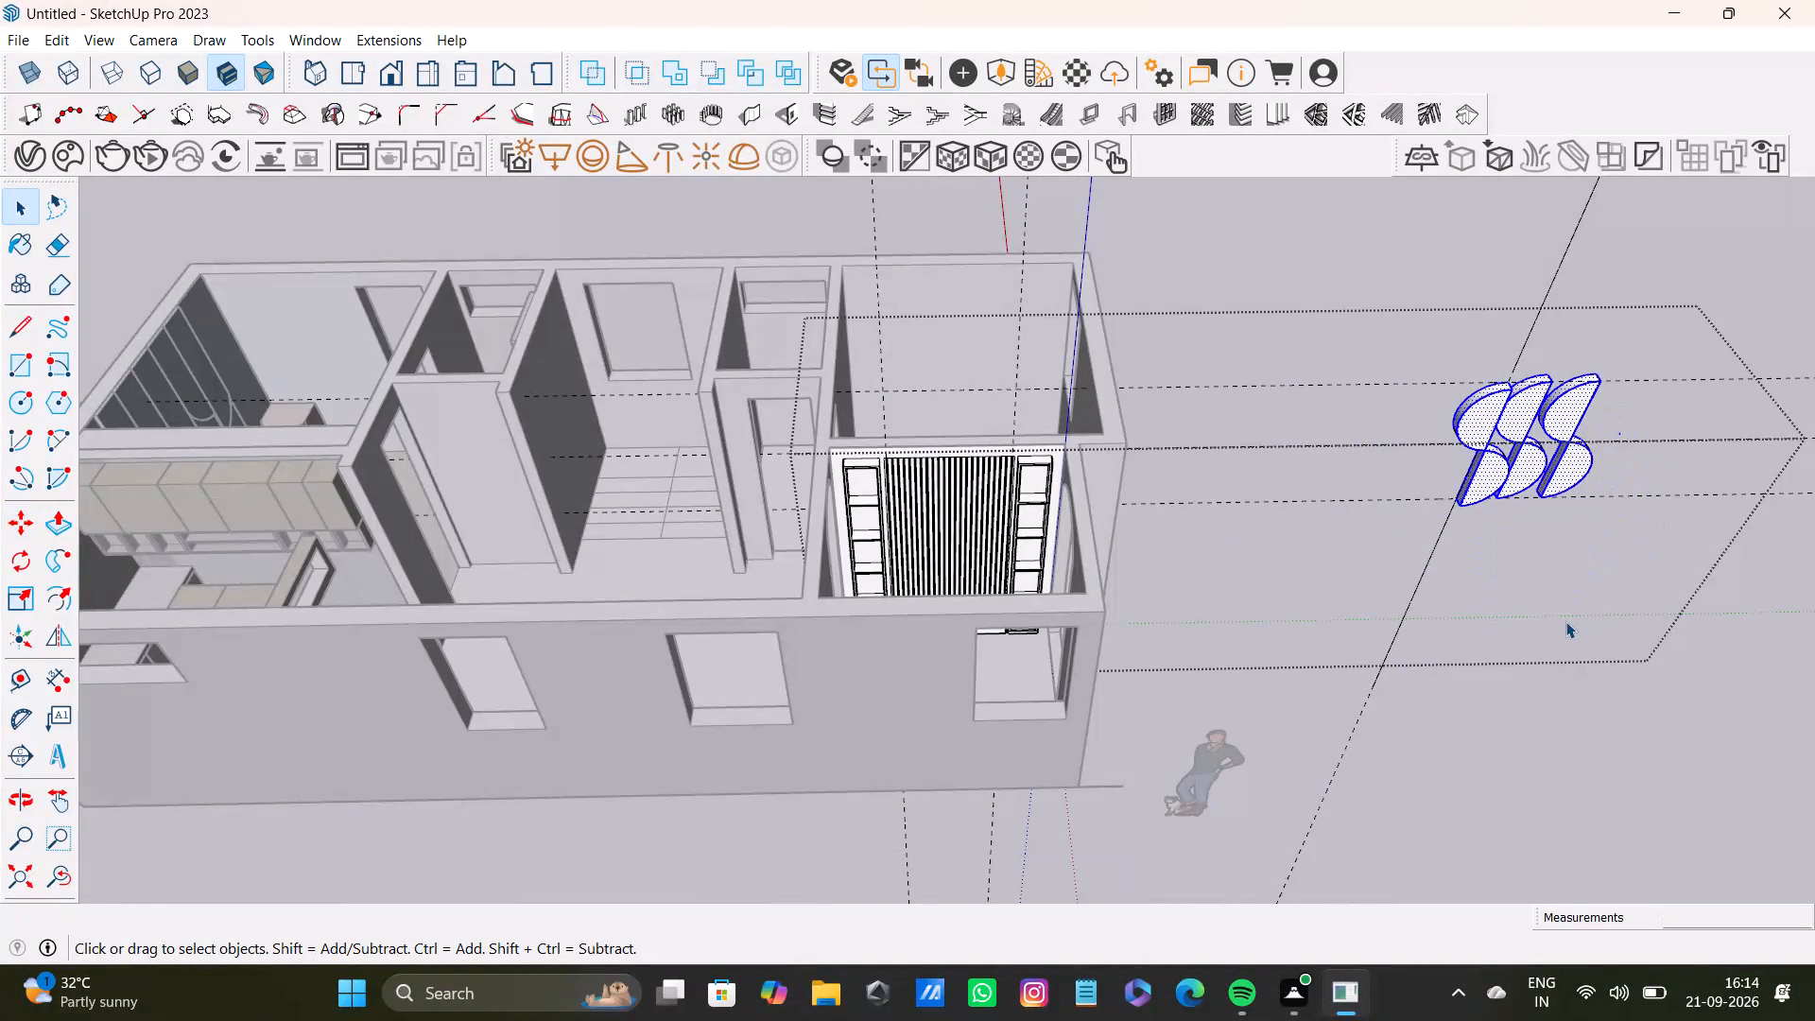
Push/Pull the front faces of the half-circles in the S shapes by about 2 1/2".
key("p")
left_click(1495, 480)
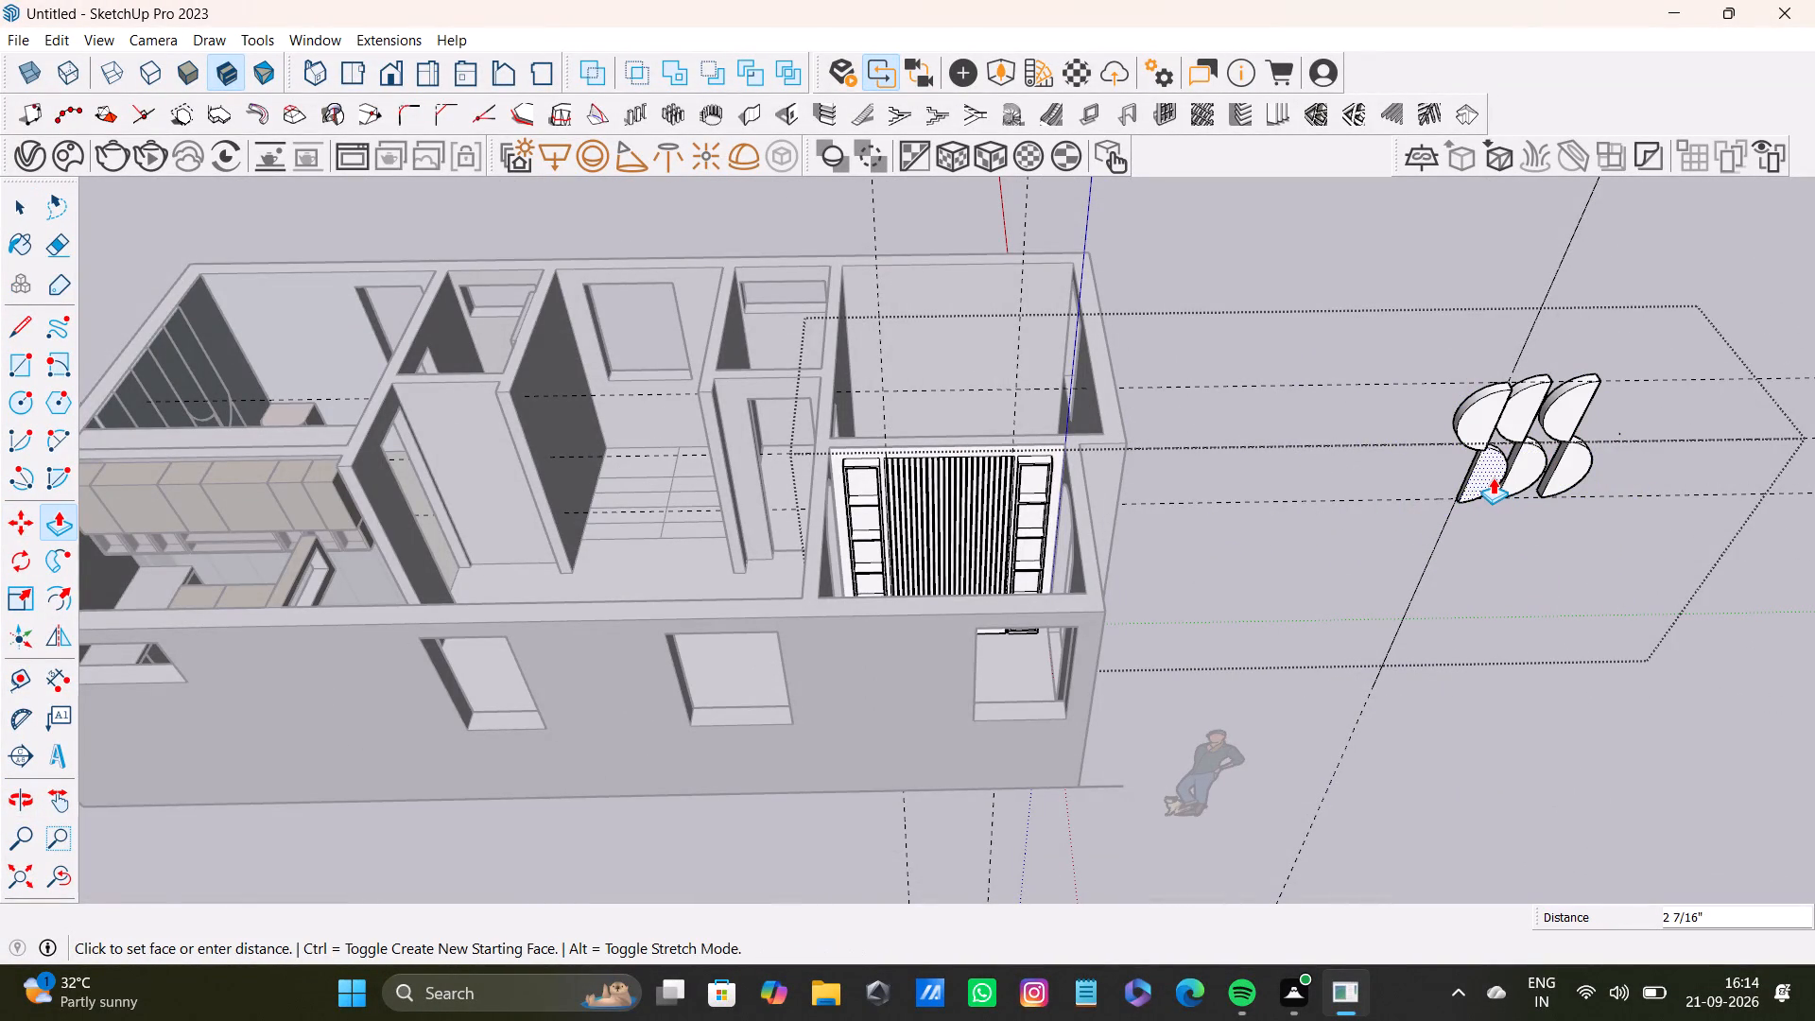
left_click(1474, 429)
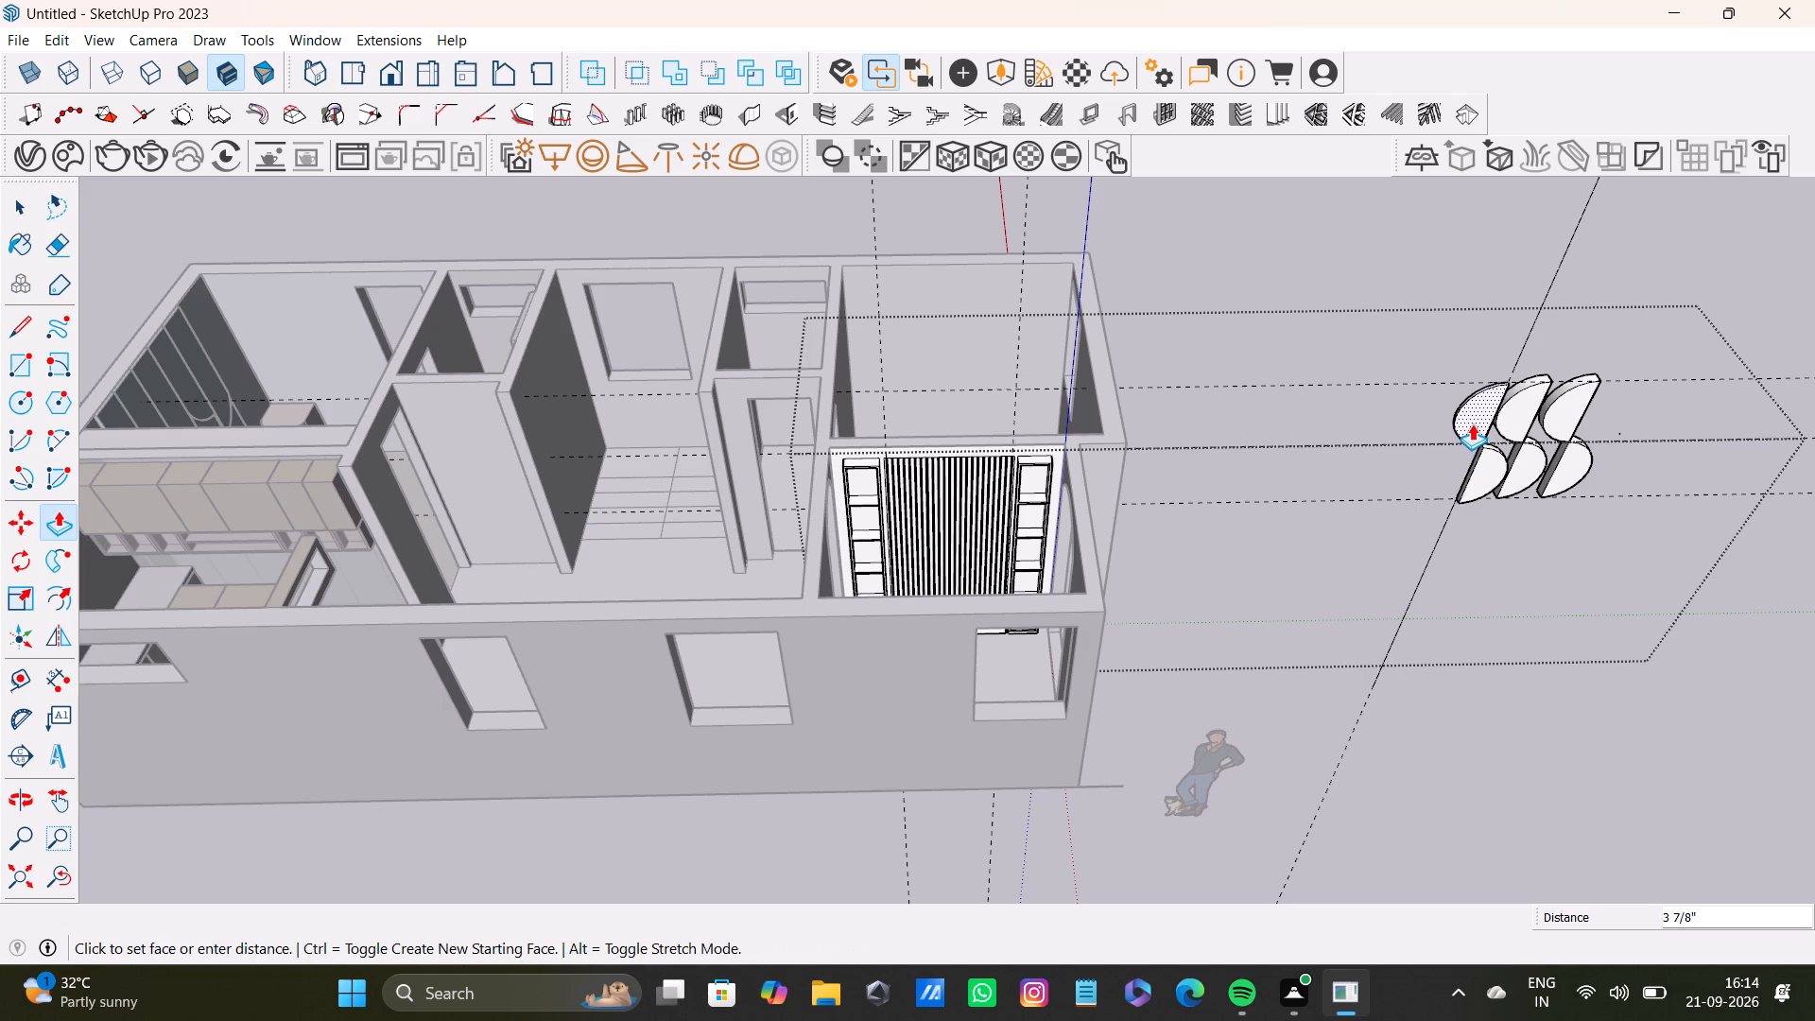
left_click(1512, 406)
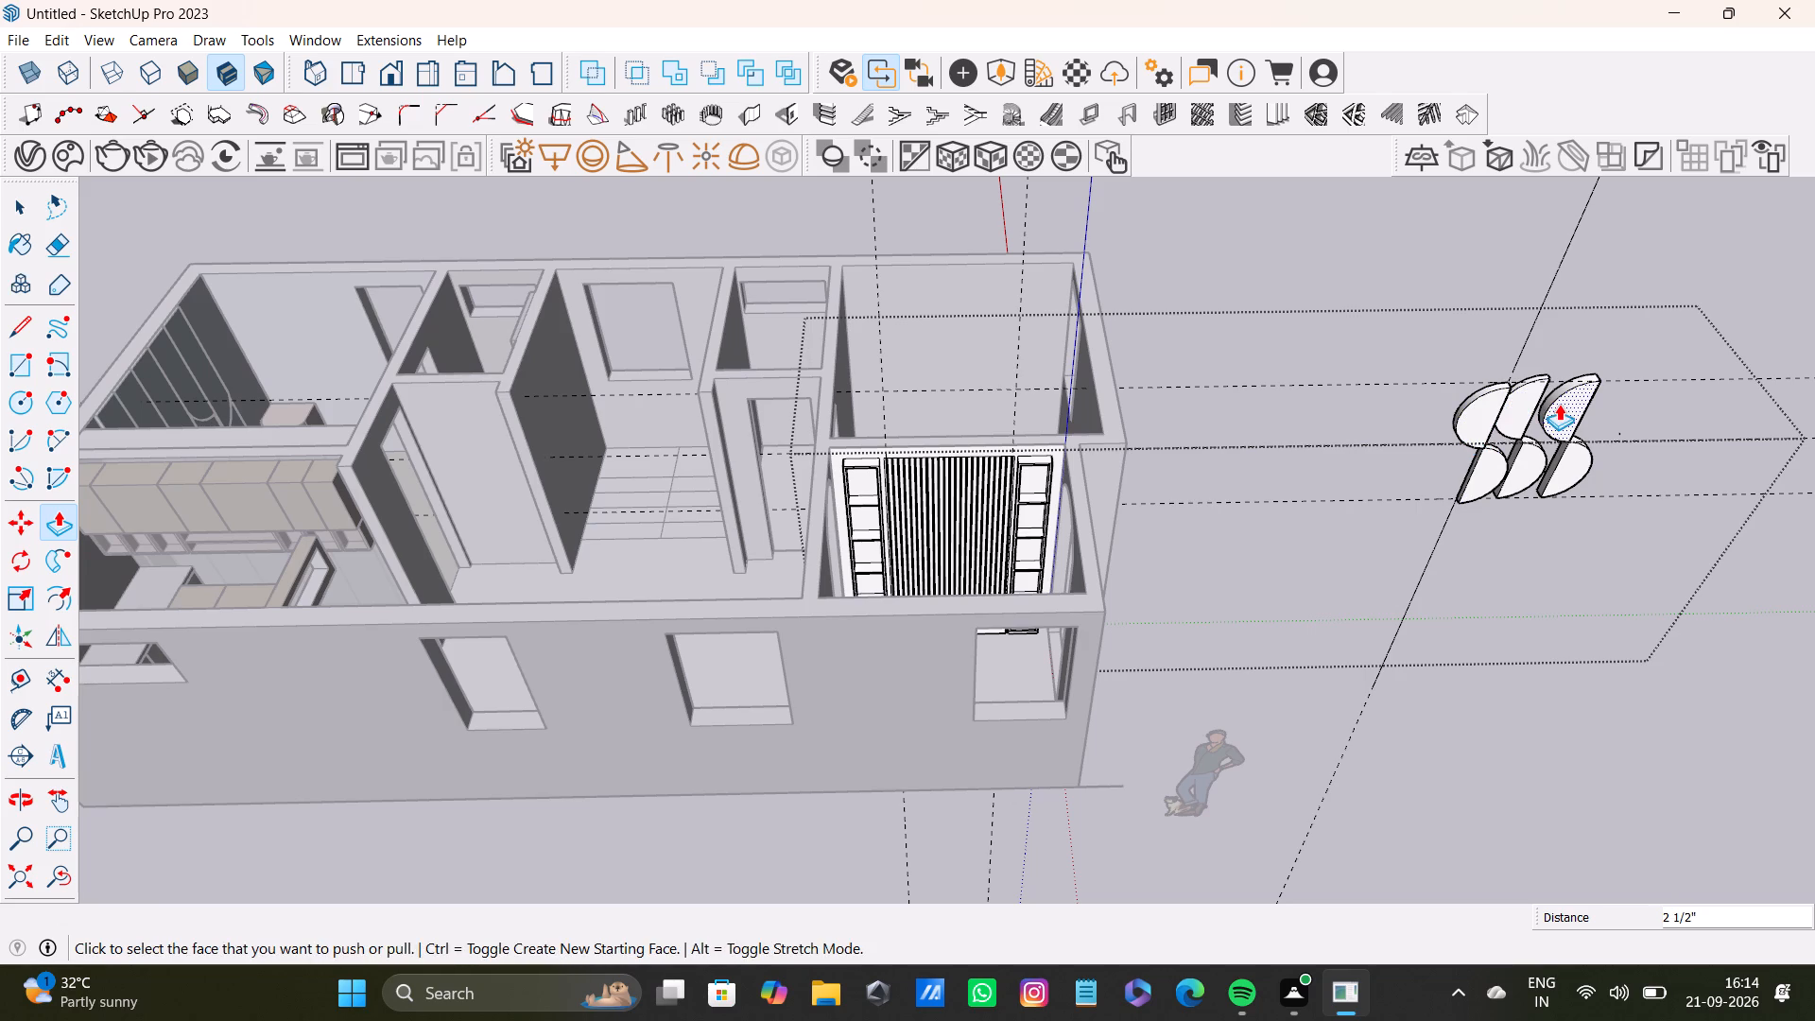
left_click(1559, 404)
left_click(1577, 459)
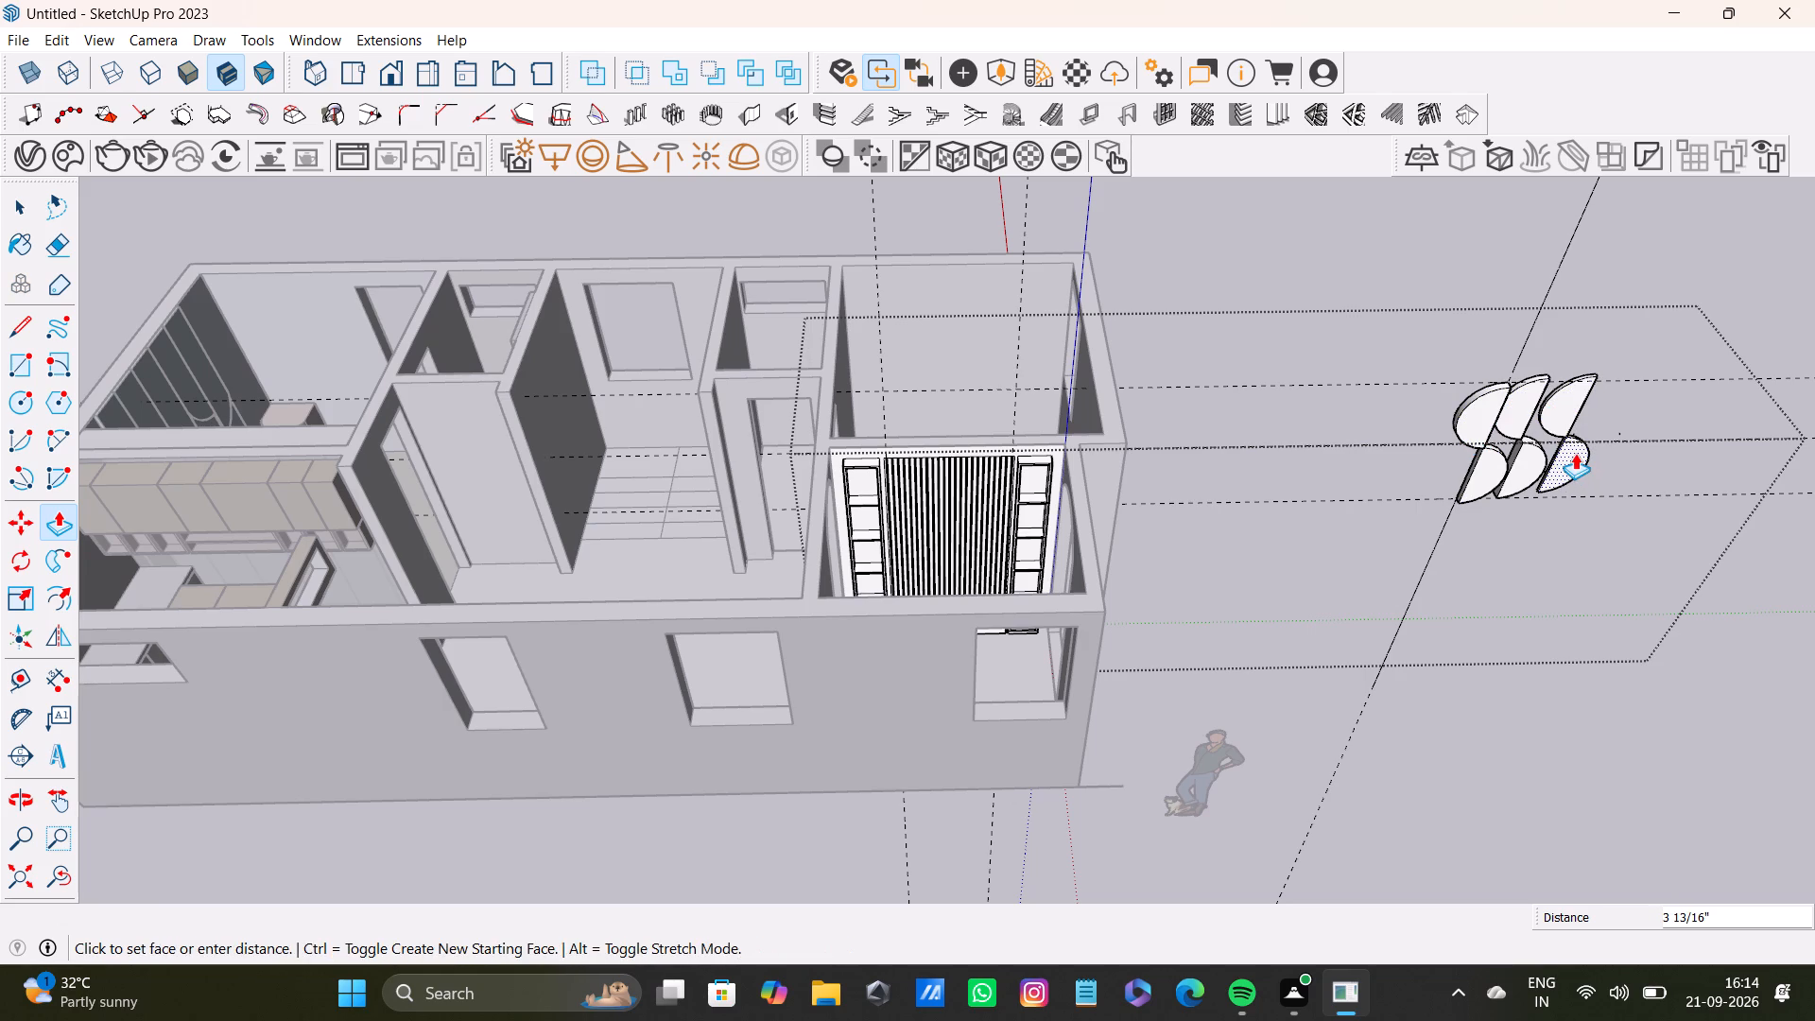
left_click(1539, 461)
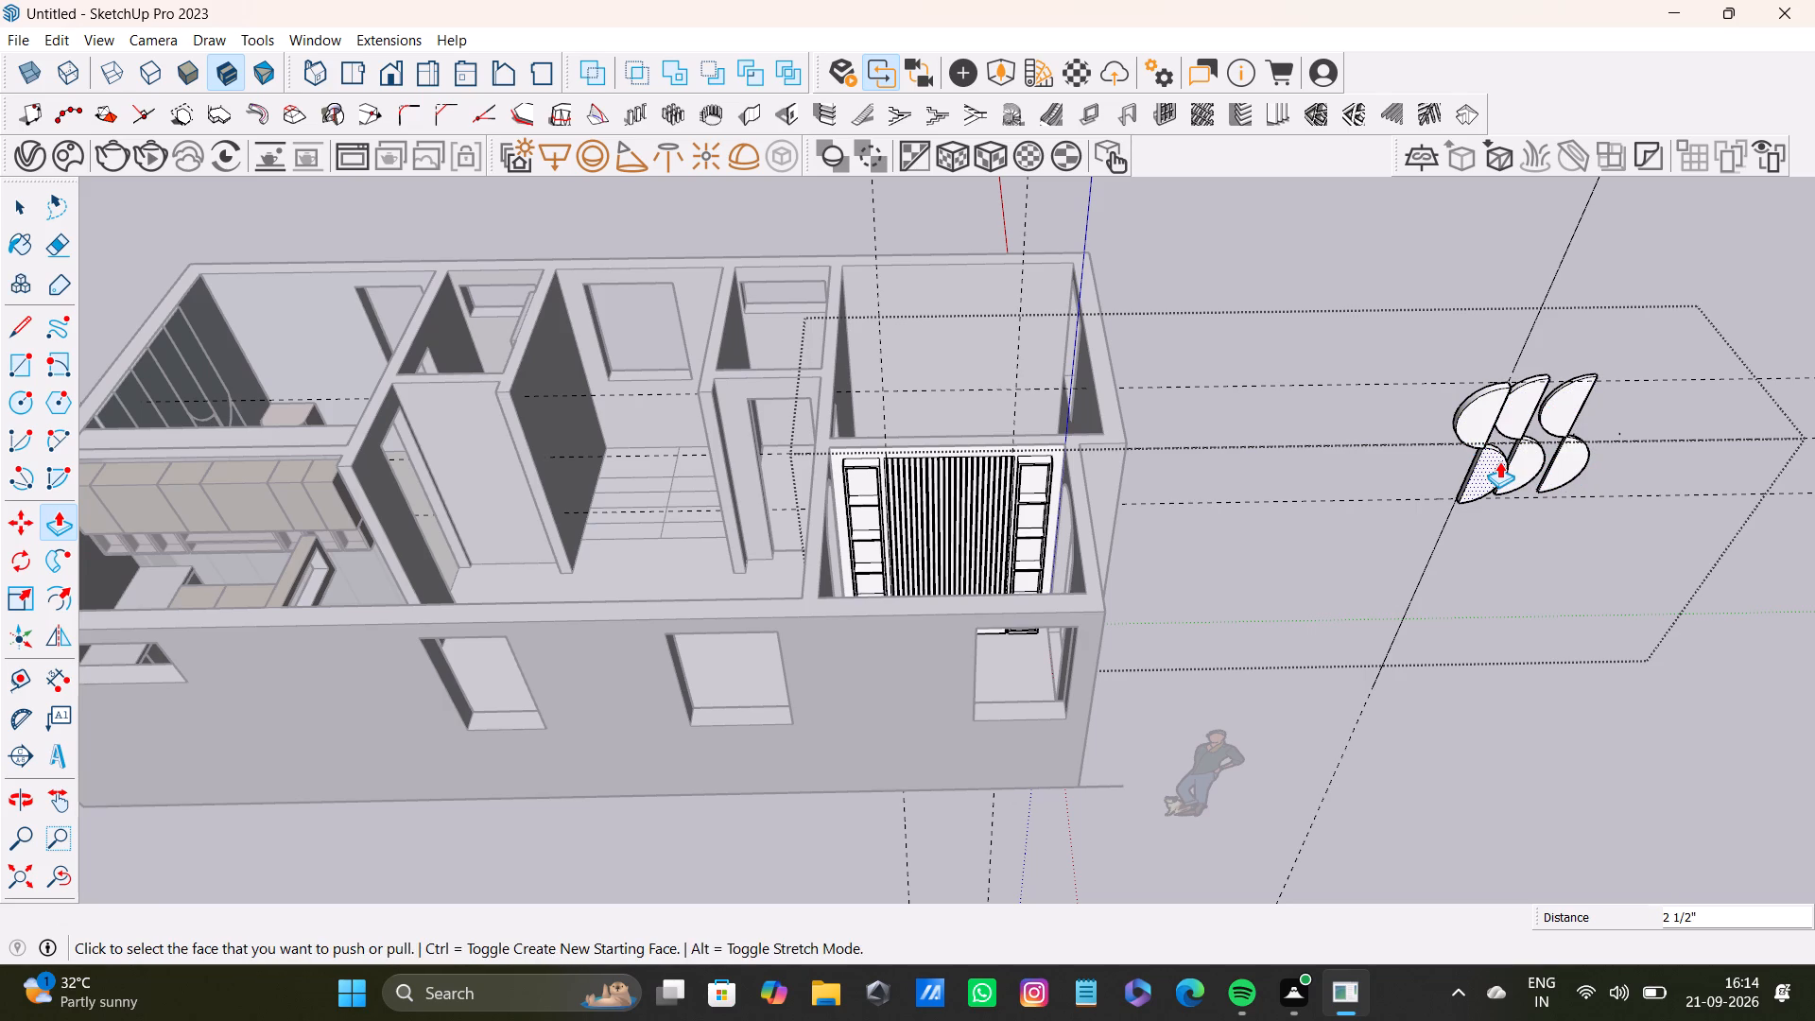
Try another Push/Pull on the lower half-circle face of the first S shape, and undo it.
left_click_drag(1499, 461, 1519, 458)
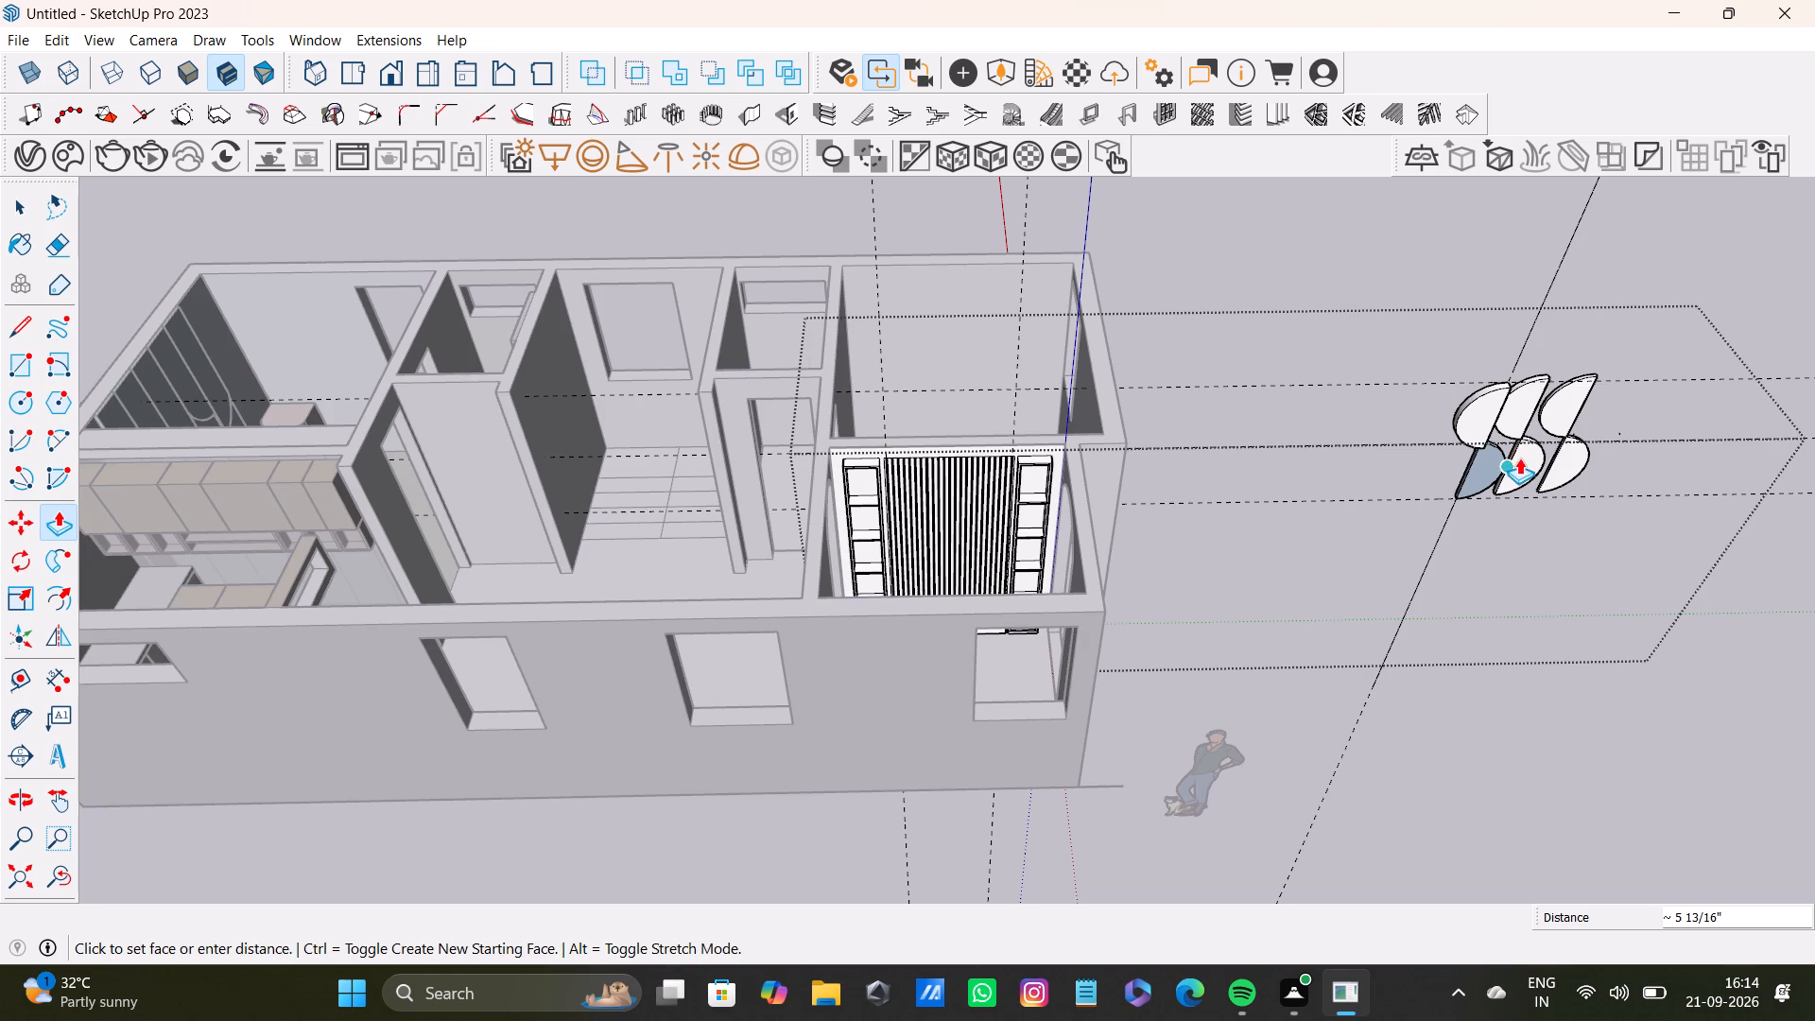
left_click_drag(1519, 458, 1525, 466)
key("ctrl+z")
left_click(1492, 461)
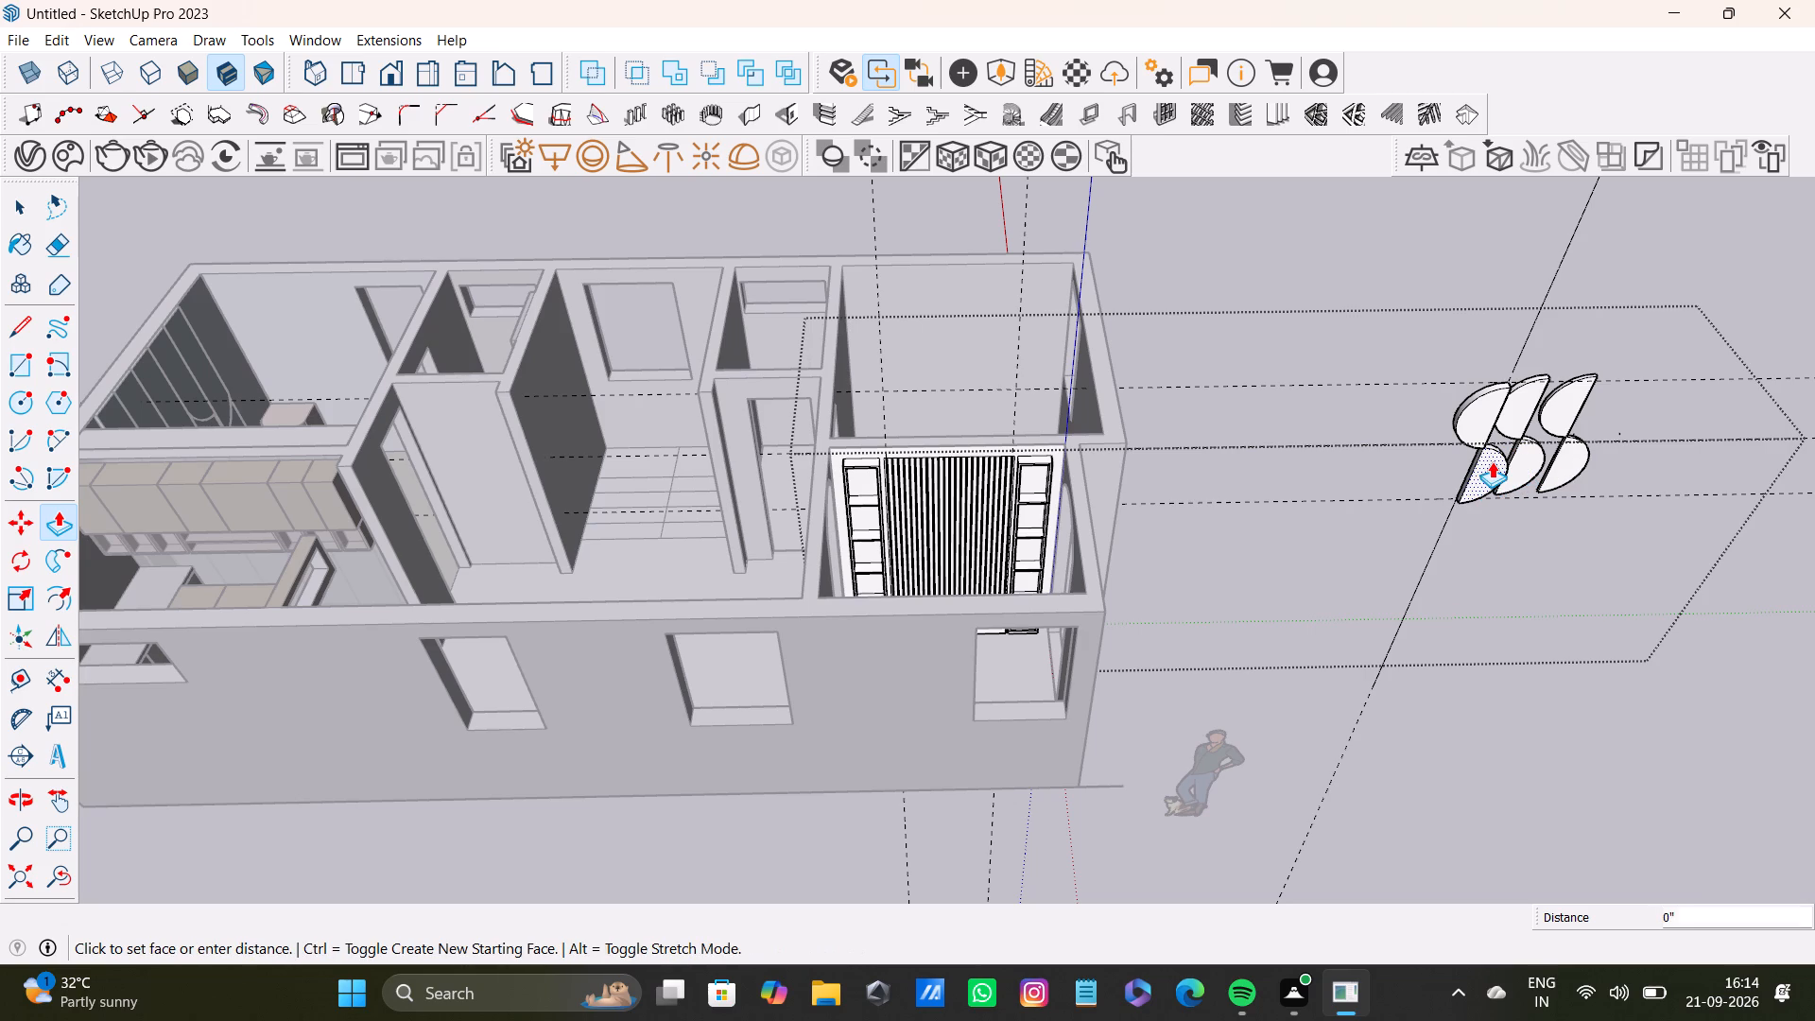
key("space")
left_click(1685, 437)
Select the middle S shape and move it about 4 1/8" toward the third one.
scroll(1638, 461, "down", 3)
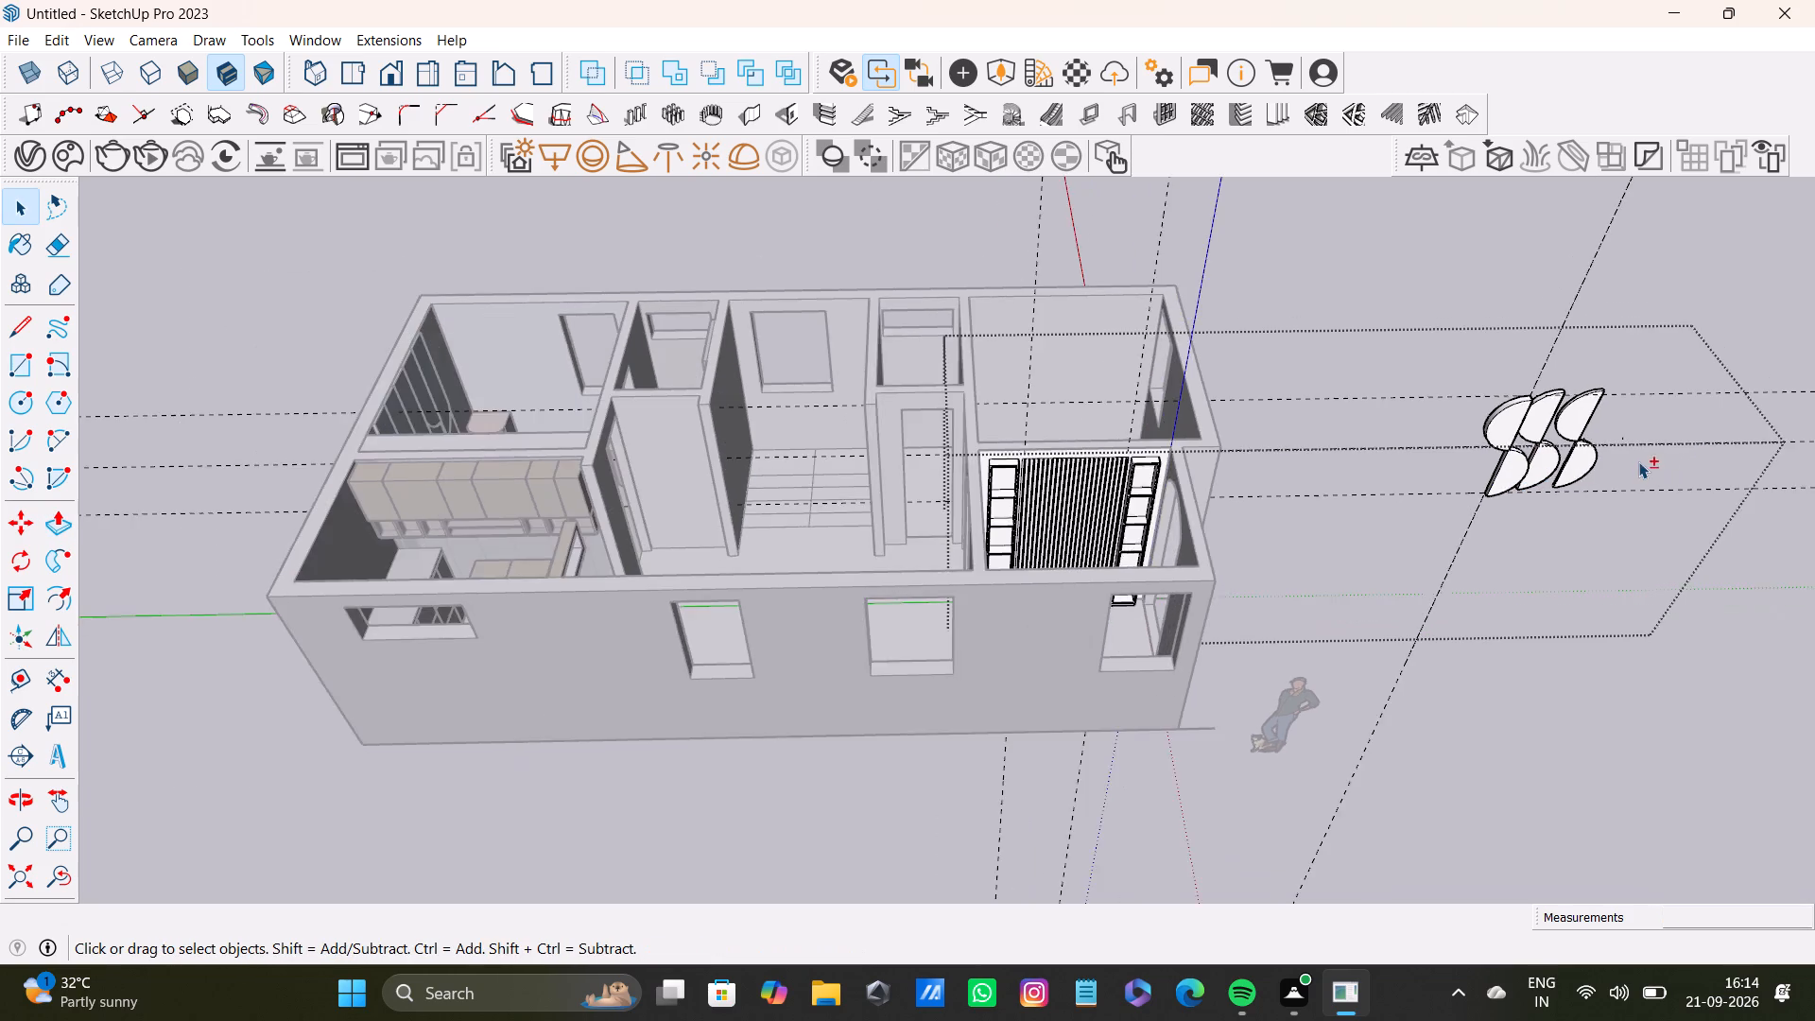
middle_click_drag(1651, 462, 1115, 476, "shift")
scroll(934, 449, "up", 7)
middle_click_drag(1108, 433, 1059, 341)
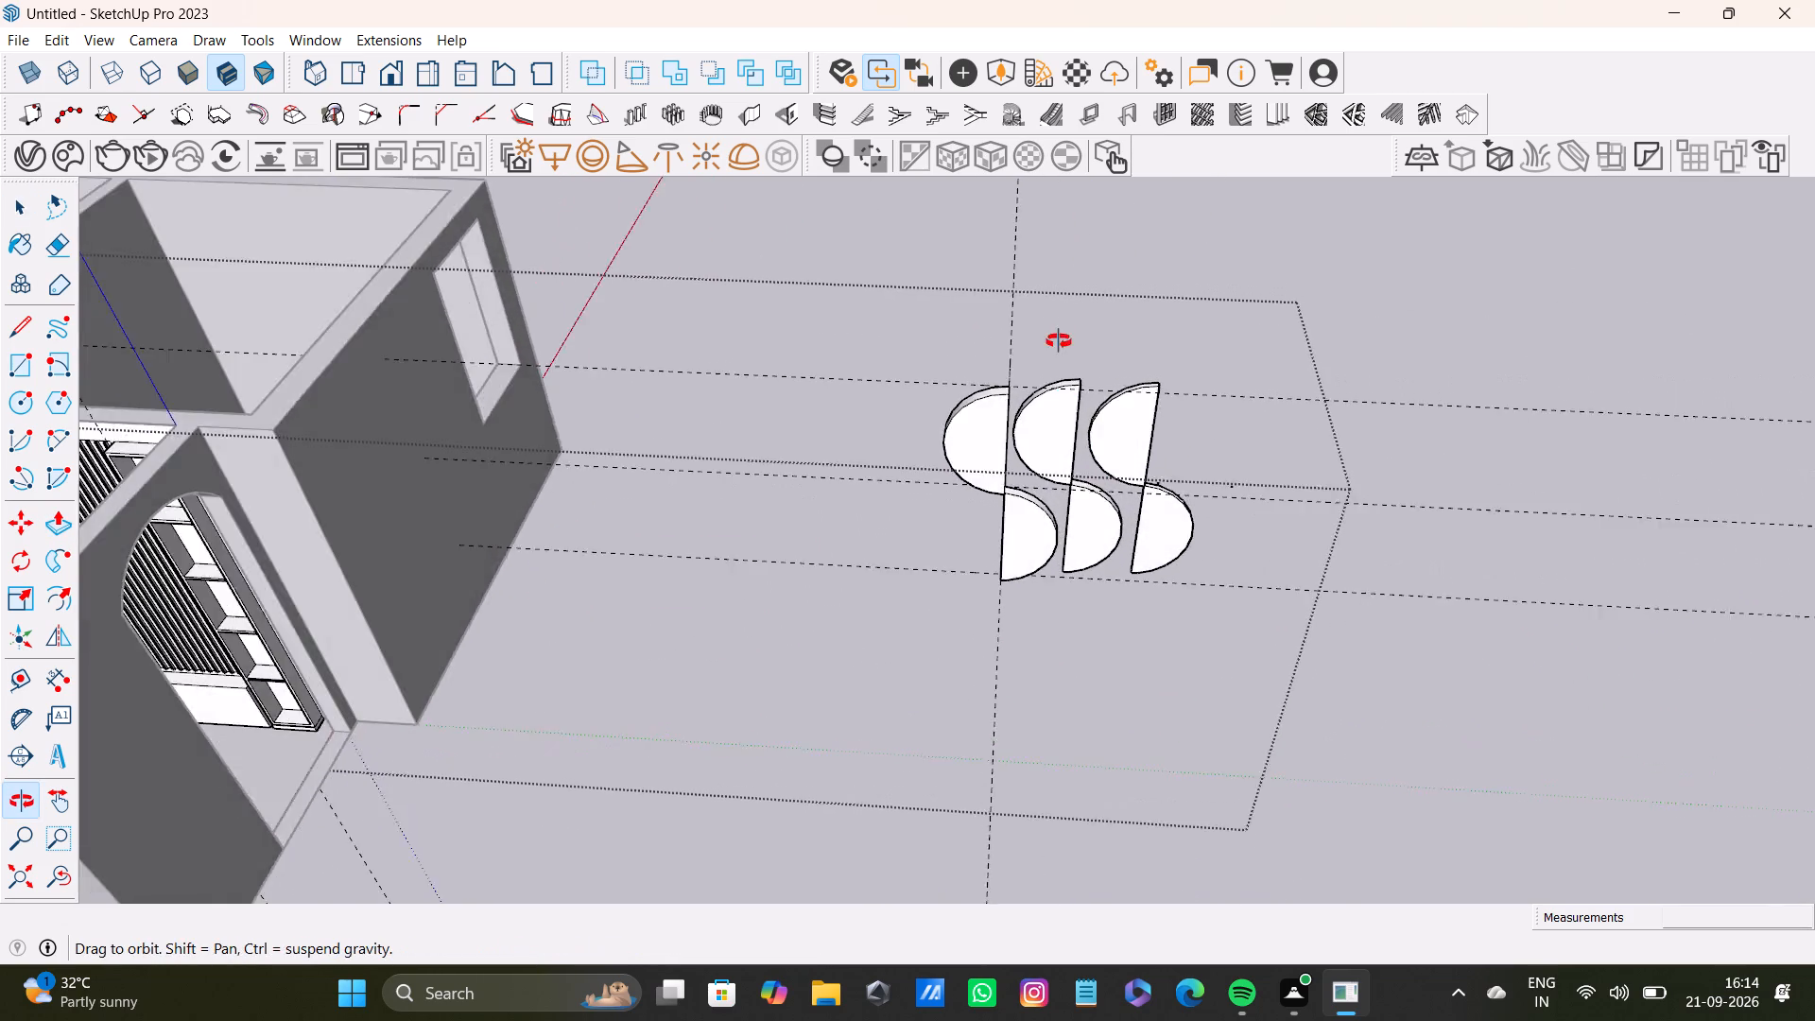
middle_click_drag(1059, 341, 1067, 323)
scroll(1067, 545, "up", 6)
middle_click_drag(1093, 578, 1105, 442)
triple_click(1103, 484)
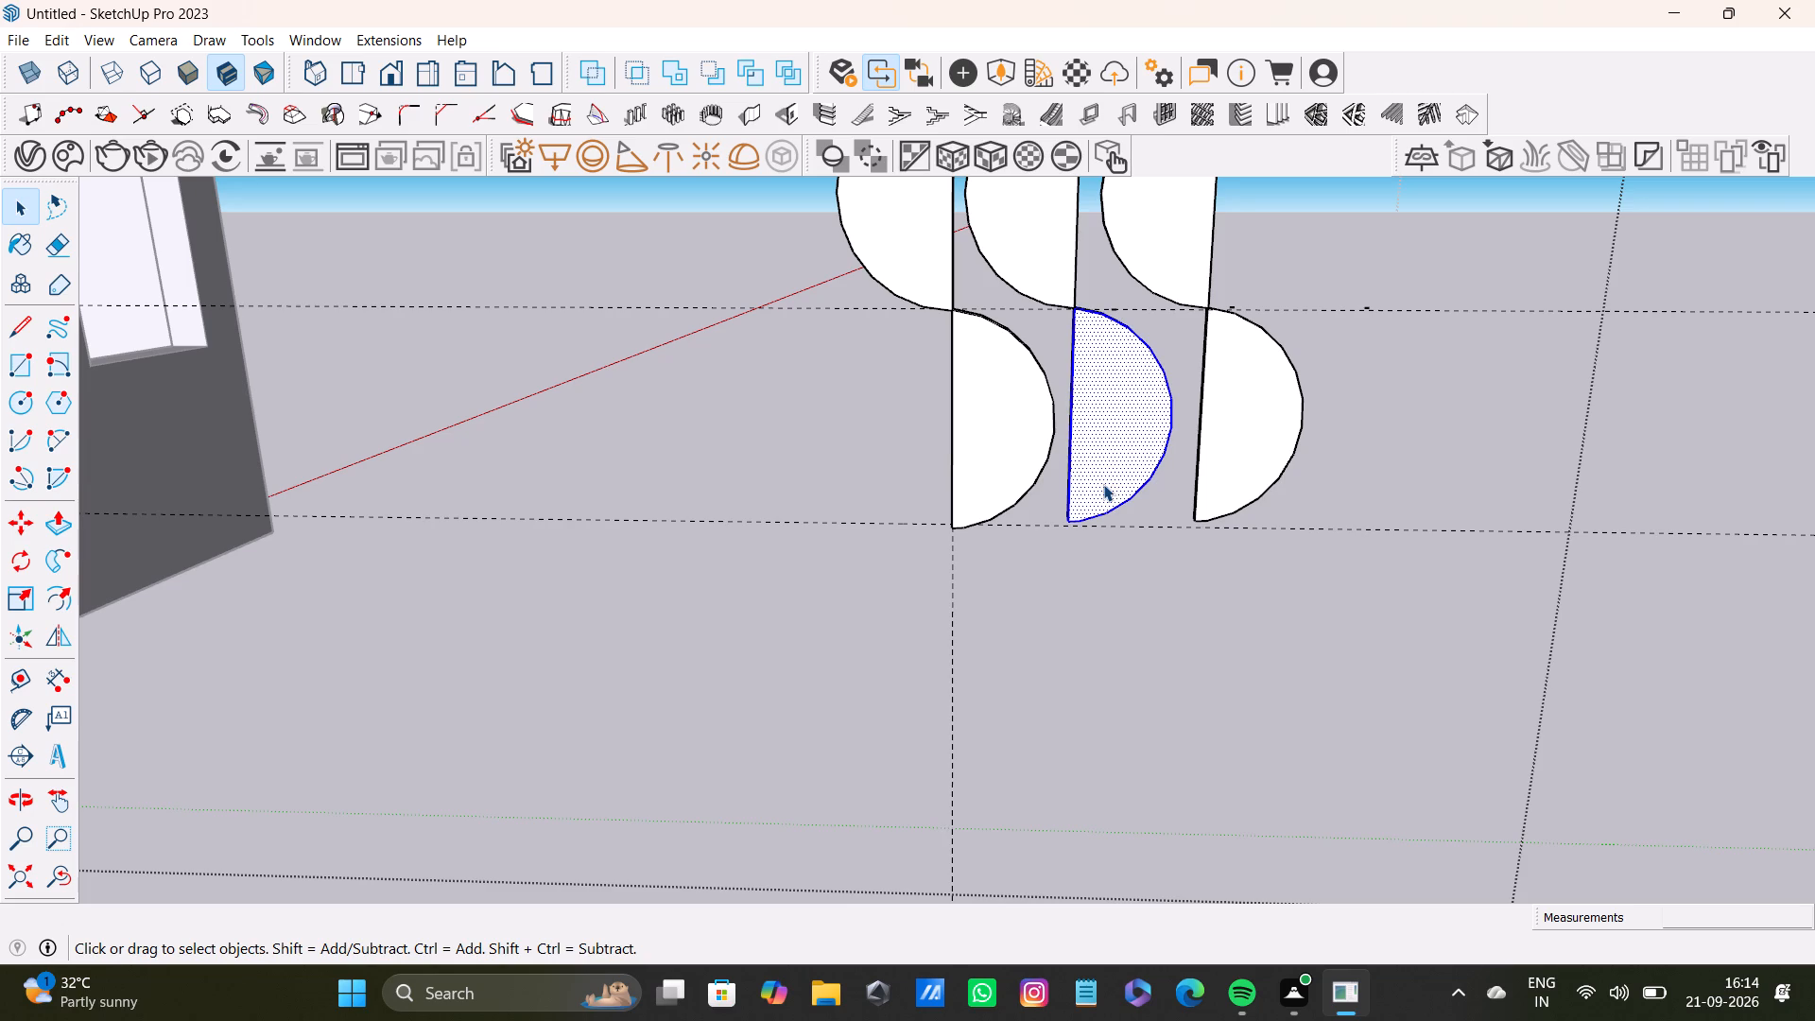
key("m")
left_click_drag(1072, 519, 1039, 530)
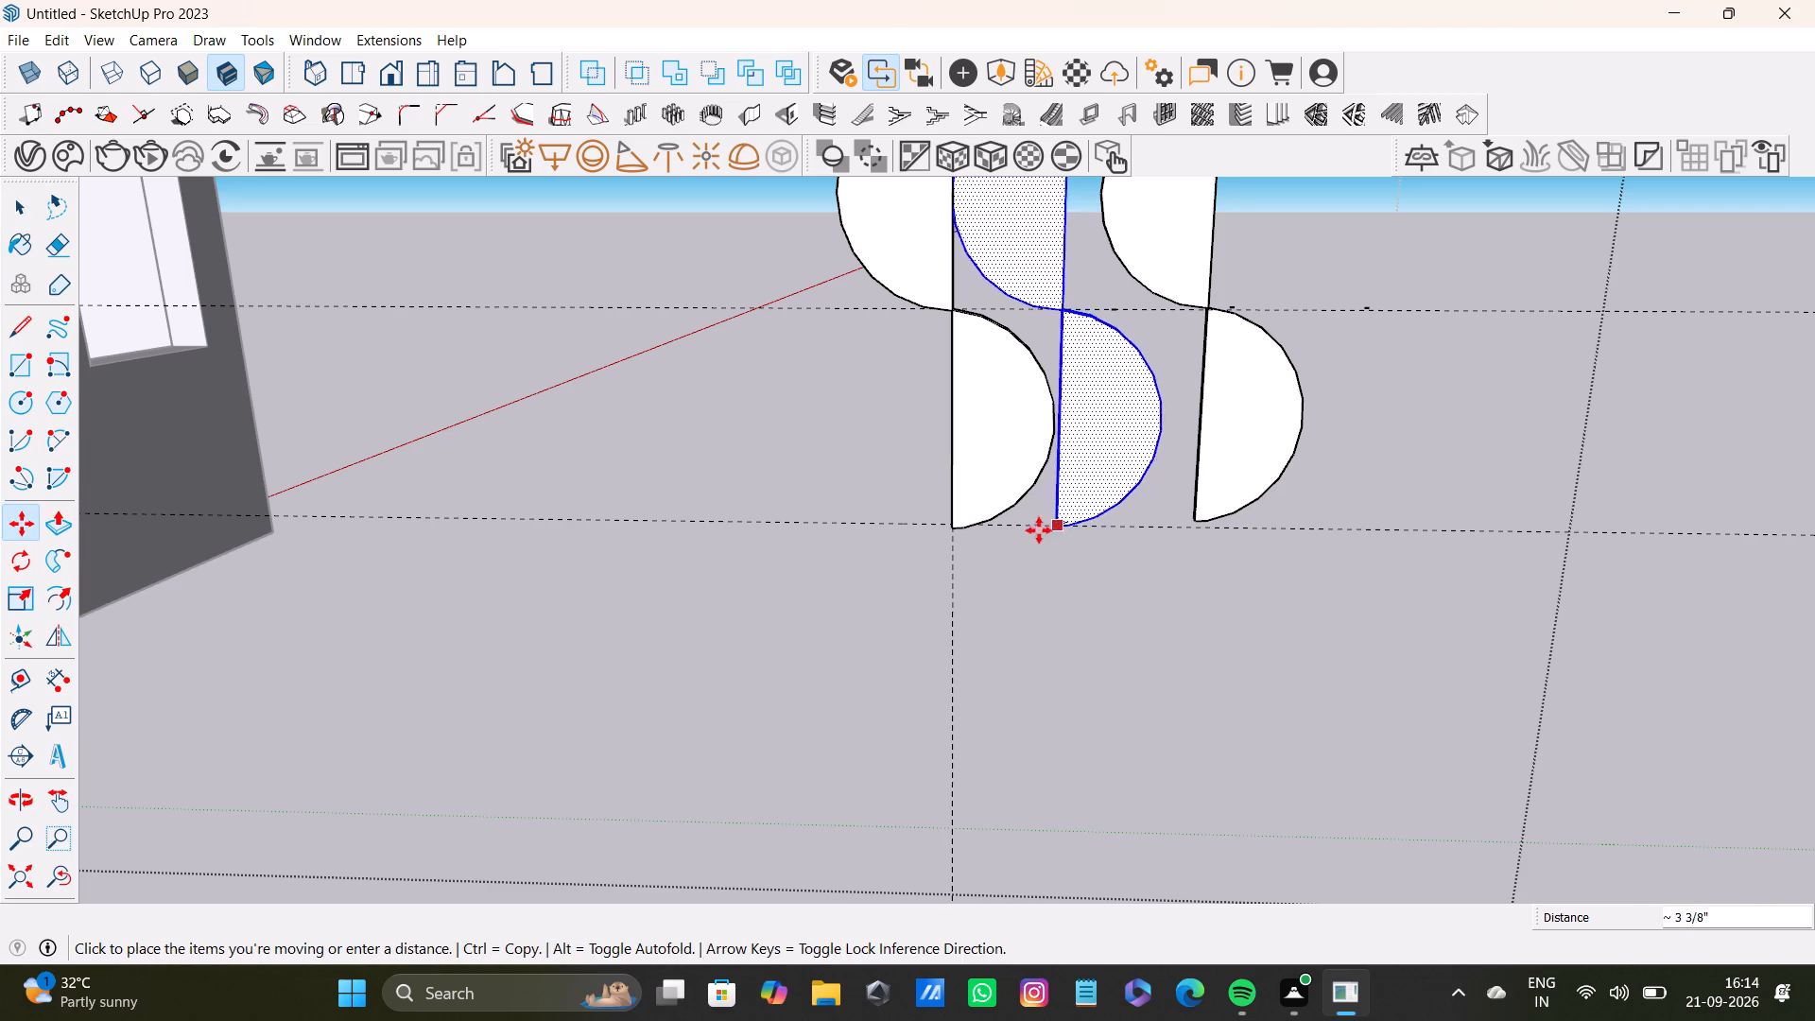
left_click_drag(1039, 530, 1091, 528)
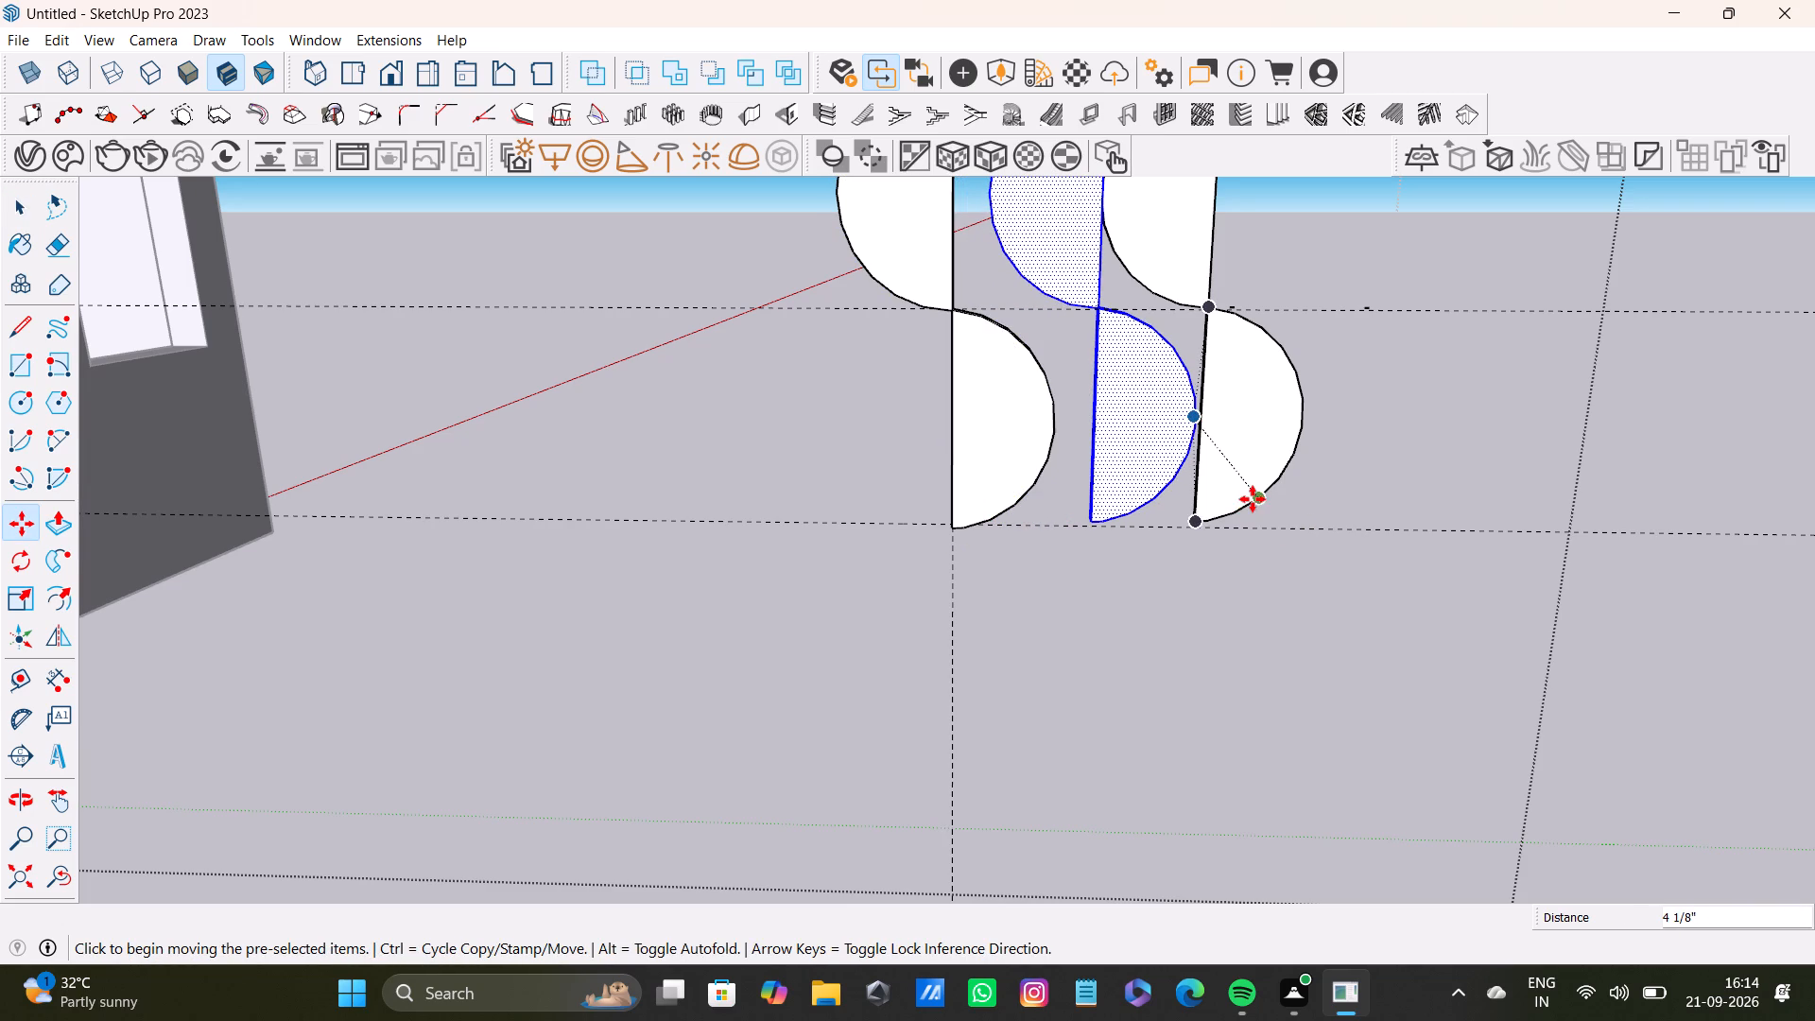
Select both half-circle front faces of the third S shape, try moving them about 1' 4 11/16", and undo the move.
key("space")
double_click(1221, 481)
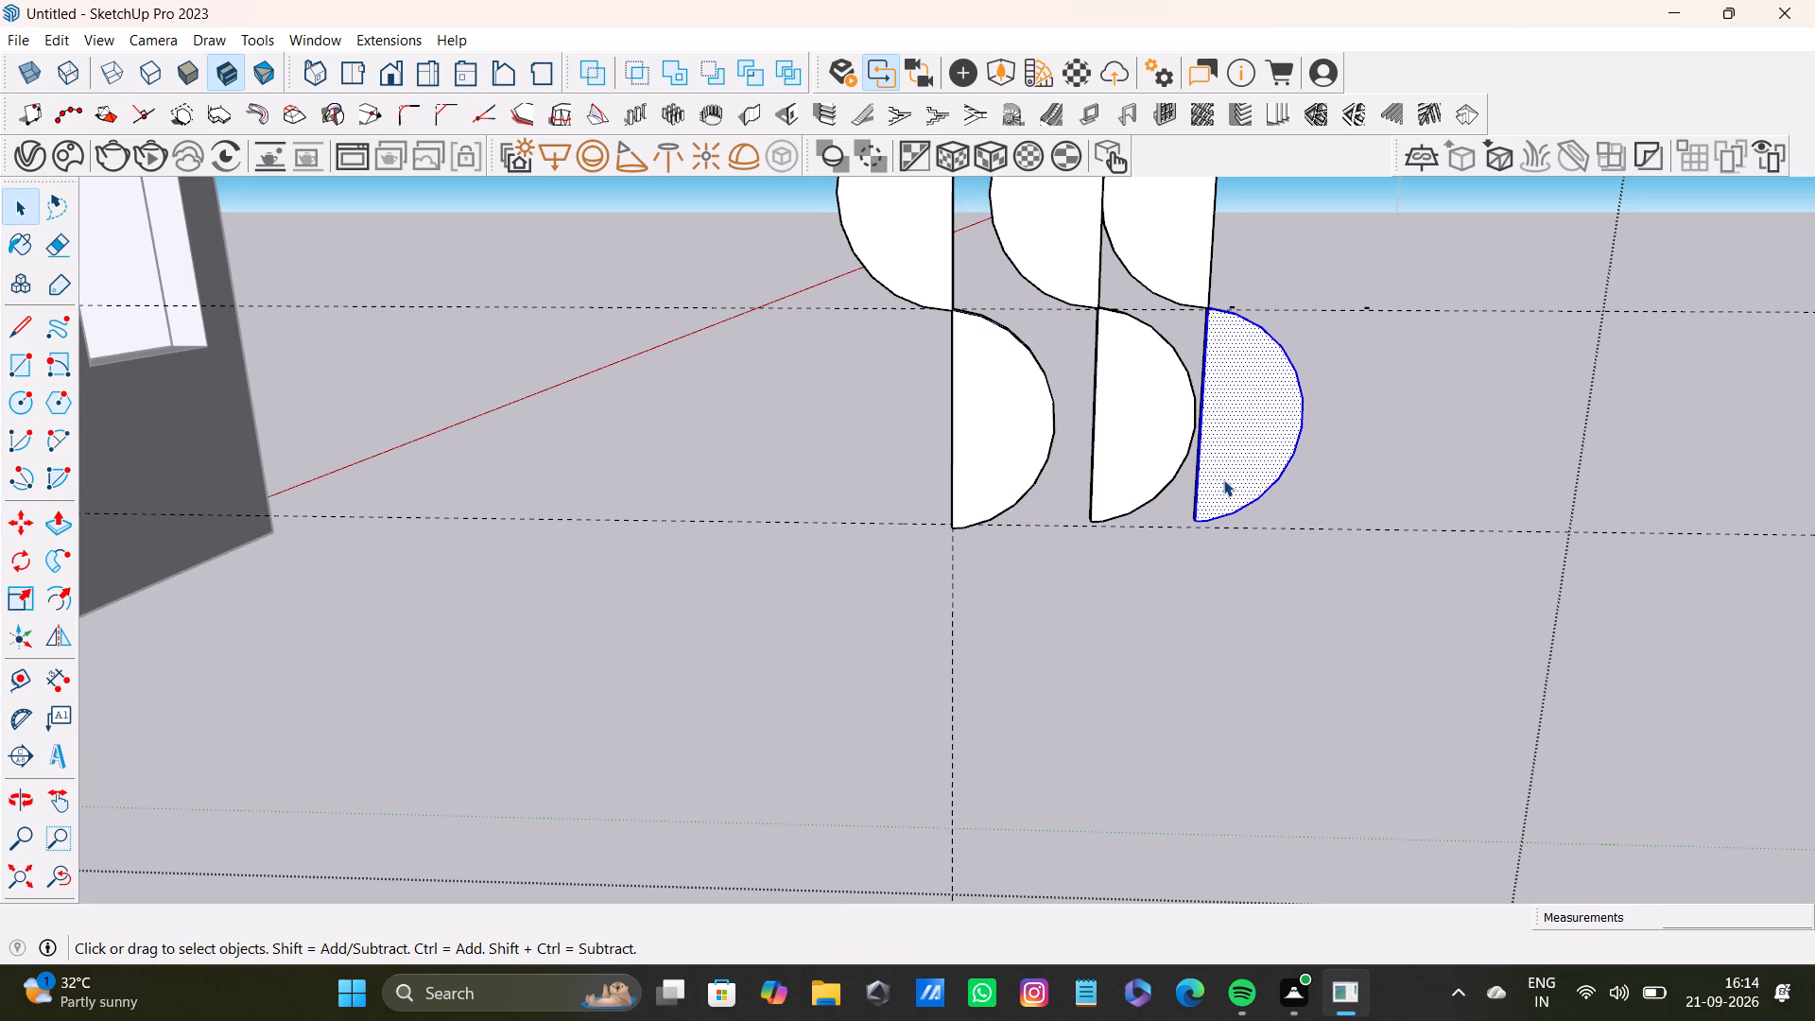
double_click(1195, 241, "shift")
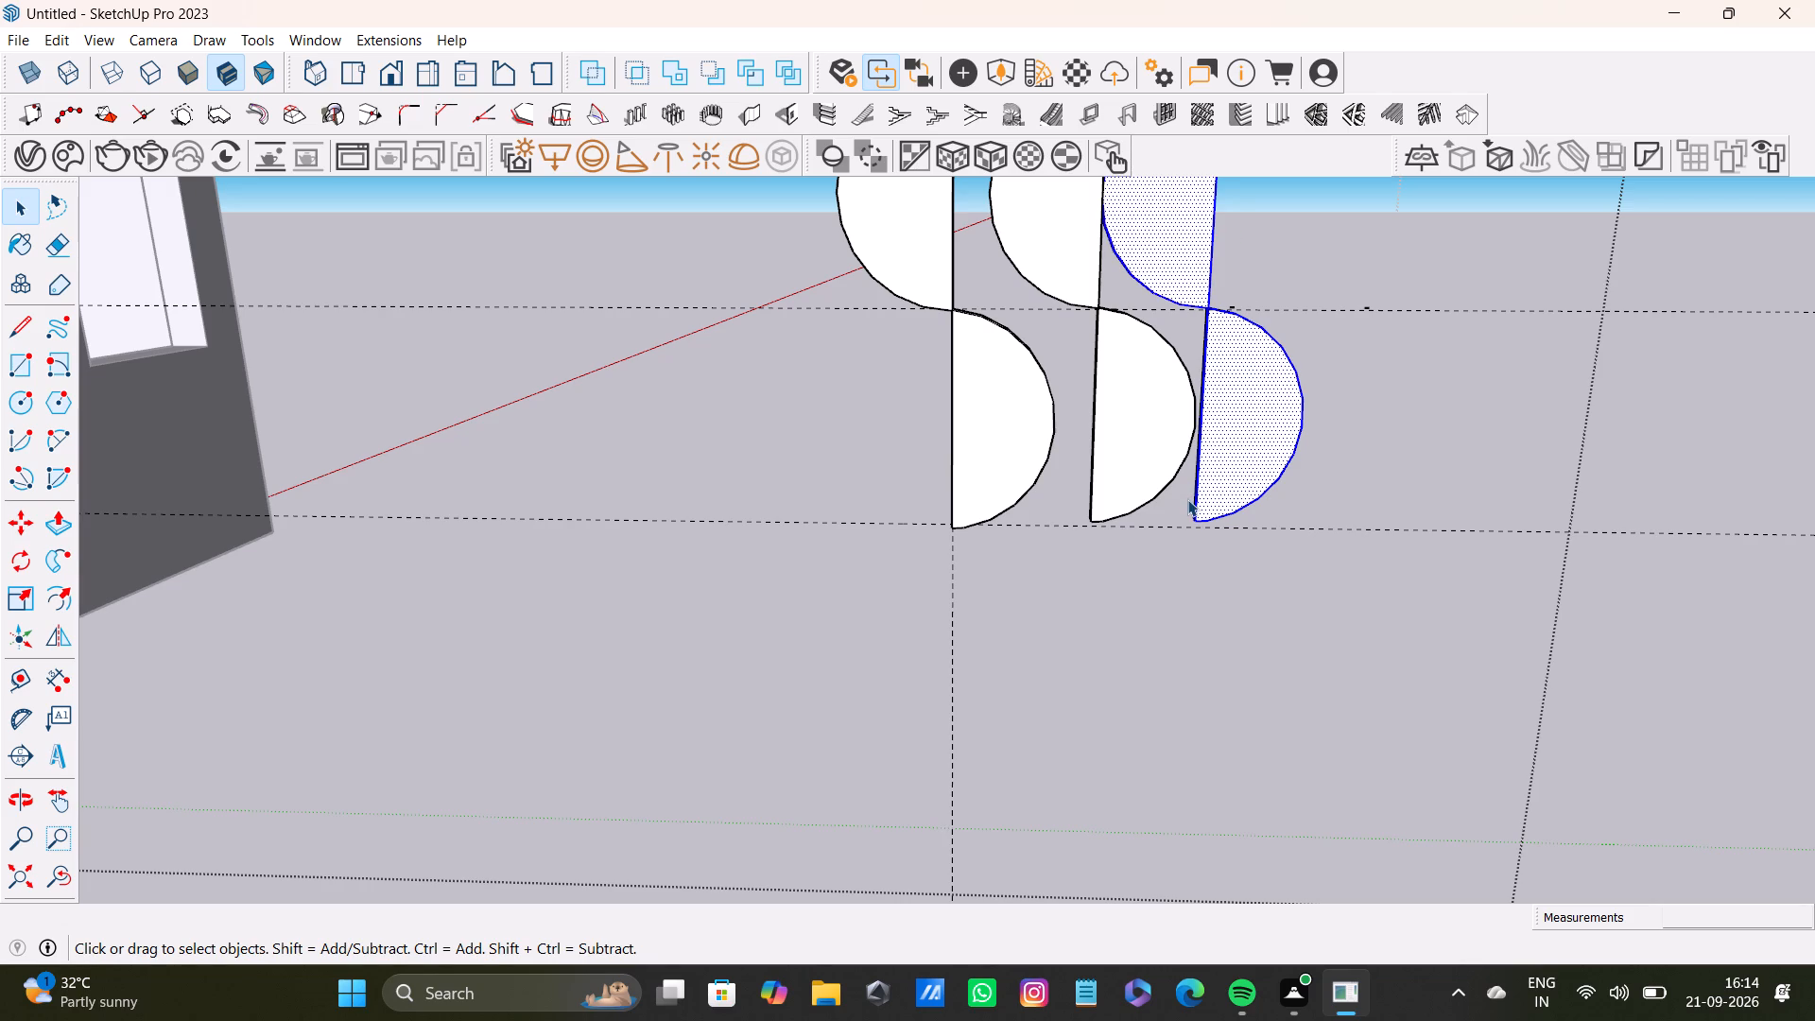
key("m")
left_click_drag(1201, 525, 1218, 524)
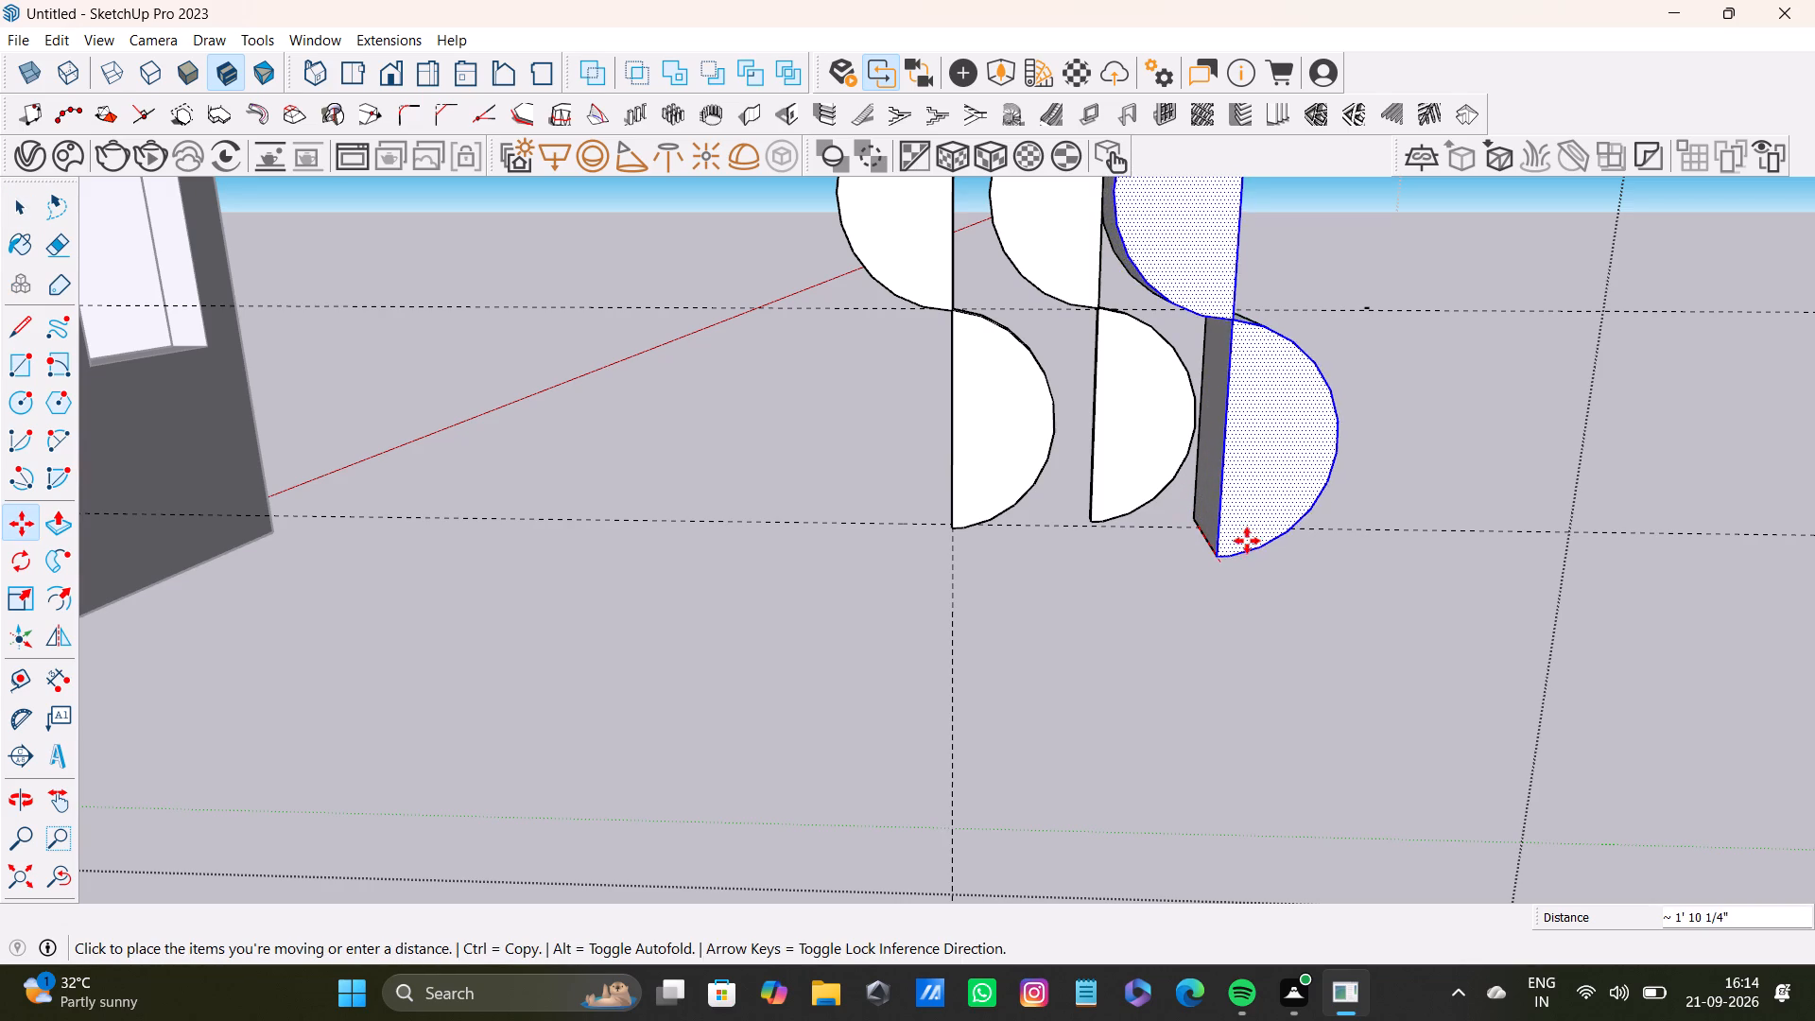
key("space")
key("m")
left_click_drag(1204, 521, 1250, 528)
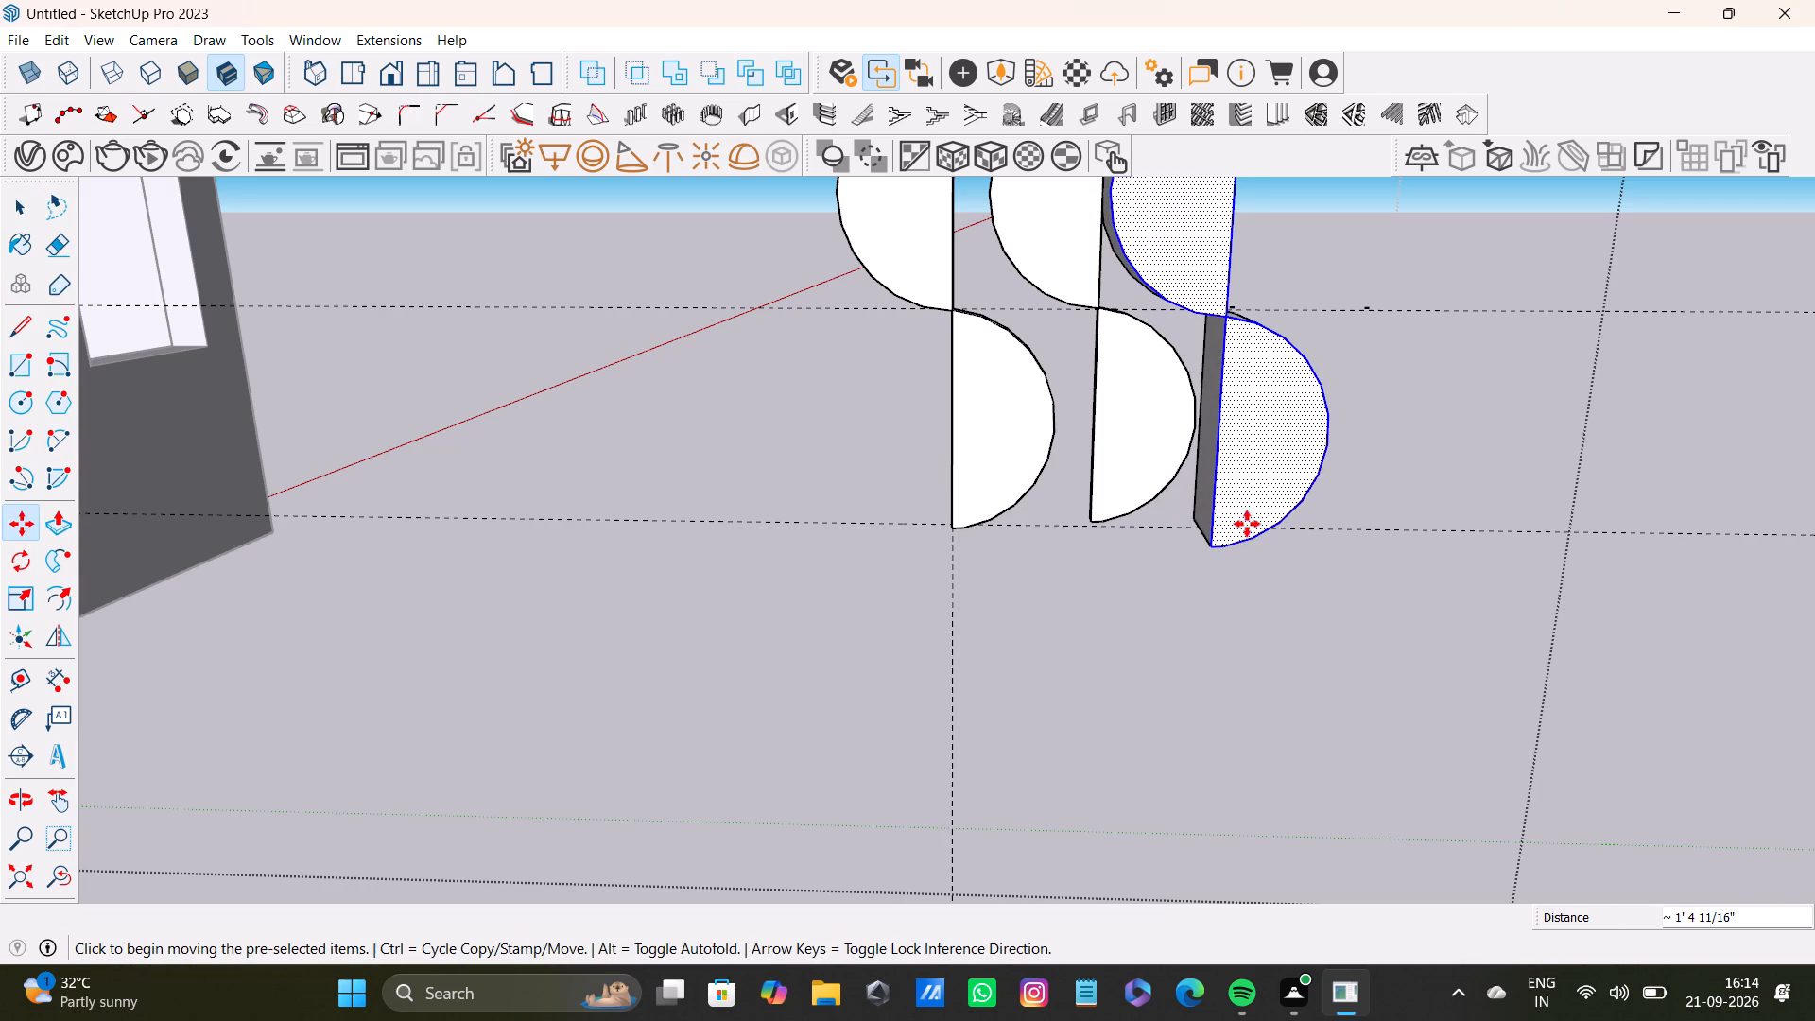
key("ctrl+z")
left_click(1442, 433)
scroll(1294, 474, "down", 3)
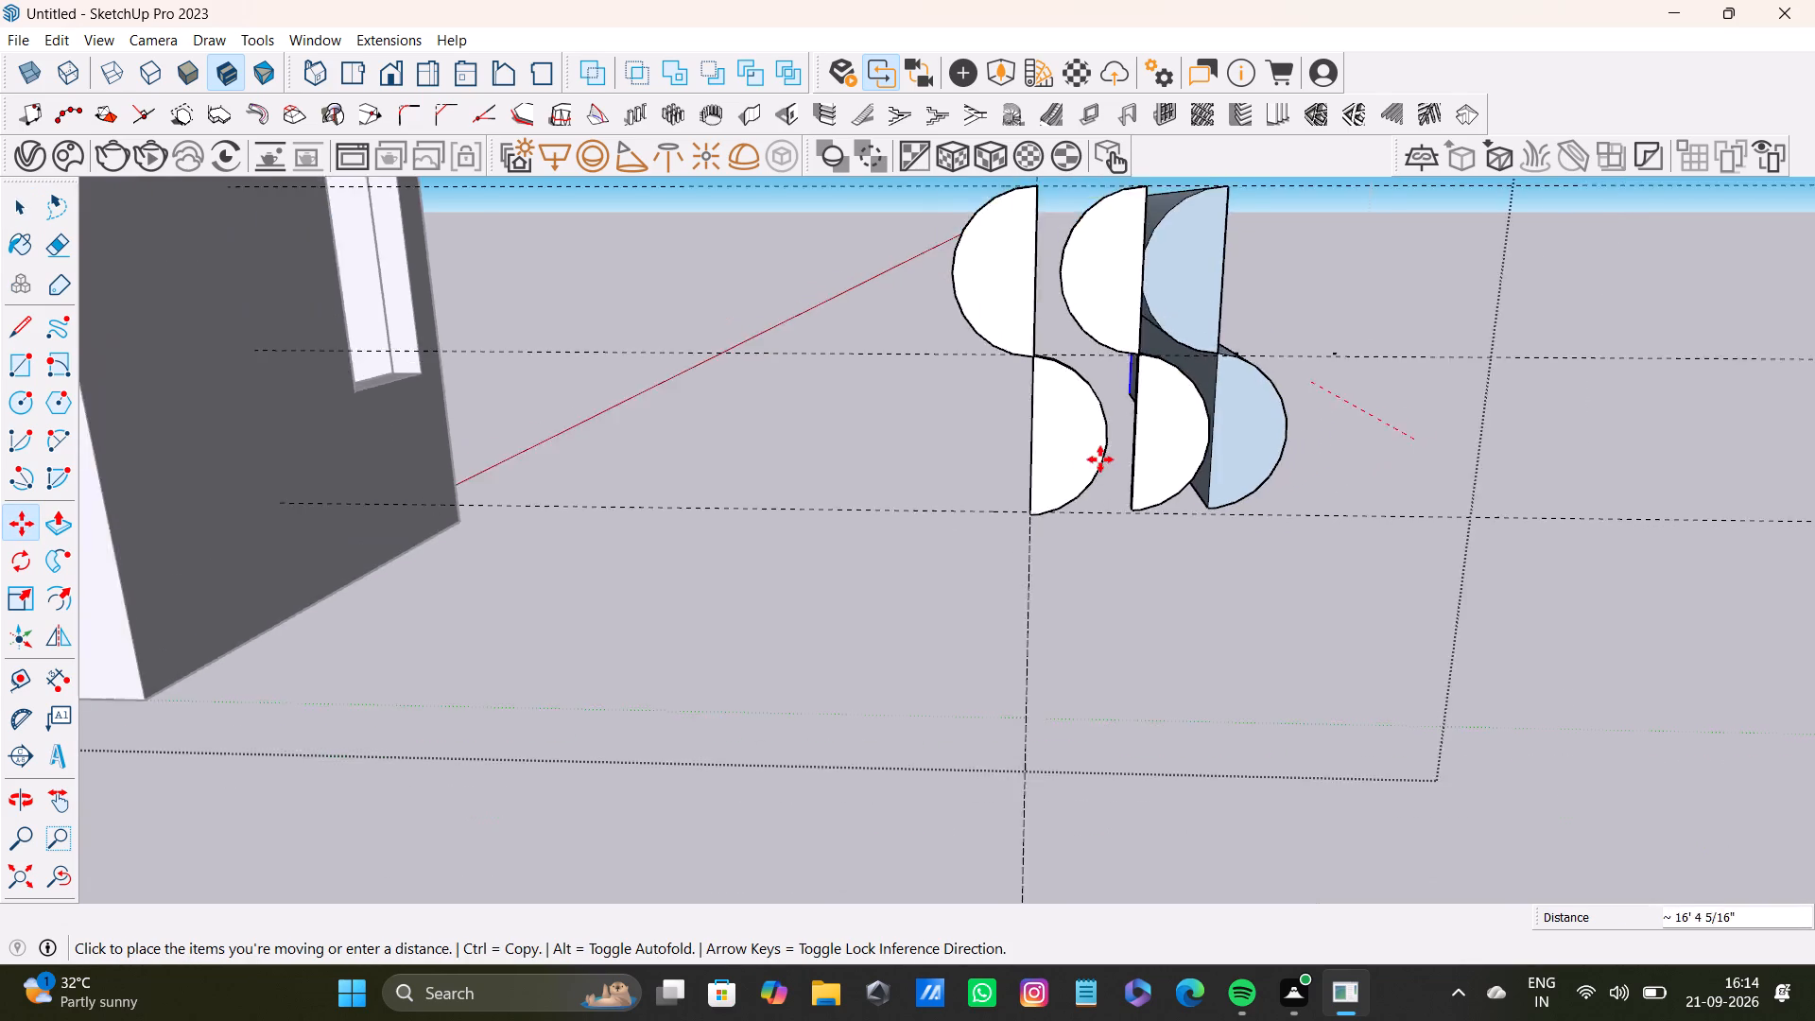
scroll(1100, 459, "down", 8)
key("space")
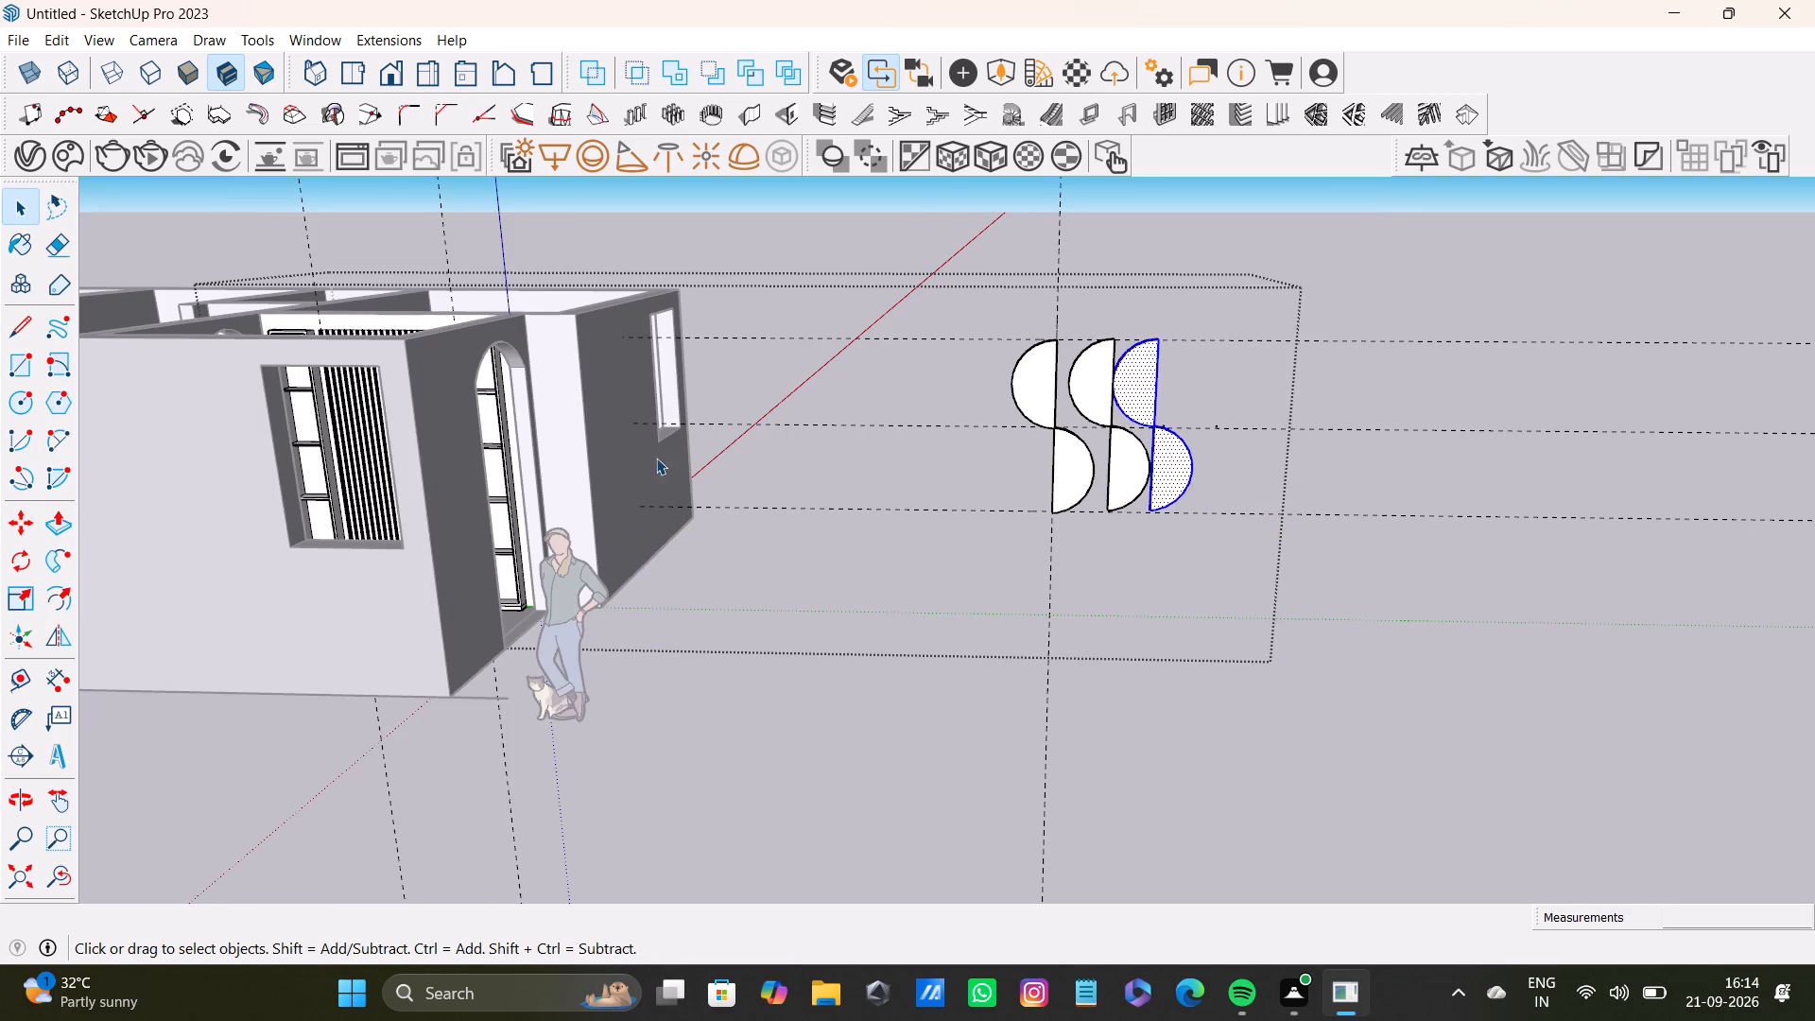
Examine the slatted wall panel and its side shelves inside the room, relative to the three S shapes outside the building.
scroll(656, 458, "down", 4)
middle_click_drag(660, 441, 1232, 591, "shift")
scroll(1013, 618, "up", 3)
middle_click_drag(1118, 589, 1170, 820)
scroll(1262, 671, "up", 7)
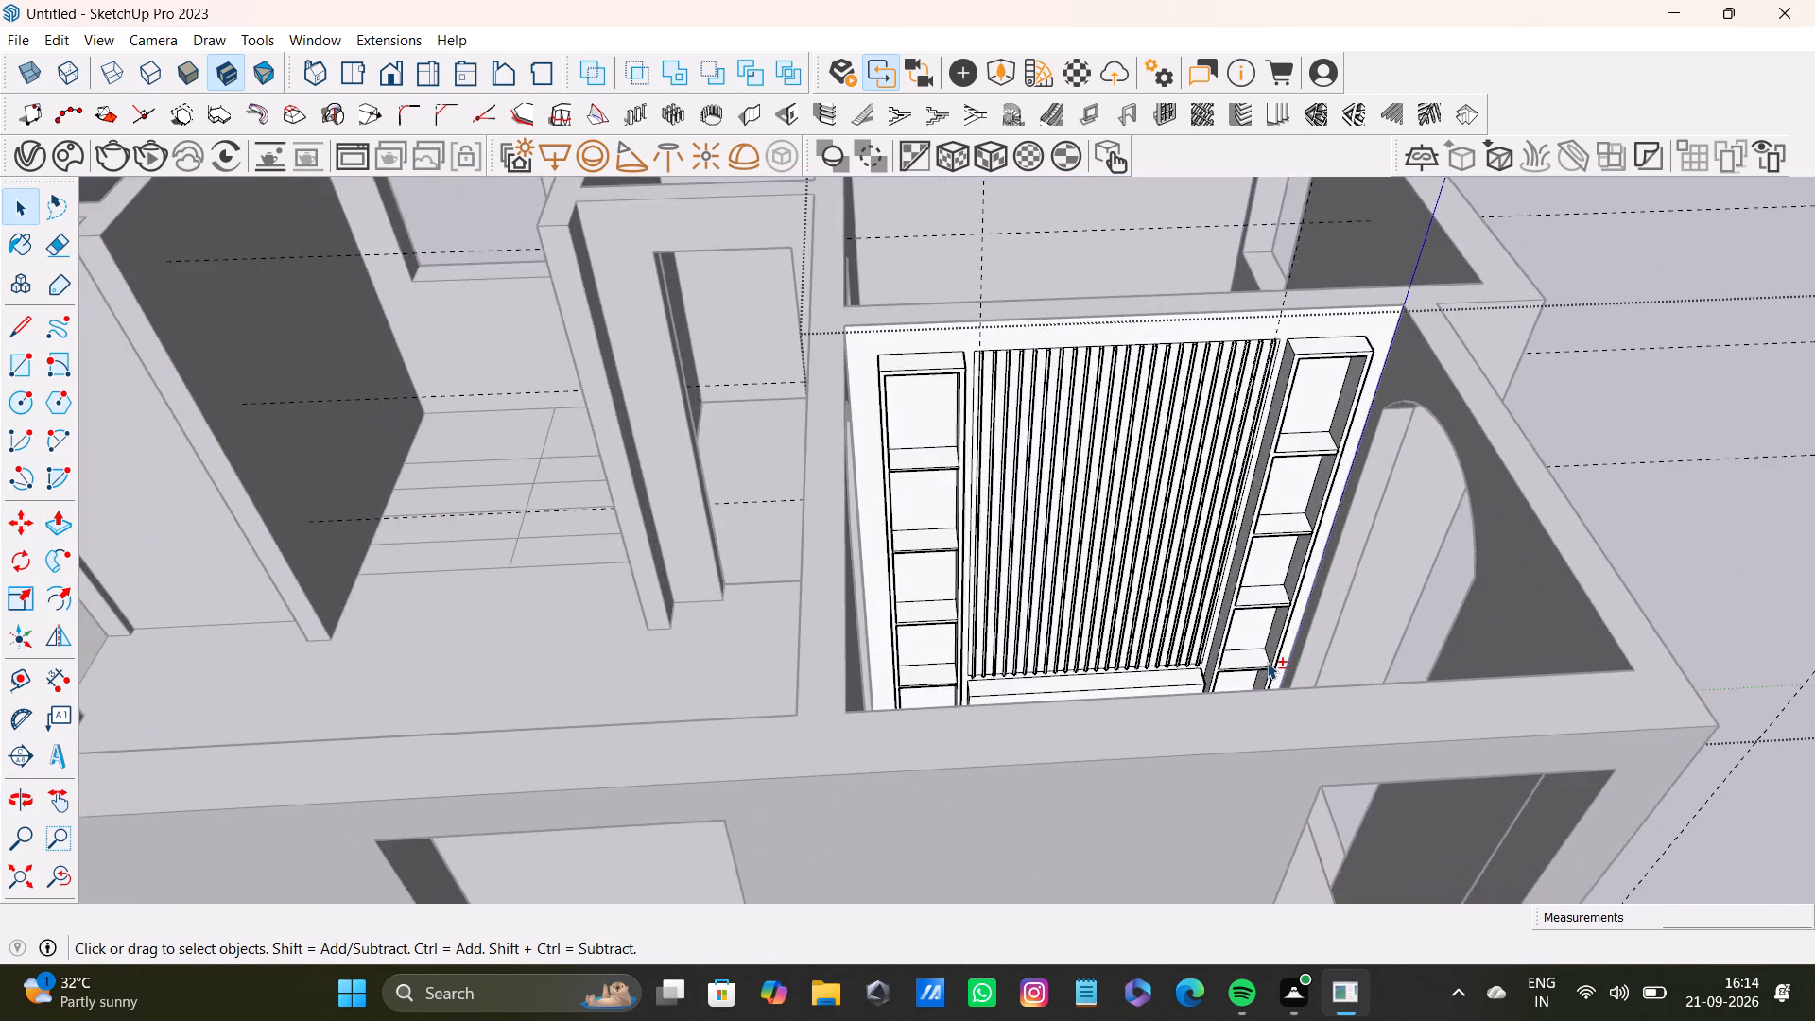
middle_click_drag(1275, 655, 1288, 837, "shift")
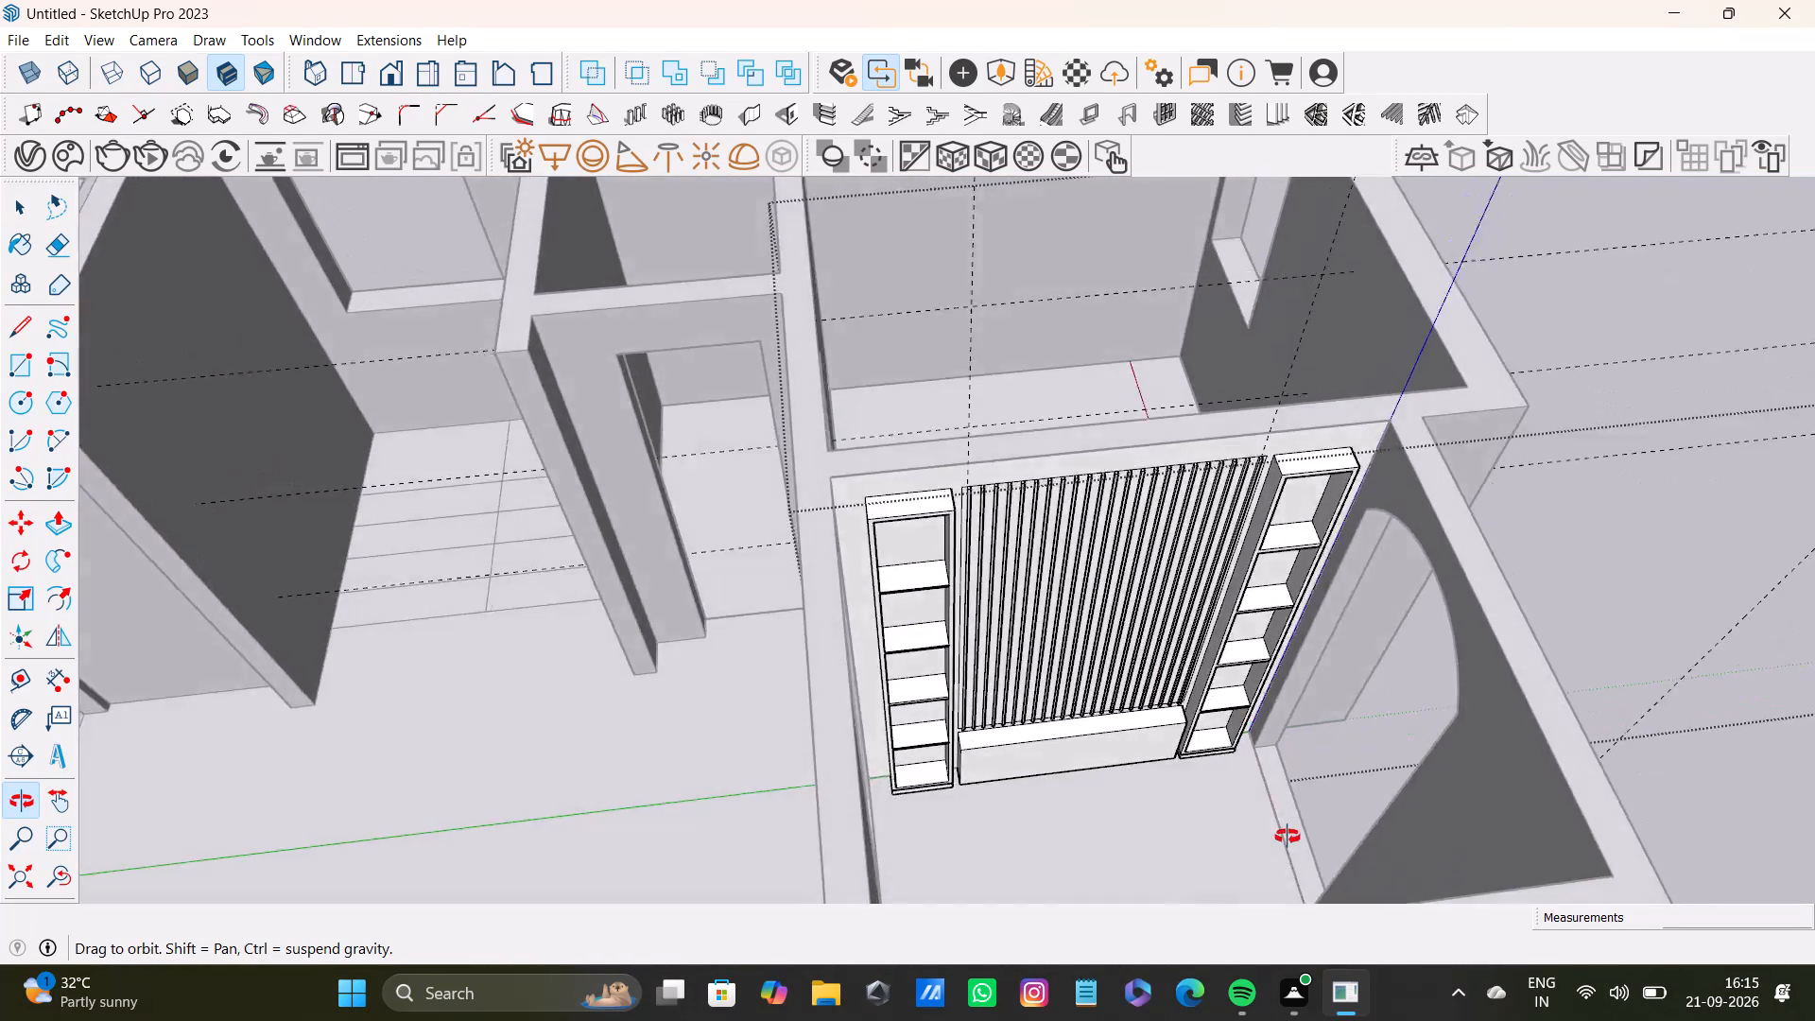
middle_click_drag(1288, 837, 1248, 490, "shift")
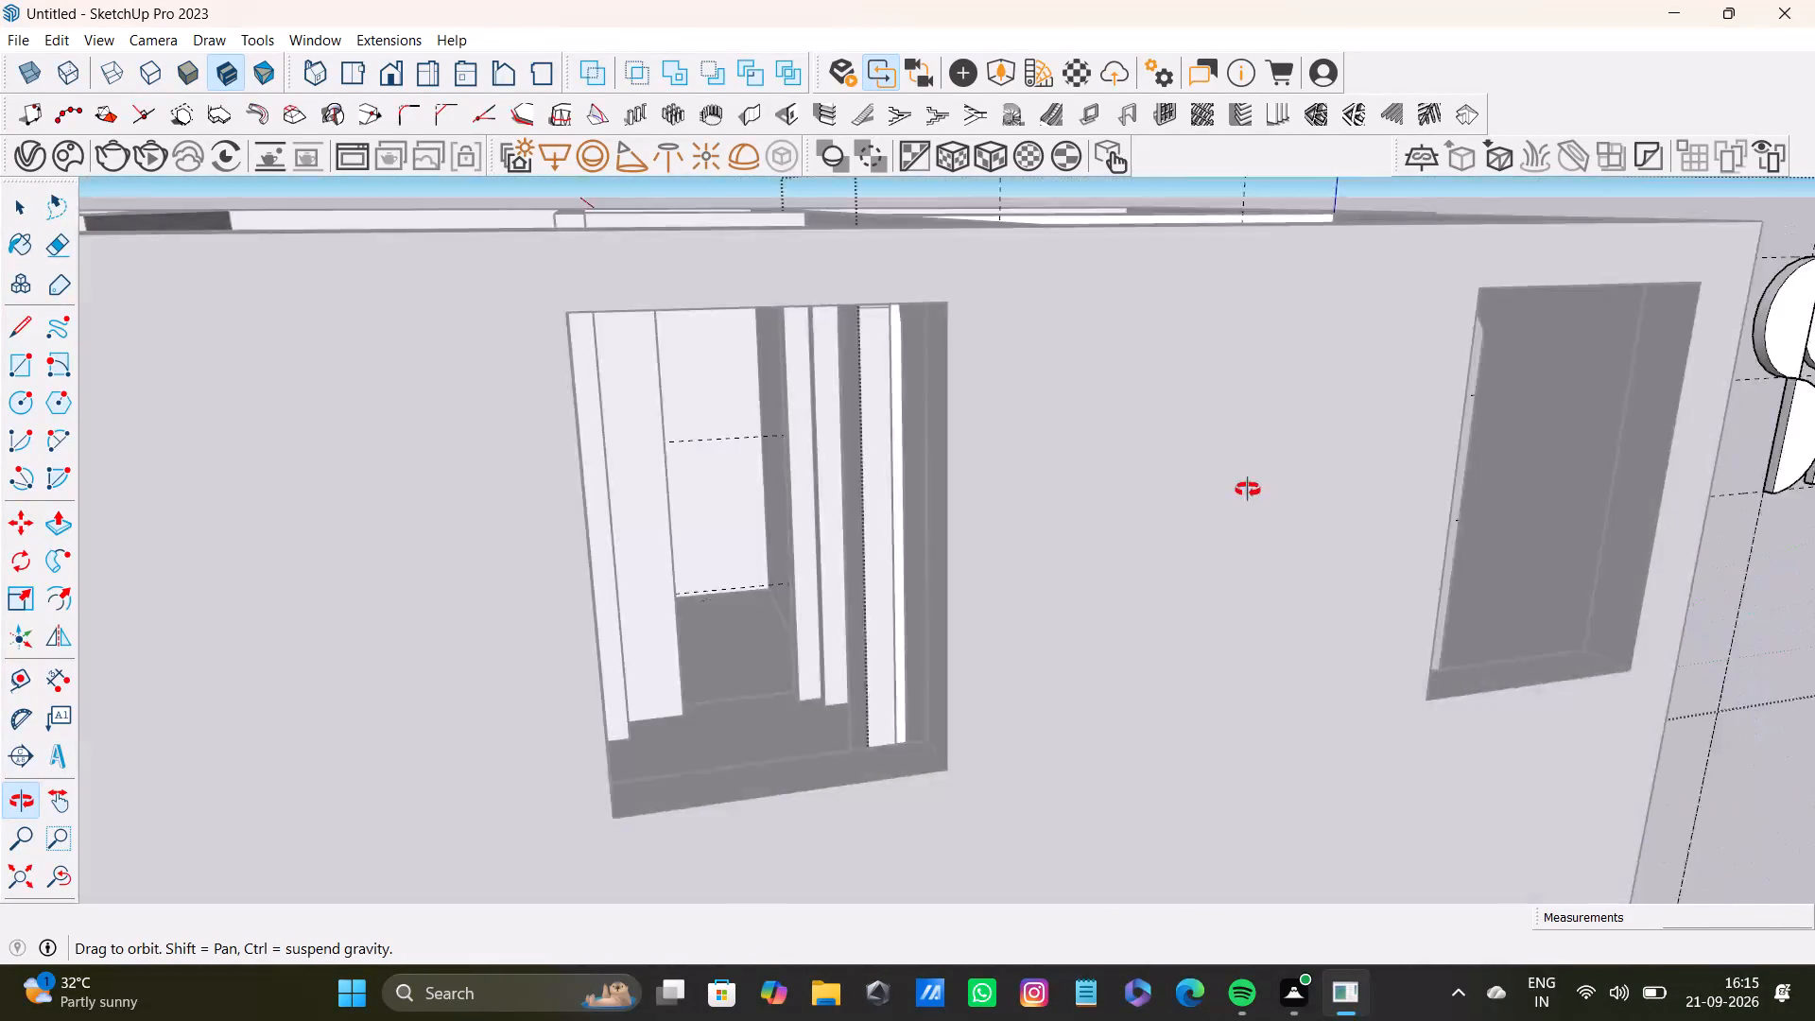
middle_click_drag(1248, 490, 1011, 659, "shift")
scroll(1059, 632, "down", 3)
middle_click_drag(1101, 587, 674, 570, "shift")
middle_click_drag(617, 565, 1293, 579)
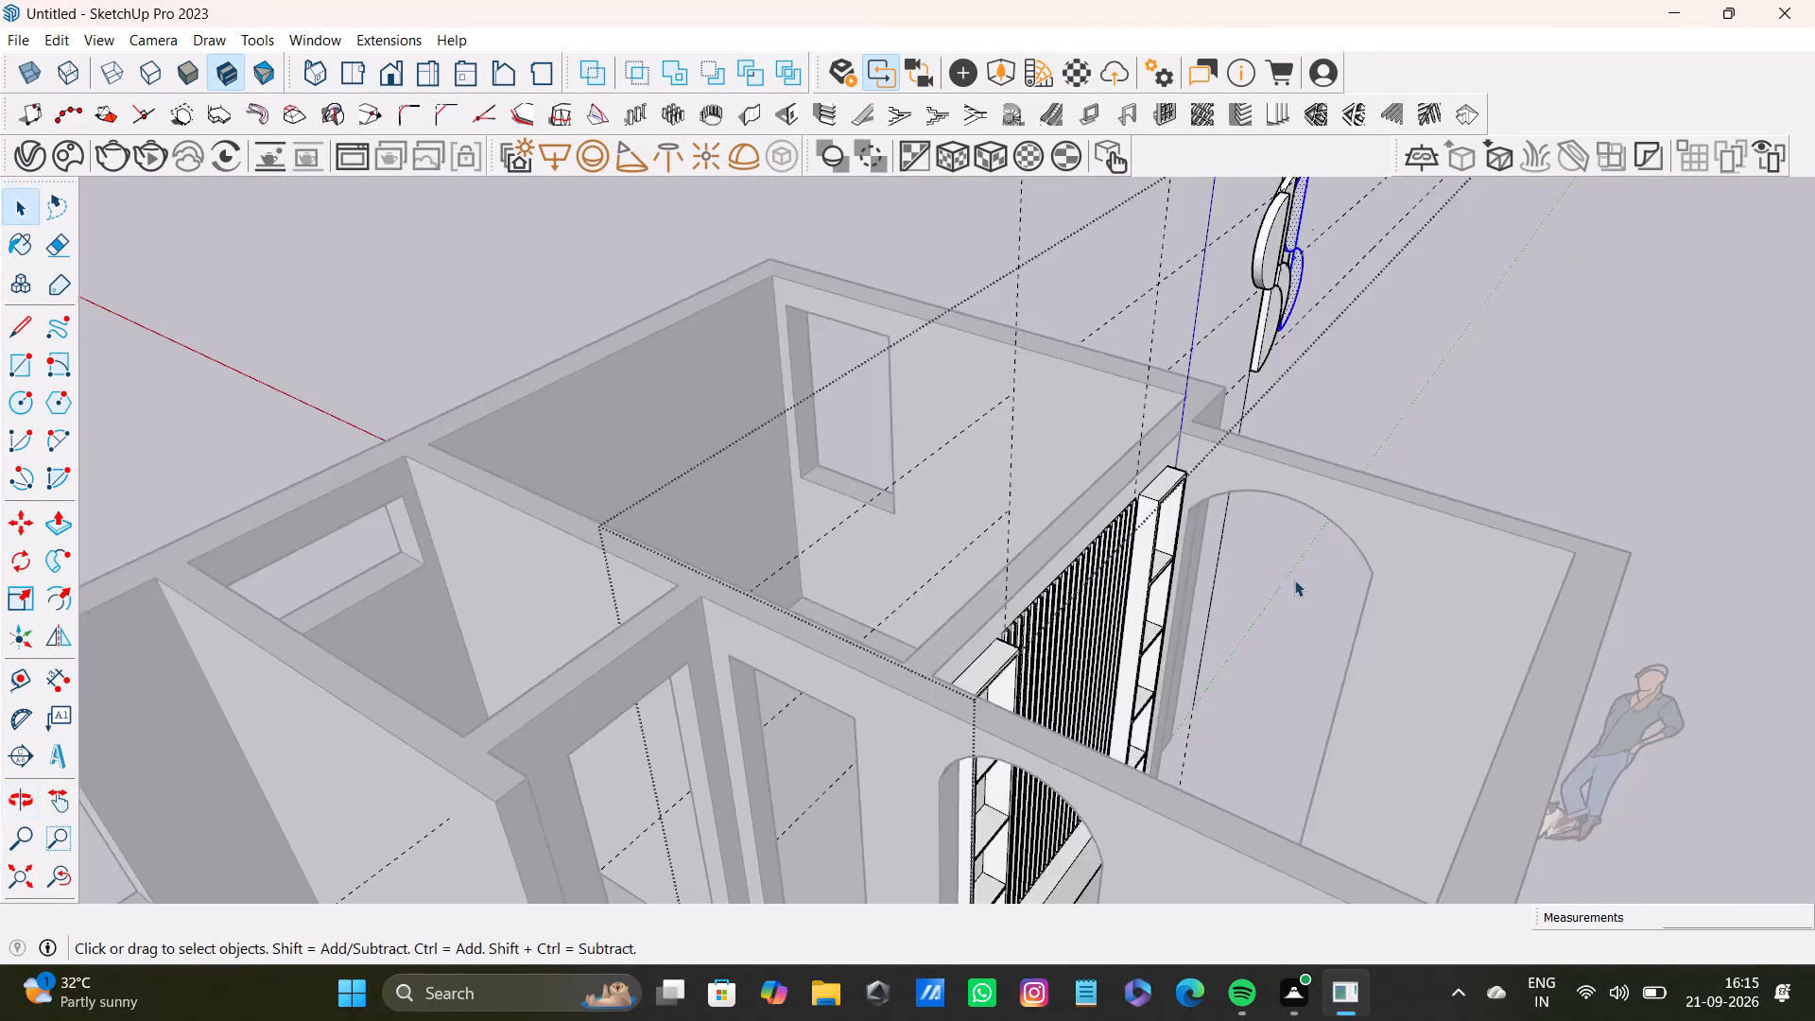
scroll(1294, 580, "down", 3)
middle_click_drag(1353, 547, 719, 635, "shift")
middle_click_drag(1015, 606, 531, 574)
scroll(1226, 635, "up", 2)
scroll(1226, 635, "down", 7)
middle_click_drag(1316, 654, 1029, 635, "shift")
scroll(547, 544, "up", 5)
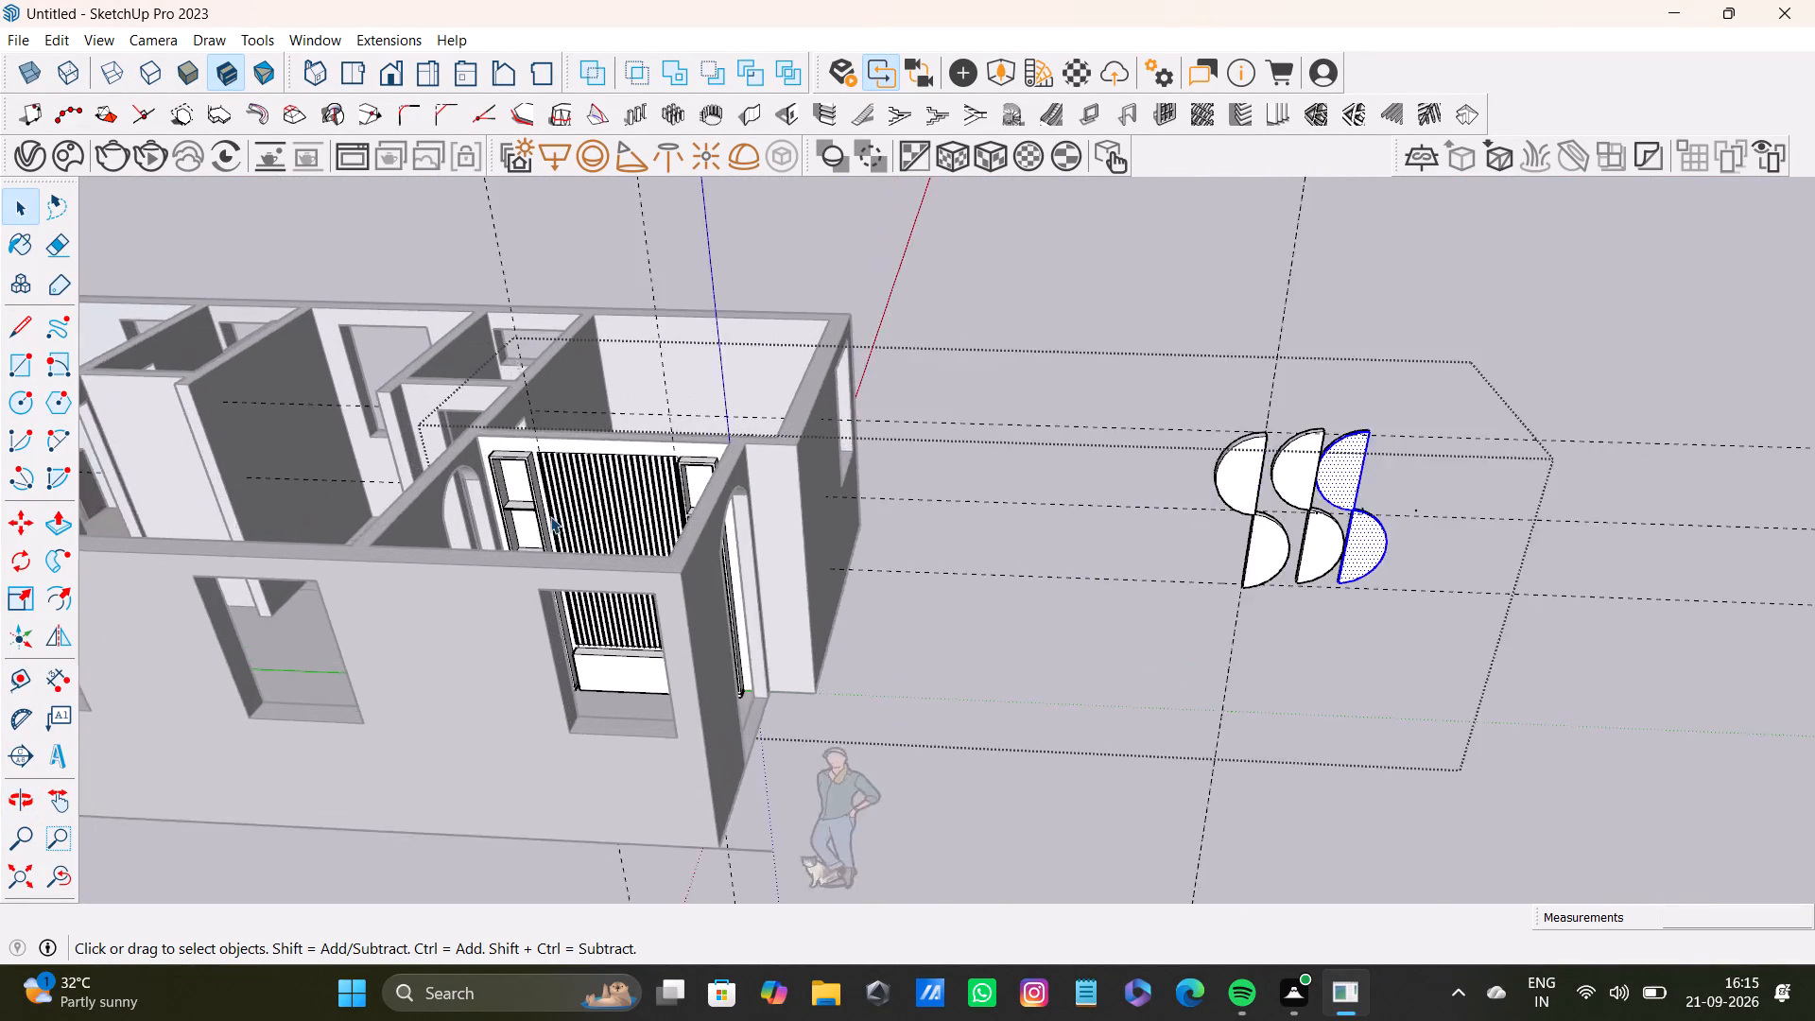
scroll(550, 516, "up", 6)
middle_click_drag(543, 493, 559, 531)
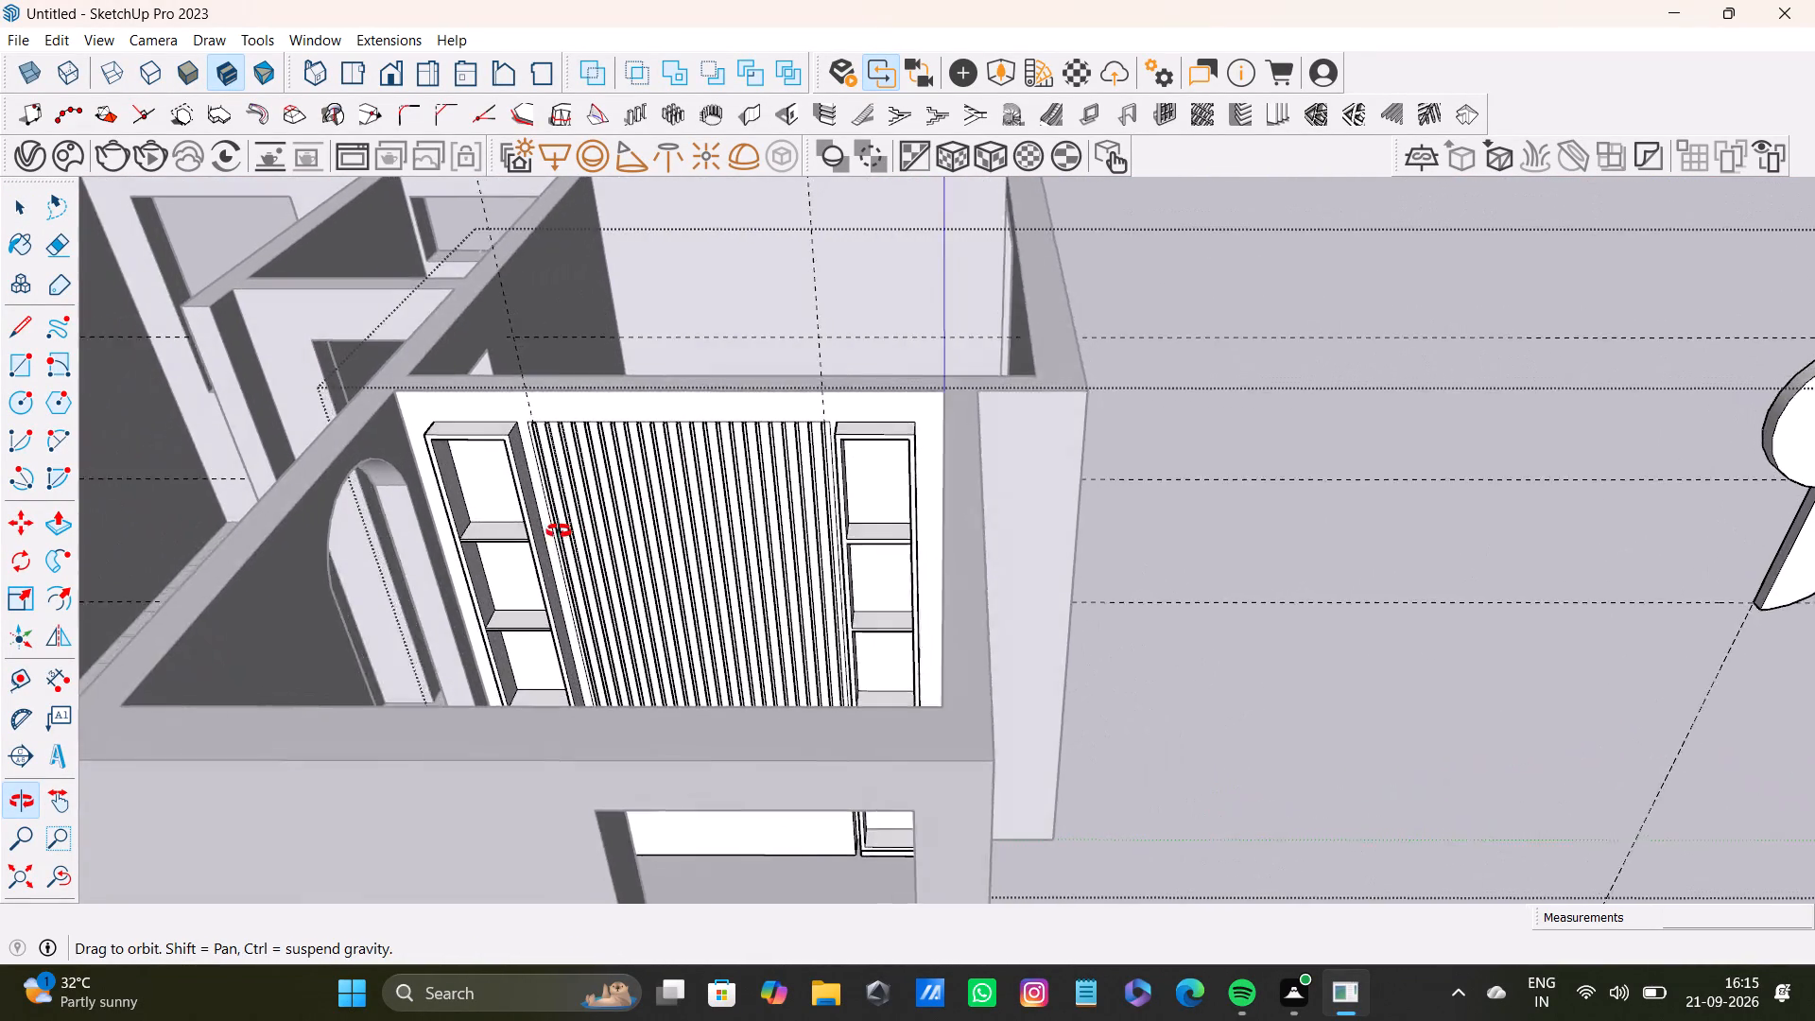
middle_click_drag(559, 531, 512, 596)
scroll(493, 482, "down", 2)
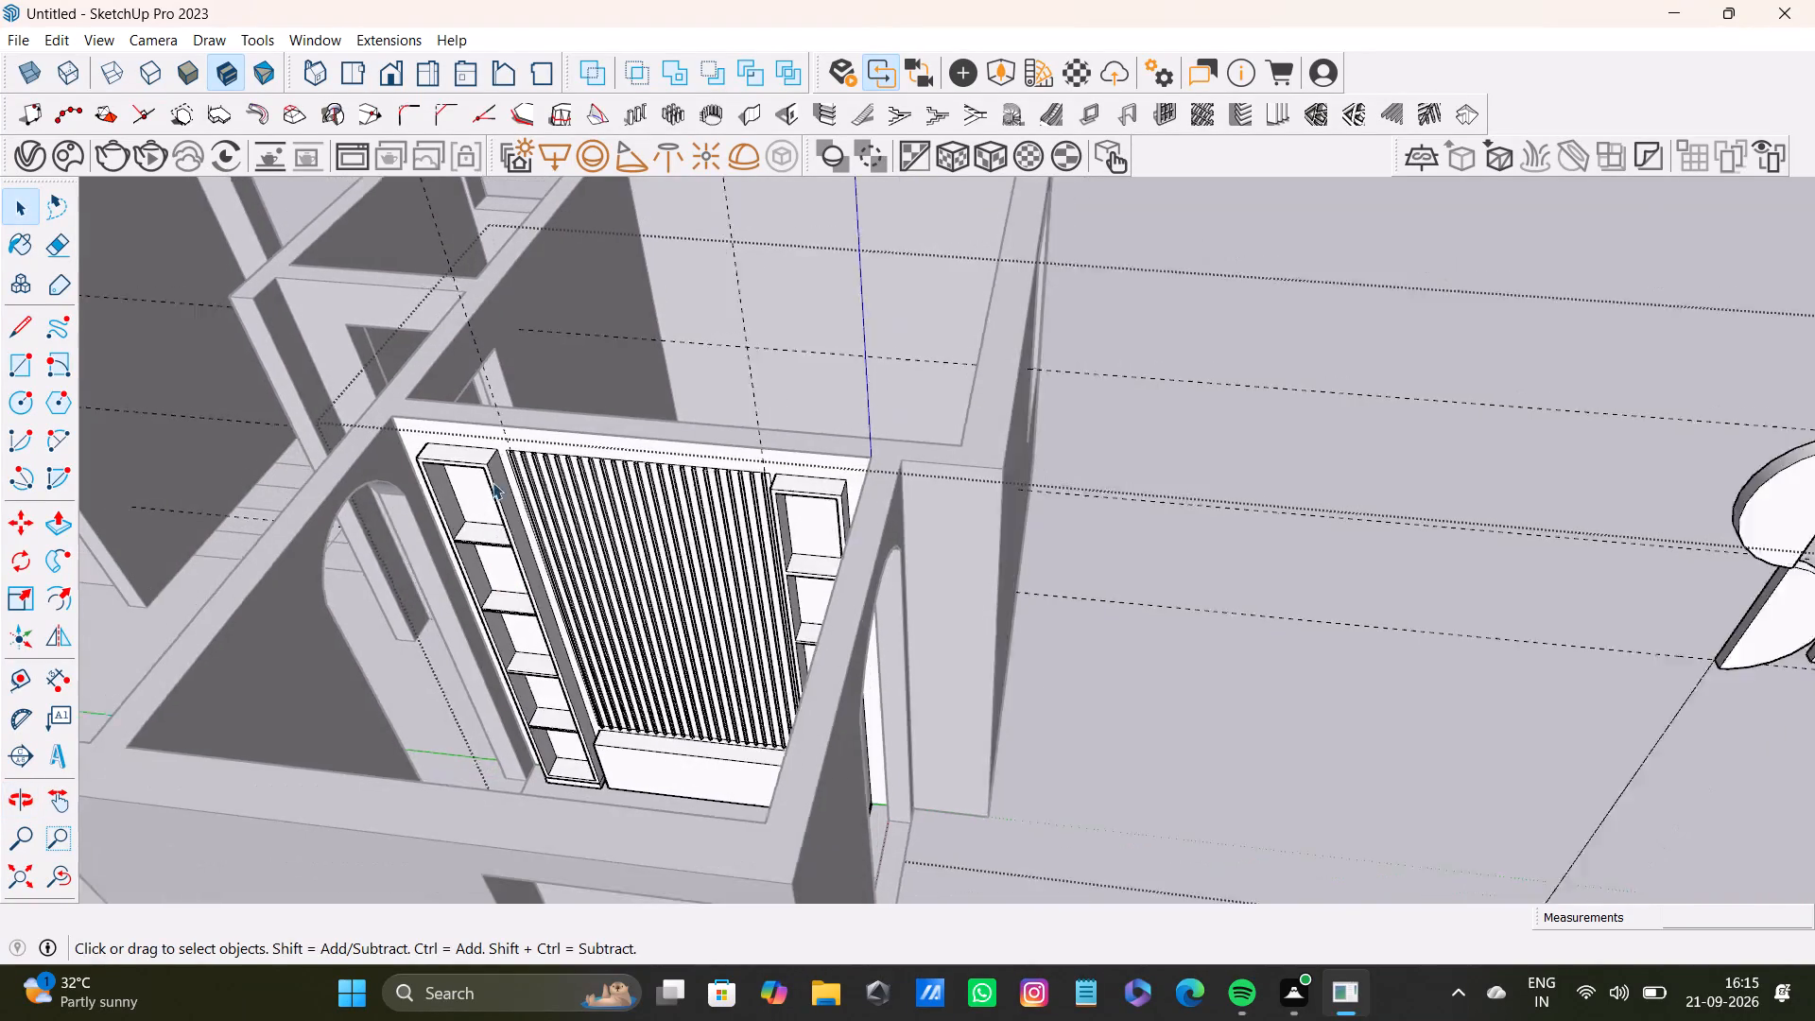
scroll(493, 482, "down", 2)
middle_click_drag(493, 483, 678, 424)
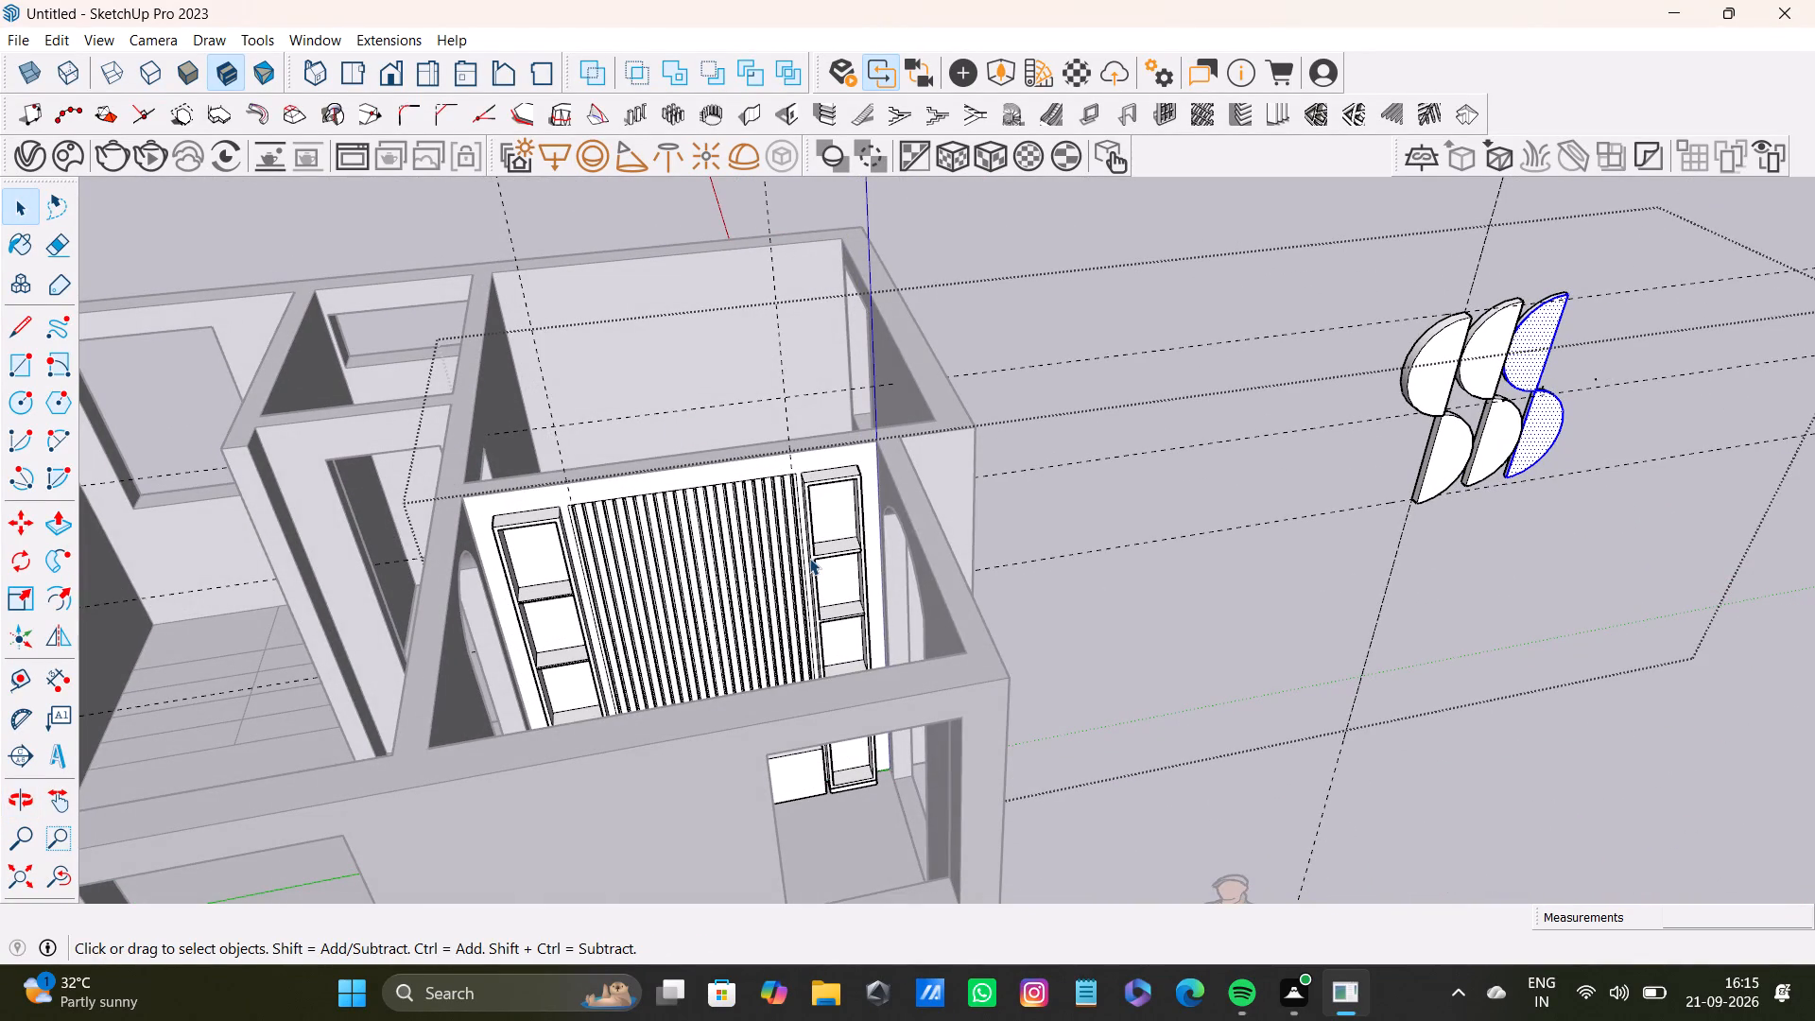
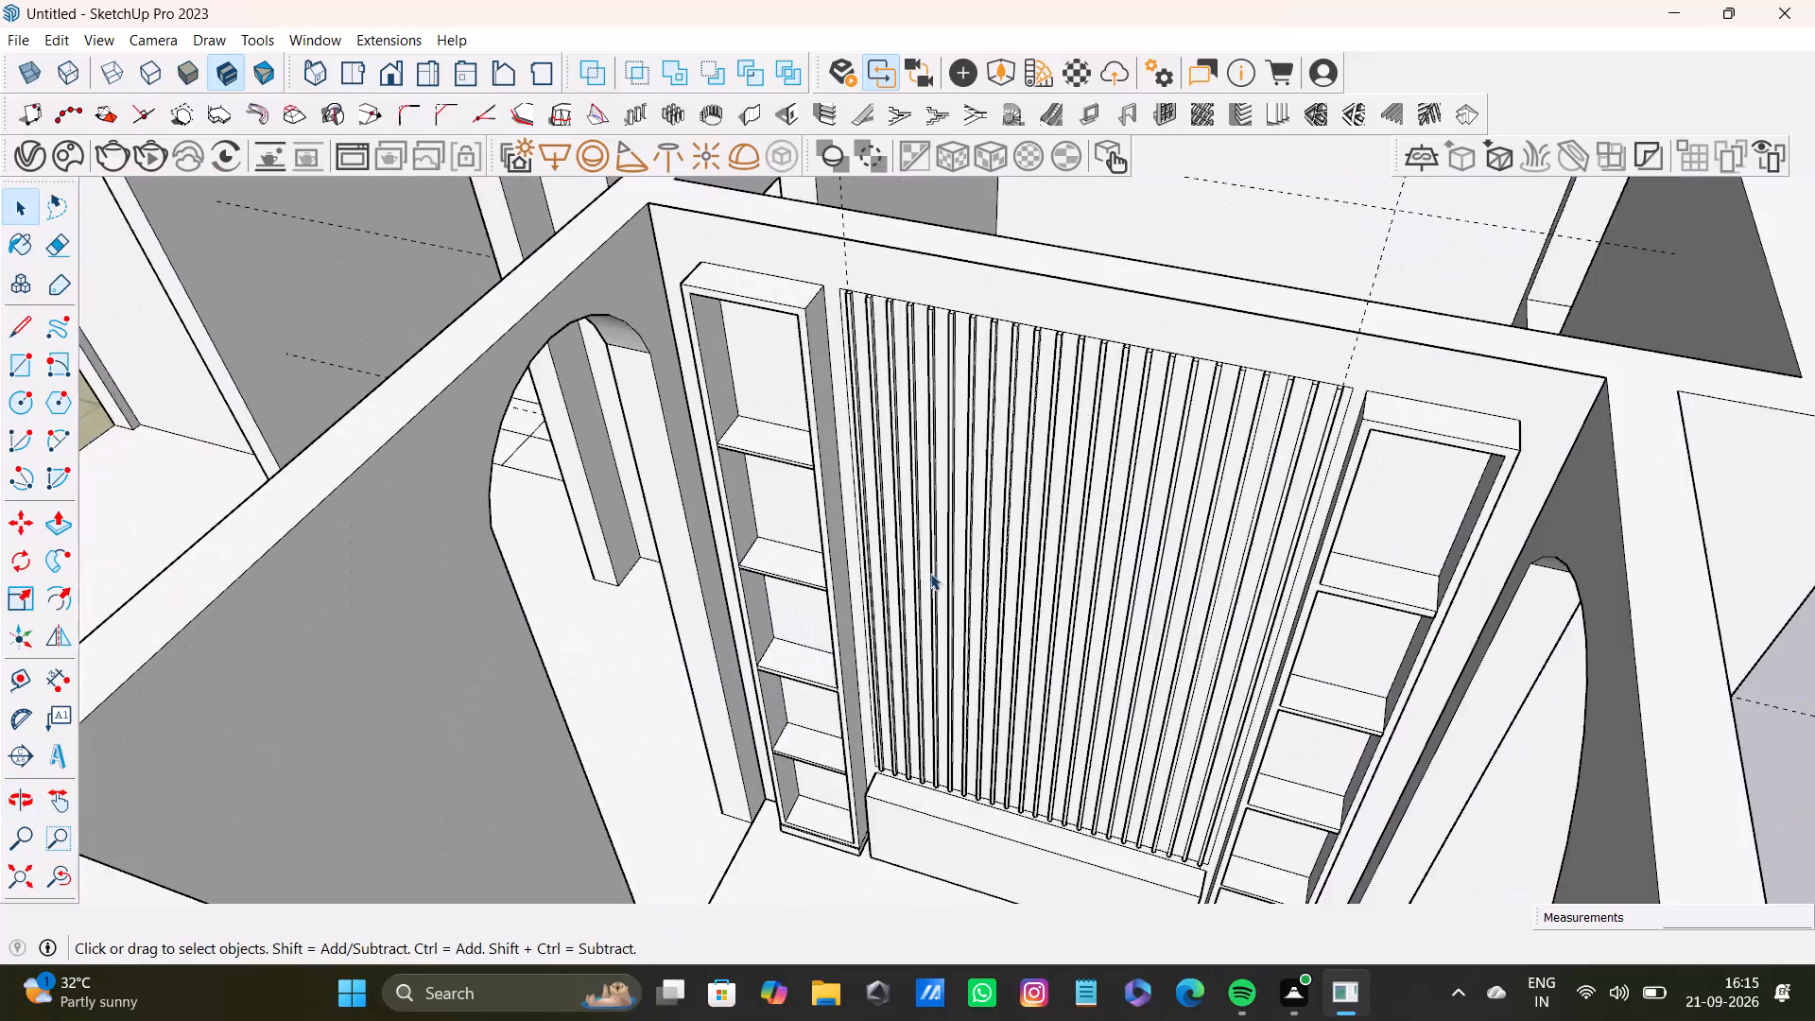
Select the top, front and slat-side outer faces of the shelf unit left of the slatted panel.
middle_click_drag(947, 545, 831, 612, "shift")
middle_click_drag(826, 609, 925, 490)
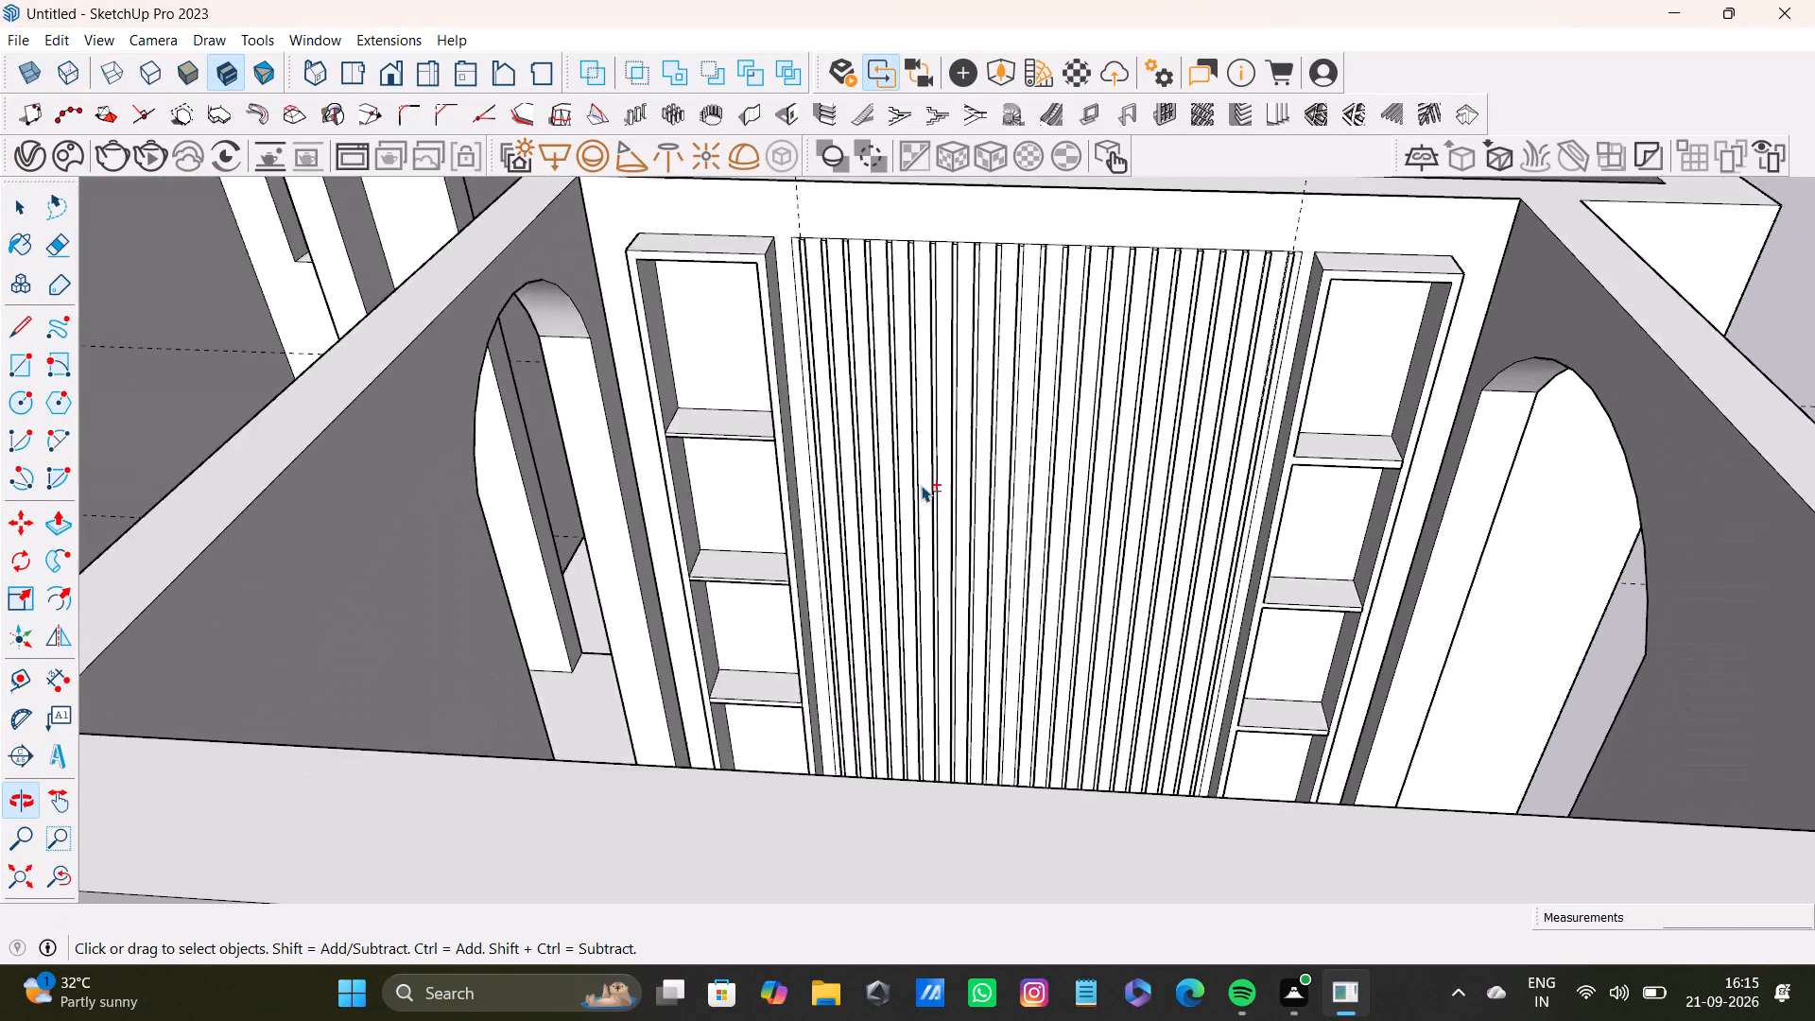
scroll(921, 485, "down", 8, "shift")
middle_click_drag(926, 511, 948, 690, "shift")
middle_click_drag(939, 665, 933, 737)
scroll(848, 652, "up", 9)
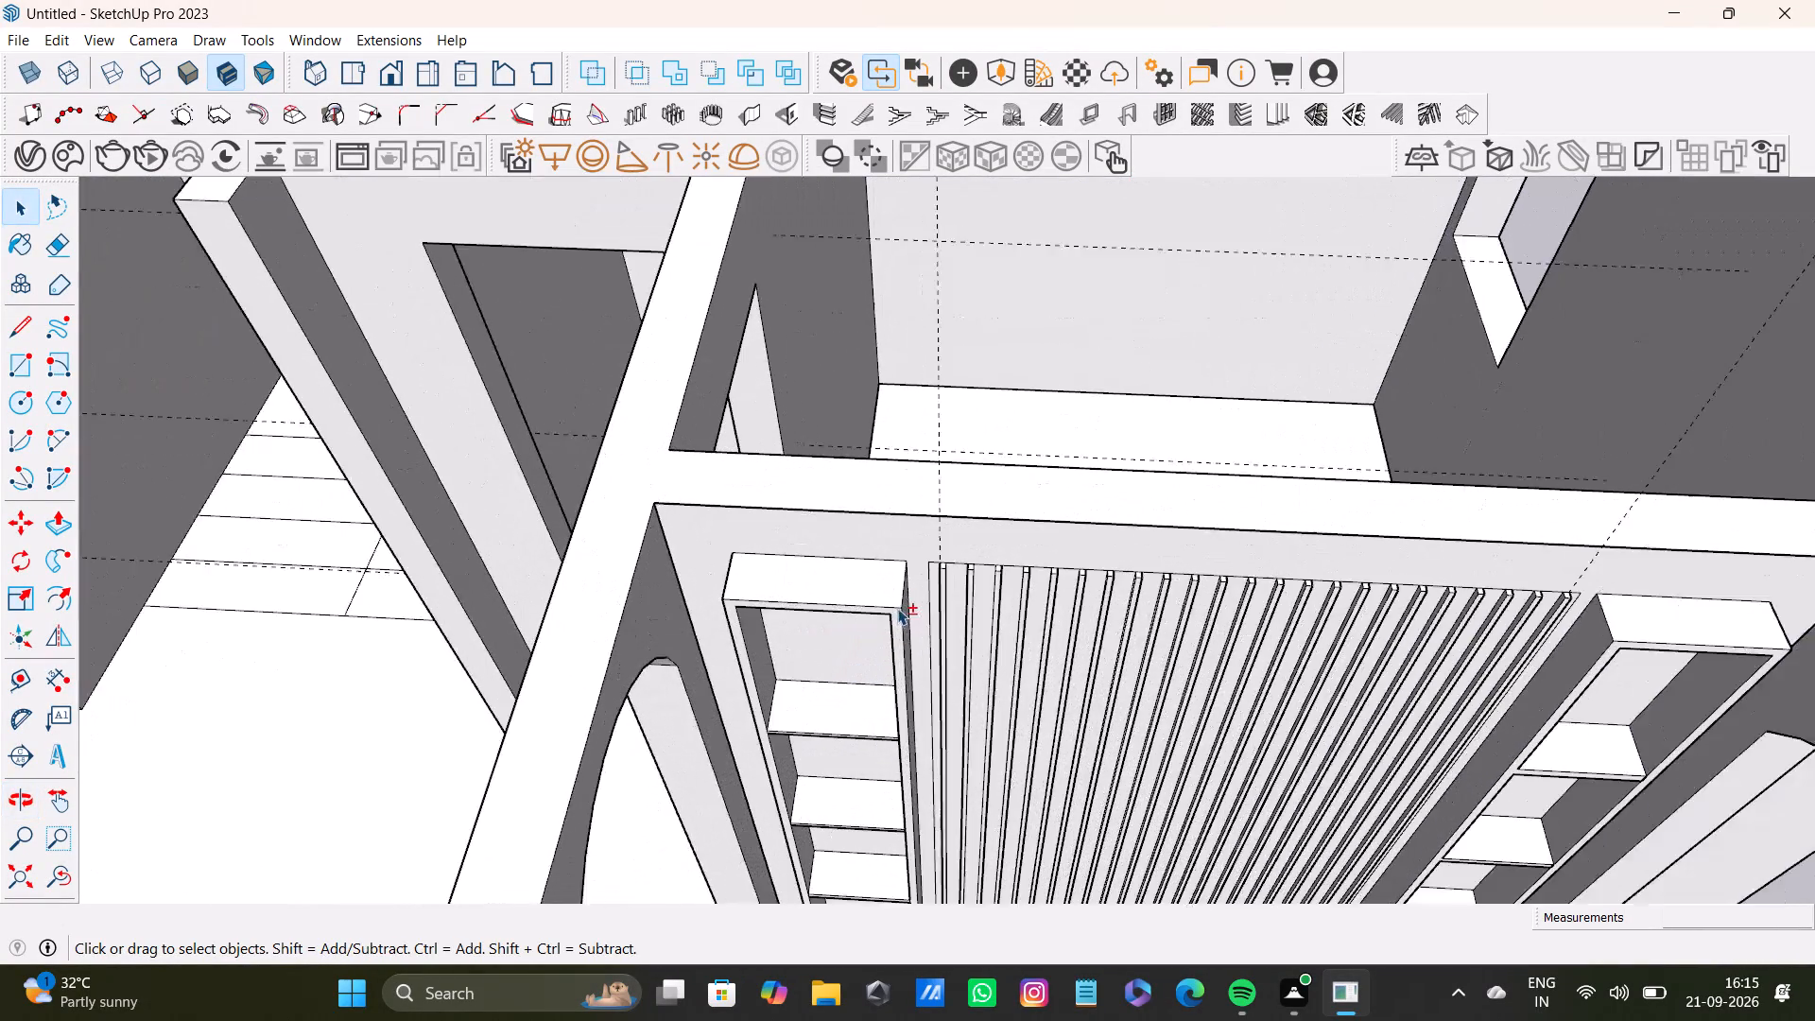
scroll(897, 608, "up", 4)
double_click(883, 598, "shift")
double_click(902, 628, "shift")
double_click(893, 590, "shift")
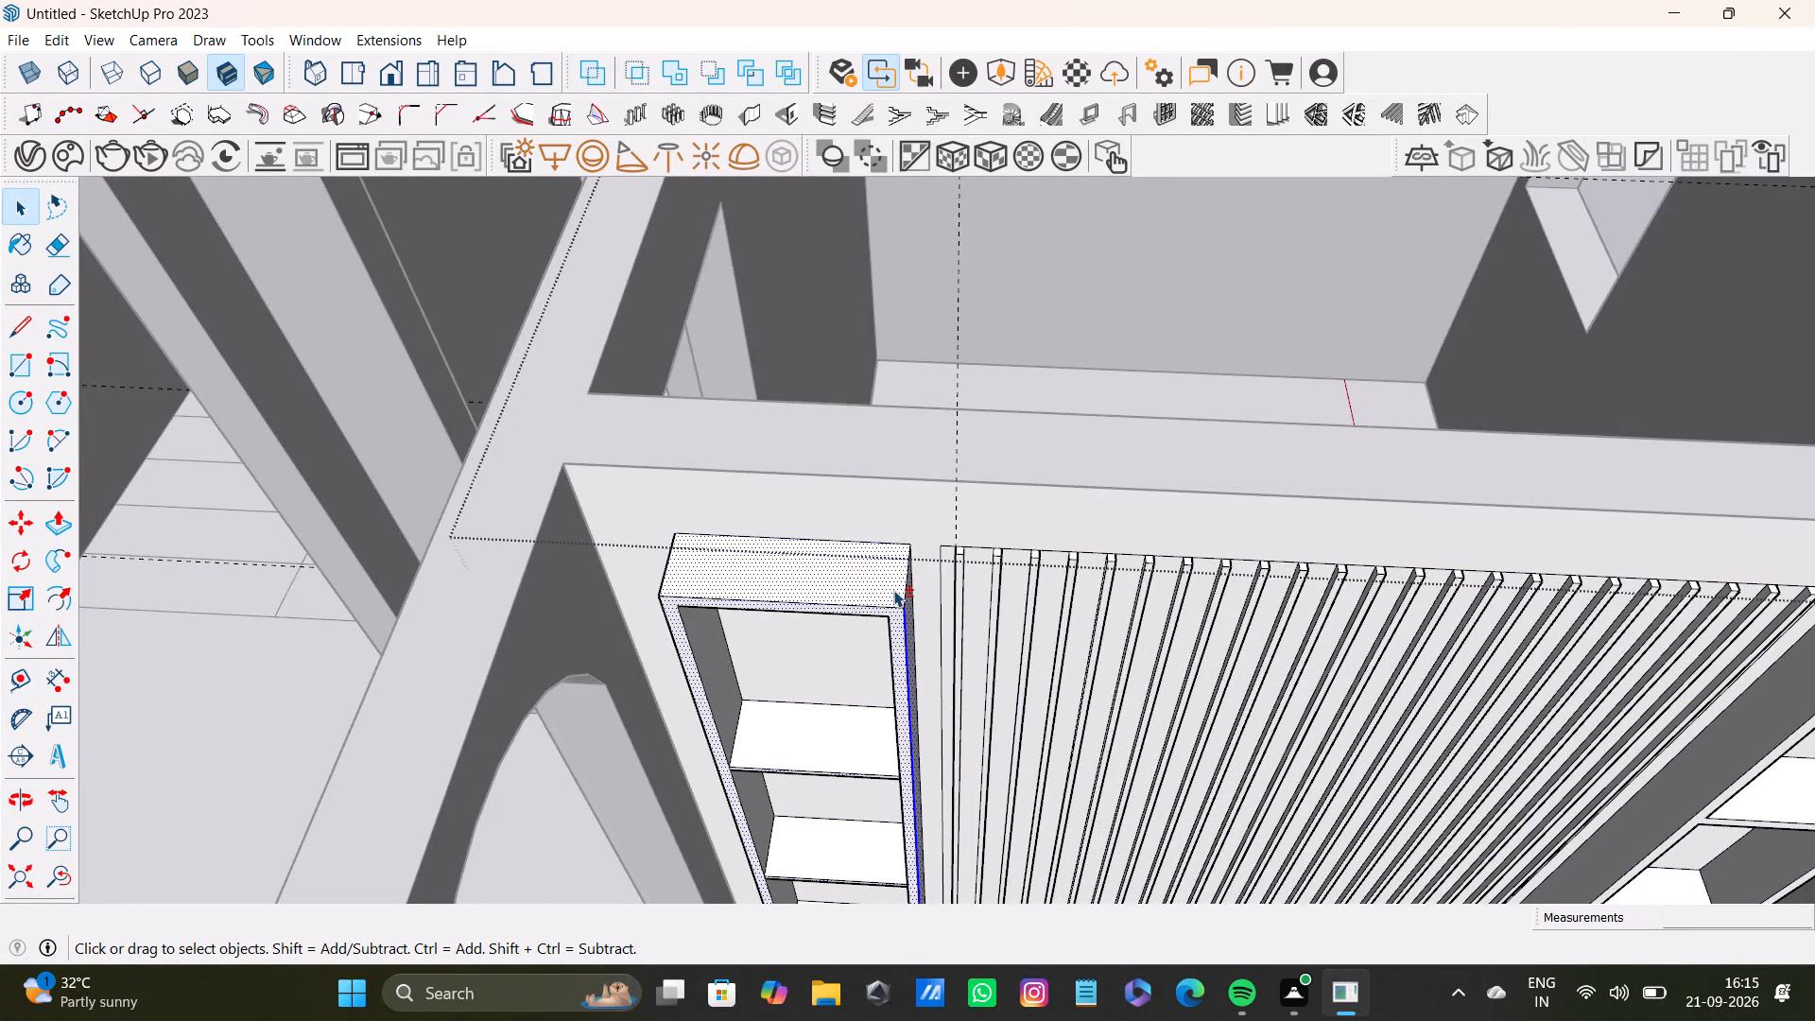
scroll(769, 635, "up", 4, "shift")
scroll(766, 638, "down", 8, "shift")
middle_click_drag(994, 794, 855, 532, "shift")
Add the right shelf unit's top, front, slat-side outer face and the upper compartments' far inner side faces to the selection.
scroll(1540, 445, "up", 3, "shift")
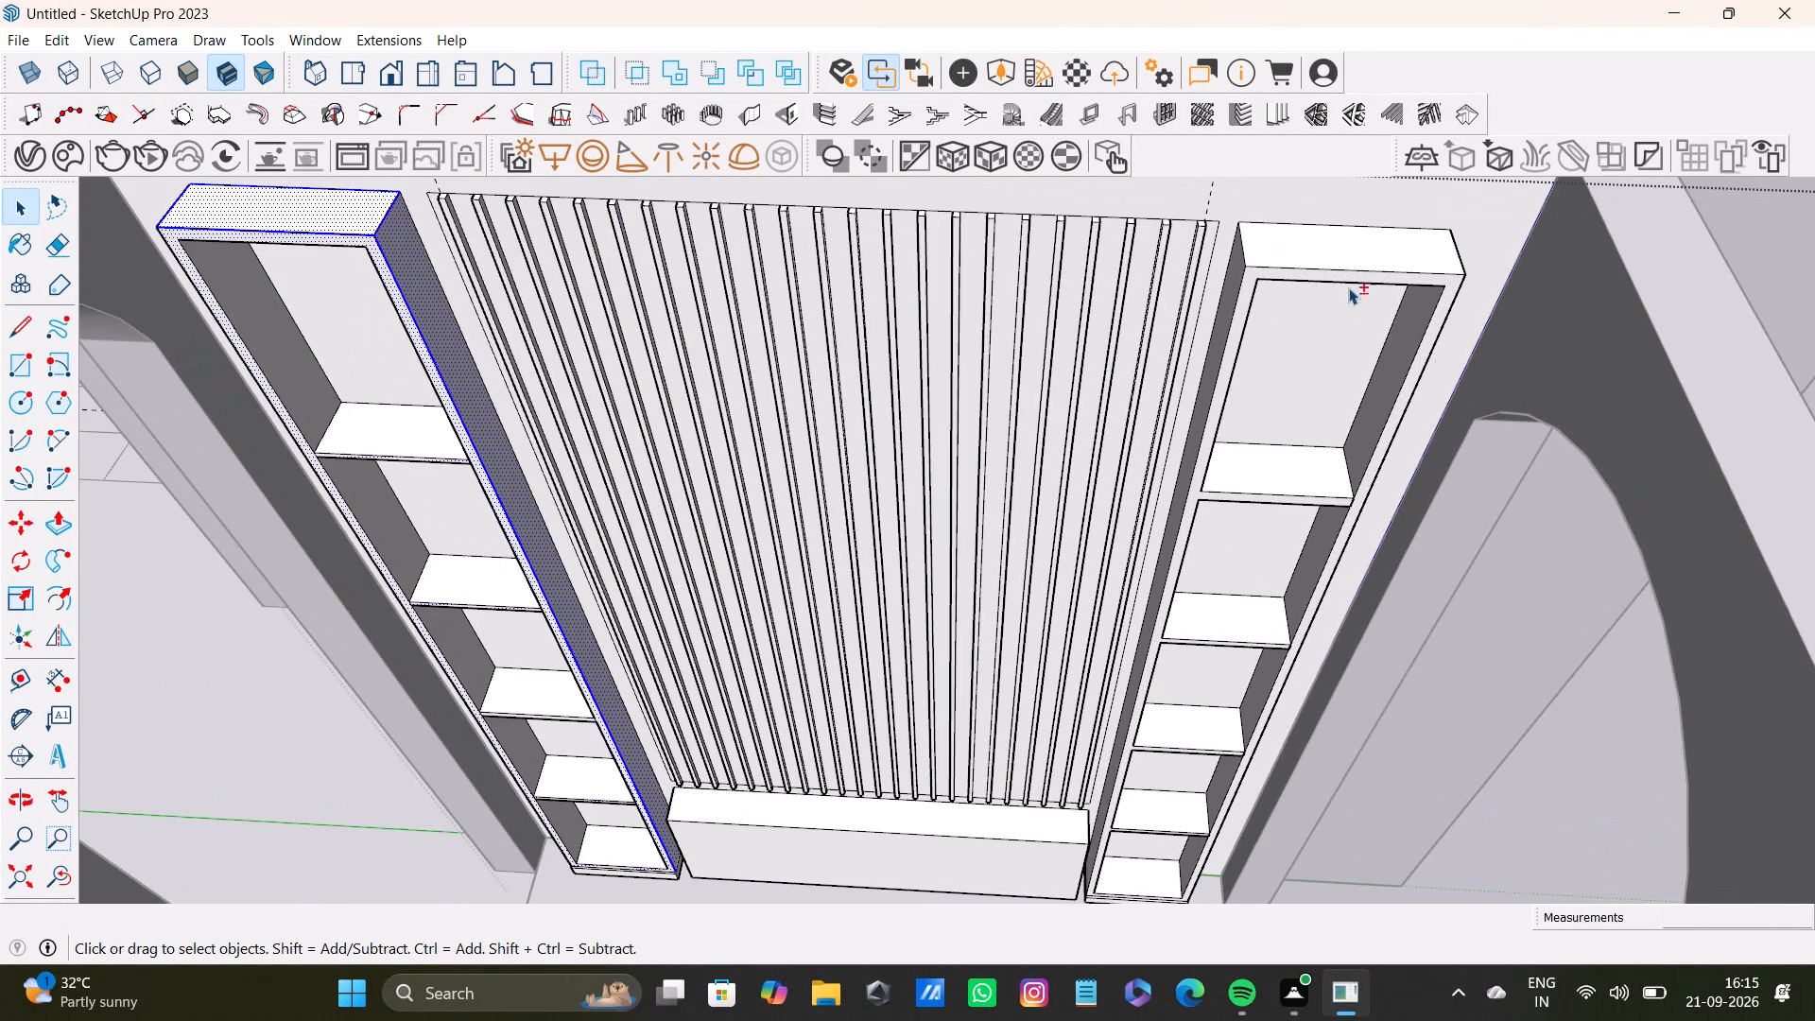
double_click(1373, 257, "shift")
scroll(1260, 307, "up", 3, "shift")
double_click(1231, 320, "shift")
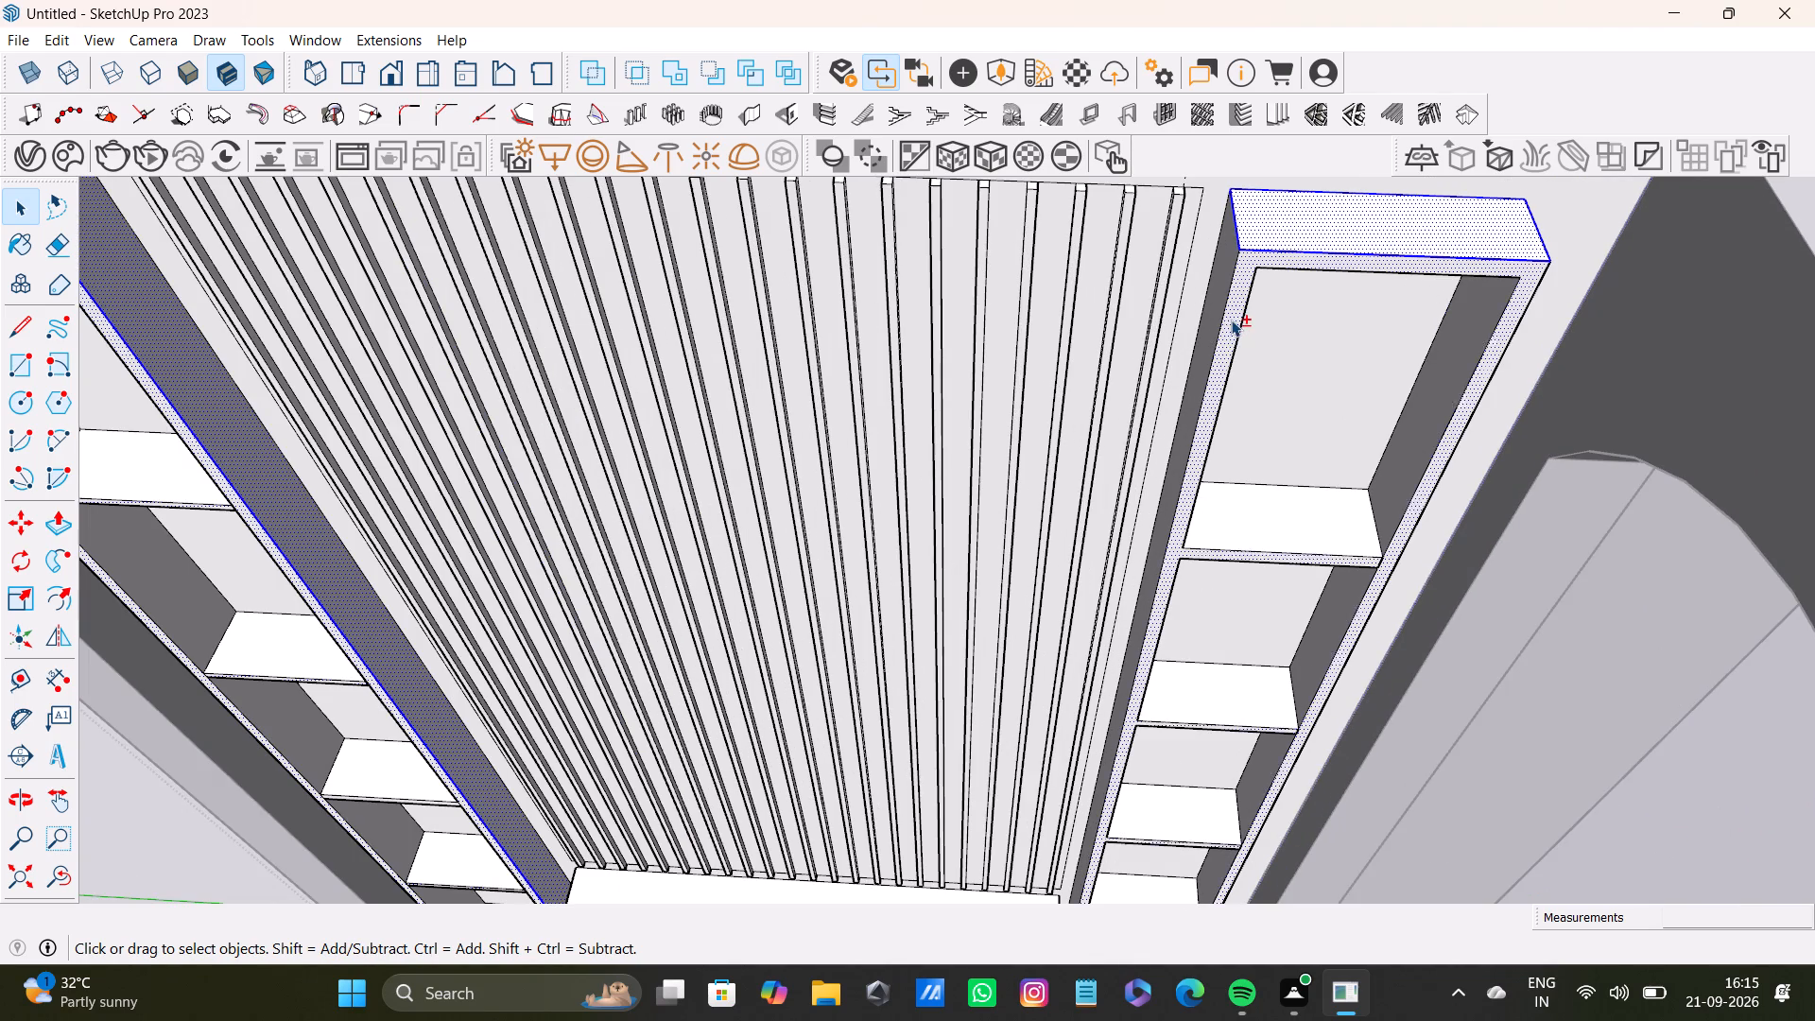
double_click(1215, 326, "shift")
double_click(1441, 379, "shift")
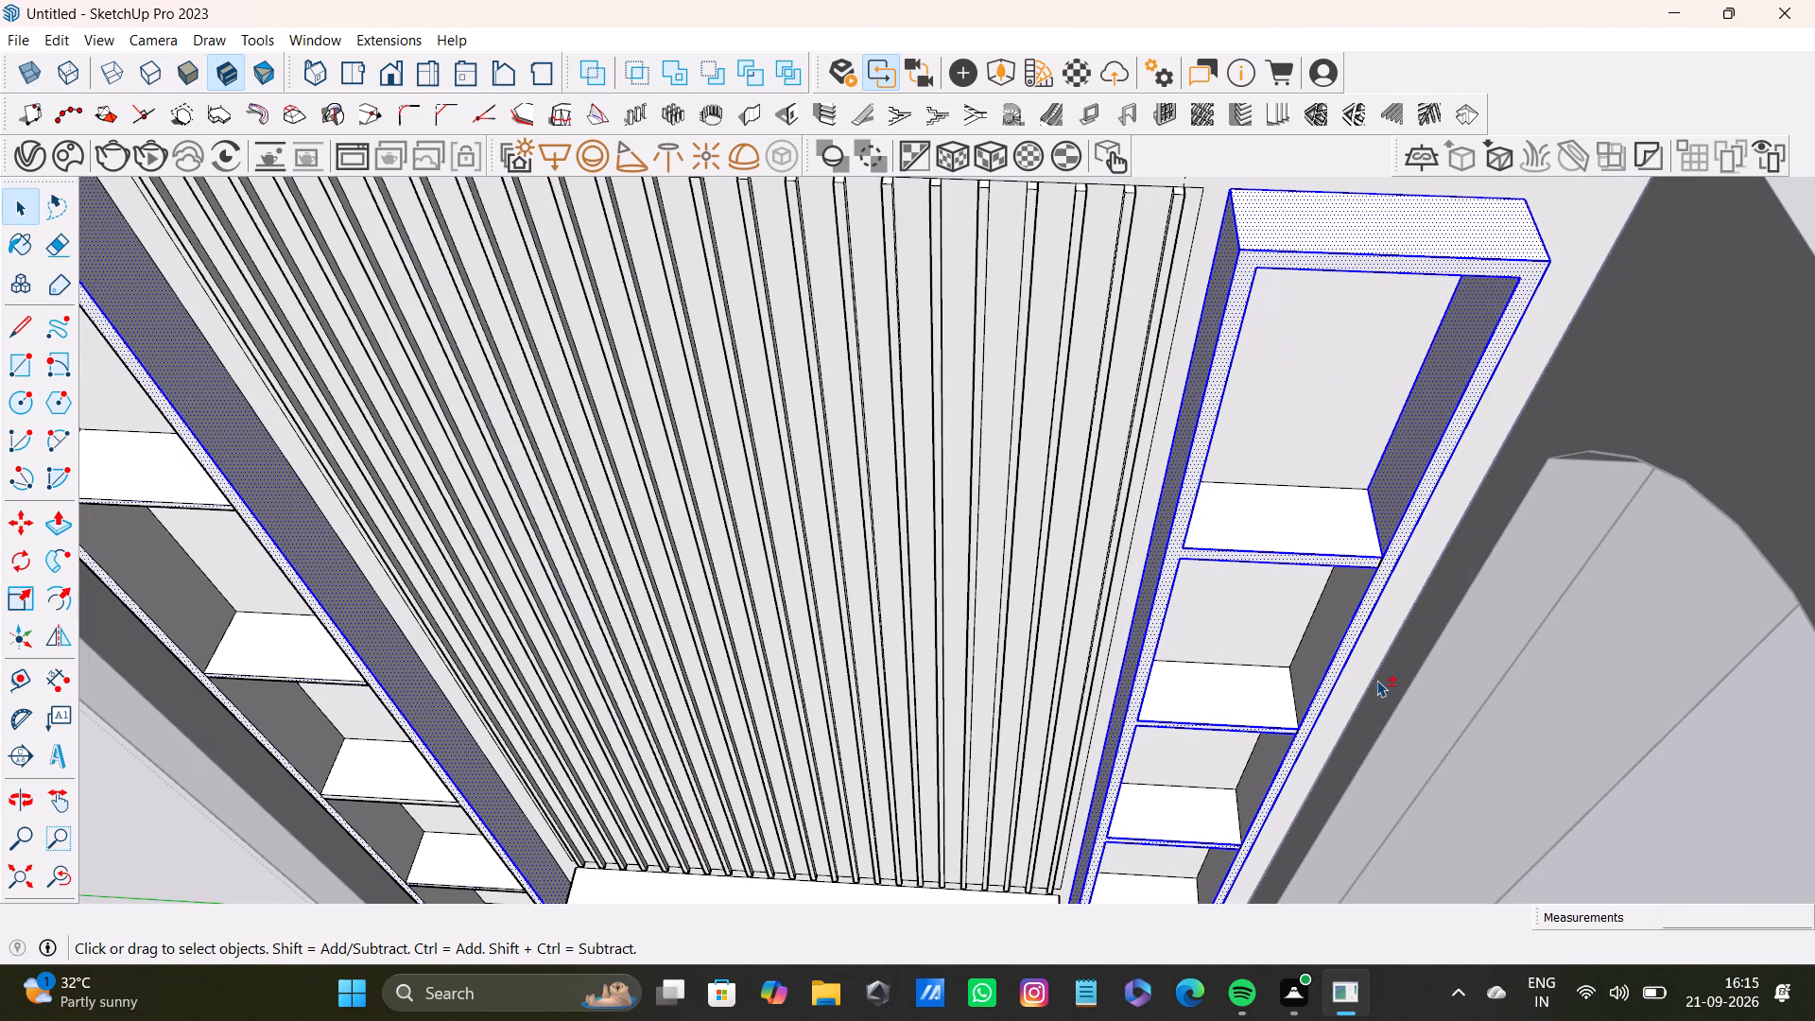
double_click(1338, 621, "shift")
Add the slat-side inner faces of the right shelf unit's upper and middle compartments to the selection.
middle_click_drag(1347, 662, 1192, 573, "shift")
middle_click_drag(1205, 571, 990, 607)
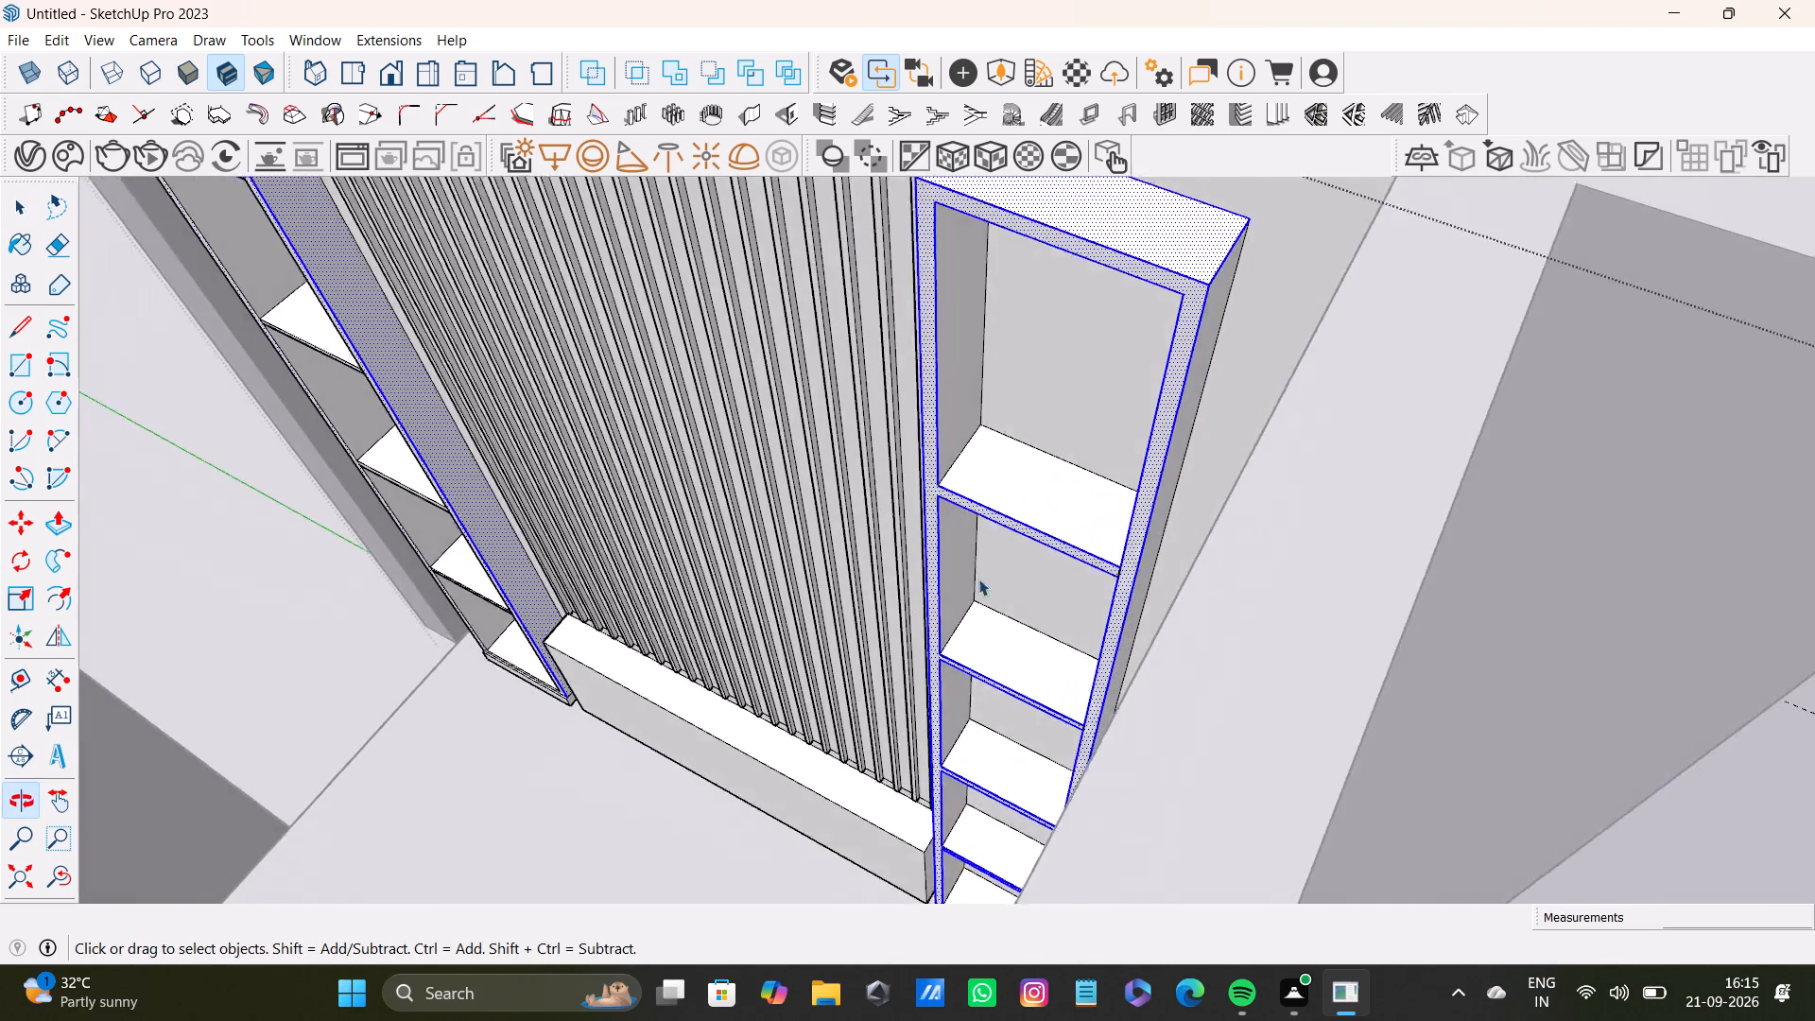
scroll(993, 484, "up", 2, "shift")
left_click(959, 345, "shift")
left_click_drag(959, 344, 953, 355, "shift")
double_click(940, 597, "shift")
middle_click_drag(978, 703, 963, 493, "shift")
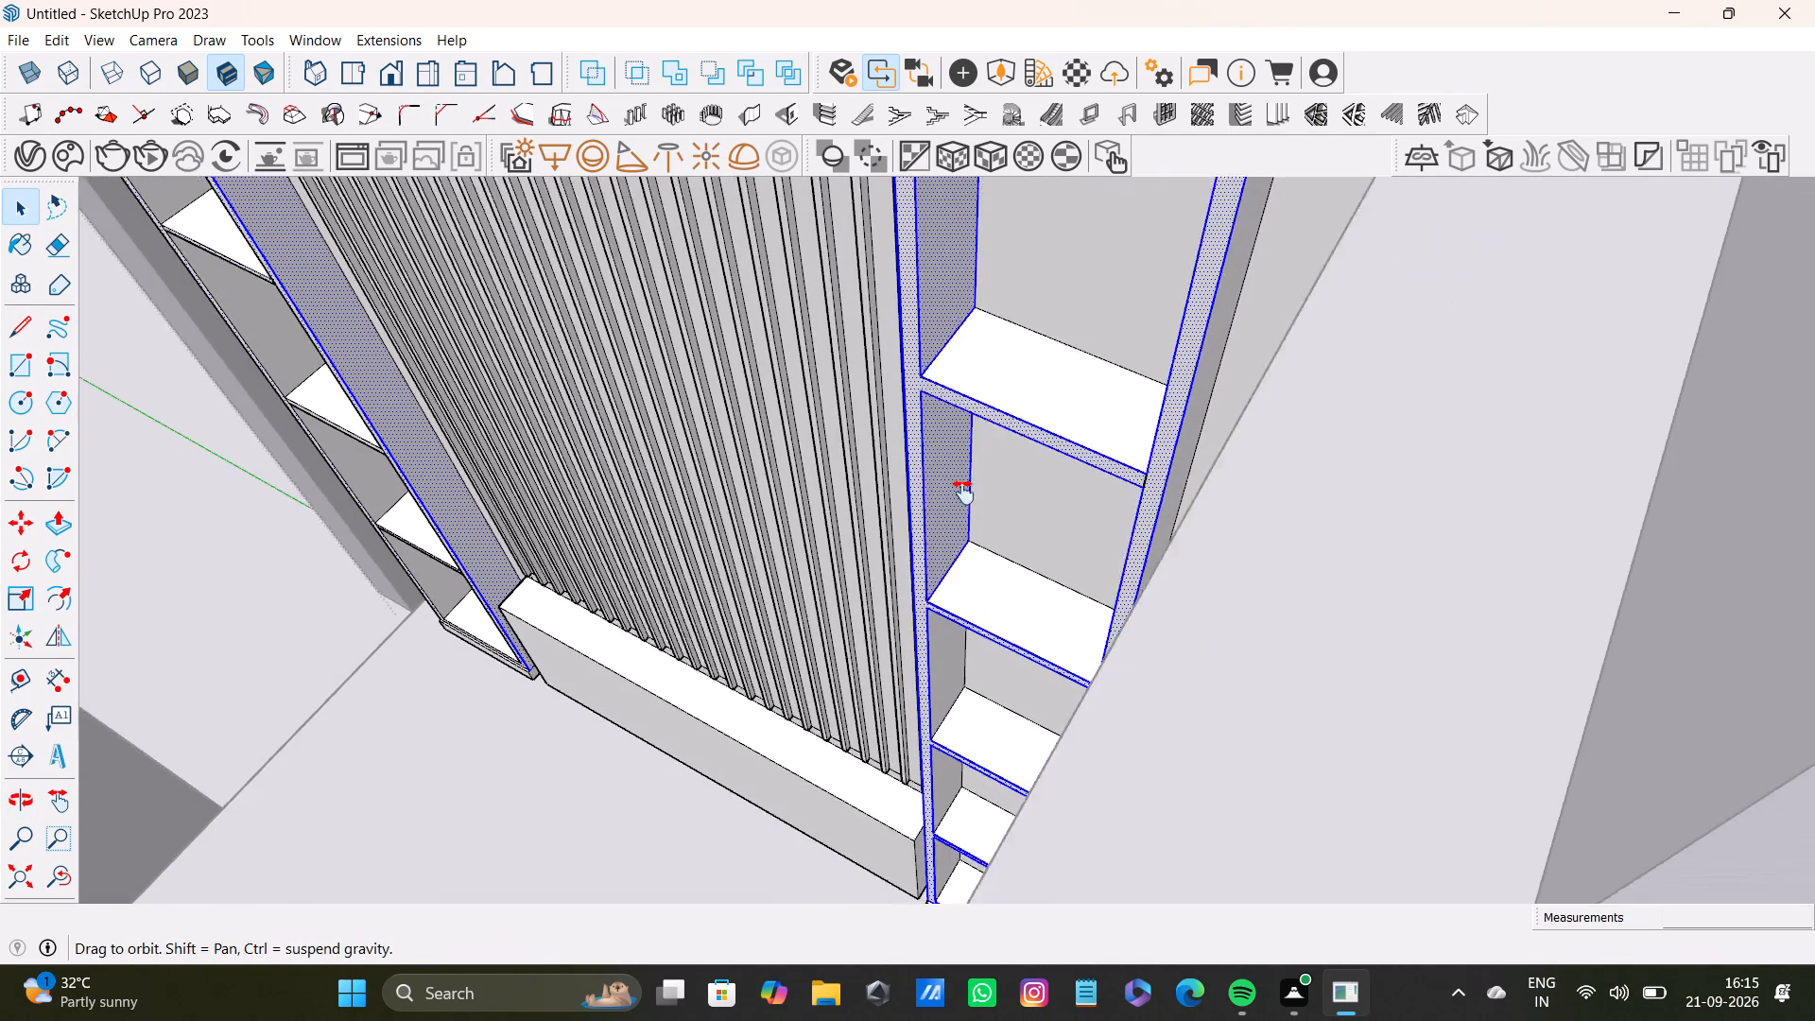
middle_click_drag(963, 493, 964, 491, "shift")
scroll(958, 513, "up", 4, "shift")
middle_click_drag(857, 537, 1289, 487, "shift")
middle_click_drag(544, 535, 950, 533, "shift")
middle_click_drag(1236, 463, 1187, 364, "shift")
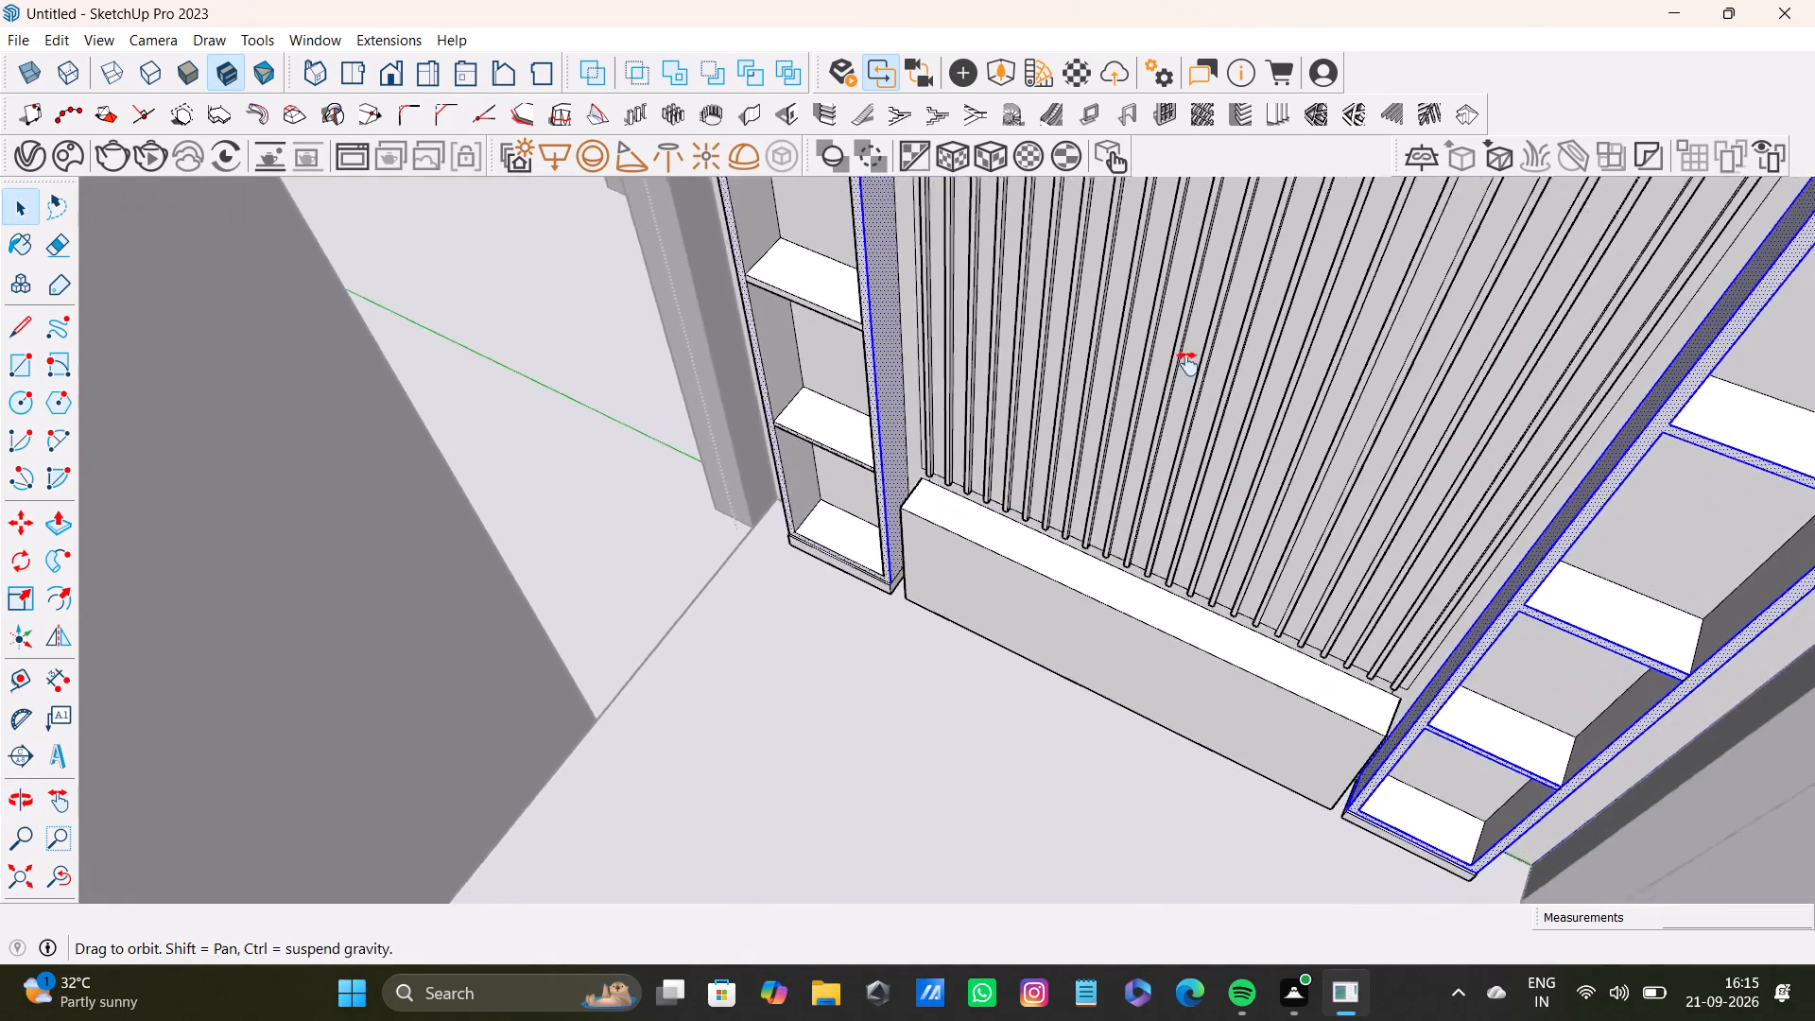
middle_click_drag(1187, 364, 1139, 285, "shift")
scroll(1547, 380, "up", 6, "shift")
double_click(1717, 448, "shift")
middle_click_drag(1685, 431, 1332, 385, "shift")
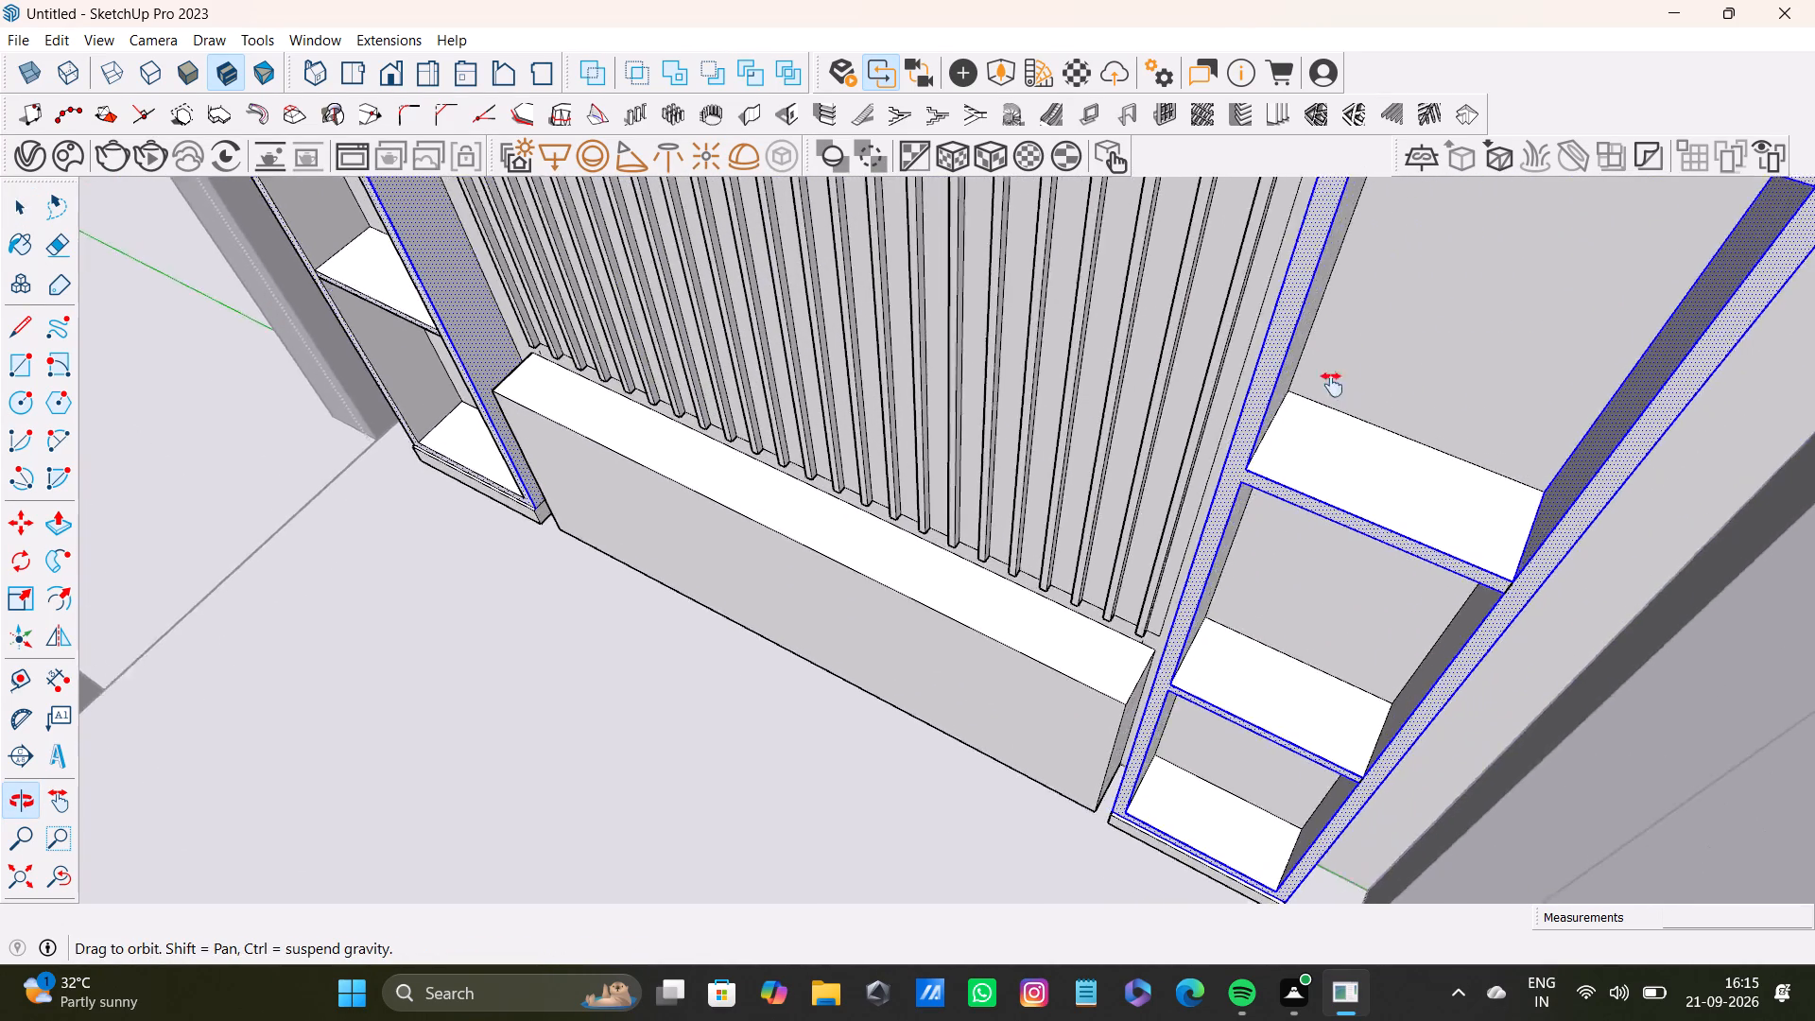
middle_click_drag(1332, 385, 1259, 372, "shift")
double_click(974, 318, "shift")
double_click(967, 482, "shift")
Add the remaining inner side faces of the right shelf unit's lower compartments to the selection.
scroll(1029, 625, "up", 1, "shift")
middle_click_drag(1029, 625, 1052, 520, "shift")
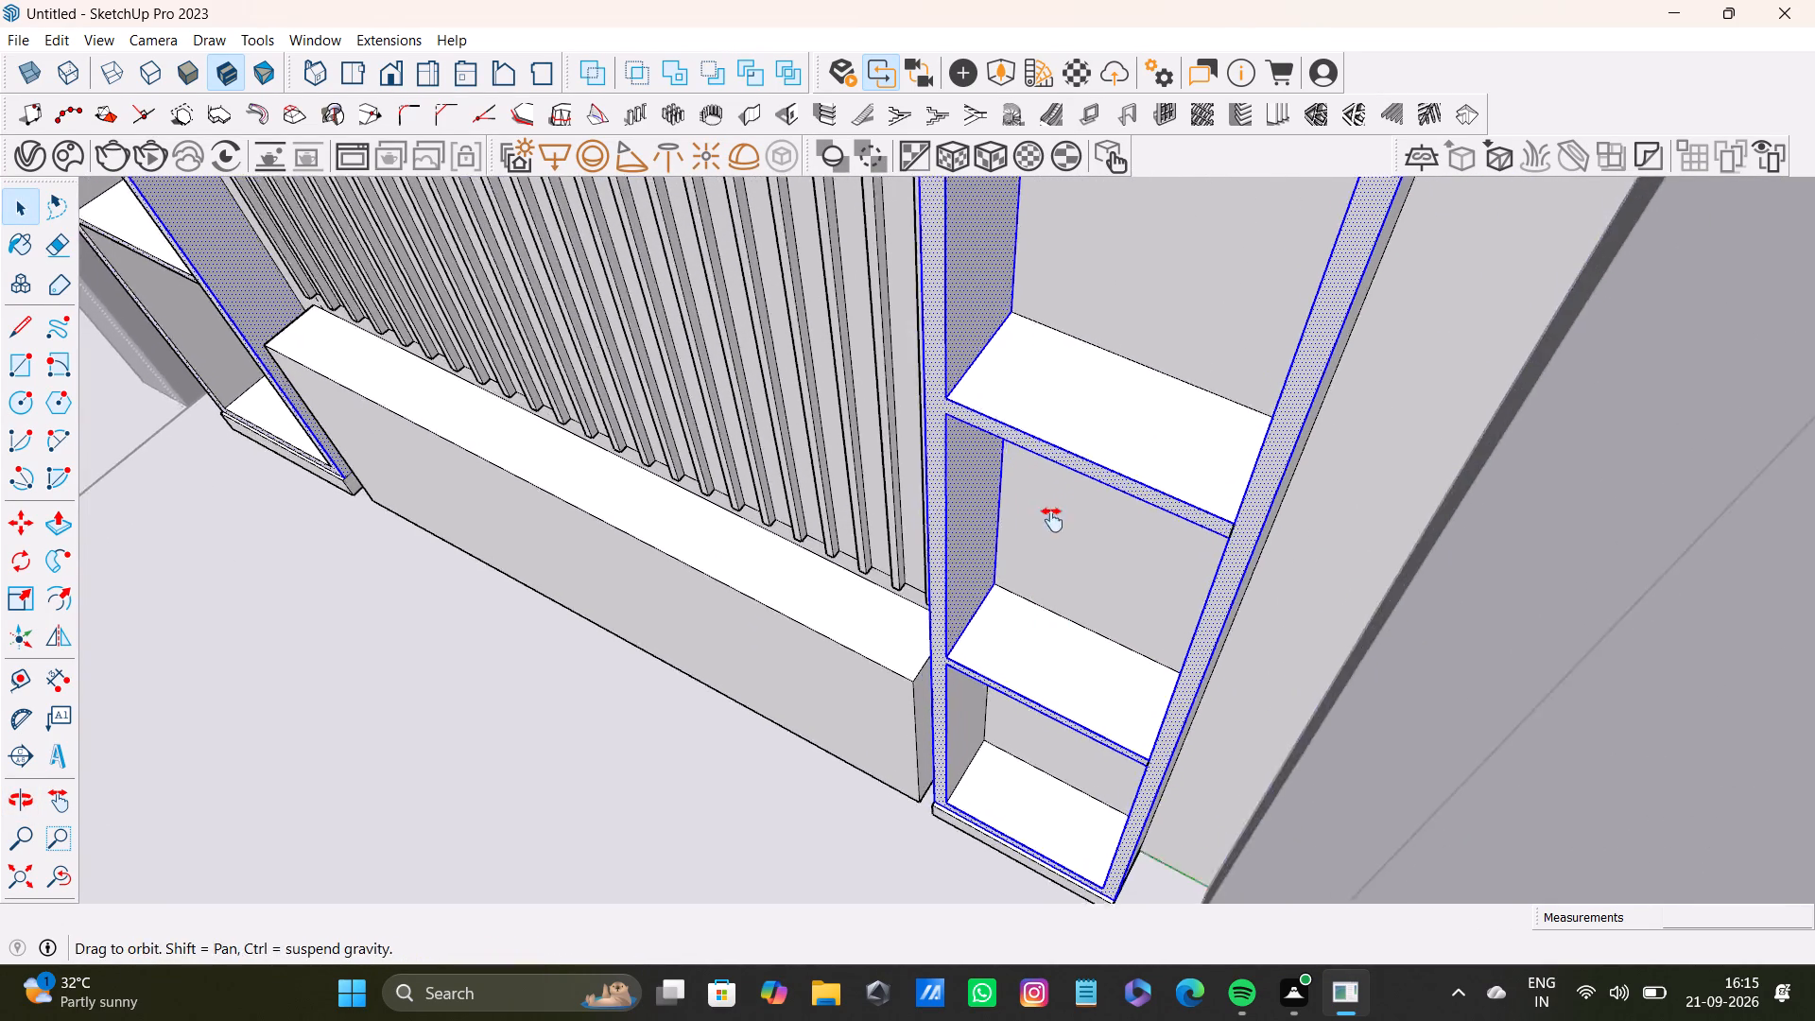
middle_click_drag(1052, 520, 1064, 459, "shift")
scroll(1012, 614, "up", 3, "shift")
double_click(986, 565, "shift")
middle_click_drag(1069, 652, 1380, 620)
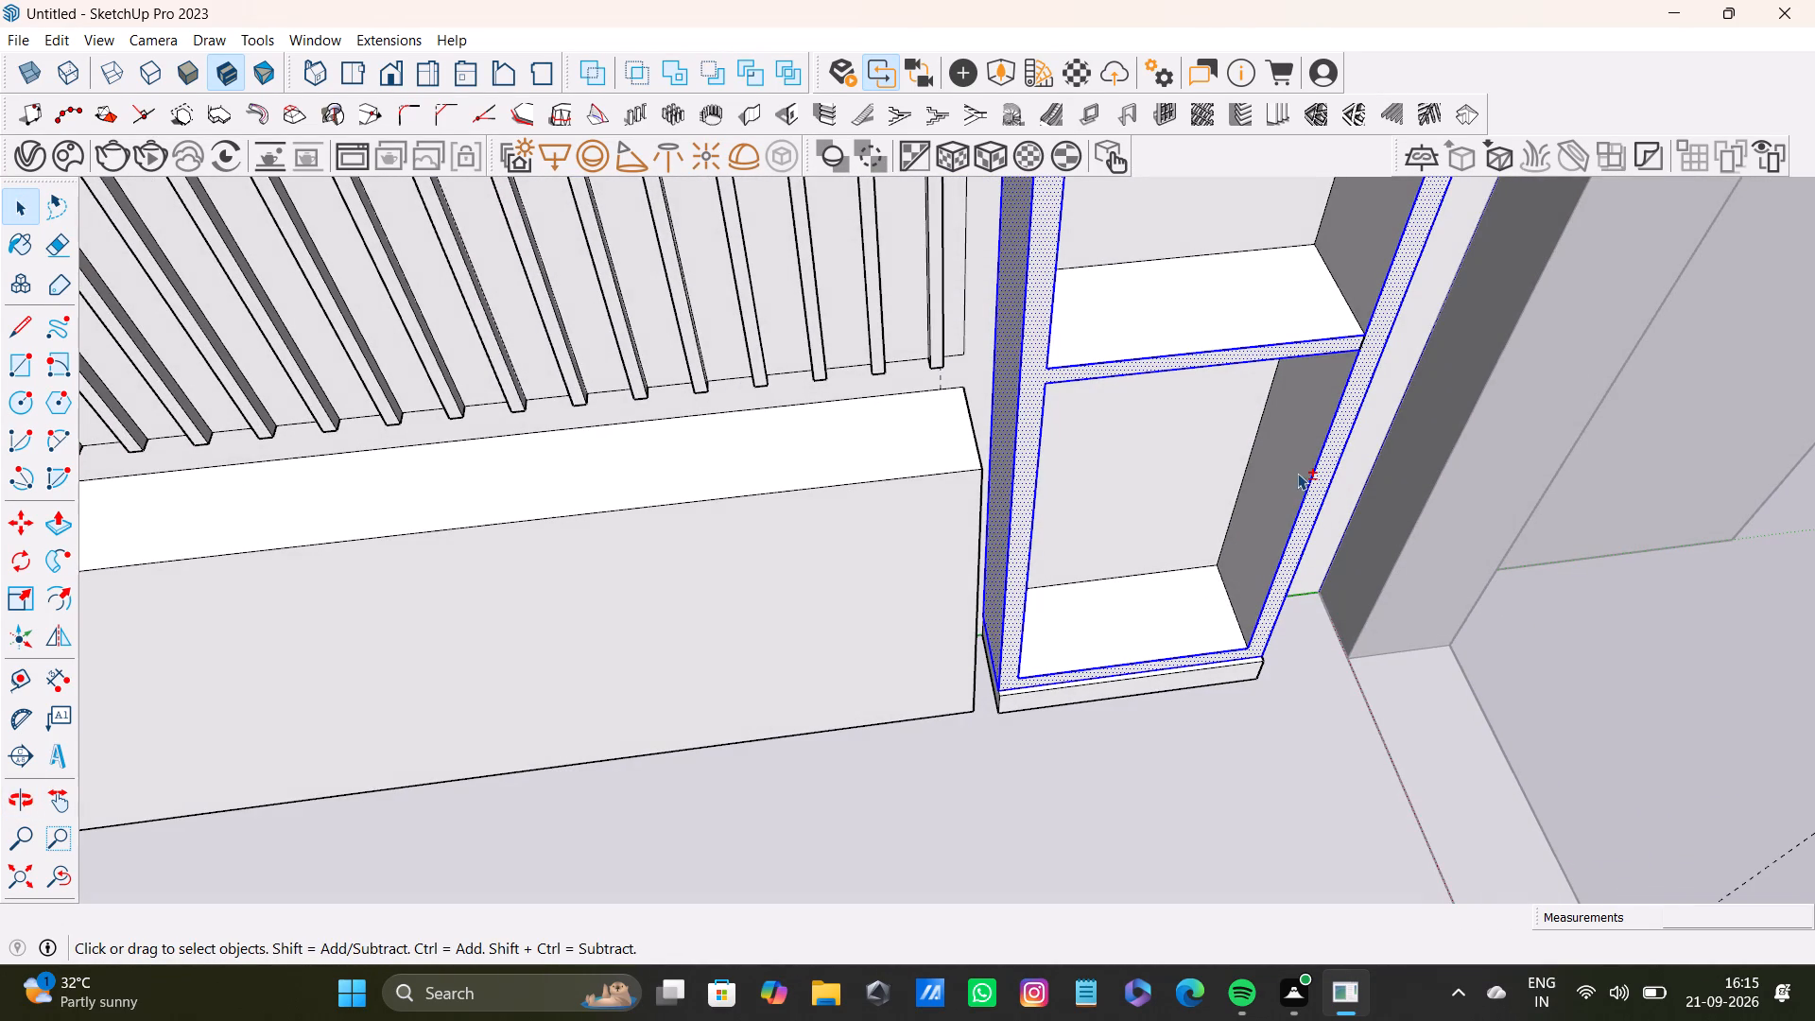
double_click(1297, 473, "shift")
double_click(1339, 288, "shift")
left_click(1335, 299, "shift")
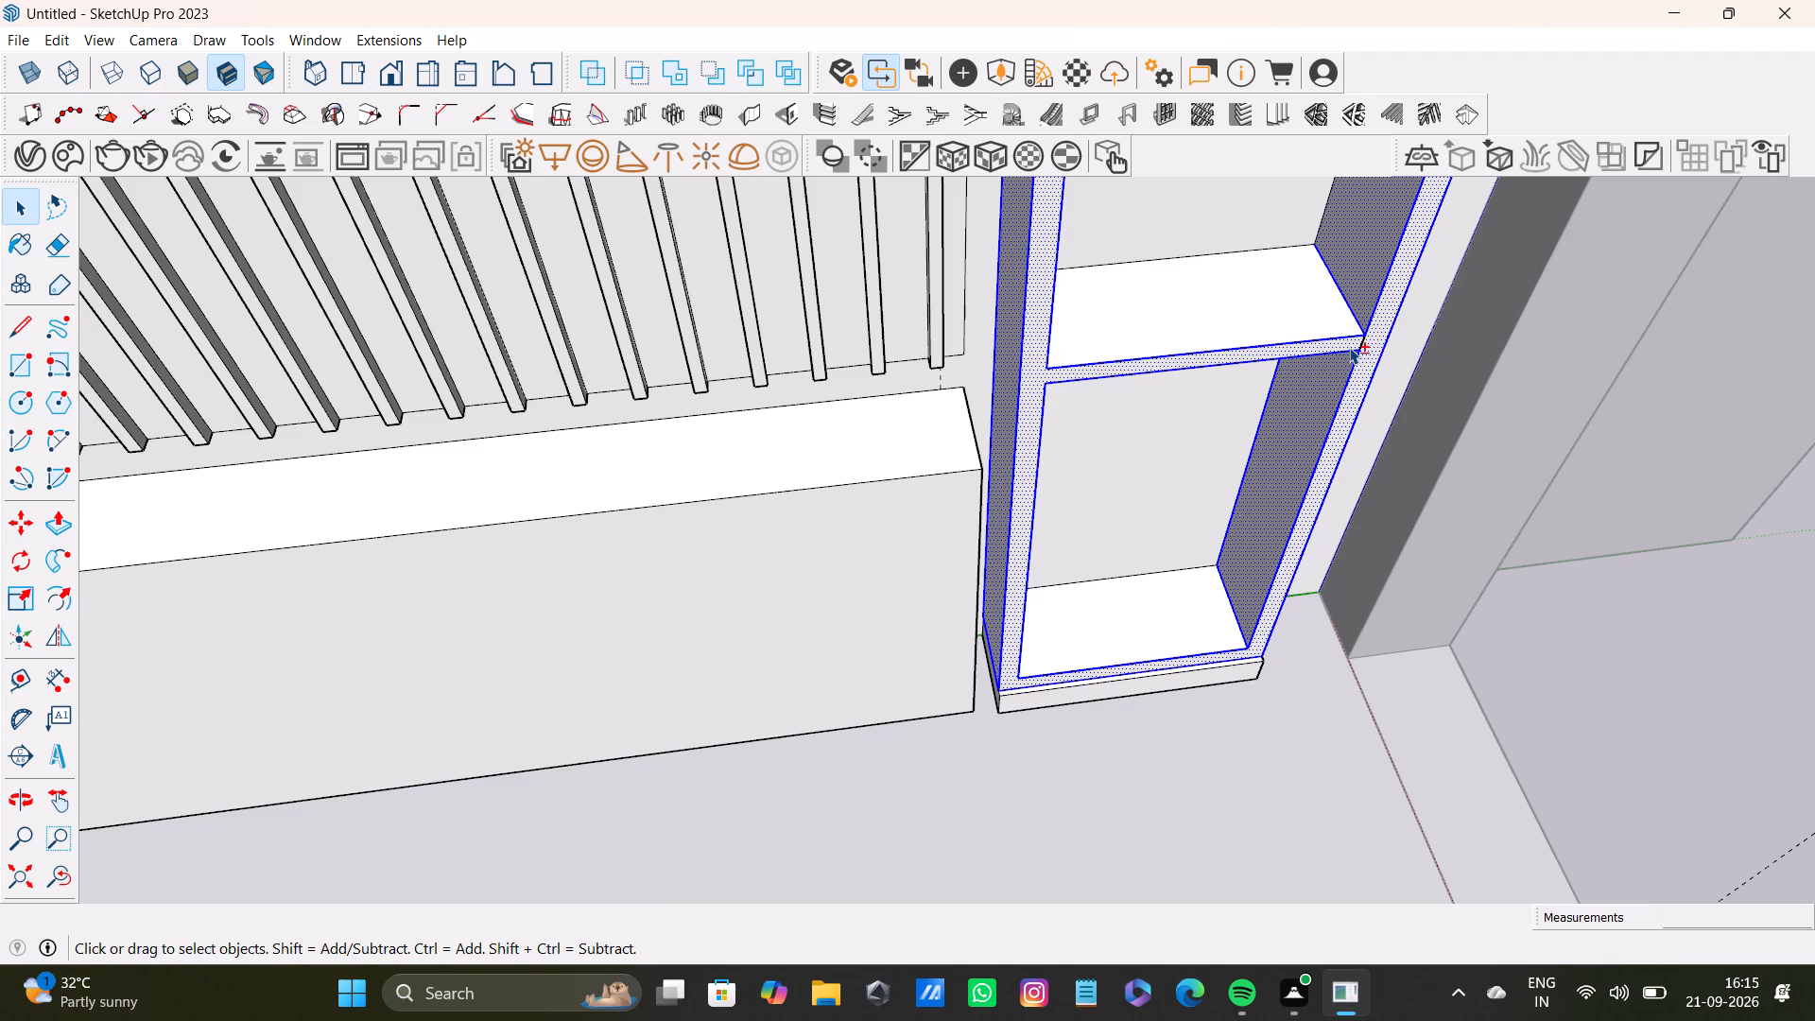
left_click(1351, 344, "shift")
left_click(1365, 274, "shift")
left_click(1363, 272, "shift")
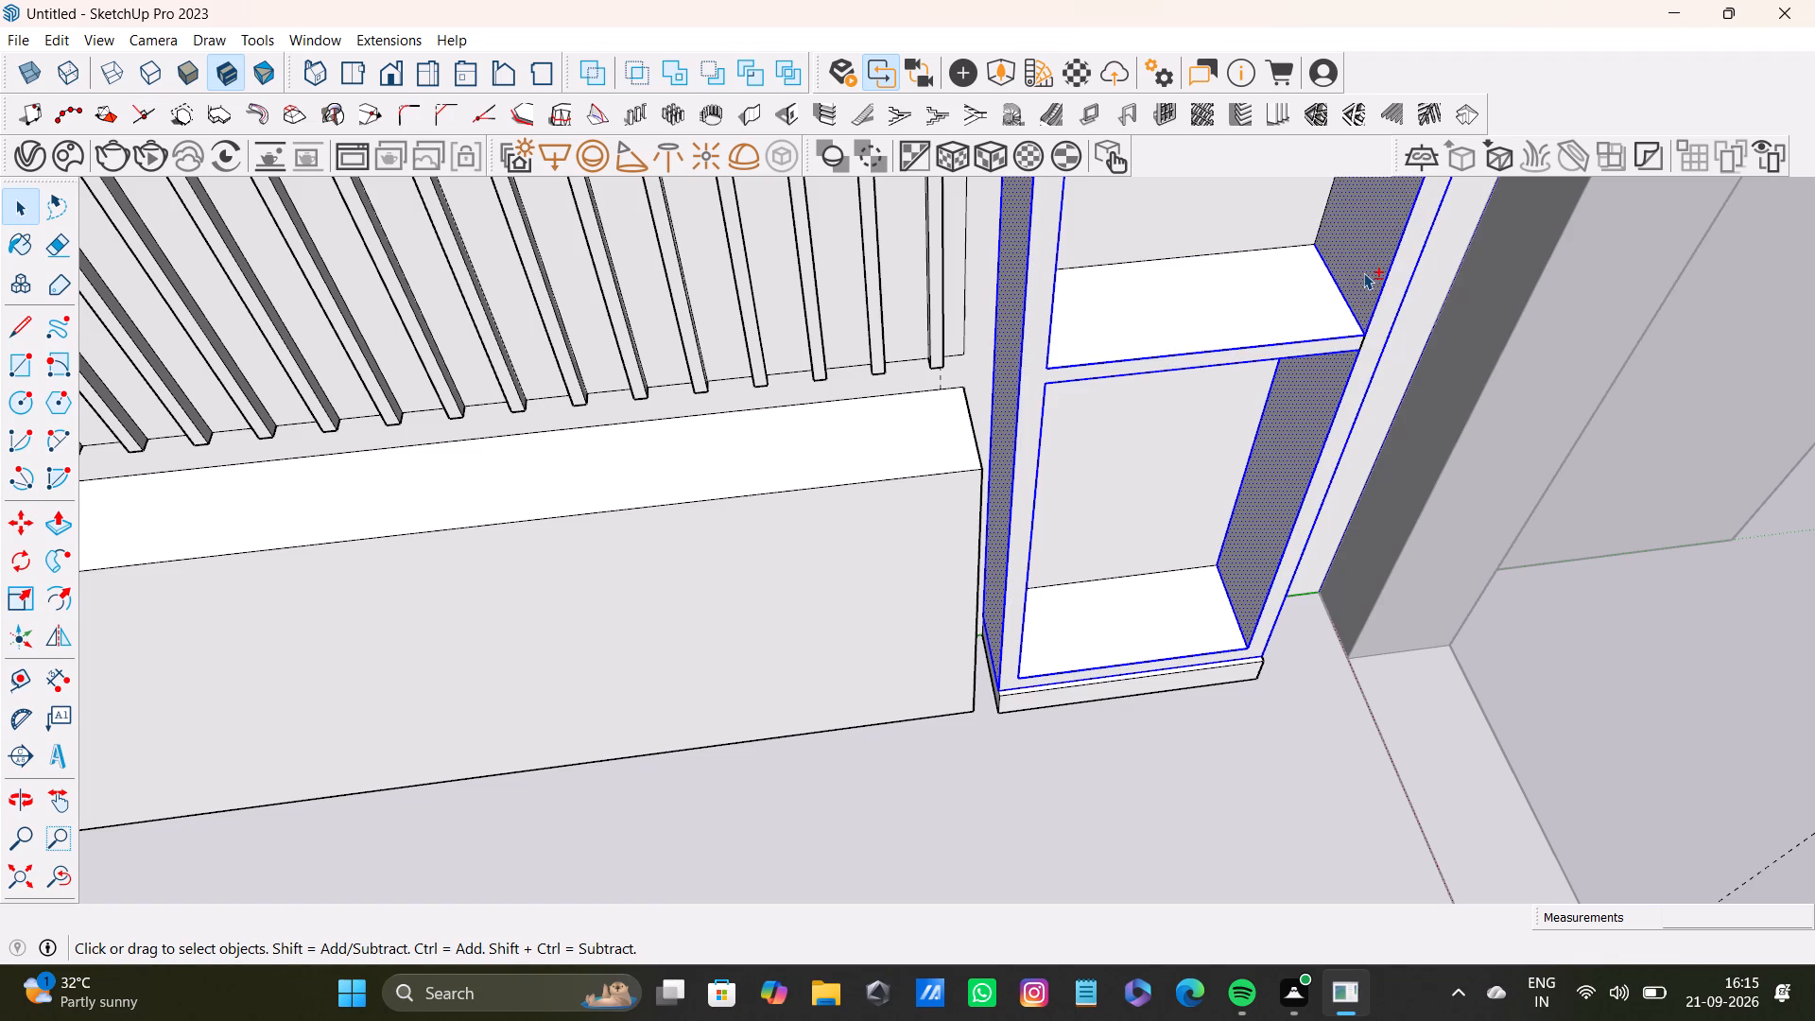
Add the underside of the right shelf unit's top board to the selection.
scroll(1363, 272, "down", 7, "shift")
middle_click_drag(1308, 253, 1287, 721, "shift")
scroll(1277, 632, "down", 6)
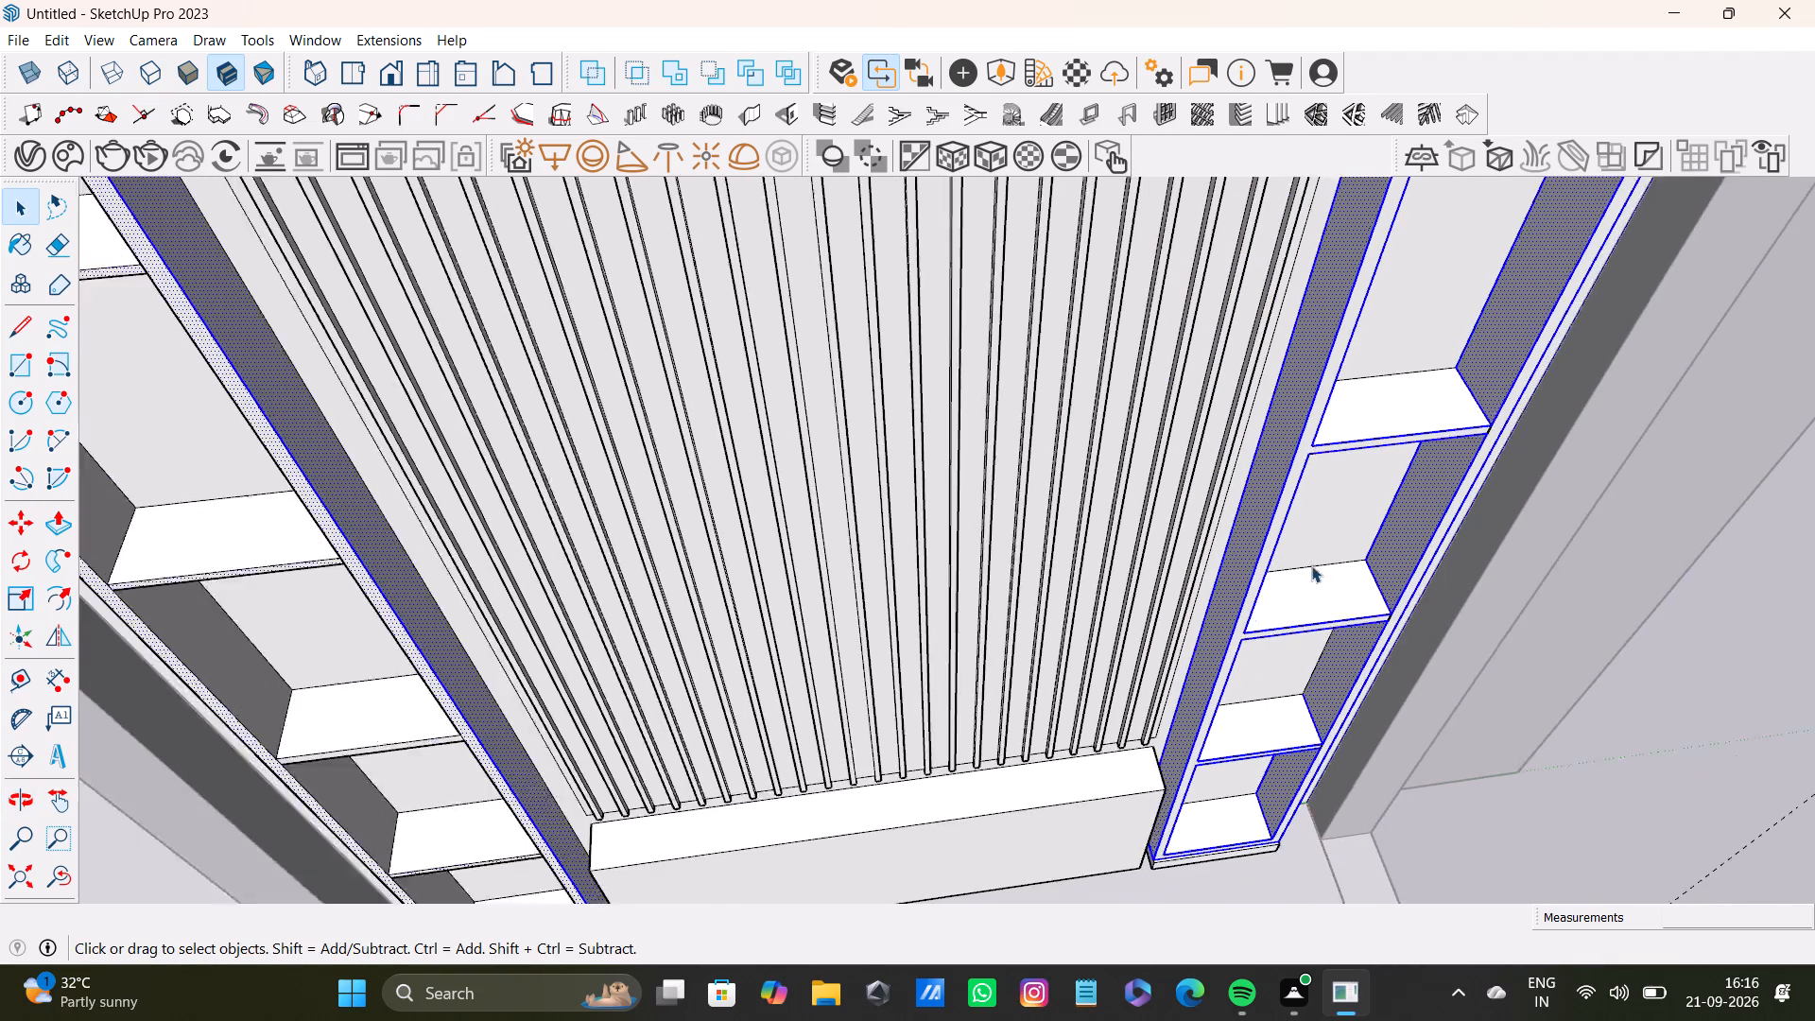
middle_click_drag(1322, 558, 1305, 776, "shift")
scroll(1321, 717, "down", 4)
middle_click_drag(1352, 675, 1252, 772, "shift")
scroll(1257, 742, "up", 6)
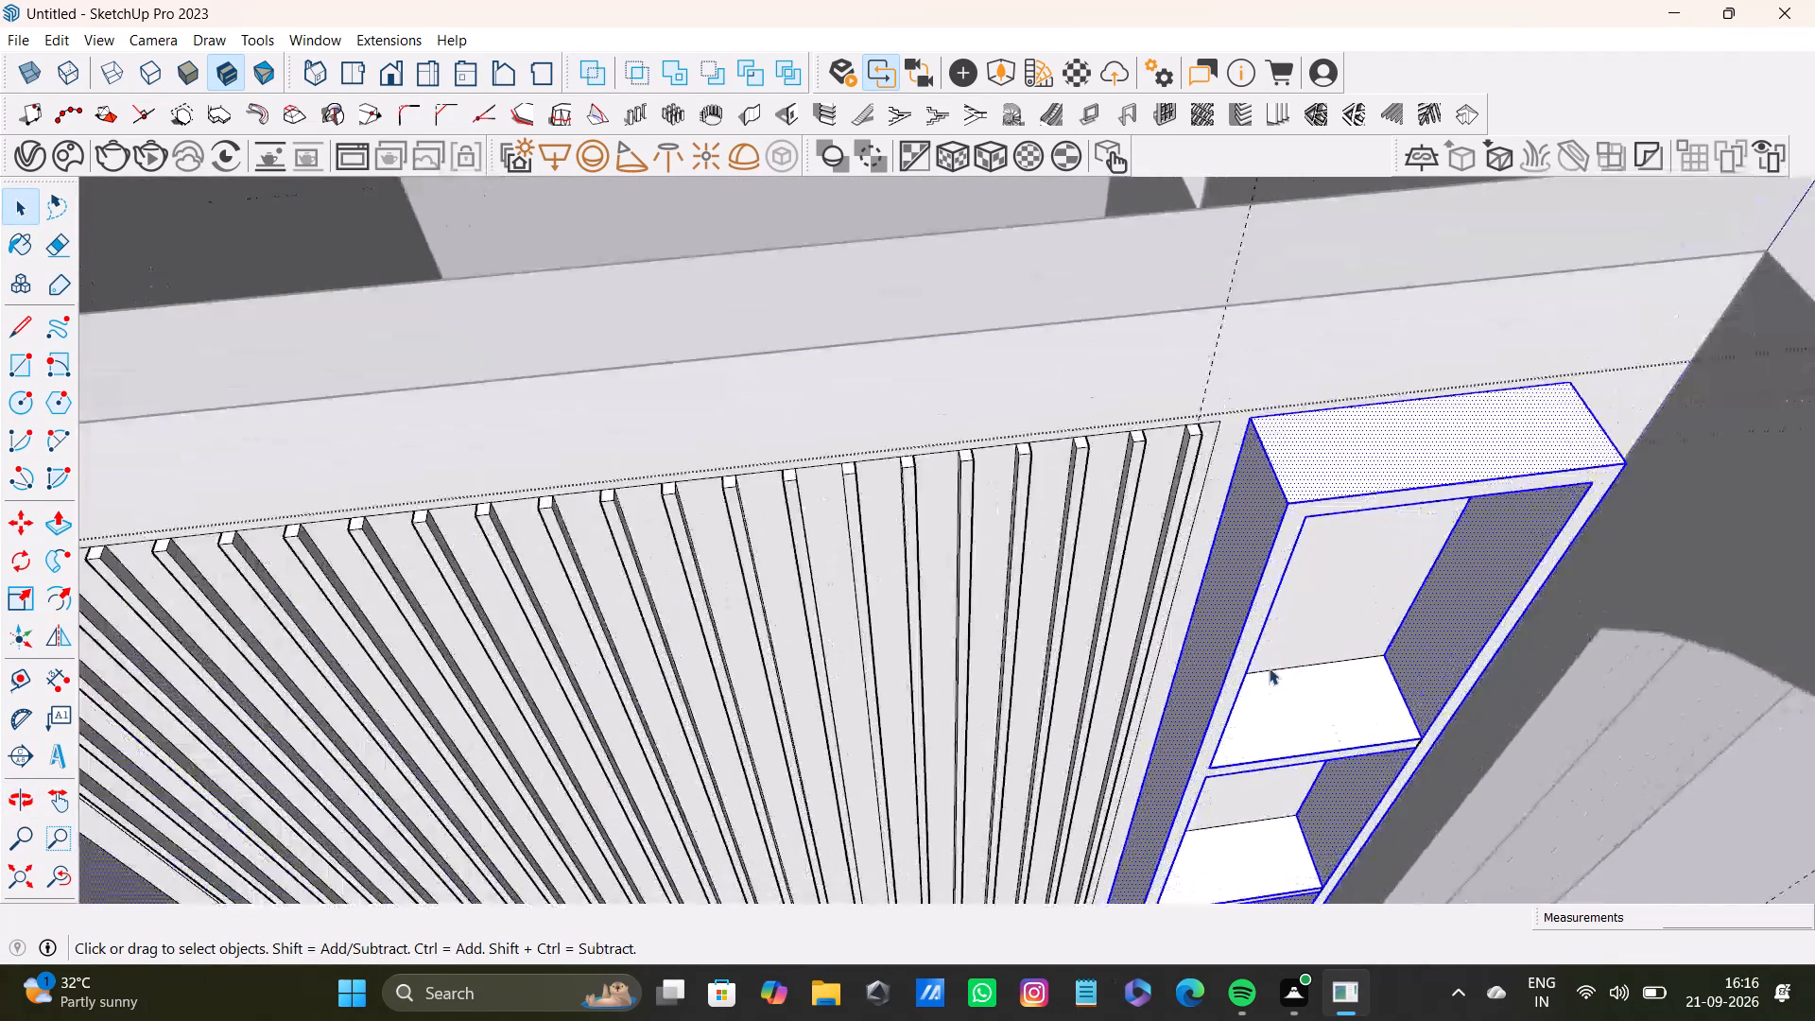
middle_click_drag(1264, 672, 1152, 273)
middle_click_drag(1474, 435, 1425, 311)
left_click(1435, 296, "shift")
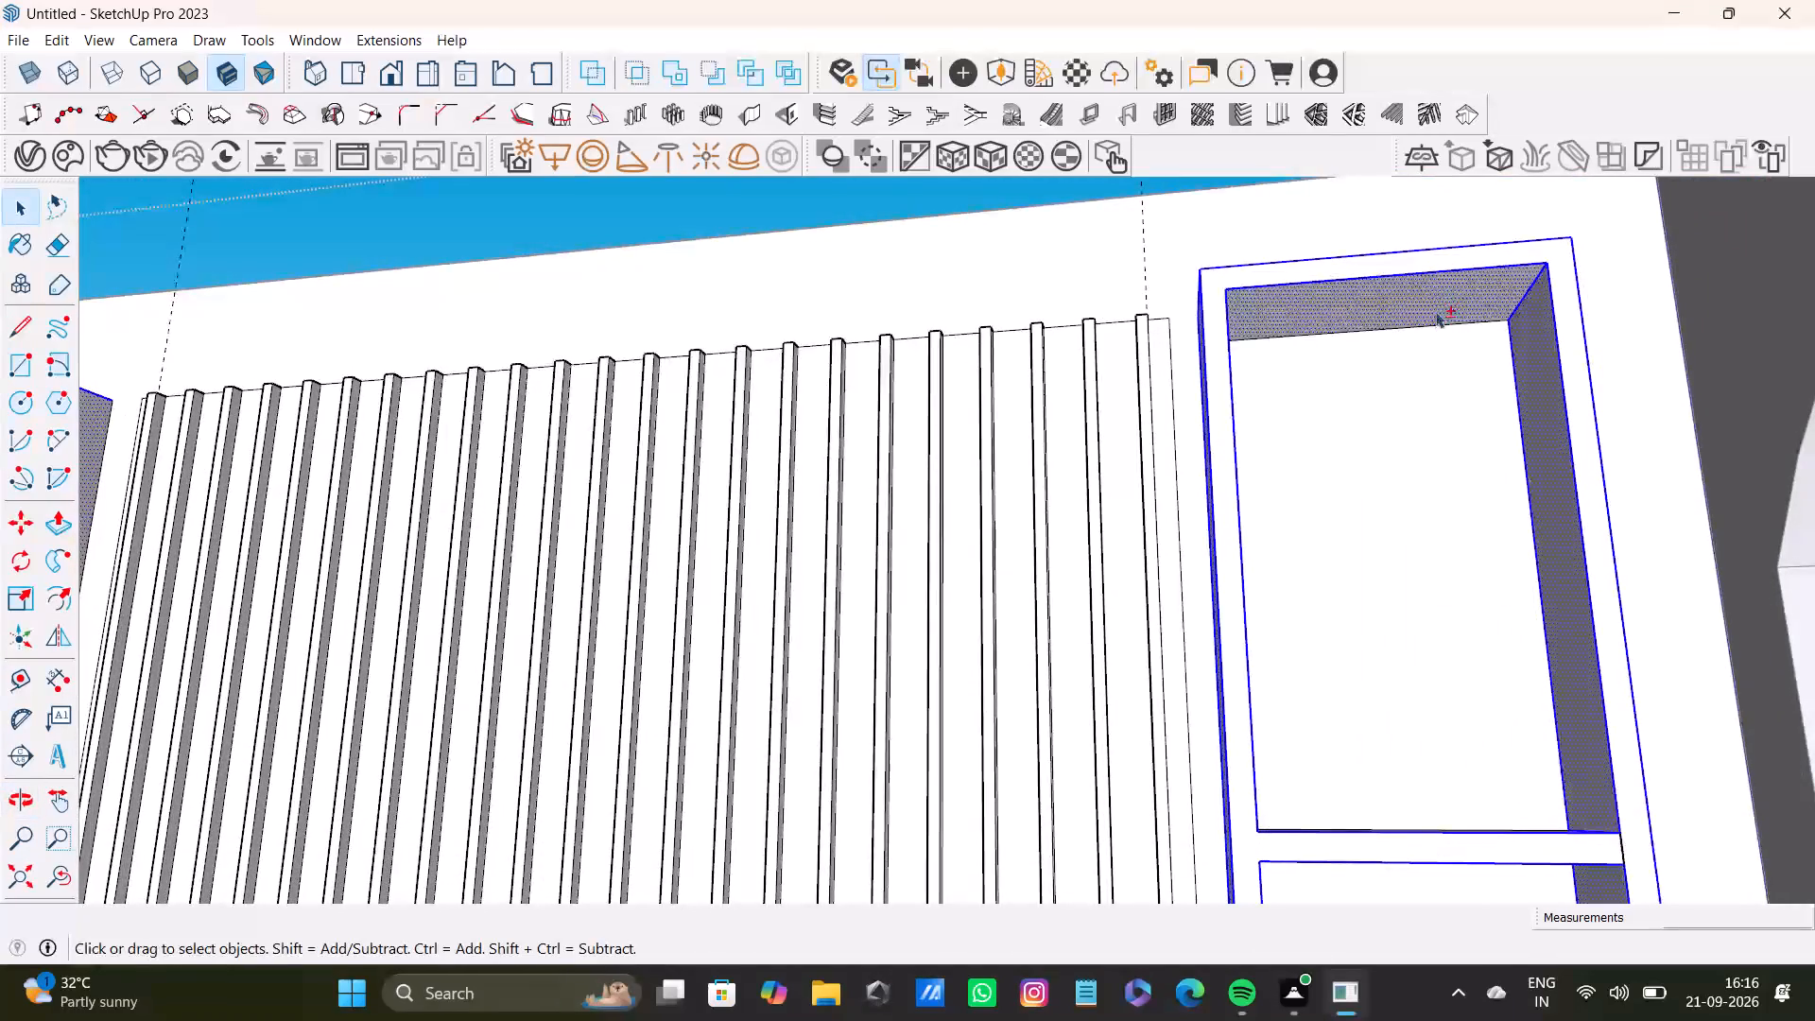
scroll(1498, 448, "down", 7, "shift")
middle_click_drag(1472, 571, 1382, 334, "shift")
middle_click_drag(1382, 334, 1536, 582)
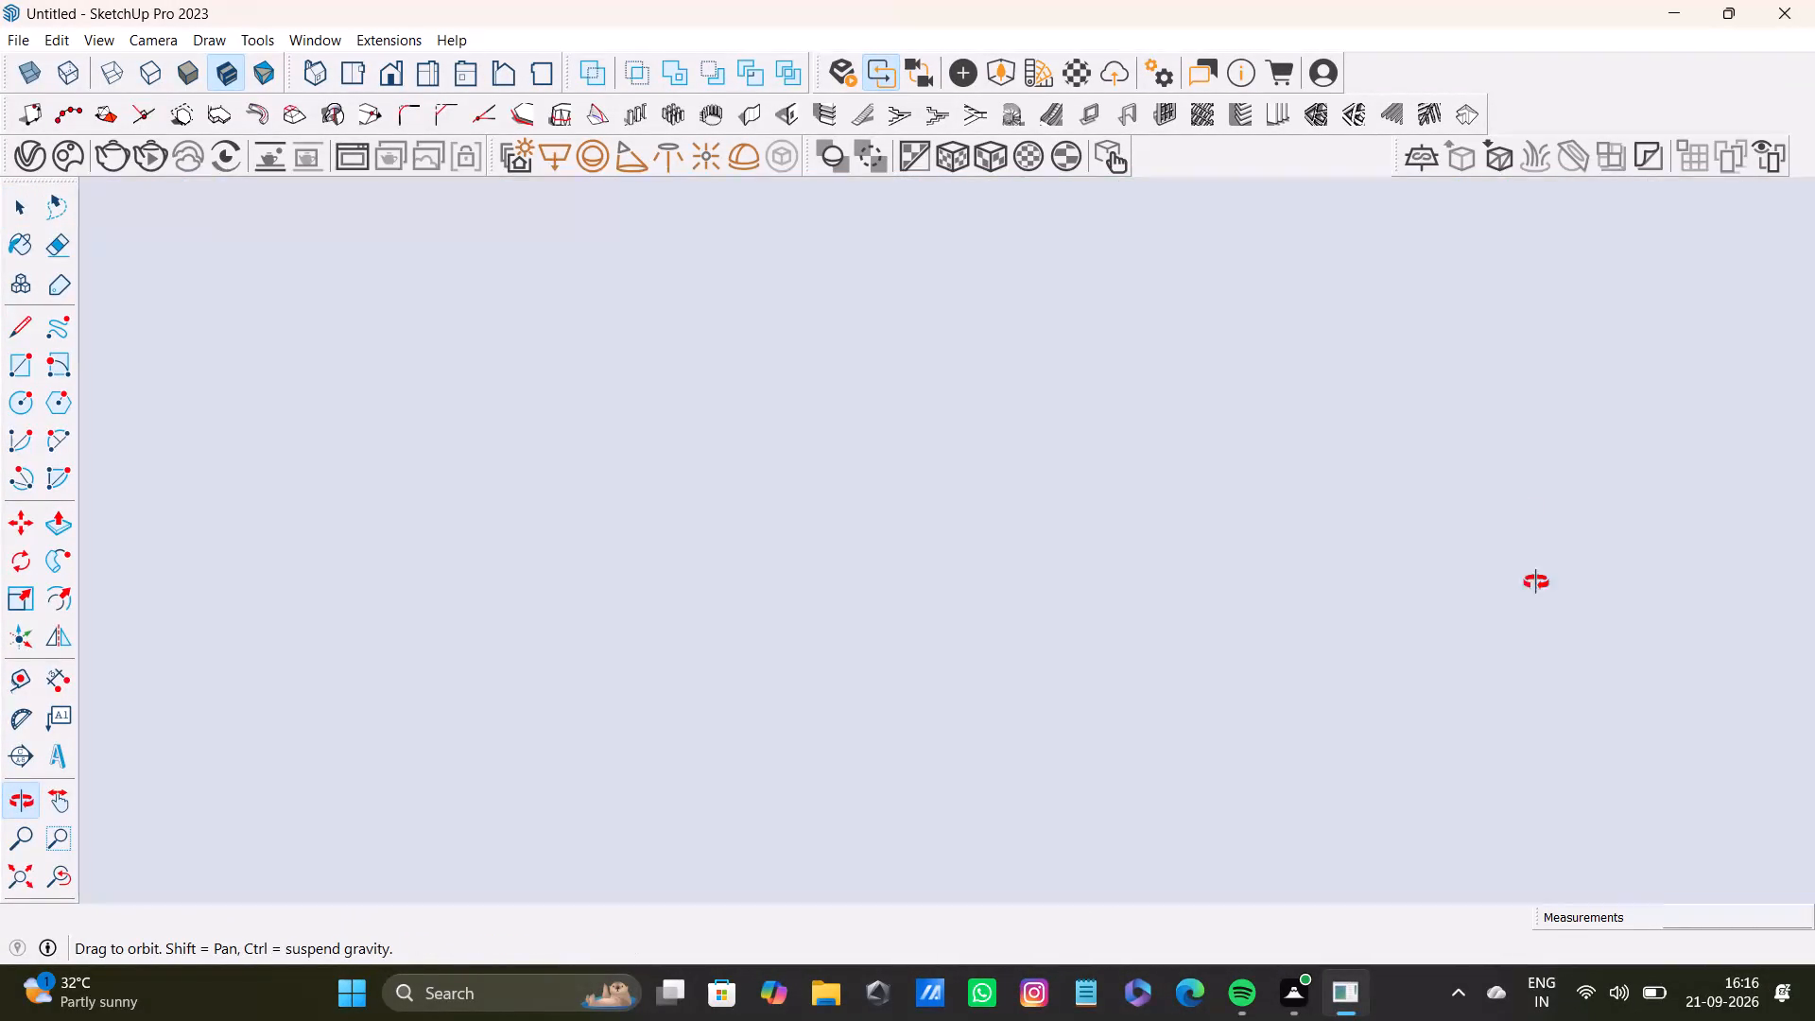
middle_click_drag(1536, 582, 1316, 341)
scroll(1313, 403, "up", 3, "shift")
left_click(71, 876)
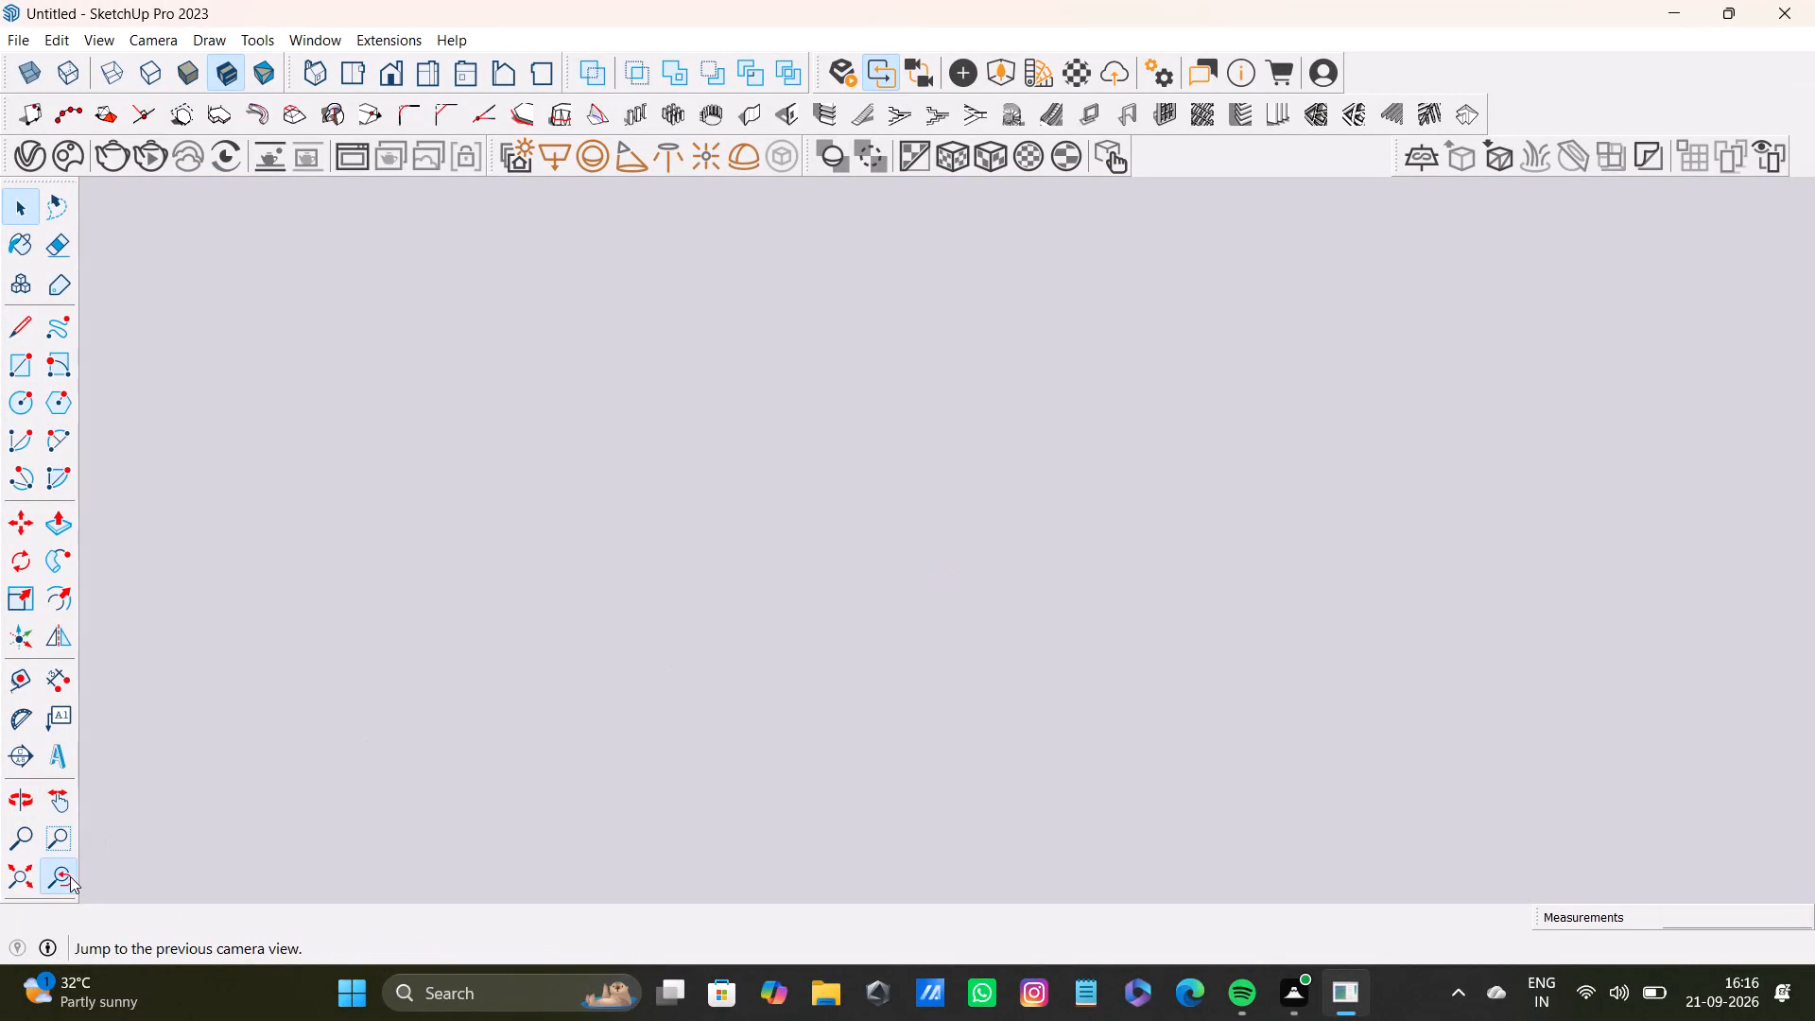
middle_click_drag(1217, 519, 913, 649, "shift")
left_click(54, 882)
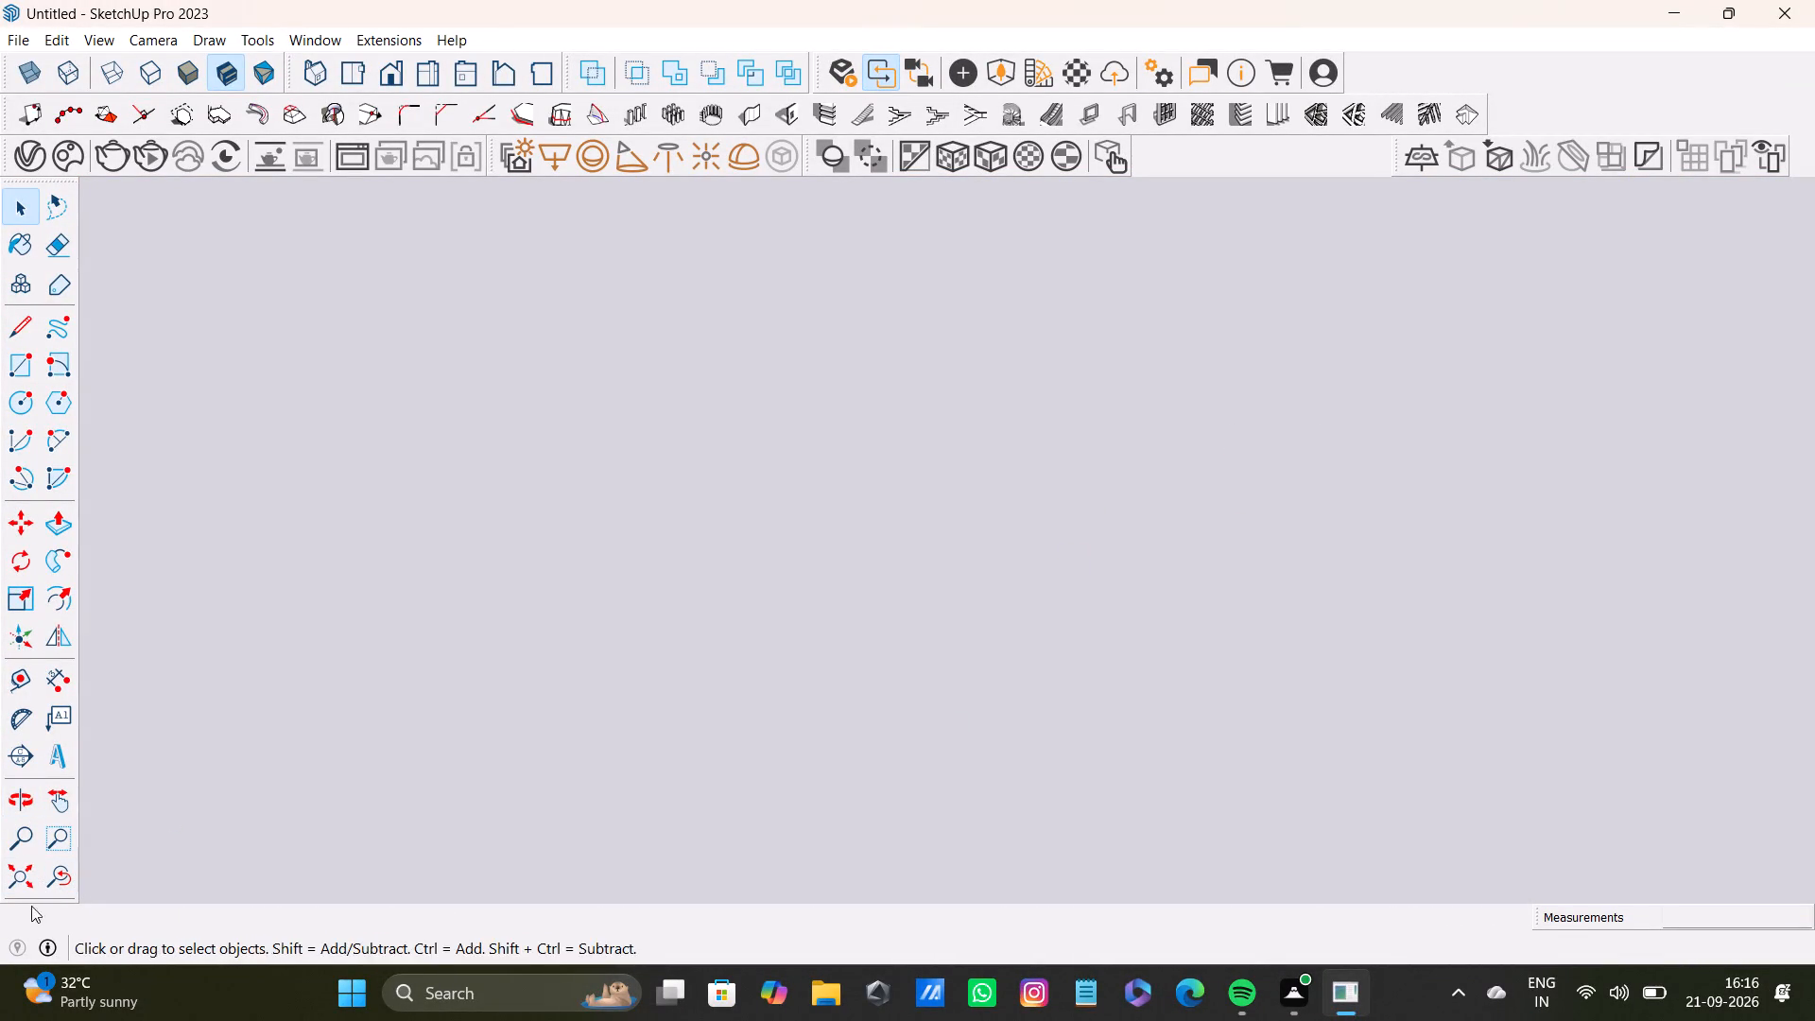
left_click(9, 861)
Add the upper faces of the right unit's shelves, down to the bottom board, to the selection.
middle_click_drag(1111, 598, 1027, 721, "shift")
scroll(1242, 510, "up", 6, "shift")
middle_click_drag(1228, 454, 1218, 604)
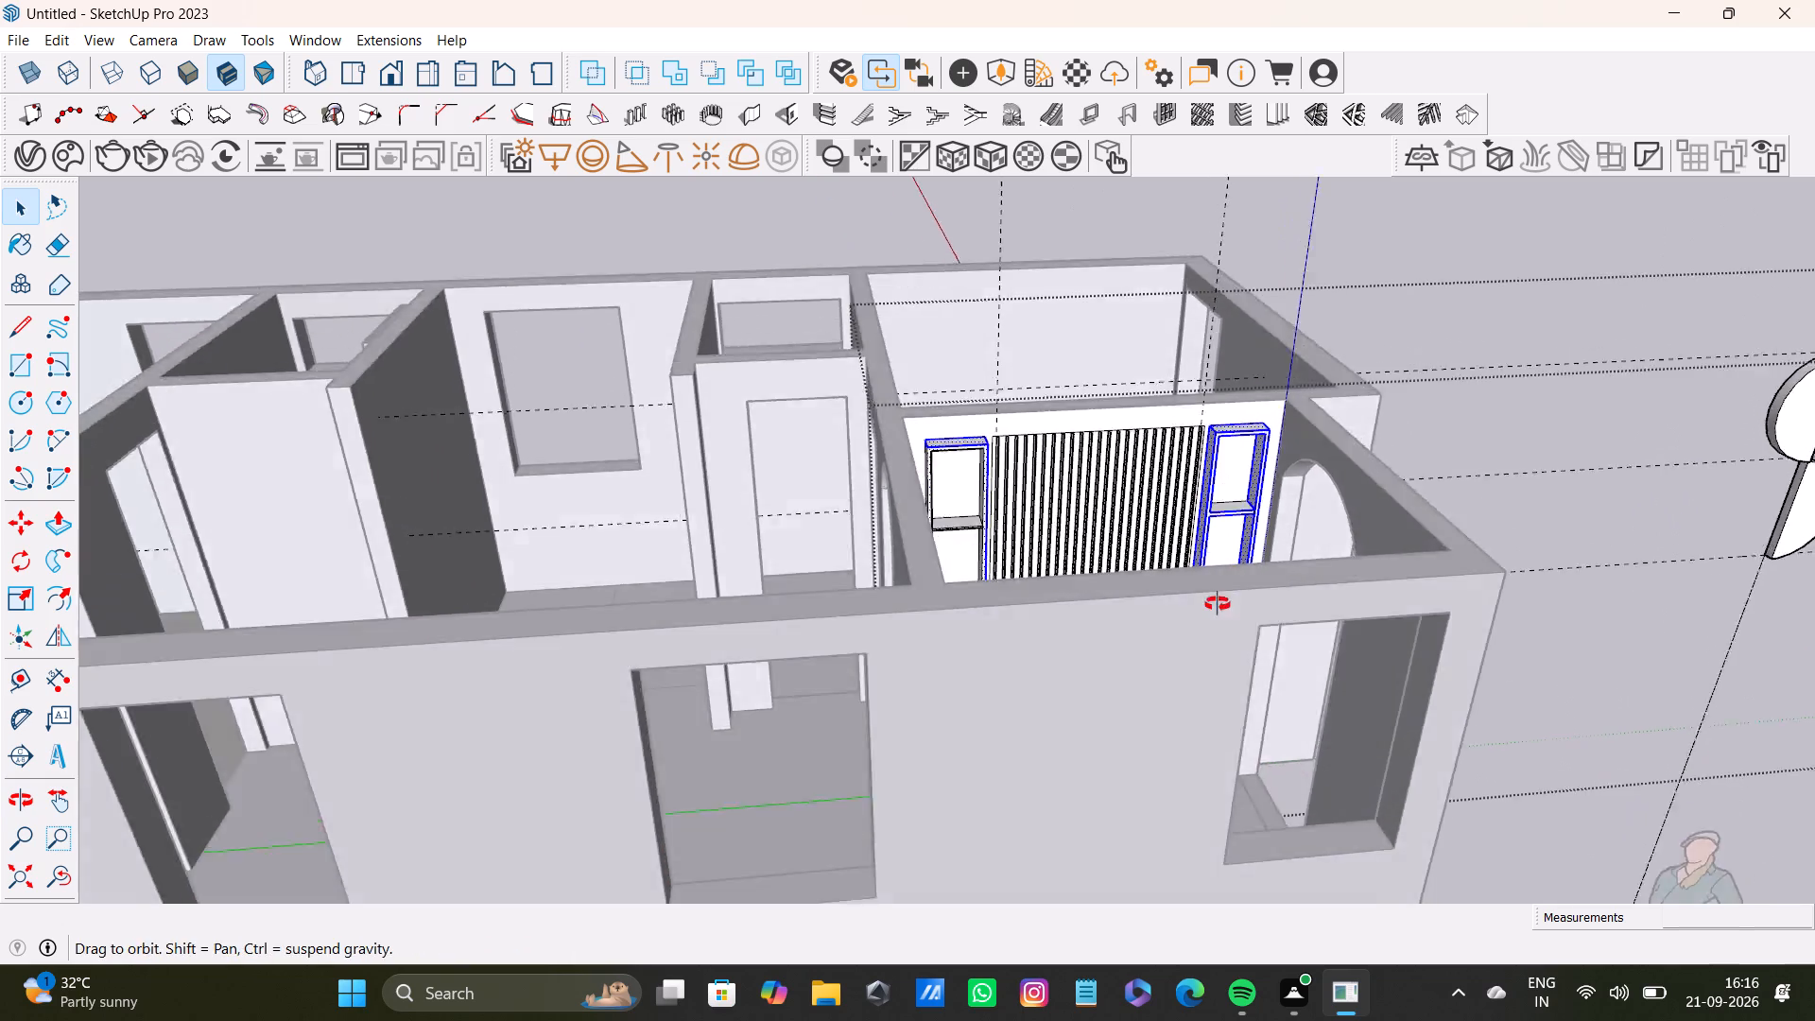
middle_click_drag(1218, 604, 1215, 631)
scroll(1217, 620, "up", 15)
double_click(1256, 441, "shift")
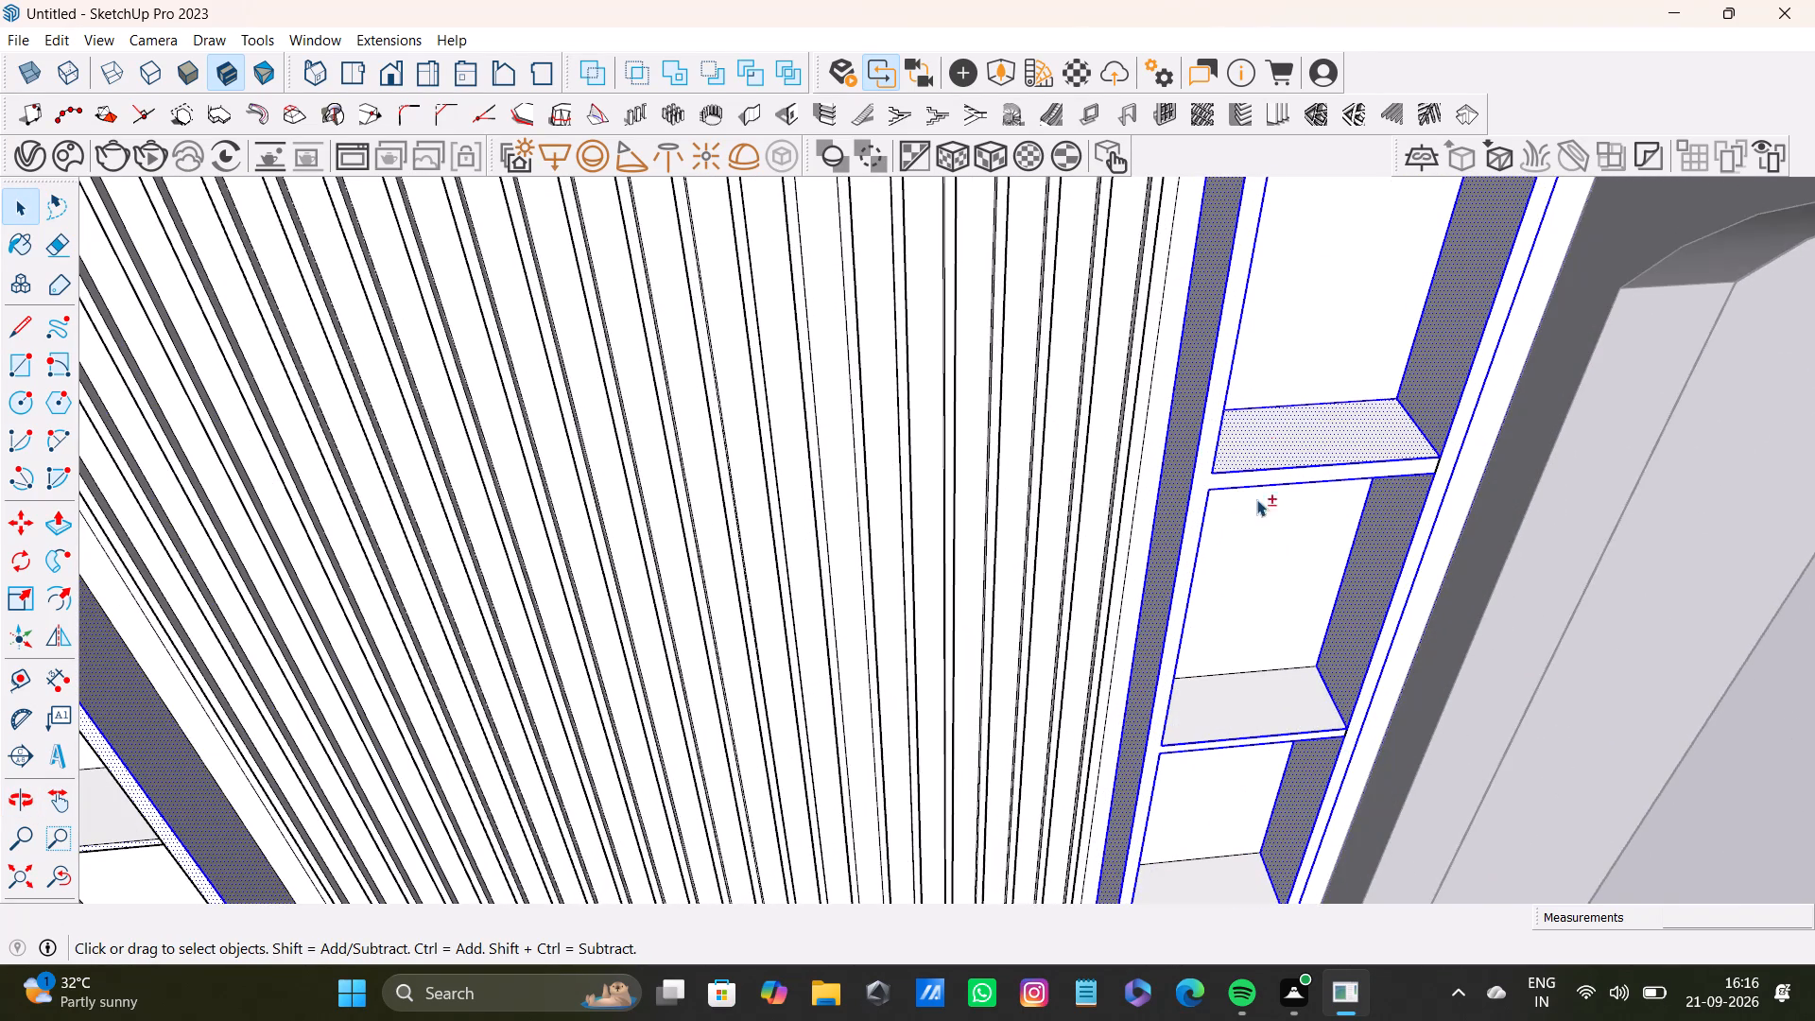
double_click(1242, 697, "shift")
middle_click_drag(1279, 744, 1237, 515, "shift")
scroll(1151, 677, "up", 2, "shift")
double_click(1158, 717, "shift")
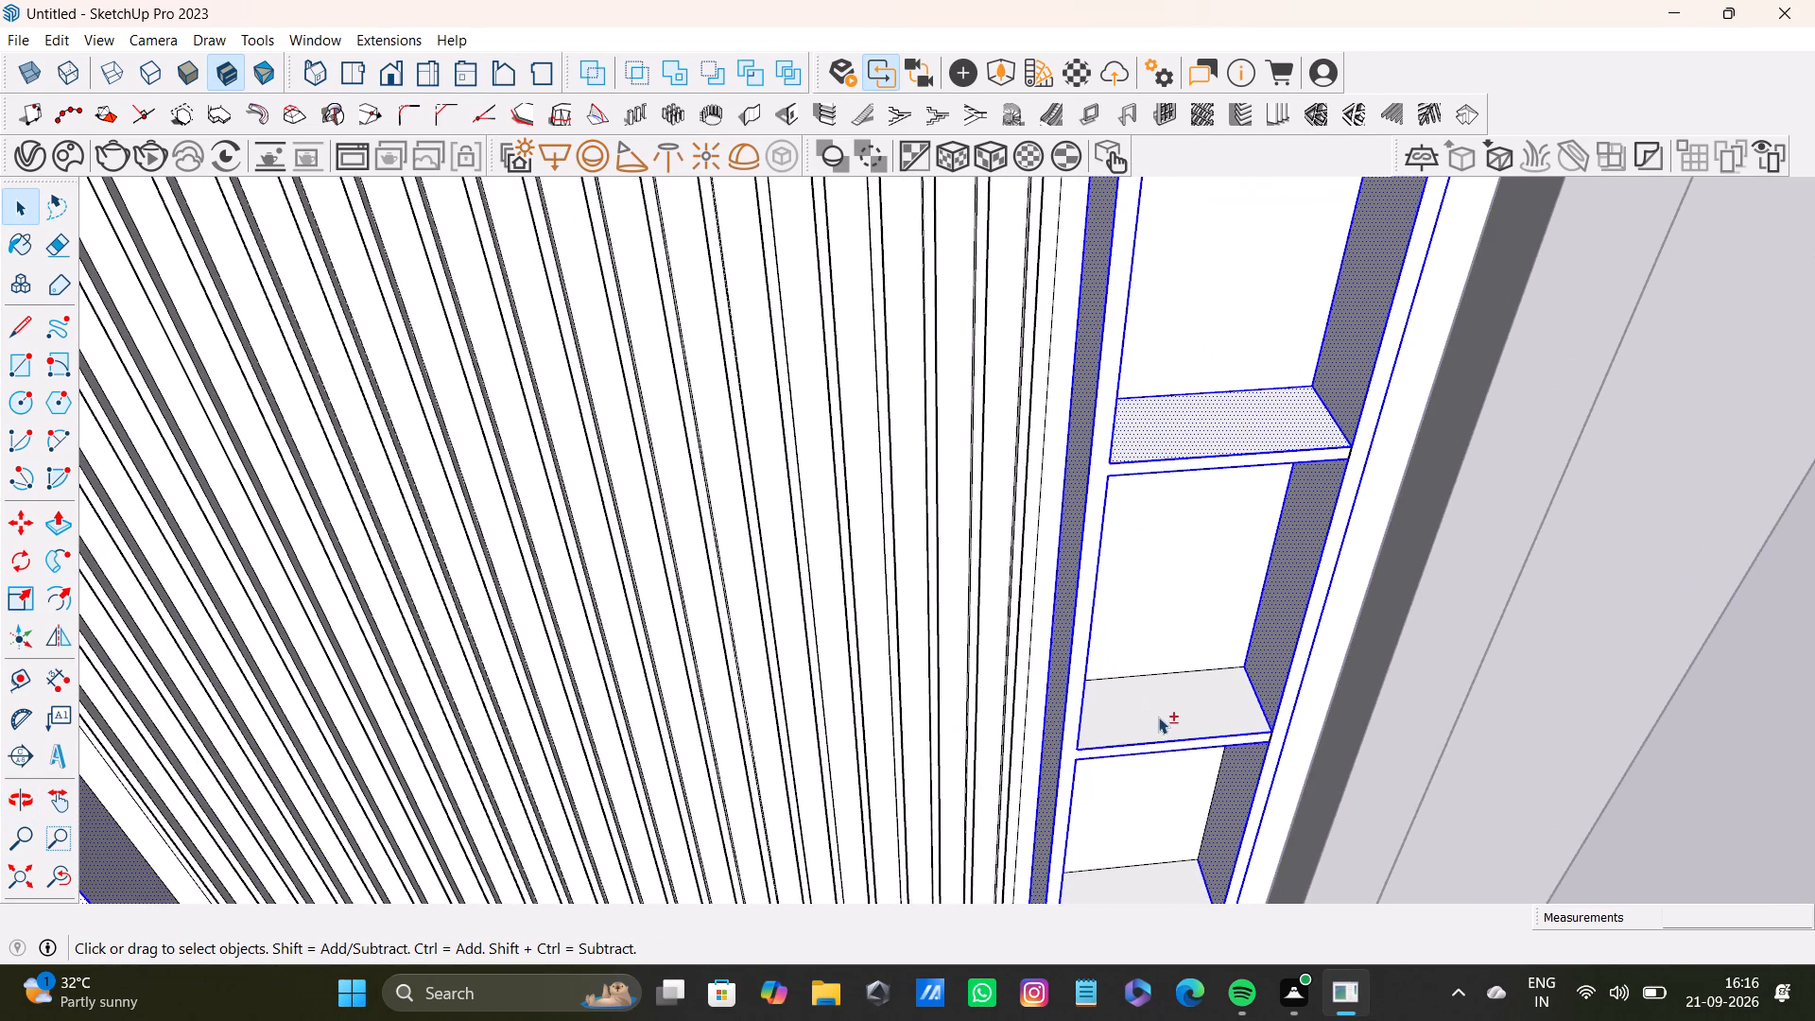
middle_click_drag(1219, 759, 1199, 533, "shift")
double_click(1135, 673, "shift")
middle_click_drag(1169, 773, 1172, 632, "shift")
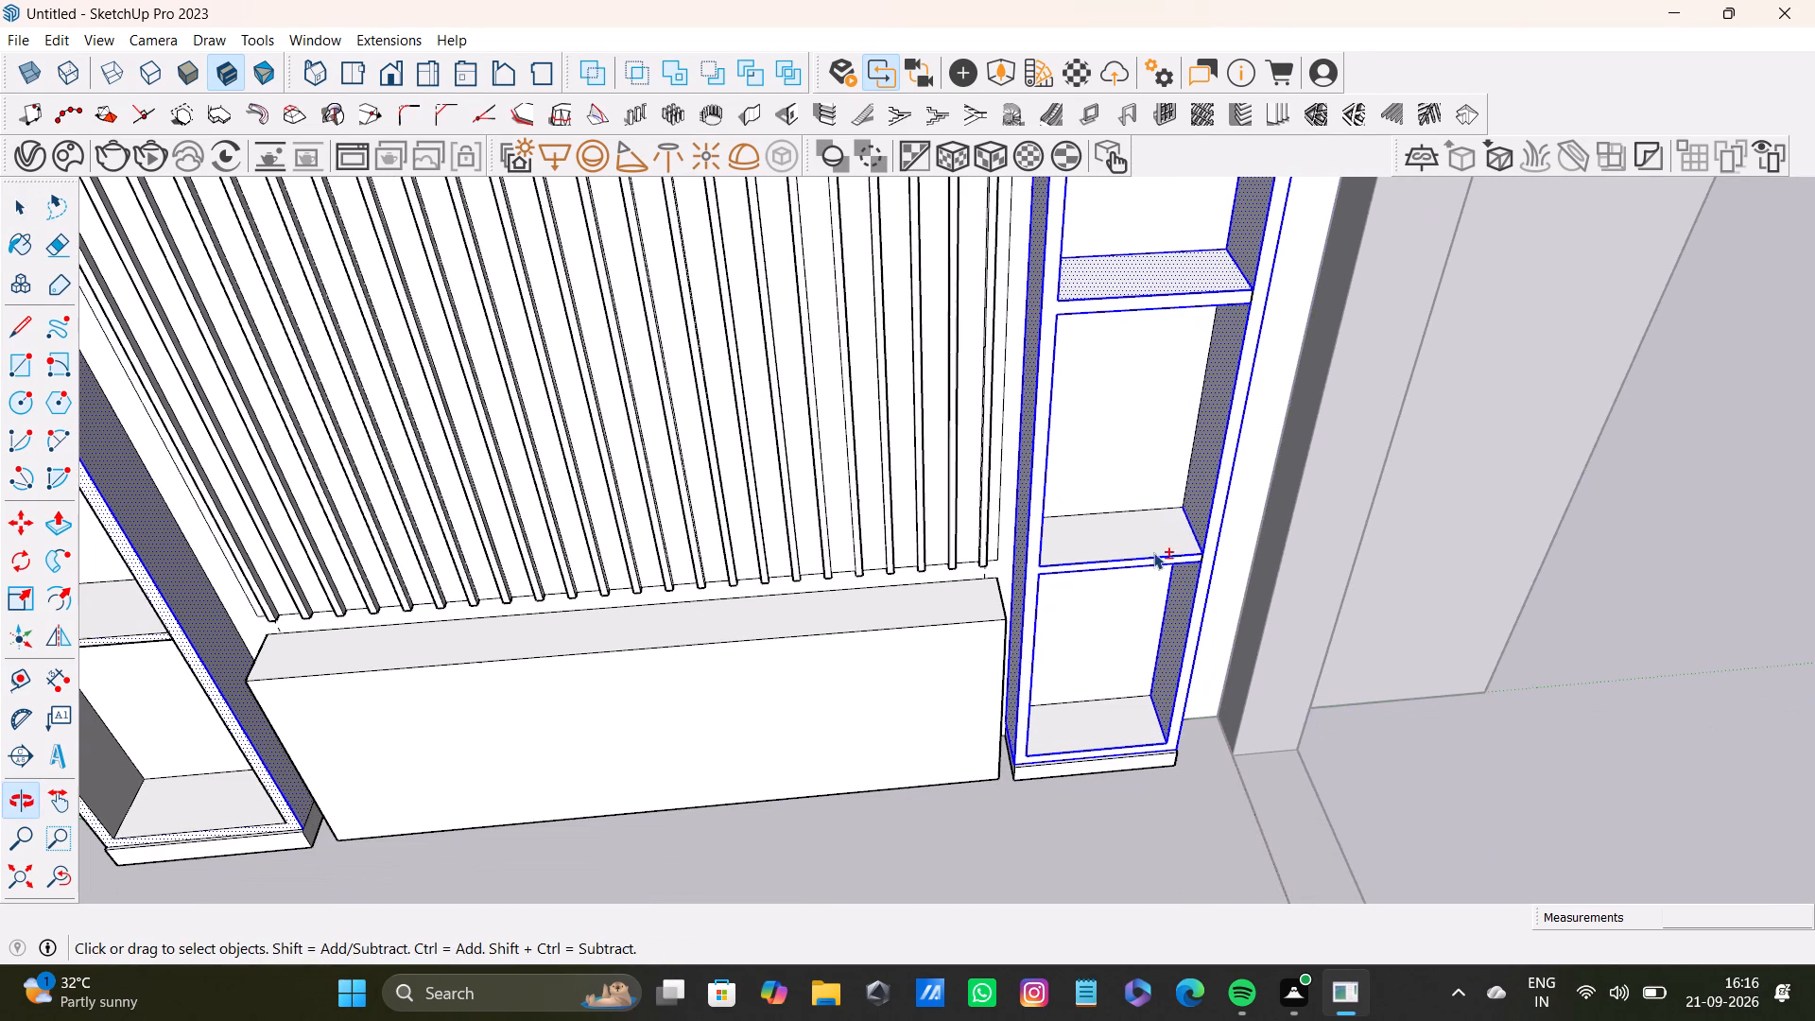
double_click(1161, 519, "shift")
double_click(1104, 708, "shift")
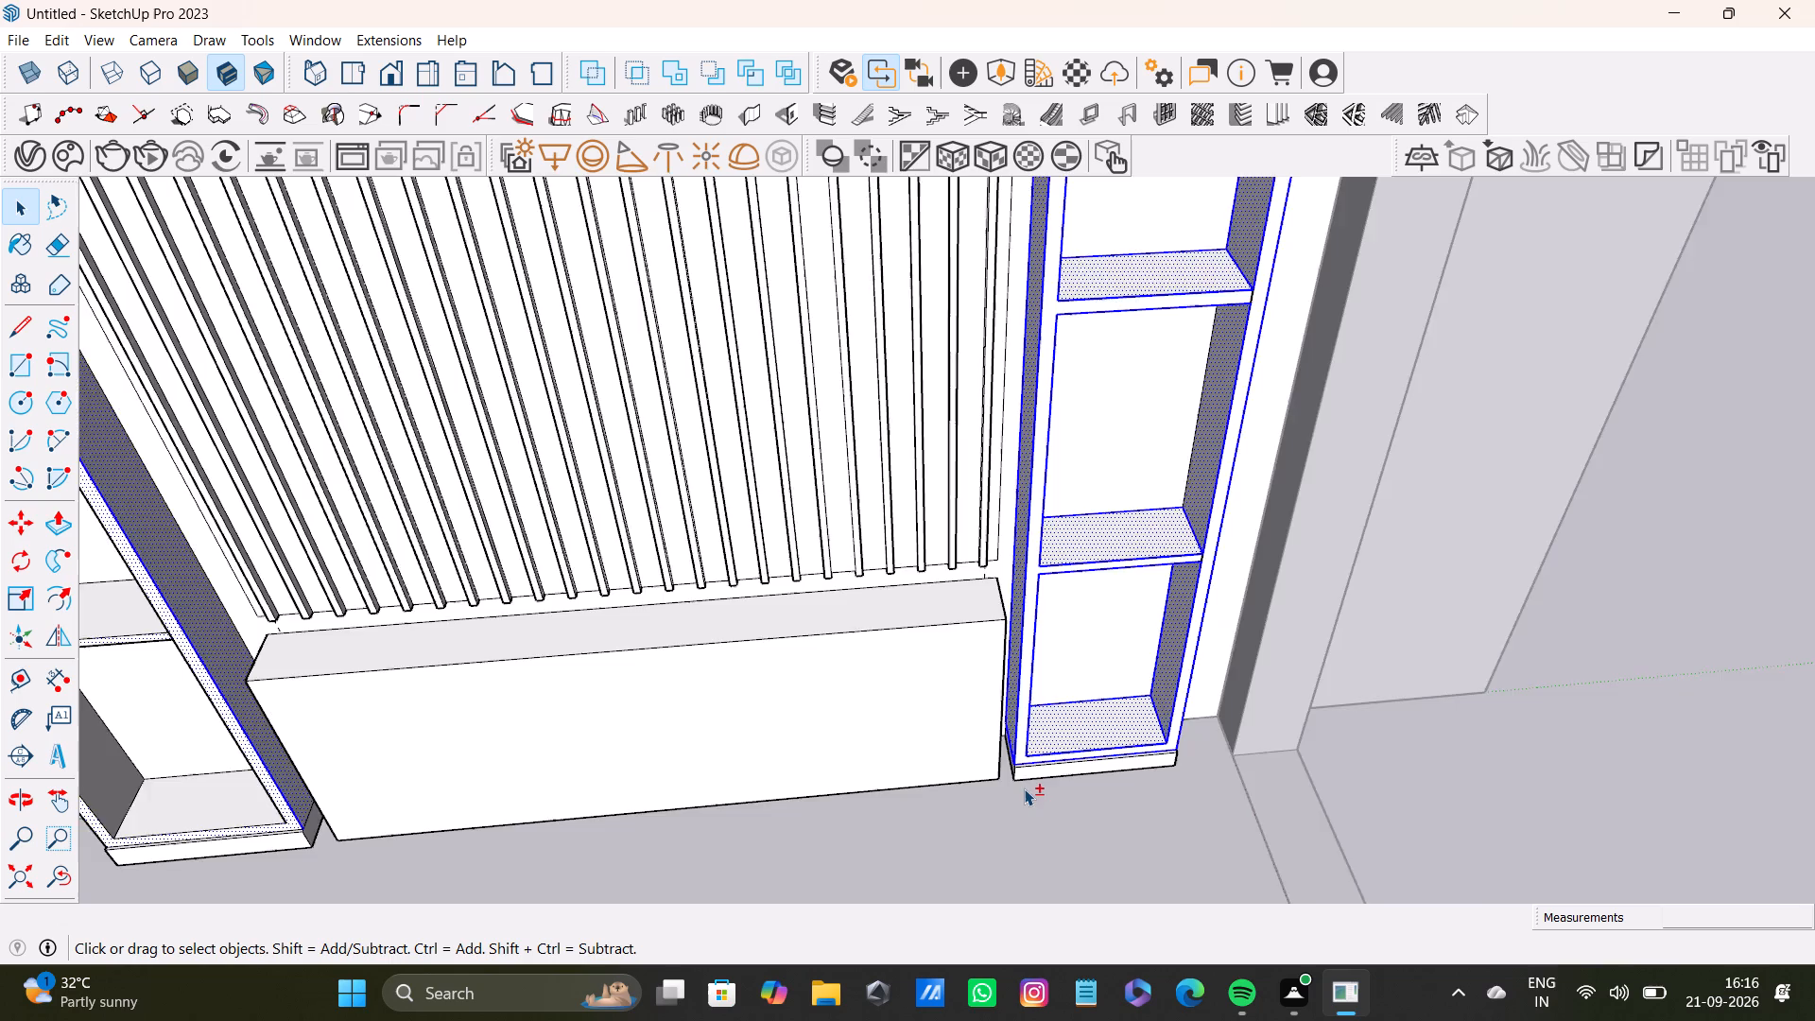
Add the front frame face of the right shelf unit back to the selection.
scroll(1024, 788, "up", 10, "shift")
scroll(1010, 713, "down", 3, "shift")
scroll(1011, 748, "up", 2, "shift")
left_click(1020, 748, "shift")
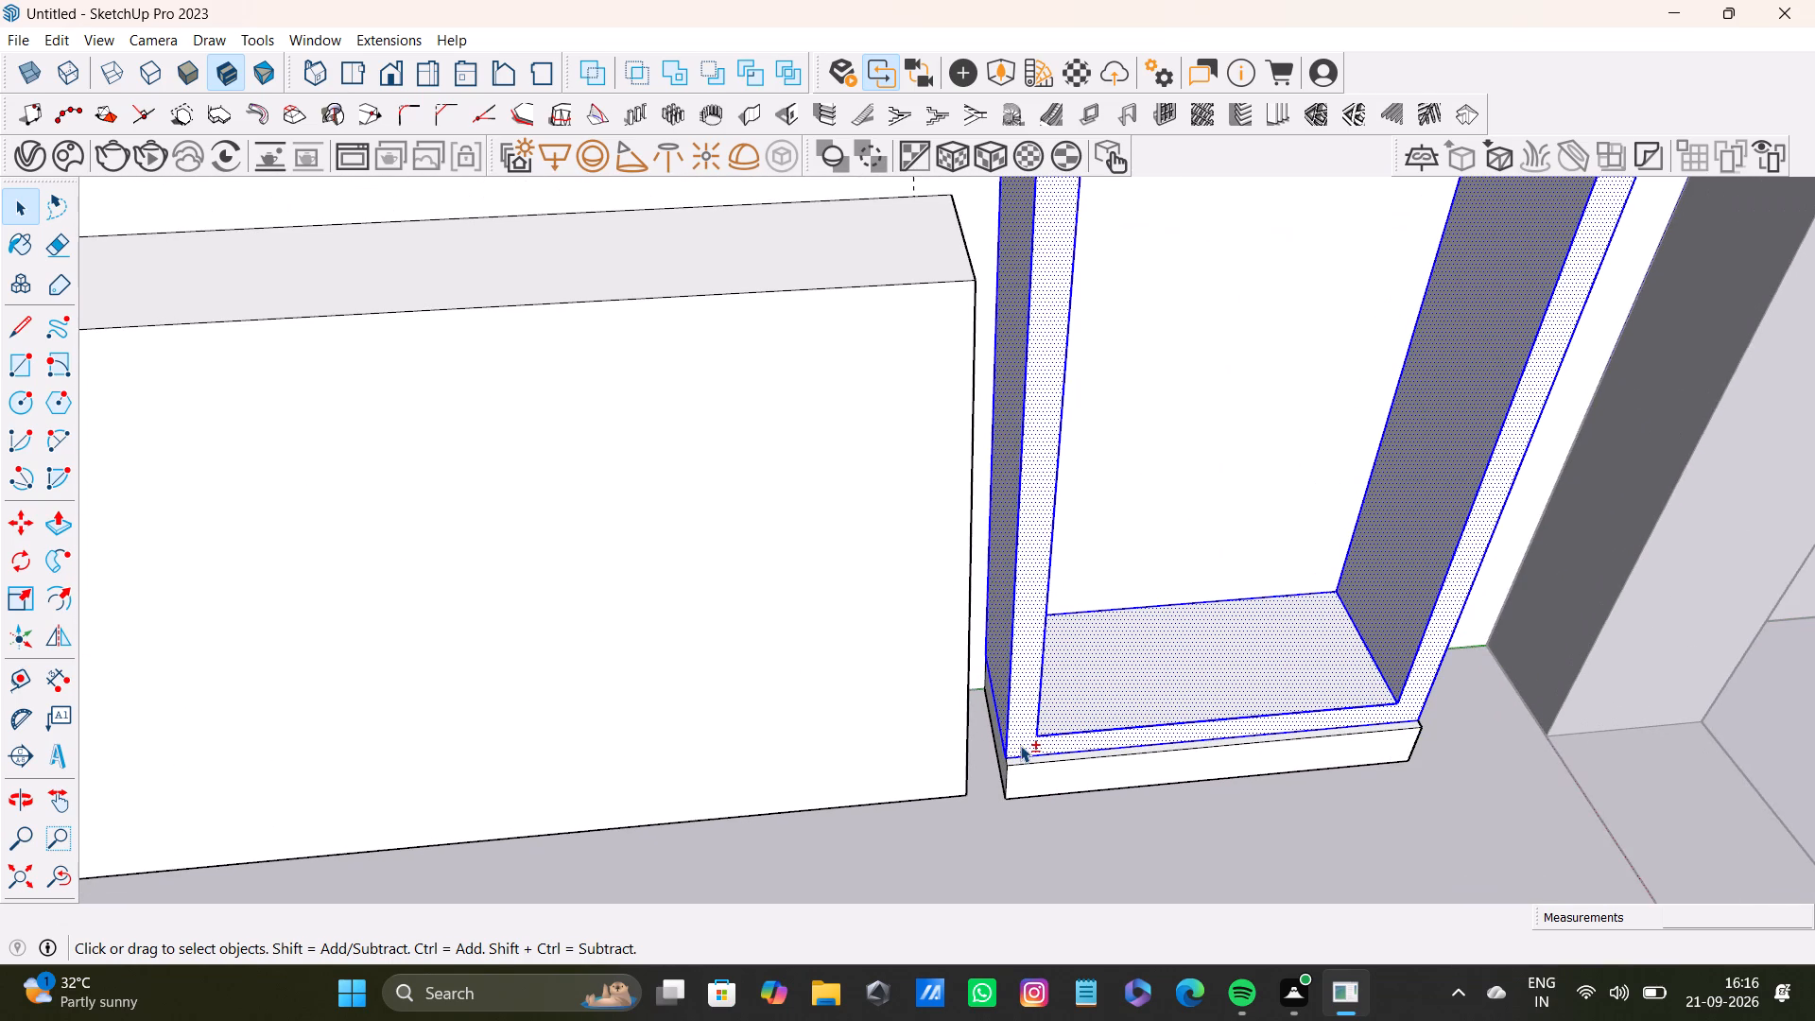
Paint the selected faces of both shelf units with the light-blue speckled material from the Synthetic Surfaces collection.
left_click(20, 234, "shift")
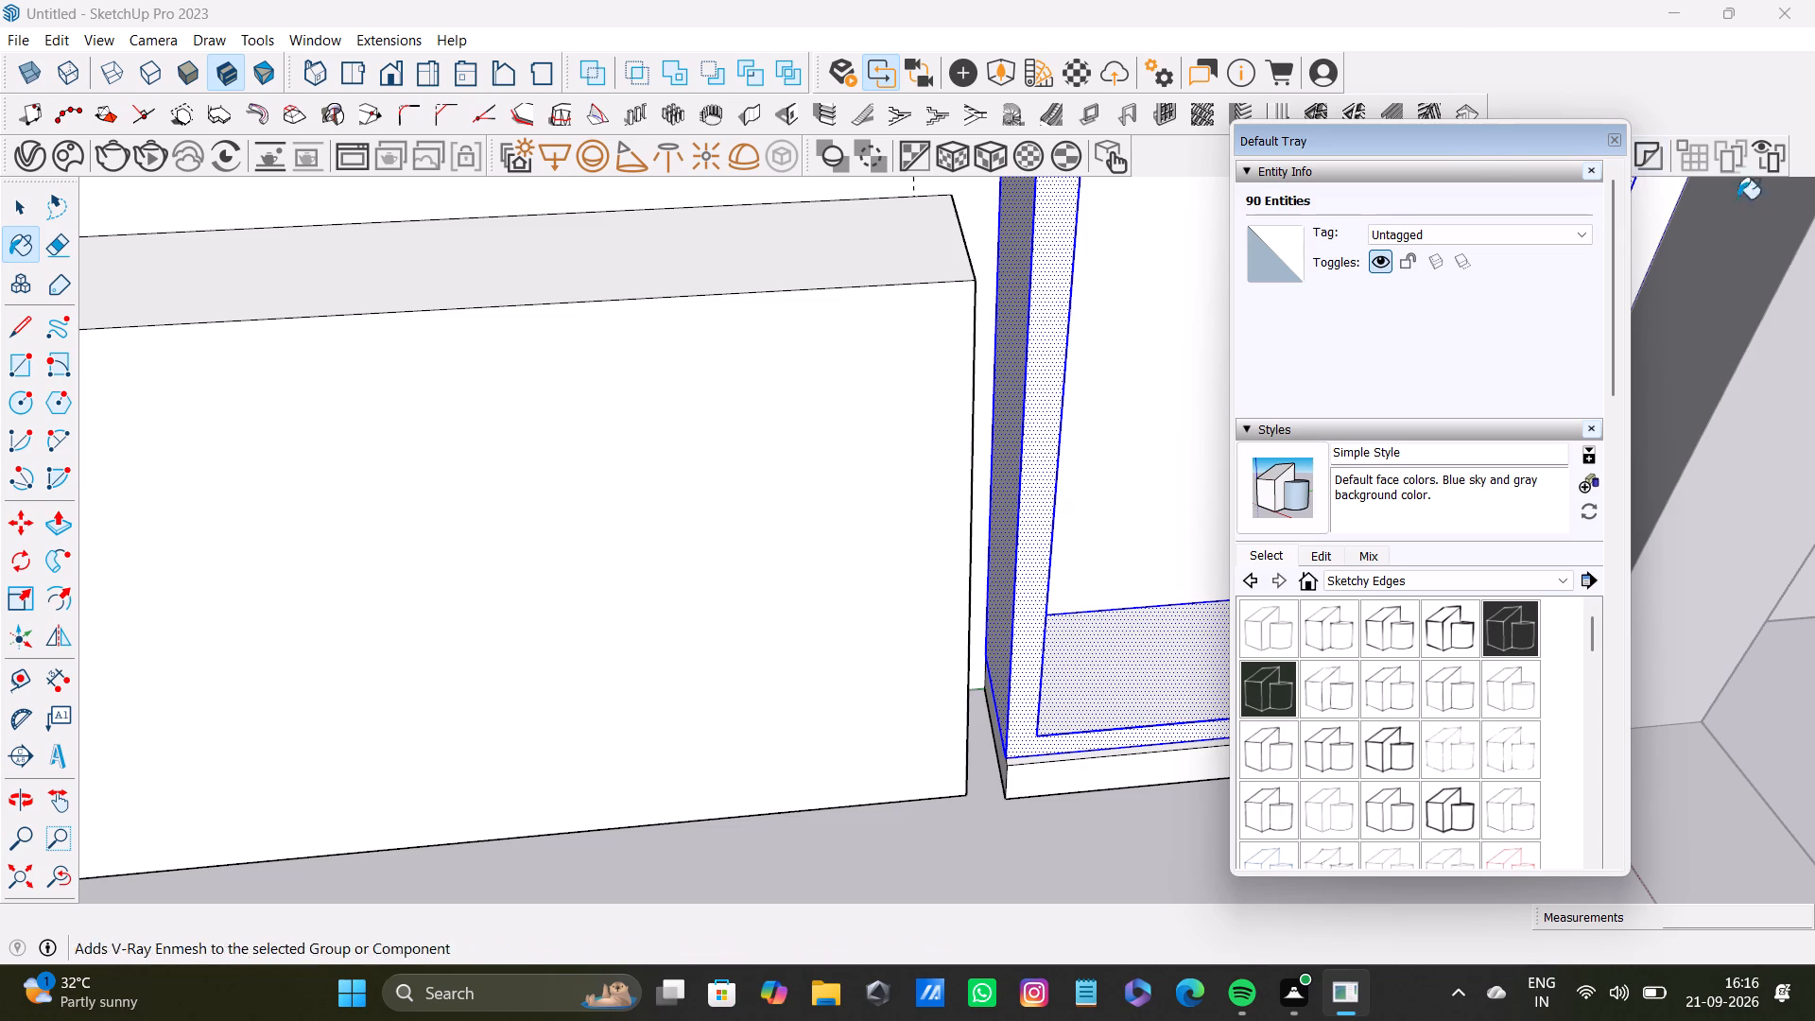
left_click_drag(1614, 372, 1649, 874)
left_click(1353, 262)
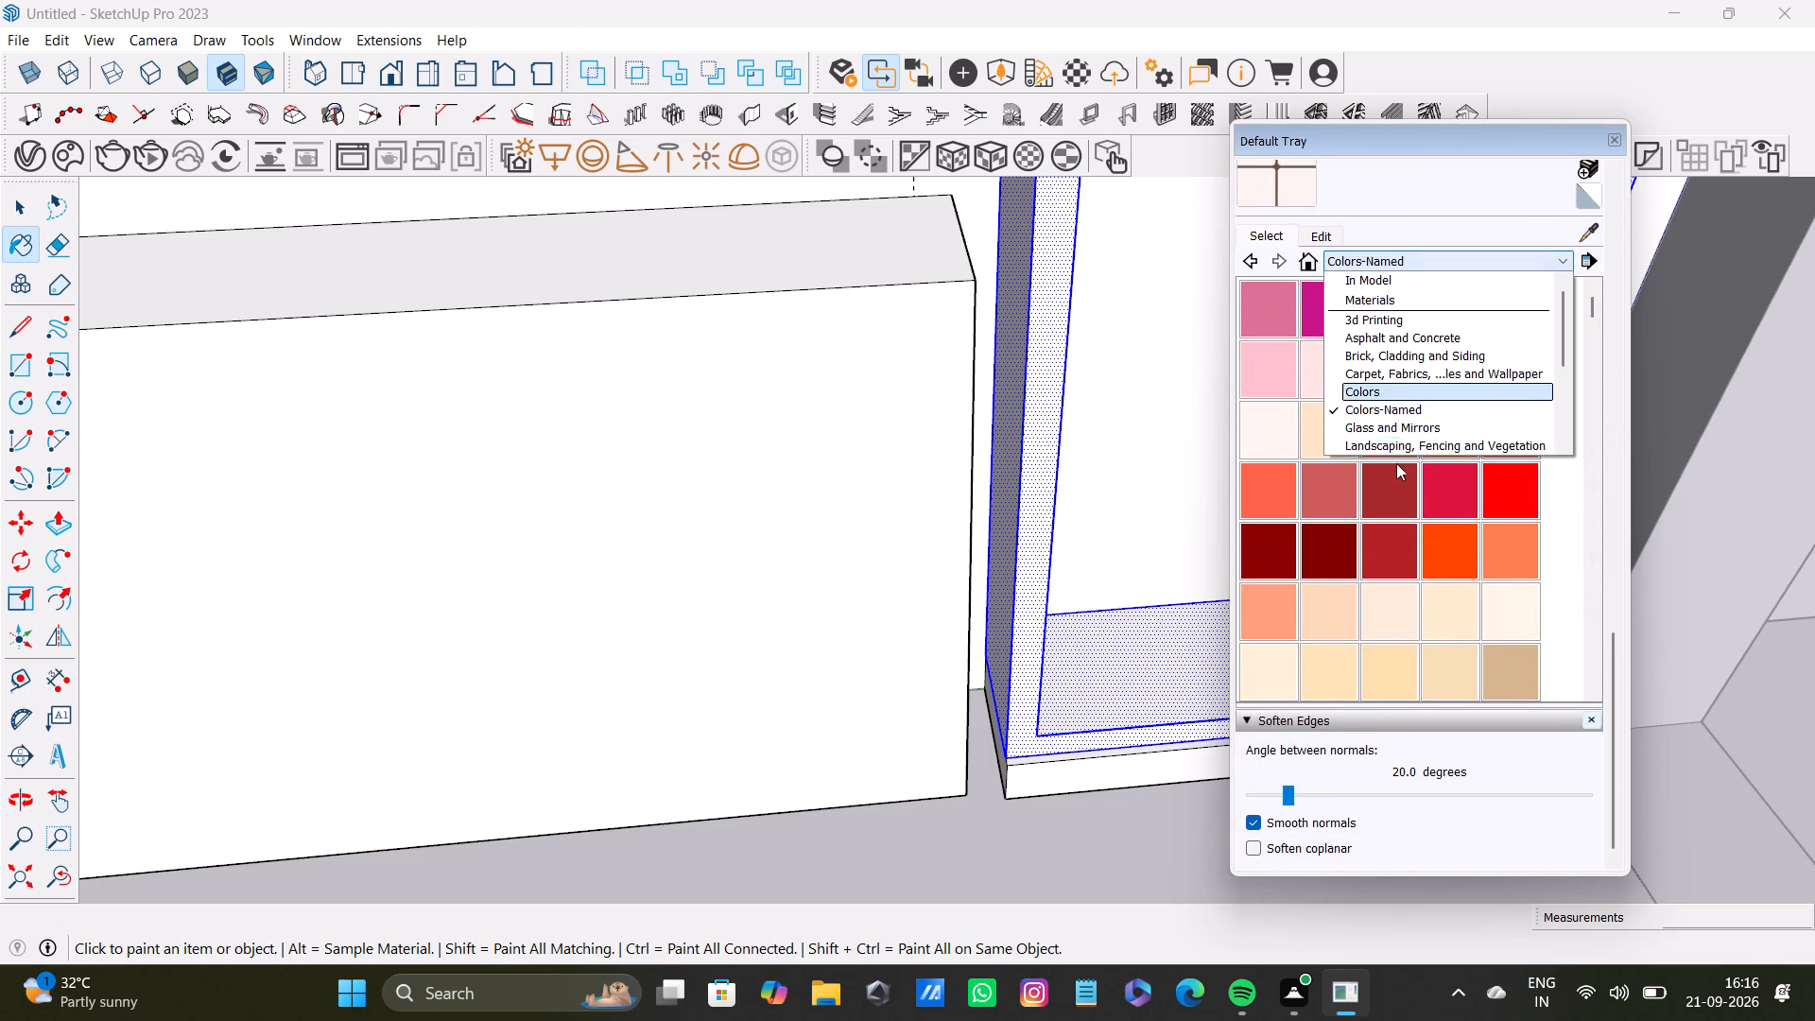
scroll(1387, 372, "down", 2)
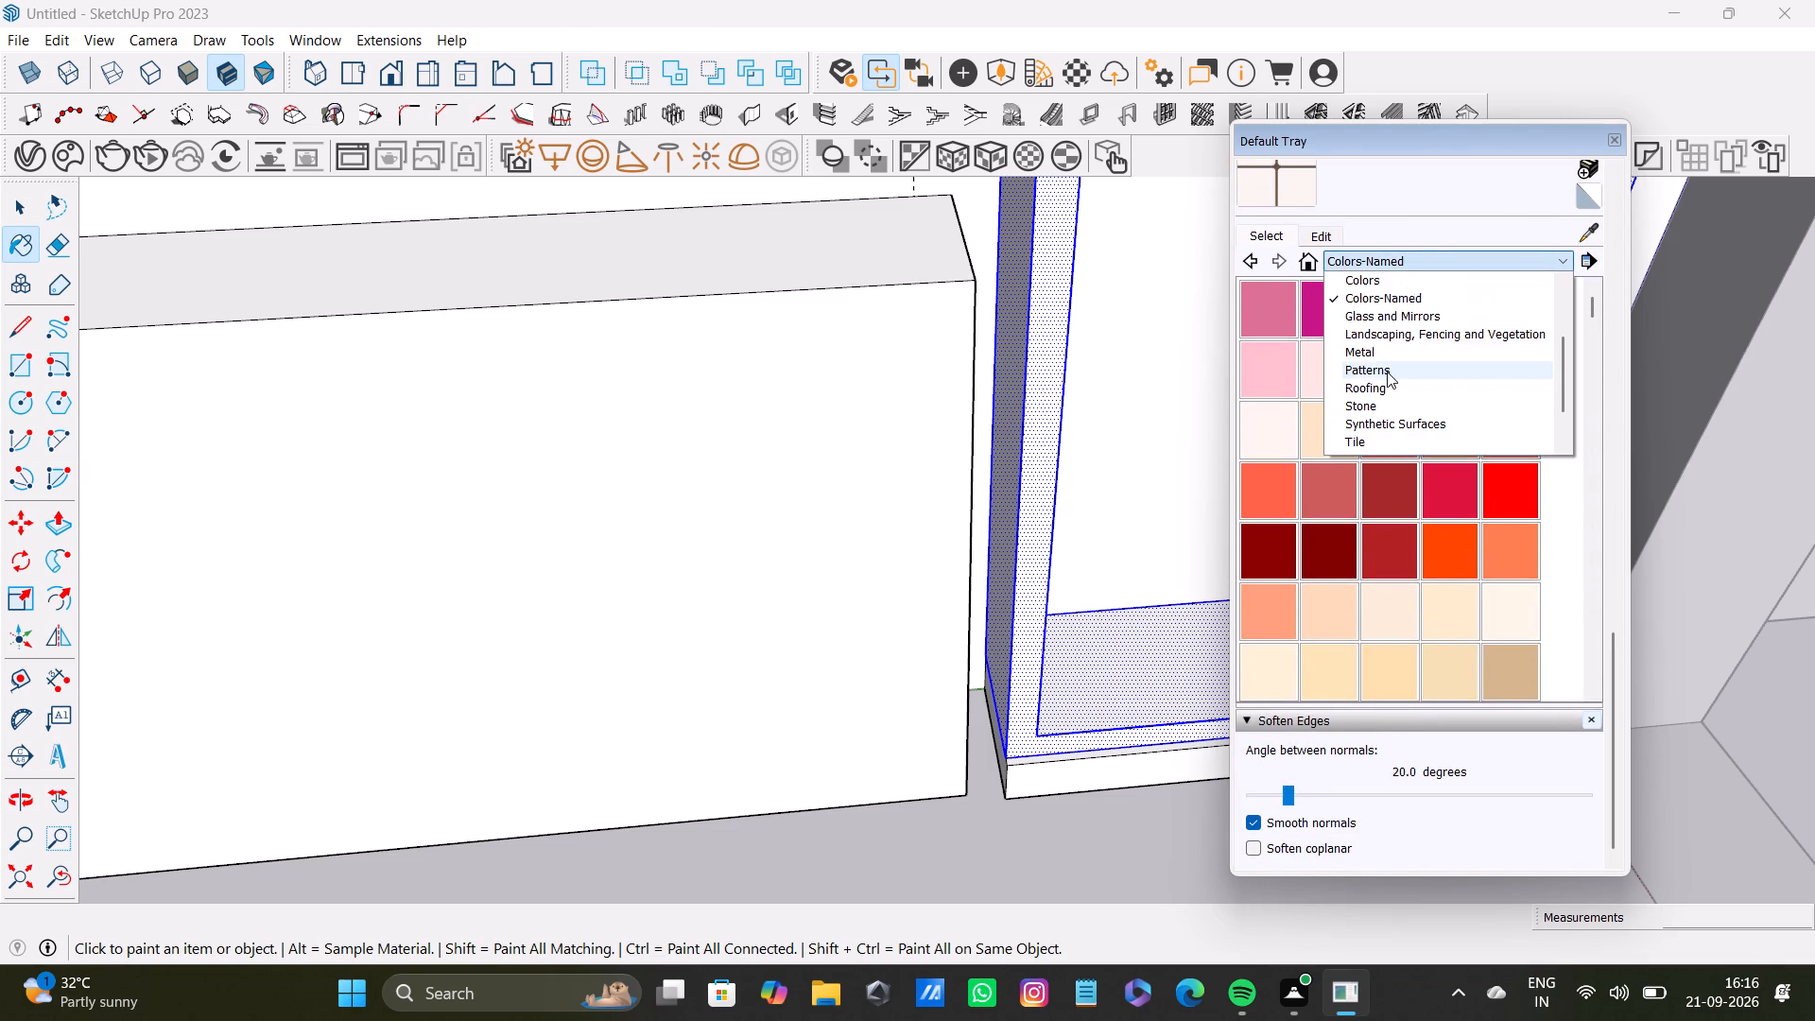
scroll(1387, 372, "down", 4)
scroll(1386, 411, "up", 3)
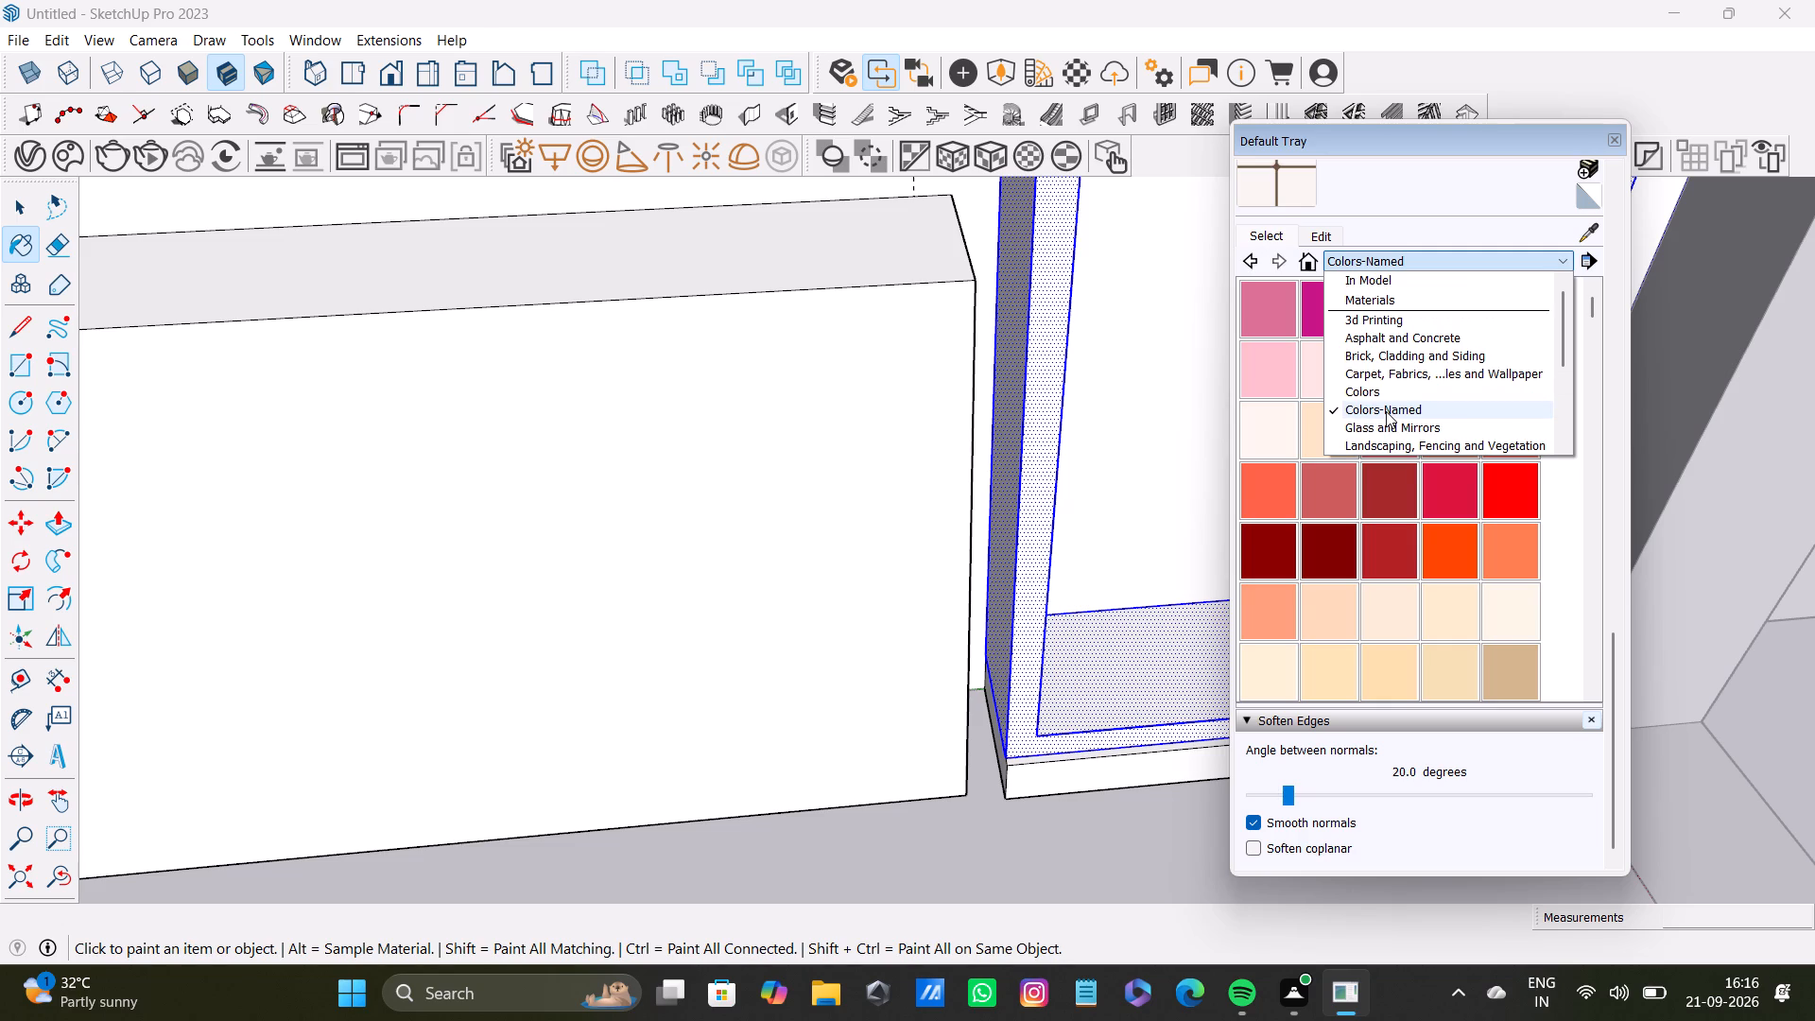
scroll(1386, 411, "down", 6)
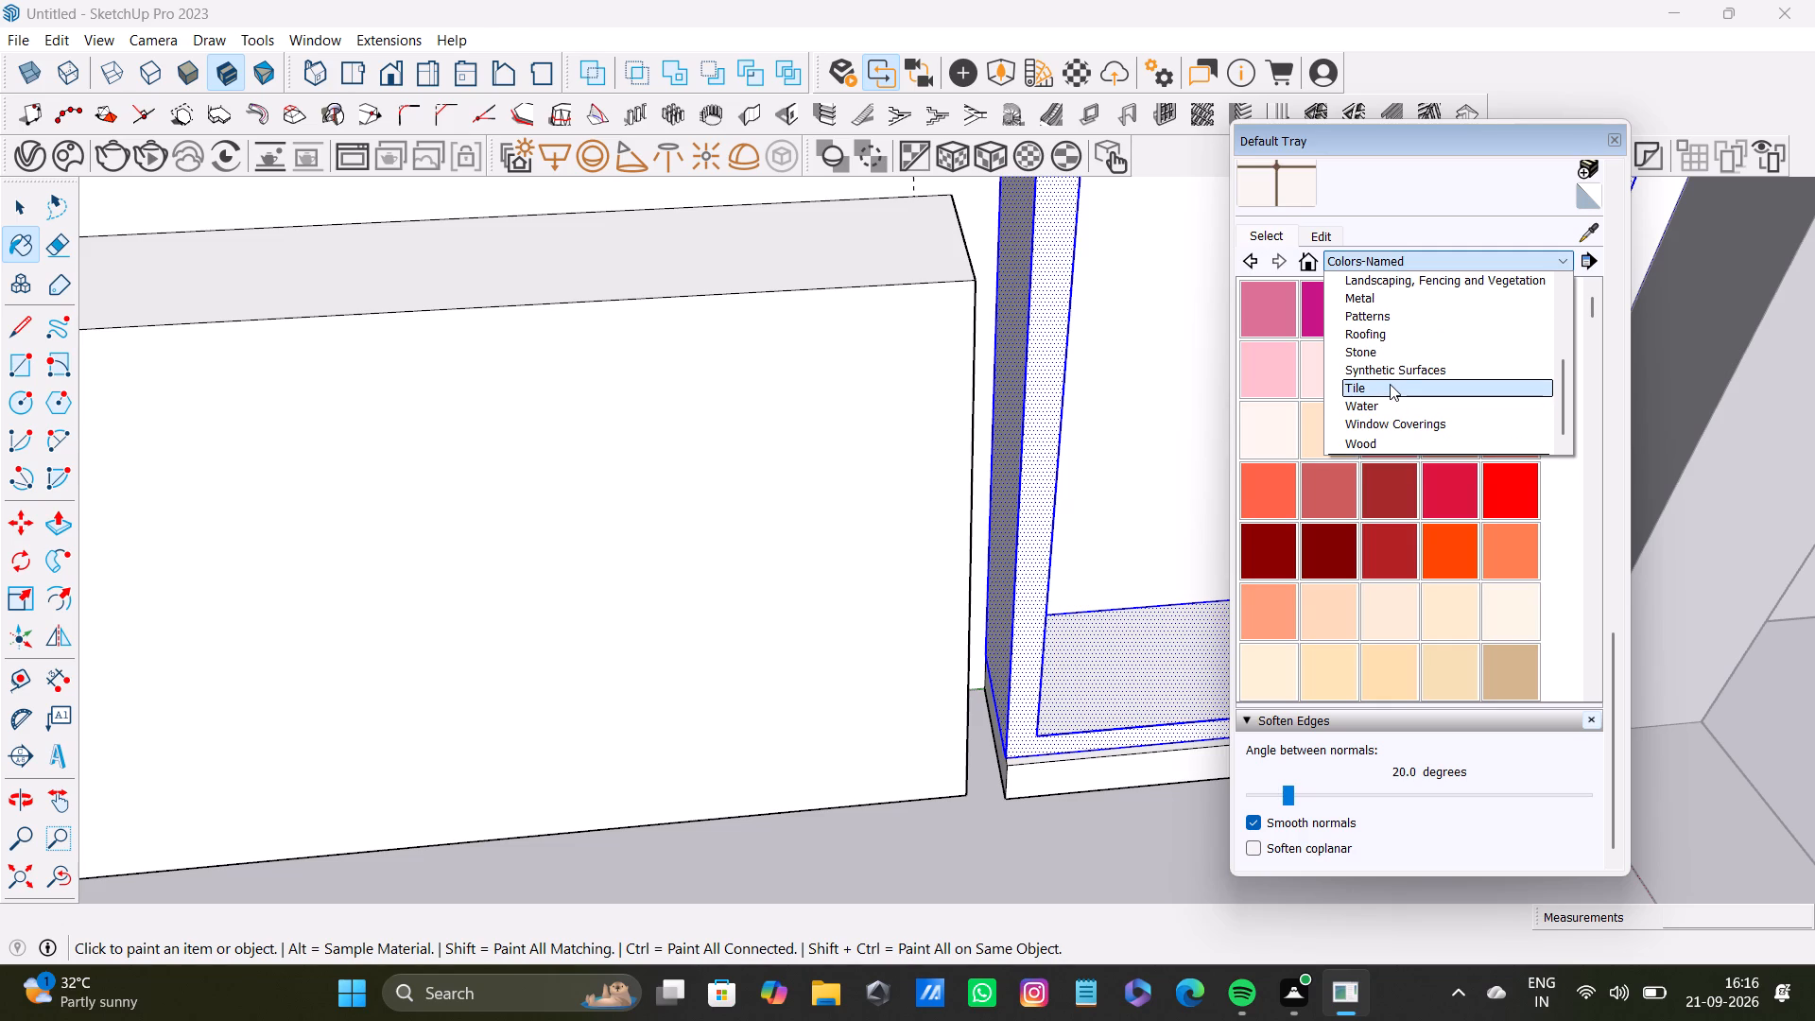
left_click(1409, 368)
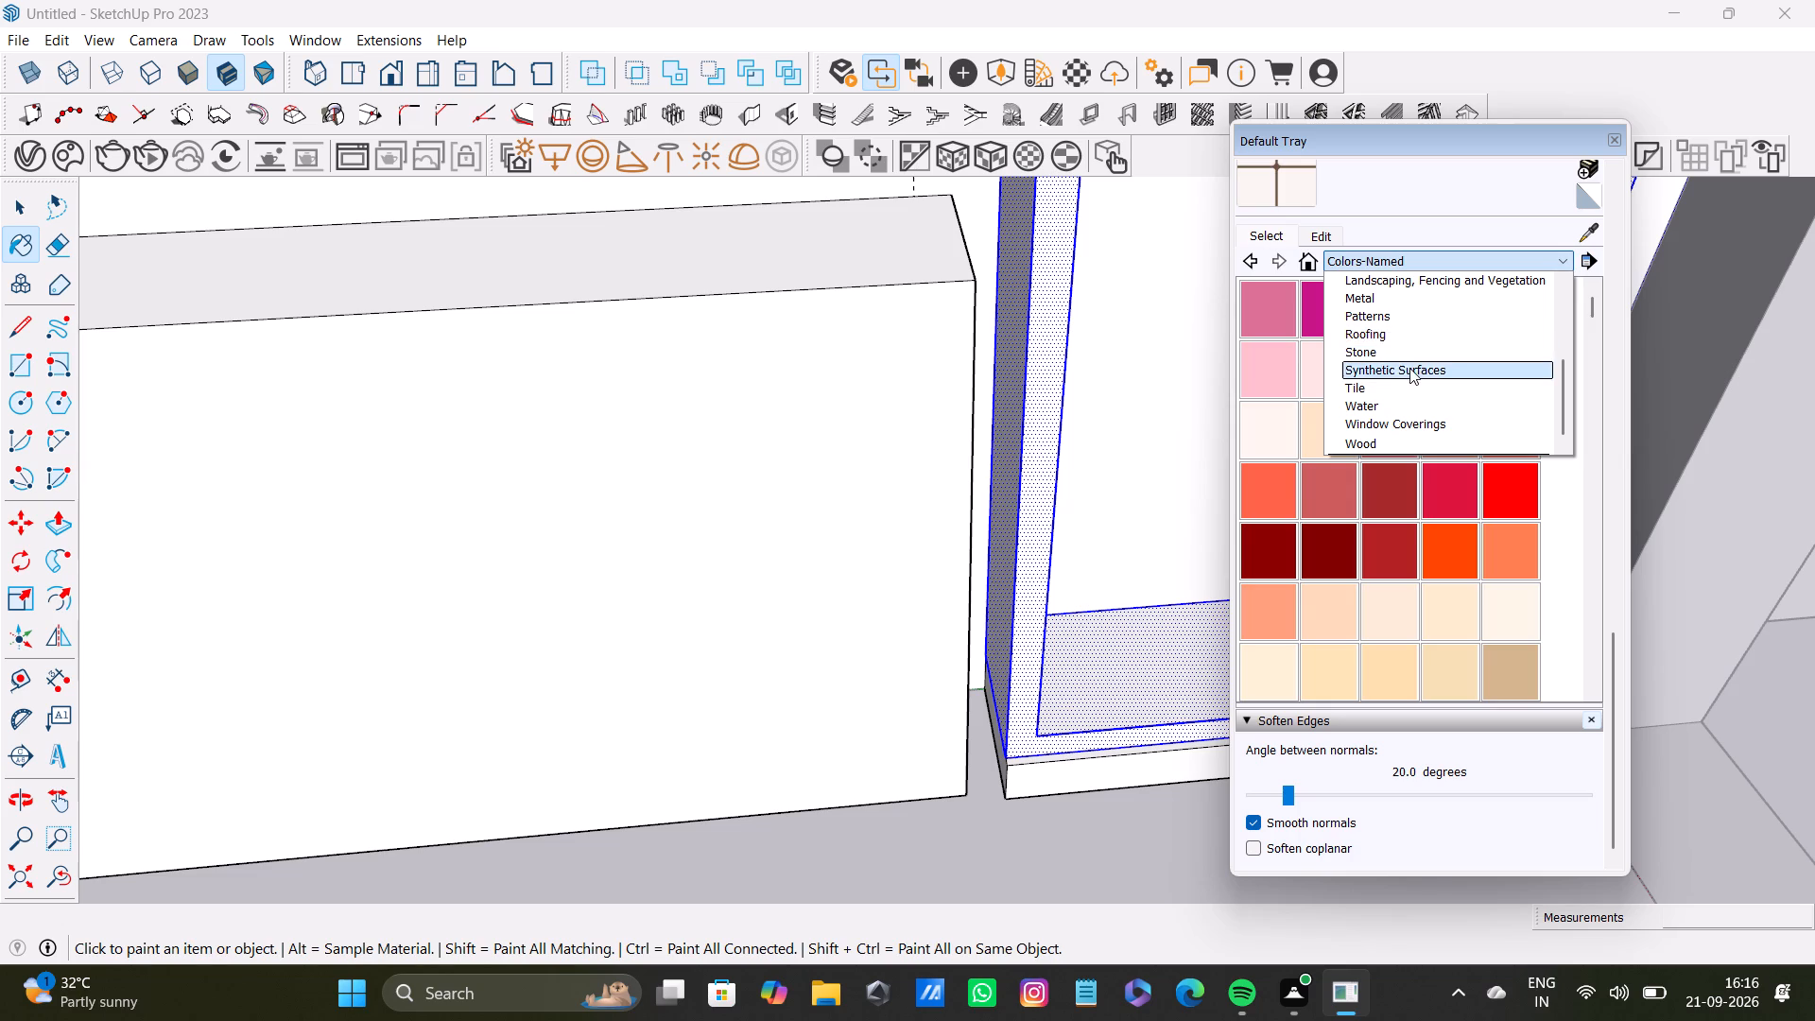
left_click(1461, 379)
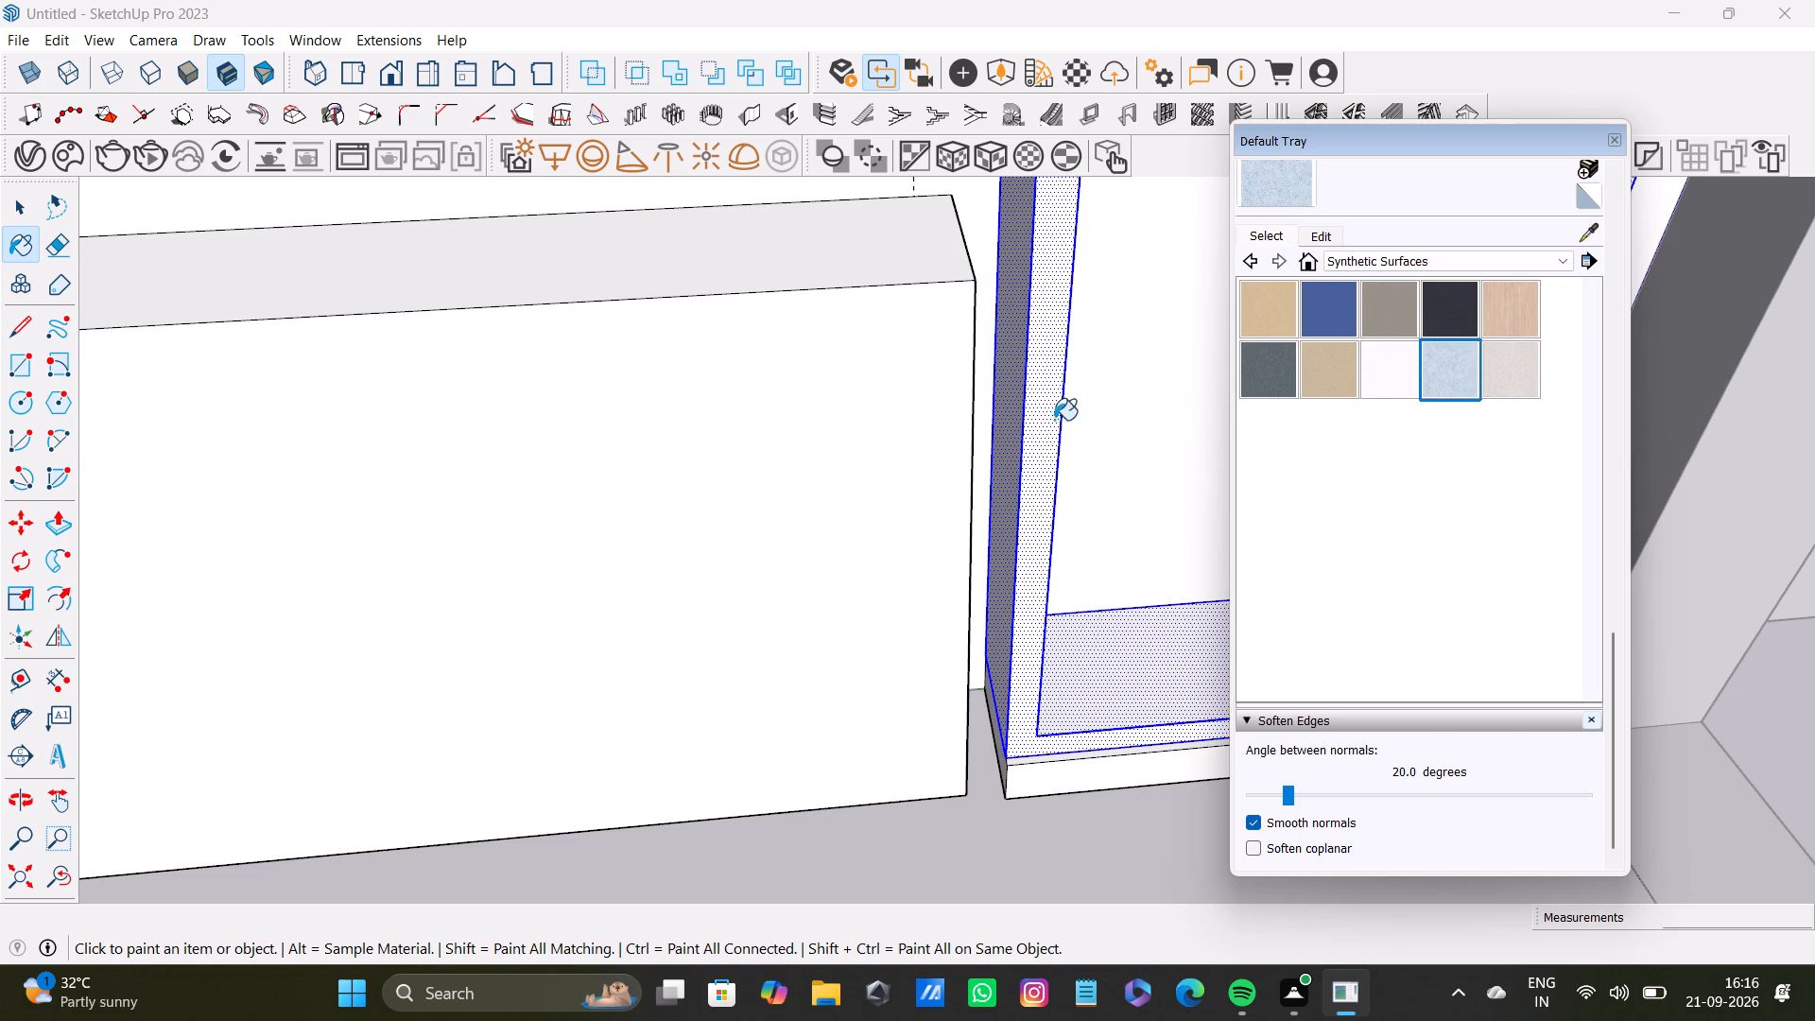
left_click(1045, 426)
left_click(1033, 530)
scroll(1034, 529, "down", 2)
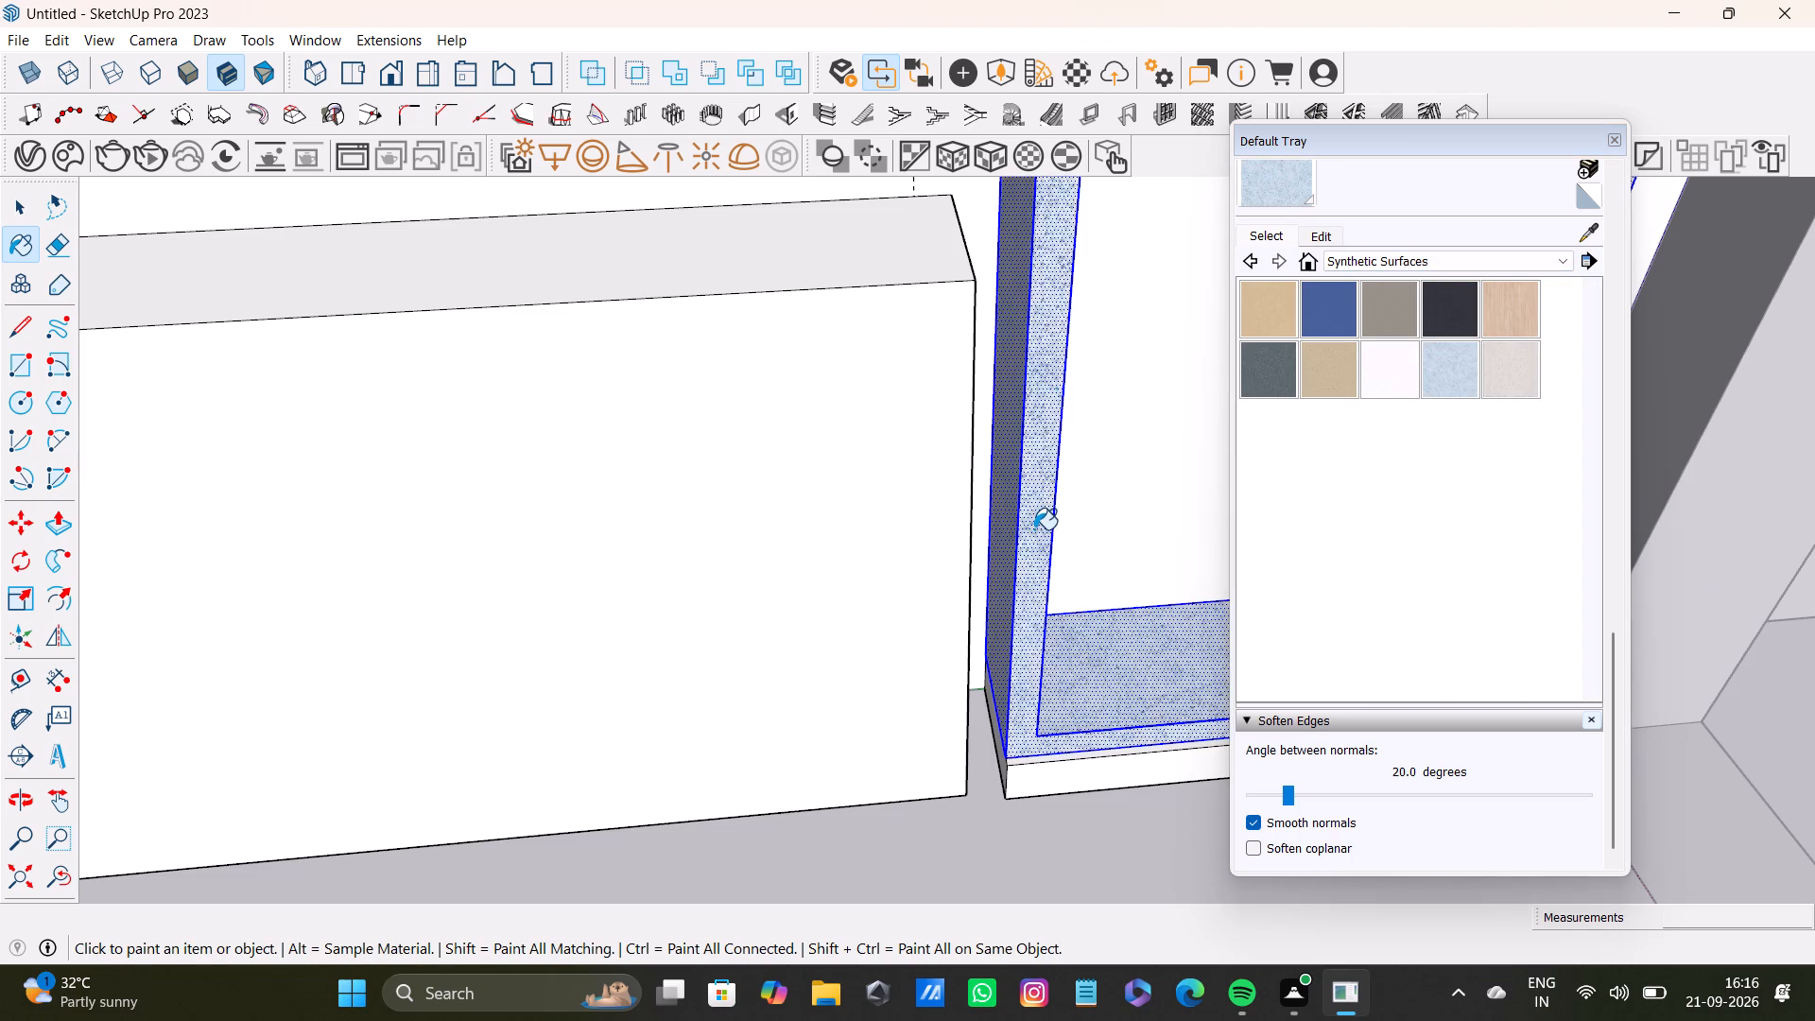
scroll(1034, 529, "down", 7)
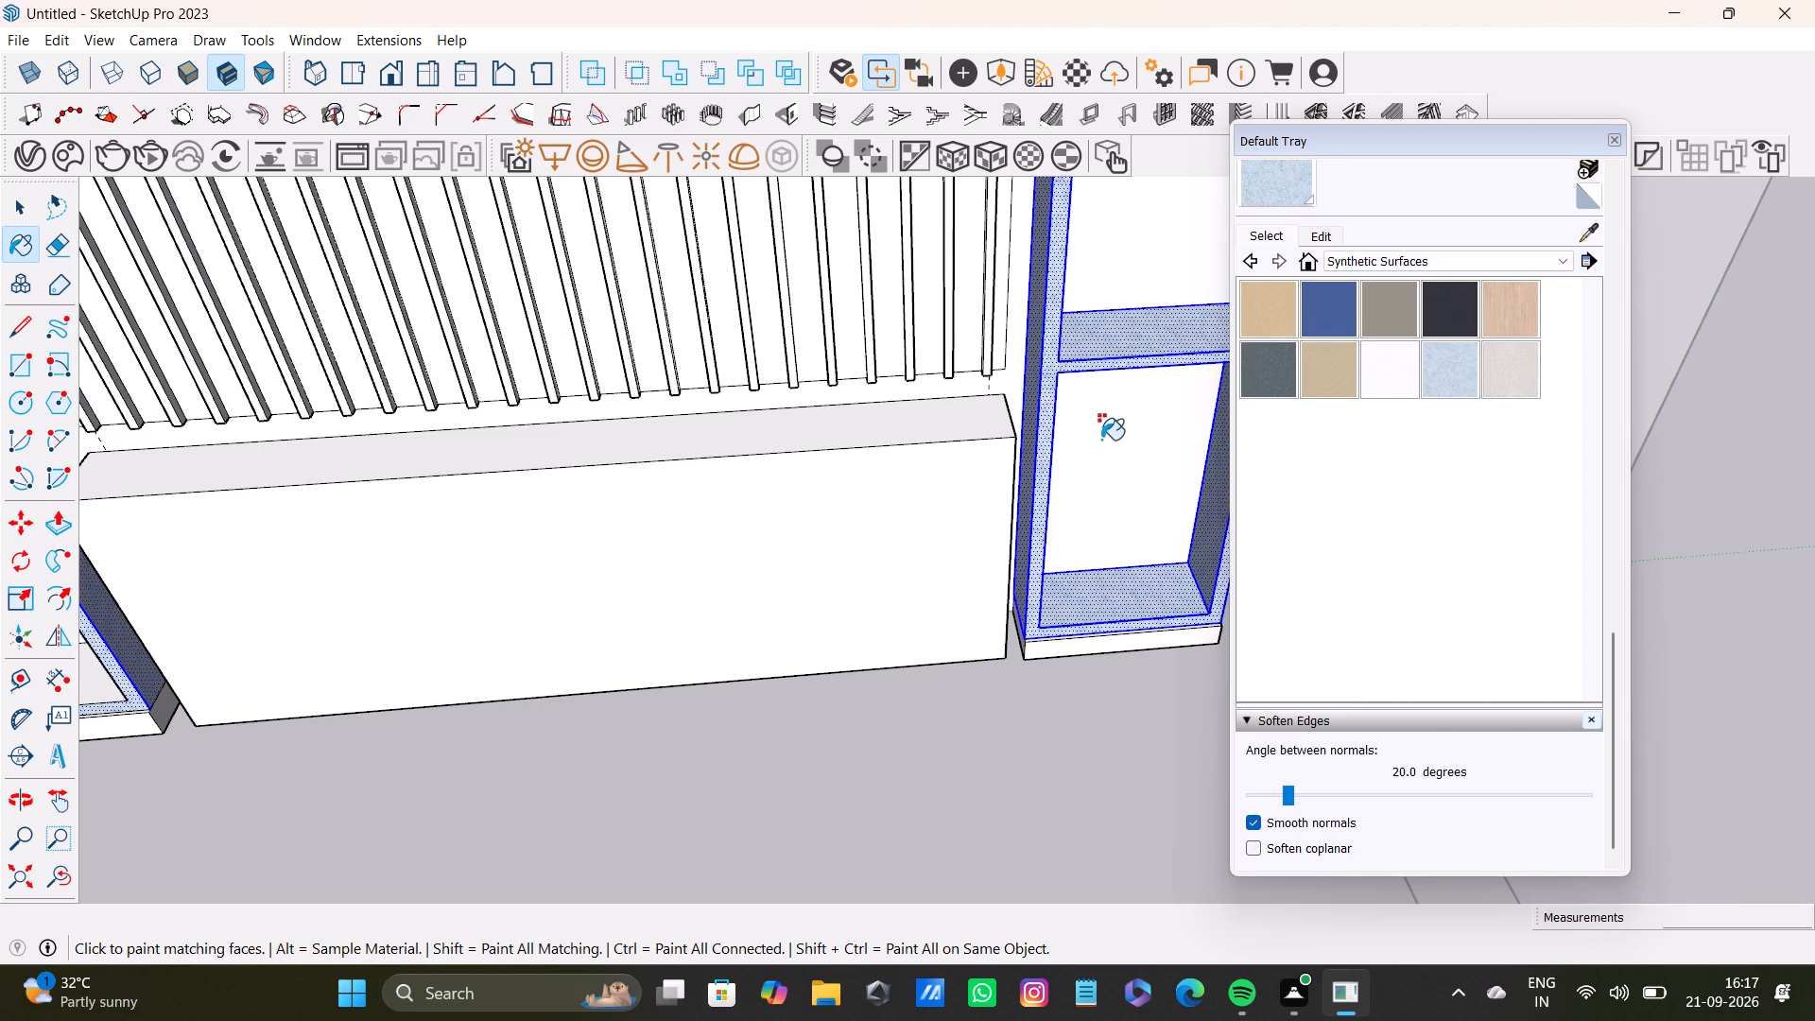
Select the upper faces of the four shelves in the left shelf unit.
middle_click_drag(1101, 440, 1018, 749, "shift")
scroll(1021, 685, "down", 4, "shift")
scroll(1034, 591, "down", 4, "shift")
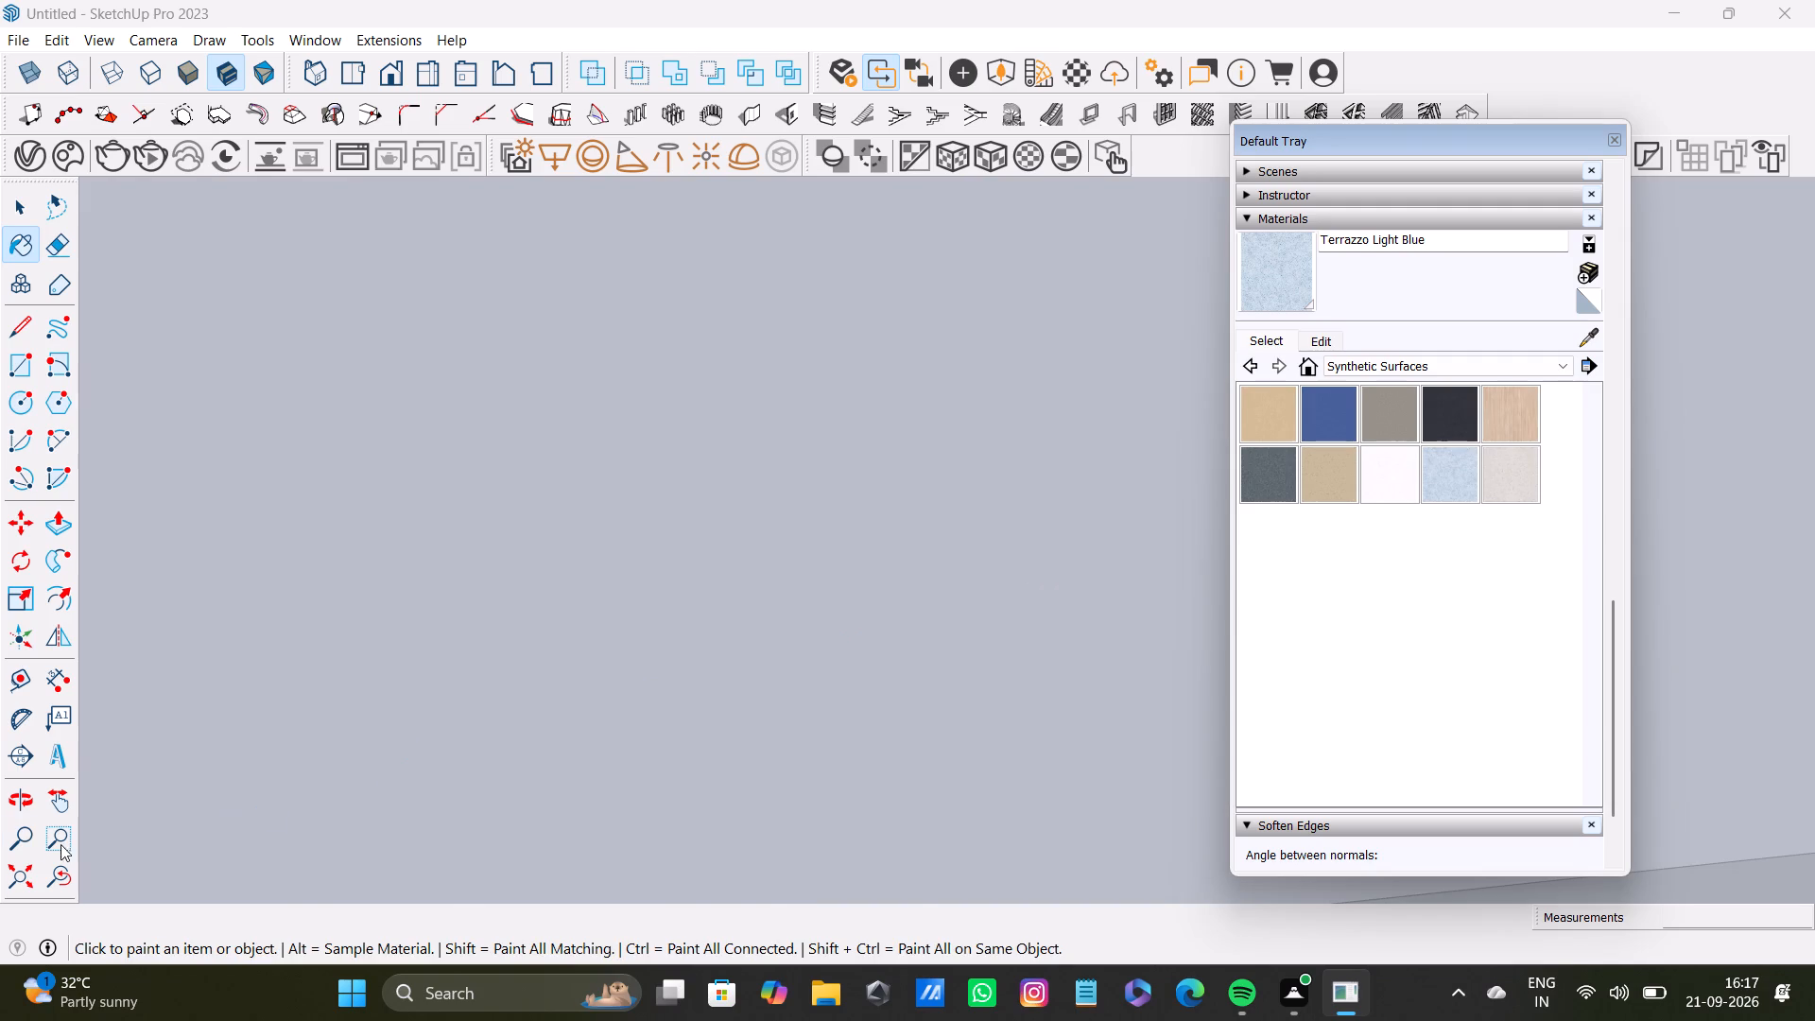
left_click(65, 884)
middle_click_drag(529, 706, 1136, 663, "shift")
scroll(700, 713, "down", 4)
key("space")
left_click(423, 534)
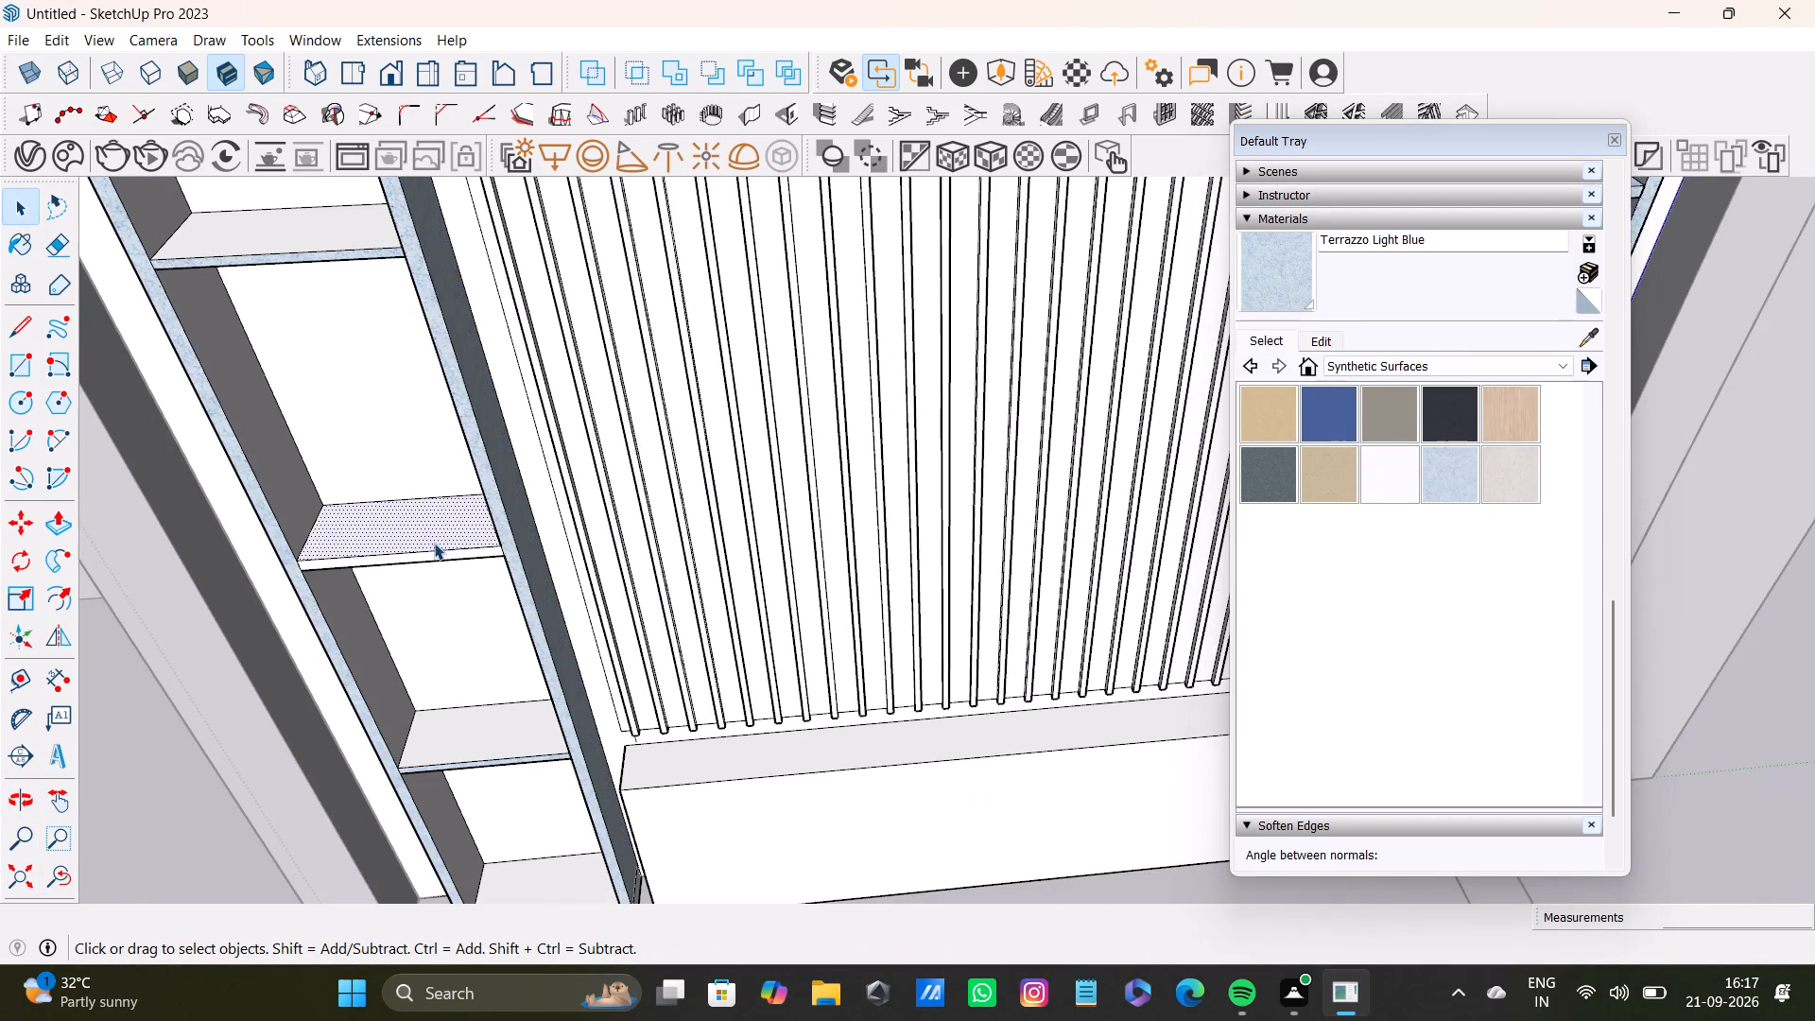
scroll(498, 644, "up", 4, "shift")
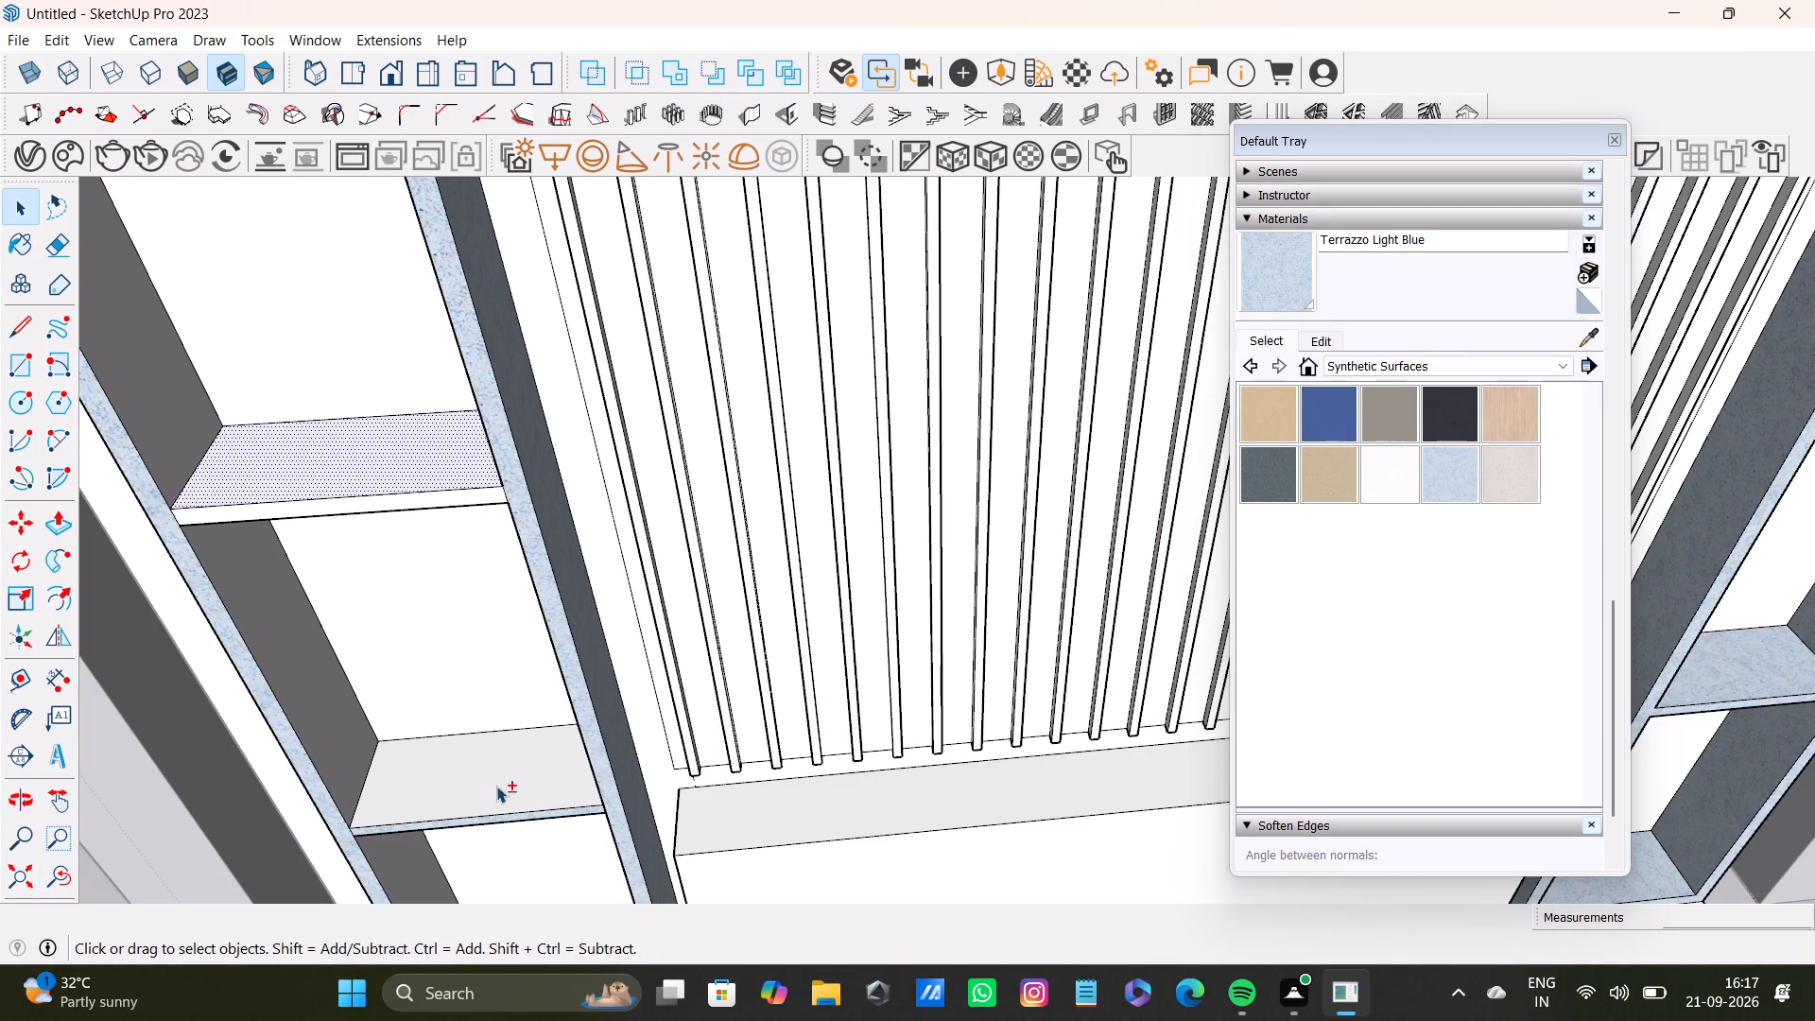
left_click(507, 781, "shift")
scroll(510, 783, "down", 4, "shift")
middle_click_drag(449, 628, 562, 733, "shift")
scroll(459, 399, "up", 3, "shift")
left_click(515, 414, "shift")
scroll(509, 419, "down", 4, "shift")
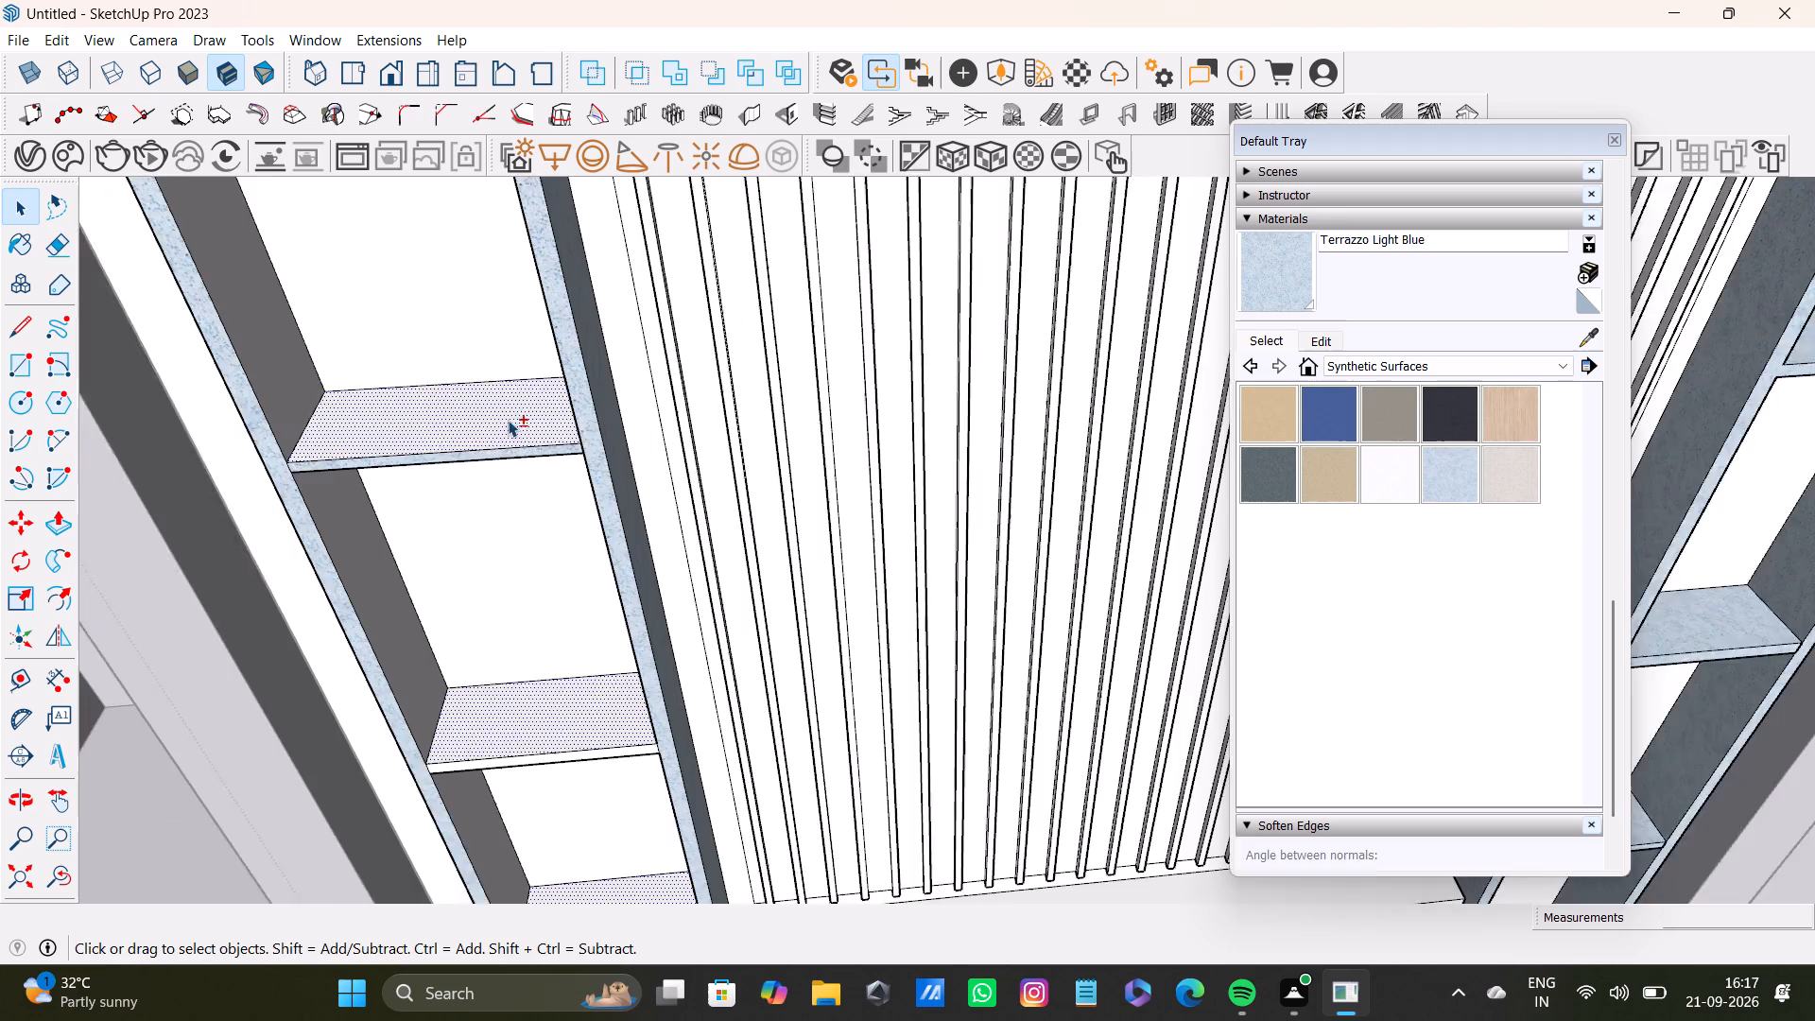
middle_click_drag(502, 433, 645, 805, "shift")
left_click(498, 461, "shift")
Add the underside of the left shelf unit's top board to the selection.
scroll(498, 463, "down", 4, "shift")
middle_click_drag(493, 424, 579, 752, "shift")
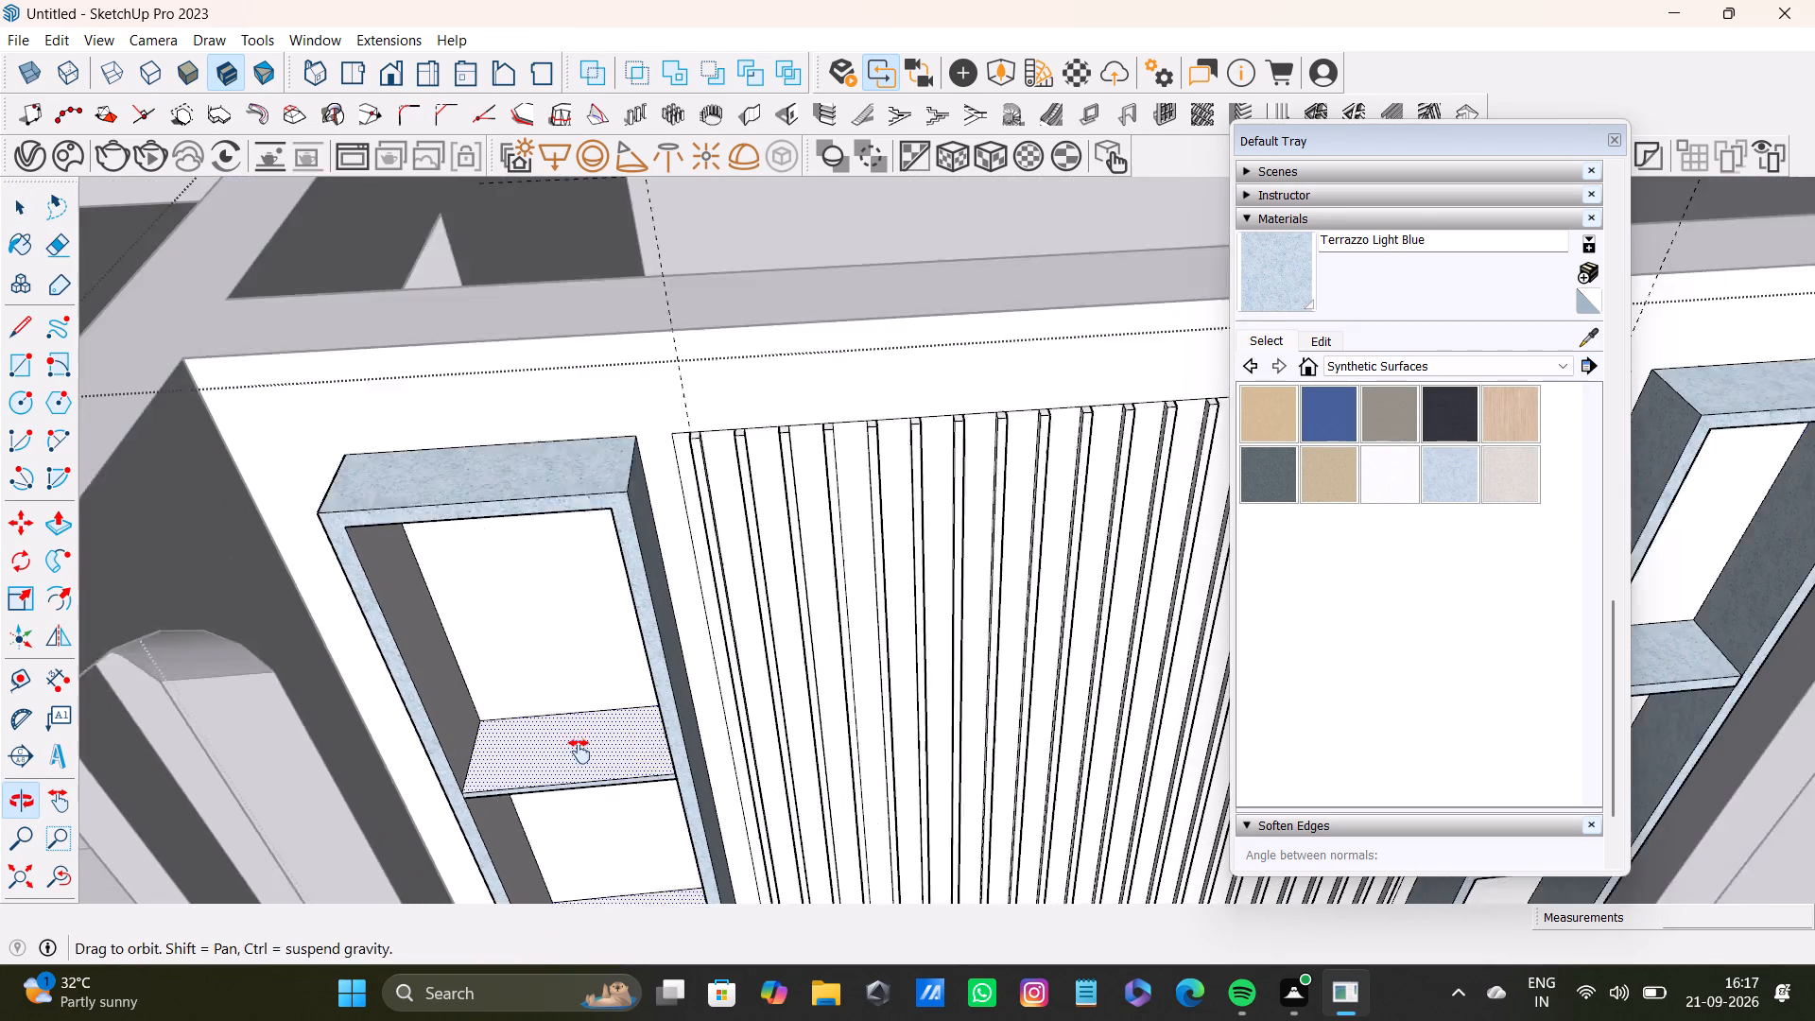
middle_click_drag(579, 752, 579, 751, "shift")
scroll(517, 581, "up", 4, "shift")
middle_click_drag(540, 608, 457, 233, "shift")
middle_click_drag(499, 313, 553, 454, "shift")
middle_click_drag(554, 454, 576, 407)
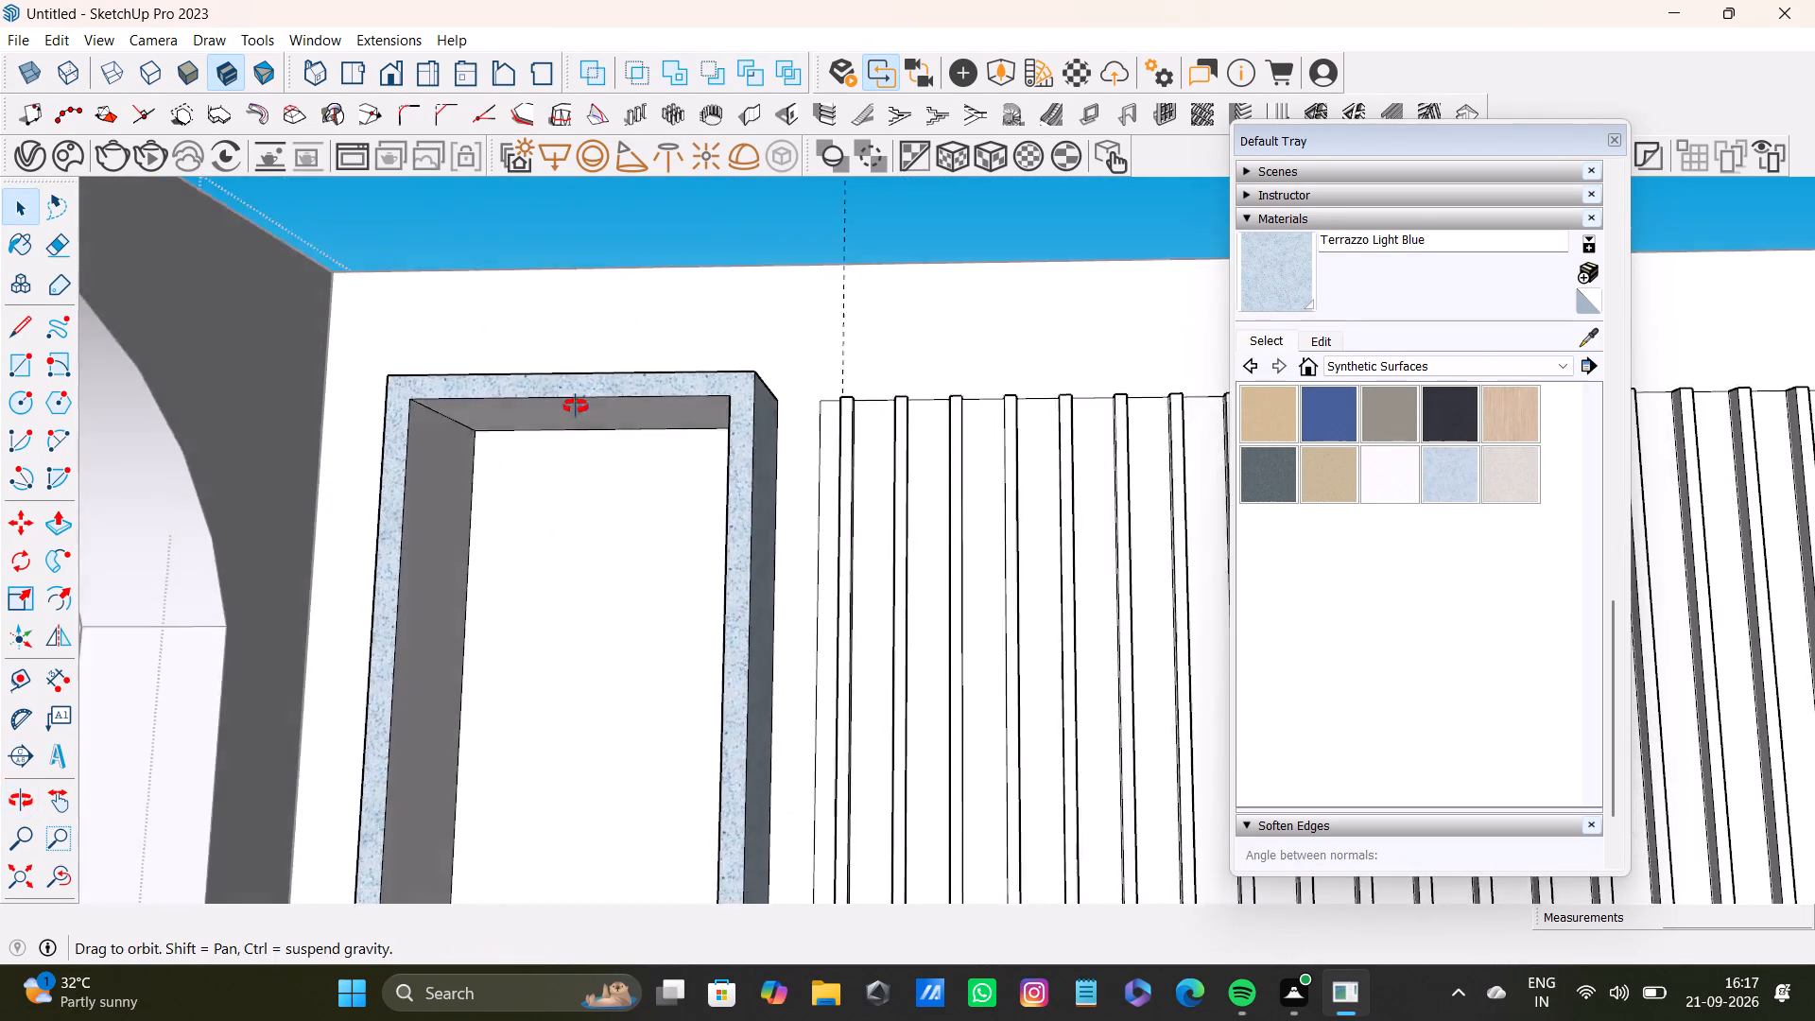
middle_click_drag(576, 407, 590, 351)
left_click(619, 322, "shift")
Add the undersides of the left unit's two upper shelves to the selection.
scroll(614, 460, "down", 2, "shift")
middle_click_drag(683, 598, 689, 325, "shift")
scroll(575, 623, "up", 4, "shift")
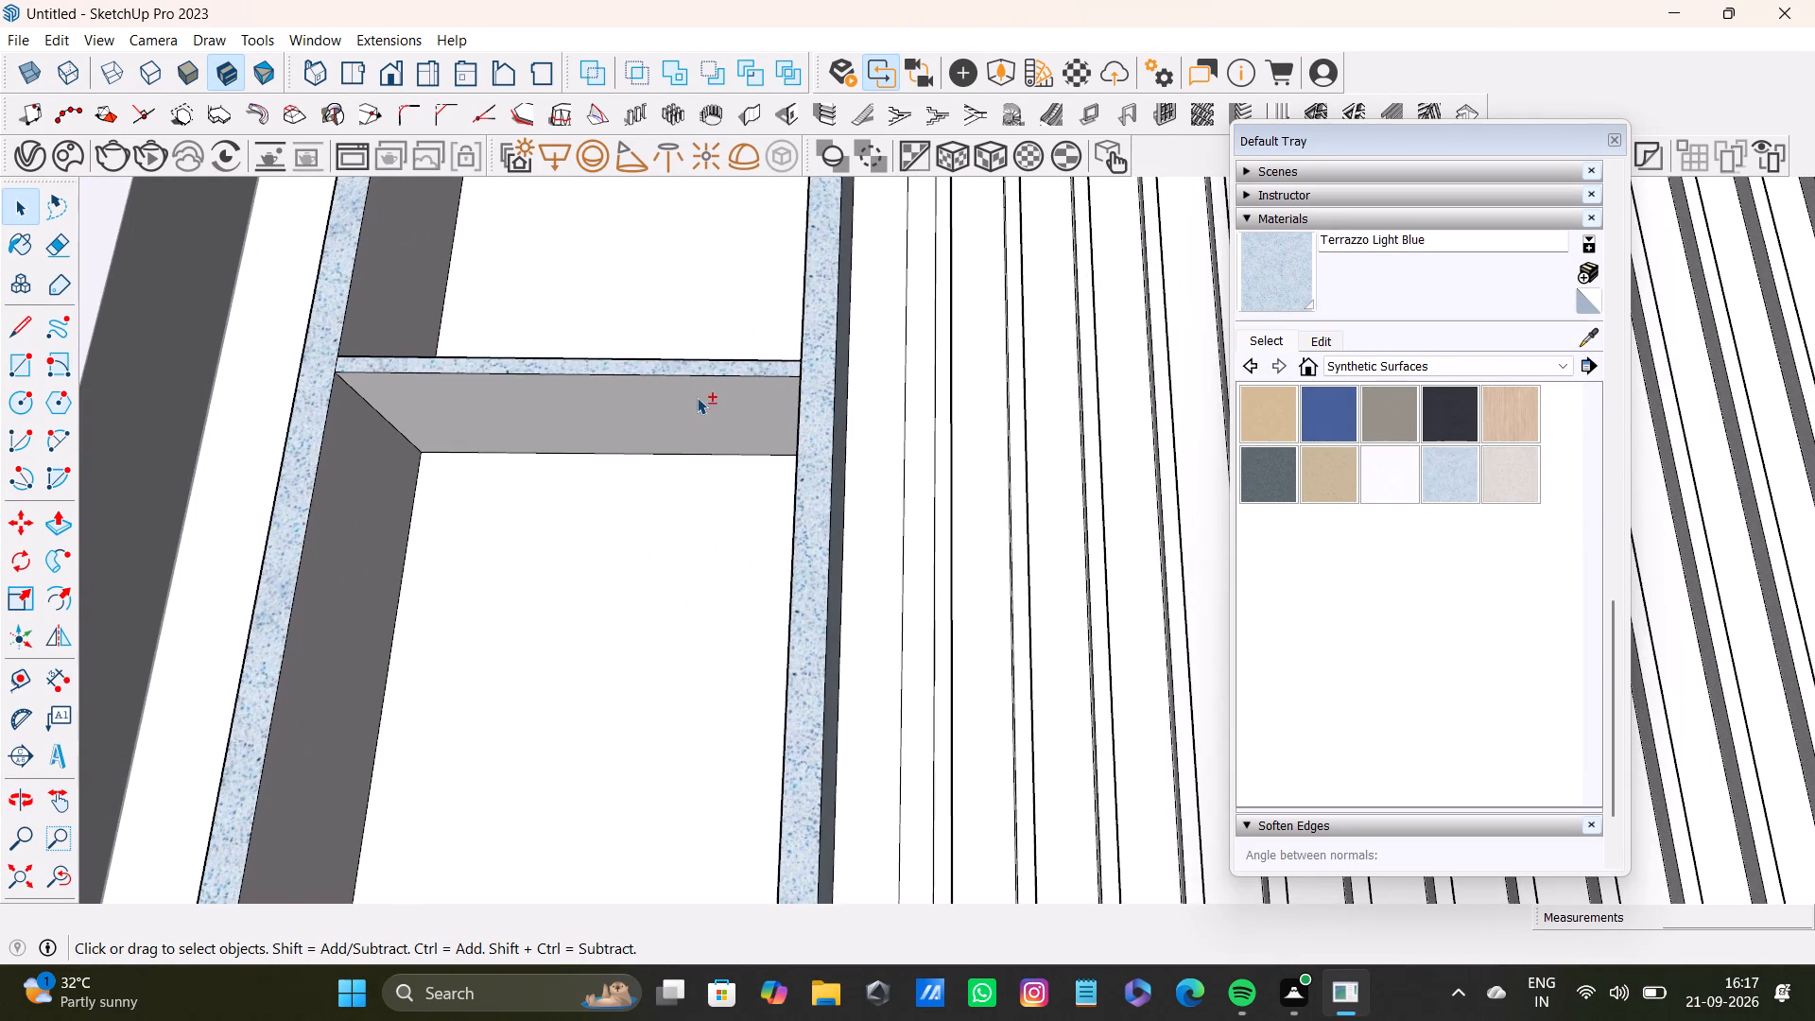
left_click(697, 397, "shift")
scroll(691, 407, "down", 4, "shift")
middle_click_drag(704, 598, 700, 343, "shift")
scroll(718, 493, "down", 3, "shift")
middle_click_drag(700, 615, 688, 503, "shift")
scroll(674, 524, "up", 6, "shift")
left_click(679, 511, "shift")
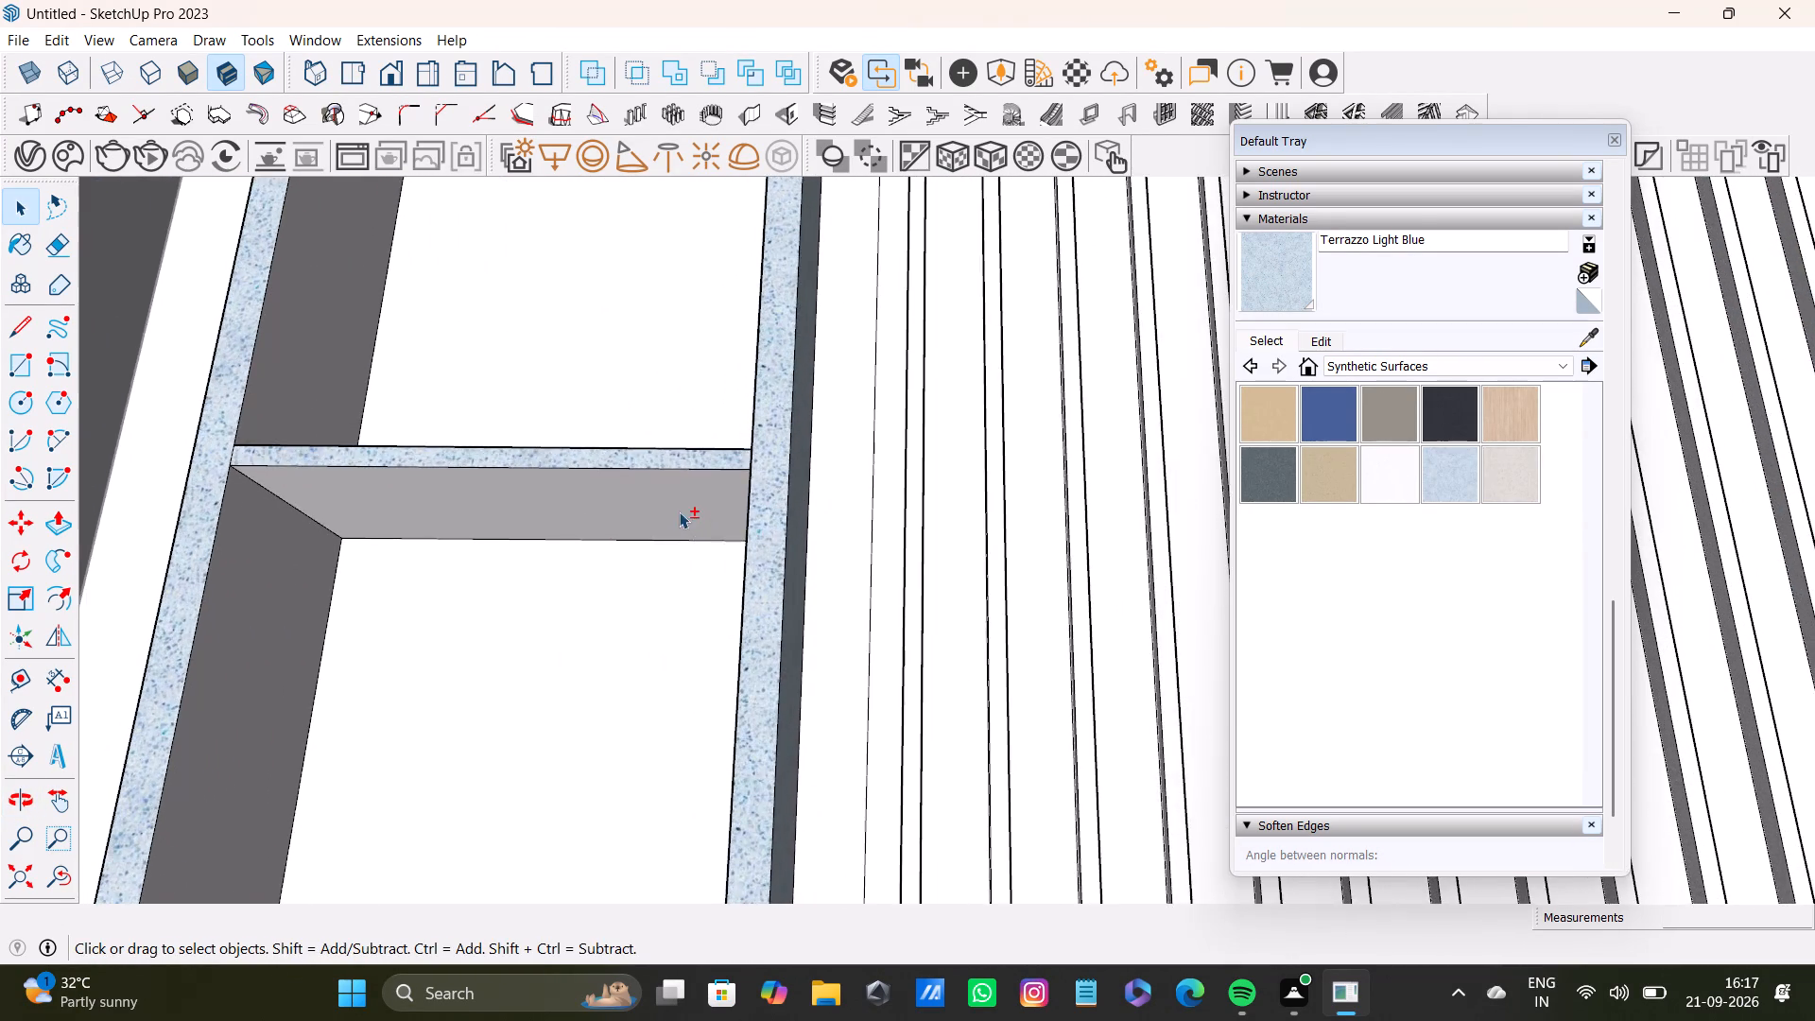
Add the undersides of the left unit's two lower shelves to the selection.
scroll(679, 533, "down", 3, "shift")
middle_click_drag(687, 616, 687, 425, "shift")
scroll(687, 481, "down", 3, "shift")
middle_click_drag(692, 640, 682, 371, "shift")
scroll(683, 441, "down", 3, "shift")
scroll(677, 487, "up", 7, "shift")
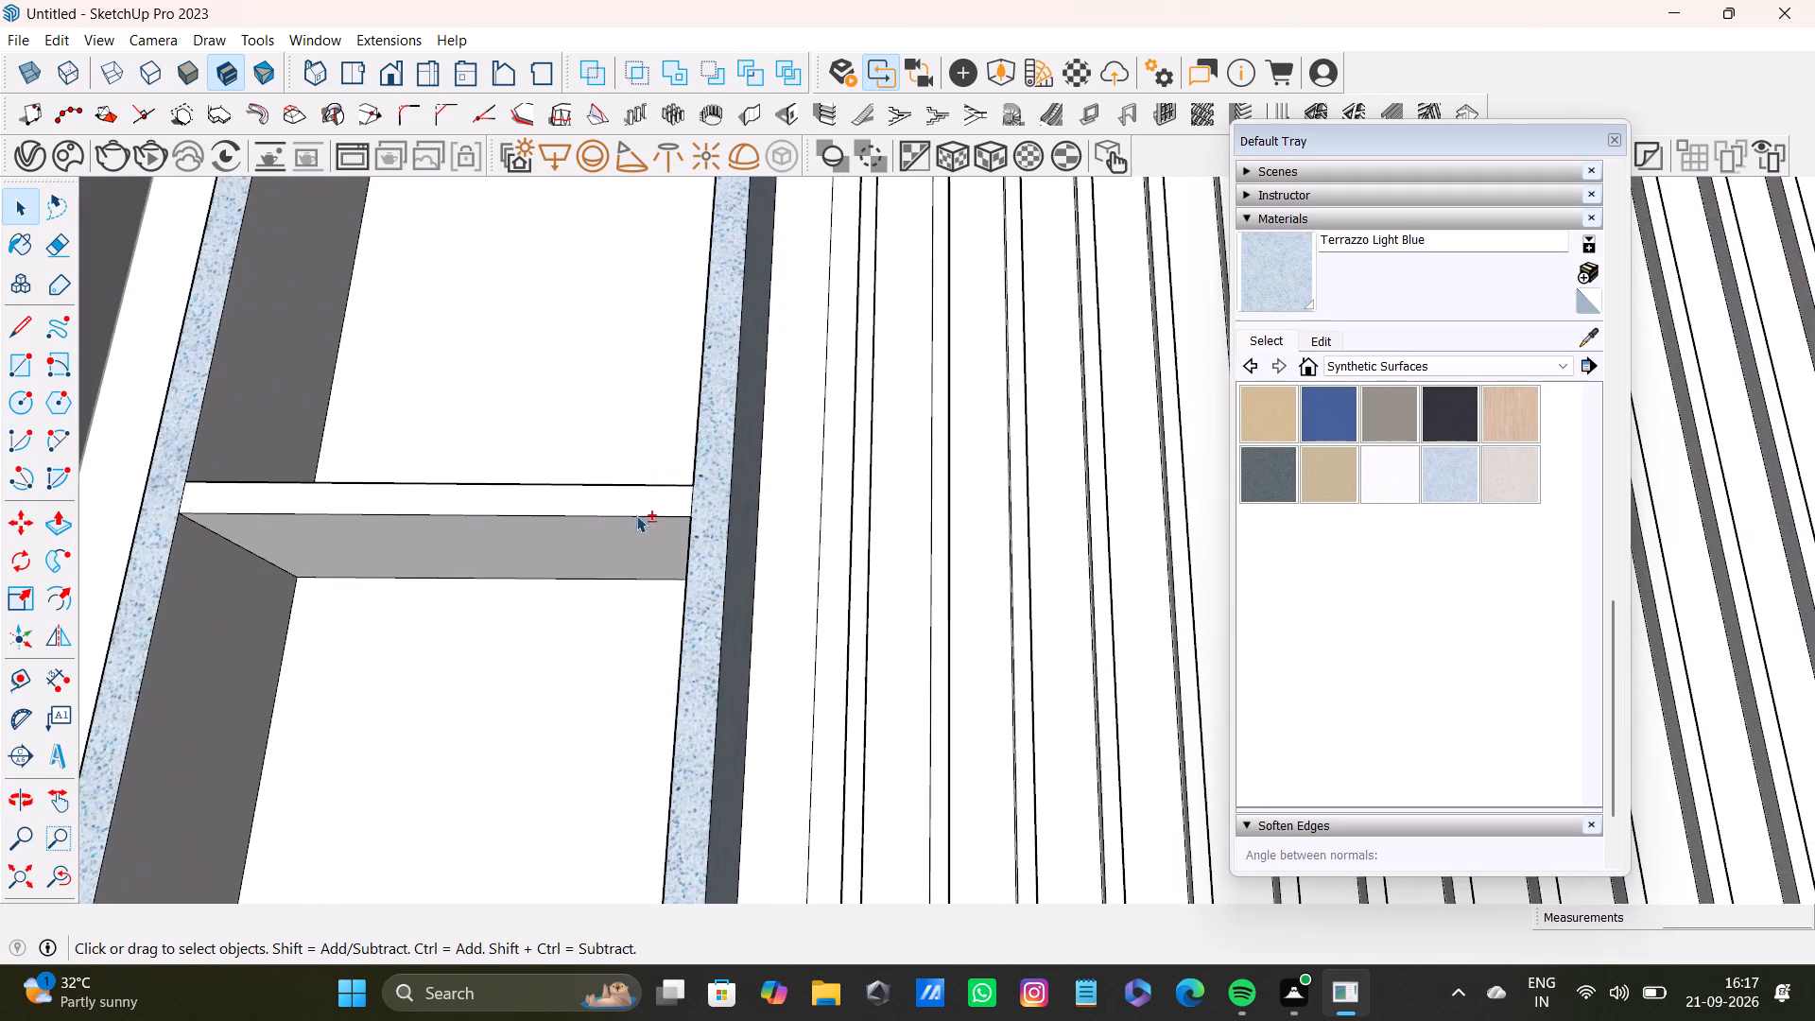
left_click(639, 532, "shift")
scroll(639, 532, "down", 4, "shift")
middle_click_drag(676, 588, 651, 331, "shift")
scroll(651, 372, "down", 4, "shift")
middle_click_drag(630, 591, 655, 393, "shift")
scroll(585, 467, "up", 4, "shift")
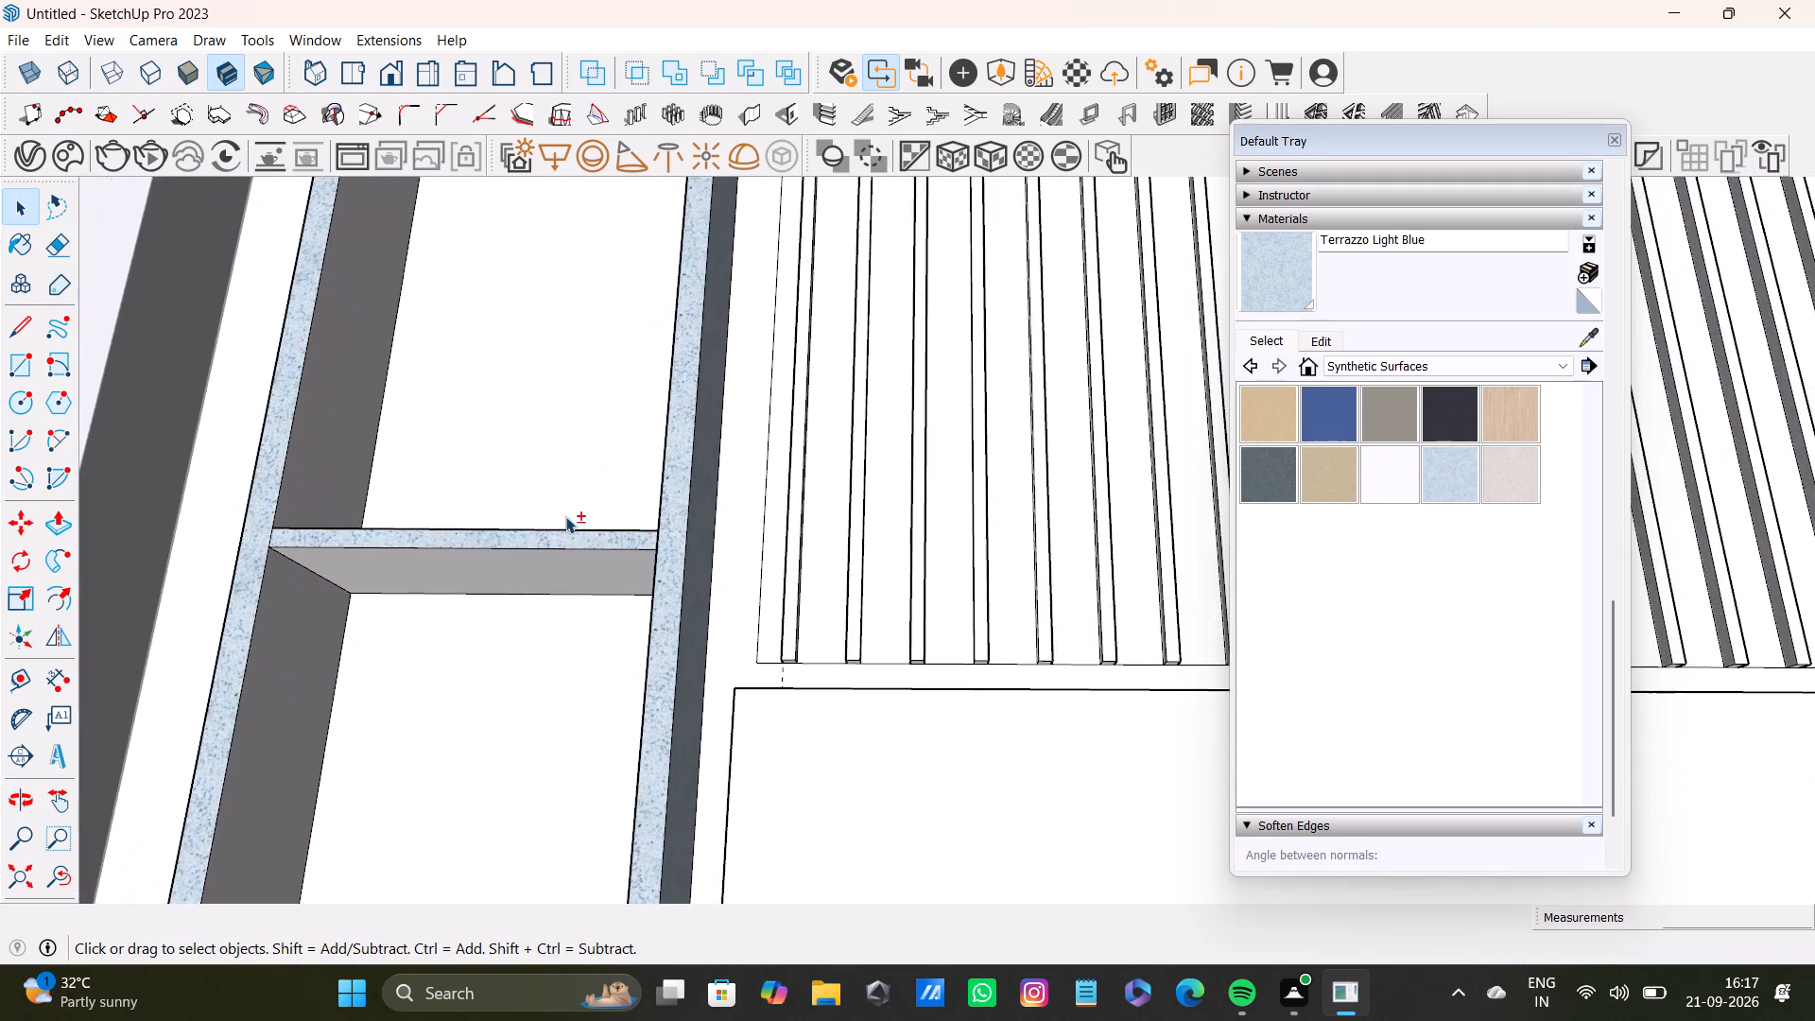
scroll(565, 516, "up", 2, "shift")
left_click(614, 583, "shift")
Paint the selected shelf and top board faces of the left unit with Terrazzo Light Blue.
scroll(614, 570, "down", 4, "shift")
middle_click_drag(614, 592, 614, 266, "shift")
scroll(669, 518, "down", 3, "shift")
middle_click_drag(666, 543, 701, 428, "shift")
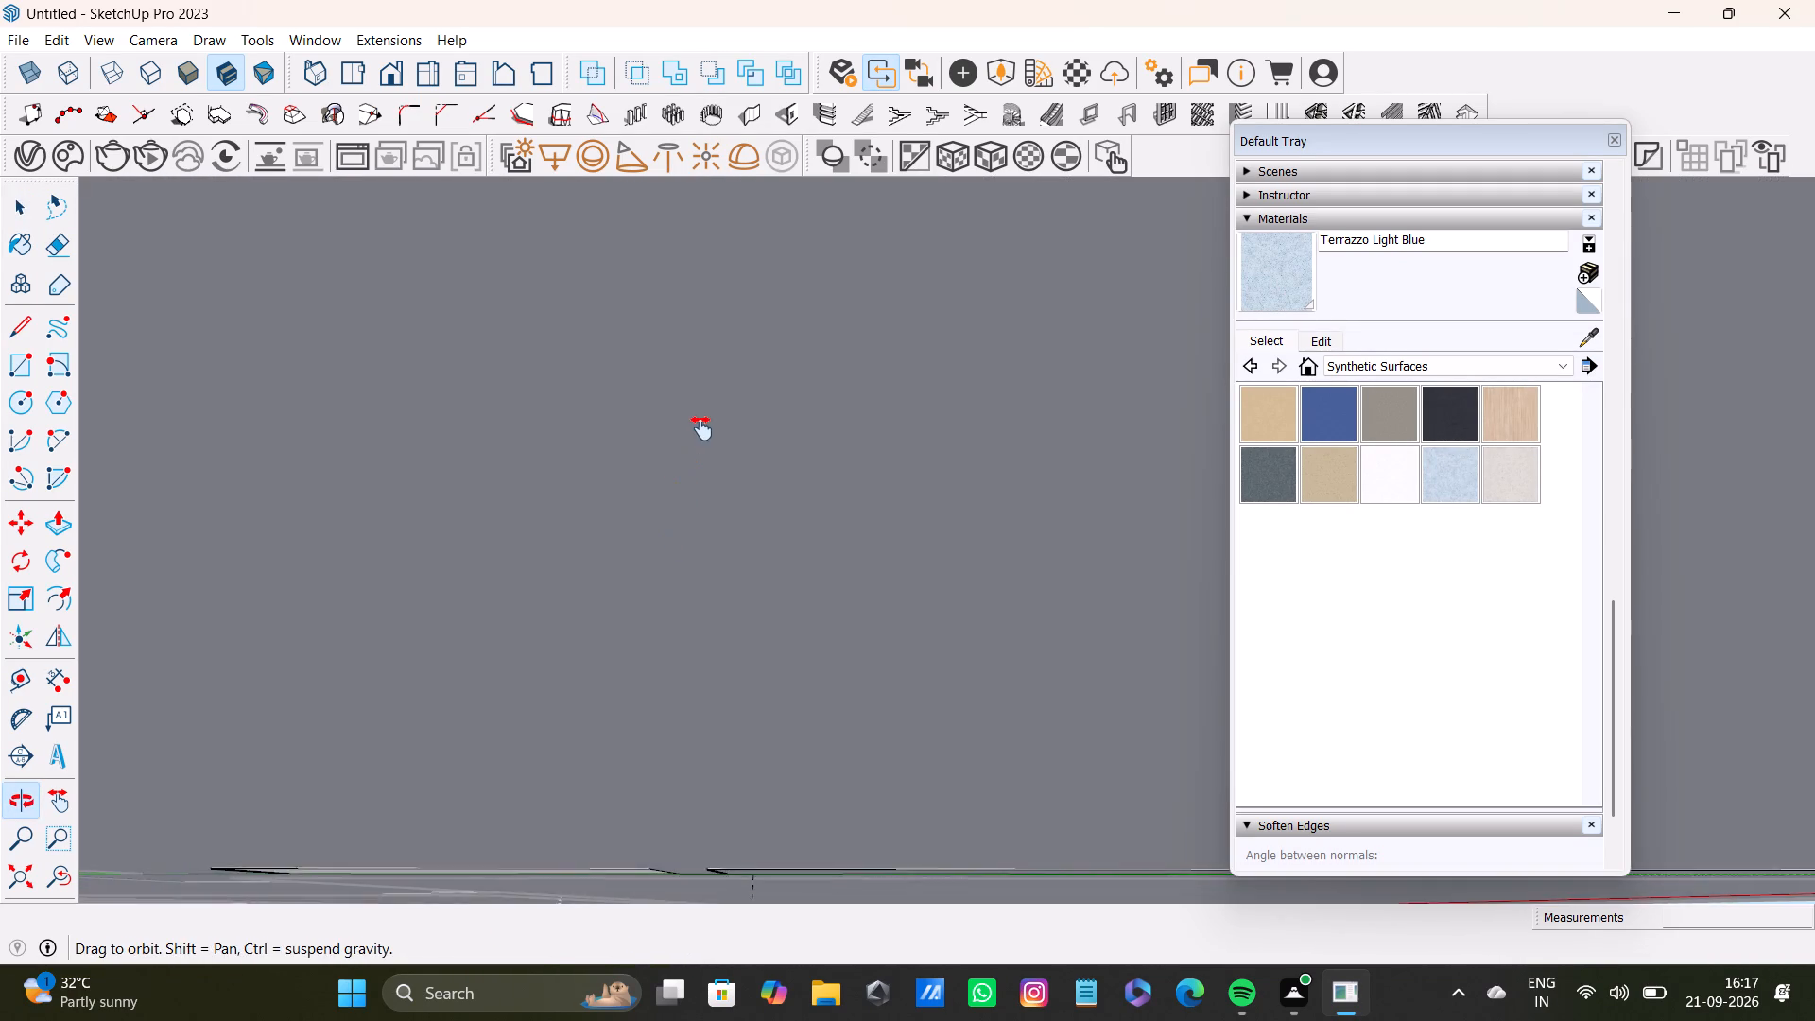
middle_click_drag(701, 428, 700, 451, "shift")
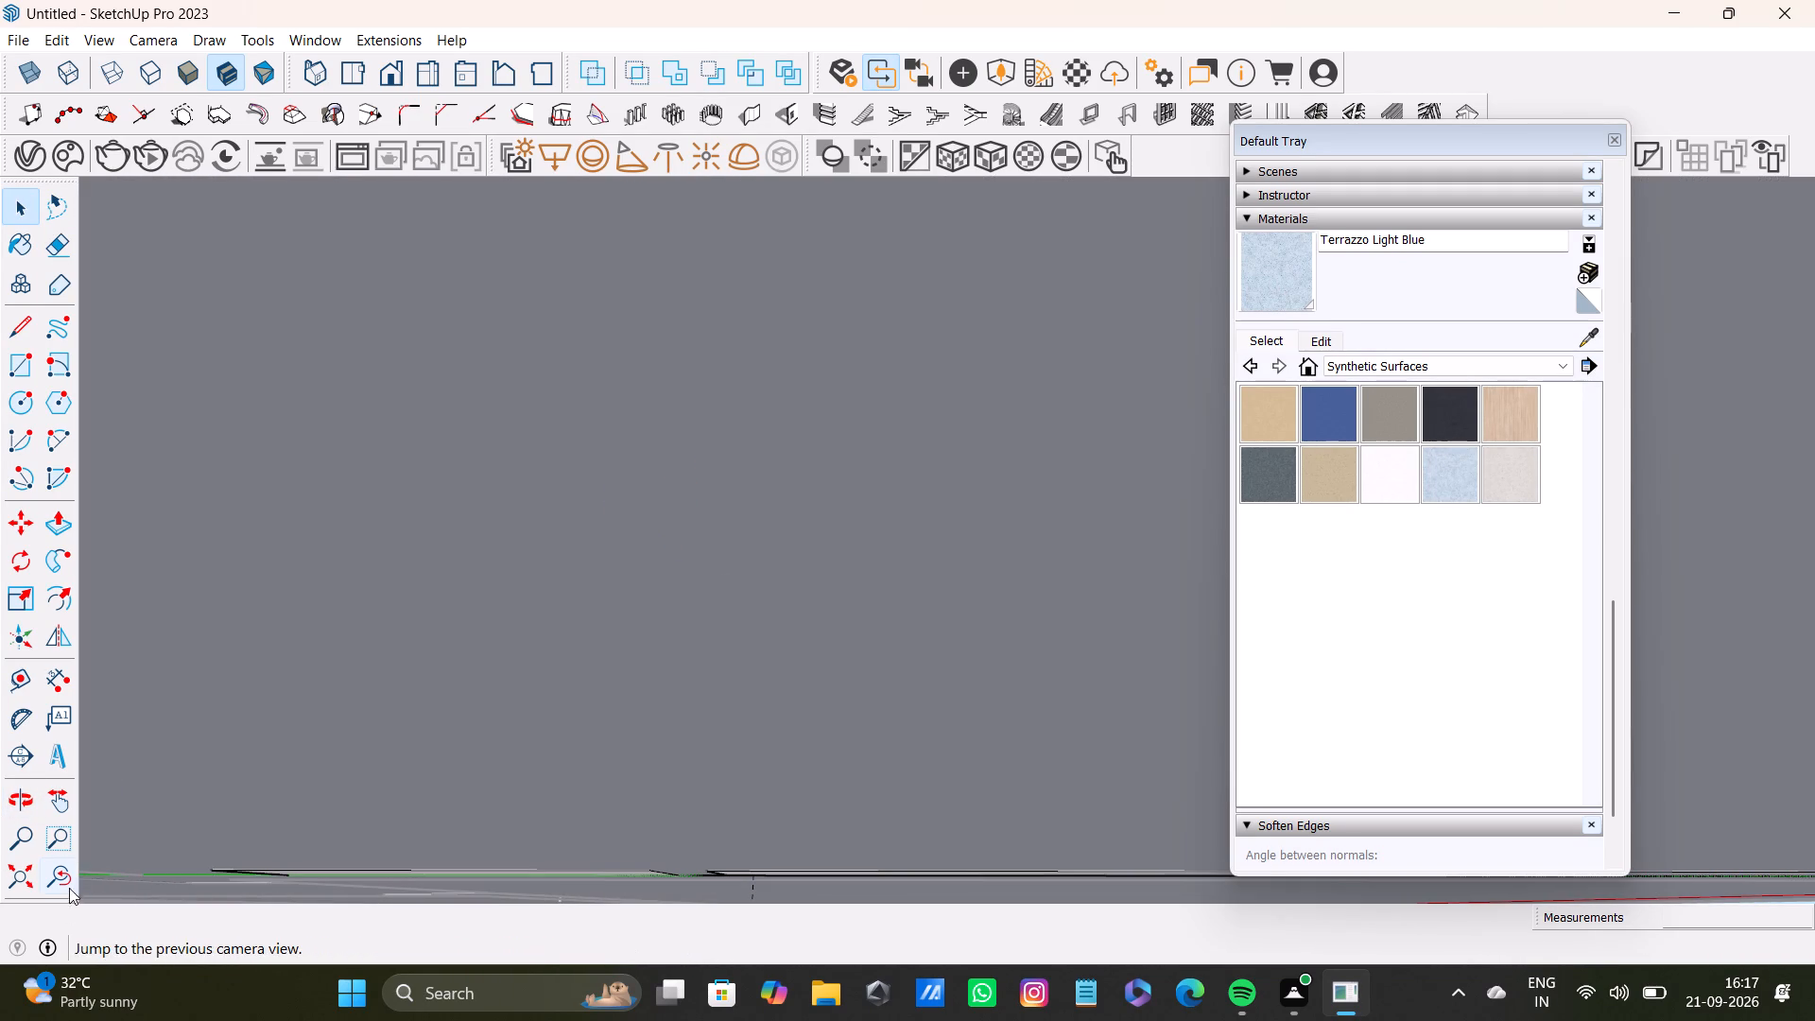
left_click(67, 877)
left_click(9, 875)
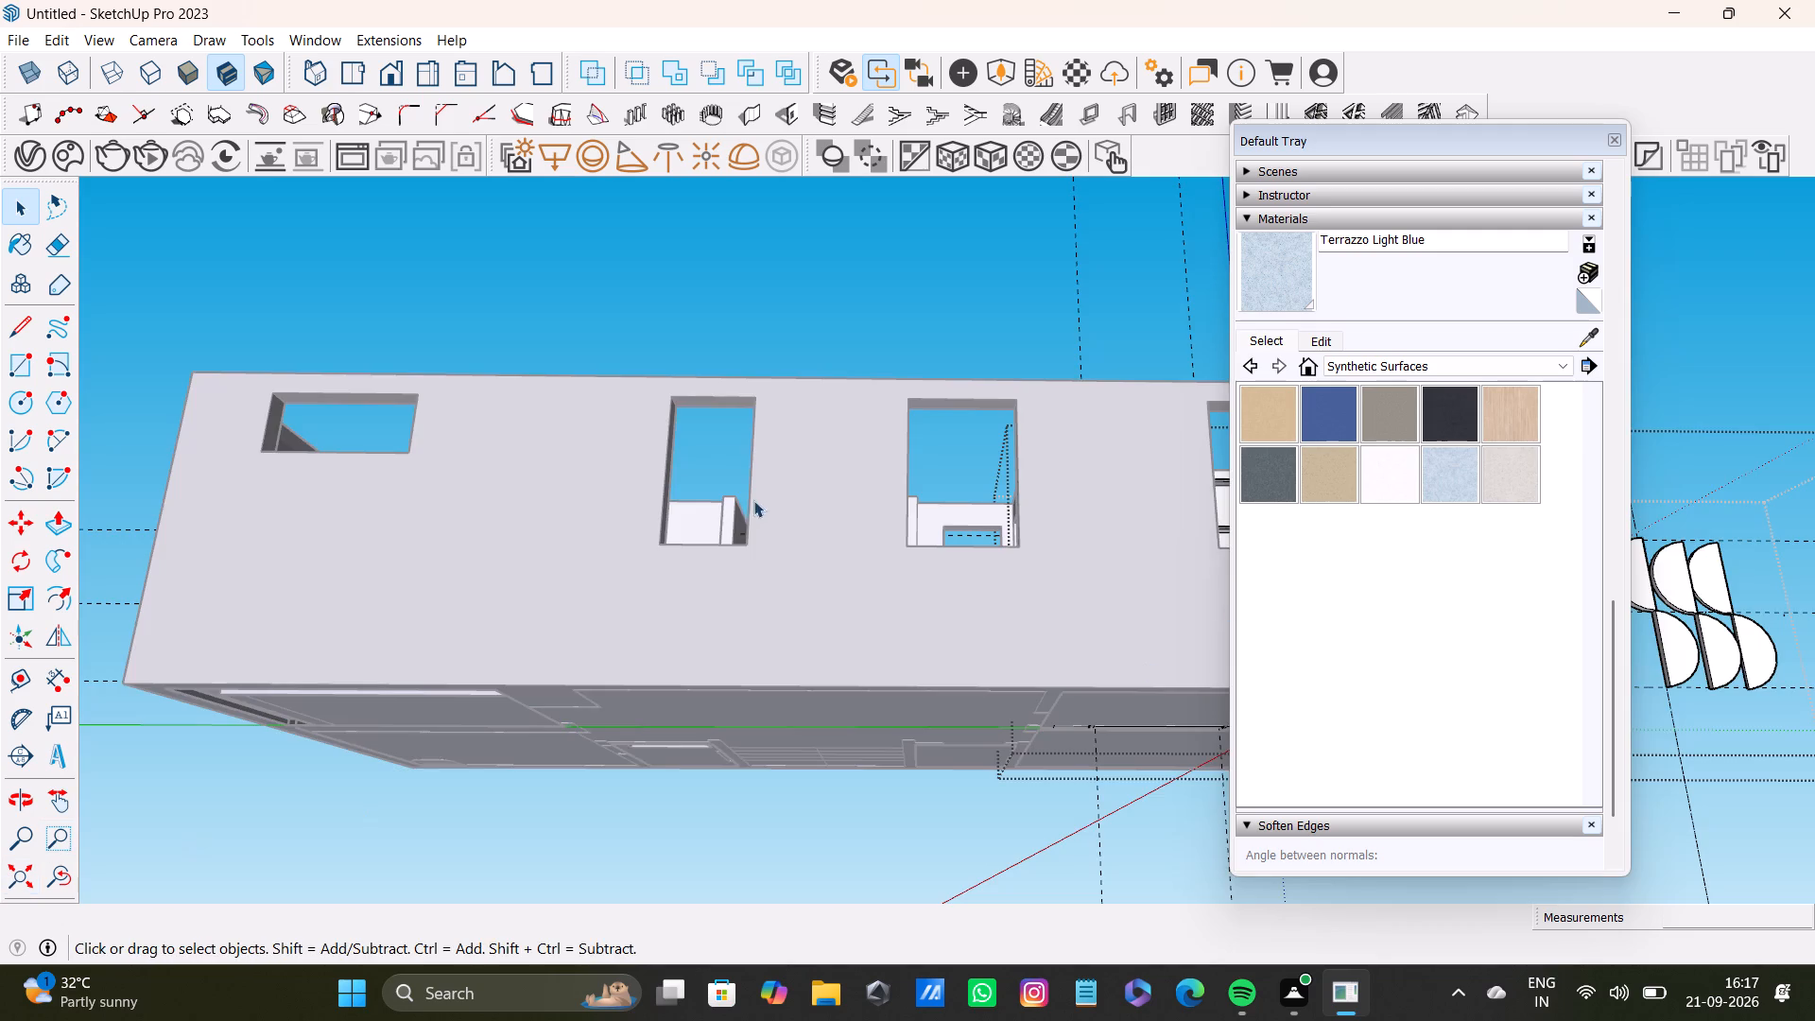
middle_click_drag(753, 500, 816, 984)
scroll(706, 546, "up", 3)
middle_click_drag(1057, 355, 484, 367, "shift")
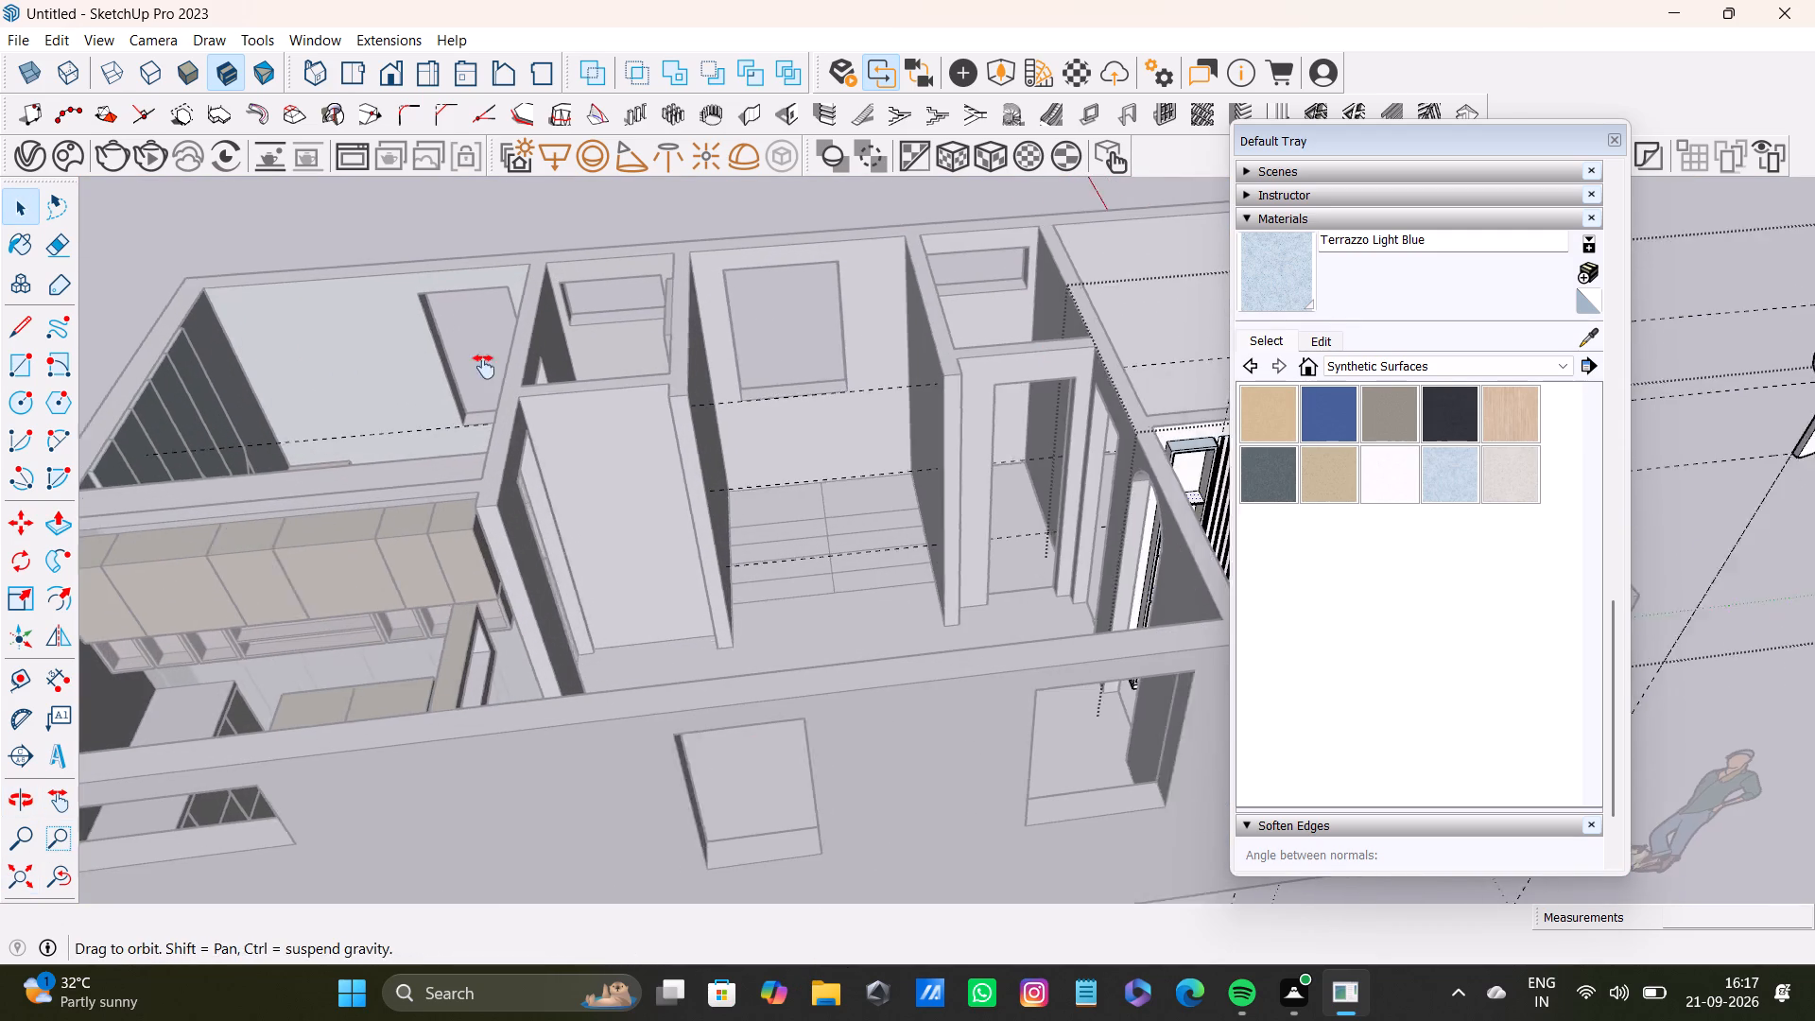
middle_click_drag(484, 367, 334, 367, "shift")
scroll(808, 346, "up", 4, "shift")
scroll(753, 467, "up", 1, "shift")
middle_click_drag(613, 460, 989, 441, "shift")
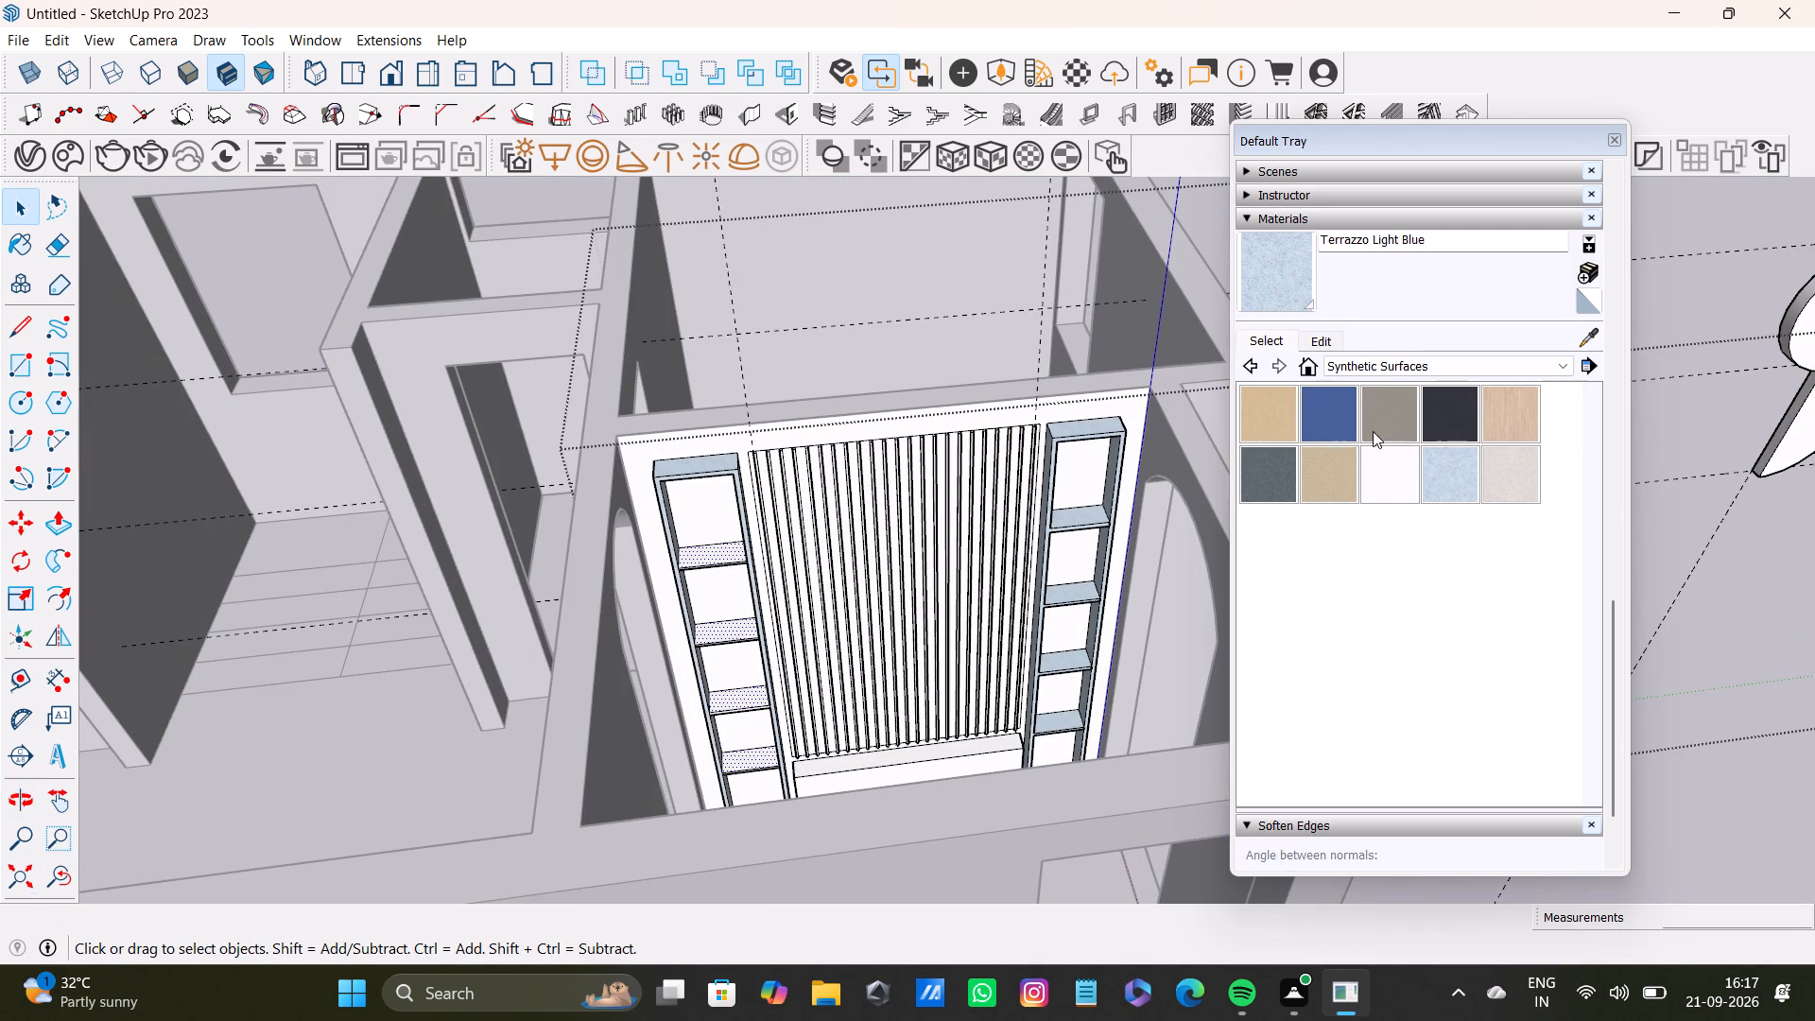
left_click(1448, 480, "shift")
scroll(796, 597, "up", 13, "shift")
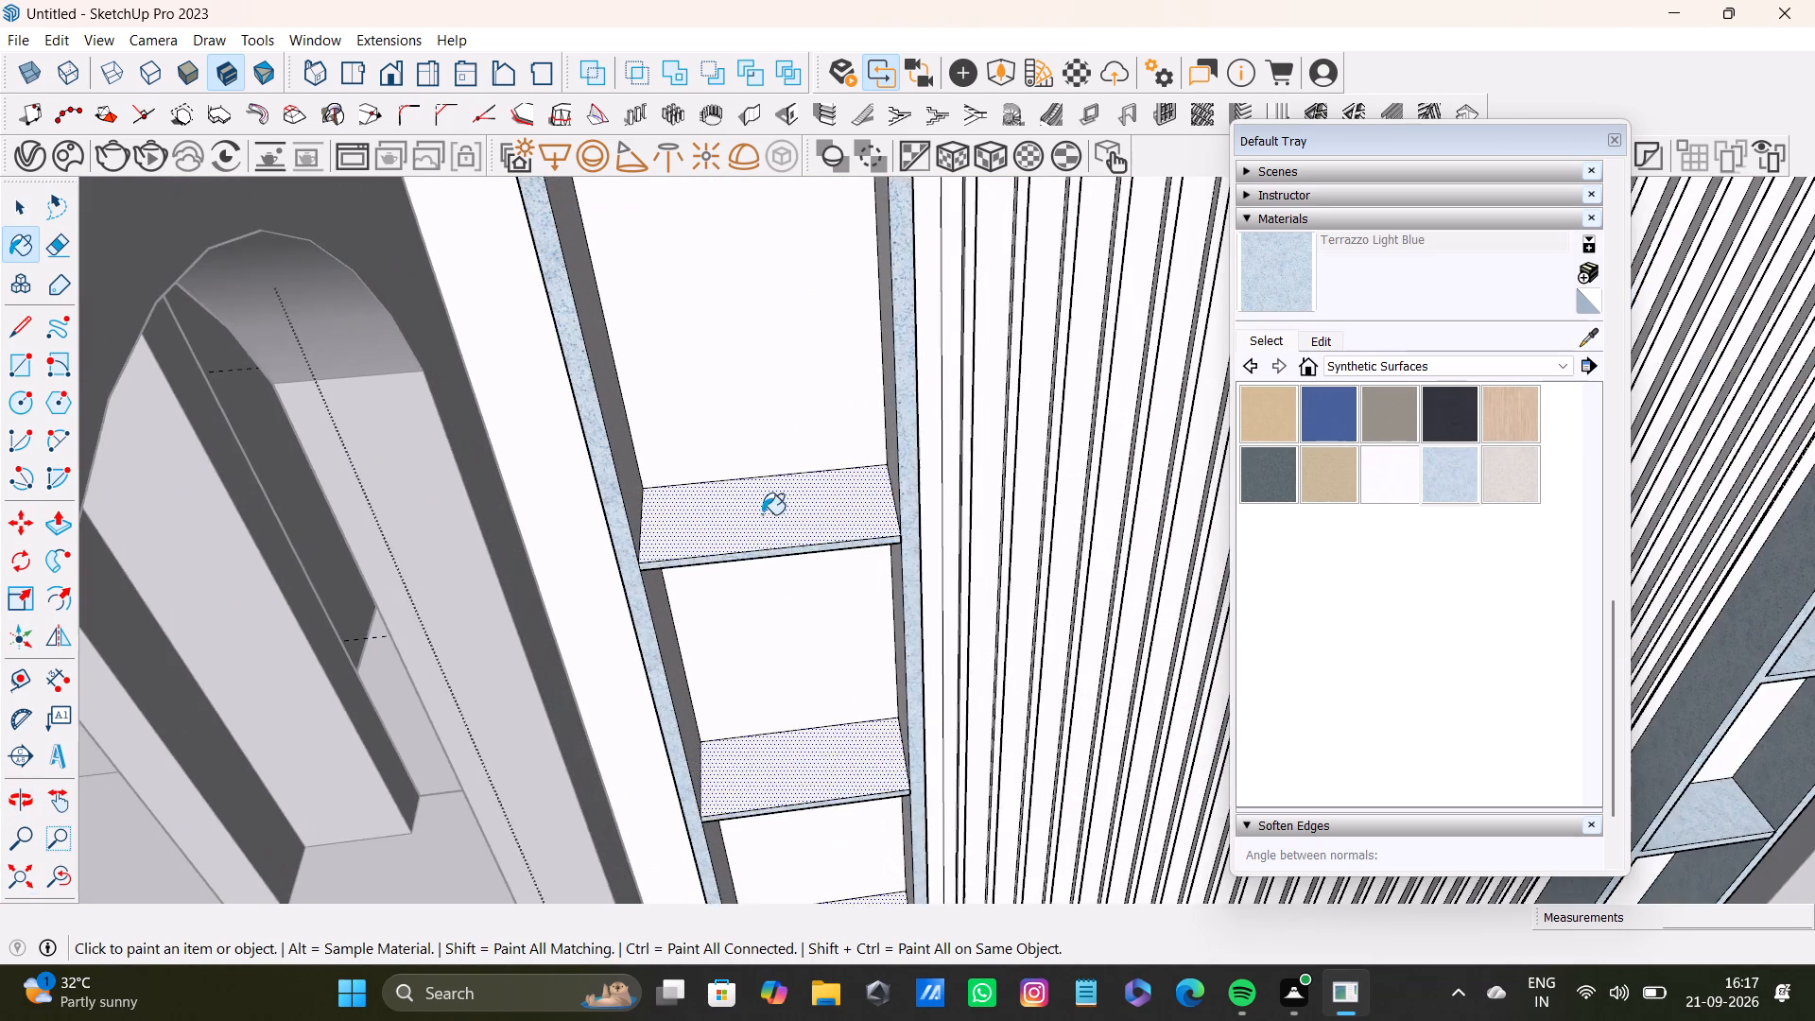
left_click(764, 512, "shift")
Paint the unpainted front edge of the left unit's third shelf from the top with Terrazzo Light Blue.
scroll(749, 560, "down", 8, "shift")
middle_click_drag(816, 659, 688, 677, "shift")
scroll(696, 698, "up", 3)
middle_click_drag(880, 738, 735, 780)
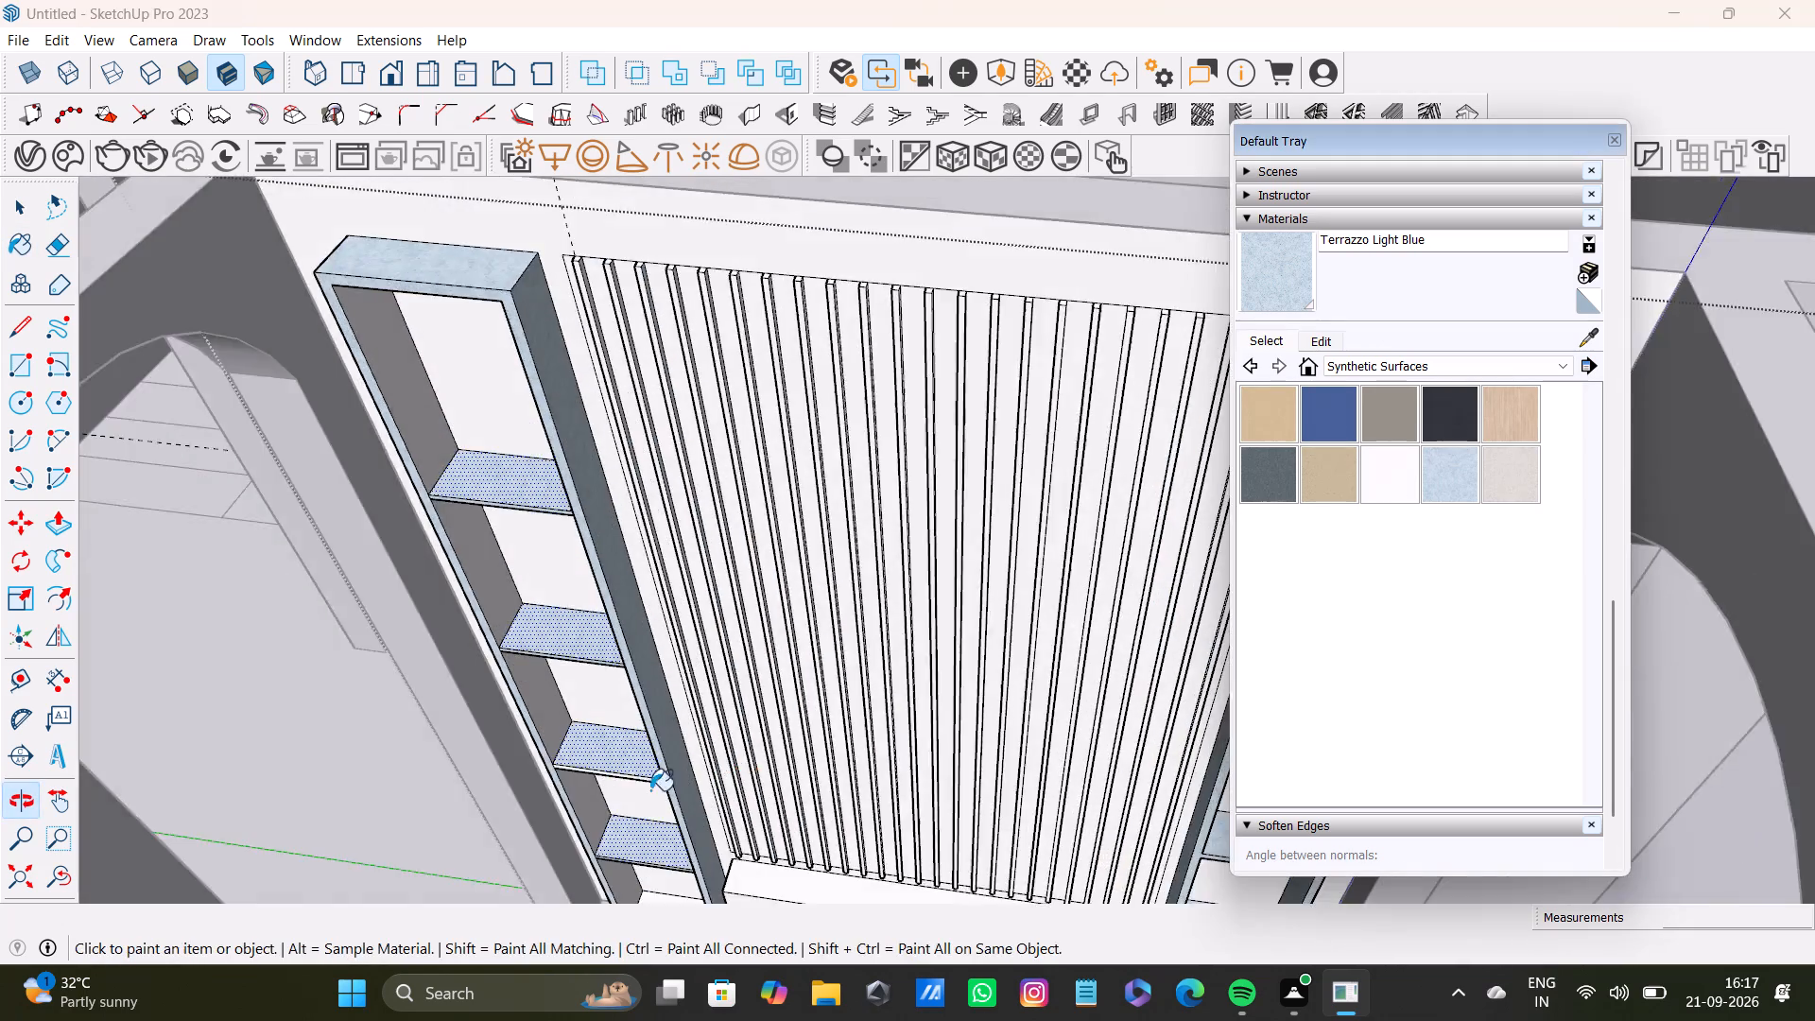
scroll(631, 789, "up", 6)
middle_click_drag(618, 753, 629, 666, "shift")
scroll(629, 666, "up", 6)
middle_click_drag(664, 686, 680, 580)
key("space")
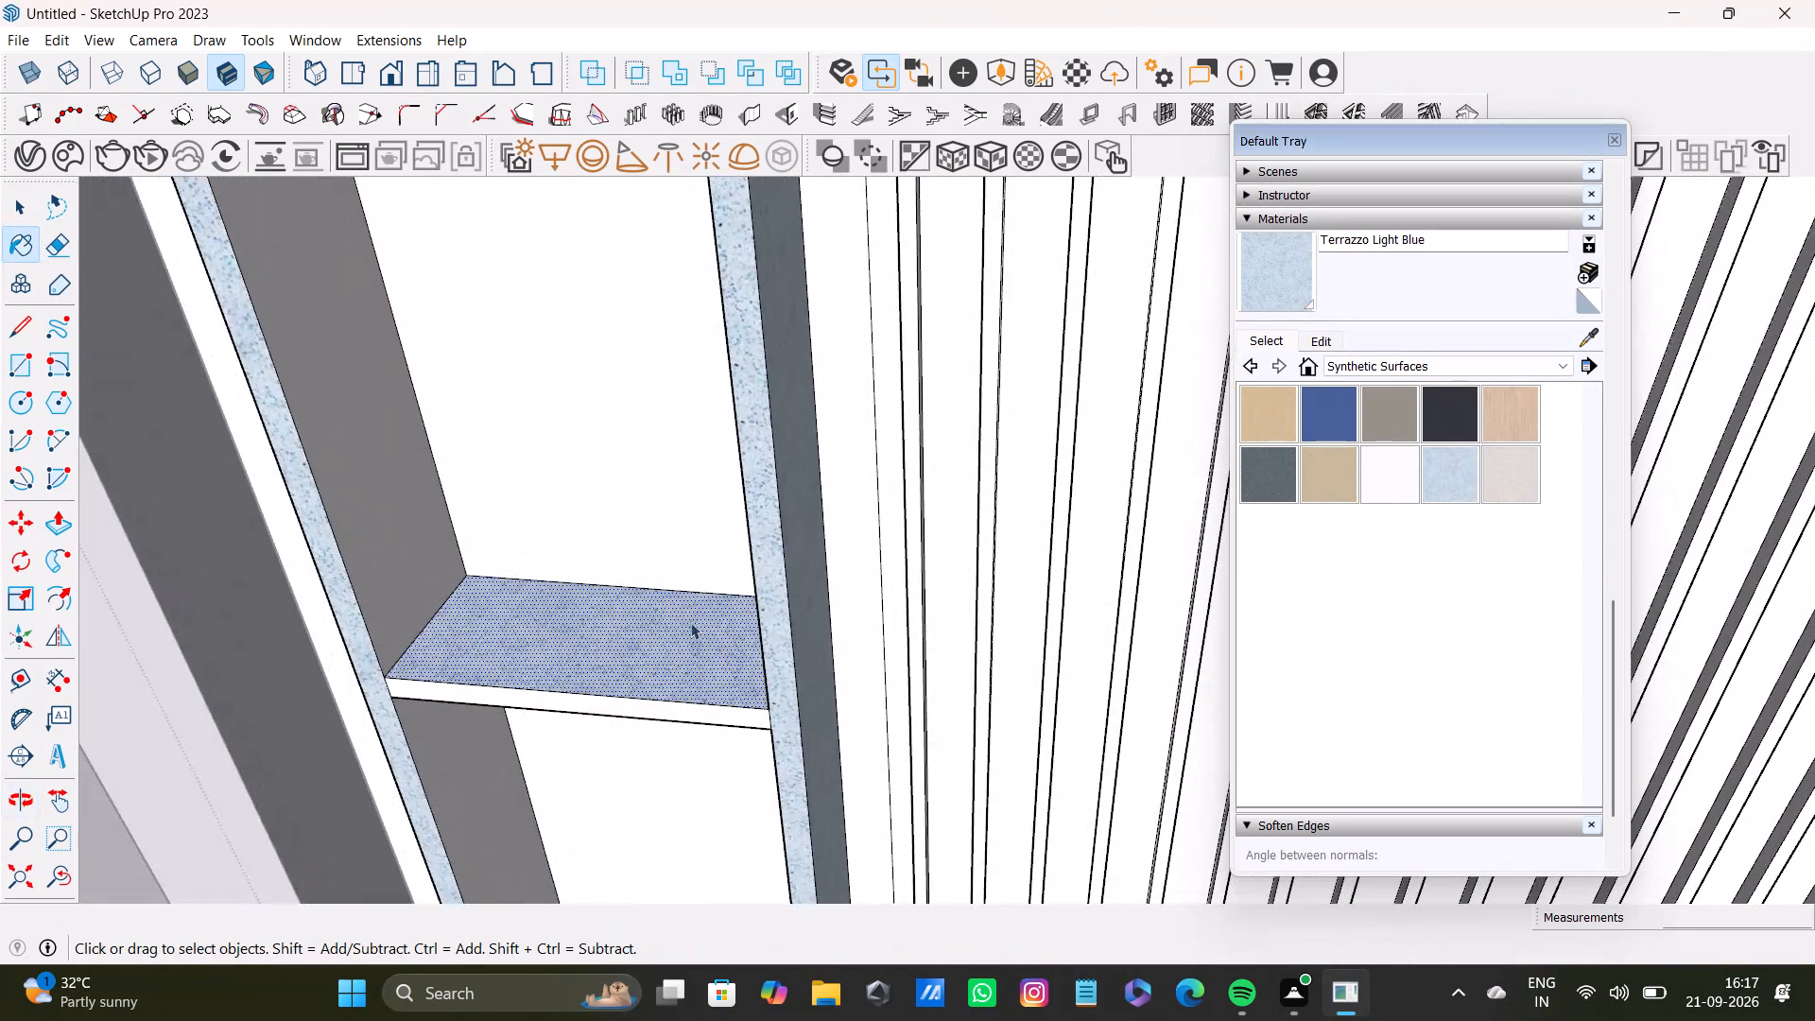
left_click(722, 708)
left_click(722, 711)
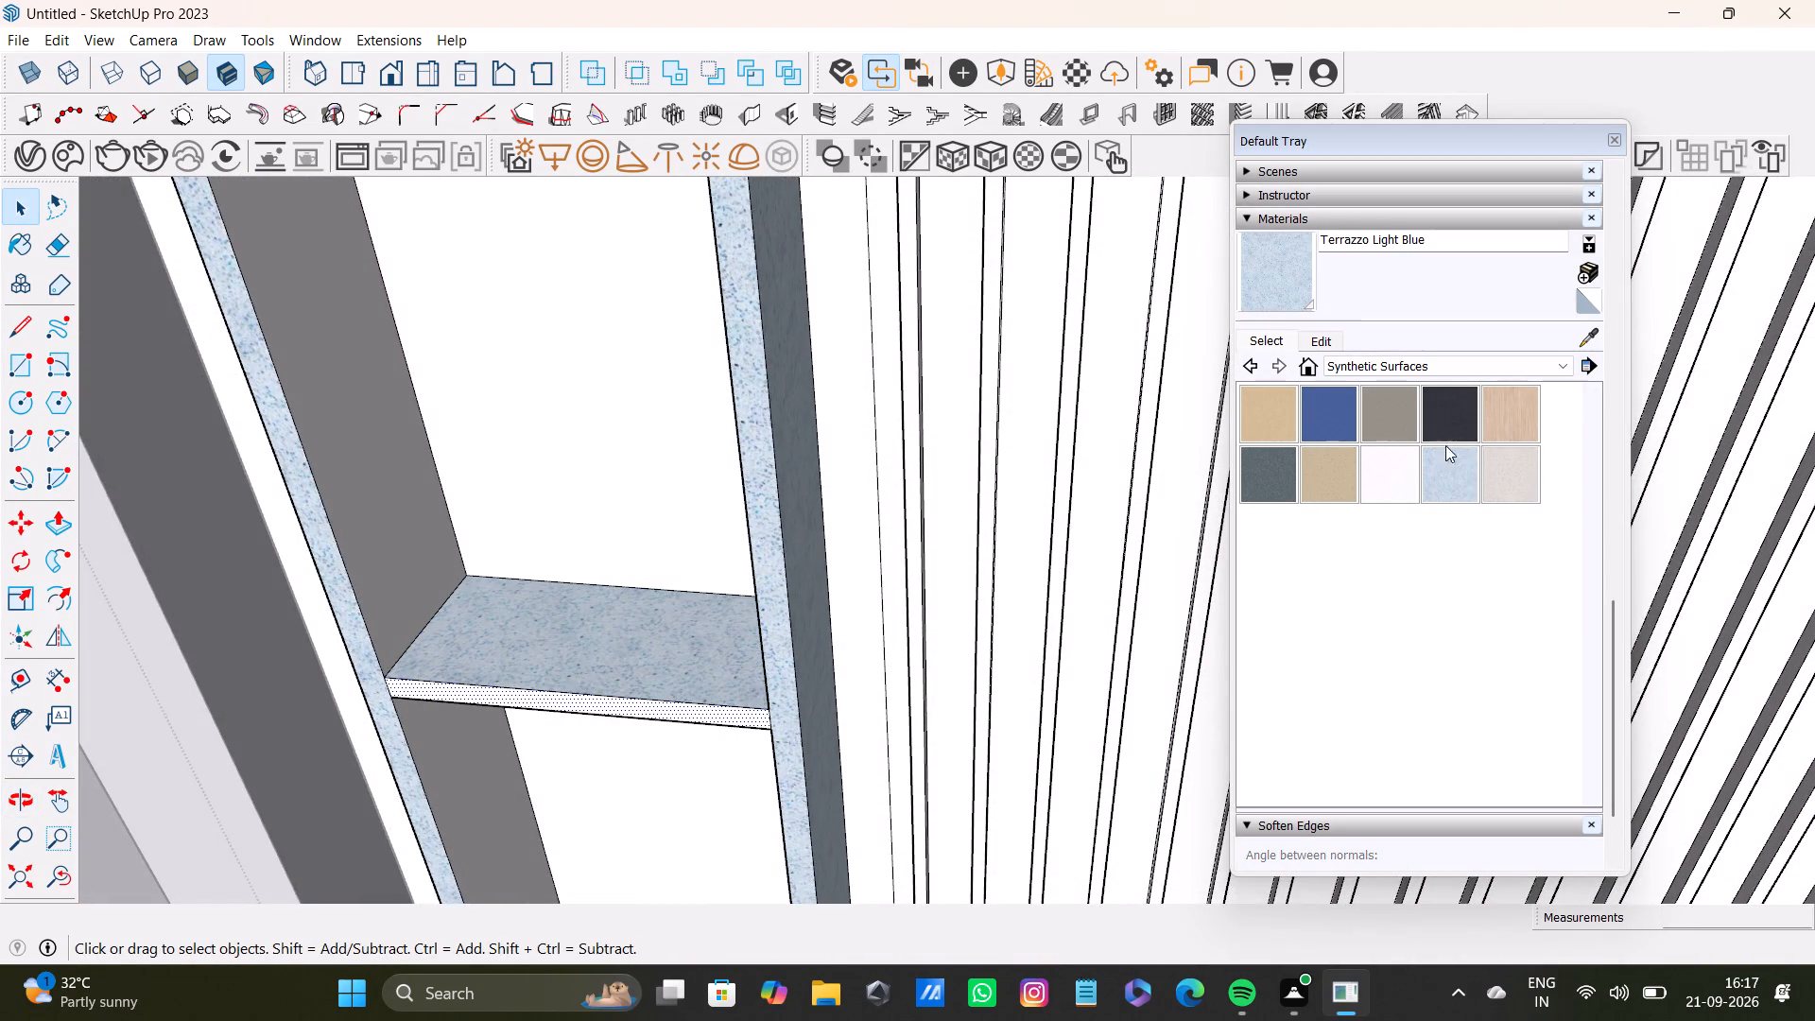
left_click(1461, 454)
left_click(692, 720)
Examine the bottom board and plinth of the left shelf unit and the painted faces of the right unit.
scroll(694, 720, "down", 7)
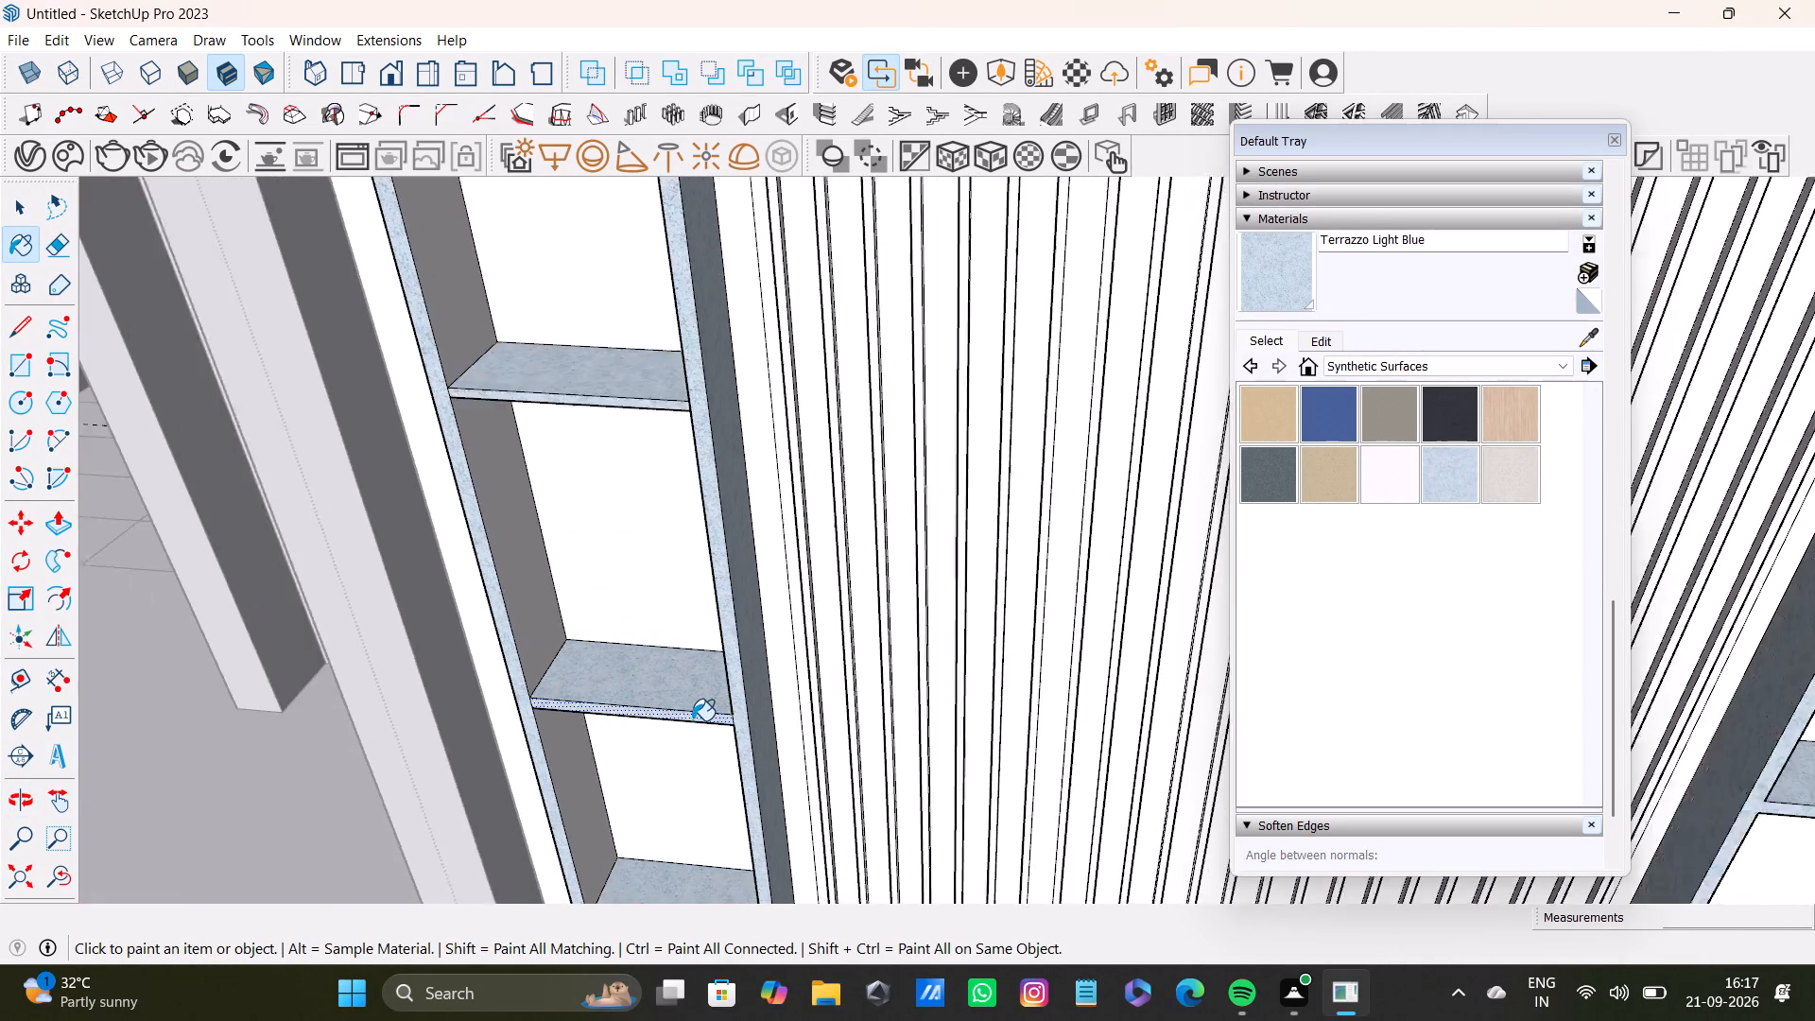
scroll(692, 720, "down", 9)
middle_click_drag(786, 722, 583, 549, "shift")
scroll(577, 543, "down", 2)
scroll(519, 758, "up", 6)
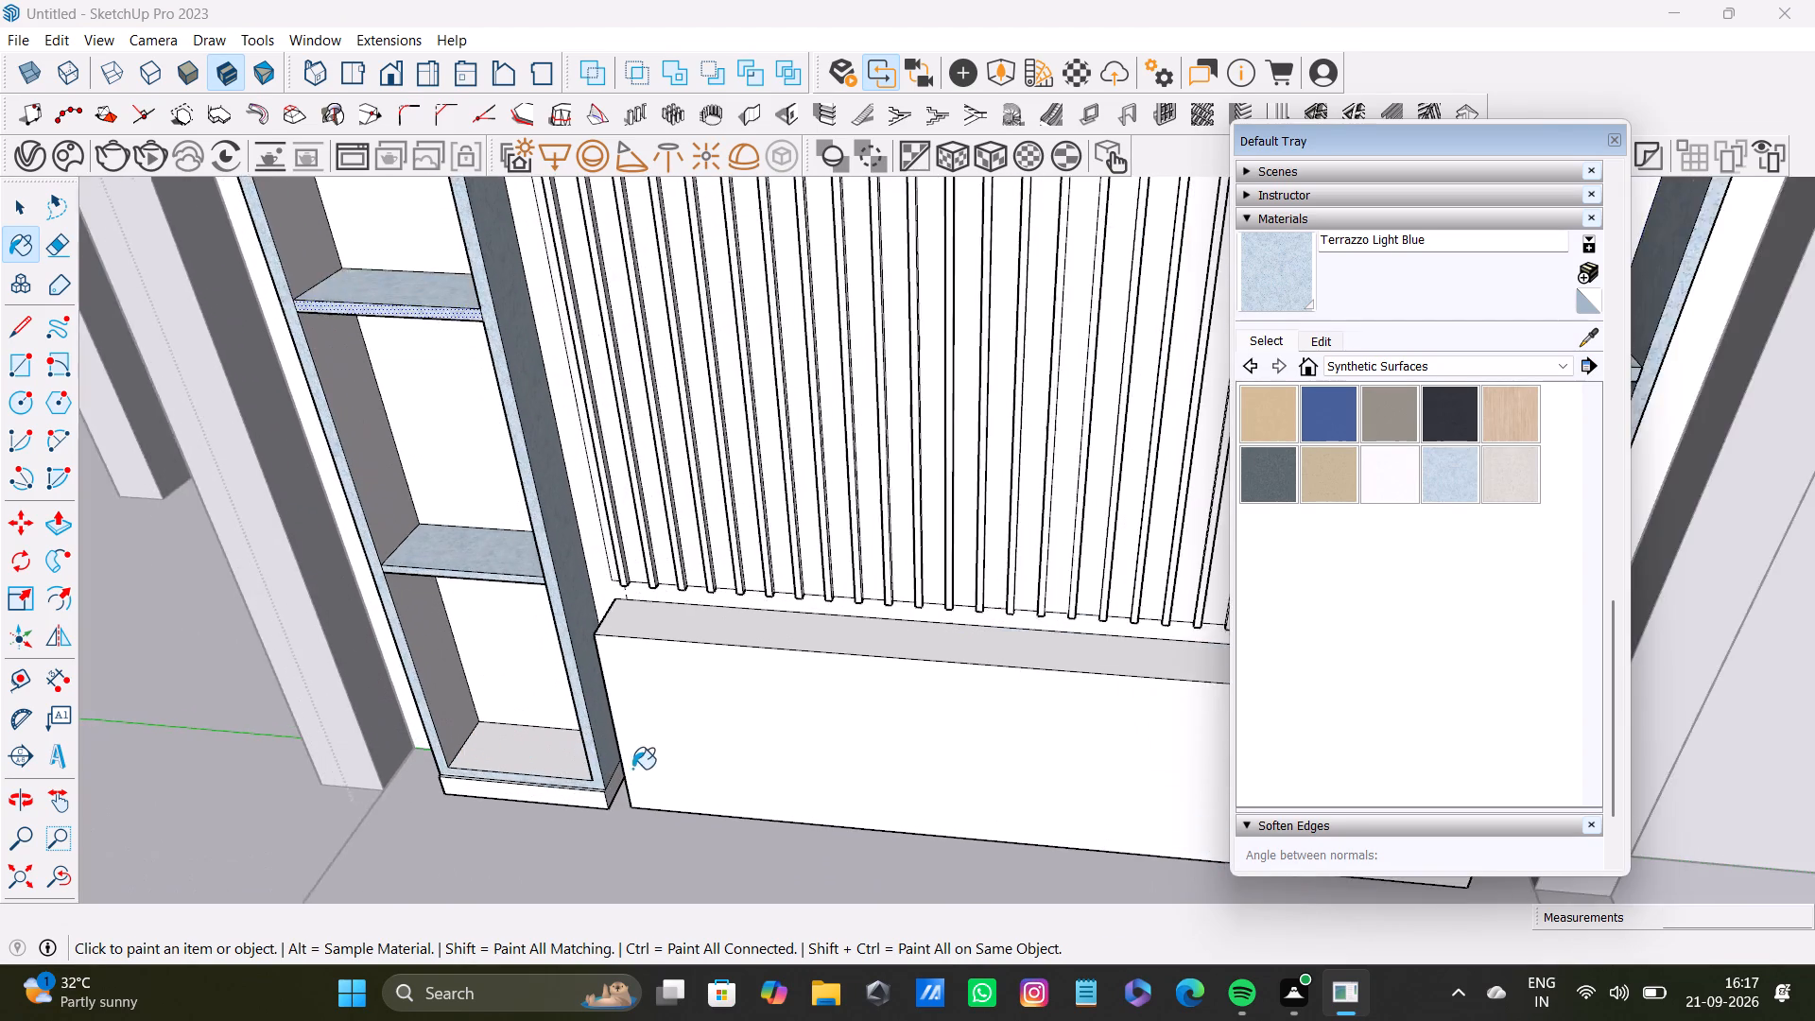
scroll(632, 769, "up", 8)
scroll(587, 891, "up", 16)
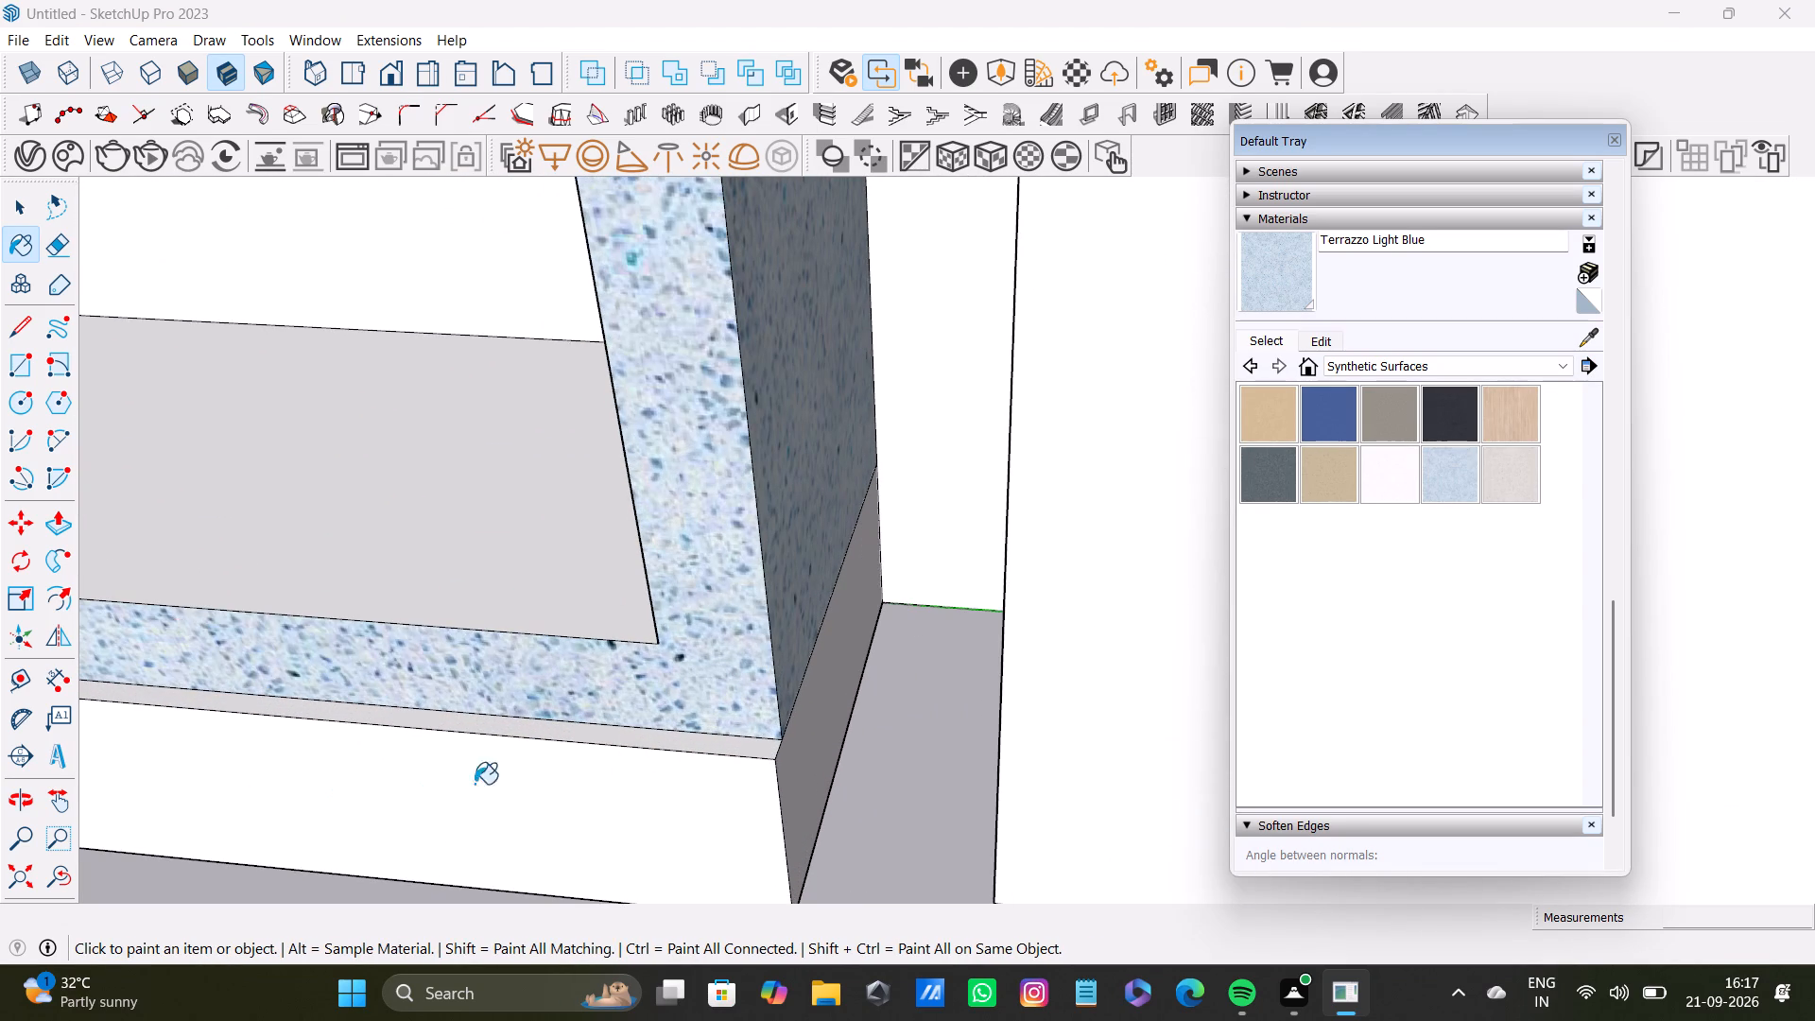
key("space")
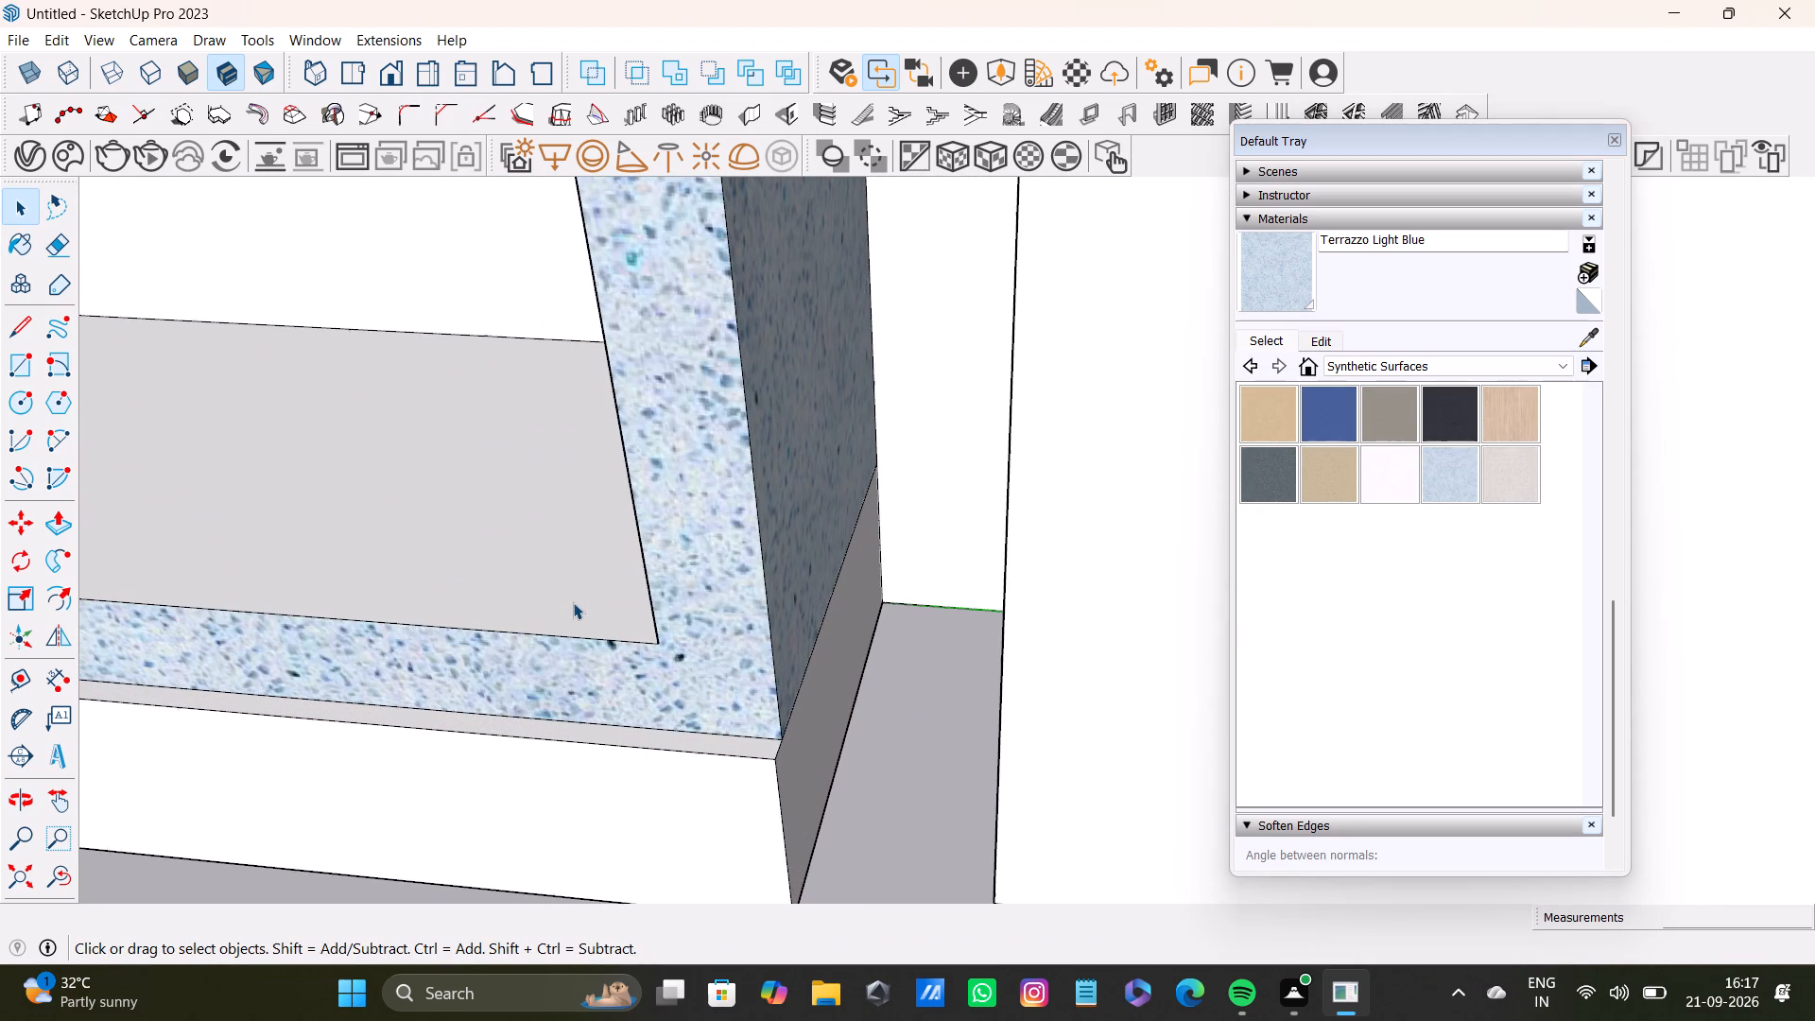
scroll(573, 604, "down", 7)
middle_click_drag(533, 598, 856, 737, "shift")
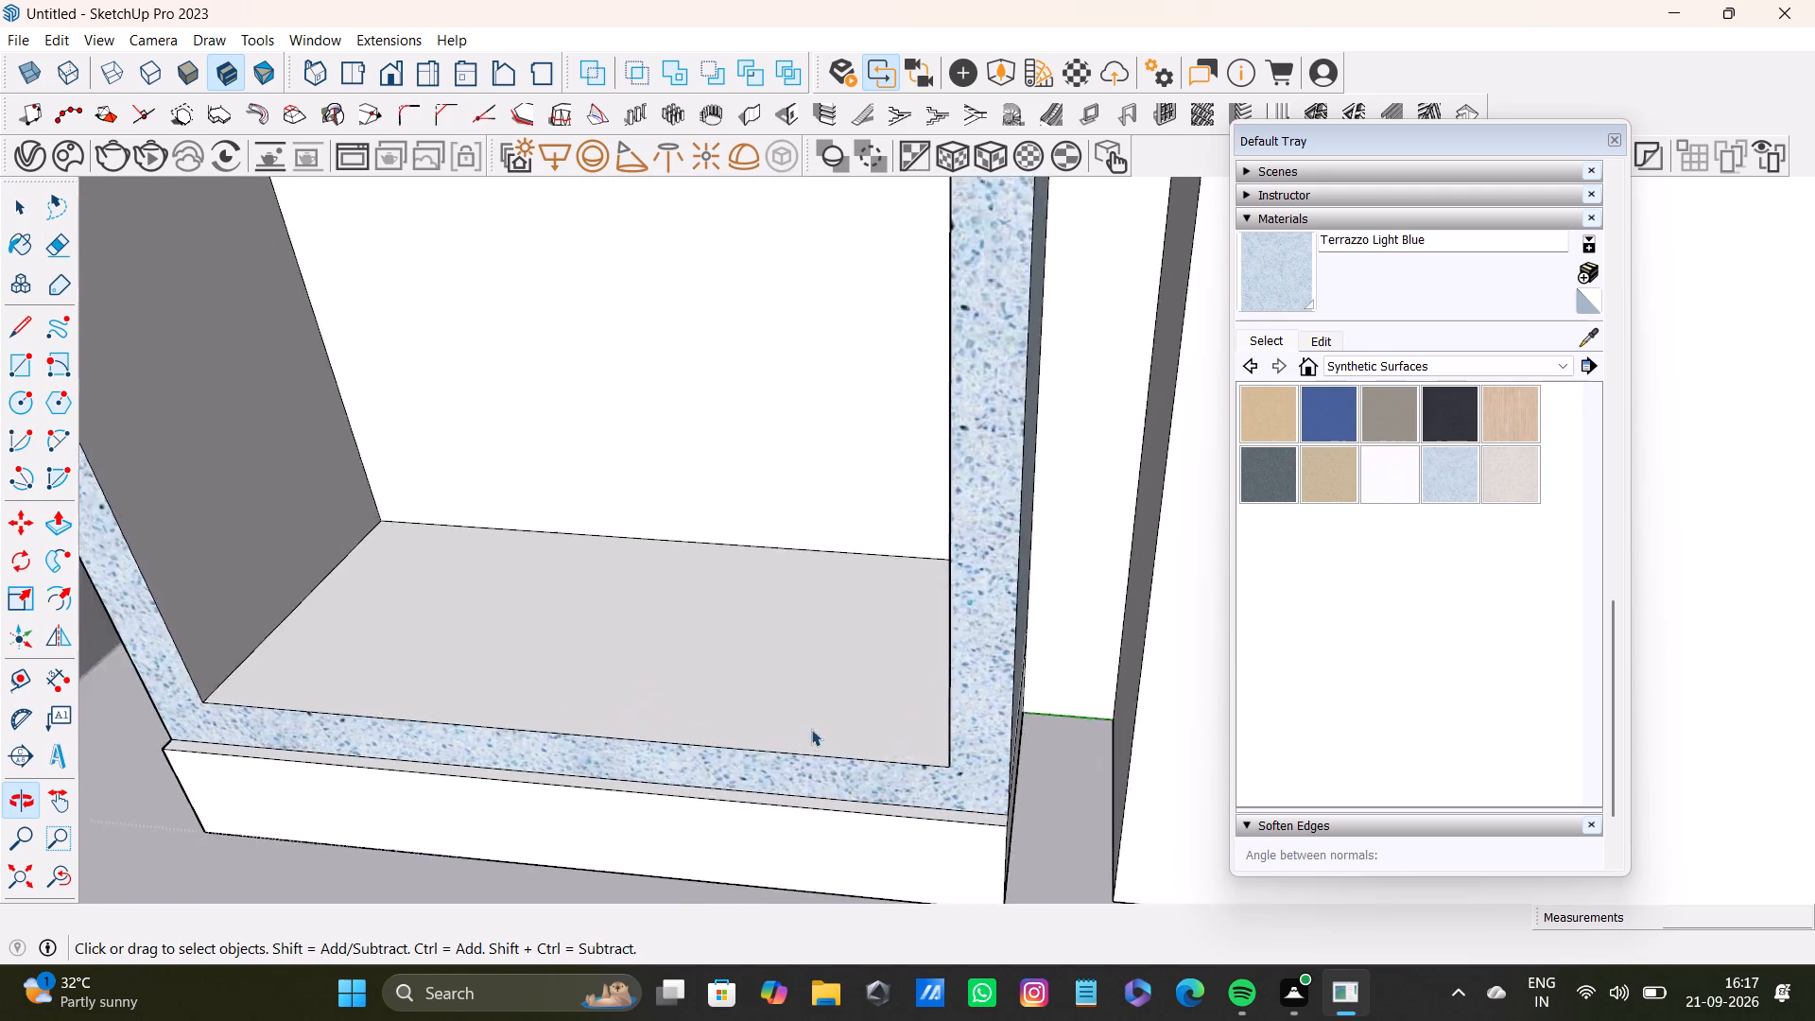
scroll(809, 729, "down", 20)
scroll(809, 729, "down", 2)
middle_click_drag(1259, 562, 731, 650, "shift")
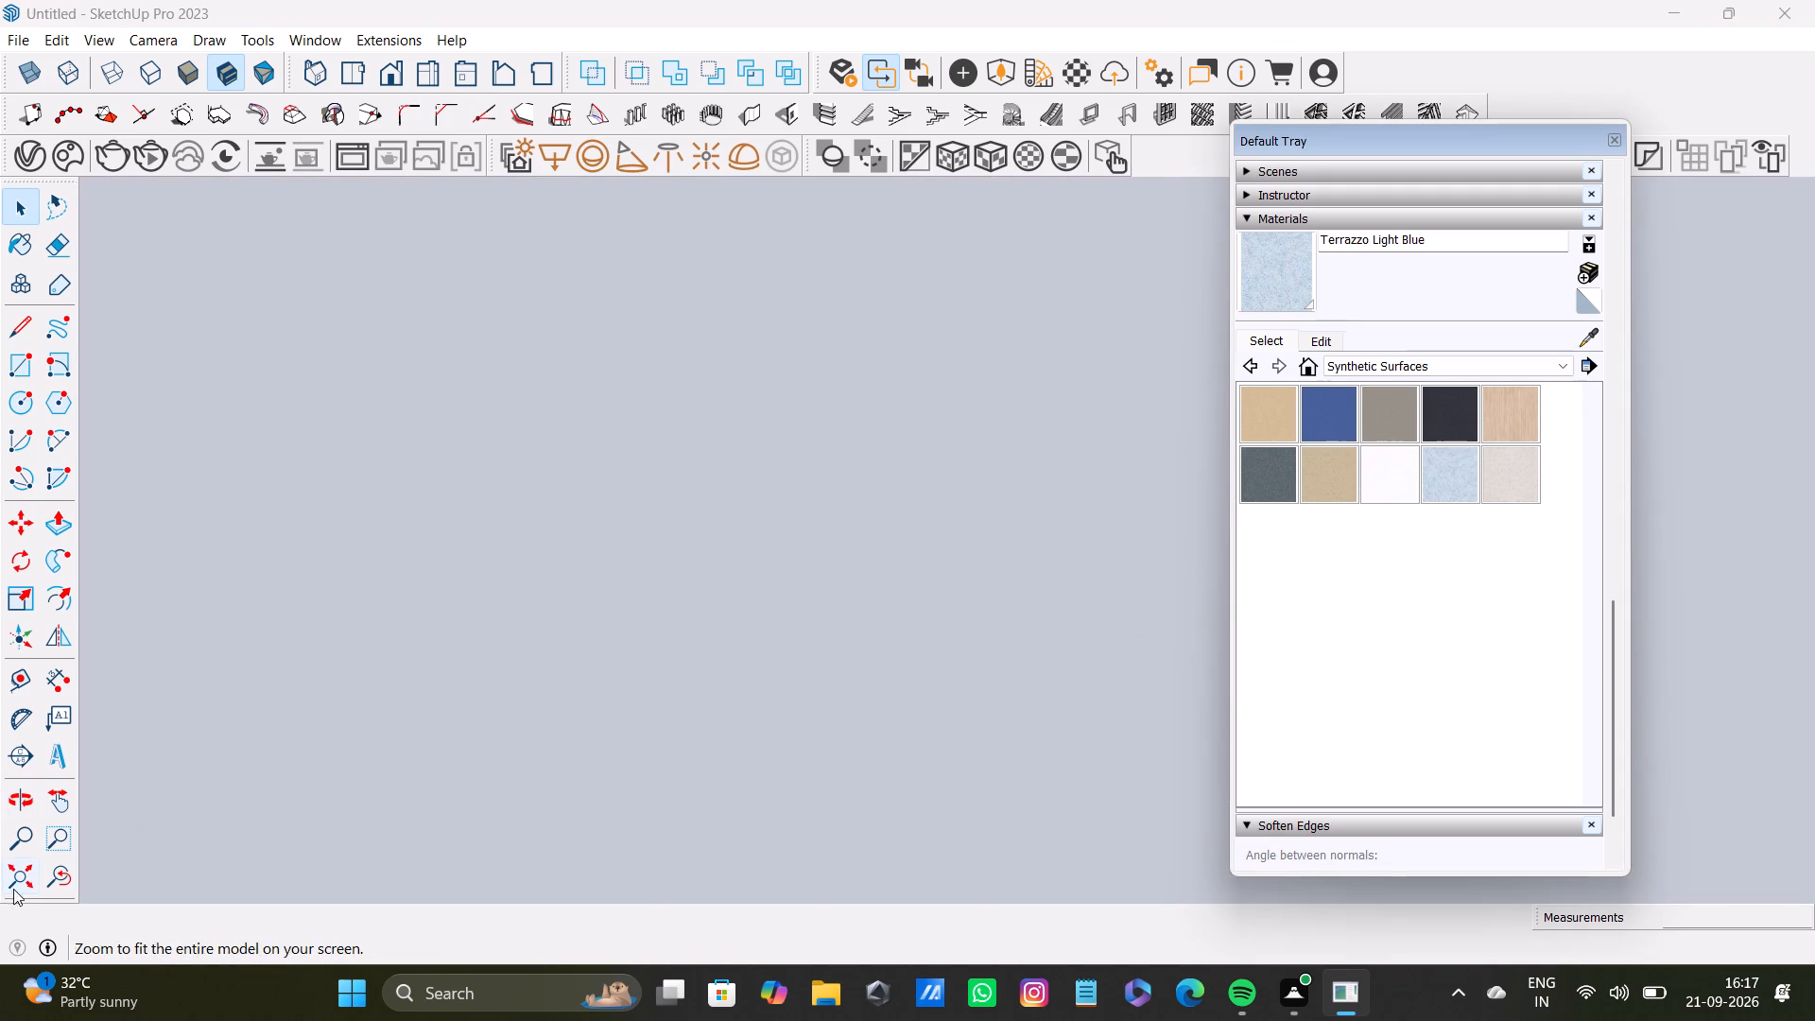
left_click(61, 875, "shift")
middle_click_drag(951, 476, 508, 831, "shift")
scroll(545, 772, "down", 12)
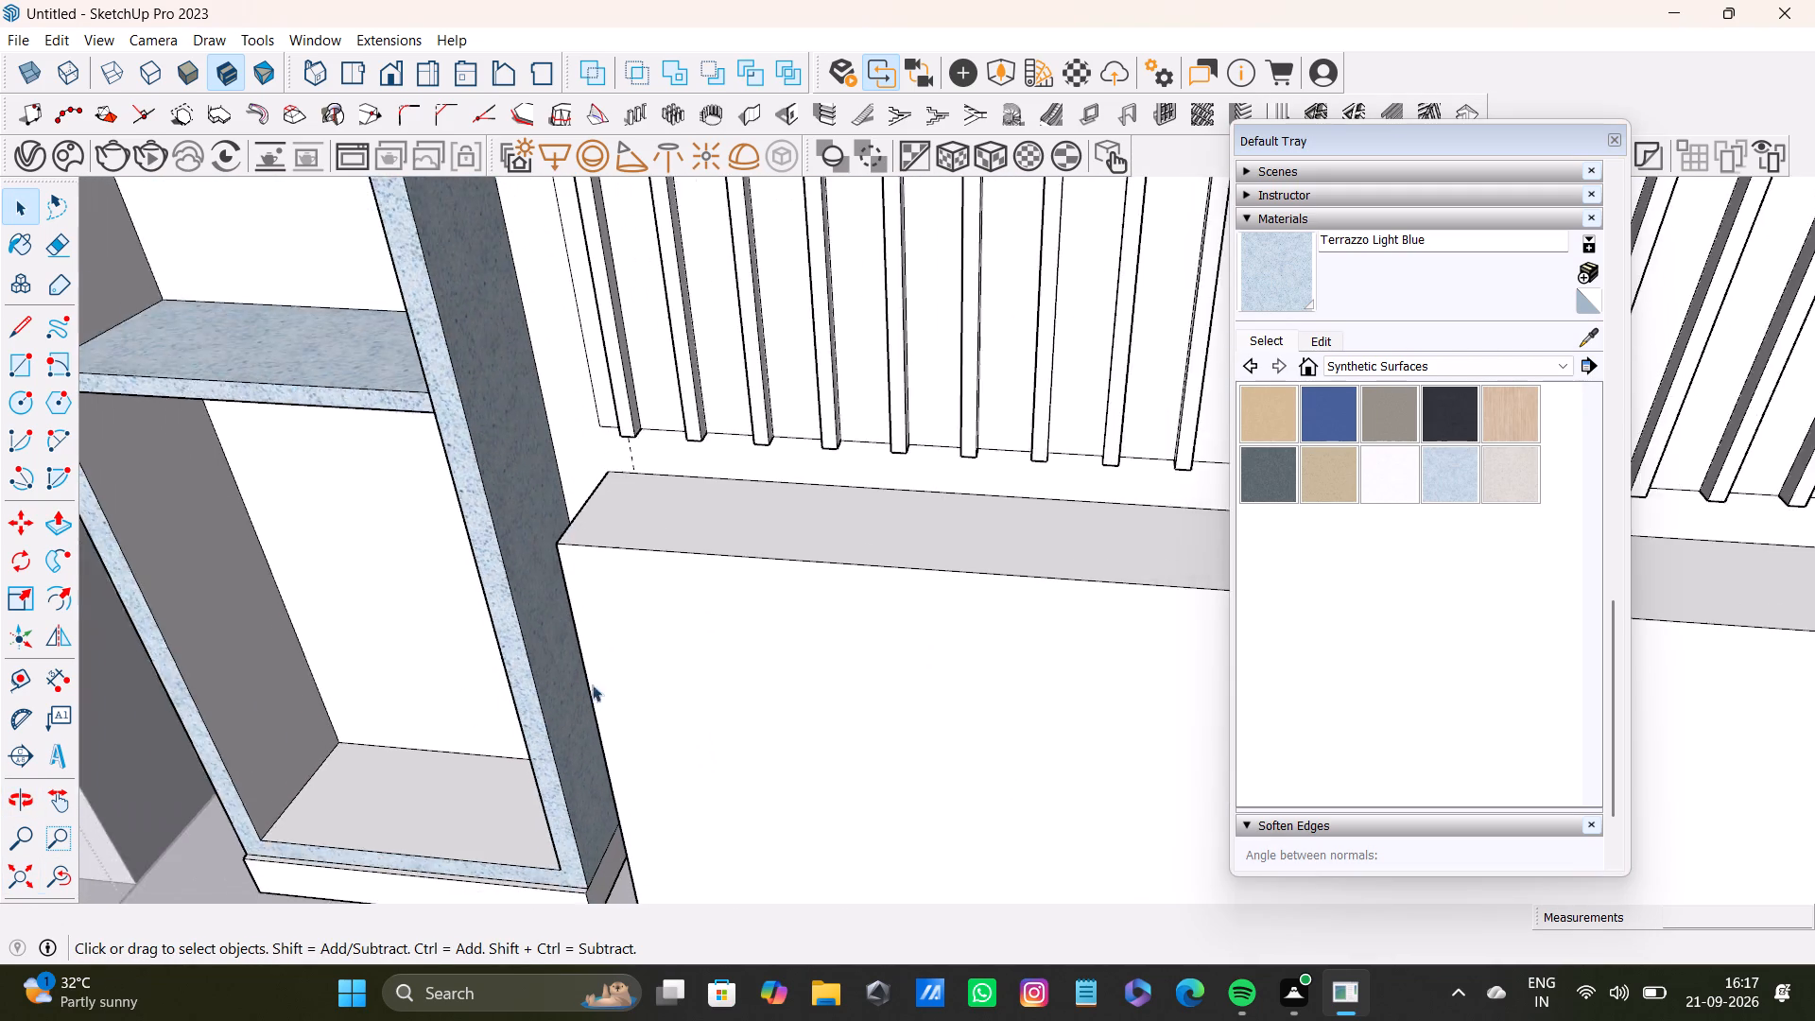
scroll(592, 684, "down", 4)
middle_click_drag(684, 596, 249, 671, "shift")
scroll(552, 612, "down", 4)
middle_click_drag(1003, 632, 497, 596, "shift")
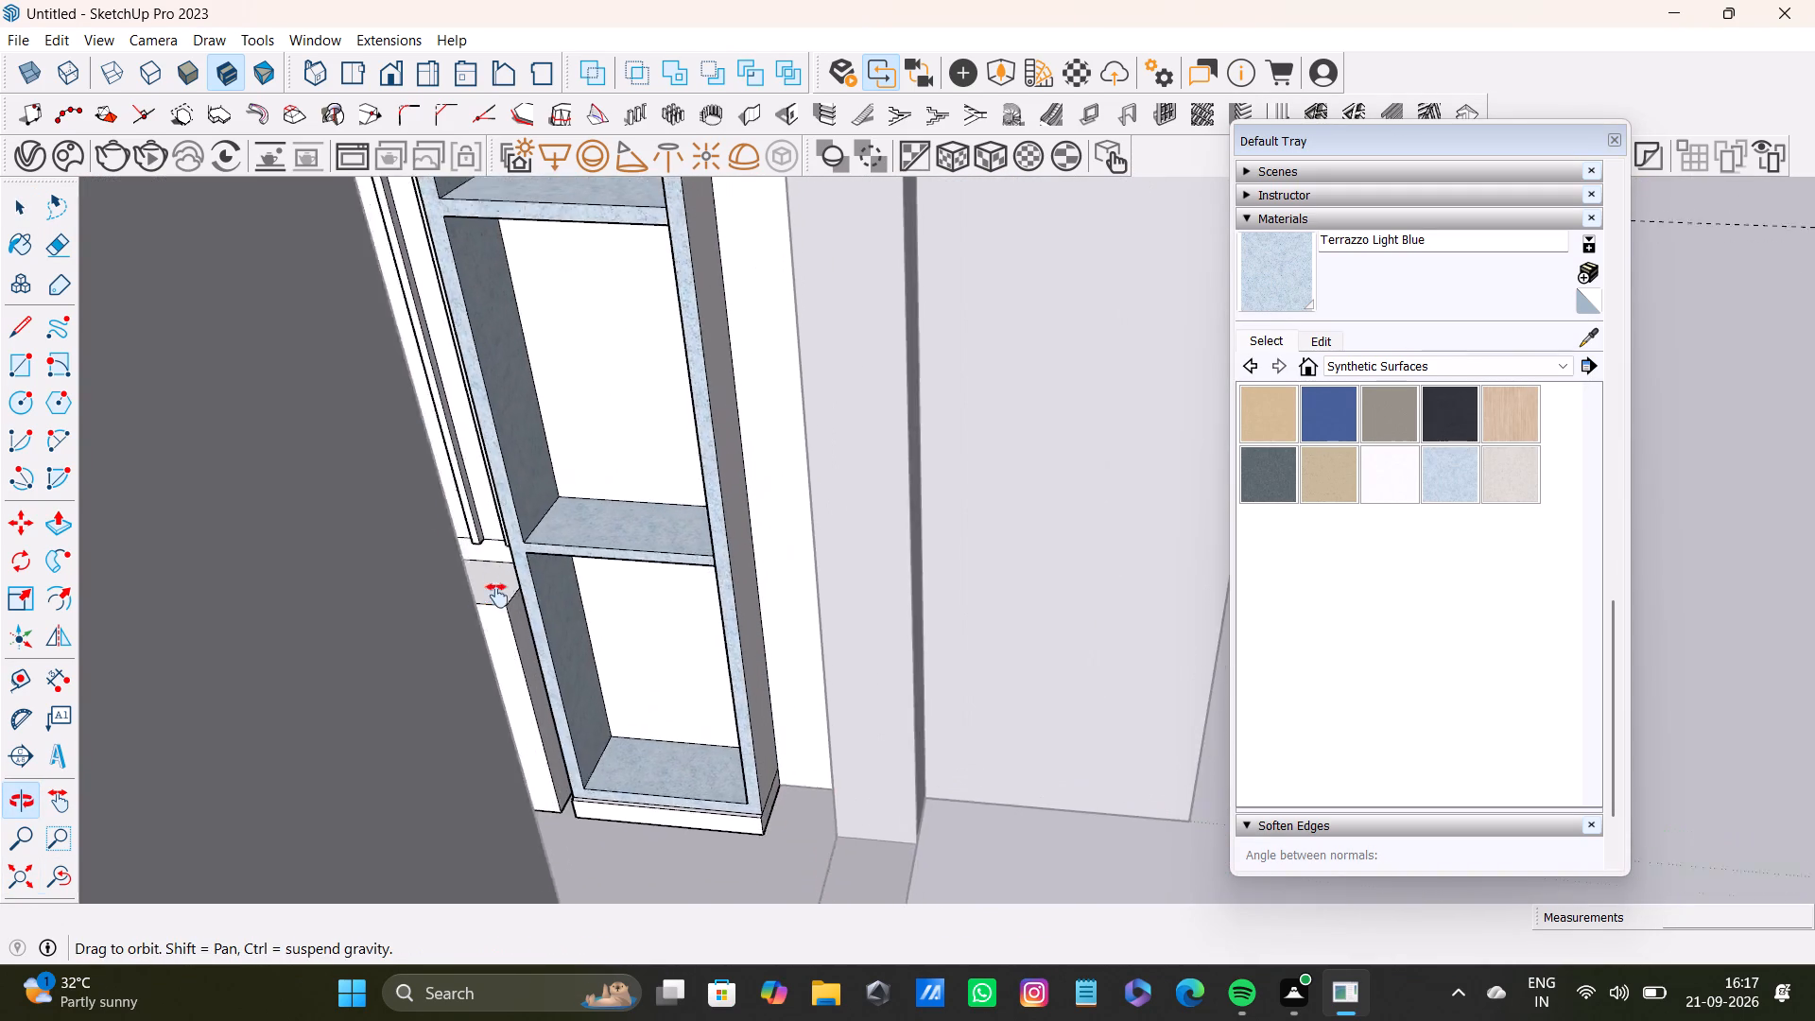
middle_click_drag(497, 596, 824, 825, "shift")
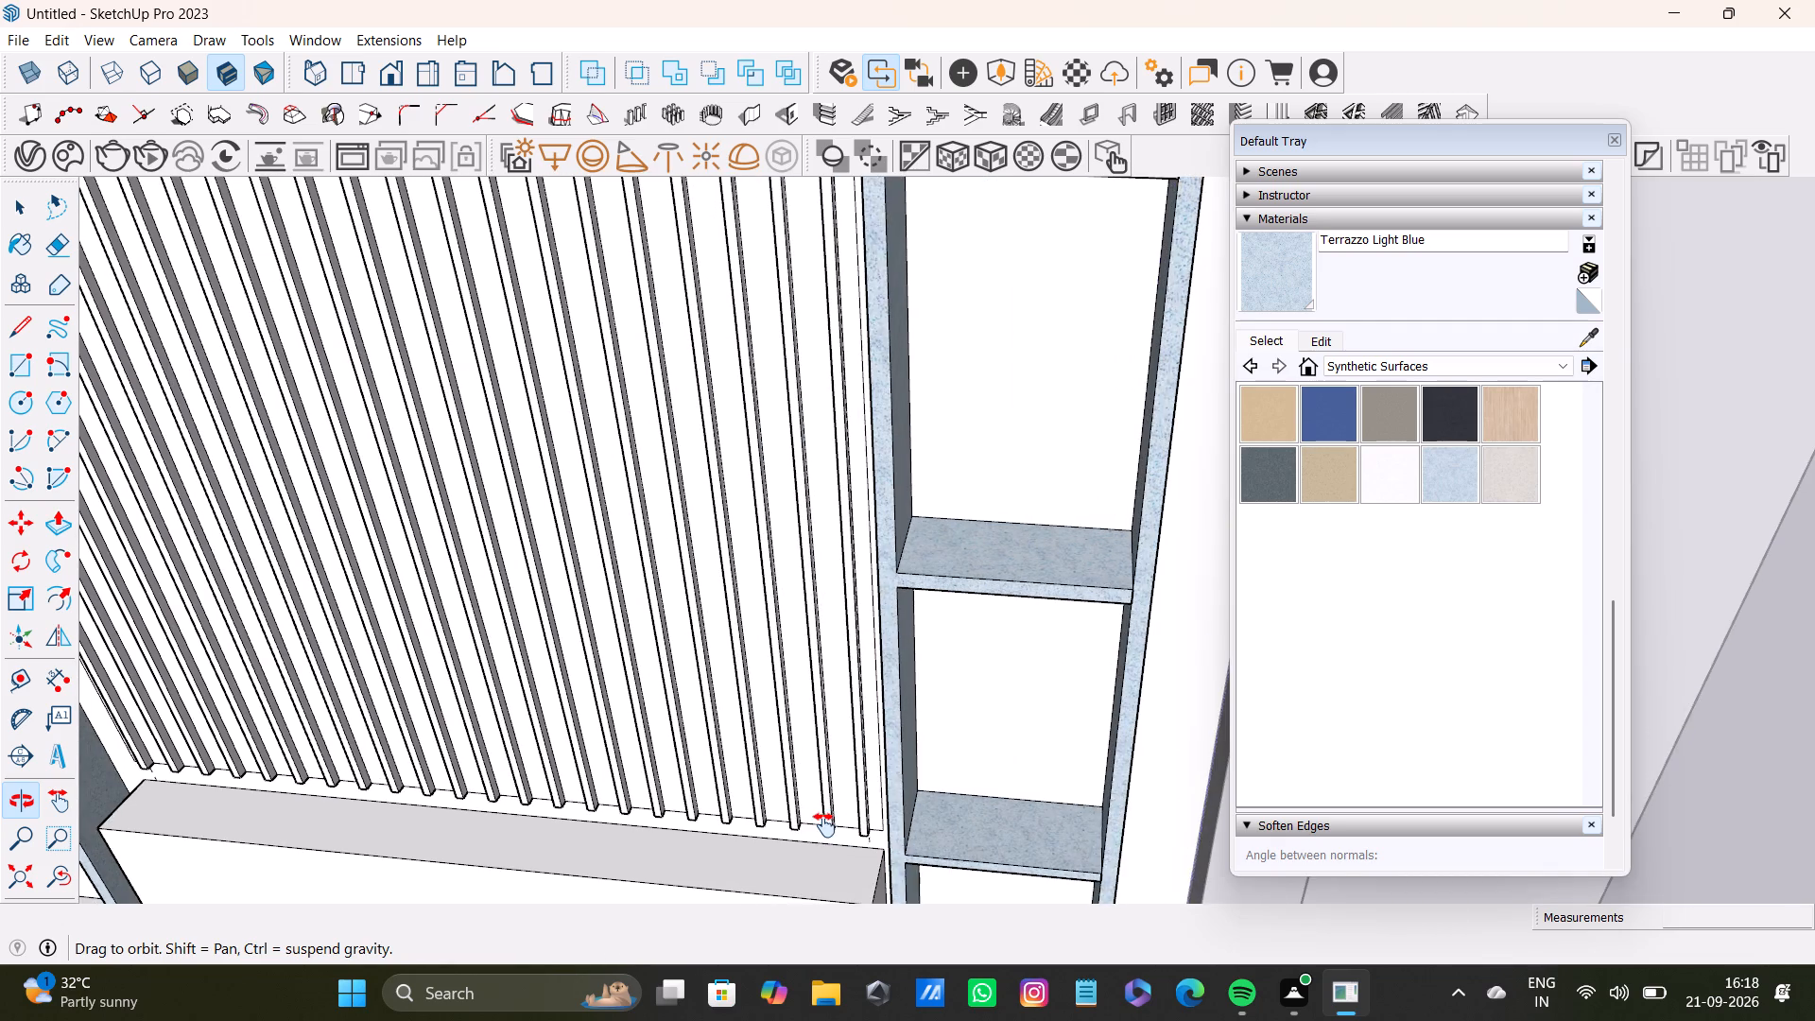
middle_click_drag(824, 825, 964, 772, "shift")
scroll(204, 656, "down", 4, "shift")
middle_click_drag(172, 653, 713, 683, "shift")
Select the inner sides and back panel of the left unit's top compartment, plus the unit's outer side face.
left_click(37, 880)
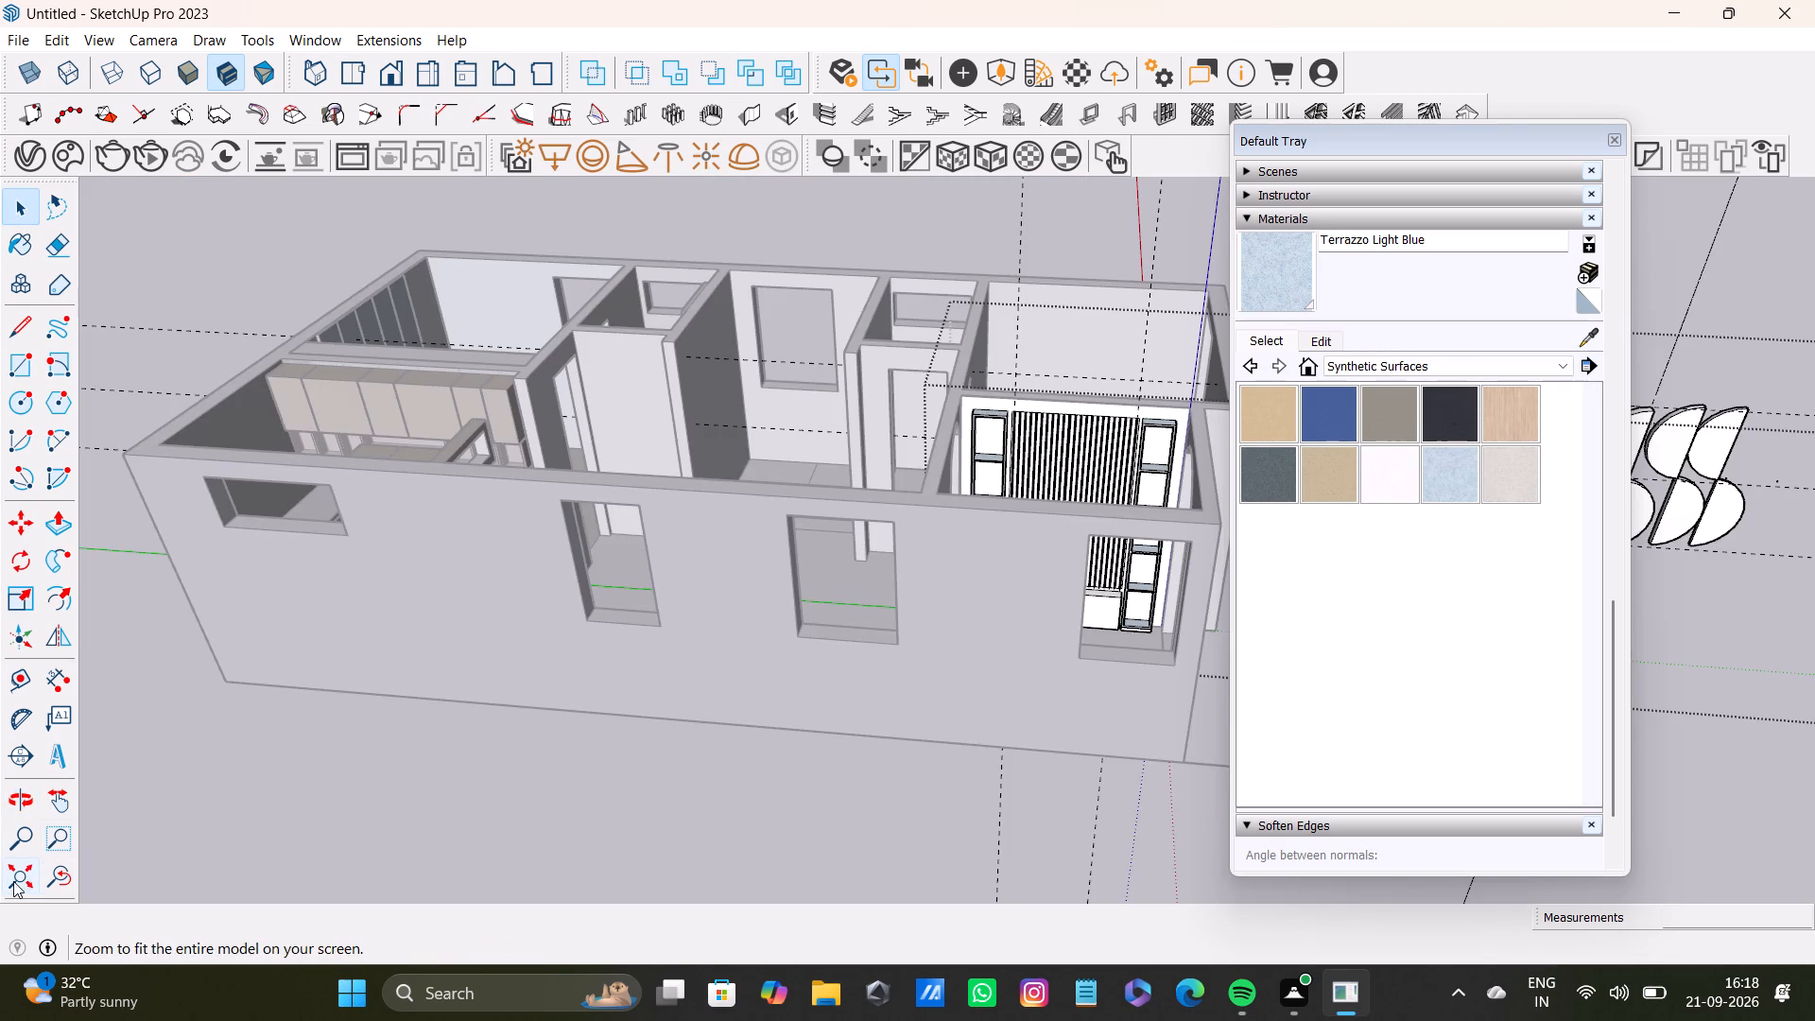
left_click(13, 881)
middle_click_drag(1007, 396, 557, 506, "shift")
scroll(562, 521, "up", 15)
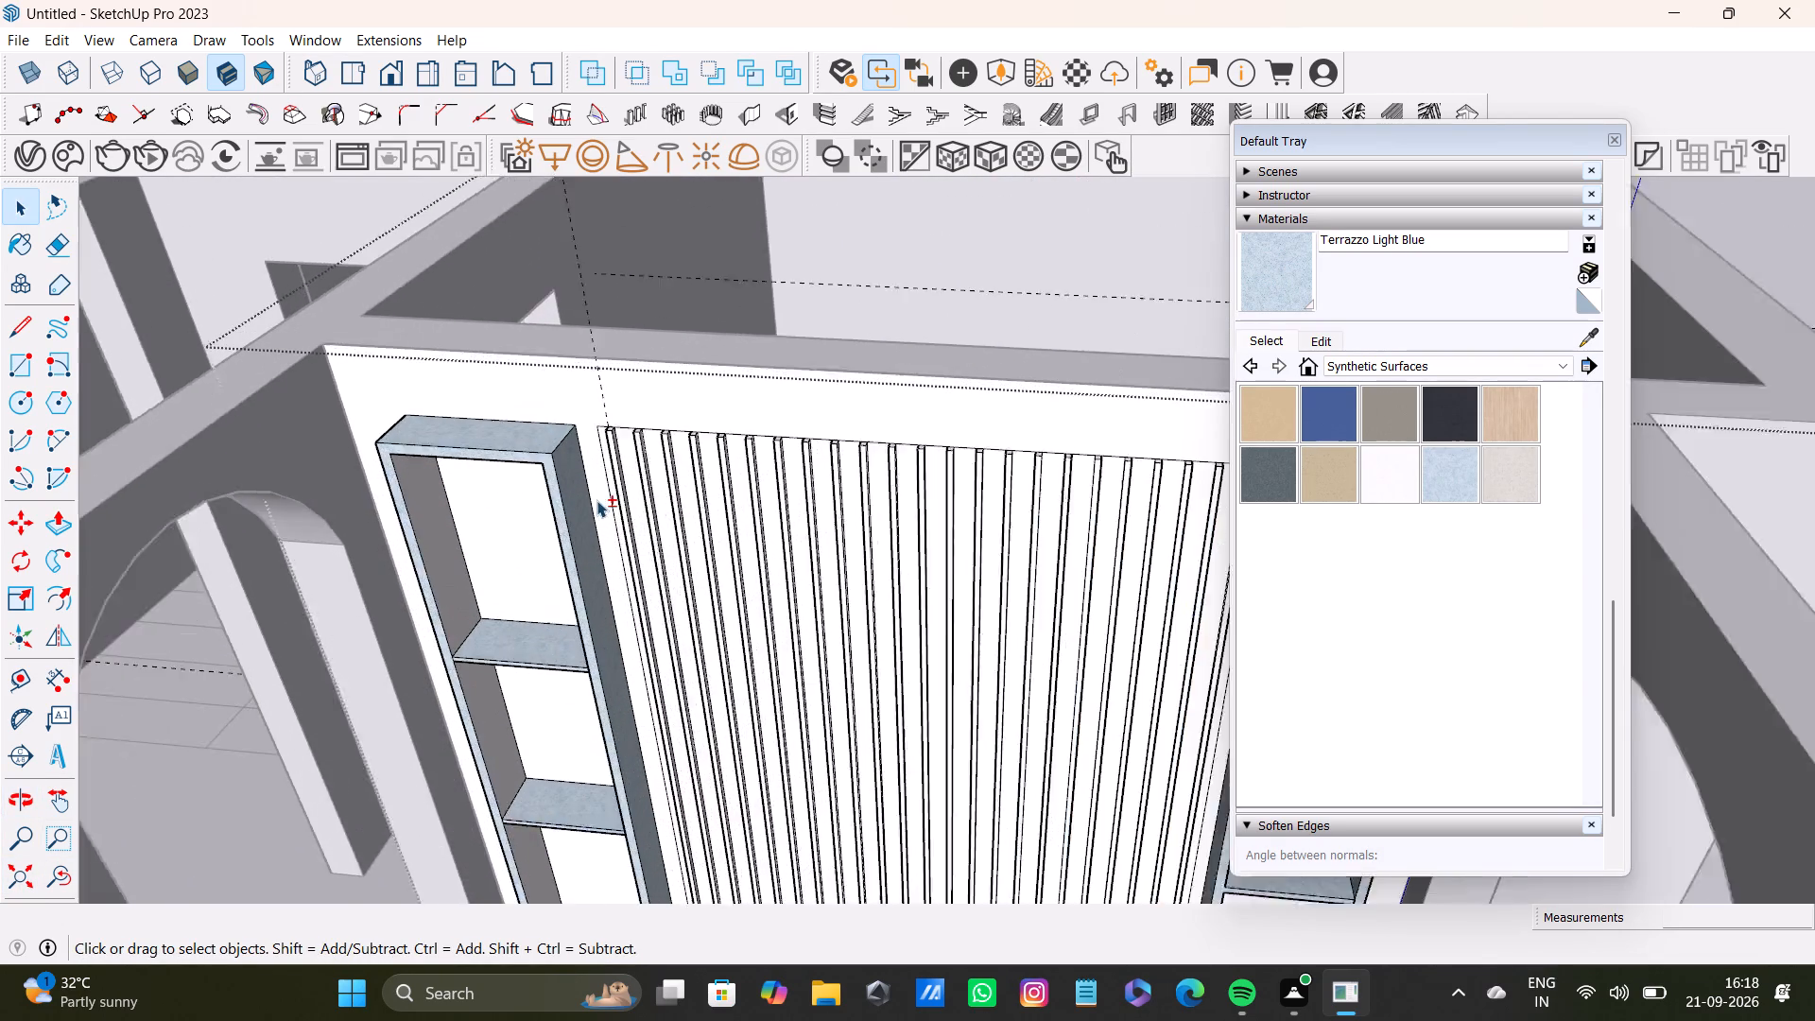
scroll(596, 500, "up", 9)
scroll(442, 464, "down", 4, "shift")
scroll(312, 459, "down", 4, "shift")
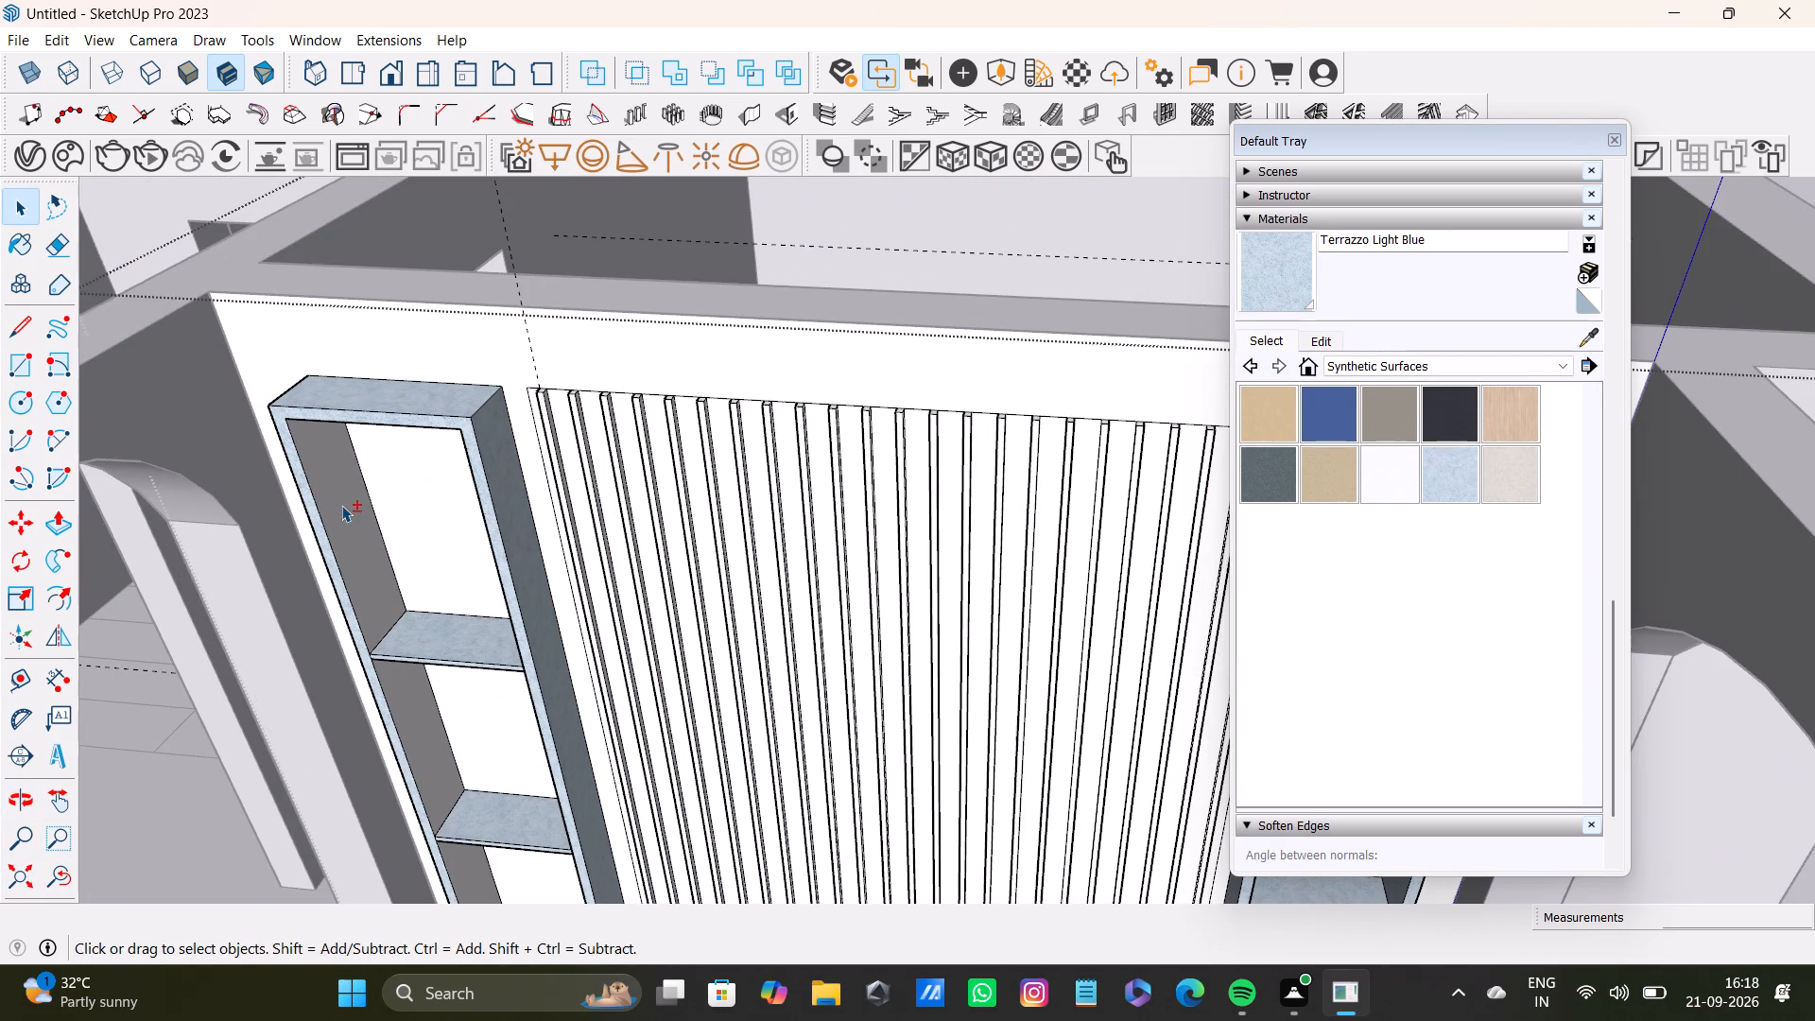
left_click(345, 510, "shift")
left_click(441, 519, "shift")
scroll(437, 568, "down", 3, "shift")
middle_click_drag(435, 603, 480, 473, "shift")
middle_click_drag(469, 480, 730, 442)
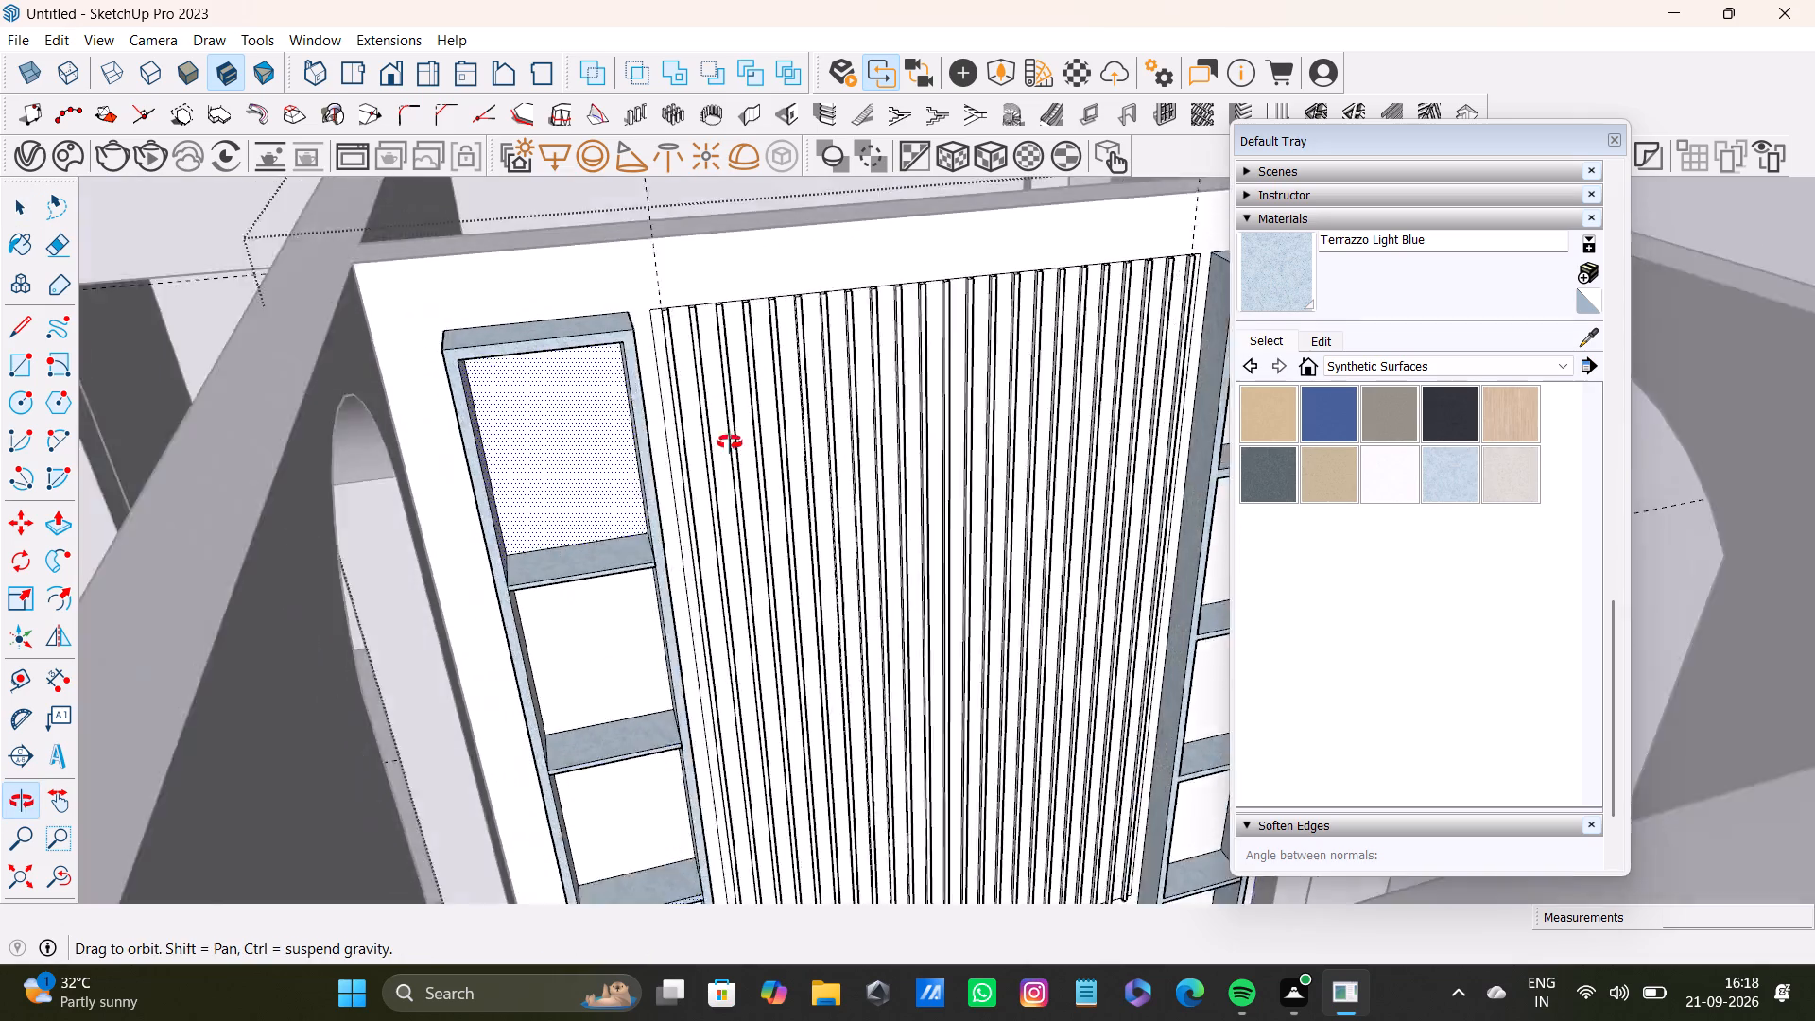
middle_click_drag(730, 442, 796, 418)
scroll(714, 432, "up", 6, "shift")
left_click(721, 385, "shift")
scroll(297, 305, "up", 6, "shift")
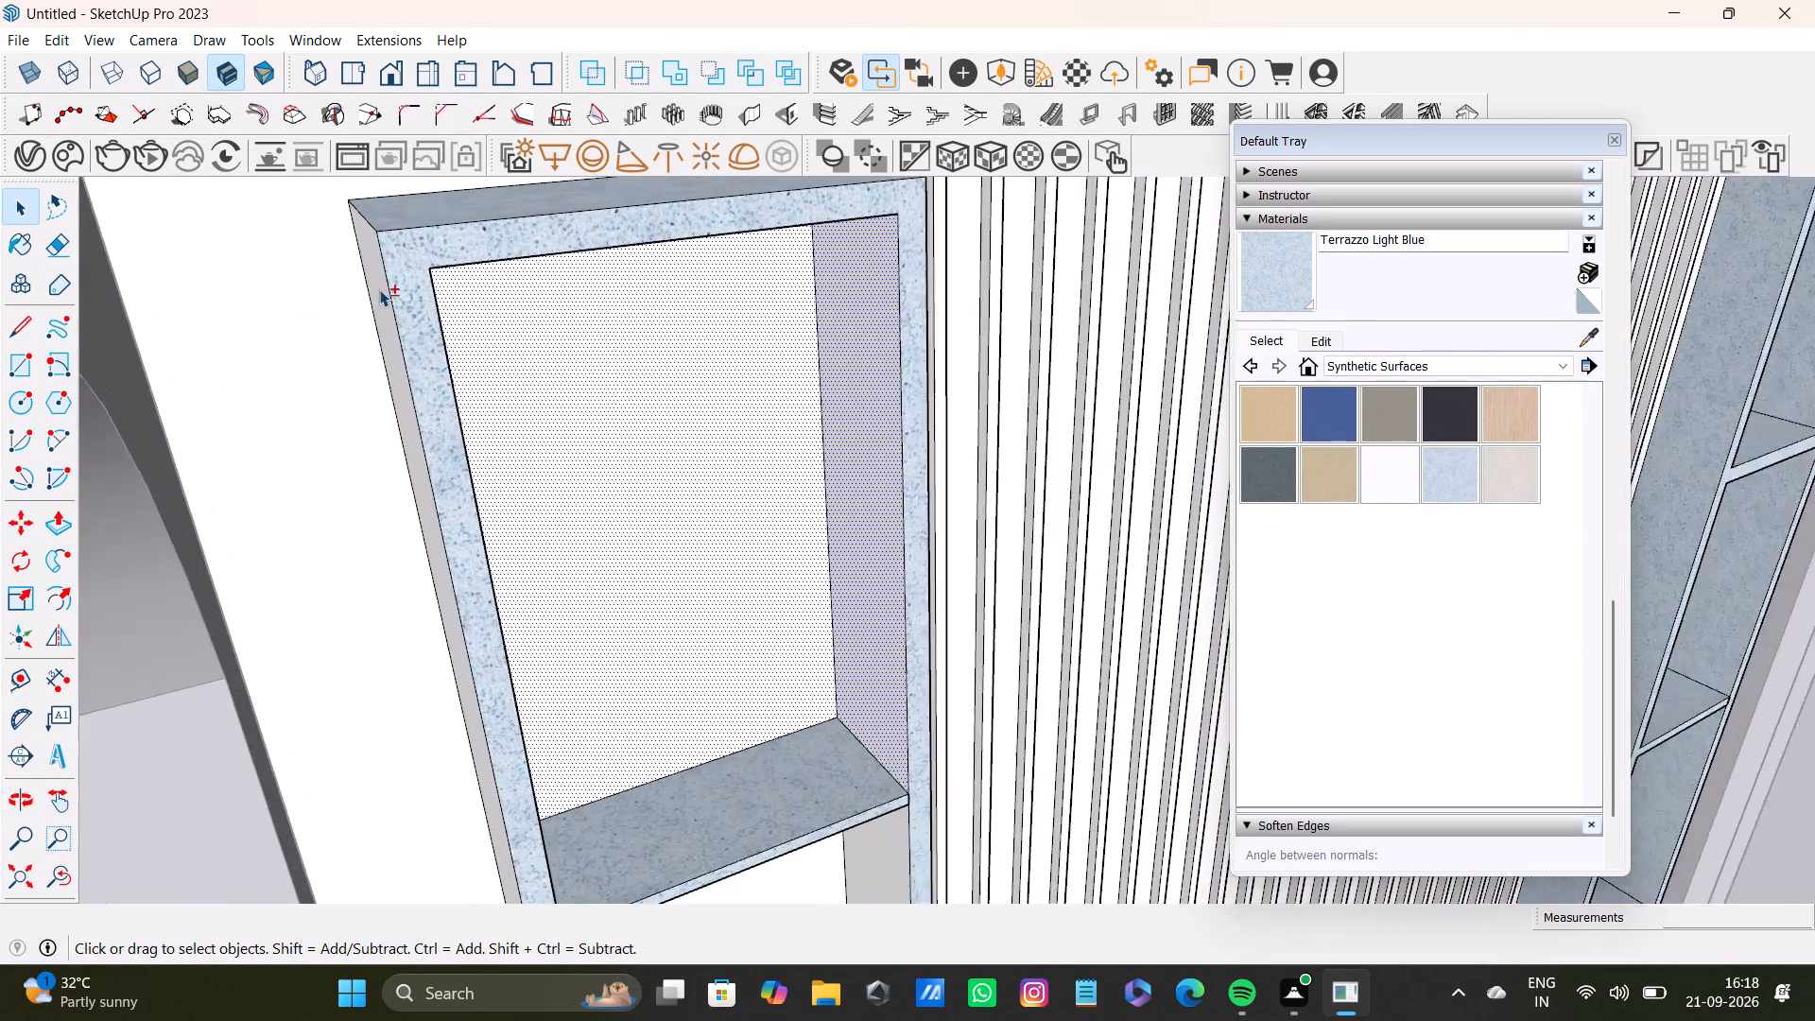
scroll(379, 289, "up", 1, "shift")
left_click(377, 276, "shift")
Reselect the top compartment's back panel and the left unit's outer side face, and paint them with Terrazzo Light Blue.
scroll(382, 300, "down", 8, "shift")
middle_click_drag(610, 622, 501, 438, "shift")
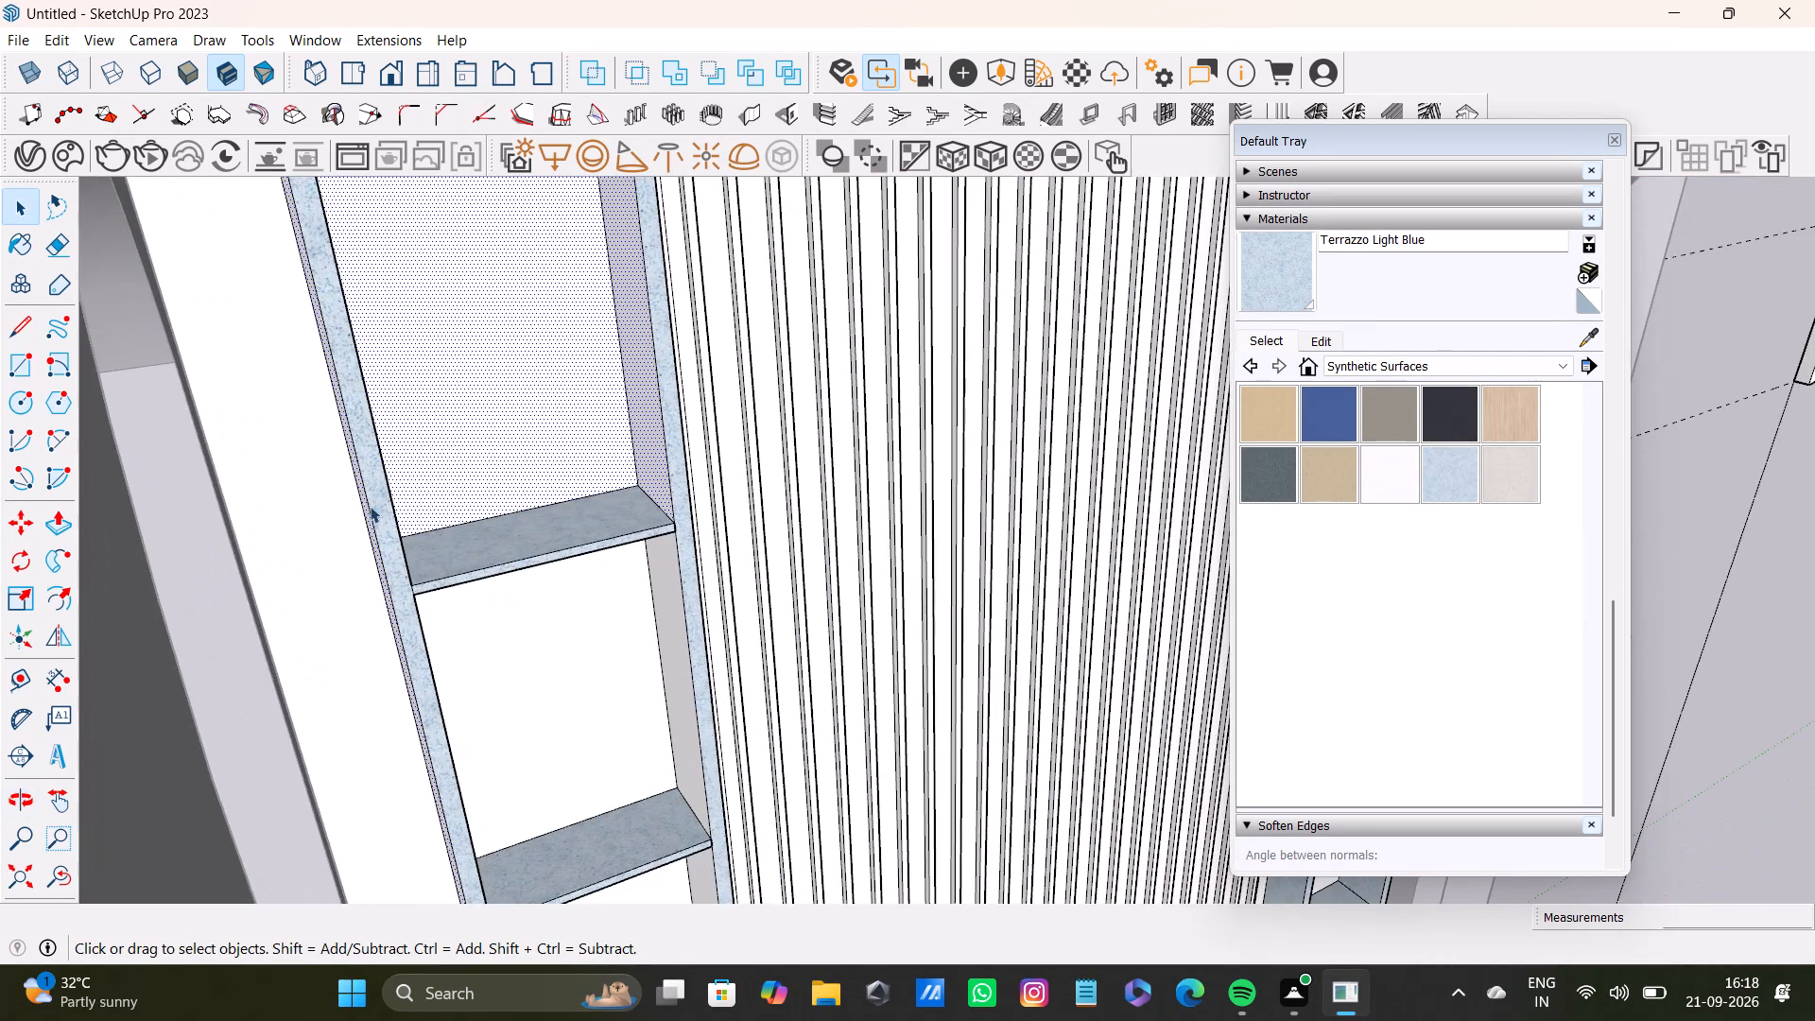
scroll(370, 508, "up", 10)
left_click(950, 359)
left_click(677, 376)
middle_click_drag(121, 485, 123, 485)
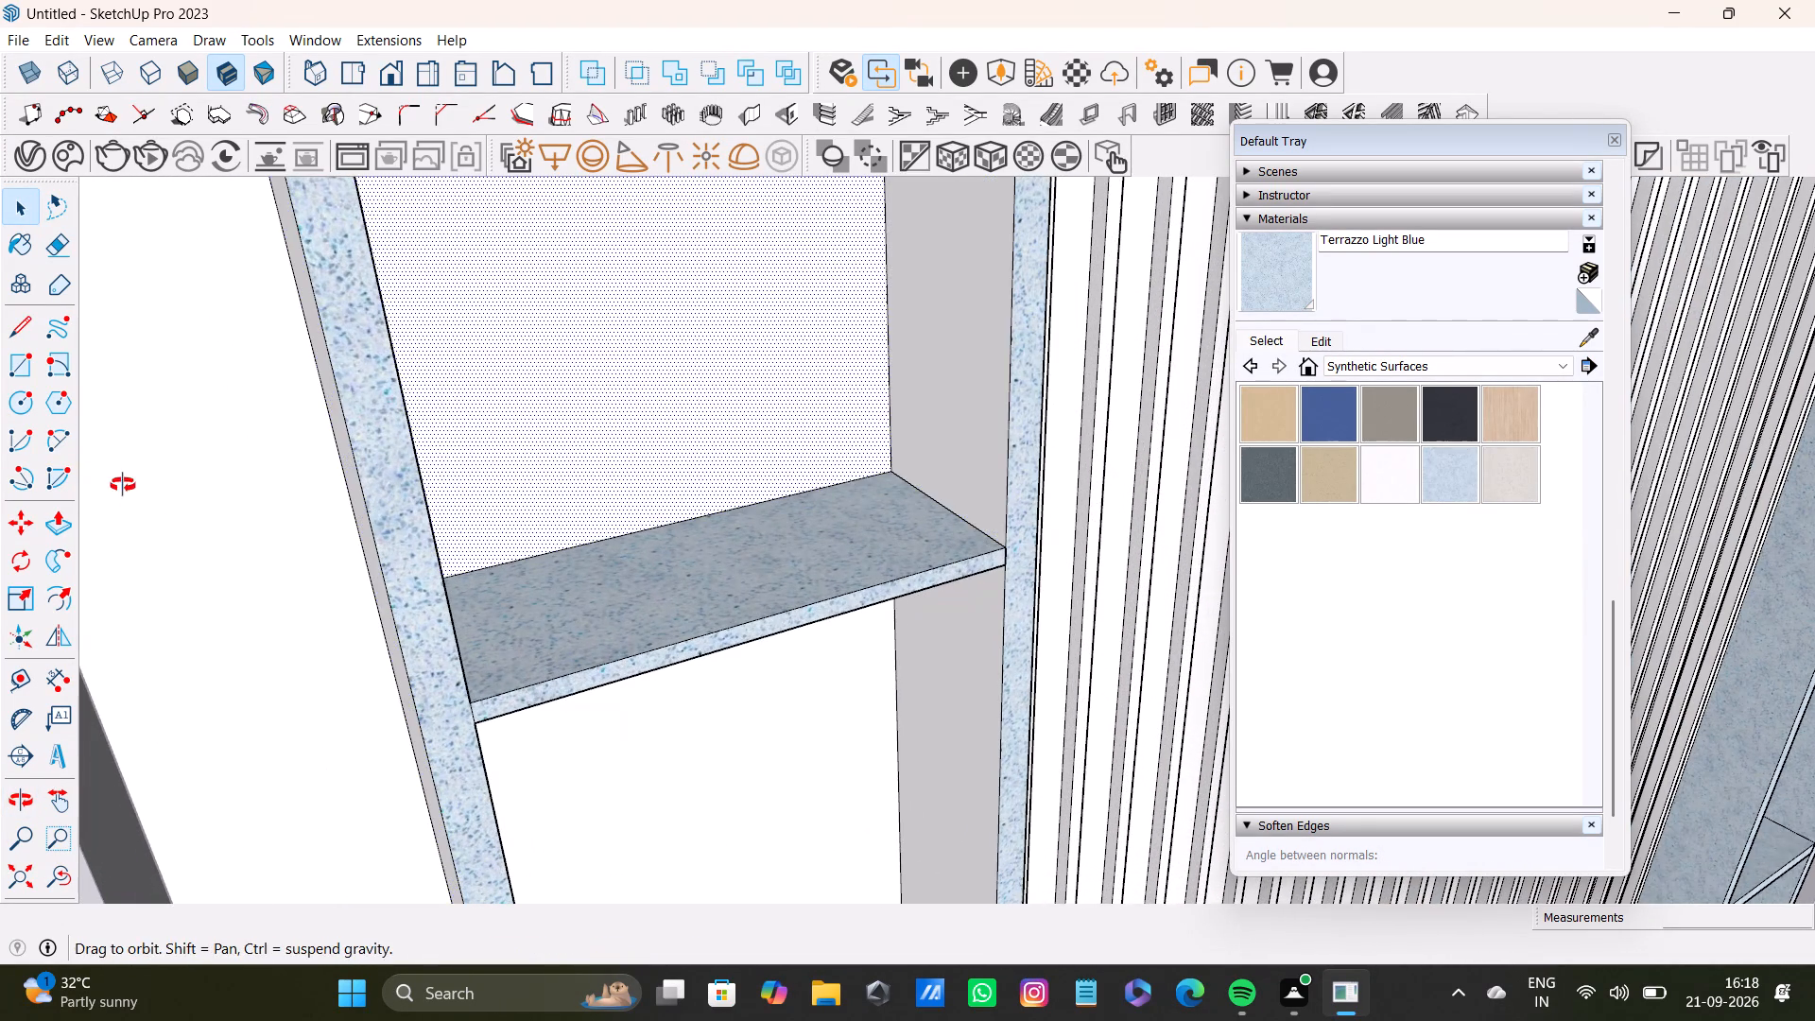
middle_click_drag(123, 485, 316, 485)
left_click(356, 443, "shift")
left_click(1270, 274, "shift")
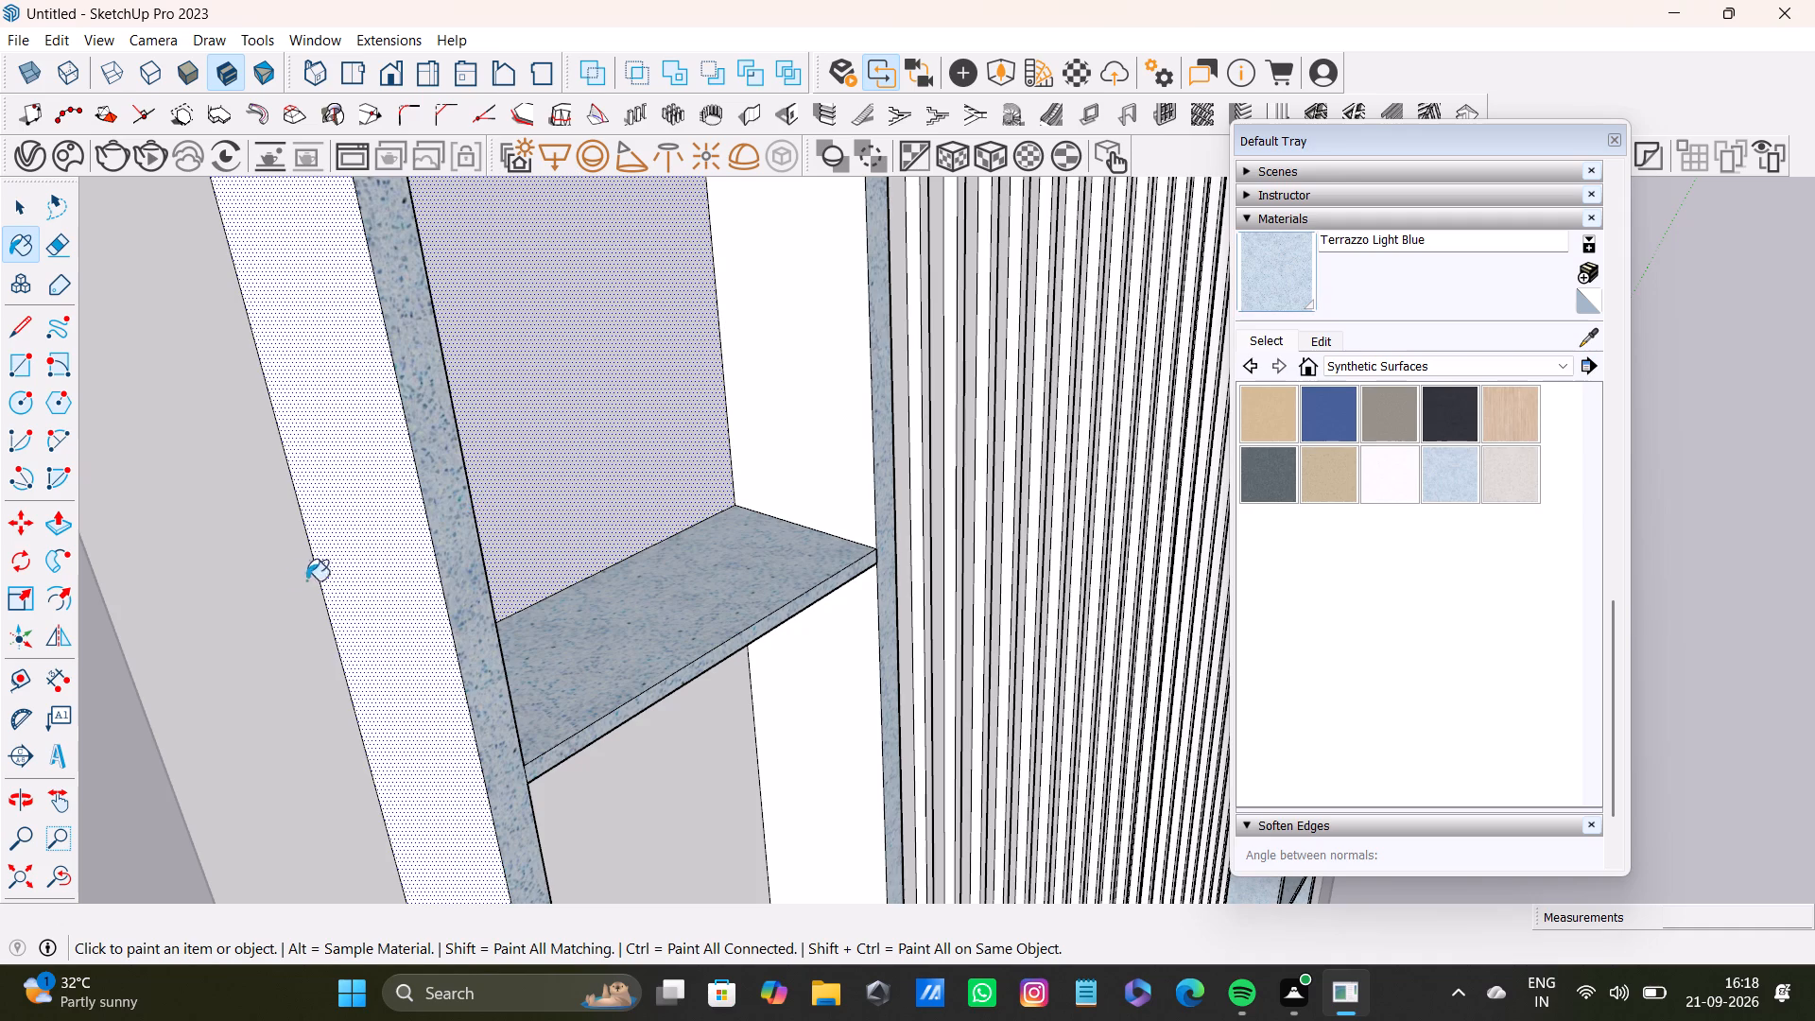
left_click(395, 558, "shift")
Set the texture width of the Terrazzo Light Blue material to 2'.
scroll(395, 558, "down", 8)
middle_click_drag(797, 606, 541, 630)
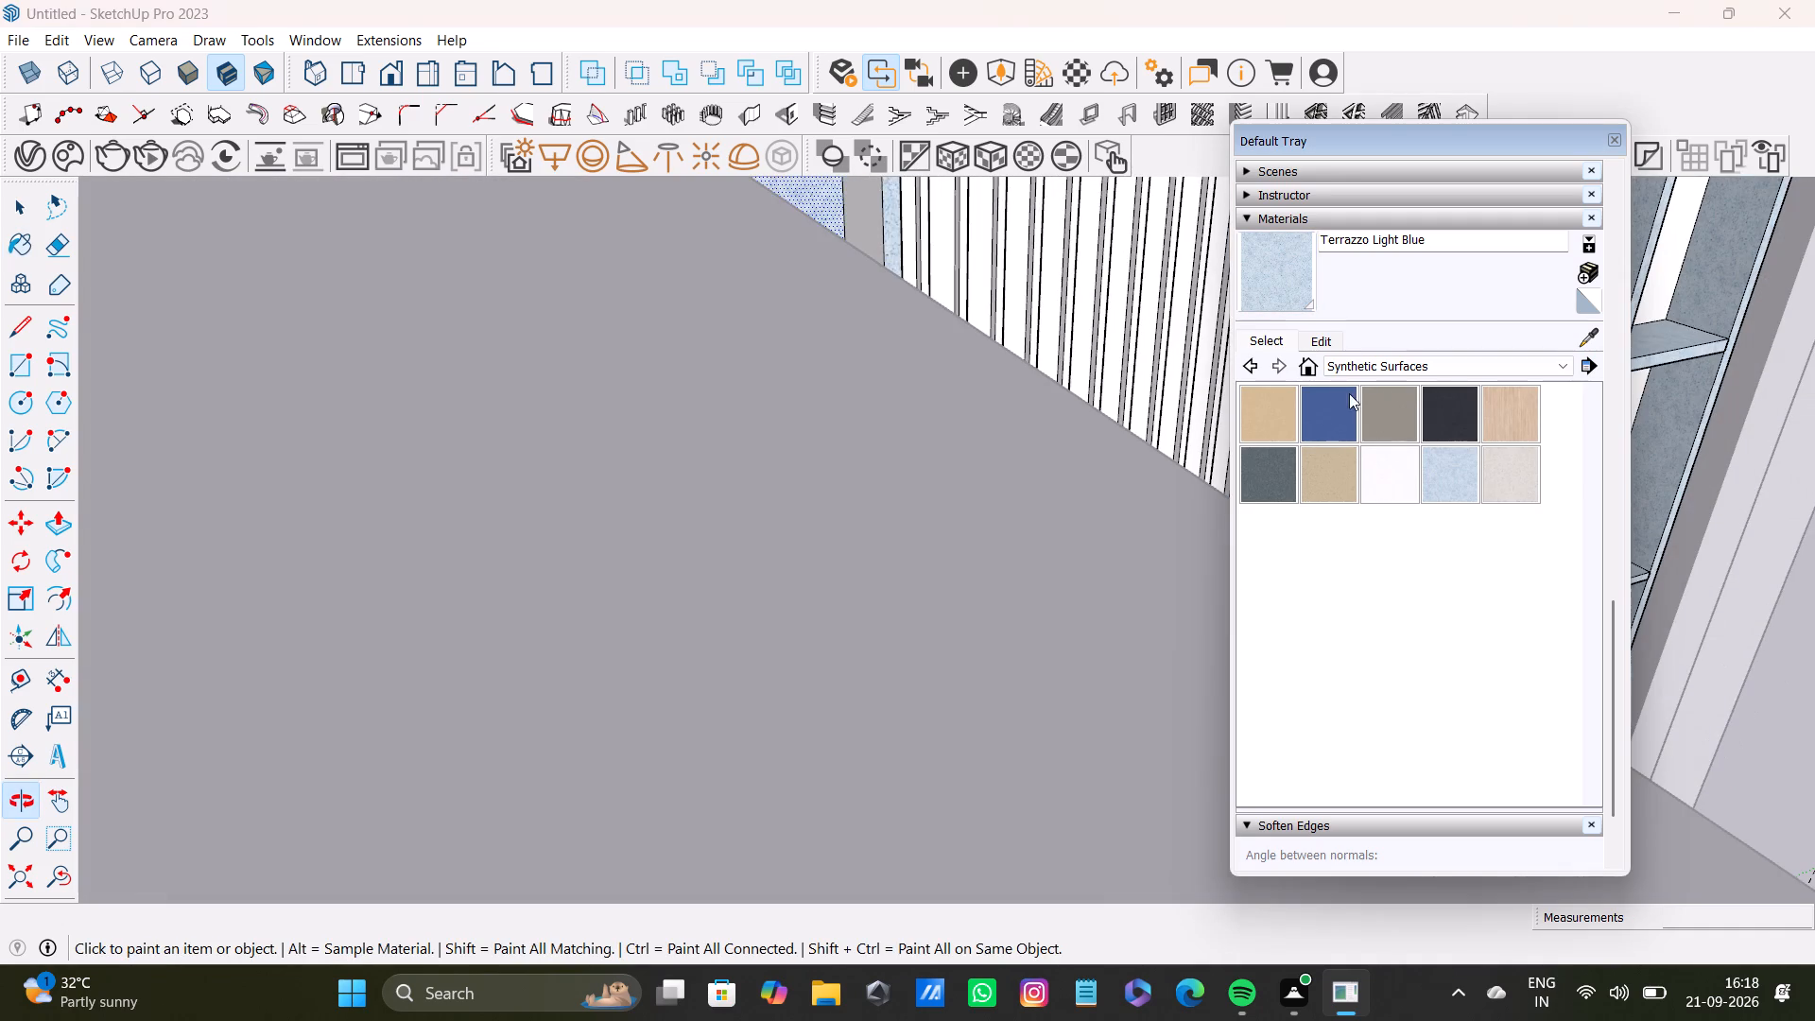
left_click(1322, 341)
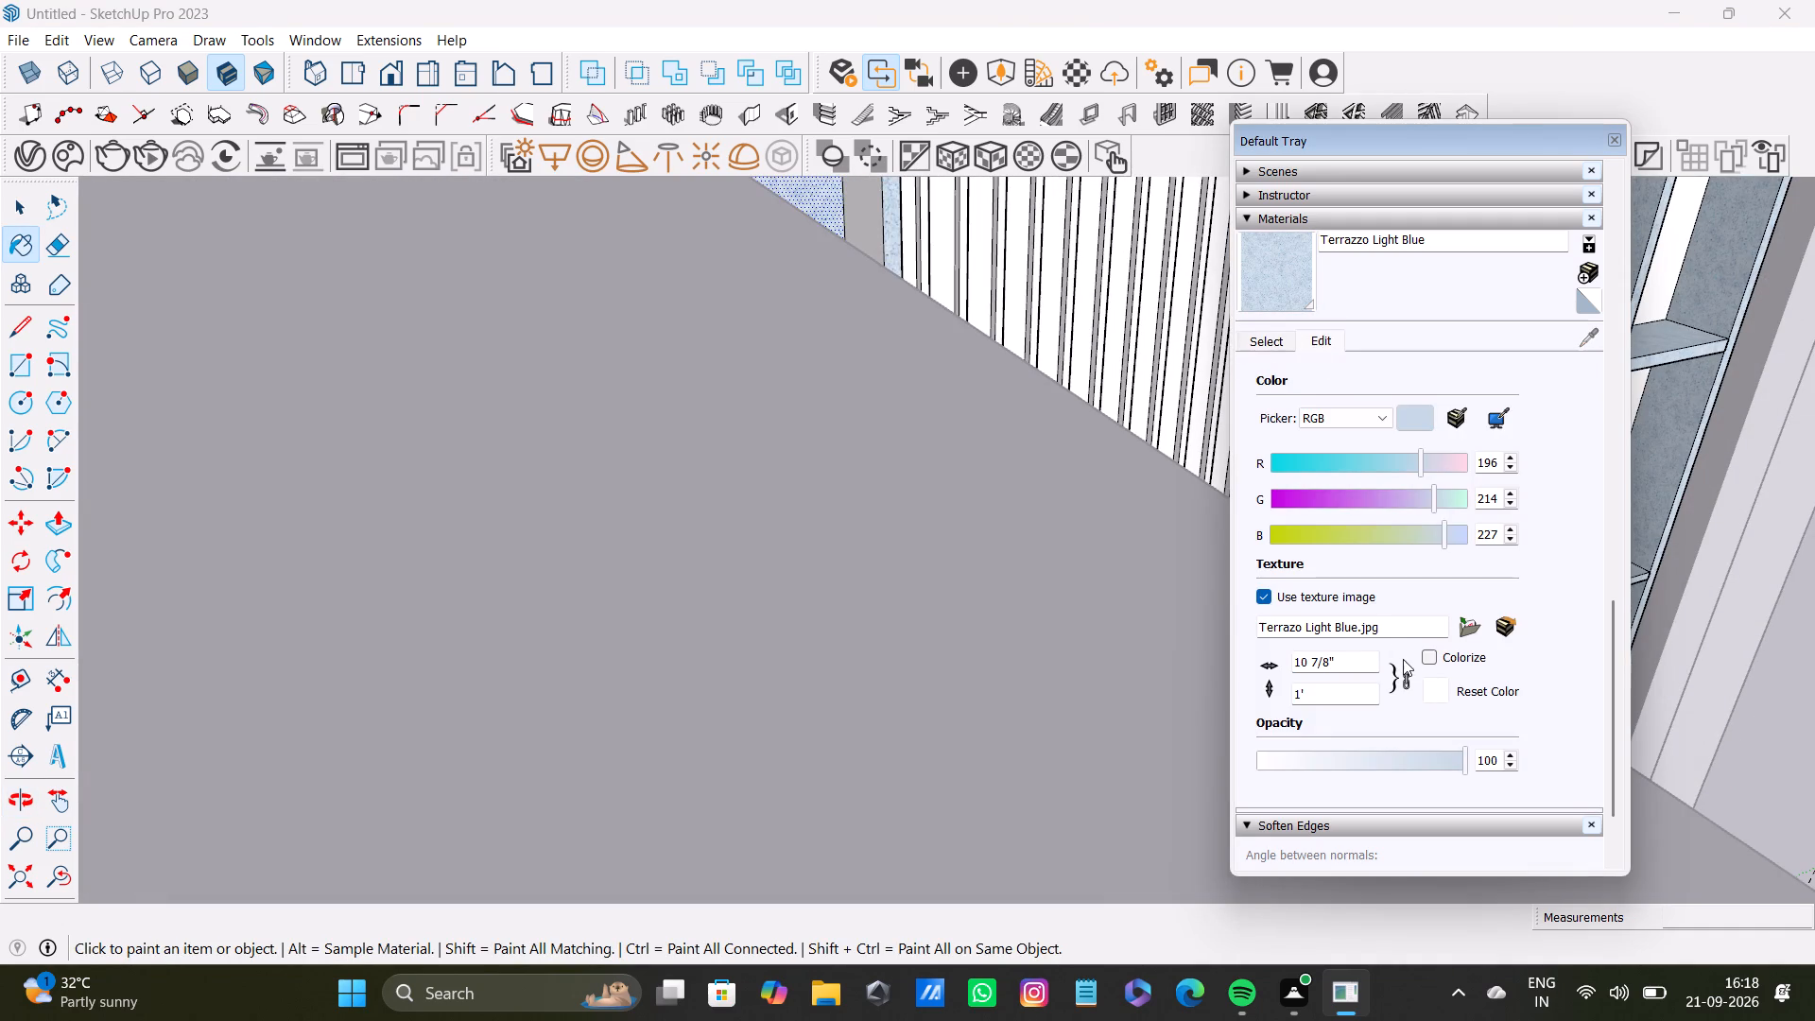
left_click(1348, 655)
key("BackSpace")
key("BackSpace")
key("BackSpace")
key("BackSpace")
key("BackSpace")
key("BackSpace")
key("BackSpace")
key("BackSpace")
key("BackSpace")
key("BackSpace")
key("BackSpace")
key("BackSpace")
key("BackSpace")
key("BackSpace")
key("BackSpace")
key("BackSpace")
key("BackSpace")
key("BackSpace")
key("BackSpace")
key("BackSpace")
key("2")
key("apostrophe")
key("Return")
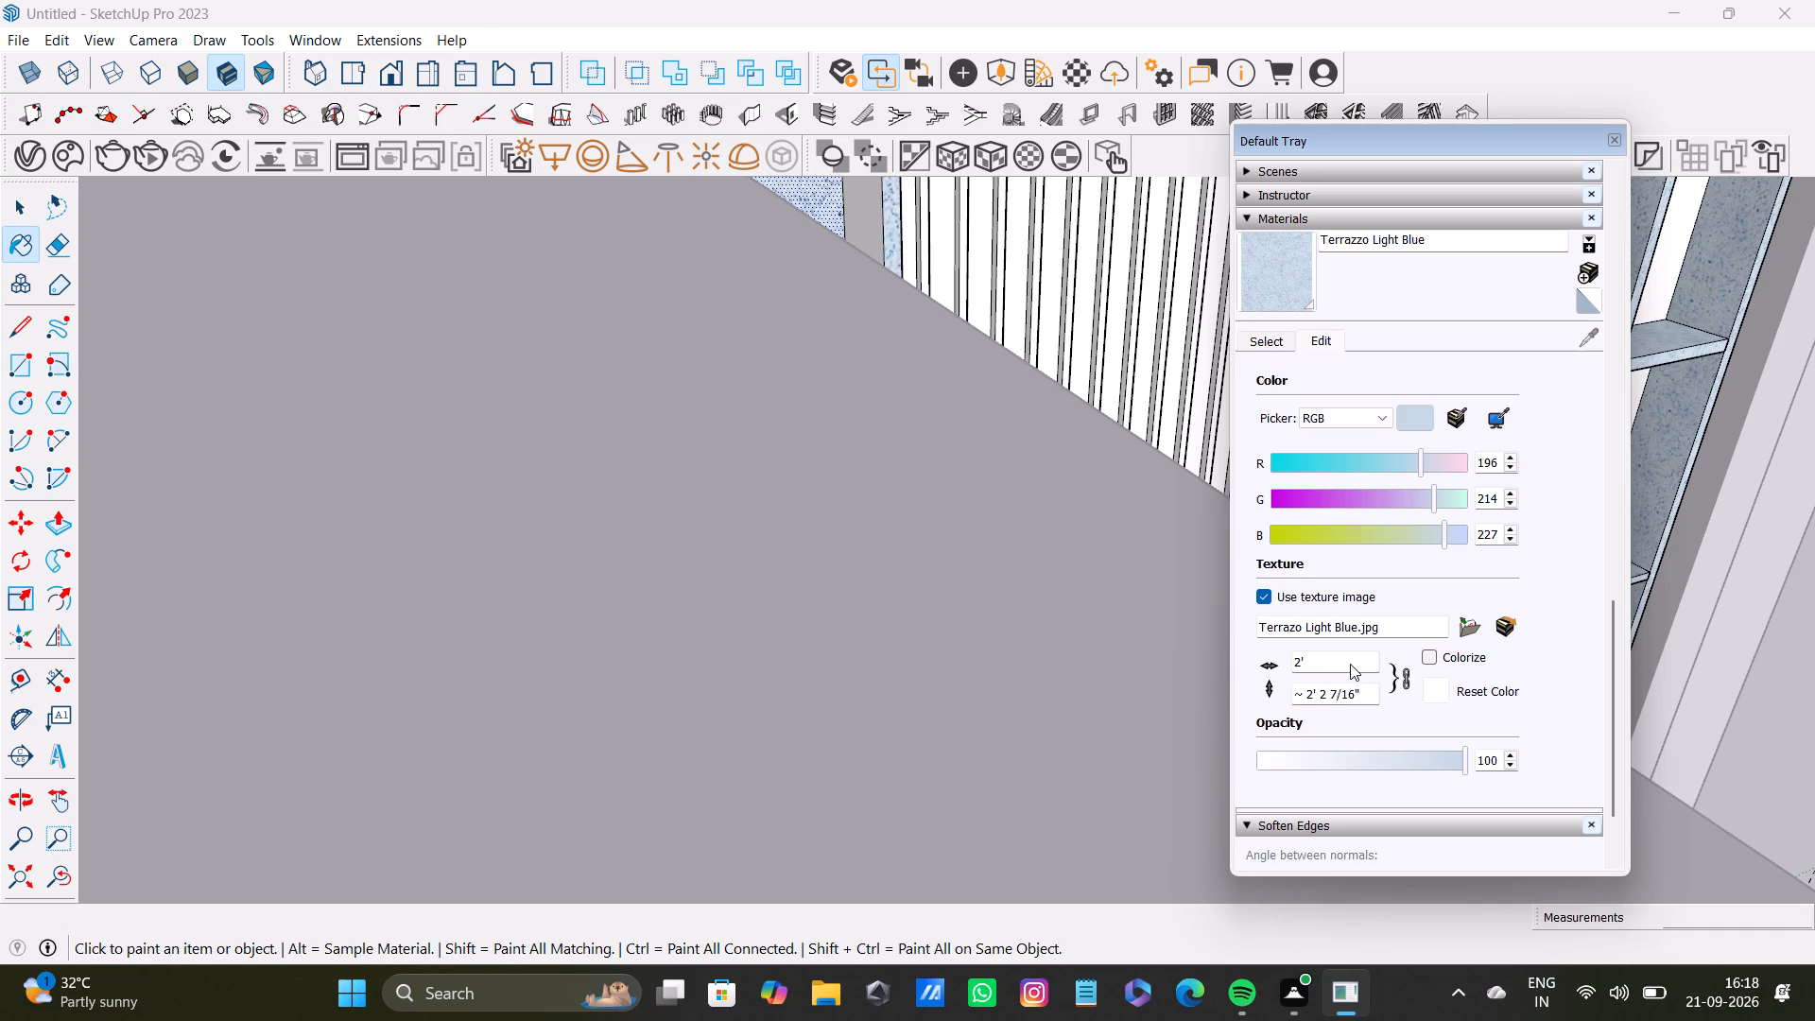
left_click(1616, 144)
Examine the rescaled terrazzo texture on the shelf units from outside the room.
scroll(1424, 375, "down", 7)
middle_click_drag(1514, 487, 1083, 496)
scroll(1092, 496, "down", 7)
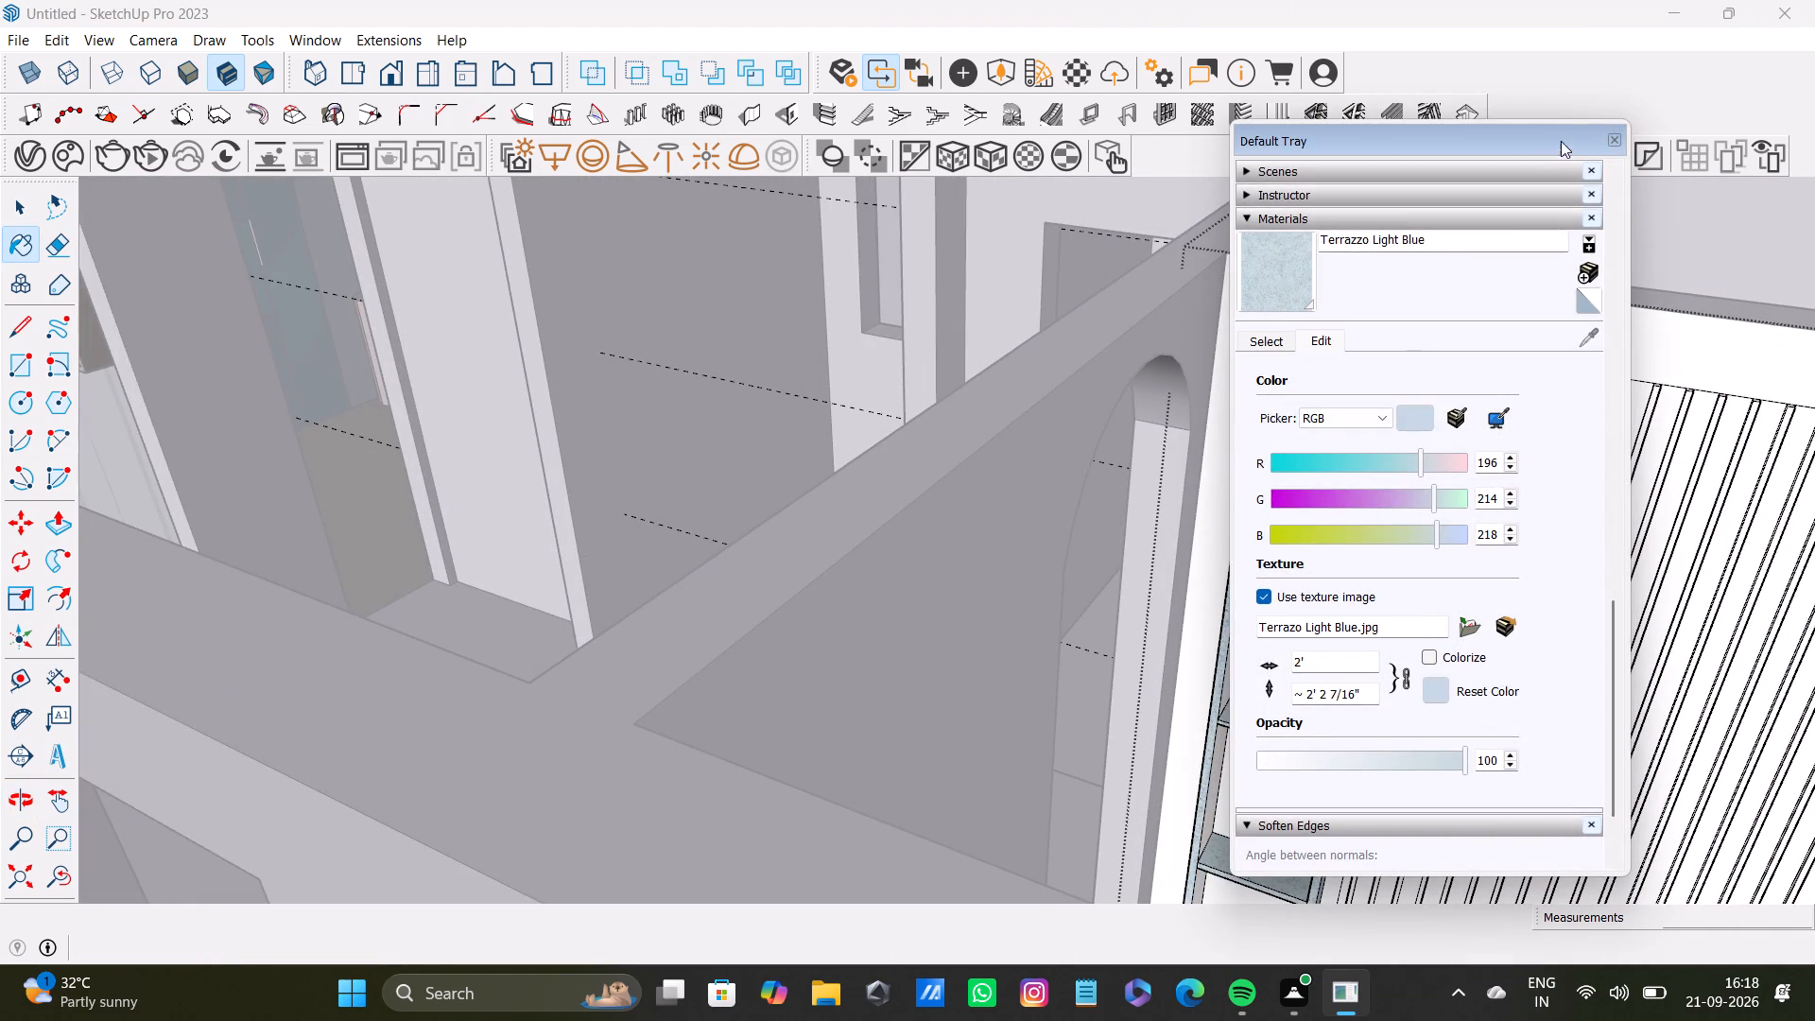
left_click(1620, 137)
scroll(1391, 370, "down", 10)
middle_click_drag(1355, 484, 985, 447, "shift")
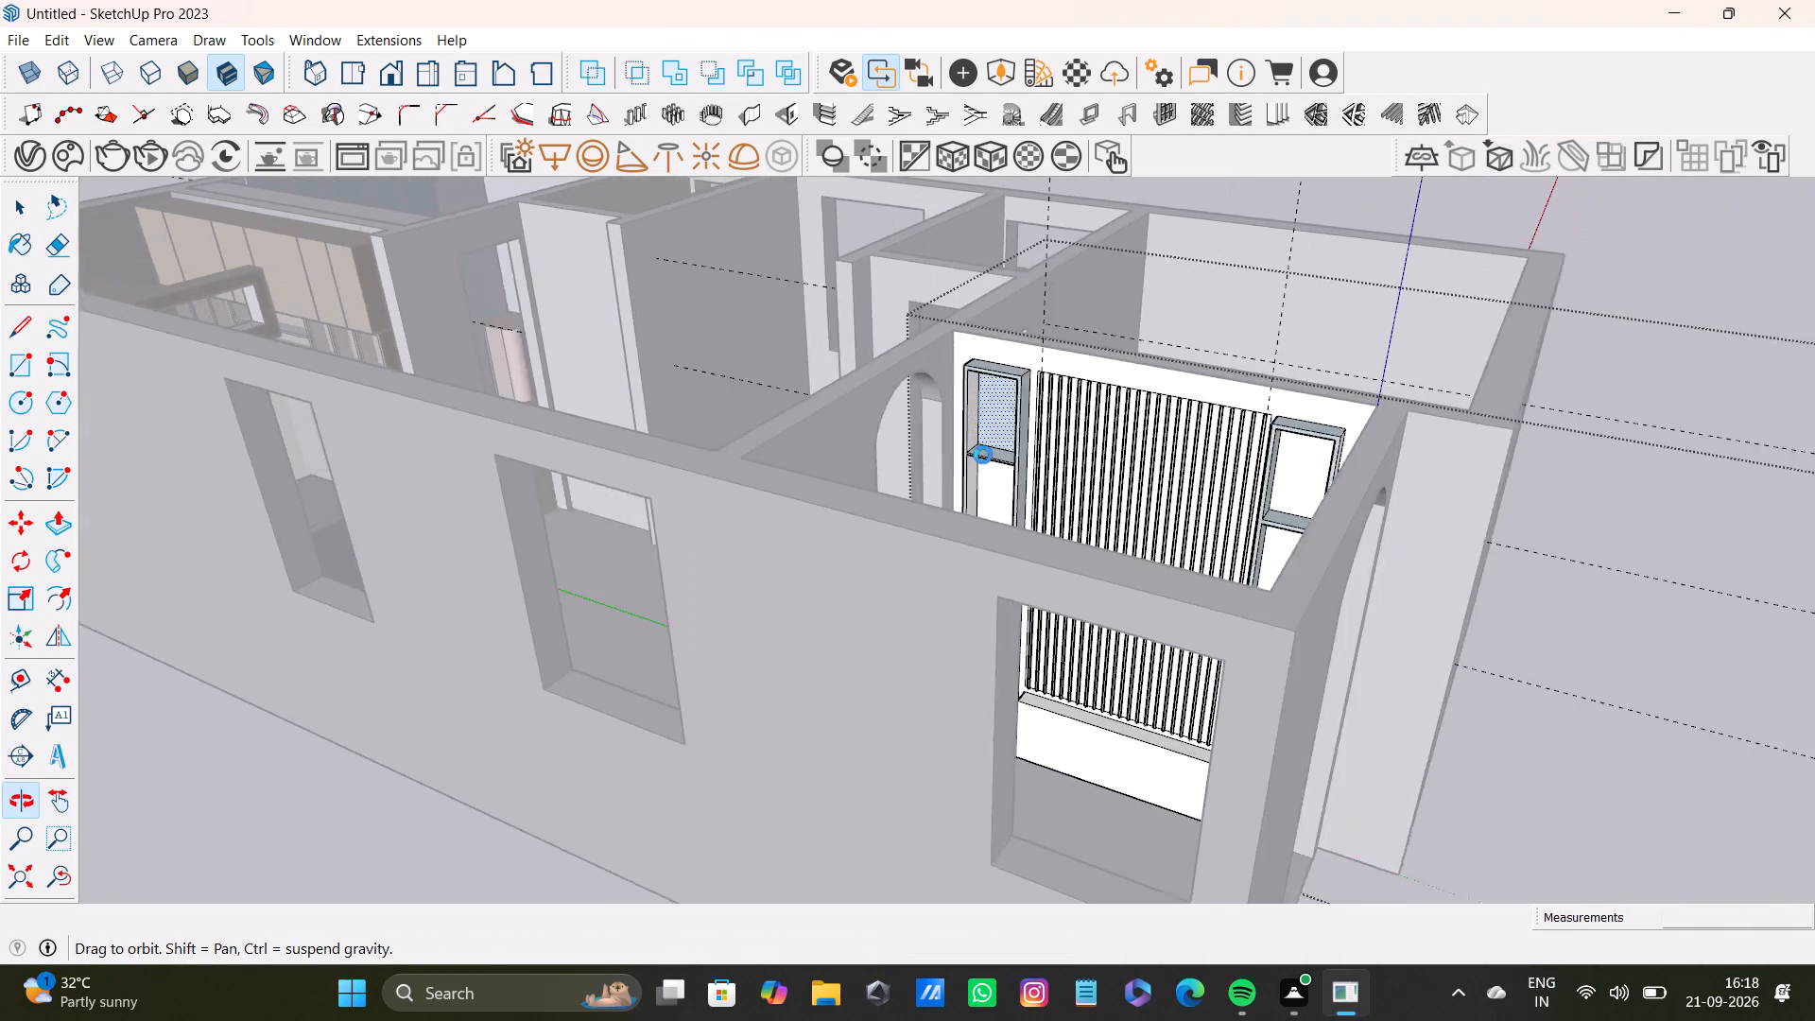
middle_click_drag(999, 470, 1157, 482)
scroll(1131, 476, "up", 2)
middle_click_drag(1127, 476, 1160, 473)
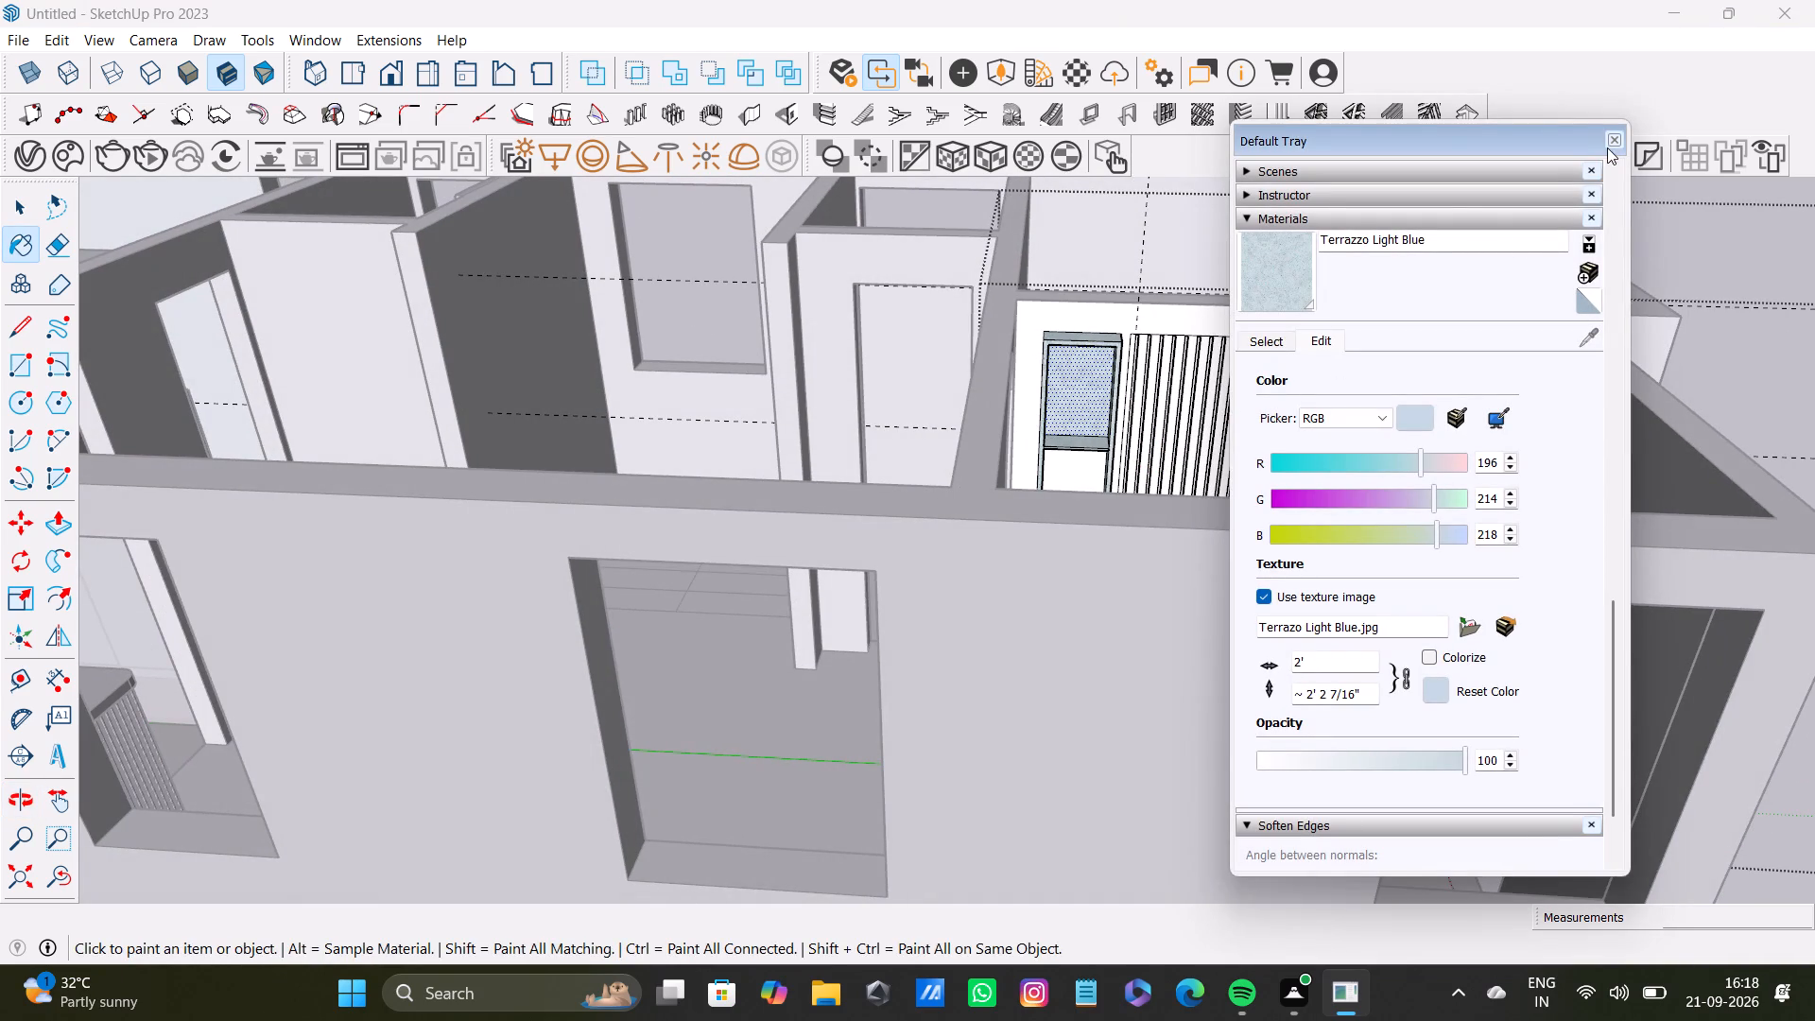
left_click(1608, 147)
Select the back panel and both inner side faces of the left unit's top compartment.
key("space")
left_click(1085, 394)
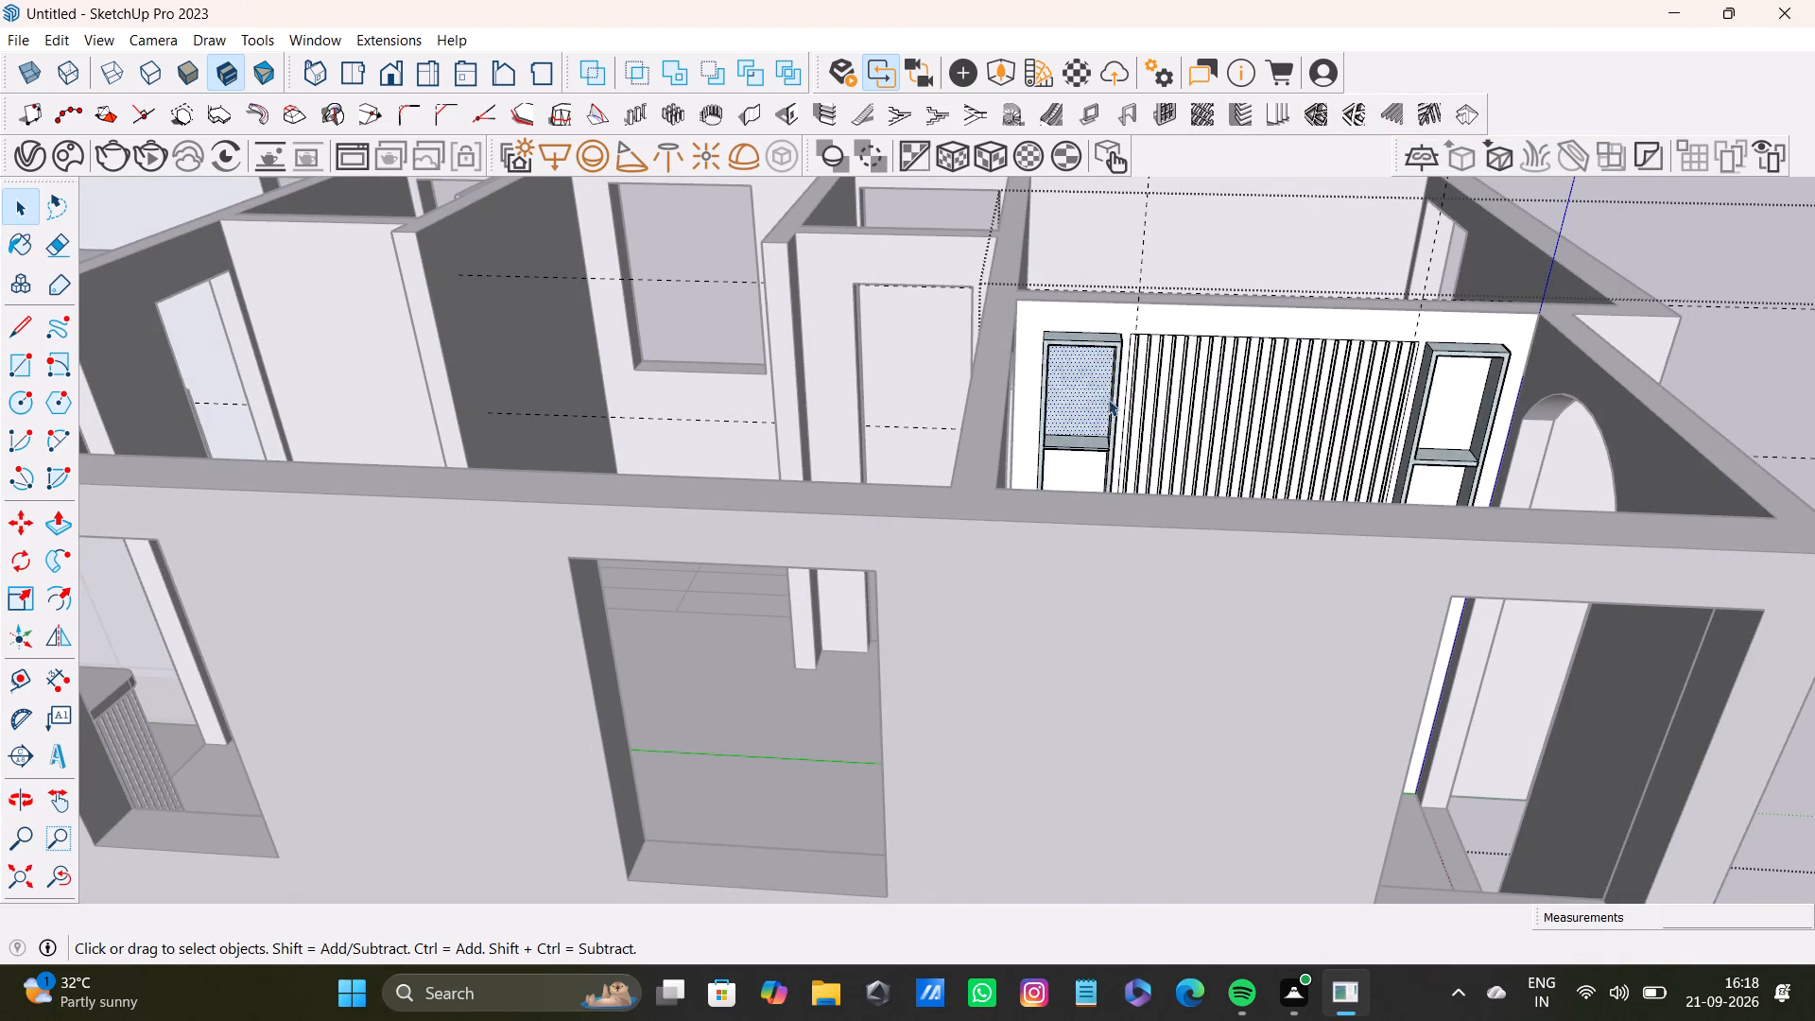
scroll(1108, 392, "up", 14)
middle_click_drag(1031, 409, 930, 459)
scroll(1054, 417, "up", 3)
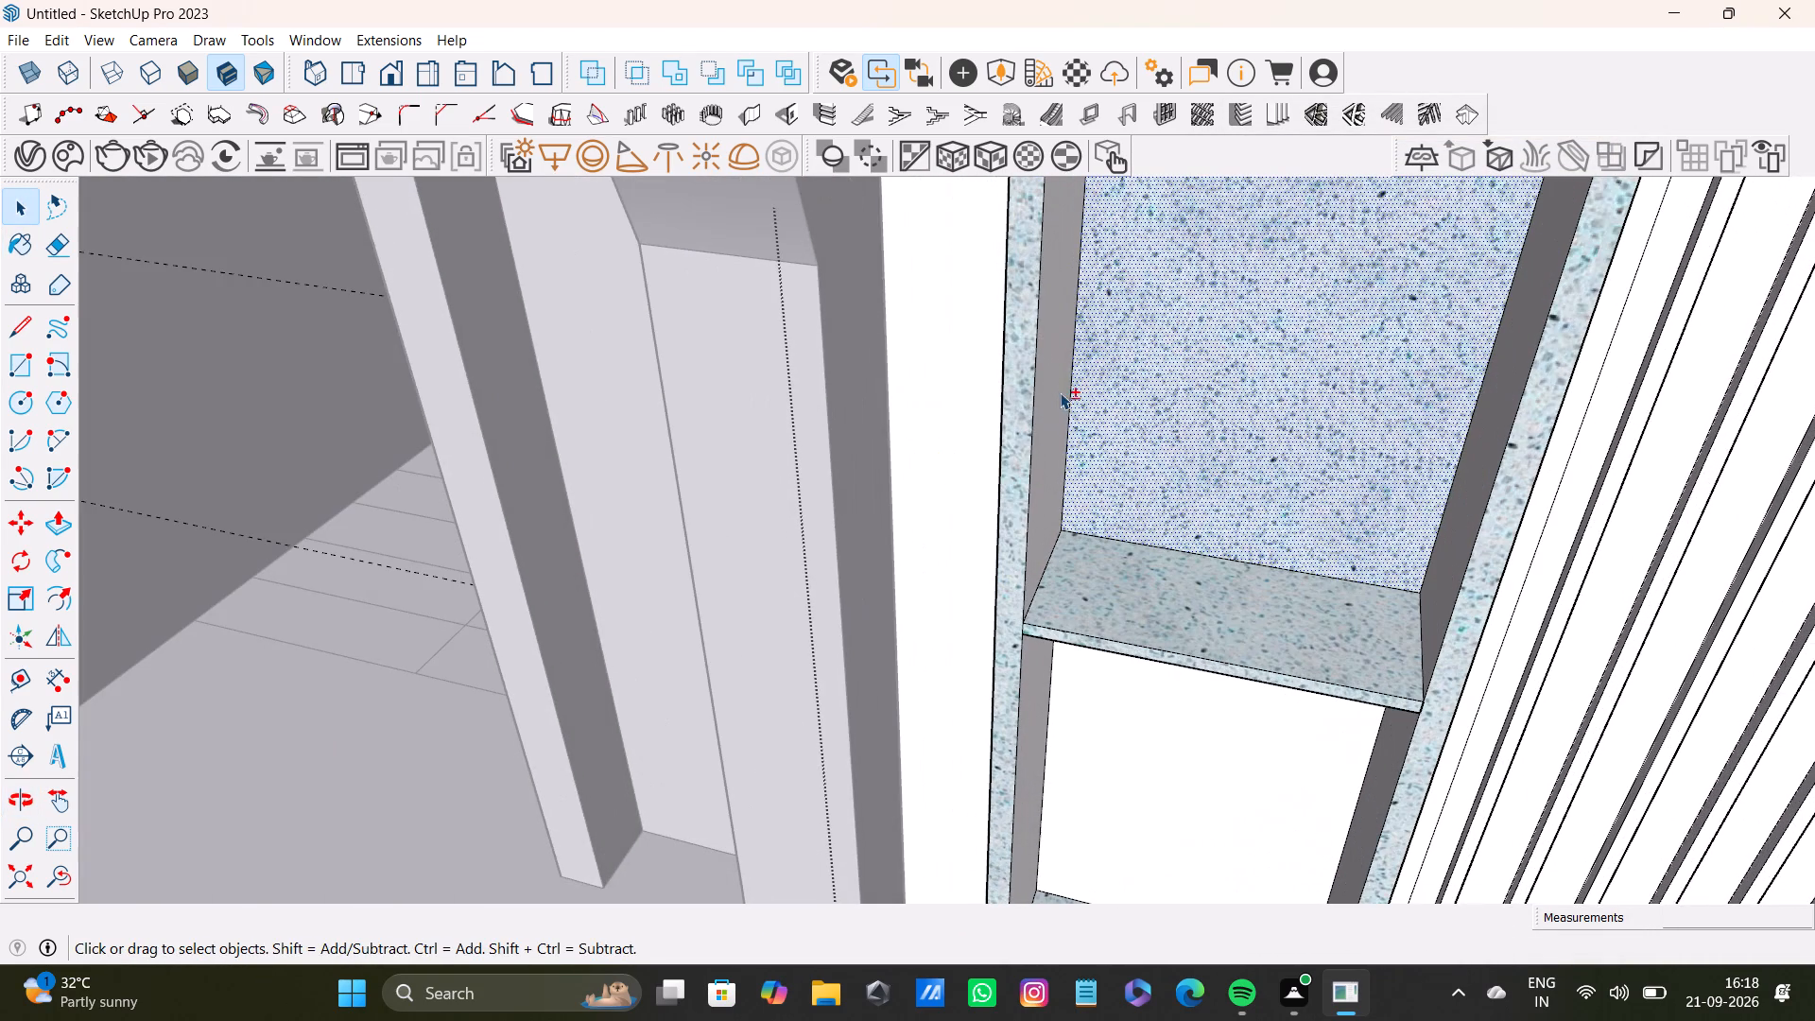
left_click(1055, 398, "shift")
scroll(1051, 405, "down", 4, "shift")
middle_click_drag(1078, 455, 1288, 457)
scroll(1159, 421, "up", 3, "shift")
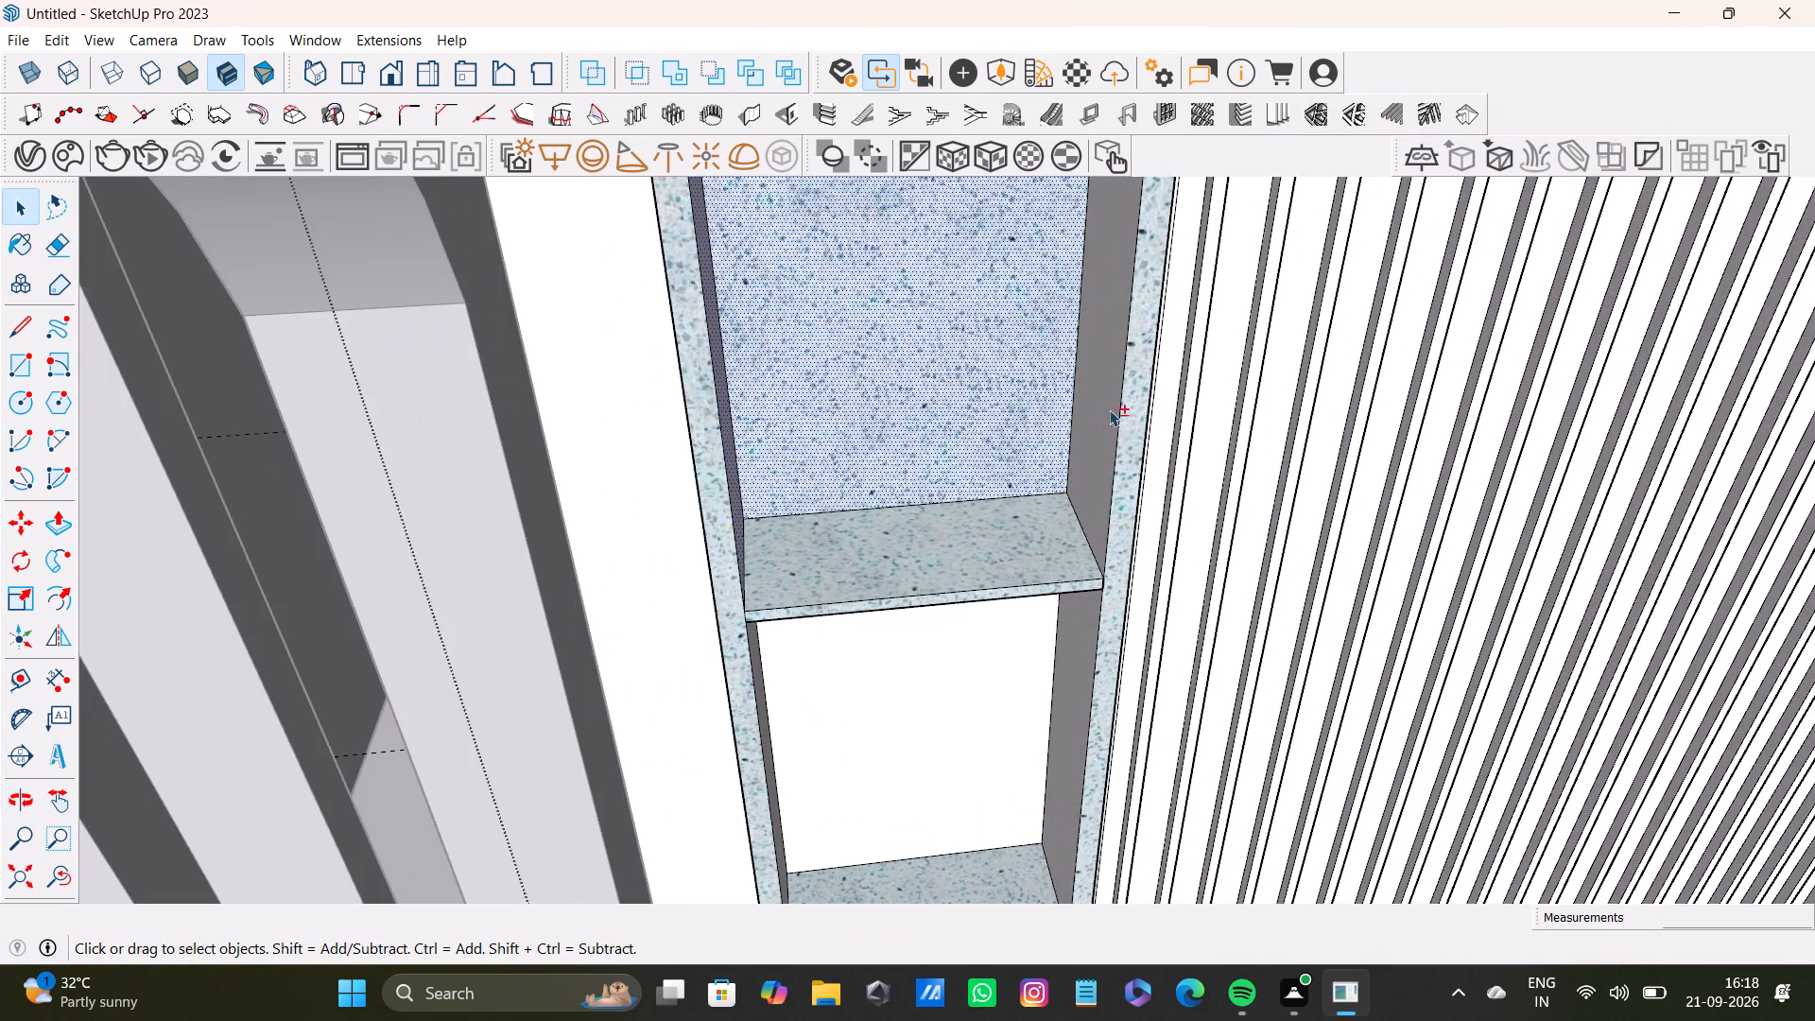
left_click(1110, 408, "shift")
Add the second compartment's inner sides, back panel and the underside of the shelf above it to the selection.
scroll(1106, 431, "down", 3, "shift")
middle_click_drag(1123, 559, 1080, 387, "shift")
scroll(1035, 456, "up", 5, "shift")
left_click(1055, 473, "shift")
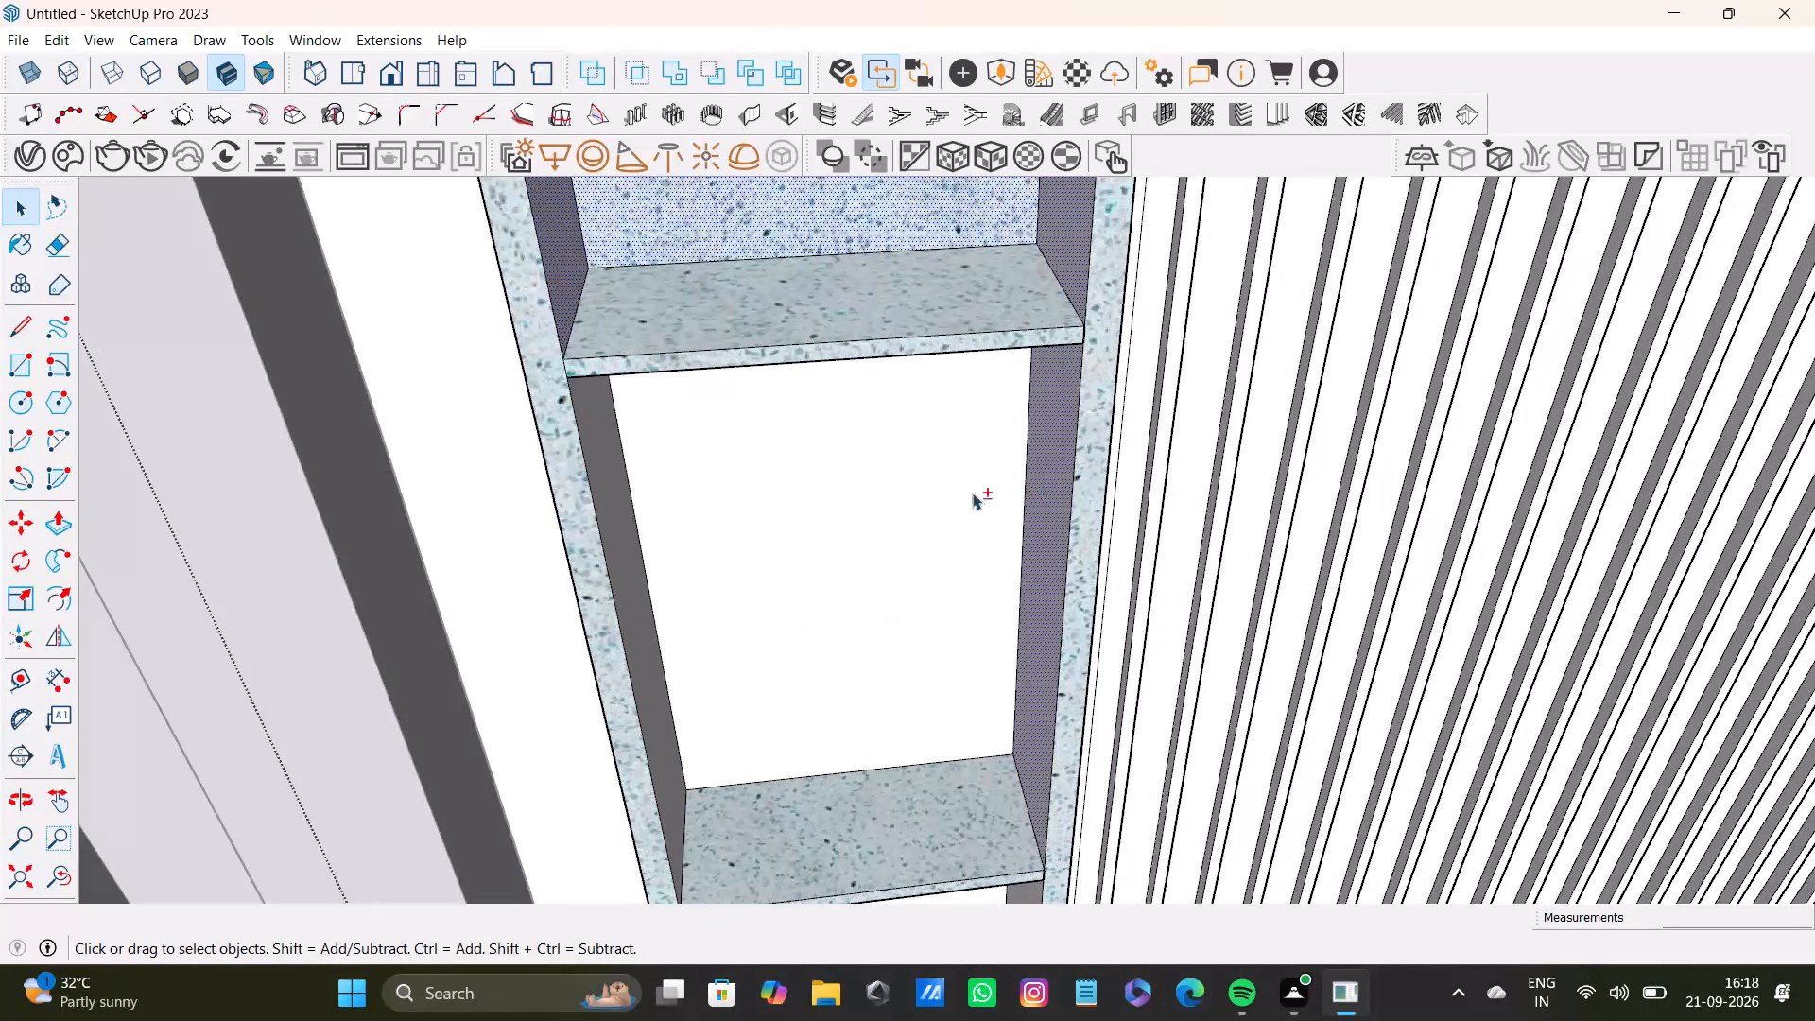
left_click(953, 497, "shift")
middle_click_drag(1015, 510, 741, 427)
left_click(646, 406, "shift")
middle_click_drag(785, 447, 846, 577, "shift")
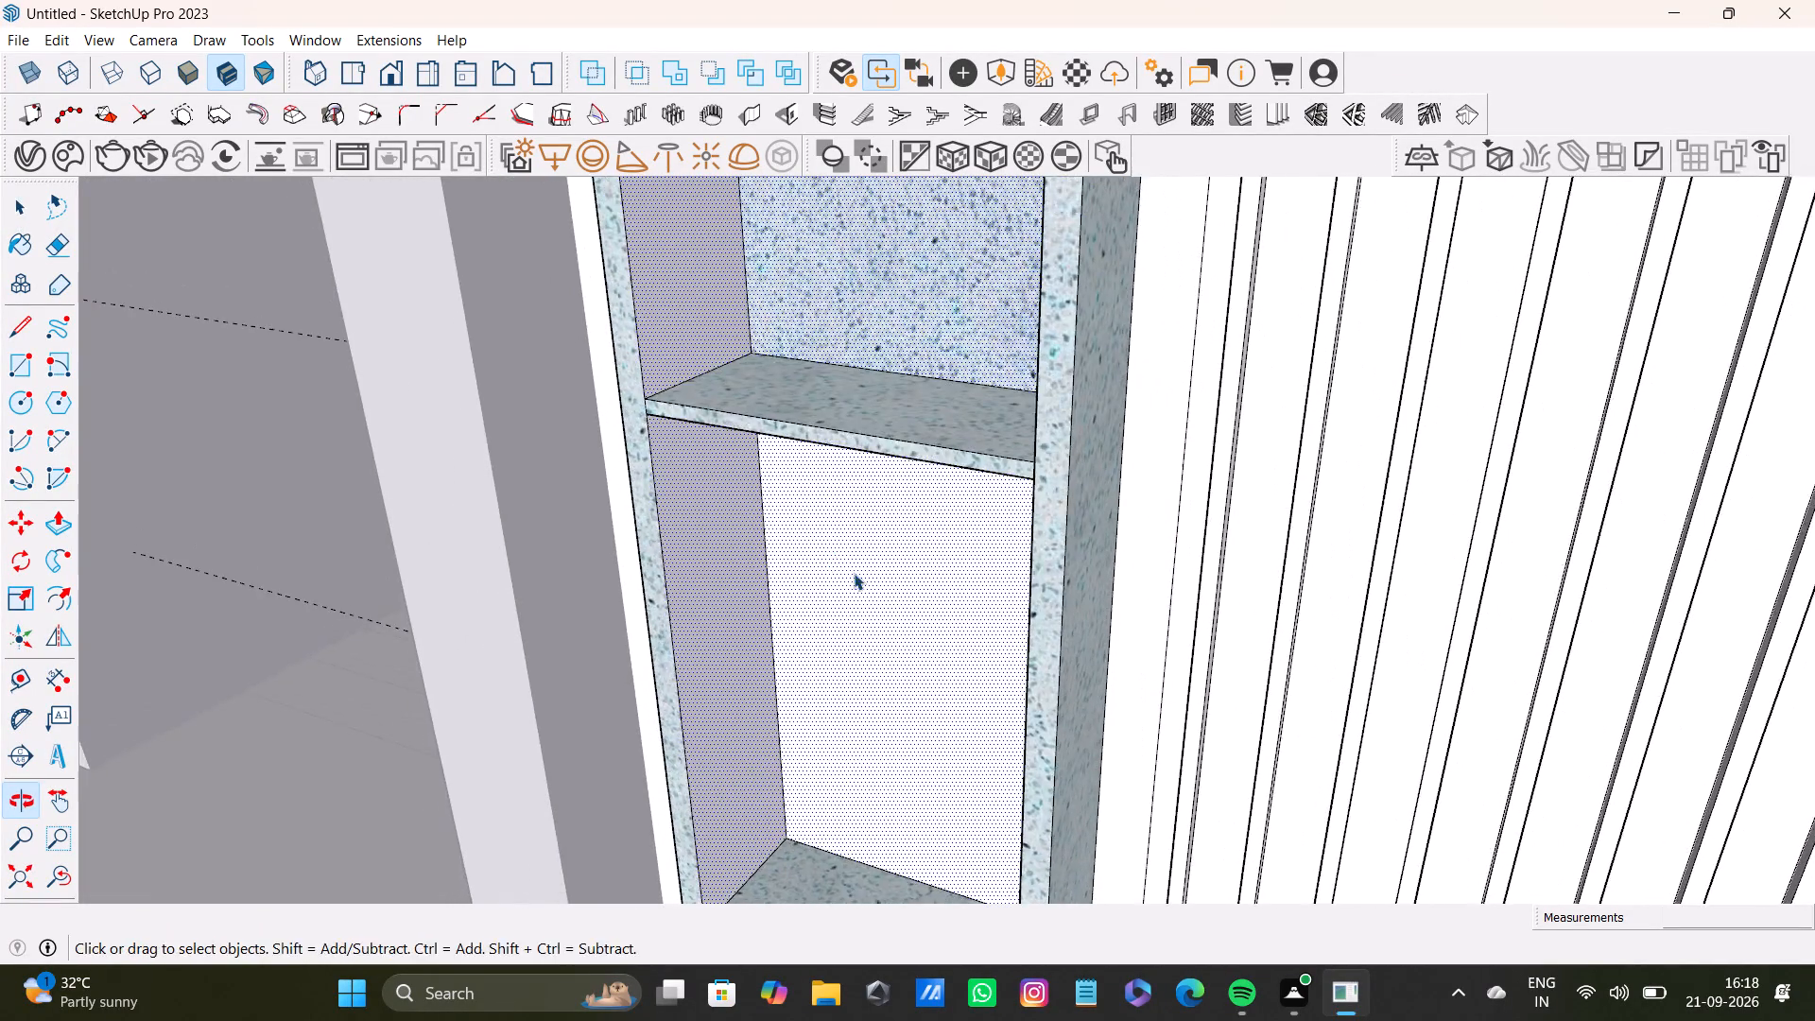
middle_click_drag(861, 554, 900, 246)
scroll(885, 418, "down", 4, "shift")
left_click(897, 359, "shift")
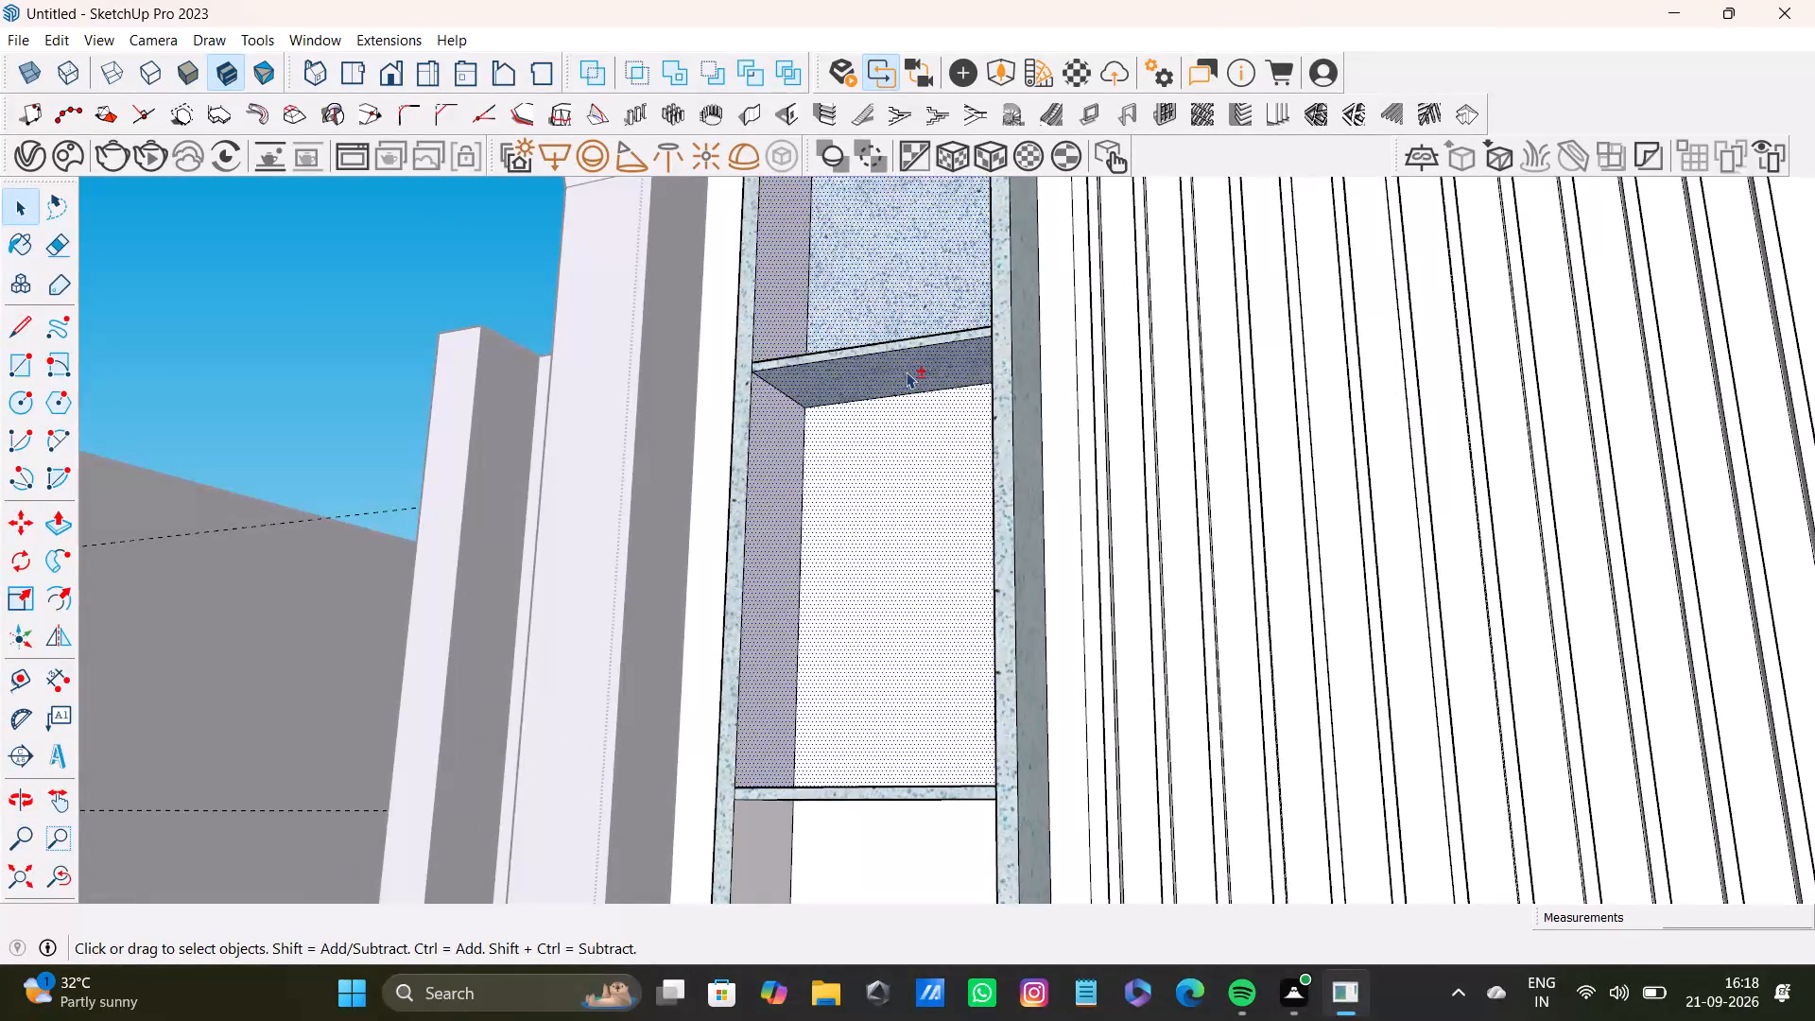
Add both inner sides and the back panel of the left unit's third compartment to the selection.
scroll(938, 505, "down", 2, "shift")
middle_click_drag(949, 536, 937, 293, "shift")
scroll(866, 644, "up", 3, "shift")
middle_click_drag(862, 632, 863, 381, "shift")
left_click(738, 449, "shift")
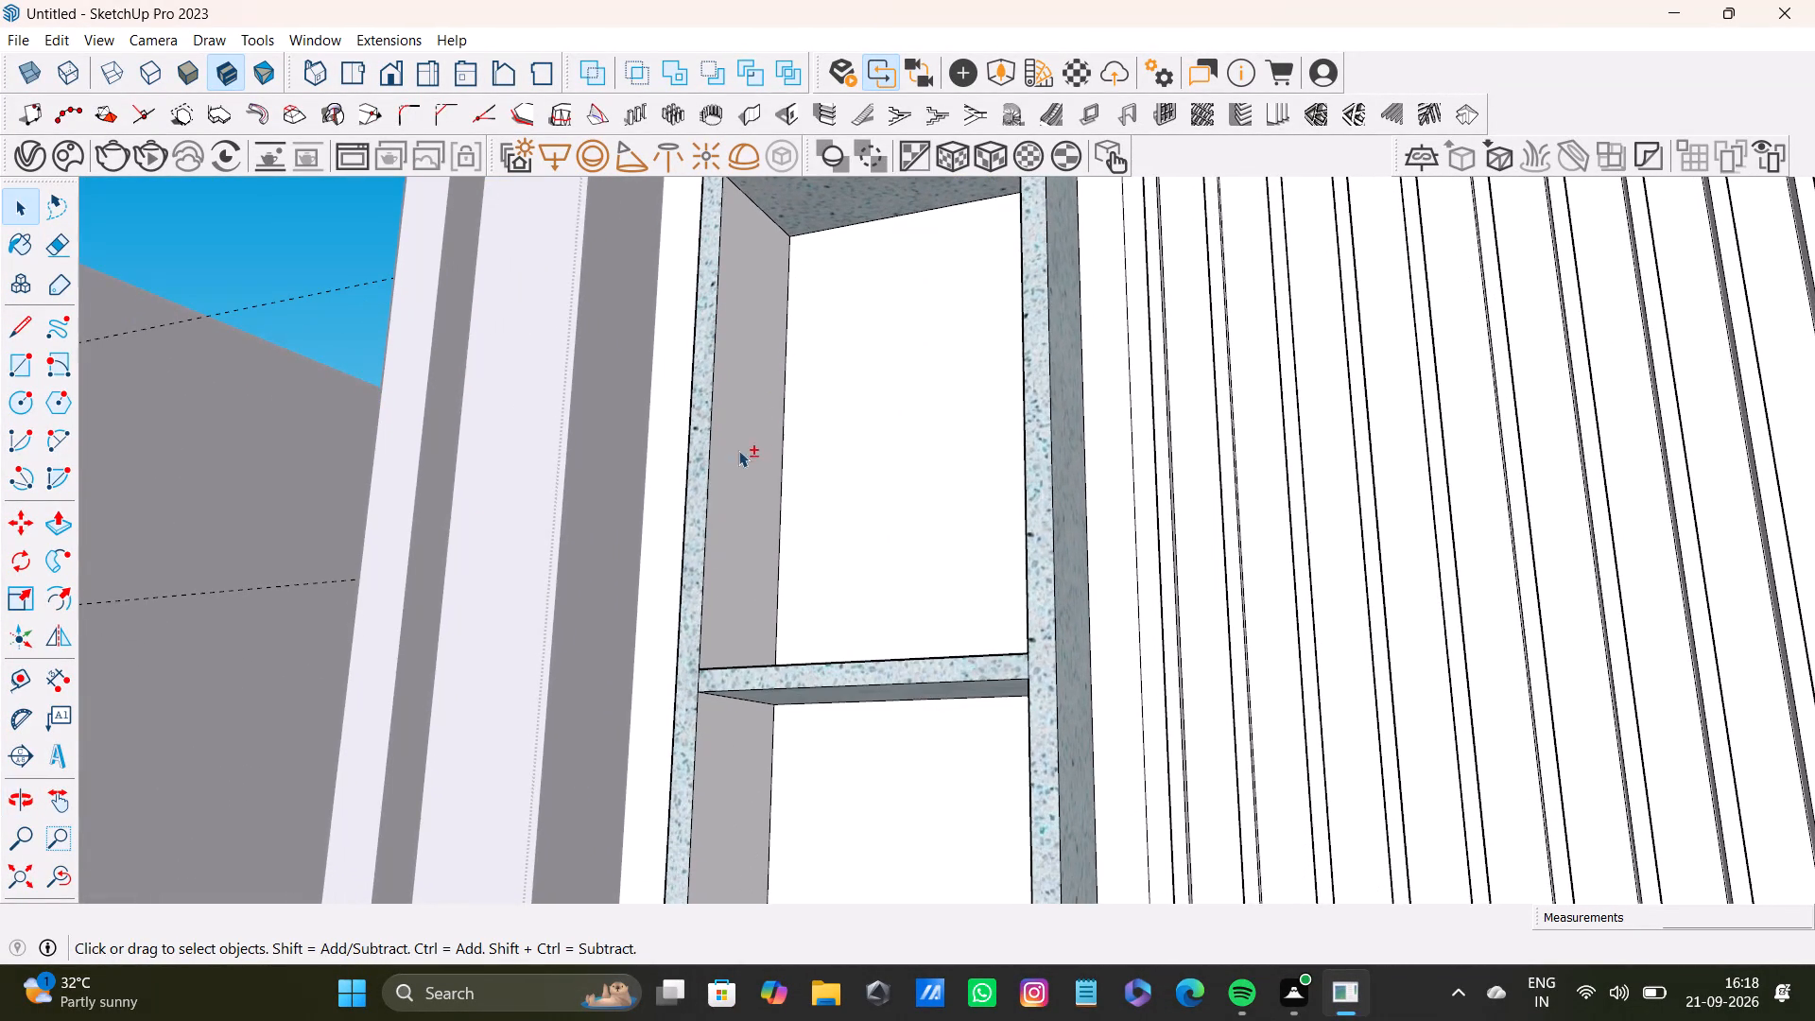
left_click(915, 469, "shift")
middle_click_drag(914, 504, 1159, 549)
scroll(1096, 516, "up", 2, "shift")
left_click(1089, 493, "shift")
Add both inner sides and the back panel of the left unit's fourth compartment to the selection.
scroll(1099, 594, "down", 3, "shift")
middle_click_drag(1103, 702, 1106, 660, "shift")
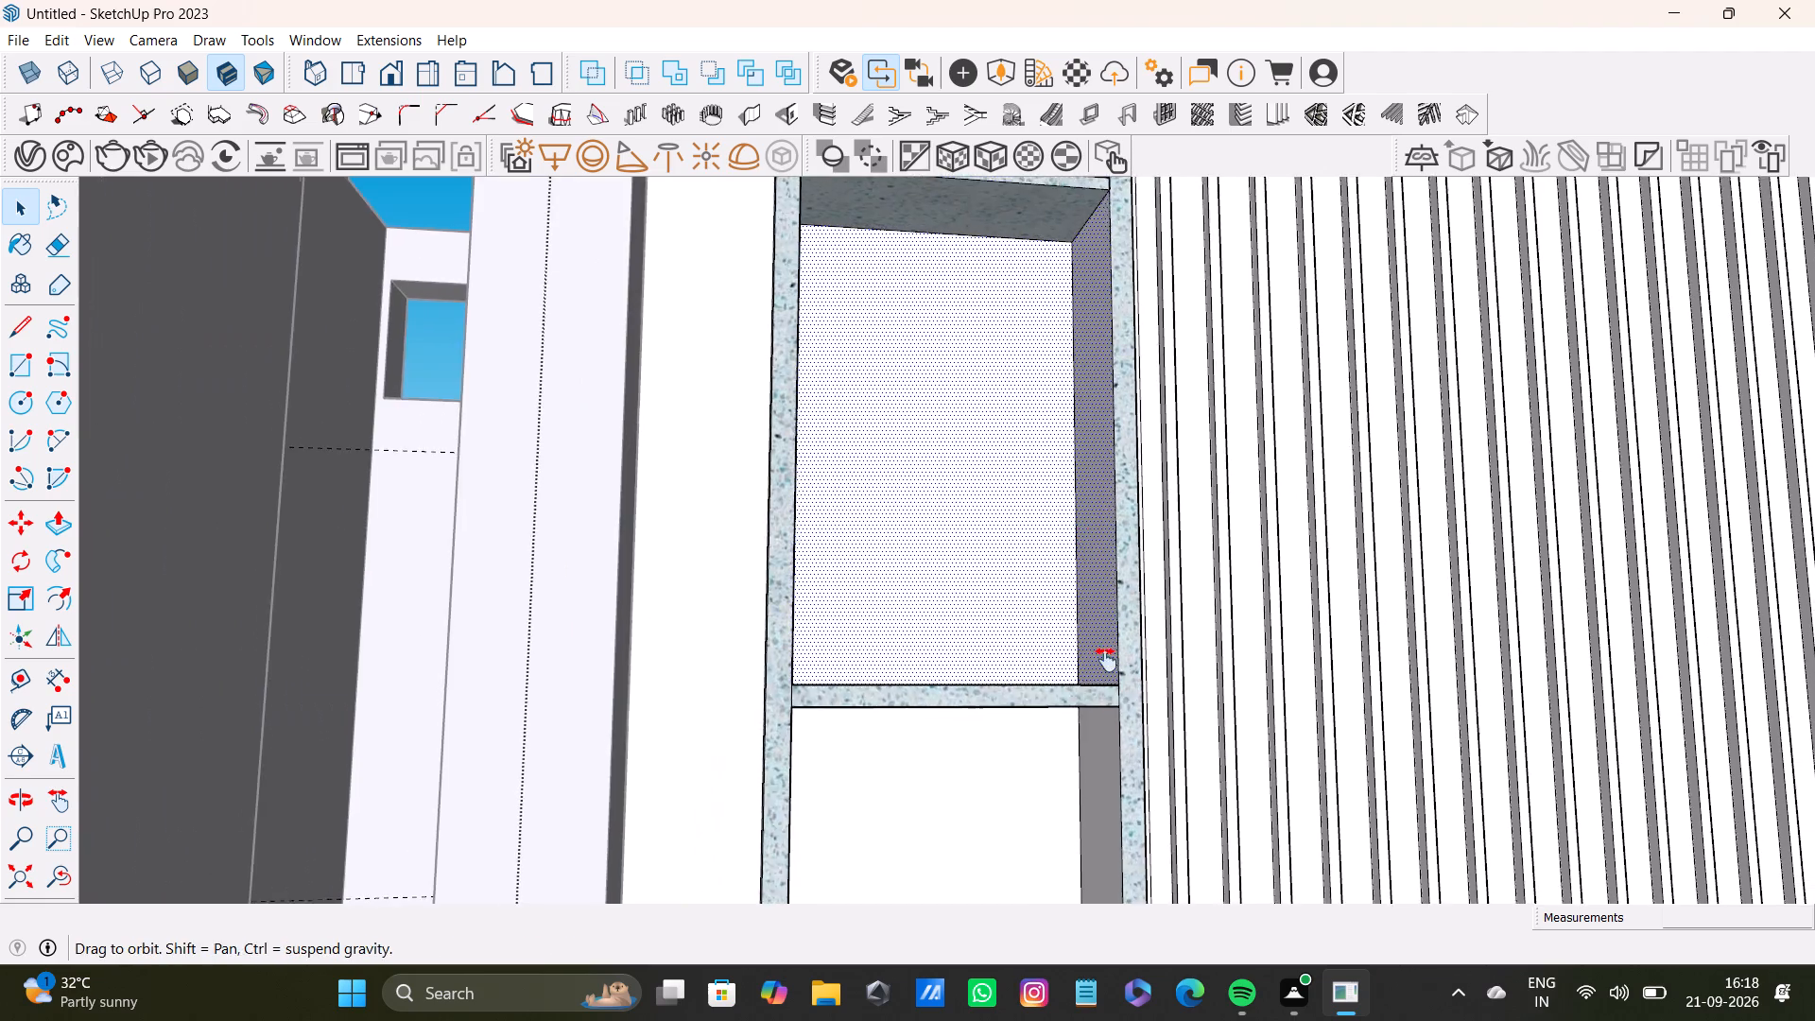
middle_click_drag(1106, 660, 1073, 433, "shift")
scroll(1024, 536, "up", 4, "shift")
double_click(1083, 582, "shift")
double_click(1014, 606, "shift")
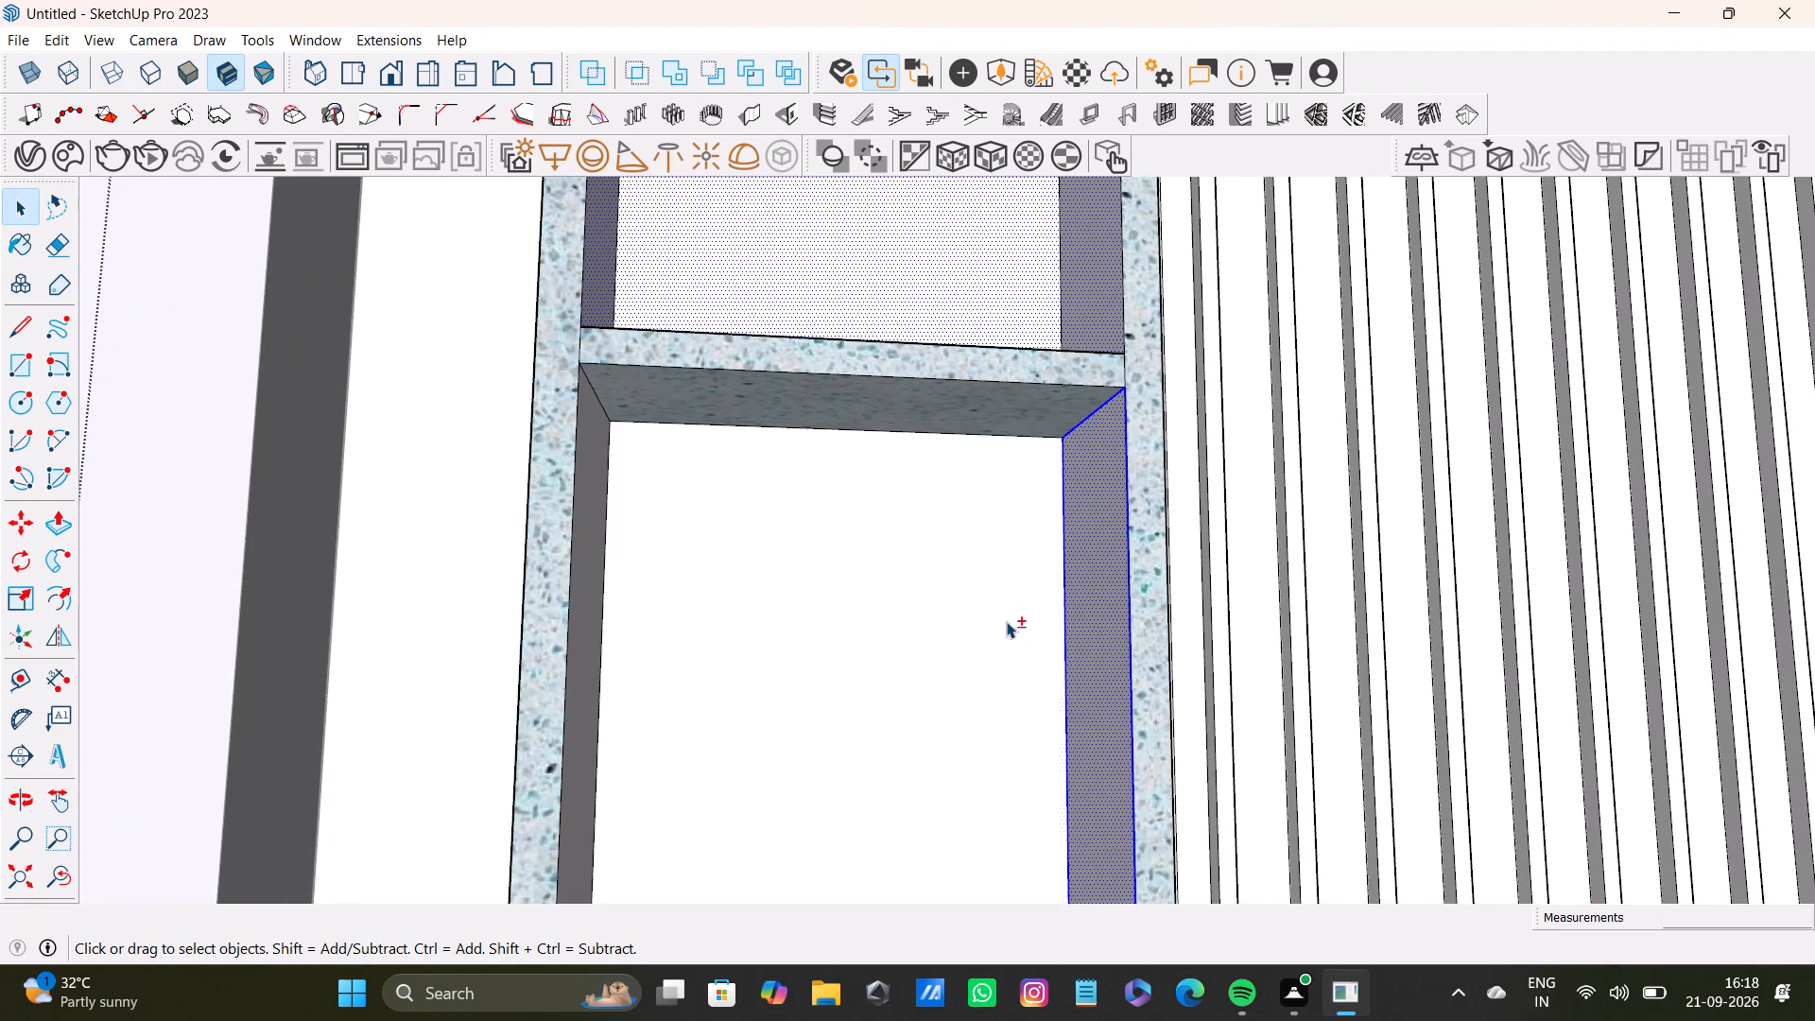
middle_click_drag(1005, 646, 952, 631, "shift")
left_click(951, 630, "shift")
left_click(908, 397, "shift")
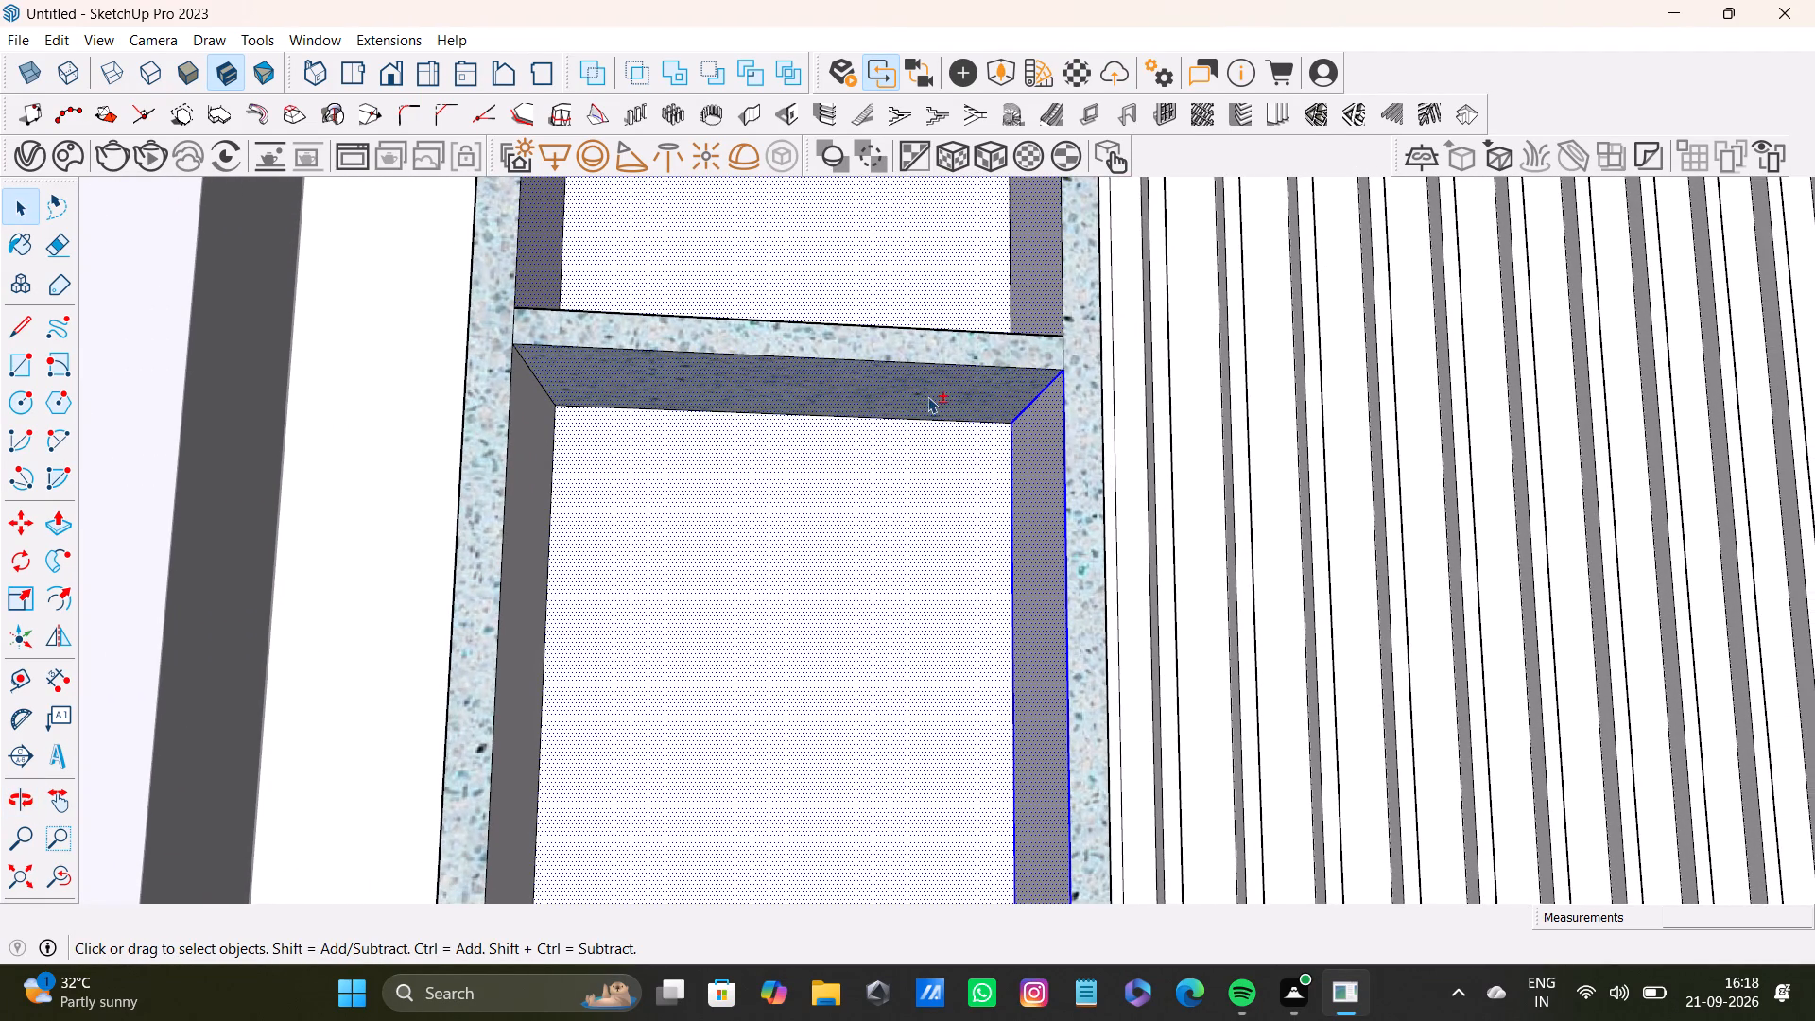
left_click(927, 396, "shift")
middle_click_drag(1029, 610, 788, 597)
left_click(617, 560, "shift")
Add the bottom compartment's back panel, both inner sides and bottom board to the selection.
scroll(614, 562, "down", 4, "shift")
middle_click_drag(735, 668, 744, 517, "shift")
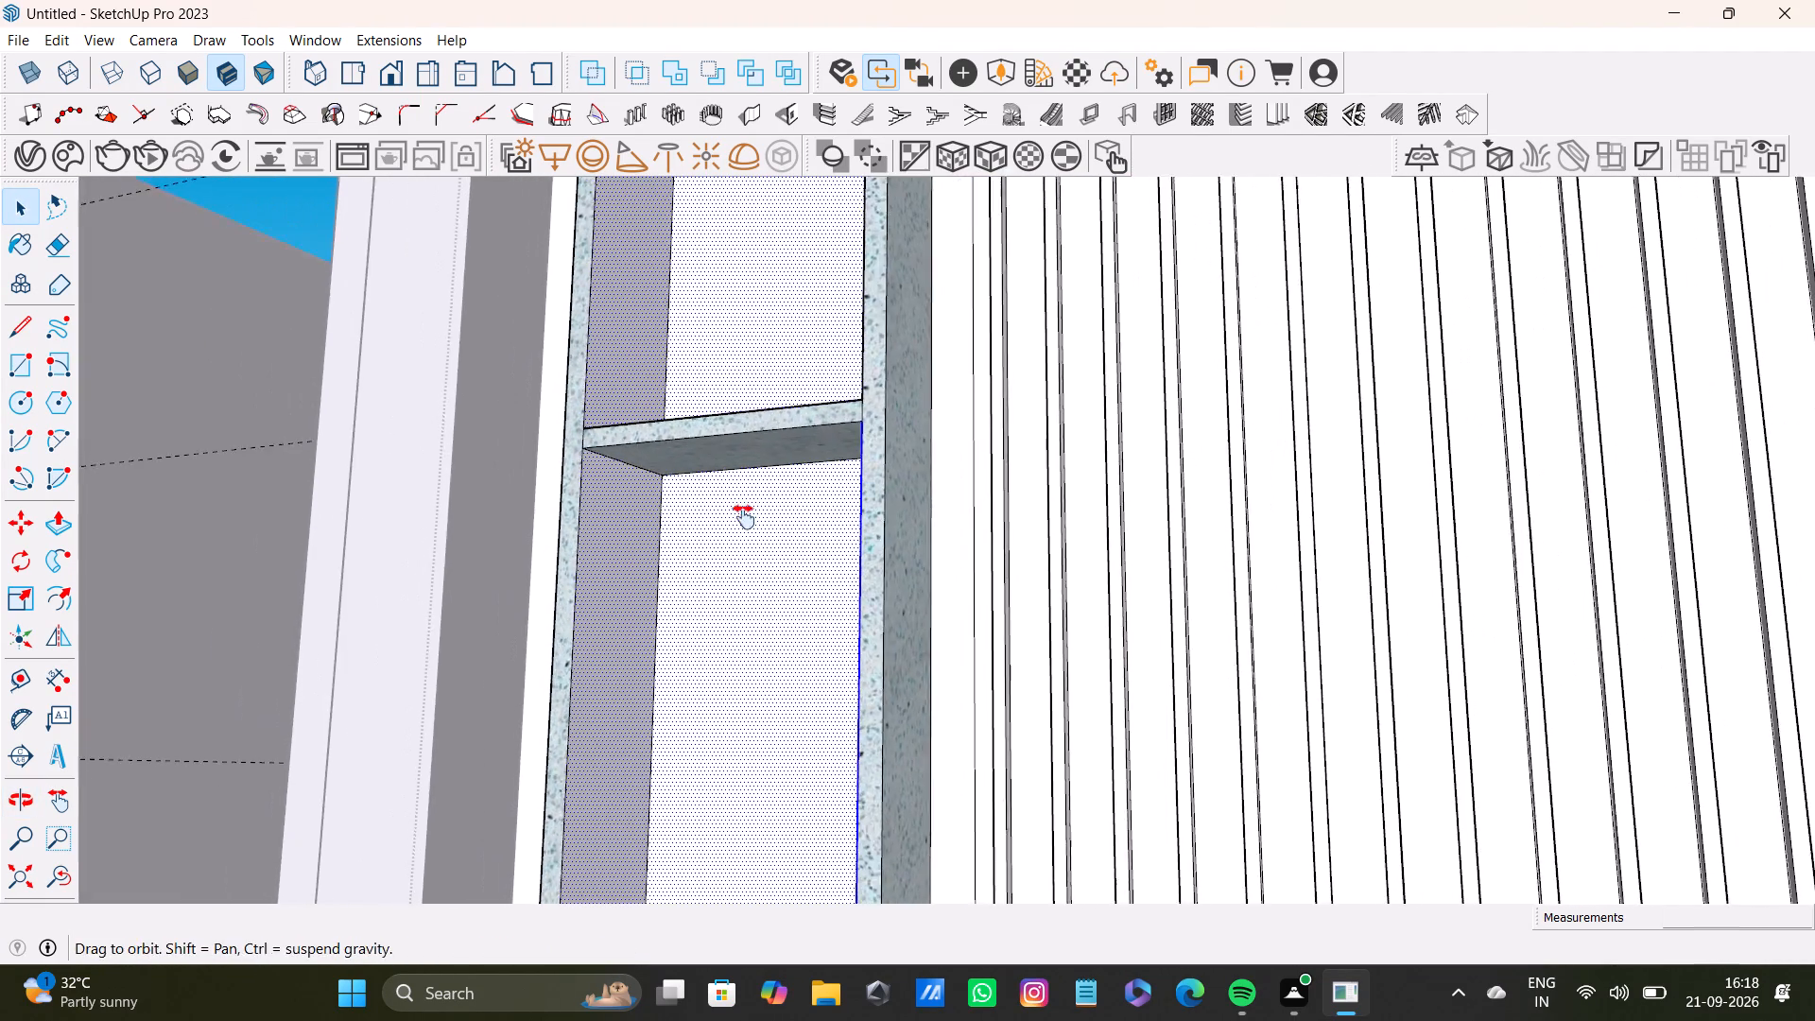
middle_click_drag(744, 517, 757, 386, "shift")
scroll(774, 626, "up", 1, "shift")
middle_click_drag(776, 626, 823, 424, "shift")
left_click(834, 597, "shift")
left_click(639, 649, "shift")
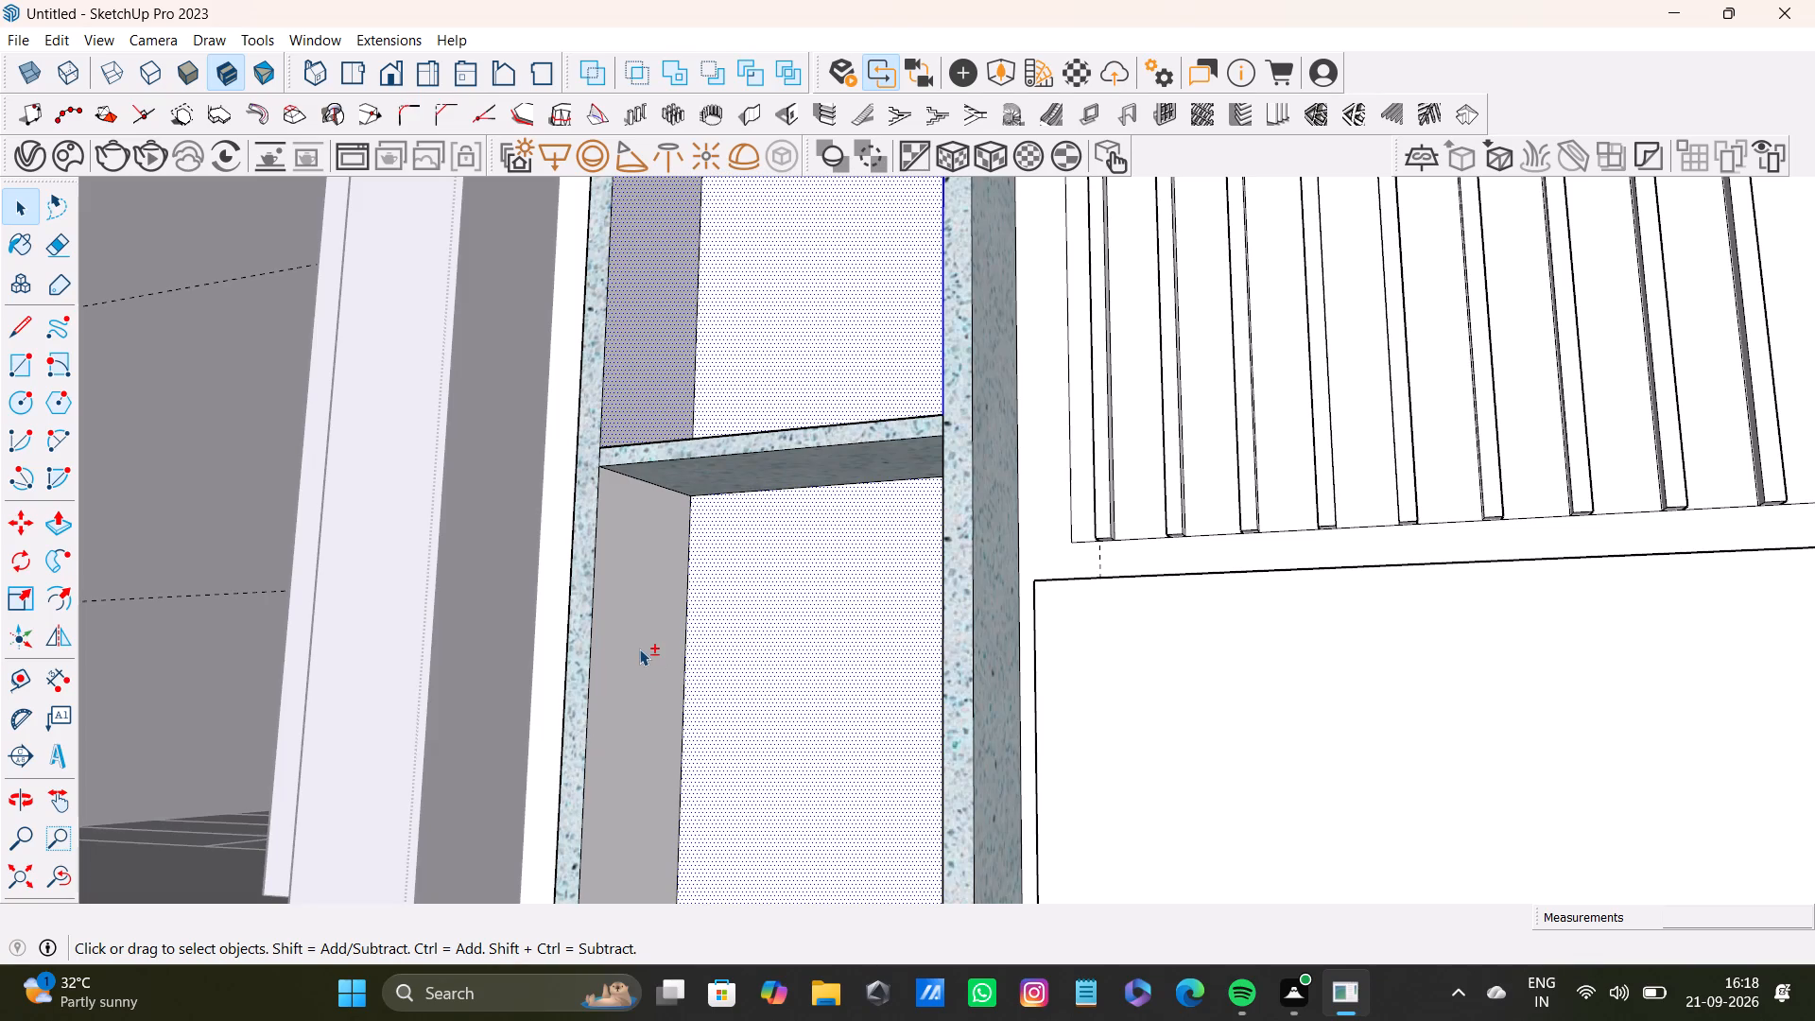
middle_click_drag(641, 648, 1016, 648)
middle_click_drag(985, 619, 365, 636, "shift")
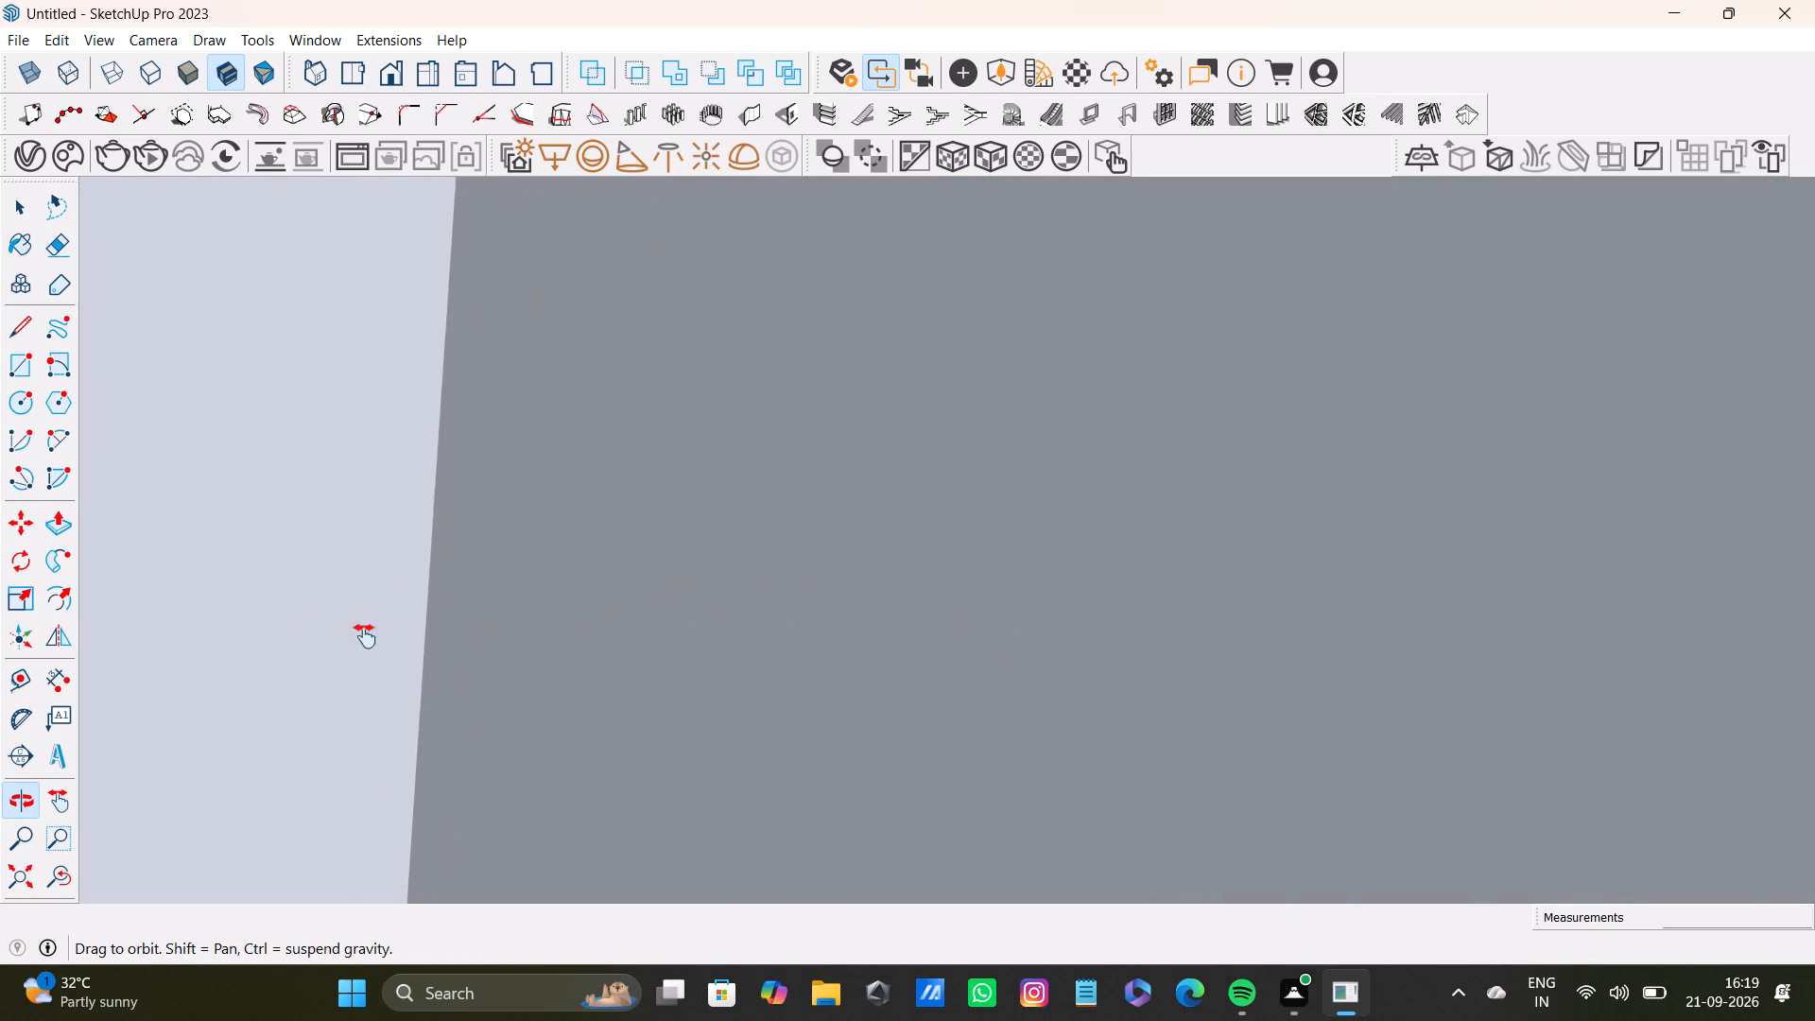
middle_click_drag(365, 636, 0, 632, "shift")
scroll(718, 579, "up", 5, "shift")
left_click(925, 573, "shift")
scroll(925, 573, "down", 4, "shift")
middle_click_drag(920, 619, 892, 565, "shift")
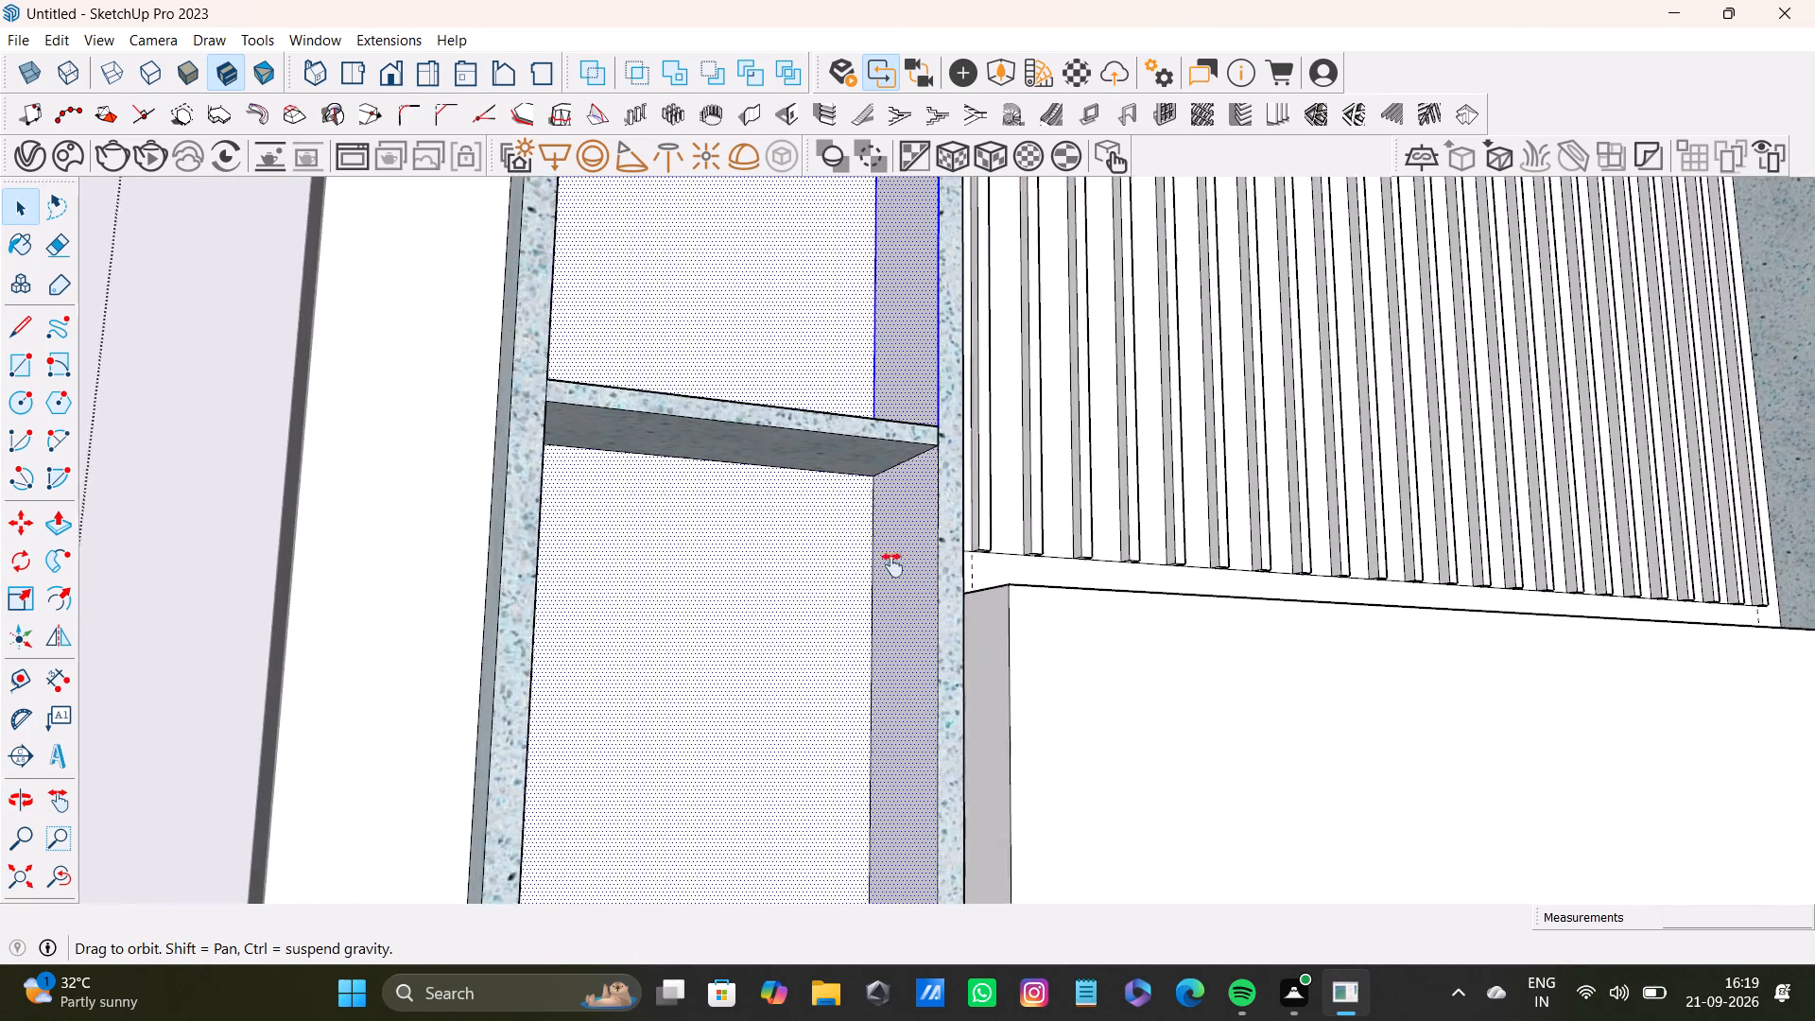
middle_click_drag(892, 565, 805, 287, "shift")
middle_click_drag(824, 581, 817, 833)
left_click(739, 861, "shift")
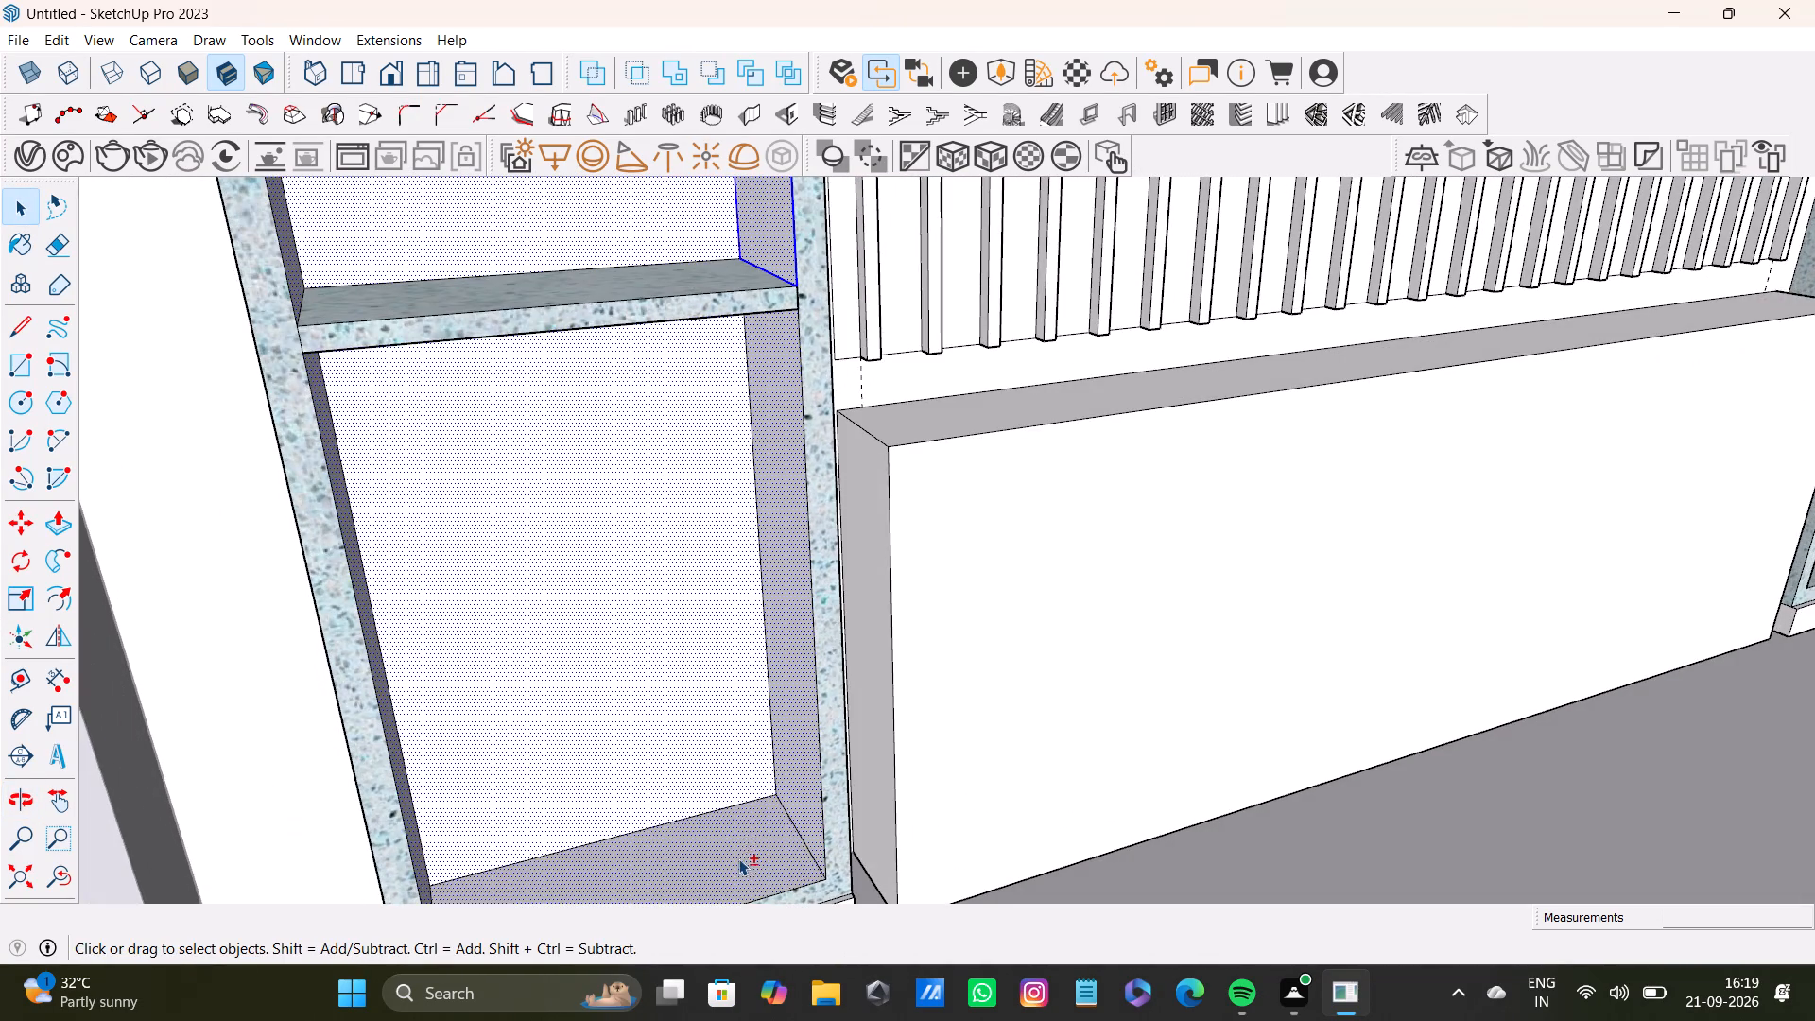
Add the upper faces of the left unit's four shelves to the selection, working from the lowest shelf to the highest.
scroll(737, 827, "down", 4, "shift")
middle_click_drag(733, 752, 726, 877, "shift")
scroll(728, 878, "down", 1, "shift")
scroll(622, 674, "up", 3, "shift")
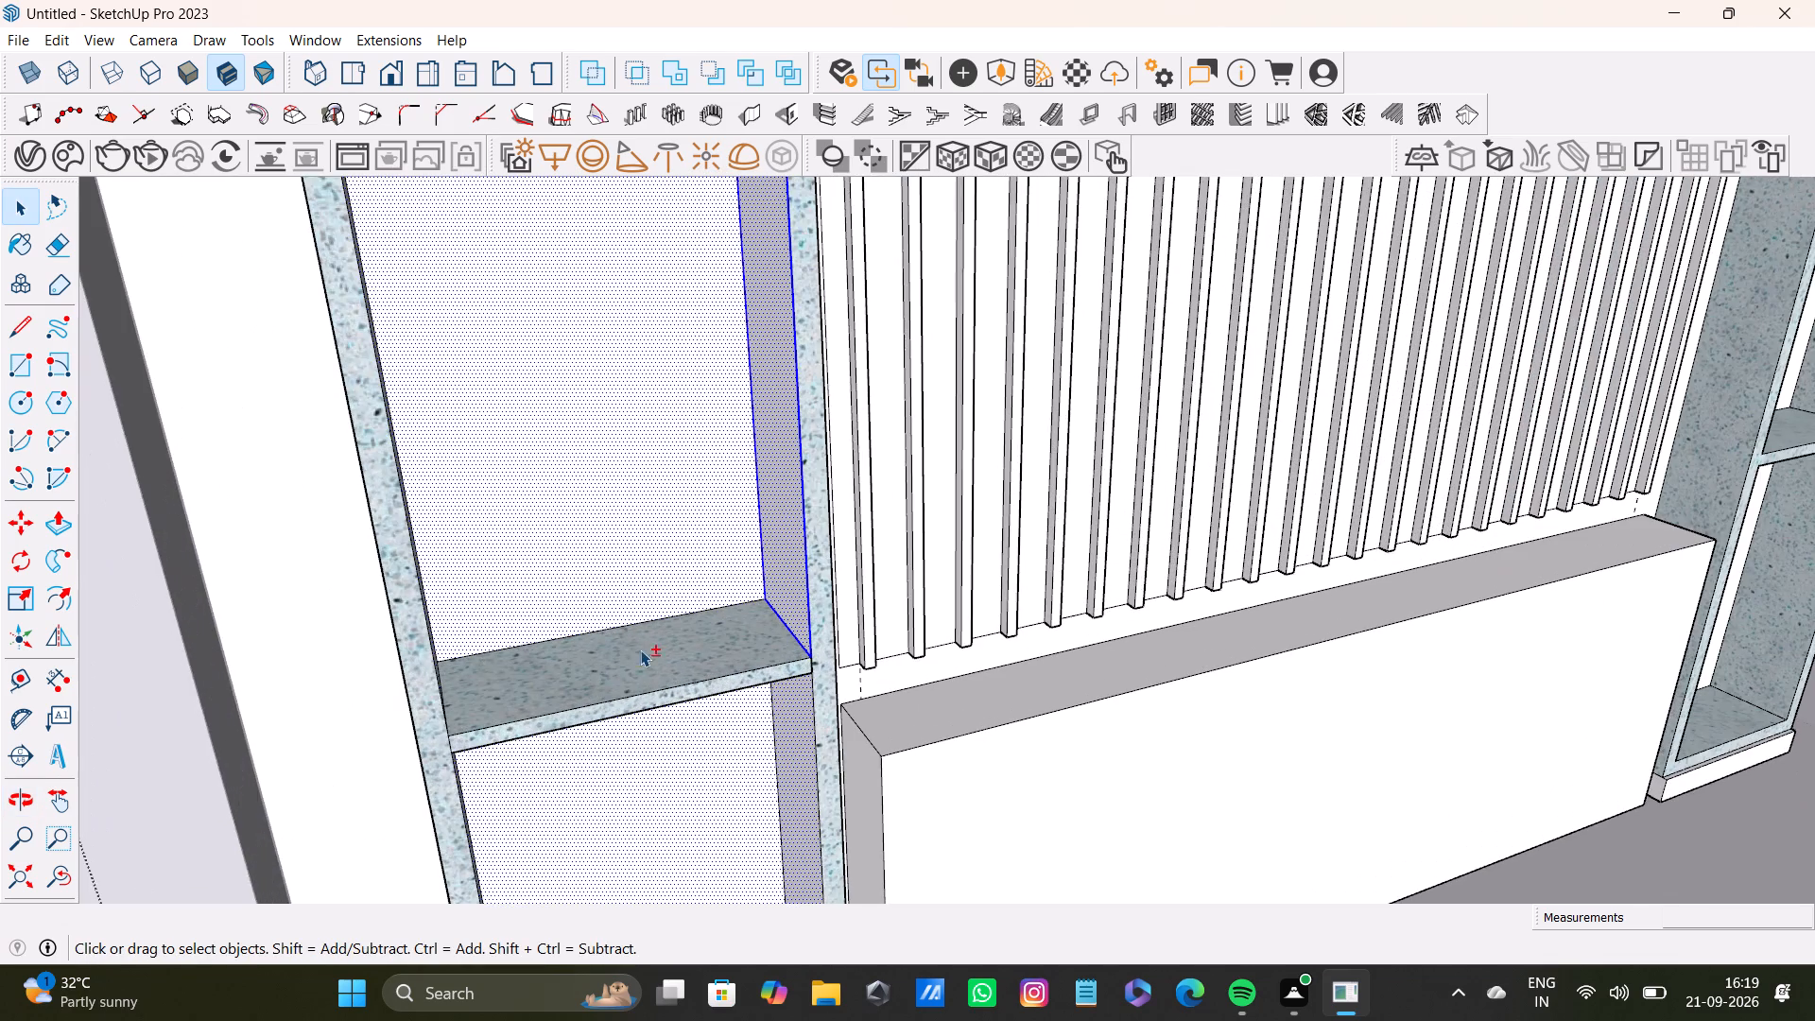
left_click(641, 649, "shift")
scroll(686, 649, "down", 4, "shift")
middle_click_drag(686, 649, 748, 820, "shift")
left_click(677, 460, "shift")
scroll(717, 495, "down", 3, "shift")
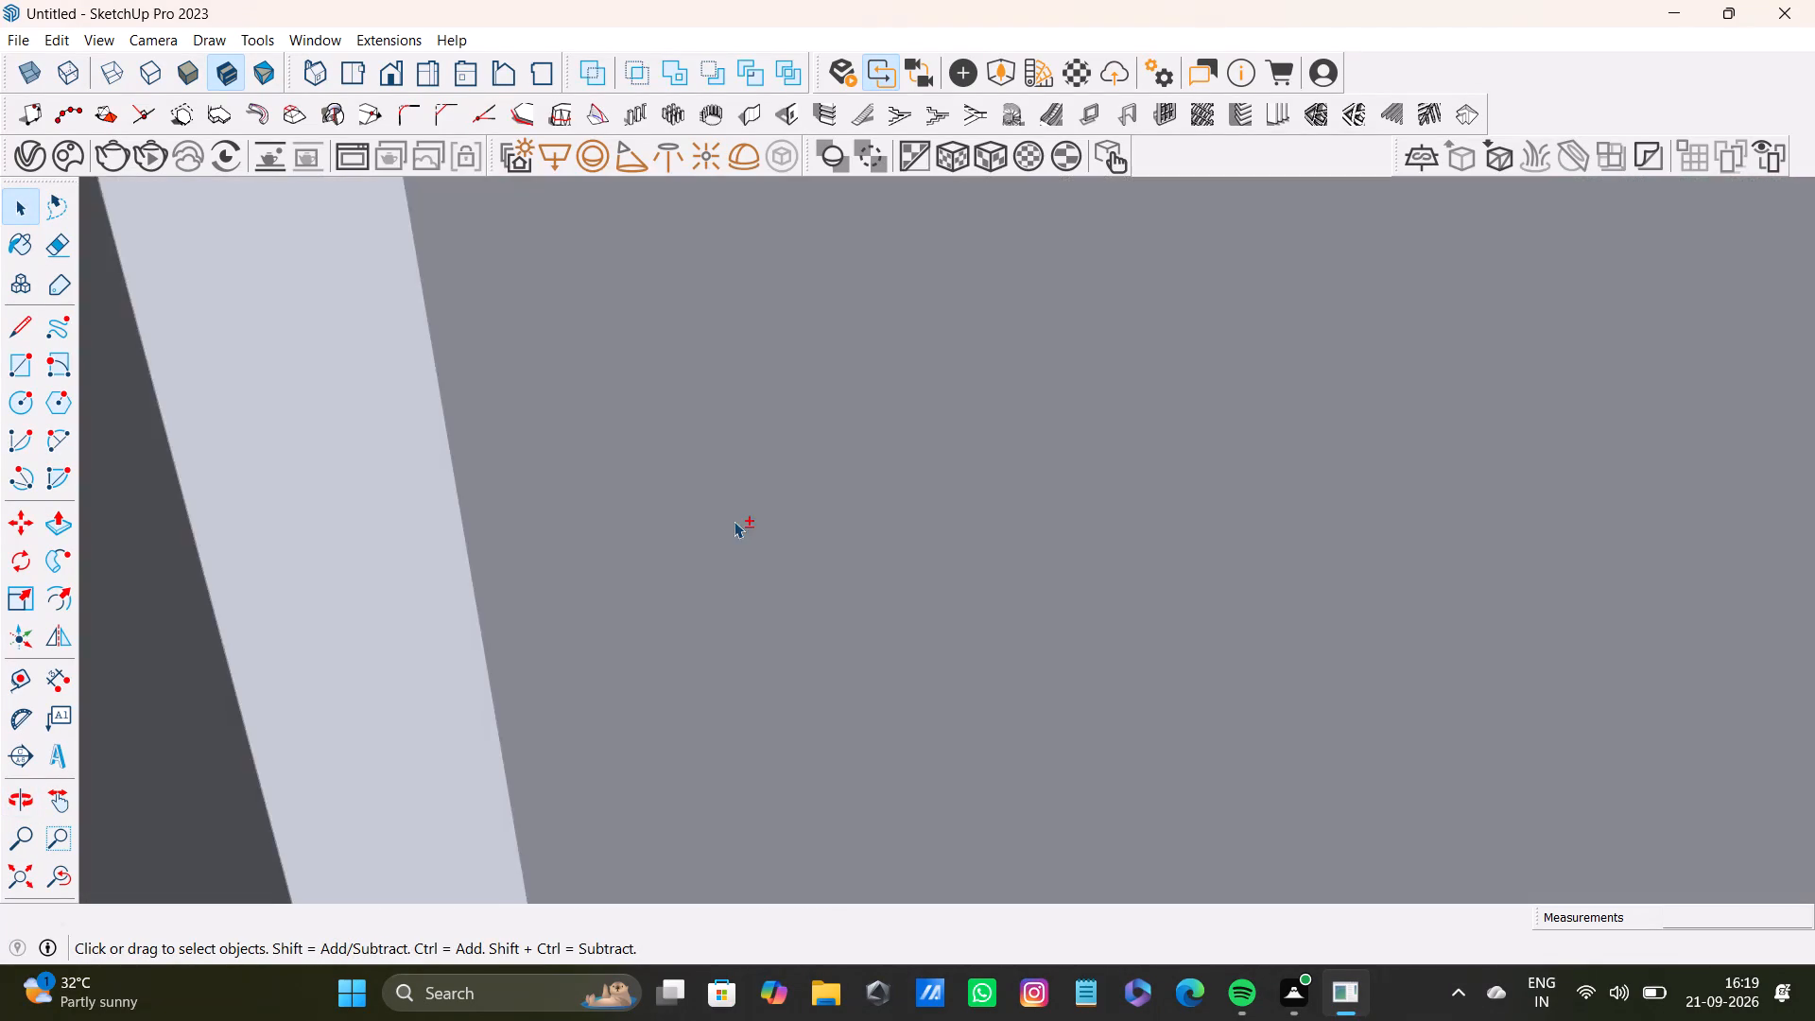
middle_click_drag(735, 521, 213, 851, "shift")
middle_click_drag(495, 458, 530, 851, "shift")
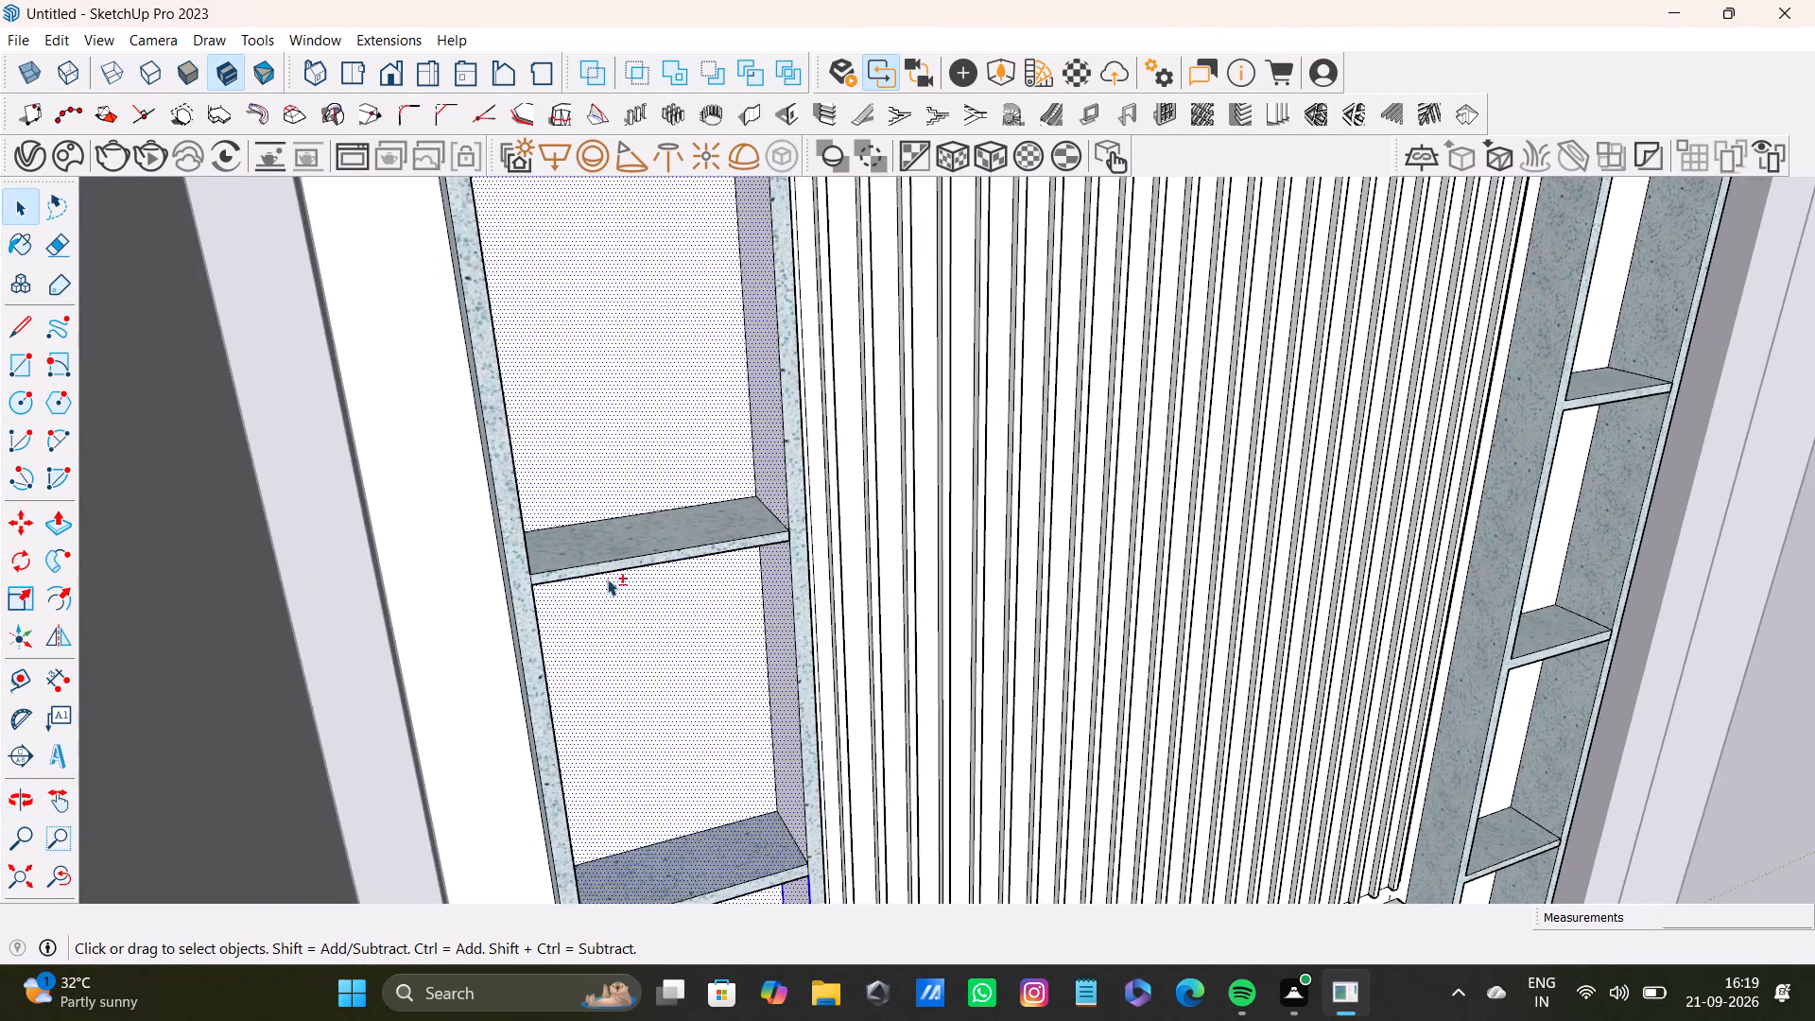
scroll(607, 578, "up", 5, "shift")
left_click(664, 509, "shift")
scroll(764, 533, "down", 3, "shift")
middle_click_drag(772, 547, 803, 684, "shift")
middle_click_drag(710, 372, 741, 444, "shift")
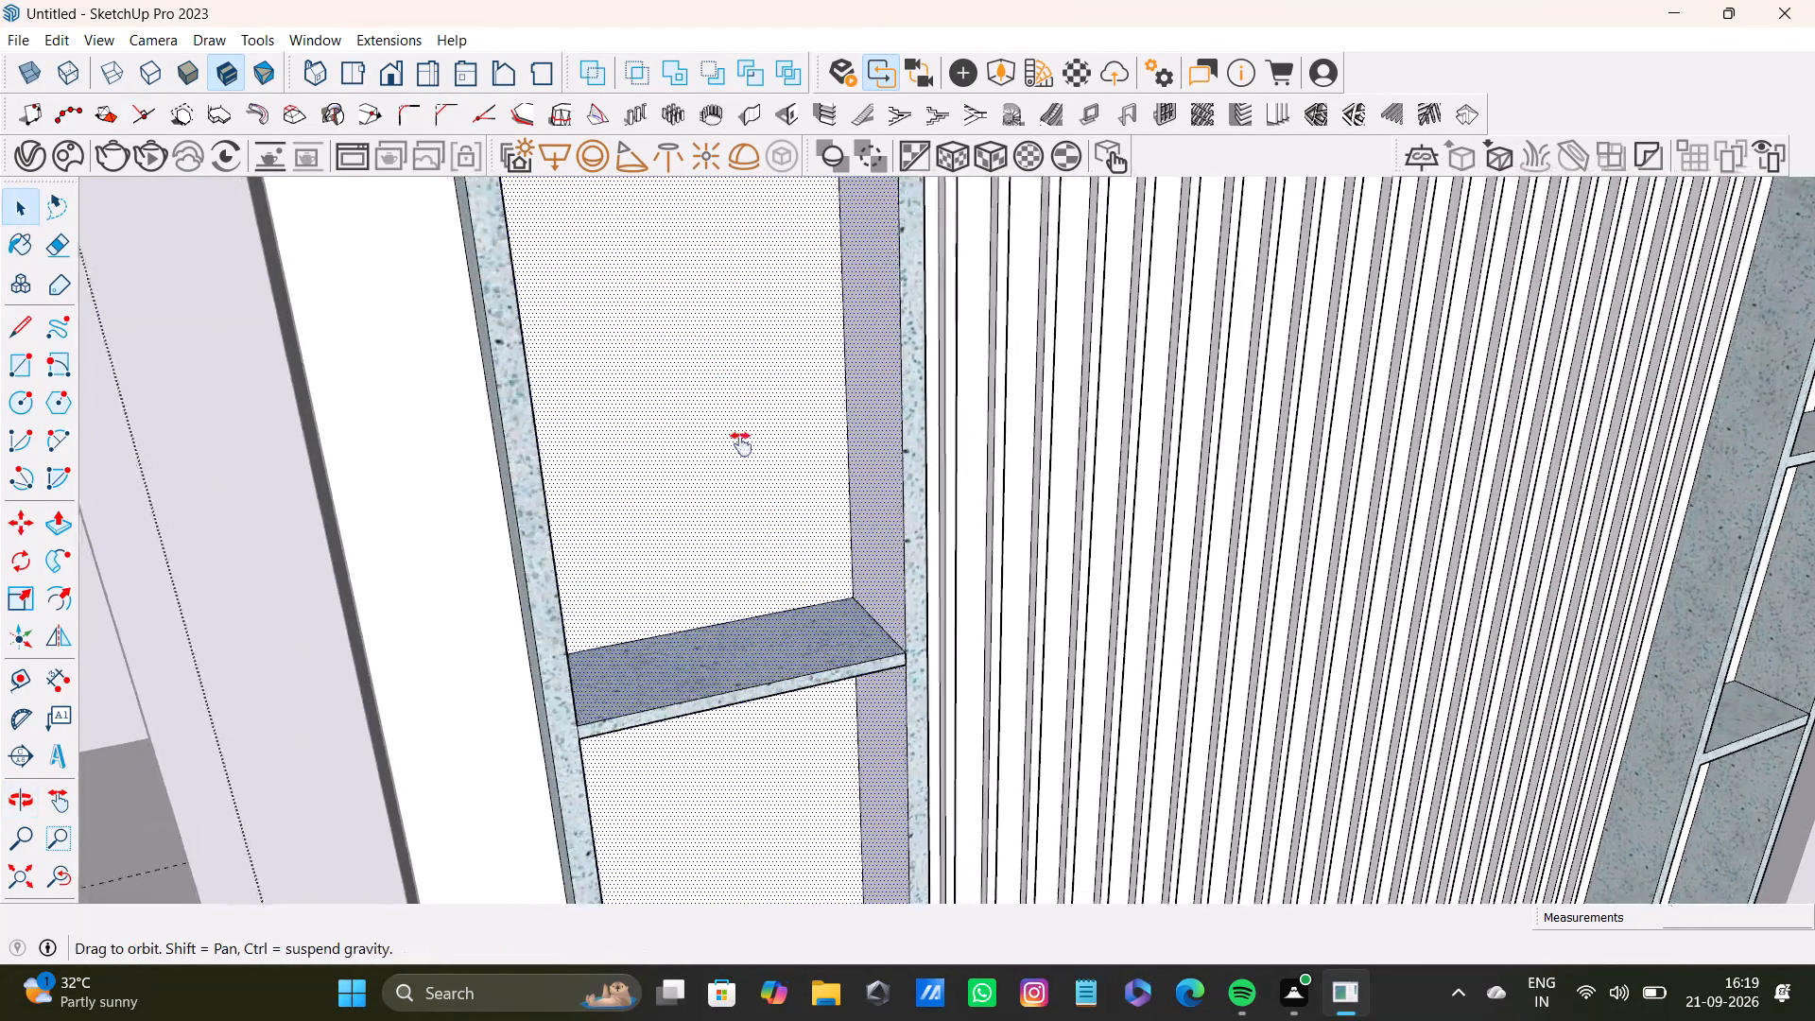
middle_click_drag(741, 444, 739, 672, "shift")
left_click(768, 434, "shift")
Add the undersides of the left unit's top board and its highest shelf to the selection.
middle_click_drag(806, 463, 870, 679, "shift")
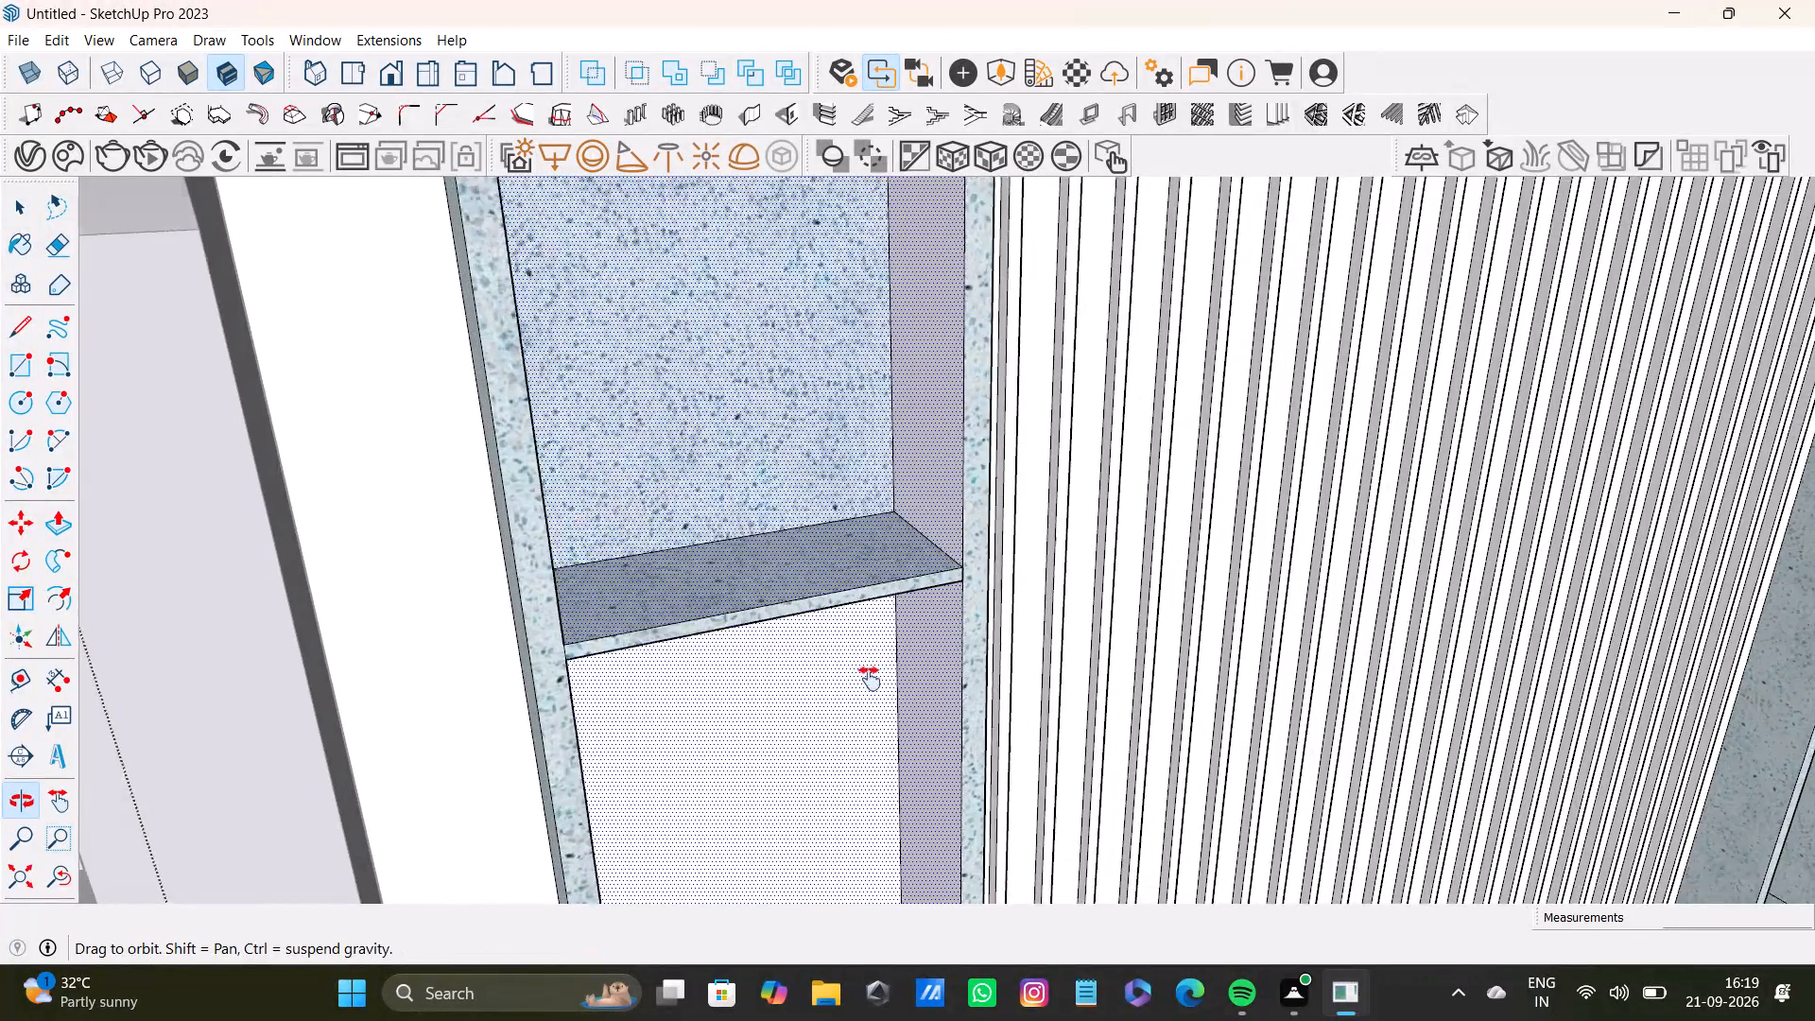
middle_click_drag(870, 679, 874, 691, "shift")
middle_click_drag(907, 686, 767, 347)
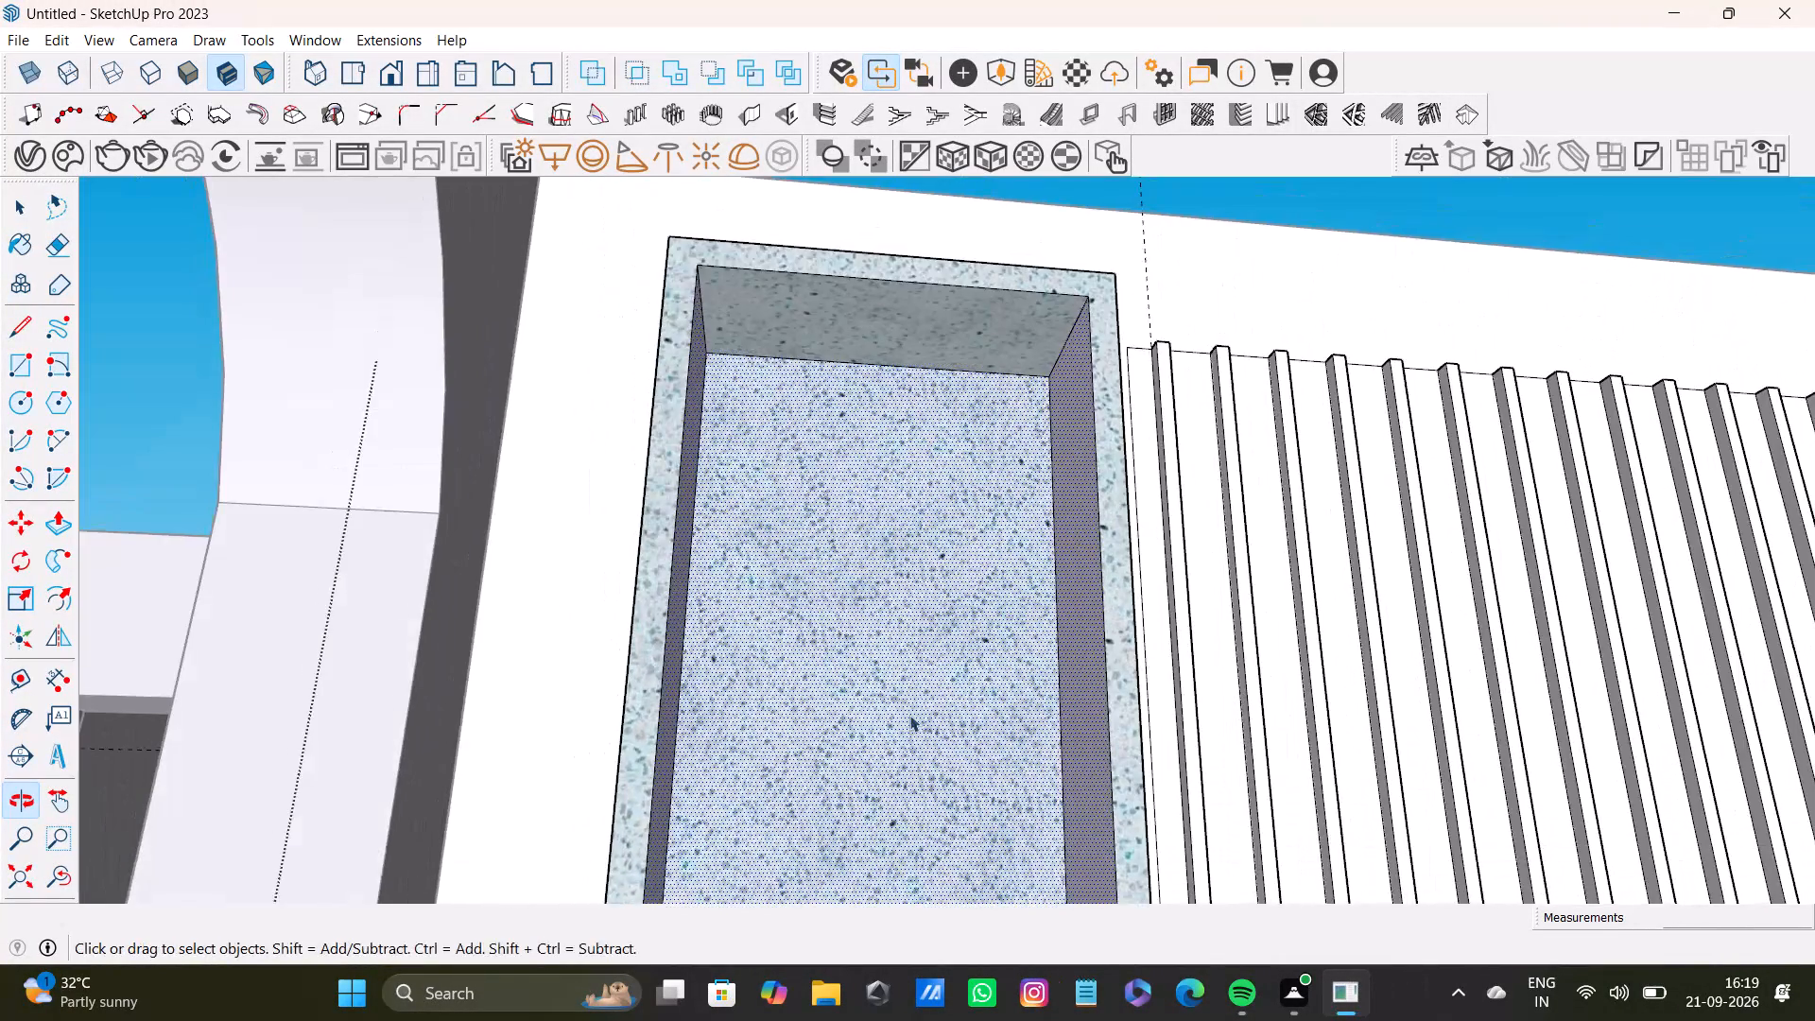
middle_click_drag(914, 714, 878, 685, "shift")
left_click(943, 285, "shift")
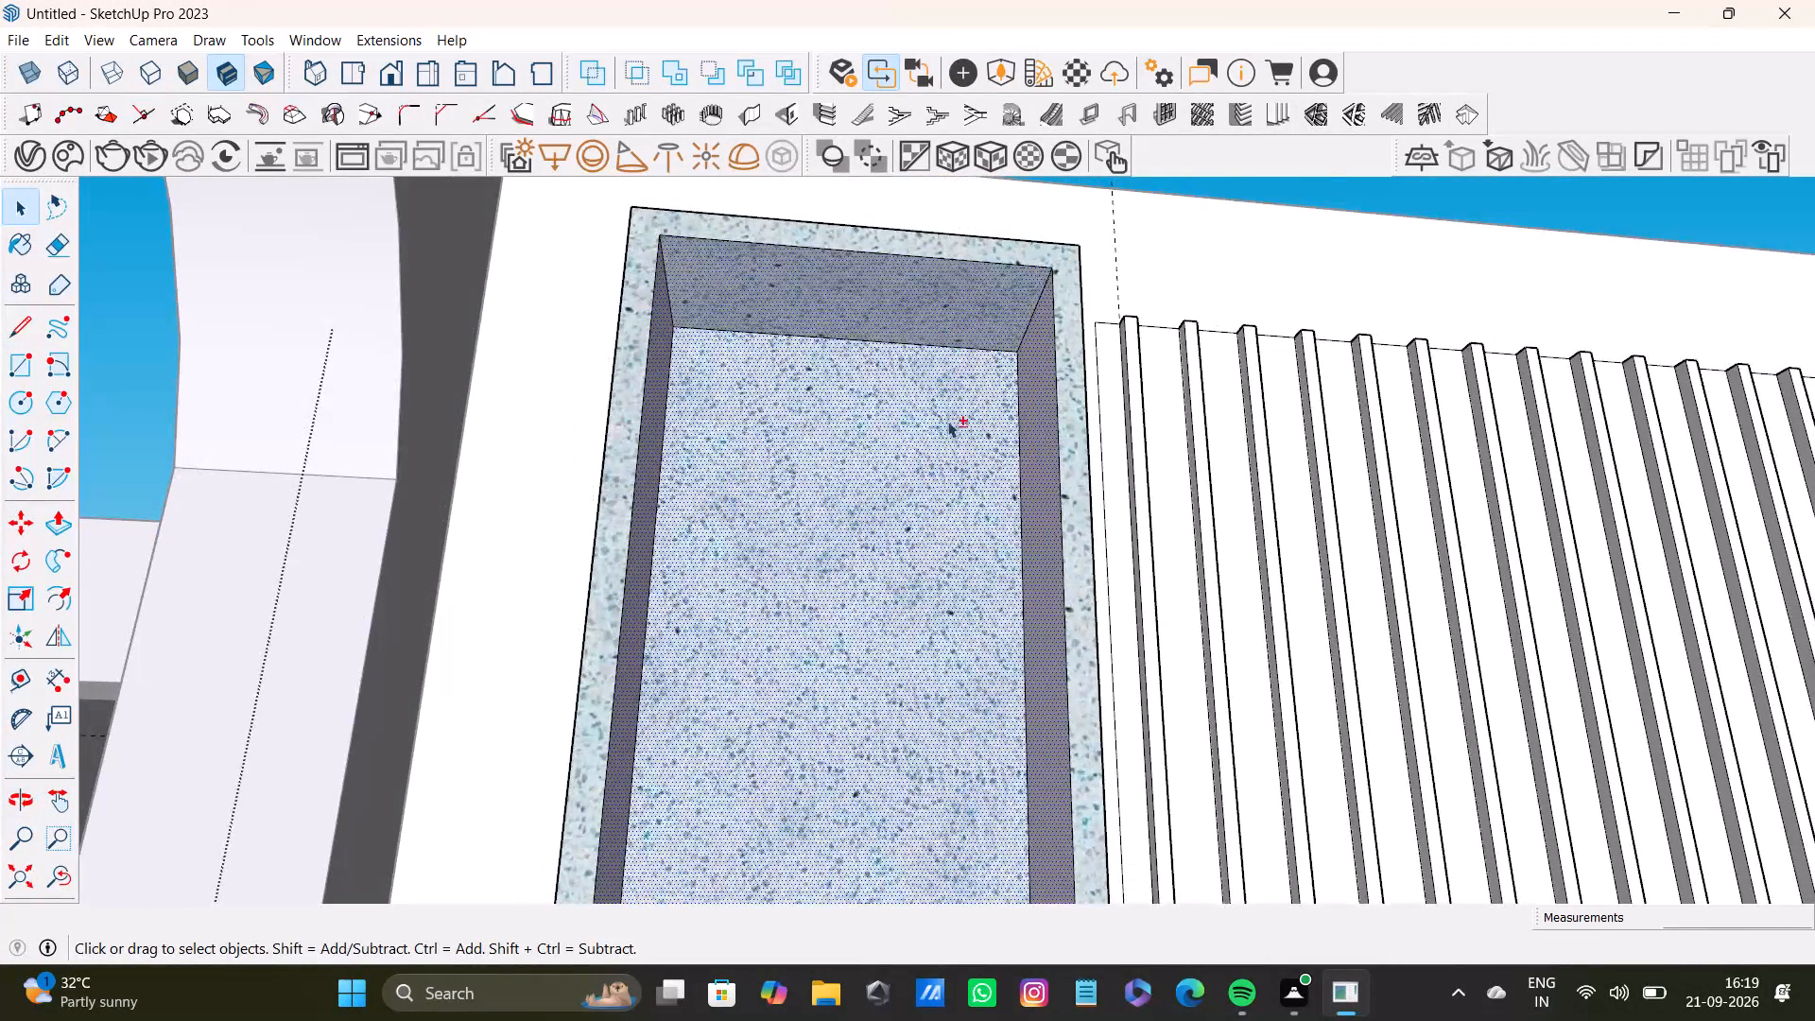
scroll(957, 463, "down", 3, "shift")
middle_click_drag(990, 562, 945, 280, "shift")
middle_click_drag(908, 525, 917, 419, "shift")
left_click(922, 407, "shift")
scroll(922, 452, "down", 3, "shift")
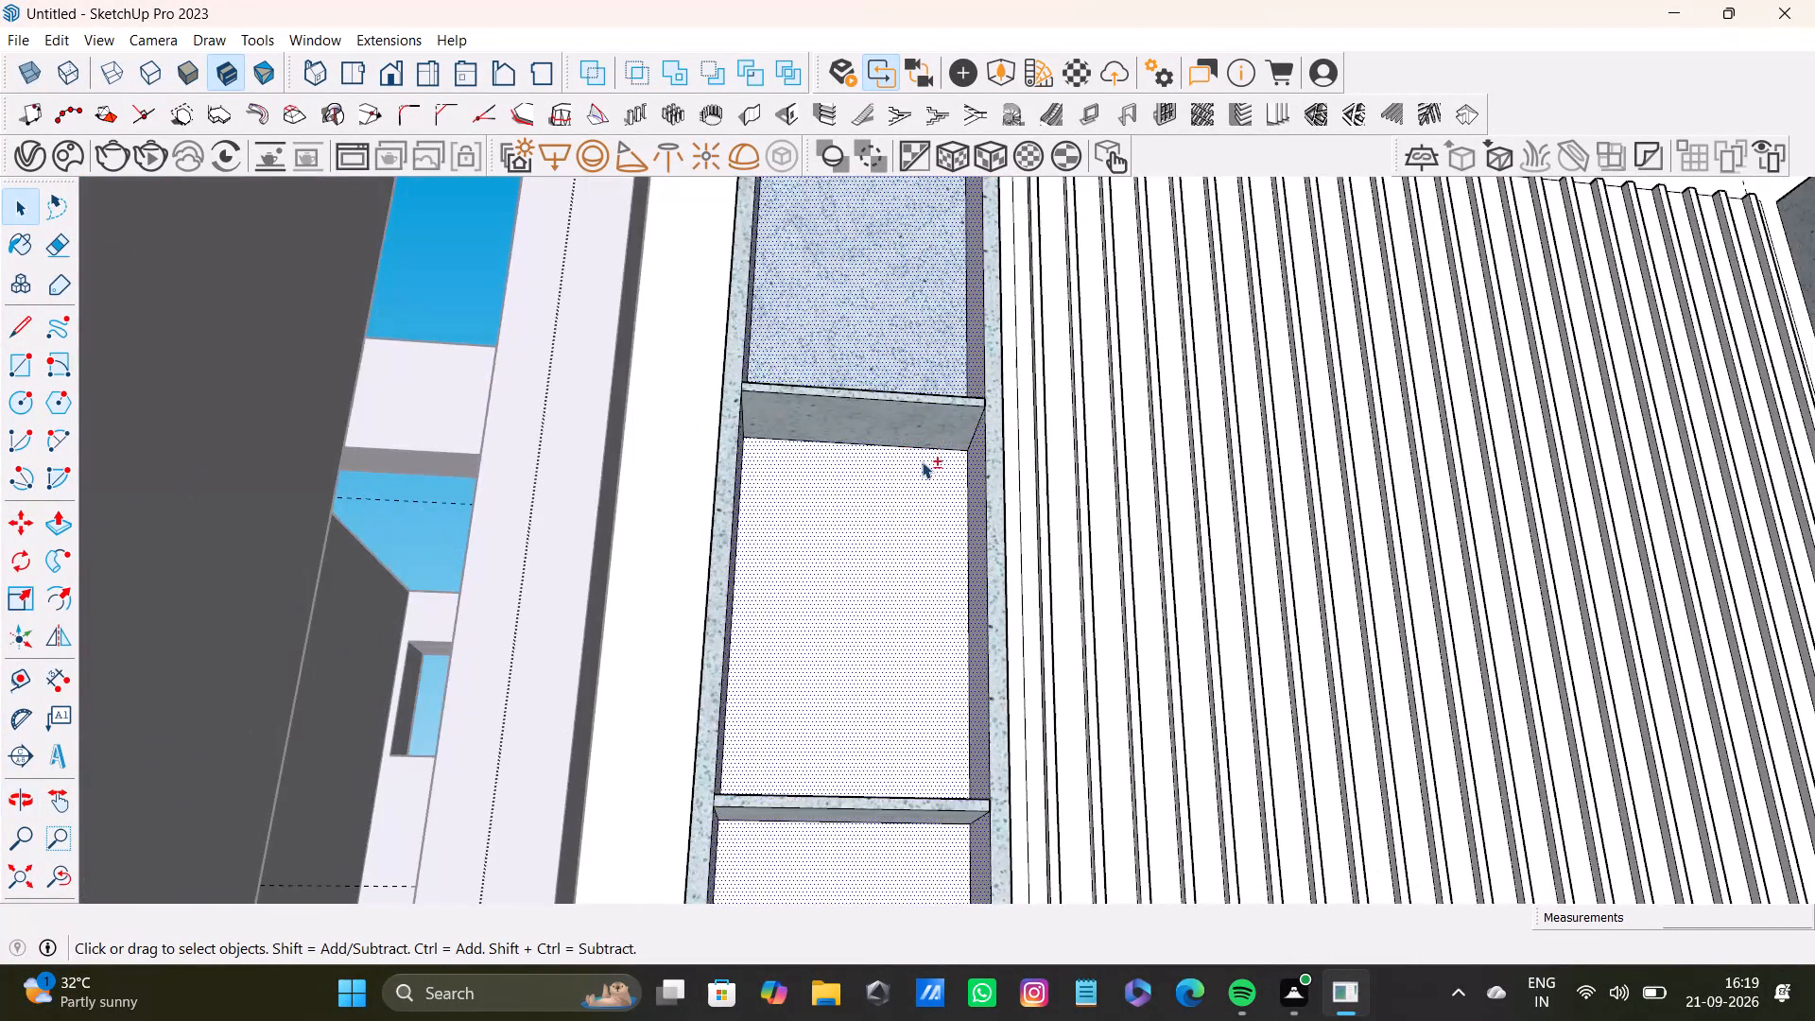
left_click(923, 410, "shift")
Add the undersides of the left unit's second and third shelves from the top to the selection.
middle_click_drag(931, 510, 902, 331, "shift")
scroll(889, 549, "up", 3, "shift")
middle_click_drag(877, 450, 858, 337, "shift")
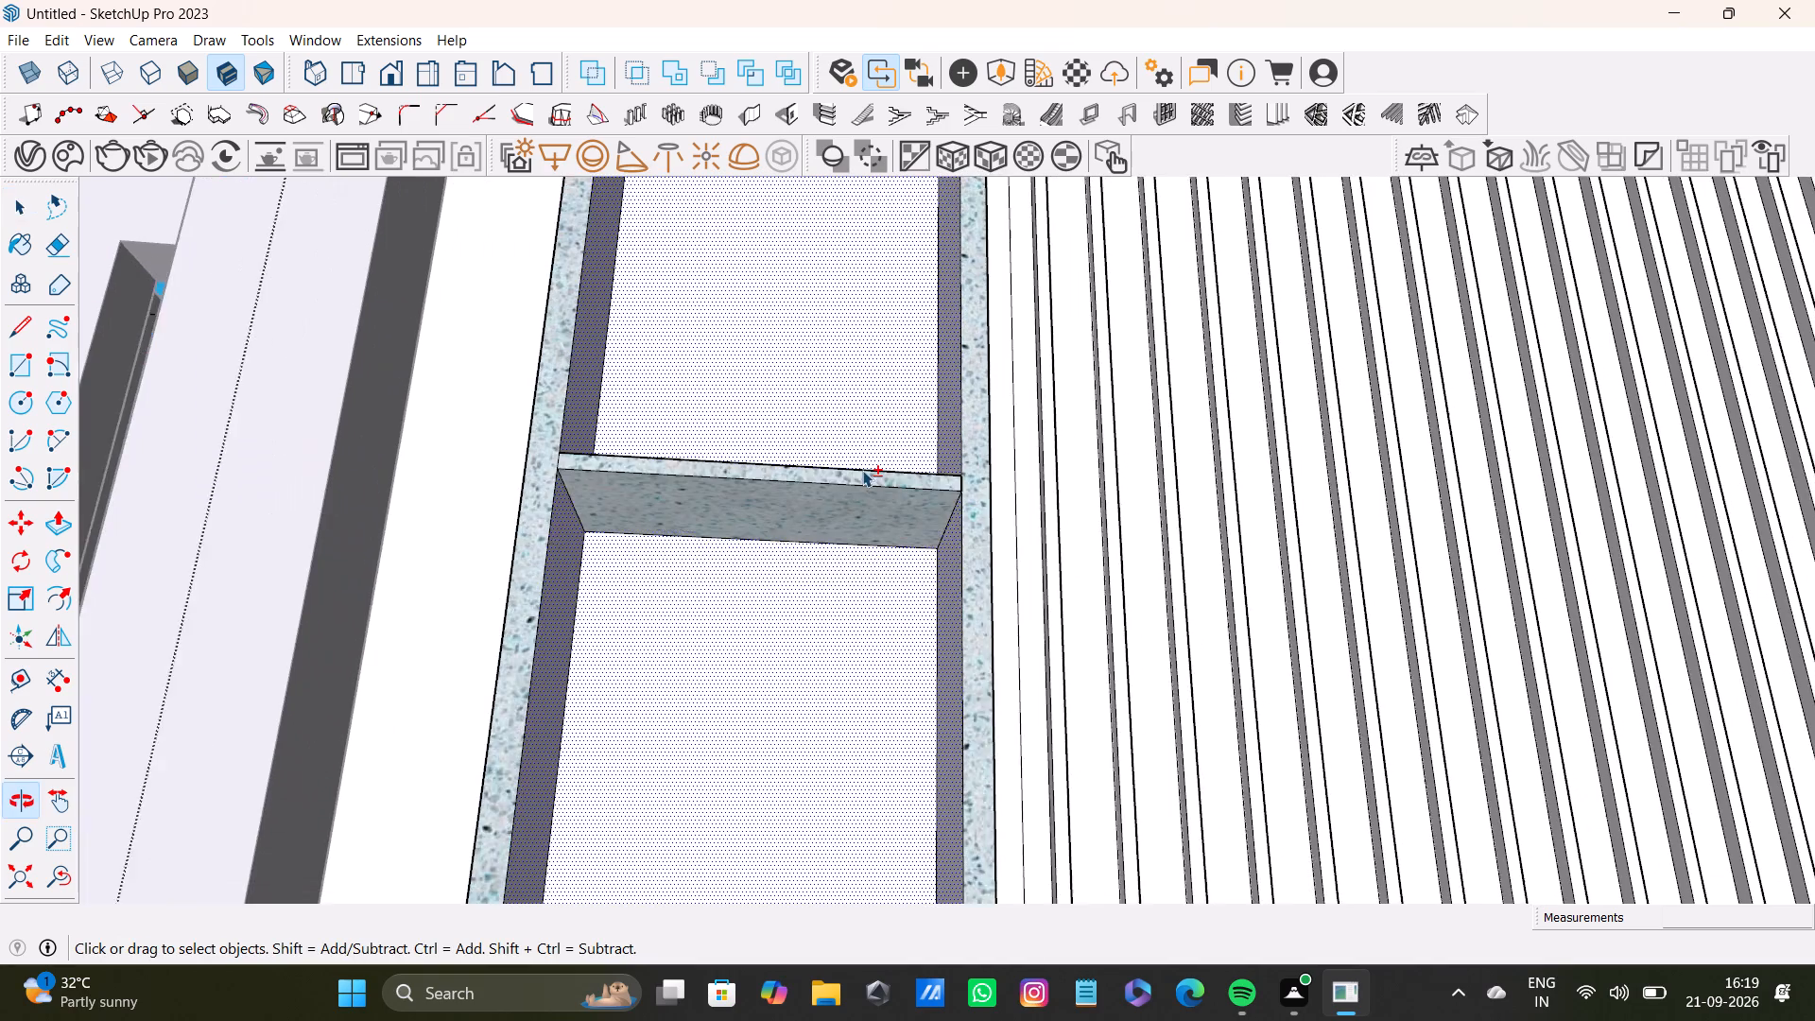
scroll(862, 472, "up", 2, "shift")
left_click(905, 516, "shift")
scroll(907, 515, "down", 1, "shift")
middle_click_drag(905, 510, 883, 348, "shift")
scroll(883, 376, "down", 4, "shift")
middle_click_drag(856, 426, 857, 483, "shift")
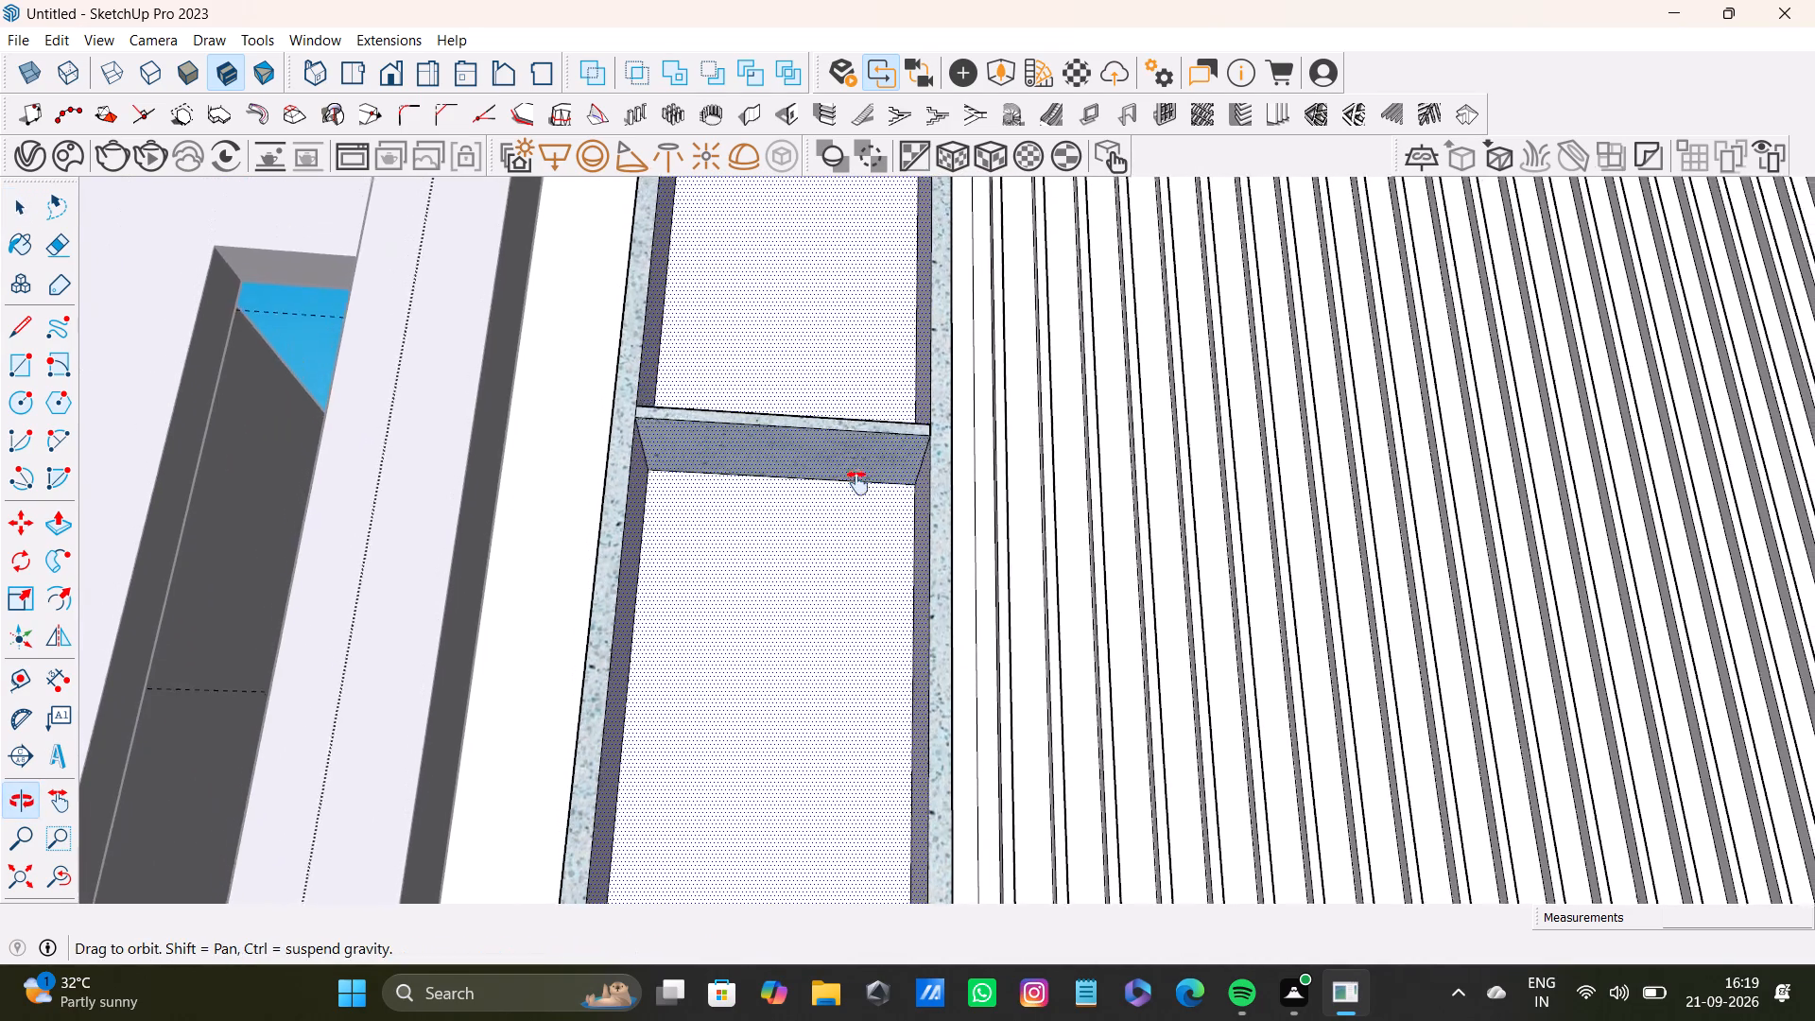
middle_click_drag(857, 483, 859, 352, "shift")
middle_click_drag(832, 574, 820, 415, "shift")
middle_click_drag(823, 594, 826, 446, "shift")
scroll(828, 466, "up", 3, "shift")
left_click(839, 481, "shift")
scroll(841, 497, "down", 3, "shift")
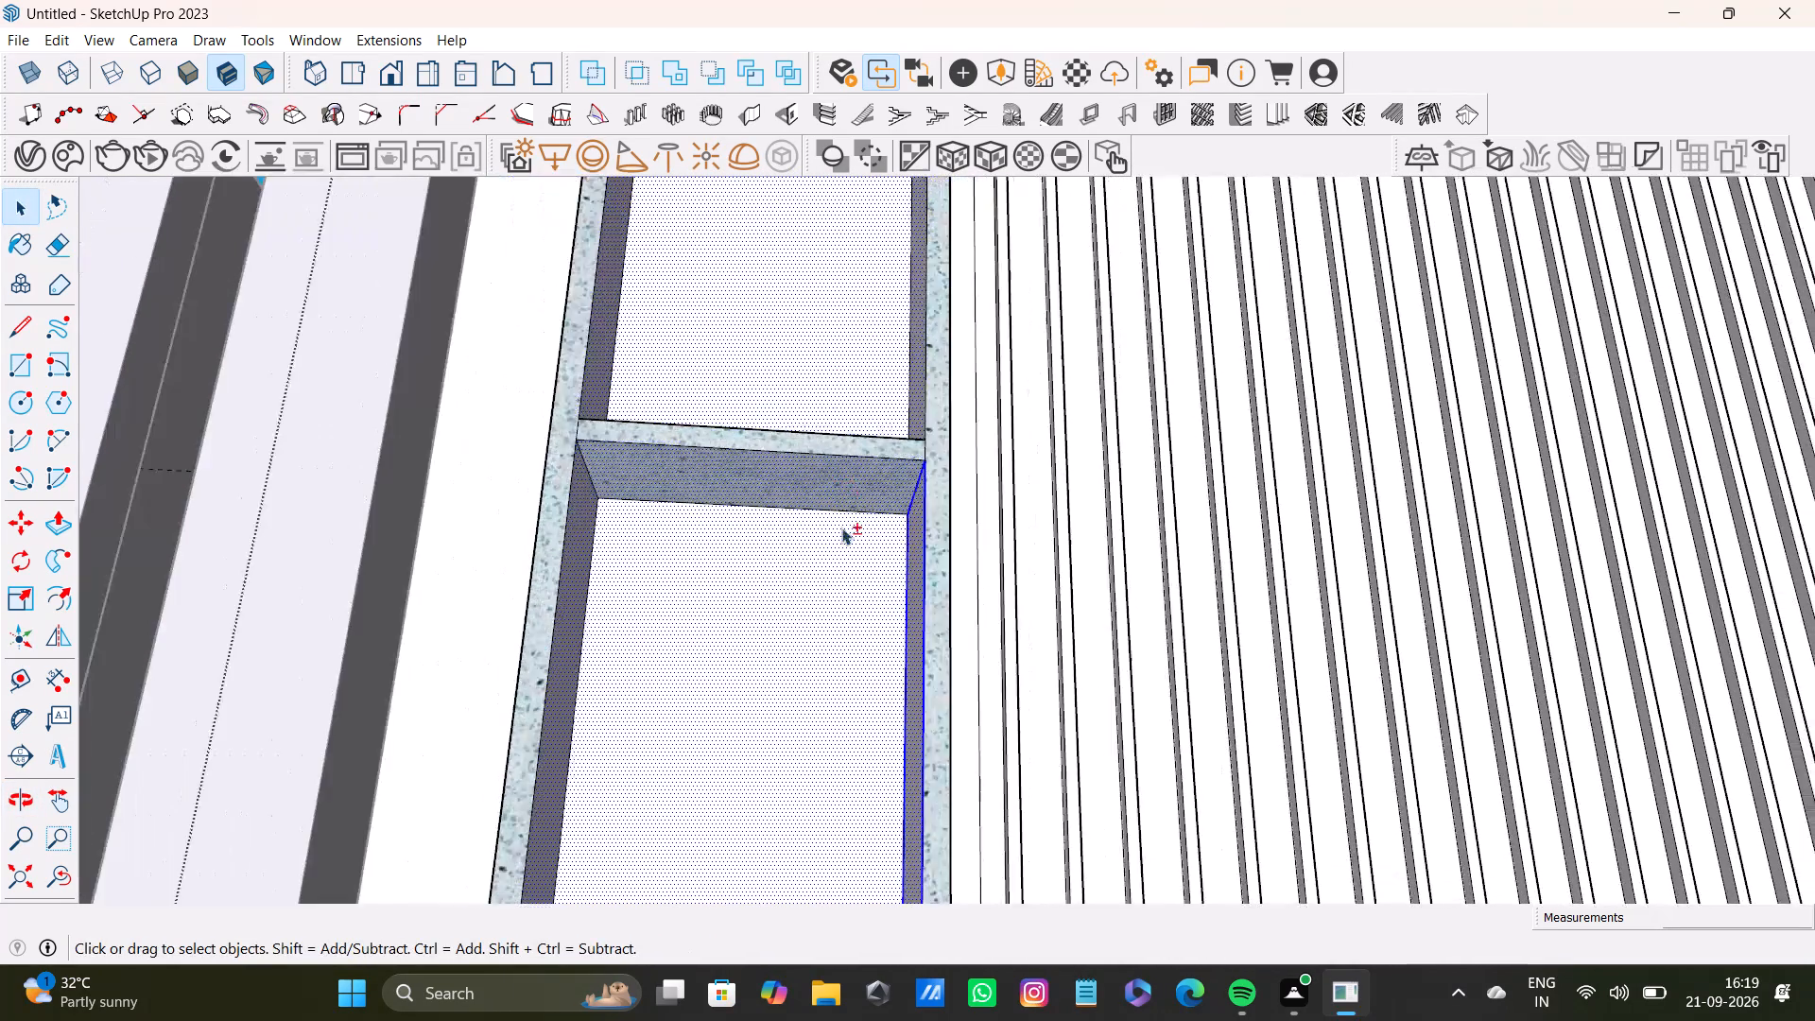
Add the underside of the left unit's lowest shelf to the selection.
middle_click_drag(841, 544, 838, 383, "shift")
scroll(835, 493, "down", 3, "shift")
middle_click_drag(831, 558, 831, 346, "shift")
scroll(858, 524, "up", 4, "shift")
middle_click_drag(846, 530, 838, 466, "shift")
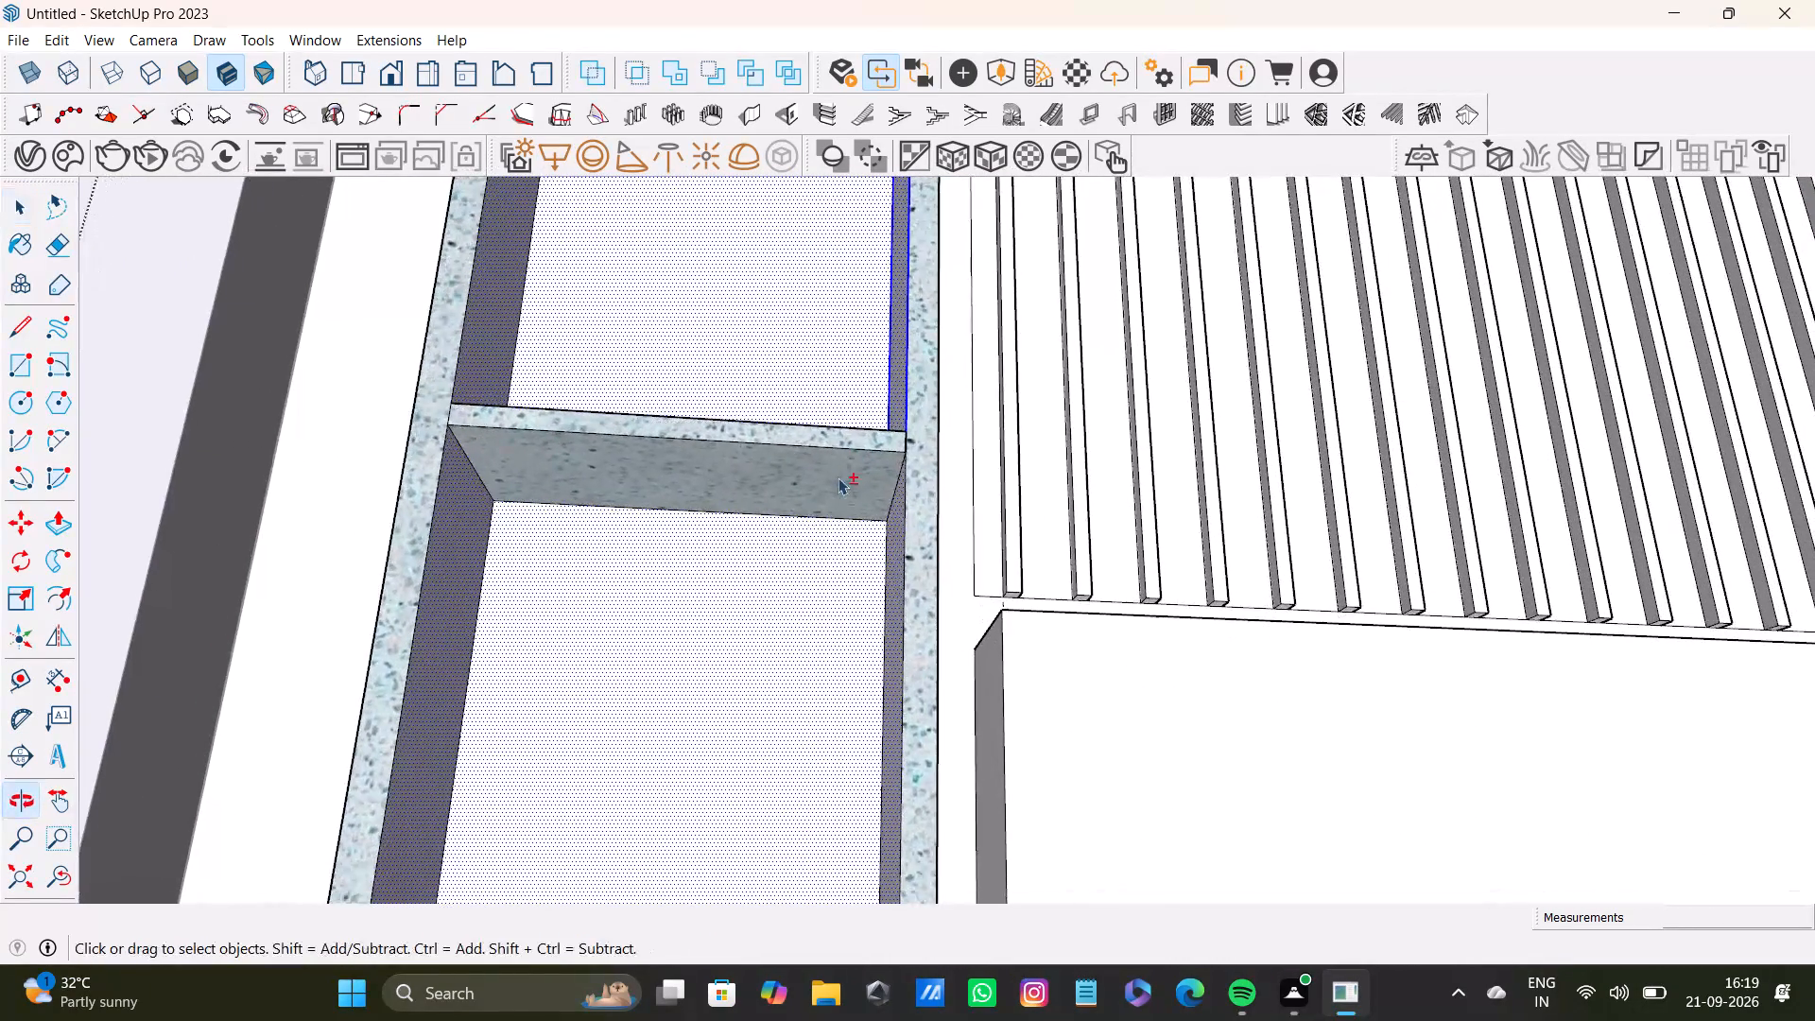
left_click(838, 478, "shift")
Paint the left unit's selected interior faces with Formica Laminate Light from the Synthetic Surfaces materials.
scroll(835, 496, "down", 3, "shift")
middle_click_drag(832, 517, 821, 362, "shift")
scroll(821, 450, "down", 3, "shift")
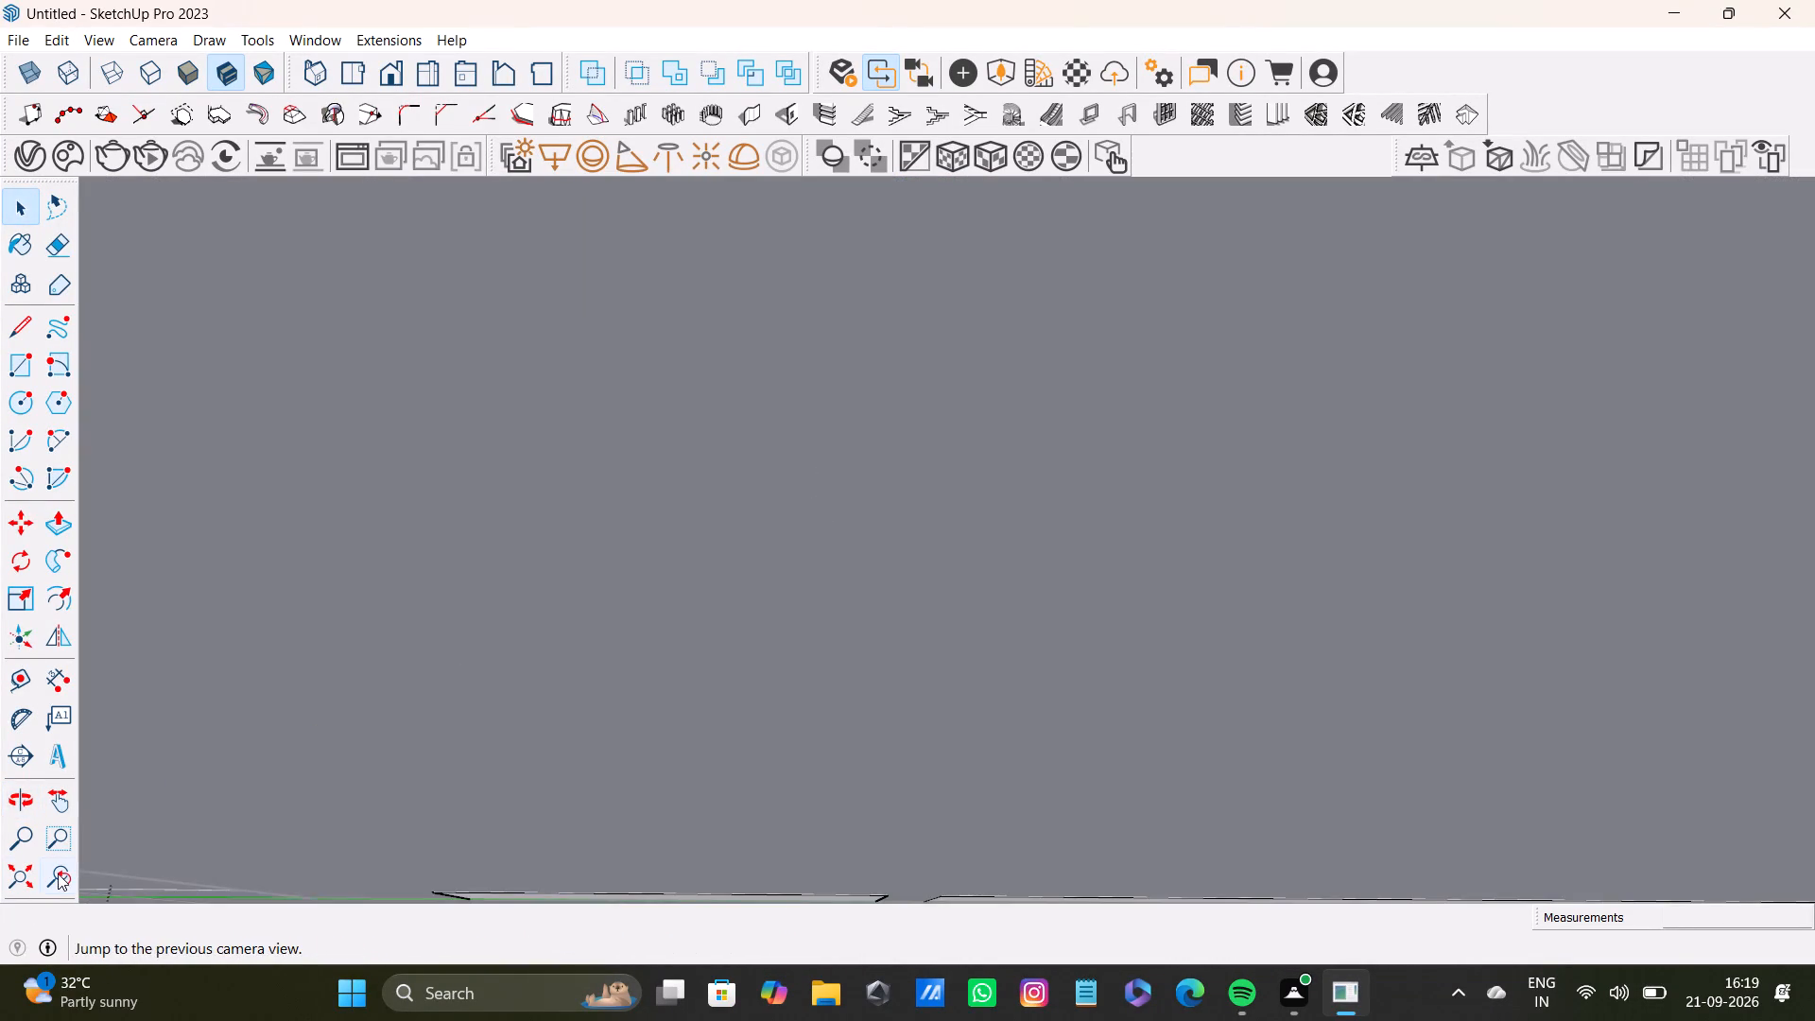
left_click(60, 870, "shift")
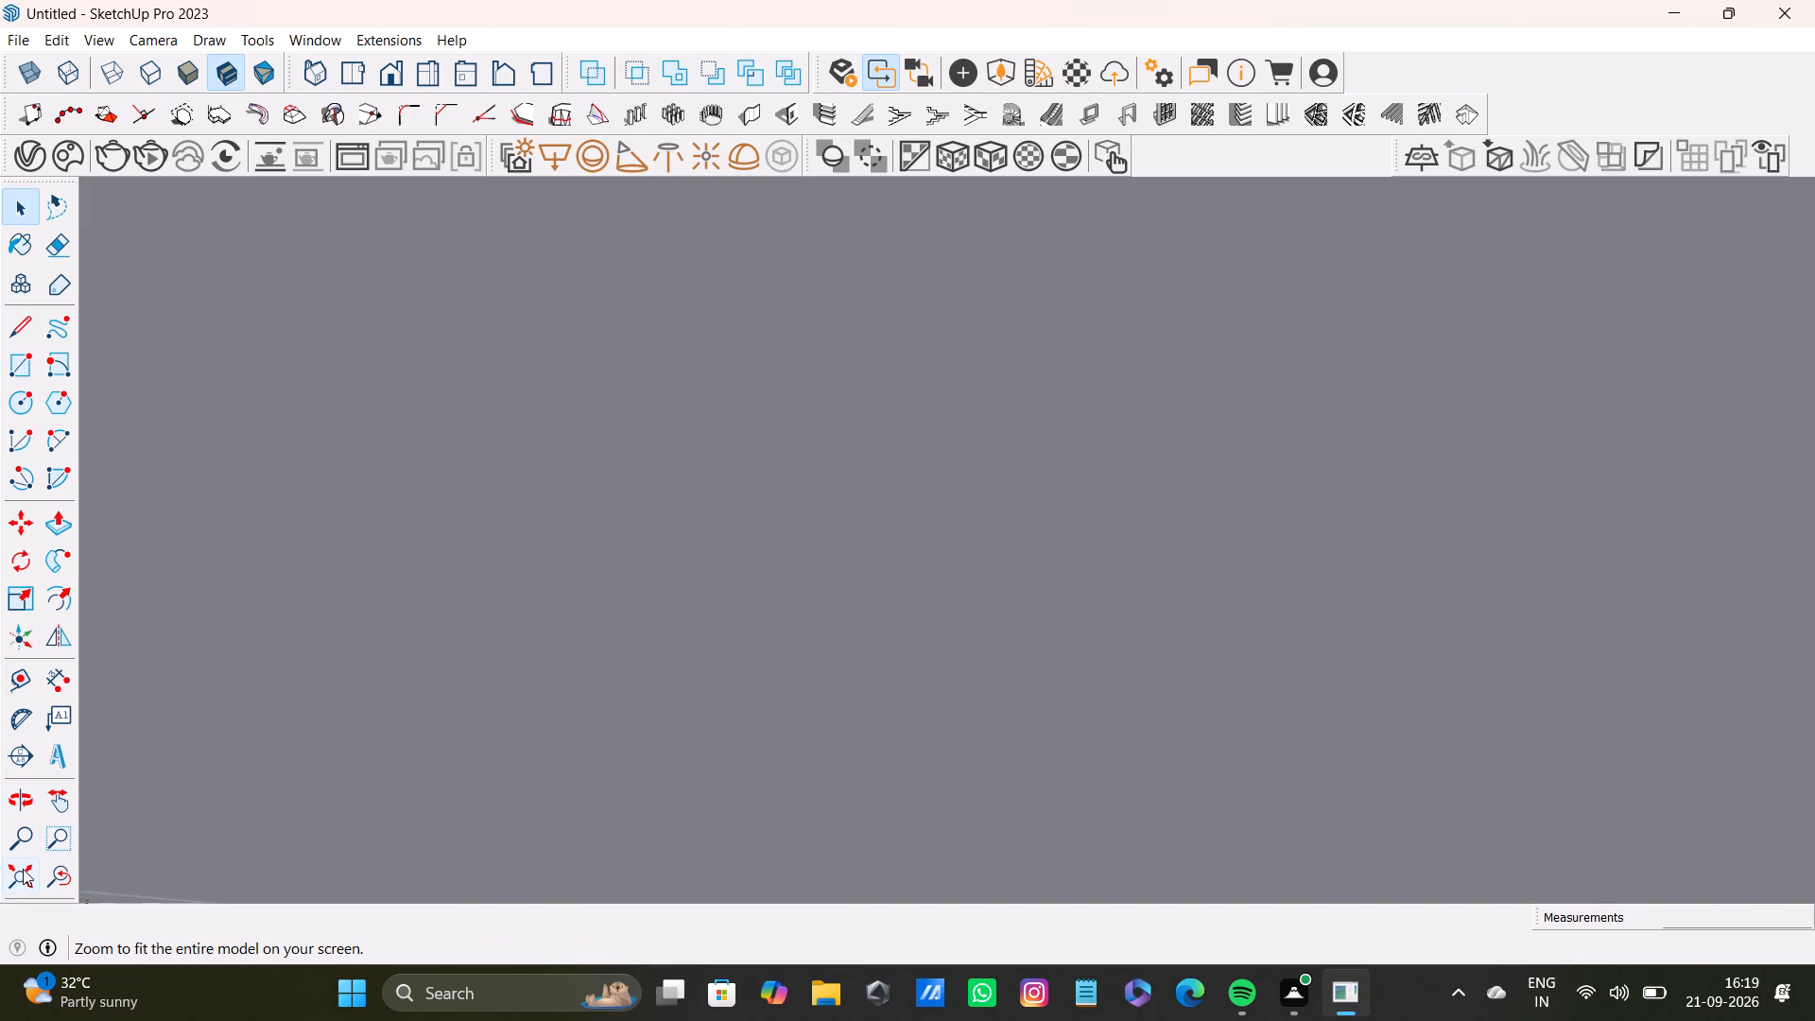
left_click(23, 869, "shift")
middle_click_drag(1099, 470, 1031, 1015)
scroll(989, 523, "up", 3)
middle_click_drag(1178, 436, 770, 553, "shift")
scroll(769, 540, "up", 2, "shift")
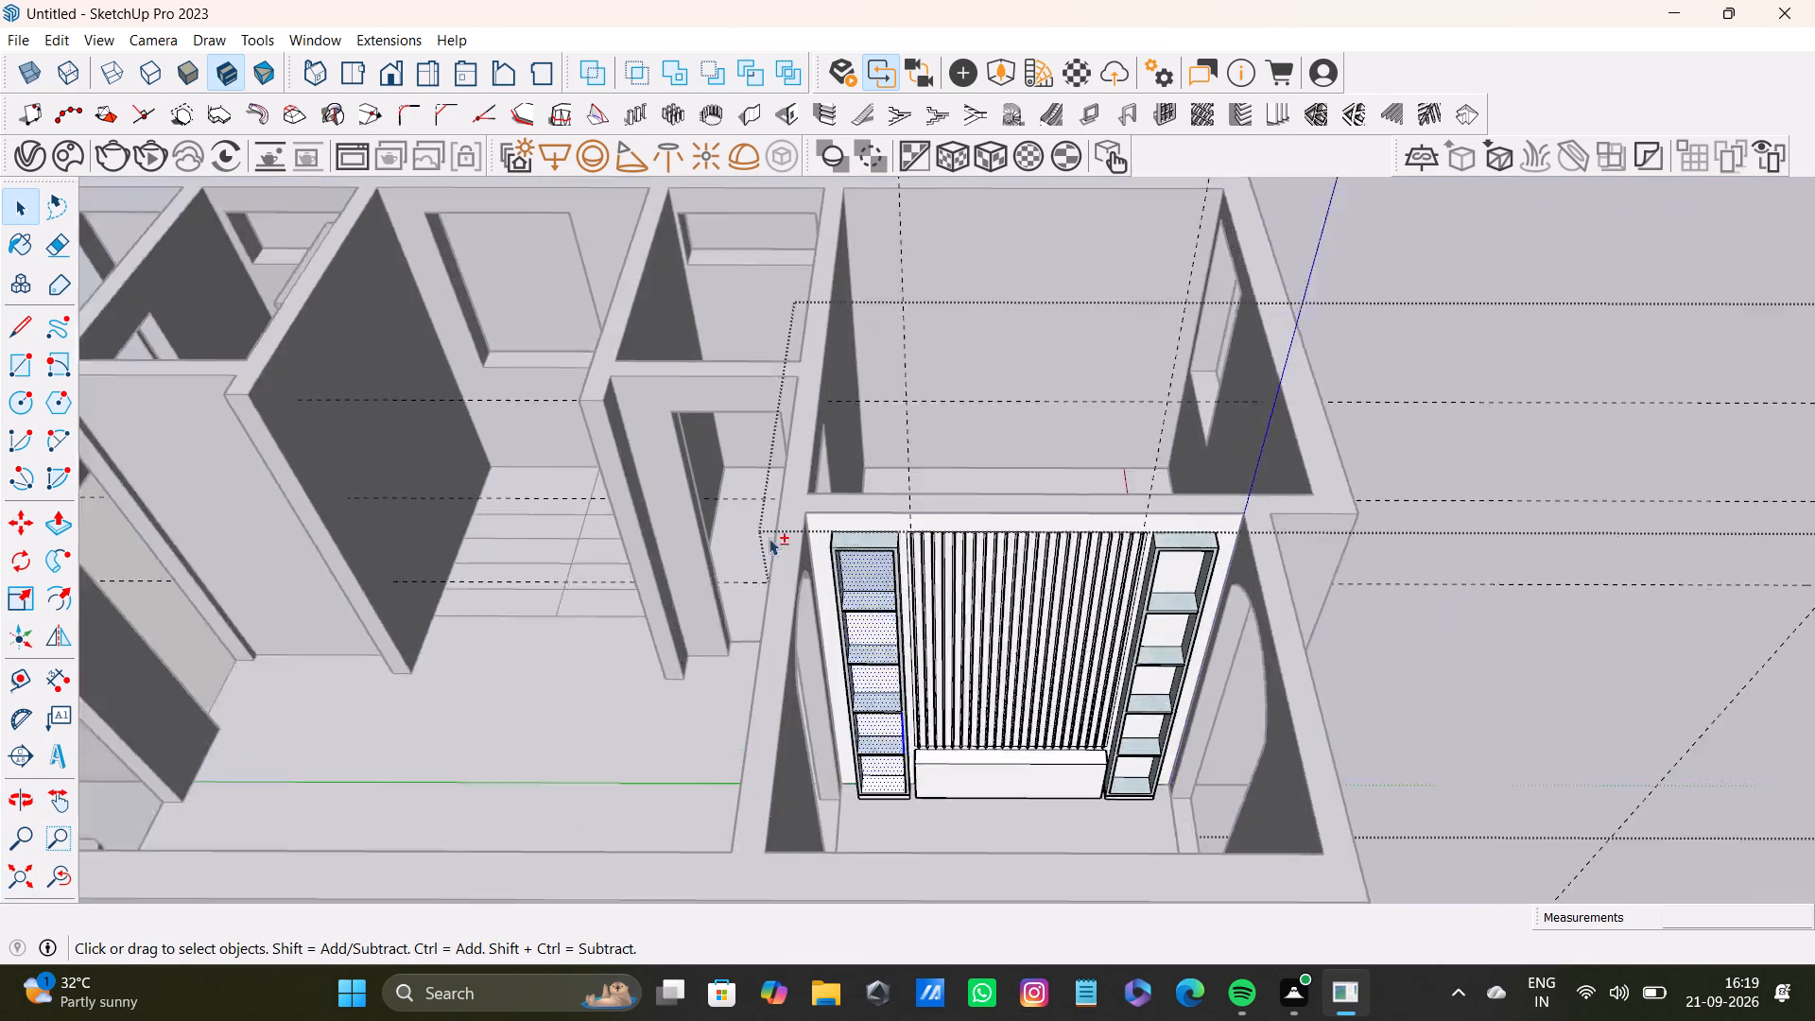
scroll(769, 538, "up", 4, "shift")
left_click(21, 235, "shift")
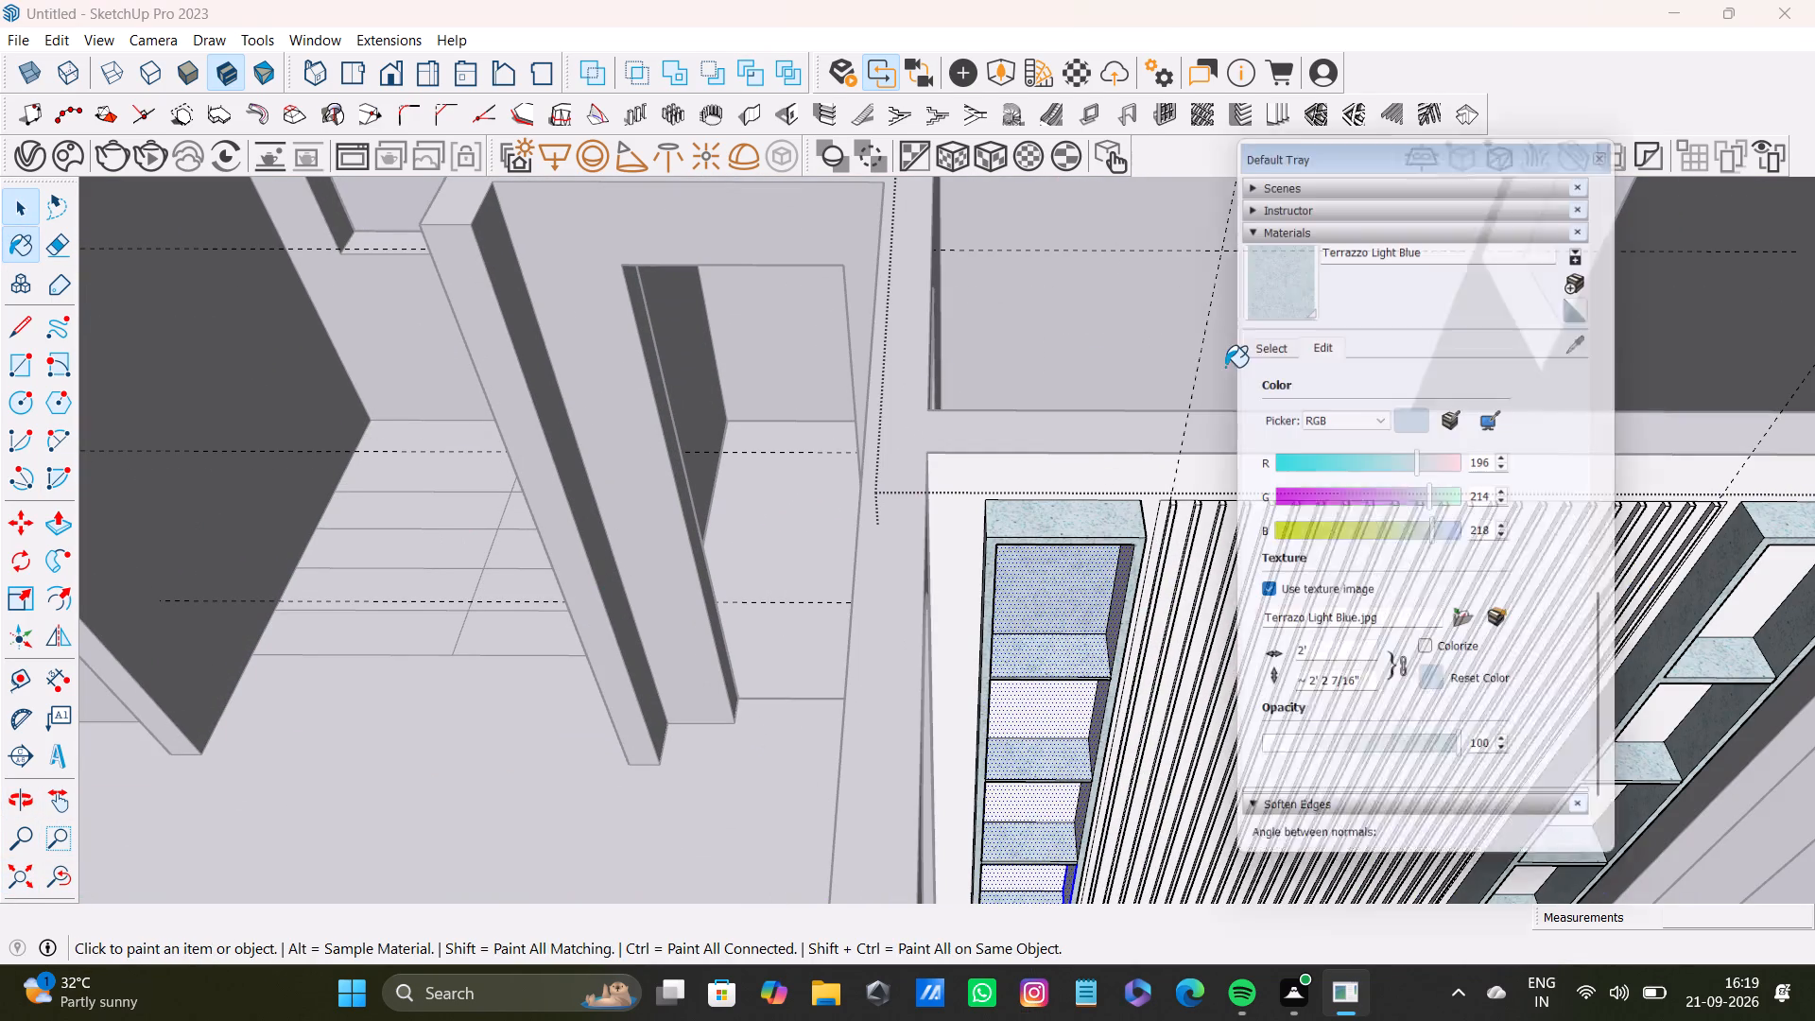
left_click(1266, 338)
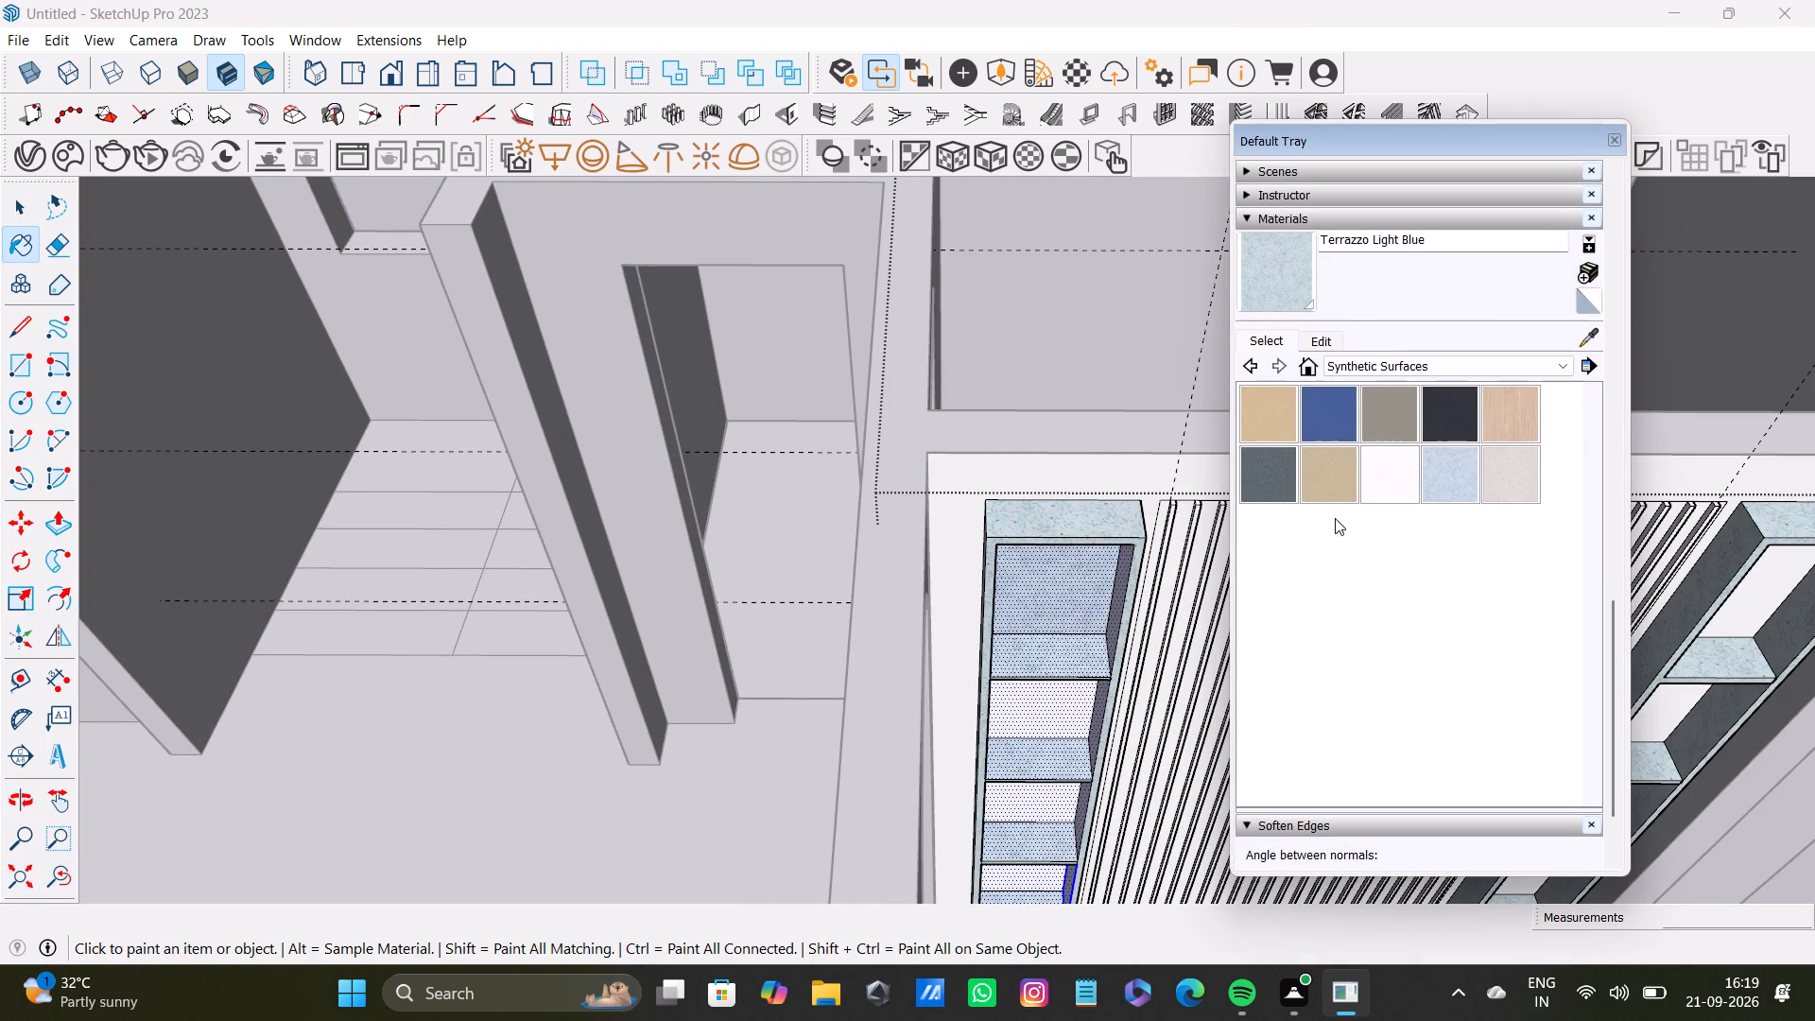
left_click(1522, 407)
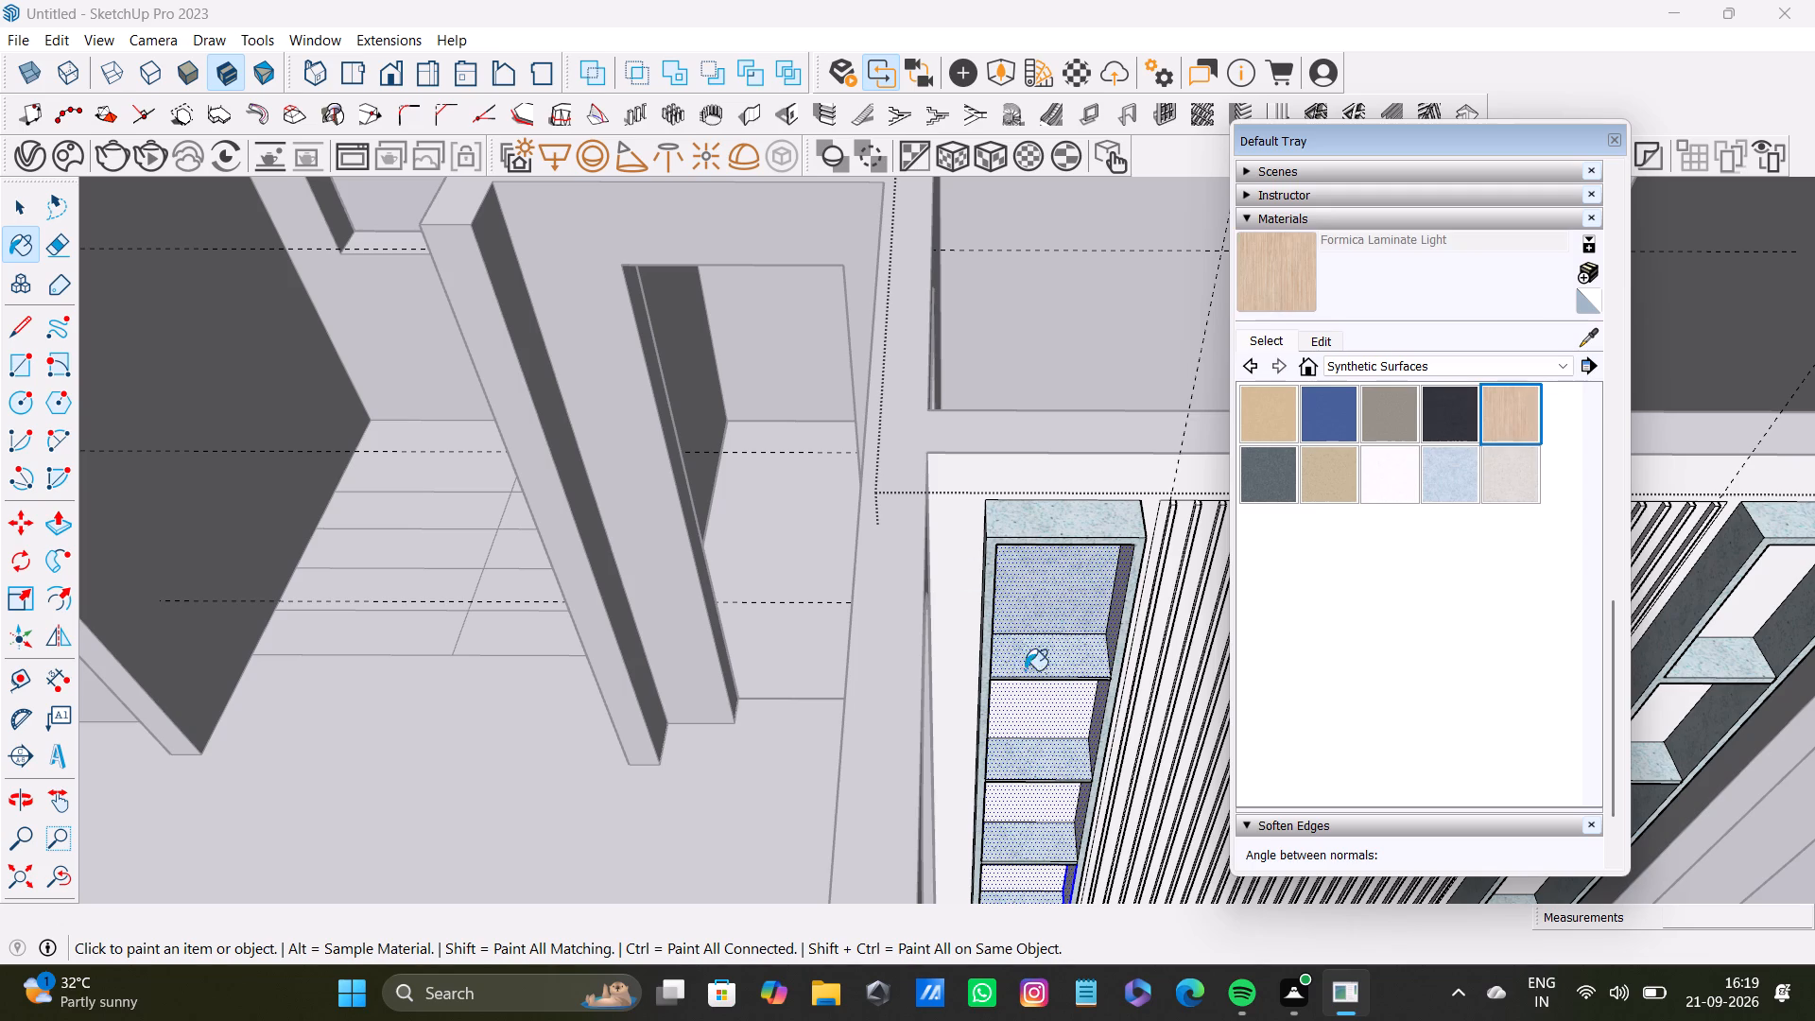
left_click(1070, 632)
scroll(1059, 705, "down", 4)
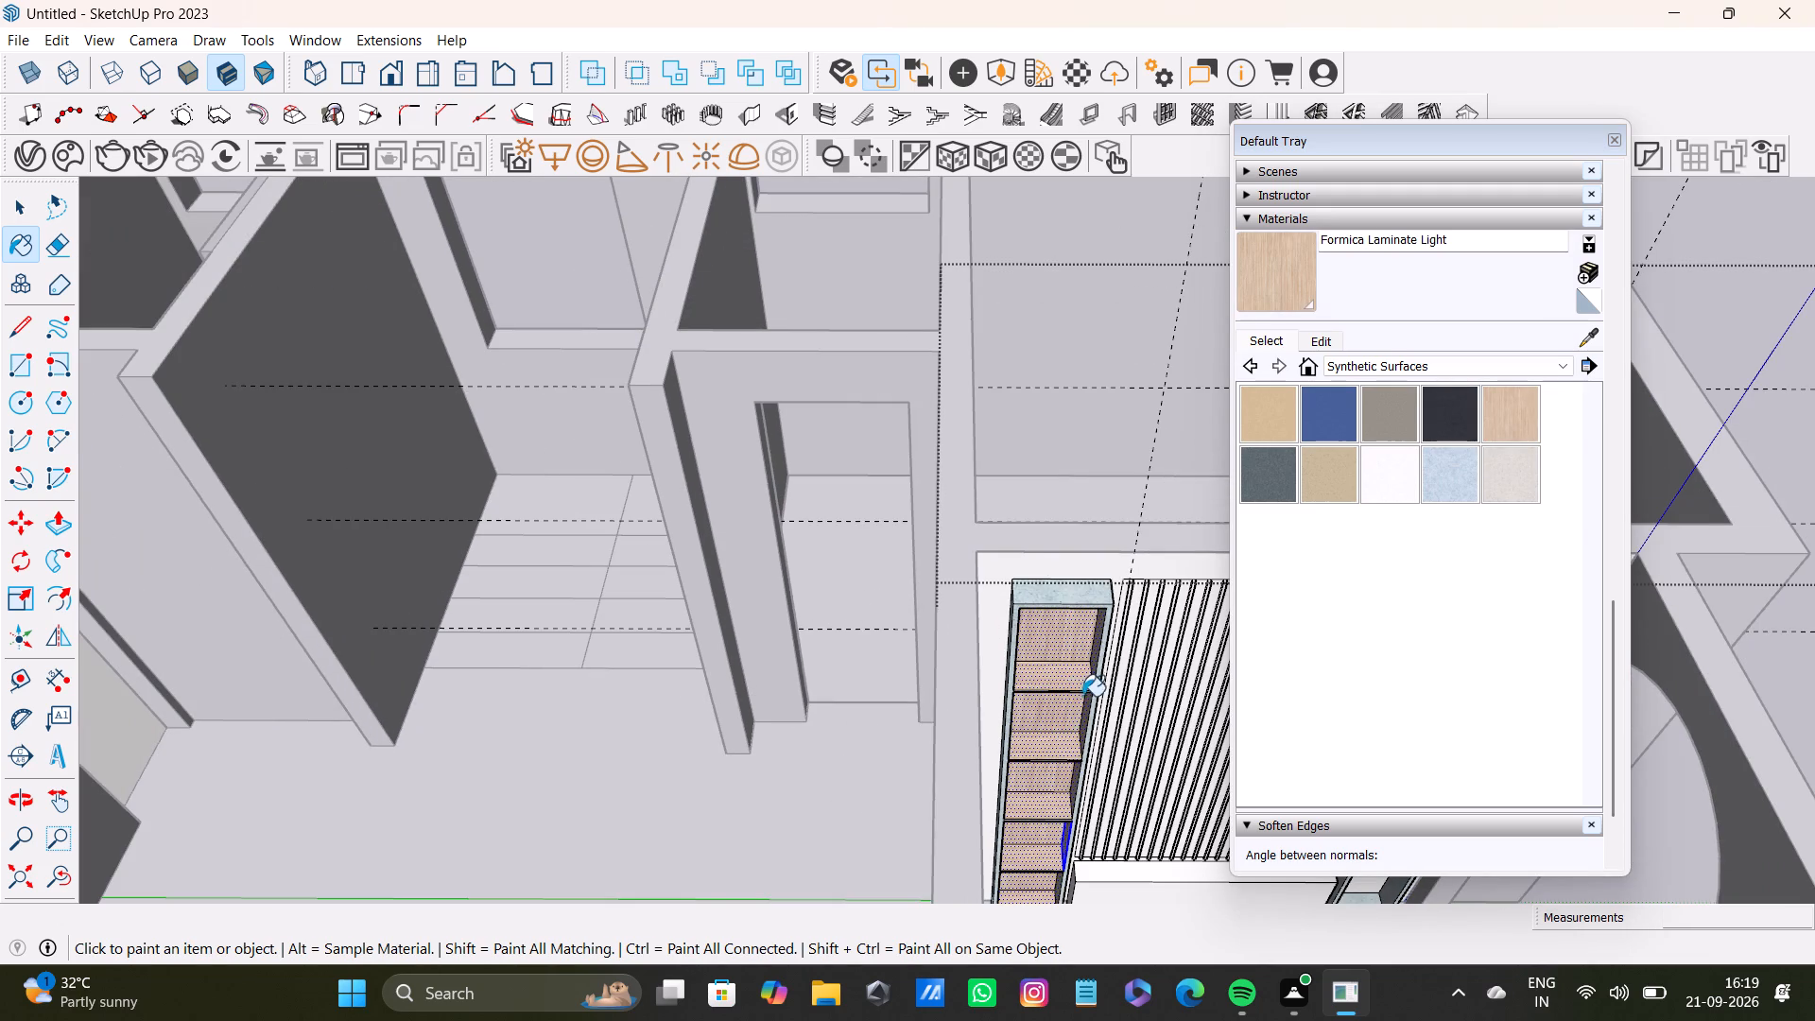
middle_click_drag(1083, 694, 797, 582, "shift")
middle_click_drag(900, 705, 748, 677)
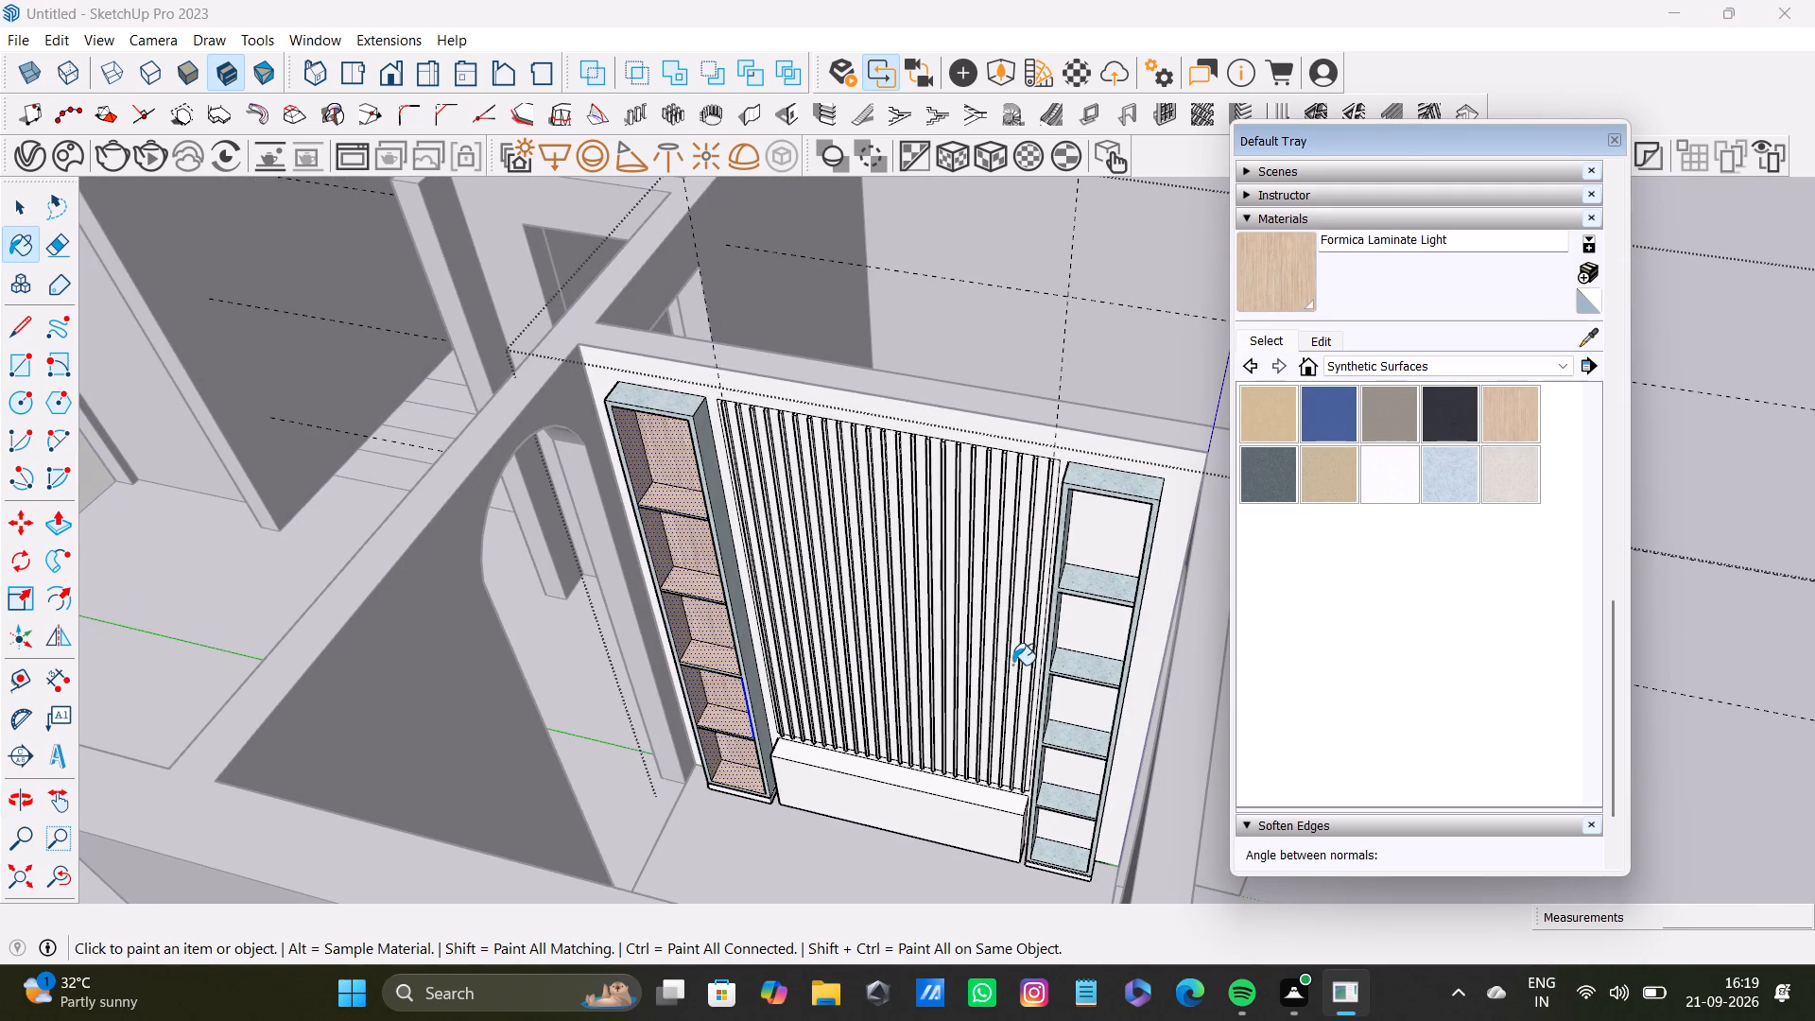
Select both inner sides and the back panel of the right unit's top compartment.
key("space")
scroll(598, 718, "up", 2)
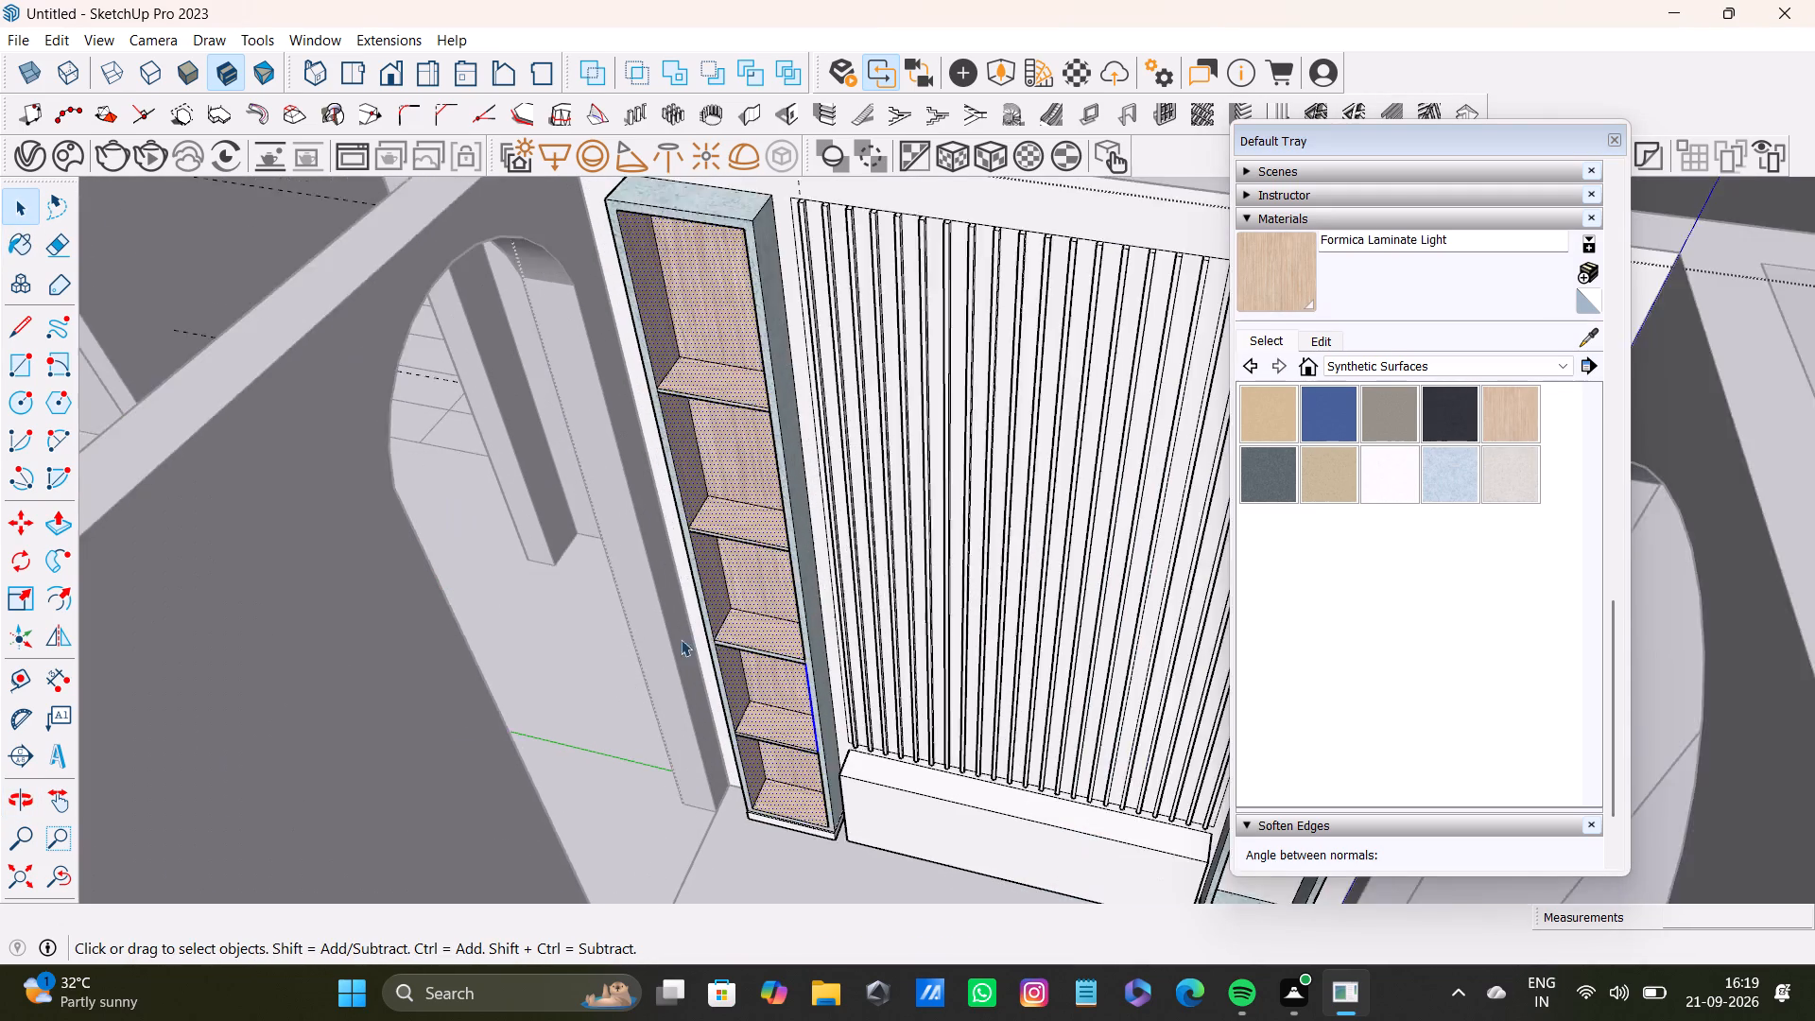
scroll(681, 639, "up", 4)
scroll(796, 500, "down", 7)
middle_click_drag(957, 578, 450, 611, "shift")
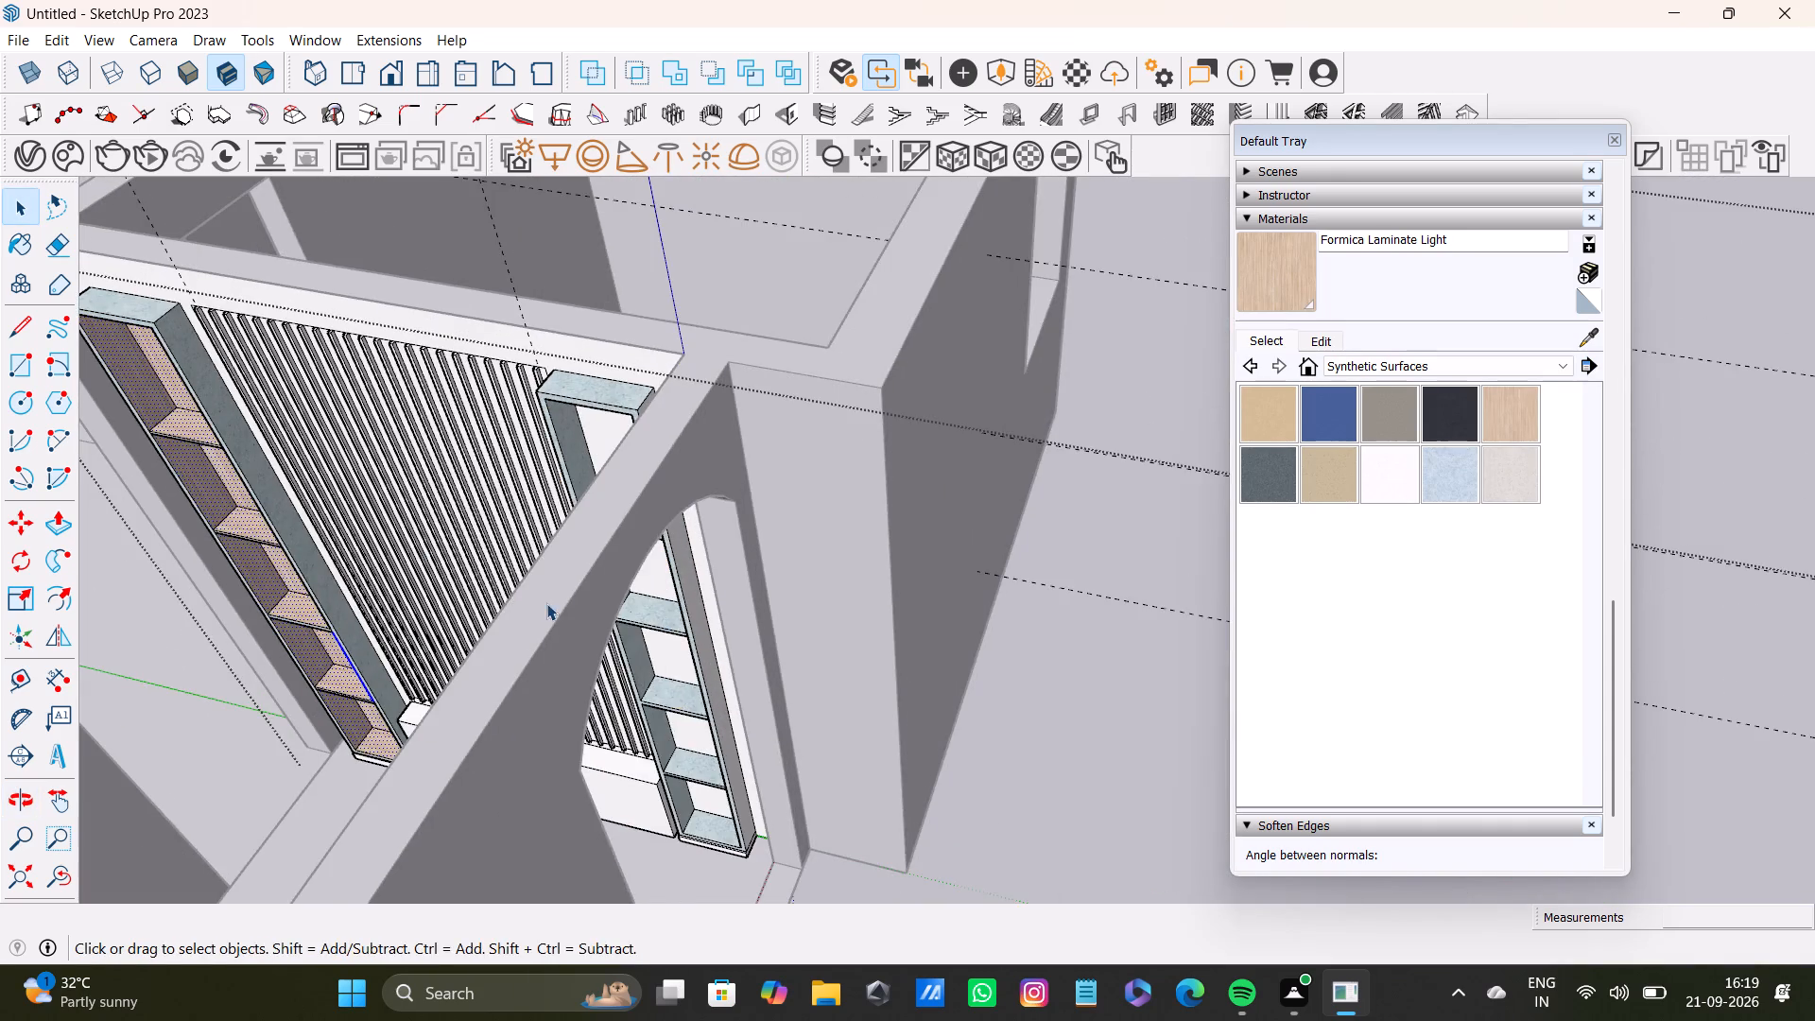
middle_click_drag(543, 603, 889, 609, "shift")
scroll(906, 531, "up", 6)
key("space")
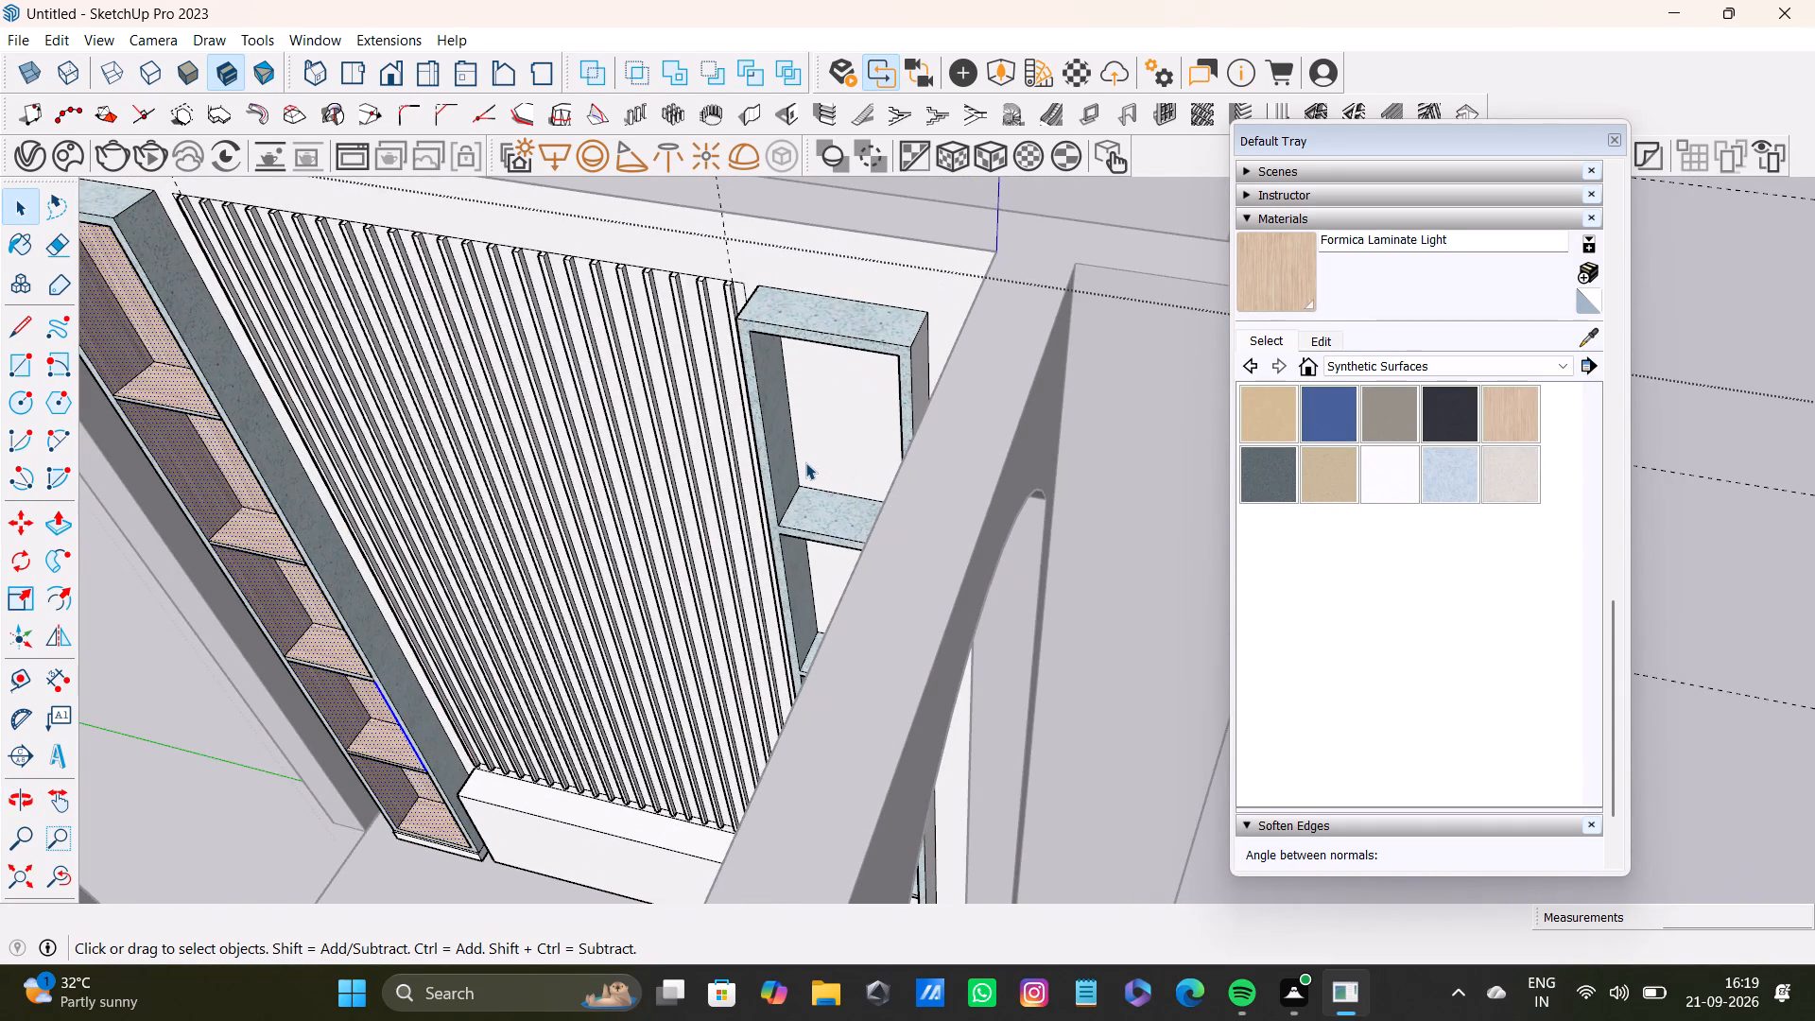
middle_click_drag(805, 462, 864, 476, "shift")
scroll(862, 469, "up", 6)
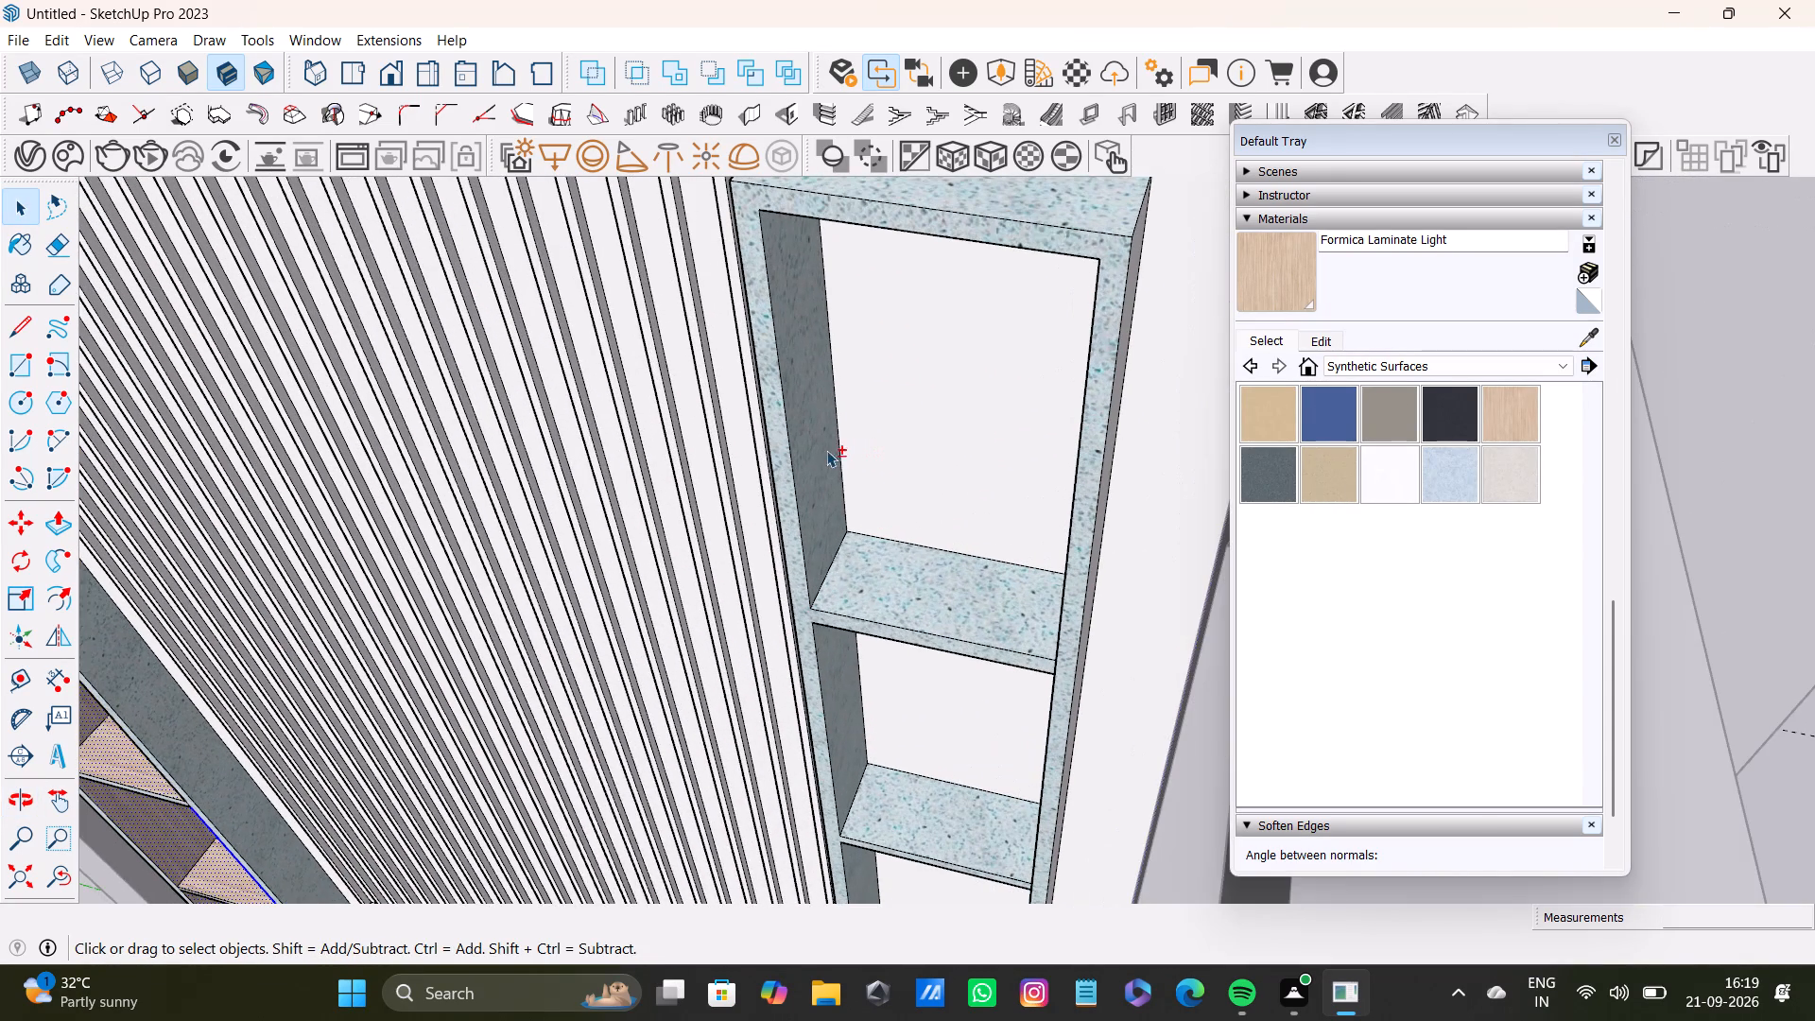
left_click(826, 450, "shift")
left_click(911, 439, "shift")
middle_click_drag(931, 529, 1094, 535)
scroll(990, 504, "up", 3, "shift")
left_click(987, 492, "shift")
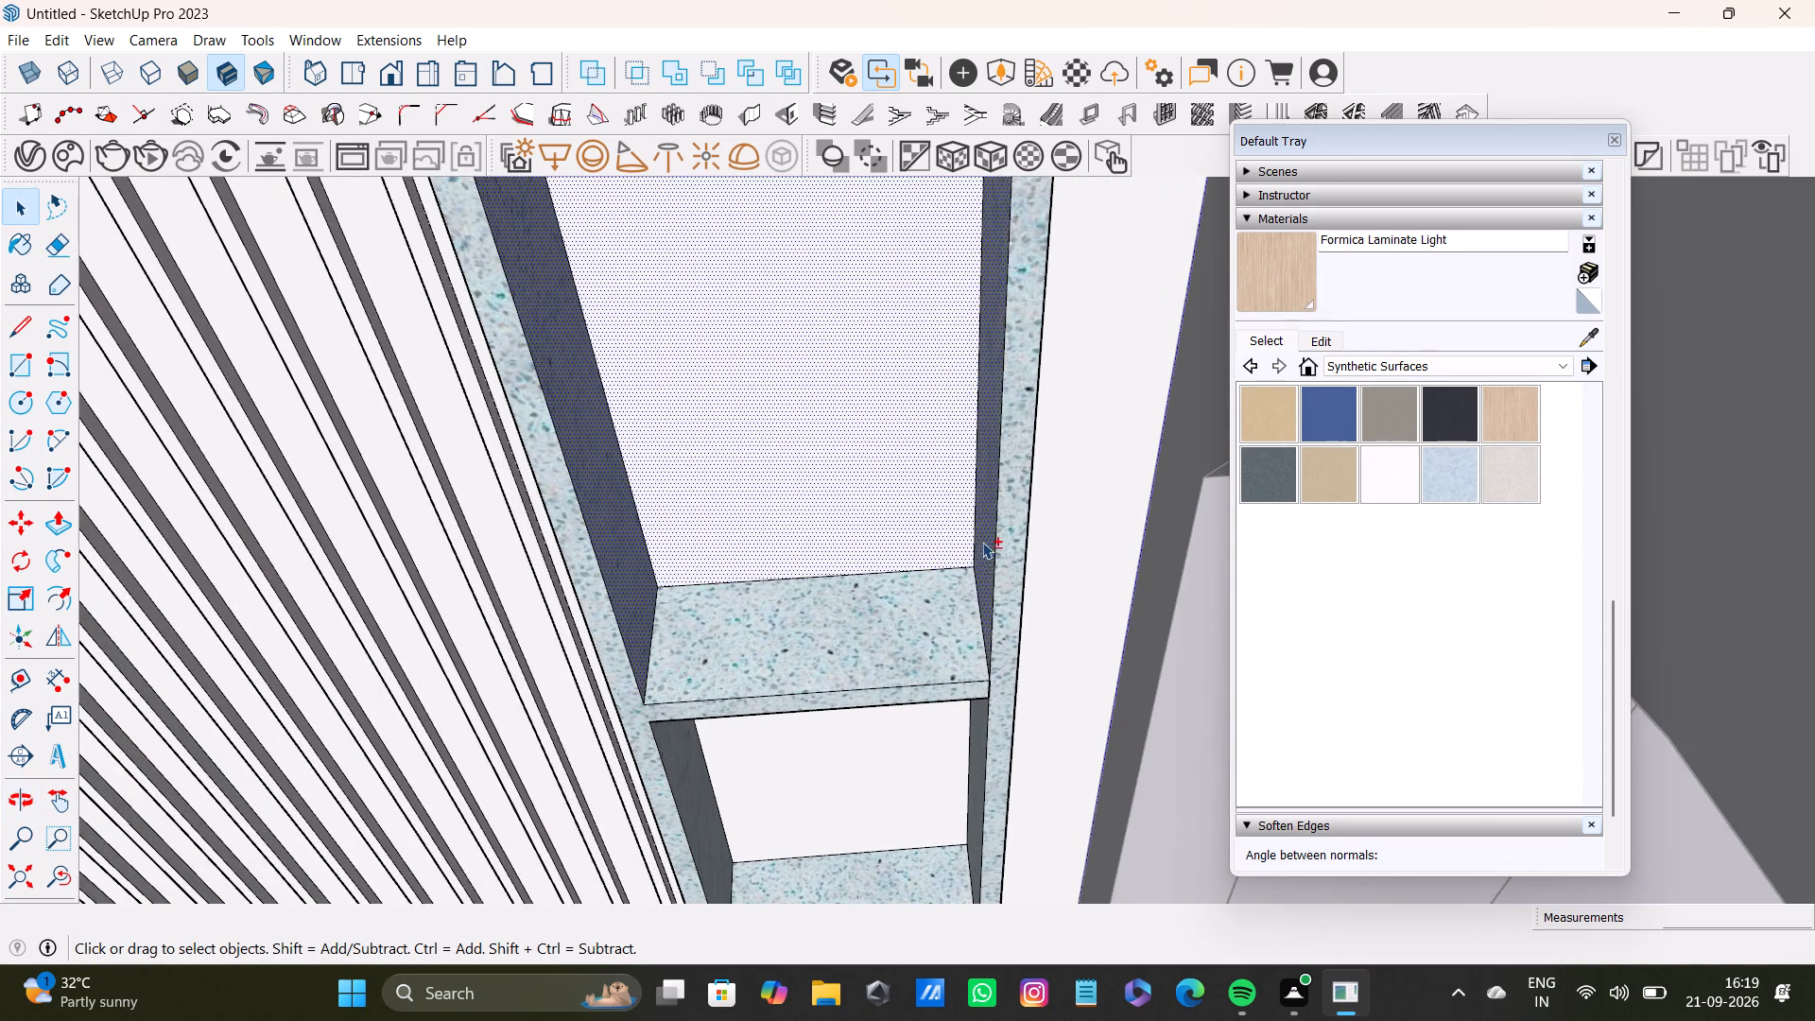
Add the upper face of the right unit's highest shelf and the underside of its top board to the selection.
scroll(980, 545, "down", 4, "shift")
middle_click_drag(958, 614, 971, 519, "shift")
left_click(968, 523, "shift")
middle_click_drag(925, 686, 952, 718, "shift")
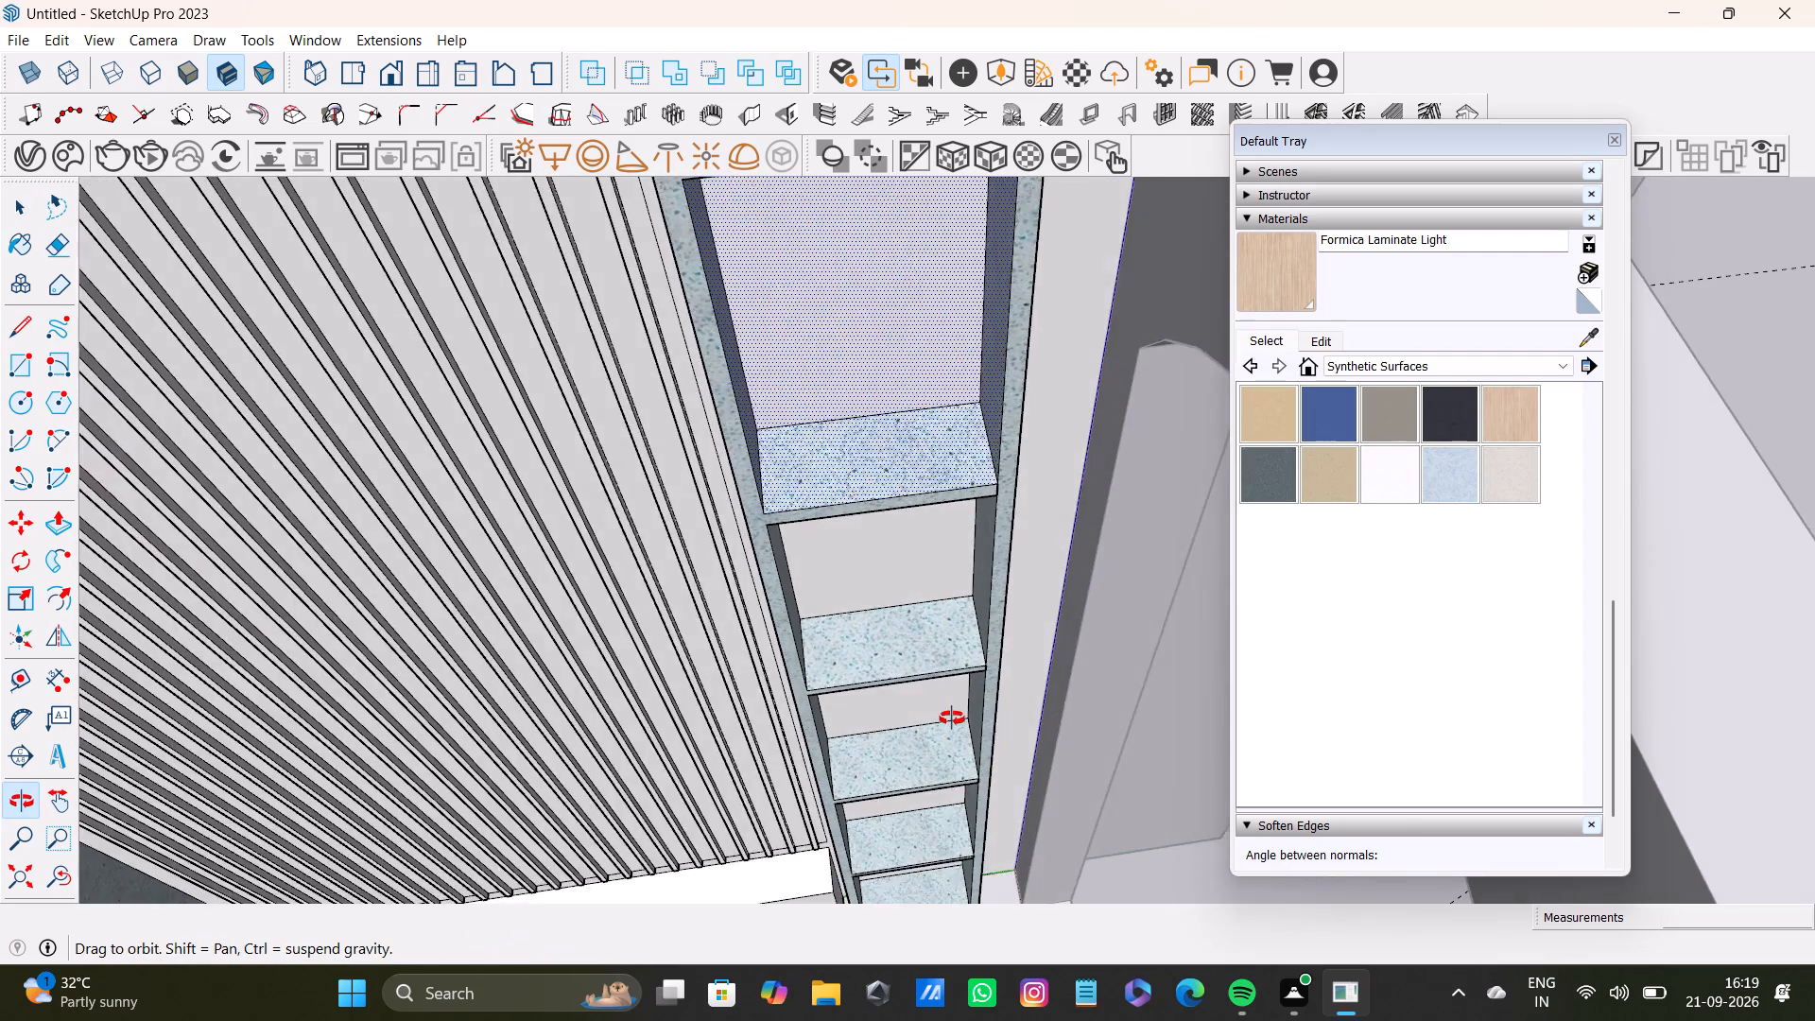
middle_click_drag(952, 718, 975, 822, "shift")
middle_click_drag(980, 784, 976, 463)
scroll(978, 602, "up", 2, "shift")
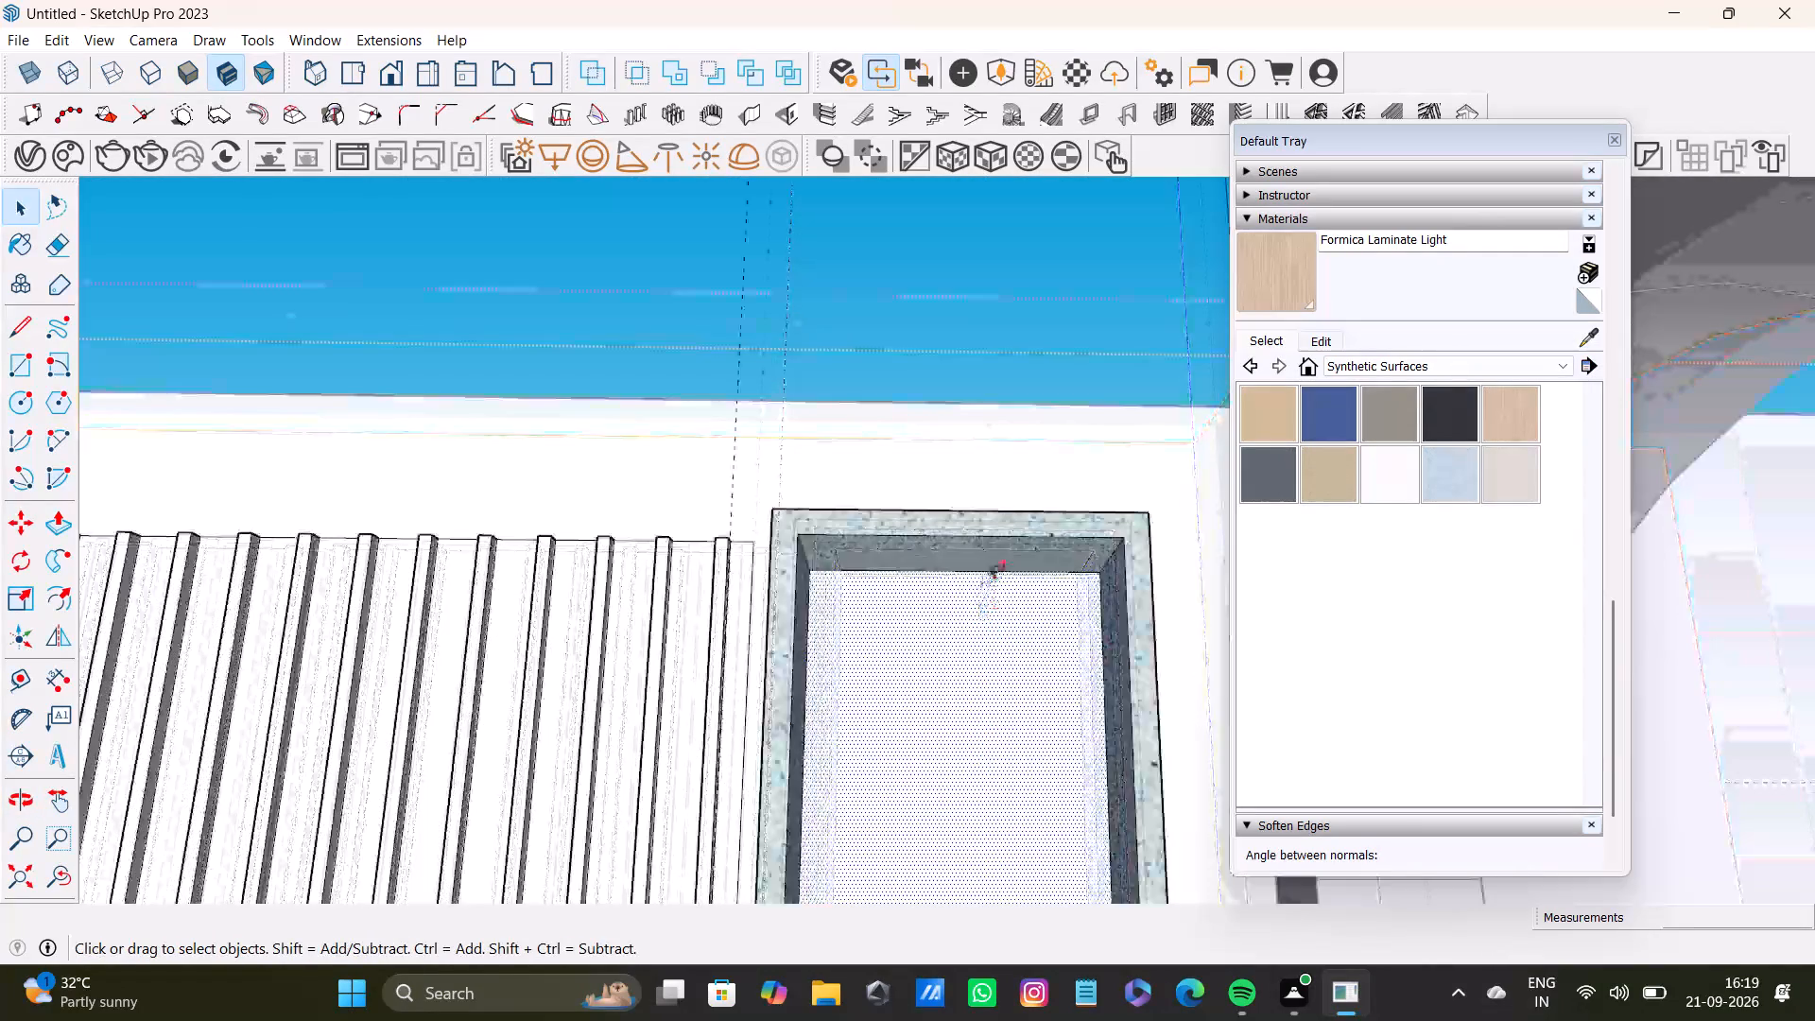
left_click(993, 556, "shift")
Add the highest shelf's underside, both inner sides and the back panel of the right unit's second compartment to the selection.
scroll(995, 577, "down", 2, "shift")
middle_click_drag(1043, 777, 987, 527, "shift")
middle_click_drag(994, 779, 992, 553, "shift")
scroll(984, 668, "up", 3, "shift")
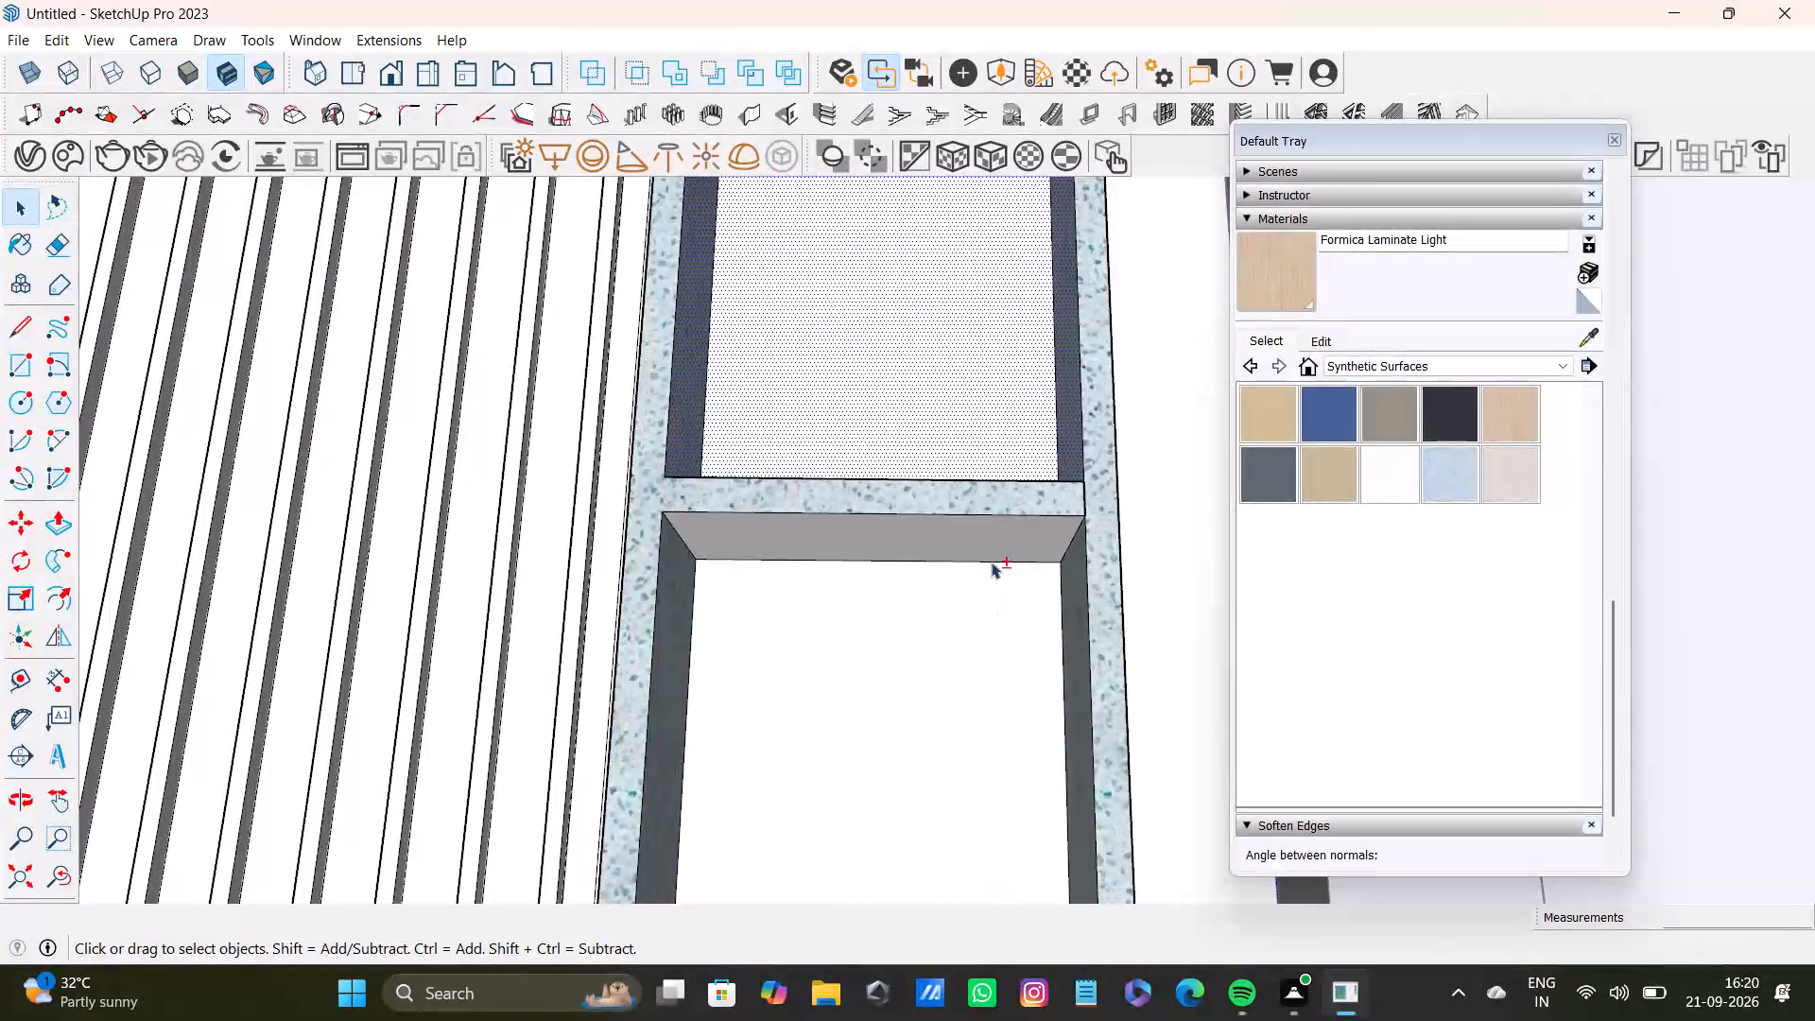
left_click(1003, 540, "shift")
left_click(1077, 664, "shift")
left_click(1035, 729, "shift")
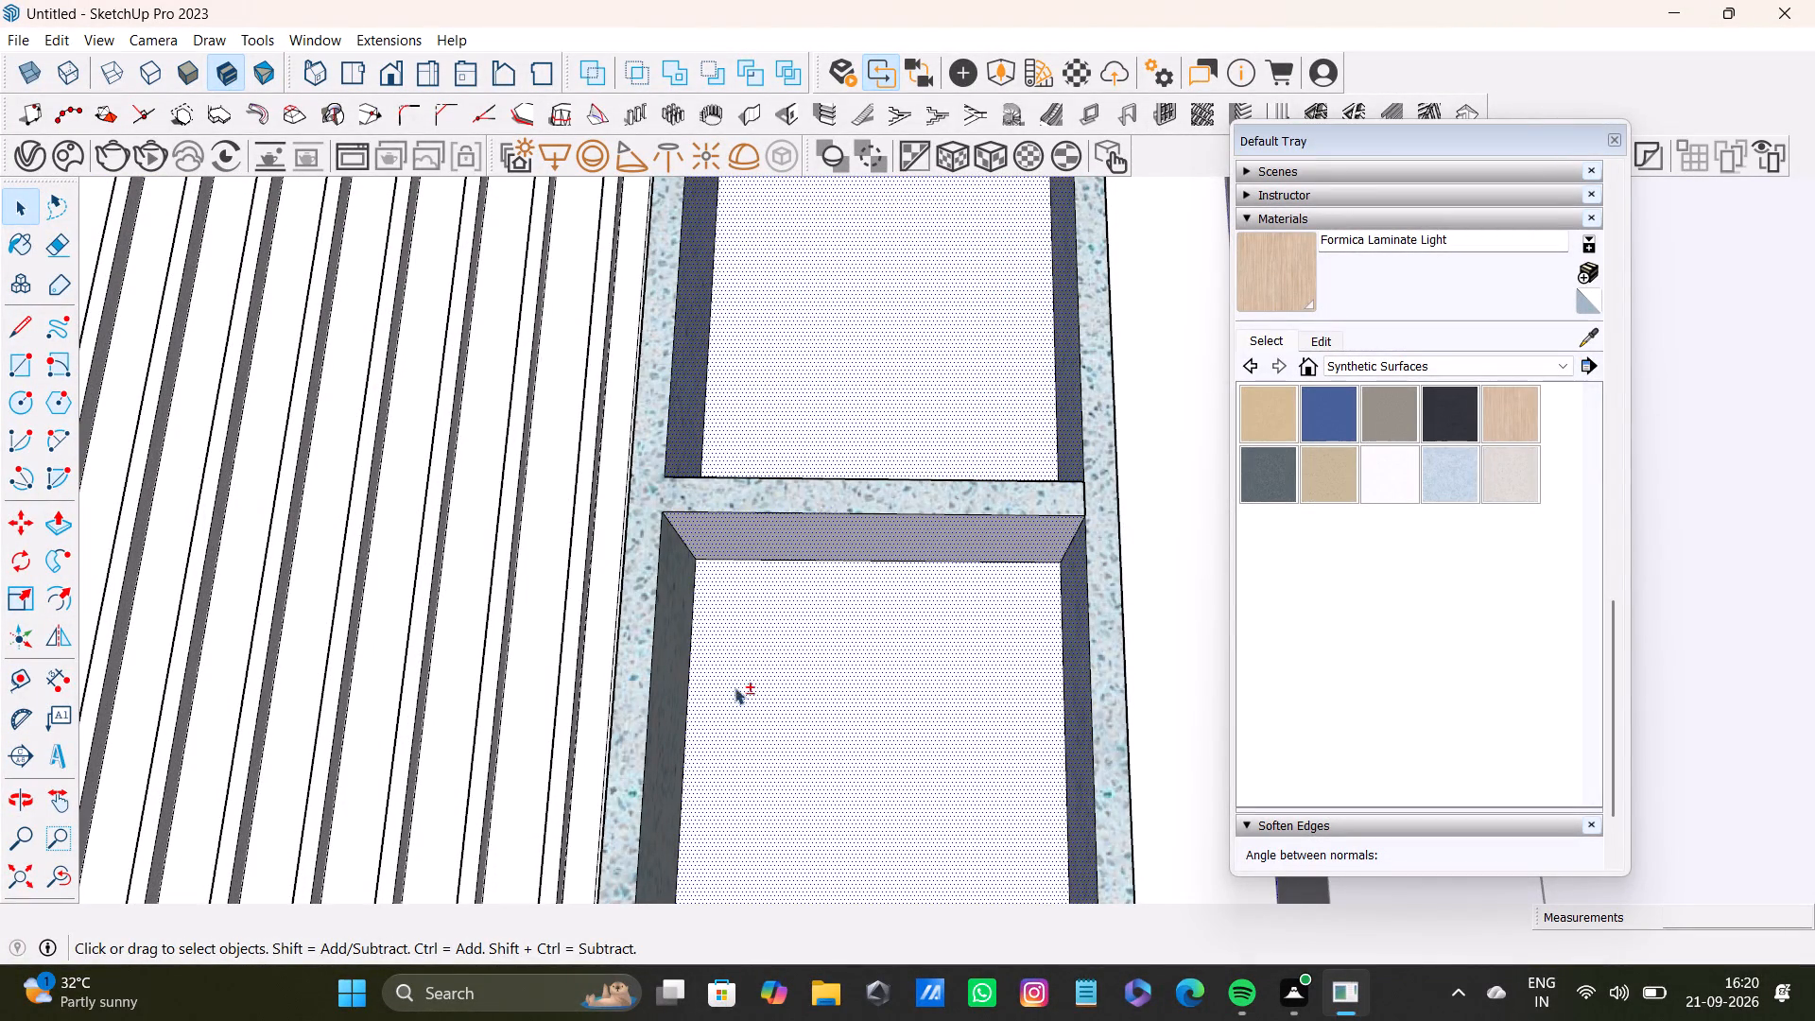
left_click(672, 686, "shift")
Add both faces of the right unit's second shelf, plus the third compartment's back panel and inner sides, to the selection.
scroll(677, 697, "down", 4, "shift")
middle_click_drag(854, 802, 897, 487, "shift")
middle_click_drag(924, 587, 976, 930)
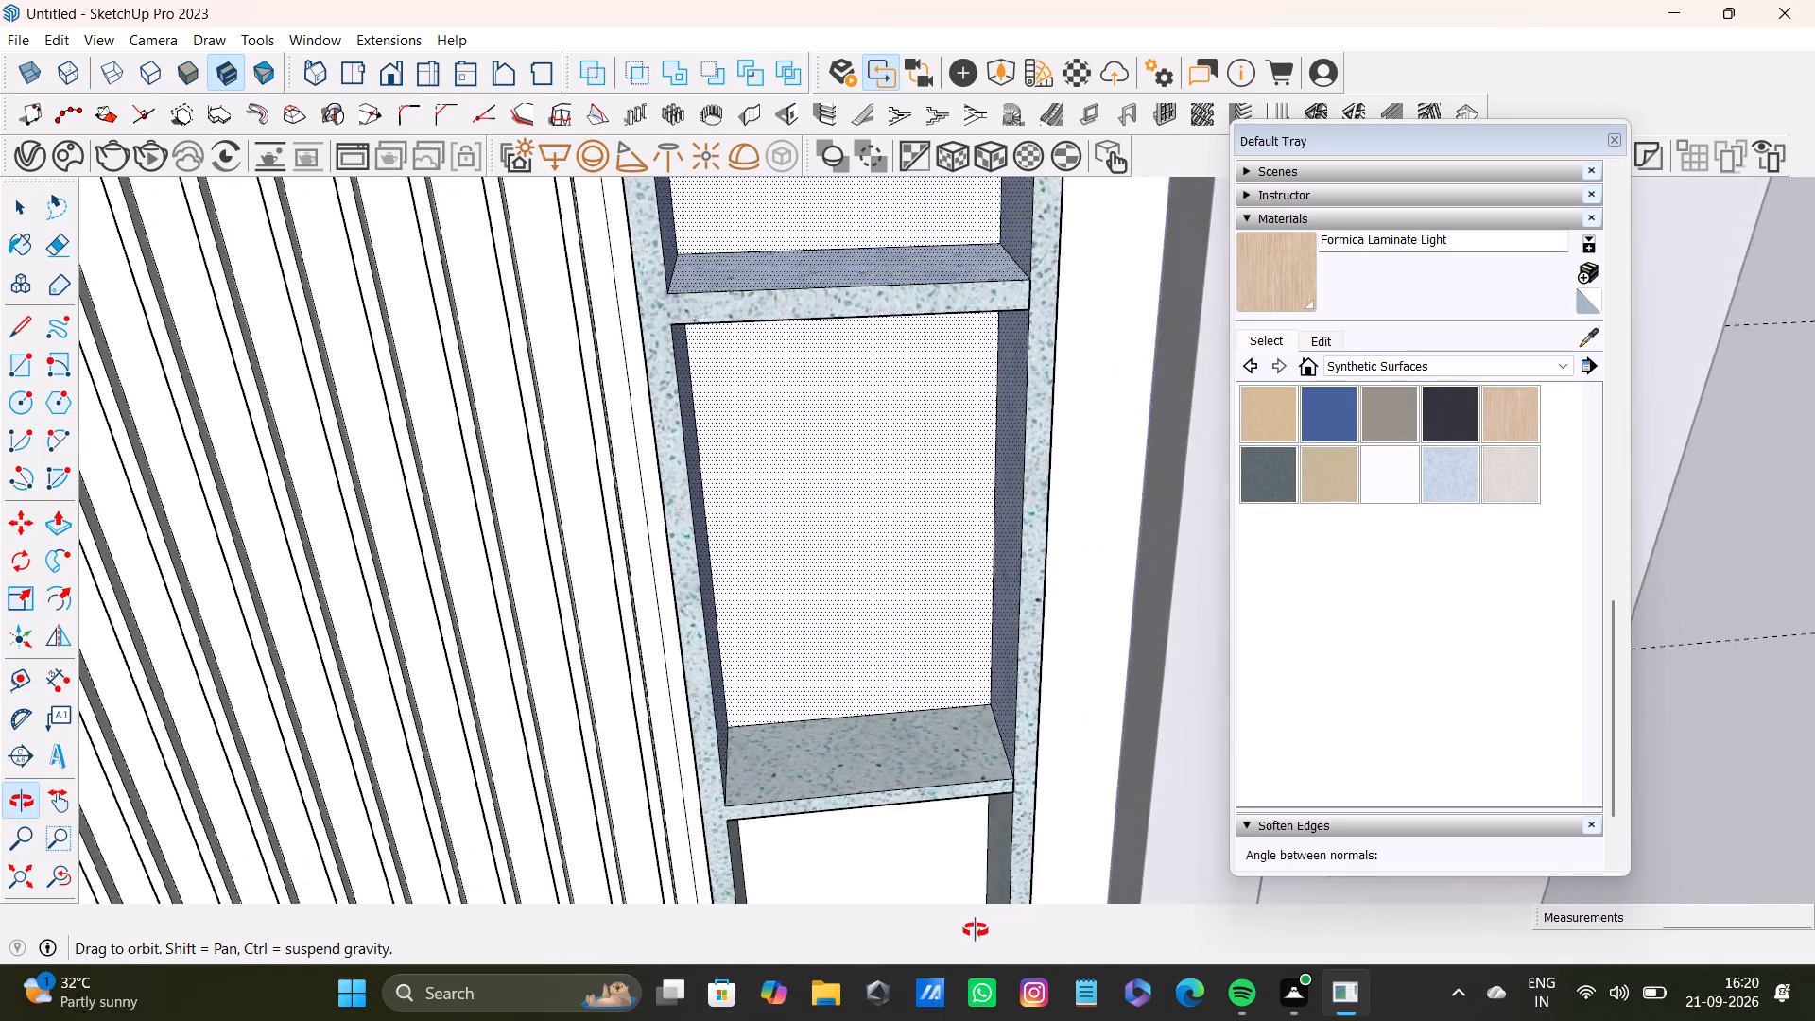
middle_click_drag(976, 930, 963, 815)
left_click(923, 626, "shift")
left_click(923, 812, "shift")
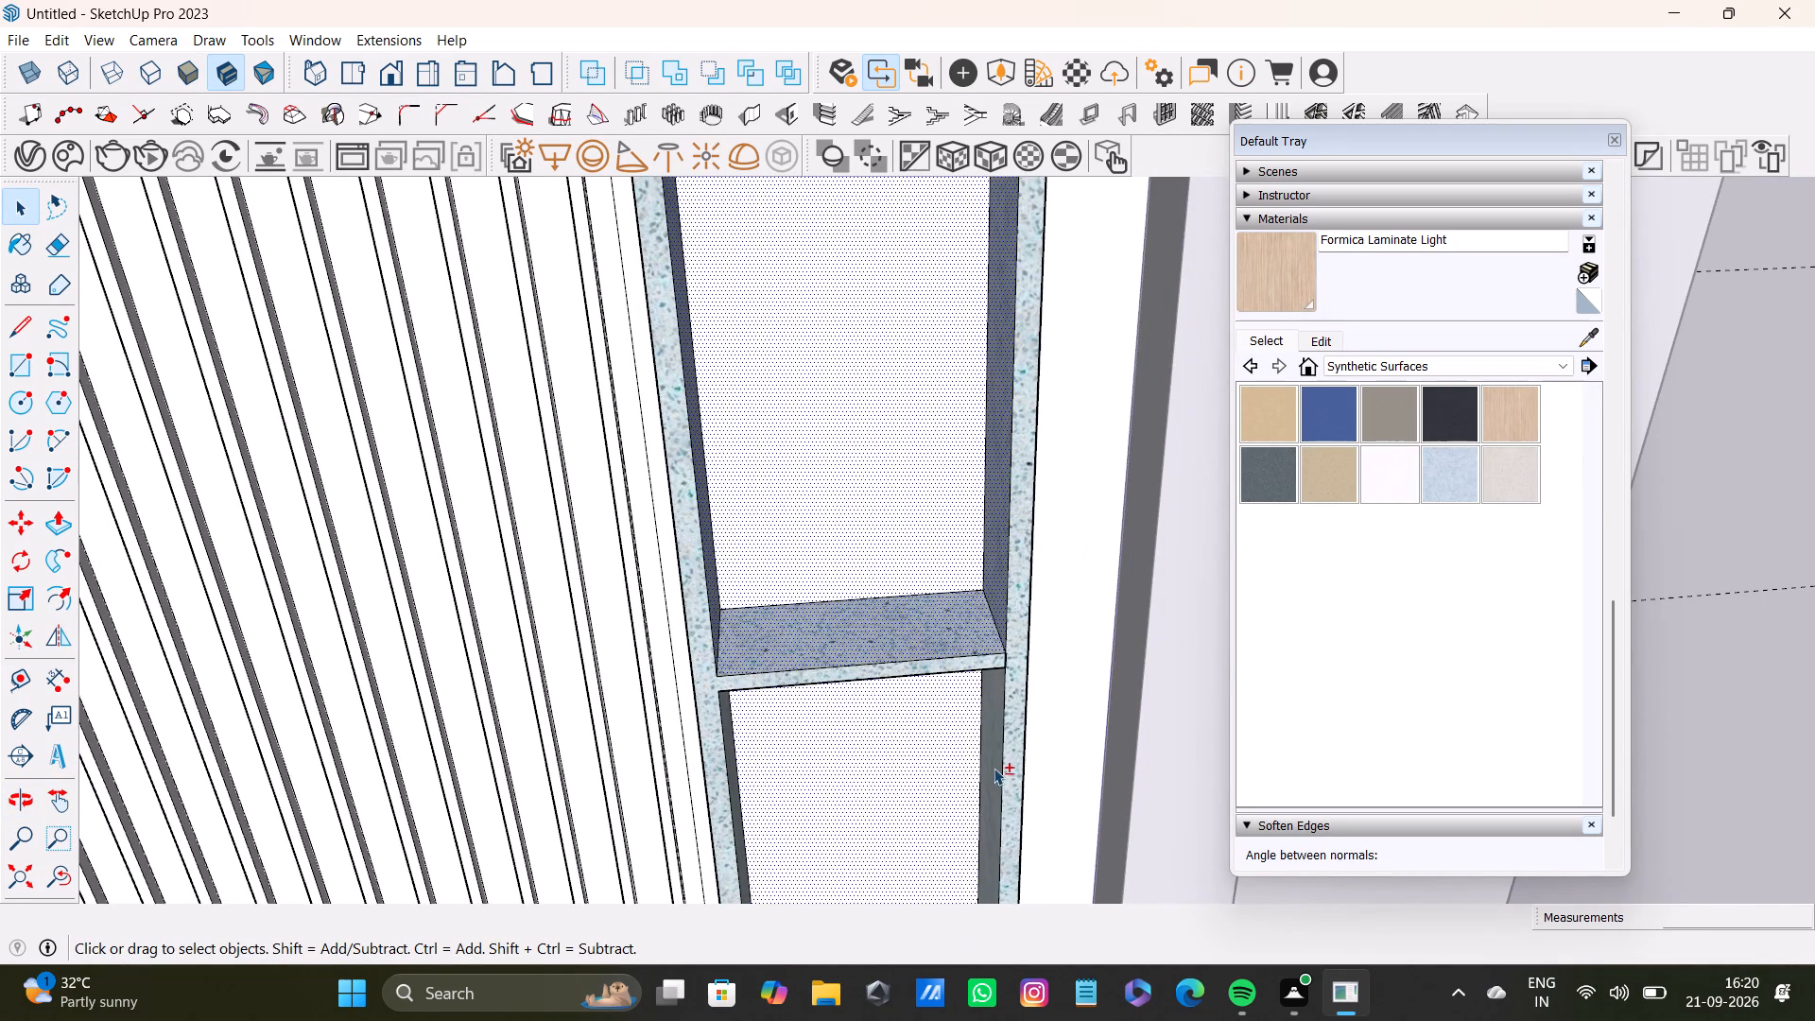
left_click(994, 768, "shift")
scroll(986, 787, "down", 3)
middle_click_drag(977, 816, 887, 566)
scroll(747, 686, "up", 9, "shift")
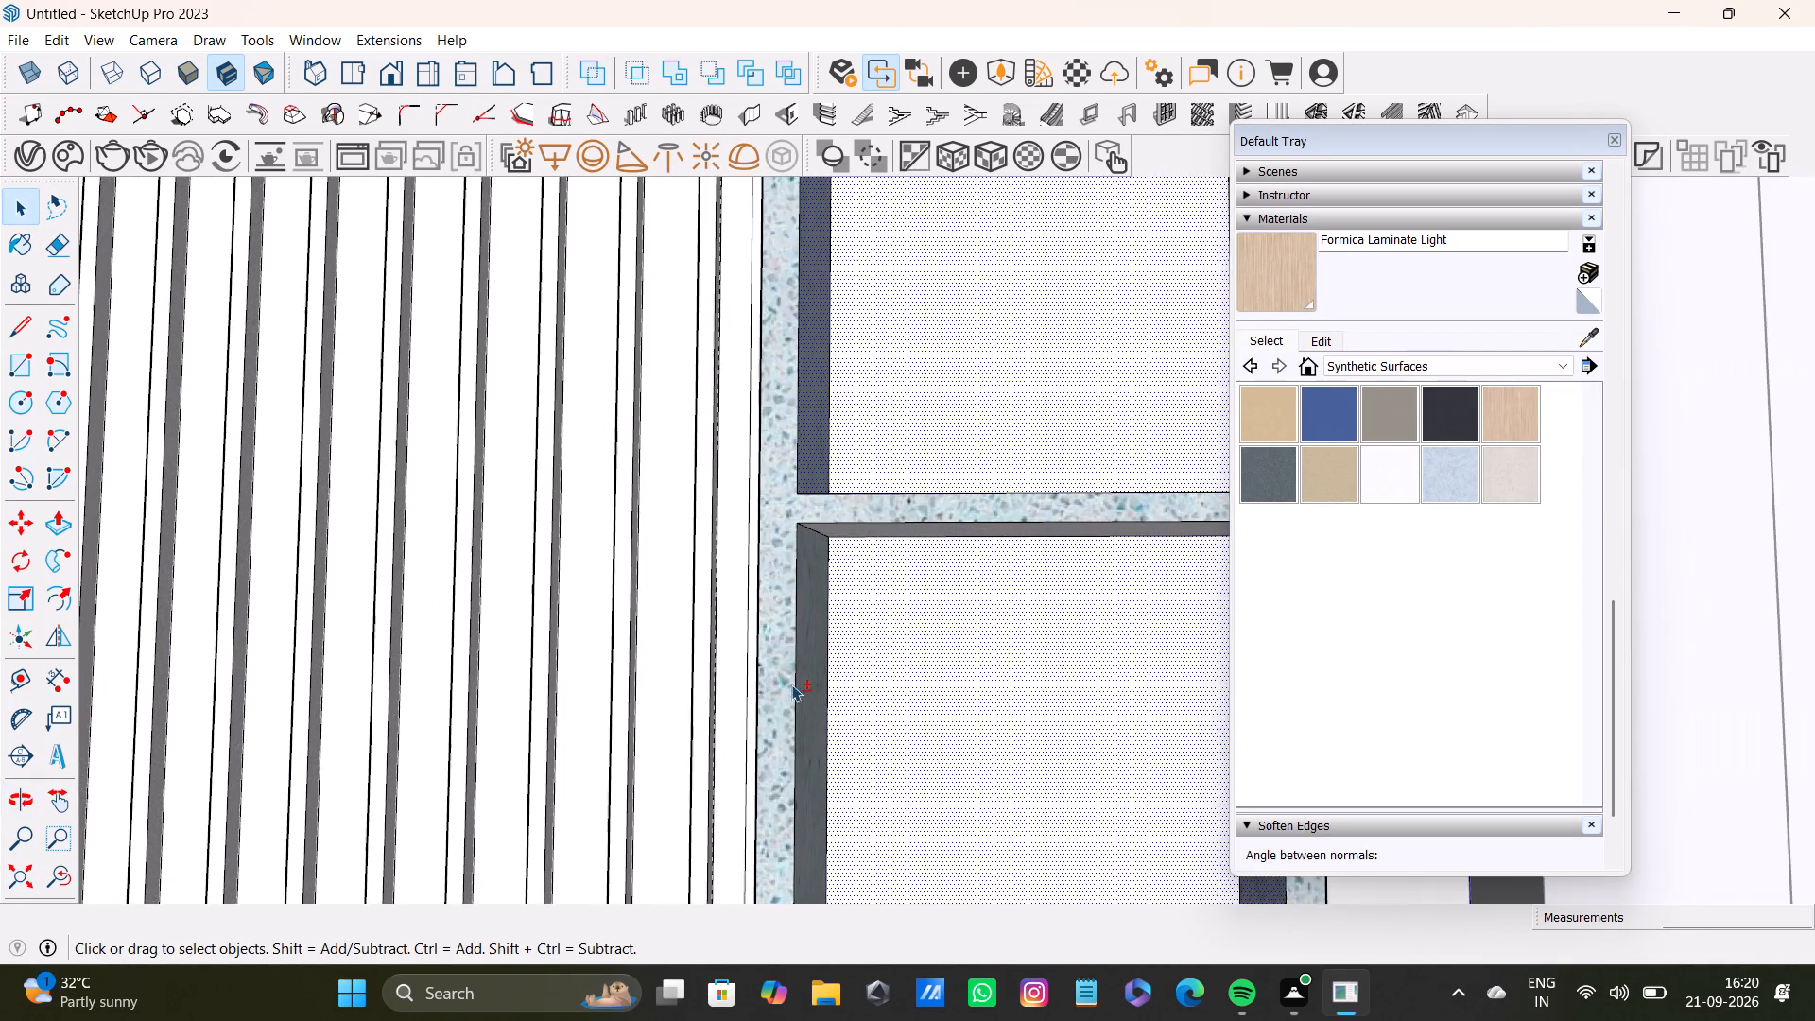
left_click(808, 692, "shift")
scroll(810, 693, "down", 4, "shift")
middle_click_drag(870, 674, 895, 533)
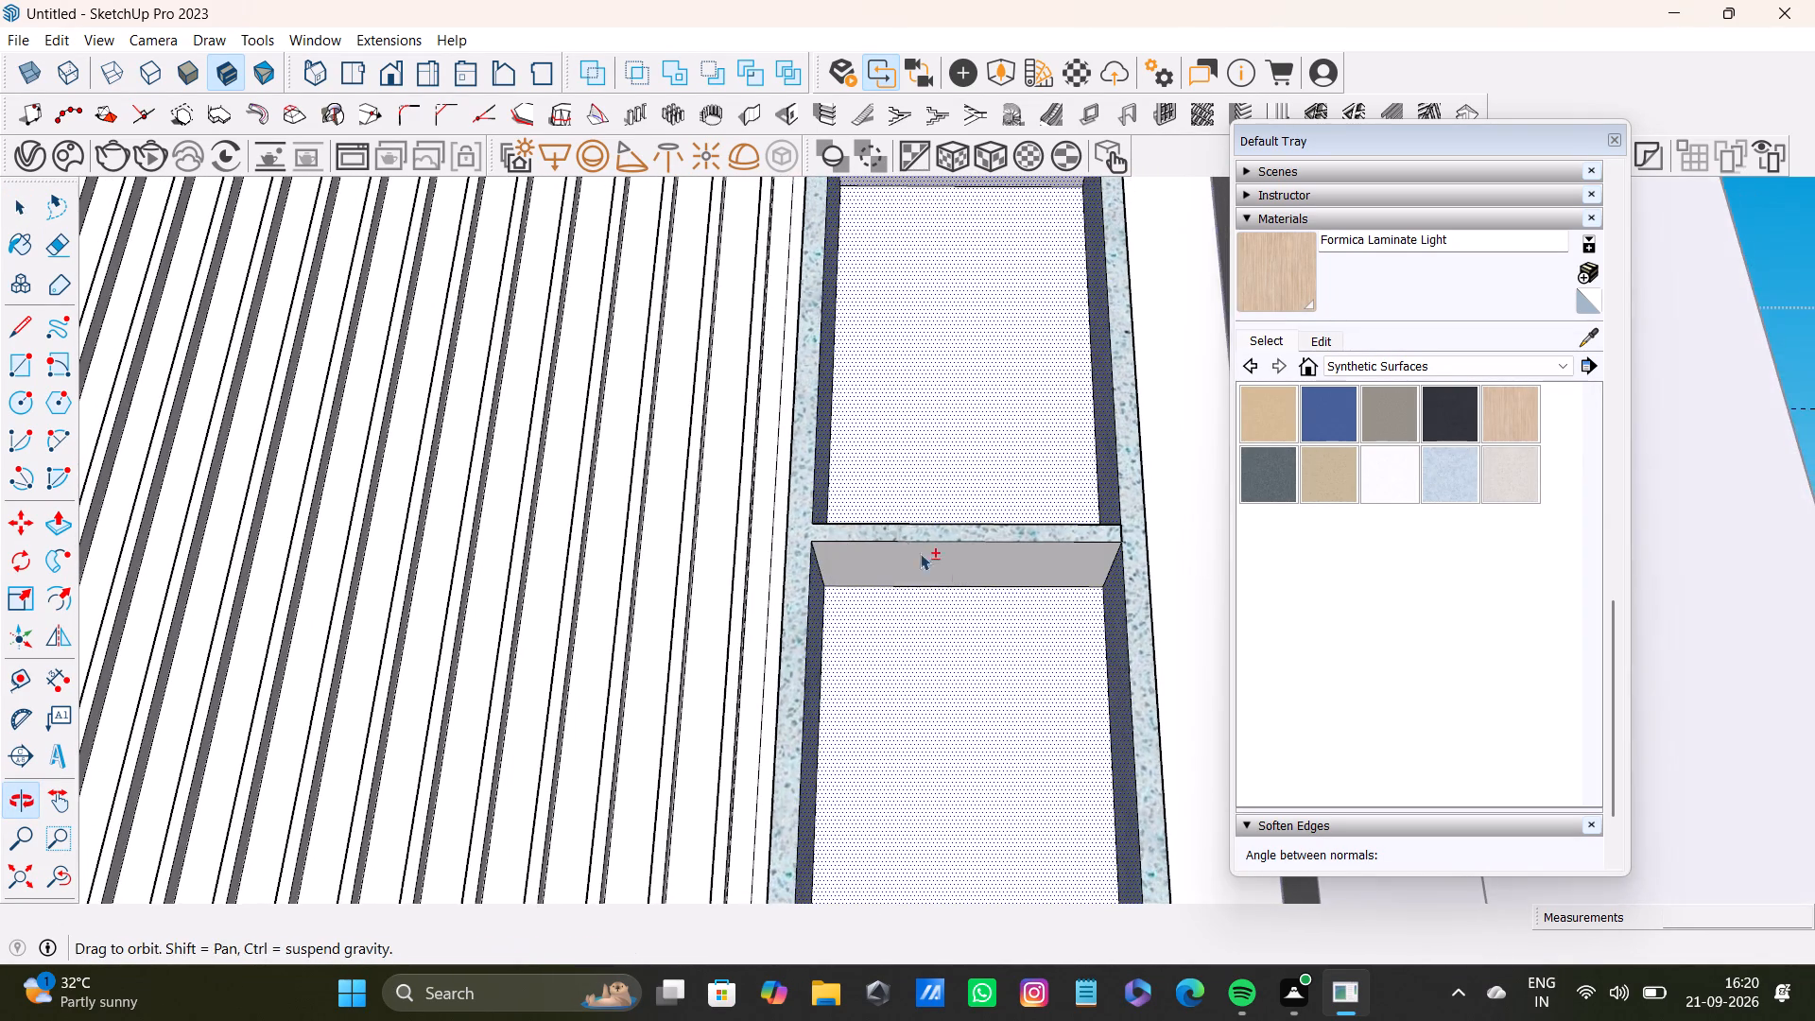
left_click(931, 565, "shift")
scroll(937, 576, "down", 2, "shift")
Add the third shelf's underside, both inner sides and the back panel of the right unit's fourth compartment to the selection.
middle_click_drag(932, 651, 945, 419, "shift")
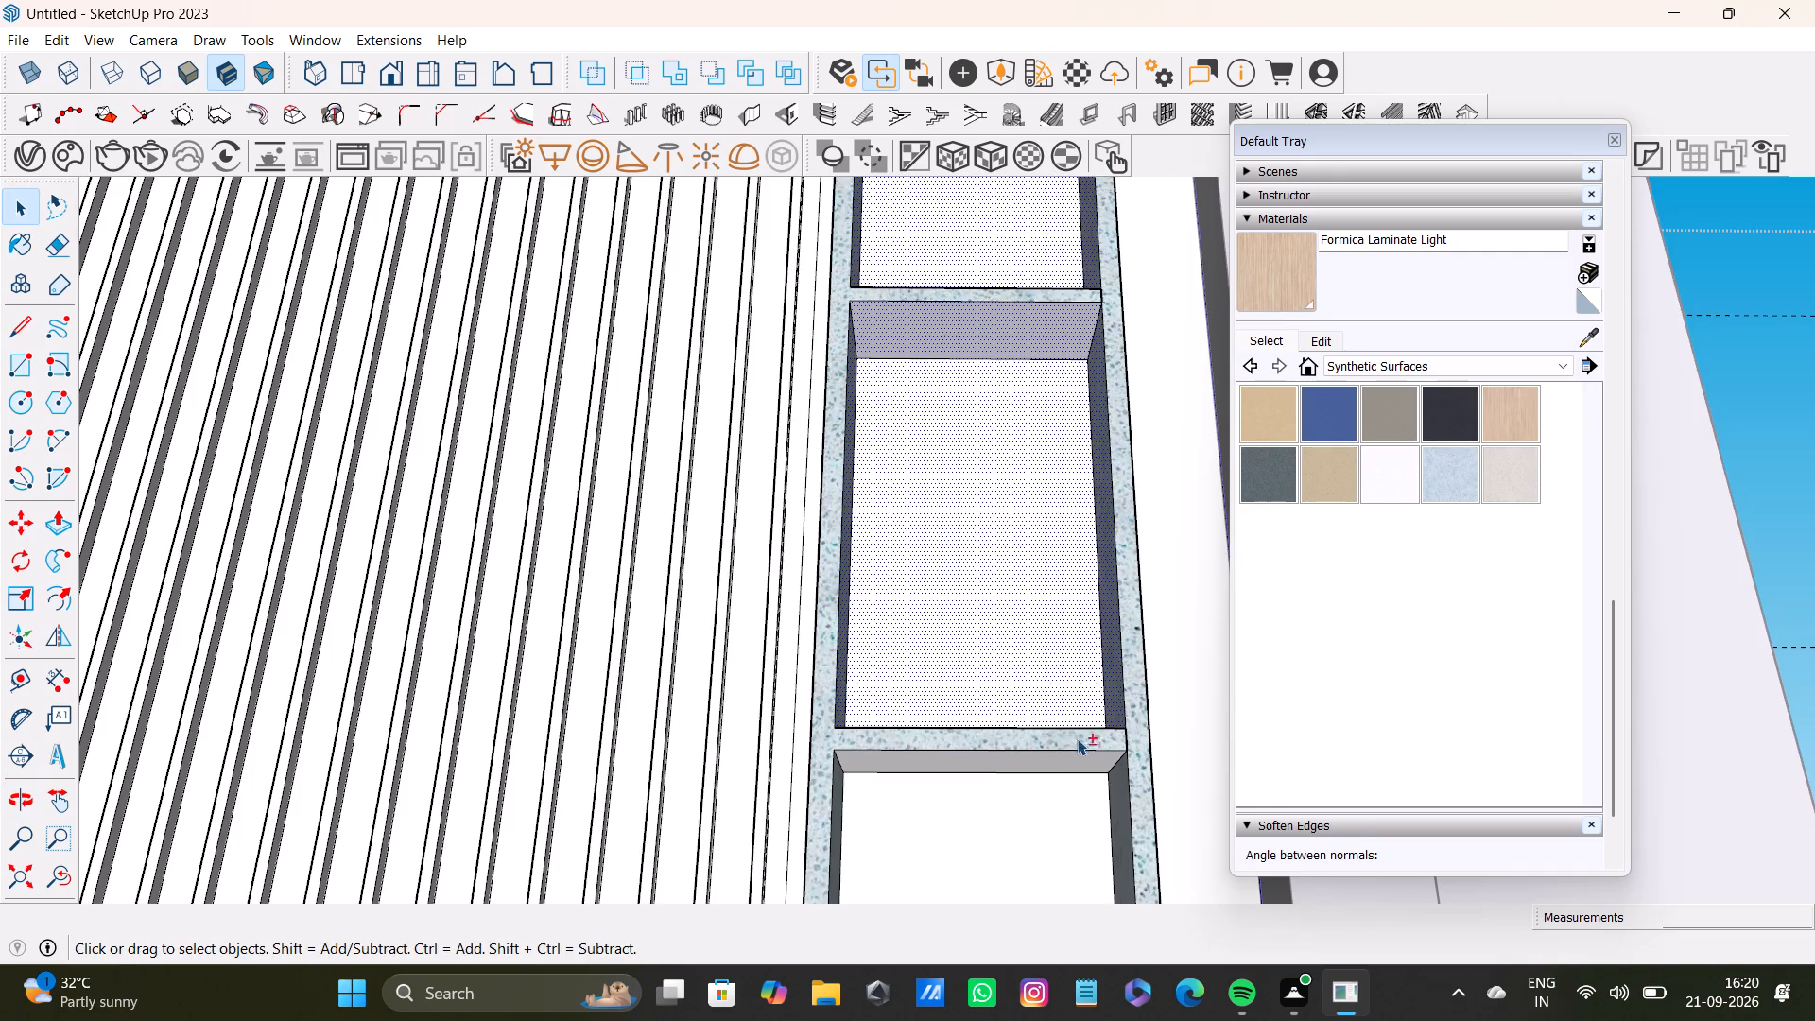
middle_click_drag(1077, 738, 997, 447, "shift")
left_click(993, 492, "shift")
middle_click_drag(1004, 632, 1205, 662)
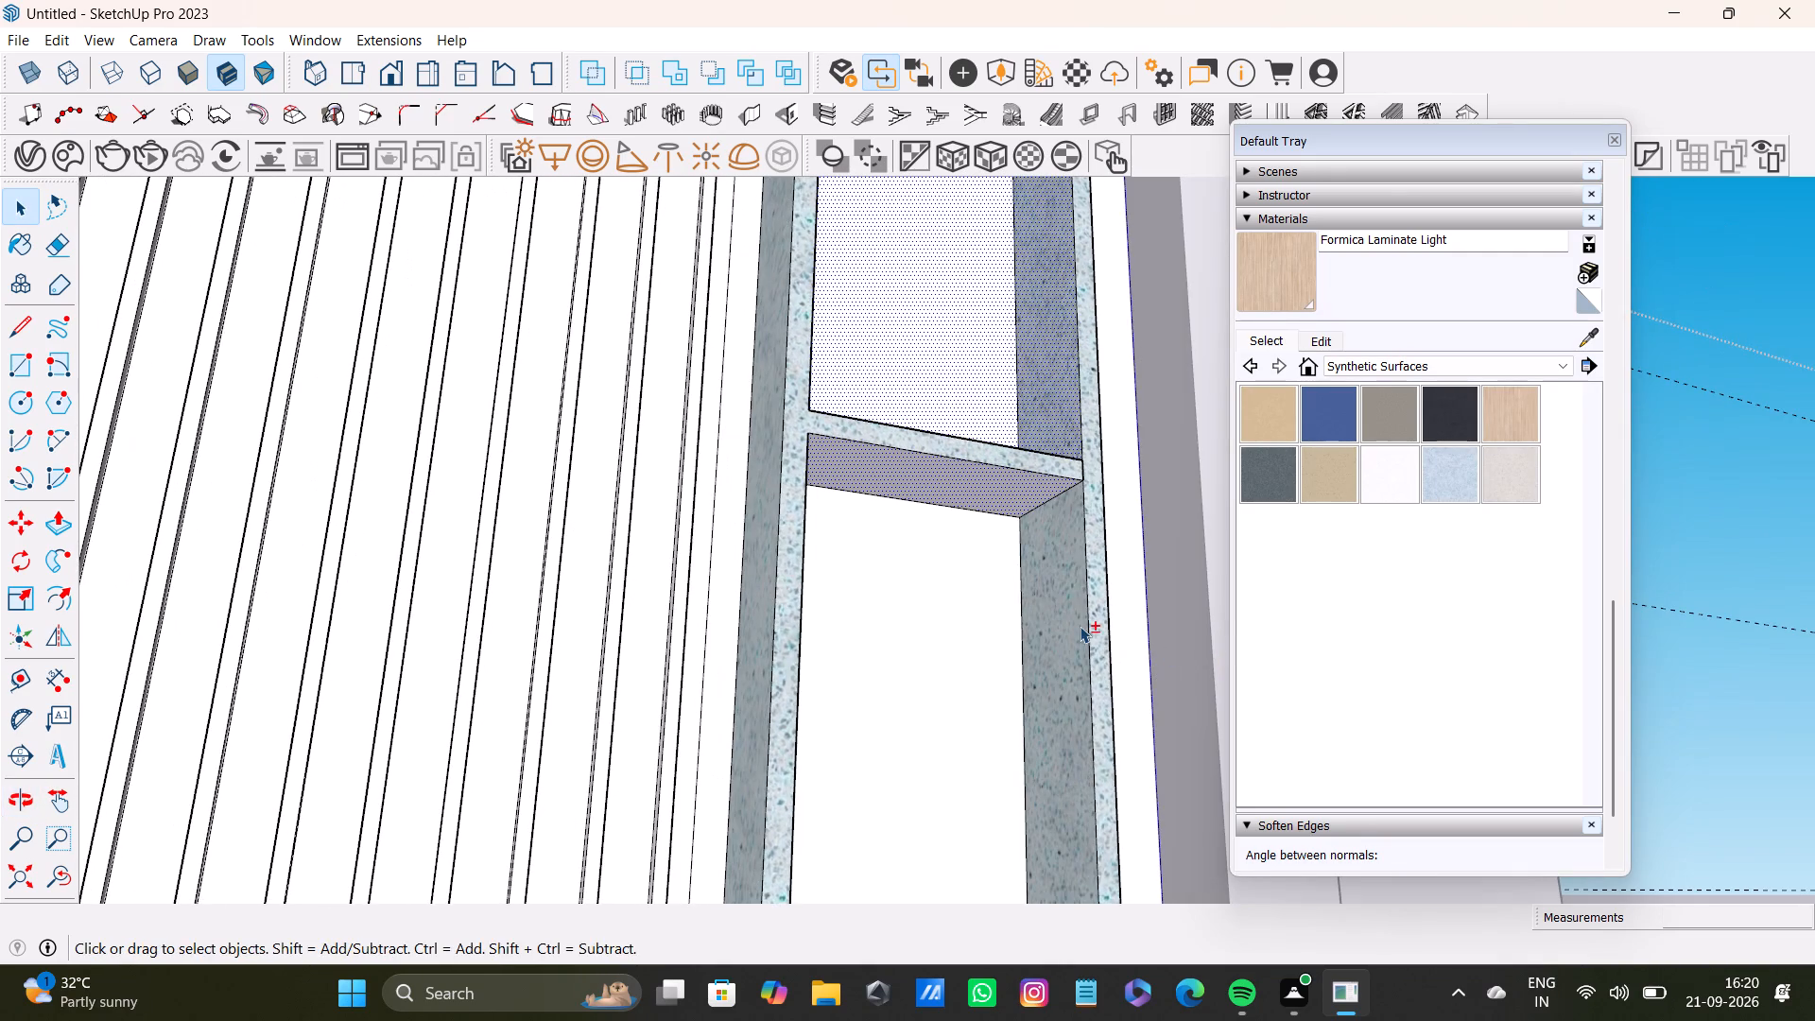
left_click(1080, 626, "shift")
middle_click_drag(1166, 659, 804, 700)
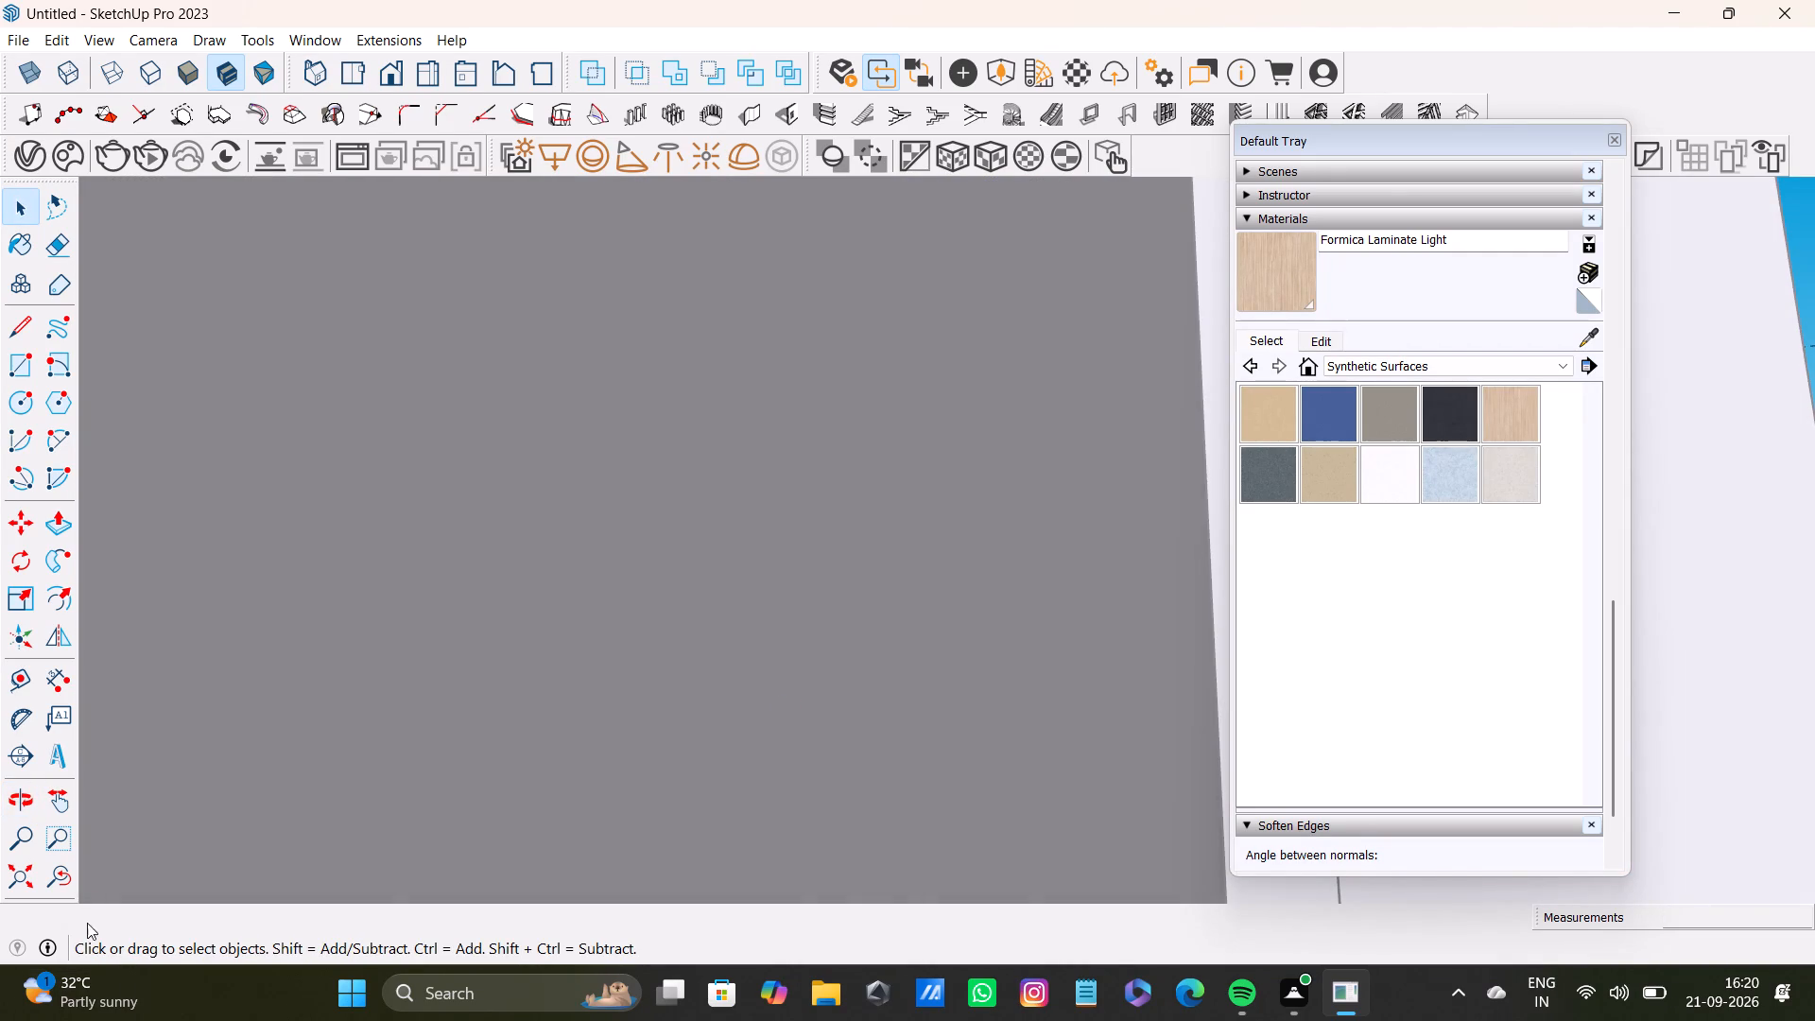
left_click(62, 878, "shift")
scroll(859, 591, "up", 3, "shift")
middle_click_drag(1007, 612, 887, 662)
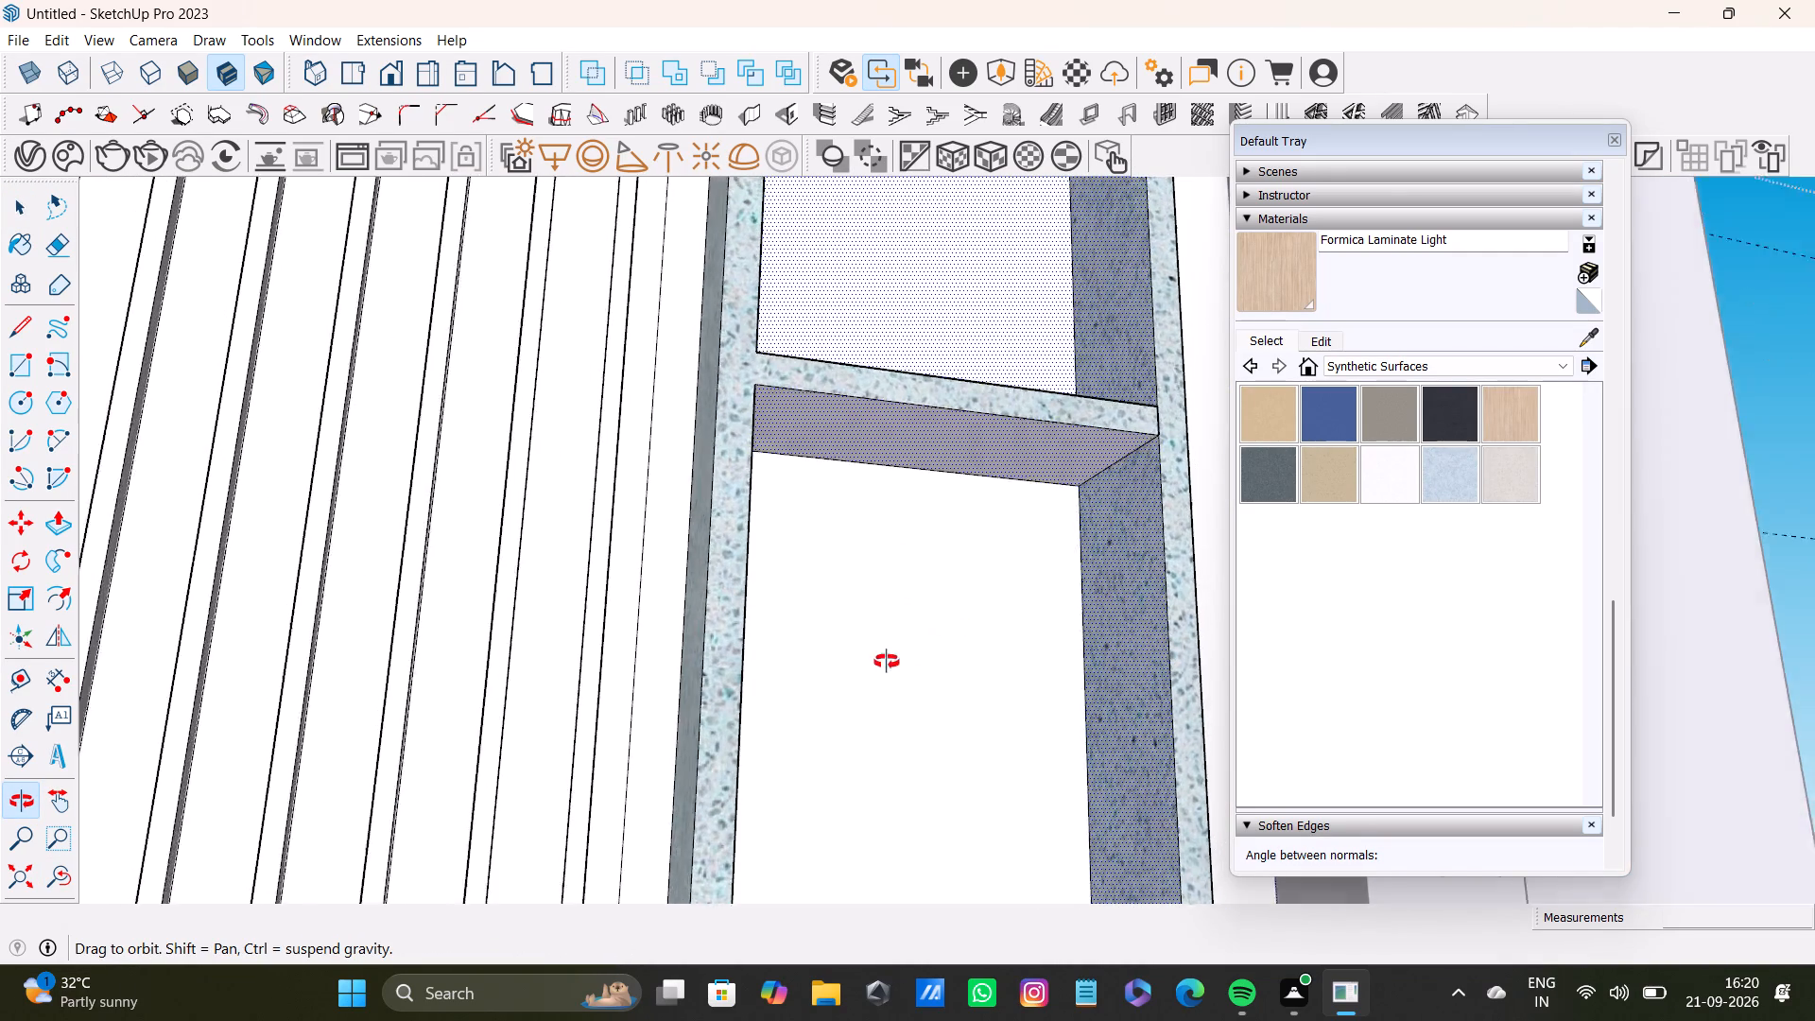
middle_click_drag(887, 662, 757, 745)
left_click(654, 686, "shift")
left_click(822, 693, "shift")
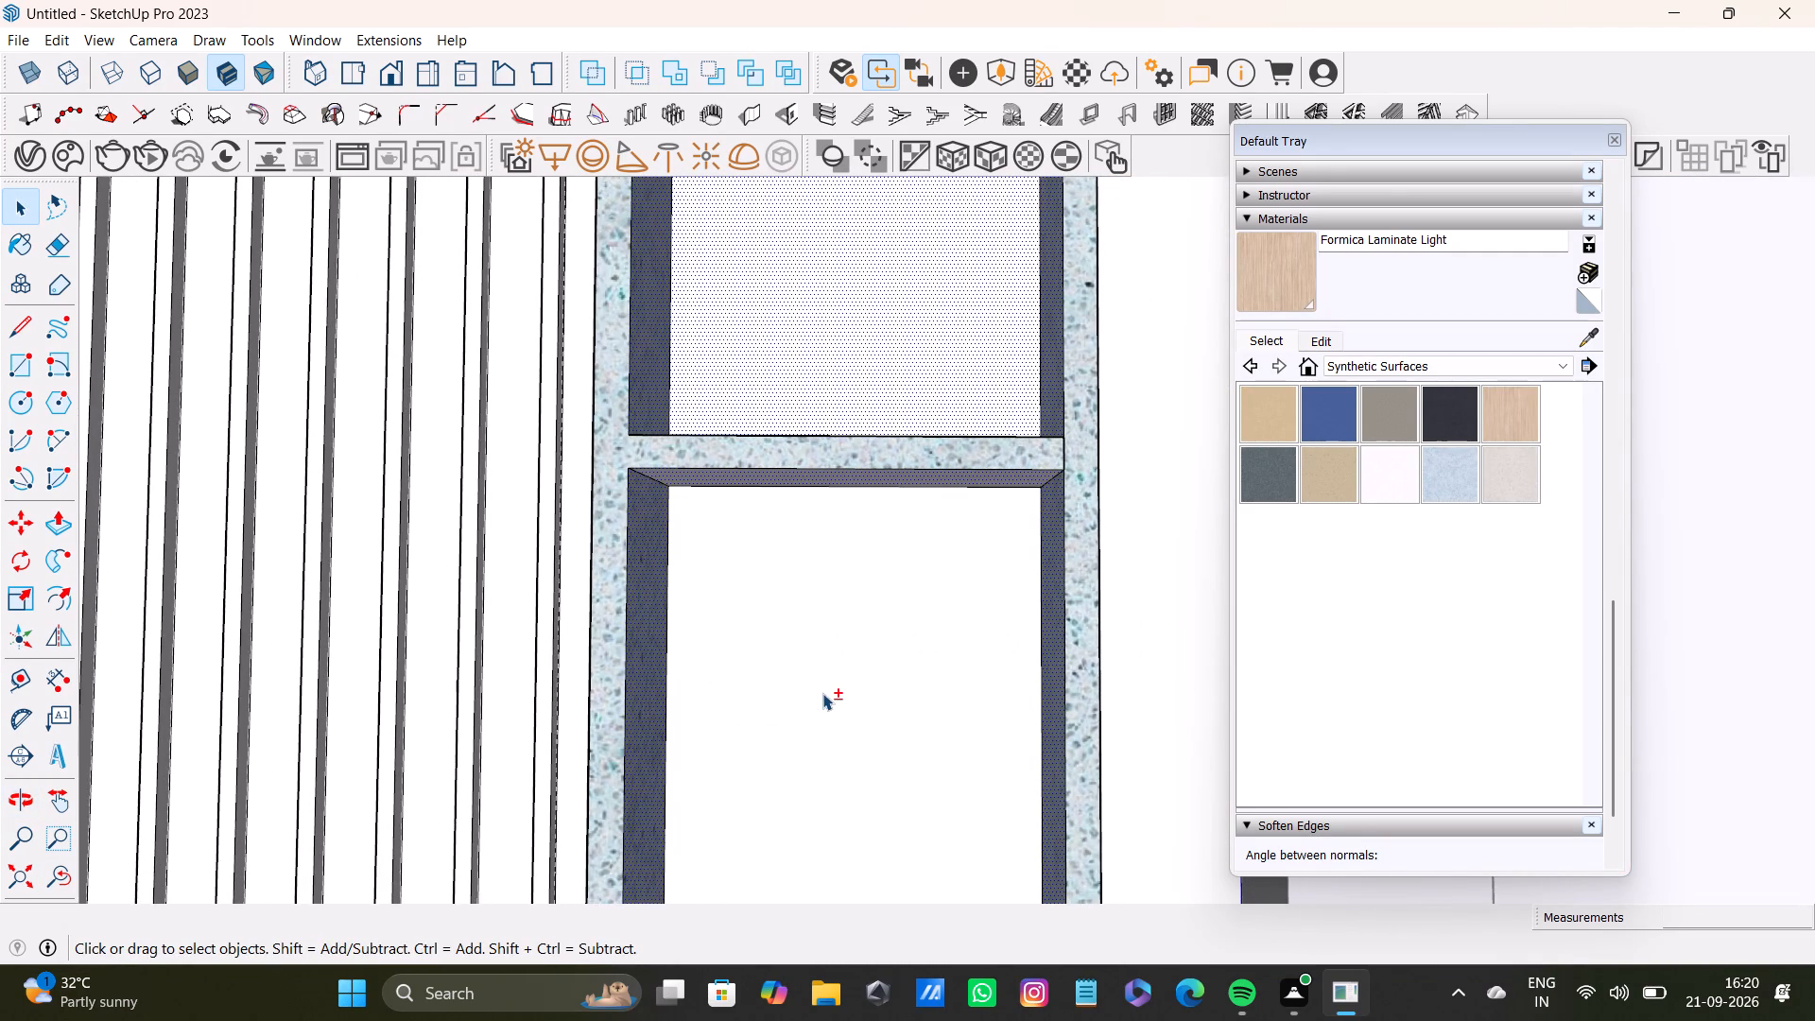
middle_click_drag(854, 729, 905, 353, "shift")
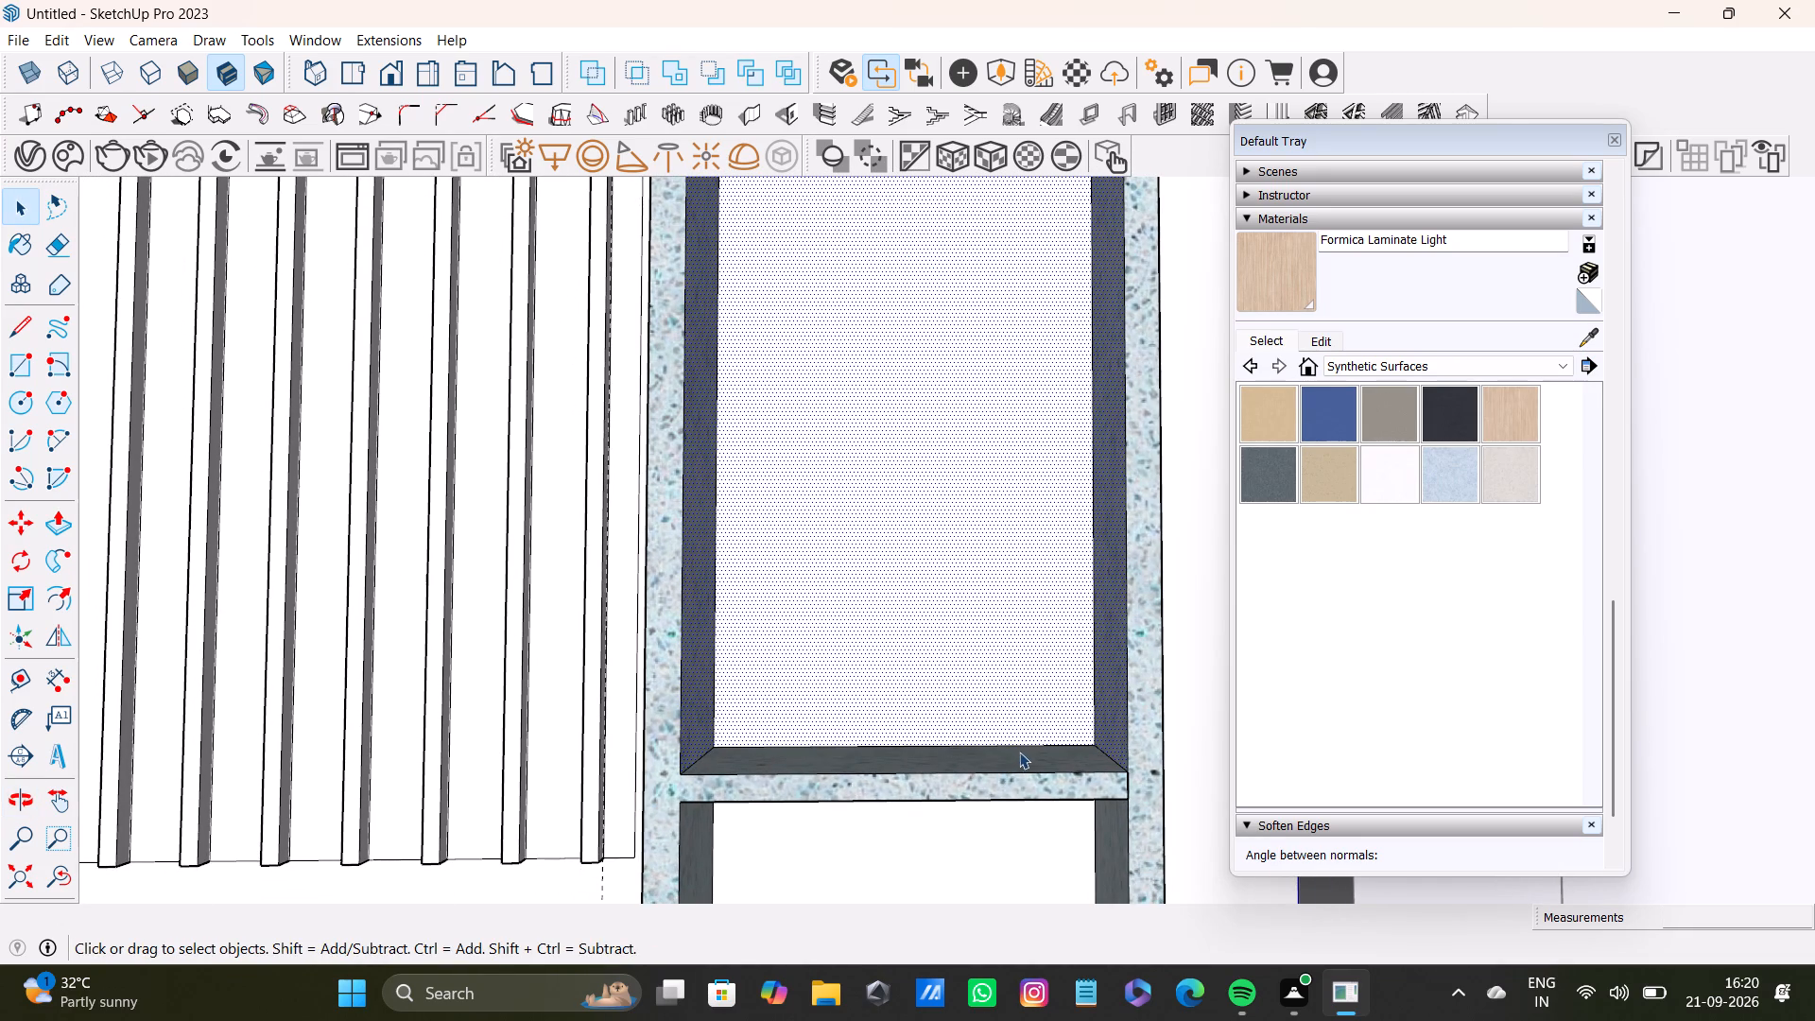
Add the fourth shelf's upper face and all interior faces of the right unit's bottom compartment, including its back panel, to the selection.
left_click(1021, 752, "shift")
middle_click_drag(1004, 791, 1003, 475, "shift")
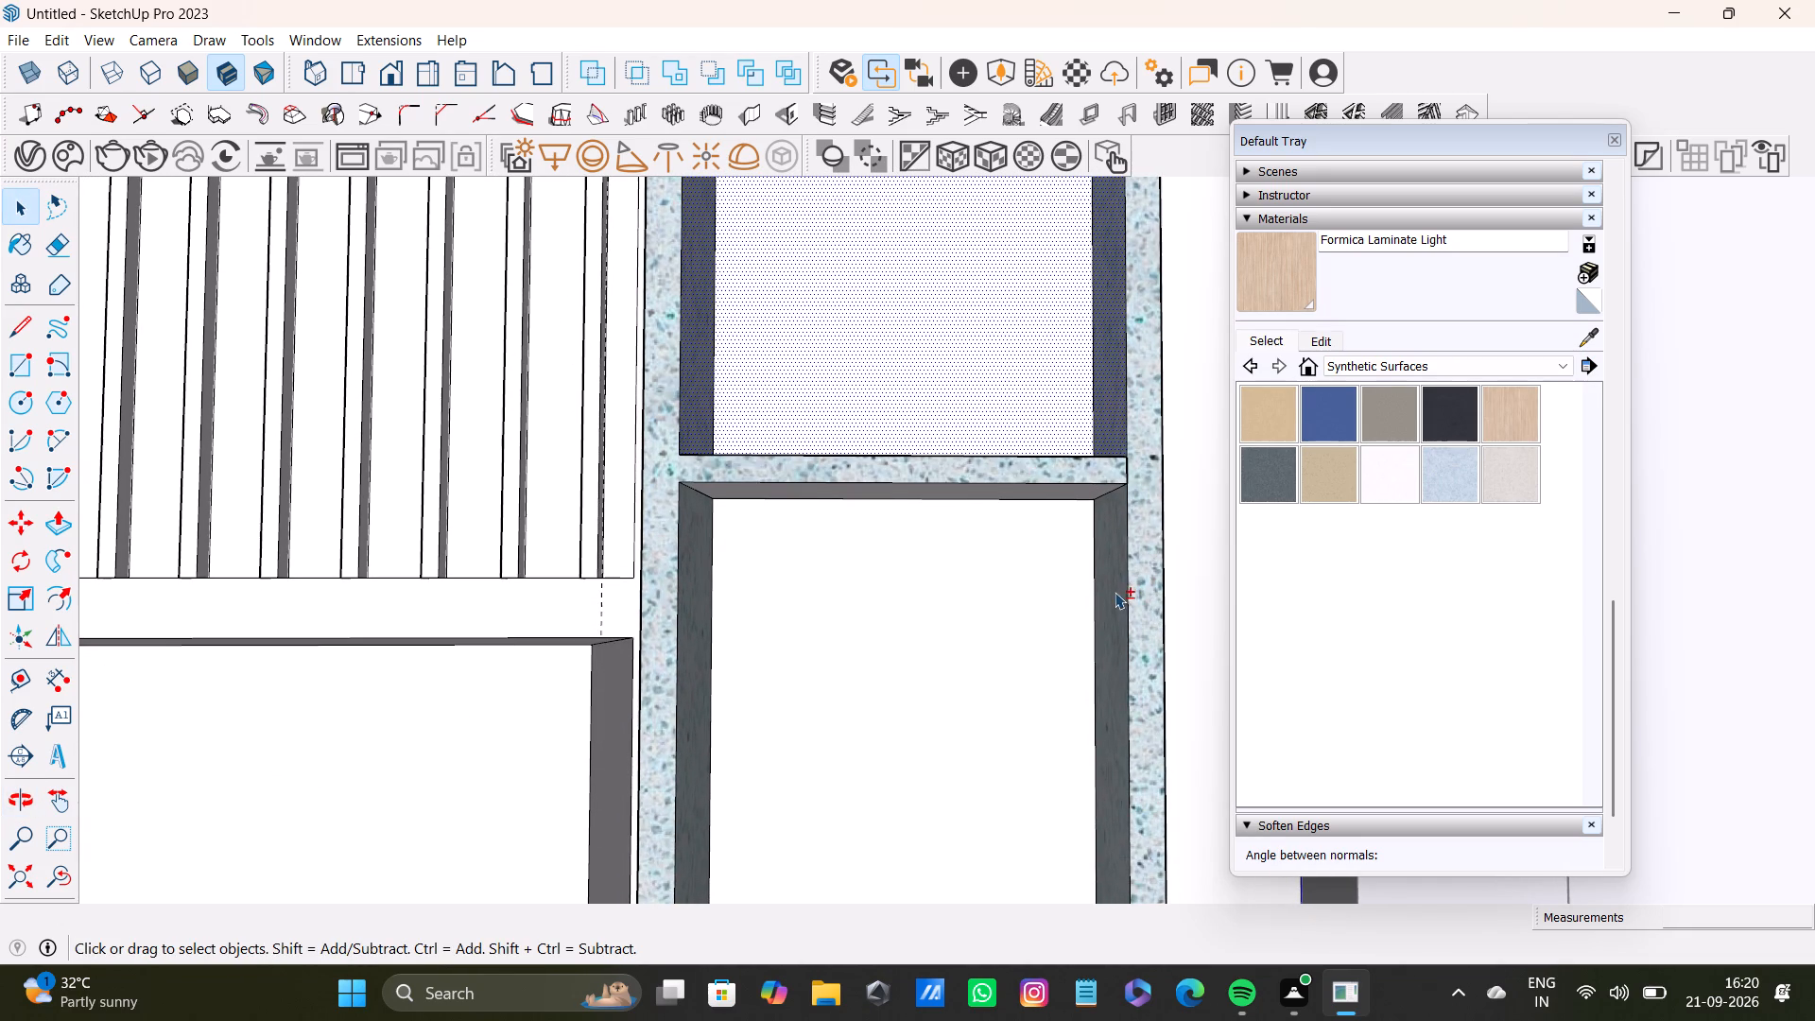
left_click(1115, 592, "shift")
left_click(1067, 491, "shift")
left_click(689, 614, "shift")
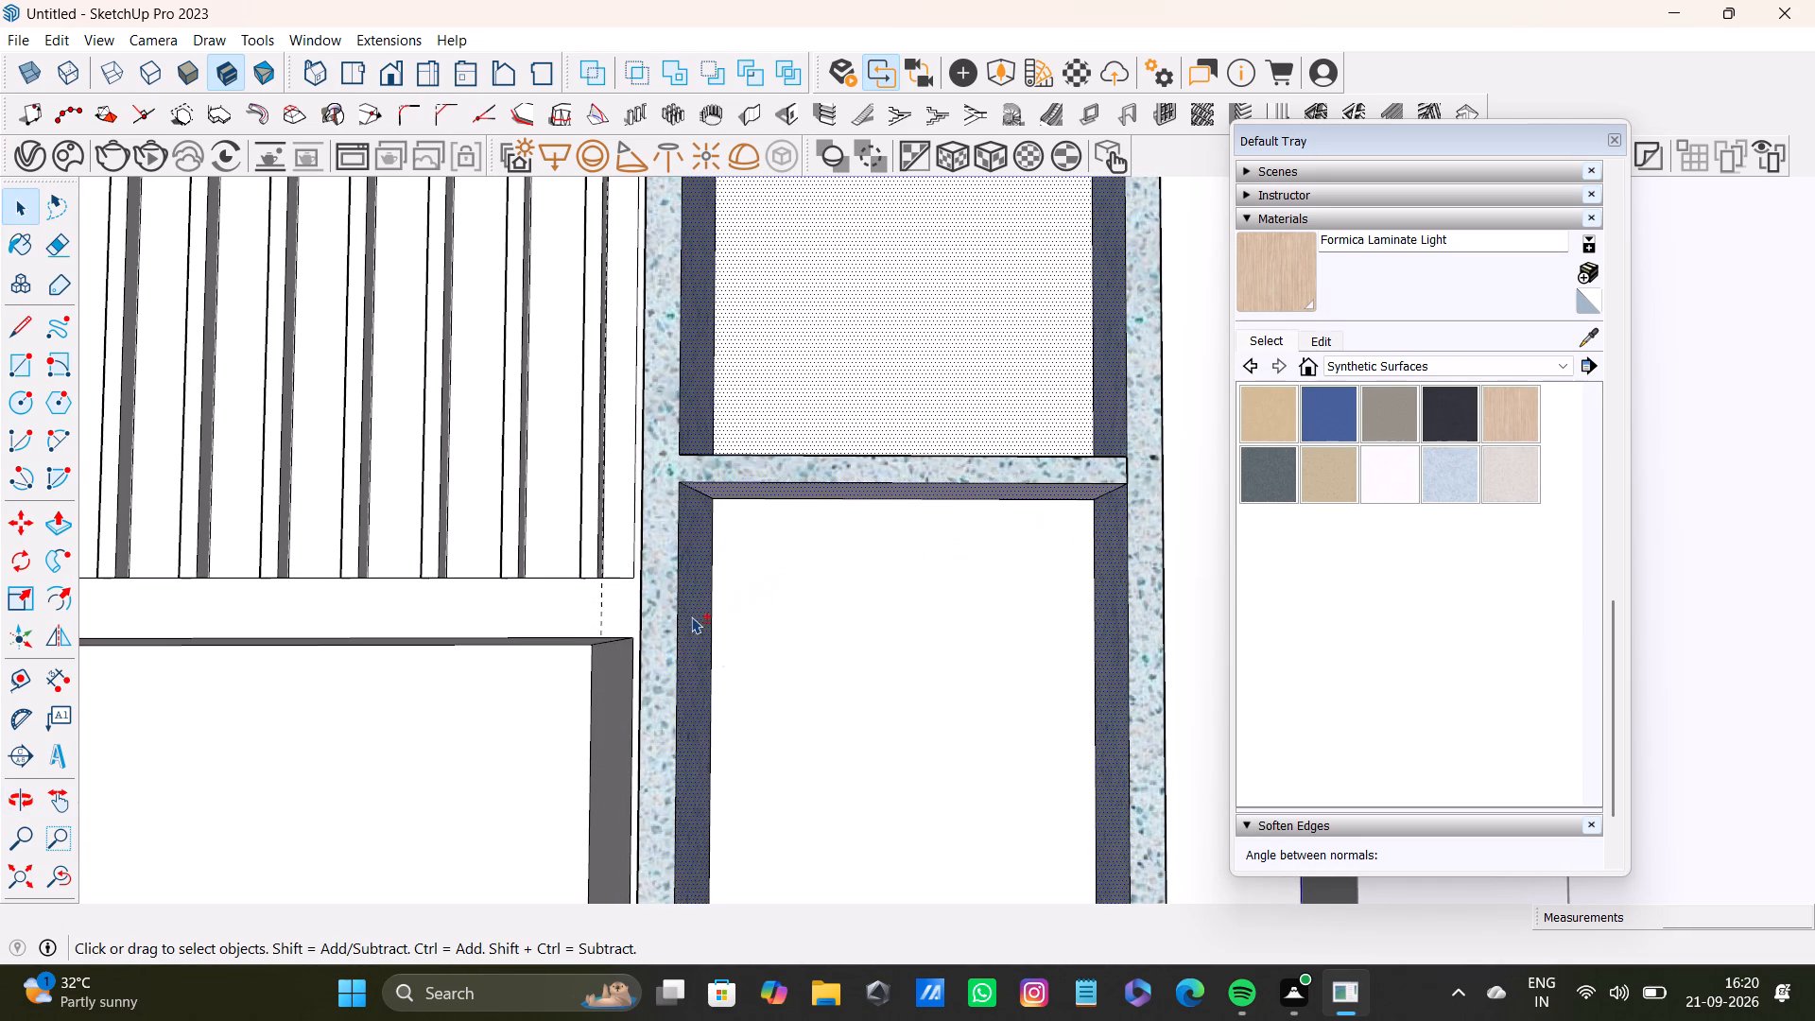
scroll(728, 650, "down", 3, "shift")
middle_click_drag(774, 687, 801, 441, "shift")
left_click(924, 801, "shift")
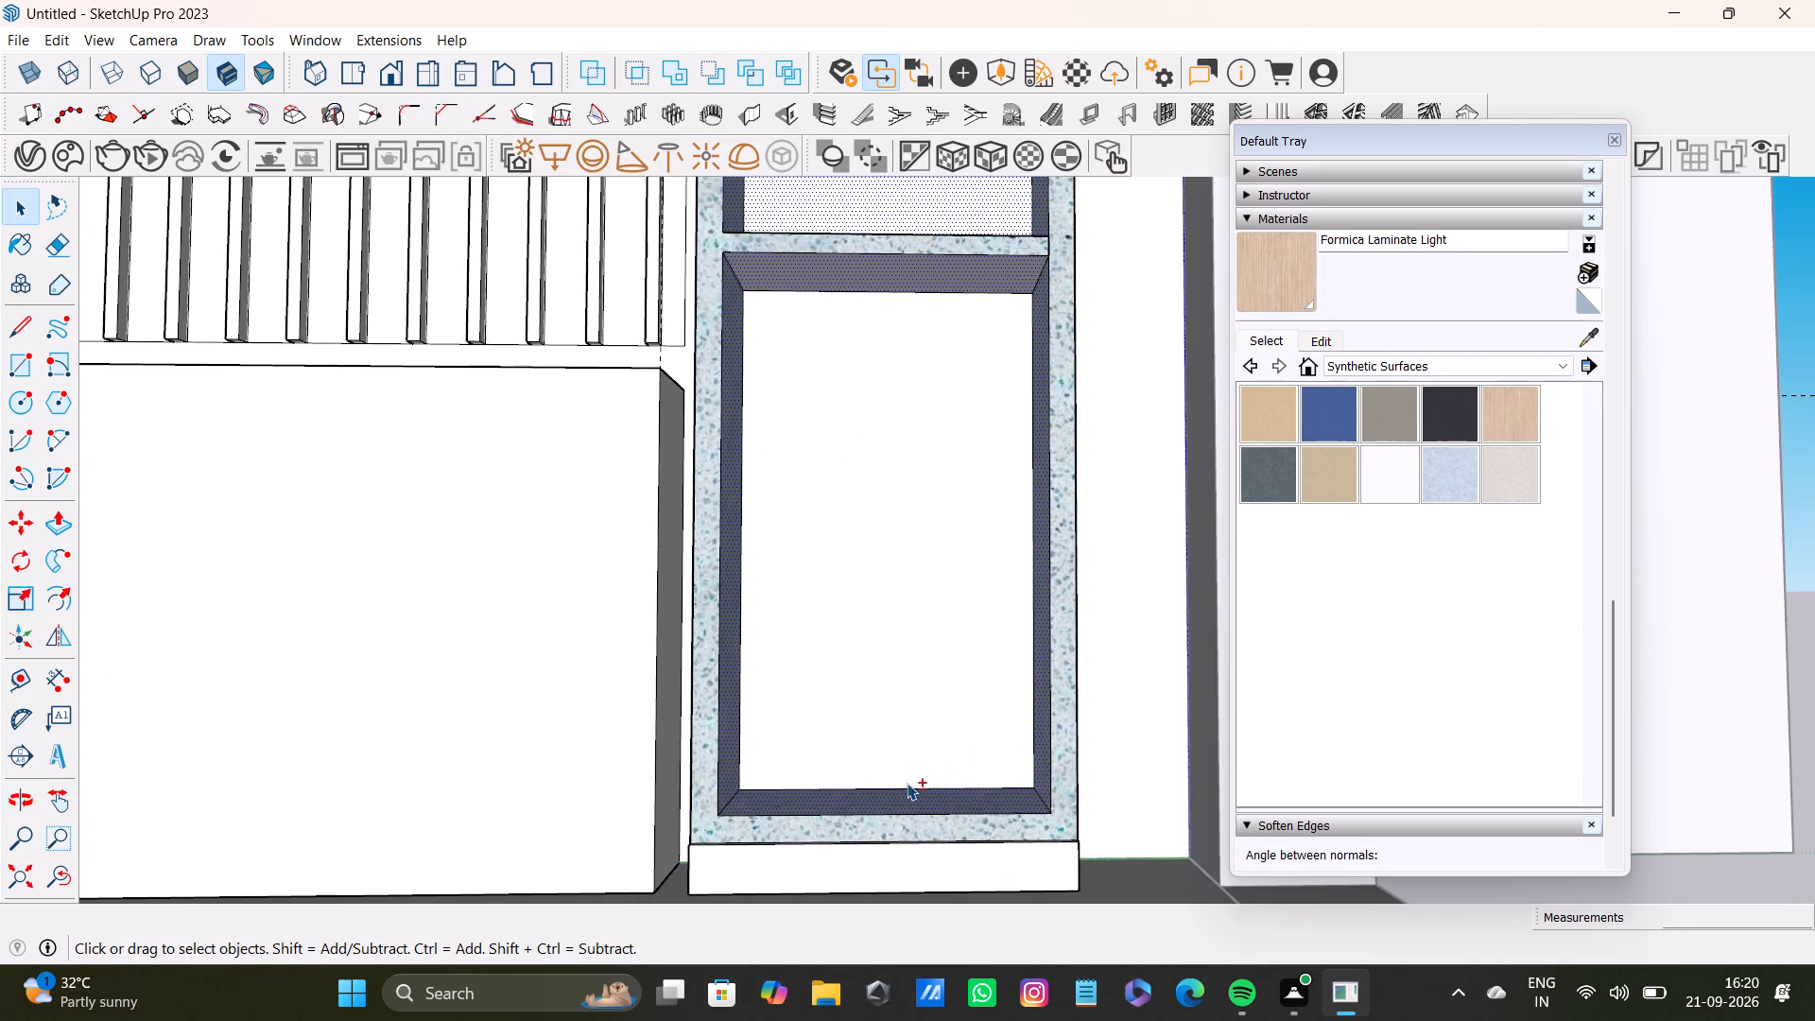
left_click(976, 619, "shift")
Add the missed upper face of the right unit's third shelf to the selection.
middle_click_drag(932, 577, 859, 864, "shift")
middle_click_drag(835, 659, 917, 900)
middle_click_drag(849, 559, 957, 830, "shift")
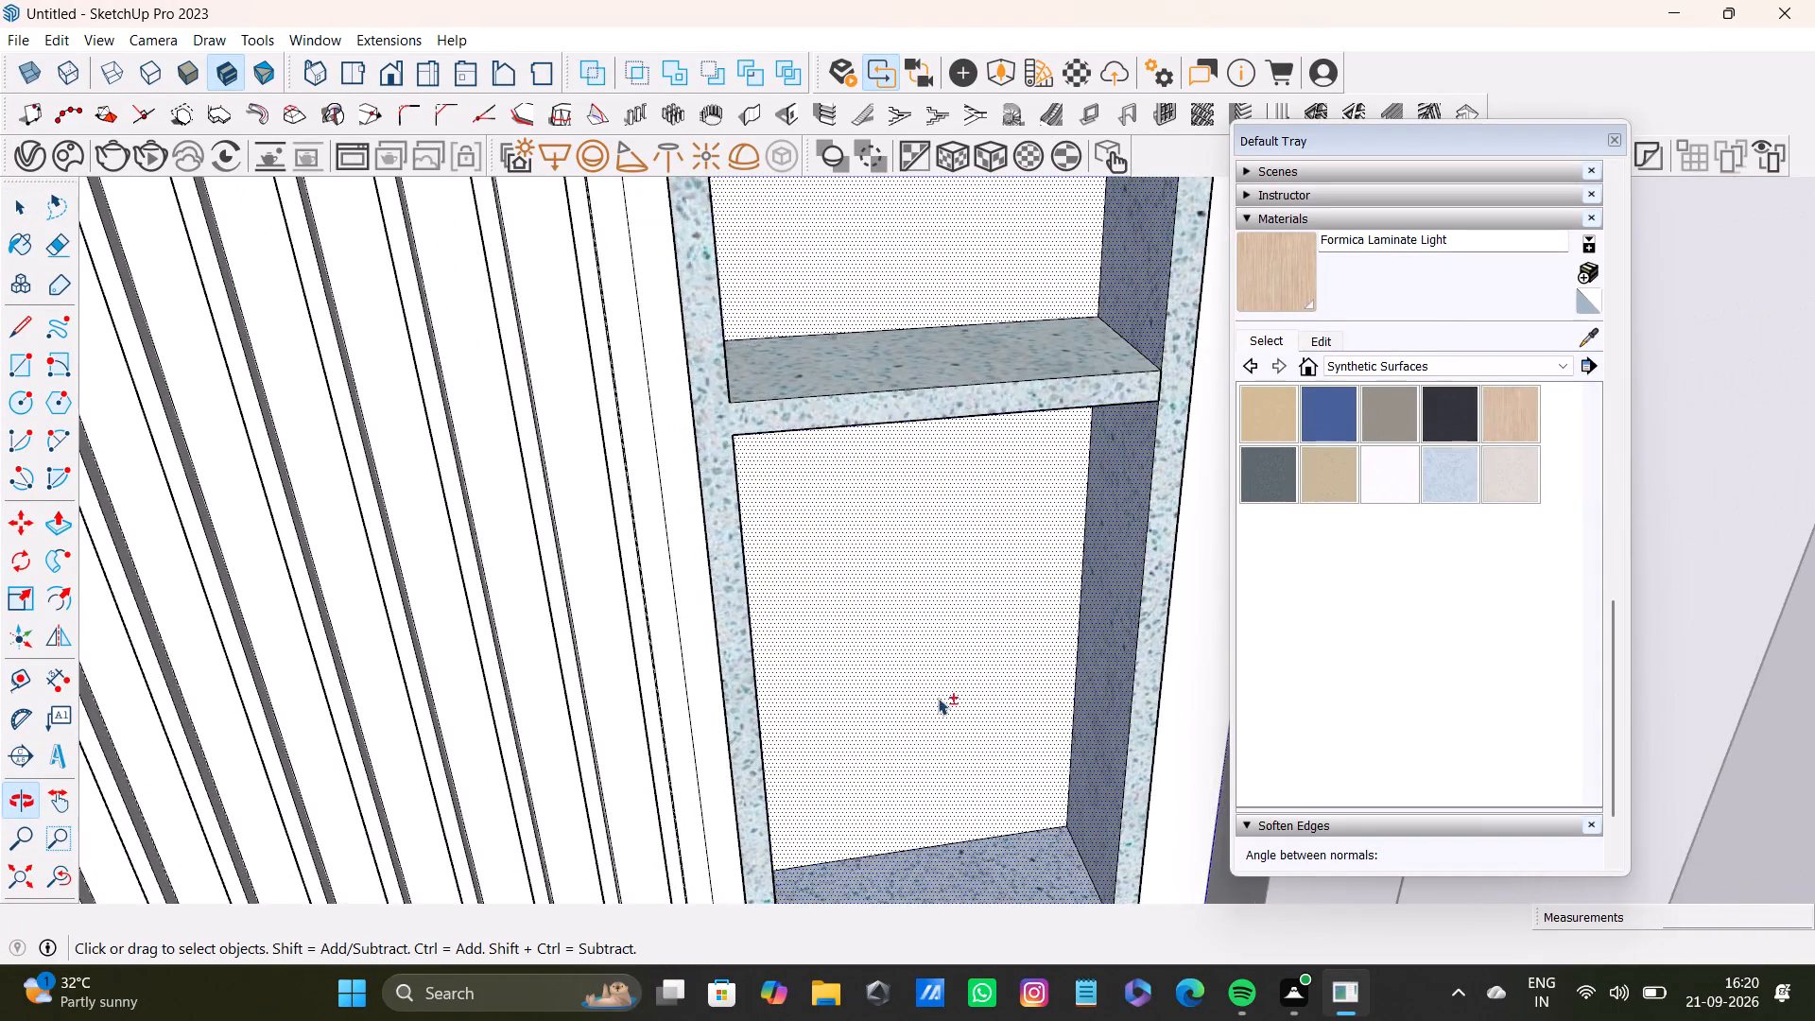
scroll(938, 698, "down", 4, "shift")
middle_click_drag(914, 563, 954, 777, "shift")
left_click(1017, 728, "shift")
Paint all the selected interior faces of the right shelf unit with Formica Laminate Light.
scroll(1017, 728, "down", 3, "shift")
middle_click_drag(1043, 666, 1041, 861, "shift")
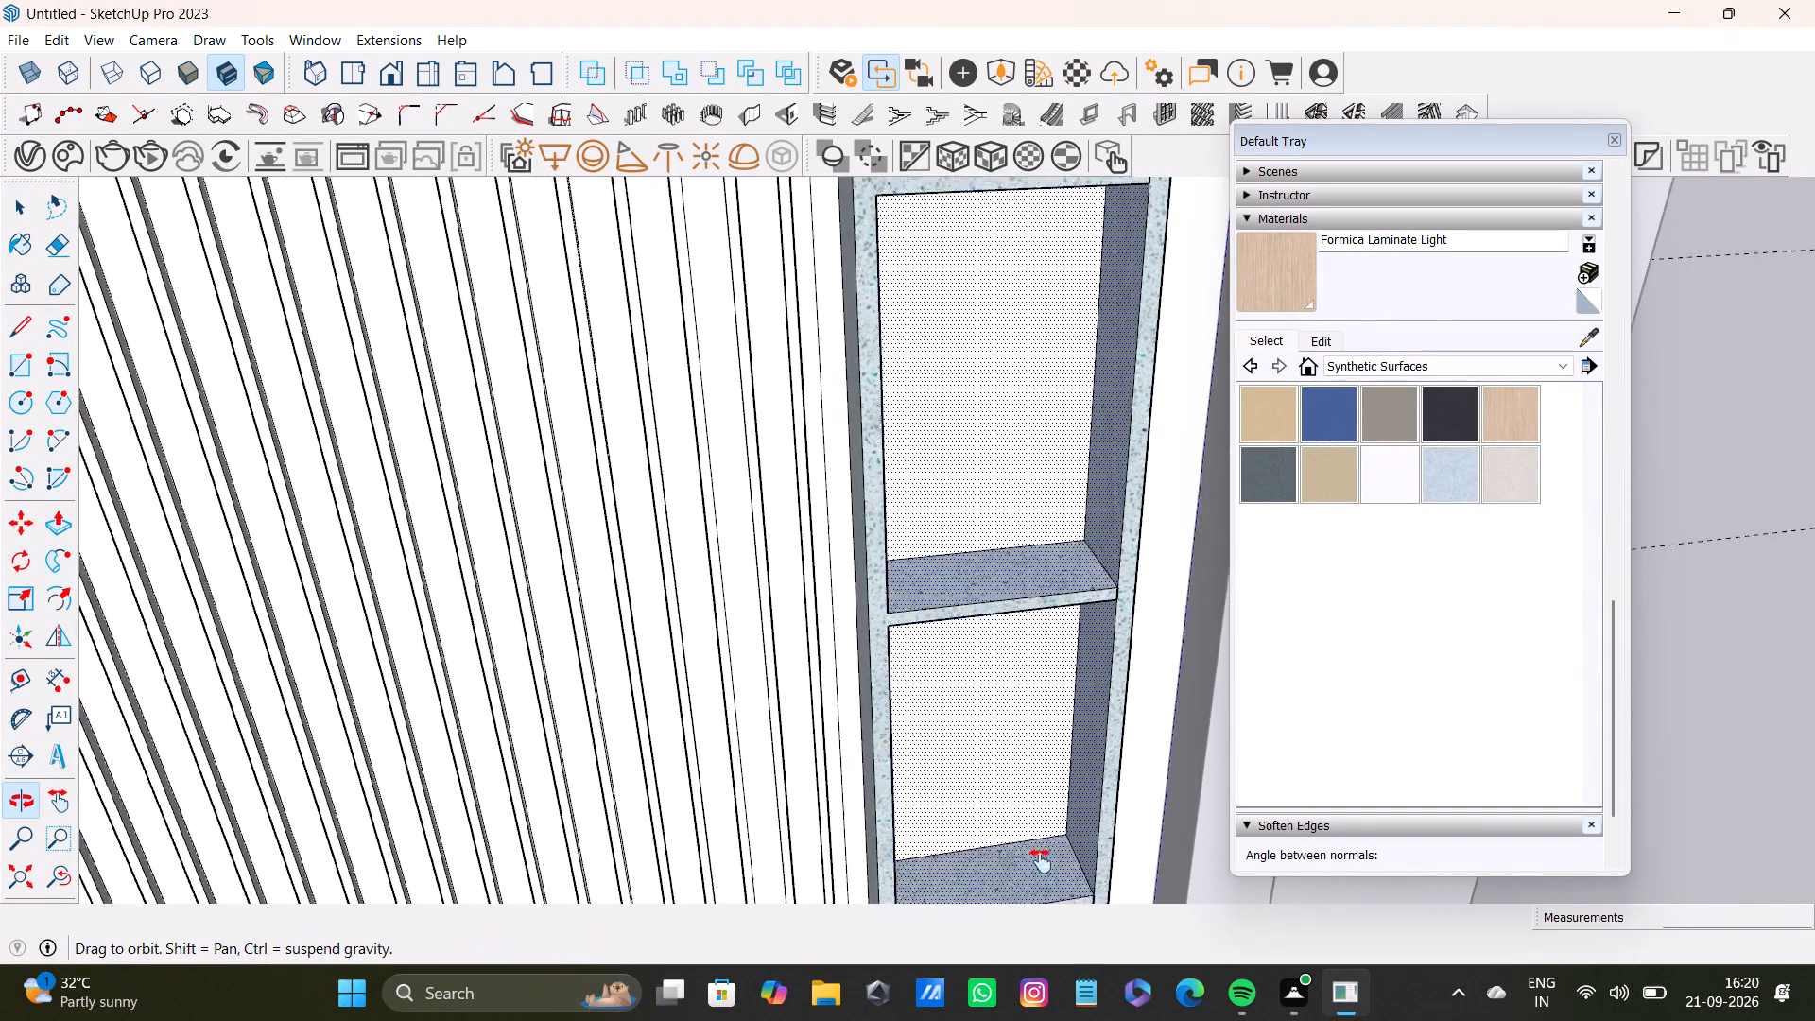
middle_click_drag(1041, 861, 1039, 864, "shift")
middle_click_drag(1075, 518, 1094, 894, "shift")
scroll(1118, 678, "down", 3, "shift")
middle_click_drag(1152, 636, 1088, 770, "shift")
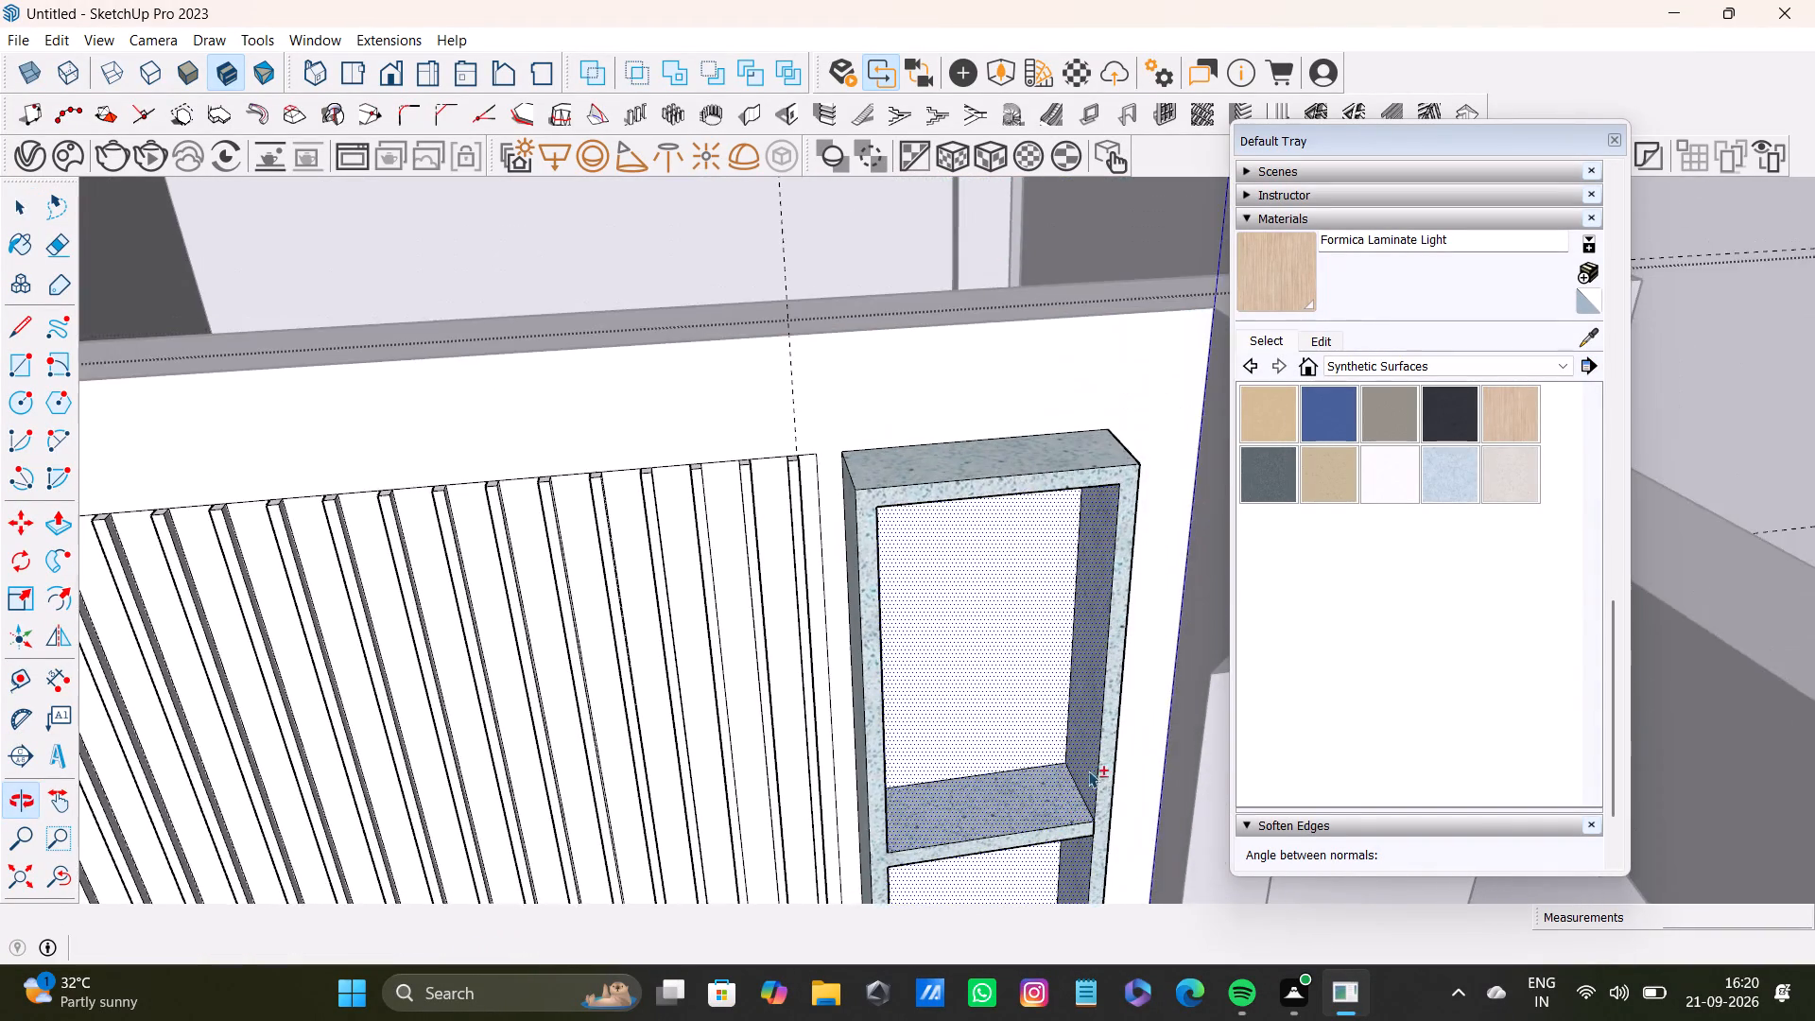
middle_click_drag(1095, 626, 1065, 281)
middle_click_drag(1103, 609, 1103, 546)
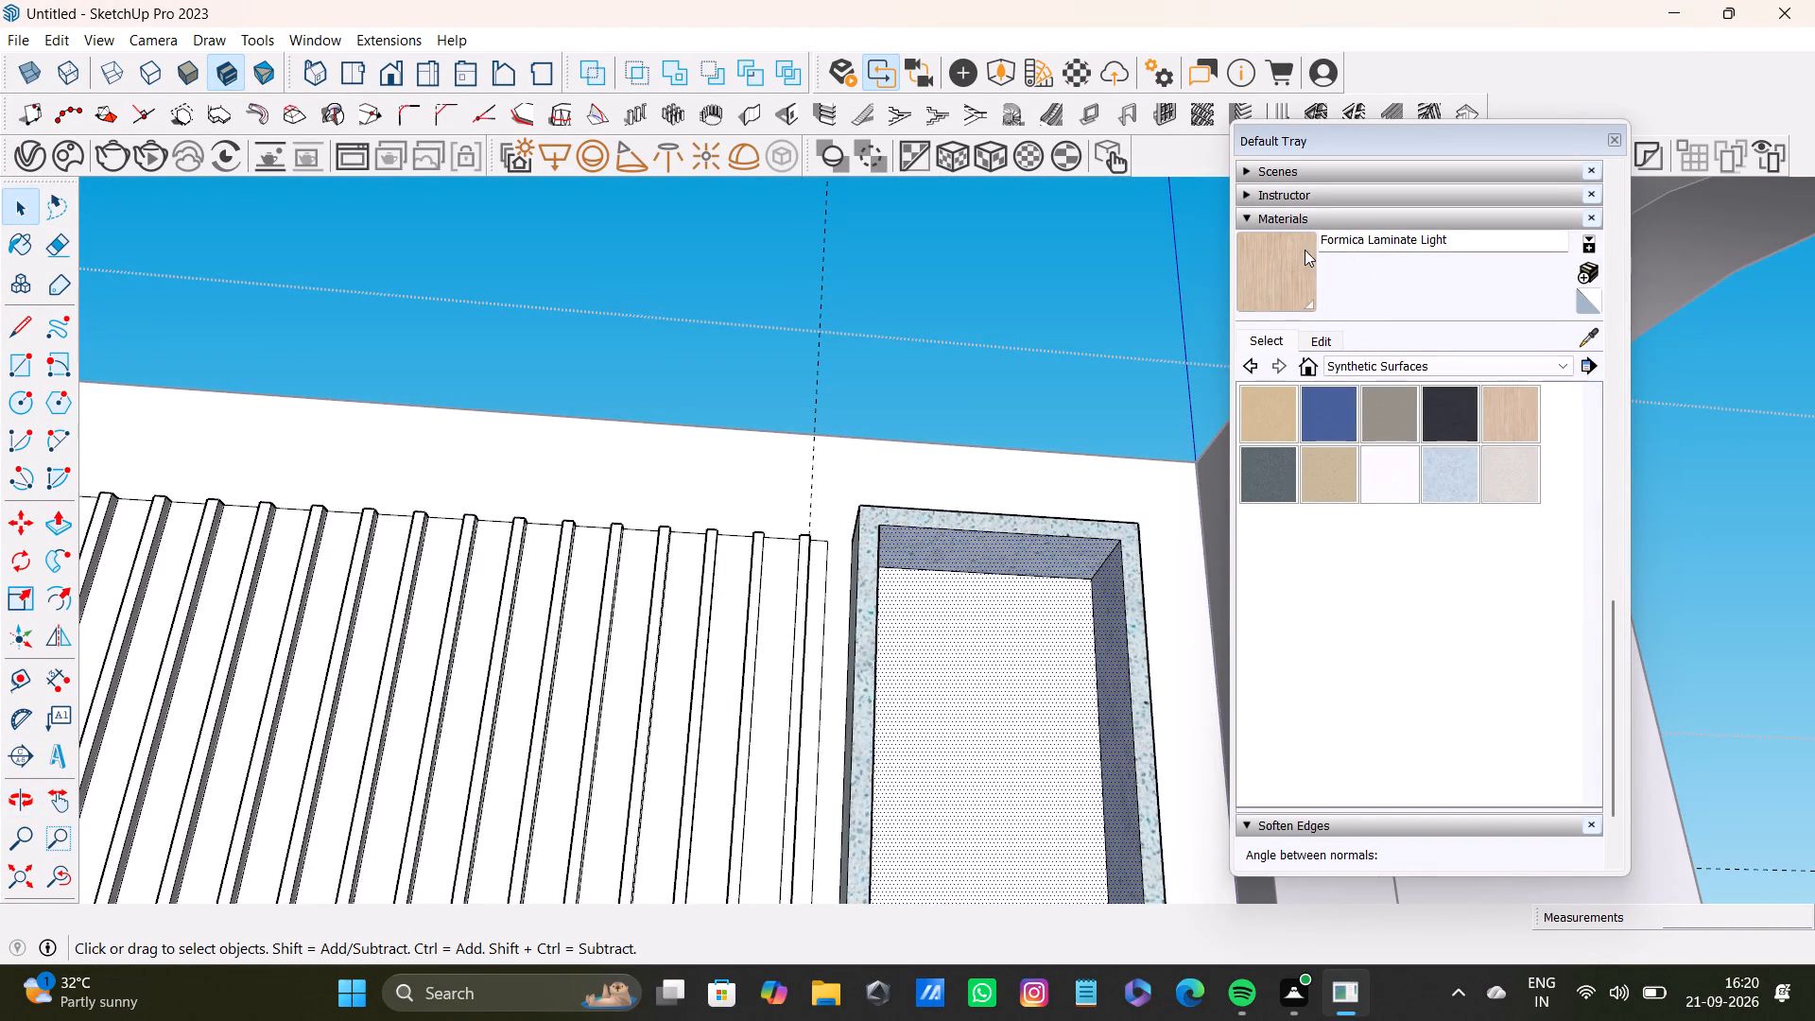
left_click(1290, 279)
left_click(1068, 571)
Inspect the painted compartments of both side shelf units from the front and from below, leaving the Paint Bucket tool.
scroll(1036, 697, "down", 4)
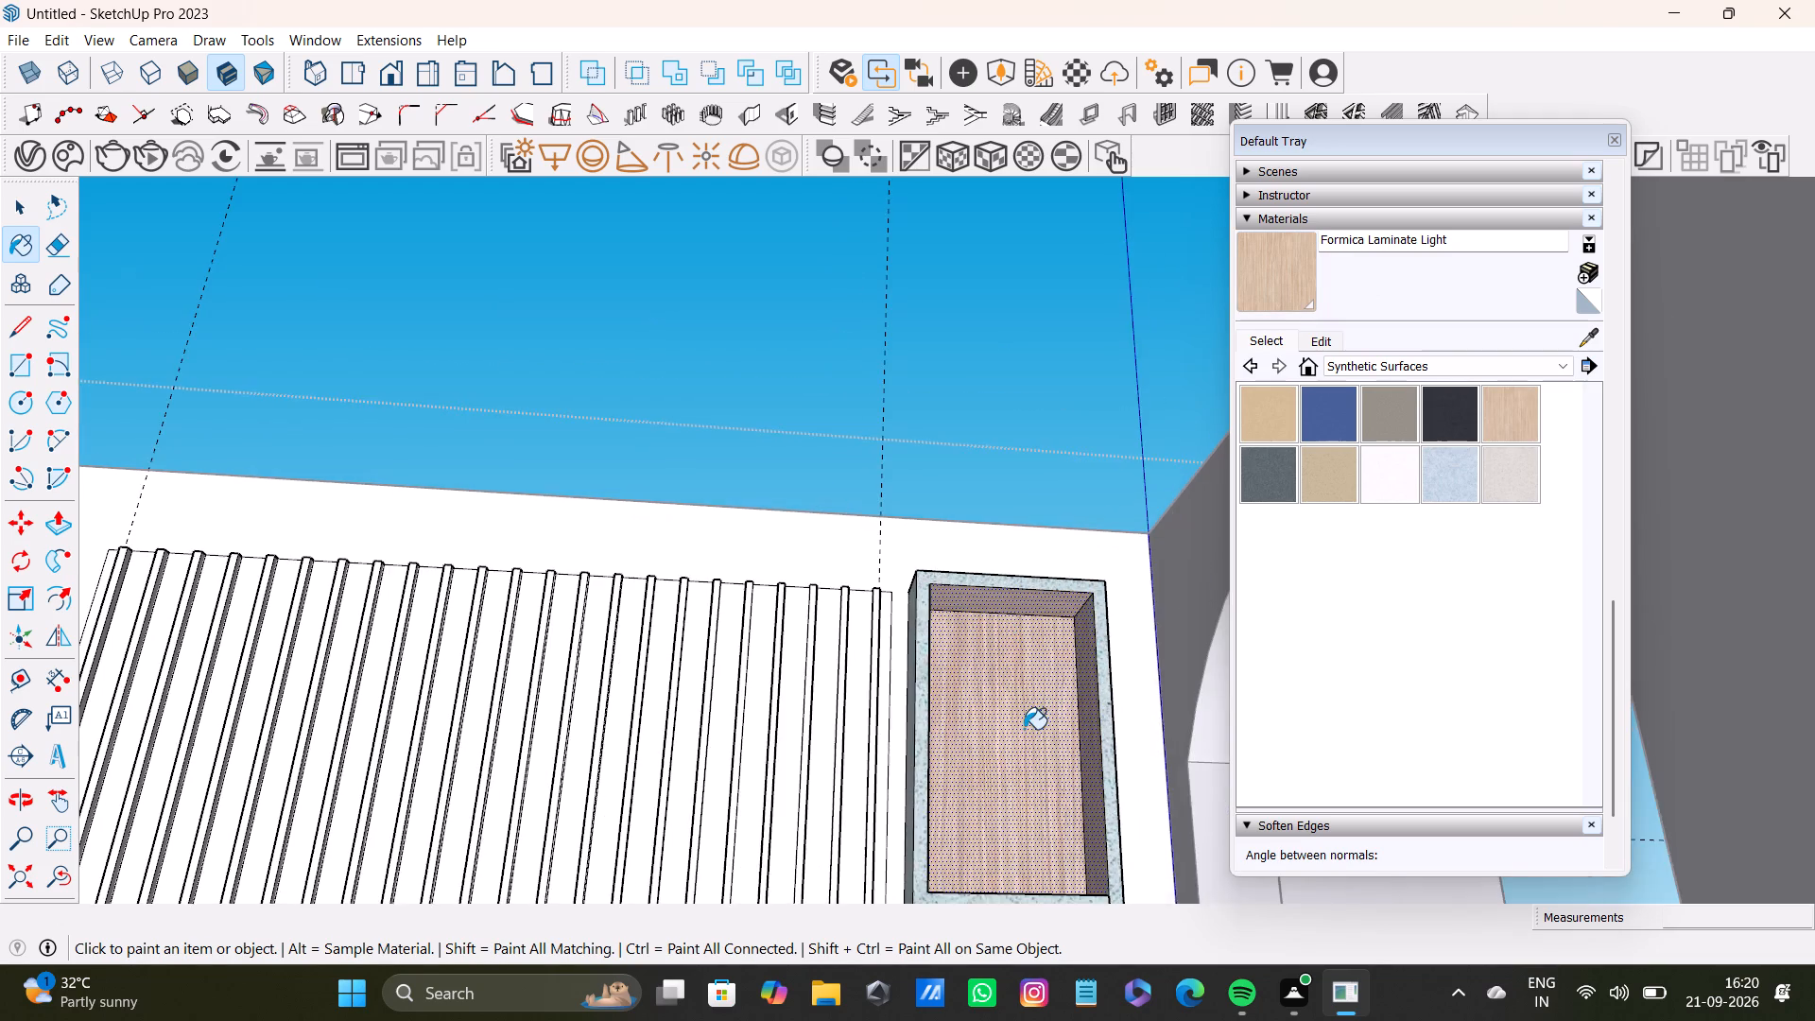
middle_click_drag(1024, 729, 1065, 611)
middle_click_drag(1004, 665, 1001, 703)
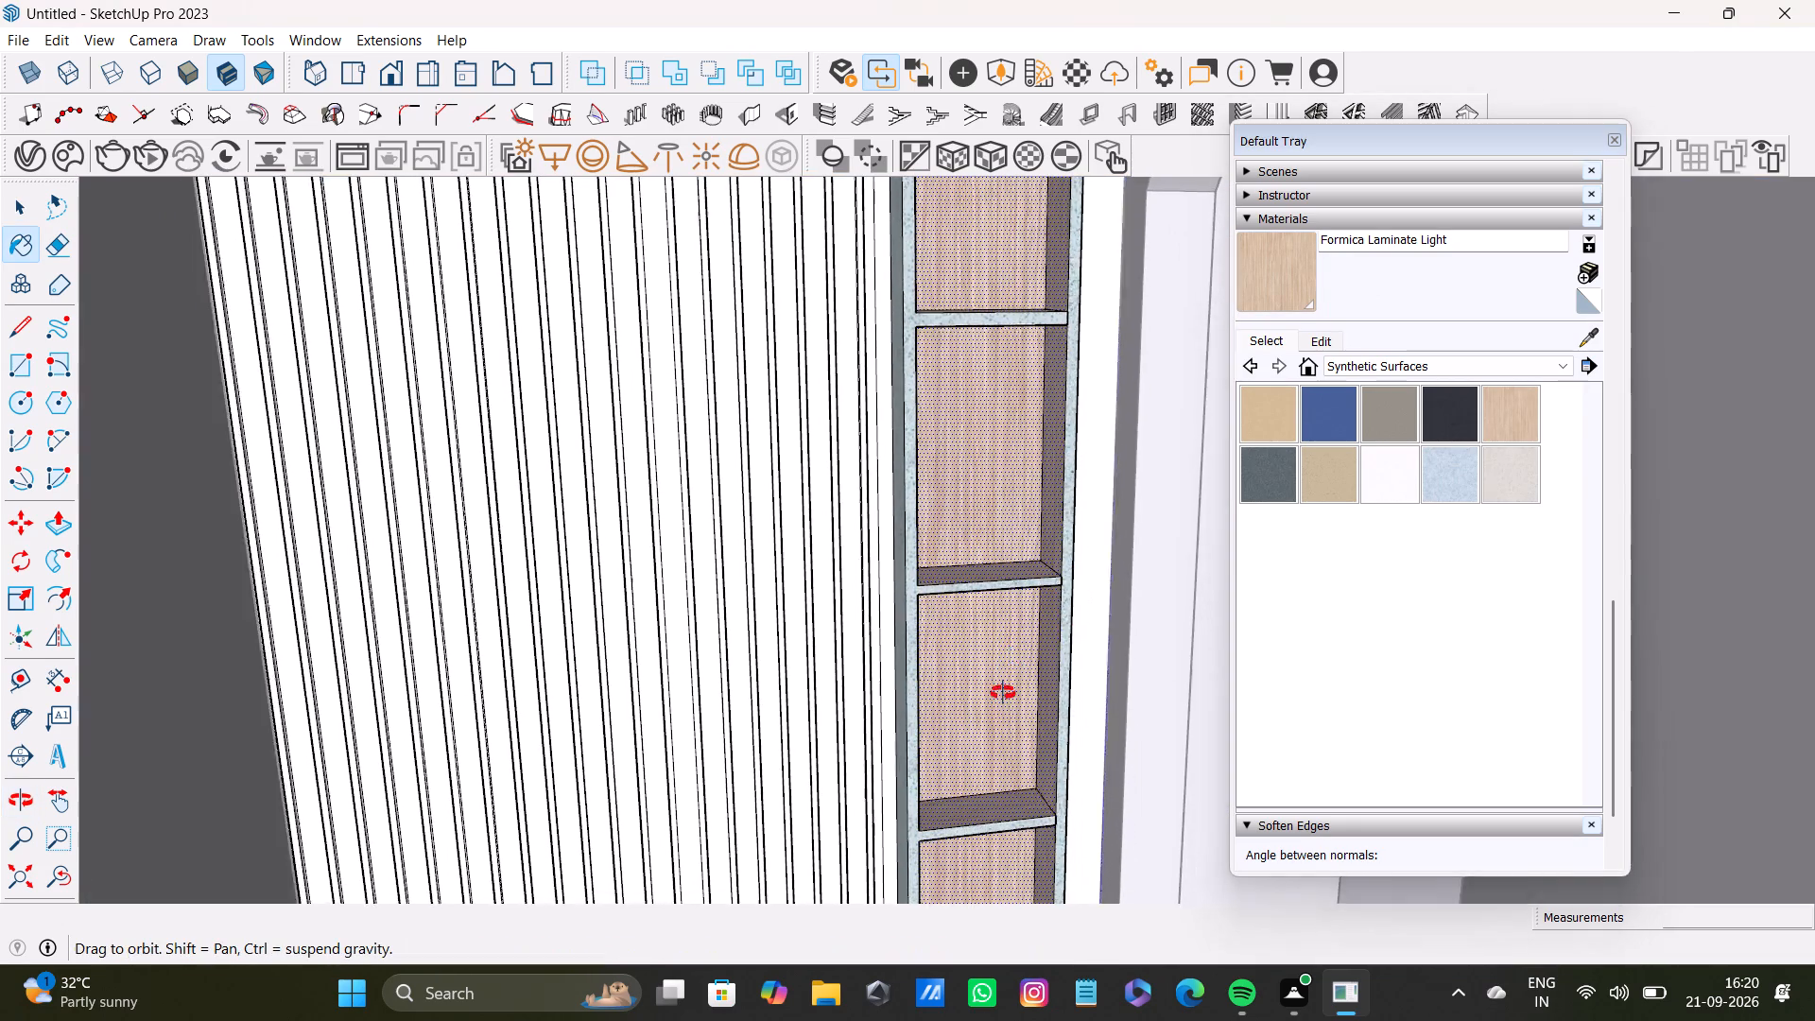
middle_click_drag(1001, 703, 975, 528)
middle_click_drag(959, 553, 936, 743)
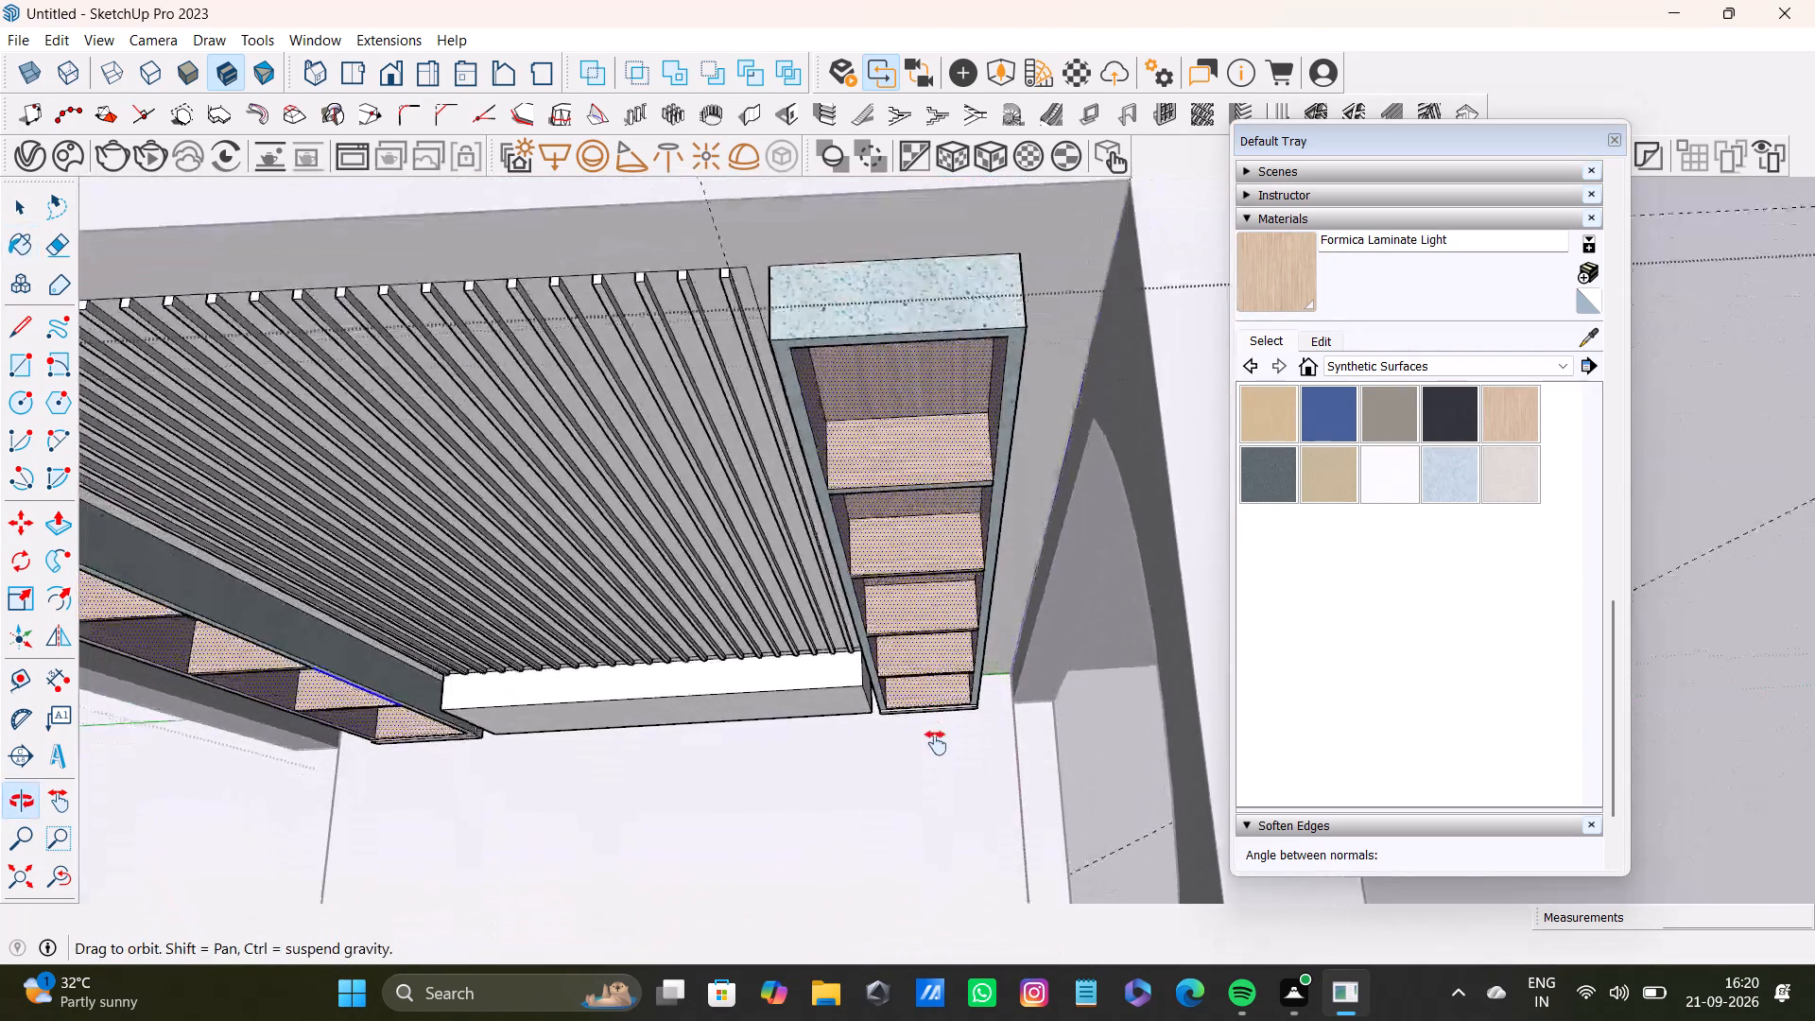
middle_click_drag(936, 743, 936, 735)
scroll(873, 666, "down", 4)
key("space")
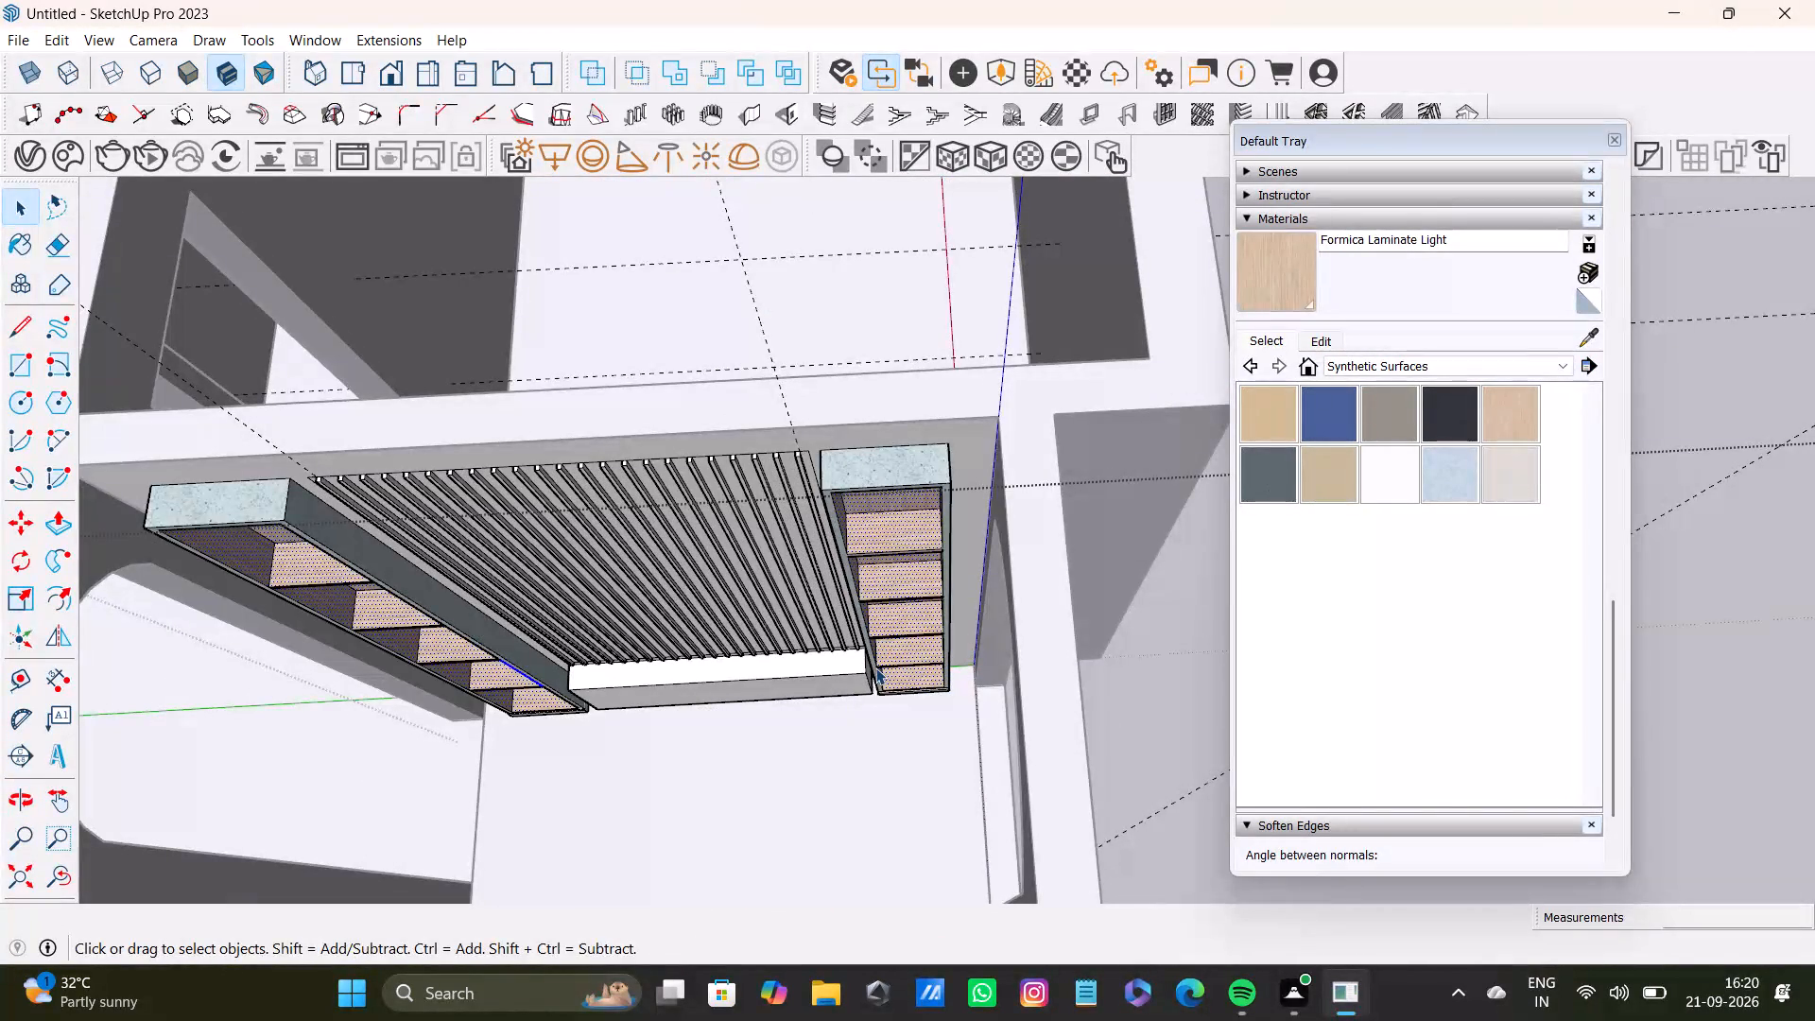
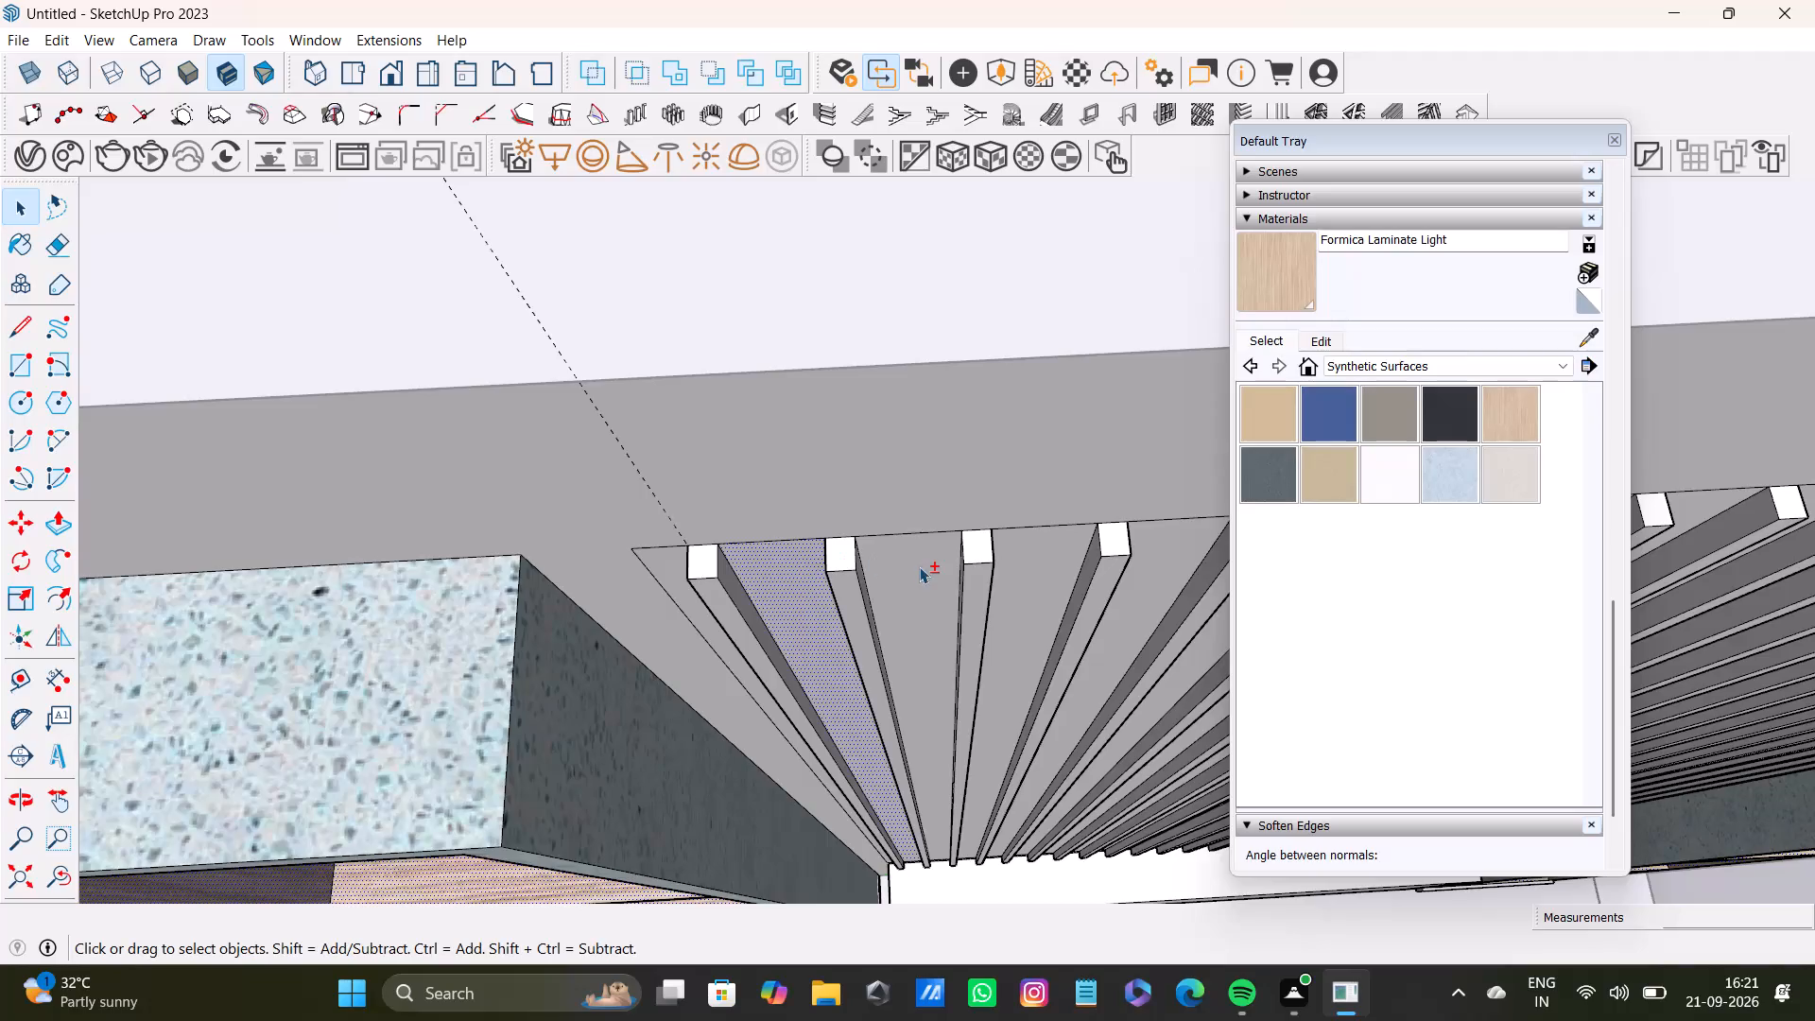
Add the back panel strips between the slats, from the panel's left edge up to the ninth slat, to the selection.
left_click(920, 566)
left_click(666, 562)
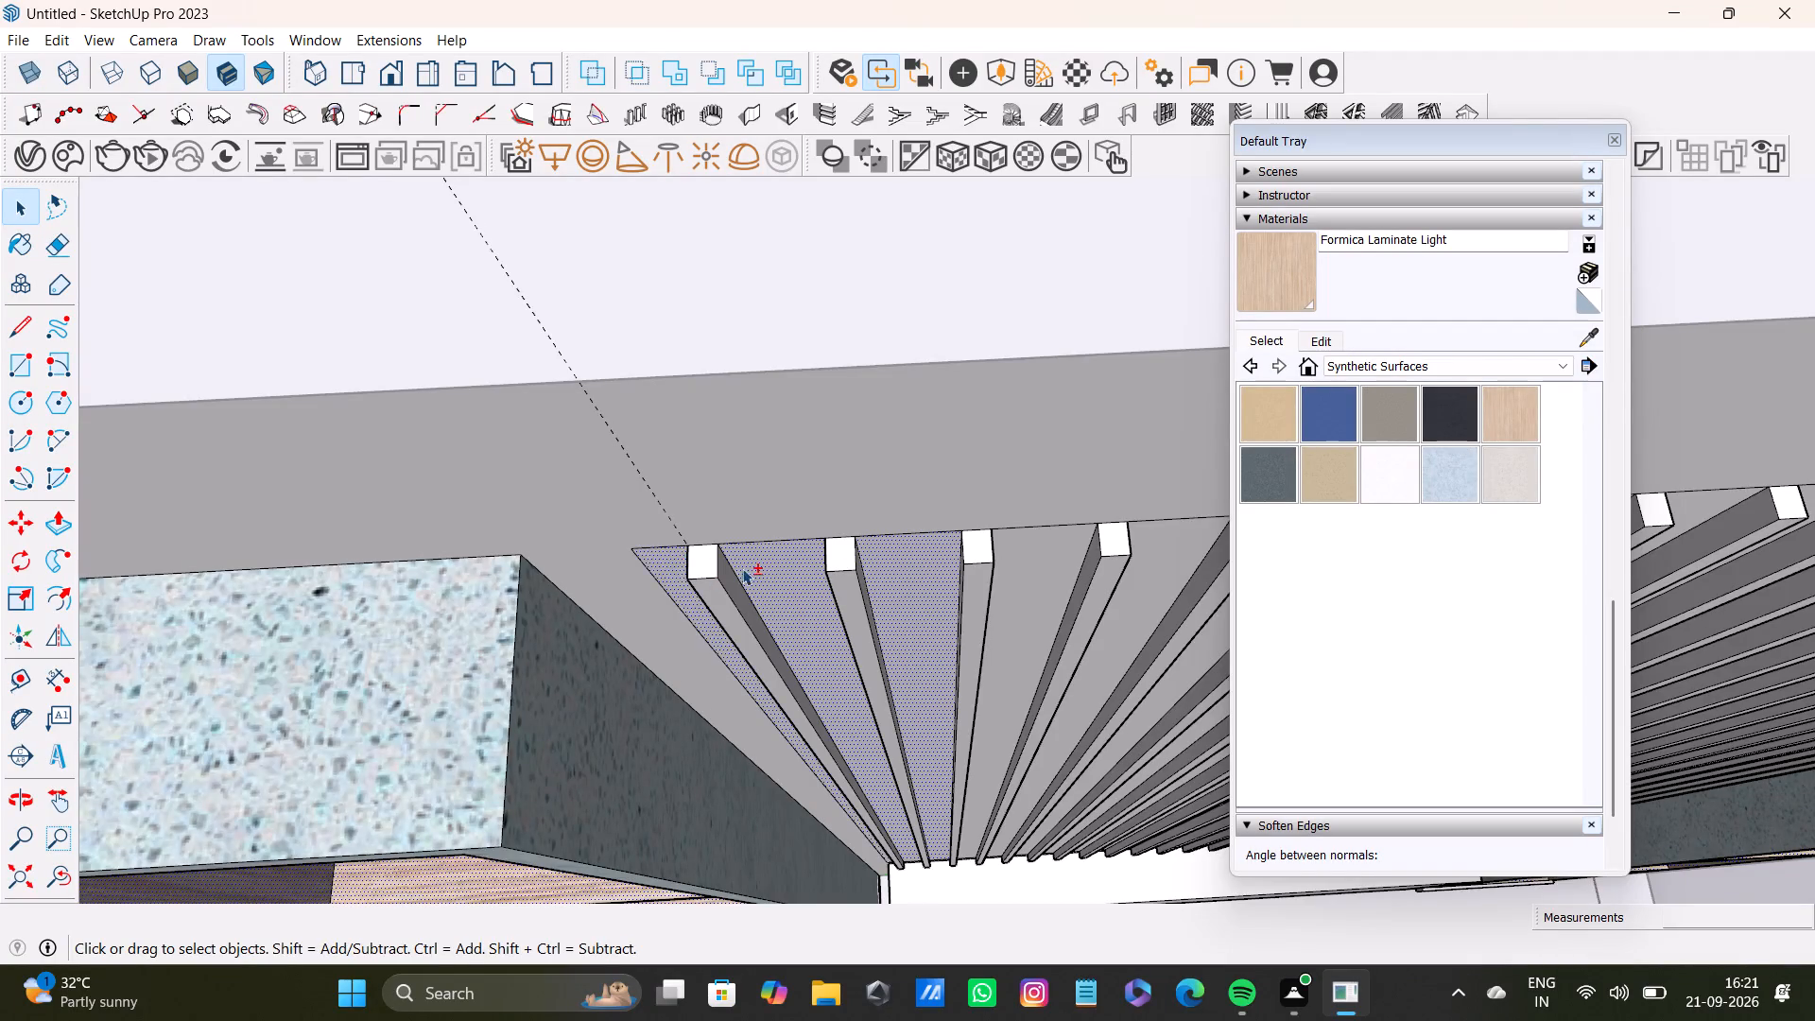
scroll(742, 568, "down", 4)
middle_click_drag(959, 632, 728, 601)
left_click(764, 533)
left_click(664, 541)
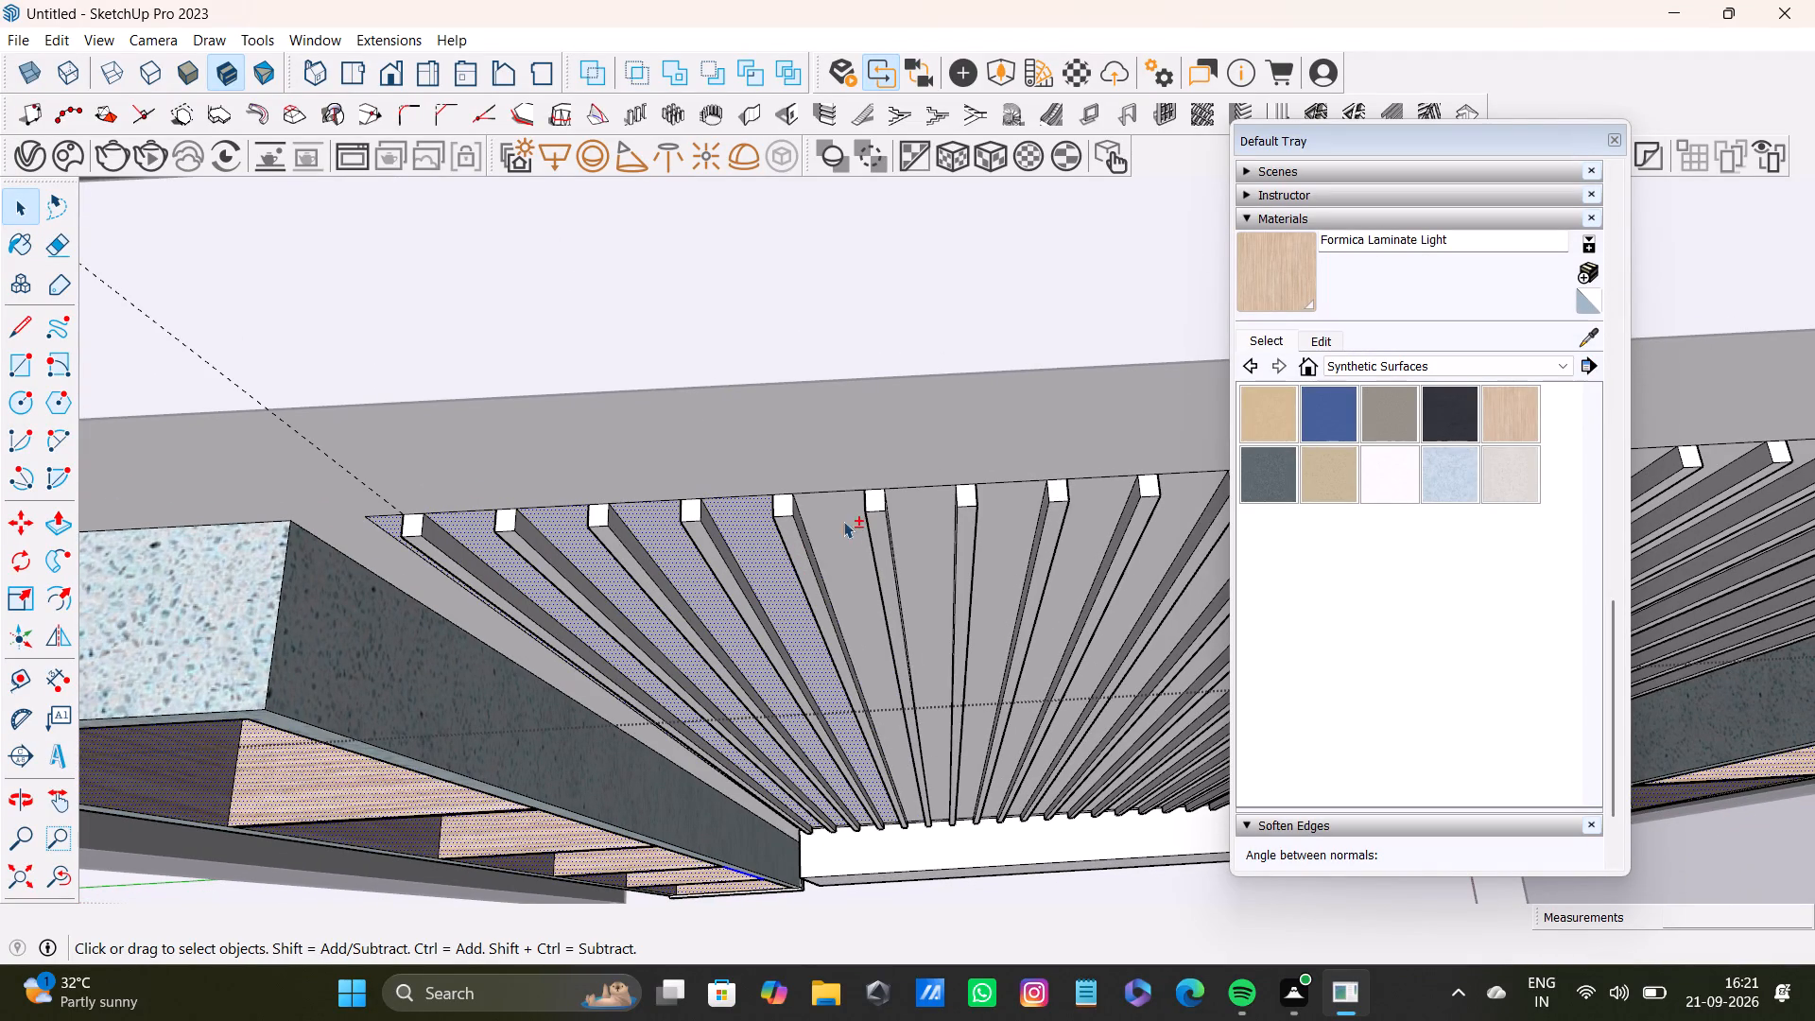
left_click(832, 521)
left_click(914, 519)
middle_click_drag(967, 521, 771, 522)
left_click(815, 510)
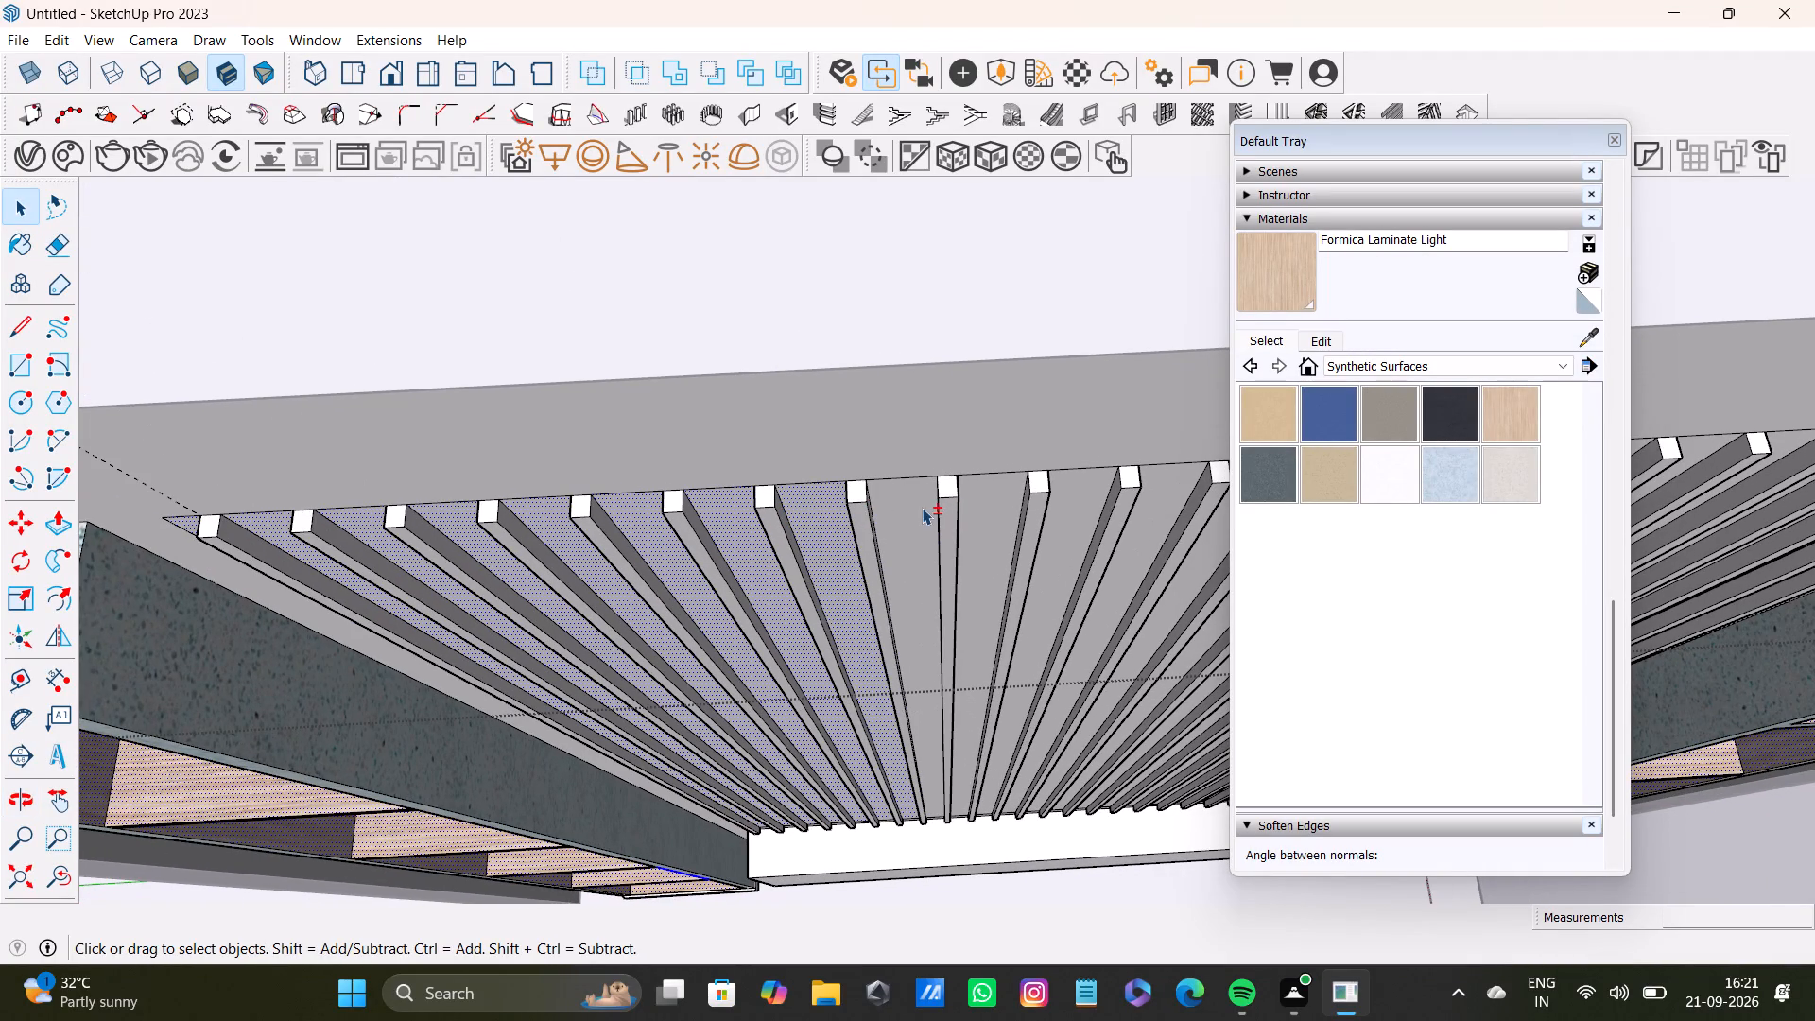
left_click(922, 508)
Add the back panel strips between the slats across the middle of the slatted panel to the selection.
middle_click_drag(1067, 499, 872, 524)
left_click(823, 521)
left_click(872, 521)
left_click(806, 538)
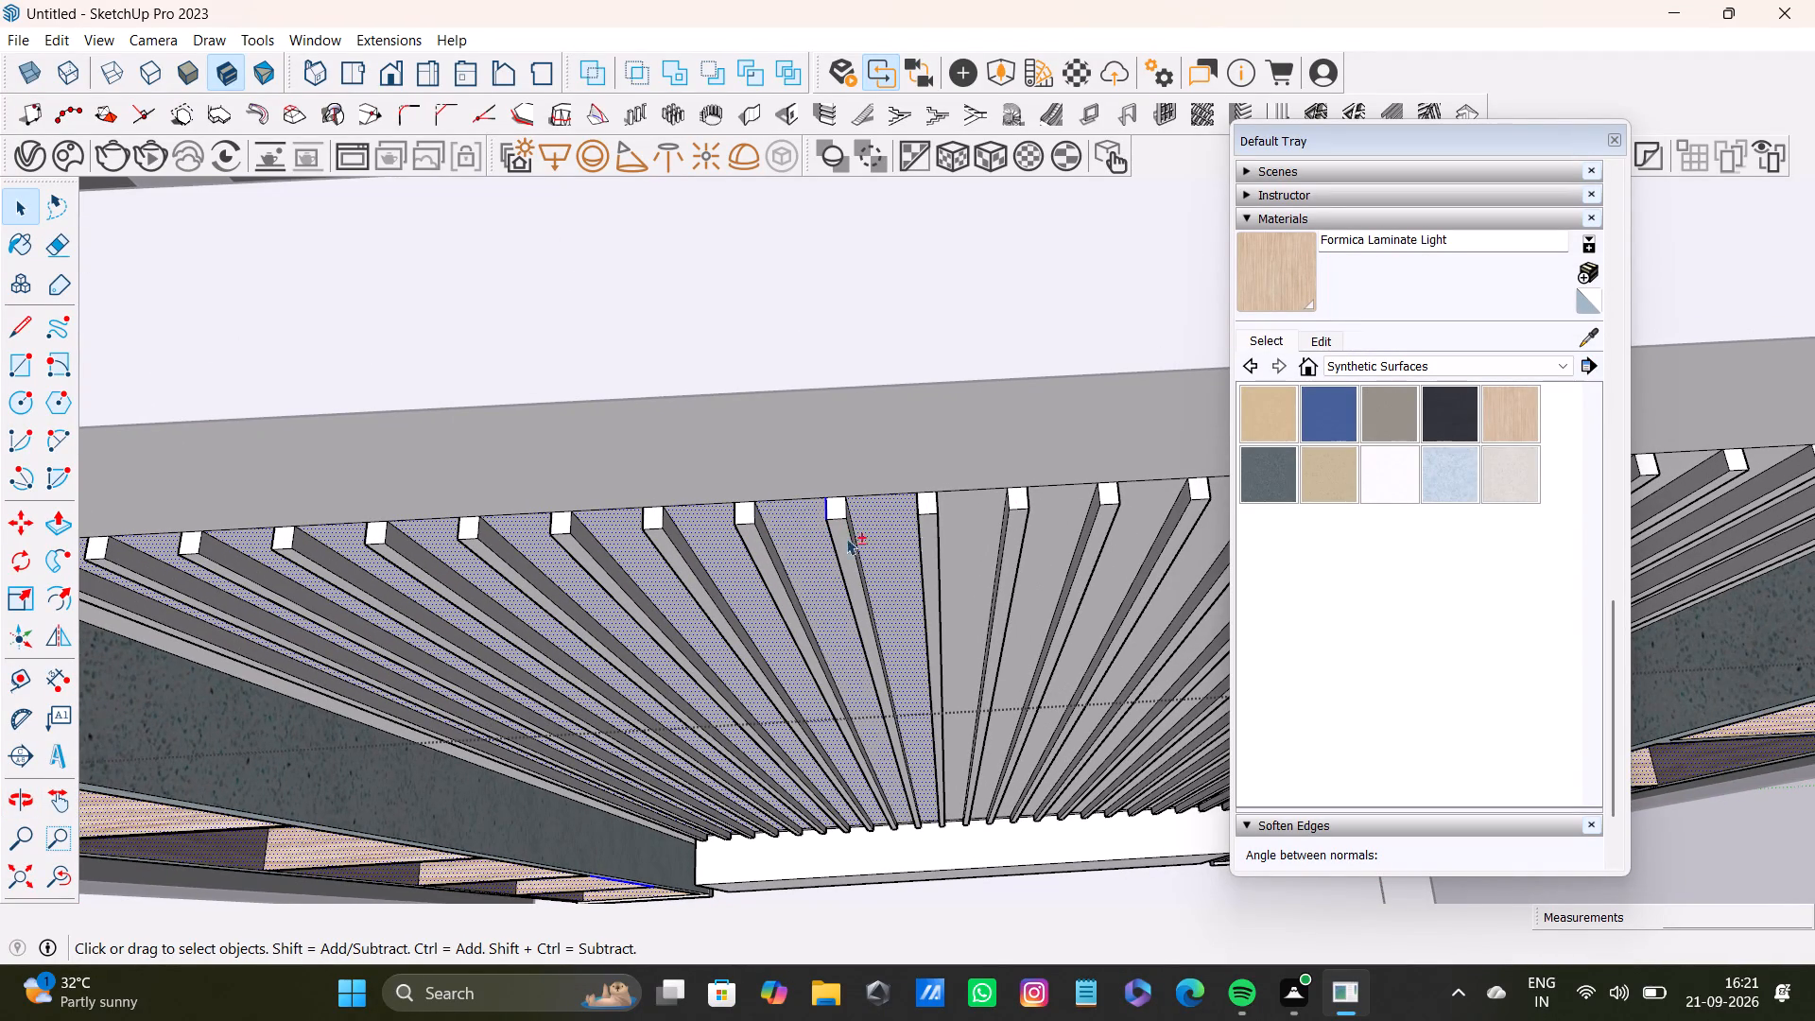
left_click(966, 537)
left_click(1042, 522)
middle_click_drag(1055, 524, 804, 535)
left_click(874, 531)
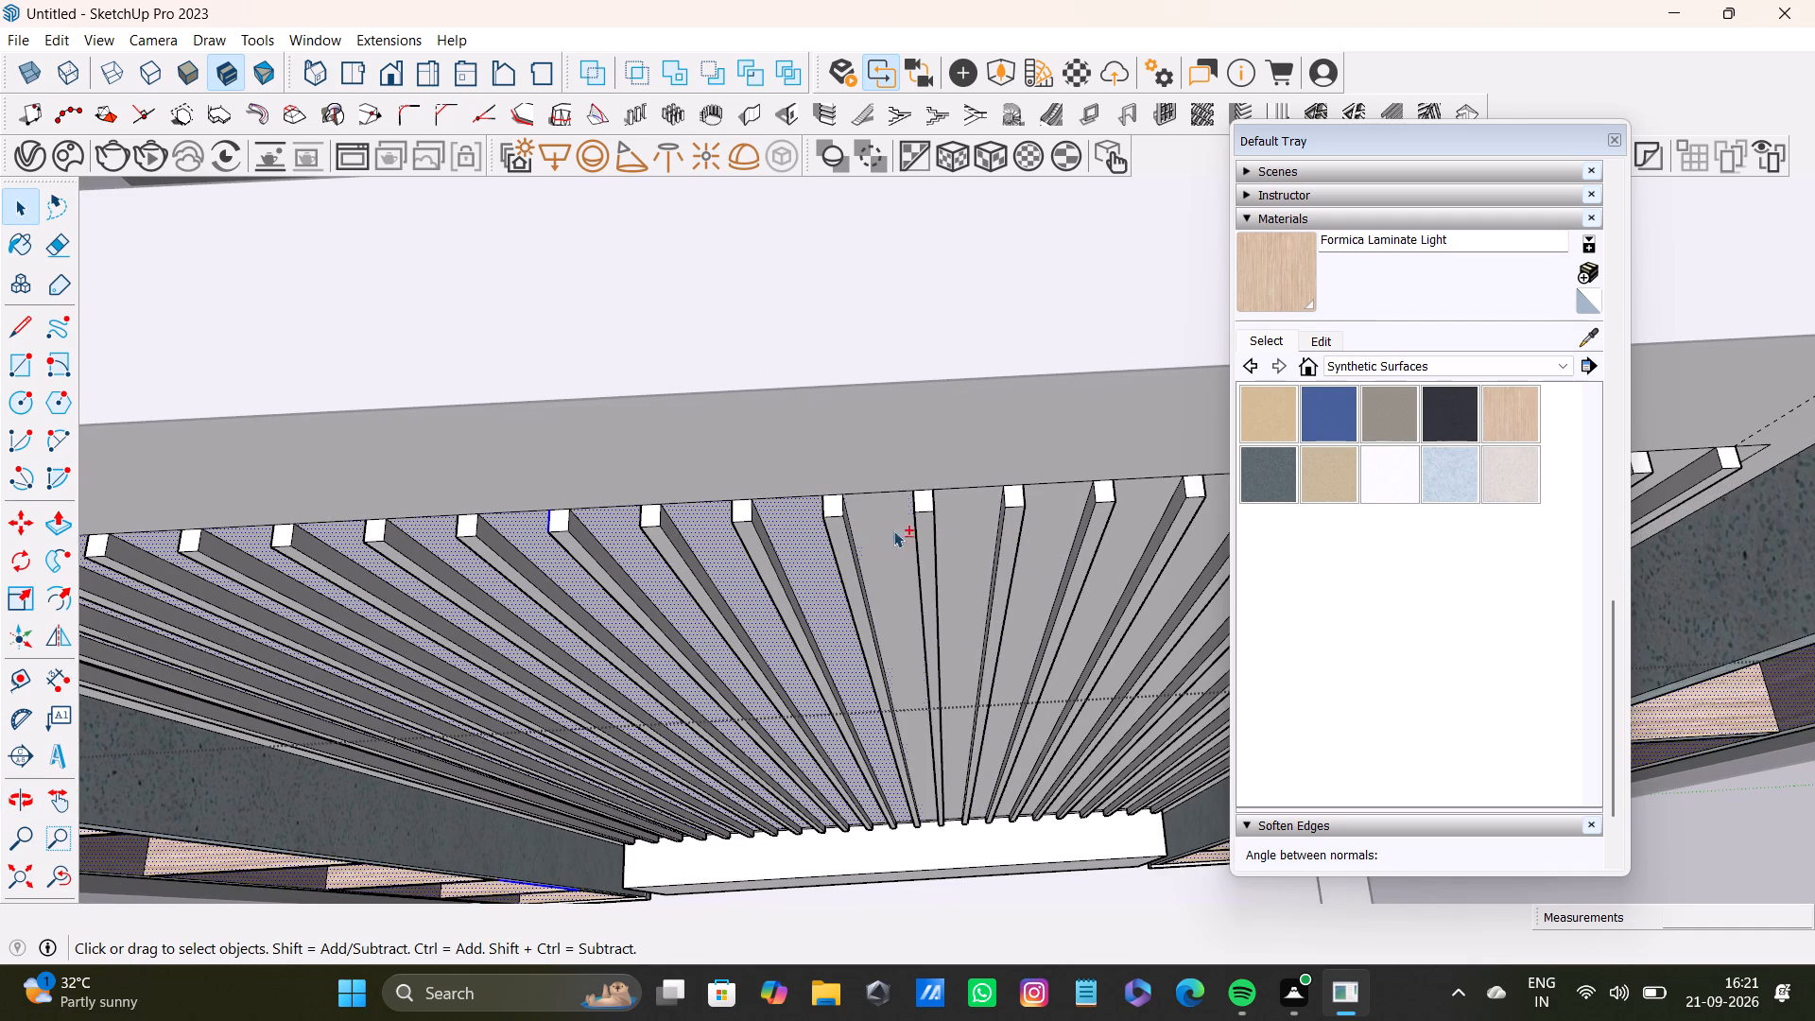
left_click(964, 531)
middle_click_drag(1080, 528, 900, 535)
left_click(888, 528)
left_click(946, 524)
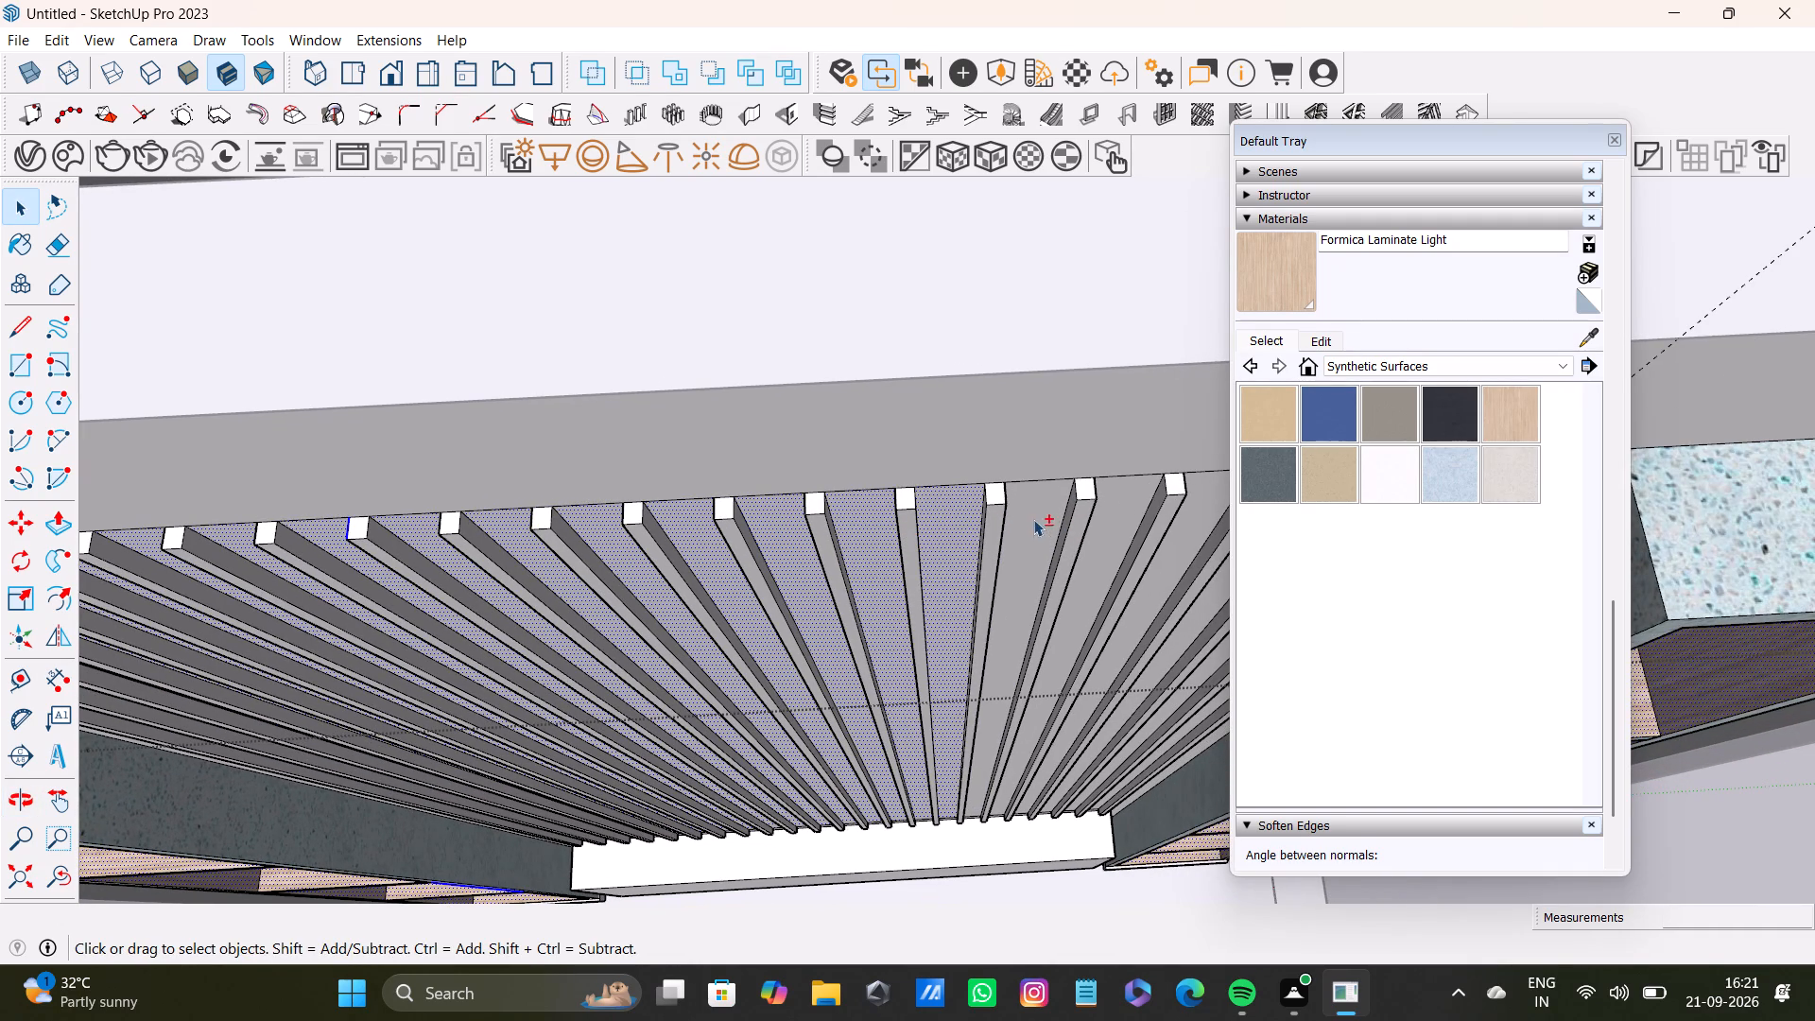
Add the remaining back panel strips up to the slatted panel's right edge to the selection.
left_click(1031, 519)
middle_click_drag(1110, 518, 936, 529)
left_click(949, 527)
left_click(1017, 522)
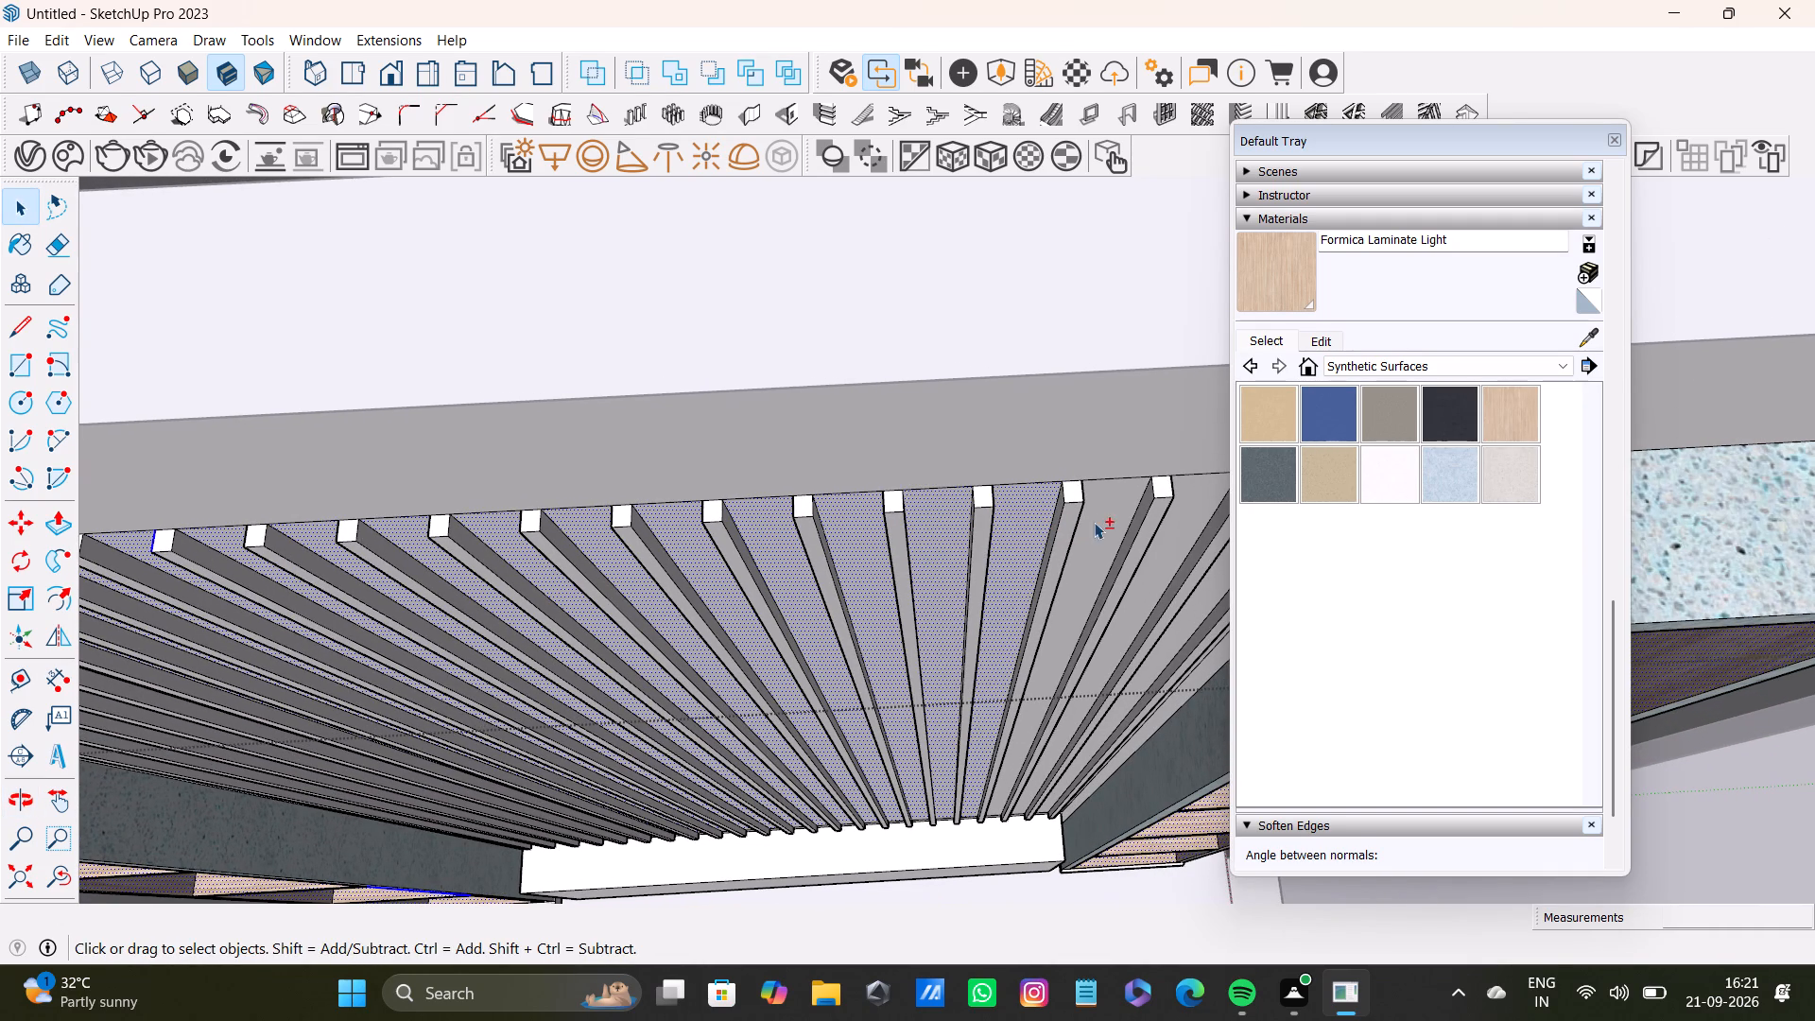
left_click(1105, 522)
middle_click_drag(1125, 519, 958, 508)
left_click(1005, 497)
left_click(1103, 510)
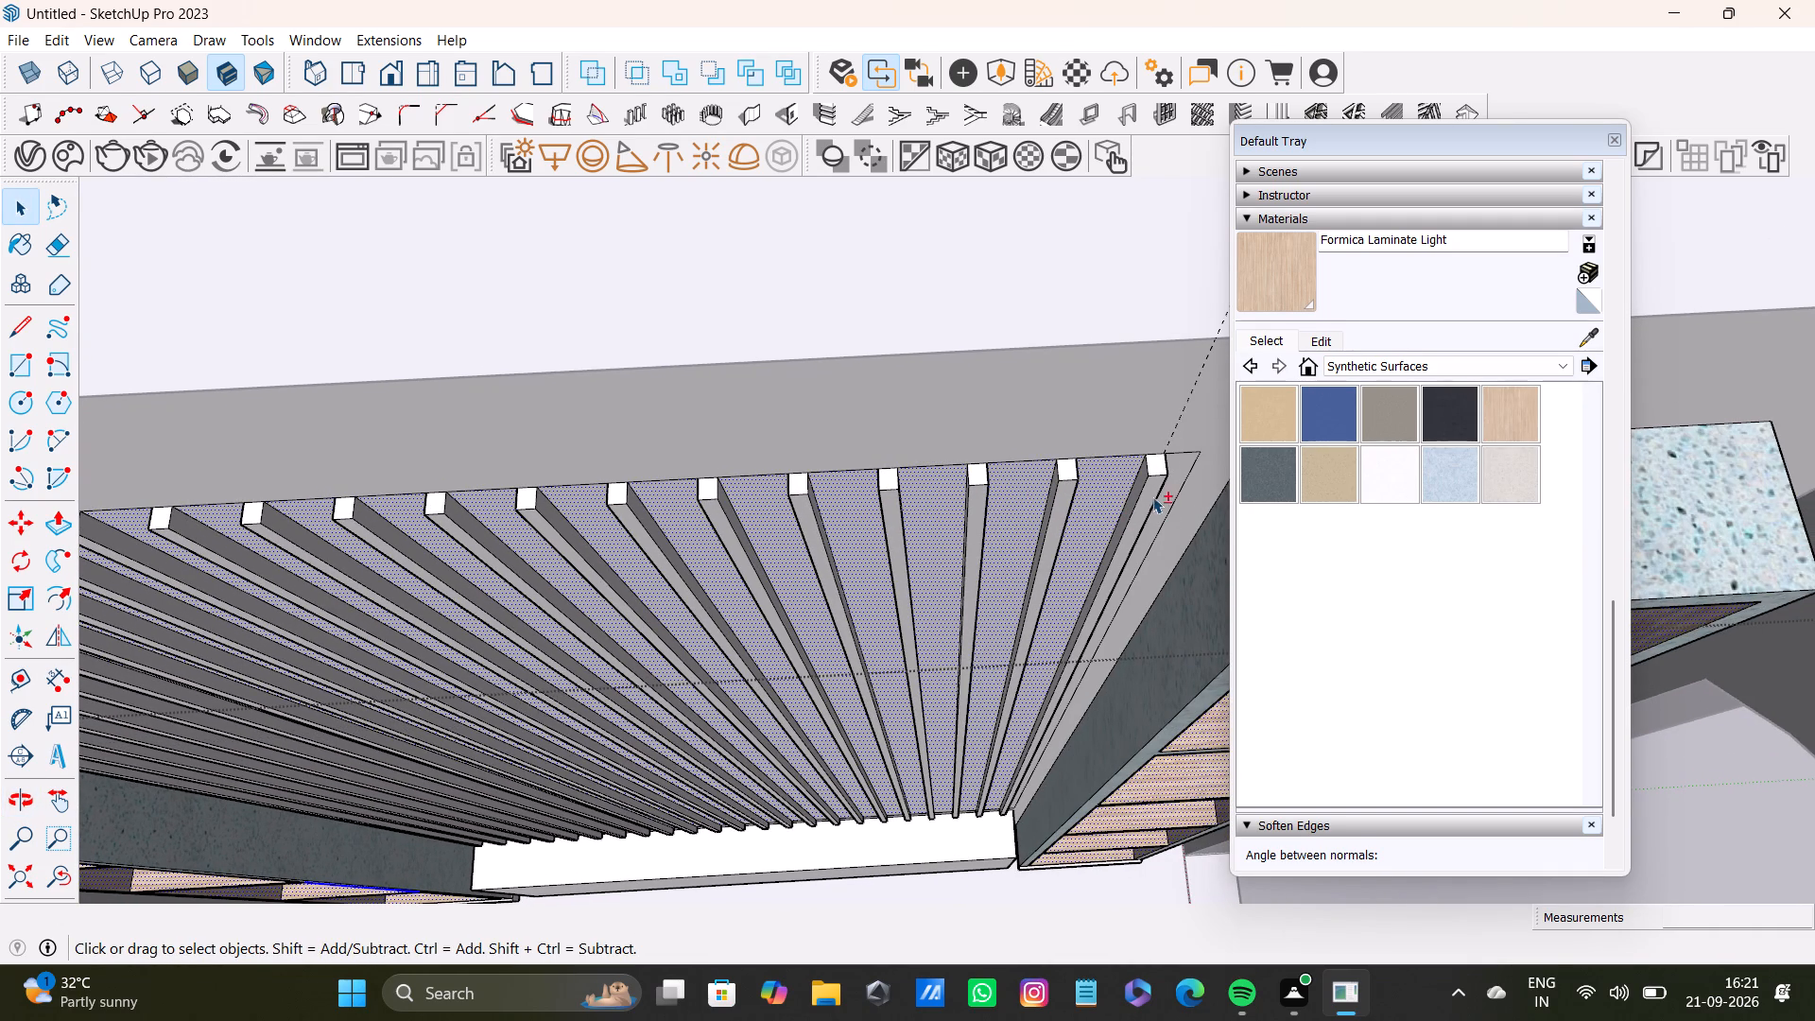
left_click(1175, 468)
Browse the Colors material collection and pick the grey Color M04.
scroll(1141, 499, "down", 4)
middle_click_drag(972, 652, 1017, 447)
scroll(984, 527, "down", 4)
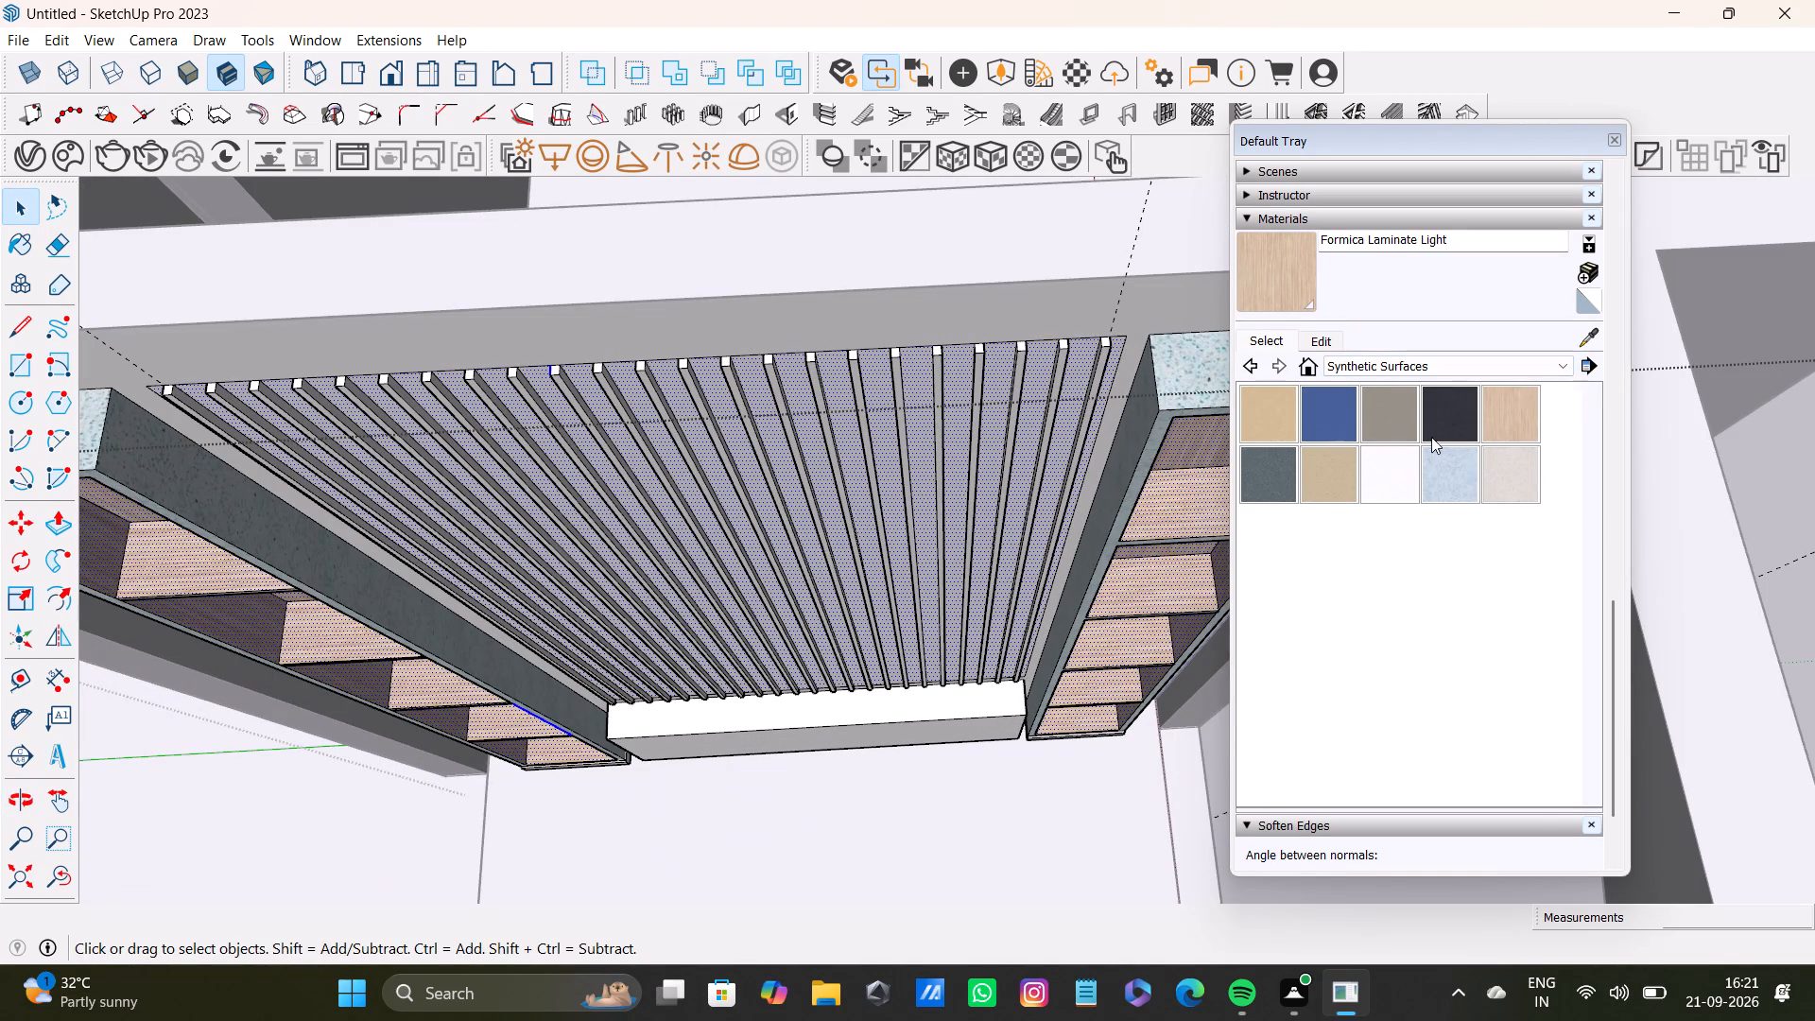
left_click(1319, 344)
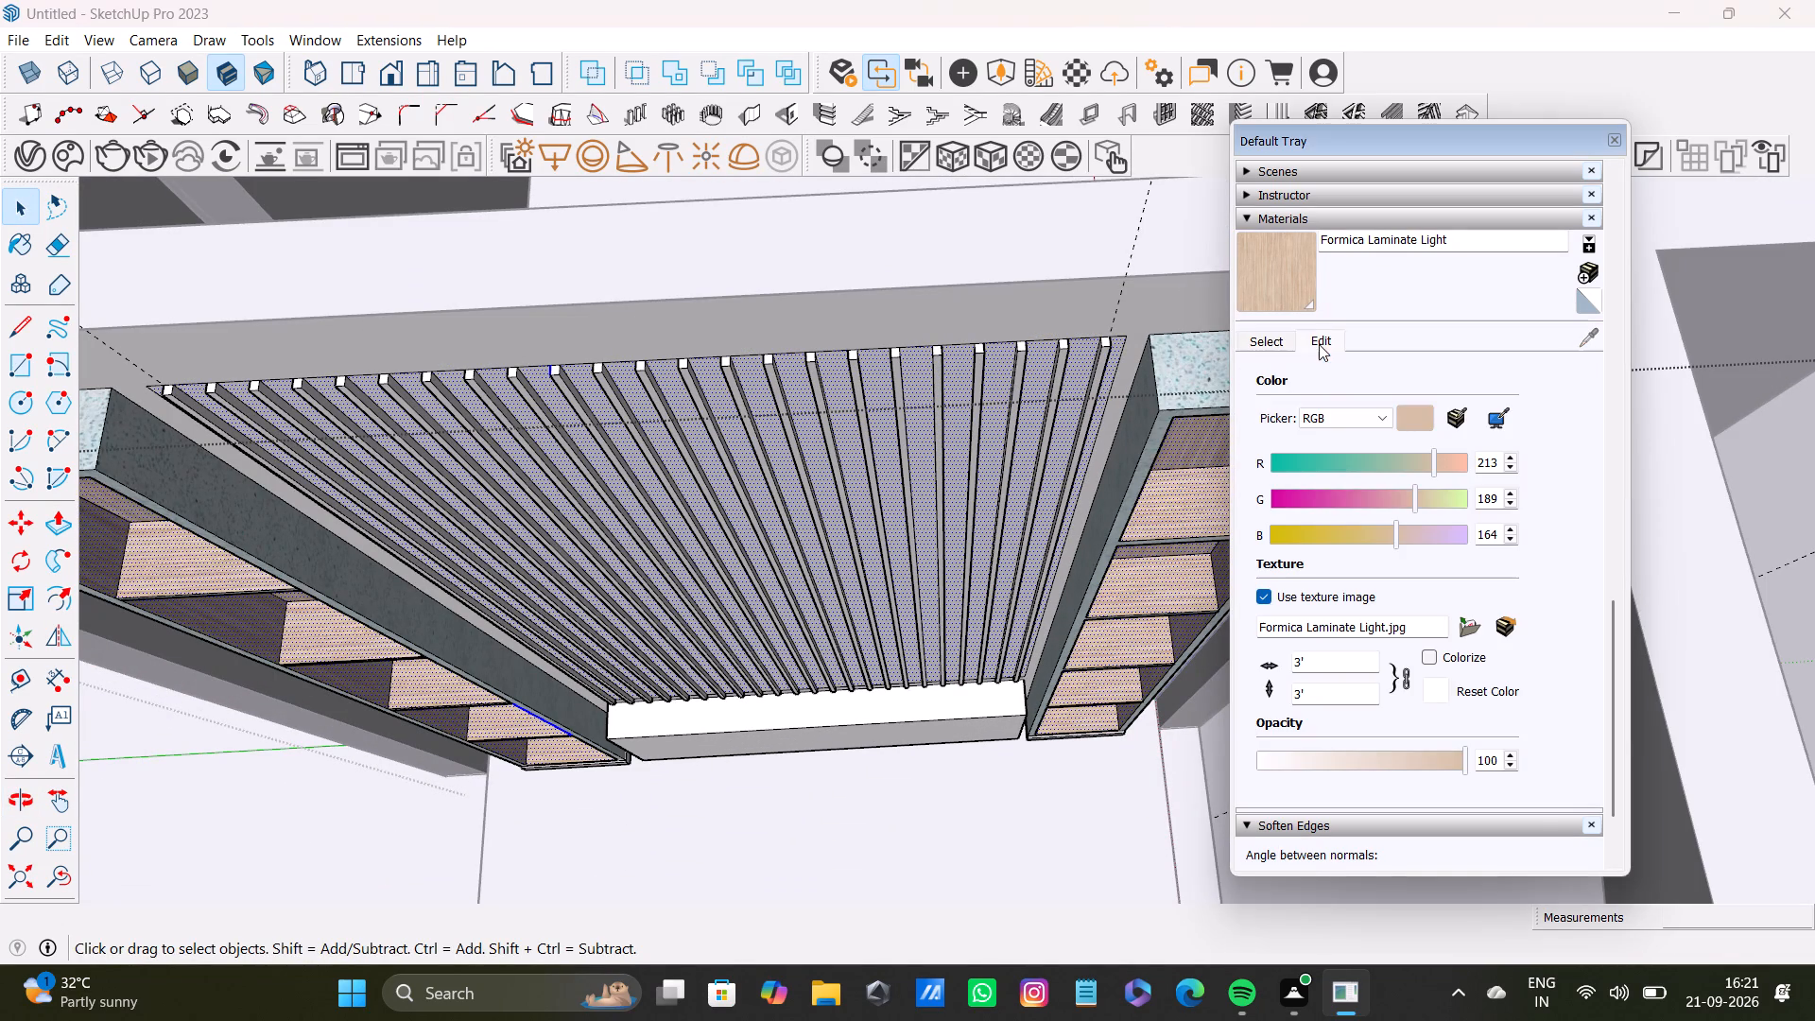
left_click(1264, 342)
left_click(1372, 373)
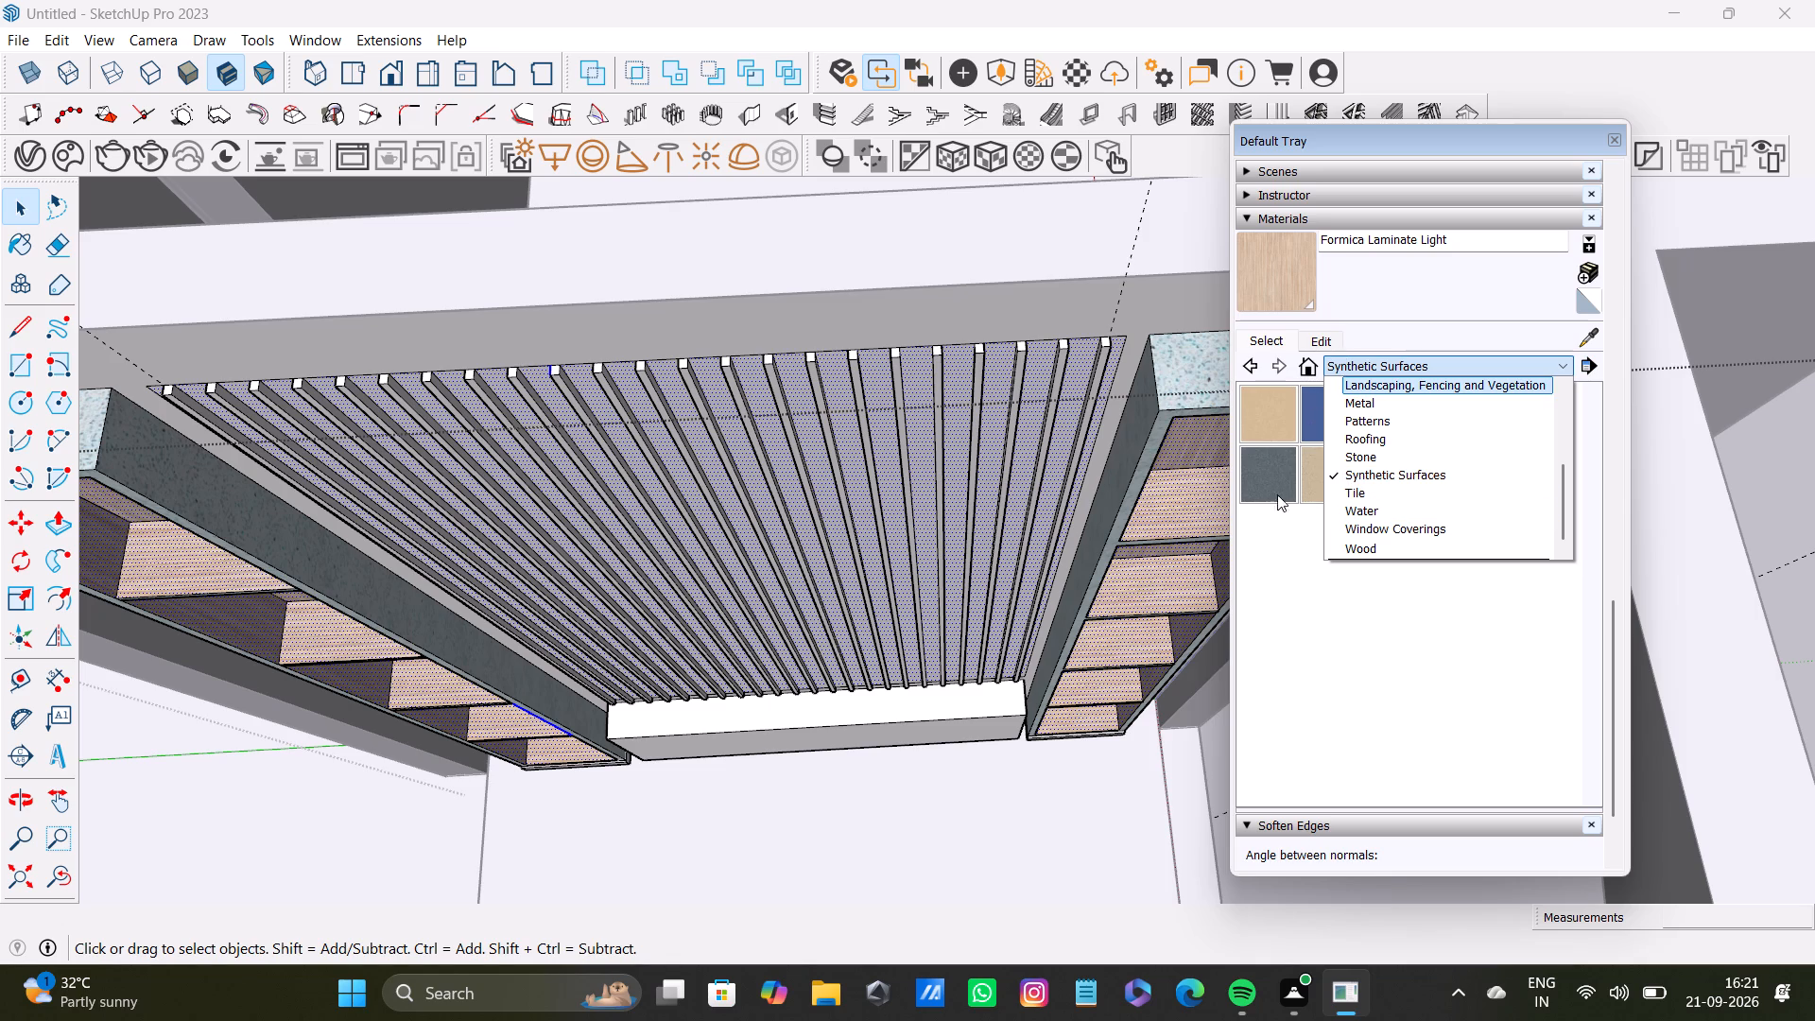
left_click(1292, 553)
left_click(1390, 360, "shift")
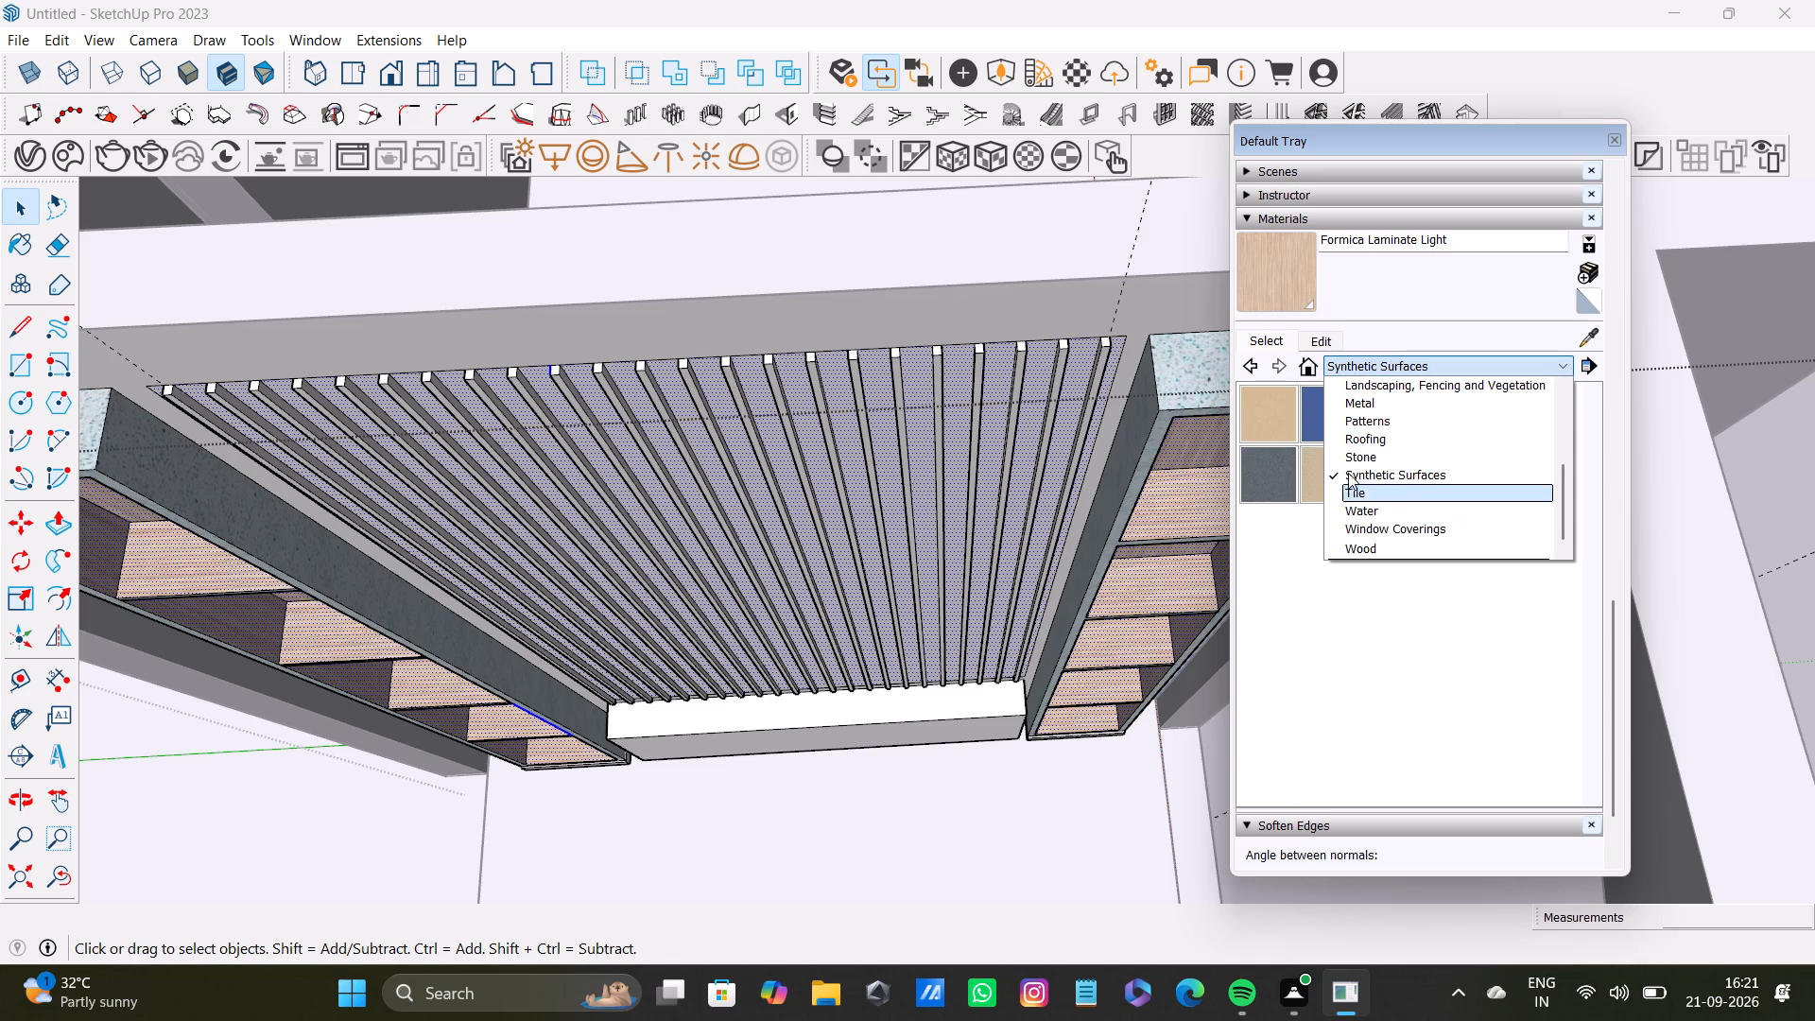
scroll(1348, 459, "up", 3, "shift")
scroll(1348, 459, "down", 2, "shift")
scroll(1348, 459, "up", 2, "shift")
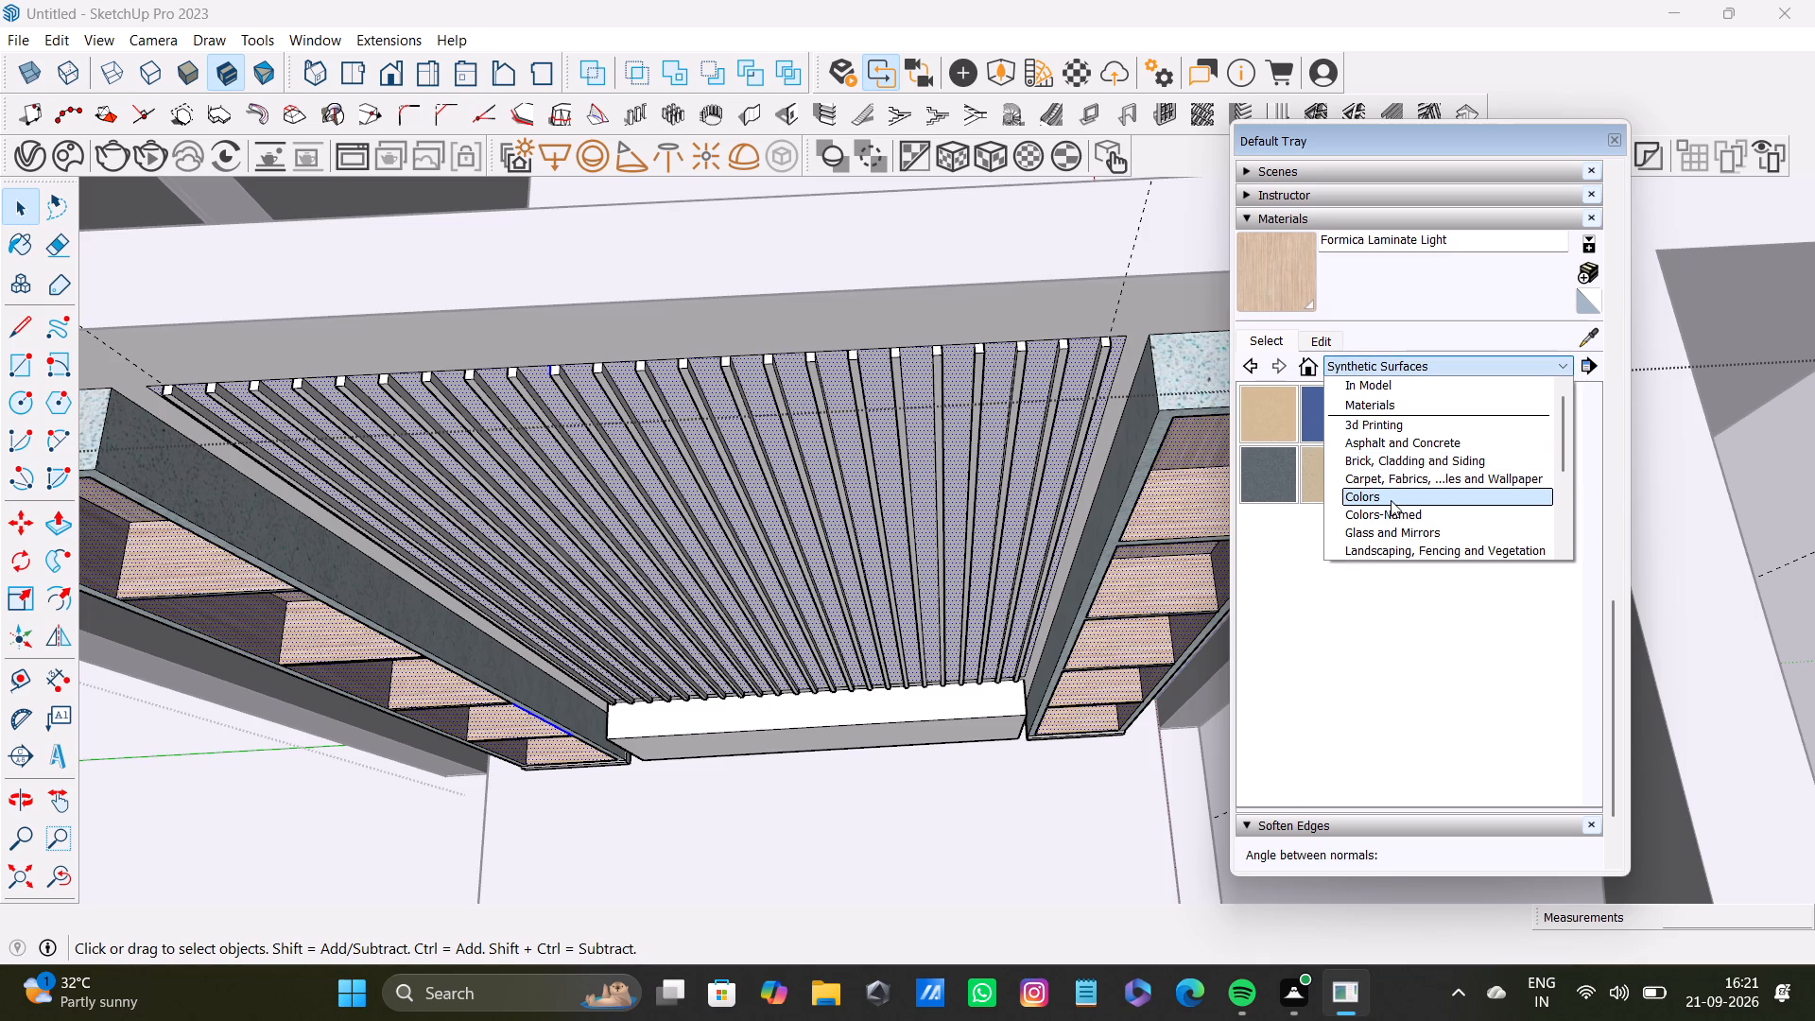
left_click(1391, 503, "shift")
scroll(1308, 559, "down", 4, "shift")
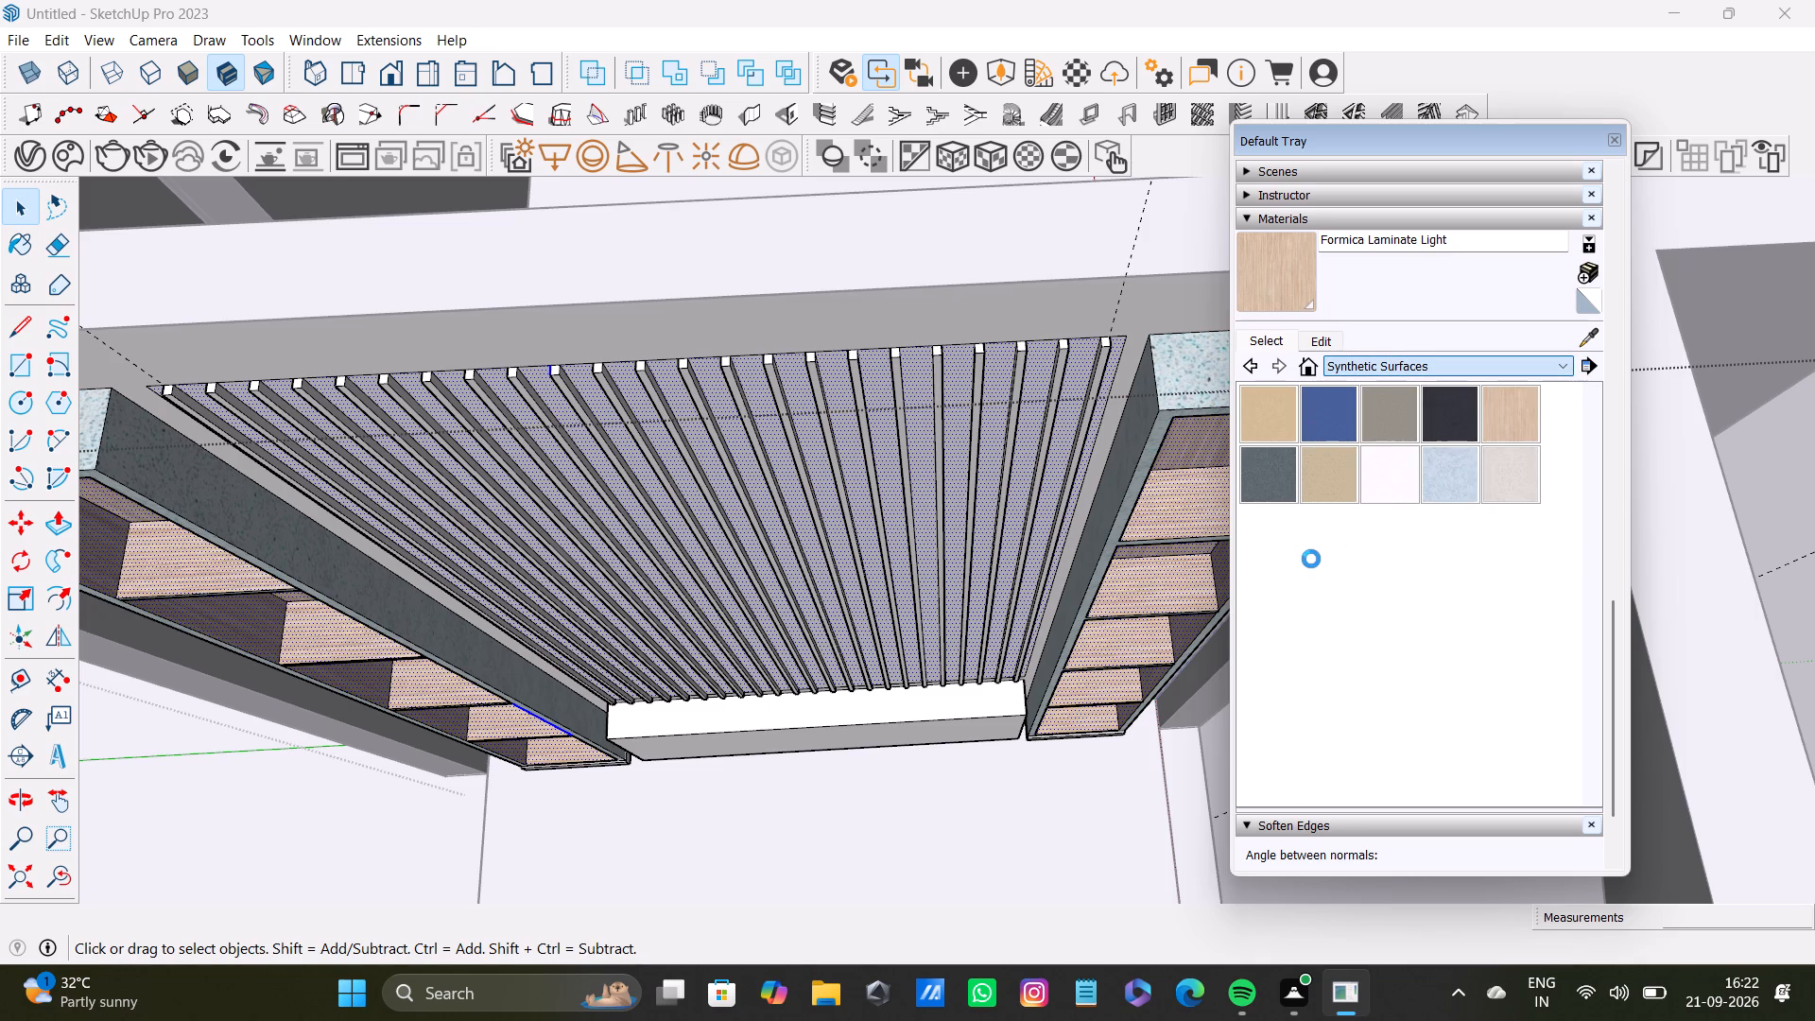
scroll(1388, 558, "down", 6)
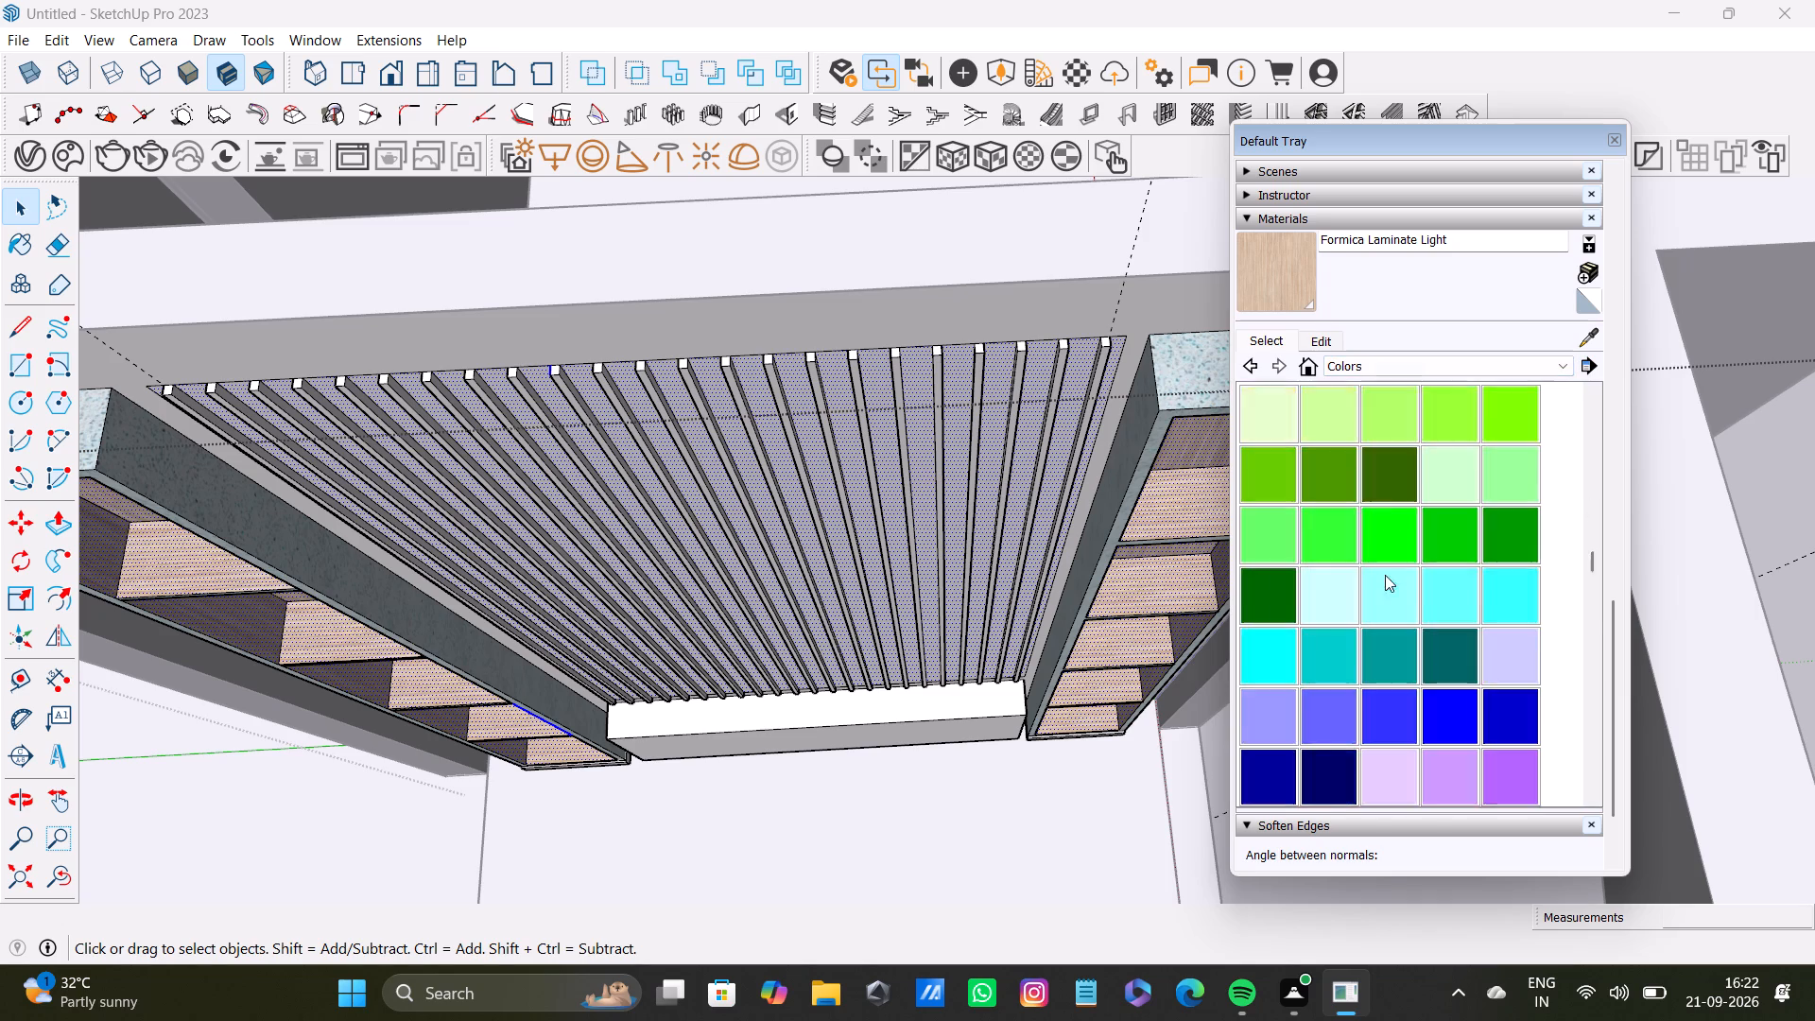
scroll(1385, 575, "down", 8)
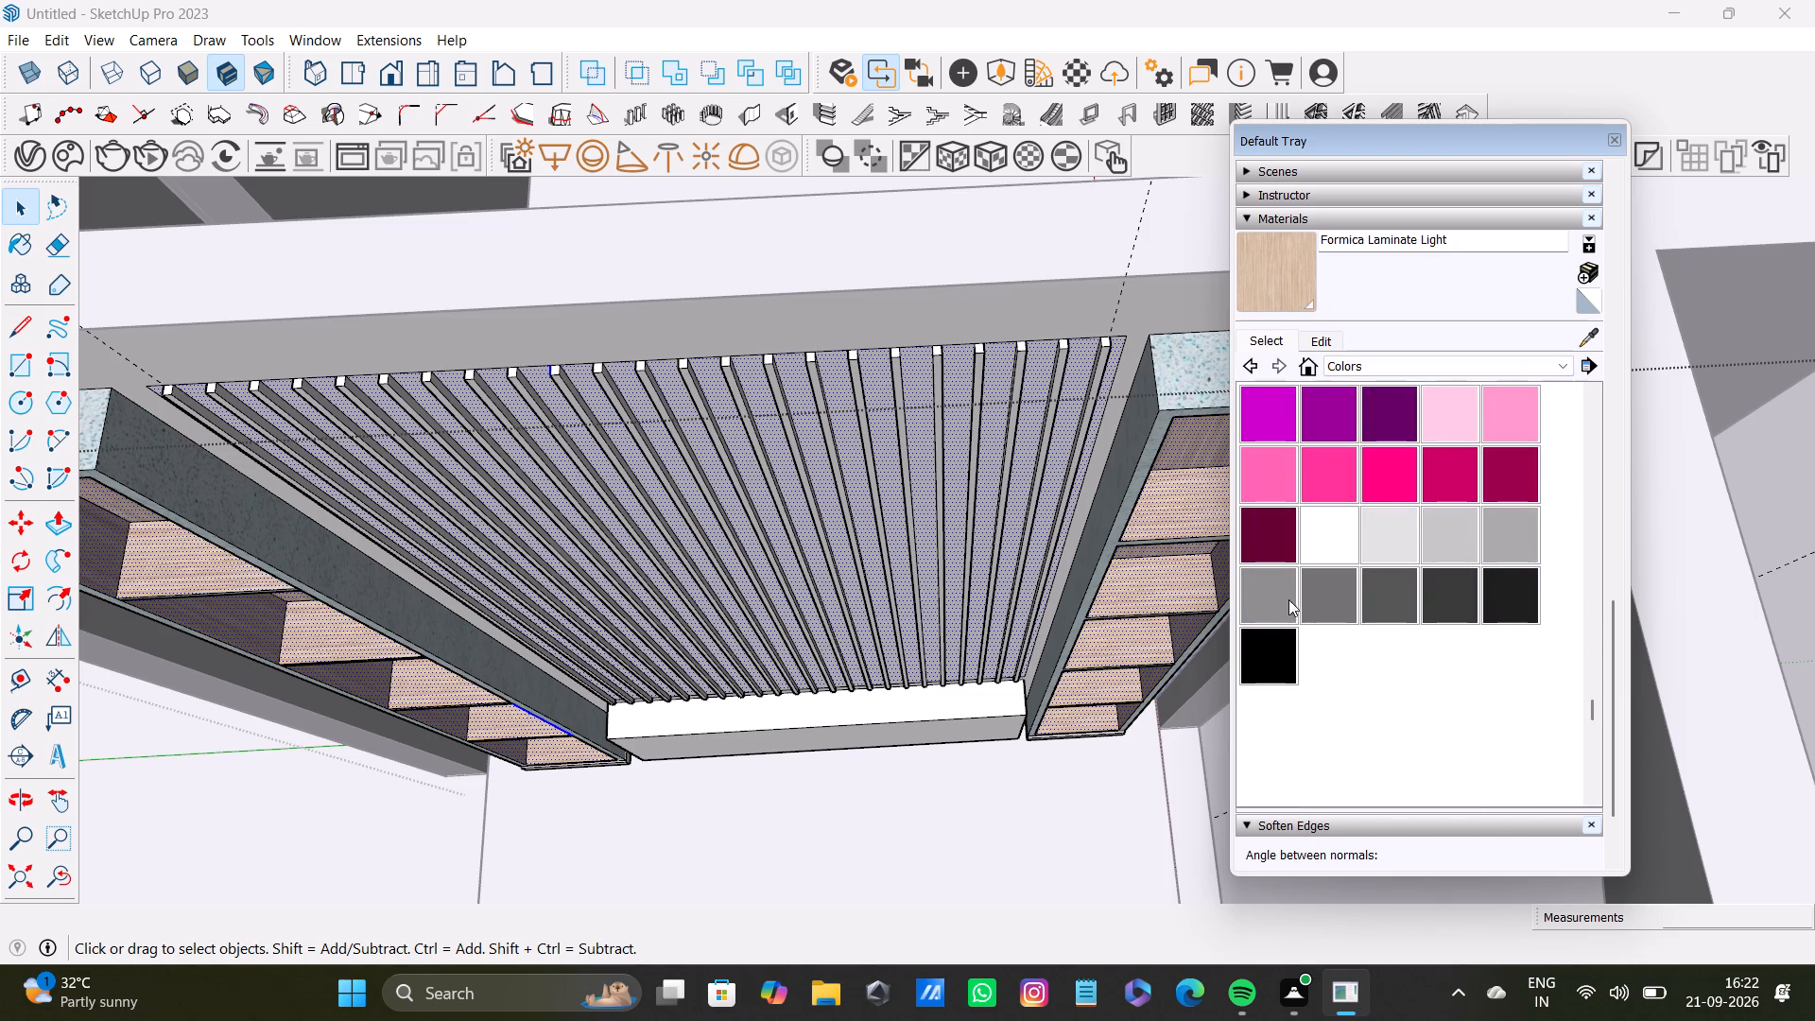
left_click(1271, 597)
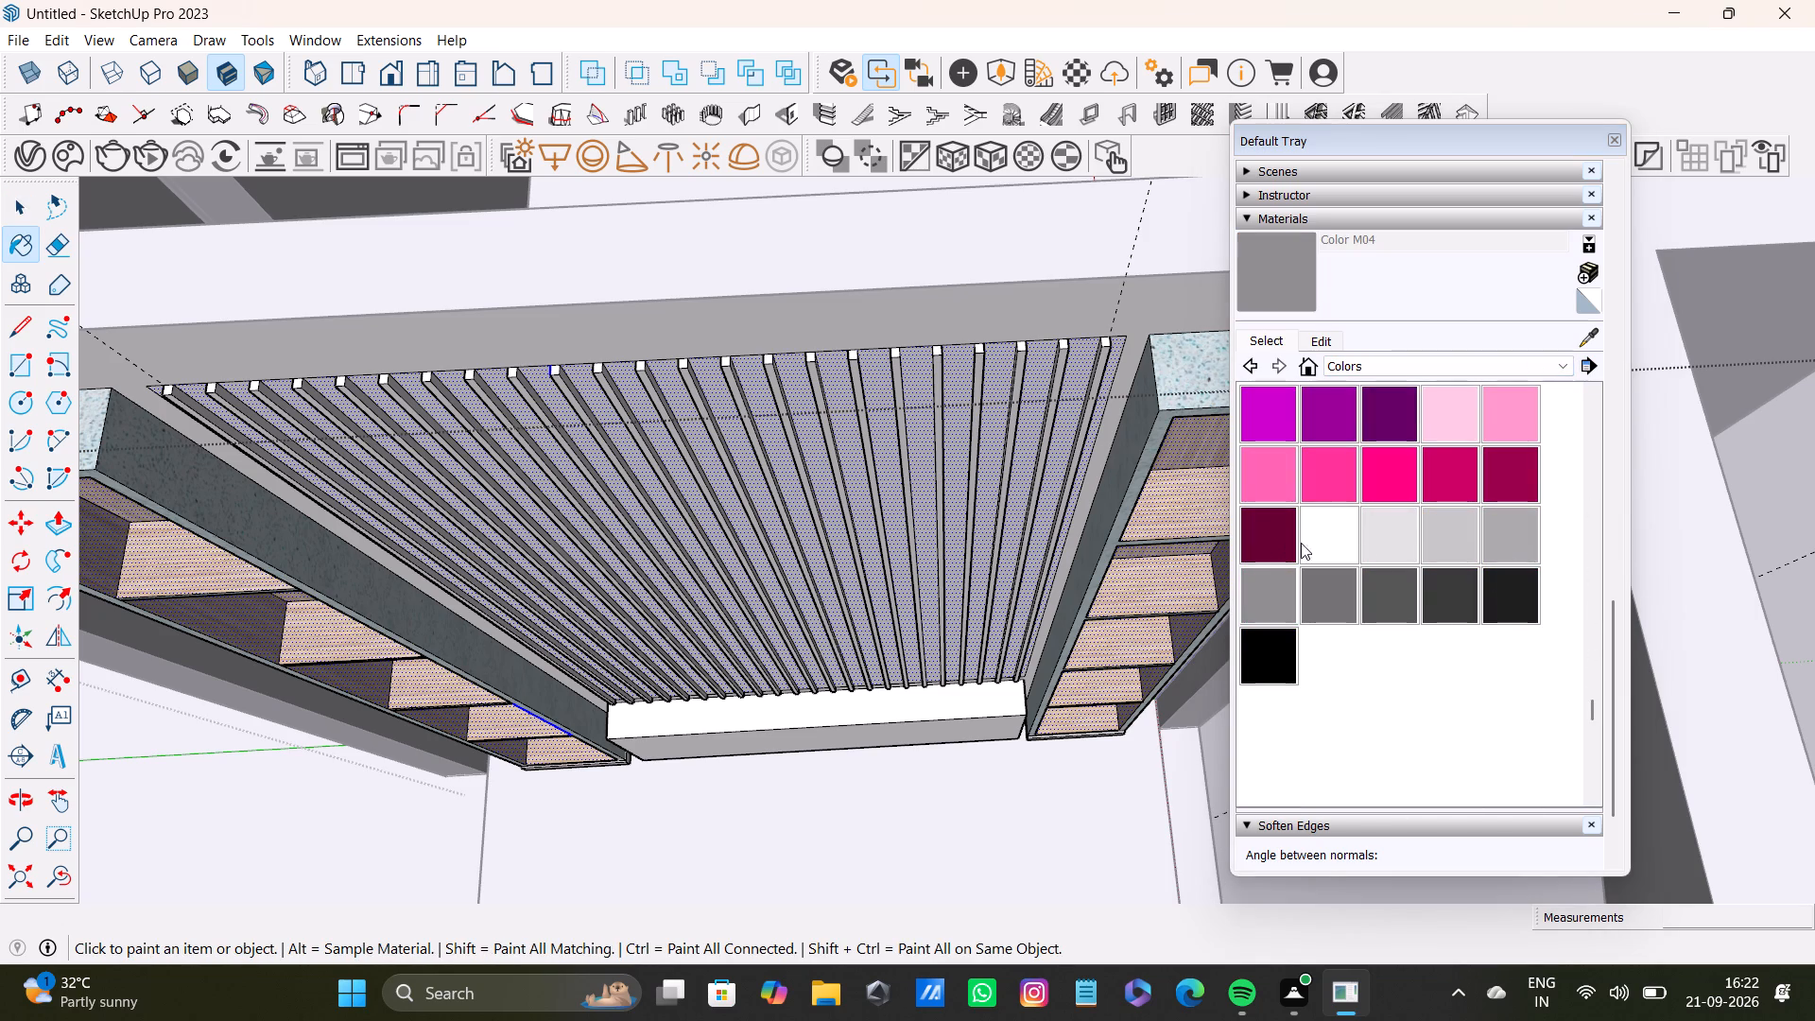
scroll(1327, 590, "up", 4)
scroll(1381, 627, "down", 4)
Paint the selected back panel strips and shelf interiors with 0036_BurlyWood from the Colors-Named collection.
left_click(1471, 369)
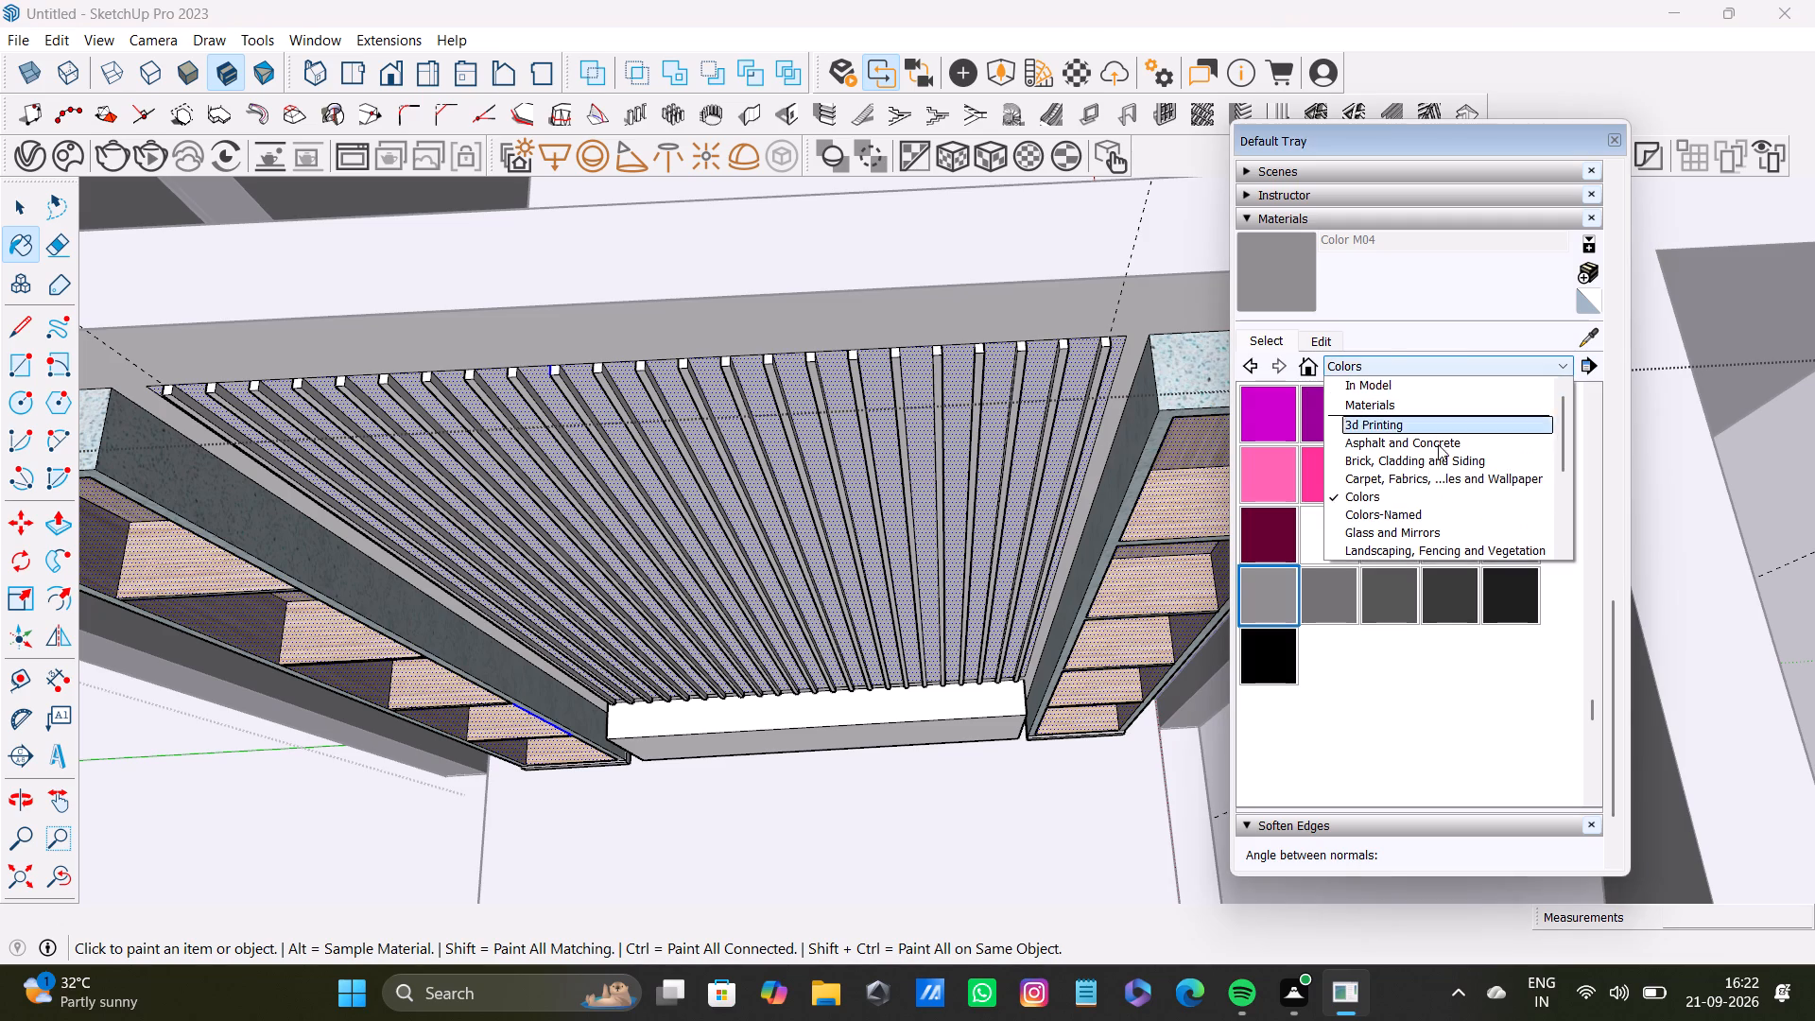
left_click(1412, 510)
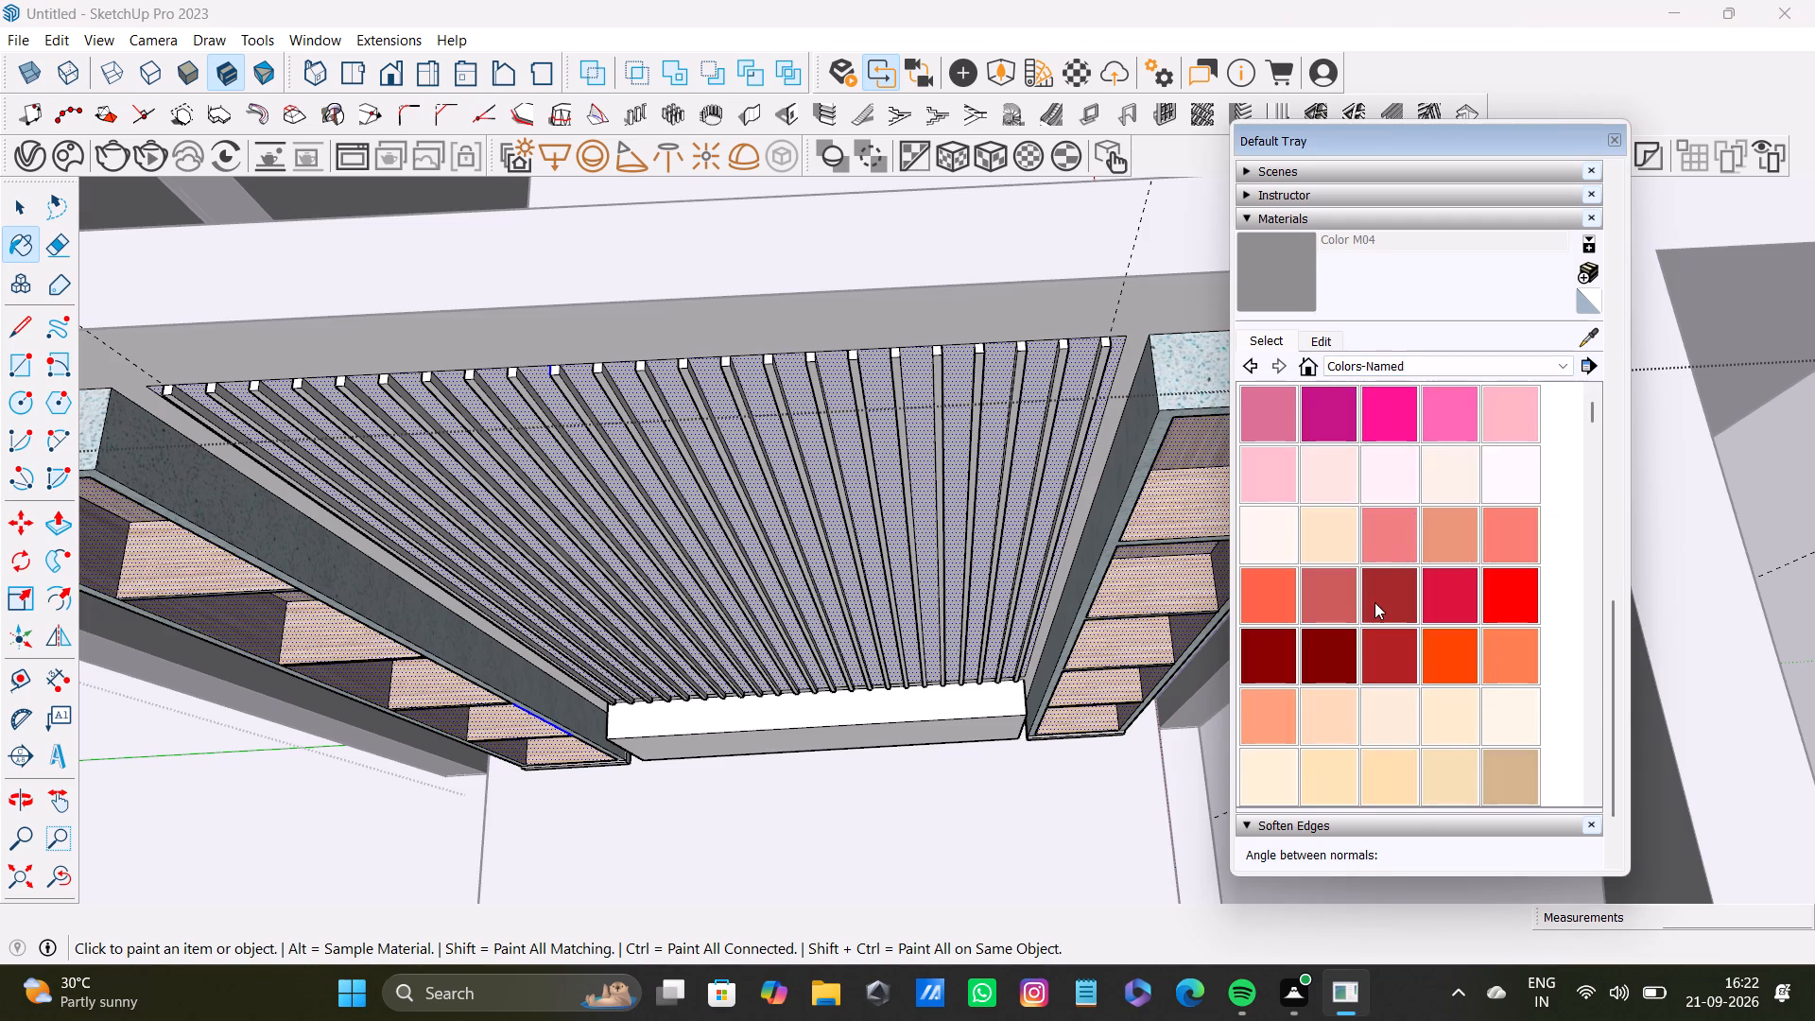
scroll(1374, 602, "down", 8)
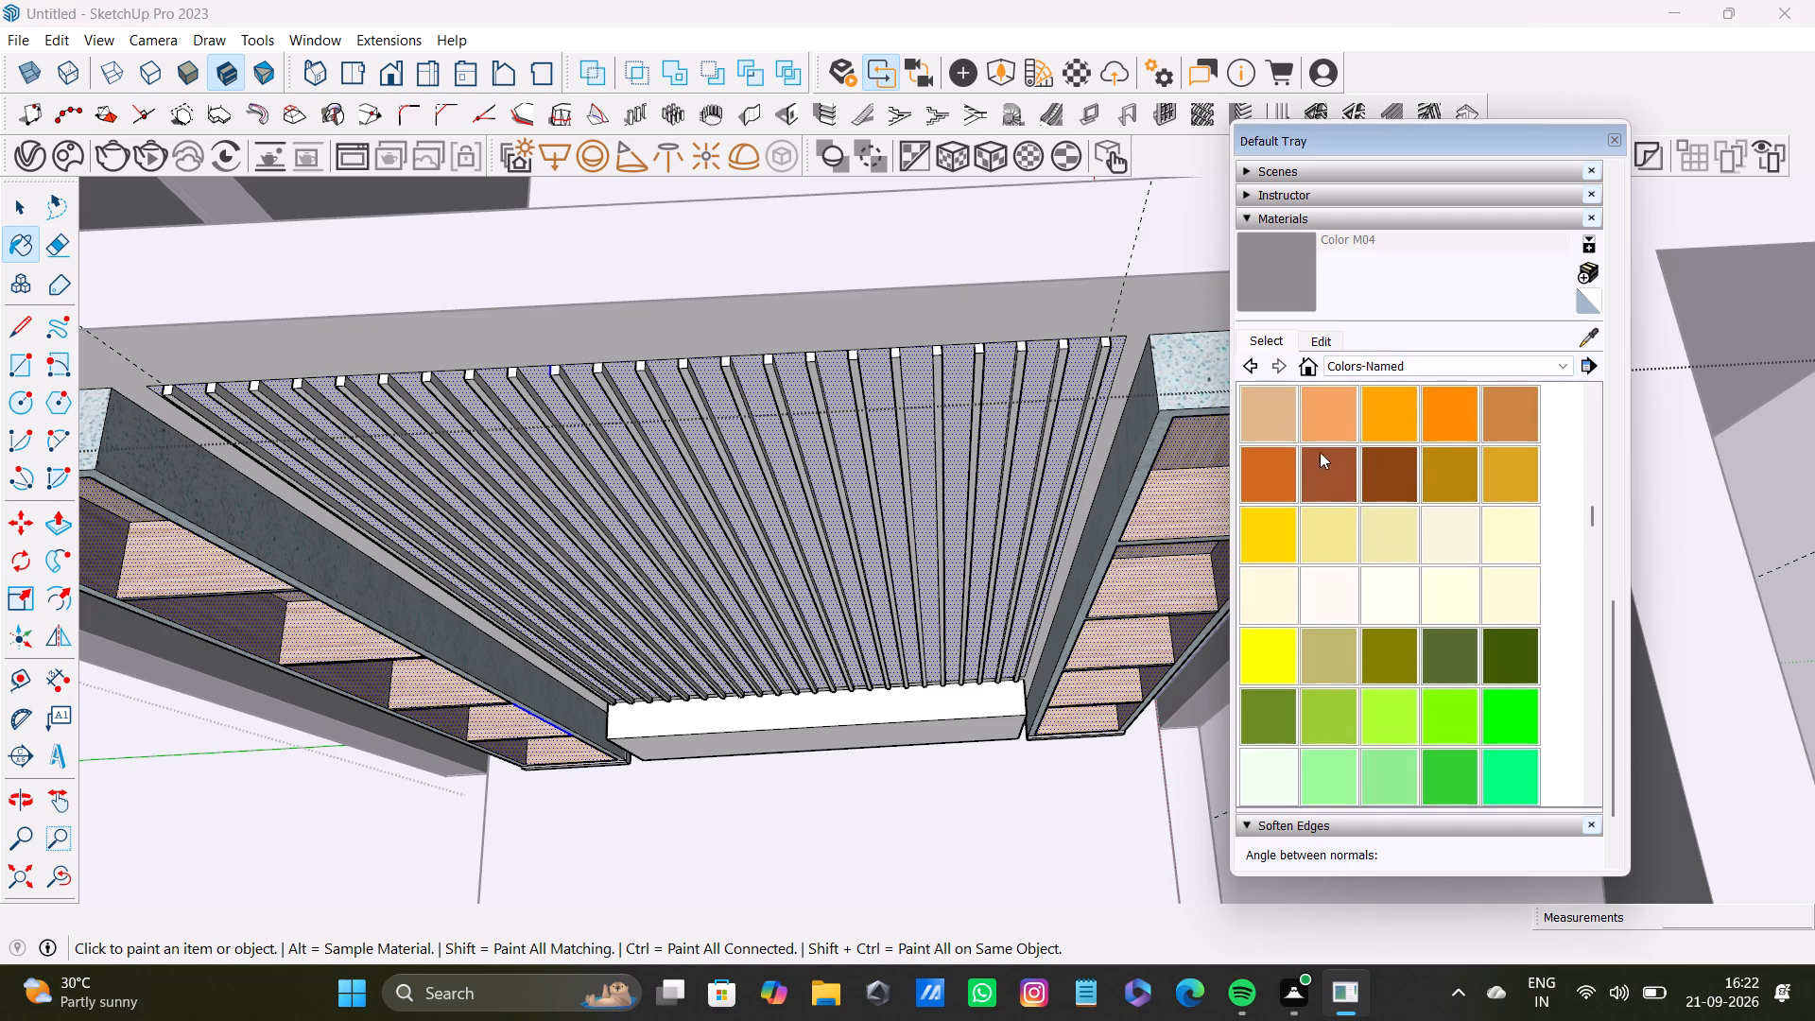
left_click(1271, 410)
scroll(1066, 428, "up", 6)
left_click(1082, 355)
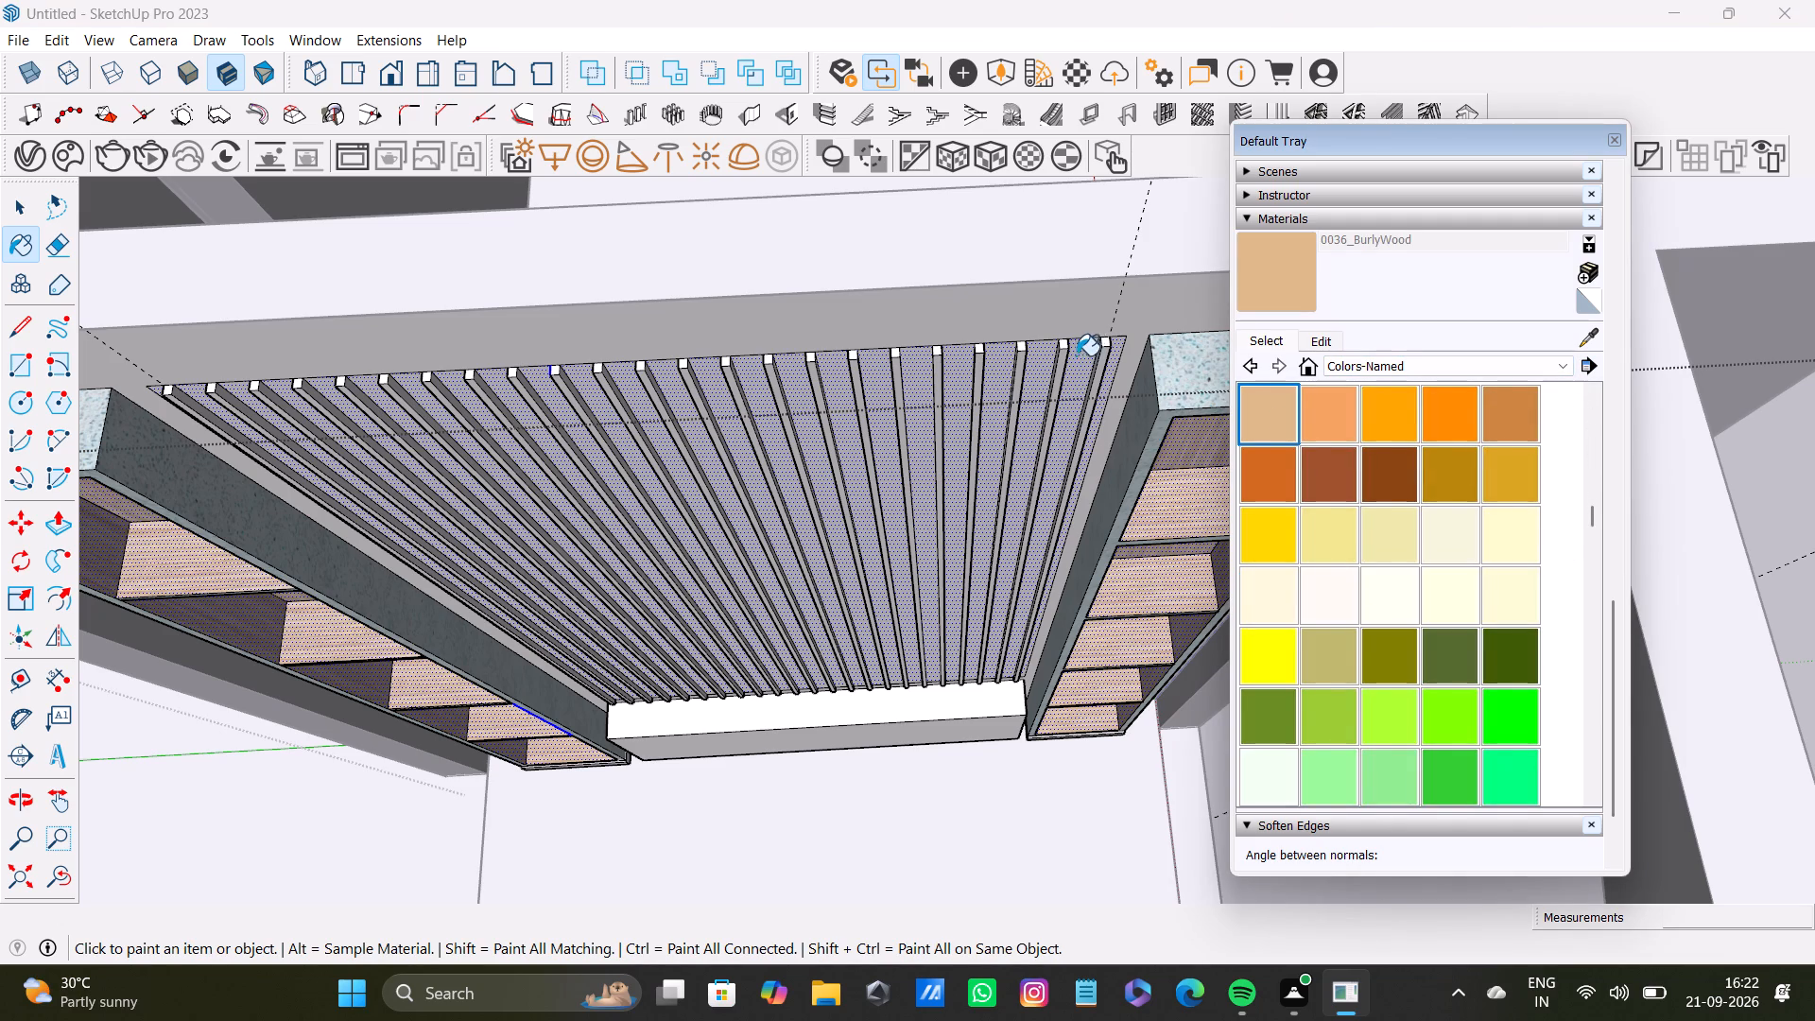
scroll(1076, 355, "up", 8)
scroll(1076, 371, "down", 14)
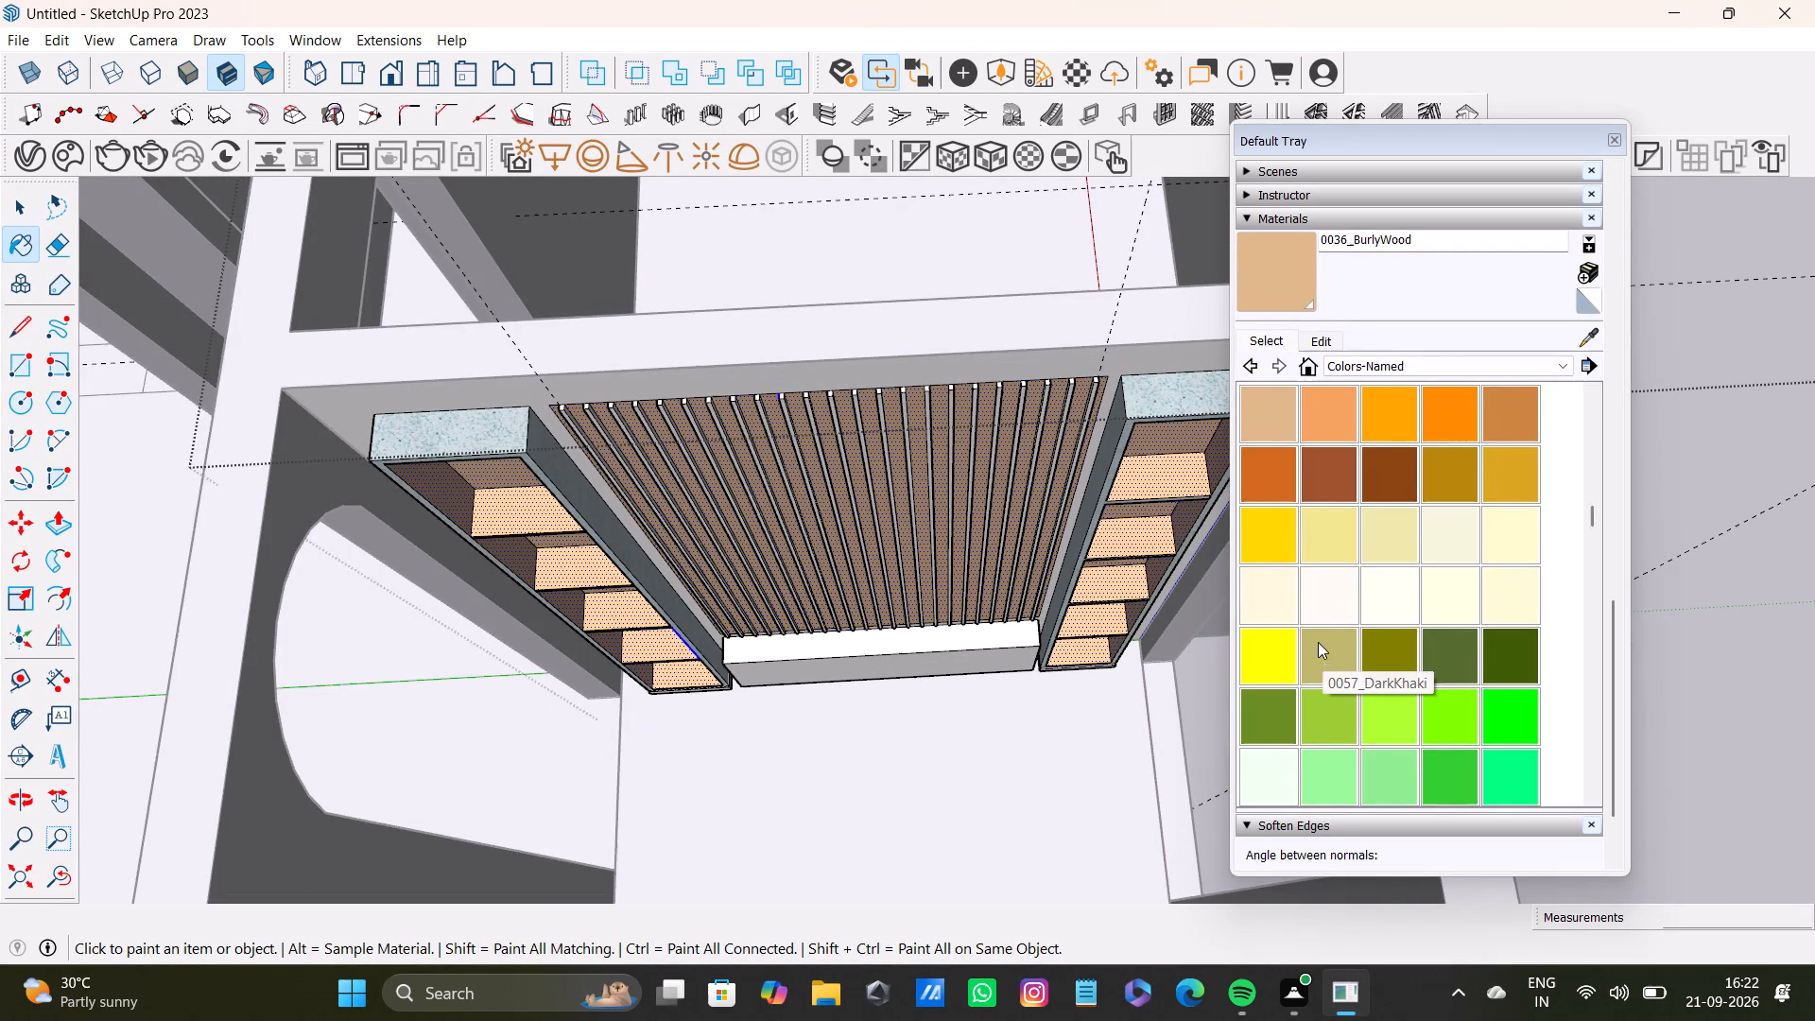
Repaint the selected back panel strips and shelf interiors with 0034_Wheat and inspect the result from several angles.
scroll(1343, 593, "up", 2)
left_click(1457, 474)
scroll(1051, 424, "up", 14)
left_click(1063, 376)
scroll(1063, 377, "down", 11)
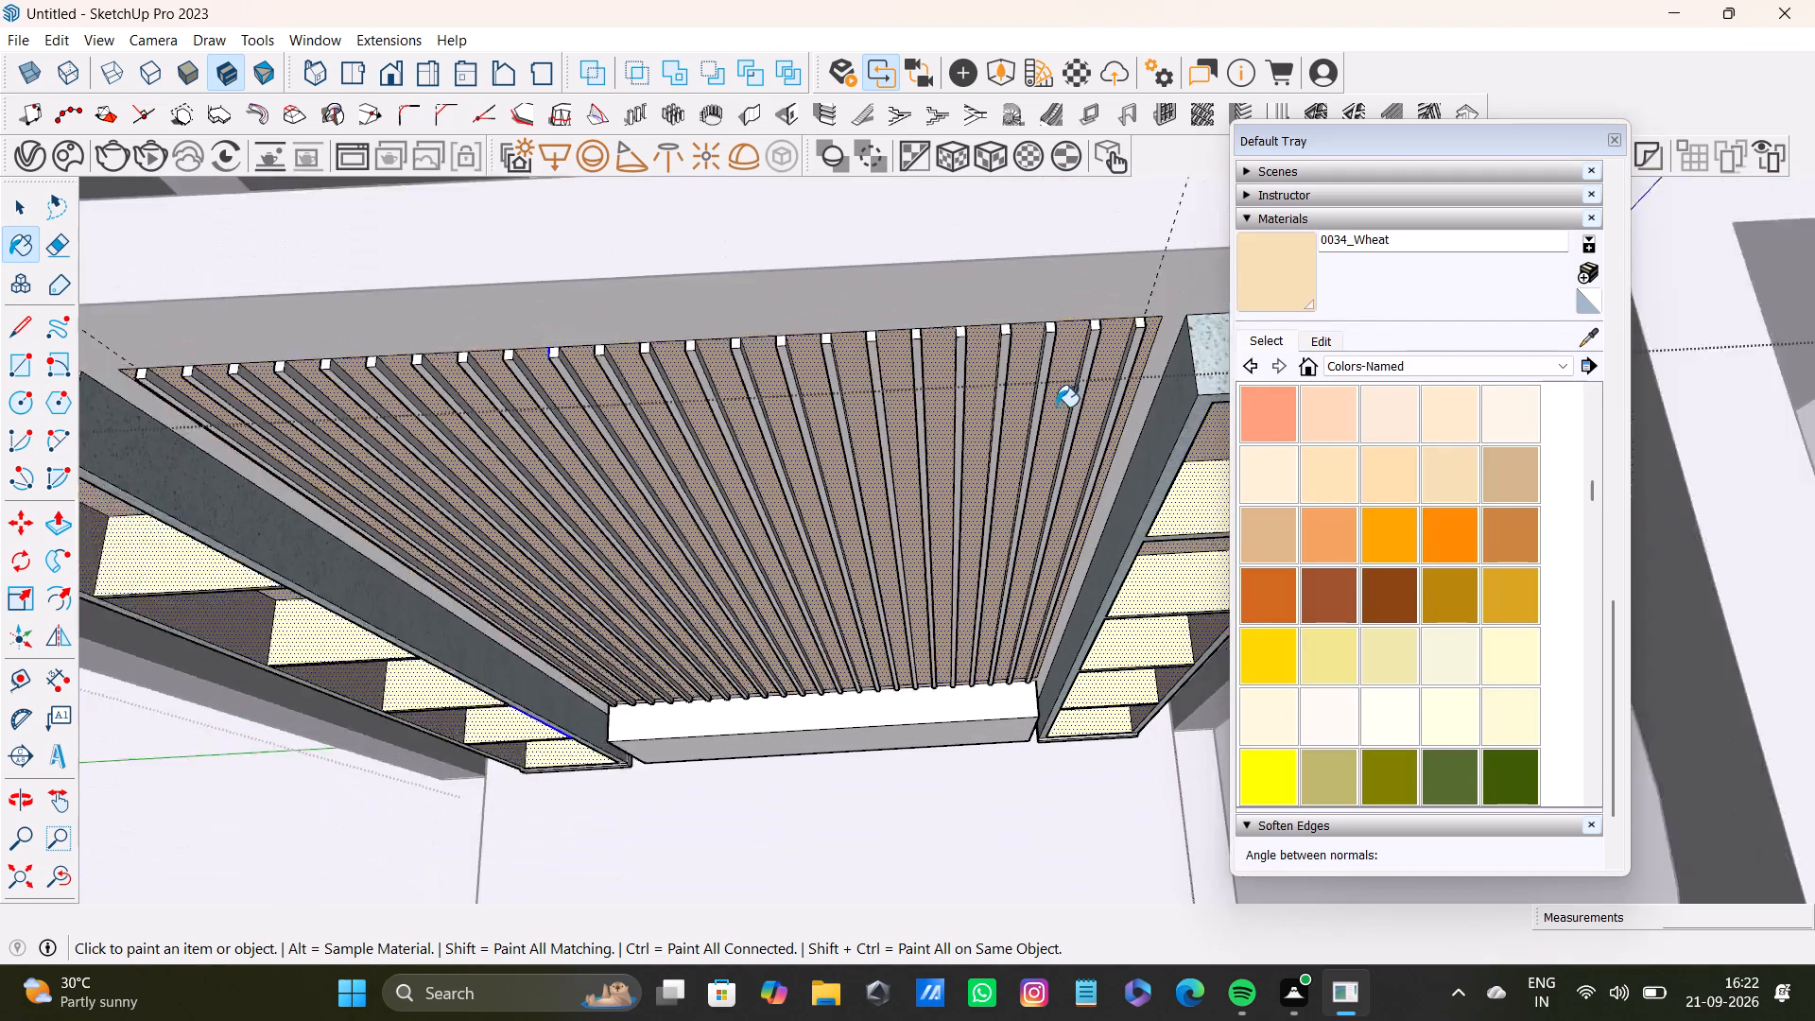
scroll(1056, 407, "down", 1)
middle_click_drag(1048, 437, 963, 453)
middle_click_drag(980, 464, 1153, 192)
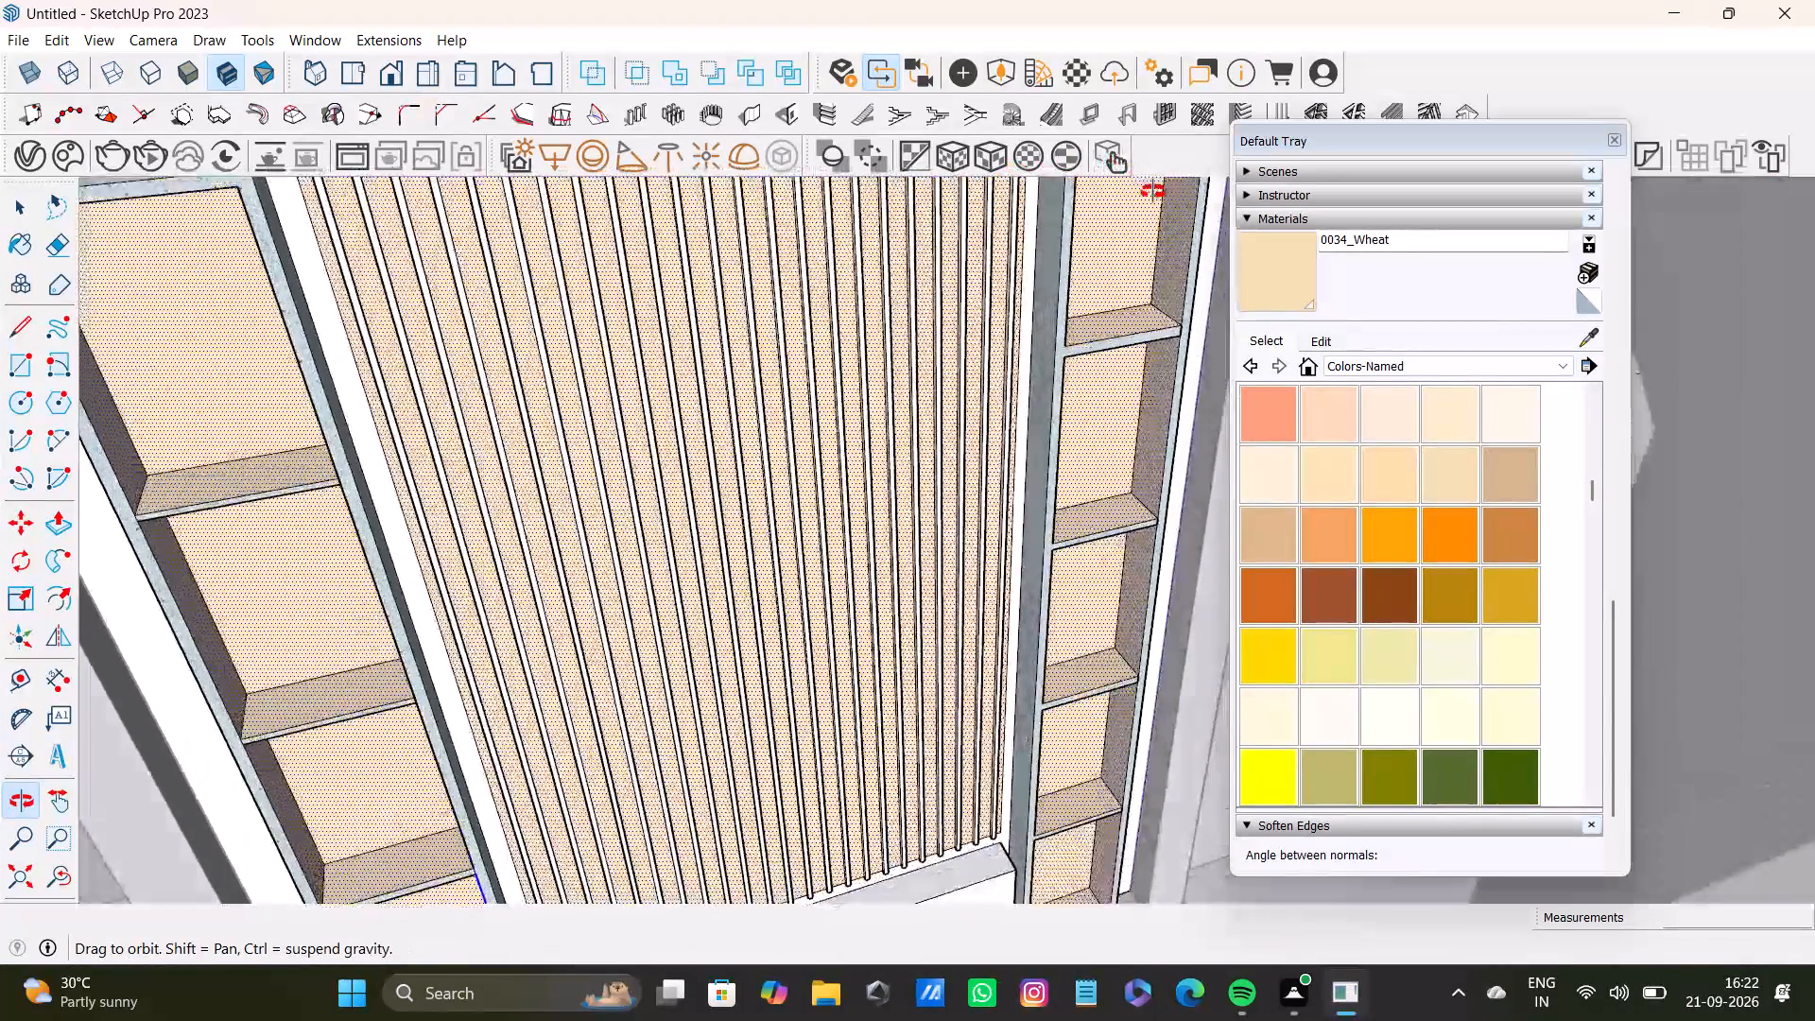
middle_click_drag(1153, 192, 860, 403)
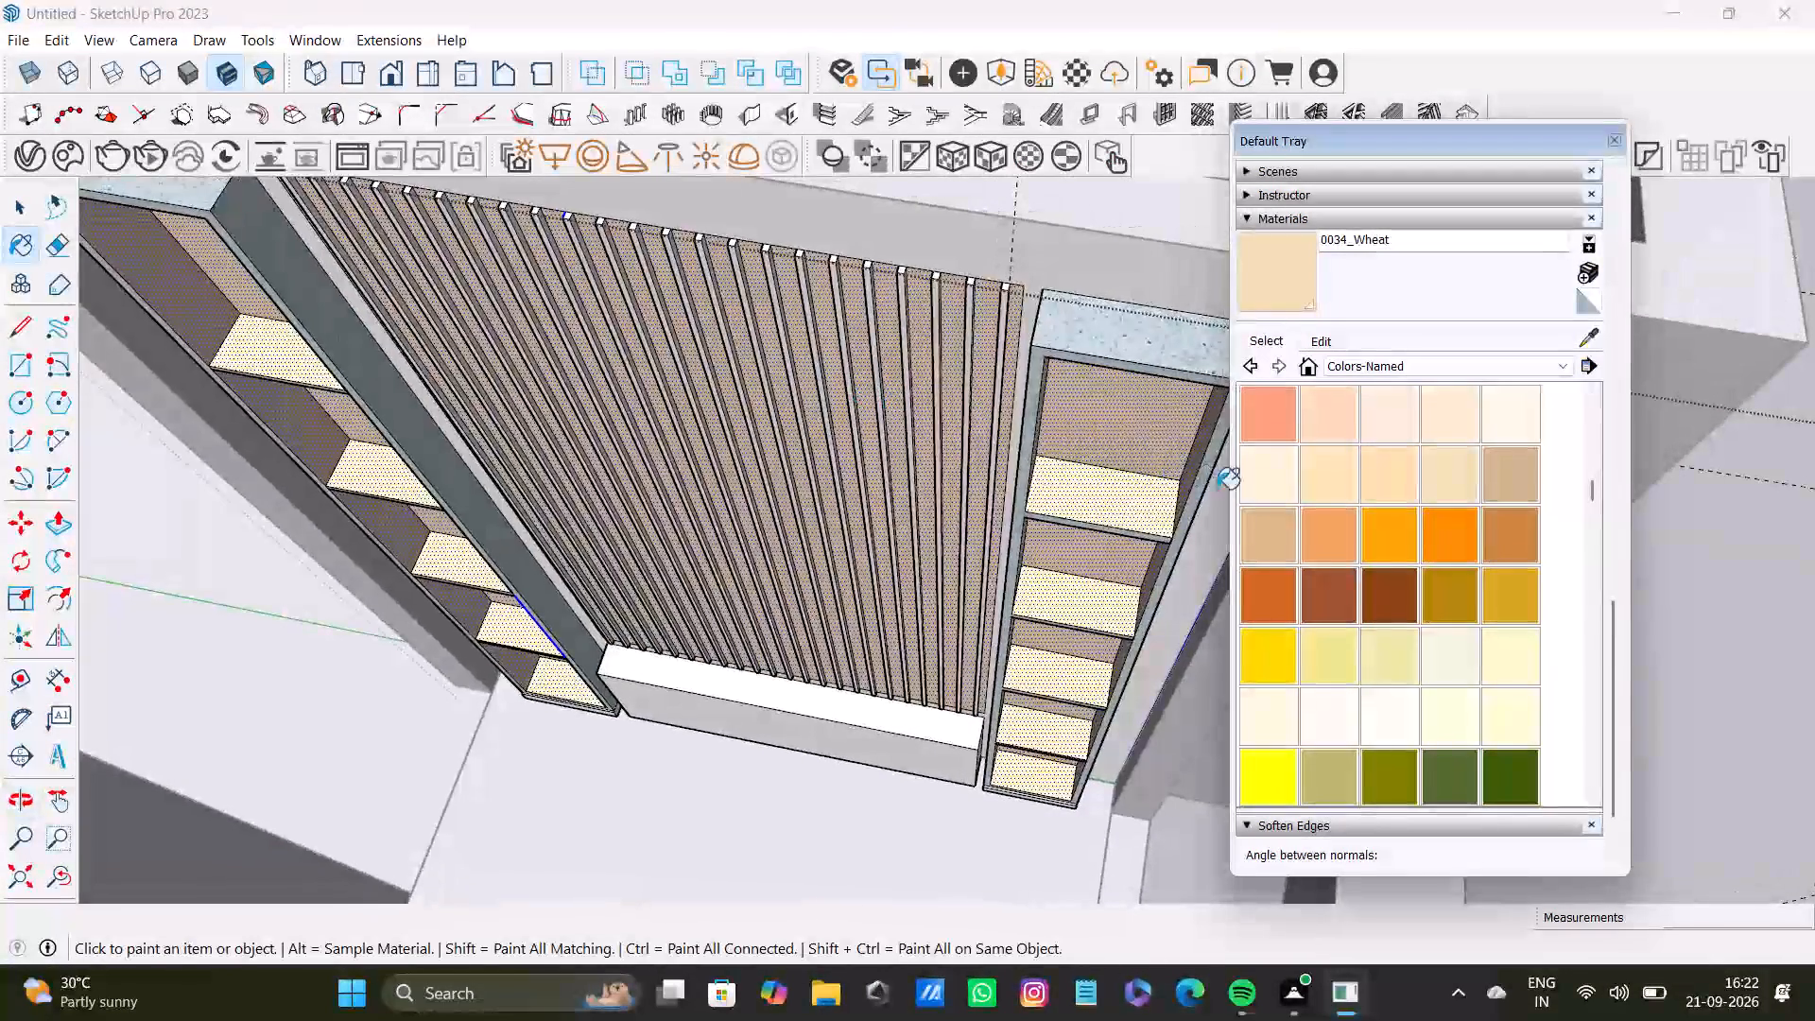
Repaint the selected back panel strips and shelf interiors with 0057_DarkKhaki and inspect the slatted wall.
scroll(1340, 533, "down", 4)
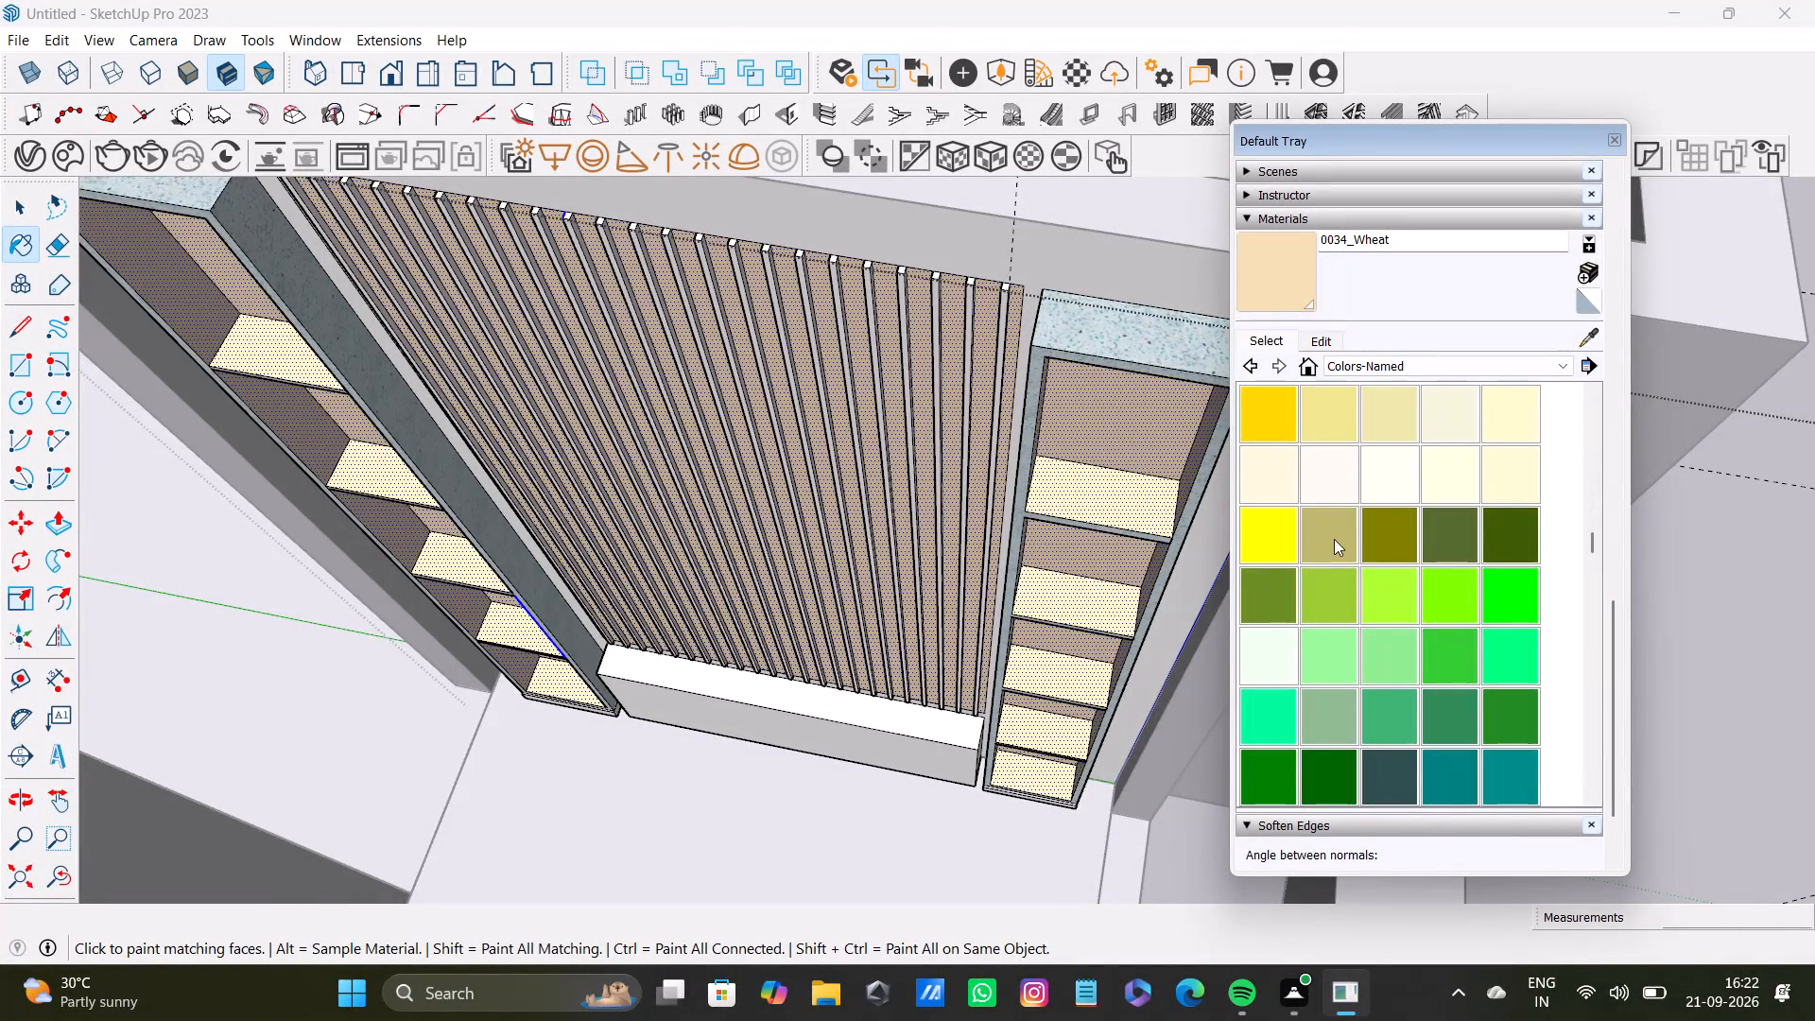
left_click(1334, 539, "shift")
scroll(956, 393, "up", 6, "shift")
left_click(1002, 338, "shift")
scroll(997, 343, "down", 7, "shift")
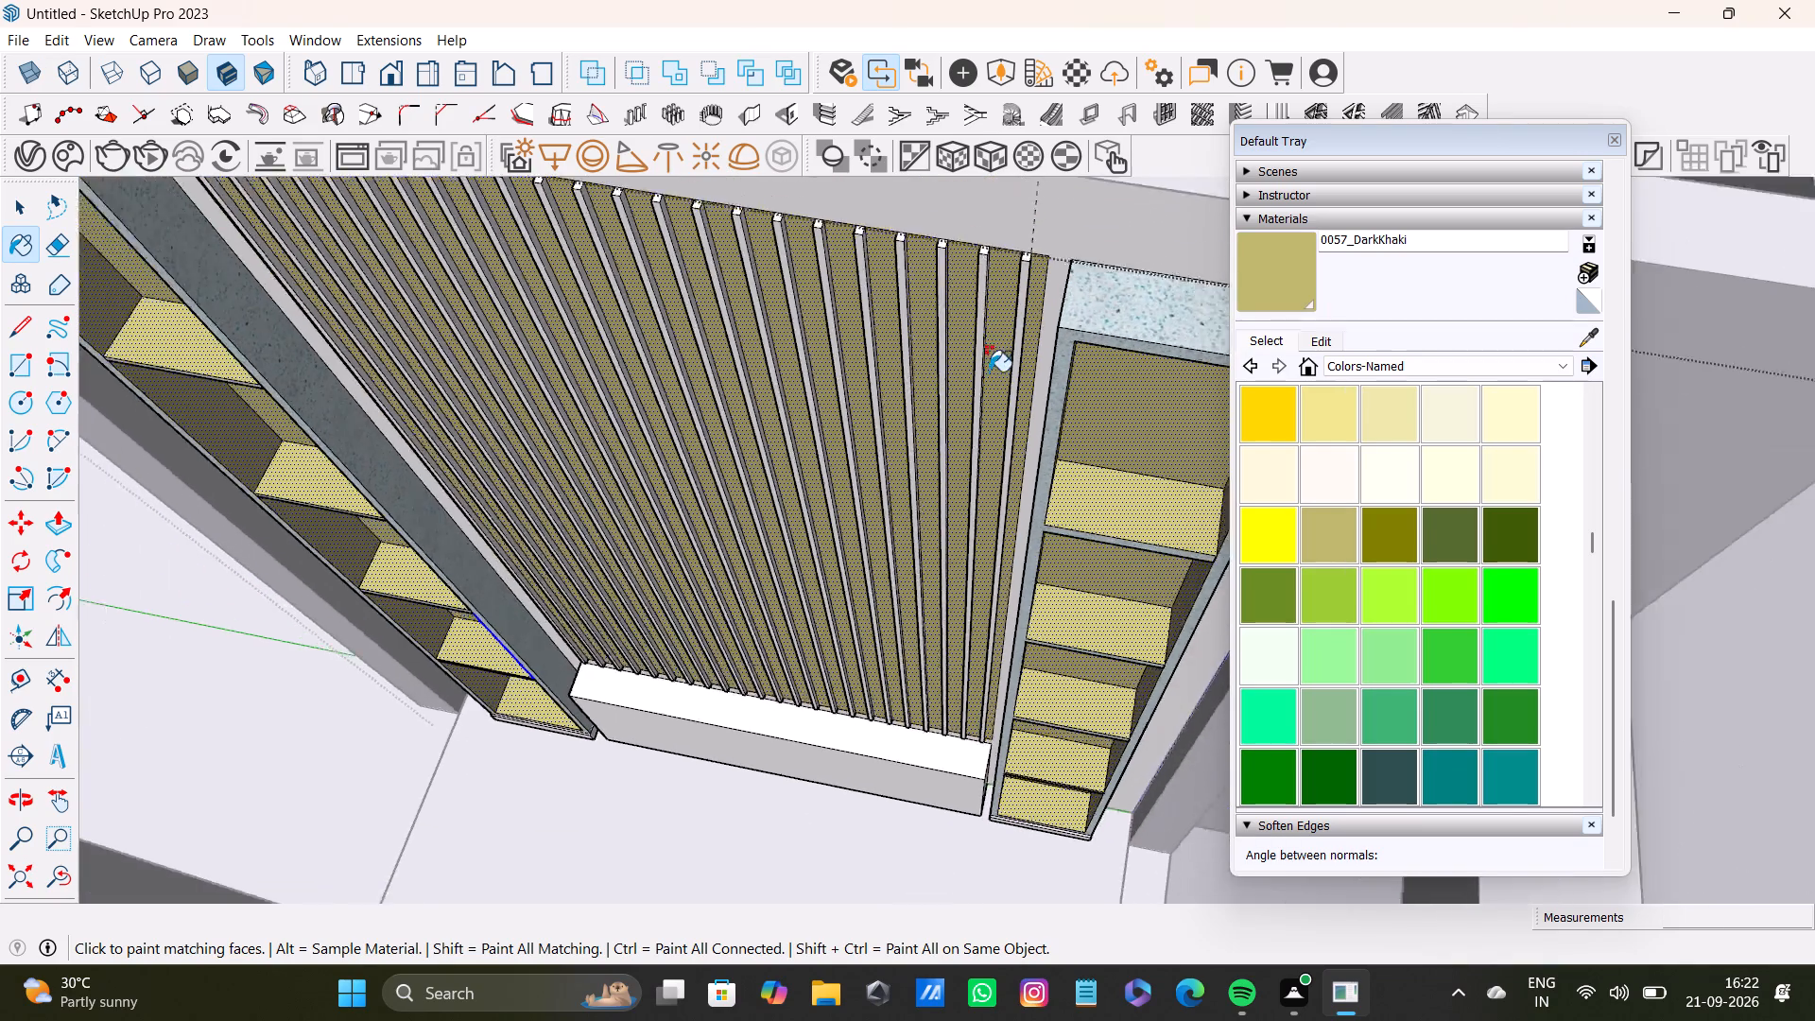
scroll(989, 372, "down", 1, "shift")
middle_click_drag(992, 452, 1444, 285)
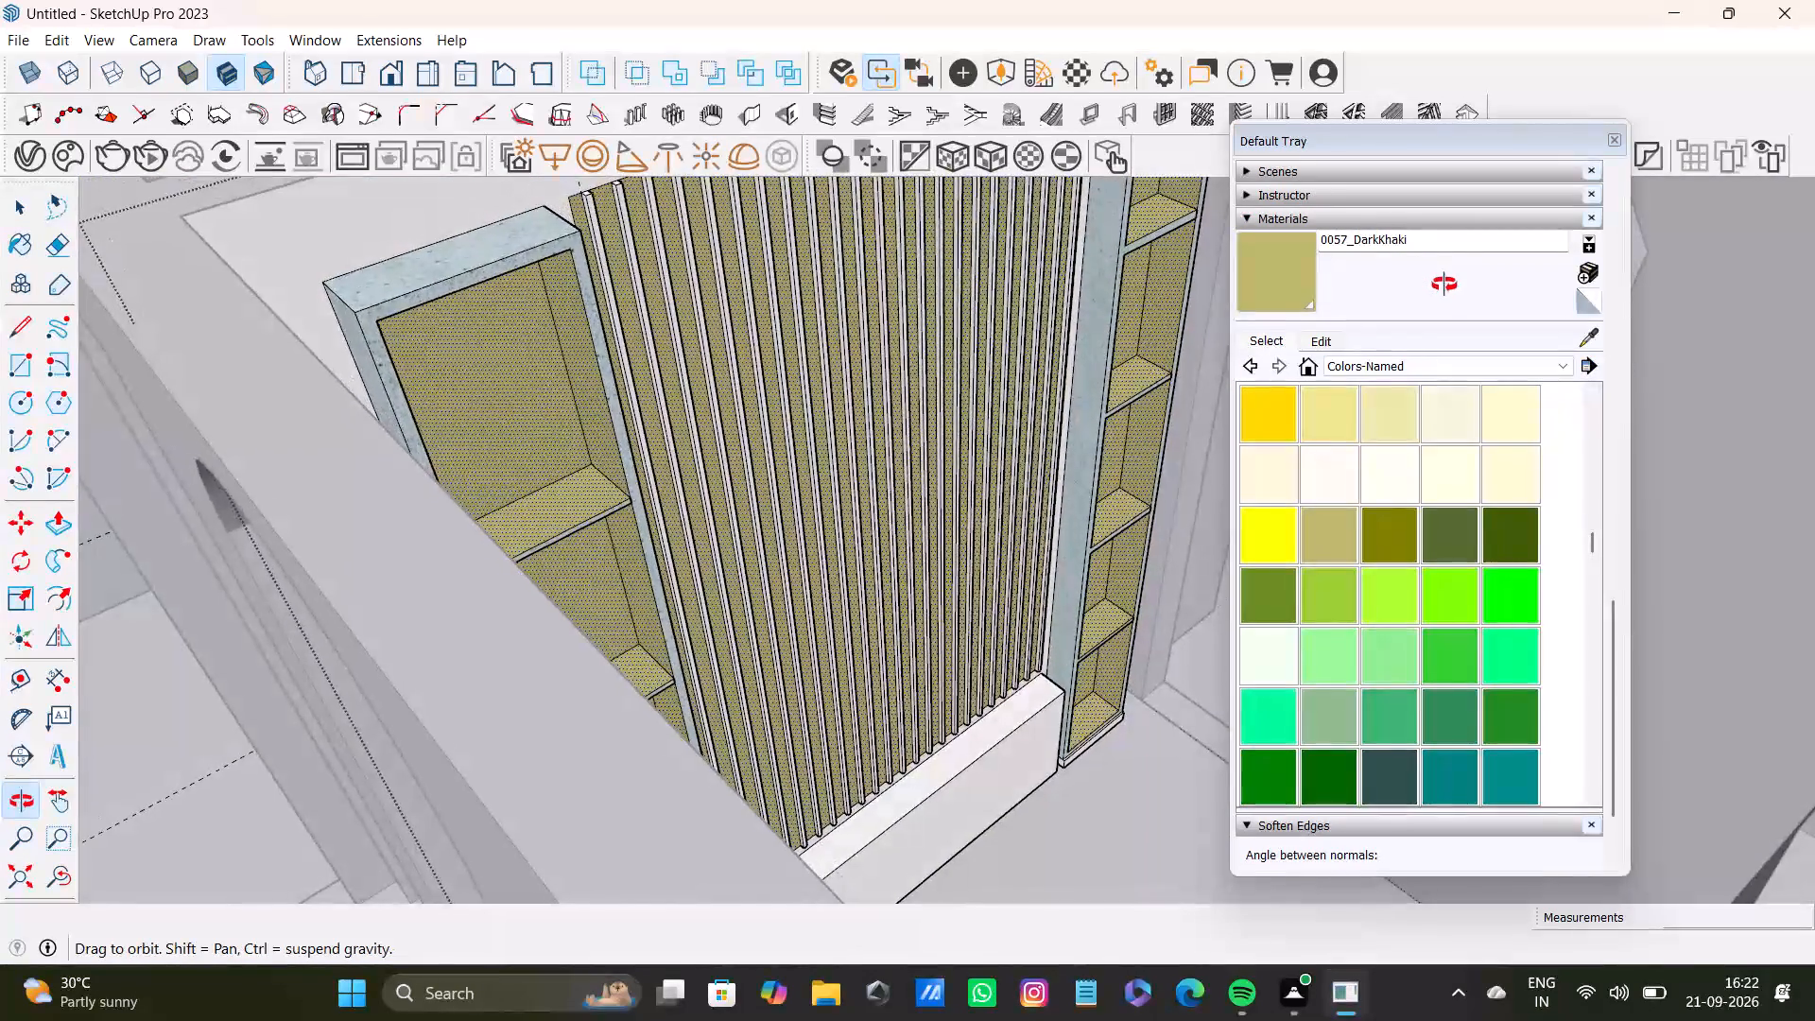
middle_click_drag(1444, 285, 1042, 355)
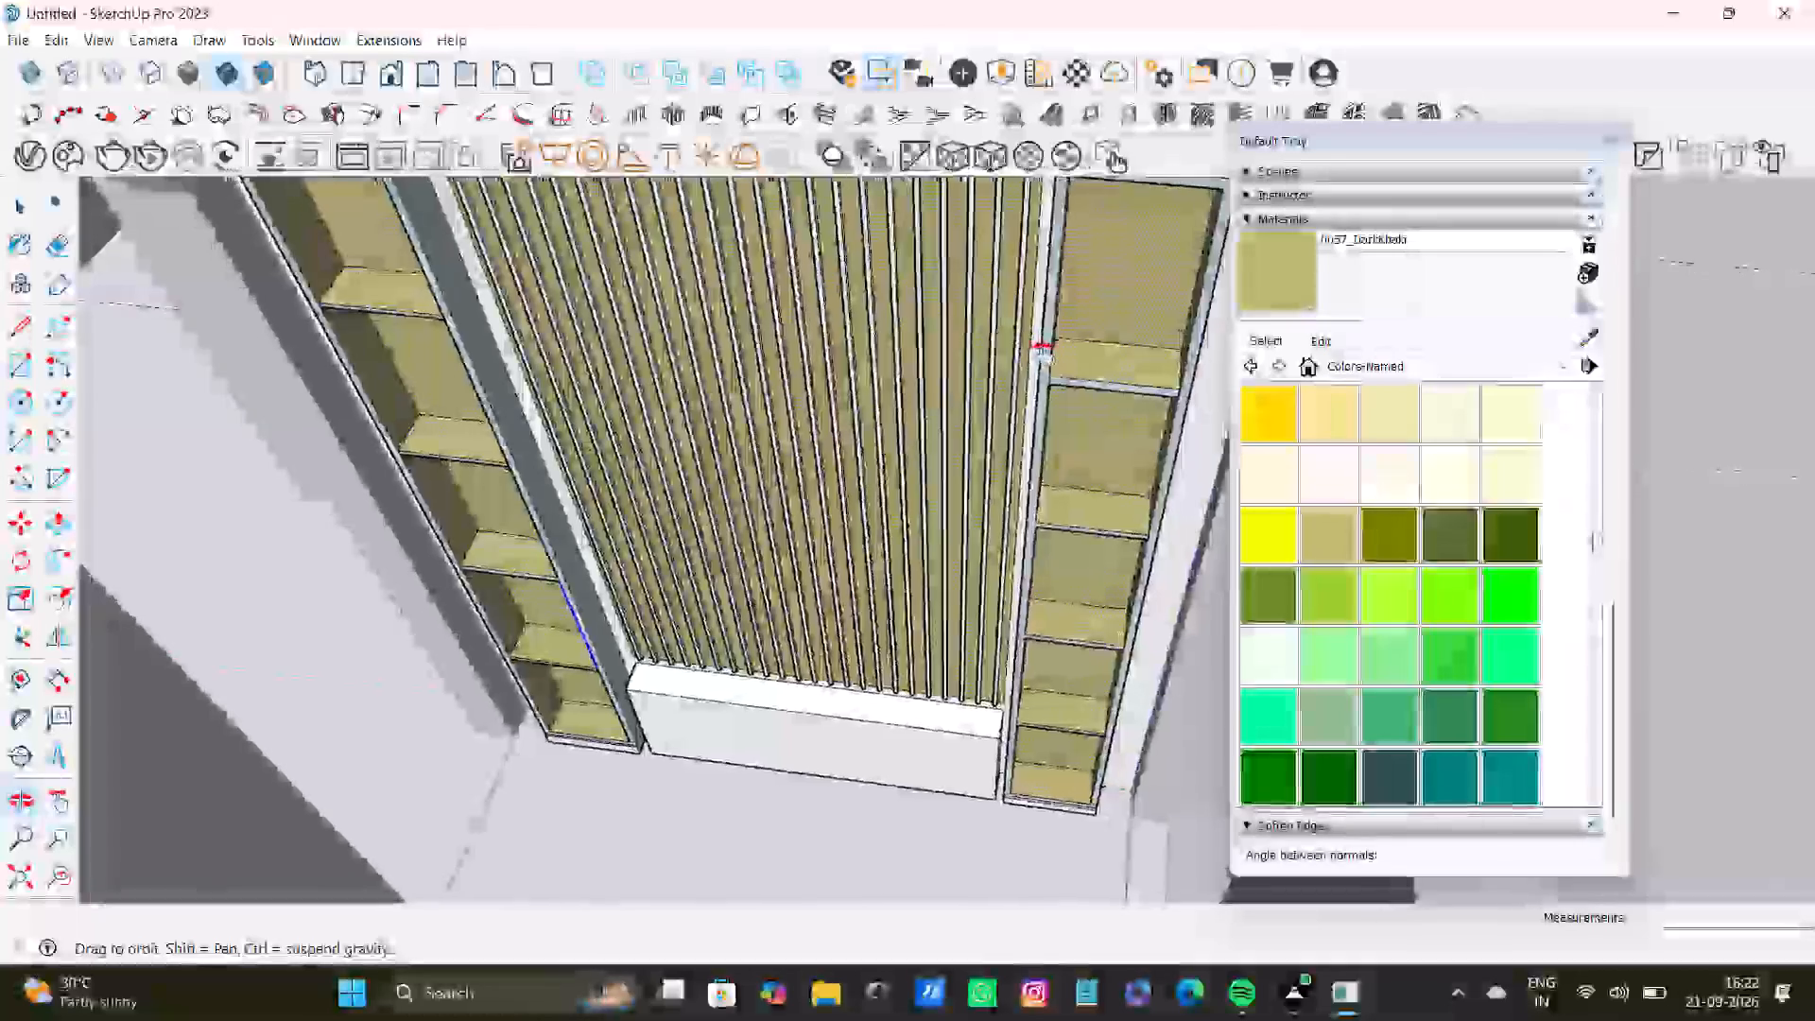
middle_click_drag(1042, 355, 1083, 519)
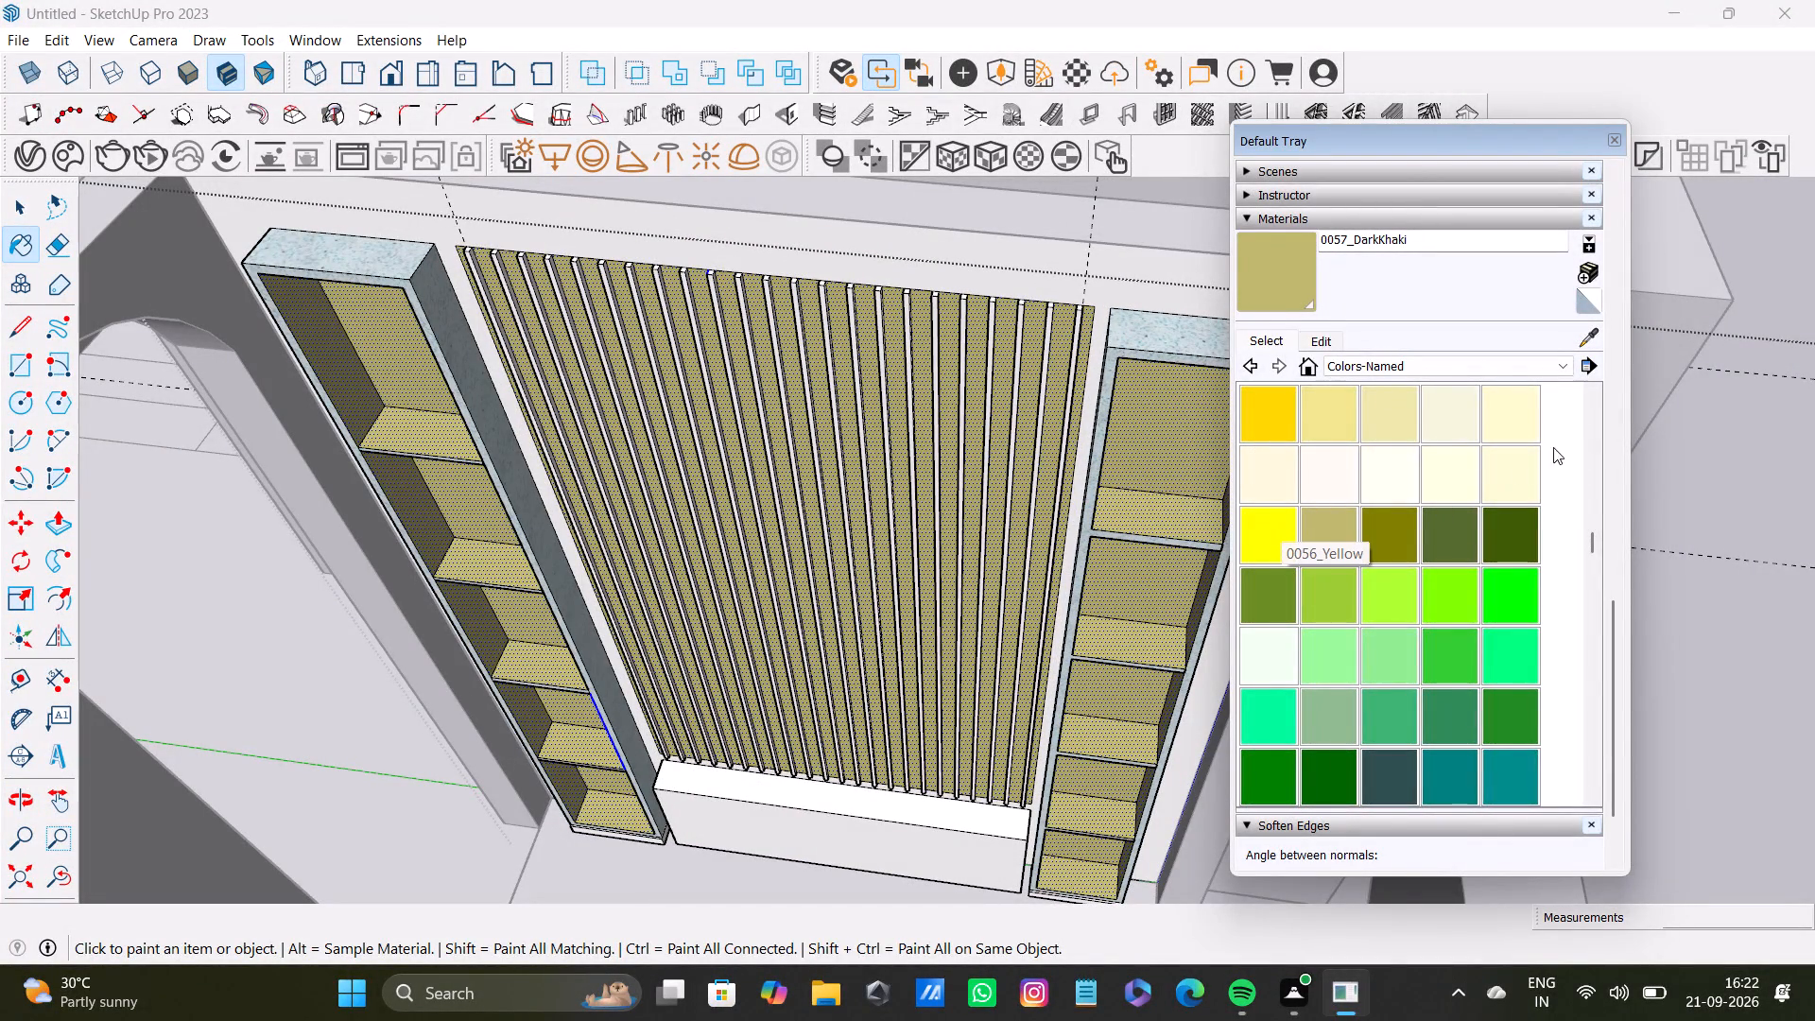
Select the wall face around the slatted panel and shelf units and paint it with 0049_Beige.
key("space")
left_click(1132, 278)
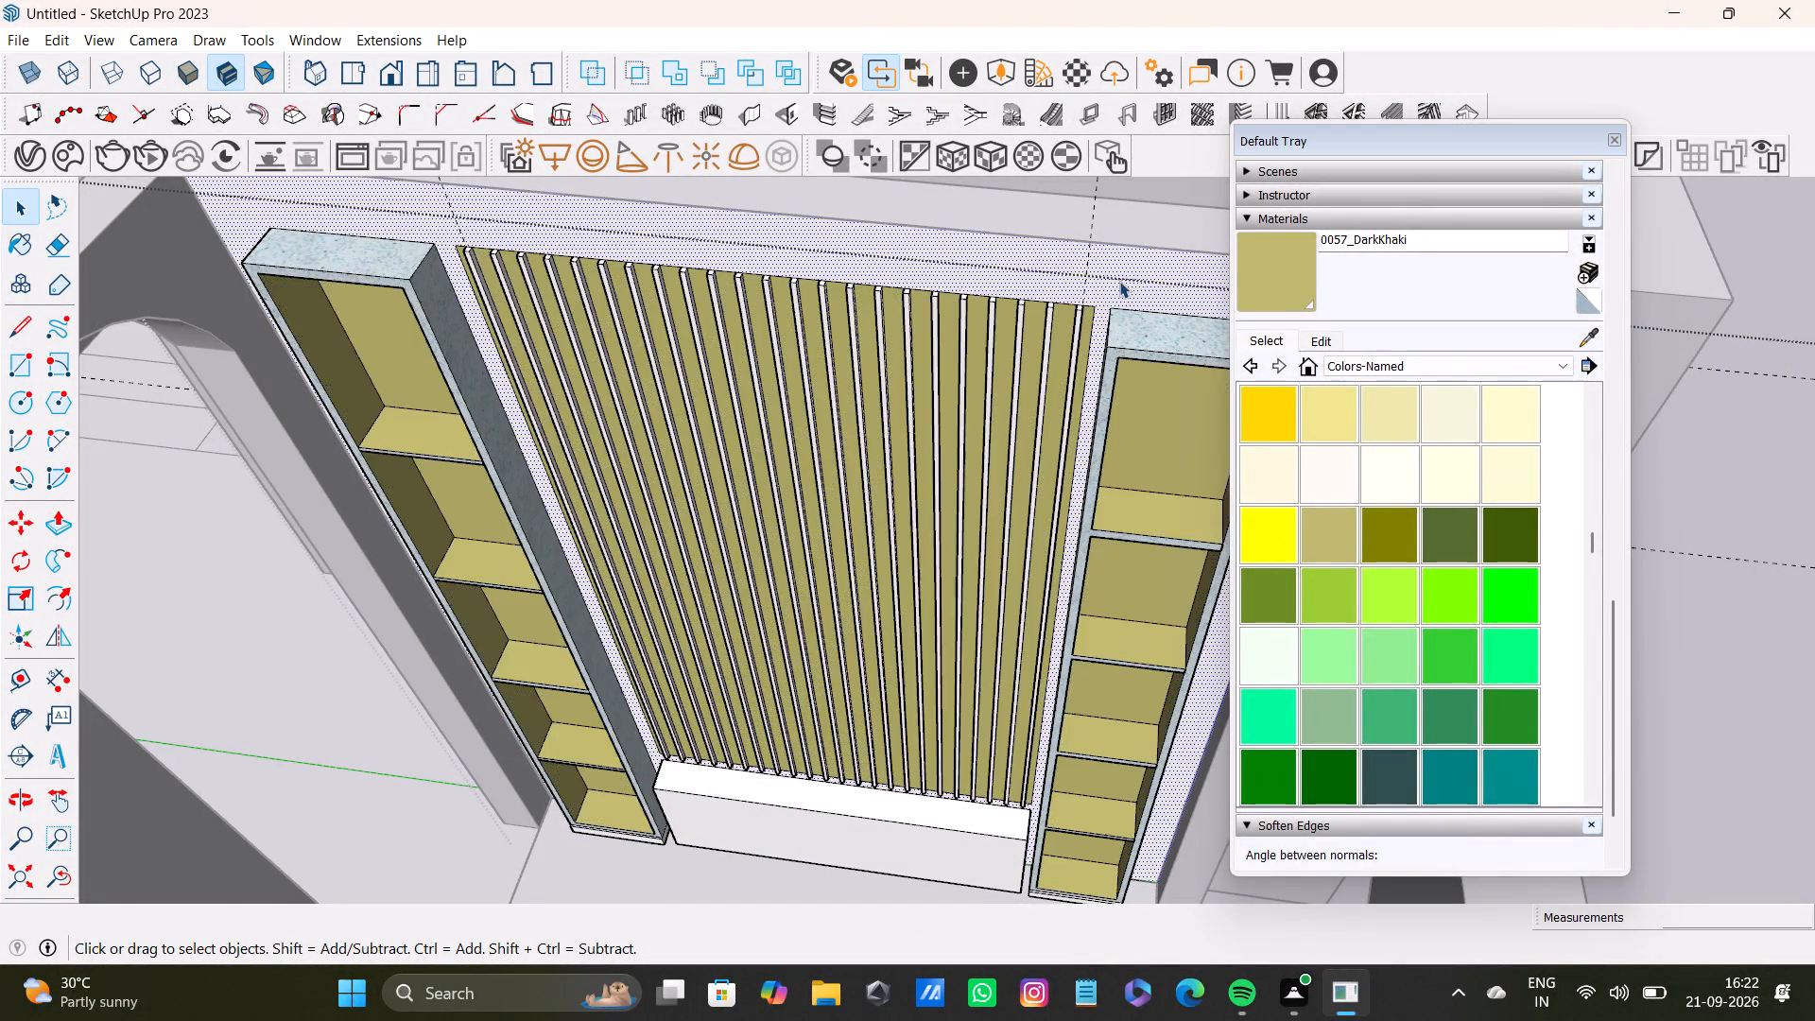
scroll(976, 361, "down", 4)
scroll(481, 303, "up", 3, "shift")
left_click(428, 305, "shift")
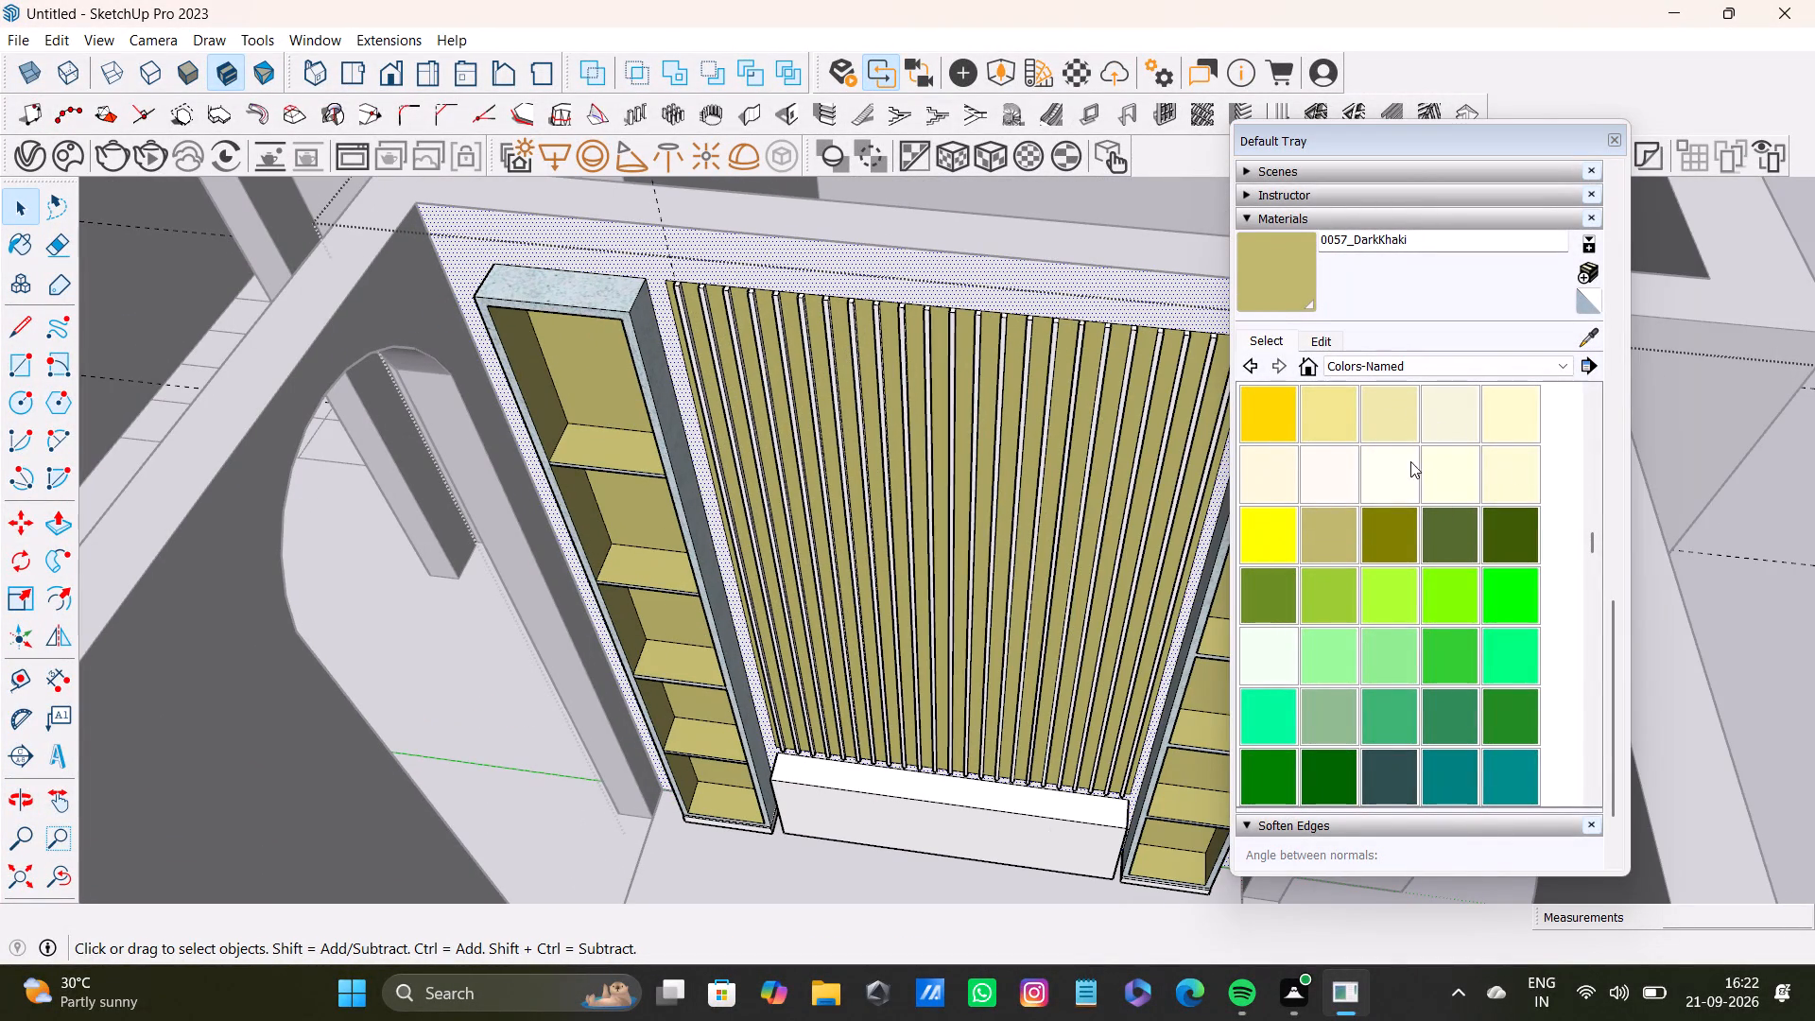
left_click(1438, 408, "shift")
left_click(1115, 290, "shift")
scroll(1115, 298, "down", 6, "shift")
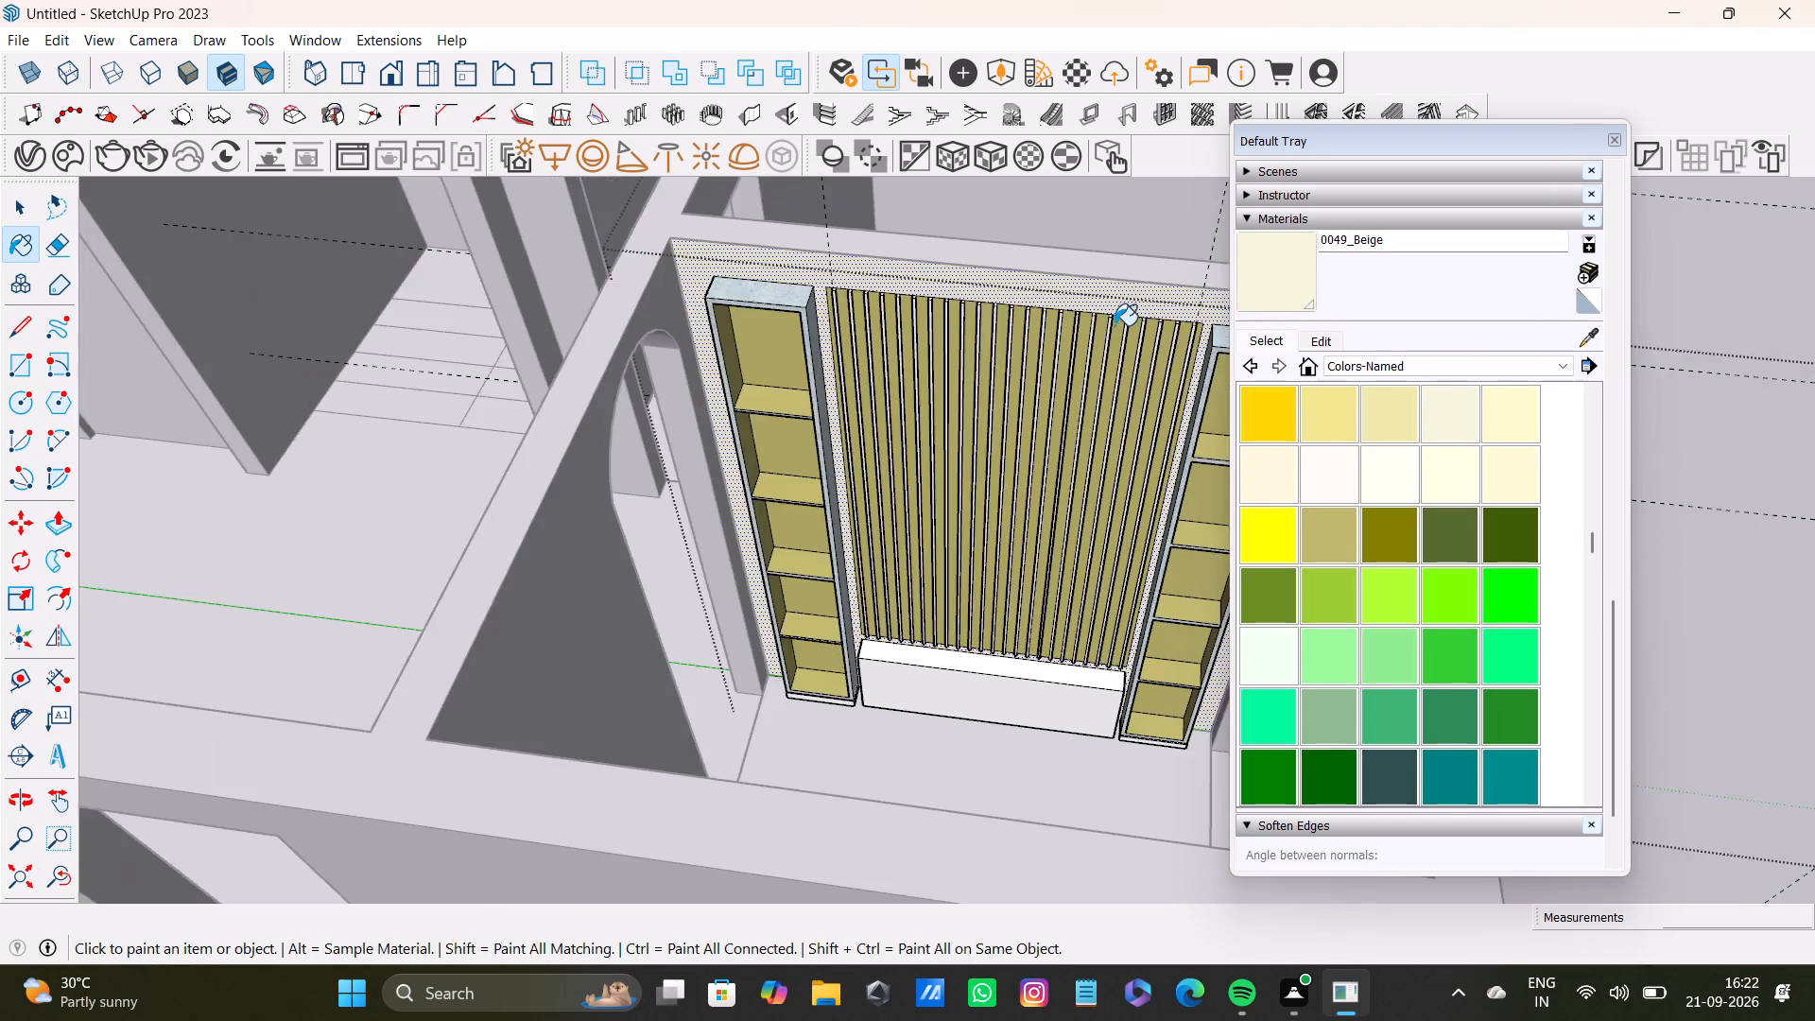
scroll(1115, 325, "down", 3, "shift")
middle_click_drag(1138, 389, 1059, 450)
scroll(954, 476, "up", 3)
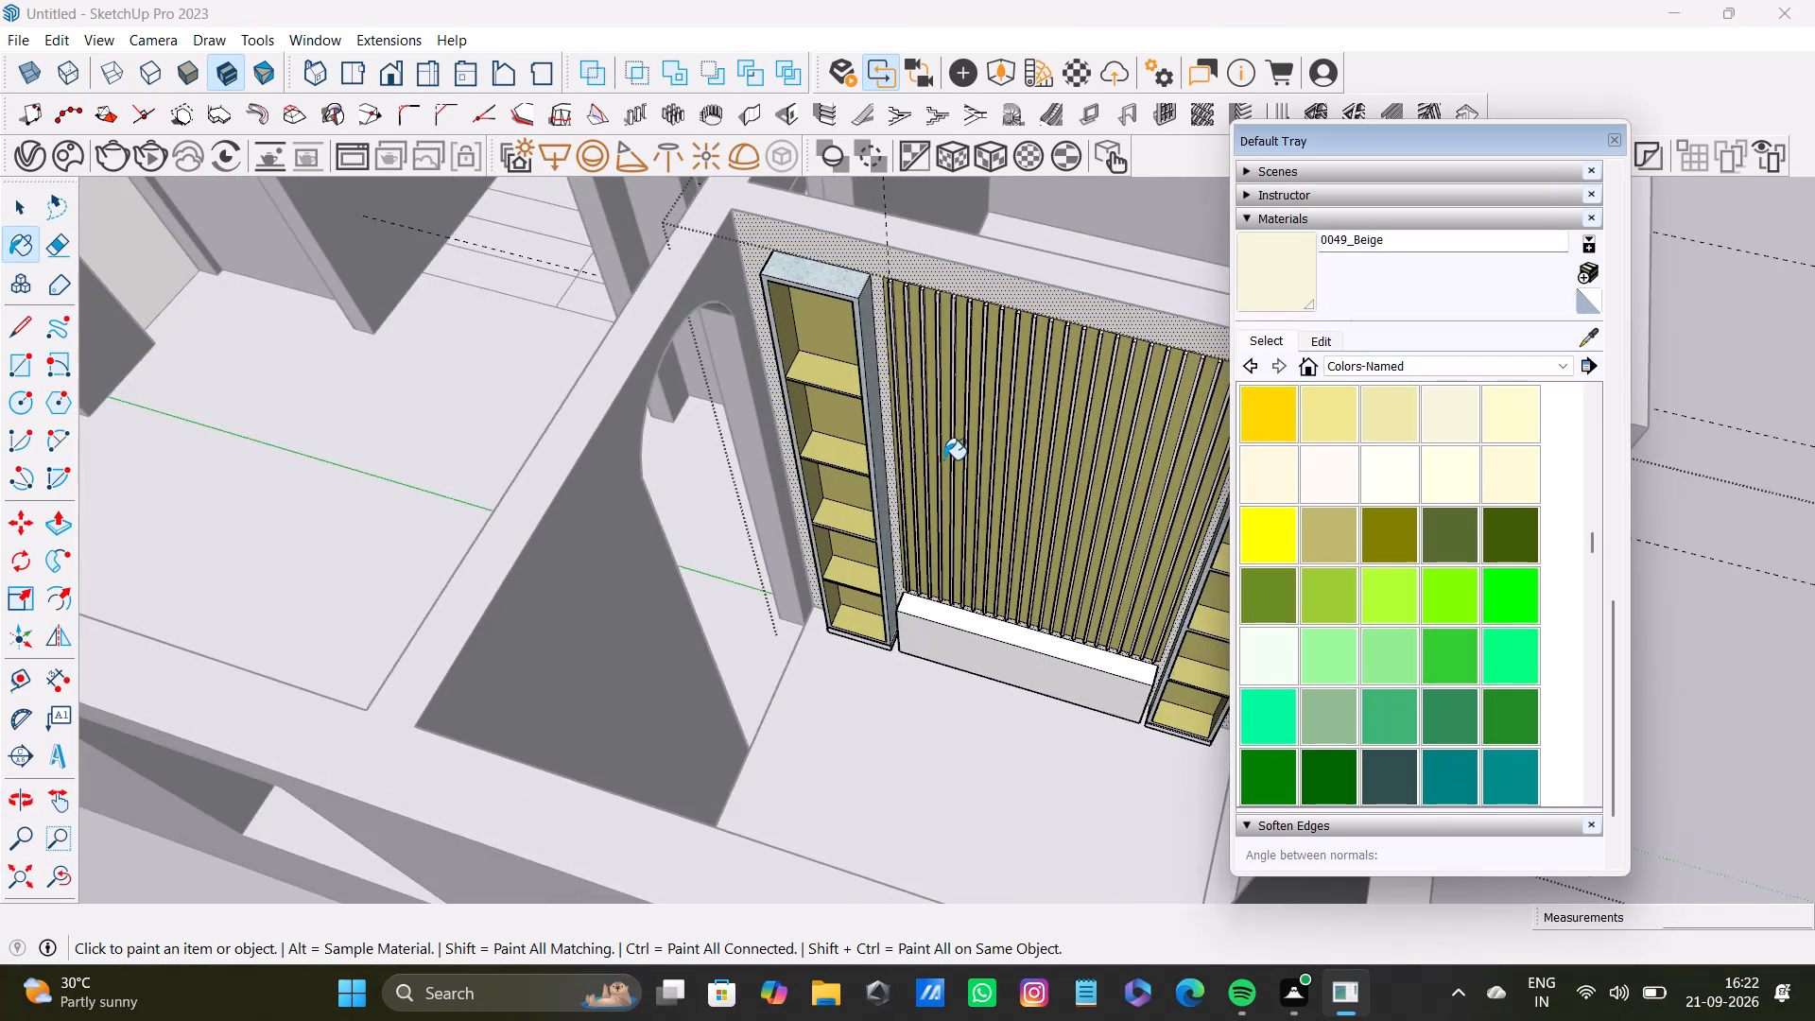
Select the room's two arched side walls and the window wall opposite the slats, and paint them with 0049_Beige.
key("space")
scroll(943, 459, "down", 4)
left_click(1734, 407)
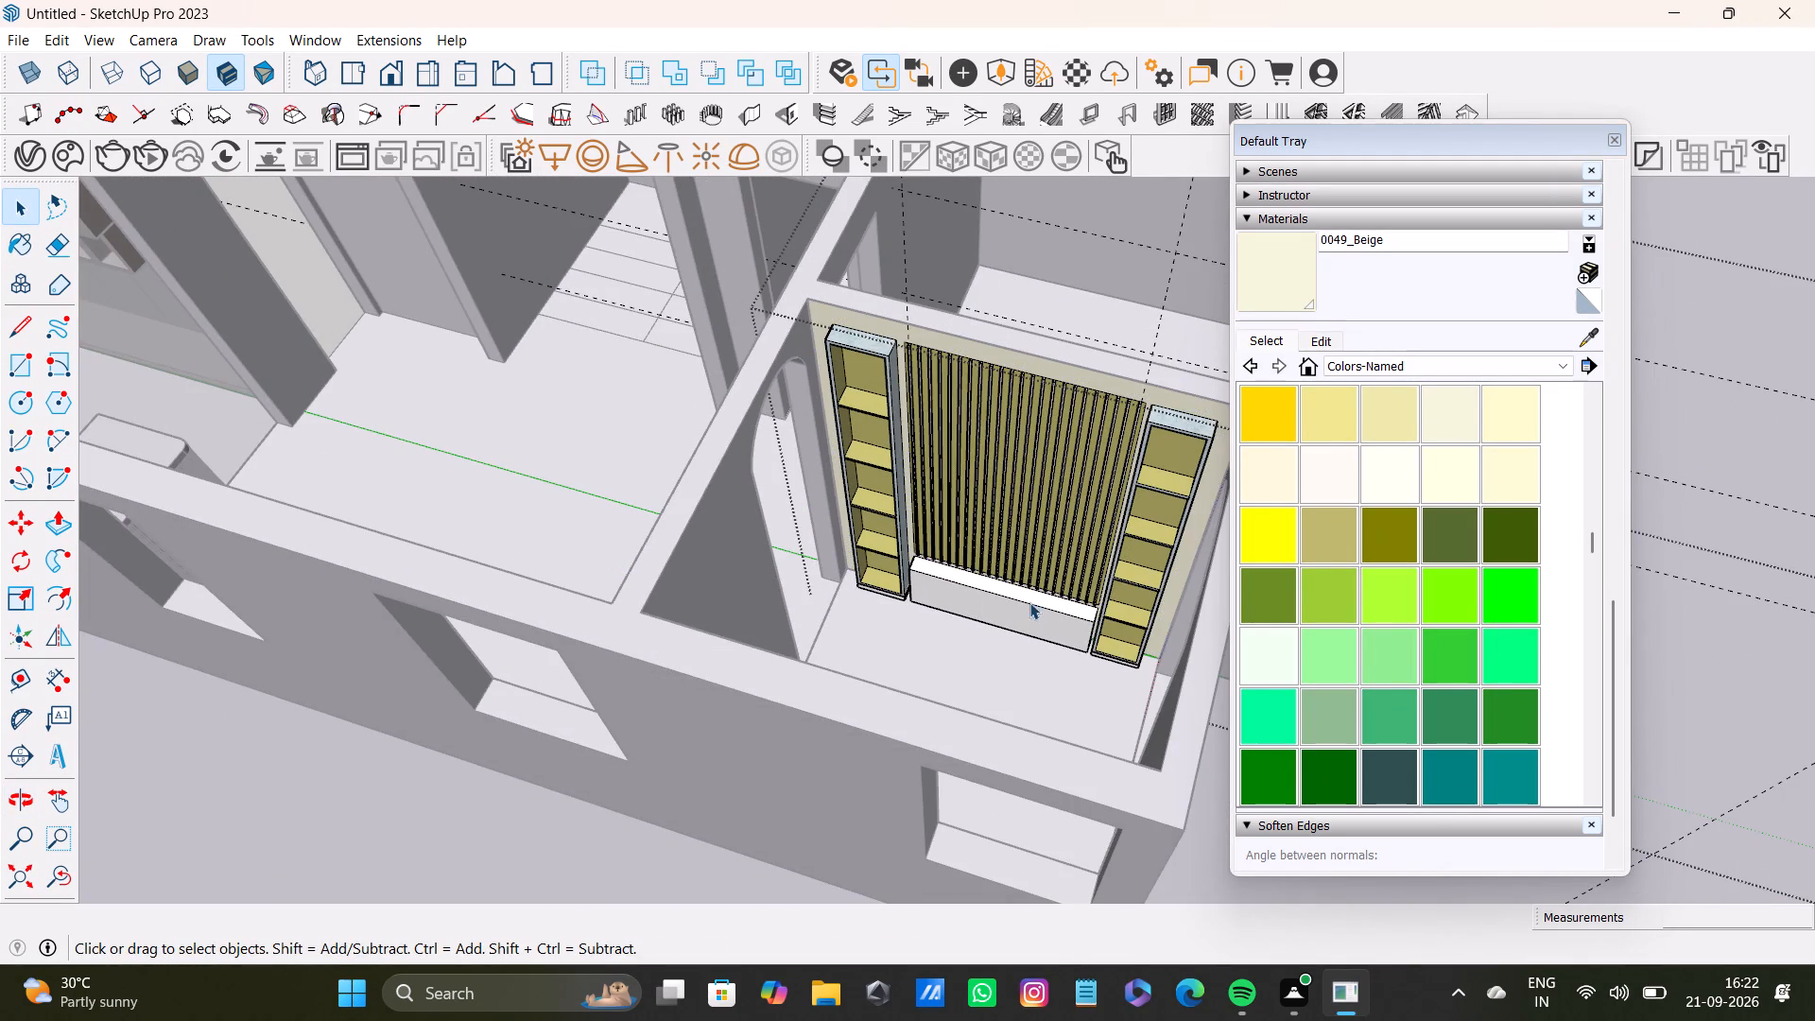
middle_click_drag(1033, 599, 721, 555)
left_click(1185, 841)
left_click(483, 679)
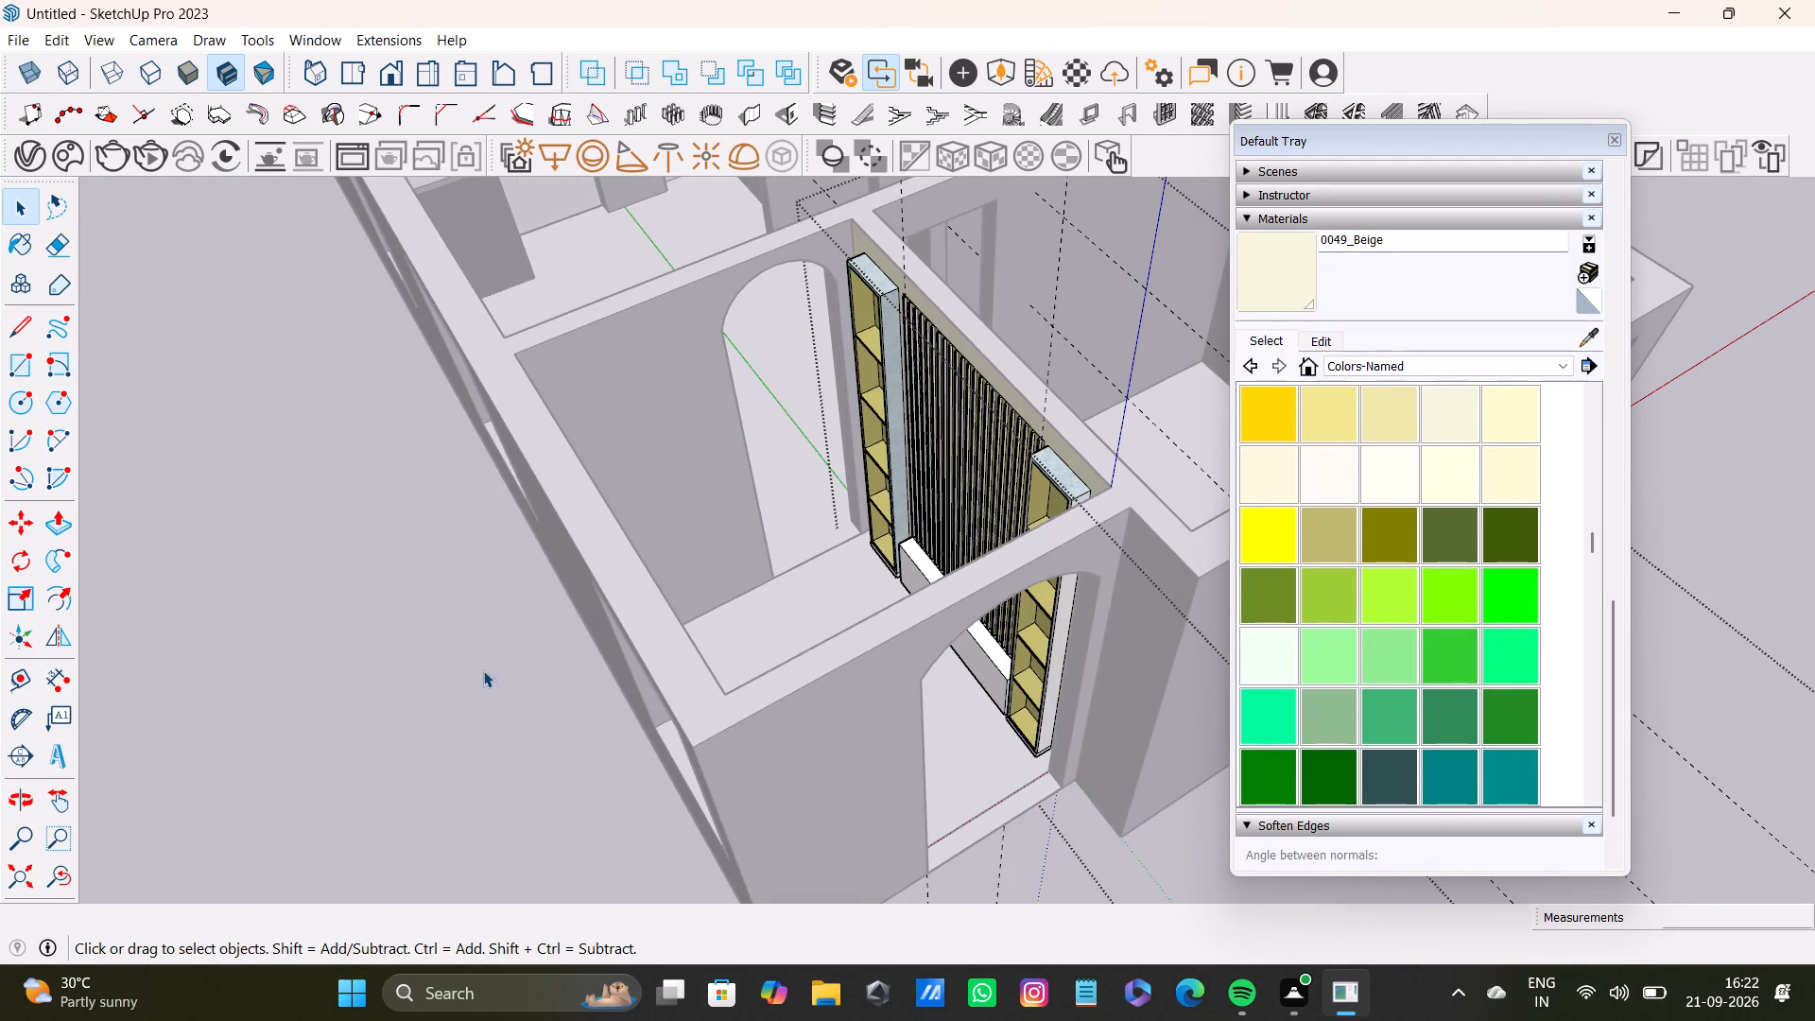
left_click(655, 436)
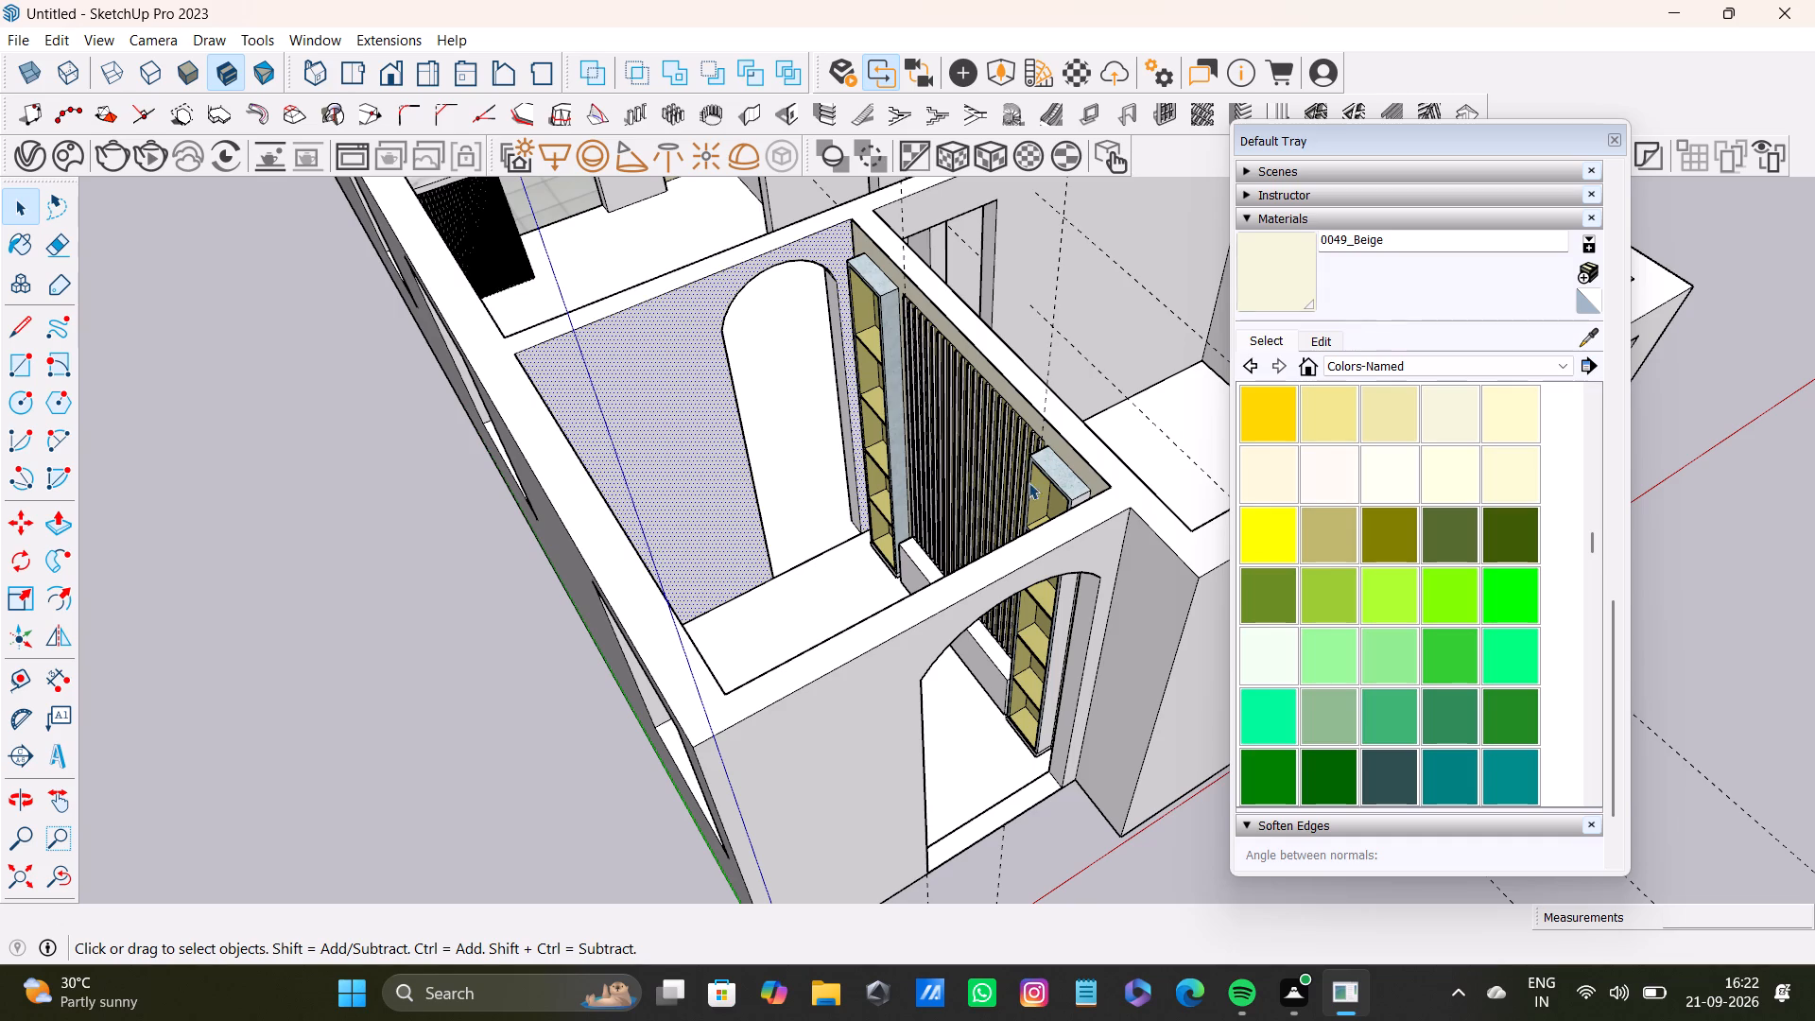
middle_click_drag(1102, 493, 599, 557)
middle_click_drag(751, 427, 843, 515)
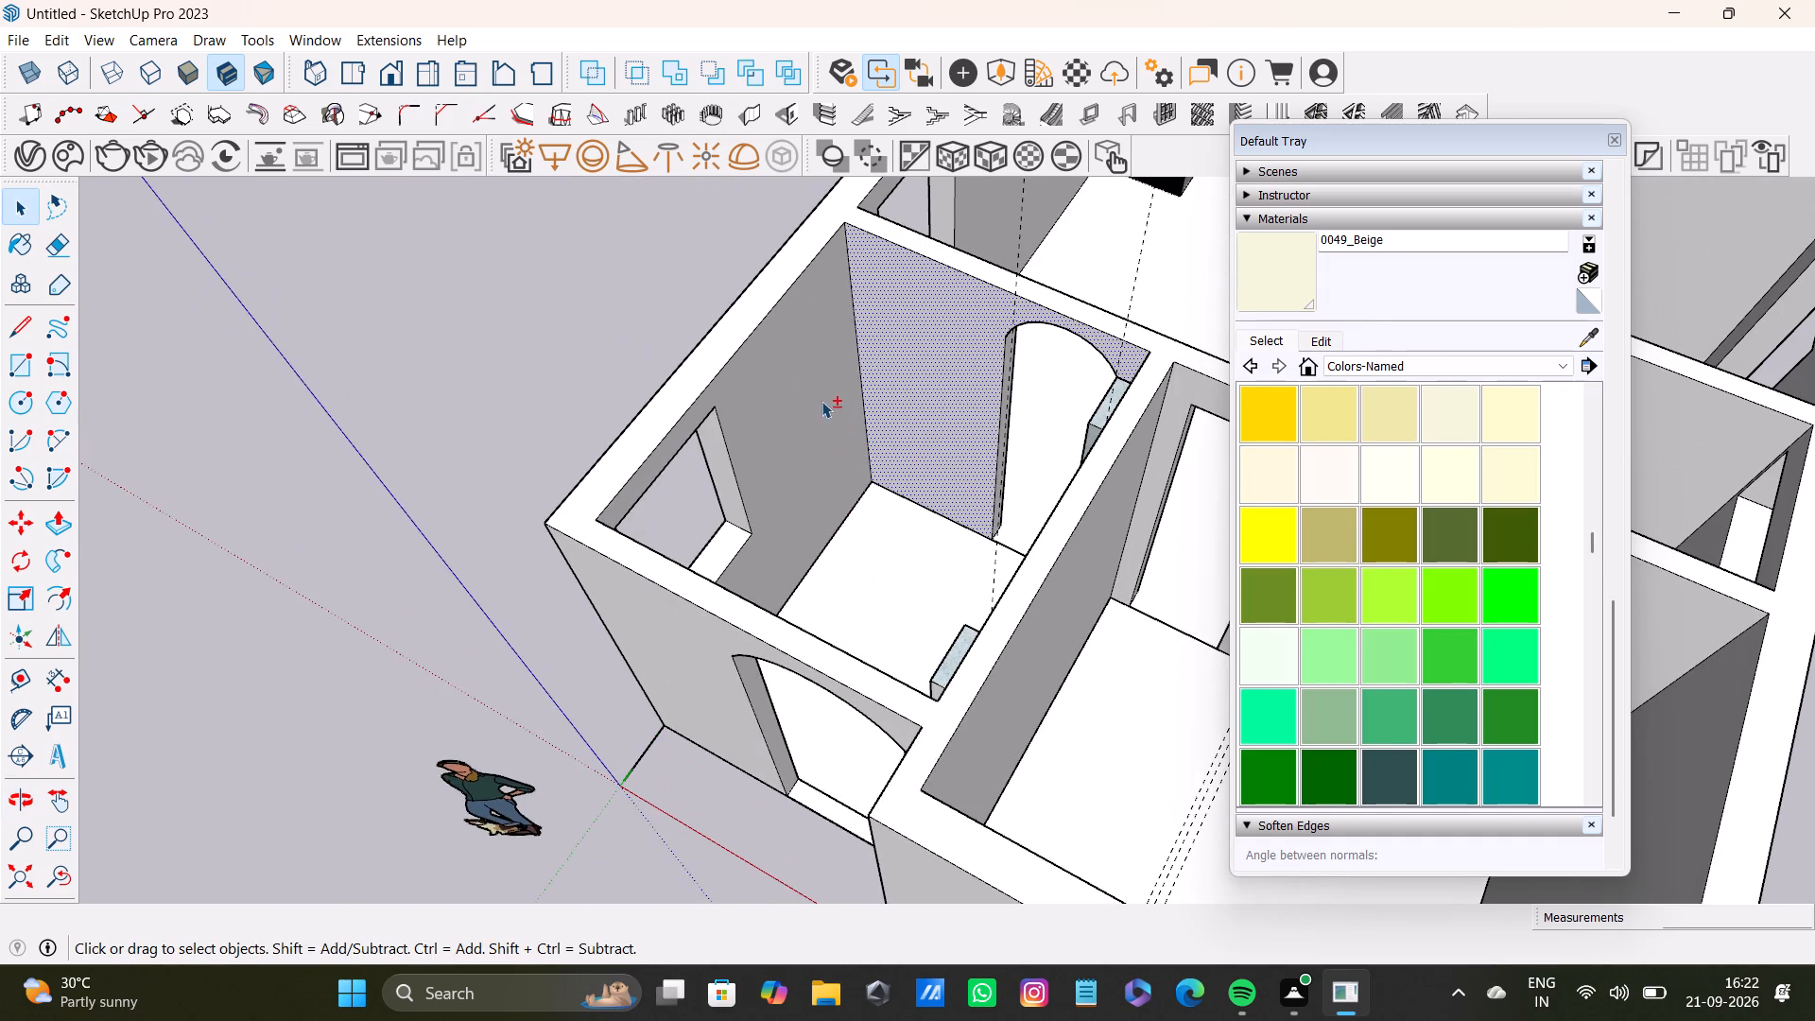
left_click(821, 401, "shift")
middle_click_drag(1065, 522, 425, 589, "shift")
left_click(723, 370, "shift")
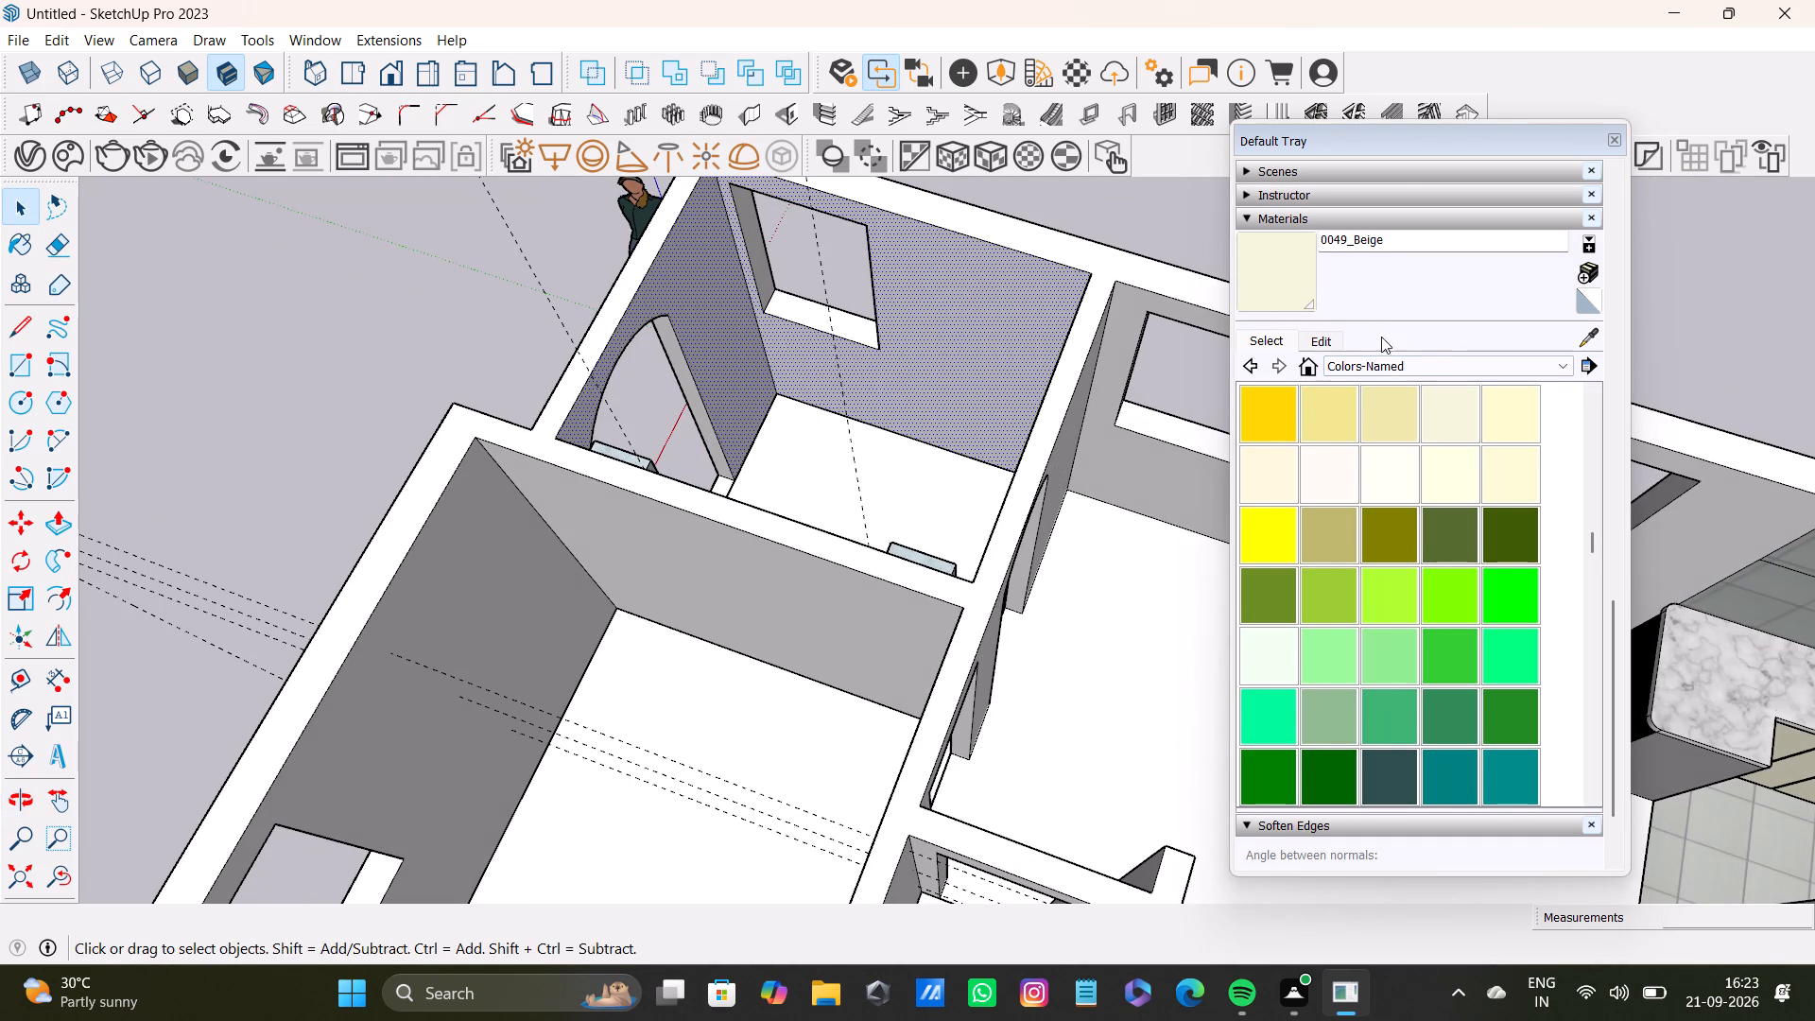
left_click(1274, 284, "shift")
left_click(691, 319, "shift")
Examine the beige room walls and the slatted wall feature from several angles.
scroll(702, 326, "down", 4, "shift")
middle_click_drag(717, 427, 1491, 378)
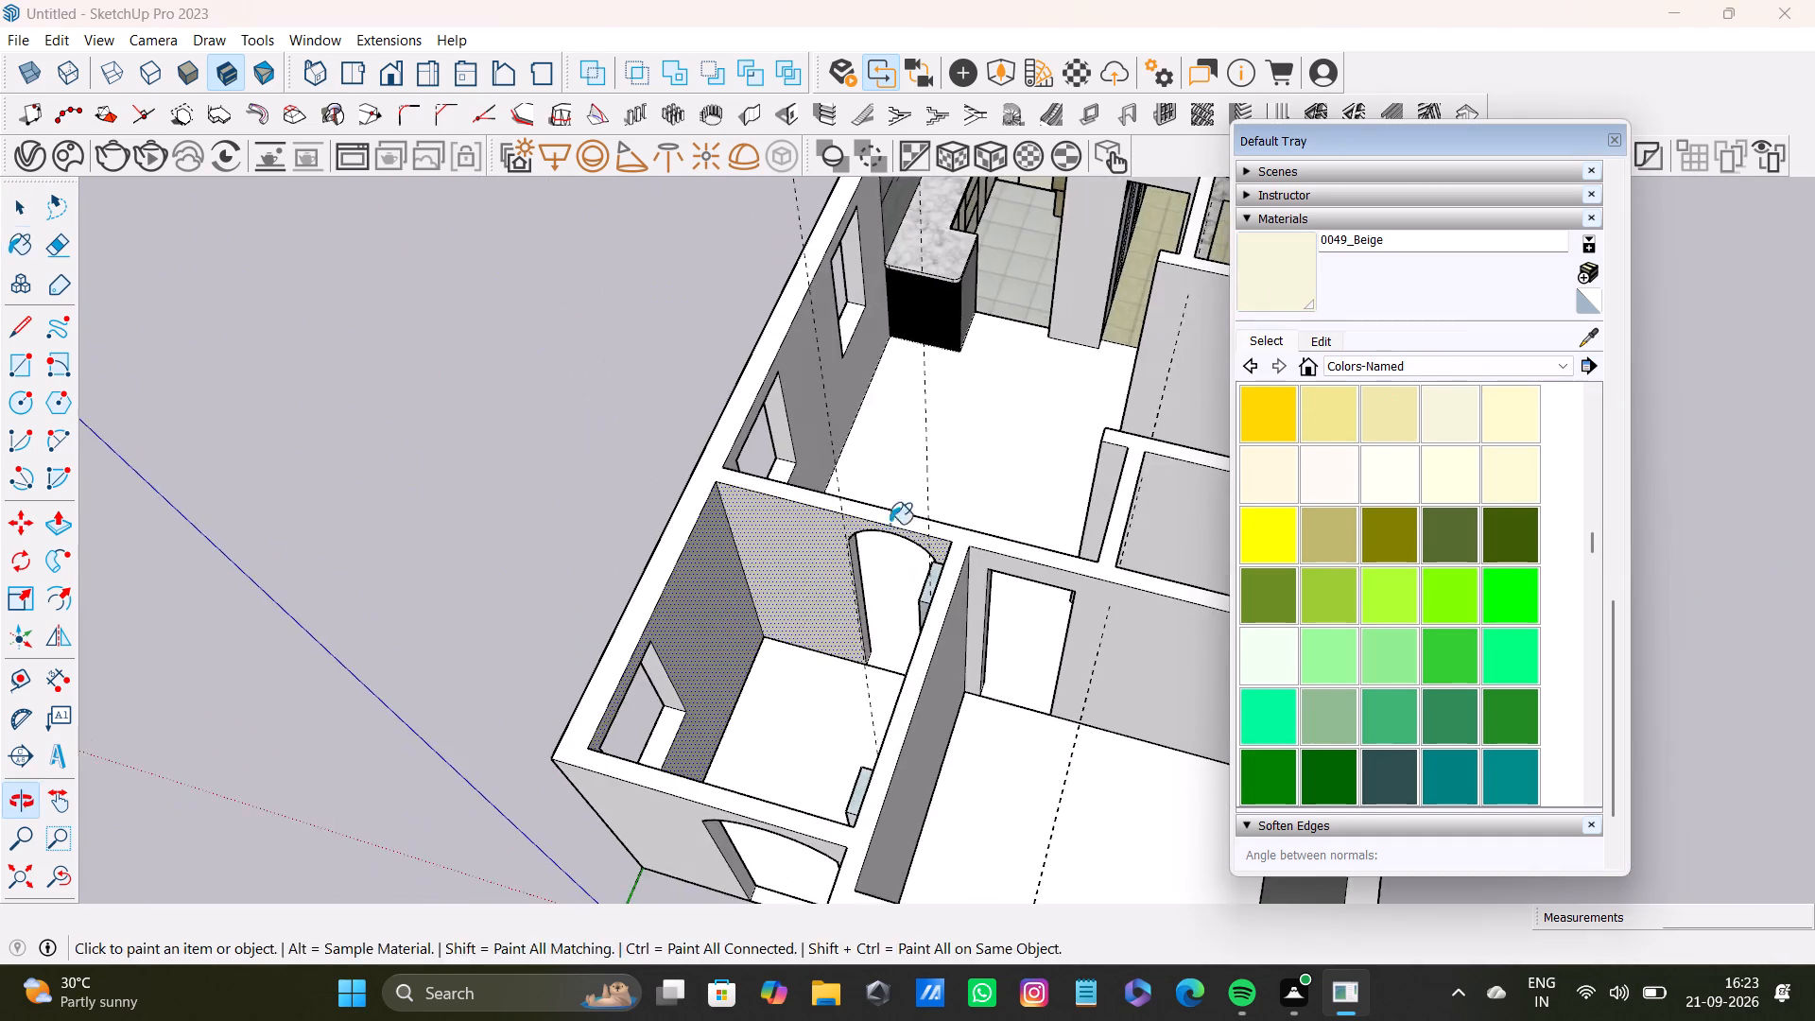
middle_click_drag(776, 604, 1023, 579)
middle_click_drag(960, 599, 1365, 771)
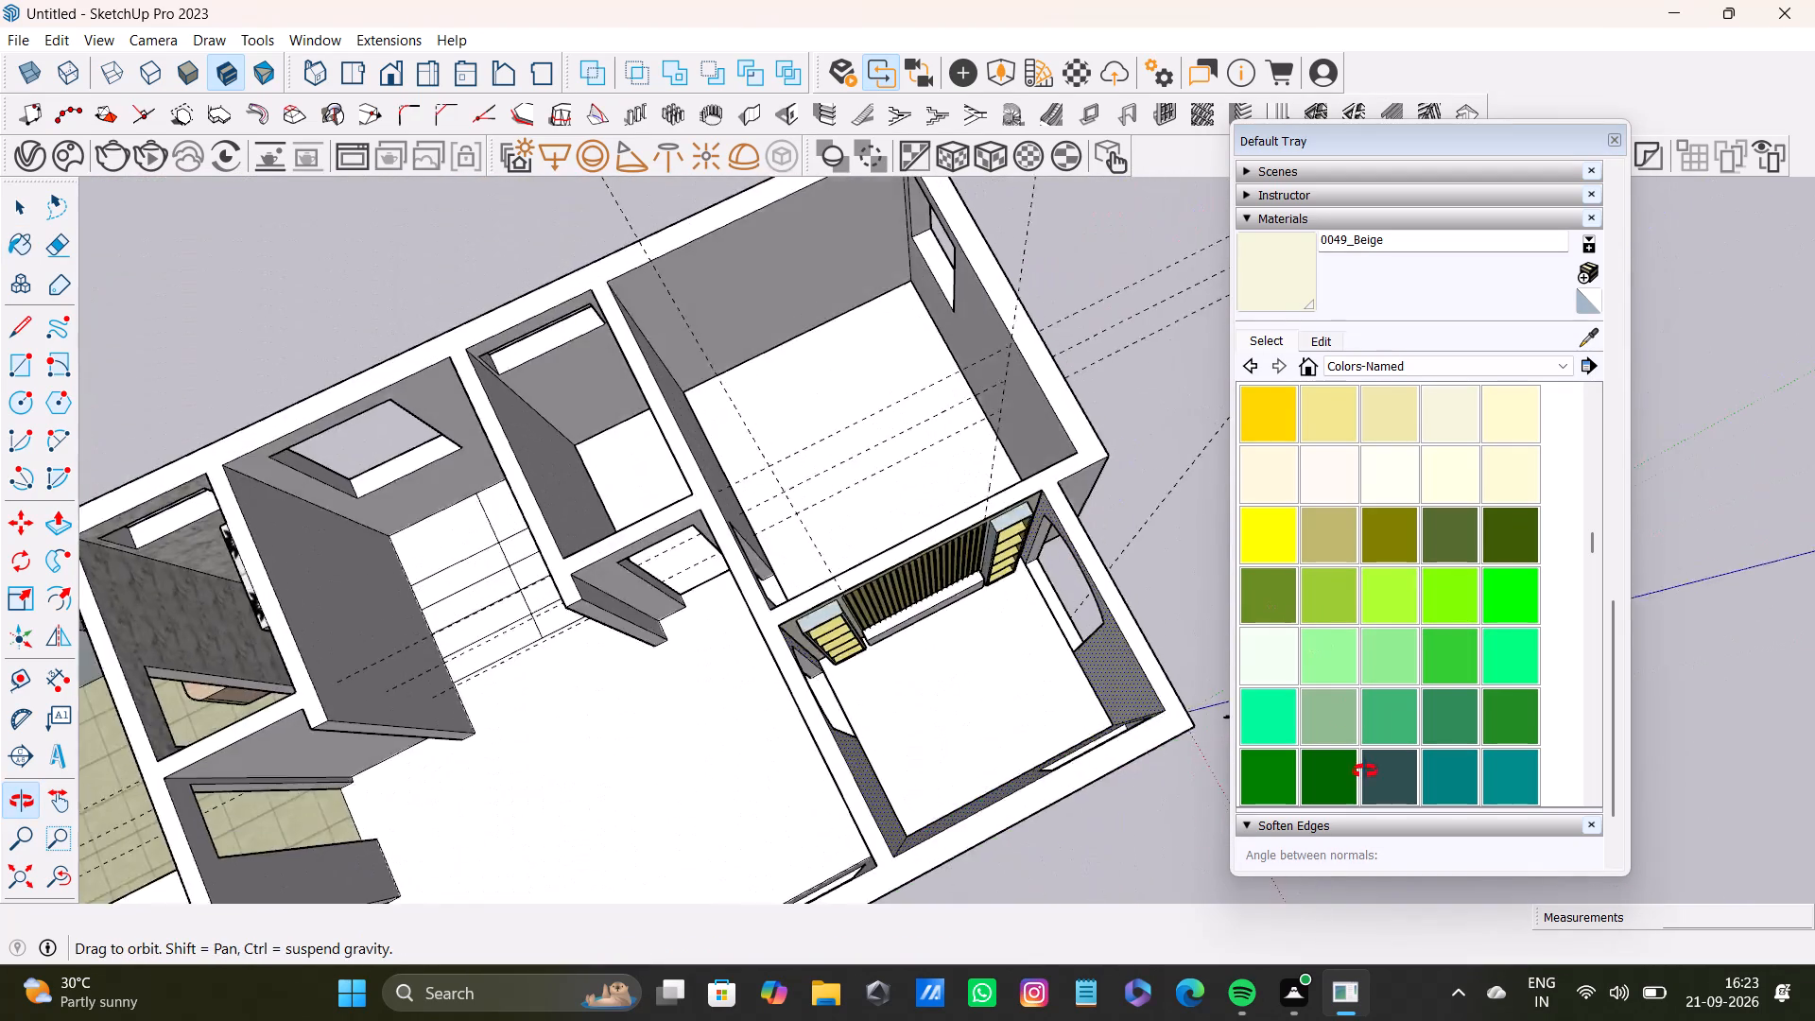
middle_click_drag(1365, 771, 1145, 742)
scroll(814, 693, "up", 3)
middle_click_drag(945, 674, 713, 648)
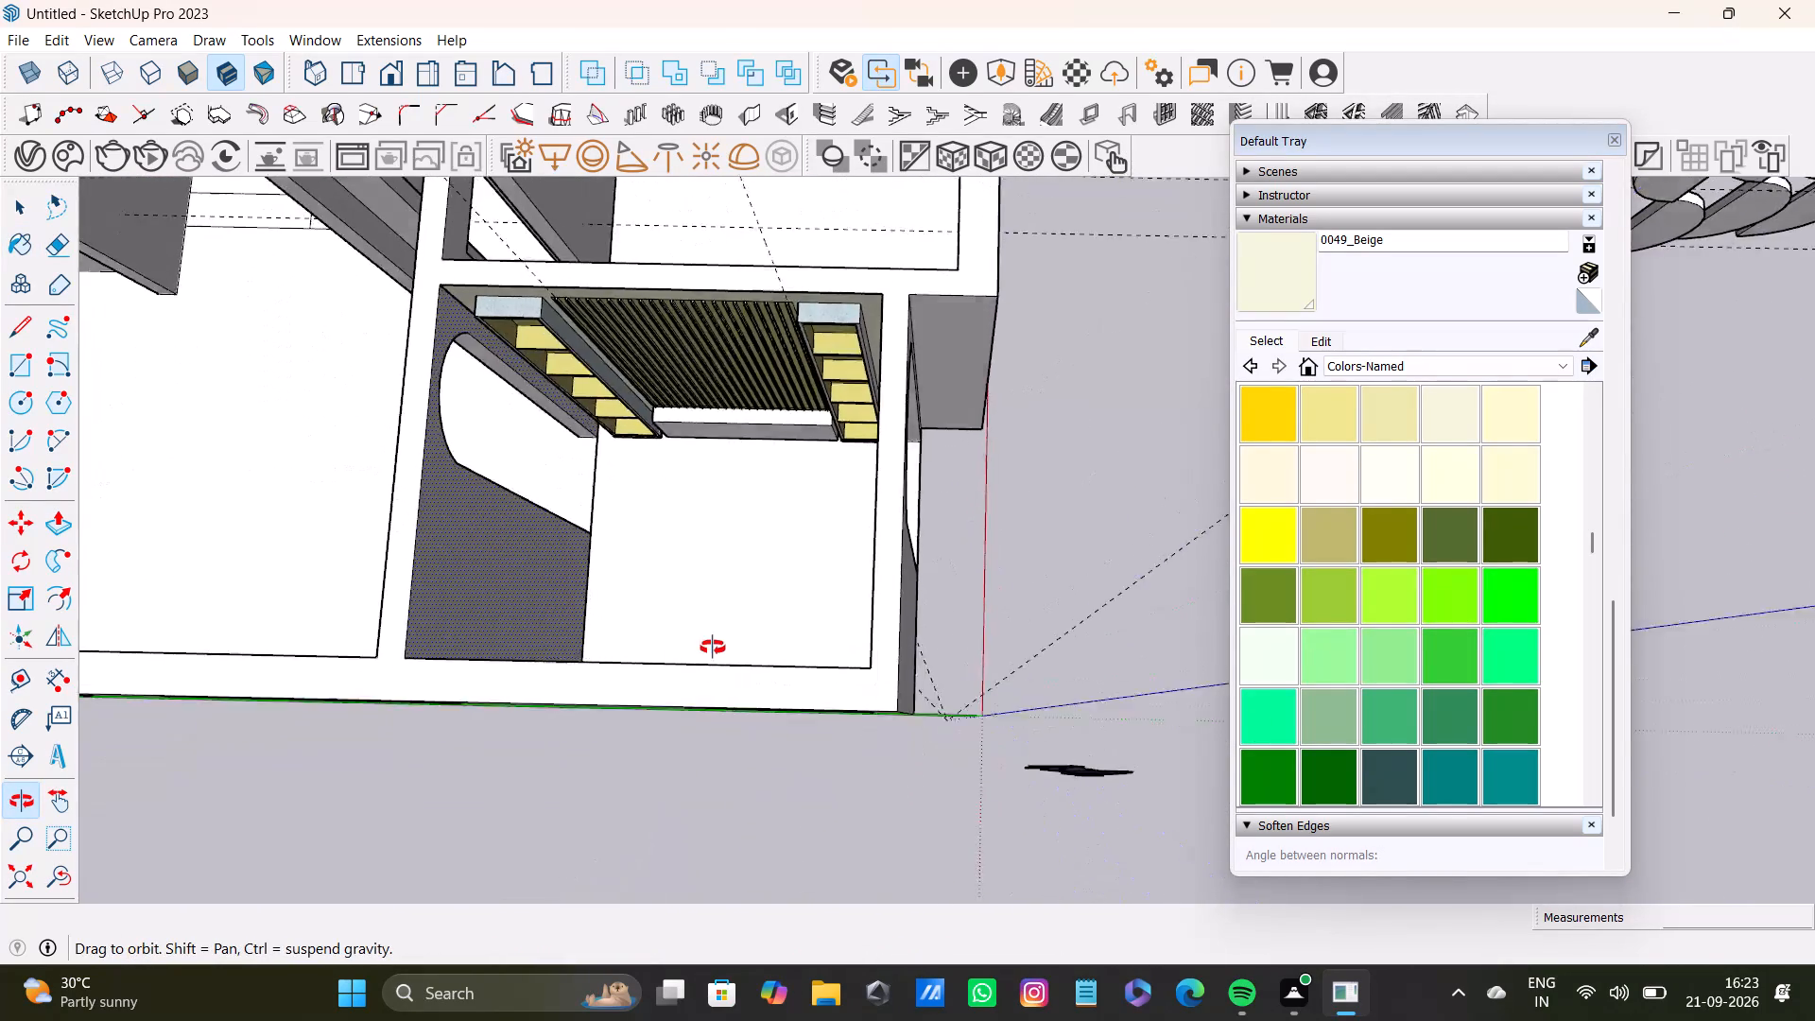
middle_click_drag(713, 648, 908, 791)
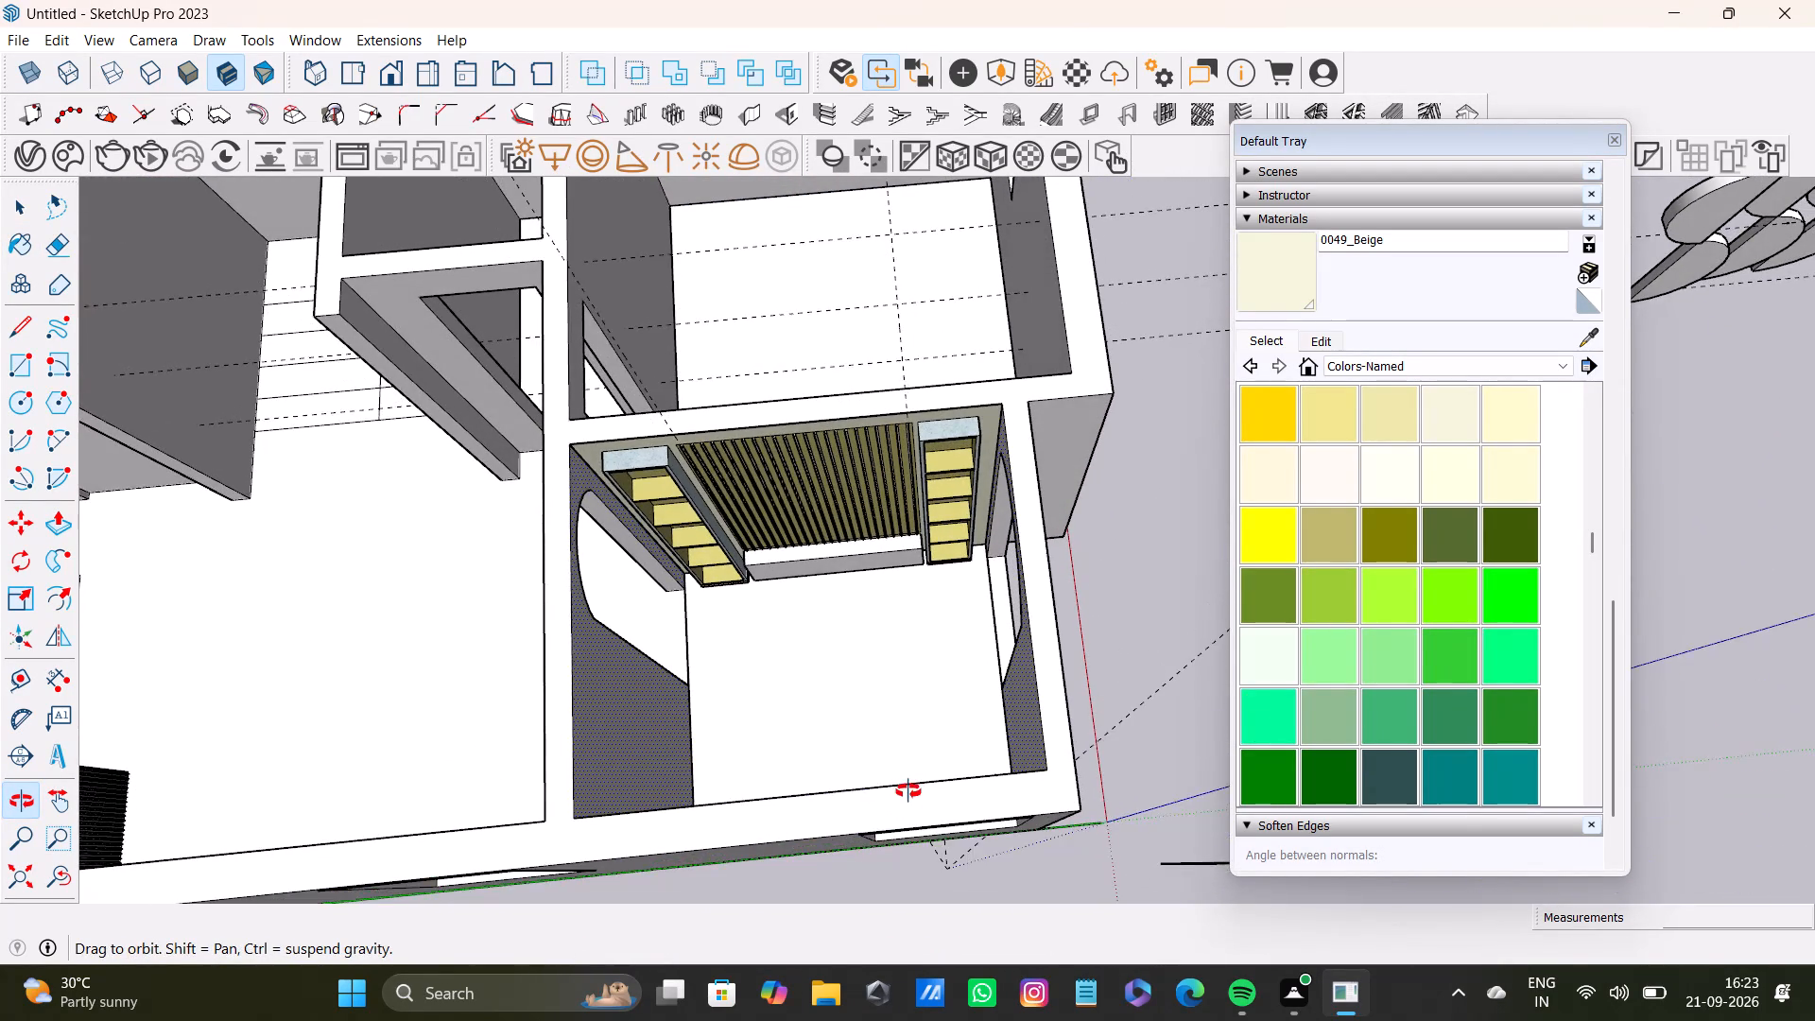
middle_click_drag(908, 791, 908, 785)
scroll(795, 685, "down", 4)
middle_click_drag(795, 685, 984, 708)
scroll(989, 705, "up", 3)
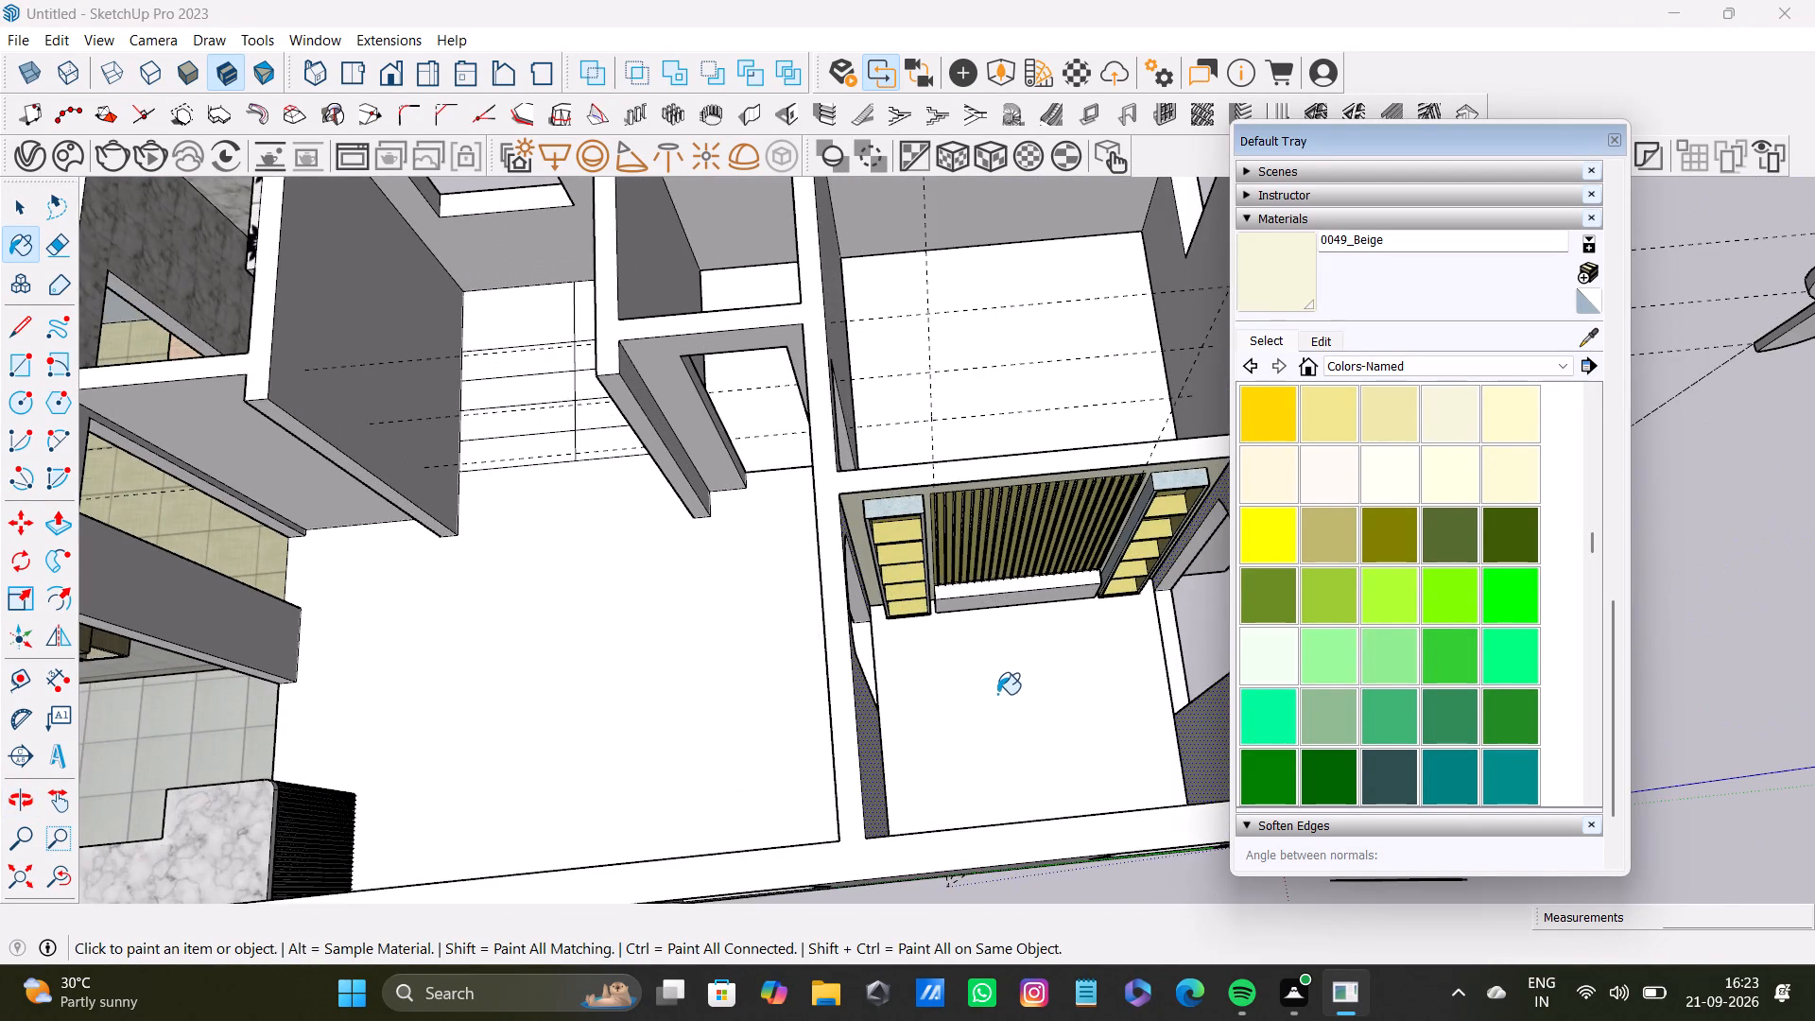
middle_click_drag(1007, 686, 825, 705, "shift")
middle_click_drag(857, 679, 1124, 574)
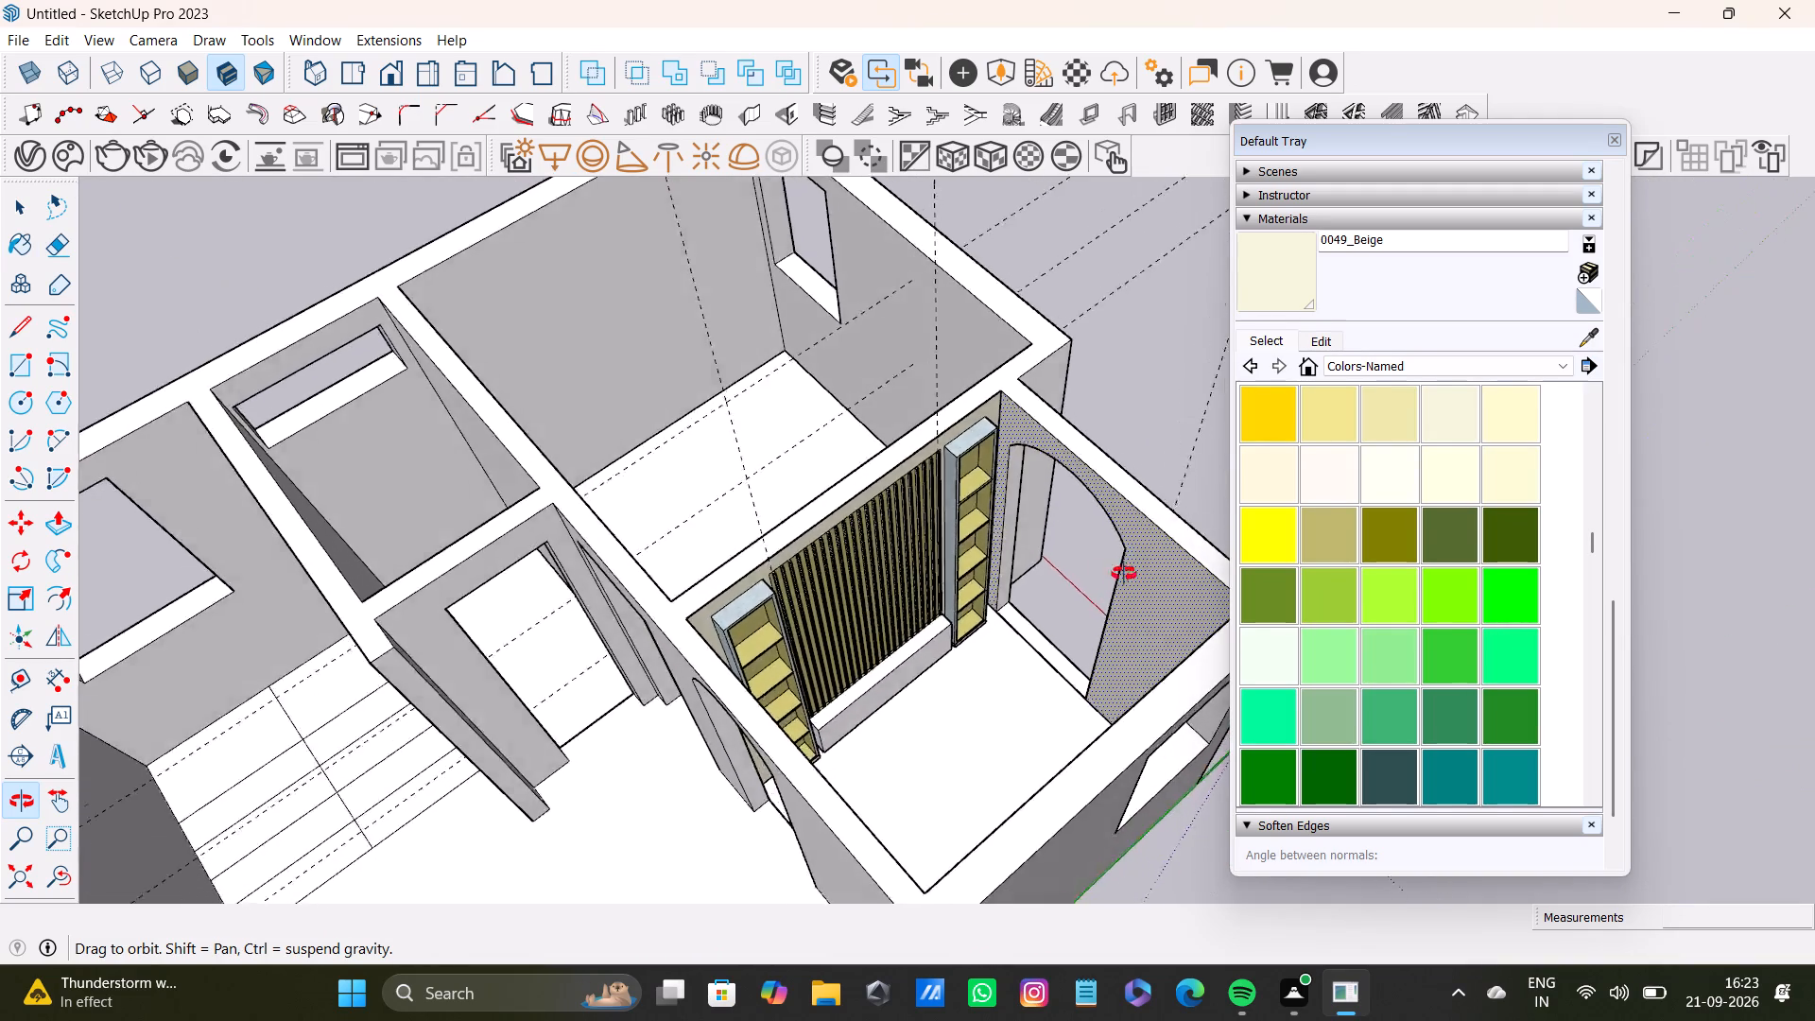
middle_click_drag(1124, 574, 791, 580)
Select the top, front and side faces of the first slat beside the terrazzo shelf unit.
scroll(828, 494, "up", 6)
middle_click_drag(832, 488, 866, 587, "shift")
scroll(574, 575, "up", 5)
key("space")
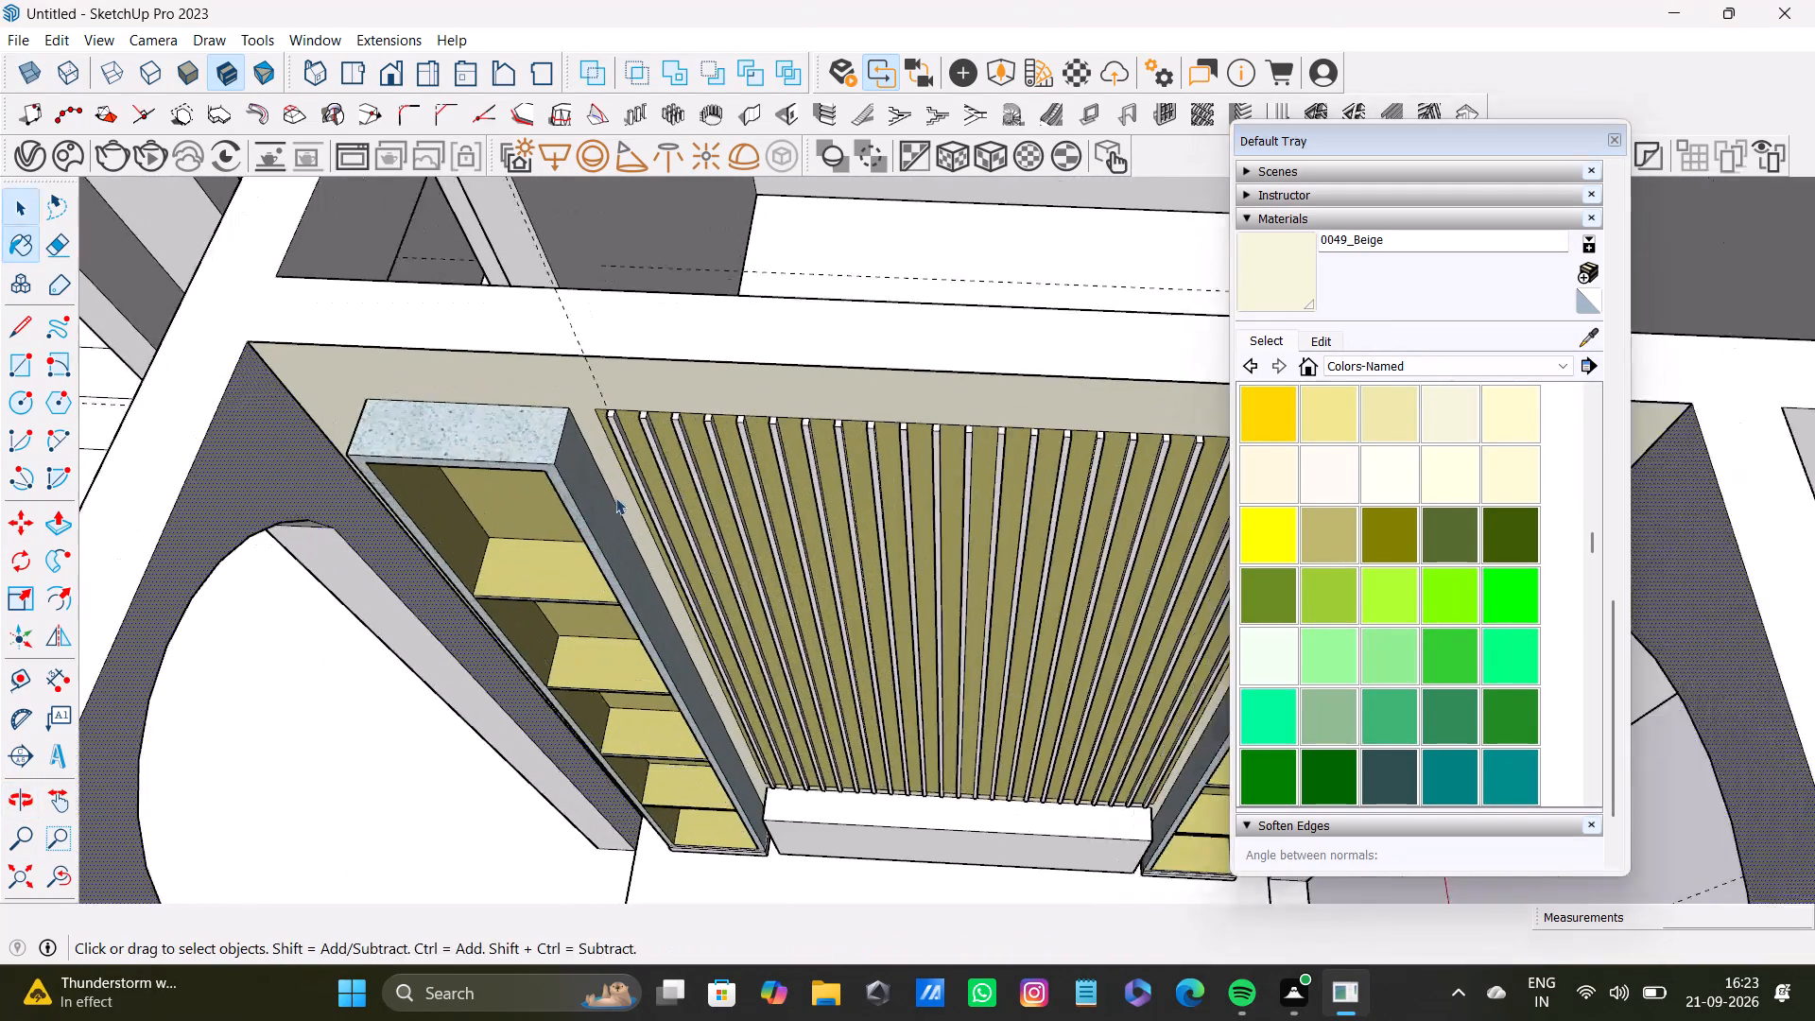
scroll(615, 497, "up", 8)
scroll(618, 303, "up", 3, "shift")
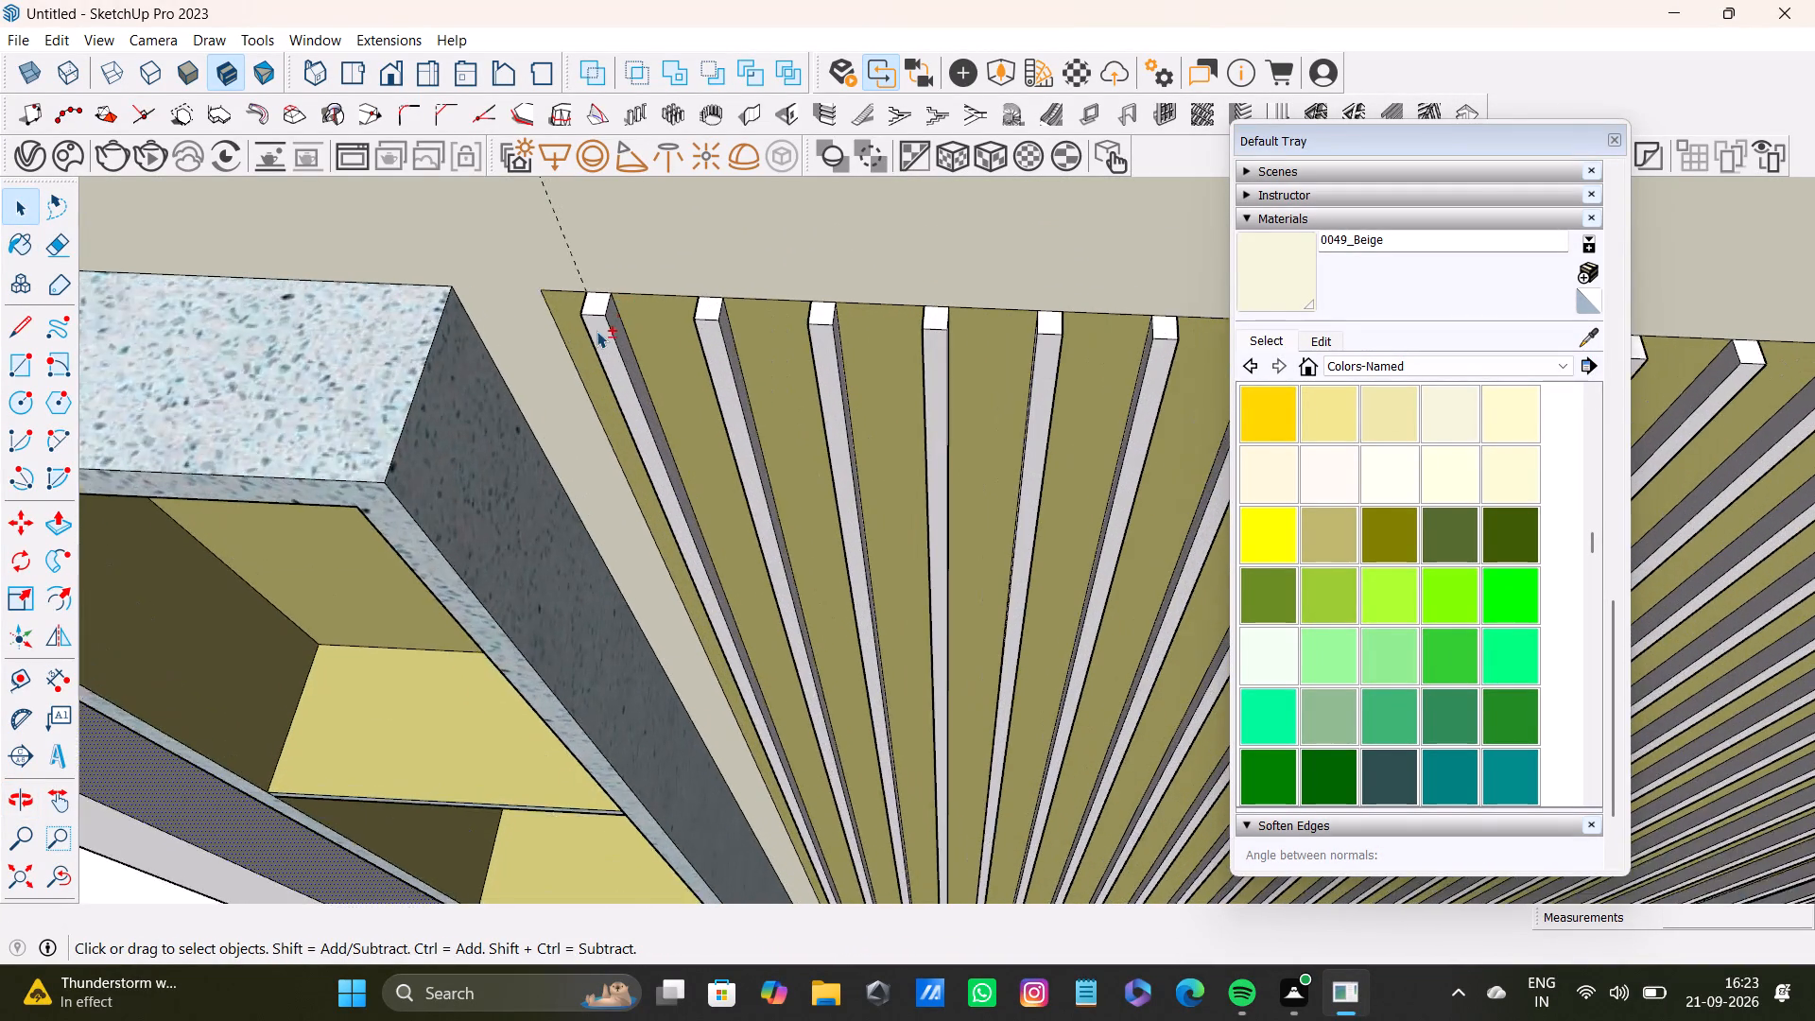
scroll(596, 331, "up", 3, "shift")
double_click(602, 293, "shift")
double_click(601, 298, "shift")
double_click(609, 326, "shift")
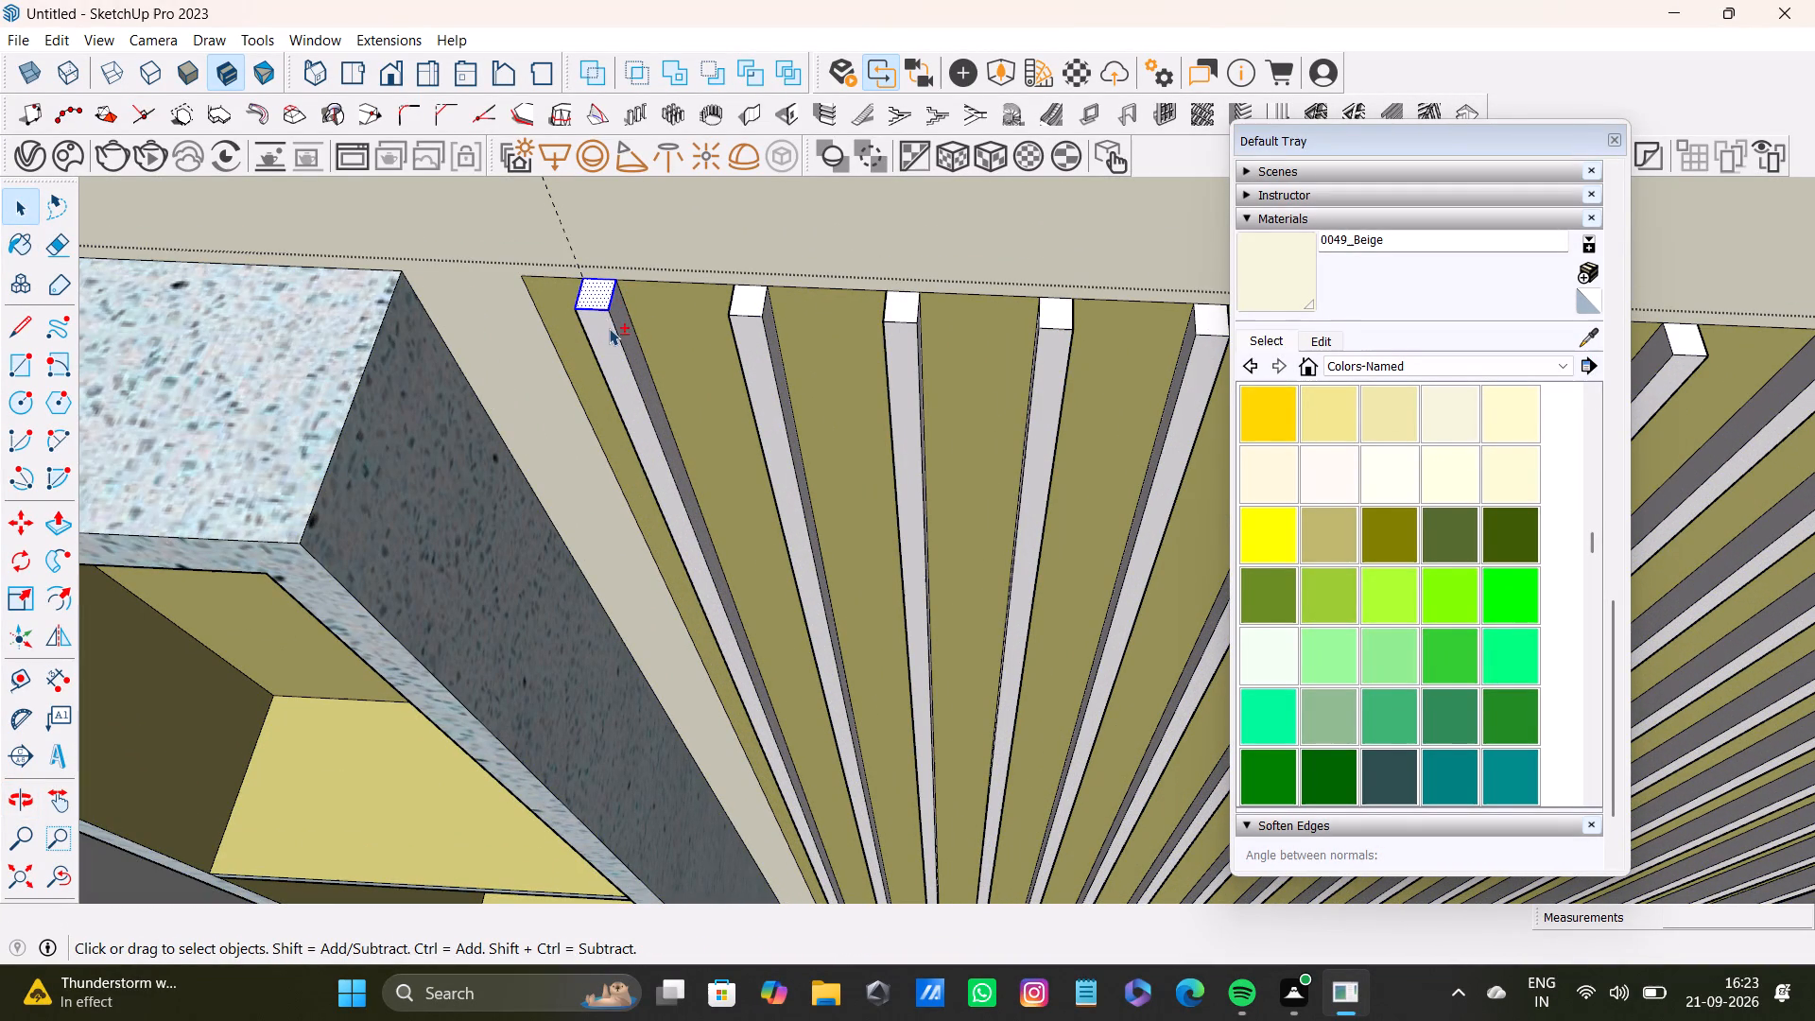
left_click(629, 320, "shift")
double_click(627, 327, "shift")
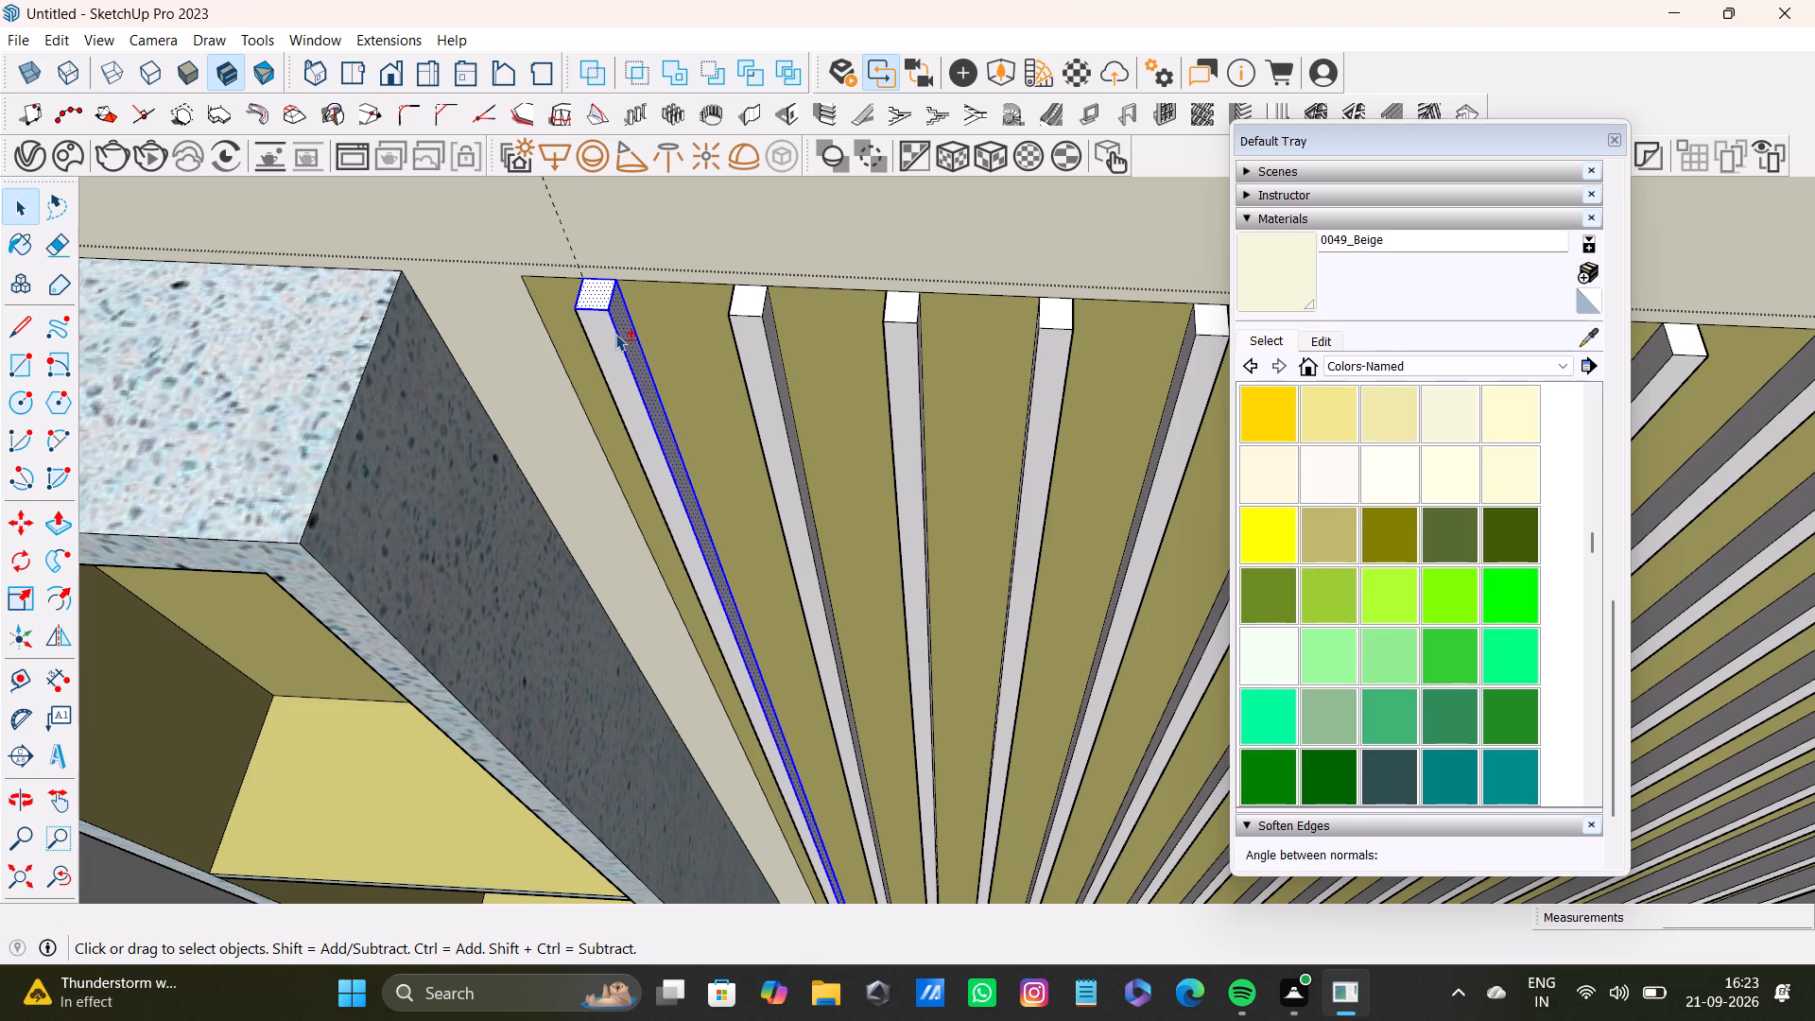
double_click(614, 334, "shift")
double_click(606, 336, "shift")
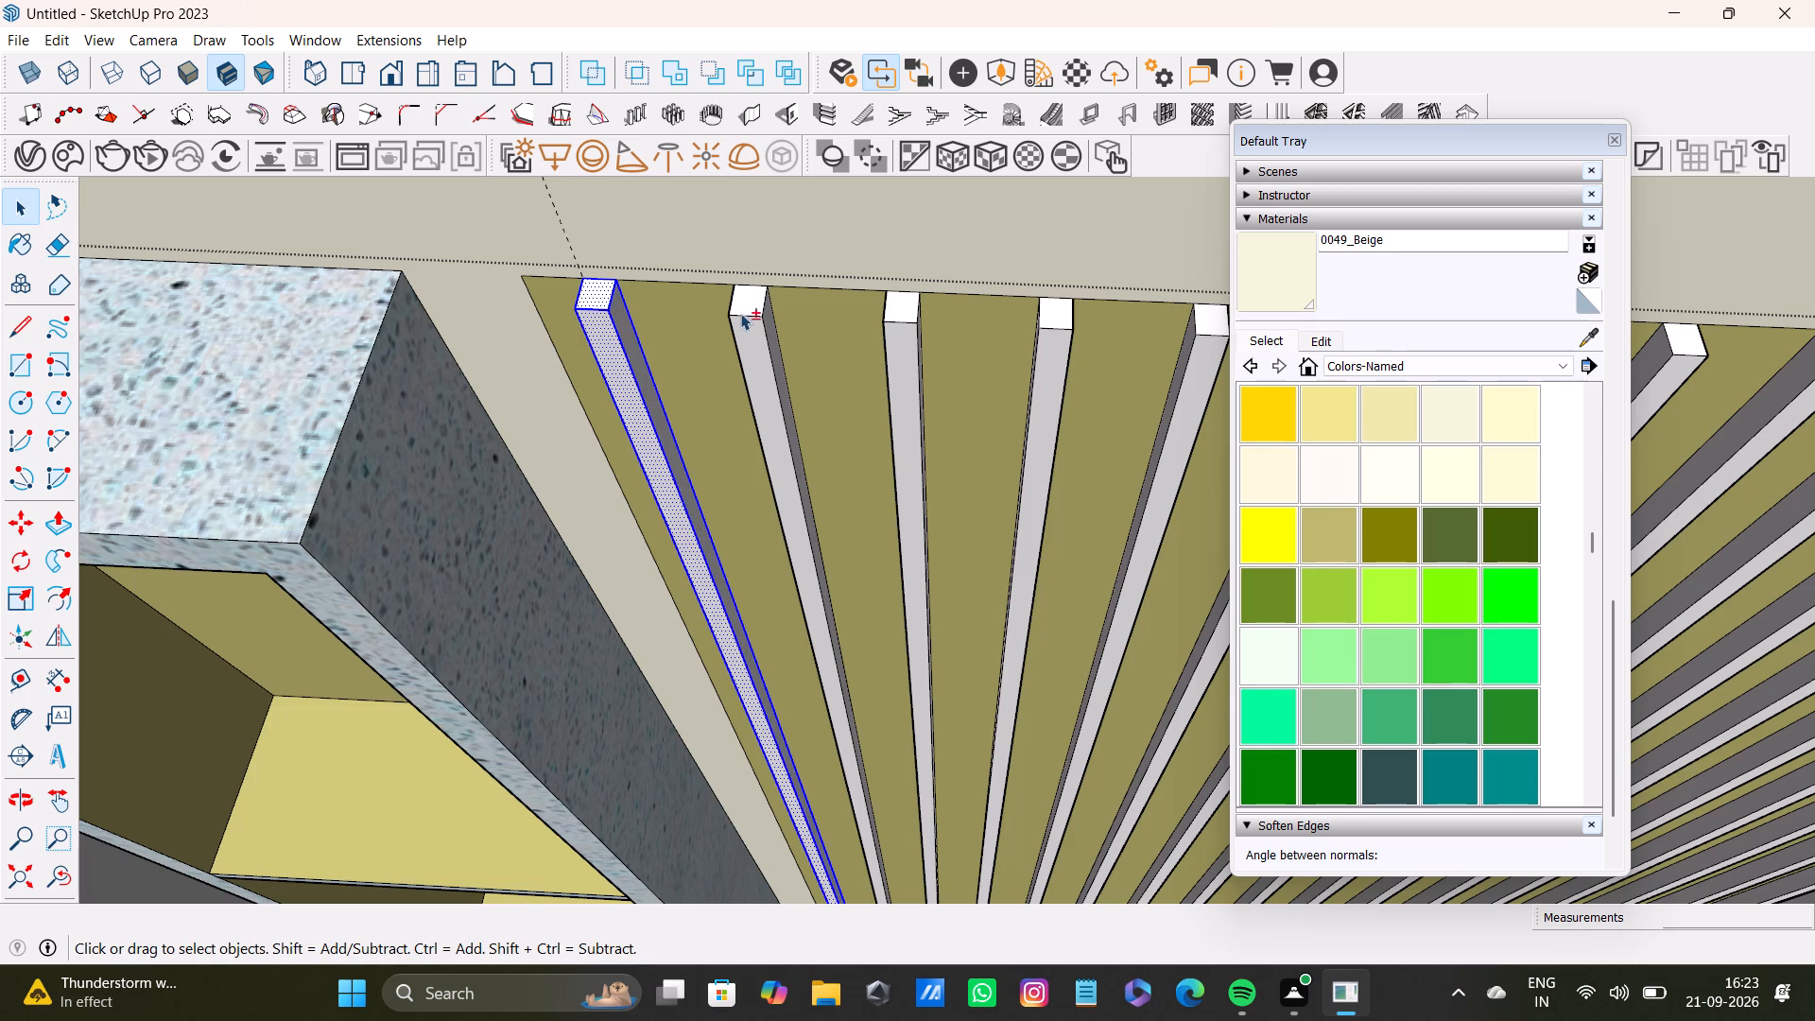
Add the top, front and side faces of the second and third slats to the selection.
double_click(749, 306, "shift")
double_click(761, 343, "shift")
middle_click_drag(820, 357, 666, 389, "shift")
scroll(645, 375, "up", 1, "shift")
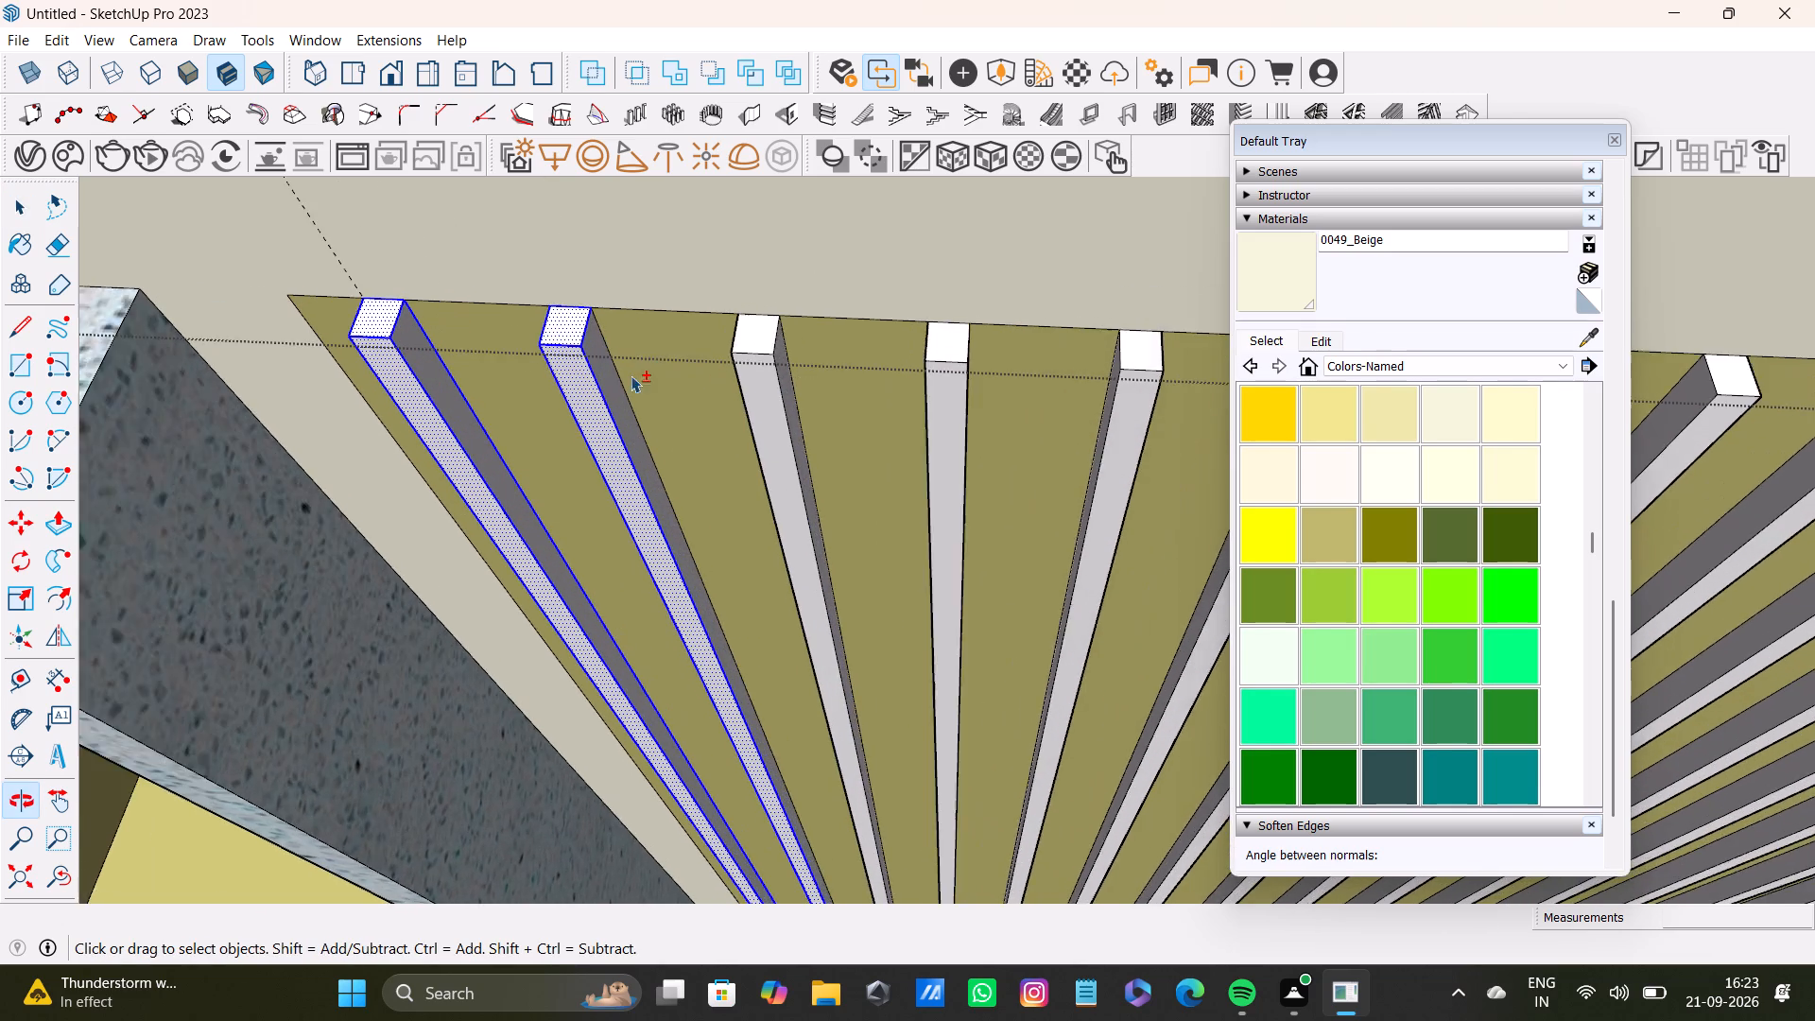
scroll(631, 375, "up", 4, "shift")
double_click(610, 375, "shift")
double_click(829, 333, "shift")
double_click(813, 388, "shift")
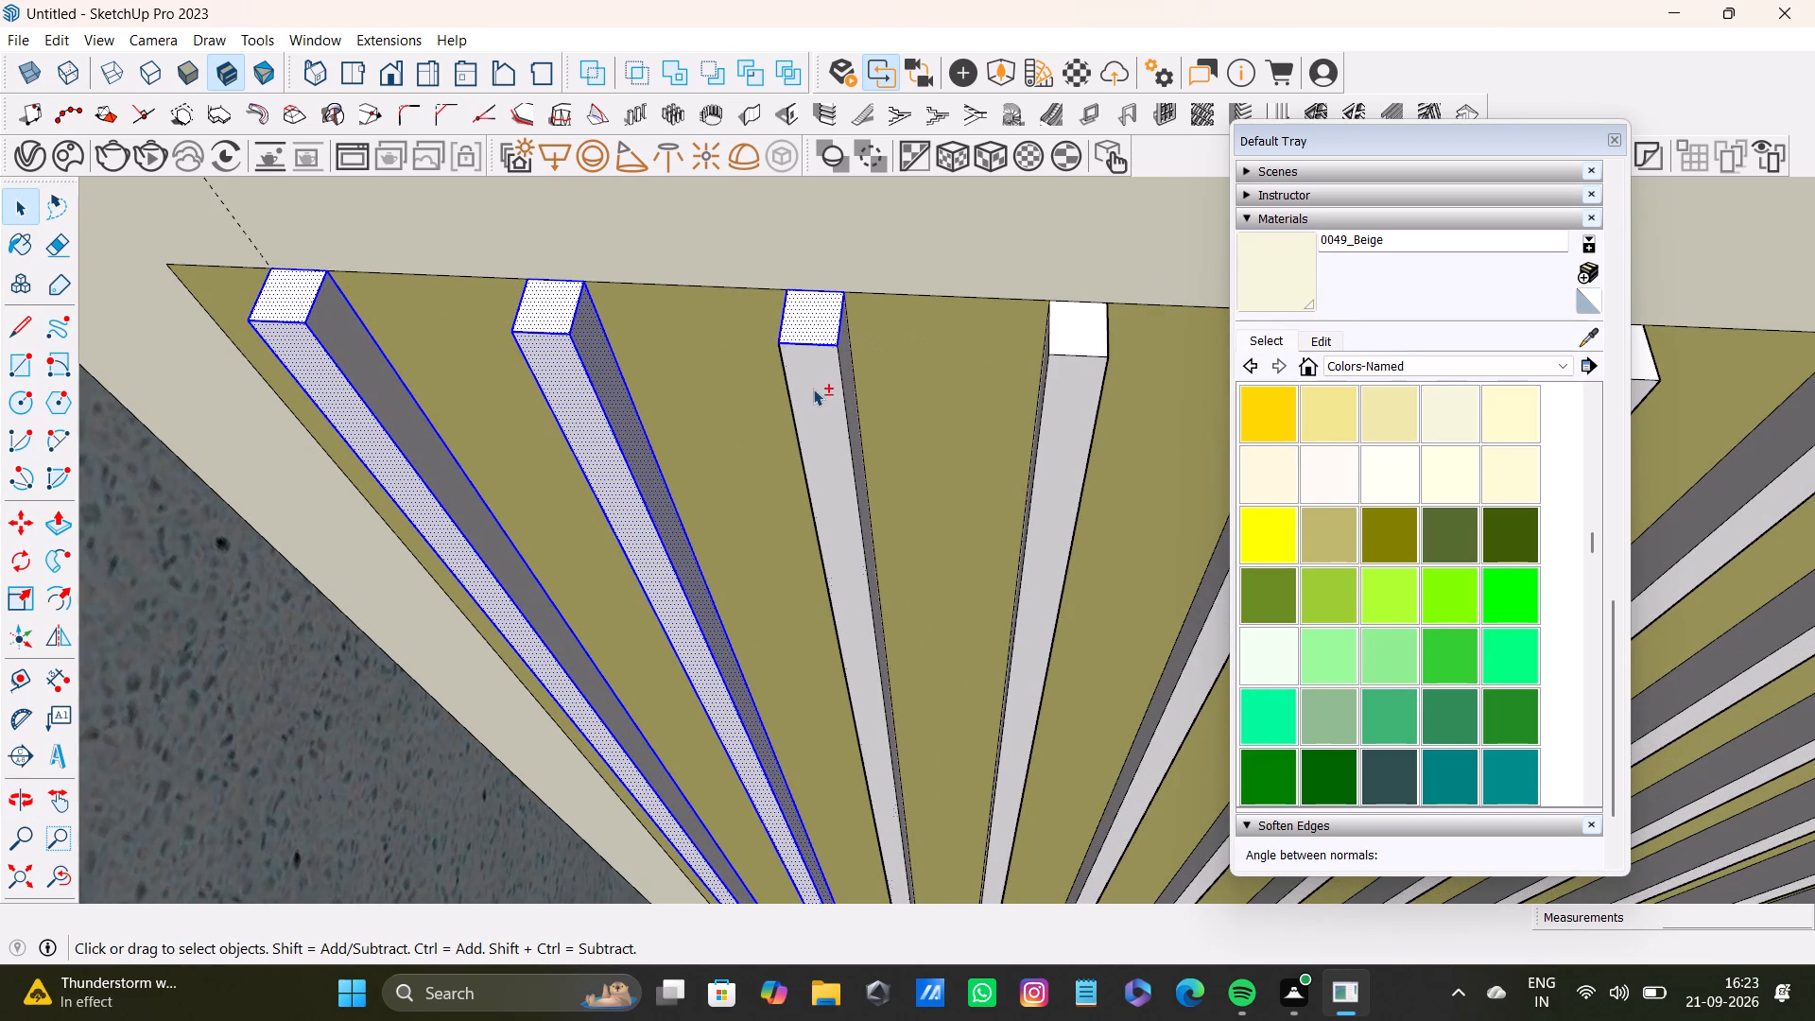
middle_click_drag(880, 416, 640, 427)
double_click(900, 336, "shift")
Add the top, front and side faces of the fourth and fifth slats to the selection.
double_click(1098, 392, "shift")
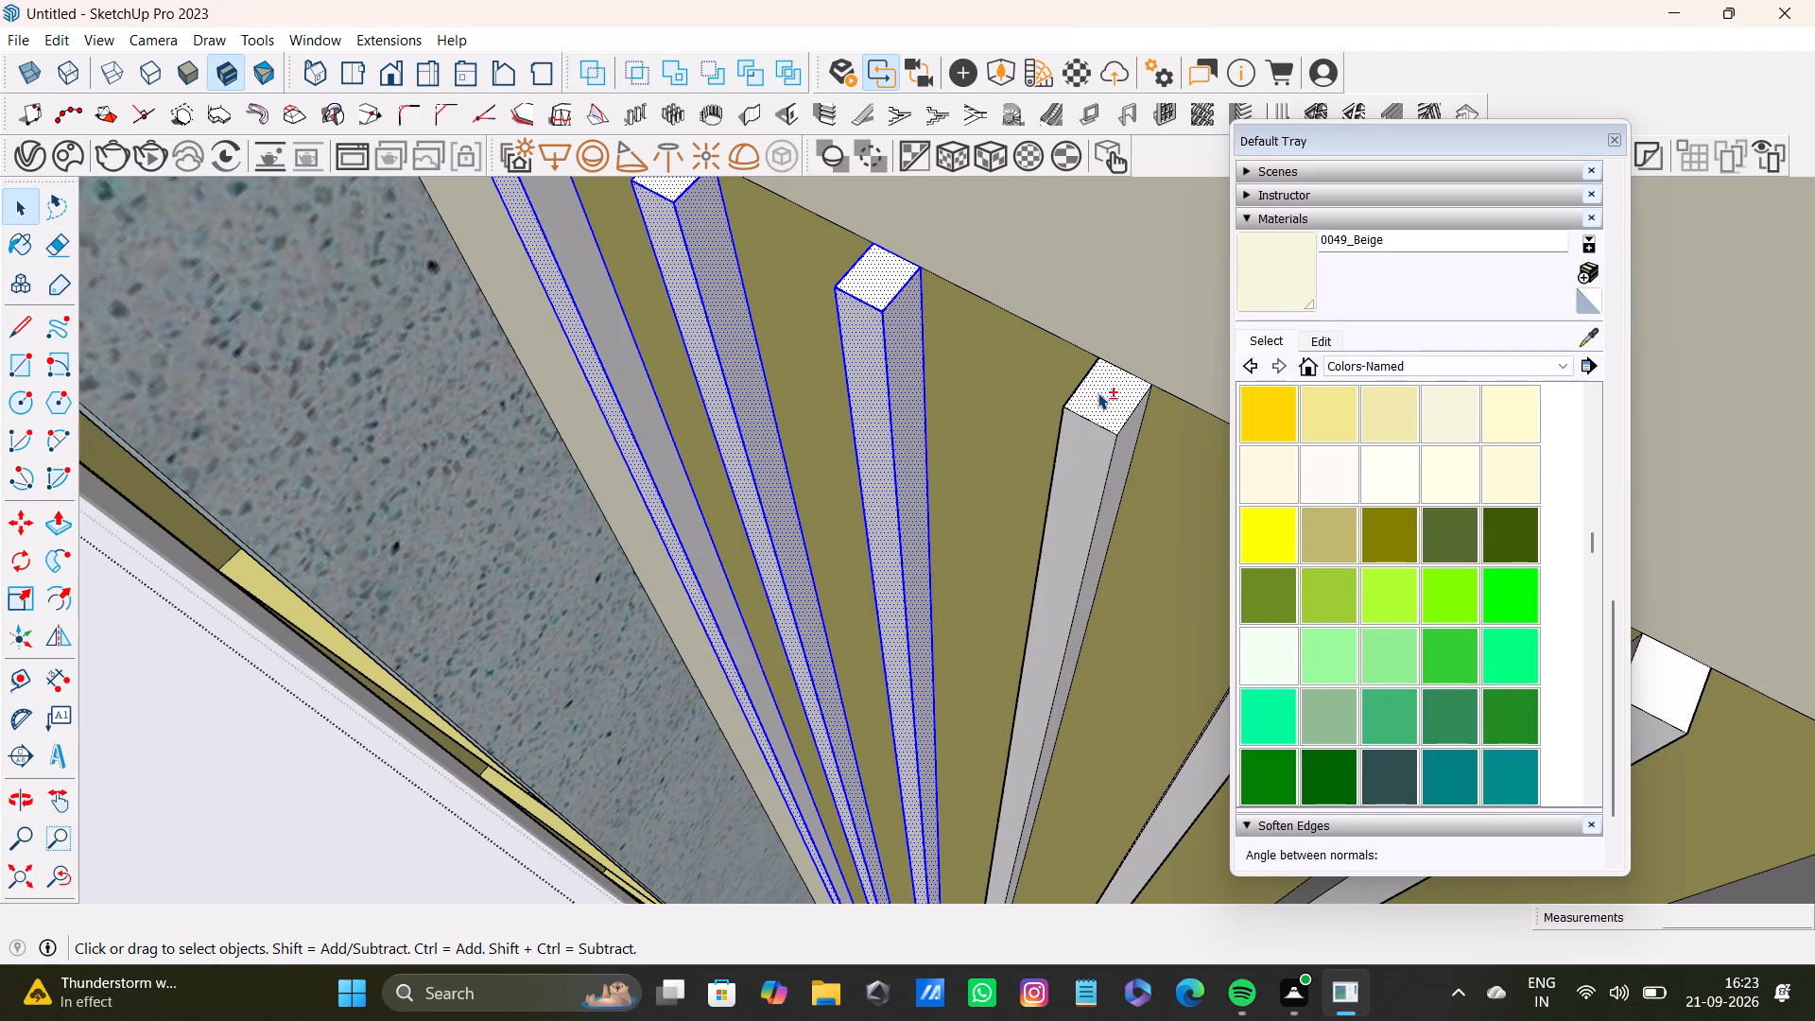
double_click(1098, 455, "shift")
double_click(1123, 454, "shift")
scroll(1116, 454, "down", 4, "shift")
middle_click_drag(1112, 466, 1065, 412, "shift")
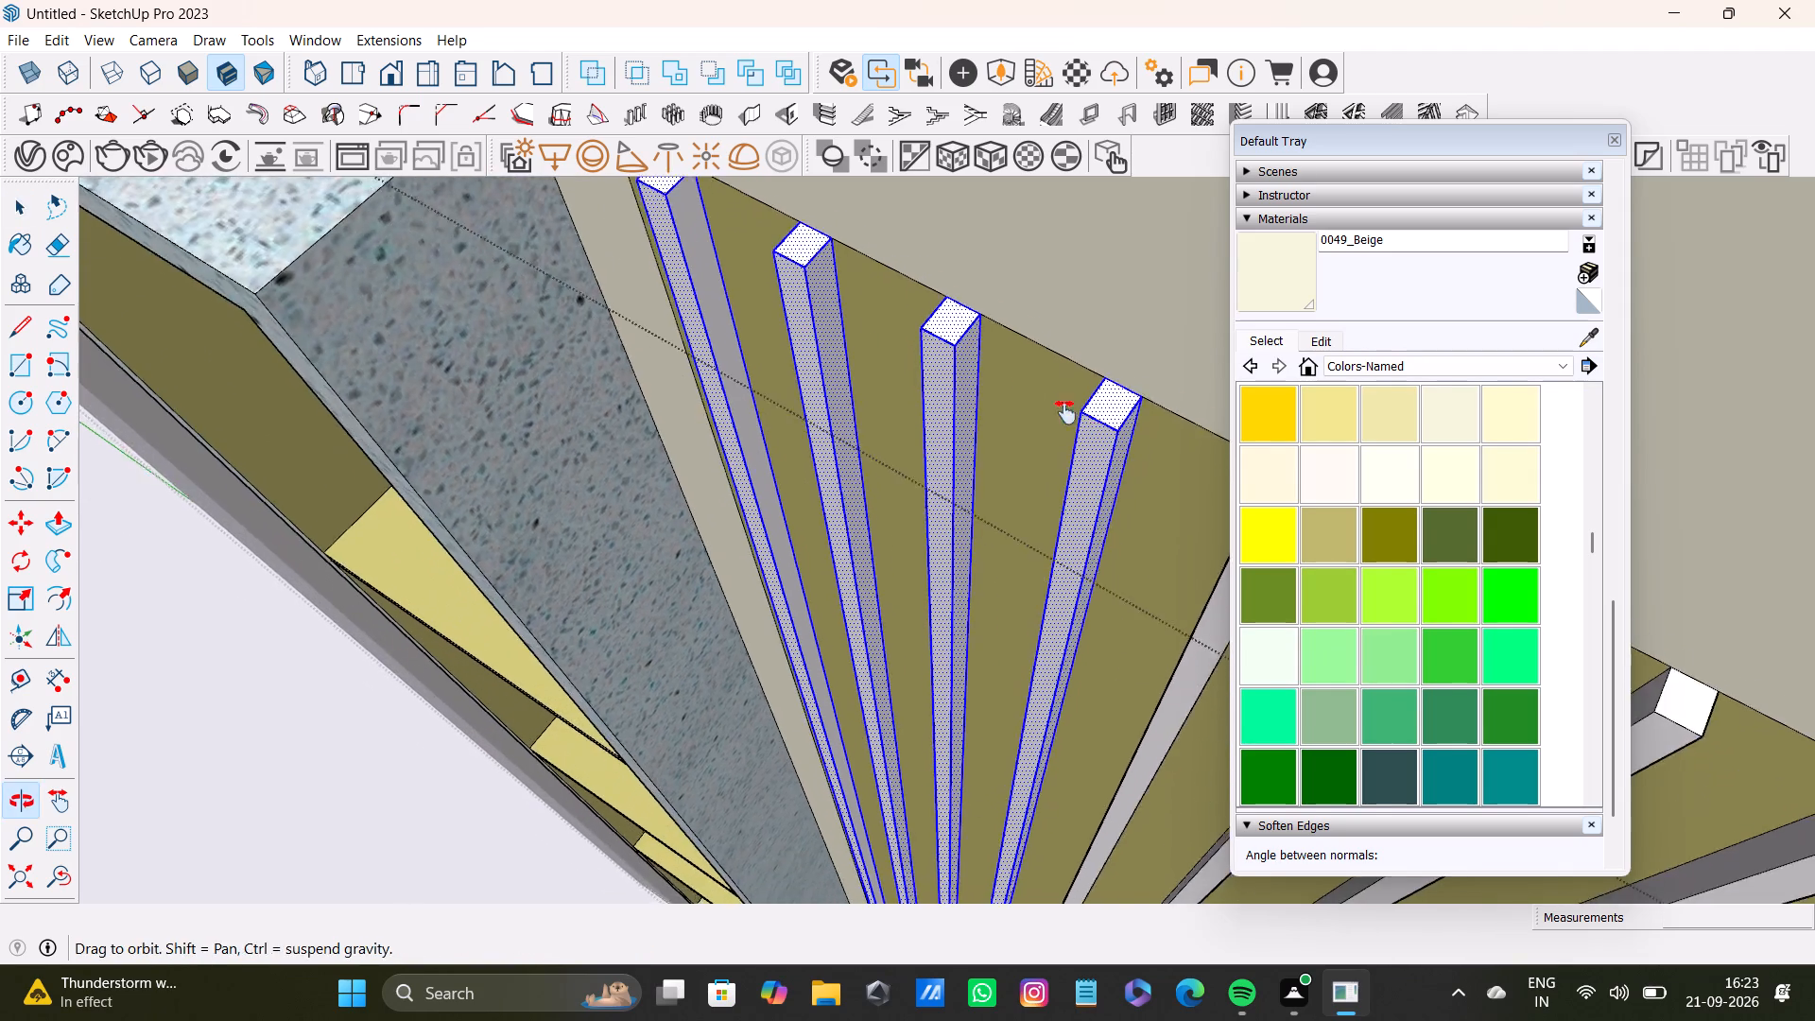
middle_click_drag(1065, 412, 945, 346, "shift")
scroll(1228, 405, "up", 2, "shift")
double_click(1082, 370, "shift")
double_click(1078, 430, "shift")
double_click(1102, 433, "shift")
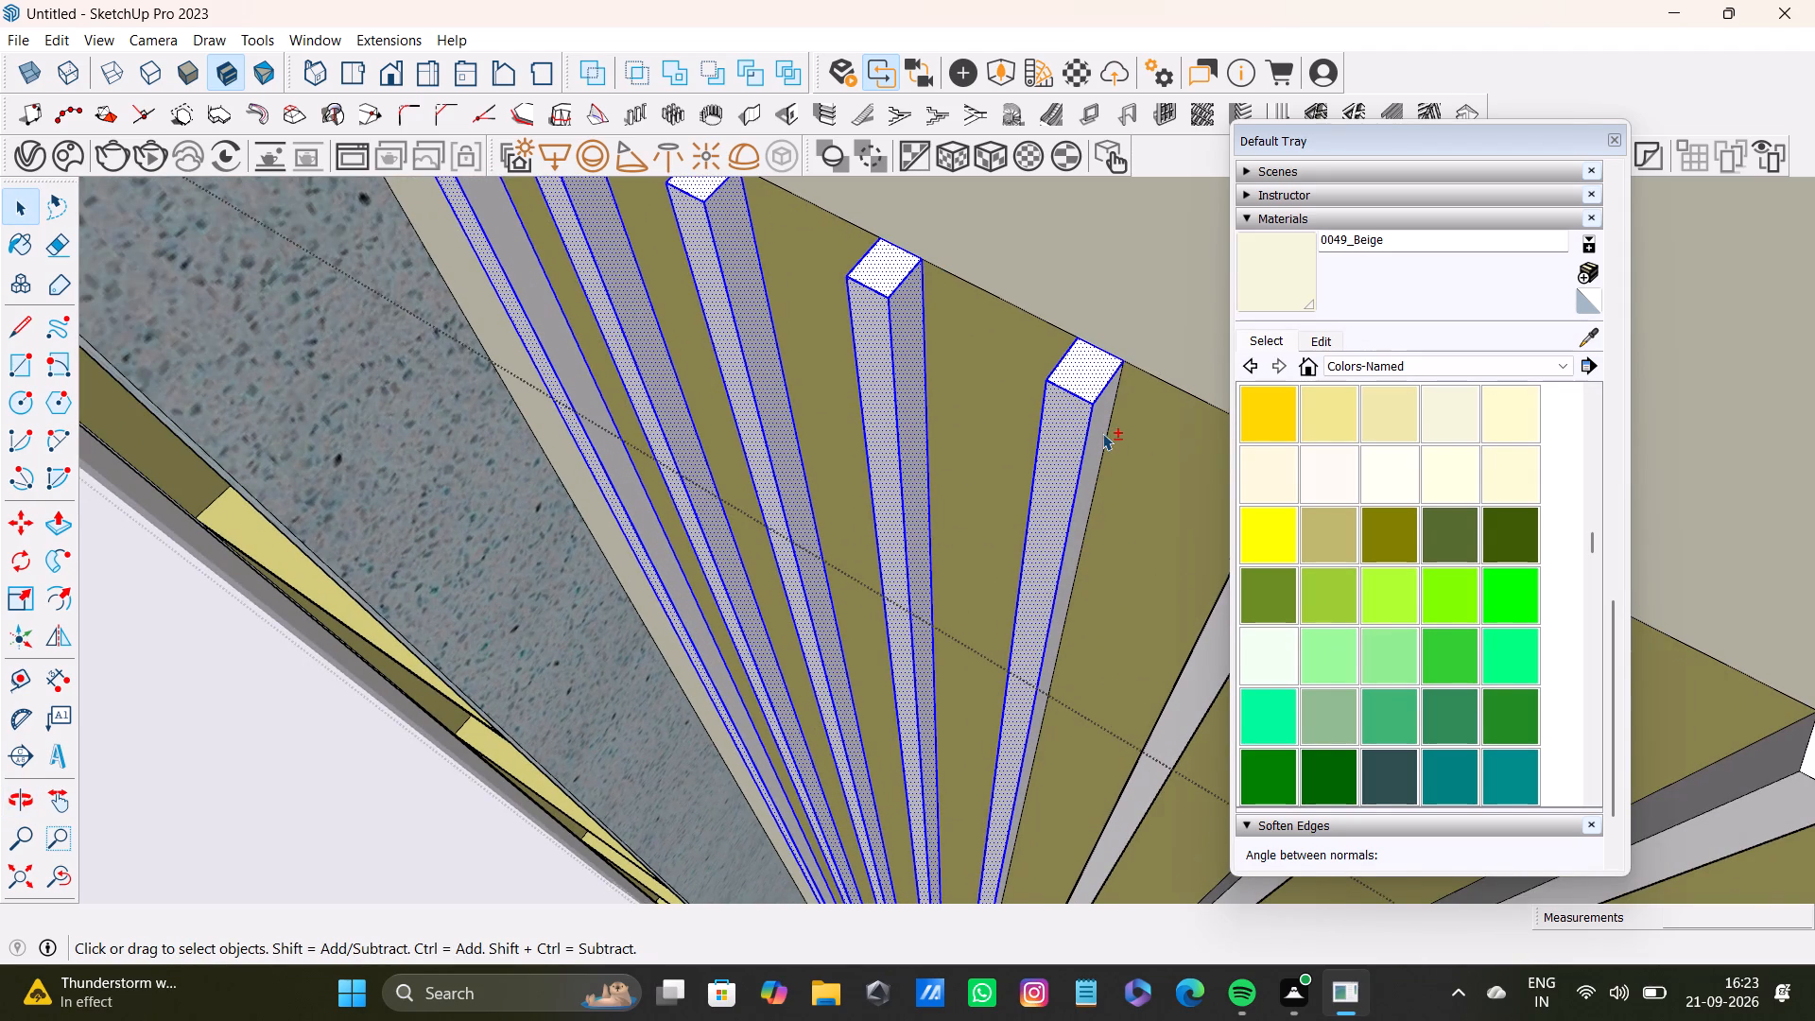
Add the exposed faces of the sixth and seventh slats to the selection.
scroll(1096, 435, "down", 4, "shift")
middle_click_drag(1139, 492, 931, 345, "shift")
scroll(1005, 361, "up", 3, "shift")
double_click(996, 280, "shift")
double_click(992, 321, "shift")
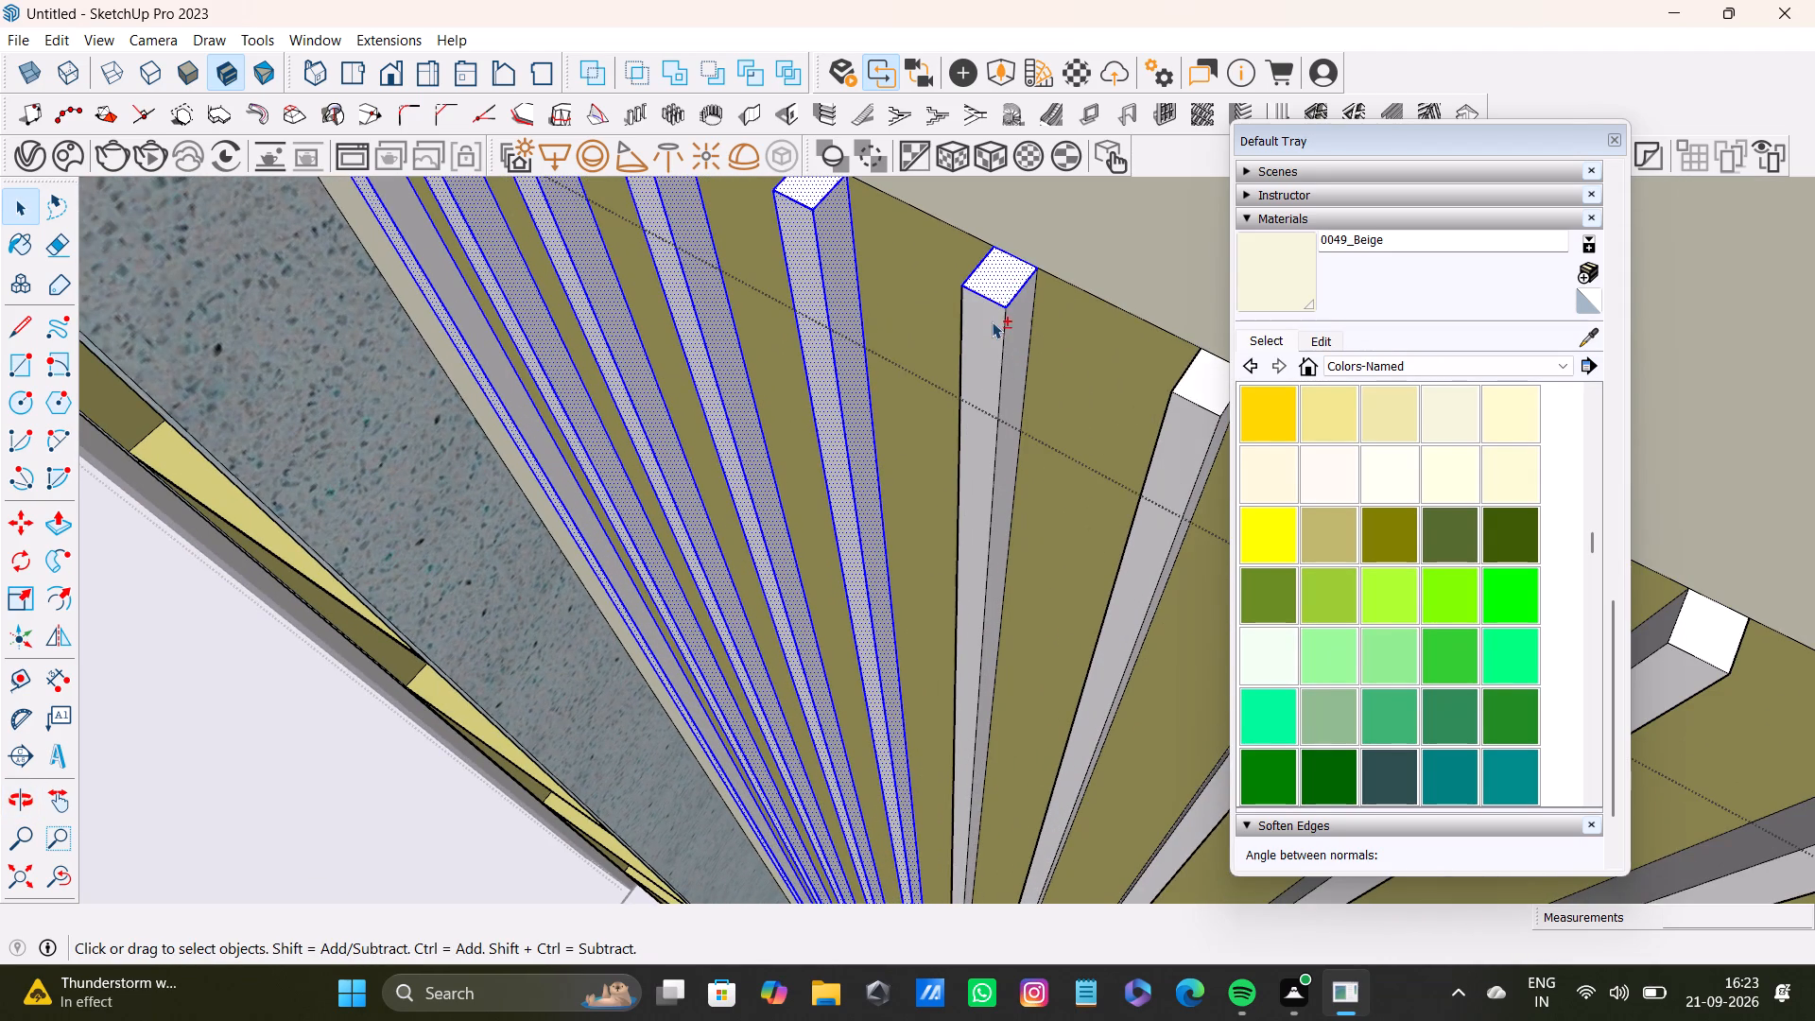
double_click(1023, 332, "shift")
scroll(1052, 347, "down", 4, "shift")
middle_click_drag(1136, 465, 1004, 395, "shift")
scroll(986, 336, "up", 2, "shift")
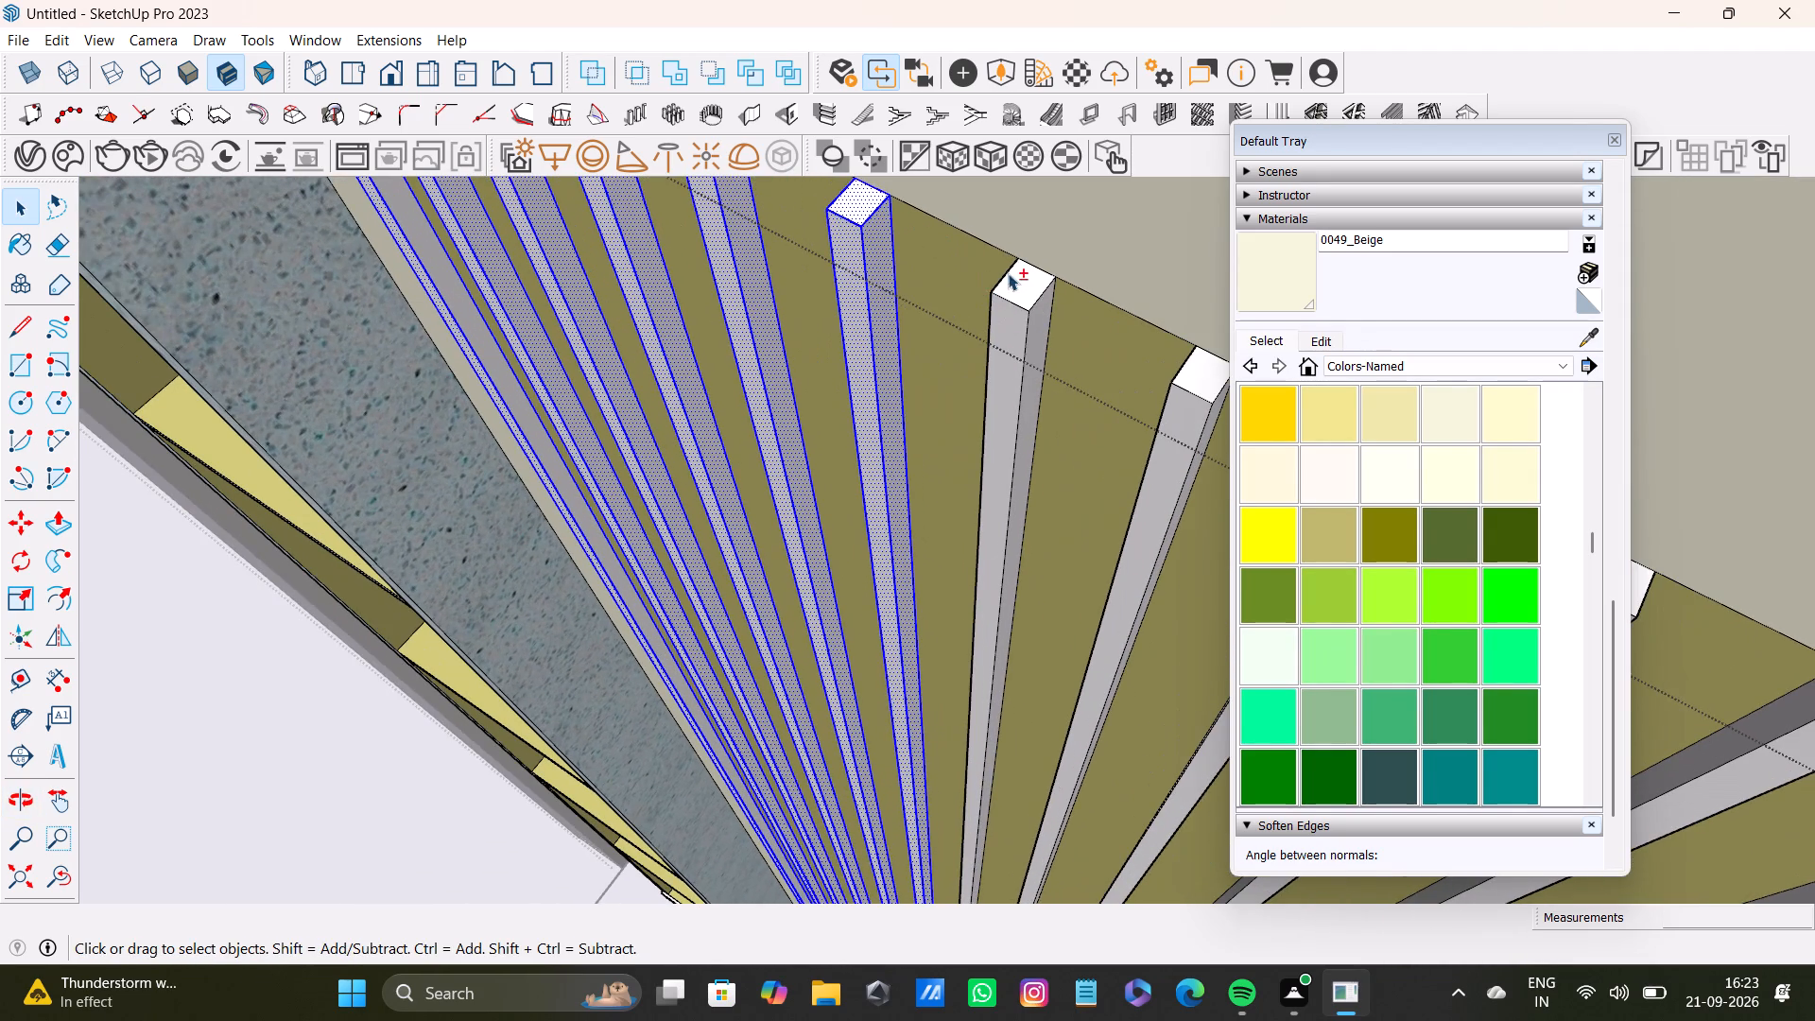
double_click(1013, 277, "shift")
double_click(1023, 339, "shift")
Add the exposed faces of the eighth and ninth slats to the selection.
scroll(1146, 393, "down", 3, "shift")
middle_click_drag(1159, 412, 981, 375, "shift")
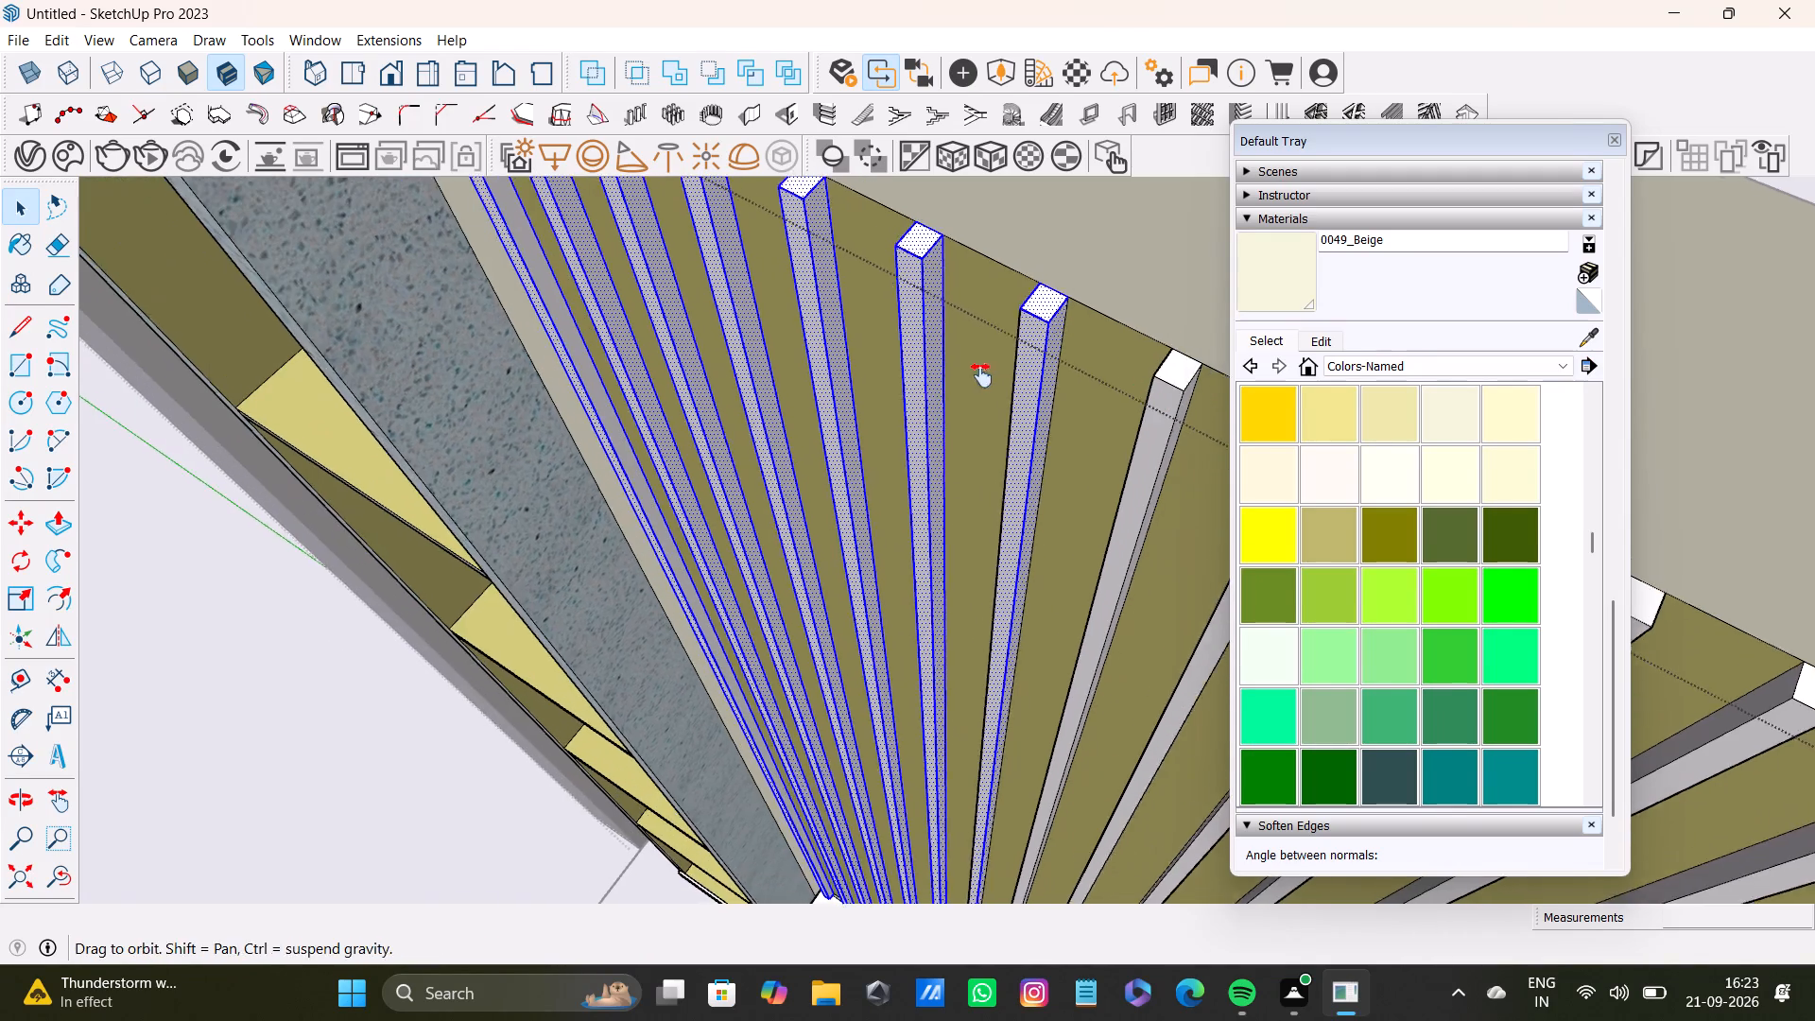
middle_click_drag(981, 375, 953, 375, "shift")
scroll(955, 370, "up", 2, "shift")
double_click(992, 333, "shift")
left_click(986, 372, "shift")
left_click(987, 379, "shift")
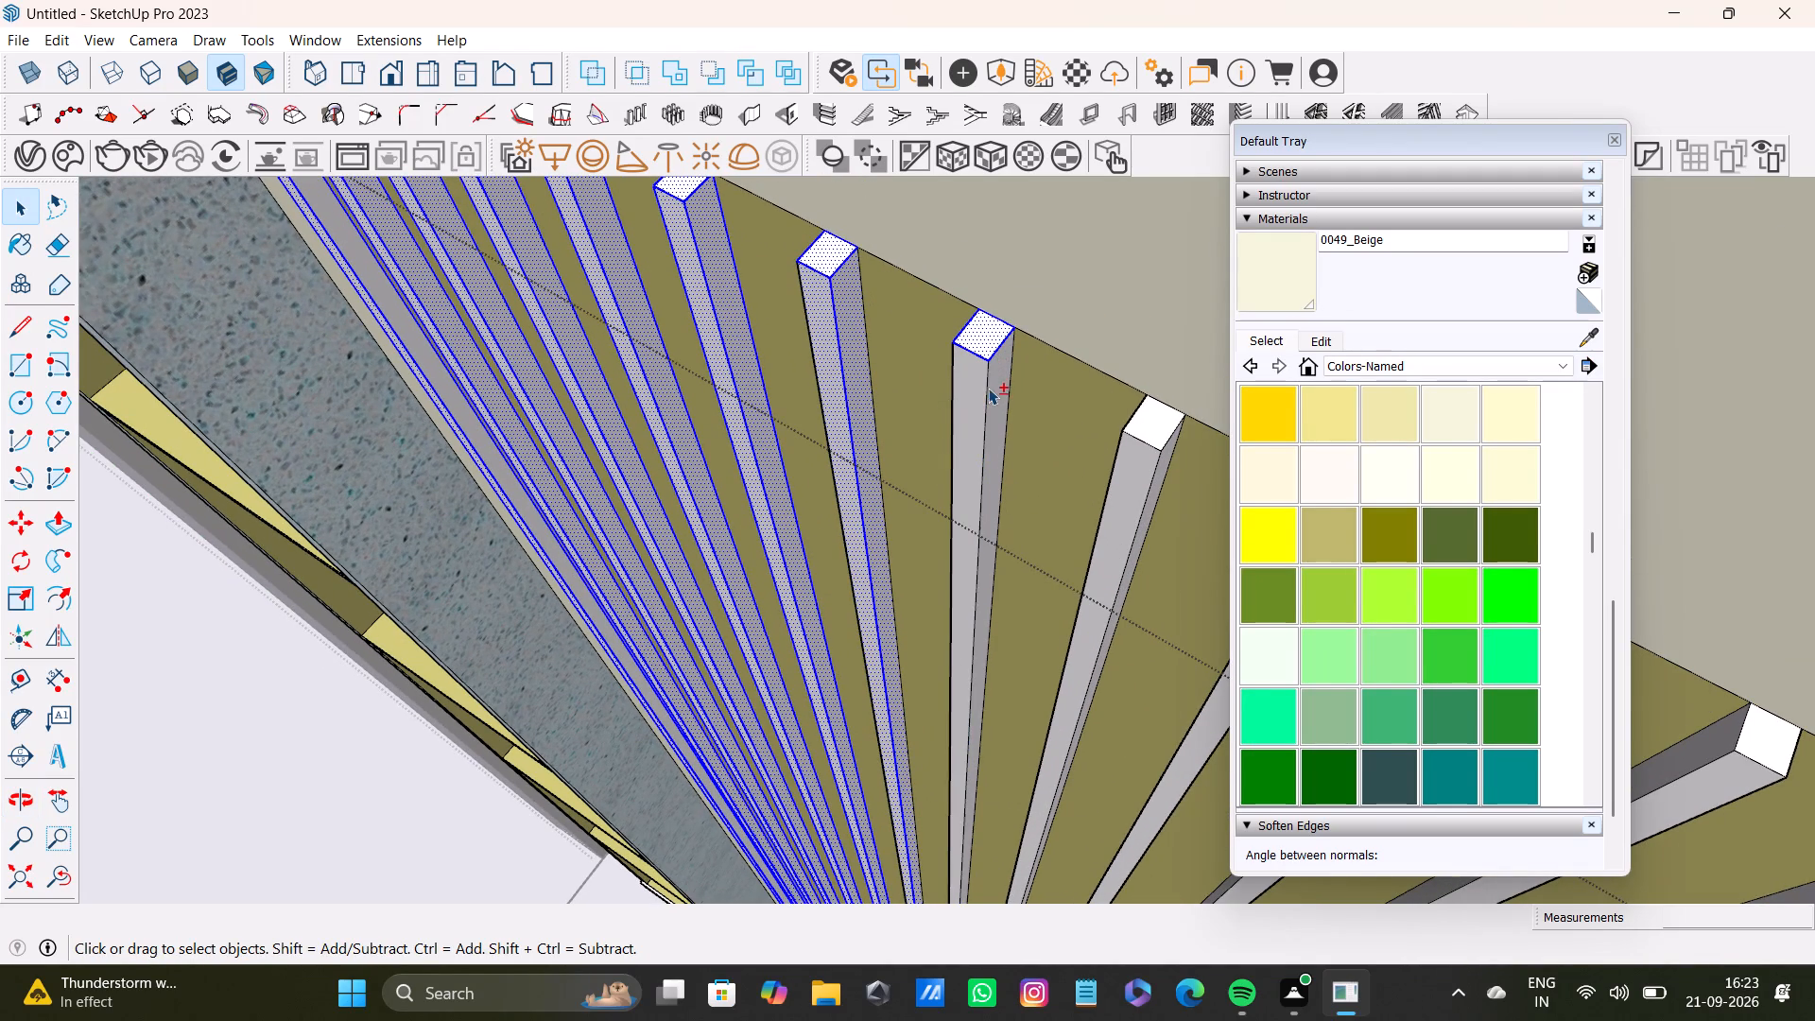
double_click(985, 389, "shift")
scroll(1017, 407, "down", 3, "shift")
middle_click_drag(1096, 452, 987, 399, "shift")
scroll(985, 394, "up", 2, "shift")
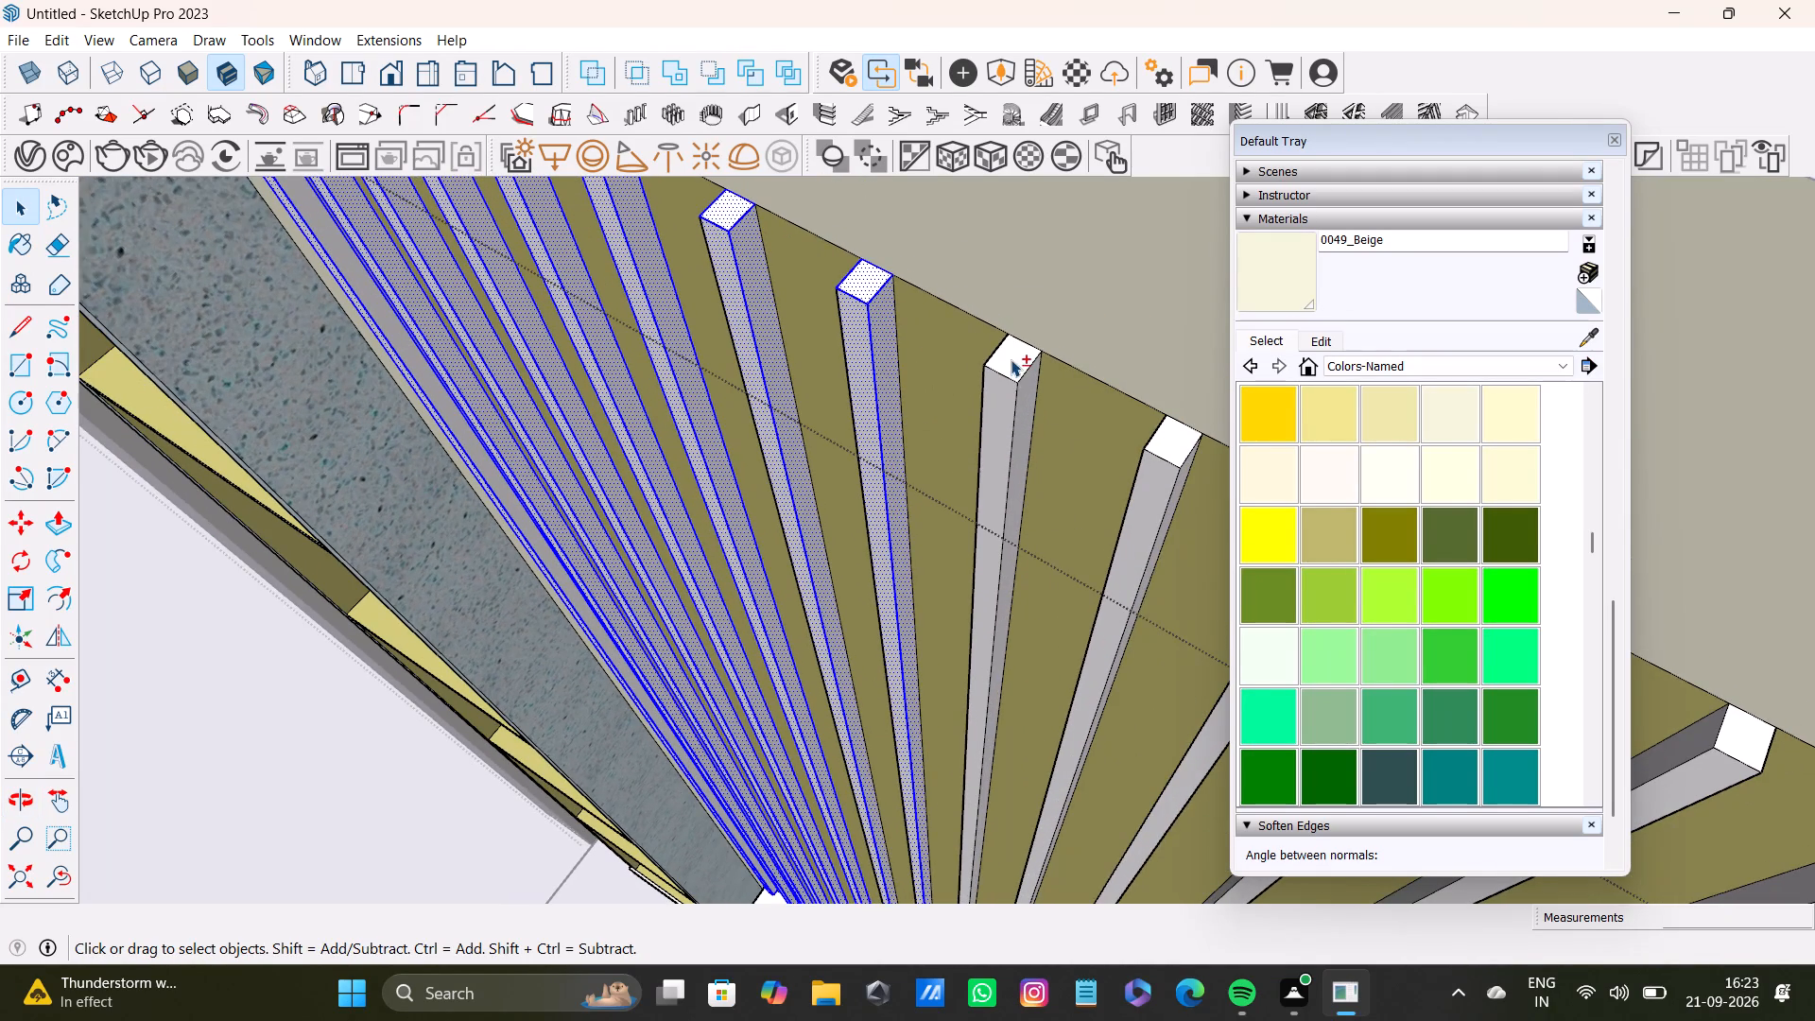
double_click(1011, 359, "shift")
double_click(1011, 386, "shift")
double_click(1025, 389, "shift")
Add the top, front and side faces of the tenth and eleventh slats to the selection.
double_click(1173, 442, "shift")
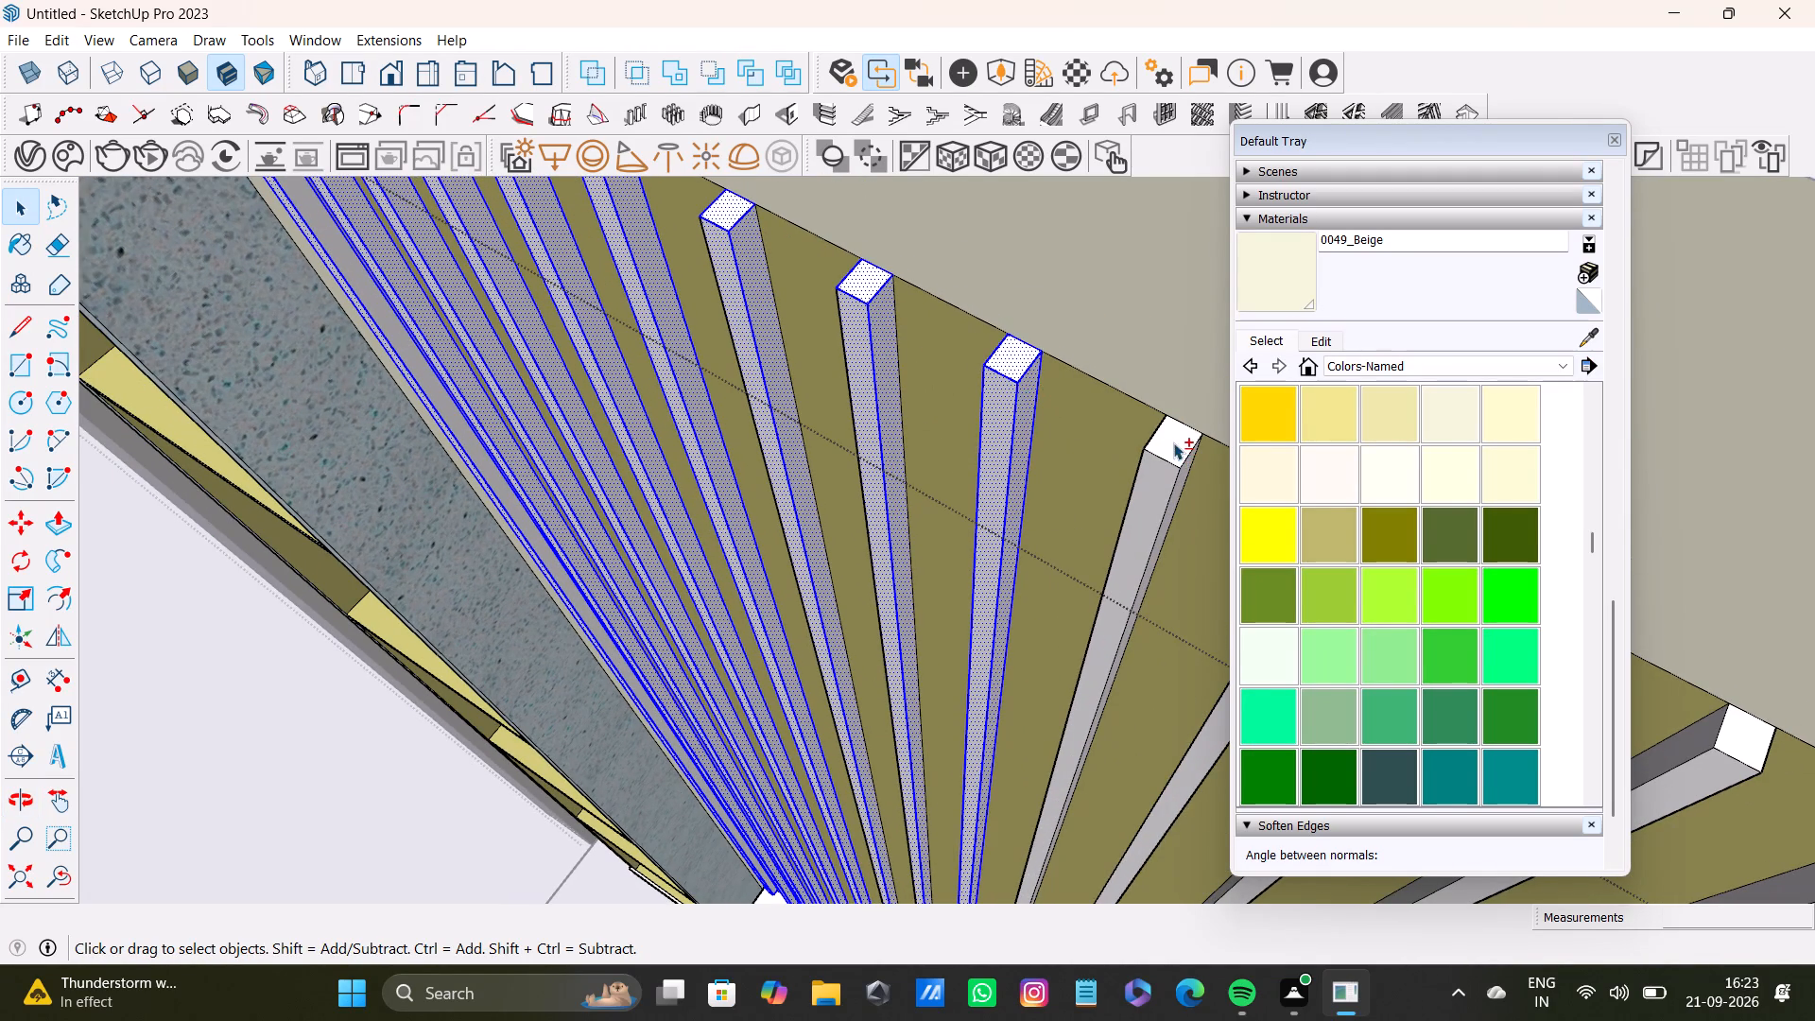
double_click(1173, 474, "shift")
middle_click_drag(1173, 476, 977, 424, "shift")
scroll(962, 424, "up", 2, "shift")
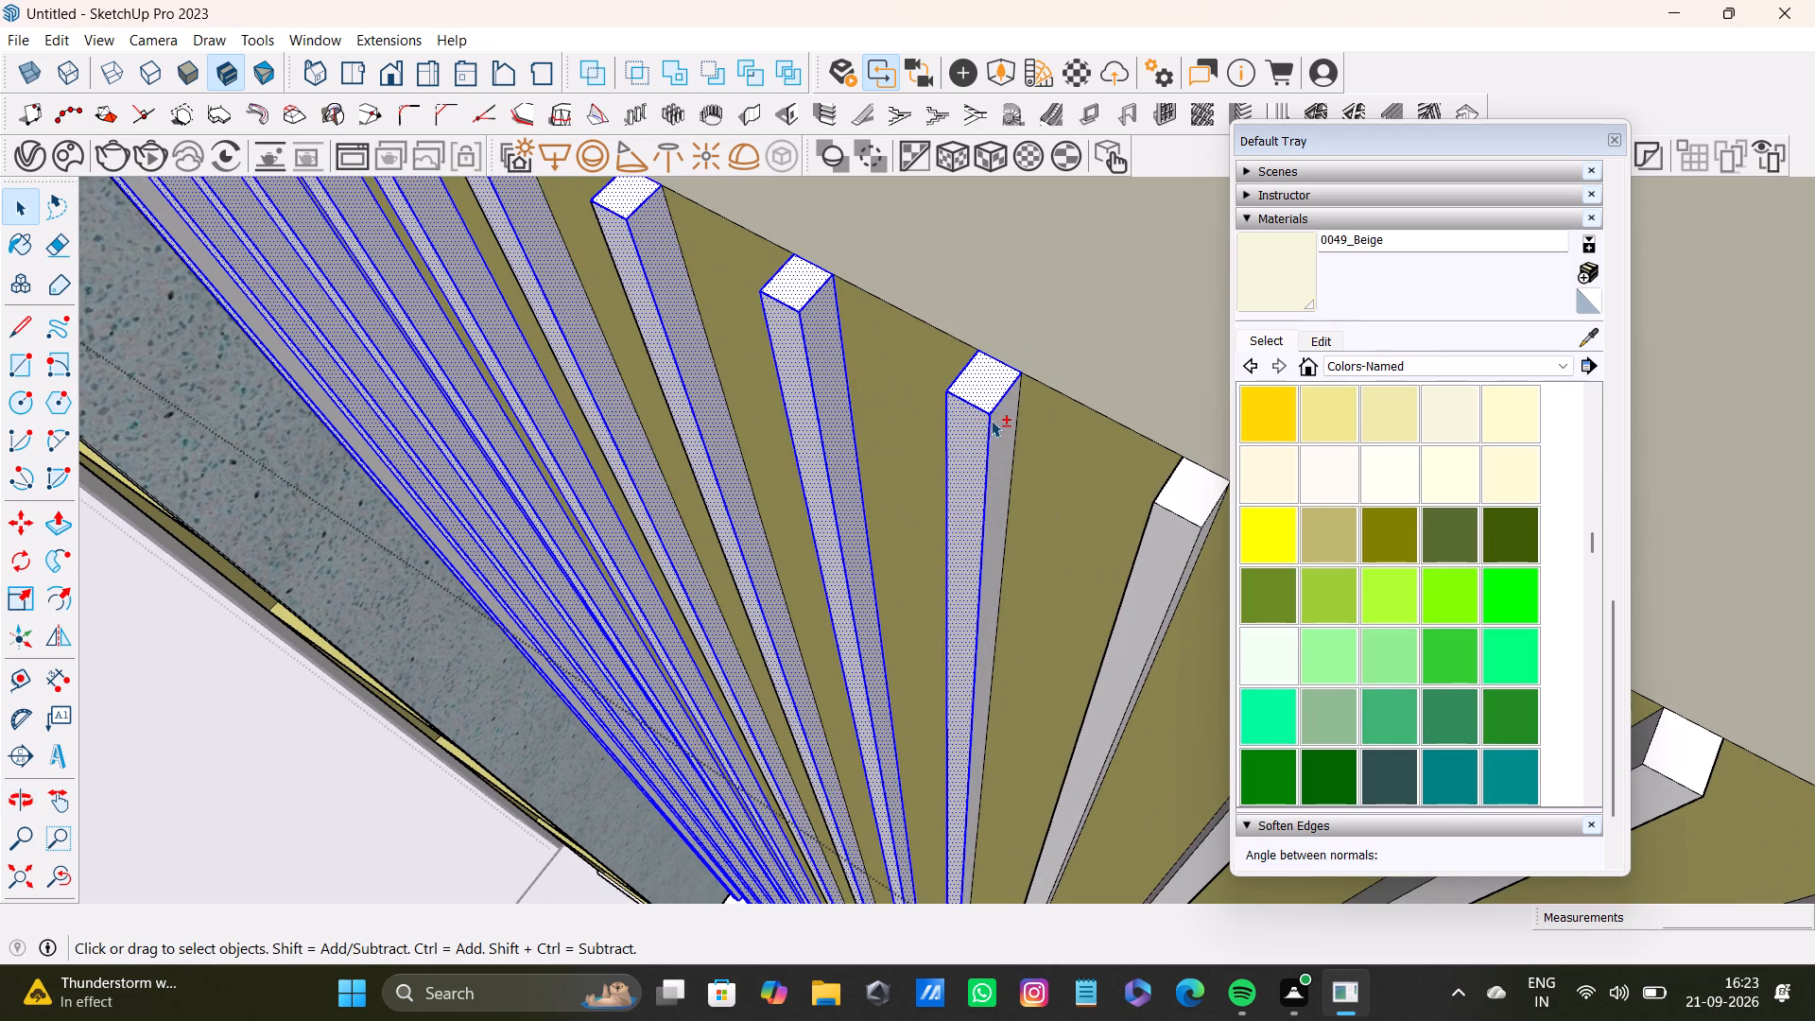
double_click(993, 420, "shift")
scroll(996, 424, "down", 3, "shift")
double_click(998, 425, "shift")
double_click(978, 435, "shift")
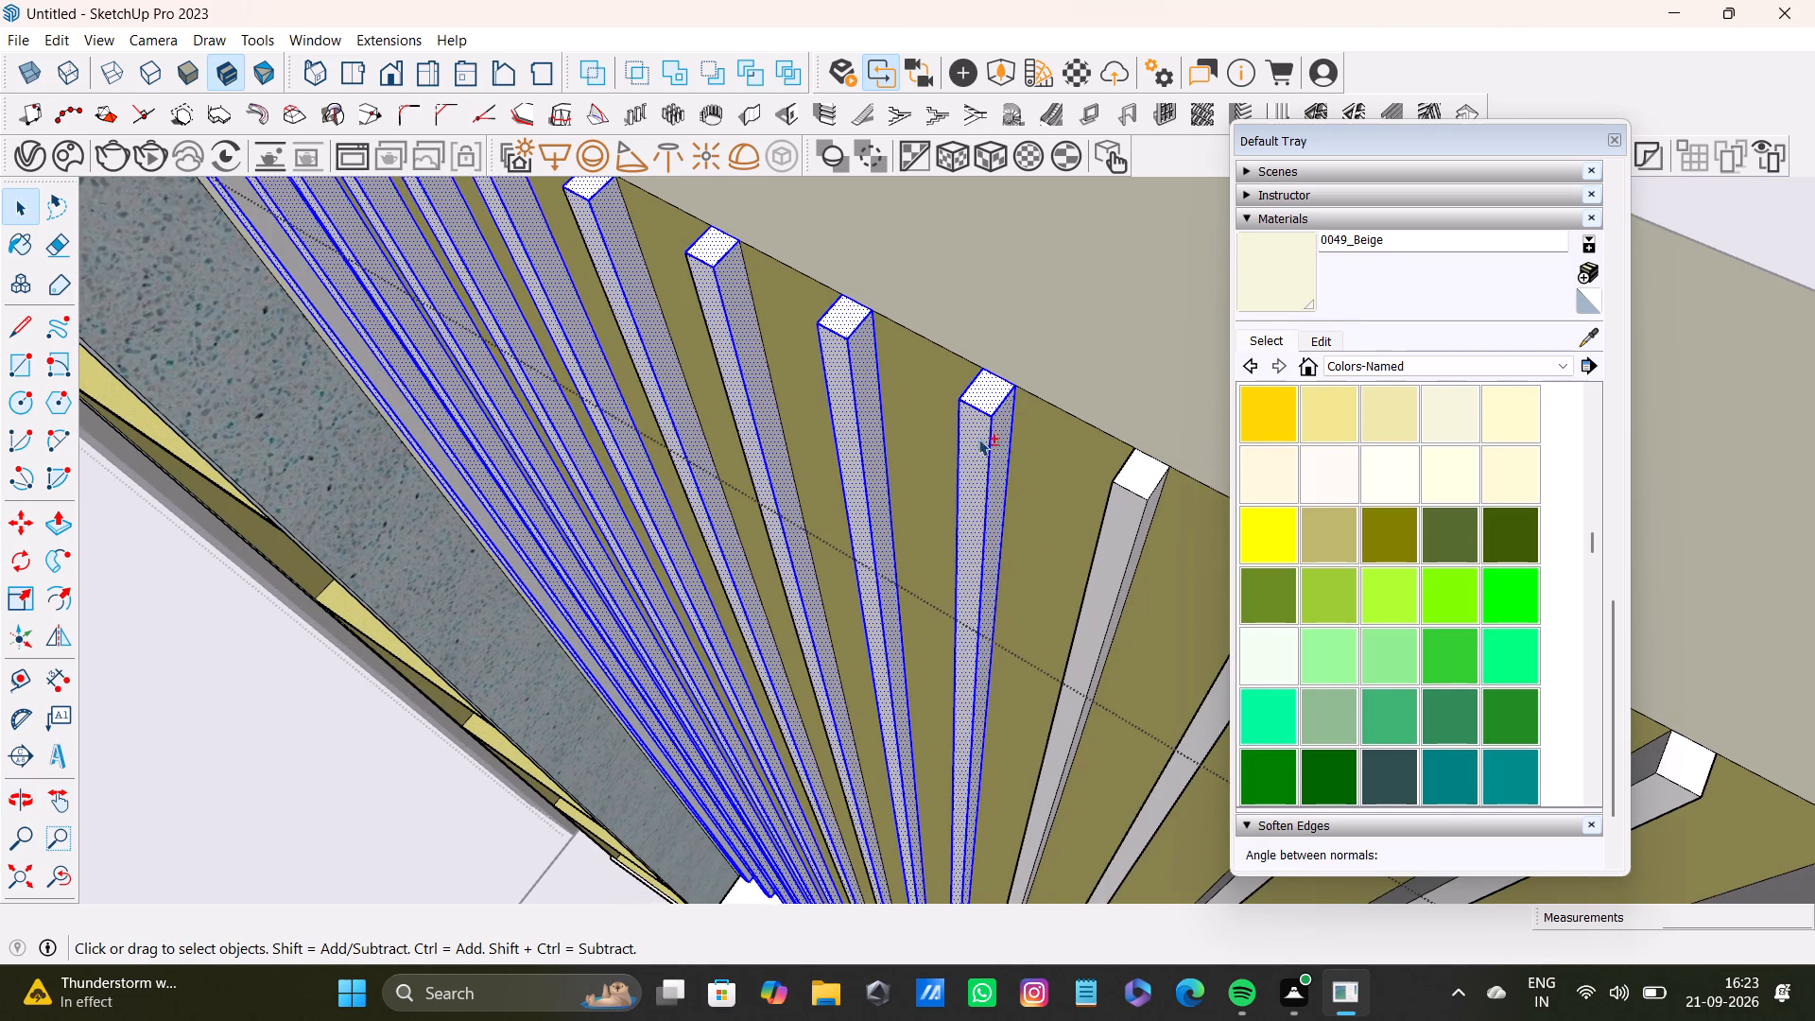
middle_click_drag(1079, 487, 905, 320, "shift")
scroll(926, 325, "up", 3, "shift")
double_click(956, 278, "shift")
double_click(957, 329, "shift")
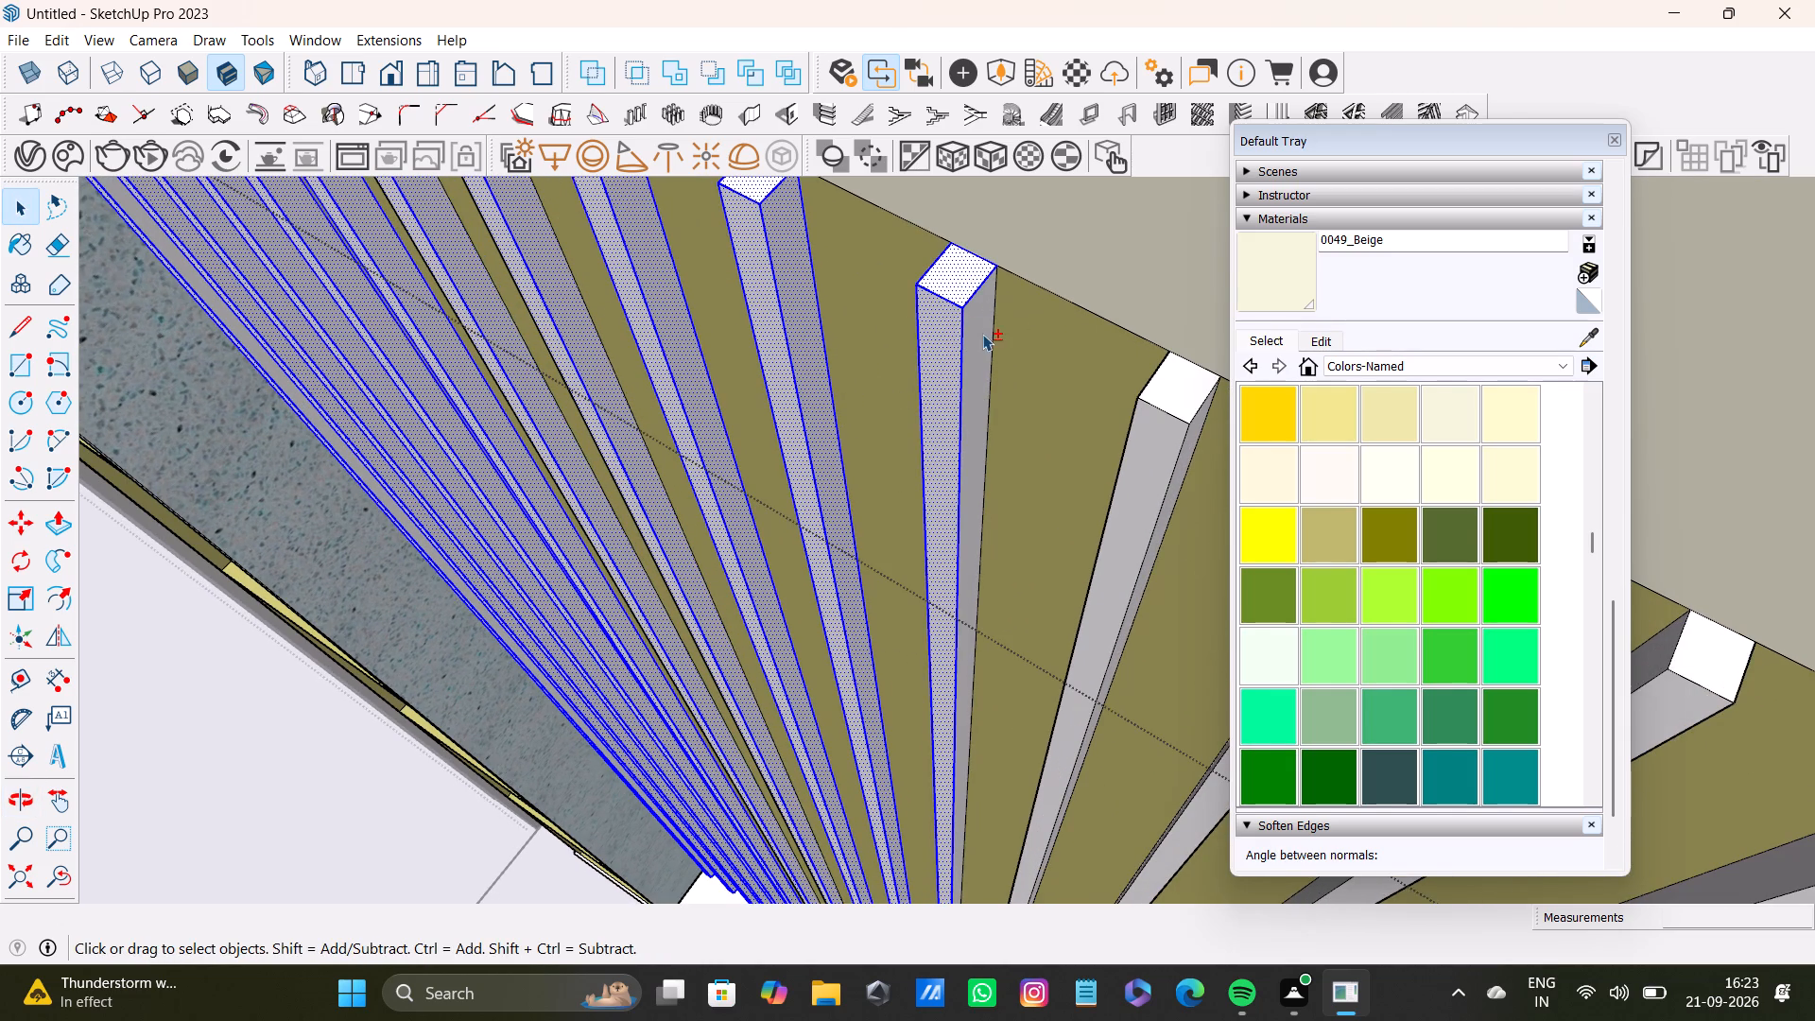
double_click(982, 334, "shift")
Add the top, front and side faces of the twelfth and thirteenth slats to the selection.
double_click(1172, 389, "shift")
double_click(1173, 457, "shift")
middle_click_drag(1187, 459, 830, 393, "shift")
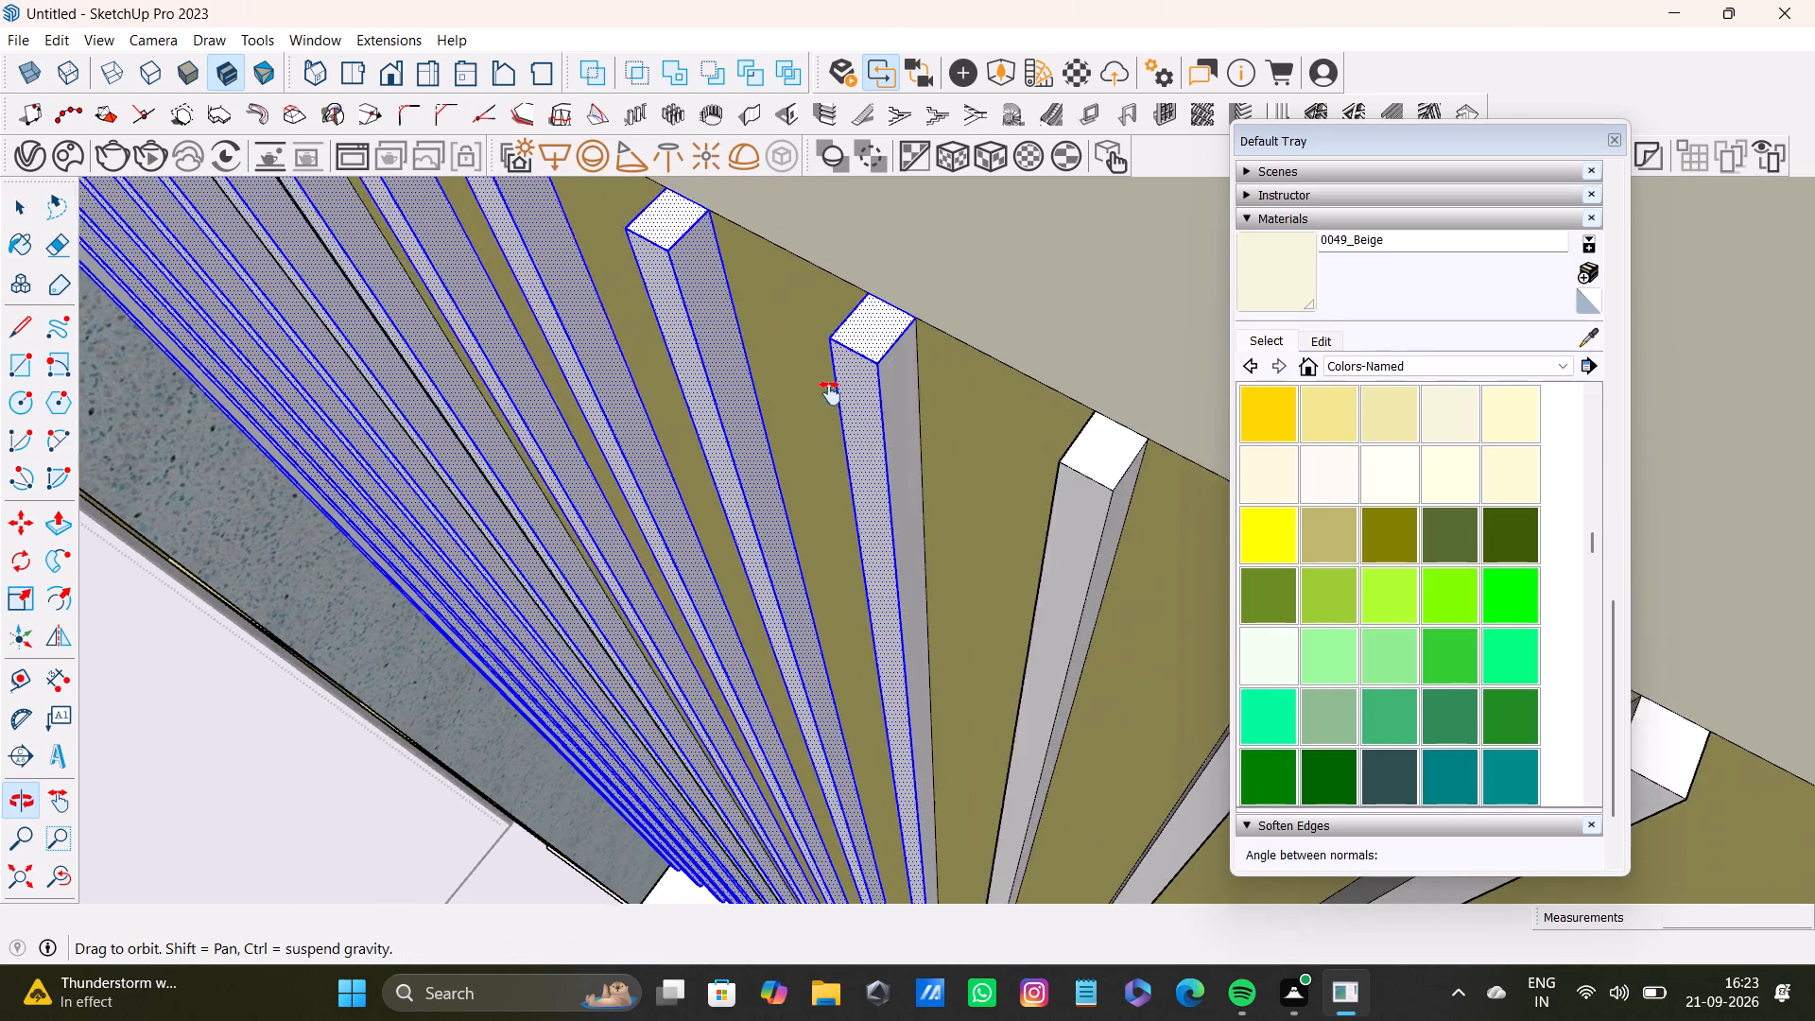
middle_click_drag(830, 393, 814, 390, "shift")
scroll(800, 387, "up", 3, "shift")
double_click(796, 379, "shift")
double_click(1107, 445, "shift")
double_click(1058, 544, "shift")
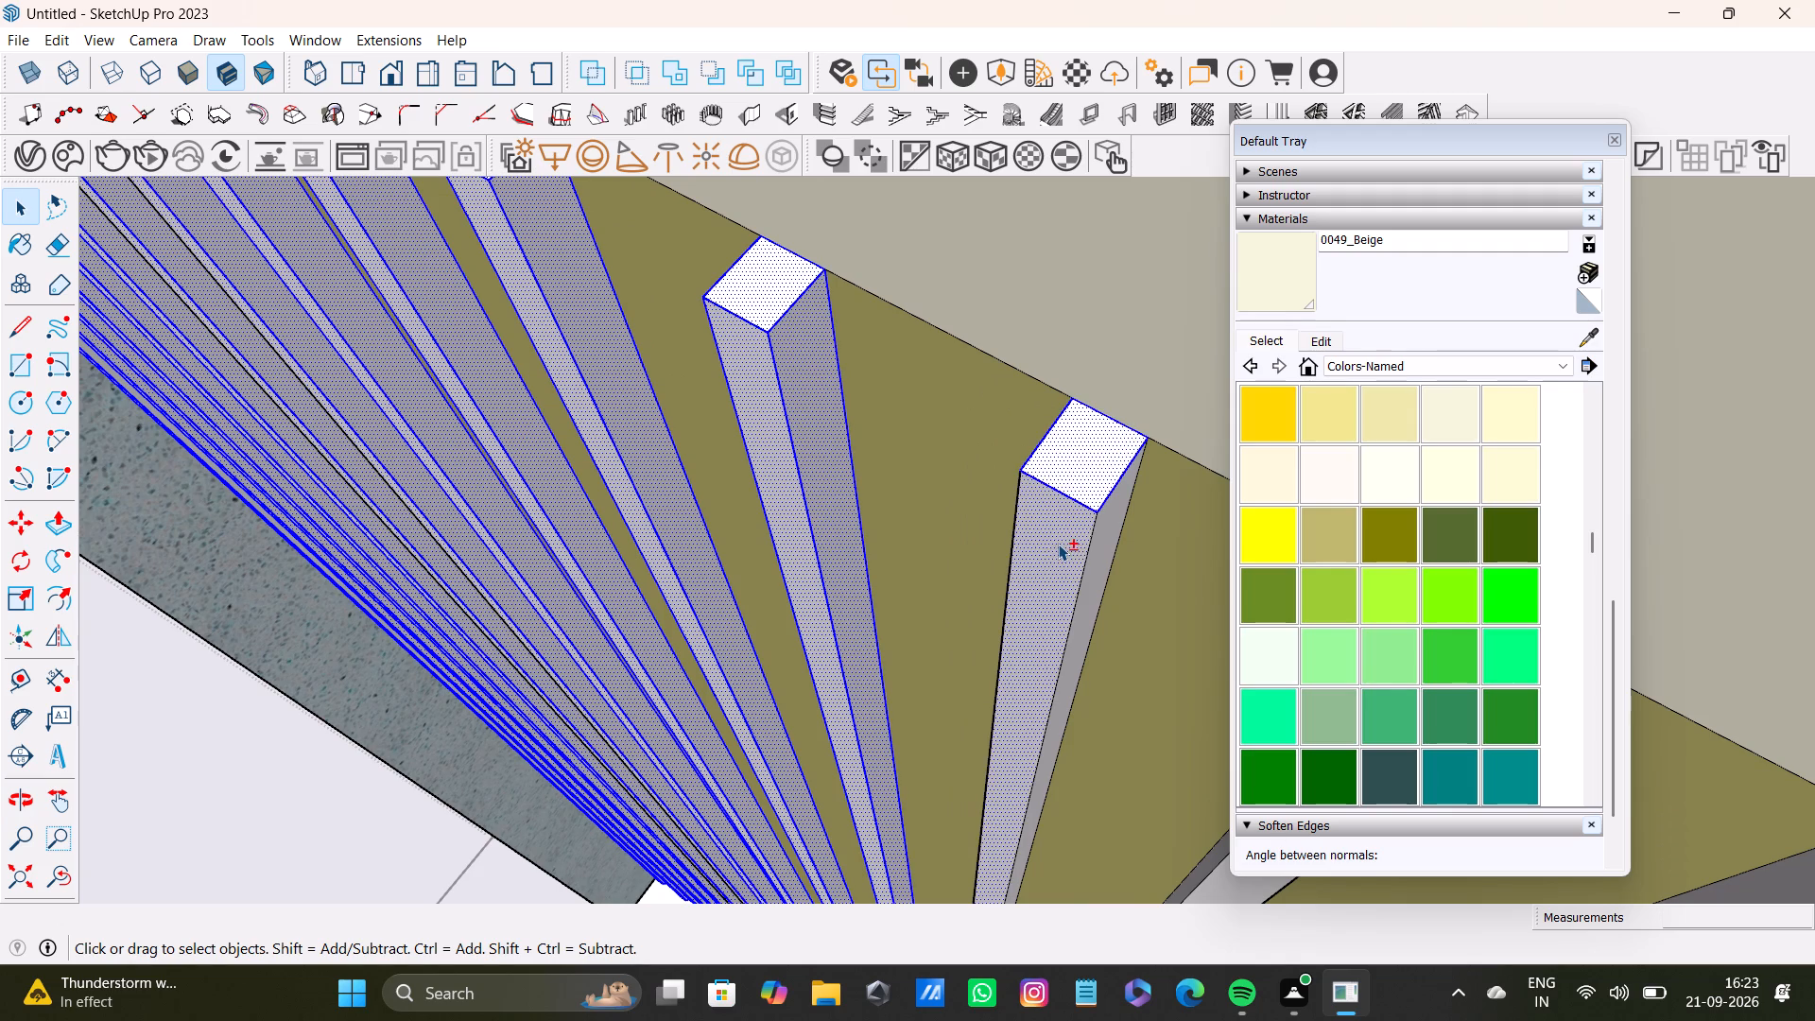
double_click(1098, 536, "shift")
Add the top, front and side faces of the fourteenth and fifteenth slats to the selection.
scroll(1095, 535, "down", 4, "shift")
middle_click_drag(1094, 535, 821, 342, "shift")
scroll(873, 359, "up", 2, "shift")
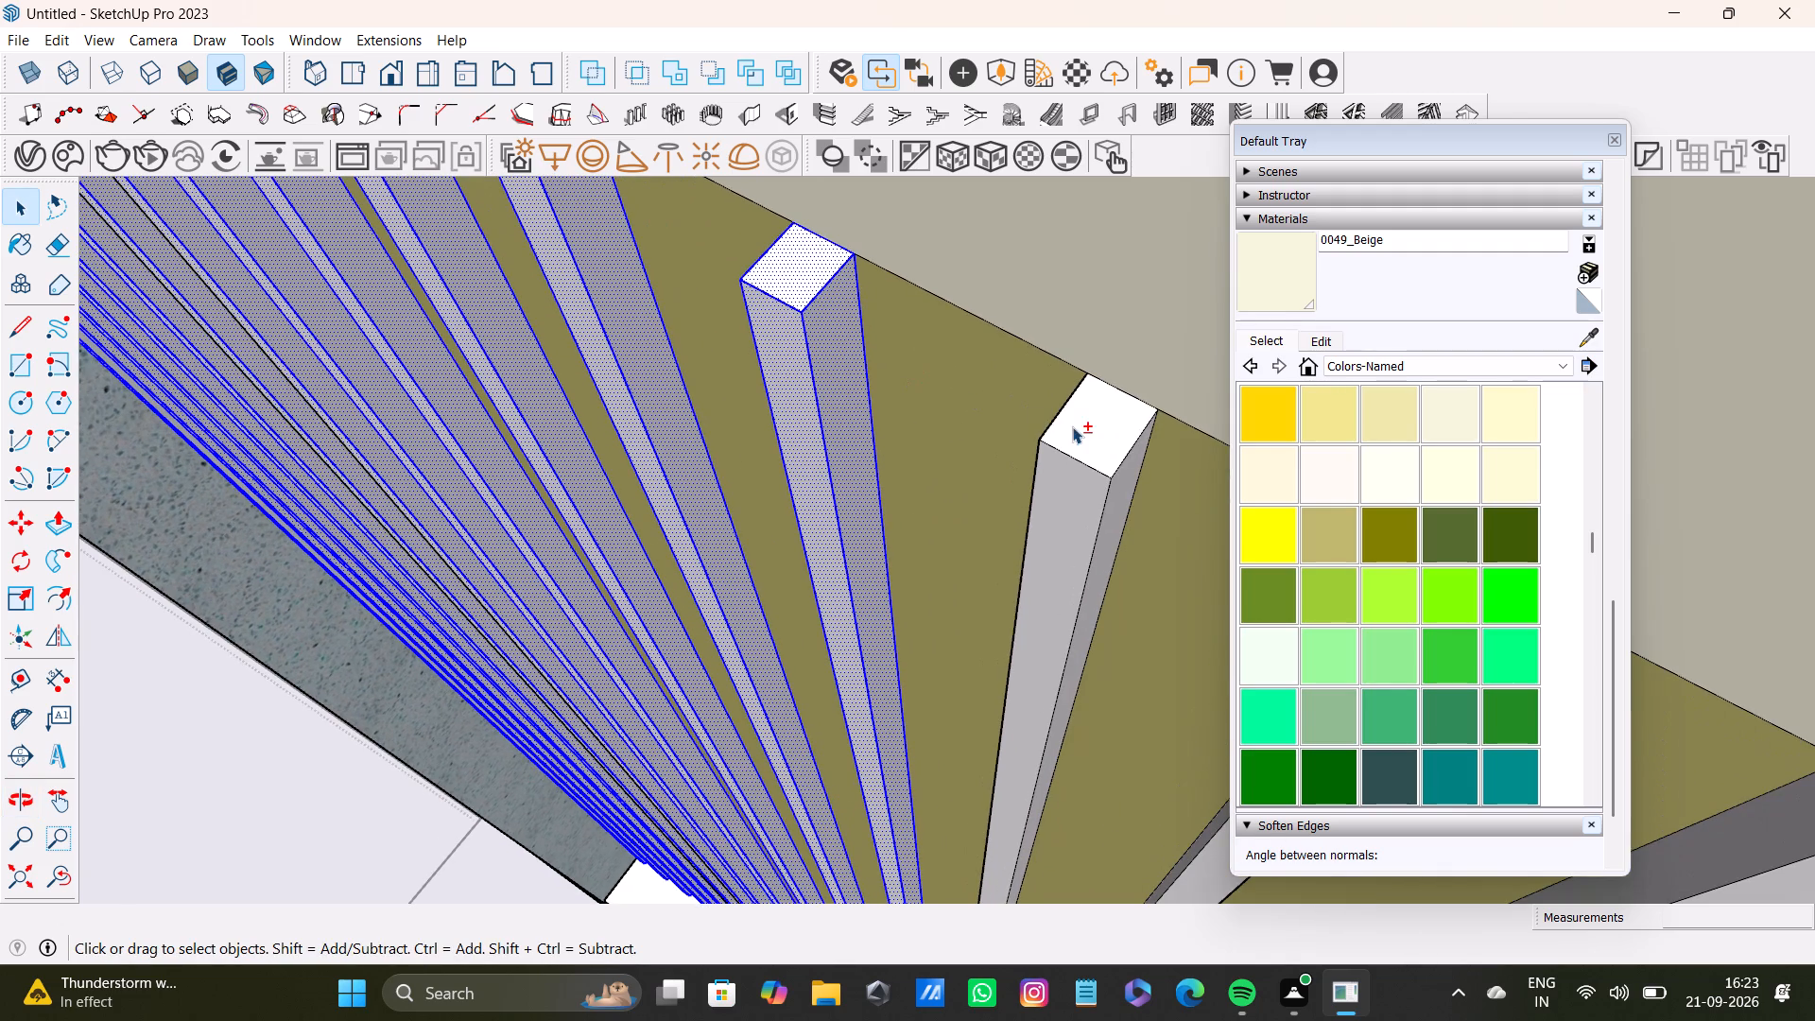
double_click(1076, 428, "shift")
double_click(1077, 512, "shift")
double_click(1115, 510, "shift")
scroll(1105, 519, "down", 2, "shift")
middle_click_drag(1106, 520, 869, 338, "shift")
scroll(1031, 411, "up", 3, "shift")
double_click(1130, 391, "shift")
double_click(1140, 470, "shift")
middle_click_drag(1149, 475, 835, 436, "shift")
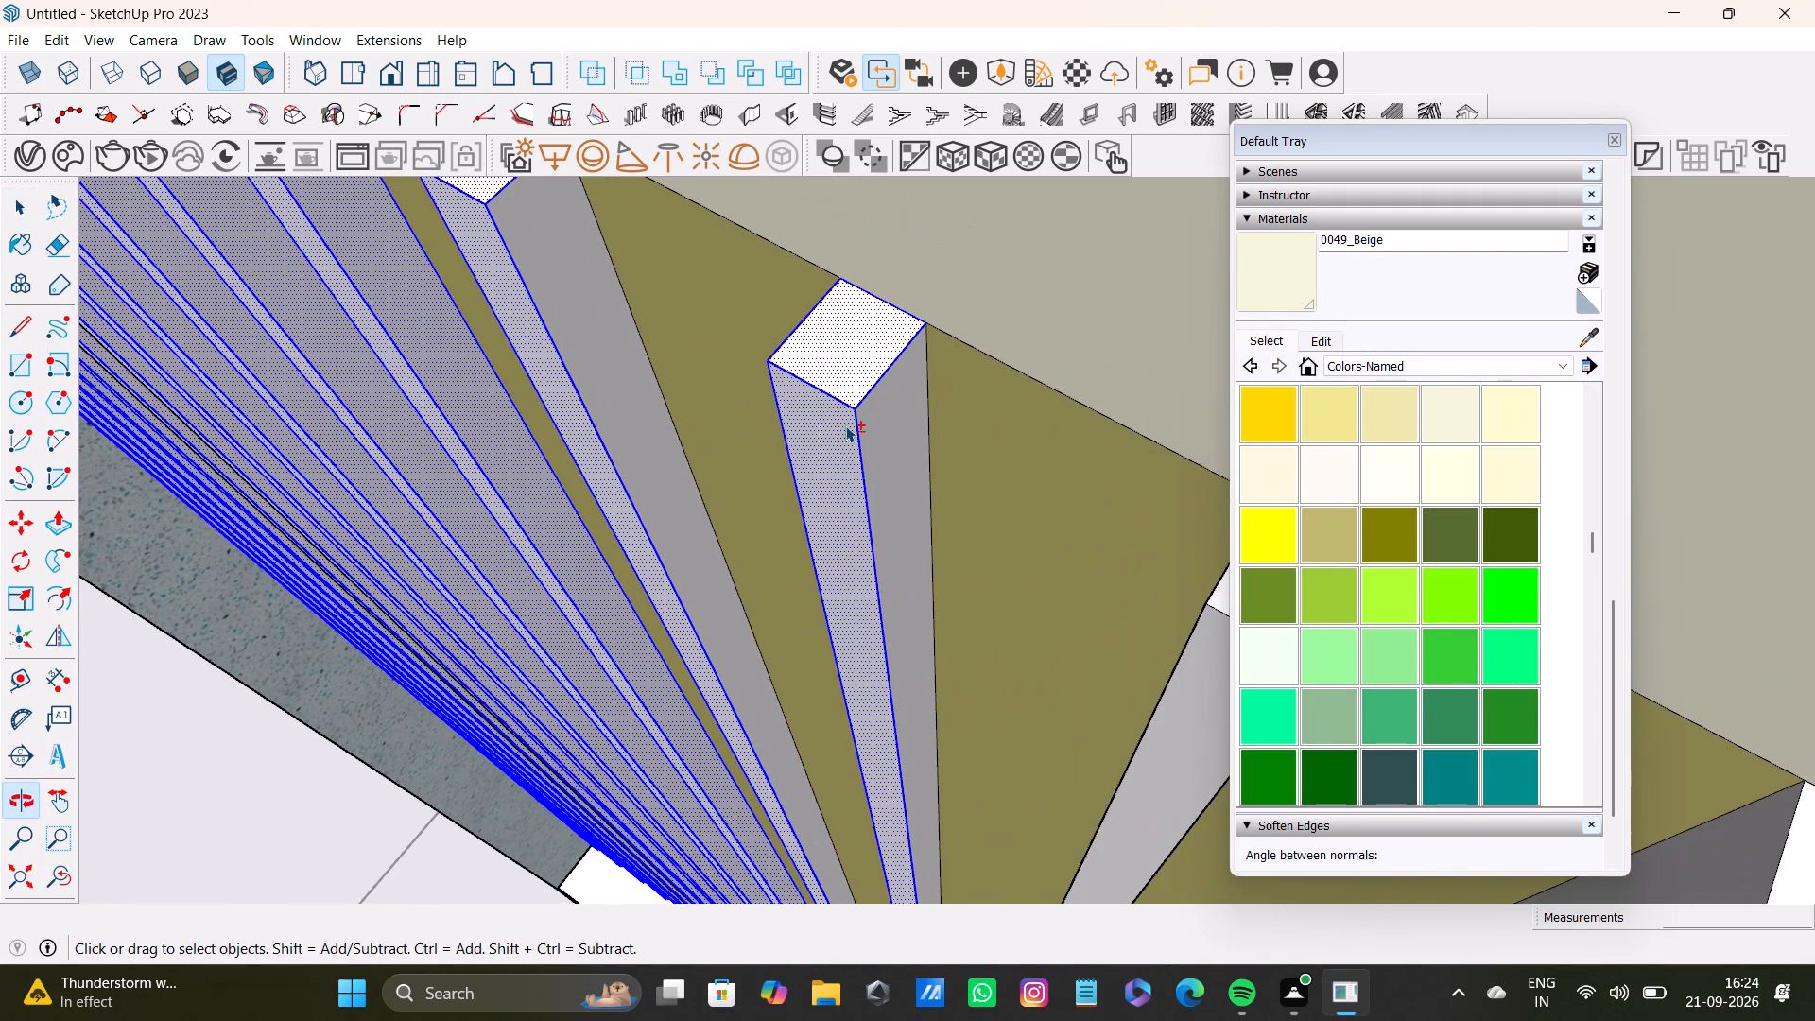
double_click(881, 413, "shift")
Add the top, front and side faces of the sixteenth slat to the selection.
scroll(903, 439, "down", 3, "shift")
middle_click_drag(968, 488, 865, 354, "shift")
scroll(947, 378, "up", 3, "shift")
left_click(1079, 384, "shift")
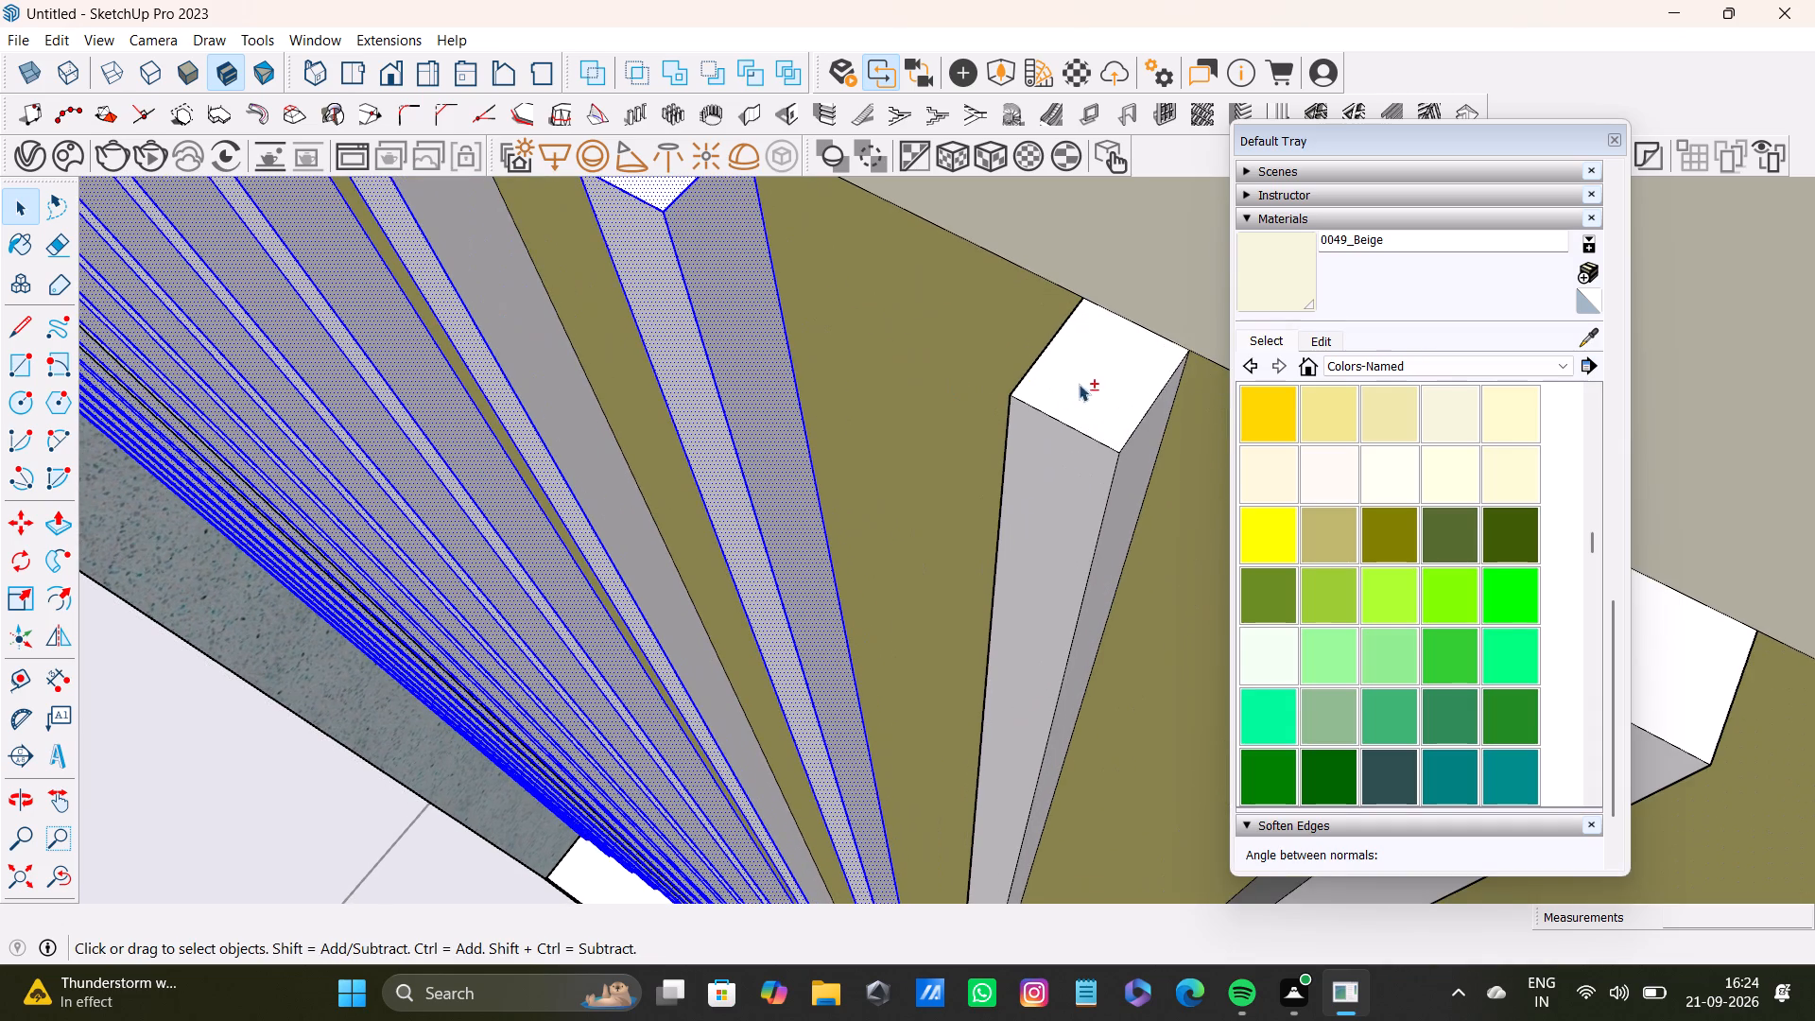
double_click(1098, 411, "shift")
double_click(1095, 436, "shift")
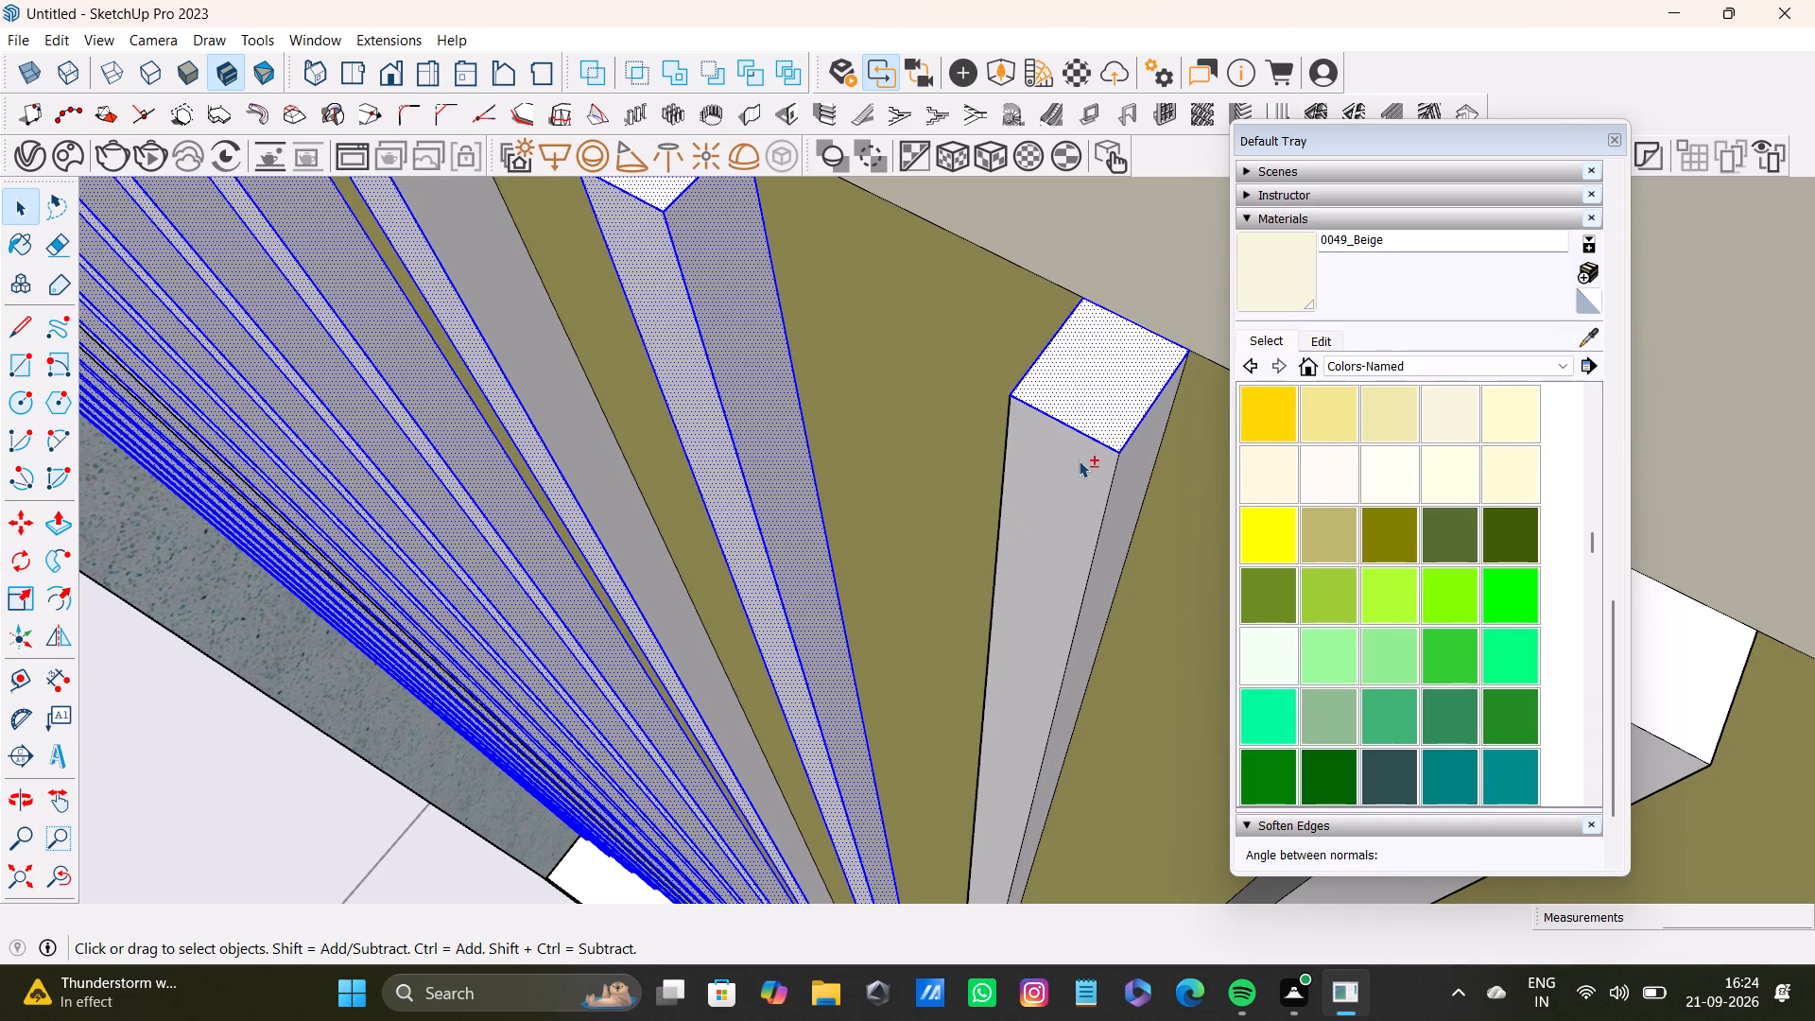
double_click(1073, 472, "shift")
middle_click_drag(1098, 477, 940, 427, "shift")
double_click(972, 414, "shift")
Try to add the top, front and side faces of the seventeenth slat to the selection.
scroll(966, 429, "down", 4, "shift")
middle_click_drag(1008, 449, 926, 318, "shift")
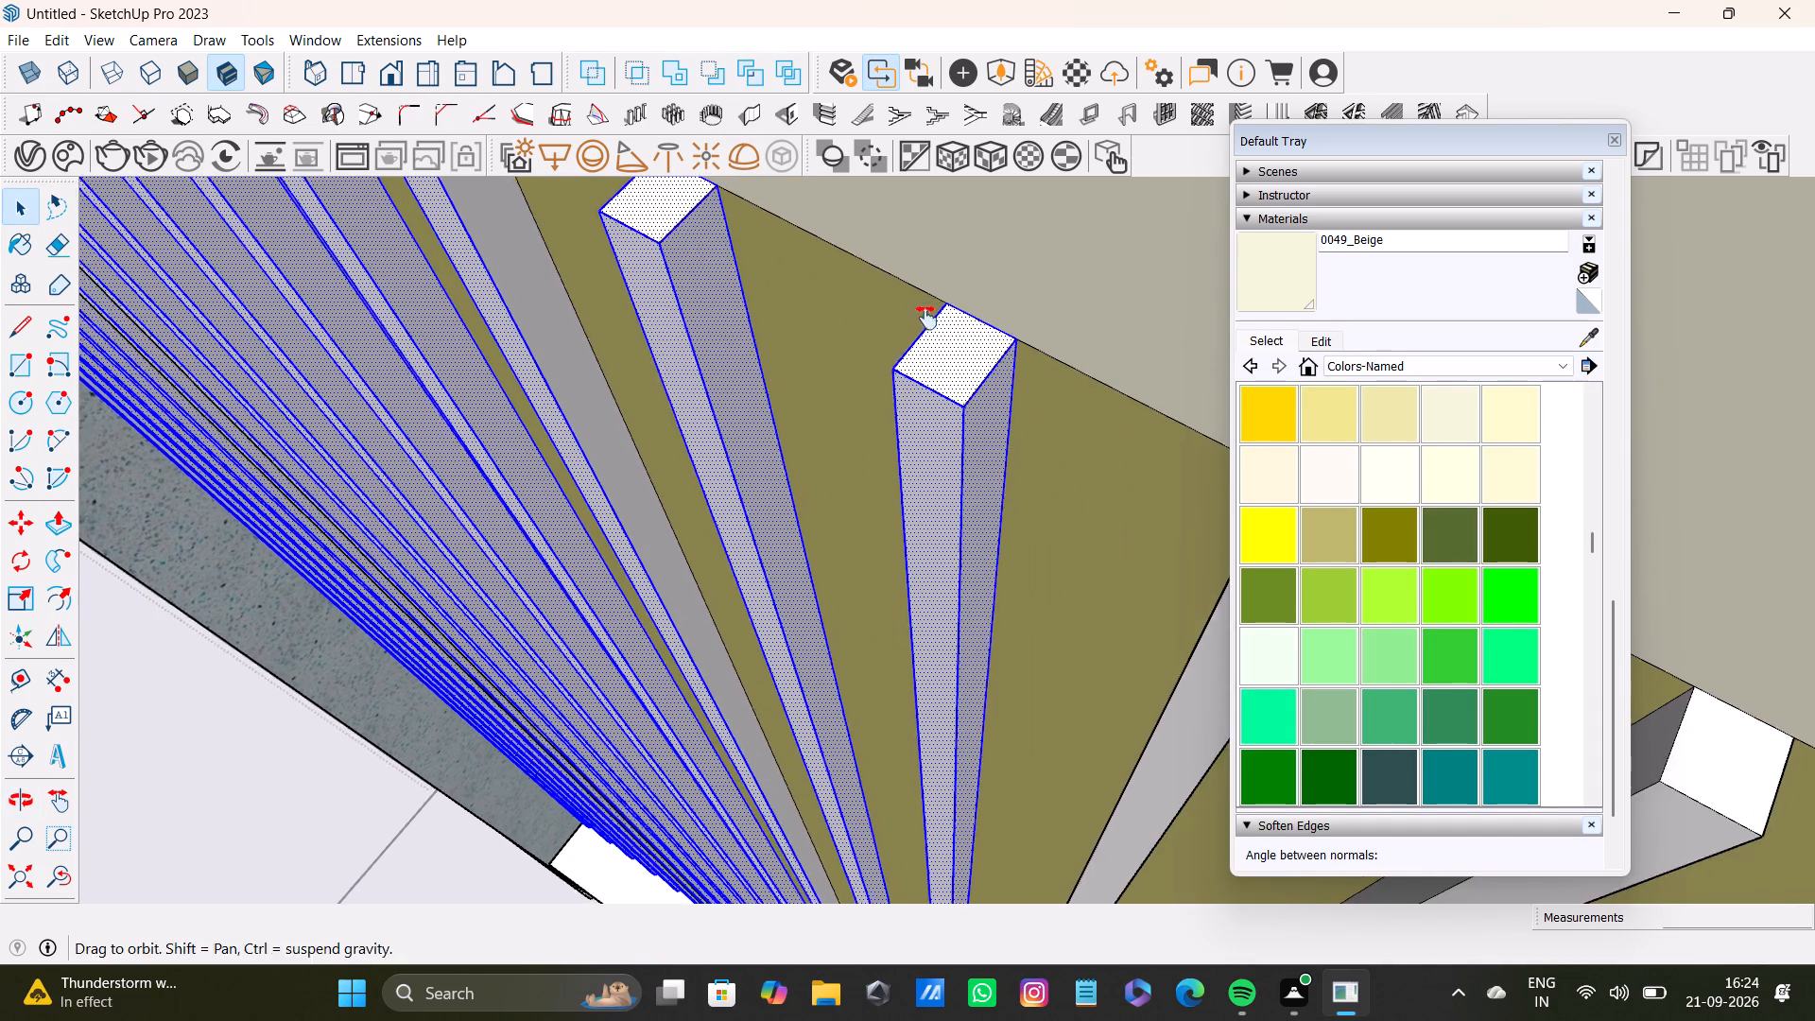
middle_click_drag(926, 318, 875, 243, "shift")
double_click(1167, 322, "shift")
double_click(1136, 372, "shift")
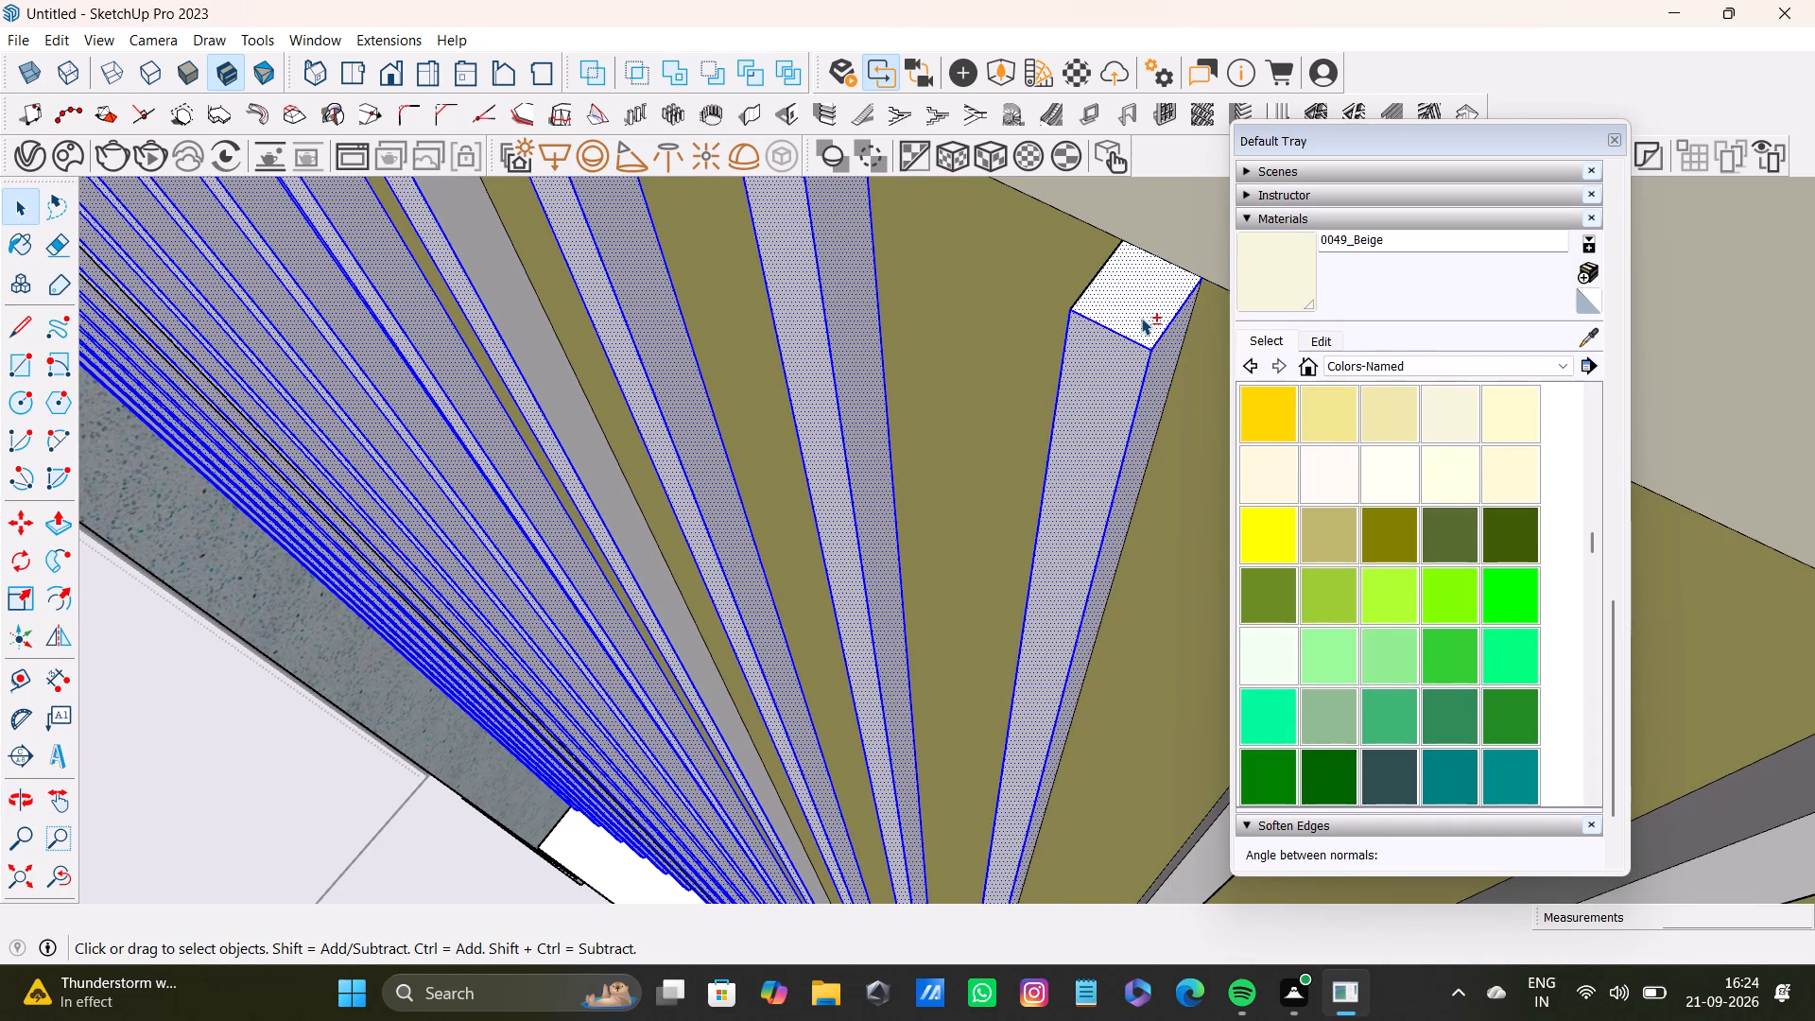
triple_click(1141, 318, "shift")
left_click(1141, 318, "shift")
Restart the slat selection with the top, front and side faces of the first slat beside the Terrazzo shelf unit.
scroll(1126, 340, "down", 9, "shift")
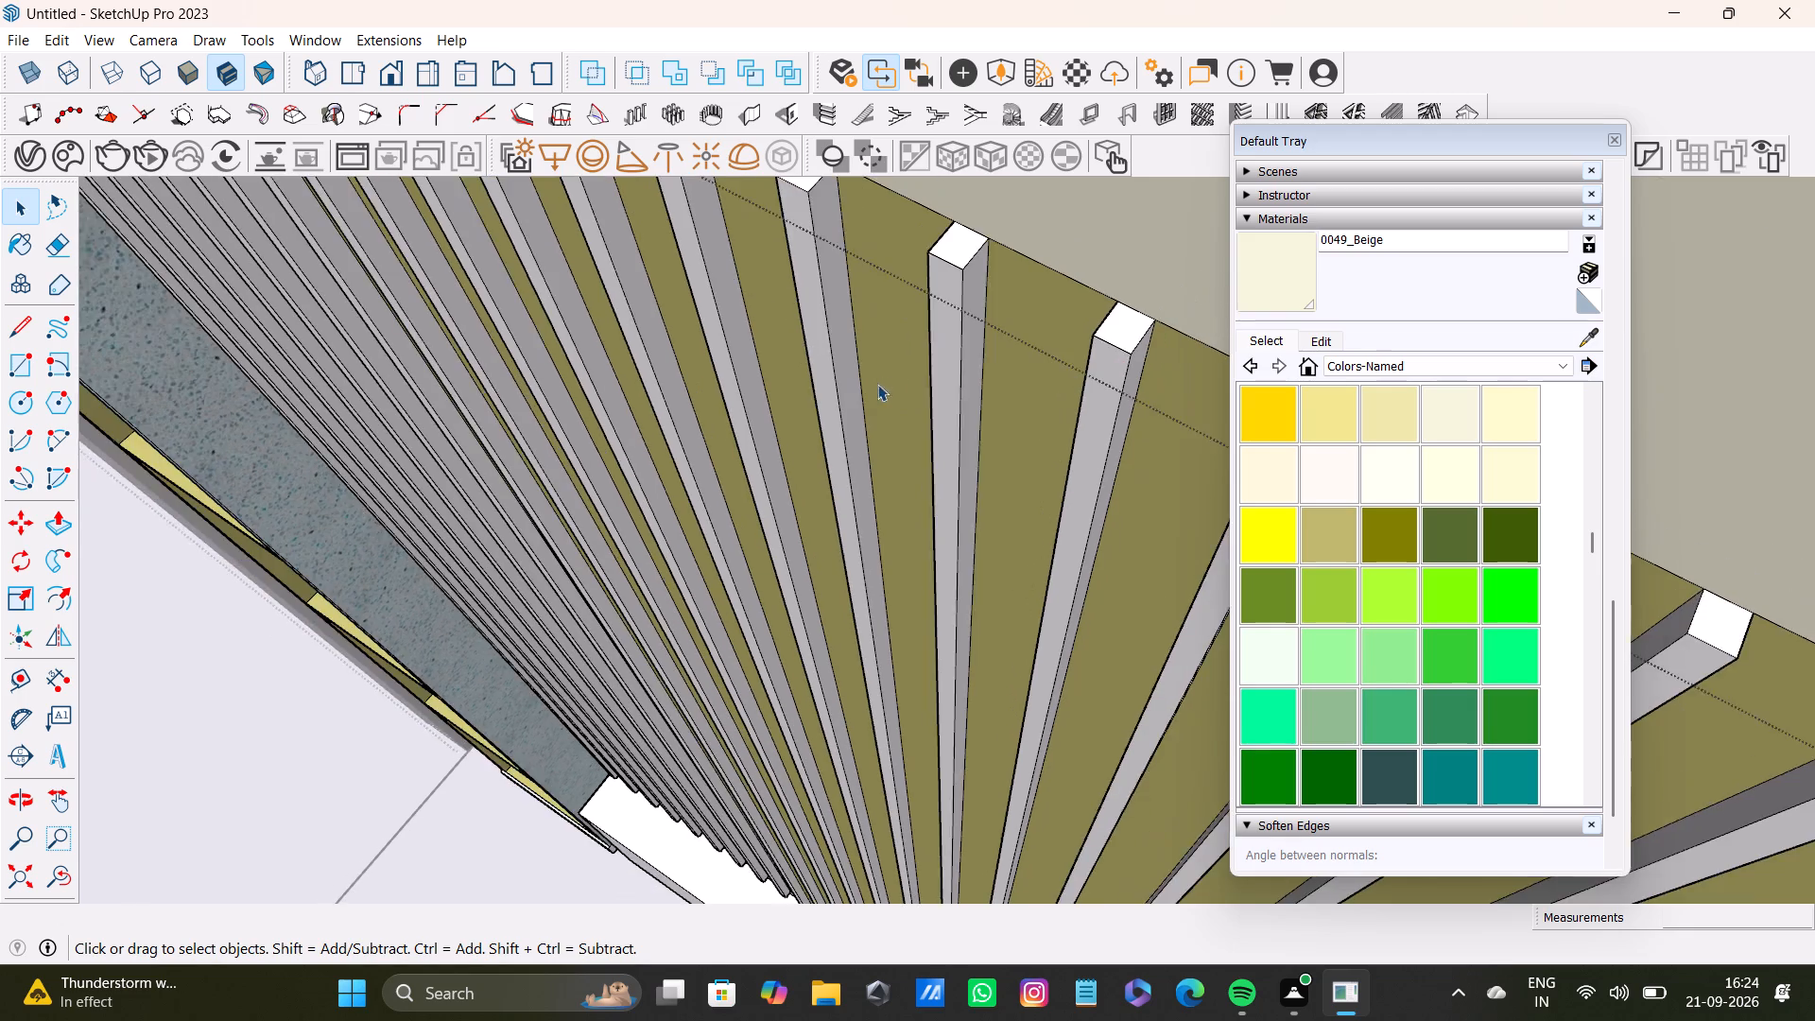
scroll(877, 384, "down", 6, "shift")
middle_click_drag(733, 395, 1097, 586, "shift")
scroll(848, 426, "down", 5)
middle_click_drag(724, 375, 981, 541, "shift")
scroll(856, 444, "up", 5)
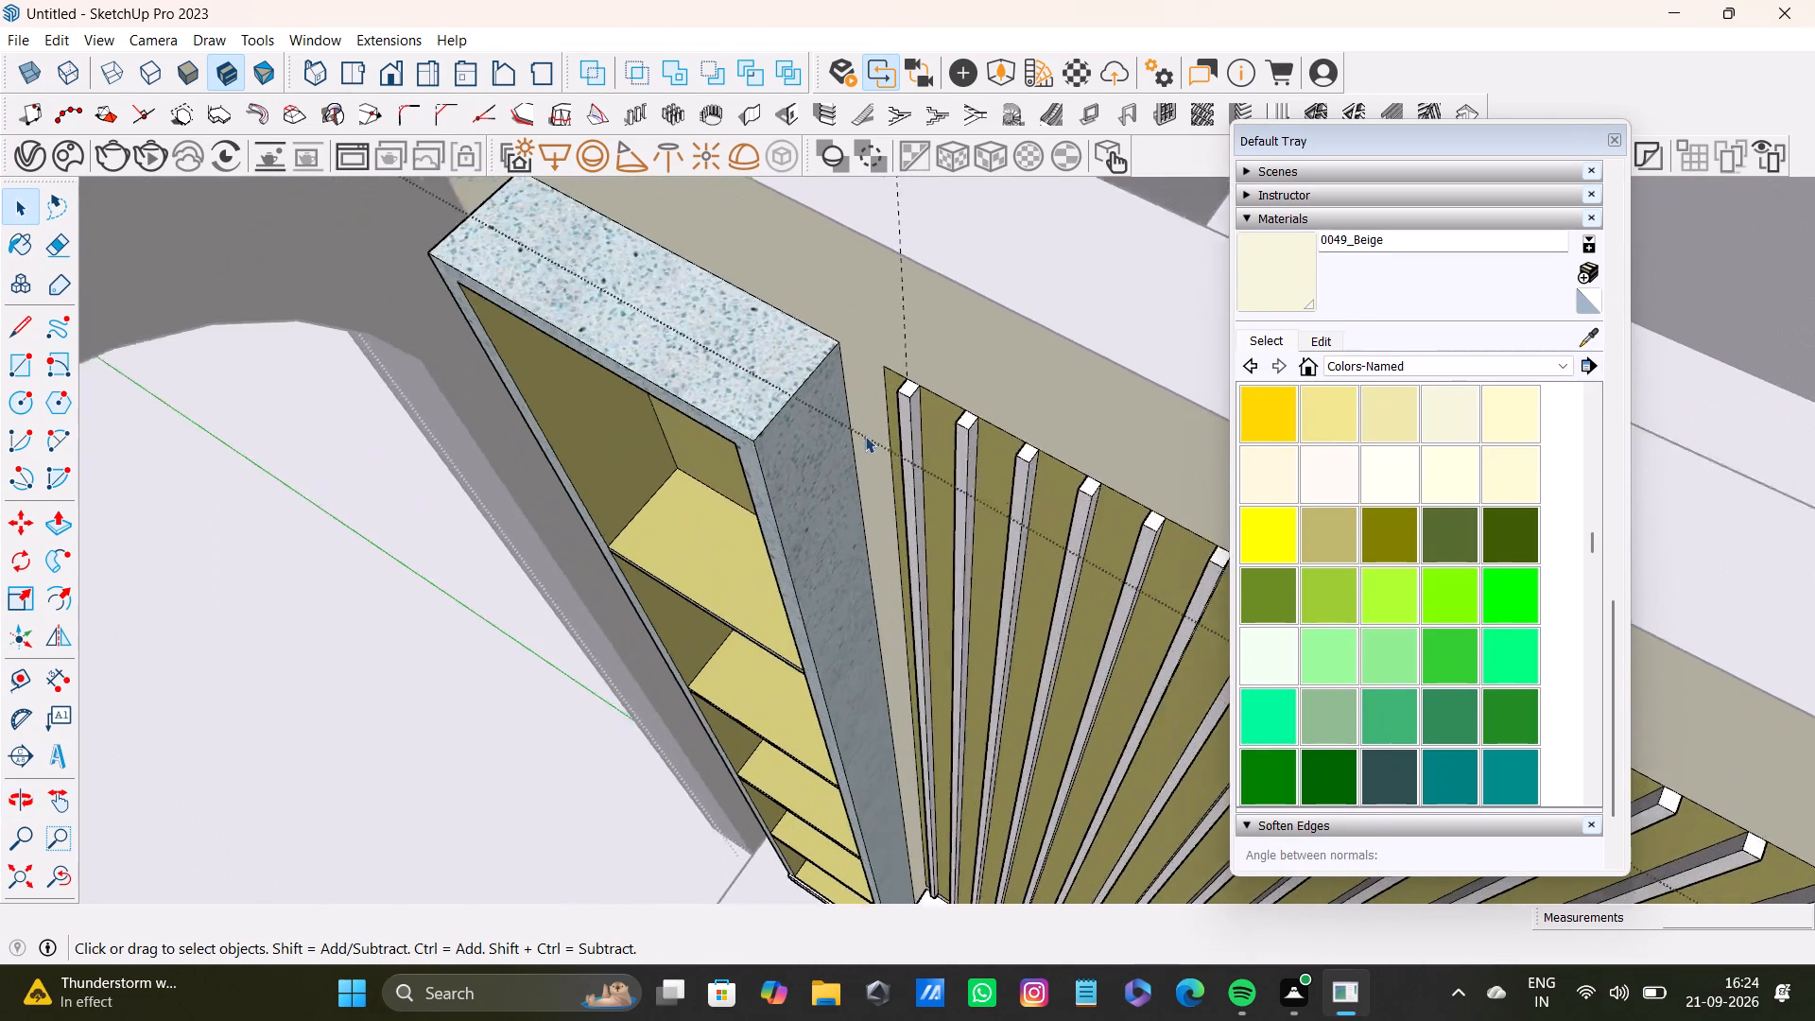
scroll(865, 436, "up", 15)
double_click(987, 372, "shift")
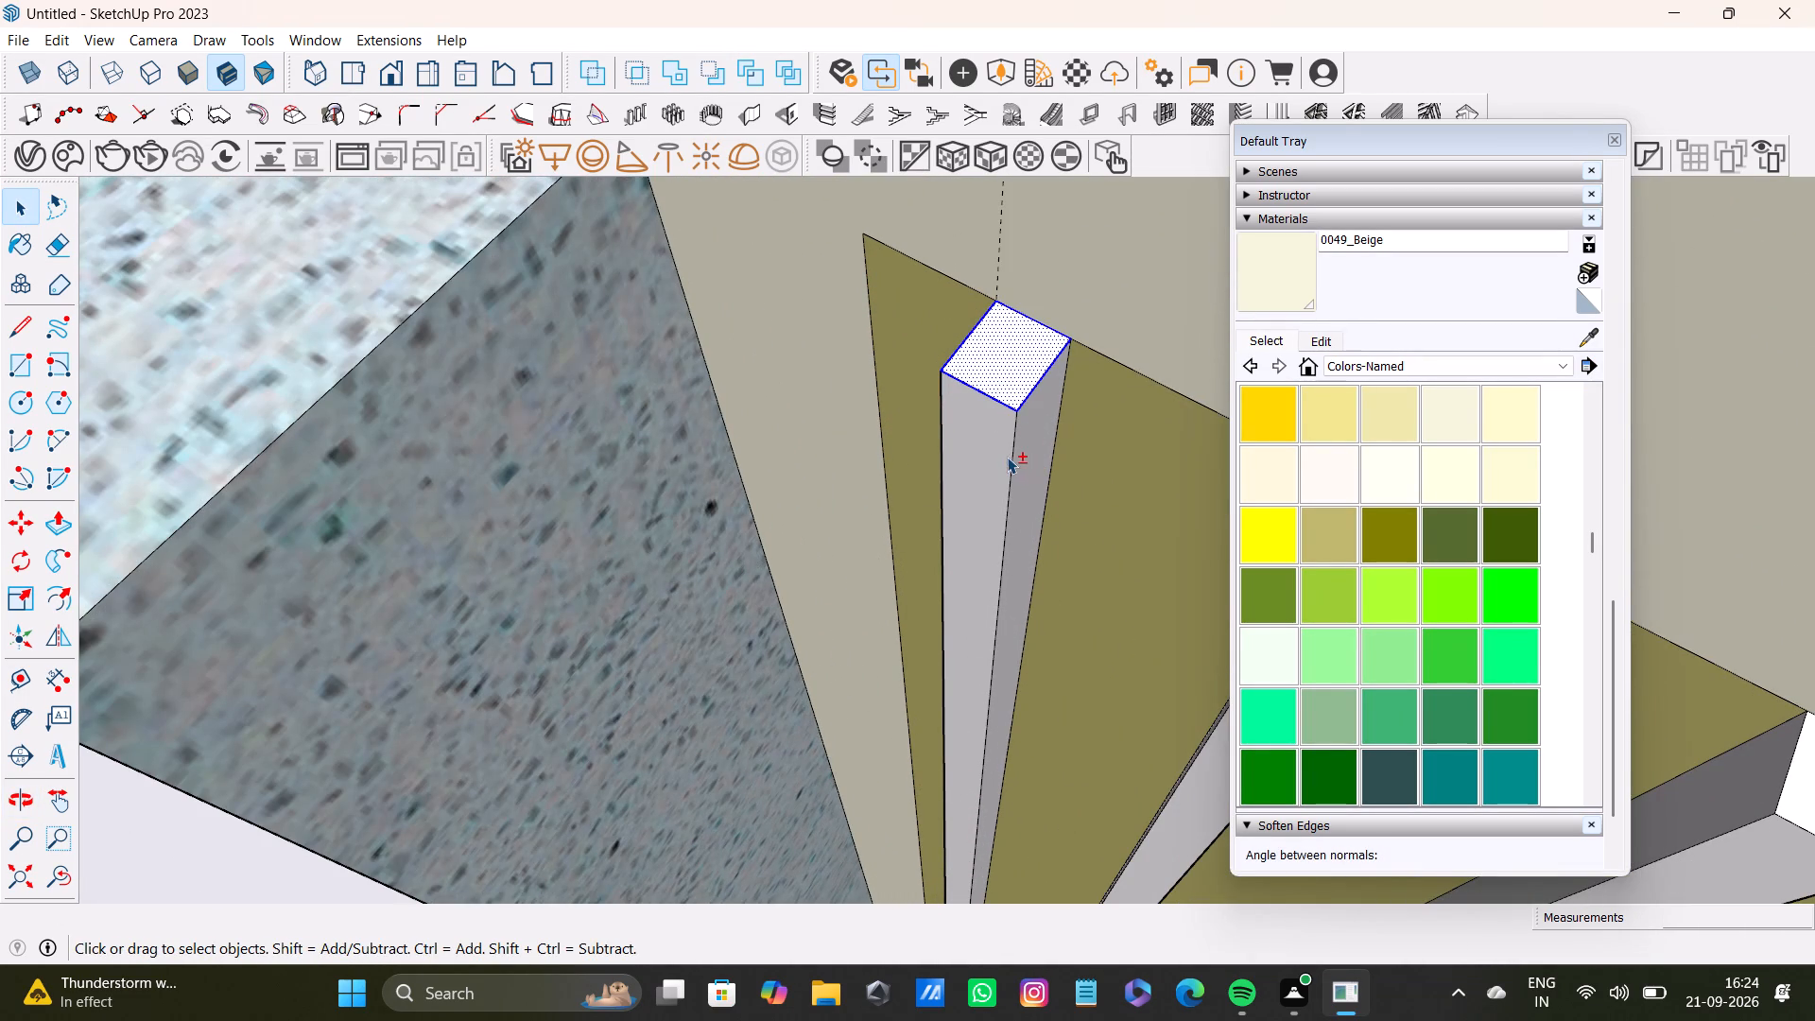
double_click(1006, 457, "shift")
double_click(1037, 460, "shift")
Add the top, front and side faces of the second and third slats to the selection.
scroll(1031, 497, "down", 4, "shift")
middle_click_drag(1080, 545, 772, 386, "shift")
scroll(862, 389, "up", 3, "shift")
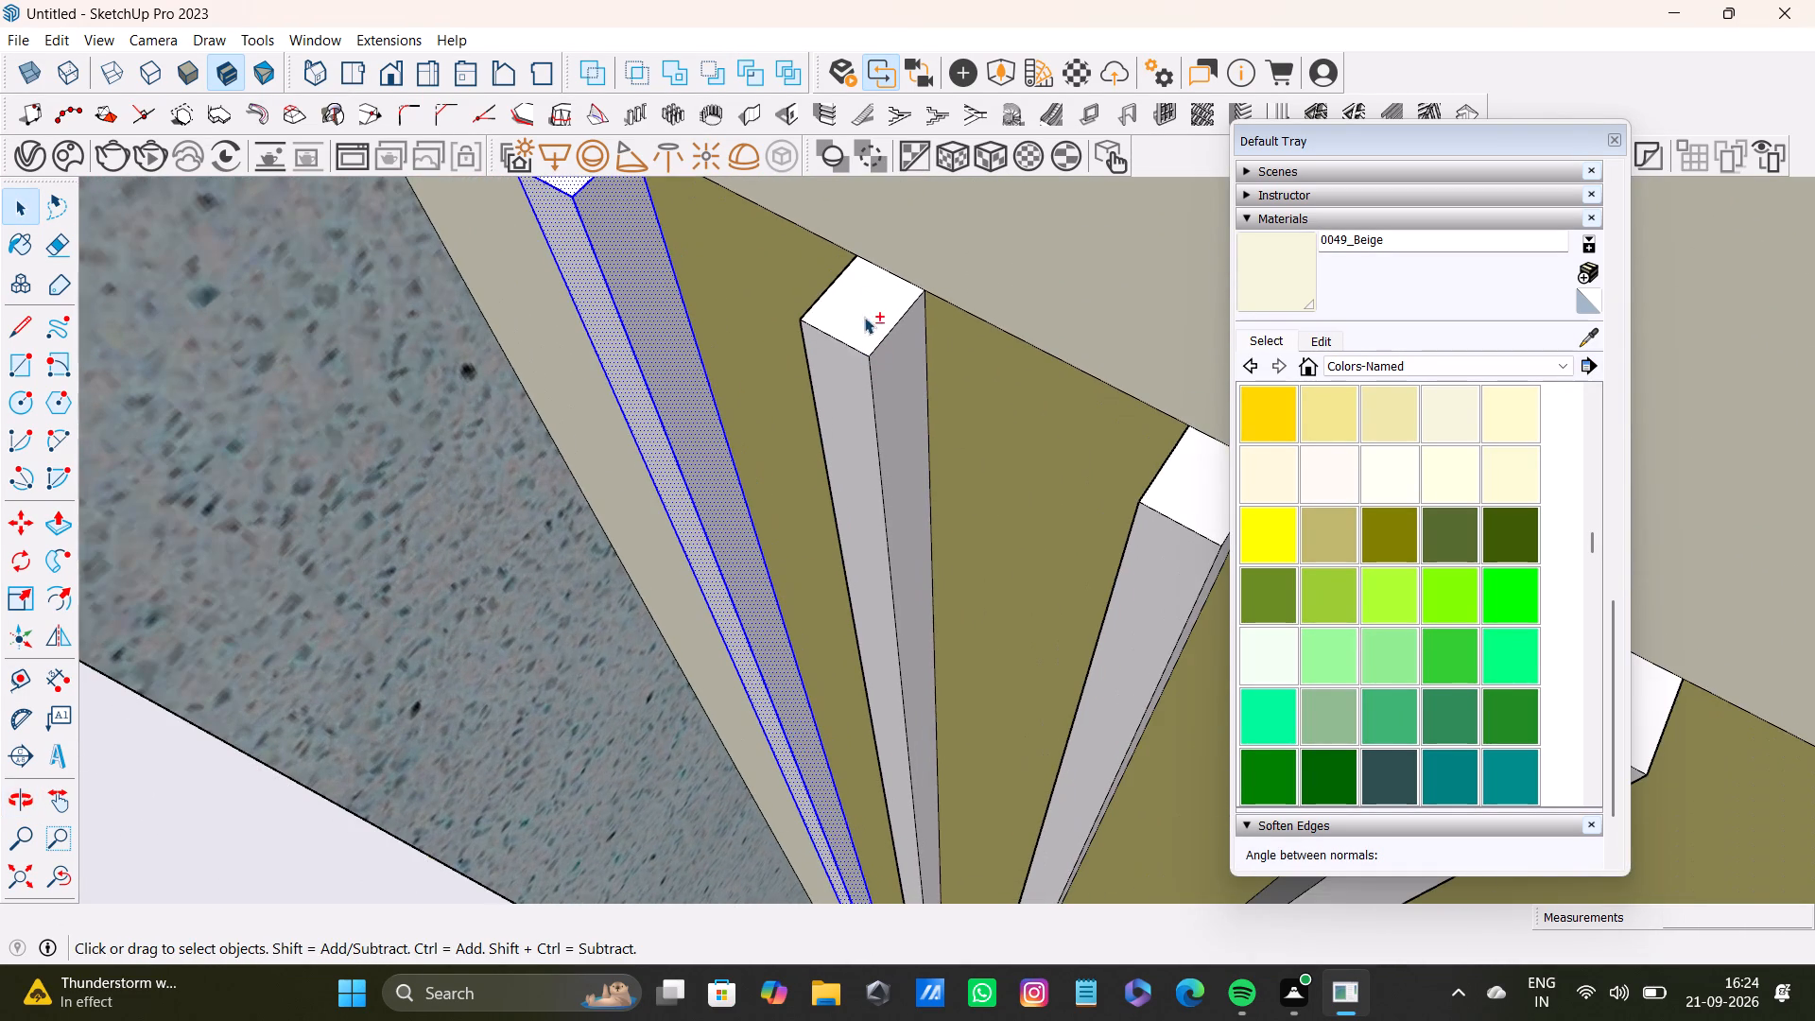
double_click(862, 291, "shift")
double_click(866, 408, "shift")
double_click(896, 409, "shift")
scroll(940, 456, "down", 3, "shift")
middle_click_drag(972, 479, 807, 265, "shift")
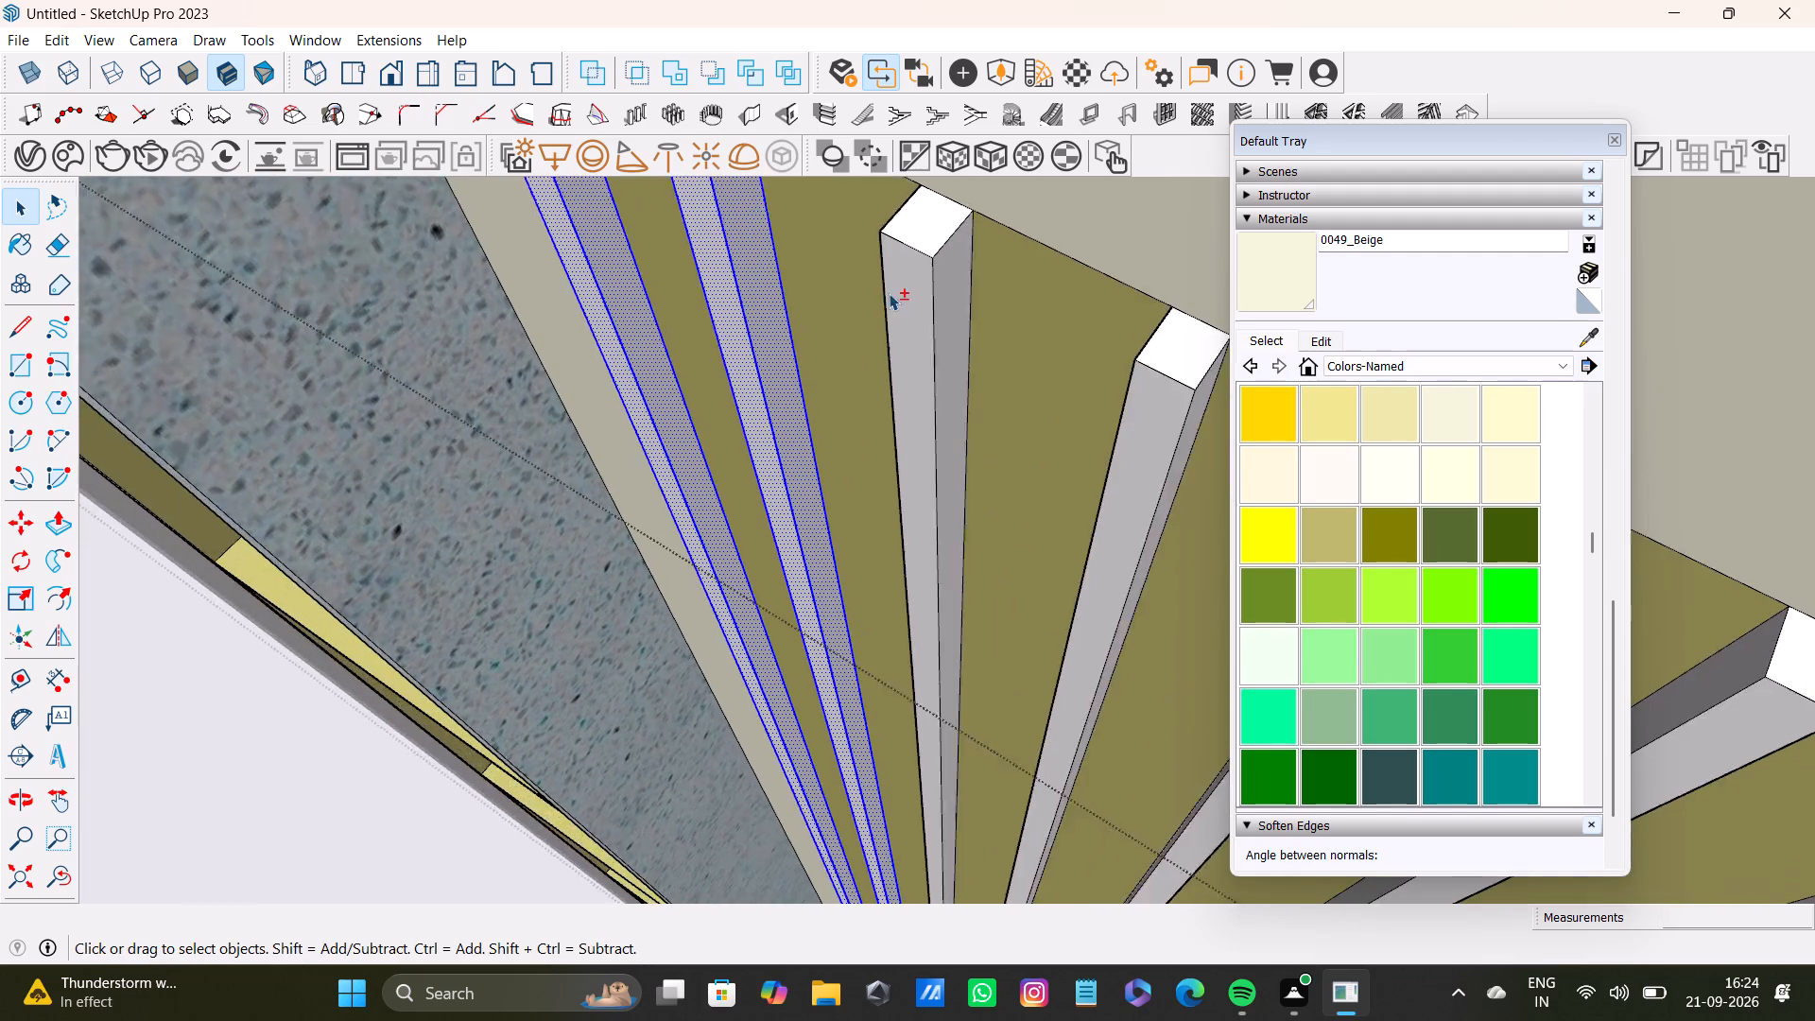
scroll(907, 297, "up", 3, "shift")
double_click(914, 191, "shift")
double_click(932, 277, "shift")
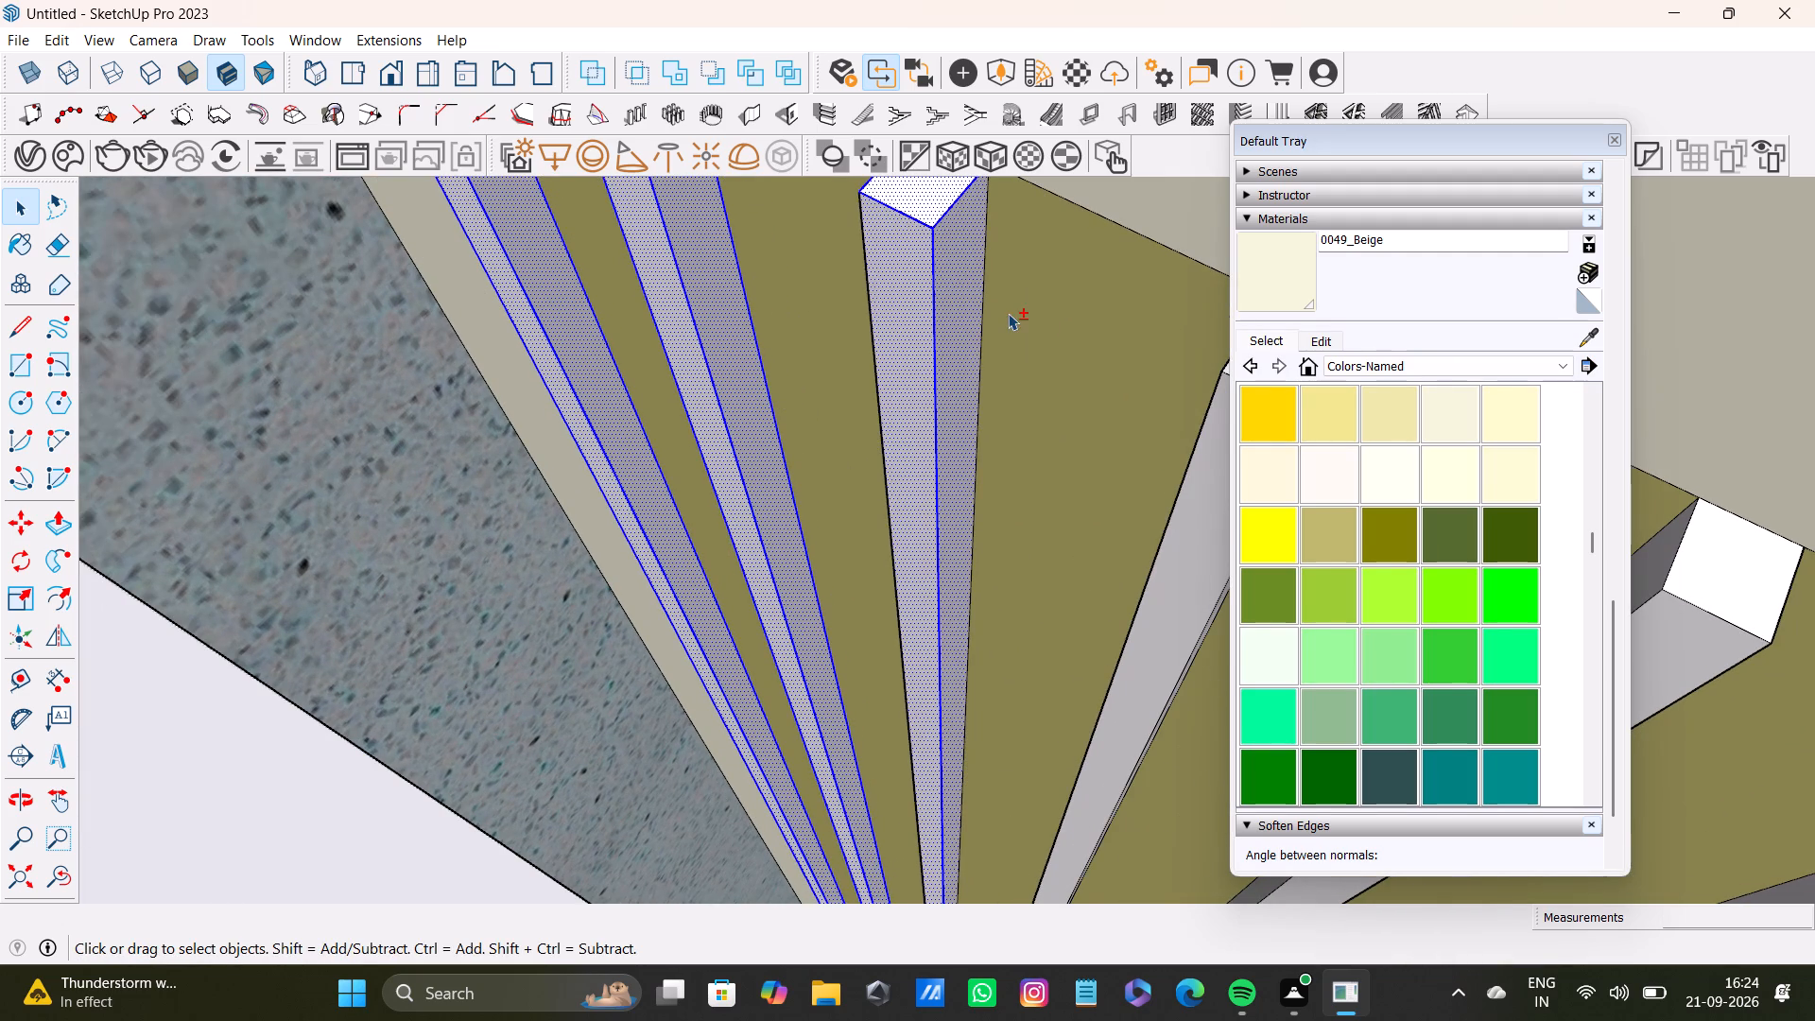
Add the top, front and side faces of the fourth and fifth slats to the selection.
scroll(1008, 313, "down", 4, "shift")
middle_click_drag(1097, 381, 861, 325, "shift")
scroll(869, 304, "up", 2, "shift")
double_click(907, 267, "shift")
double_click(929, 338, "shift")
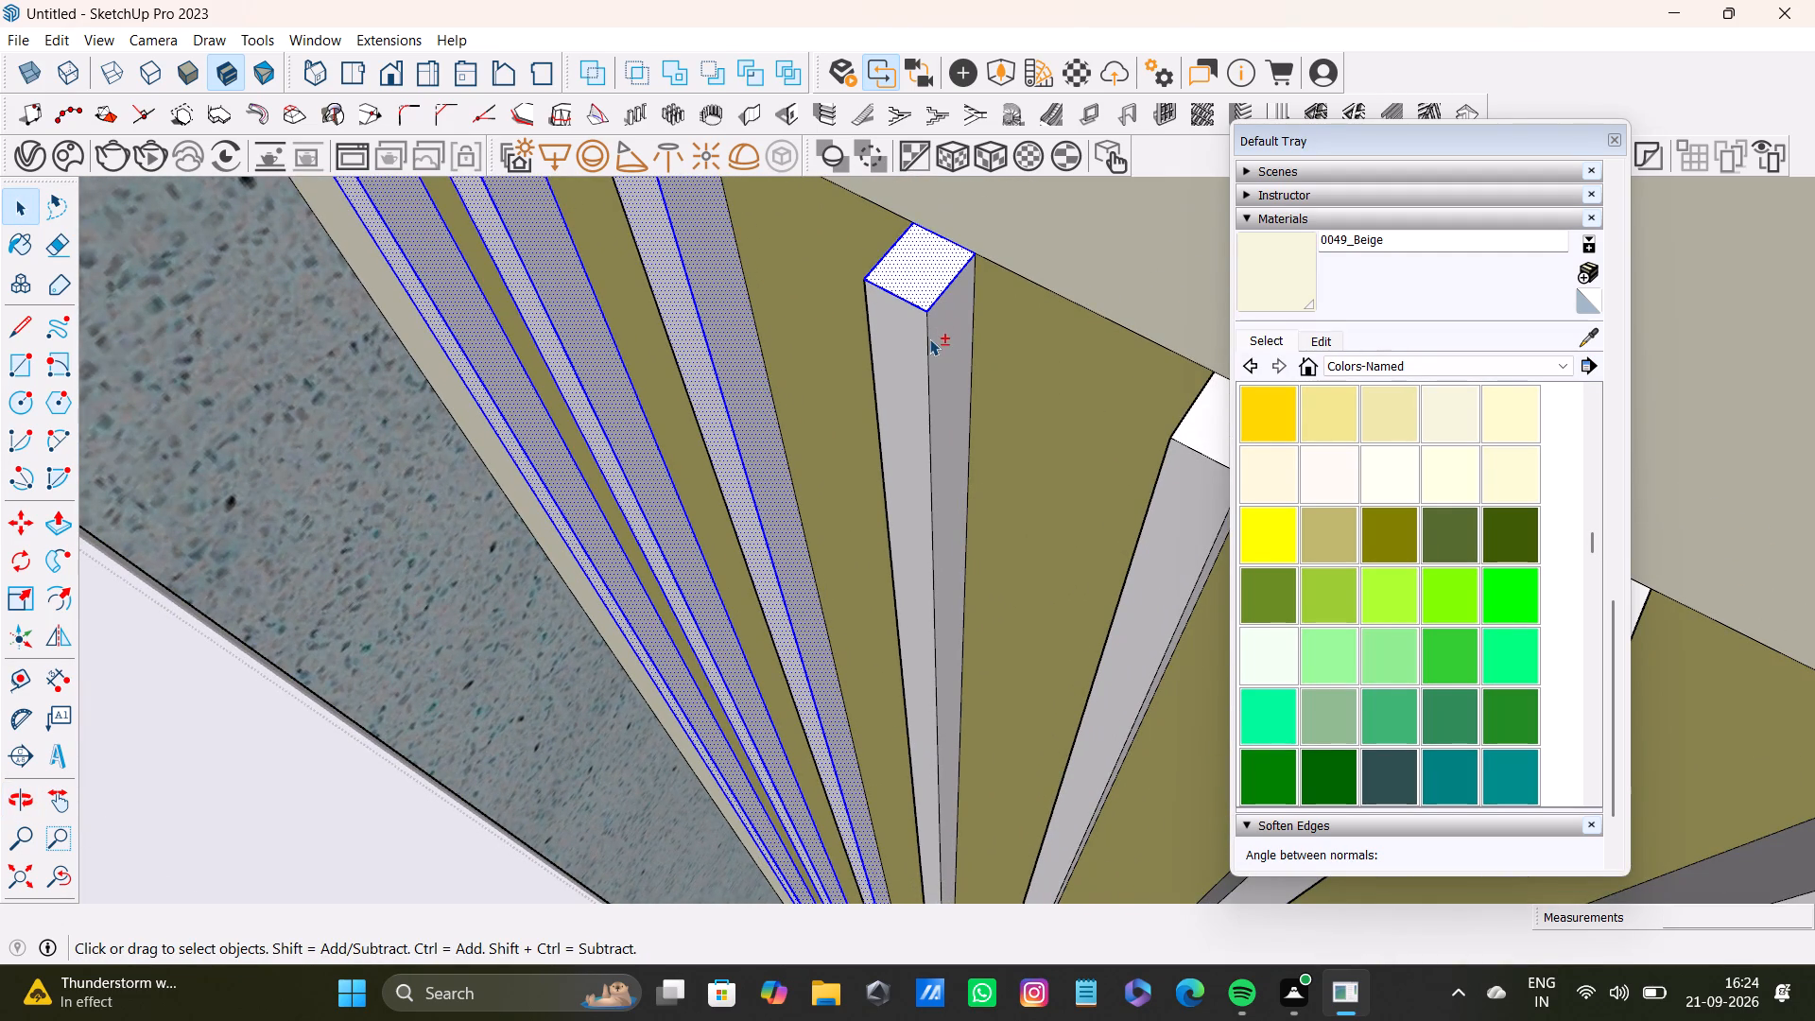
scroll(929, 338, "down", 4, "shift")
middle_click_drag(991, 383, 778, 313, "shift")
scroll(824, 303, "up", 3, "shift")
double_click(911, 326, "shift")
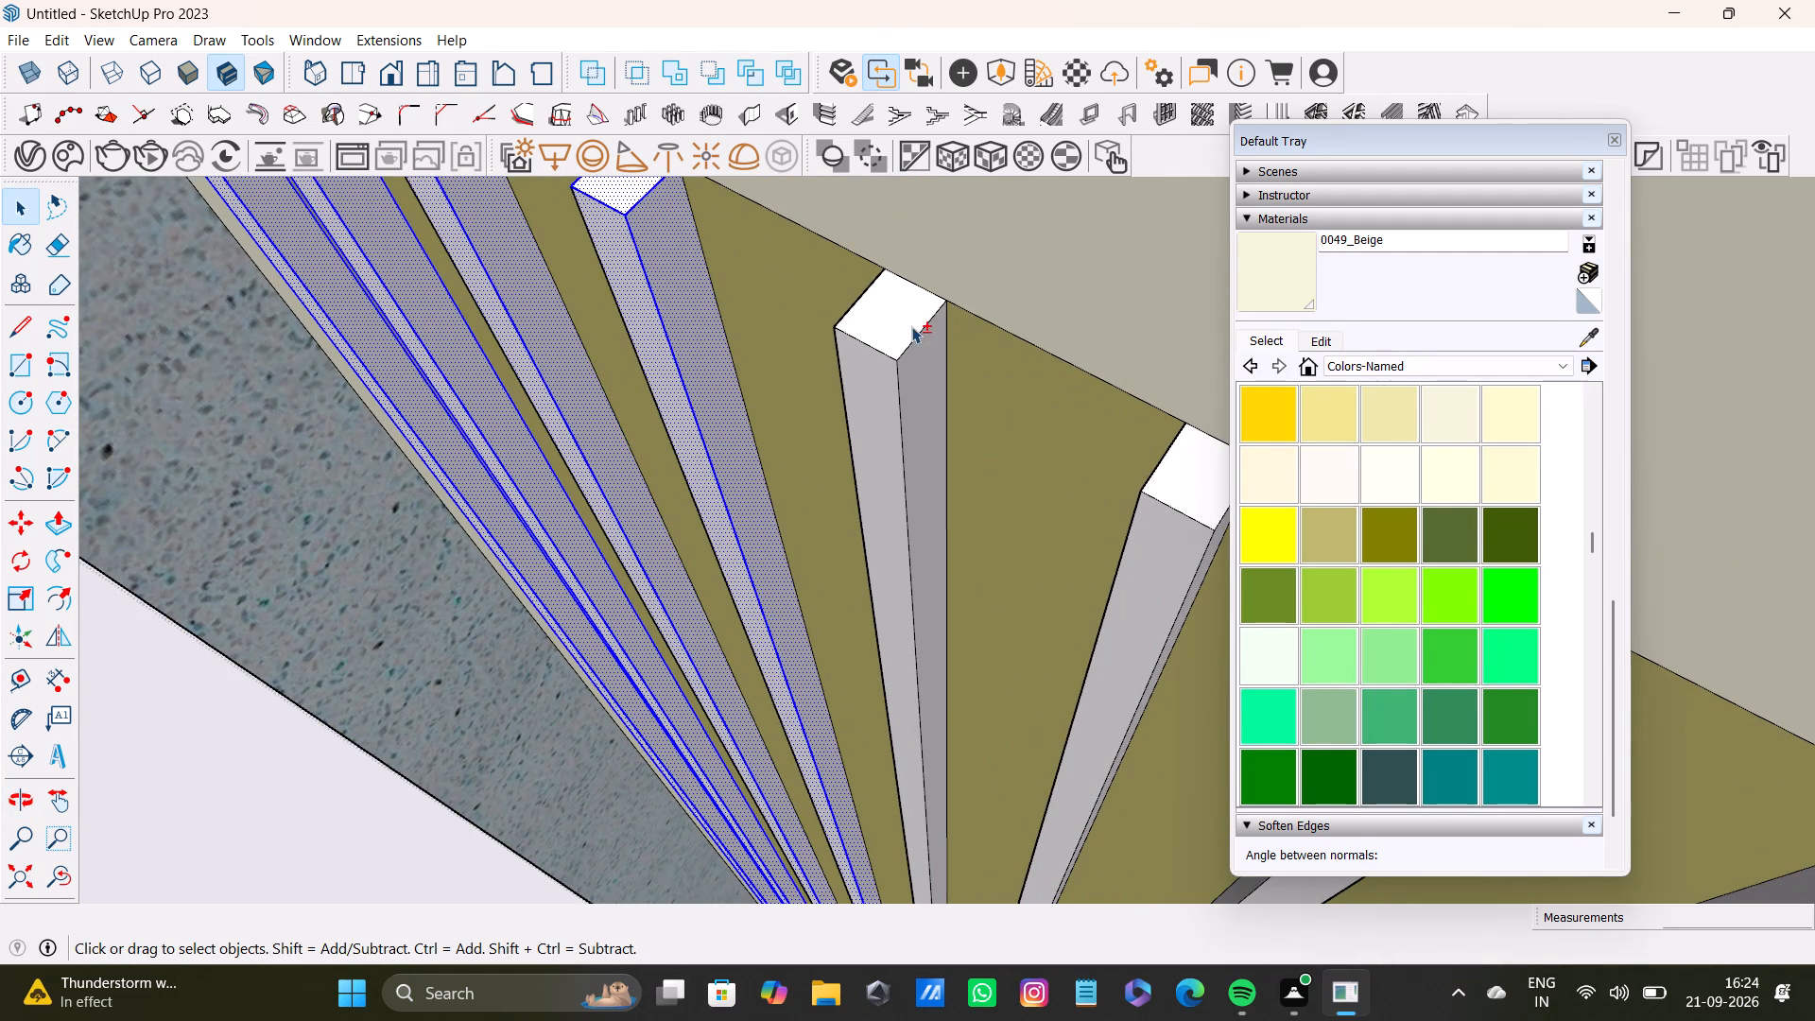
double_click(902, 409, "shift")
Add the top, front and side faces of the sixth and seventh slats to the selection.
middle_click_drag(1054, 430, 888, 302, "shift")
scroll(940, 326, "up", 2, "shift")
double_click(1007, 362, "shift")
double_click(1028, 361, "shift")
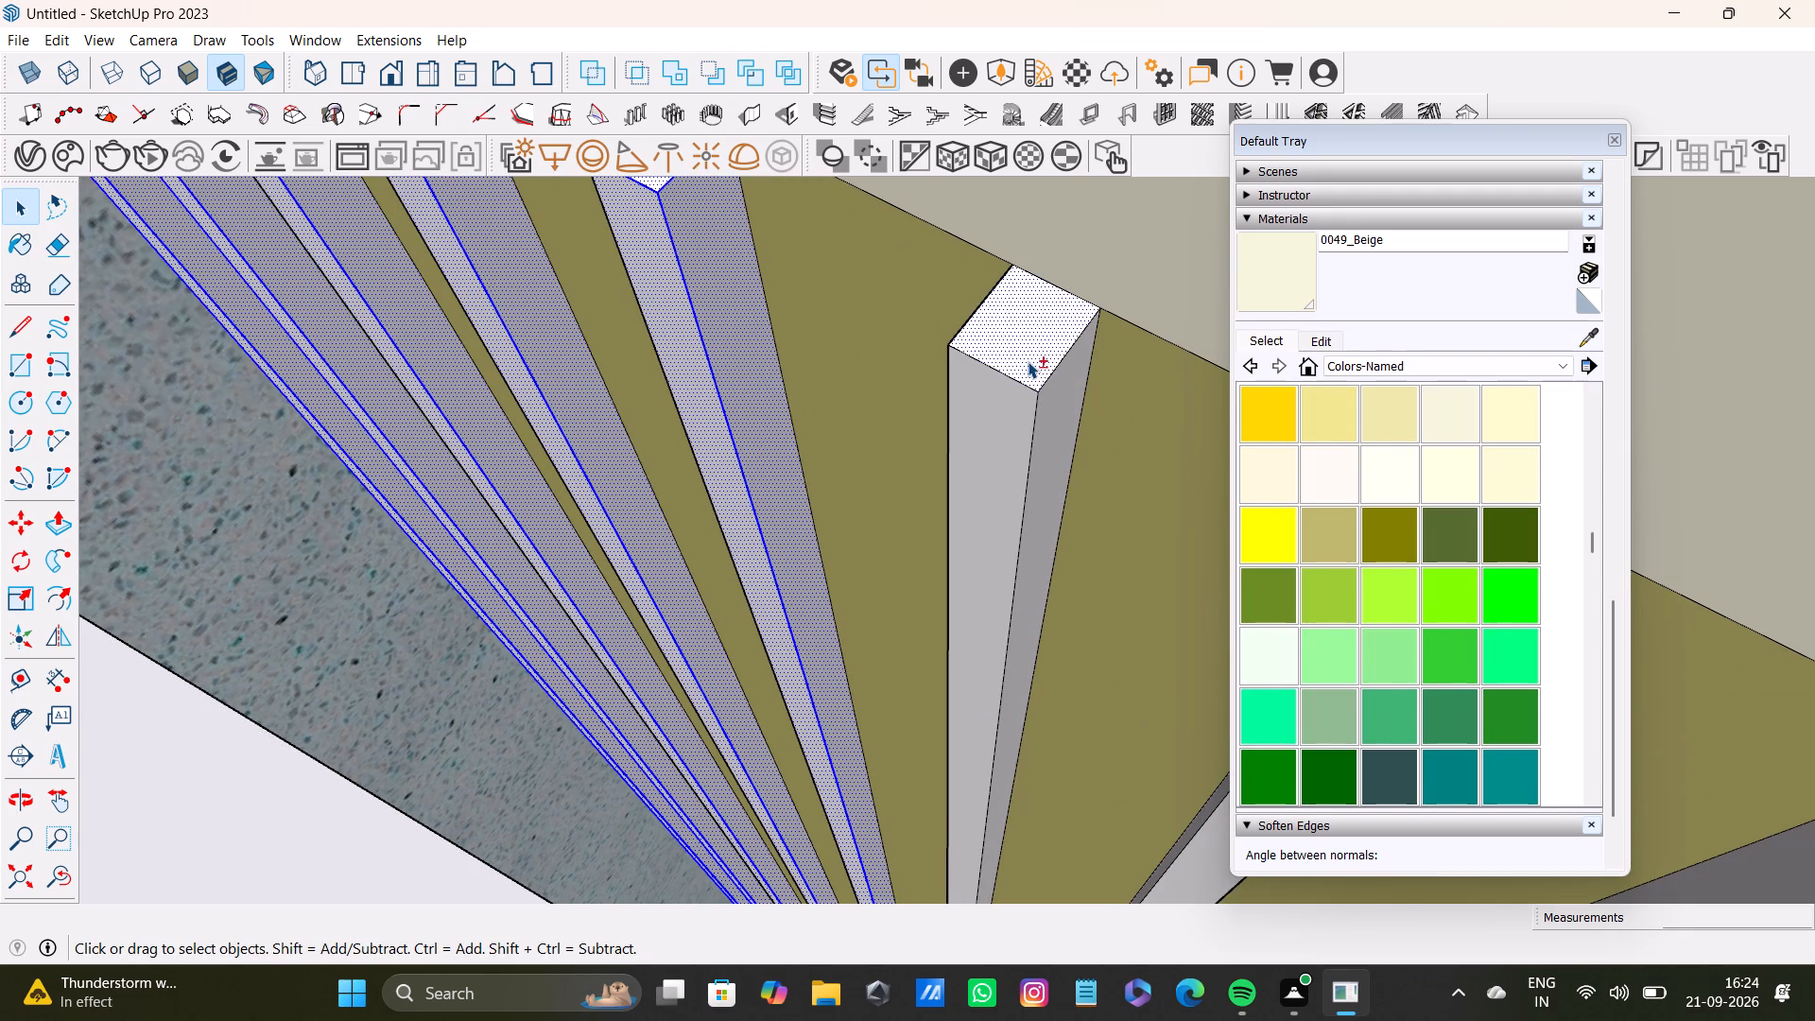
double_click(1034, 416, "shift")
scroll(1034, 416, "down", 3, "shift")
middle_click_drag(1040, 451, 701, 251, "shift")
scroll(891, 305, "up", 2, "shift")
double_click(966, 301, "shift")
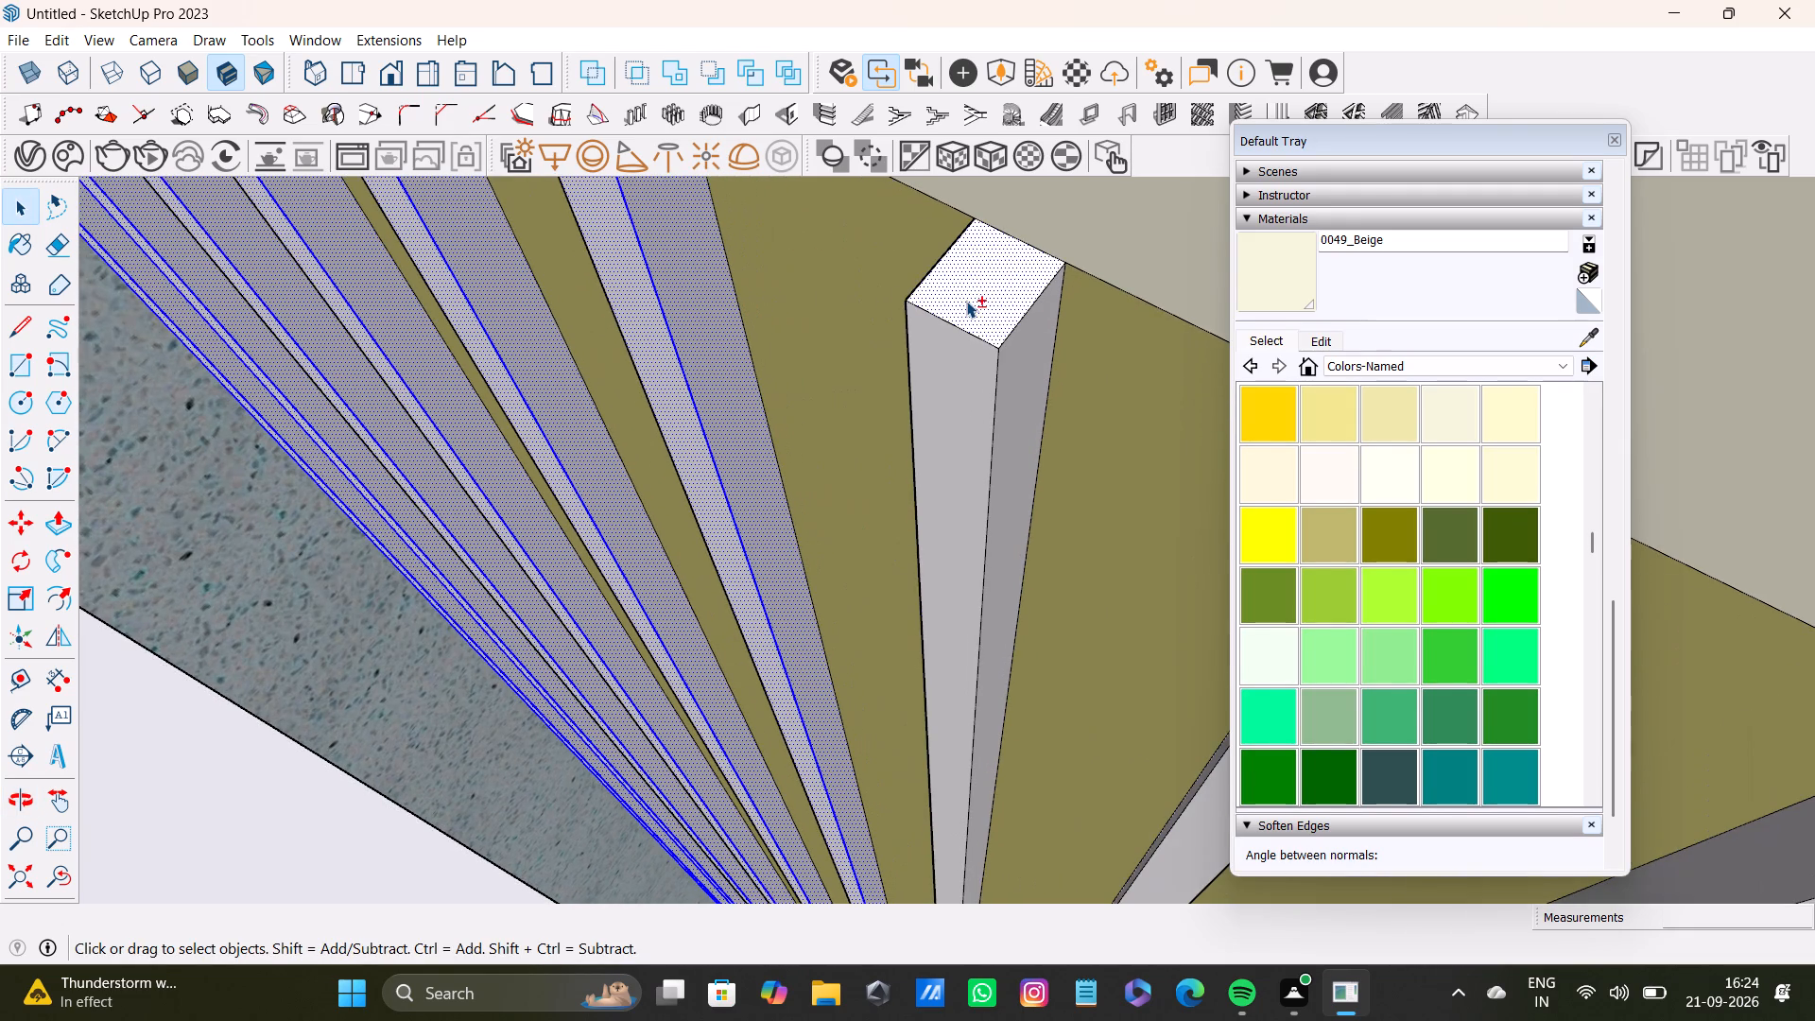
double_click(996, 374, "shift")
Add the top, front and side faces of the eighth and ninth slats to the selection.
scroll(995, 377, "down", 4, "shift")
middle_click_drag(994, 397, 772, 326, "shift")
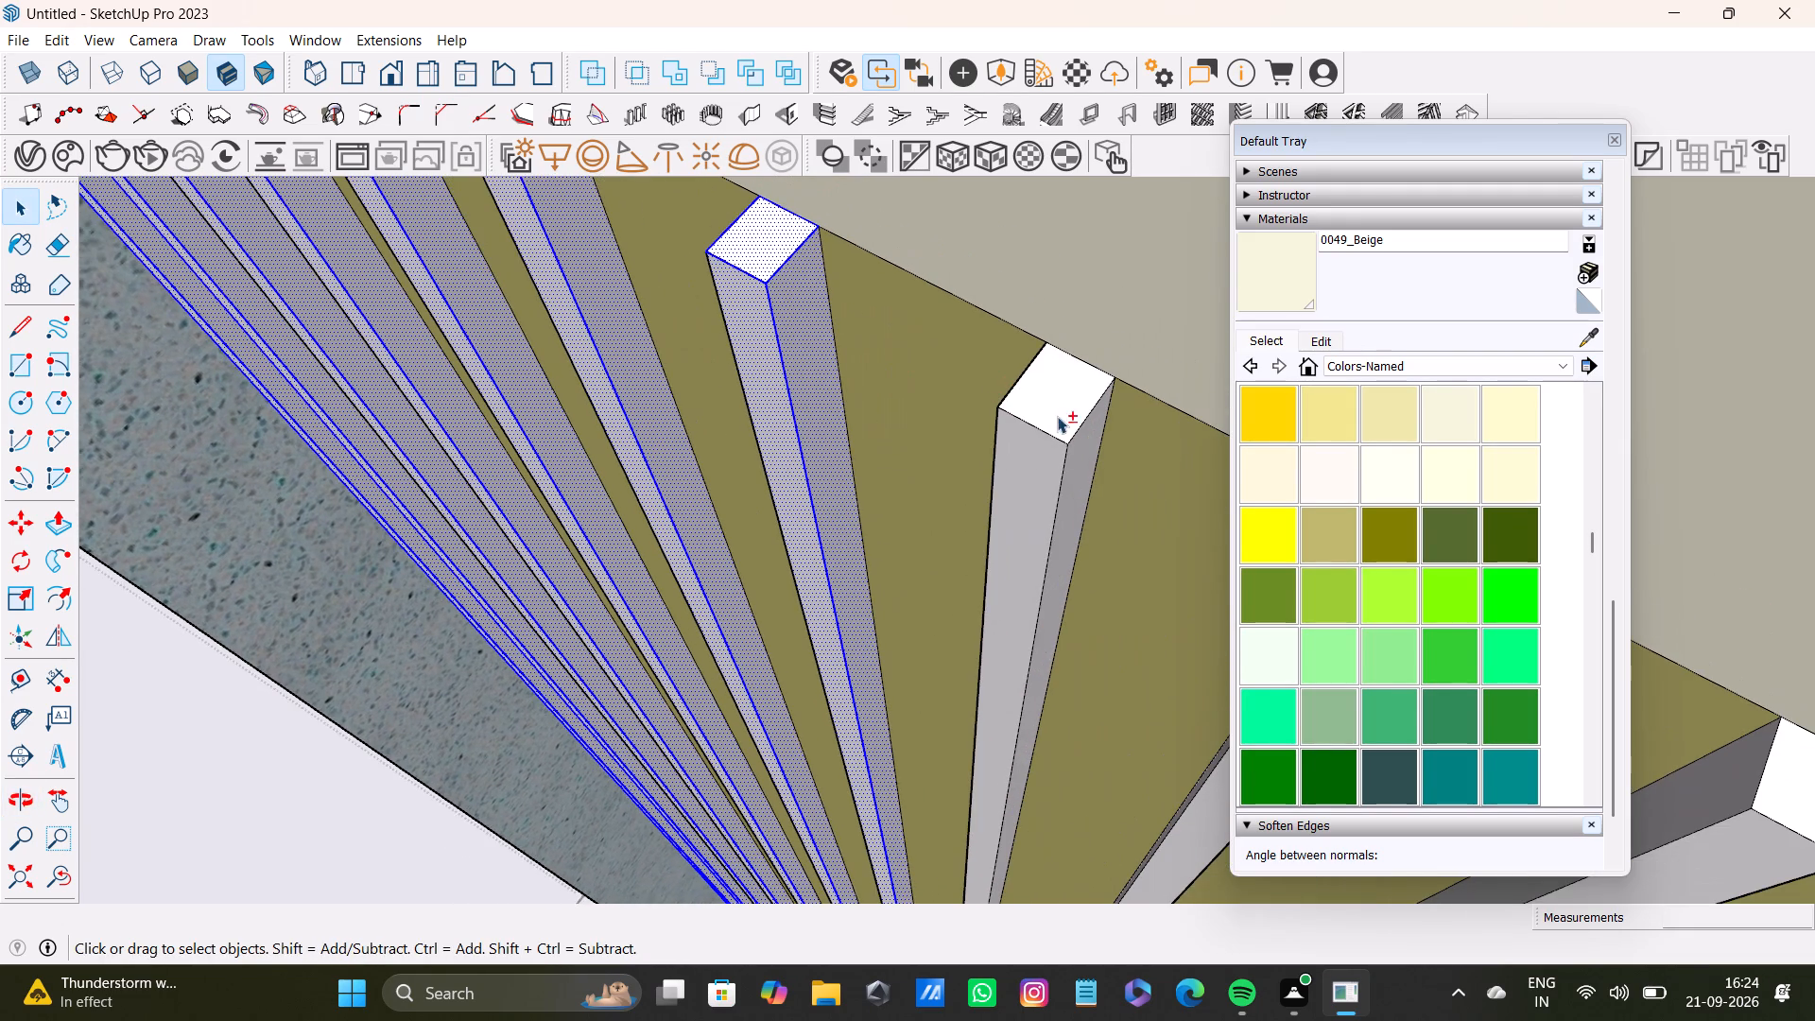
left_click(1064, 422, "shift")
left_click_drag(1064, 422, 1064, 467, "shift")
double_click(1064, 470, "shift")
scroll(1081, 484, "down", 3, "shift")
middle_click_drag(1080, 499, 845, 283, "shift")
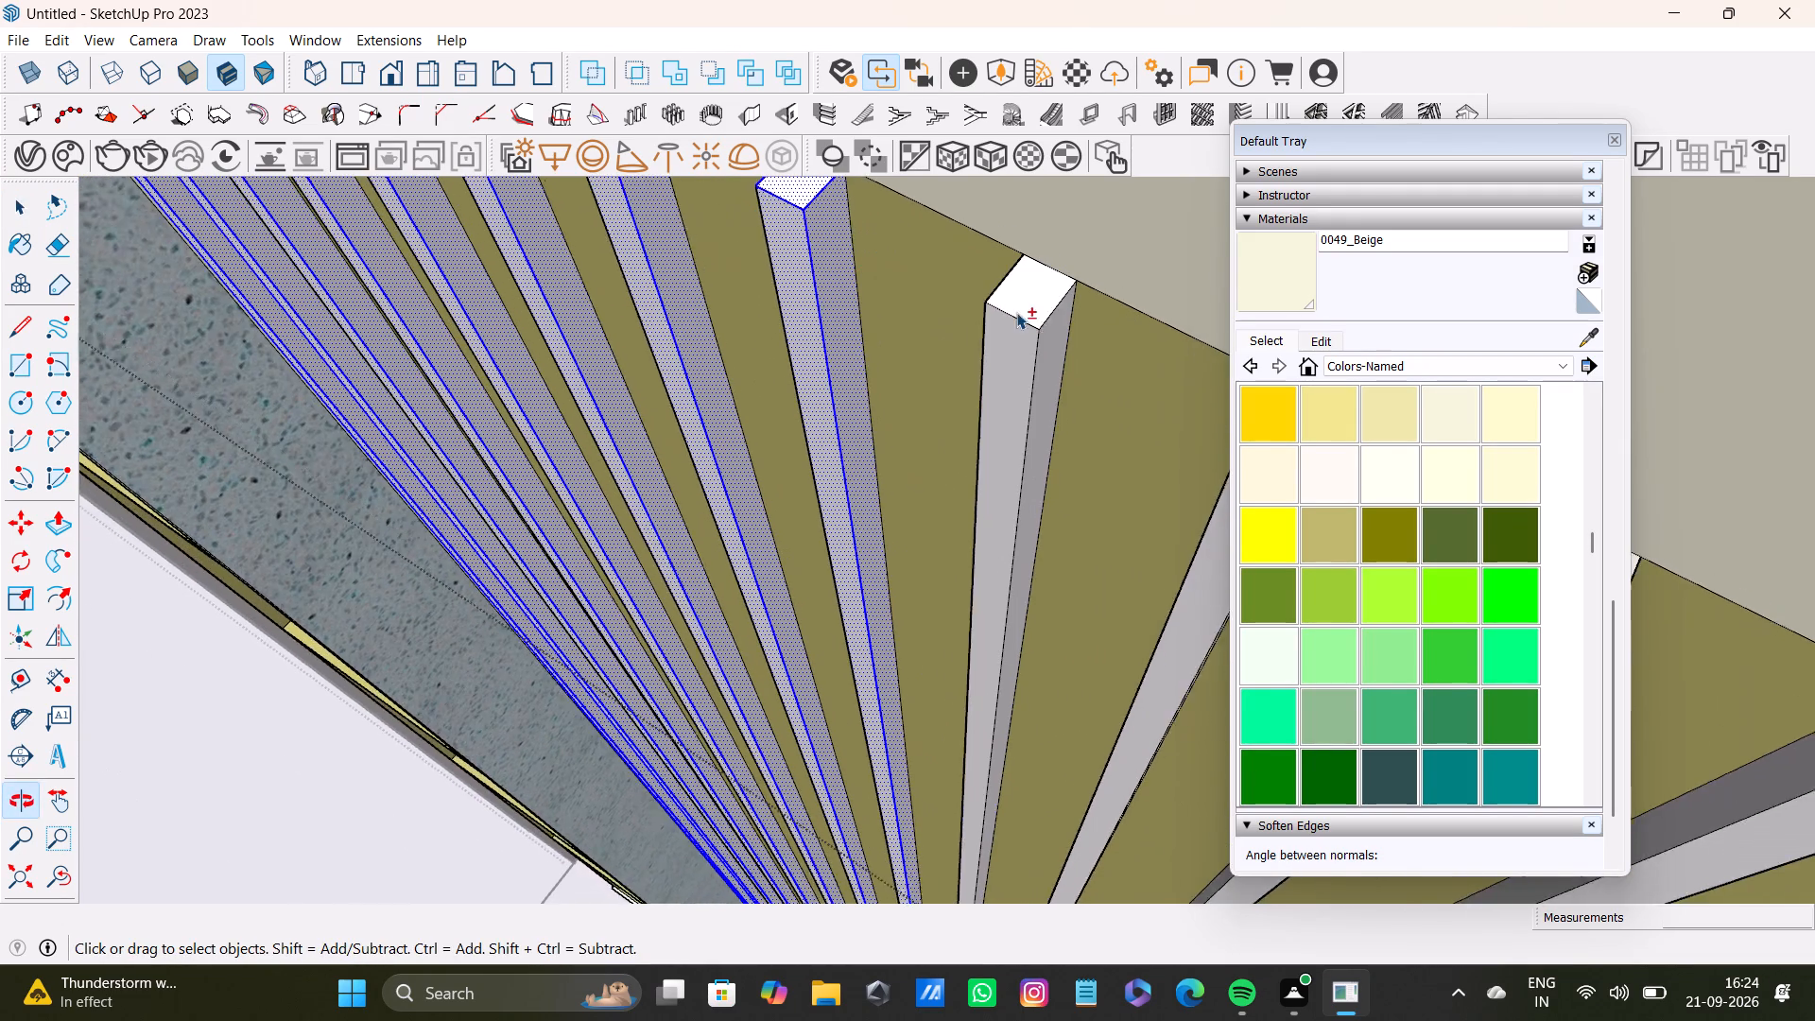
scroll(1041, 318, "up", 2, "shift")
double_click(1040, 311, "shift")
double_click(1035, 385, "shift")
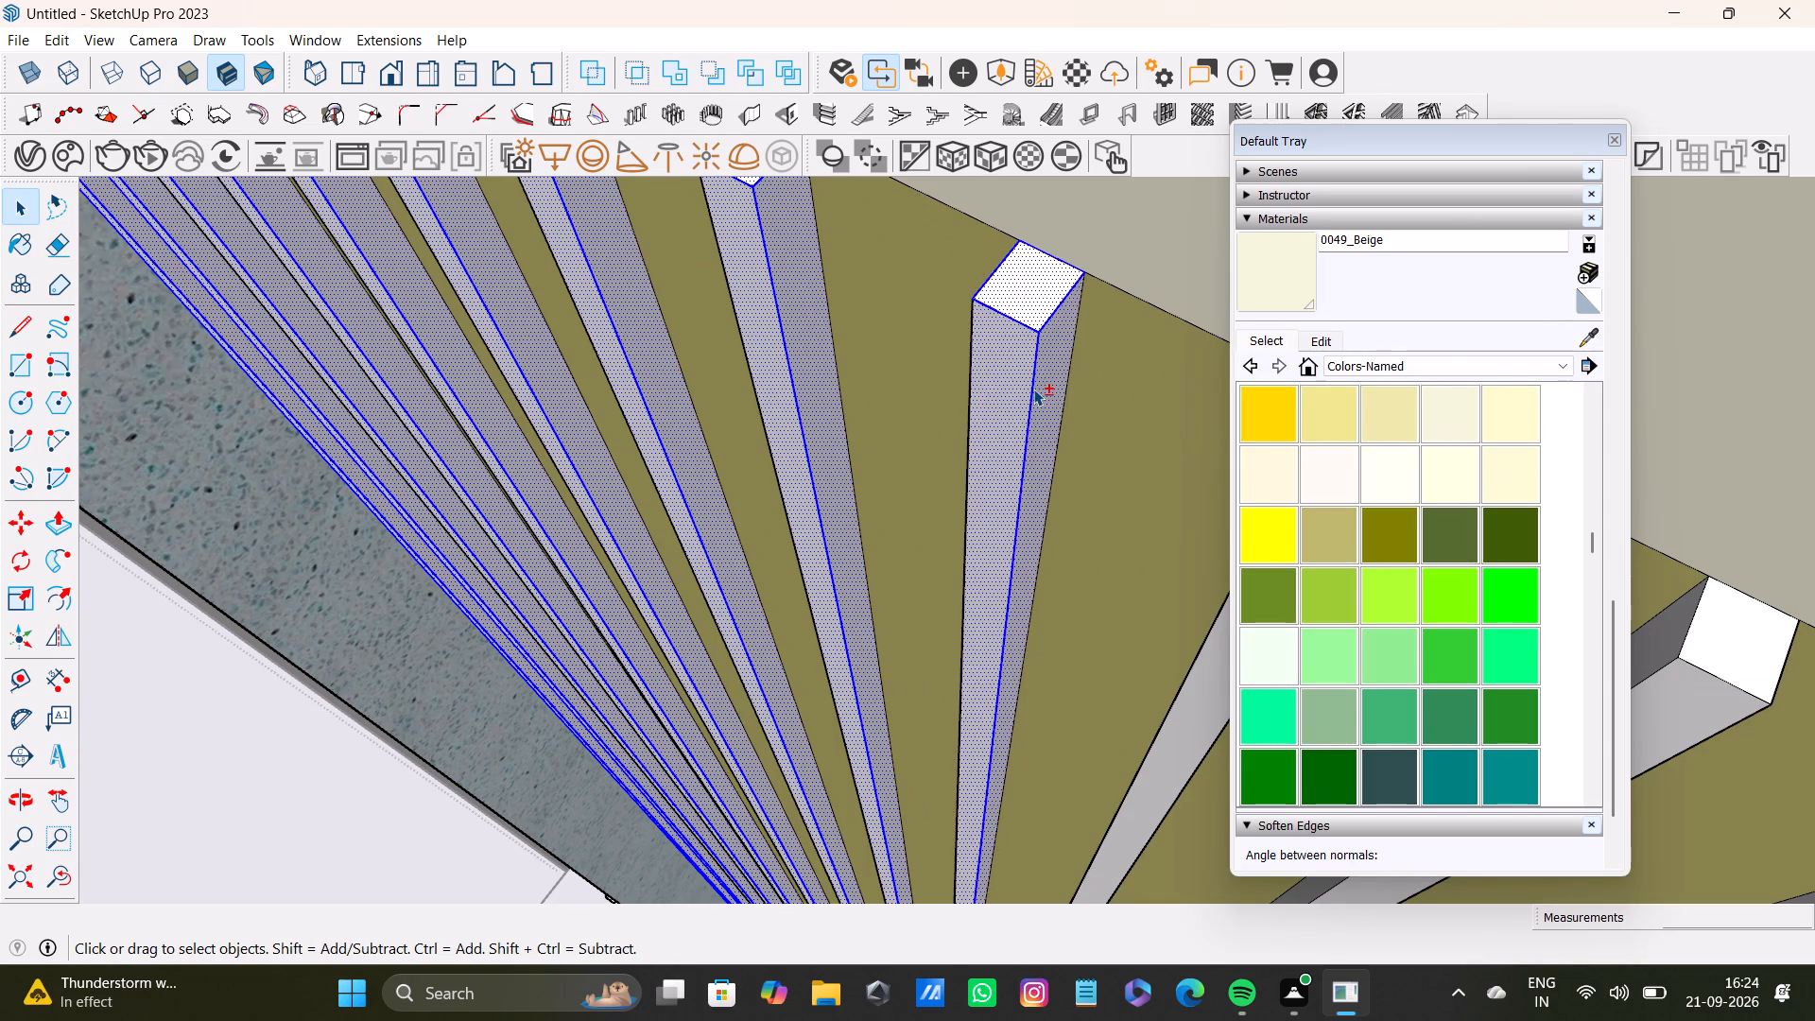
Add the top, front and side faces of the tenth and eleventh slats to the selection.
scroll(1033, 389, "down", 3, "shift")
middle_click_drag(1042, 401, 871, 216, "shift")
scroll(974, 262, "up", 3, "shift")
double_click(1104, 215, "shift")
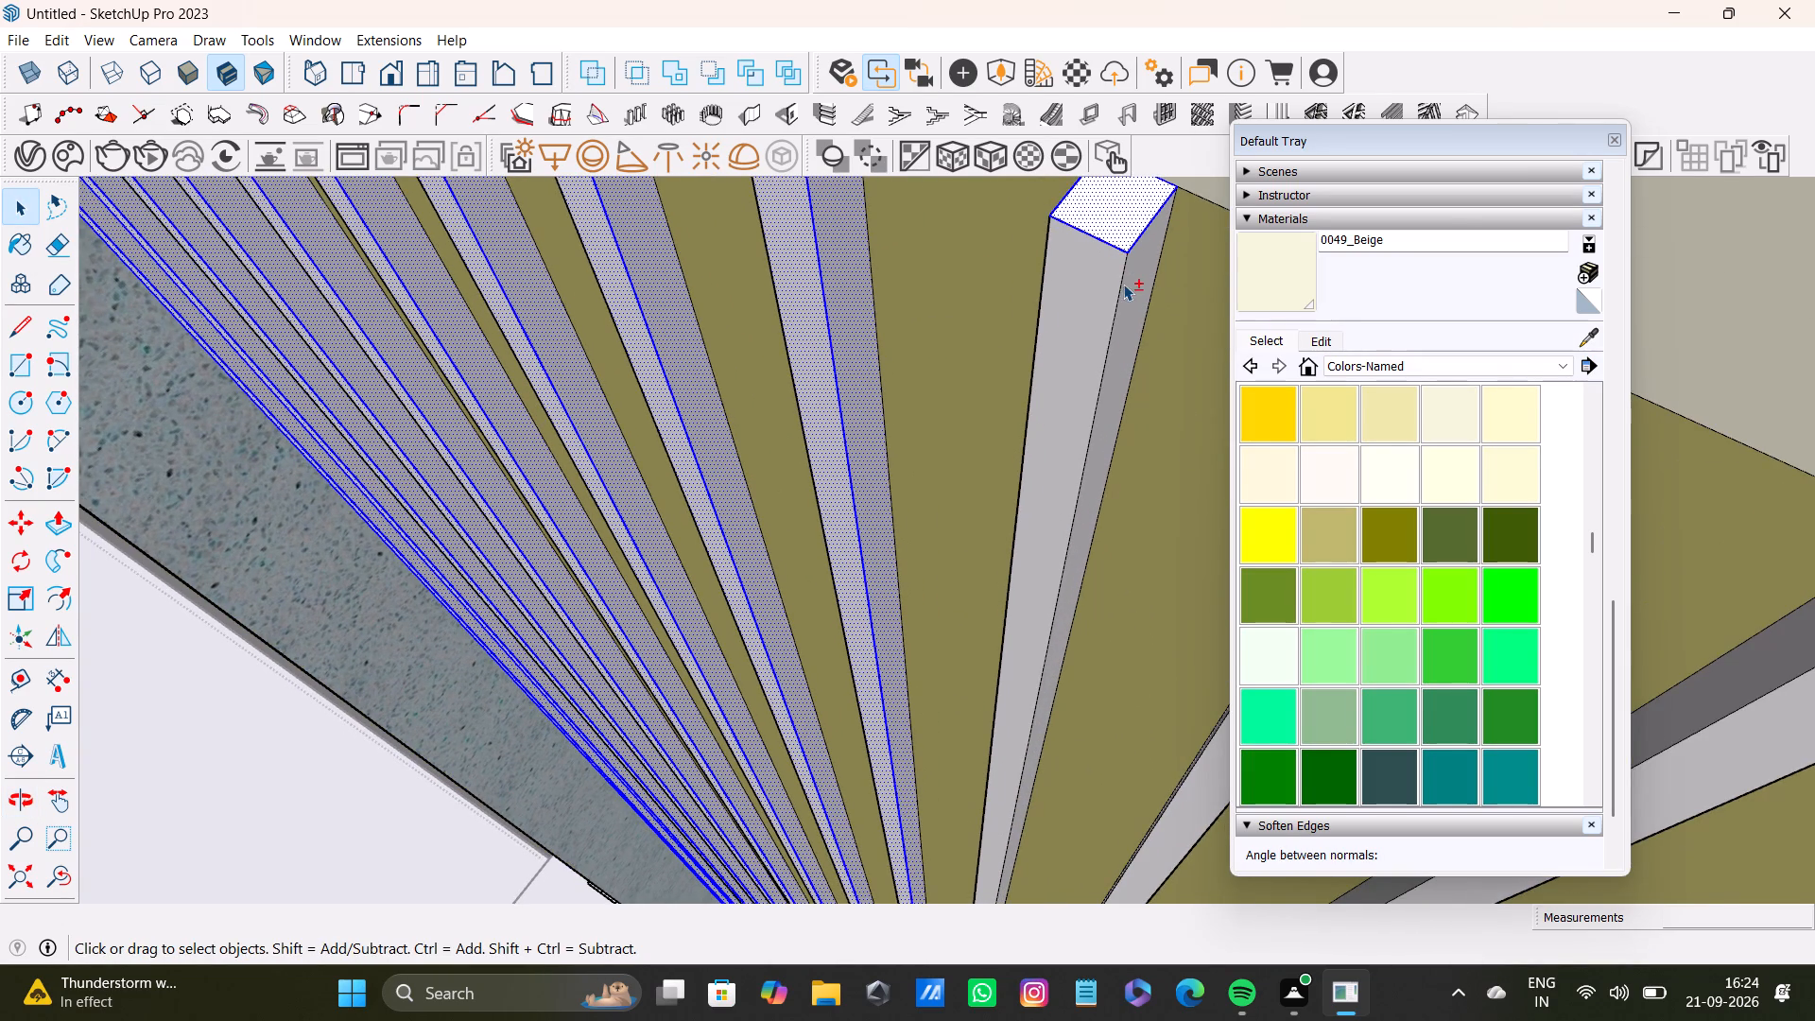
double_click(1123, 284, "shift")
scroll(1118, 286, "down", 3, "shift")
middle_click_drag(1110, 321, 808, 202, "shift")
double_click(1081, 232, "shift")
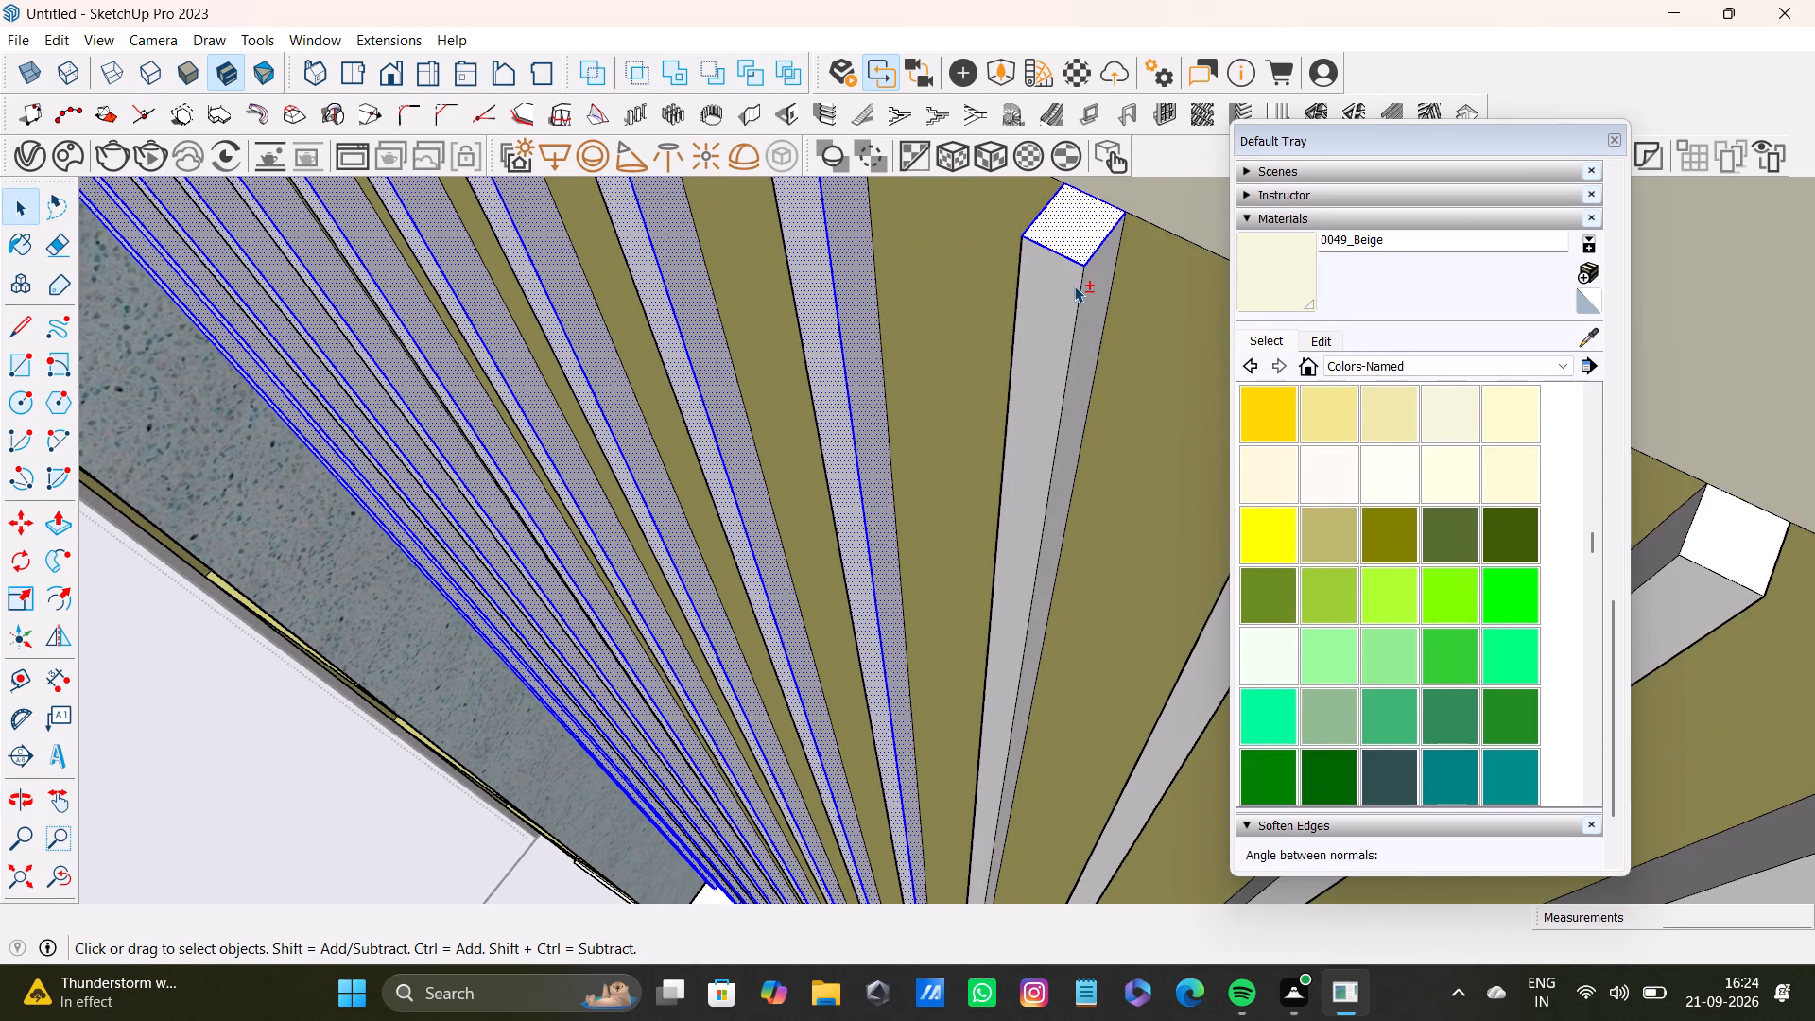
double_click(1078, 291, "shift")
Add the top, front and side faces of the twelfth and thirteenth slats to the selection.
scroll(1074, 292, "down", 4, "shift")
middle_click_drag(1070, 291, 808, 171, "shift")
scroll(910, 179, "up", 2, "shift")
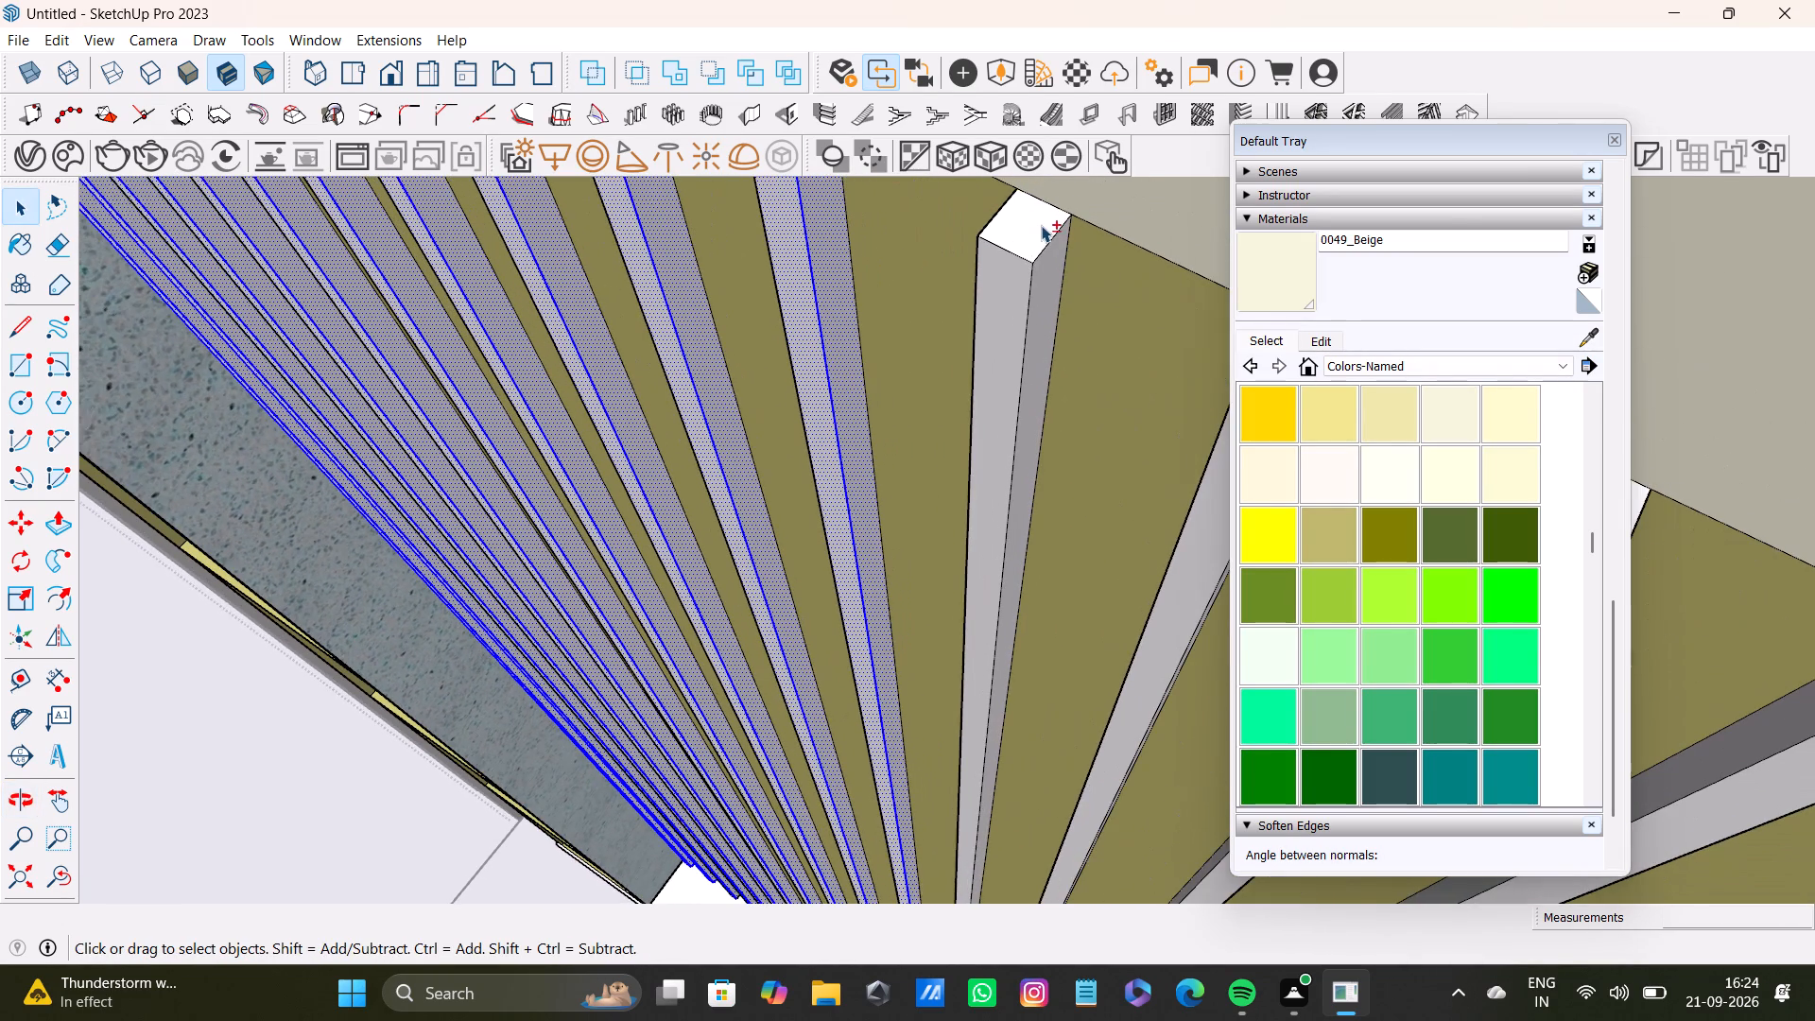
double_click(1044, 225, "shift")
double_click(1030, 281, "shift")
scroll(1030, 281, "down", 3, "shift")
scroll(1073, 363, "down", 3, "shift")
middle_click_drag(1058, 426, 899, 330, "shift")
scroll(950, 302, "up", 3, "shift")
double_click(989, 212, "shift")
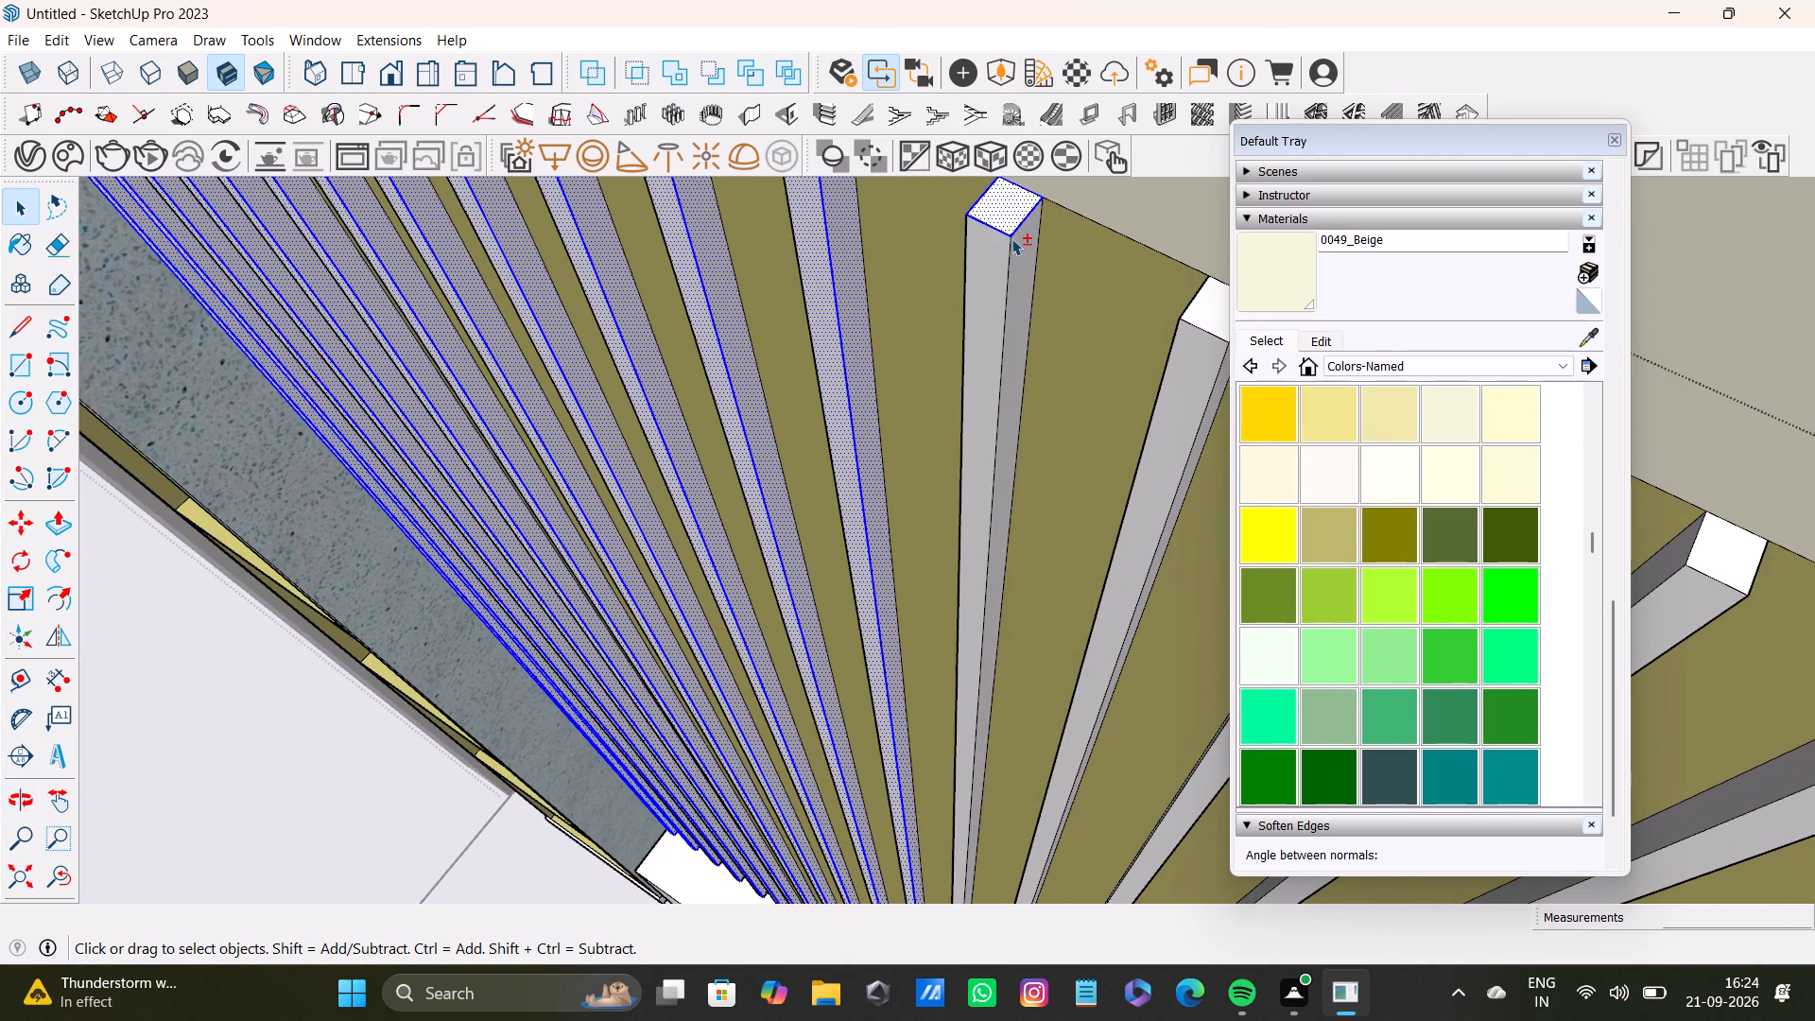
double_click(1011, 238, "shift")
double_click(1010, 251, "shift")
left_click(1025, 214, "shift")
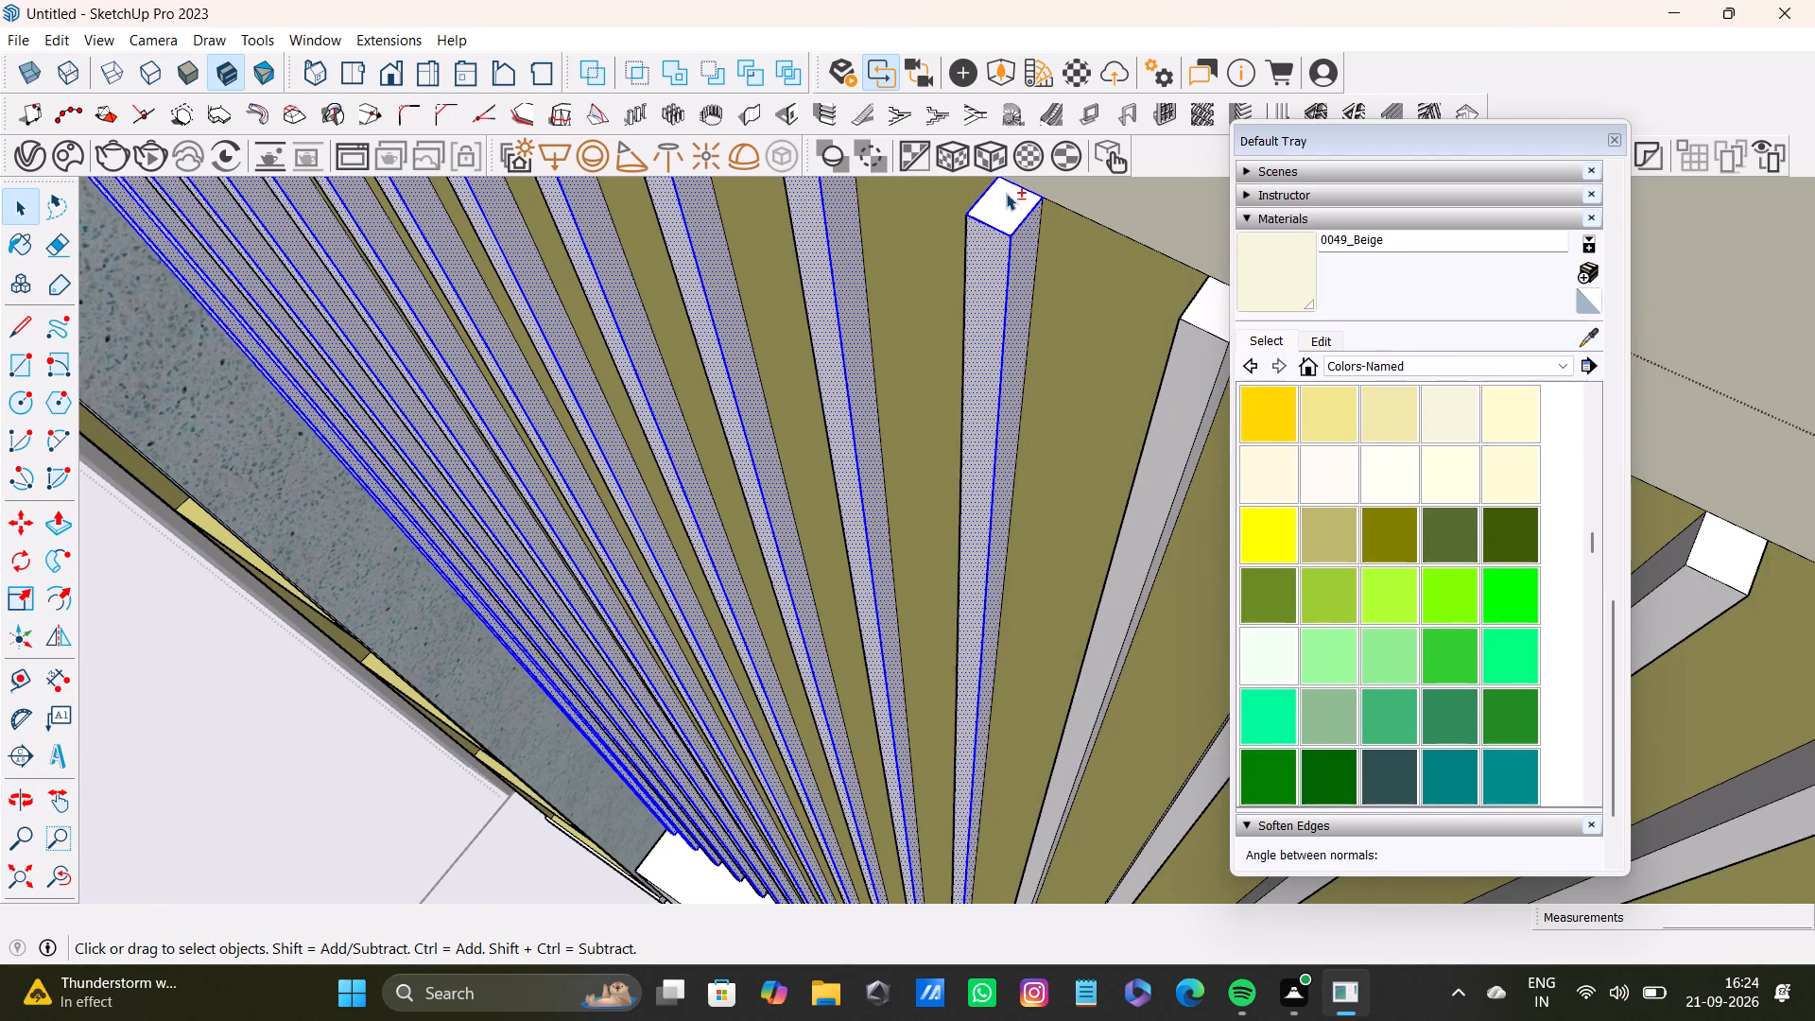
left_click(1006, 193, "shift")
Add the top, front and side faces of the fourteenth and fifteenth slats to the selection.
scroll(1016, 230, "down", 4, "shift")
middle_click_drag(1114, 355, 954, 272, "shift")
scroll(989, 232, "up", 3, "shift")
double_click(996, 190, "shift")
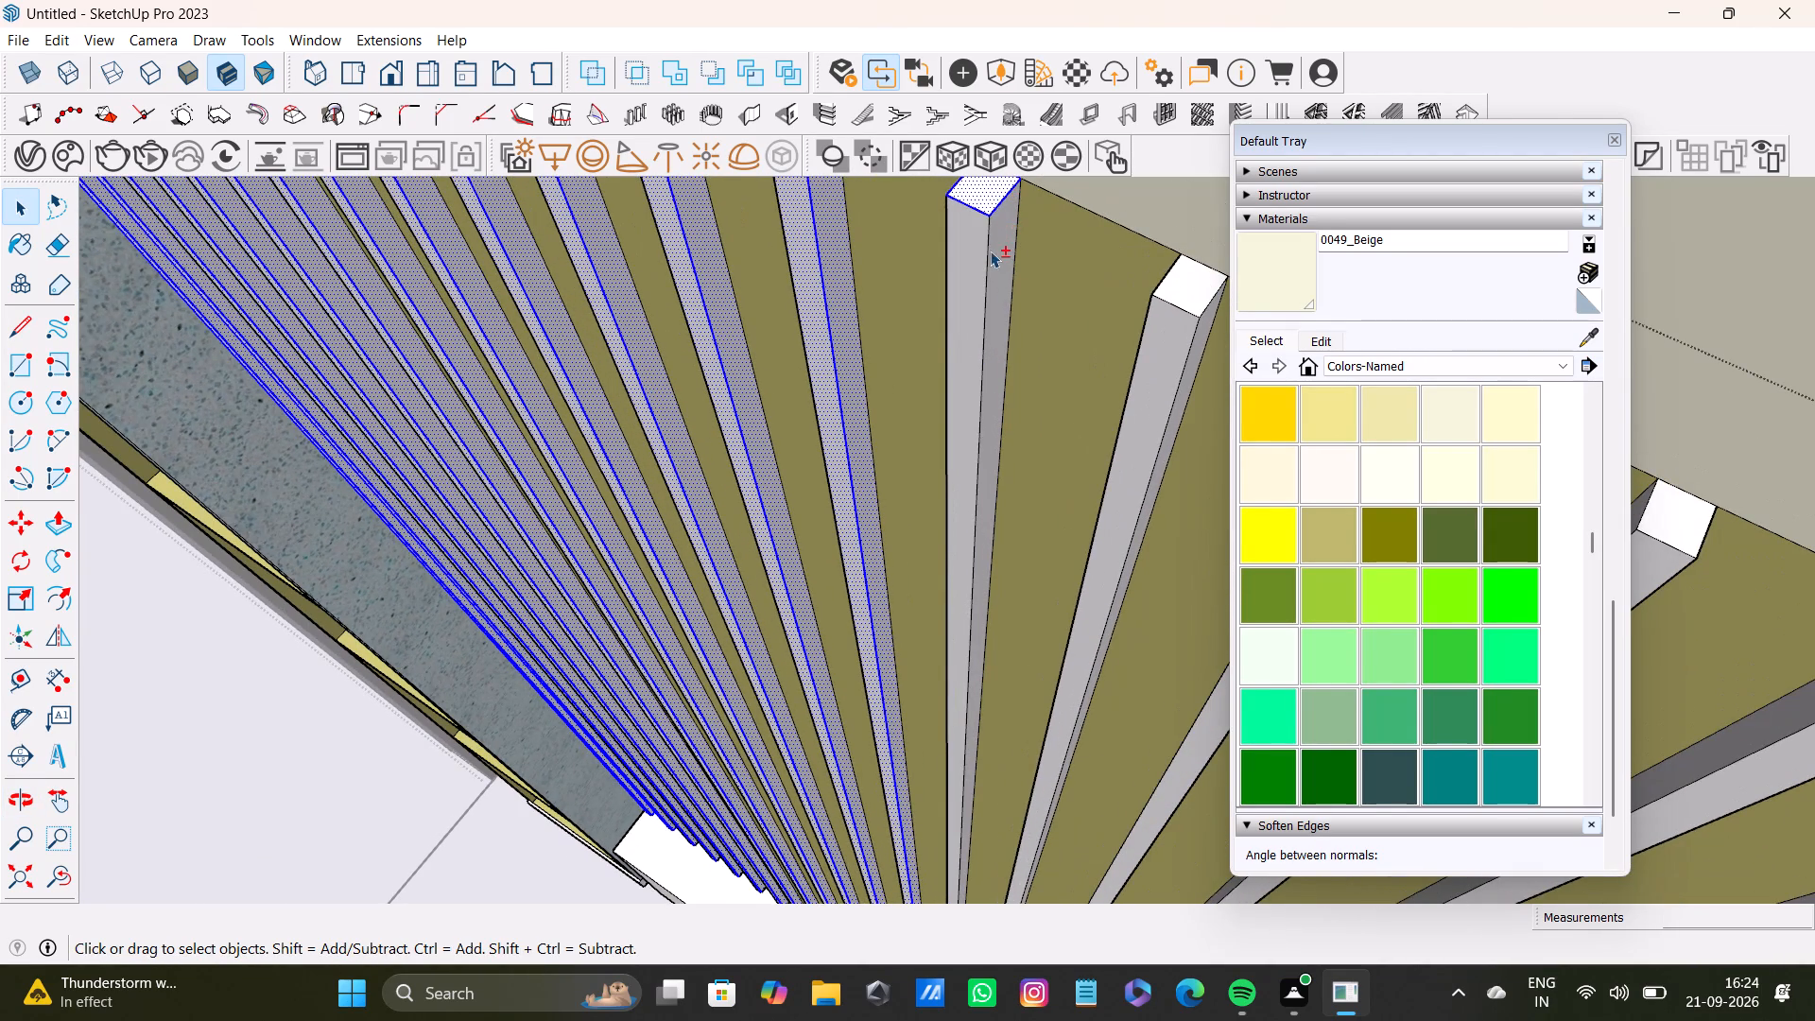
double_click(990, 251, "shift")
scroll(990, 251, "down", 4, "shift")
middle_click_drag(1046, 316, 971, 256, "shift")
scroll(983, 243, "up", 2, "shift")
double_click(1054, 199, "shift")
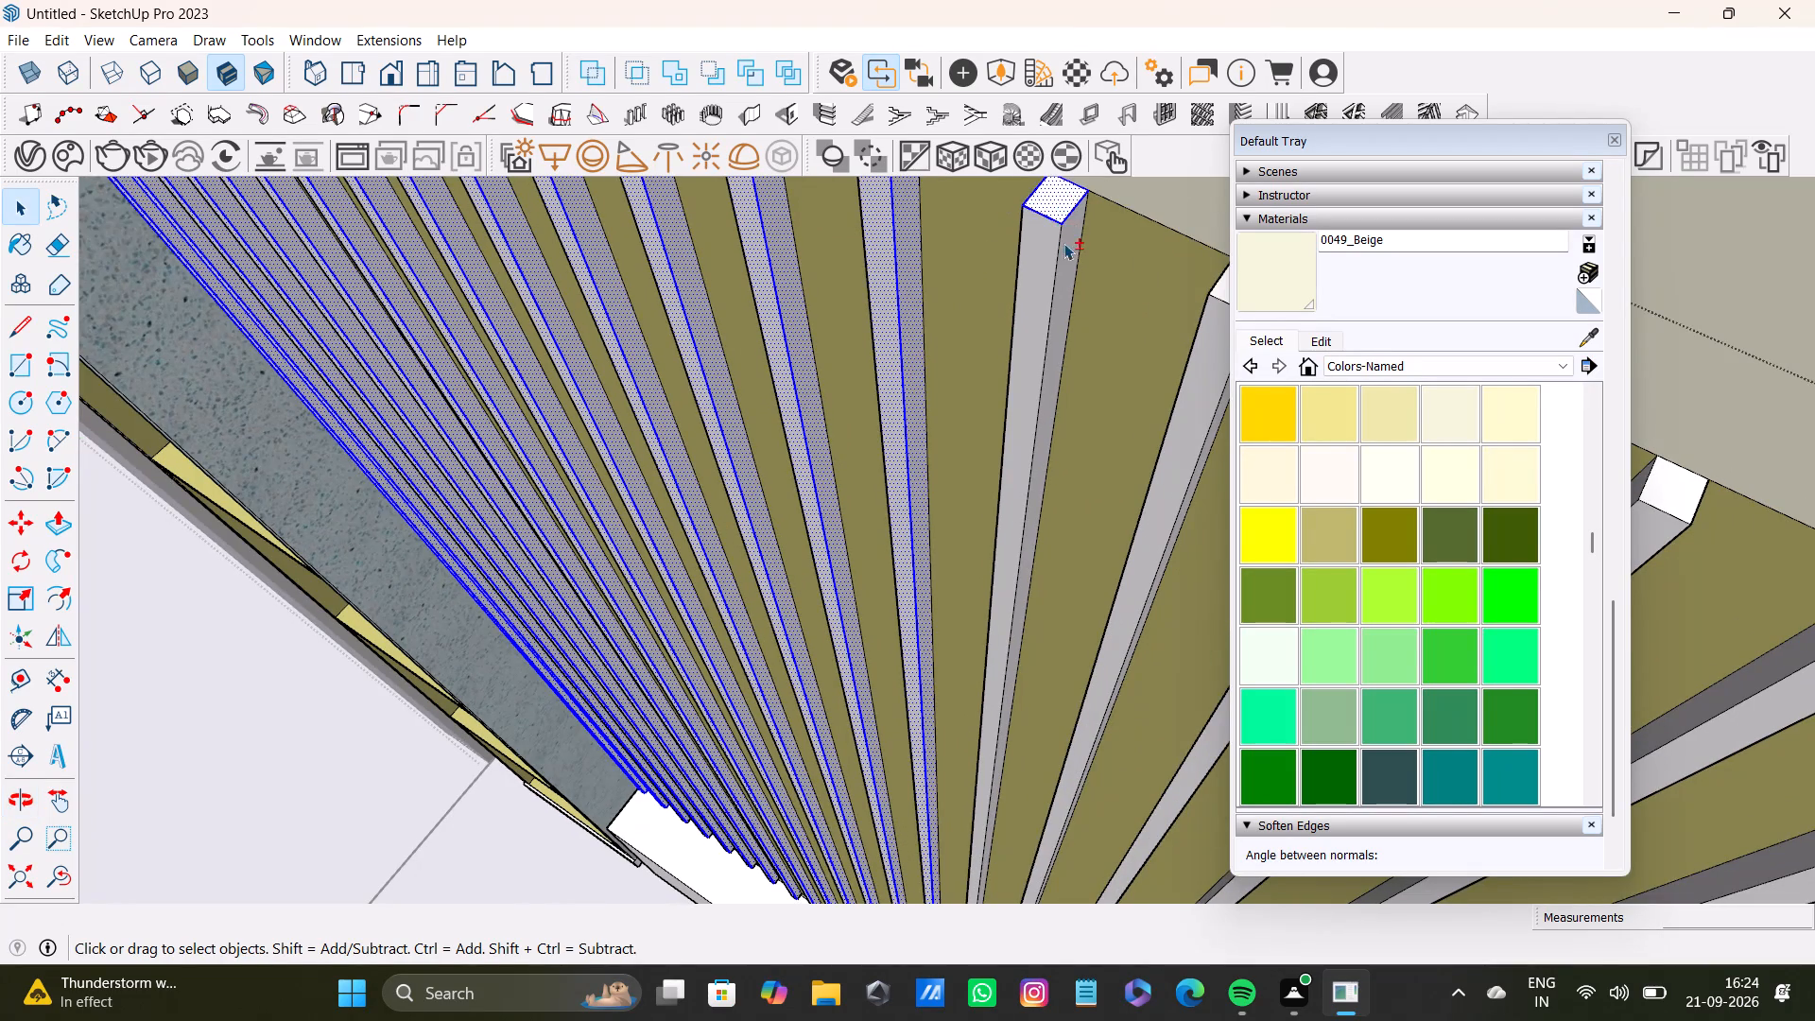
double_click(1063, 243, "shift")
double_click(1050, 250, "shift")
left_click(1065, 268, "shift")
Add the top, front and side faces of the sixteenth and seventeenth slats to the selection.
scroll(1055, 273, "down", 4, "shift")
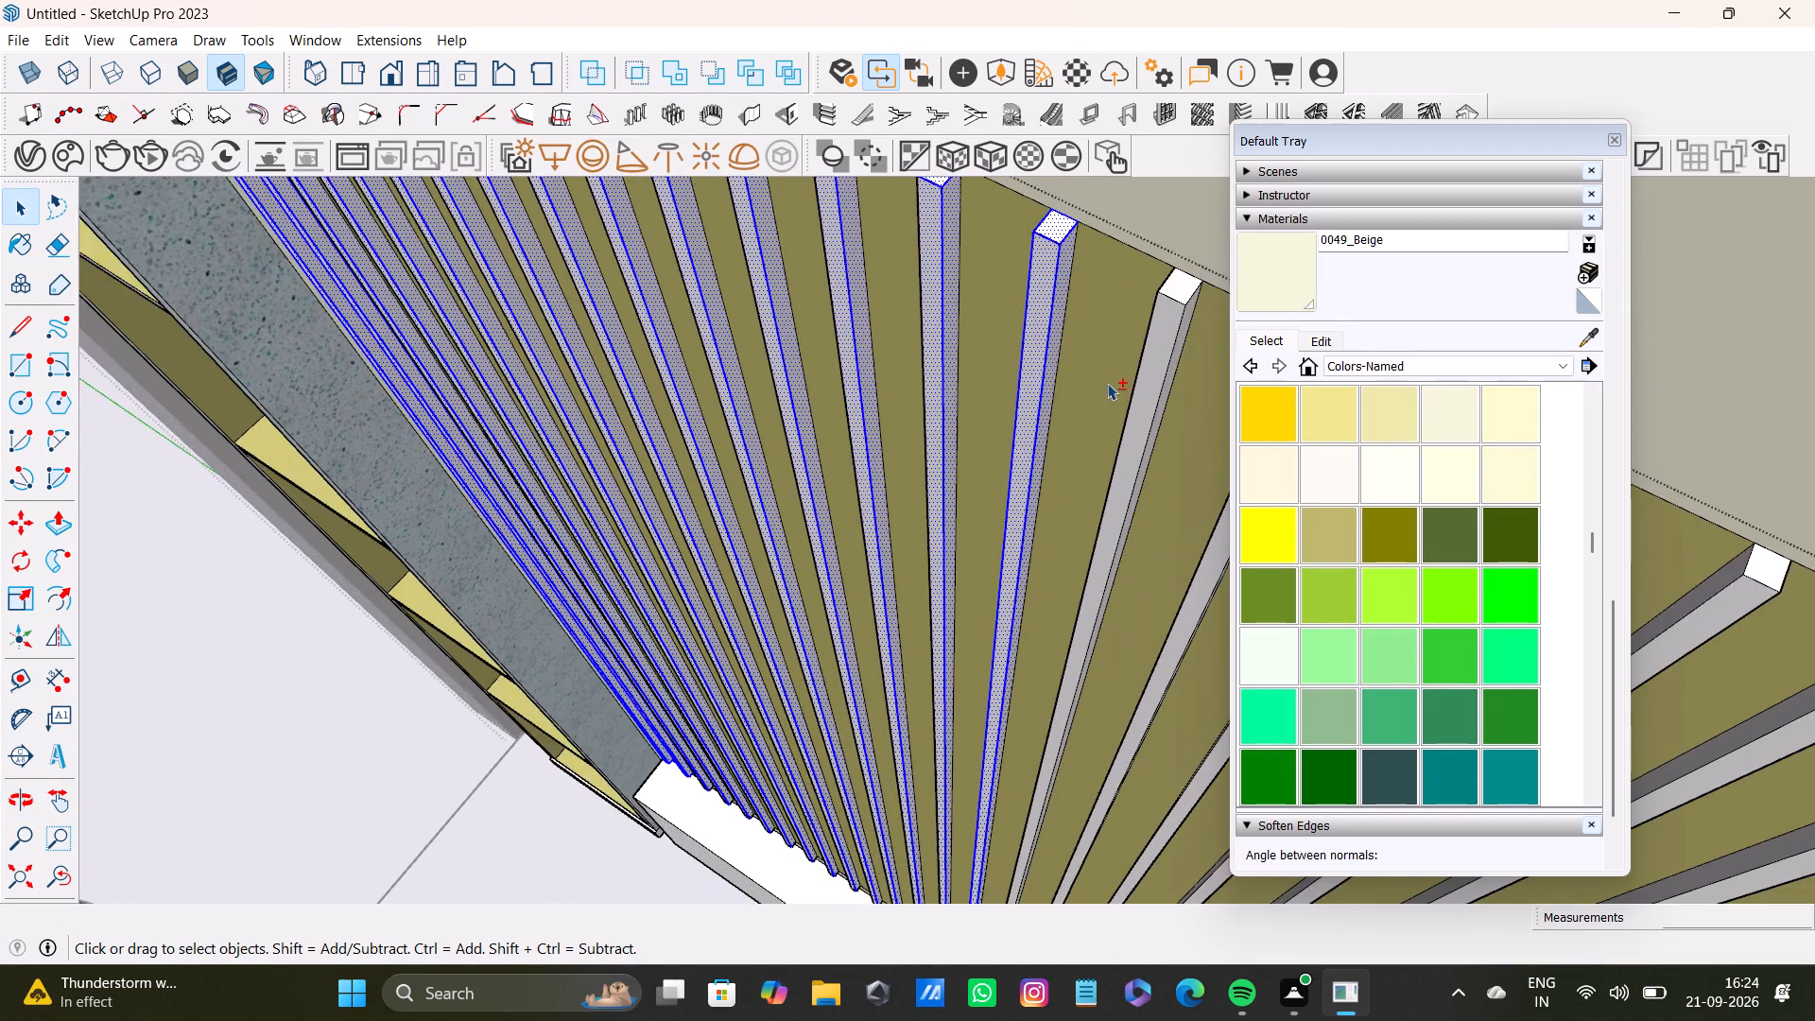
middle_click_drag(1110, 392, 965, 341, "shift")
scroll(1005, 303, "up", 3, "shift")
double_click(1009, 195, "shift")
double_click(998, 249, "shift")
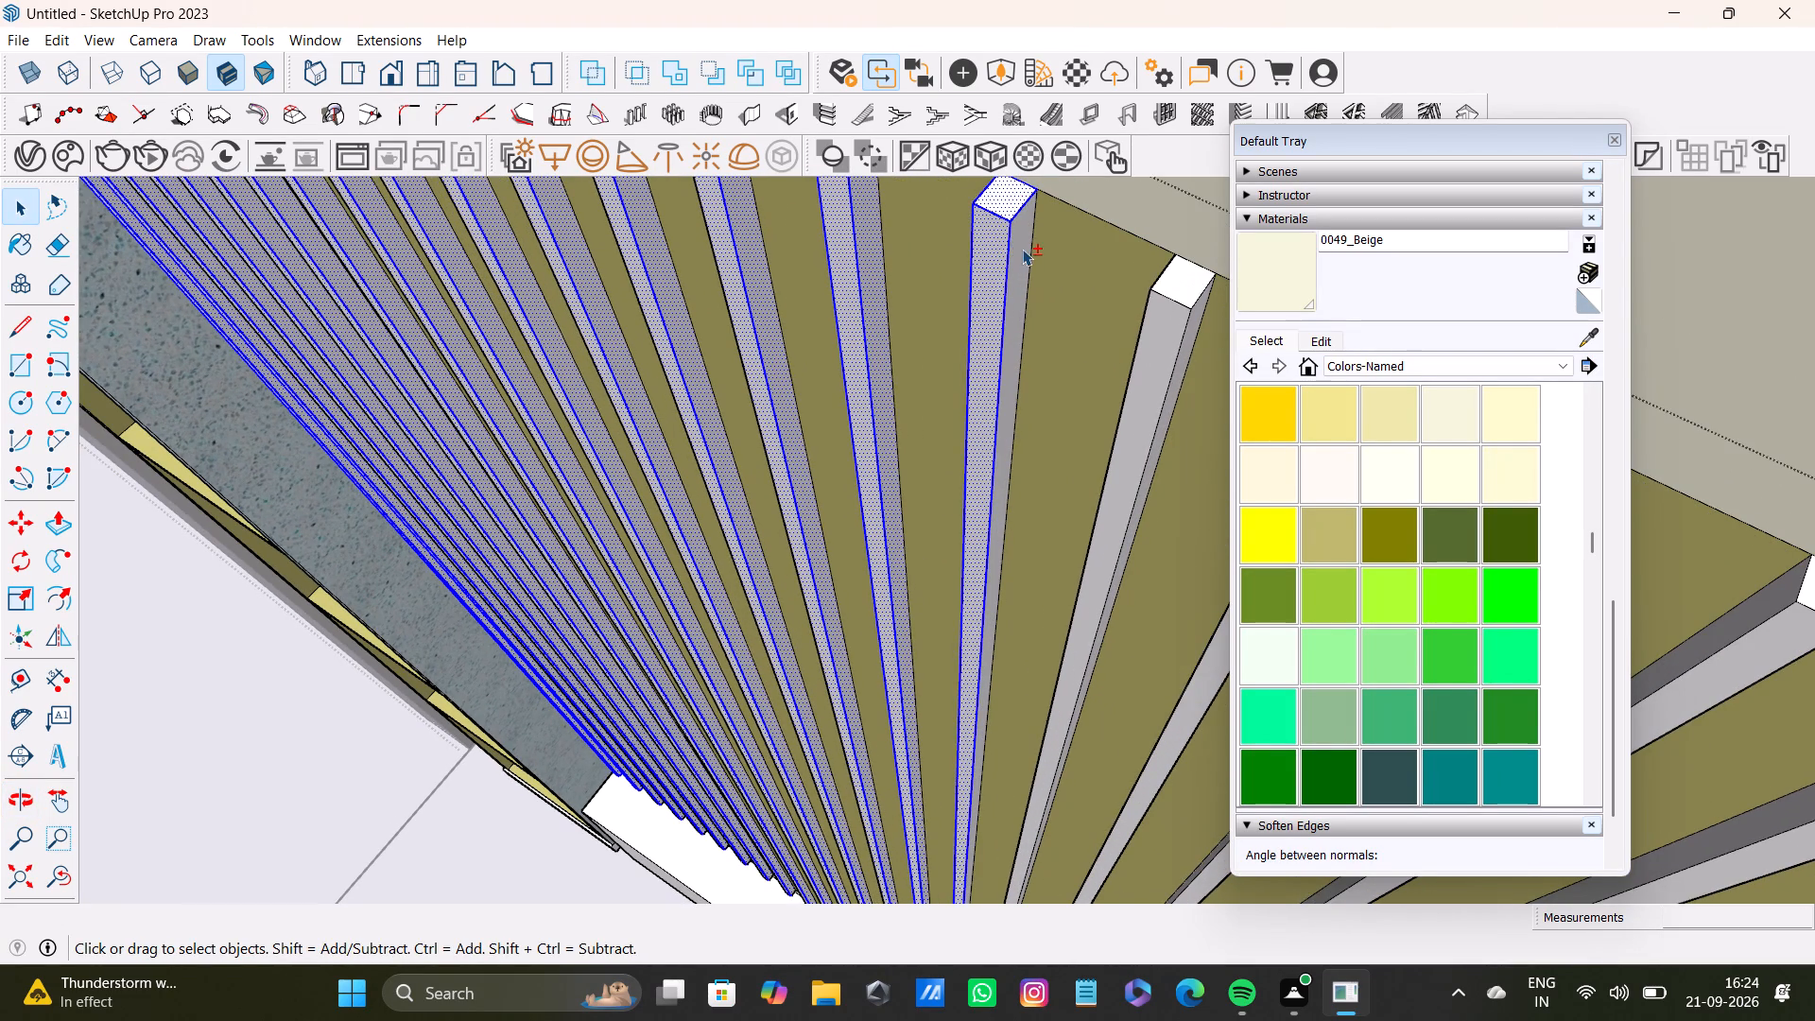
double_click(1020, 249, "shift")
scroll(1014, 320, "down", 4, "shift")
middle_click_drag(1049, 409, 922, 358, "shift")
scroll(990, 271, "up", 4, "shift")
double_click(961, 213, "shift")
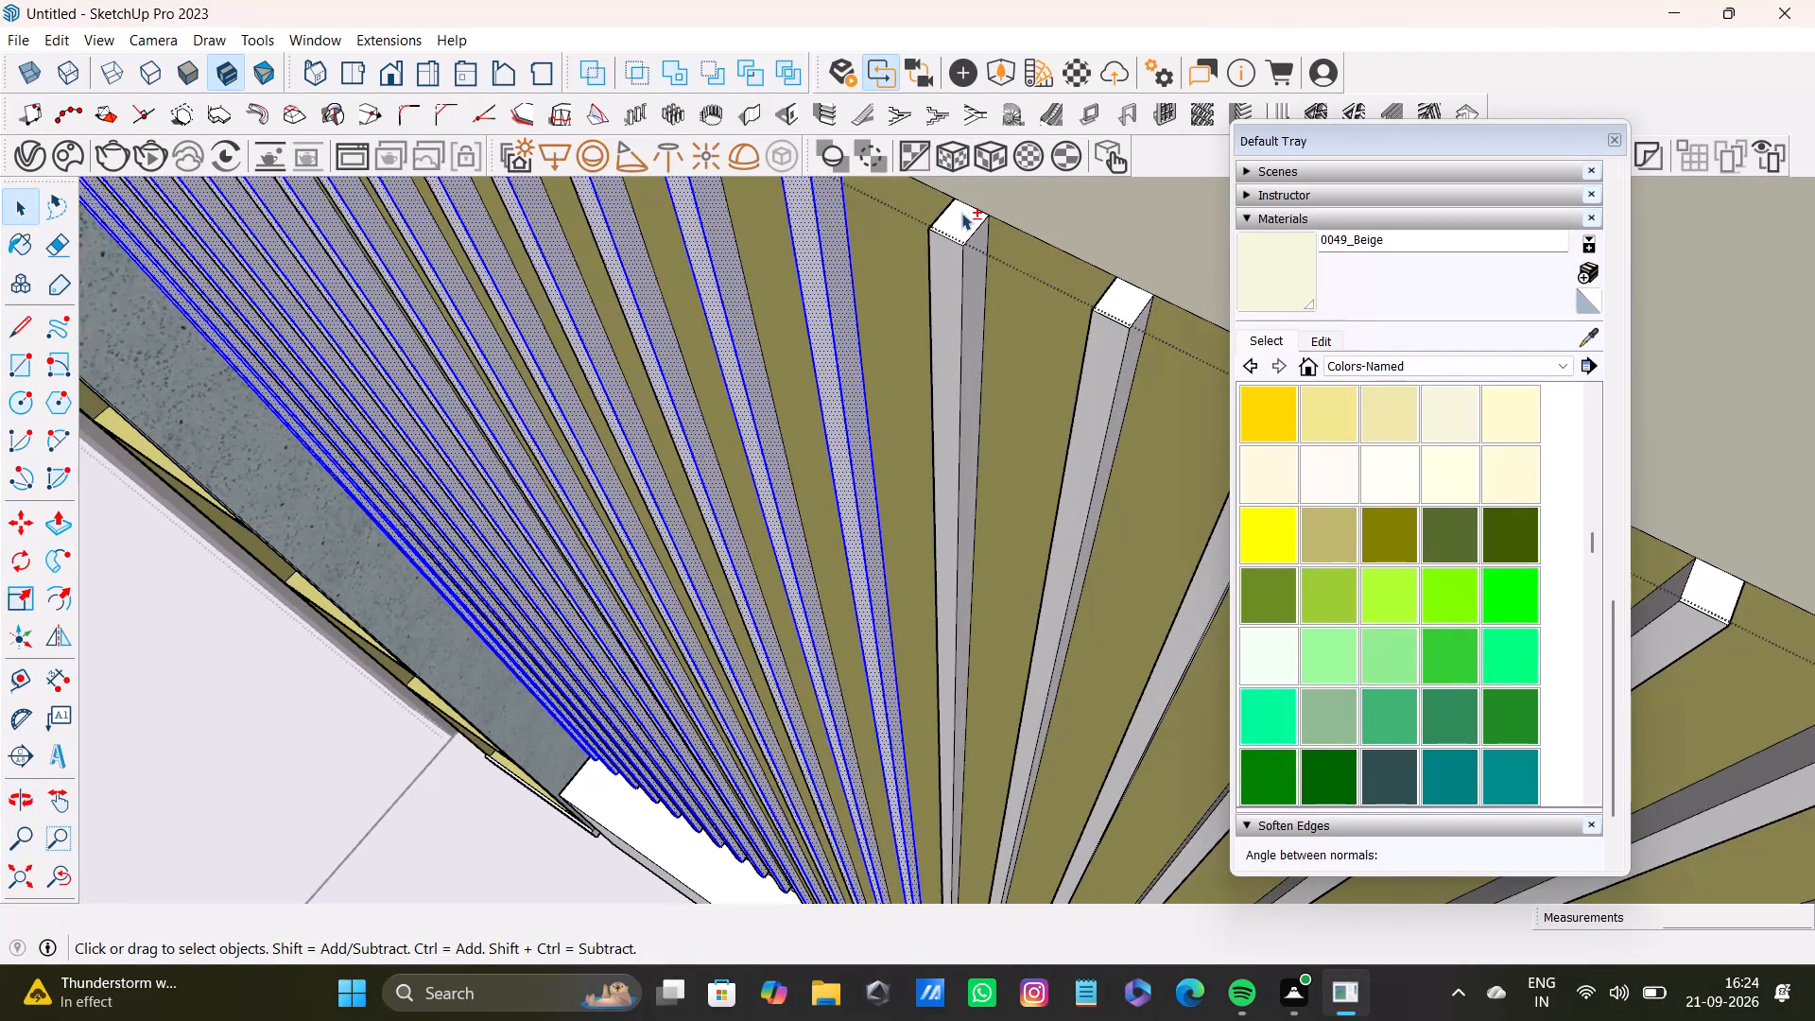
double_click(964, 272, "shift")
Add the top, front and side faces of the eighteenth and nineteenth slats to the selection.
scroll(1215, 367, "down", 3, "shift")
middle_click_drag(1216, 372, 1159, 350, "shift")
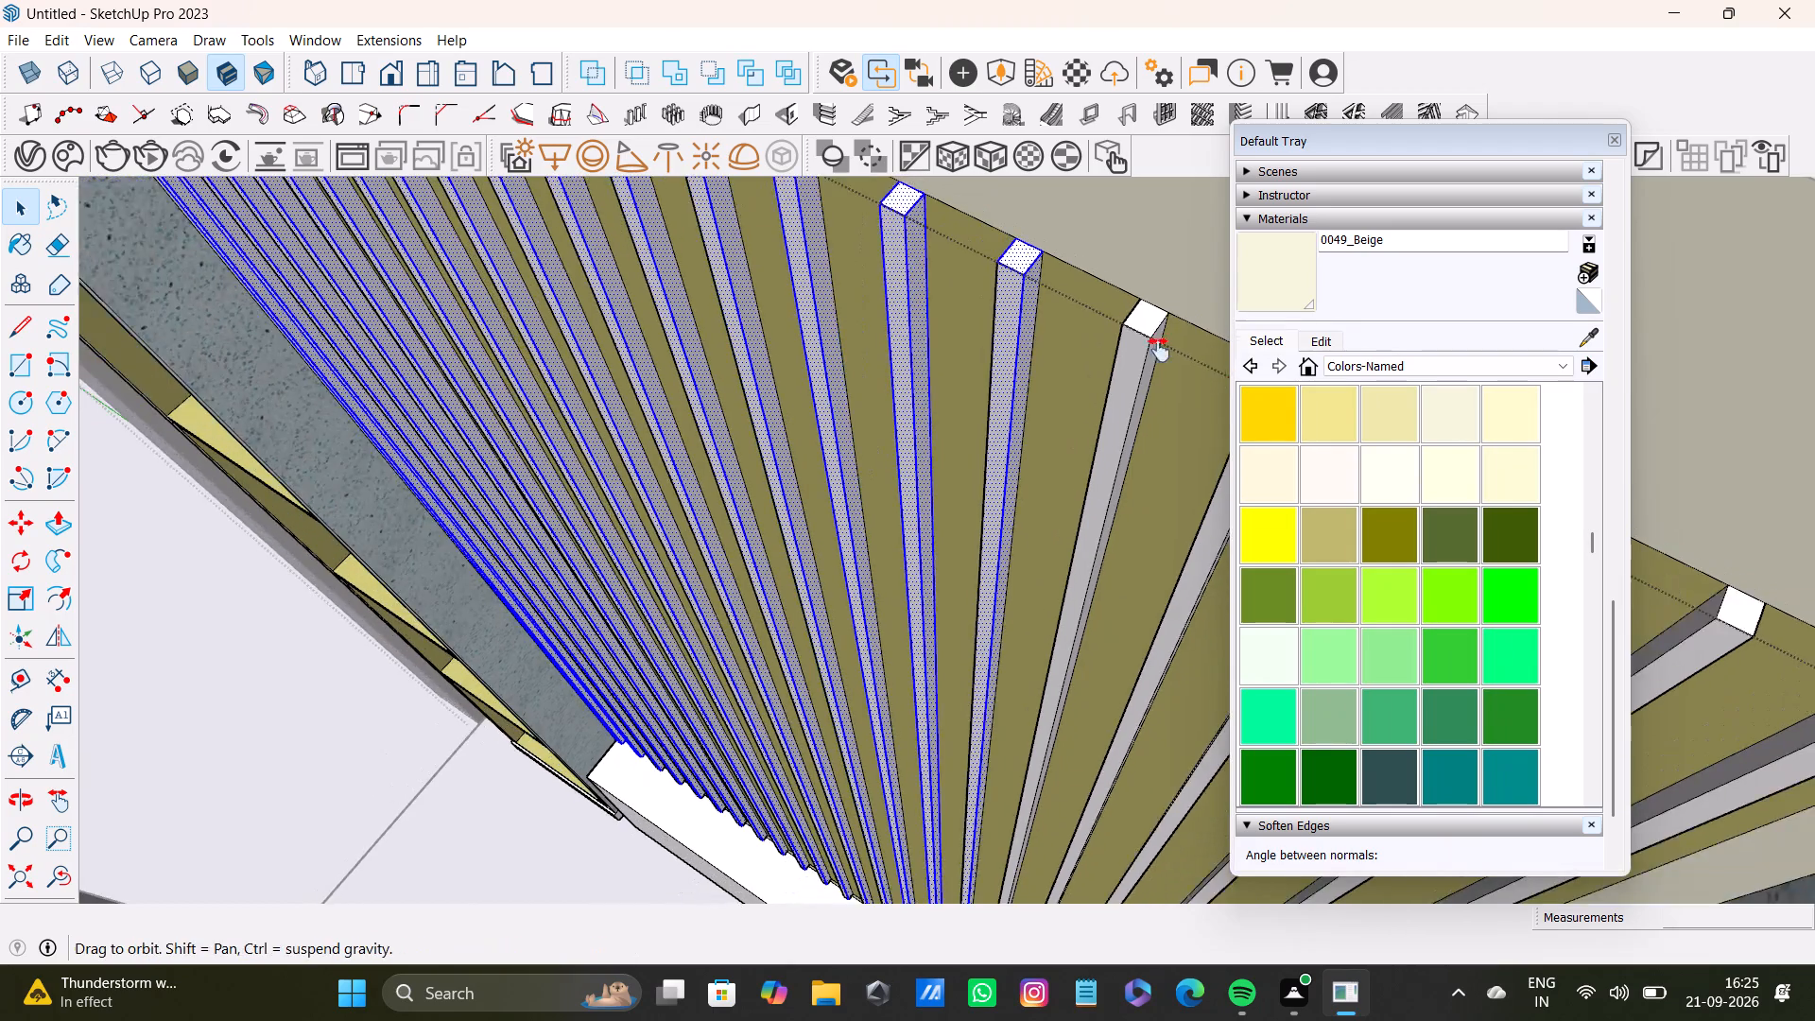
middle_click_drag(1159, 350, 1049, 325, "shift")
scroll(1026, 298, "up", 3, "shift")
double_click(971, 275, "shift")
double_click(965, 323, "shift")
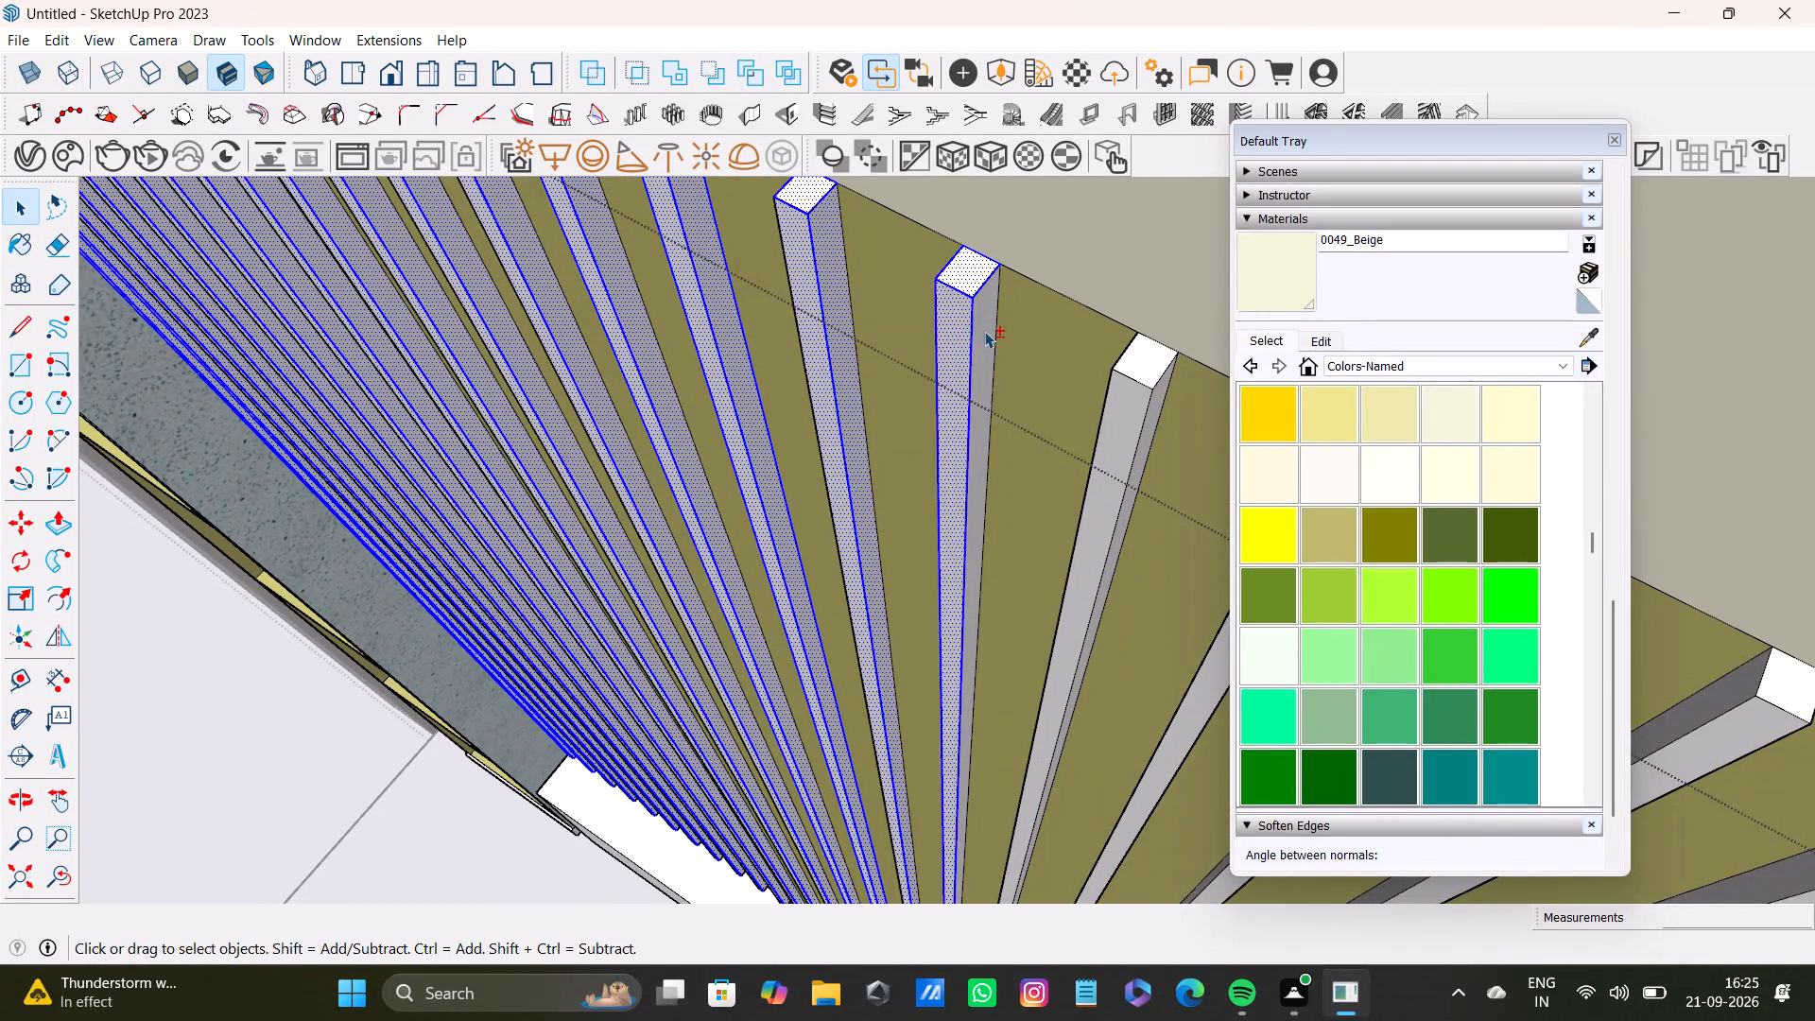
double_click(984, 331, "shift")
scroll(1008, 354, "down", 4, "shift")
middle_click_drag(1028, 389, 884, 319, "shift")
scroll(874, 279, "up", 2, "shift")
double_click(844, 282, "shift")
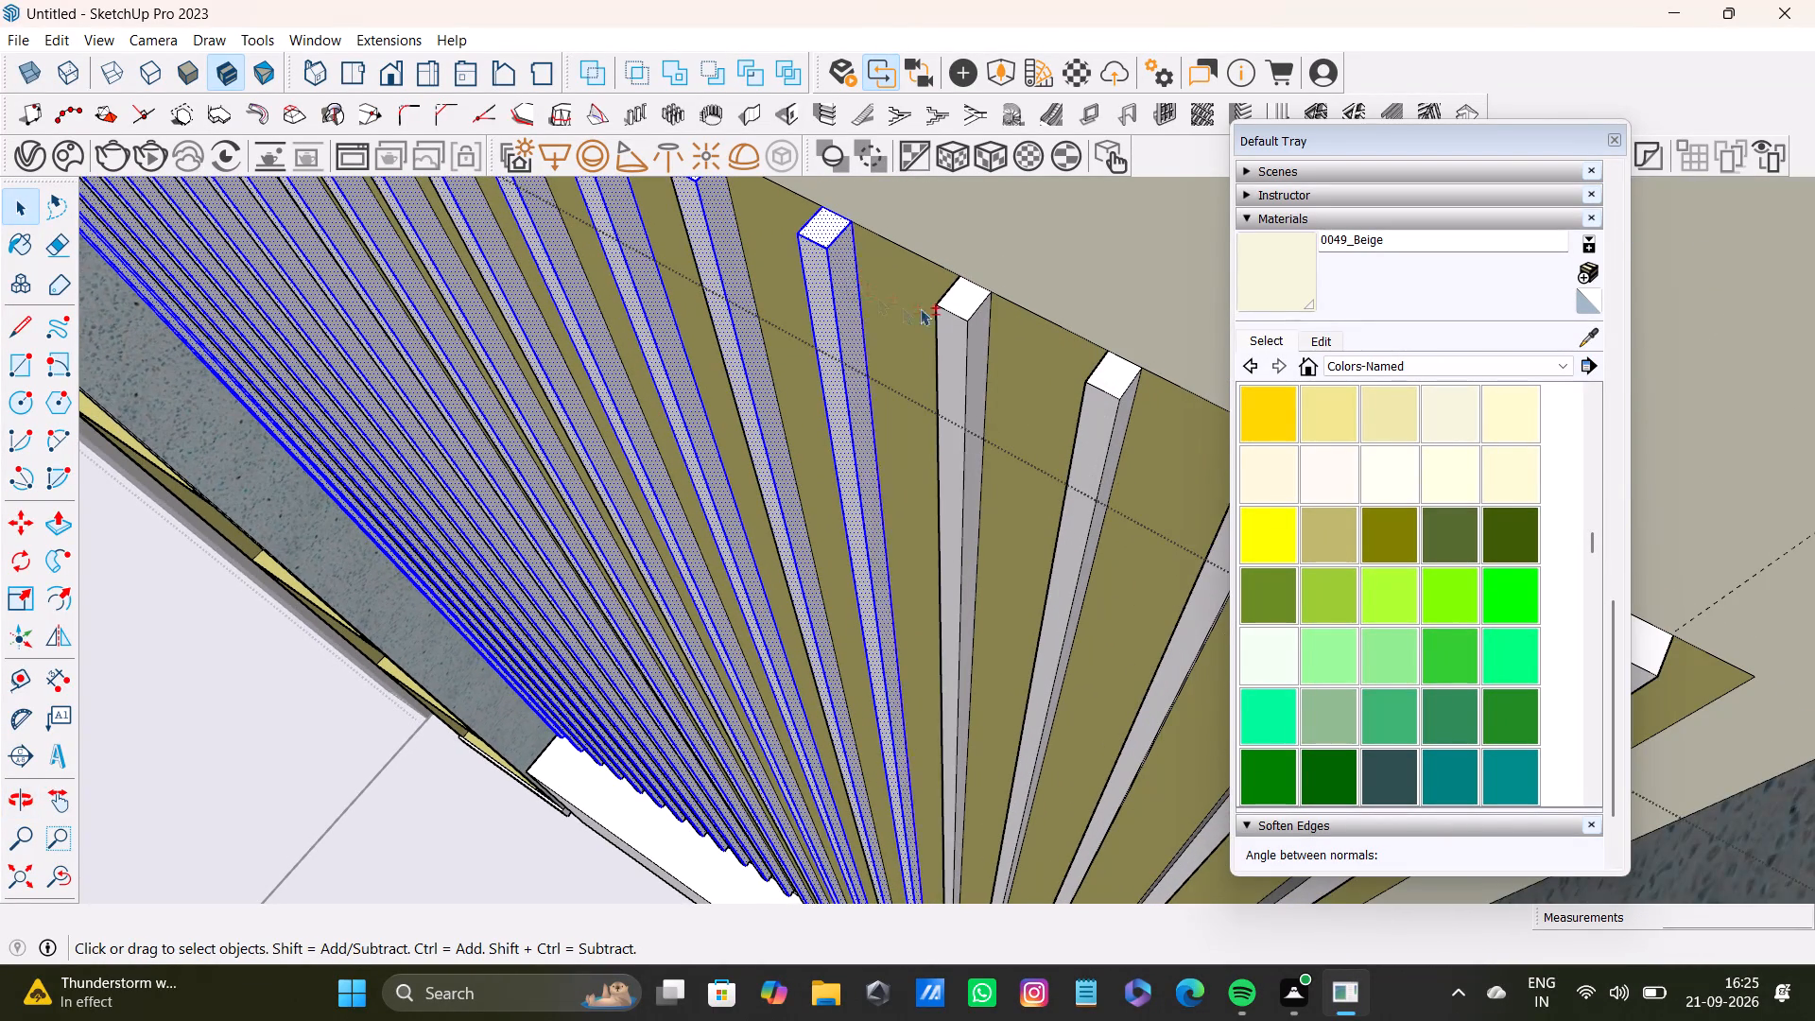
double_click(959, 303, "shift")
double_click(959, 331, "shift")
double_click(985, 338, "shift")
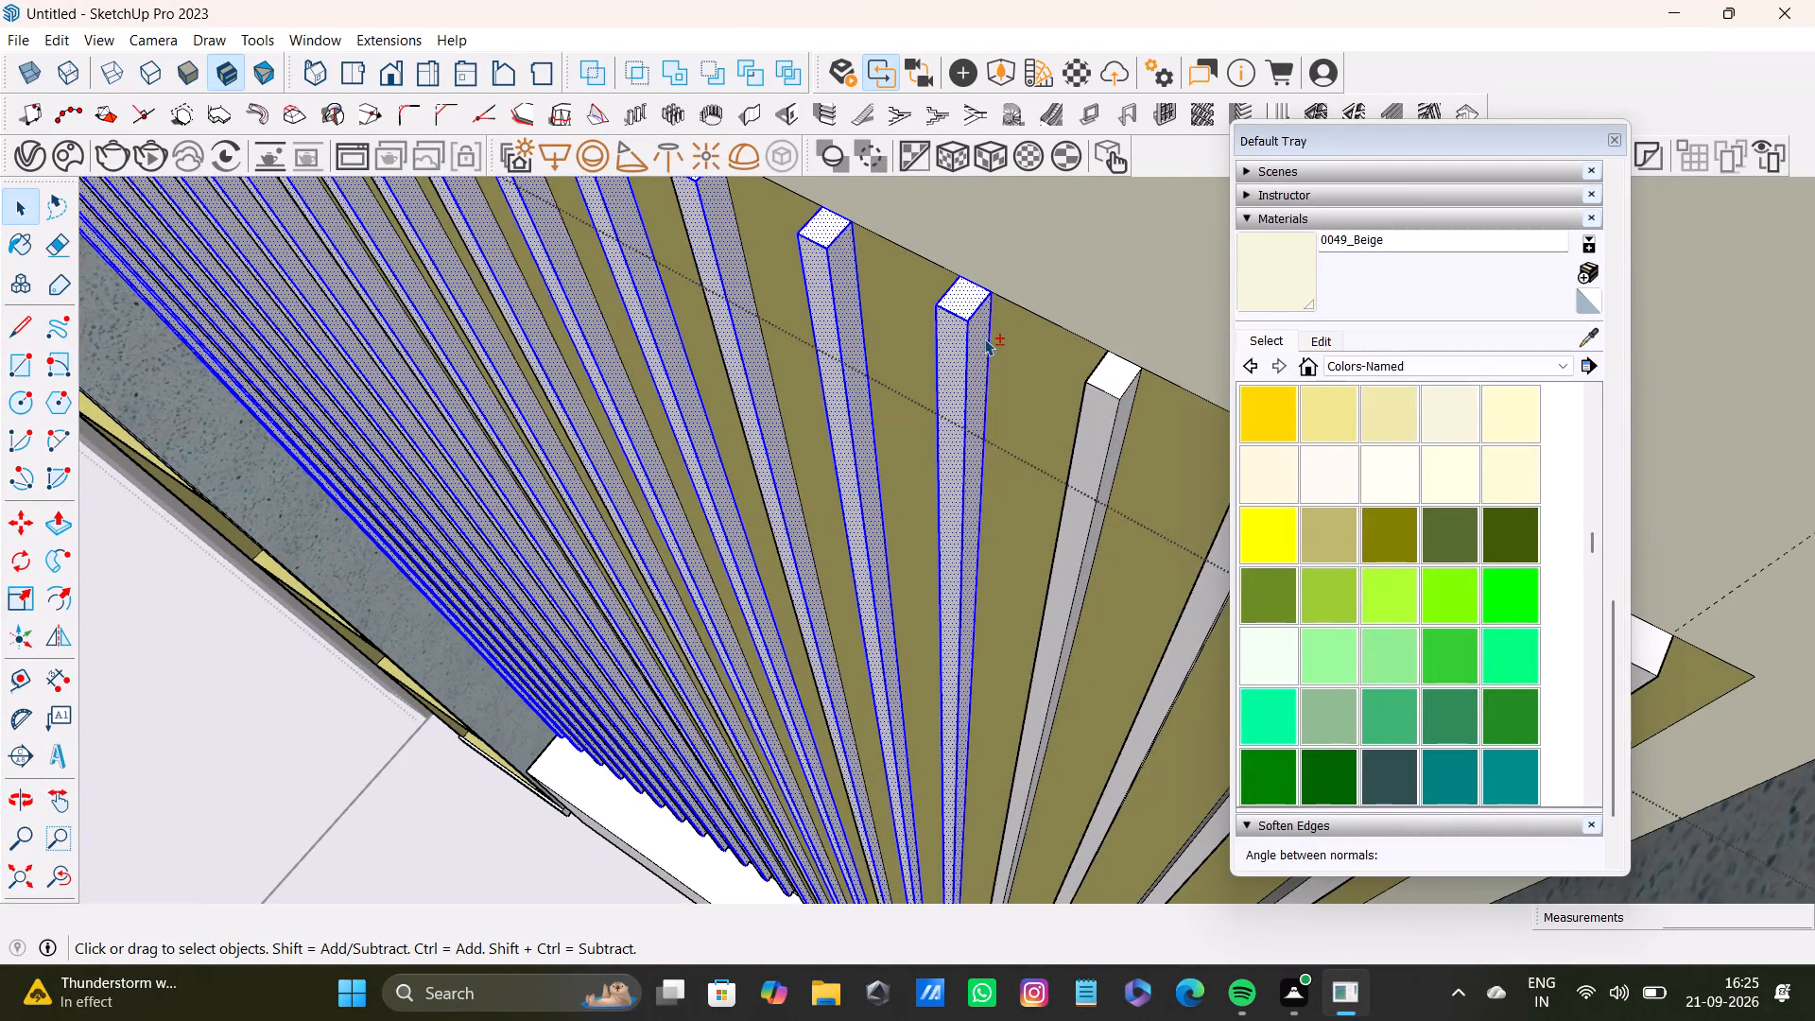
Add the top, front and side faces of the twentieth and twenty-first slats to the selection.
scroll(1011, 366, "down", 3, "shift")
middle_click_drag(1042, 398, 984, 355, "shift")
scroll(981, 339, "up", 6, "shift")
double_click(1072, 328, "shift")
double_click(1050, 359, "shift")
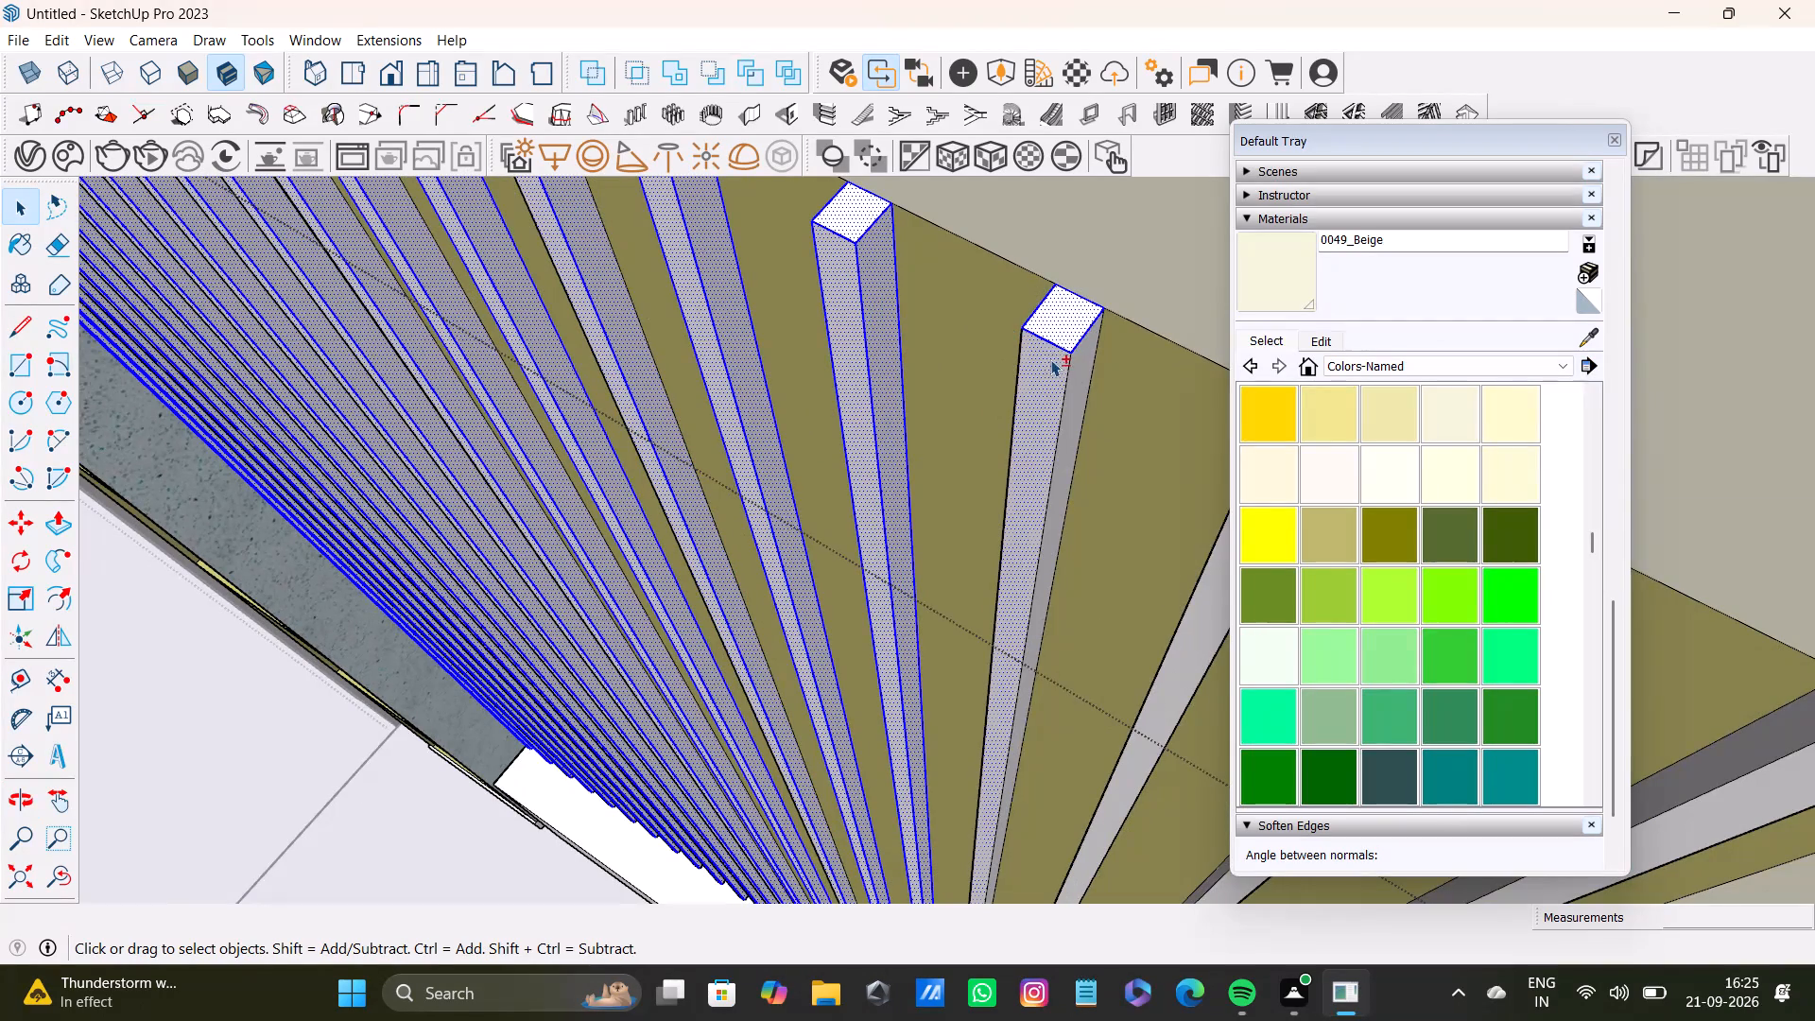
double_click(1080, 370, "shift")
scroll(1078, 373, "down", 4, "shift")
middle_click_drag(1110, 424, 930, 286, "shift")
scroll(945, 296, "up", 3, "shift")
double_click(1072, 274, "shift")
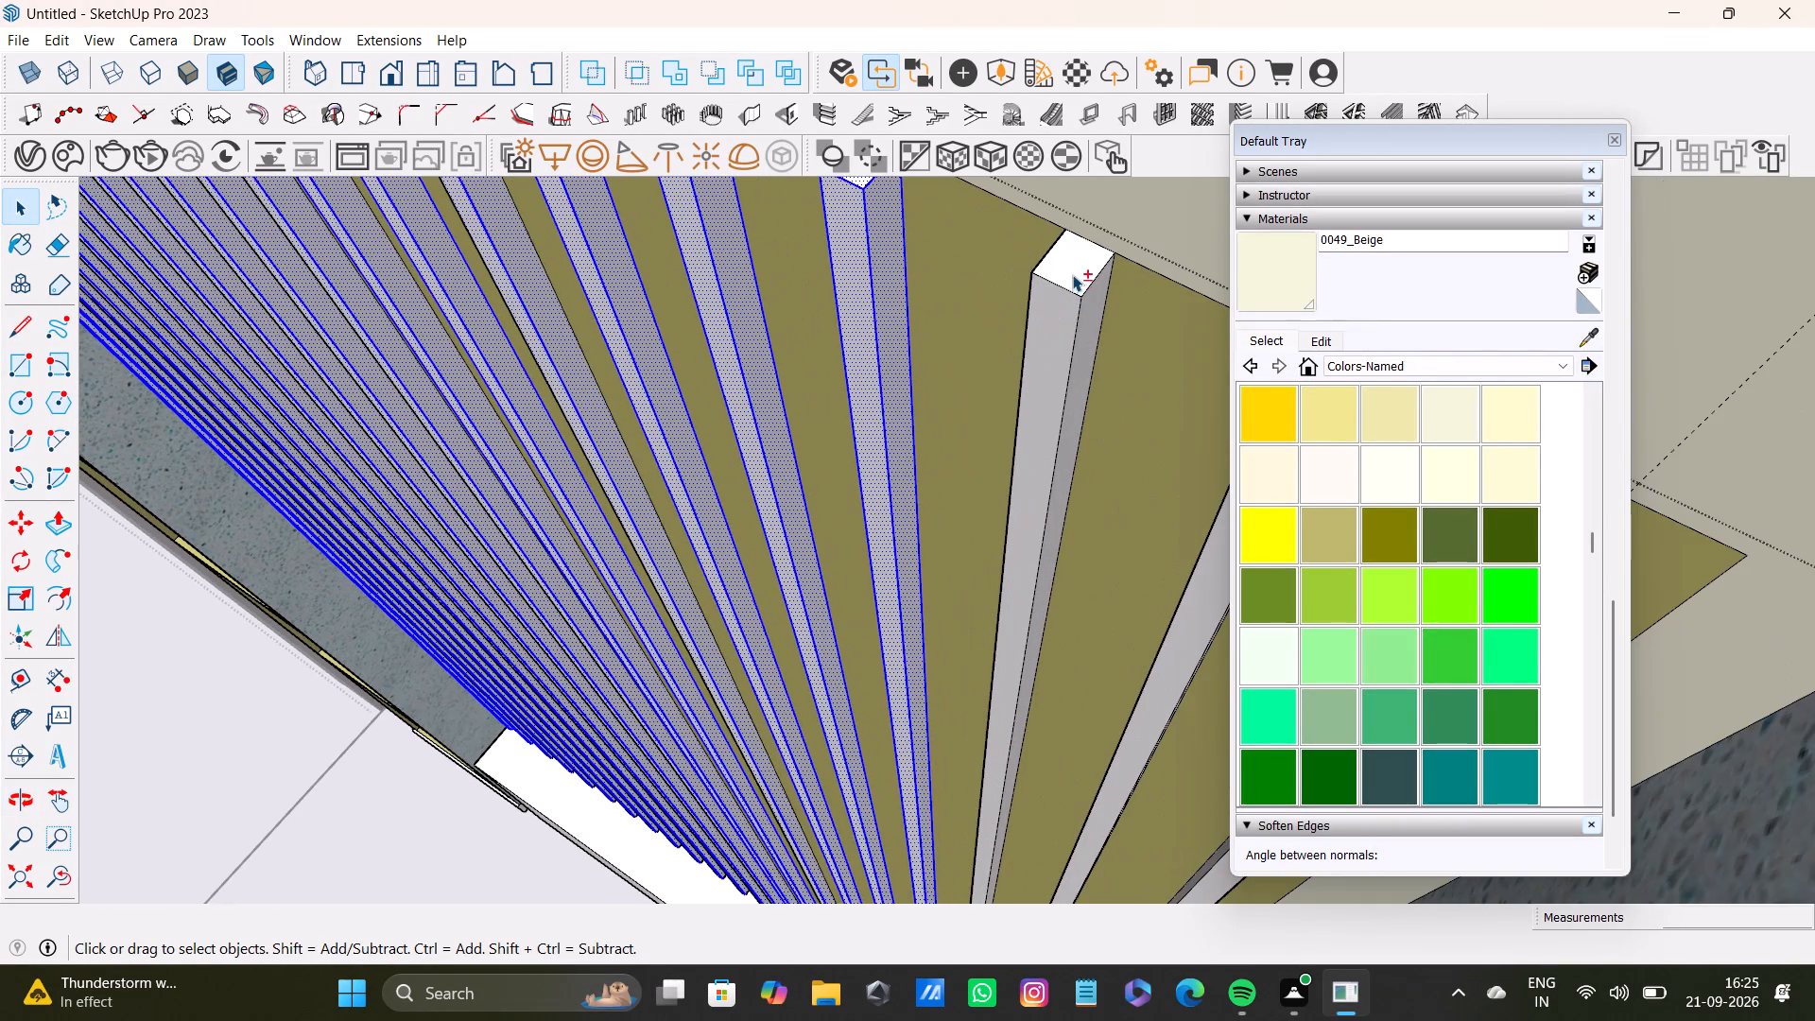
double_click(1061, 303, "shift")
double_click(1088, 308, "shift")
Add the top, front and side faces of the twenty-second slat to the selection.
scroll(1087, 321, "down", 4, "shift")
middle_click_drag(1087, 366, 896, 319, "shift")
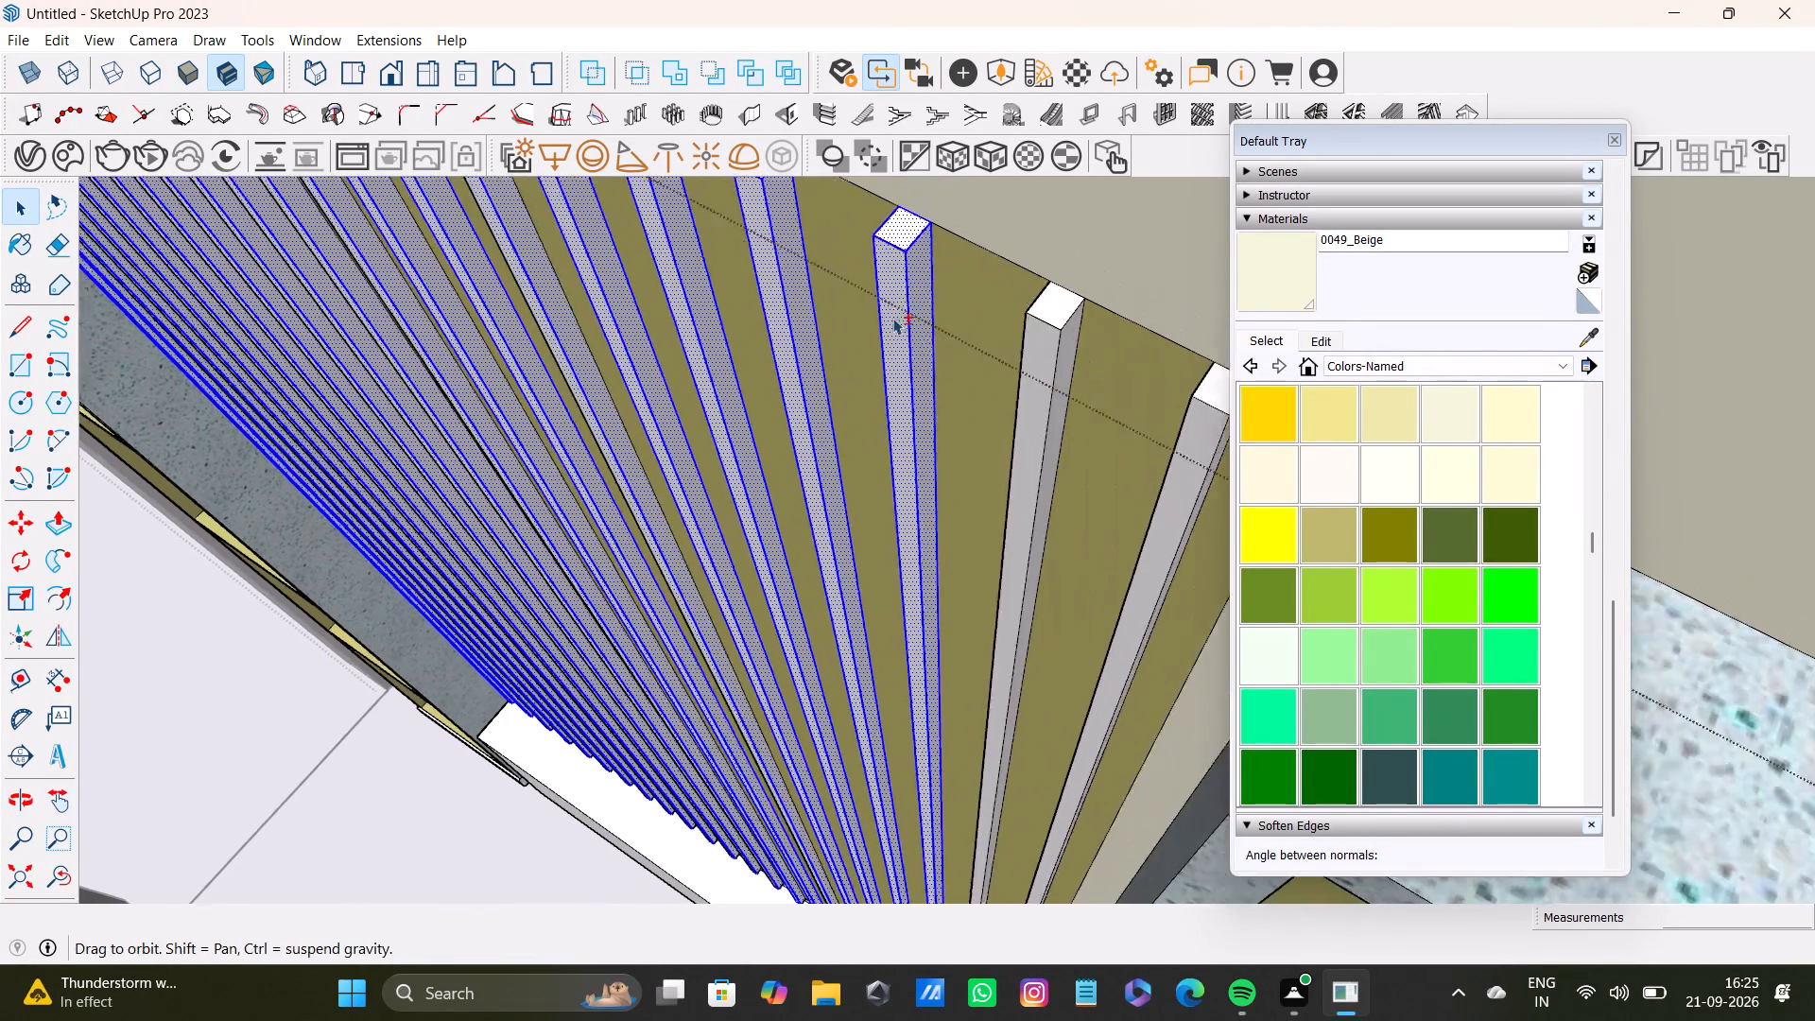
scroll(951, 298, "up", 3, "shift")
double_click(1046, 331, "shift")
left_click(1043, 366, "shift")
left_click_drag(1042, 366, 1051, 369, "shift")
double_click(1067, 370, "shift")
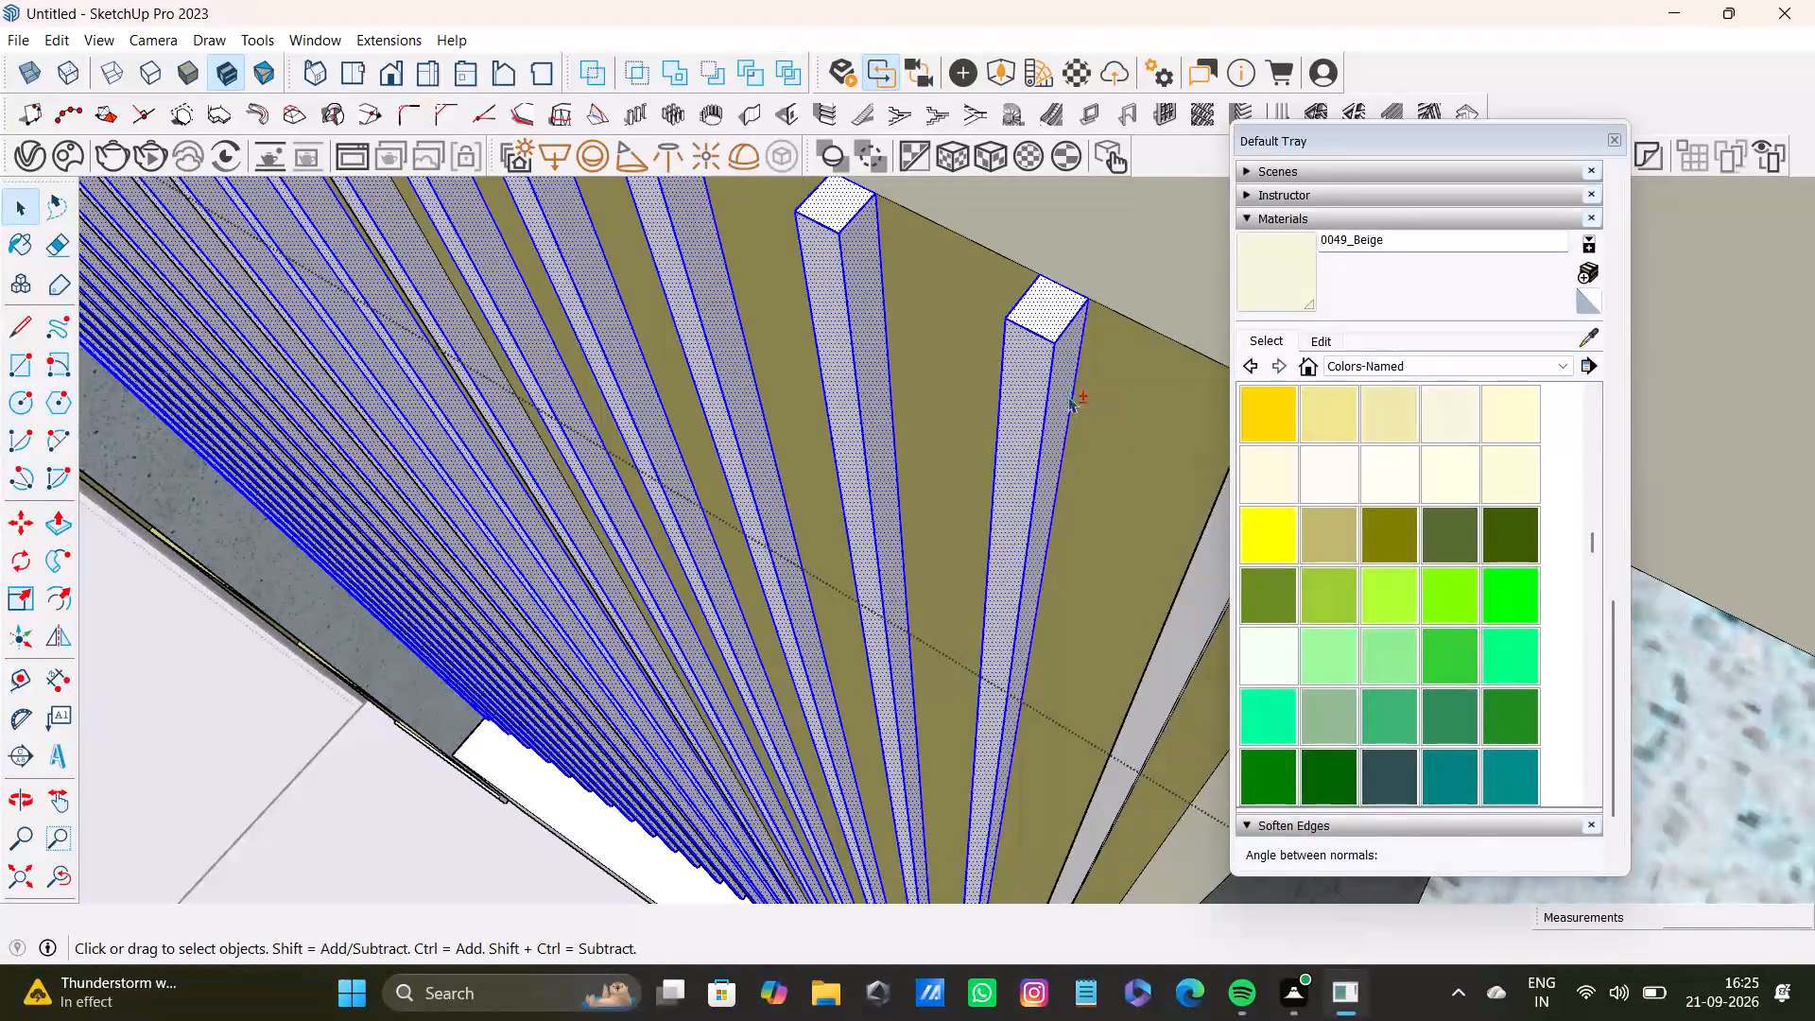
Add the top, front and side faces of the twenty-third slat, the last one beside the shelf unit, to the selection.
scroll(1067, 395, "down", 4, "shift")
middle_click_drag(1079, 420, 831, 309, "shift")
scroll(940, 309, "up", 2, "shift")
double_click(913, 284, "shift")
scroll(914, 284, "up", 1, "shift")
left_click(914, 345, "shift")
left_click_drag(914, 345, 925, 345, "shift")
left_click(960, 350, "shift")
double_click(949, 348, "shift")
scroll(941, 364, "down", 8, "shift")
middle_click_drag(841, 491, 1010, 391)
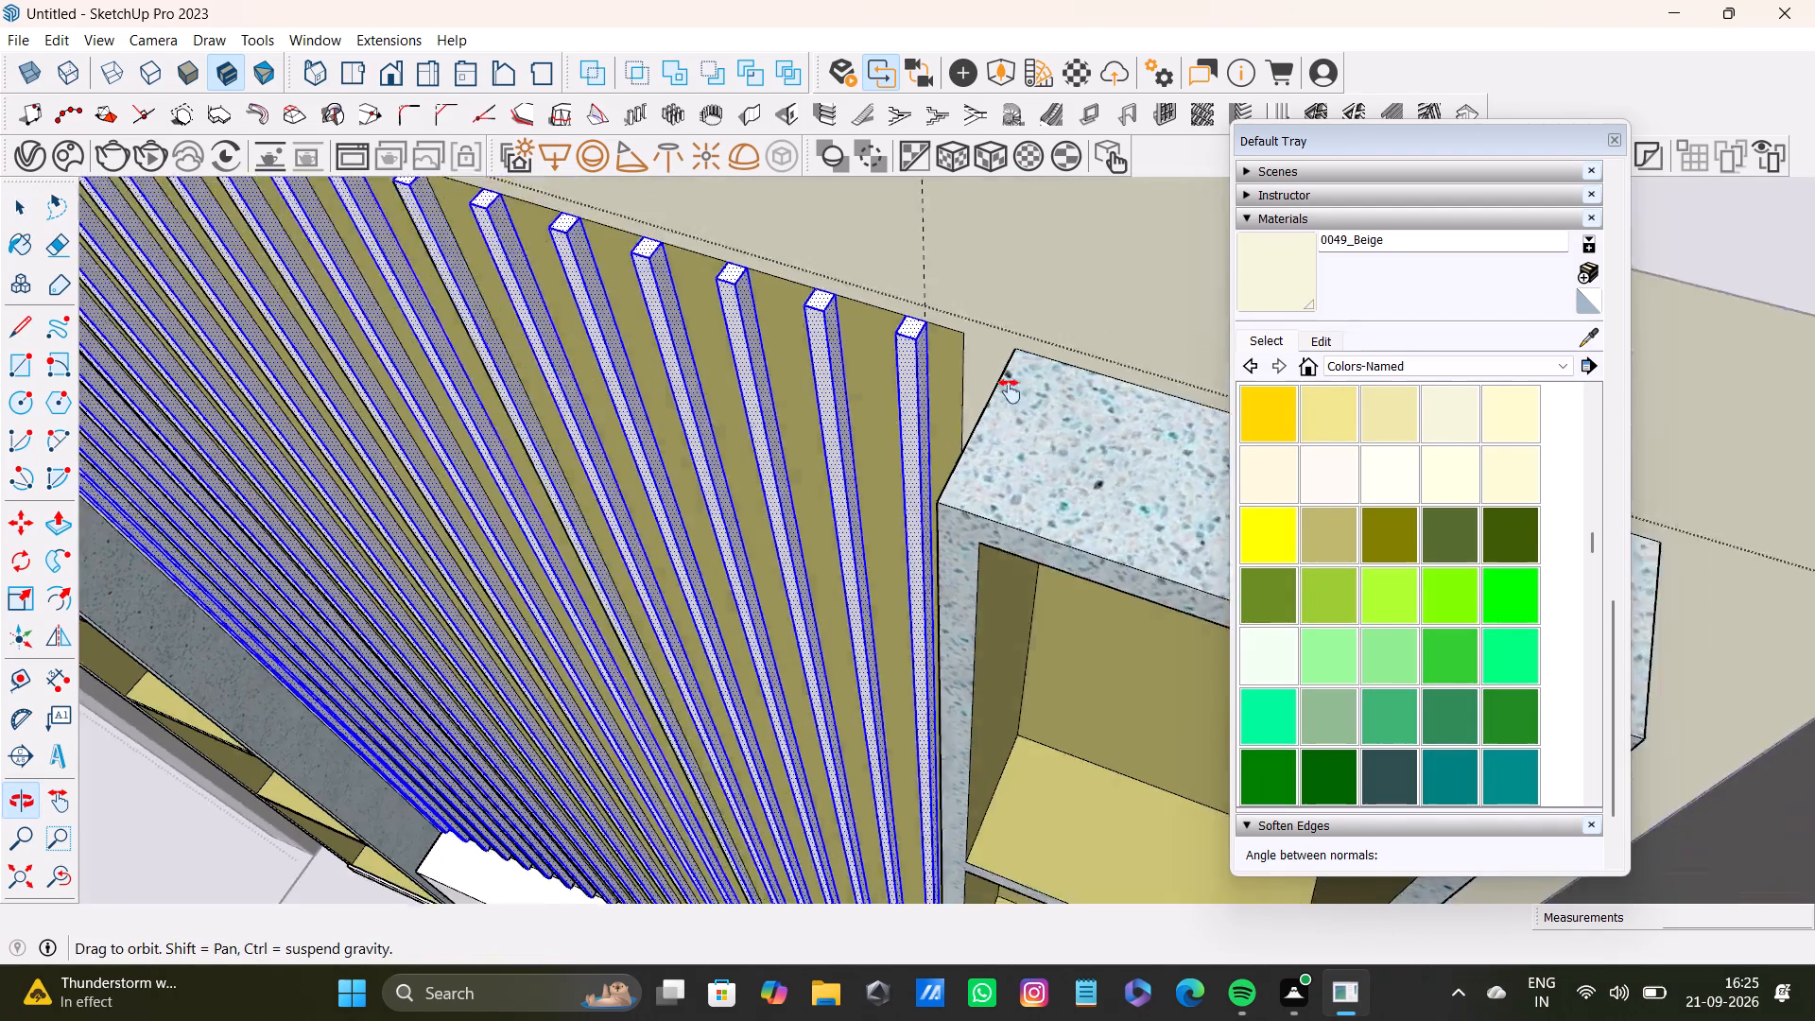
middle_click_drag(1010, 391, 1034, 379)
Paint the selected slat faces with Wood Veneer 02 from the Wood material collection.
scroll(1407, 600, "down", 8)
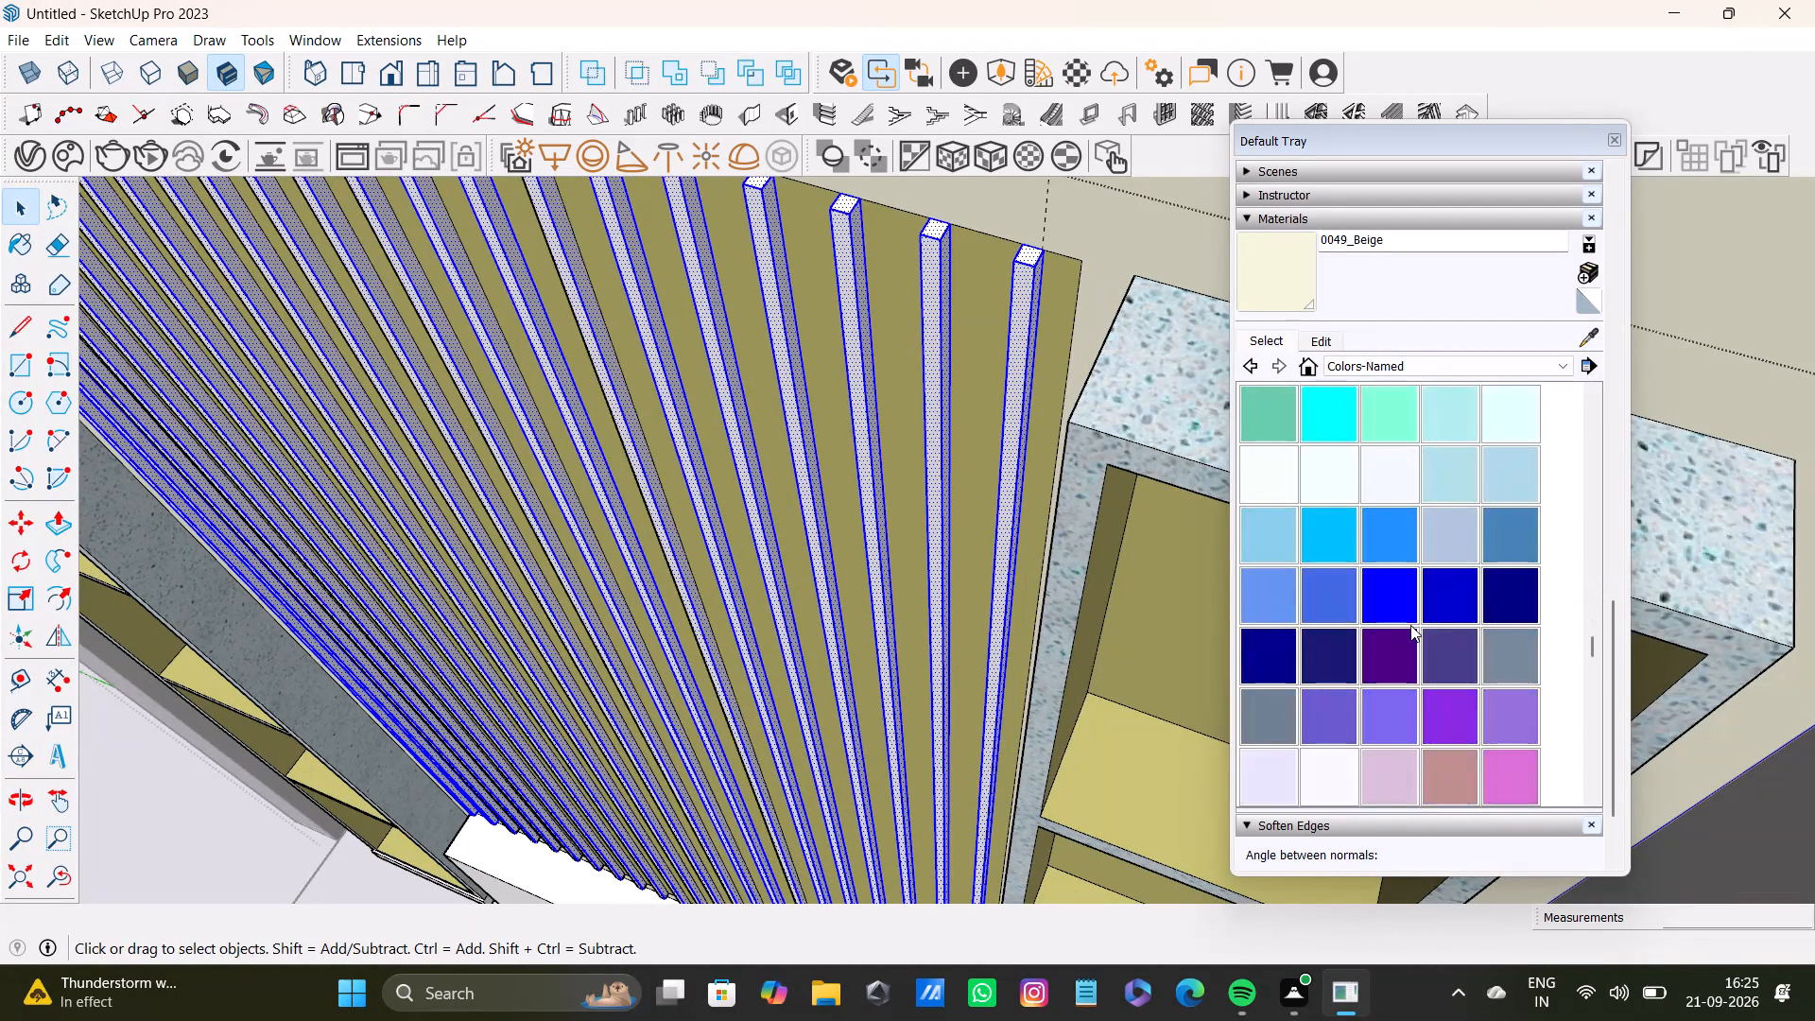
scroll(1409, 625, "down", 8)
scroll(1406, 630, "up", 6)
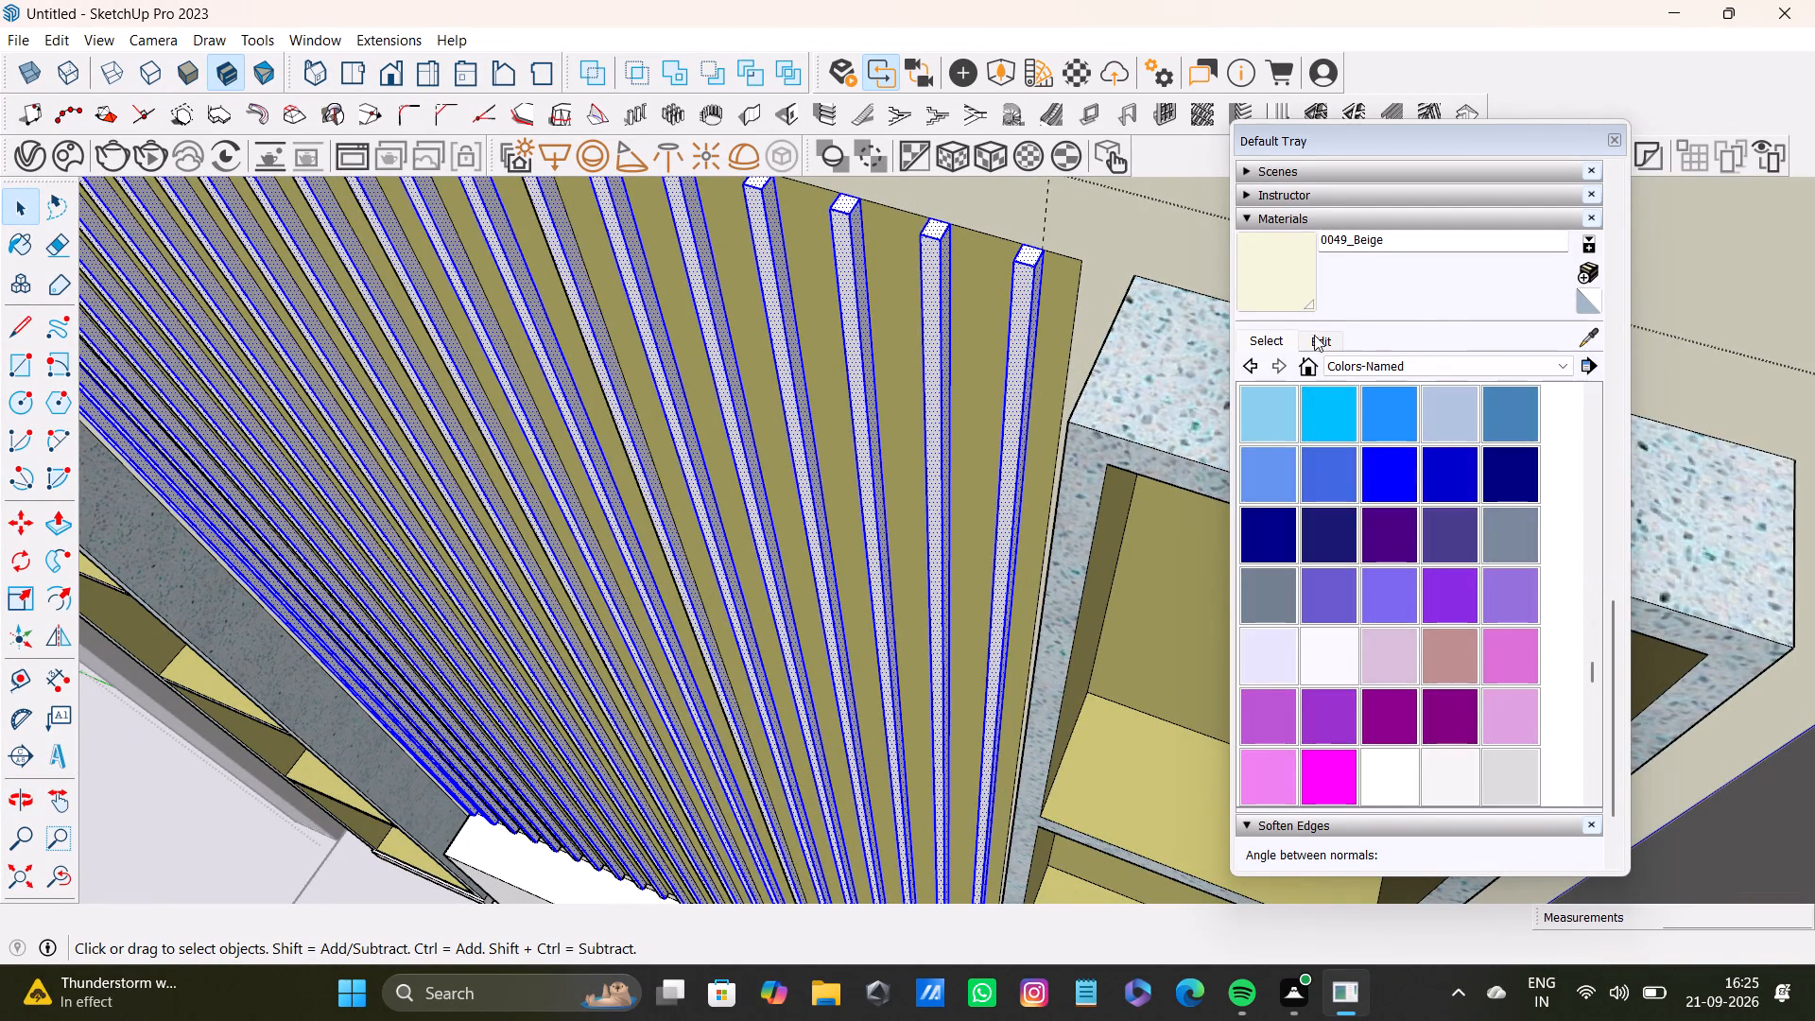
left_click(1368, 360)
scroll(1414, 516, "down", 4)
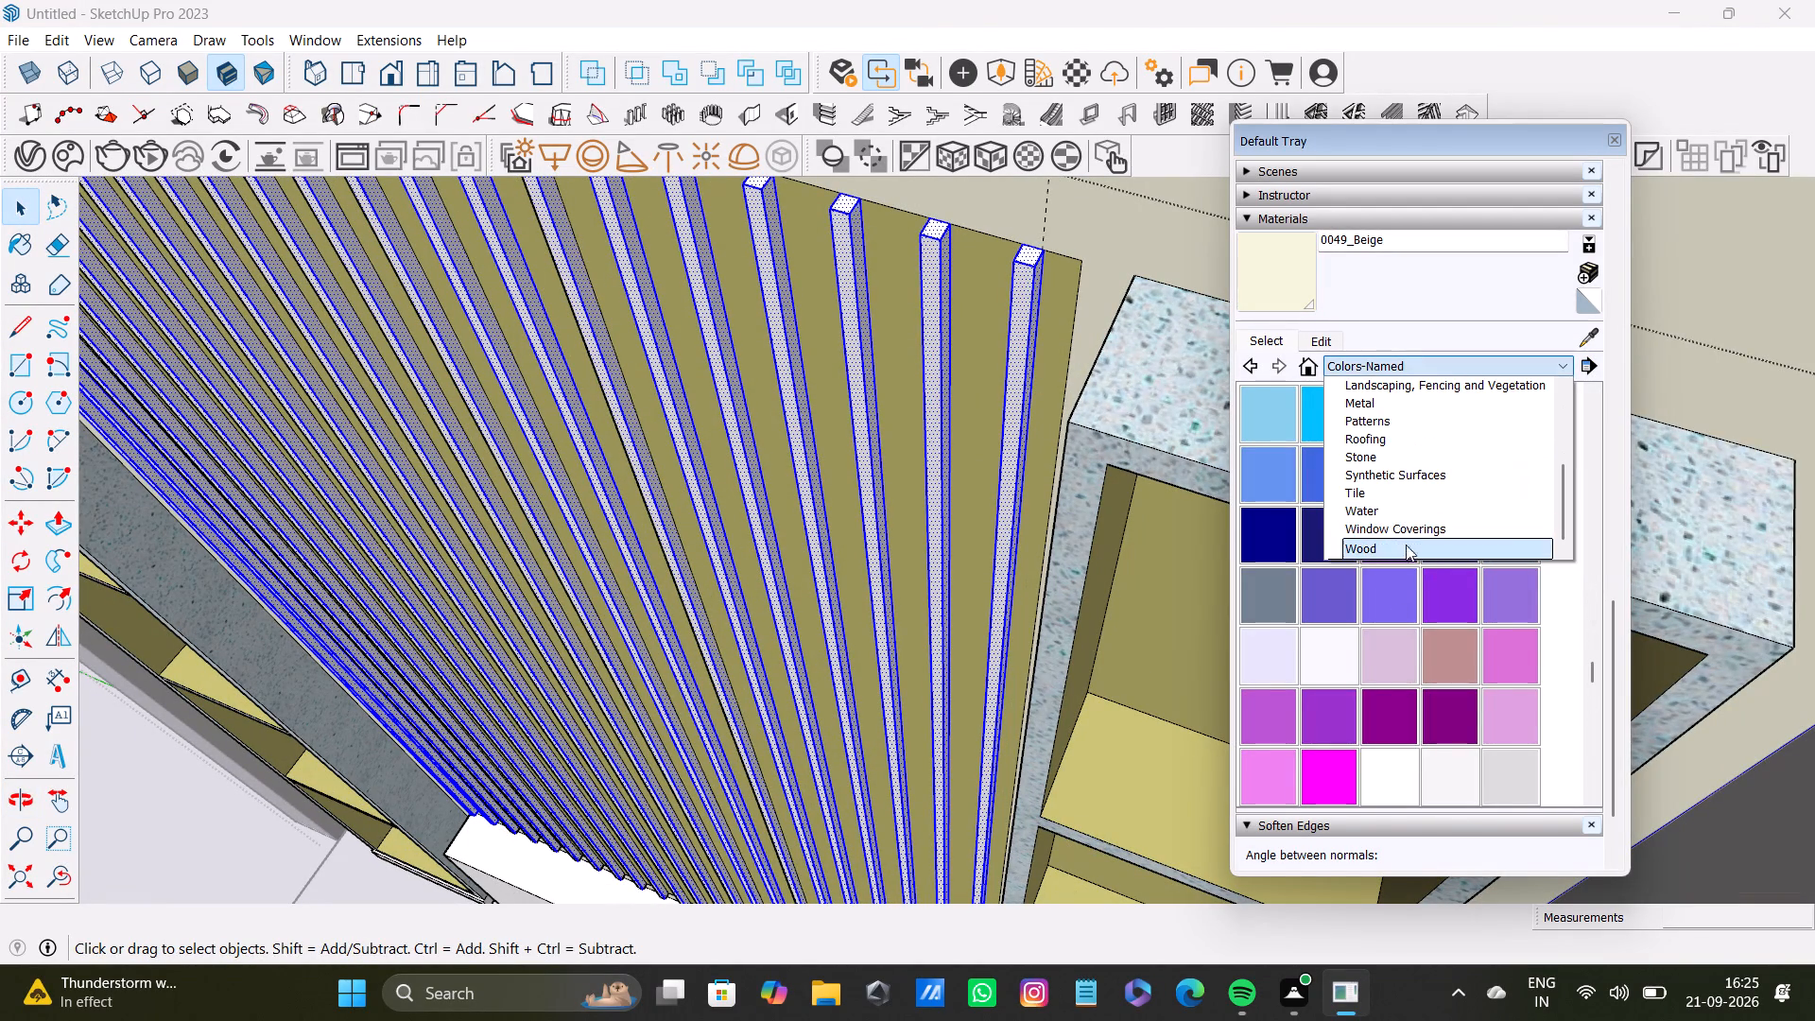
left_click(1403, 554)
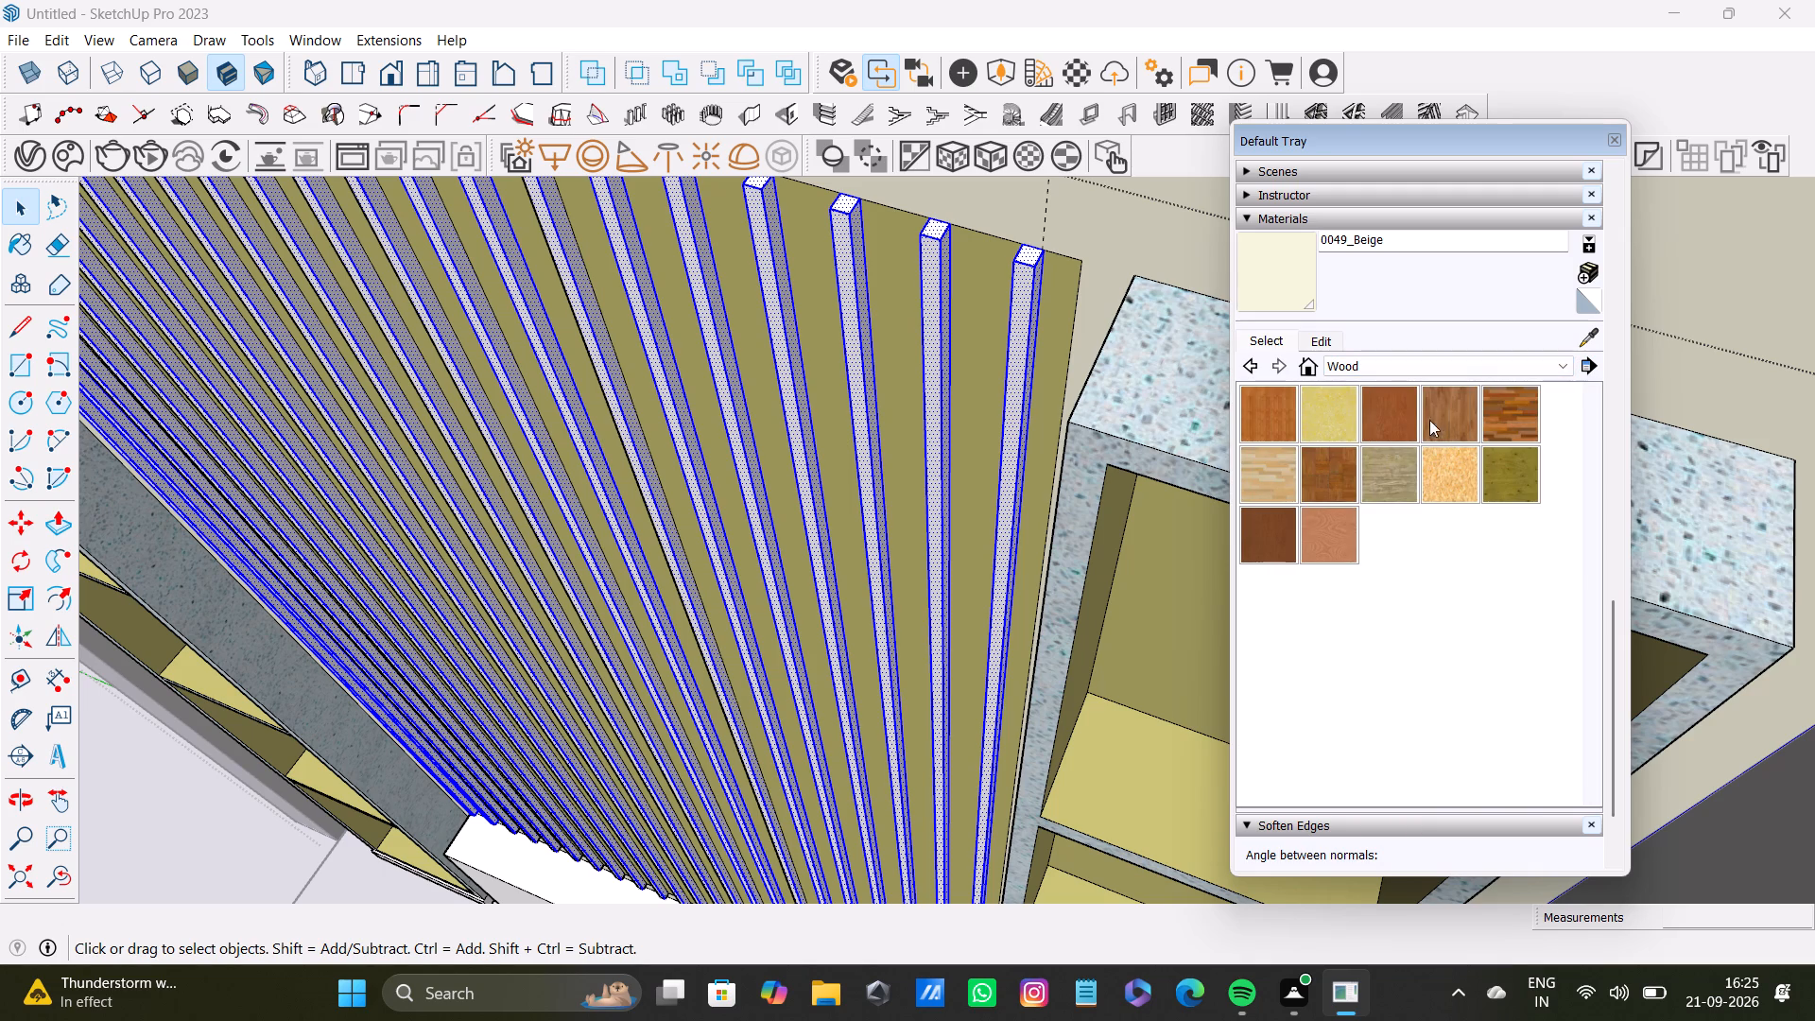
left_click(1325, 525)
left_click(1019, 308)
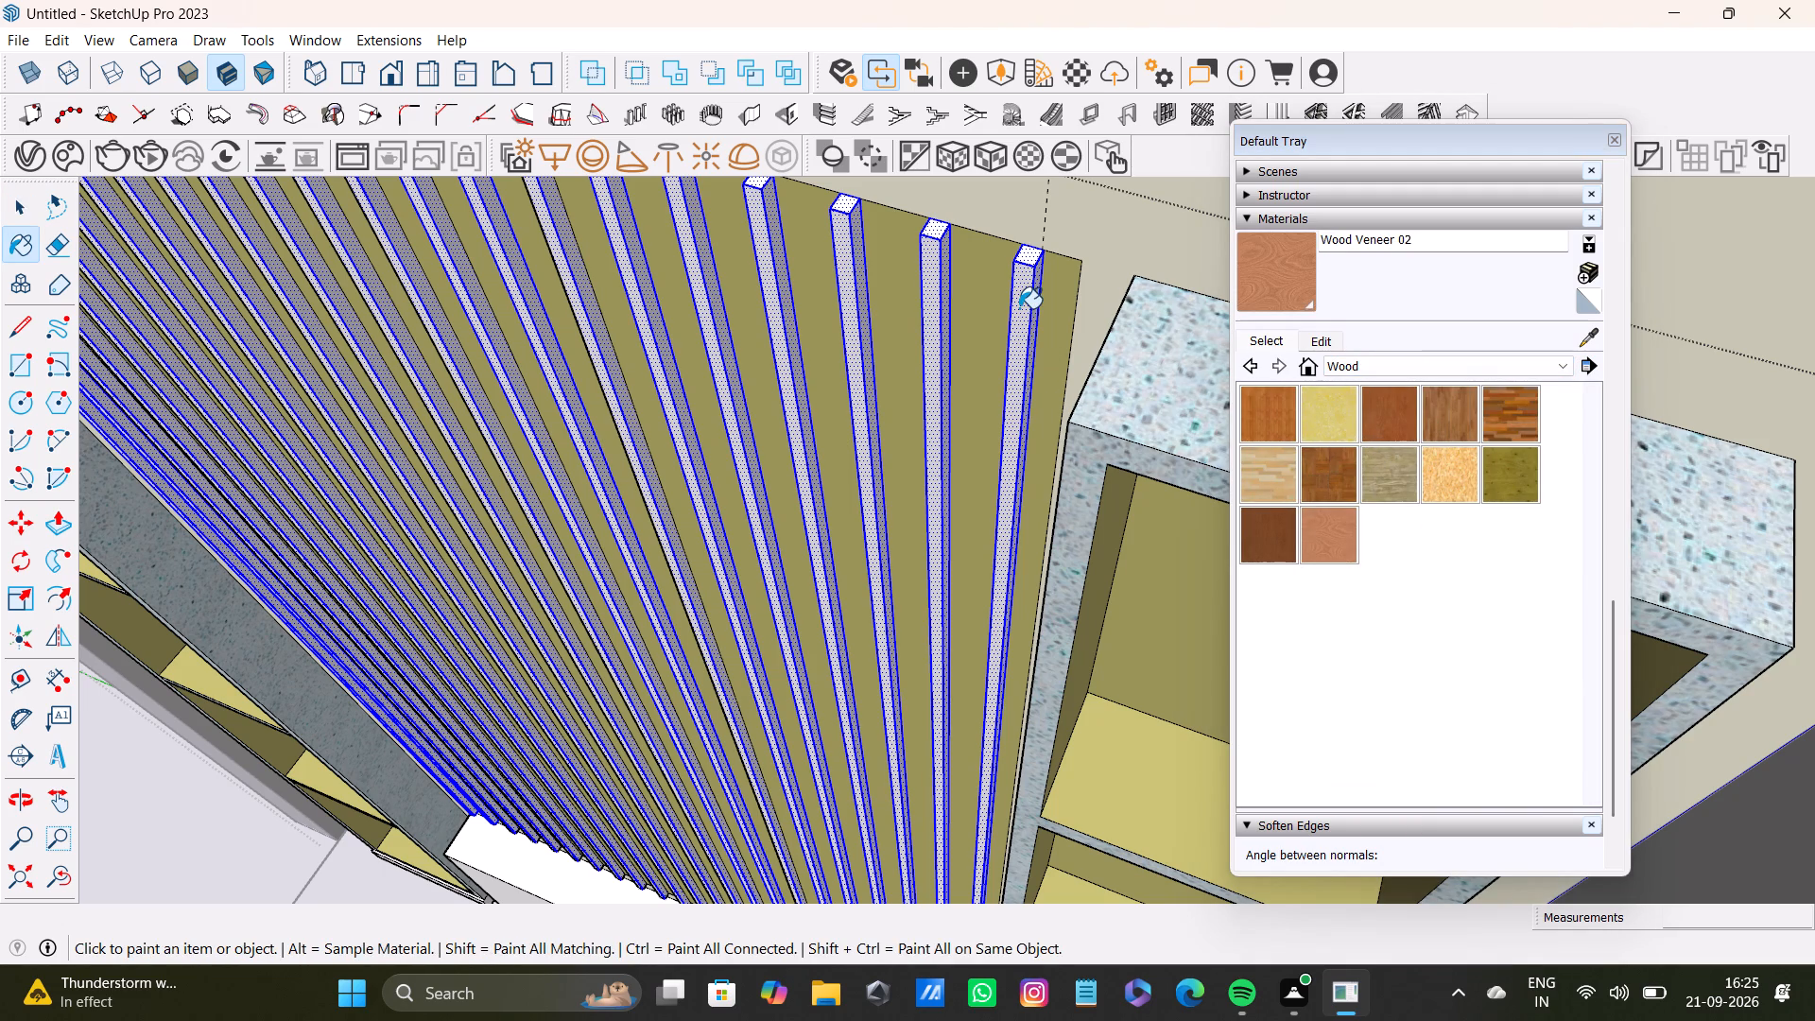
scroll(947, 514, "down", 9)
middle_click_drag(945, 539, 966, 527)
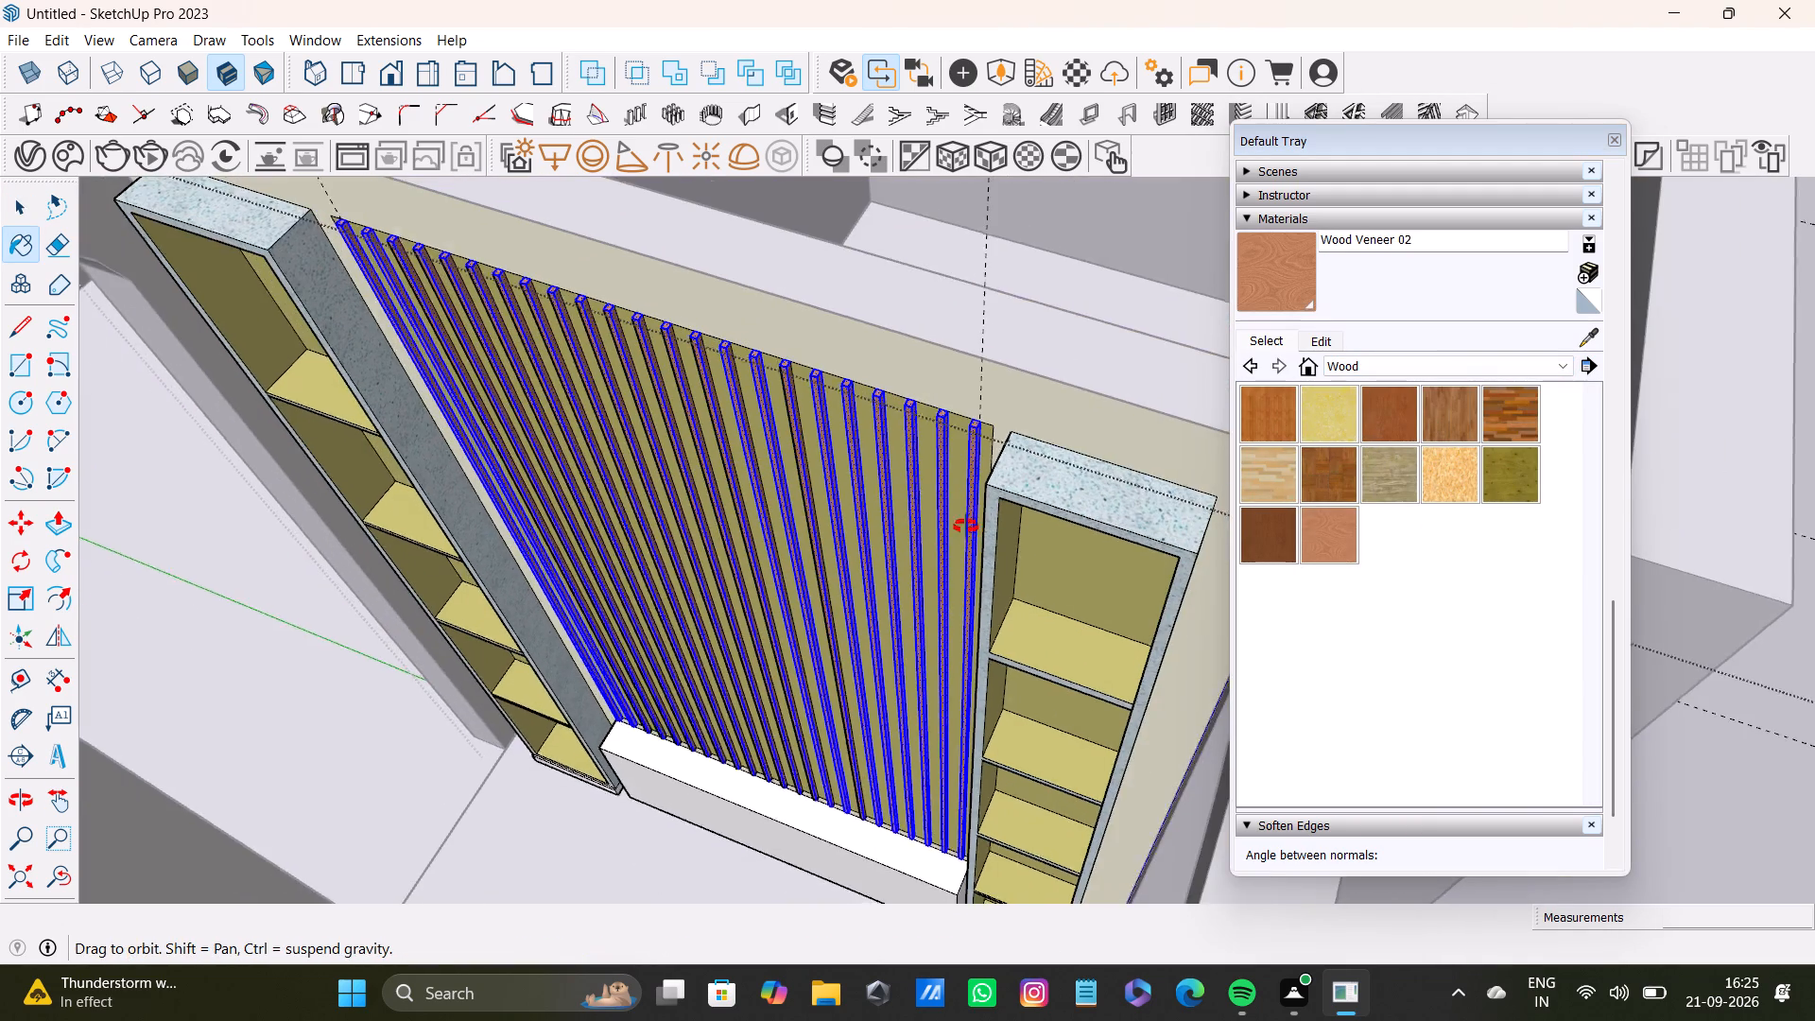
middle_click_drag(966, 527, 977, 369)
scroll(760, 346, "up", 3)
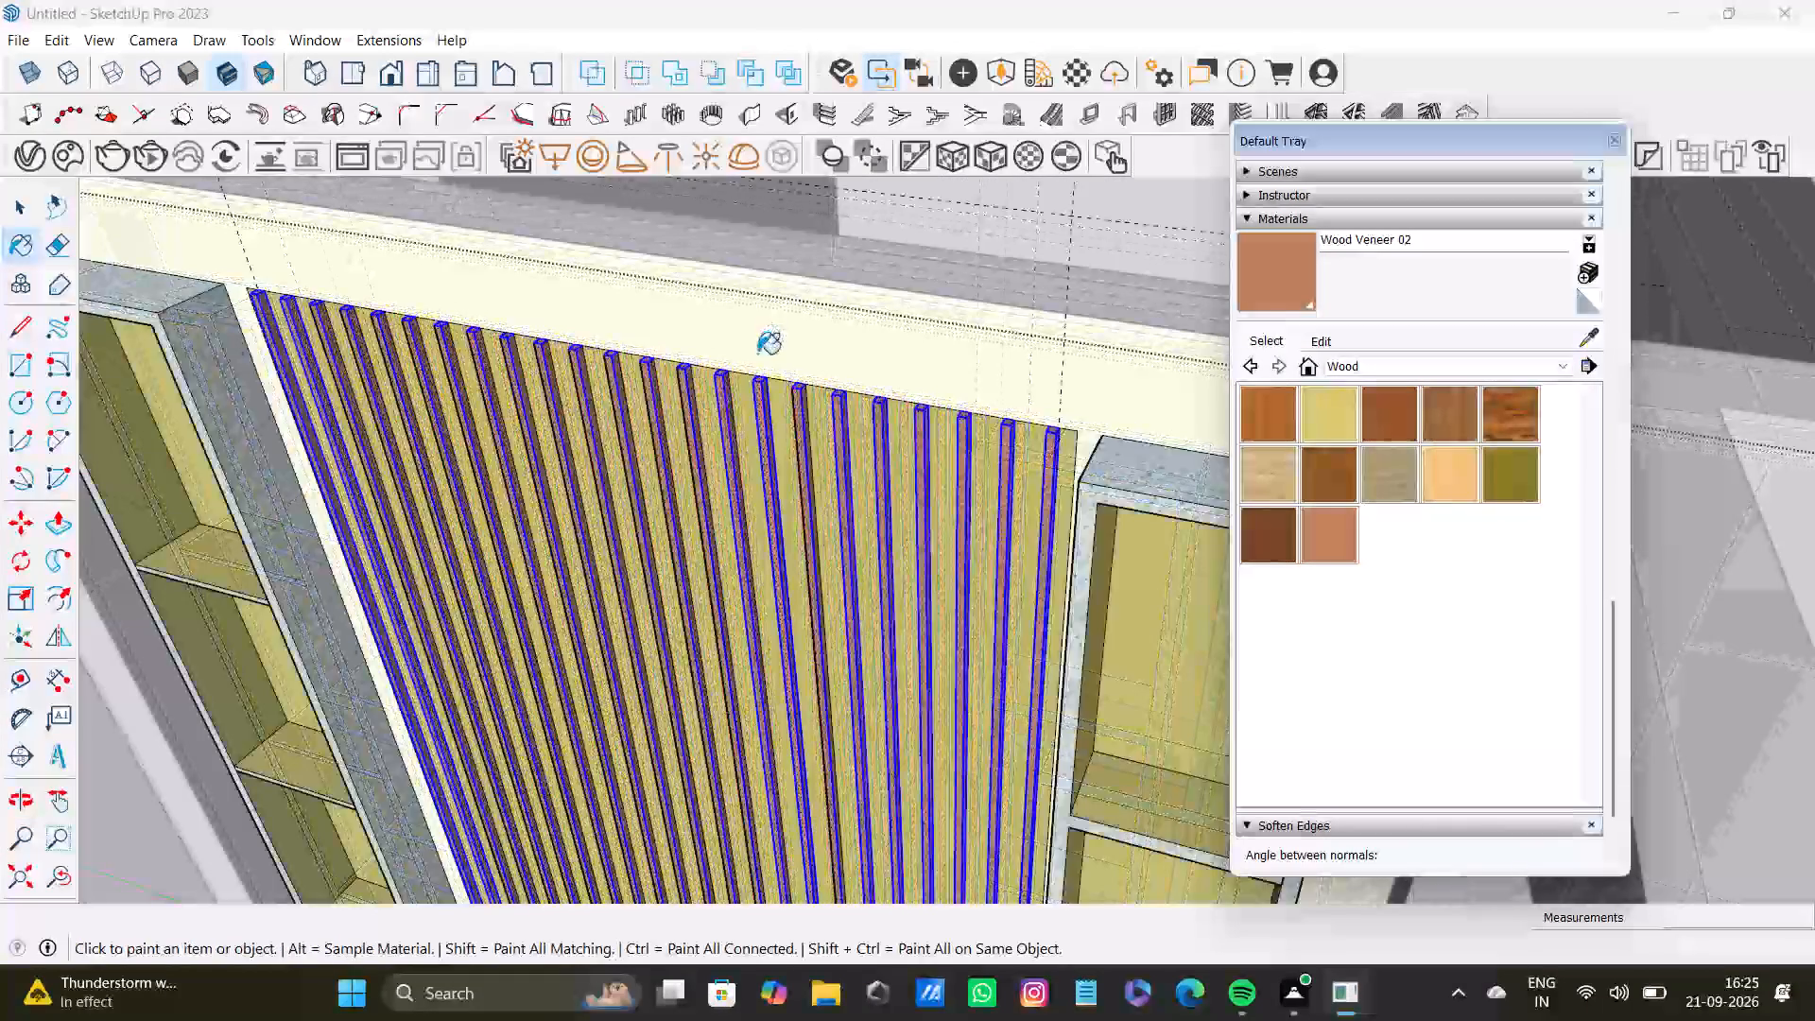
key("space")
Add the unpainted side faces of the first three slats, starting beside the opposite shelf unit, to the selection.
scroll(743, 378, "down", 6)
middle_click_drag(716, 507, 1043, 453, "shift")
scroll(613, 412, "up", 3)
middle_click_drag(664, 392, 998, 403)
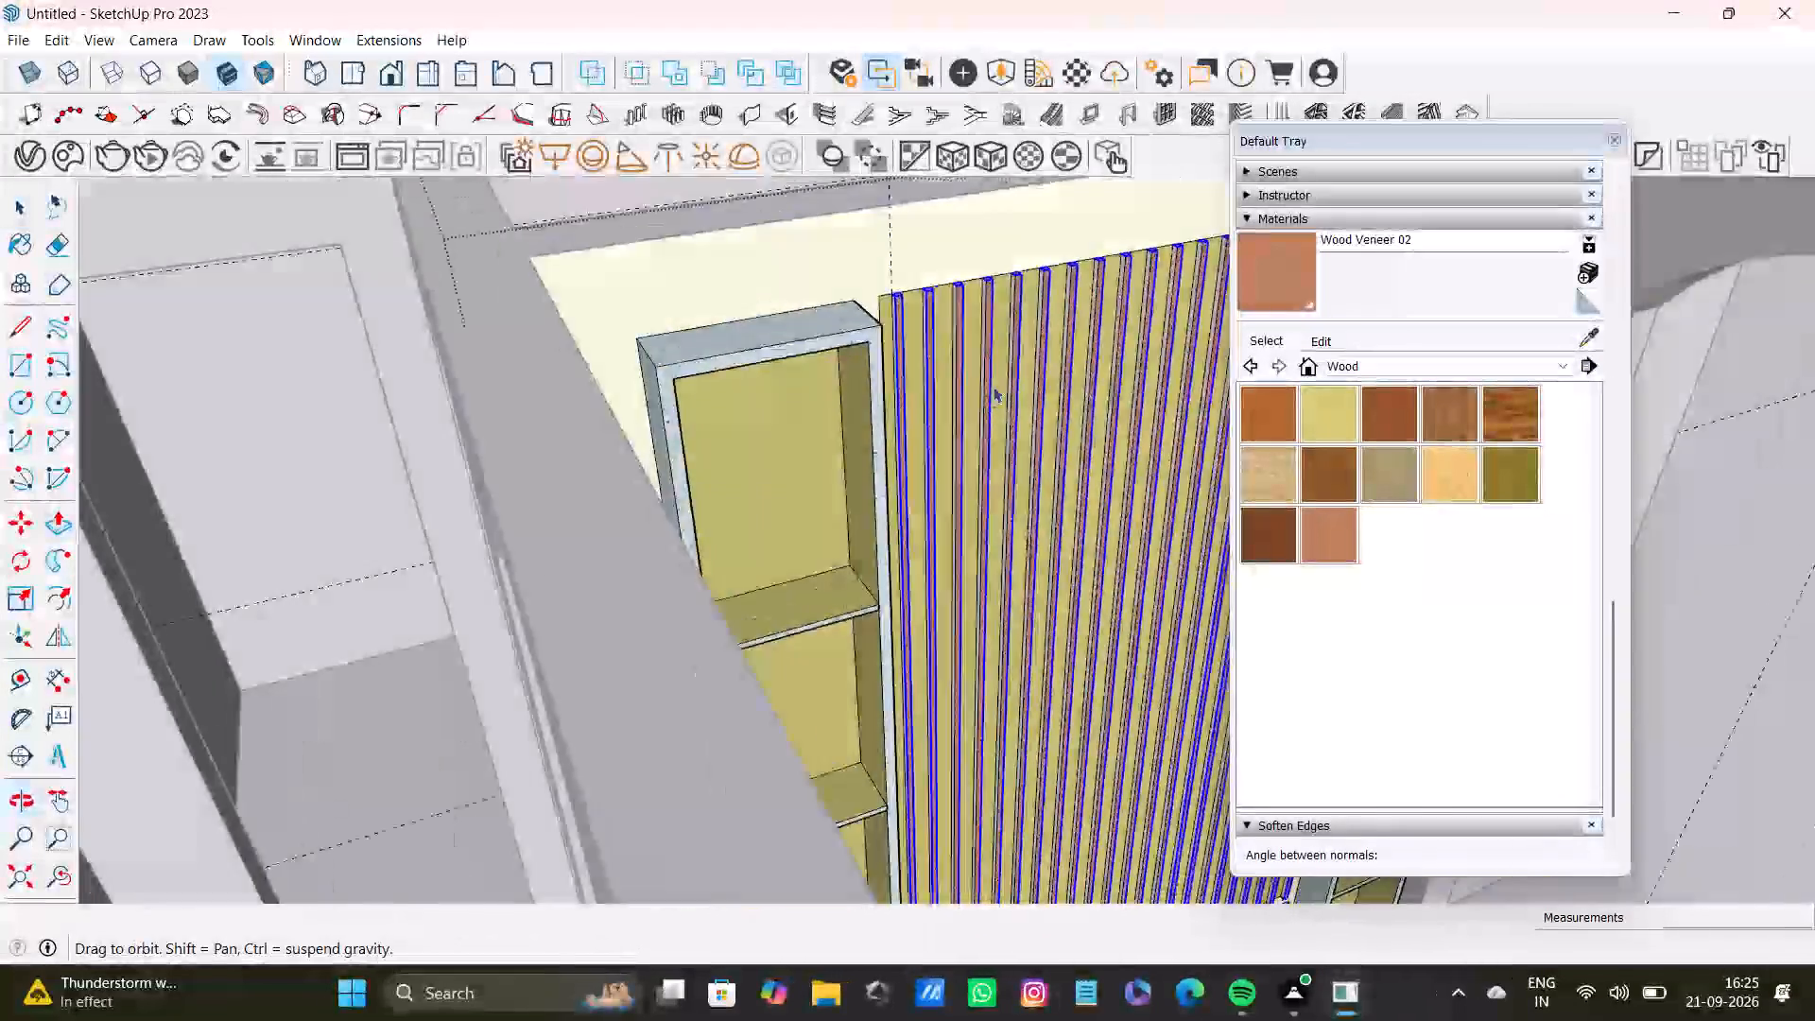
scroll(851, 325, "up", 4)
middle_click_drag(926, 309, 677, 429, "shift")
scroll(689, 417, "up", 10)
middle_click_drag(657, 441, 791, 417)
scroll(671, 415, "up", 2)
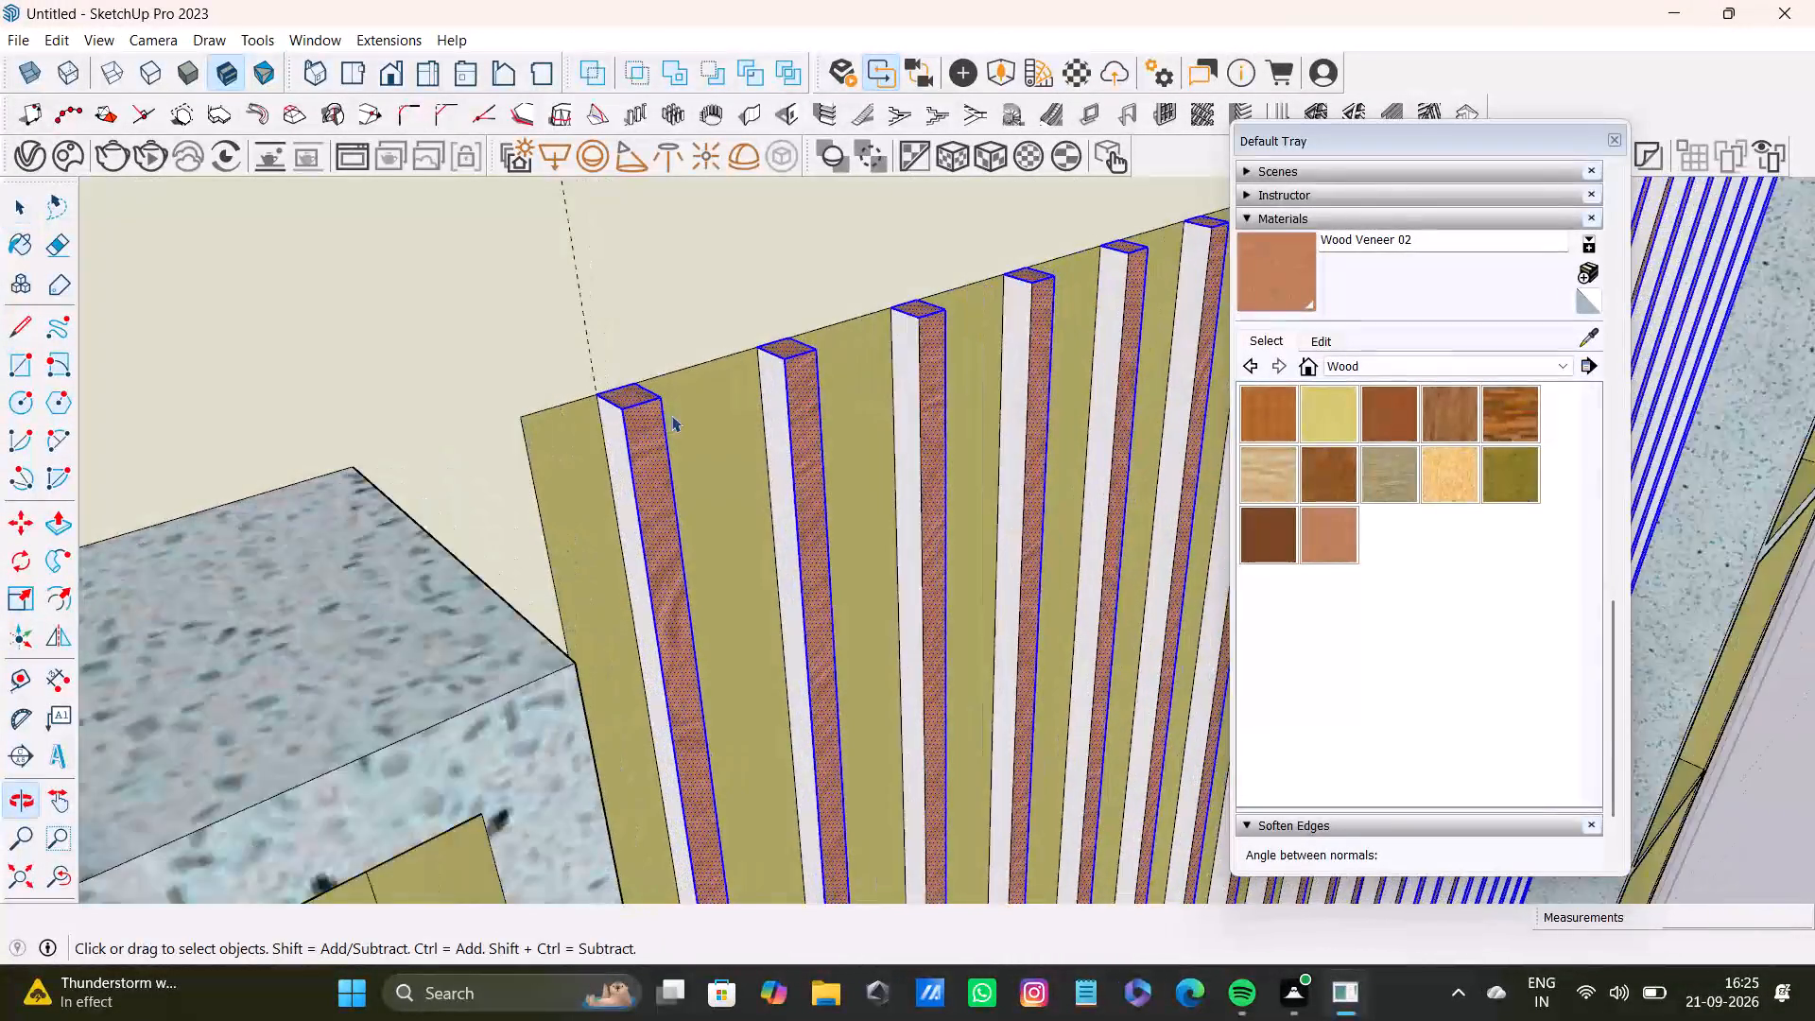
scroll(671, 415, "up", 4)
left_click(638, 450, "shift")
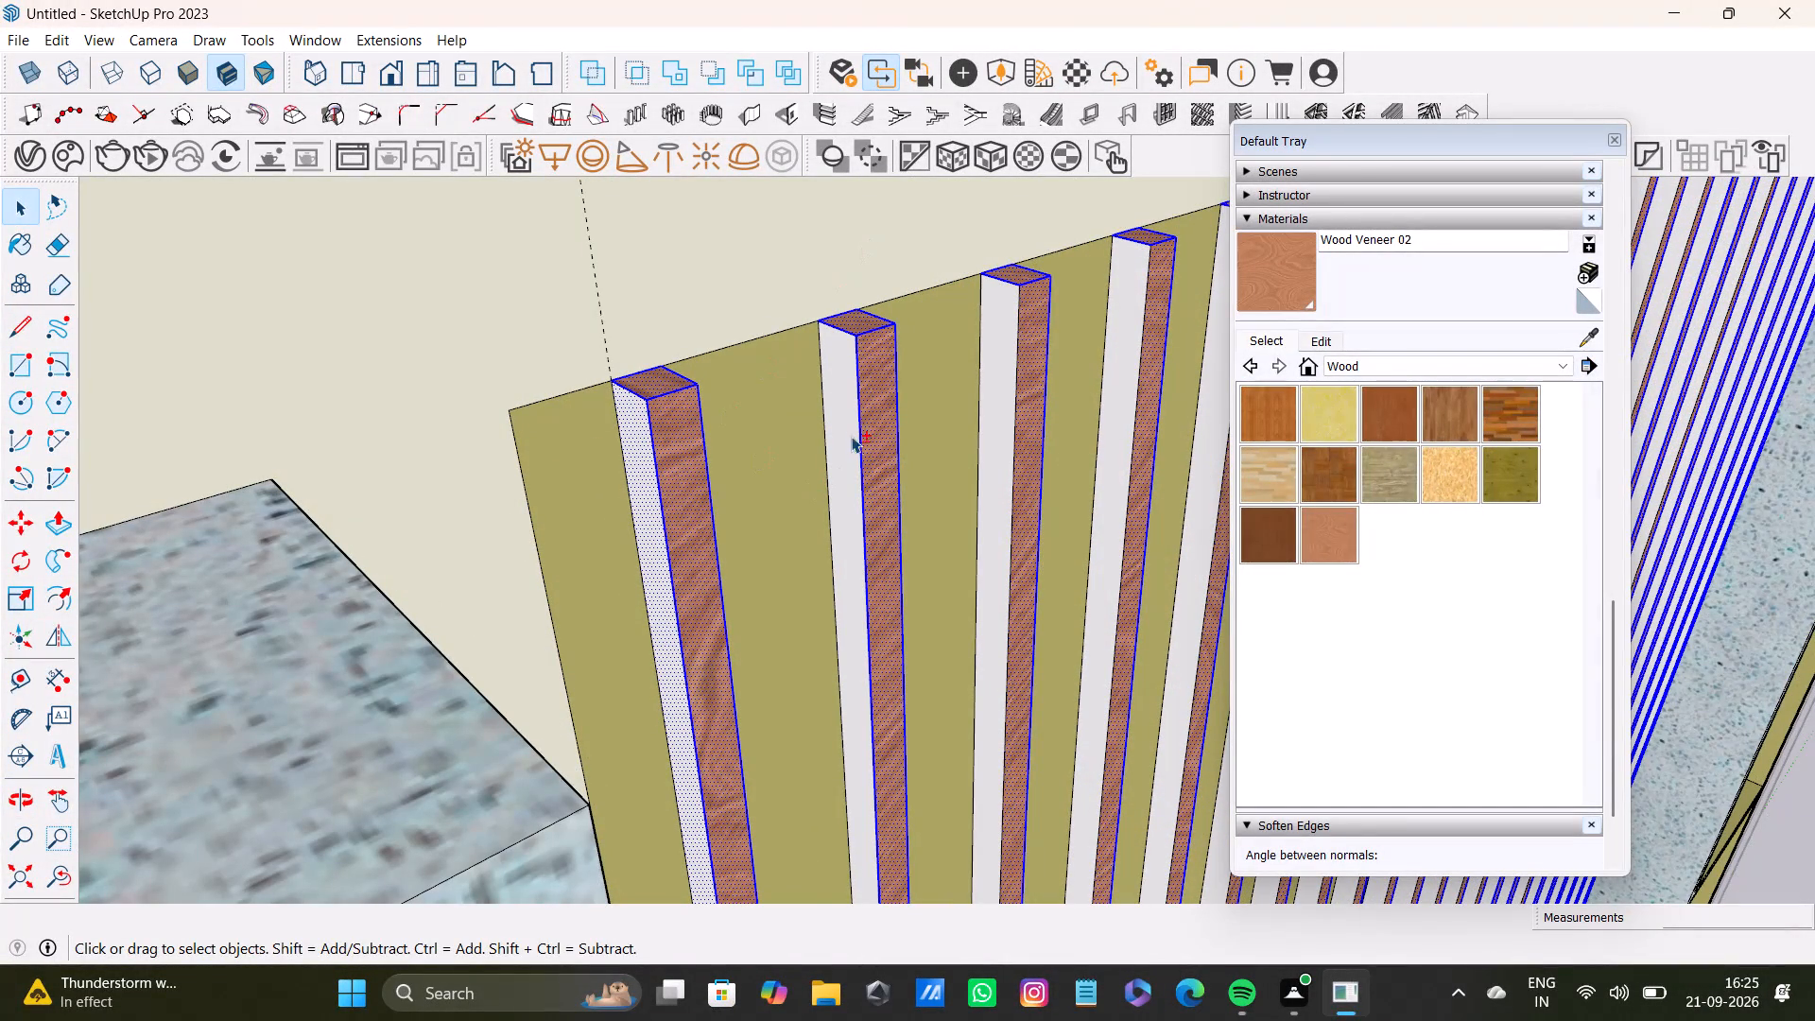
left_click(845, 432, "shift")
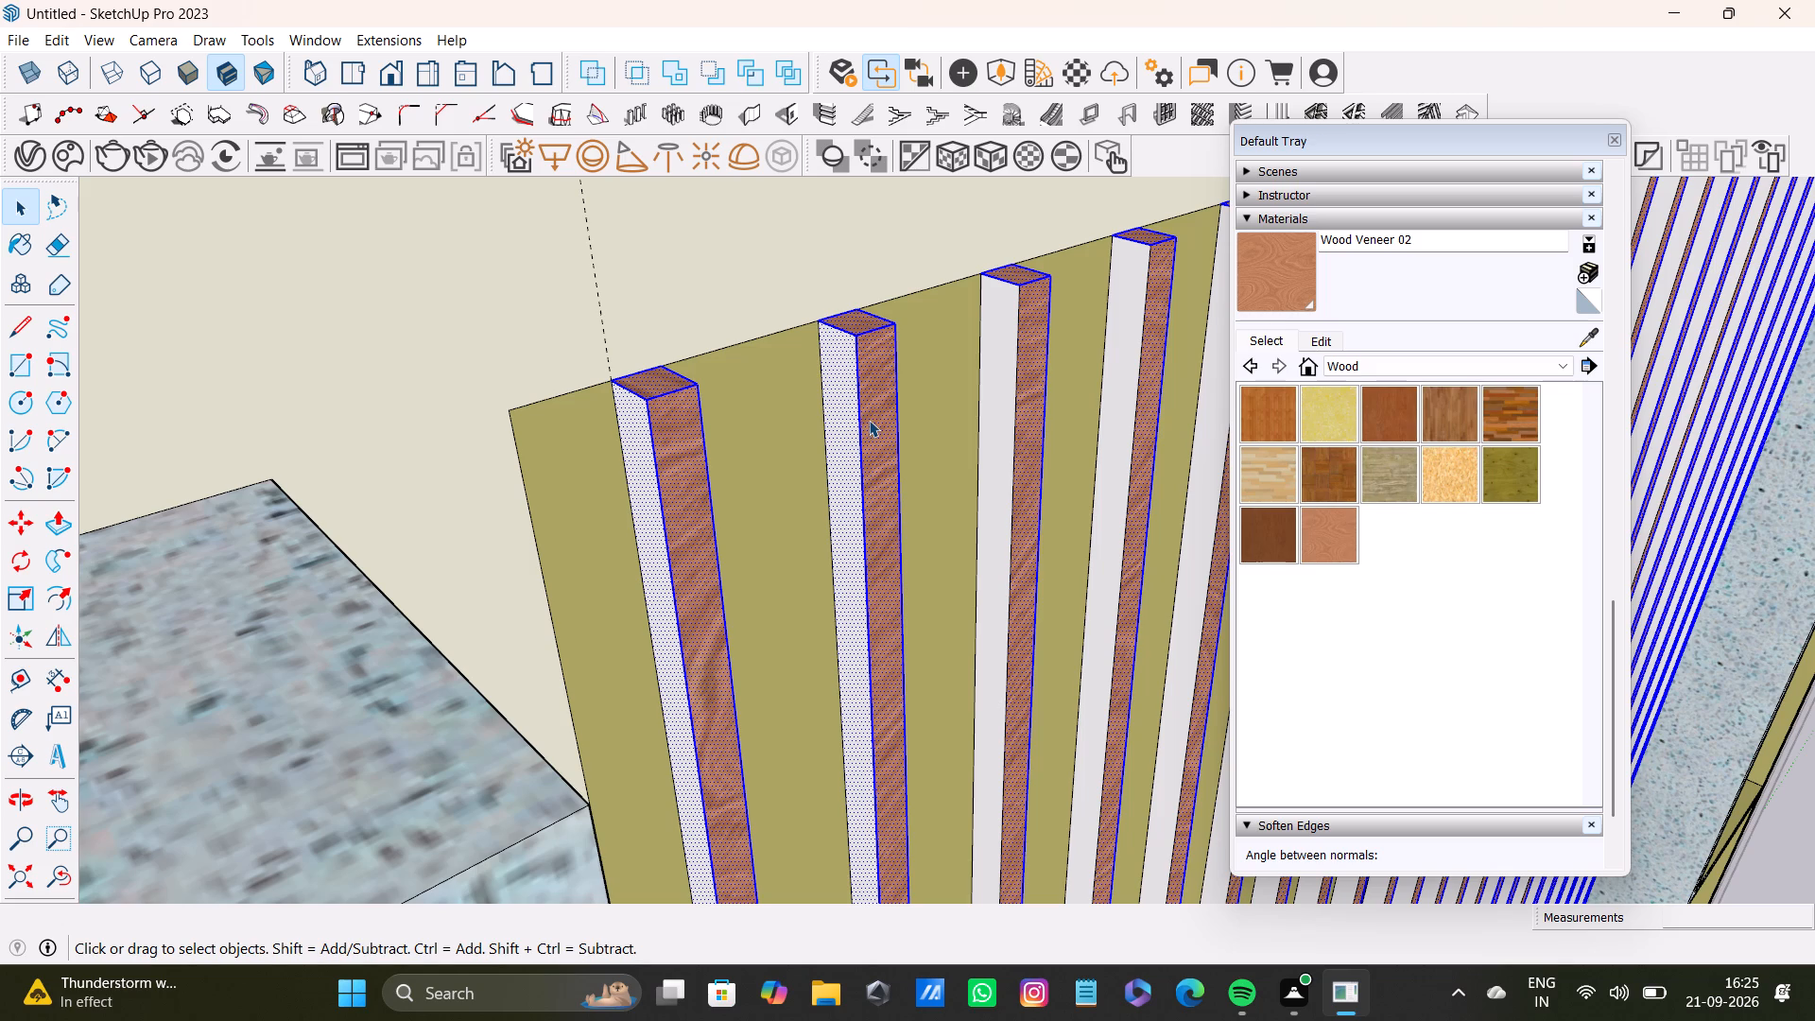
scroll(865, 389, "down", 4, "shift")
left_click(962, 372, "shift")
Add the unpainted side faces of the fourth, fifth and sixth slats to the selection.
middle_click_drag(1008, 372, 948, 424, "shift")
scroll(961, 398, "up", 2, "shift")
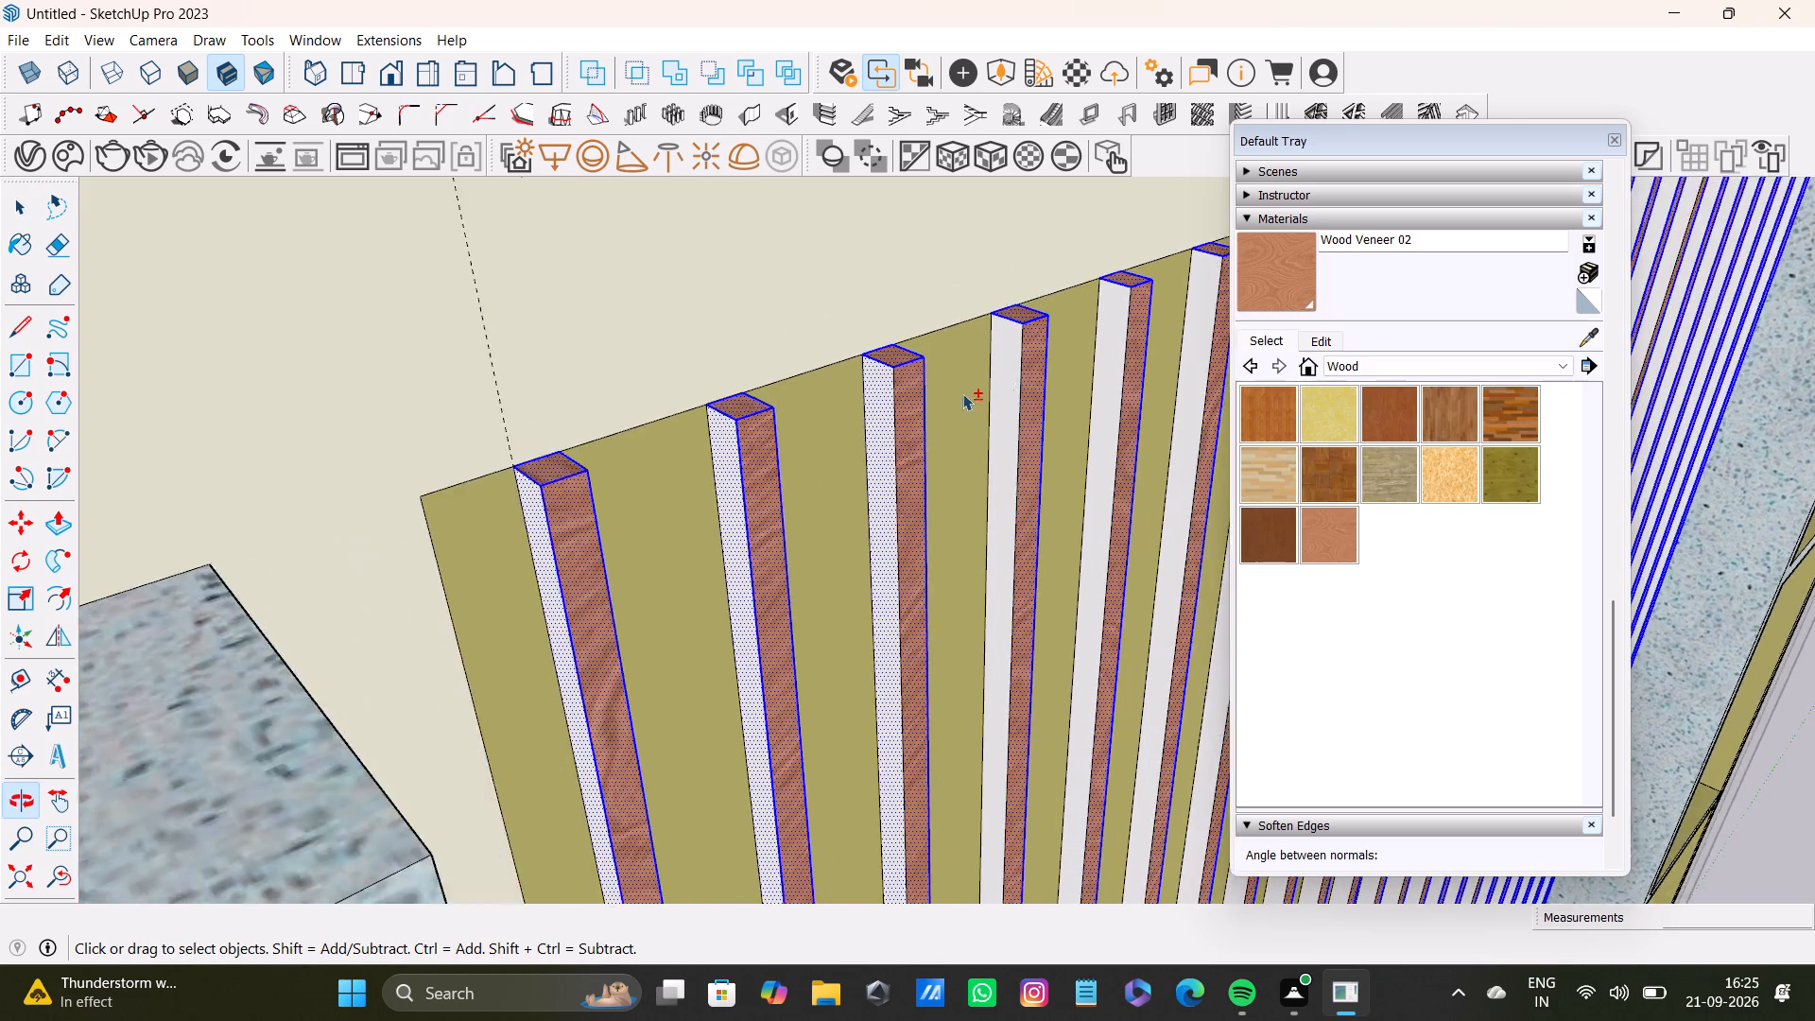
scroll(962, 393, "up", 3, "shift")
left_click(998, 378, "shift")
middle_click_drag(1011, 372, 892, 459, "shift")
scroll(965, 401, "up", 3, "shift")
left_click(1065, 371, "shift")
scroll(1063, 376, "down", 4, "shift")
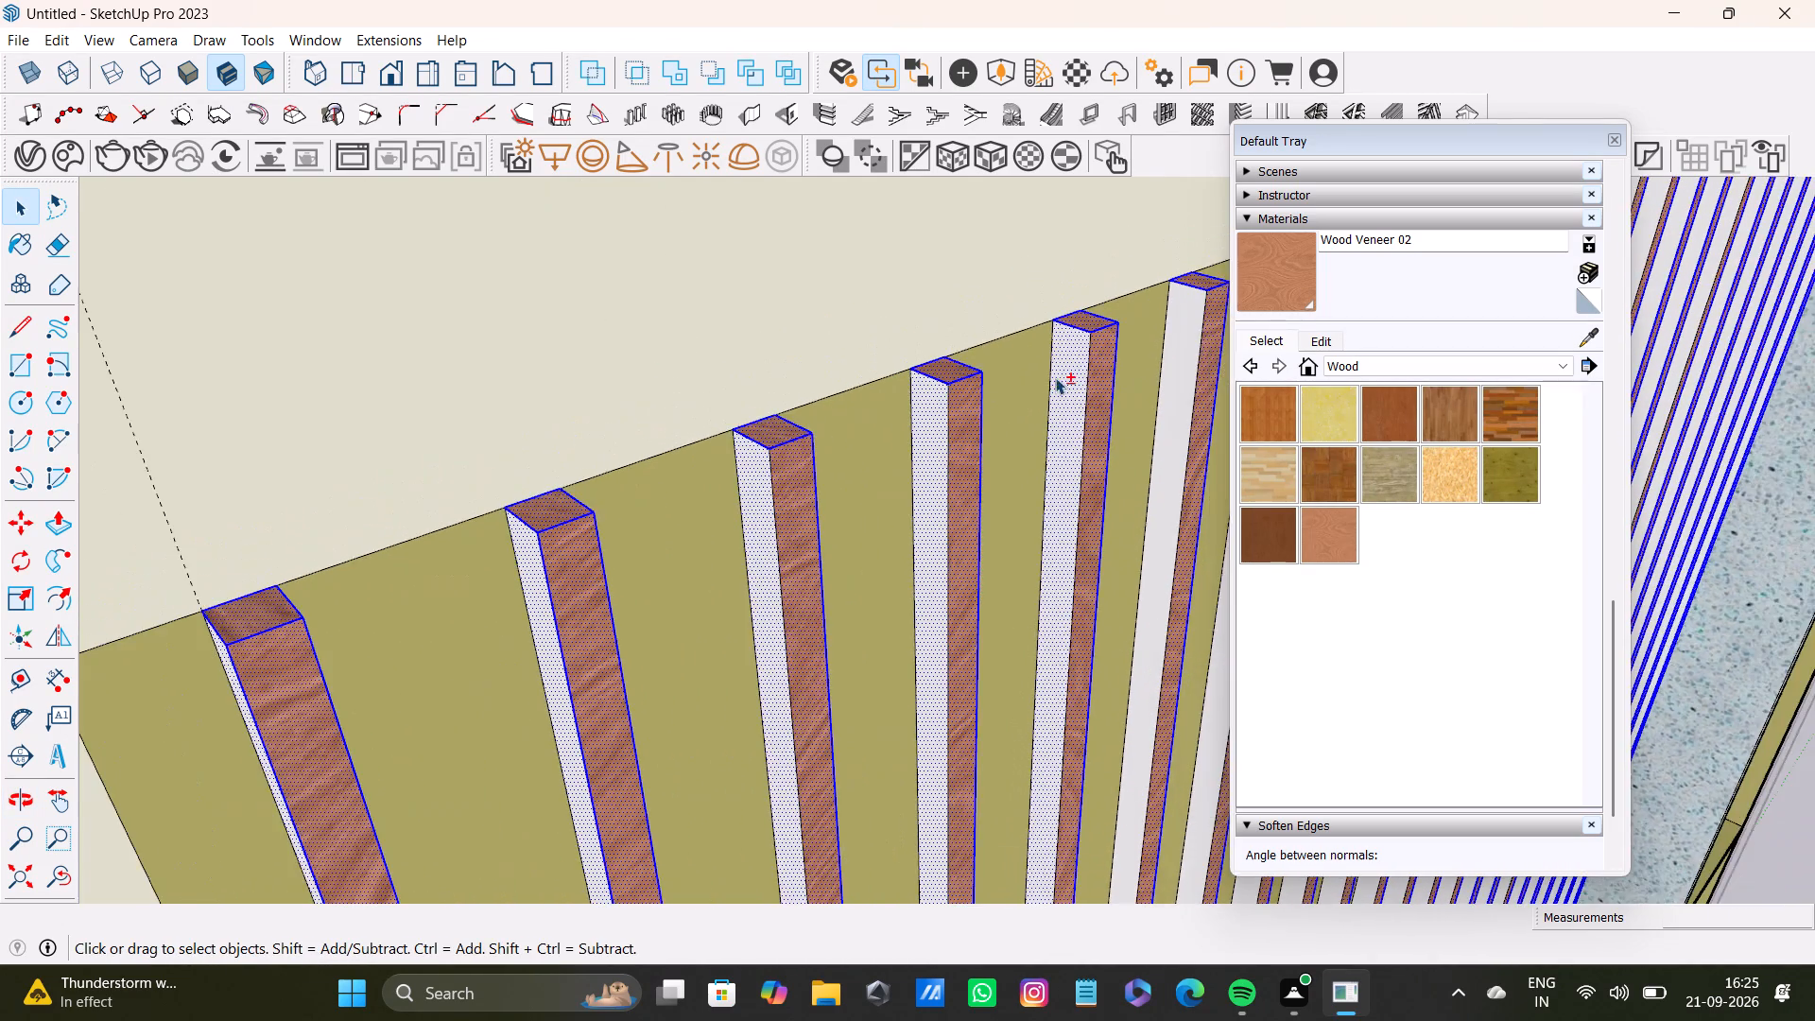
middle_click_drag(1064, 372, 827, 405, "shift")
scroll(885, 398, "up", 3, "shift")
left_click(1000, 374, "shift")
Add the unpainted side faces of the seventh, eighth and ninth slats to the selection.
scroll(997, 376, "down", 4, "shift")
middle_click_drag(1008, 388, 878, 462, "shift")
scroll(929, 424, "up", 6, "shift")
left_click(997, 390, "shift")
scroll(998, 392, "down", 3, "shift")
middle_click_drag(1011, 409, 867, 479, "shift")
scroll(945, 429, "up", 2, "shift")
left_click(1011, 401, "shift")
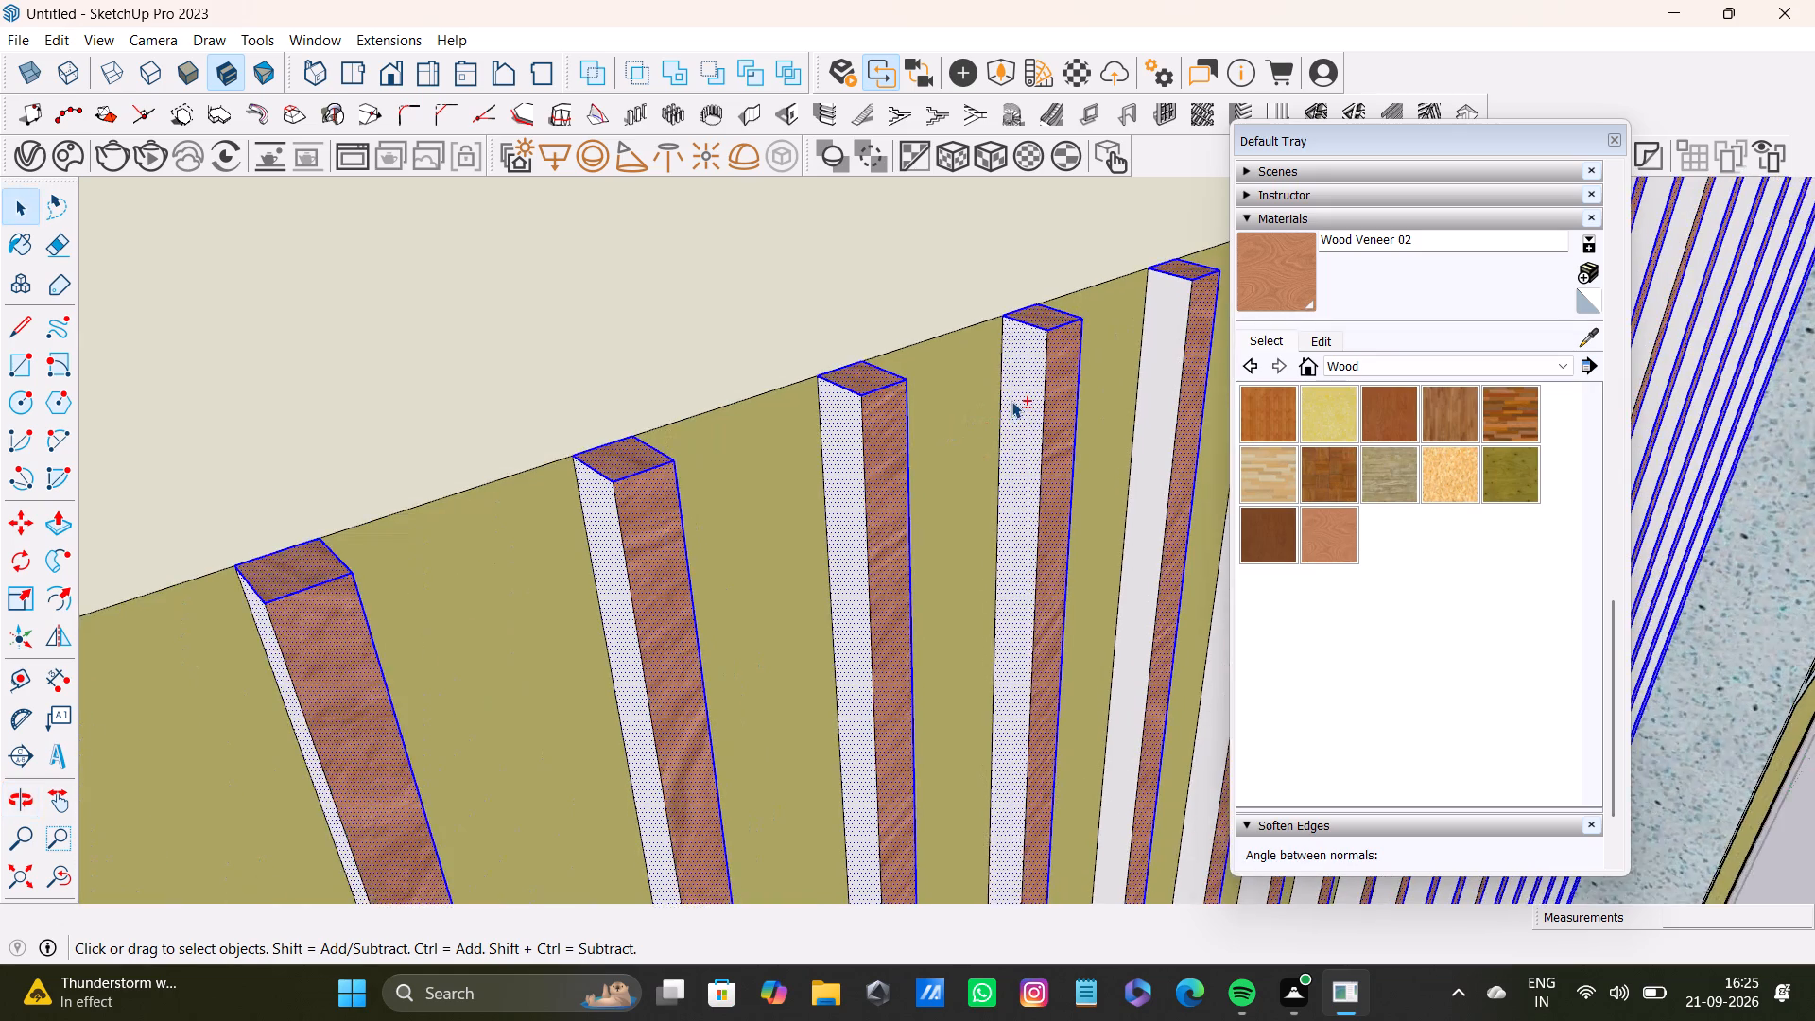
scroll(1011, 401, "down", 3, "shift")
middle_click_drag(1030, 419, 827, 506, "shift")
scroll(892, 467, "up", 6, "shift")
left_click(960, 426, "shift")
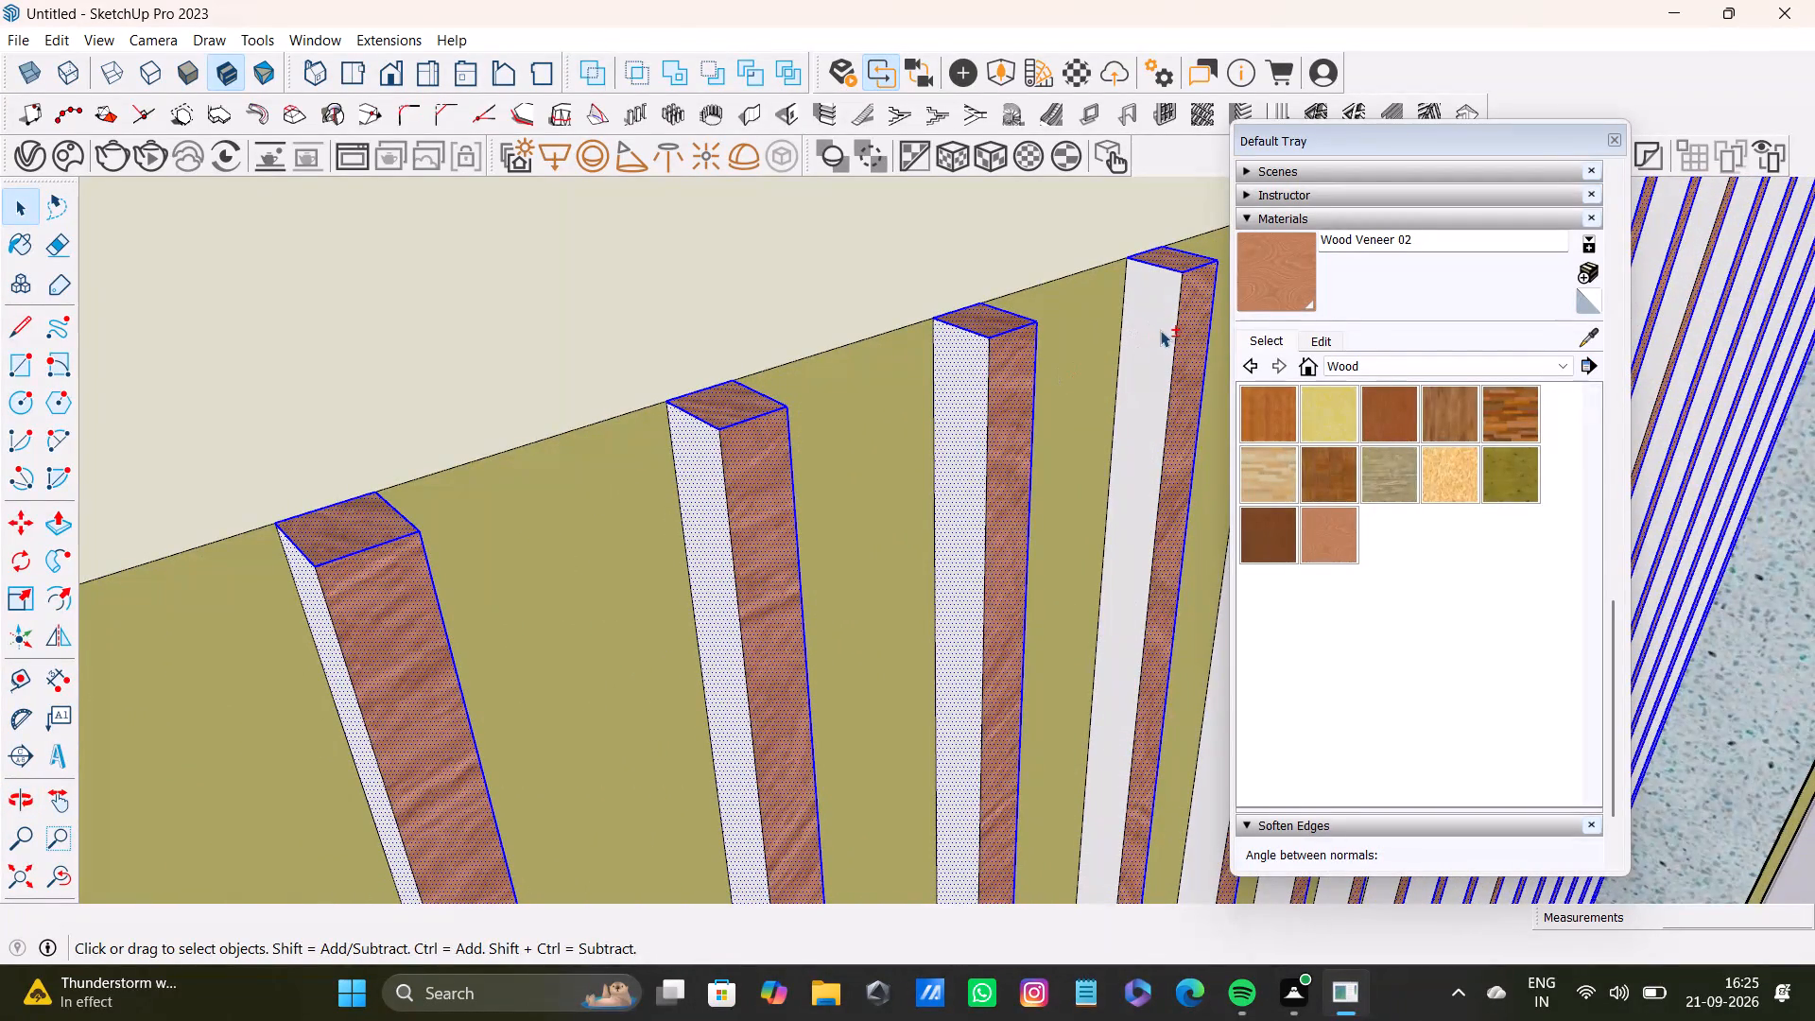
Add the unpainted side faces of the tenth through fifteenth slats to the selection.
left_click(1154, 331, "shift")
middle_click_drag(1152, 331, 723, 570, "shift")
left_click(909, 490, "shift")
middle_click_drag(1040, 470, 928, 544, "shift")
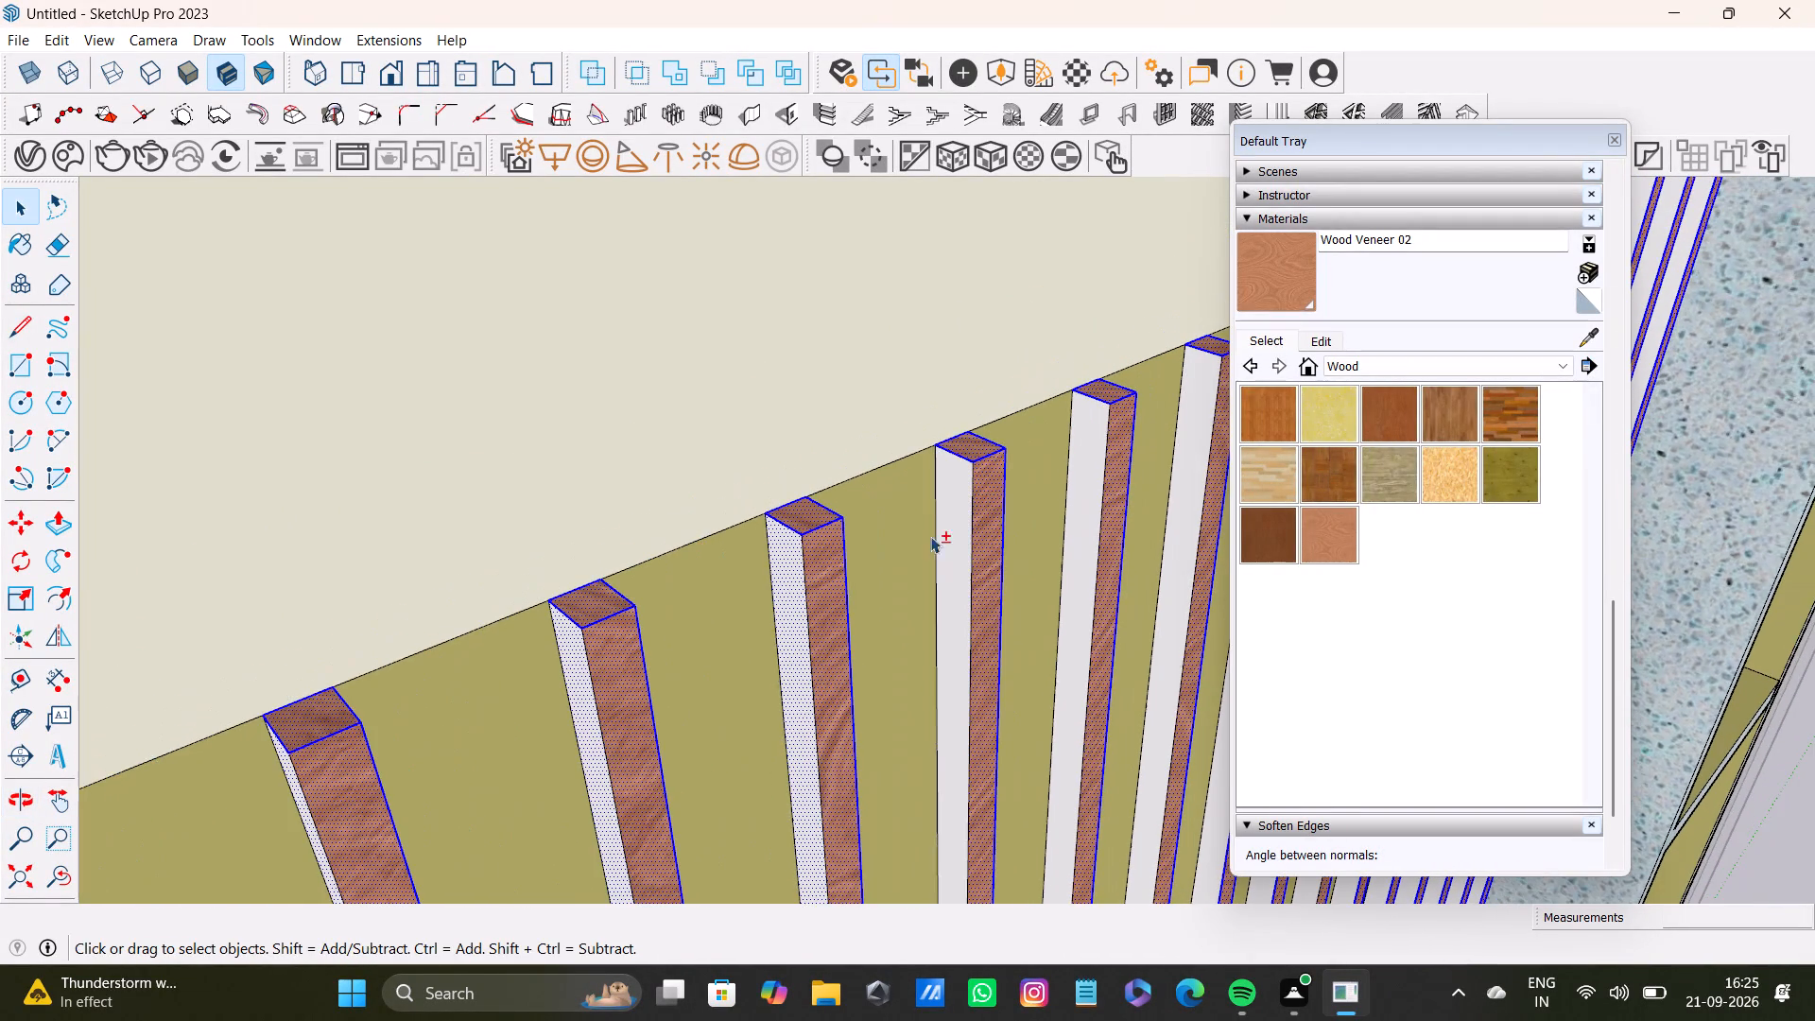
left_click(958, 509, "shift")
left_click(1092, 467, "shift")
middle_click_drag(1181, 450, 1001, 572, "shift")
scroll(1013, 538, "up", 3, "shift")
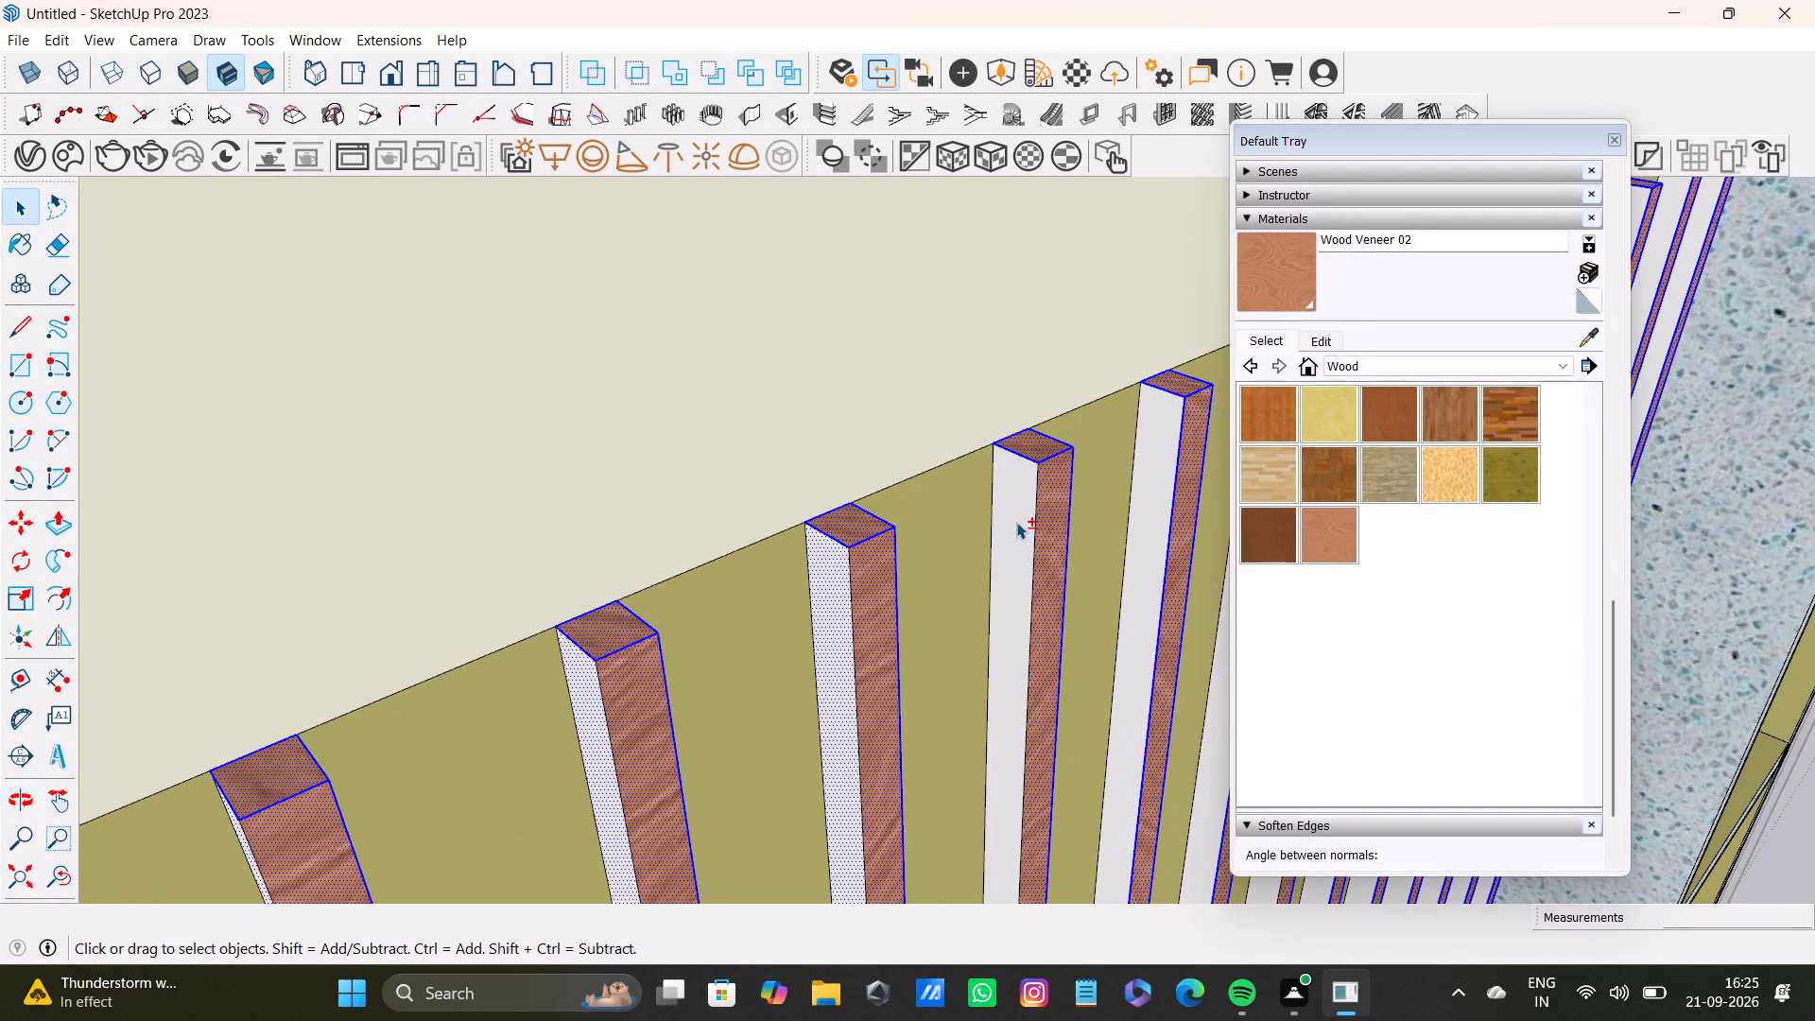
left_click(1016, 522, "shift")
left_click(1164, 456, "shift")
Add the unpainted side faces of the sixteenth through nineteenth slats to the selection.
middle_click_drag(1156, 460, 771, 589, "shift")
left_click(926, 527, "shift")
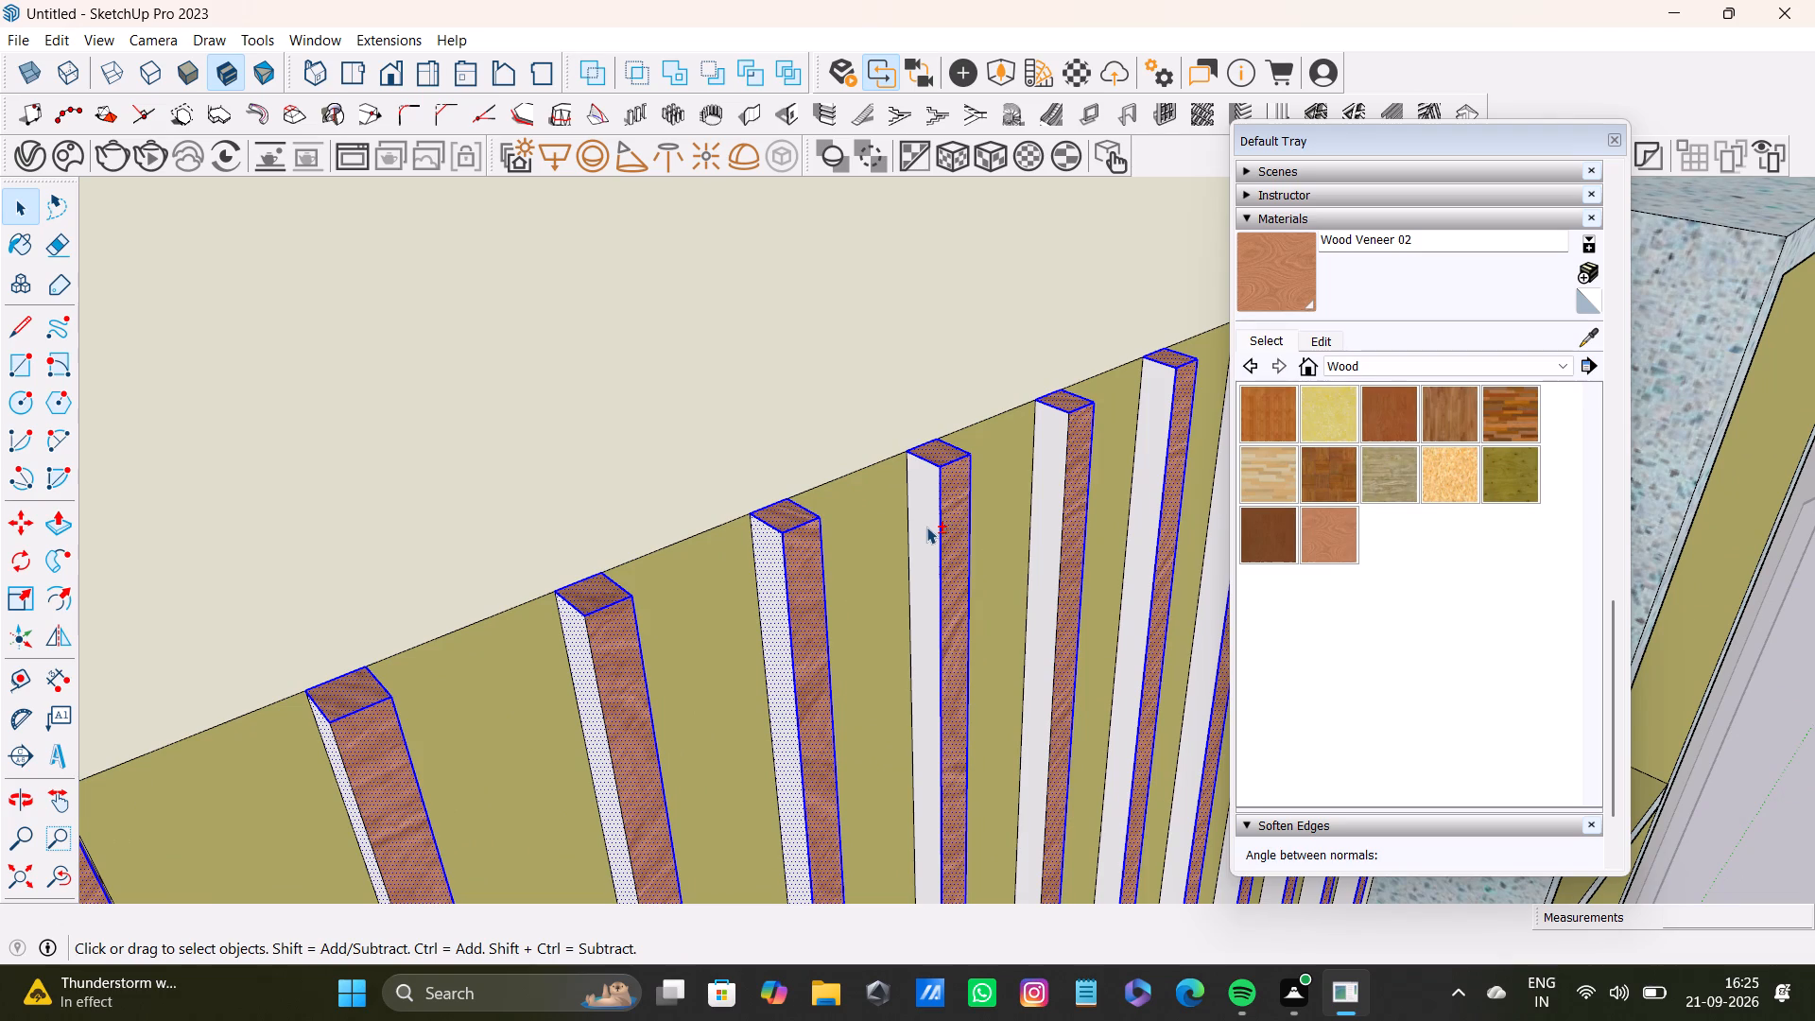
left_click(1043, 488, "shift")
left_click(1132, 457, "shift")
left_click(1144, 459, "shift")
middle_click_drag(1133, 458, 873, 578, "shift")
scroll(948, 523, "up", 3, "shift")
left_click(1001, 505, "shift")
Add the unpainted side faces of the twentieth through twenty-third slats to the selection.
middle_click_drag(1022, 519, 928, 600, "shift")
scroll(978, 555, "up", 2, "shift")
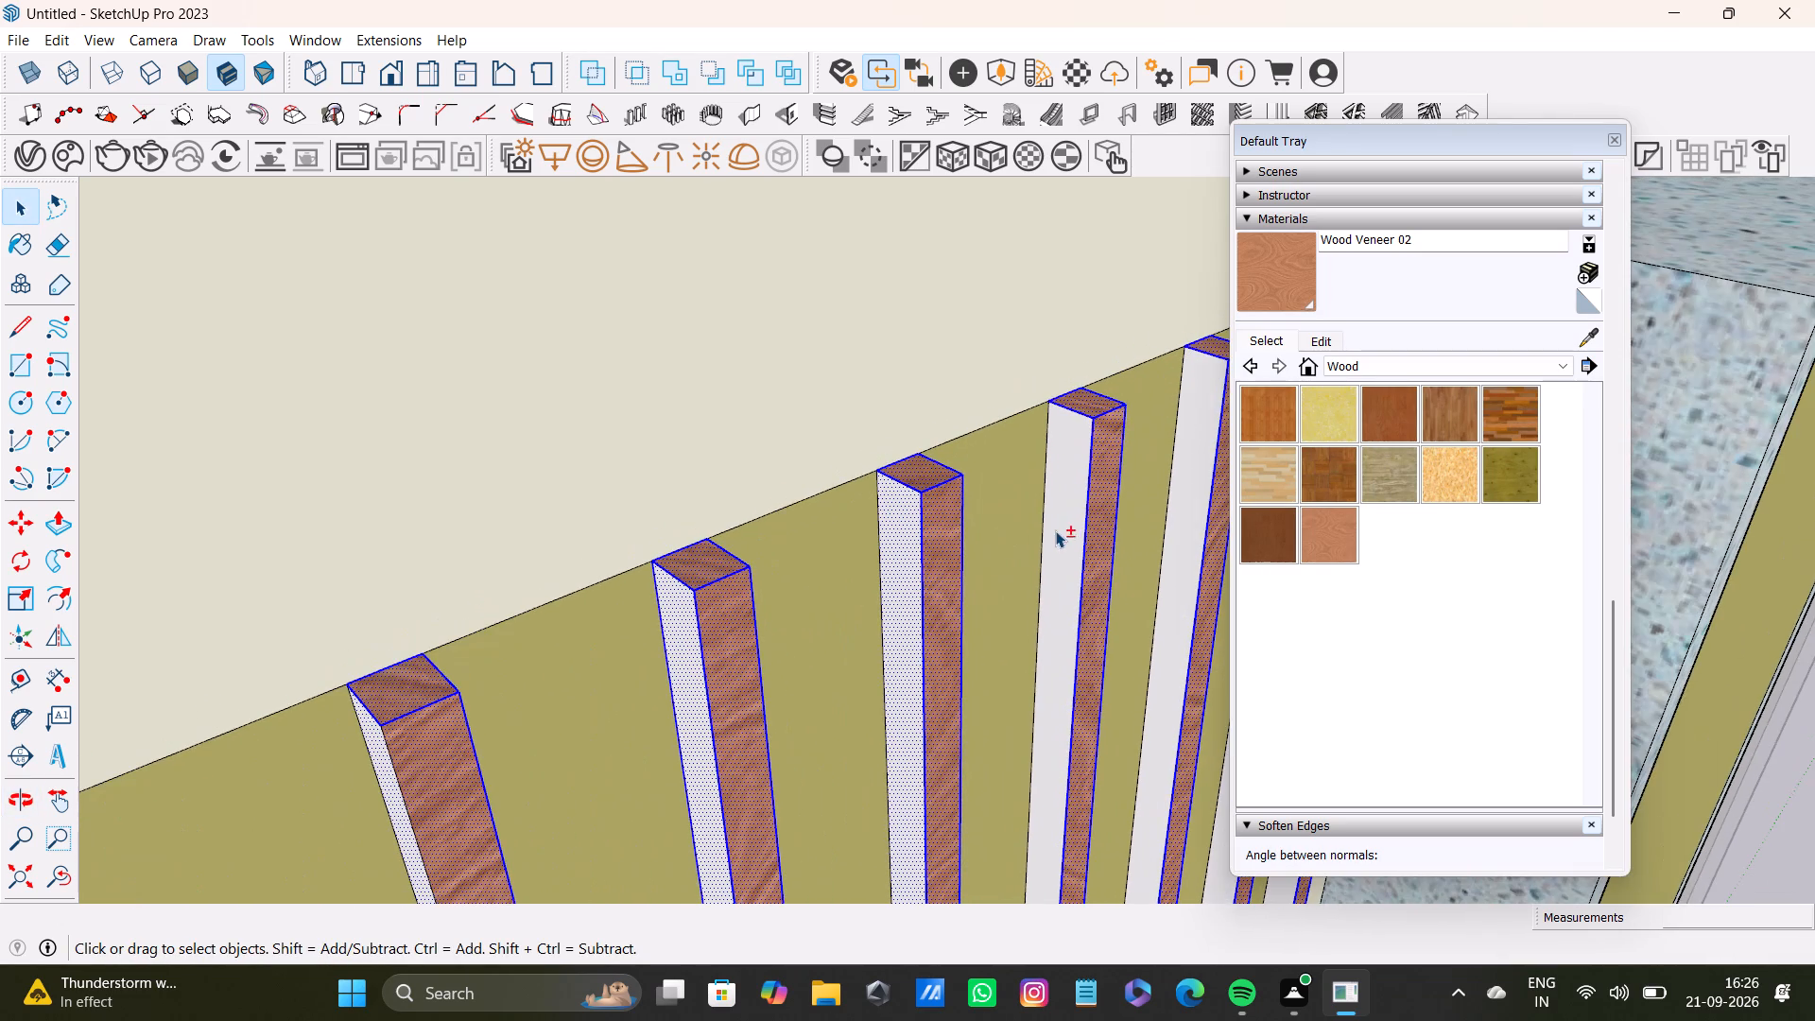
left_click(1065, 535, "shift")
middle_click_drag(1073, 529, 945, 625, "shift")
scroll(1033, 575, "up", 3, "shift")
left_click(1107, 544, "shift")
scroll(1107, 544, "down", 3, "shift")
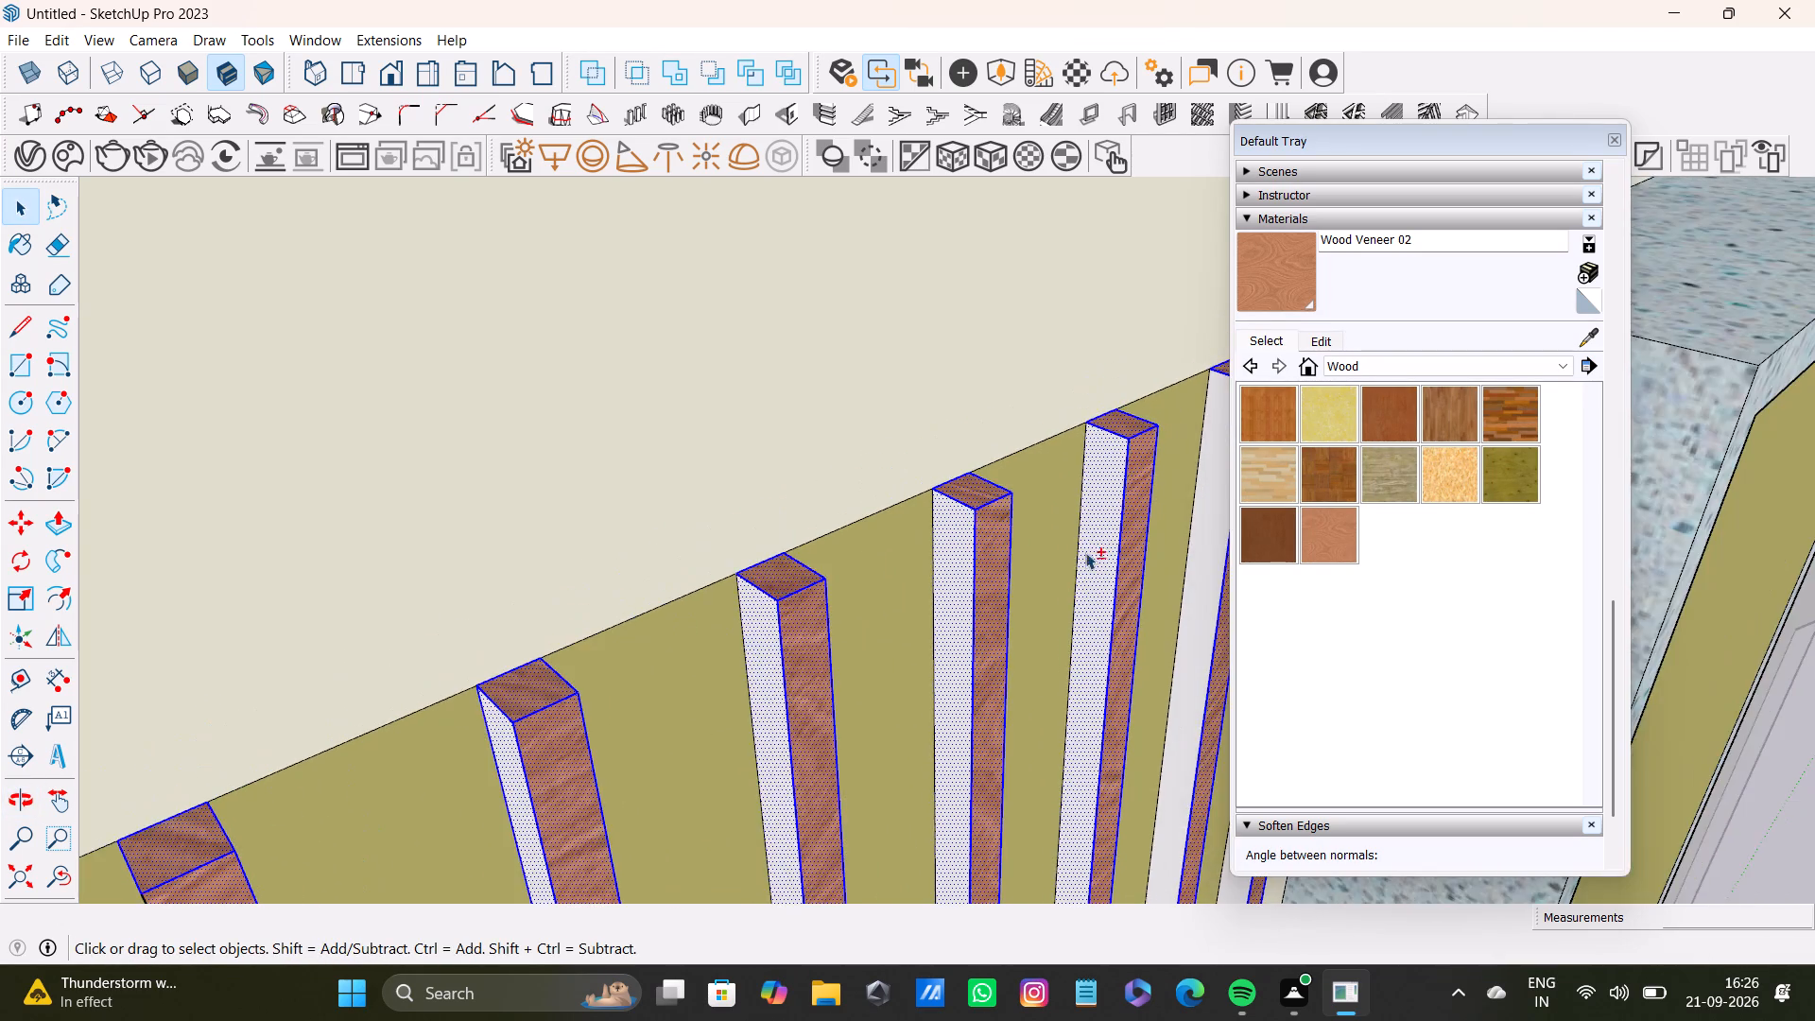
middle_click_drag(1078, 552, 774, 612, "shift")
scroll(830, 569, "up", 2, "shift")
left_click(965, 537, "shift")
left_click(1097, 521, "shift")
Paint the selected slat side faces with Wood Veneer 02 and clear the selection.
scroll(1097, 527, "down", 3, "shift")
middle_click_drag(1093, 534, 760, 509, "shift")
left_click(1260, 282, "shift")
scroll(636, 416, "up", 3, "shift")
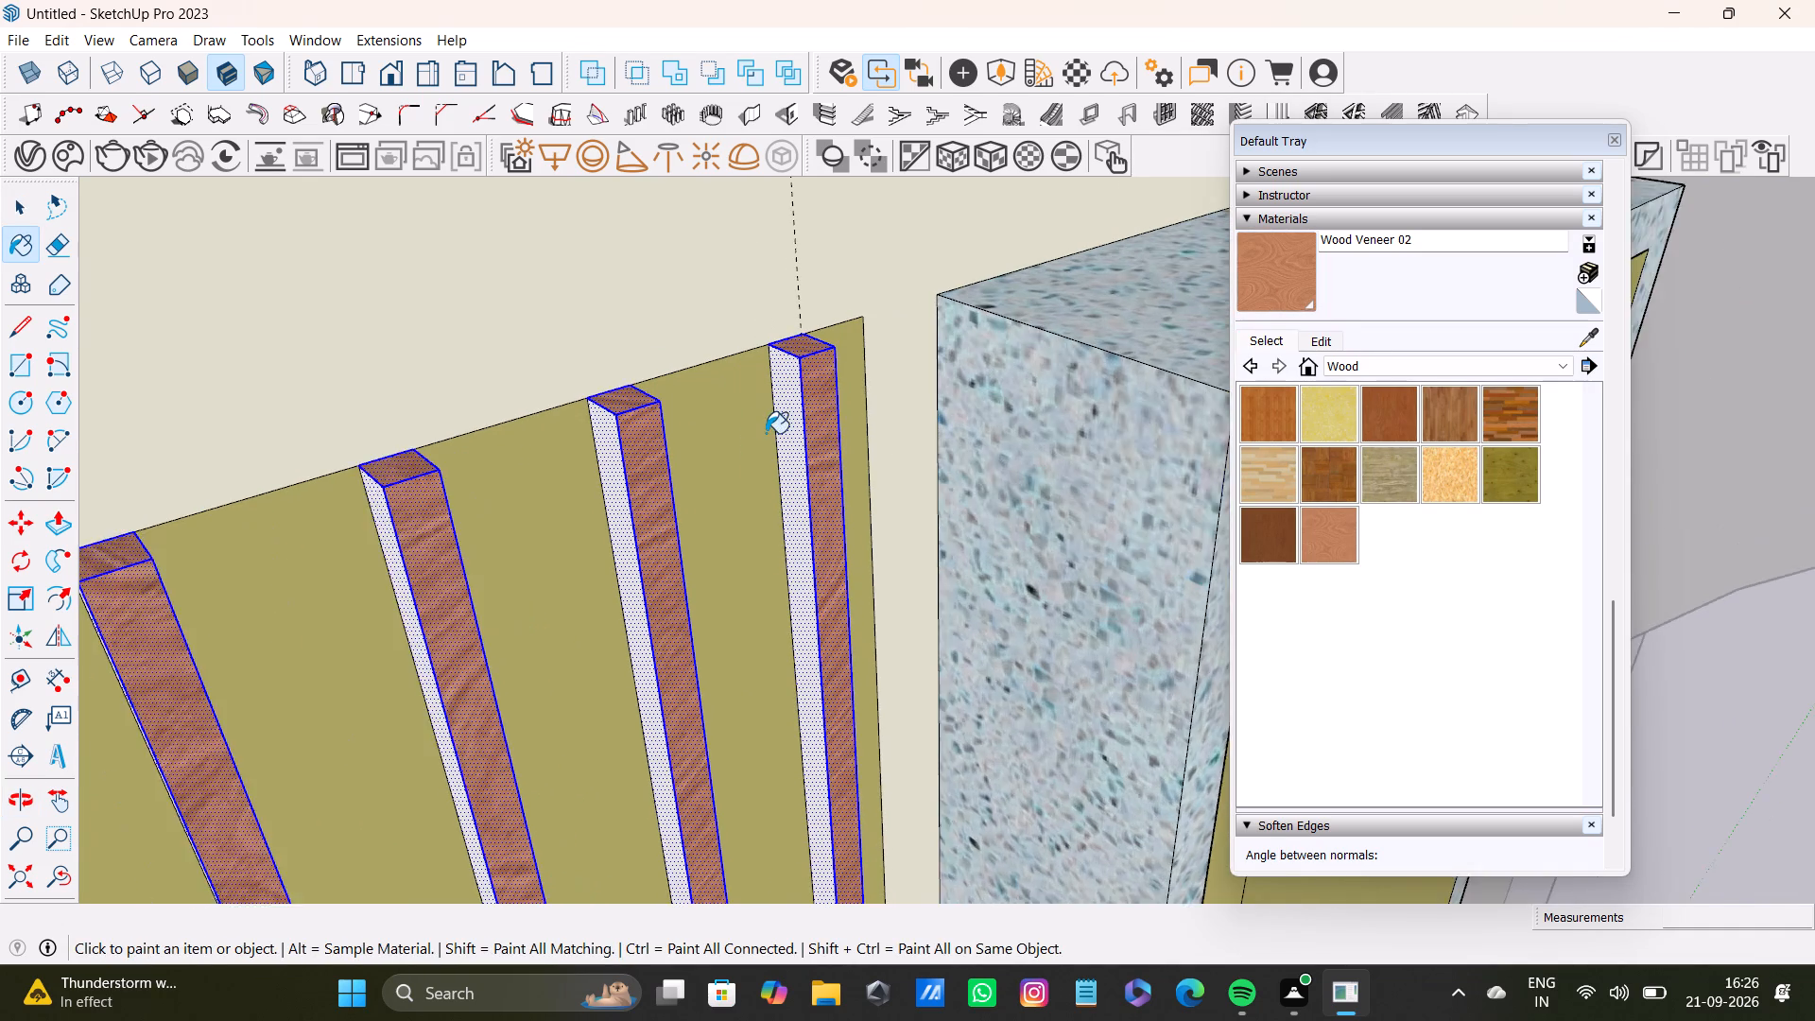
scroll(766, 433, "up", 6, "shift")
left_click(803, 414, "shift")
scroll(797, 435, "down", 14, "shift")
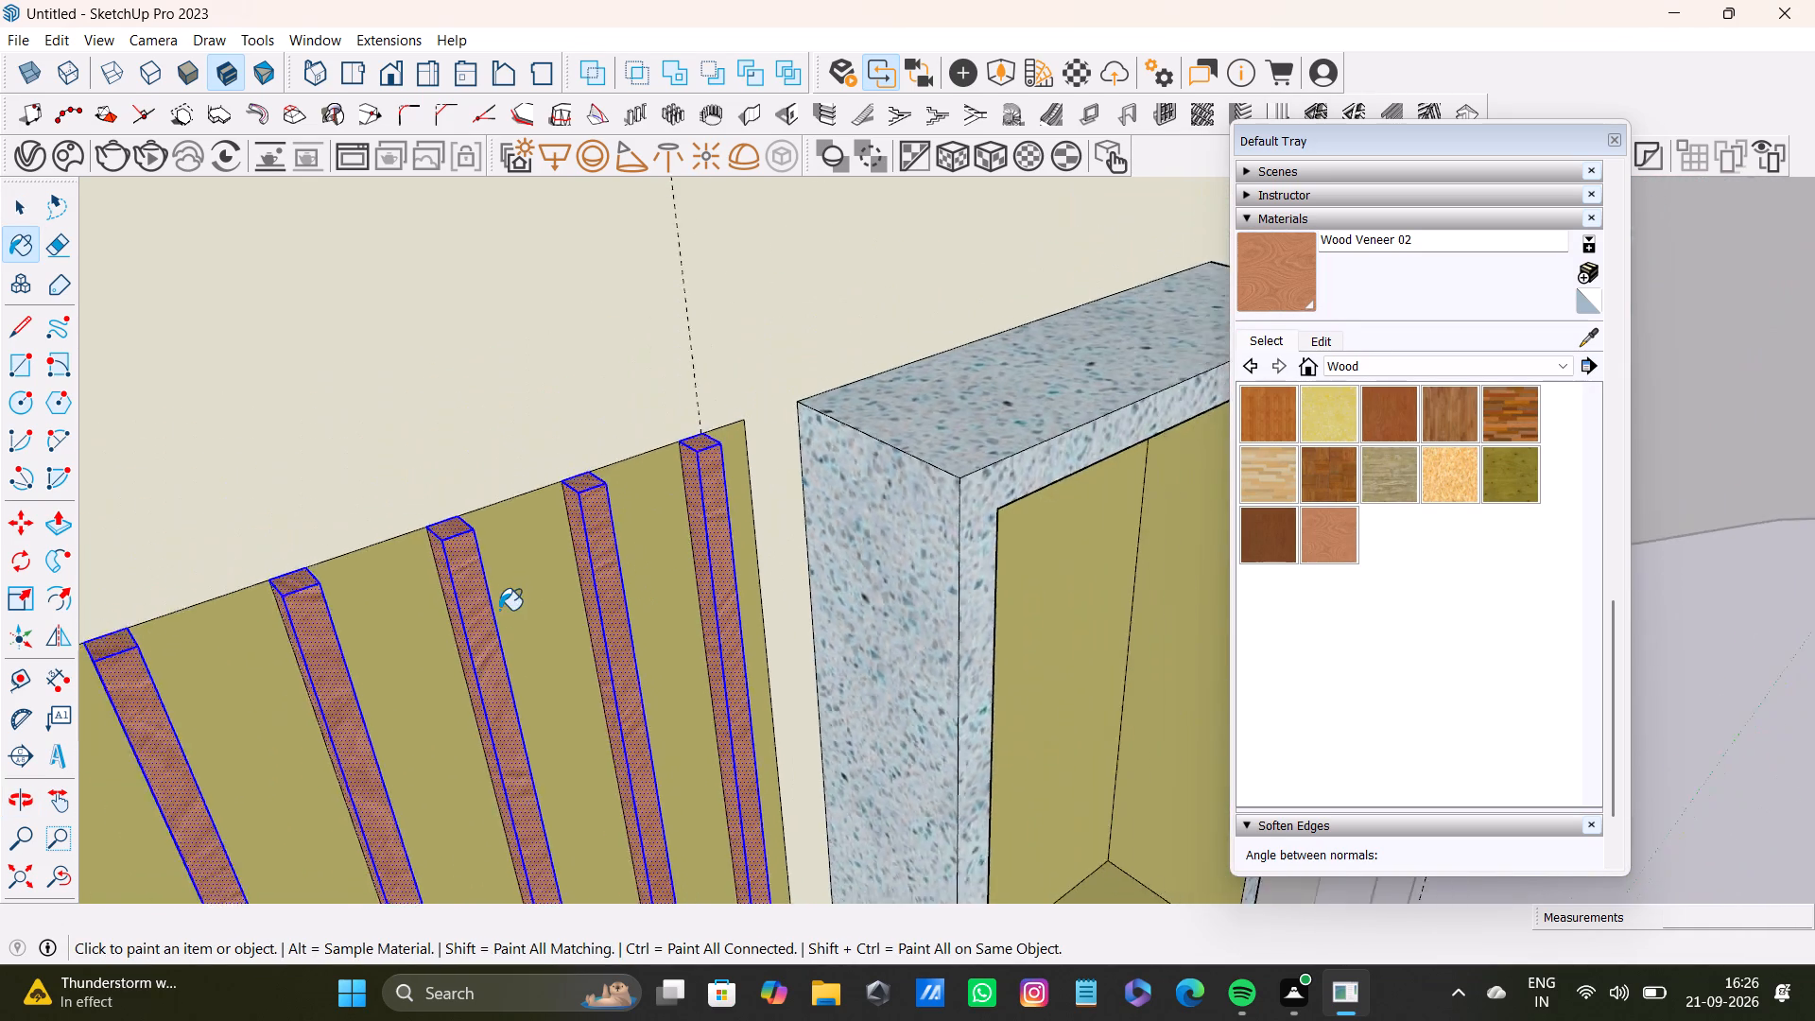
scroll(499, 610, "down", 9, "shift")
middle_click_drag(479, 674, 906, 451)
scroll(899, 476, "down", 7)
middle_click_drag(820, 564, 947, 400, "shift")
scroll(935, 419, "down", 3)
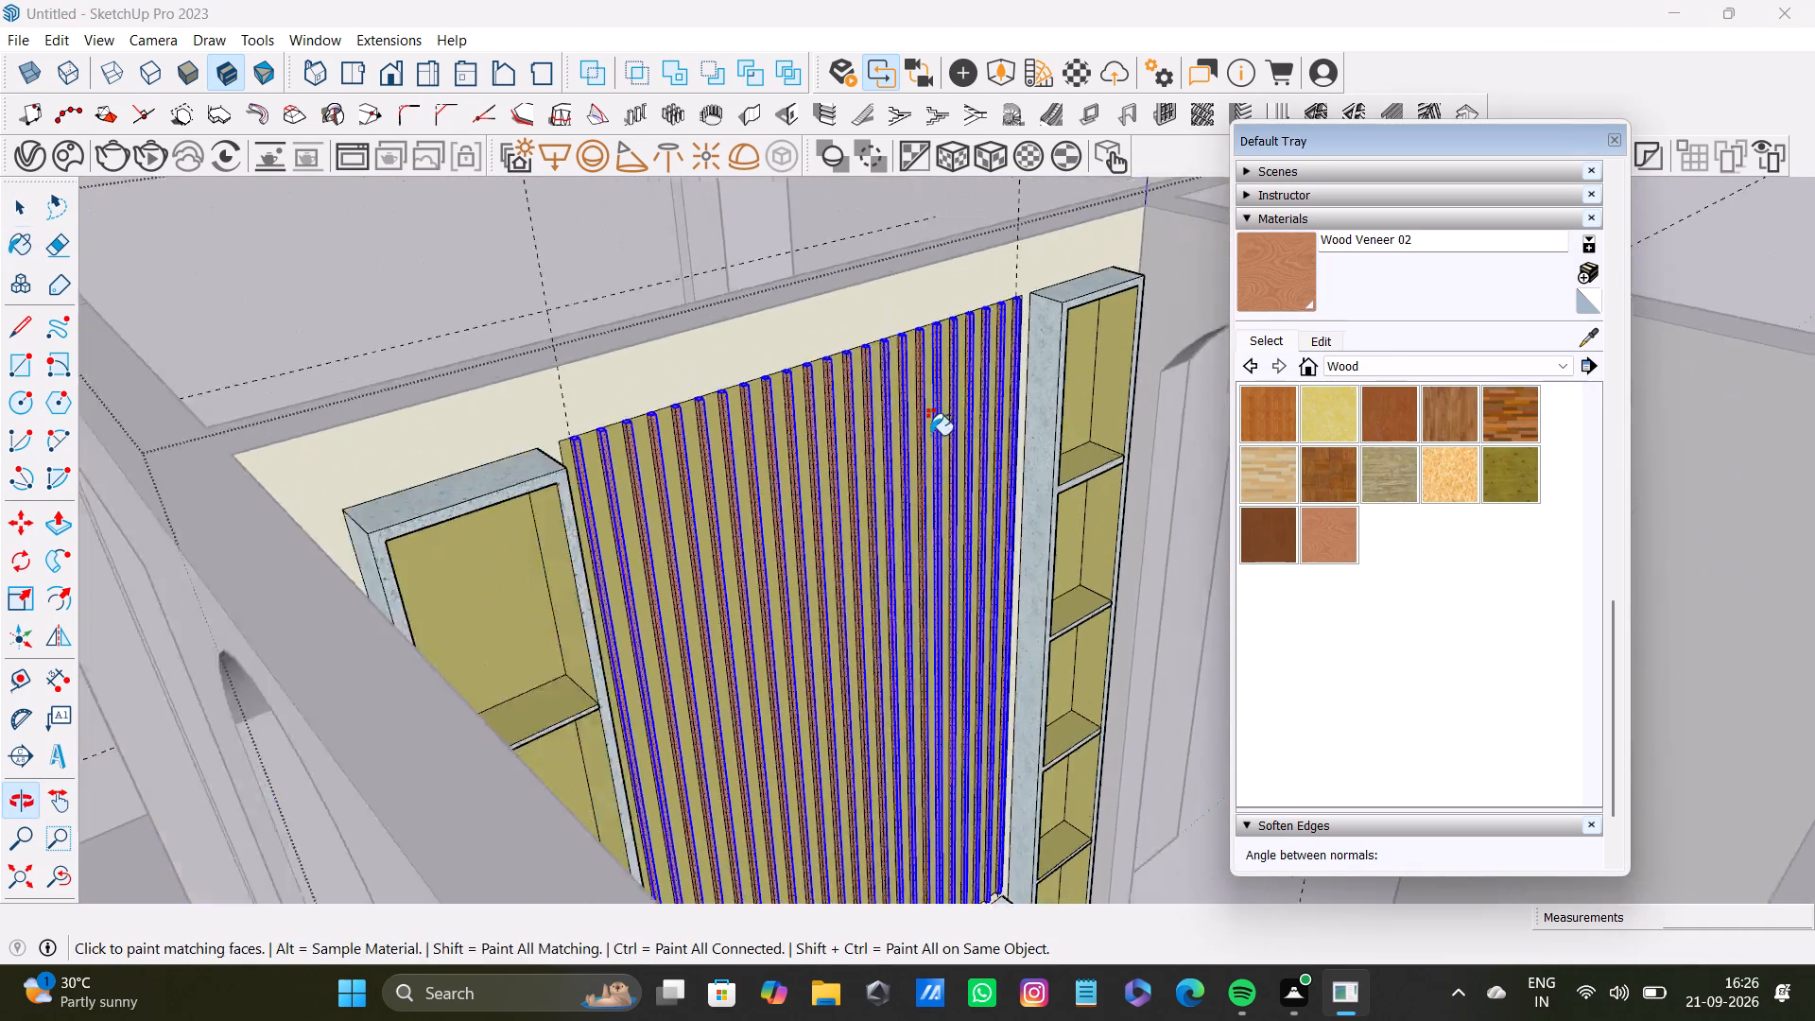
middle_click_drag(929, 457, 774, 472)
middle_click_drag(921, 555, 724, 719)
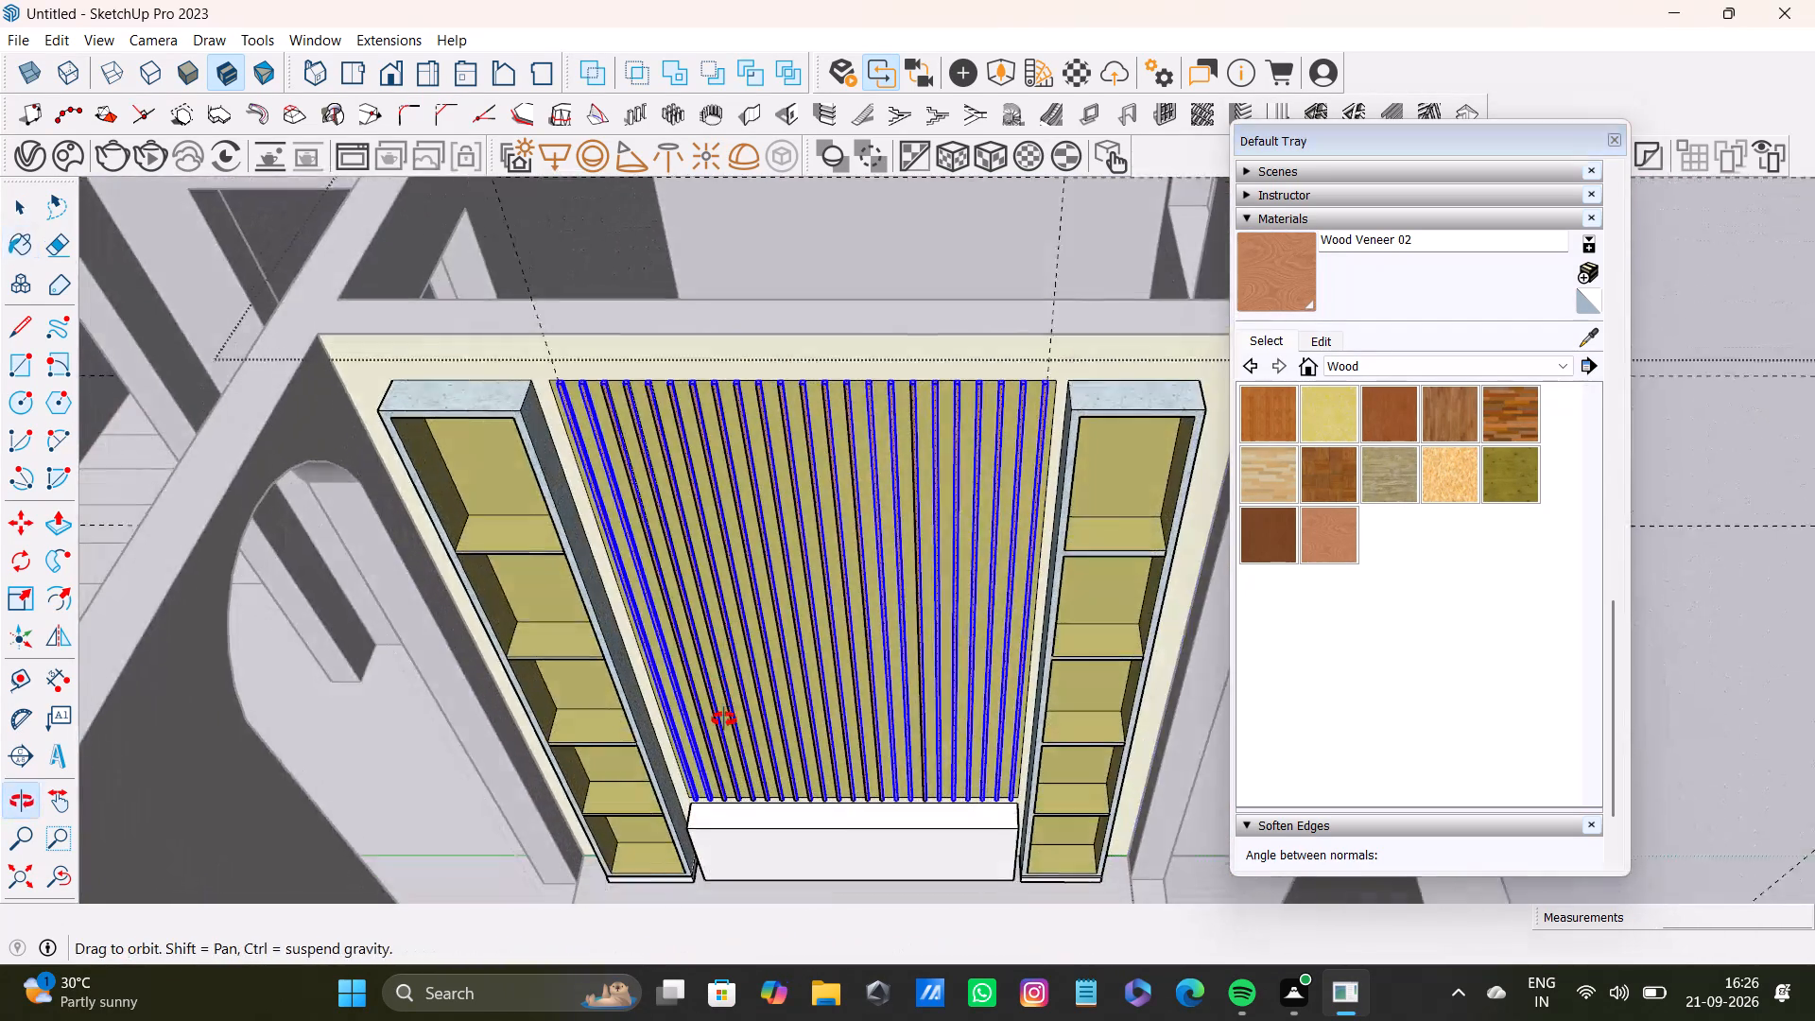
middle_click_drag(724, 719, 728, 723)
key("space")
scroll(628, 558, "down", 8)
left_click(1104, 305)
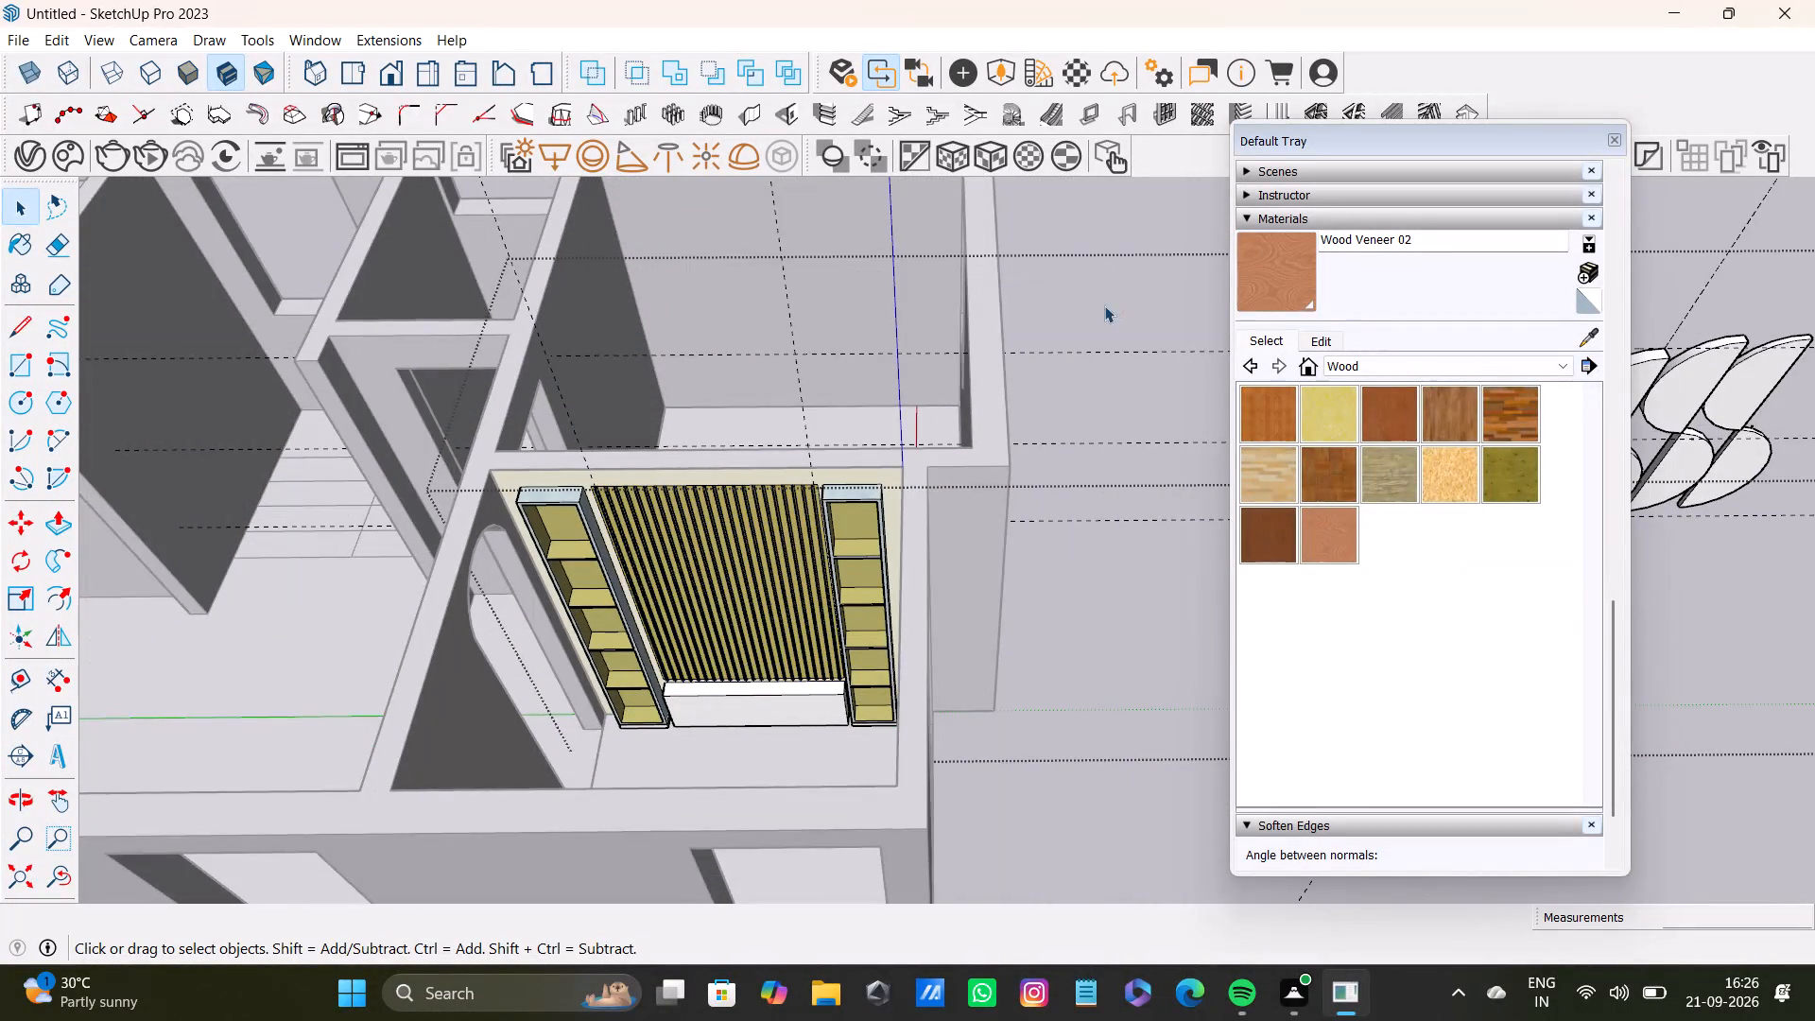
key("space")
Paint the top and front of the low white box below the slats with Terrazzo Light Blue sampled from the shelf frame.
scroll(641, 603, "up", 7)
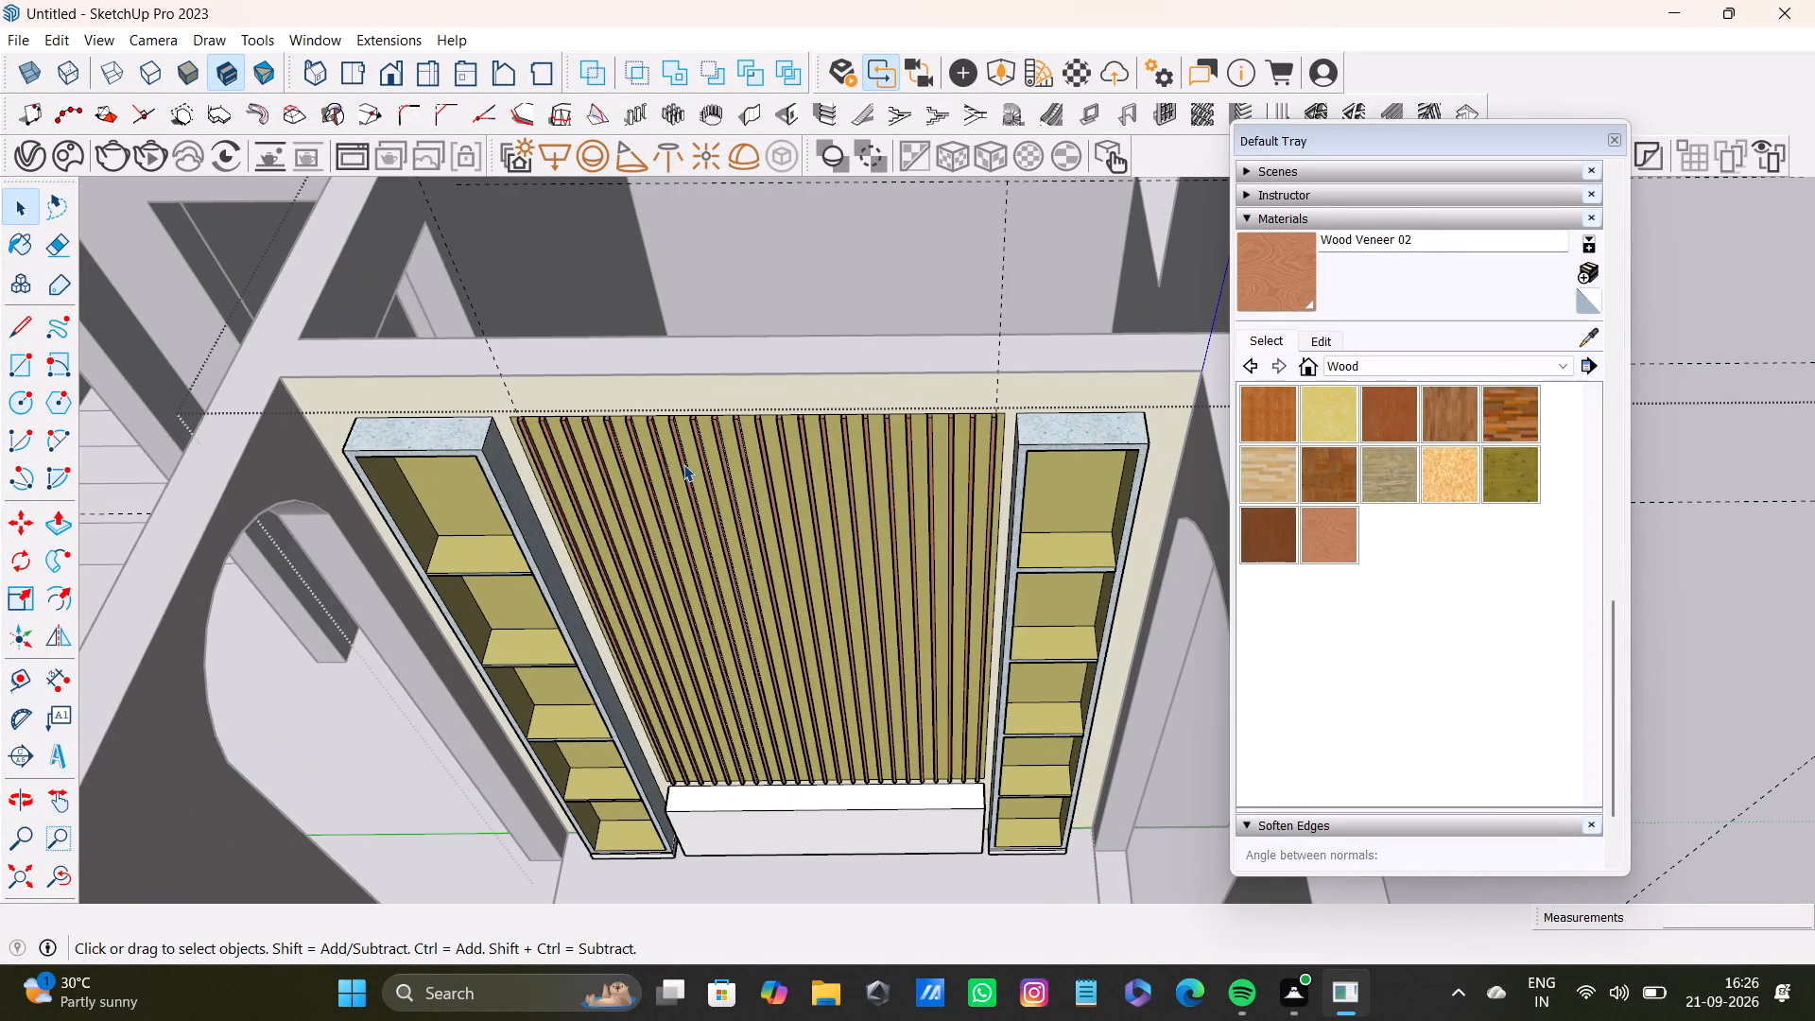
scroll(683, 470, "down", 7)
scroll(669, 614, "up", 11)
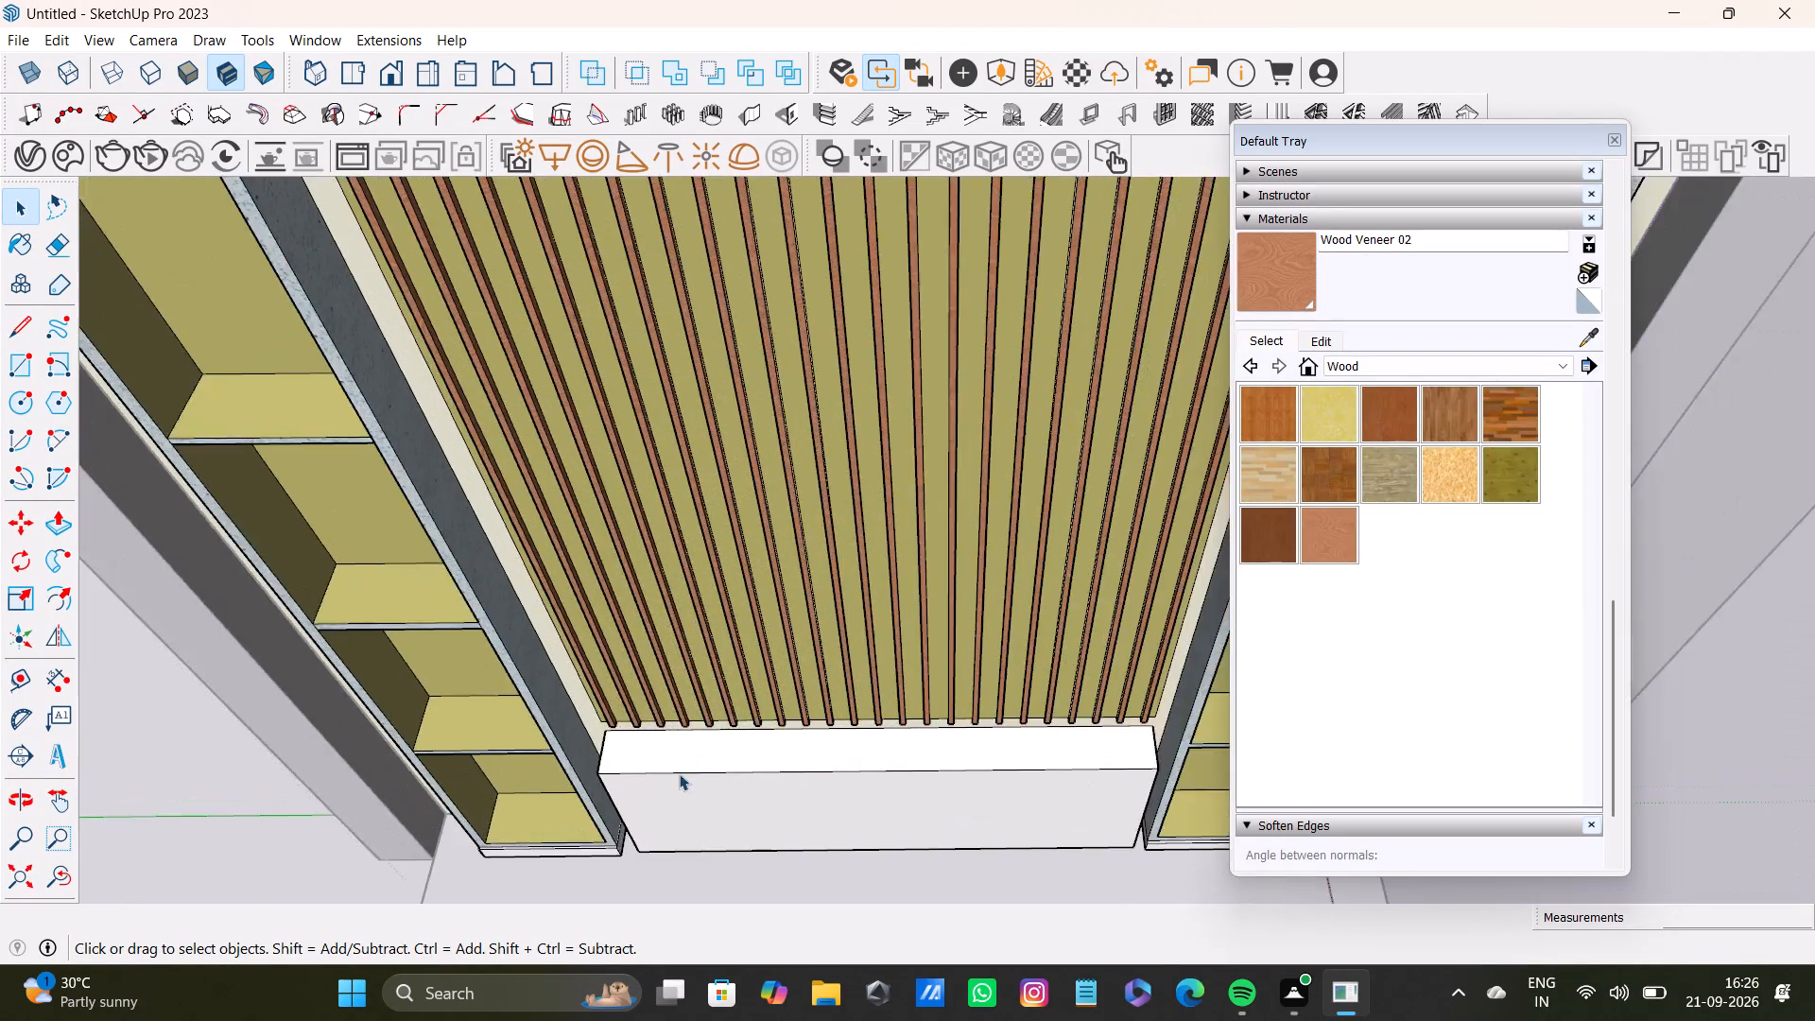
scroll(679, 773, "up", 6)
double_click(645, 750, "shift")
double_click(692, 808, "shift")
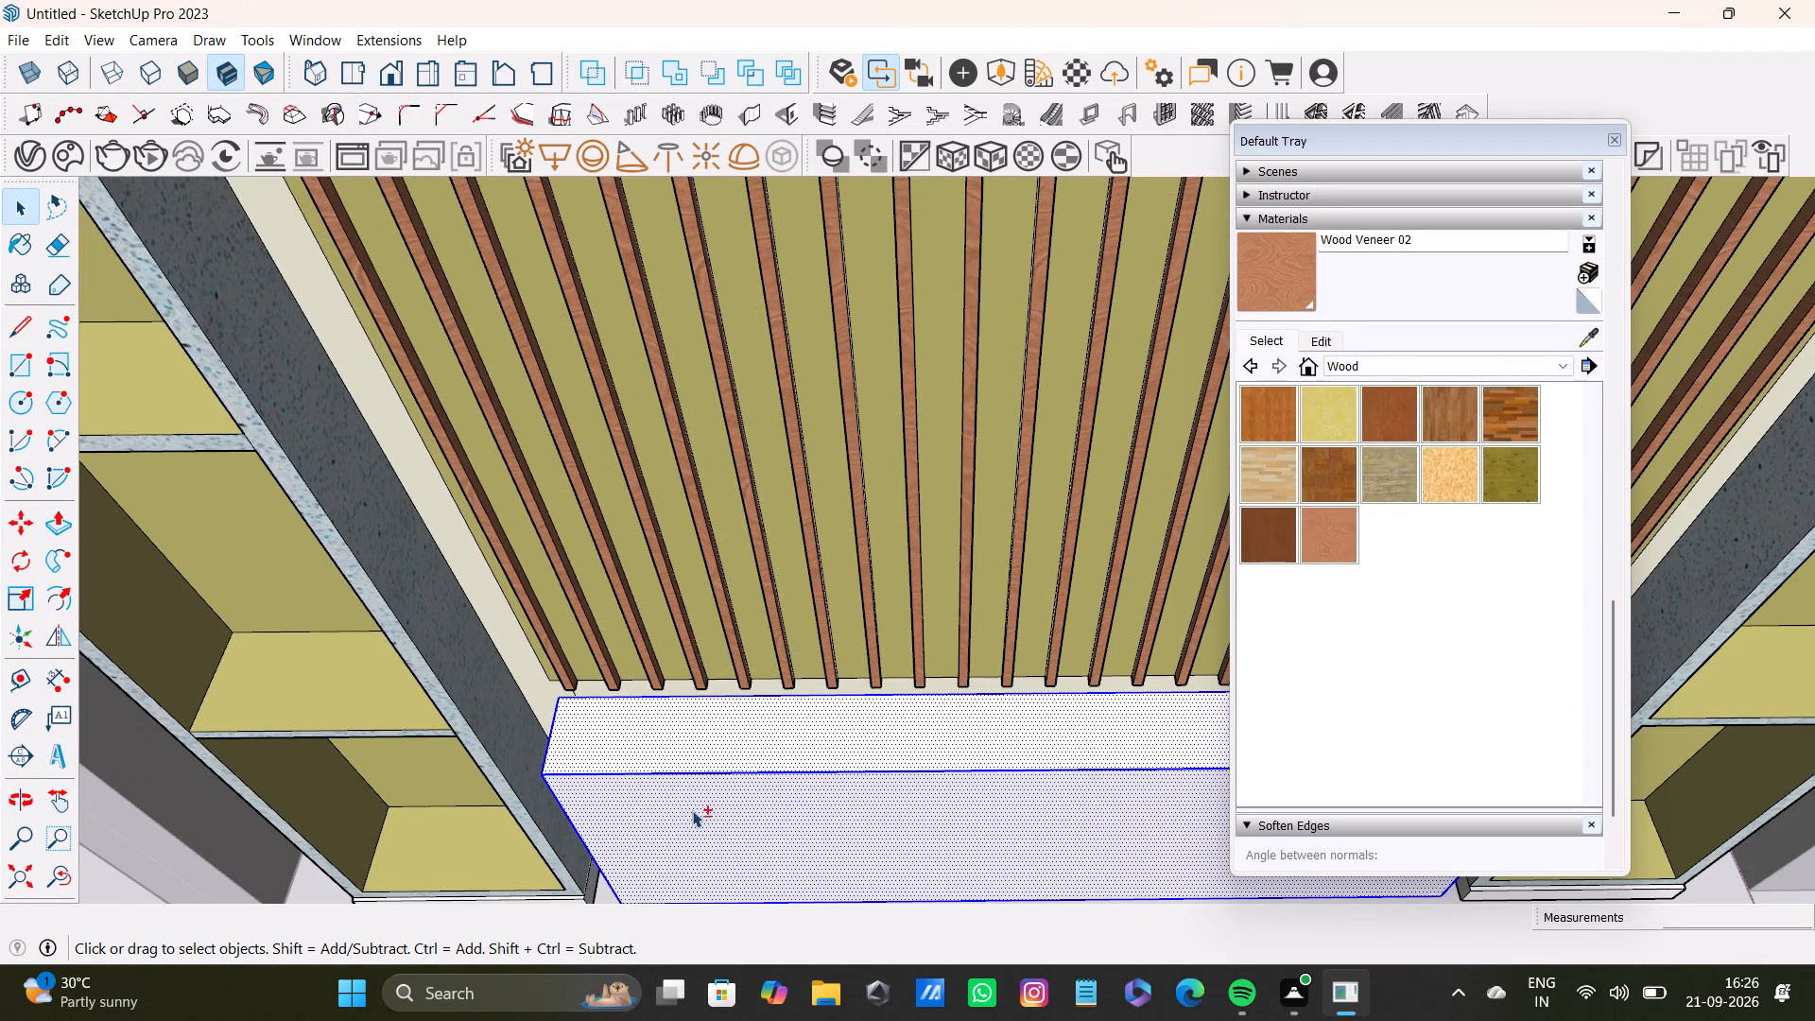
left_click(1593, 326, "shift")
left_click(345, 502, "shift")
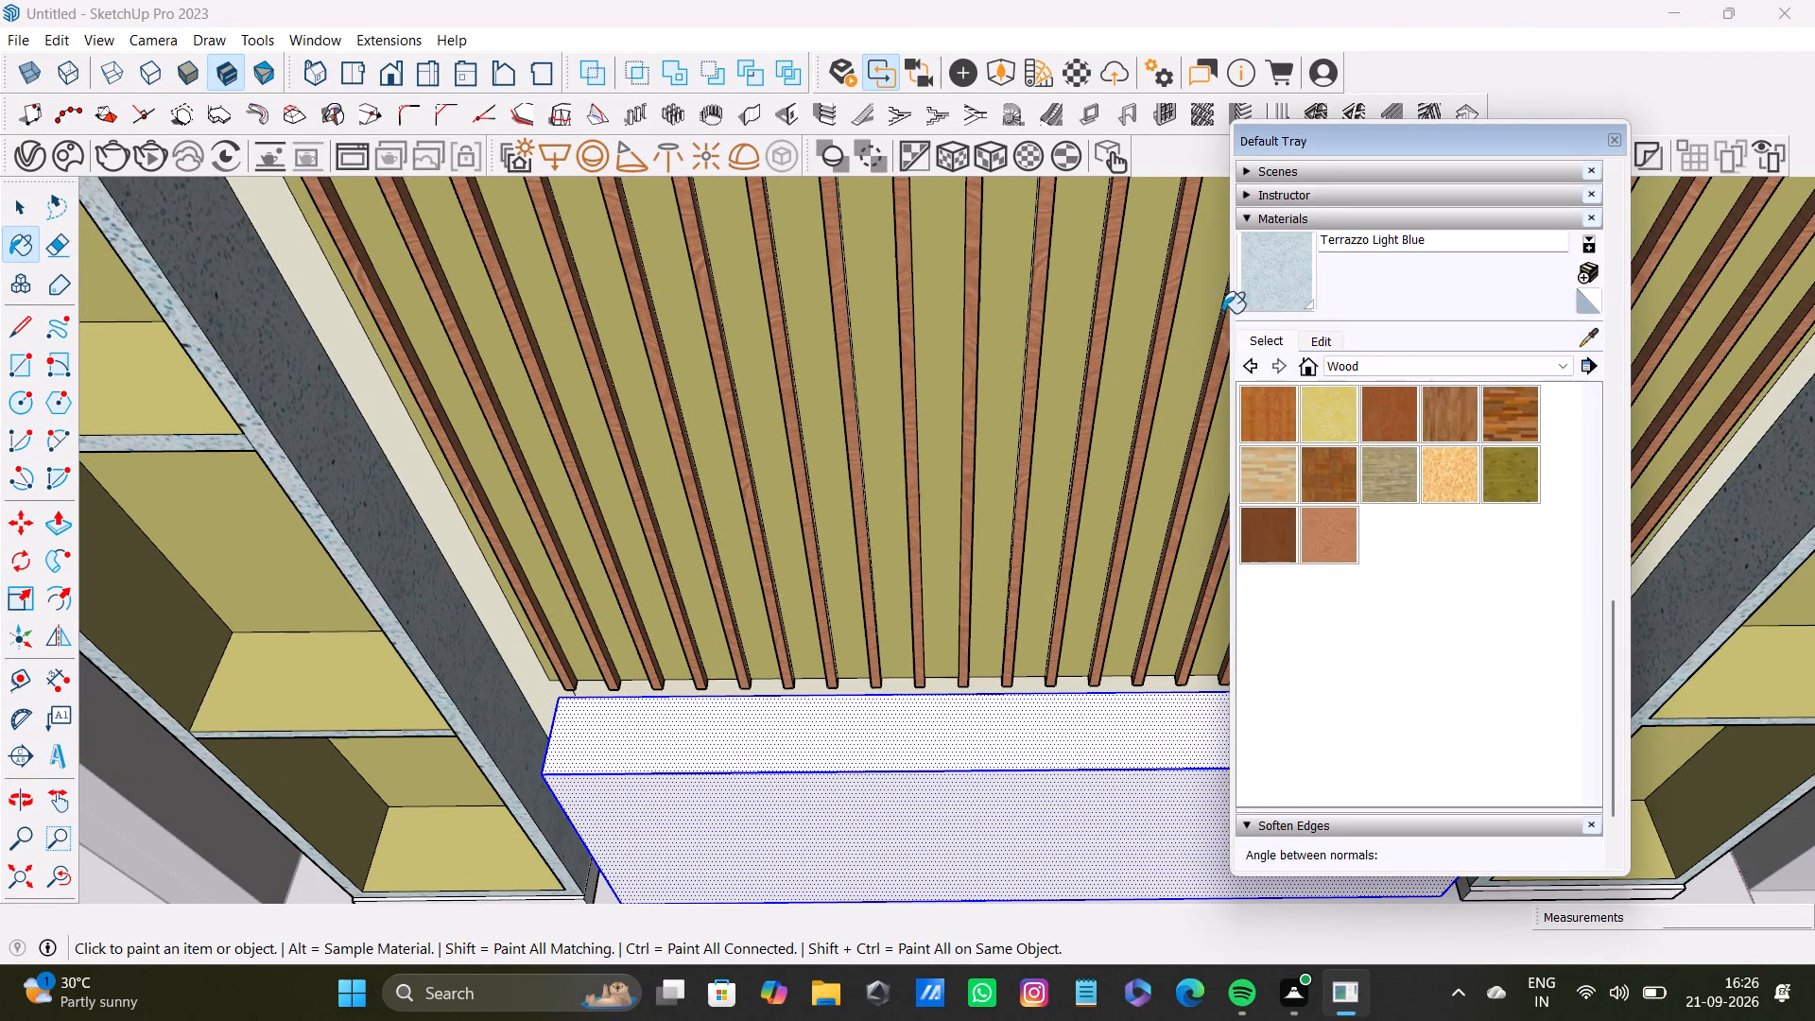
left_click(1239, 280, "shift")
left_click(913, 741, "shift")
scroll(878, 773, "down", 4, "shift")
middle_click_drag(864, 792, 924, 746)
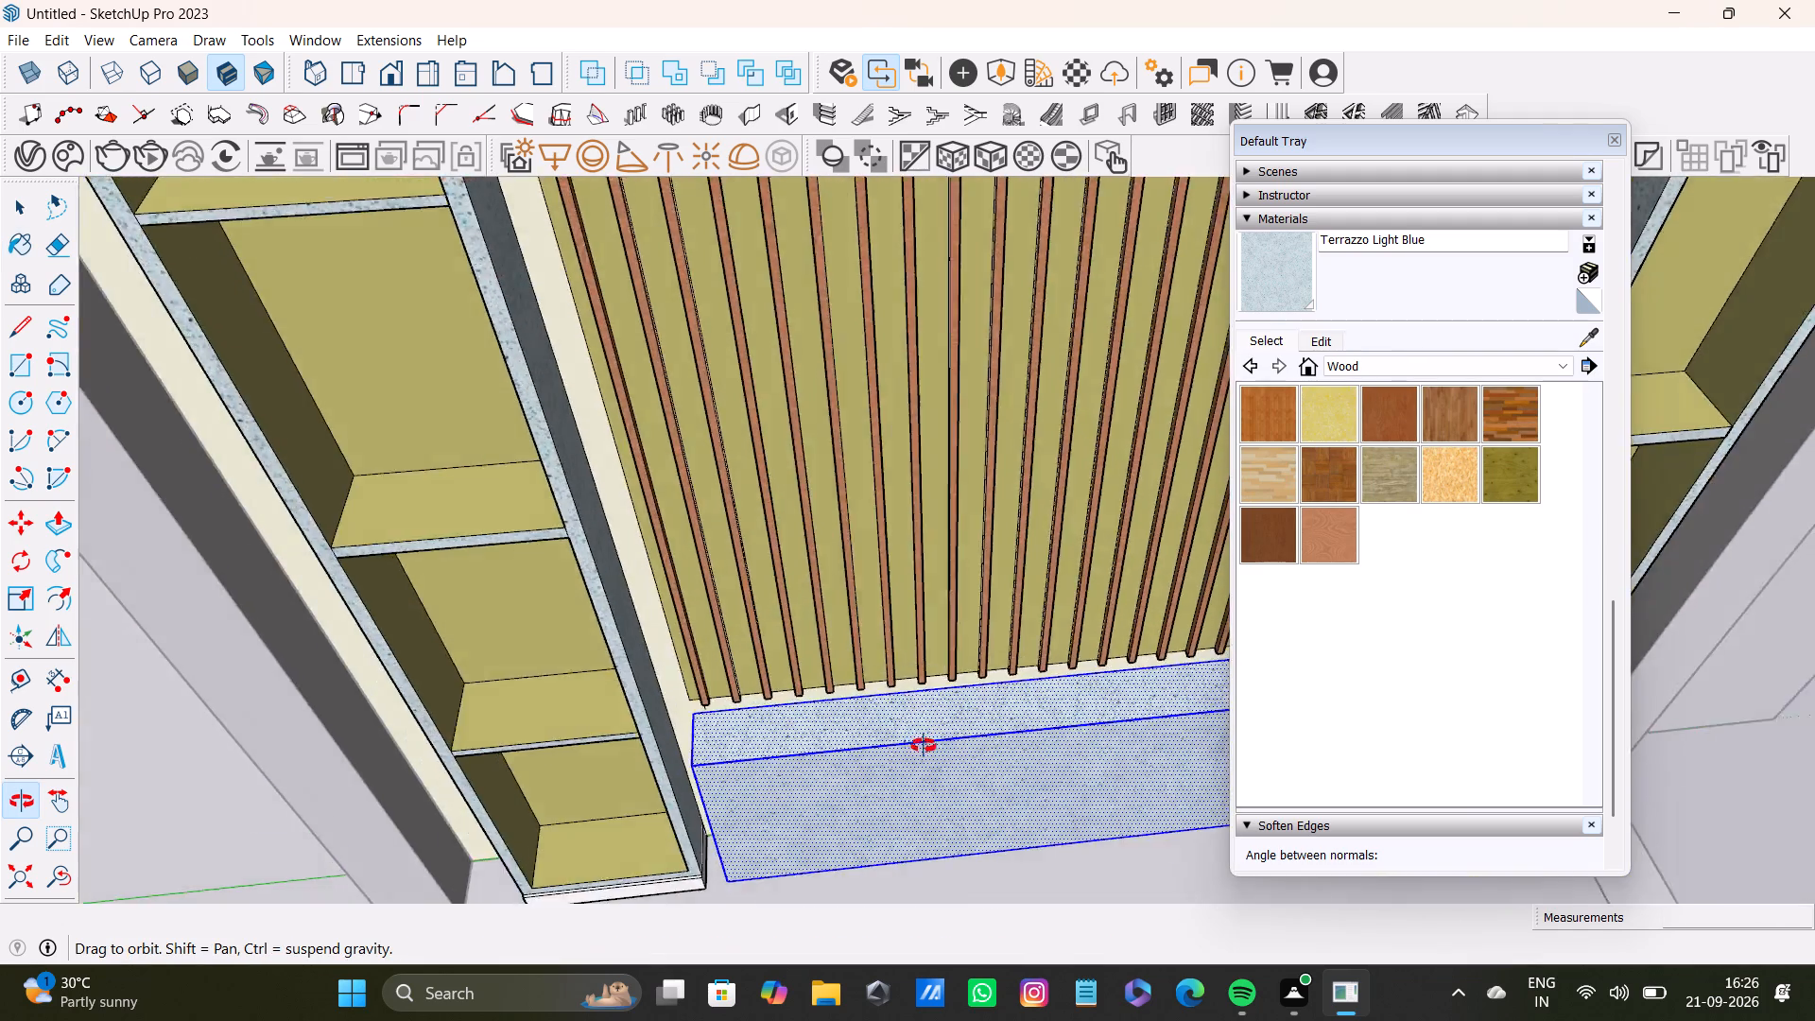
middle_click_drag(924, 746, 752, 649)
key("space")
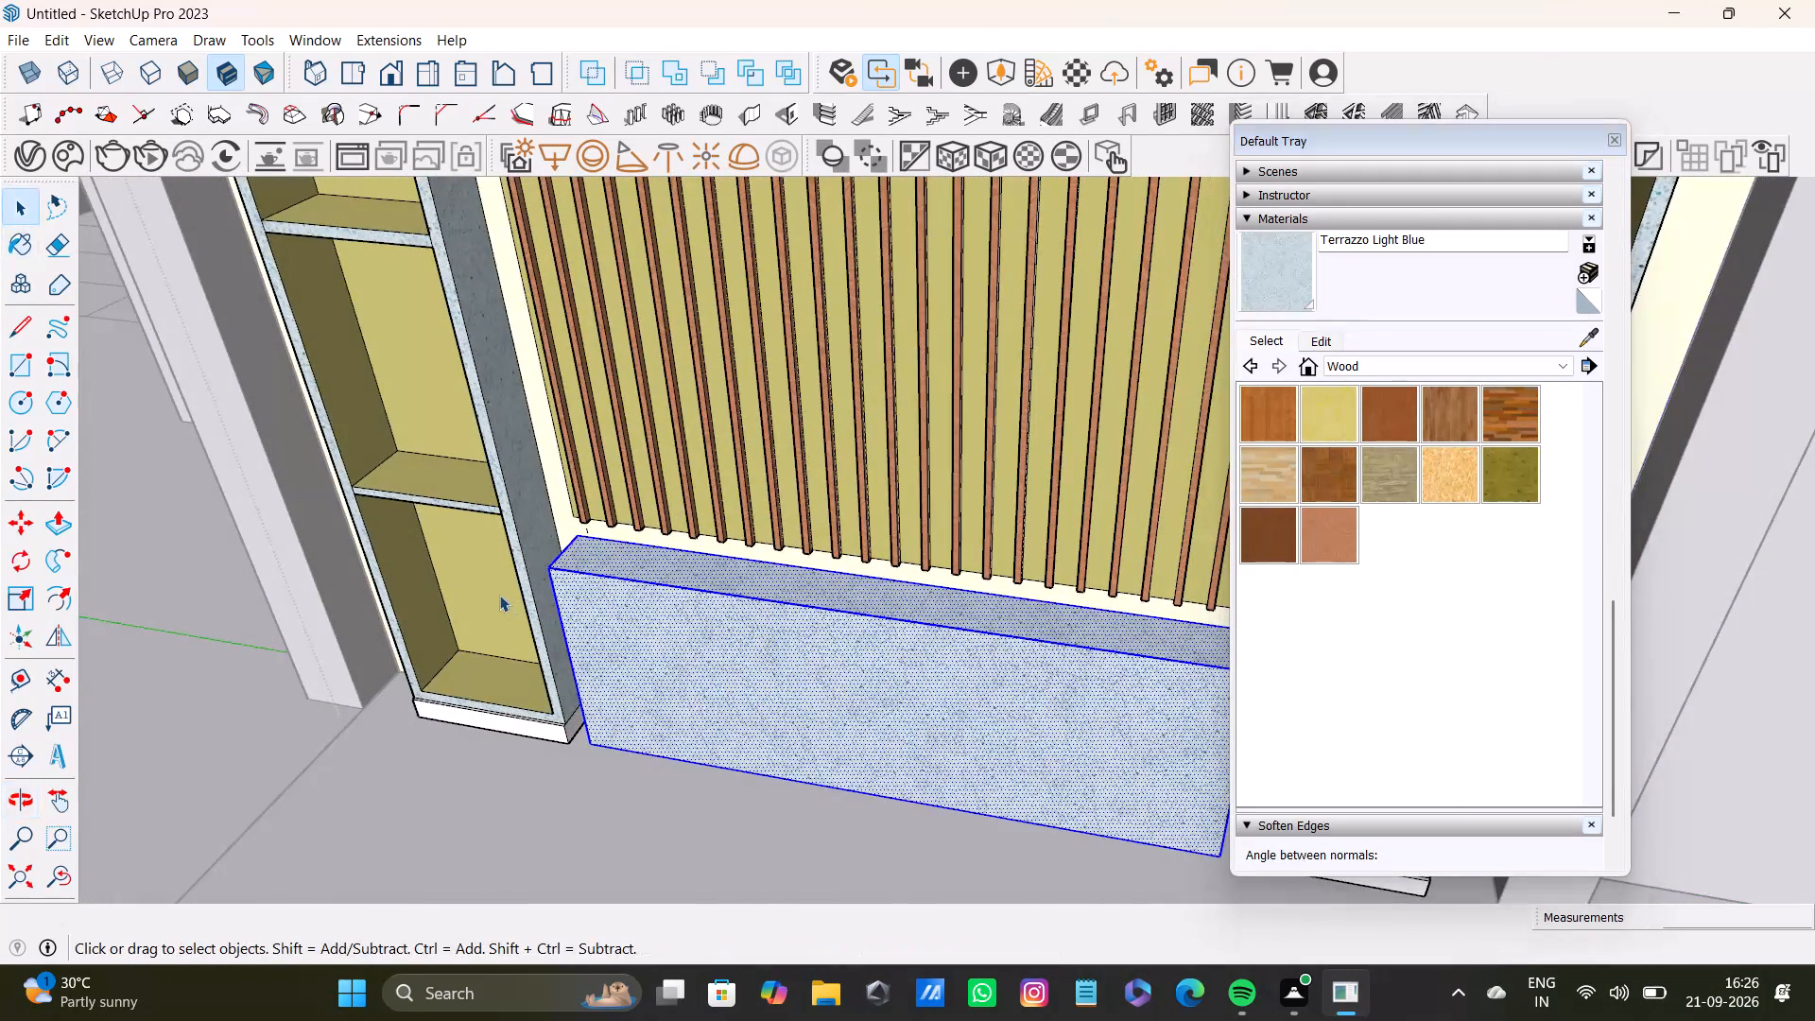
key("space")
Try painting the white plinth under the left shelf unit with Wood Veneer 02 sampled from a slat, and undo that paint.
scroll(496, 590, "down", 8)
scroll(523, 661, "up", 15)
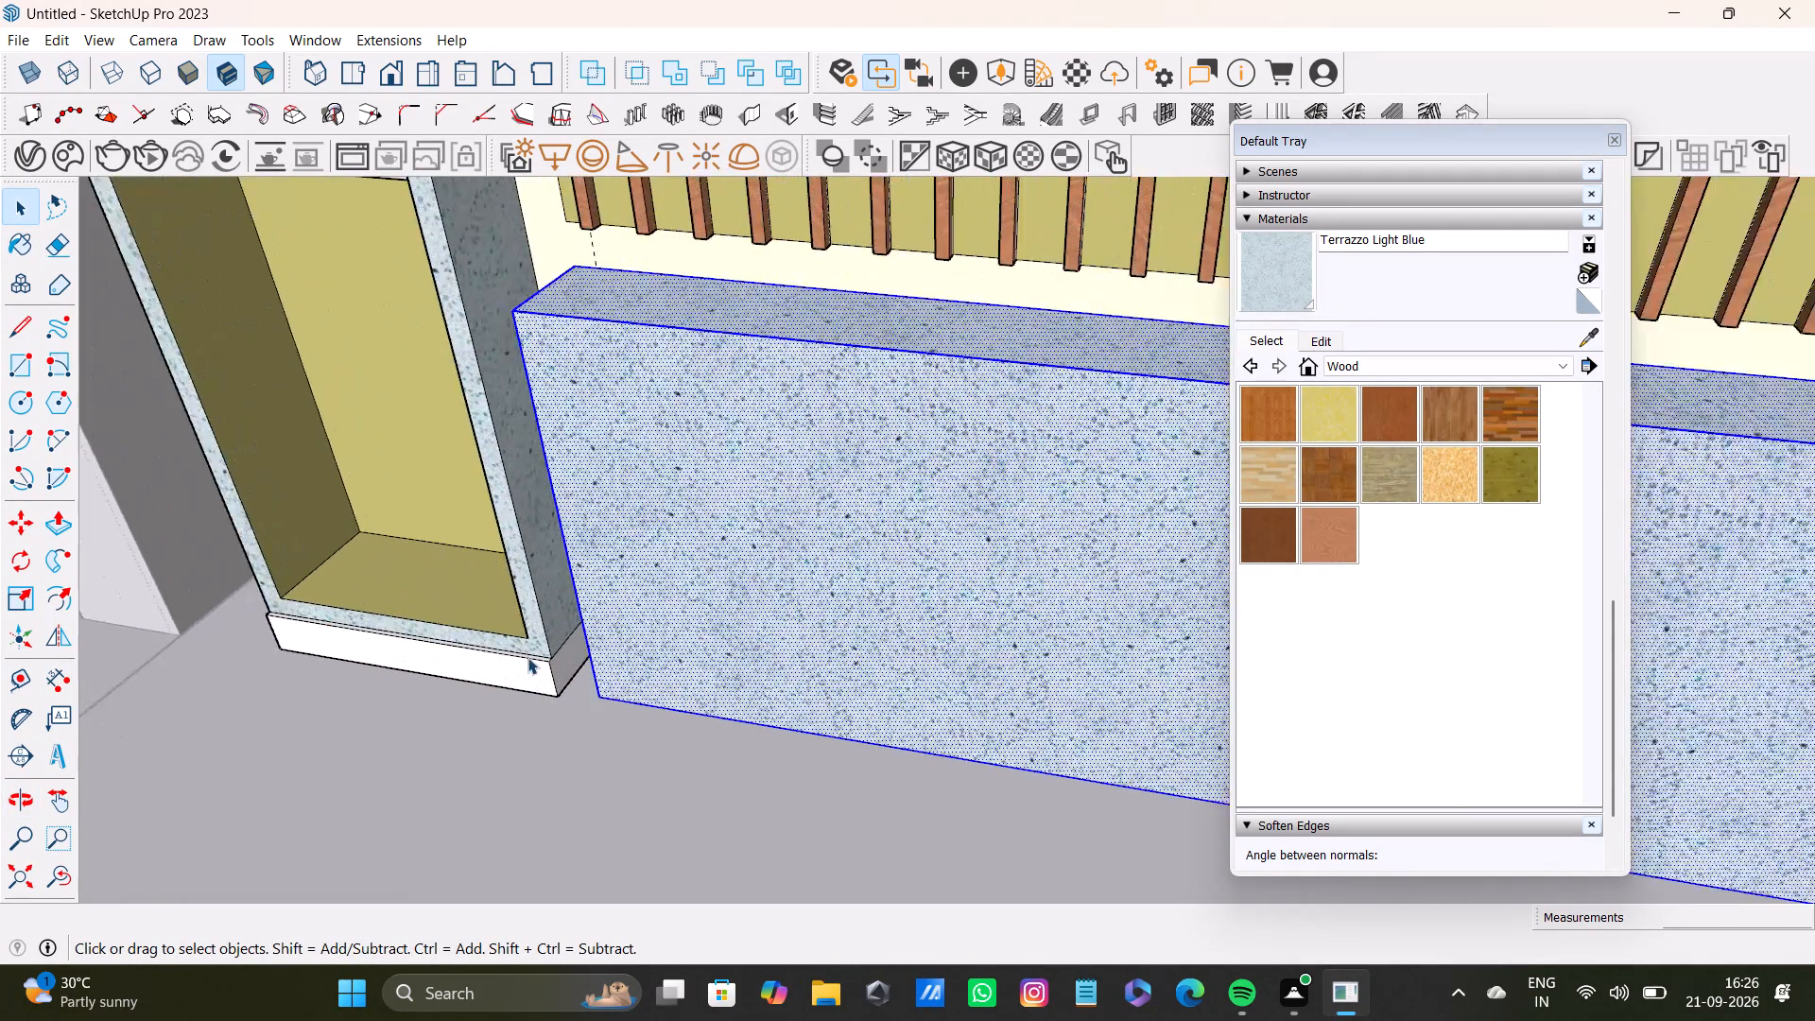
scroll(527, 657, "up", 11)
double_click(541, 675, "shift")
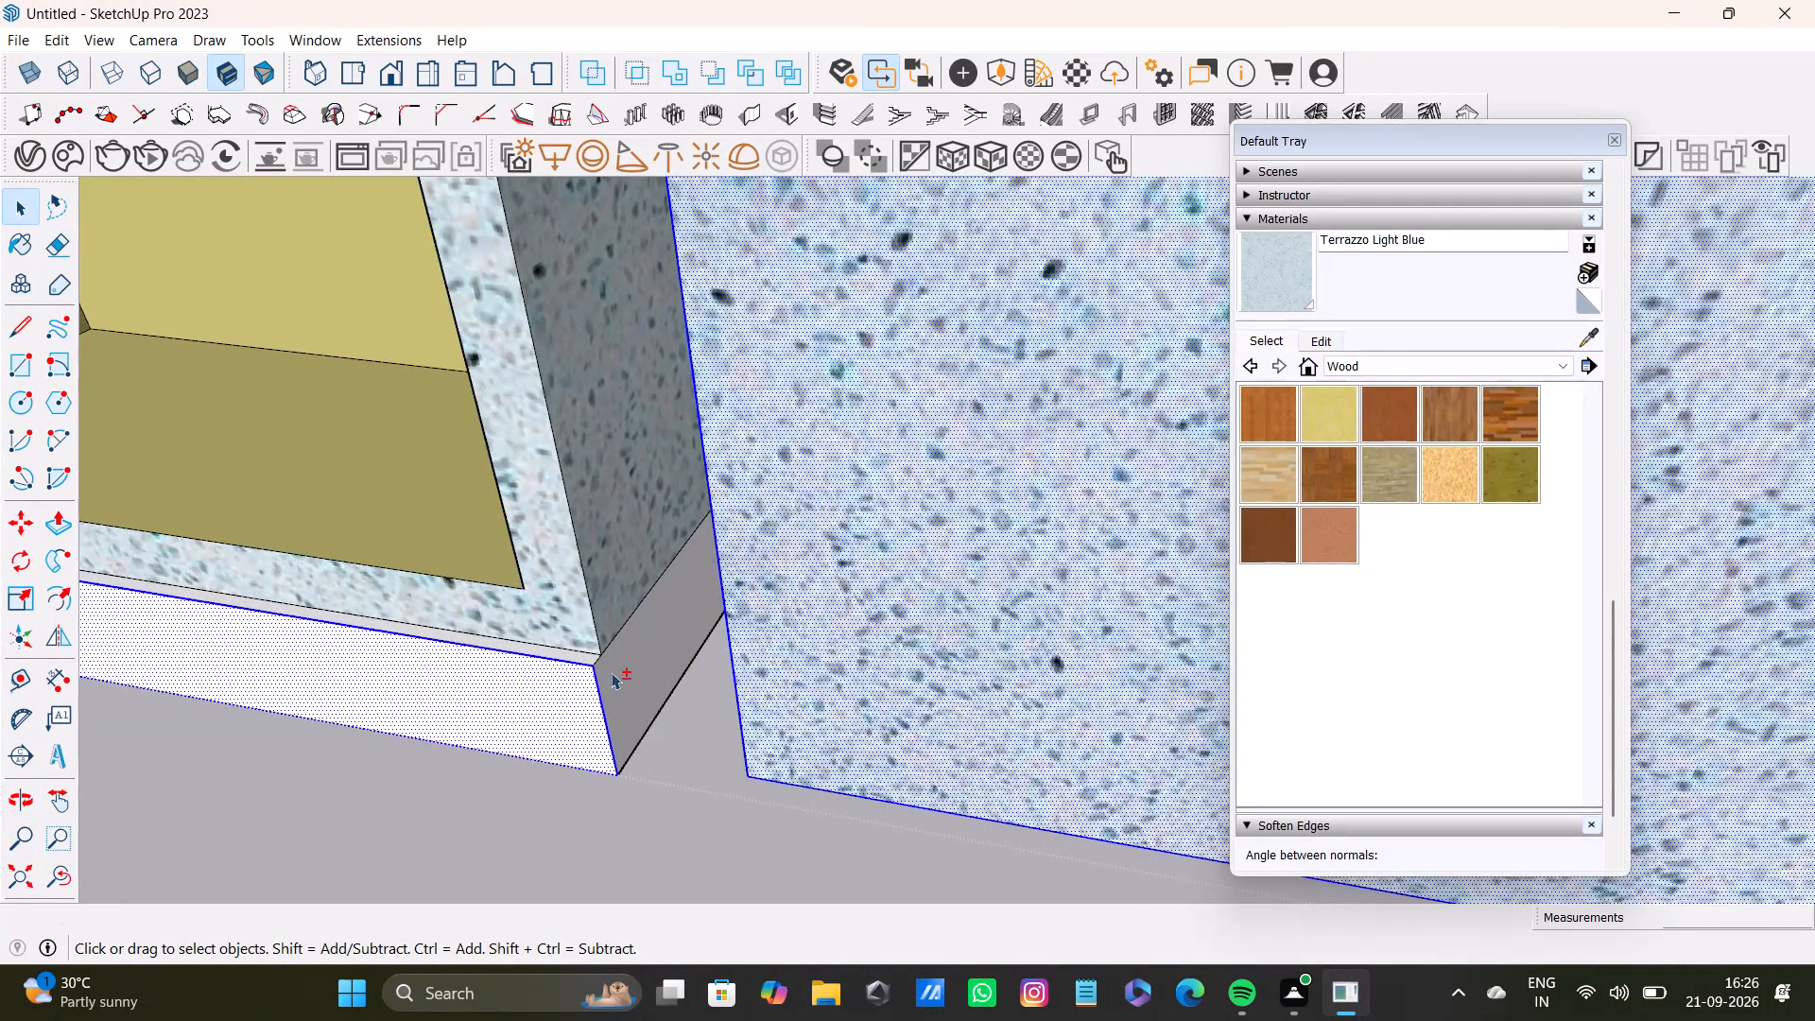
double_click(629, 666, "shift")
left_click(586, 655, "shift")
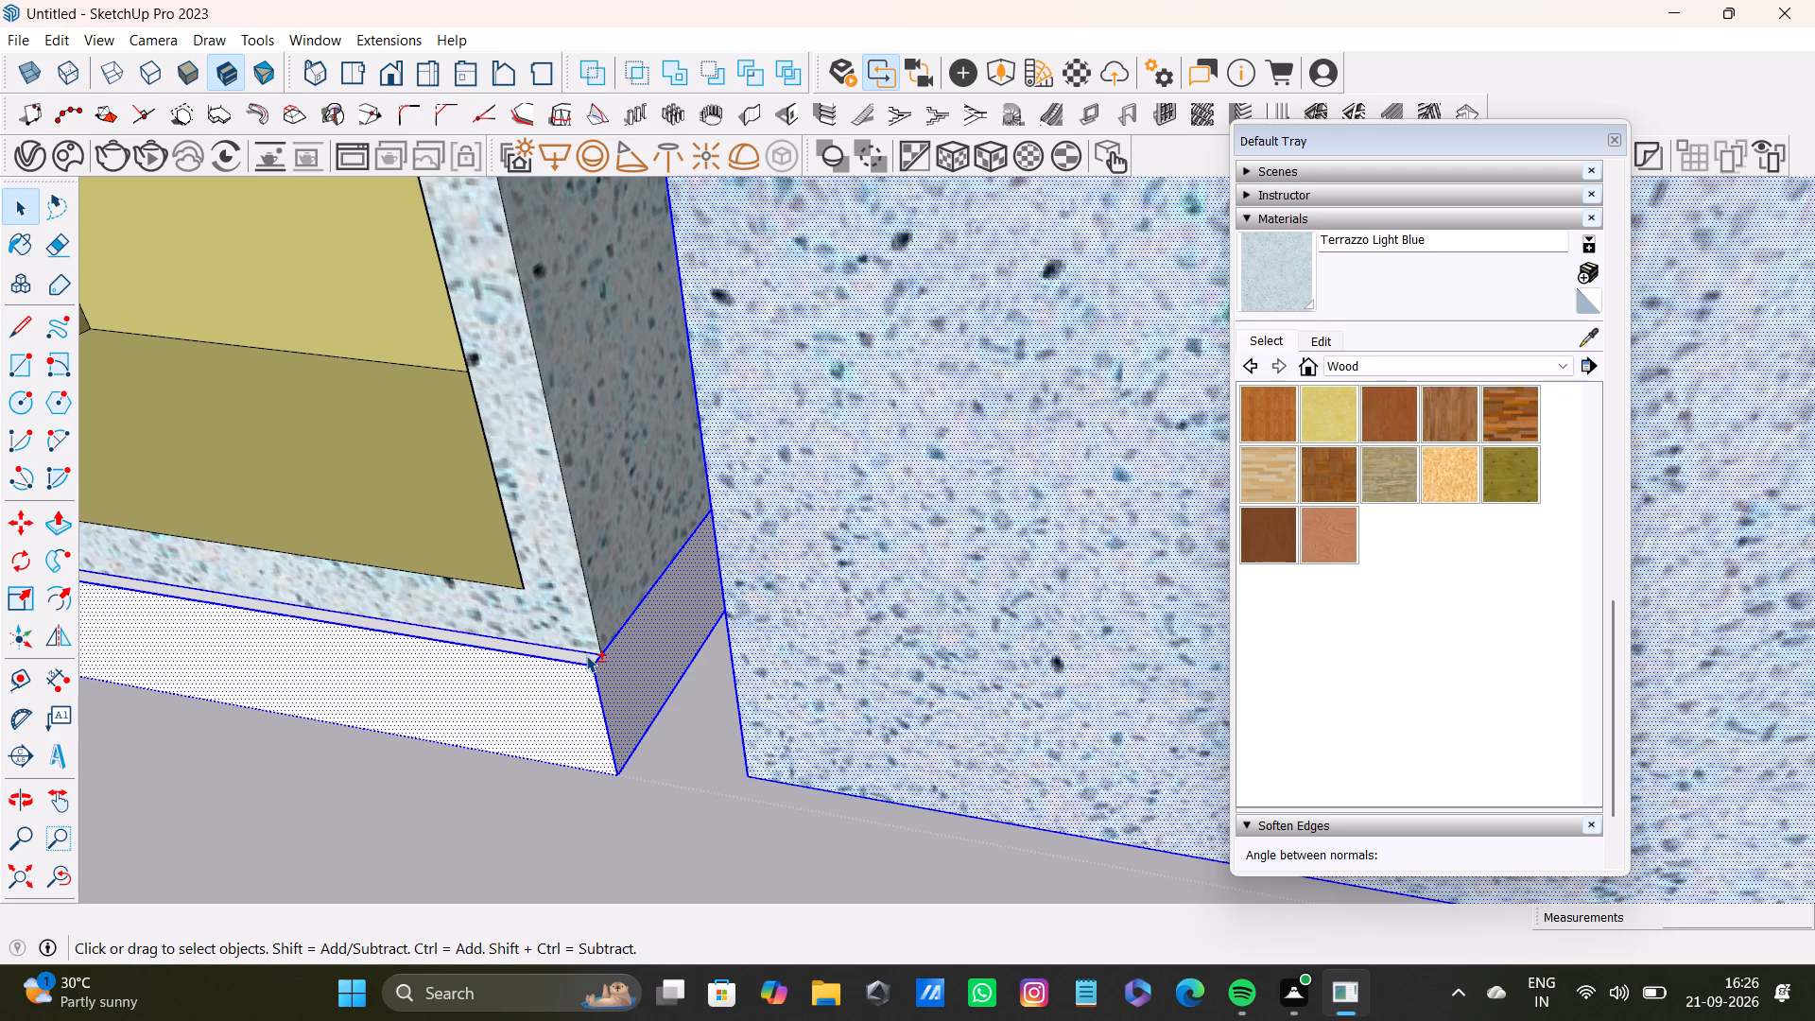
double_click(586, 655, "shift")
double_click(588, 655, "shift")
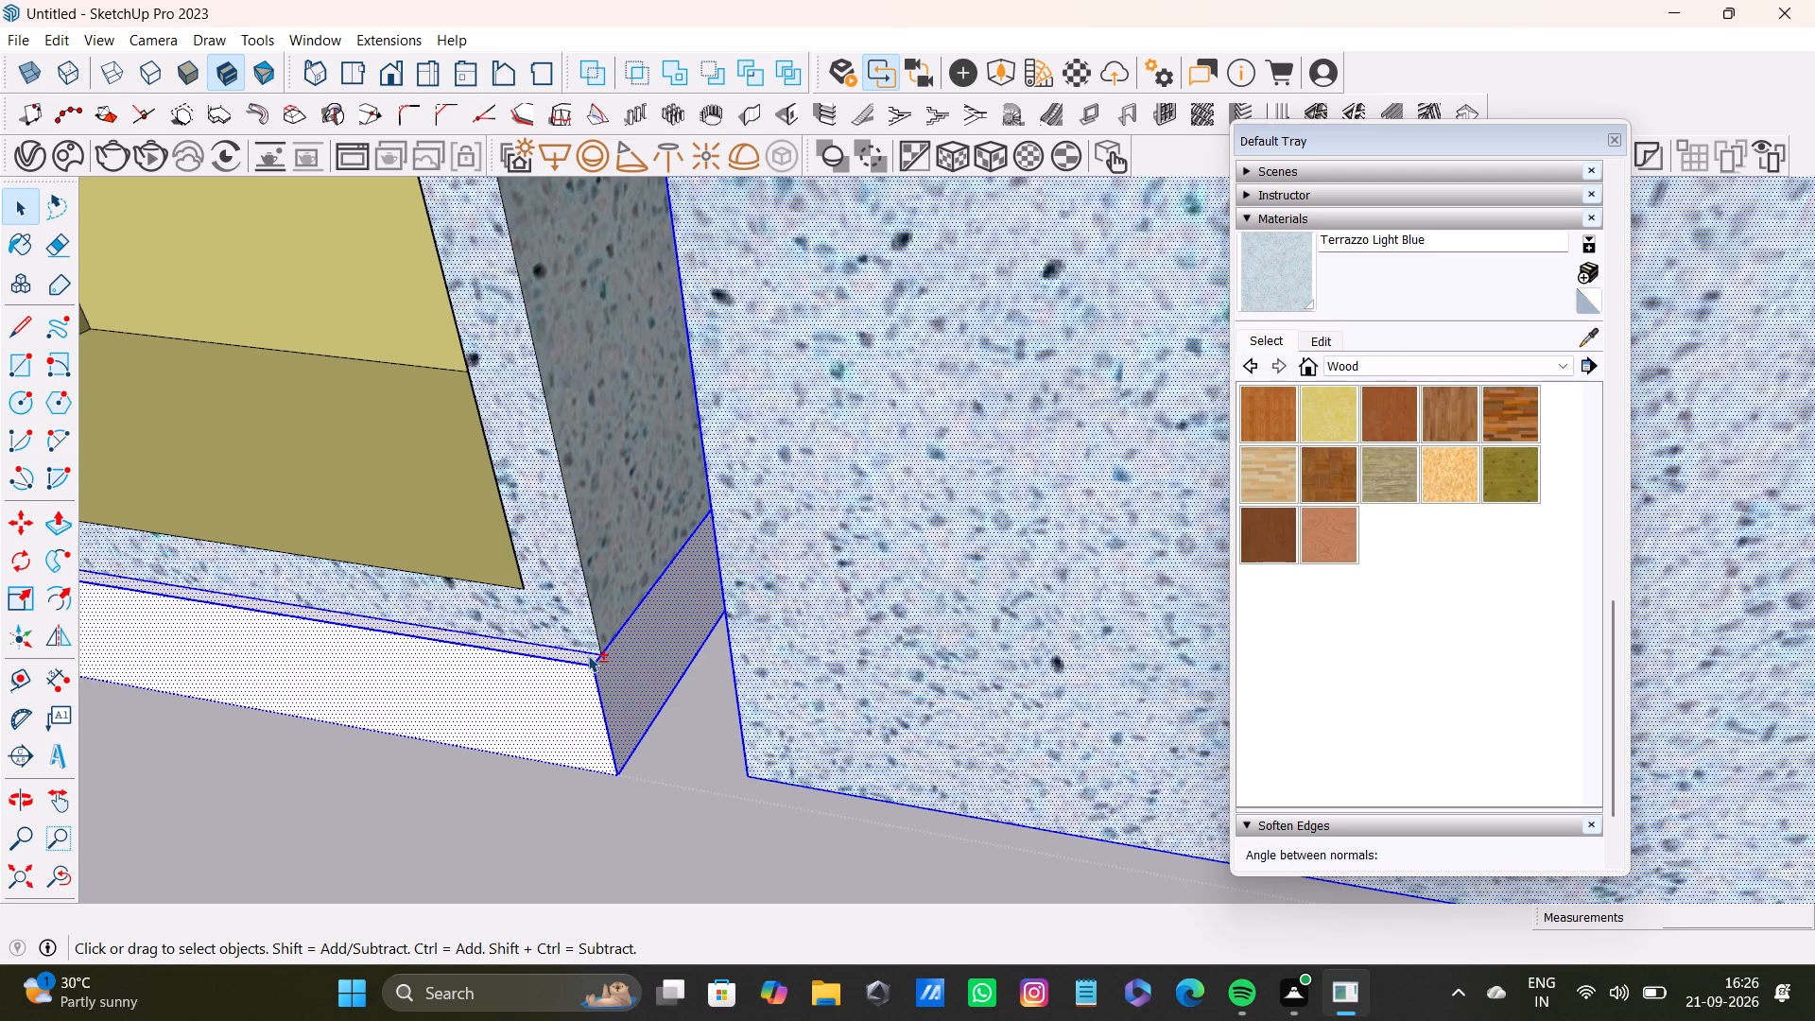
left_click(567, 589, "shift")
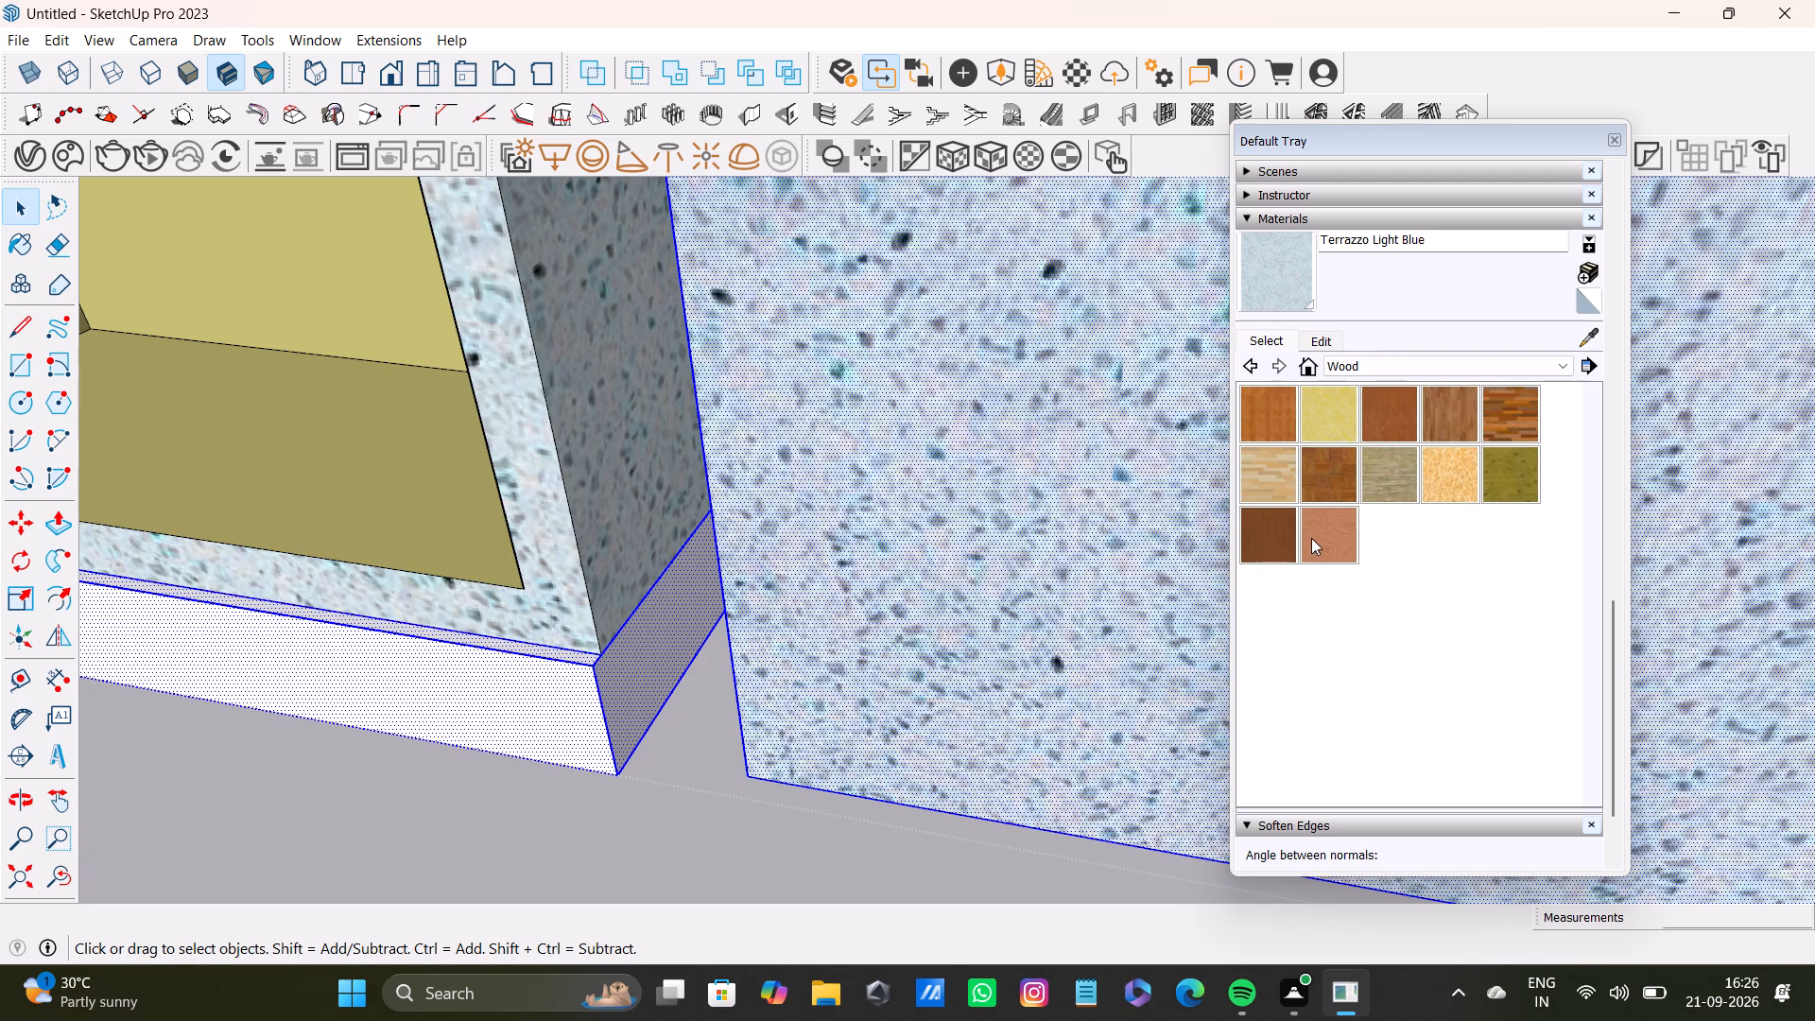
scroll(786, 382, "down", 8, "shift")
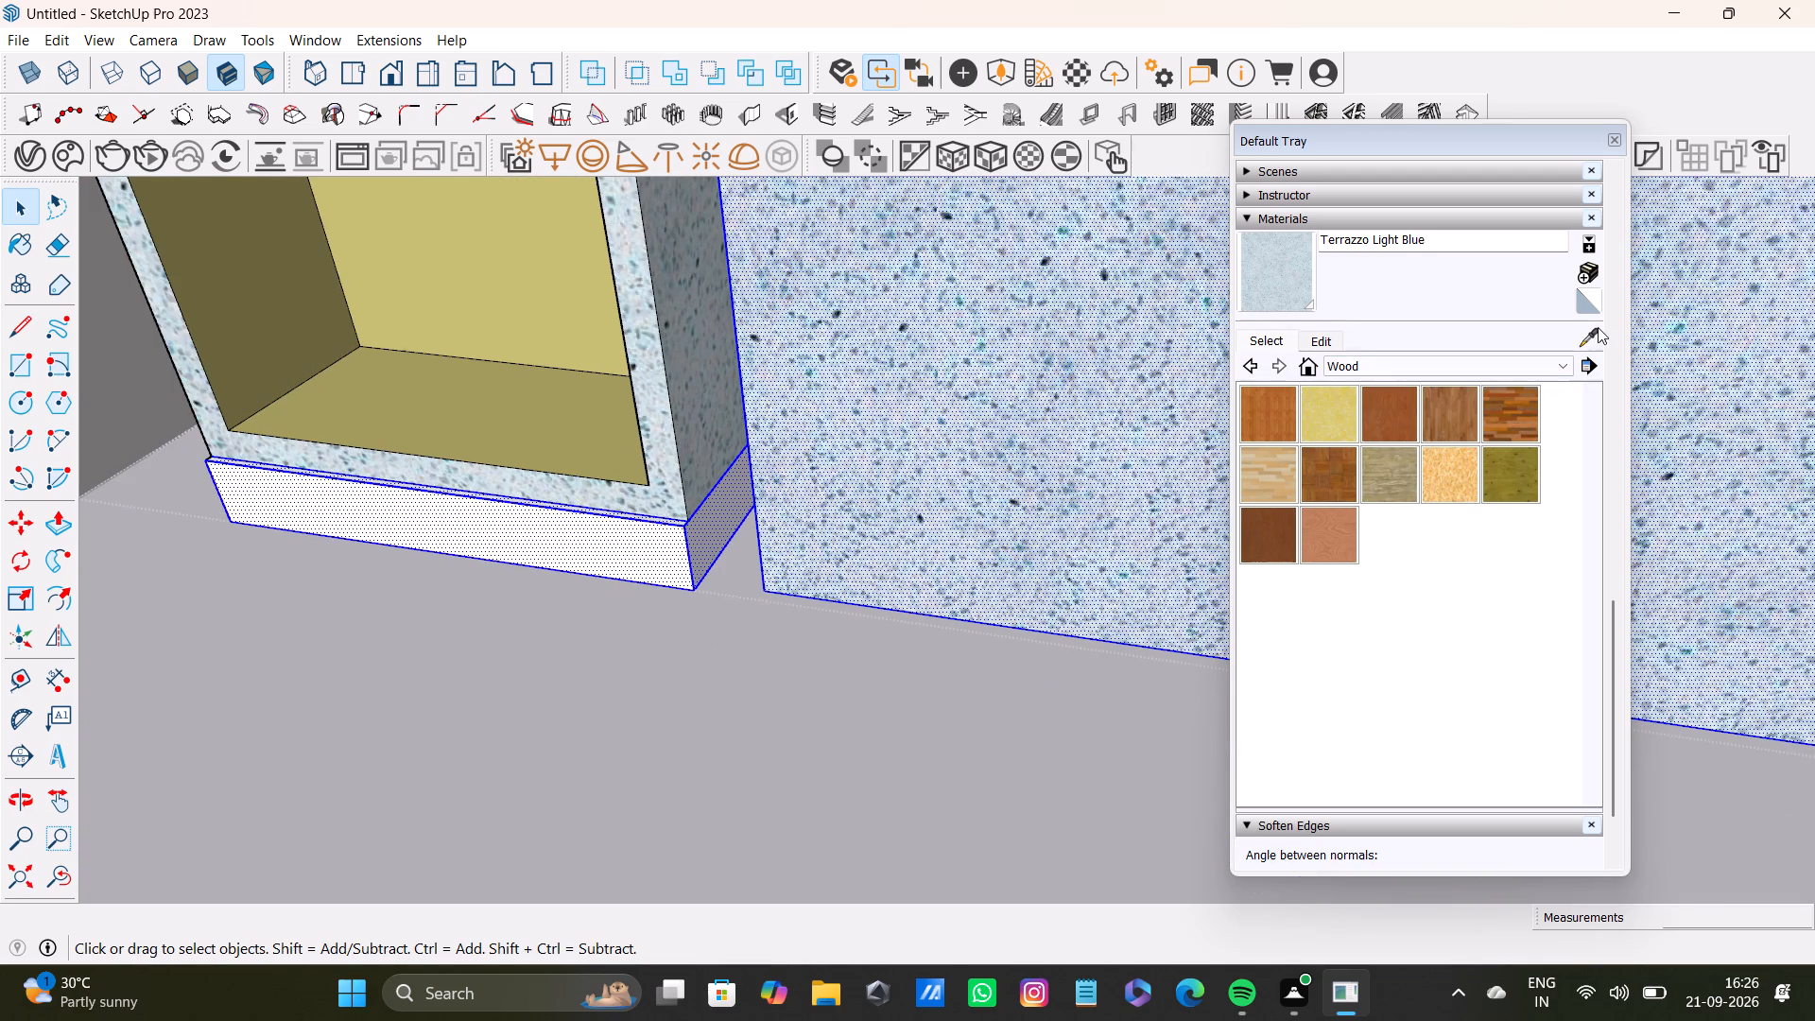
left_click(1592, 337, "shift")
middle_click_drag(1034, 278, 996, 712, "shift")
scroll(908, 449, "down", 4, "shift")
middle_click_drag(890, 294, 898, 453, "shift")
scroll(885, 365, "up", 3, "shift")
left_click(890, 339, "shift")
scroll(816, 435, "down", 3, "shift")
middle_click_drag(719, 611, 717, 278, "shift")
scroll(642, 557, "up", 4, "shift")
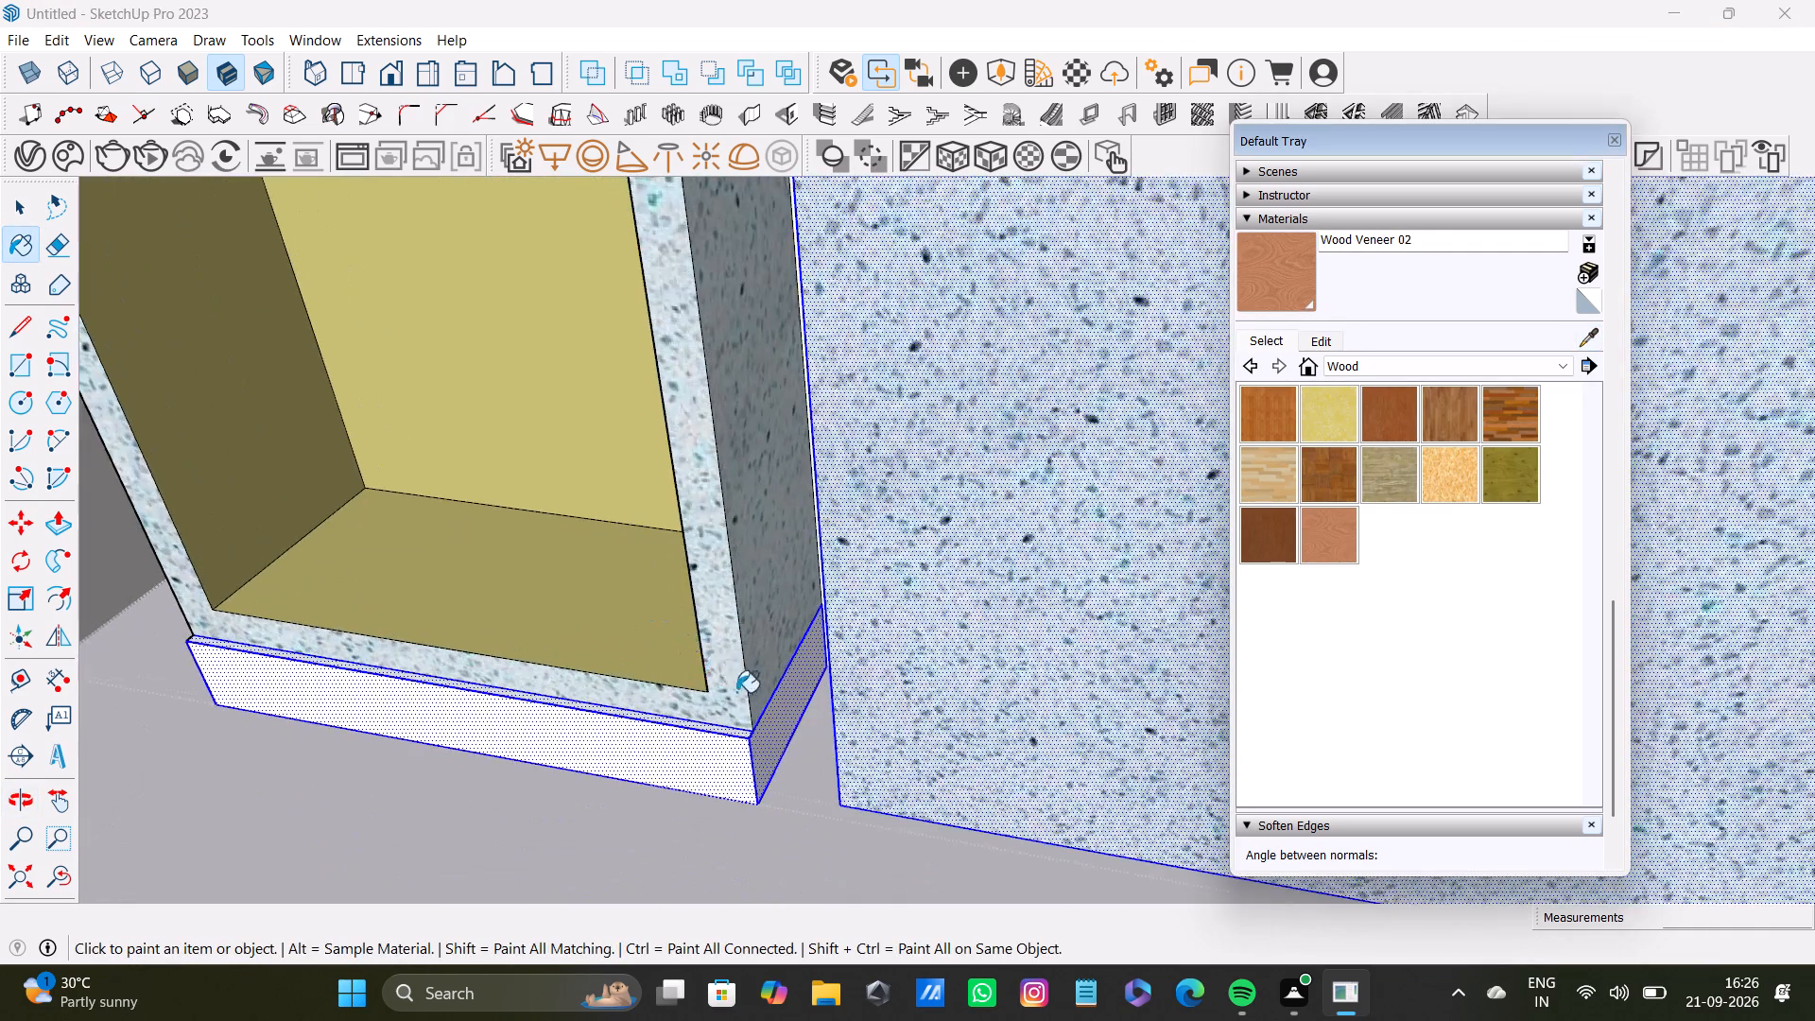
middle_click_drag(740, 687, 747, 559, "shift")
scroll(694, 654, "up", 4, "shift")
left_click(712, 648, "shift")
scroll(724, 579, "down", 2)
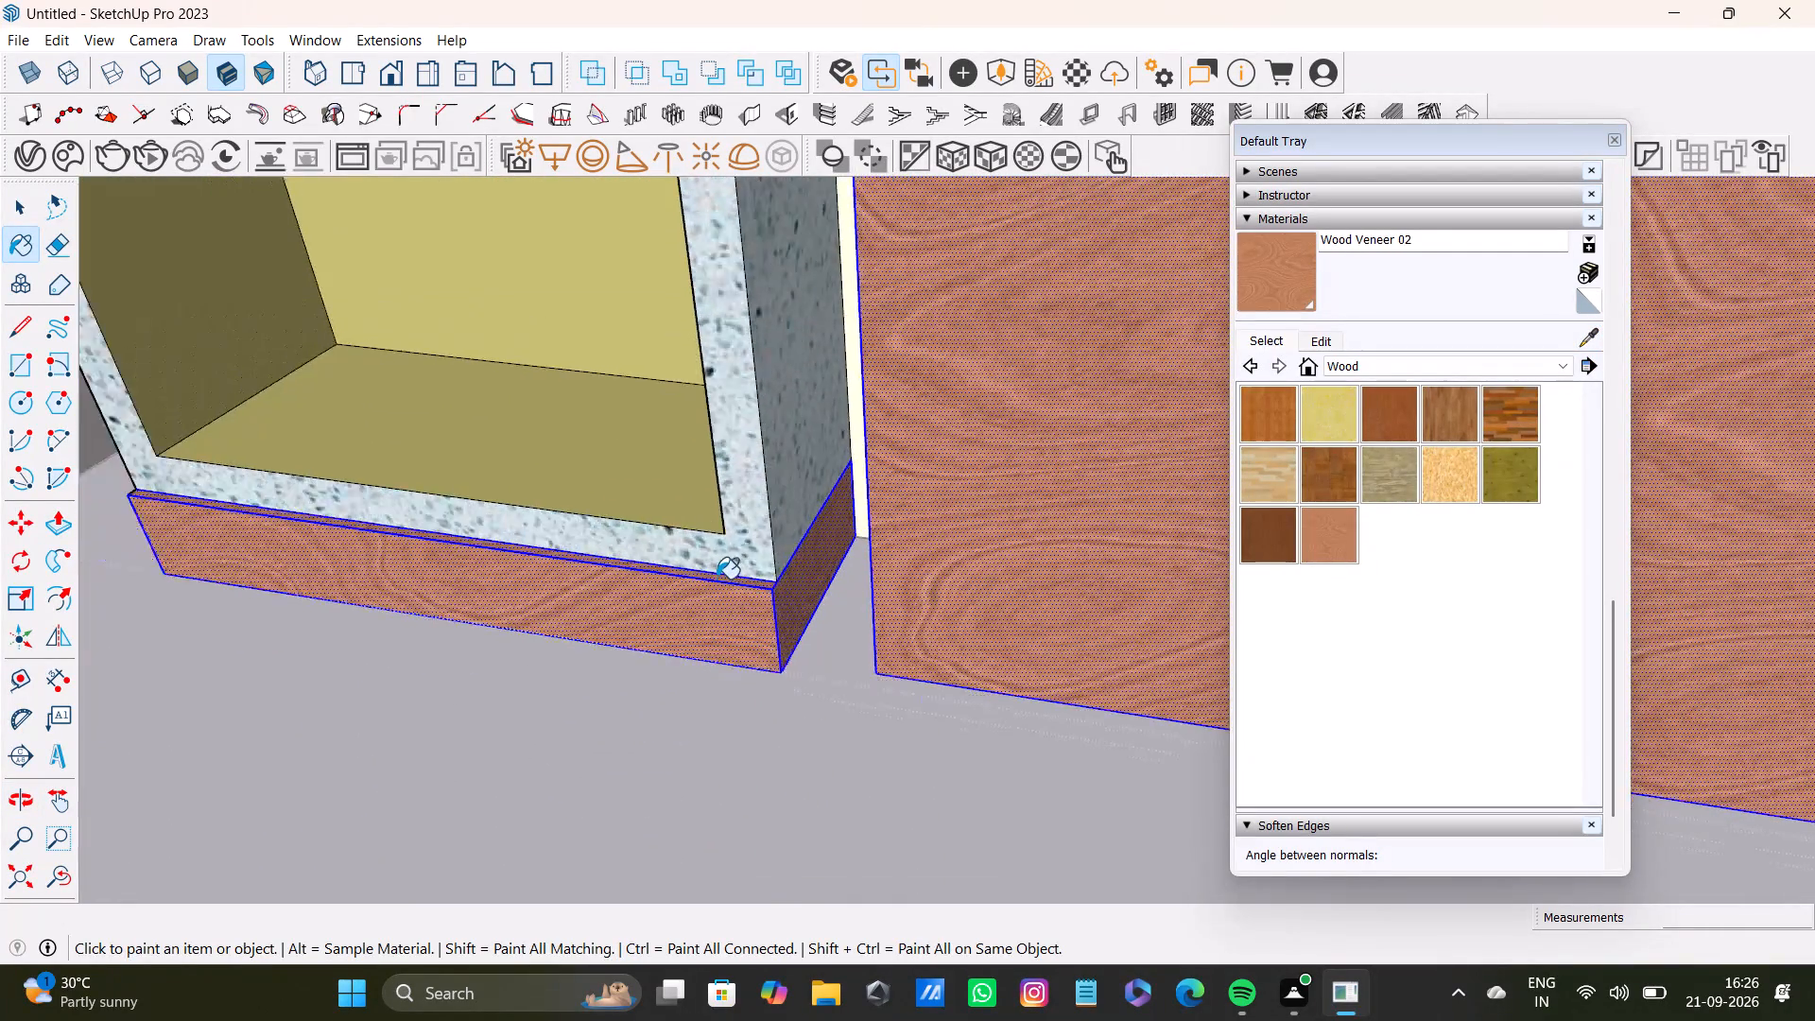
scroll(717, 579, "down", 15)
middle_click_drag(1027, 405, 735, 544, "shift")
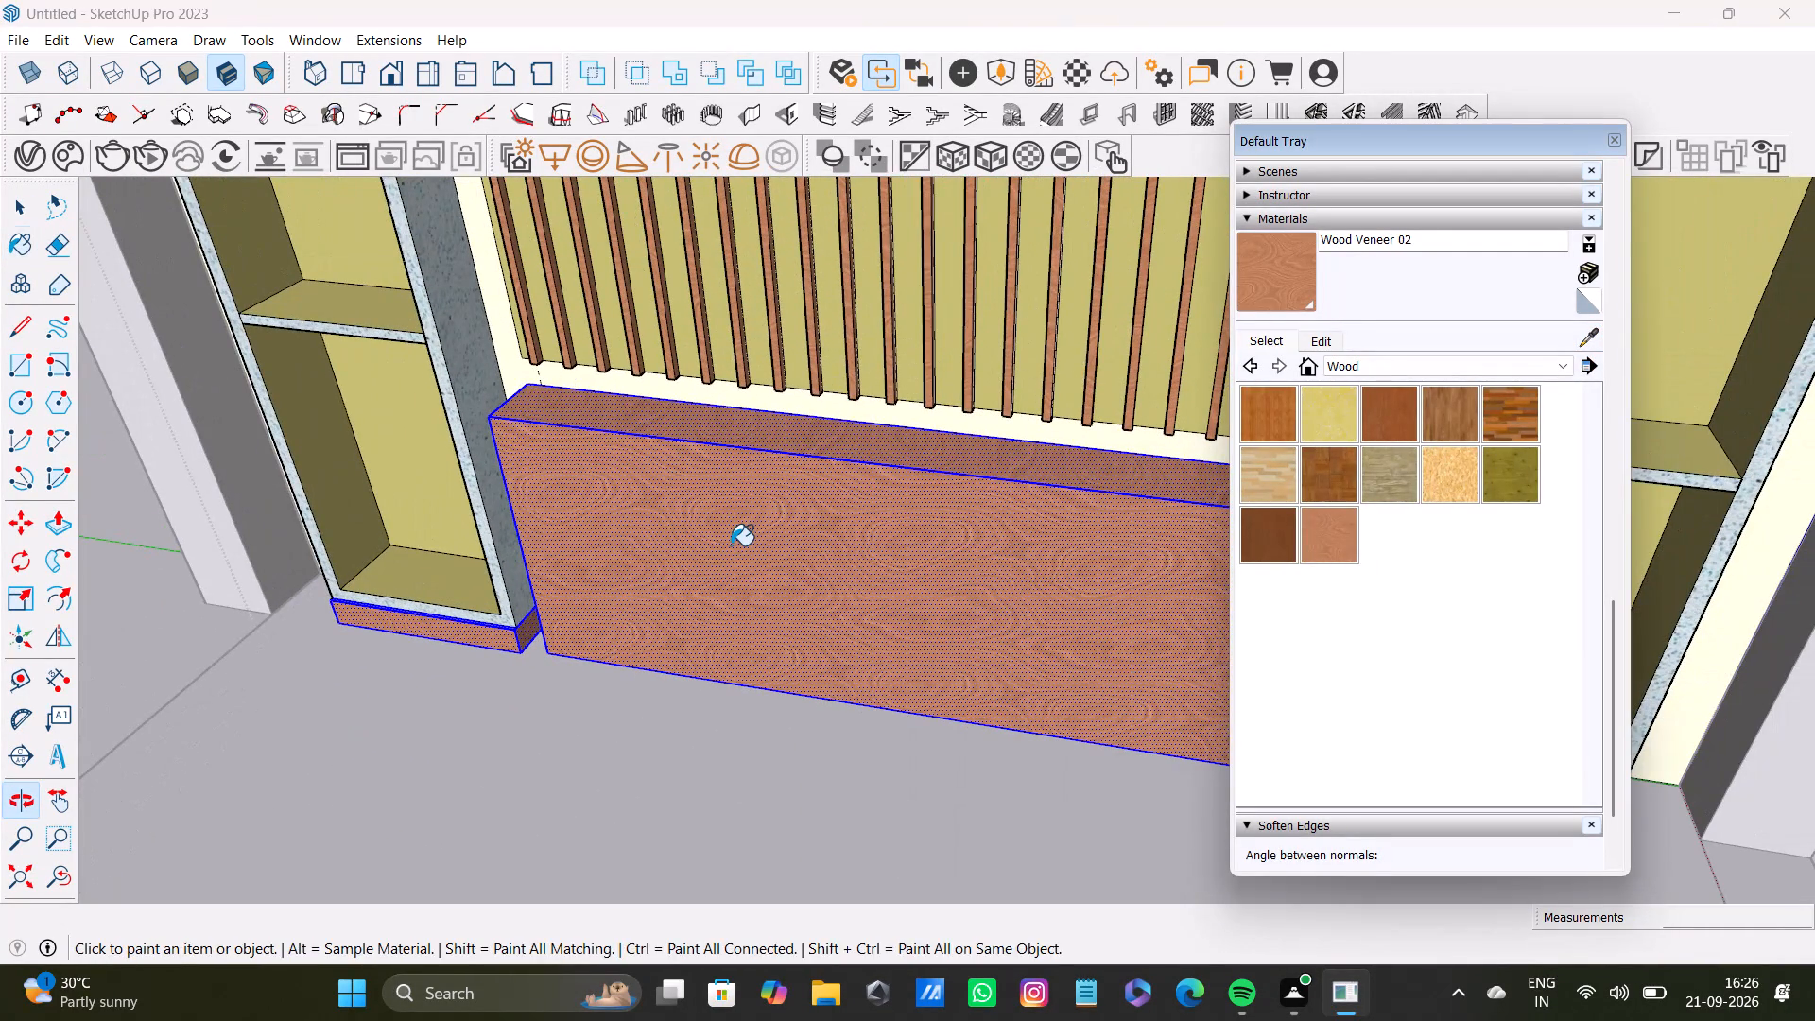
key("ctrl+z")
Reselect only the front, top lip and both side faces of the left shelf unit's plinth and paint them with Wood Veneer 02.
scroll(457, 621, "up", 8)
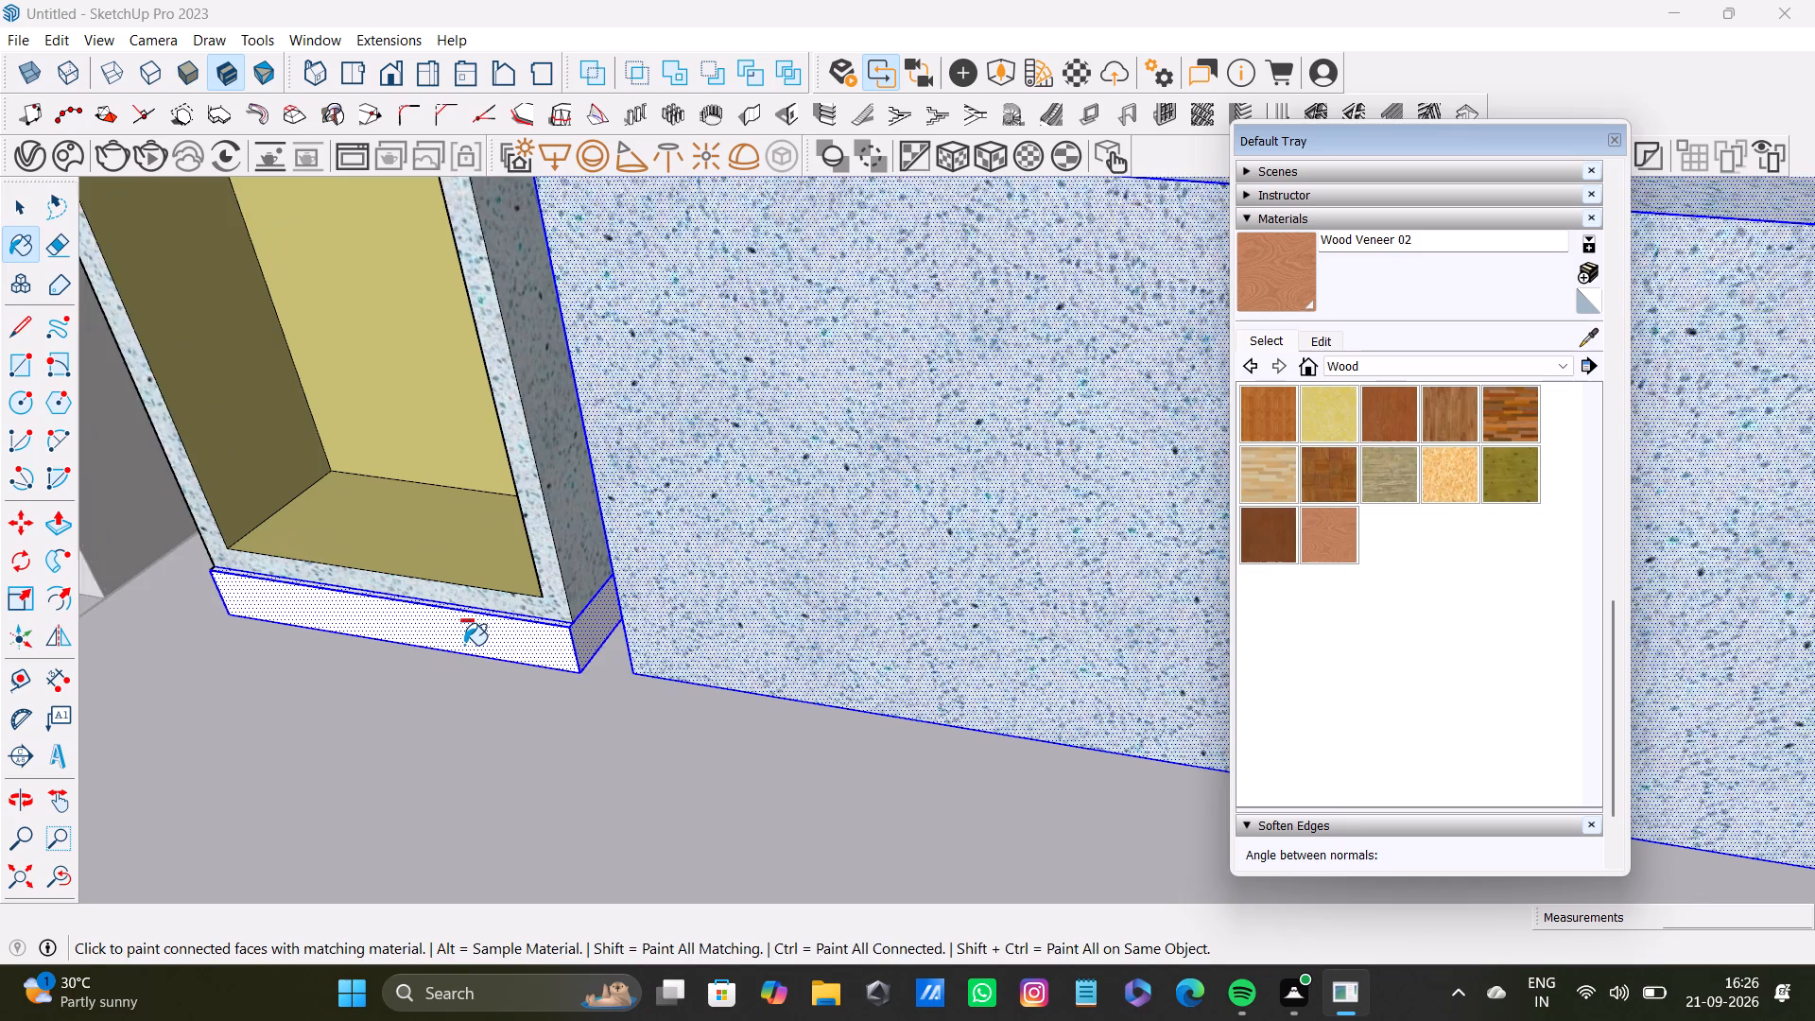
scroll(464, 645, "up", 2)
key("space")
left_click(798, 563)
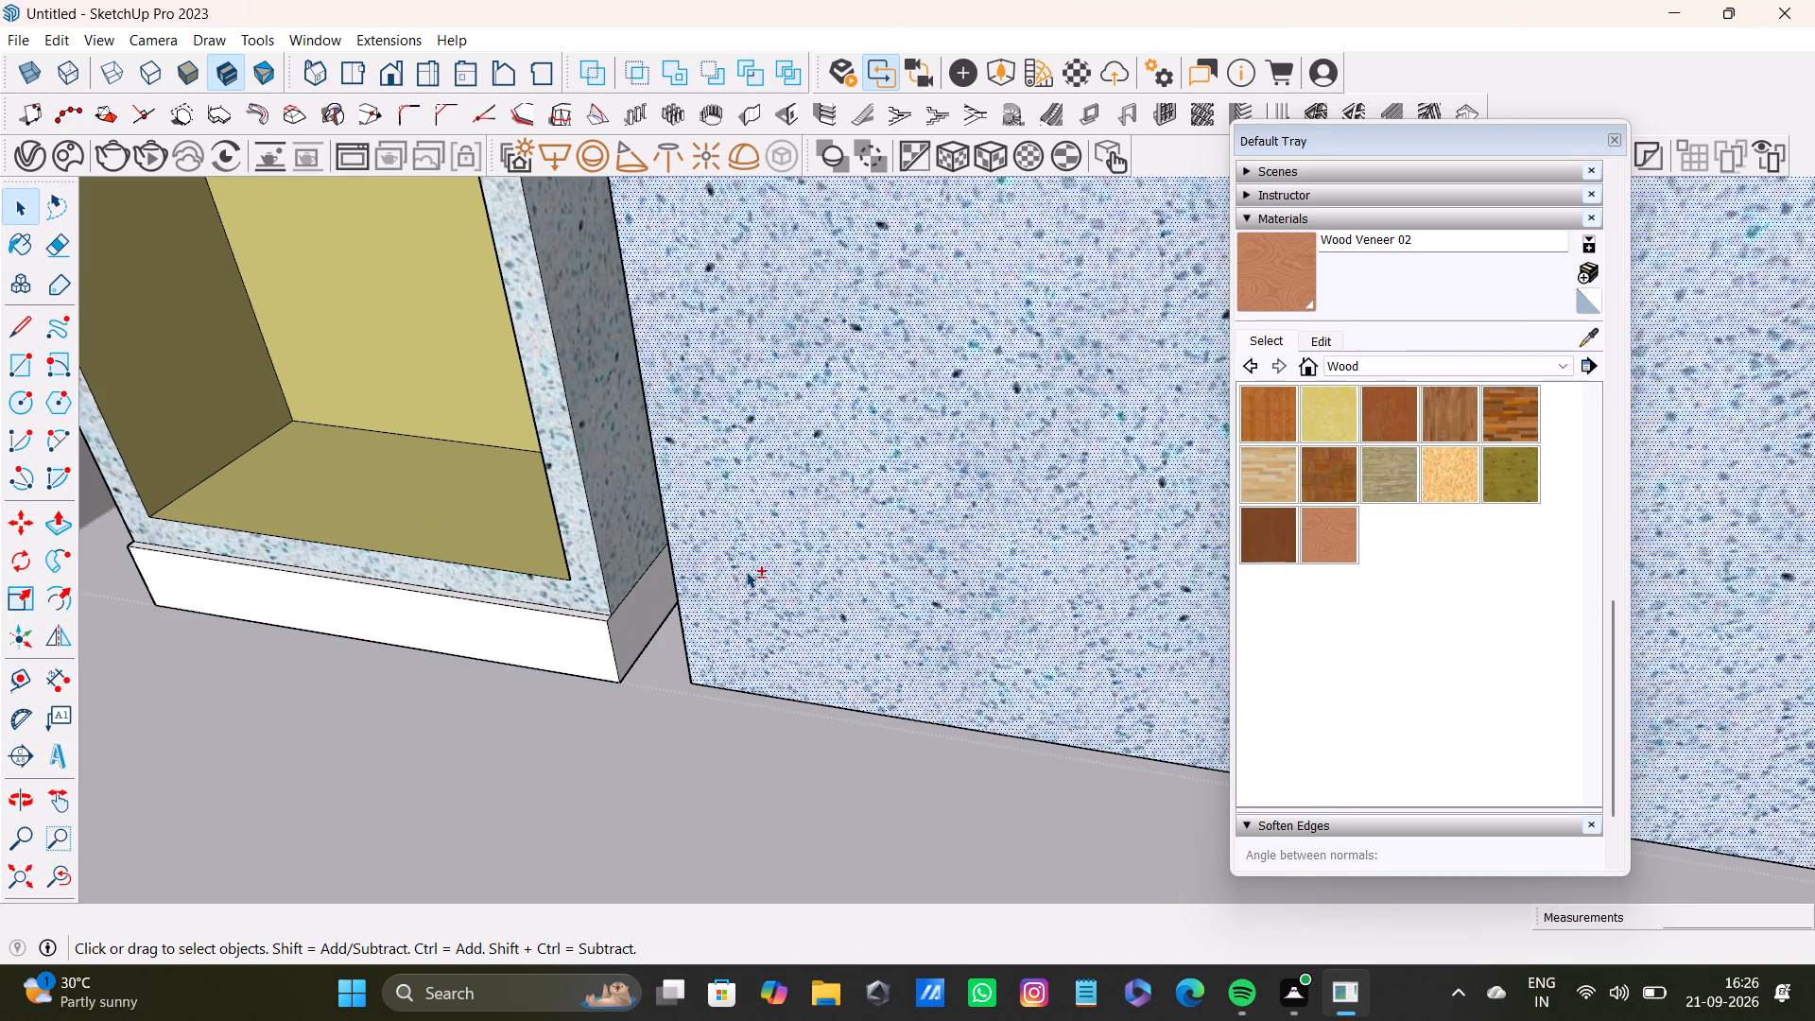
left_click(746, 571, "shift")
double_click(631, 614)
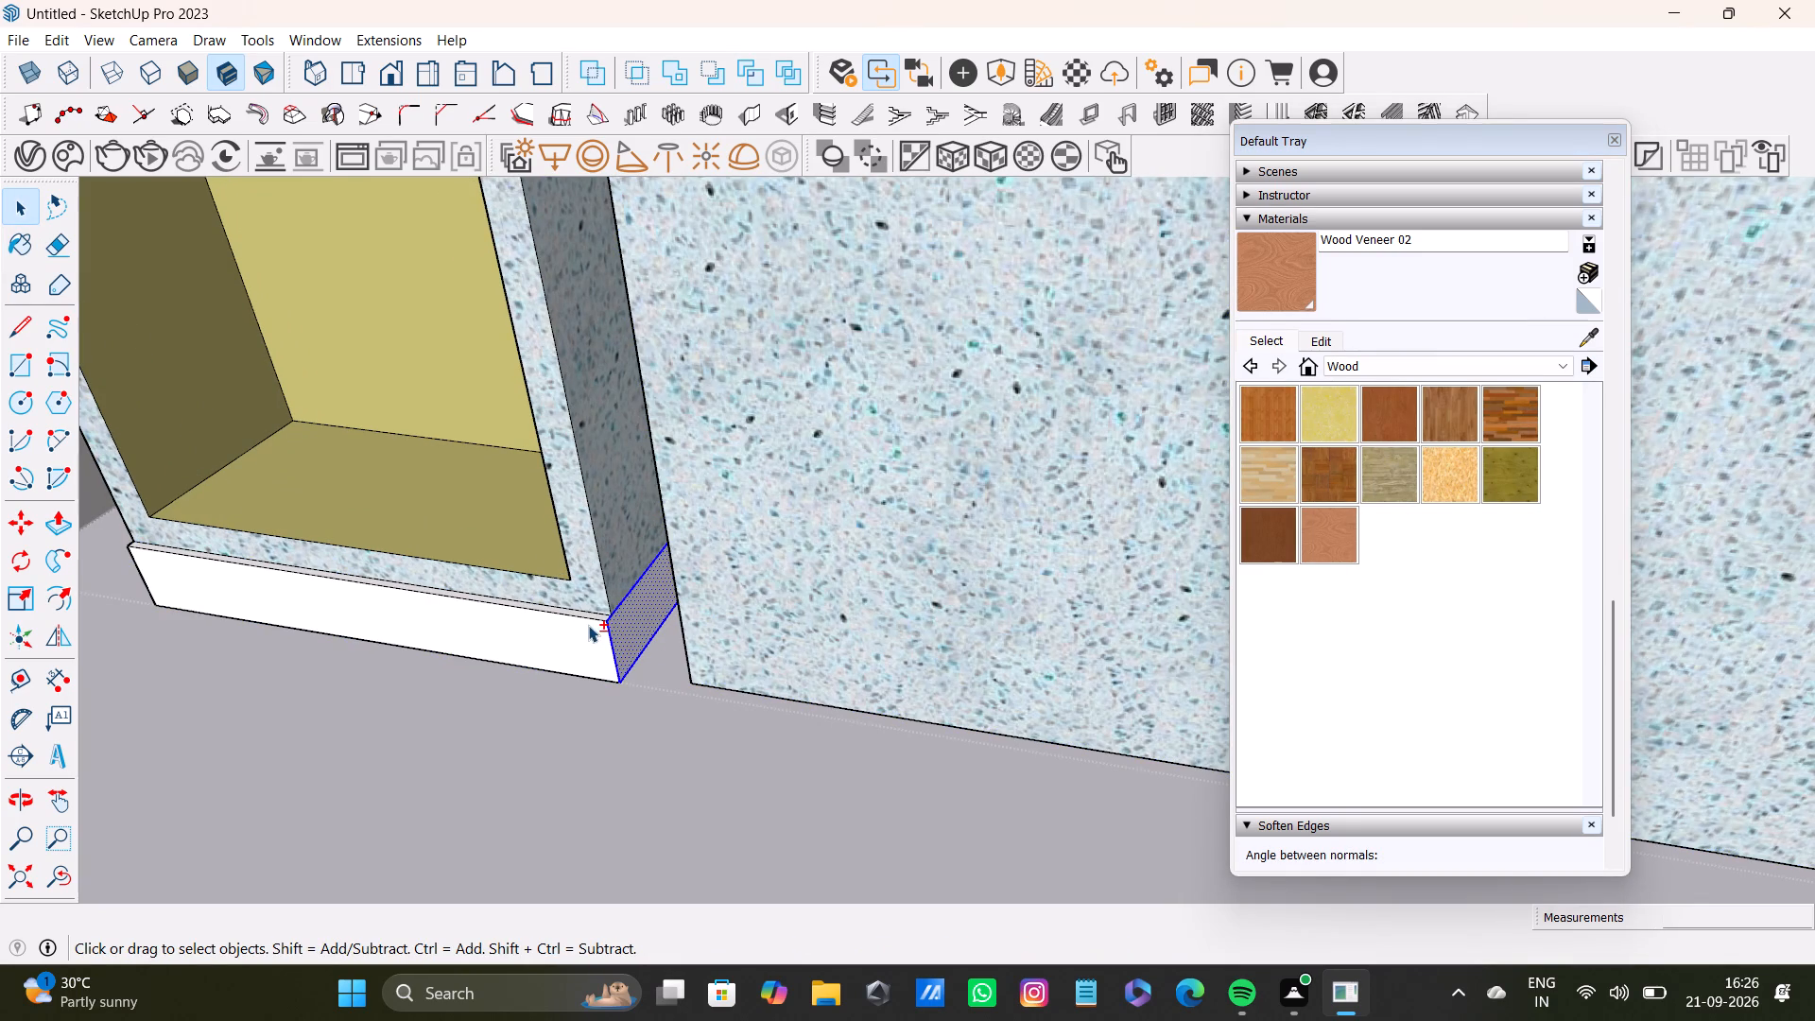
double_click(580, 638, "shift")
scroll(579, 634, "up", 10, "shift")
left_click(631, 597, "shift")
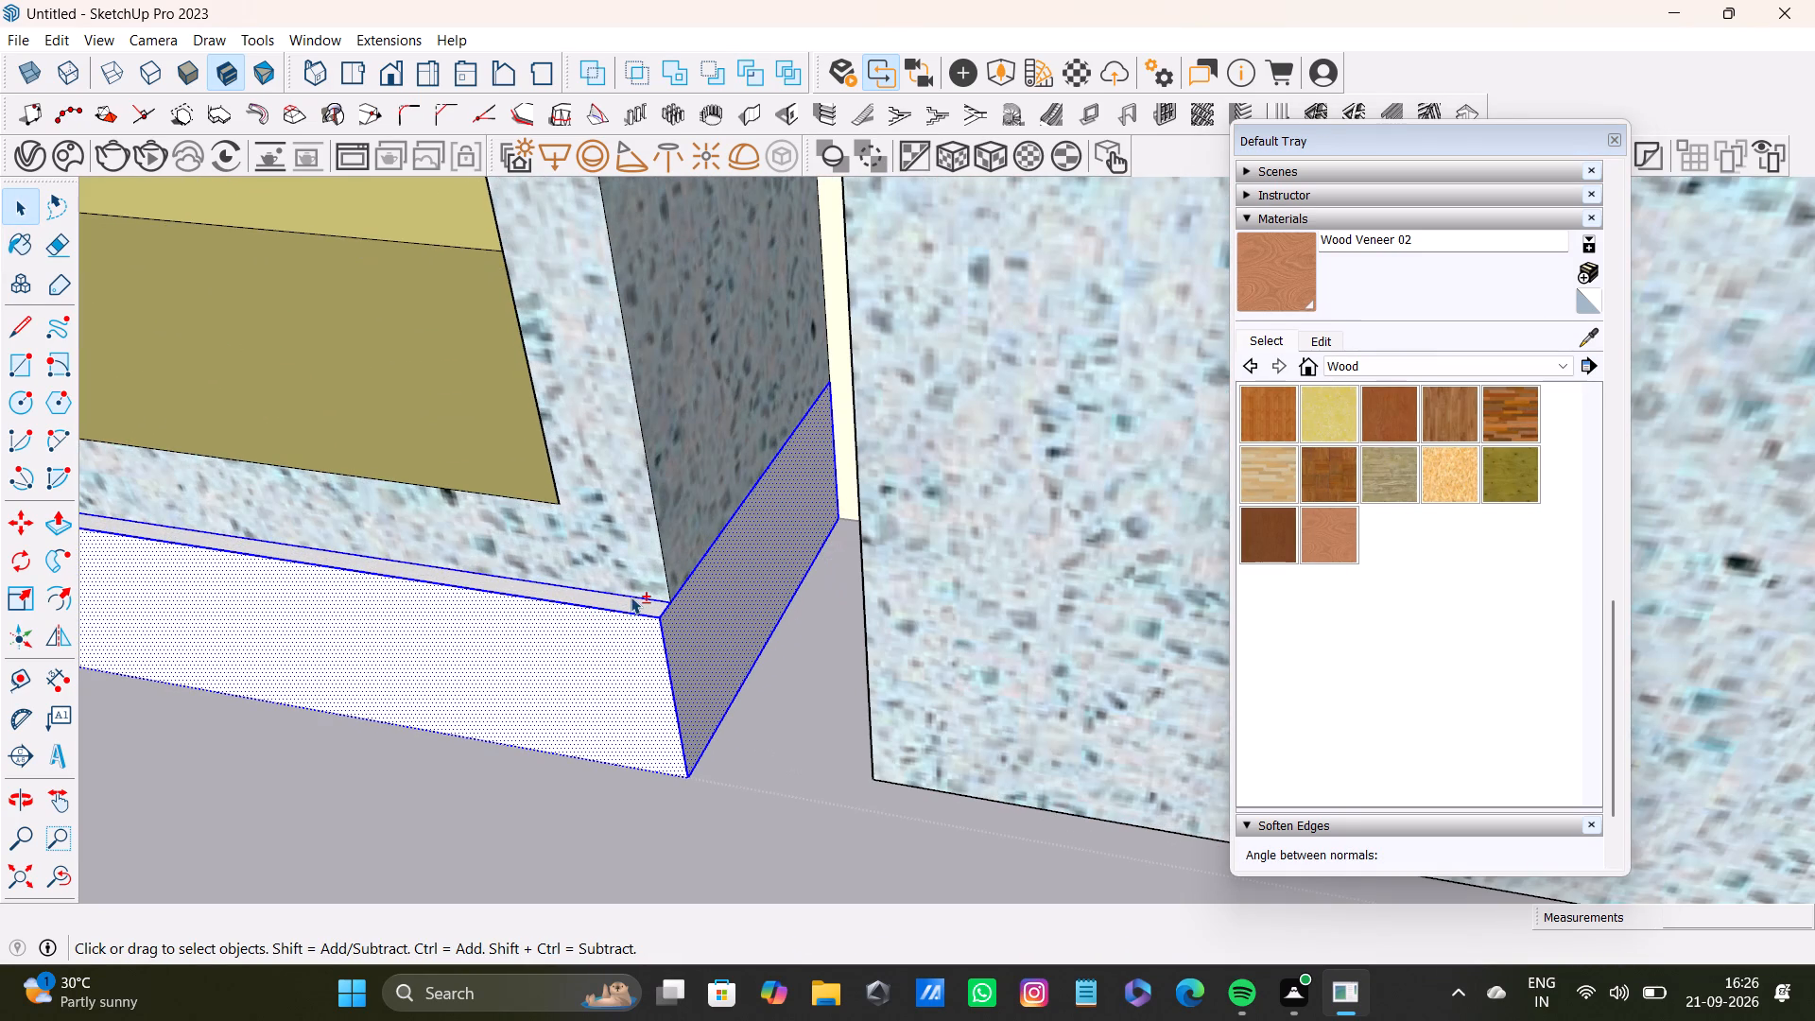
double_click(631, 603, "shift")
scroll(595, 615, "down", 3, "shift")
middle_click_drag(410, 608, 789, 559, "shift")
scroll(619, 552, "down", 4)
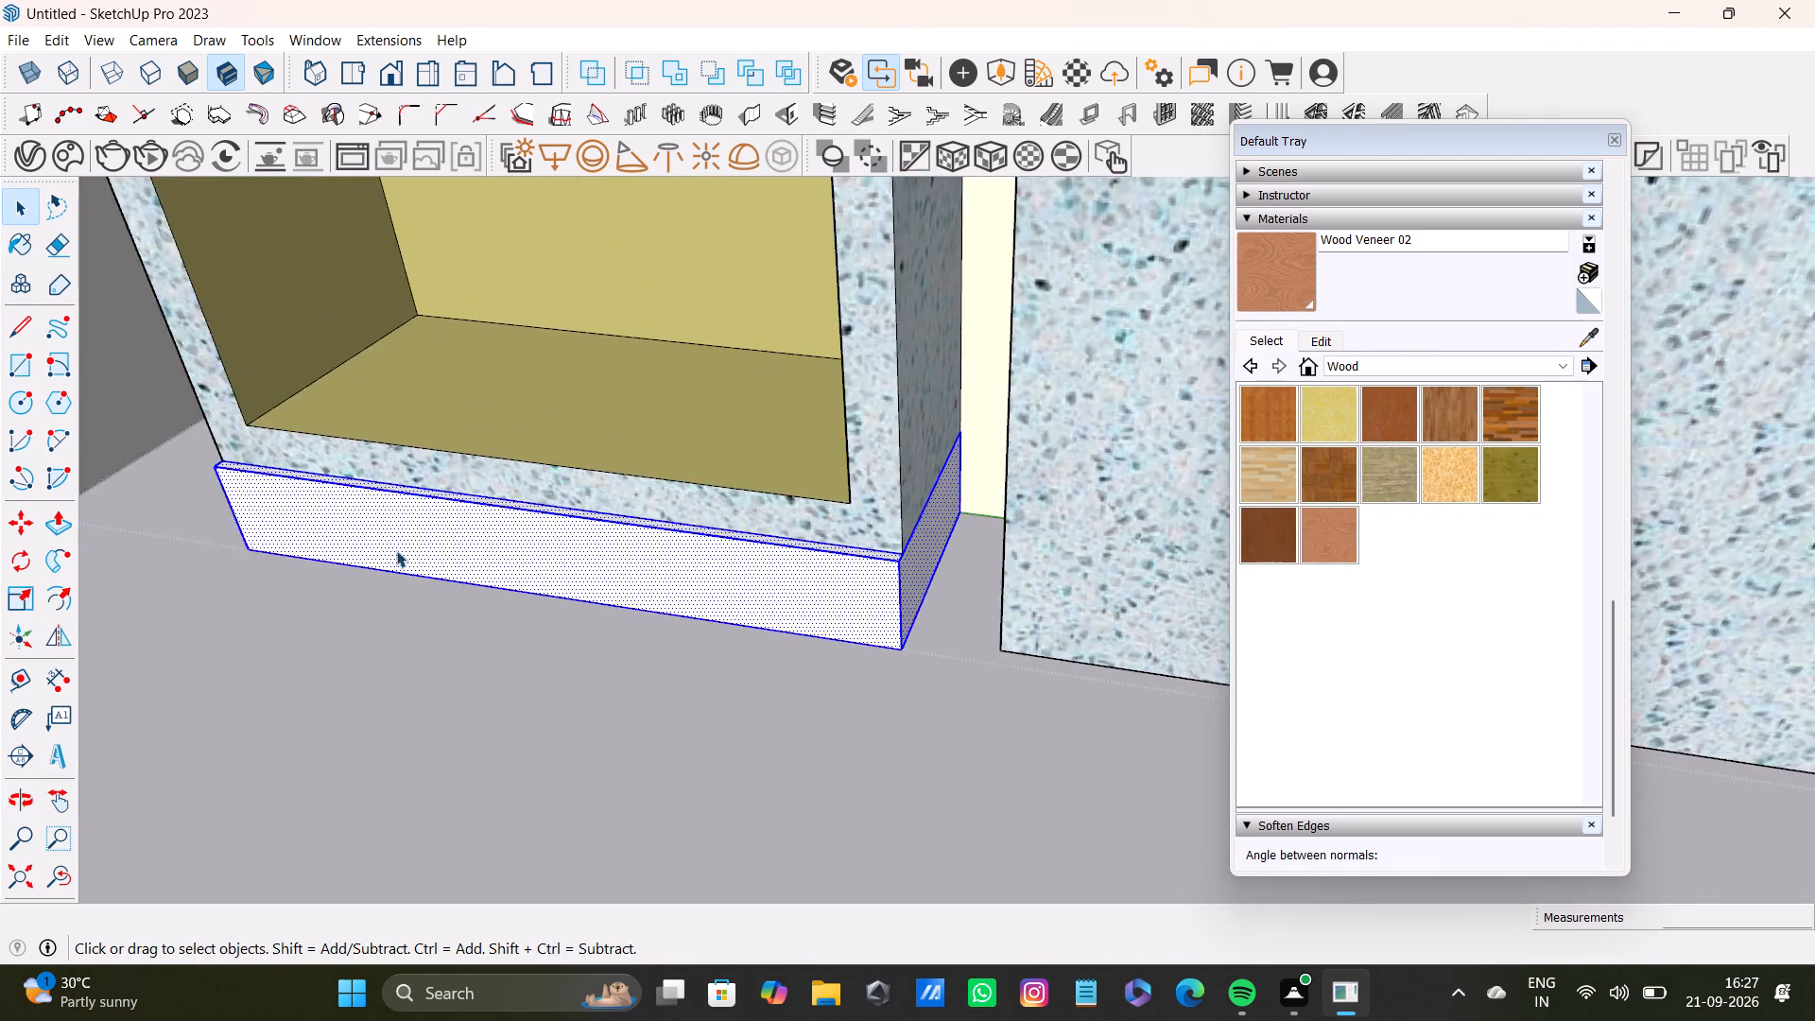
middle_click_drag(396, 550, 808, 546)
middle_click_drag(717, 666, 724, 524, "shift")
scroll(752, 551, "up", 3, "shift")
double_click(752, 557, "shift")
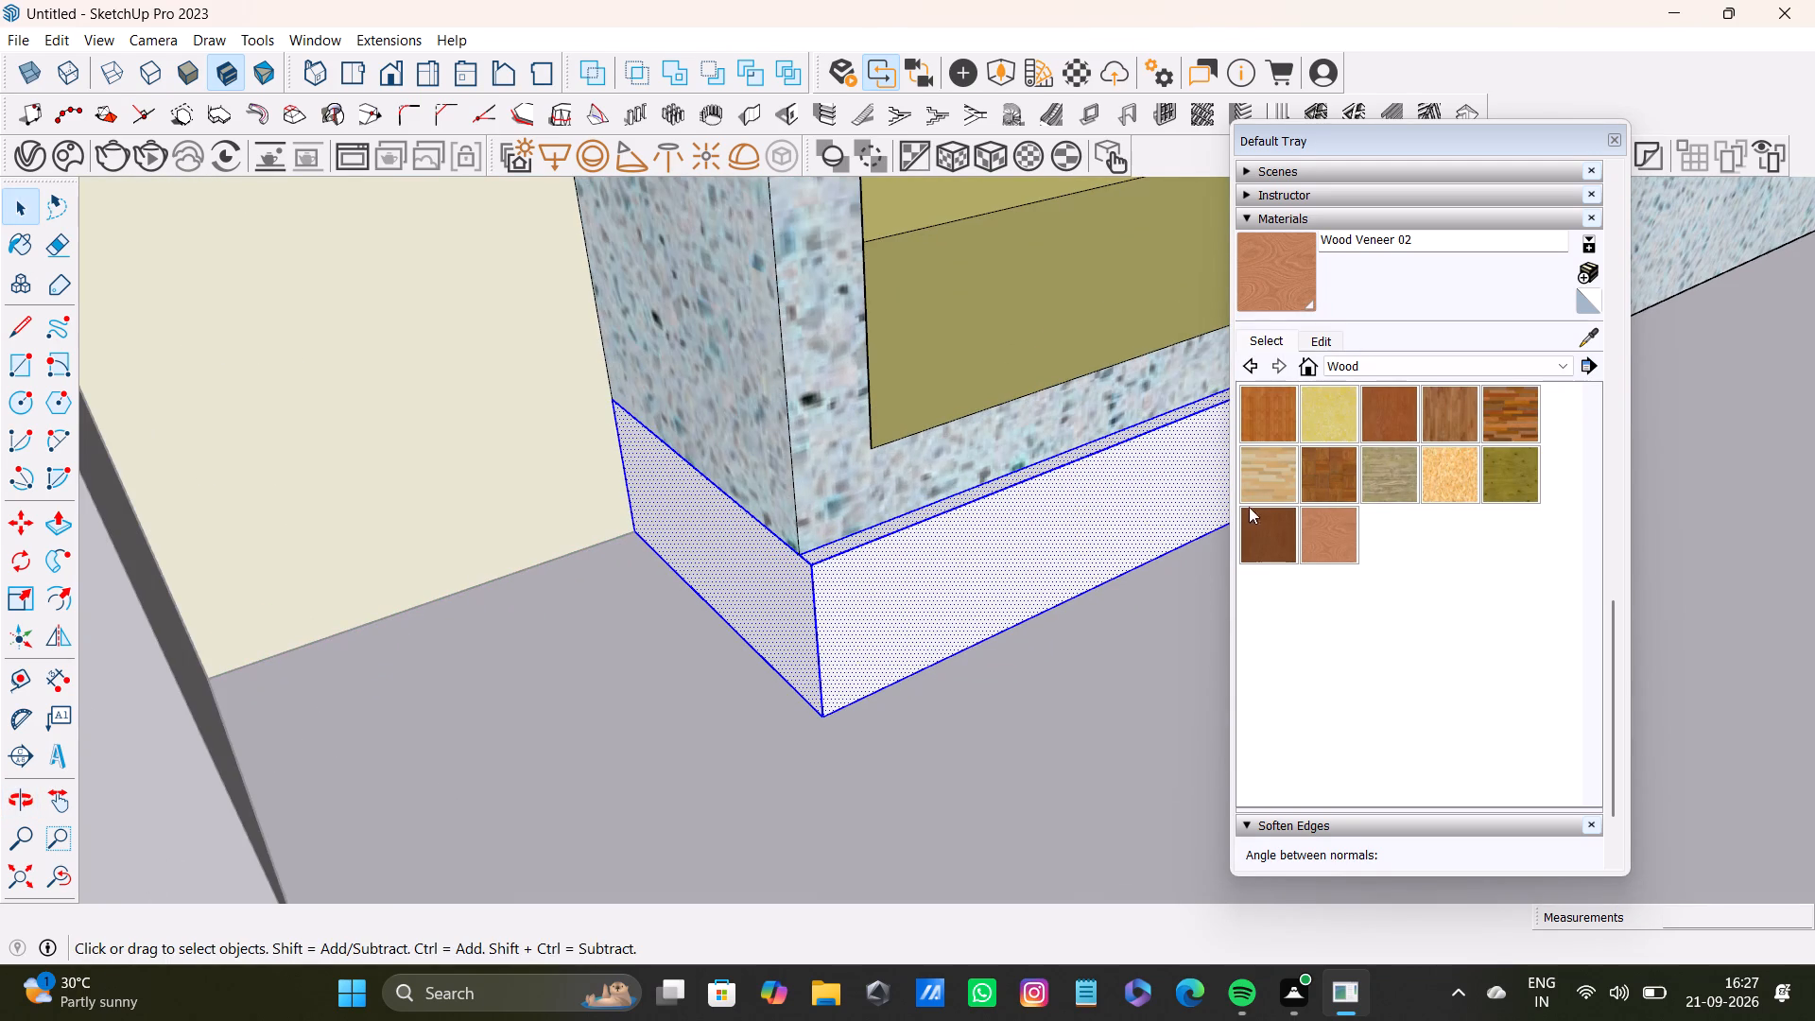
left_click(1342, 532, "shift")
left_click(1029, 585, "shift")
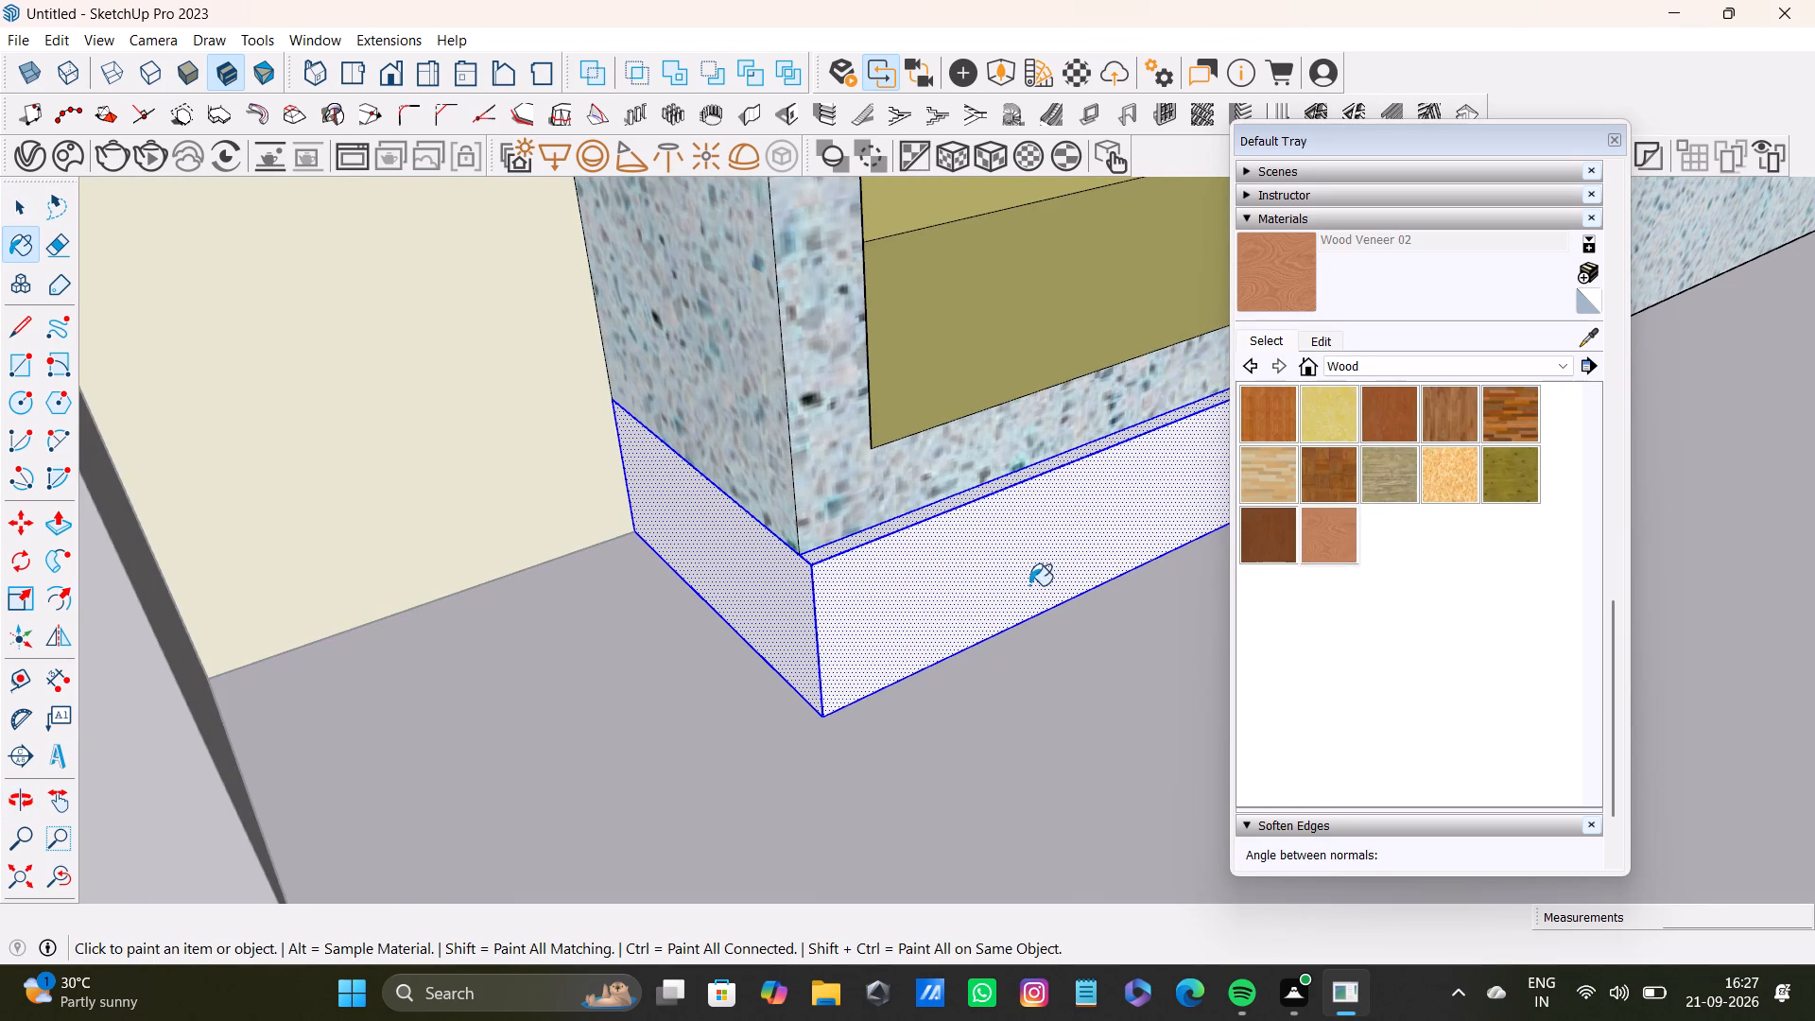
Select the front, top lip and both side faces of the right shelf unit's white plinth and paint them with Wood Veneer 02.
scroll(1020, 568, "down", 4, "shift")
middle_click_drag(1051, 535, 424, 690, "shift")
scroll(648, 560, "down", 4, "shift")
middle_click_drag(955, 511, 457, 740)
middle_click_drag(687, 613, 688, 610)
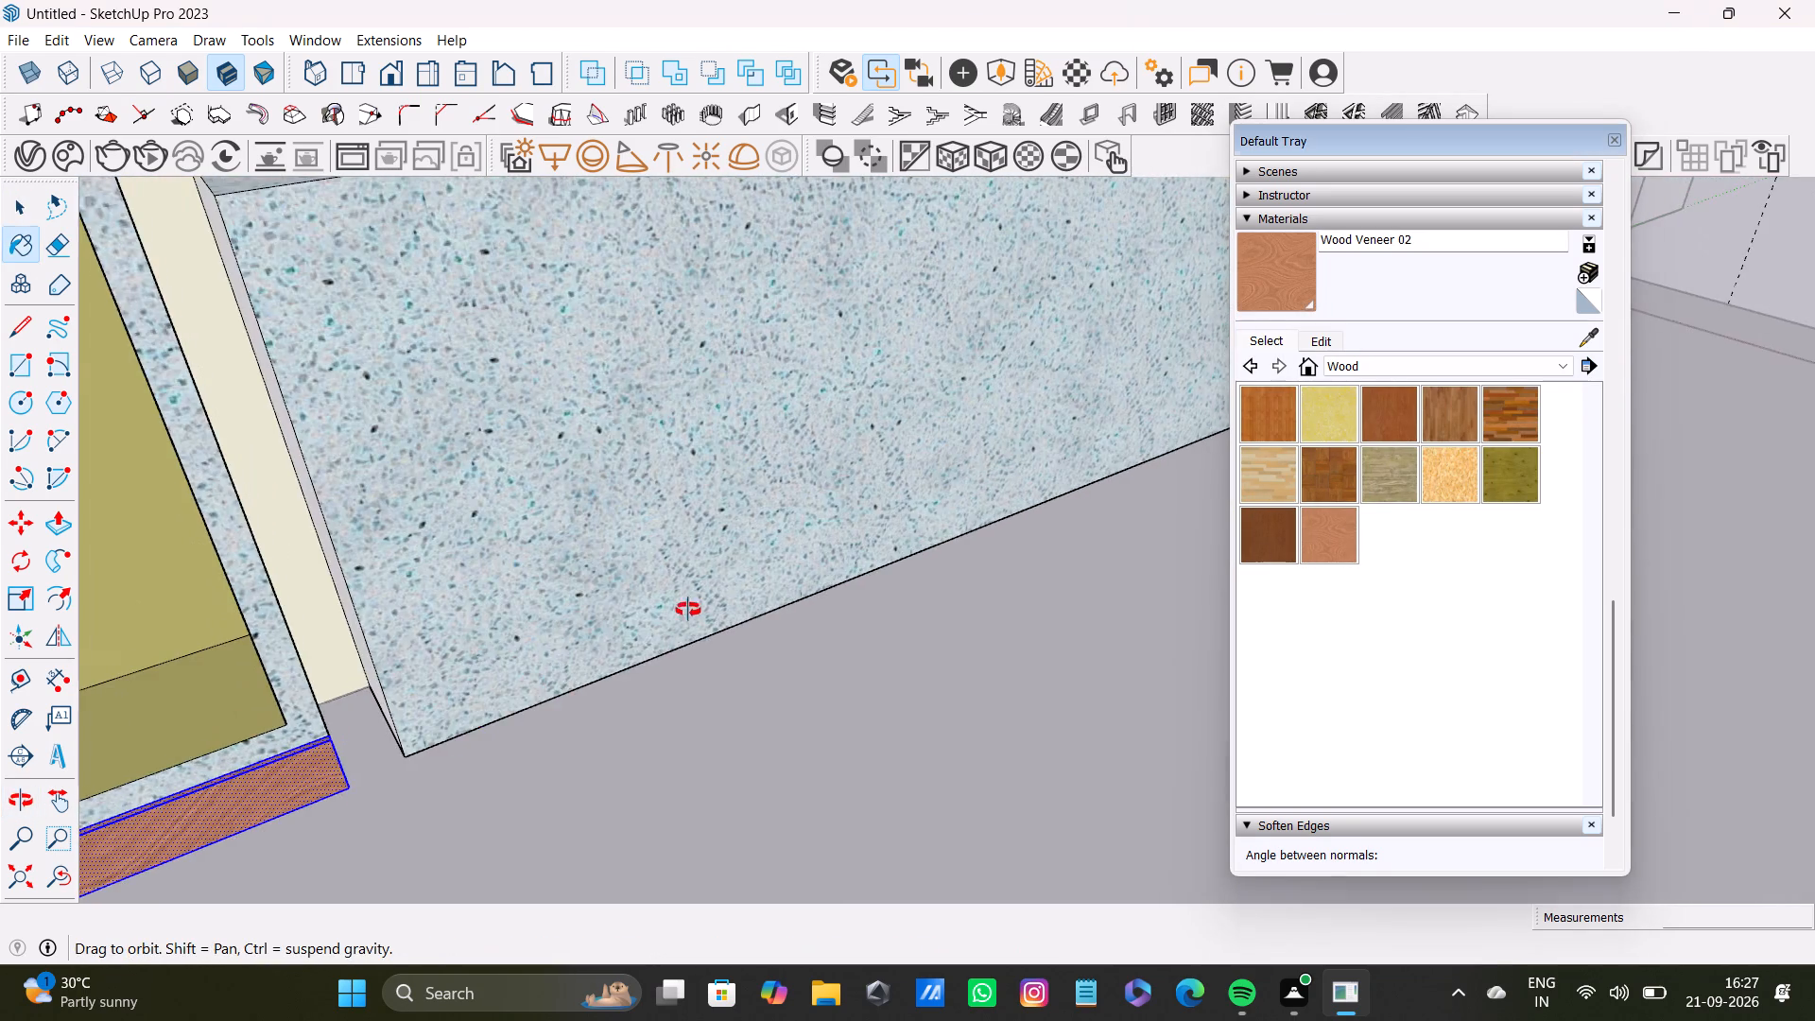
middle_click_drag(688, 610, 357, 640)
scroll(695, 486, "down", 3)
middle_click_drag(866, 485, 394, 562, "shift")
scroll(492, 525, "up", 3)
middle_click_drag(216, 630, 945, 539)
left_click(80, 881)
left_click(26, 886)
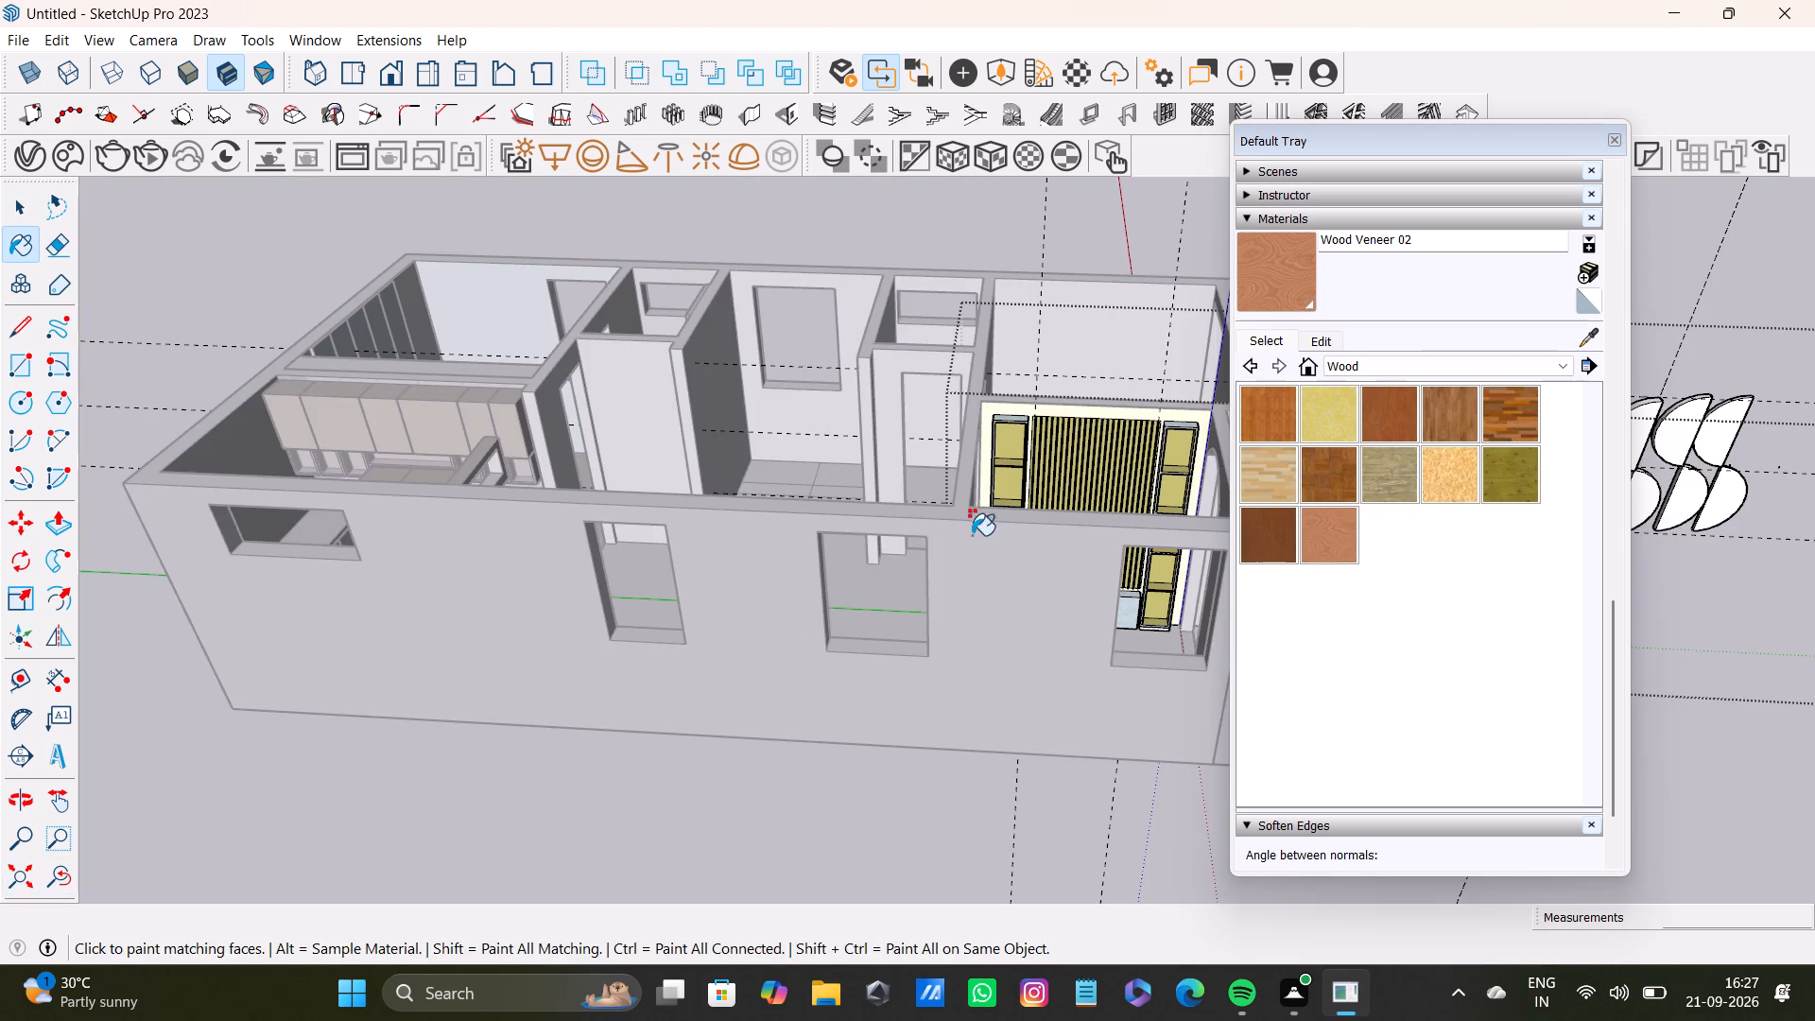
middle_click_drag(972, 528, 804, 580, "shift")
scroll(829, 603, "up", 10)
middle_click_drag(1079, 664, 1003, 652, "shift")
scroll(1001, 657, "up", 7)
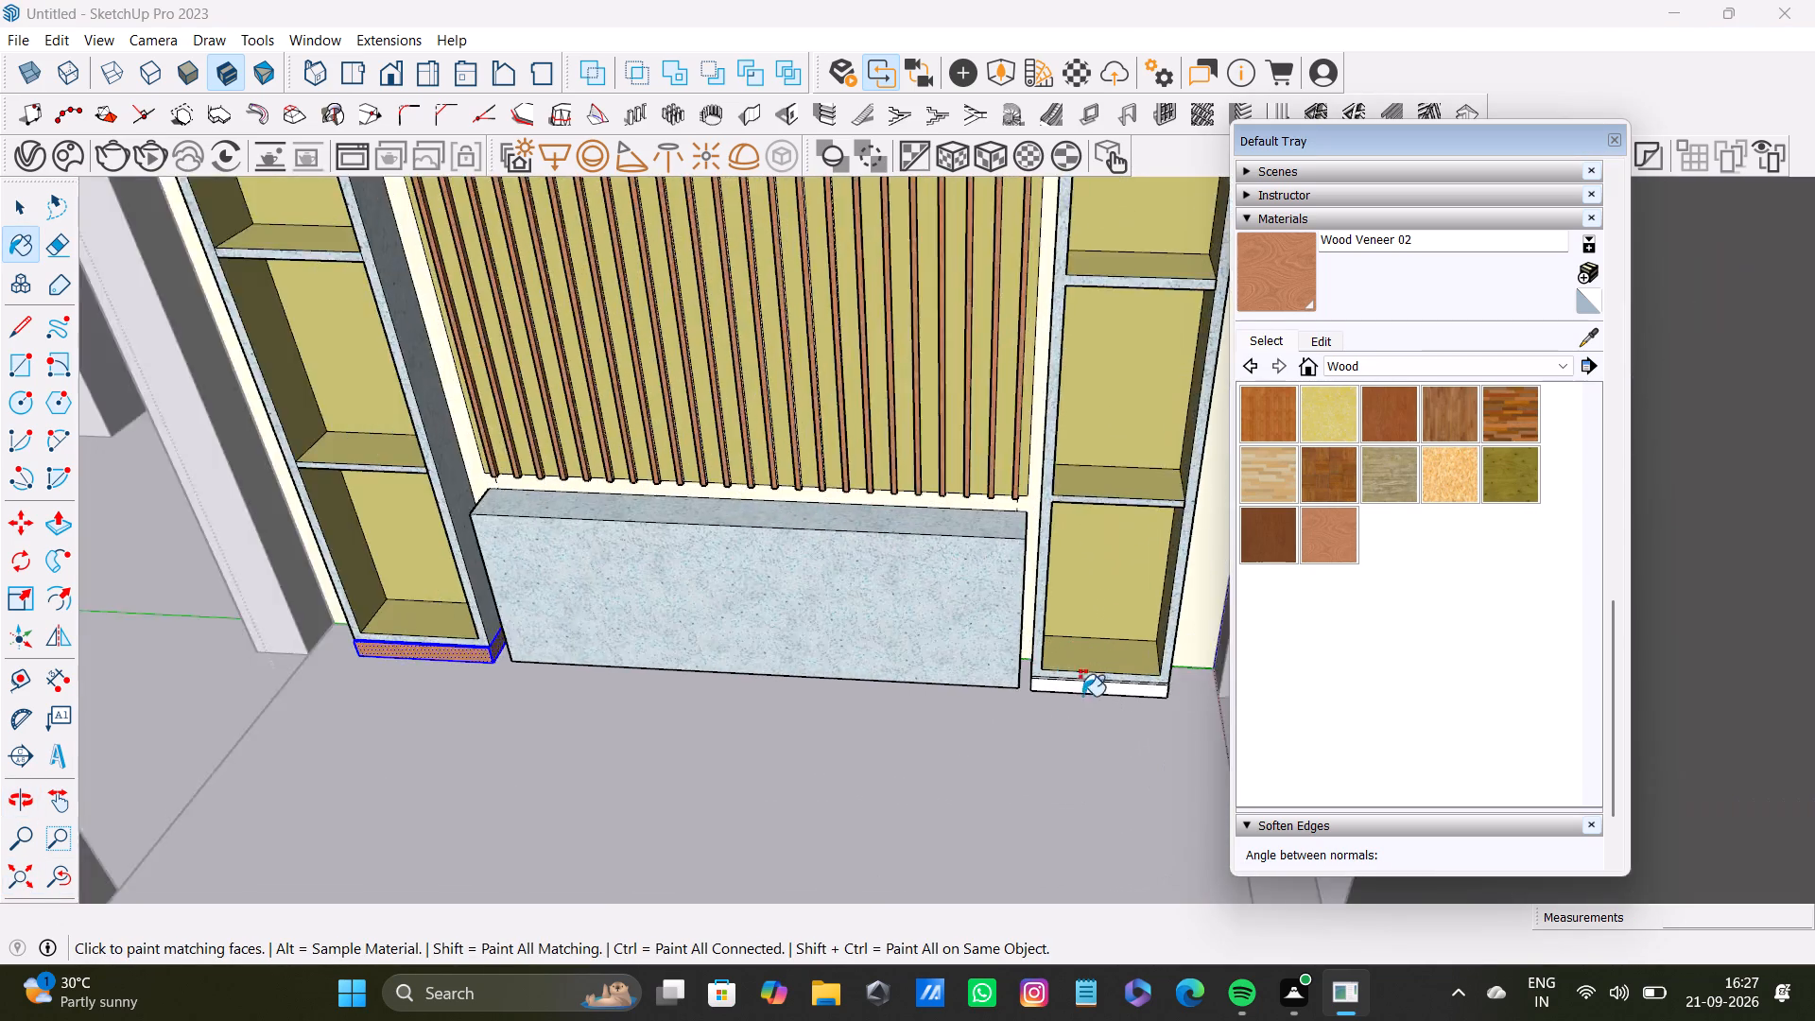
scroll(1082, 696, "up", 15)
middle_click_drag(1017, 666, 1081, 652)
scroll(976, 529, "up", 6)
key("space")
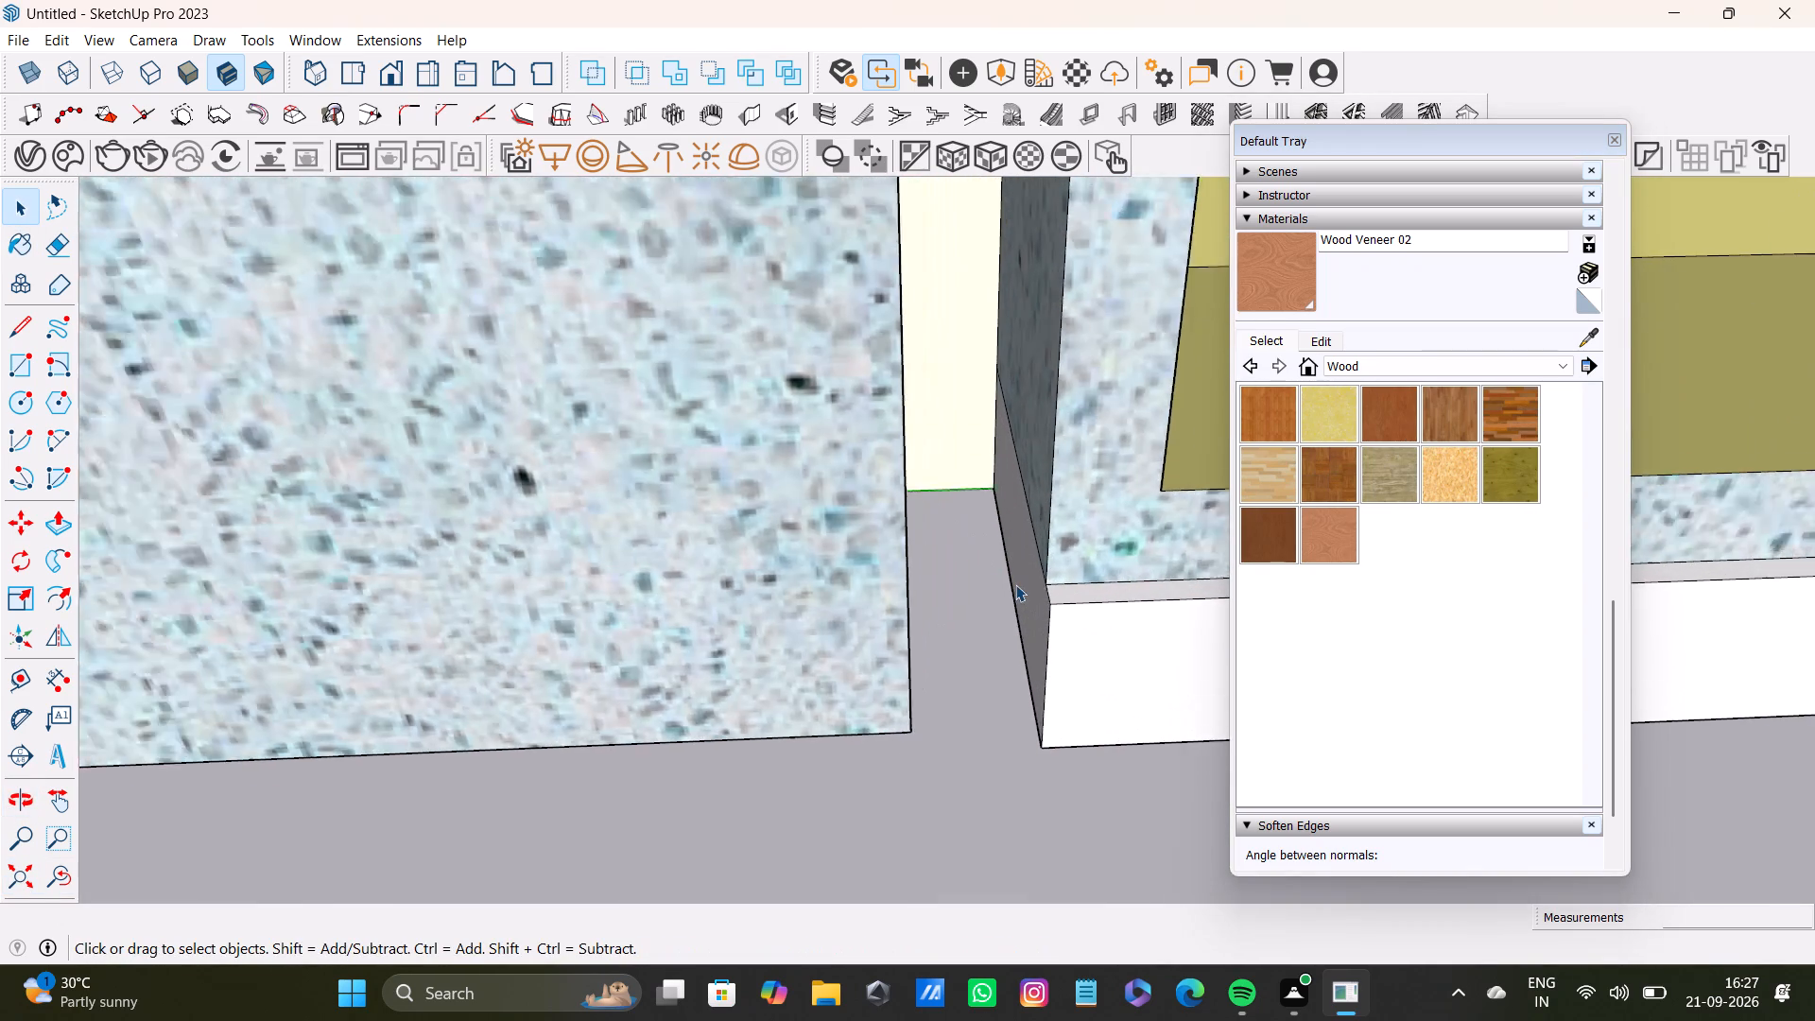
scroll(1015, 584, "up", 1)
double_click(1020, 604, "shift")
double_click(1075, 602, "shift")
double_click(1074, 640, "shift")
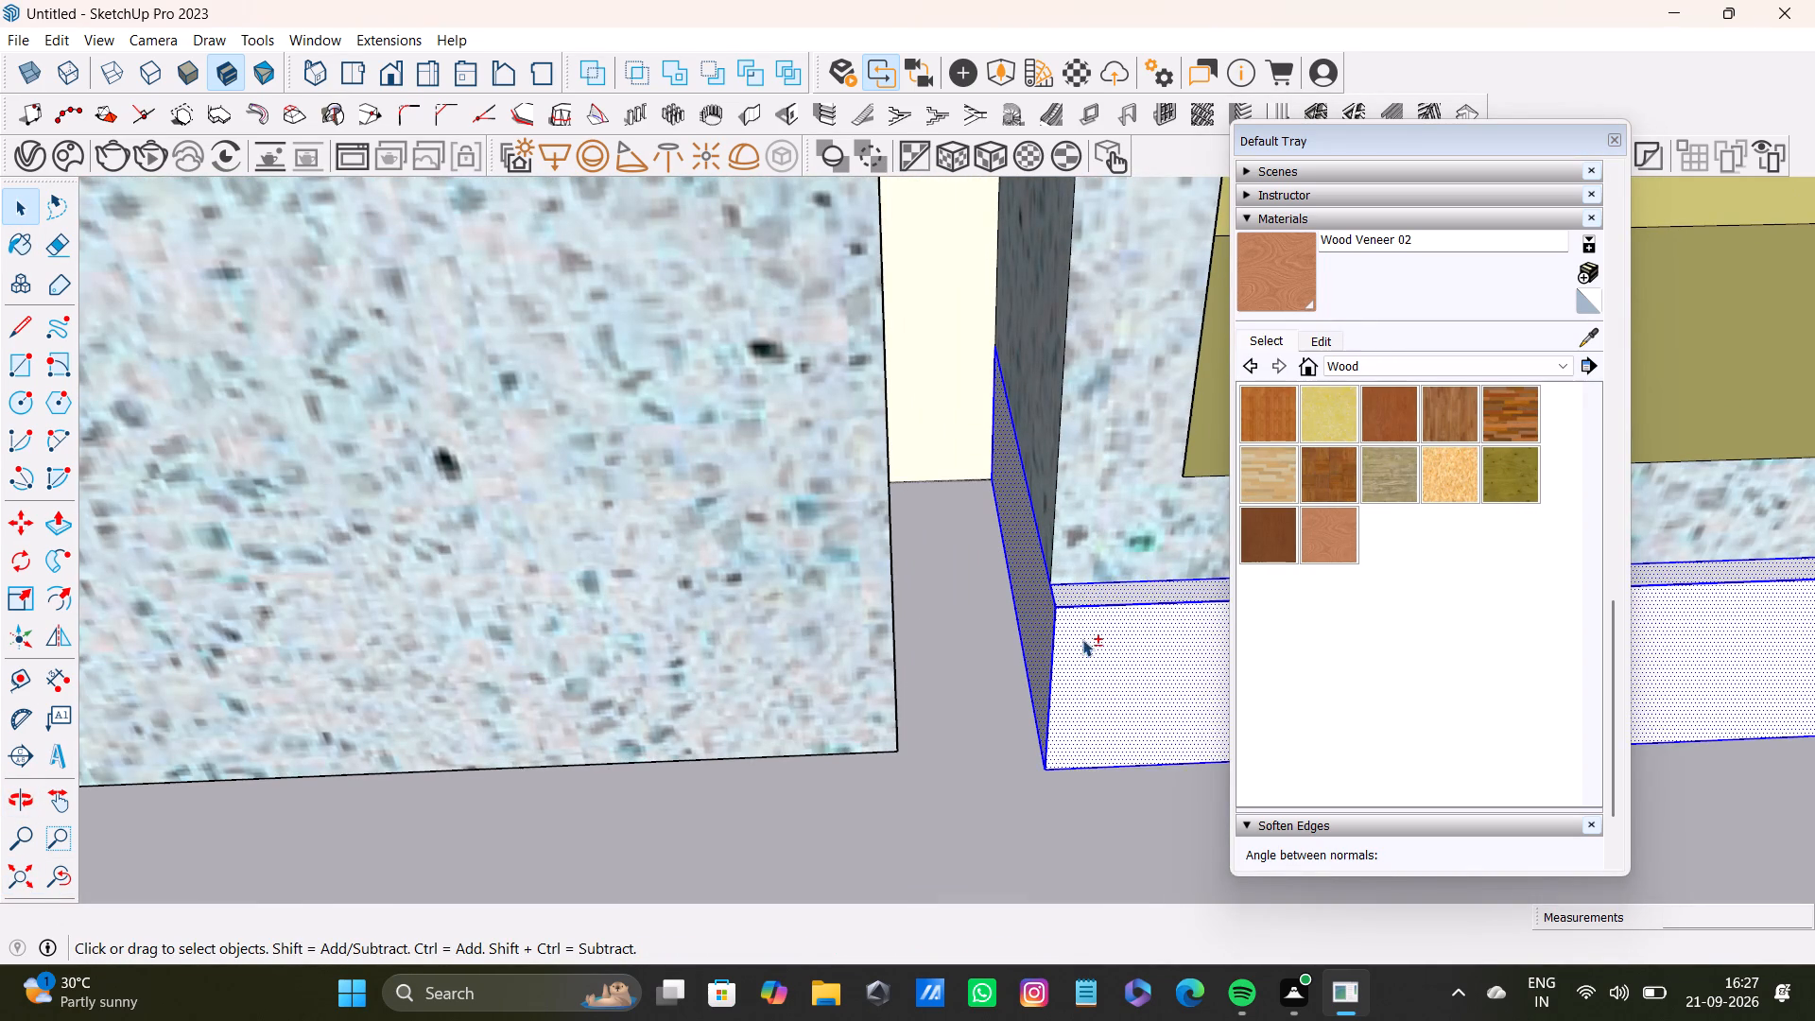
middle_click_drag(1082, 639, 430, 637, "shift")
scroll(610, 589, "down", 4, "shift")
middle_click_drag(1127, 683, 533, 609, "shift")
middle_click_drag(956, 491, 869, 547, "shift")
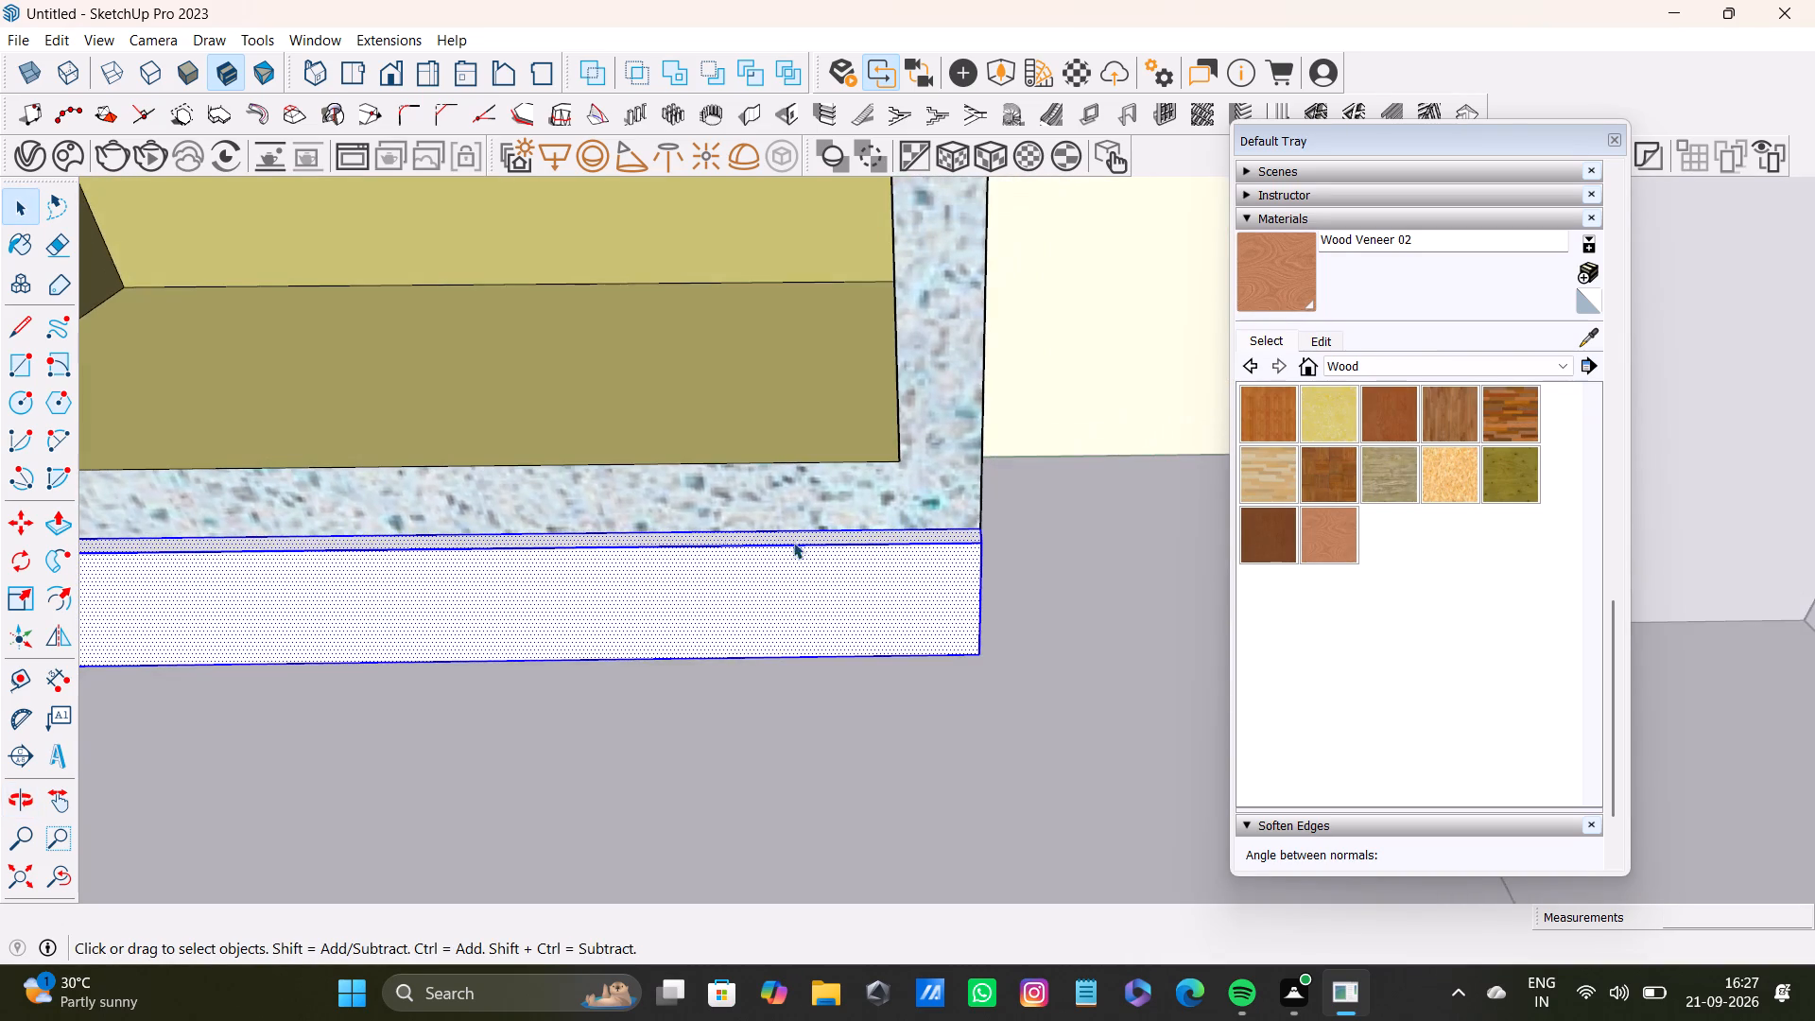
scroll(840, 545, "up", 2)
middle_click_drag(863, 541, 641, 578)
scroll(911, 535, "up", 3, "shift")
left_click(909, 542, "shift")
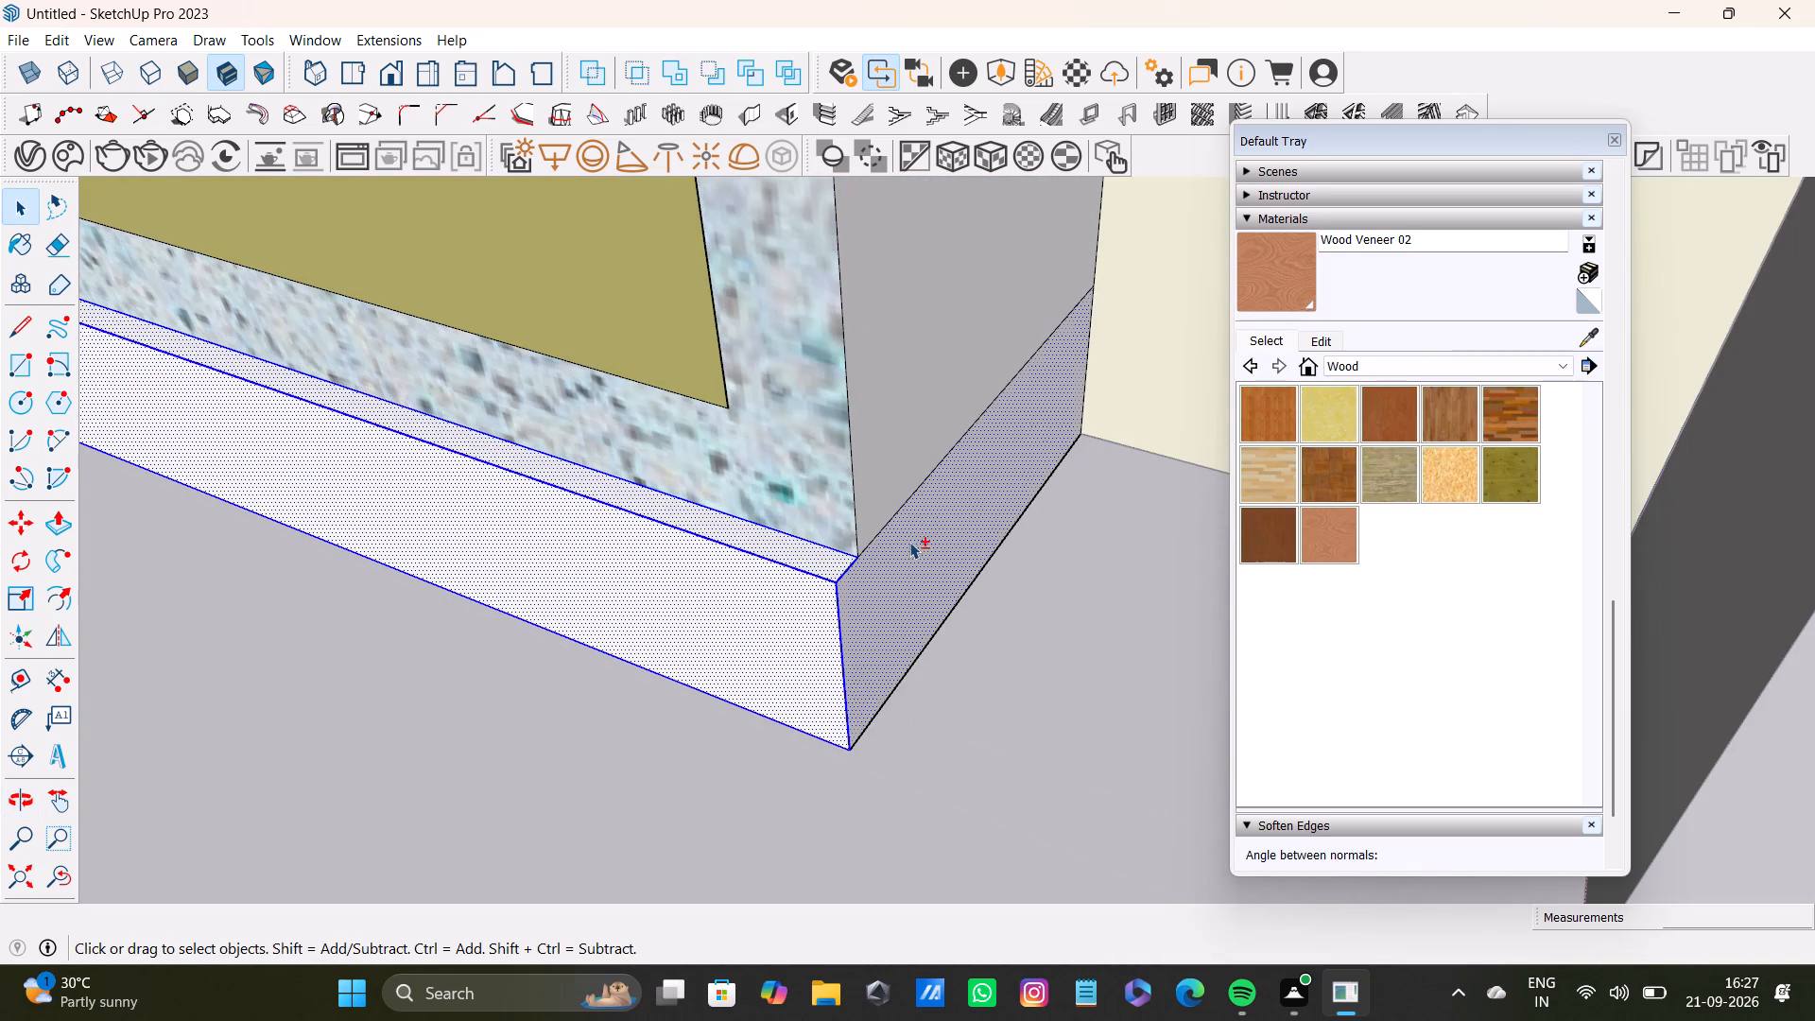
left_click(1271, 277, "shift")
left_click(959, 516, "shift")
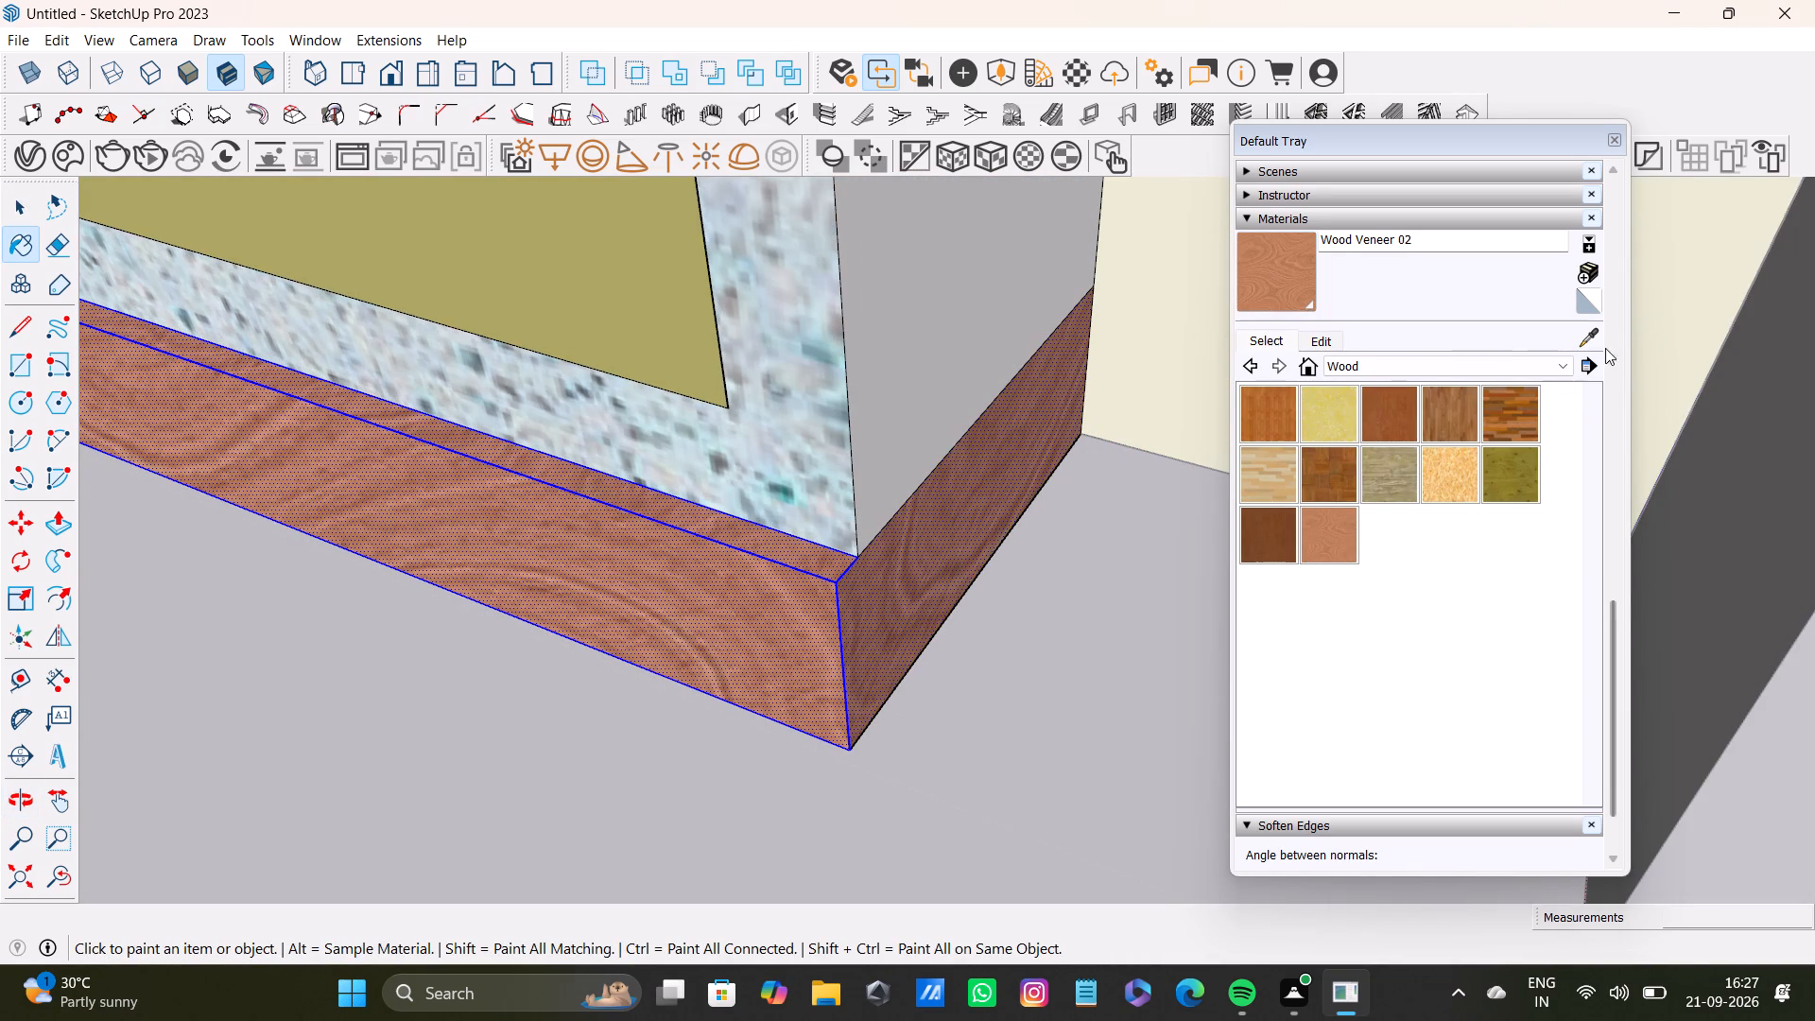
Paint the right shelf unit's unpainted outer side face with Terrazzo Light Blue sampled from its front frame.
left_click(1594, 340)
left_click(774, 355)
left_click(913, 328)
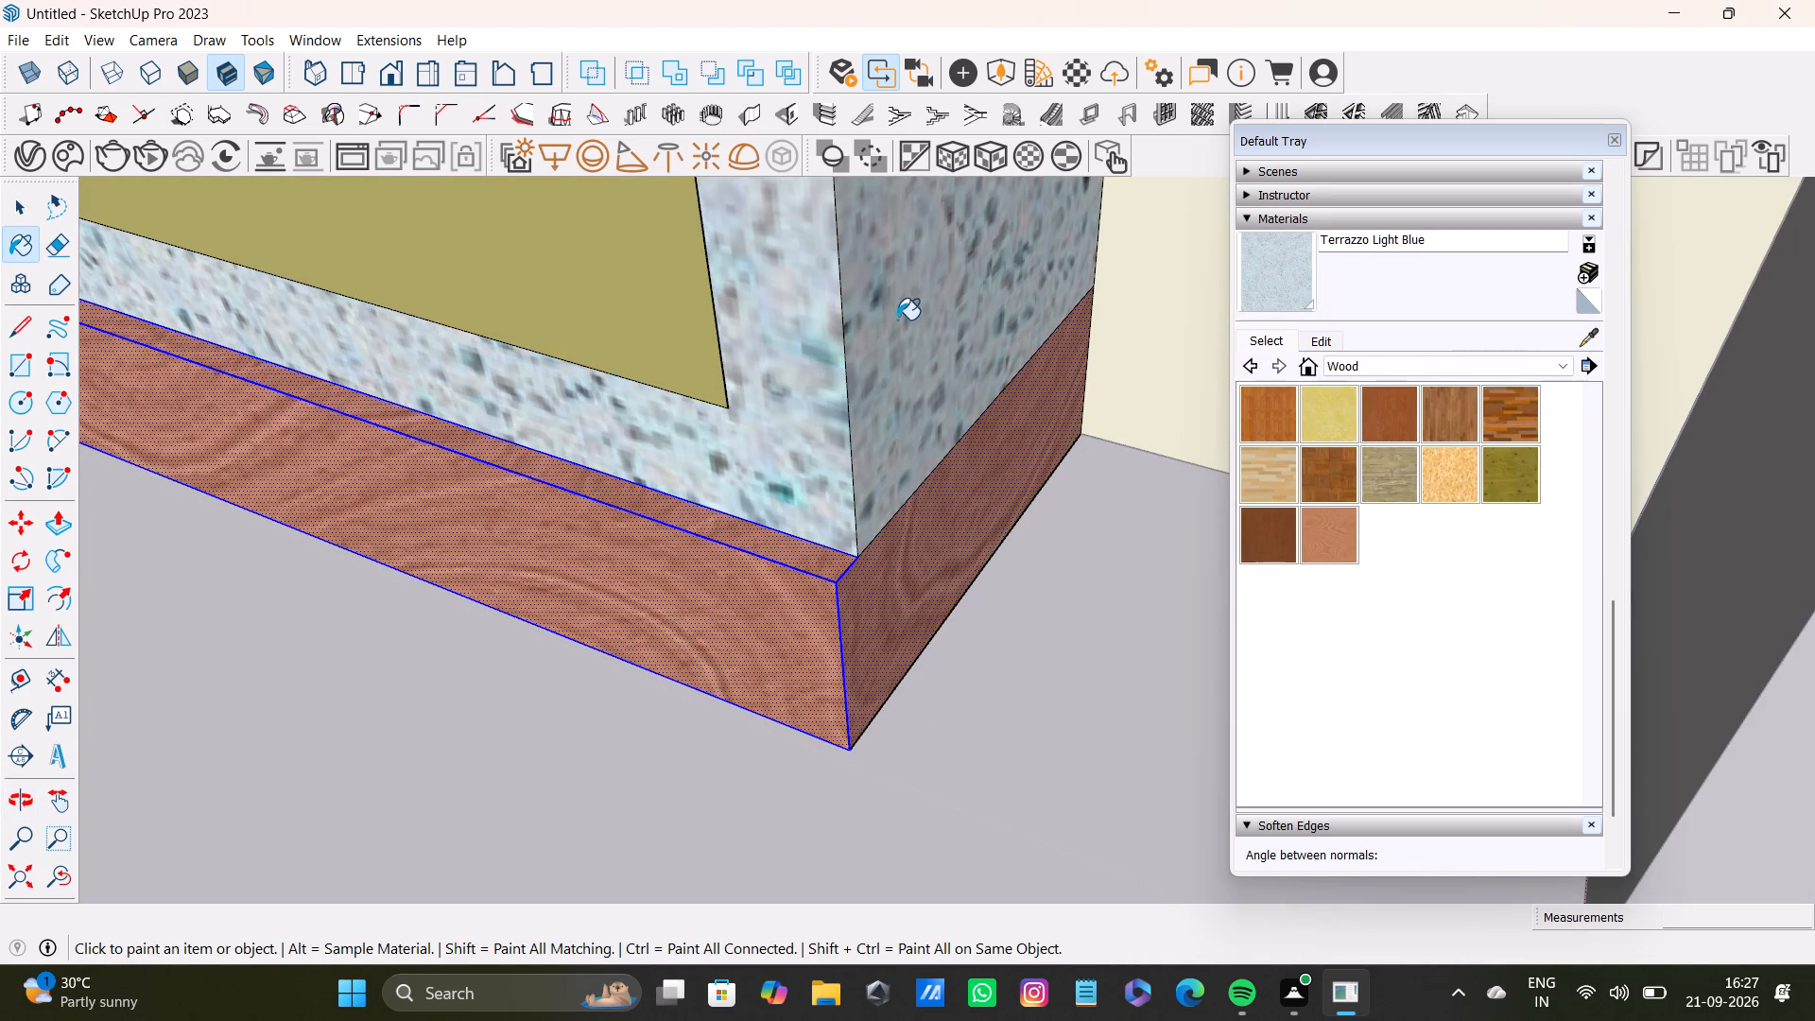
Paint both unpainted end faces of the low box below the slats with Terrazzo Light Blue.
scroll(860, 349, "down", 7)
middle_click_drag(617, 404, 1112, 603, "shift")
scroll(919, 554, "down", 5)
scroll(643, 417, "up", 3)
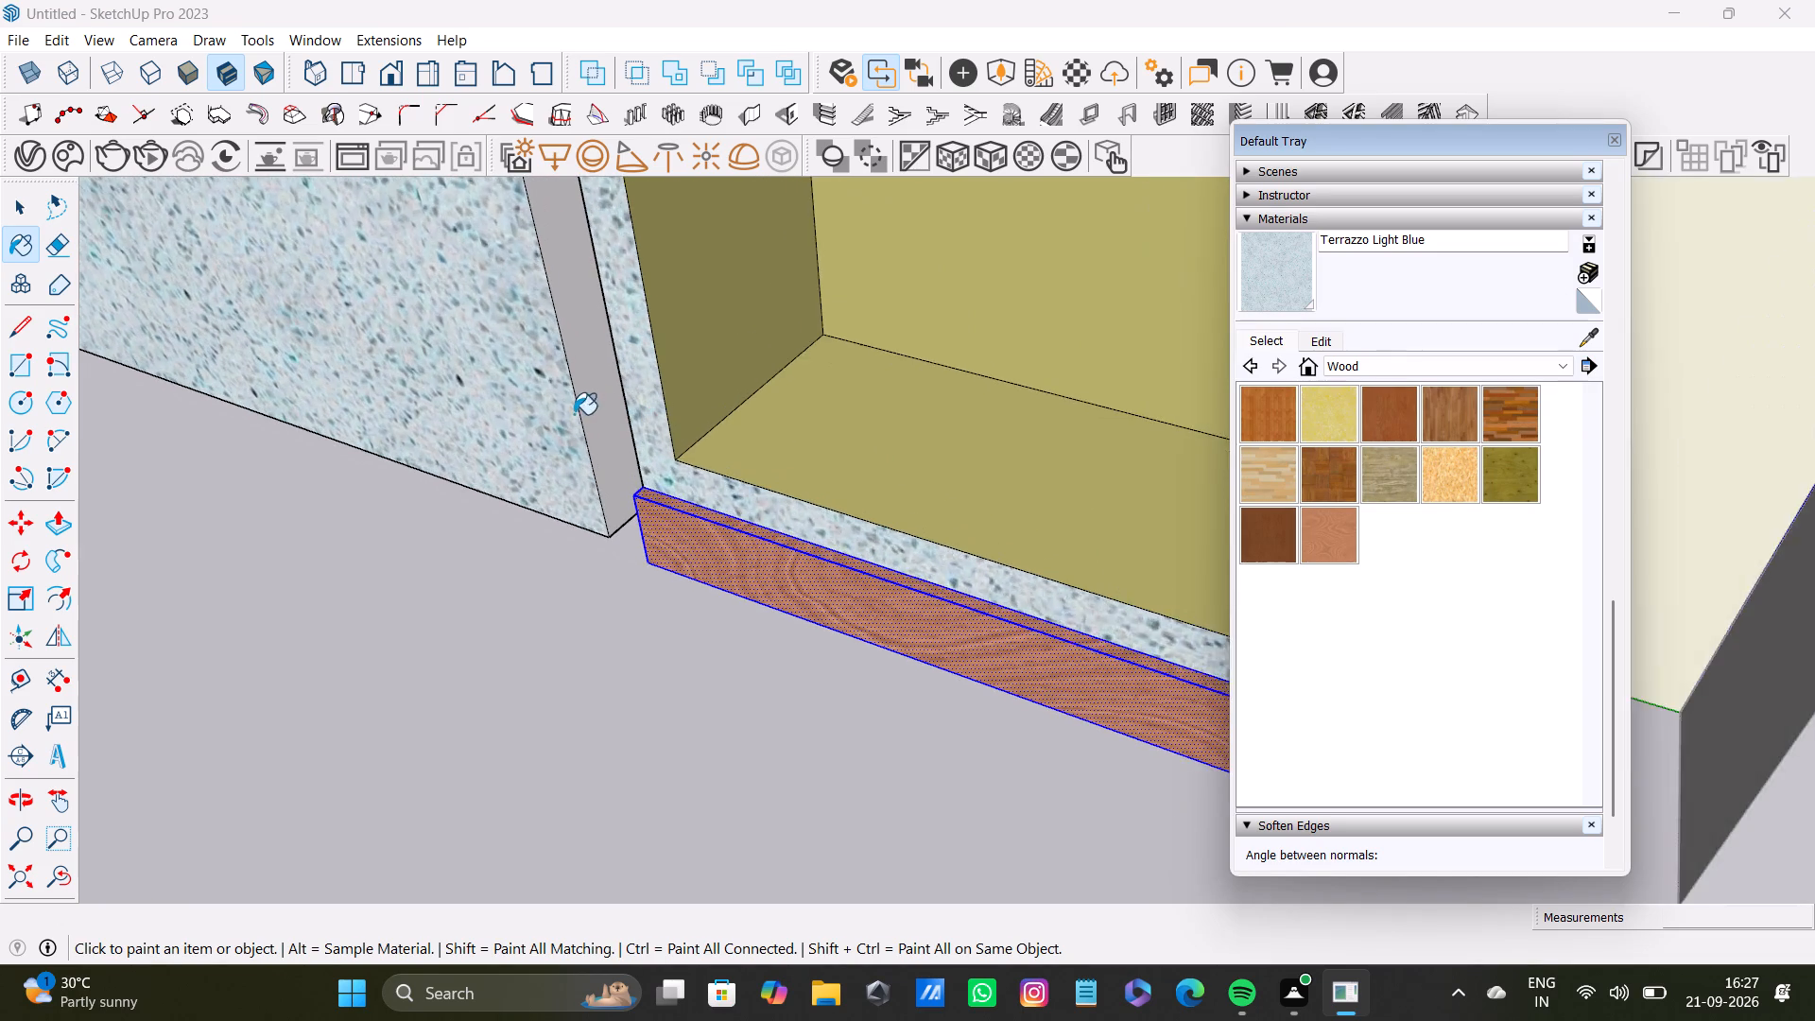
scroll(574, 414, "up", 3)
left_click(585, 397)
scroll(585, 397, "down", 4)
middle_click_drag(500, 415, 1104, 612)
scroll(680, 564, "down", 6)
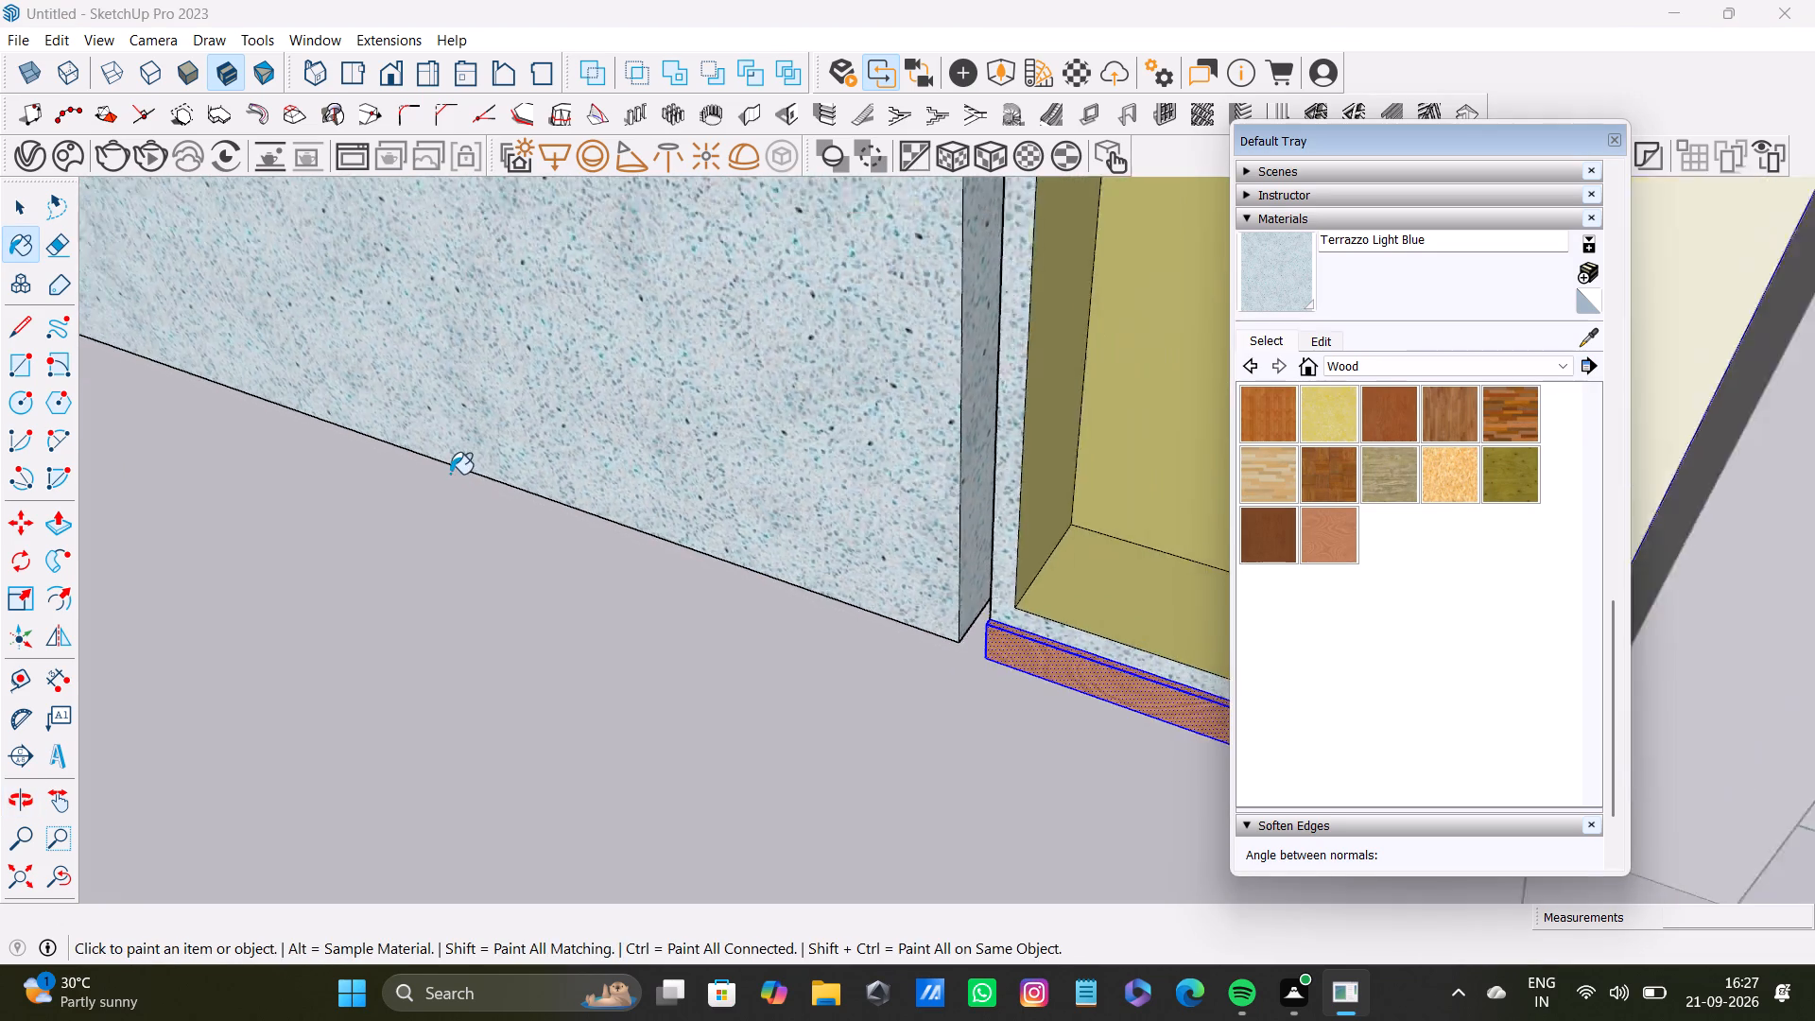
scroll(450, 474, "down", 1)
middle_click_drag(208, 422, 817, 461, "shift")
middle_click_drag(592, 419, 1062, 424)
scroll(985, 421, "up", 9)
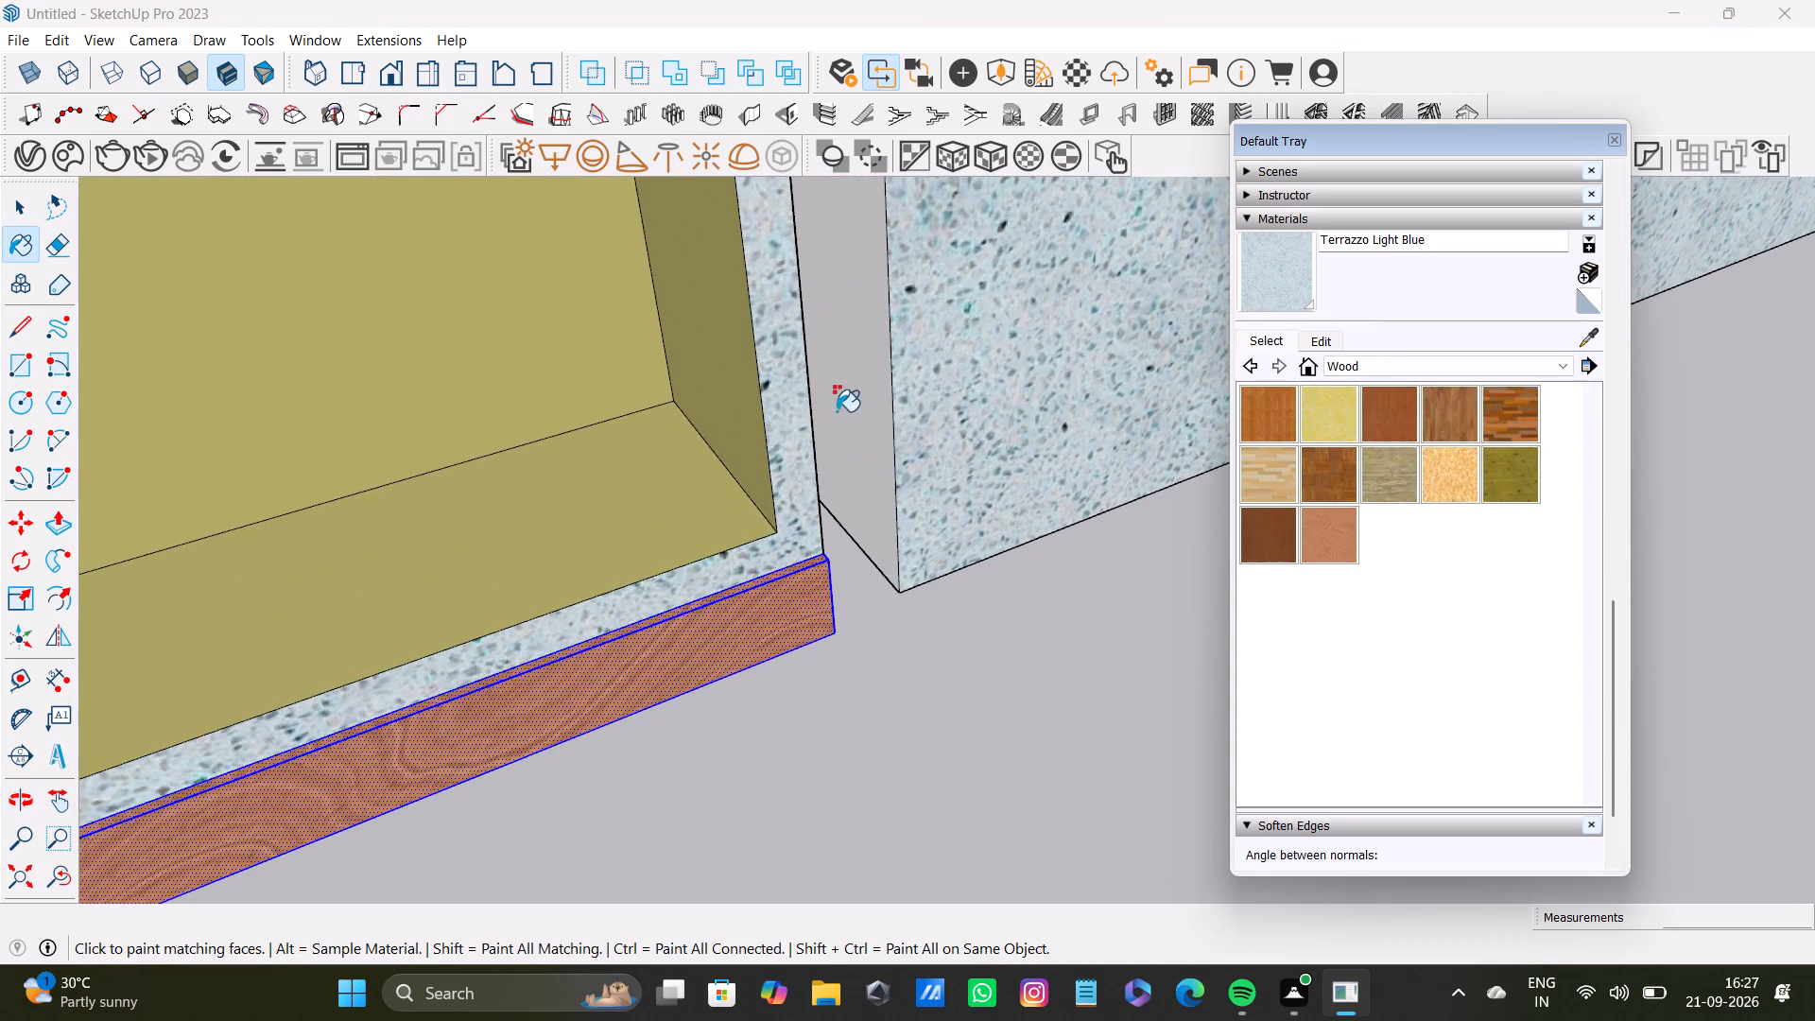
left_click(851, 407, "shift")
Widen the first slat beside the left shelf unit by pulling its inner side face toward the second slat with Push/Pull.
scroll(851, 407, "down", 8, "shift")
middle_click_drag(925, 391, 771, 760, "shift")
middle_click_drag(448, 748, 920, 550)
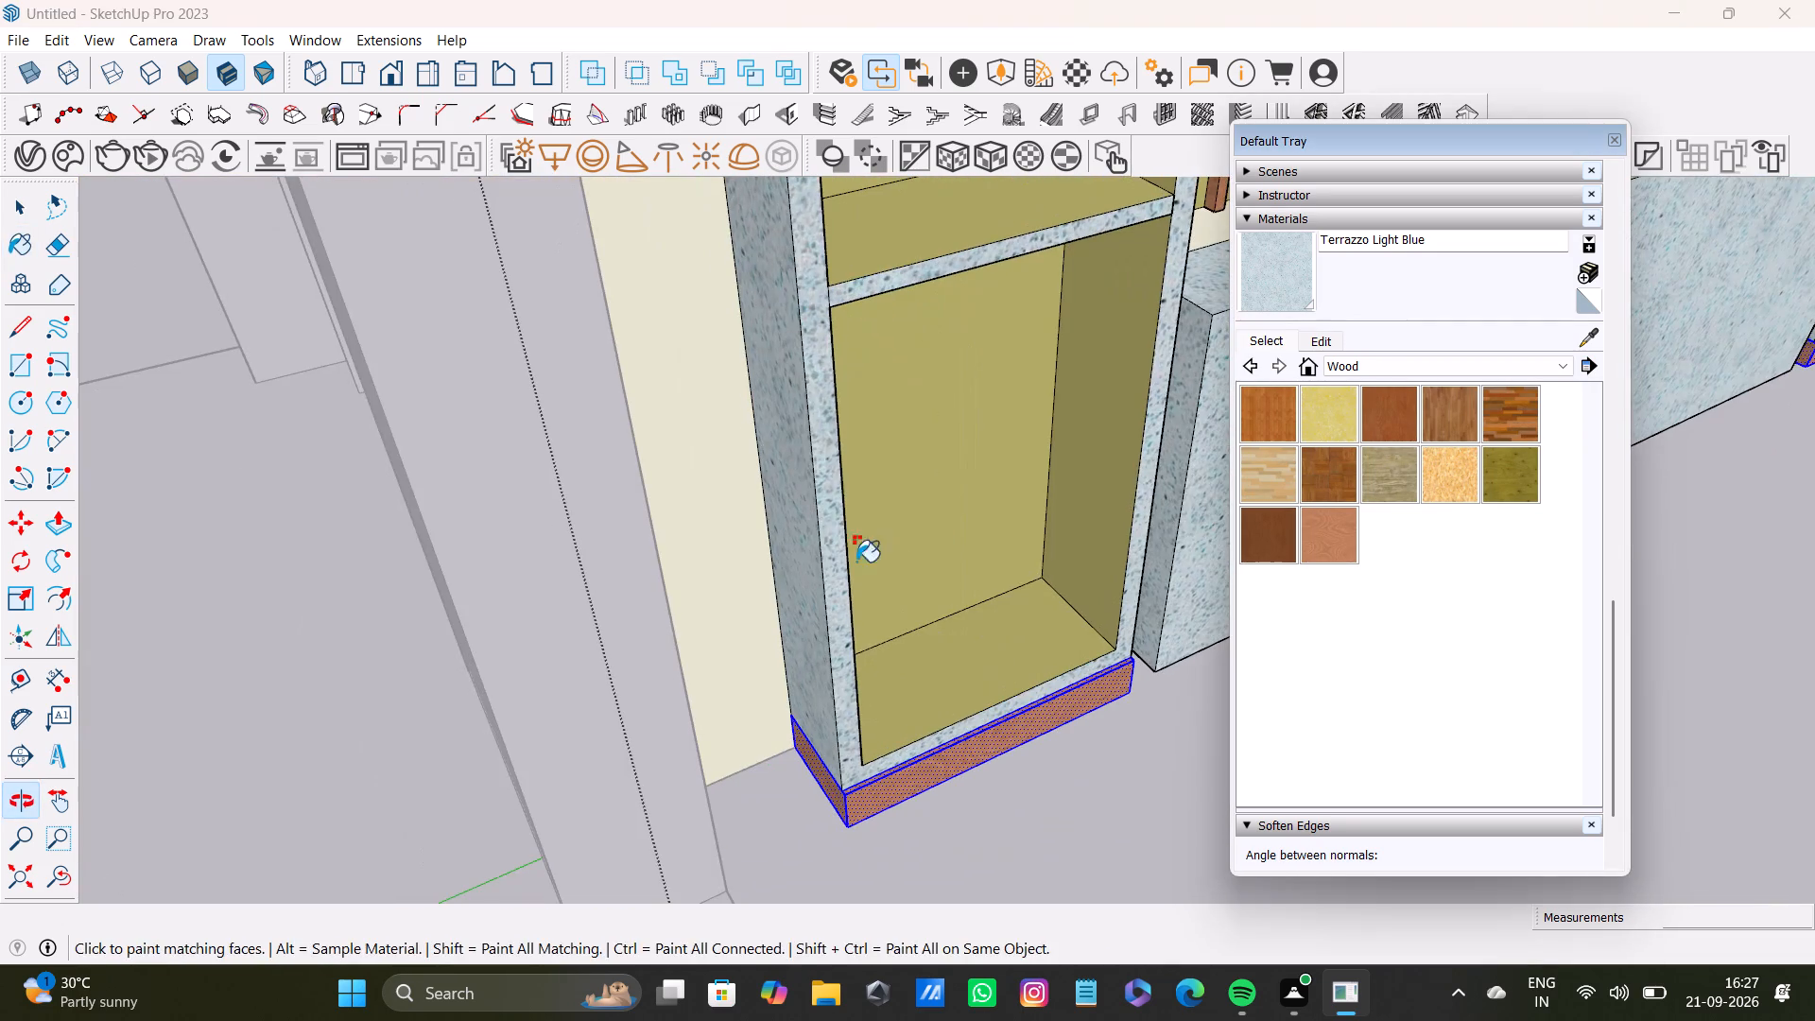
middle_click_drag(993, 488, 730, 629, "shift")
middle_click_drag(814, 626, 361, 703)
scroll(462, 629, "down", 4)
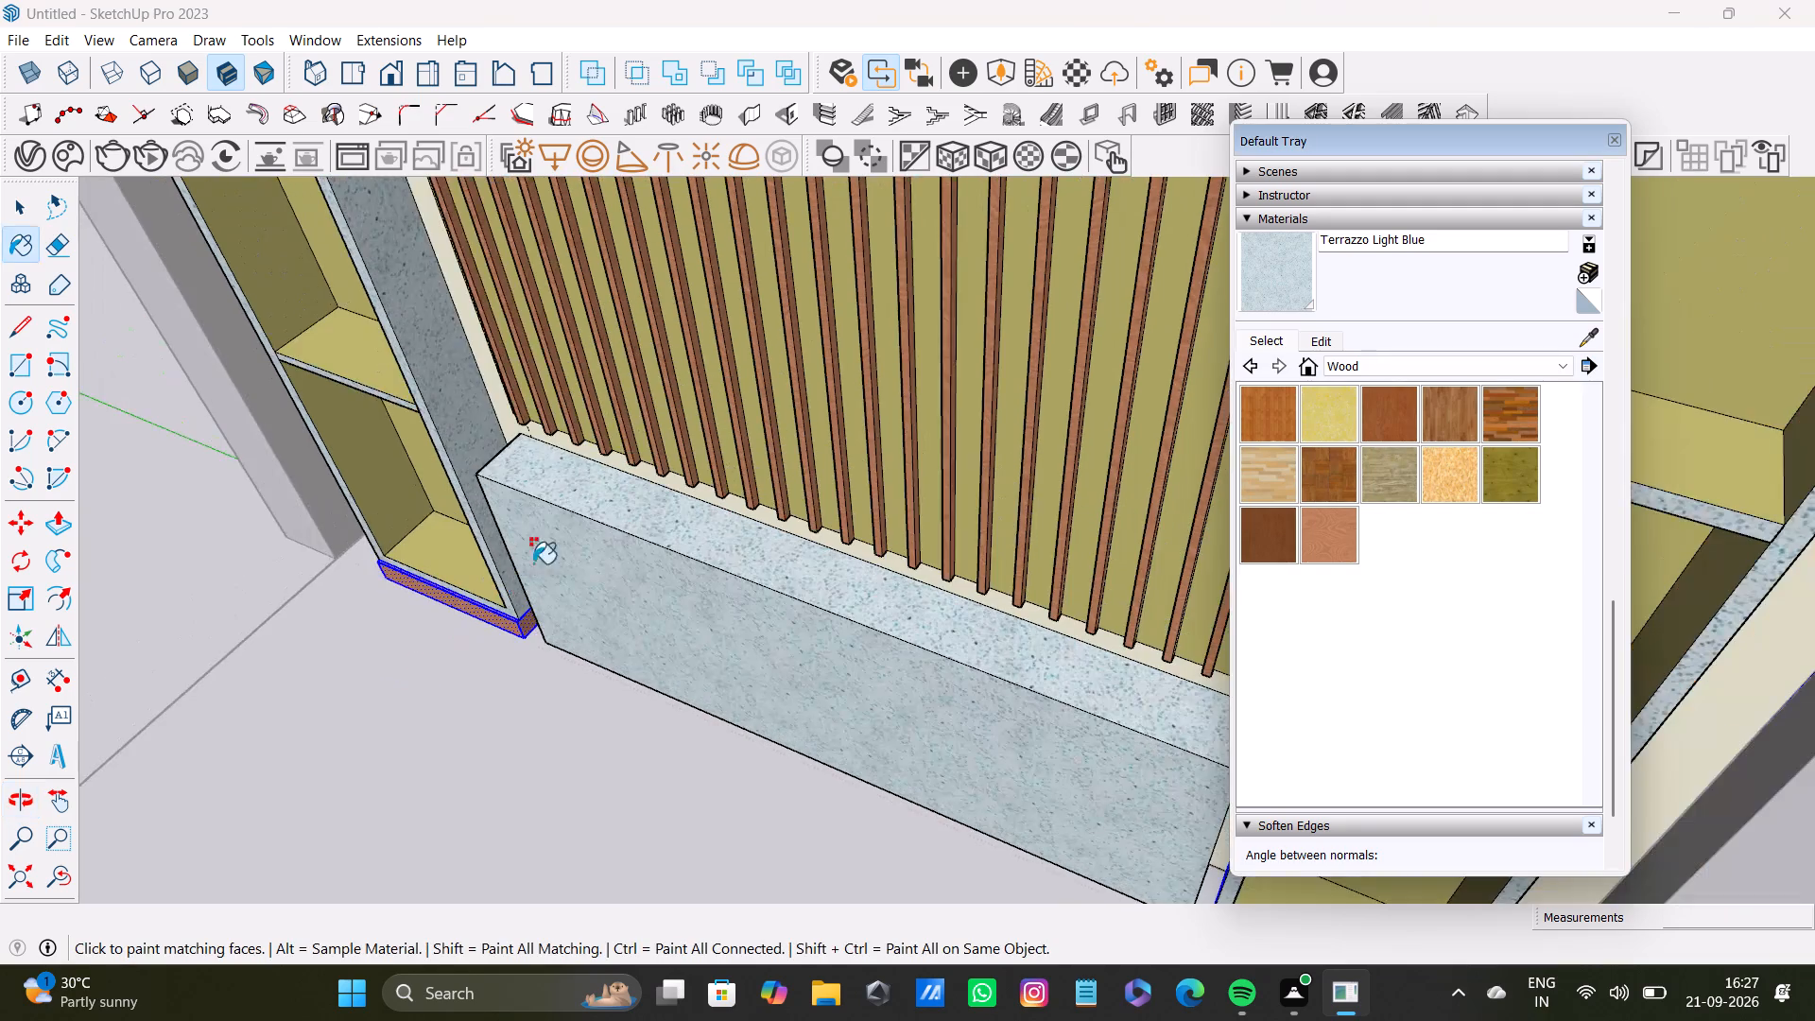
middle_click_drag(672, 517, 675, 777, "shift")
scroll(656, 748, "down", 7)
middle_click_drag(842, 734, 1080, 805)
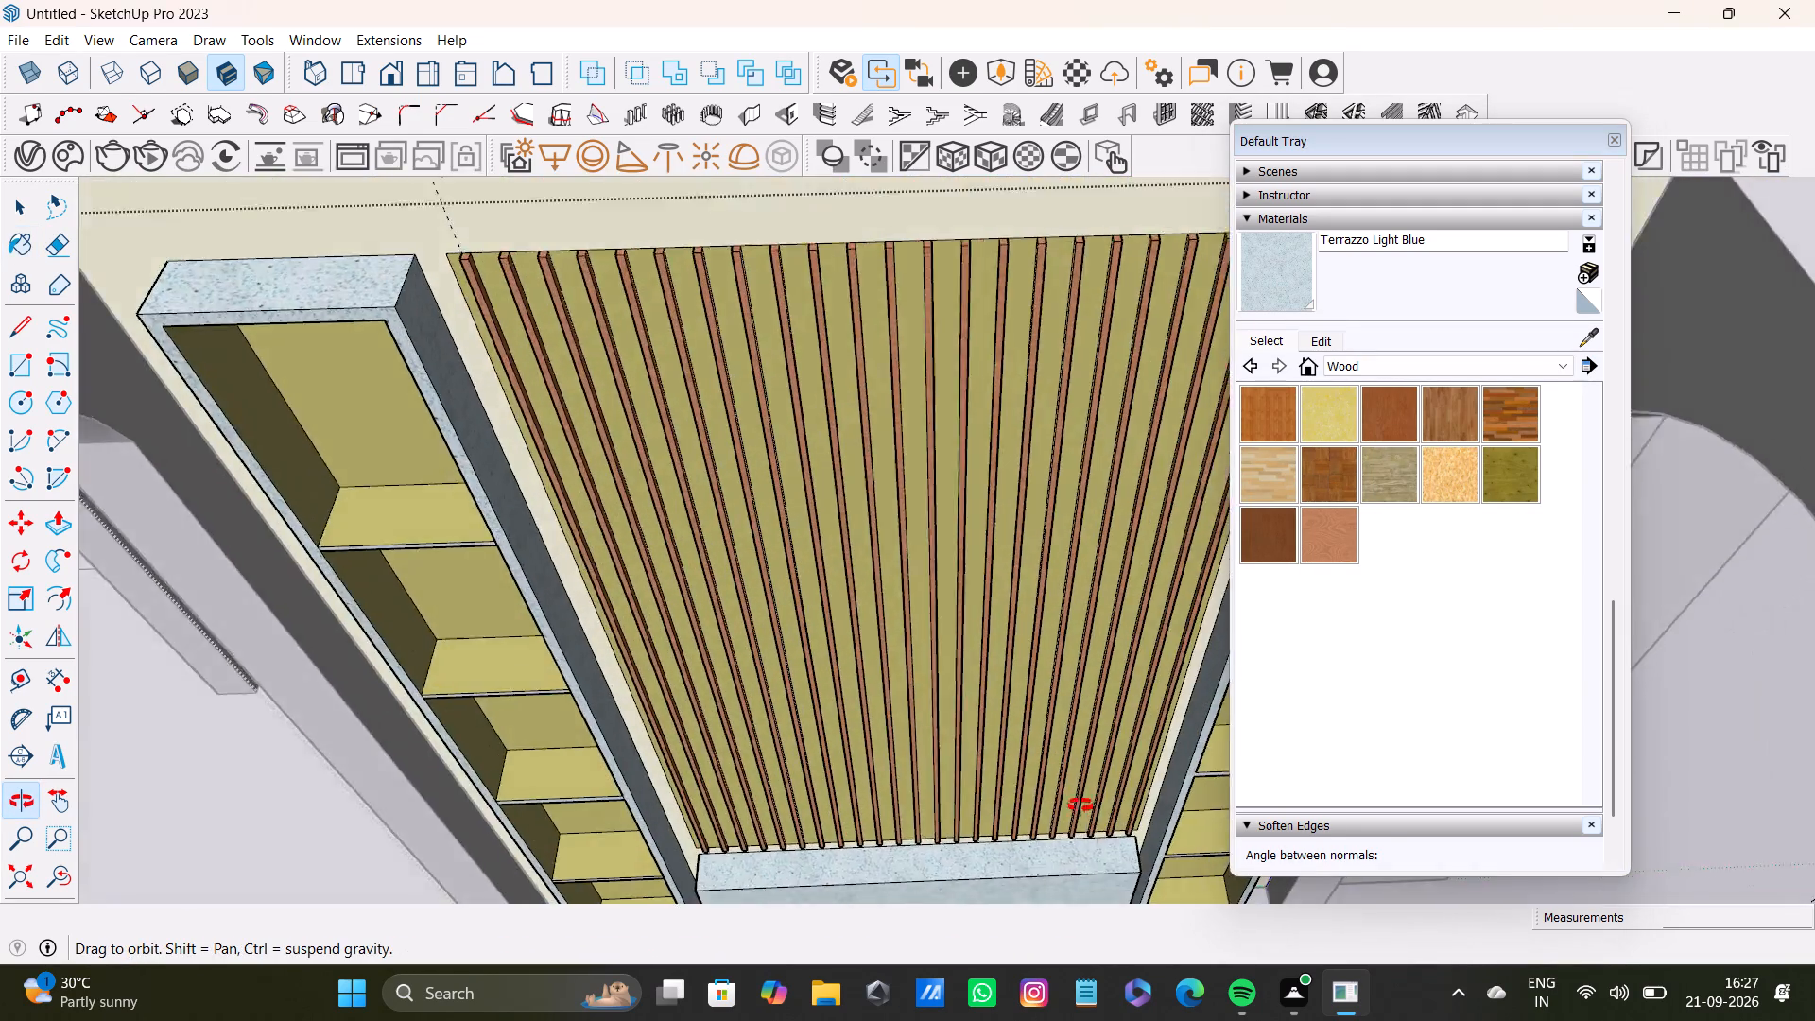
middle_click_drag(1080, 805, 1090, 825)
scroll(422, 438, "up", 14)
key("space")
double_click(496, 365)
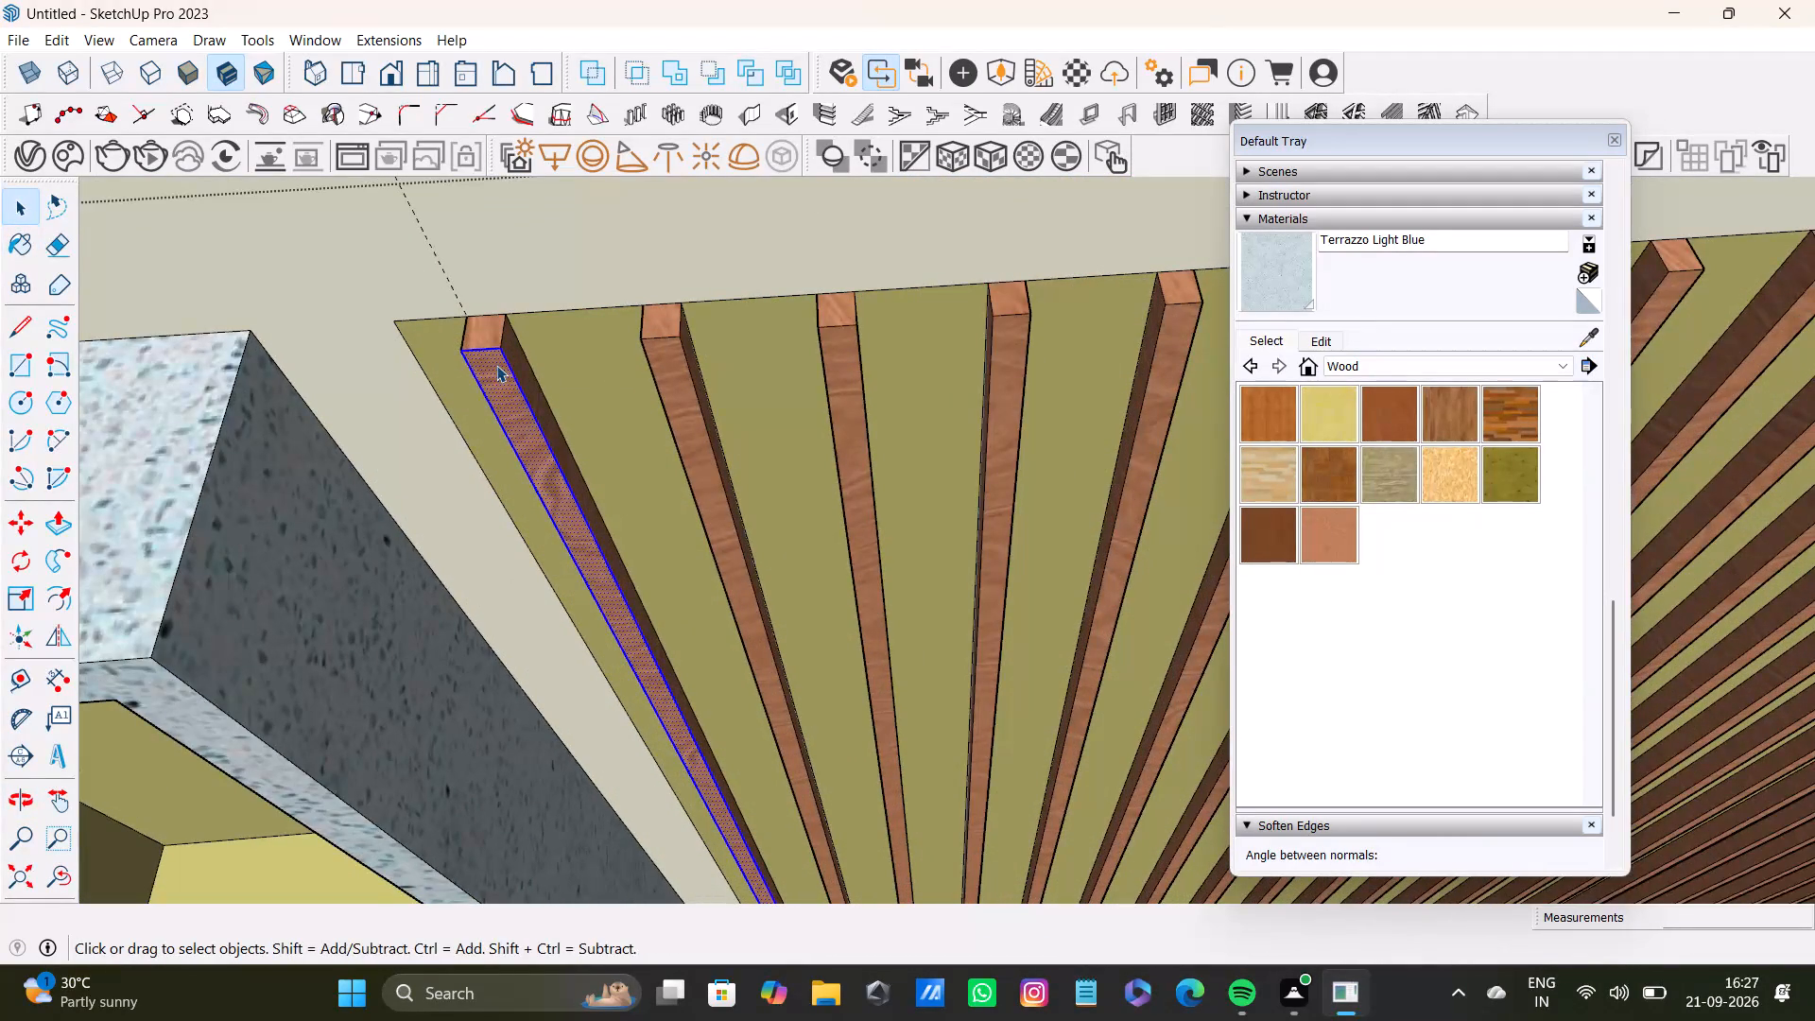
left_click(515, 347)
key("p")
left_click_drag(521, 344, 534, 343)
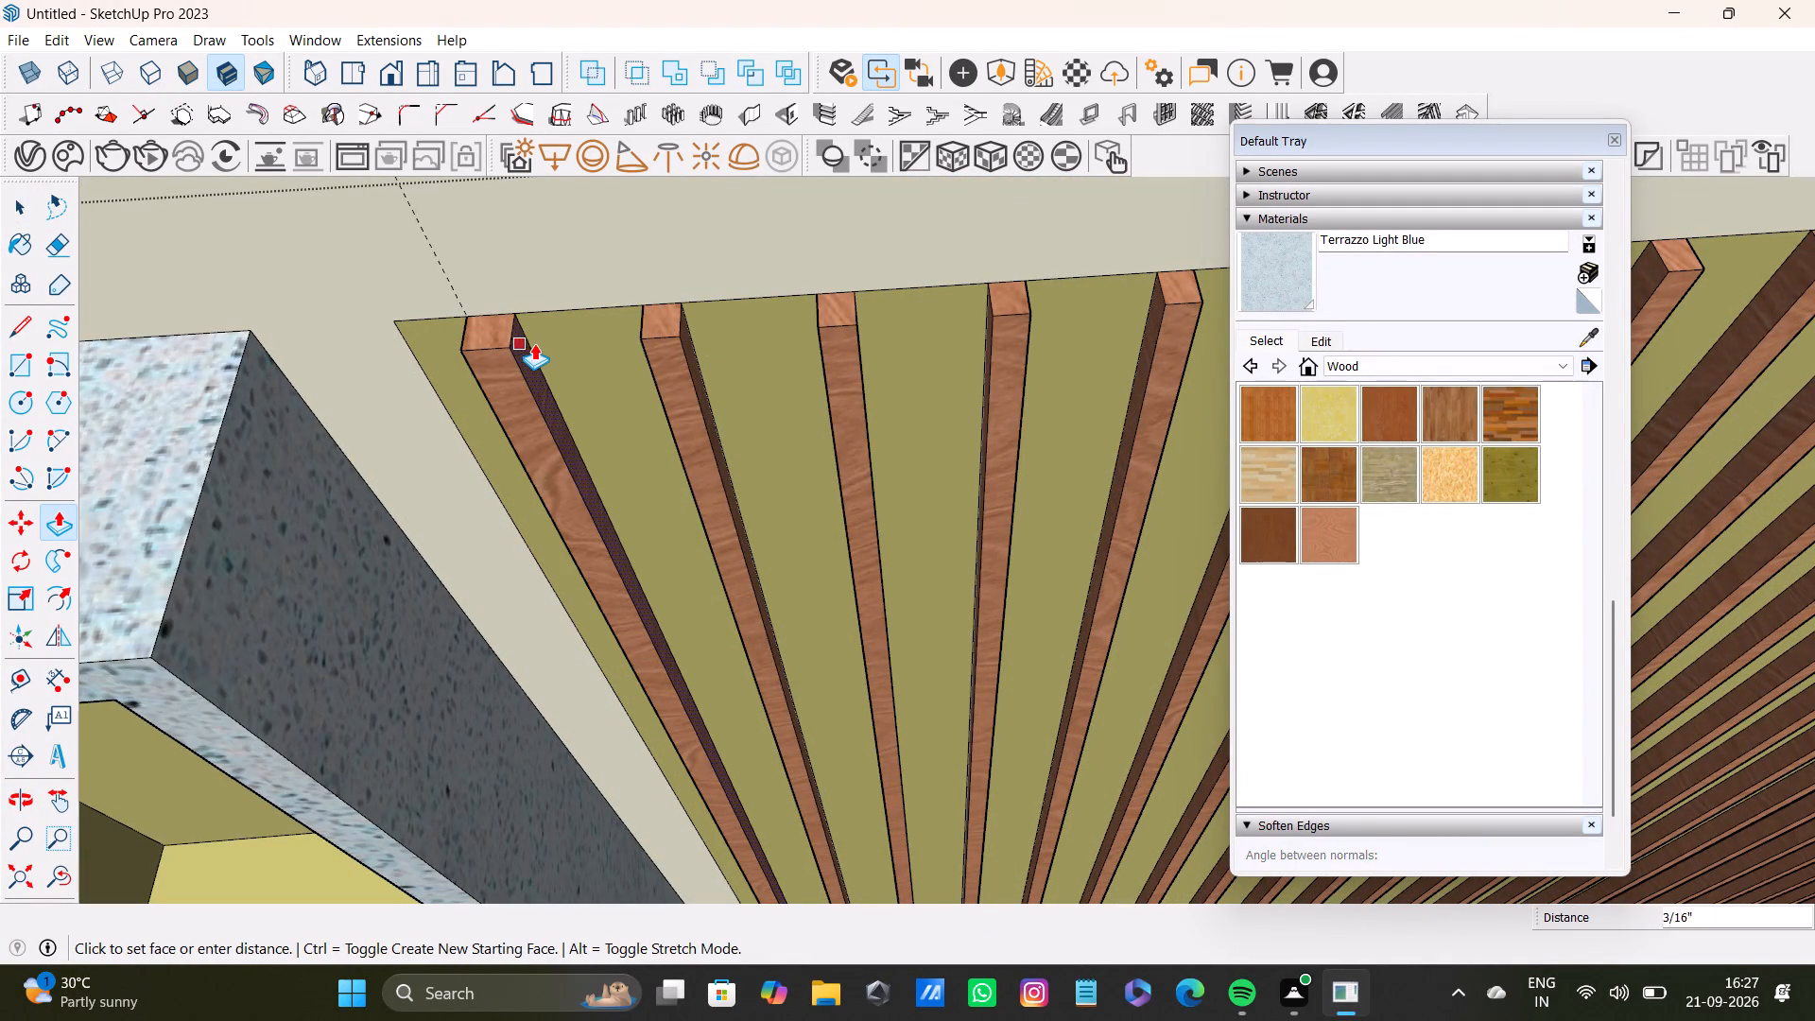
left_click_drag(534, 343, 547, 337)
key("v")
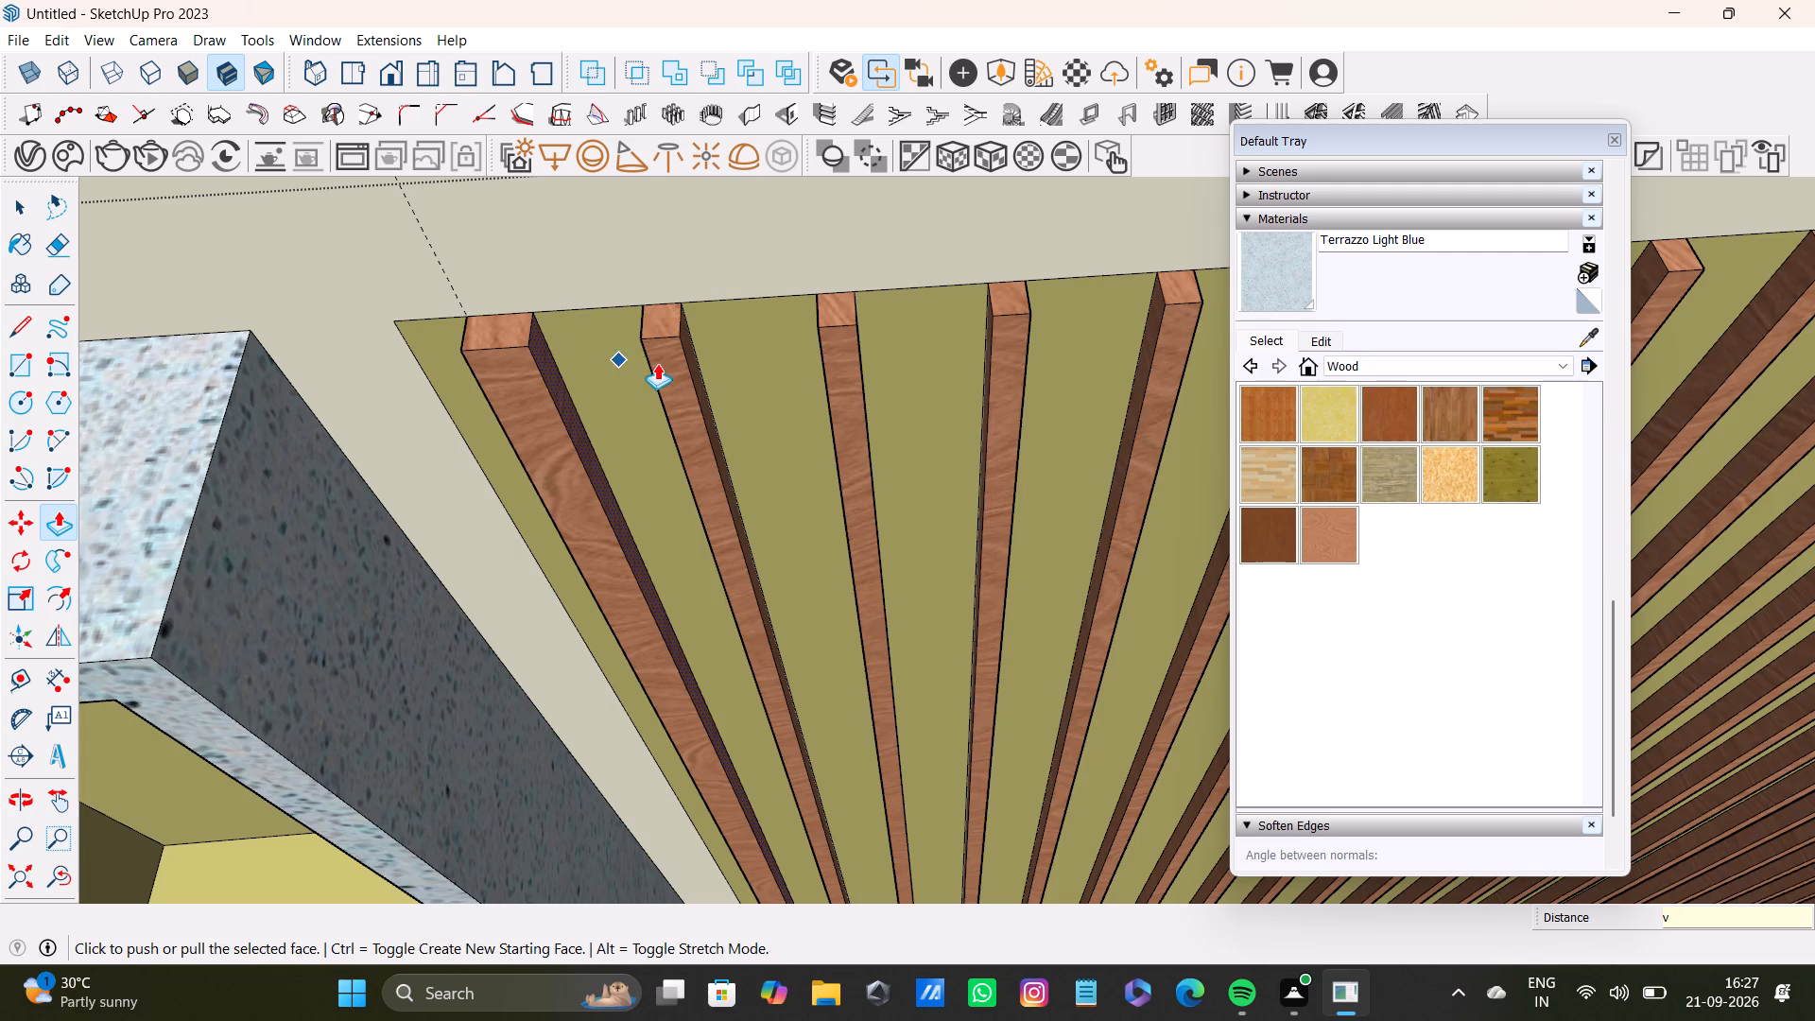
middle_click_drag(717, 353, 661, 379)
scroll(688, 353, "up", 3)
key("space")
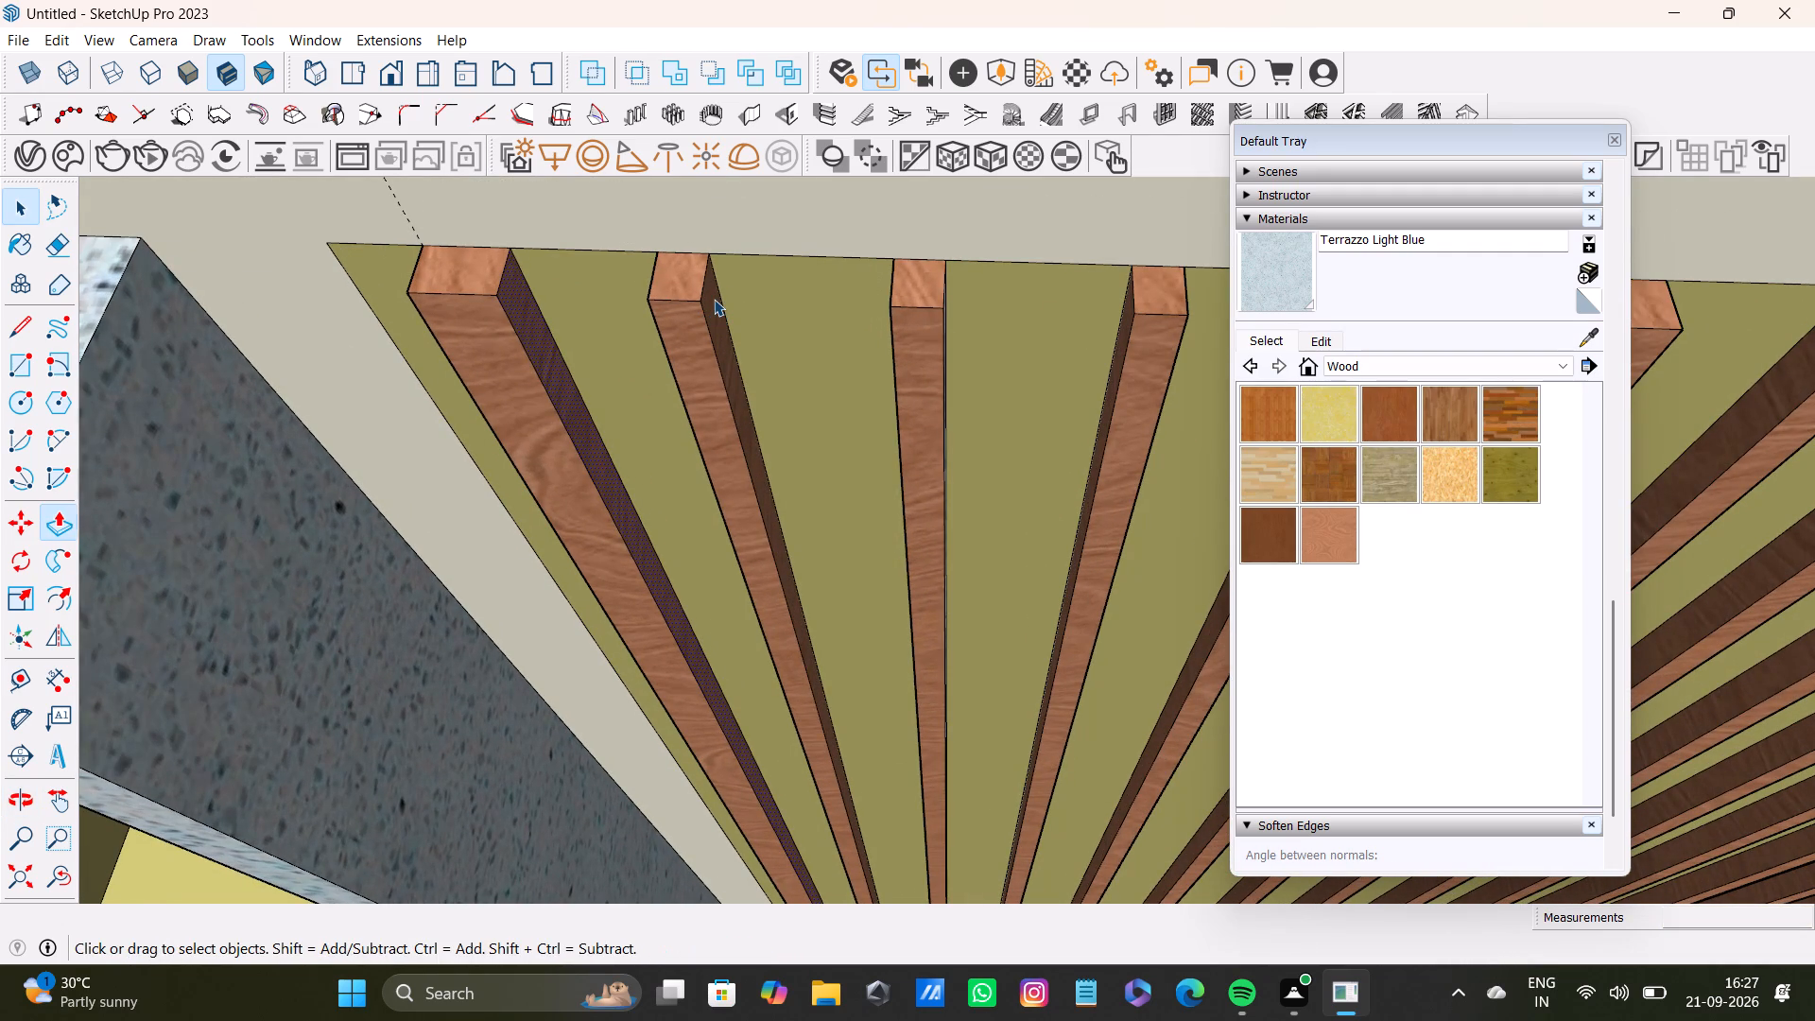
Widen the second slat from the left shelf unit by pulling its inner side face about 5/16" toward the third slat with Push/Pull.
left_click(714, 299)
key("p")
left_click_drag(714, 299, 741, 309)
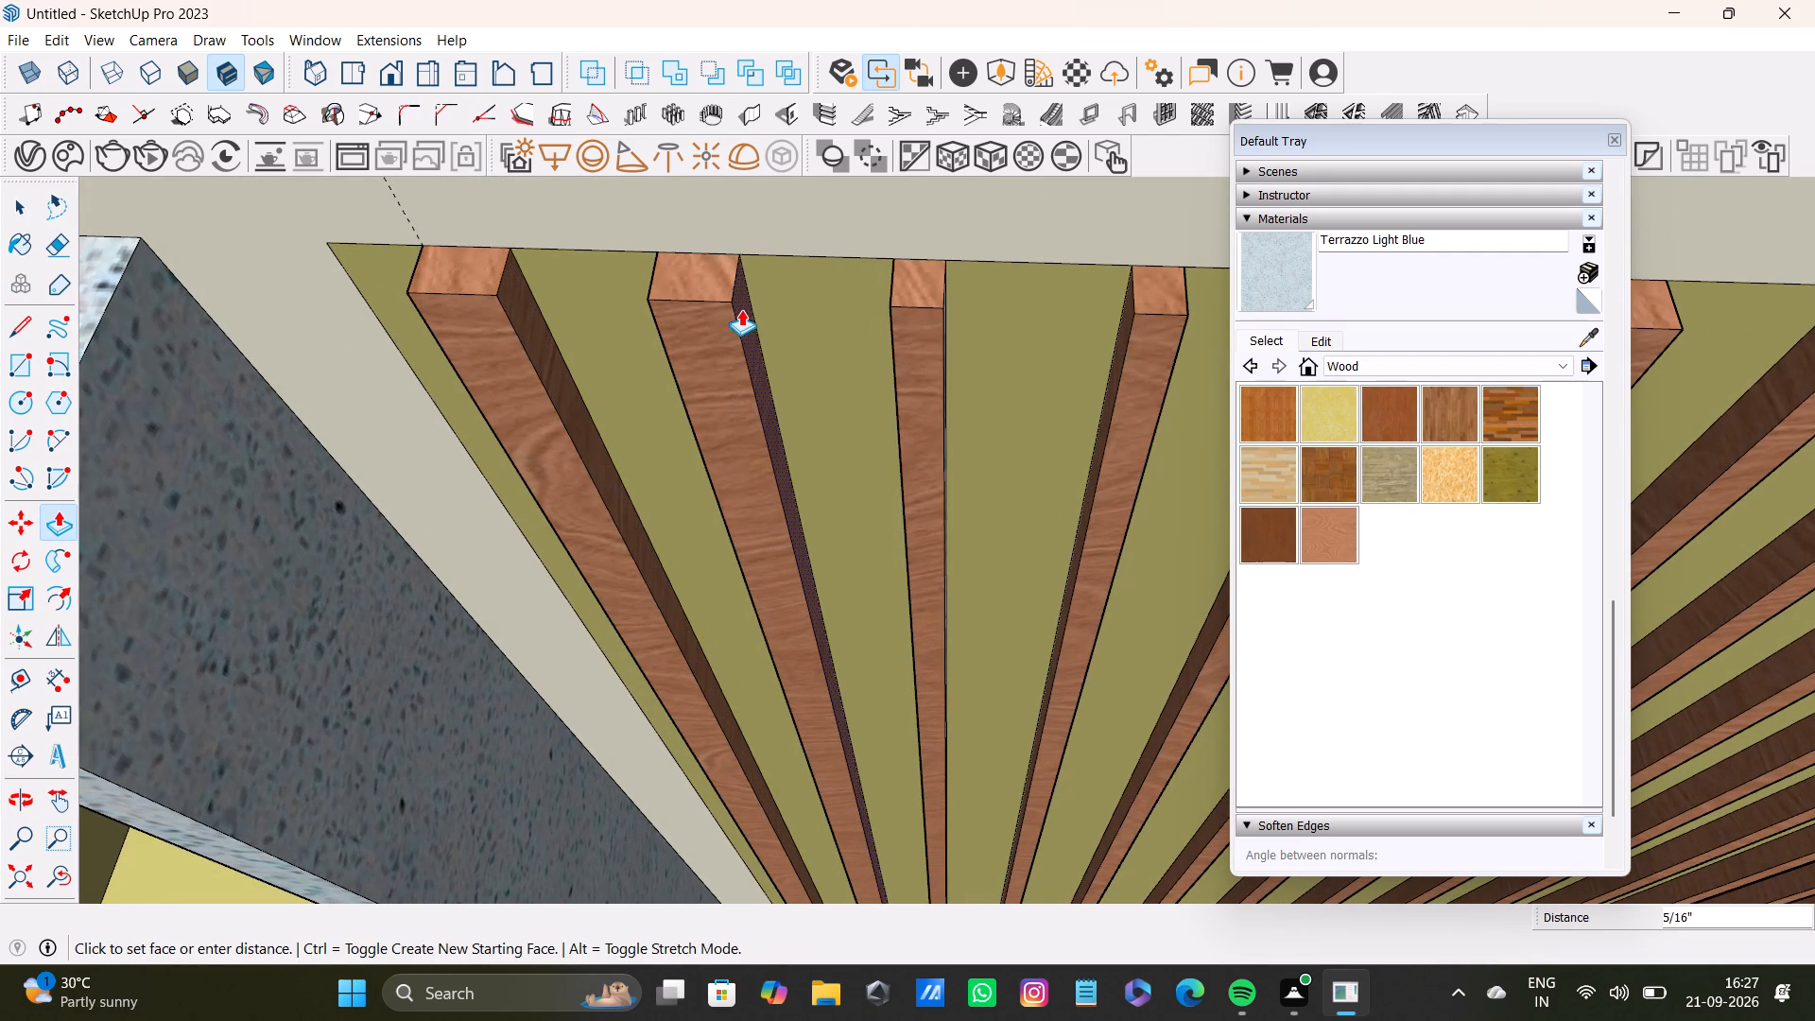
left_click_drag(741, 309, 743, 309)
Widen the third slat from the left shelf unit by pulling its inner side face about 7/16" toward the fourth slat.
scroll(734, 308, "down", 7)
middle_click_drag(820, 331, 729, 425, "shift")
middle_click_drag(700, 446, 759, 331)
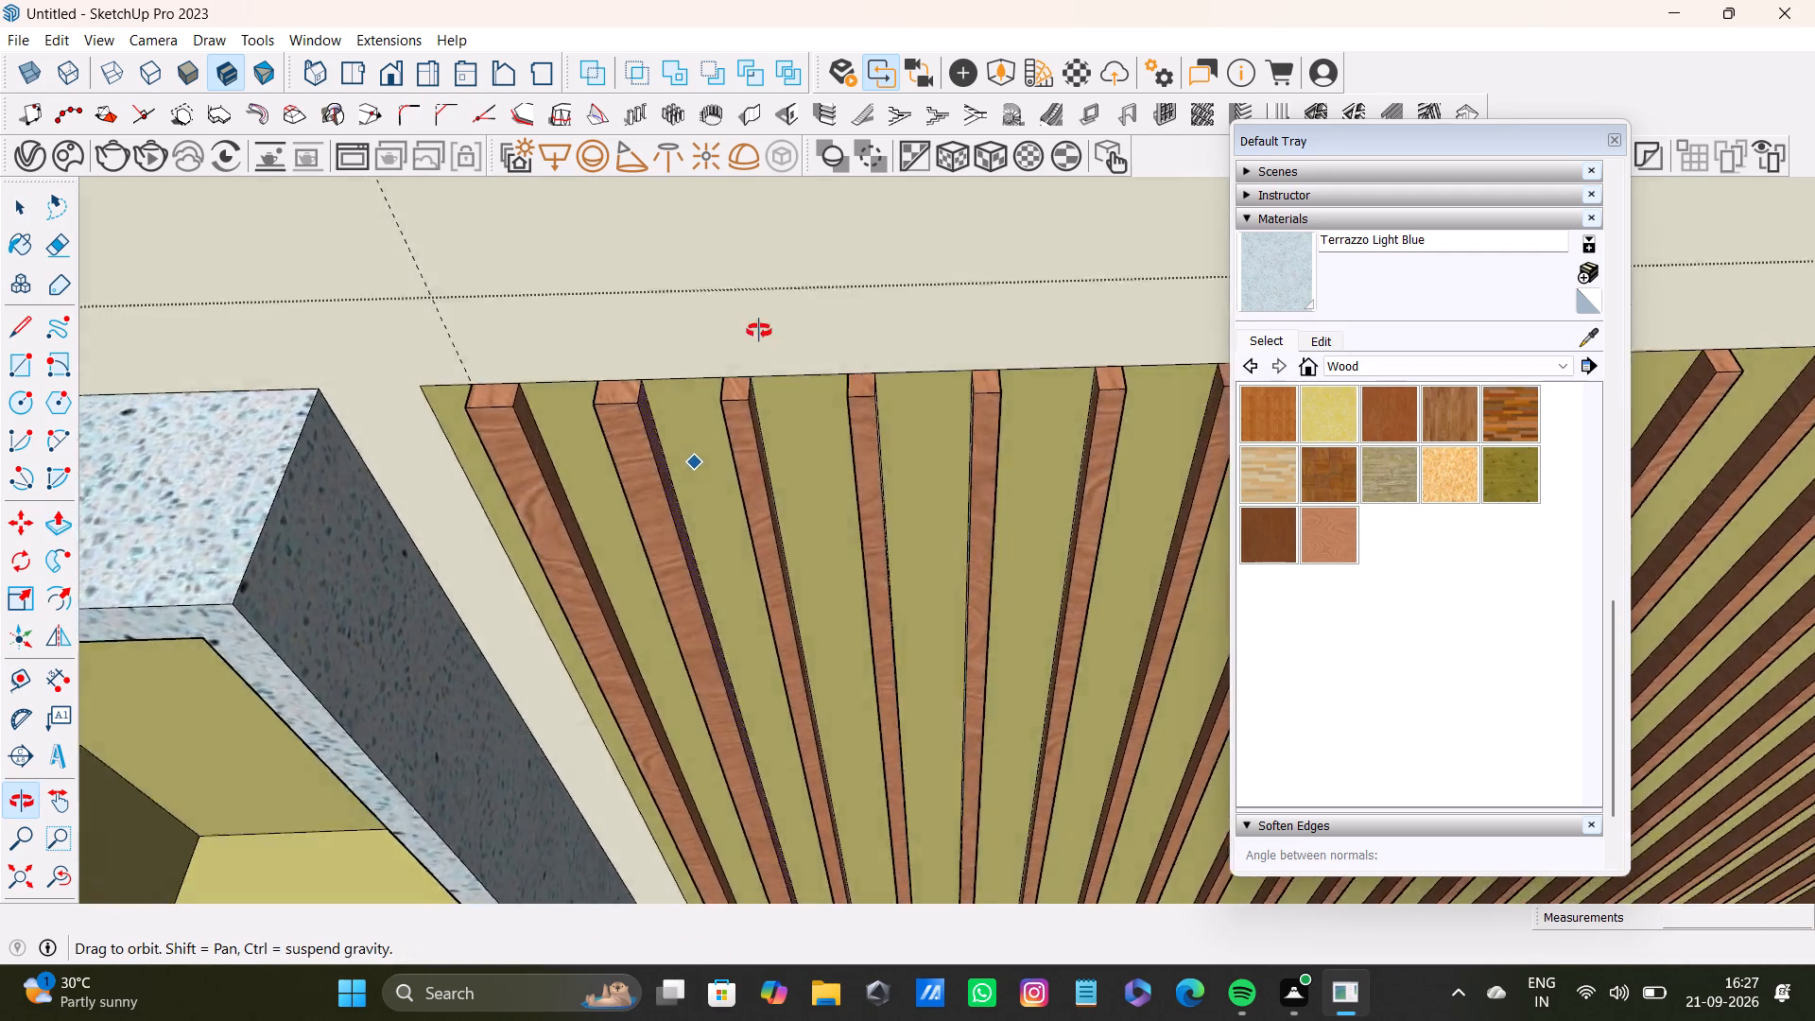
middle_click_drag(759, 331, 638, 361)
scroll(669, 374, "up", 4, "shift")
middle_click_drag(725, 424, 648, 459)
key("space")
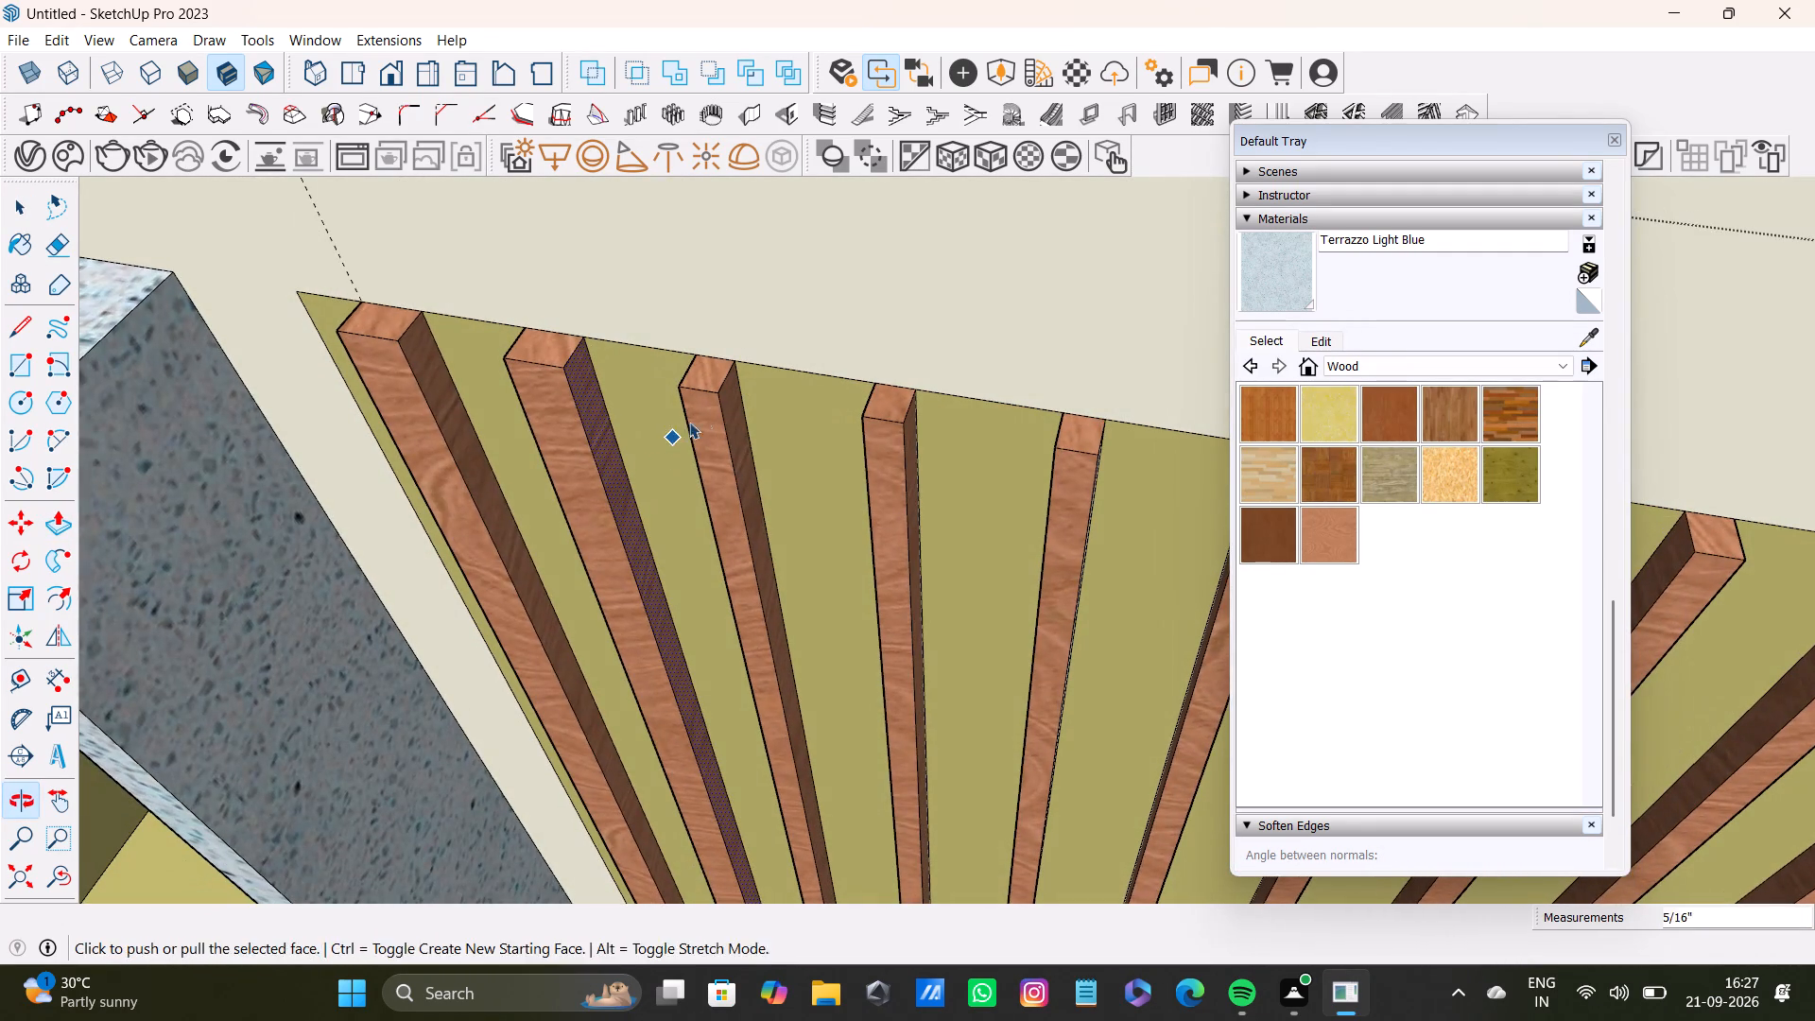
left_click(729, 404)
key("p")
left_click_drag(735, 402, 767, 396)
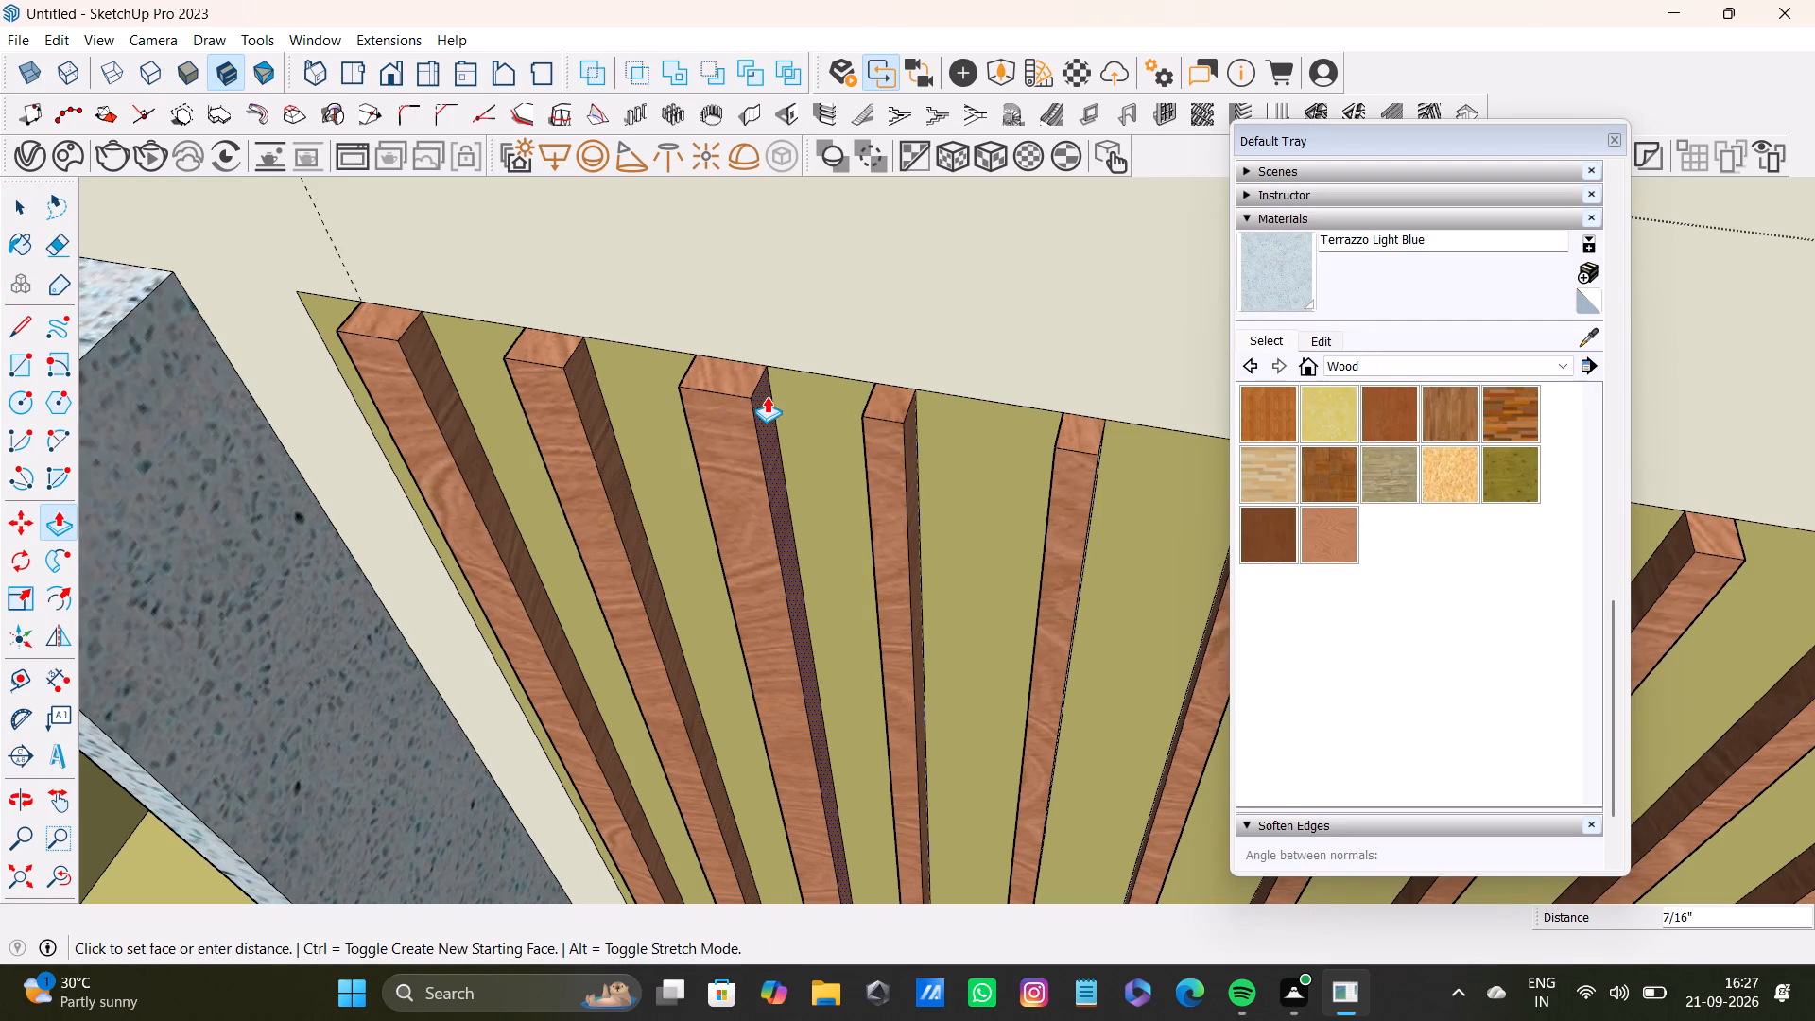
left_click_drag(767, 396, 767, 393)
Widen the fourth slat from the left shelf unit by pulling its inner side face about 7/16" toward the fifth slat.
scroll(753, 411, "down", 4)
middle_click_drag(756, 417, 704, 435, "shift")
scroll(745, 420, "up", 6)
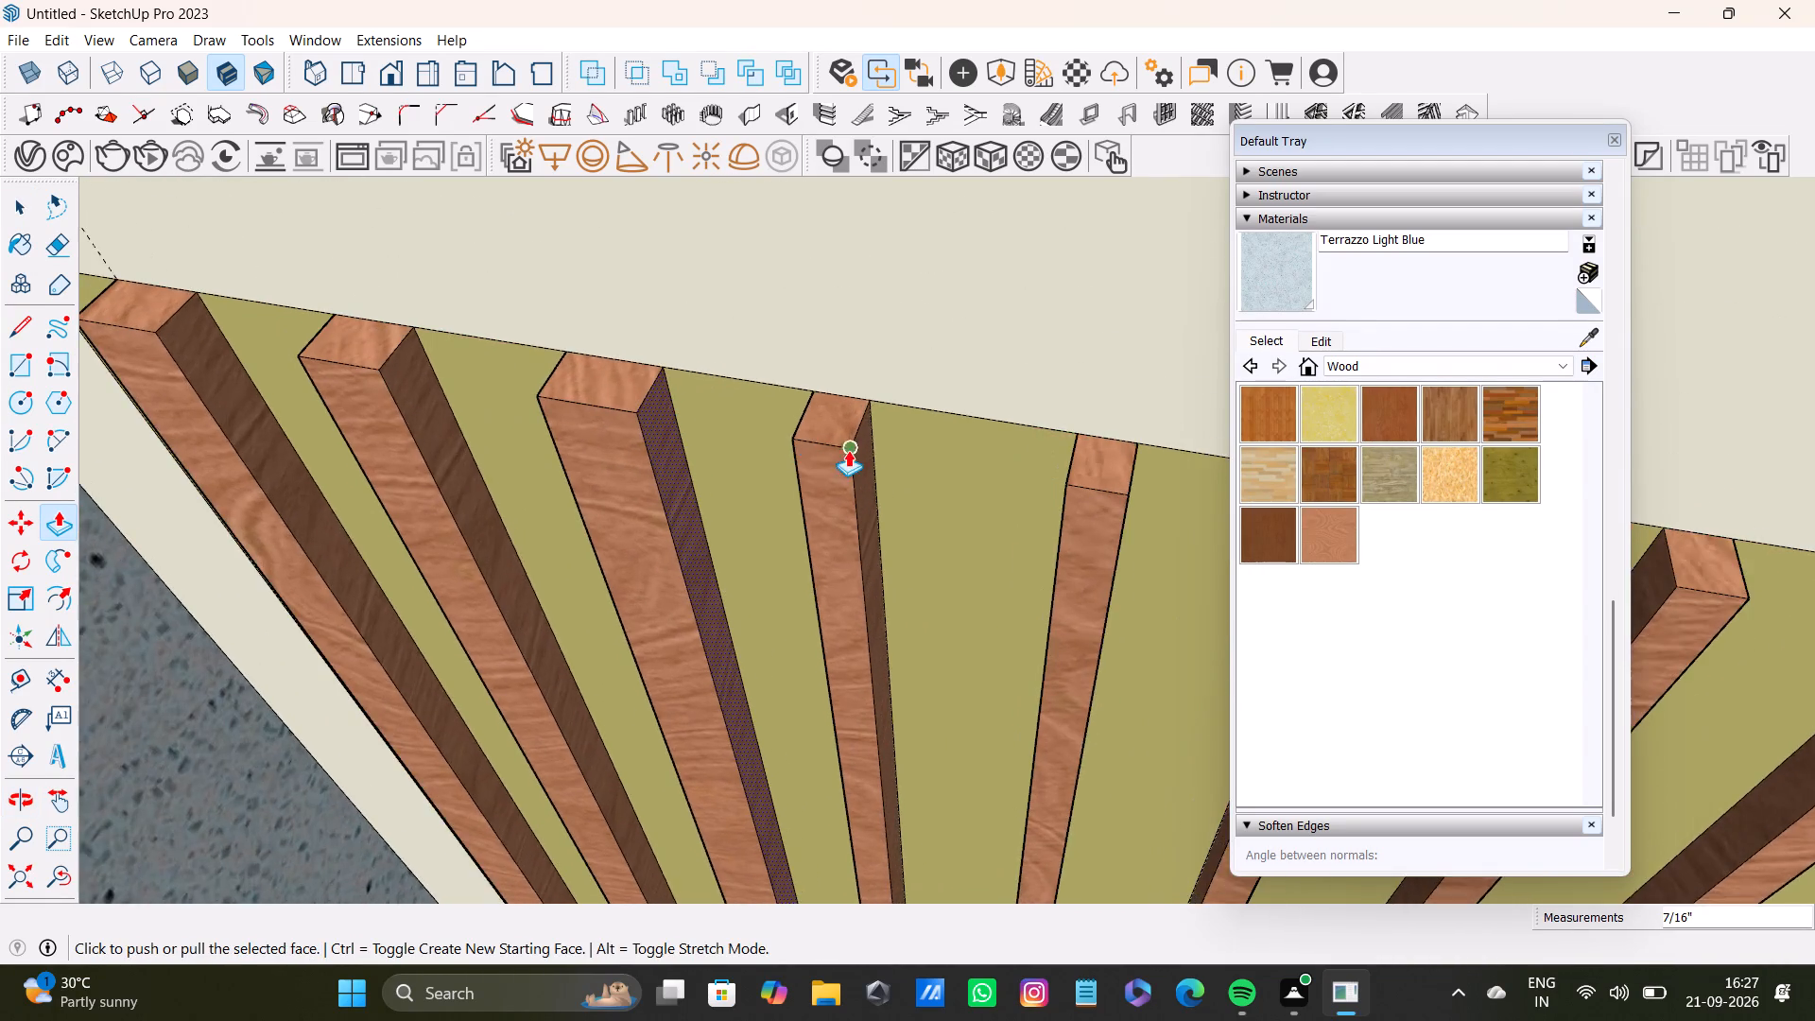
middle_click_drag(849, 450, 798, 455)
key("space")
left_click(875, 448)
key("p")
left_click_drag(875, 448, 910, 455)
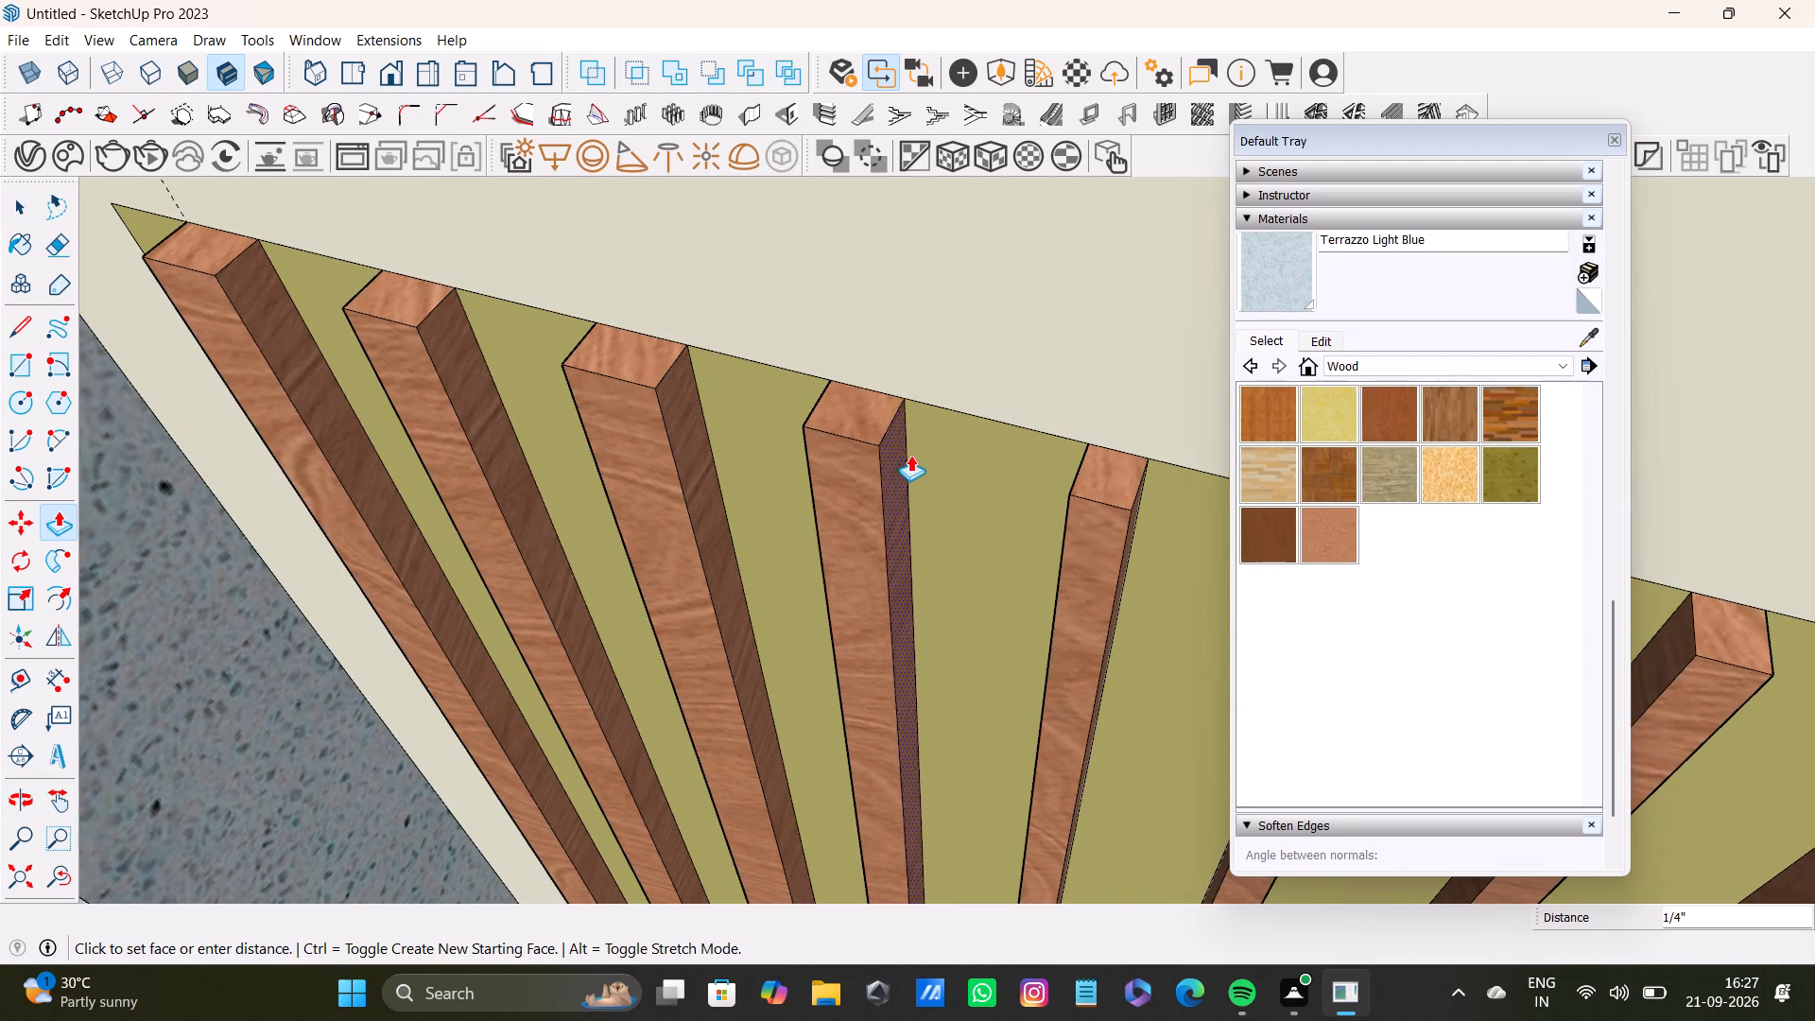
left_click_drag(910, 455, 924, 456)
Widen the fifth slat from the left shelf unit by pulling its inner side face about 3/16" toward the sixth slat.
scroll(924, 456, "down", 8)
middle_click_drag(995, 484, 755, 459, "shift")
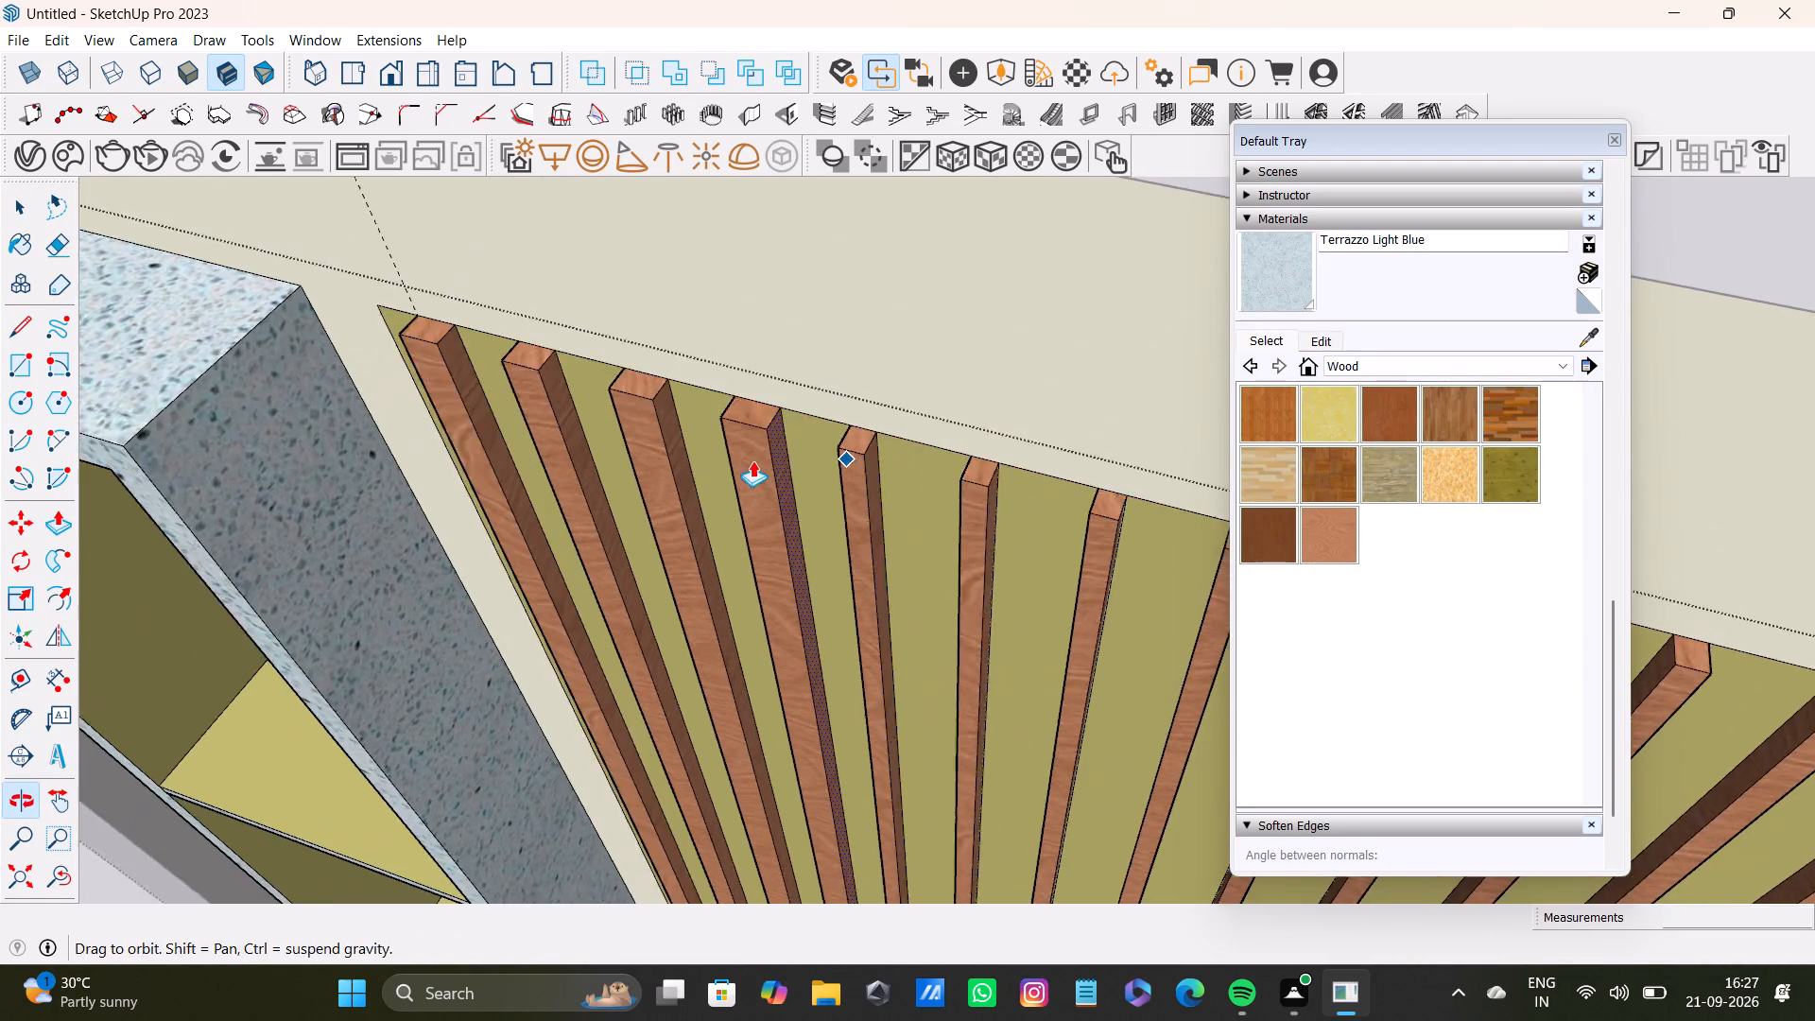
scroll(827, 462, "up", 3, "shift")
middle_click_drag(733, 502, 1171, 361)
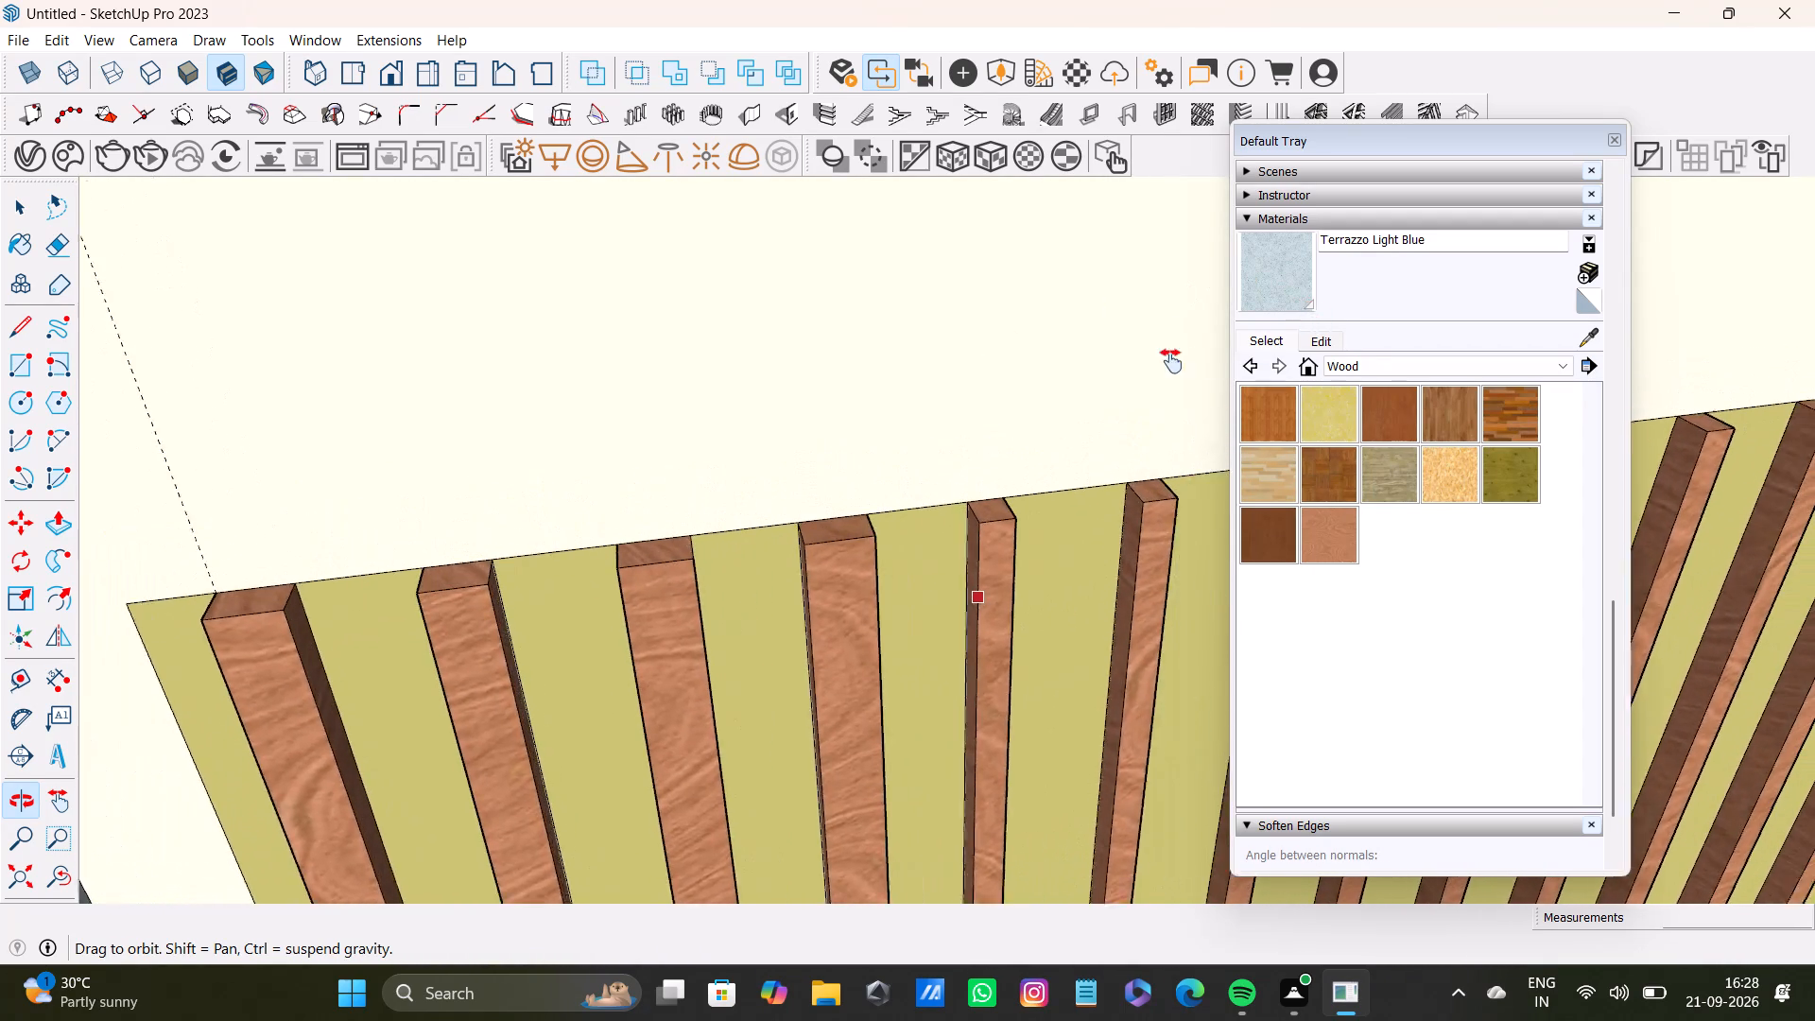
middle_click_drag(1171, 361, 1143, 358)
middle_click_drag(515, 631, 517, 805)
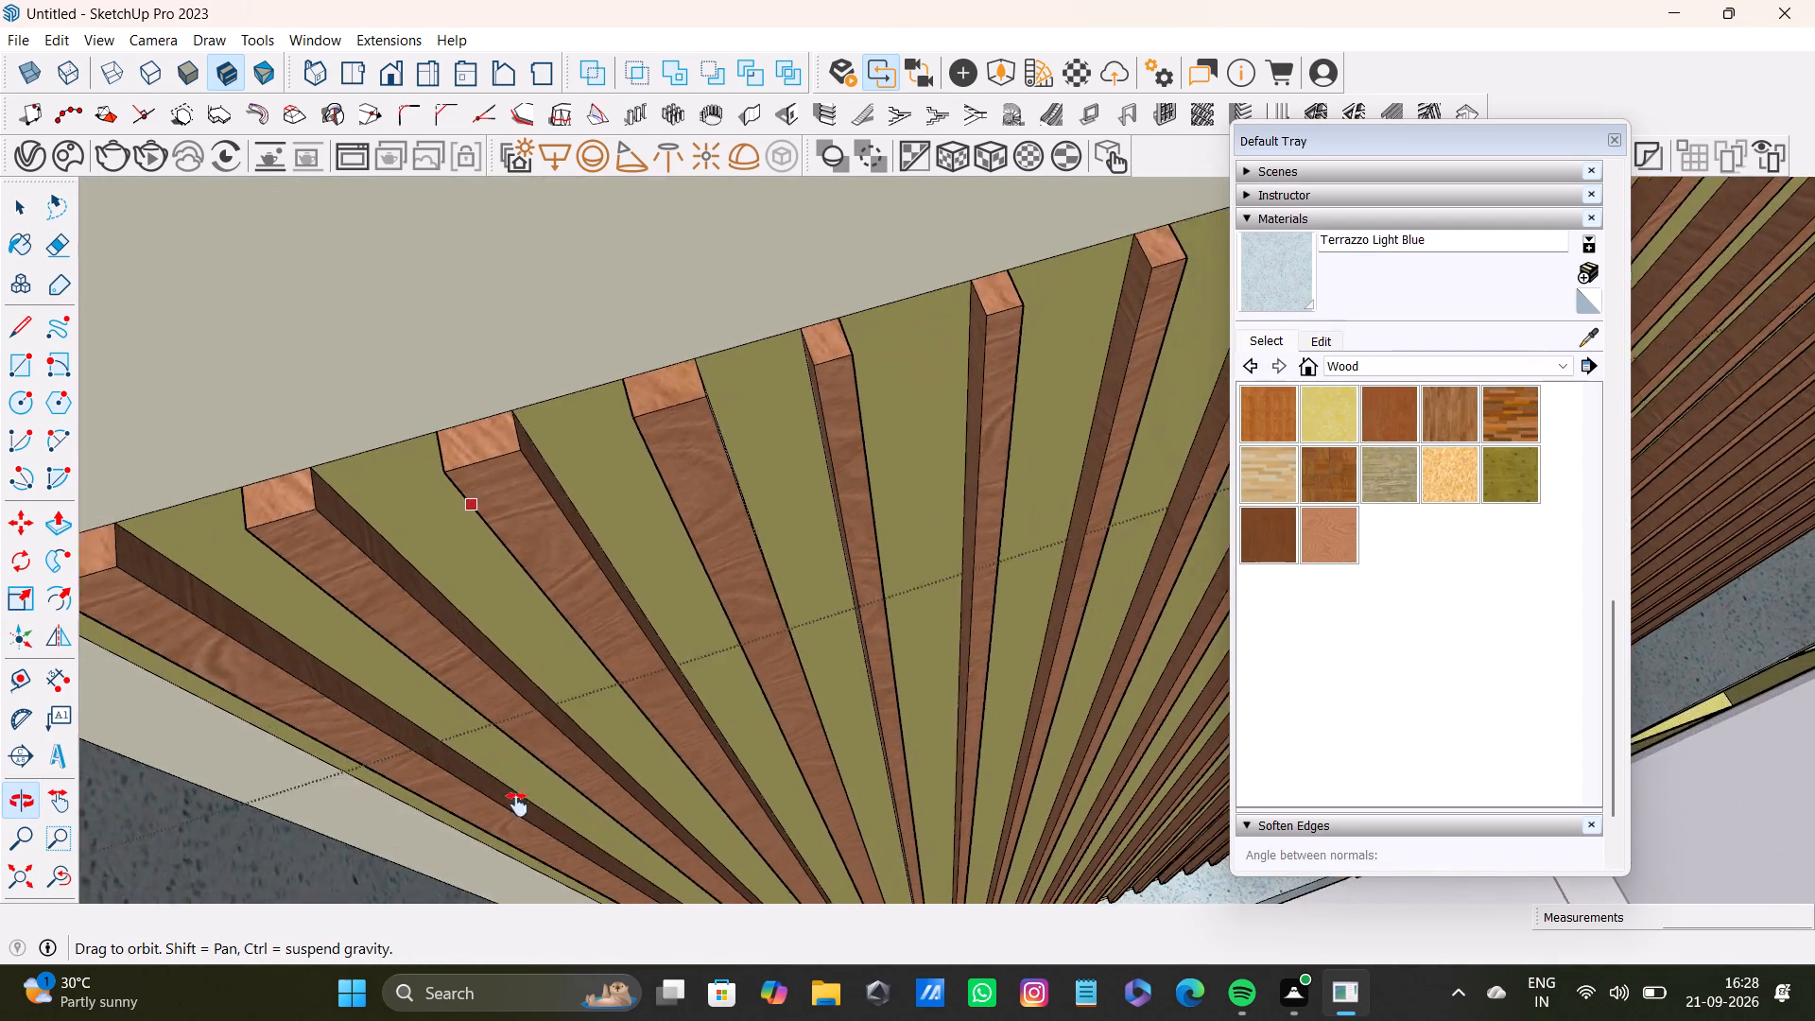
middle_click_drag(517, 805, 513, 797)
middle_click_drag(634, 459, 890, 629, "shift")
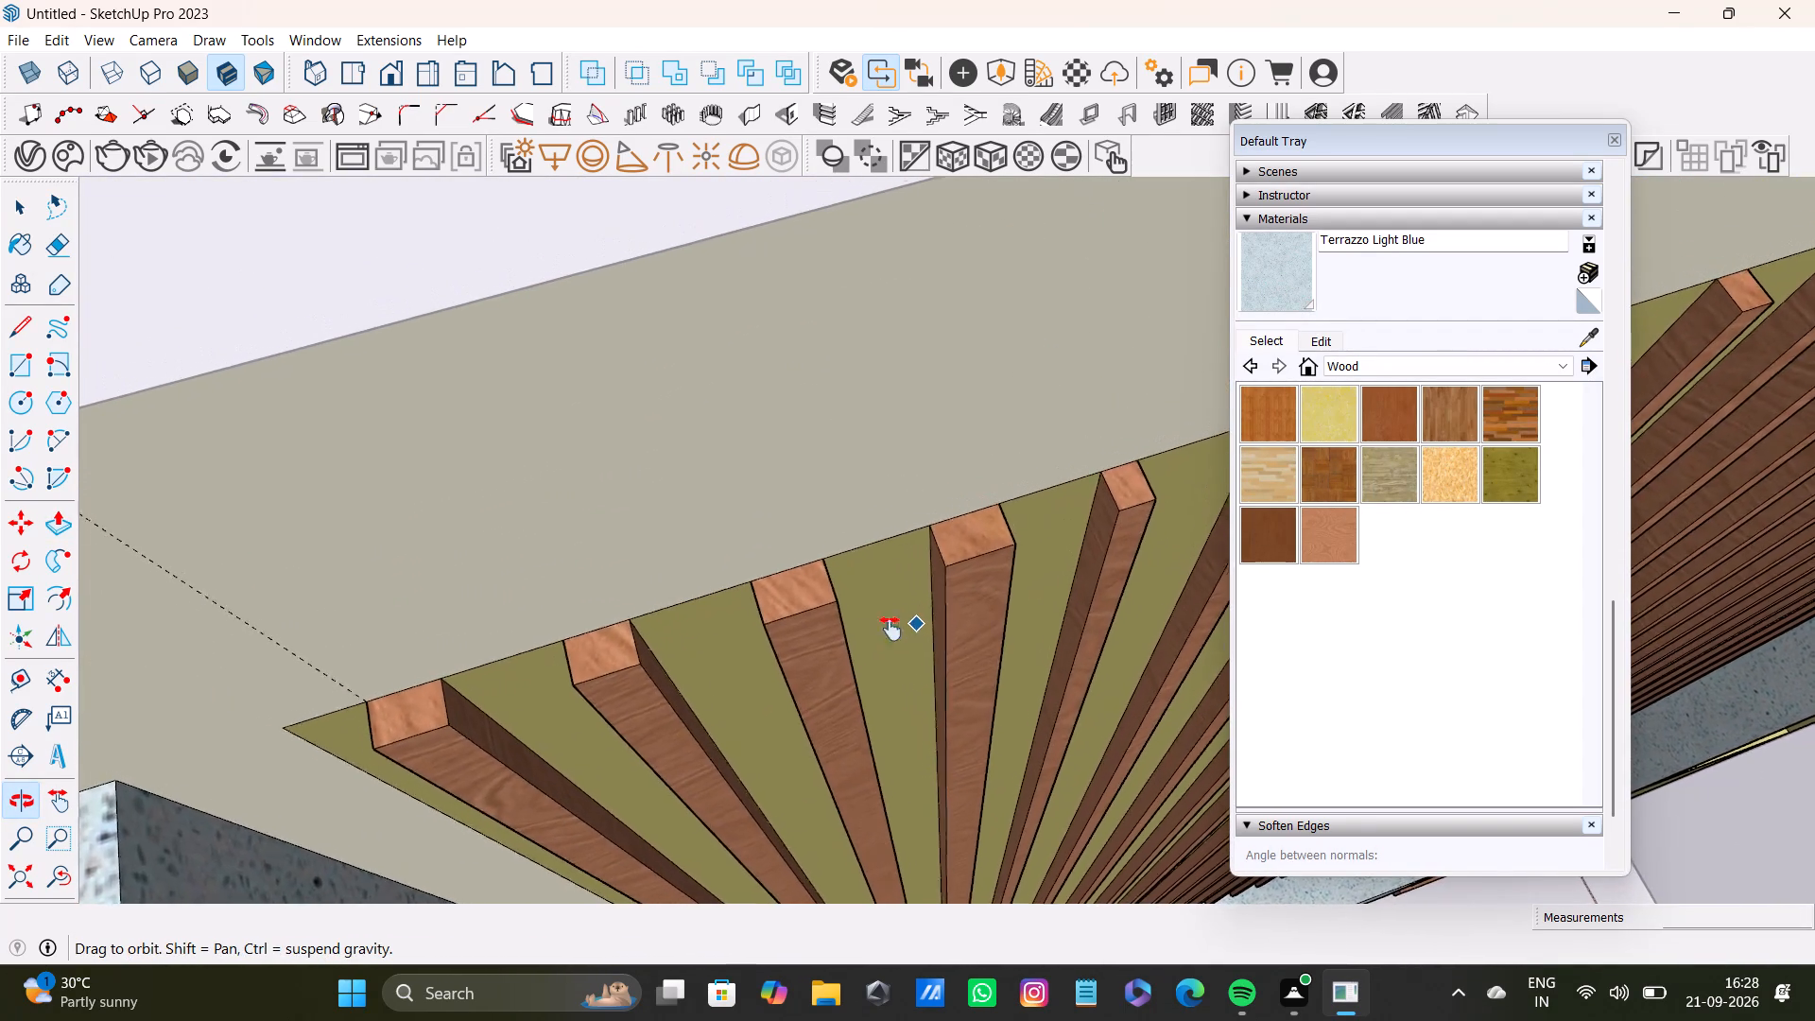
middle_click_drag(890, 629, 467, 714, "shift")
middle_click_drag(632, 707, 462, 684)
scroll(535, 502, "up", 8)
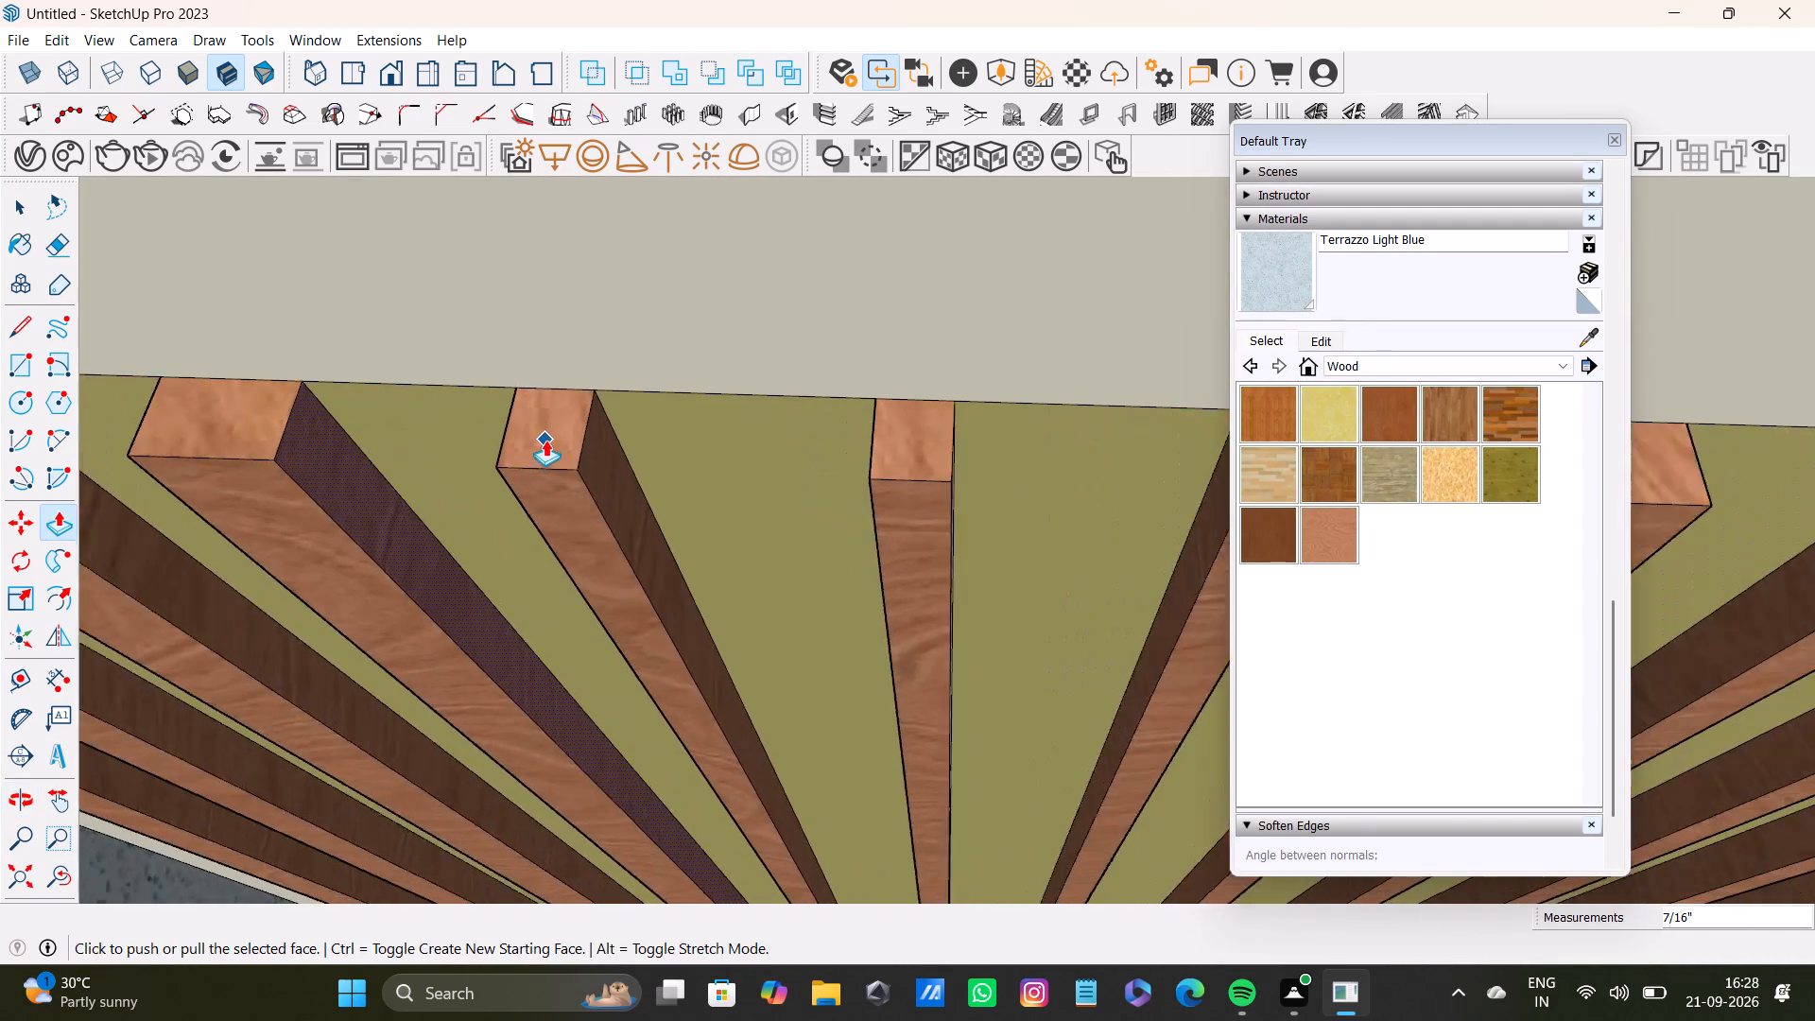
scroll(545, 440, "up", 1)
key("space")
left_click(608, 466)
key("p")
left_click_drag(608, 466, 624, 466)
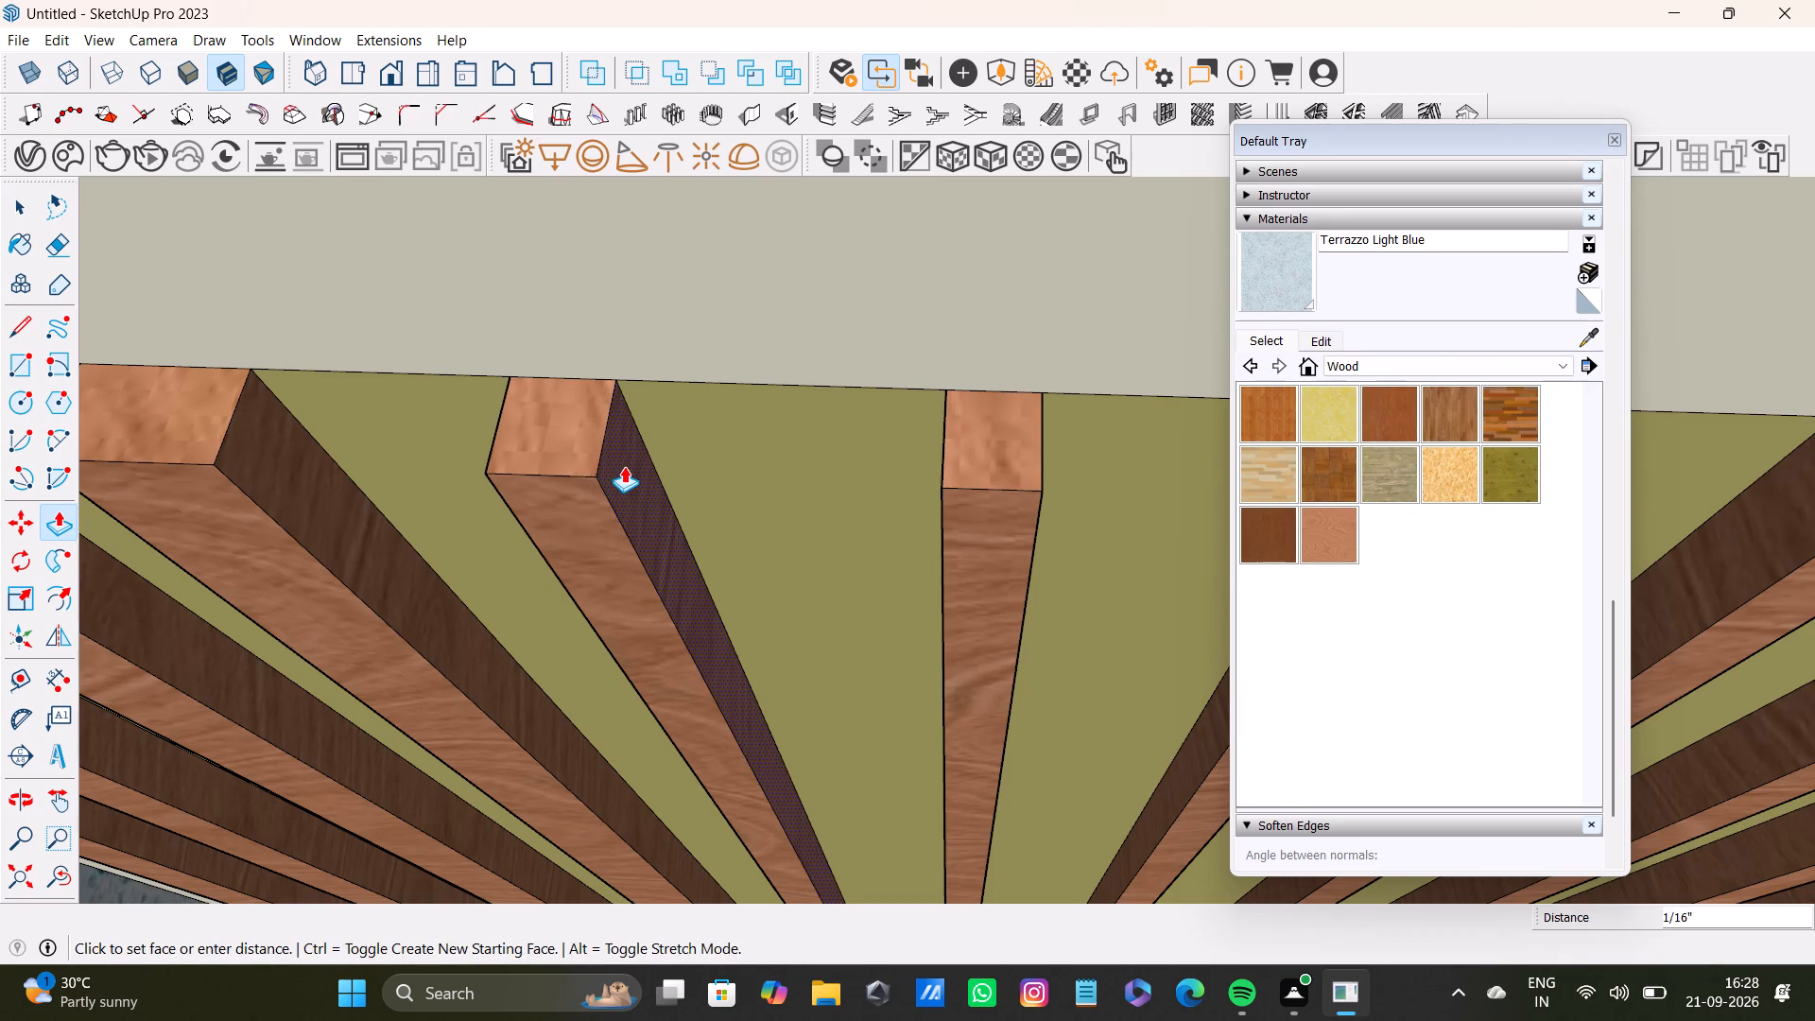
left_click_drag(624, 466, 637, 464)
Pull the fifth slat's inner side face about 1/8" further toward the sixth slat with Push/Pull.
scroll(626, 480, "down", 8)
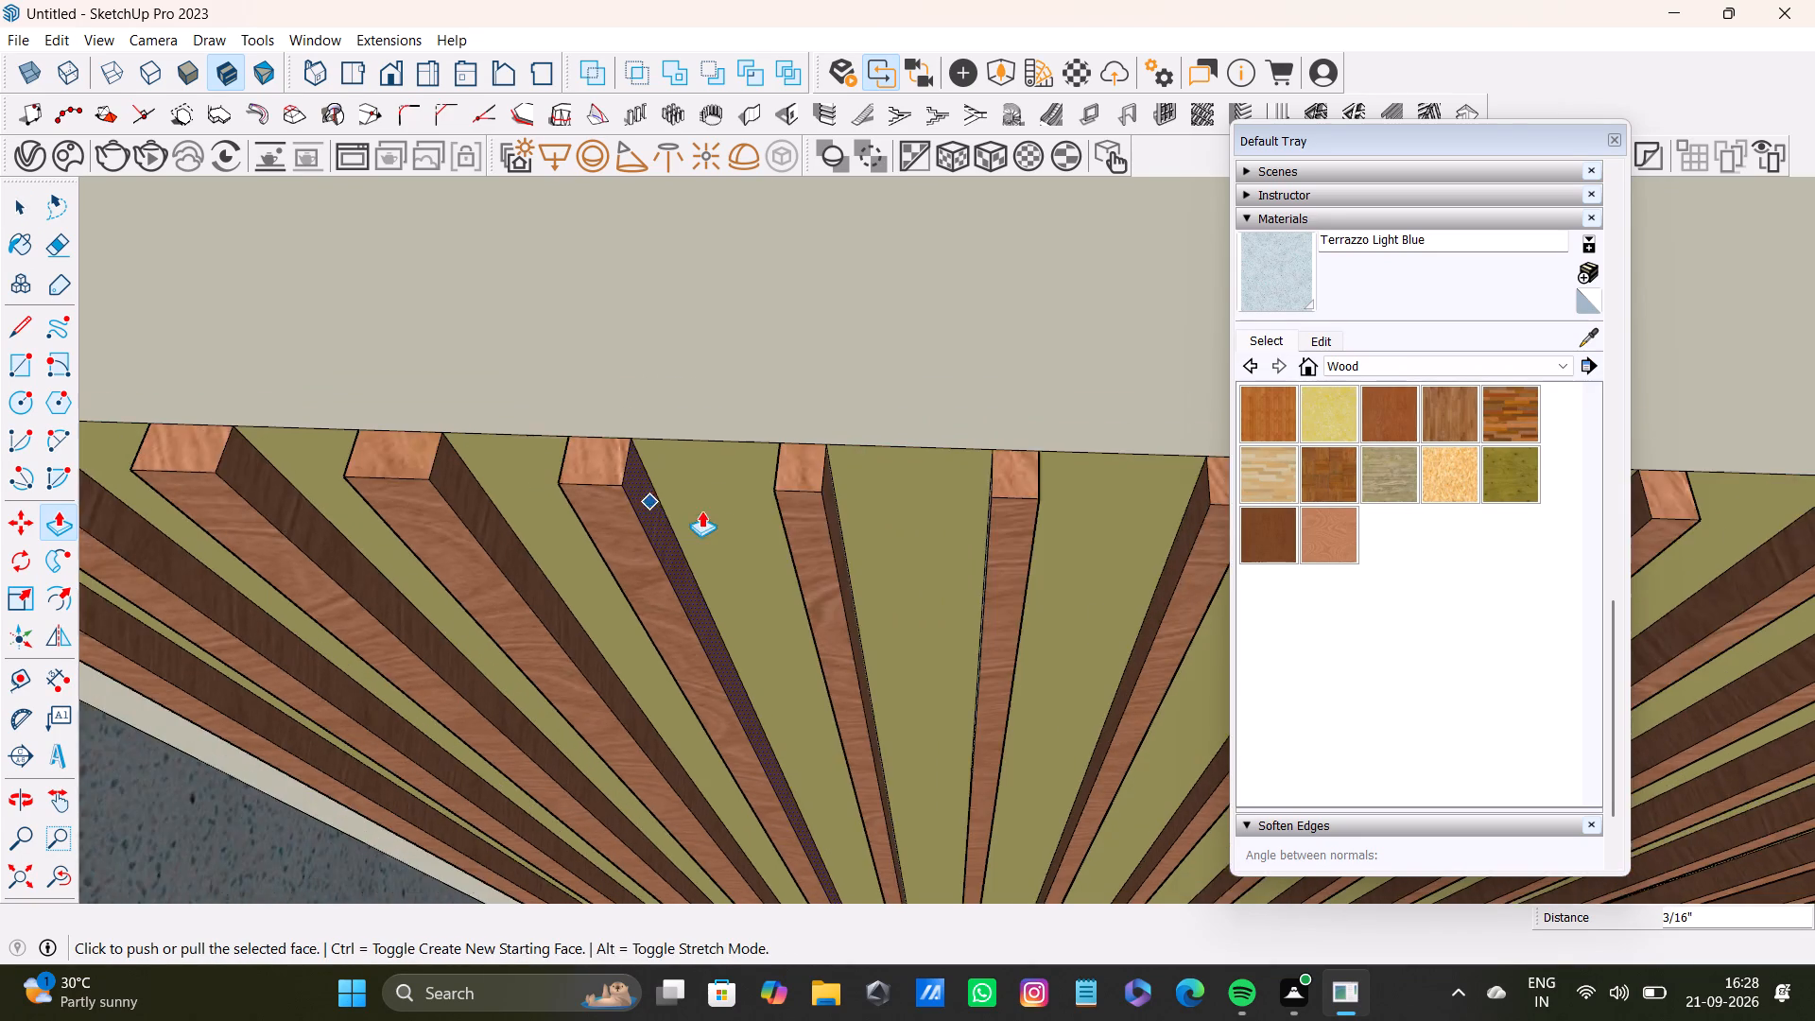
middle_click_drag(709, 509, 471, 560, "shift")
scroll(543, 512, "up", 6)
scroll(147, 596, "down", 7)
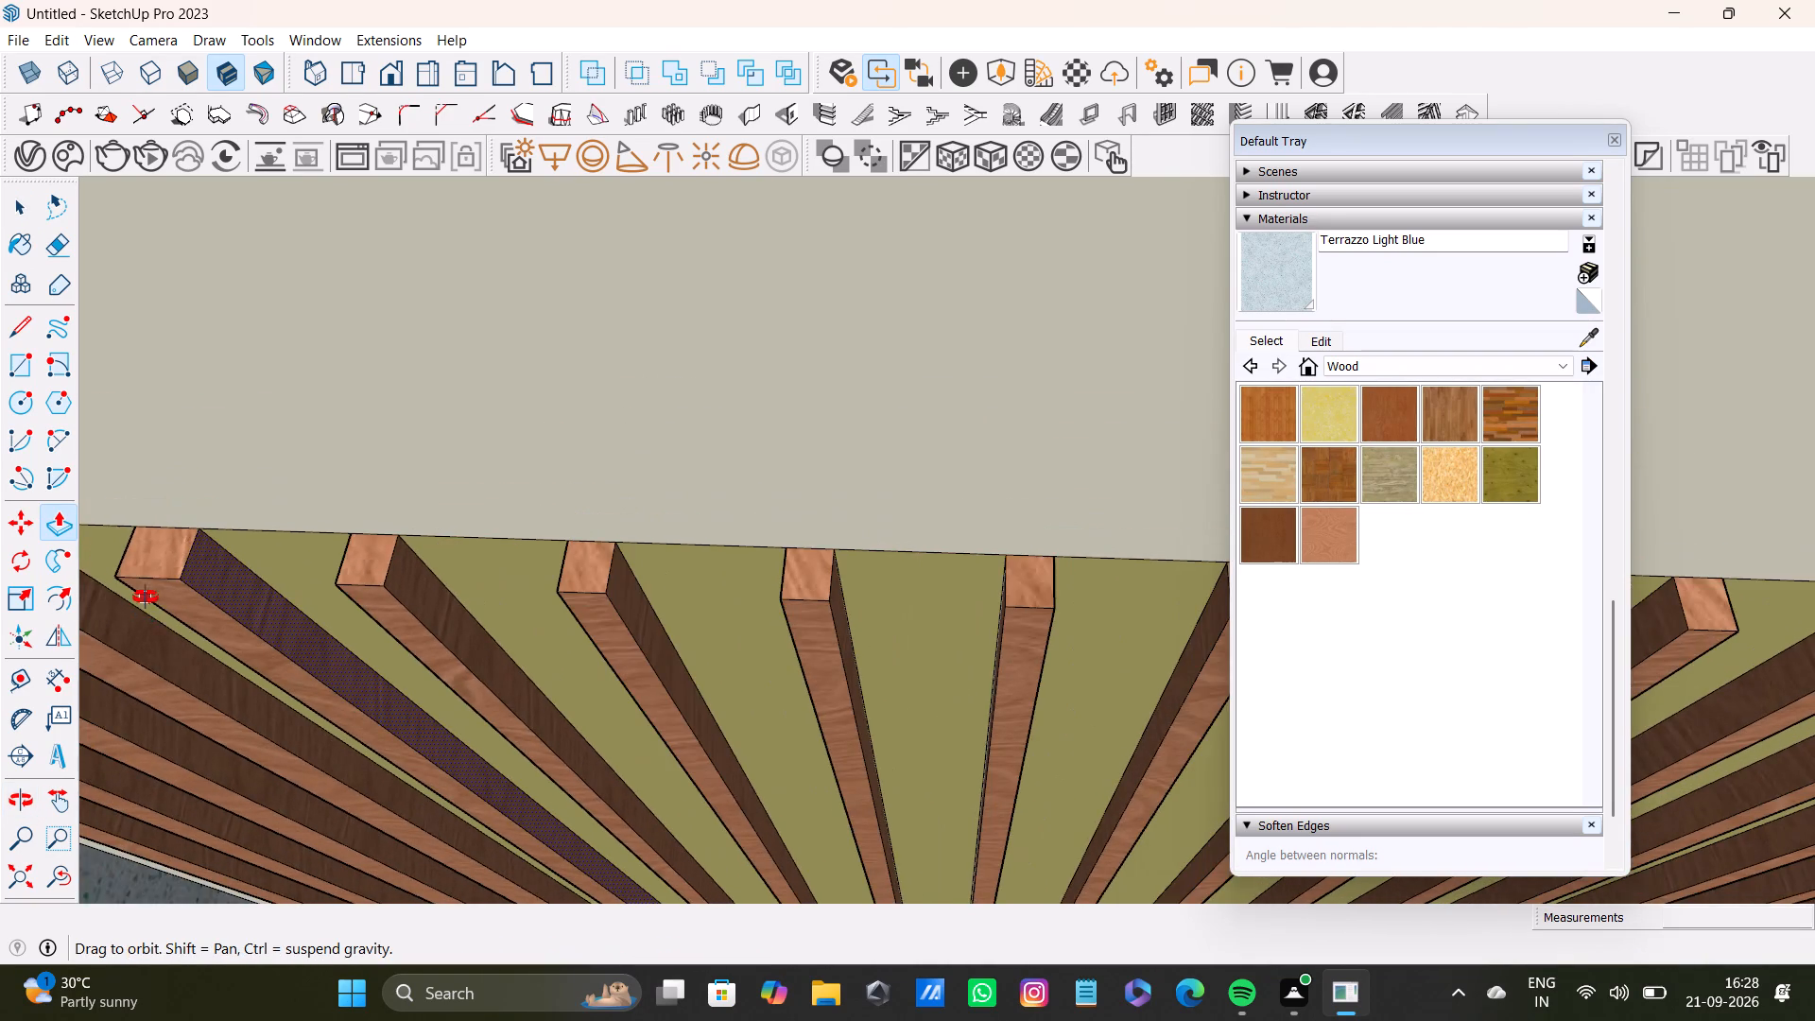
scroll(182, 443, "down", 3)
middle_click_drag(199, 485, 313, 320, "shift")
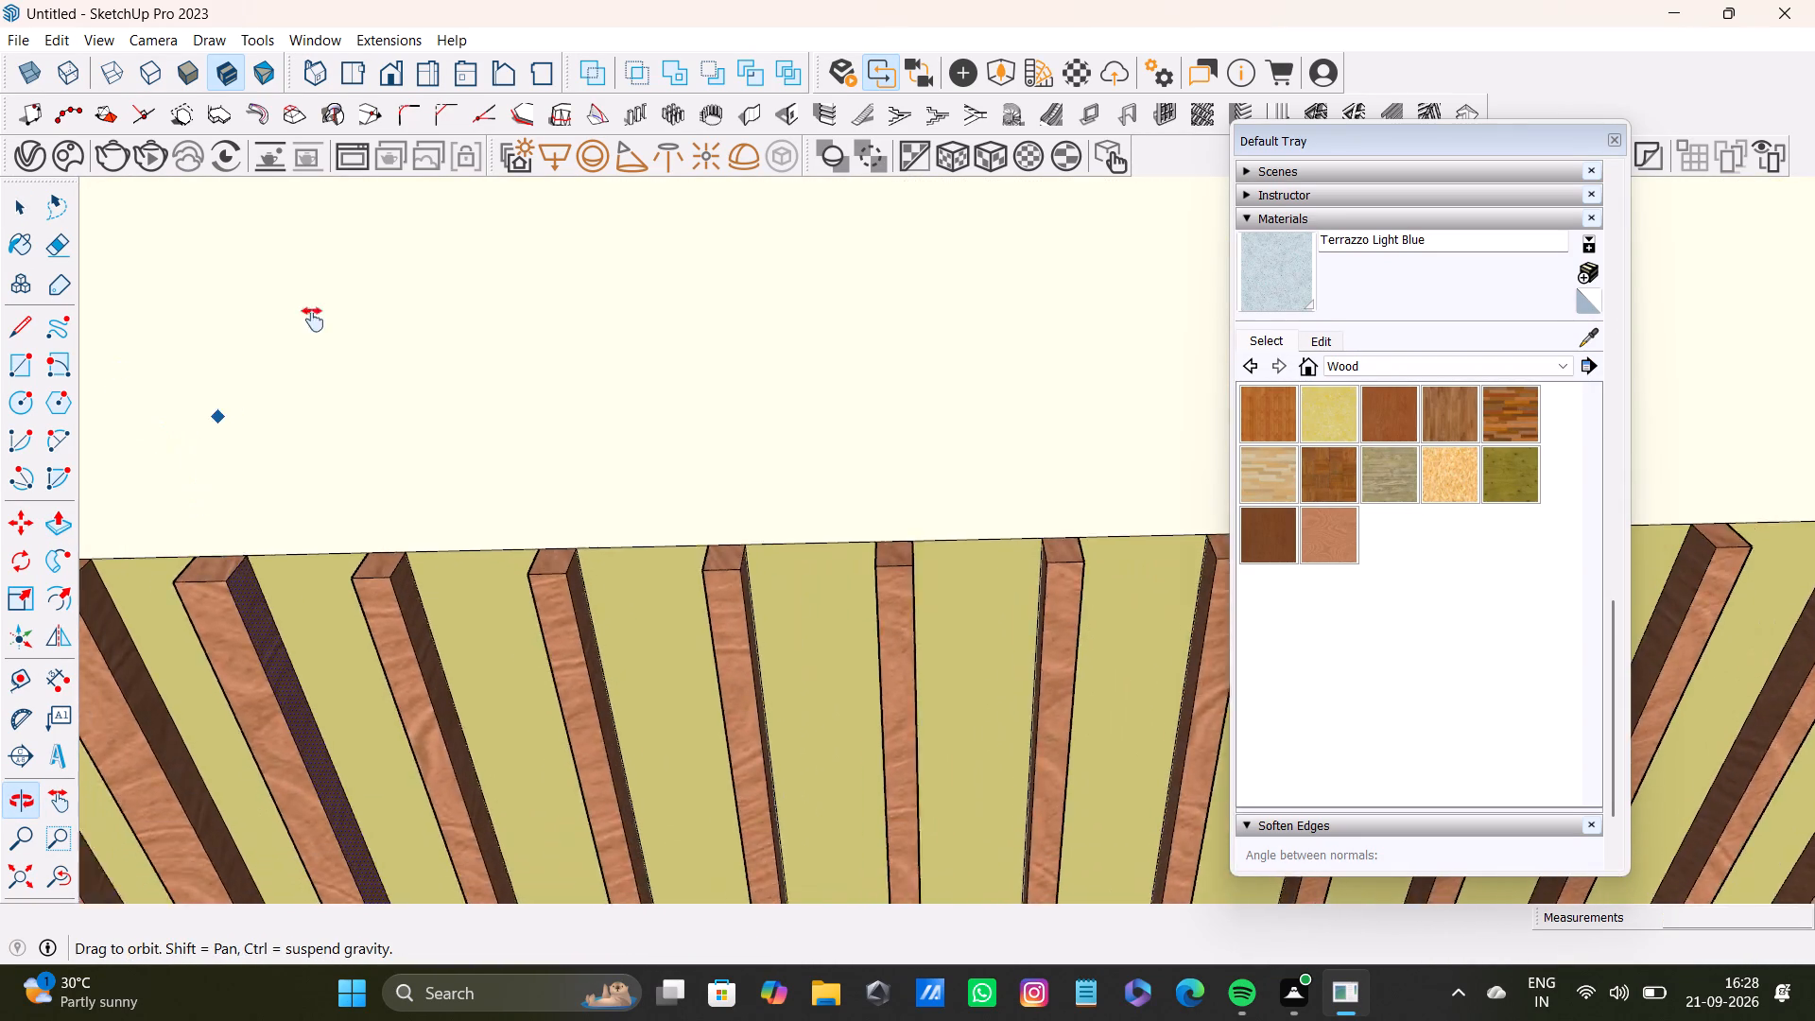
middle_click_drag(313, 320, 852, 296, "shift")
middle_click_drag(687, 403, 700, 522)
scroll(862, 482, "up", 6)
middle_click_drag(848, 455, 789, 474)
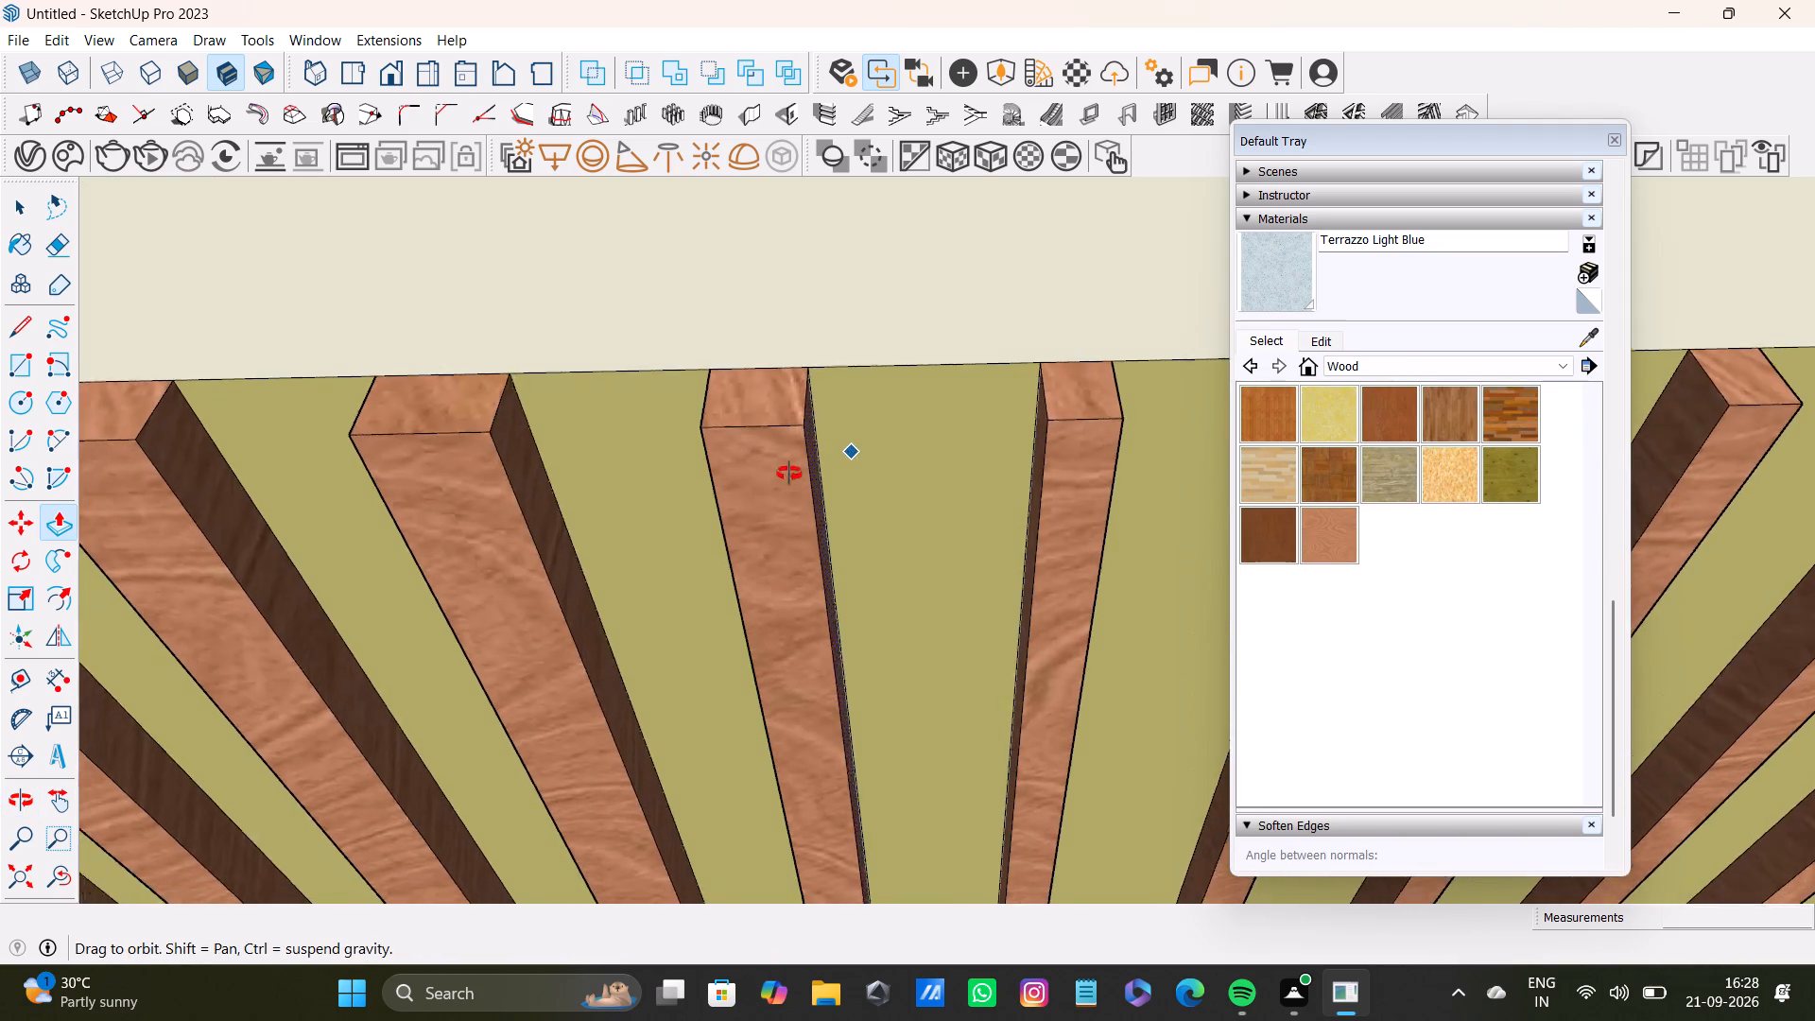
middle_click_drag(789, 474, 728, 518)
scroll(491, 401, "up", 3)
middle_click_drag(878, 381, 668, 444, "shift")
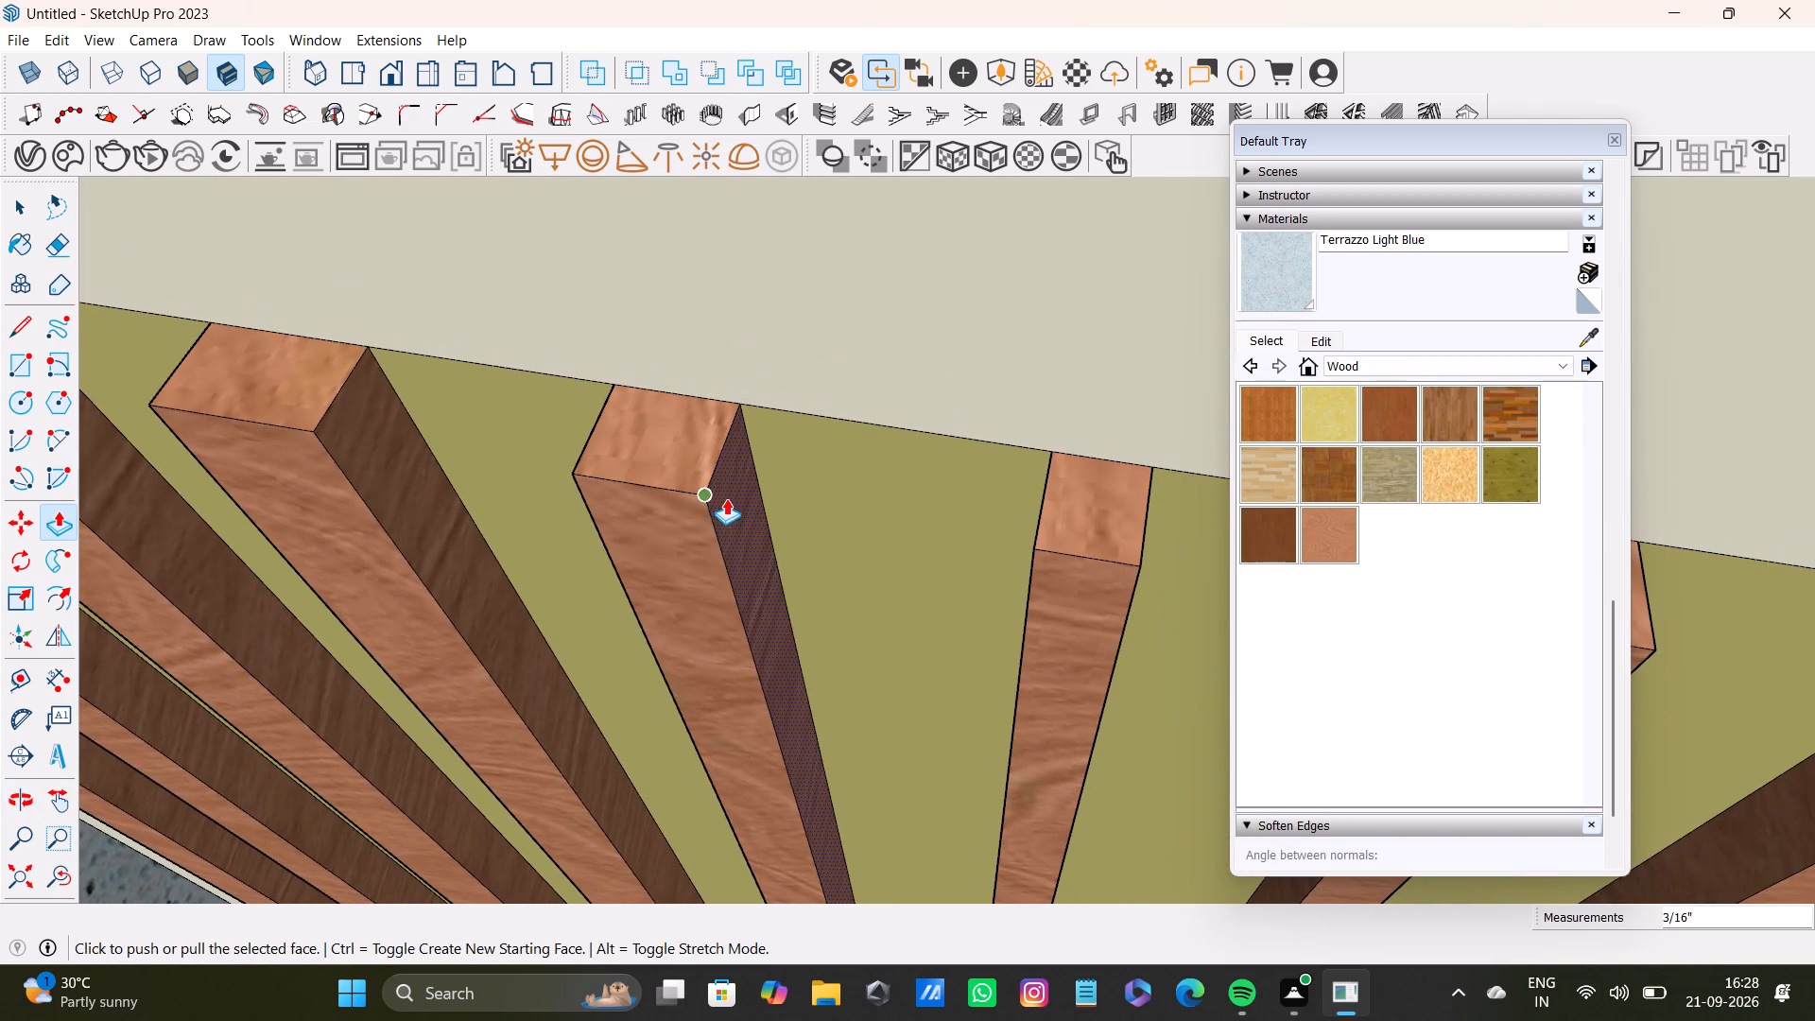
key("p")
left_click_drag(739, 495, 765, 495)
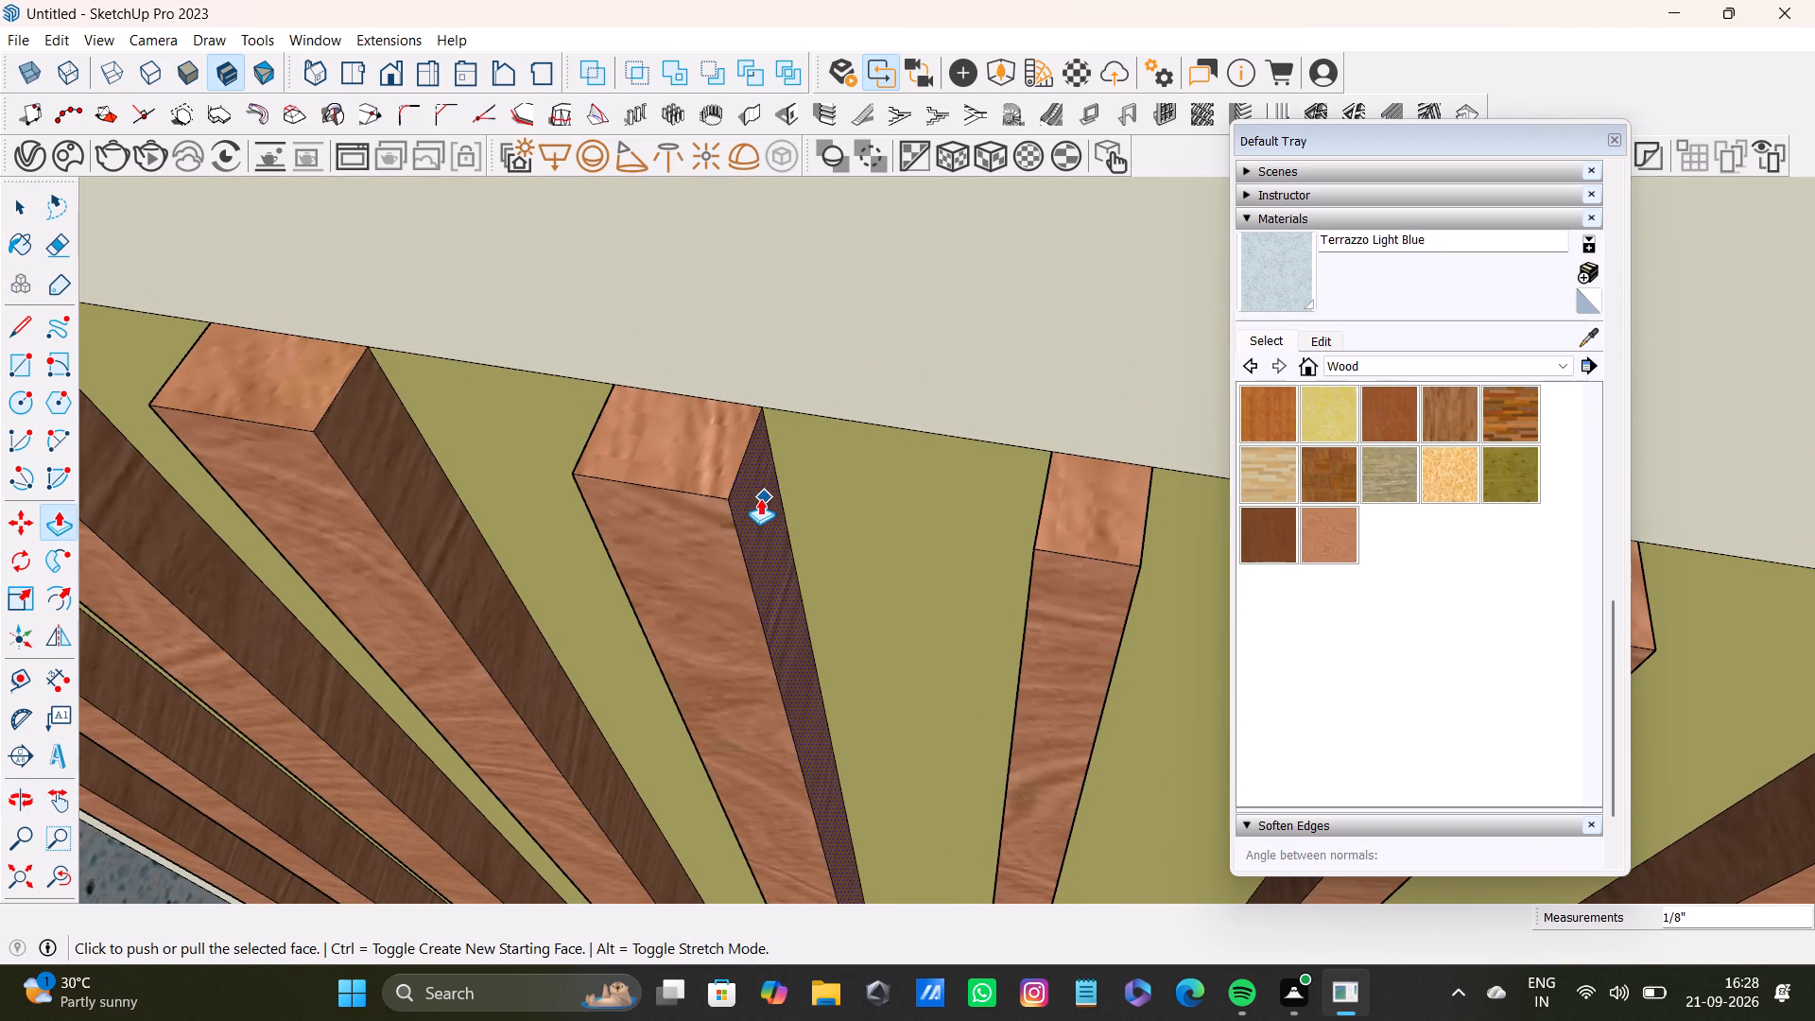
Widen the sixth slat from the left shelf unit by pulling its inner side face about 3/8" toward the seventh slat.
scroll(758, 497, "down", 8)
middle_click_drag(740, 547, 588, 386)
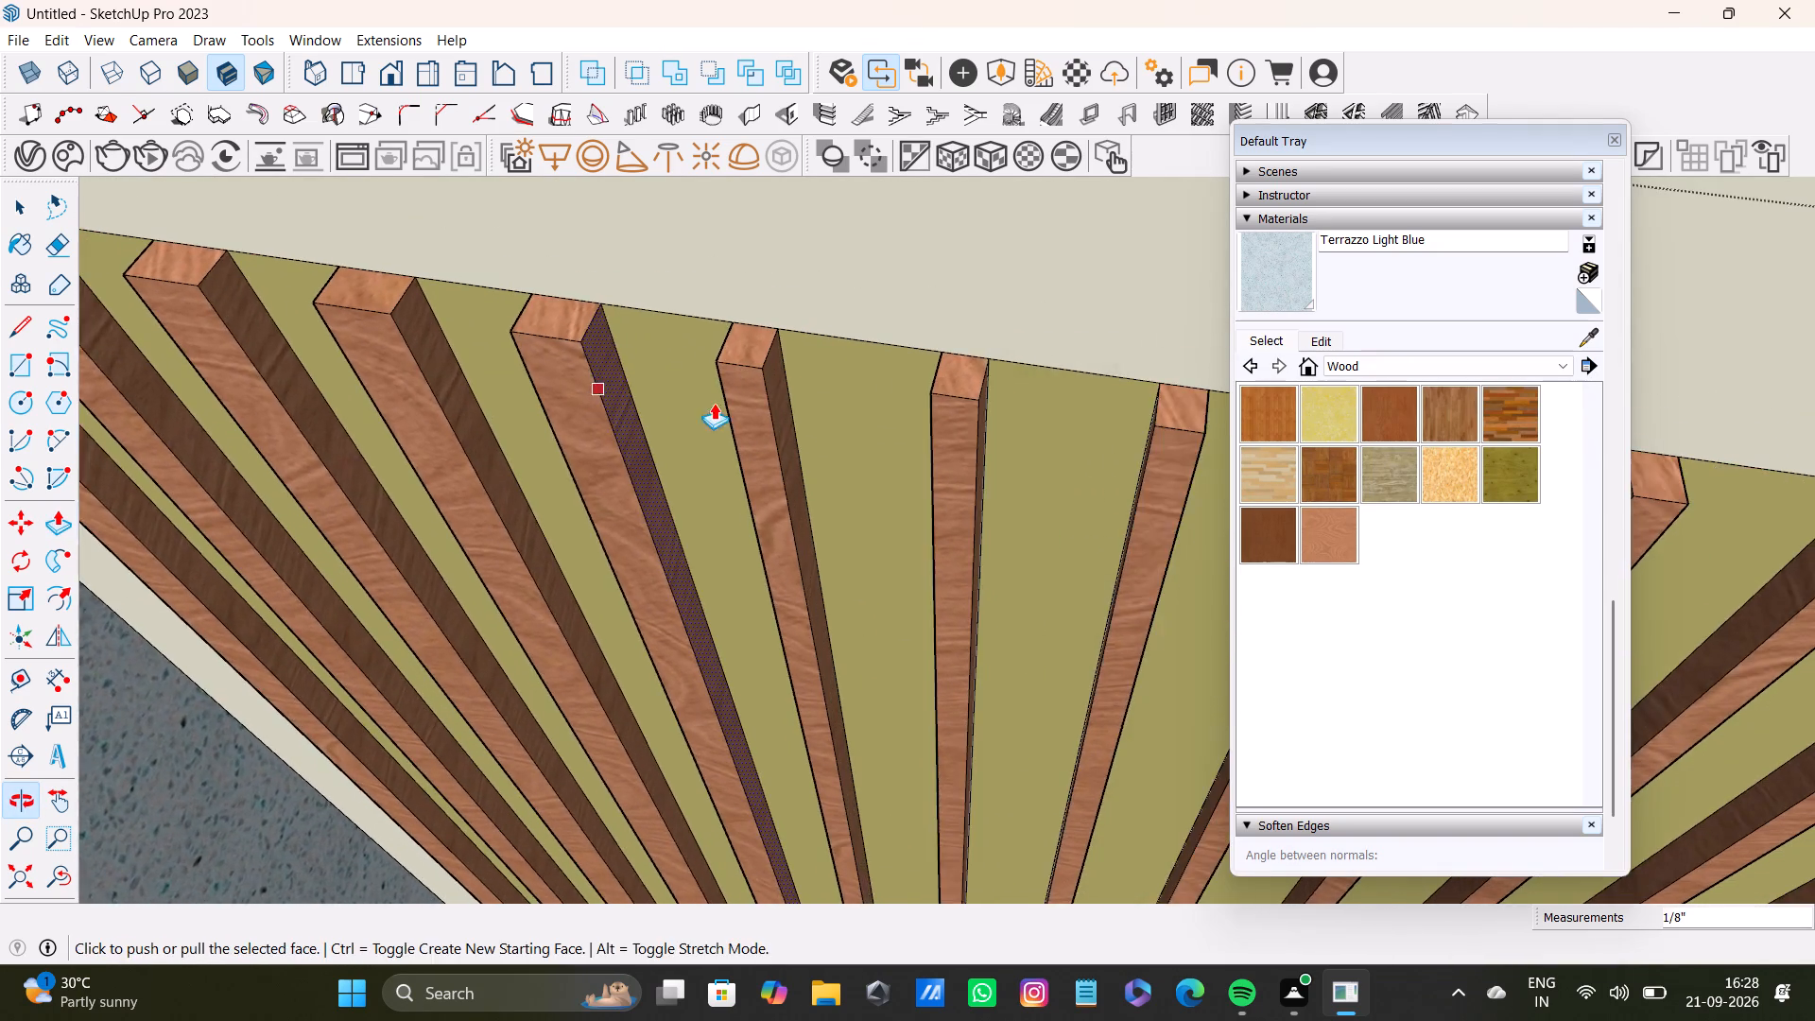
scroll(770, 402, "up", 5, "shift")
key("space")
left_click(779, 395)
key("p")
left_click_drag(776, 395, 798, 396)
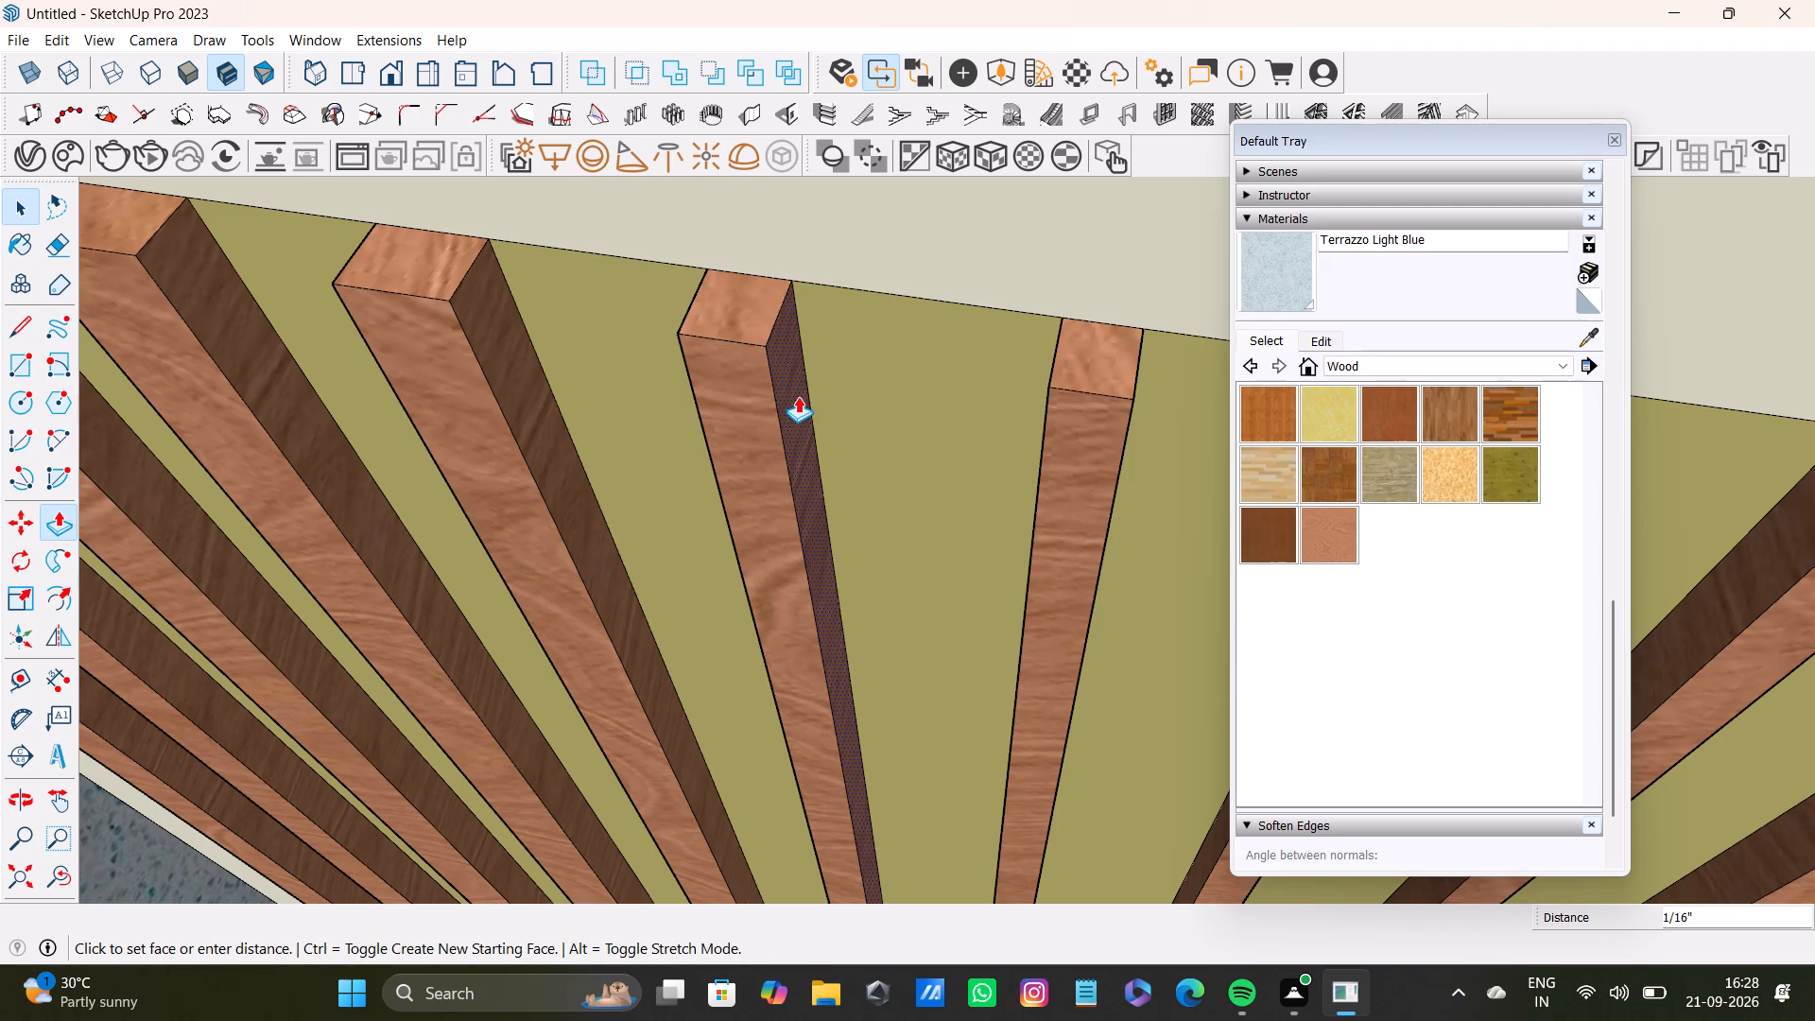
left_click_drag(798, 396, 824, 404)
Widen the seventh slat from the left shelf unit by pulling its inner side face about 7/16" toward the eighth slat.
scroll(804, 407, "down", 8)
middle_click_drag(832, 442, 683, 429, "shift")
scroll(752, 425, "up", 2)
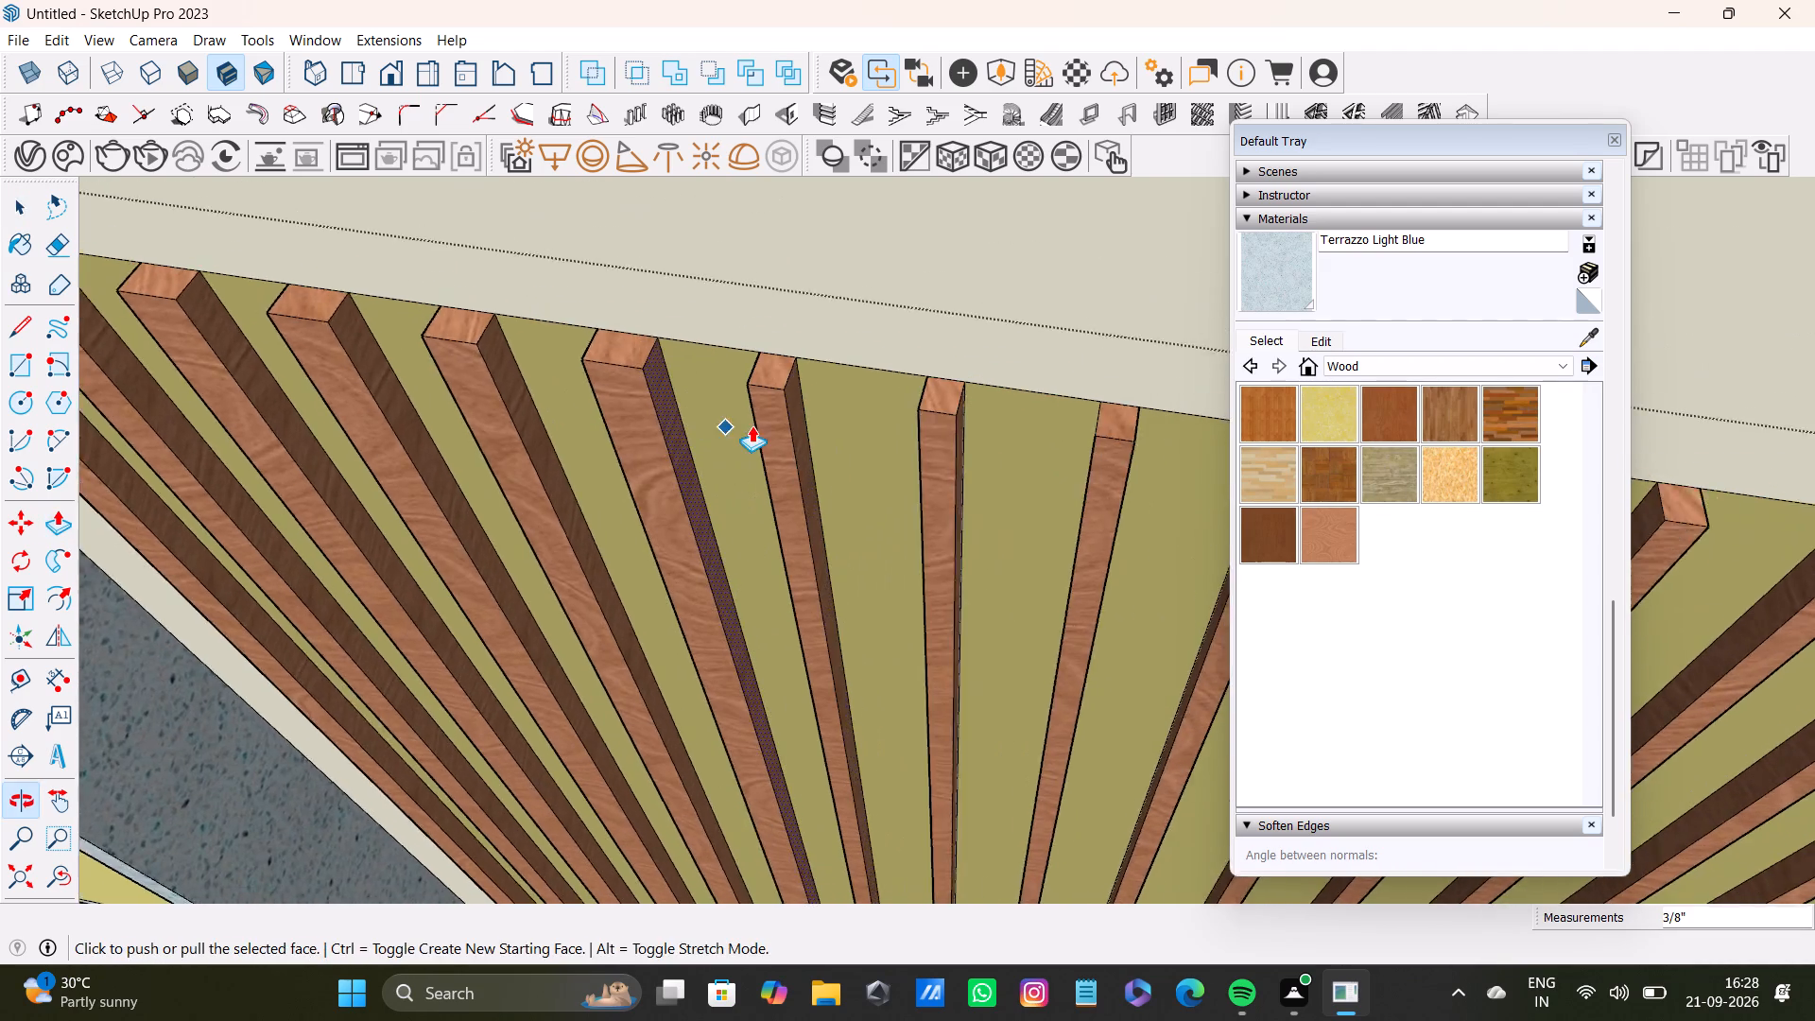
scroll(752, 425, "up", 4)
key("space")
left_click(832, 401)
key("p")
left_click_drag(825, 400, 886, 407)
Widen the eighth slat from the left shelf unit by pulling its inner side face about 7/16" toward the ninth slat.
scroll(877, 398, "down", 3)
scroll(966, 354, "down", 4)
middle_click_drag(1054, 424, 1040, 407, "shift")
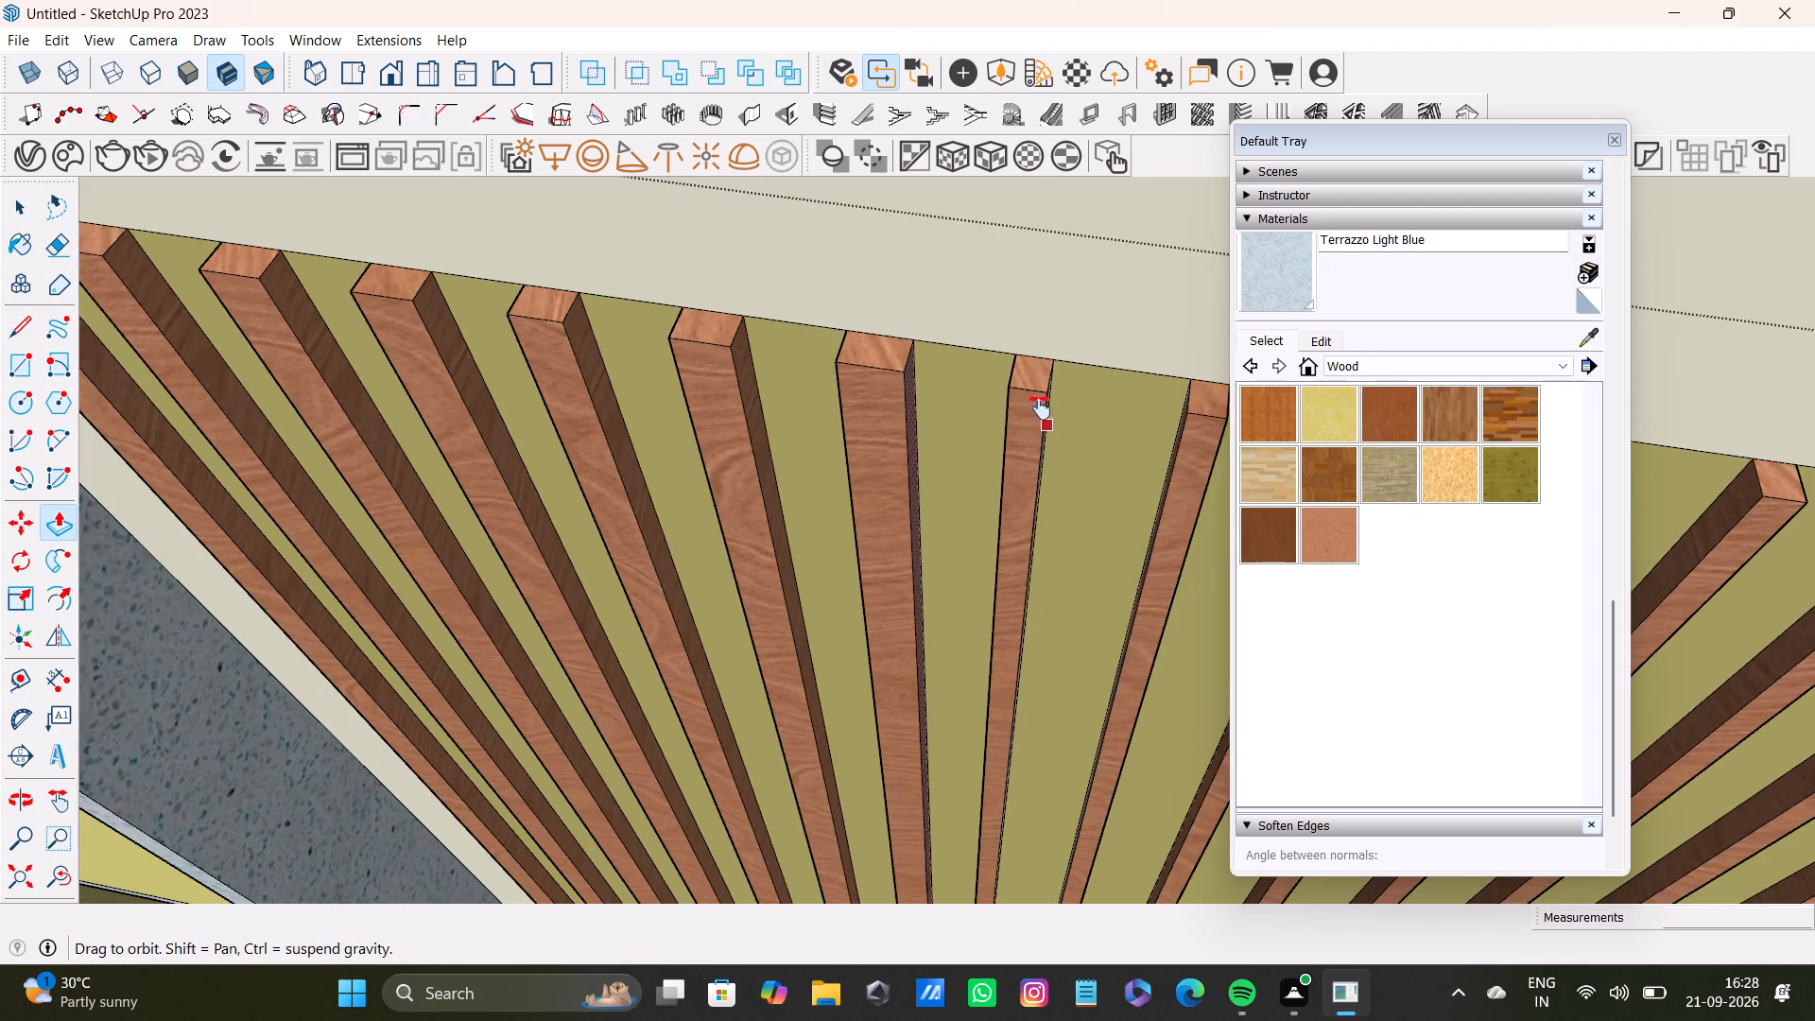
middle_click_drag(1040, 407, 768, 402, "shift")
scroll(758, 398, "up", 6)
middle_click_drag(733, 376, 662, 408)
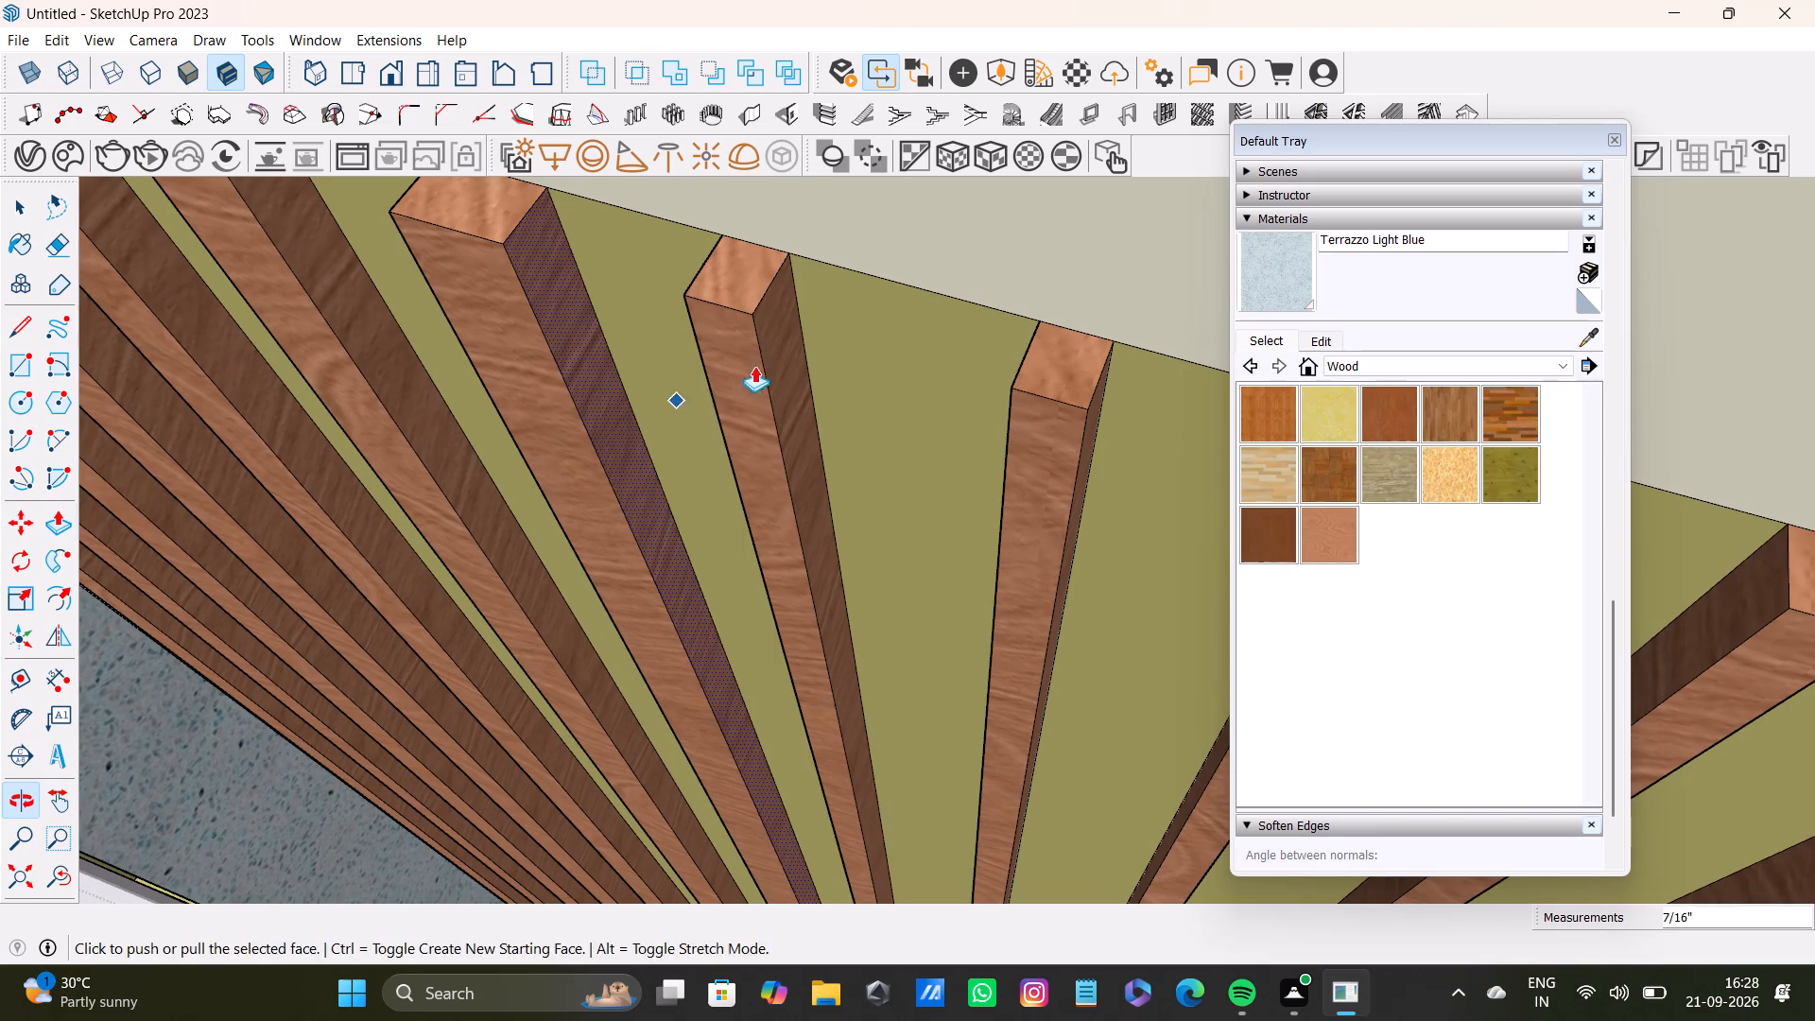
key("space")
left_click(775, 335)
key("p")
left_click_drag(776, 333, 830, 340)
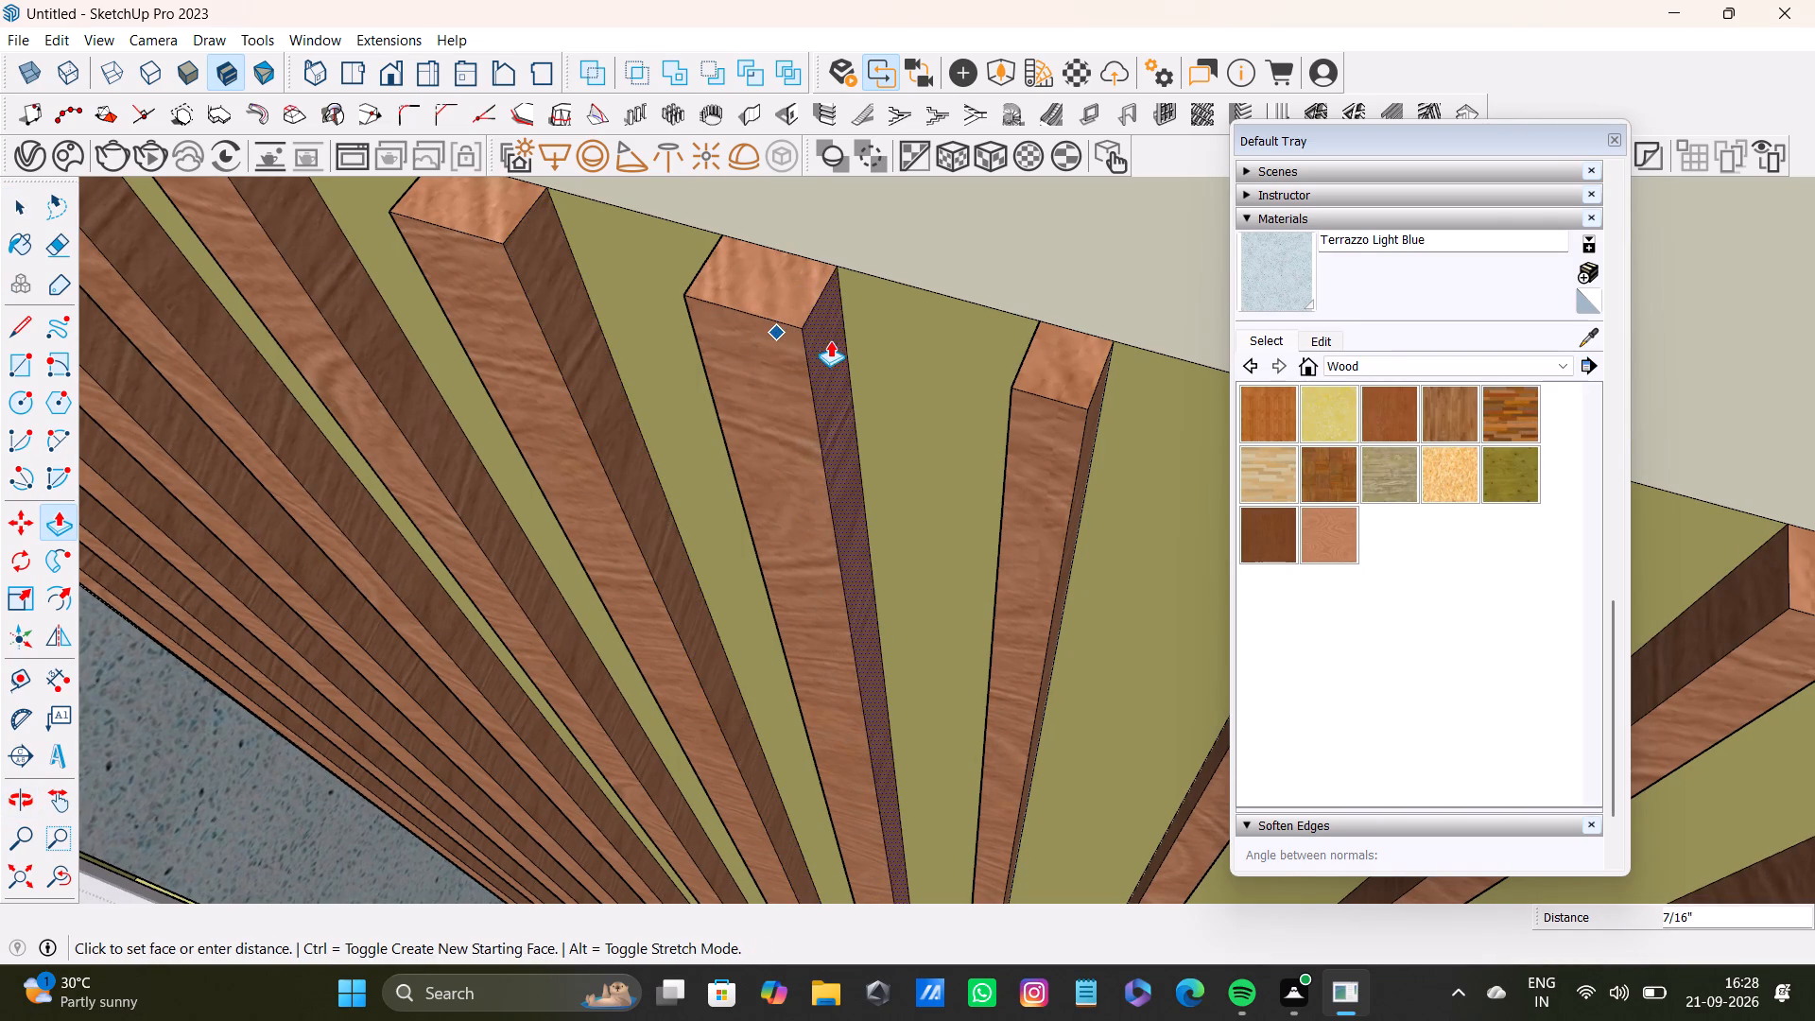
left_click_drag(830, 340, 837, 336)
Widen the ninth slat from the left shelf unit by pulling its inner side face toward the tenth slat with Push/Pull.
scroll(837, 336, "down", 11)
middle_click_drag(902, 364, 685, 452, "shift")
middle_click_drag(665, 458, 784, 360)
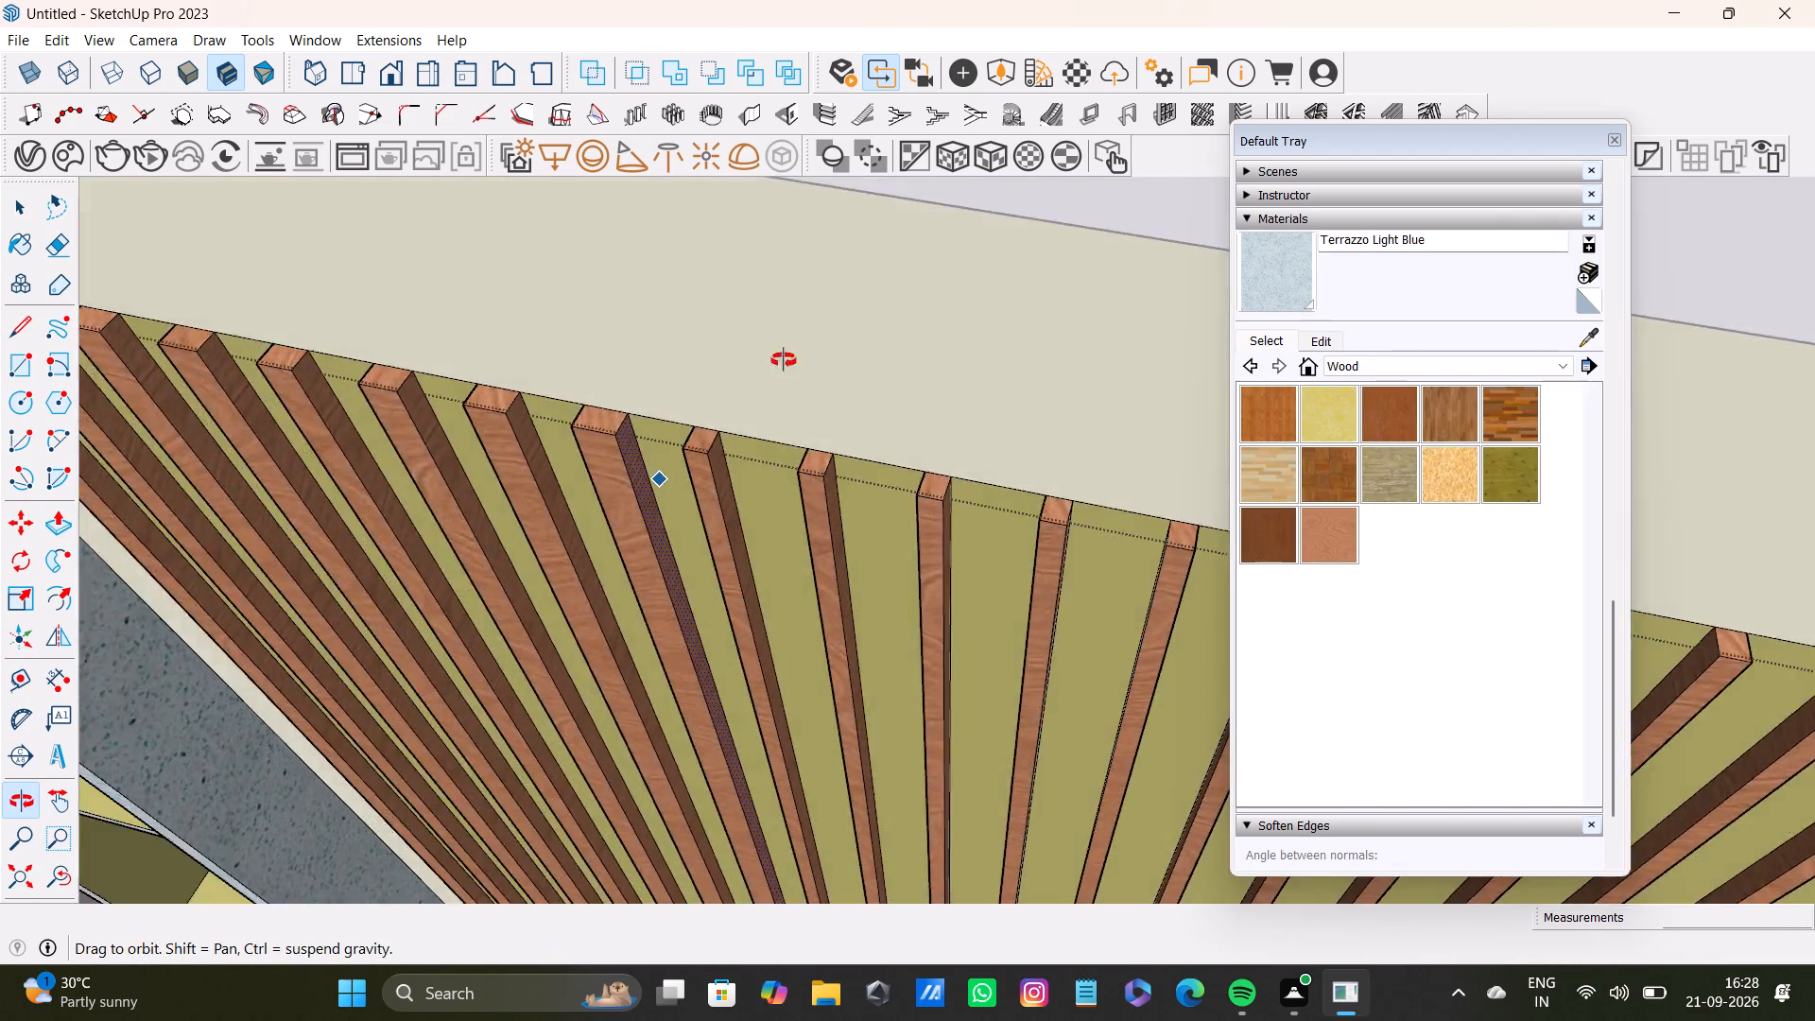
middle_click_drag(784, 360, 690, 359)
scroll(683, 522, "up", 3)
middle_click_drag(681, 511, 441, 574)
scroll(553, 428, "up", 3)
key("space")
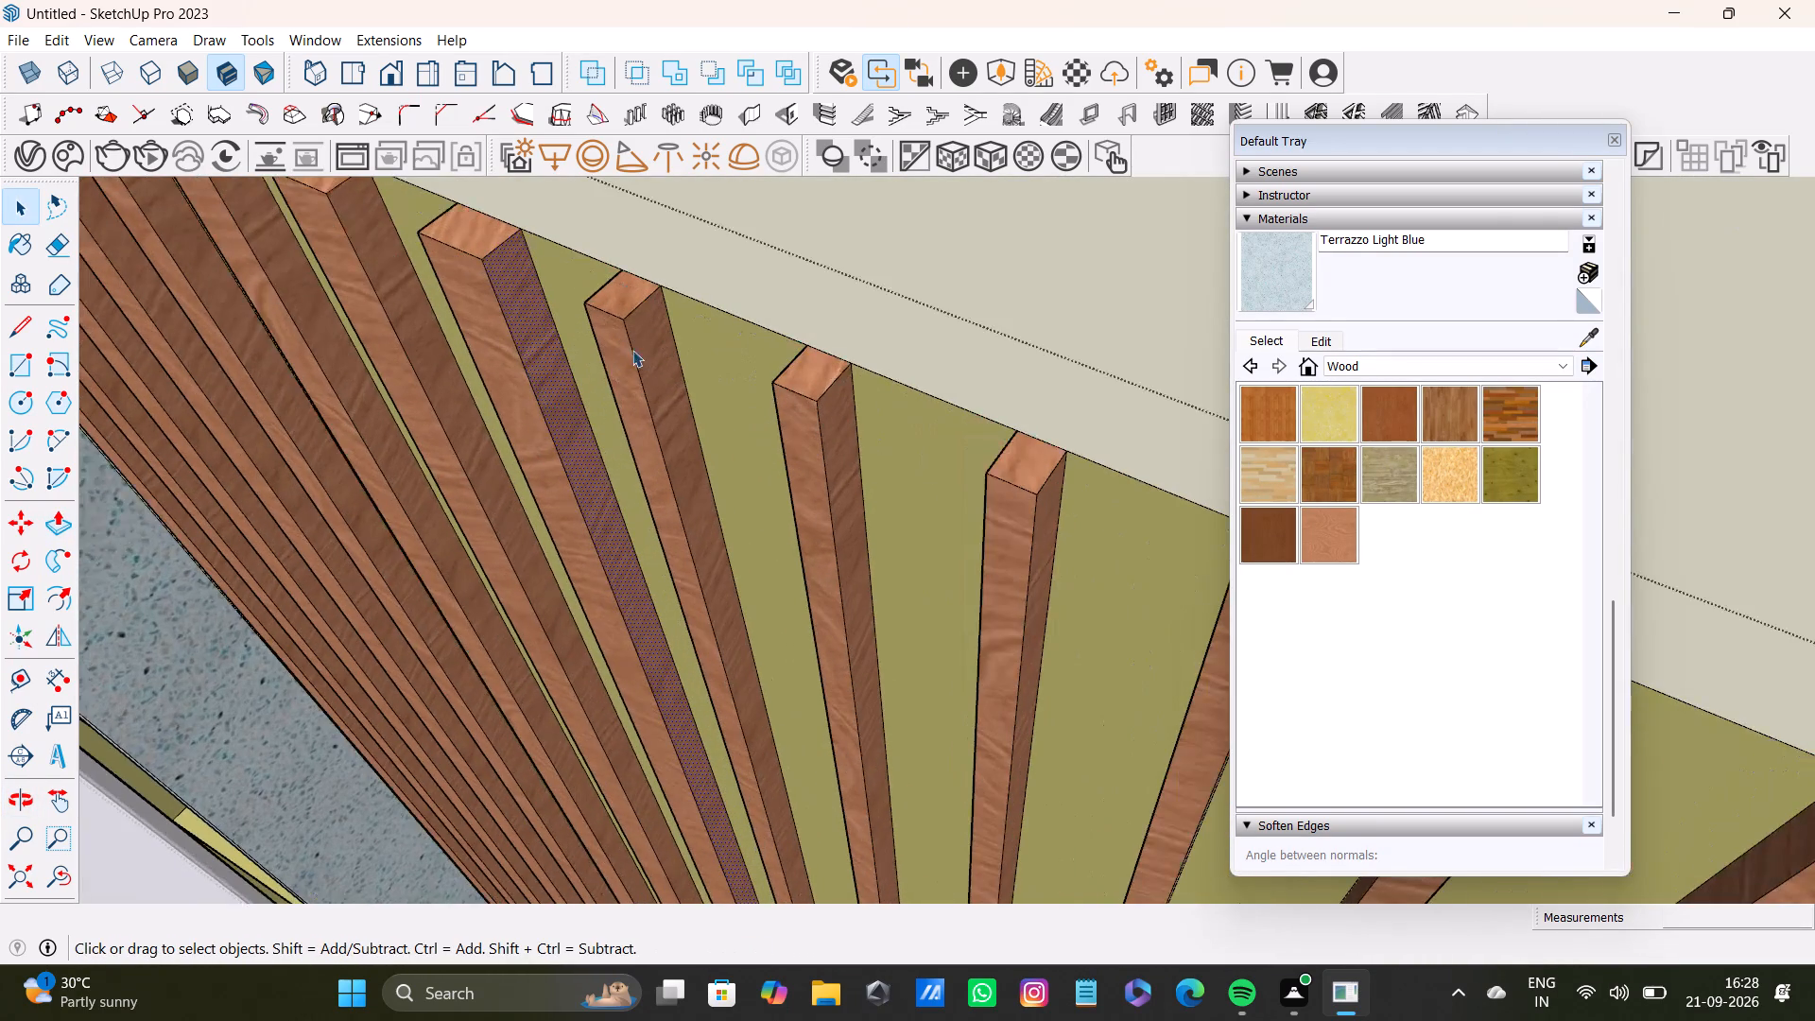
left_click(646, 347)
key("p")
left_click_drag(646, 342, 679, 358)
Widen the tenth slat from the left shelf unit by pulling its inner side face about 1/2" toward the eleventh slat.
scroll(674, 362, "down", 4)
key("space")
left_click(798, 413)
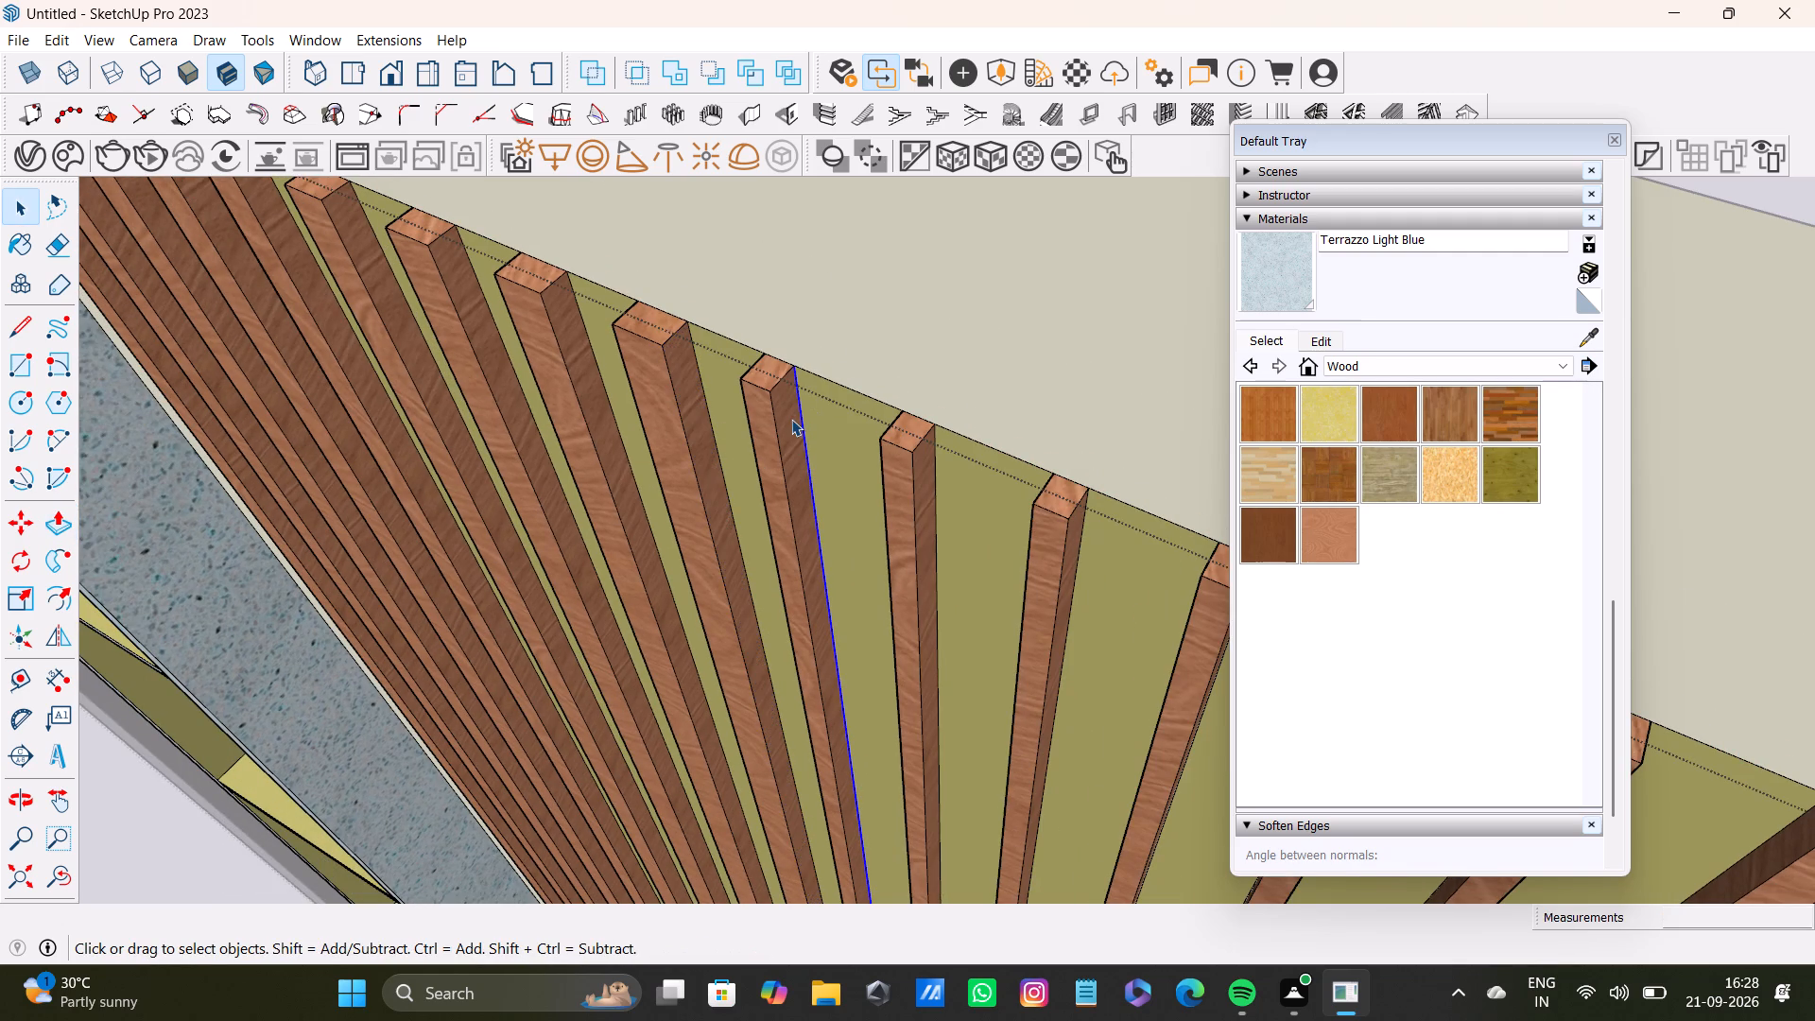
left_click(791, 419)
key("p")
left_click_drag(791, 419, 820, 426)
Widen the eleventh slat from the left shelf unit by pulling its inner side face toward the twelfth slat with Push/Pull.
scroll(817, 426, "down", 4)
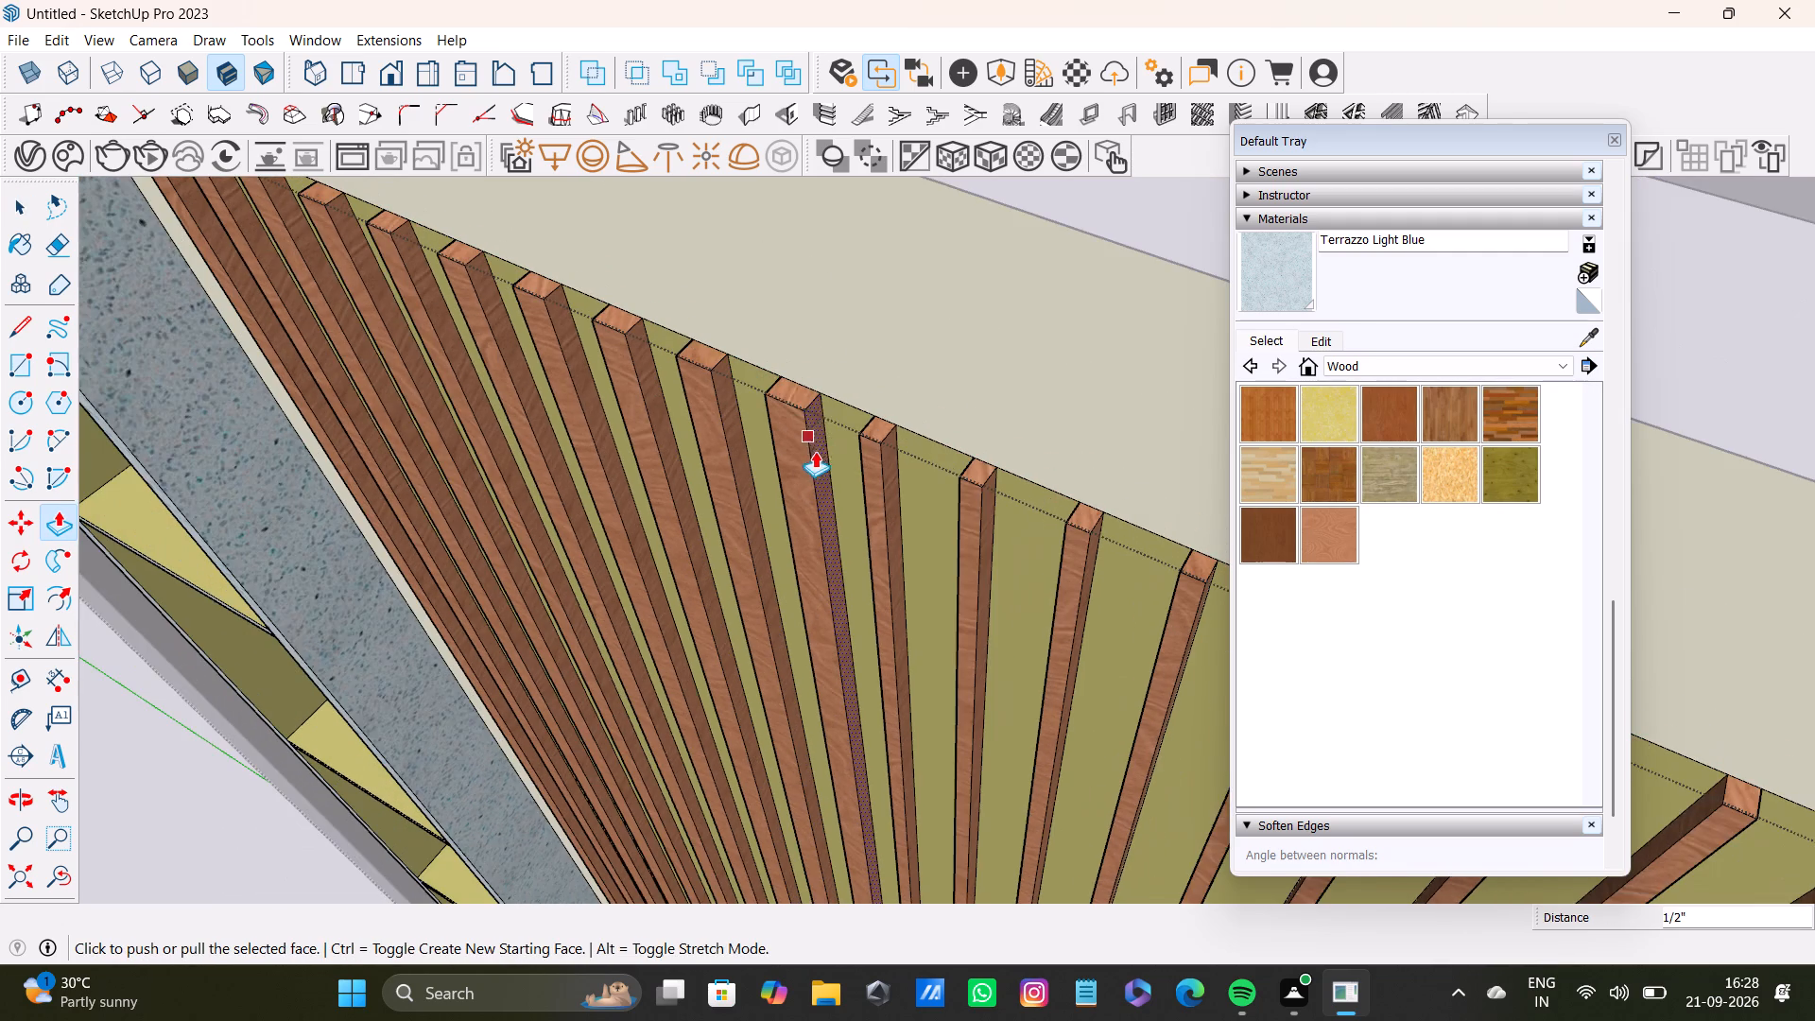
scroll(796, 357, "up", 6)
scroll(798, 434, "down", 5)
middle_click_drag(806, 451, 804, 359, "shift")
scroll(873, 387, "up", 7)
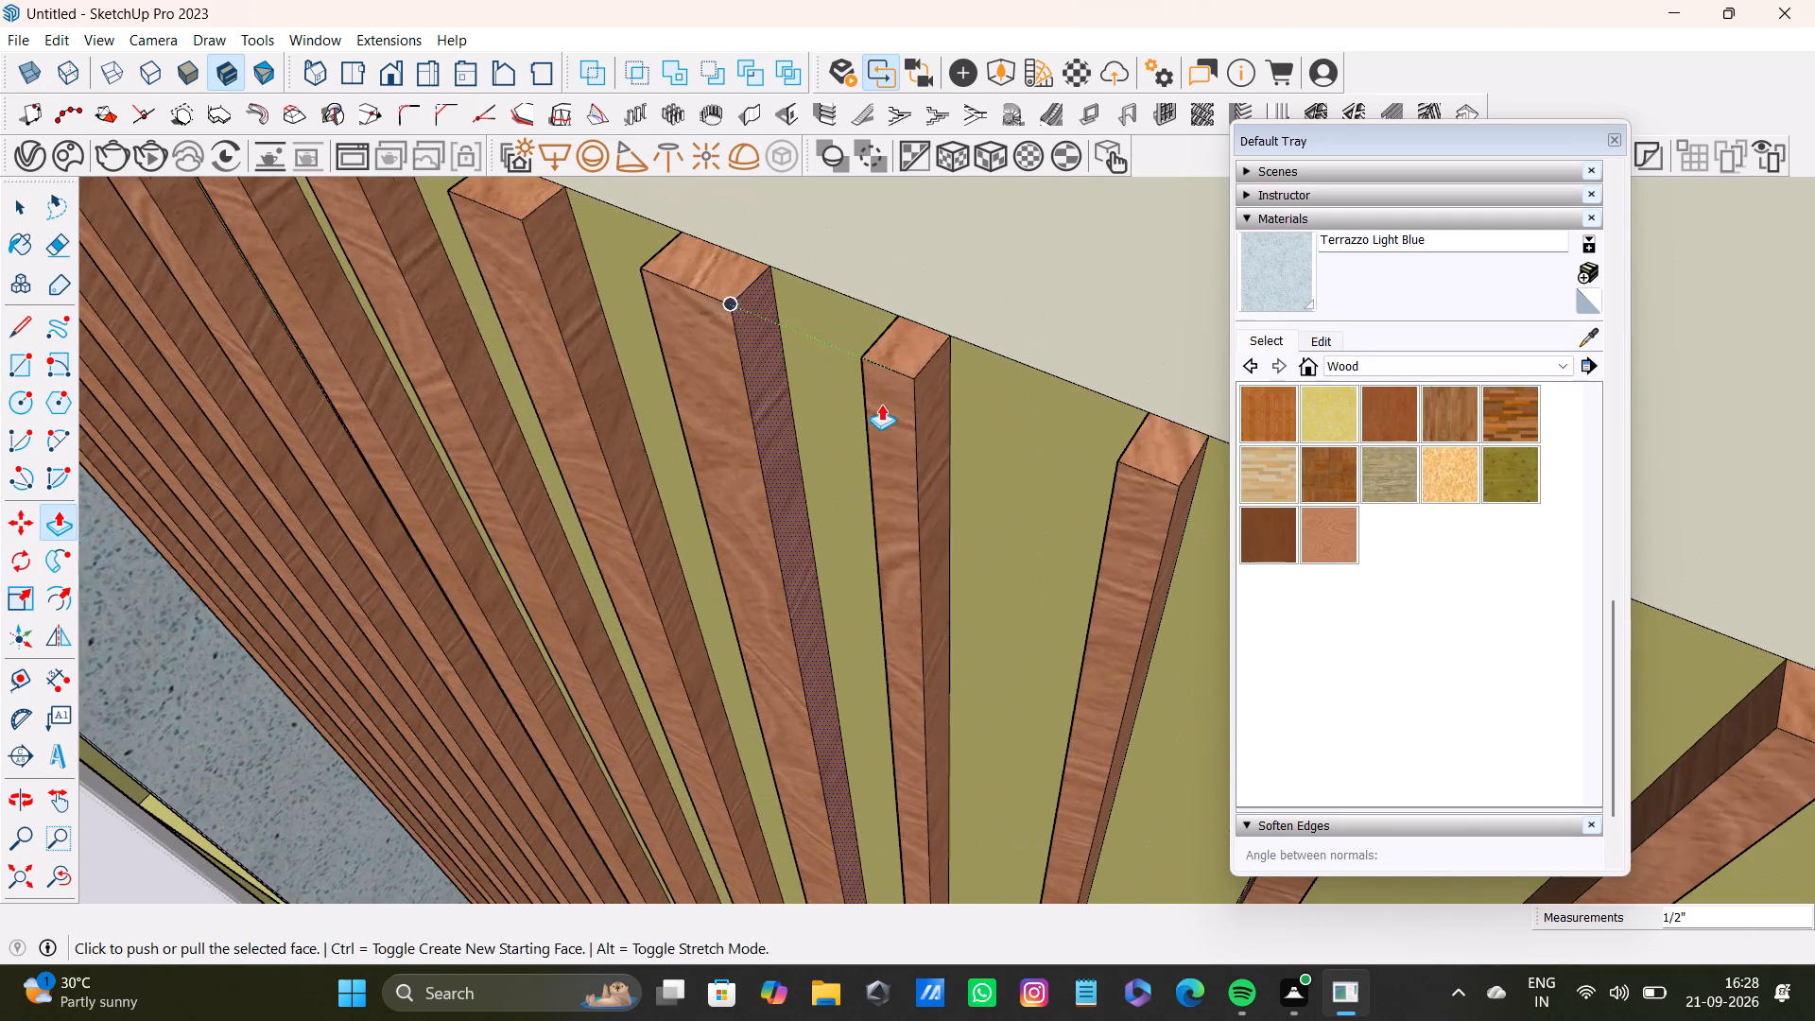
key("space")
middle_click_drag(918, 413, 875, 435)
left_click(936, 428)
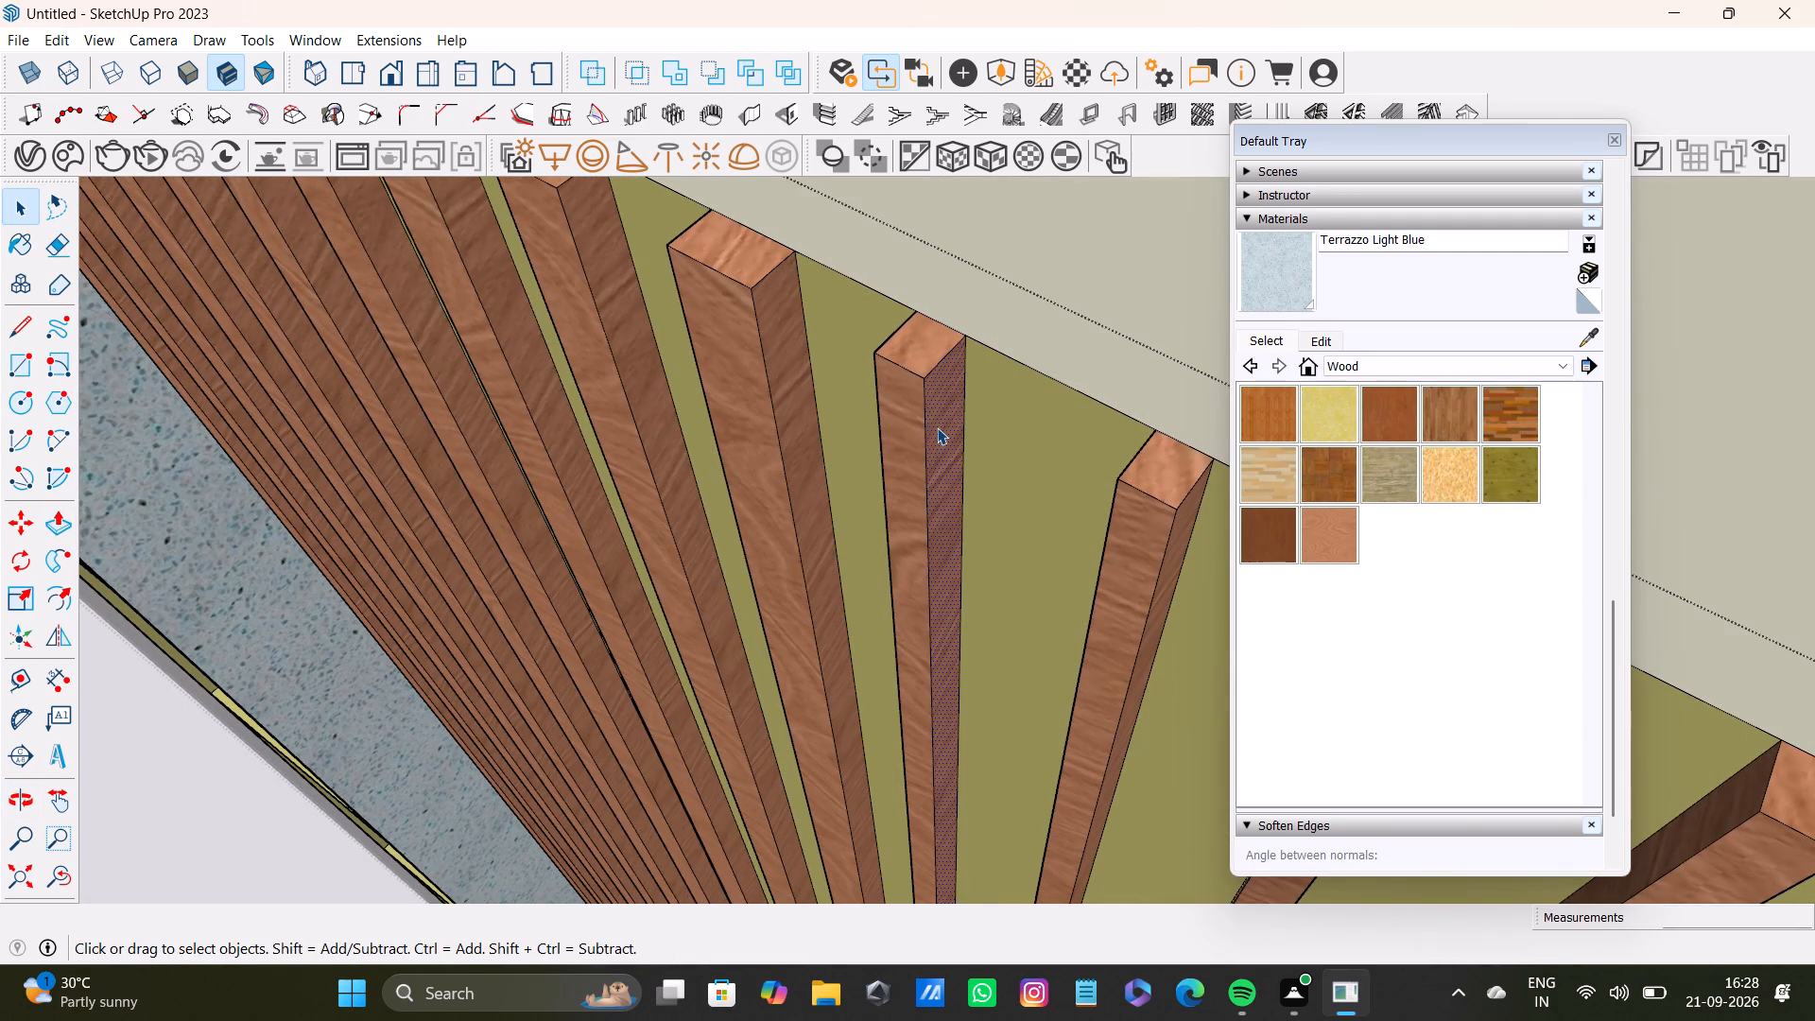
key("p")
left_click_drag(941, 426, 980, 441)
Widen the twelfth slat from the left shelf unit by pulling its inner side face toward the thirteenth slat with Push/Pull.
scroll(975, 440, "down", 3)
middle_click_drag(969, 438, 803, 293, "shift")
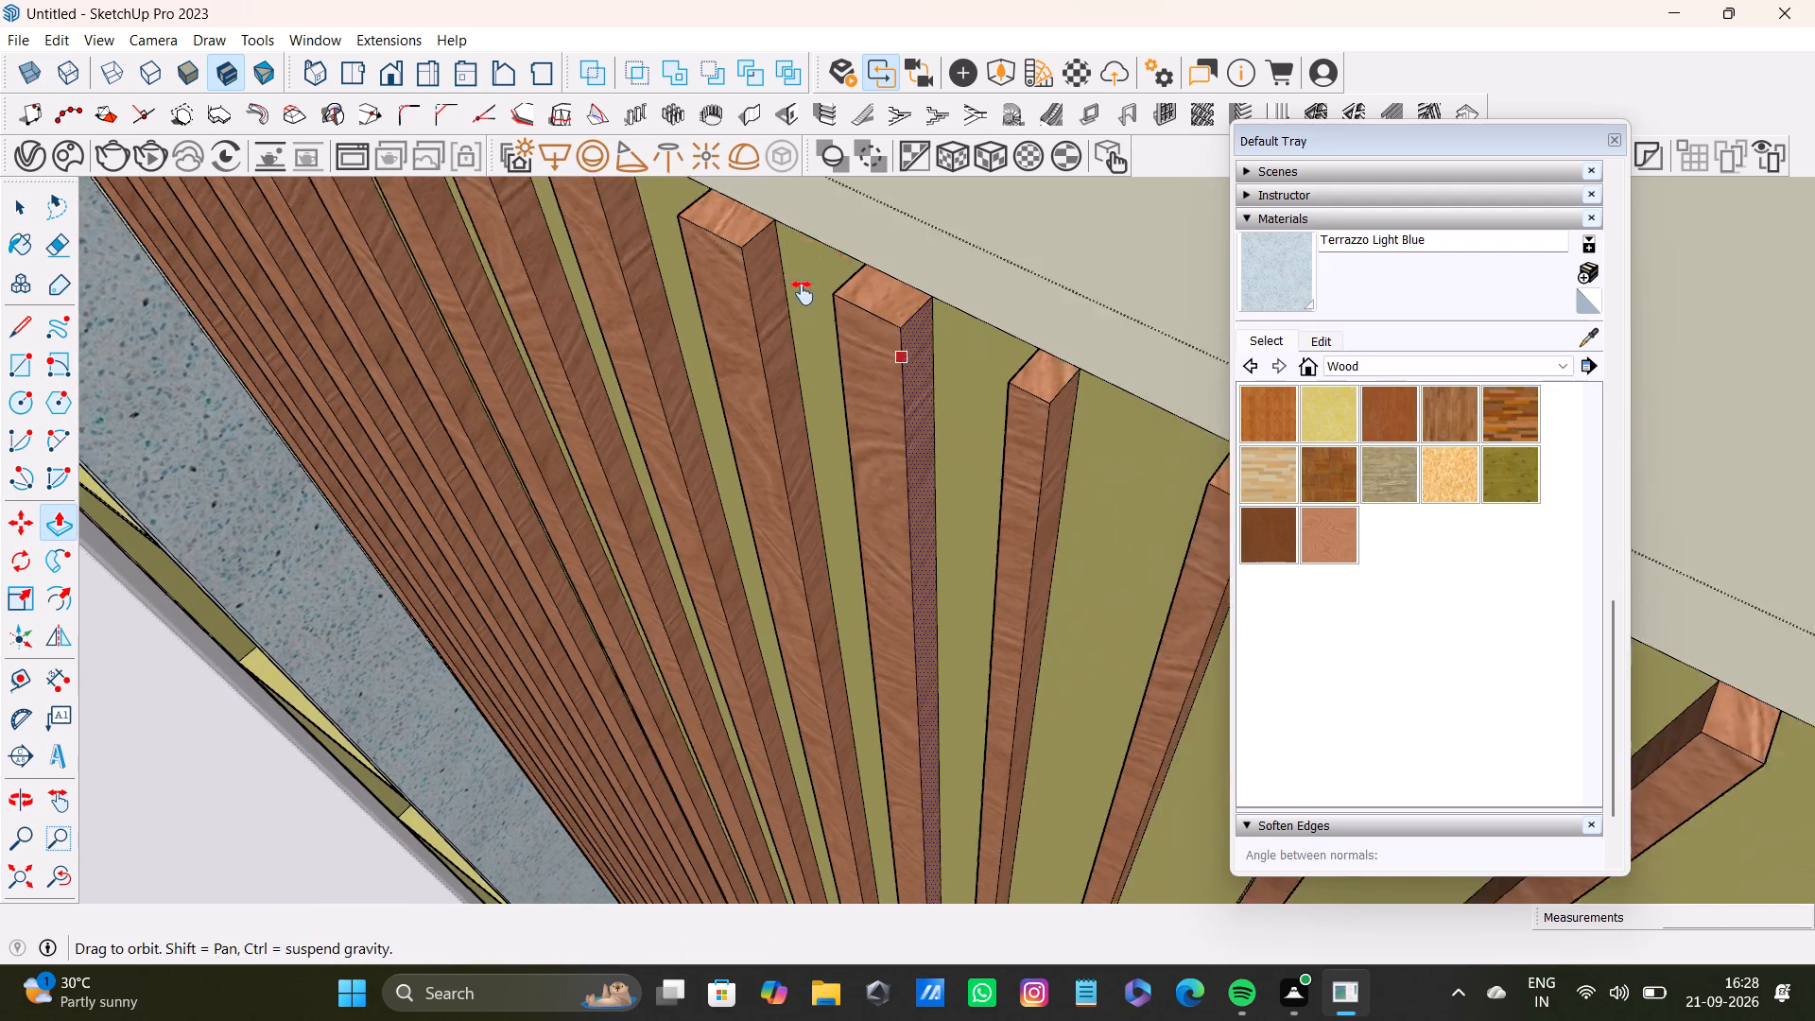
middle_click_drag(803, 293, 792, 288, "shift")
scroll(856, 332, "up", 3)
key("space")
left_click(980, 339)
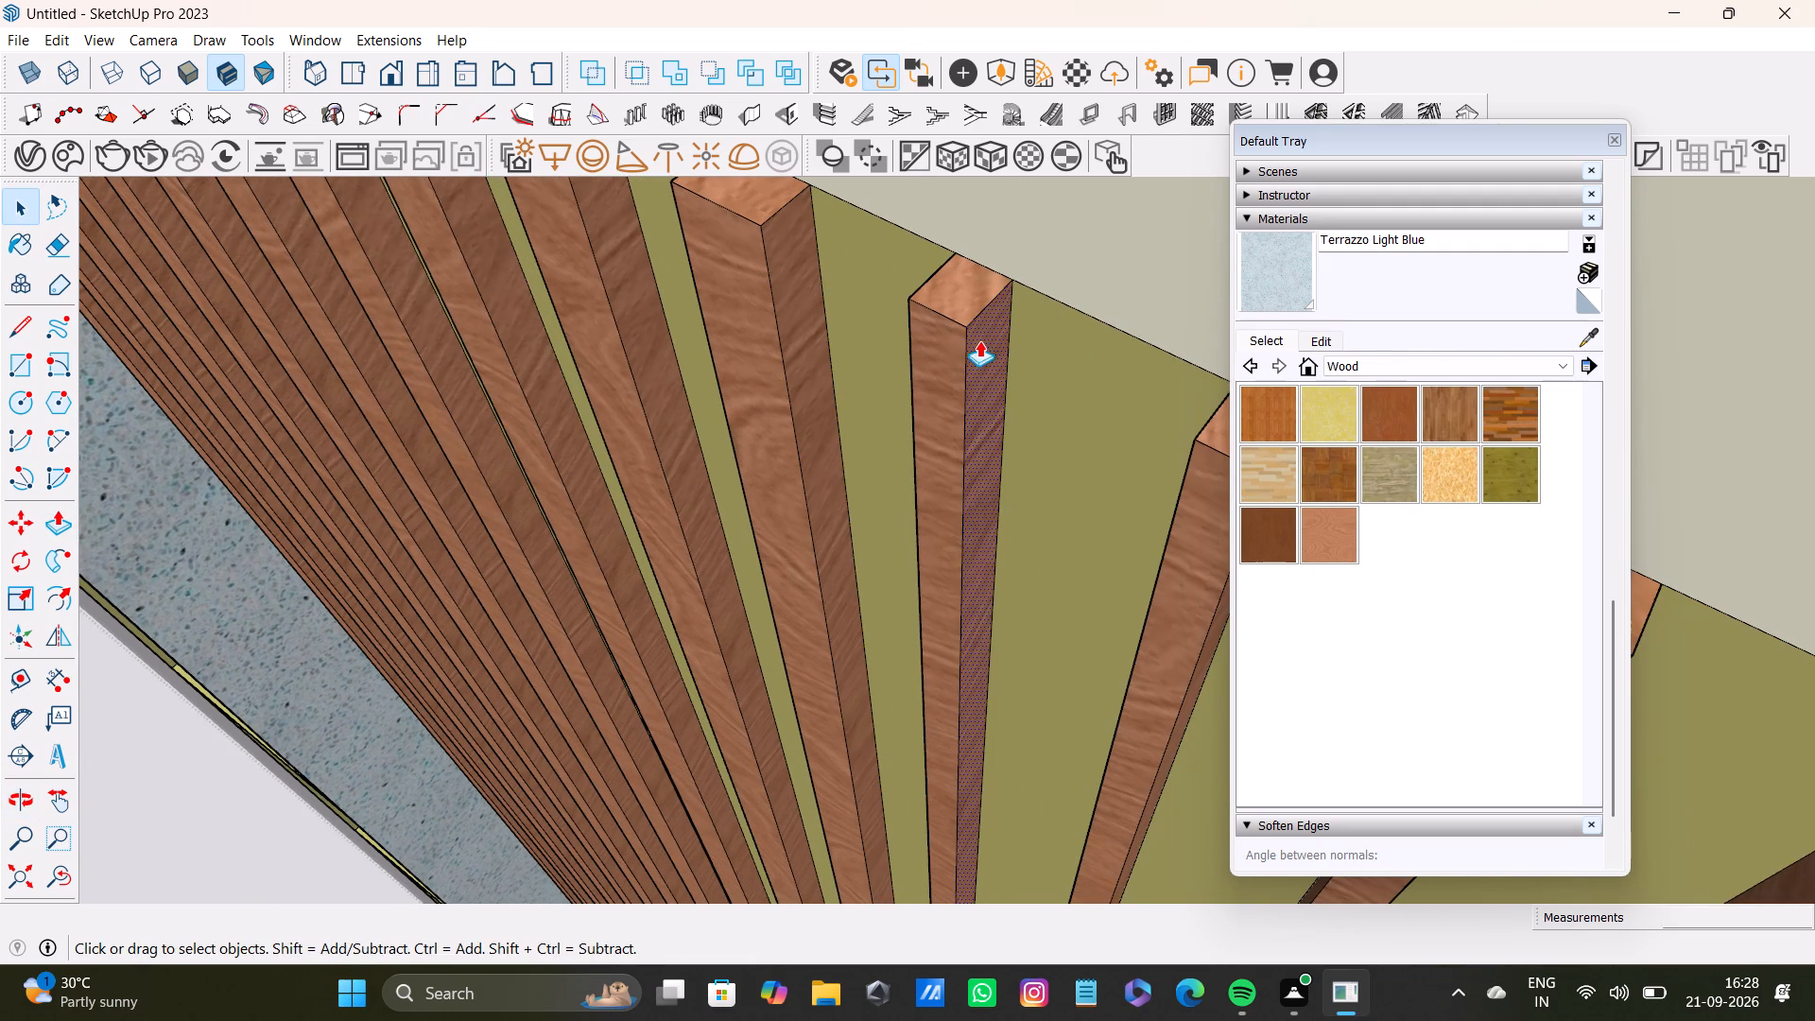
key("p")
left_click_drag(979, 340, 1023, 368)
Widen the thirteenth slat from the left shelf unit by pulling its inner side face about 7/16" toward the fourteenth slat.
scroll(1023, 371, "down", 8)
middle_click_drag(997, 379, 811, 418, "shift")
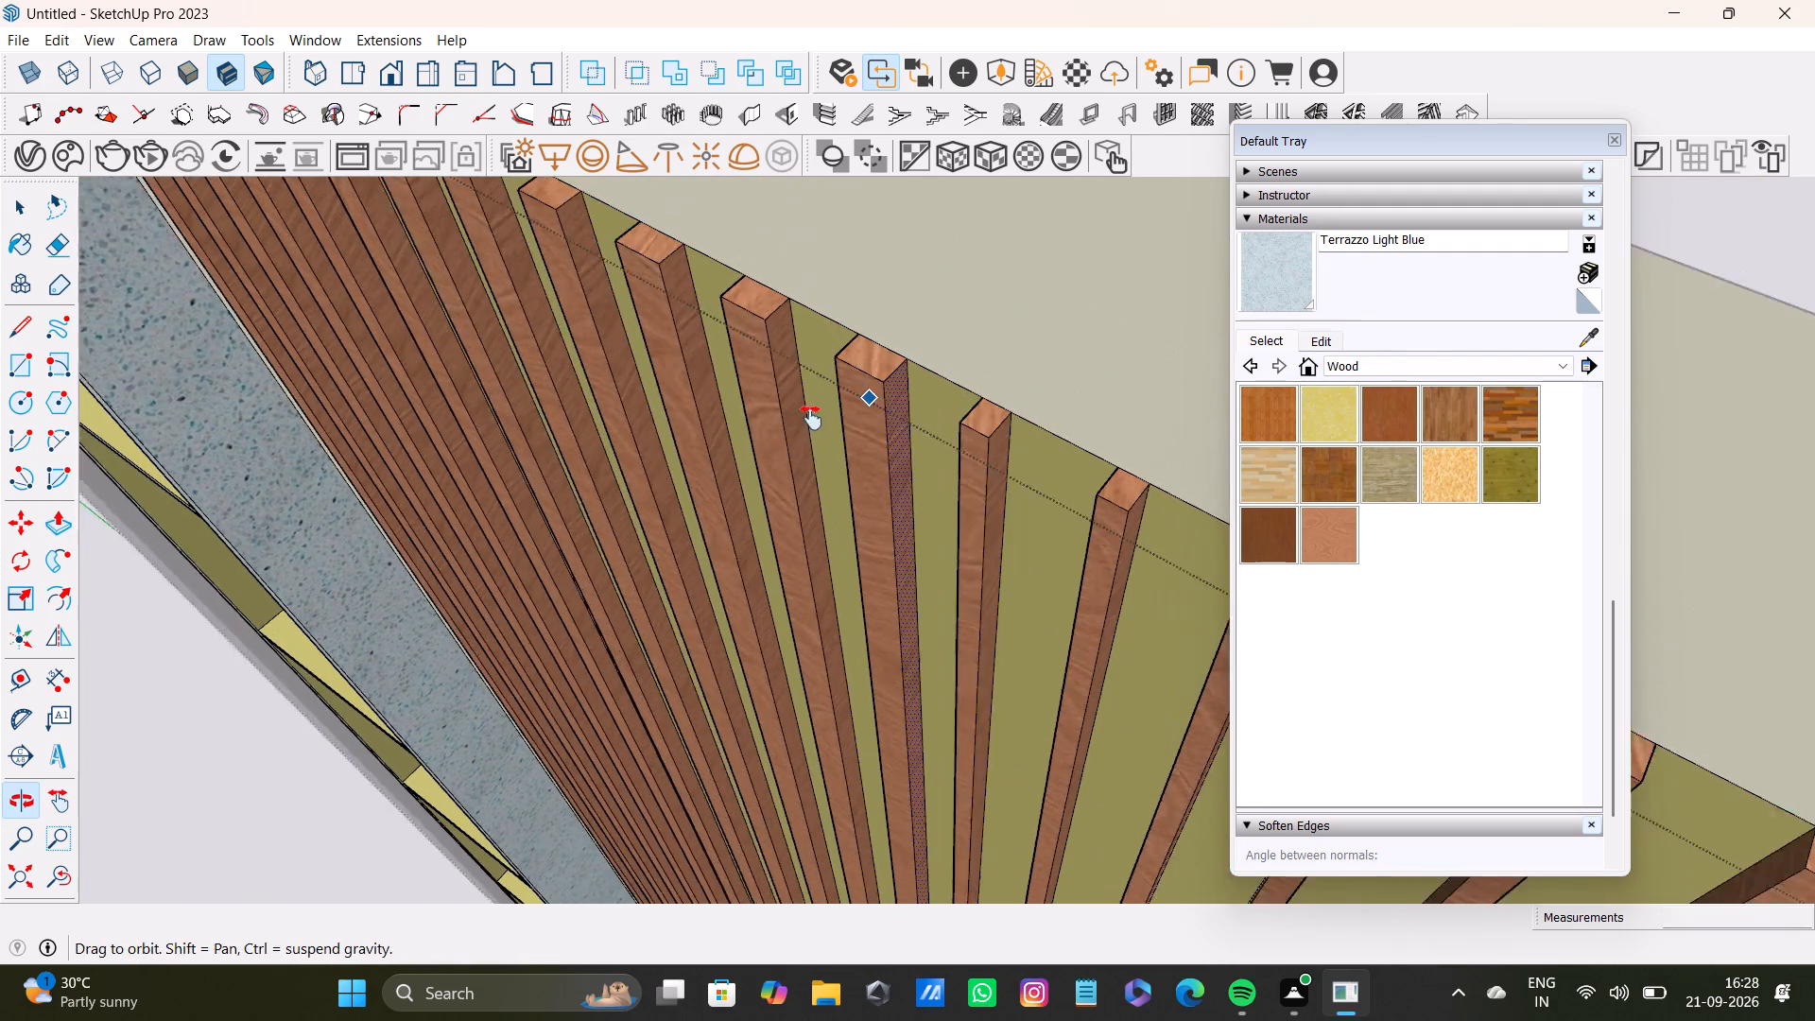
middle_click_drag(811, 418, 800, 419, "shift")
scroll(833, 420, "up", 3)
middle_click_drag(892, 480, 772, 368, "shift")
scroll(797, 369, "up", 3)
key("space")
left_click(842, 361)
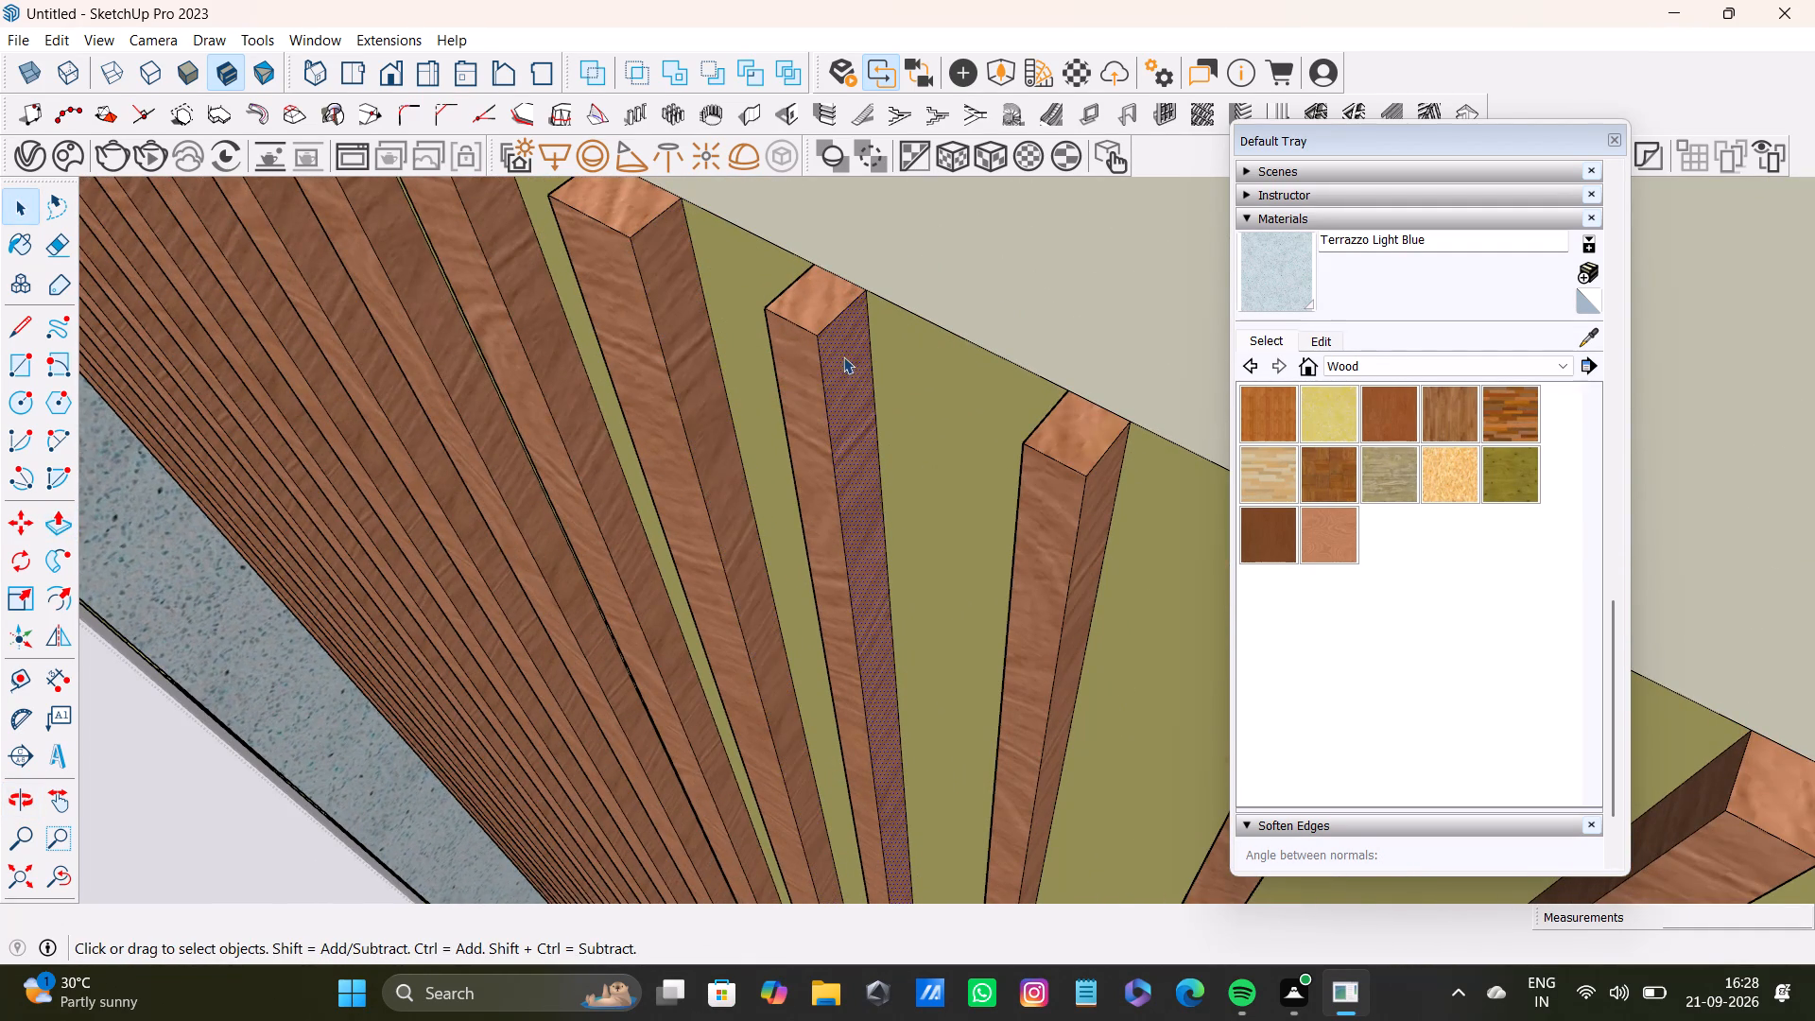
key("p")
left_click_drag(839, 355, 882, 374)
scroll(881, 378, "down", 9)
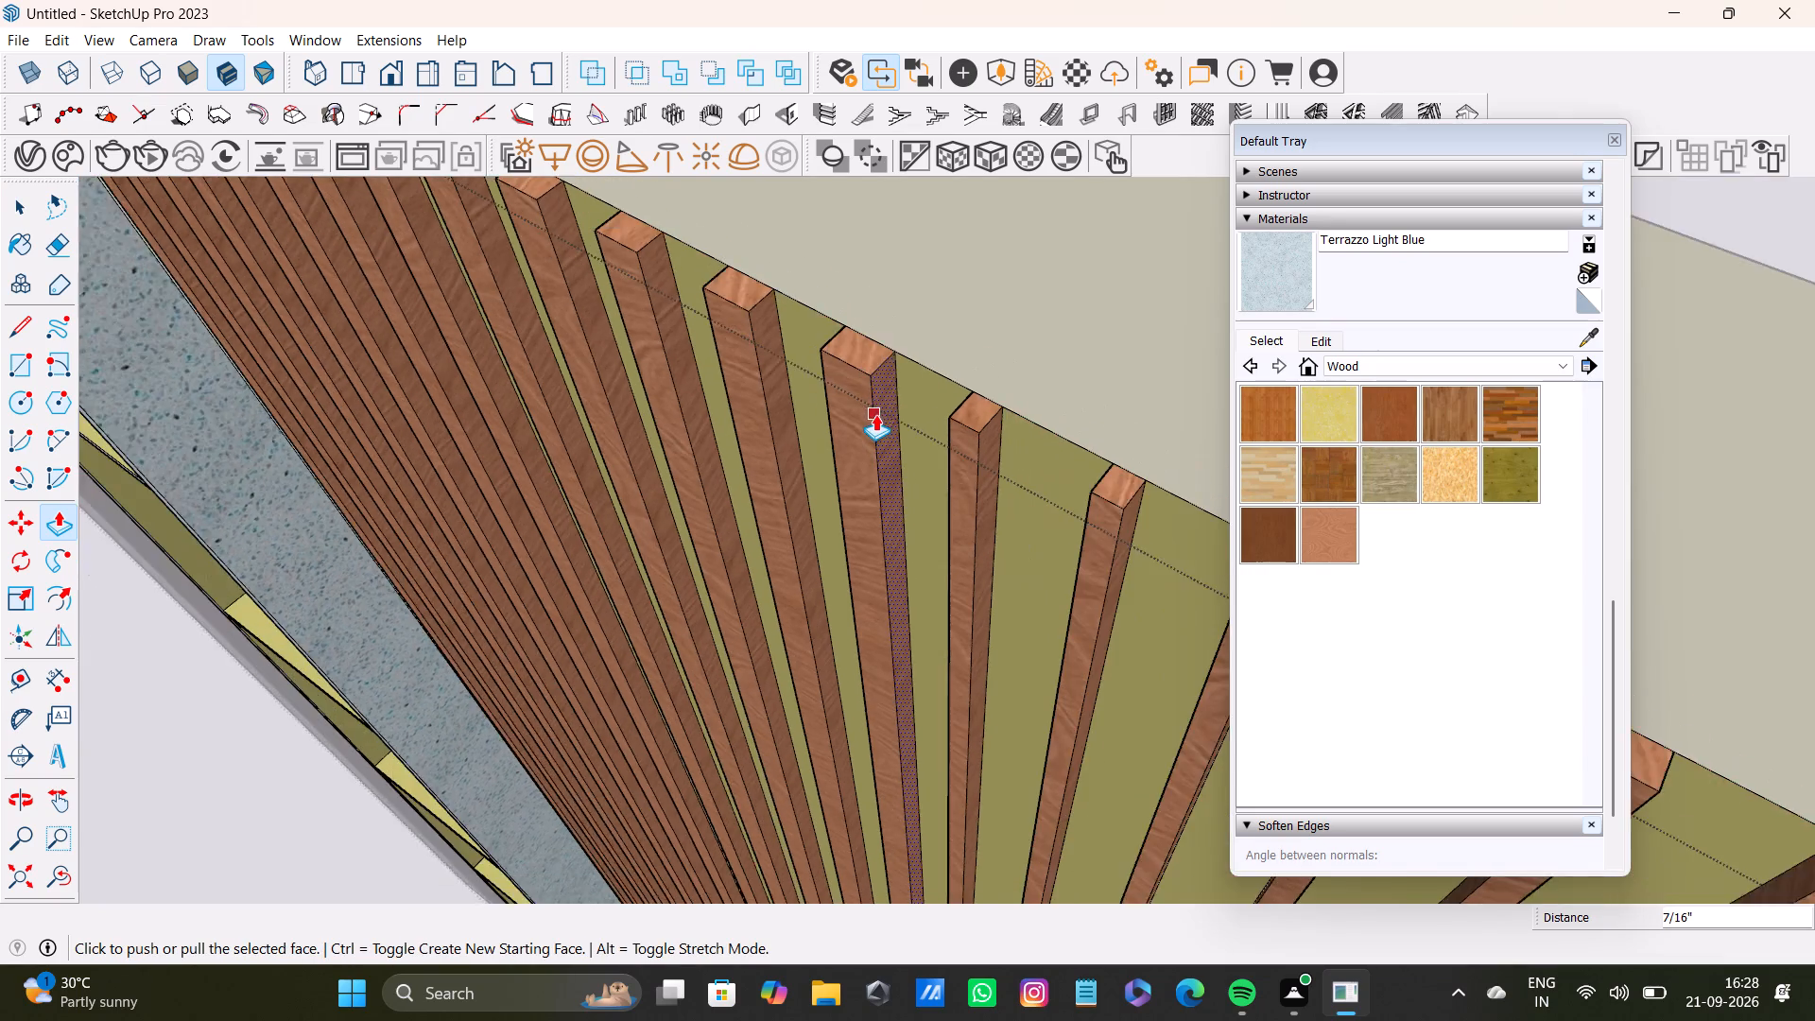
Fine-tune the thirteenth slat's width by nudging its inner side face slightly toward the fourteenth slat with Push/Pull.
scroll(875, 414, "down", 11)
middle_click_drag(854, 451, 1176, 550)
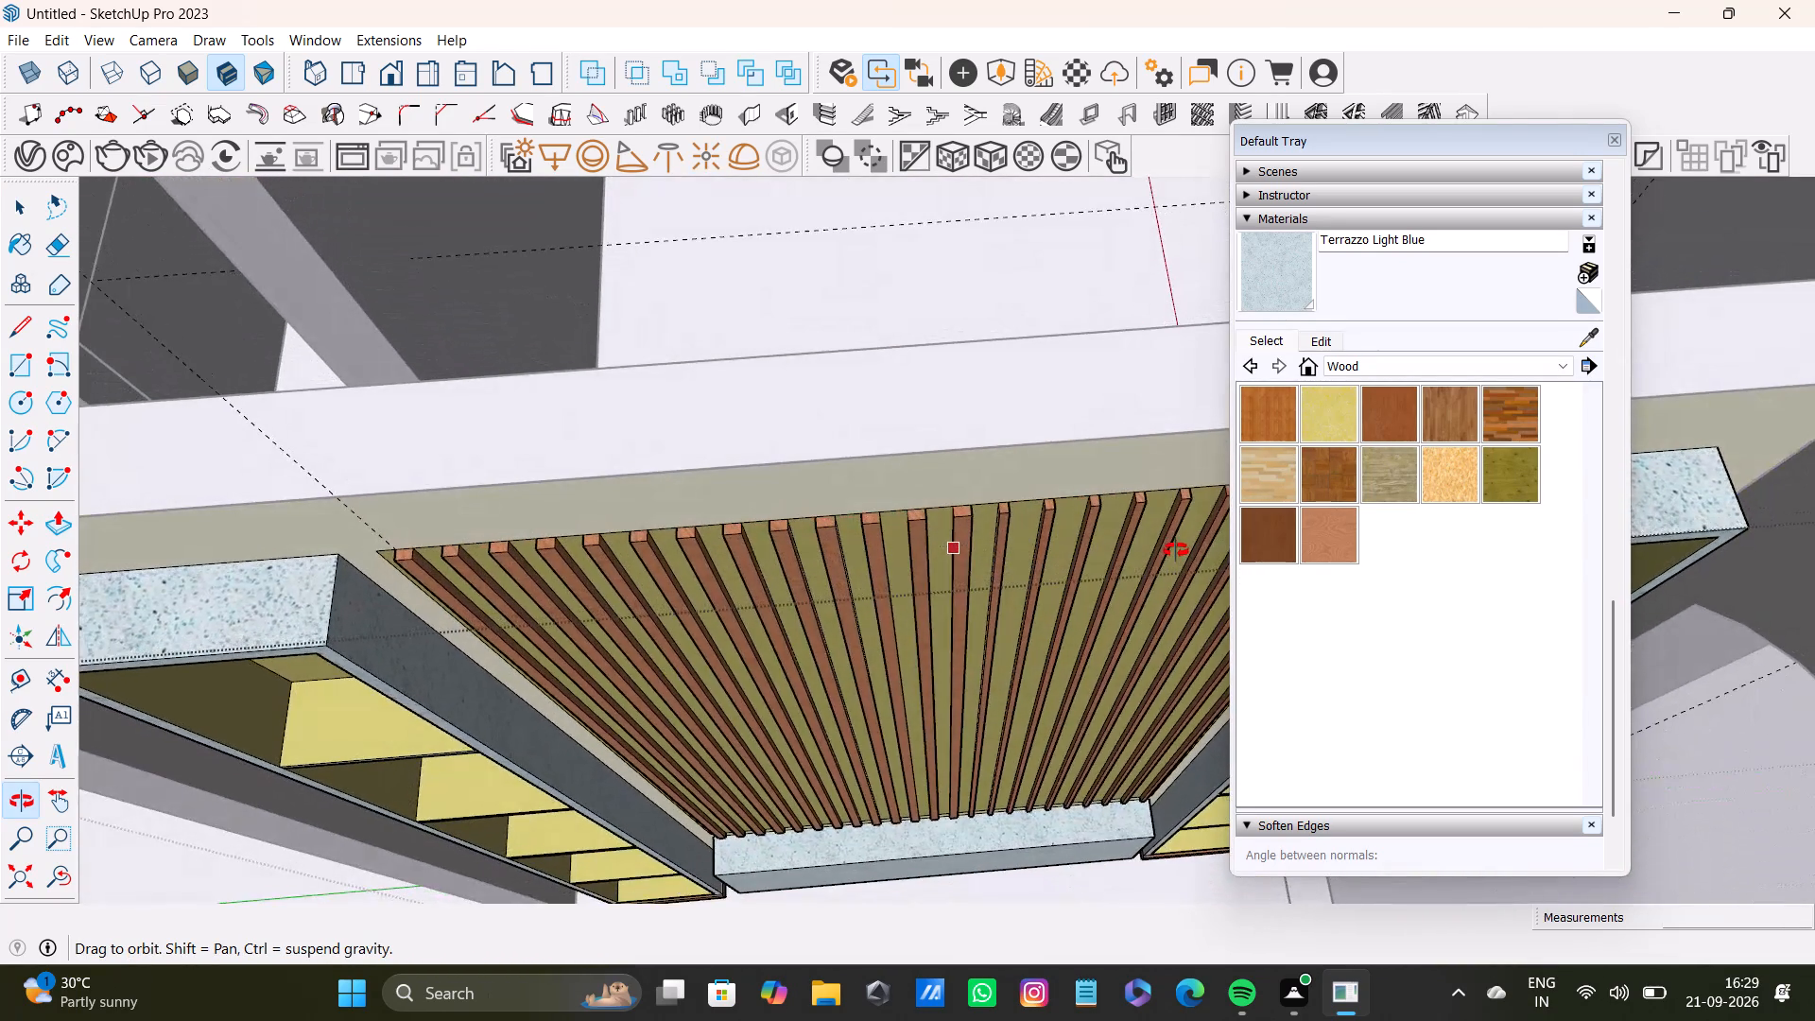
middle_click_drag(1176, 550, 758, 428)
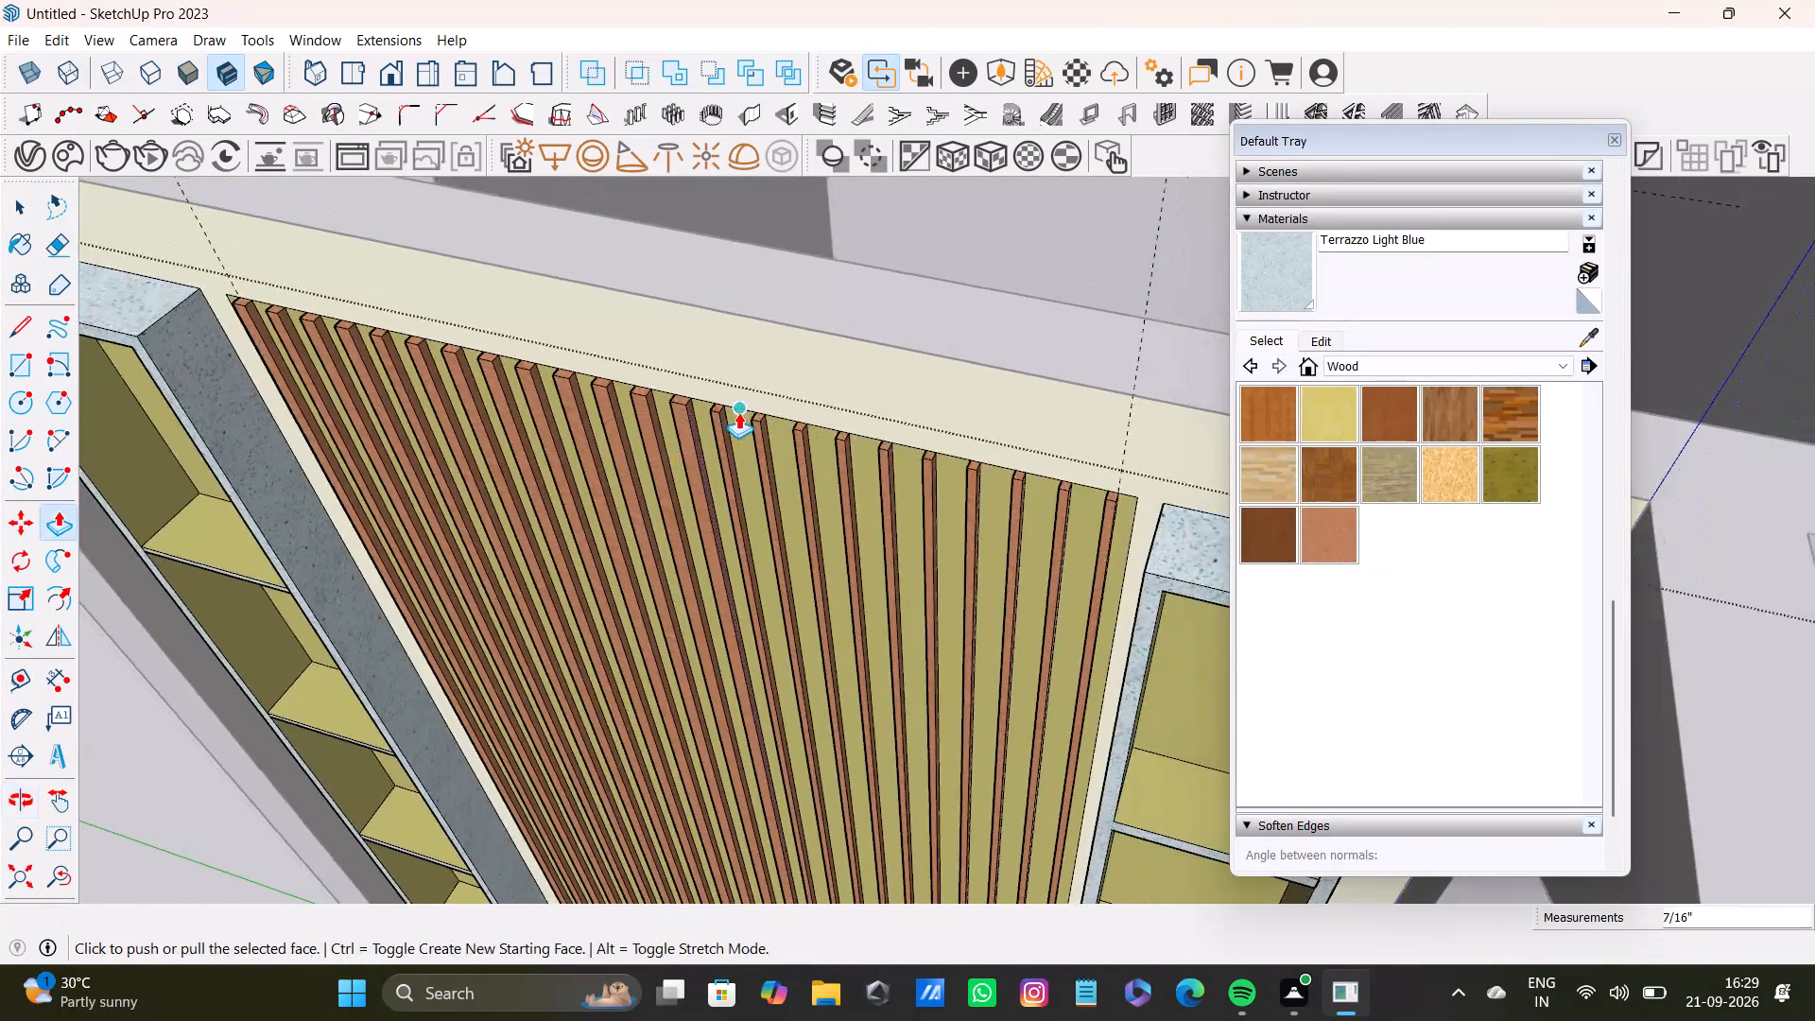
scroll(738, 412, "up", 15)
left_click_drag(560, 387, 564, 387)
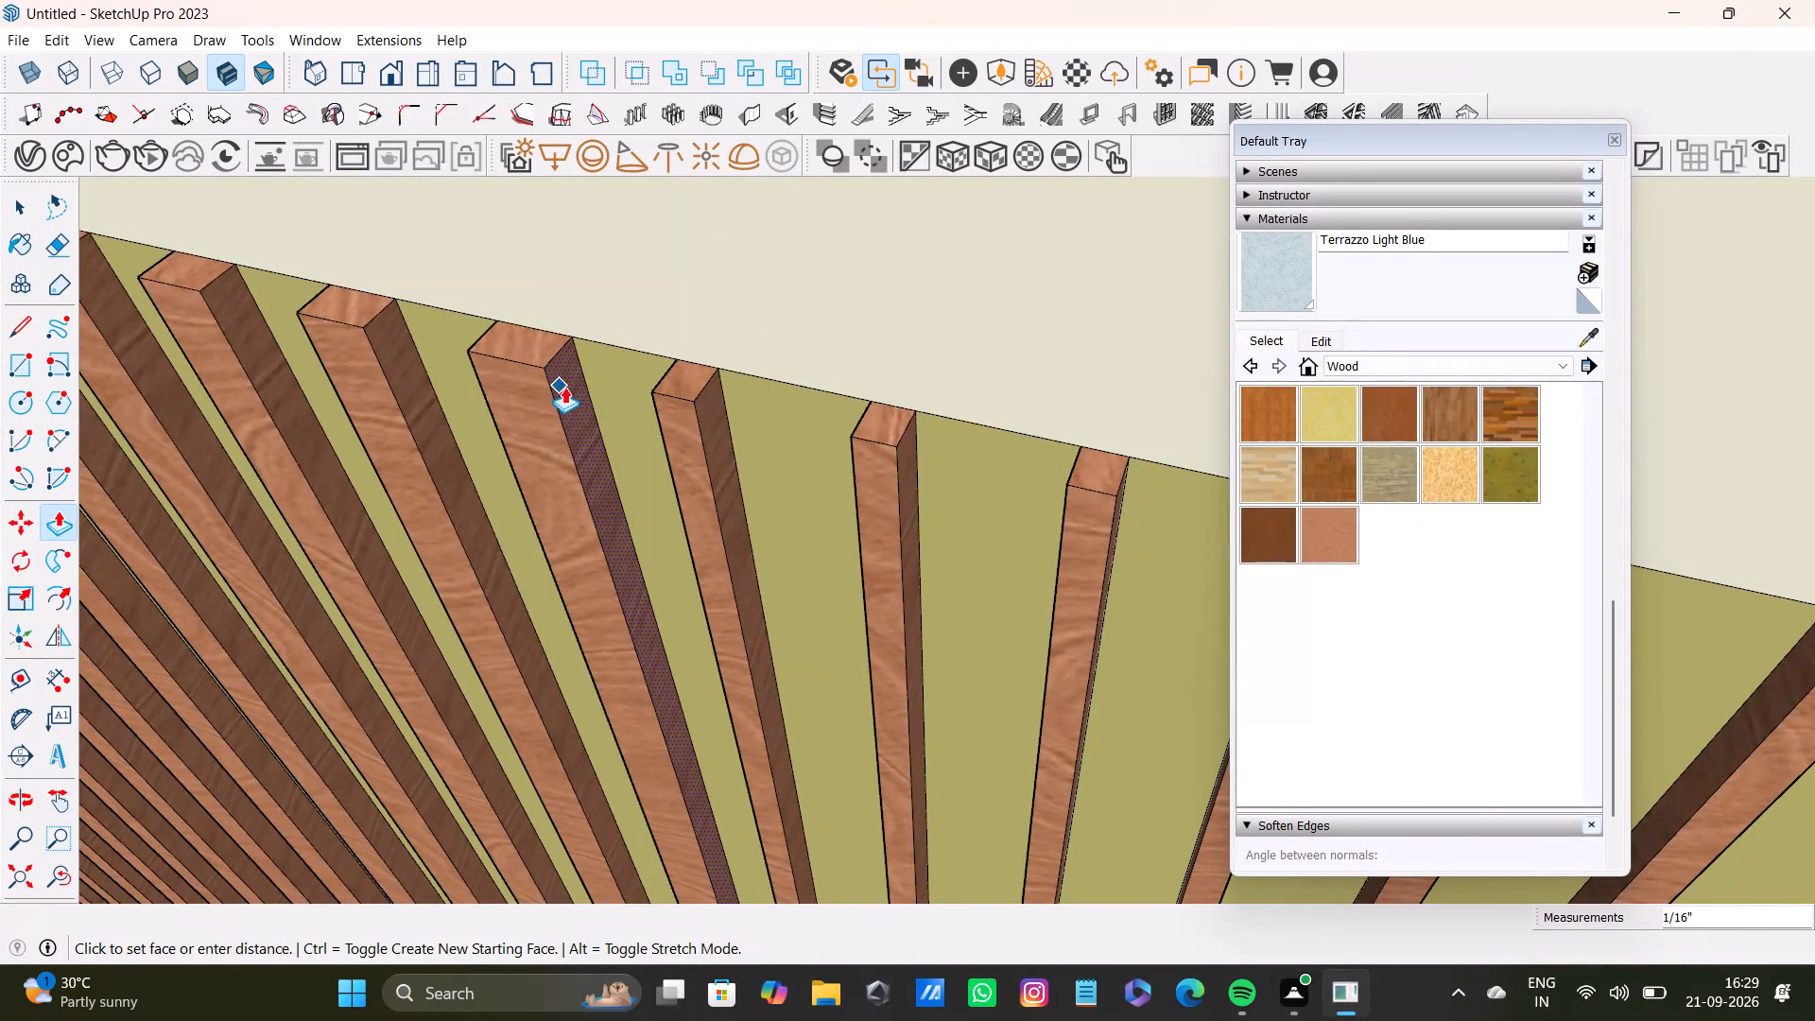
left_click_drag(564, 387, 569, 387)
Widen the fourteenth slat from the left shelf unit by pulling its inner side face toward the fifteenth slat with Push/Pull.
key("space")
left_click(718, 407)
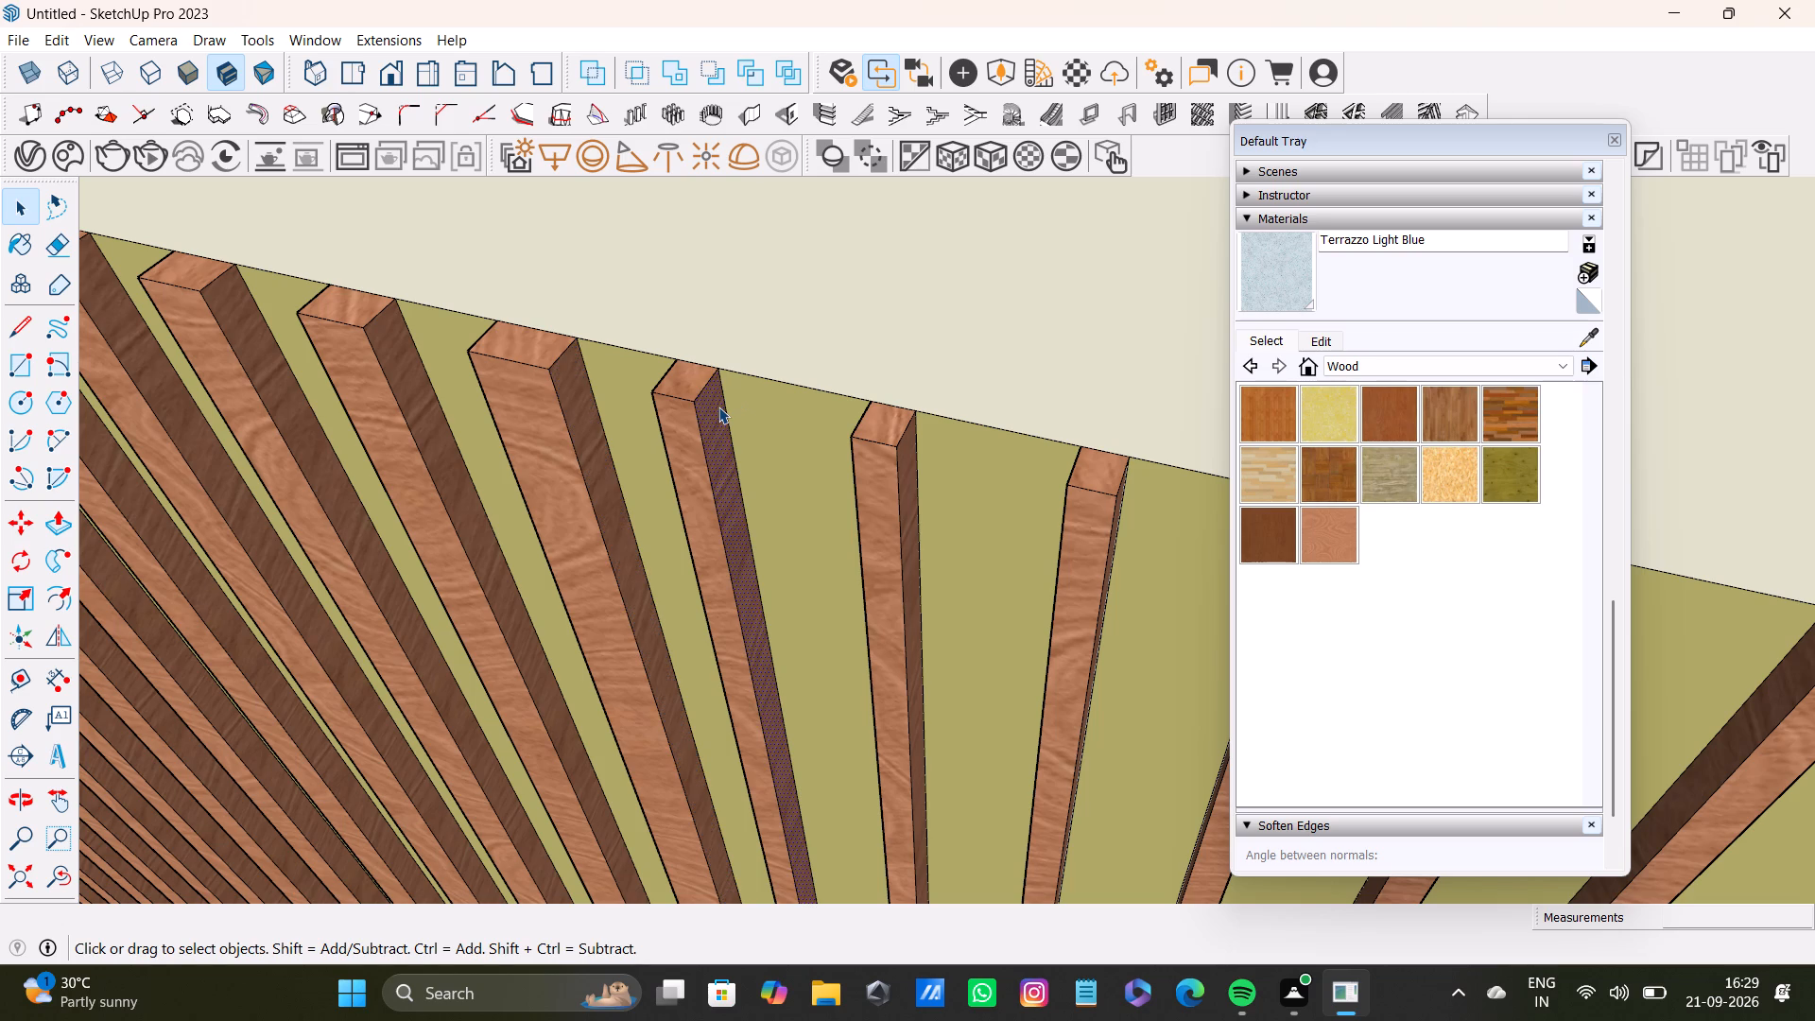
key("p")
left_click_drag(718, 407, 774, 418)
key("space")
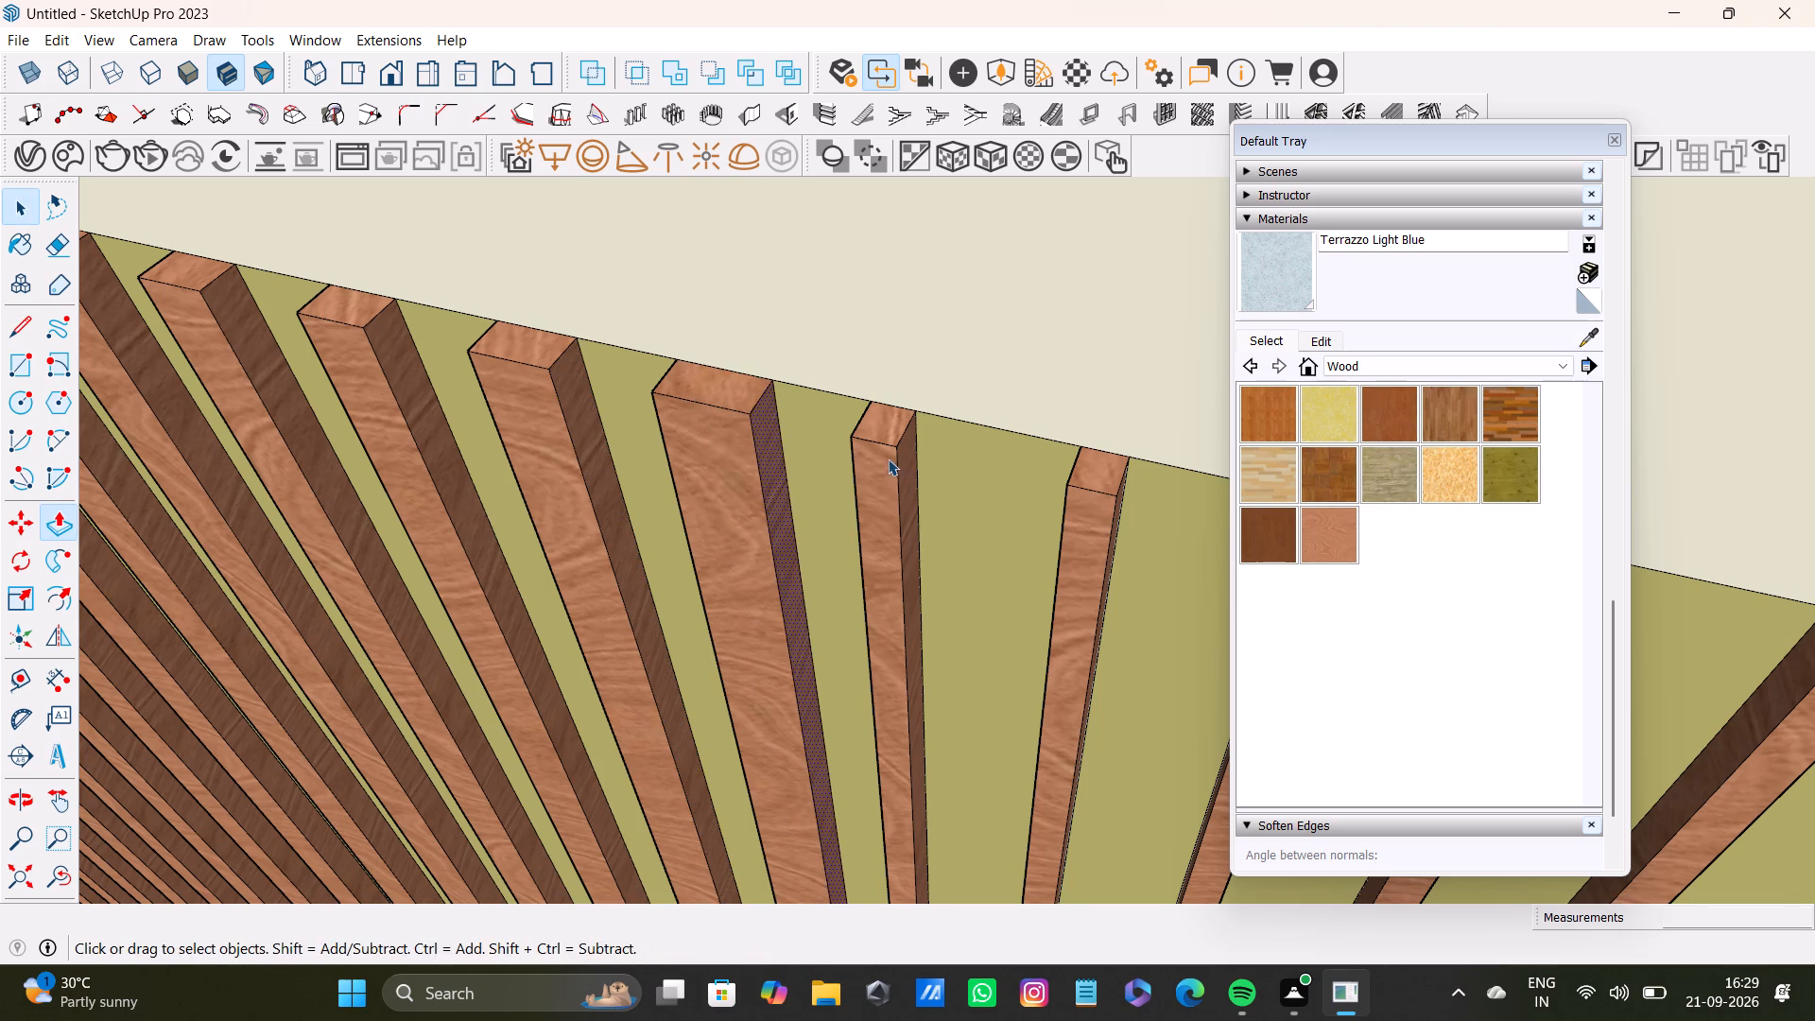
Widen the fifteenth slat from the left shelf unit by pulling its inner side face about 9/16" toward the sixteenth slat.
scroll(902, 488, "up", 1)
middle_click_drag(902, 488, 833, 509)
middle_click_drag(850, 509, 779, 527)
scroll(813, 510, "up", 4)
key("space")
left_click(850, 469)
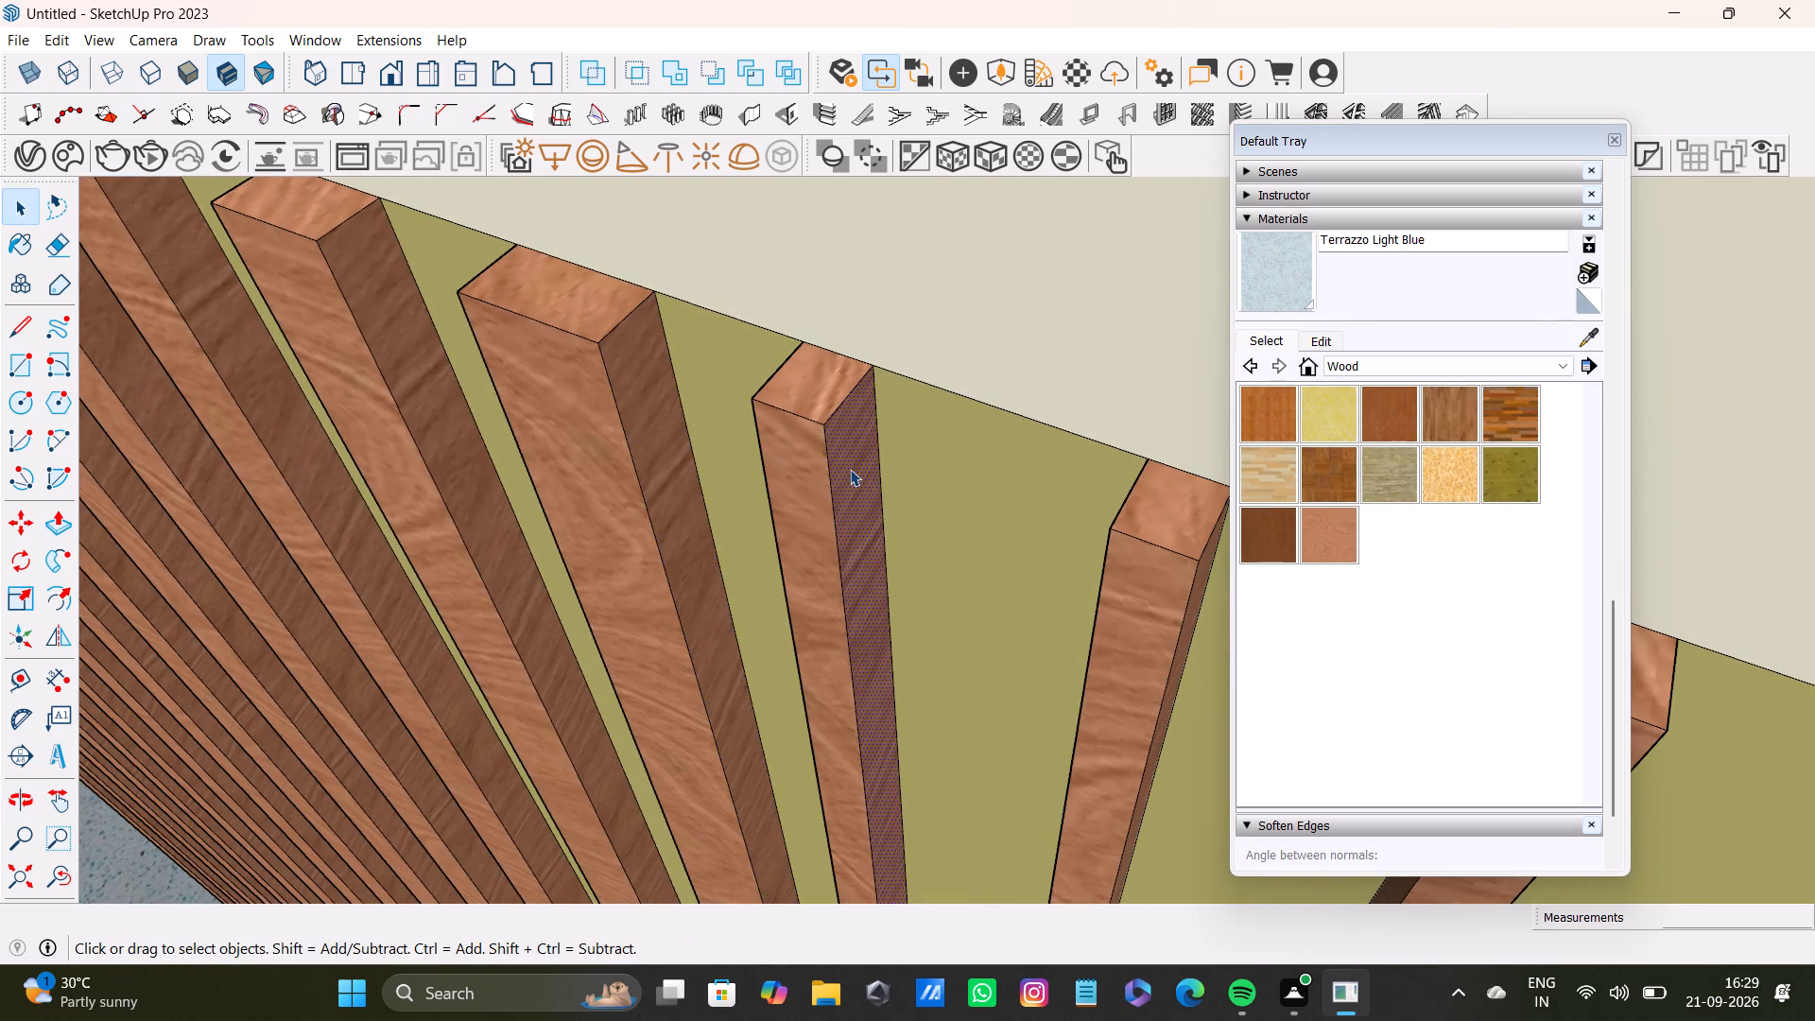
key("p")
left_click_drag(851, 468, 926, 497)
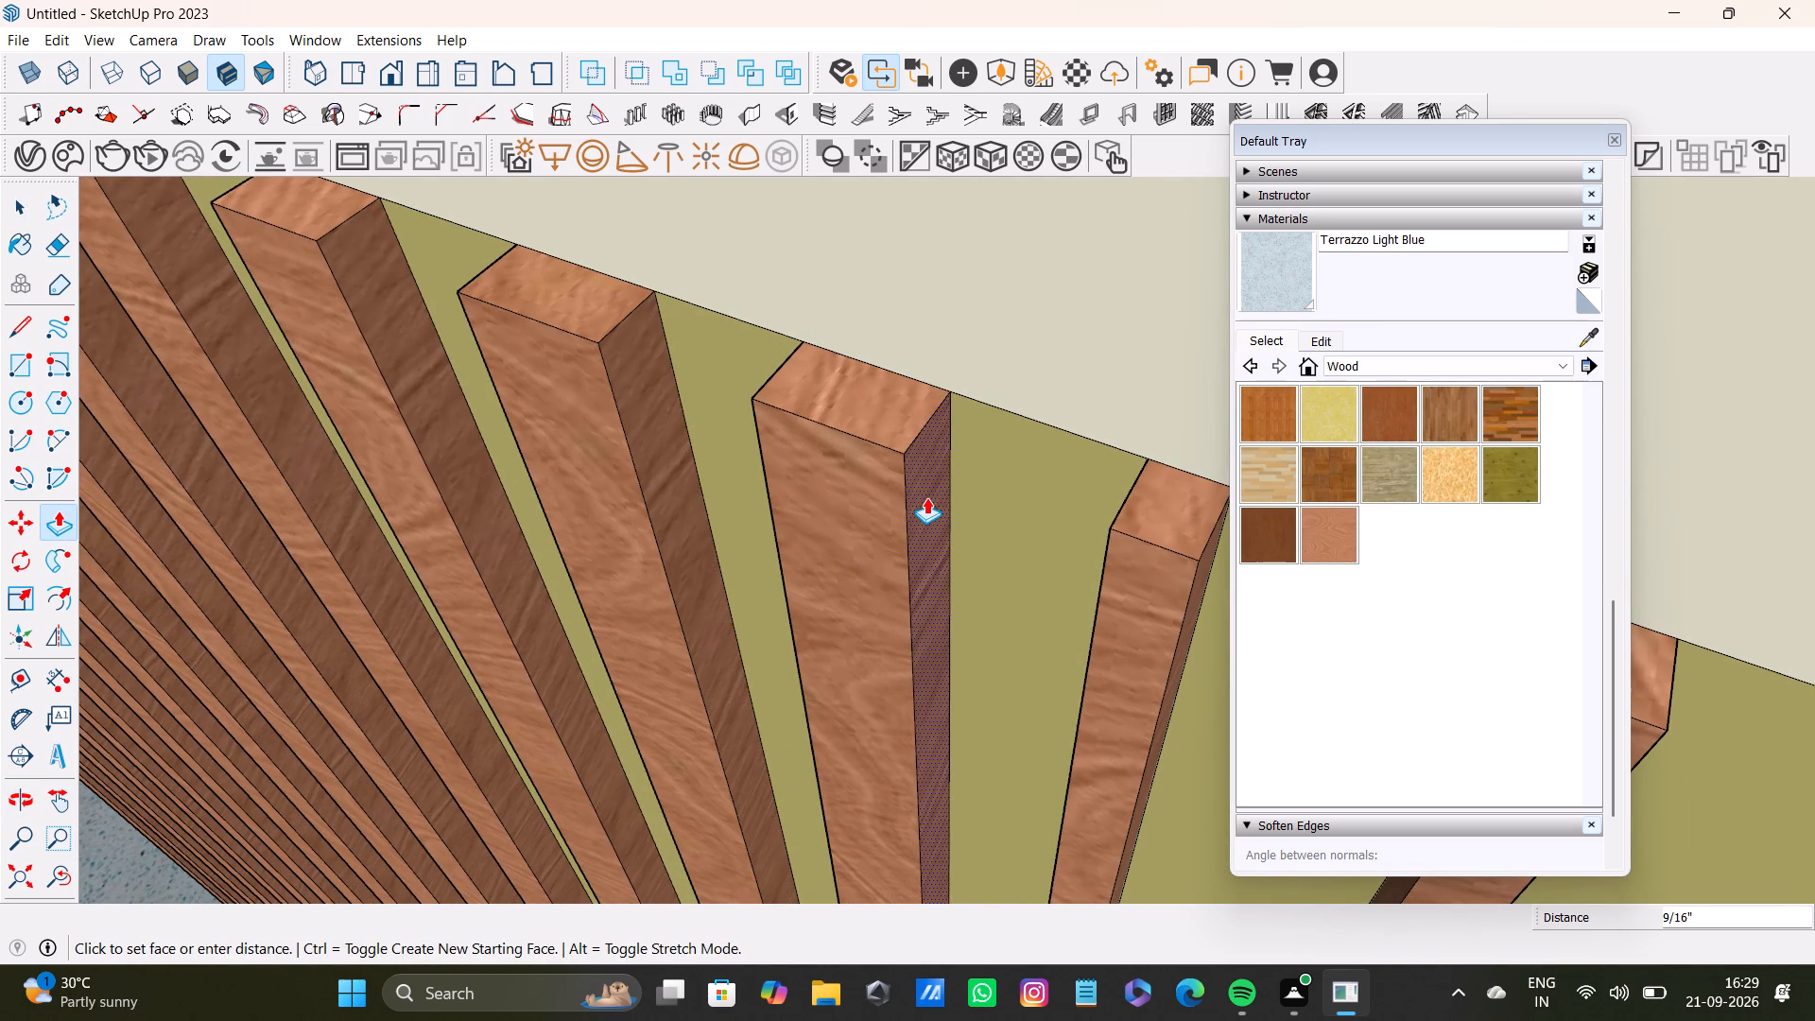
left_click_drag(926, 497, 931, 501)
Widen the sixteenth slat from the left shelf unit by pulling its inner side face about 7/16" toward the seventeenth slat.
scroll(930, 512, "down", 4)
middle_click_drag(926, 515, 788, 261, "shift")
scroll(797, 338, "up", 4)
middle_click_drag(820, 330, 734, 406, "shift")
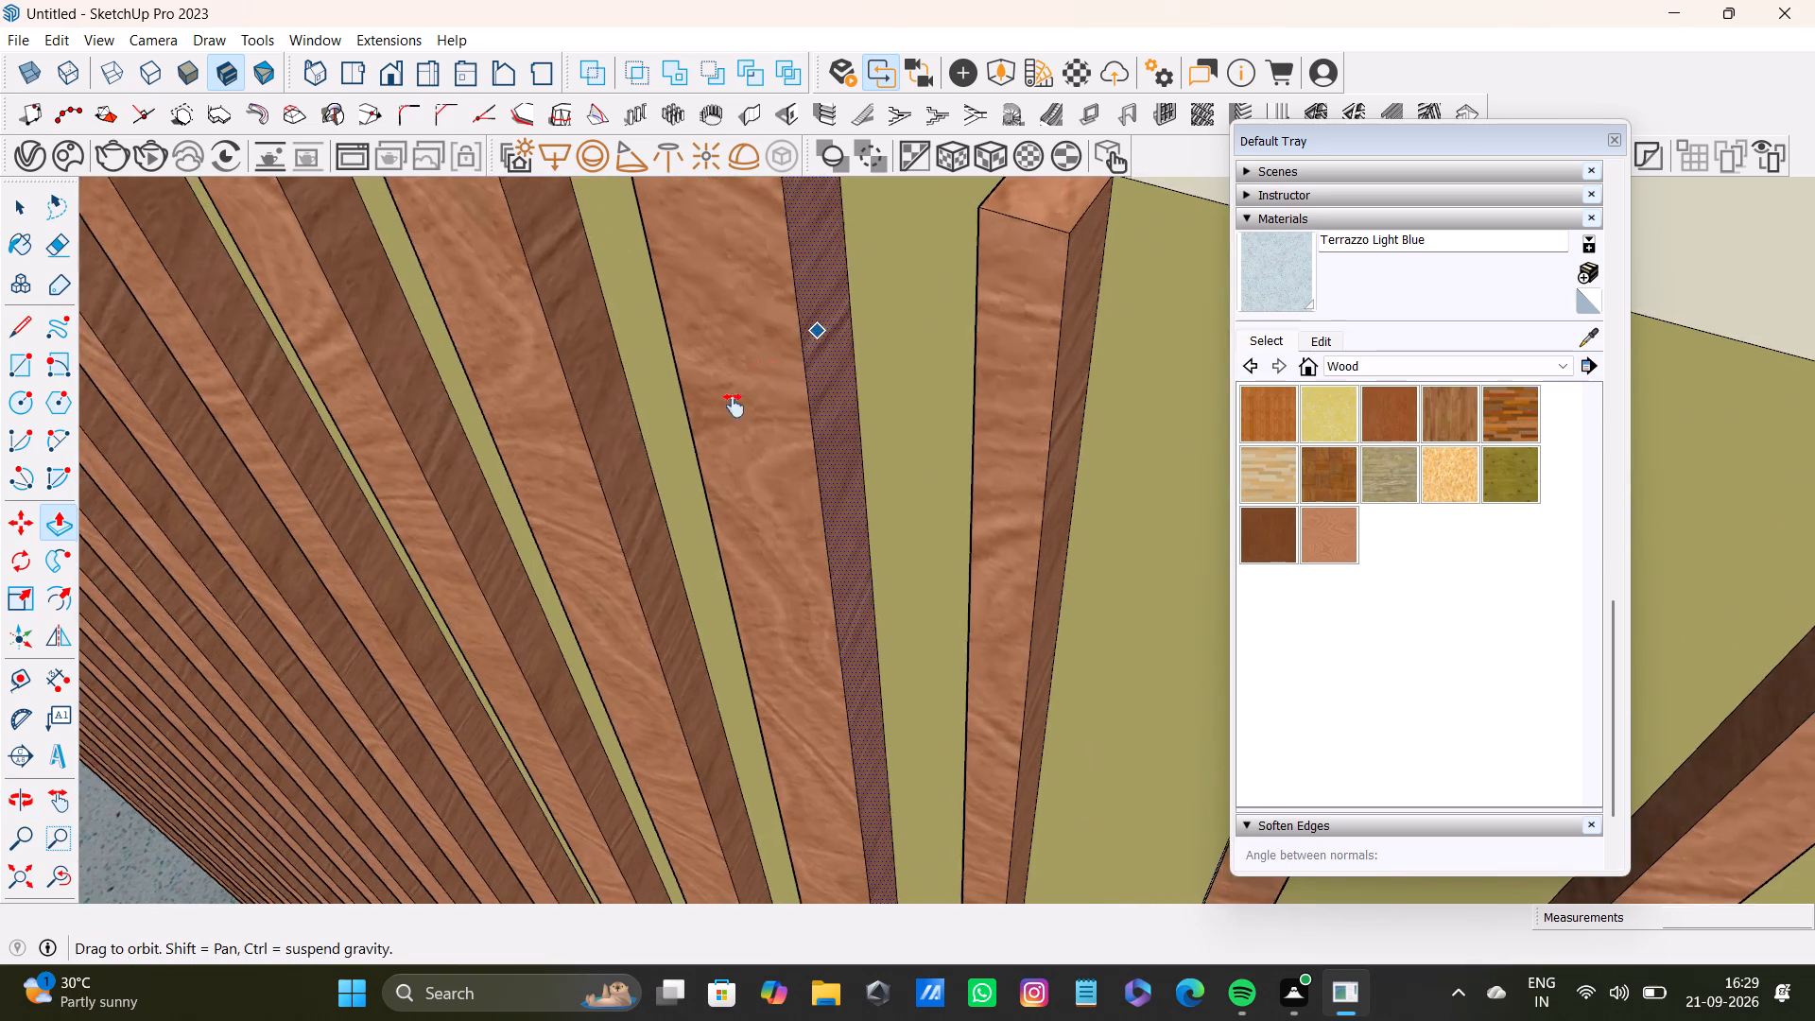
middle_click_drag(734, 406, 646, 514, "shift")
scroll(863, 510, "up", 2)
key("space")
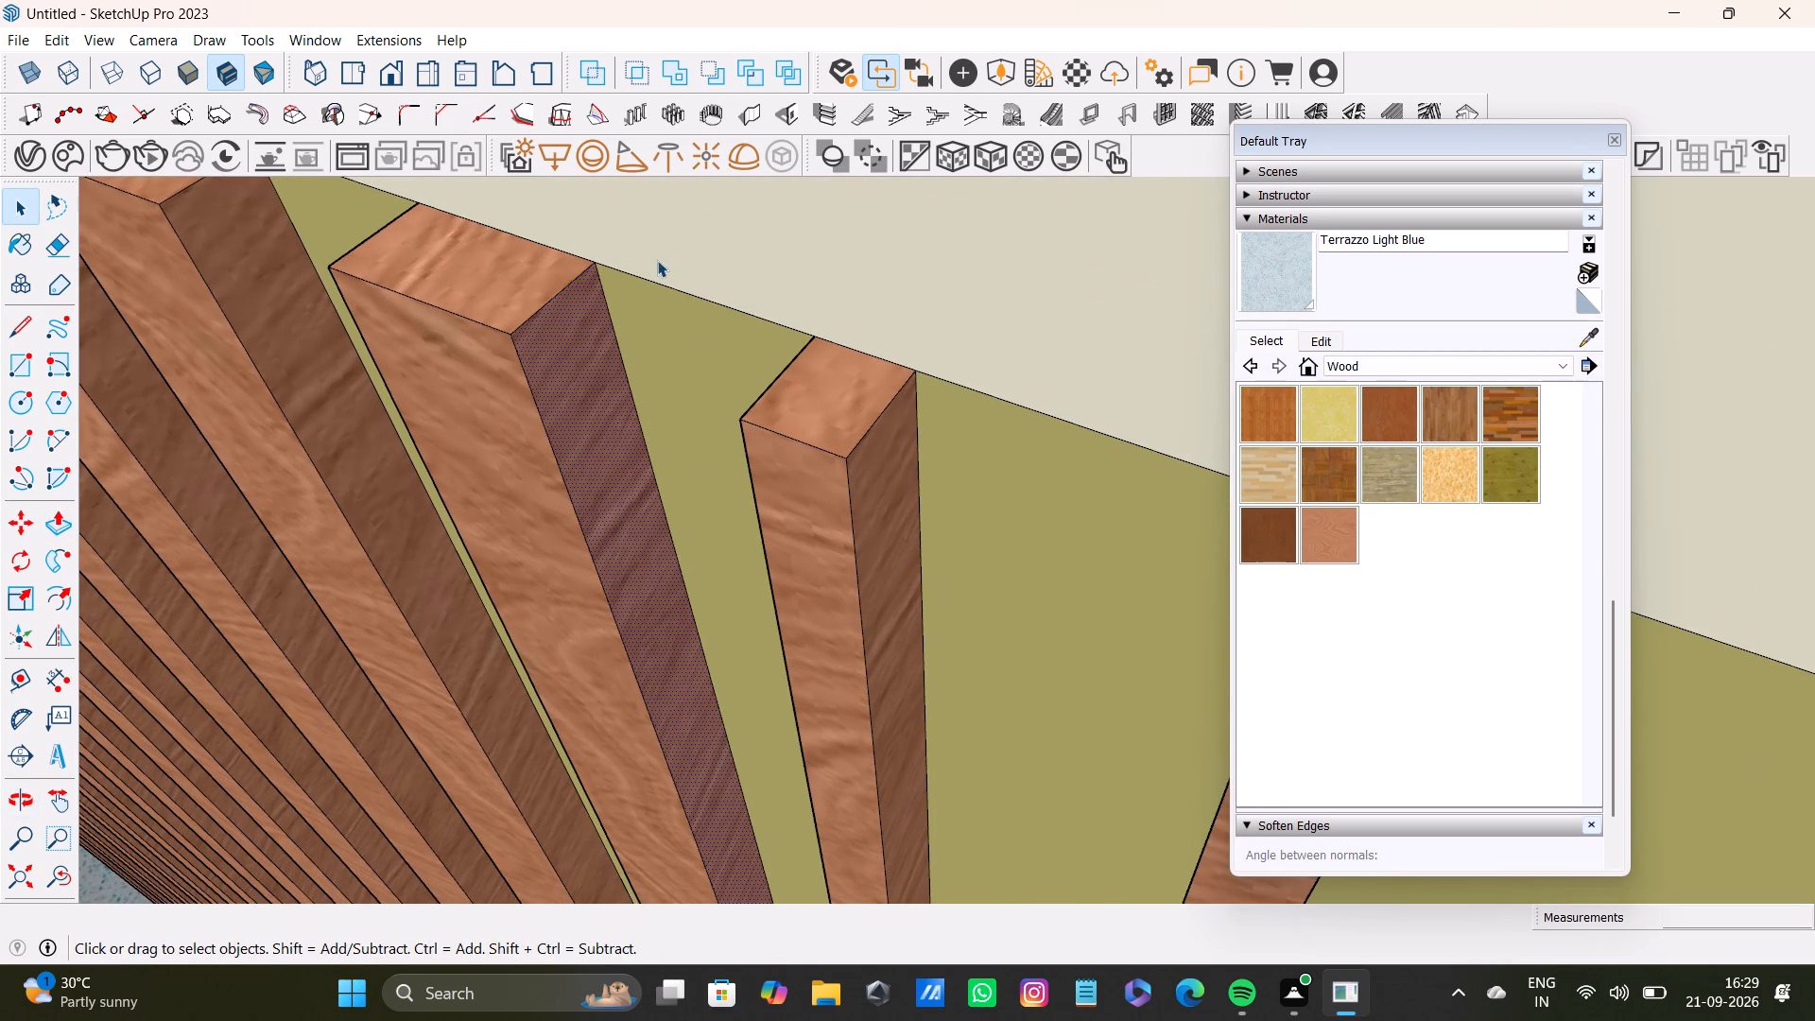
scroll(932, 551, "down", 6)
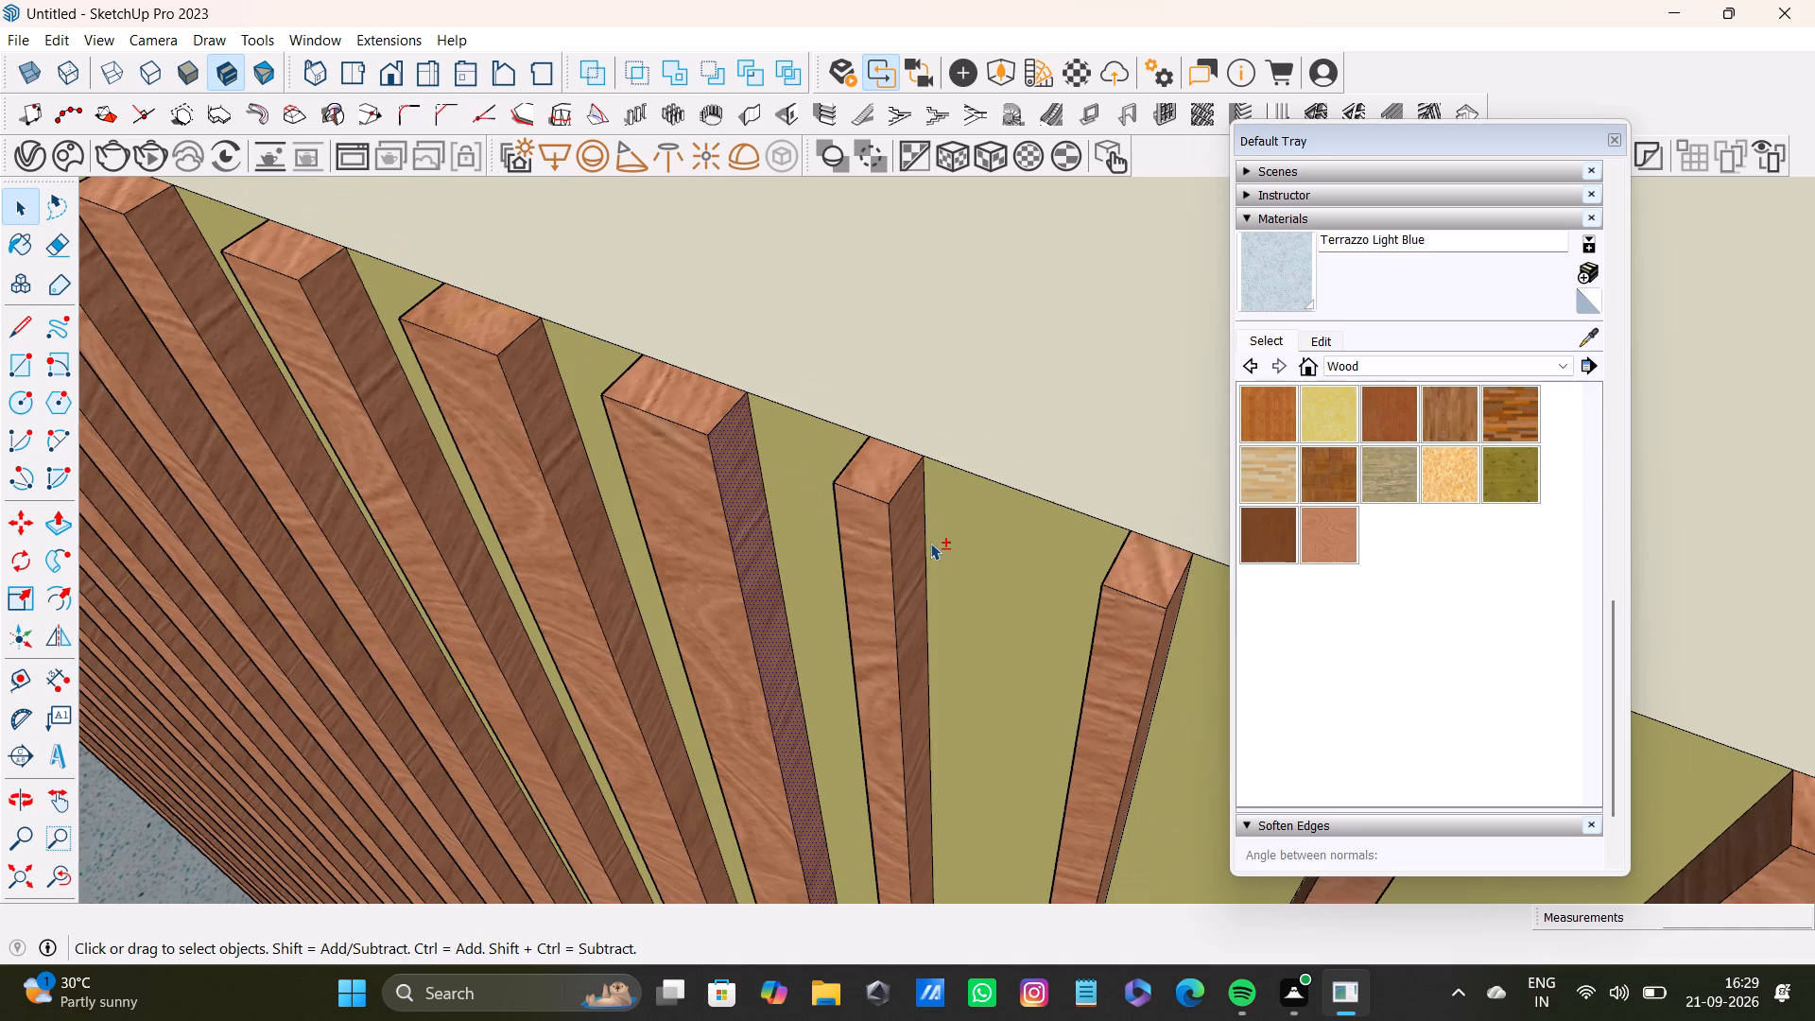
middle_click_drag(930, 541, 838, 512, "shift")
scroll(838, 511, "up", 4)
key("space")
left_click(826, 501)
key("p")
left_click_drag(824, 502, 828, 503)
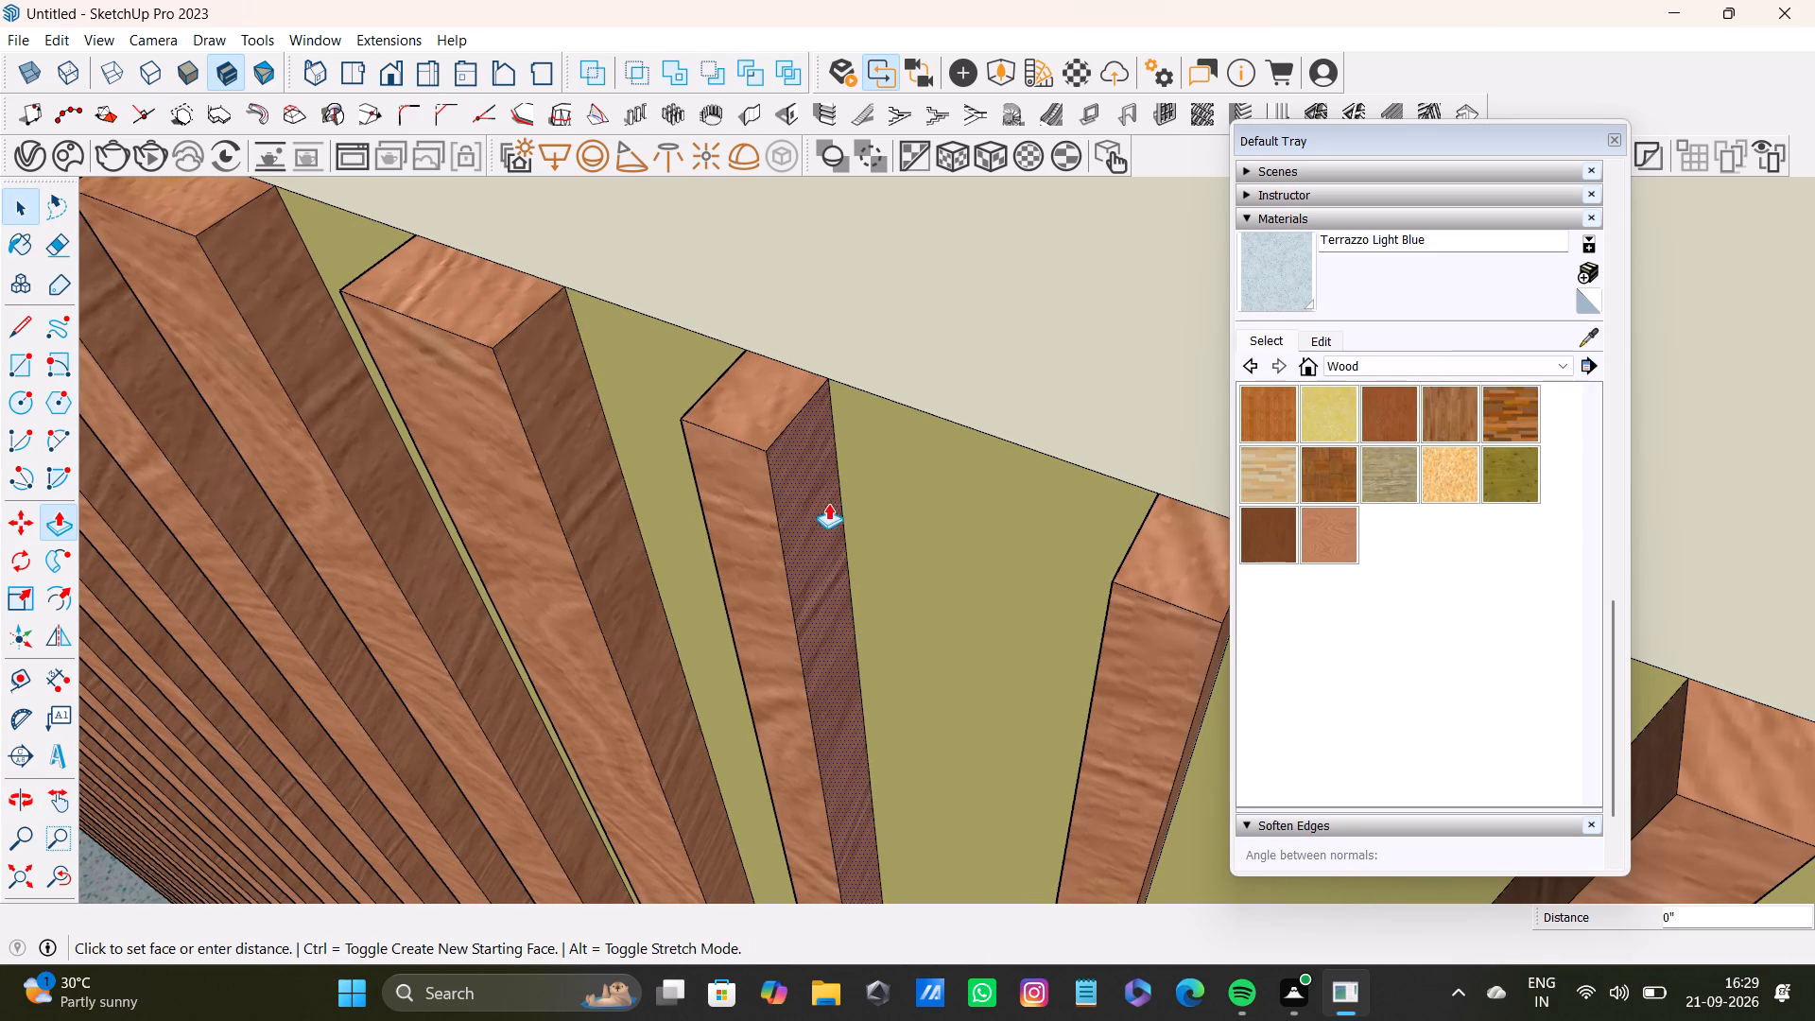
left_click_drag(828, 503, 887, 524)
Widen the seventeenth slat from the left shelf unit by pulling its inner side face toward the eighteenth slat with Push/Pull.
scroll(866, 517, "down", 8)
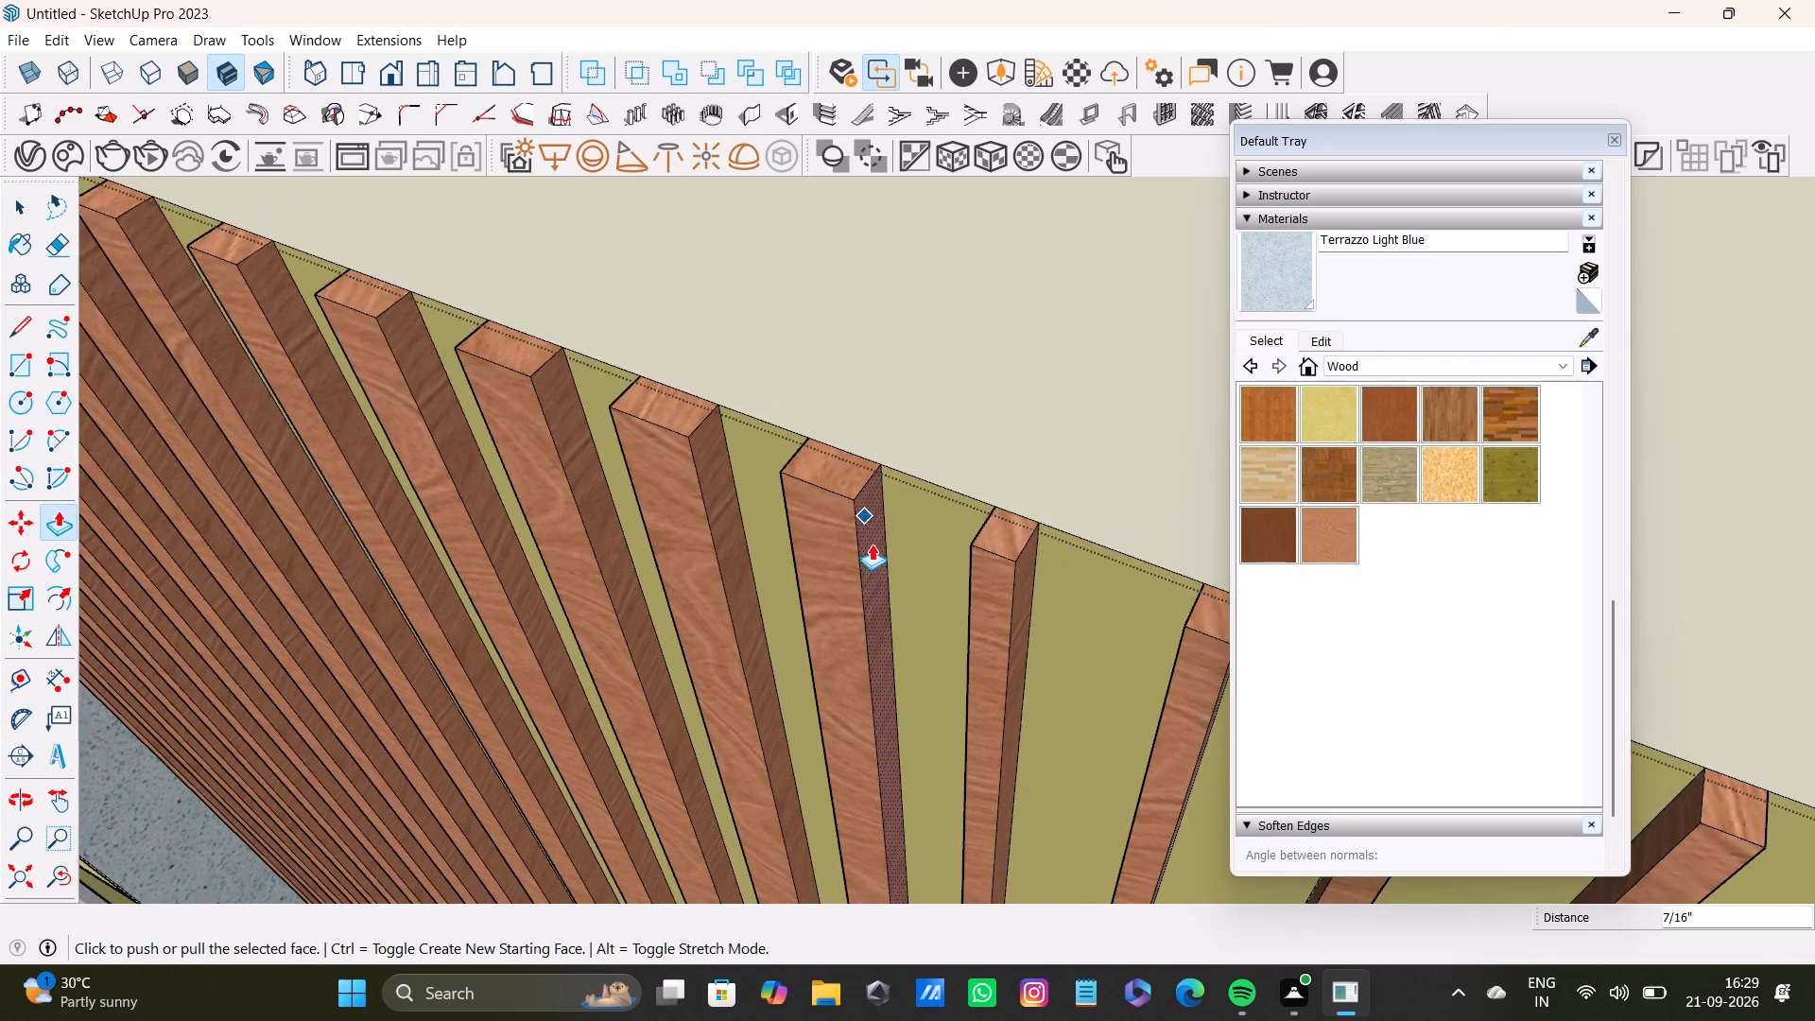
middle_click_drag(893, 555, 755, 368, "shift")
scroll(838, 407, "up", 3)
key("space")
left_click(904, 385)
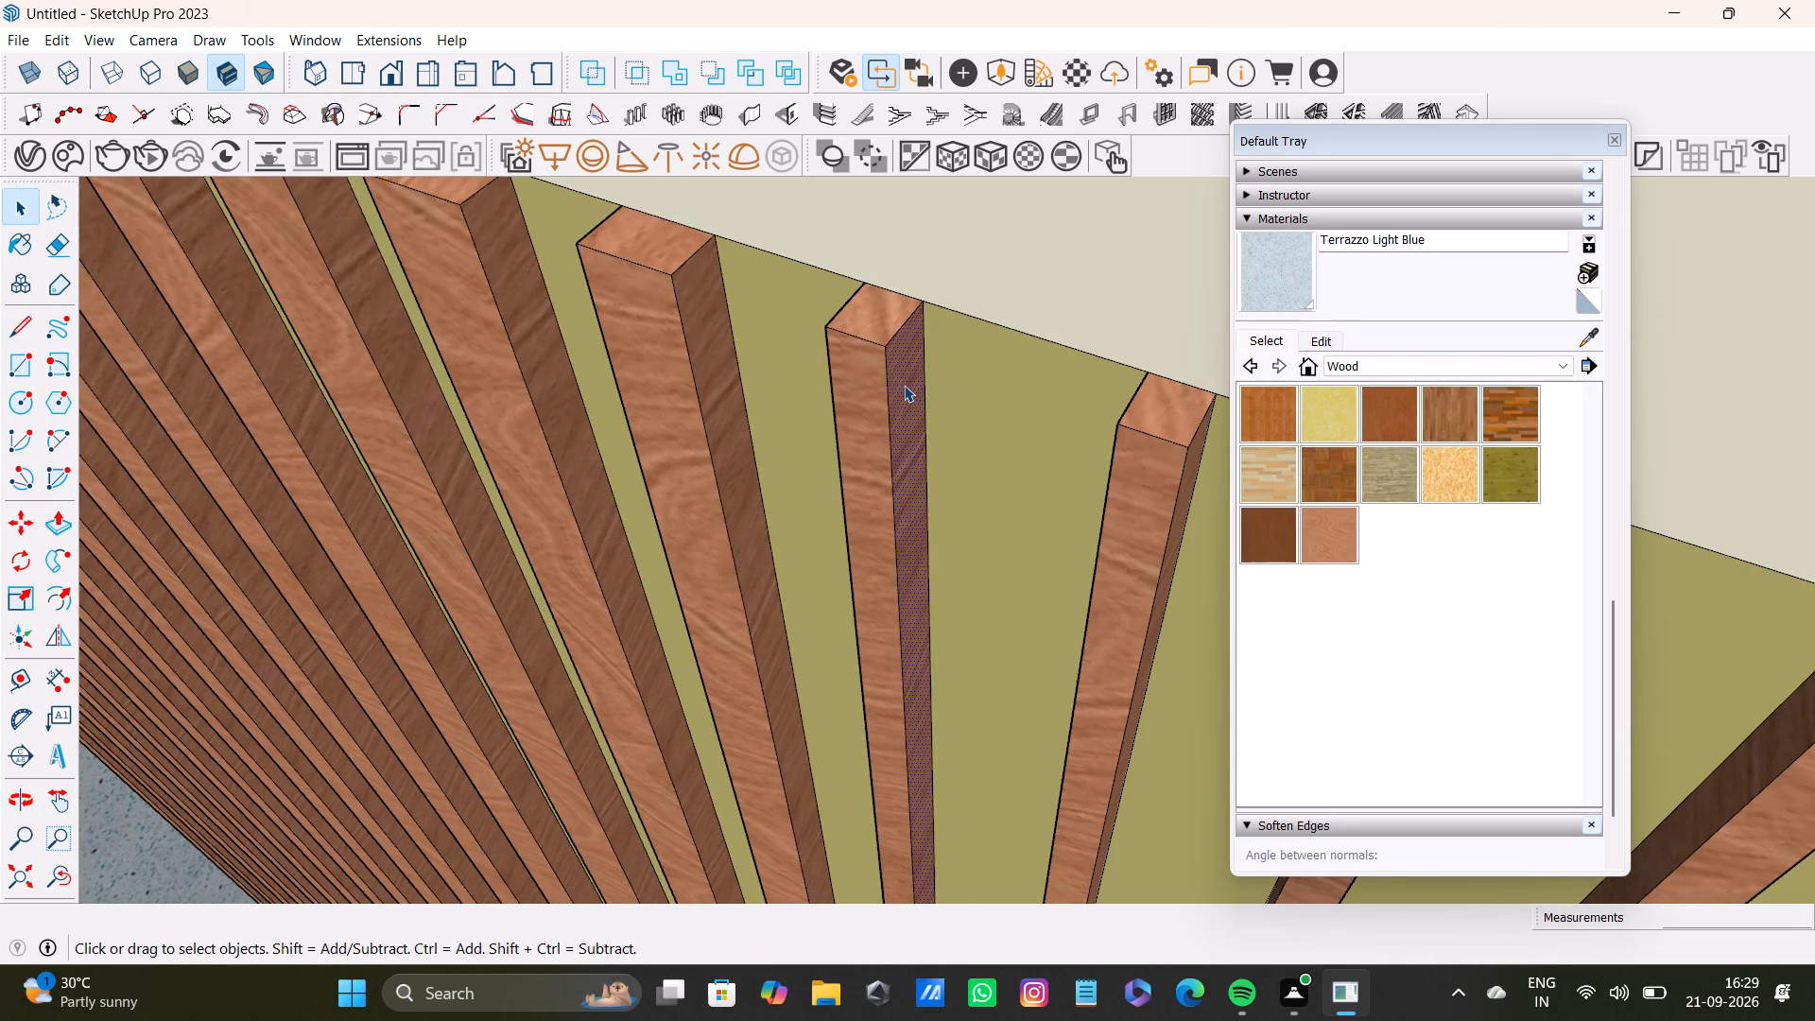
key("p")
left_click_drag(904, 385, 968, 406)
Widen the eighteenth slat from the left shelf unit by pulling its inner side face toward the nineteenth slat with Push/Pull.
scroll(965, 404, "down", 8)
middle_click_drag(970, 410, 959, 391, "shift")
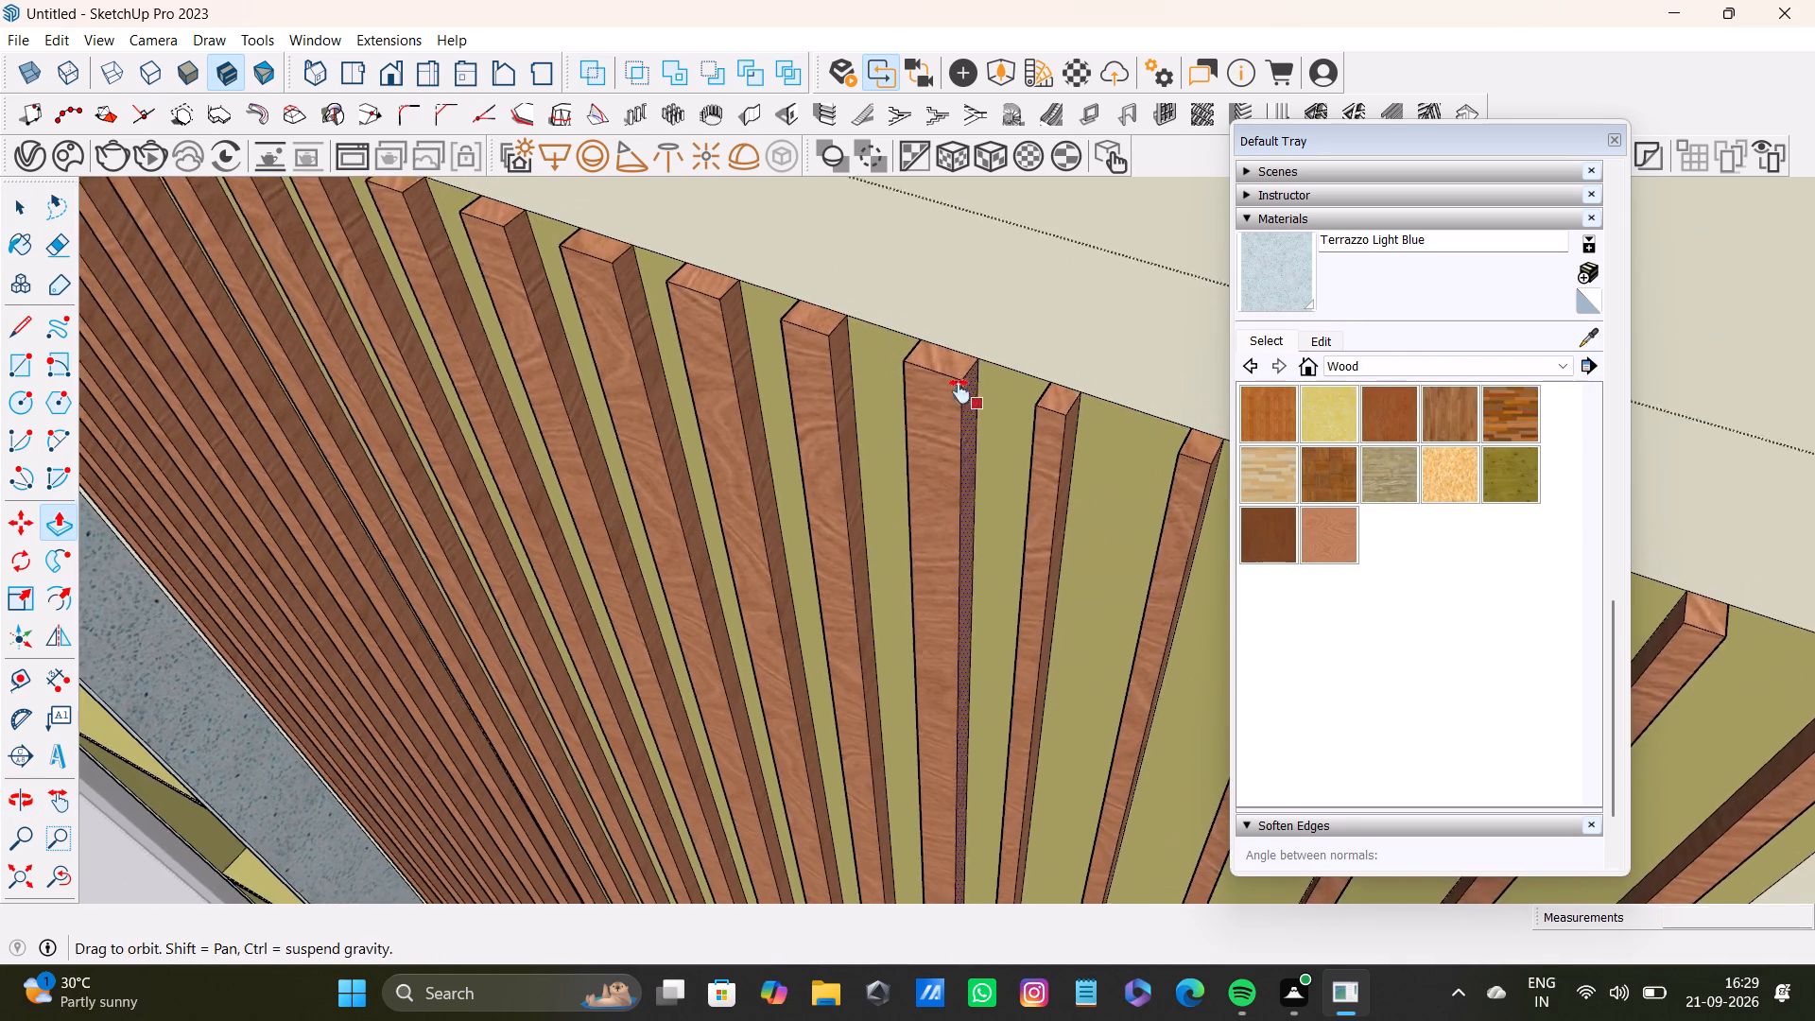
middle_click_drag(959, 391, 808, 353, "shift")
scroll(914, 381, "up", 4)
key("space")
left_click(894, 381)
key("p")
left_click_drag(895, 382, 905, 380)
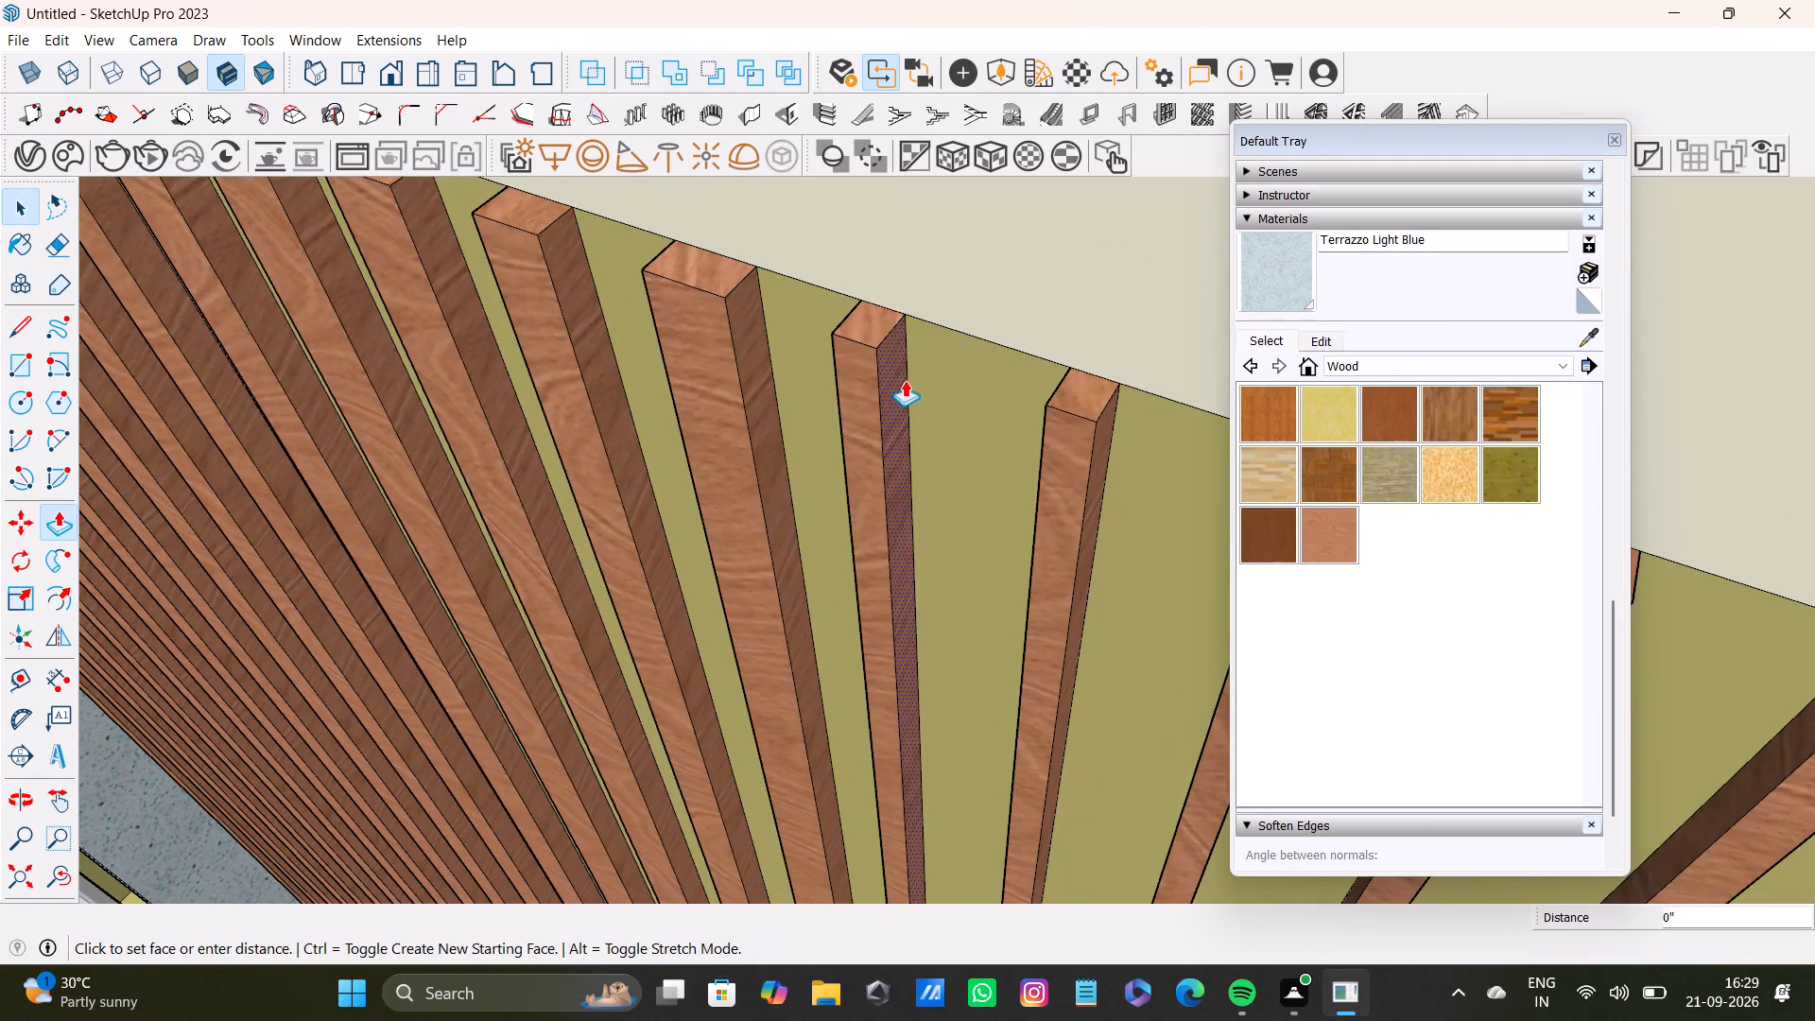
left_click_drag(905, 380, 960, 395)
Trim the eighteenth slat's width by pushing its inner side face back about 3/16" toward the seventeenth slat.
scroll(960, 396, "down", 8)
middle_click_drag(956, 418, 803, 367, "shift")
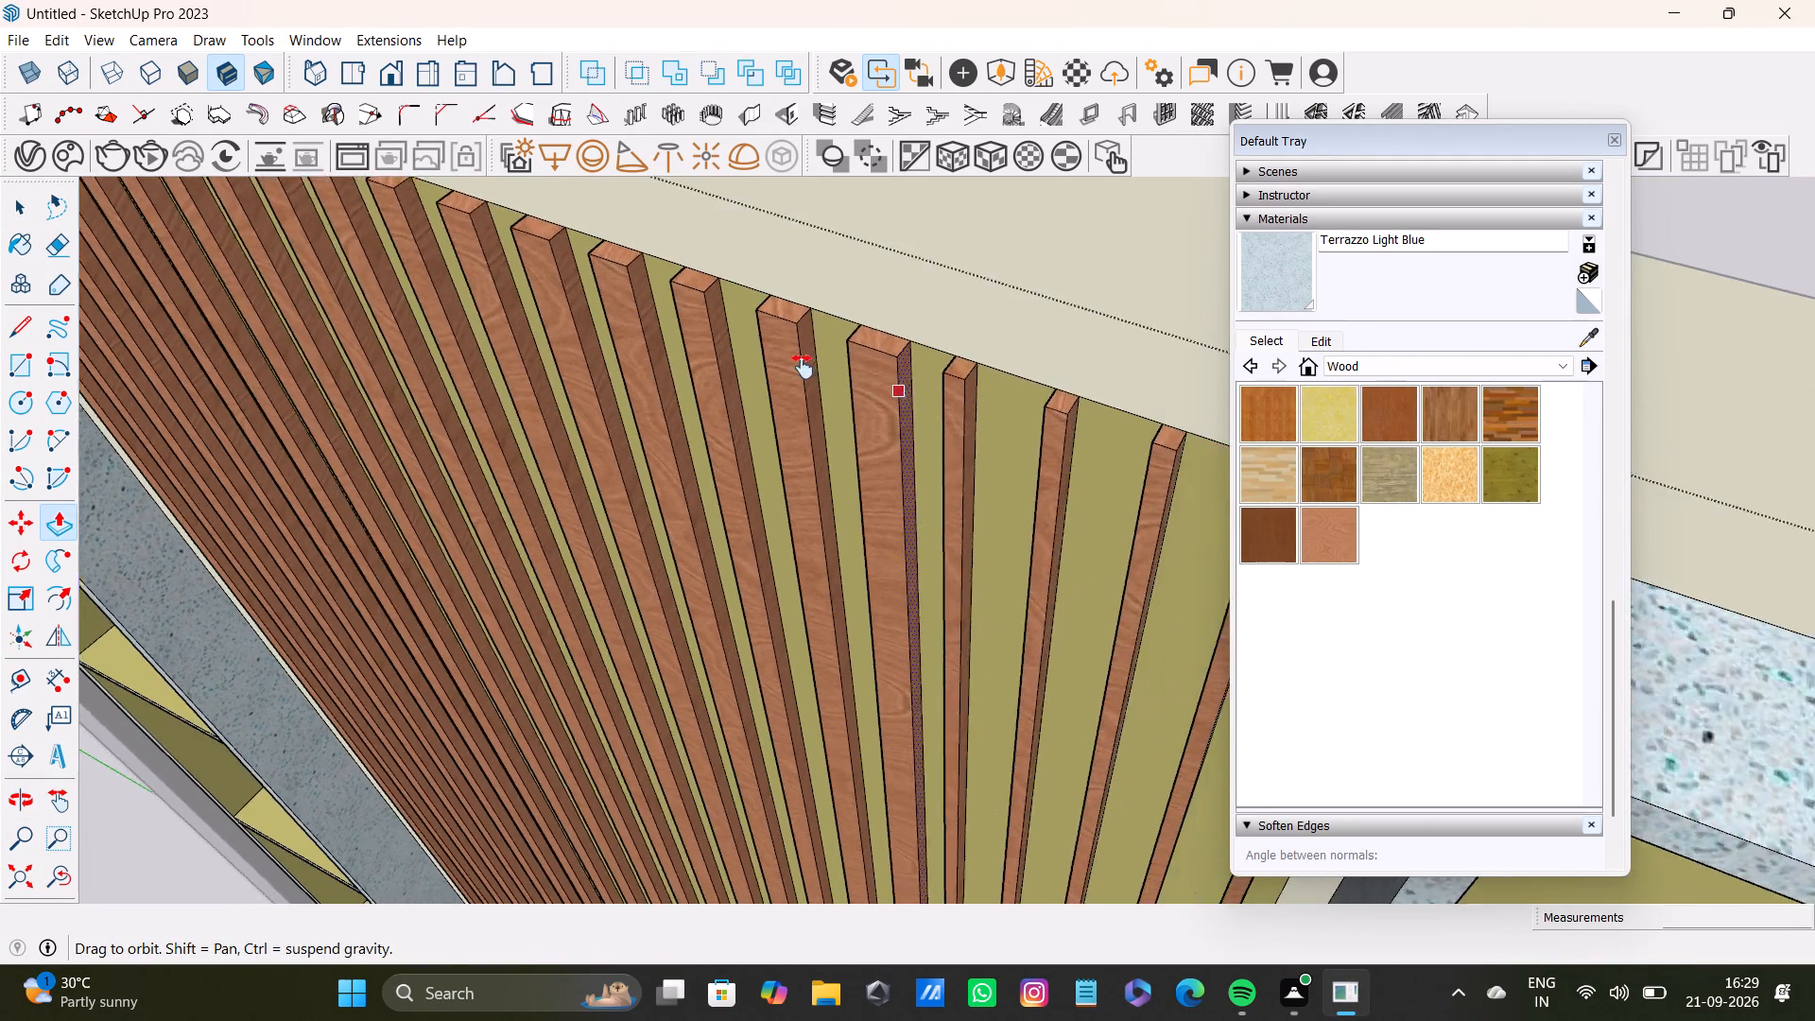
middle_click_drag(803, 367, 768, 356, "shift")
scroll(785, 364, "up", 6)
left_click_drag(740, 321, 725, 328)
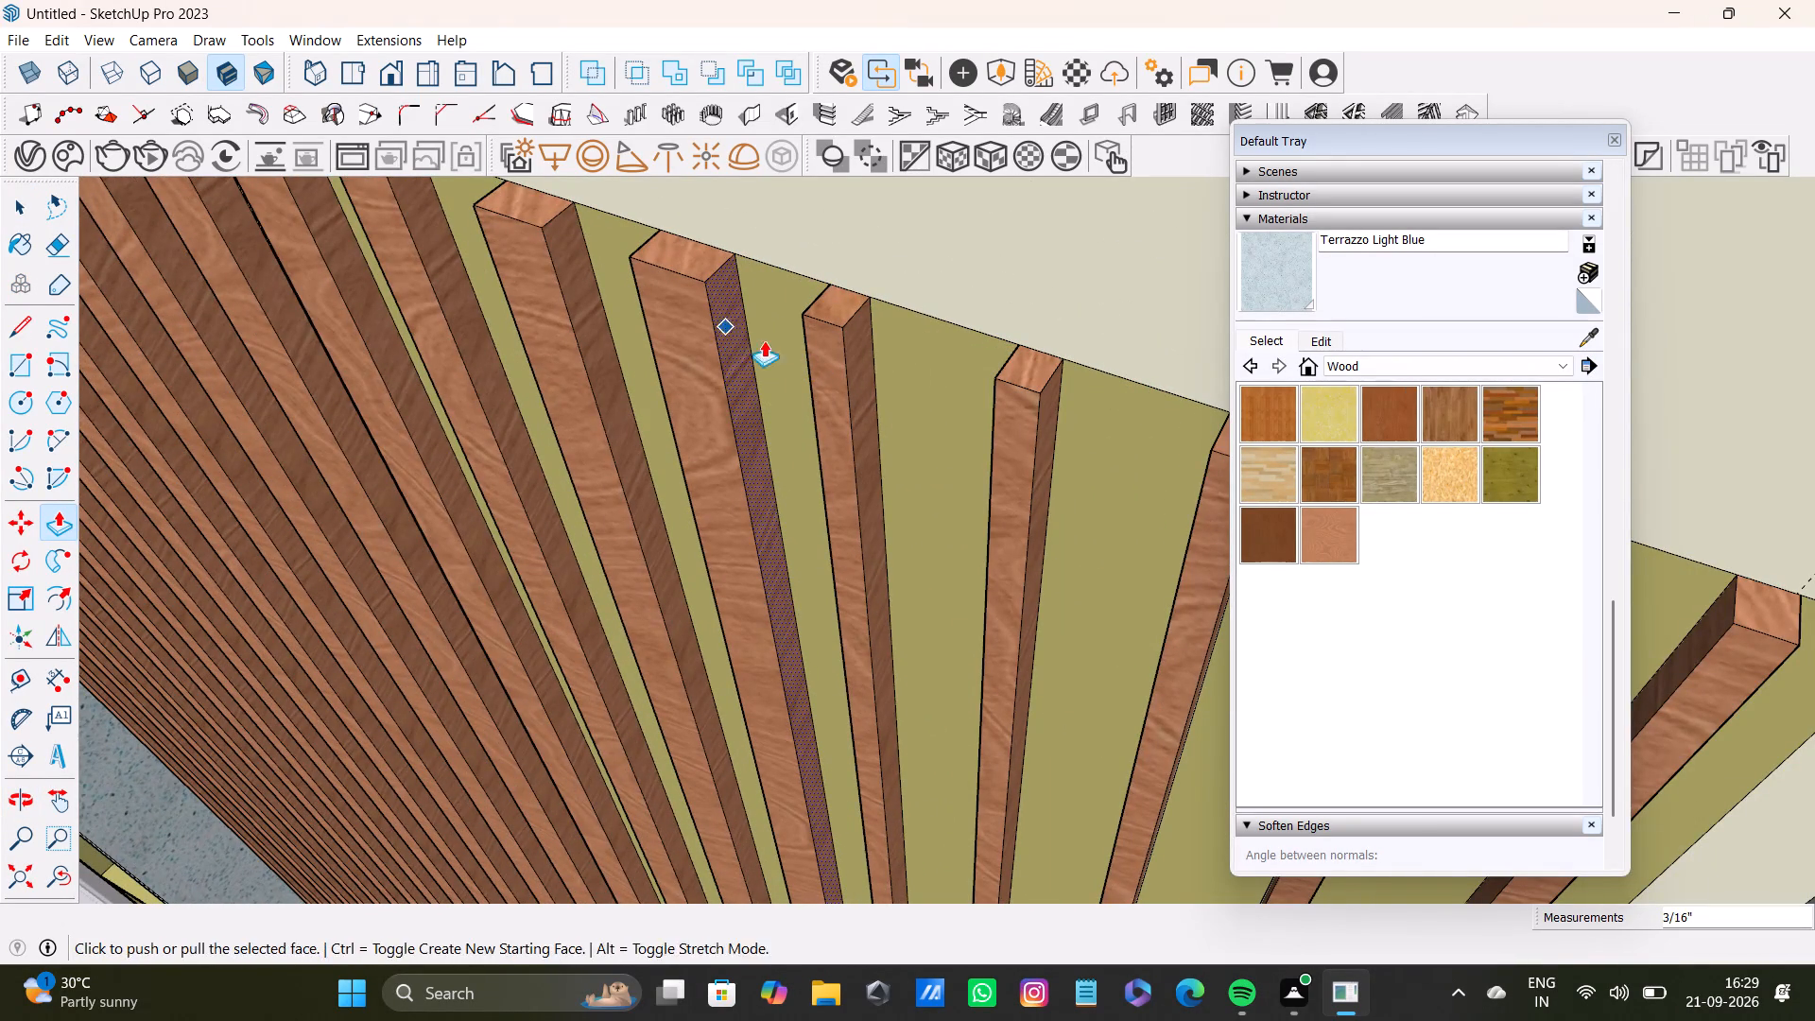
Widen the nineteenth slat from the left shelf unit by pulling its inner side face about 5/8" toward the twentieth slat.
key("space")
left_click(861, 374)
key("p")
left_click_drag(858, 375, 905, 393)
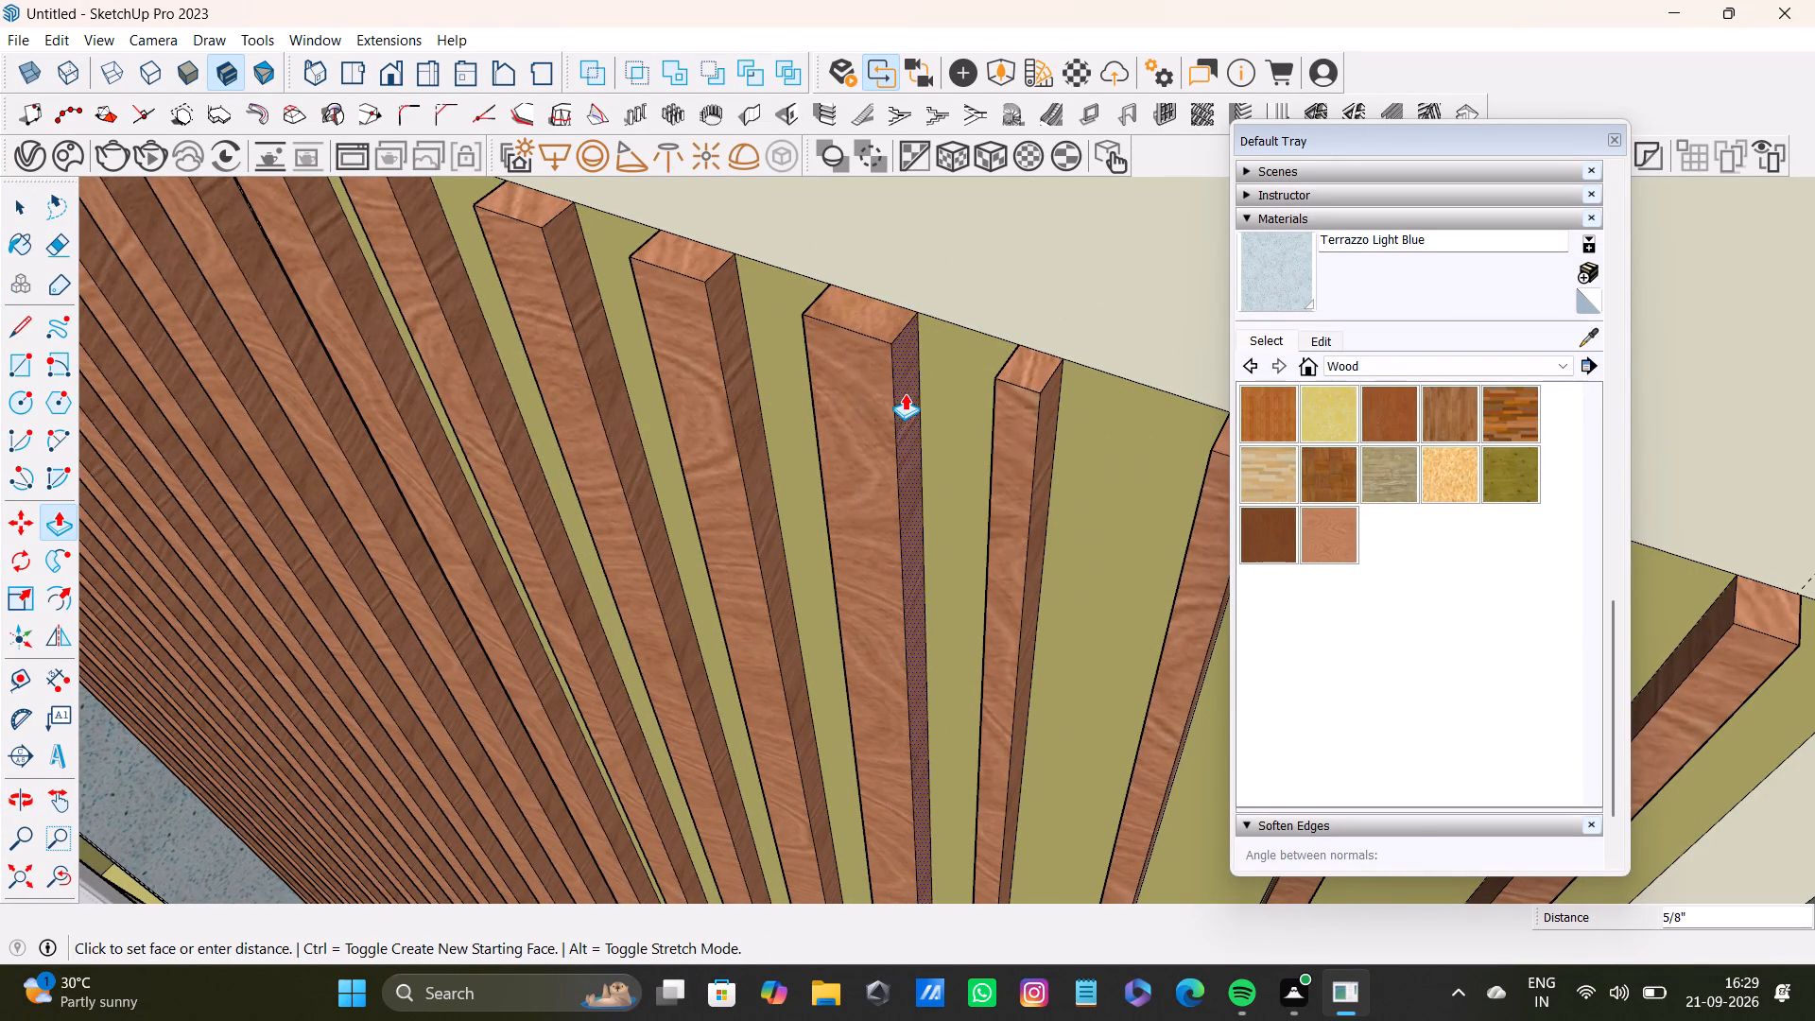
left_click_drag(905, 393, 913, 393)
Trim the nineteenth slat's width slightly by pushing its inner side face back toward the eighteenth slat.
scroll(913, 393, "up", 1)
scroll(909, 395, "down", 3)
middle_click_drag(893, 411, 878, 352, "shift")
left_click_drag(893, 332, 890, 333)
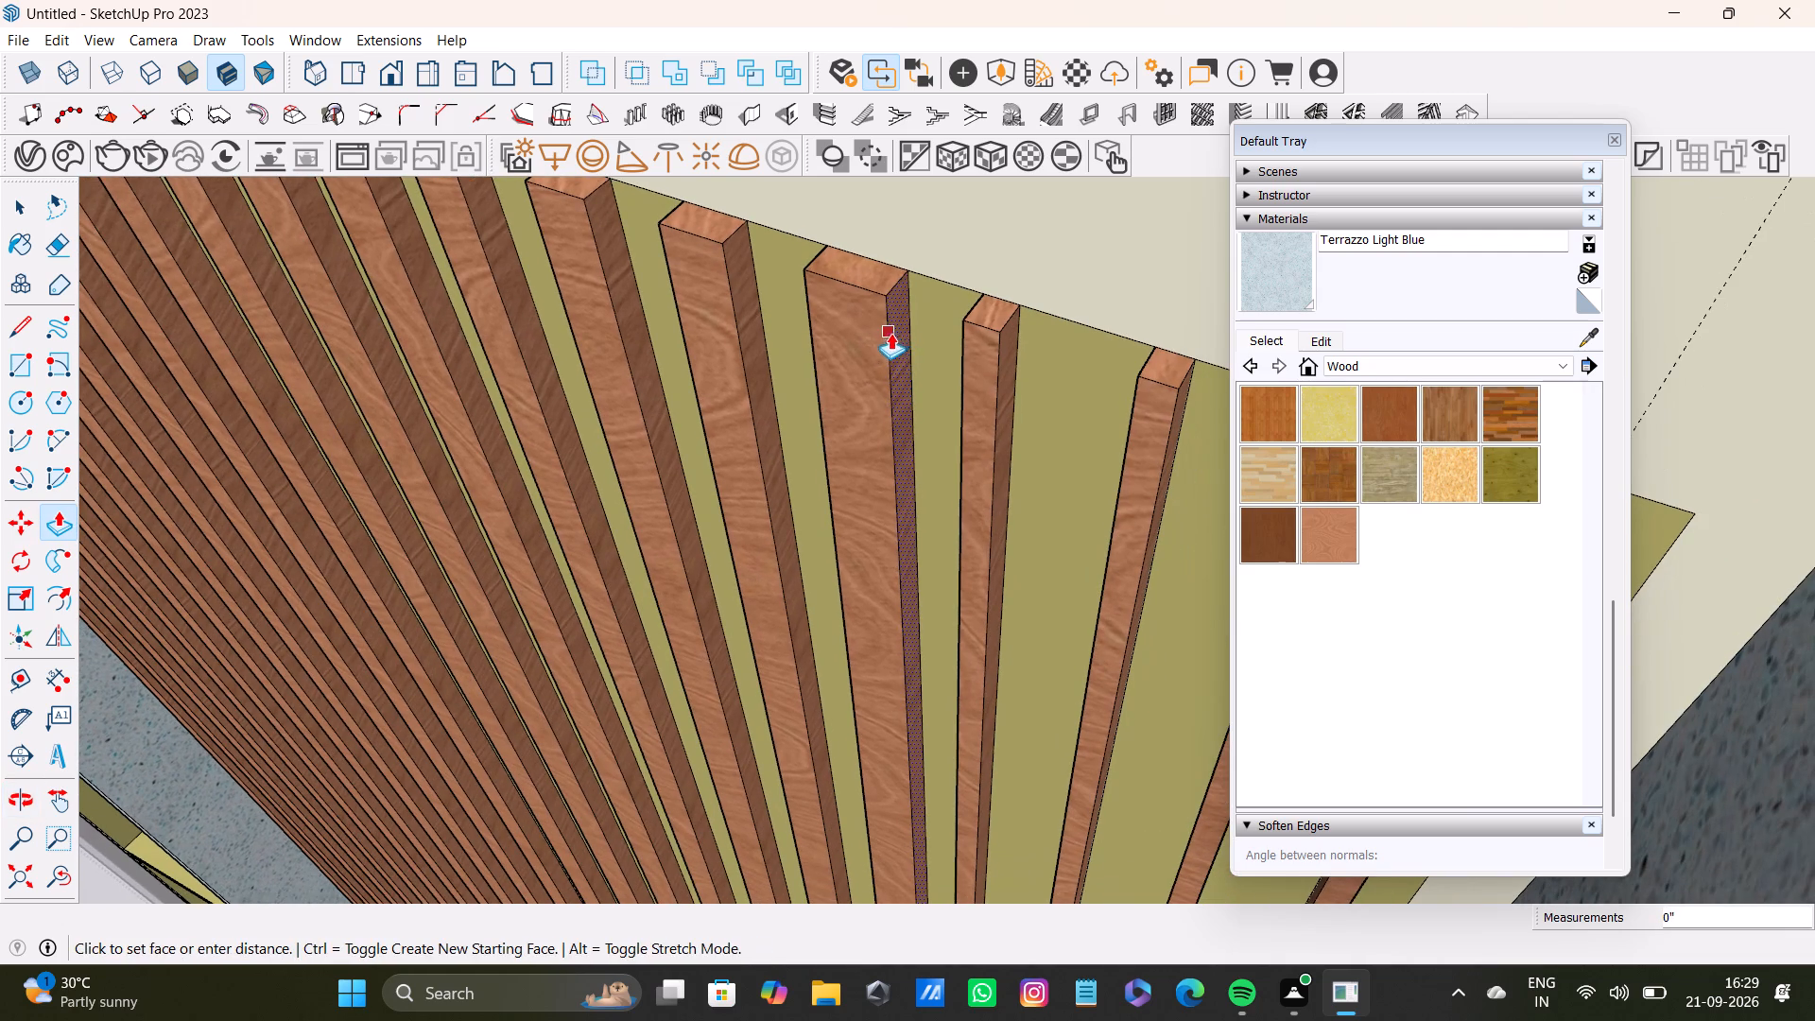
left_click_drag(890, 333, 879, 338)
Widen the twentieth slat from the left shelf unit by pulling its inner side face about 3/4" toward the twenty-first slat.
key("space")
scroll(878, 343, "down", 4)
middle_click_drag(1019, 401, 983, 419, "shift")
scroll(933, 396, "up", 4)
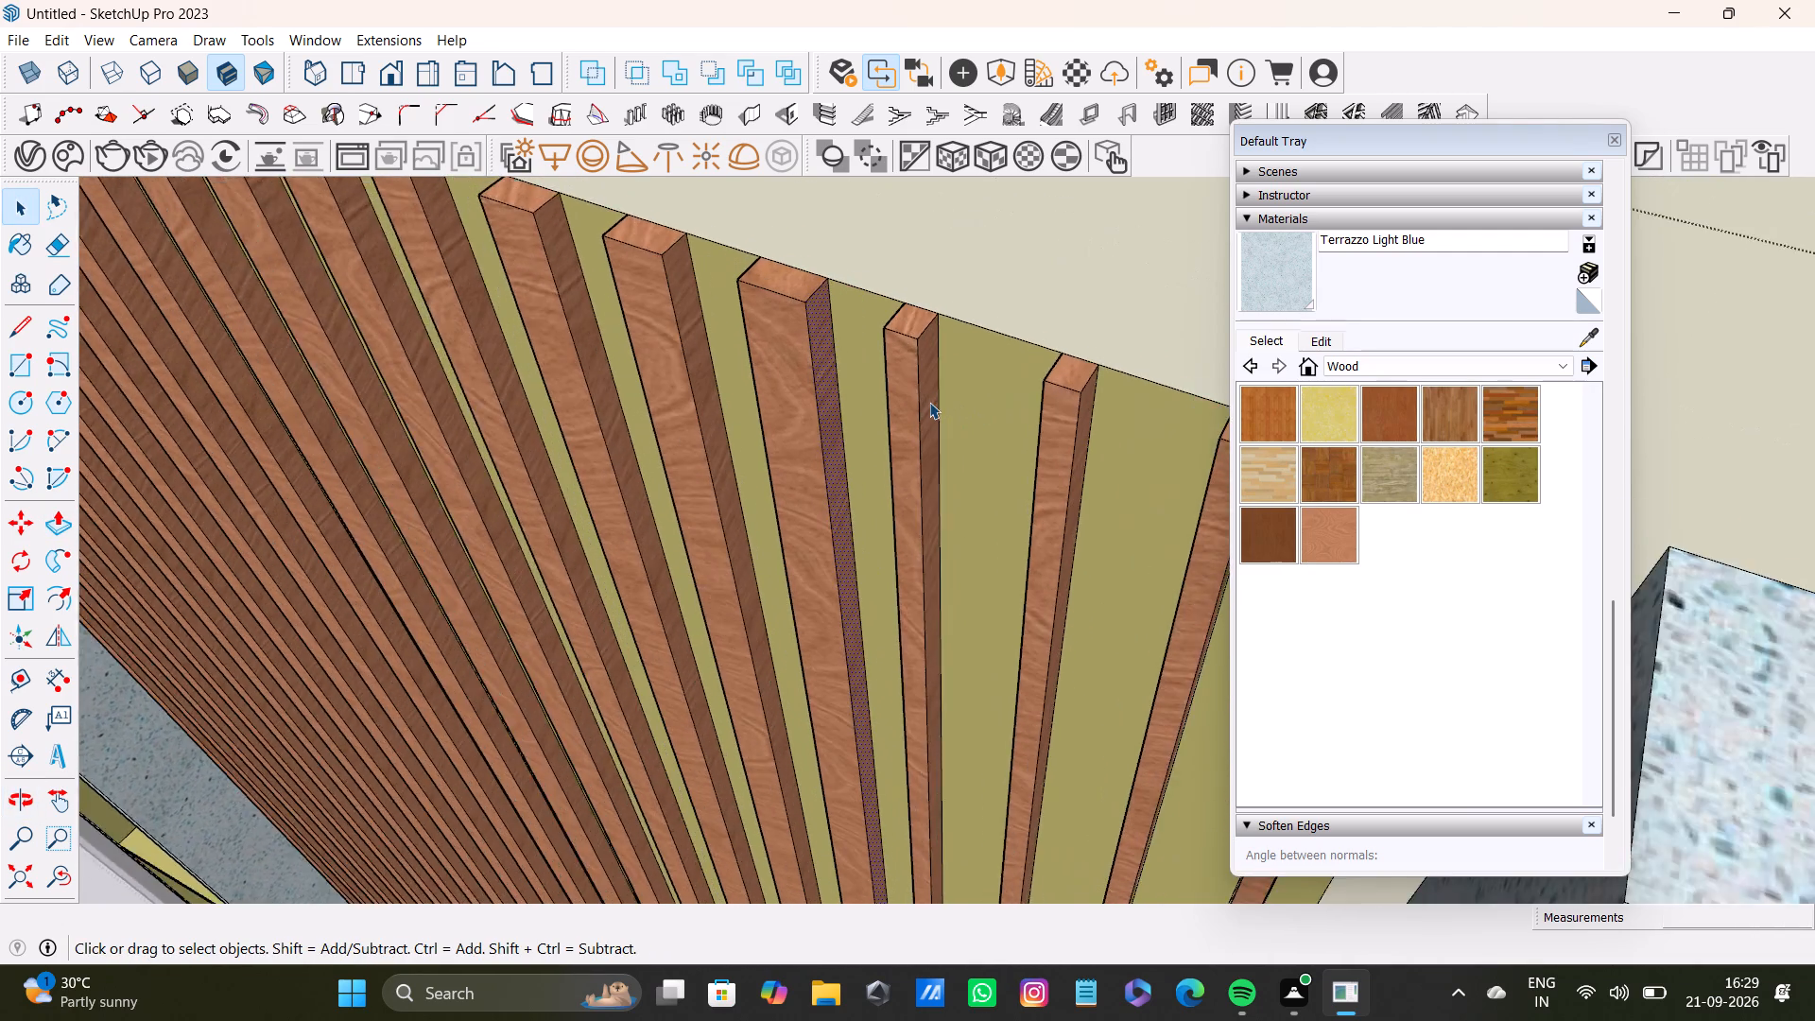
scroll(929, 402, "up", 3)
left_click(928, 401)
key("p")
left_click_drag(928, 399, 1001, 413)
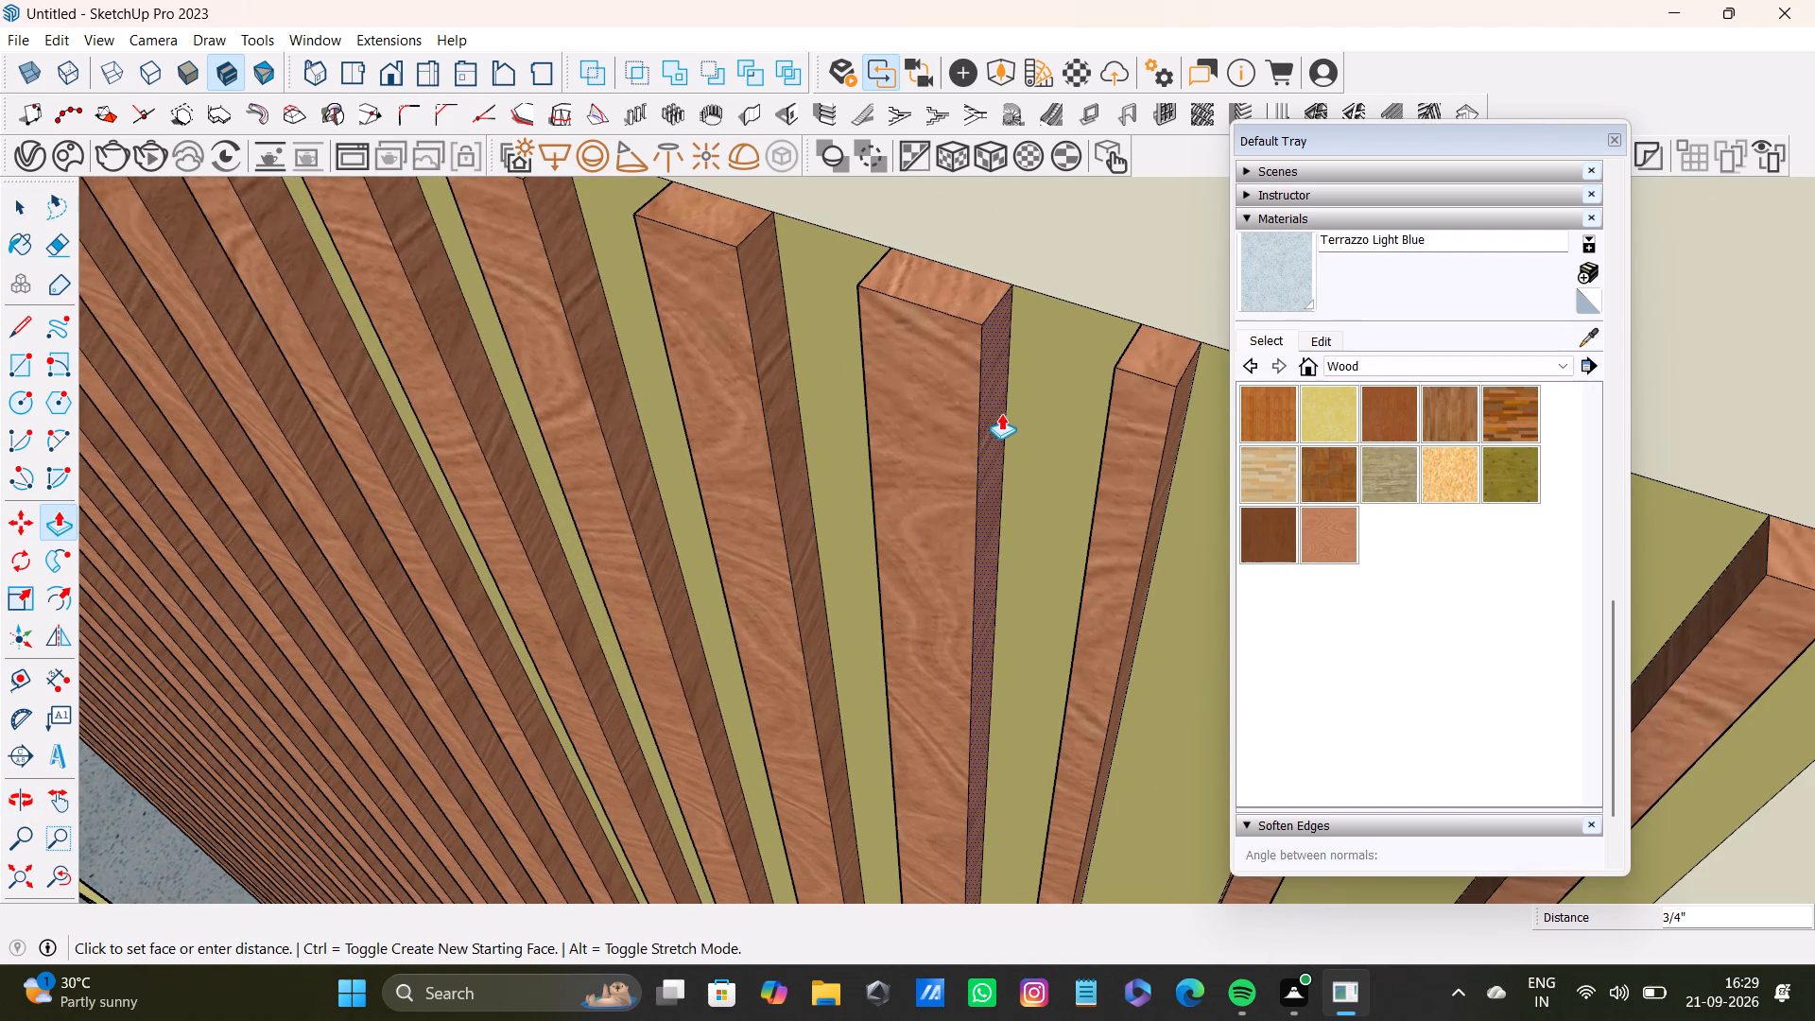
left_click_drag(1001, 413, 1003, 414)
Widen the twenty-first slat from the left shelf unit by pulling its side face toward the twenty-second slat with Push/Pull.
scroll(977, 408, "down", 12)
middle_click_drag(991, 439, 865, 484, "shift")
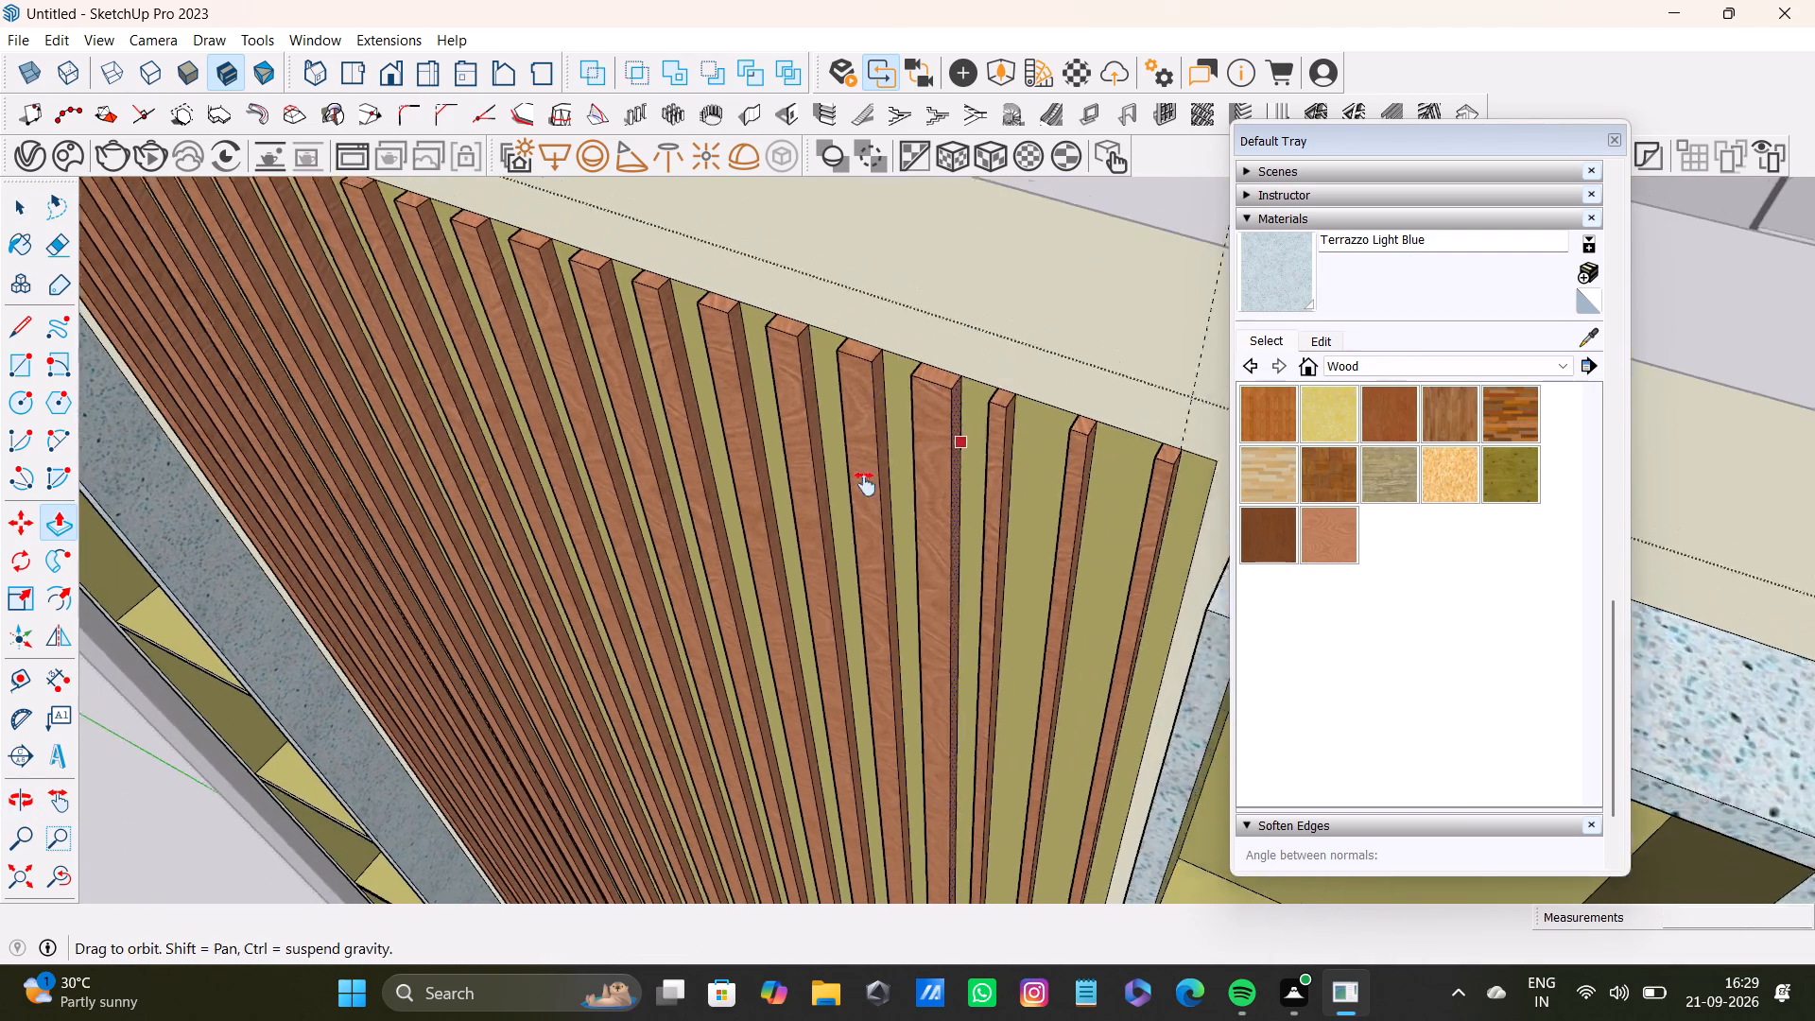
middle_click_drag(865, 484, 830, 489, "shift")
scroll(875, 459, "up", 7)
key("space")
left_click(859, 476)
key("p")
left_click_drag(859, 476, 903, 496)
Widen the twenty-second slat from the left shelf unit by pulling its side face toward the last slat with Push/Pull.
scroll(905, 494, "down", 4)
middle_click_drag(925, 501, 840, 449, "shift")
scroll(865, 468, "up", 7)
key("space")
left_click(917, 489)
key("p")
left_click_drag(917, 489, 981, 511)
scroll(970, 519, "down", 4)
key("space")
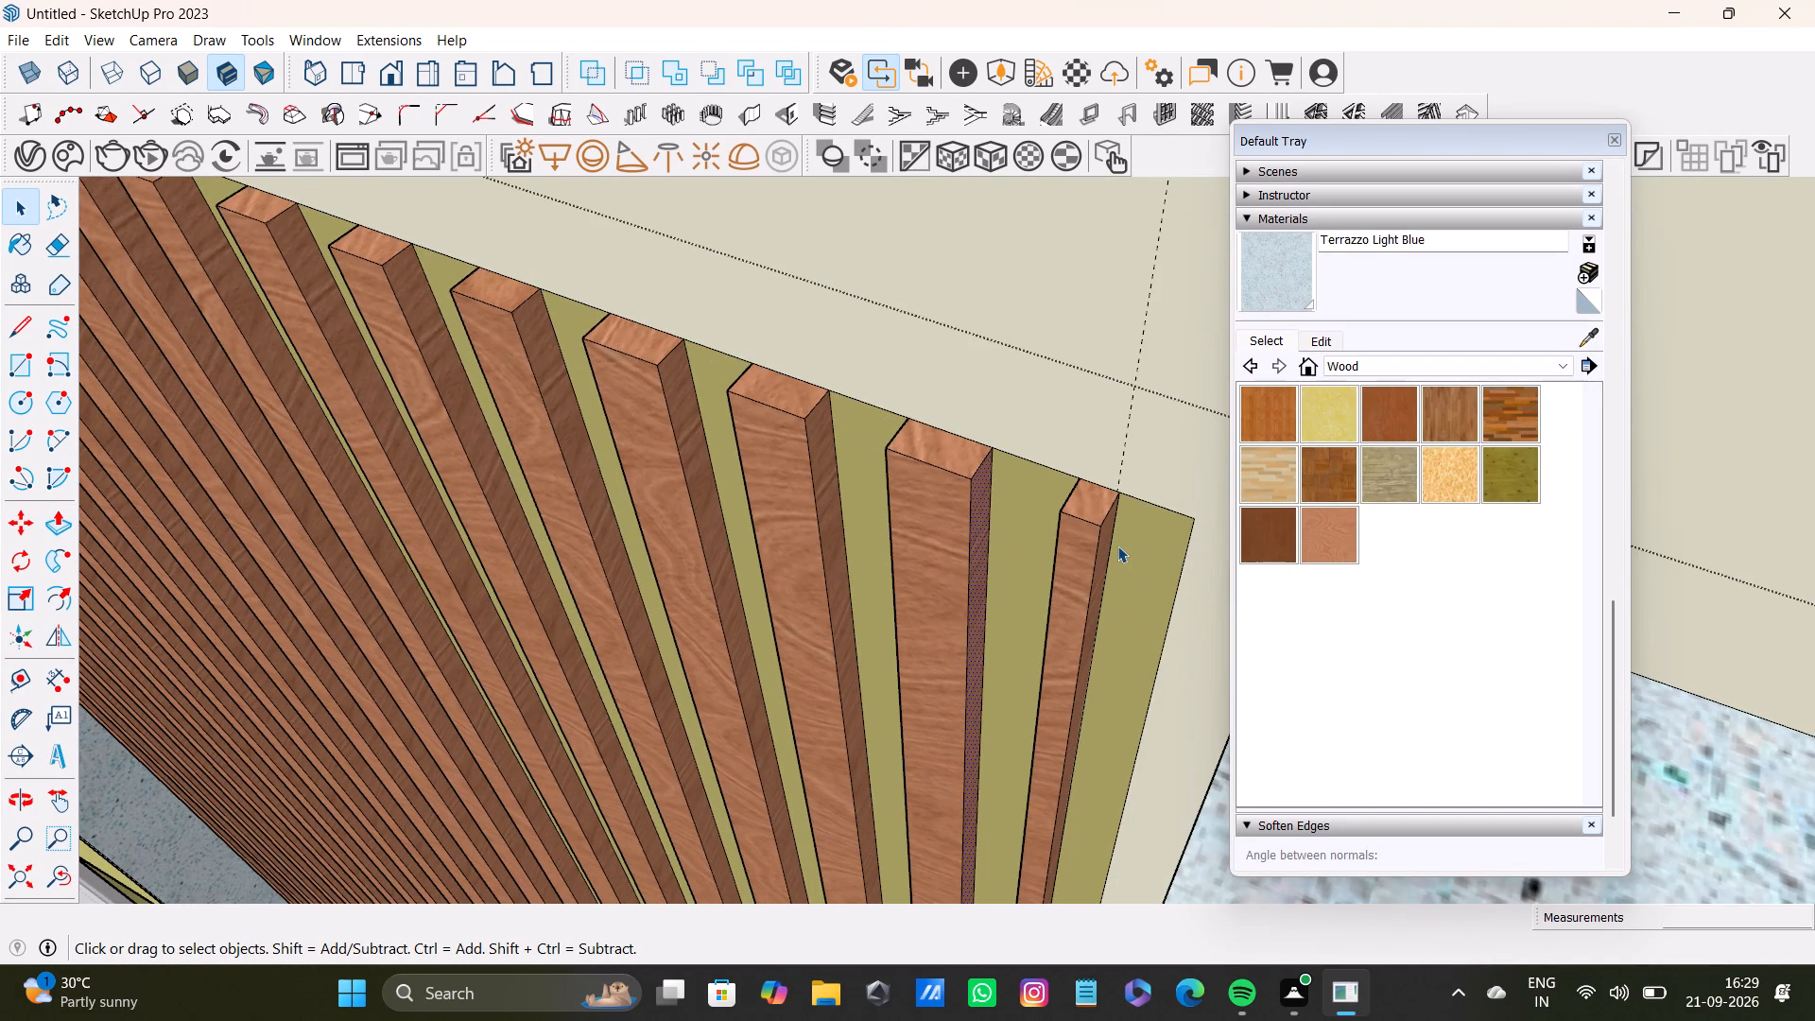
Examine the widths and spacing of the slats across the backing, including the last slat beside the right shelf unit.
scroll(716, 508, "down", 12)
middle_click_drag(582, 501, 1209, 529)
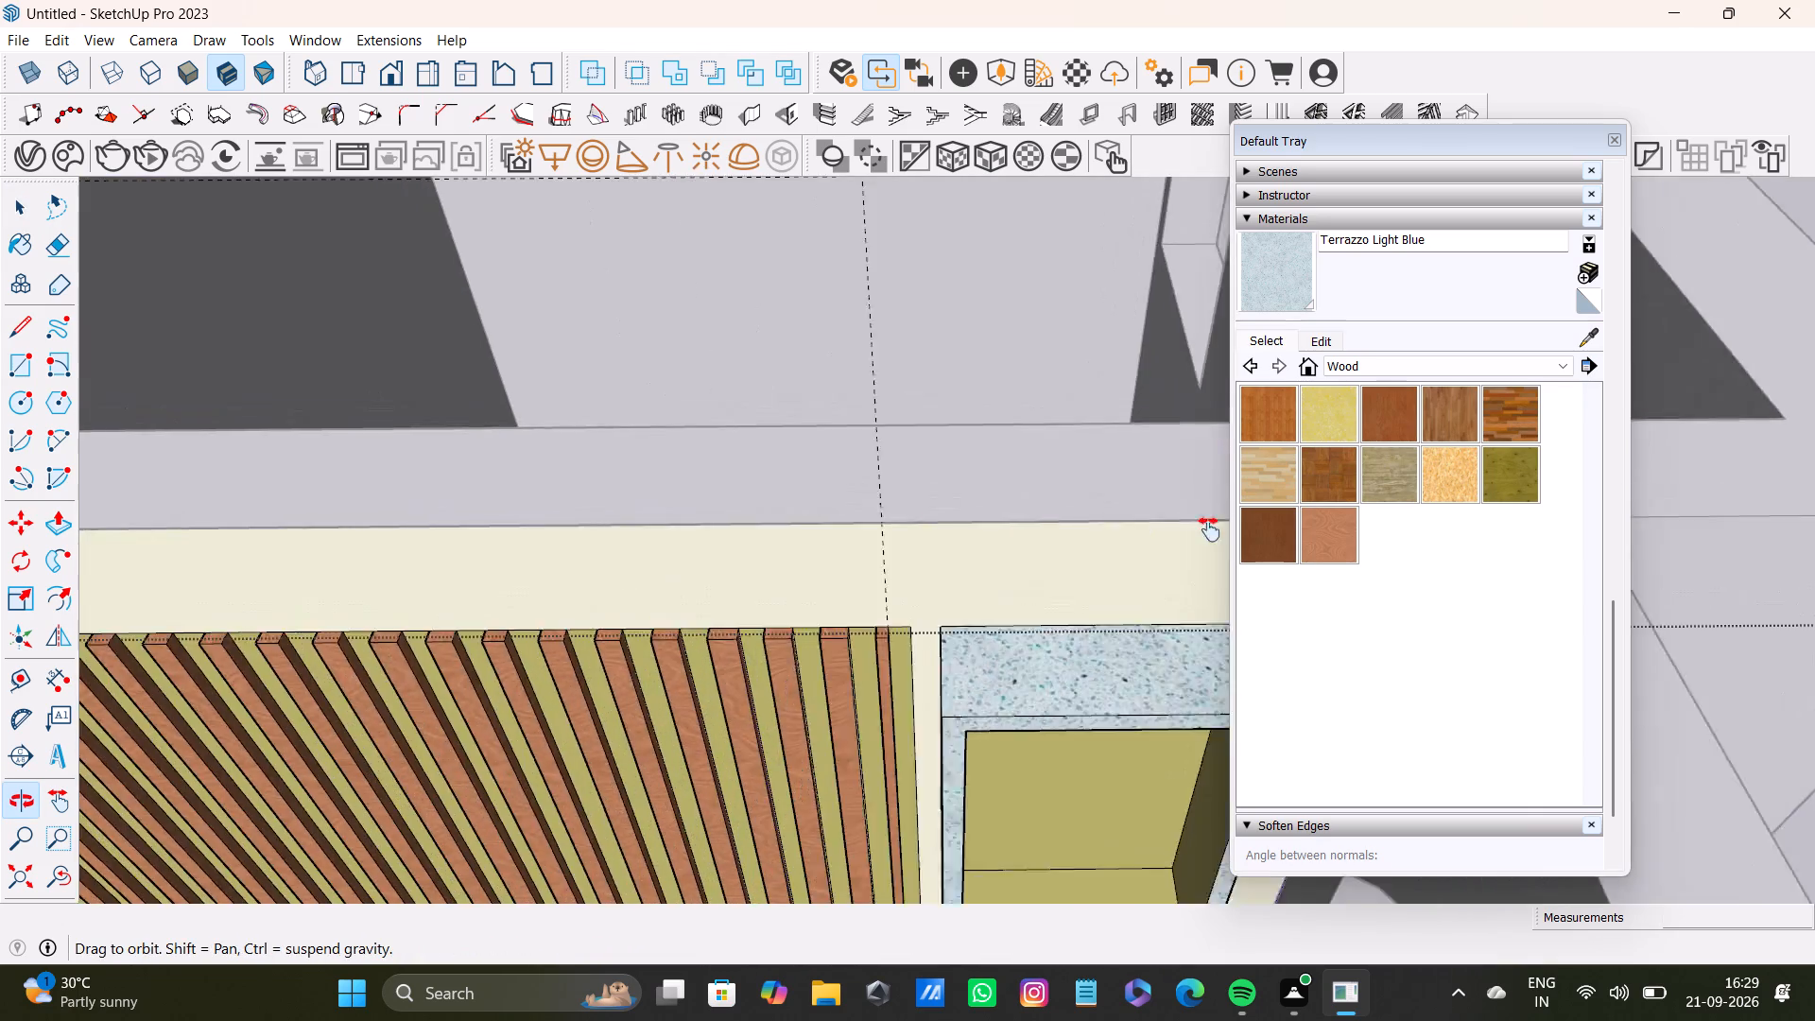
middle_click_drag(1209, 529, 1325, 554)
scroll(597, 667, "down", 4)
middle_click_drag(582, 714, 777, 679)
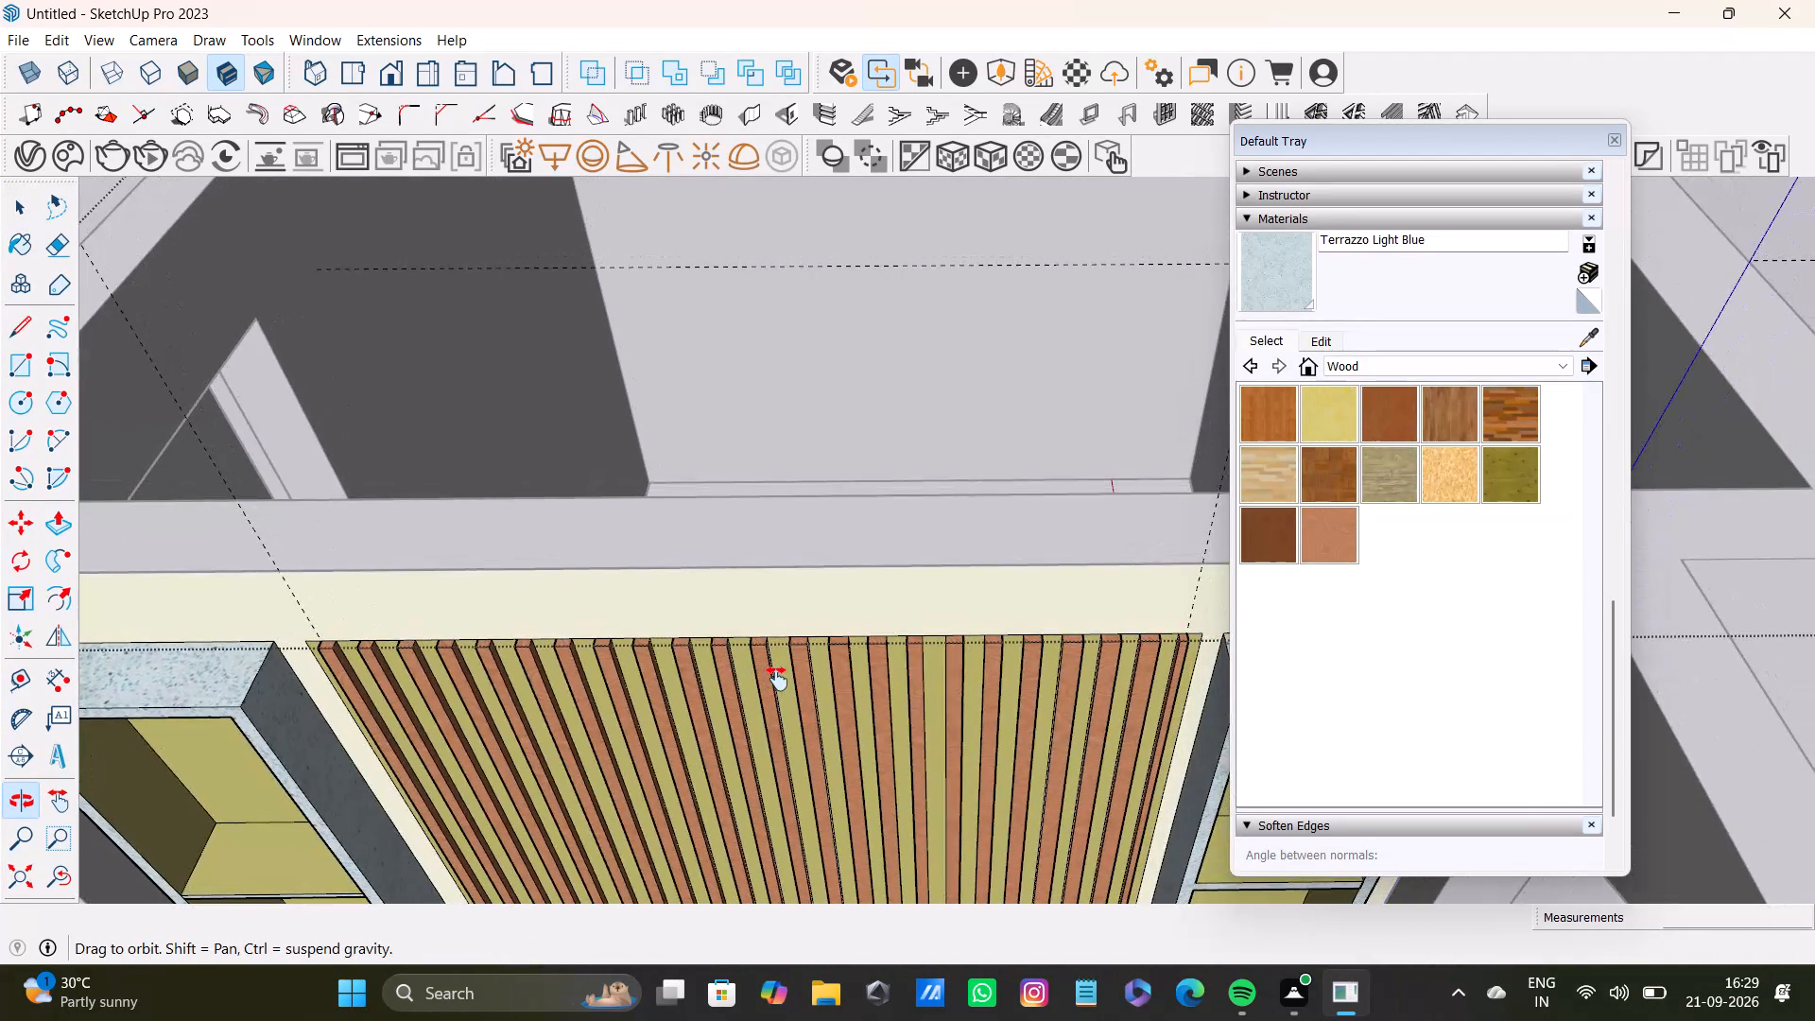
middle_click_drag(777, 679, 587, 693)
scroll(856, 682, "up", 2)
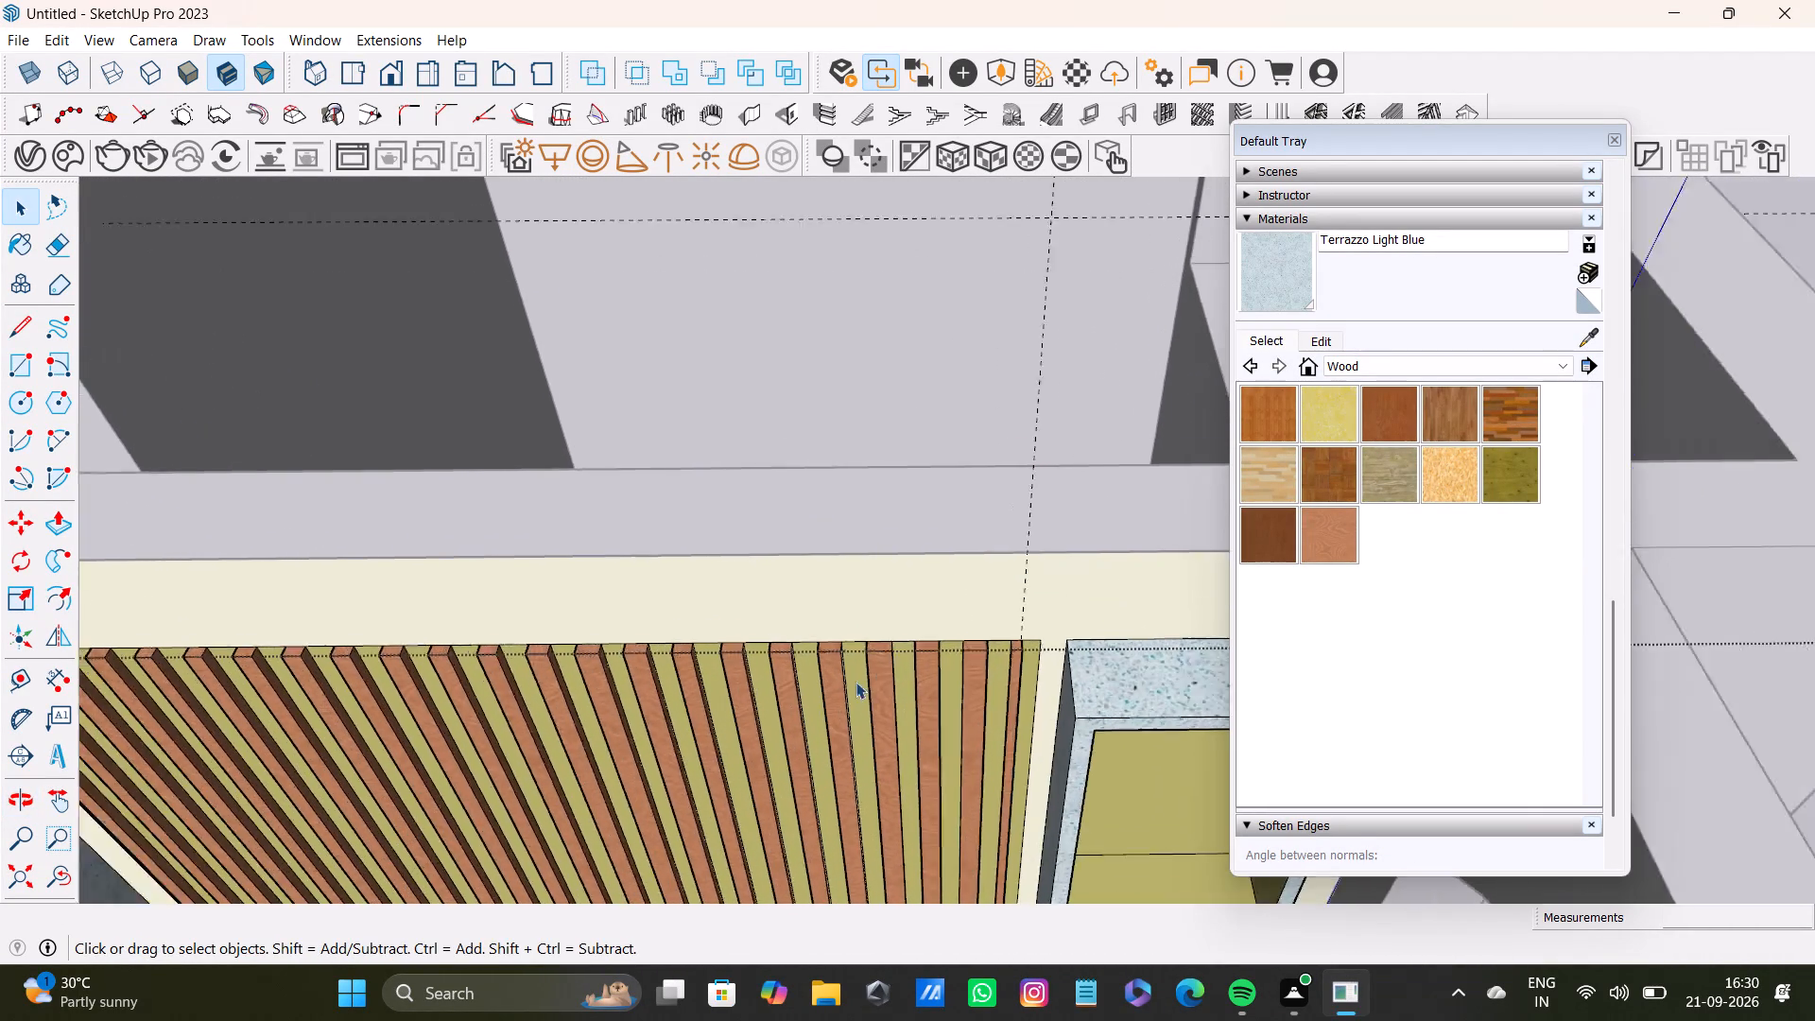
scroll(856, 682, "up", 4)
scroll(931, 636, "up", 3)
middle_click_drag(941, 636, 683, 591)
scroll(802, 583, "up", 3)
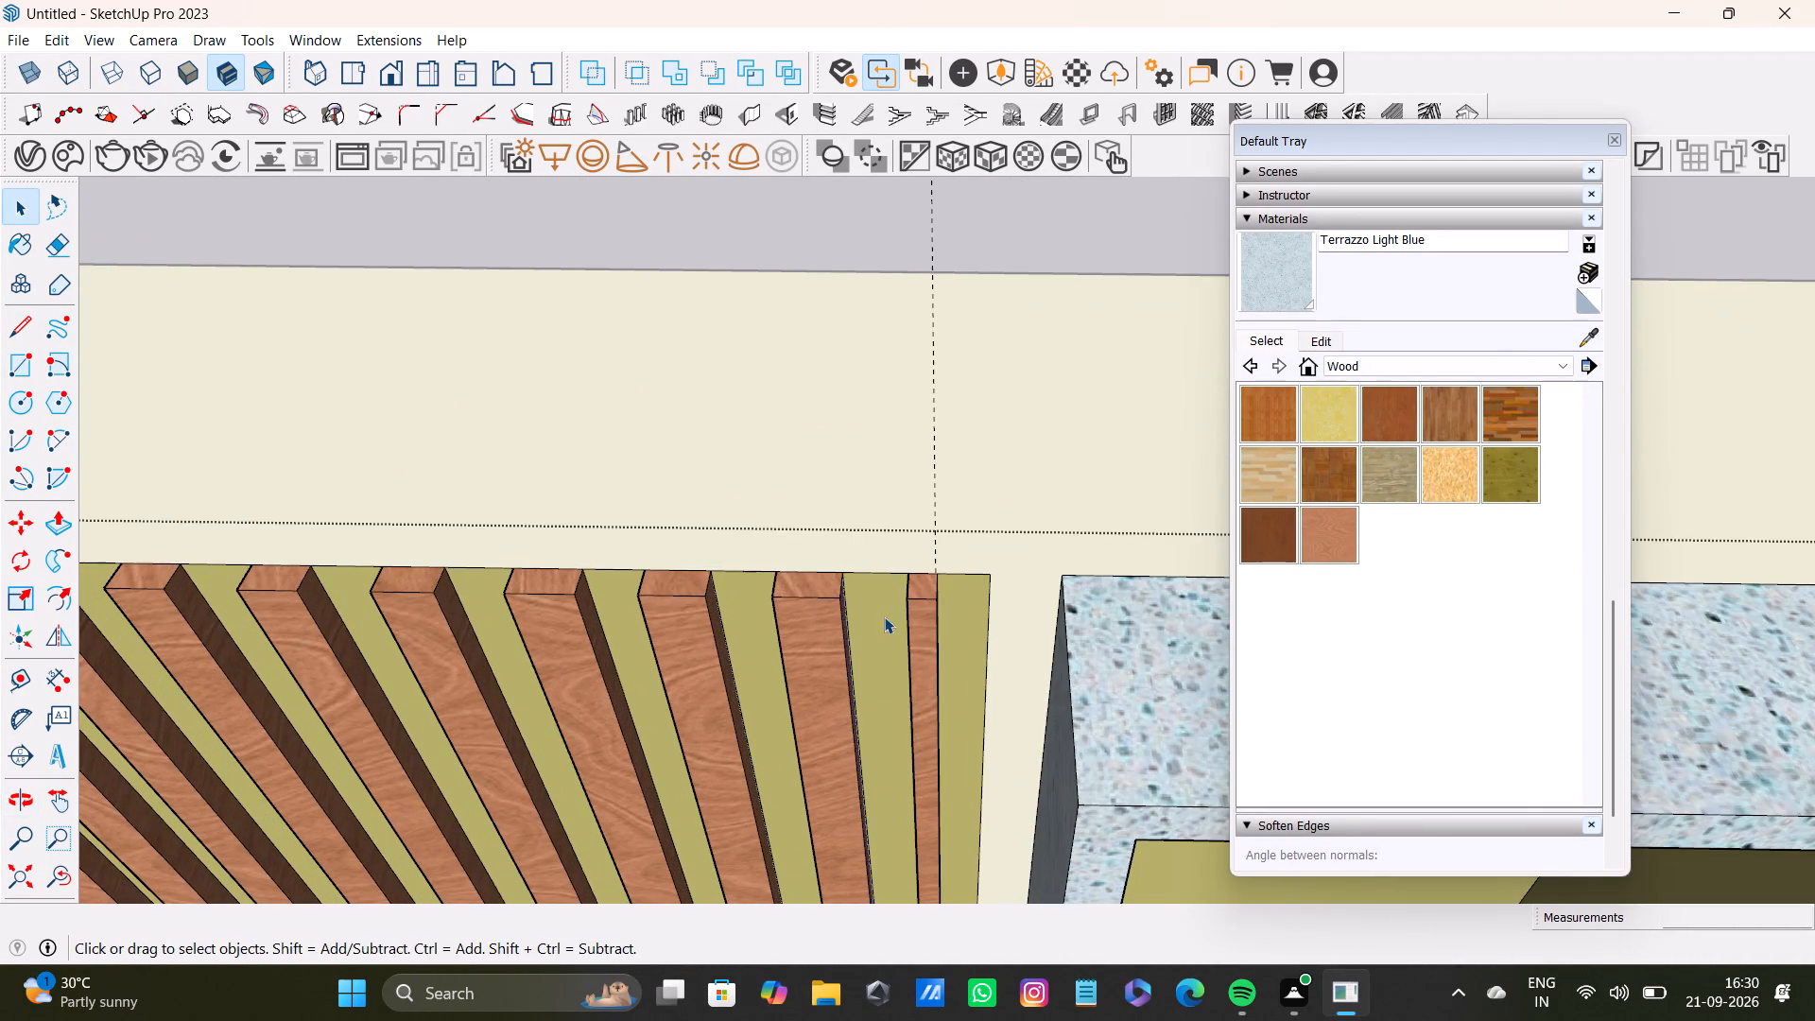
middle_click_drag(820, 652, 723, 701)
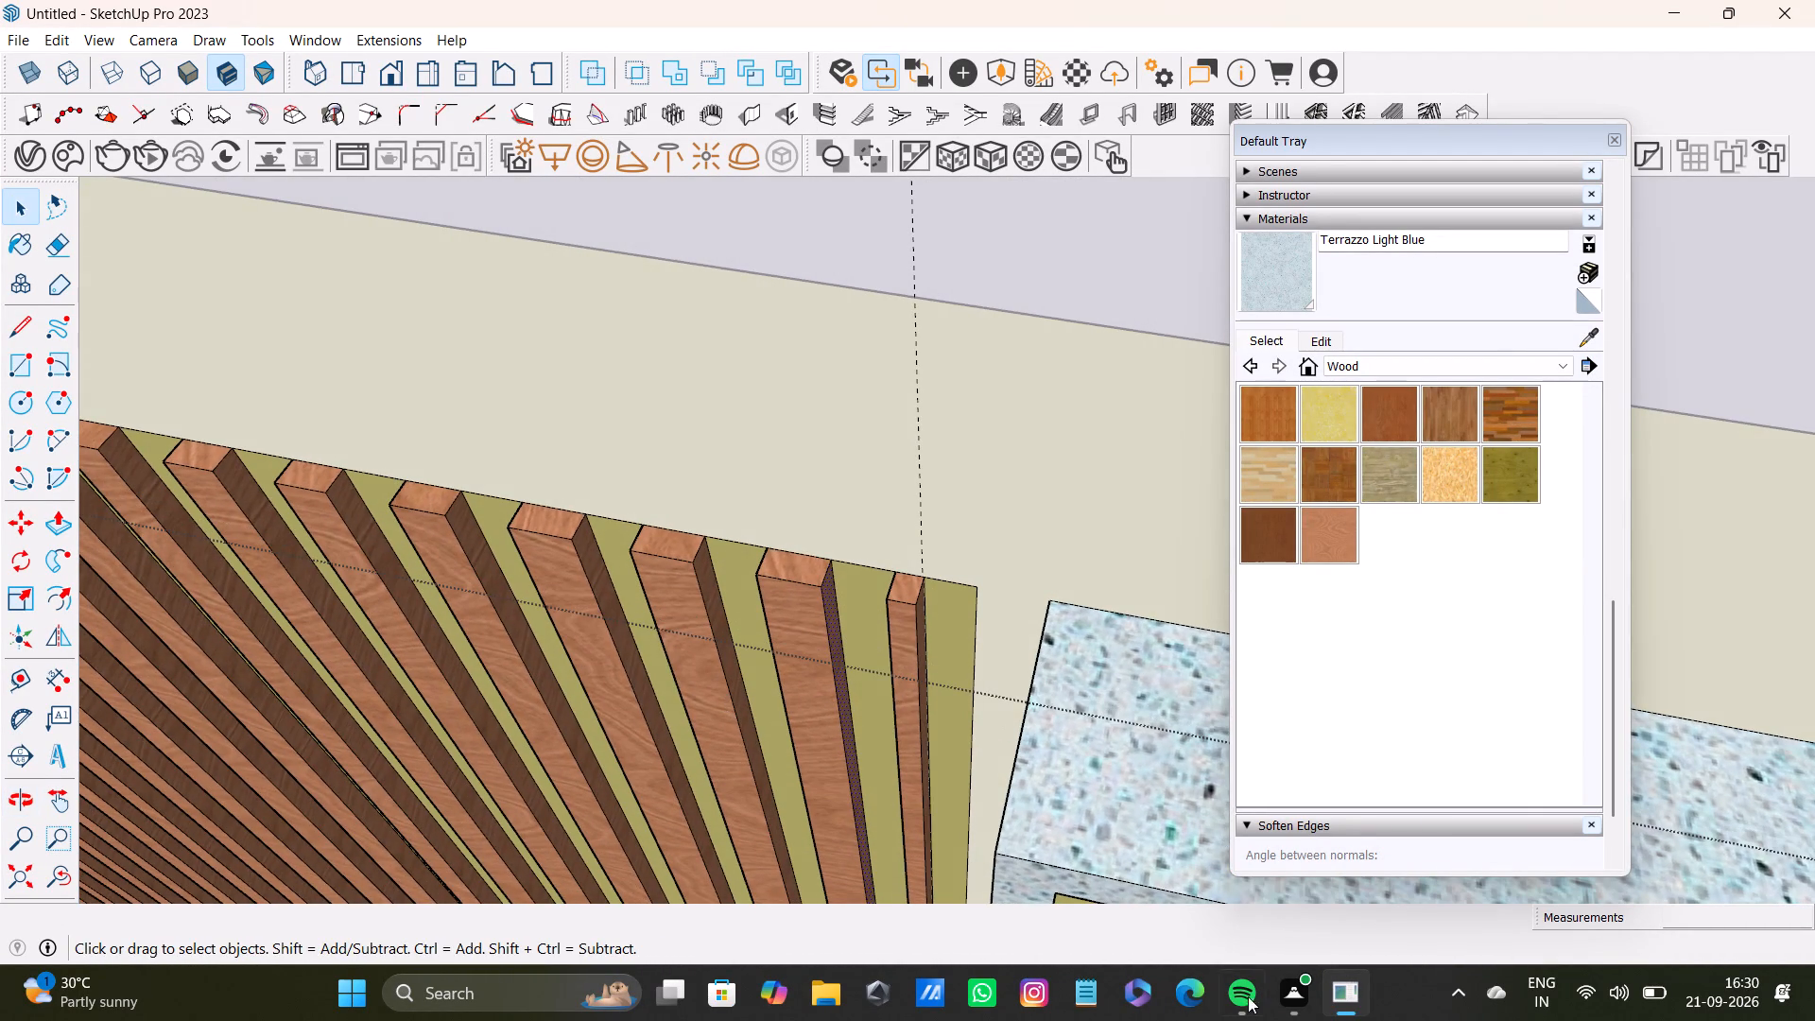
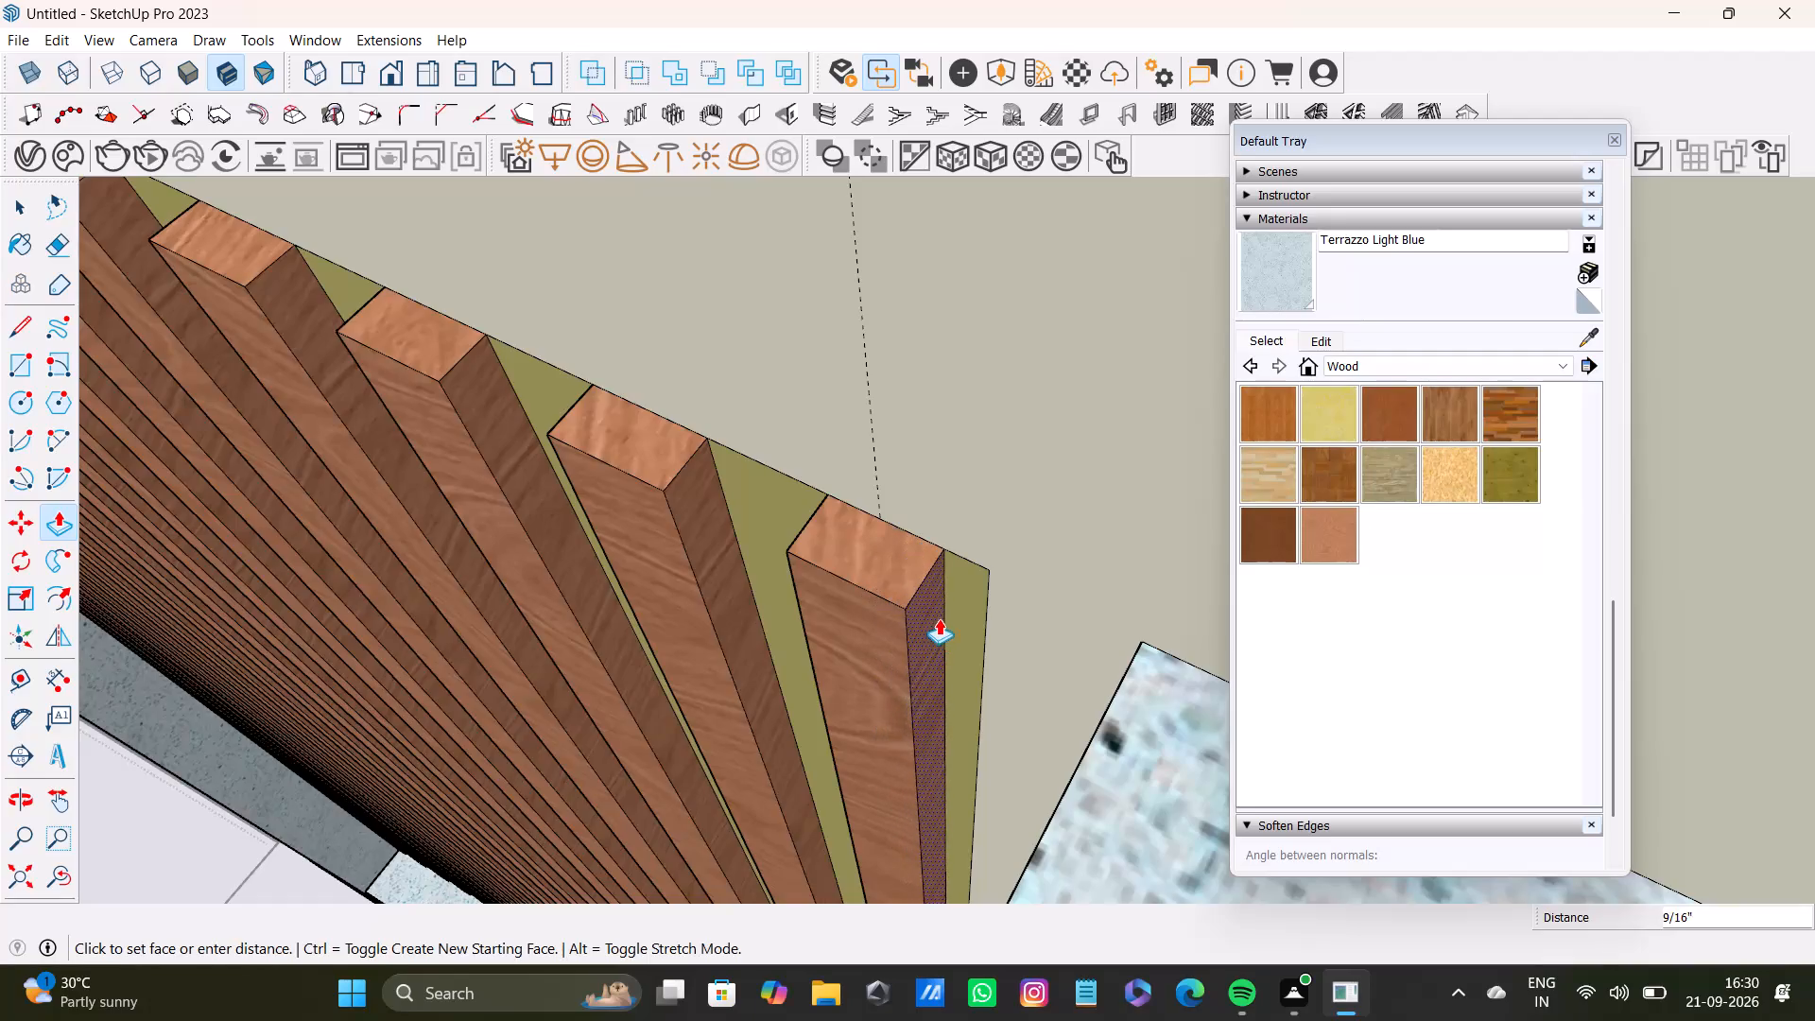
Widen the second slat from the left shelf unit by pulling its side face toward the third slat with Push/Pull.
key("space")
scroll(887, 625, "down", 12)
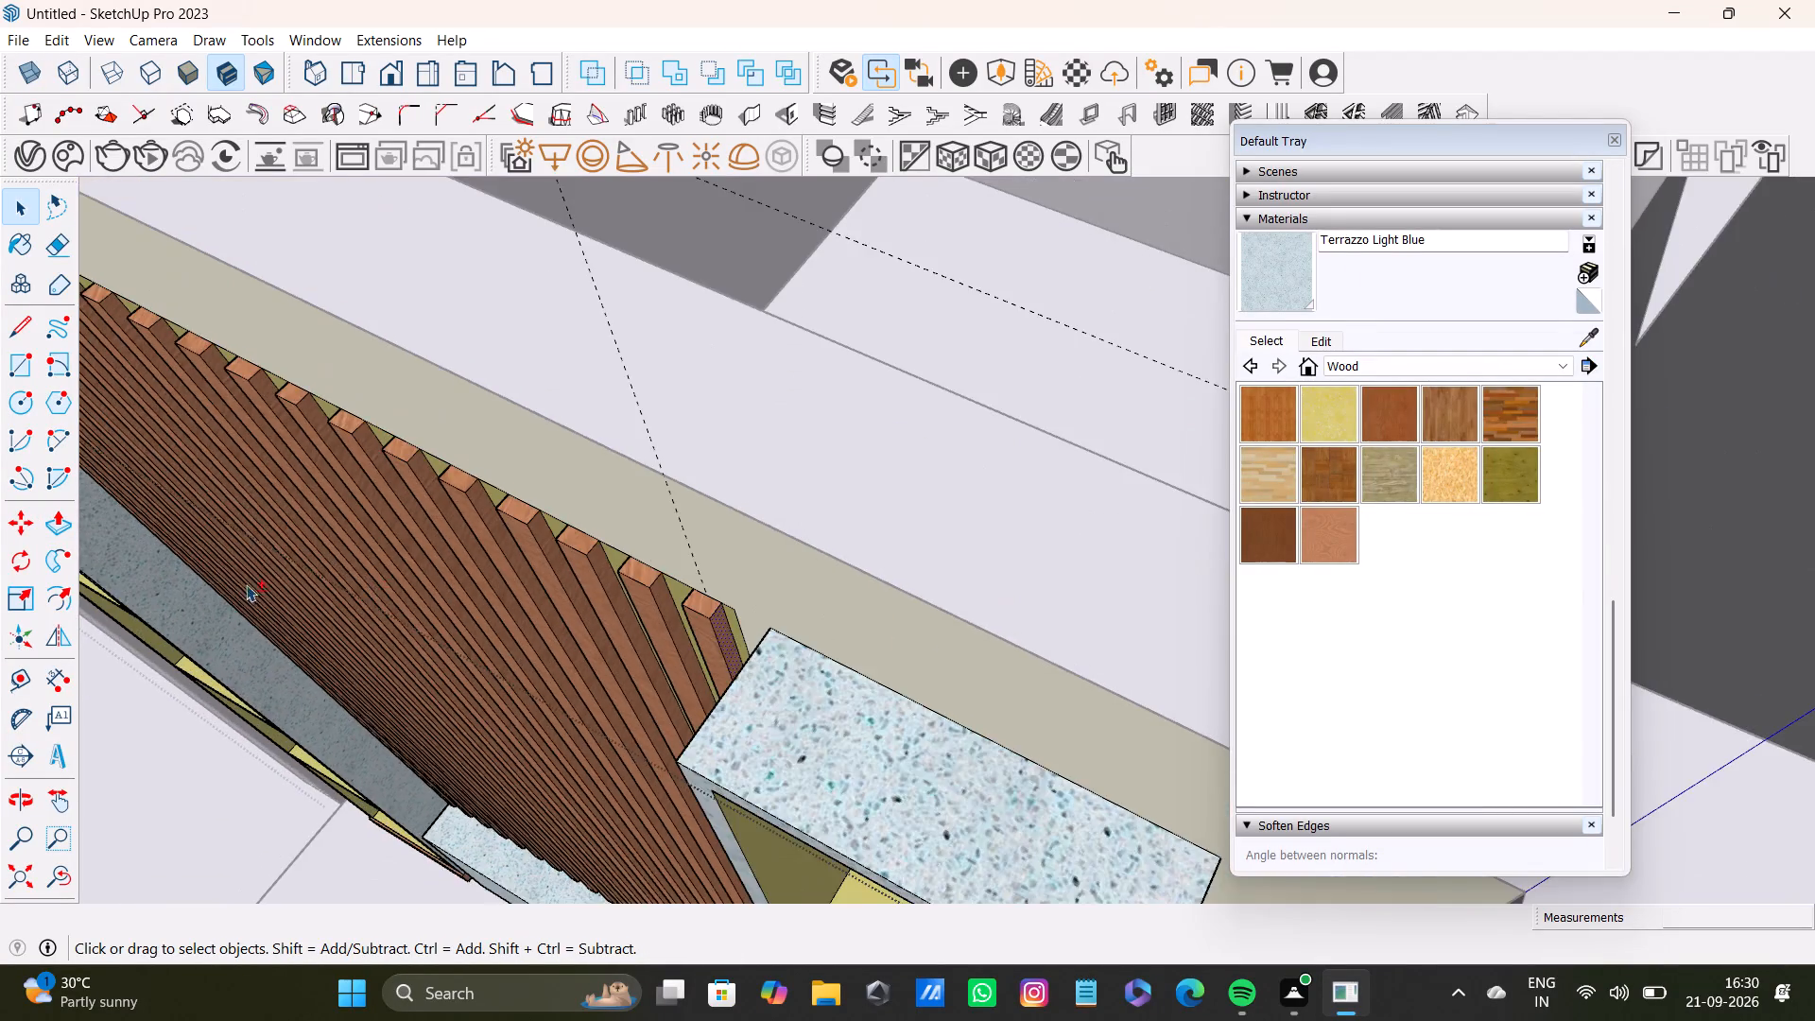
middle_click_drag(252, 580, 996, 564, "shift")
middle_click_drag(942, 273, 794, 672, "shift")
scroll(793, 672, "down", 1, "shift")
middle_click_drag(806, 658, 995, 606)
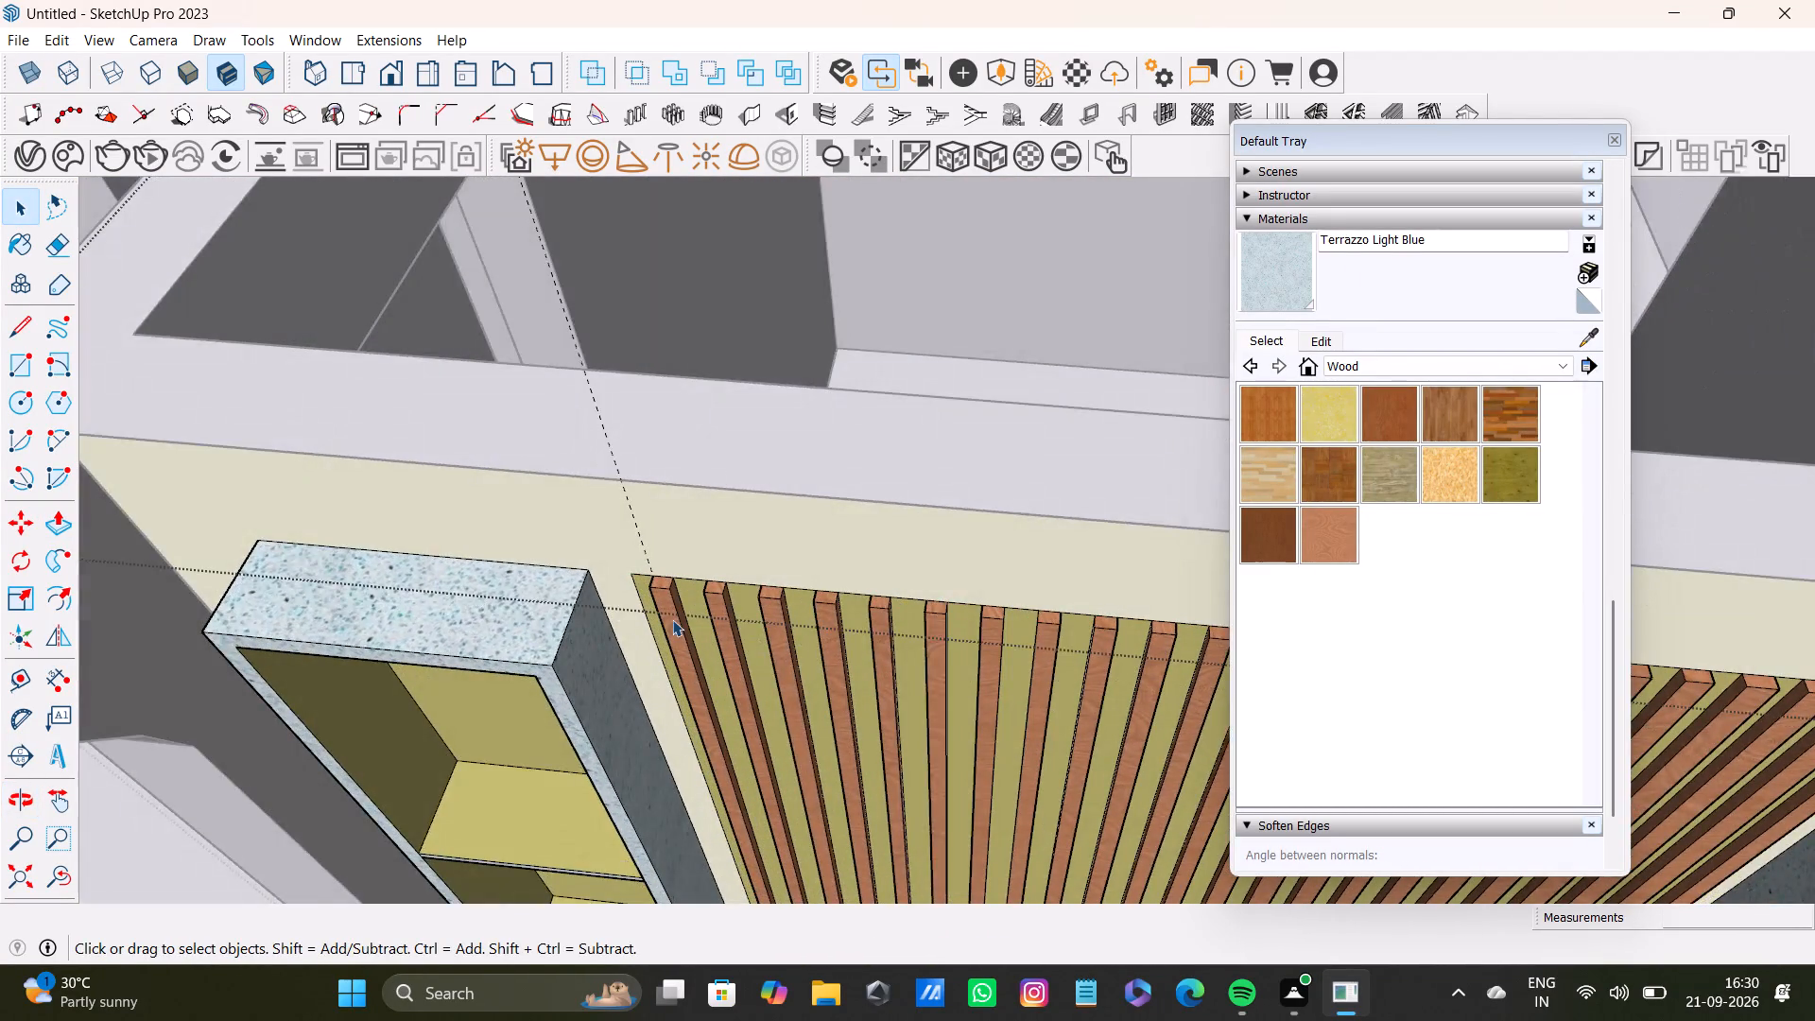
scroll(672, 613, "up", 4)
scroll(802, 596, "up", 7)
middle_click_drag(767, 565, 713, 585)
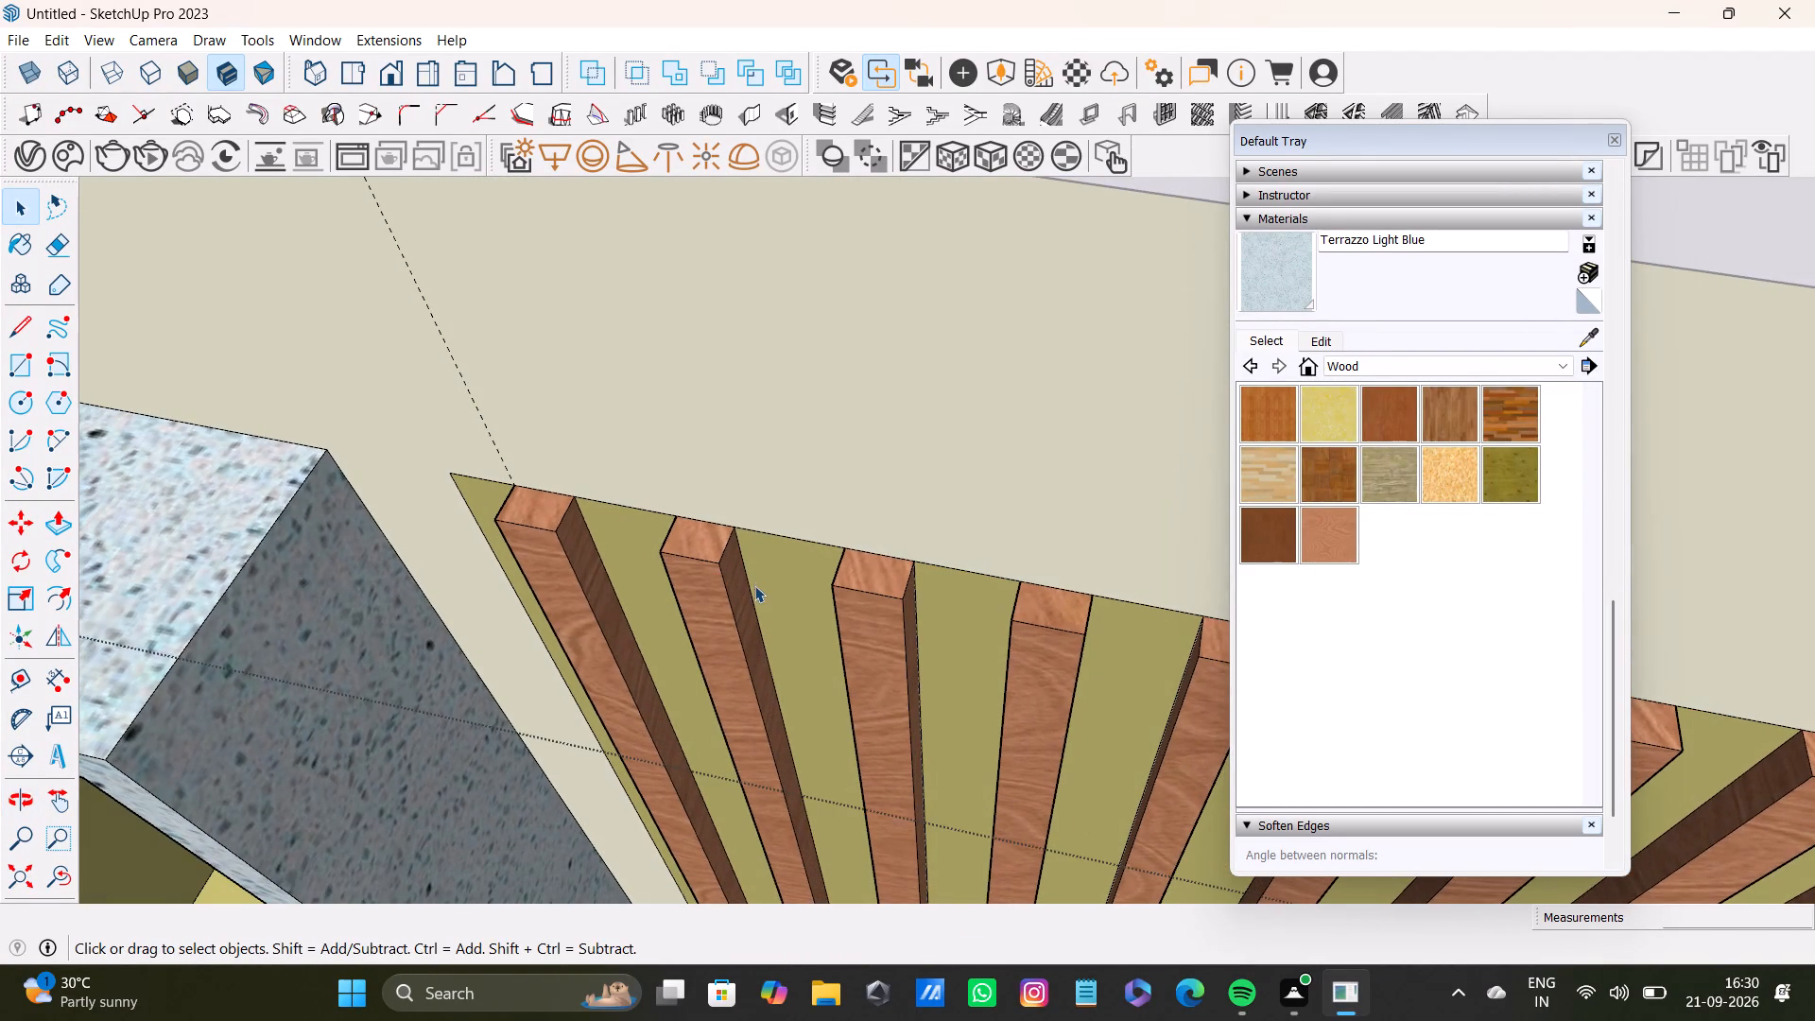
key("space")
left_click(733, 585)
key("p")
left_click_drag(737, 584, 766, 586)
key("space")
Deepen the first slat beside the left shelf unit by pulling its front face outward from the backing with Push/Pull.
scroll(766, 586, "down", 5)
scroll(782, 608, "up", 4)
scroll(780, 599, "down", 13)
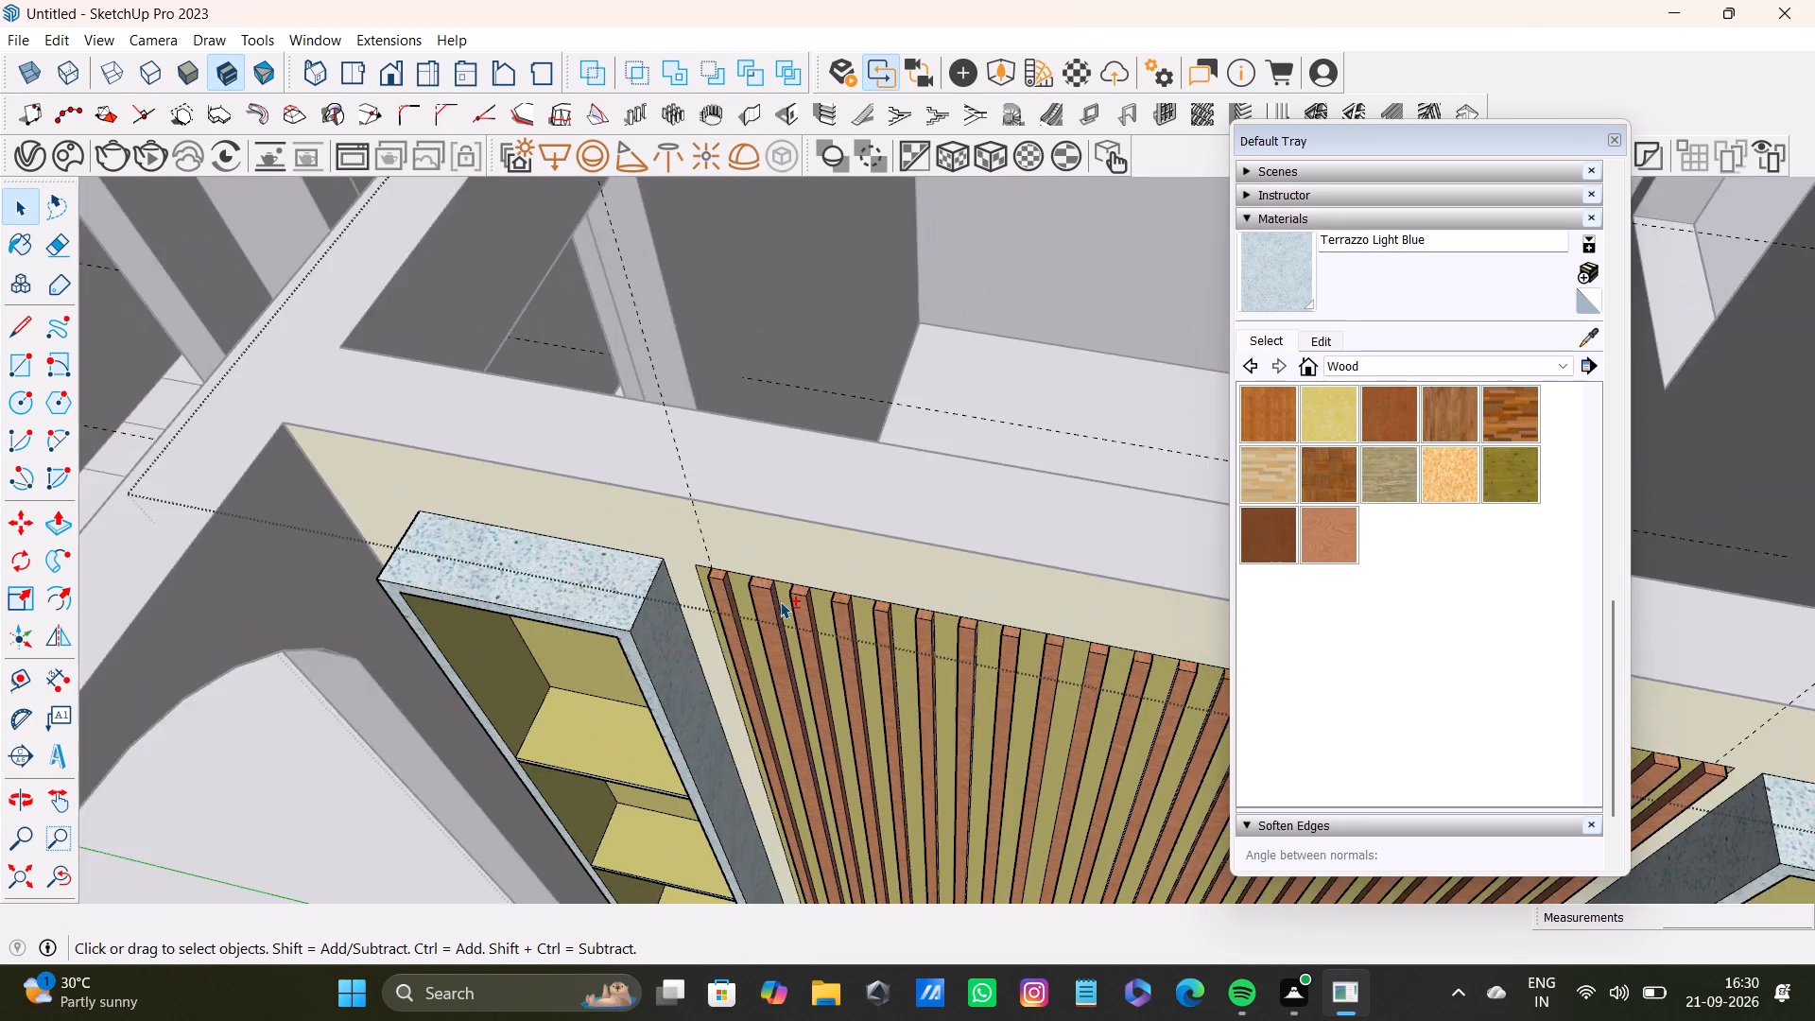
scroll(780, 601, "down", 20)
key("space")
left_click(1133, 497)
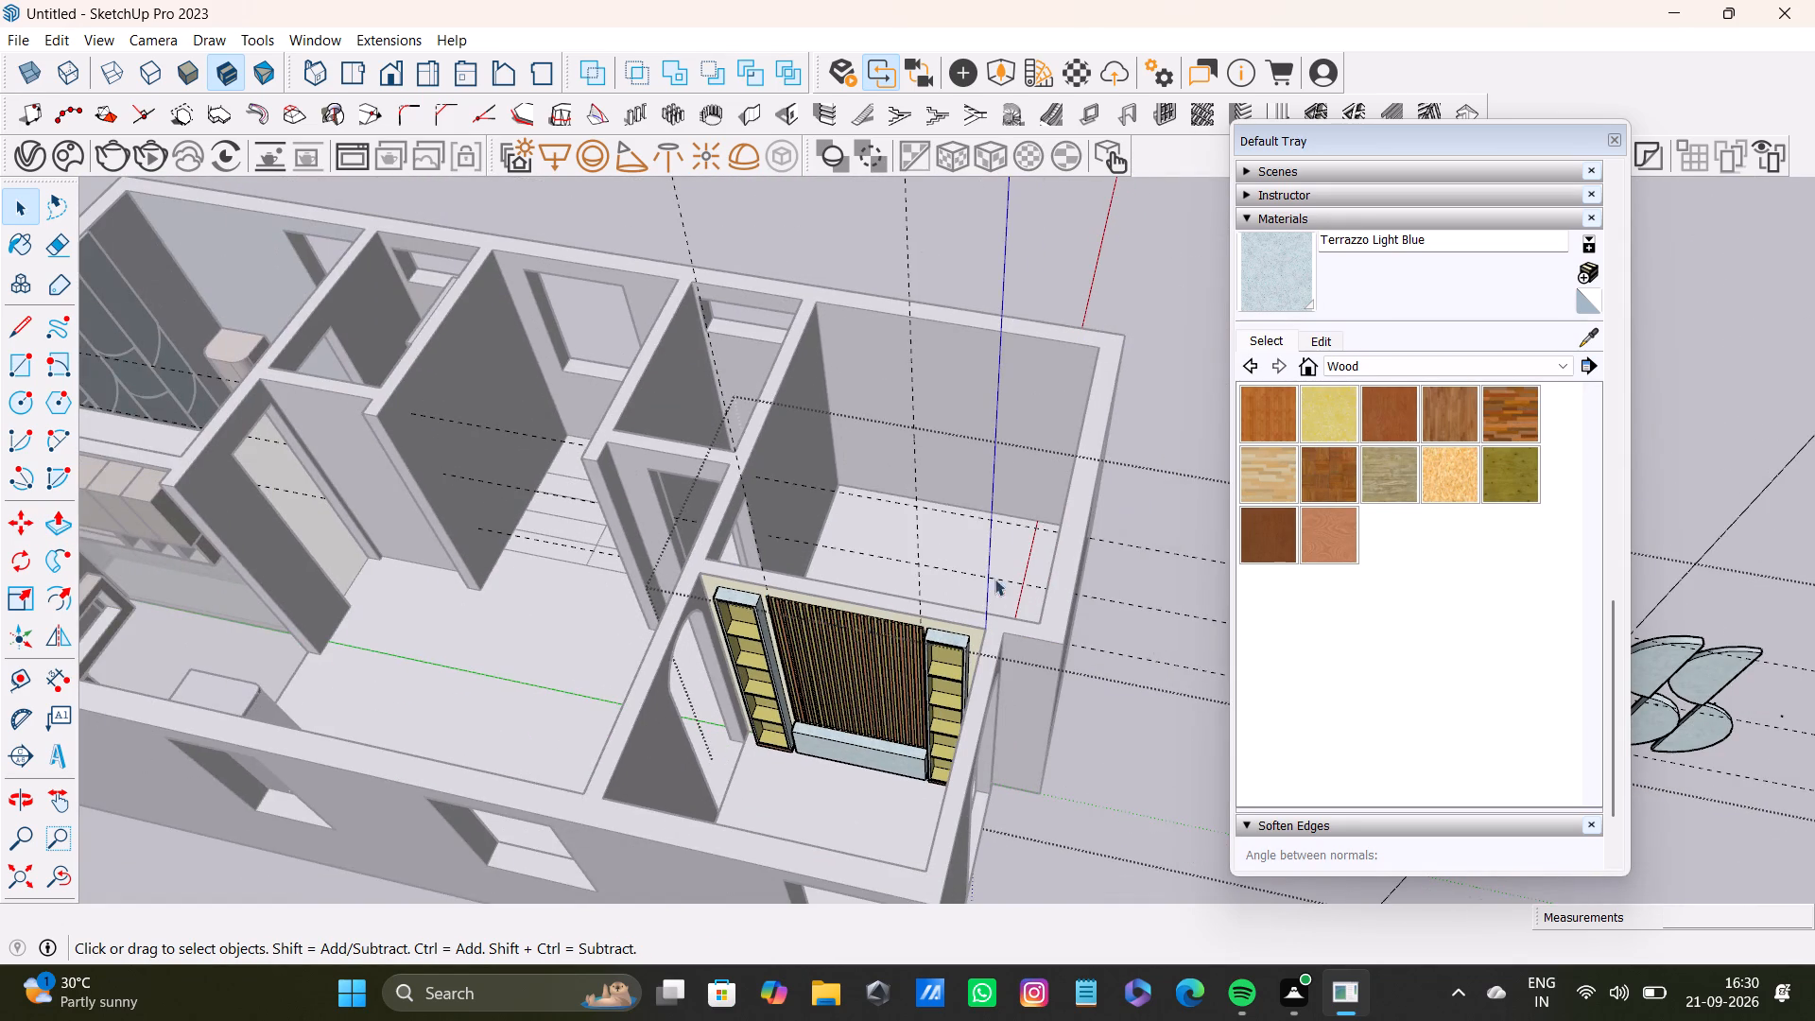
scroll(836, 646, "up", 15)
scroll(472, 491, "up", 7)
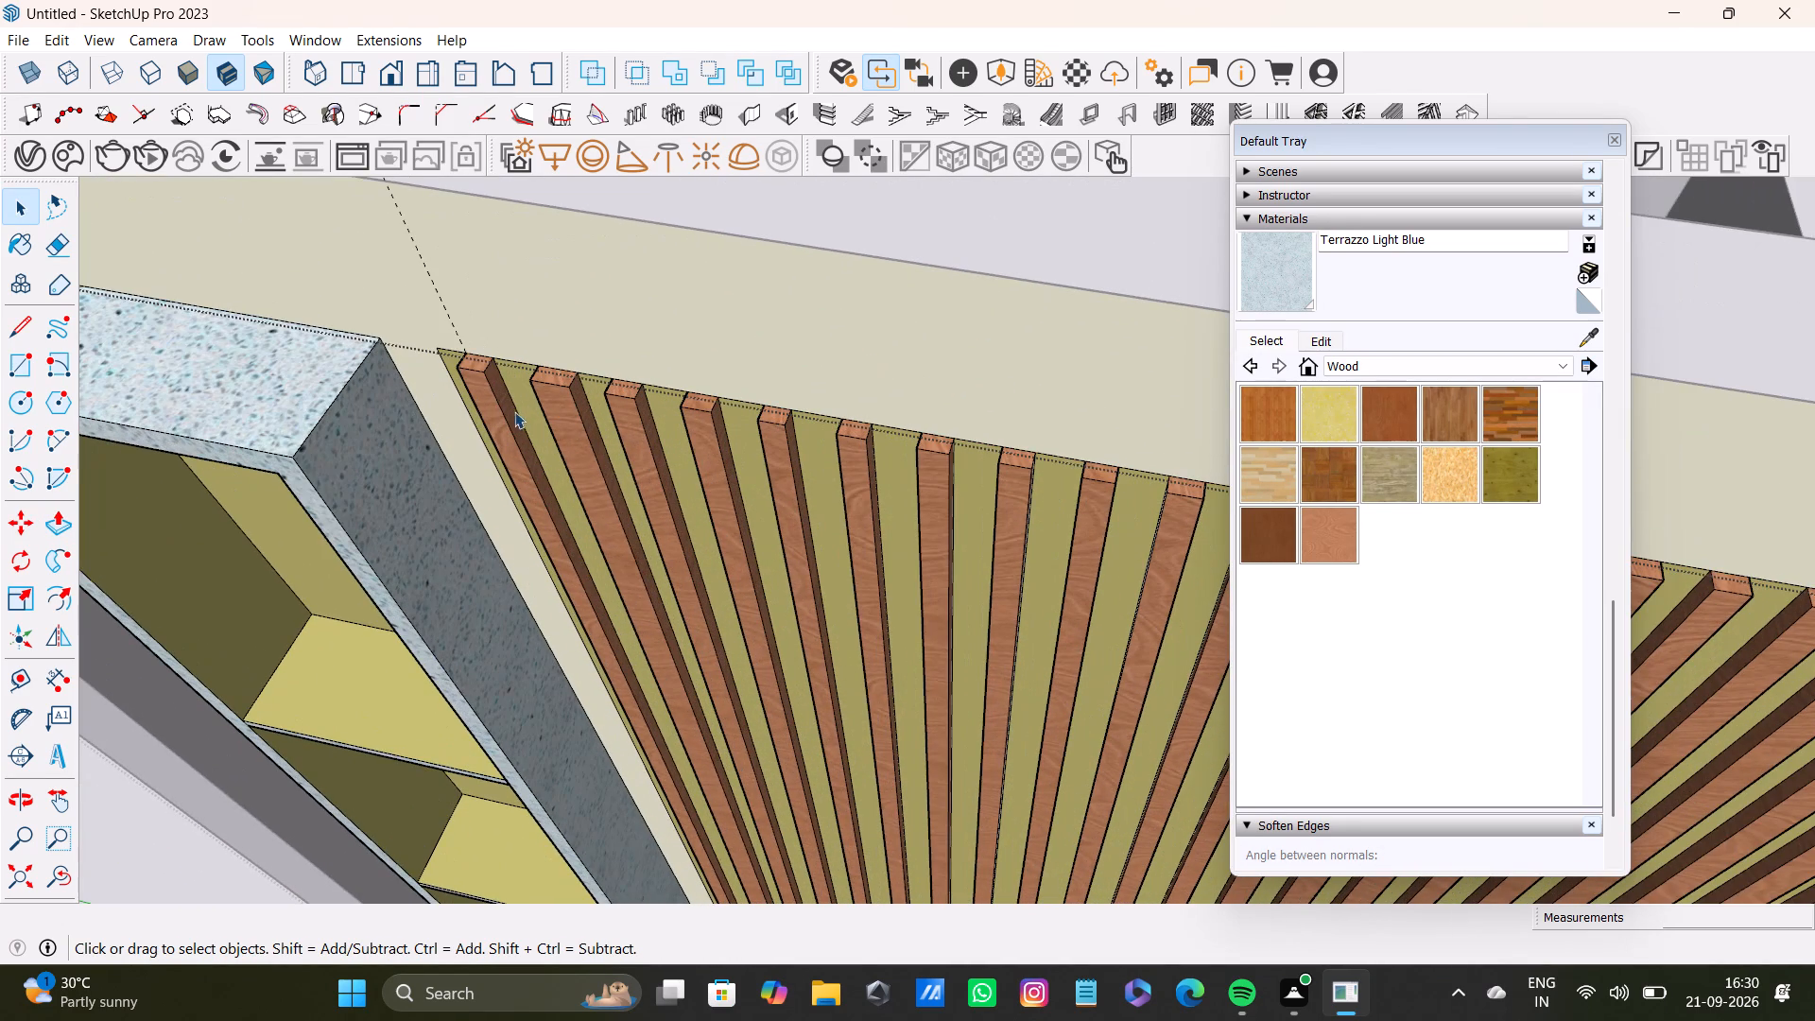
left_click(493, 405)
scroll(493, 405, "up", 1)
key("p")
left_click_drag(493, 405, 475, 409)
key("space")
Pull the second slat's front face outward with Push/Pull until it is flush with the first slat's front.
left_click(577, 406)
key("p")
left_click_drag(576, 407, 559, 426)
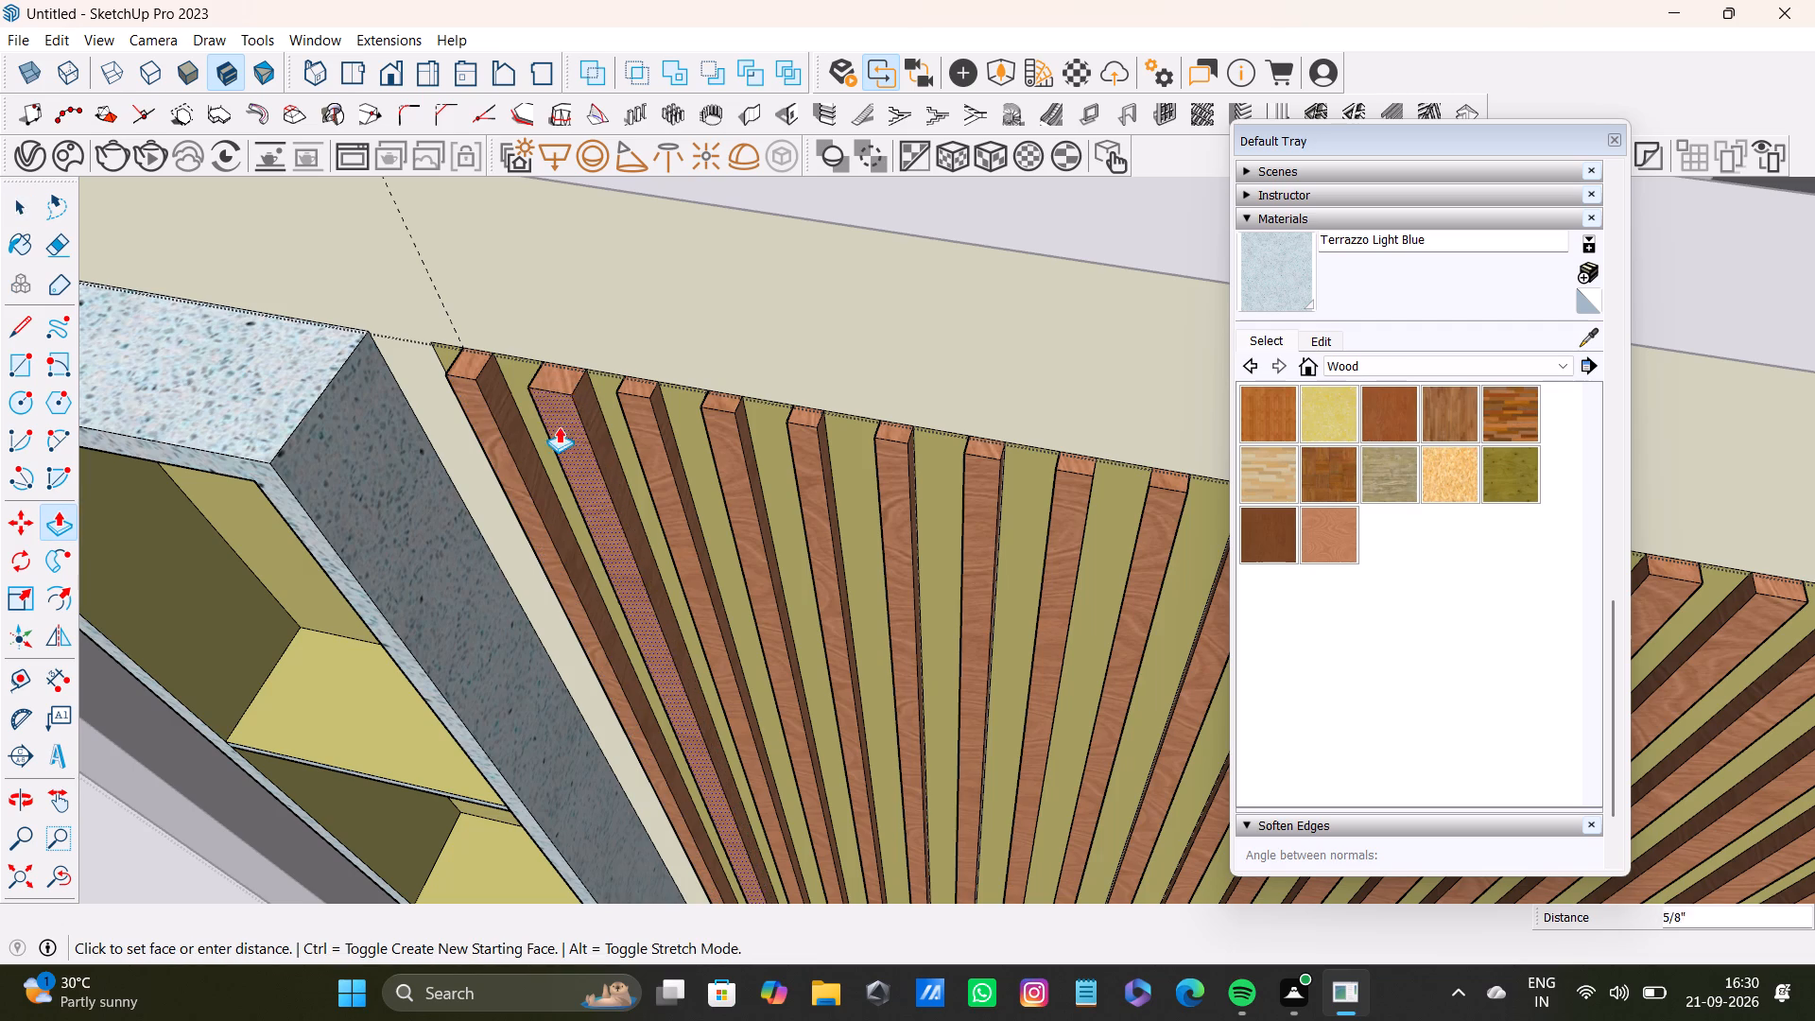
left_click_drag(559, 426, 475, 390)
key("space")
Pull the third slat's front face flush with the second slat's front, and widen the third slat toward the fourth.
left_click(640, 416)
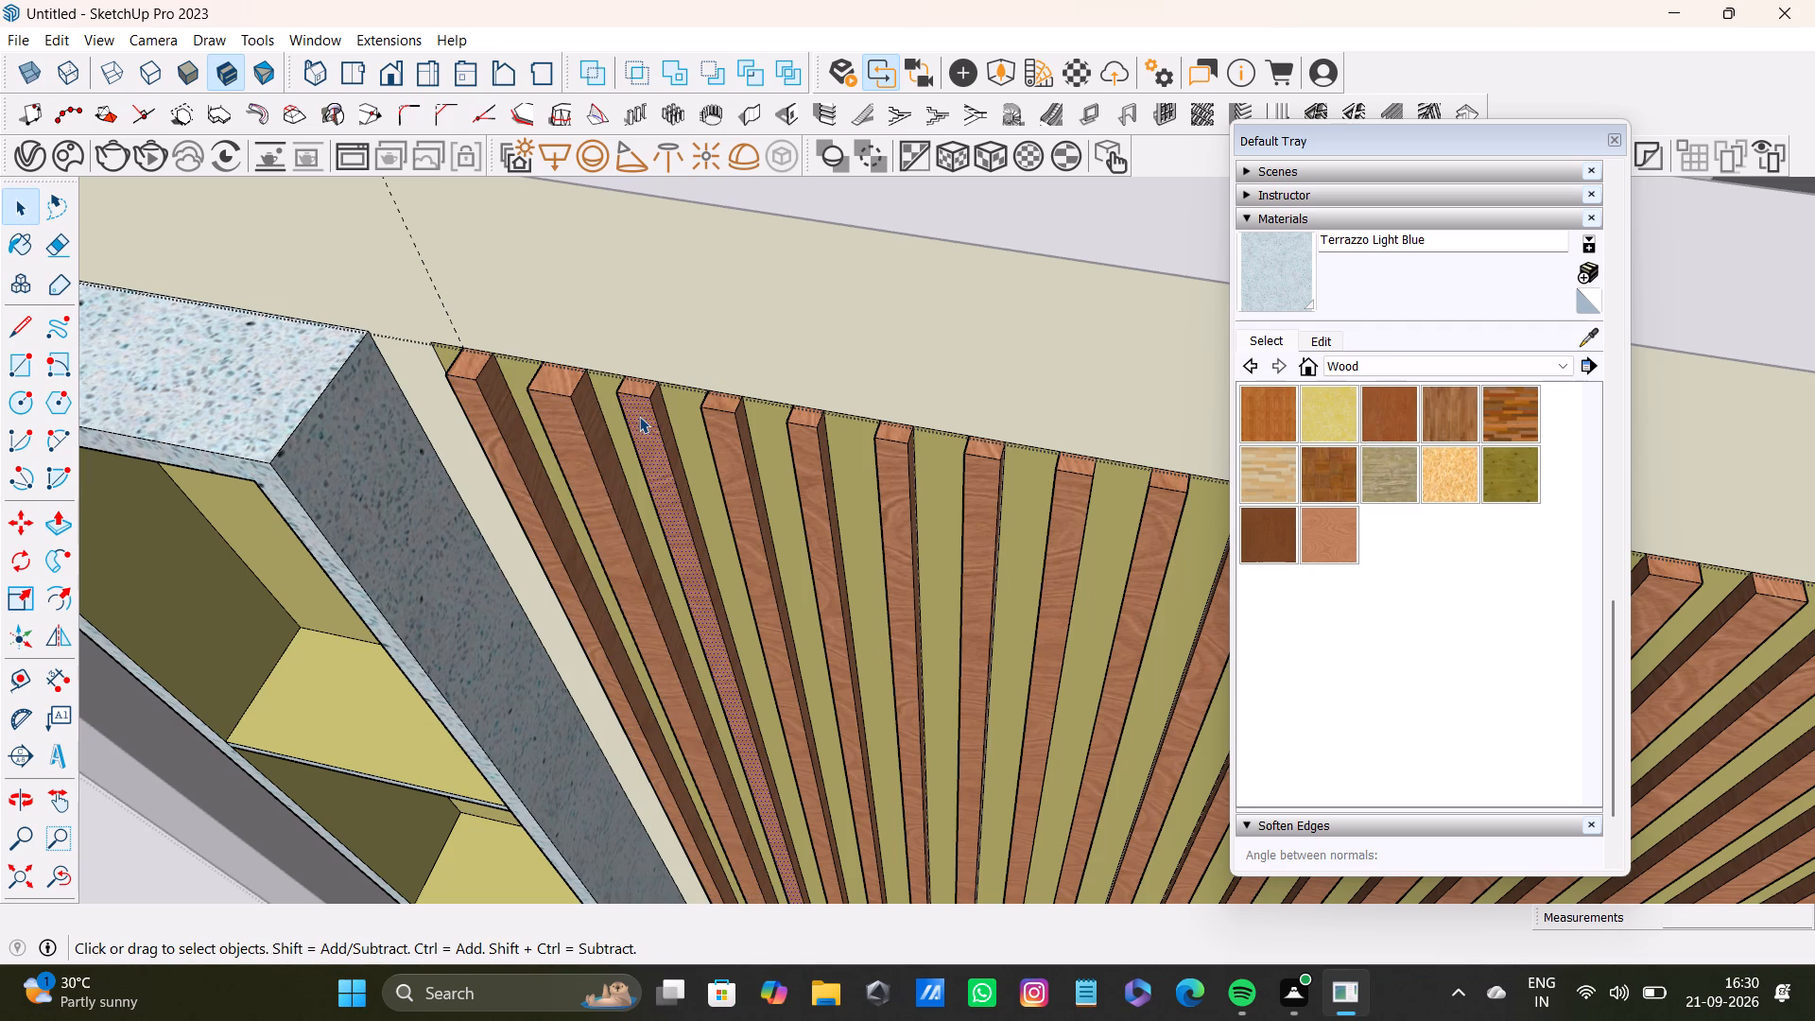
key("p")
left_click_drag(637, 416, 553, 416)
scroll(647, 416, "up", 6)
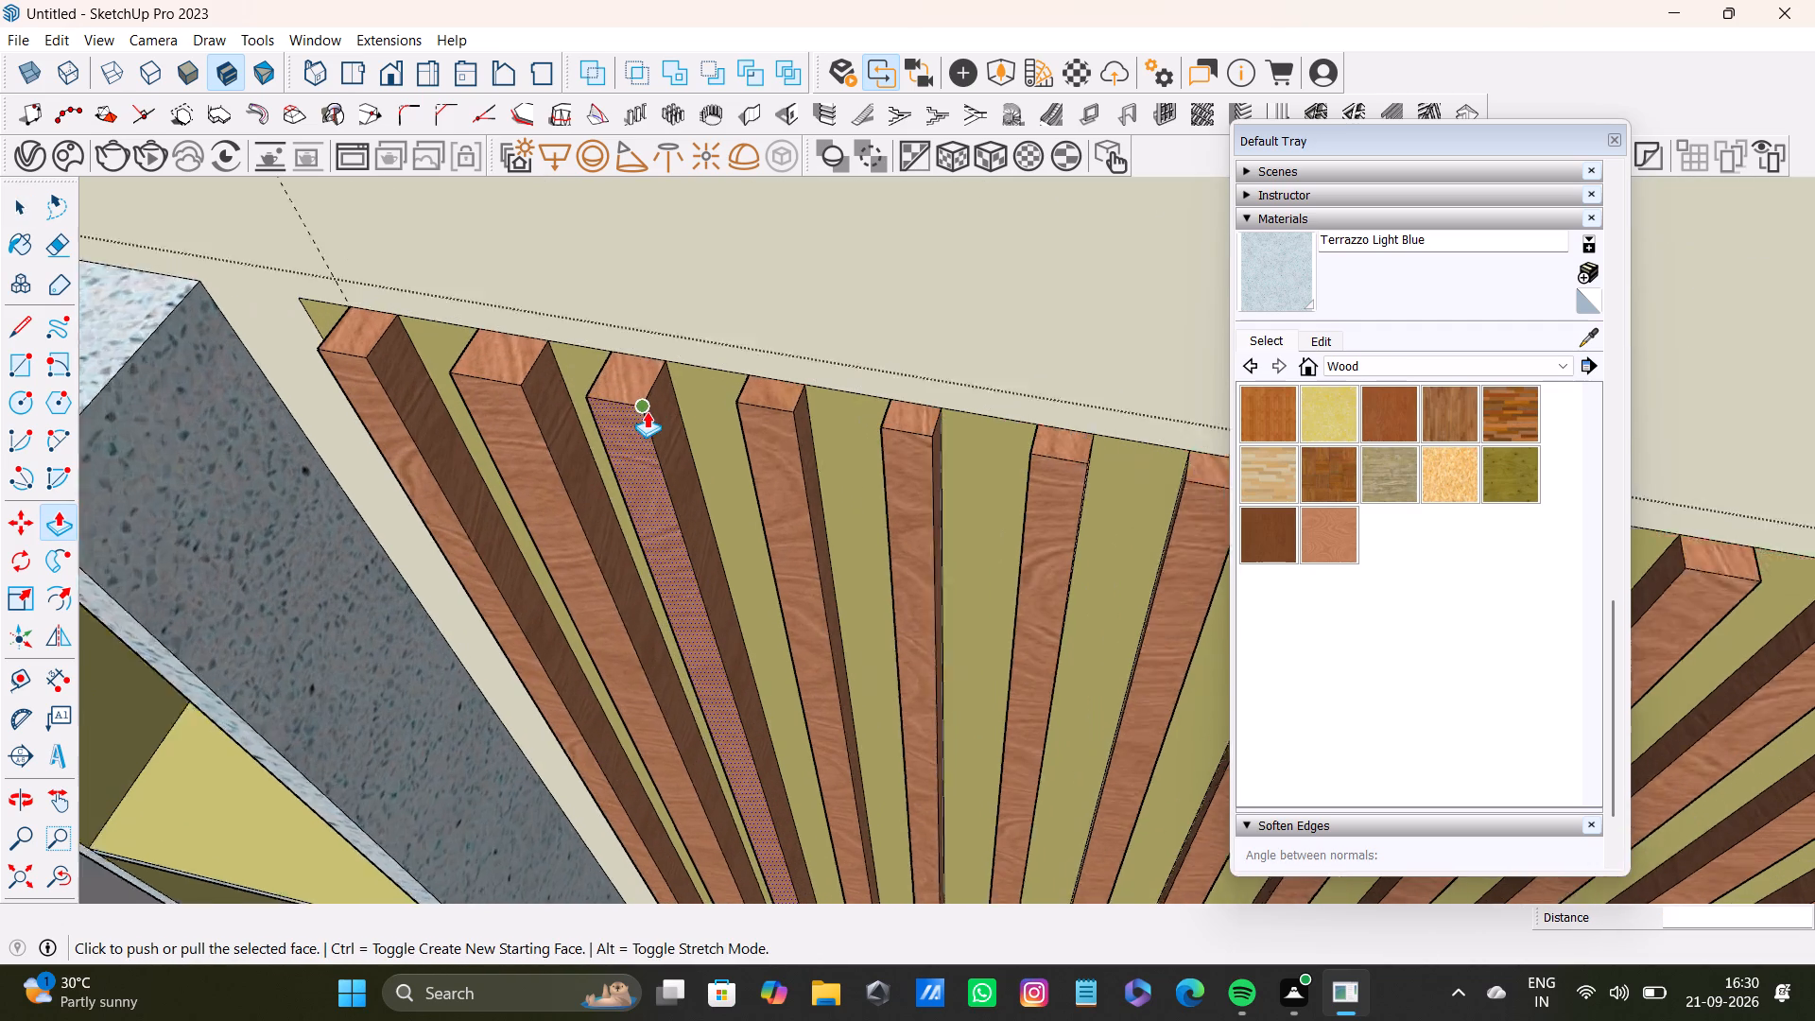
scroll(647, 411, "up", 1)
left_click(667, 404)
key("space")
left_click(667, 403)
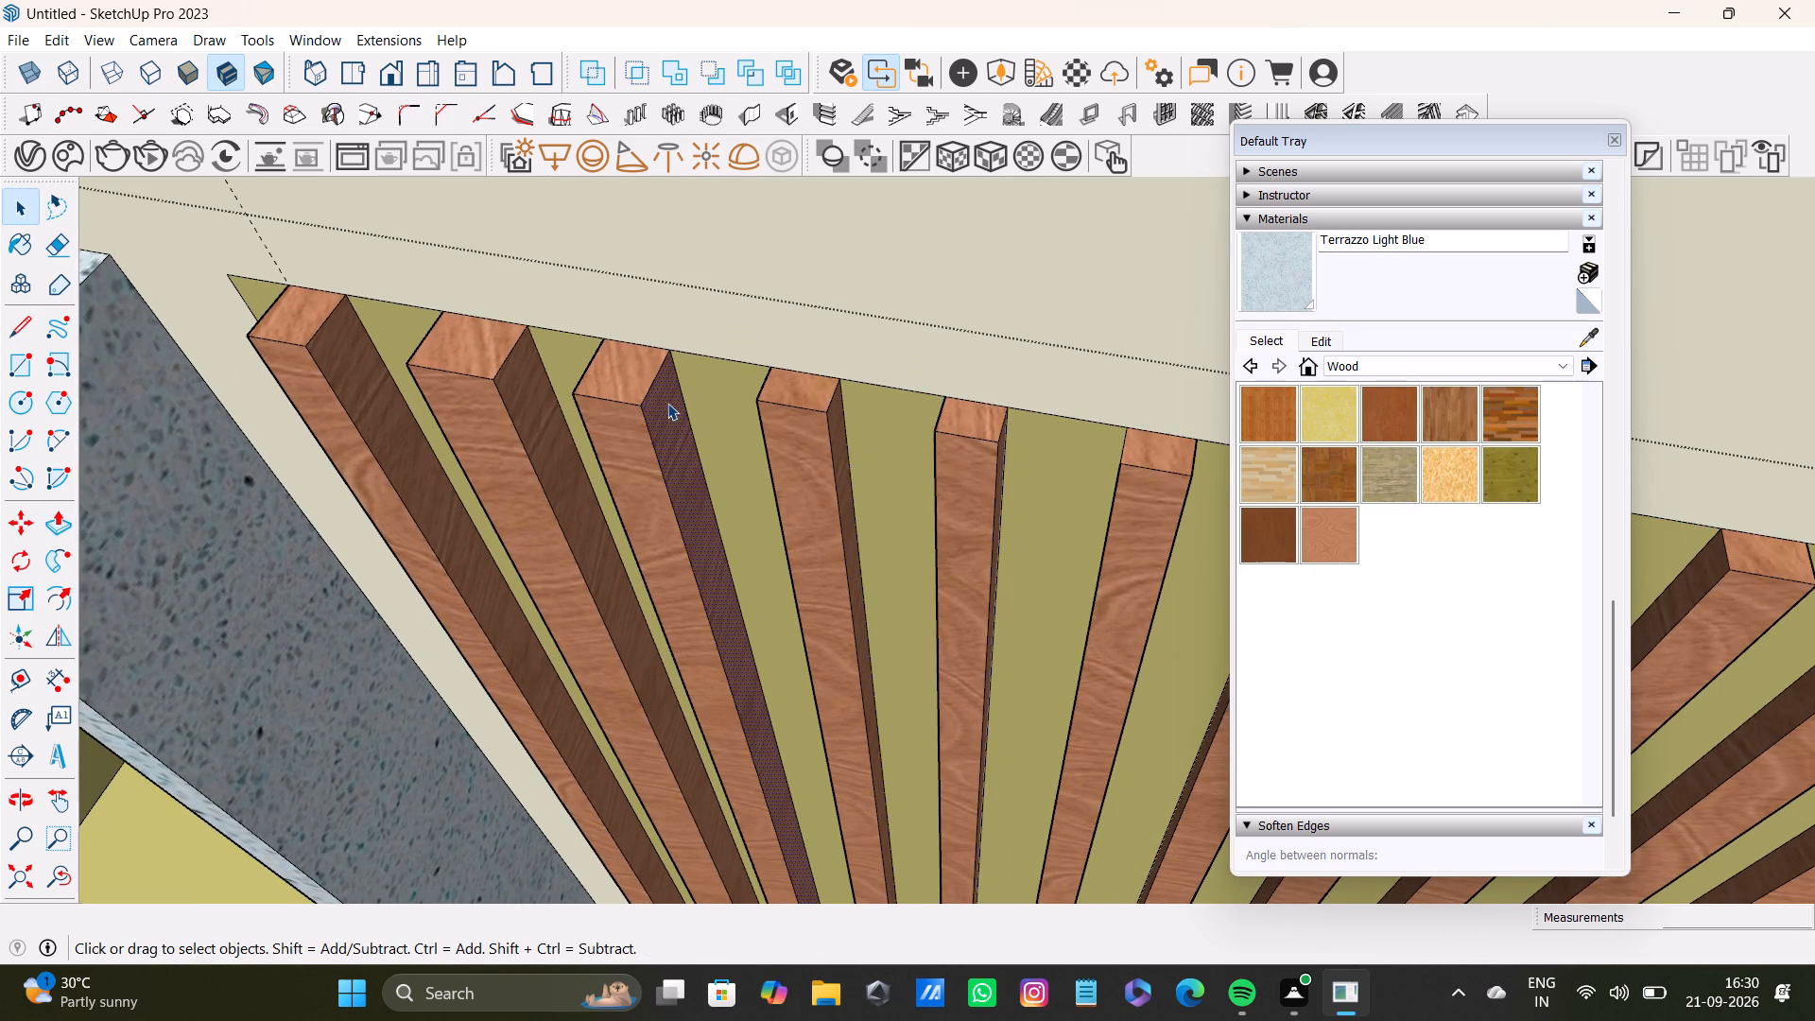
key("p")
left_click_drag(667, 403, 704, 404)
key("space")
Widen the fourth slat from the left shelf unit by pulling its side face toward the fifth slat.
middle_click_drag(856, 425, 794, 440)
left_click(842, 425)
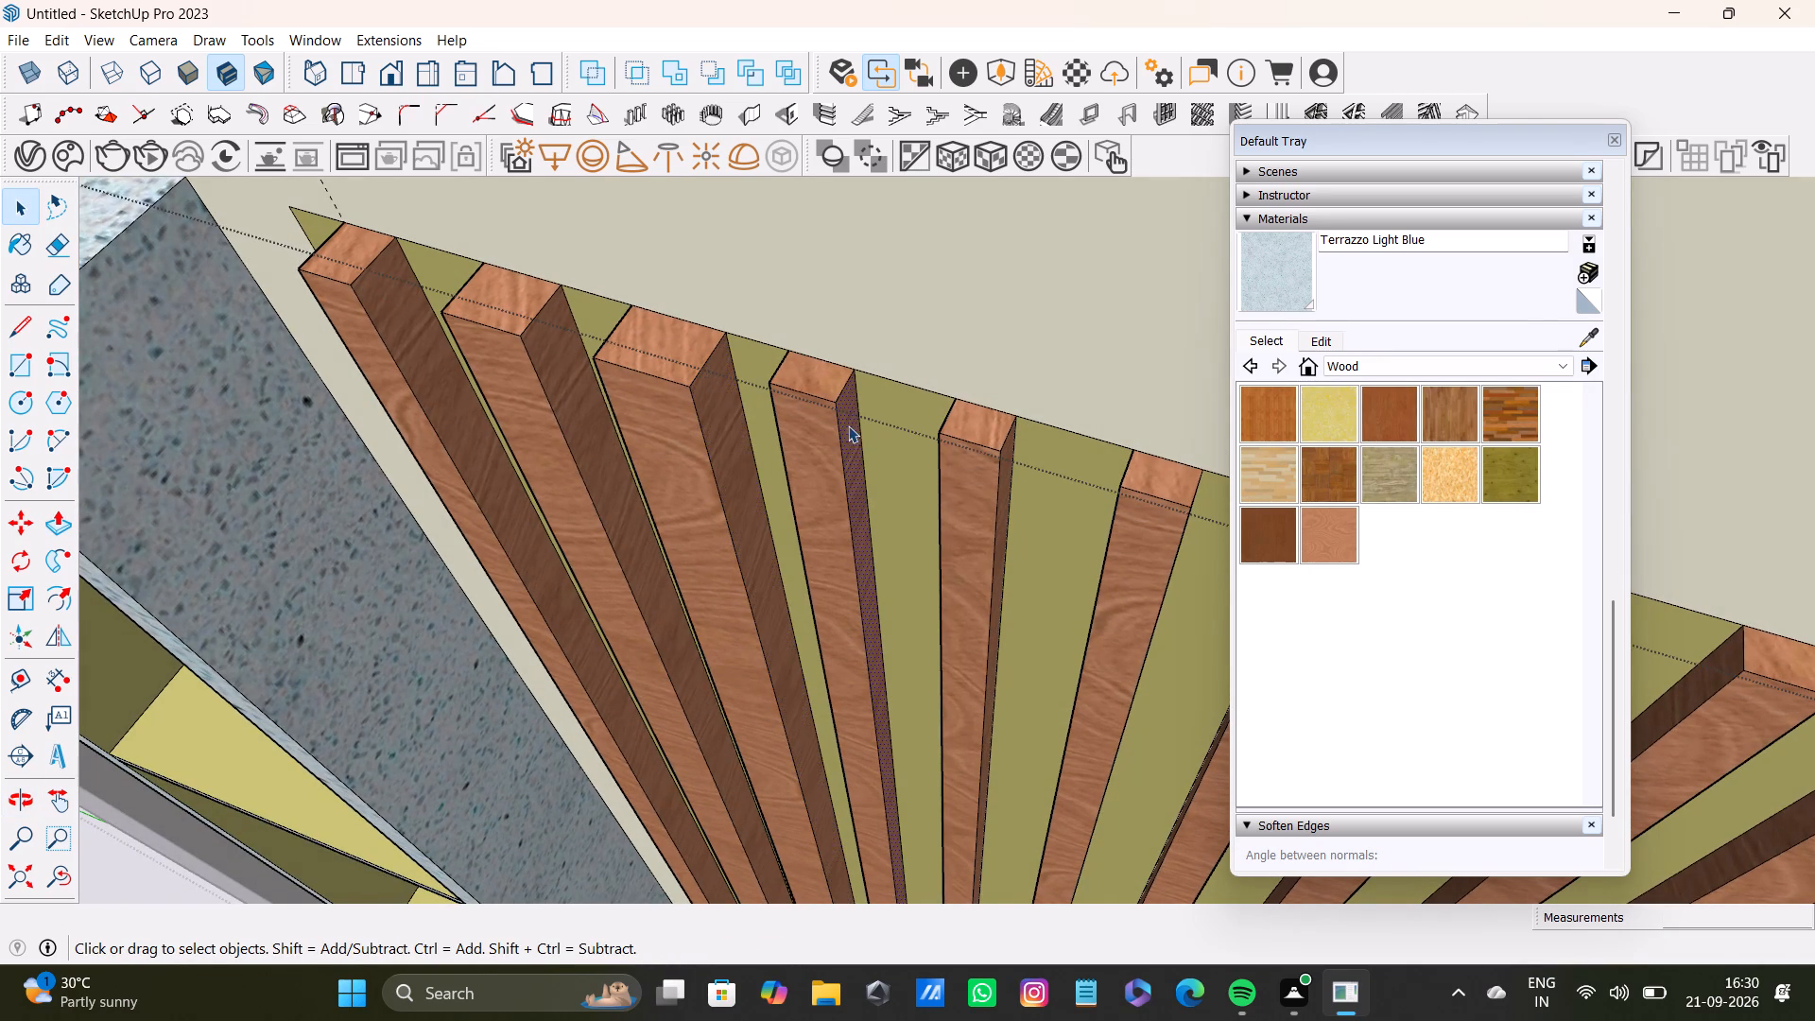
left_click(849, 425)
key("p")
left_click_drag(850, 425, 871, 431)
key("space")
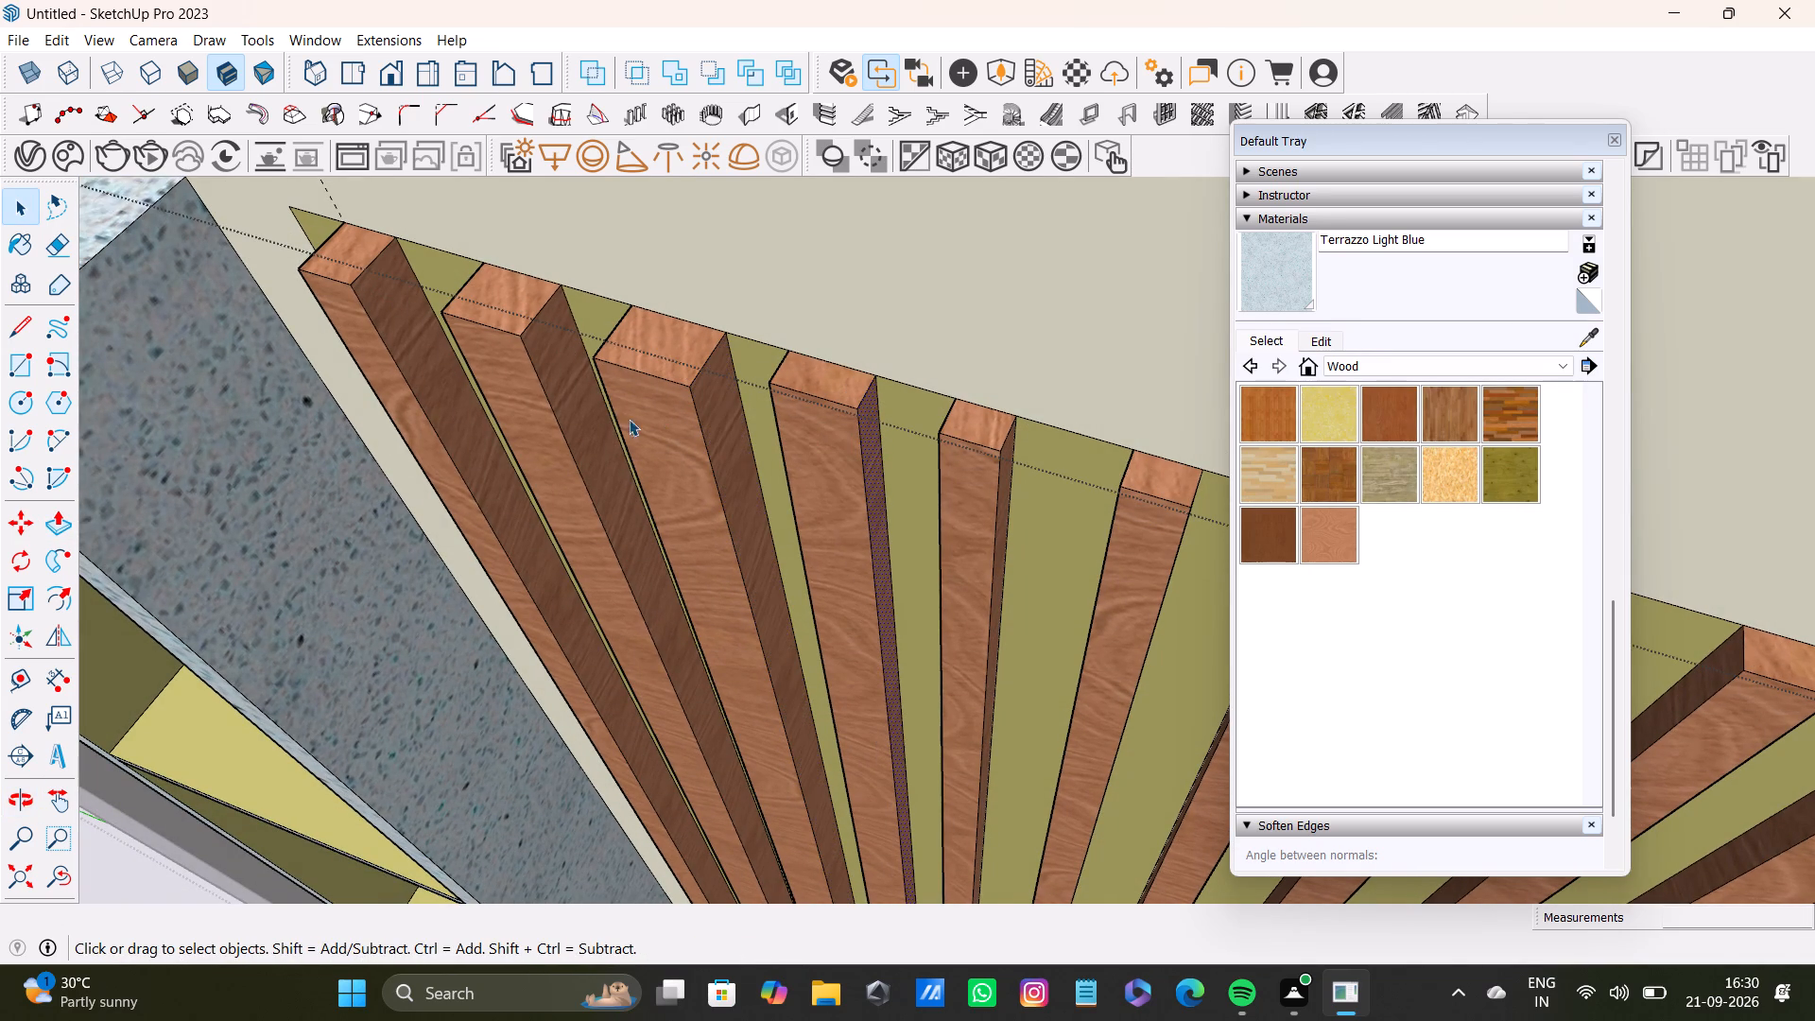
Widen the first slat beside the left shelf unit by pulling its side face about 1/4" toward the second slat.
middle_click_drag(442, 378, 732, 458)
scroll(256, 512, "up", 3)
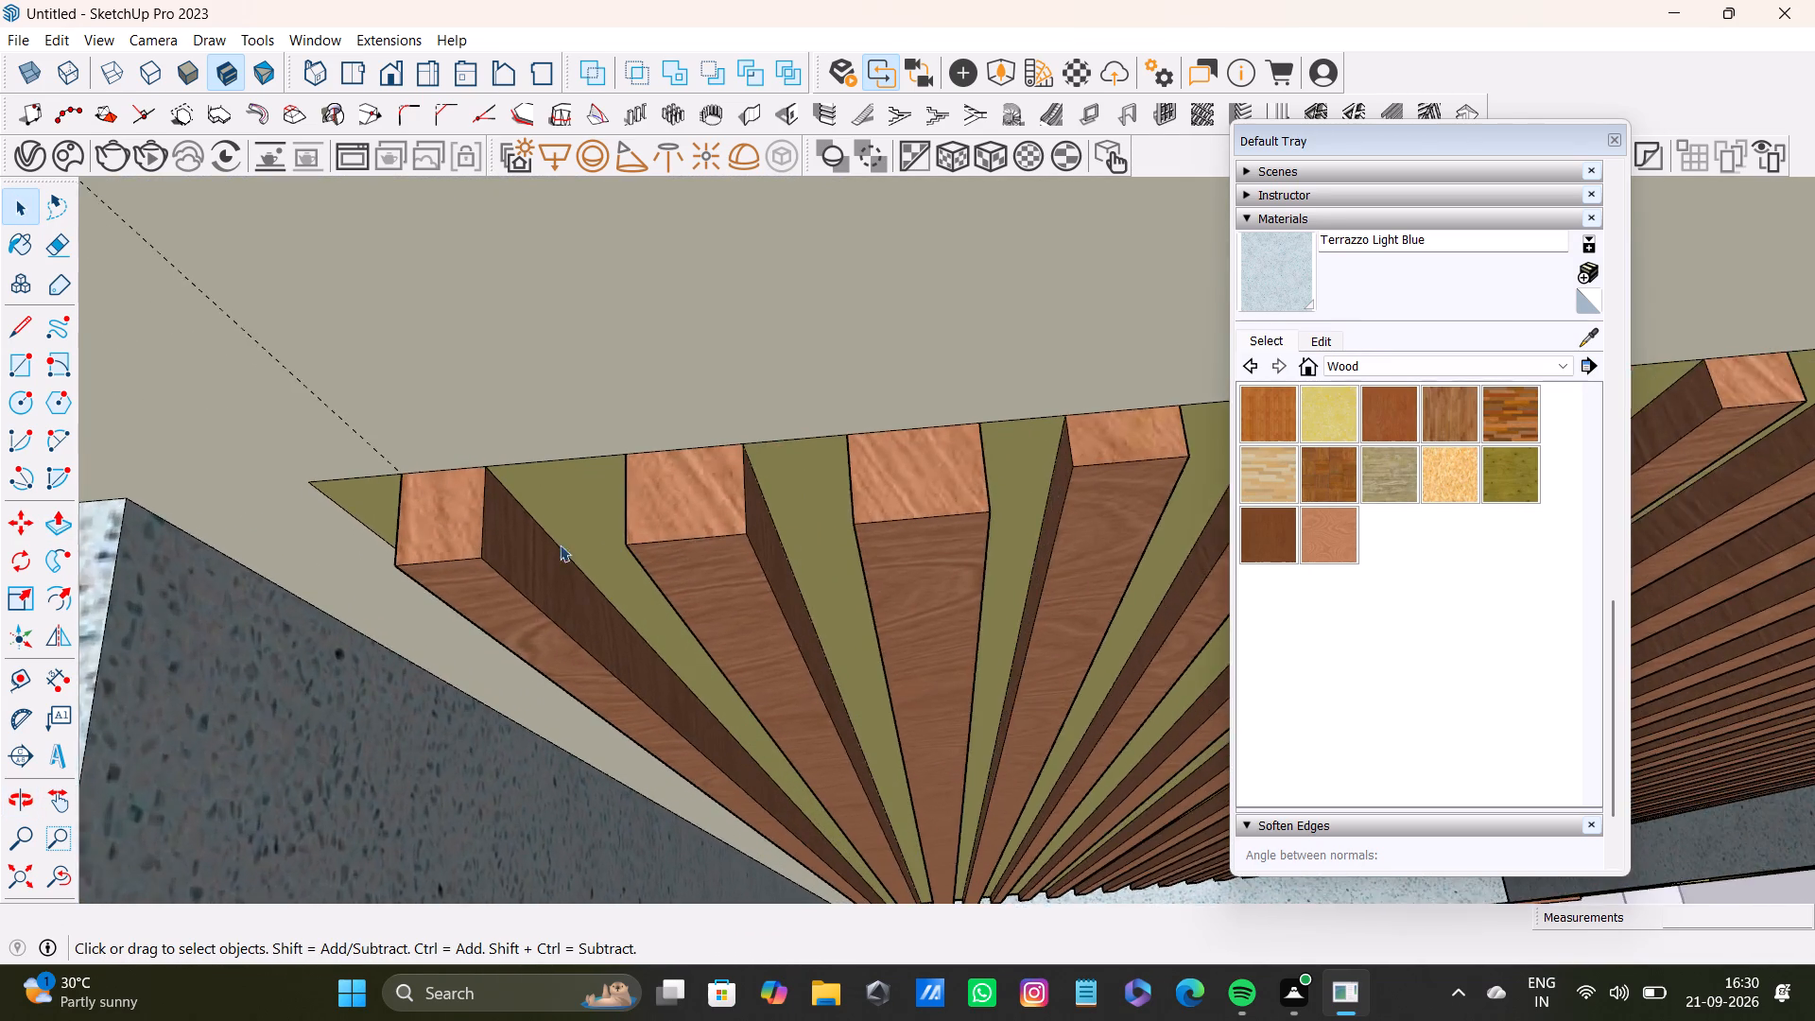
scroll(560, 545, "up", 3)
middle_click_drag(725, 514, 545, 508)
left_click(515, 416)
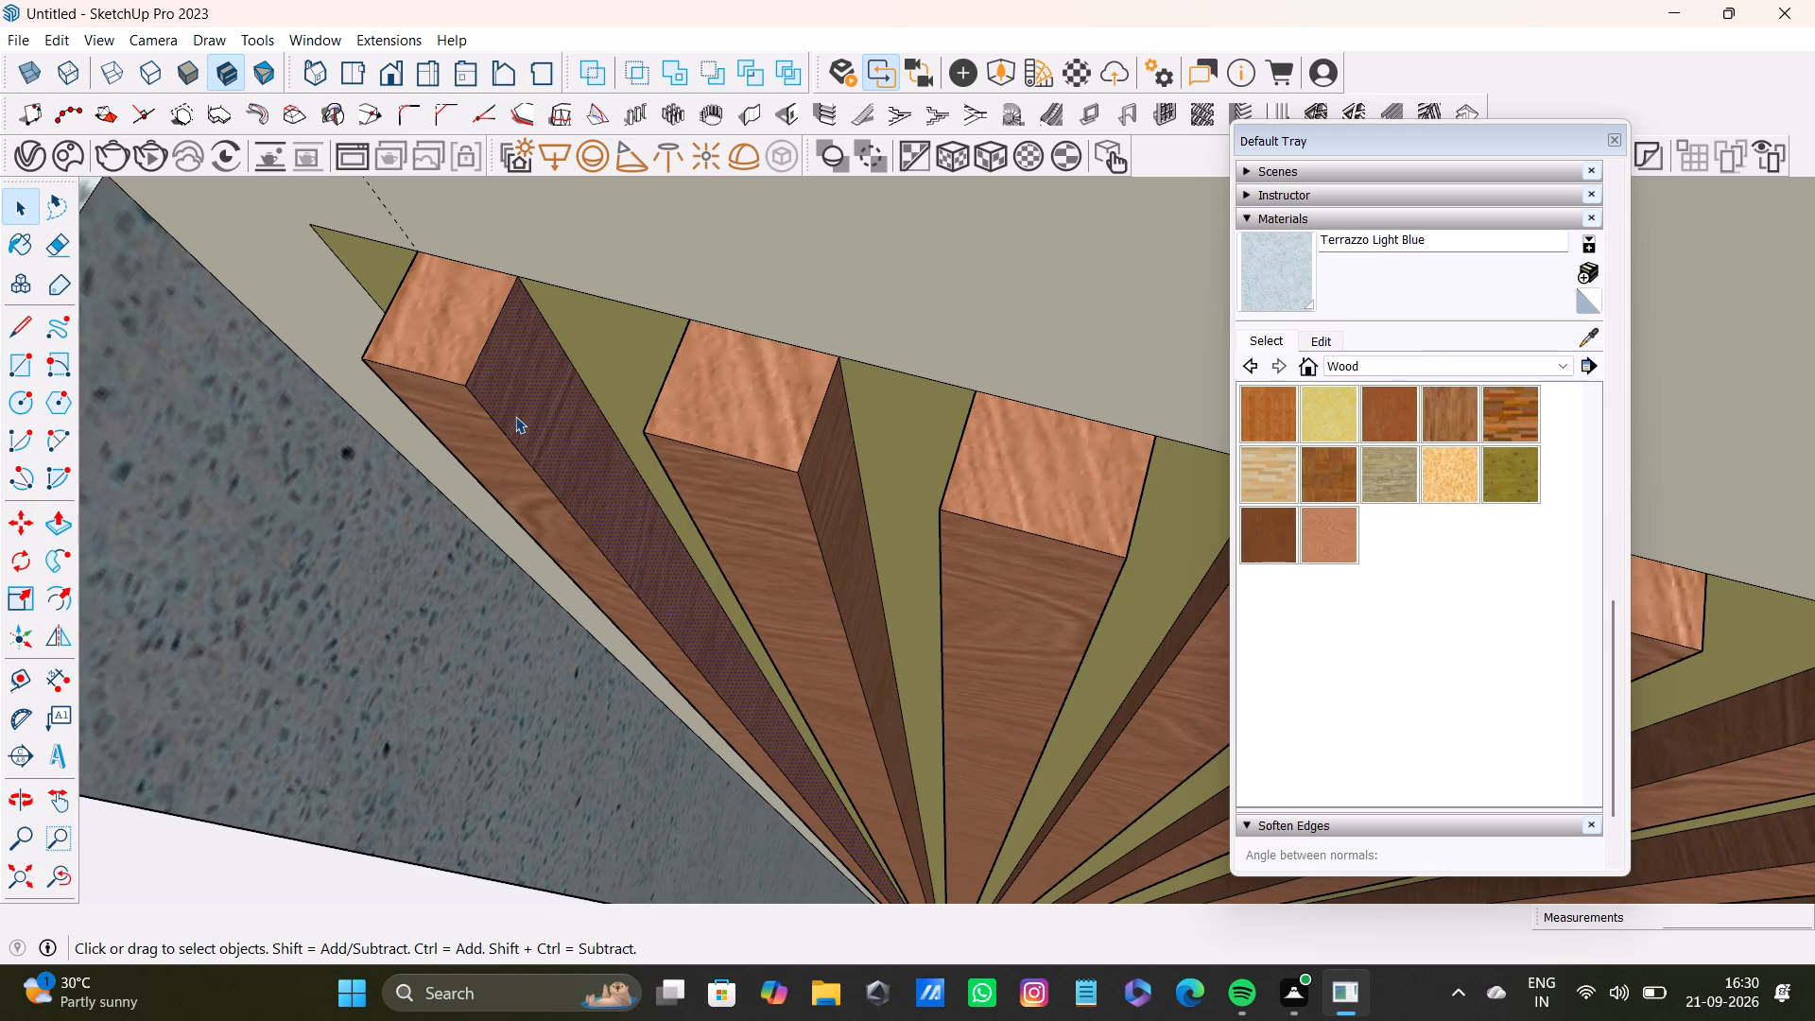
left_click_drag(515, 416, 562, 424)
key("p")
left_click_drag(541, 405, 572, 403)
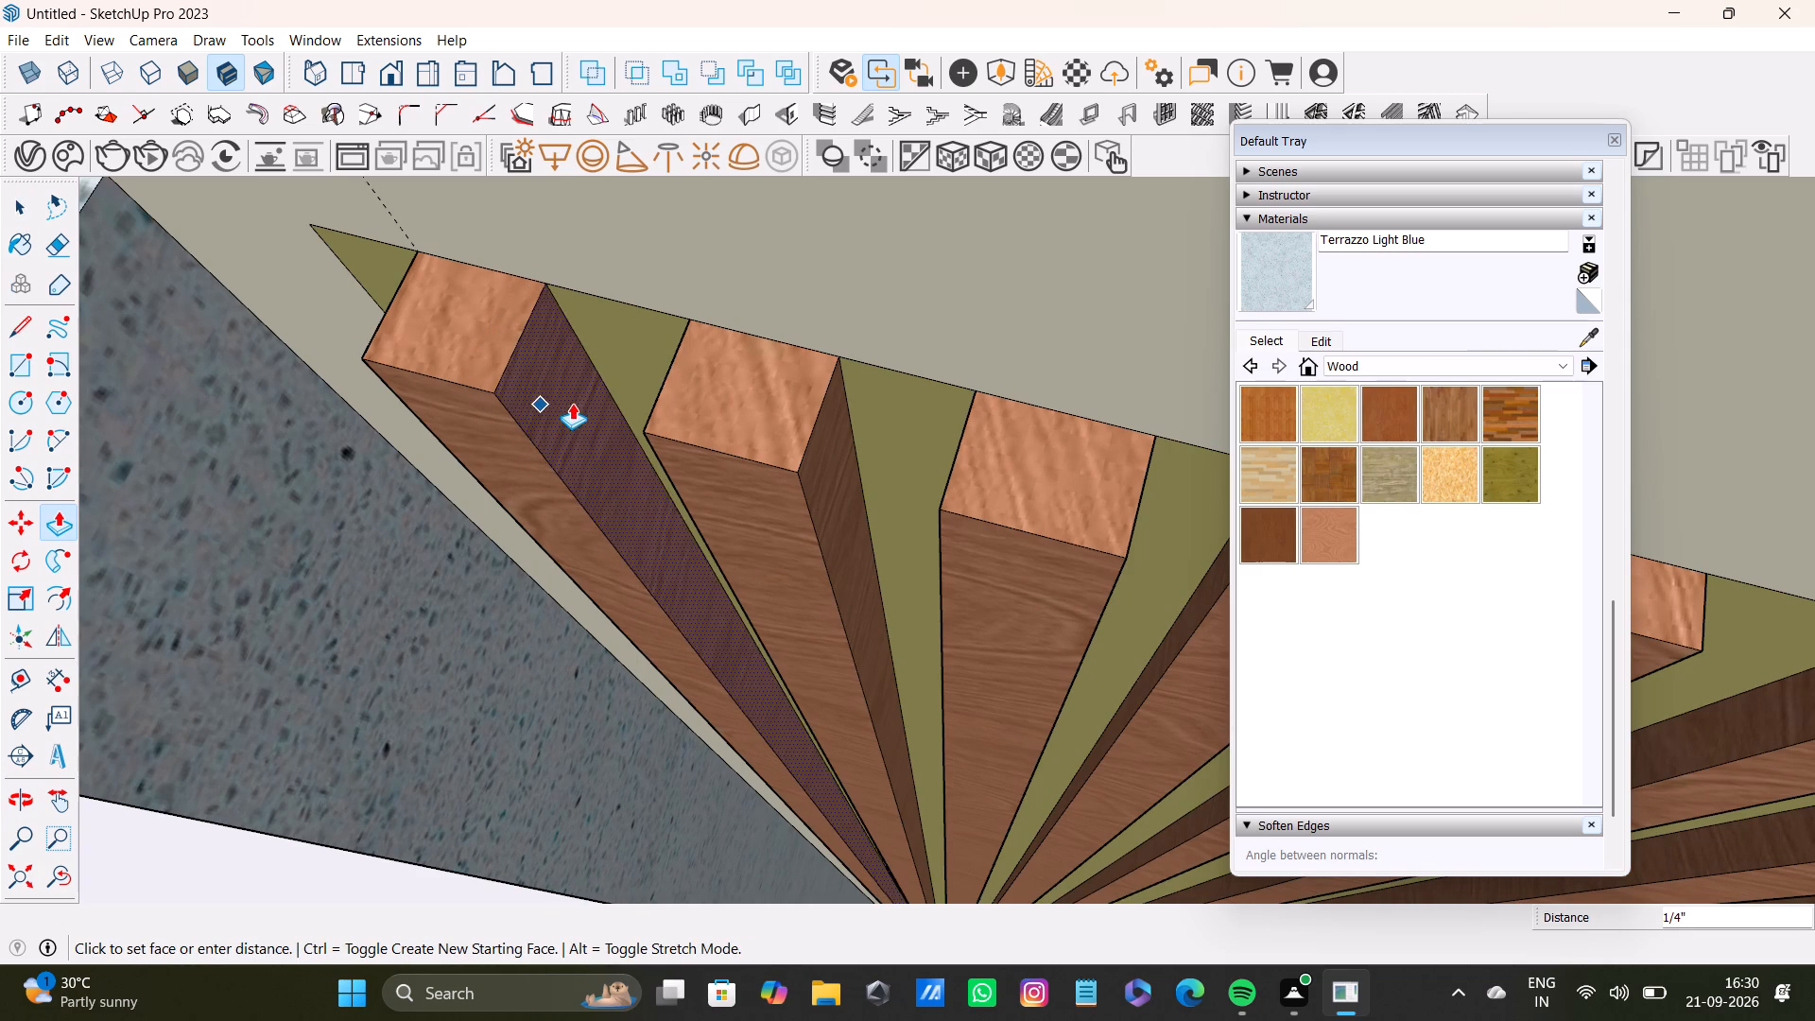
left_click_drag(572, 403, 580, 408)
Pull the fourth slat's front face 7/16" outward, flush with the third slat's front.
scroll(585, 408, "down", 12)
middle_click_drag(842, 516, 768, 560, "shift")
middle_click_drag(824, 570, 786, 583)
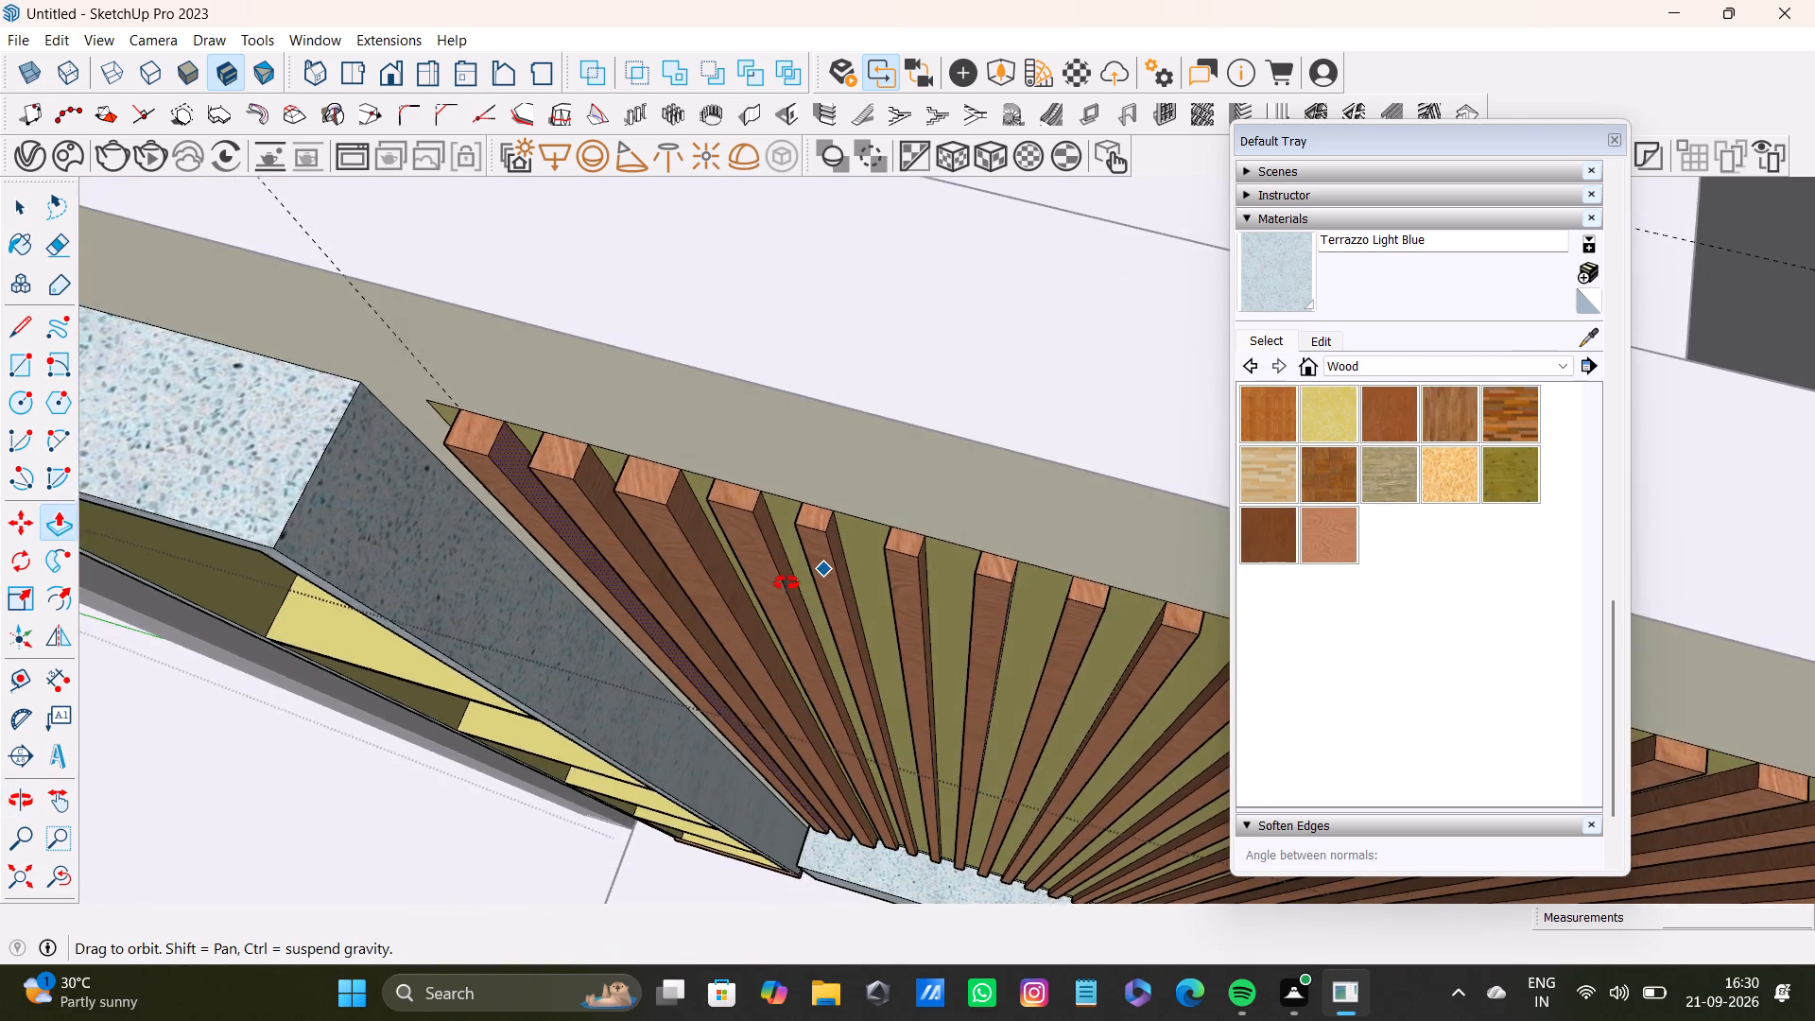
middle_click_drag(786, 583, 779, 565)
key("space")
left_click(740, 505)
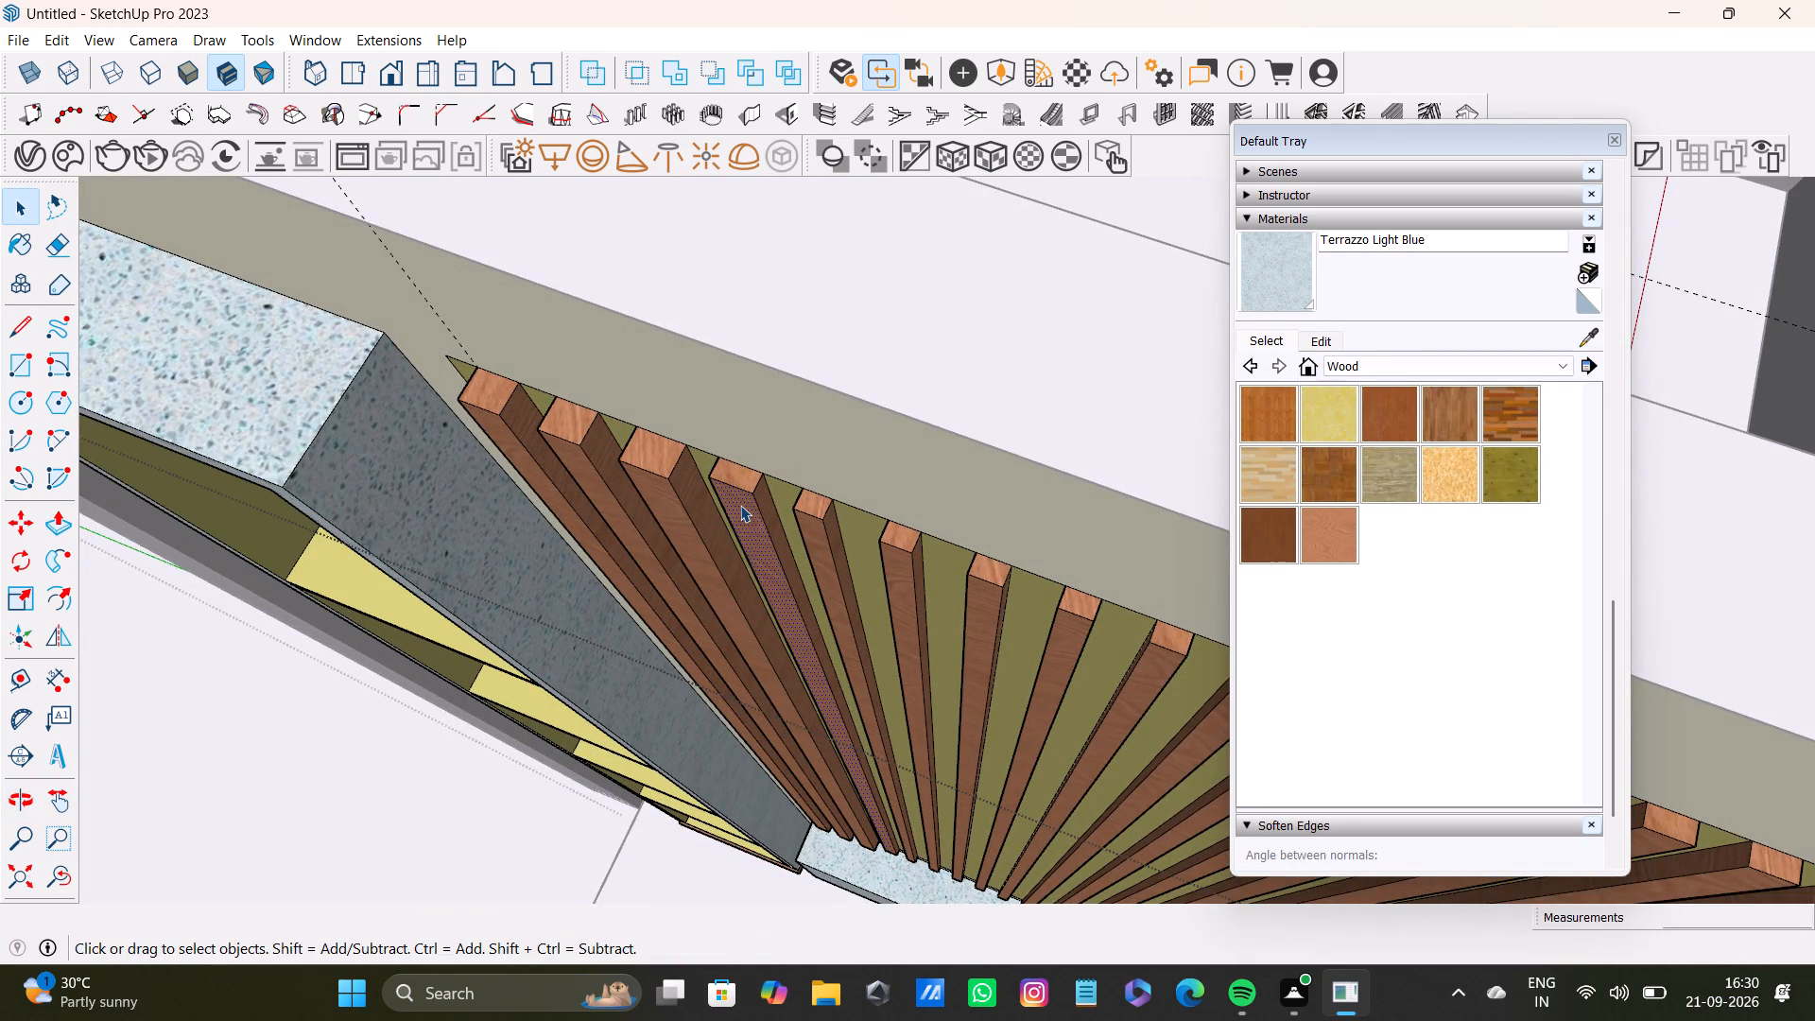
key("p")
left_click_drag(740, 505, 649, 488)
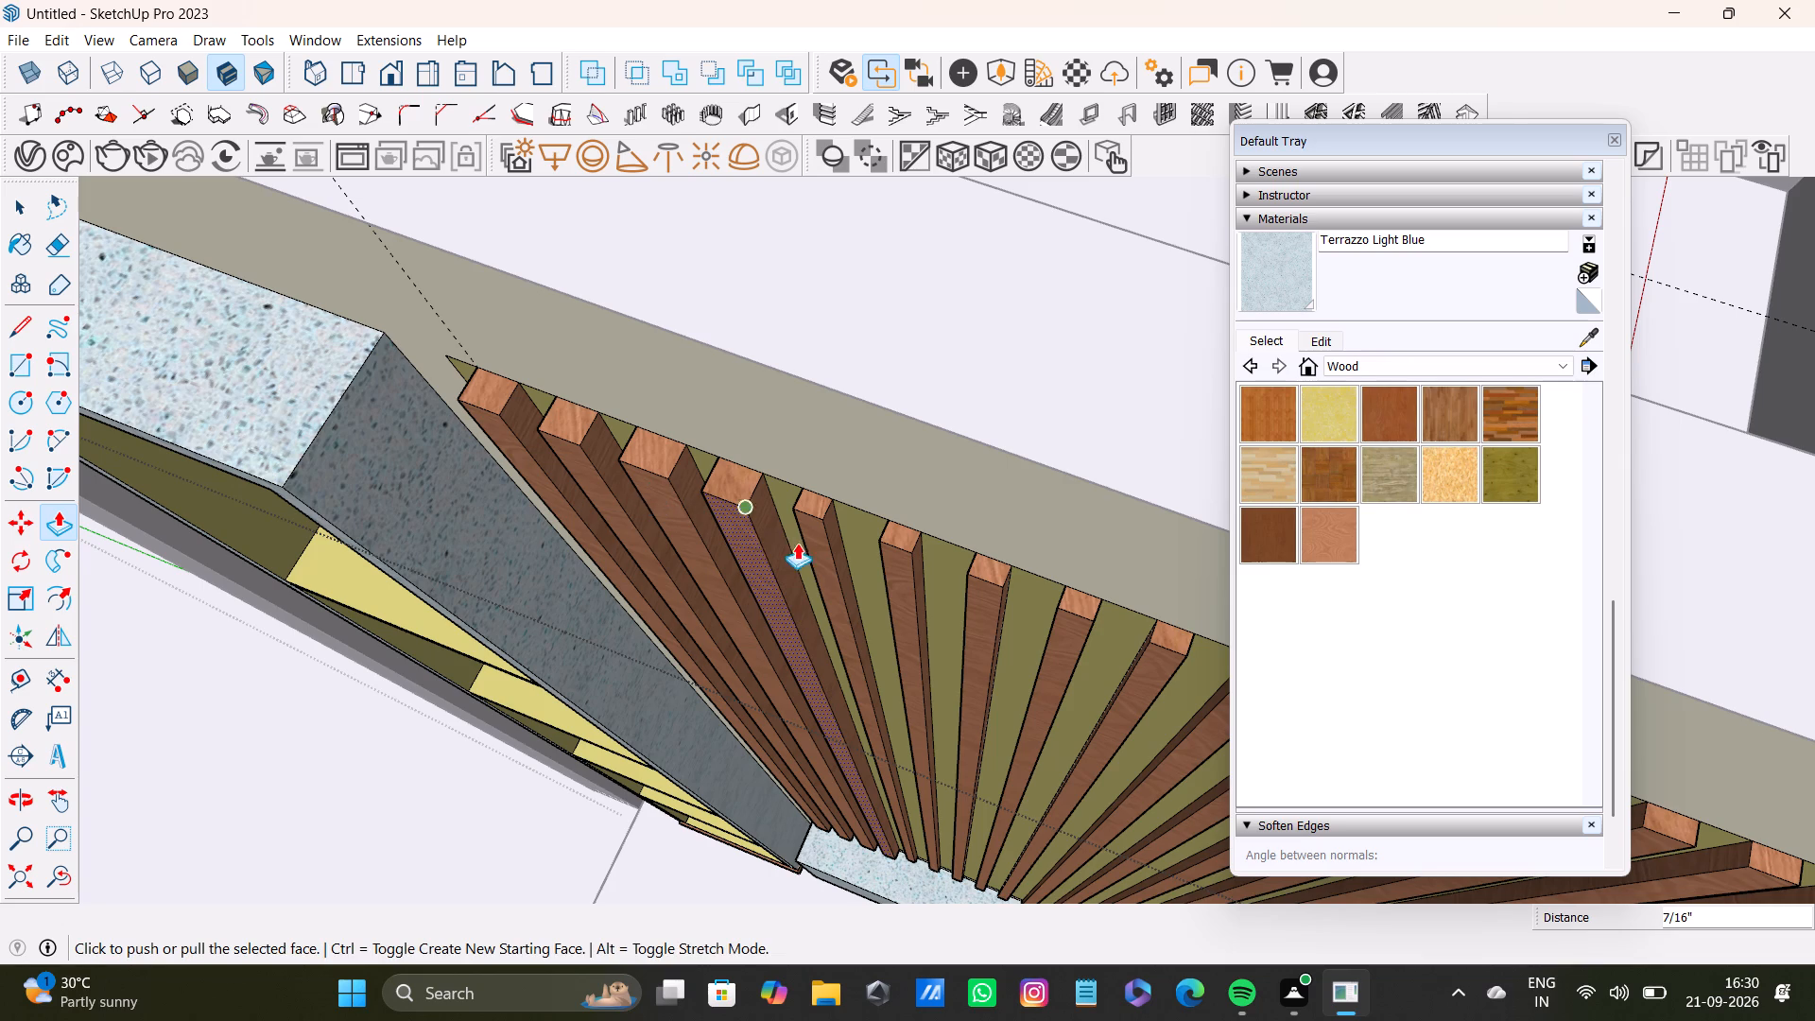
key("space")
Widen the fifth slat 7/16" toward the sixth, and pull its front face 7/16" outward, flush with the fourth slat.
left_click(817, 555)
scroll(825, 550, "up", 7)
left_click(836, 504)
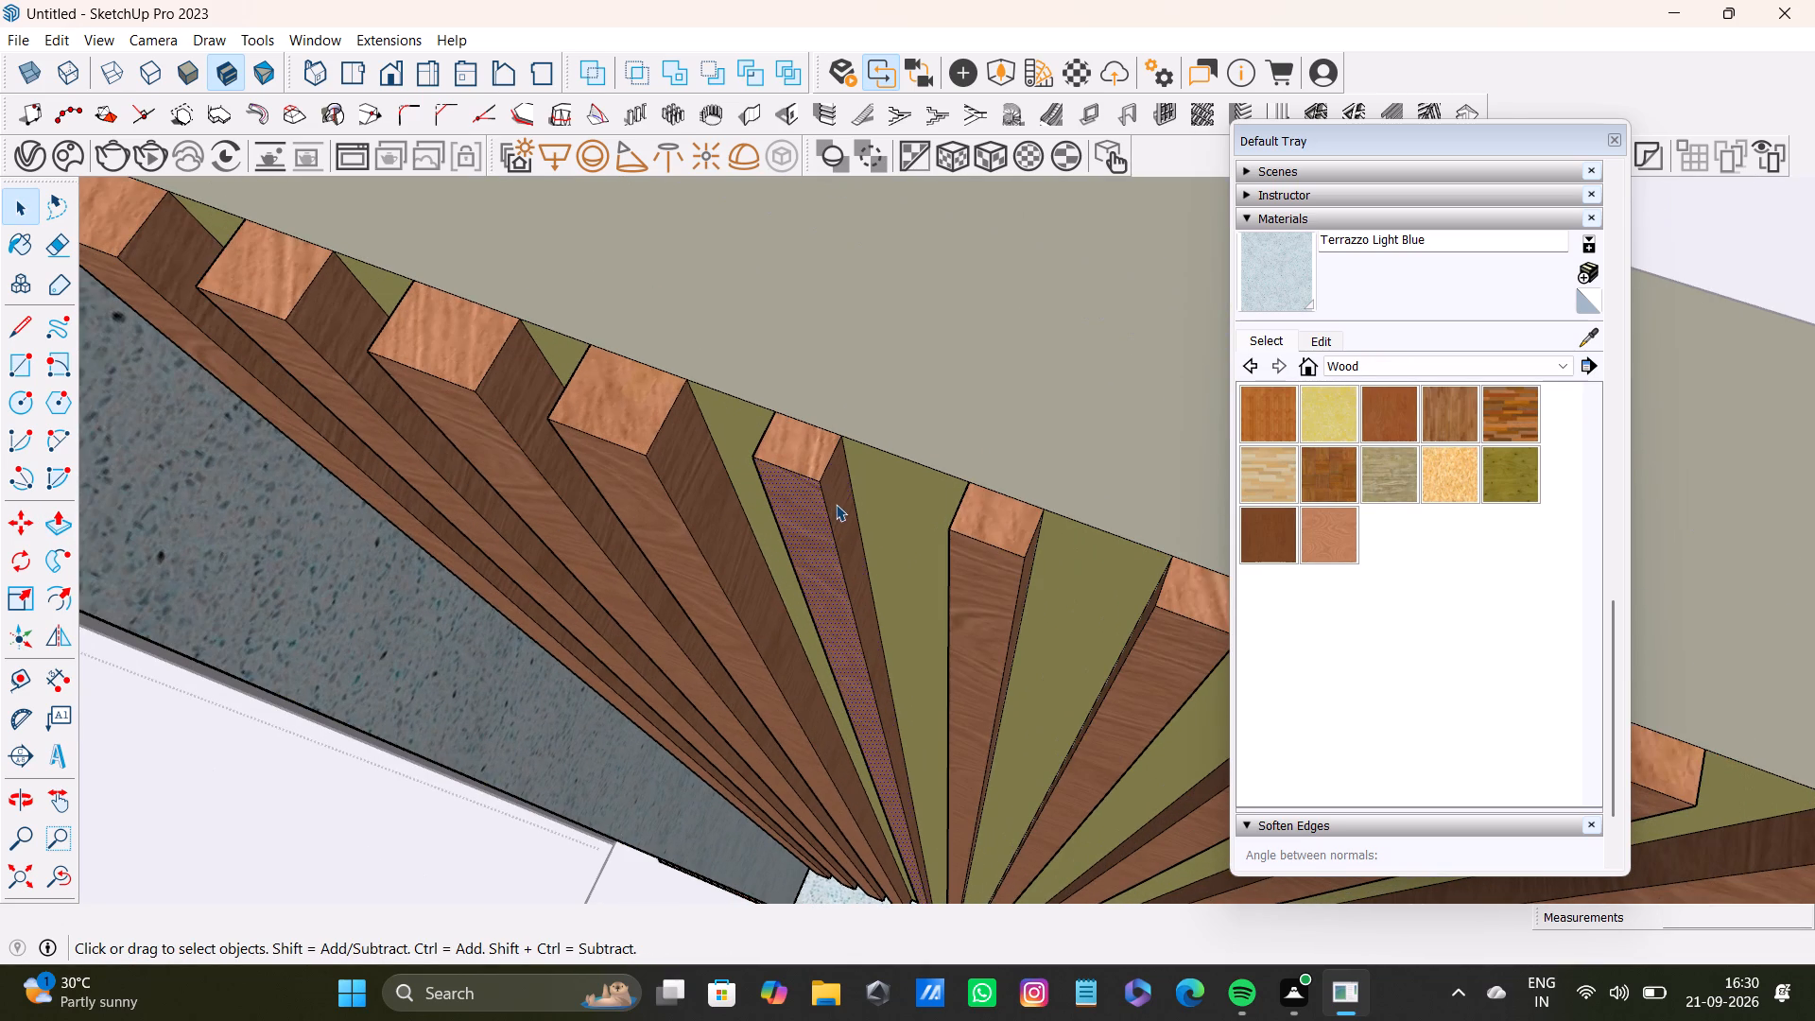
key("p")
left_click_drag(836, 504, 870, 517)
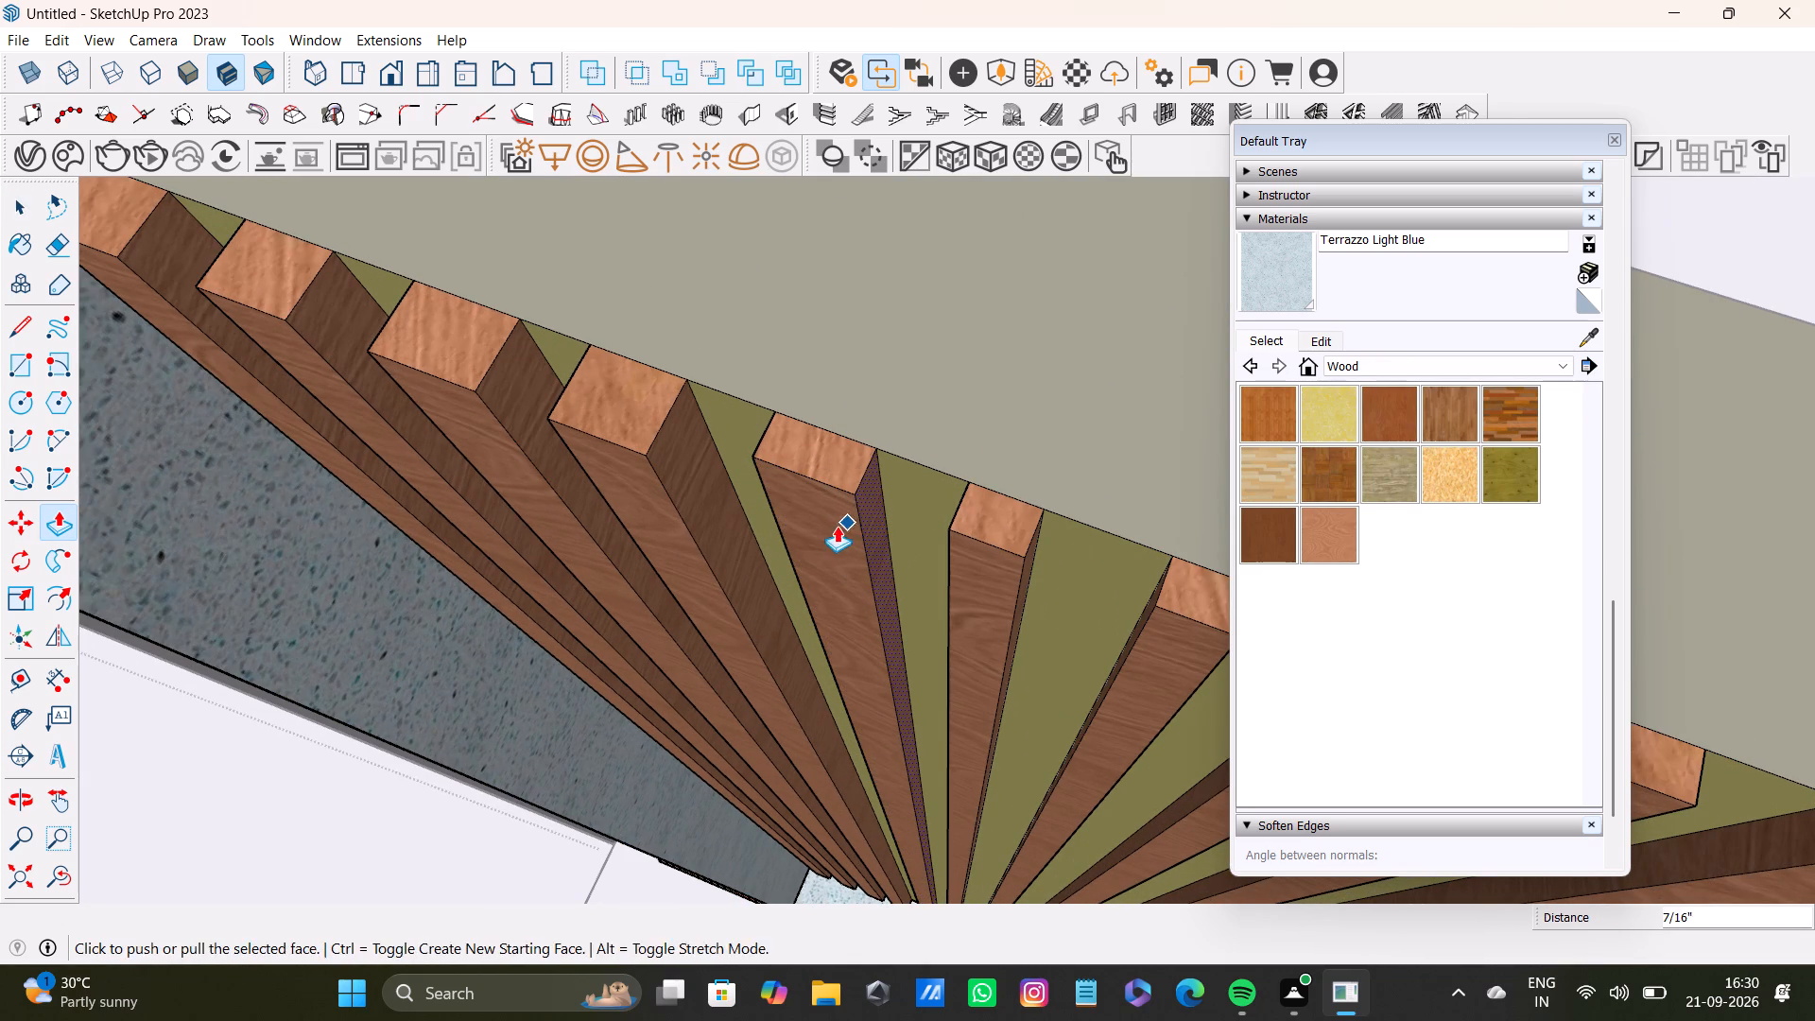
key("space")
left_click(827, 519)
key("p")
left_click_drag(823, 518, 631, 488)
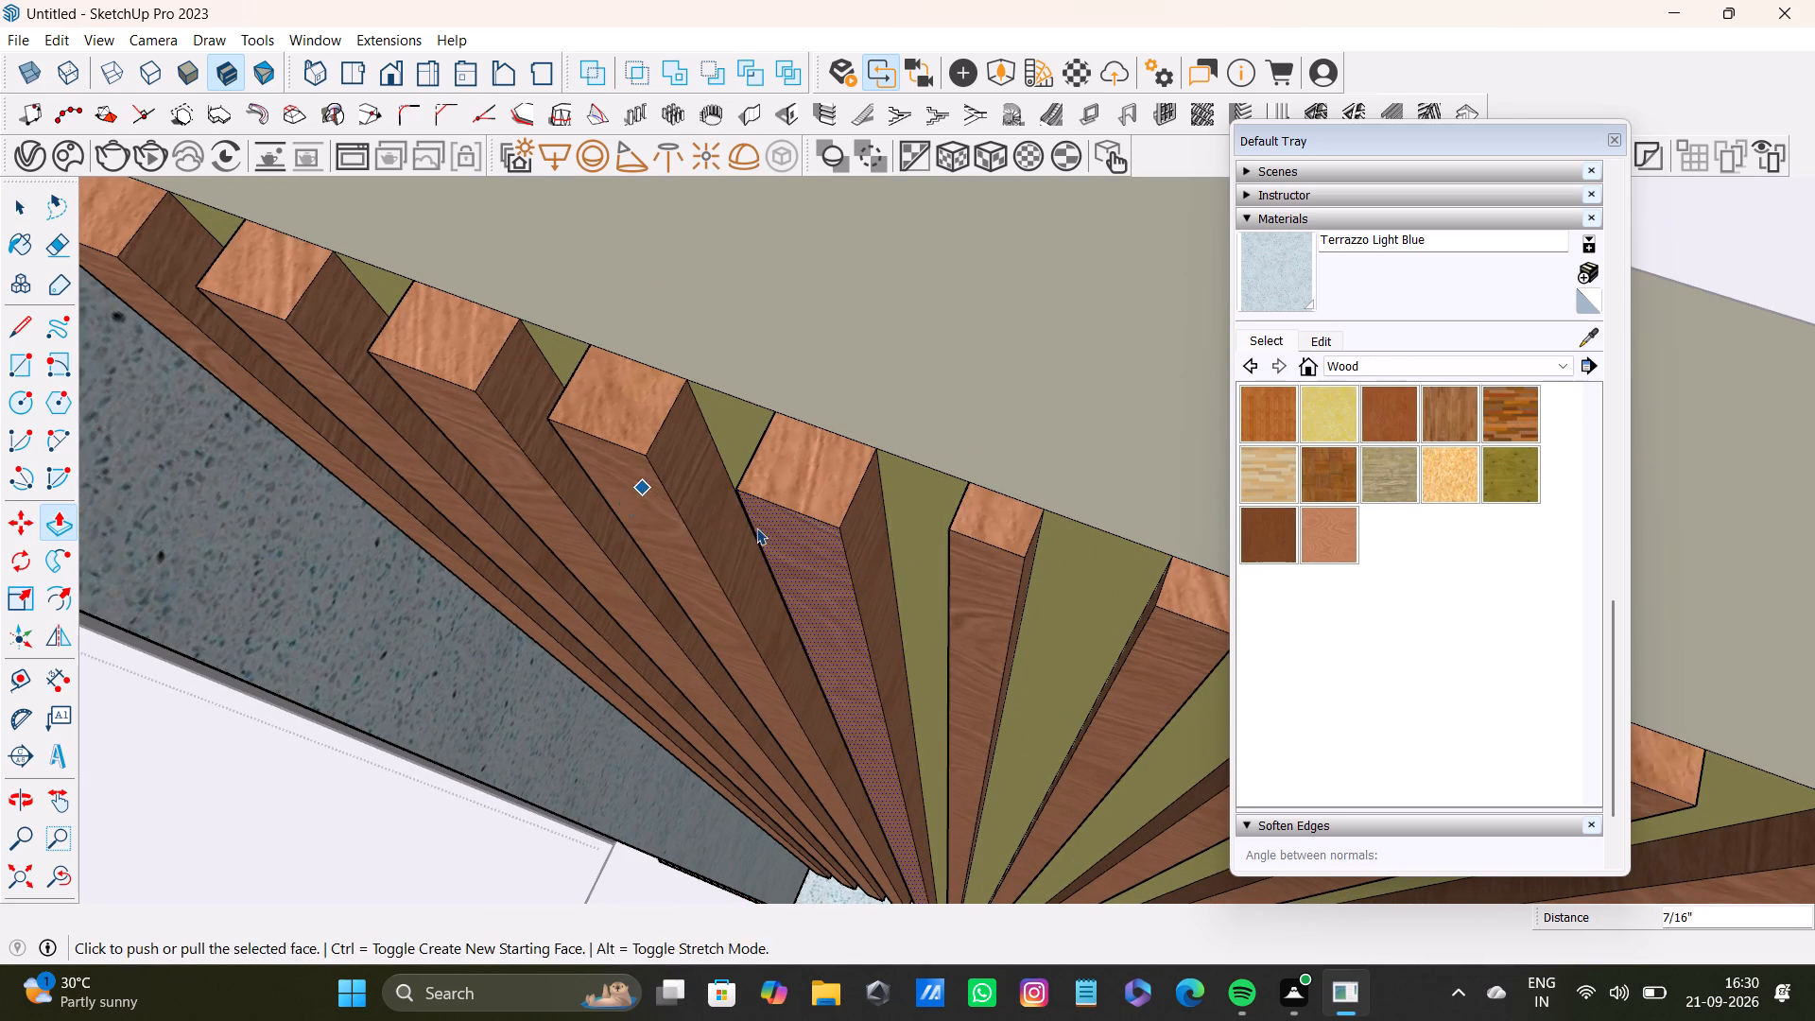
key("space")
Widen the sixth slat about 3/8" toward the seventh, and pull its front face flush with the fifth slat's front.
scroll(769, 533, "down", 18)
middle_click_drag(884, 603, 725, 580, "shift")
scroll(723, 566, "up", 3)
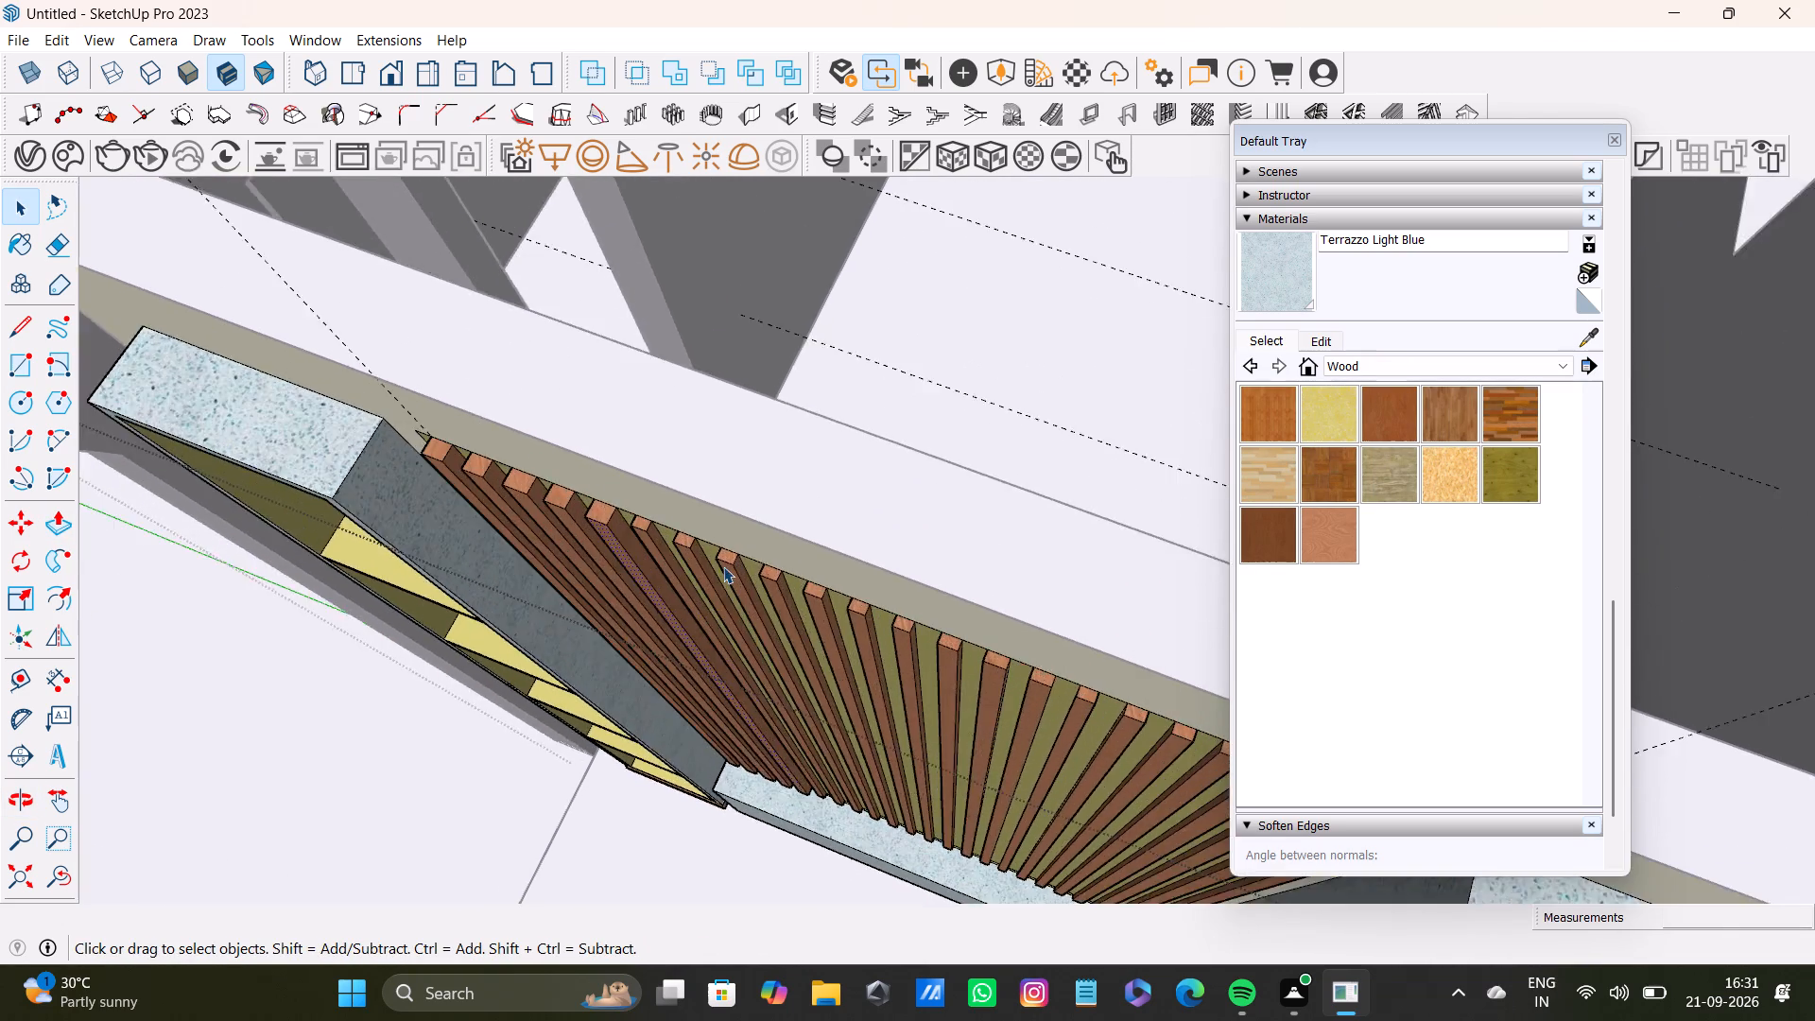
scroll(723, 566, "up", 11)
scroll(648, 521, "up", 3)
left_click(648, 521)
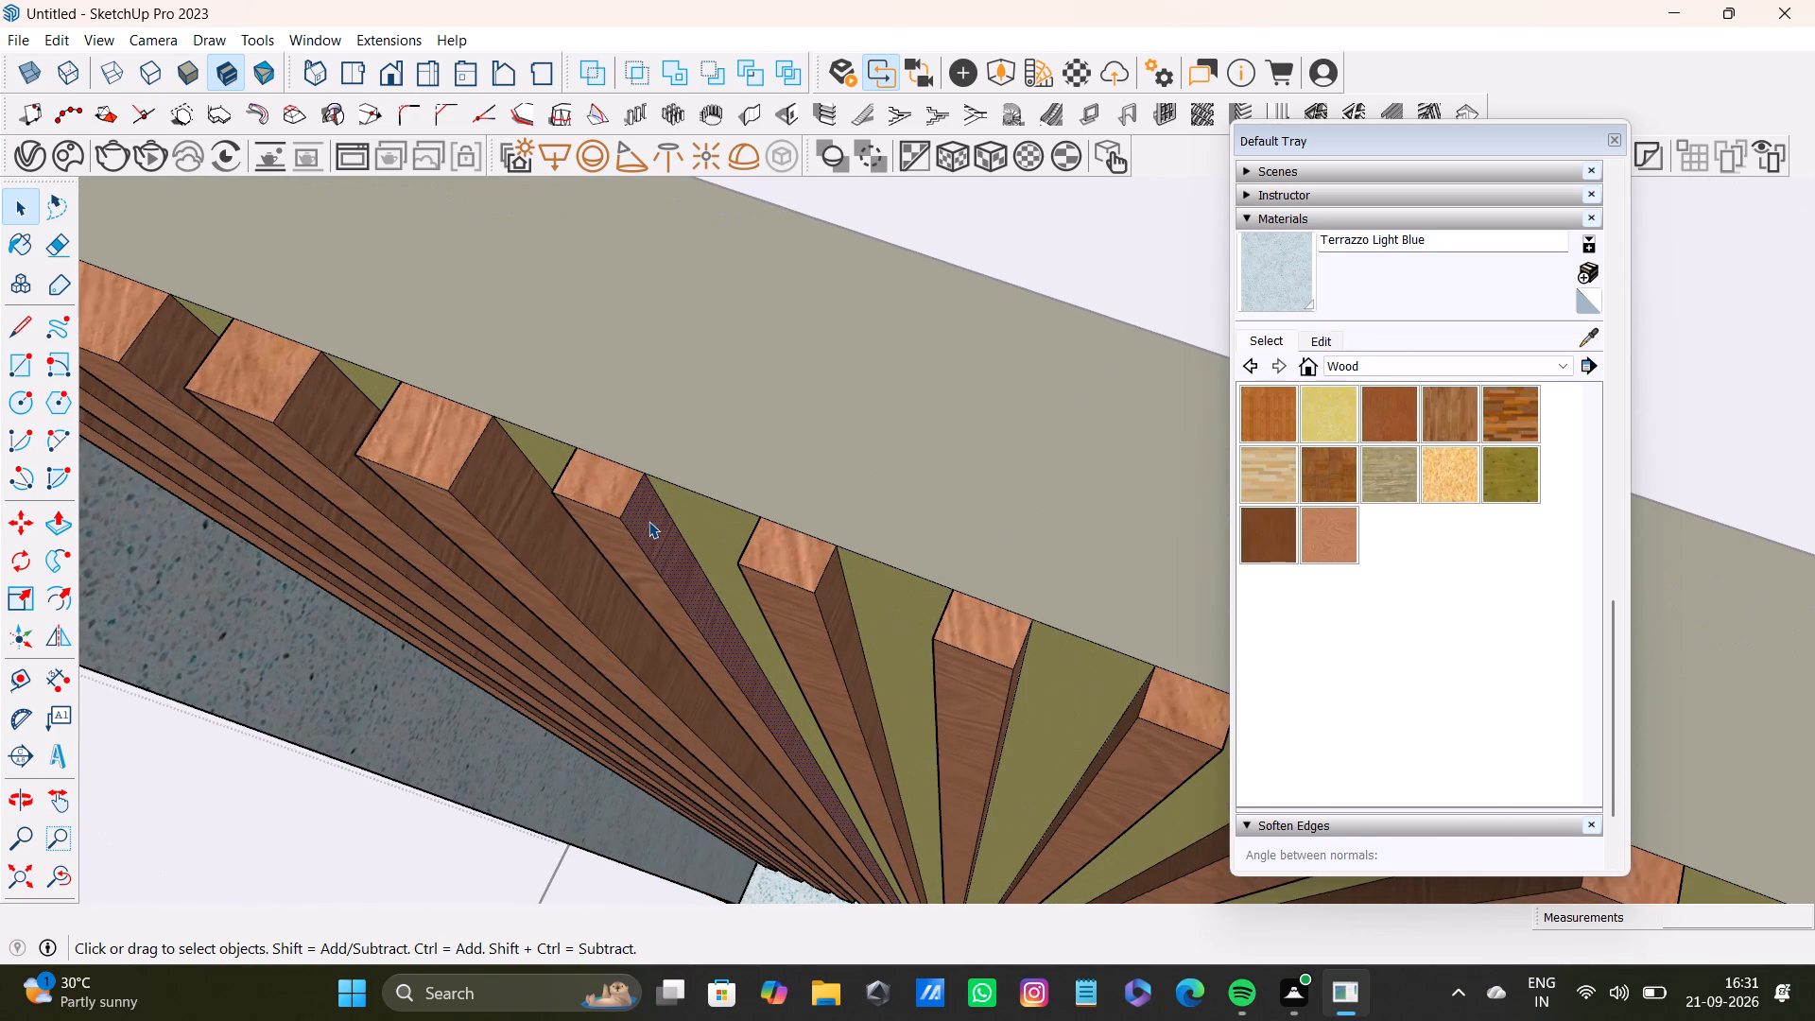
key("p")
left_click_drag(656, 519, 691, 530)
left_click_drag(666, 523, 698, 527)
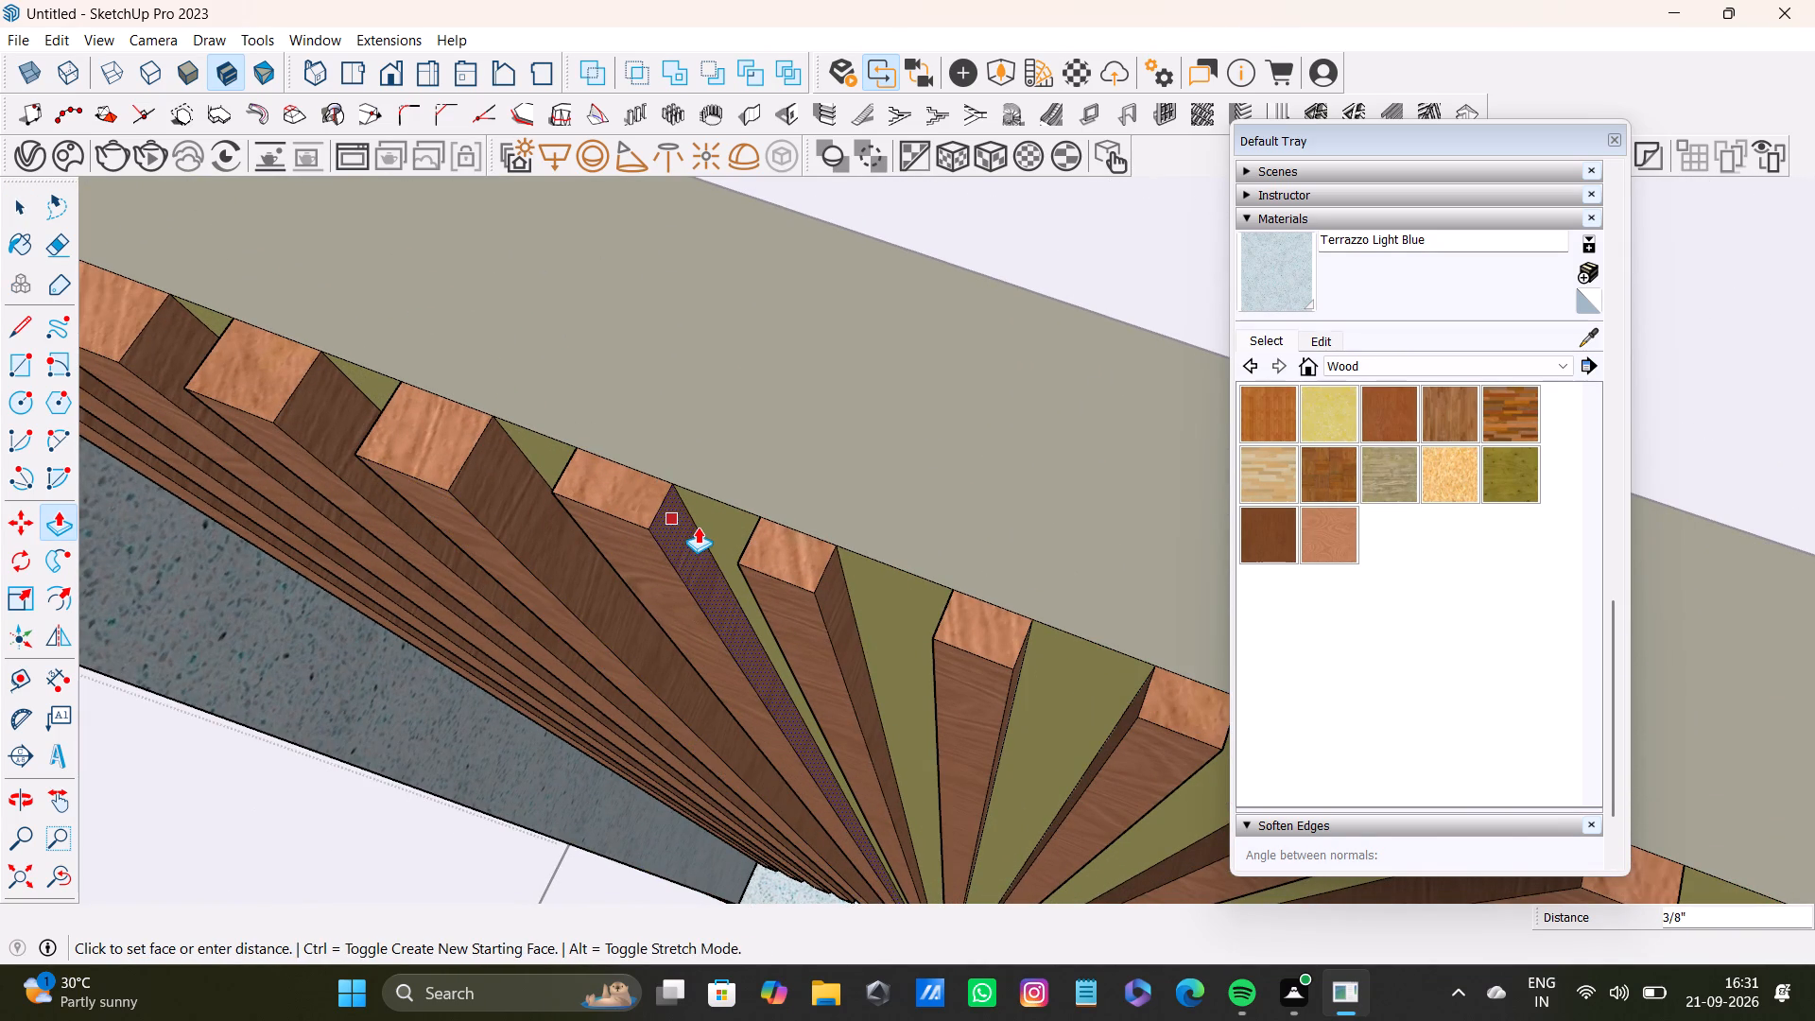
left_click_drag(698, 527, 699, 528)
key("space")
left_click(649, 553)
key("p")
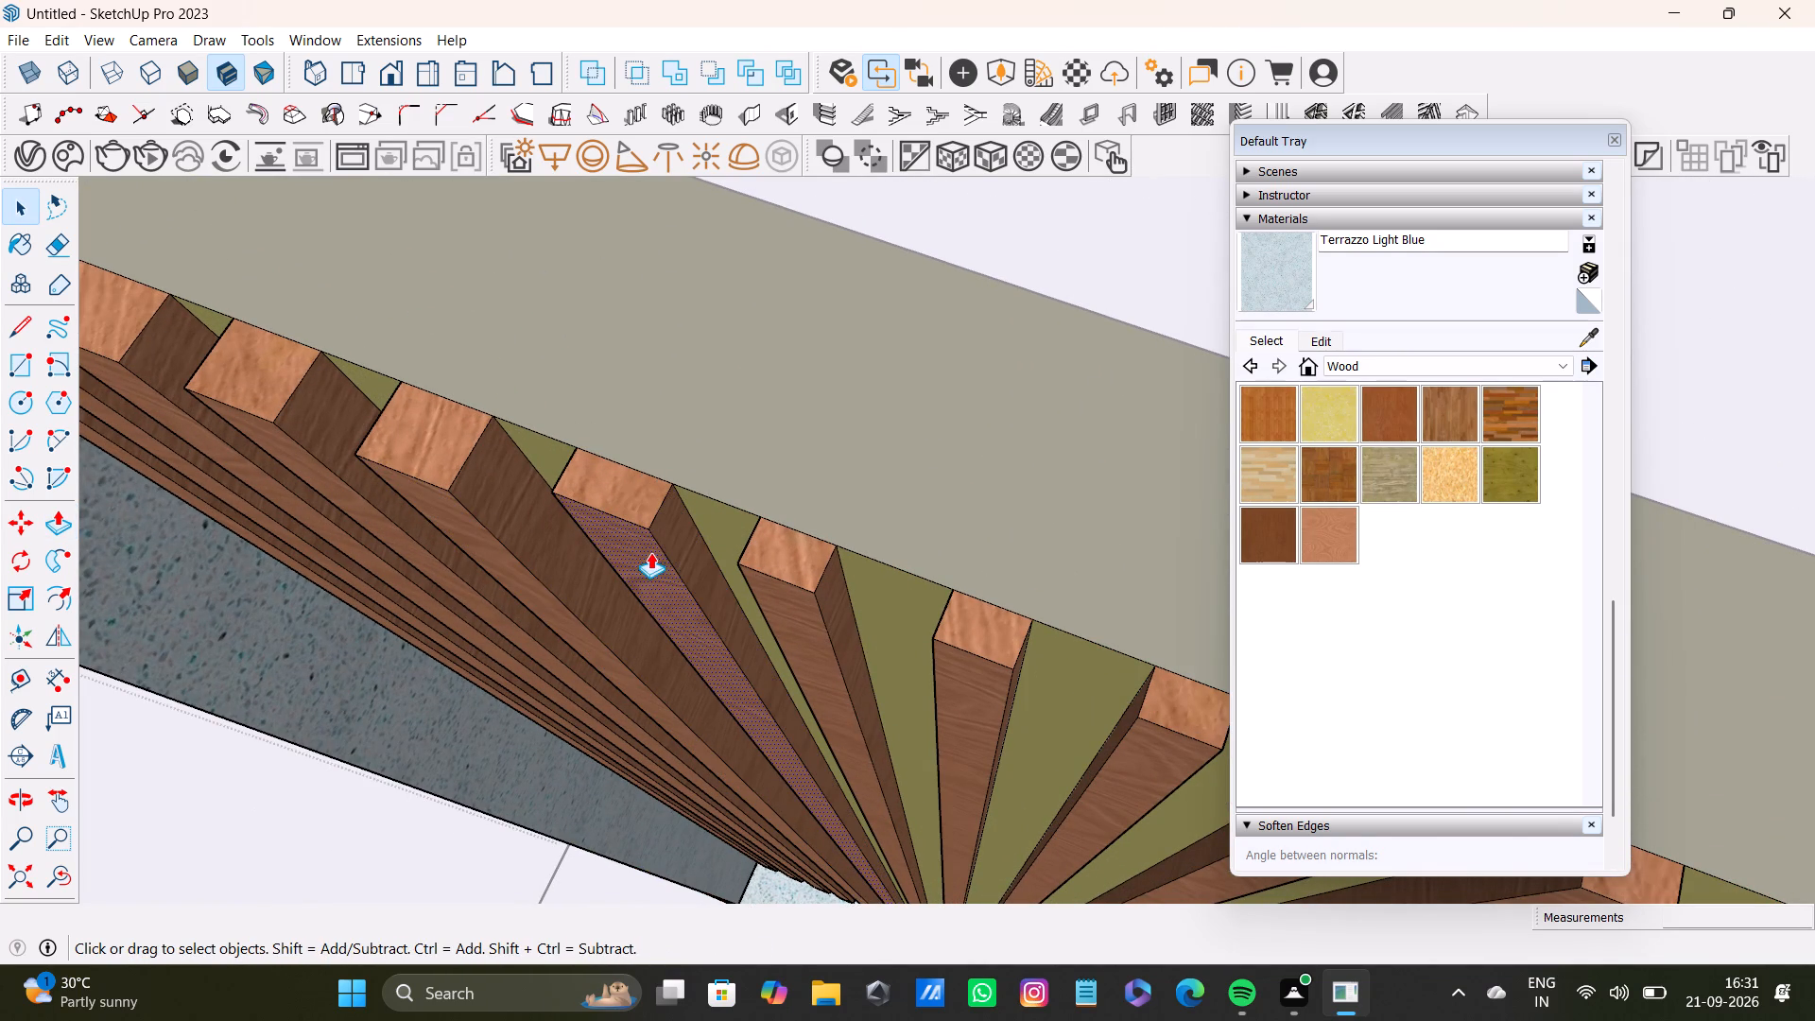
left_click_drag(650, 552, 471, 552)
key("space")
Widen the seventh slat toward the eighth, and pull its front face 7/16" outward, flush with the sixth slat's front.
scroll(808, 614, "up", 3)
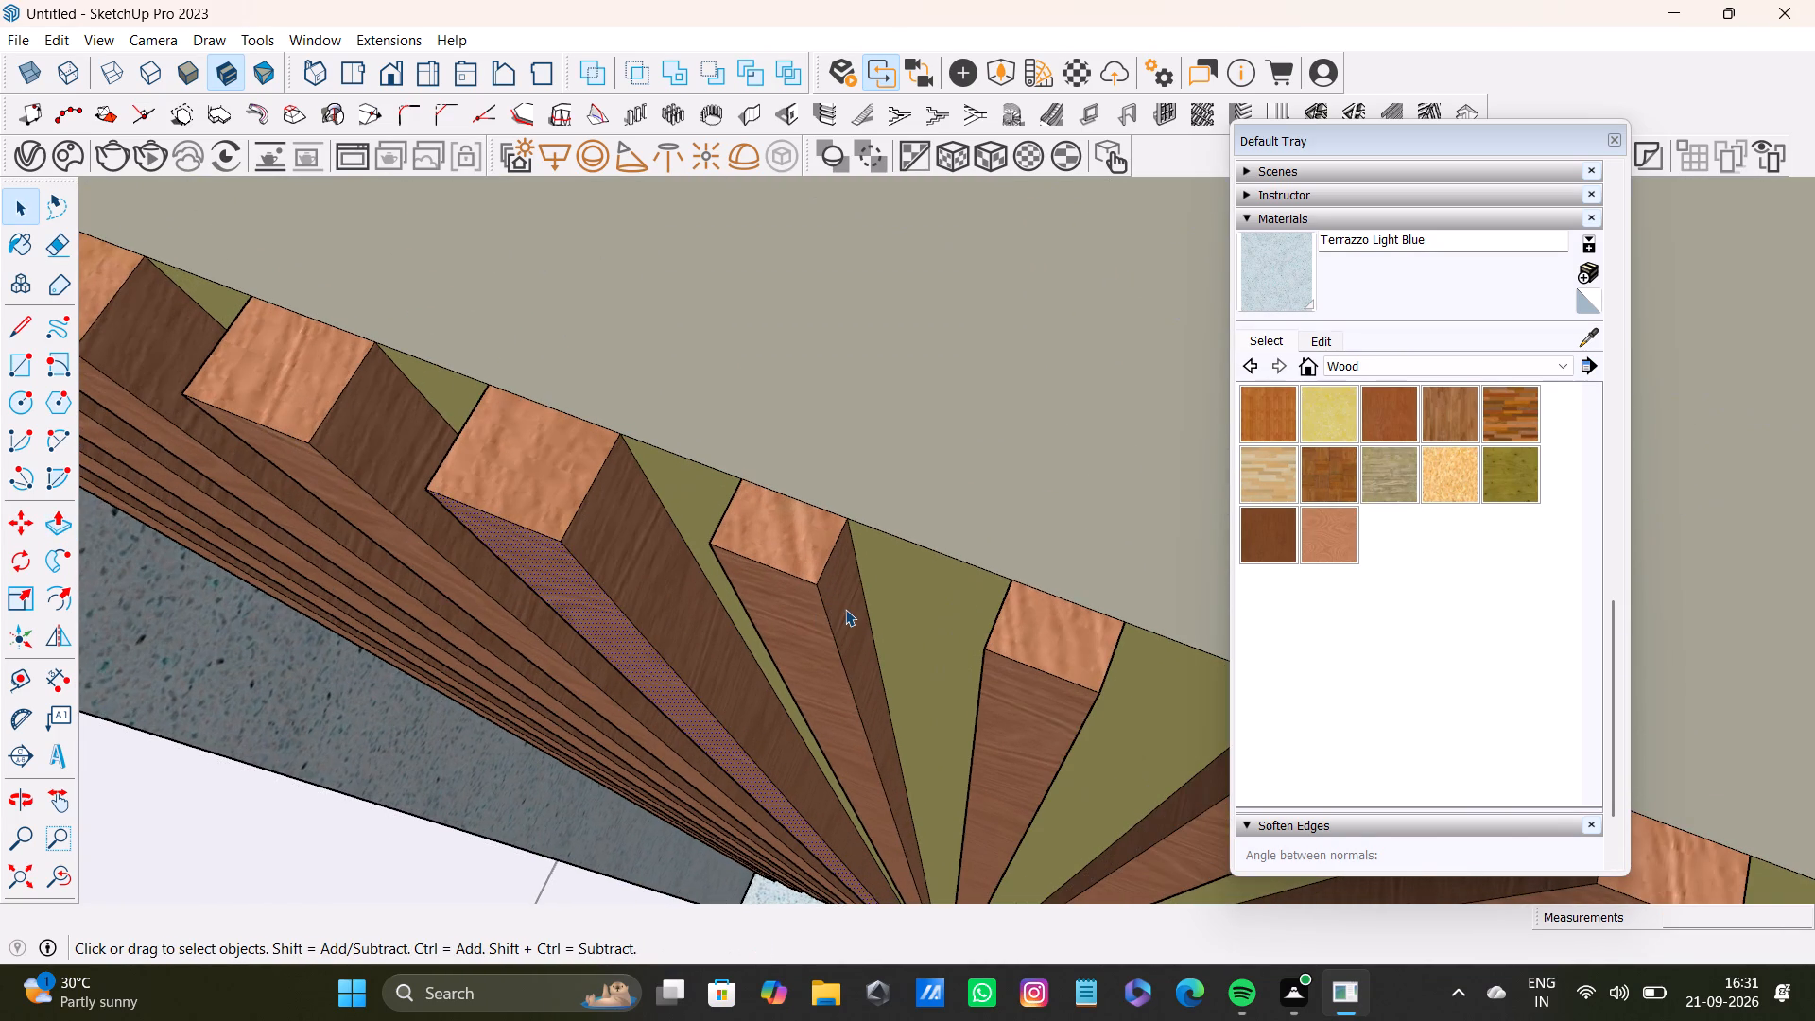
left_click(845, 609)
key("p")
left_click_drag(845, 609, 874, 615)
key("space")
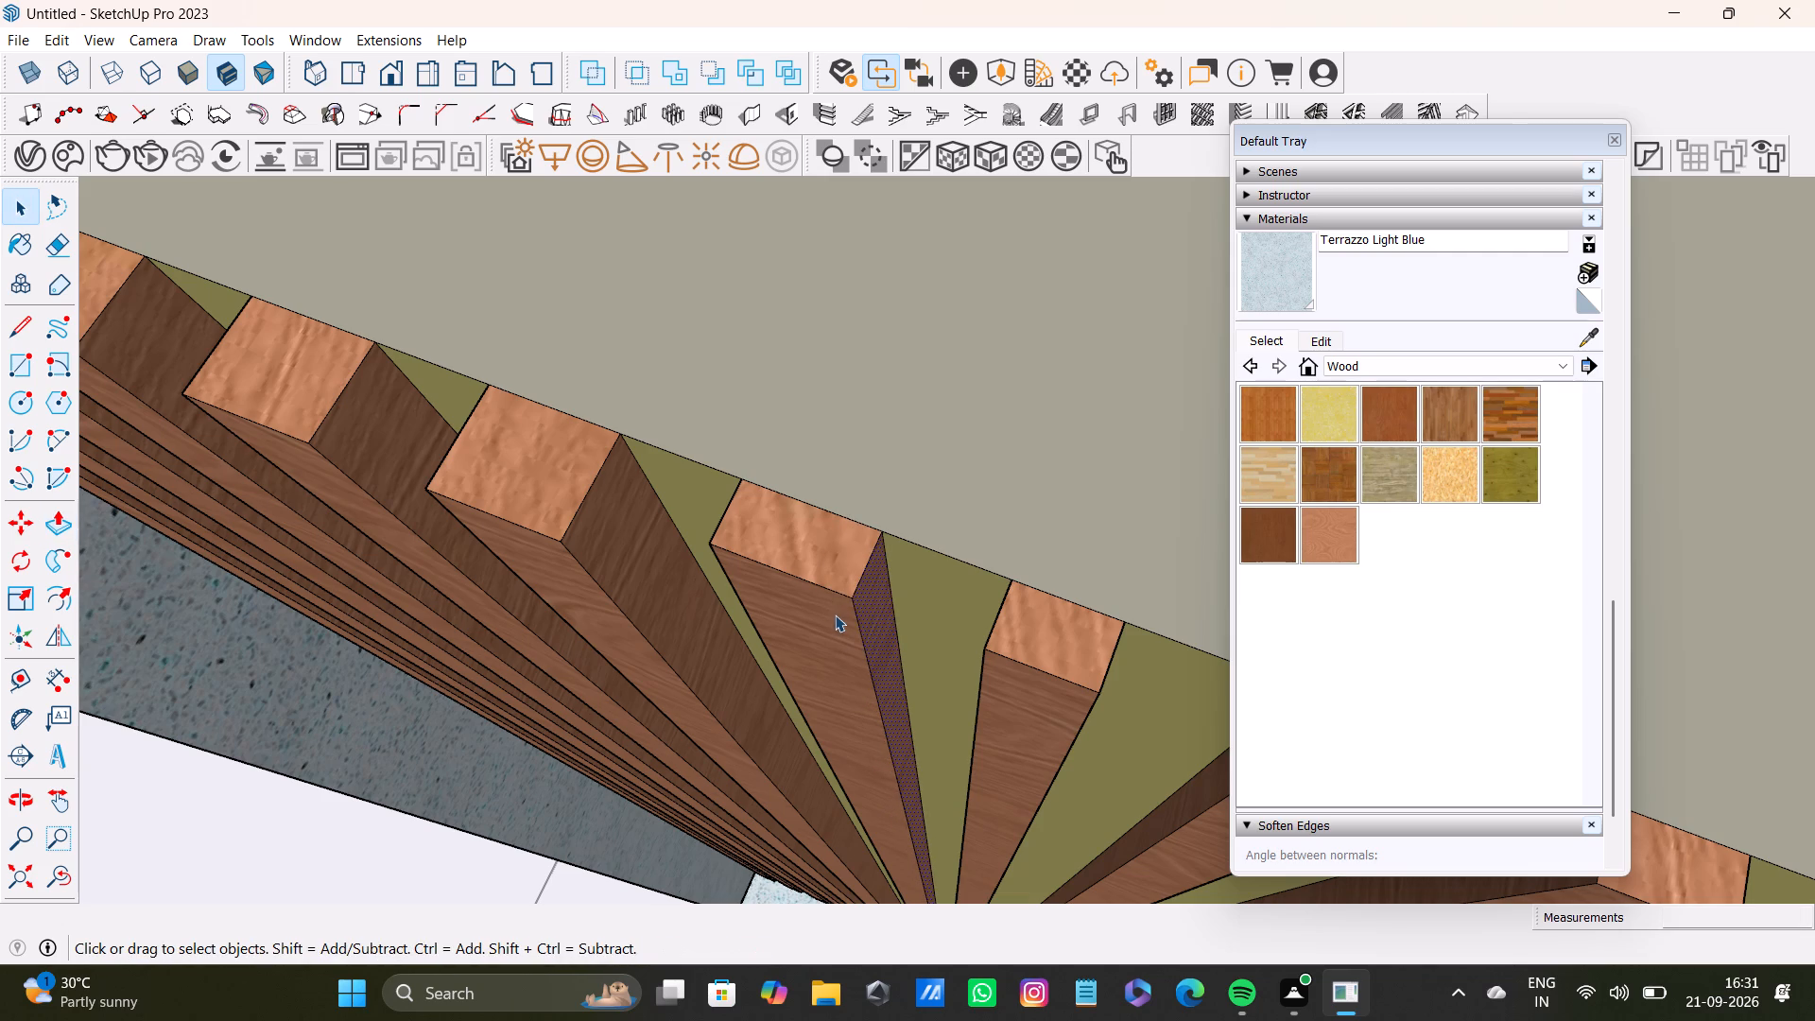
left_click(833, 614)
key("p")
left_click_drag(833, 614, 597, 608)
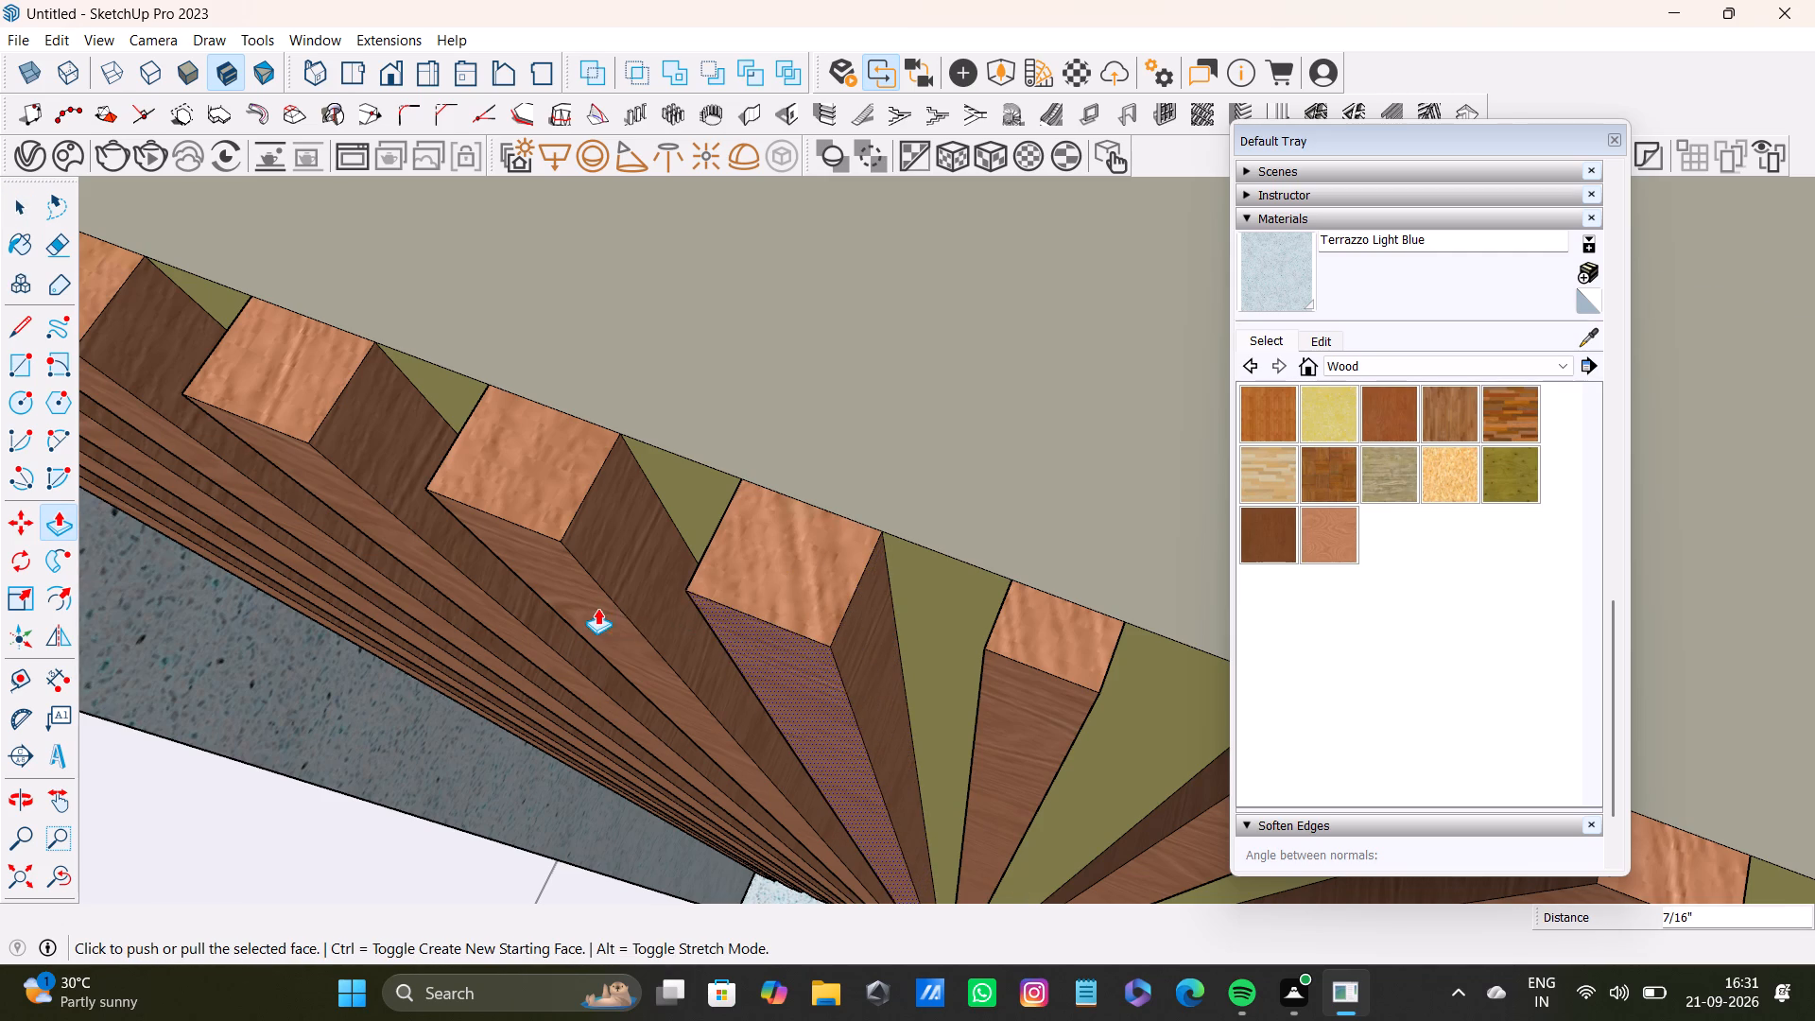
Select the eighth slat's front face and draw a line from it across to the seventh slat.
scroll(597, 608, "down", 11)
middle_click_drag(722, 718, 639, 262)
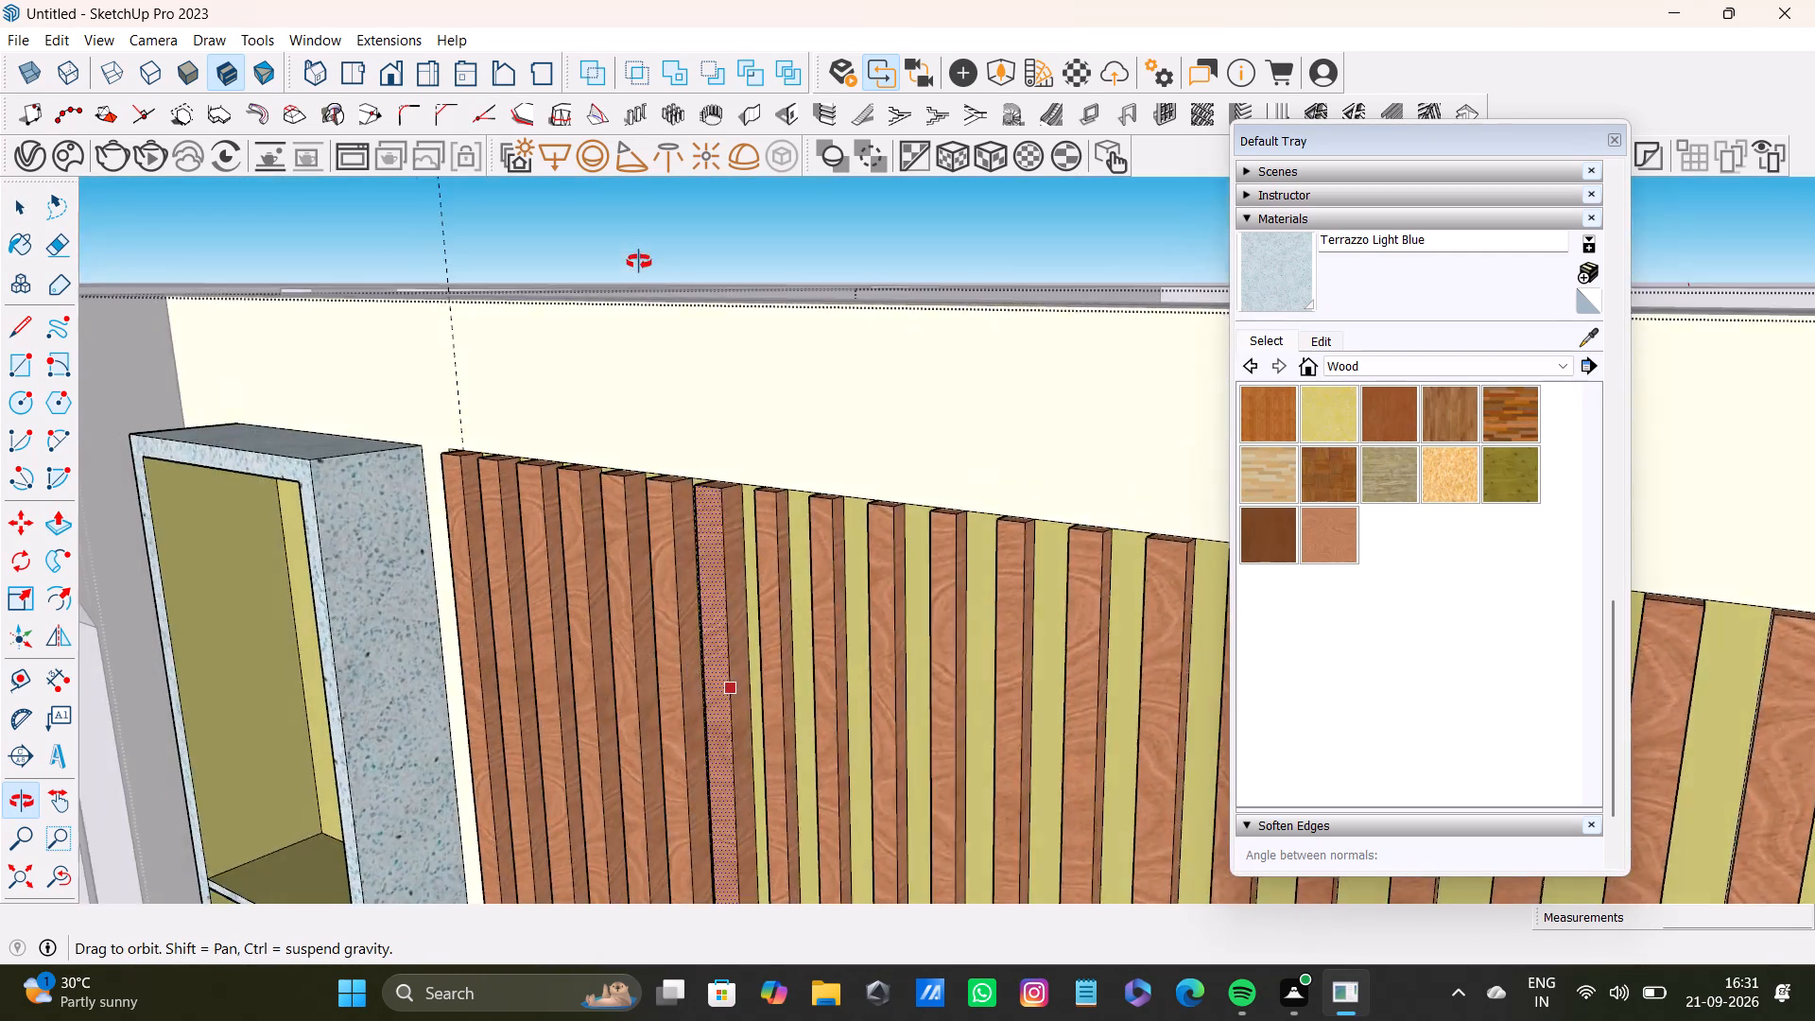
middle_click_drag(639, 262, 747, 509)
scroll(959, 650, "up", 8, "shift")
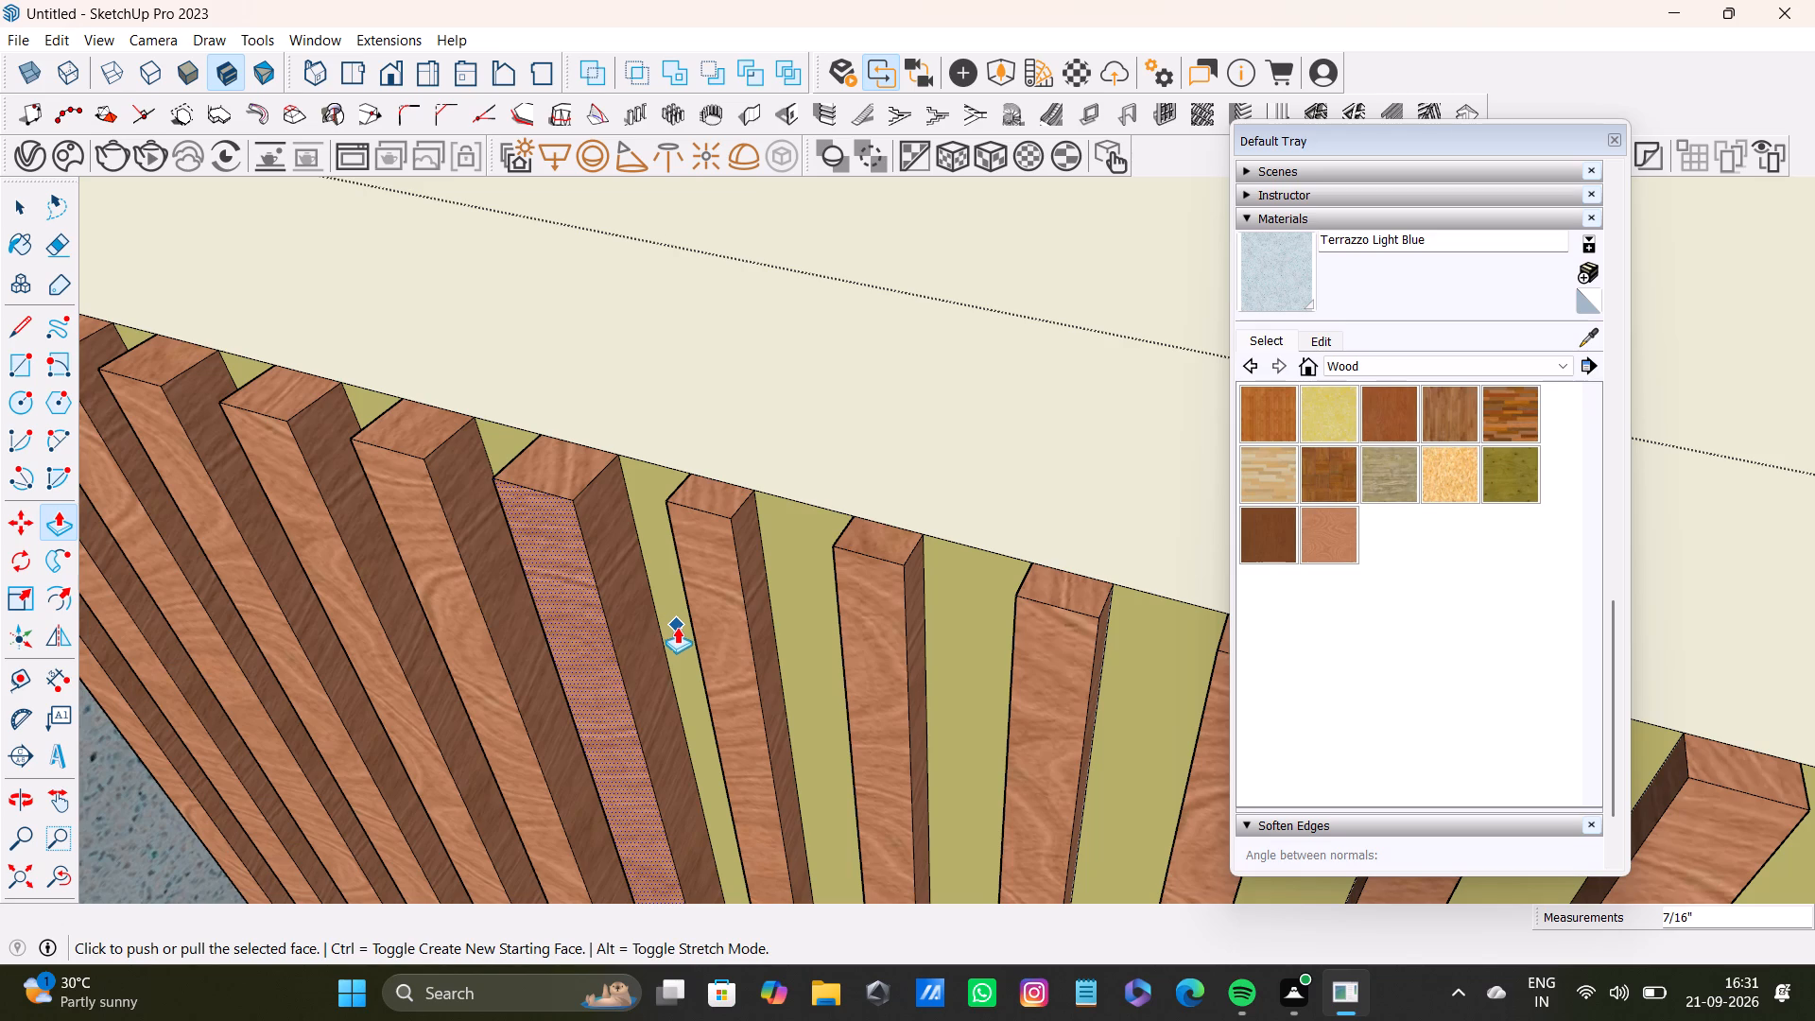
scroll(663, 530, "up", 5)
scroll(663, 530, "down", 7)
middle_click_drag(693, 582, 700, 582, "shift")
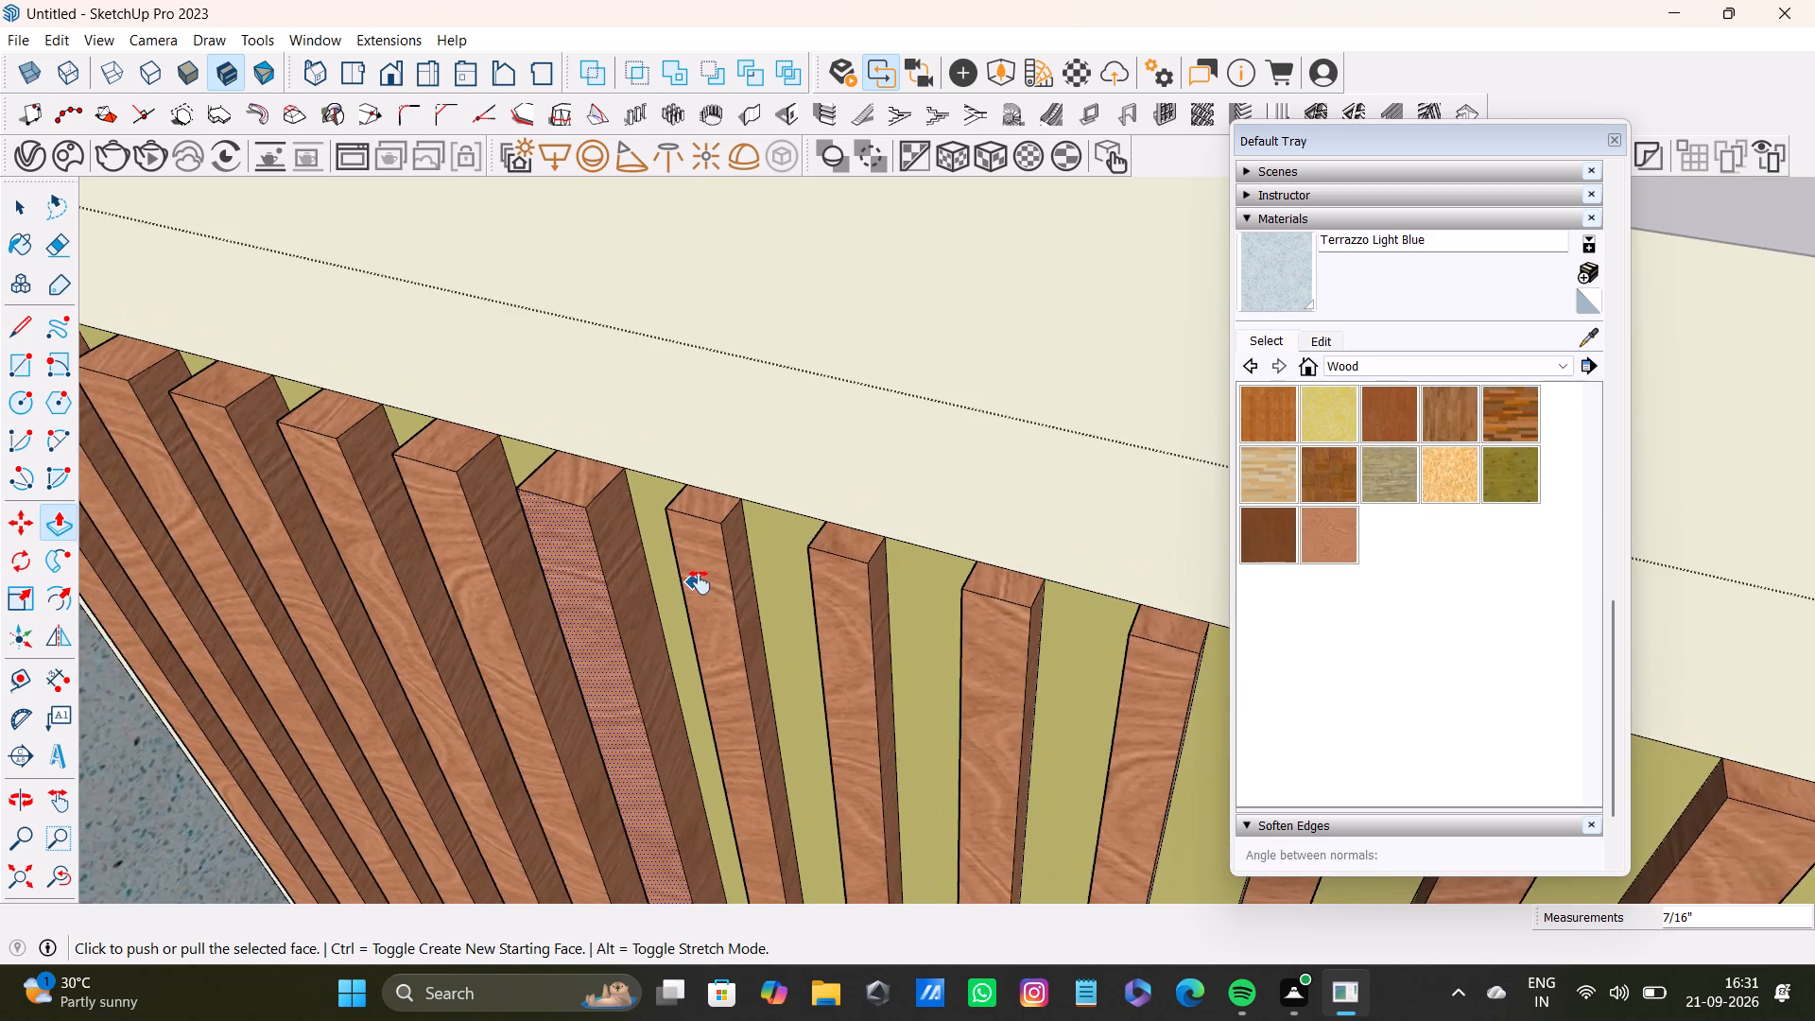
middle_click_drag(700, 582, 746, 584, "shift")
scroll(745, 587, "up", 9)
middle_click_drag(797, 570, 792, 715)
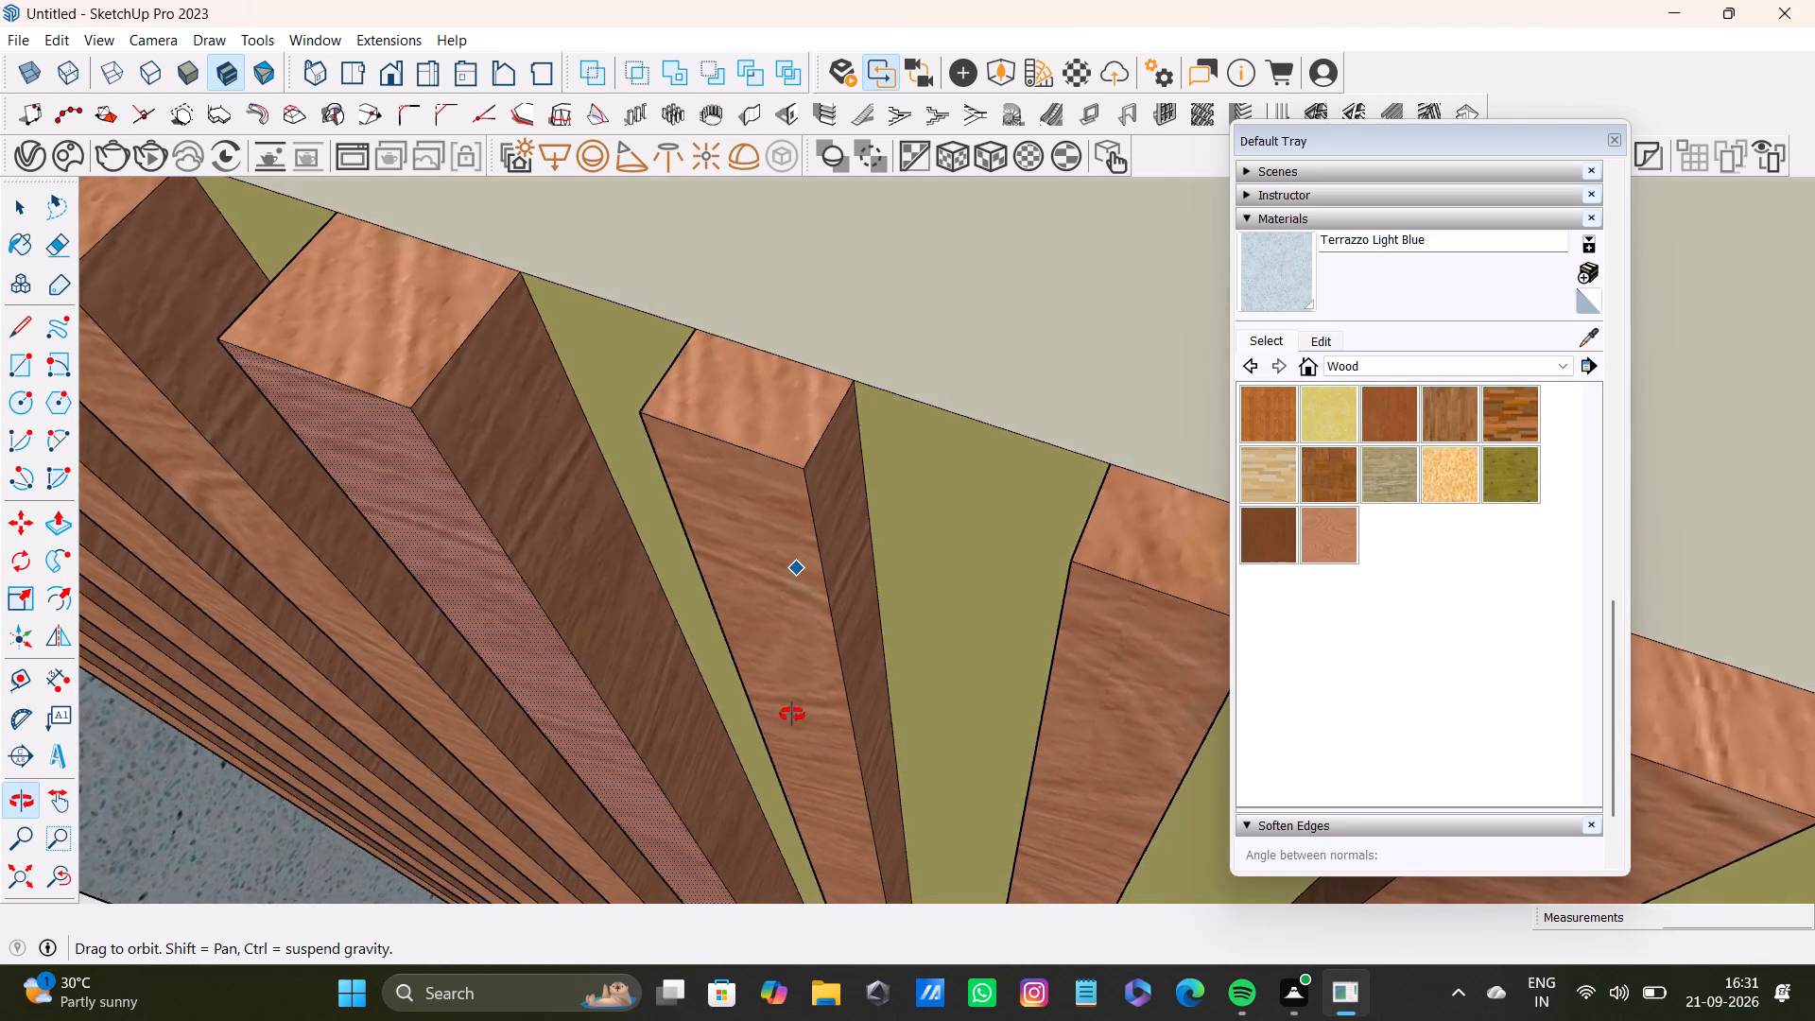
middle_click_drag(792, 715, 791, 714)
scroll(771, 549, "up", 3)
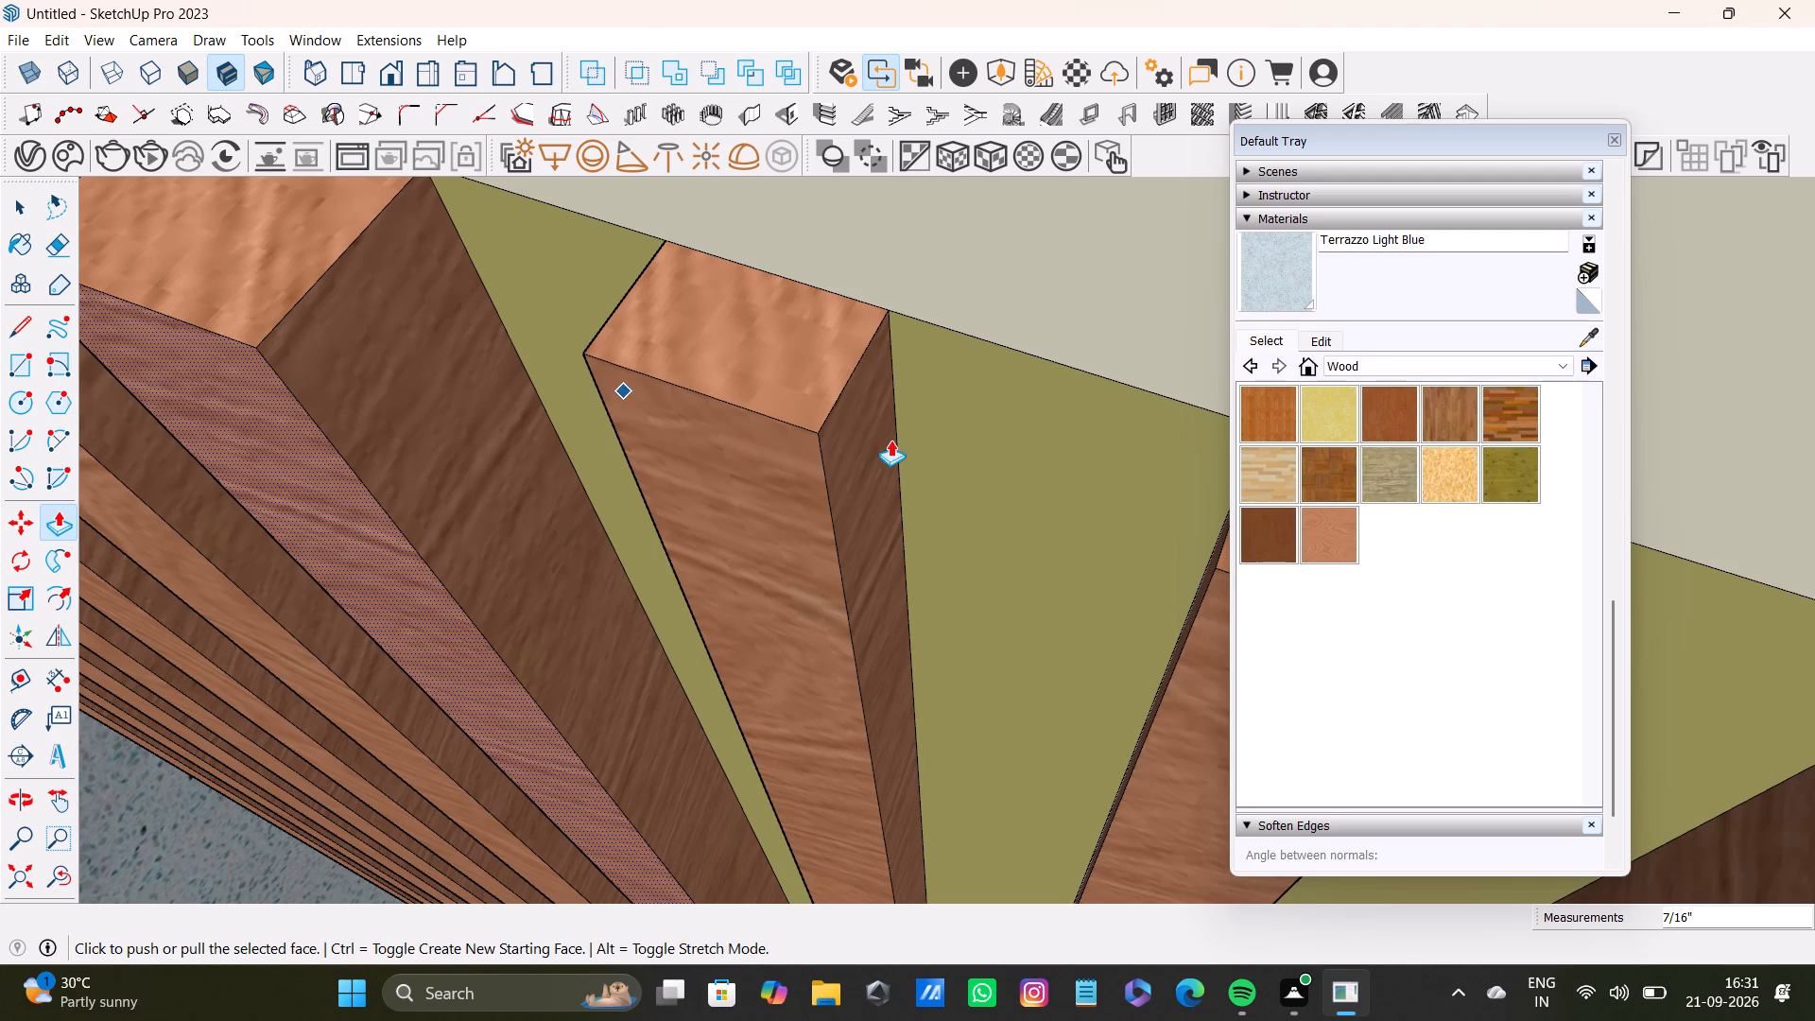
key("space")
left_click(730, 492)
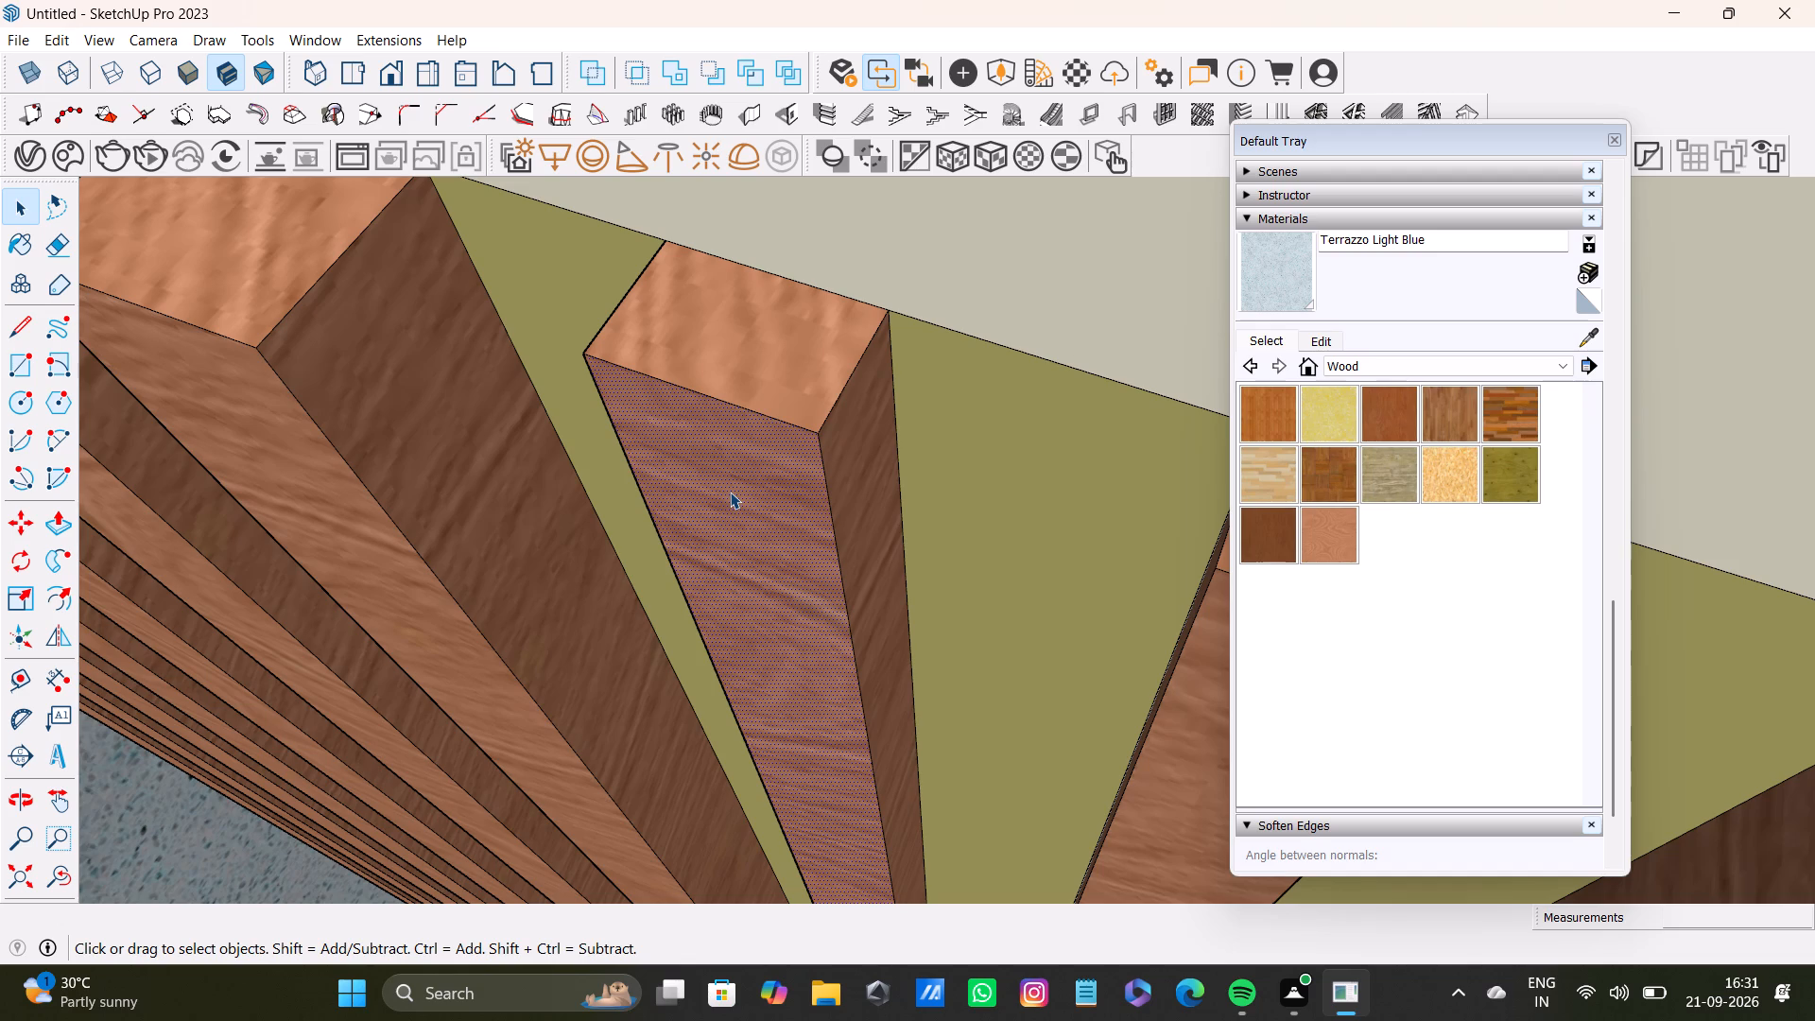
key("l")
left_click_drag(729, 480, 471, 478)
key("space")
Undo the drawn line and pull the eighth slat's front face outward, flush with the seventh slat's front.
key("ctrl+z")
key("p")
left_click_drag(731, 509, 318, 424)
Widen the eighth slat 5/16" toward the ninth slat by pulling its side face.
scroll(318, 421, "down", 9)
middle_click_drag(457, 495, 834, 522)
scroll(824, 532, "down", 4)
middle_click_drag(821, 542, 994, 620)
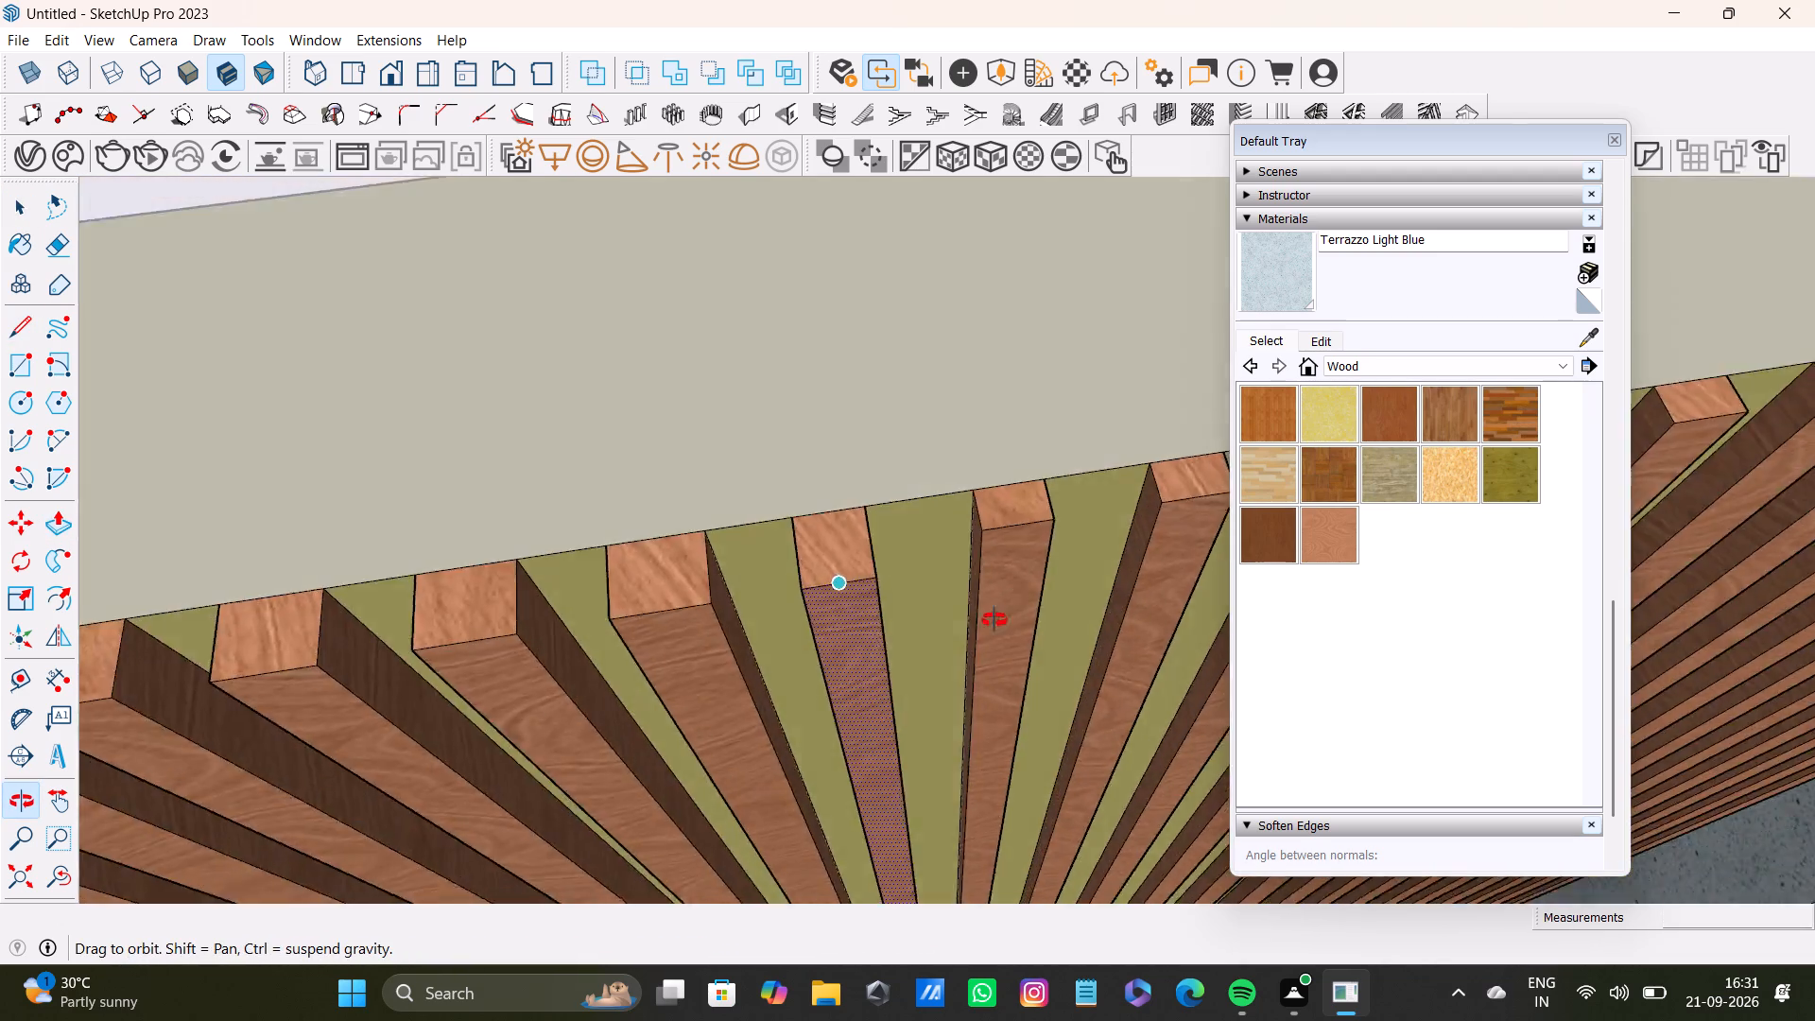
middle_click_drag(994, 620, 683, 575)
scroll(808, 540, "up", 4)
key("space")
left_click(934, 515)
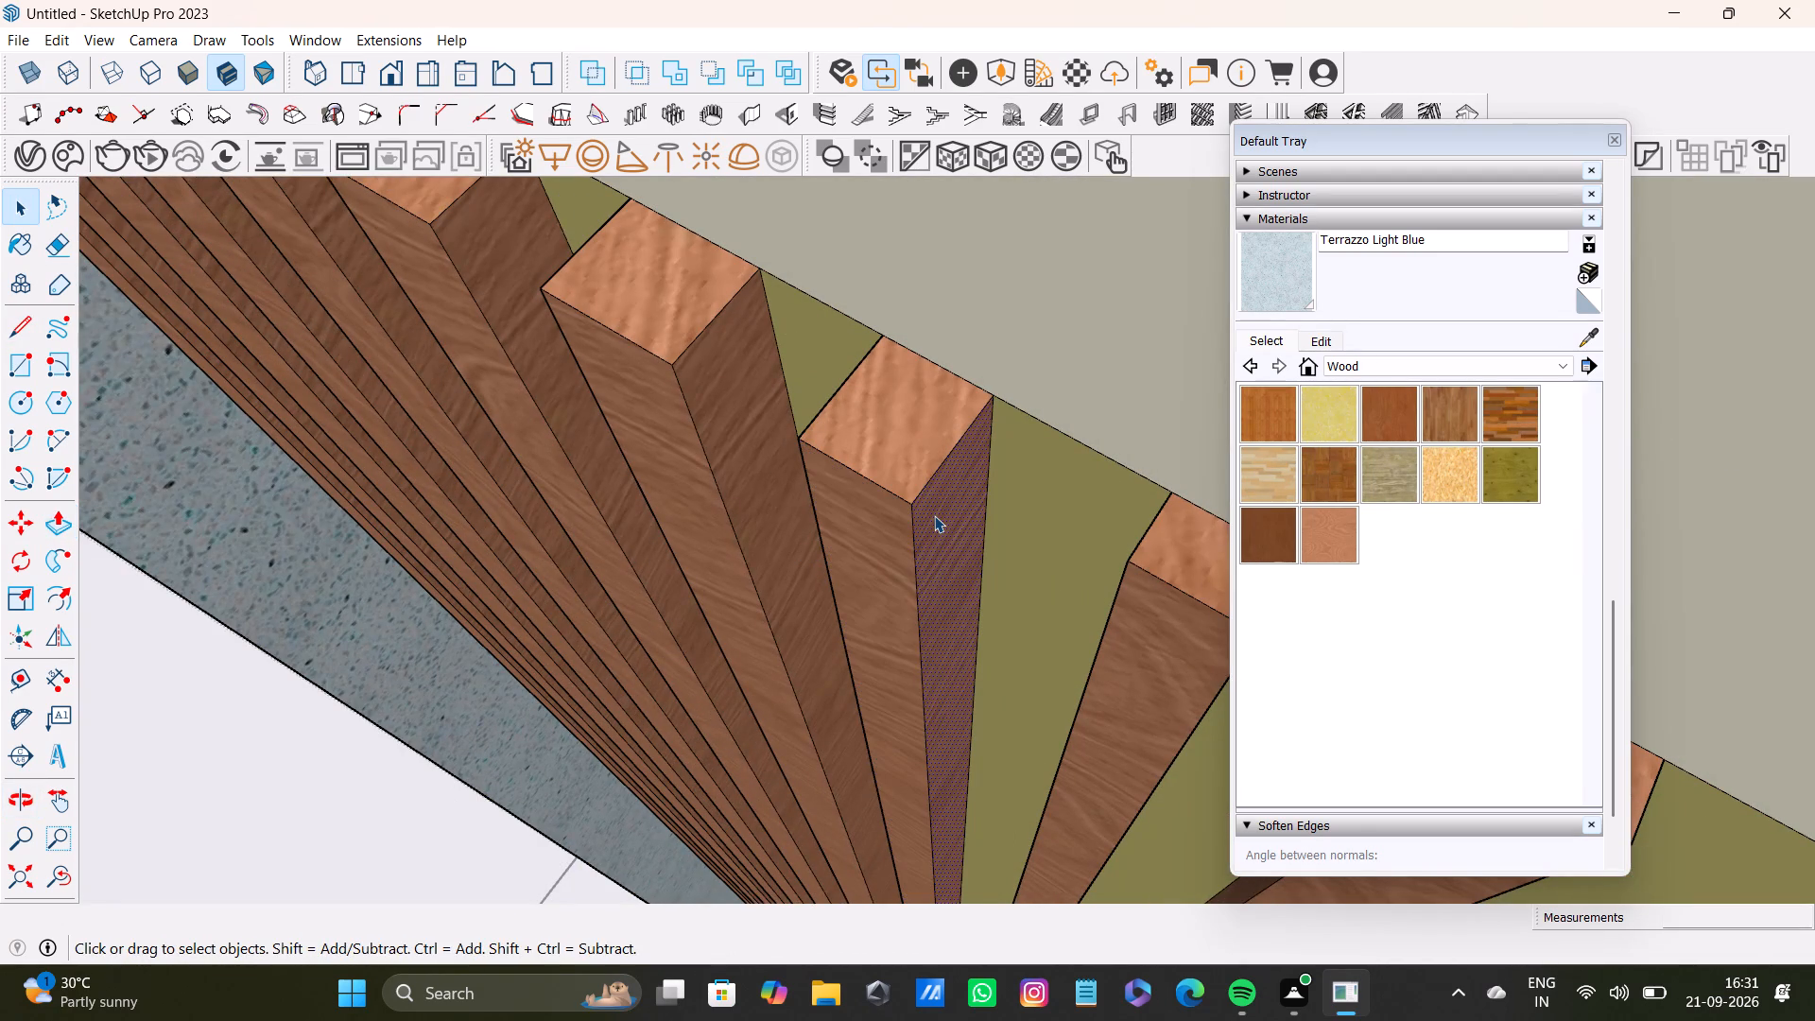
key("p")
left_click_drag(934, 515, 969, 542)
Pull the ninth slat's front face outward, flush with the eighth slat's front.
scroll(966, 542, "down", 8)
middle_click_drag(966, 544, 786, 441, "shift")
scroll(787, 438, "up", 3)
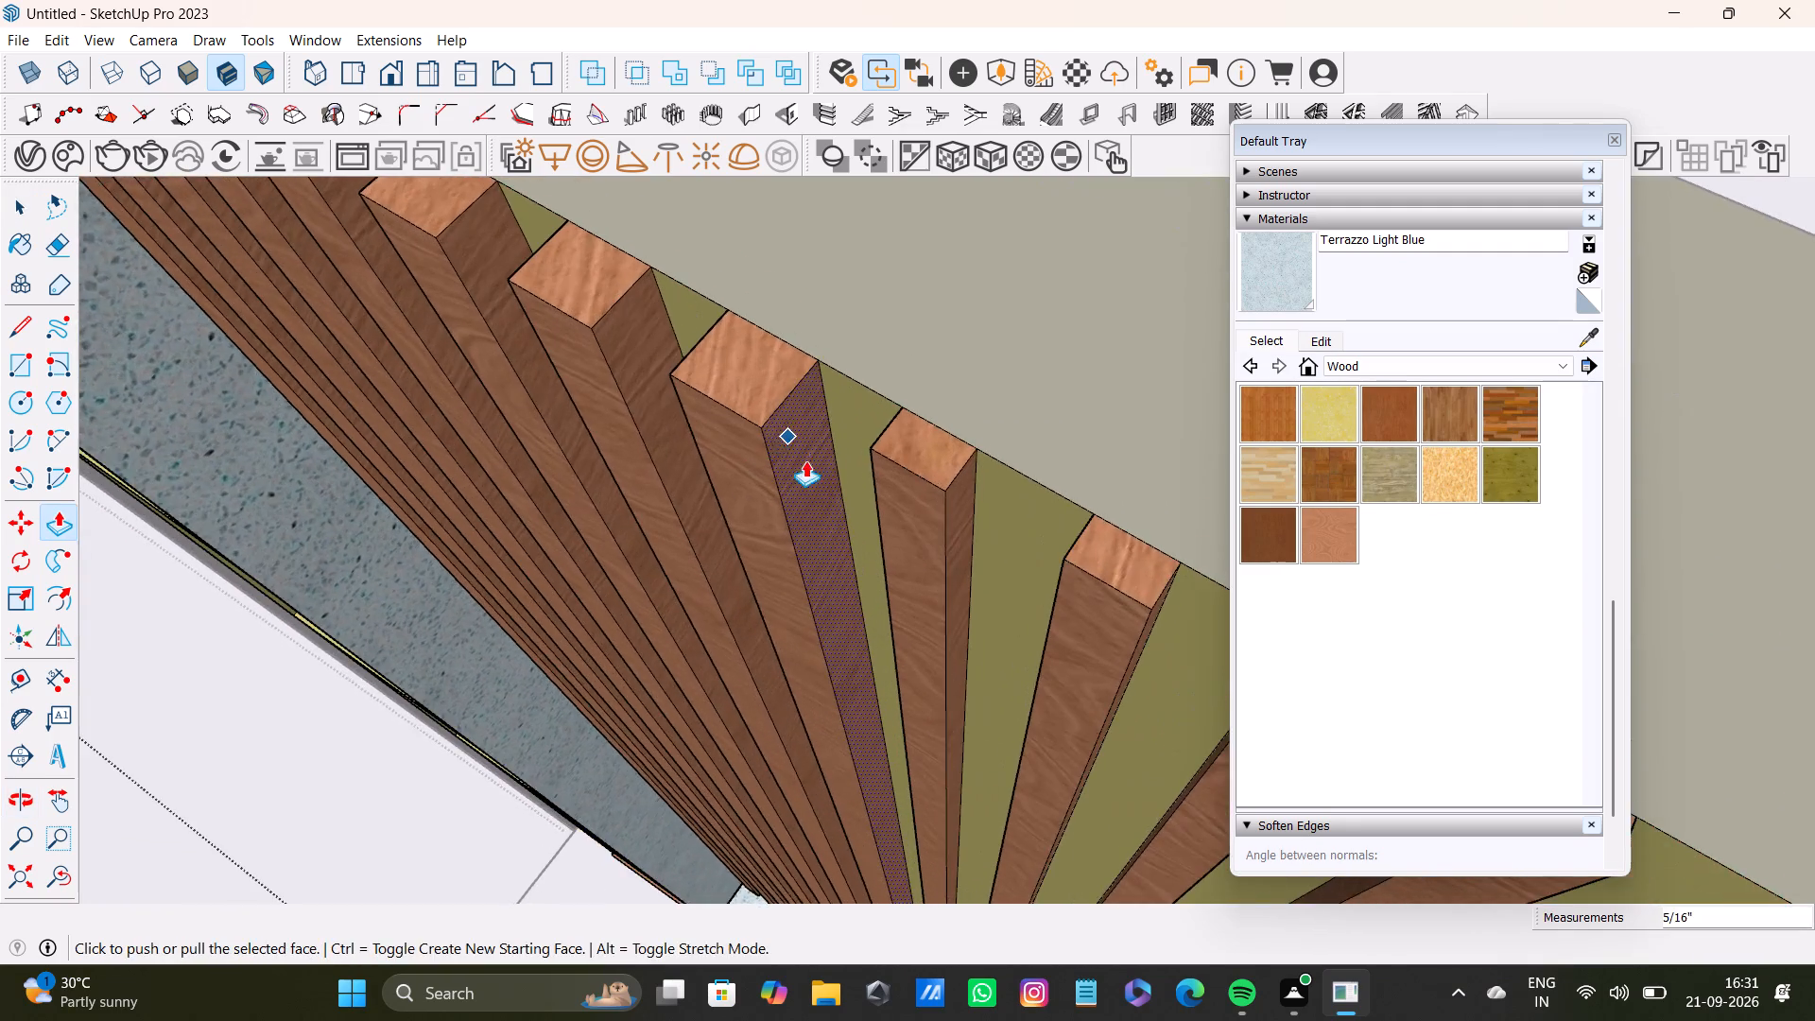
middle_click_drag(844, 477, 981, 469)
scroll(968, 481, "up", 3)
middle_click_drag(968, 481, 925, 475)
key("space")
left_click(923, 497)
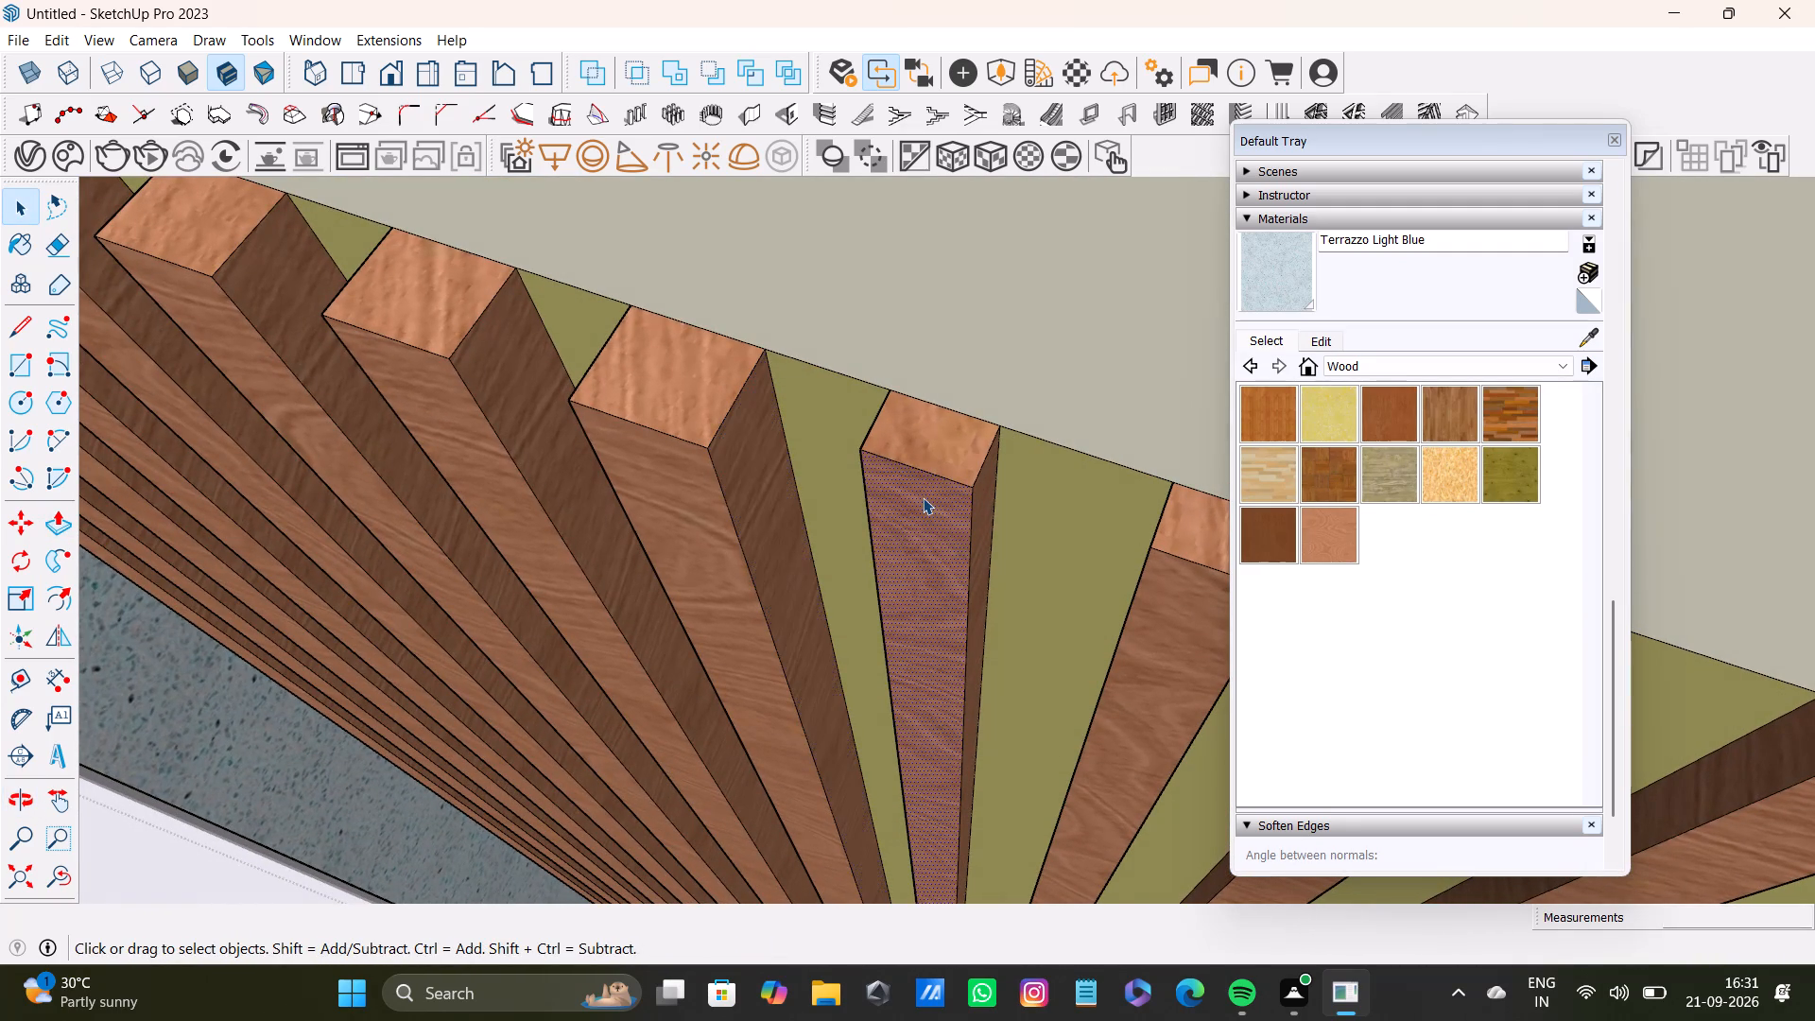
key("p")
left_click_drag(923, 497, 708, 460)
Widen the ninth slat 7/16" toward the tenth slat by pulling its side face.
scroll(934, 543, "down", 4)
middle_click_drag(938, 544, 782, 457)
key("space")
left_click(960, 530)
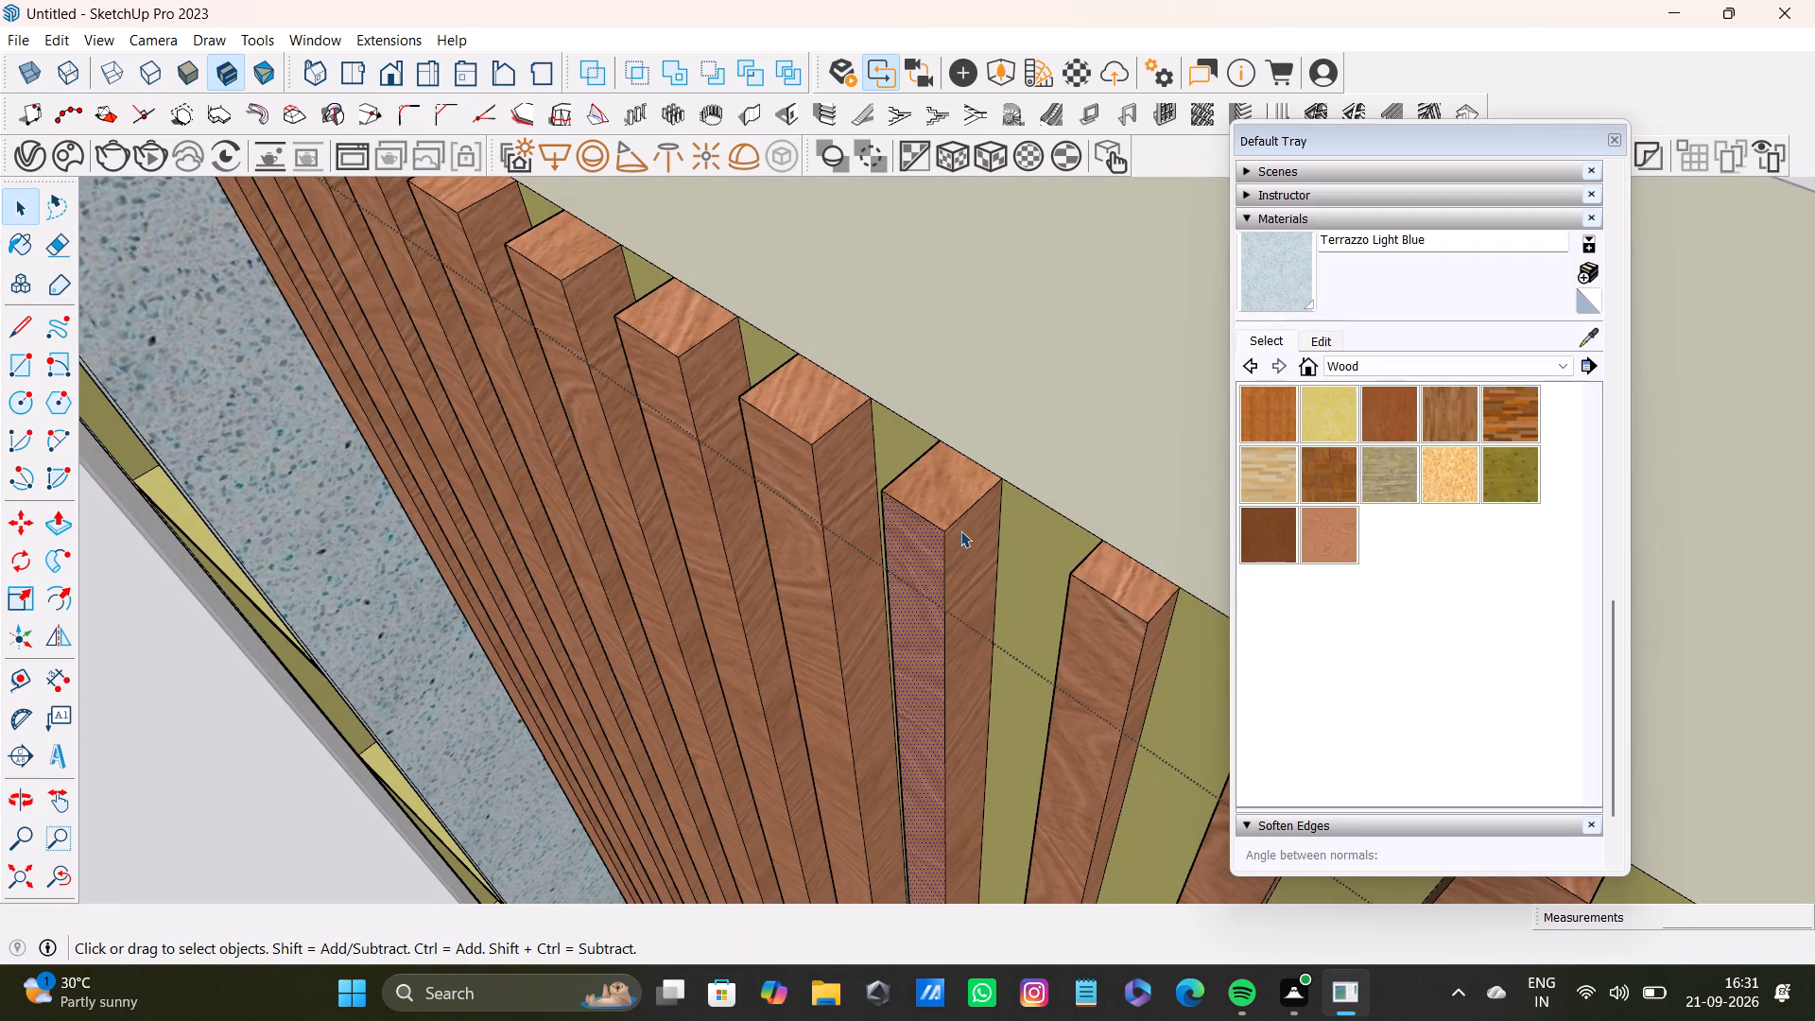
left_click_drag(962, 530, 998, 558)
key("p")
left_click_drag(975, 549, 993, 562)
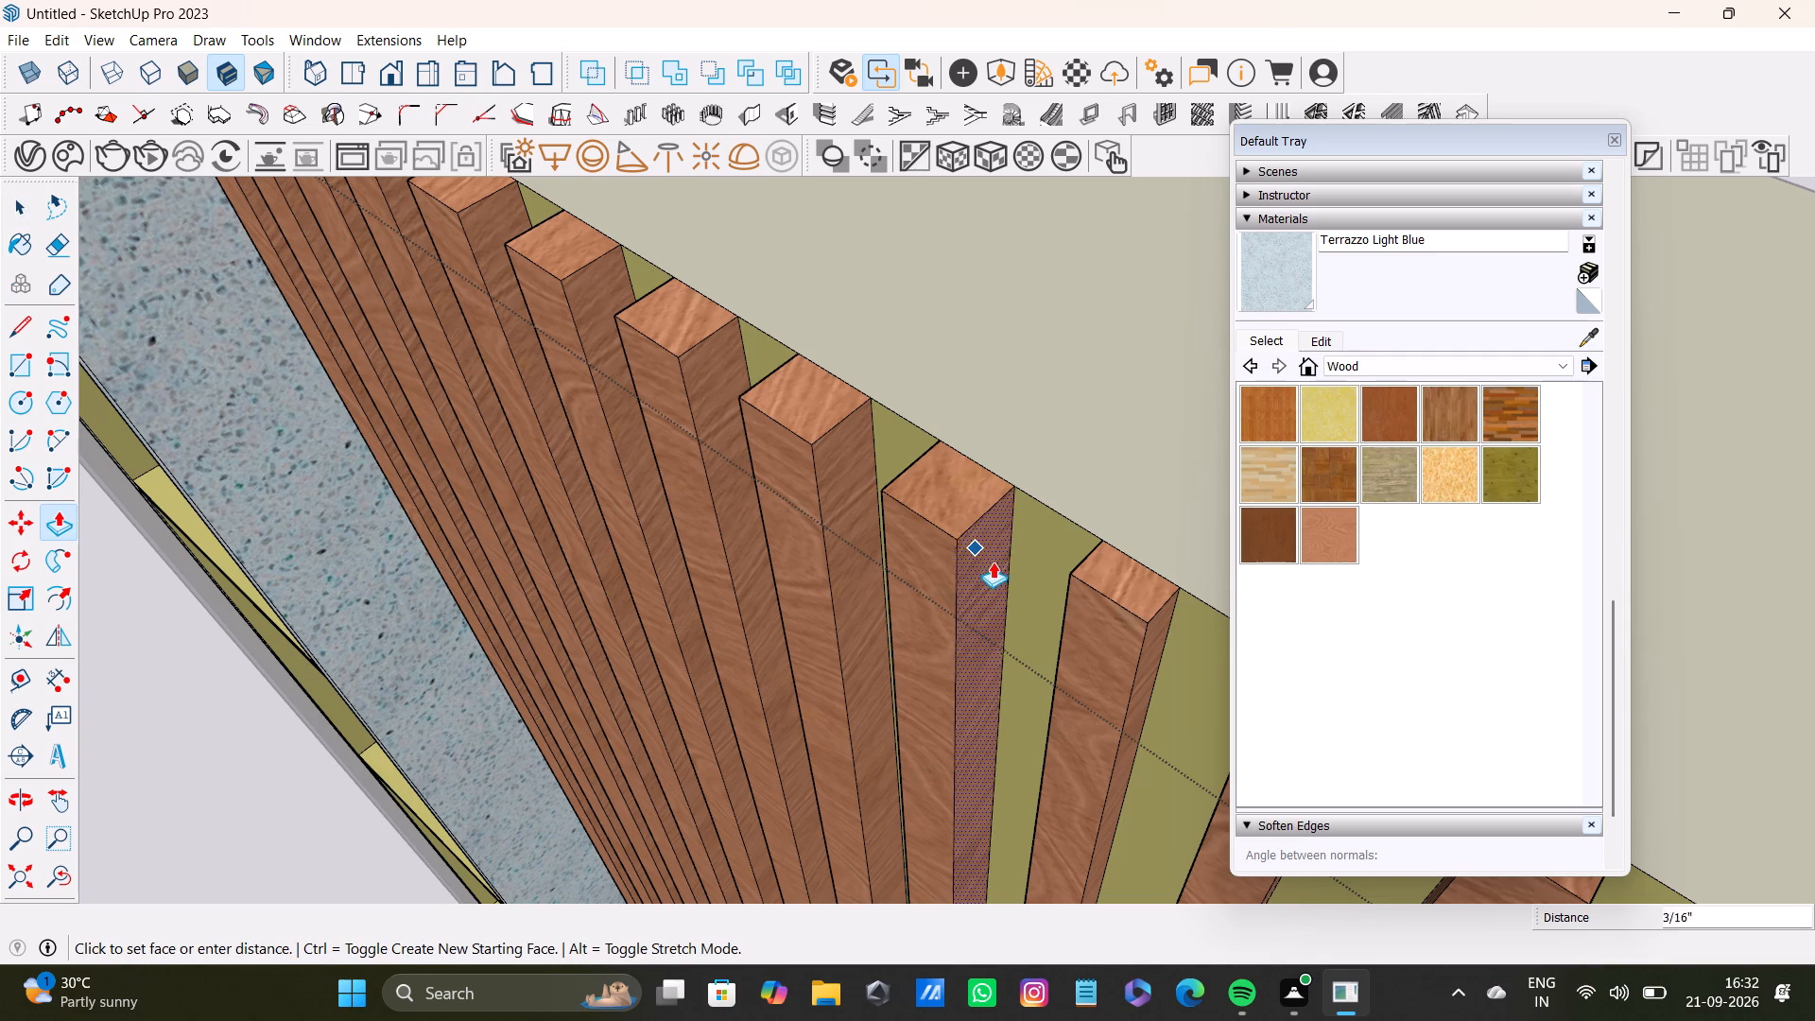
left_click_drag(993, 562, 1002, 568)
Examine the whole slatted feature from afar and edge-on to compare slat widths and front-face alignment.
scroll(996, 562, "down", 4)
middle_click_drag(986, 566, 1207, 669)
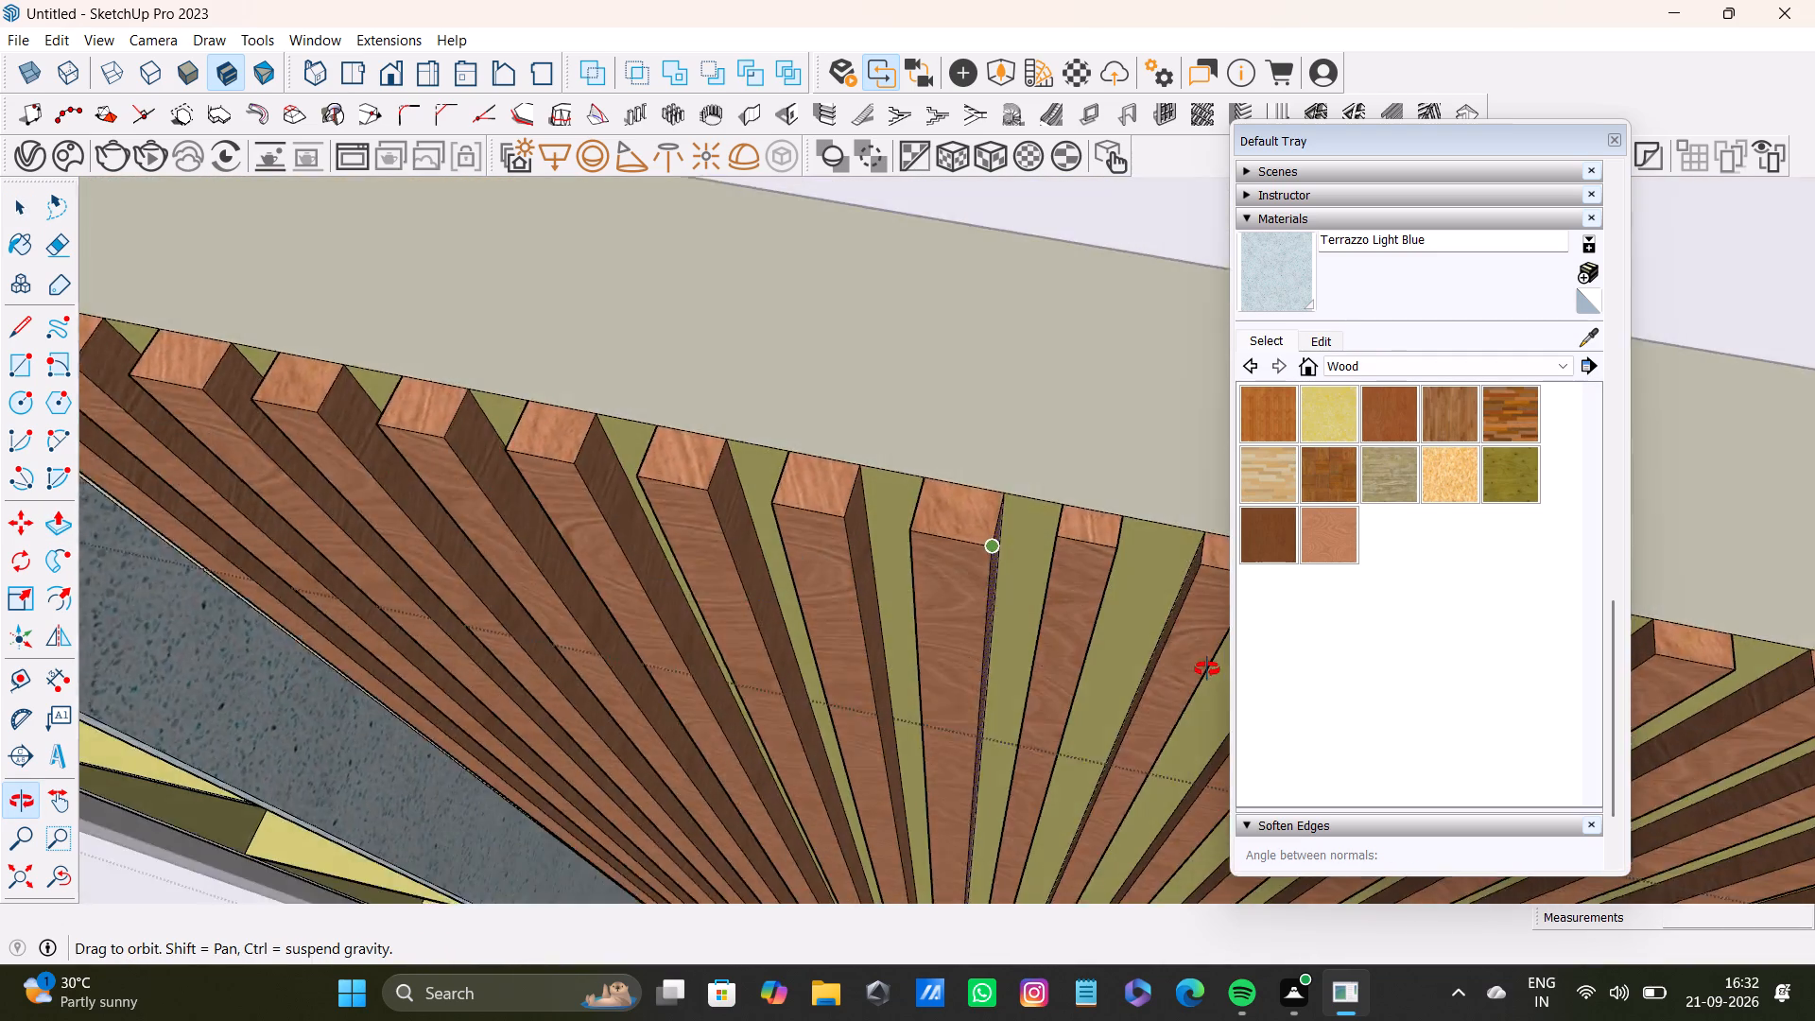
middle_click_drag(1207, 669, 1277, 772)
scroll(861, 654, "up", 1)
scroll(858, 650, "down", 8)
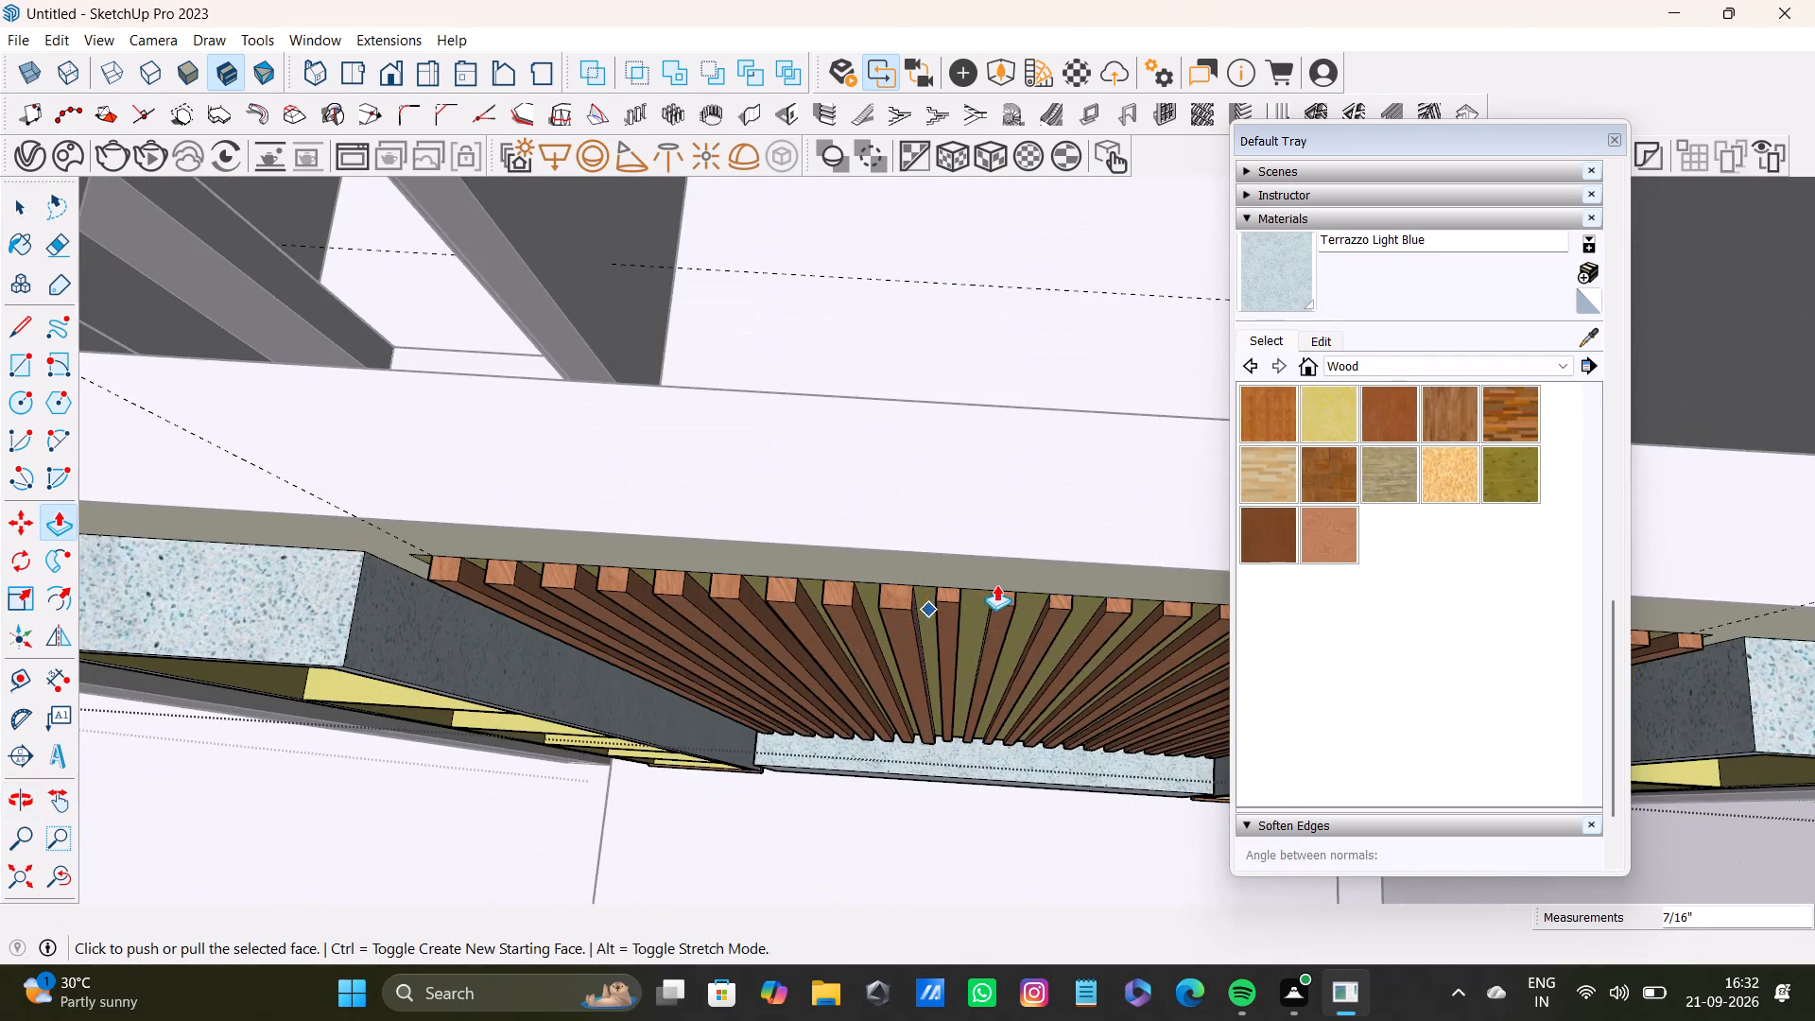
middle_click_drag(1000, 580, 701, 549, "shift")
scroll(718, 589, "down", 4)
scroll(685, 587, "up", 2)
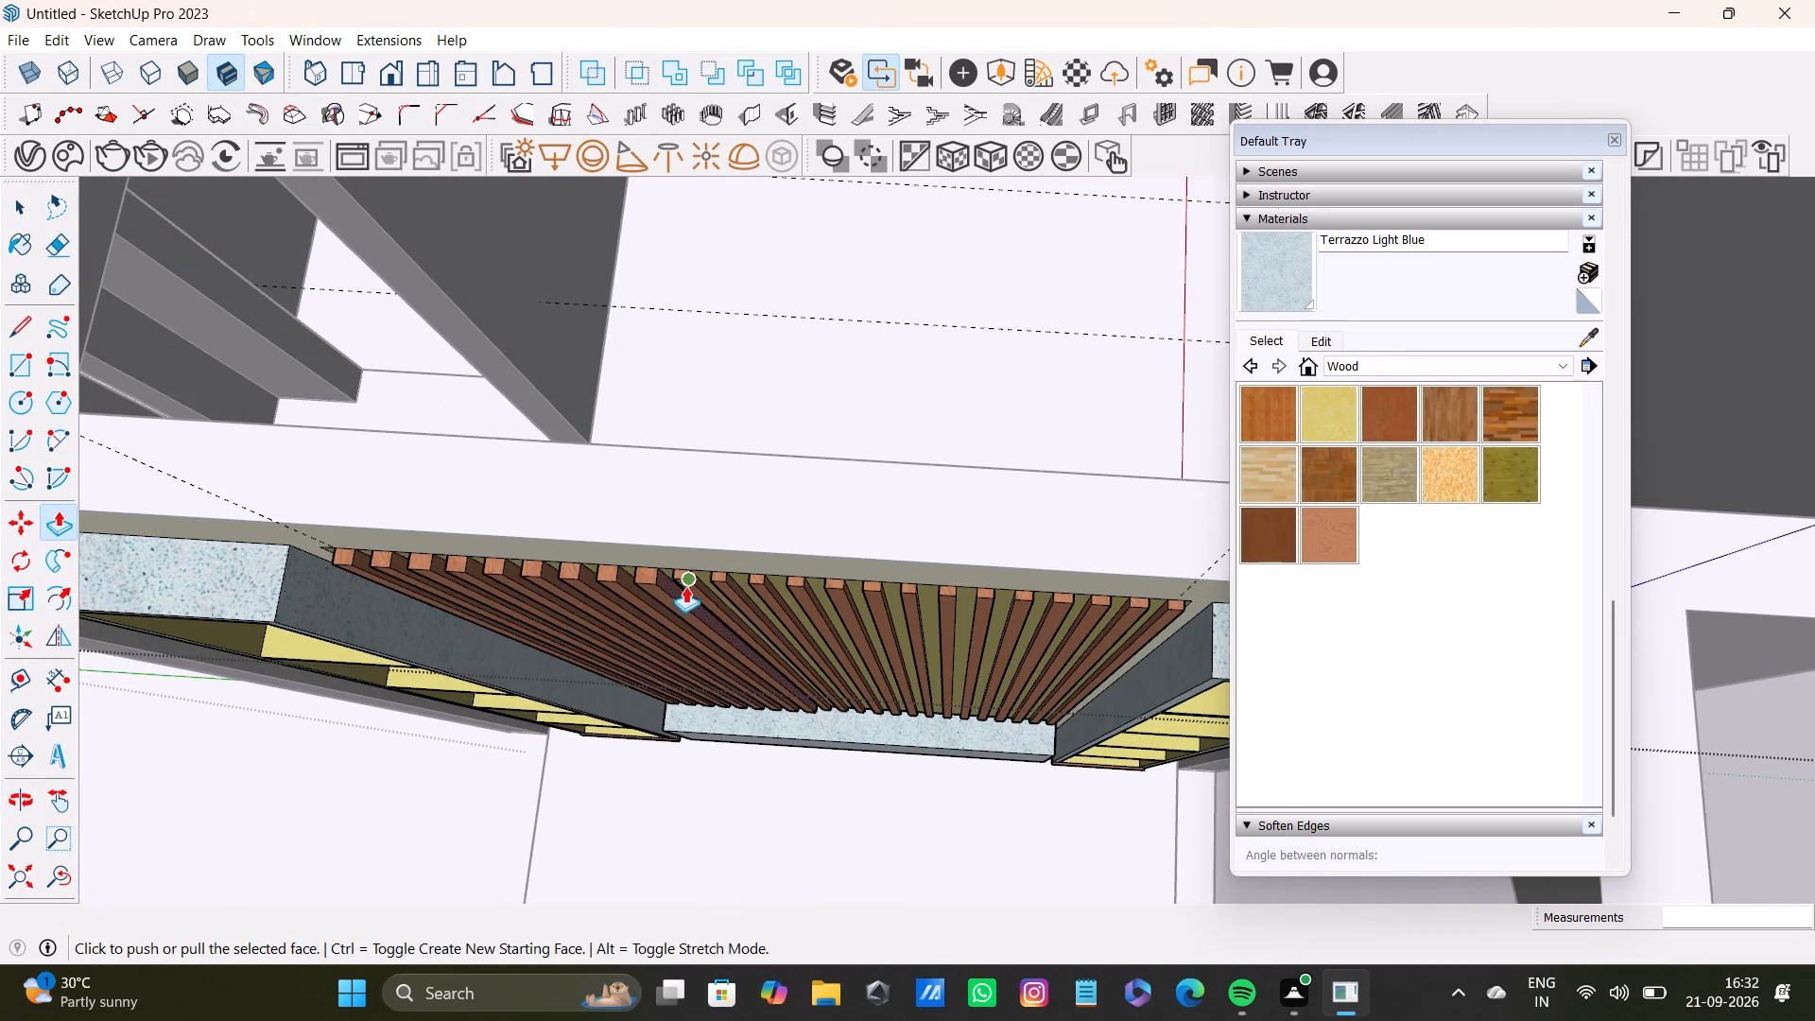
scroll(685, 586, "up", 5)
middle_click_drag(655, 584, 972, 598, "shift")
middle_click_drag(987, 618, 1004, 714)
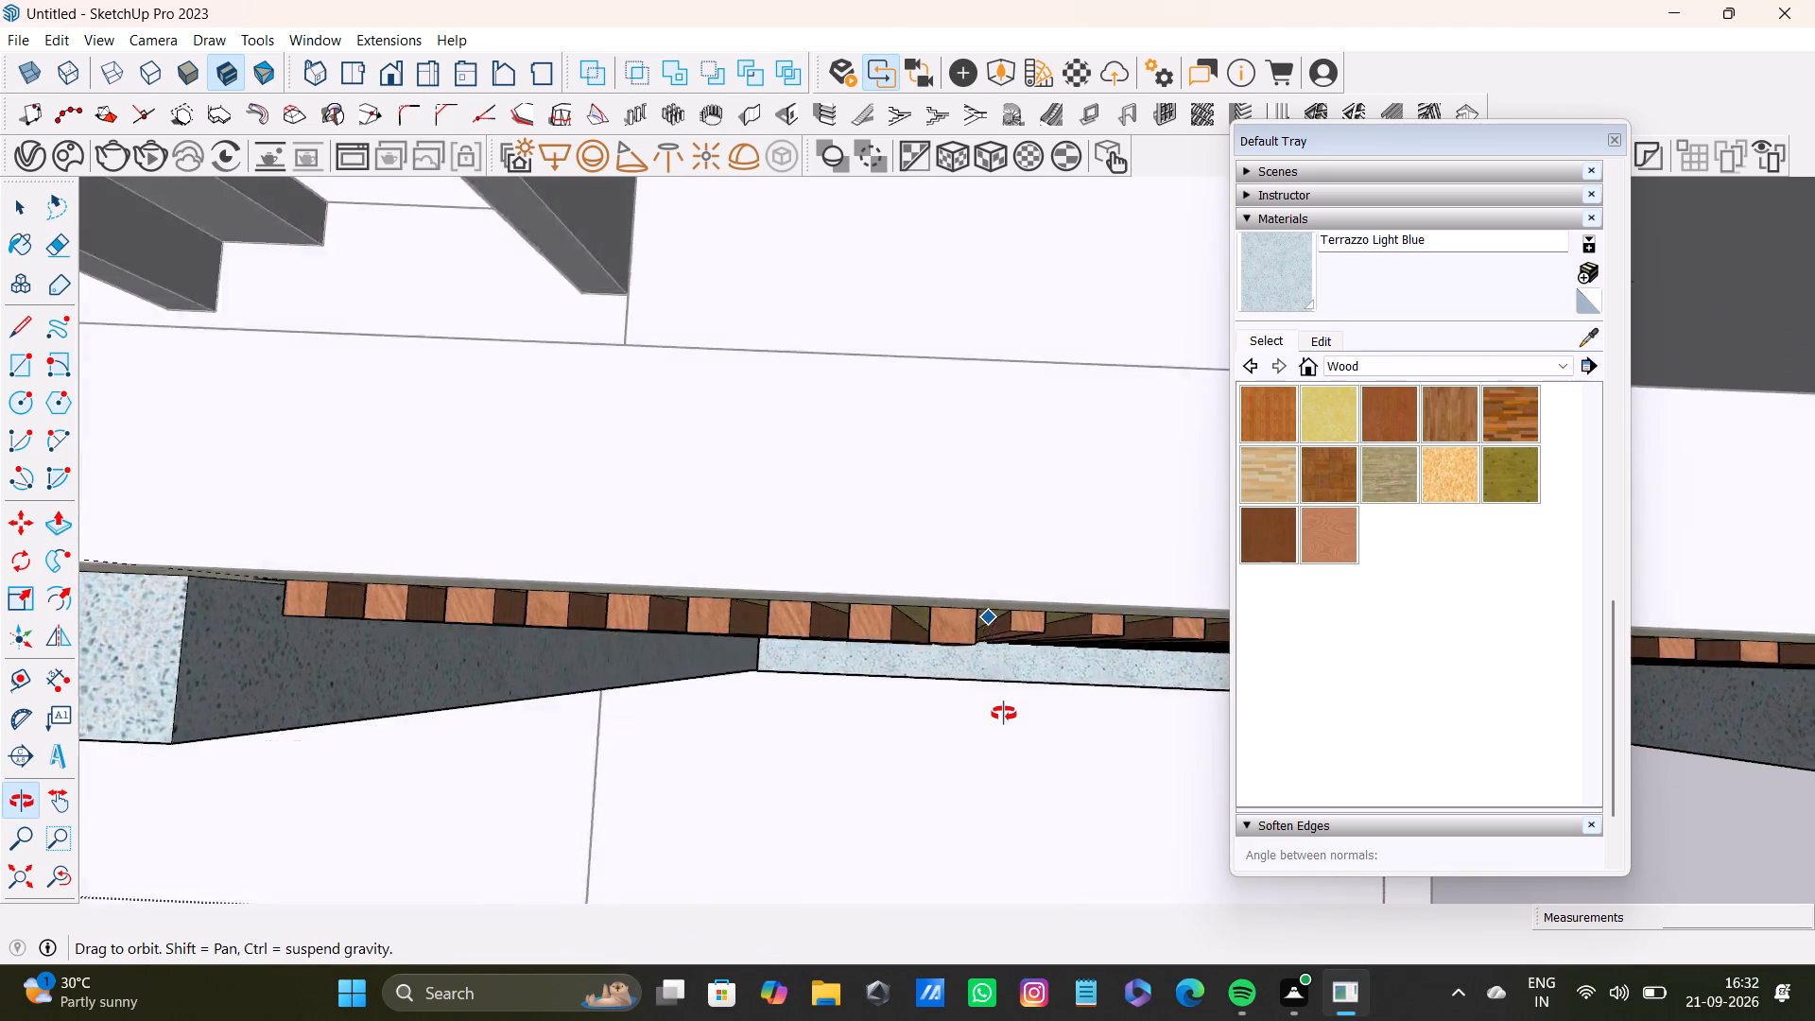
middle_click_drag(1004, 714, 957, 530)
scroll(977, 549, "up", 6)
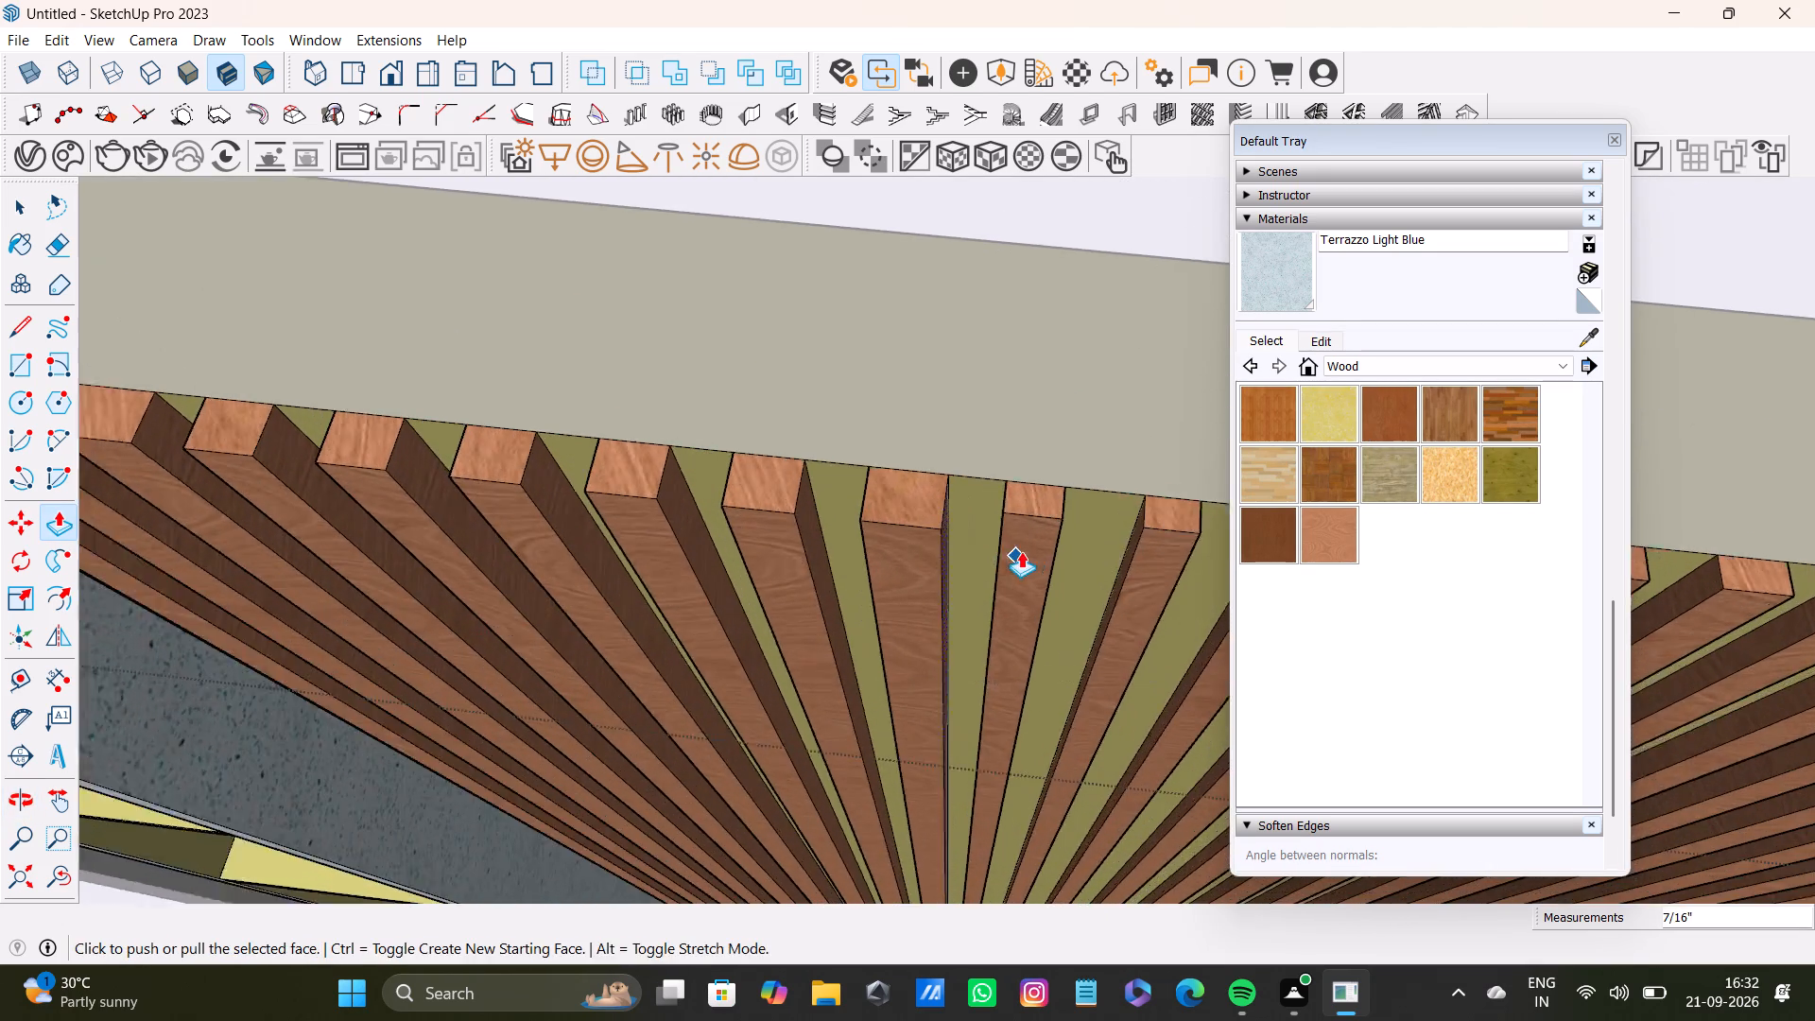
Pull the tenth slat's front face 7/16" outward to the ninth slat's front, and pull it out once more.
middle_click_drag(1028, 545, 774, 584, "shift")
middle_click_drag(759, 574, 671, 566)
scroll(806, 528, "up", 6)
key("space")
left_click(764, 566)
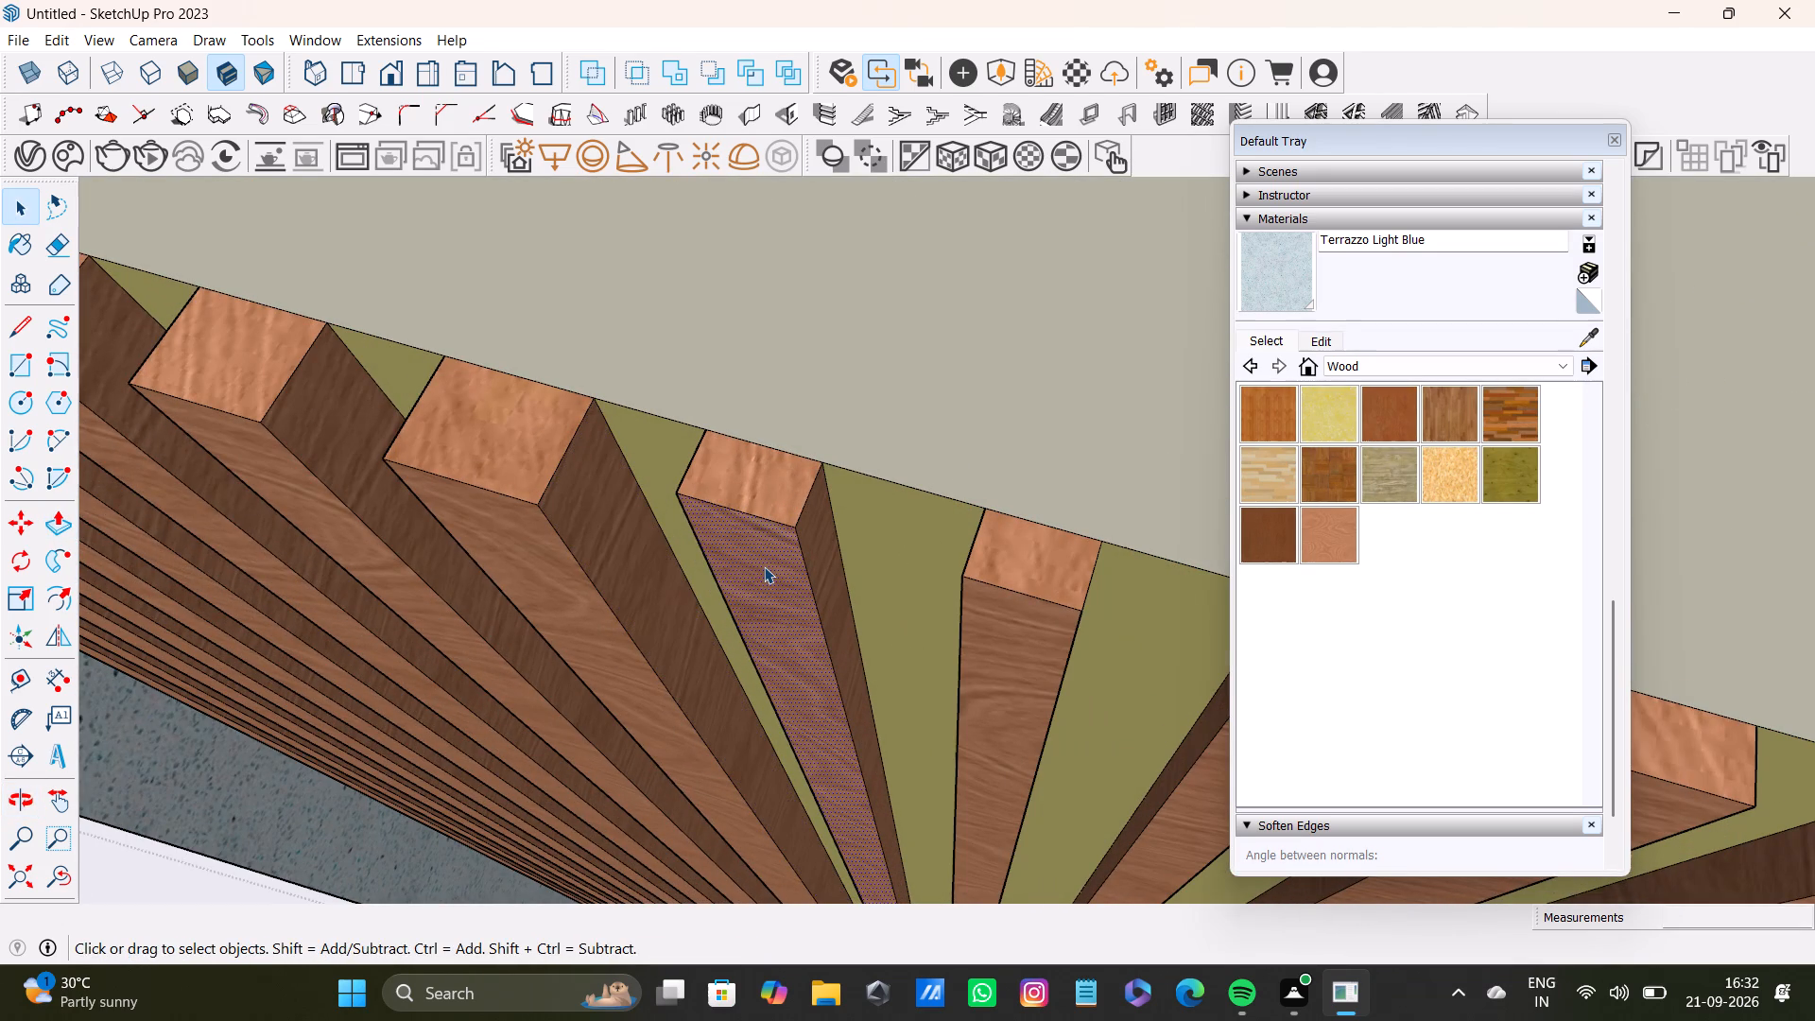
key("p")
left_click_drag(764, 566, 564, 570)
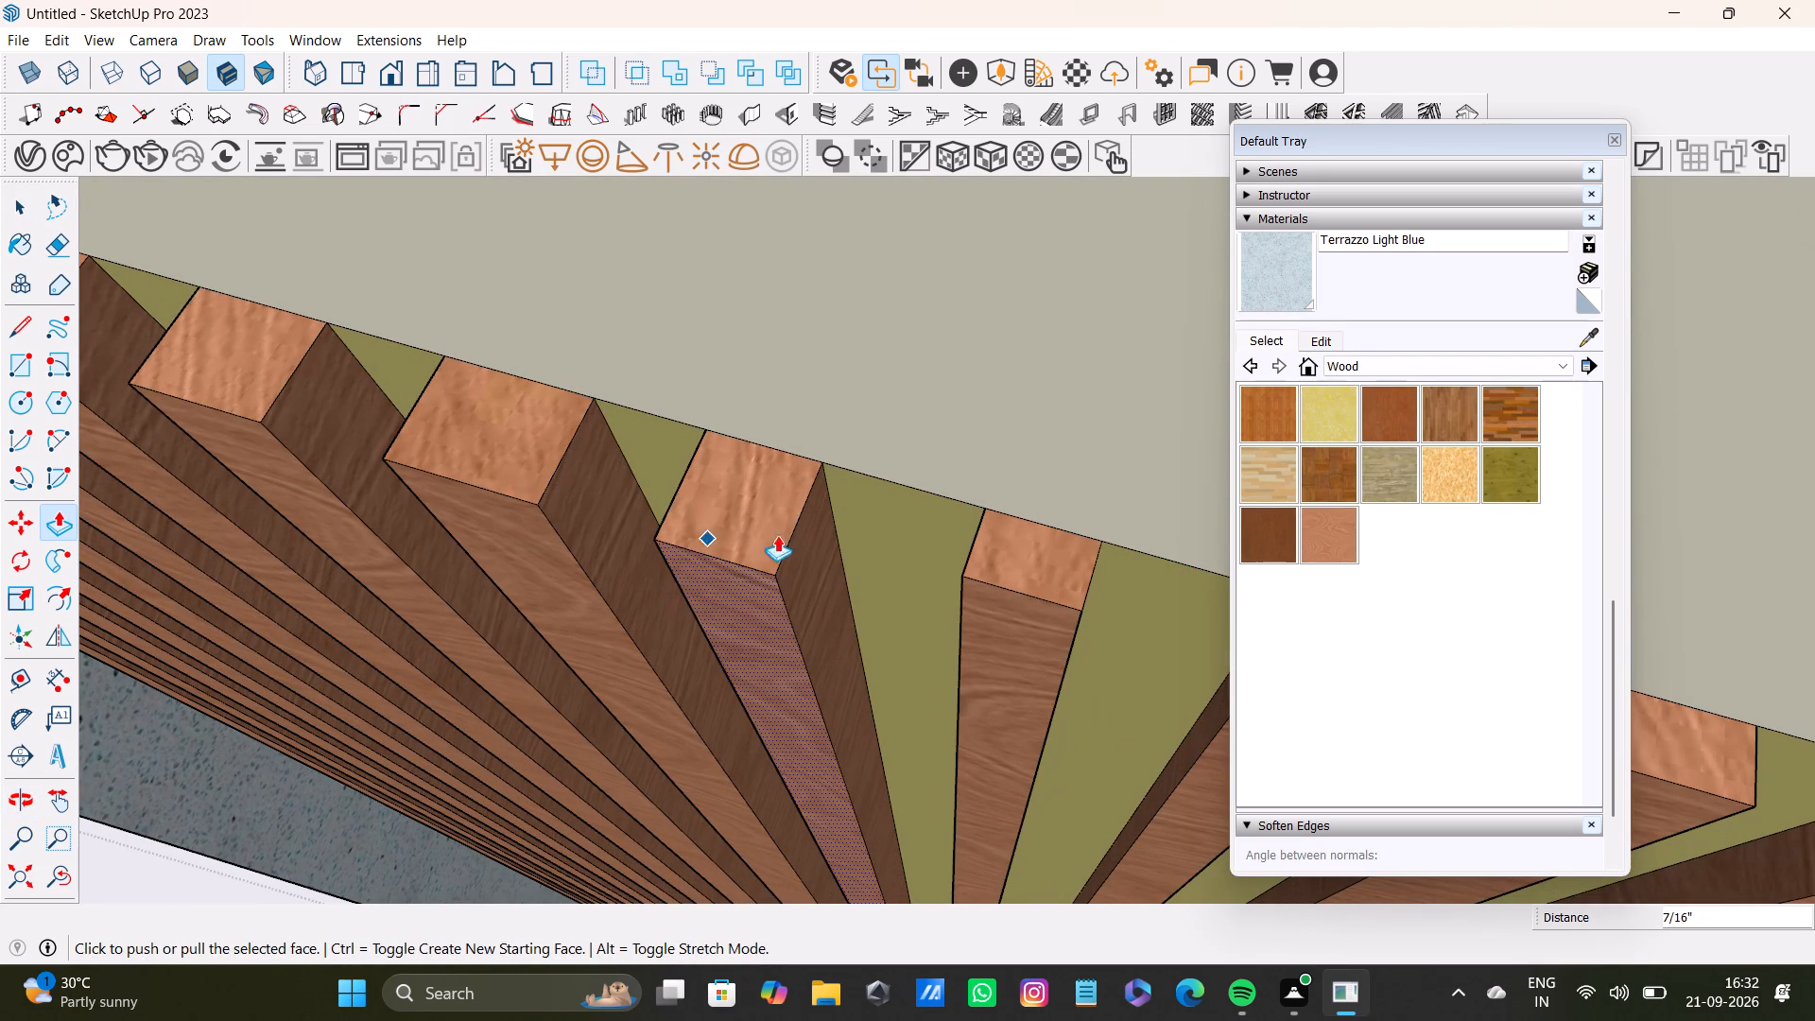
left_click_drag(806, 551, 534, 505)
Widen the tenth slat 7/16" toward the eleventh slat by pulling its side face.
key("space")
left_click(854, 616)
left_click(793, 628)
key("p")
left_click_drag(803, 628, 808, 628)
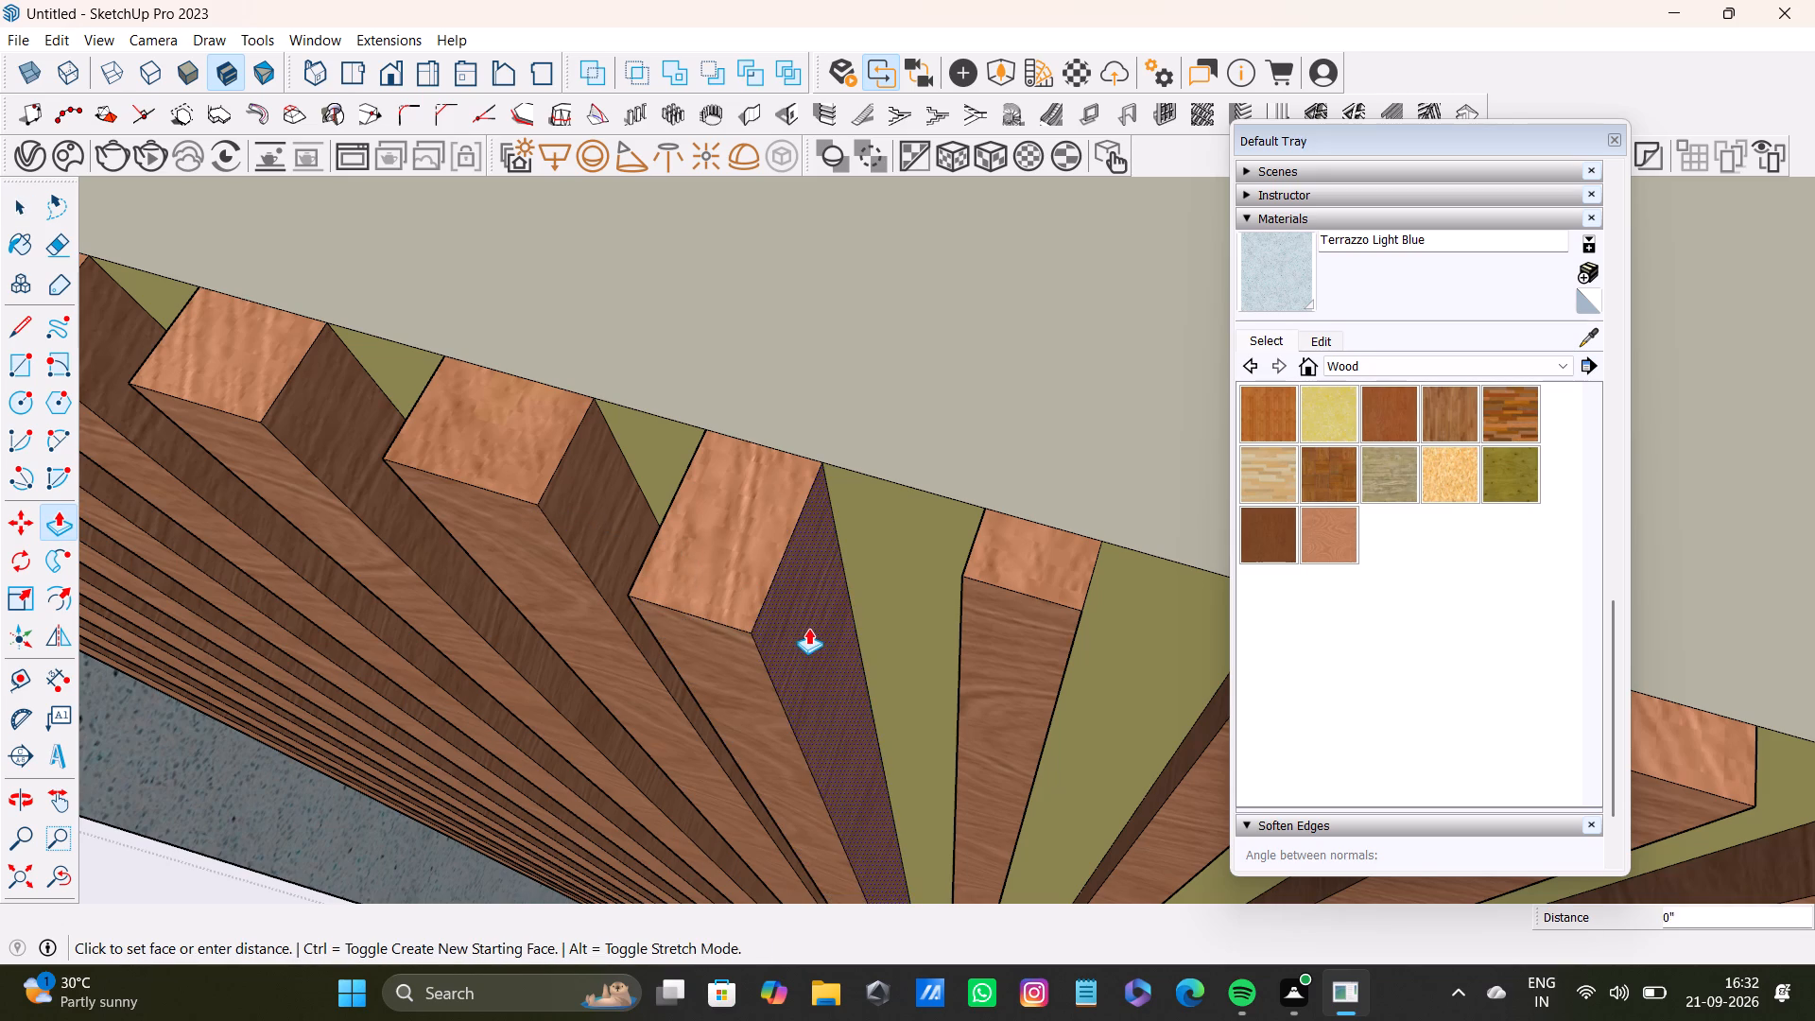
left_click_drag(808, 628, 853, 631)
scroll(791, 638, "down", 3)
middle_click_drag(777, 650, 891, 548)
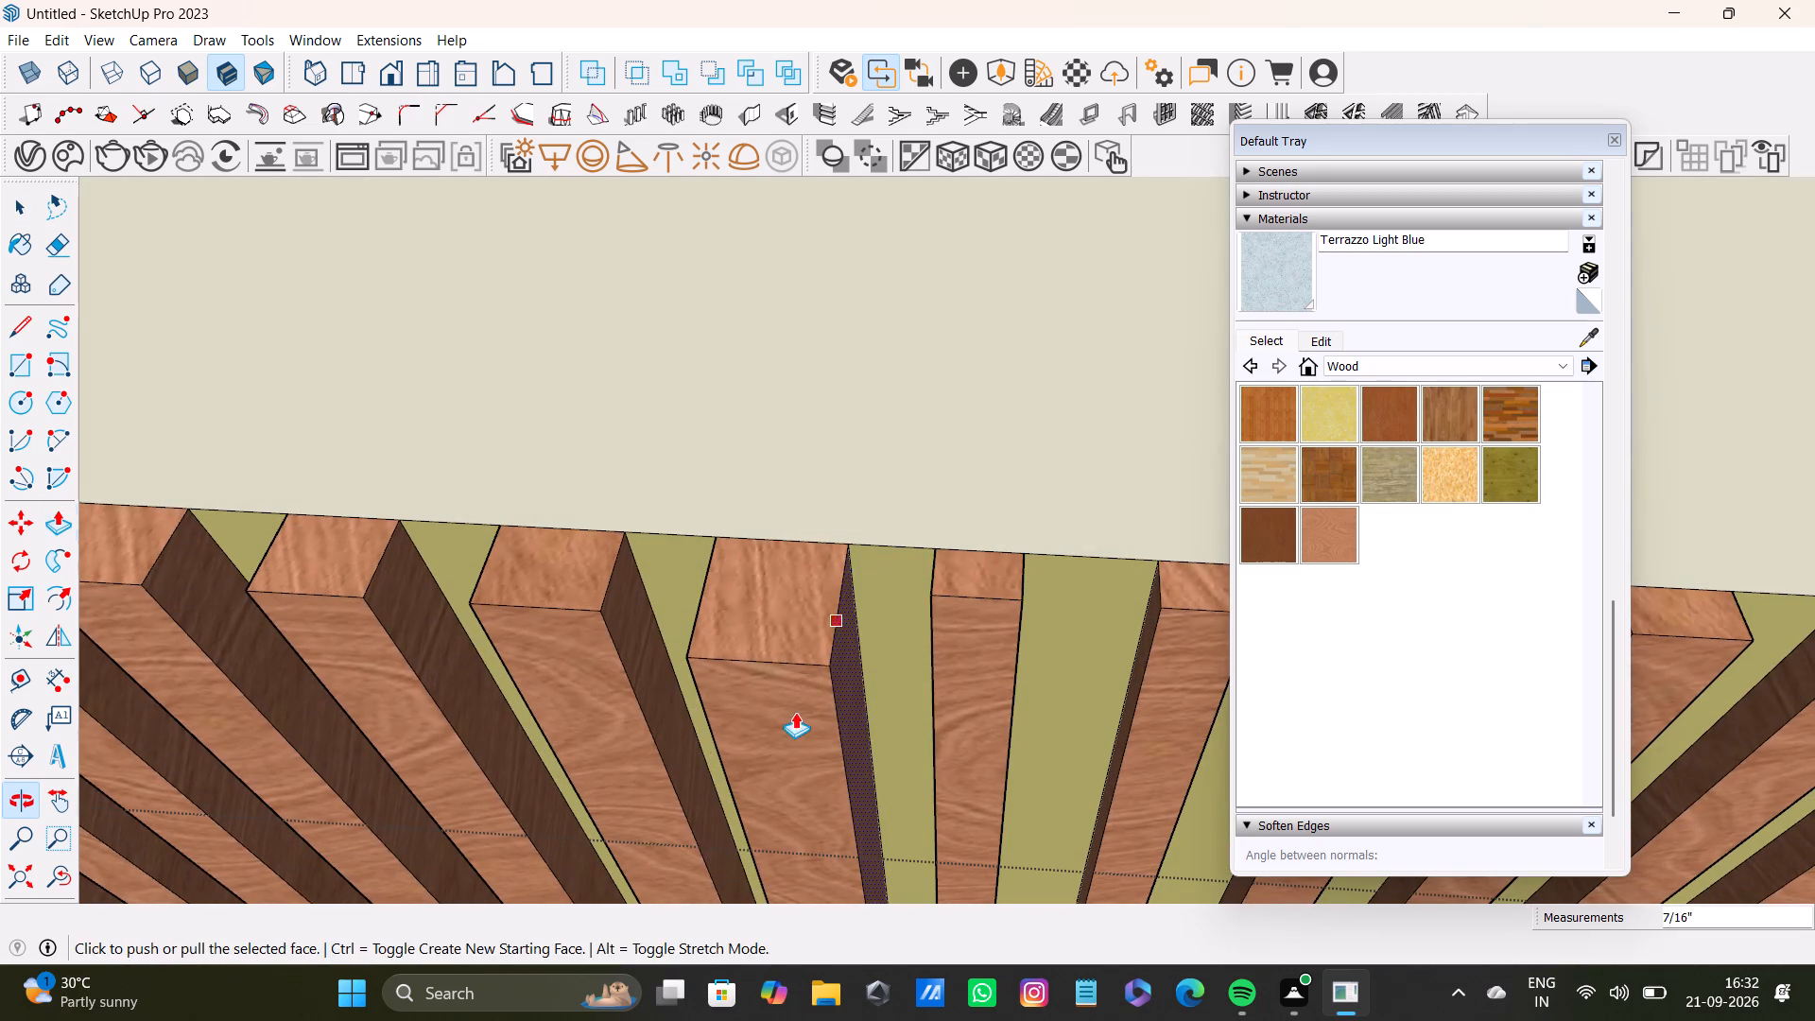
Push the tenth slat's protruding front face back about 1/2", flush with the ninth slat's front.
left_click_drag(786, 713, 753, 632)
key("ctrl+z")
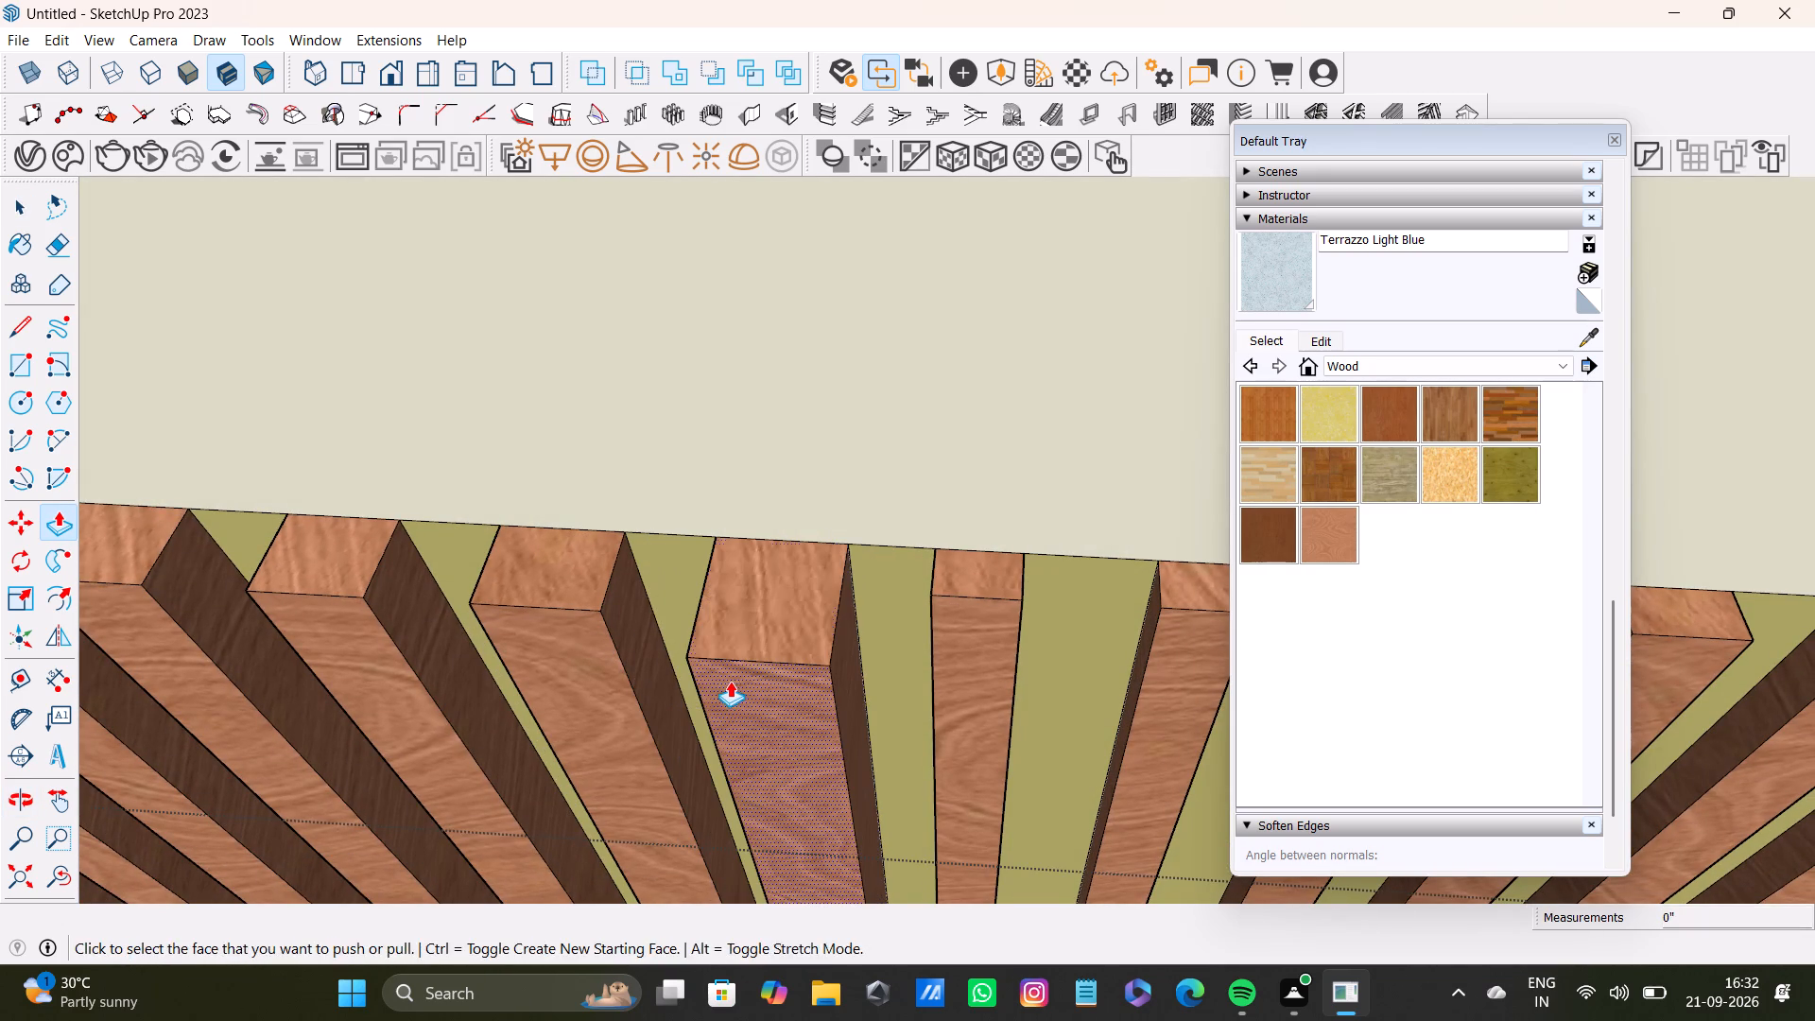
left_click_drag(731, 681, 598, 615)
scroll(645, 641, "down", 4)
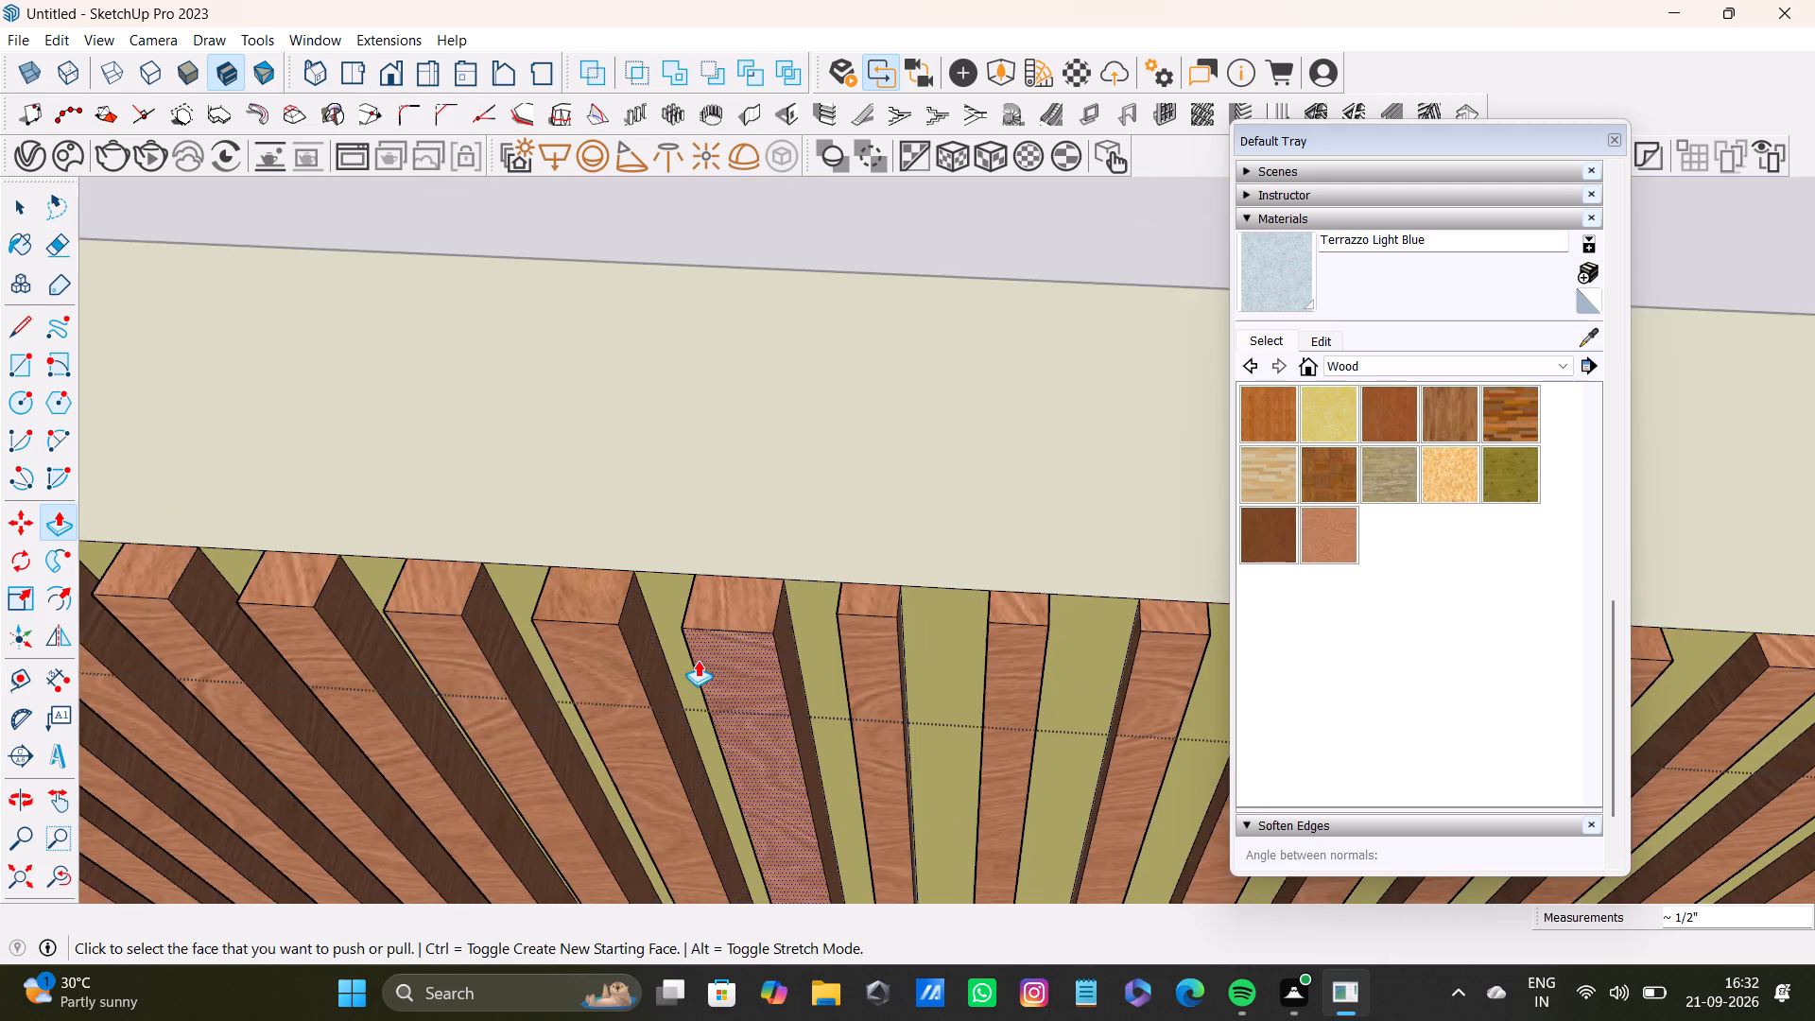
Widen the eleventh slat toward the twelfth, and pull its front face 7/16" outward, flush with the tenth slat's front.
scroll(698, 660, "down", 3)
middle_click_drag(796, 670, 666, 600, "shift")
scroll(685, 588, "up", 7)
middle_click_drag(745, 567, 585, 598)
scroll(746, 499, "up", 2)
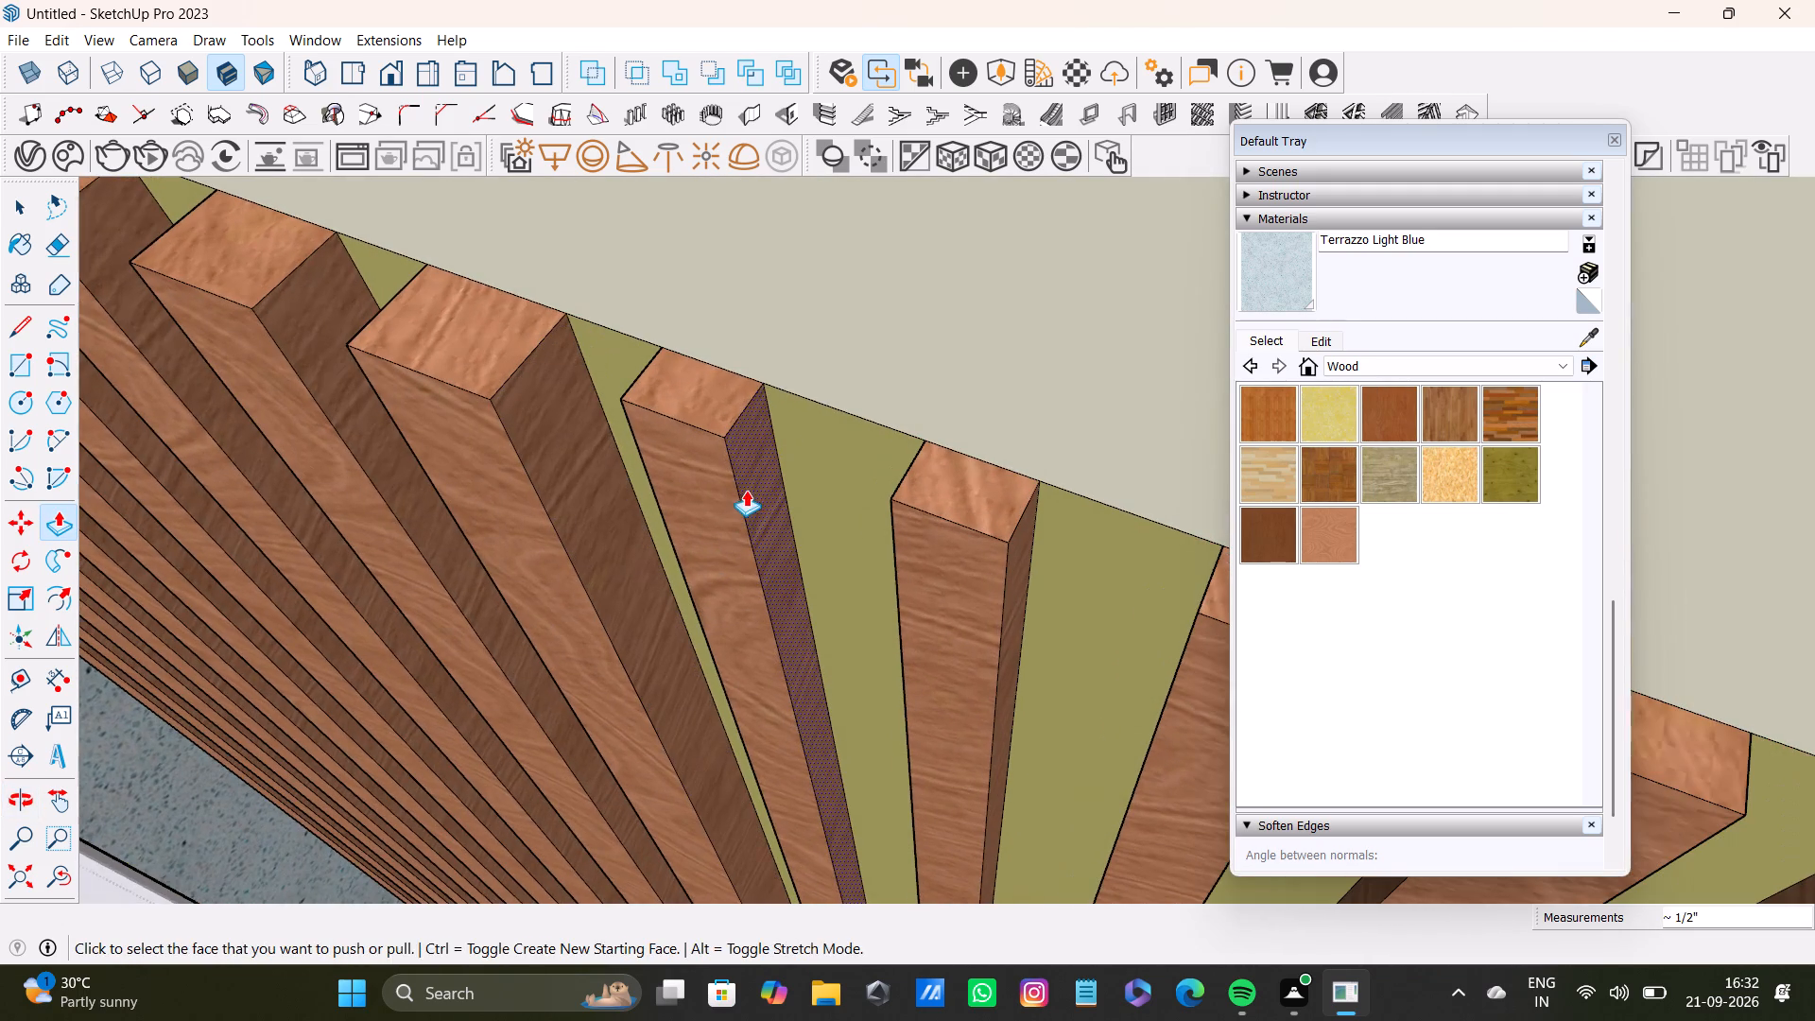
left_click_drag(752, 489, 785, 504)
left_click_drag(704, 472, 470, 398)
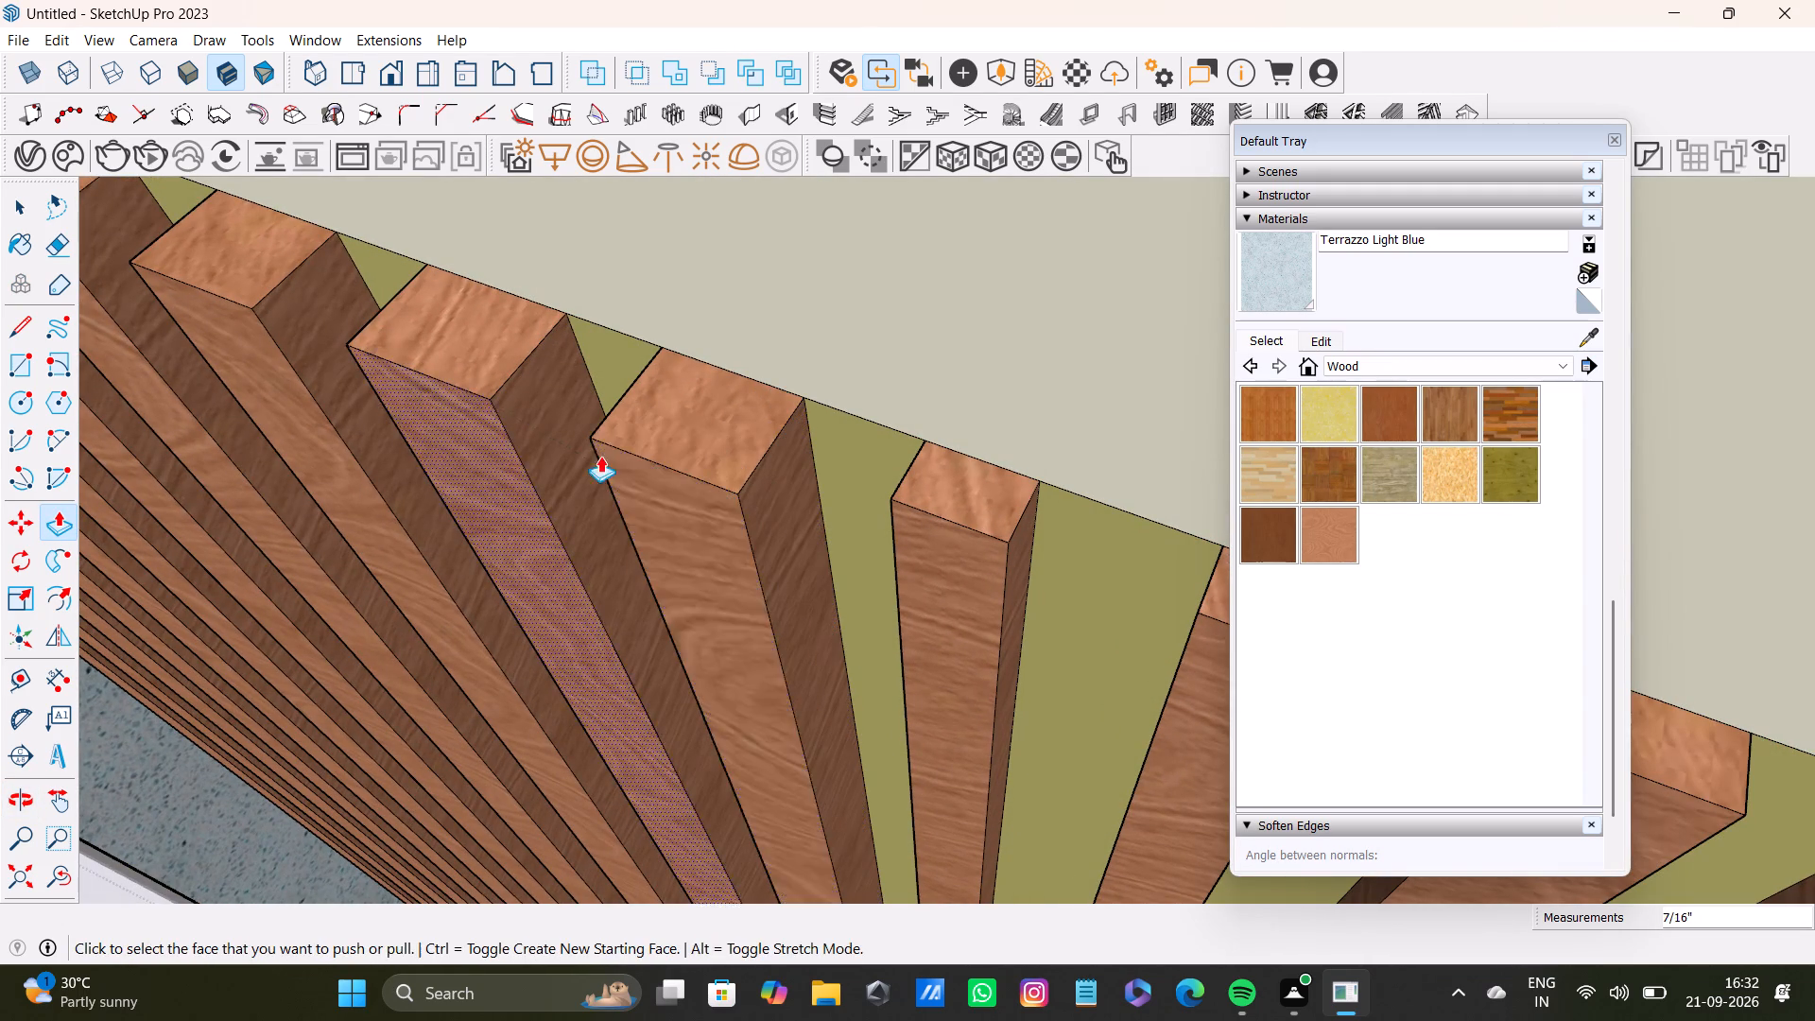
Widen the twelfth slat toward the thirteenth, and pull its front face 7/16" outward, flush with the eleventh slat's front.
scroll(636, 470, "down", 7)
middle_click_drag(697, 537, 553, 520, "shift")
scroll(642, 488, "up", 2)
left_click_drag(721, 517, 766, 523)
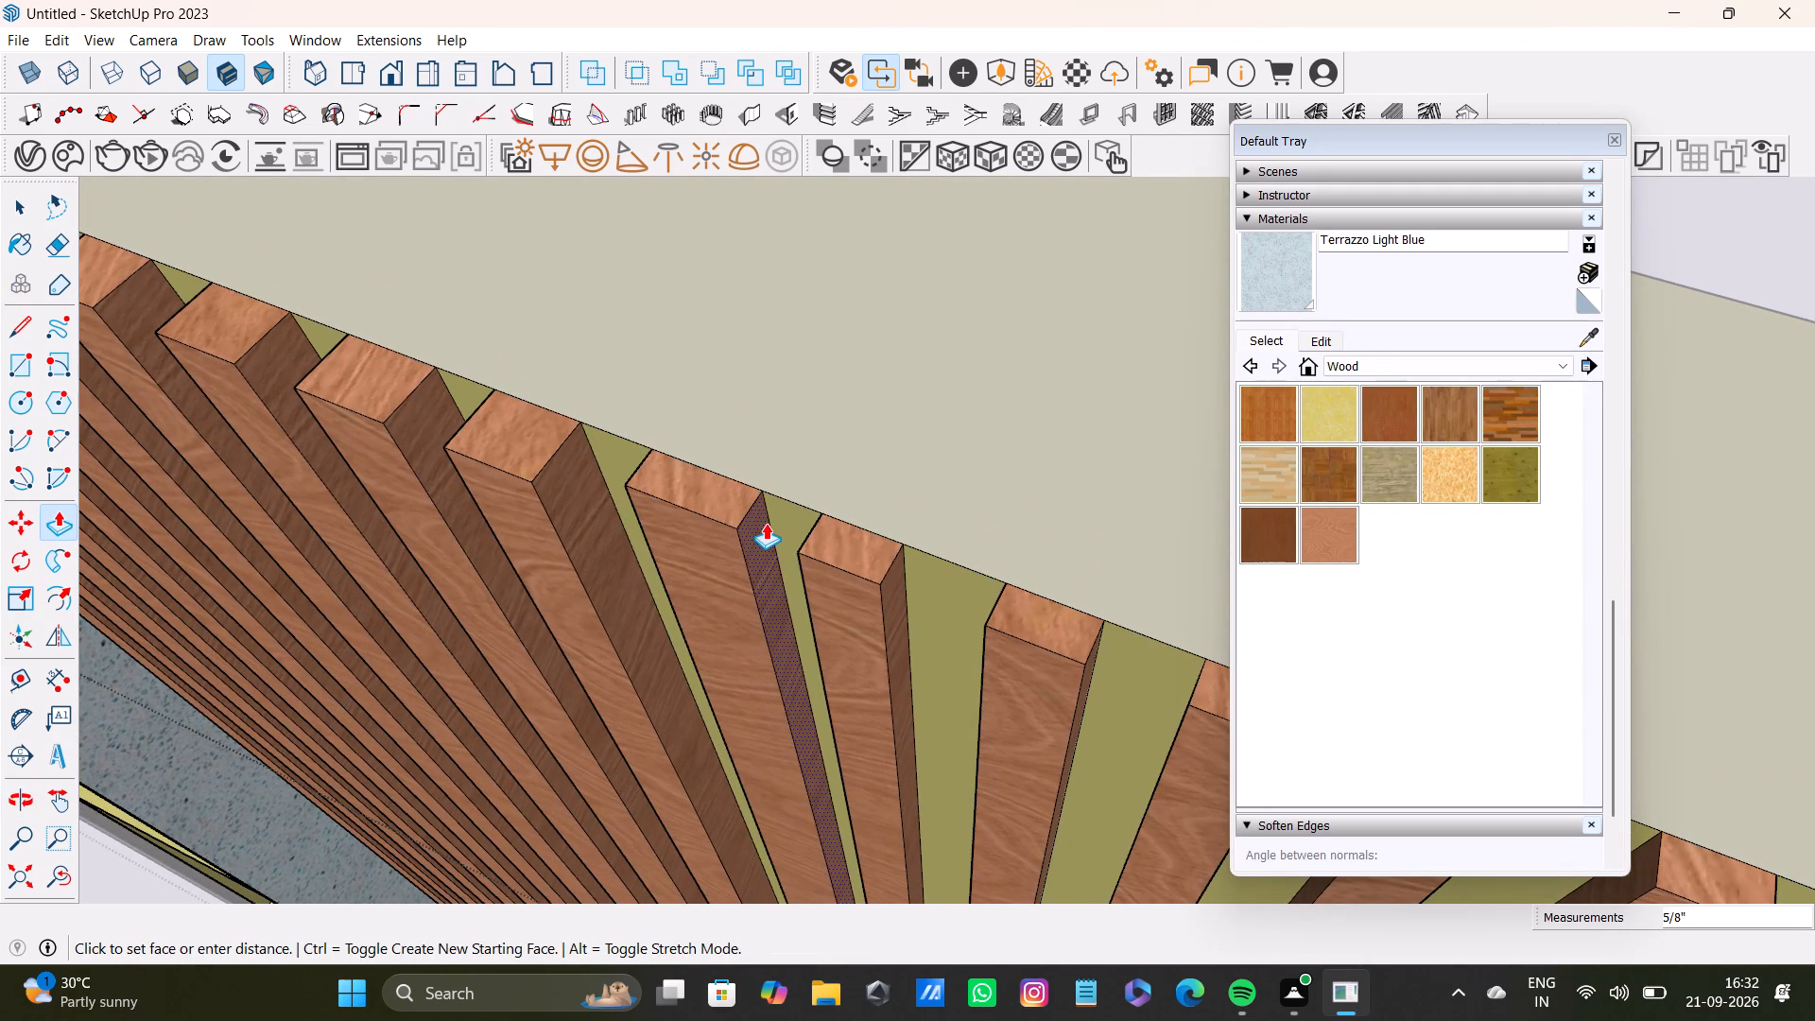
left_click_drag(766, 523, 753, 523)
left_click_drag(713, 535, 518, 494)
scroll(588, 545, "down", 2)
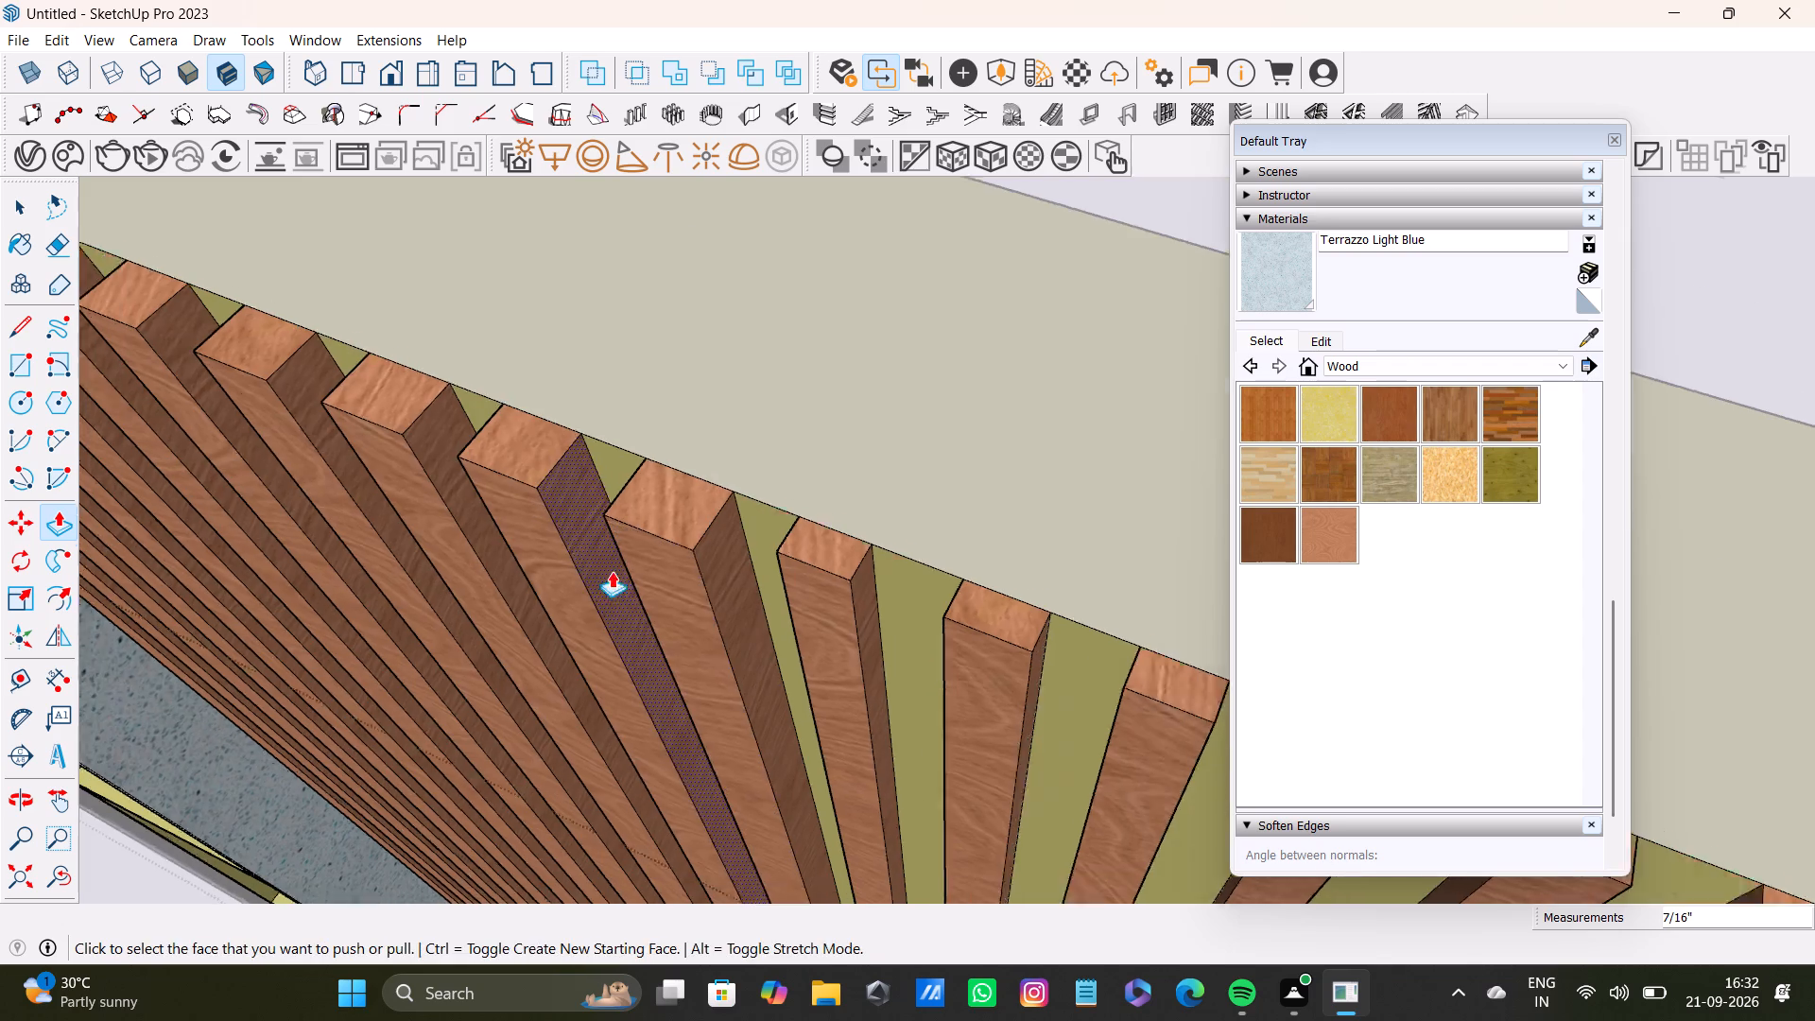
Widen the thirteenth slat slightly toward the fourteenth, and pull its front face 7/16" outward, flush with the twelfth slat's front.
scroll(612, 571, "down", 1)
middle_click_drag(665, 577, 770, 632)
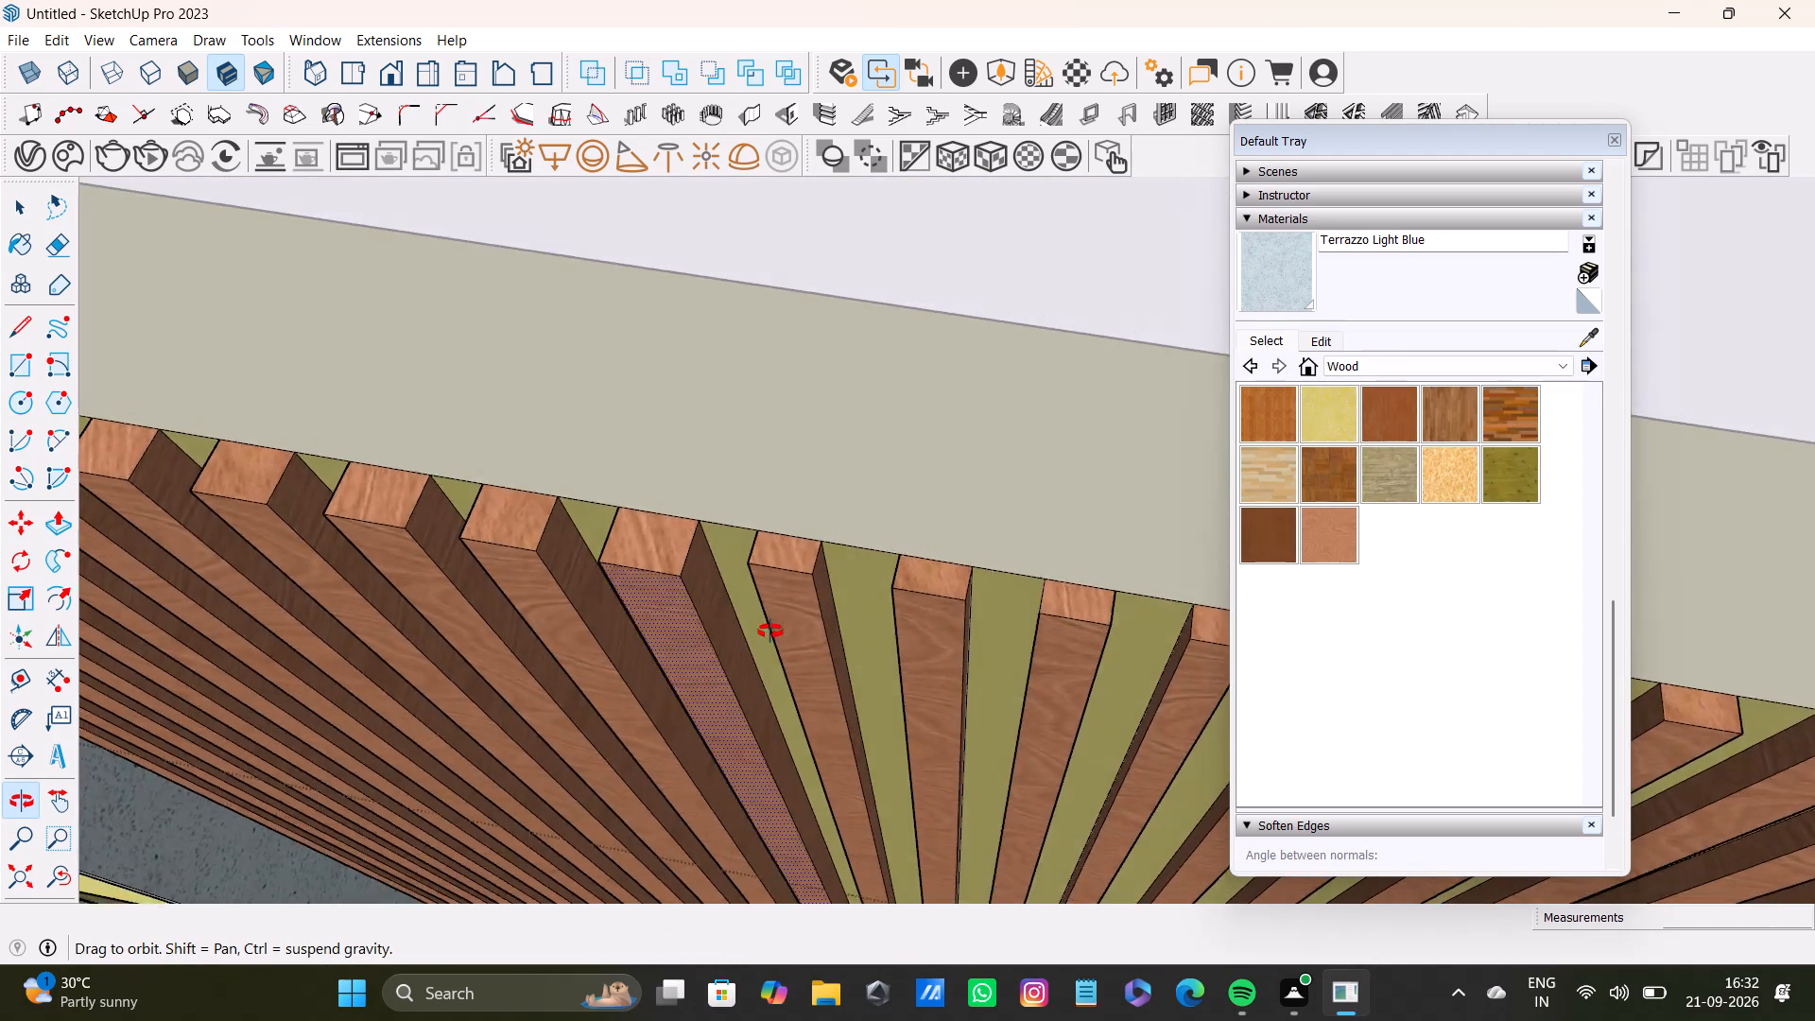
middle_click_drag(770, 632, 769, 641)
scroll(777, 578, "up", 5)
left_click_drag(839, 578, 850, 582)
left_click_drag(812, 594, 564, 562)
scroll(634, 571, "down", 4)
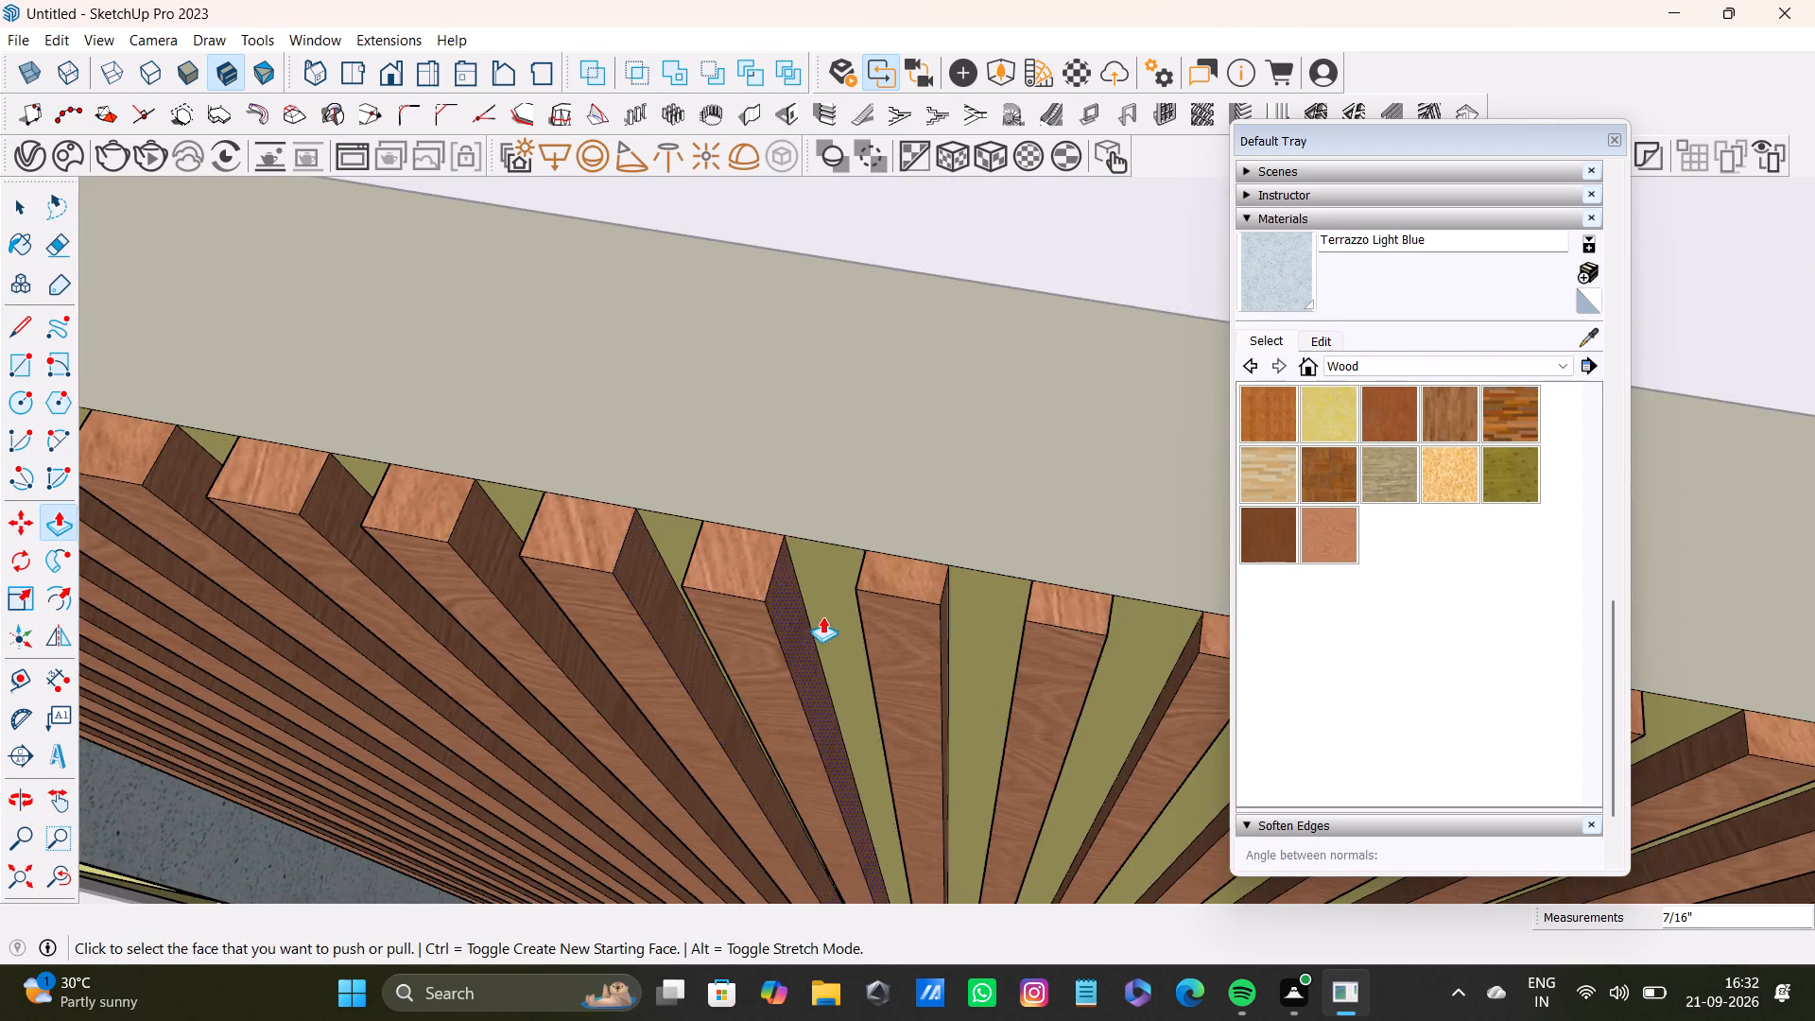
Pull the fourteenth slat's front face 7/16" outward, flush with the thirteenth slat's front.
middle_click_drag(820, 603, 606, 591, "shift")
scroll(643, 586, "up", 7)
left_click_drag(683, 606, 372, 601)
scroll(401, 623, "down", 9)
middle_click_drag(550, 678, 918, 529)
scroll(865, 649, "down", 3)
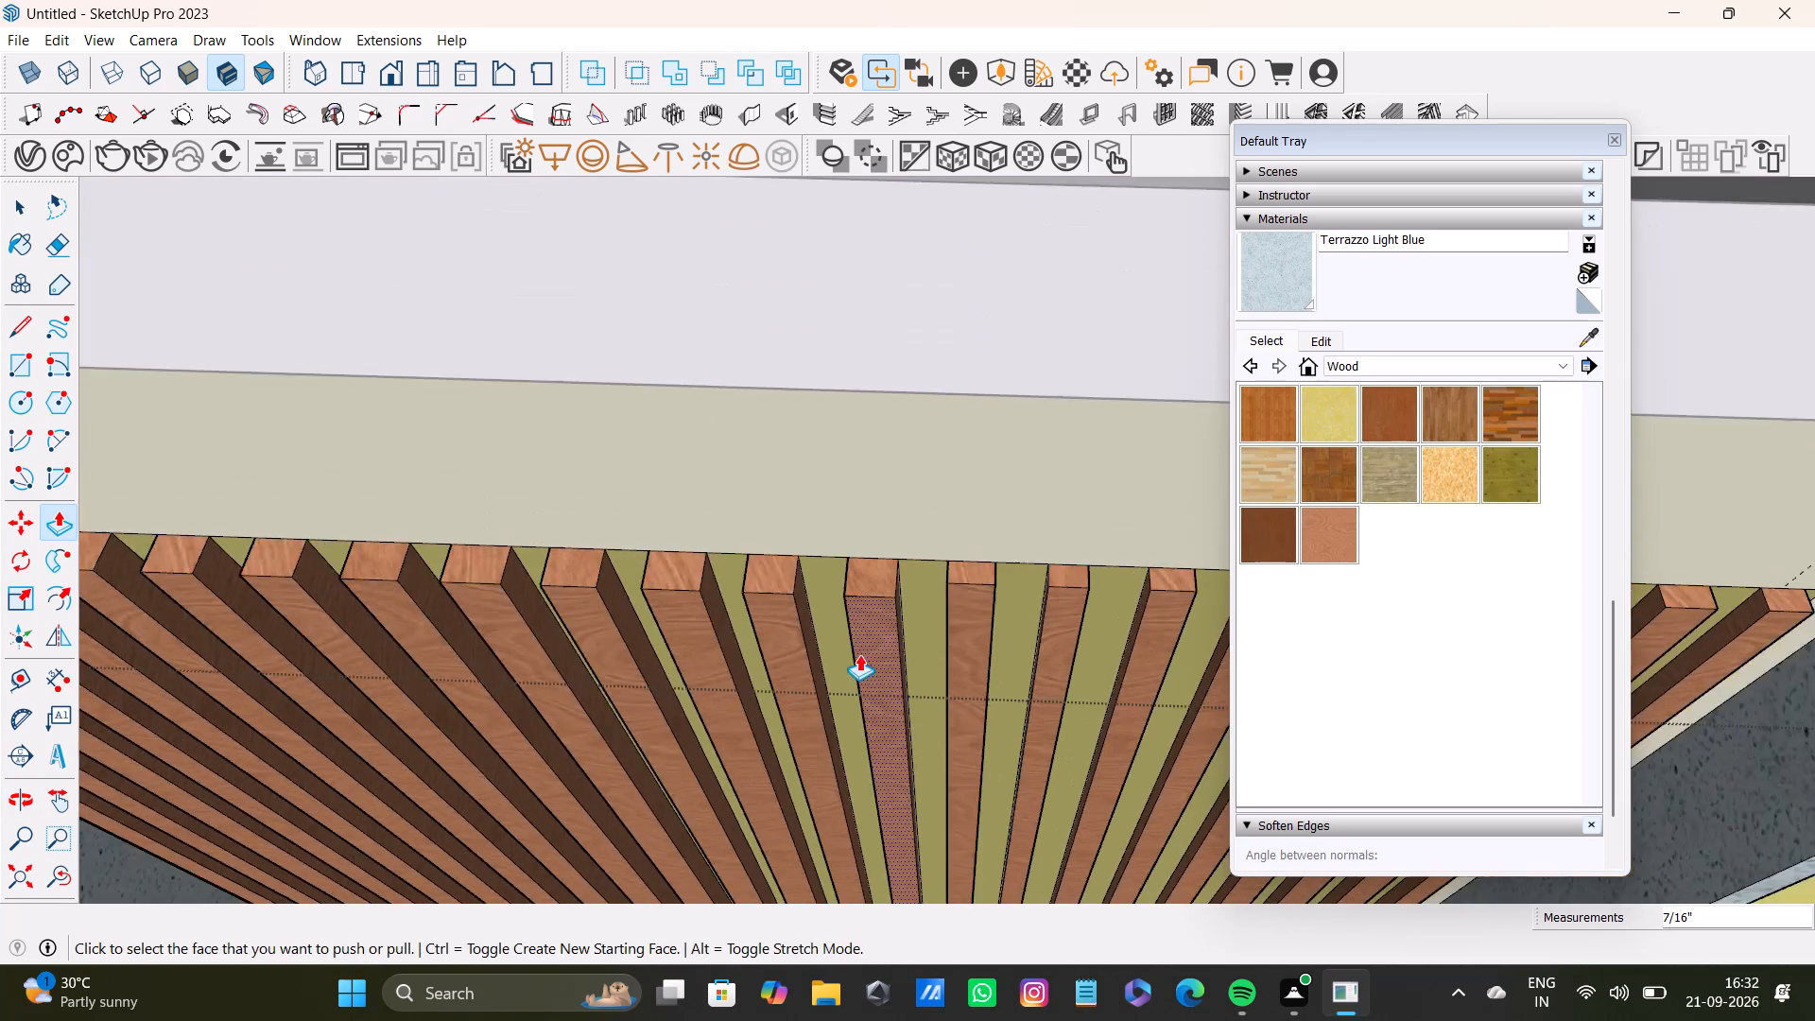
scroll(859, 654, "down", 5)
middle_click_drag(858, 666, 697, 550)
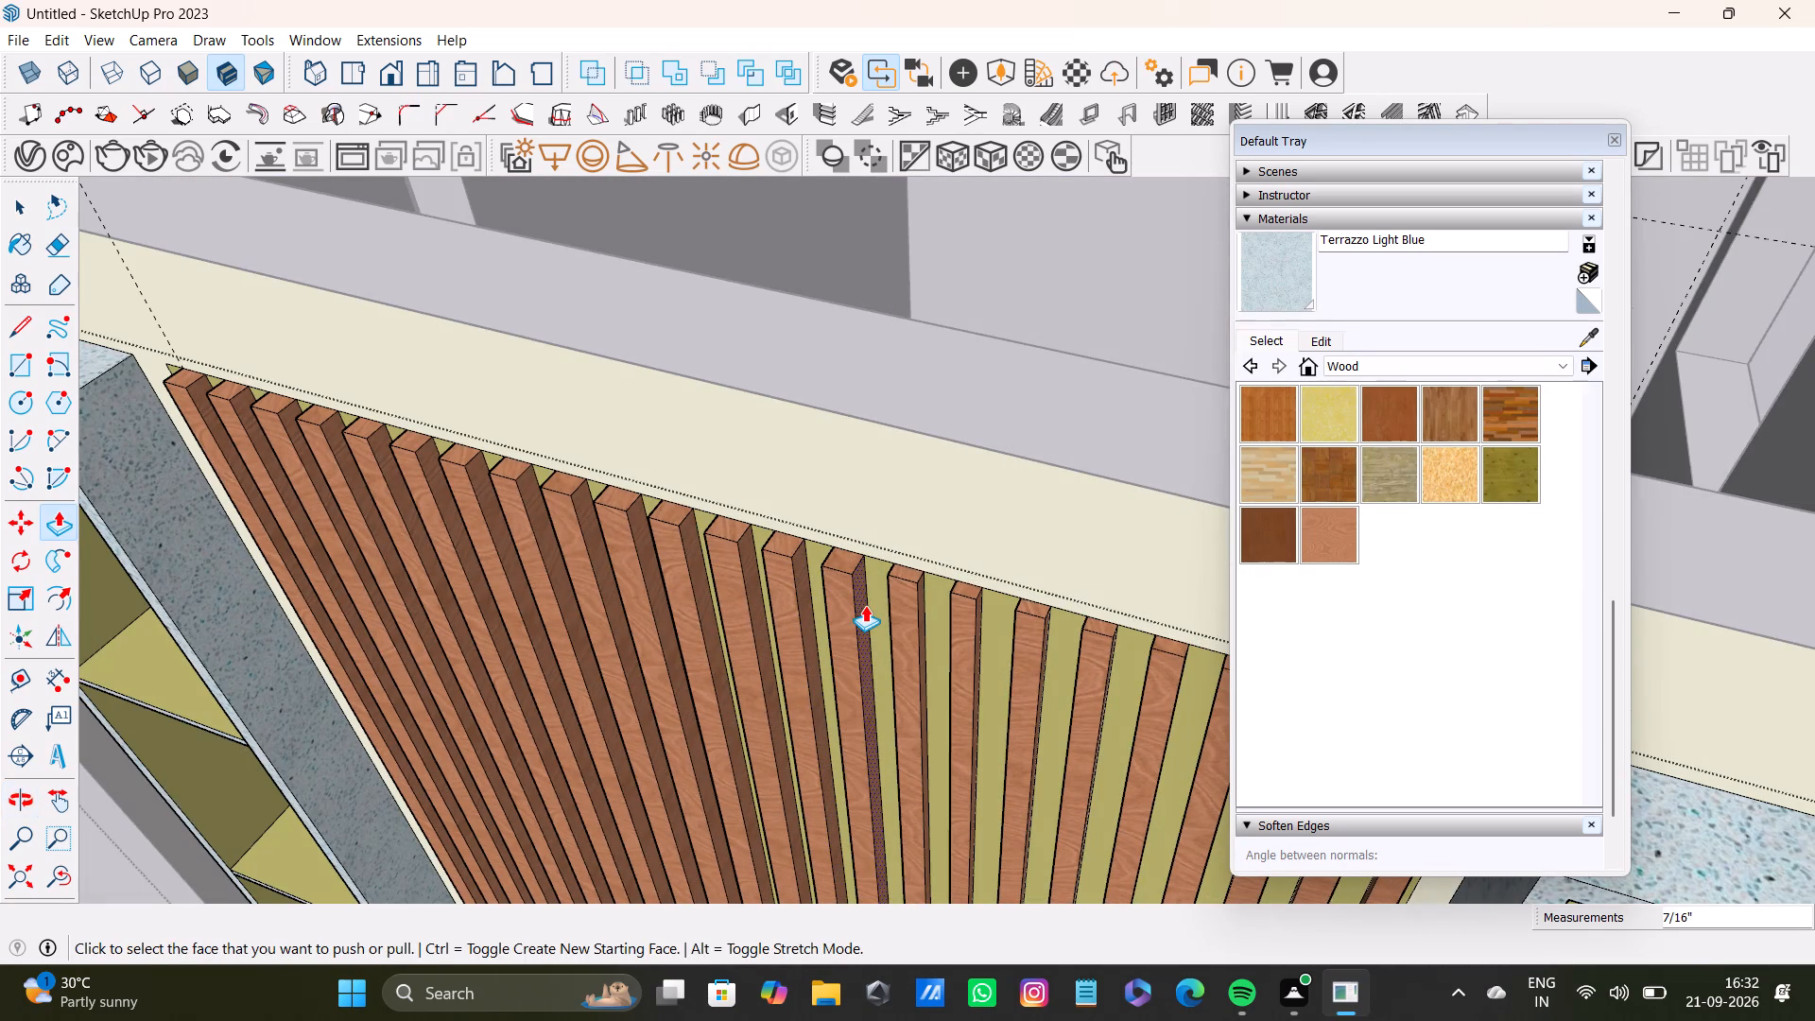
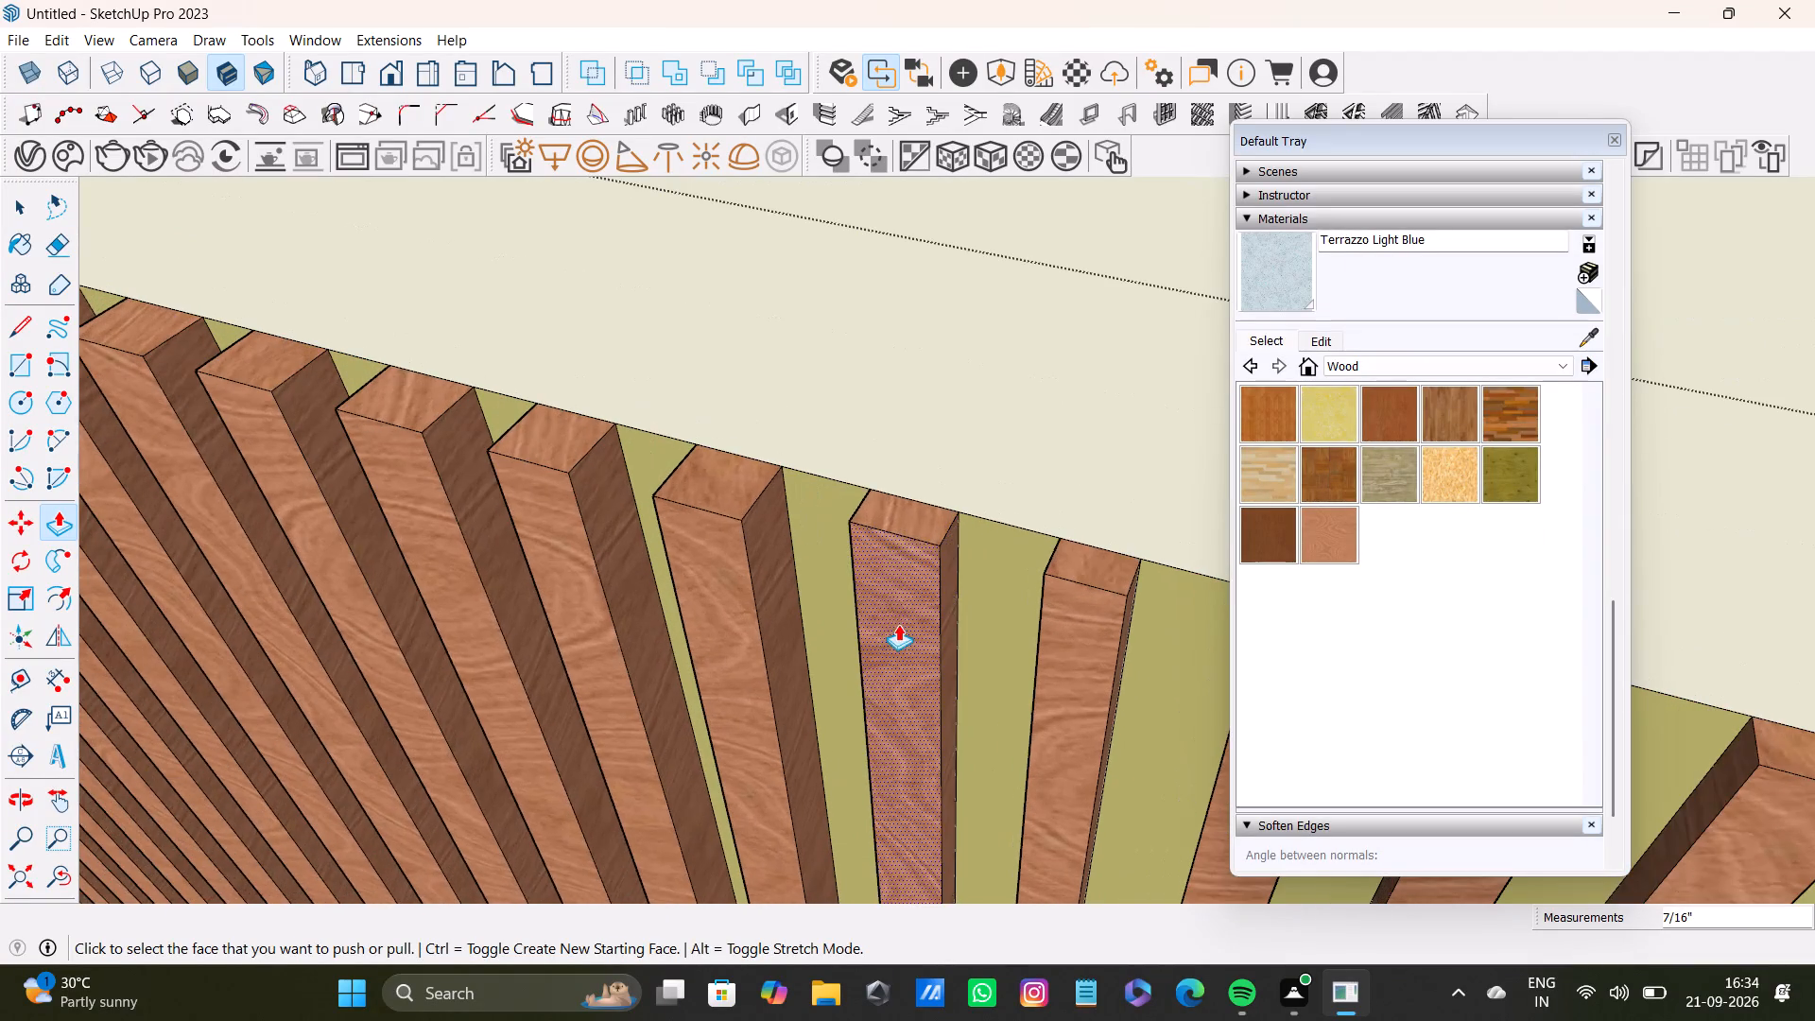
Pull the front faces of the fifteenth and sixteenth slats 7/16" outward, flush with the fourteenth slat's front.
left_click_drag(890, 554, 726, 524)
scroll(749, 552, "down", 3)
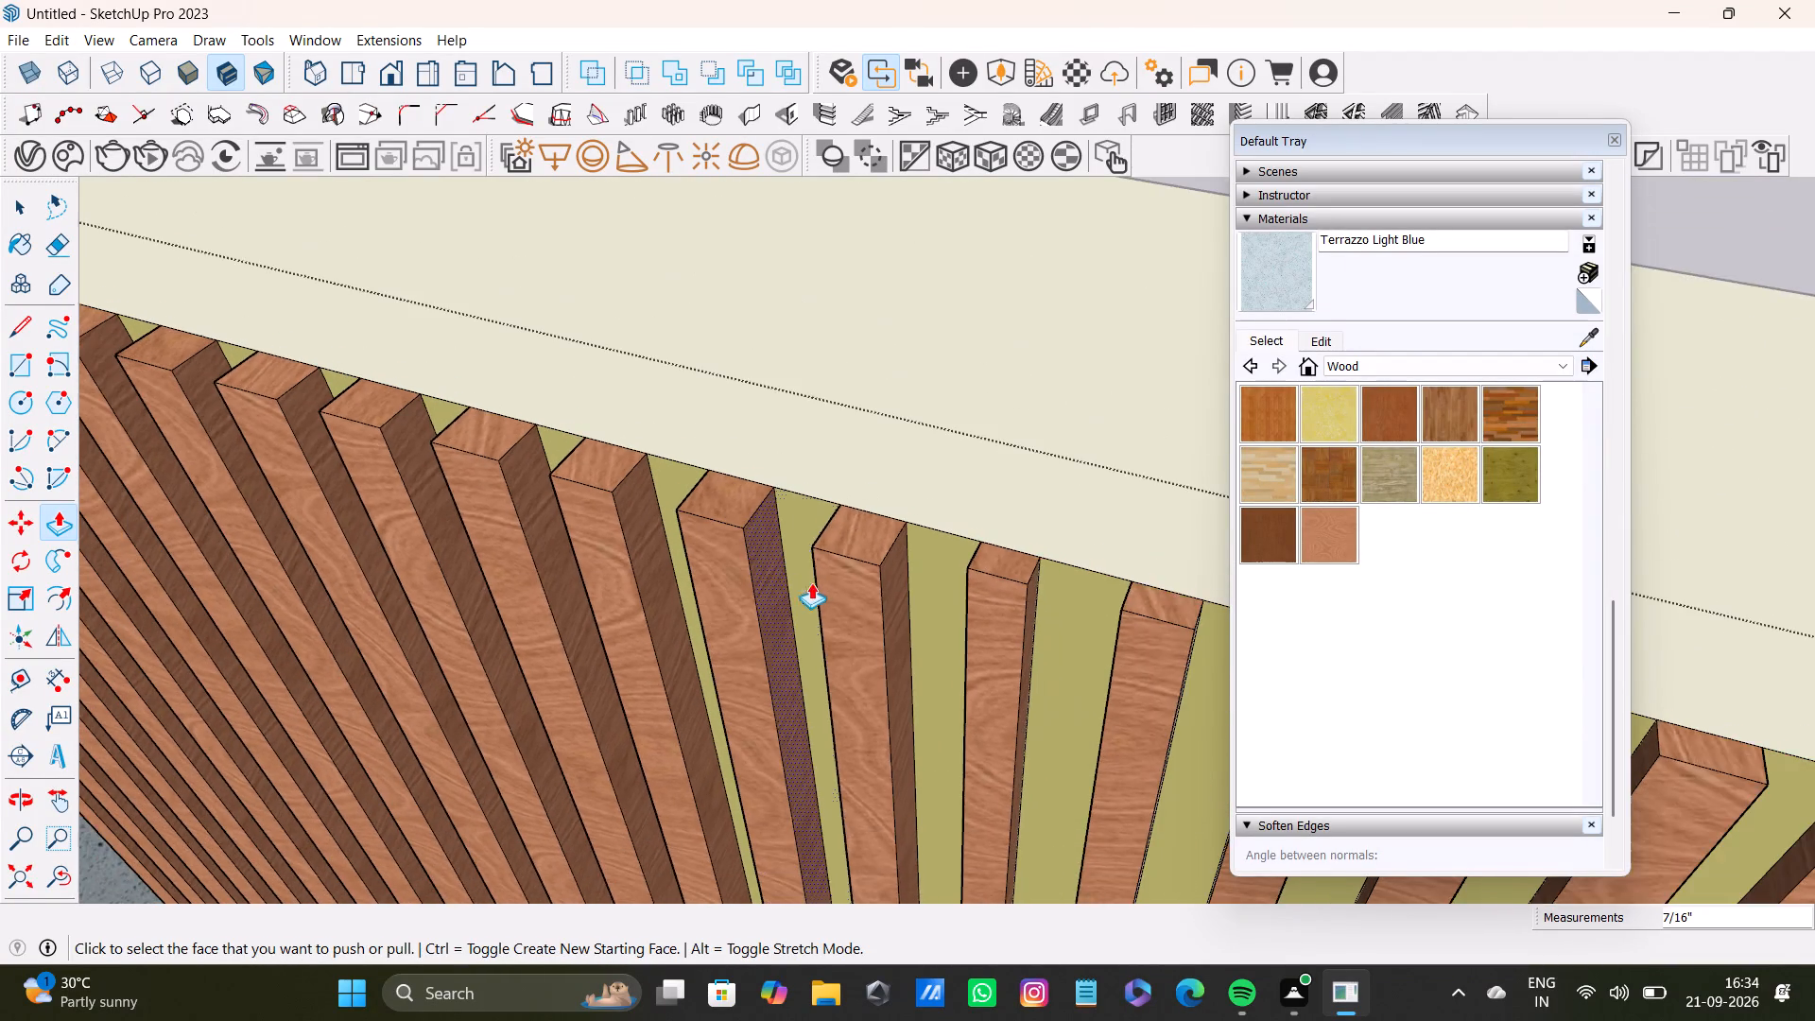
middle_click_drag(829, 655, 831, 688, "shift")
scroll(829, 687, "down", 1)
middle_click_drag(855, 663, 999, 807)
scroll(835, 656, "up", 3)
scroll(848, 642, "down", 4)
middle_click_drag(970, 652, 917, 637, "shift")
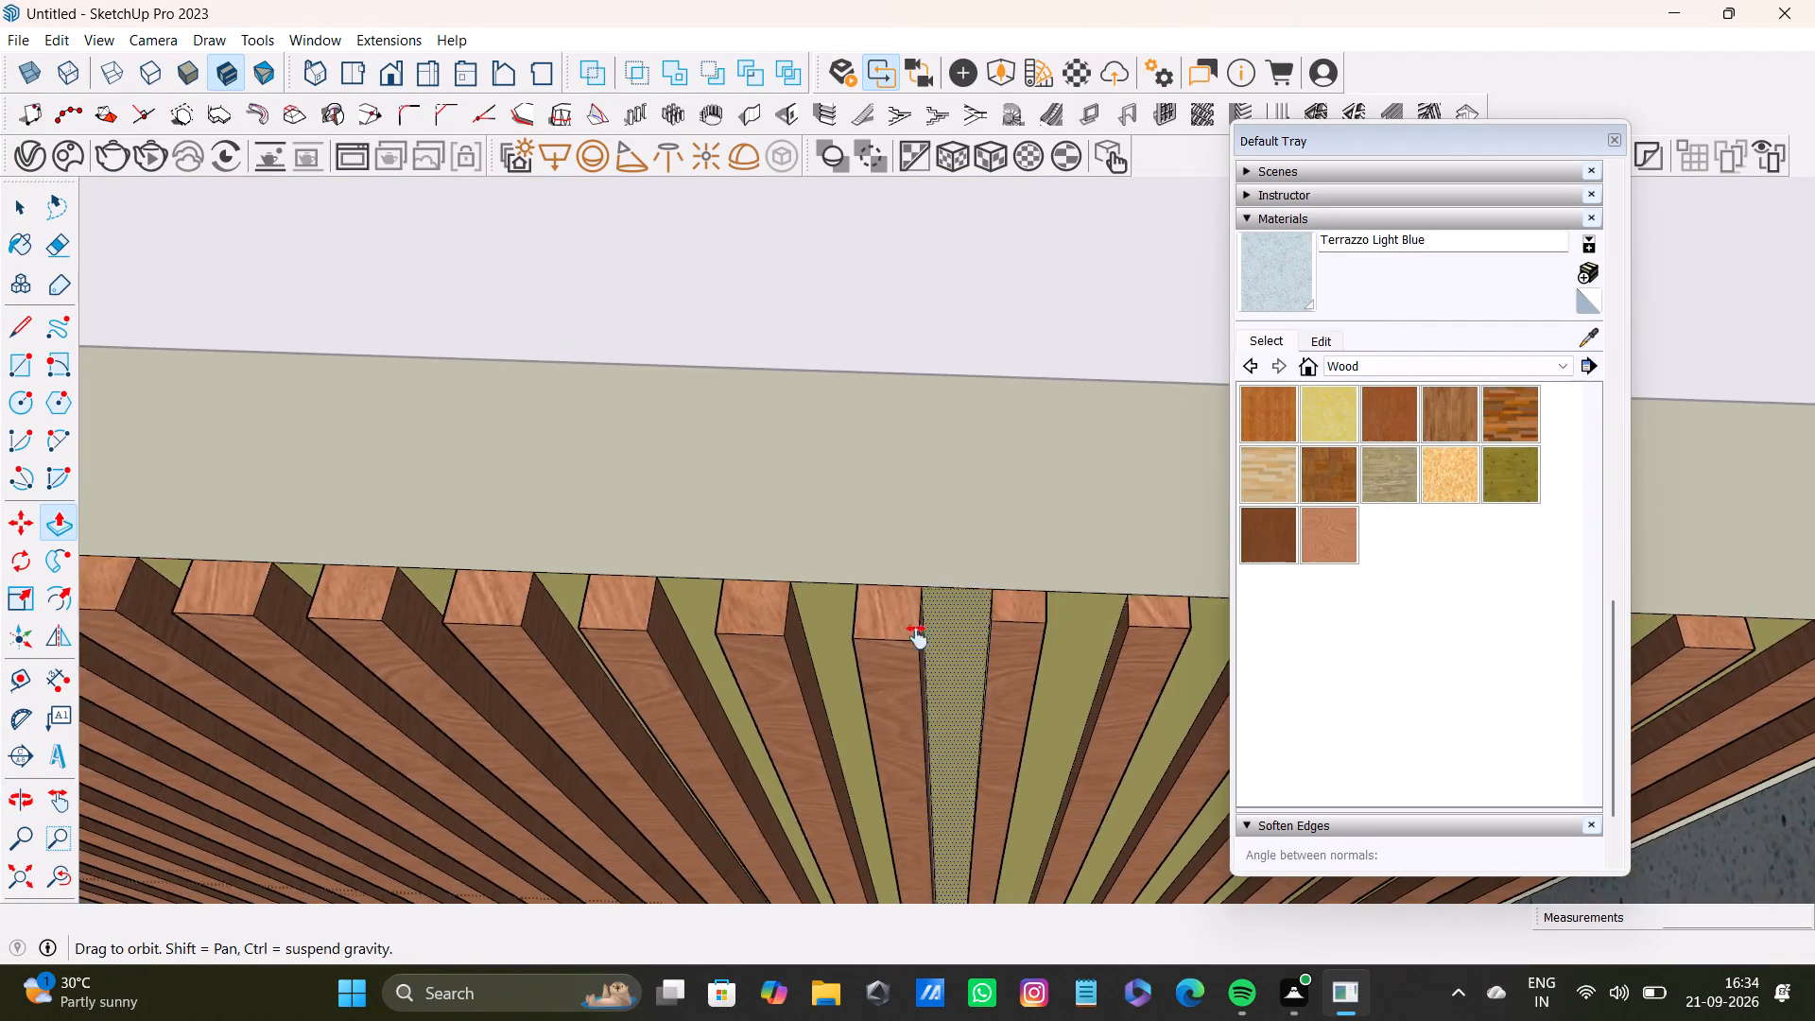
middle_click_drag(917, 637, 838, 644, "shift")
scroll(854, 636, "up", 3)
left_click_drag(884, 643, 712, 657)
Pull the front faces of the seventeenth and eighteenth slats 7/16" outward, flush with the sixteenth slat's front.
scroll(713, 657, "down", 4)
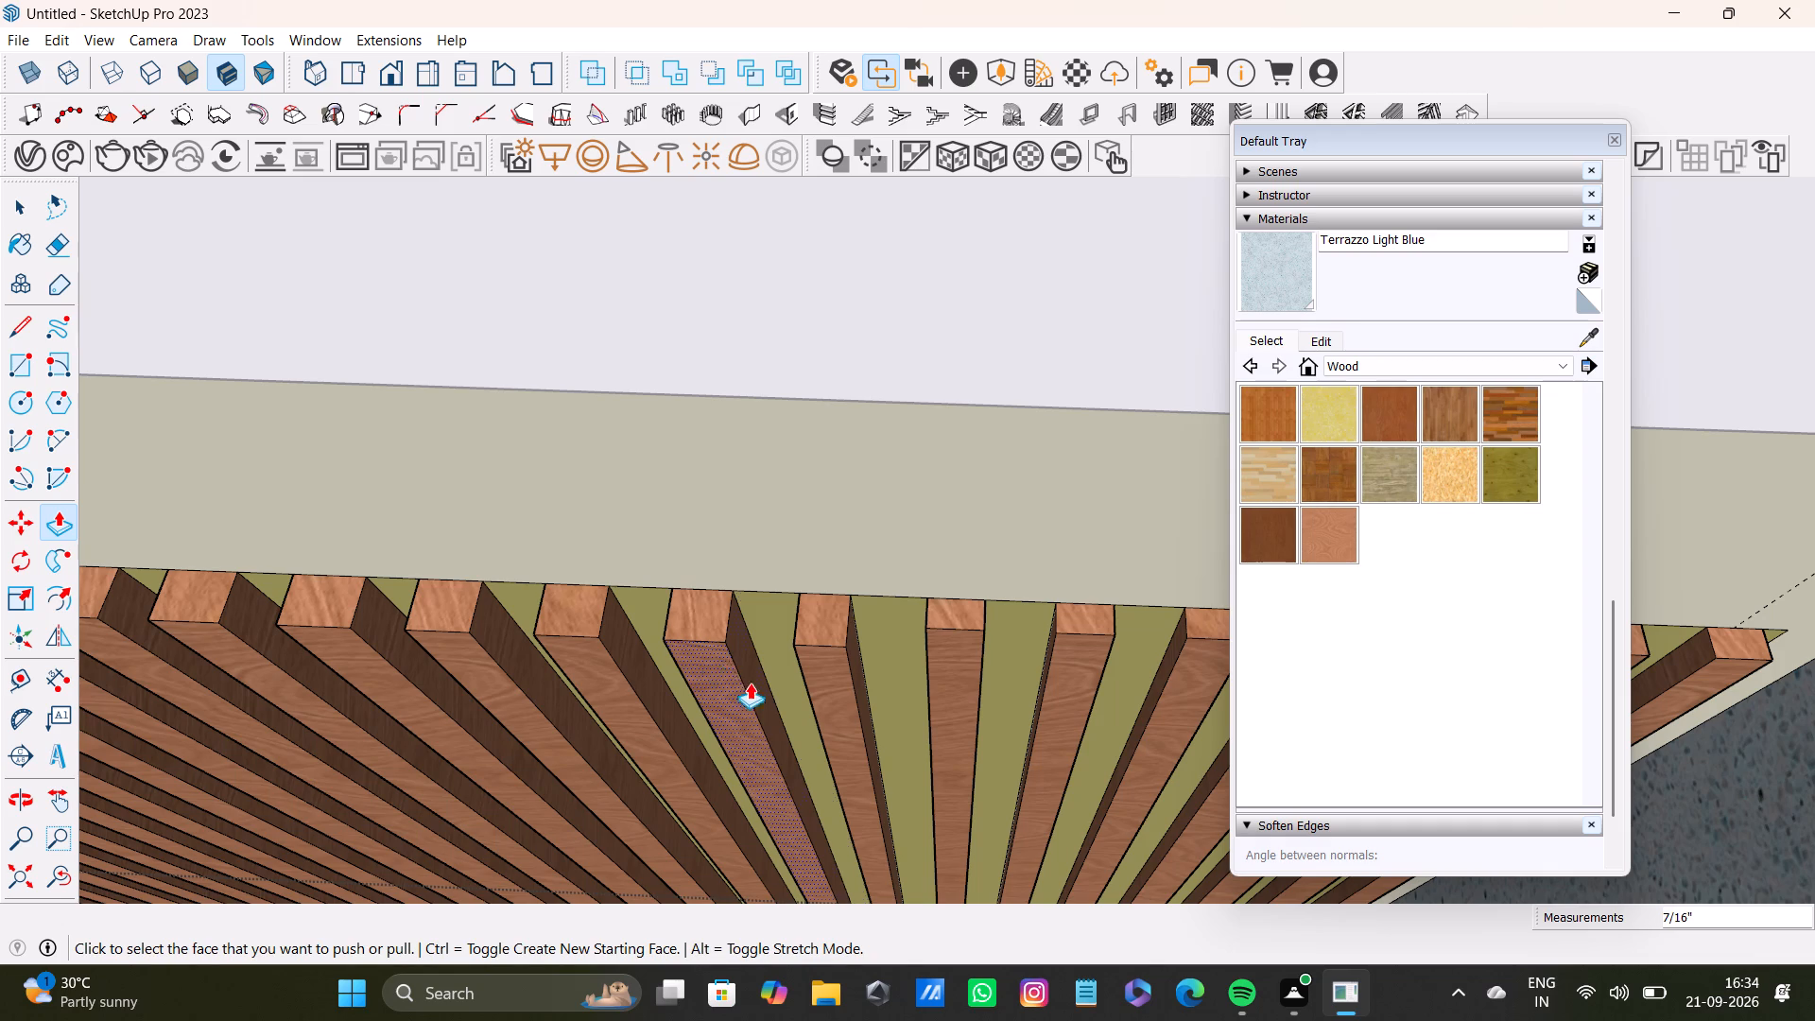
scroll(827, 696, "down", 4)
scroll(877, 689, "up", 3)
left_click_drag(912, 690, 907, 693)
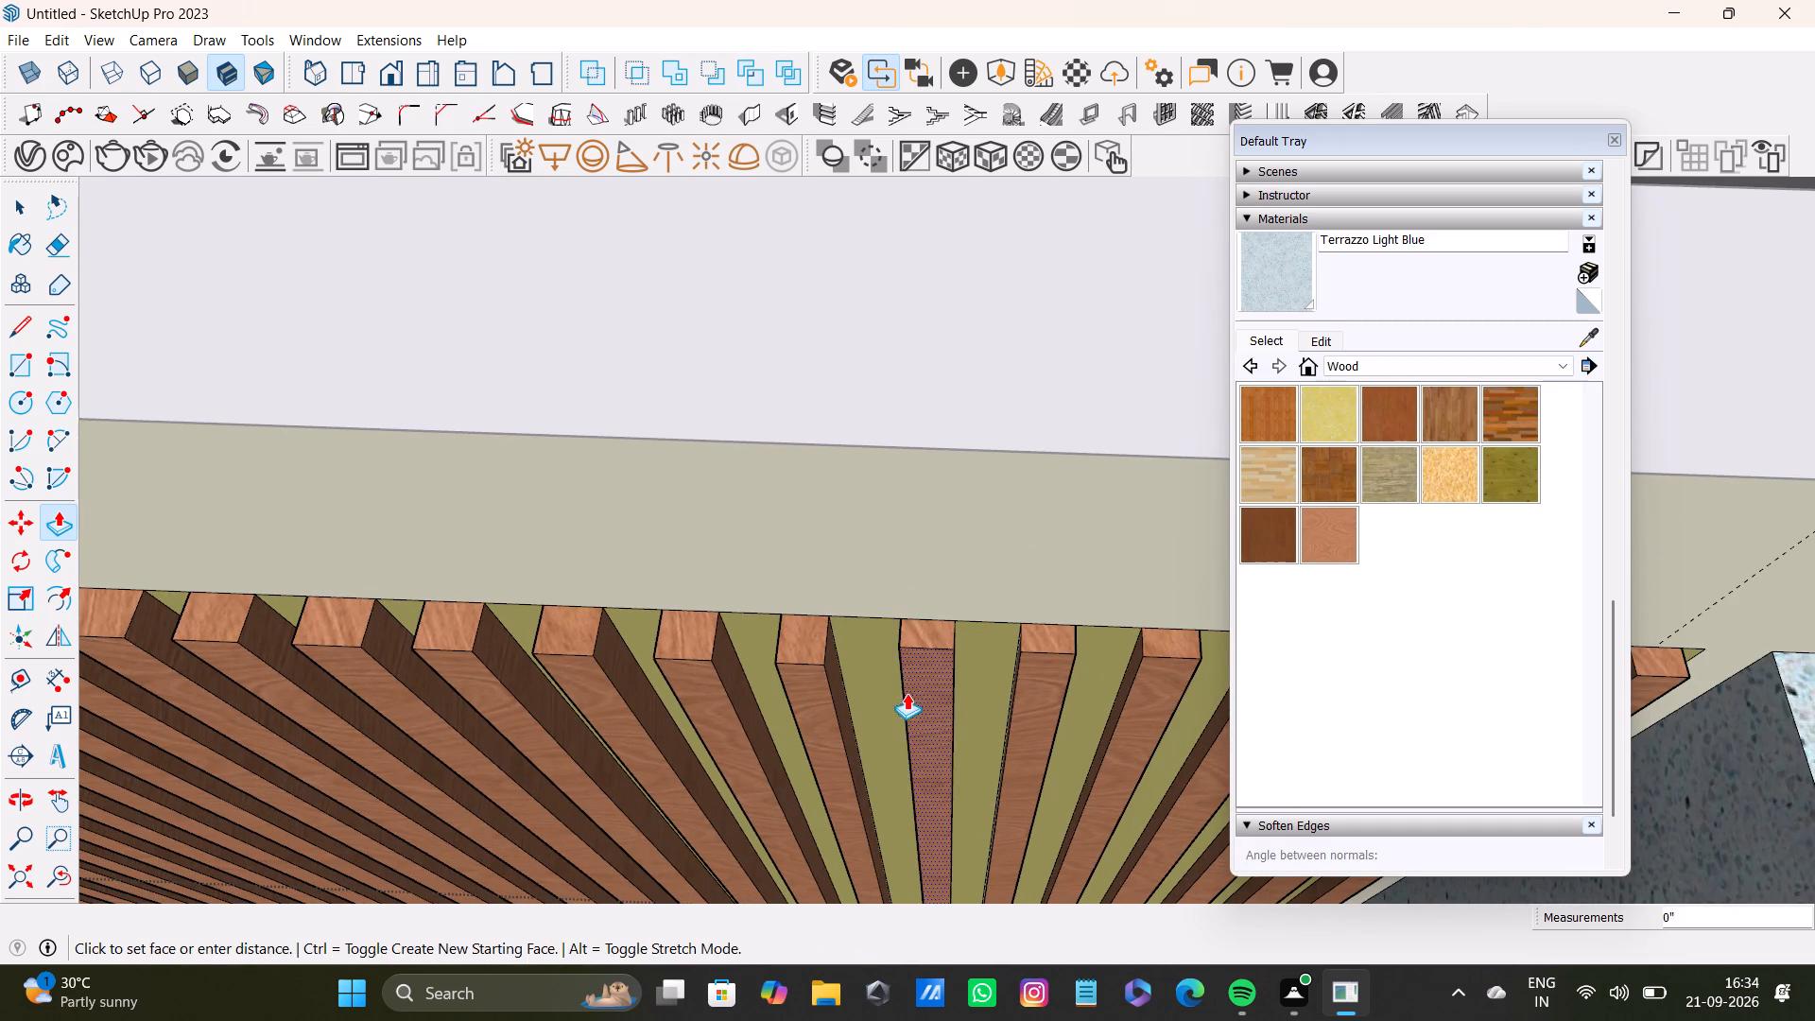
left_click_drag(907, 693, 808, 706)
scroll(939, 674, "up", 4)
scroll(941, 670, "down", 8)
middle_click_drag(982, 664, 668, 712, "shift")
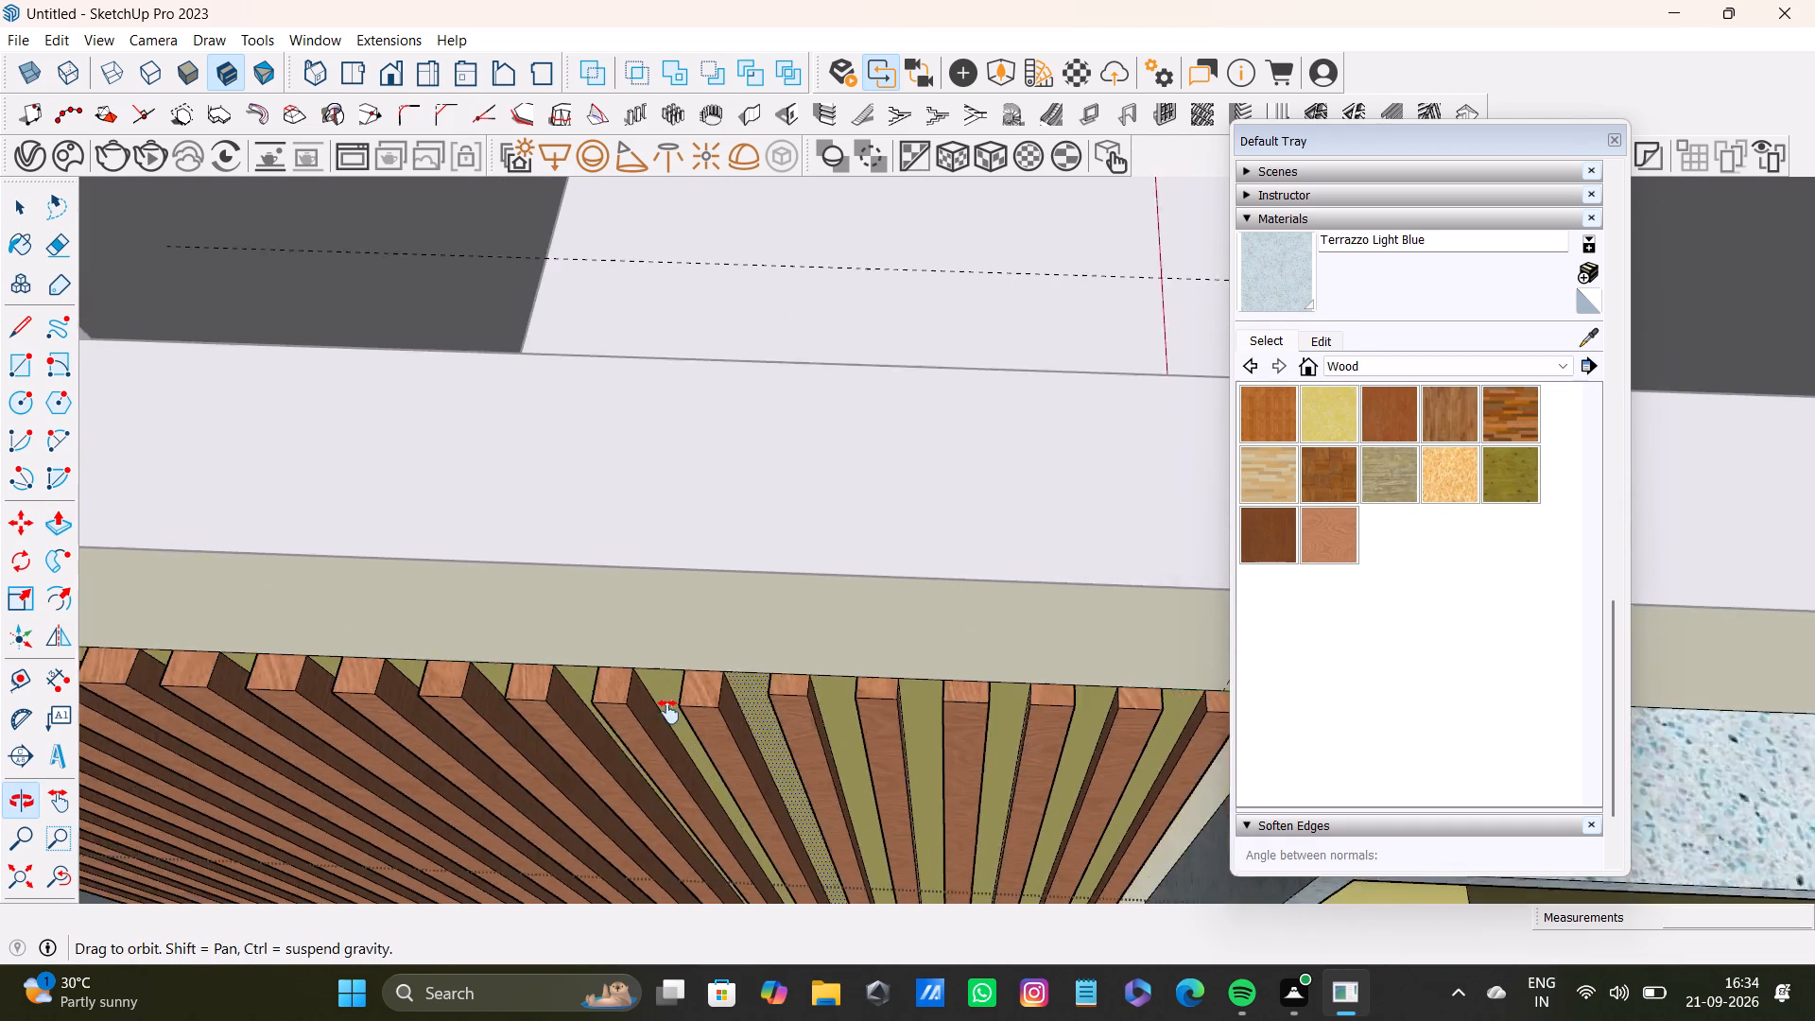
middle_click_drag(668, 712, 673, 710, "shift")
scroll(752, 730, "up", 2)
scroll(642, 726, "down", 4)
middle_click_drag(642, 726, 958, 701, "shift")
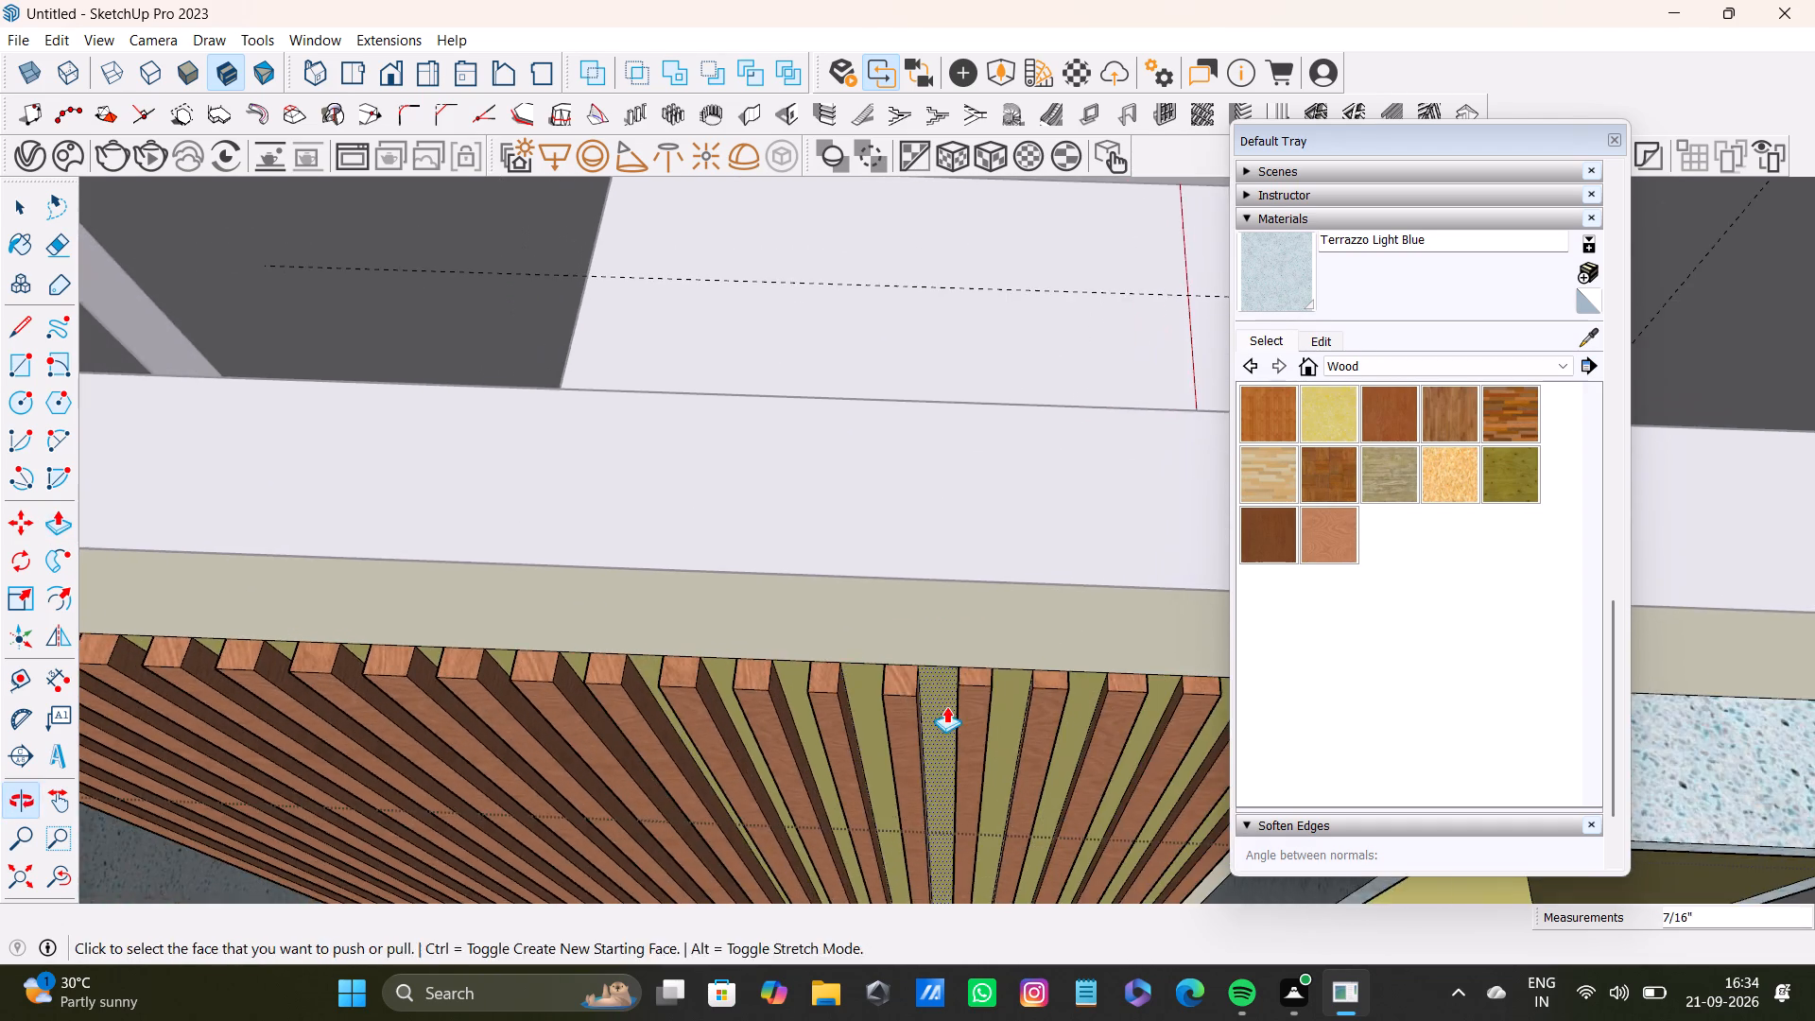
middle_click_drag(944, 707, 937, 732)
left_click_drag(964, 710, 891, 724)
Pull the front faces of the nineteenth and twentieth slats 7/16" outward, flush with the eighteenth slat's front.
scroll(911, 721, "down", 4)
middle_click_drag(960, 736, 925, 842)
scroll(959, 767, "up", 3)
left_click_drag(996, 690, 960, 686)
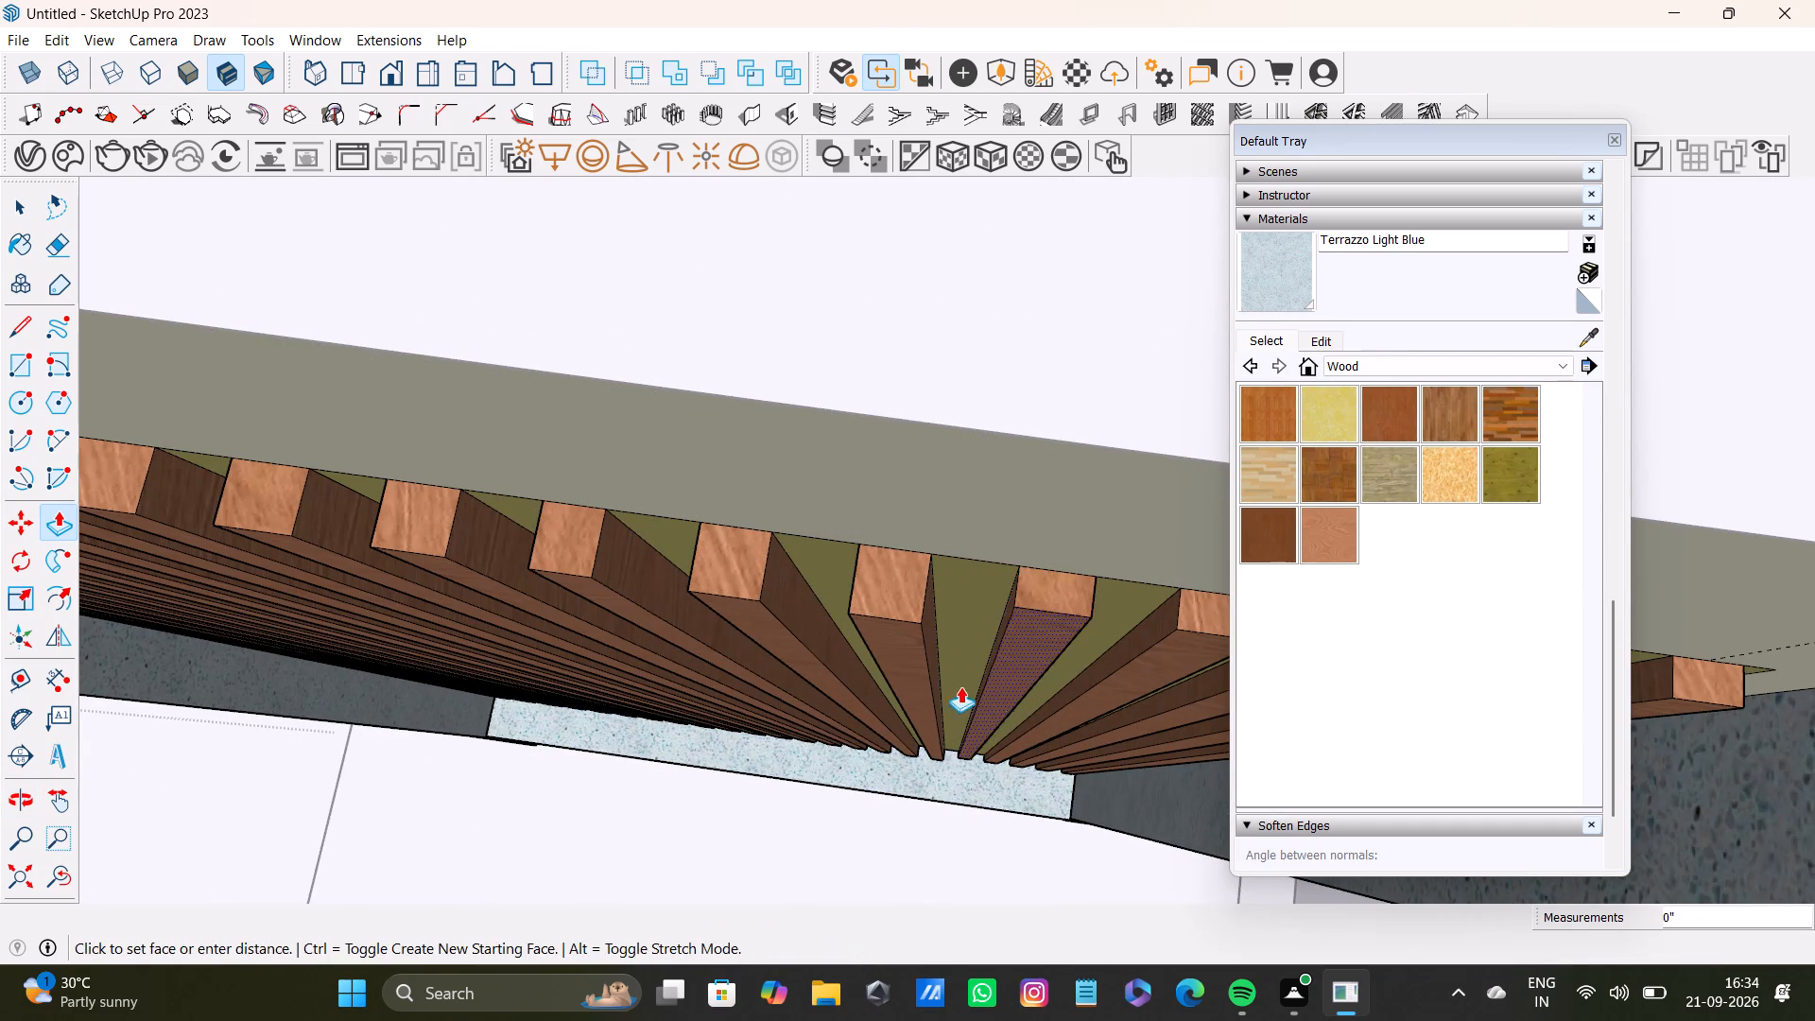
left_click_drag(960, 686, 906, 676)
scroll(906, 676, "down", 4)
middle_click_drag(1009, 694, 804, 709, "shift")
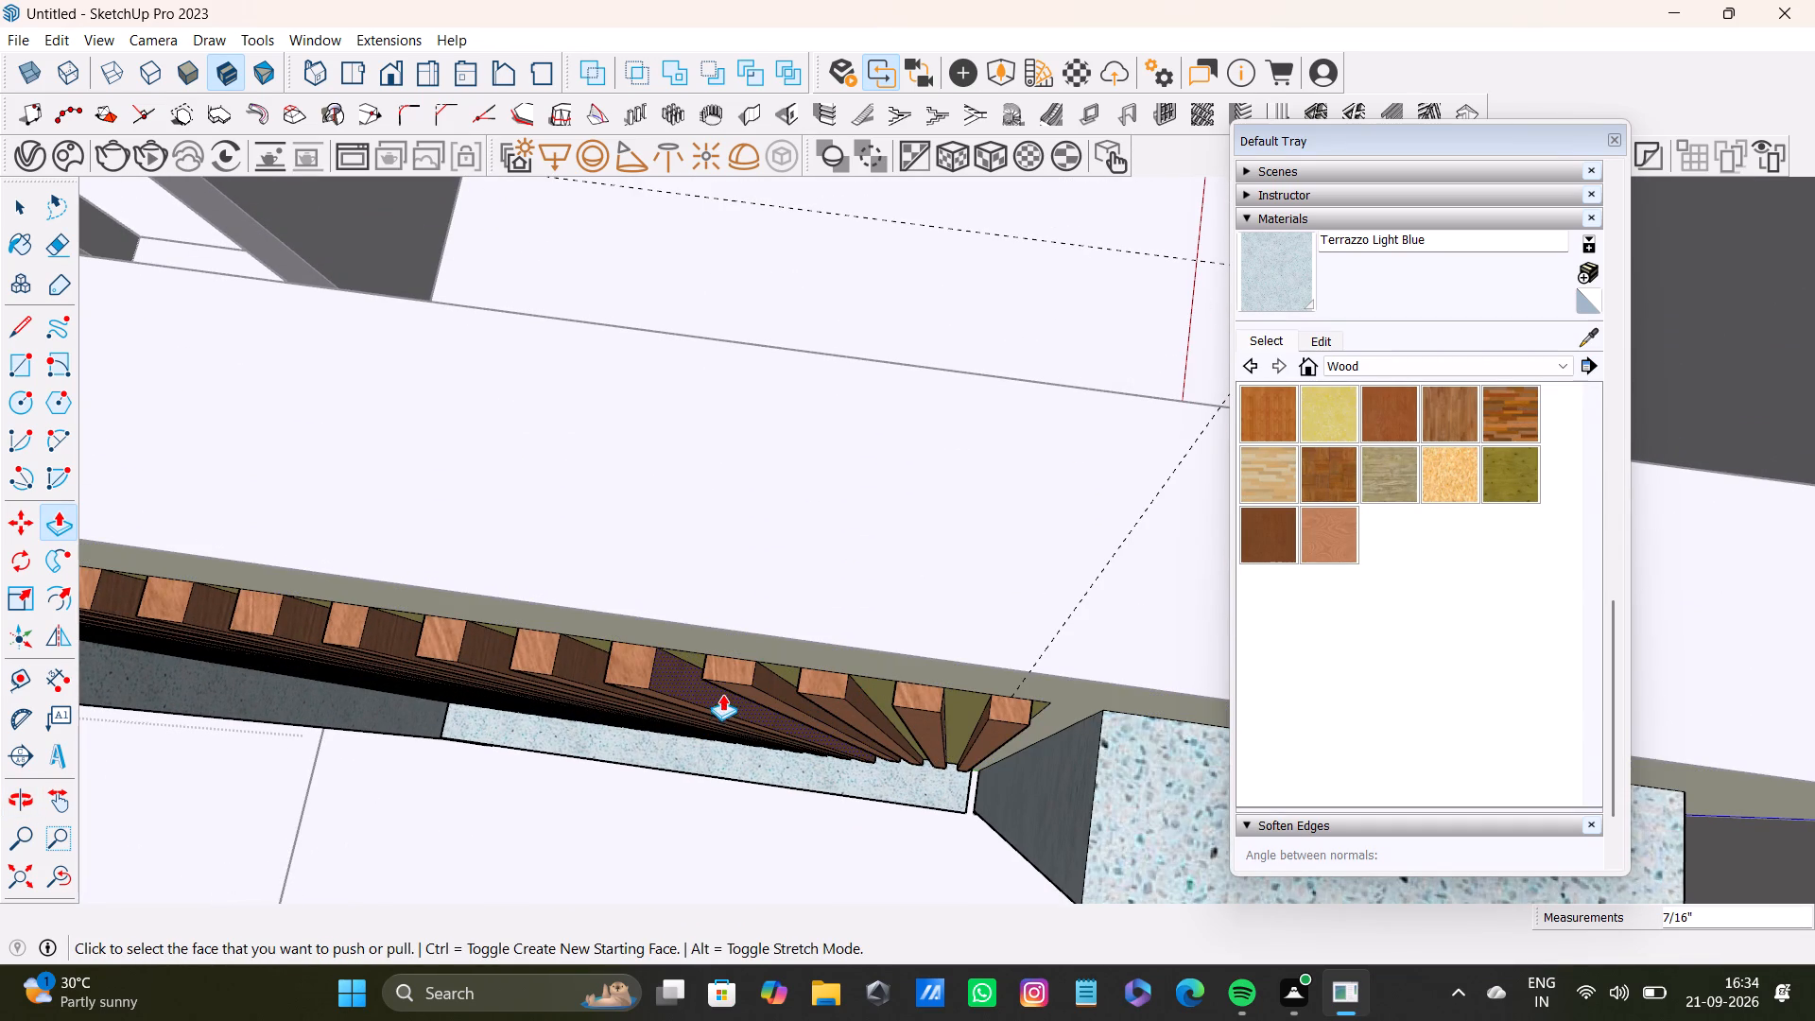
middle_click_drag(610, 705, 979, 666)
scroll(989, 637, "up", 2)
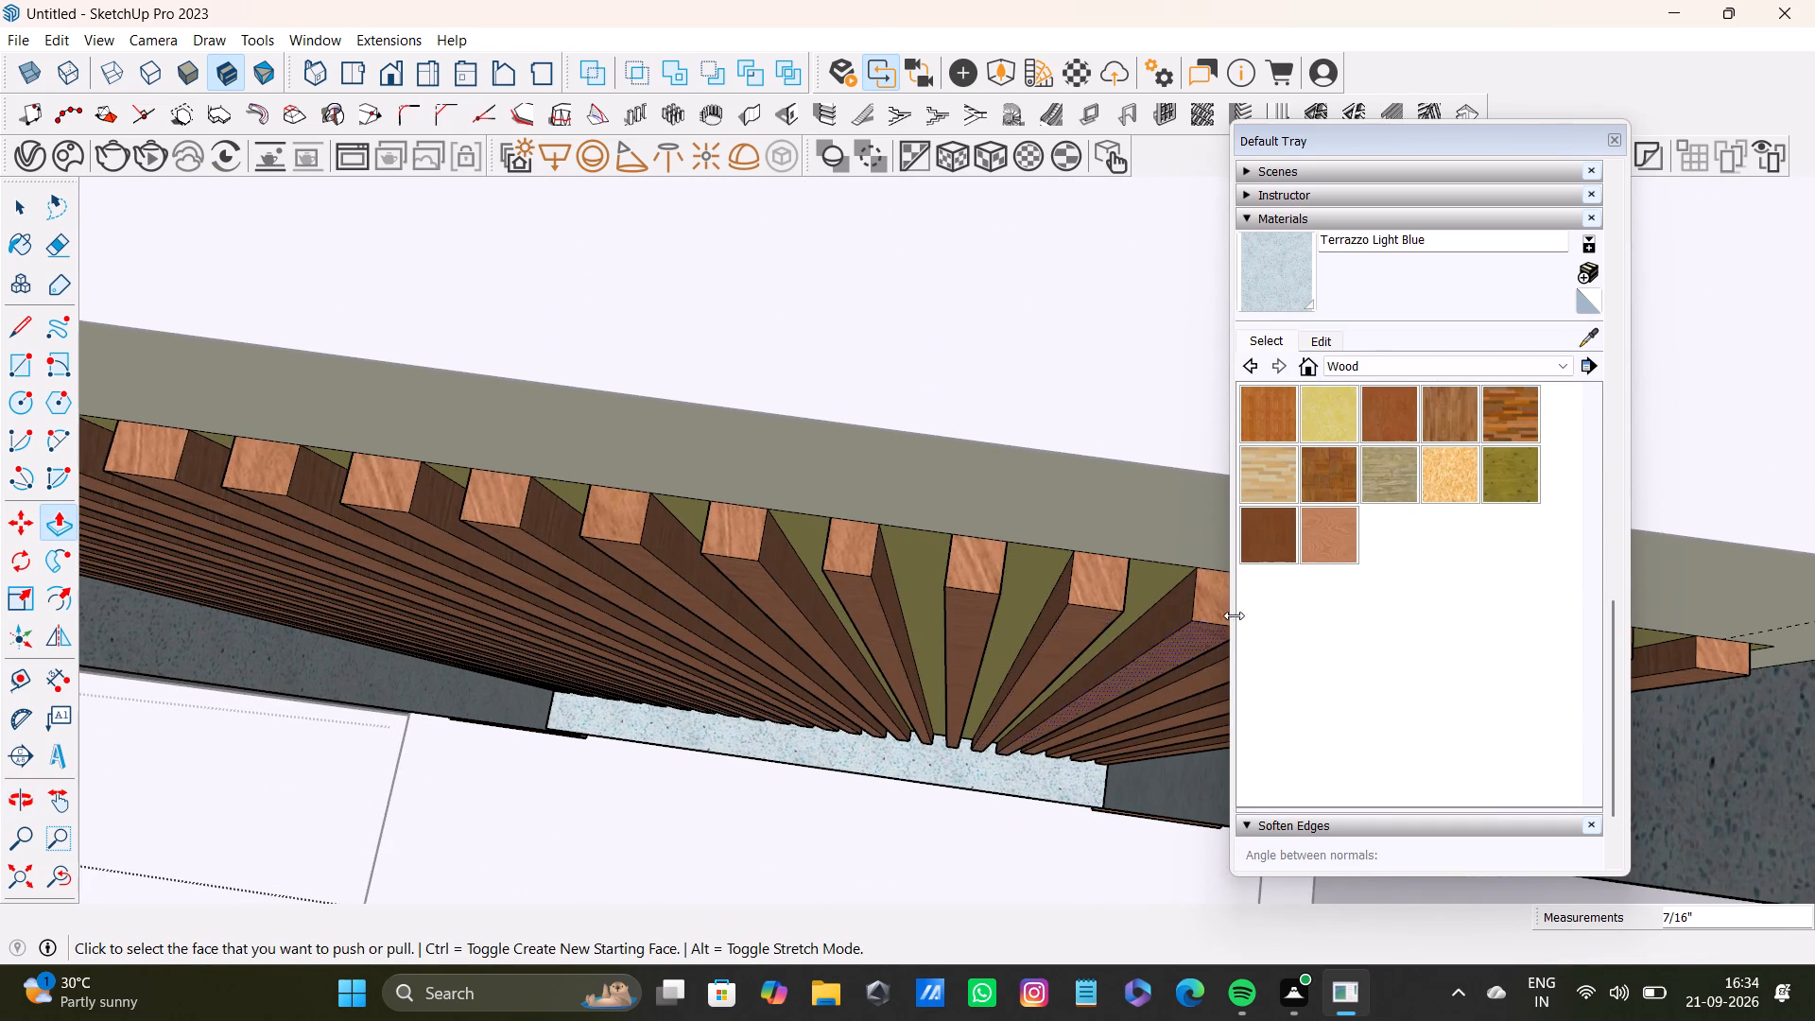
scroll(1060, 633, "down", 2, "shift")
middle_click_drag(1059, 633, 866, 633, "shift")
middle_click_drag(1062, 648, 896, 645)
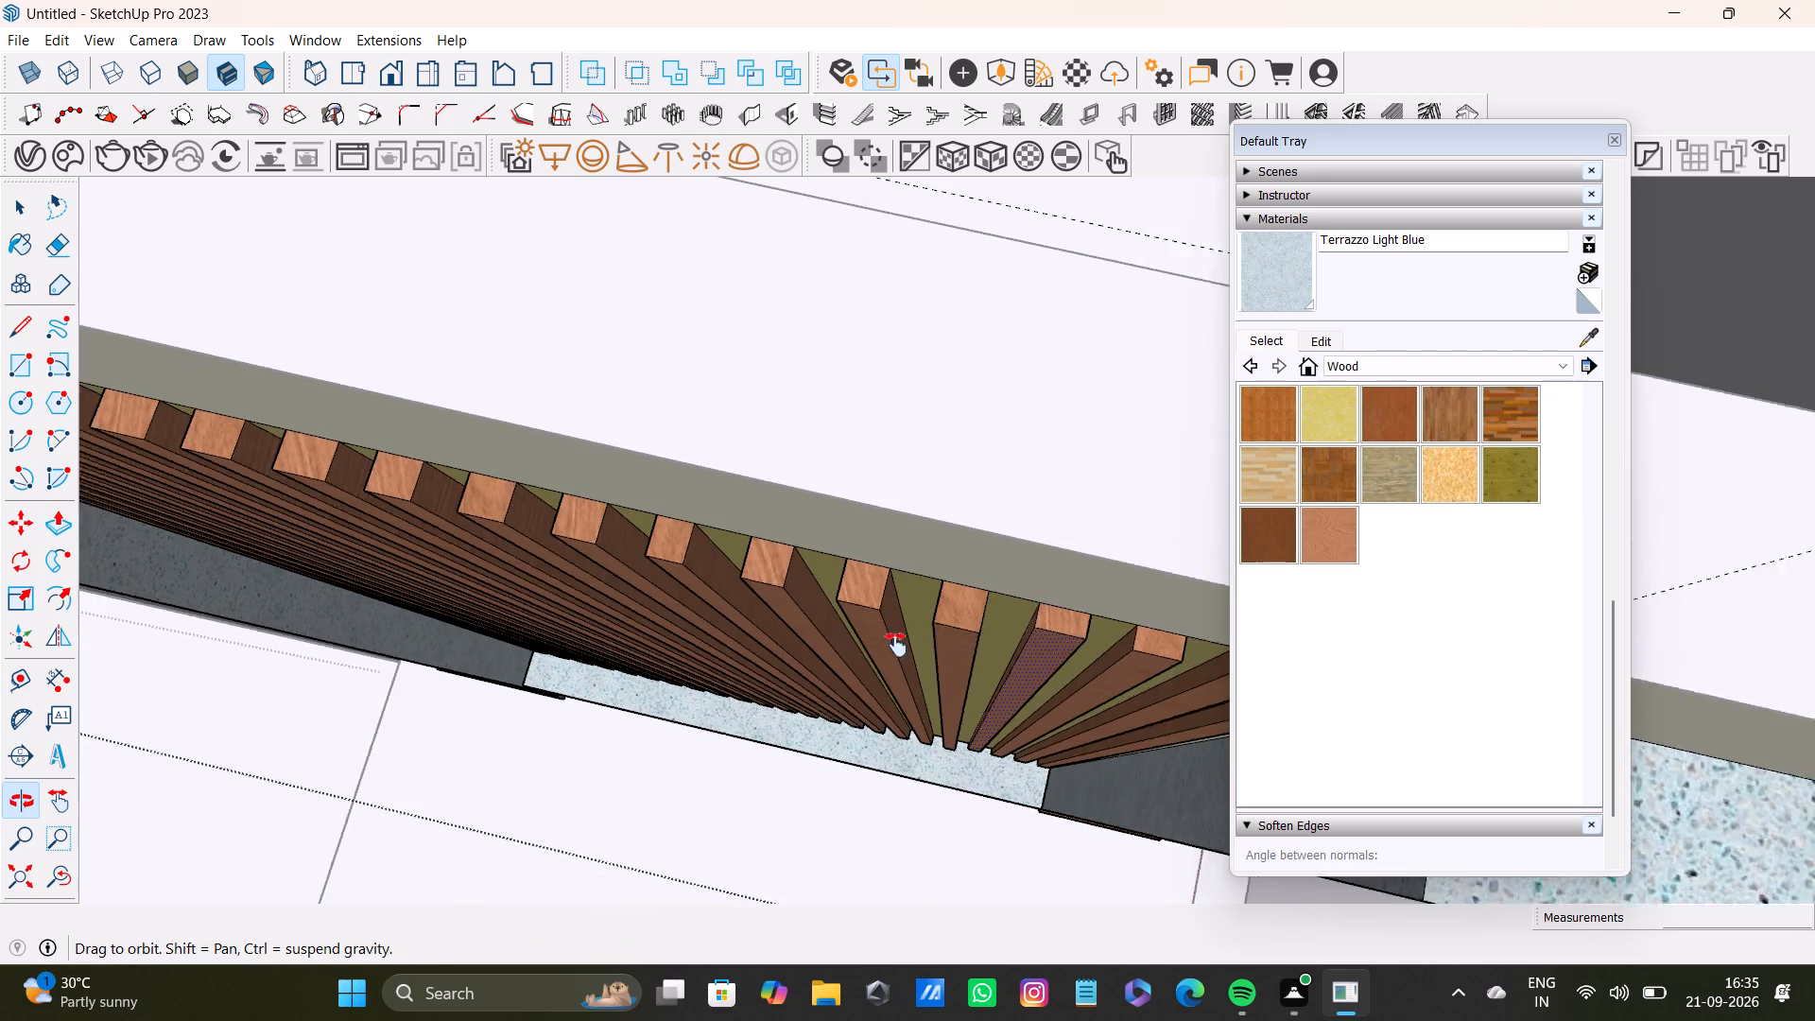
middle_click_drag(896, 645, 871, 645)
left_click_drag(865, 648, 794, 643)
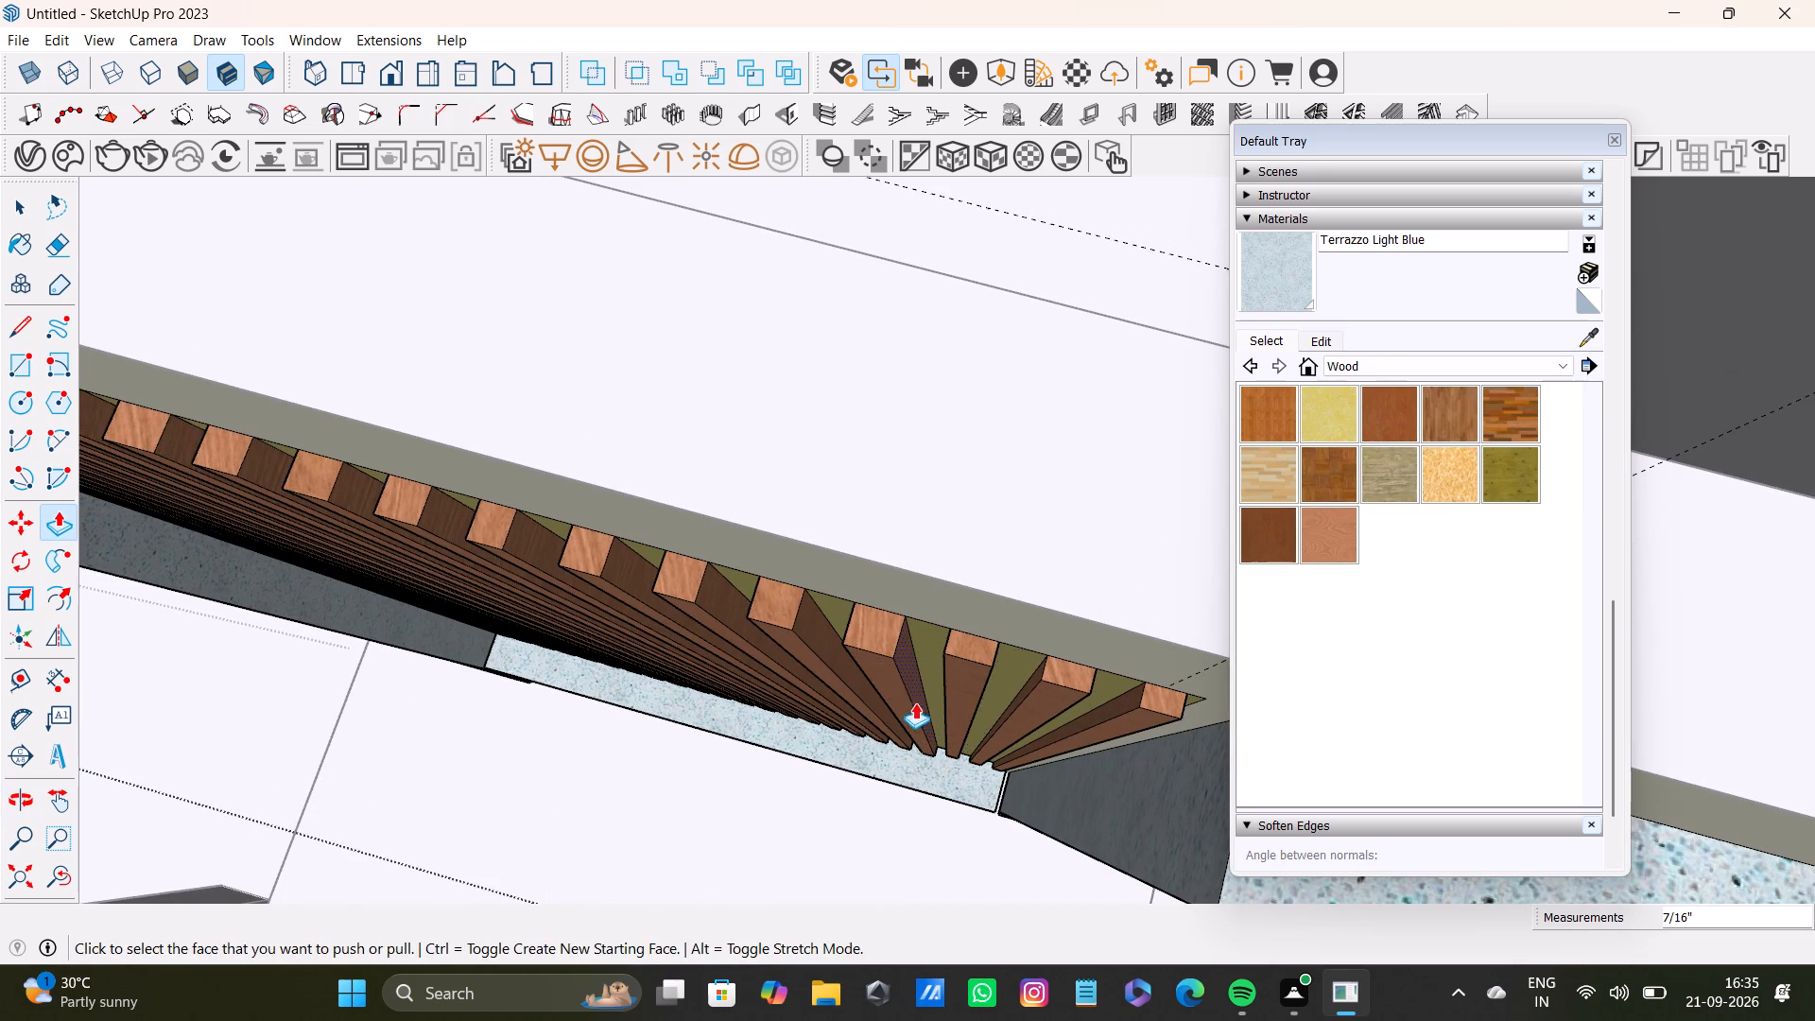
Pull the front faces of the last three slats, twenty-first to twenty-third, 7/16" outward, flush with the twentieth slat's front.
left_click_drag(959, 693, 873, 674)
left_click_drag(1036, 699, 970, 691)
left_click_drag(1140, 717, 1024, 732)
Examine the whole slatted wall and the two flanking shelving units from the front and from both sides.
scroll(1022, 727, "down", 6)
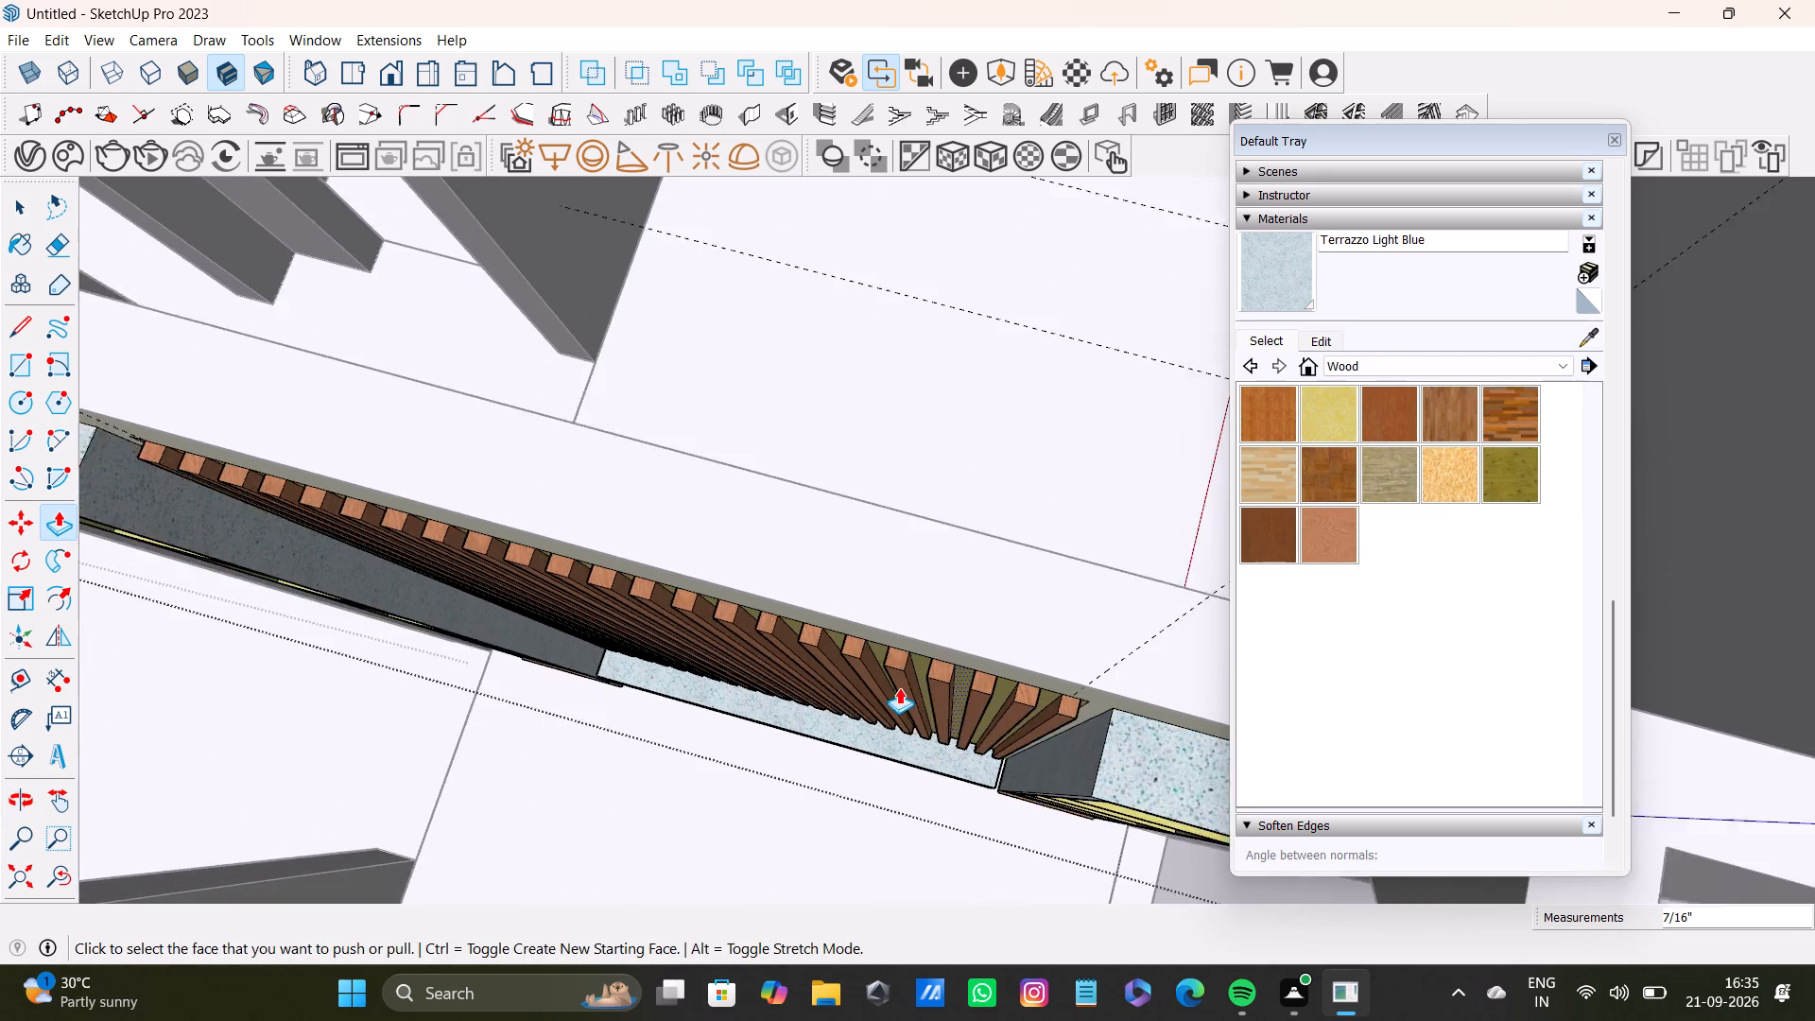
scroll(899, 687, "down", 6)
middle_click_drag(729, 653, 903, 247)
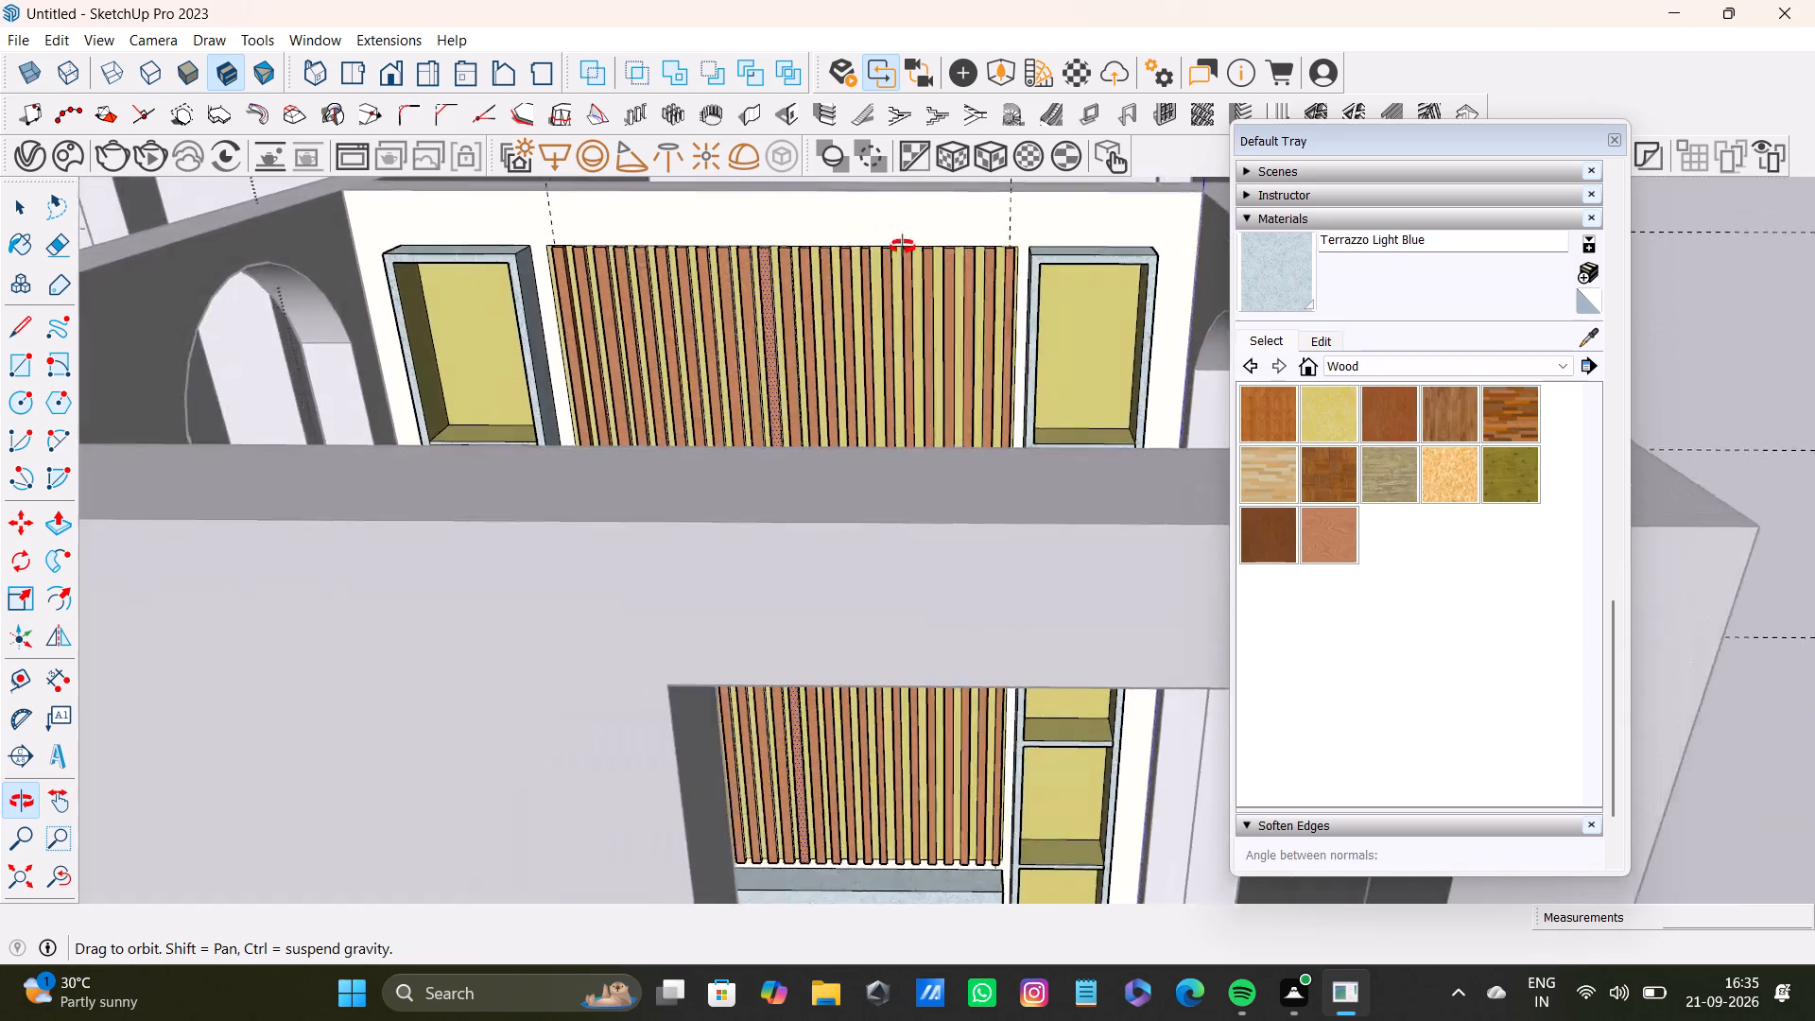
middle_click_drag(903, 247, 812, 407)
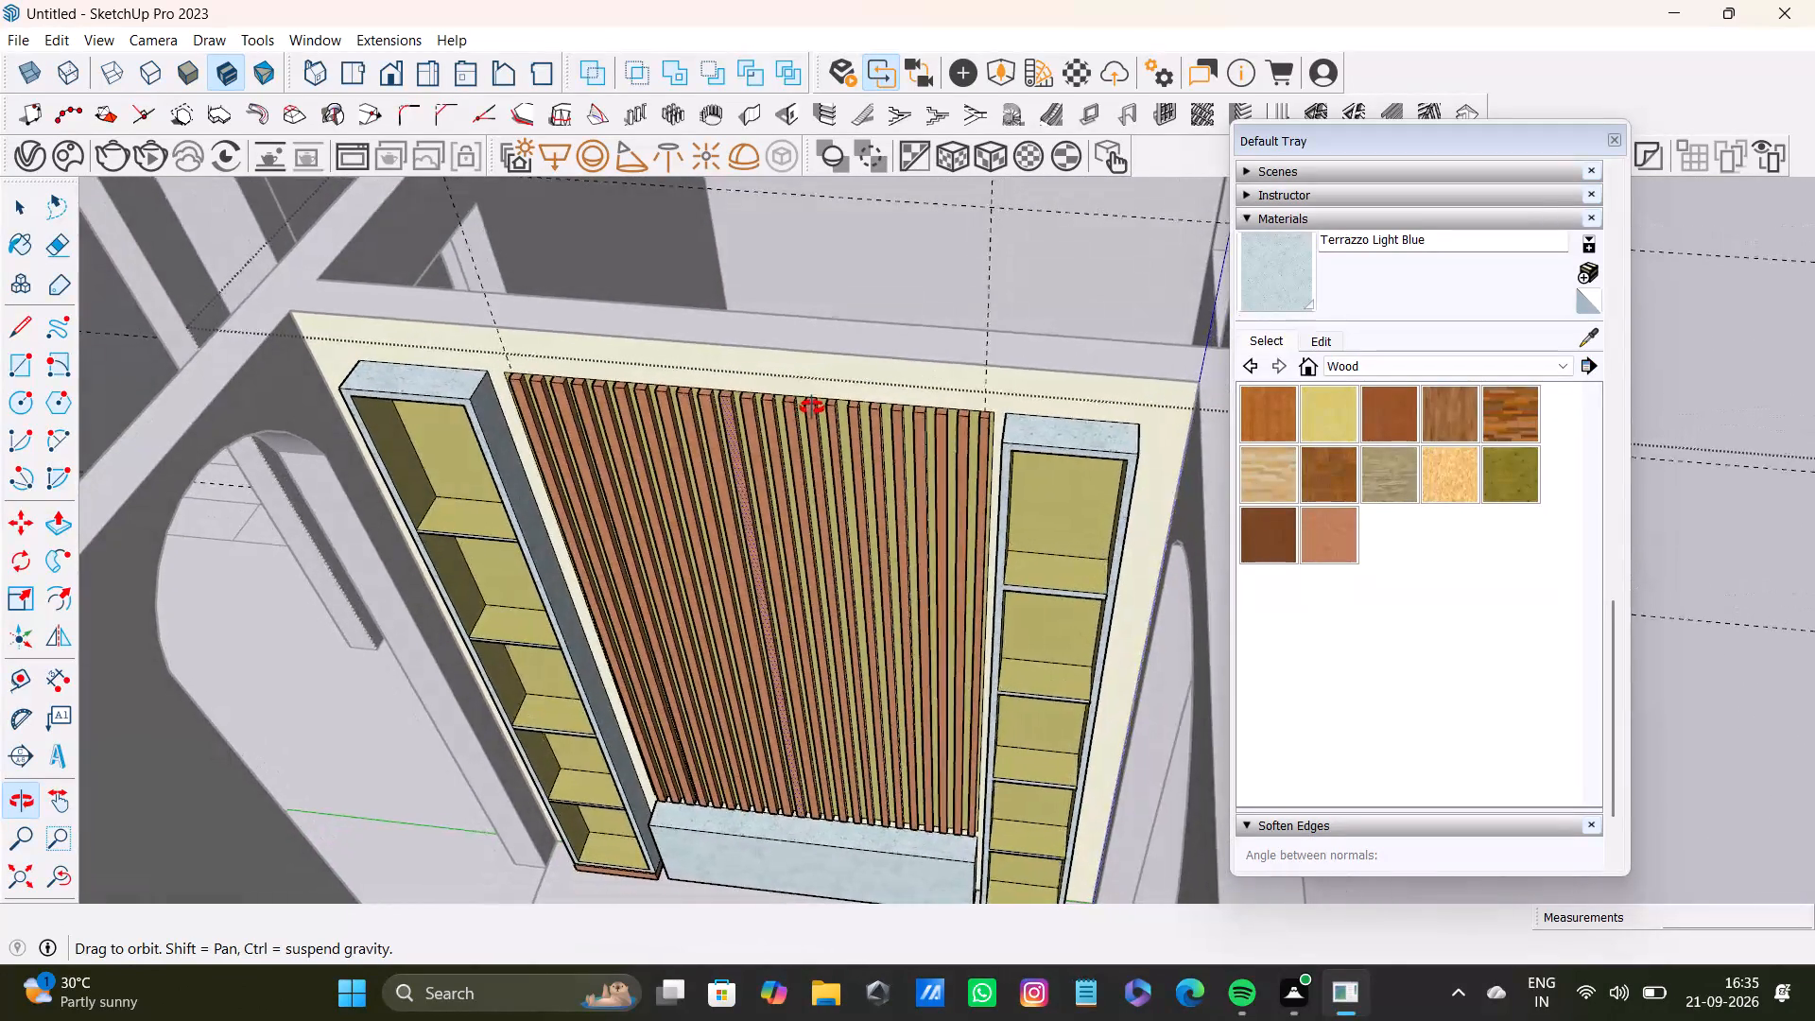
middle_click_drag(812, 407, 1039, 404)
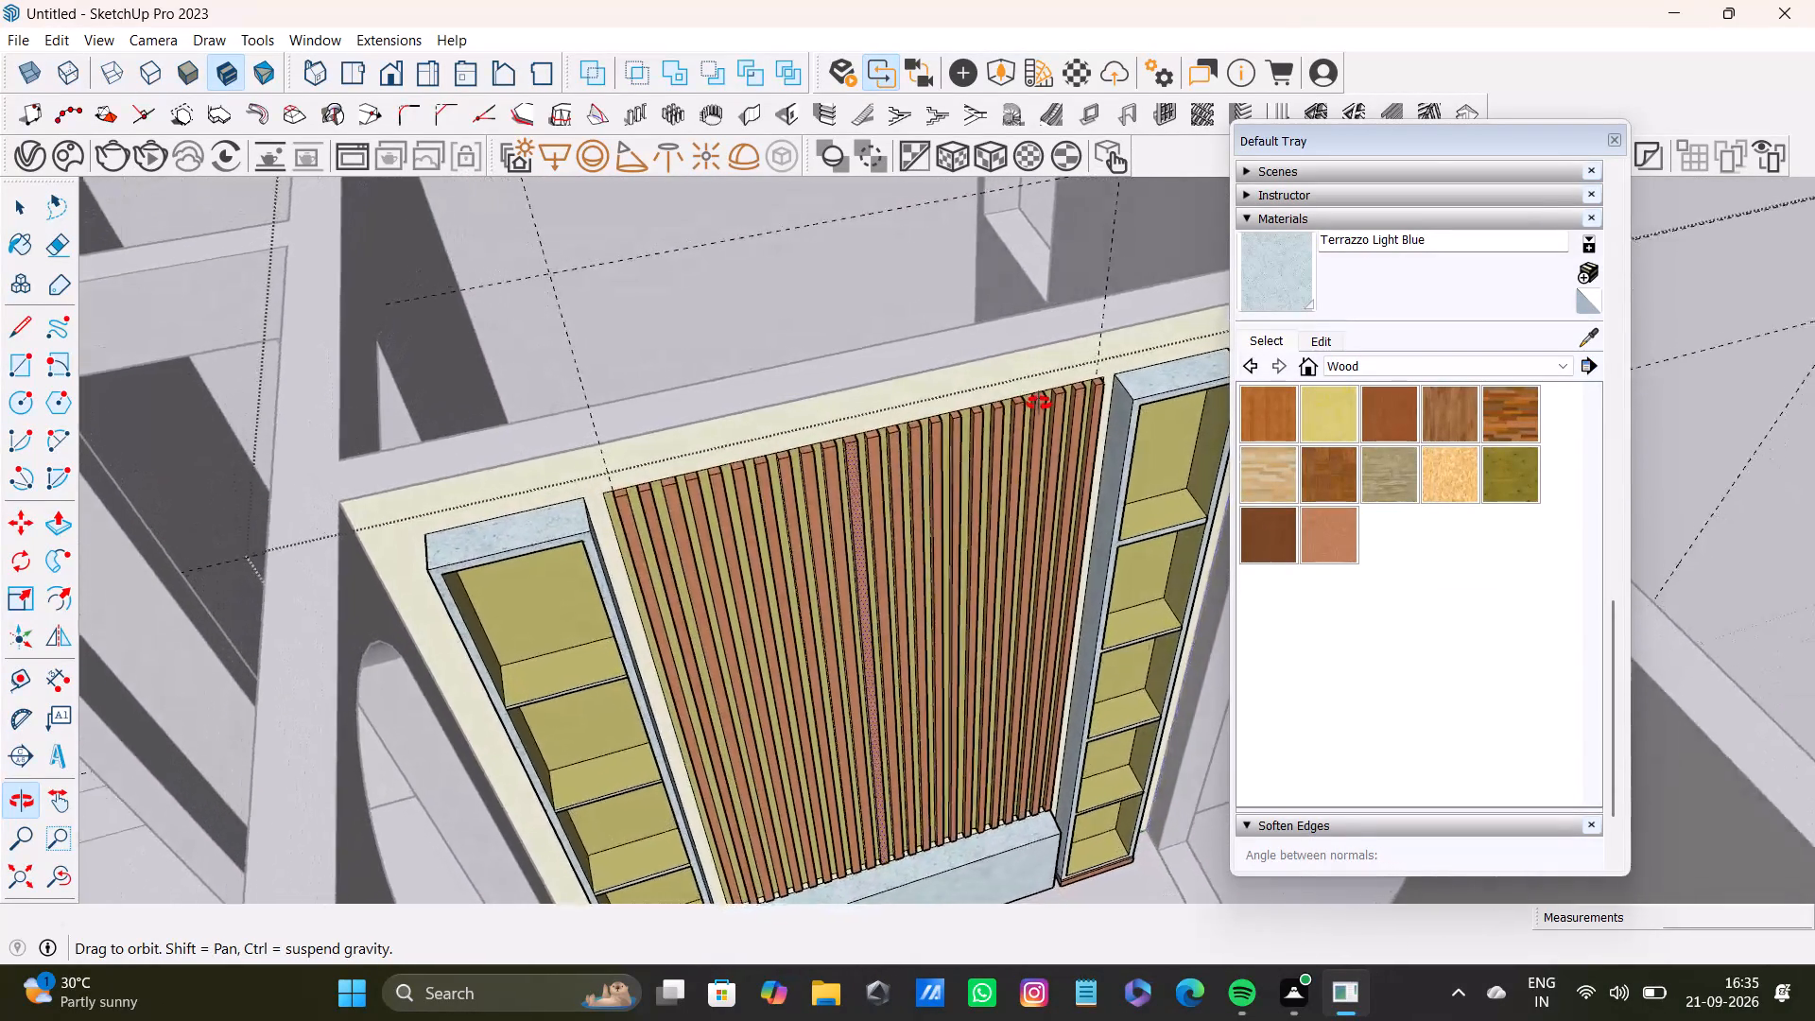
middle_click_drag(1039, 404, 865, 396)
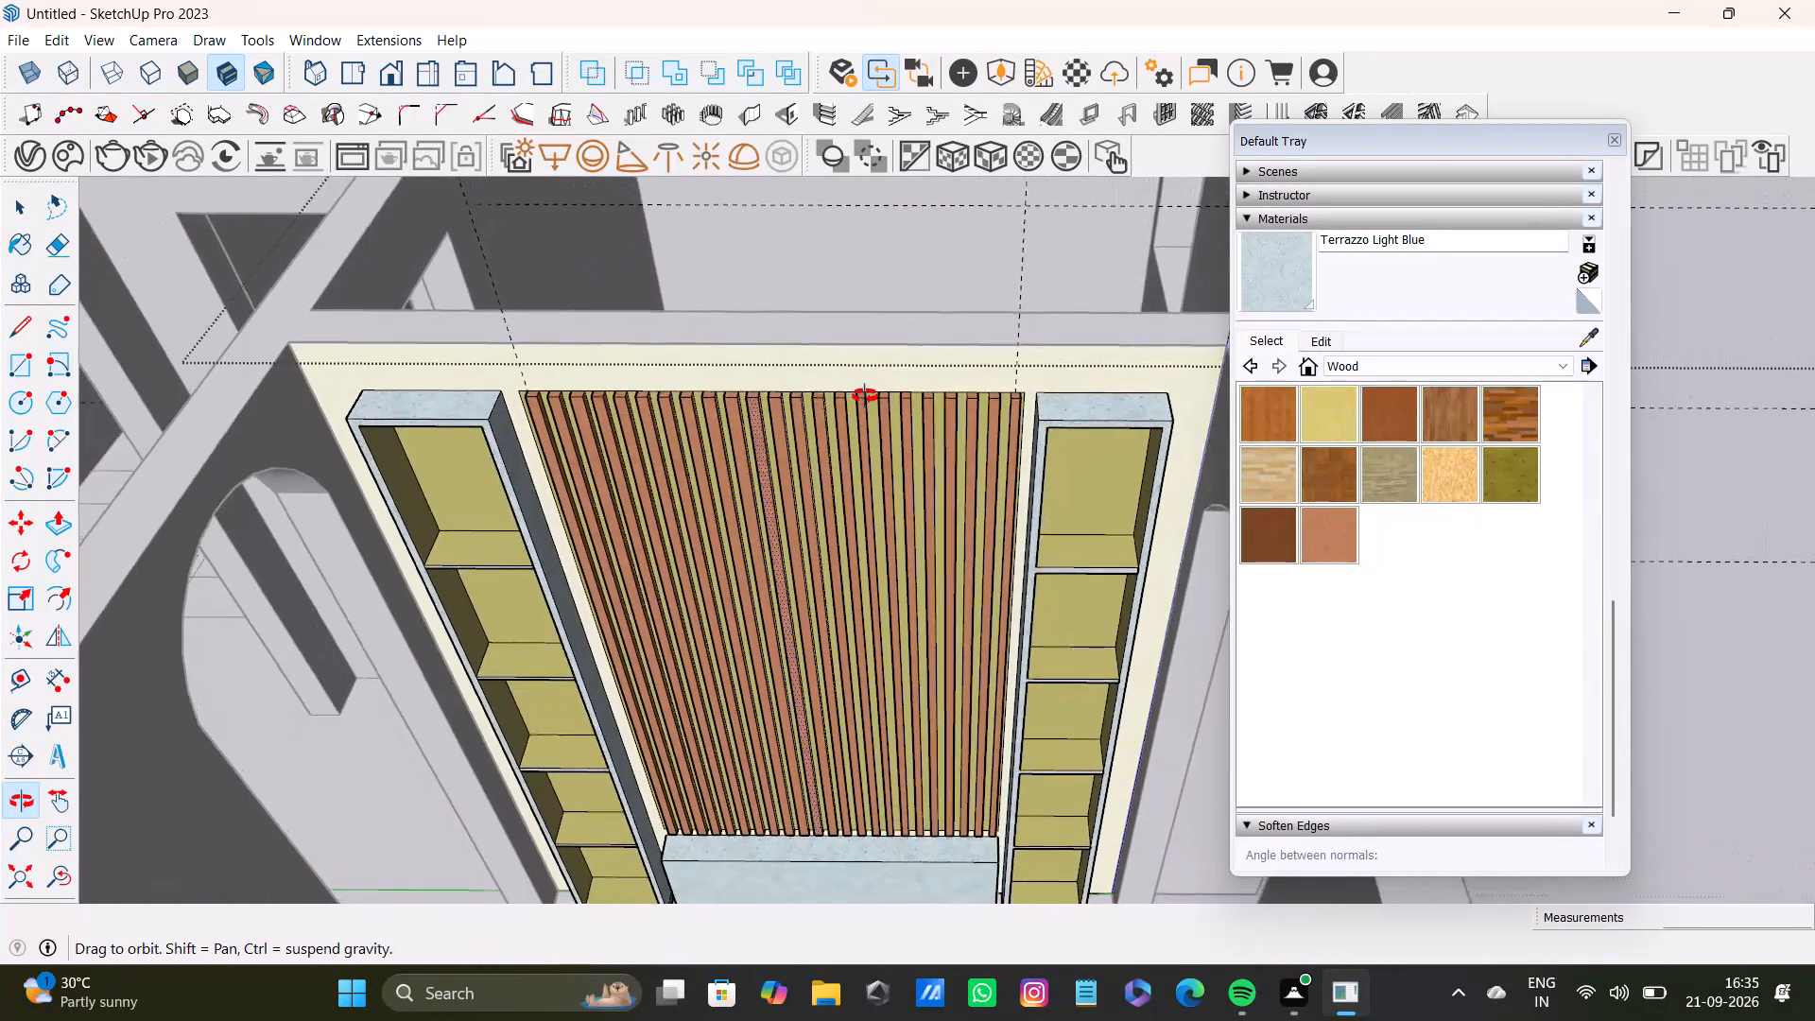
middle_click_drag(865, 396, 860, 396)
key("space")
scroll(922, 425, "down", 8)
middle_click_drag(803, 625, 751, 648)
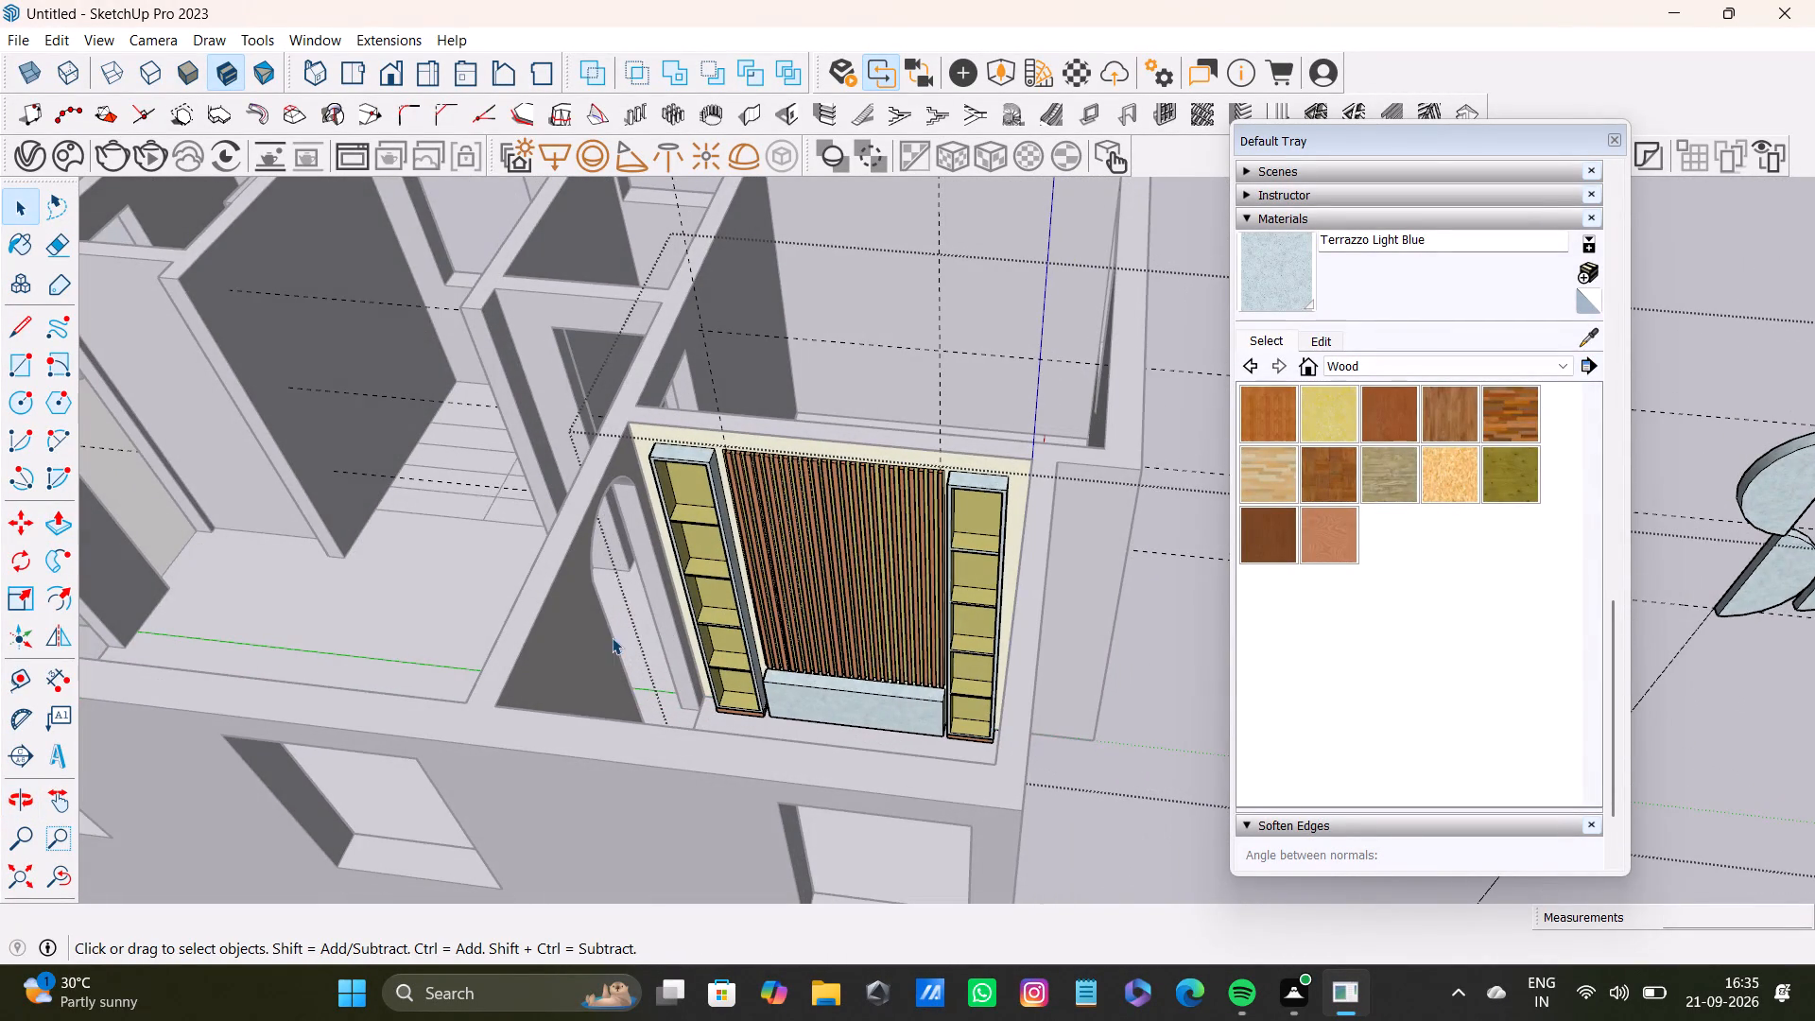
scroll(864, 514, "up", 3)
scroll(864, 514, "down", 4)
scroll(700, 527, "up", 6)
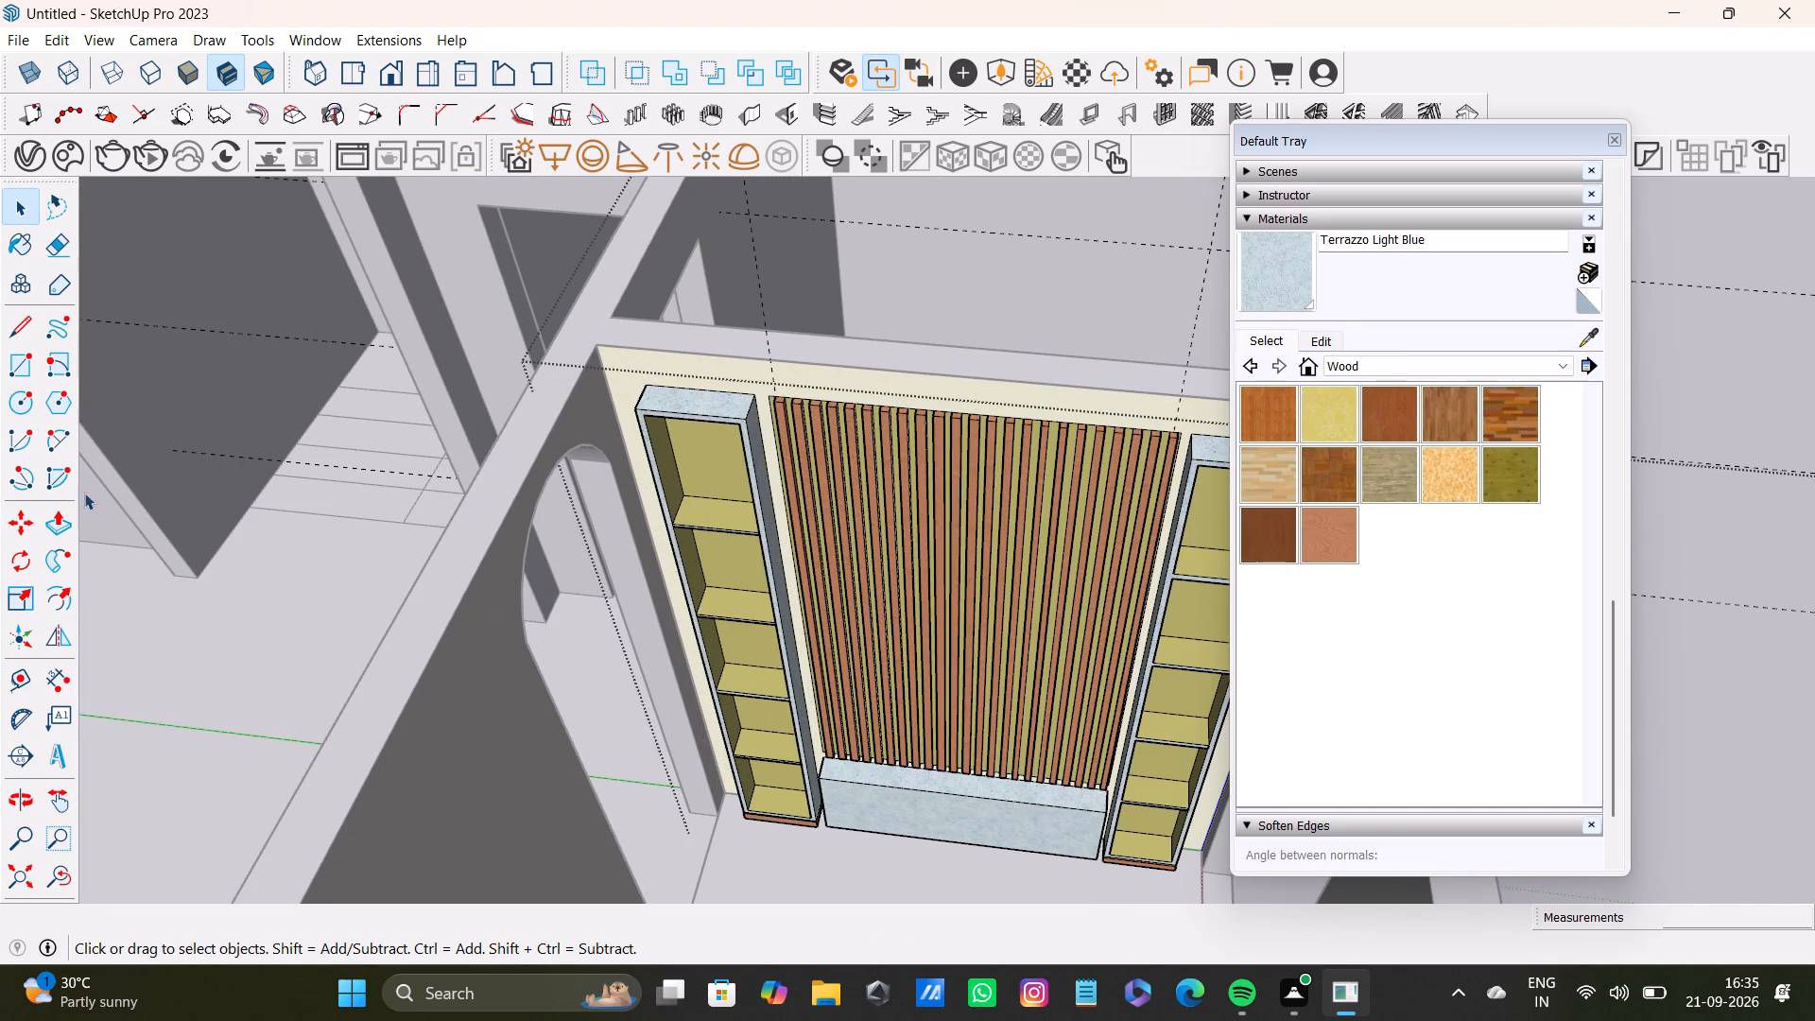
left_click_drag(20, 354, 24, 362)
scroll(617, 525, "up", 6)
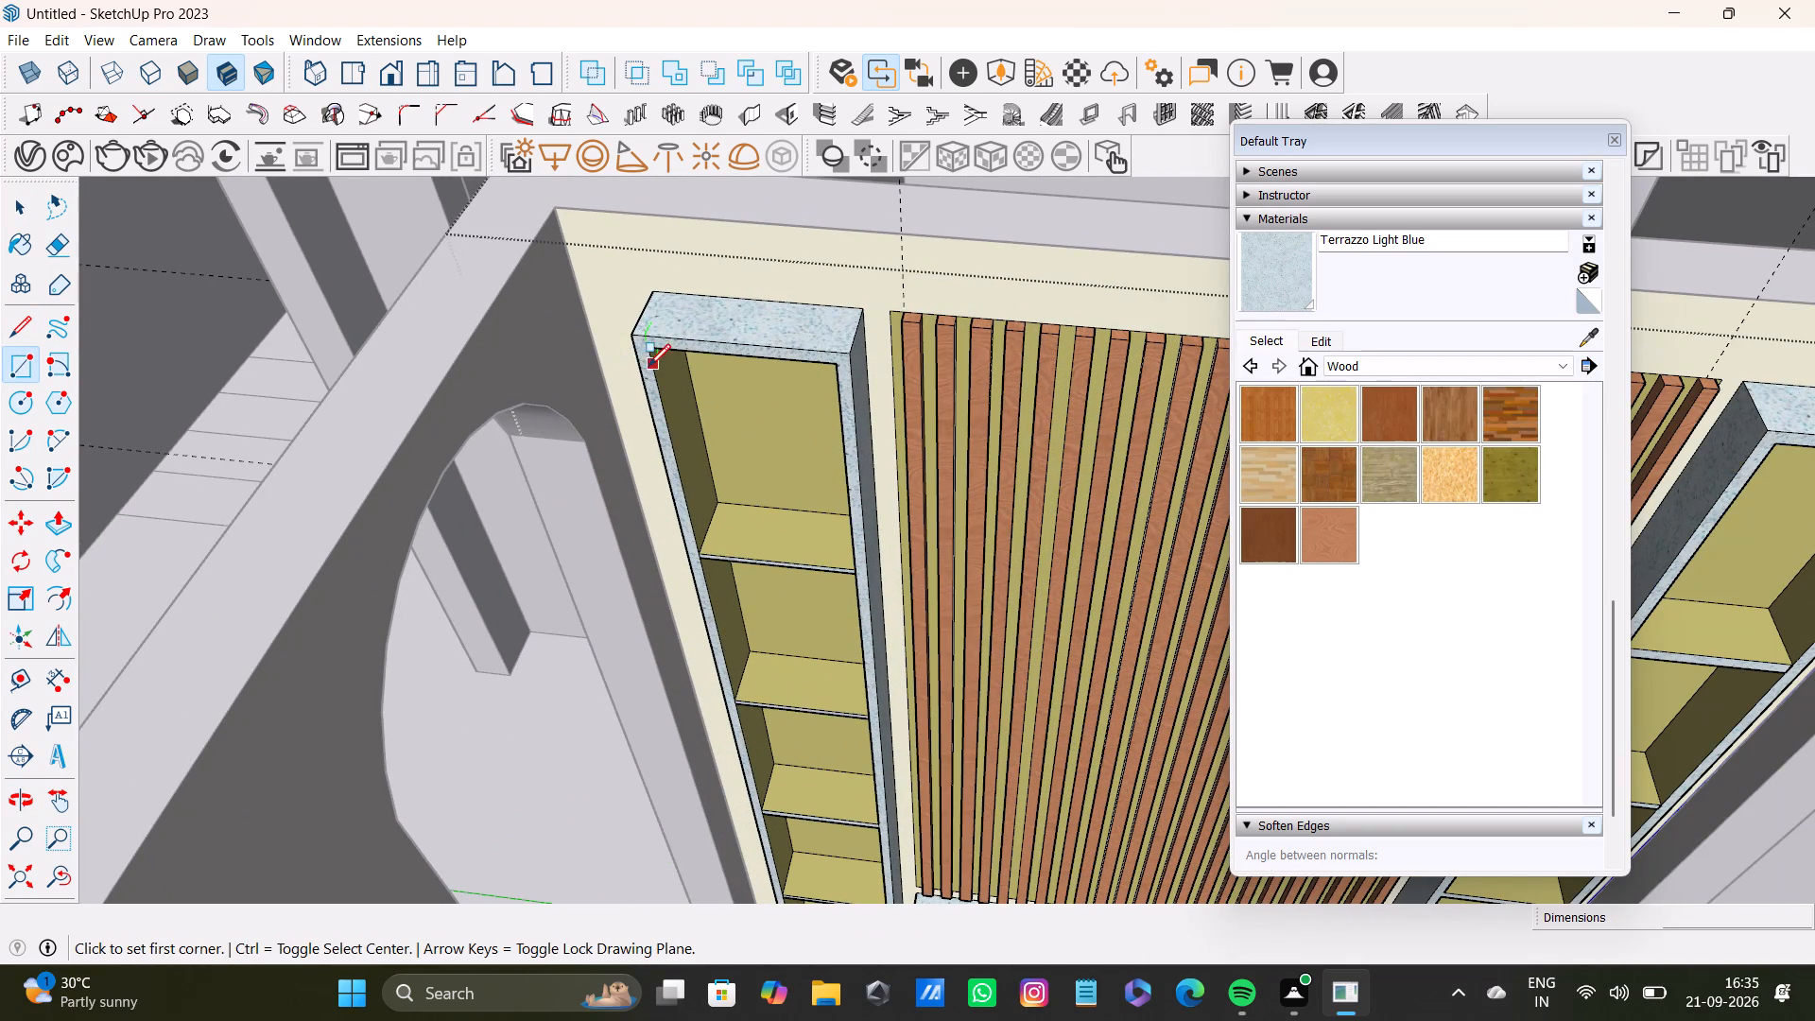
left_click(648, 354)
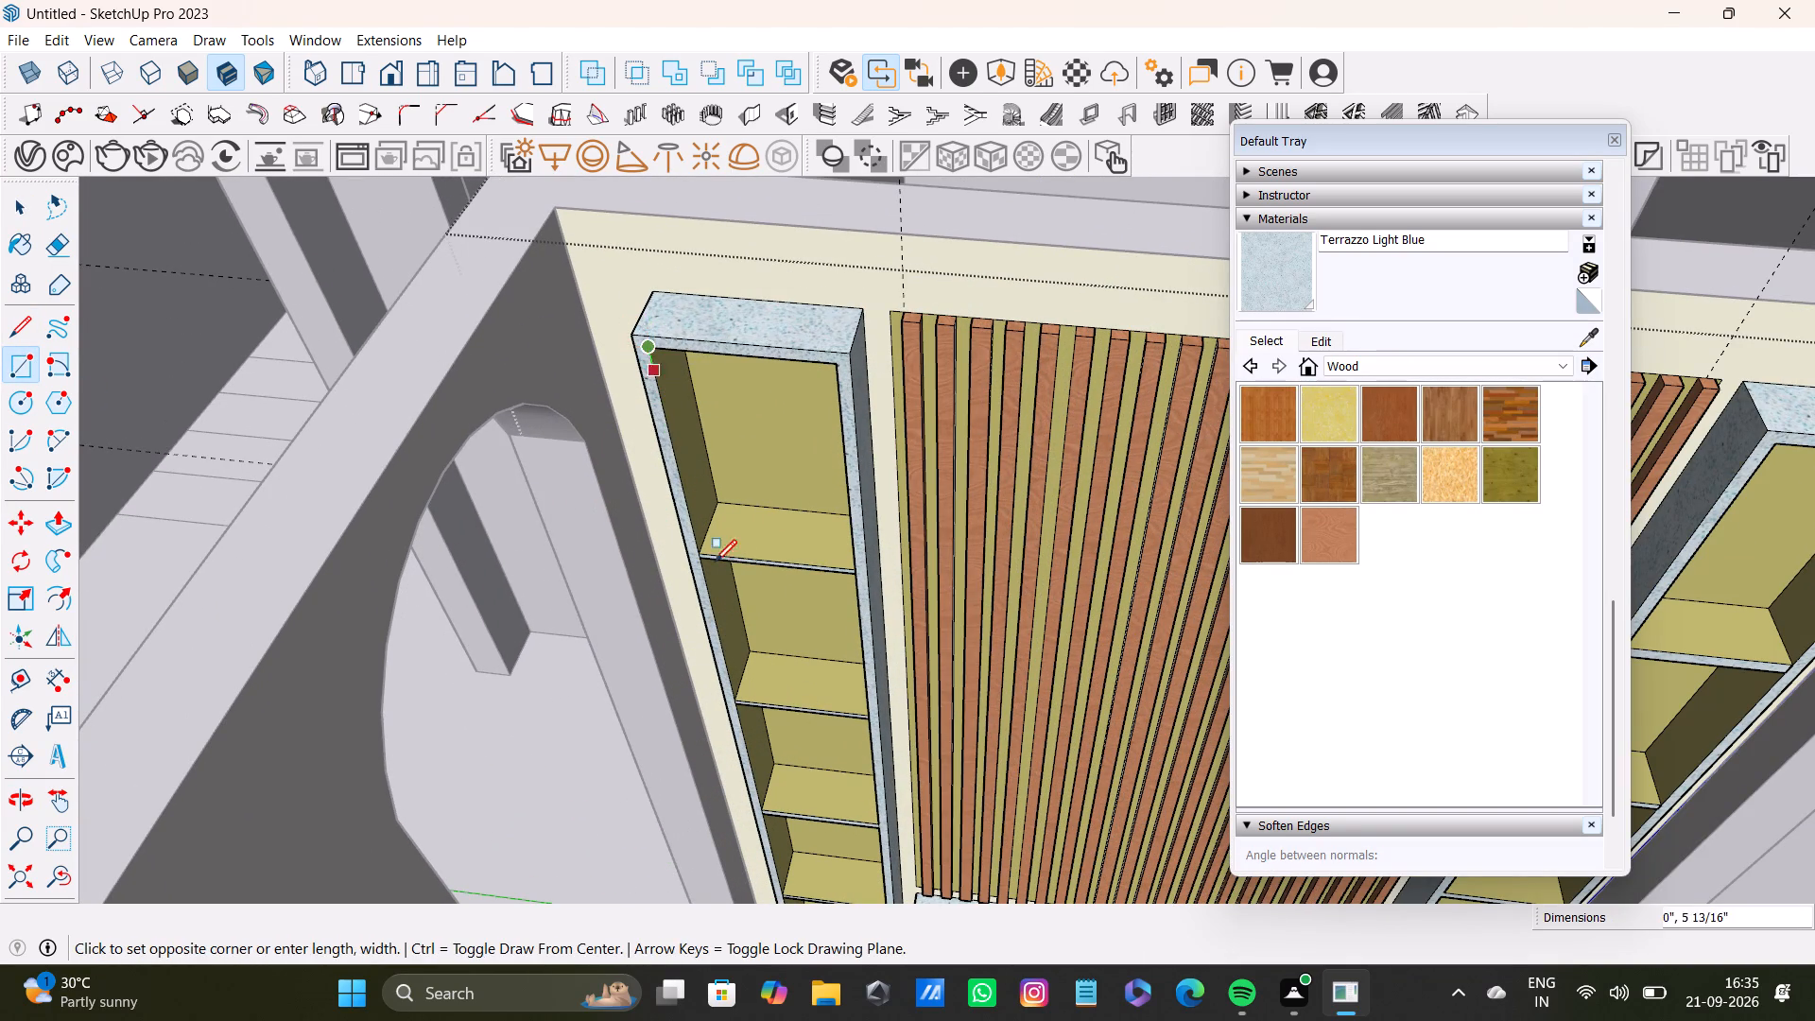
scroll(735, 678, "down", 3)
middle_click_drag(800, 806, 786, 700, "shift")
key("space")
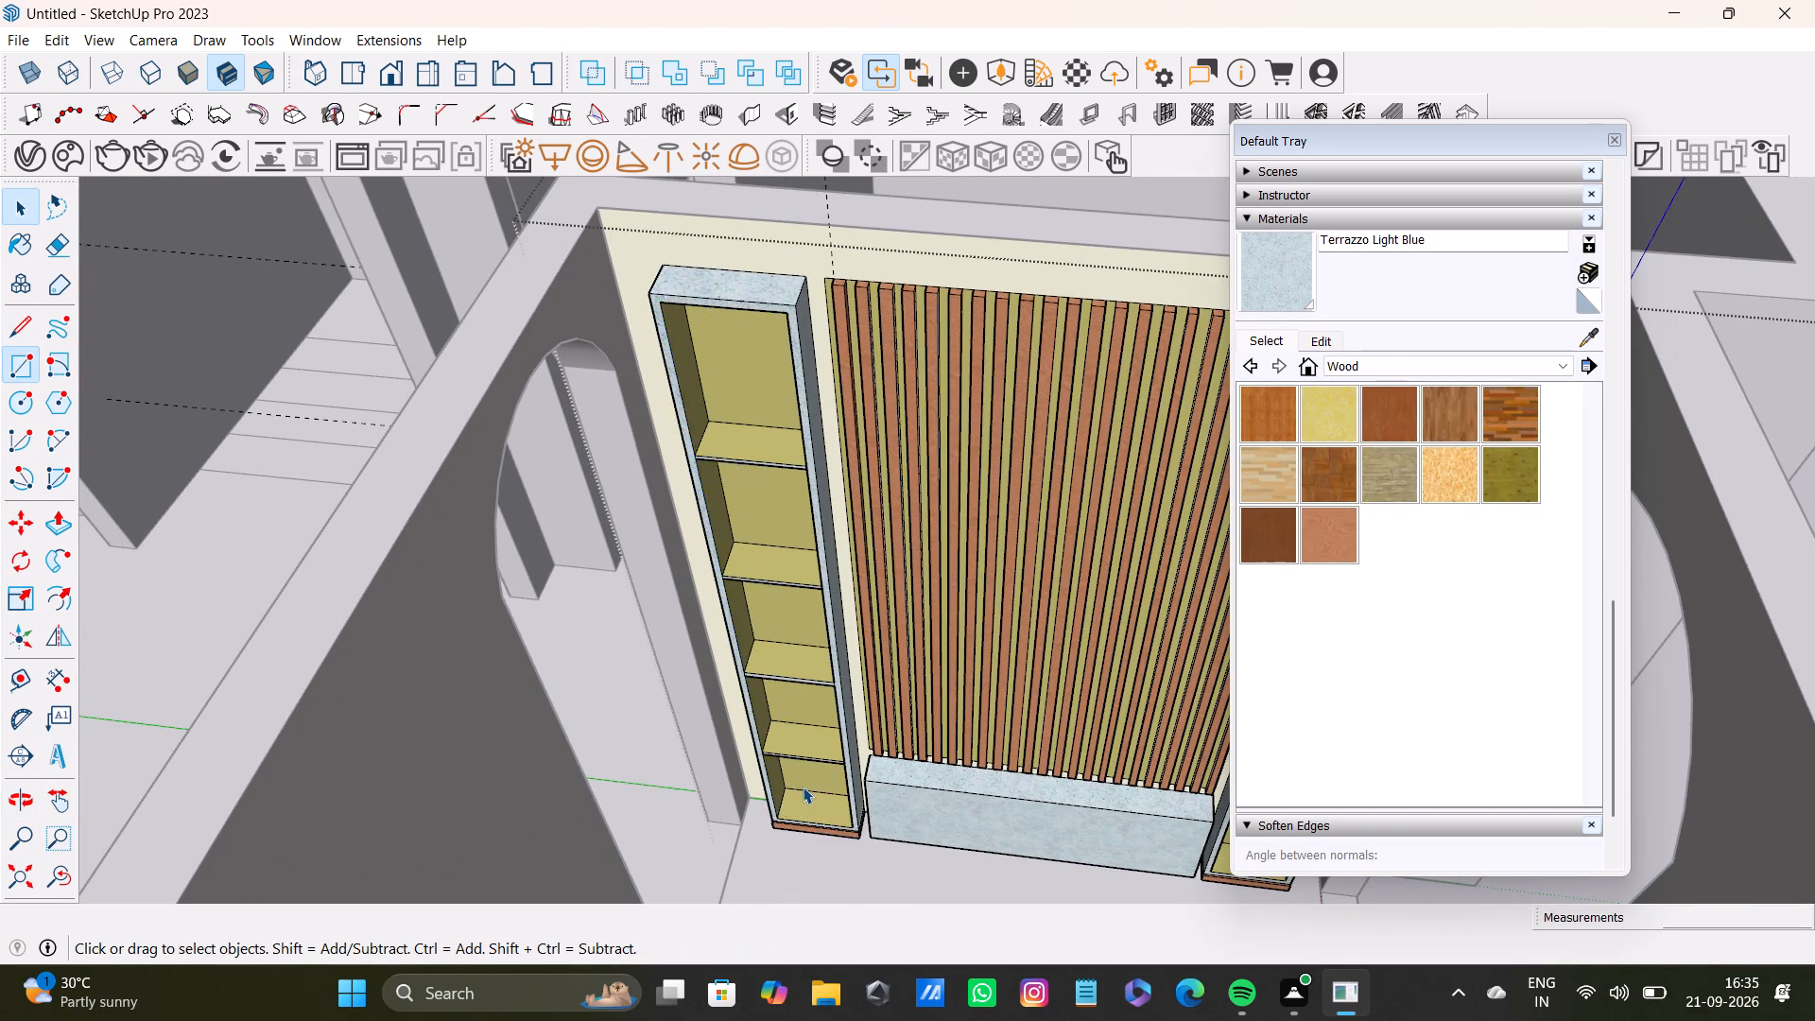
Draw a rectangle about 9' 1 7/16" by 1' 1 5/16" across the left shelving unit's open front, between its inner frame corners.
scroll(803, 787, "down", 4)
middle_click_drag(803, 744, 731, 695, "shift")
scroll(655, 556, "up", 1)
scroll(644, 446, "up", 2)
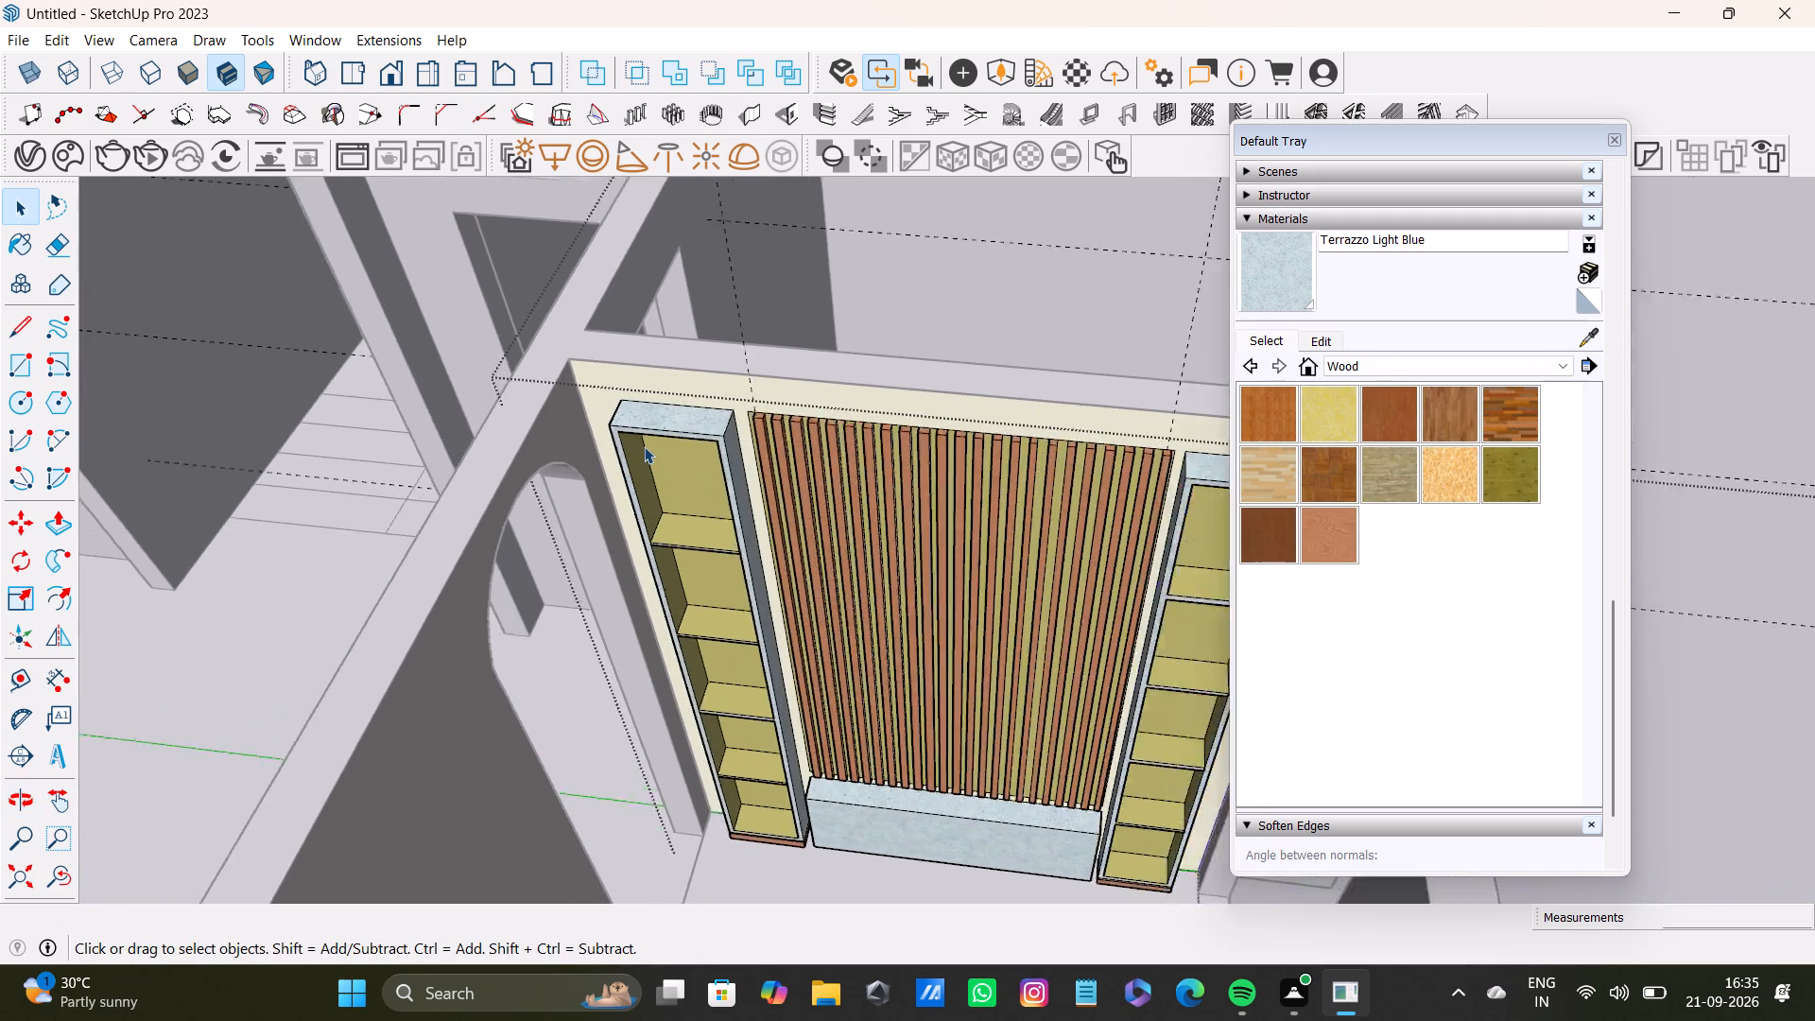
scroll(644, 446, "up", 5)
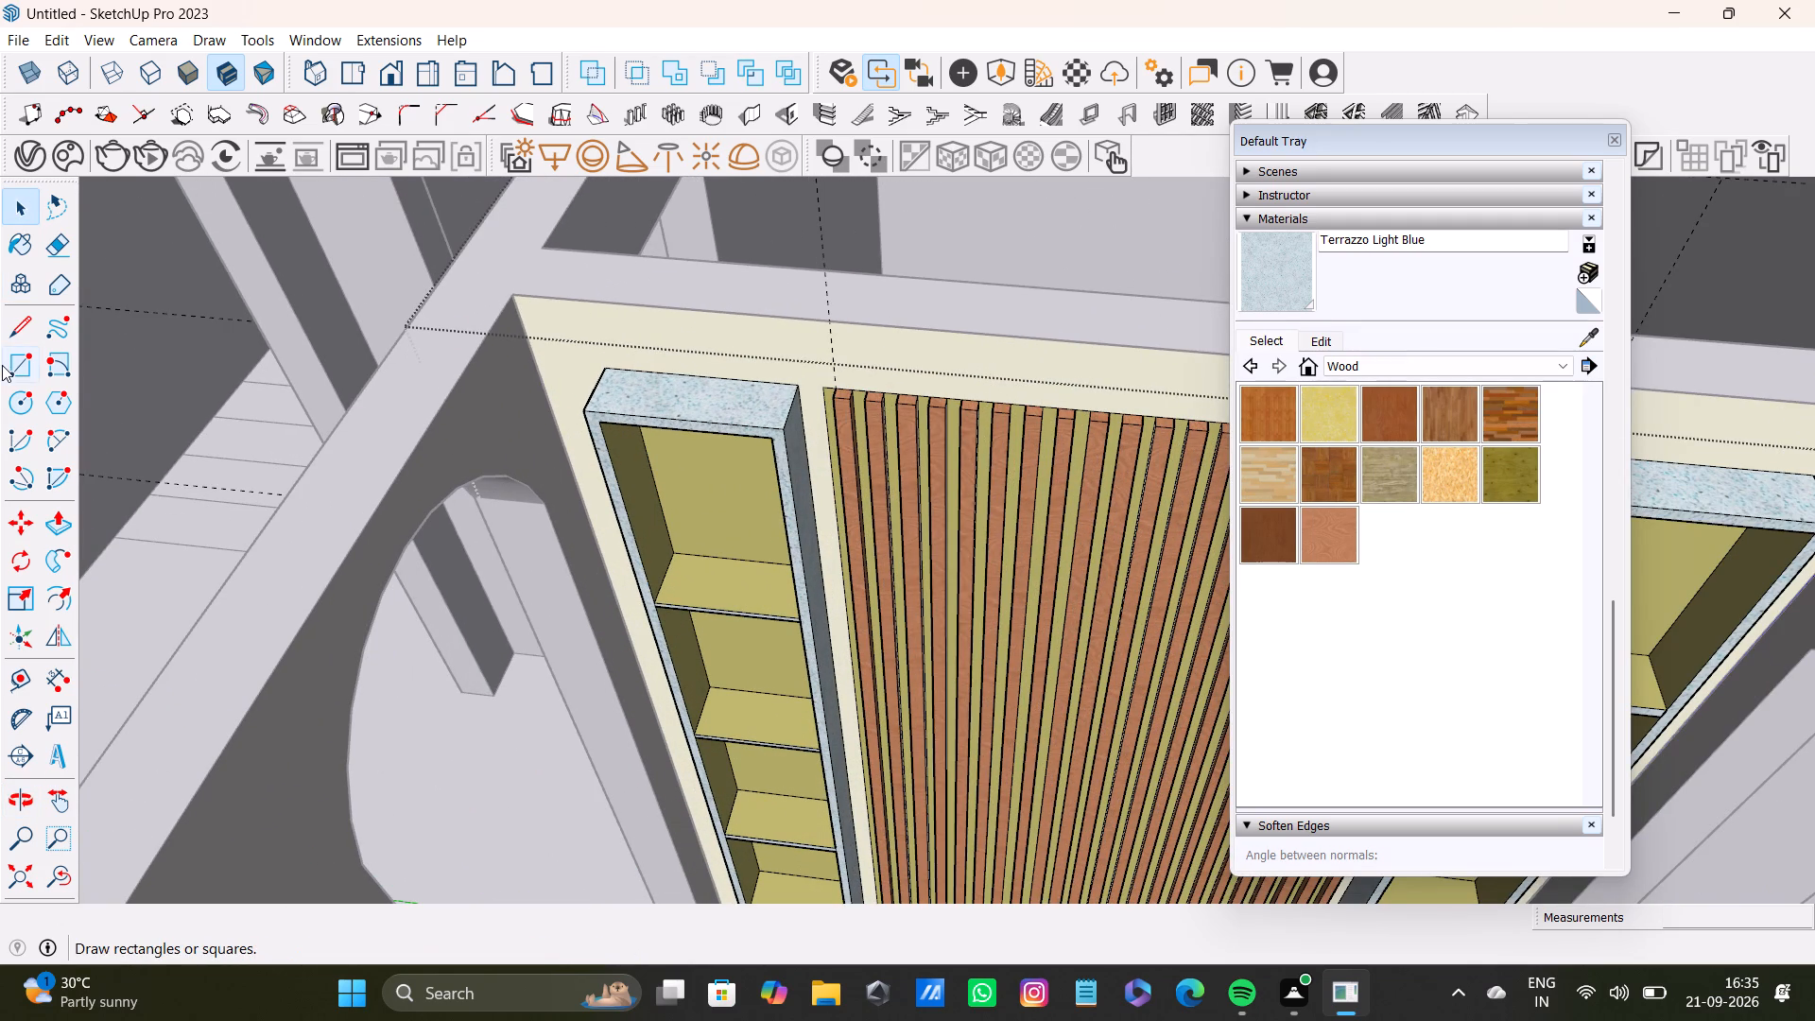
left_click_drag(17, 365, 60, 381)
scroll(775, 587, "up", 5)
left_click(20, 368)
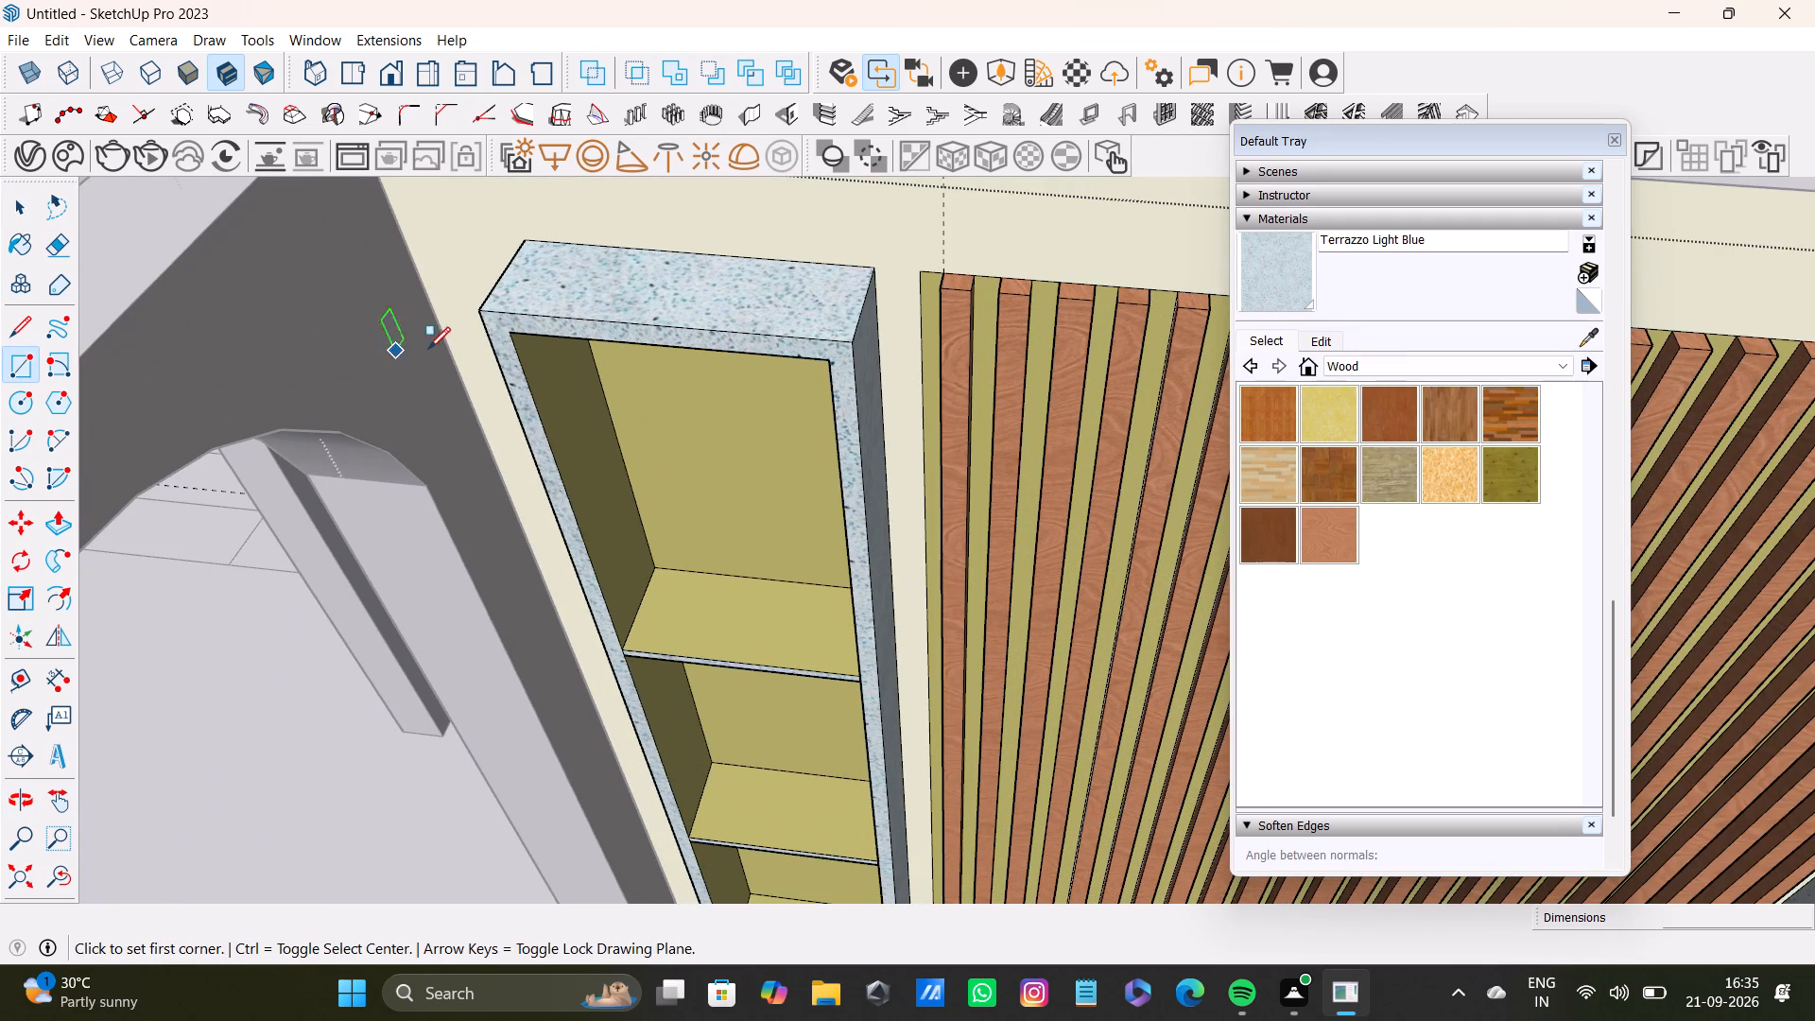
left_click(510, 332)
scroll(661, 622, "down", 4)
middle_click_drag(733, 757, 769, 638, "shift")
scroll(840, 860, "up", 2)
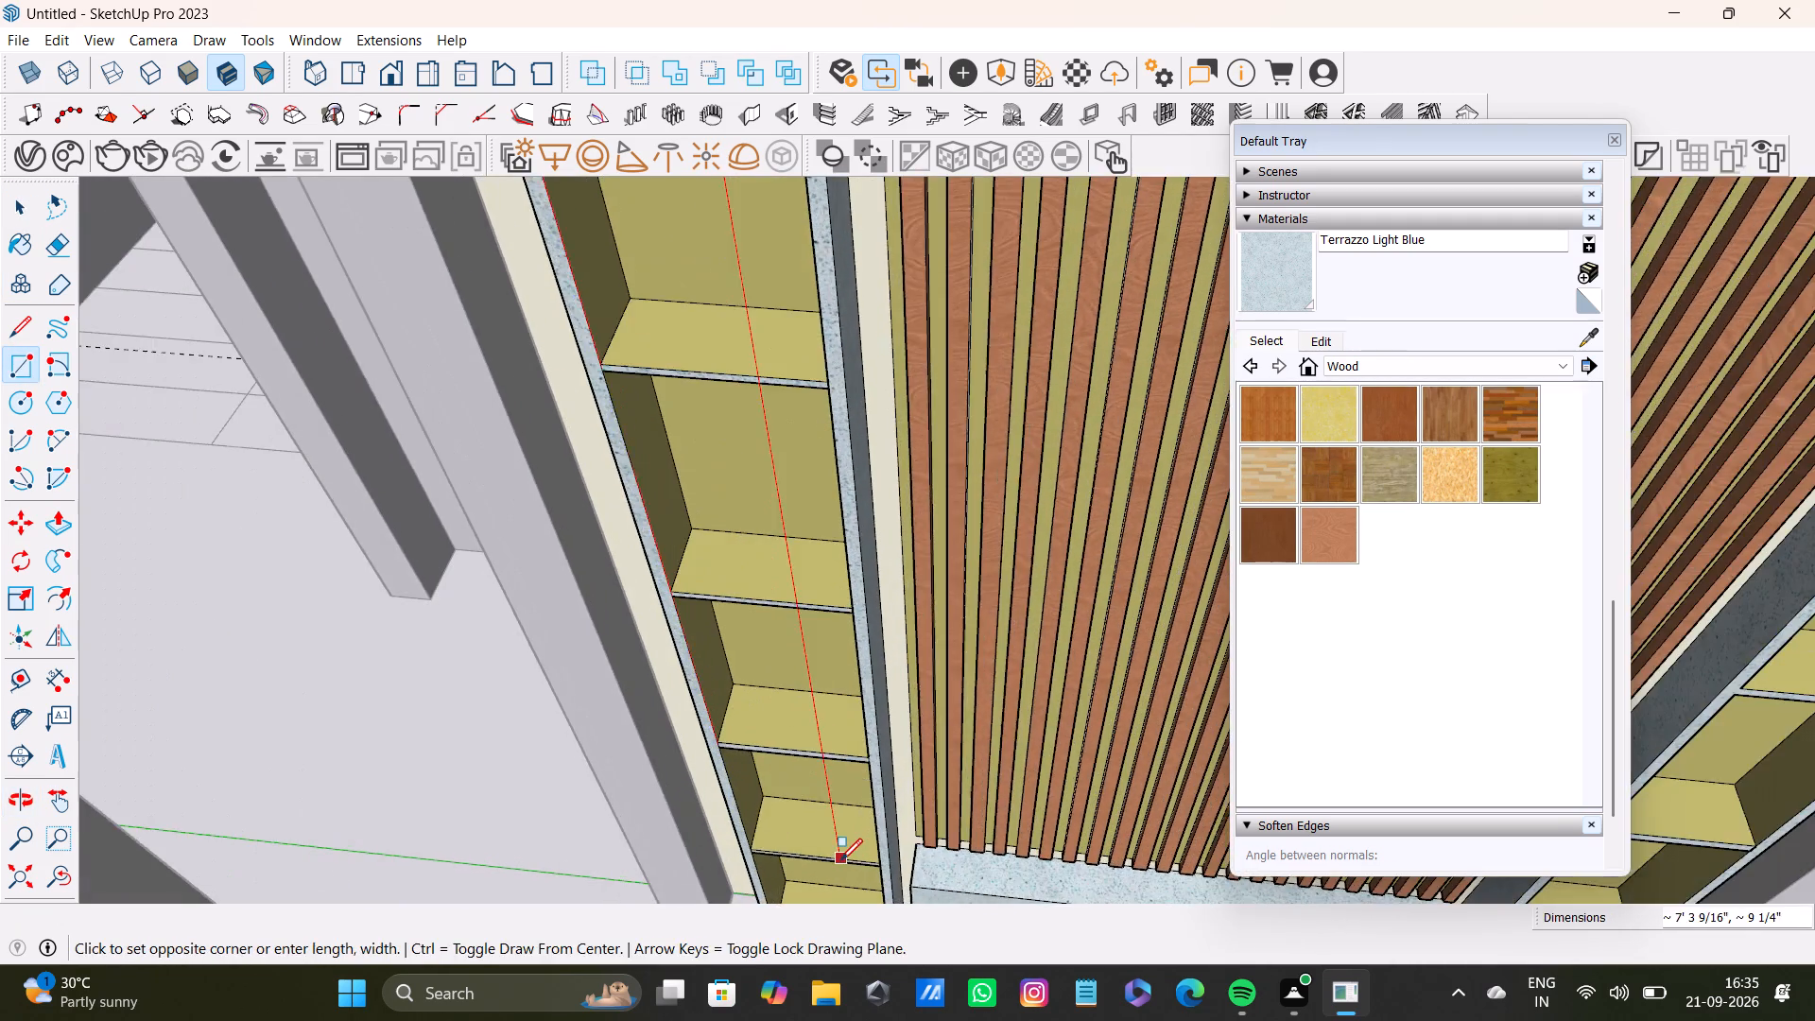
middle_click_drag(840, 860, 770, 718, "shift")
scroll(769, 735, "up", 6)
left_click(873, 846)
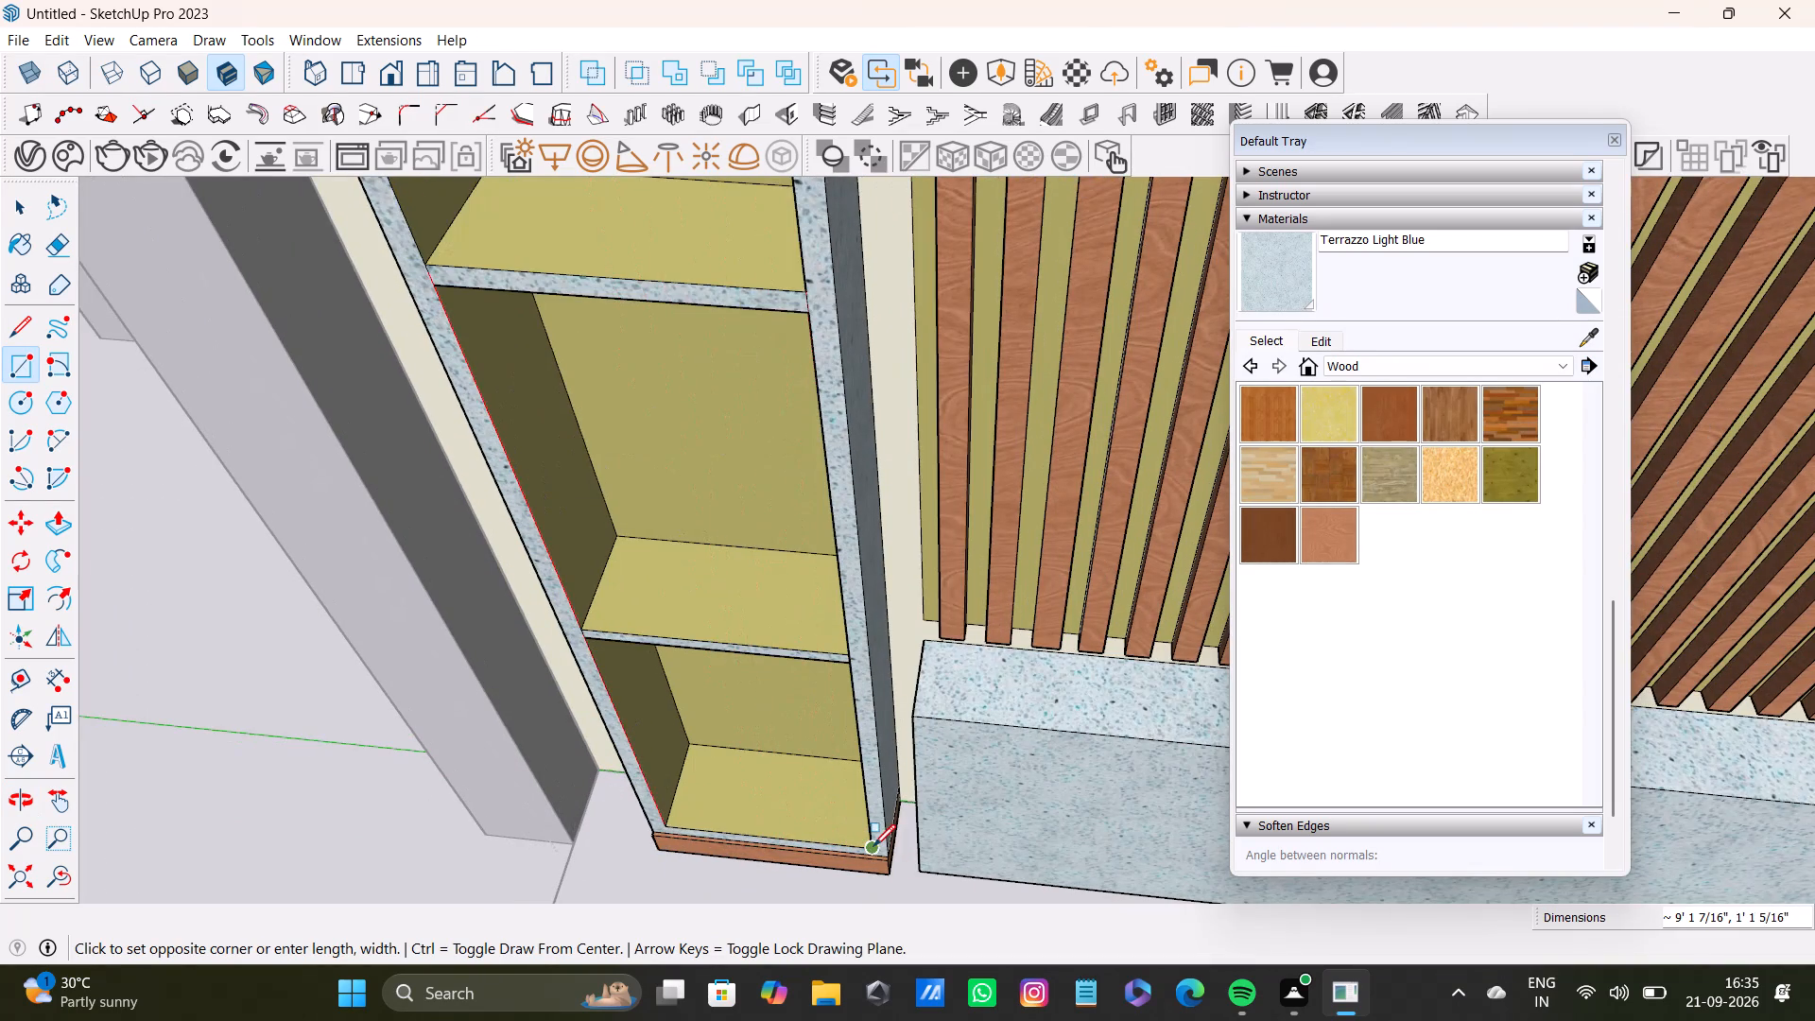
Pull the two lowest compartment panels of the left shelving unit outward, the bottom one by 5/16" and the second flush with it.
key("space")
left_click(816, 769)
key("p")
left_click(816, 768)
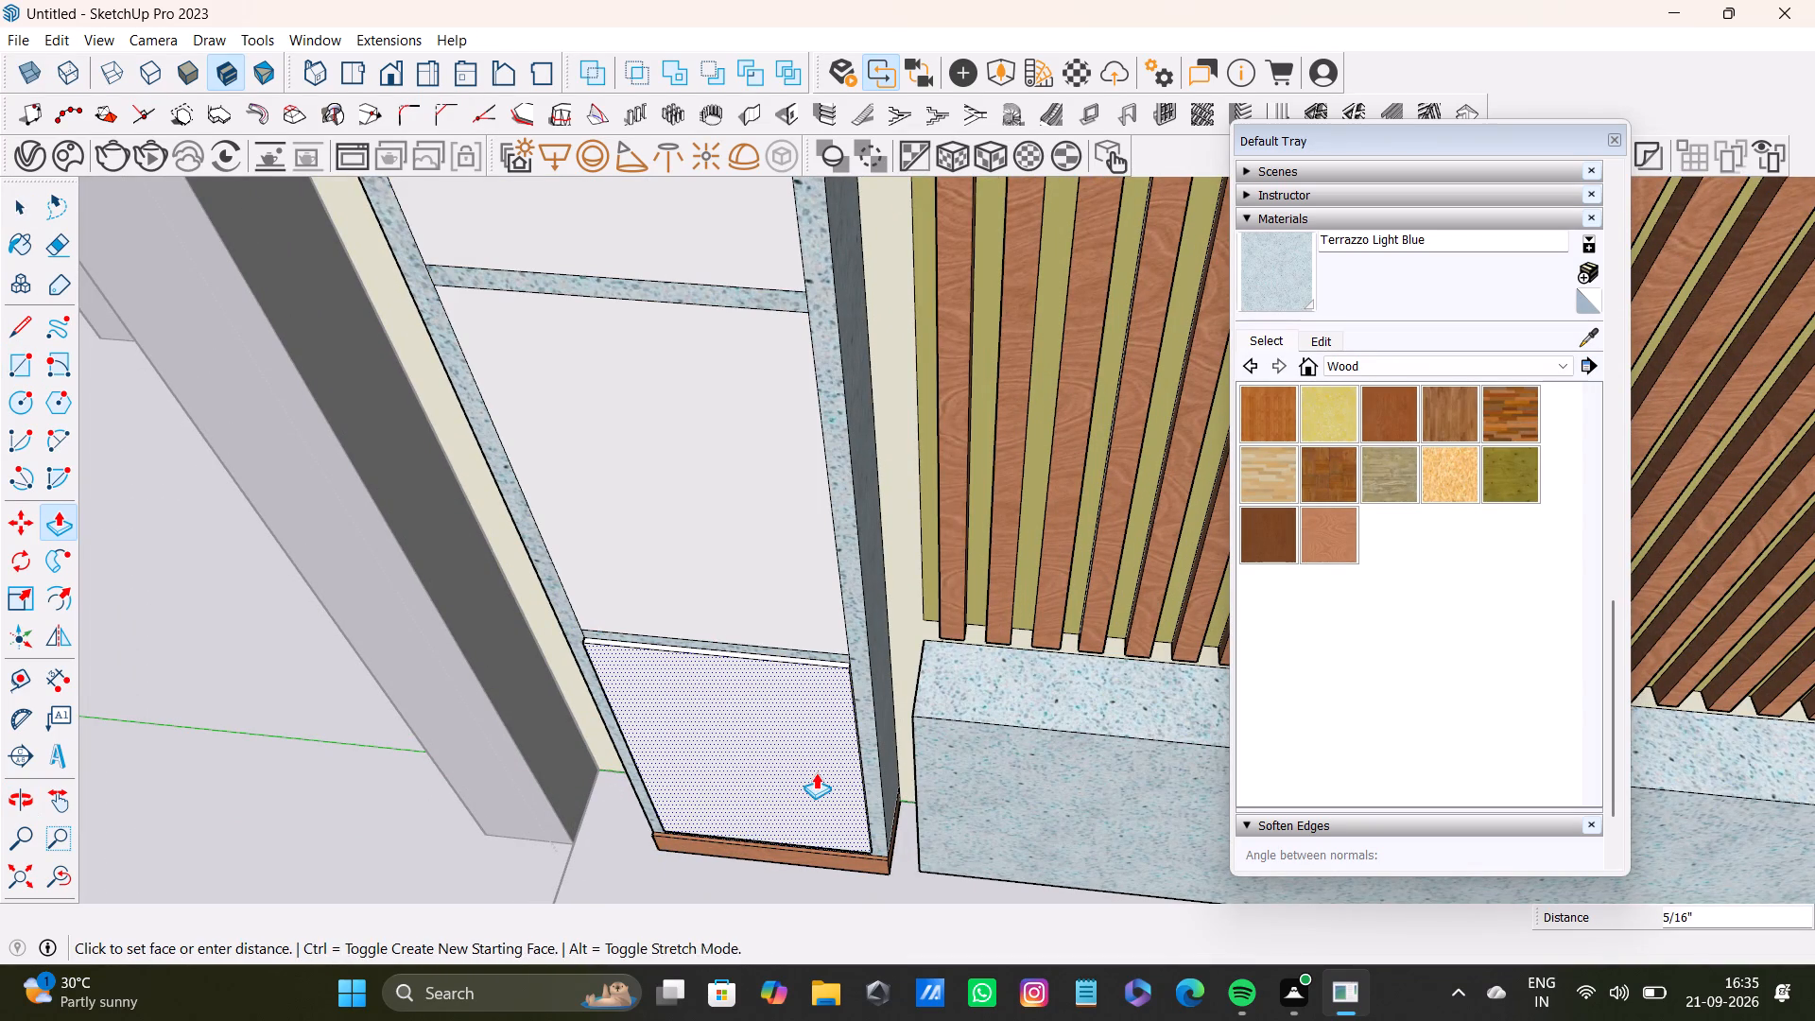
key("space")
left_click(786, 562)
left_click_drag(786, 562, 783, 565)
key("p")
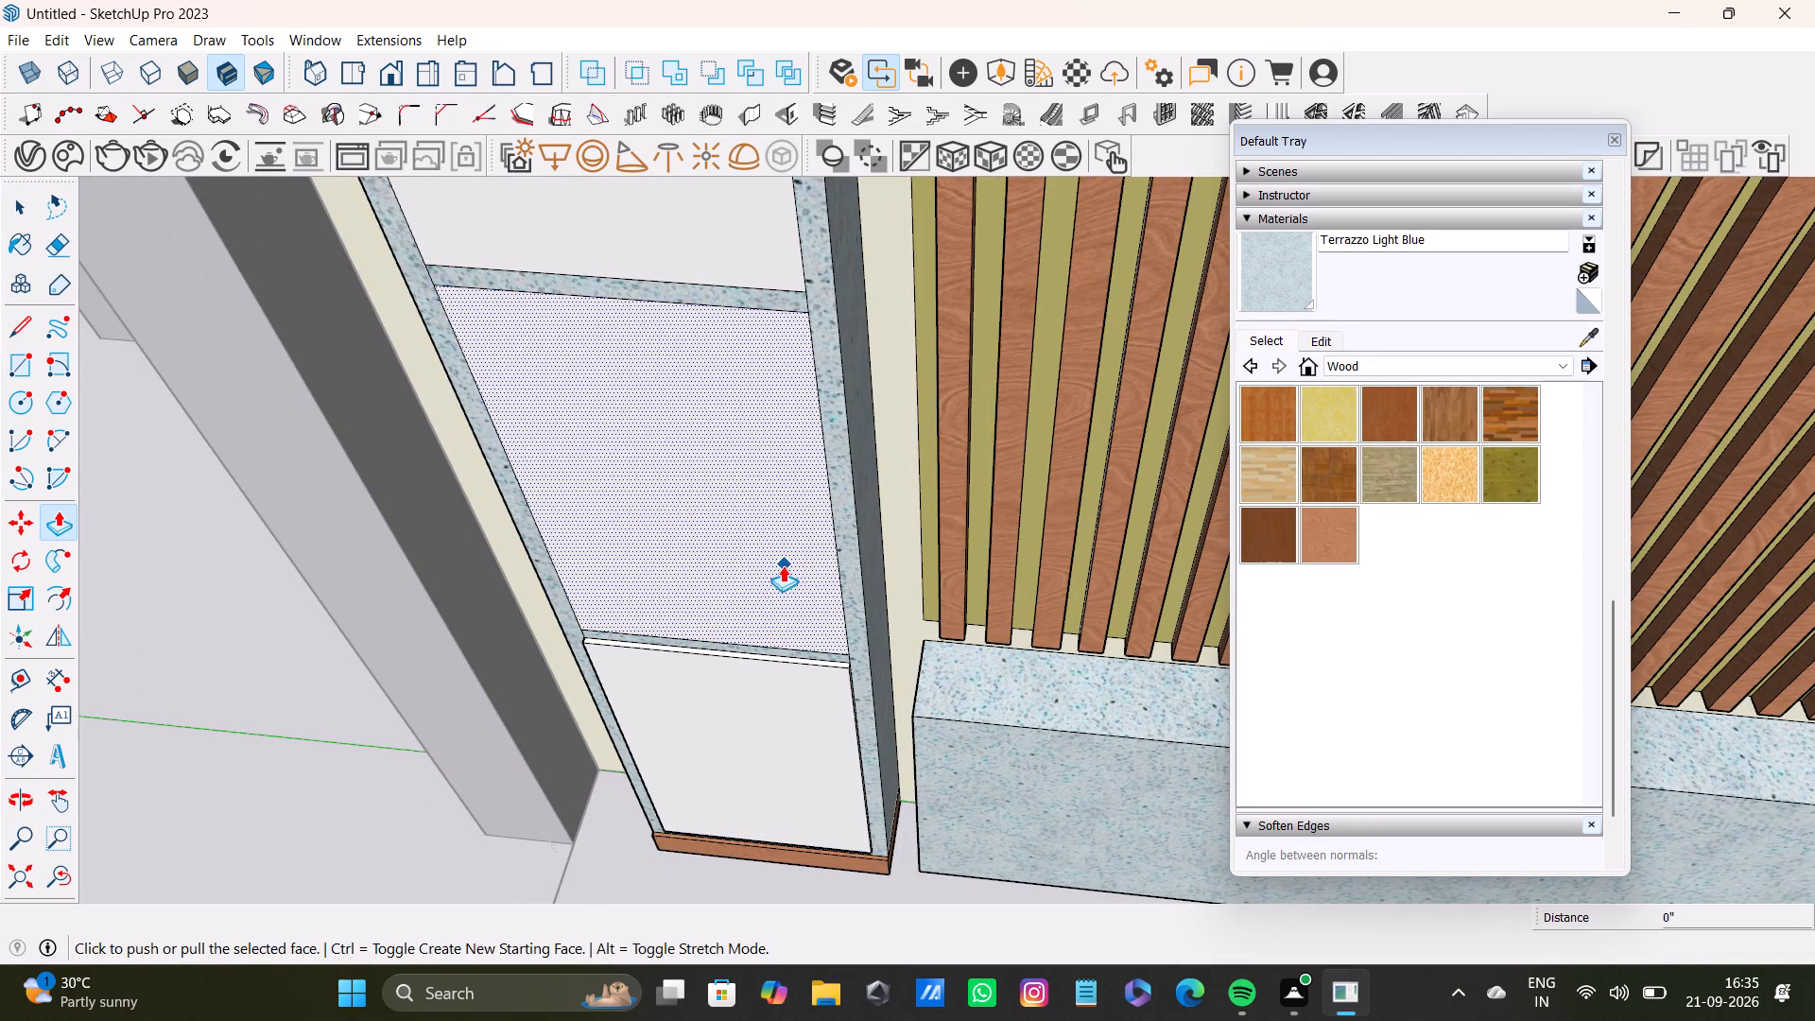
left_click_drag(783, 565, 775, 578)
left_click_drag(778, 595, 850, 712)
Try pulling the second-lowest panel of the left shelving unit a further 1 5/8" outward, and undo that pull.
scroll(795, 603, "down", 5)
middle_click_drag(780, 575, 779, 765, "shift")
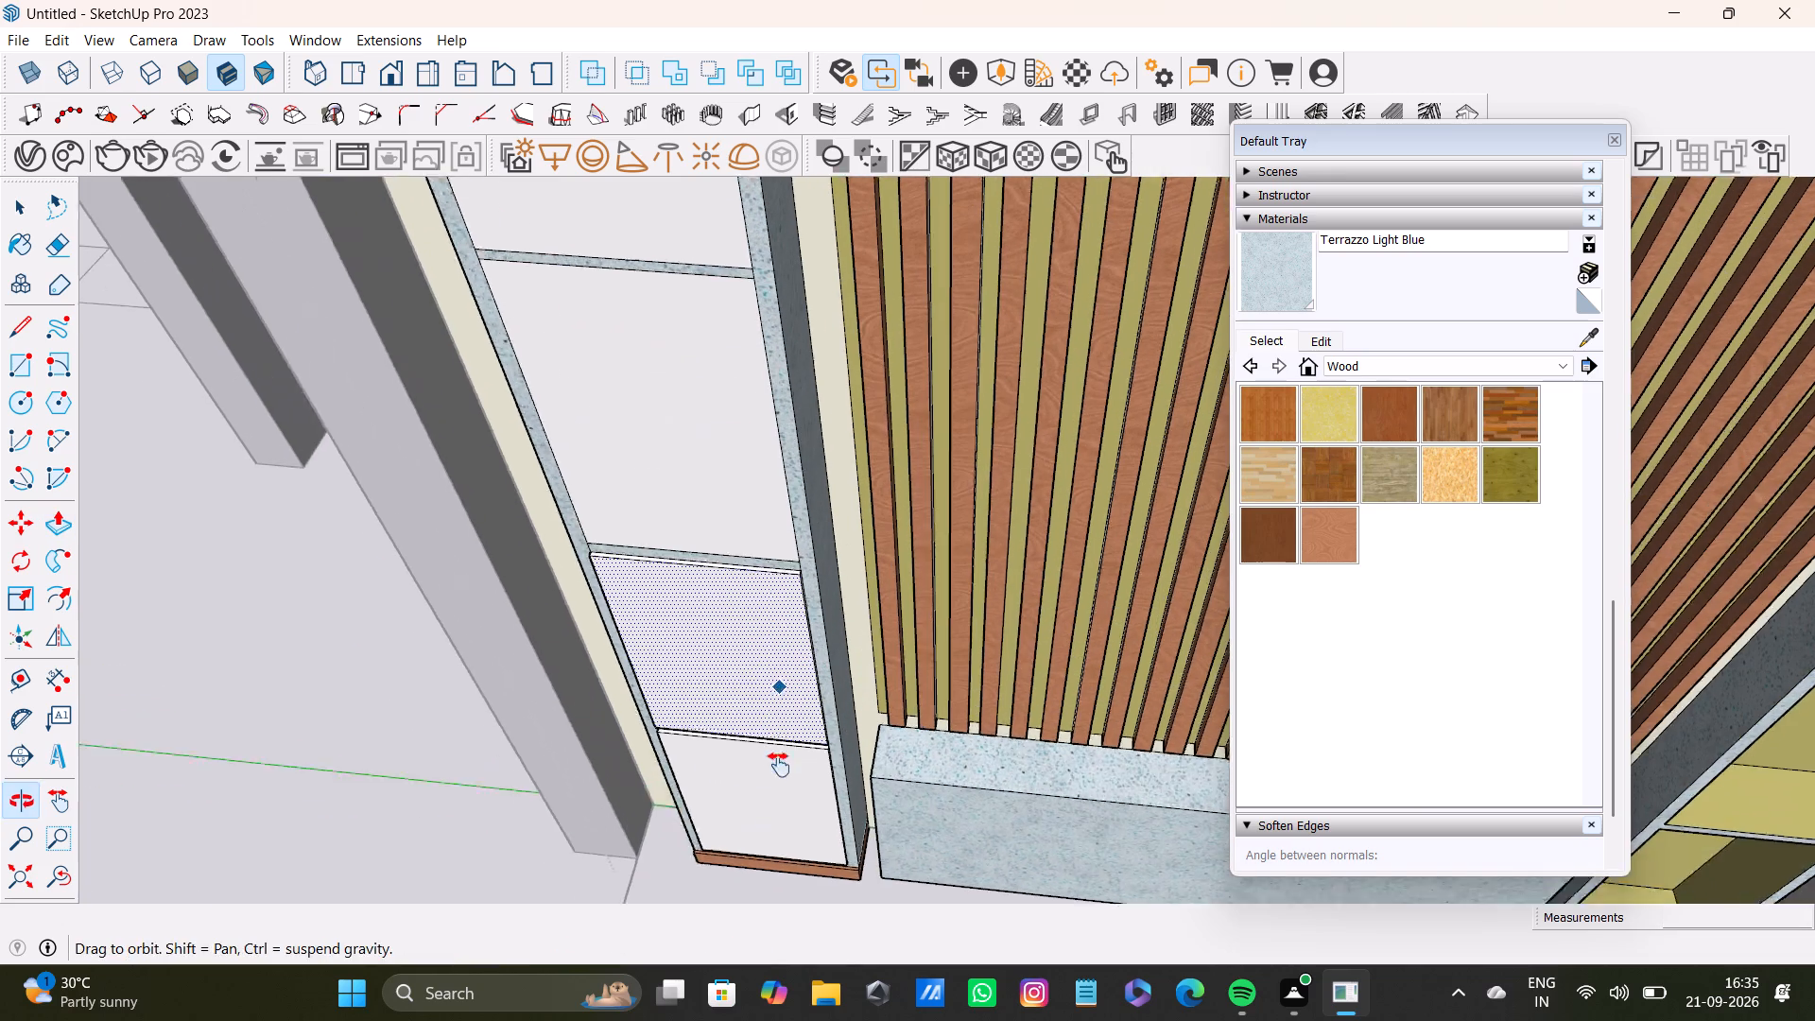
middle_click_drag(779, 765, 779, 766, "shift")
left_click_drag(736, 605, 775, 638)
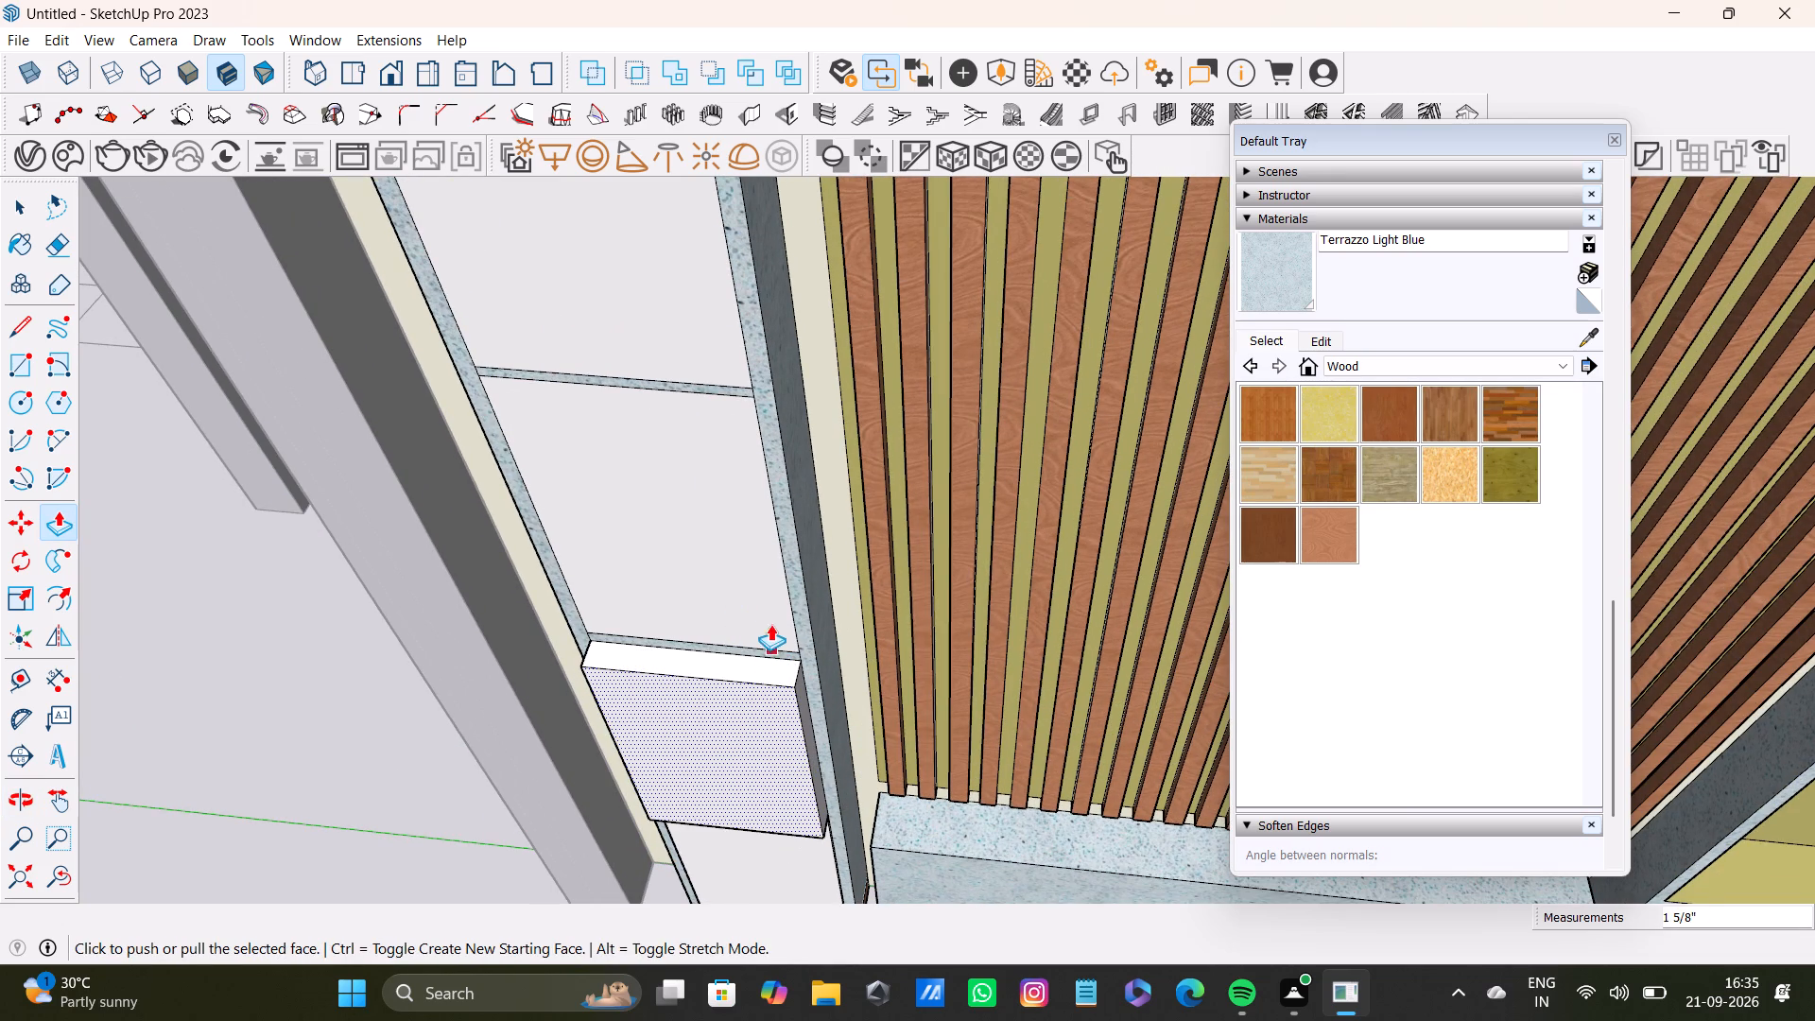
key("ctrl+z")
Pull the left shelving unit's third, fourth and top compartment panels 5/16" outward, flush with the two panels below.
left_click_drag(770, 588, 799, 709)
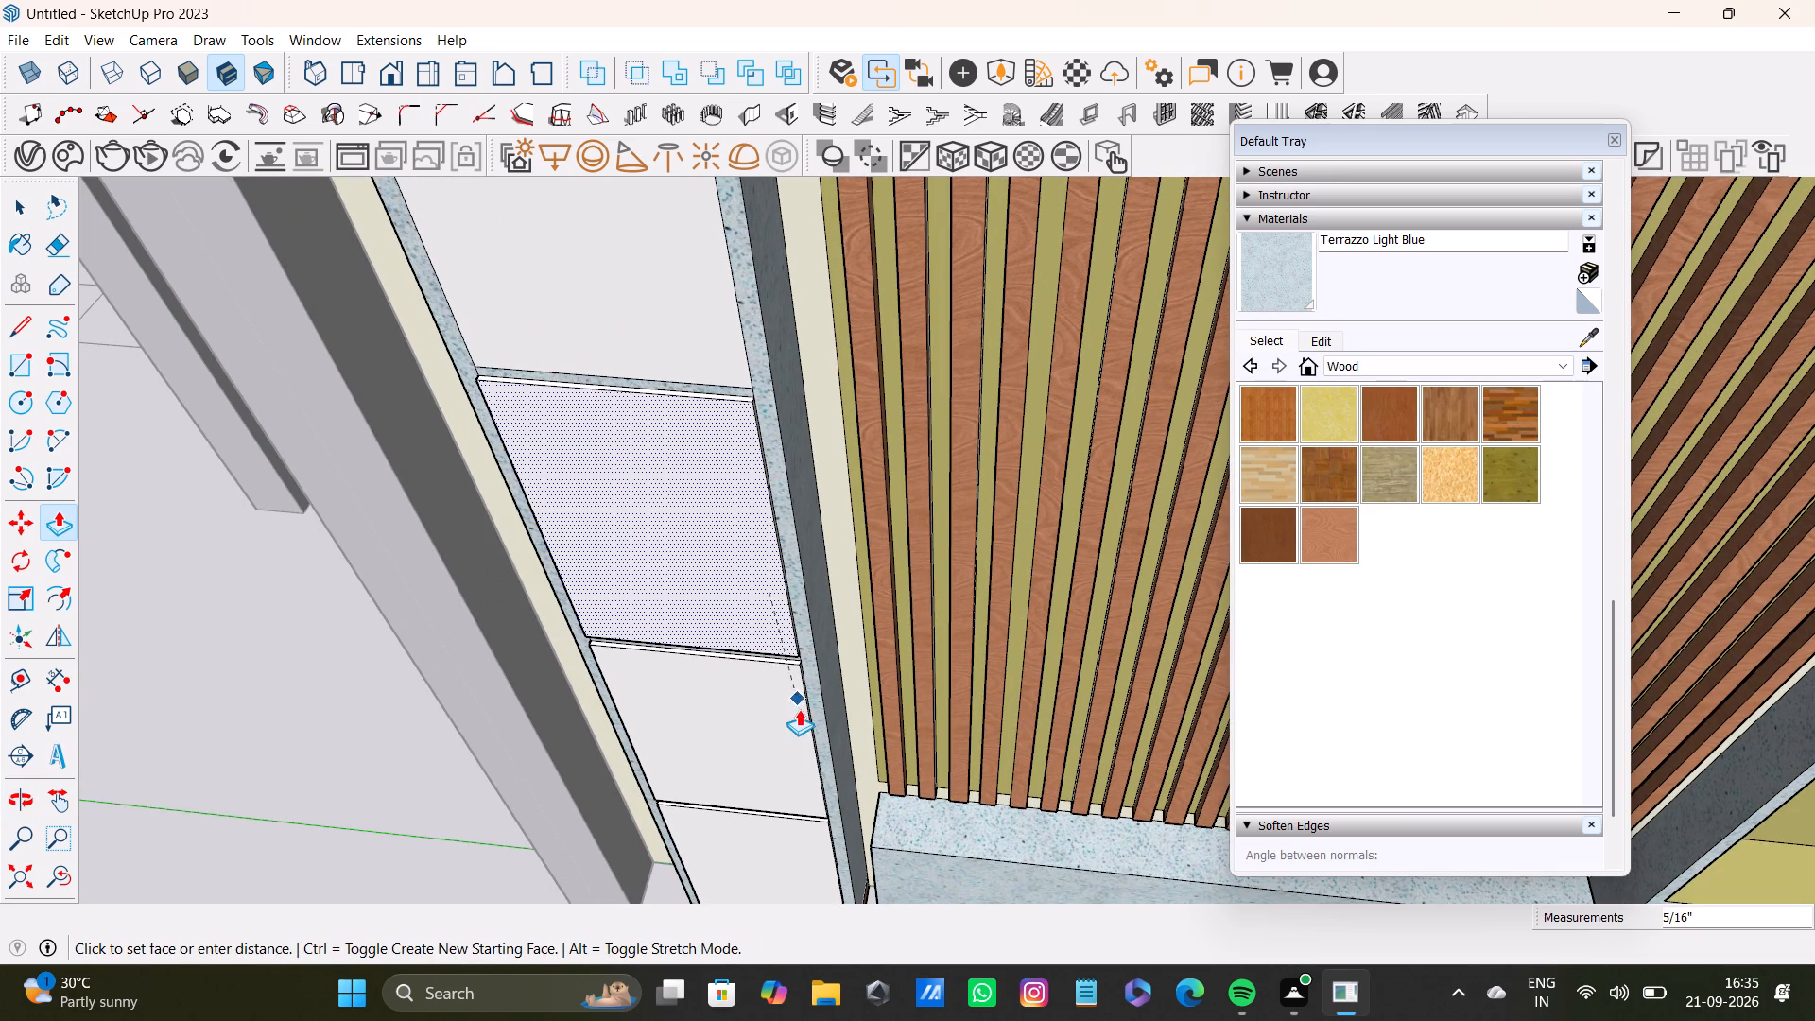
left_click_drag(799, 709, 800, 719)
middle_click_drag(629, 284, 658, 517, "shift")
left_click_drag(756, 589, 768, 644)
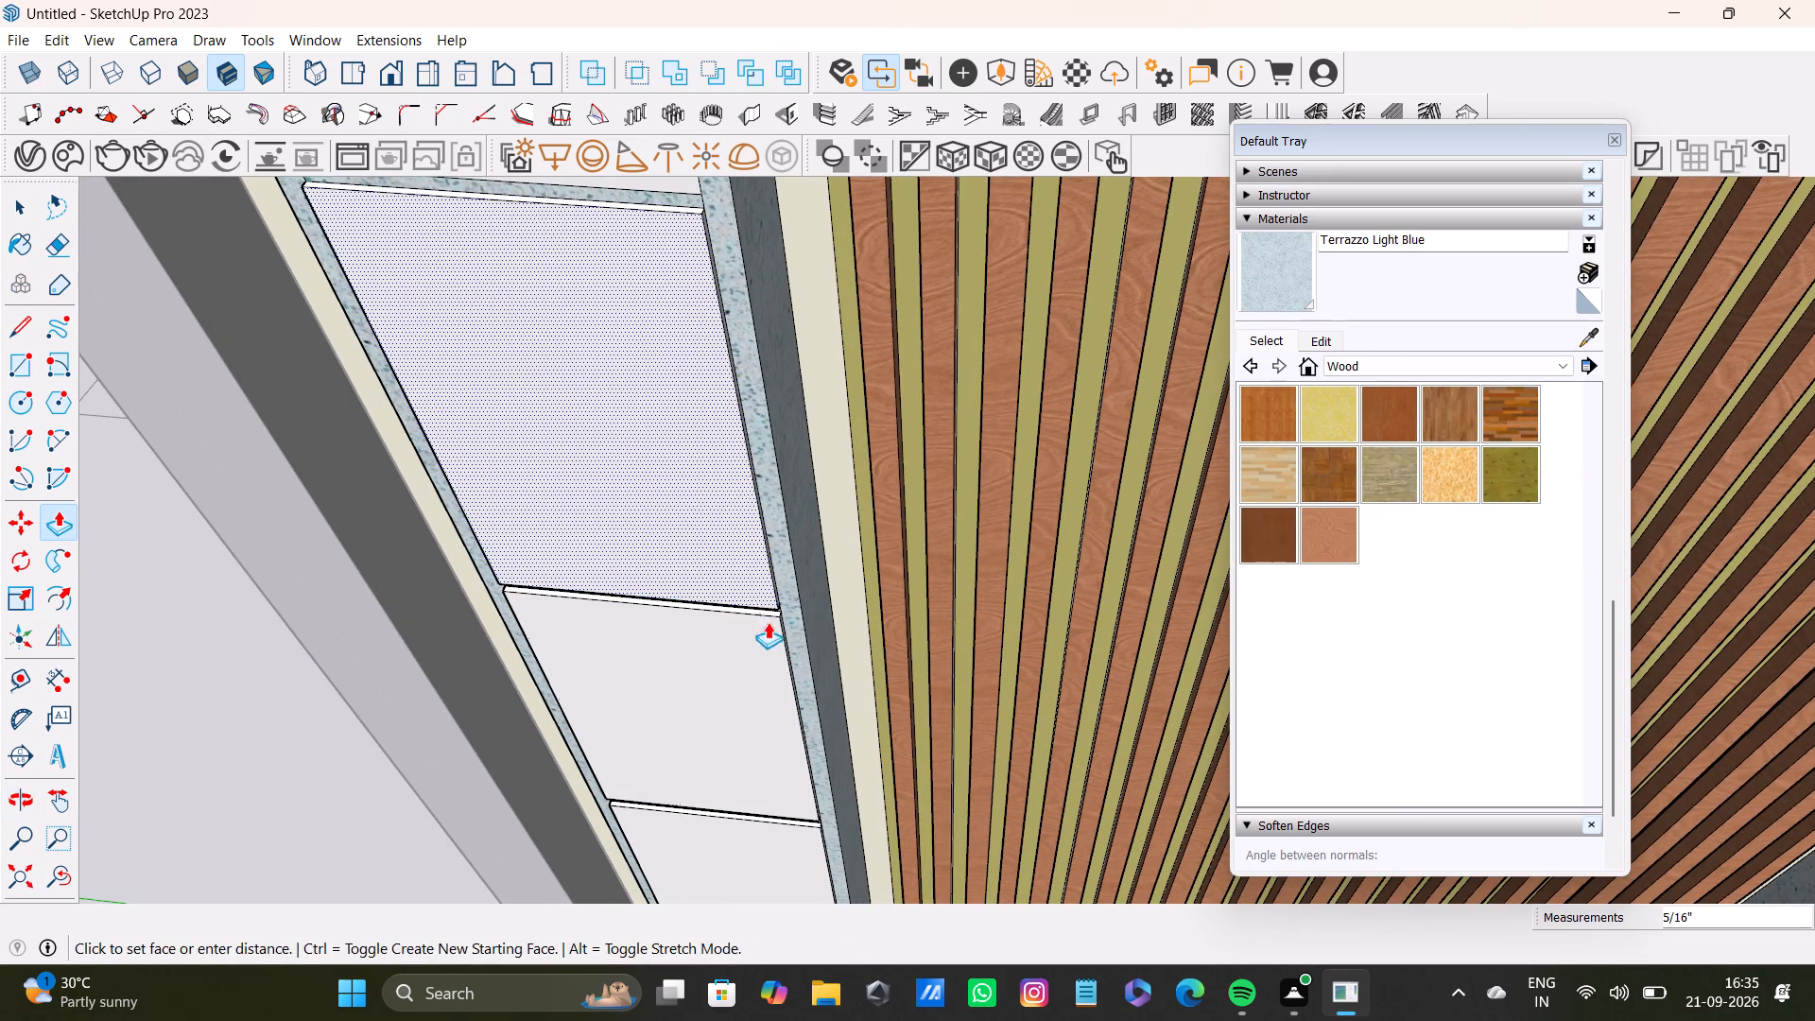
scroll(734, 509, "down", 5)
middle_click_drag(714, 471, 762, 749, "shift")
left_click_drag(718, 595, 783, 774)
Examine the left shelving unit's new front panels in the overall wall view and up close at the base.
scroll(785, 769, "down", 4)
middle_click_drag(785, 768, 698, 514)
scroll(700, 516, "down", 7)
middle_click_drag(717, 610, 677, 686)
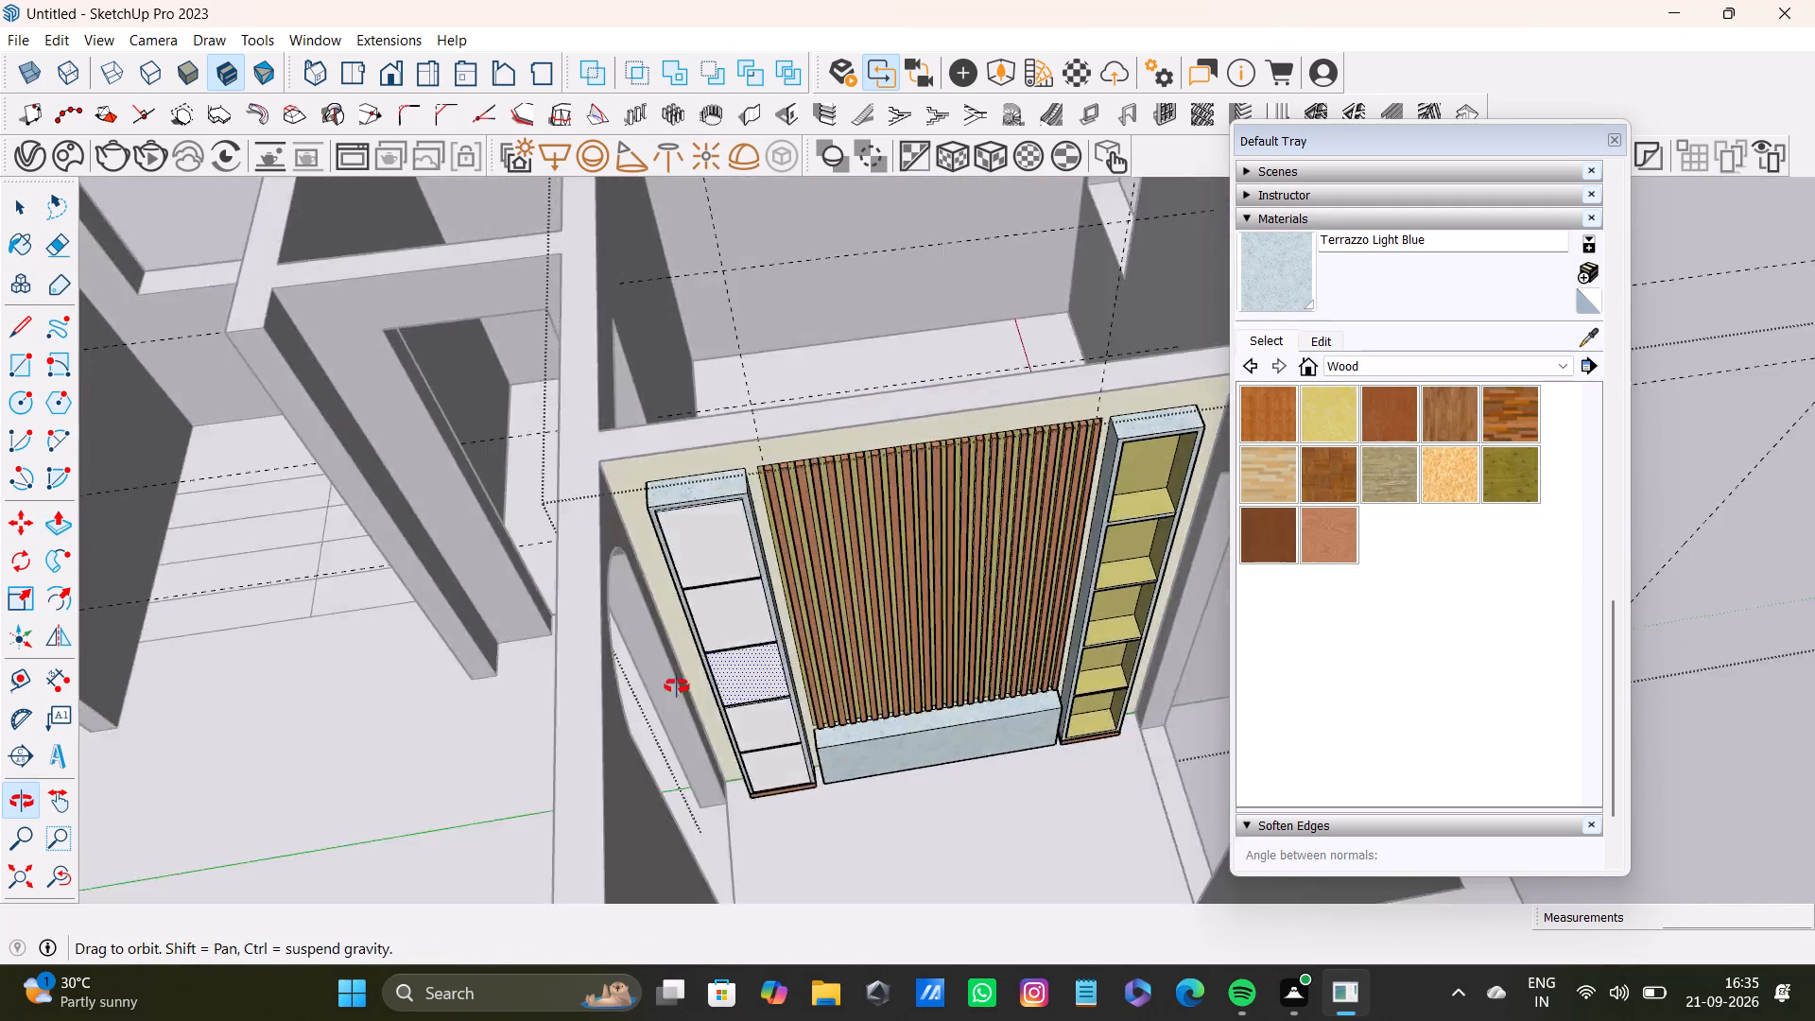
middle_click_drag(677, 686, 614, 678)
scroll(734, 684, "up", 13)
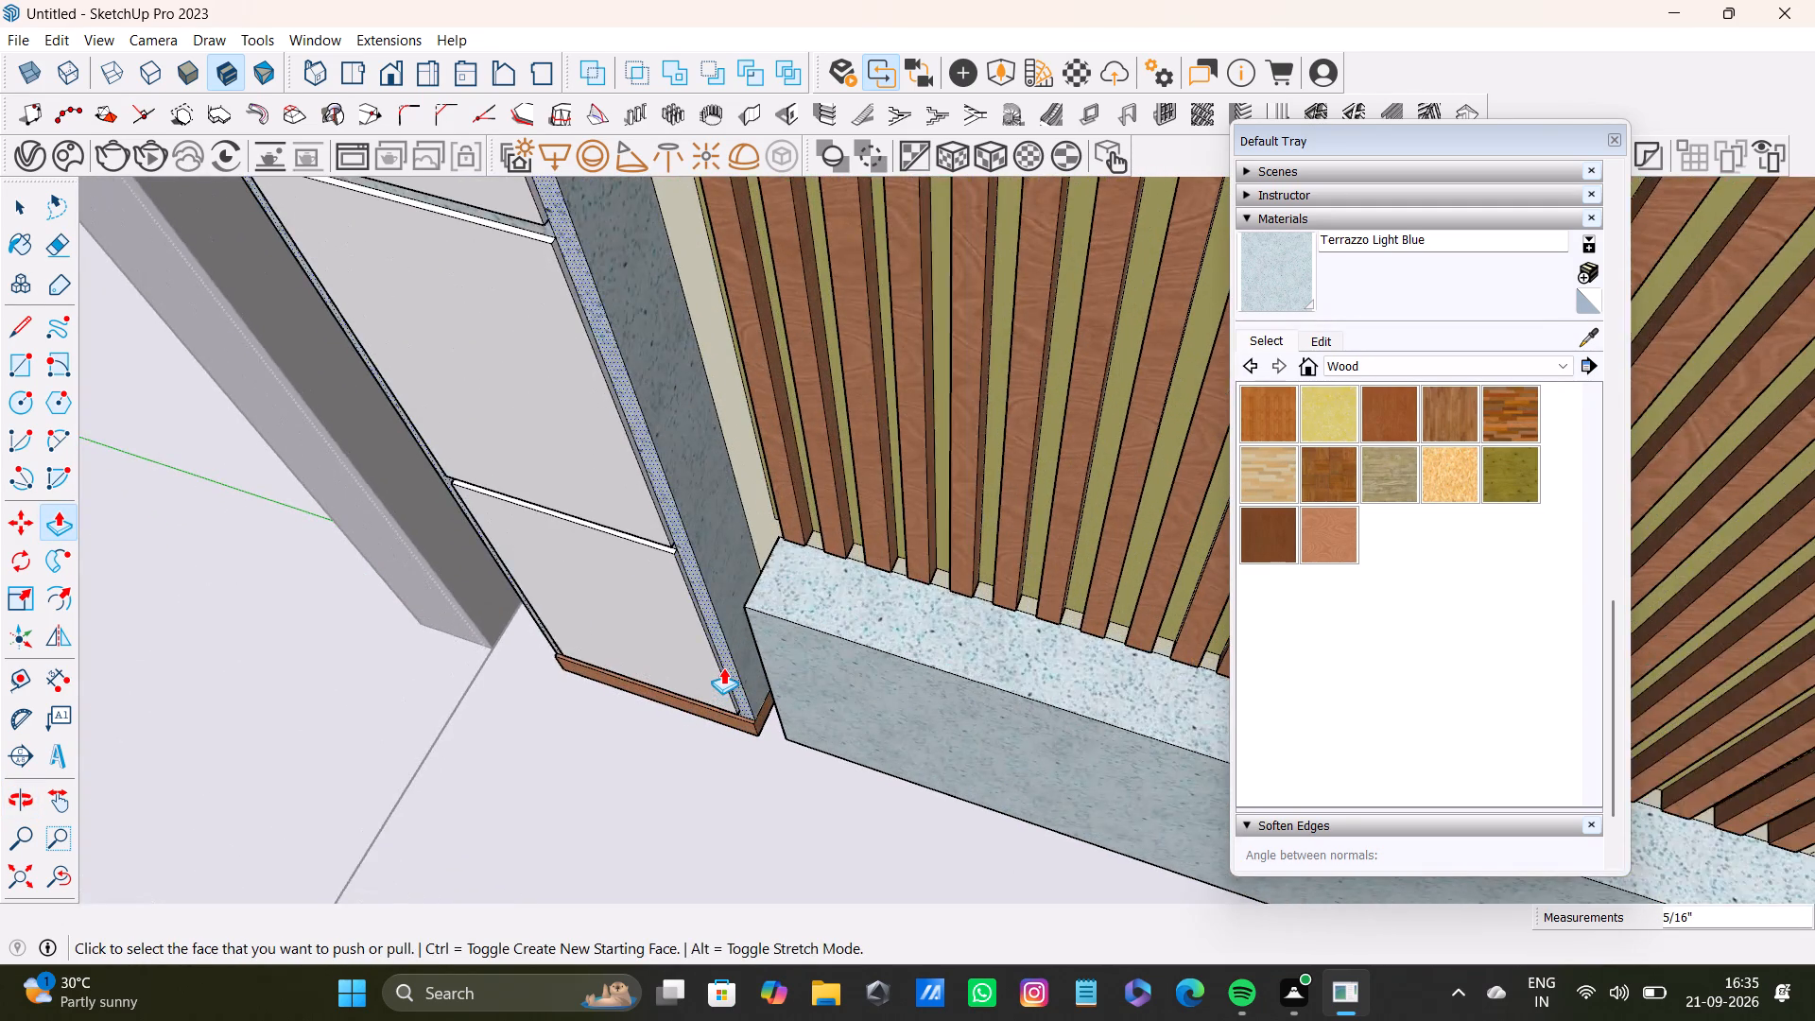
Draw a rectangle about 9' 1 13/16" by 1' 7/16" across the right shelving unit's open front, between opposite inner frame corners.
scroll(723, 667, "down", 8)
middle_click_drag(738, 674, 619, 768)
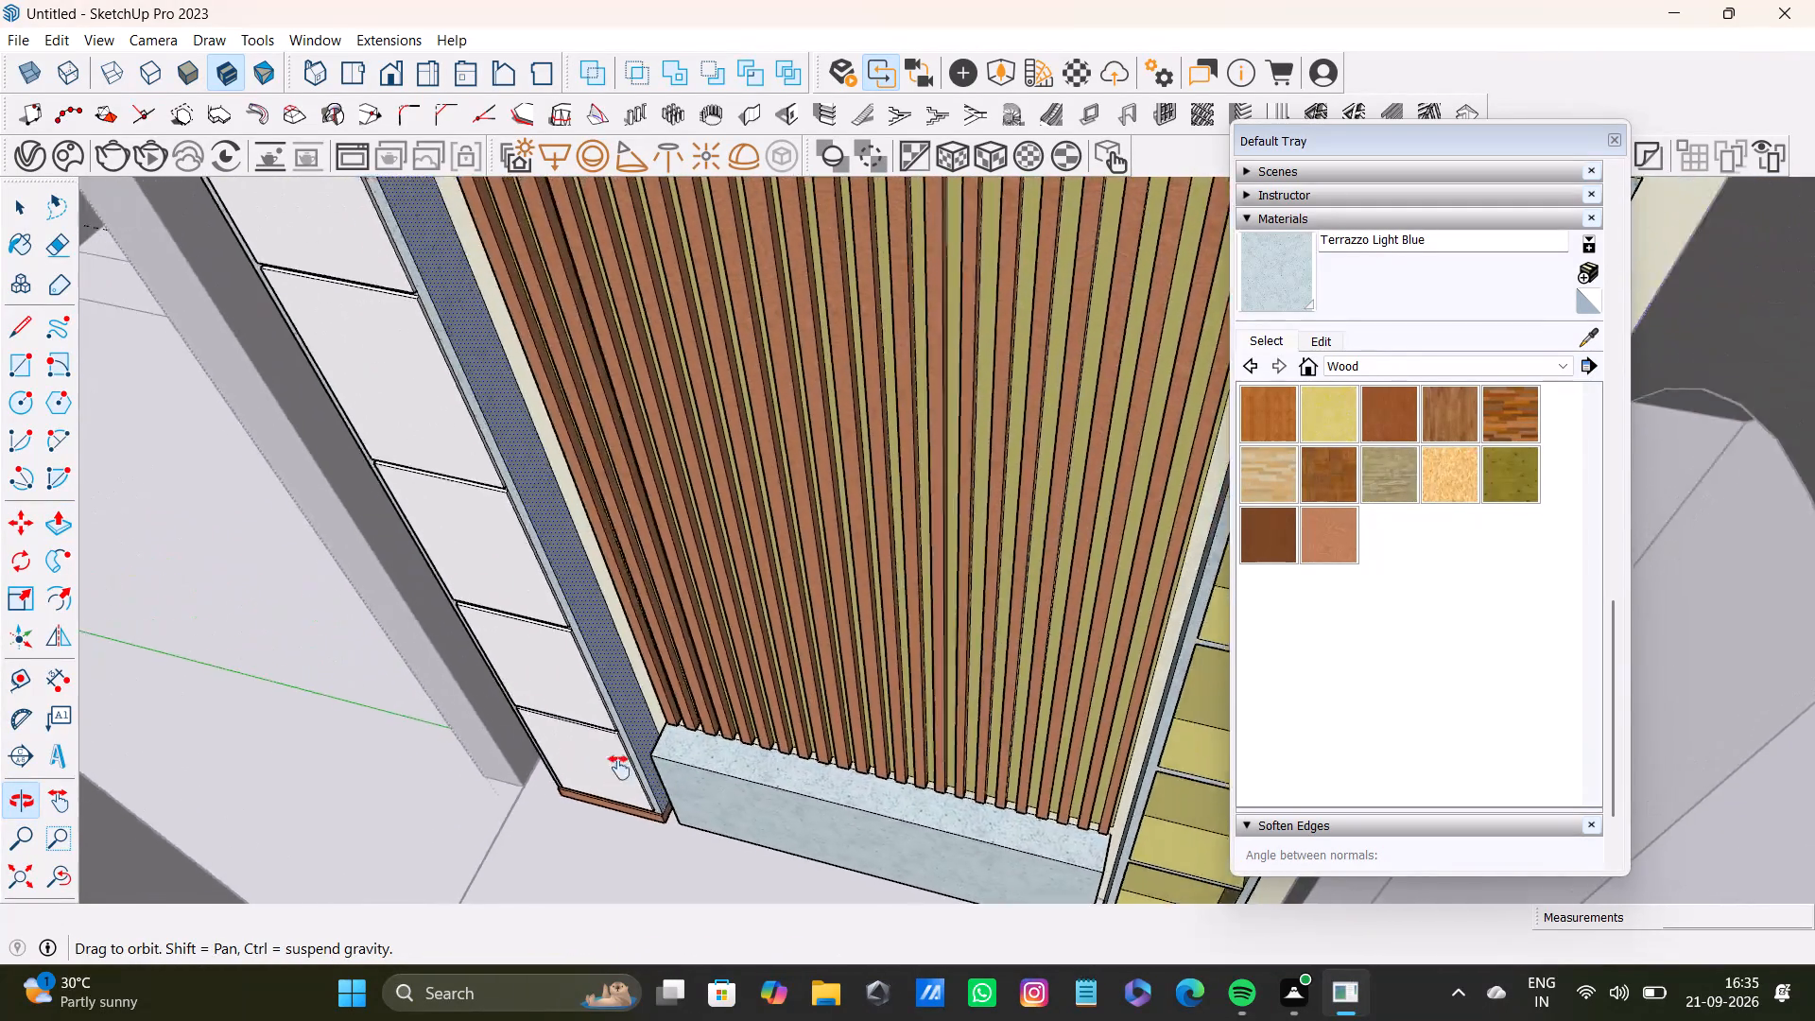
middle_click_drag(619, 768, 498, 724)
middle_click_drag(622, 708, 765, 859)
scroll(791, 824, "down", 3)
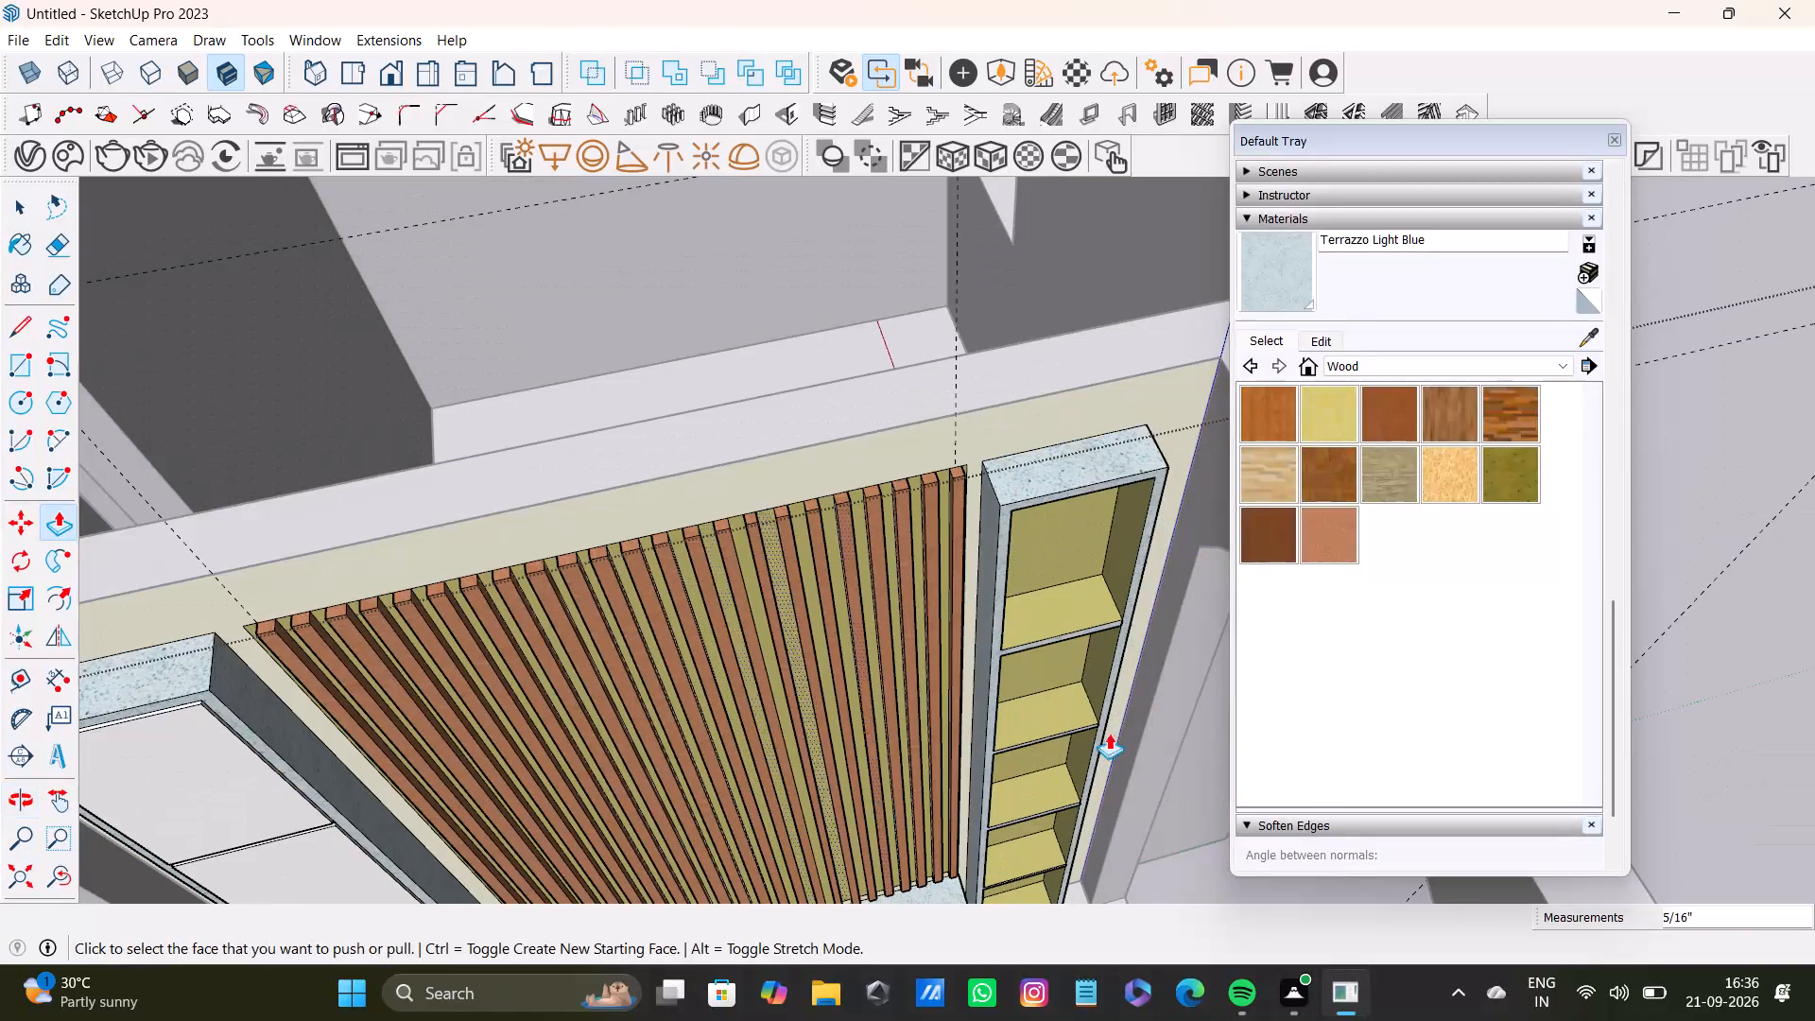
middle_click_drag(1068, 584, 871, 574, "shift")
middle_click_drag(943, 571, 864, 596)
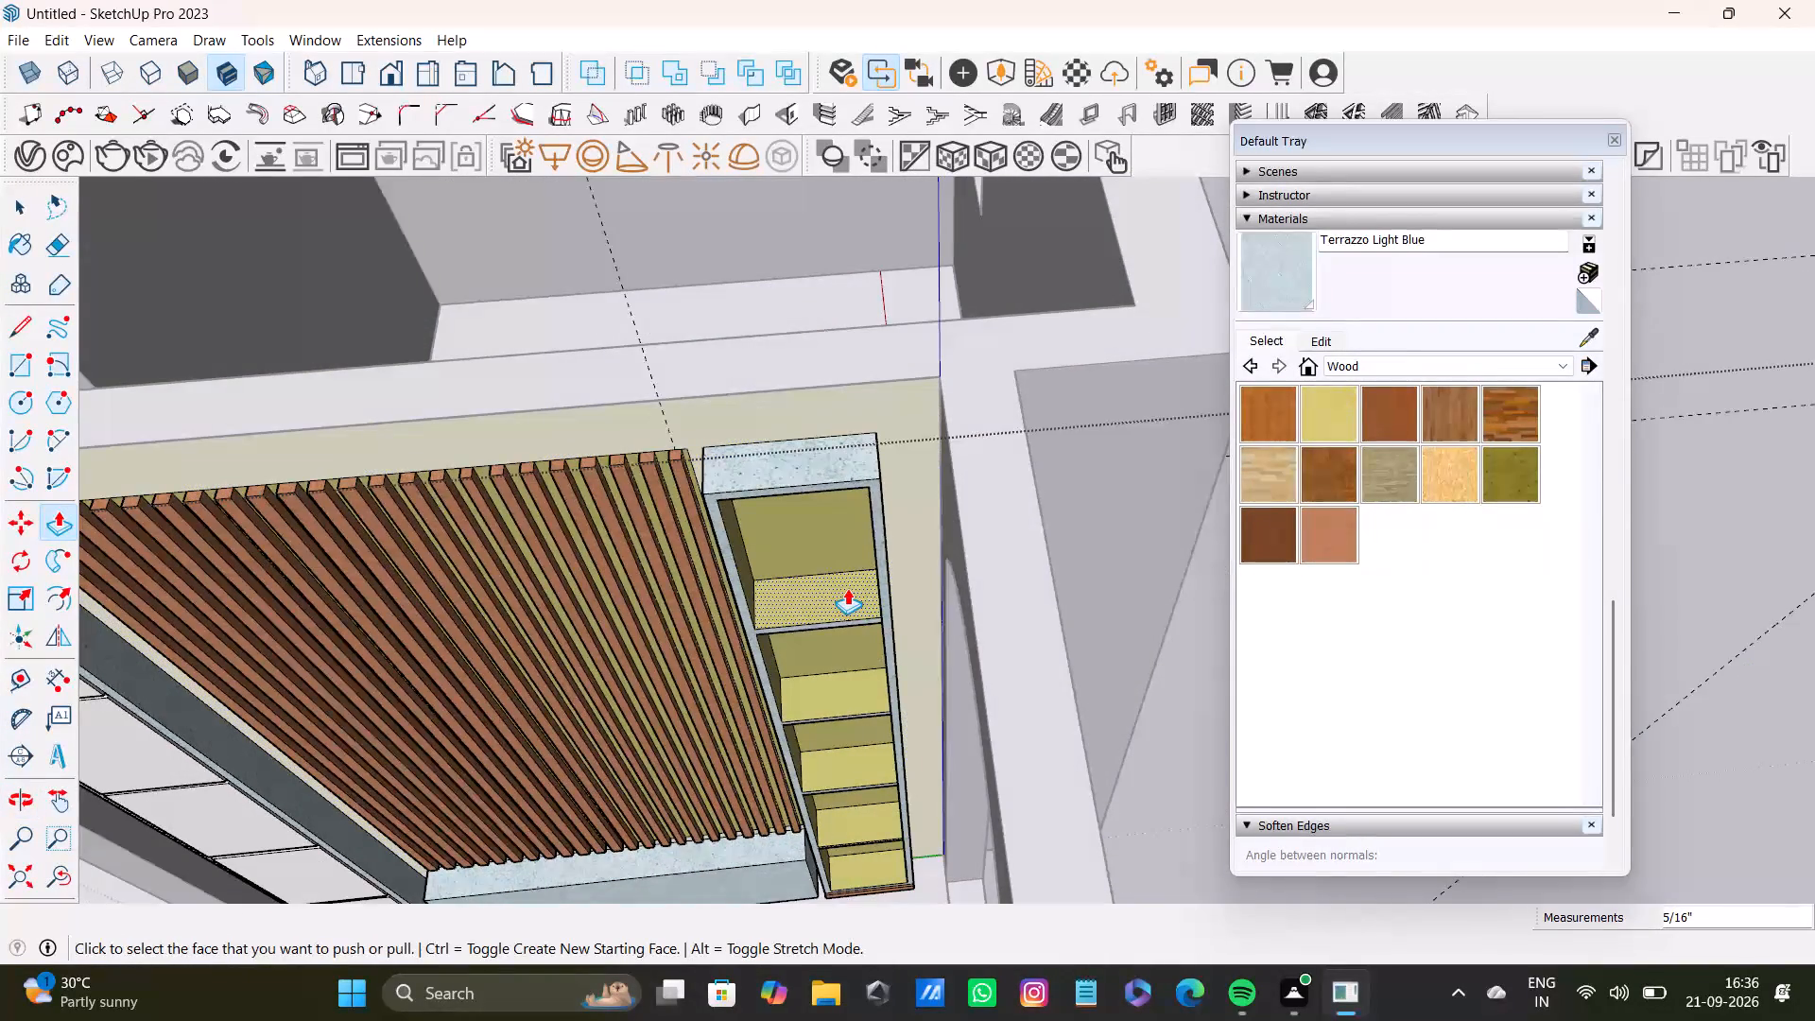
key("r")
scroll(845, 583, "up", 6)
left_click_drag(596, 417, 608, 435)
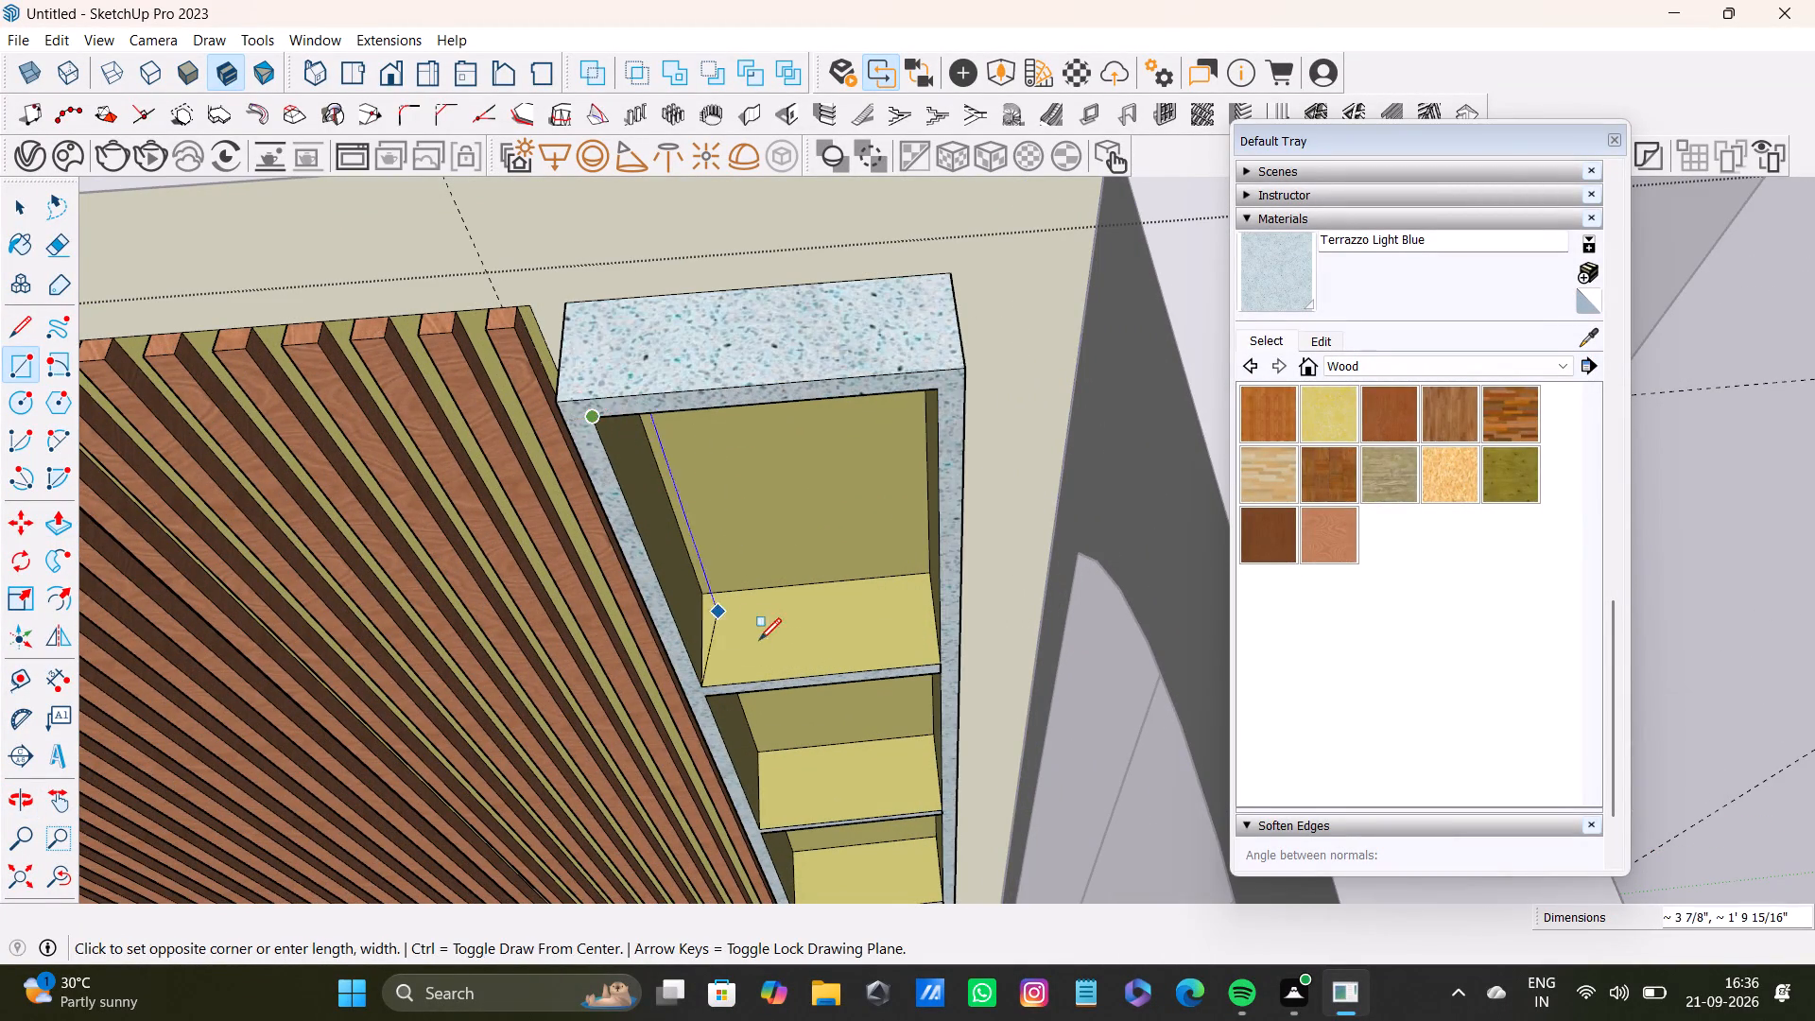
scroll(761, 641, "down", 4)
middle_click_drag(861, 745, 840, 560, "shift")
scroll(885, 821, "up", 7)
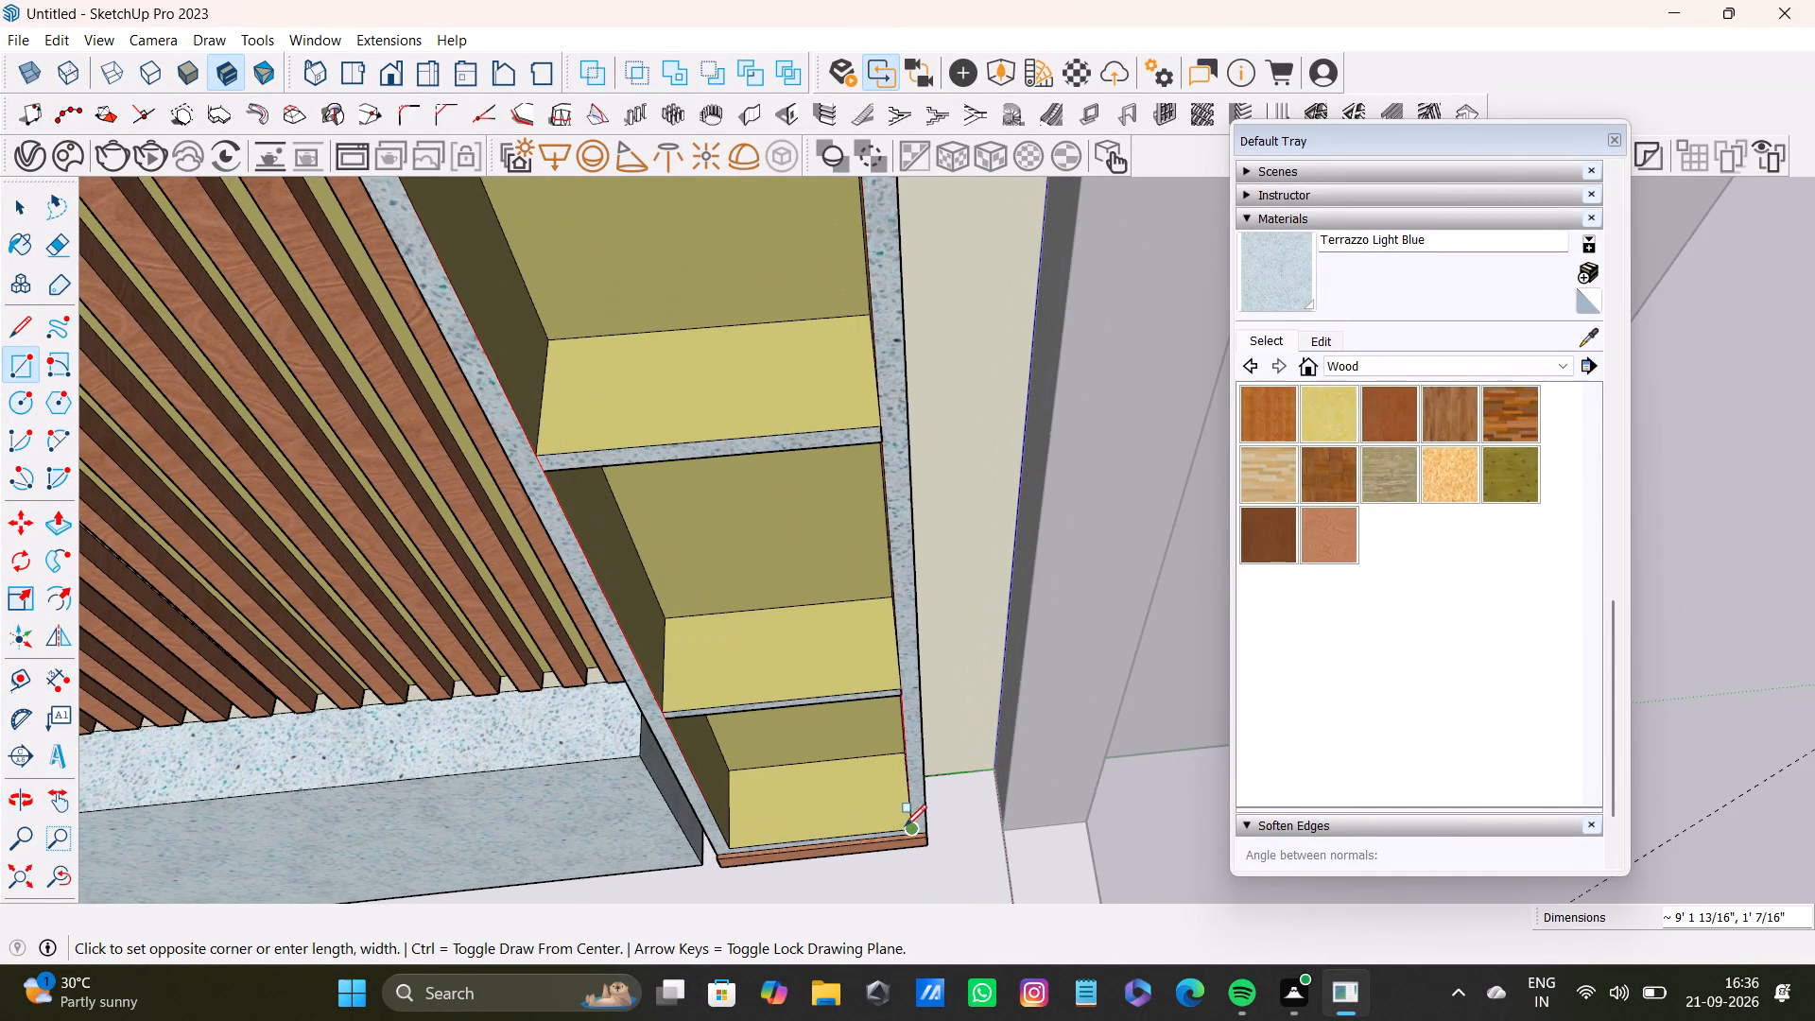
left_click(911, 830)
Pull the right shelving unit's top compartment panel slightly outward, and undo the stray 2 3/4" inward push of it.
scroll(882, 811, "down", 8)
middle_click_drag(808, 703, 983, 952, "shift")
scroll(906, 781, "down", 4)
middle_click_drag(960, 732, 1185, 710, "shift")
scroll(1186, 708, "up", 3)
key("space")
left_click(1146, 700)
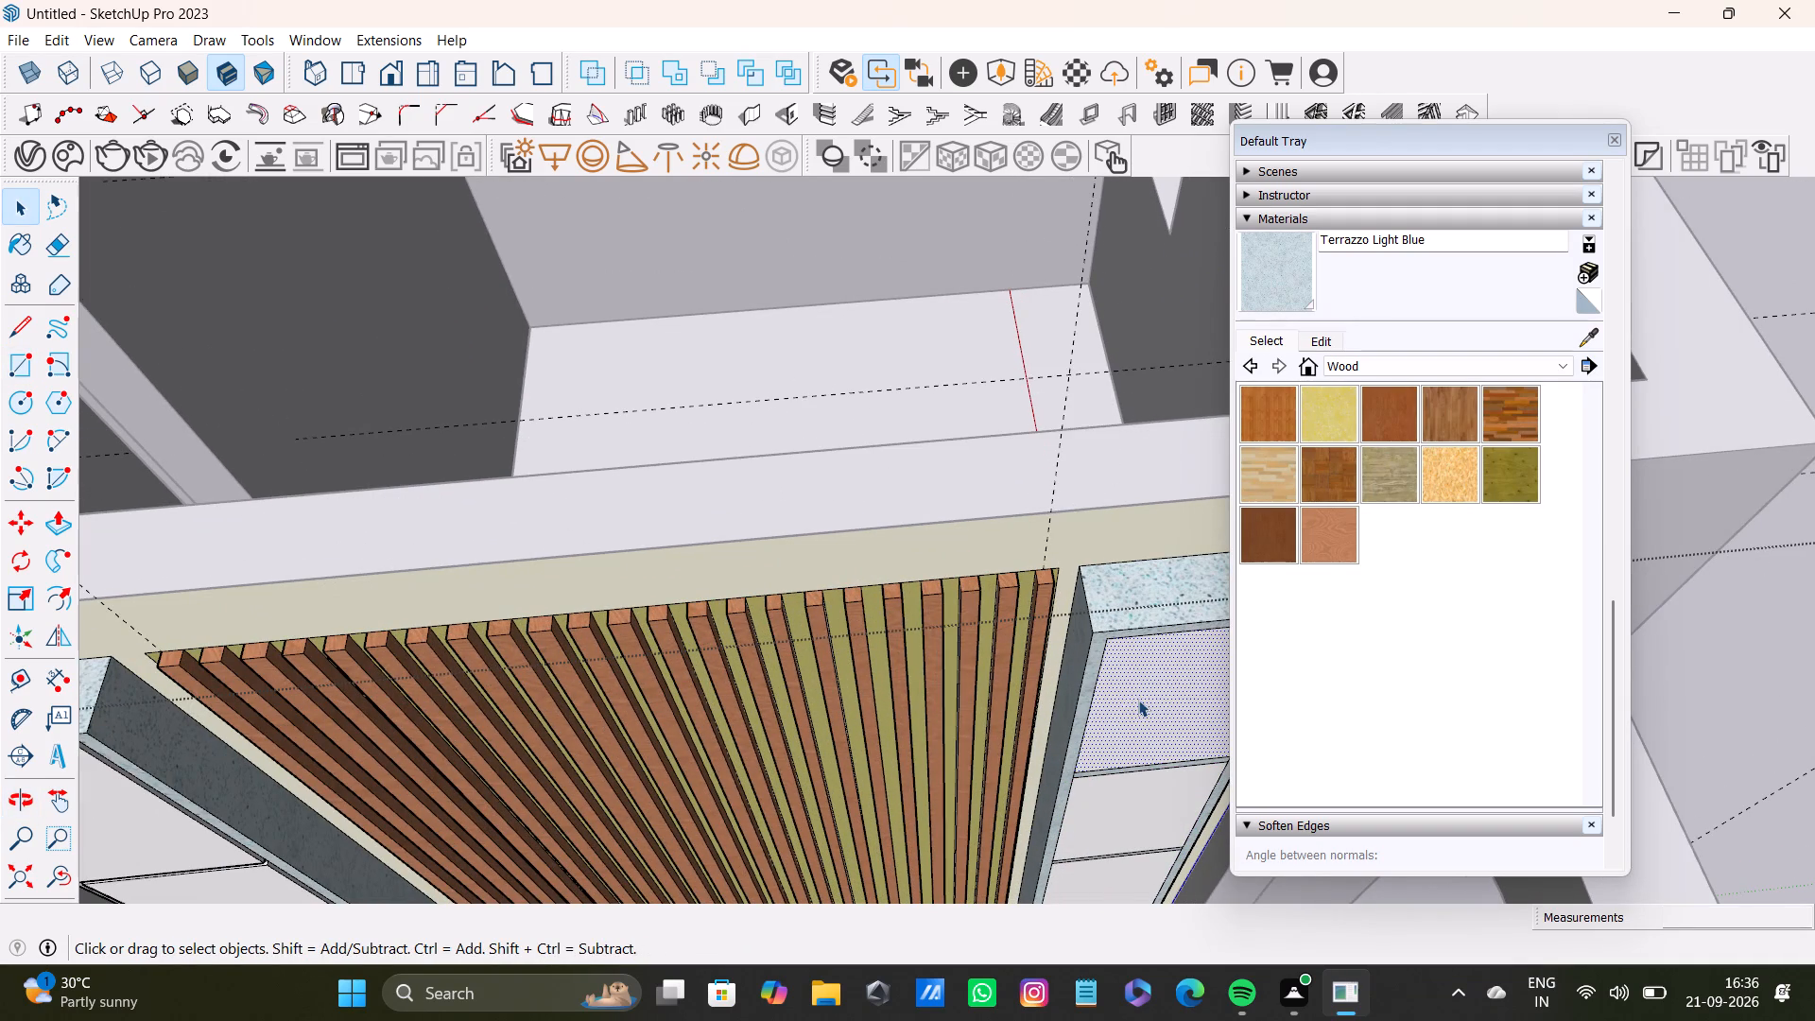
key("p")
left_click_drag(1124, 698, 1091, 710)
scroll(1091, 709, "down", 4)
middle_click_drag(1103, 730, 1012, 487, "shift")
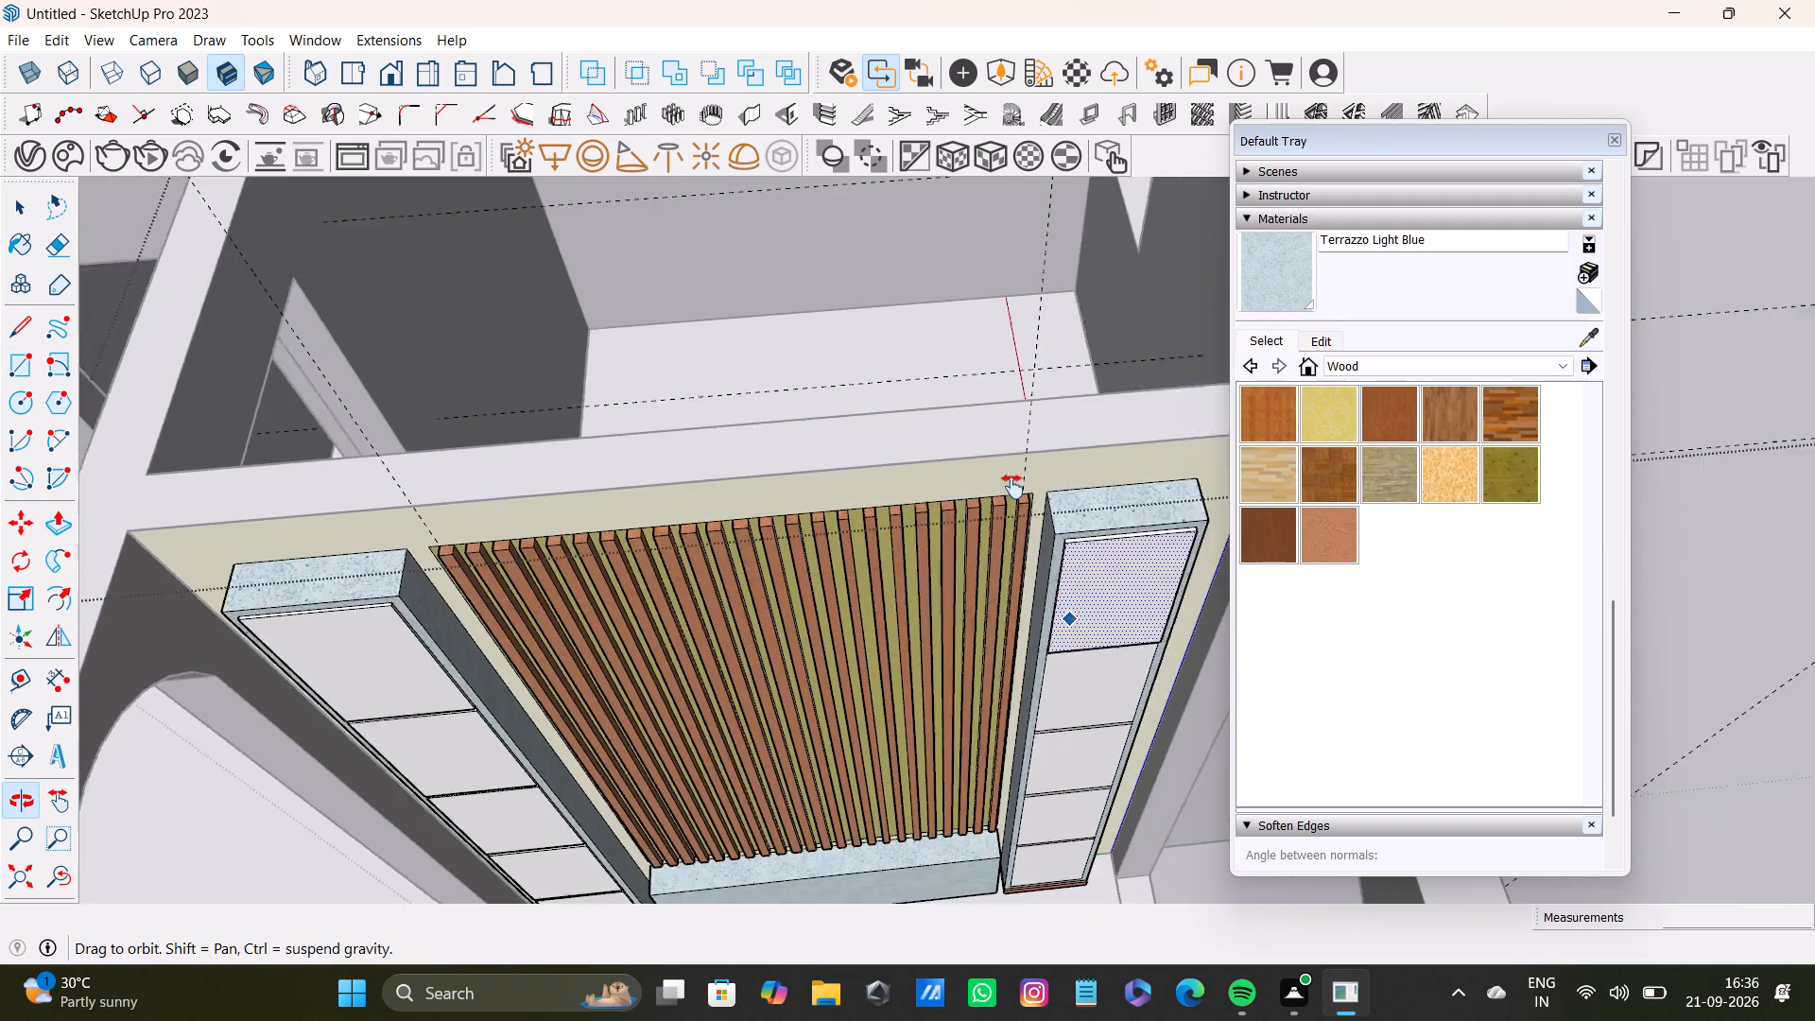
middle_click_drag(1012, 487, 1011, 486, "shift")
scroll(1022, 519, "up", 3)
left_click_drag(1024, 573, 1028, 545)
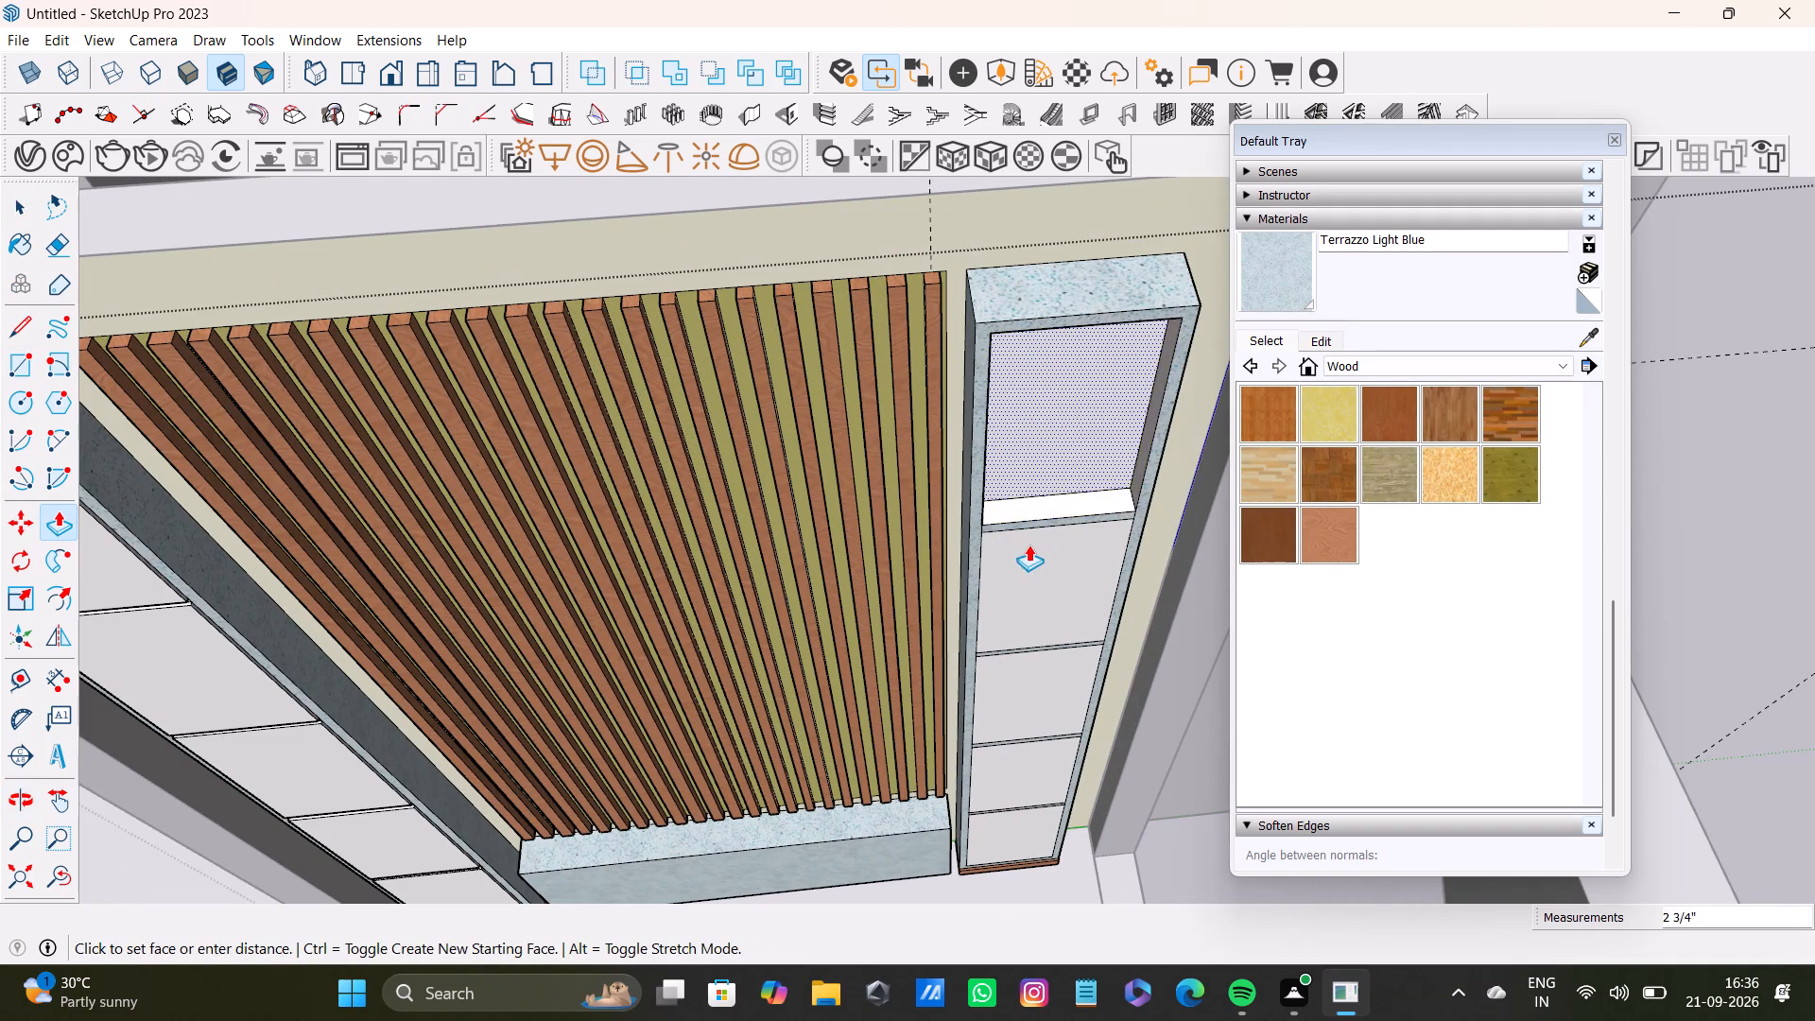
key("ctrl+z")
Pull the four lower compartment panels of the right shelving unit outward by 7/16", flush with the top panel.
left_click_drag(1011, 561, 986, 516)
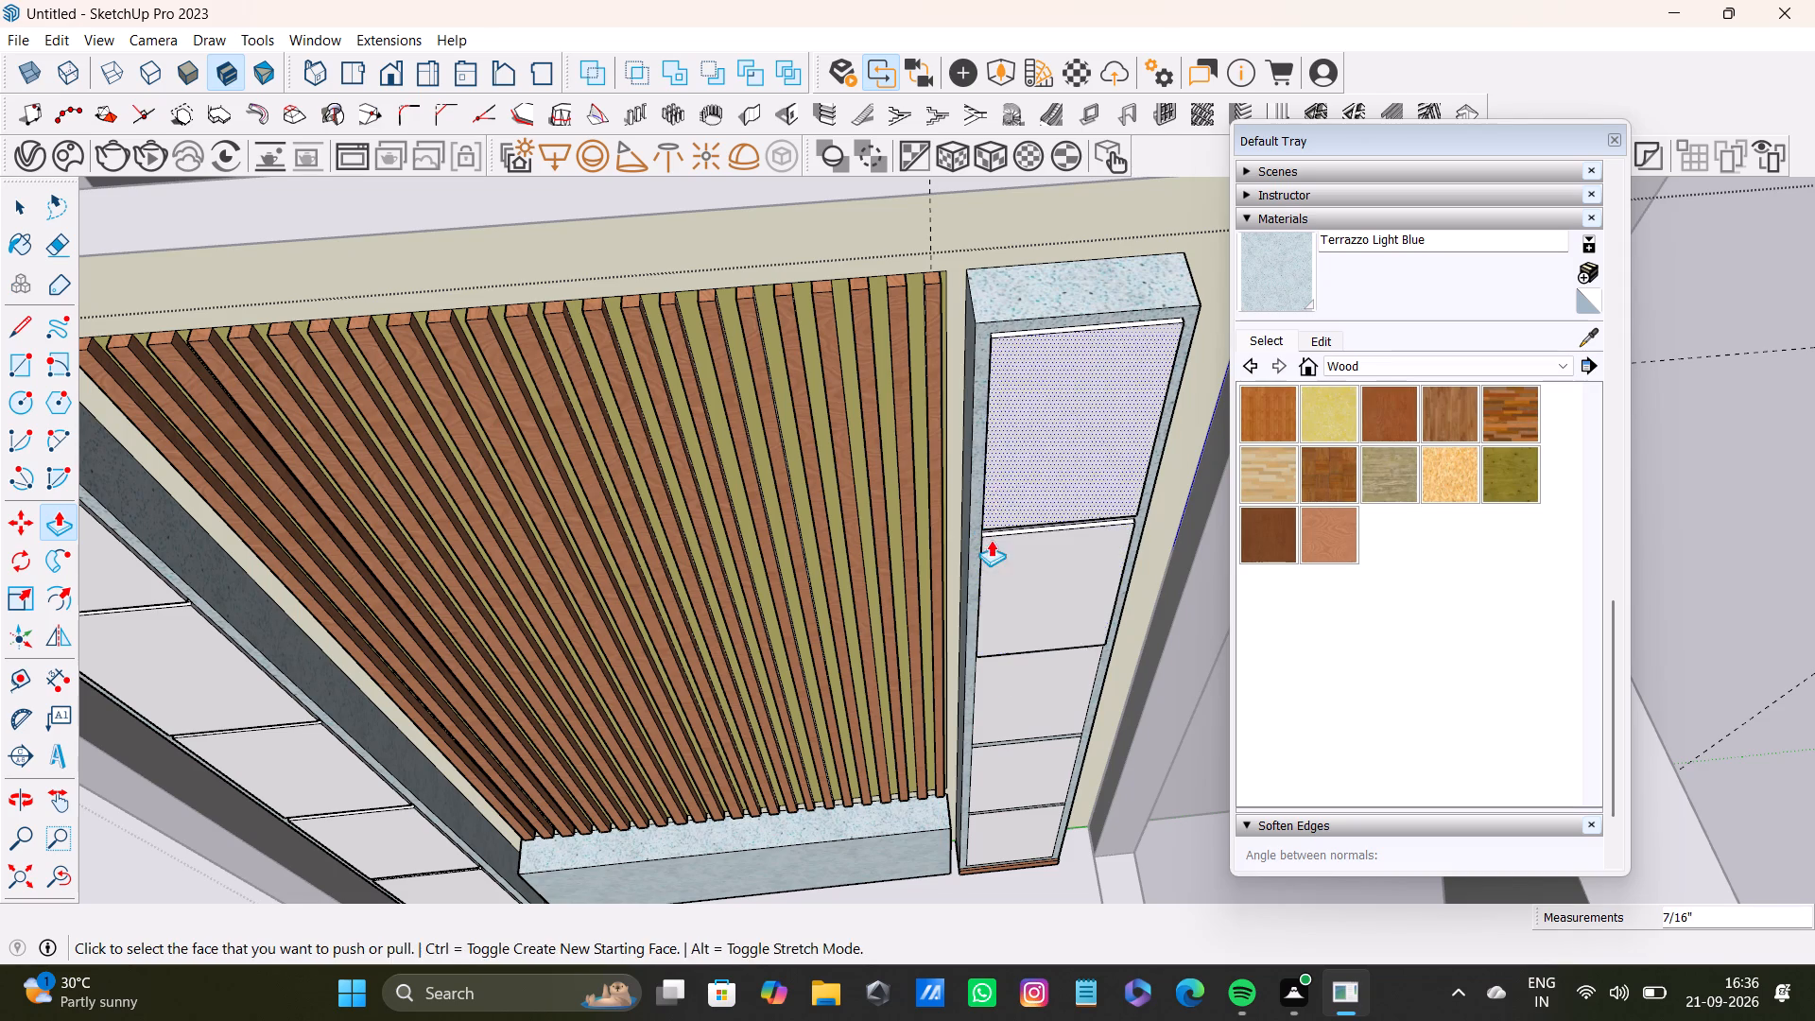
left_click_drag(1029, 710, 1051, 632)
left_click_drag(1009, 760, 1013, 715)
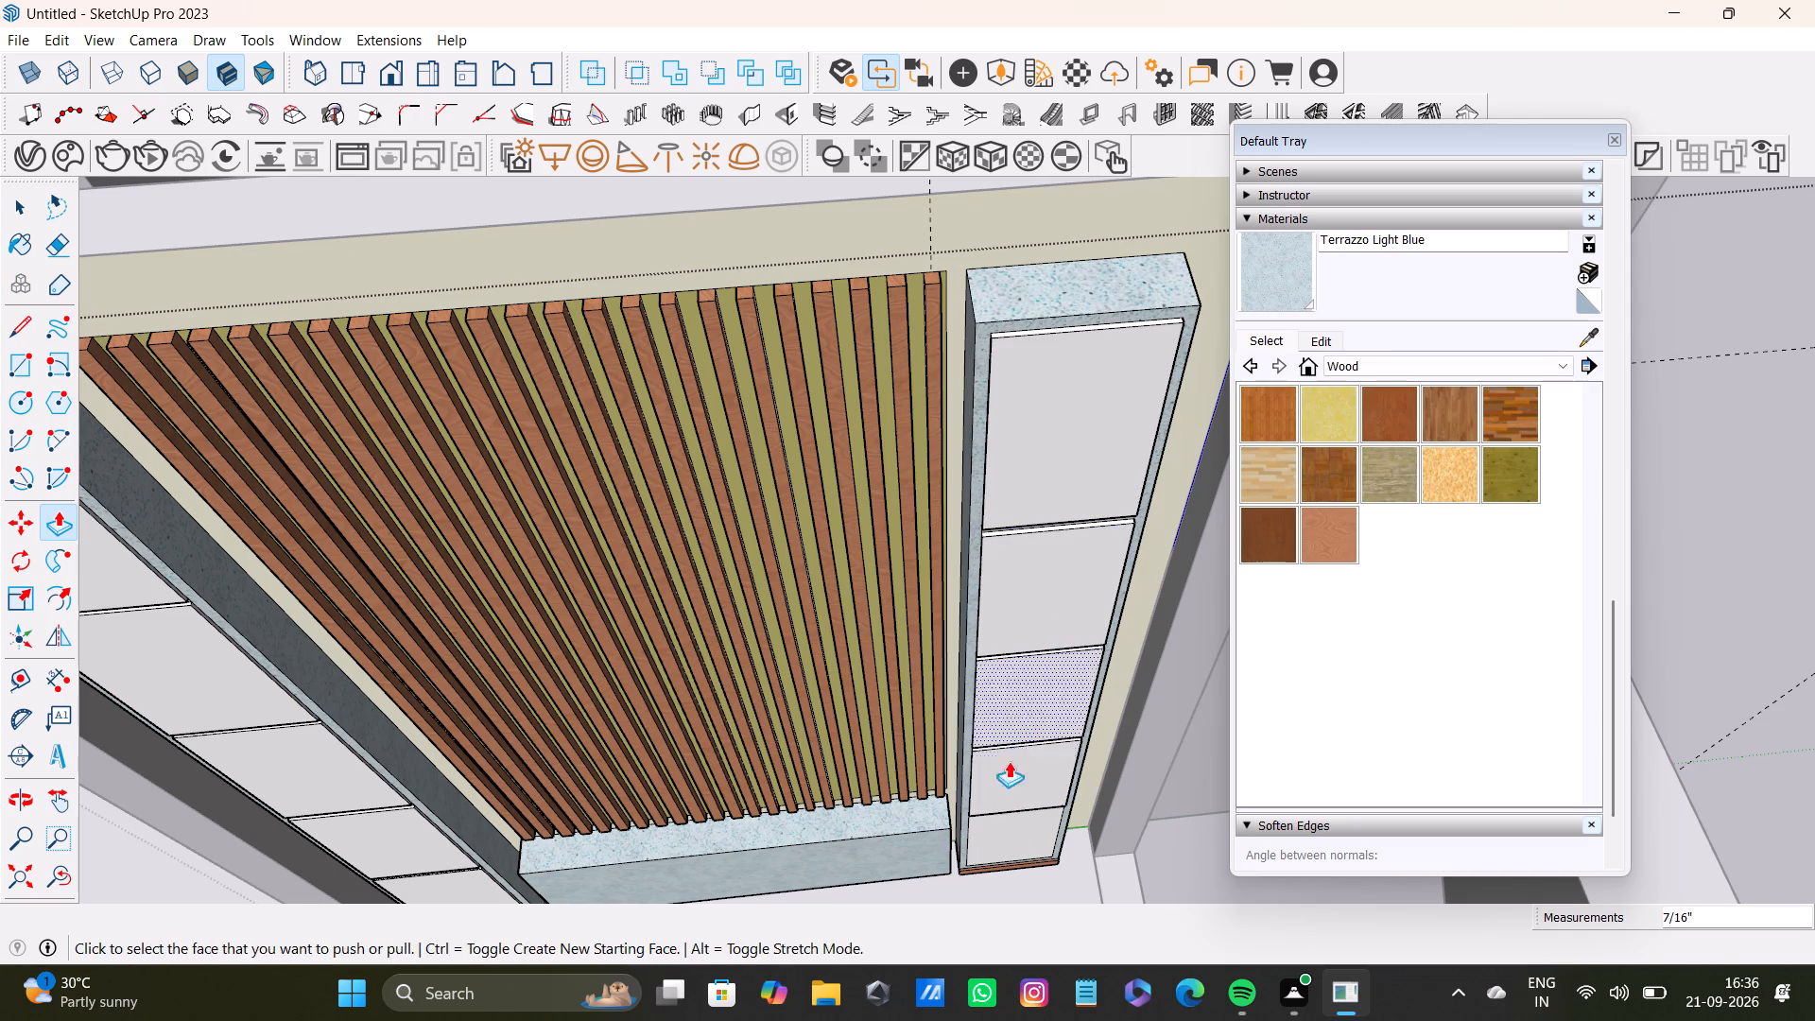
left_click_drag(1006, 848, 1019, 775)
Close the feature wall group and return to the whole house model.
scroll(1023, 787, "down", 9)
middle_click_drag(1012, 784, 1181, 723, "shift")
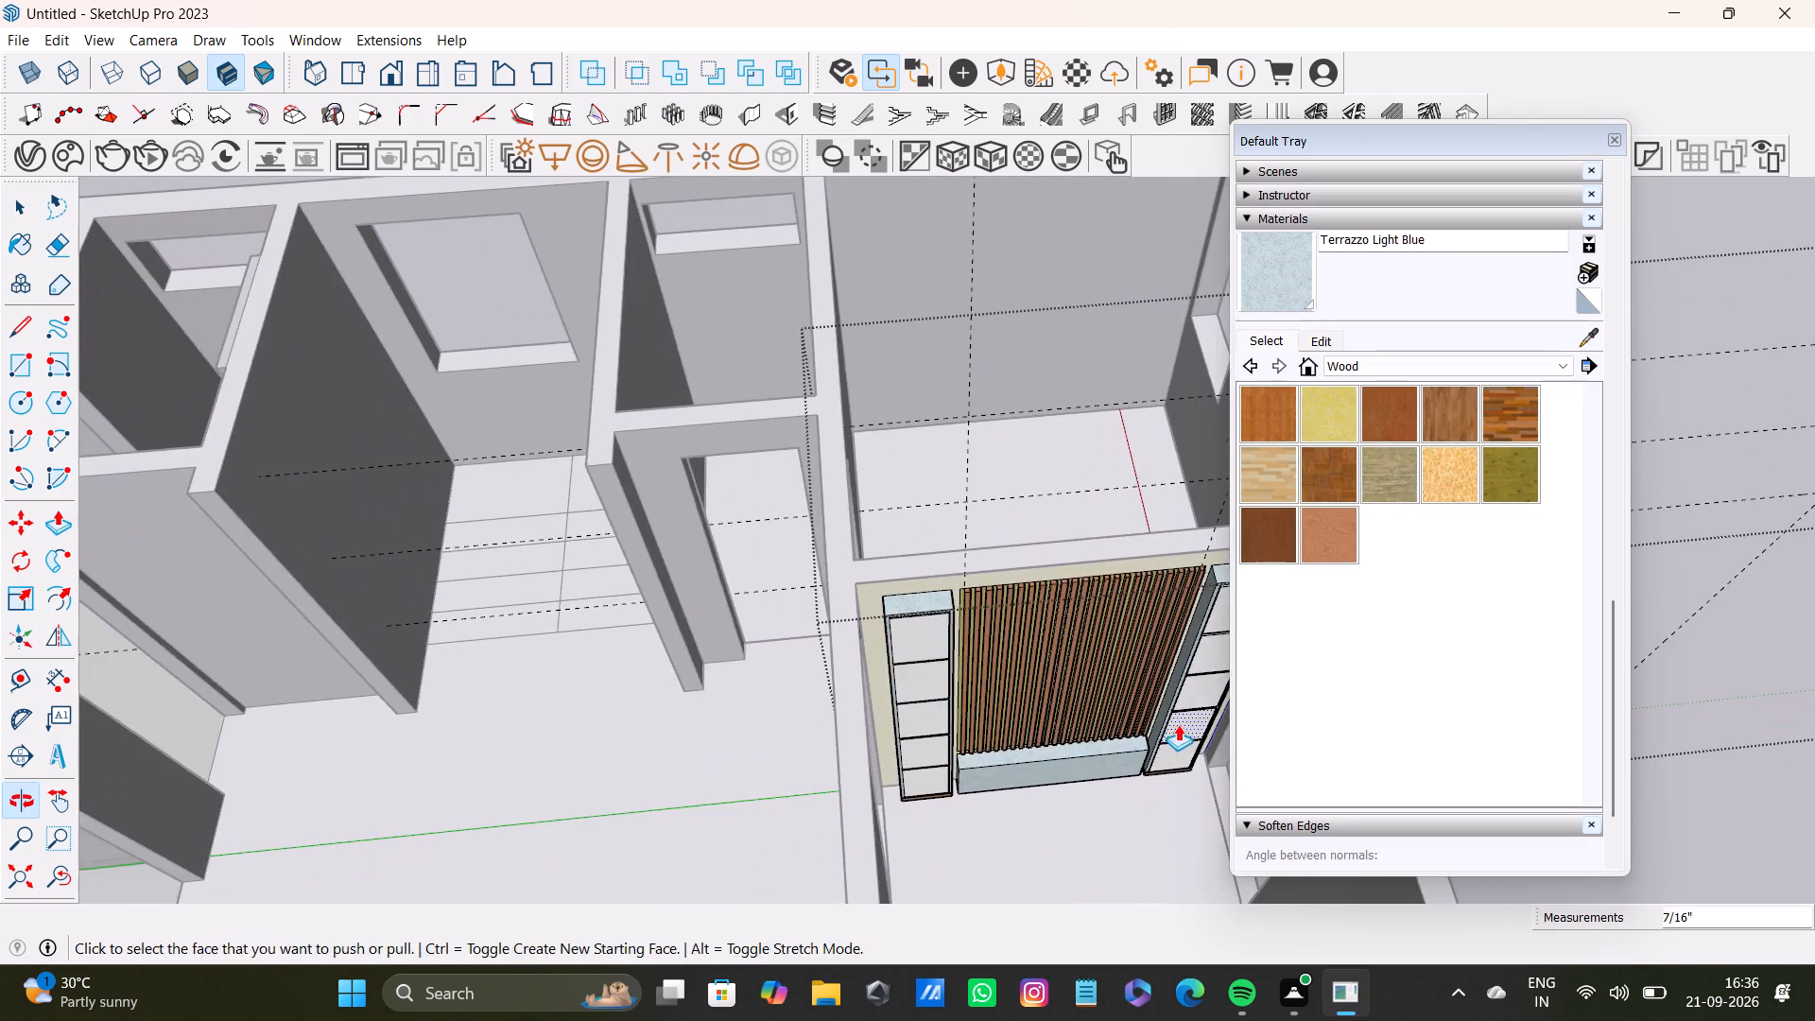
middle_click_drag(1168, 729, 913, 389)
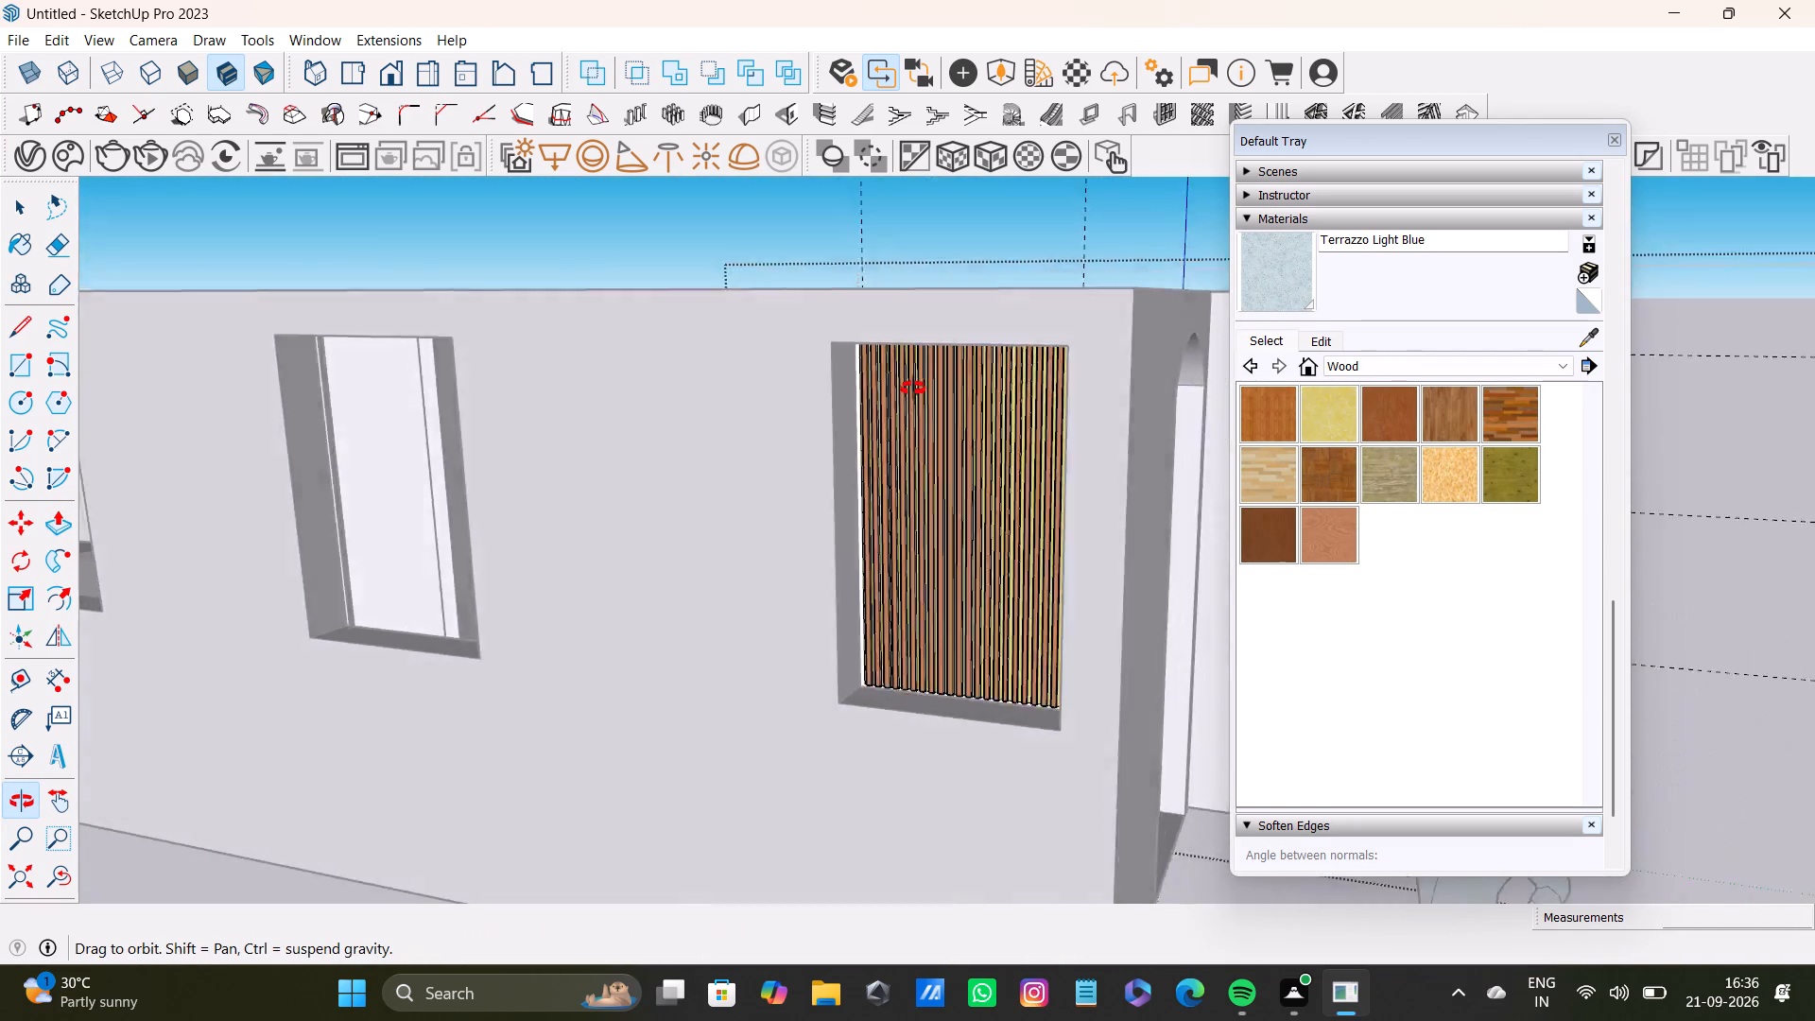
middle_click_drag(913, 389, 579, 569)
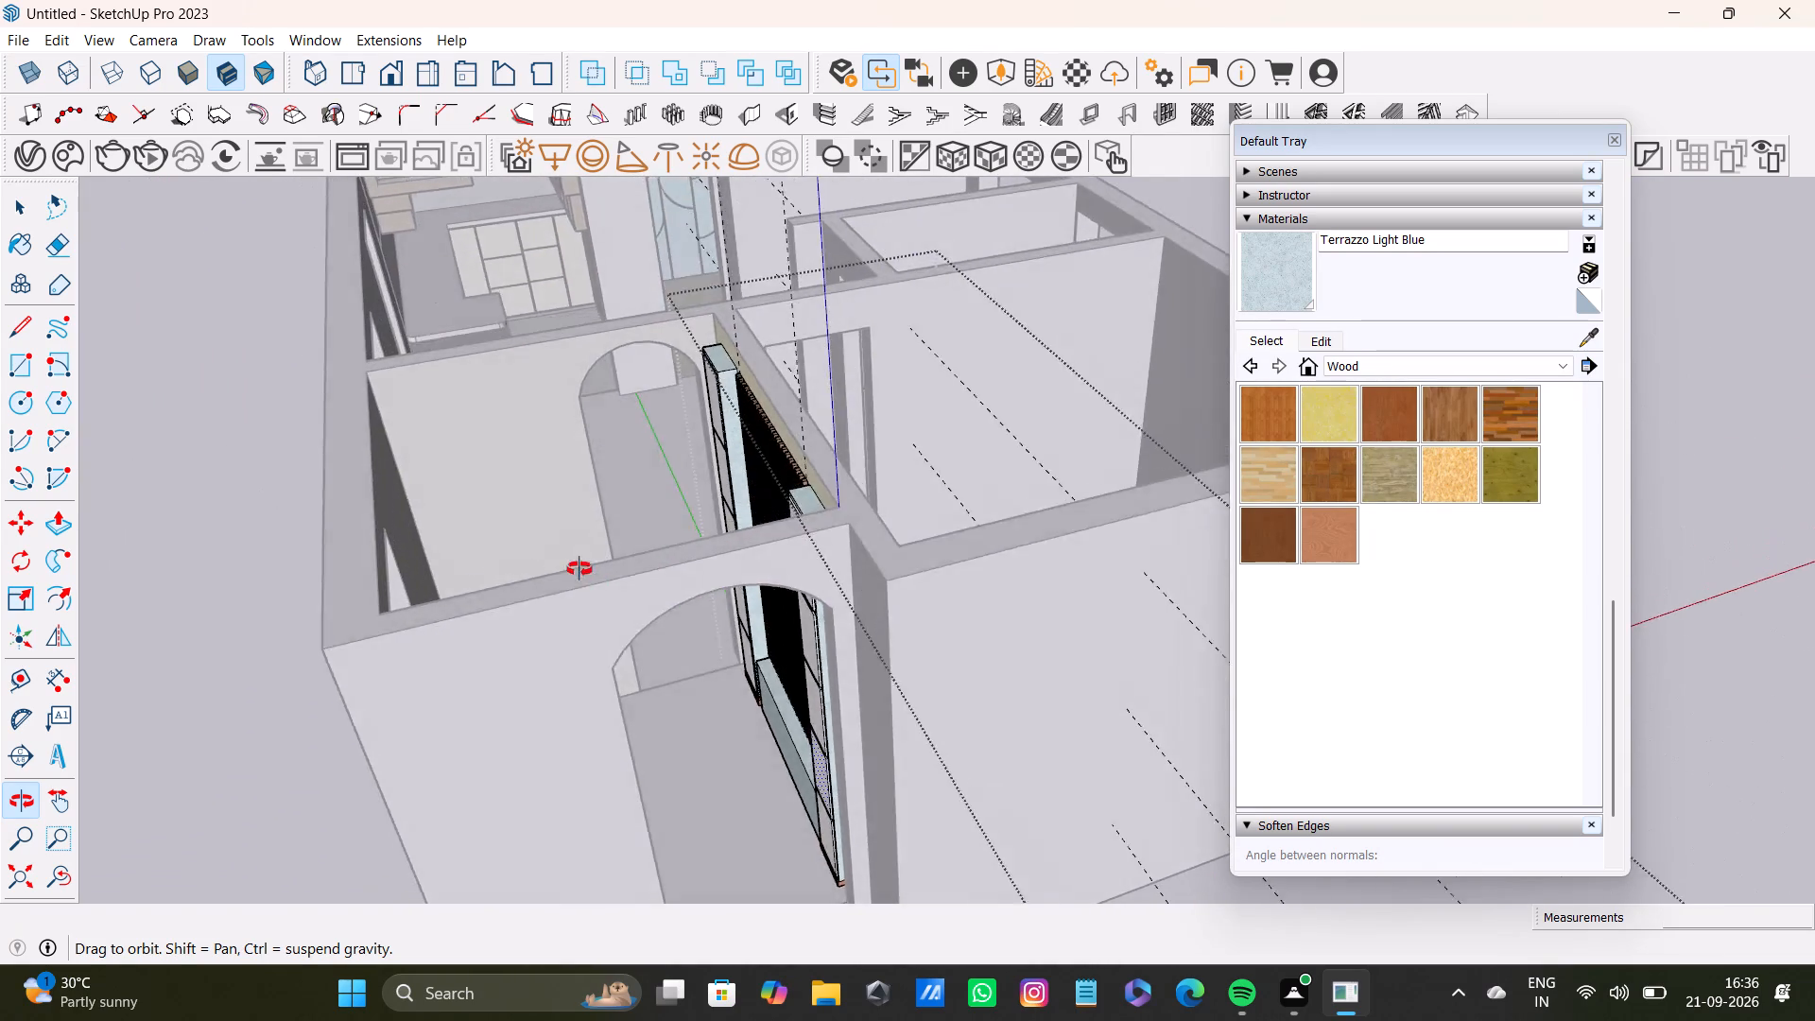
middle_click_drag(579, 569, 1348, 862)
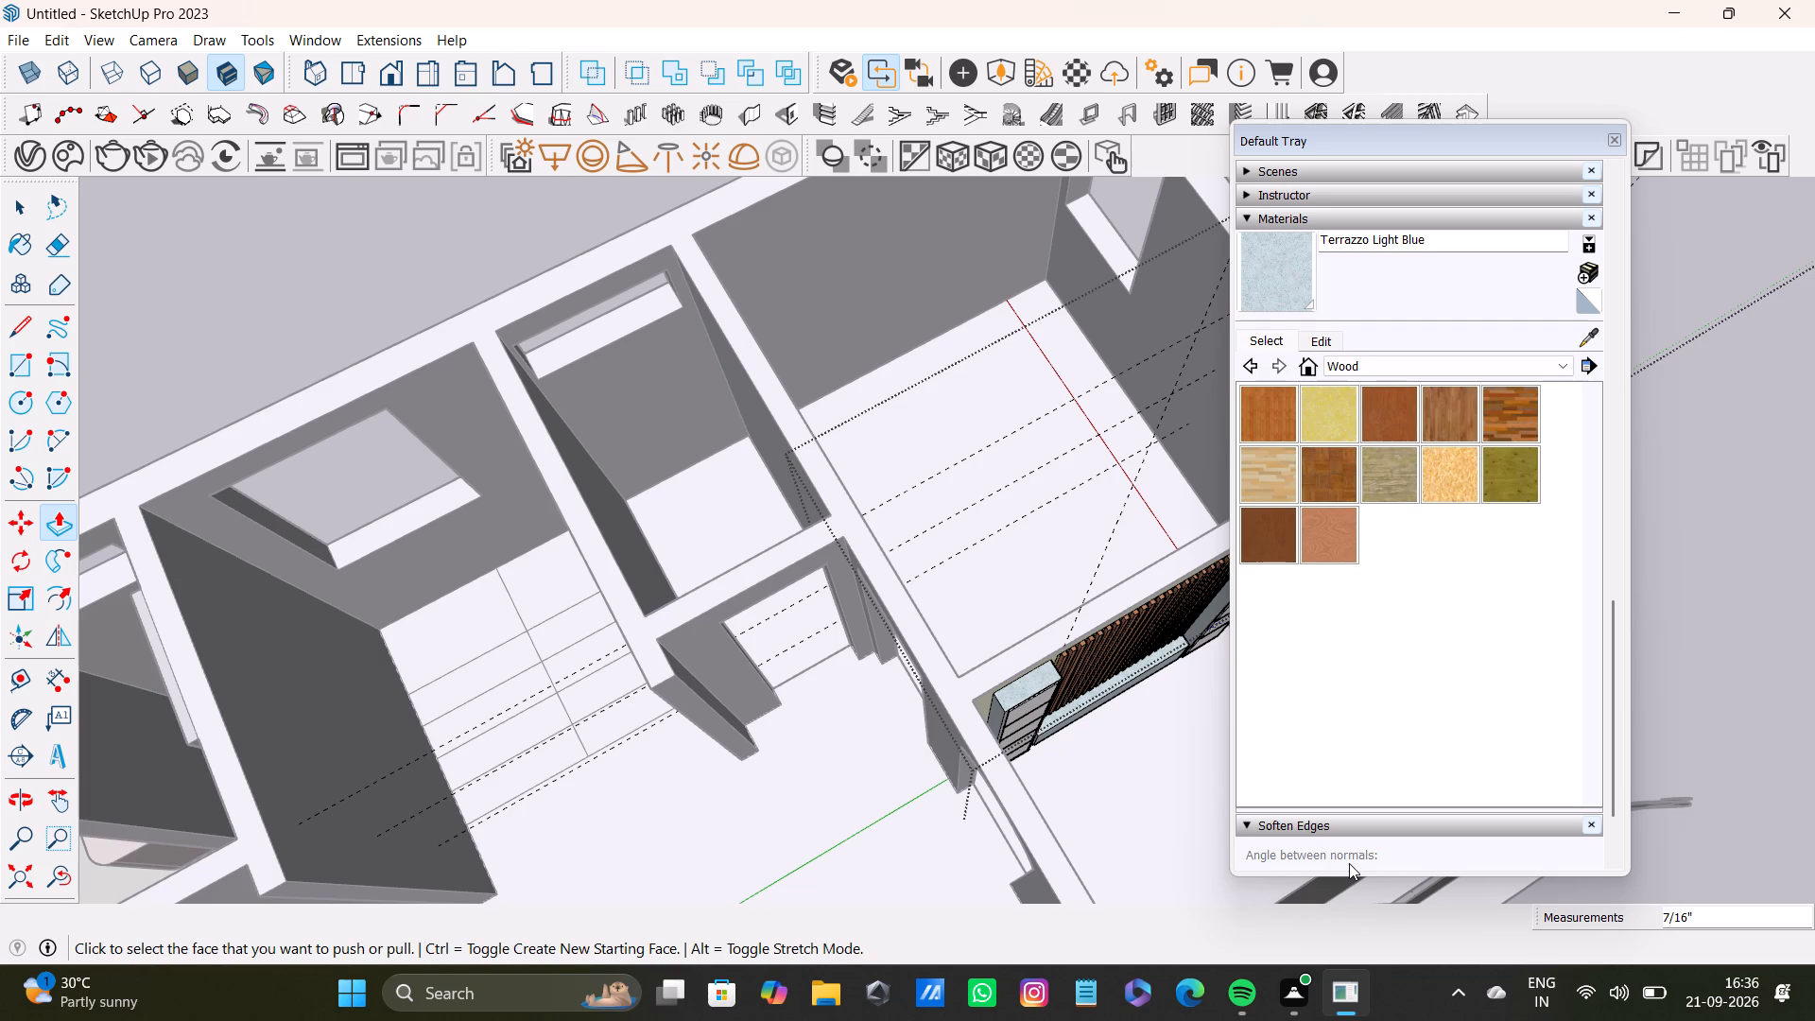
scroll(857, 692, "down", 13)
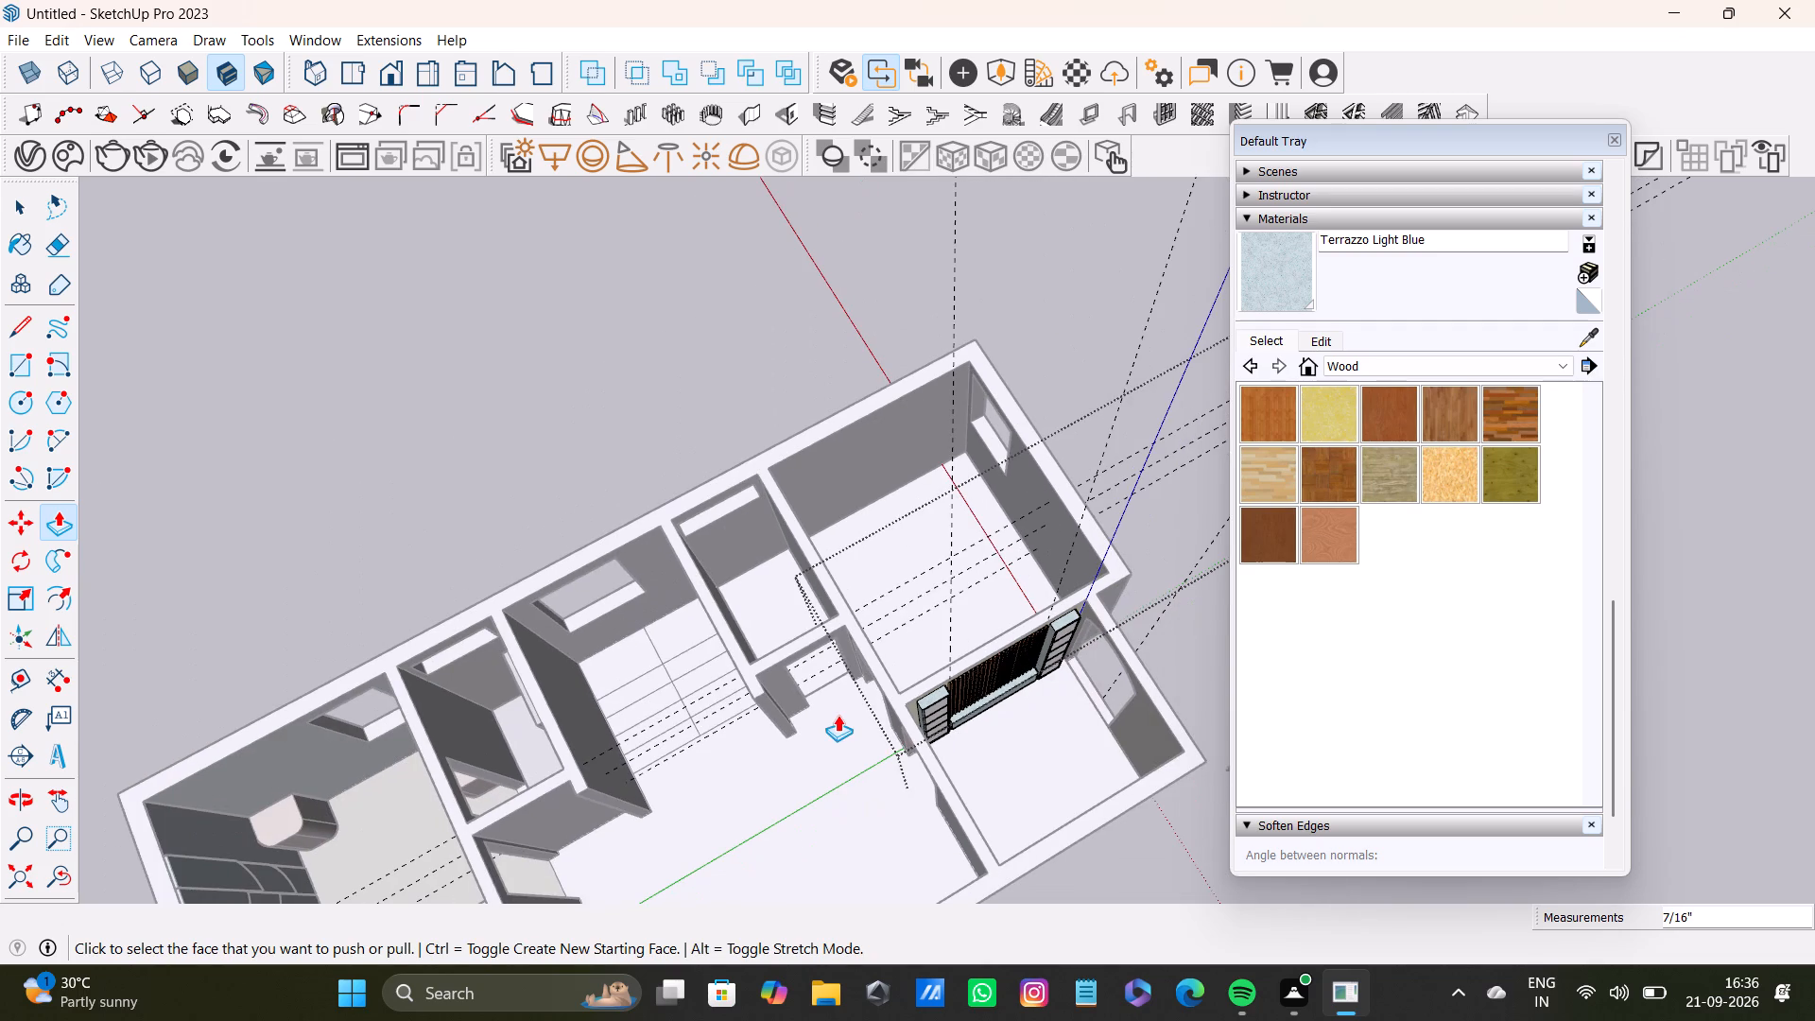
key("space")
scroll(683, 462, "down", 9)
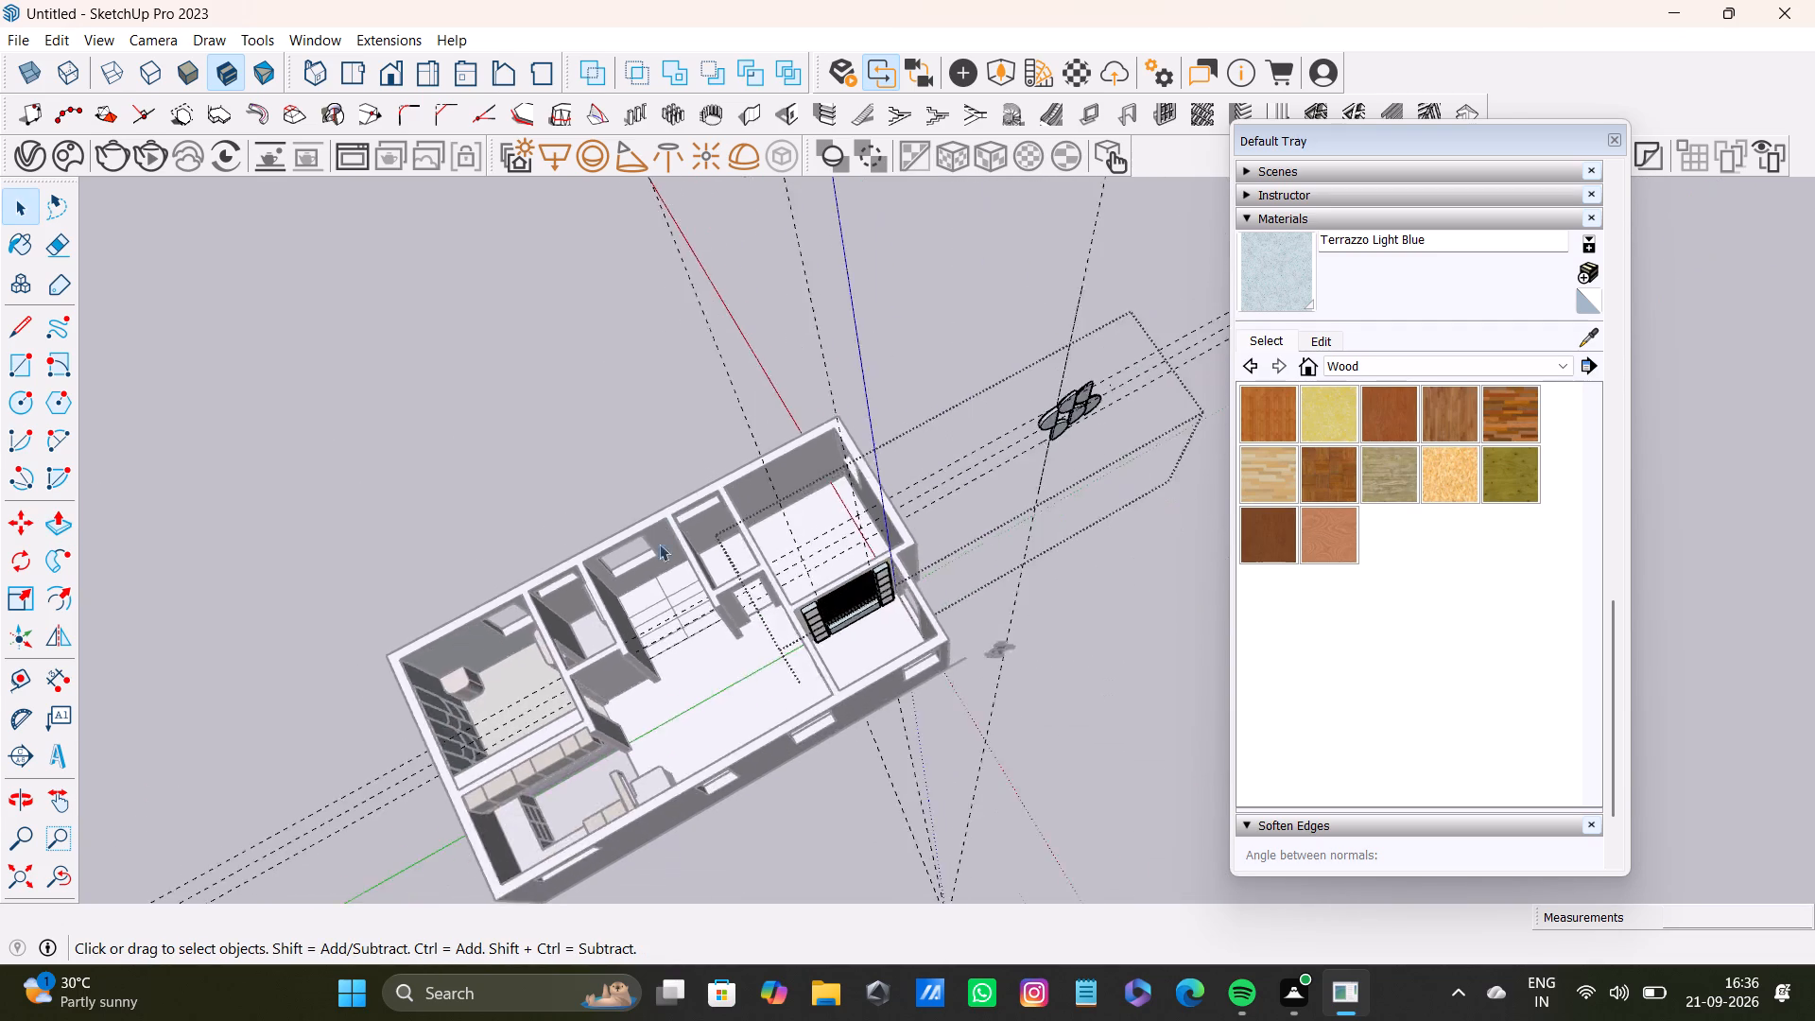
scroll(659, 544, "down", 2)
middle_click_drag(640, 571, 177, 501)
scroll(193, 497, "down", 1)
scroll(591, 488, "up", 10)
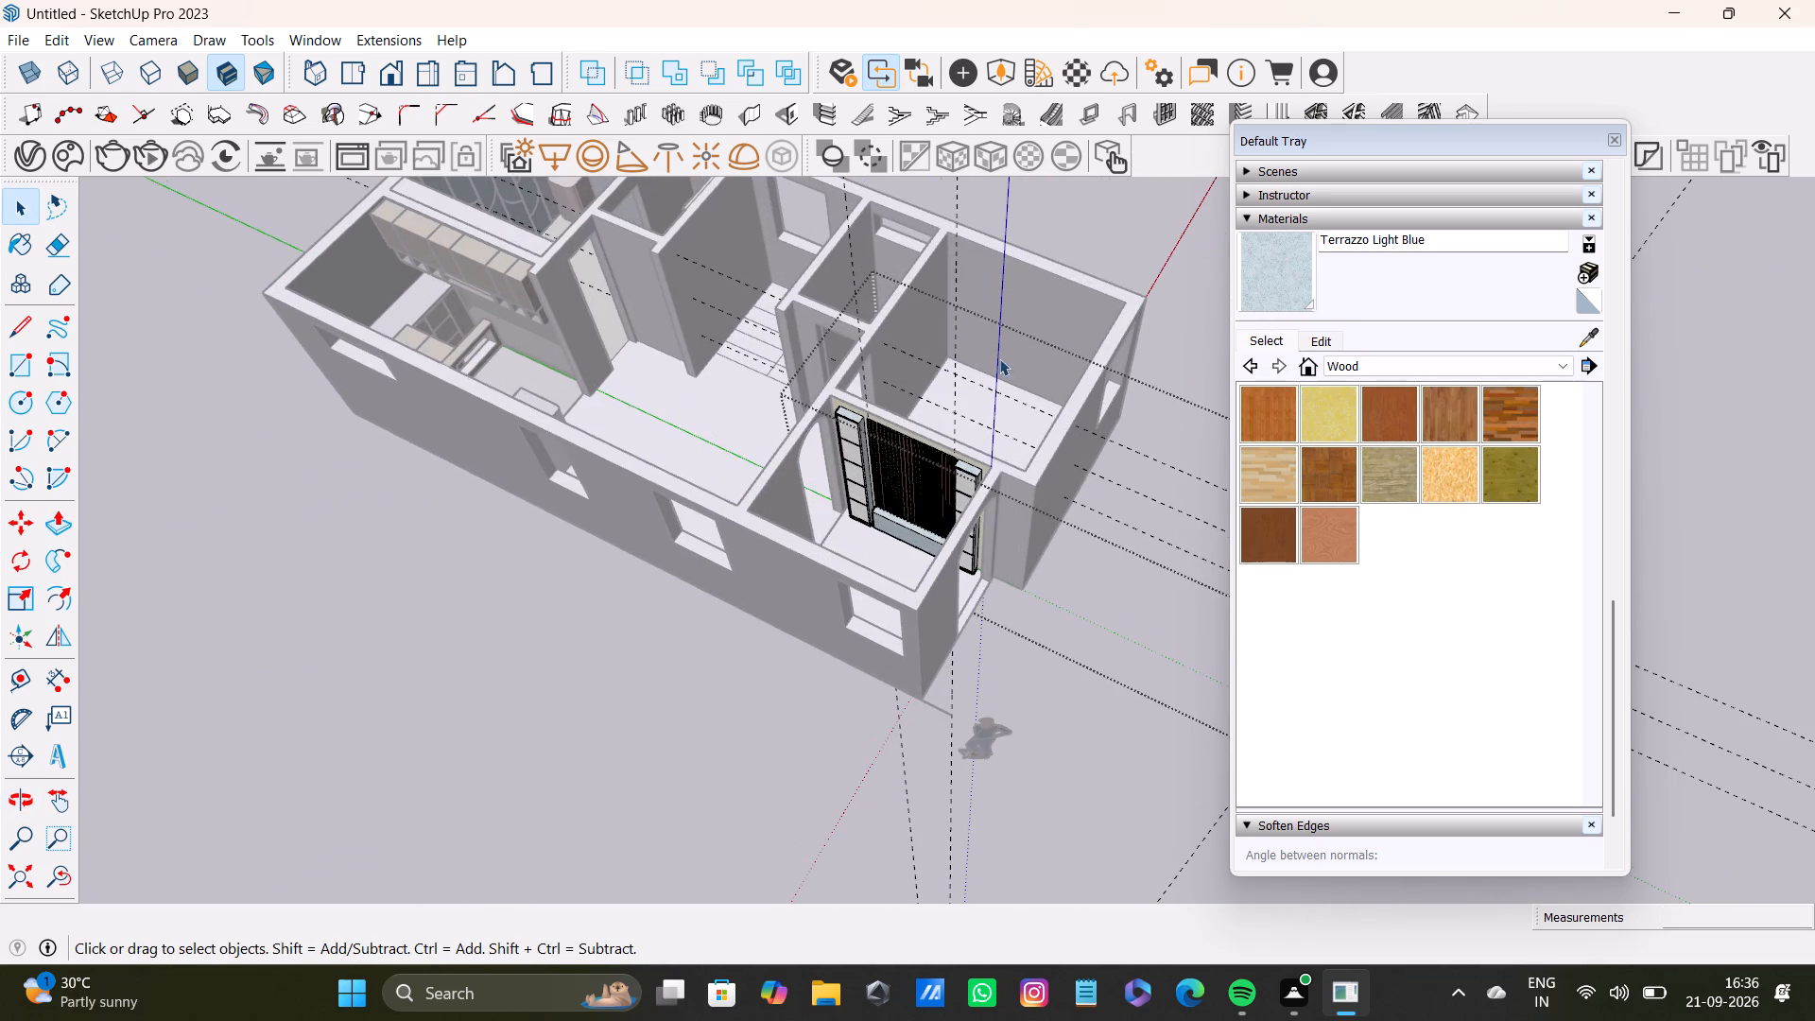
double_click(1133, 229)
left_click(1117, 266)
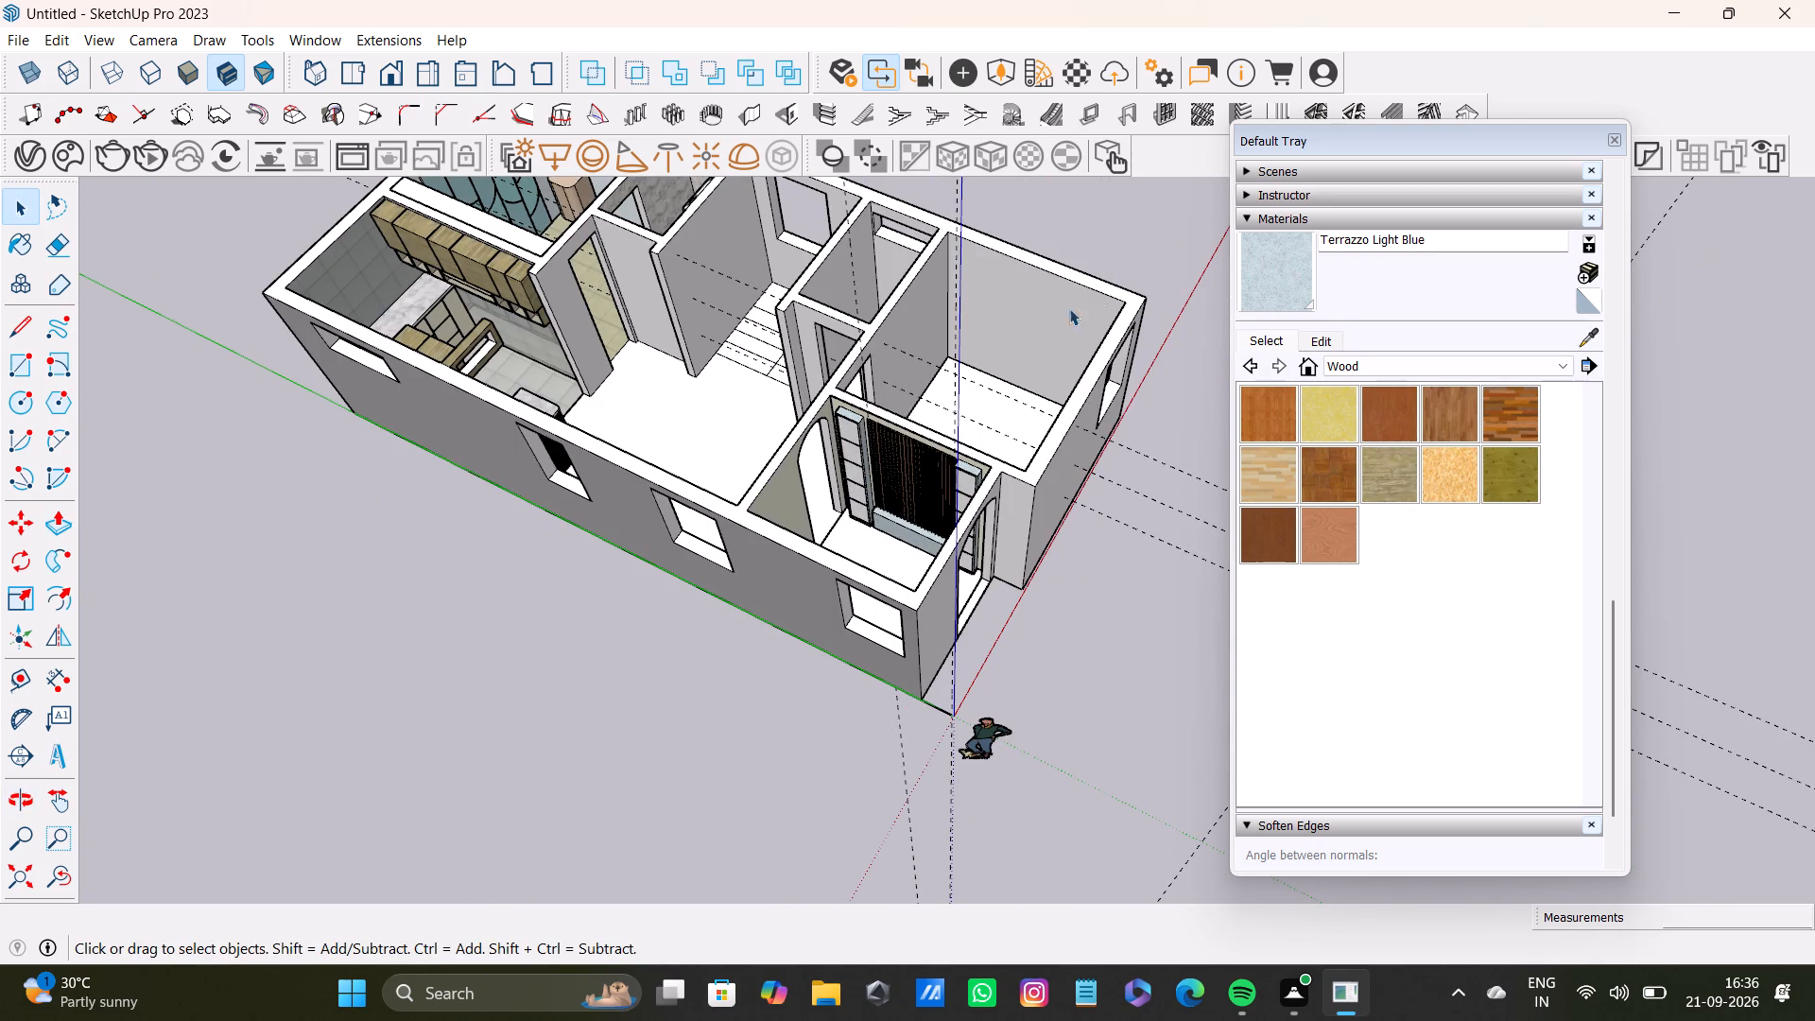
Examine the whole house model from overhead and from several angles around it.
scroll(848, 396, "down", 3)
middle_click_drag(794, 413, 1340, 424)
scroll(1002, 471, "down", 7)
middle_click_drag(900, 480, 369, 467)
scroll(369, 466, "down", 2)
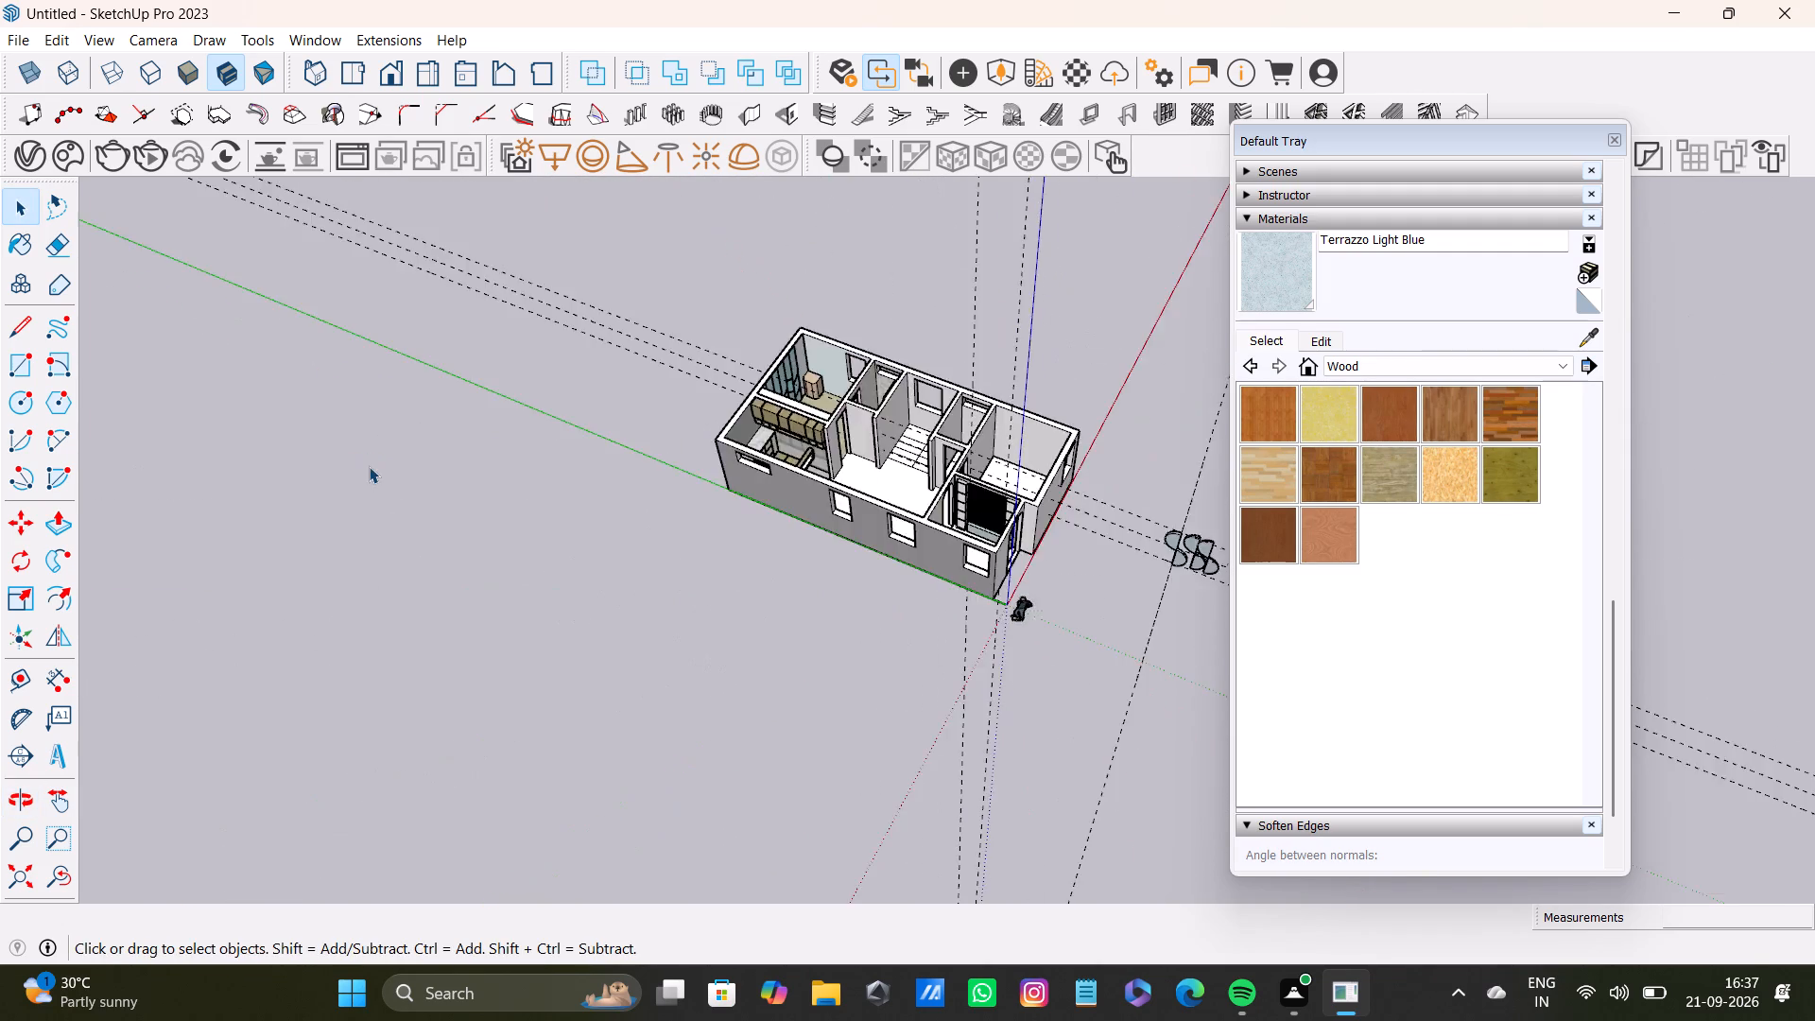
scroll(369, 466, "down", 6)
scroll(665, 487, "up", 15)
scroll(832, 448, "down", 3)
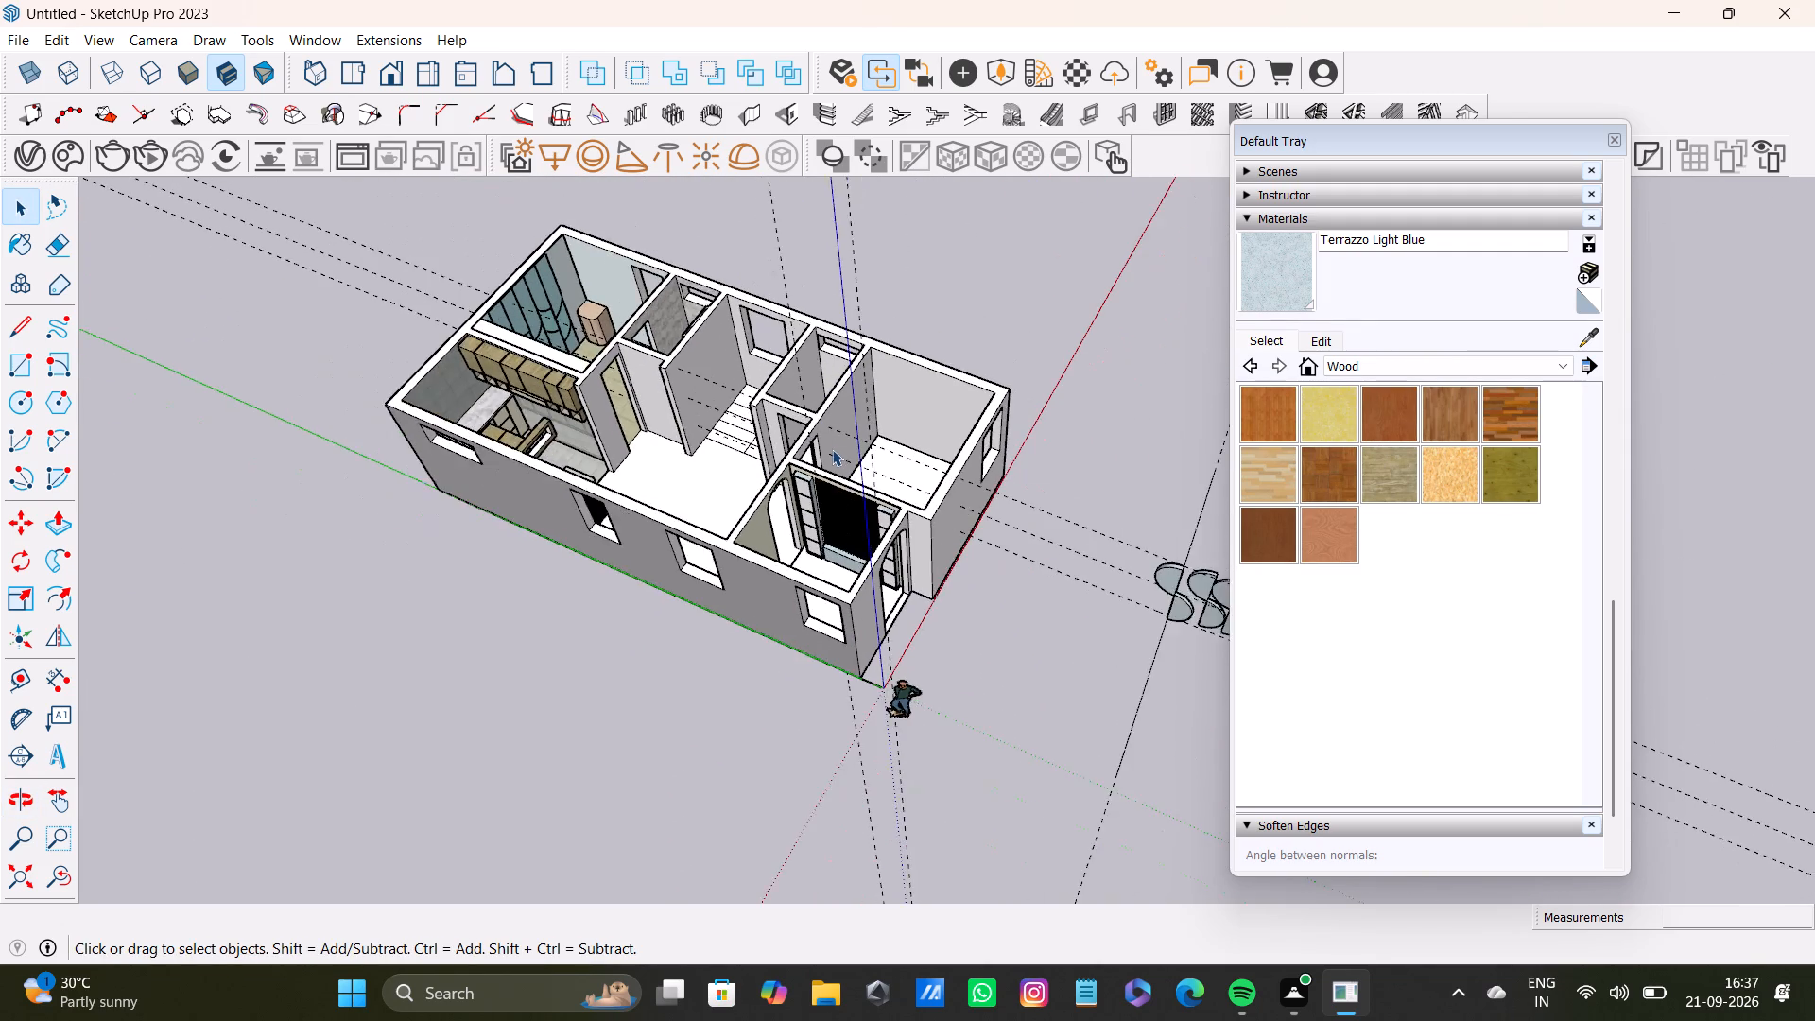
scroll(832, 449, "down", 3)
left_click(1048, 349)
left_click(1010, 334)
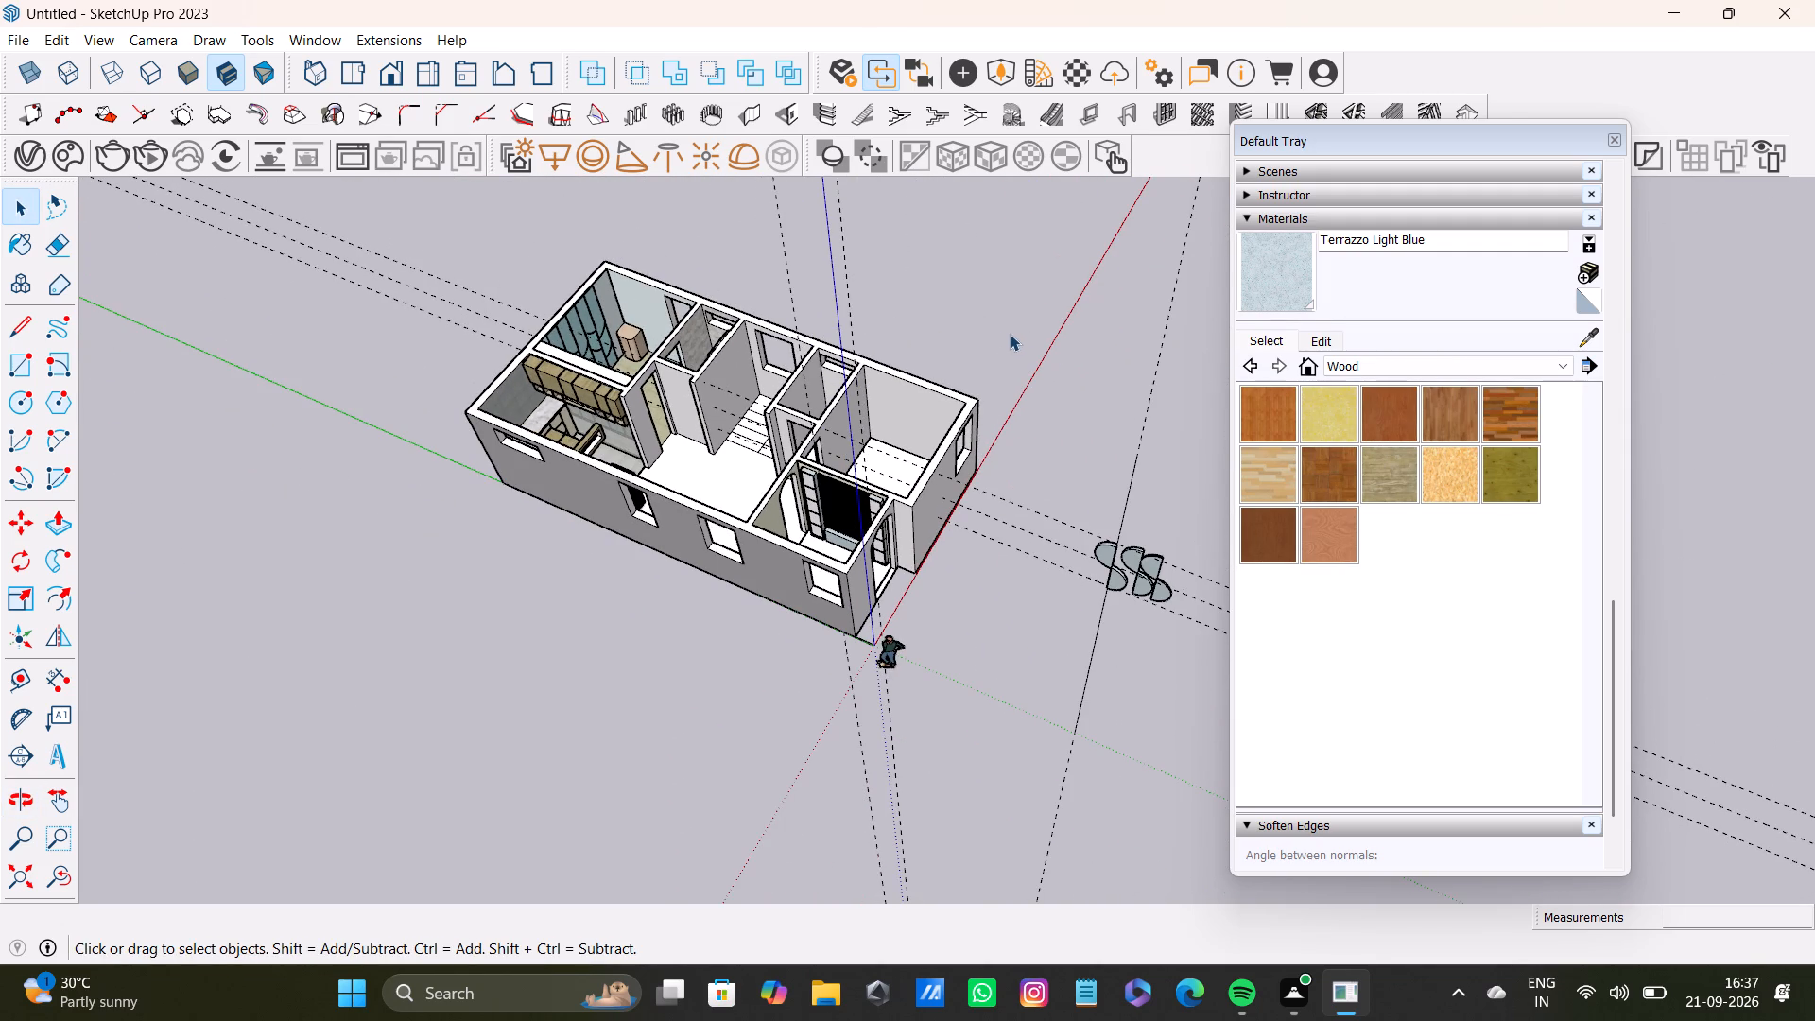
scroll(702, 466, "down", 3)
middle_click_drag(651, 476, 769, 621)
scroll(761, 616, "down", 4)
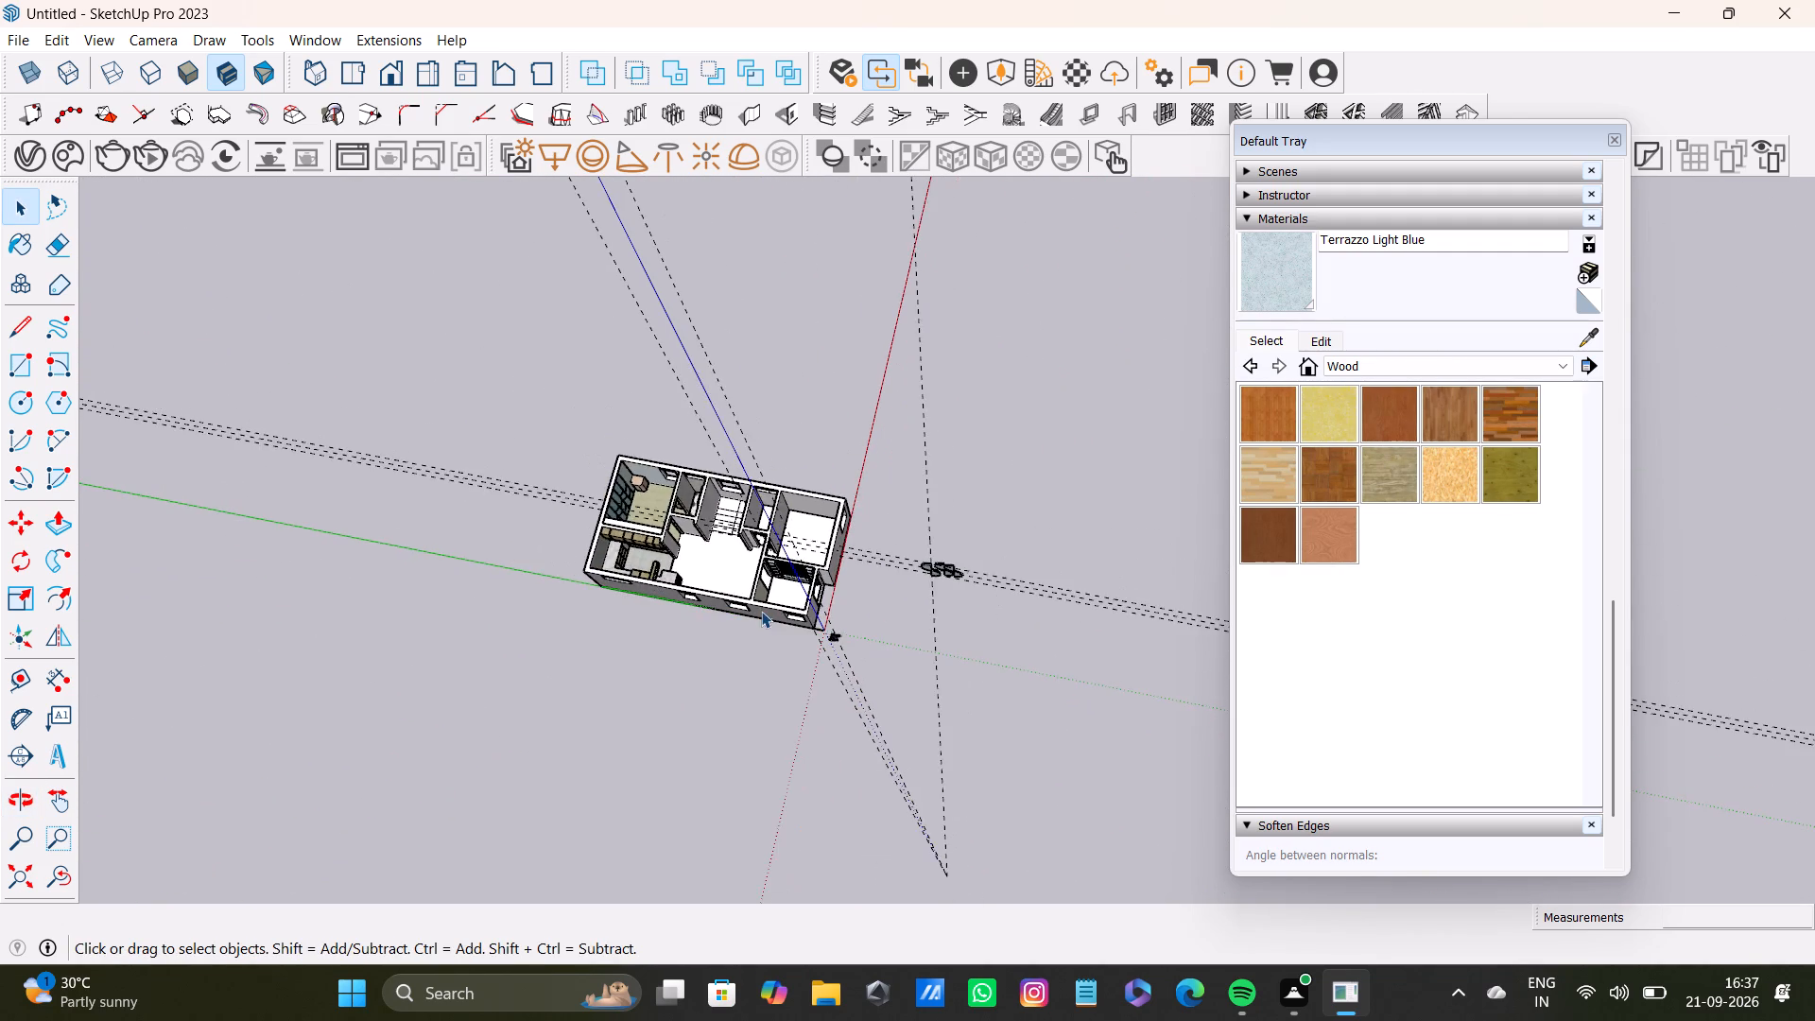
scroll(759, 606, "down", 3)
middle_click_drag(765, 565, 565, 565)
middle_click_drag(635, 493, 1030, 542)
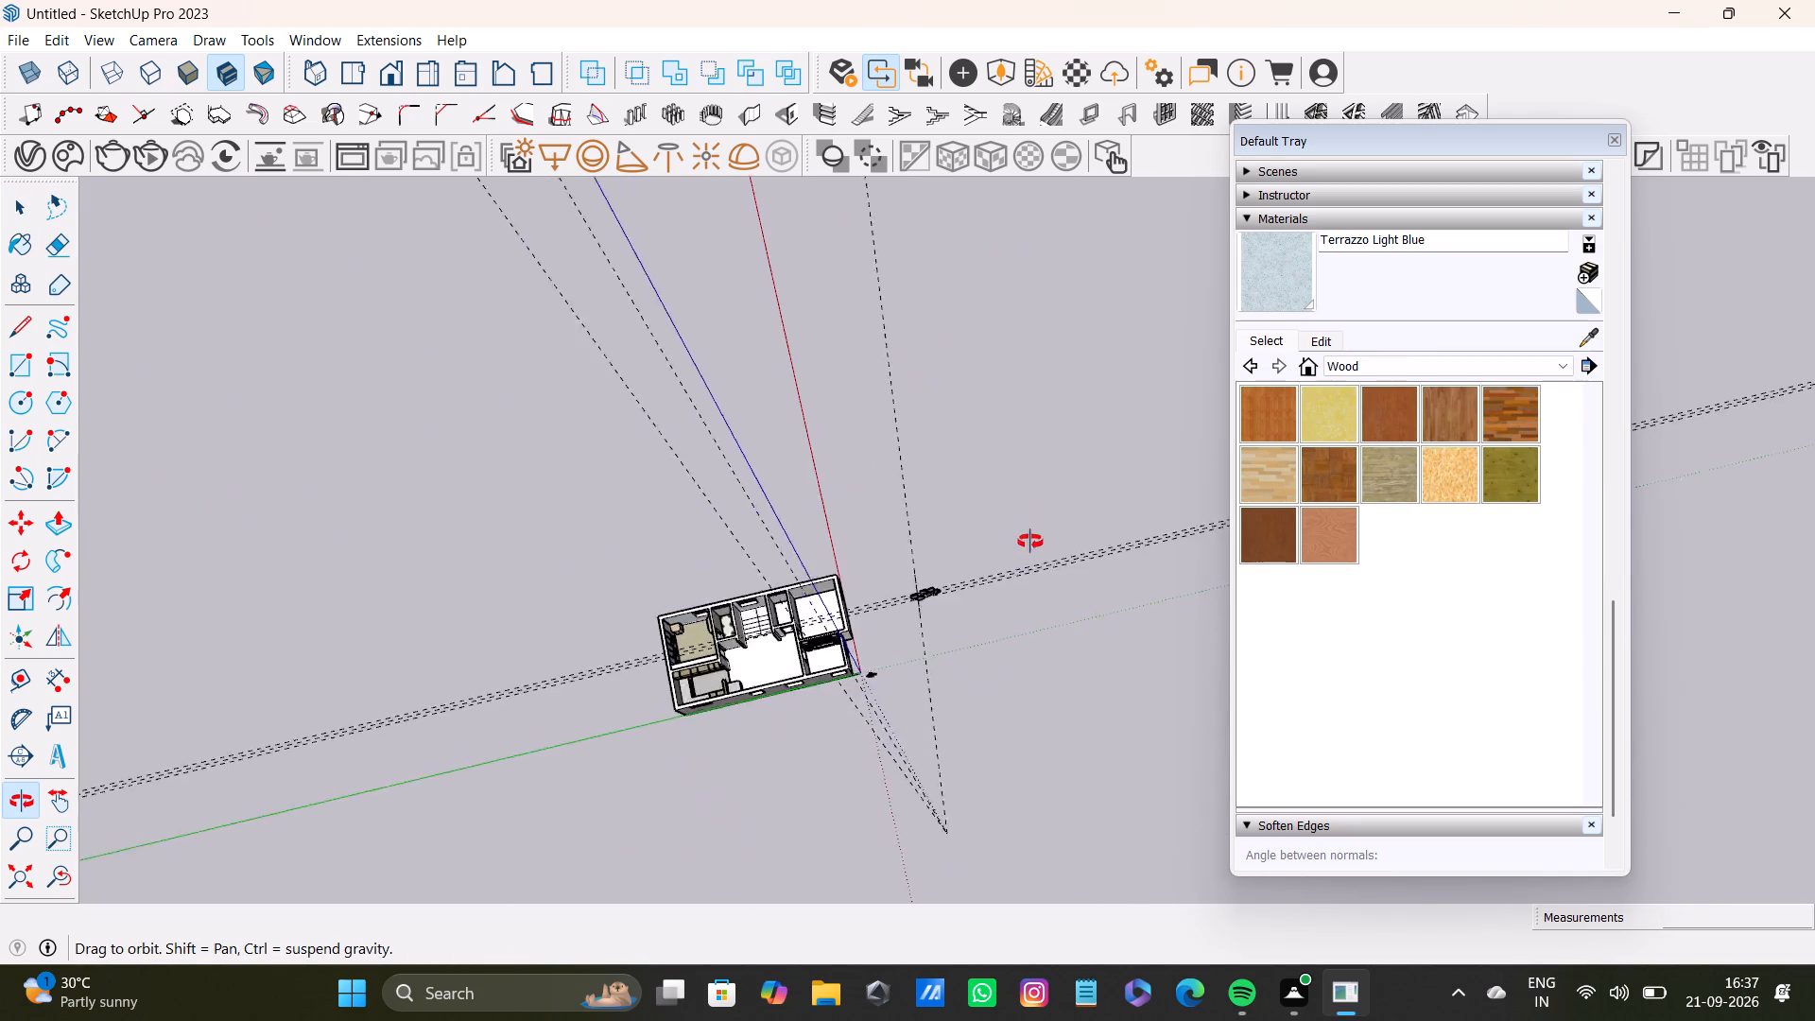
middle_click_drag(1030, 542, 813, 584)
scroll(797, 562, "down", 4)
scroll(730, 550, "up", 14)
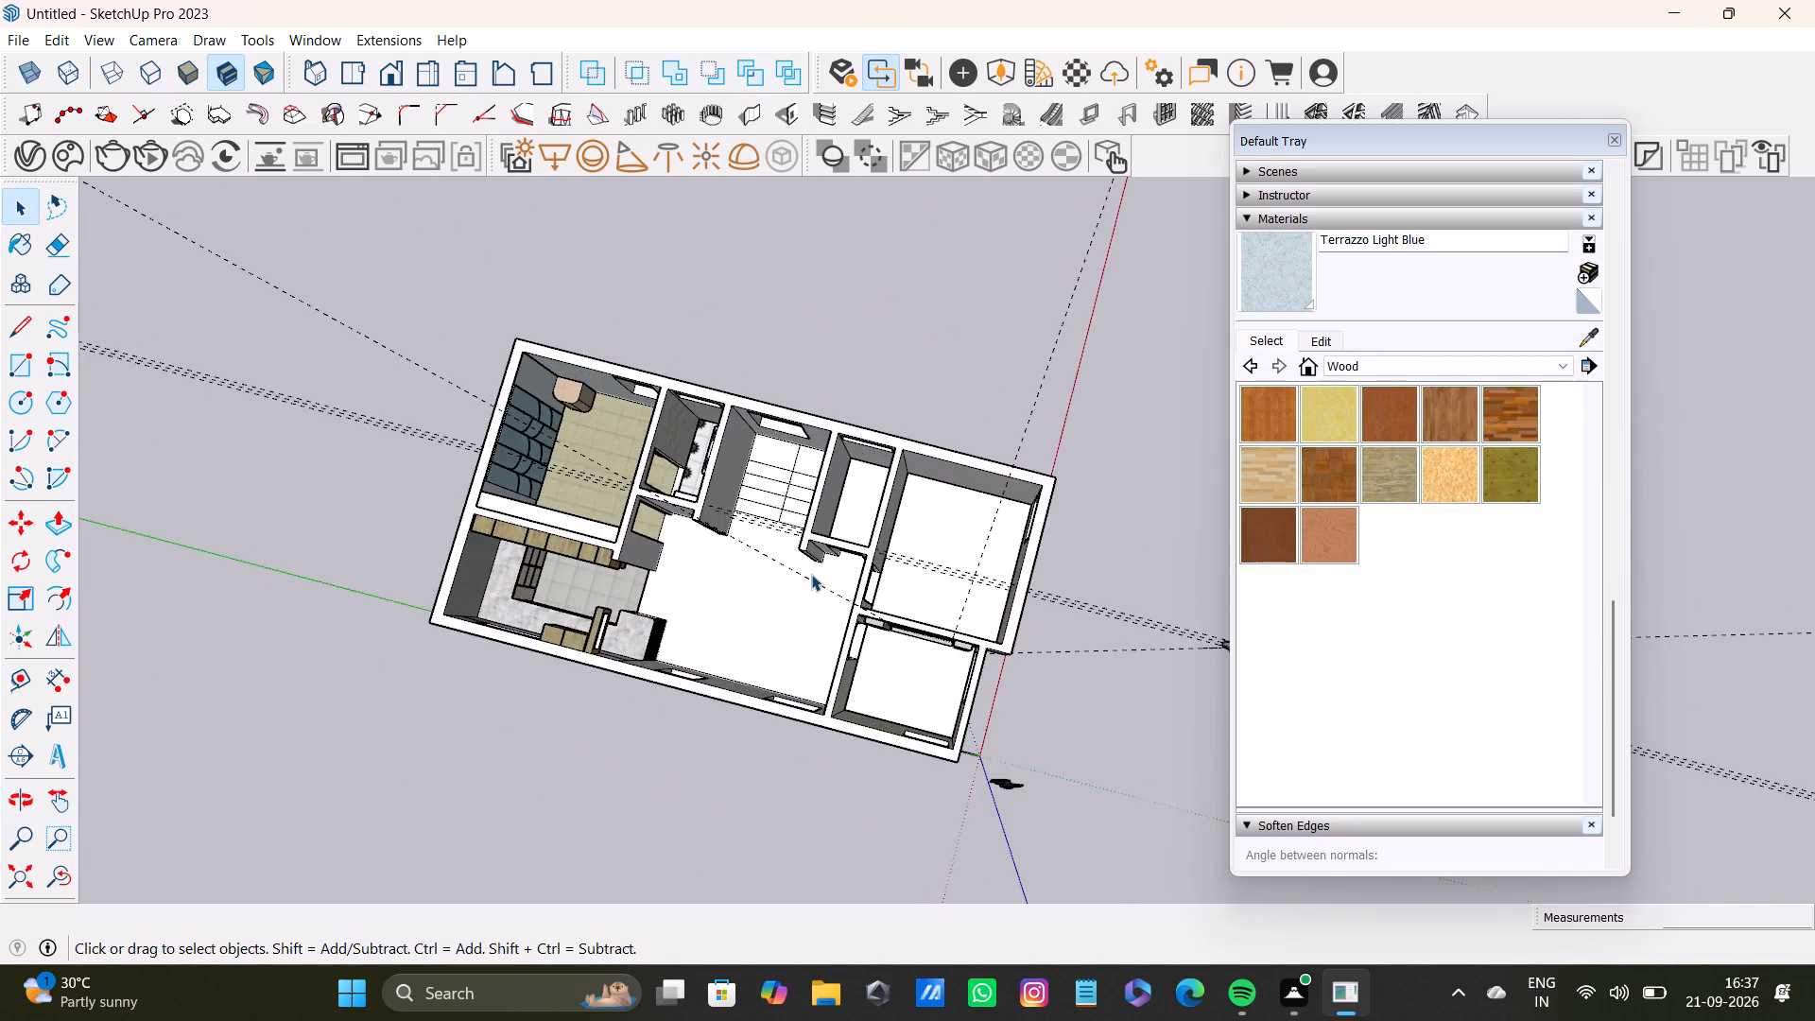
scroll(811, 574, "up", 10)
scroll(811, 574, "down", 11)
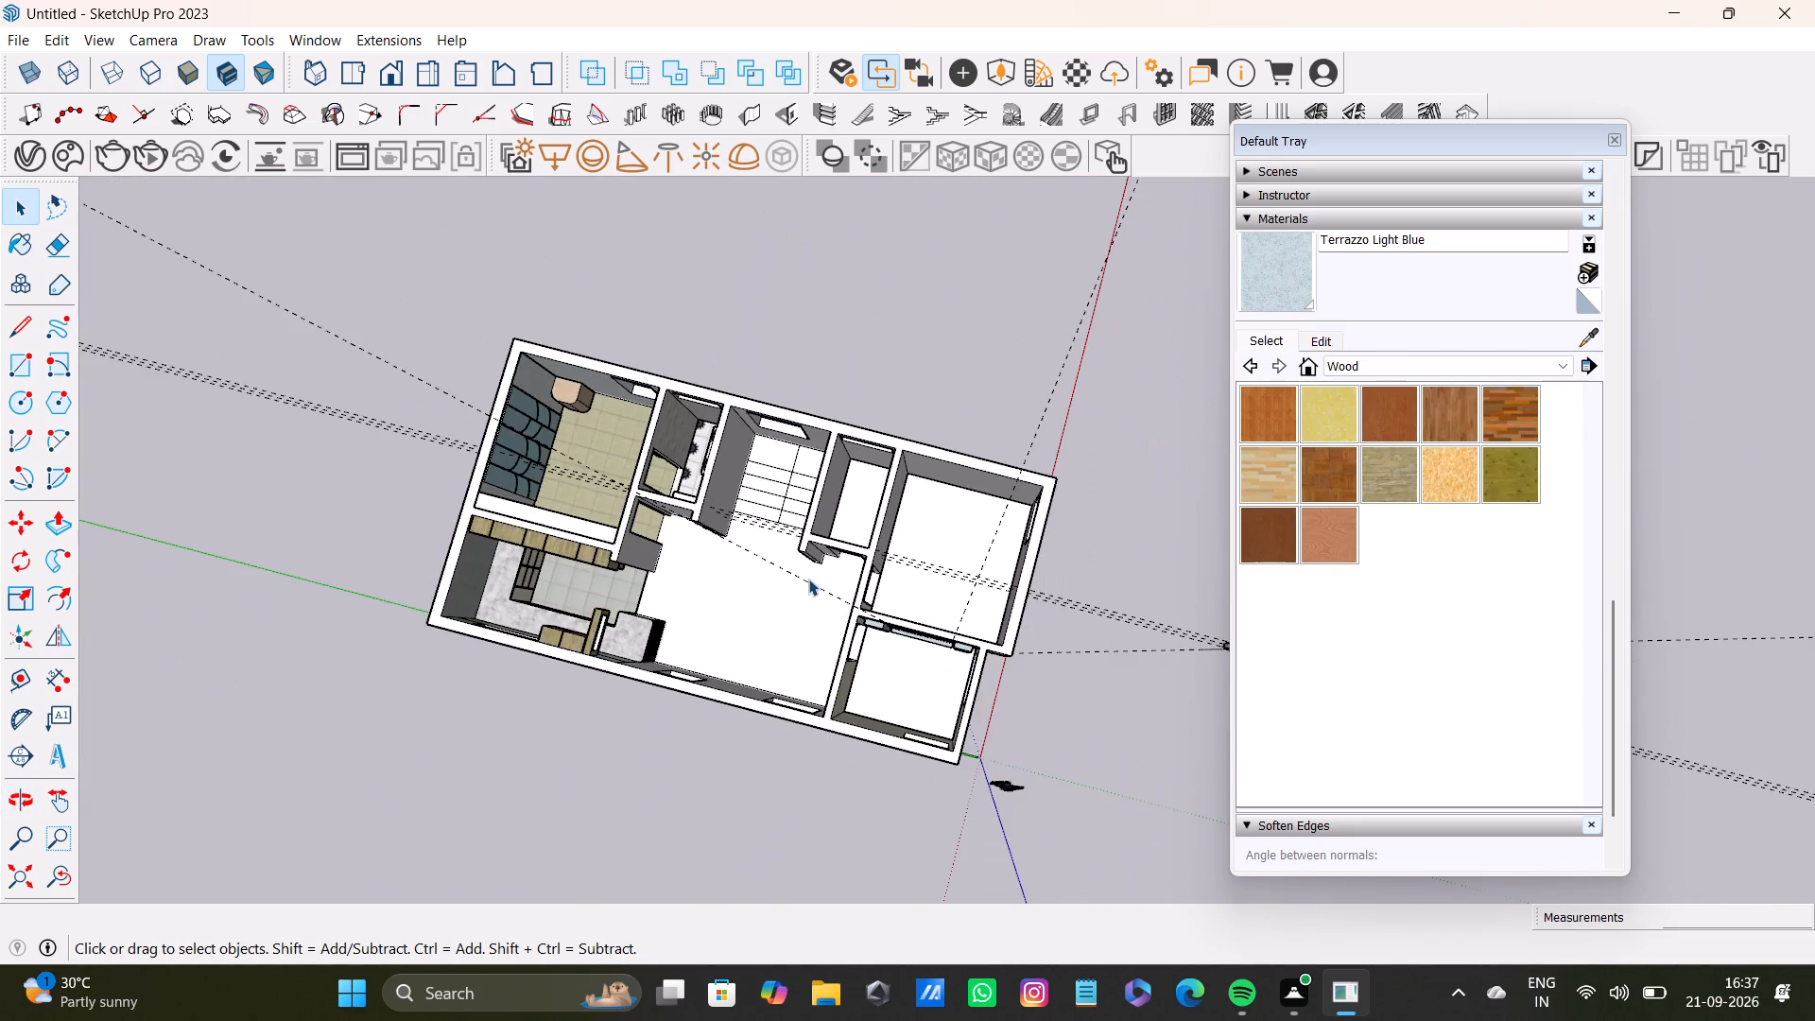
scroll(808, 579, "down", 9)
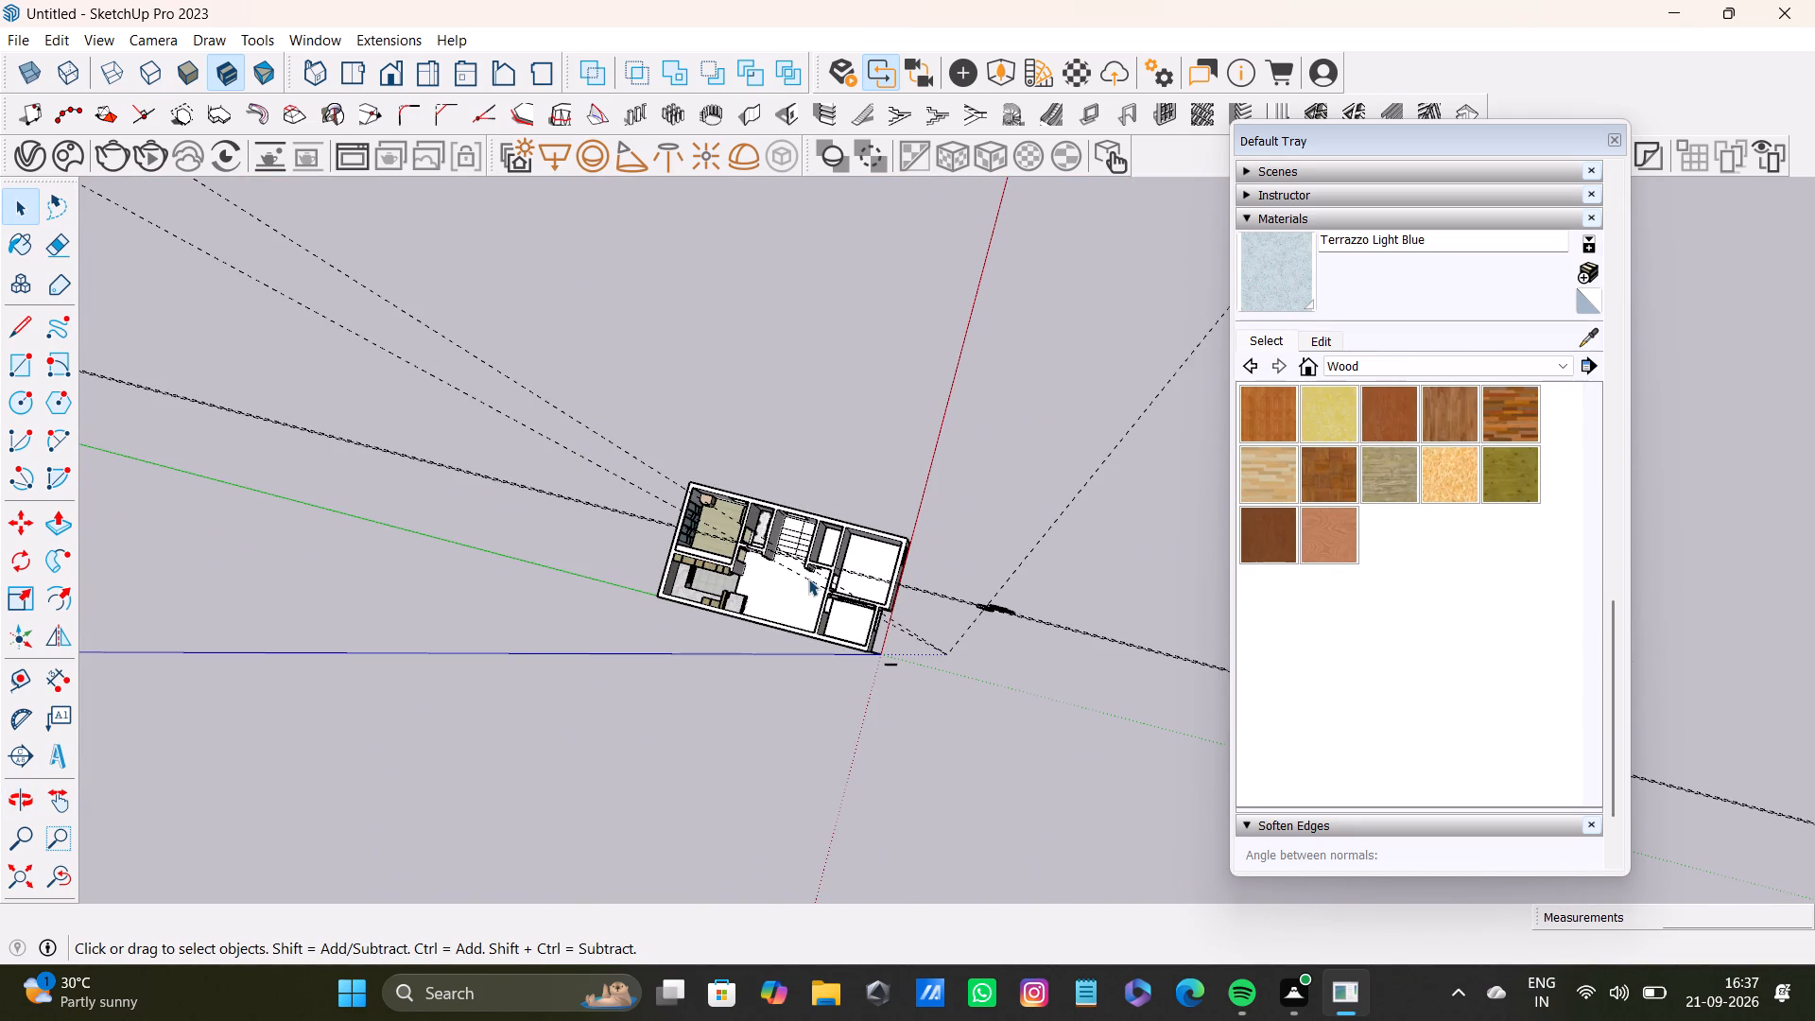
middle_click_drag(759, 594, 902, 714)
scroll(657, 646, "down", 4)
middle_click_drag(616, 631, 647, 531)
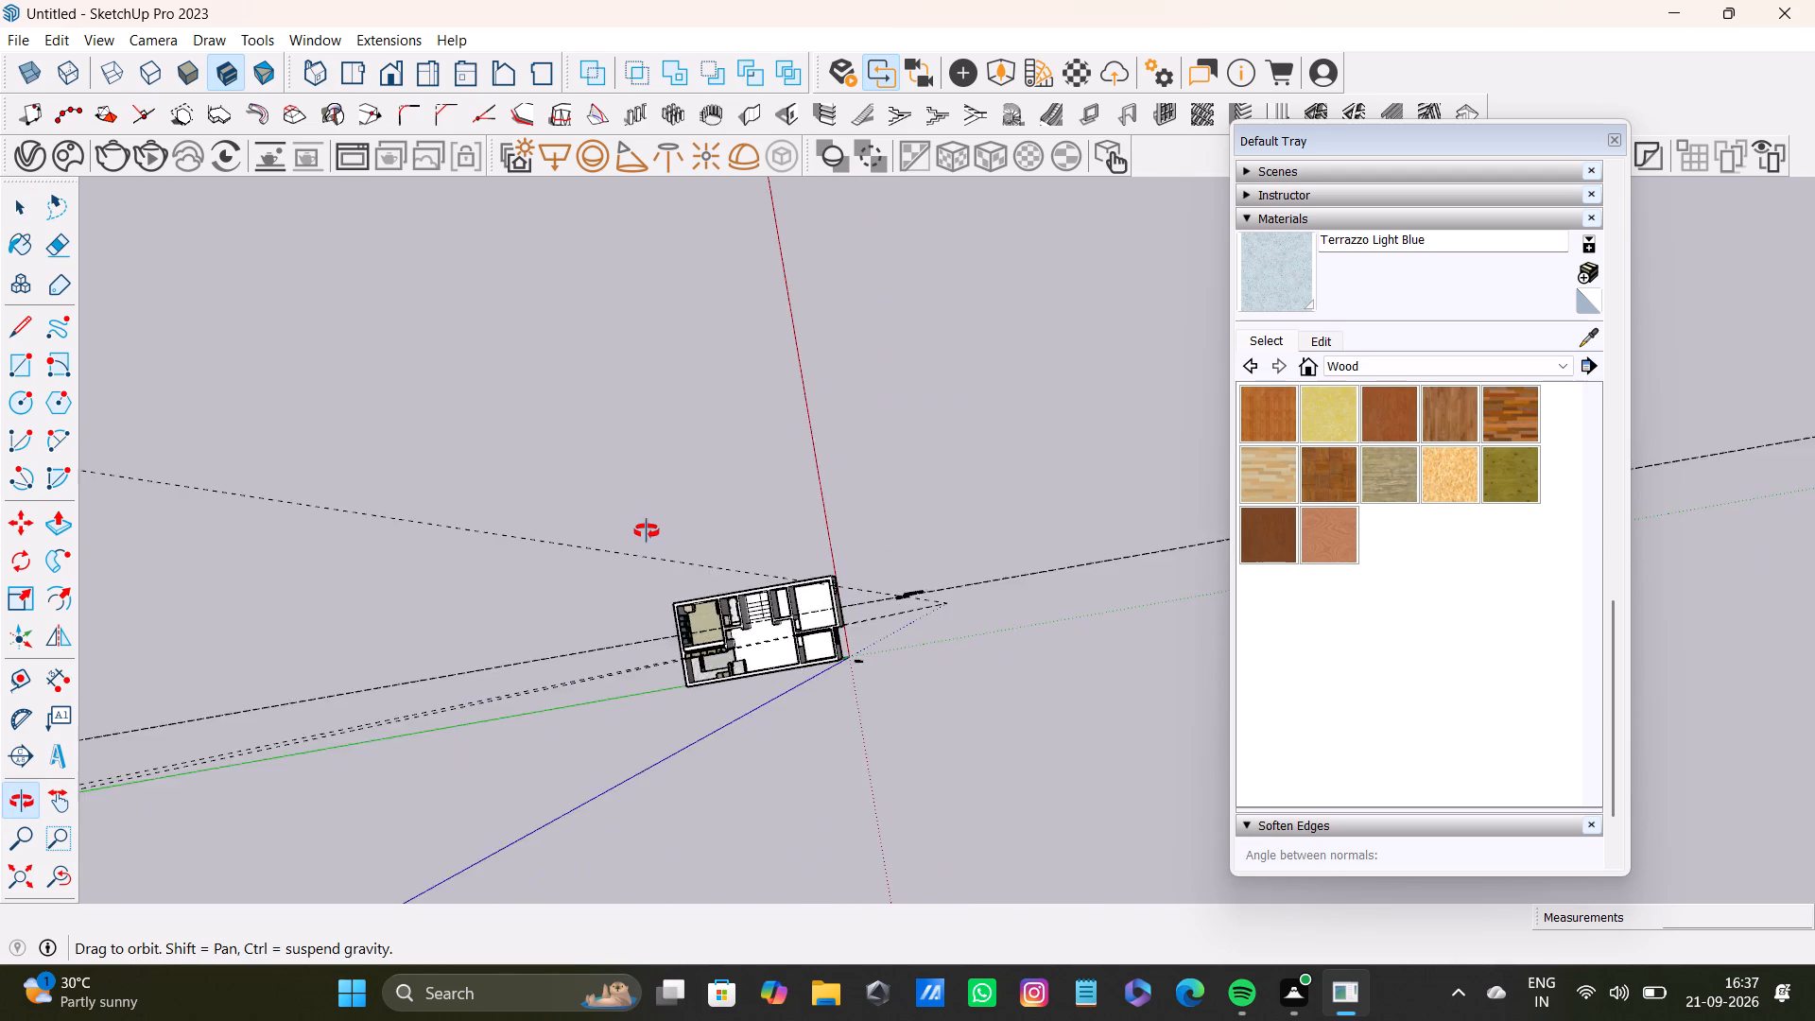
middle_click_drag(647, 531, 373, 640)
scroll(419, 605, "down", 3)
Examine the slatted feature wall with both closed shelving units from inside and above its room.
scroll(848, 702, "up", 9)
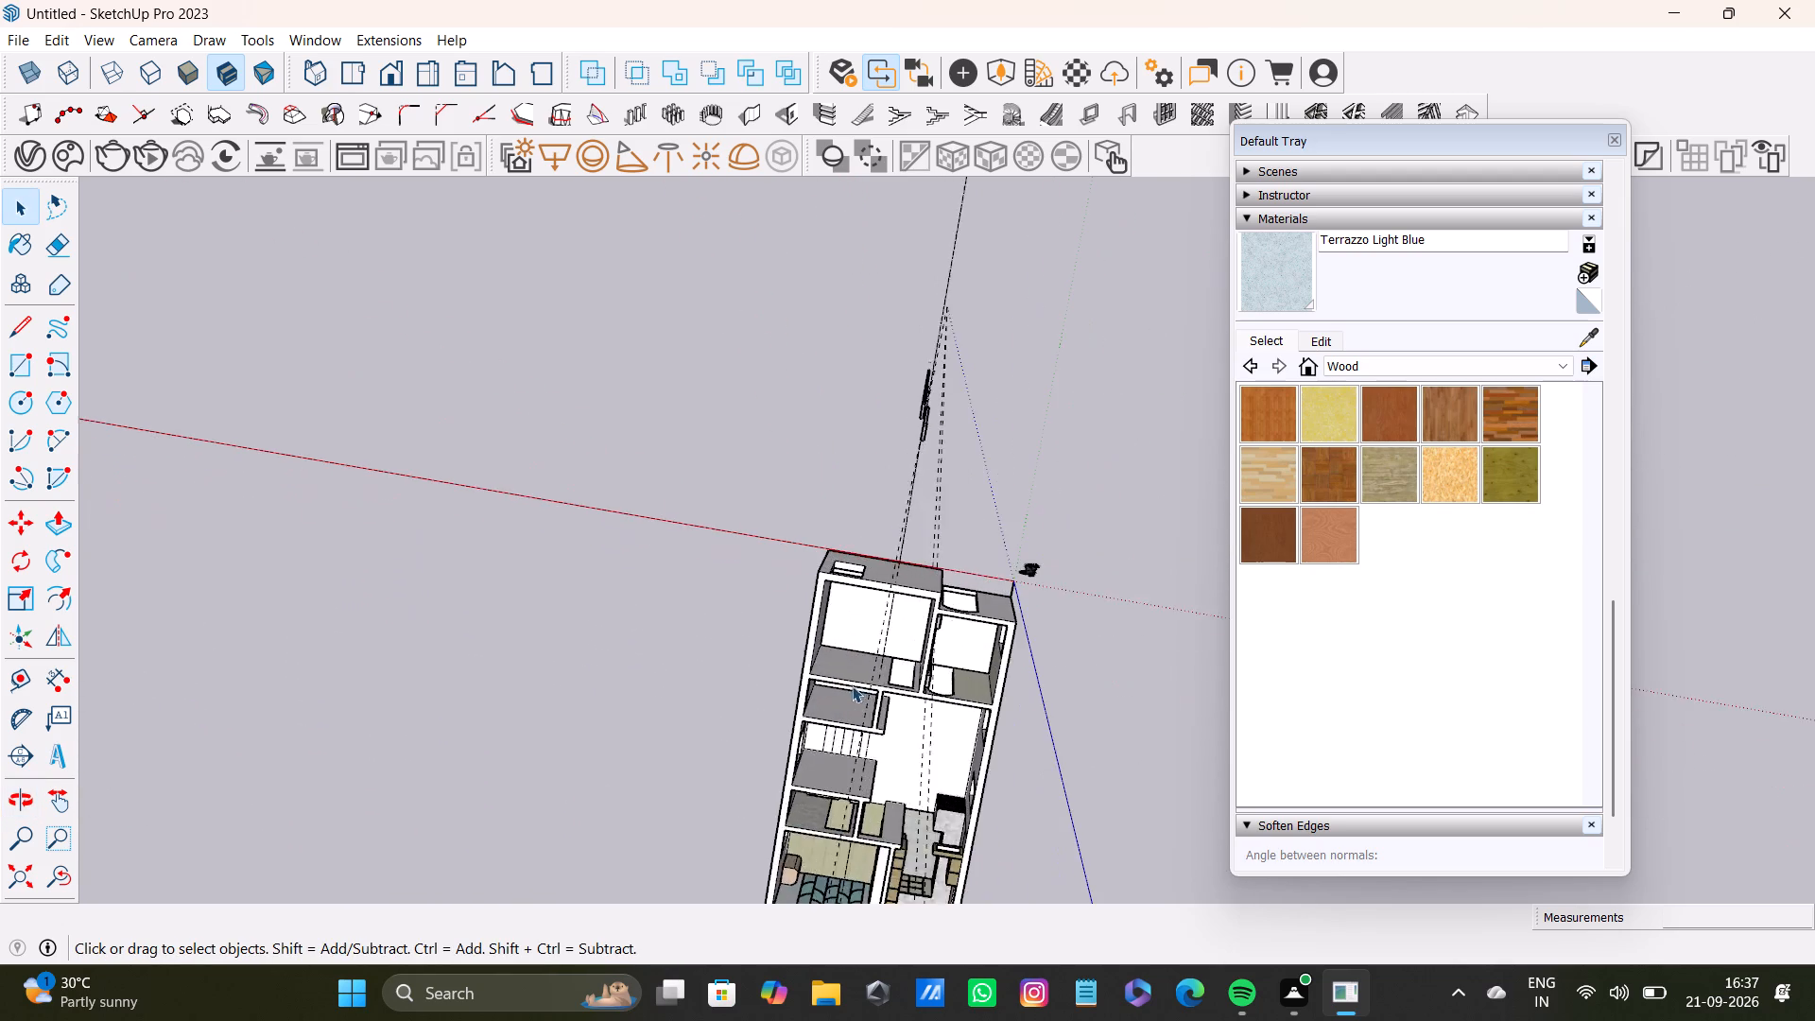
scroll(852, 685, "up", 4)
middle_click_drag(1051, 757, 702, 274)
scroll(861, 591, "up", 2)
middle_click_drag(859, 580, 0, 298)
scroll(705, 441, "up", 3)
middle_click_drag(1149, 560, 833, 715)
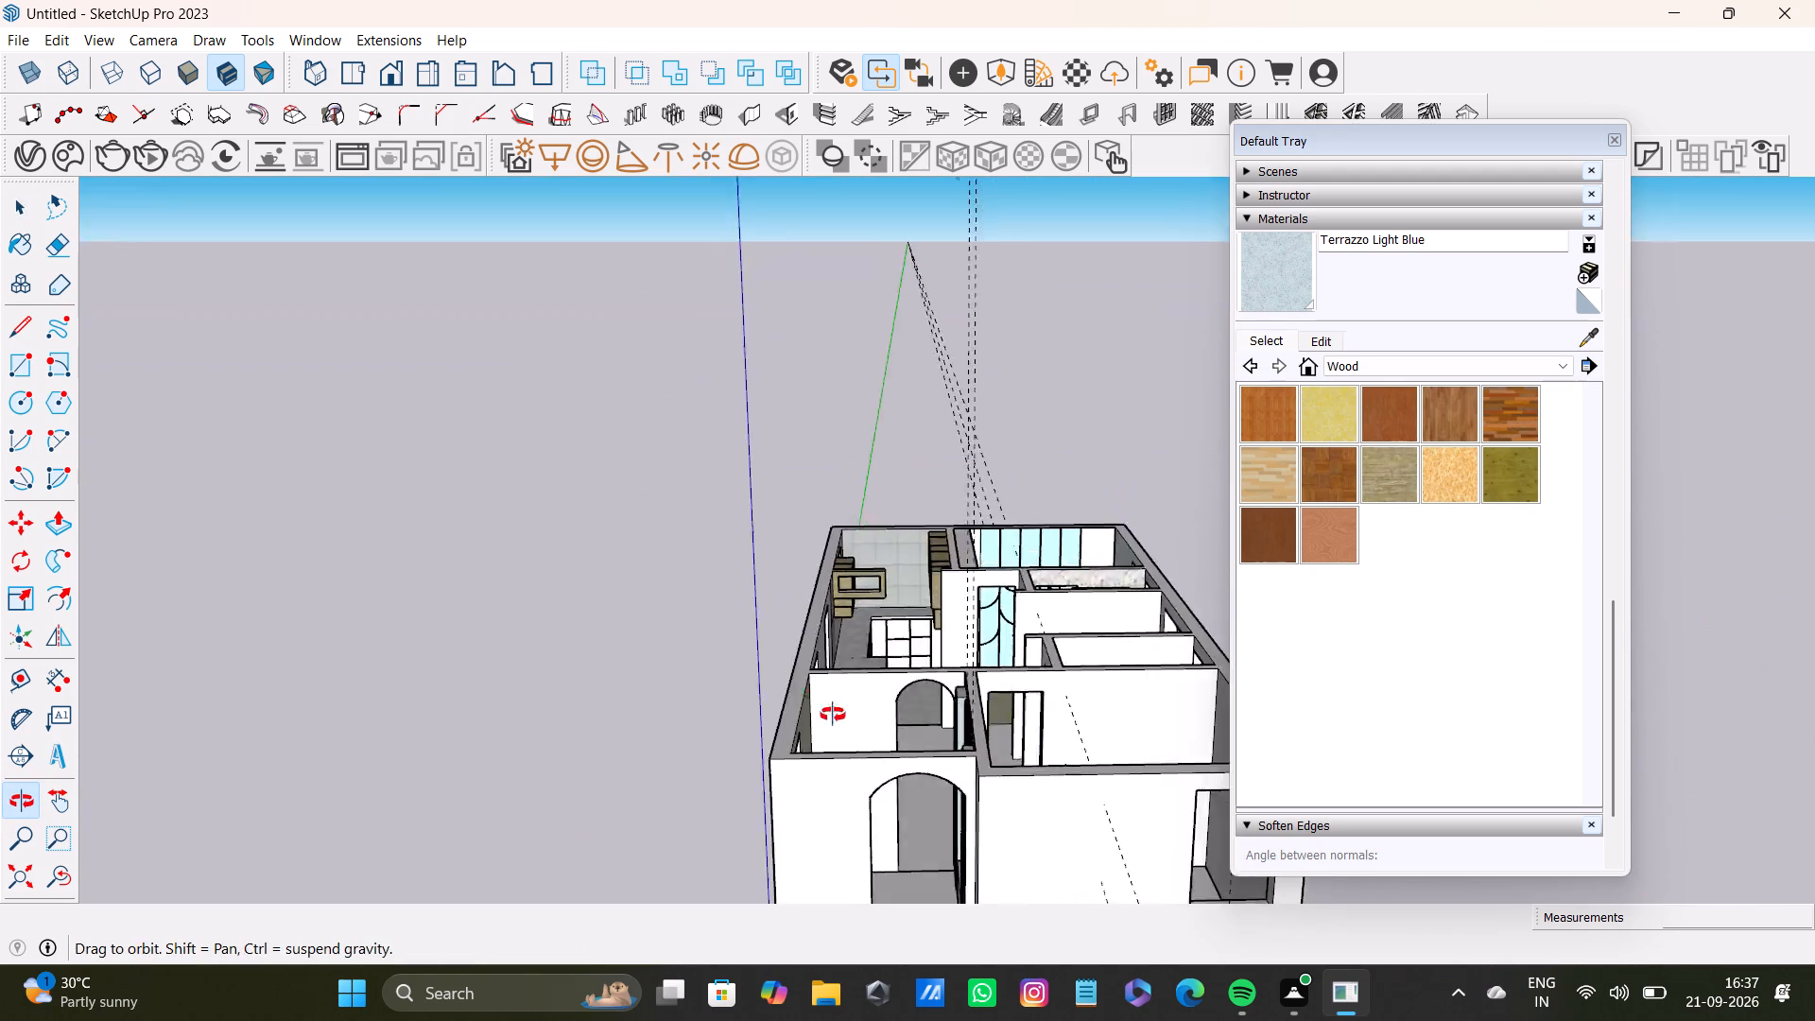
middle_click_drag(833, 715, 891, 638)
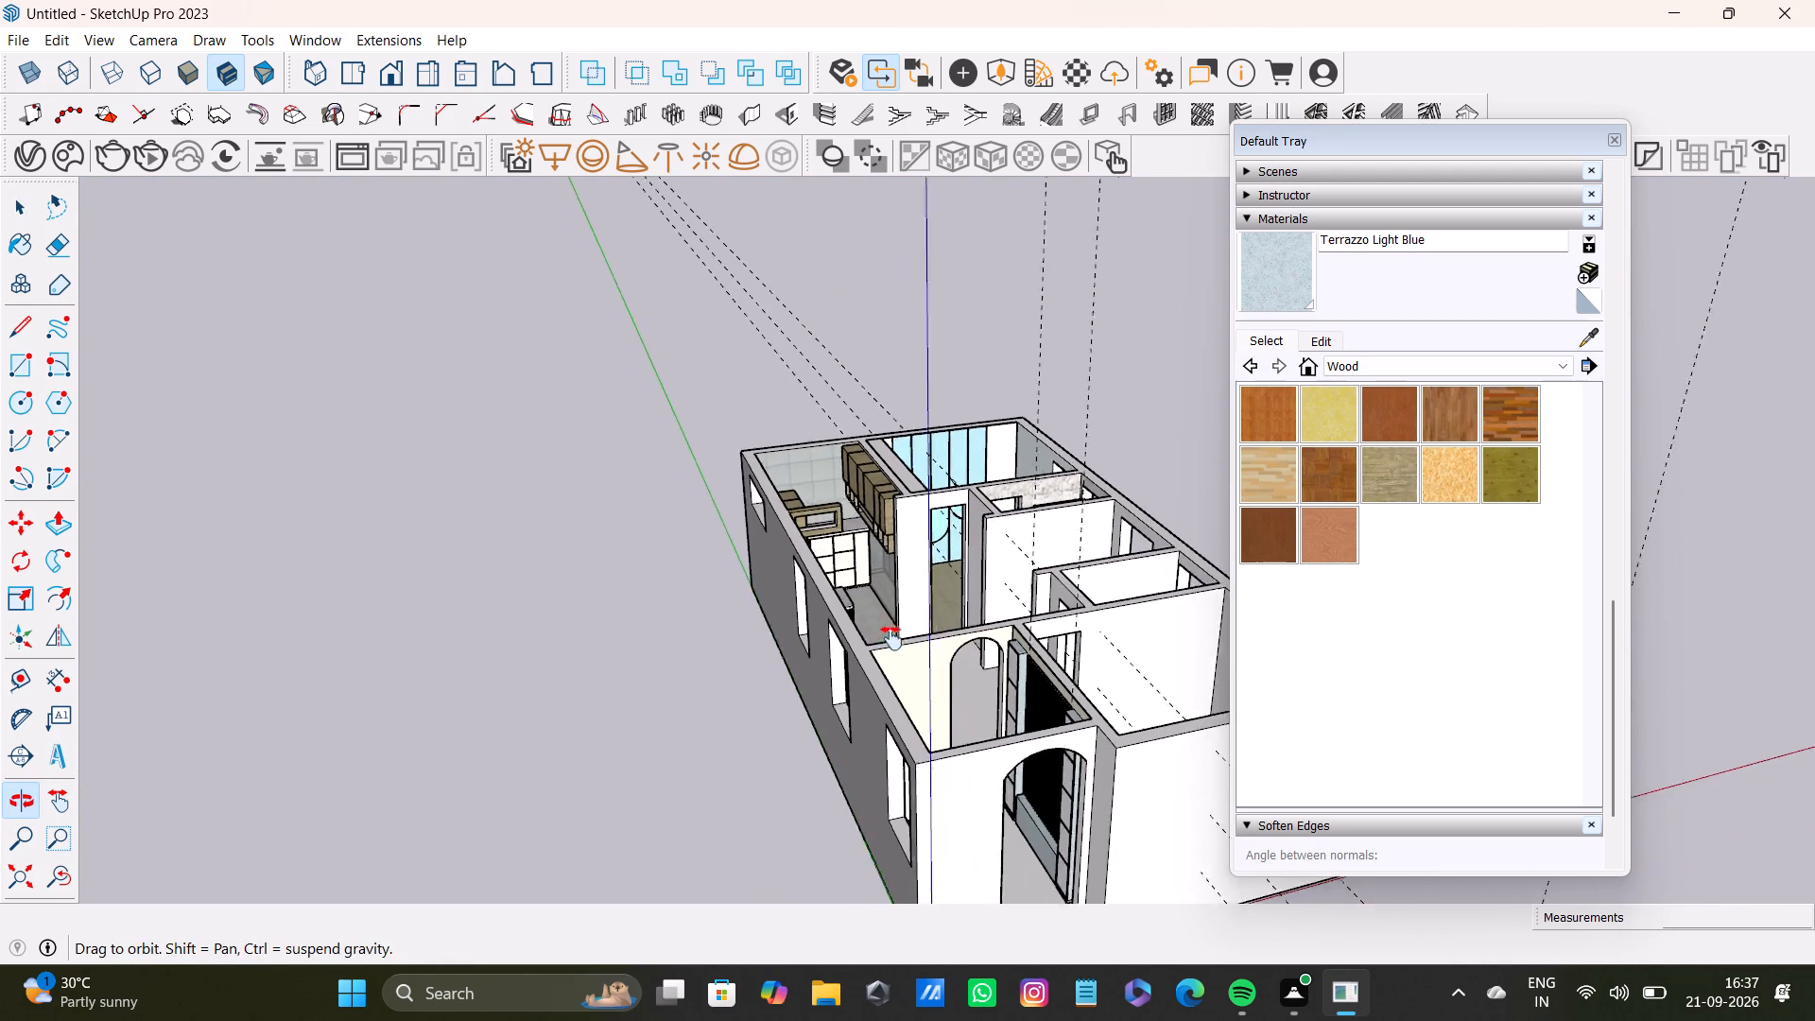
middle_click_drag(891, 638, 838, 657)
middle_click_drag(843, 662, 1099, 726)
scroll(1126, 693, "up", 3)
middle_click_drag(932, 598, 582, 620, "shift")
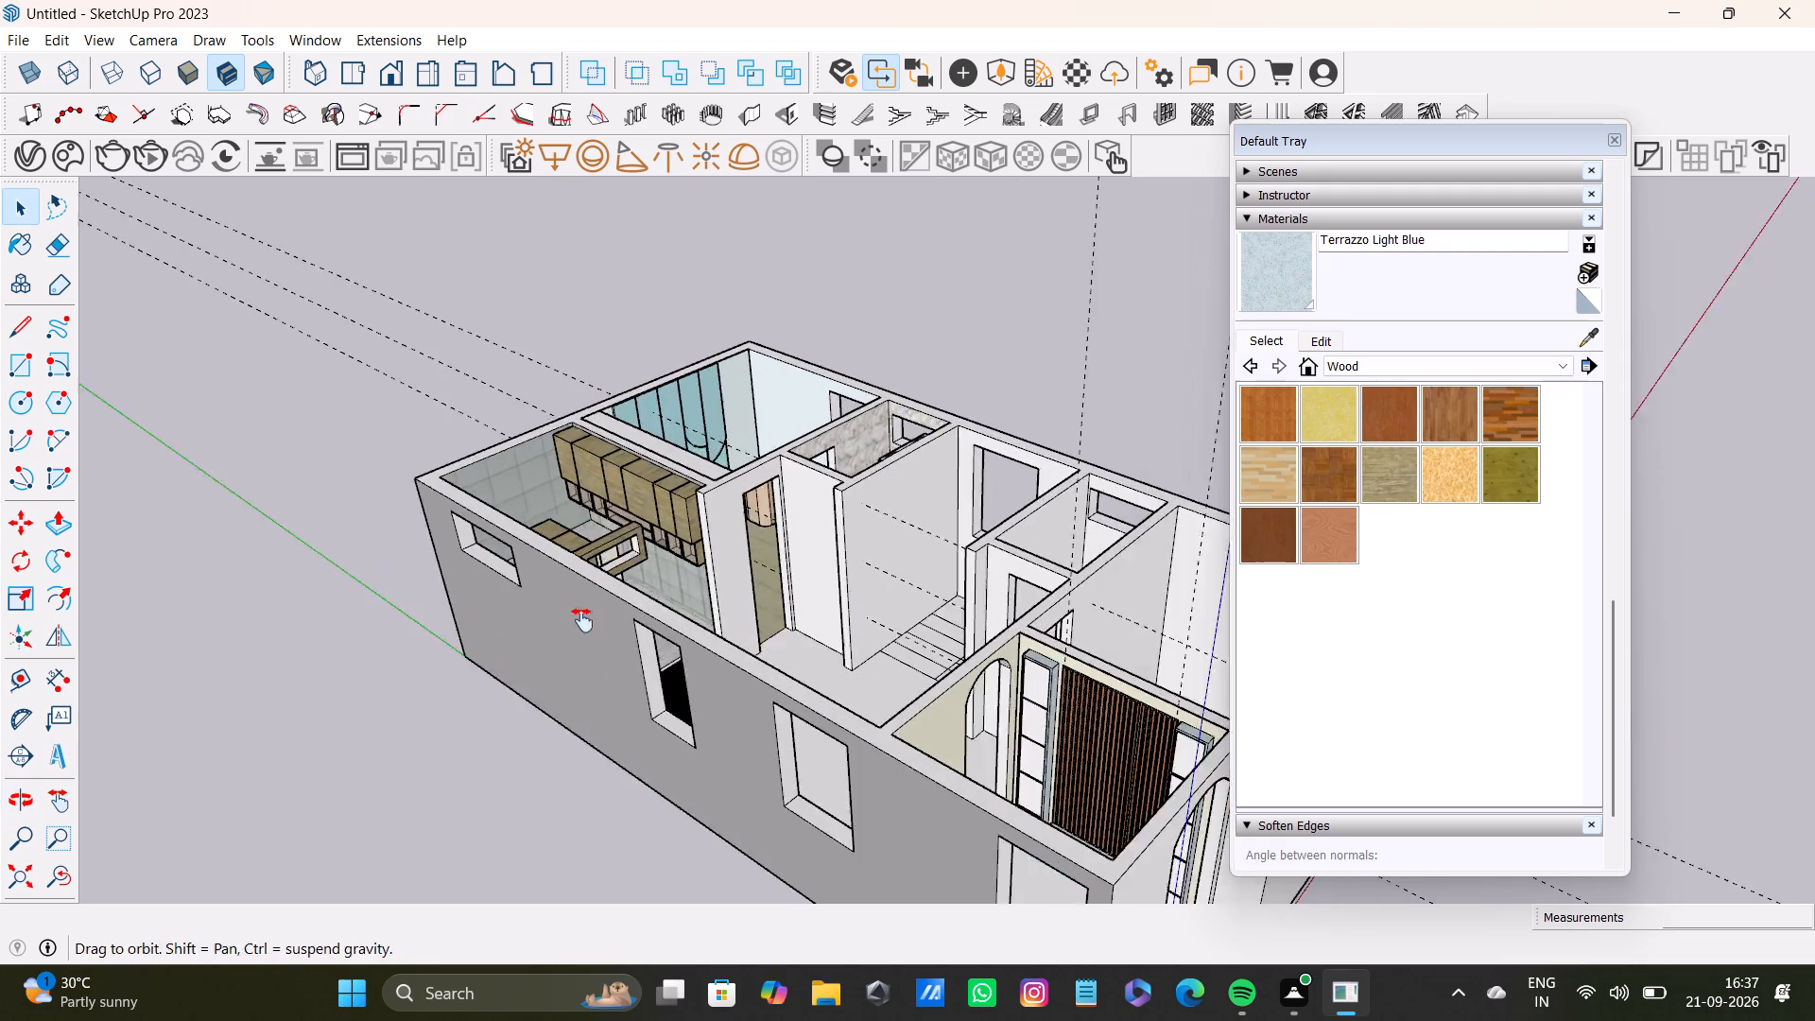
middle_click_drag(582, 620, 505, 629, "shift")
middle_click_drag(525, 624, 1161, 768)
scroll(1148, 774, "up", 3)
middle_click_drag(1086, 743, 490, 409, "shift")
scroll(759, 540, "up", 6)
middle_click_drag(763, 543, 658, 628)
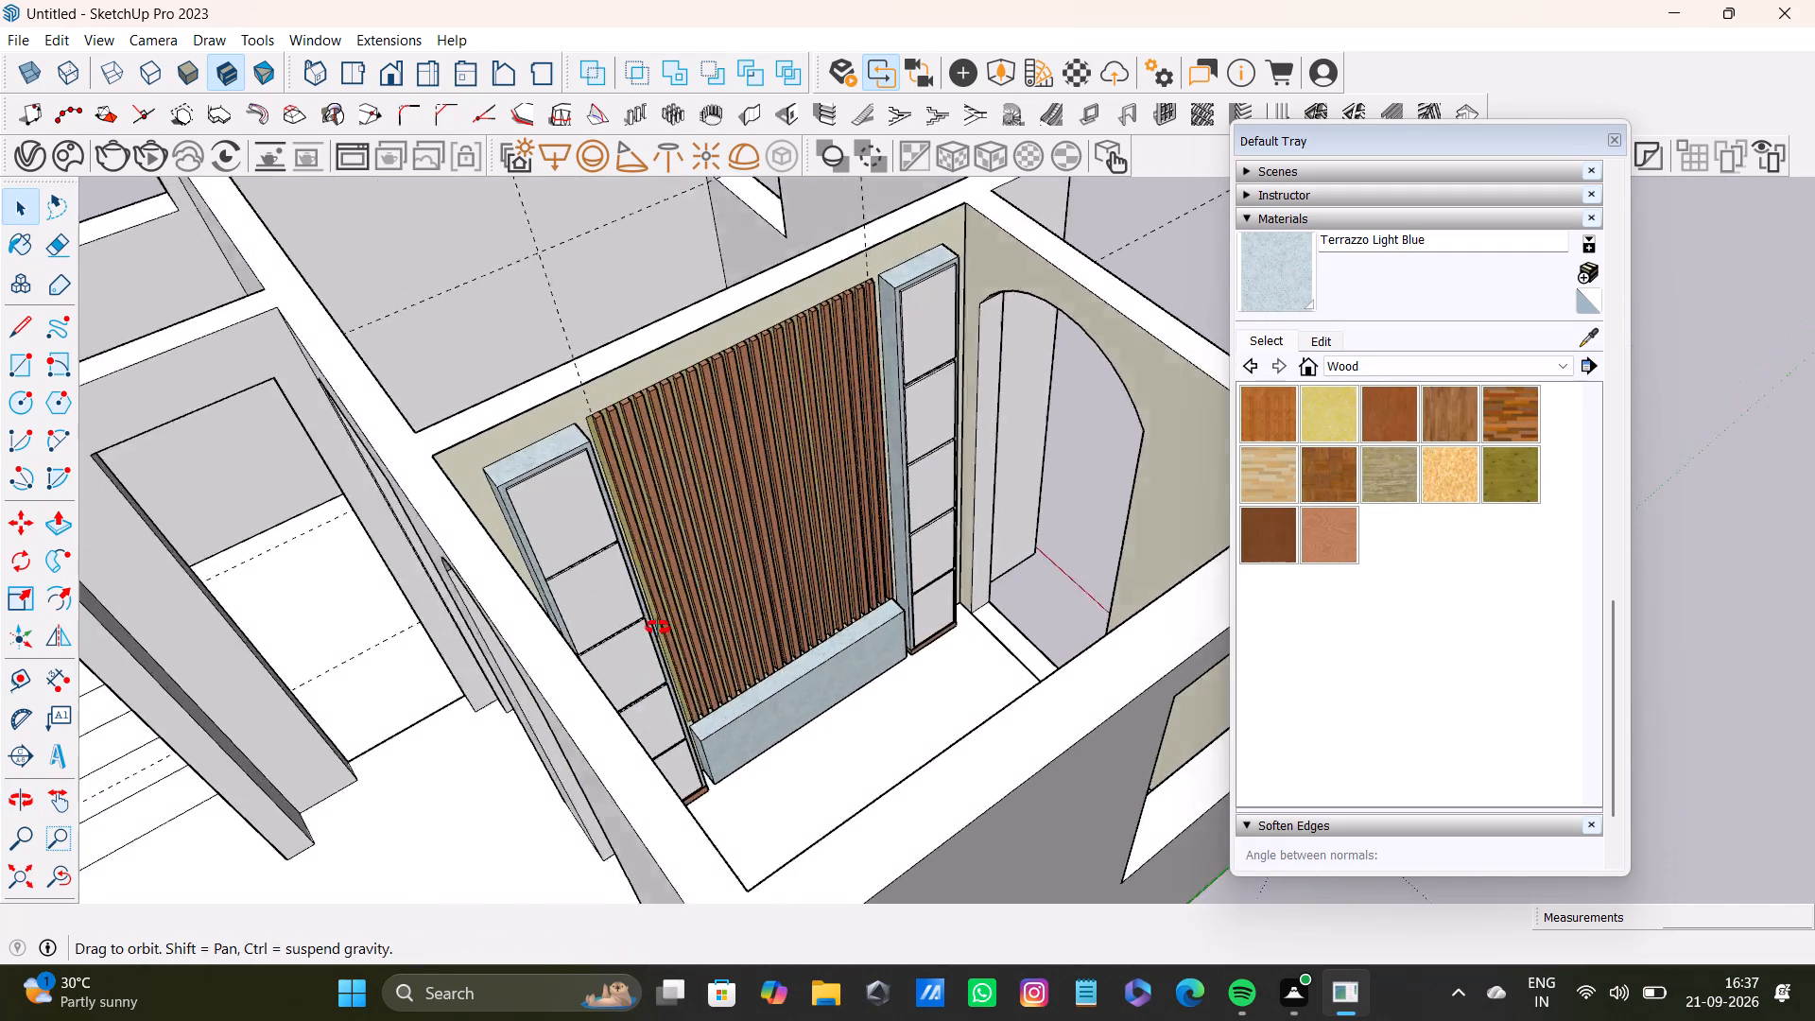
middle_click_drag(658, 628, 527, 691)
scroll(636, 597, "down", 4)
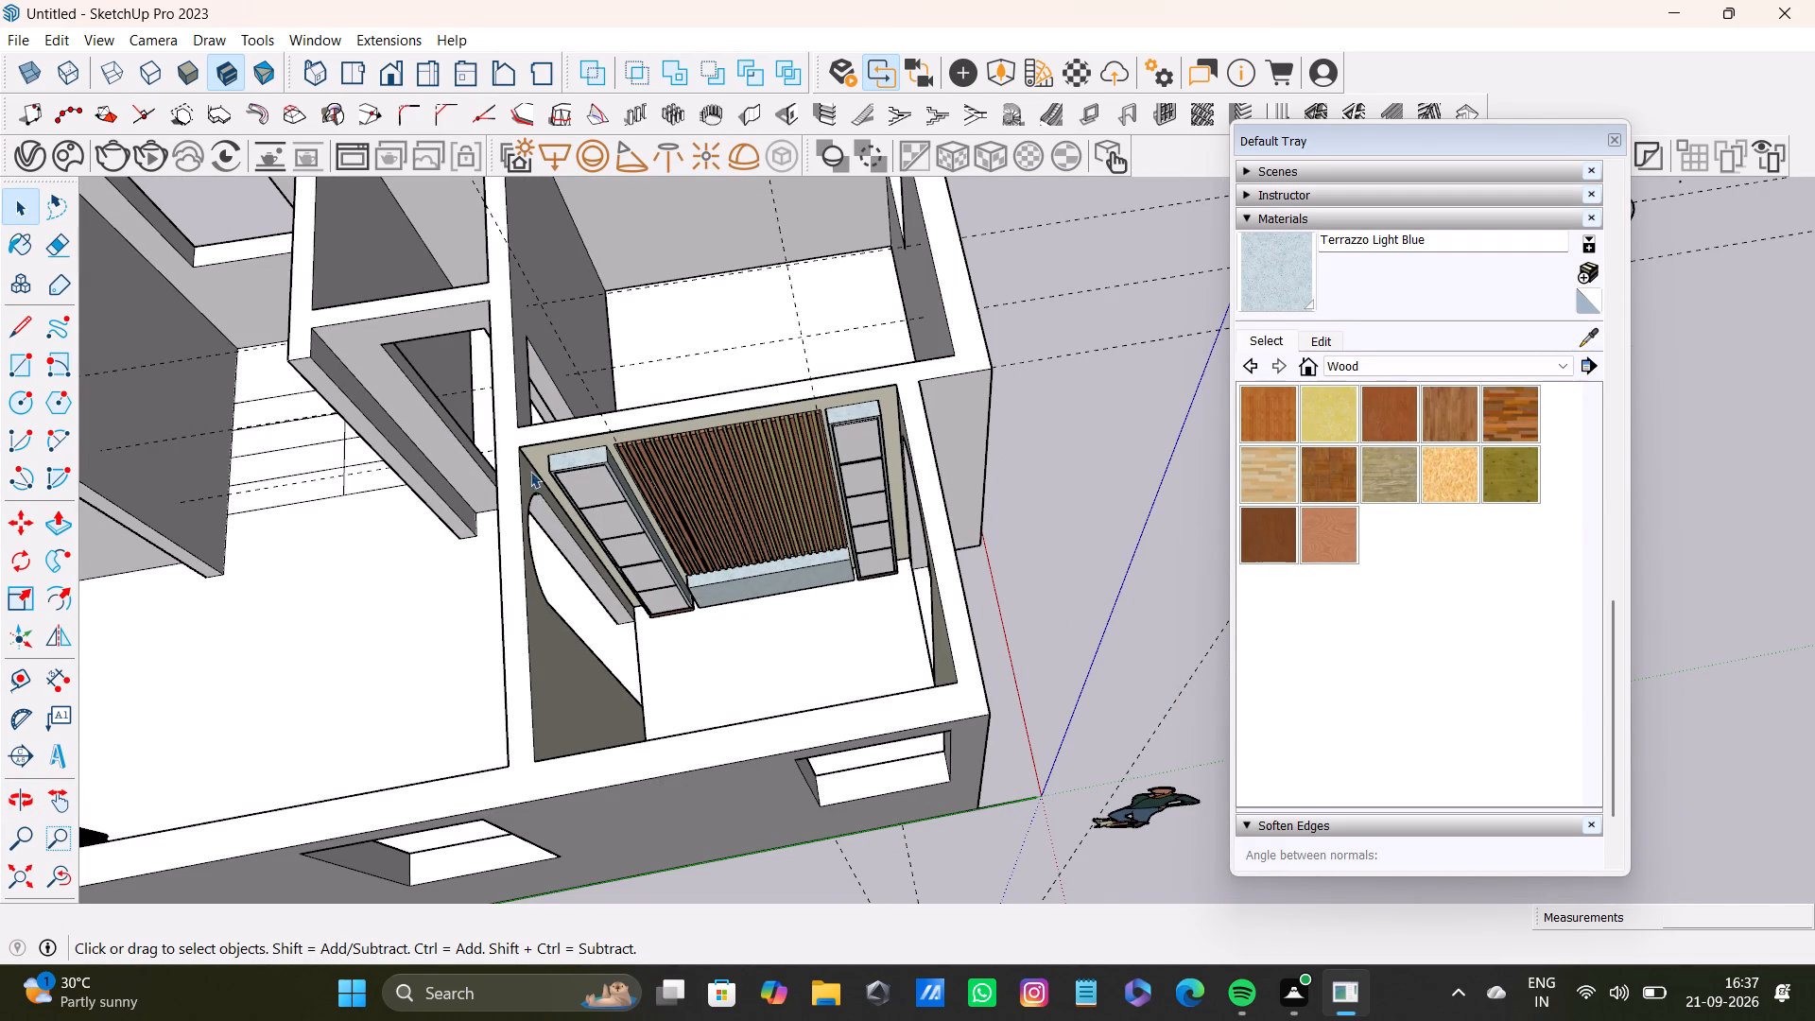
Open the feature wall group and select the front and upper edge faces of the left shelving unit's top two panels.
scroll(494, 419, "up", 13)
double_click(620, 513, "shift")
double_click(596, 509, "shift")
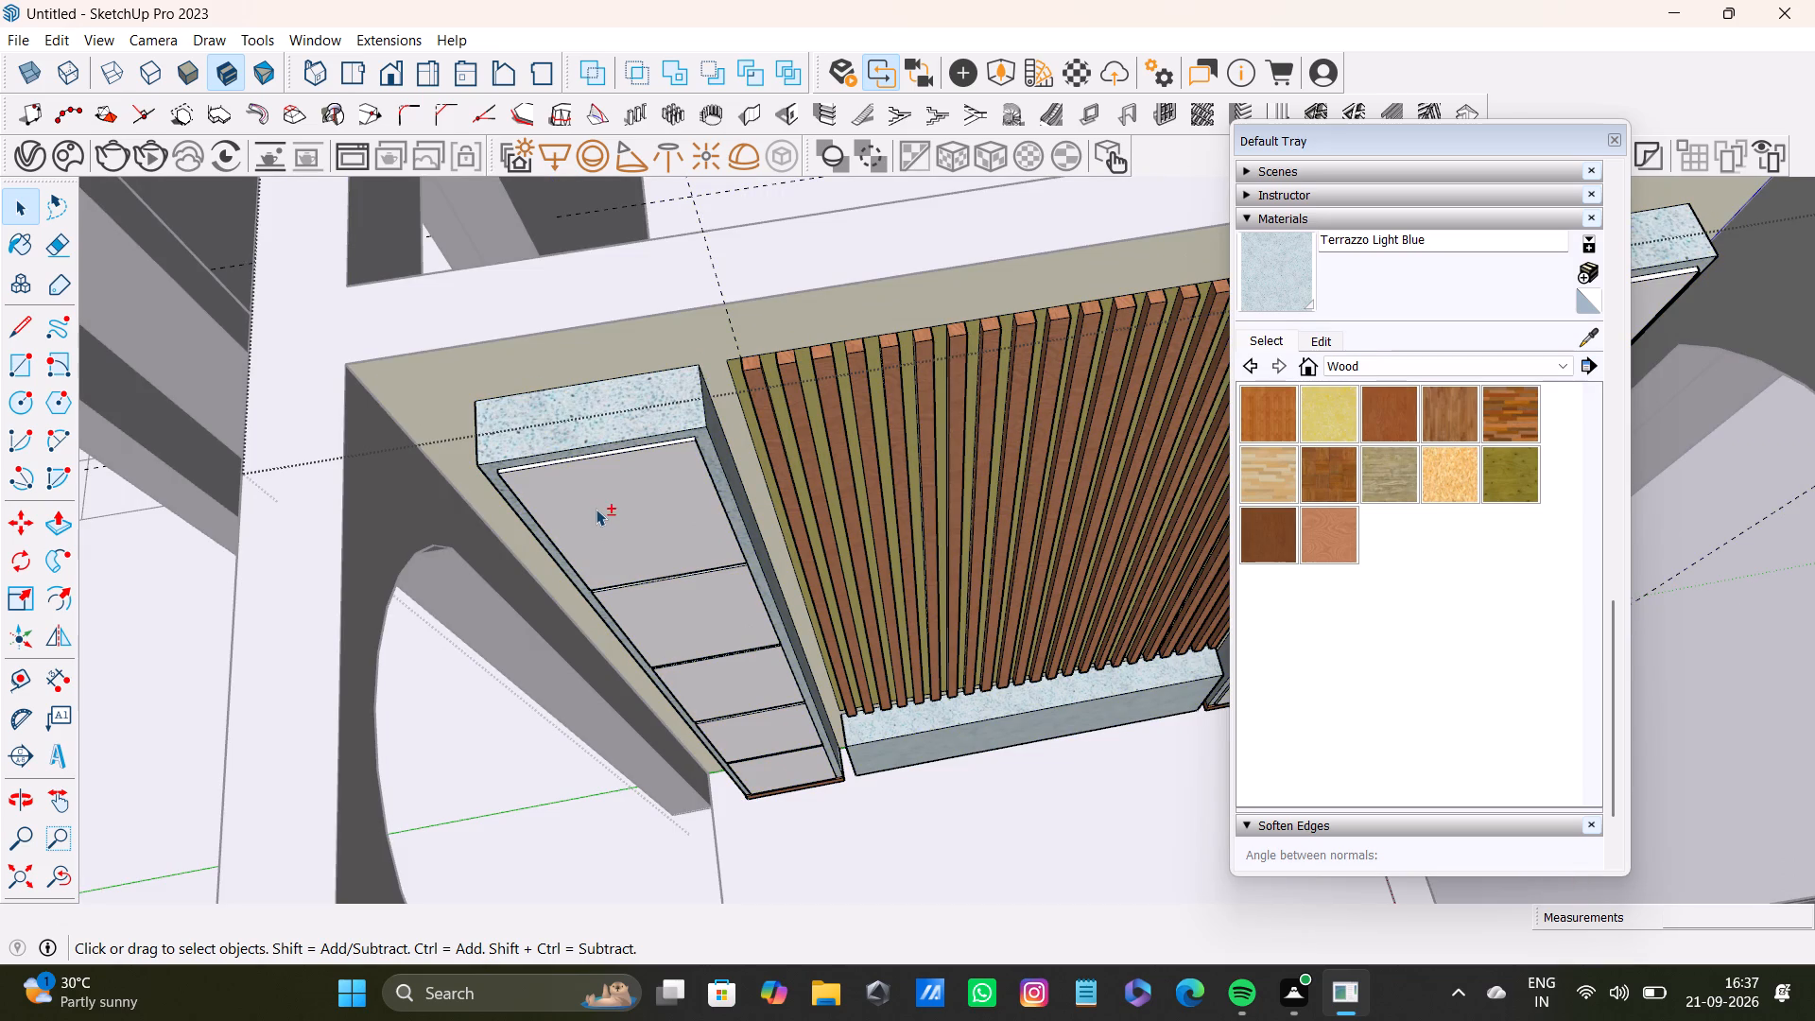
scroll(573, 543, "up", 15, "shift")
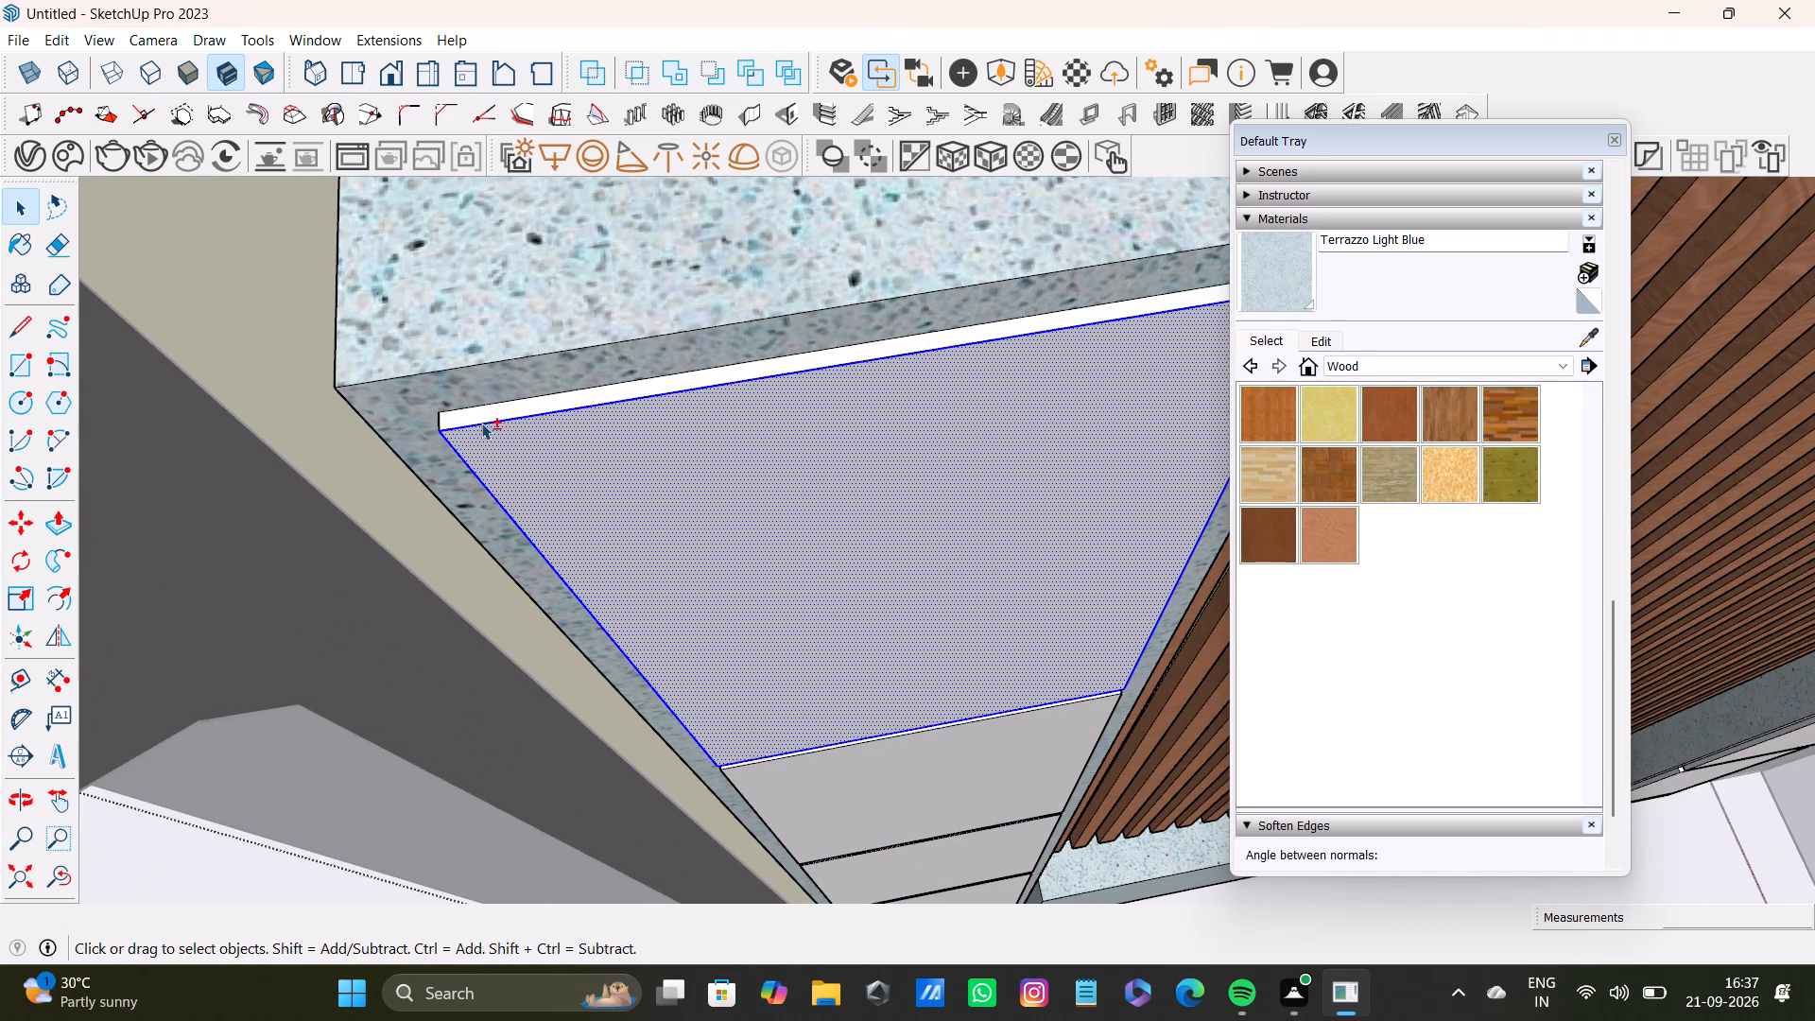
double_click(493, 413, "shift")
scroll(596, 622, "down", 3, "shift")
middle_click_drag(826, 729, 655, 566, "shift")
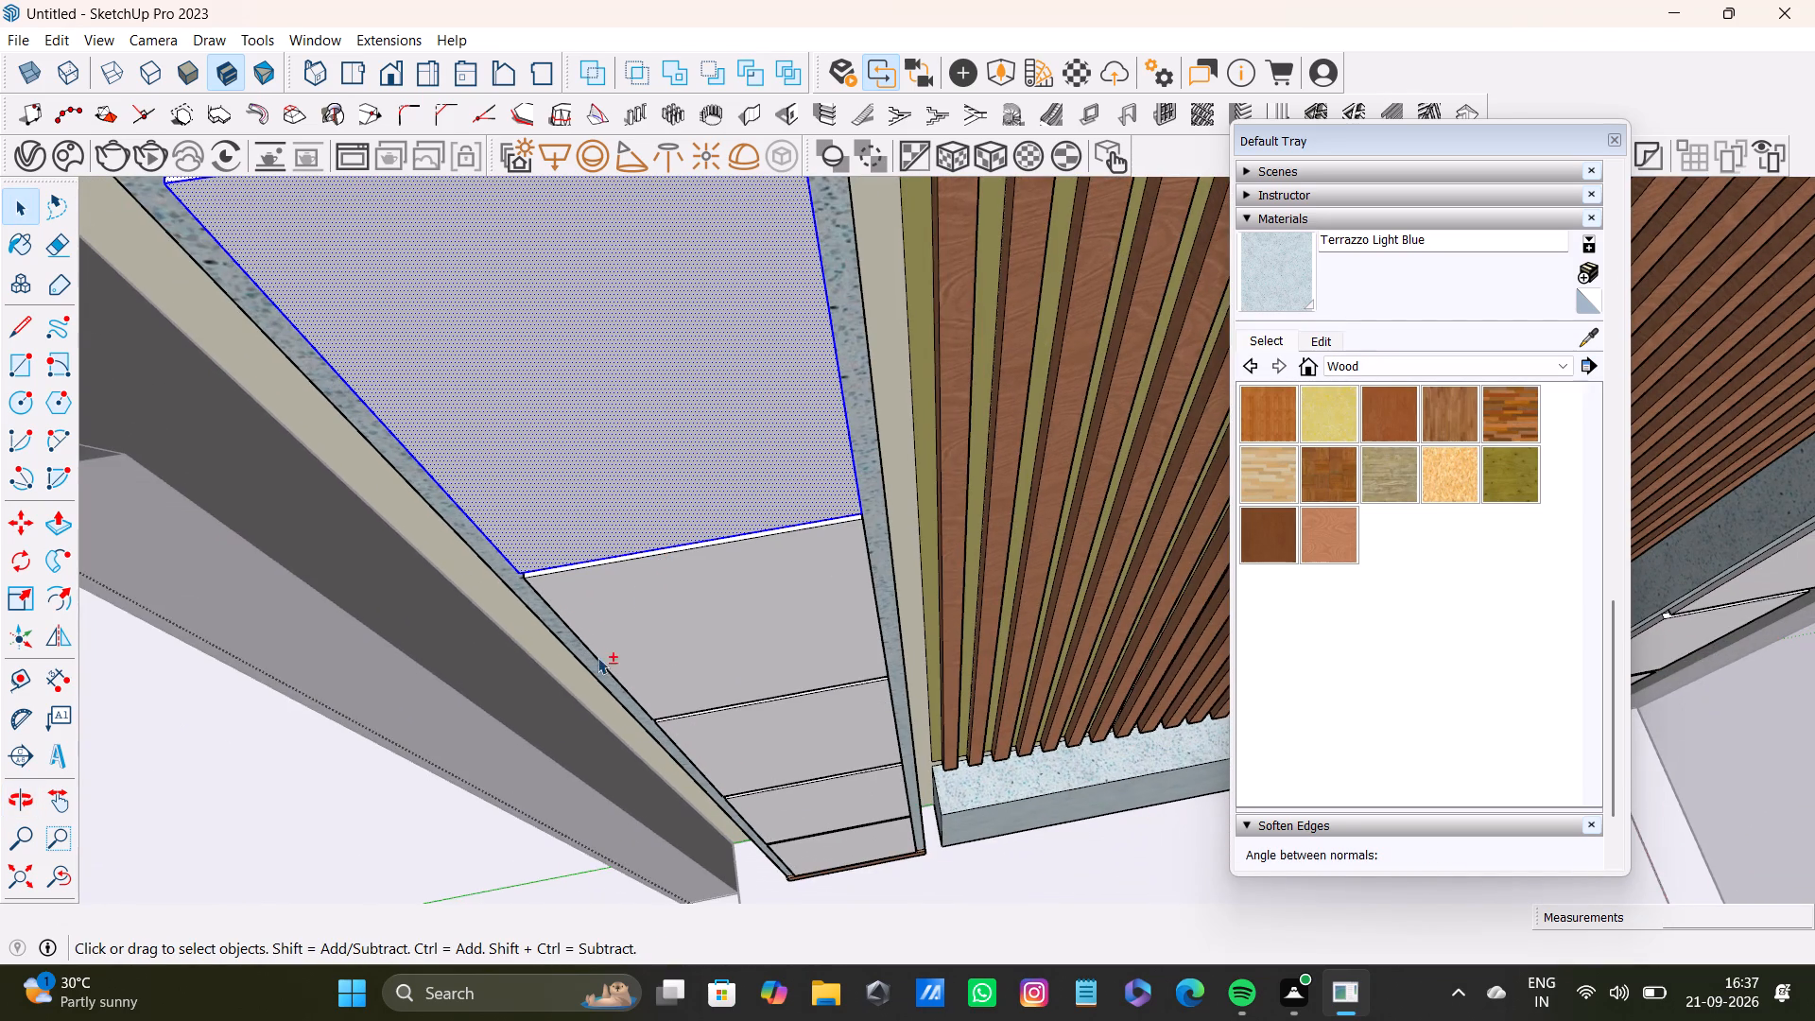
scroll(597, 657, "up", 13, "shift")
double_click(490, 478, "shift")
double_click(542, 538, "shift")
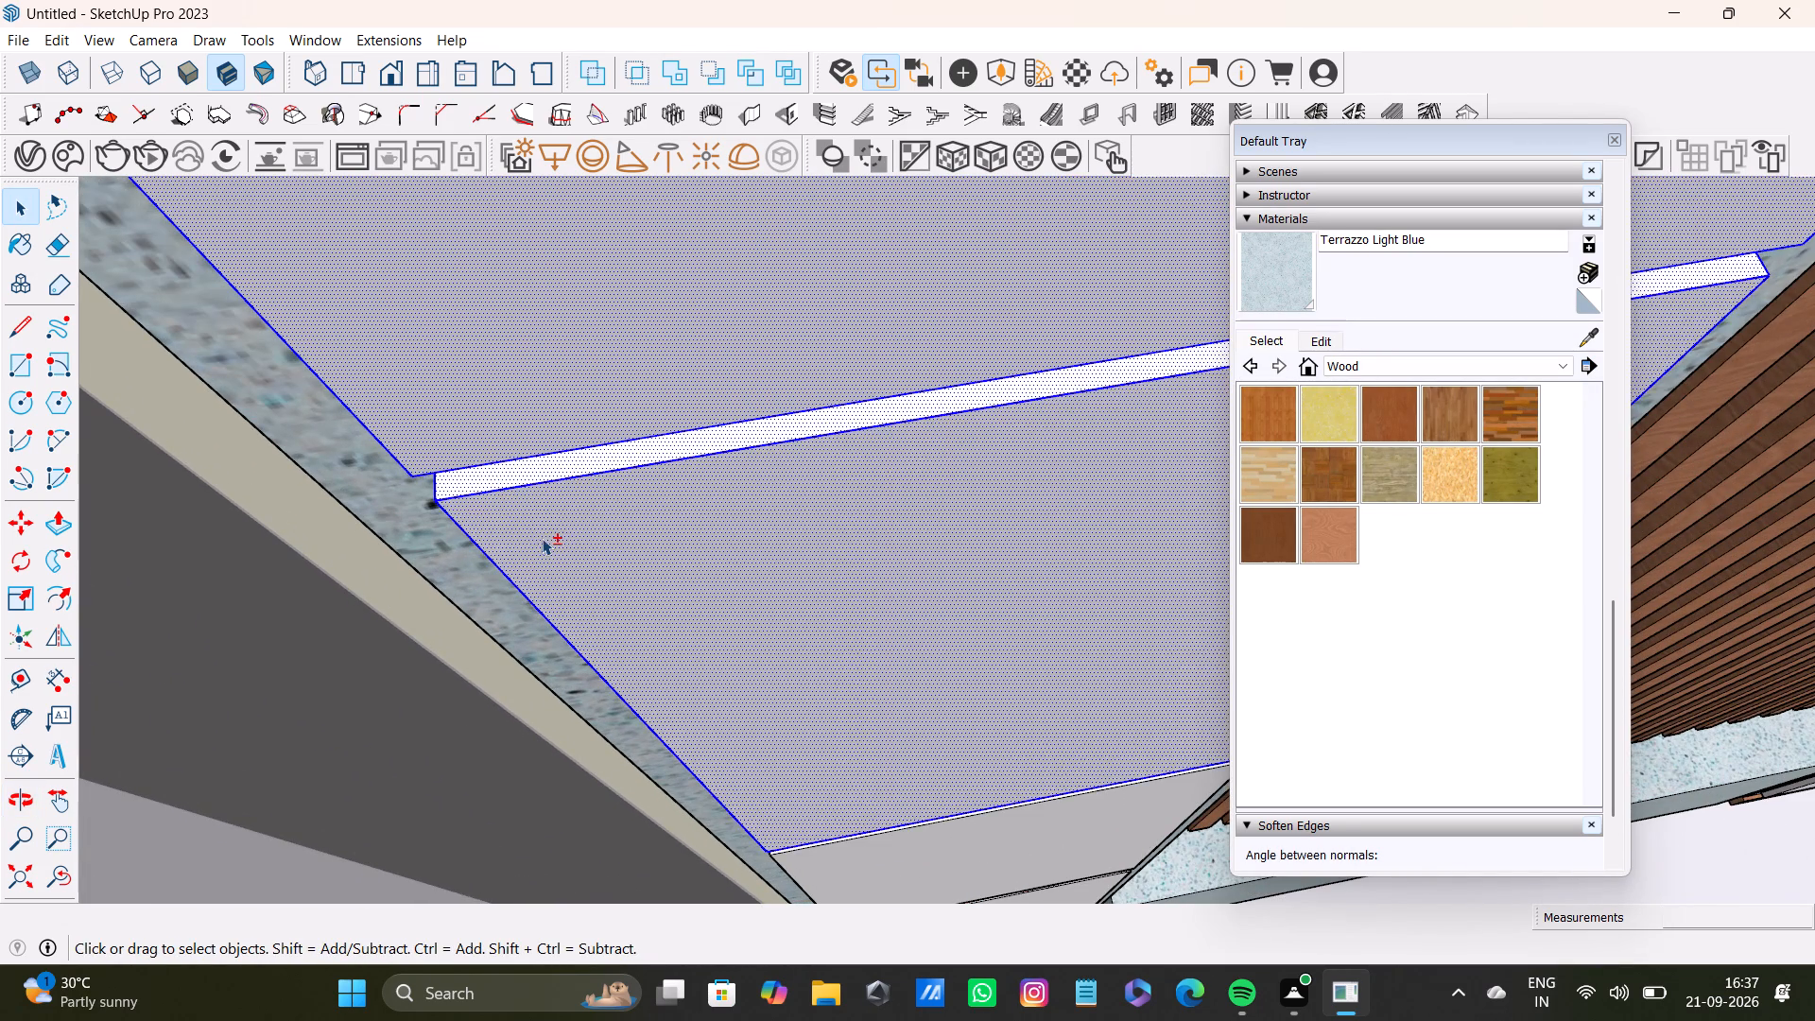
Add the front and upper edge faces of the left shelving unit's third and fourth panels to the selection.
scroll(542, 545, "down", 8, "shift")
middle_click_drag(849, 724, 752, 505, "shift")
scroll(694, 585, "up", 14, "shift")
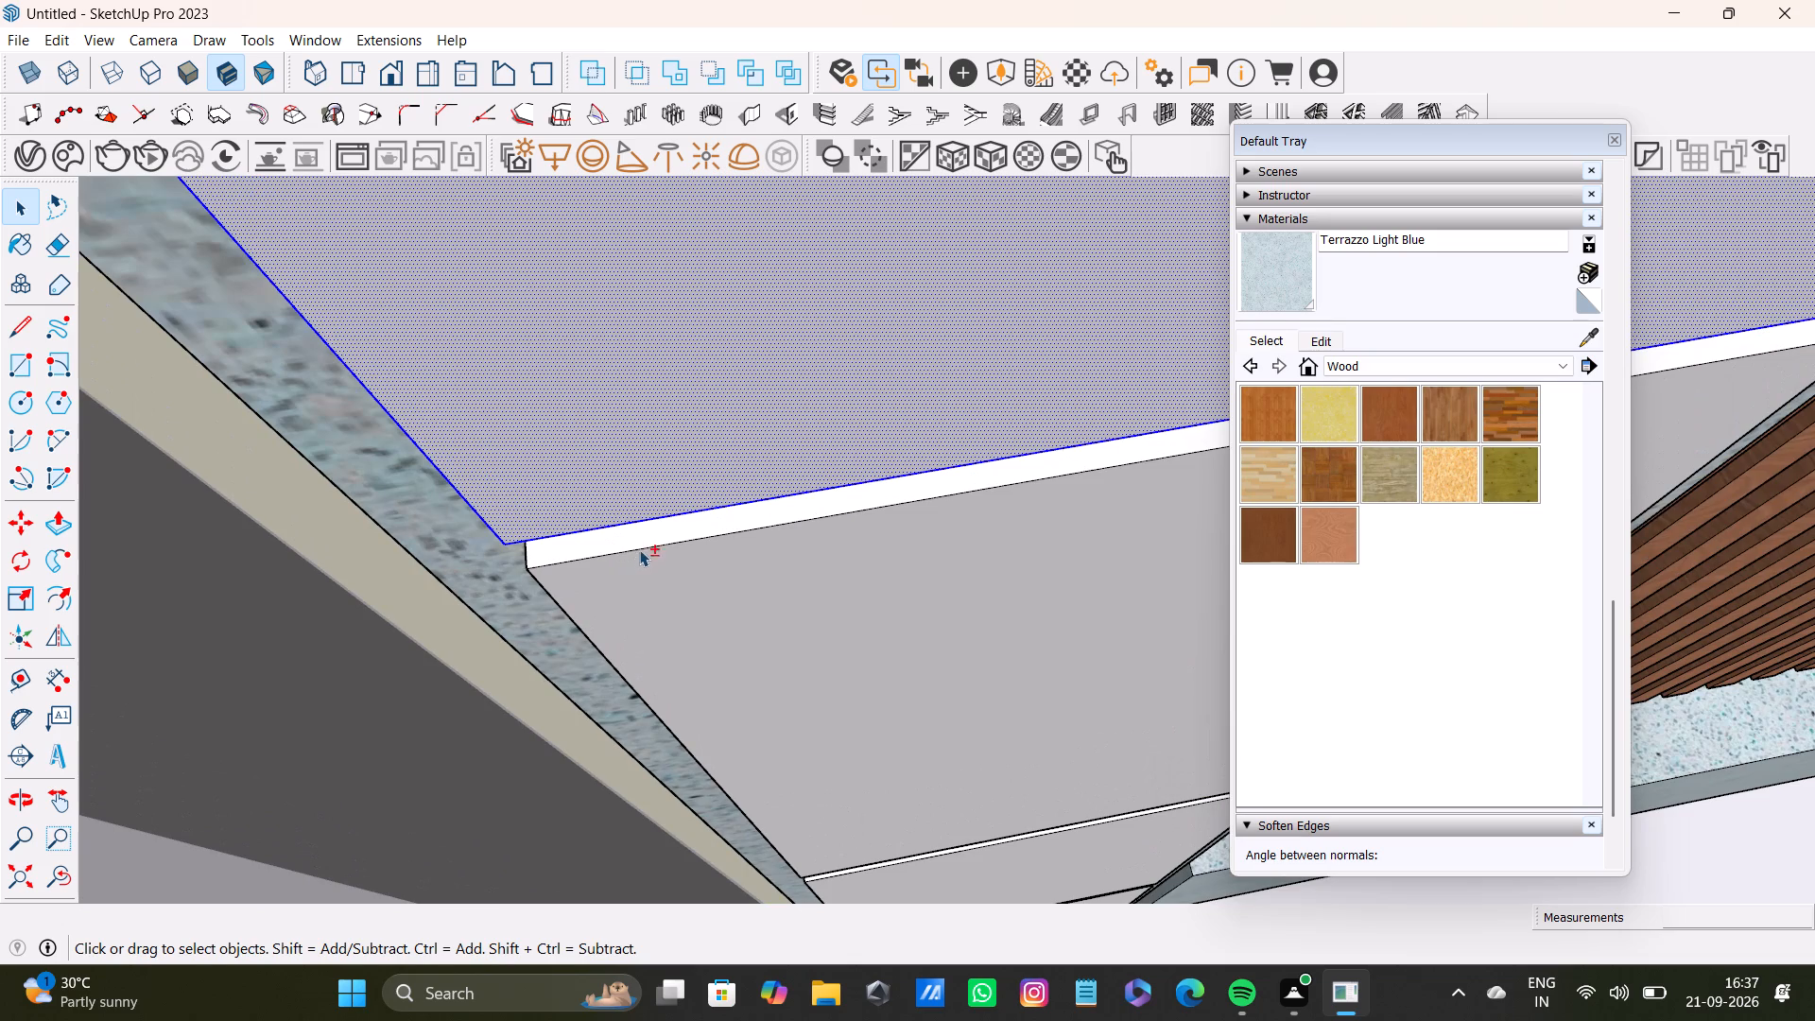
double_click(641, 539, "shift")
double_click(648, 570, "shift")
scroll(681, 613, "down", 6, "shift")
middle_click_drag(899, 725, 818, 539, "shift")
scroll(754, 634, "up", 3, "shift")
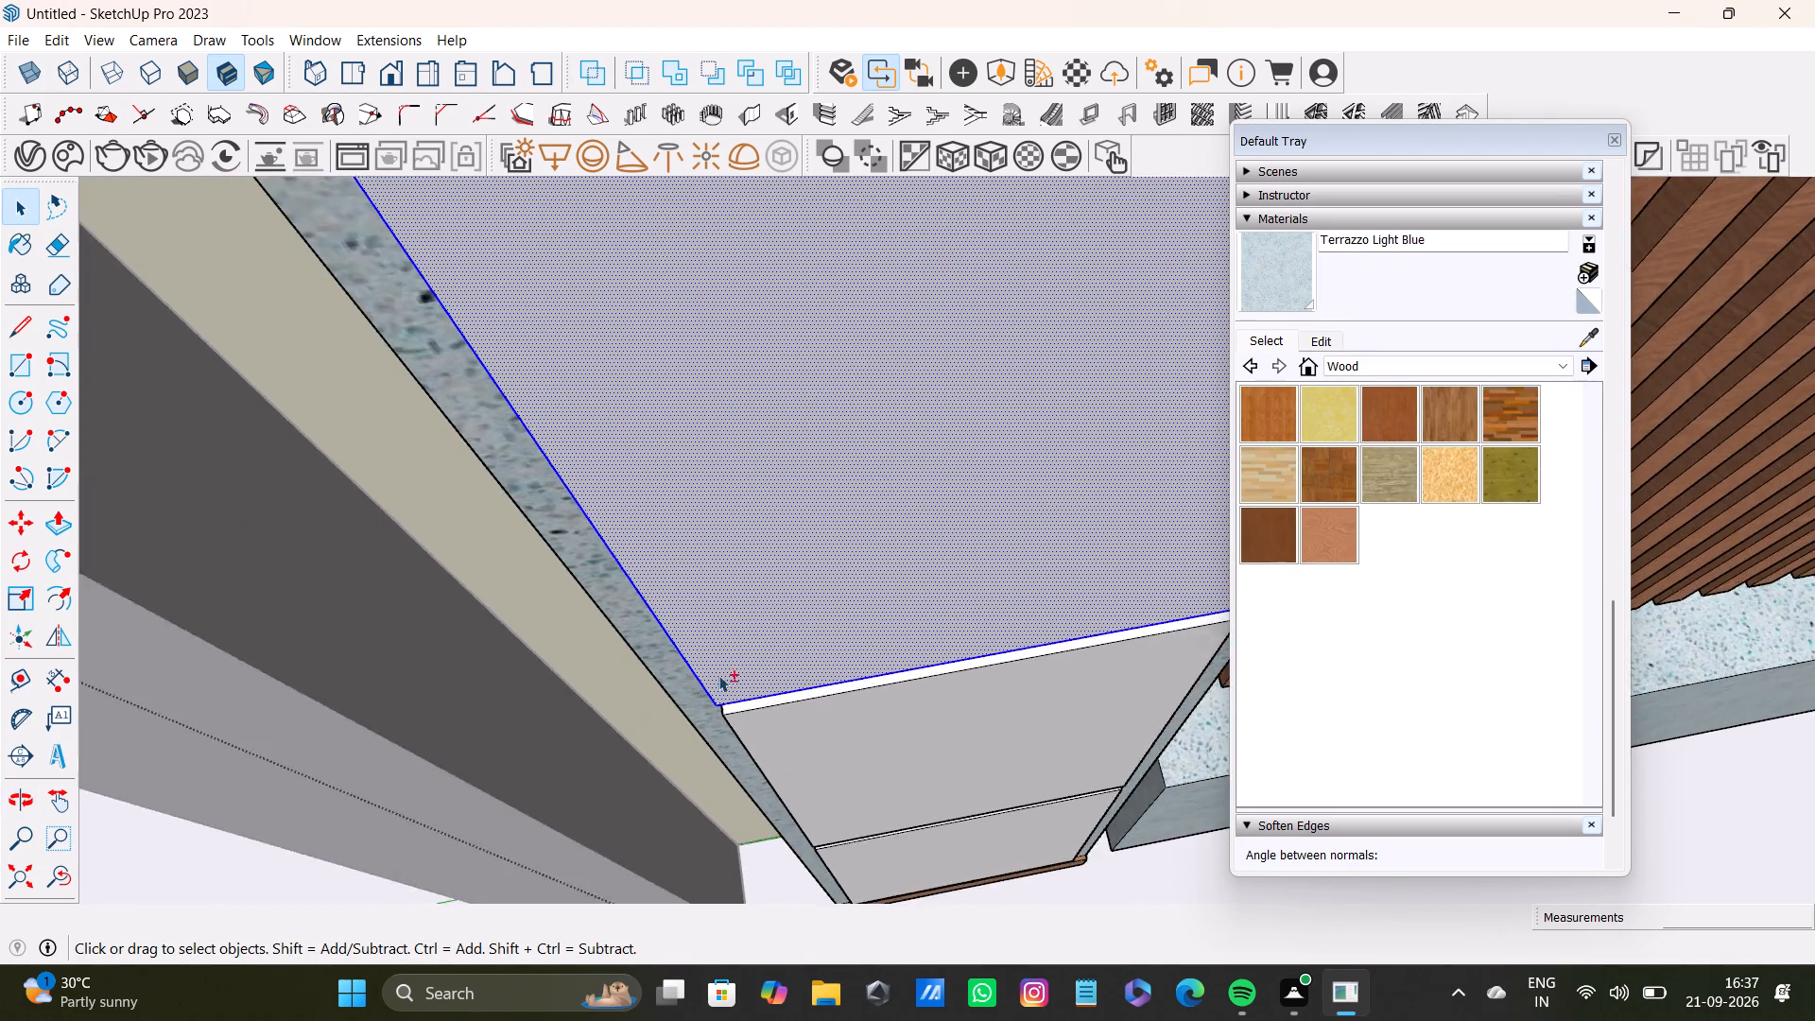
scroll(718, 675, "up", 11, "shift")
double_click(764, 691, "shift")
double_click(814, 782, "shift")
Add the front and upper edge faces of the left shelving unit's bottom panel to the selection.
scroll(815, 782, "down", 3, "shift")
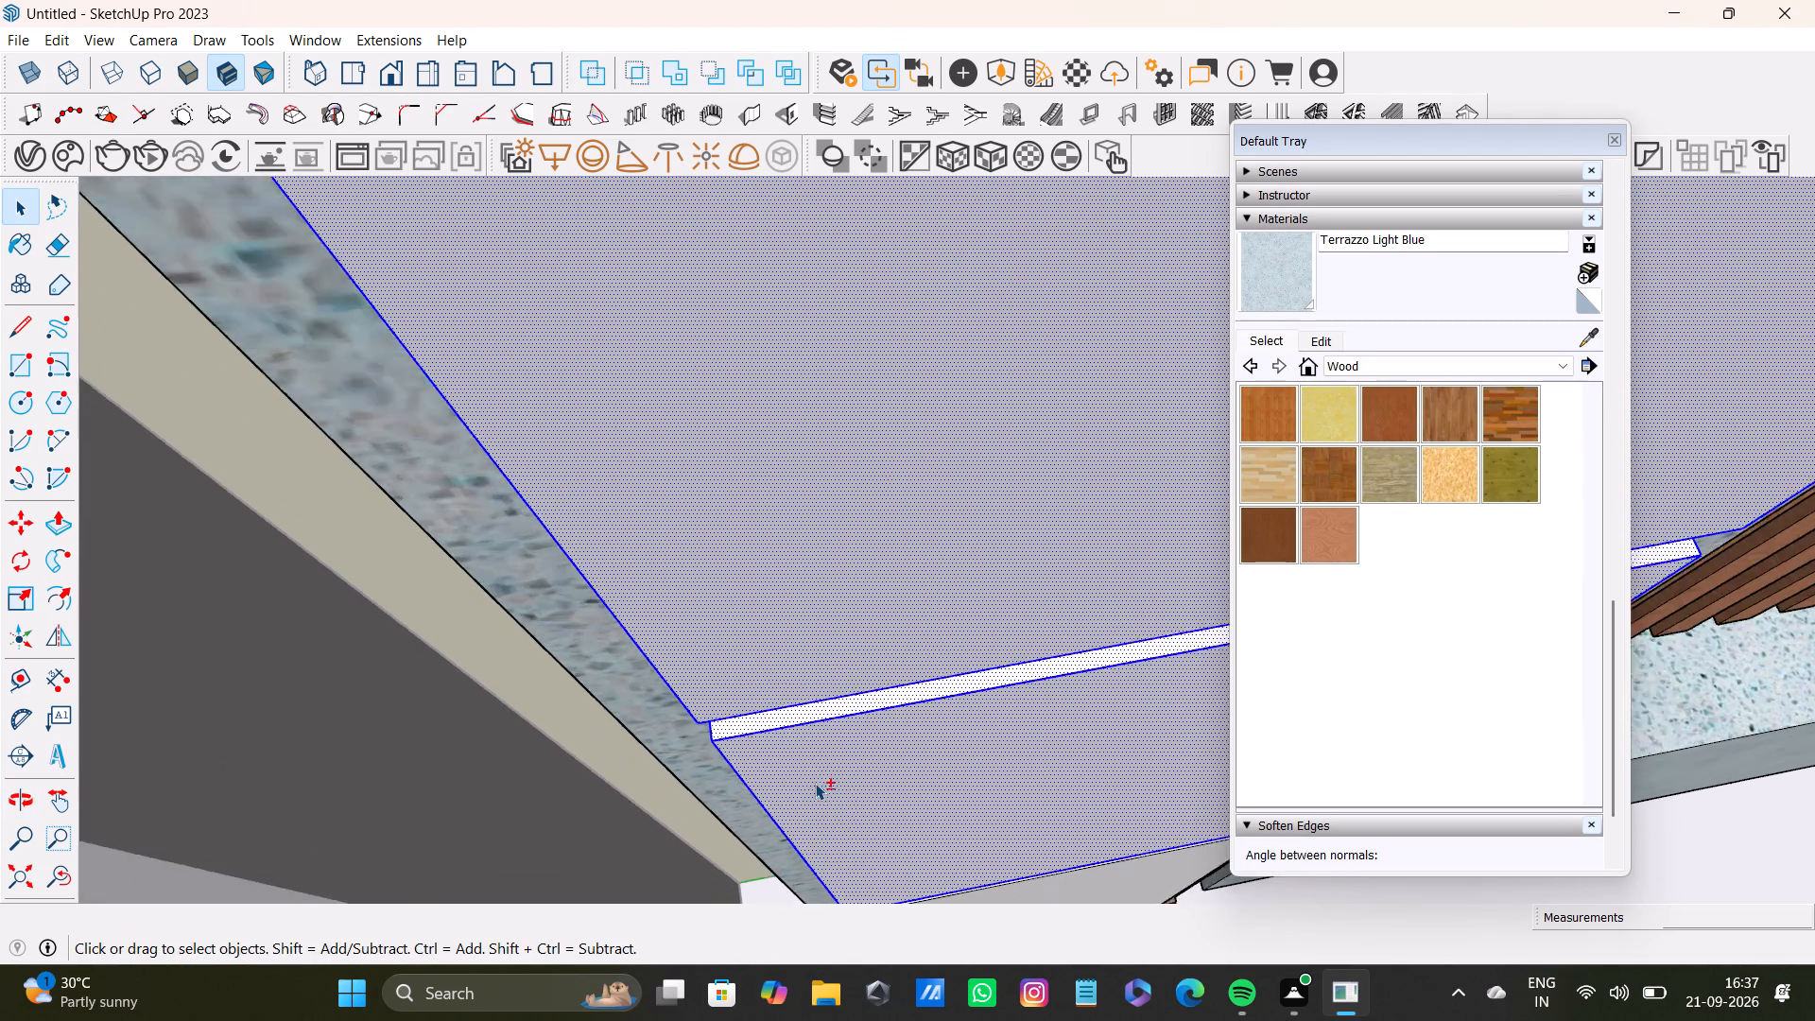
scroll(815, 783, "down", 1, "shift")
middle_click_drag(818, 790, 738, 581, "shift")
scroll(765, 684, "up", 3, "shift")
middle_click_drag(838, 744, 739, 475, "shift")
scroll(789, 580, "up", 6, "shift")
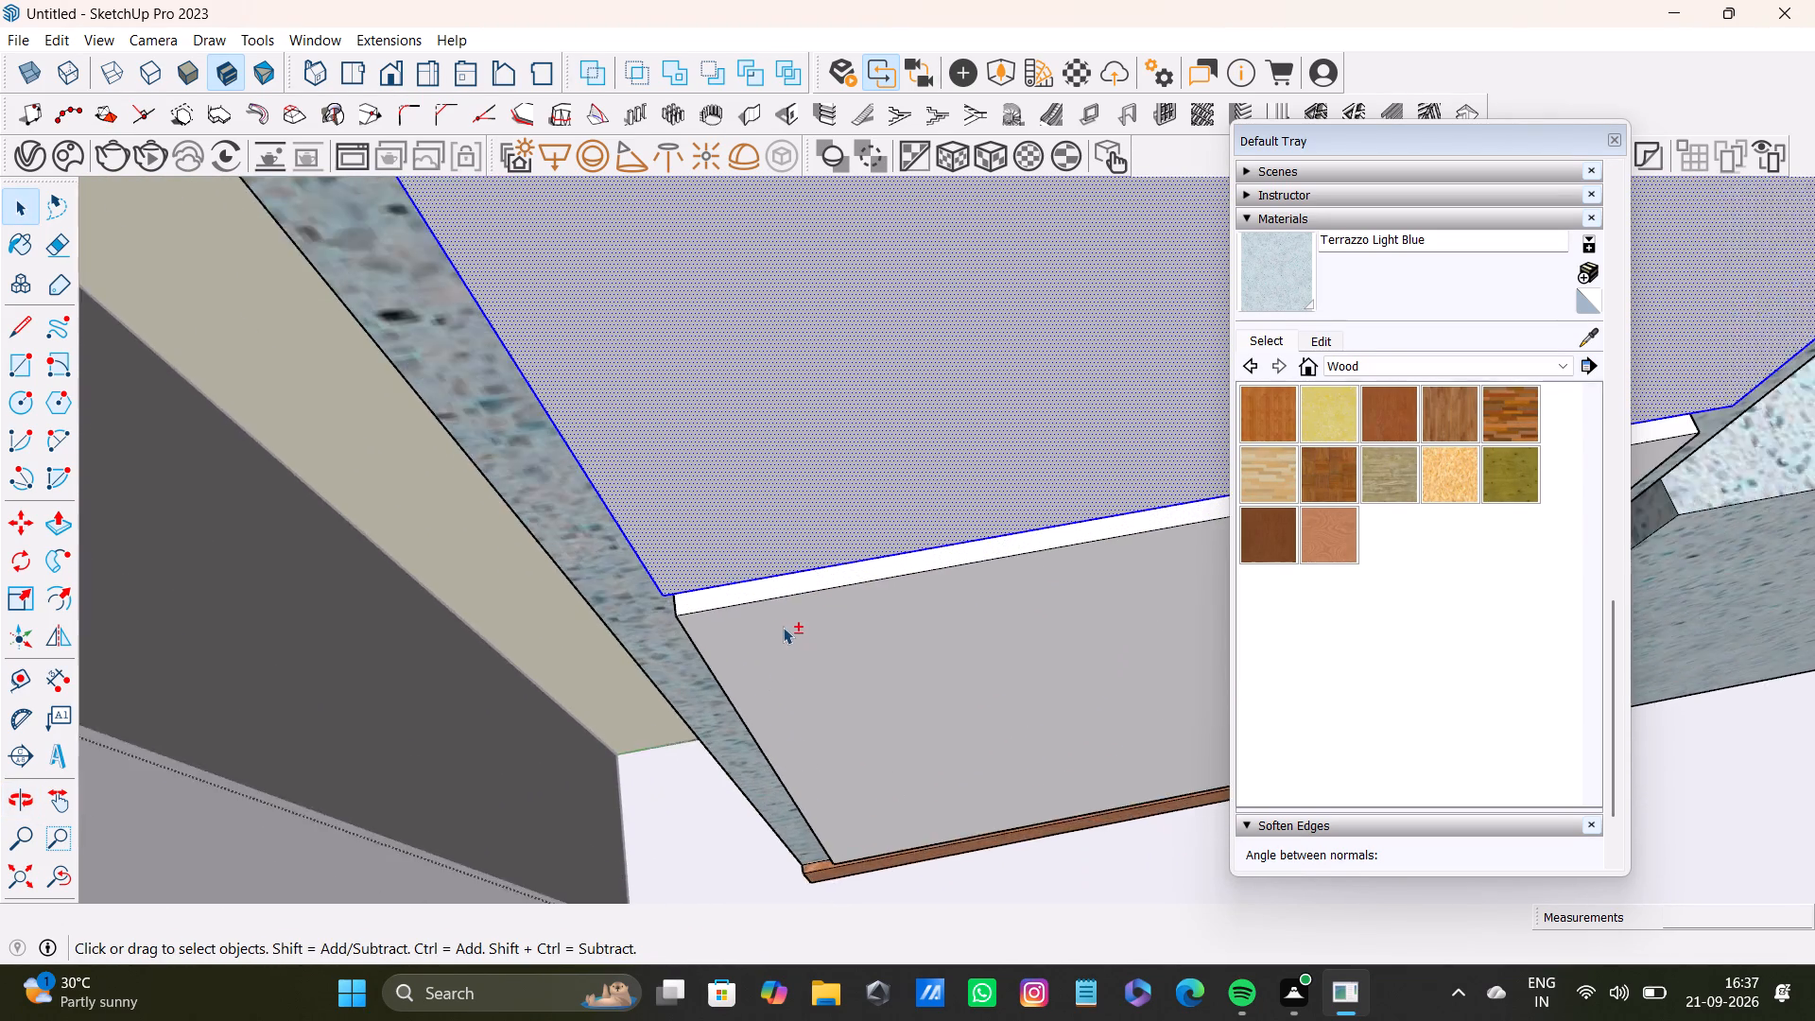
scroll(783, 627, "up", 4, "shift")
left_click(776, 573, "shift")
double_click(793, 635, "shift")
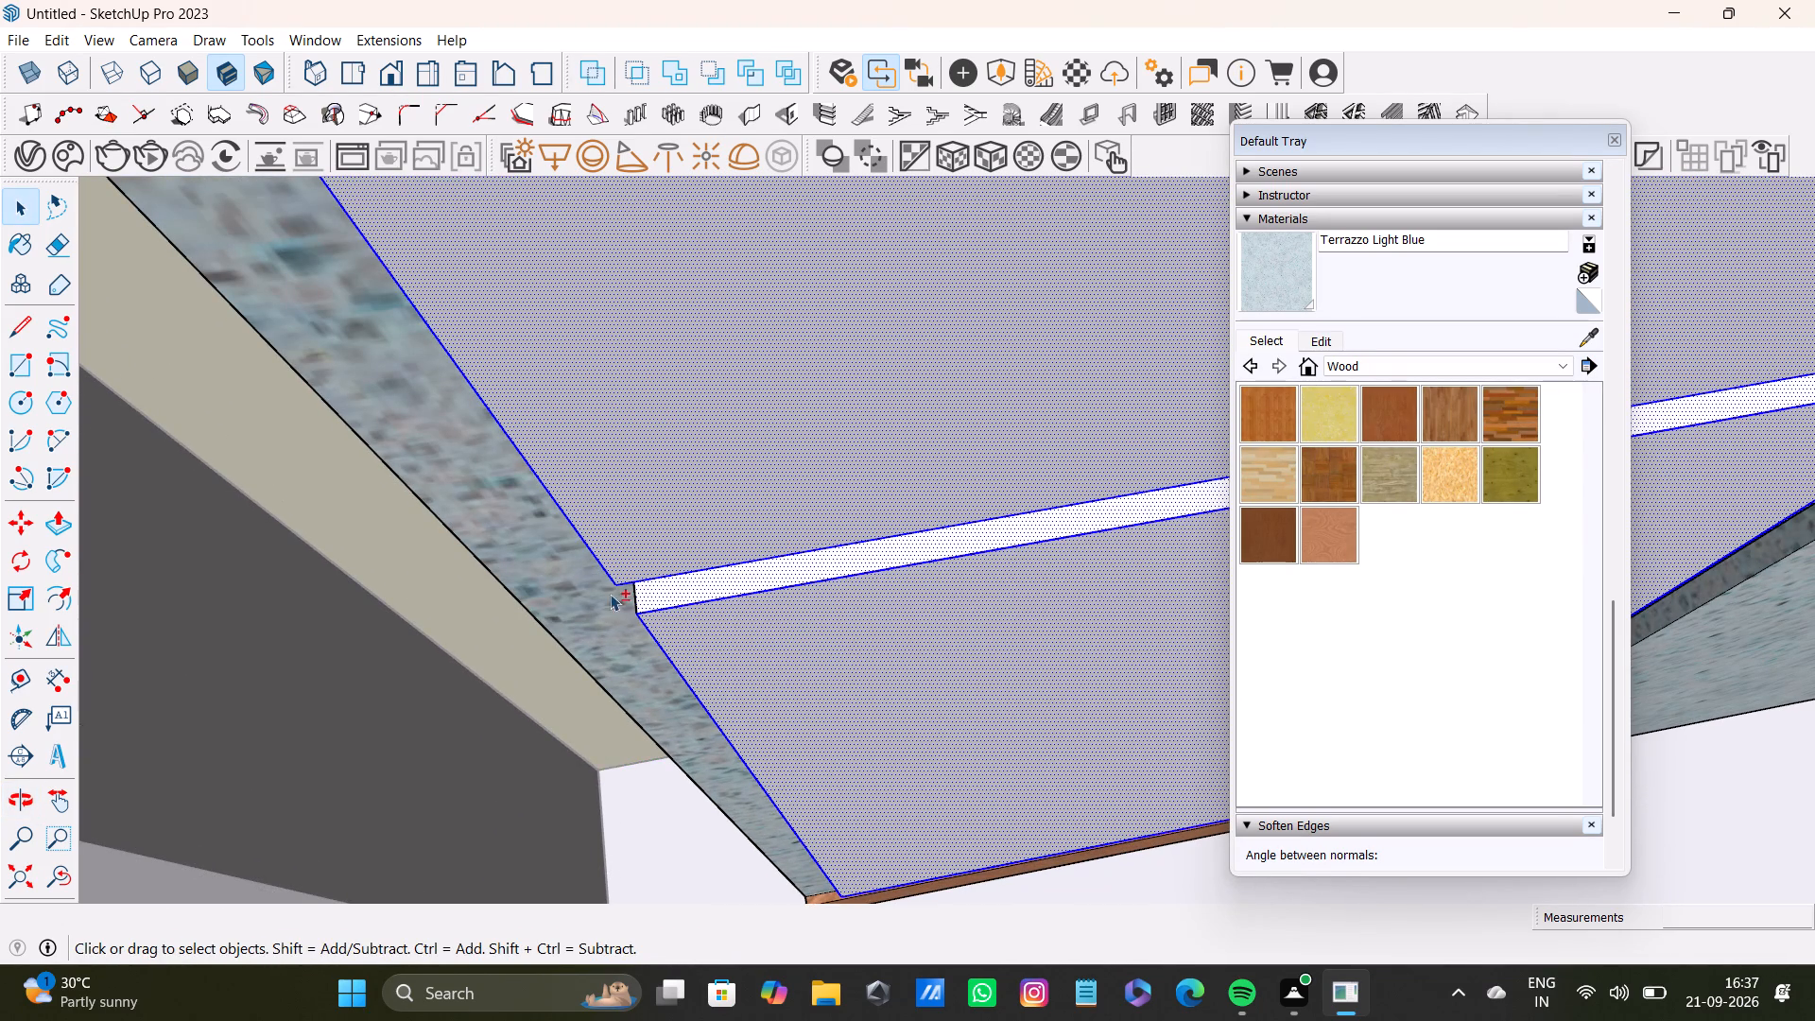
double_click(665, 599, "shift")
double_click(659, 589, "shift")
scroll(705, 620, "down", 10, "shift")
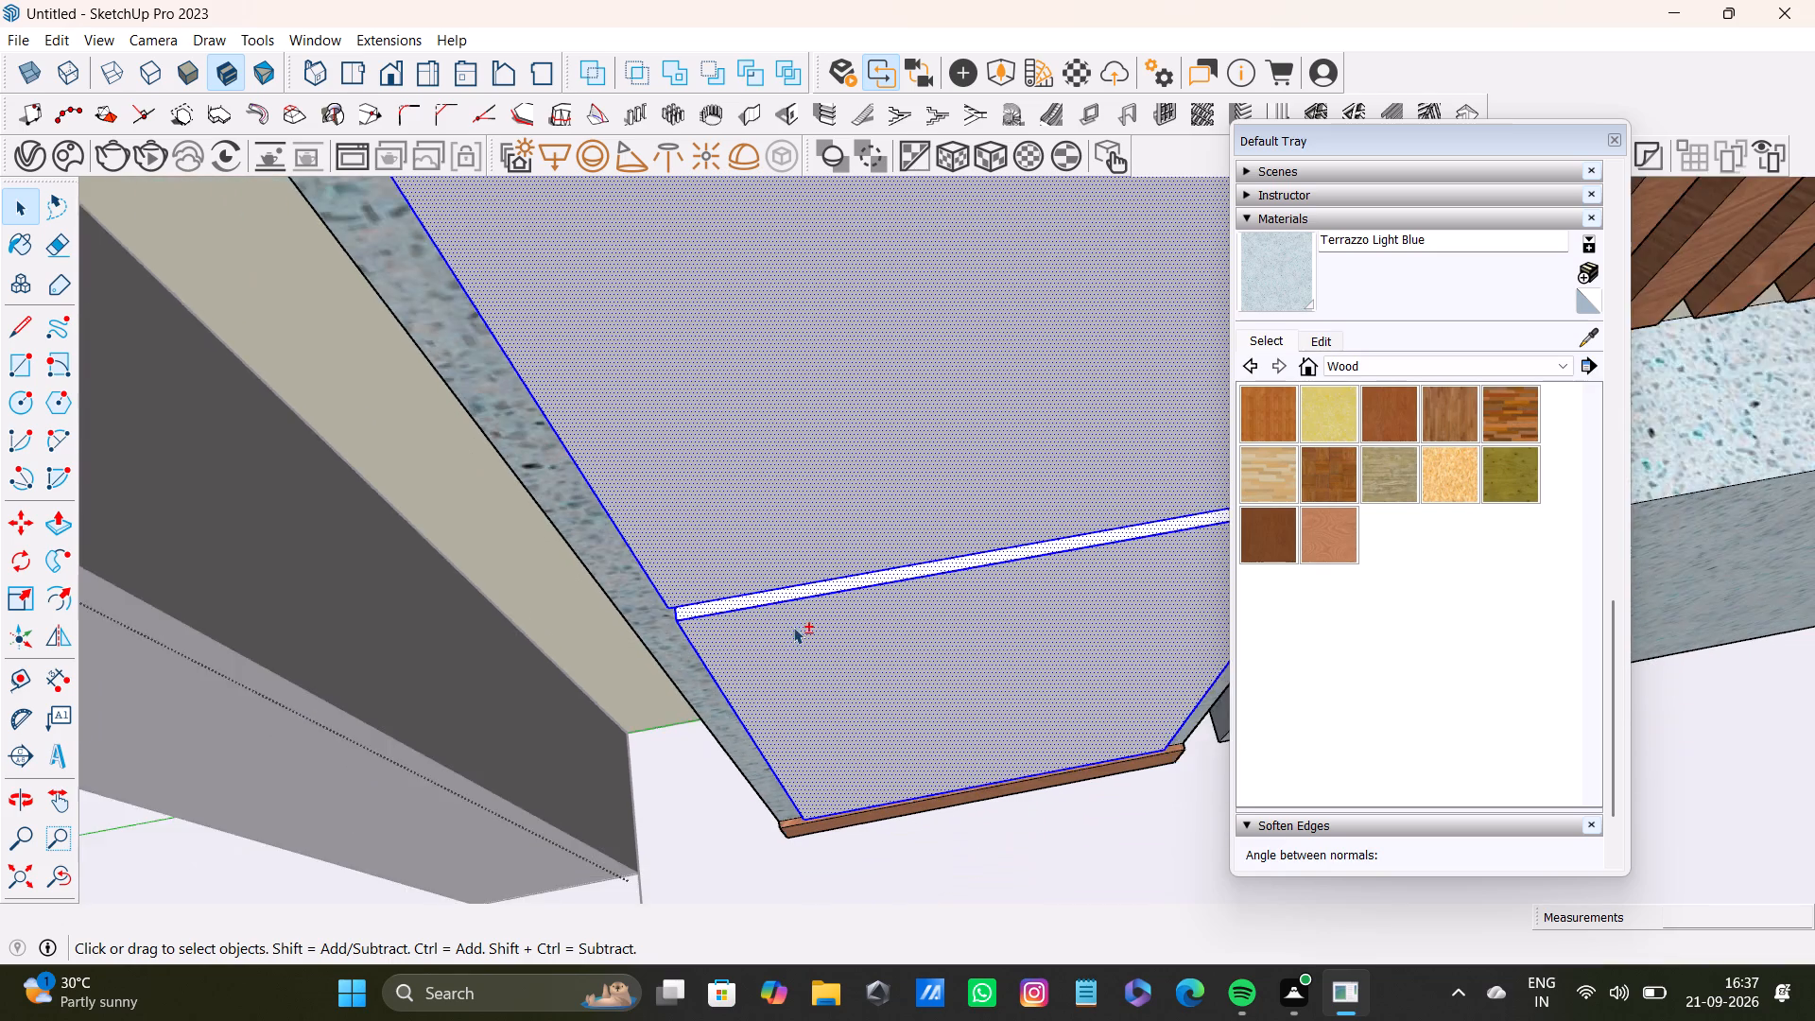
scroll(793, 627, "down", 2, "shift")
middle_click_drag(1069, 590, 295, 708, "shift")
scroll(416, 651, "down", 8)
scroll(311, 646, "up", 8)
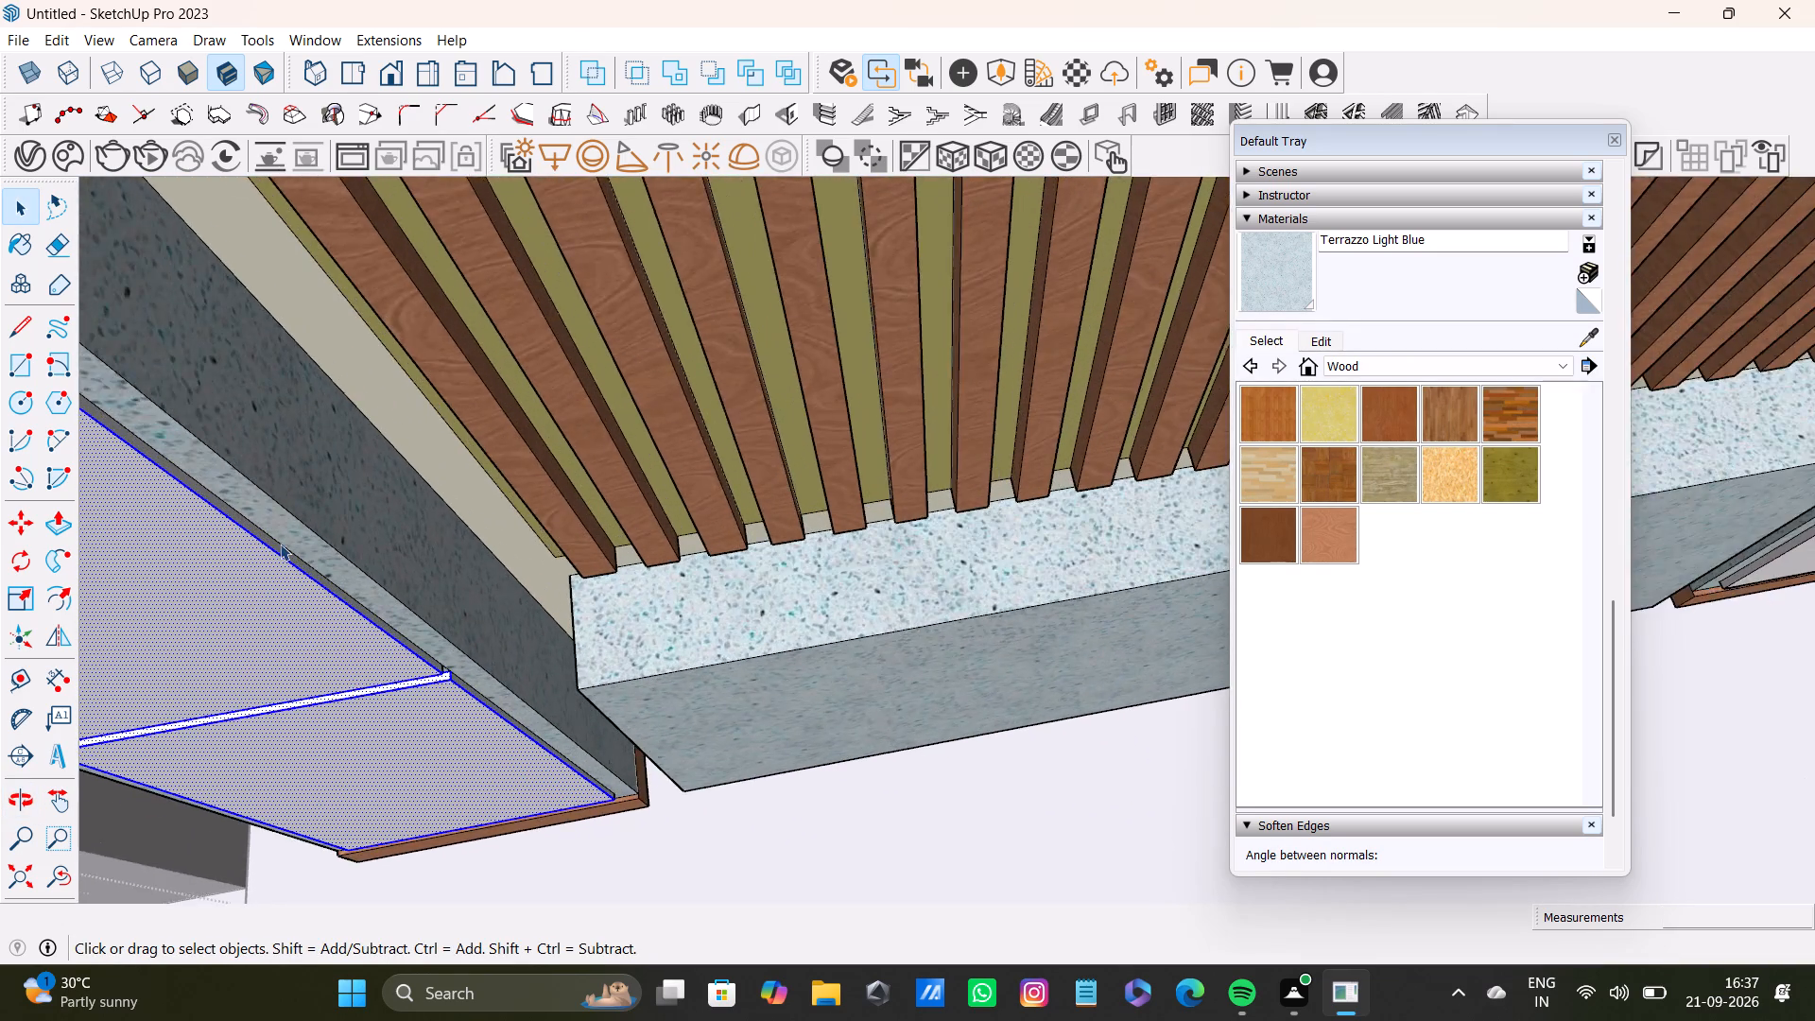
scroll(280, 544, "up", 8)
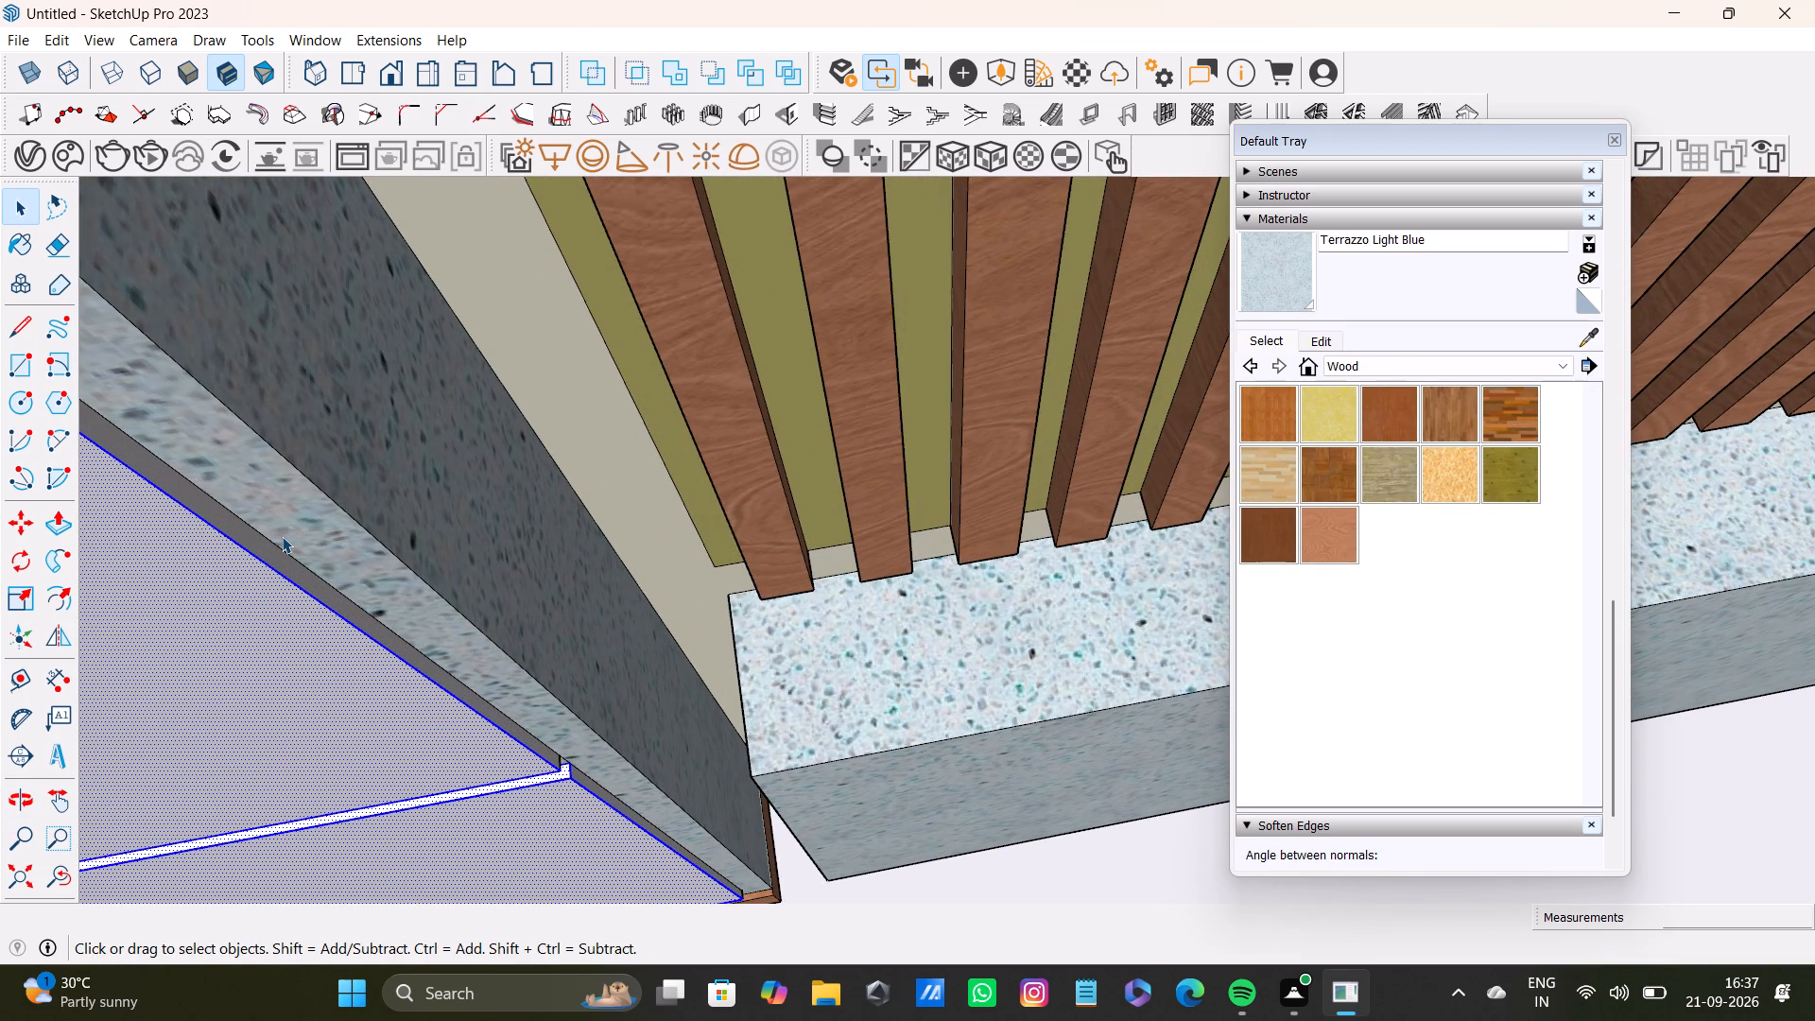
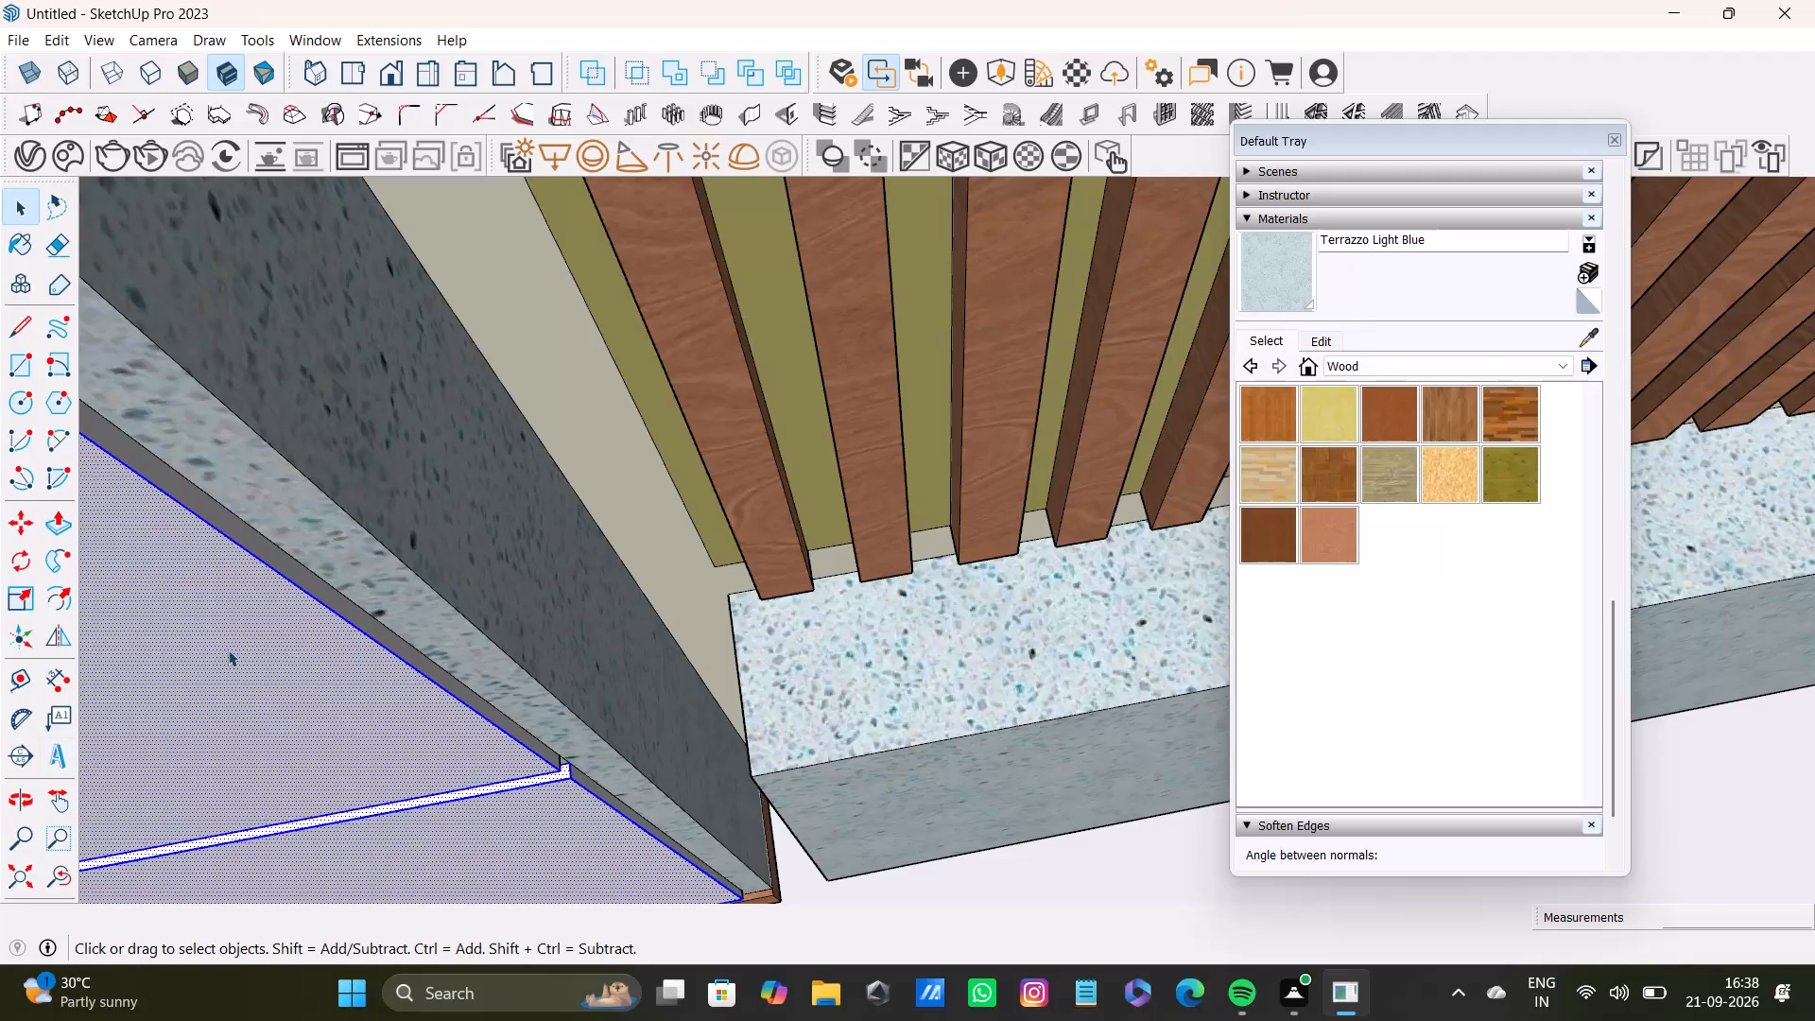
Sample Wood Veneer 02 from the wall slats and paint the selected panels in the narrow terrazzo-framed unit beside them.
scroll(648, 630, "down", 2)
scroll(648, 631, "down", 20)
scroll(648, 631, "down", 10)
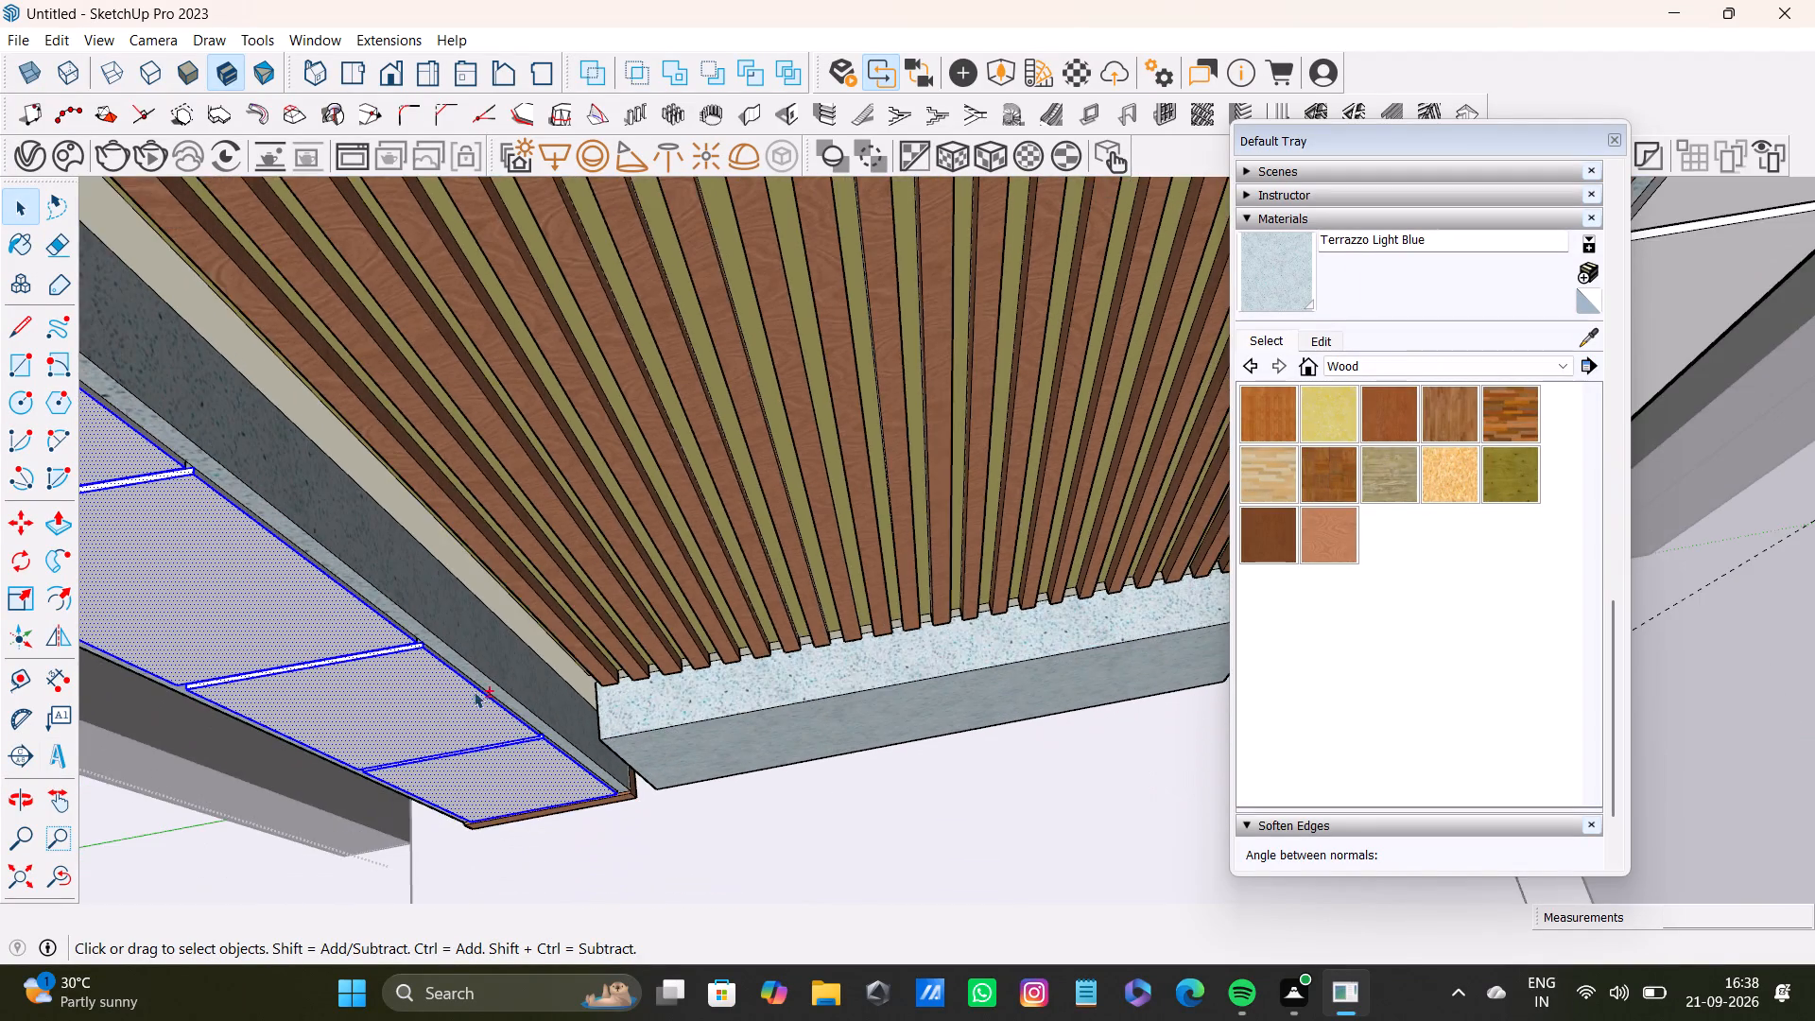
middle_click_drag(468, 687, 900, 773, "shift")
scroll(670, 689, "down", 7)
middle_click_drag(591, 629, 726, 784, "shift")
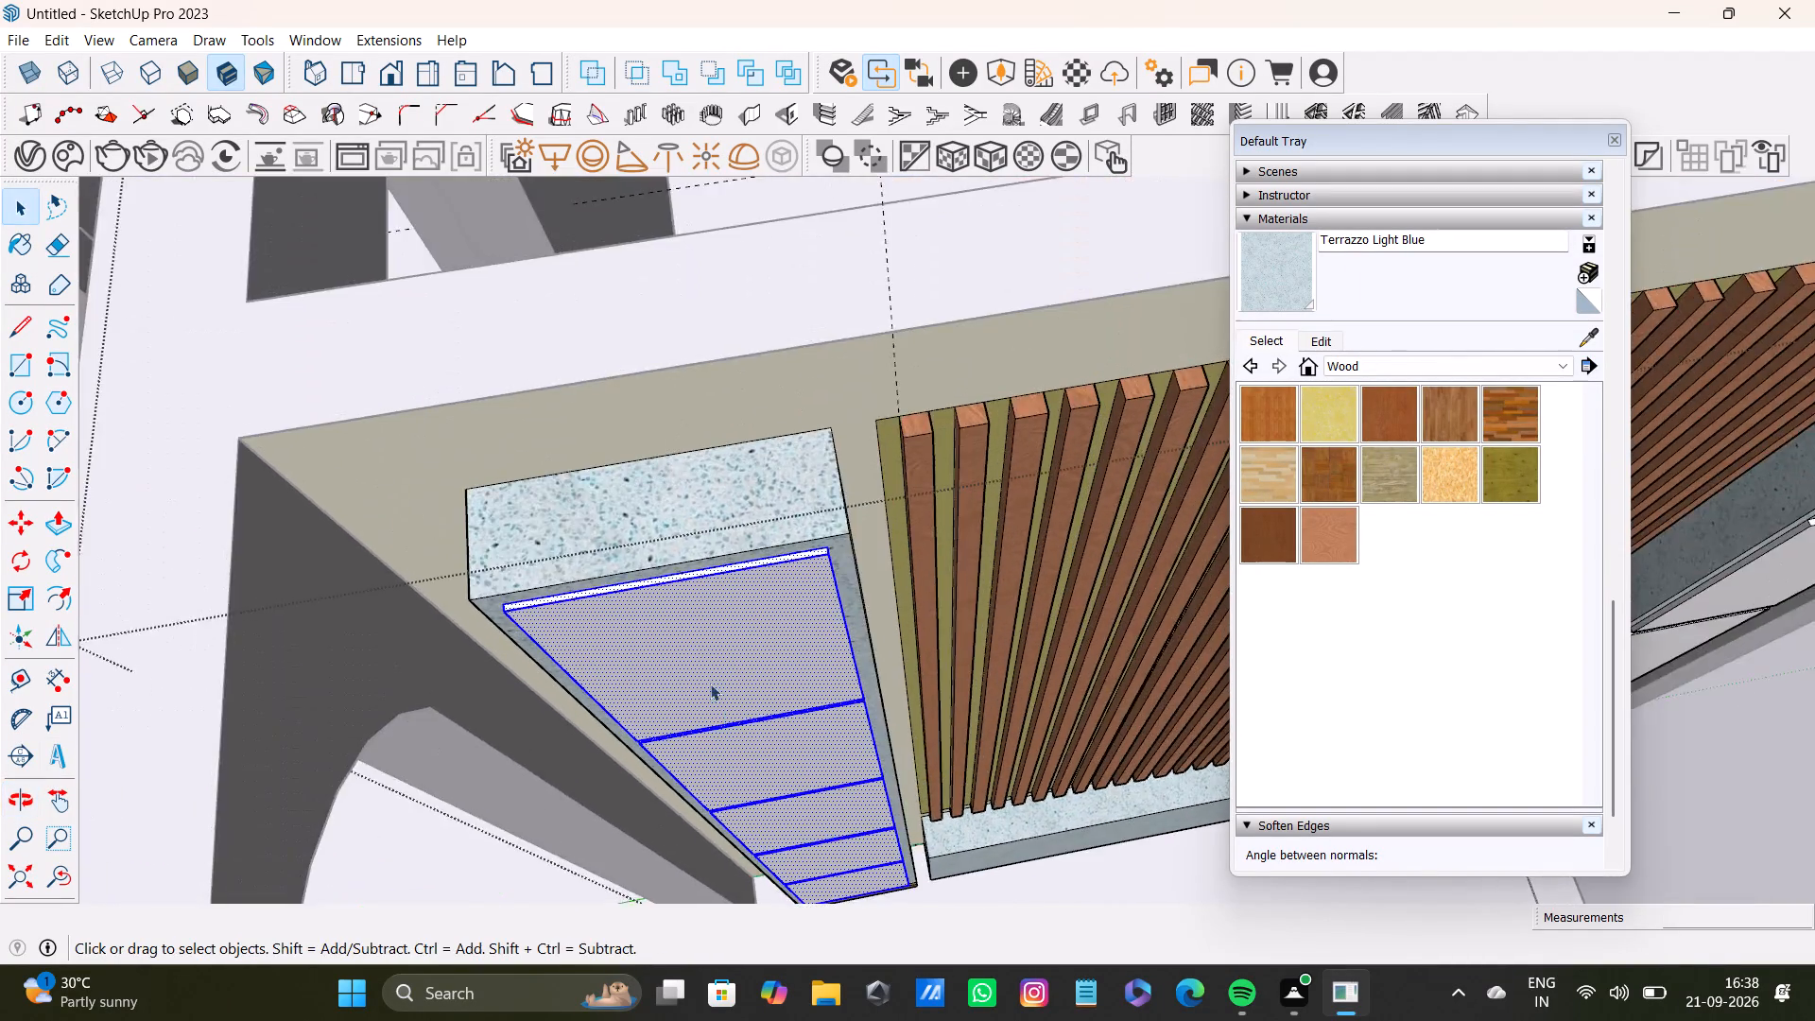
scroll(710, 684, "up", 6)
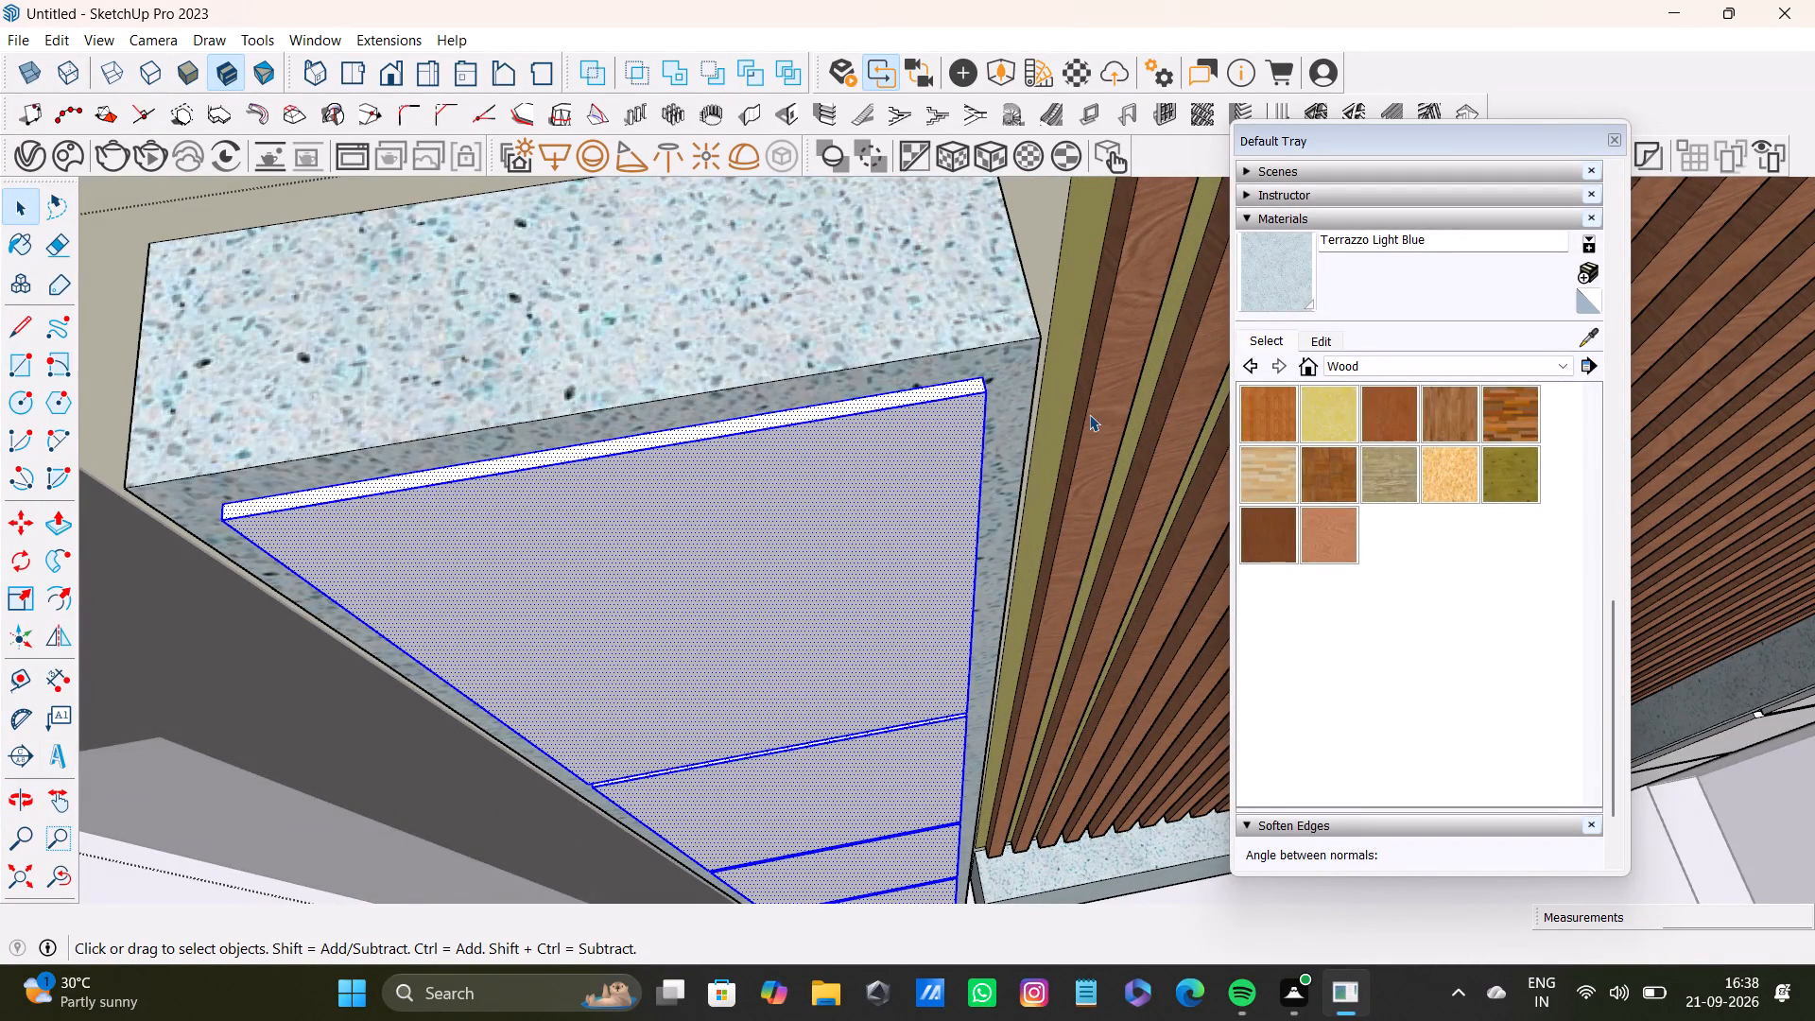
left_click(1591, 334)
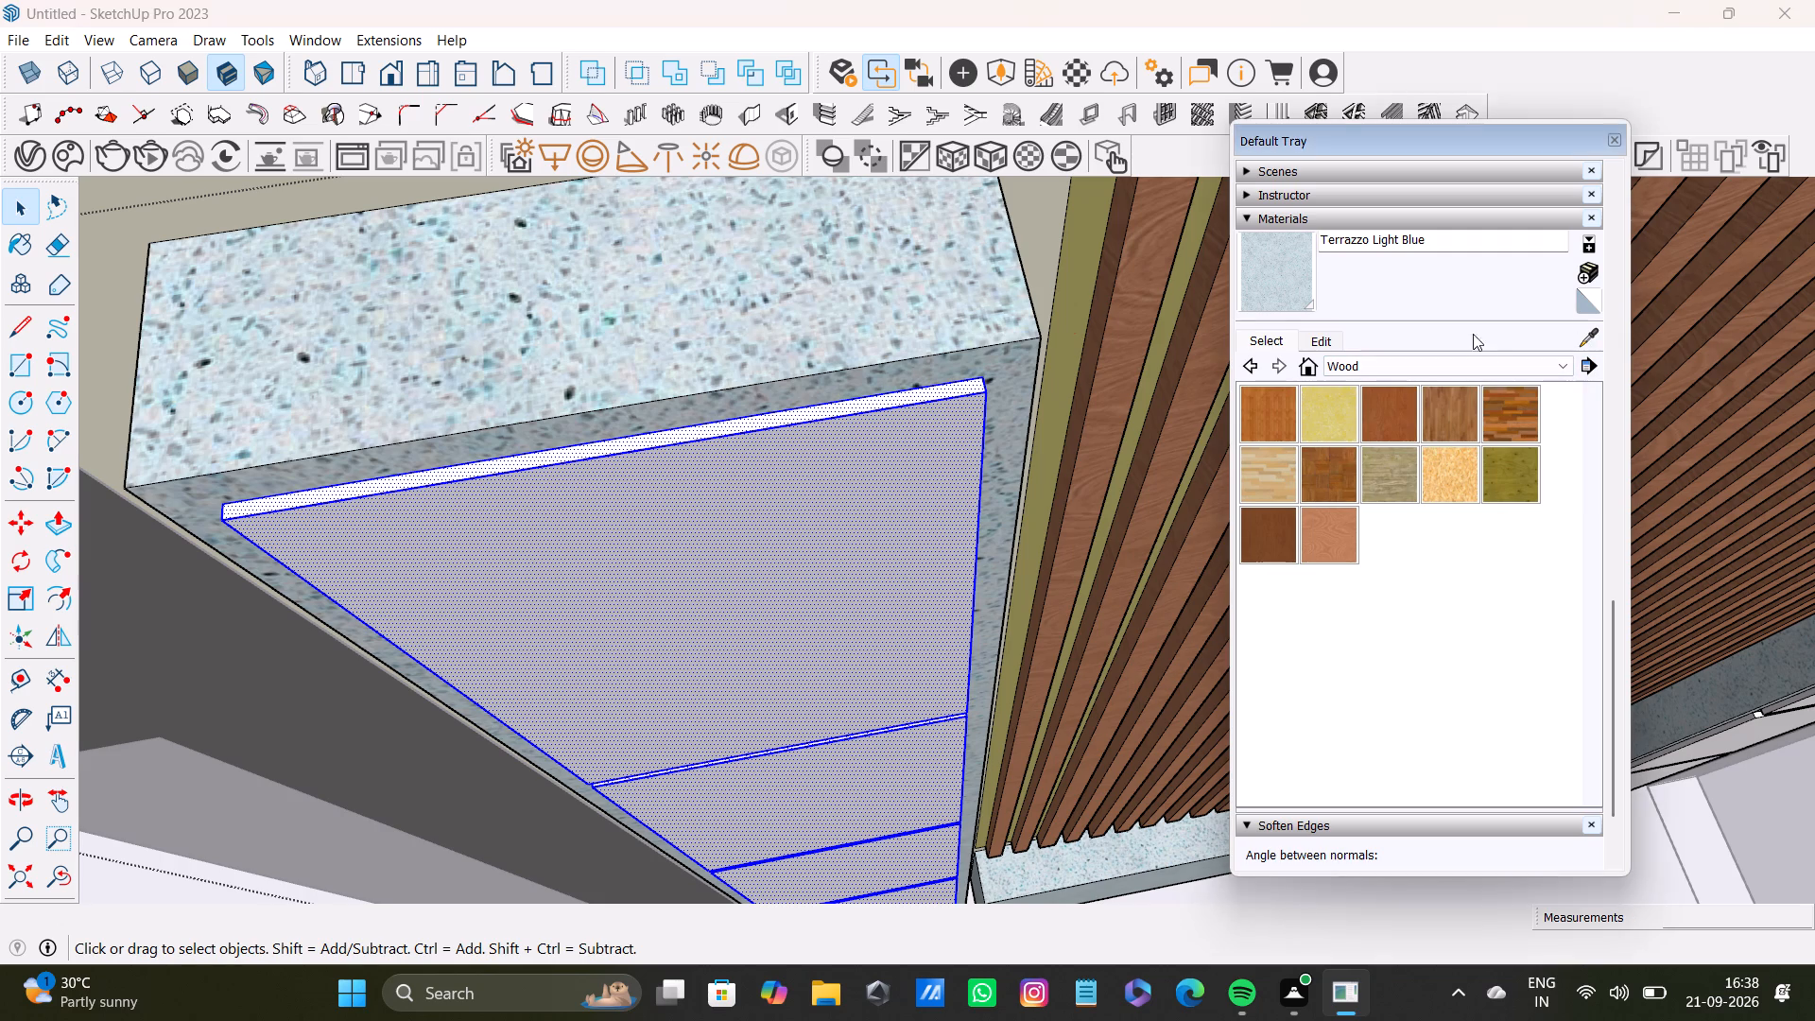
left_click(1137, 342)
left_click(904, 459)
Examine the veneered panels alongside the slatted wall and terrazzo base from several angles.
scroll(899, 515, "down", 8)
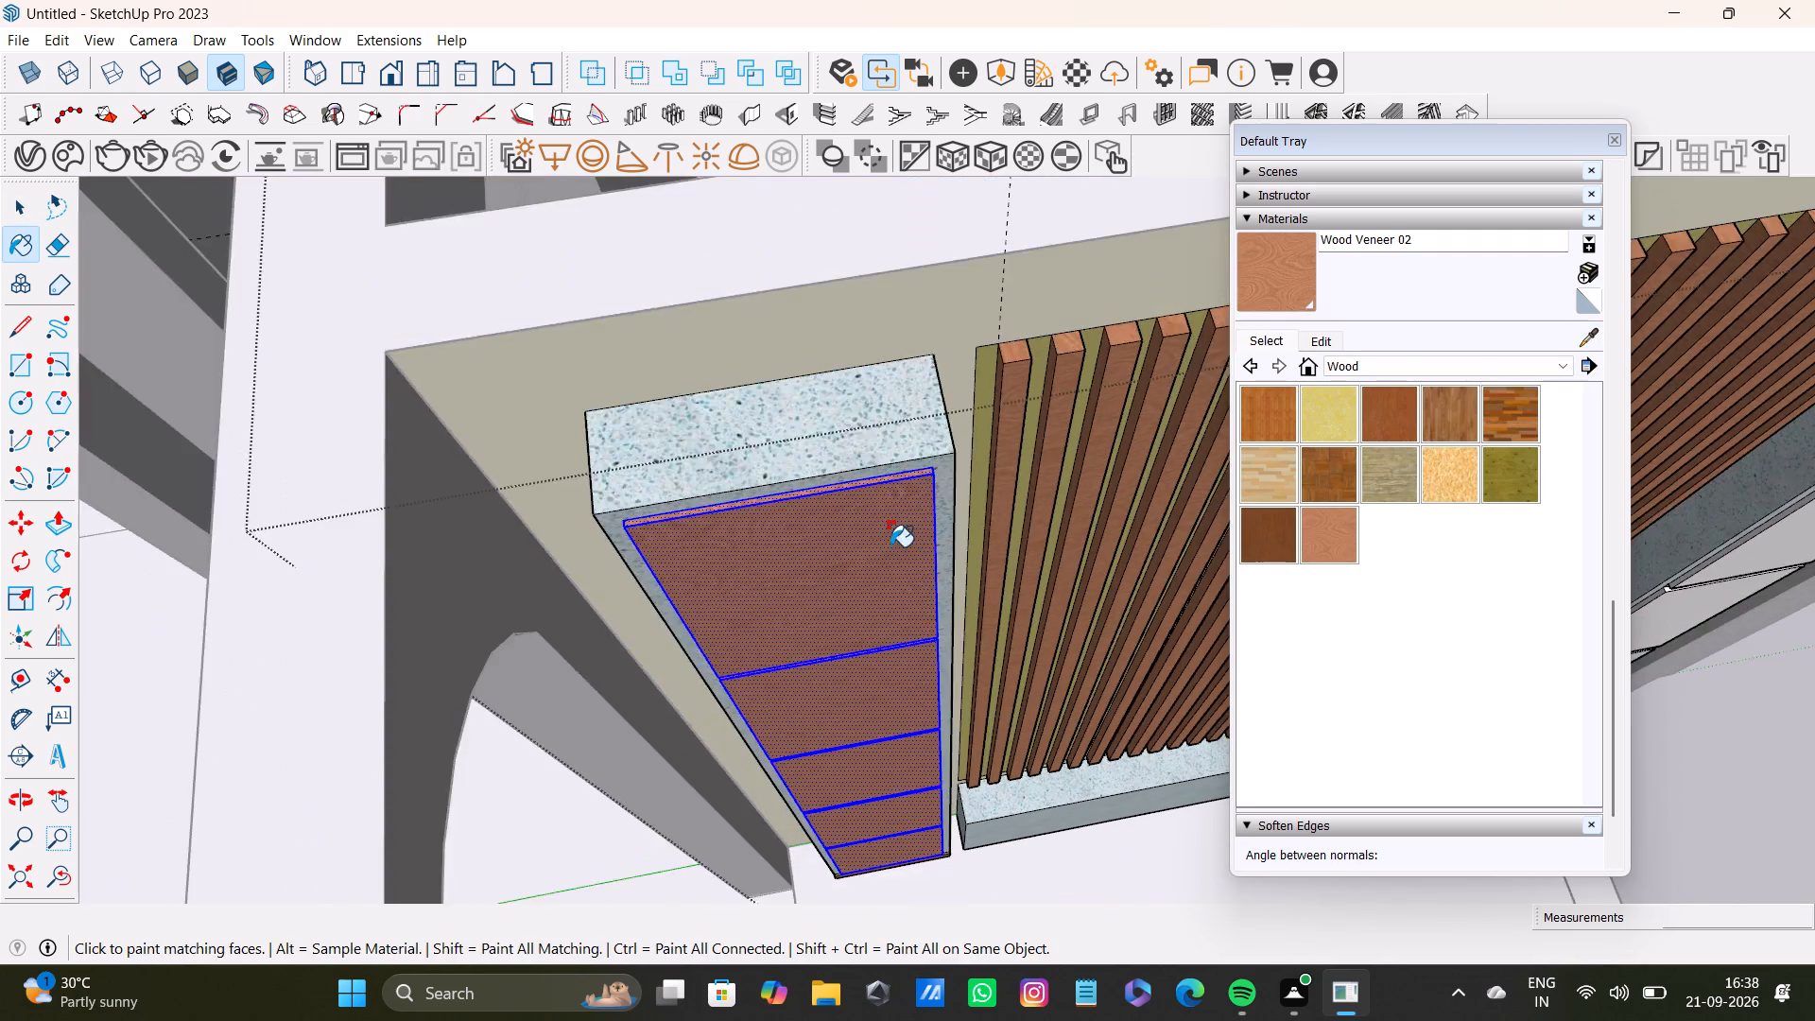
scroll(890, 546, "down", 4)
middle_click_drag(893, 554, 631, 566, "shift")
scroll(634, 556, "up", 3)
scroll(636, 620, "down", 4)
middle_click_drag(742, 643, 614, 434)
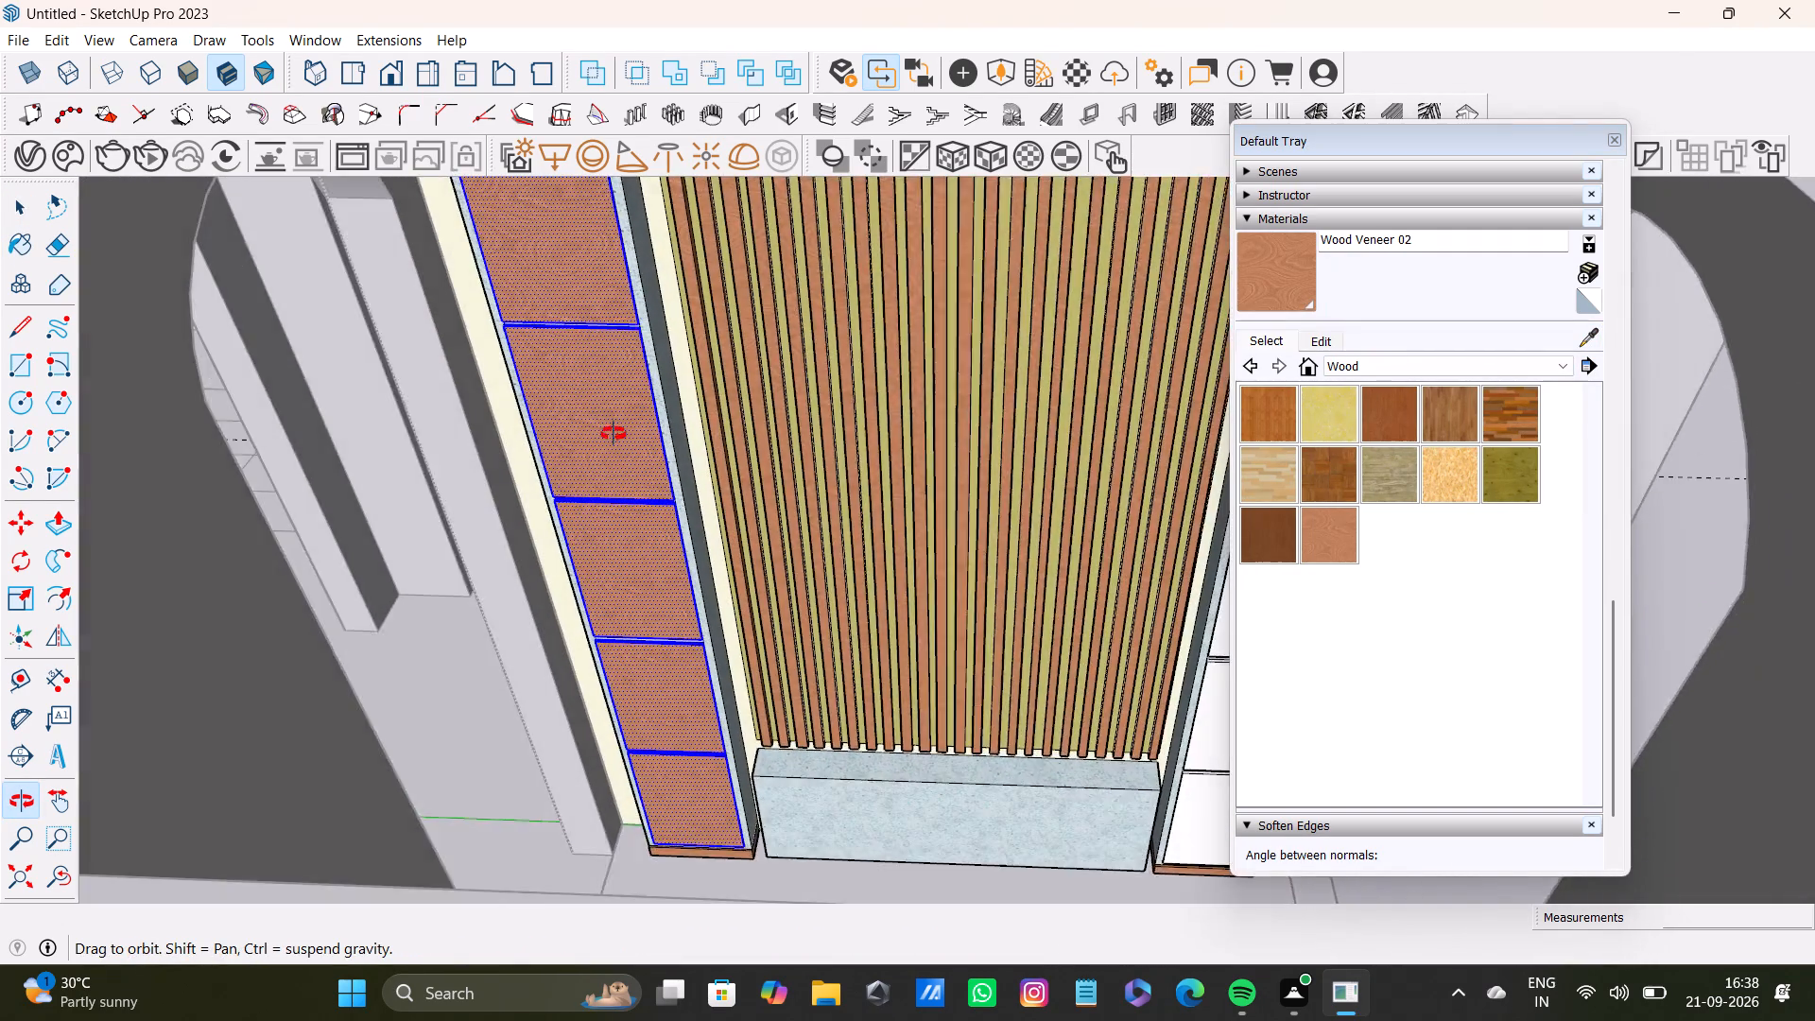
middle_click_drag(614, 434, 567, 505)
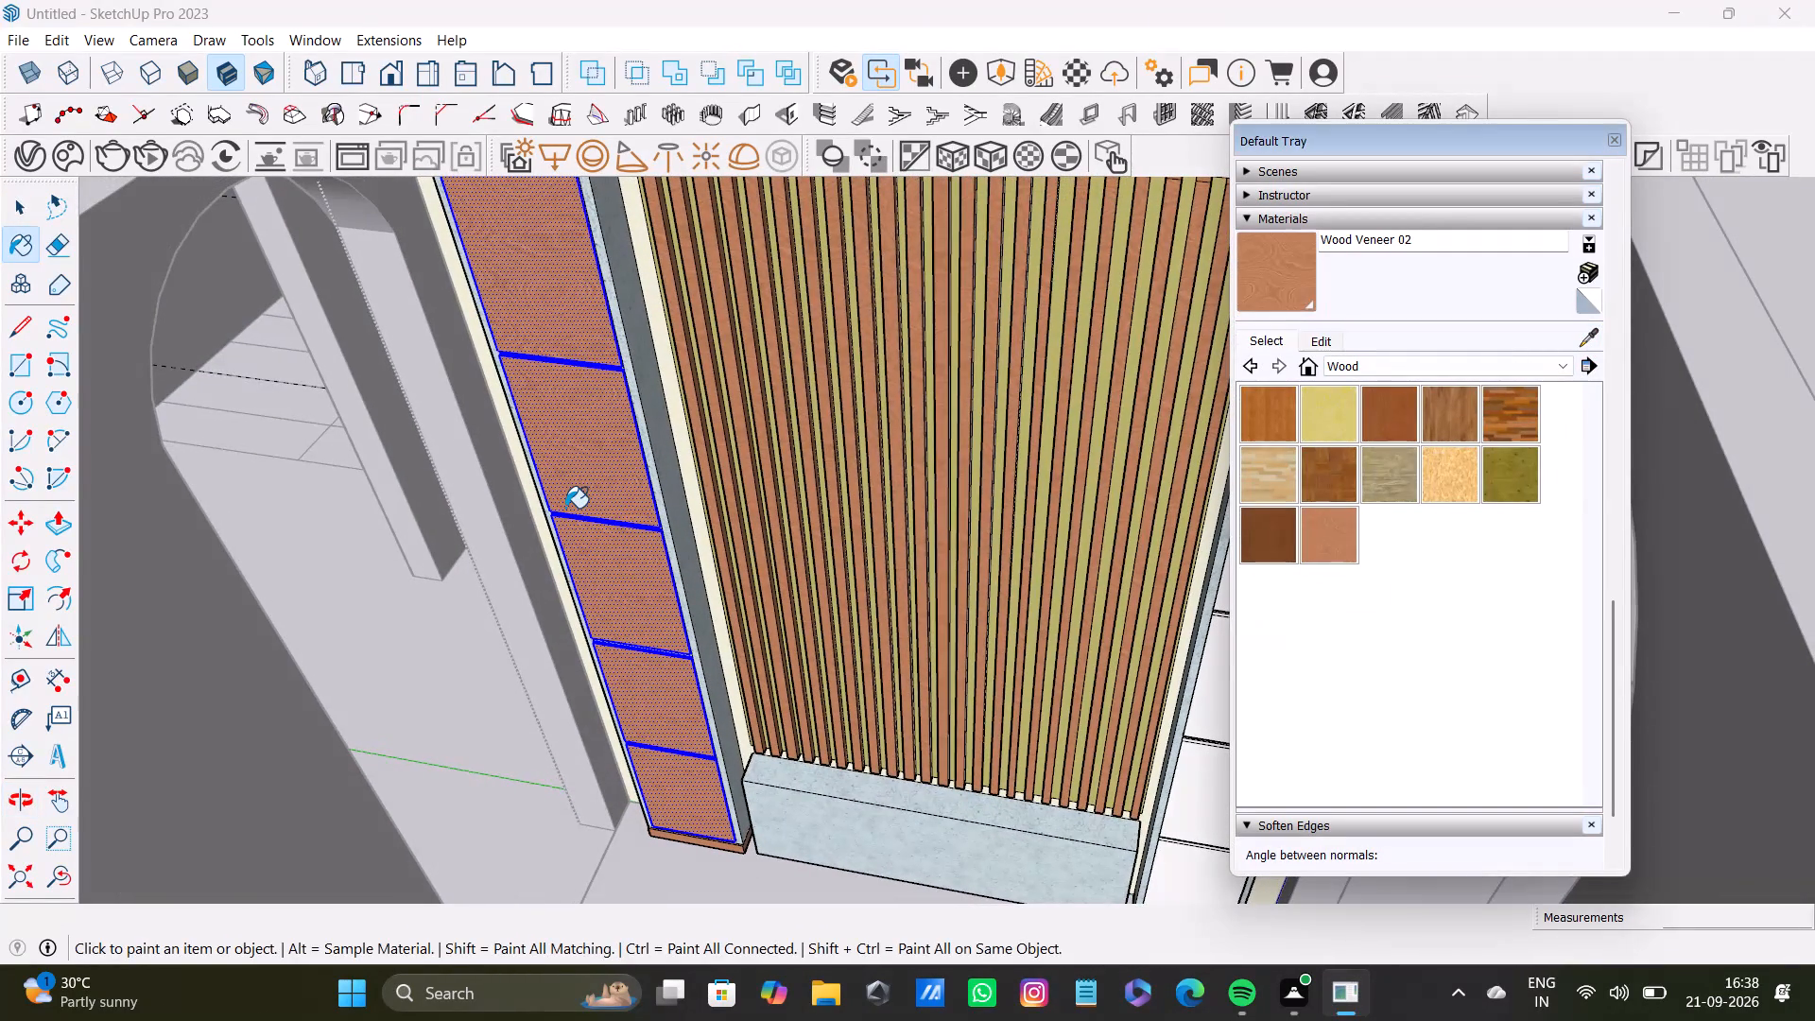
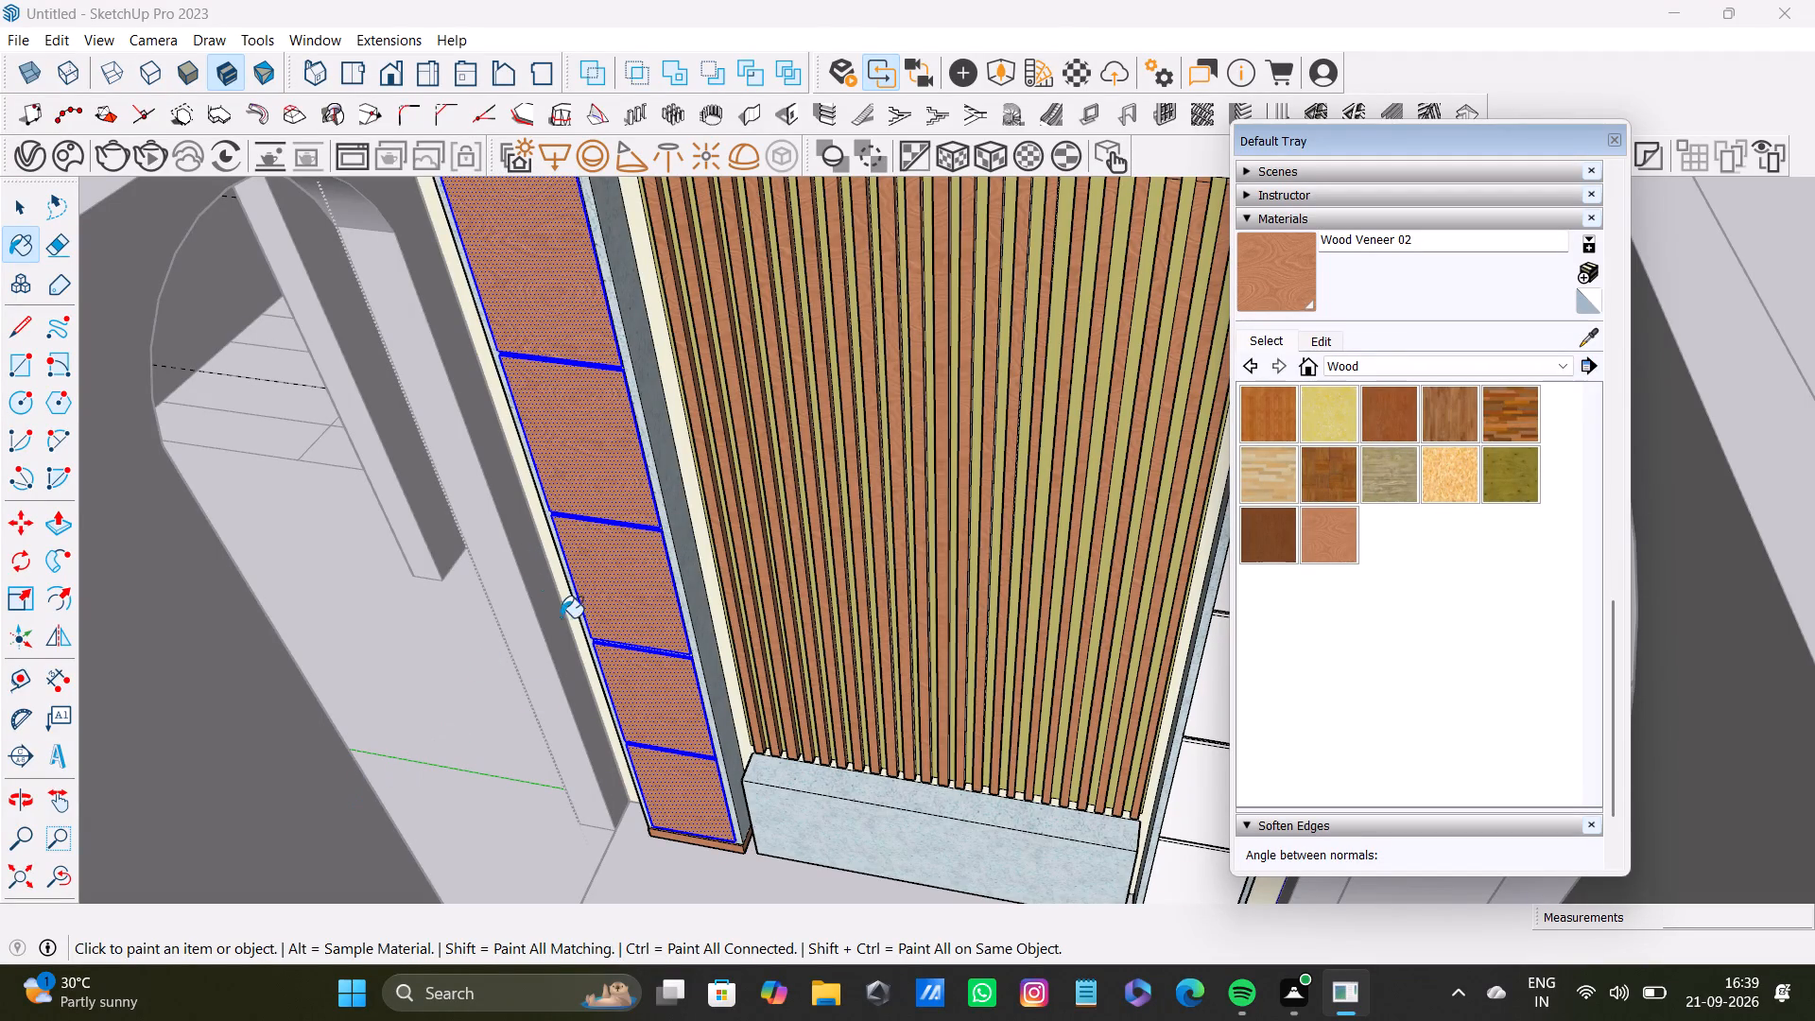
Add the thin slat-side edge faces of two adjacent veneered panels in the narrow terrazzo-framed unit to the selection.
scroll(999, 591, "down", 20)
key("space")
scroll(821, 663, "down", 4)
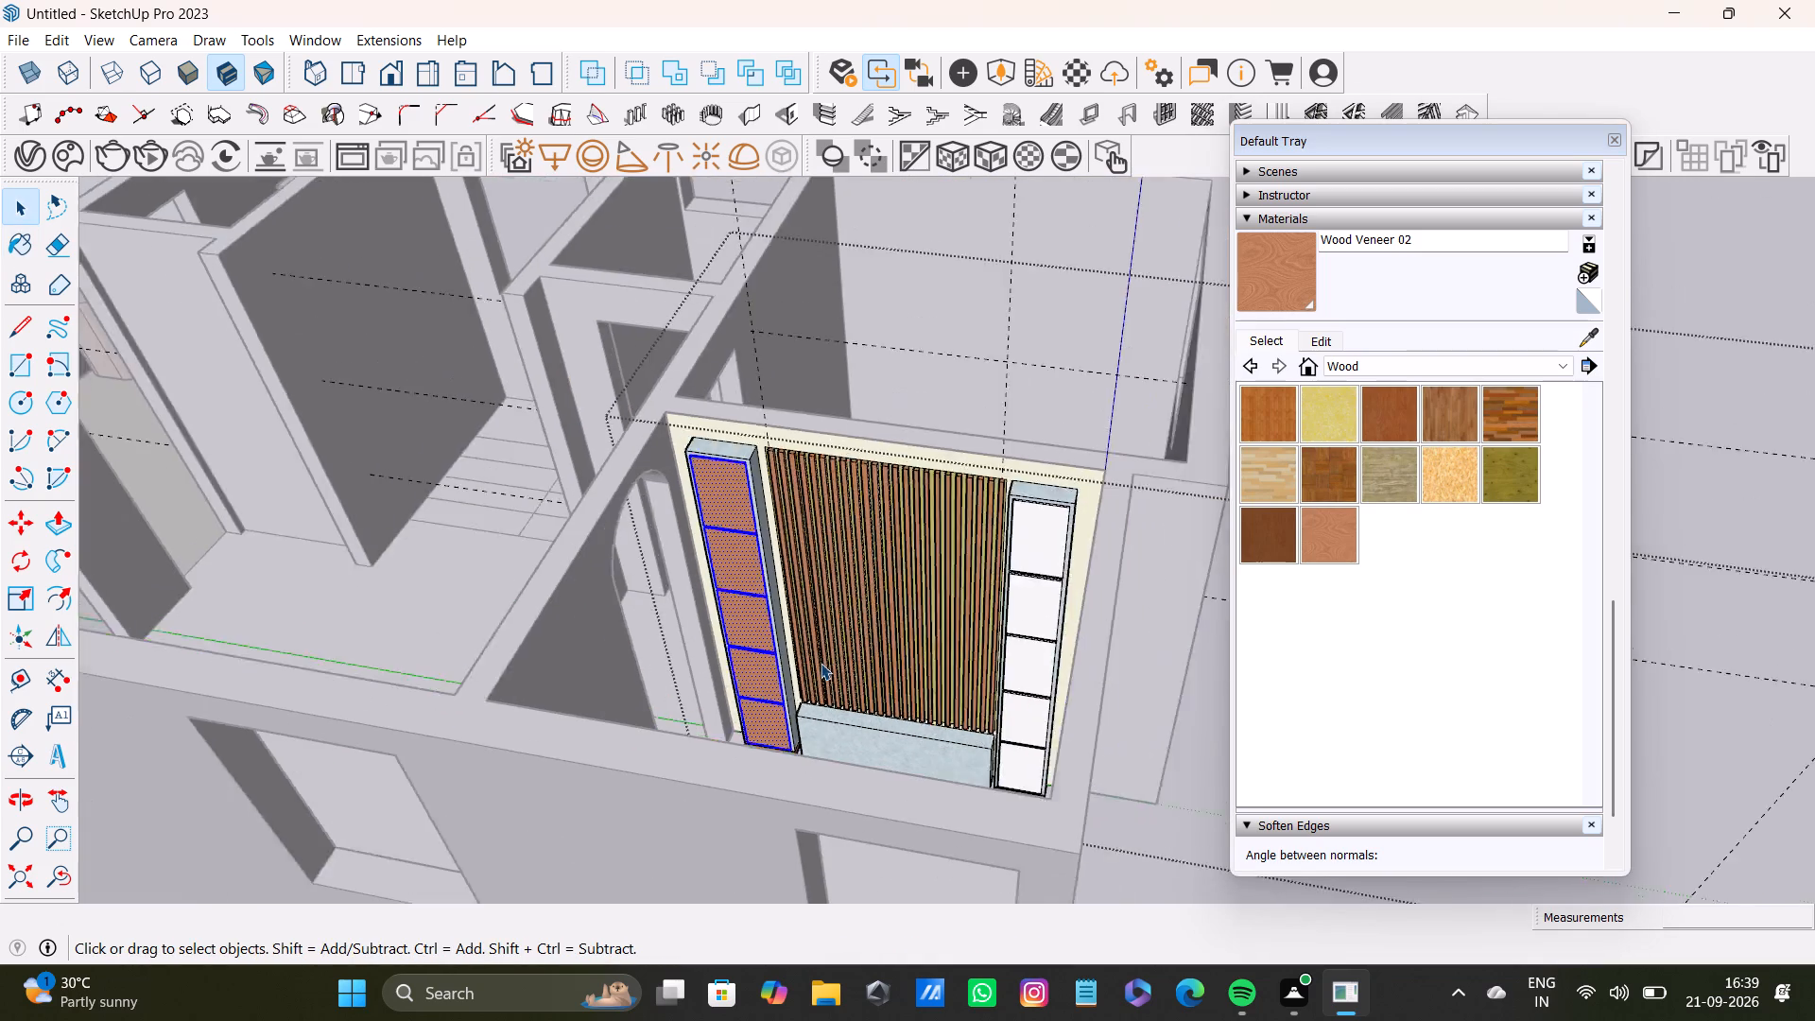
scroll(821, 663, "down", 1)
scroll(905, 629, "up", 7, "shift")
middle_click_drag(904, 625, 744, 680, "shift")
scroll(809, 638, "up", 5)
middle_click_drag(821, 614, 834, 706, "shift")
scroll(222, 608, "up", 6, "shift")
middle_click_drag(185, 586, 904, 615, "shift")
scroll(849, 621, "up", 7, "shift")
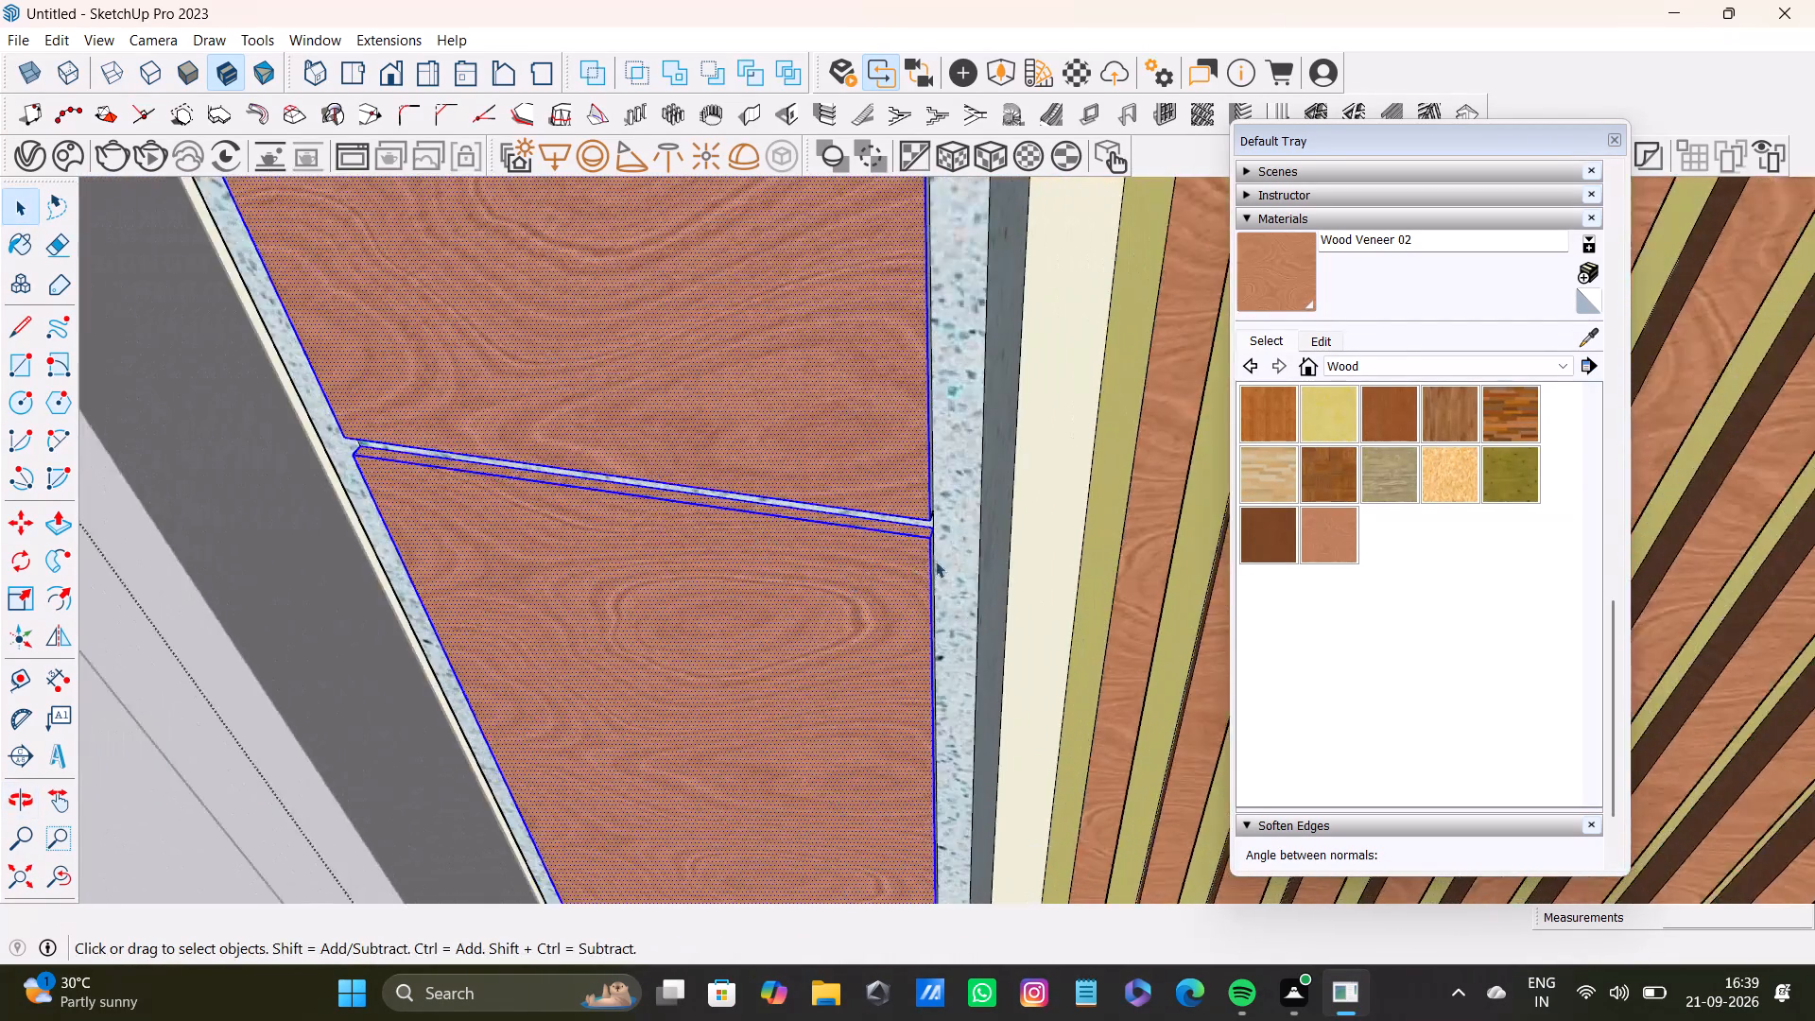
middle_click_drag(936, 560, 652, 535)
scroll(777, 517, "up", 10)
left_click(1066, 515, "shift")
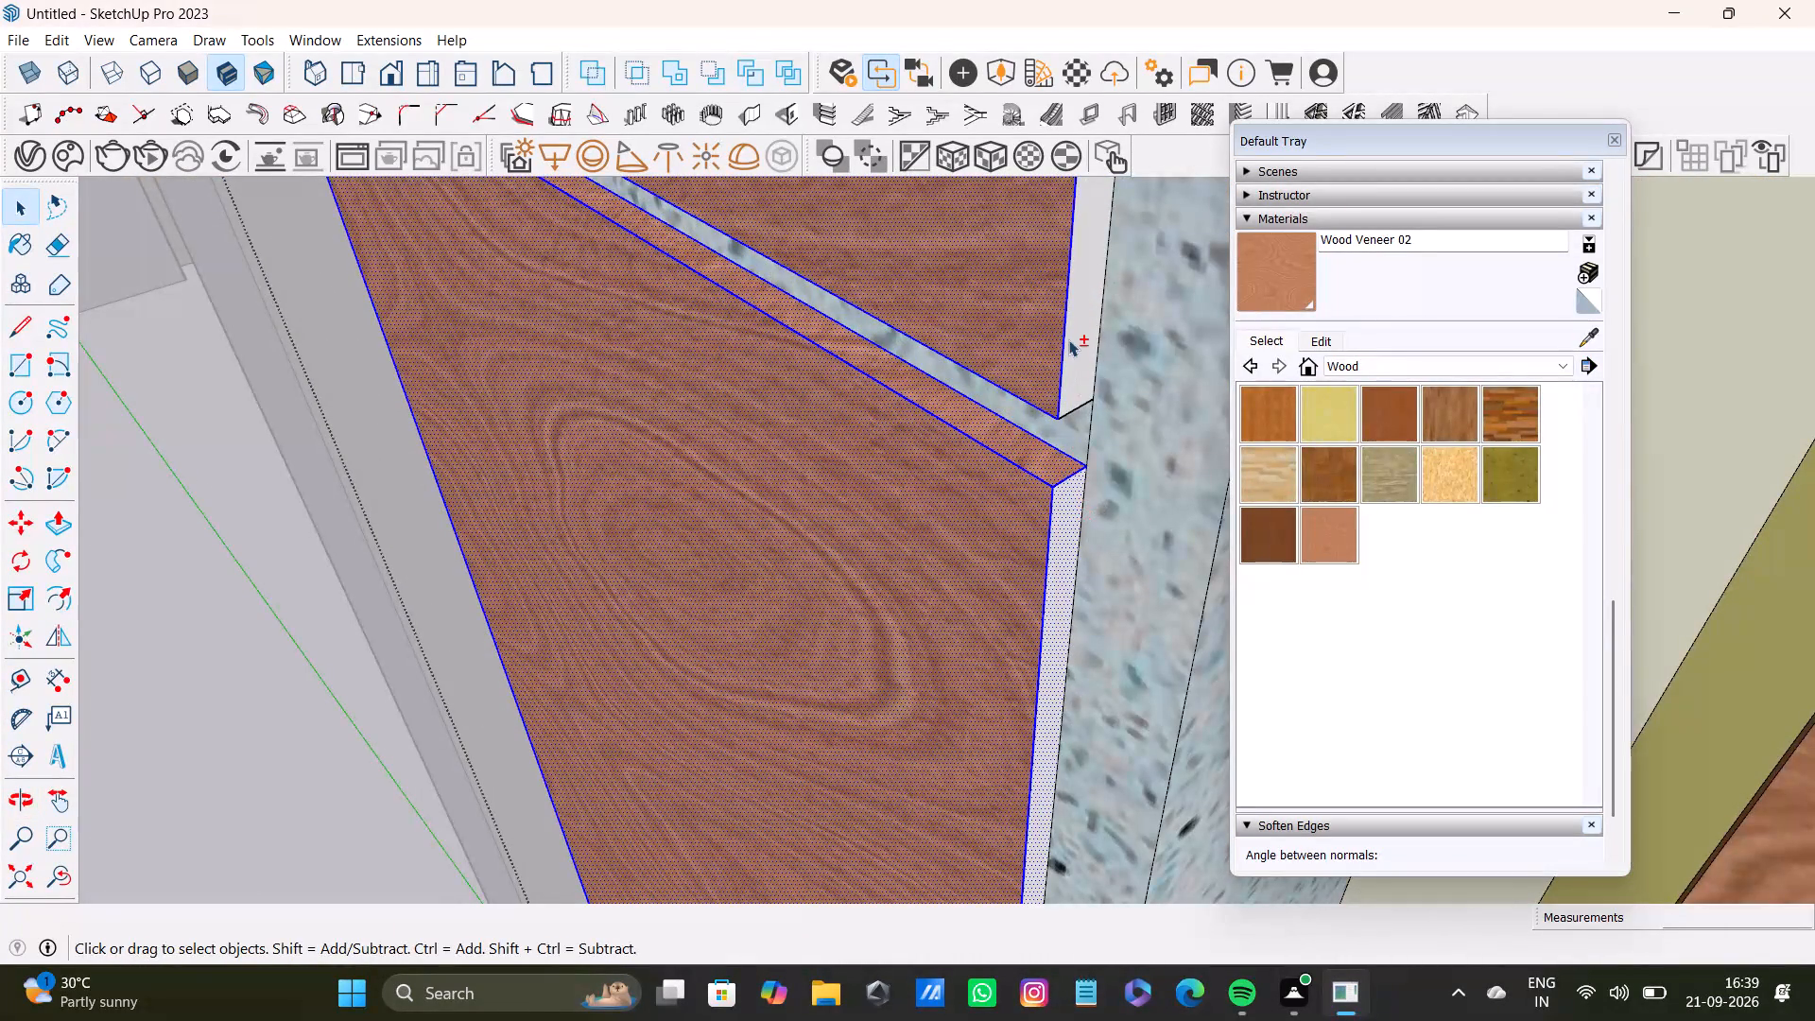
left_click(1071, 339, "shift")
Add the thin edge faces on the outer side, away from the slats, of the unit's top two panels to the selection.
scroll(1076, 392, "down", 13, "shift")
middle_click_drag(1046, 475, 1064, 795, "shift")
scroll(1028, 674, "down", 3, "shift")
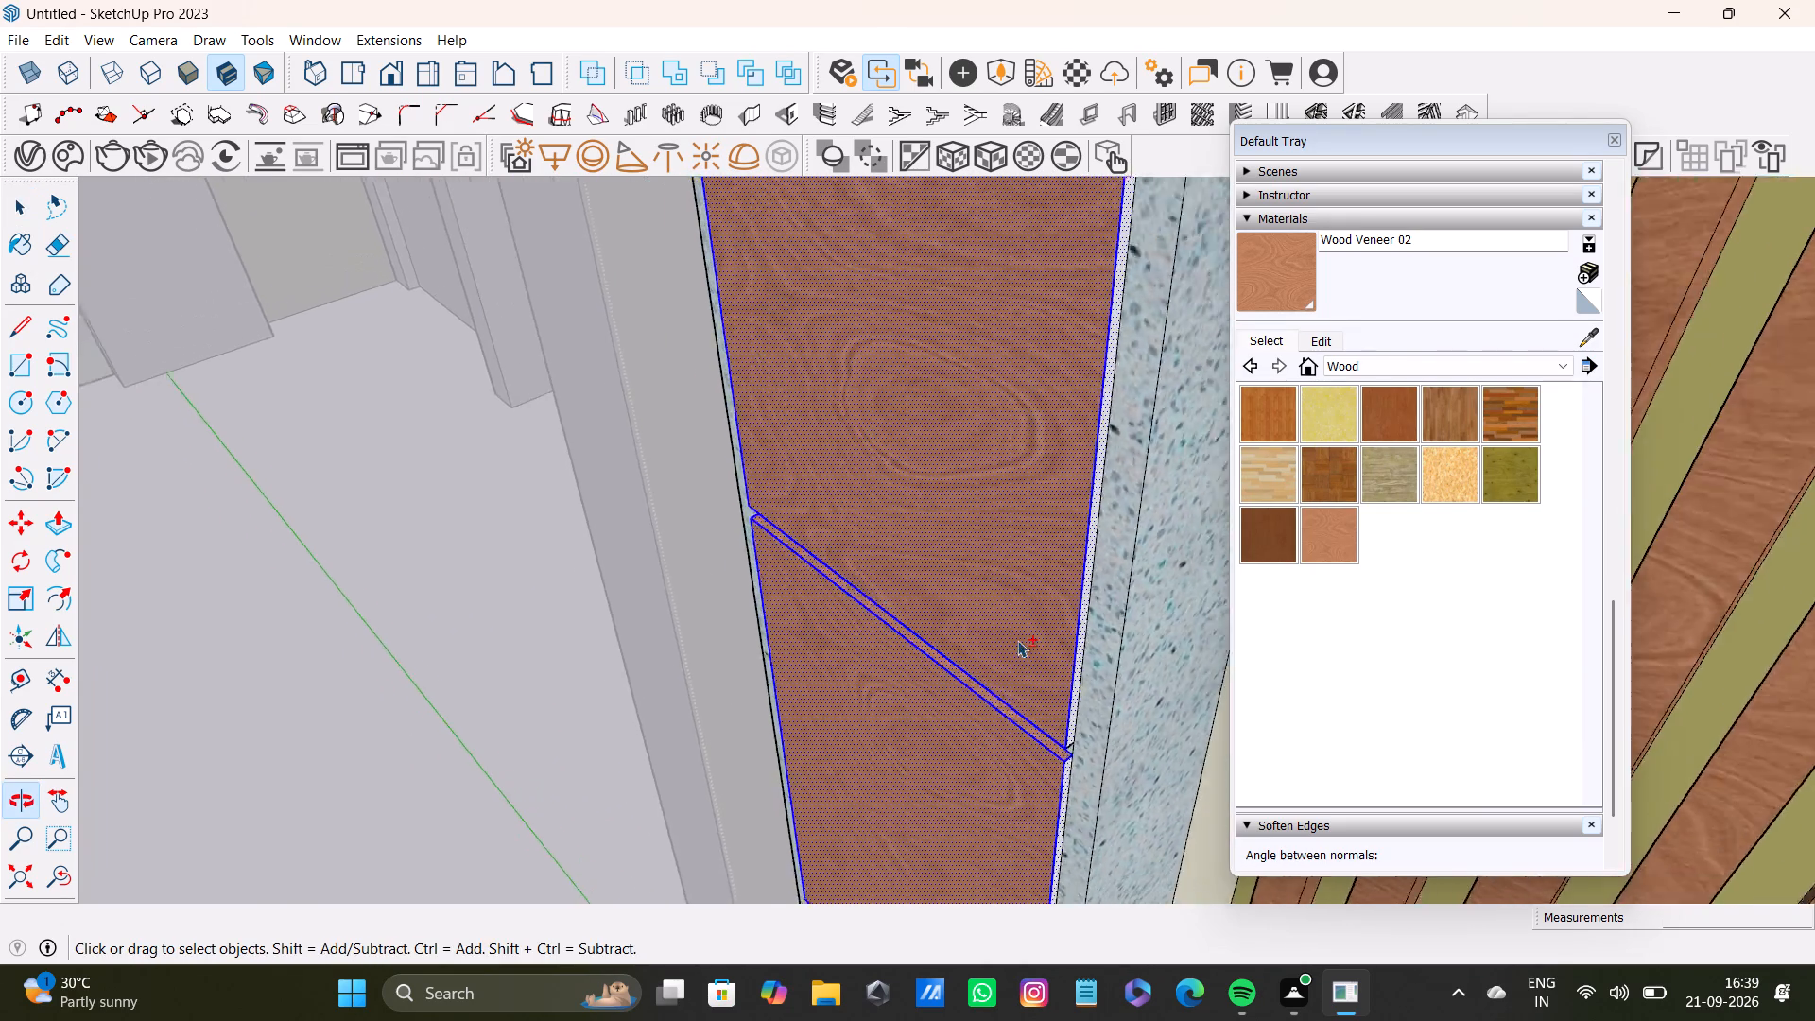
scroll(1017, 640, "down", 6, "shift")
middle_click_drag(991, 608, 985, 676, "shift")
middle_click_drag(826, 334, 1154, 382)
scroll(679, 365, "up", 2)
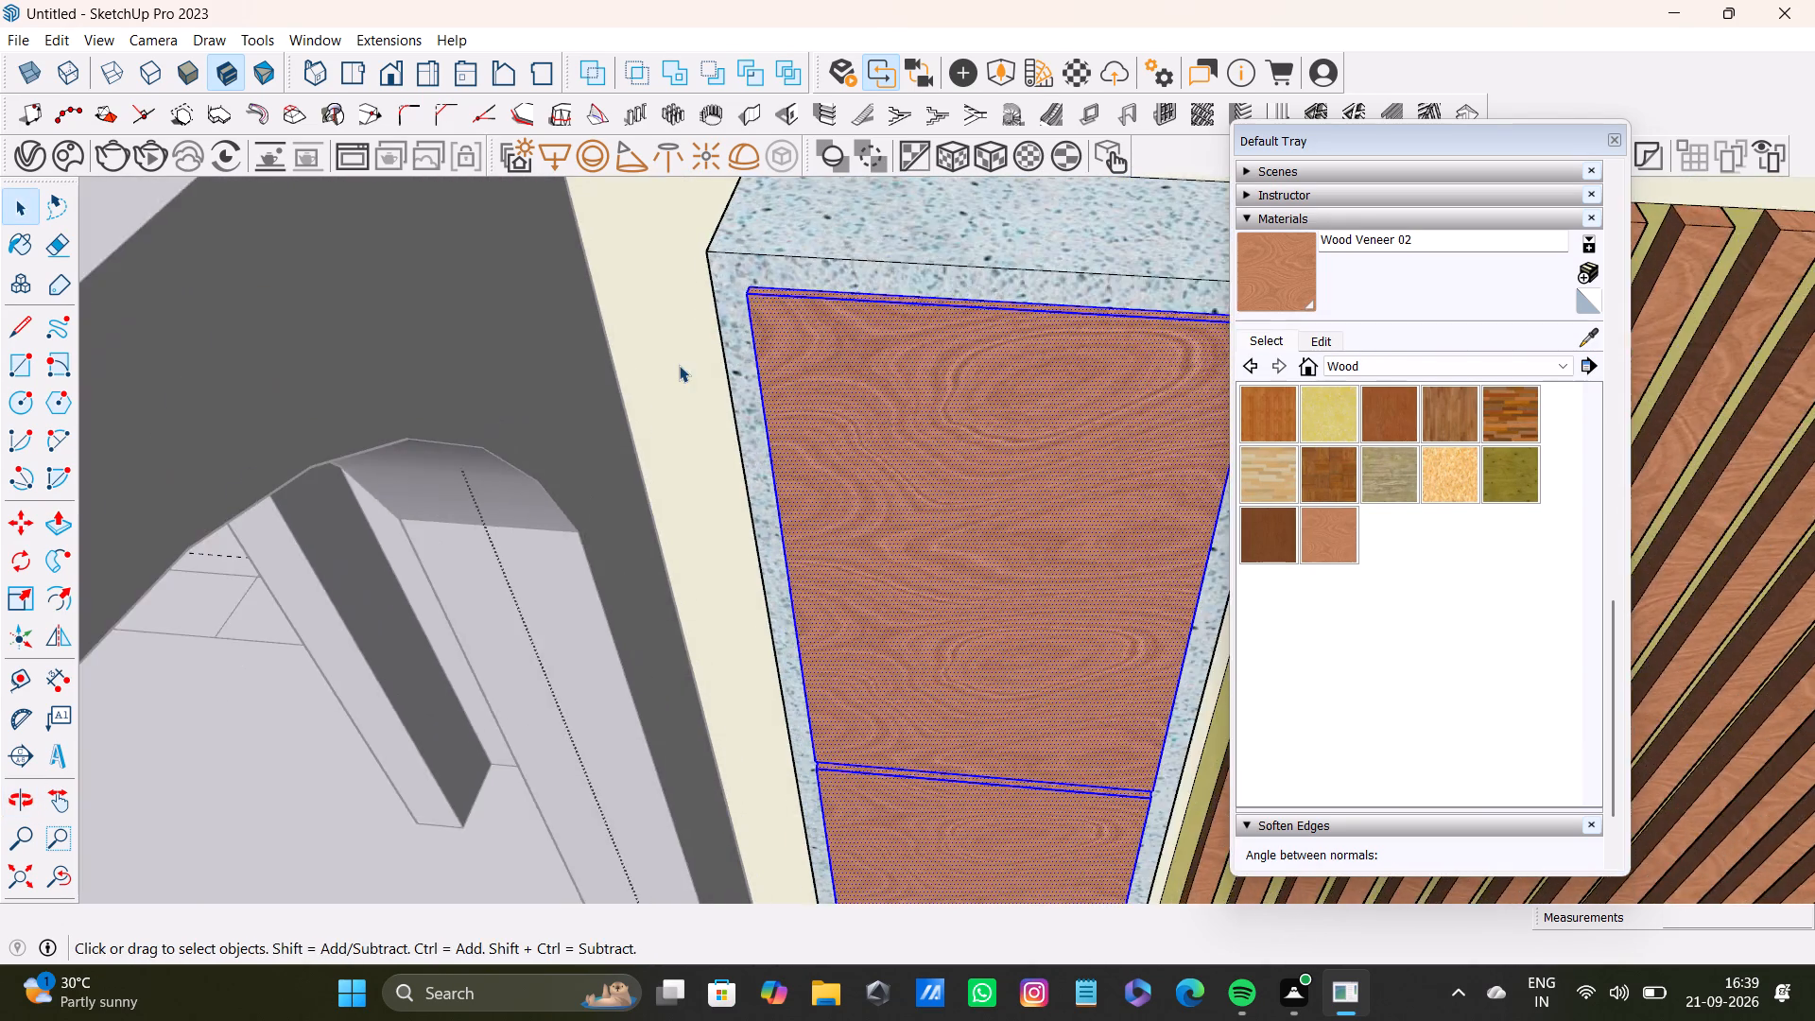
scroll(679, 365, "up", 2)
middle_click_drag(683, 365, 1011, 365)
scroll(685, 377, "up", 13)
scroll(683, 410, "up", 2, "shift")
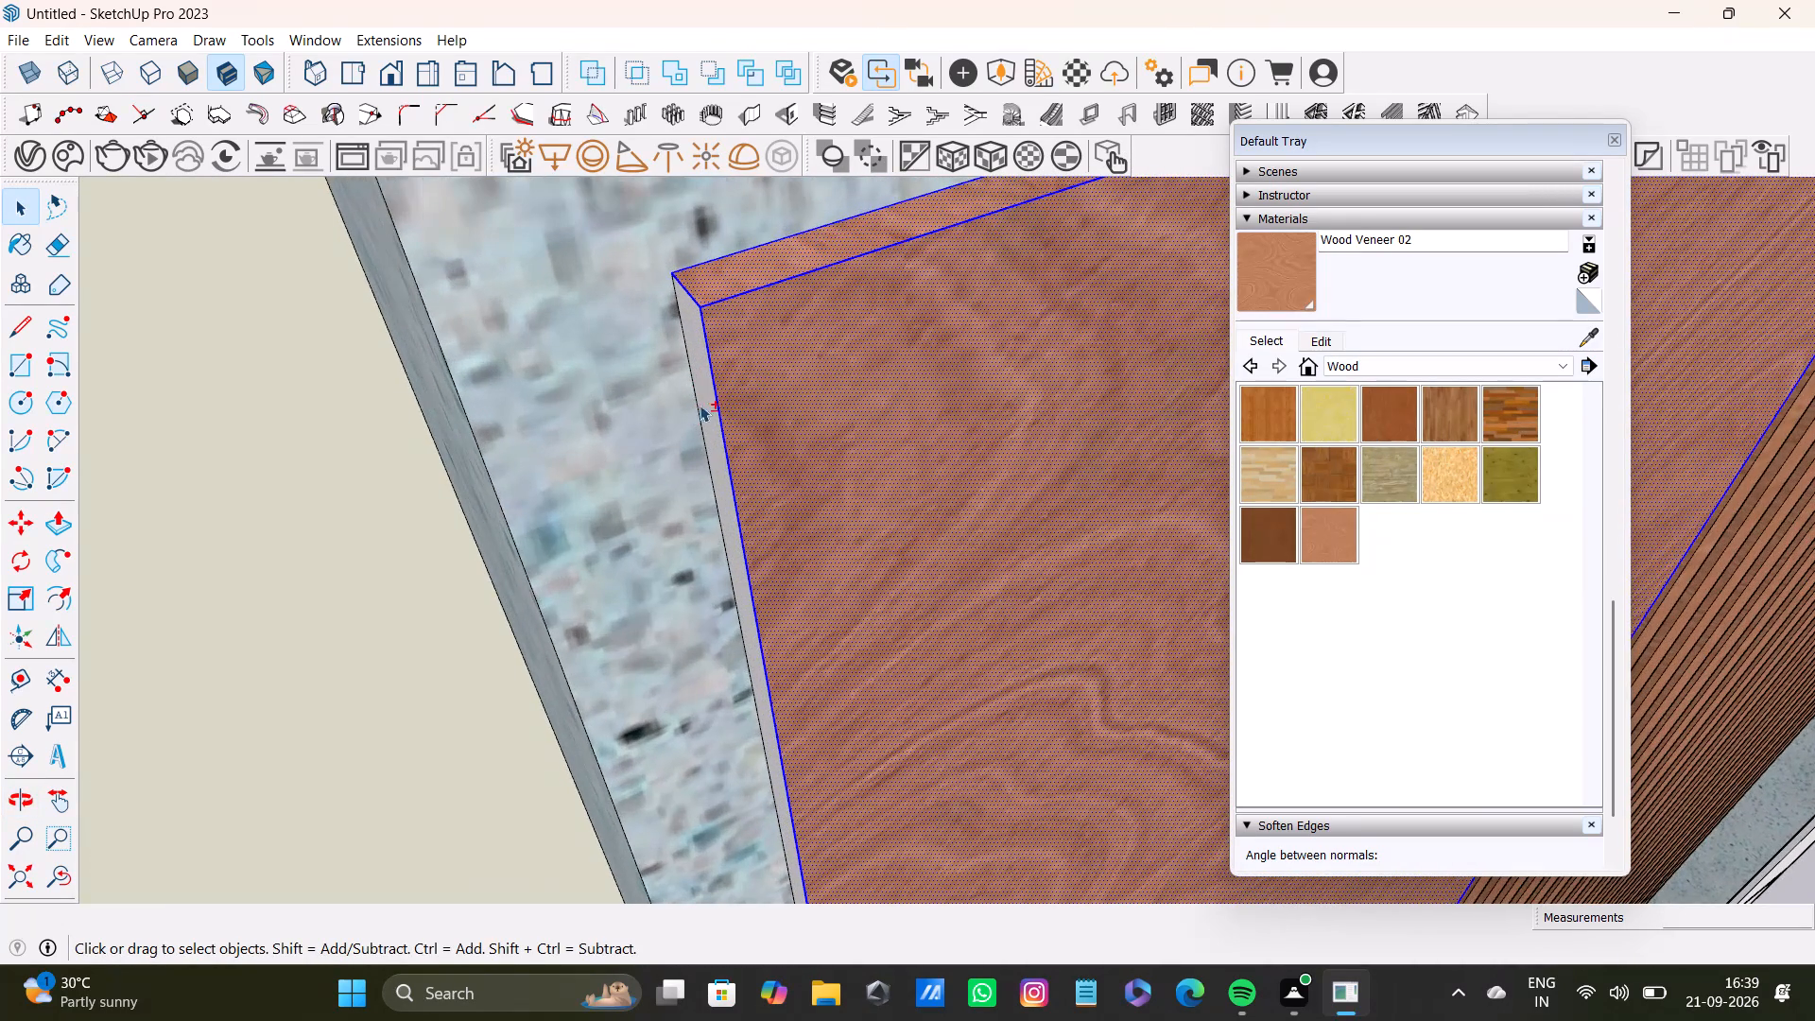
left_click(704, 413, "shift")
scroll(721, 437, "down", 9, "shift")
middle_click_drag(970, 698, 894, 434, "shift")
scroll(888, 426, "up", 1, "shift")
scroll(872, 520, "down", 3, "shift")
middle_click_drag(938, 744, 859, 479, "shift")
scroll(868, 671, "up", 3, "shift")
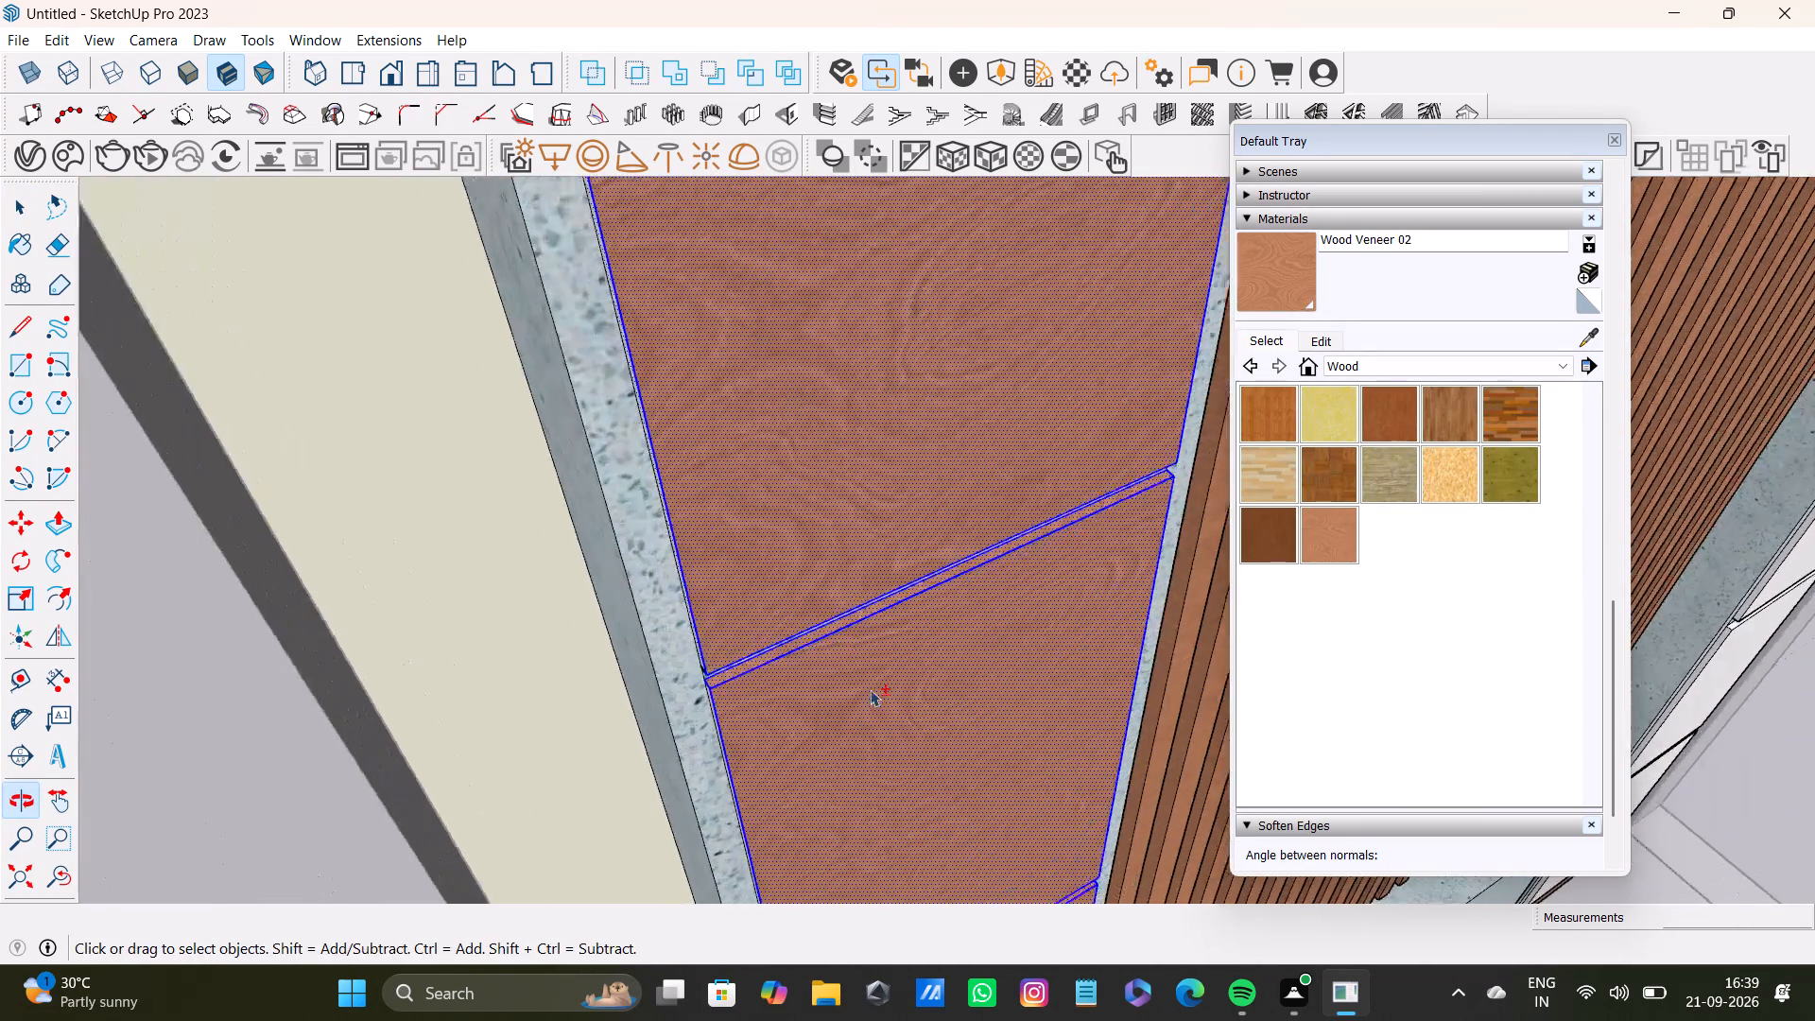
middle_click_drag(850, 741, 838, 495, "shift")
scroll(740, 516, "up", 7, "shift")
middle_click_drag(657, 460, 761, 424)
scroll(715, 433, "up", 6)
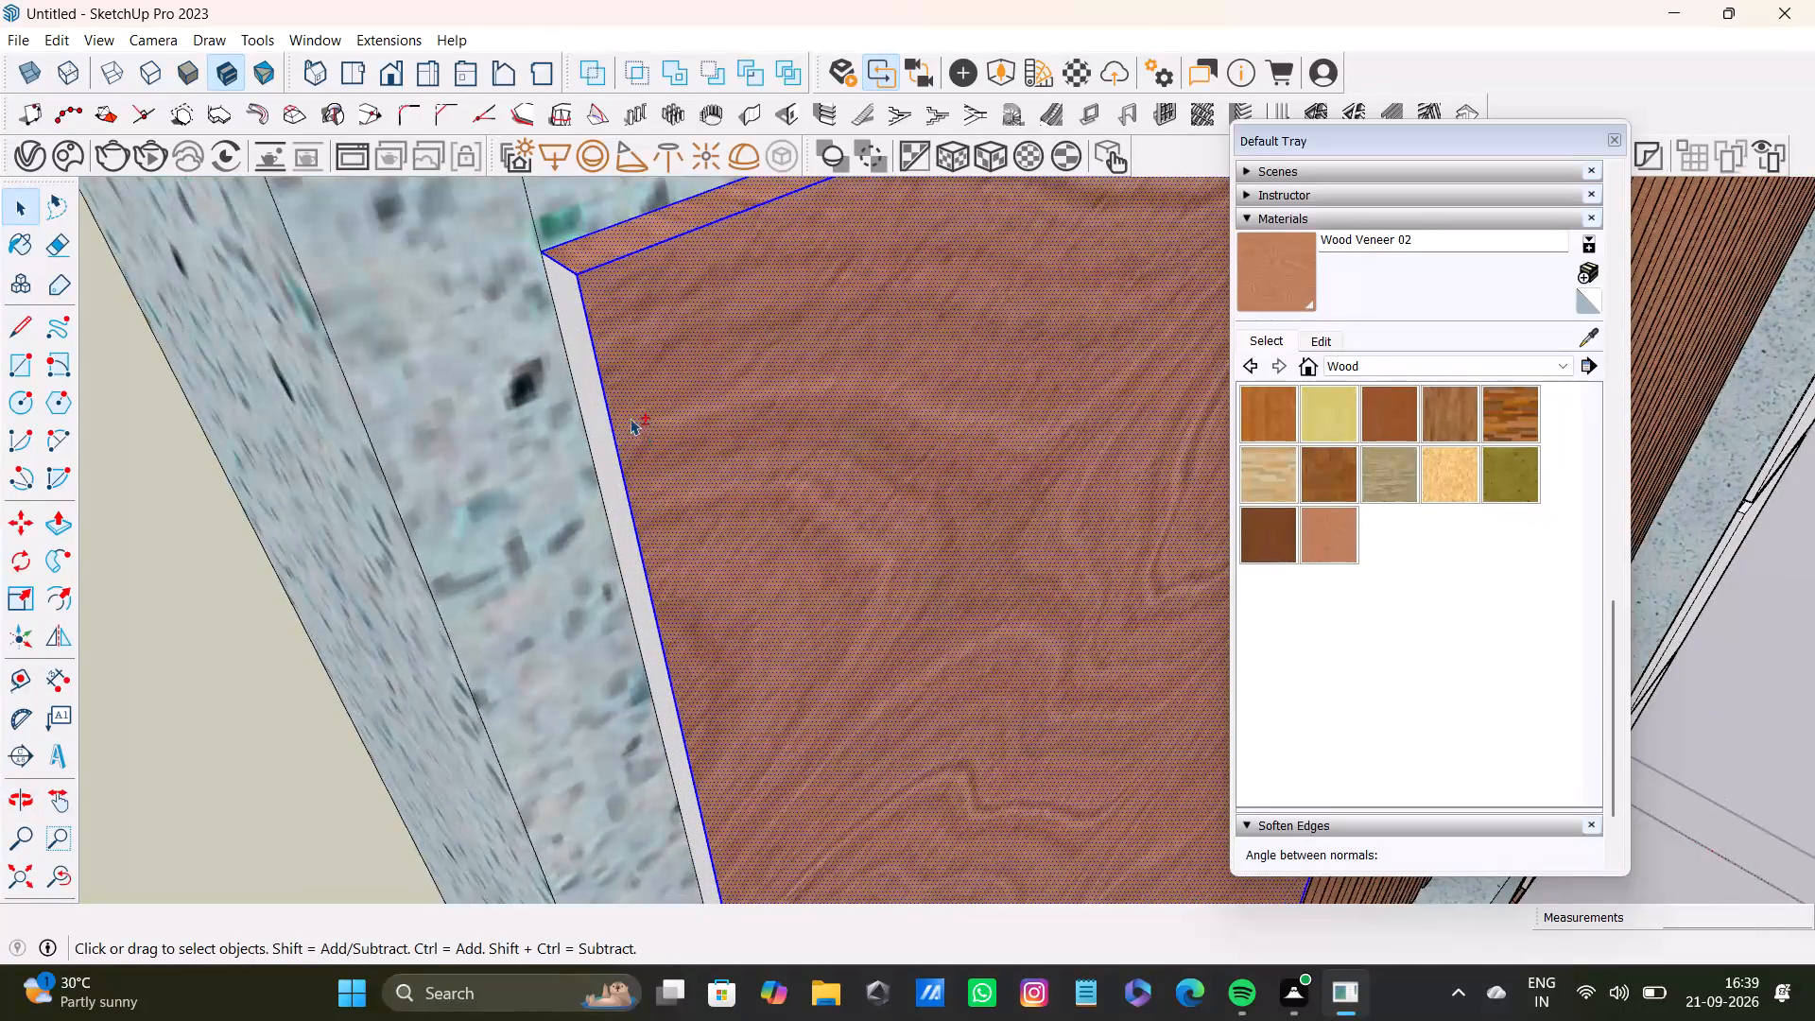
left_click(599, 421, "shift")
Add the outer edge faces of the three lower panels to the selection and paint the selected faces with Wood Veneer 02.
scroll(600, 427, "down", 8, "shift")
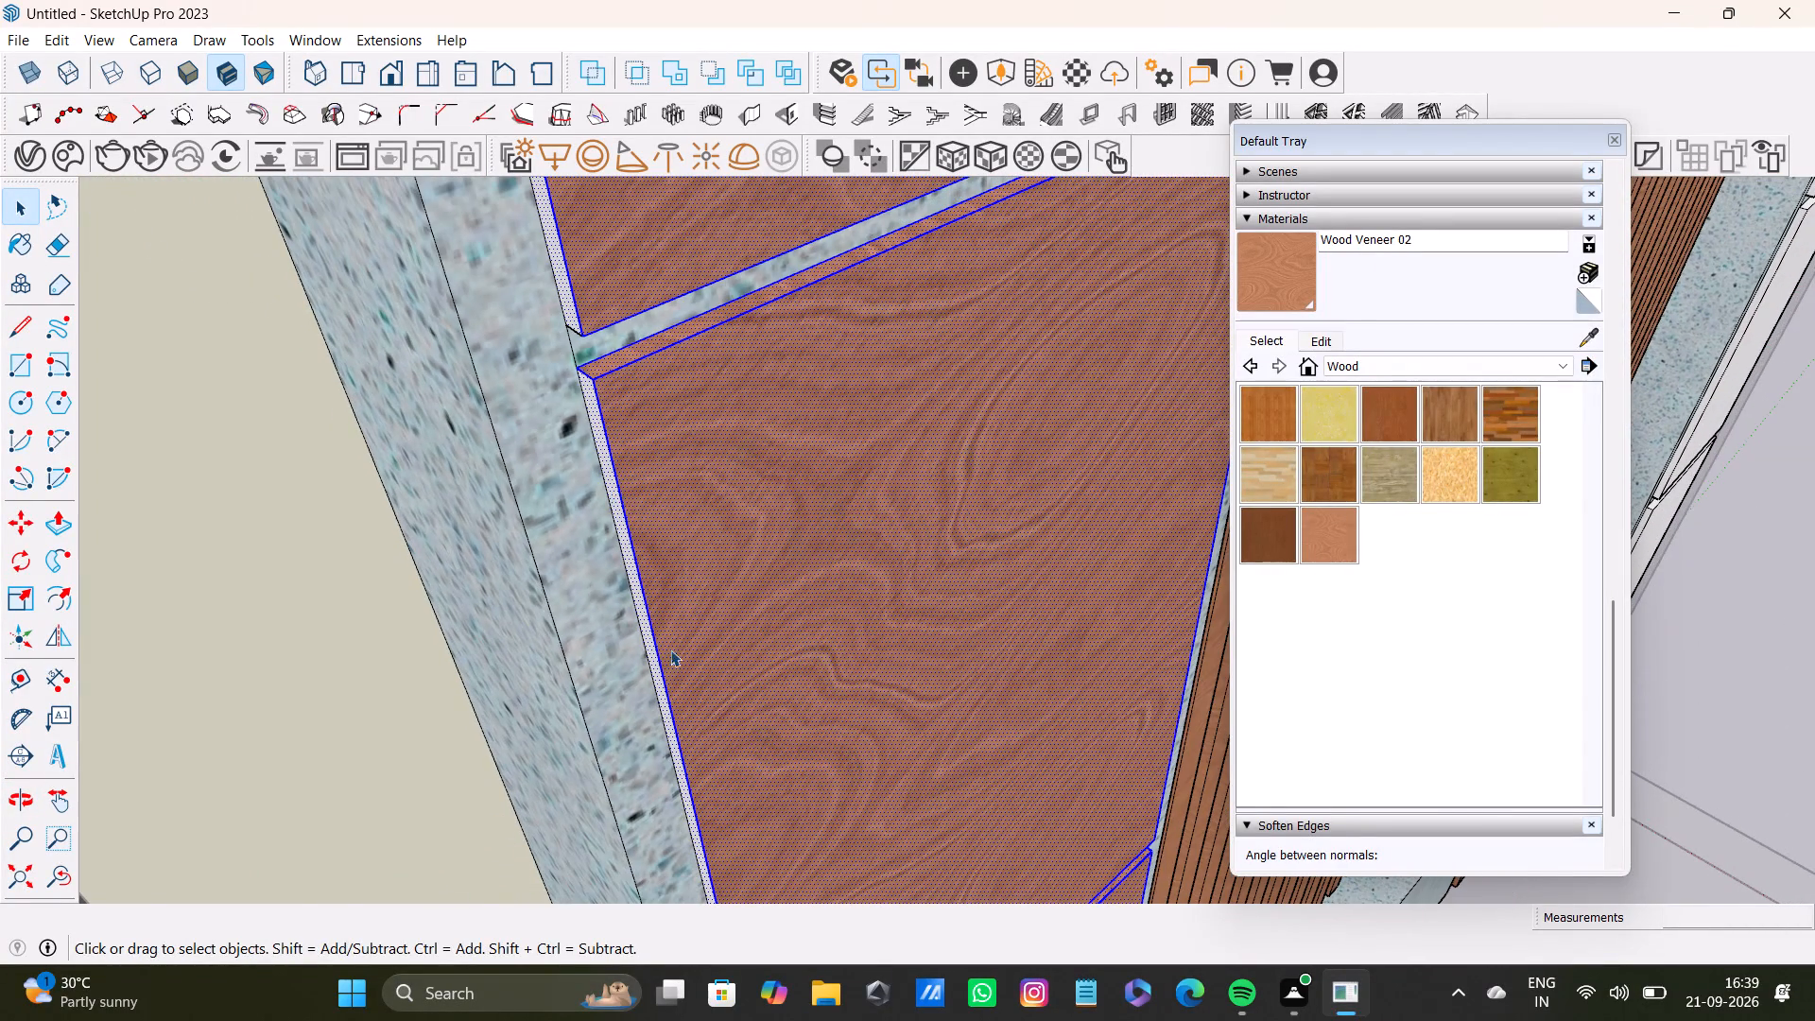
scroll(671, 653, "down", 8)
middle_click_drag(717, 710, 641, 300)
scroll(707, 829, "up", 3, "shift")
middle_click_drag(710, 794, 637, 572, "shift")
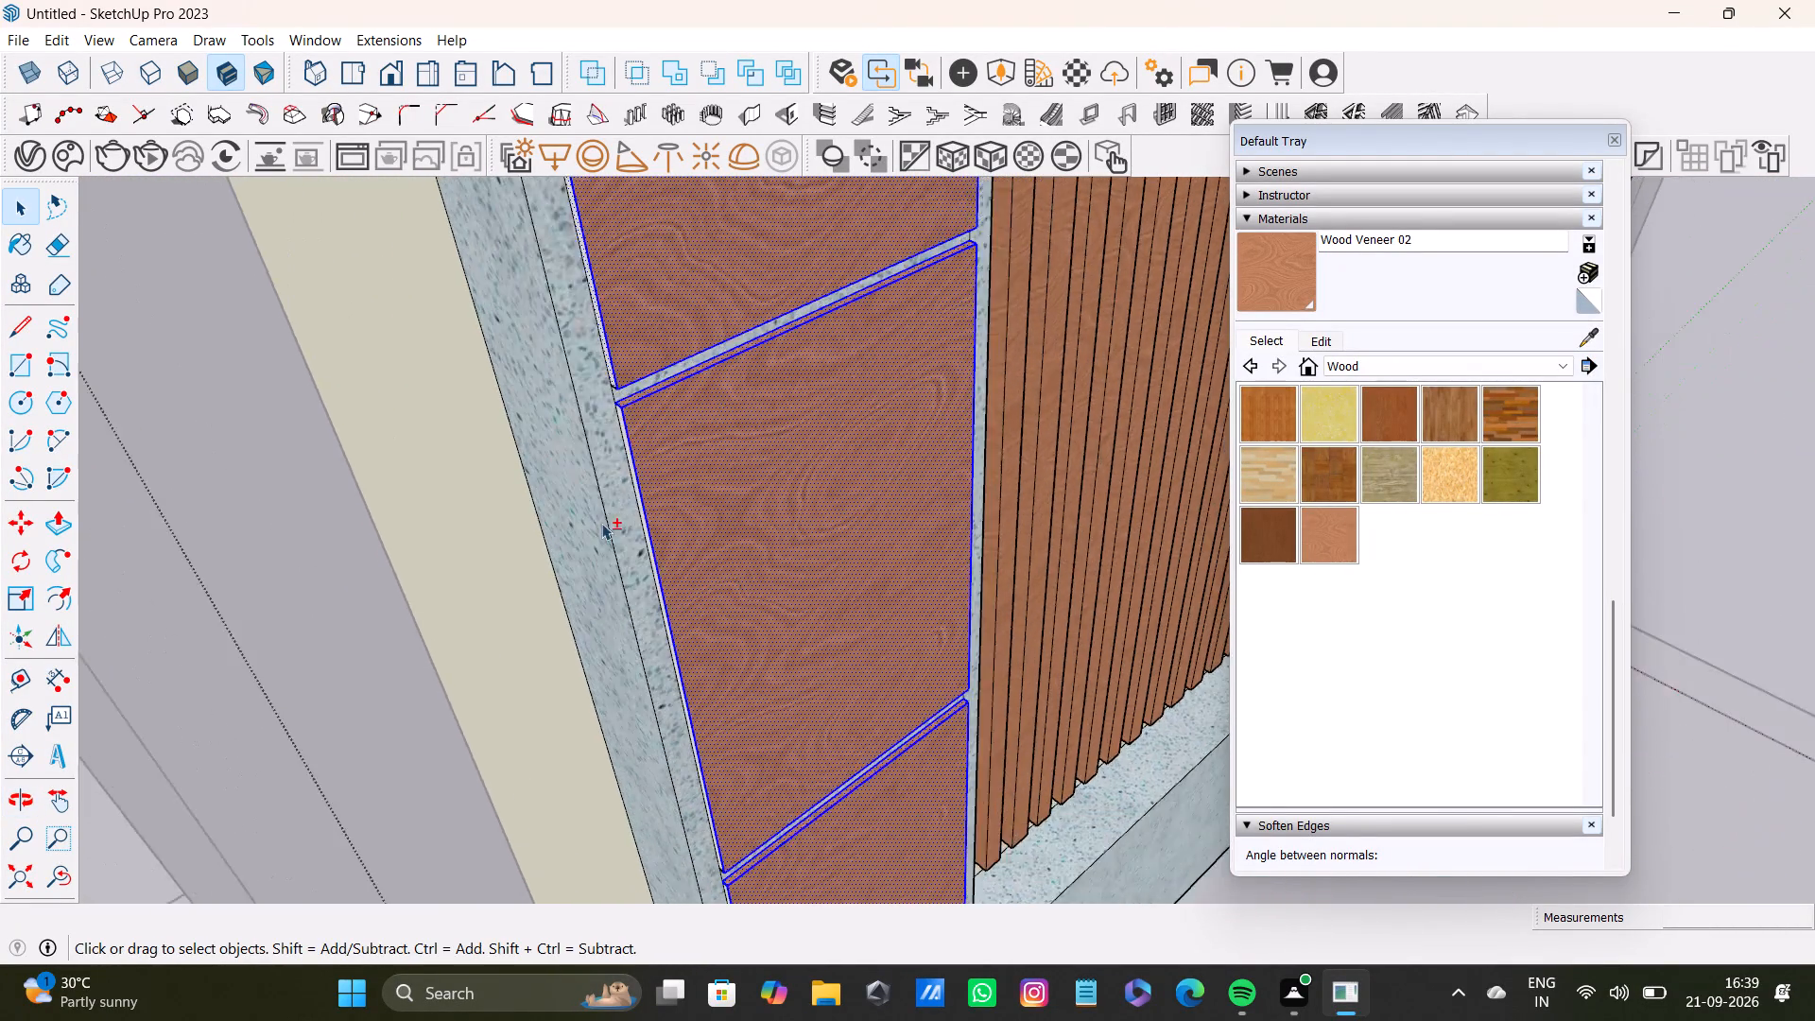
scroll(601, 518, "up", 9, "shift")
left_click(665, 489, "shift")
scroll(666, 492, "down", 4, "shift")
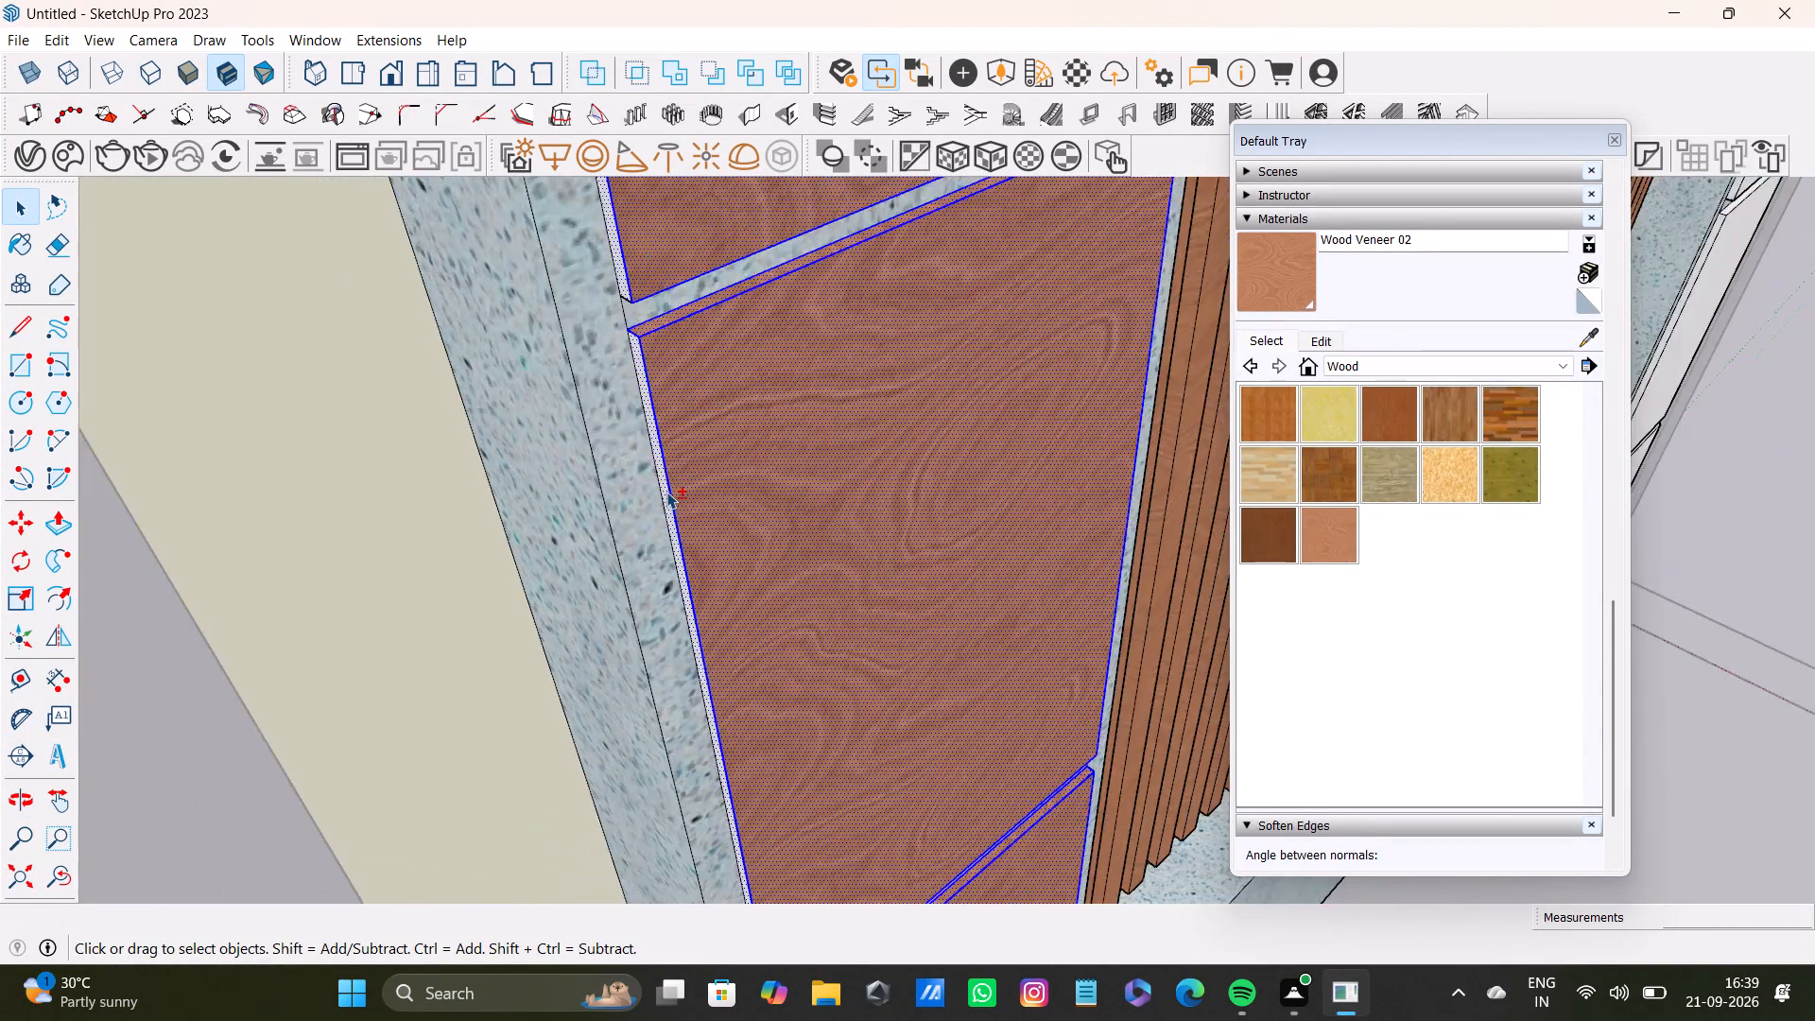
scroll(666, 492, "down", 4, "shift")
middle_click_drag(962, 529, 893, 279, "shift")
scroll(805, 575, "up", 3, "shift")
middle_click_drag(743, 746, 699, 498, "shift")
scroll(662, 585, "up", 6, "shift")
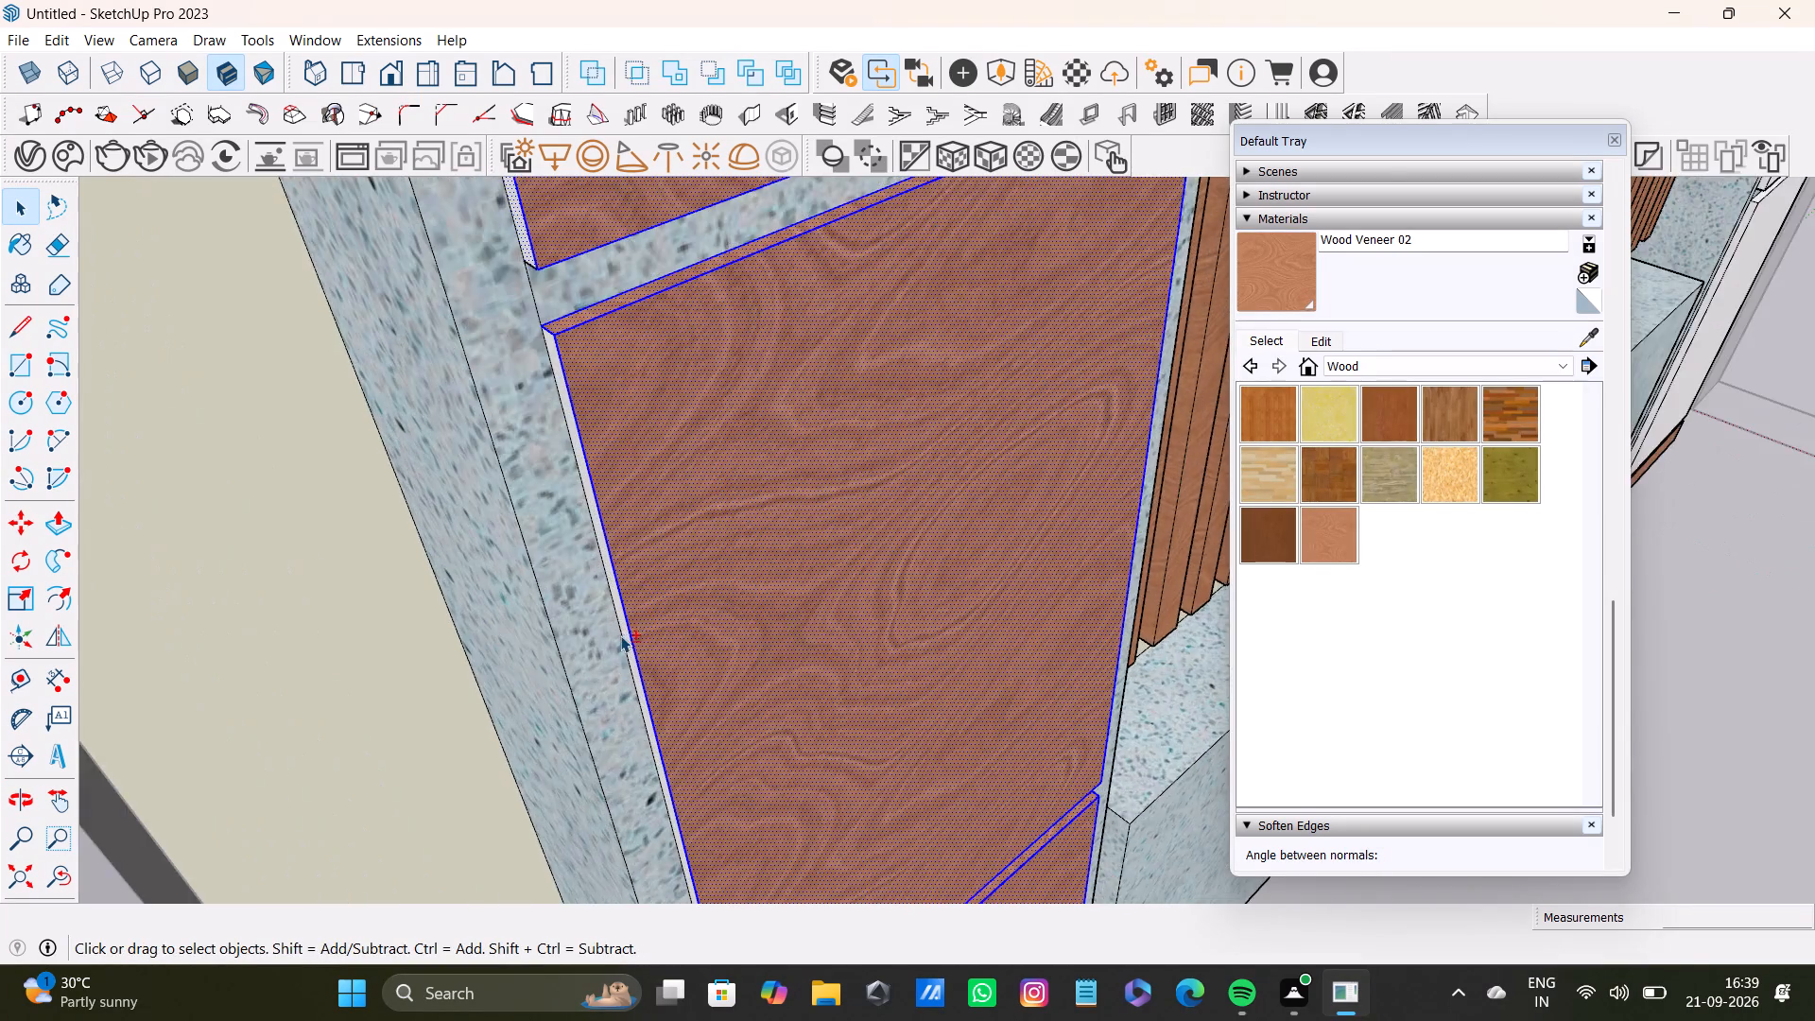
scroll(620, 635, "up", 6, "shift")
left_click(655, 718, "shift")
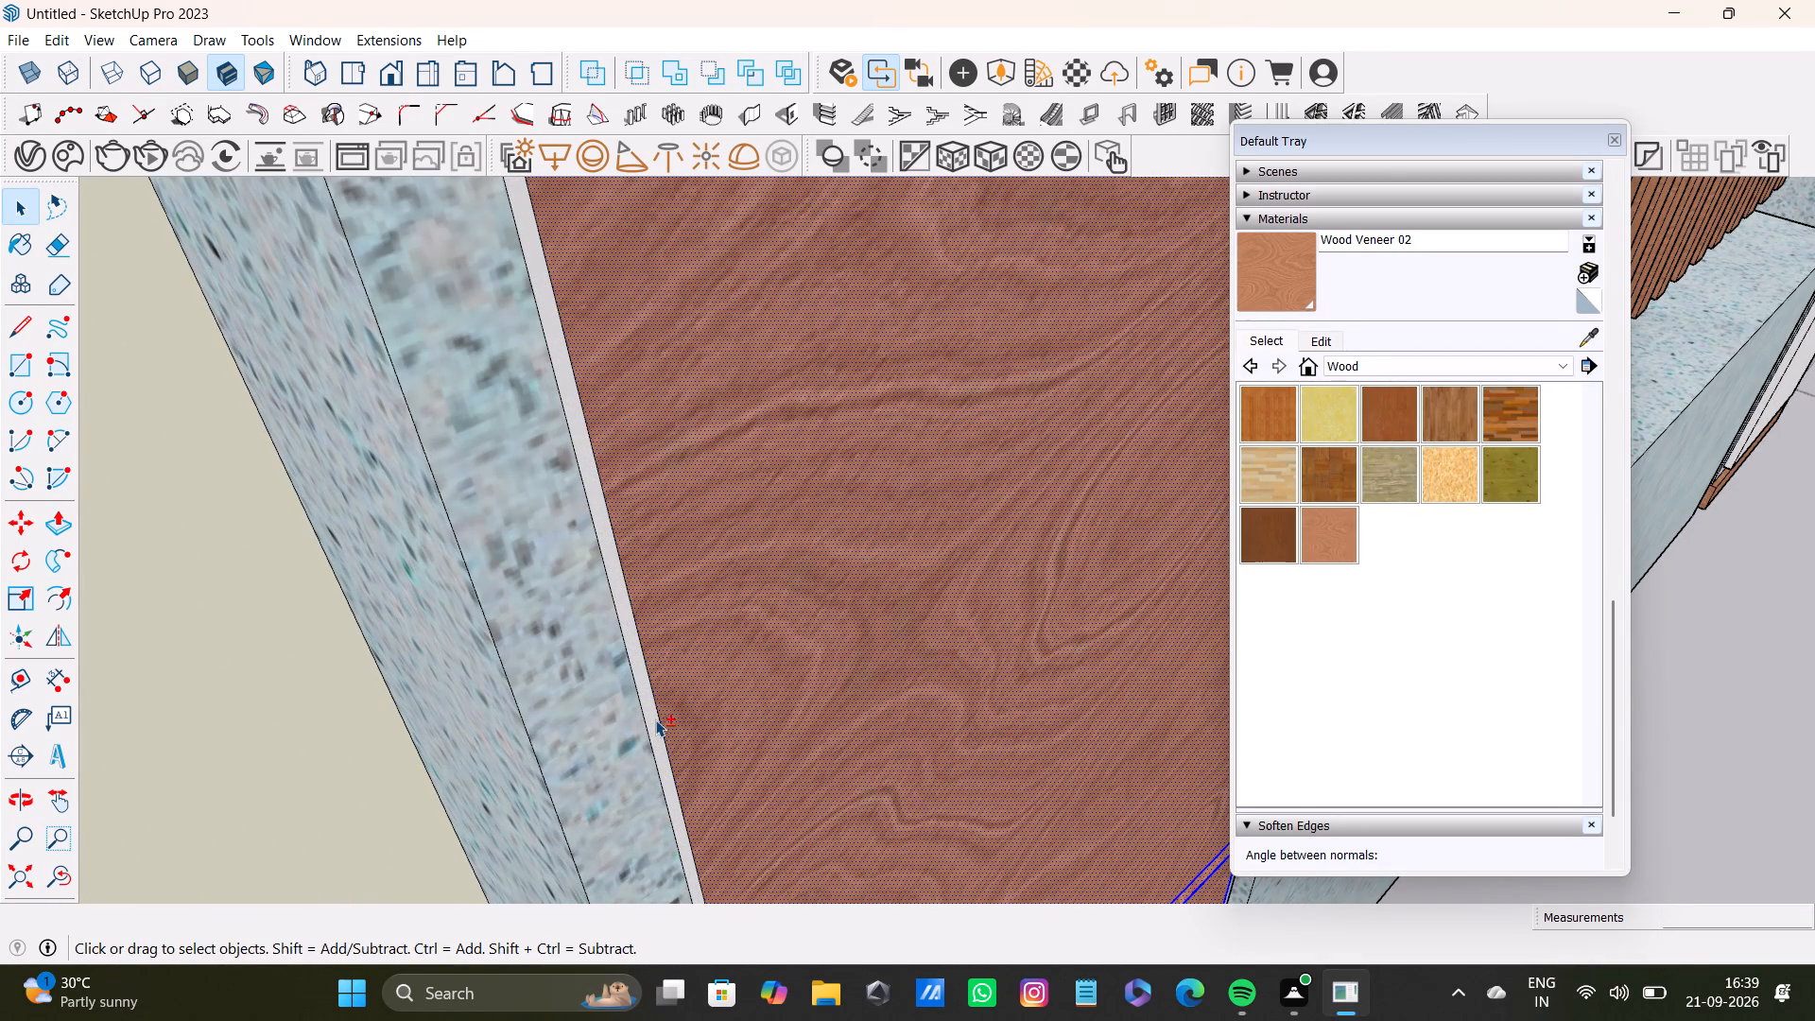
left_click(655, 719, "shift")
left_click(695, 724, "shift")
scroll(674, 726, "down", 4, "shift")
middle_click_drag(793, 770, 733, 494, "shift")
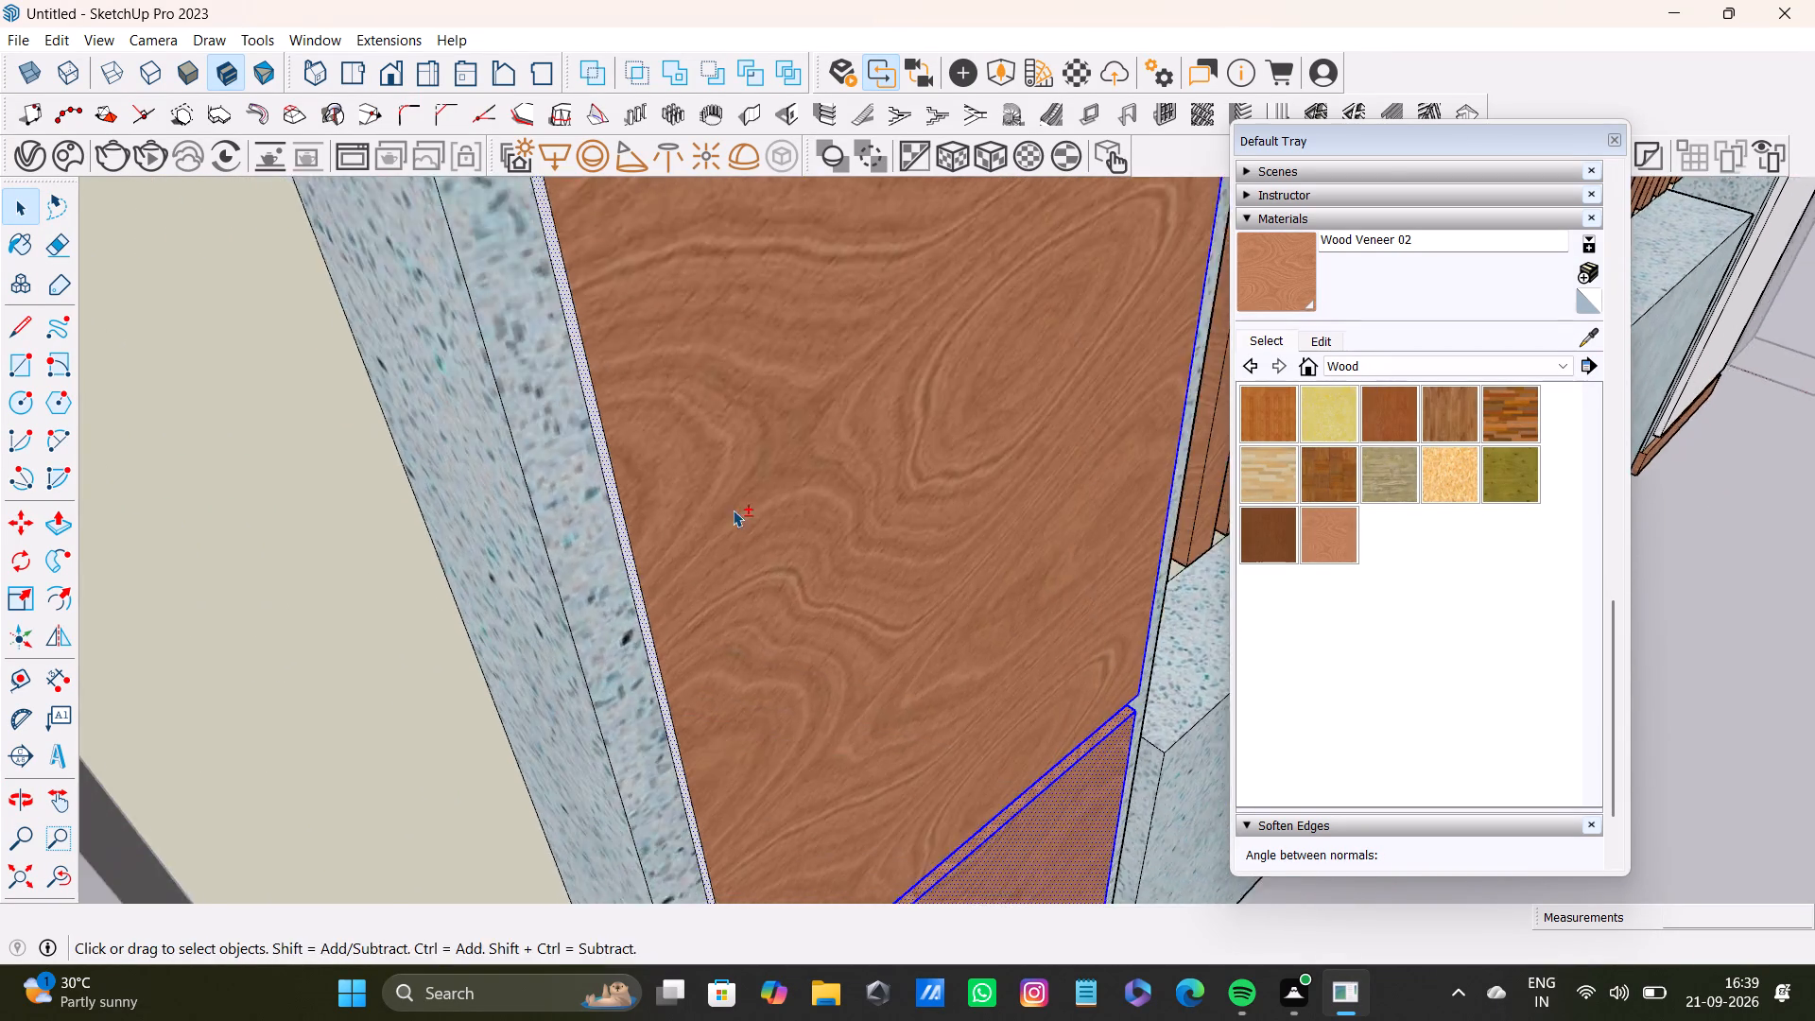
scroll(754, 649, "down", 3, "shift")
middle_click_drag(785, 728, 715, 441, "shift")
scroll(711, 684, "up", 4, "shift")
middle_click_drag(715, 718, 688, 524, "shift")
scroll(663, 527, "up", 10, "shift")
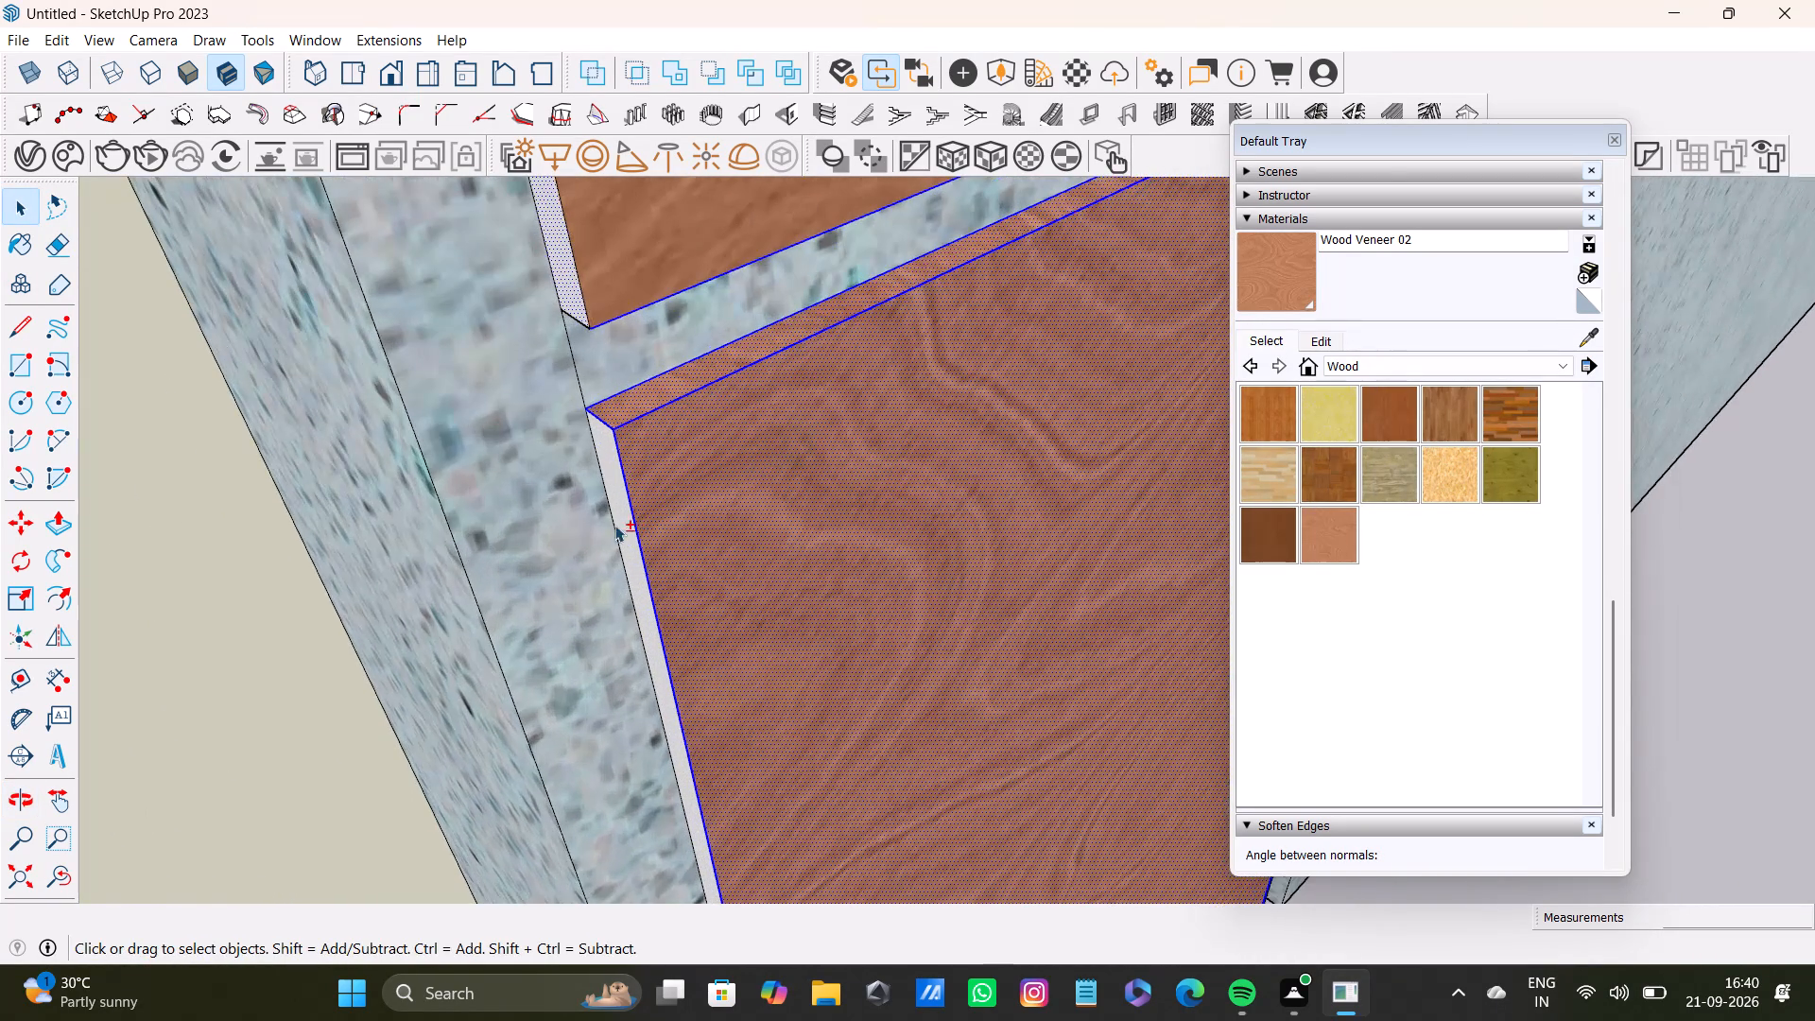
left_click(623, 523, "shift")
left_click_drag(1249, 268, 1239, 271, "shift")
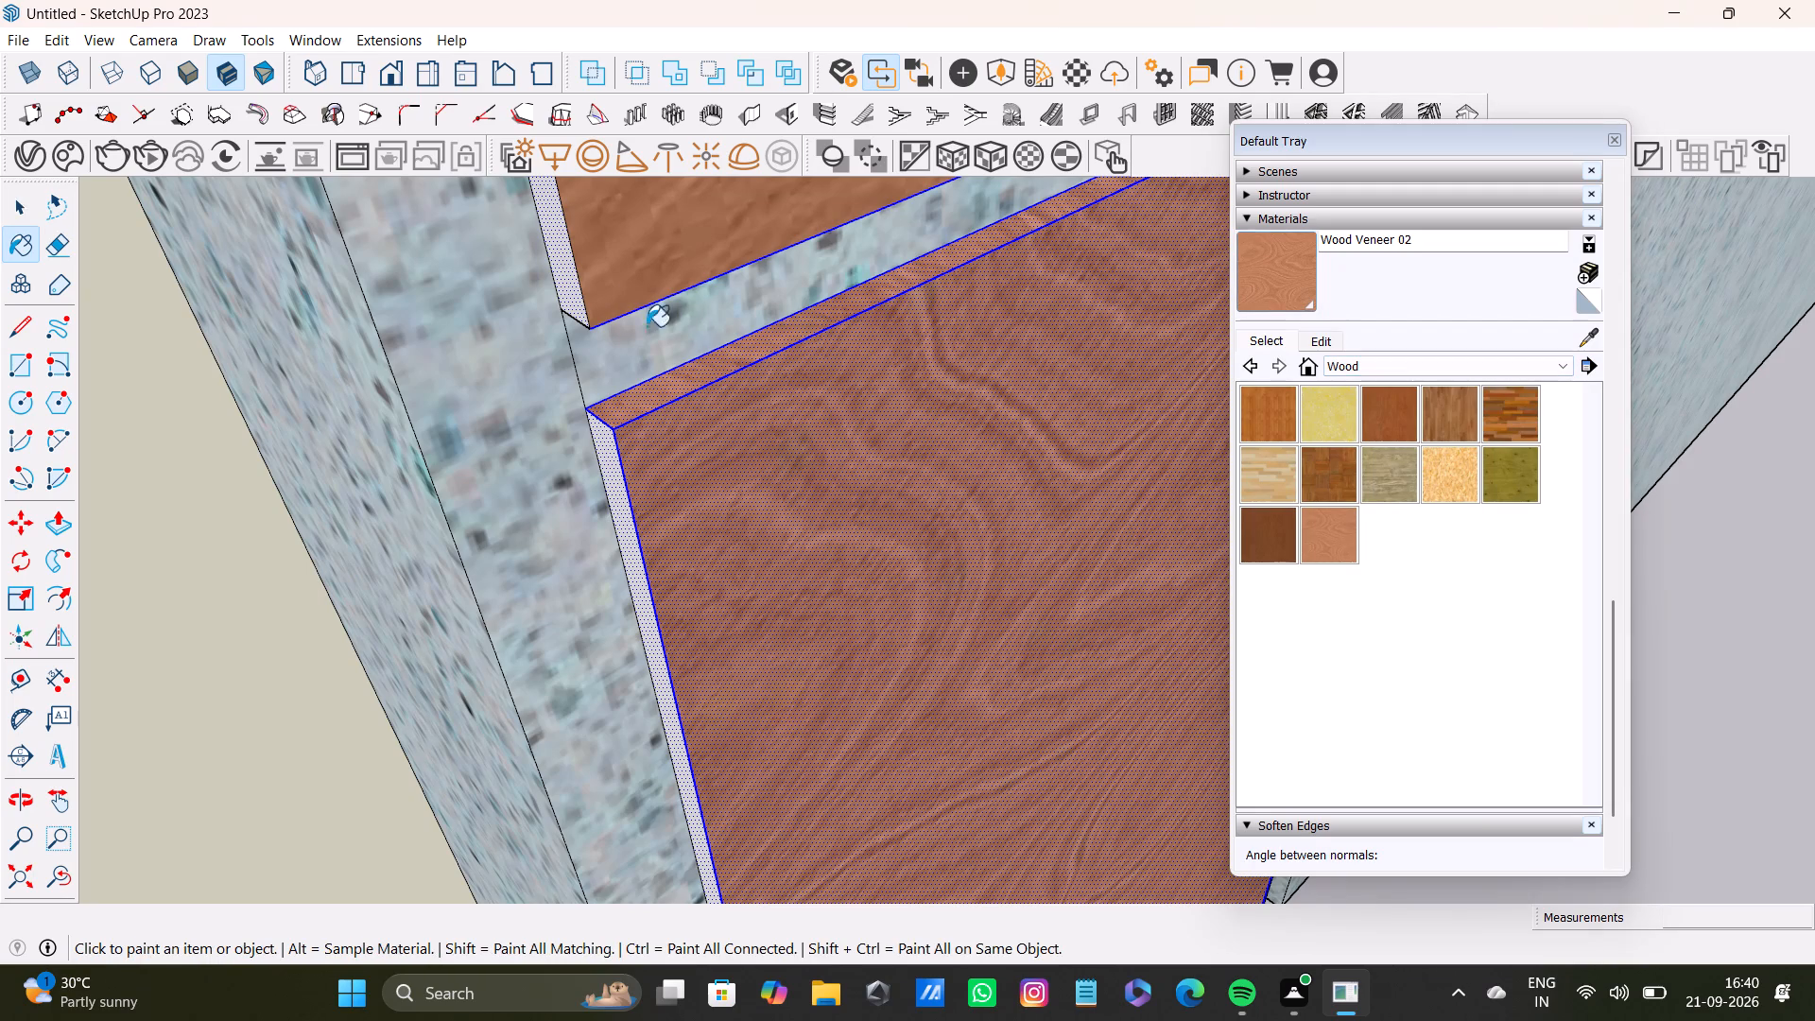
left_click(563, 287, "shift")
Select the thin underside face of the unit's bottom panel and paint it with Wood Veneer 02.
scroll(689, 445, "down", 8, "shift")
middle_click_drag(838, 630, 486, 673)
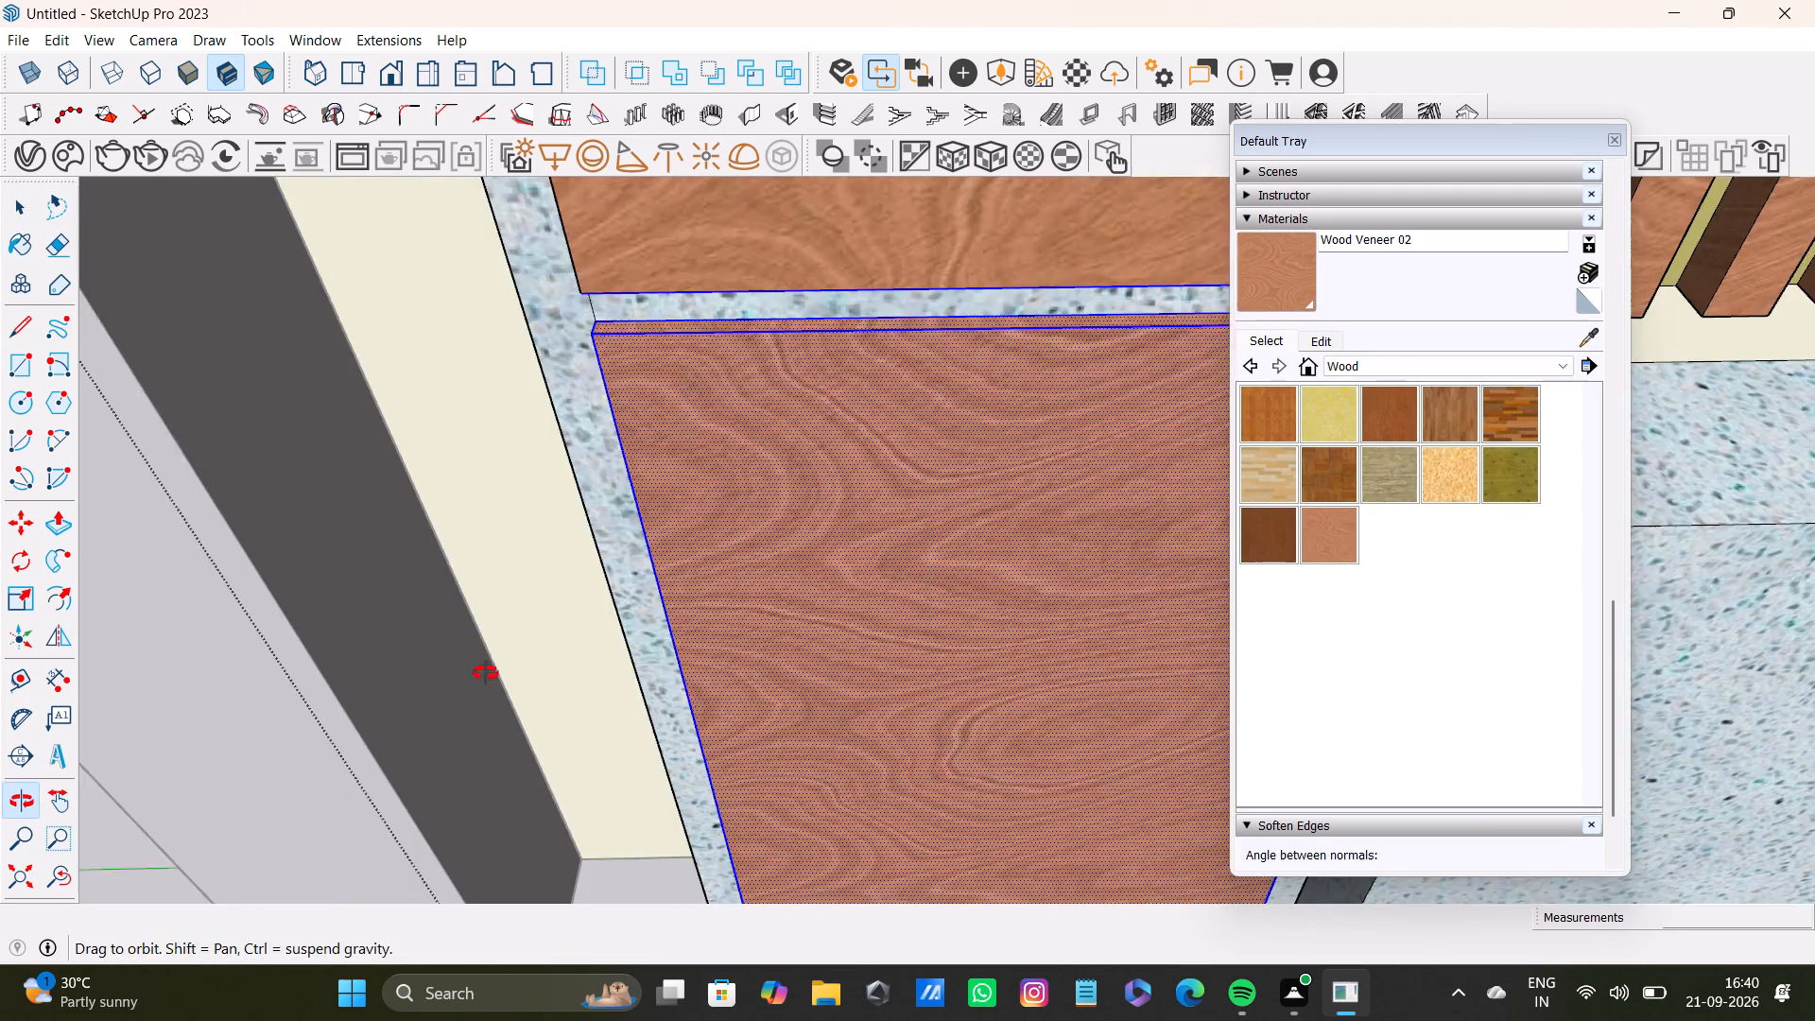
middle_click_drag(486, 673, 485, 677)
scroll(525, 656, "down", 3)
scroll(978, 776, "up", 3)
middle_click_drag(984, 749, 900, 868, "shift")
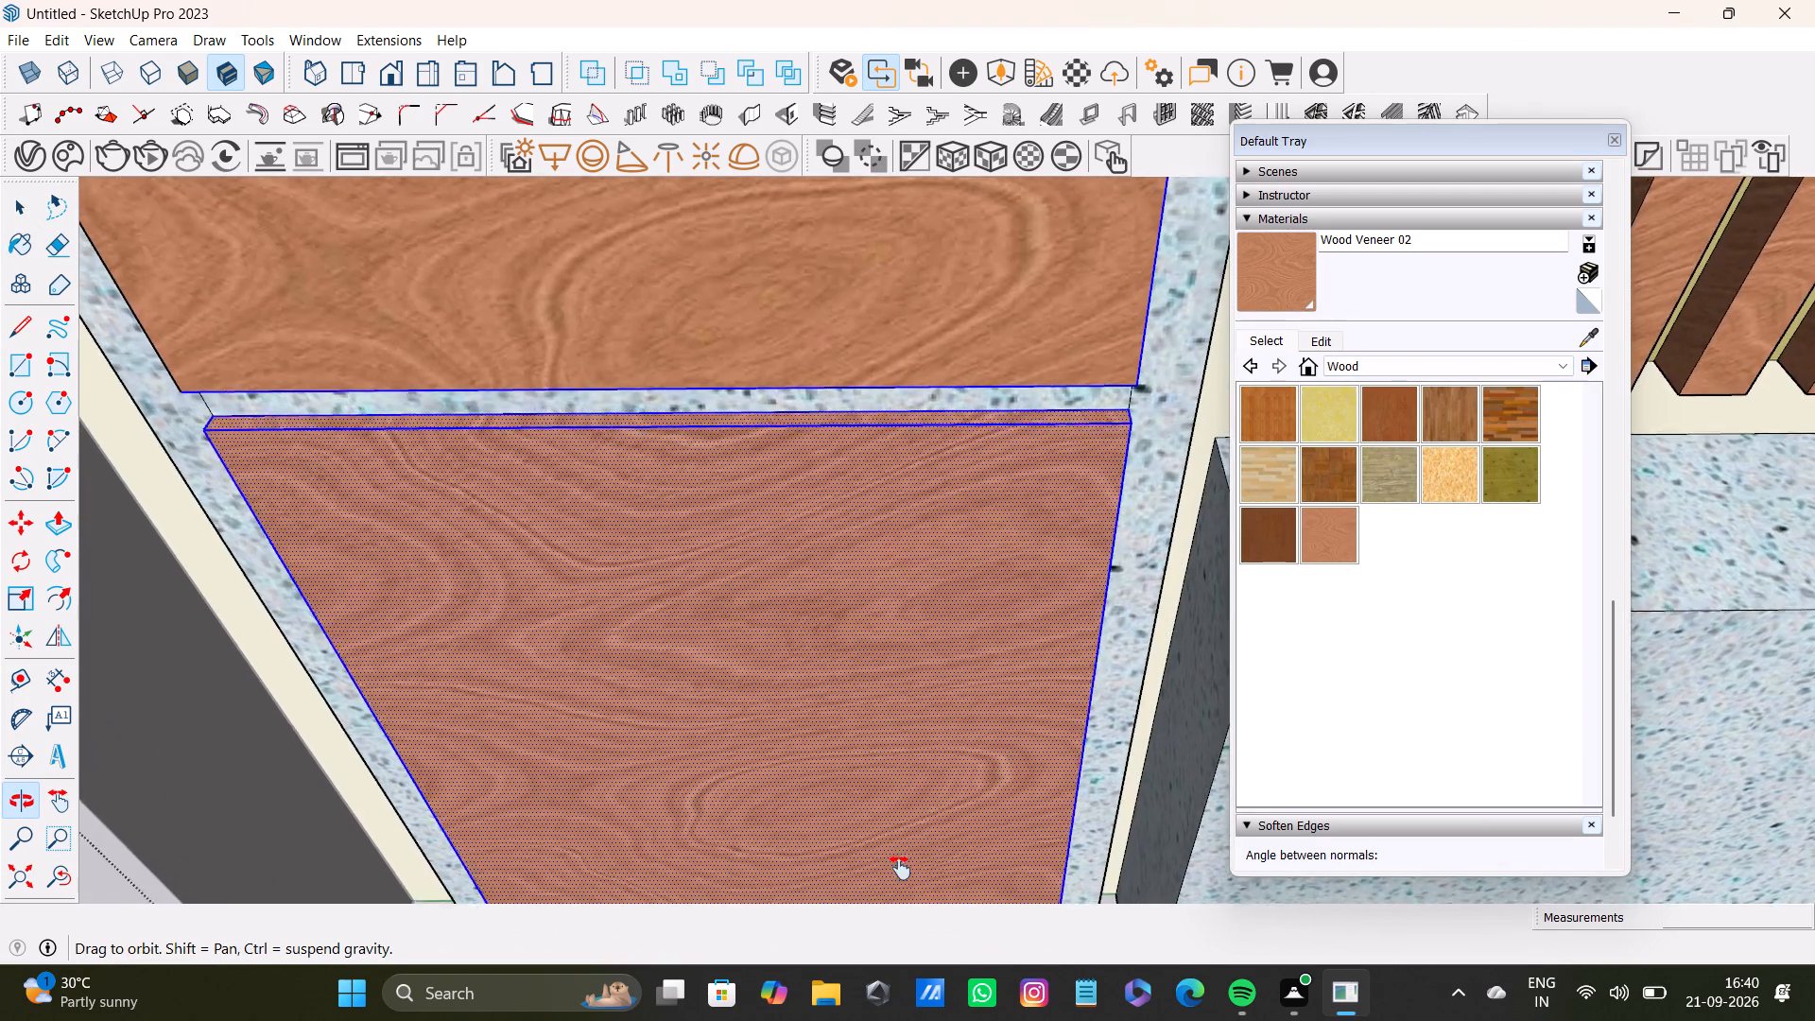
middle_click_drag(900, 868, 896, 804, "shift")
middle_click_drag(892, 794, 889, 555)
scroll(860, 613, "up", 6)
middle_click_drag(856, 631, 838, 520)
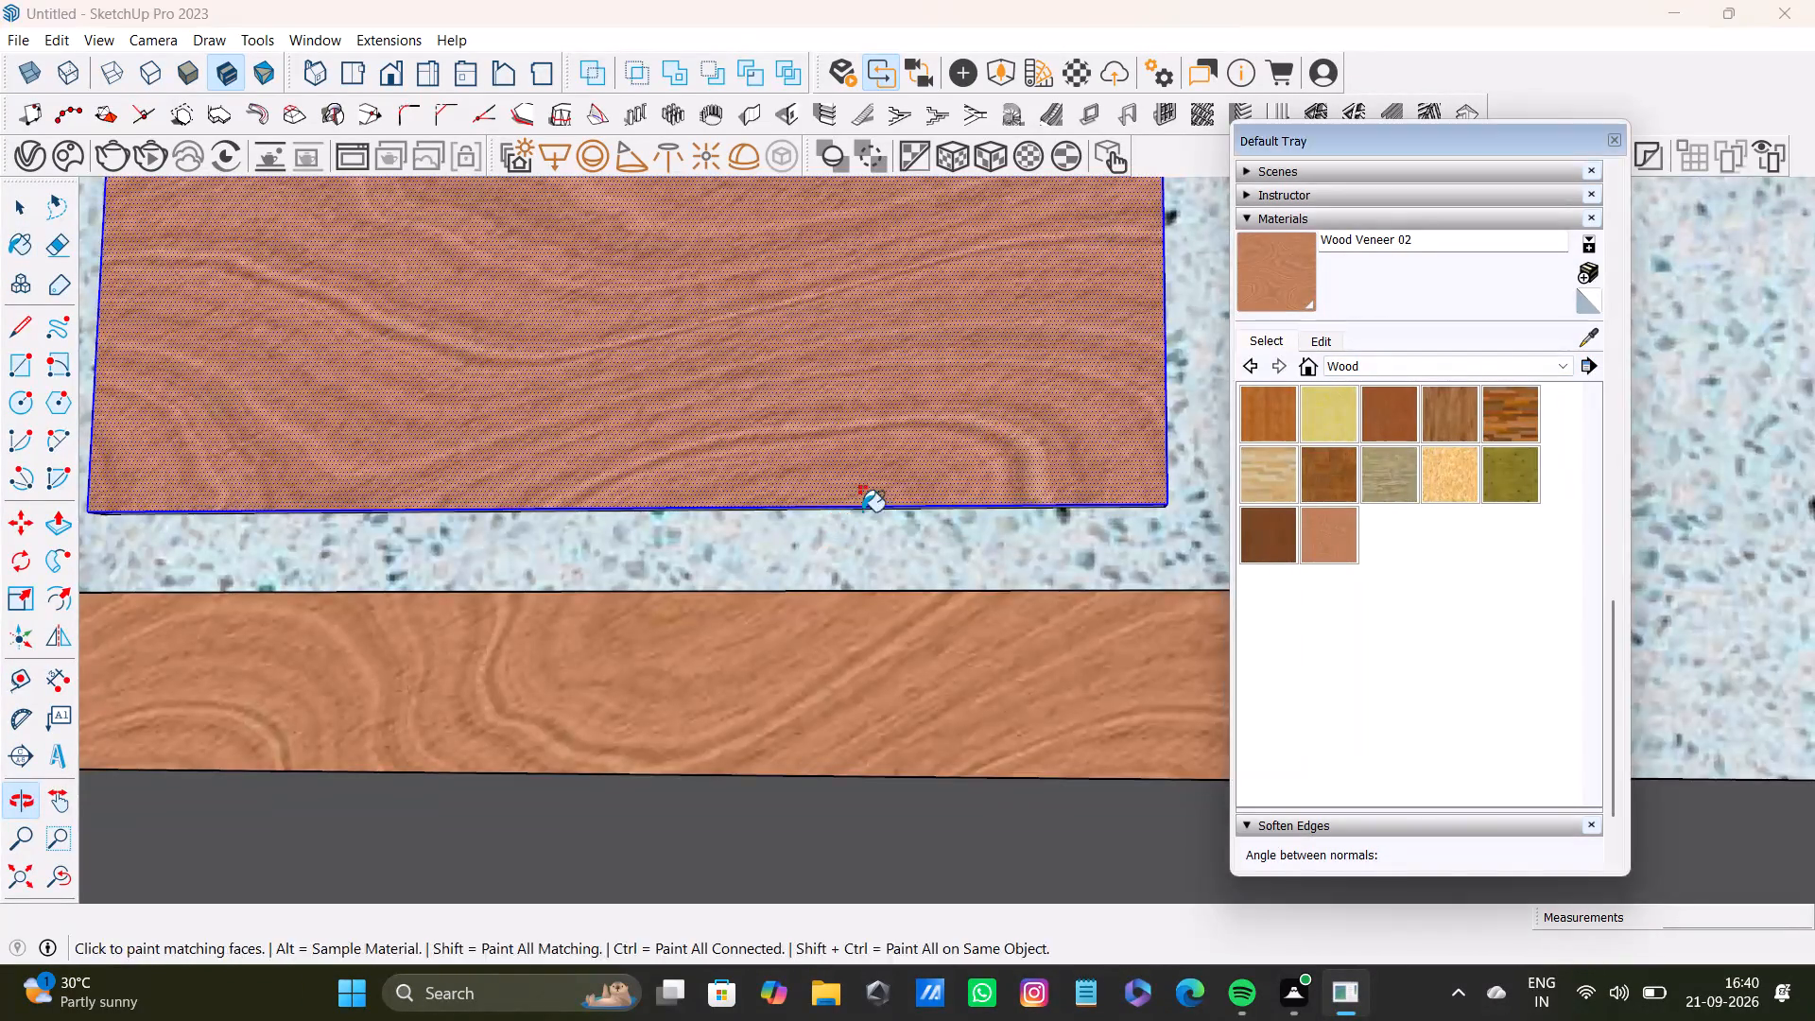
scroll(888, 498, "up", 7)
middle_click_drag(942, 494, 940, 403)
scroll(970, 501, "up", 6)
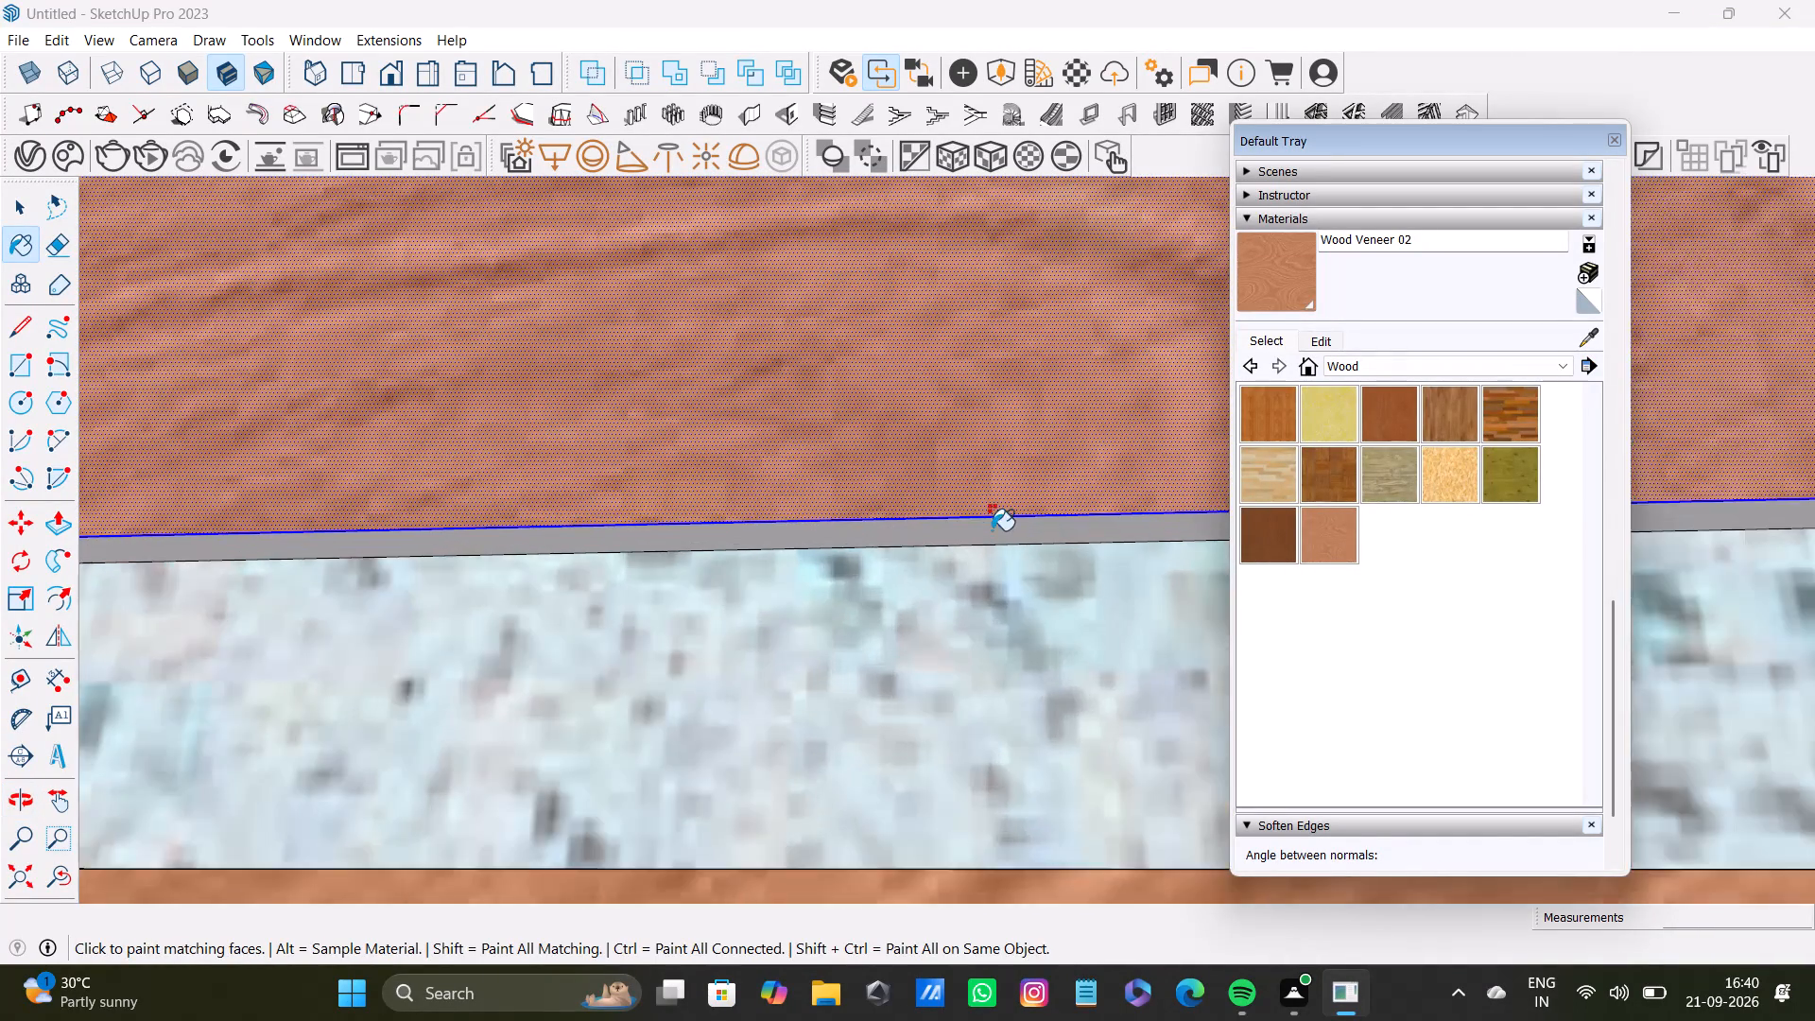
scroll(992, 530, "up", 4)
key("space")
left_click(999, 531)
left_click(1308, 260)
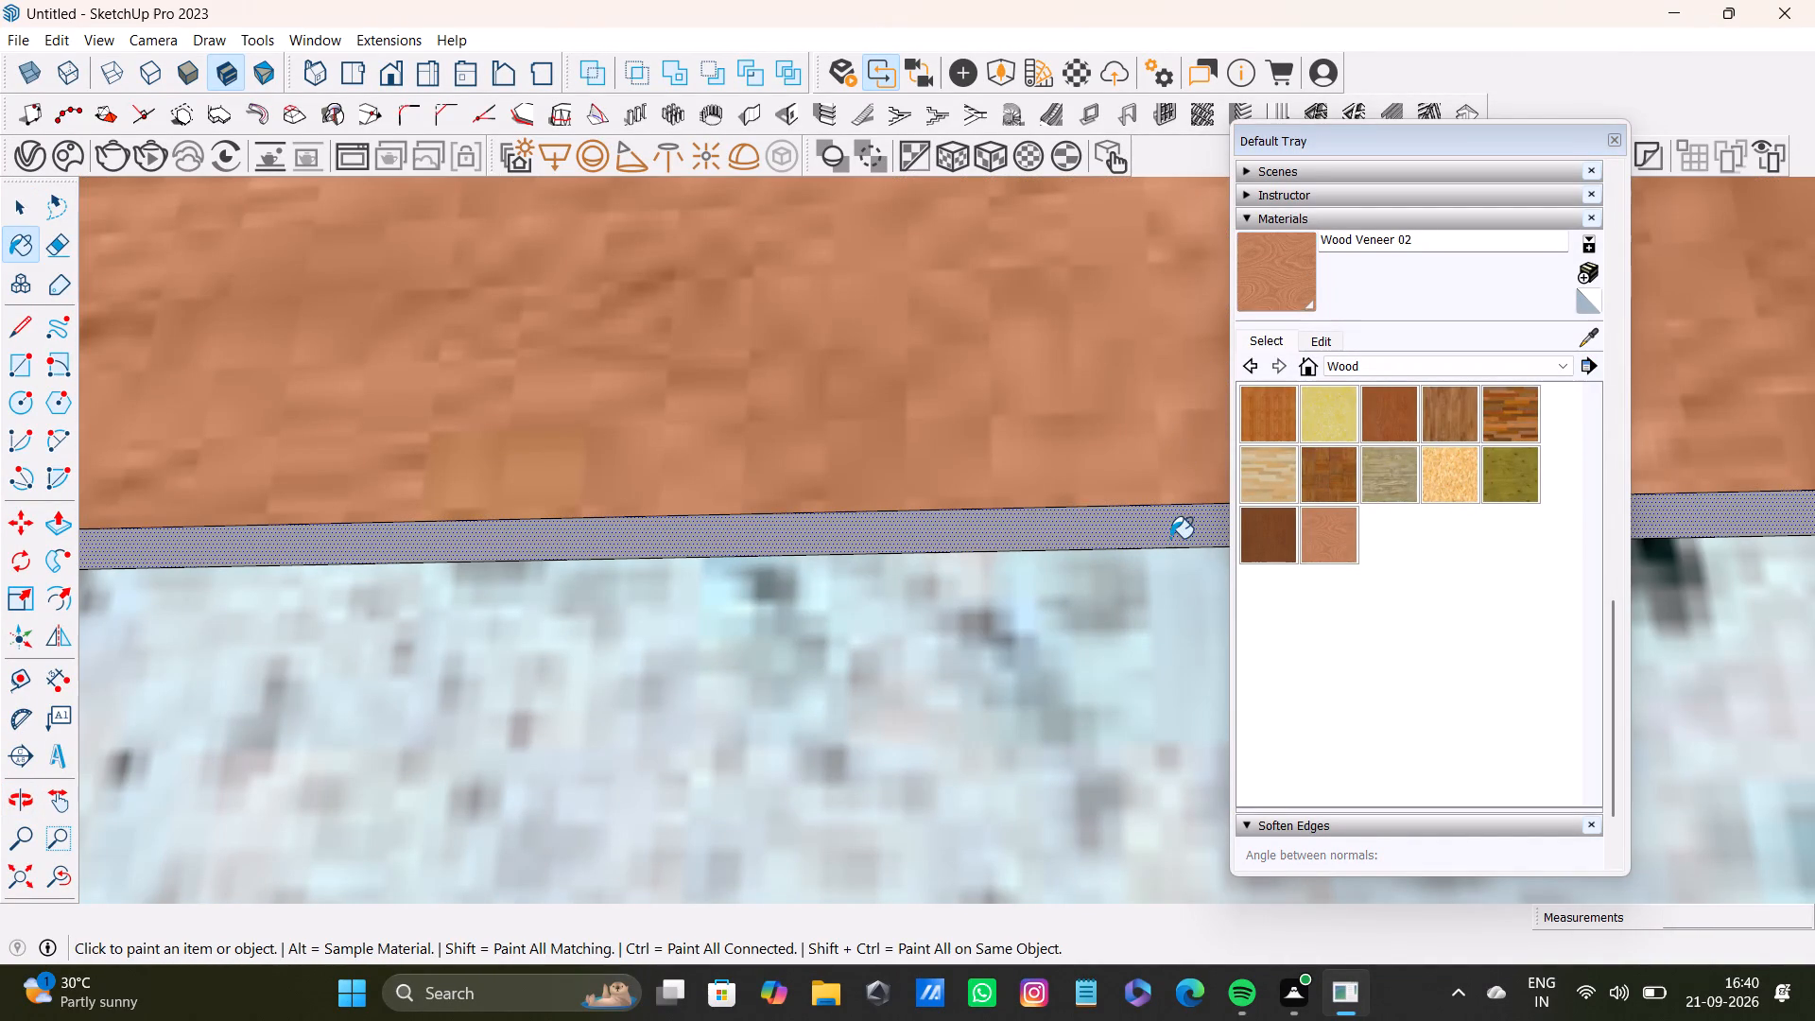
left_click(1170, 538)
Select the remaining unpainted slat-side edge faces of the unit's three lower panels and paint them with Wood Veneer 02.
scroll(1184, 518, "down", 4)
middle_click_drag(1046, 473, 1046, 701, "shift")
left_click(49, 886)
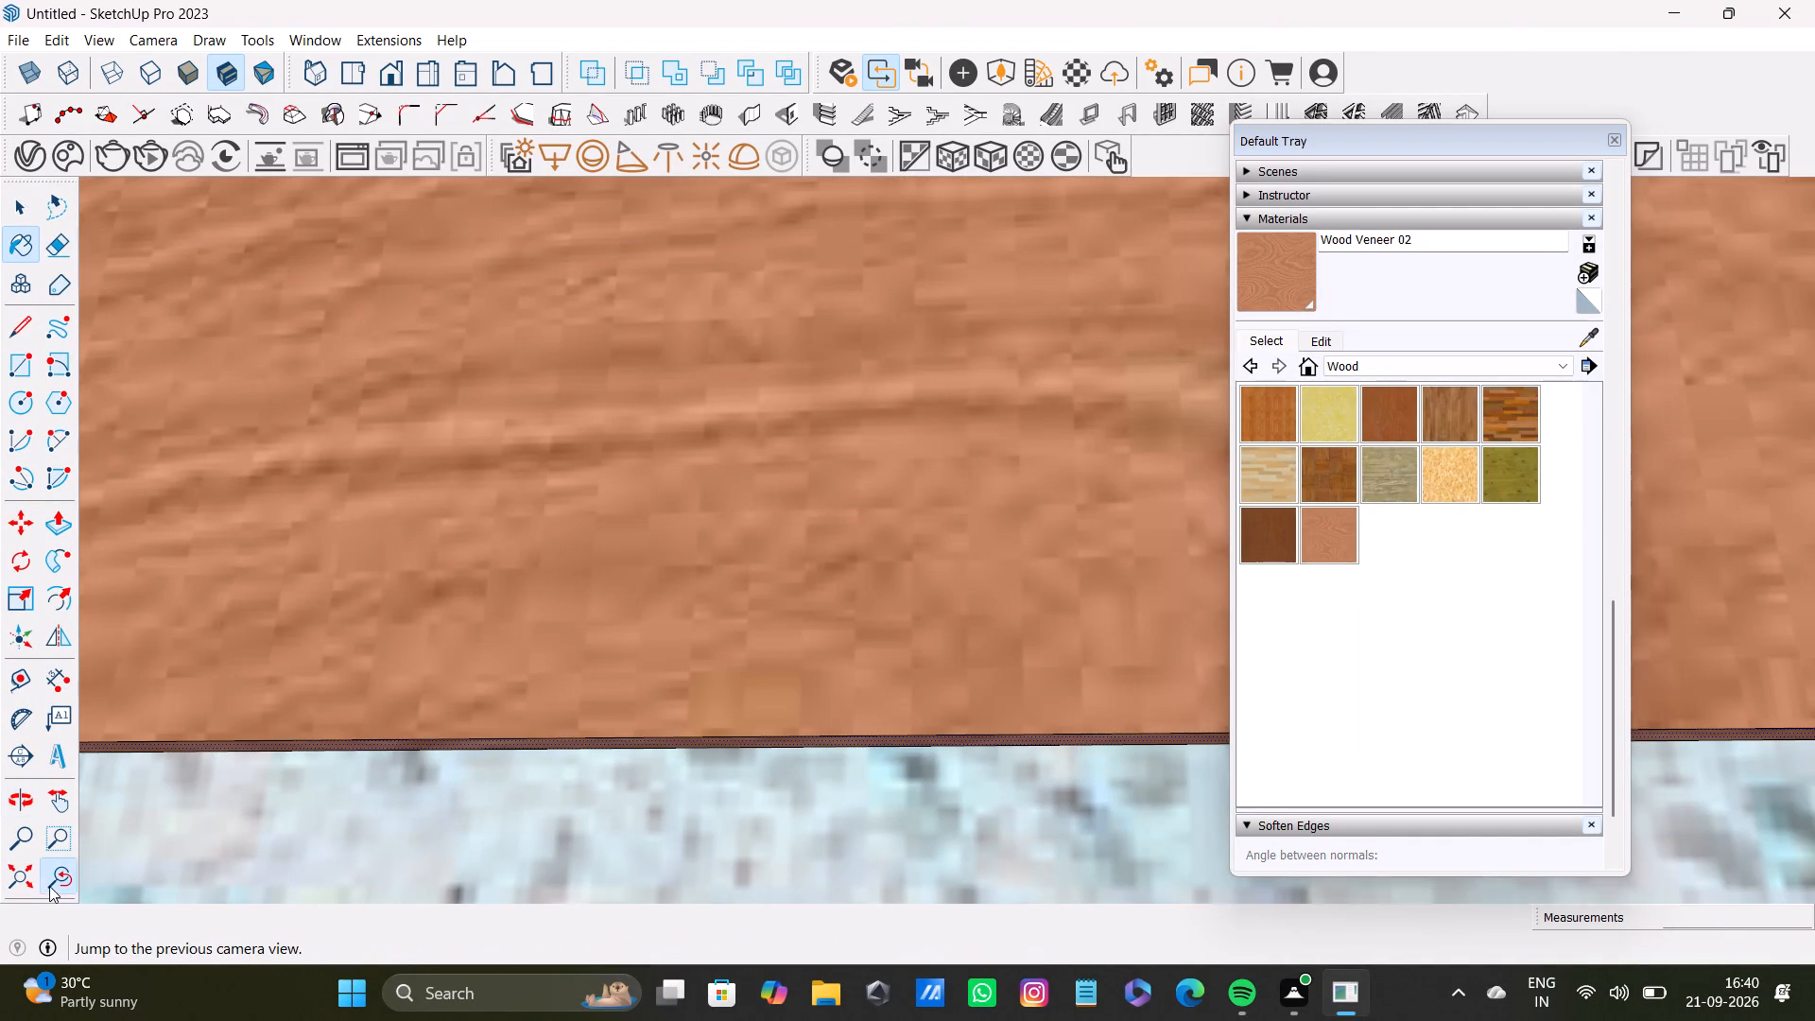
middle_click_drag(718, 520, 818, 764)
left_click(28, 885)
middle_click_drag(655, 419, 705, 757)
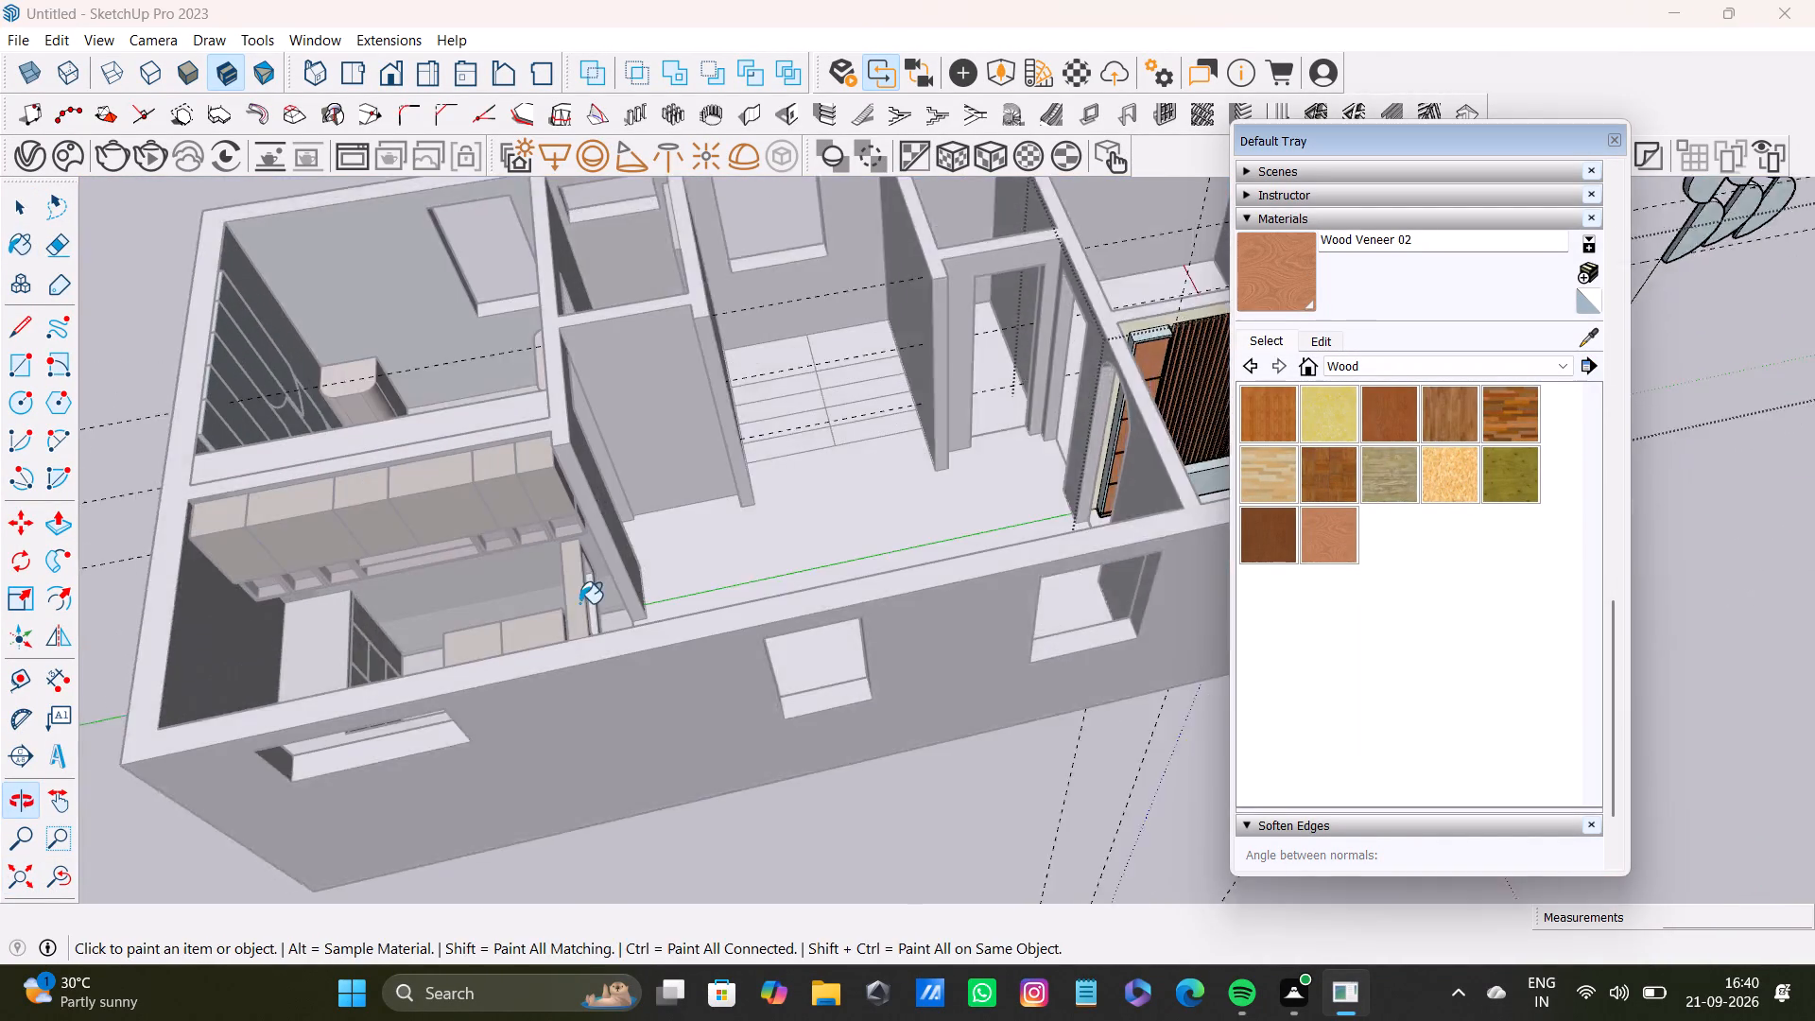
scroll(577, 595, "up", 3)
middle_click_drag(931, 436, 191, 681, "shift")
scroll(448, 596, "up", 17)
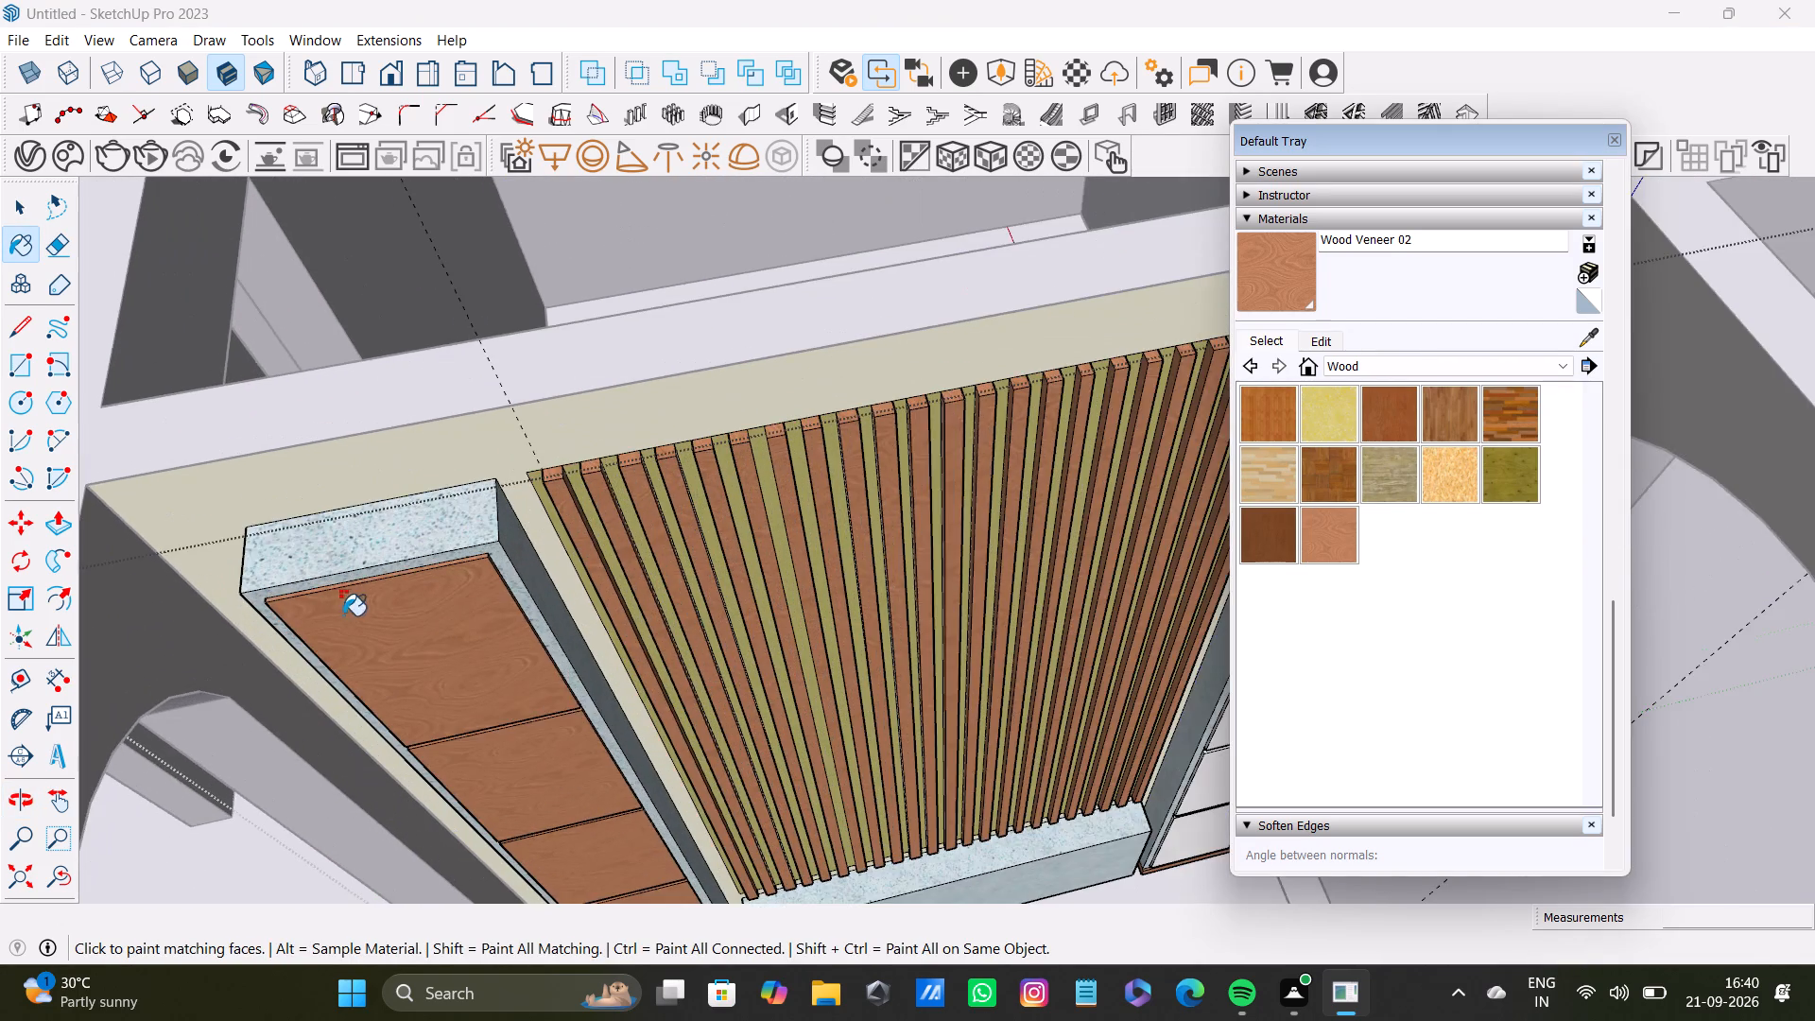
scroll(498, 612, "up", 1)
middle_click_drag(496, 611, 291, 615)
scroll(304, 612, "down", 1)
scroll(557, 618, "up", 2)
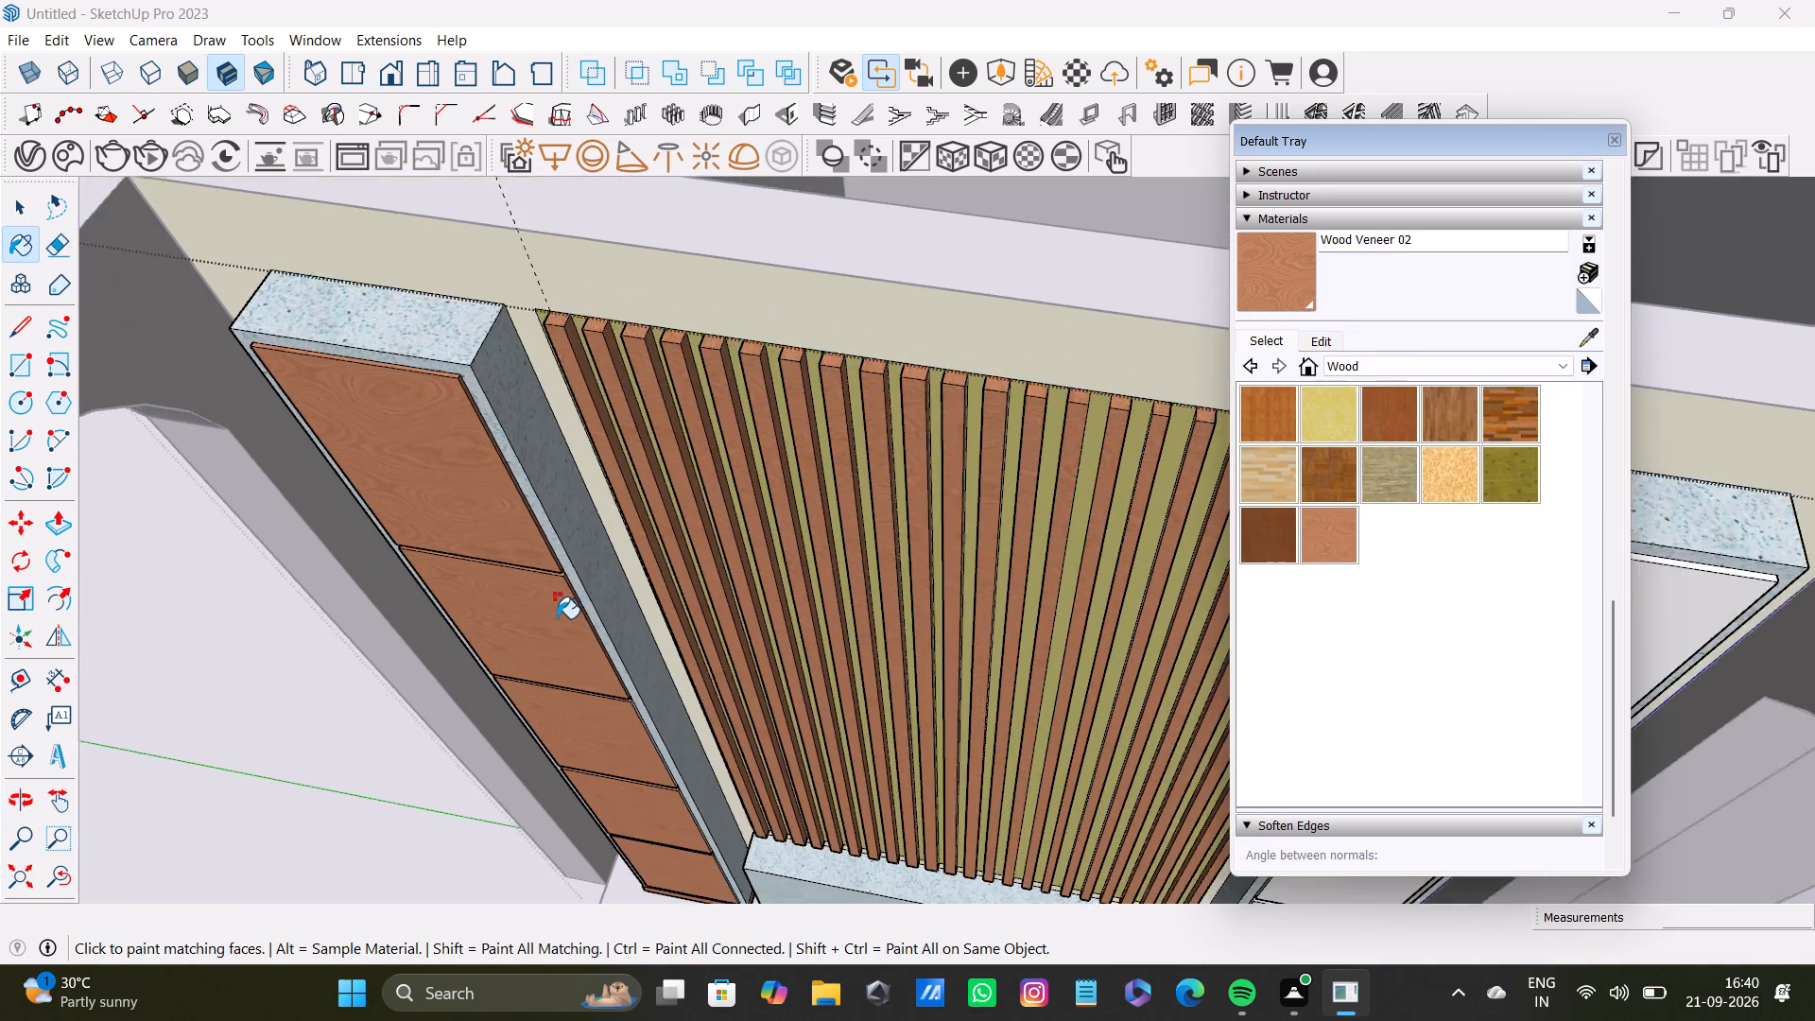
scroll(557, 618, "up", 1)
scroll(648, 761, "up", 13)
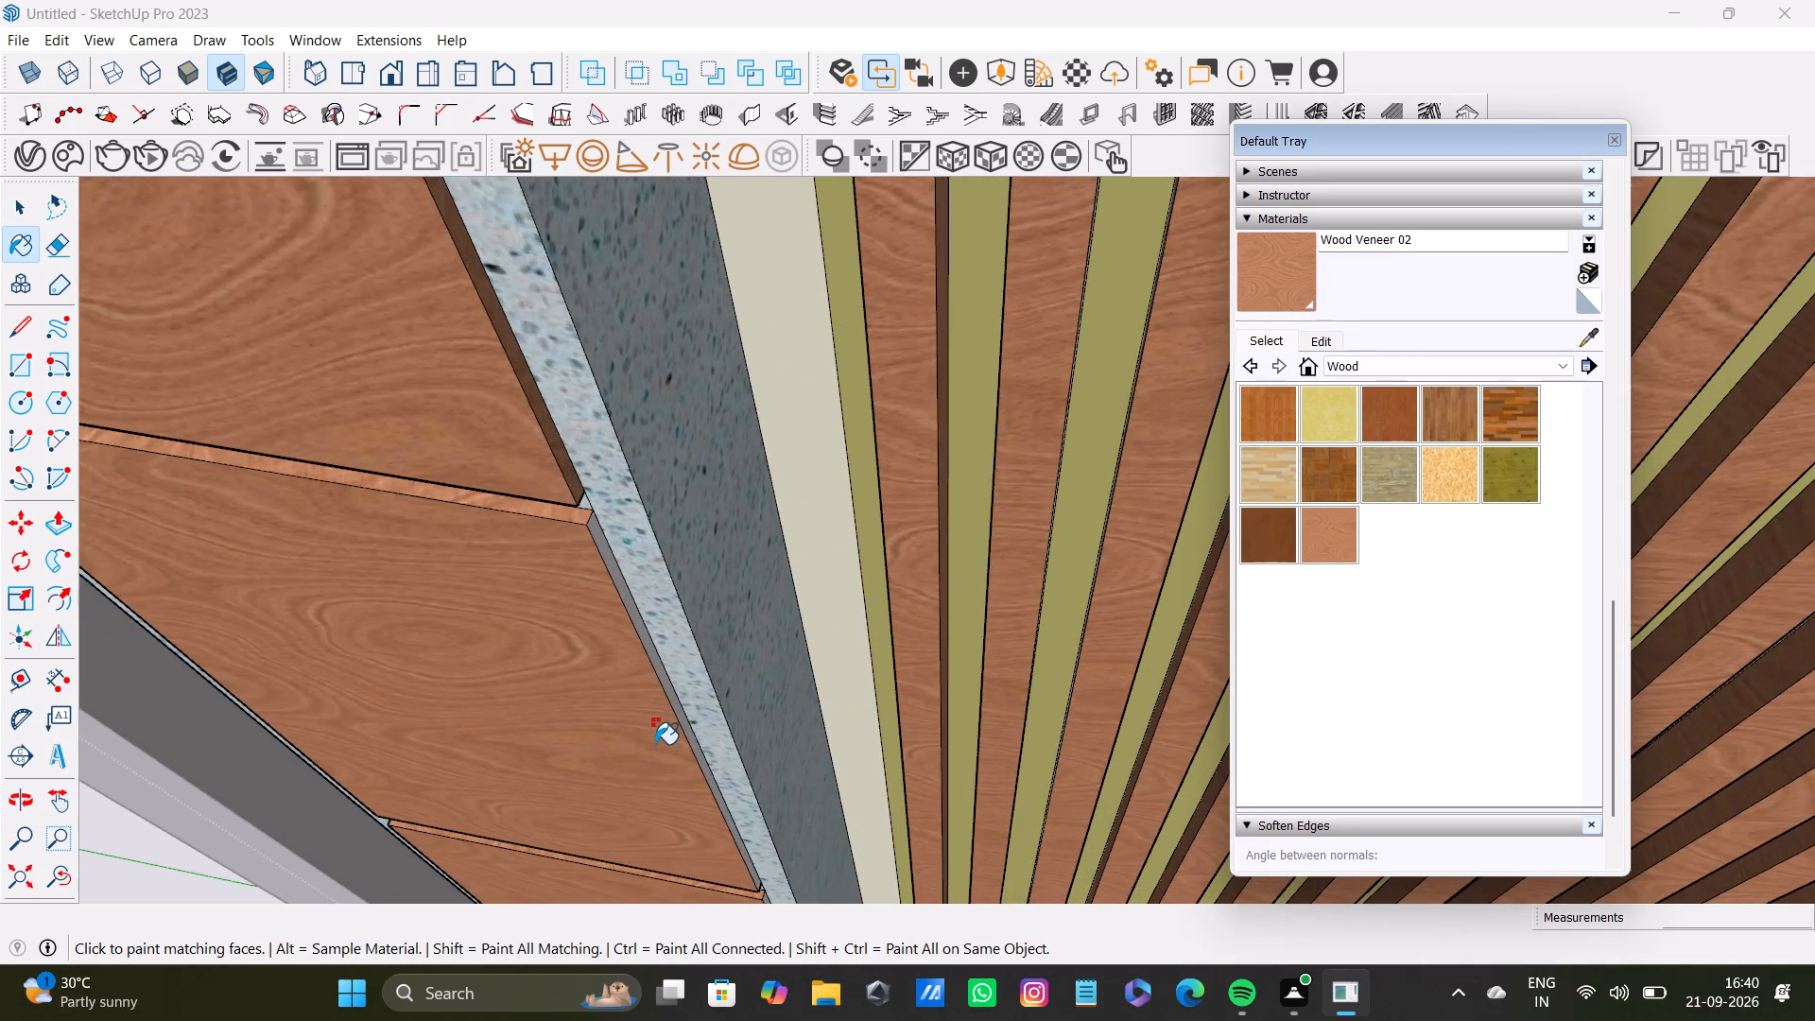
scroll(655, 761, "up", 7)
key("space")
left_click(732, 720)
scroll(744, 717, "down", 2)
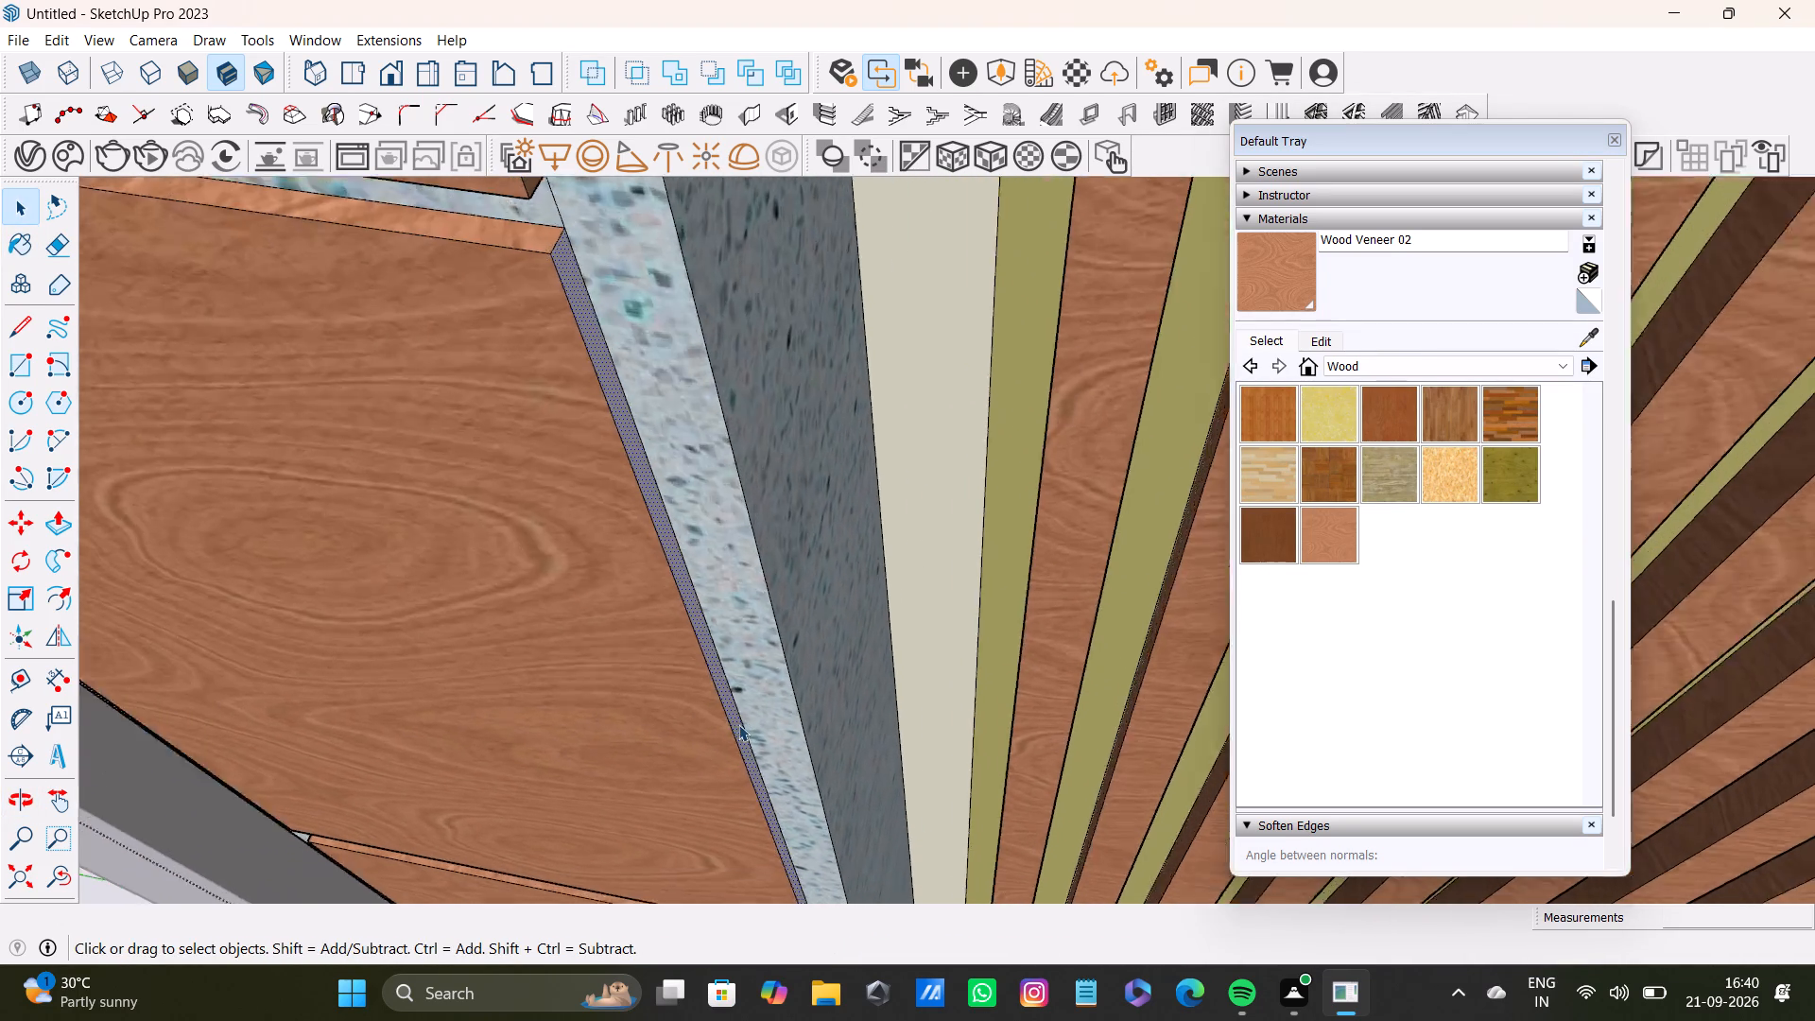
scroll(738, 724, "down", 5)
middle_click_drag(731, 770, 576, 477, "shift")
scroll(691, 760, "up", 13, "shift")
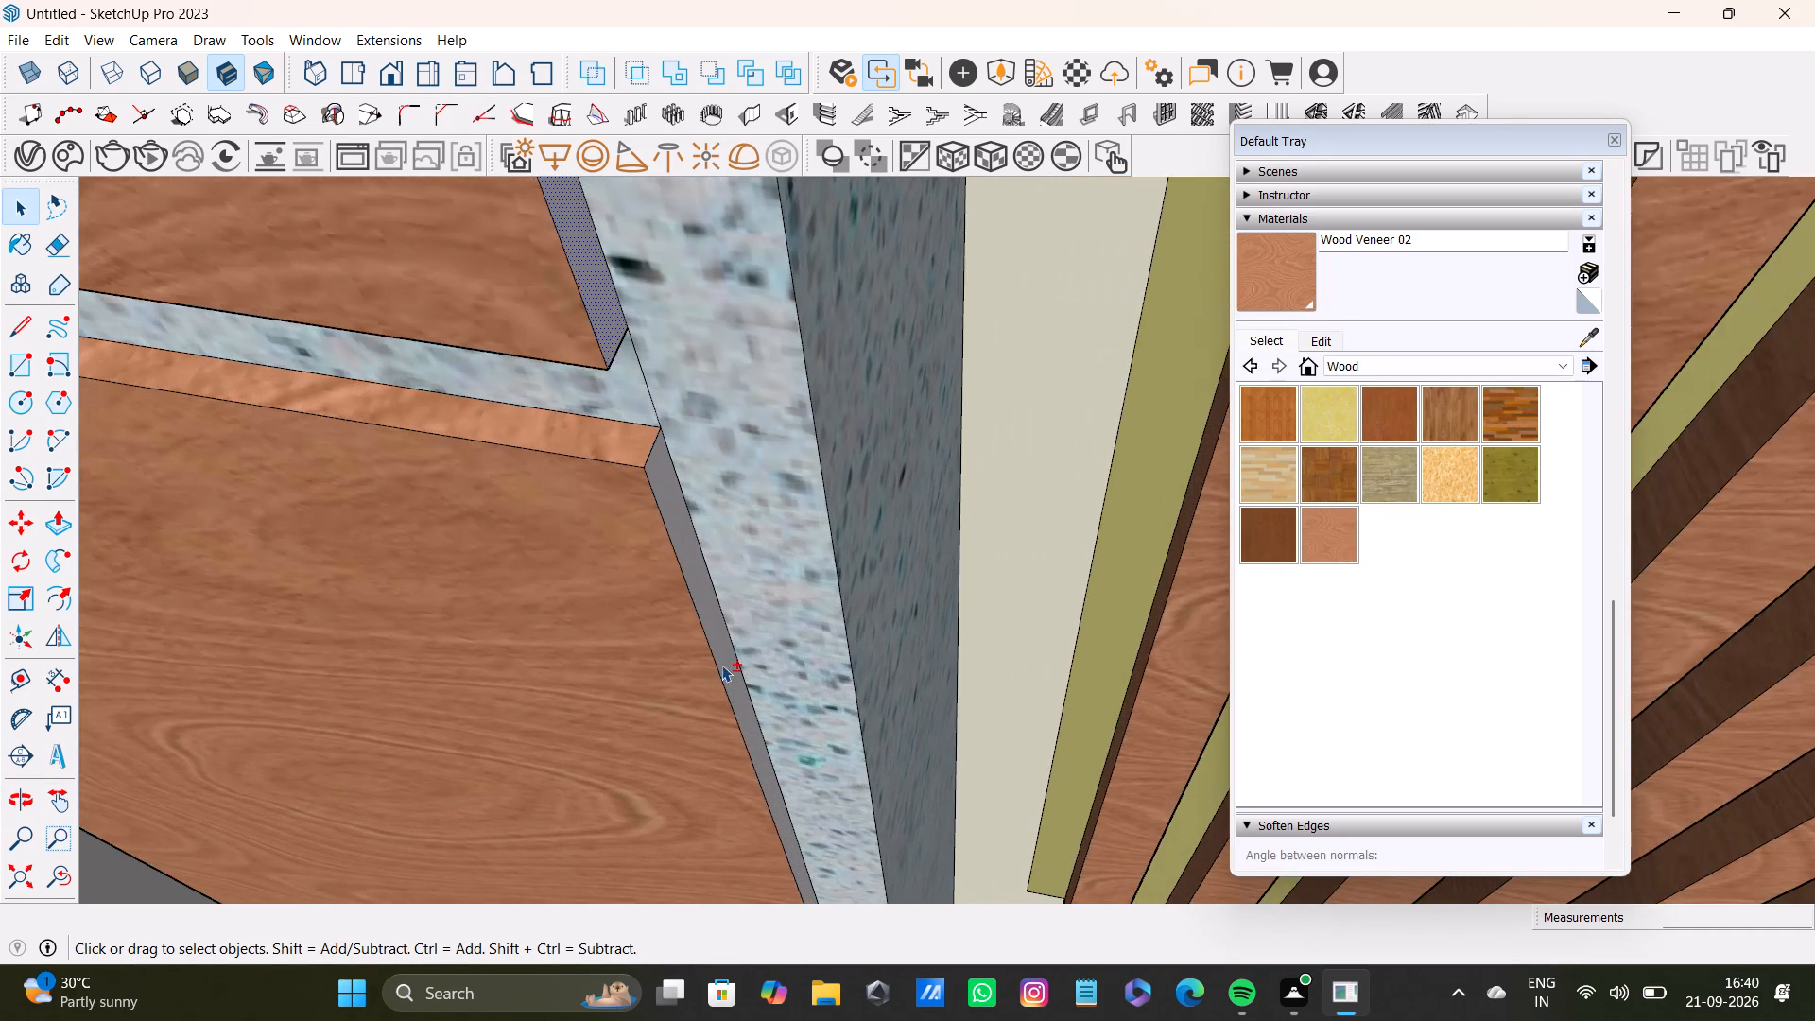
left_click(727, 664, "shift")
scroll(726, 676, "down", 5, "shift")
middle_click_drag(723, 780, 590, 441, "shift")
scroll(665, 588, "down", 3, "shift")
middle_click_drag(778, 753, 628, 511, "shift")
scroll(635, 547, "up", 5, "shift")
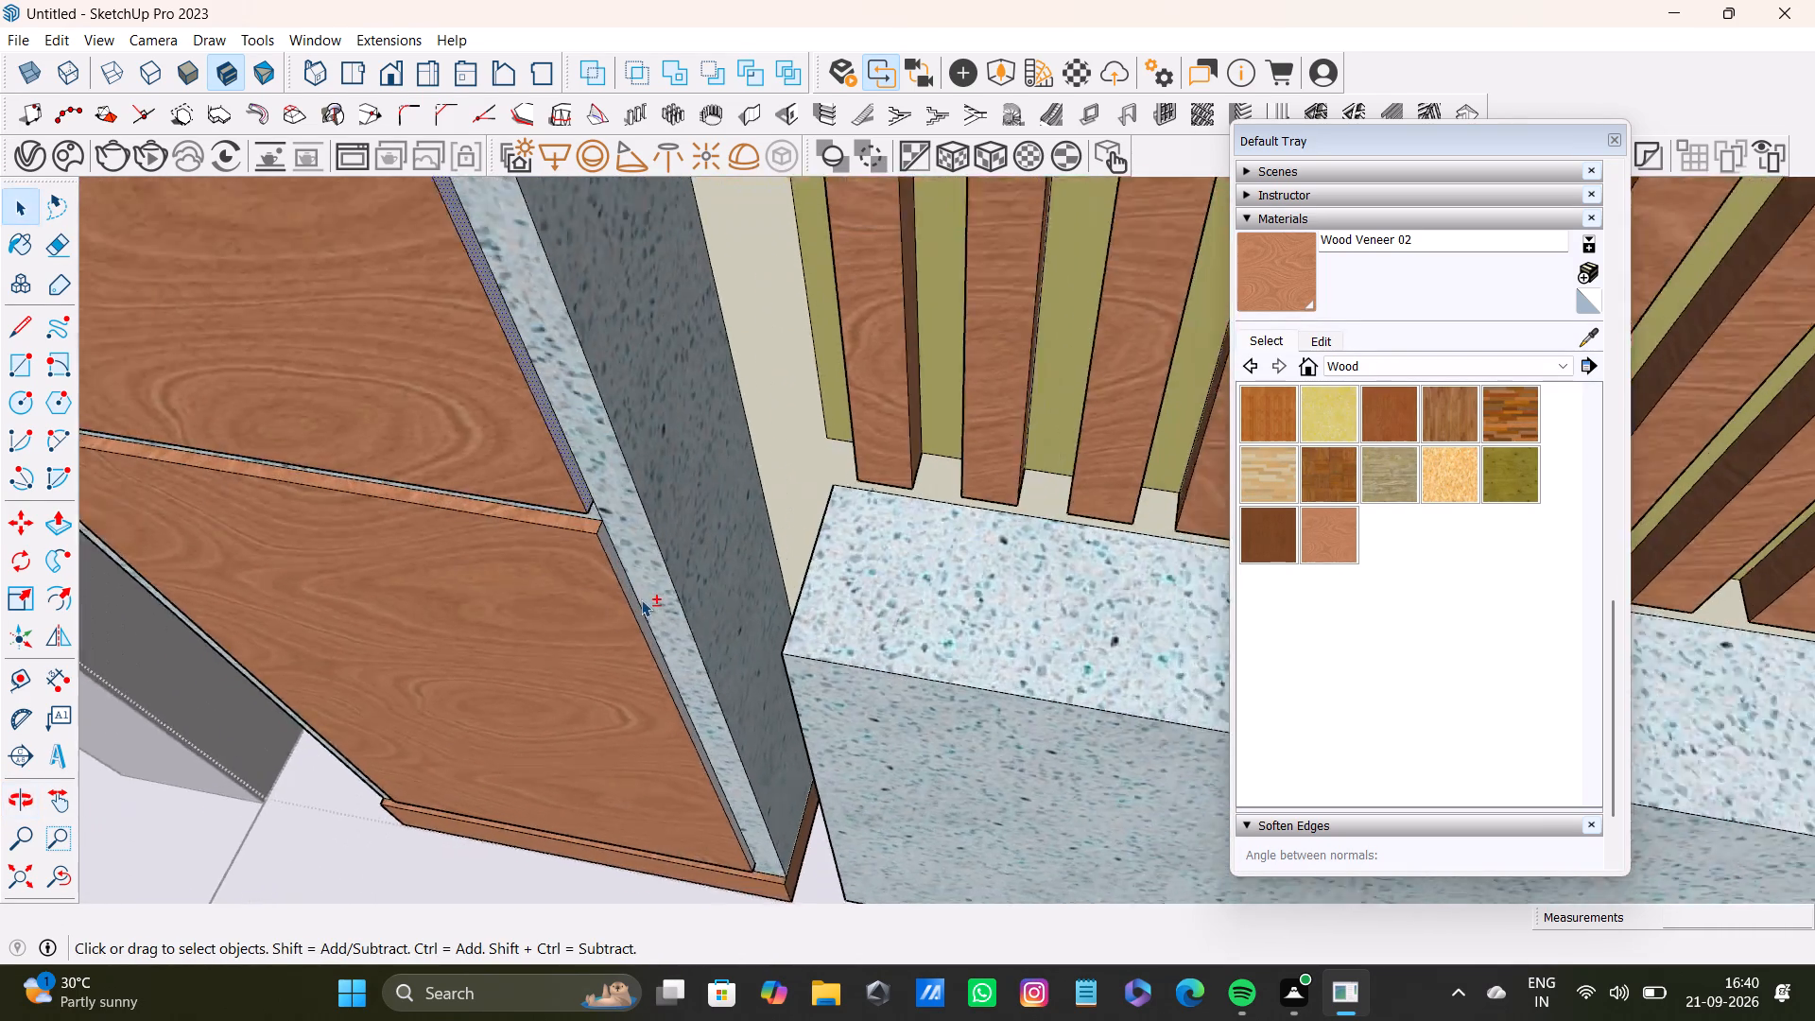
scroll(641, 599, "up", 5, "shift")
left_click(631, 614, "shift")
left_click(1295, 286, "shift")
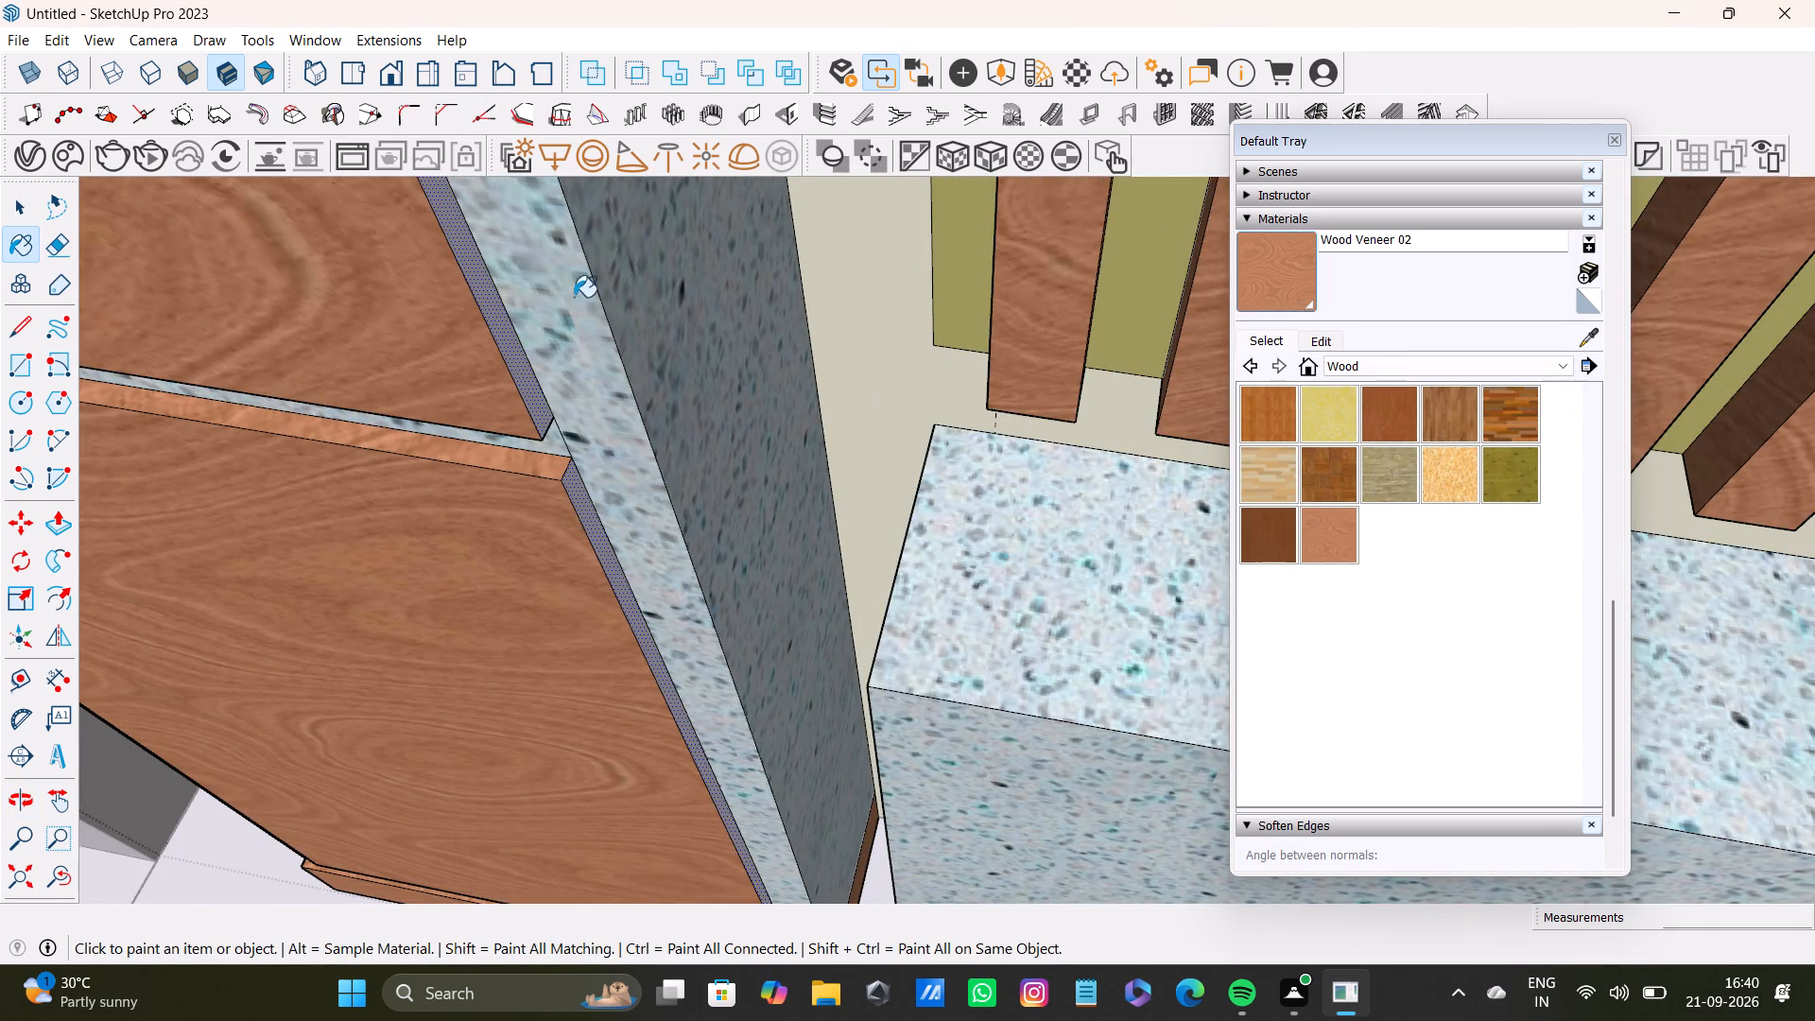
left_click(512, 369, "shift")
Begin selecting the unpainted panels in the terrazzo-framed unit on the other side of the slatted wall.
scroll(533, 407, "down", 16, "shift")
middle_click_drag(659, 545, 661, 545, "shift")
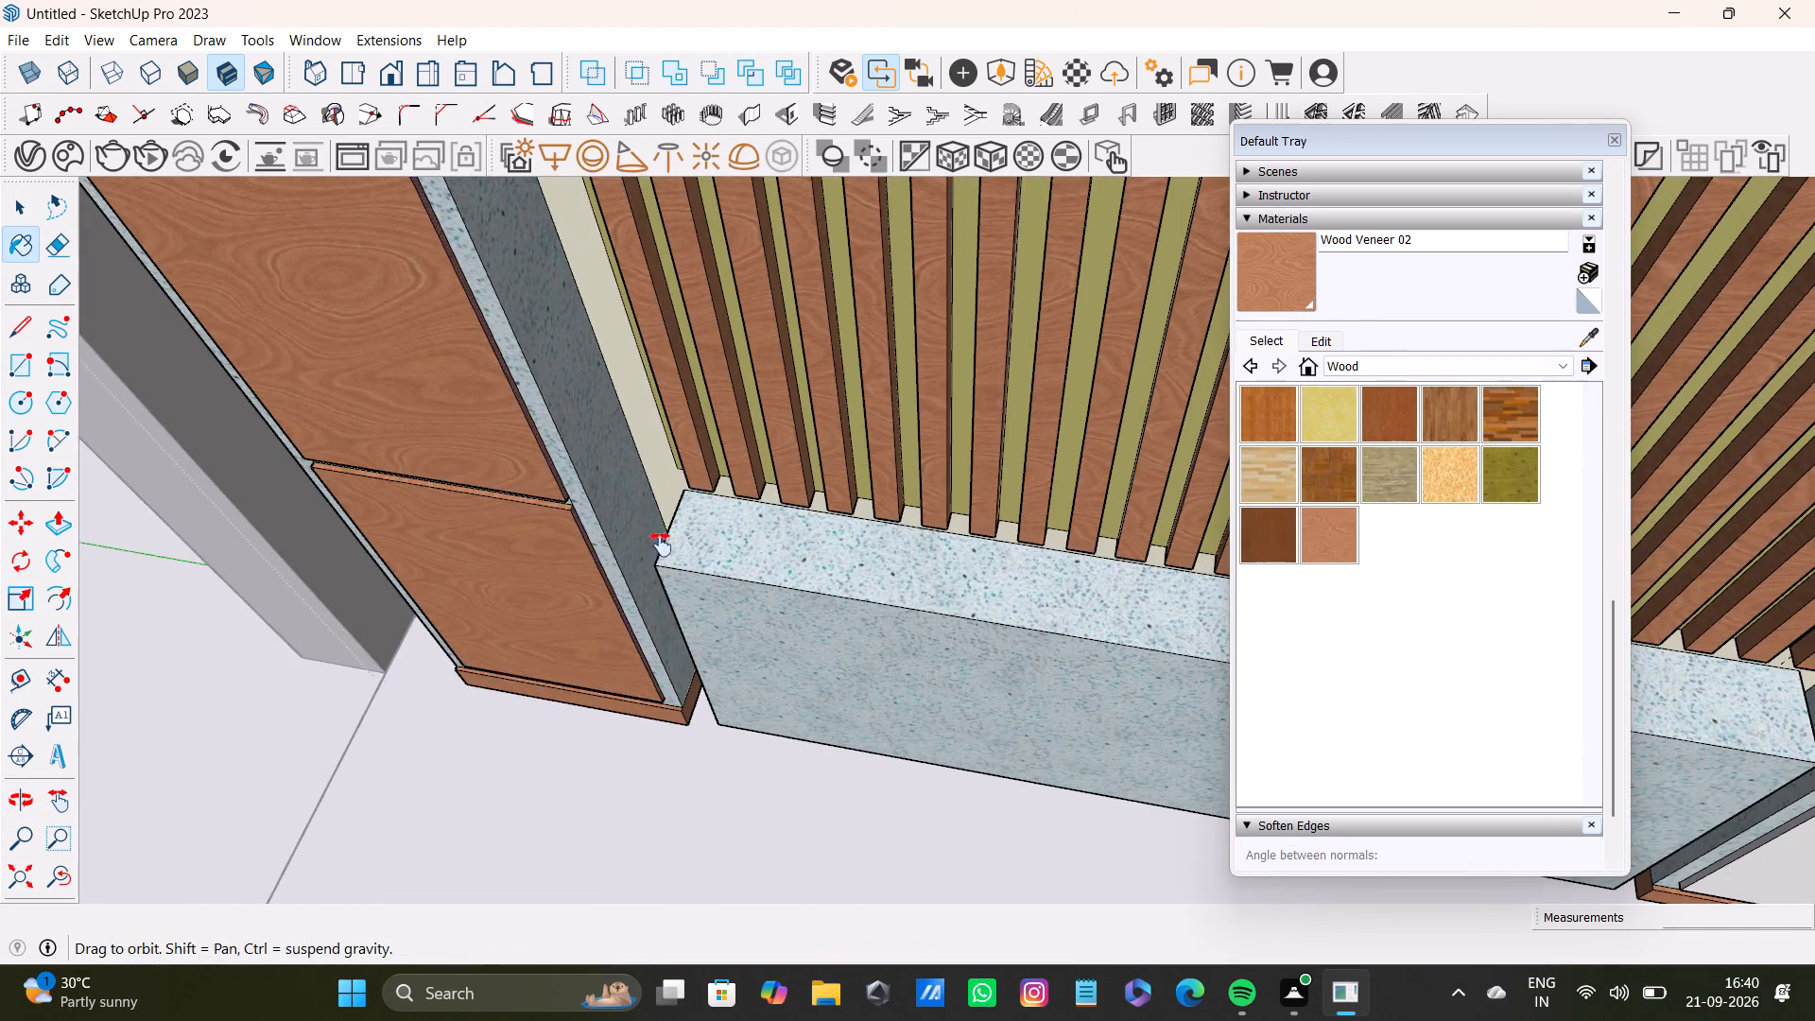
middle_click_drag(661, 545, 446, 669, "shift")
scroll(477, 637, "down", 8)
middle_click_drag(613, 638, 988, 656)
middle_click_drag(963, 529, 458, 799)
scroll(507, 697, "down", 4)
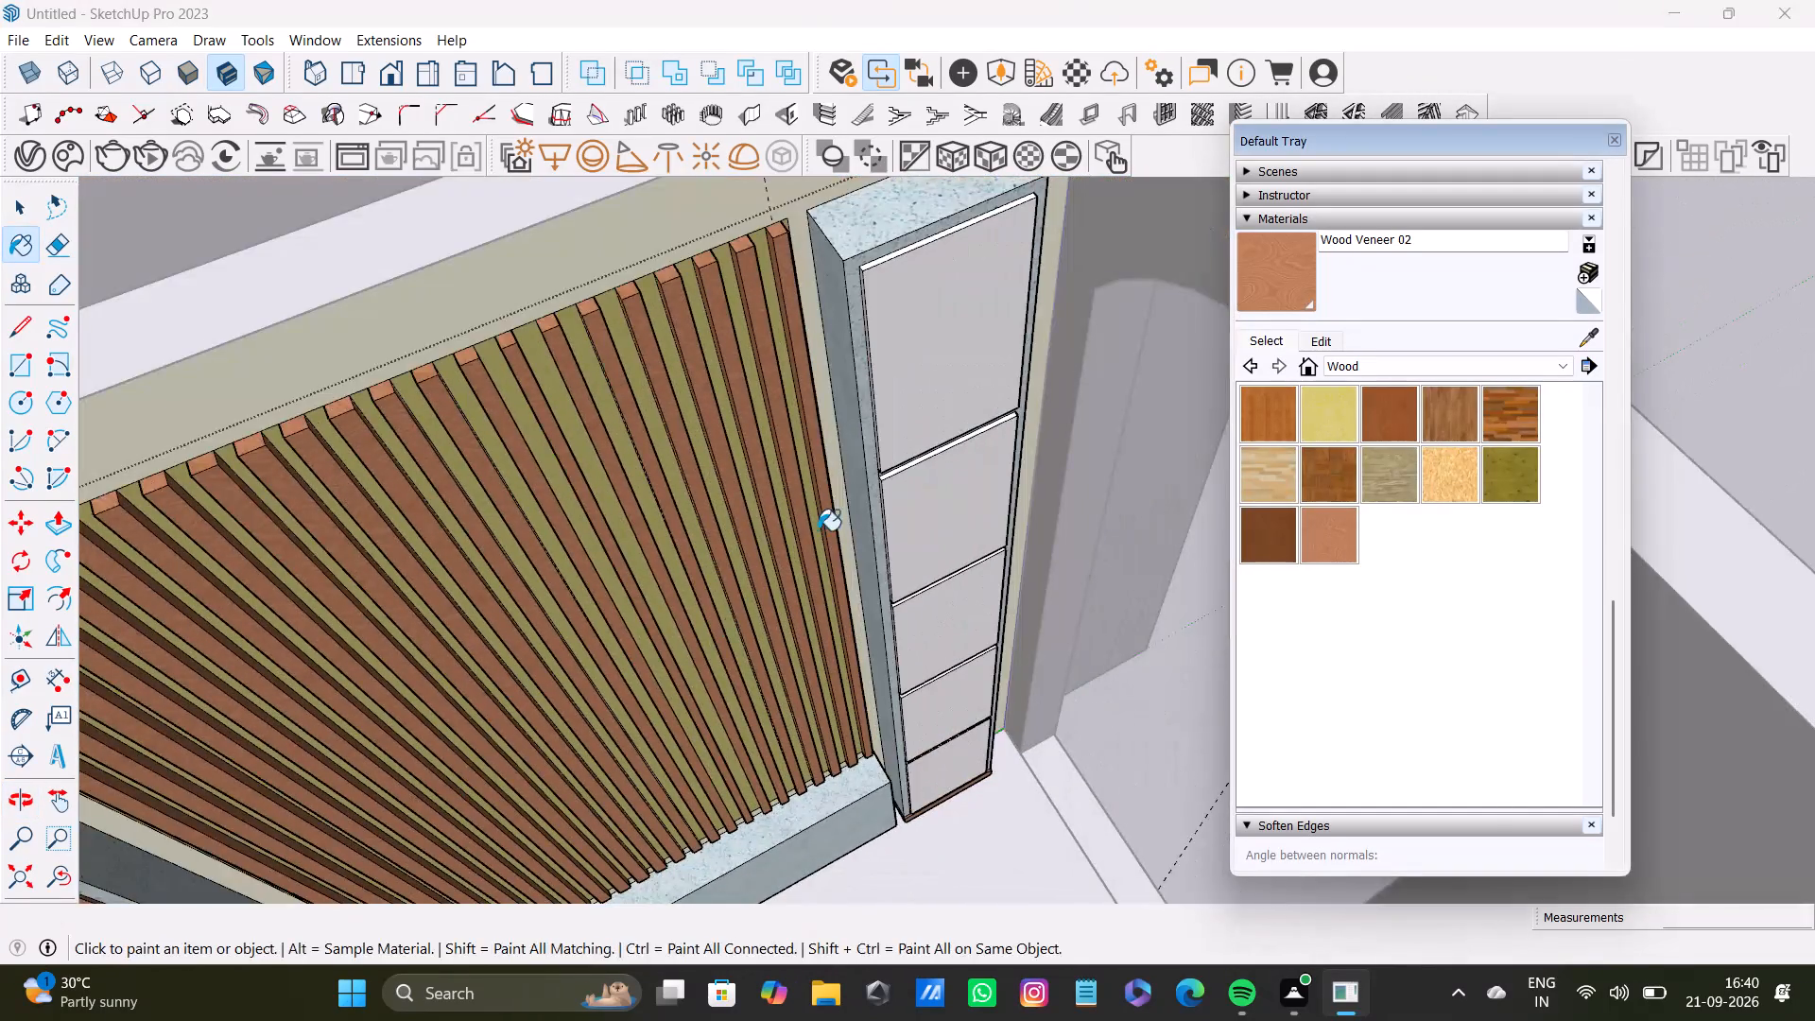
middle_click_drag(821, 516, 739, 718)
scroll(761, 593, "up", 13)
key("space")
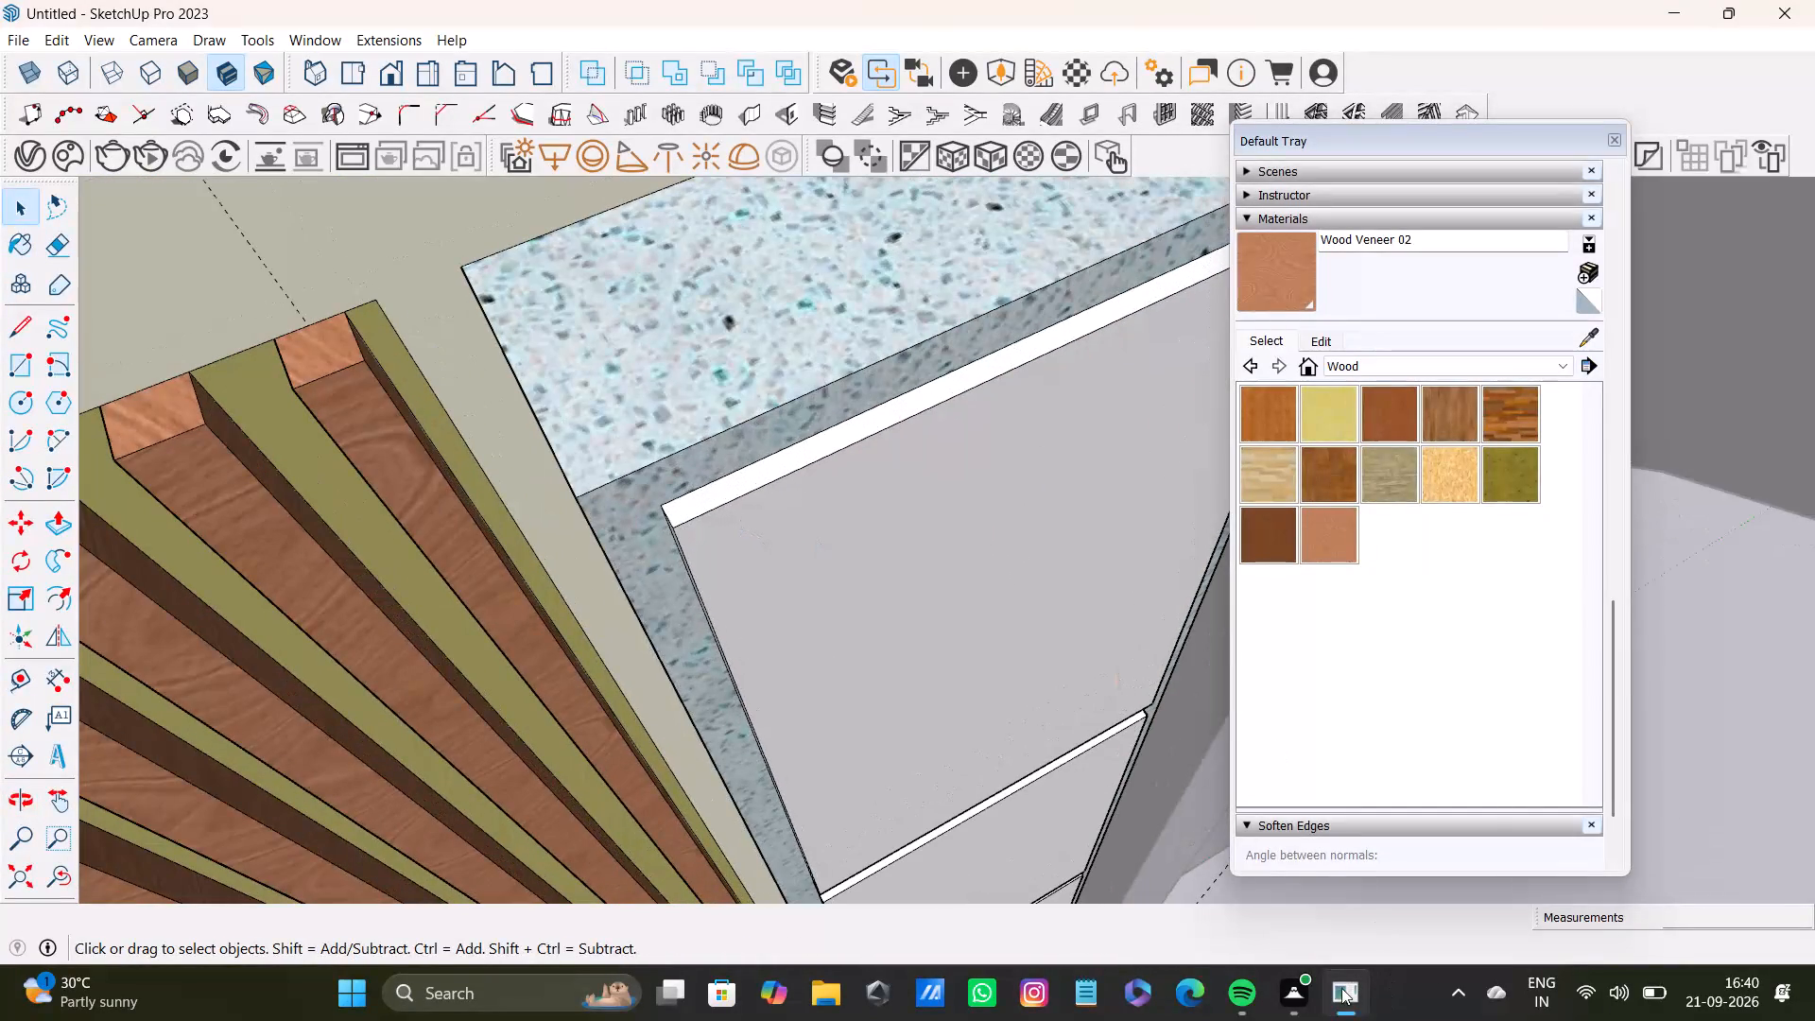
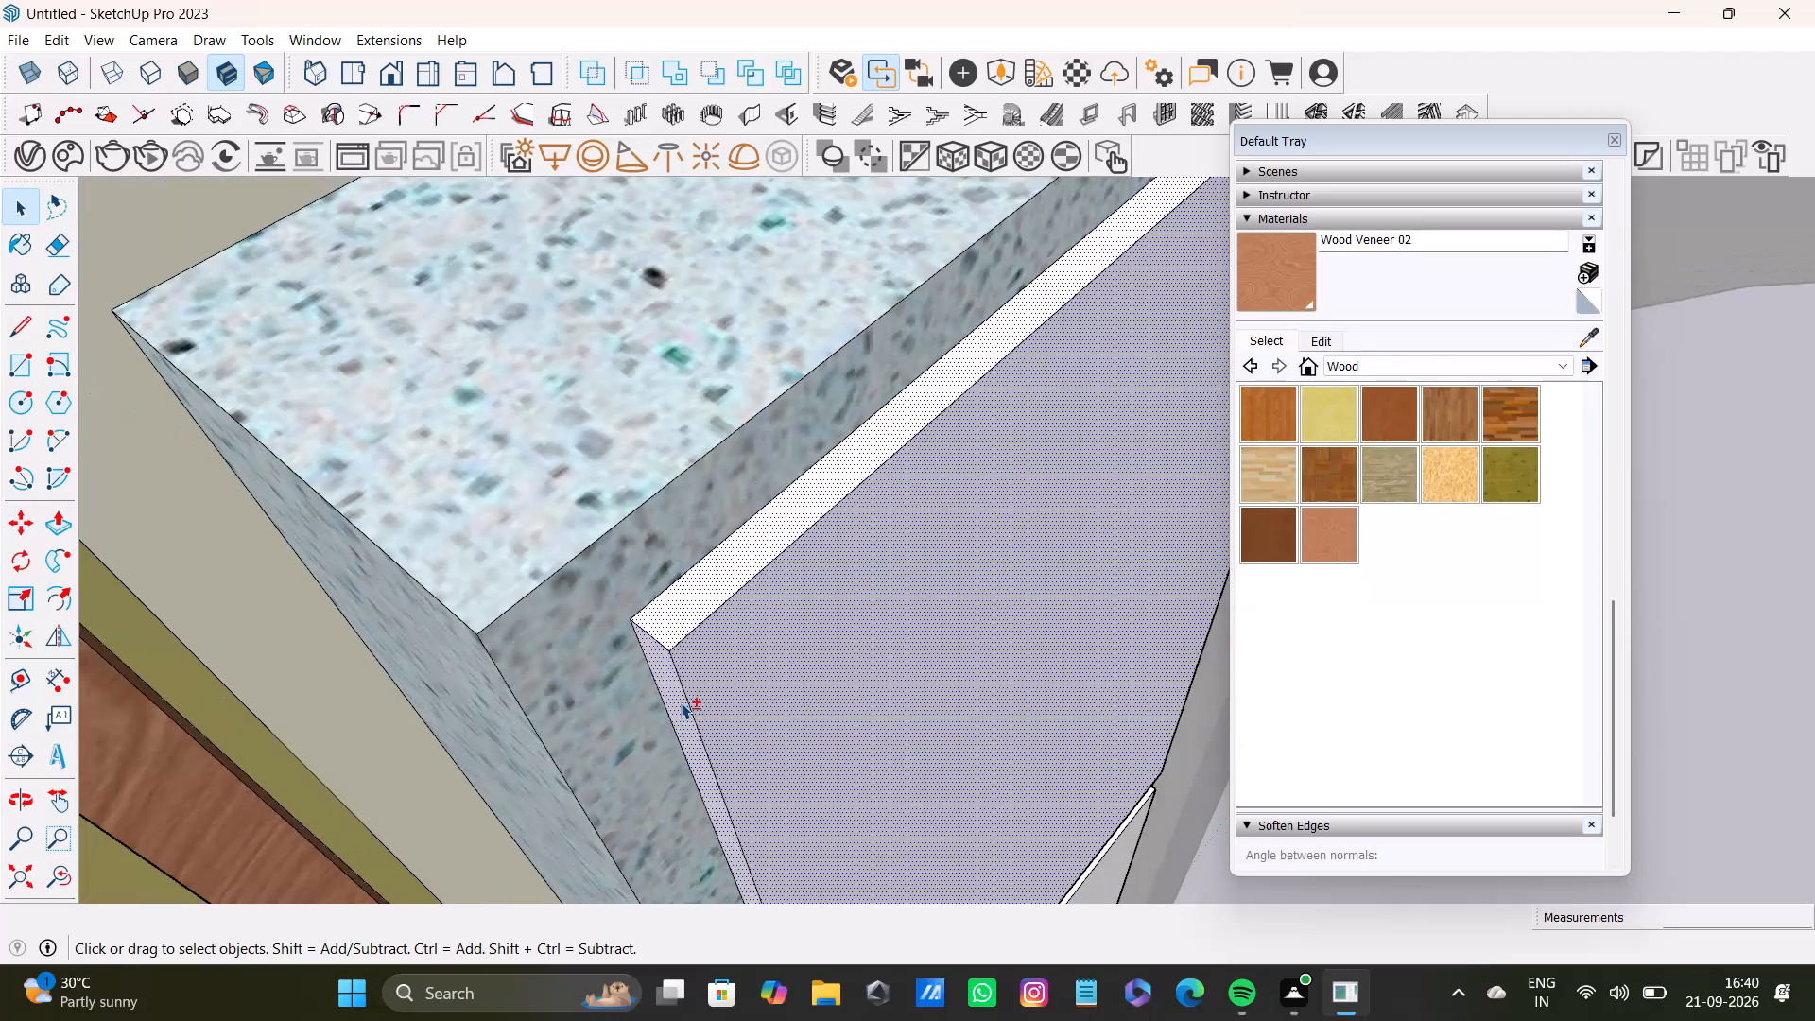
Add the outer edge face of the terrazzo-framed unit's top panel to the selection.
middle_click_drag(1052, 657, 811, 765)
scroll(812, 765, "down", 1)
middle_click_drag(901, 696, 777, 724)
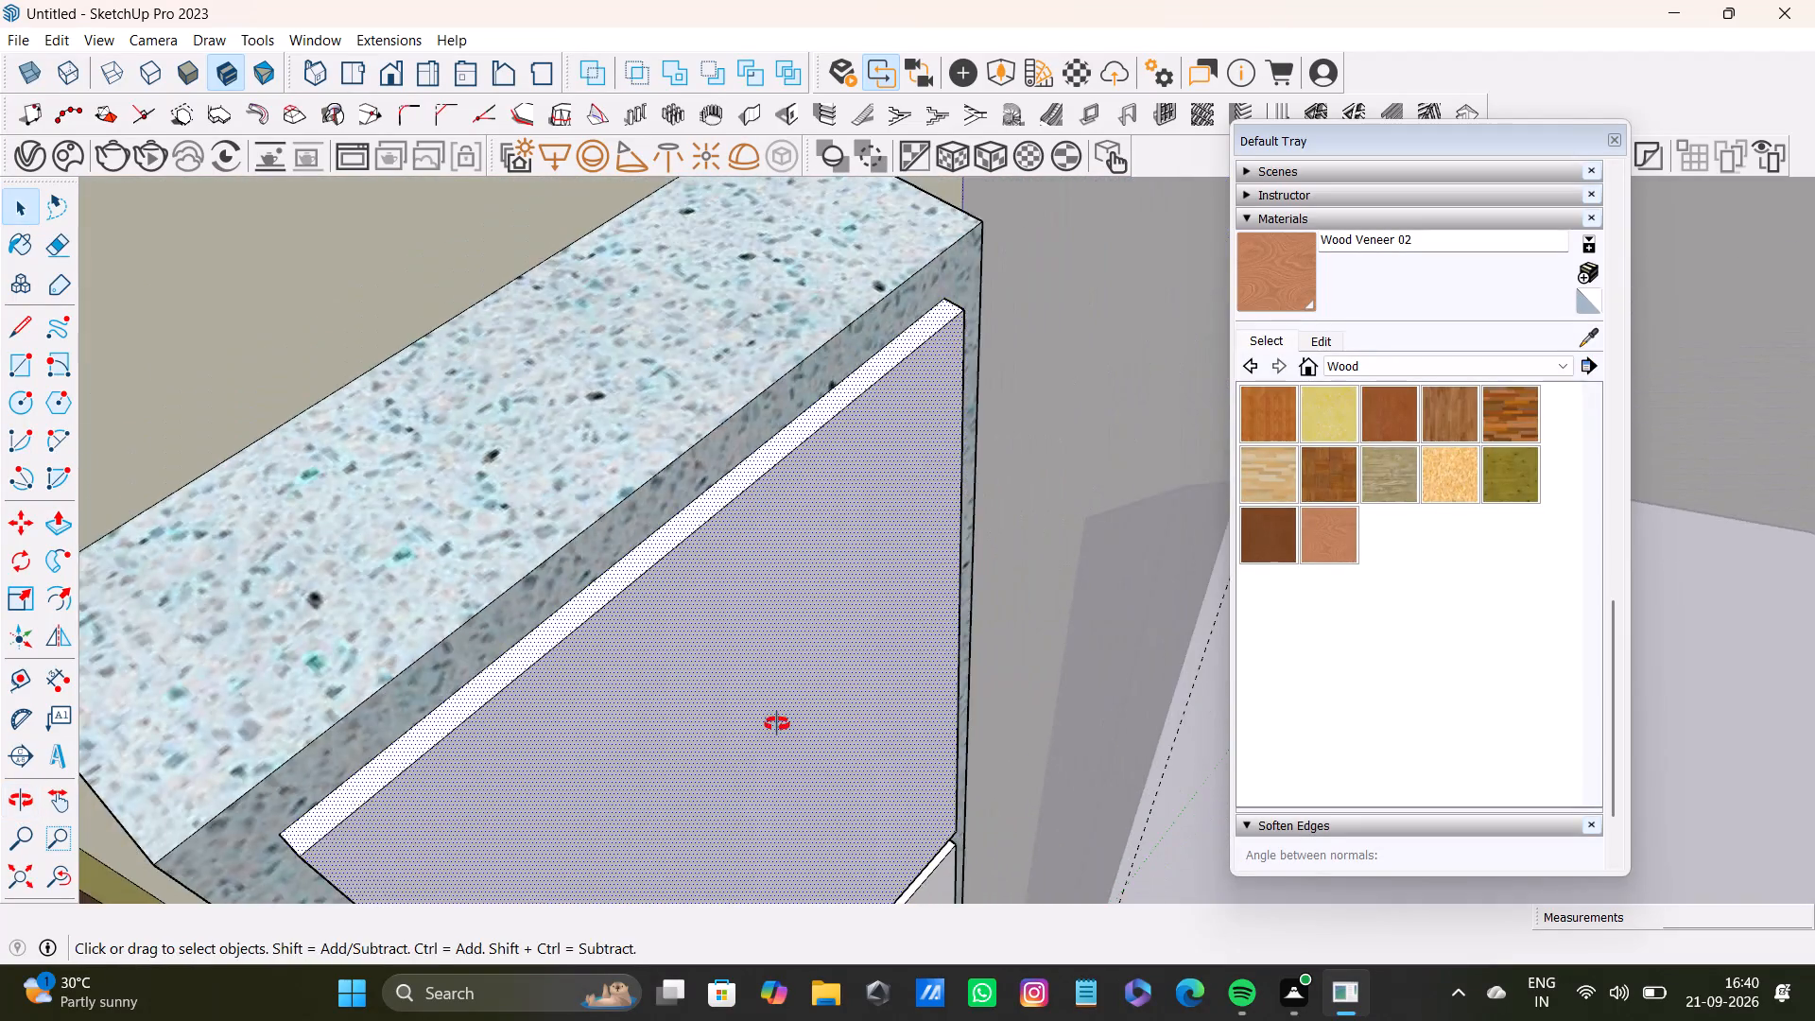
middle_click_drag(777, 724, 461, 740)
scroll(686, 585, "up", 3)
middle_click_drag(851, 436, 823, 675, "shift")
middle_click_drag(847, 656, 640, 678)
scroll(649, 576, "up", 6, "shift")
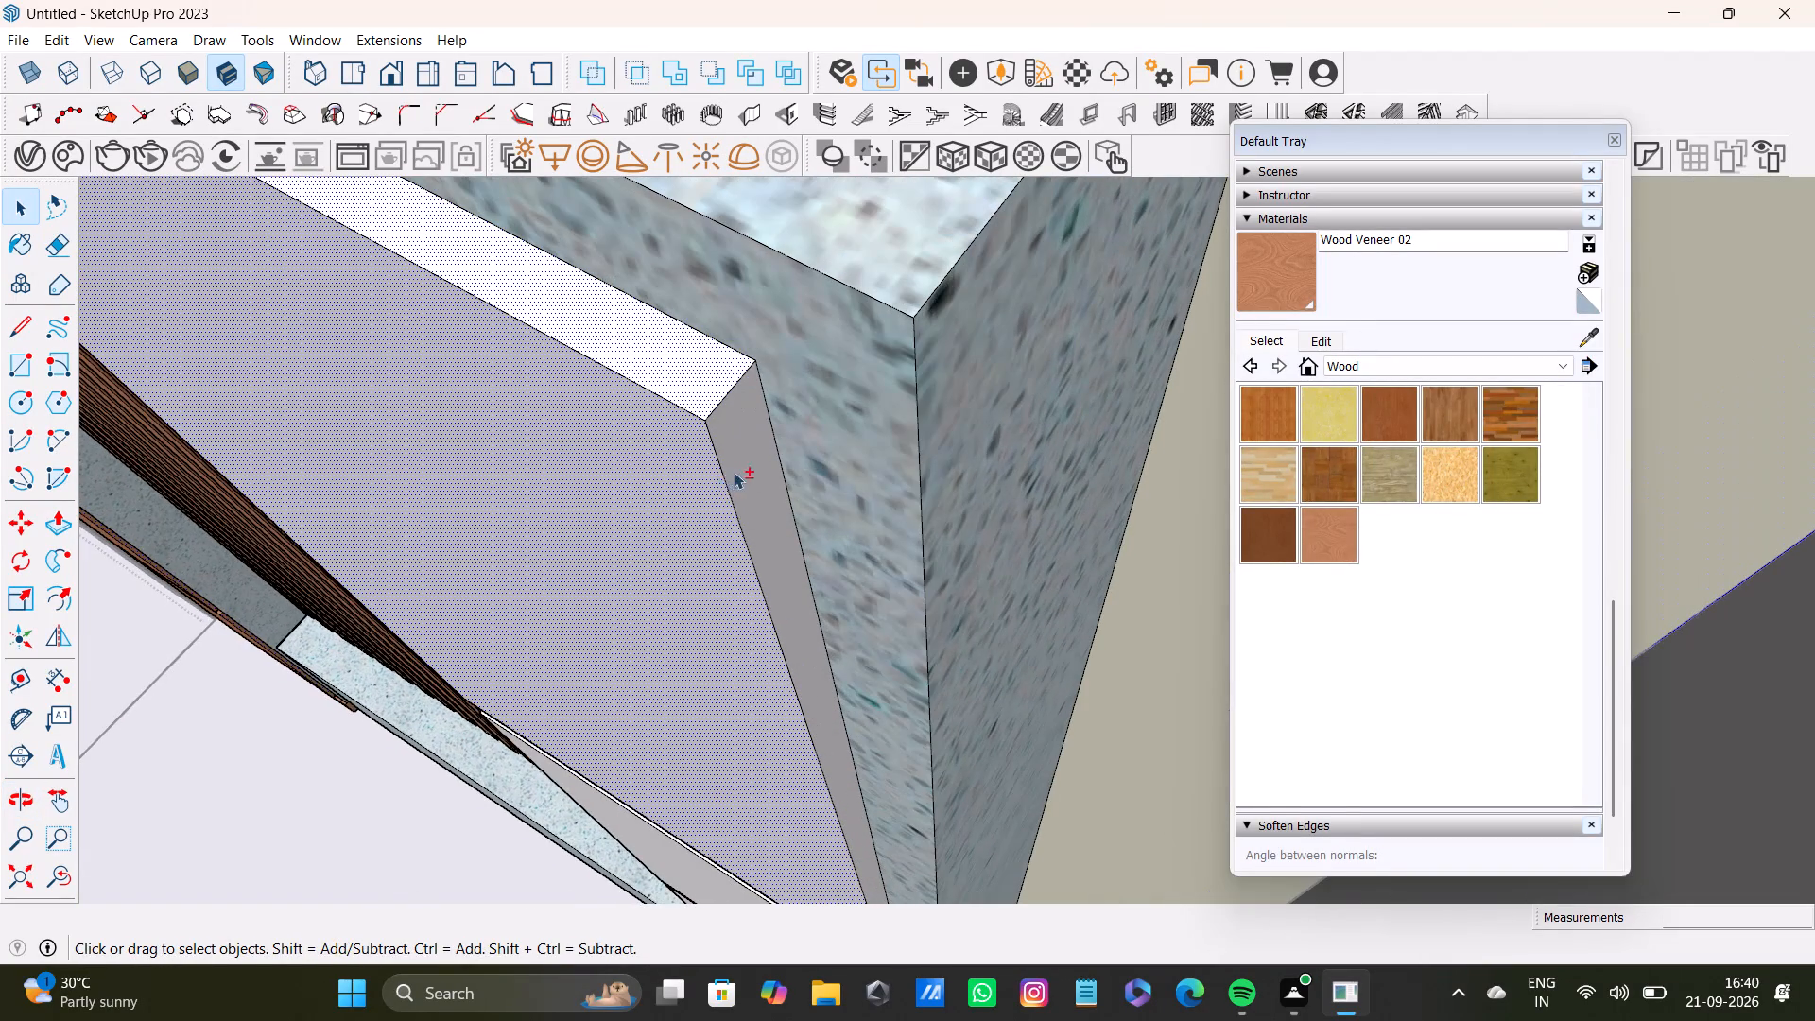
left_click(746, 474, "shift")
Add the front face and thin top edge face of the unit's second panel from the top to the selection.
scroll(743, 487, "down", 8, "shift")
middle_click_drag(727, 671, 748, 310, "shift")
scroll(759, 392, "down", 3, "shift")
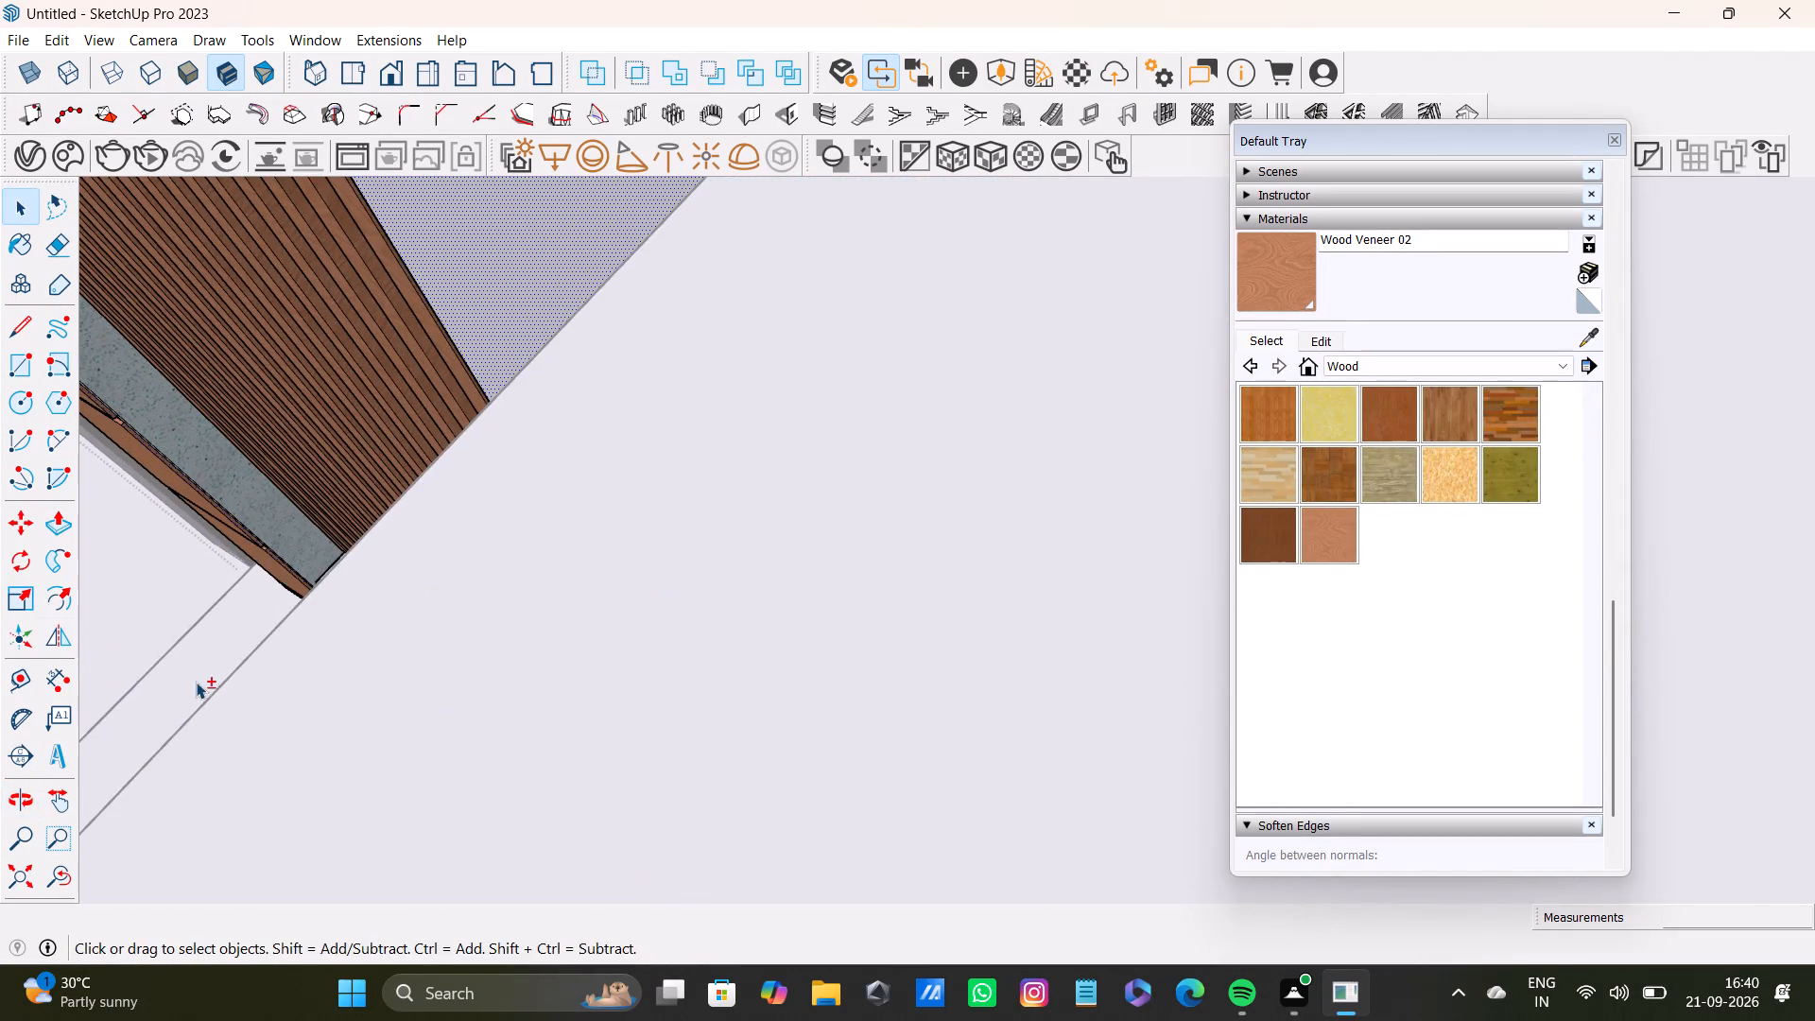
middle_click_drag(205, 677, 717, 564, "shift")
middle_click_drag(859, 319, 324, 447, "shift")
middle_click_drag(398, 468, 639, 527)
middle_click_drag(526, 433, 245, 445, "shift")
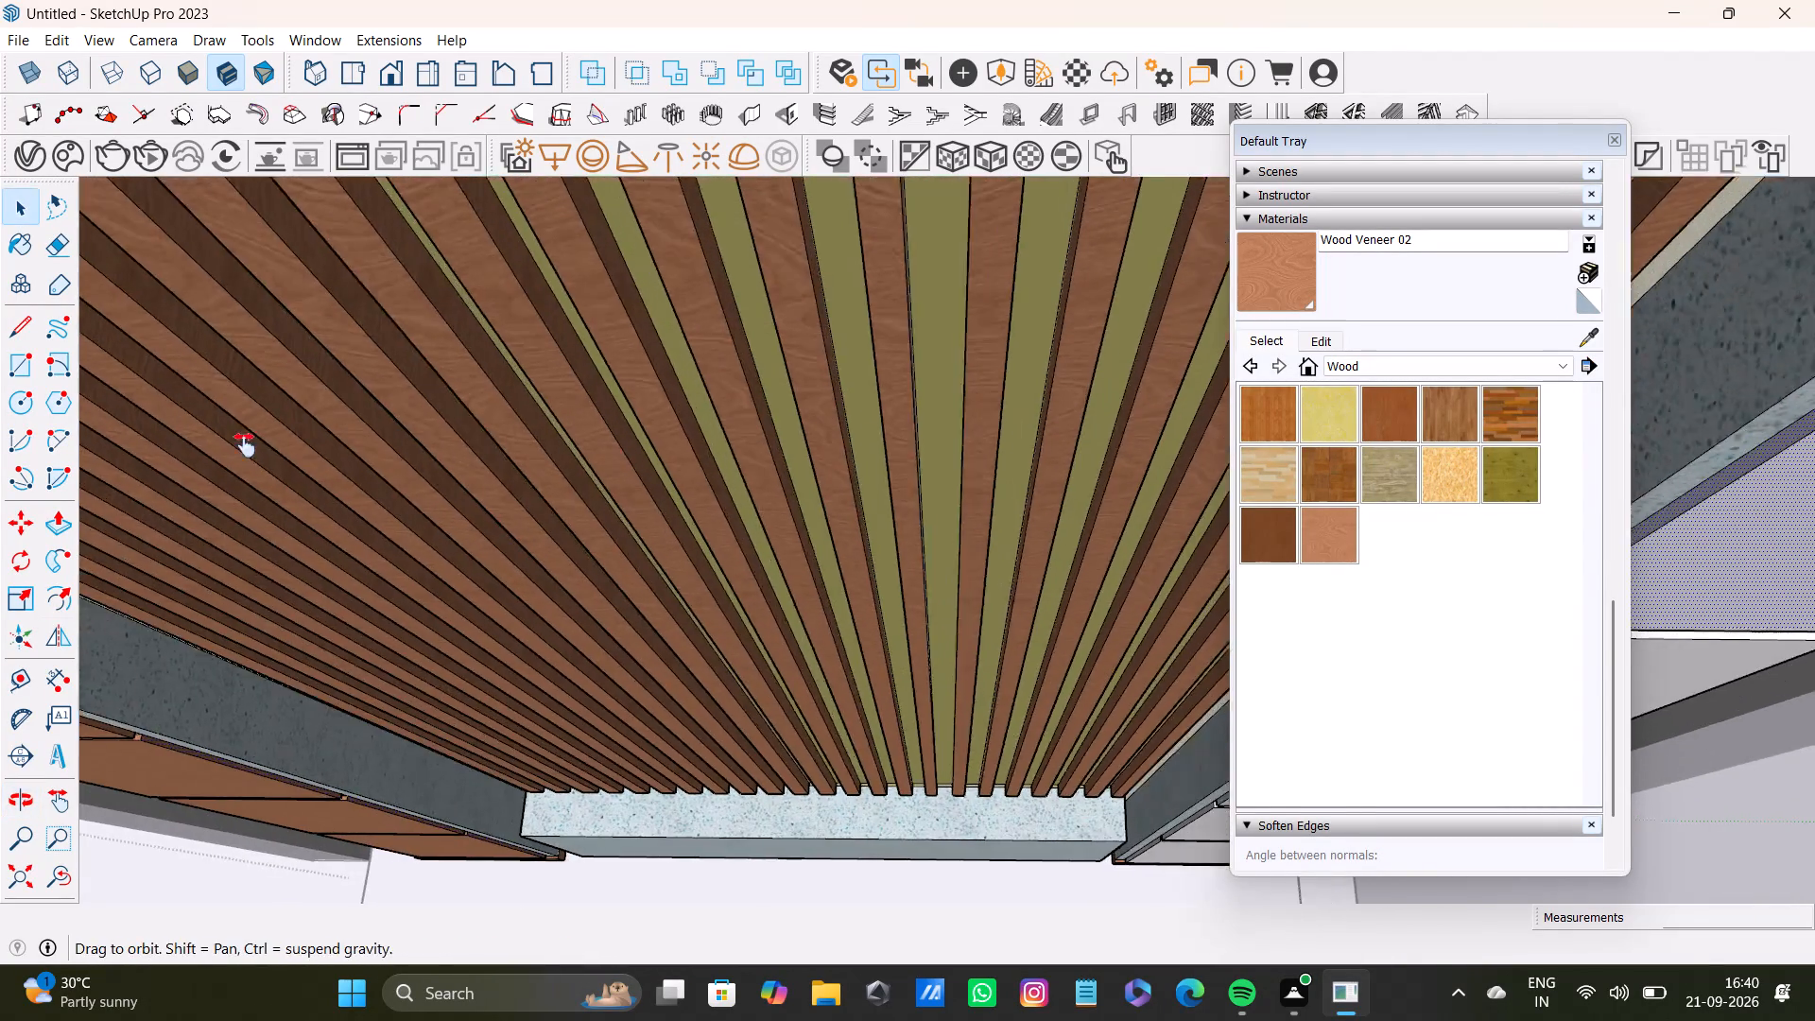
middle_click_drag(245, 445, 162, 469, "shift")
middle_click_drag(983, 426, 434, 430, "shift")
scroll(935, 674, "up", 13, "shift")
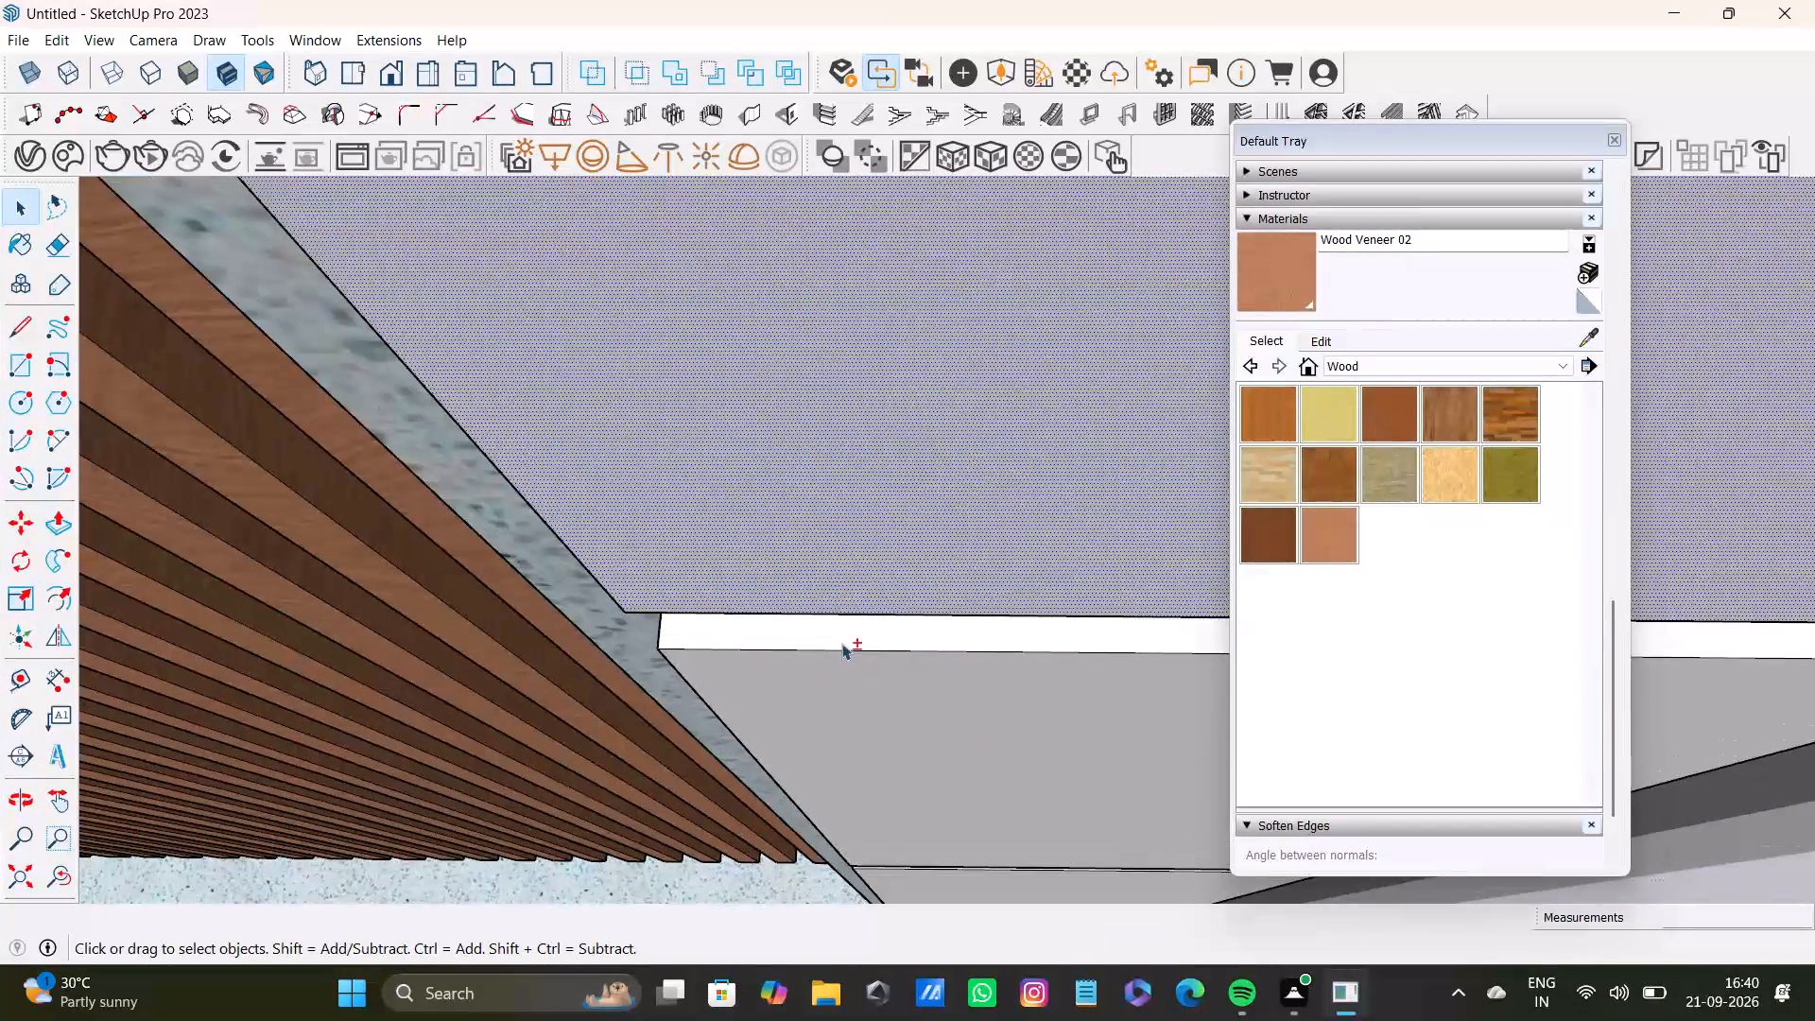
left_click(854, 634, "shift")
left_click(848, 665, "shift")
Add the outer and slat-side edge faces of the second panel to the selection.
scroll(848, 665, "down", 4, "shift")
middle_click_drag(908, 666, 346, 536, "shift")
scroll(1148, 632, "up", 4, "shift")
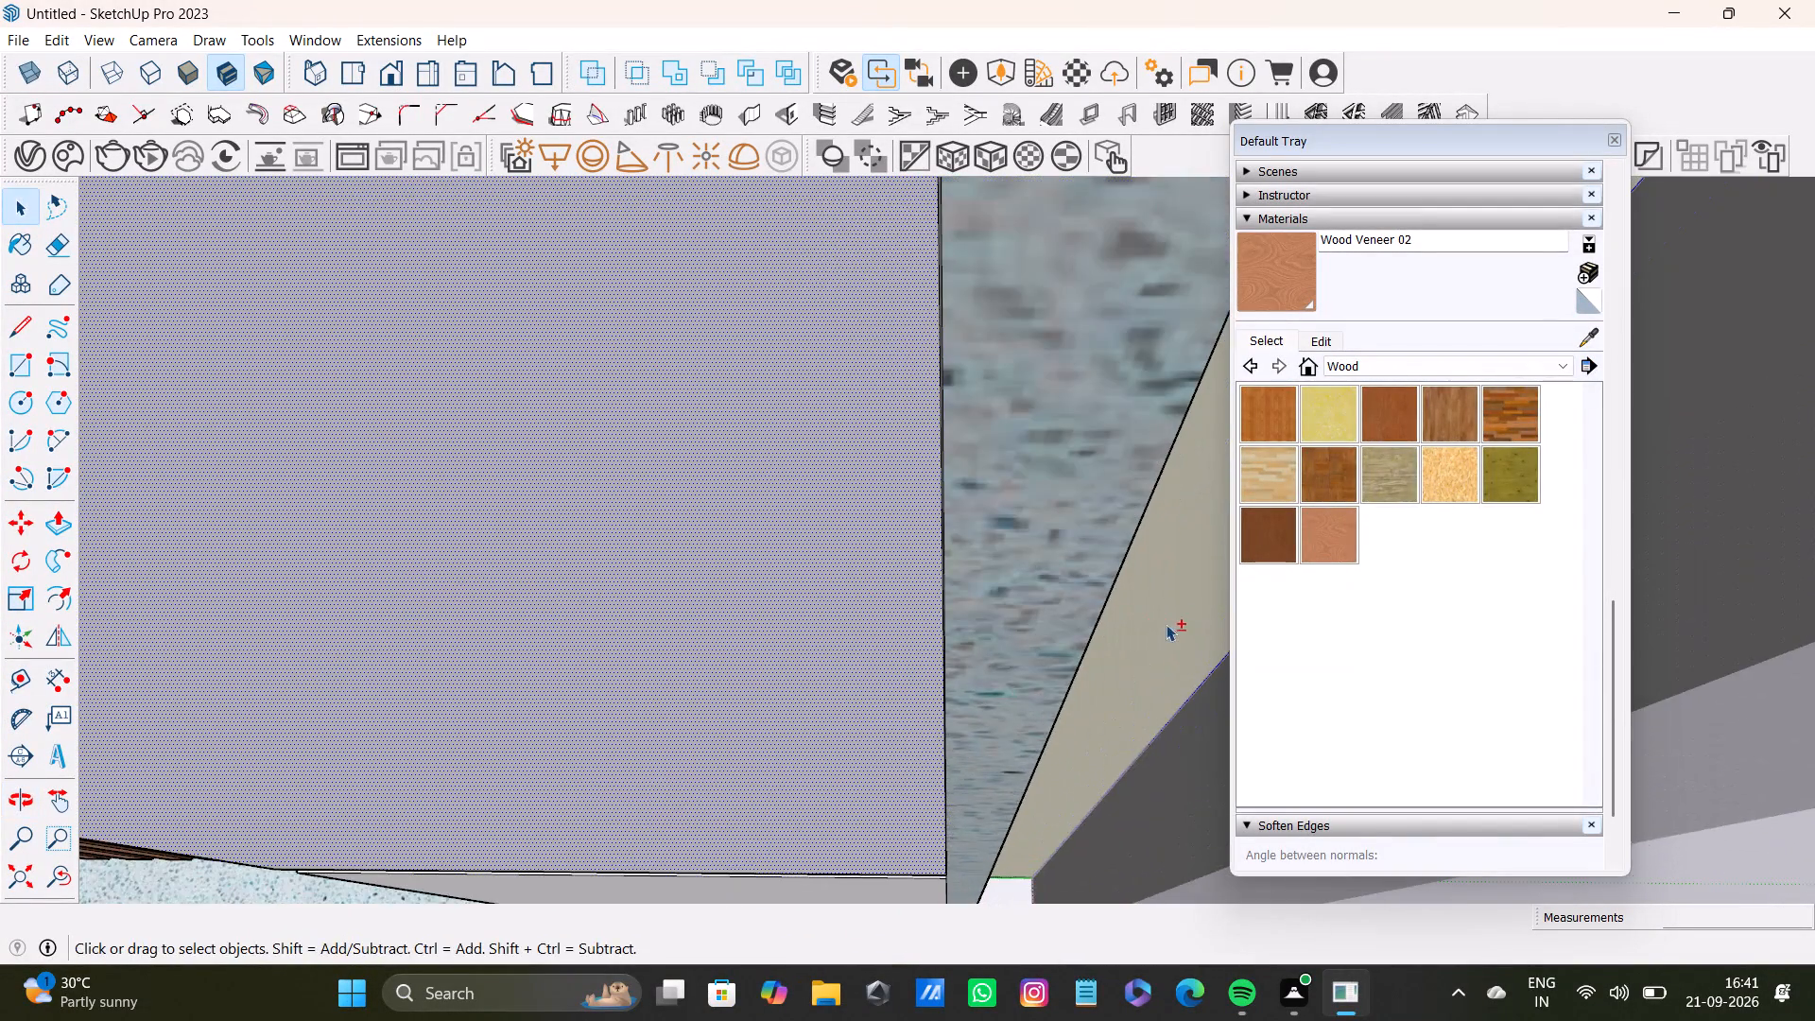
middle_click_drag(1056, 585, 859, 635)
scroll(870, 550, "up", 2, "shift")
left_click(874, 508, "shift")
scroll(874, 517, "down", 8, "shift")
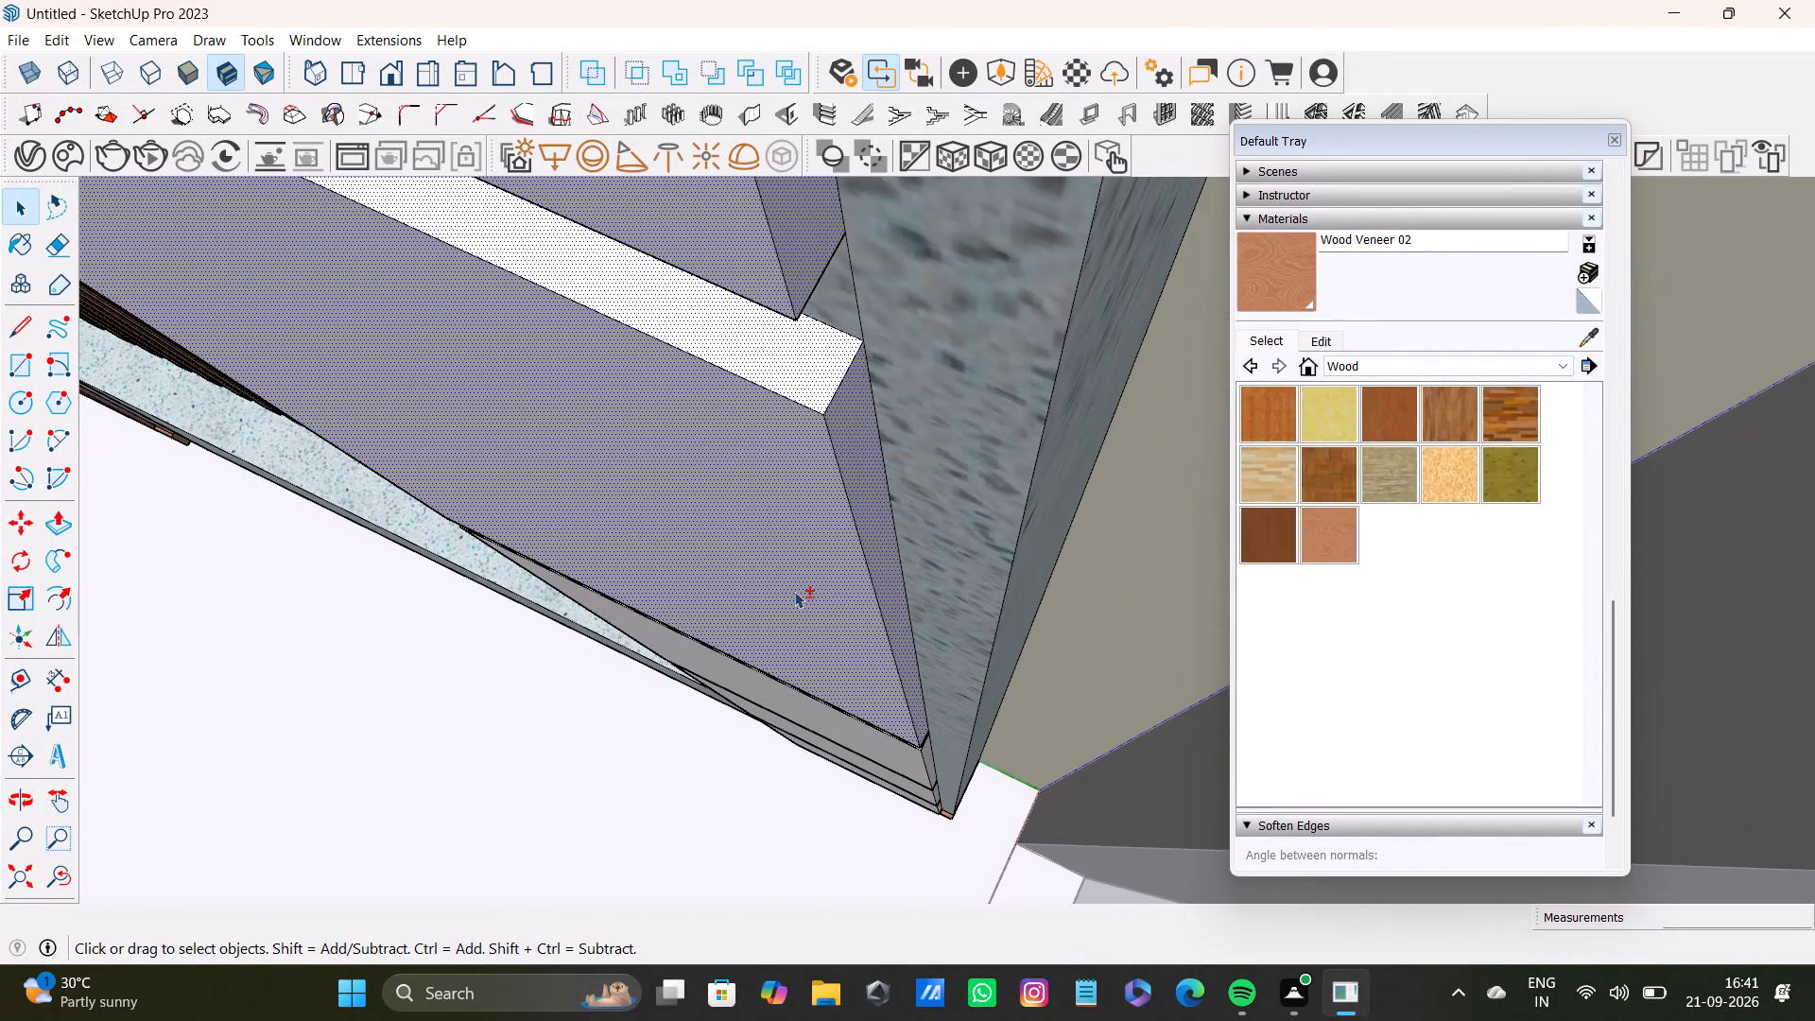
middle_click_drag(674, 613, 1077, 606, "shift")
scroll(1035, 609, "down", 4)
middle_click_drag(884, 485, 763, 591, "shift")
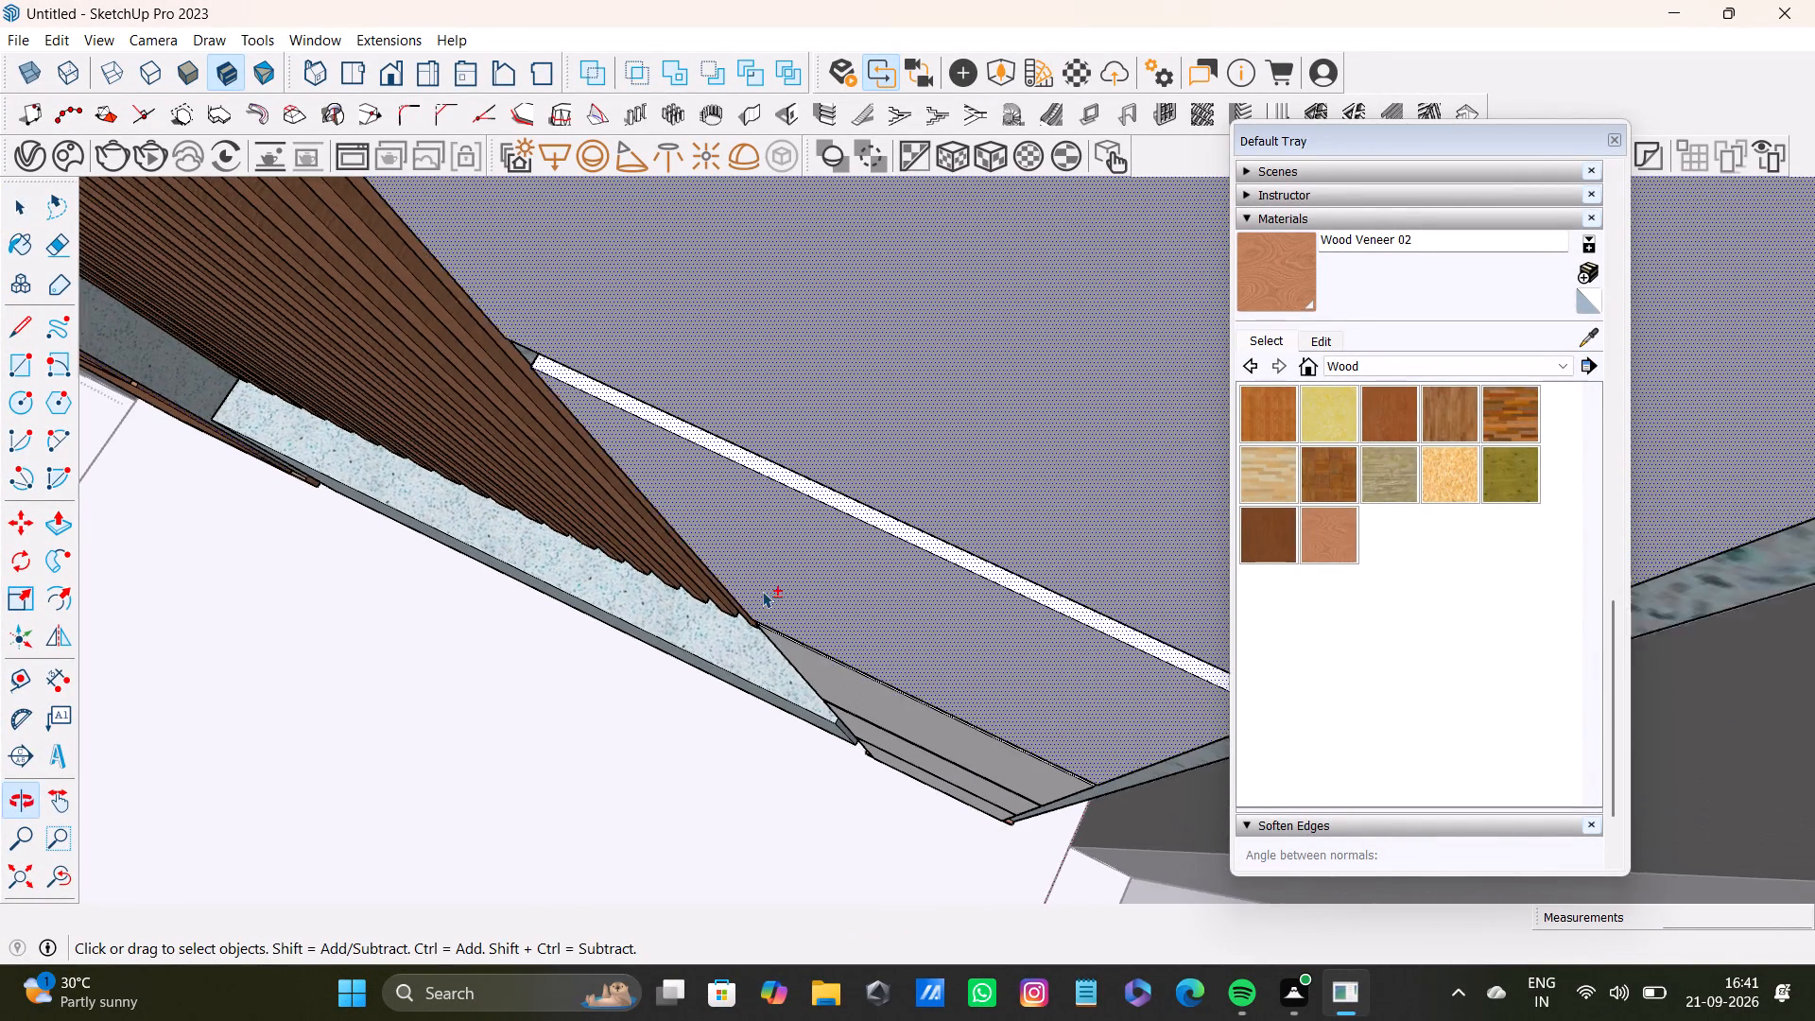
middle_click_drag(834, 584, 1207, 388)
scroll(570, 584, "up", 3)
middle_click_drag(568, 593, 844, 520)
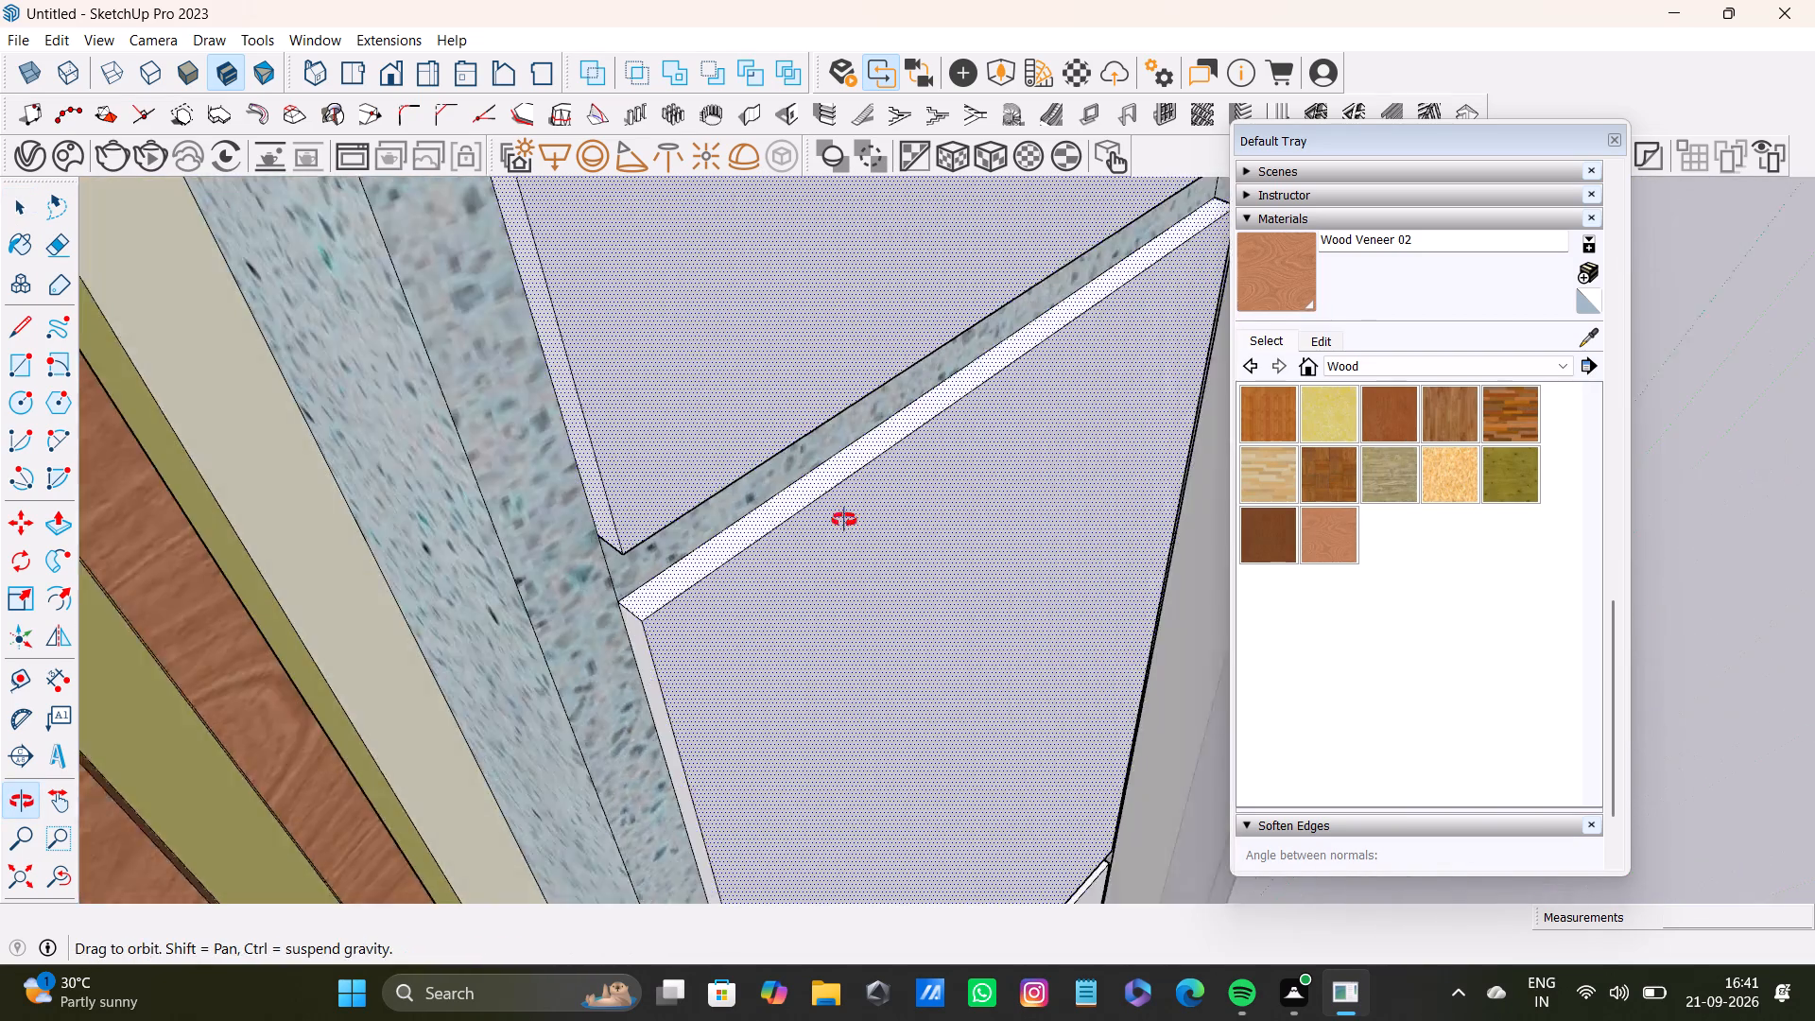
middle_click_drag(844, 520, 847, 517)
scroll(691, 617, "up", 3)
left_click(641, 693, "shift")
Add the front, thin top edge and slat-side edge faces of the third panel to the selection.
scroll(640, 704, "down", 8, "shift")
middle_click_drag(935, 813, 685, 232, "shift")
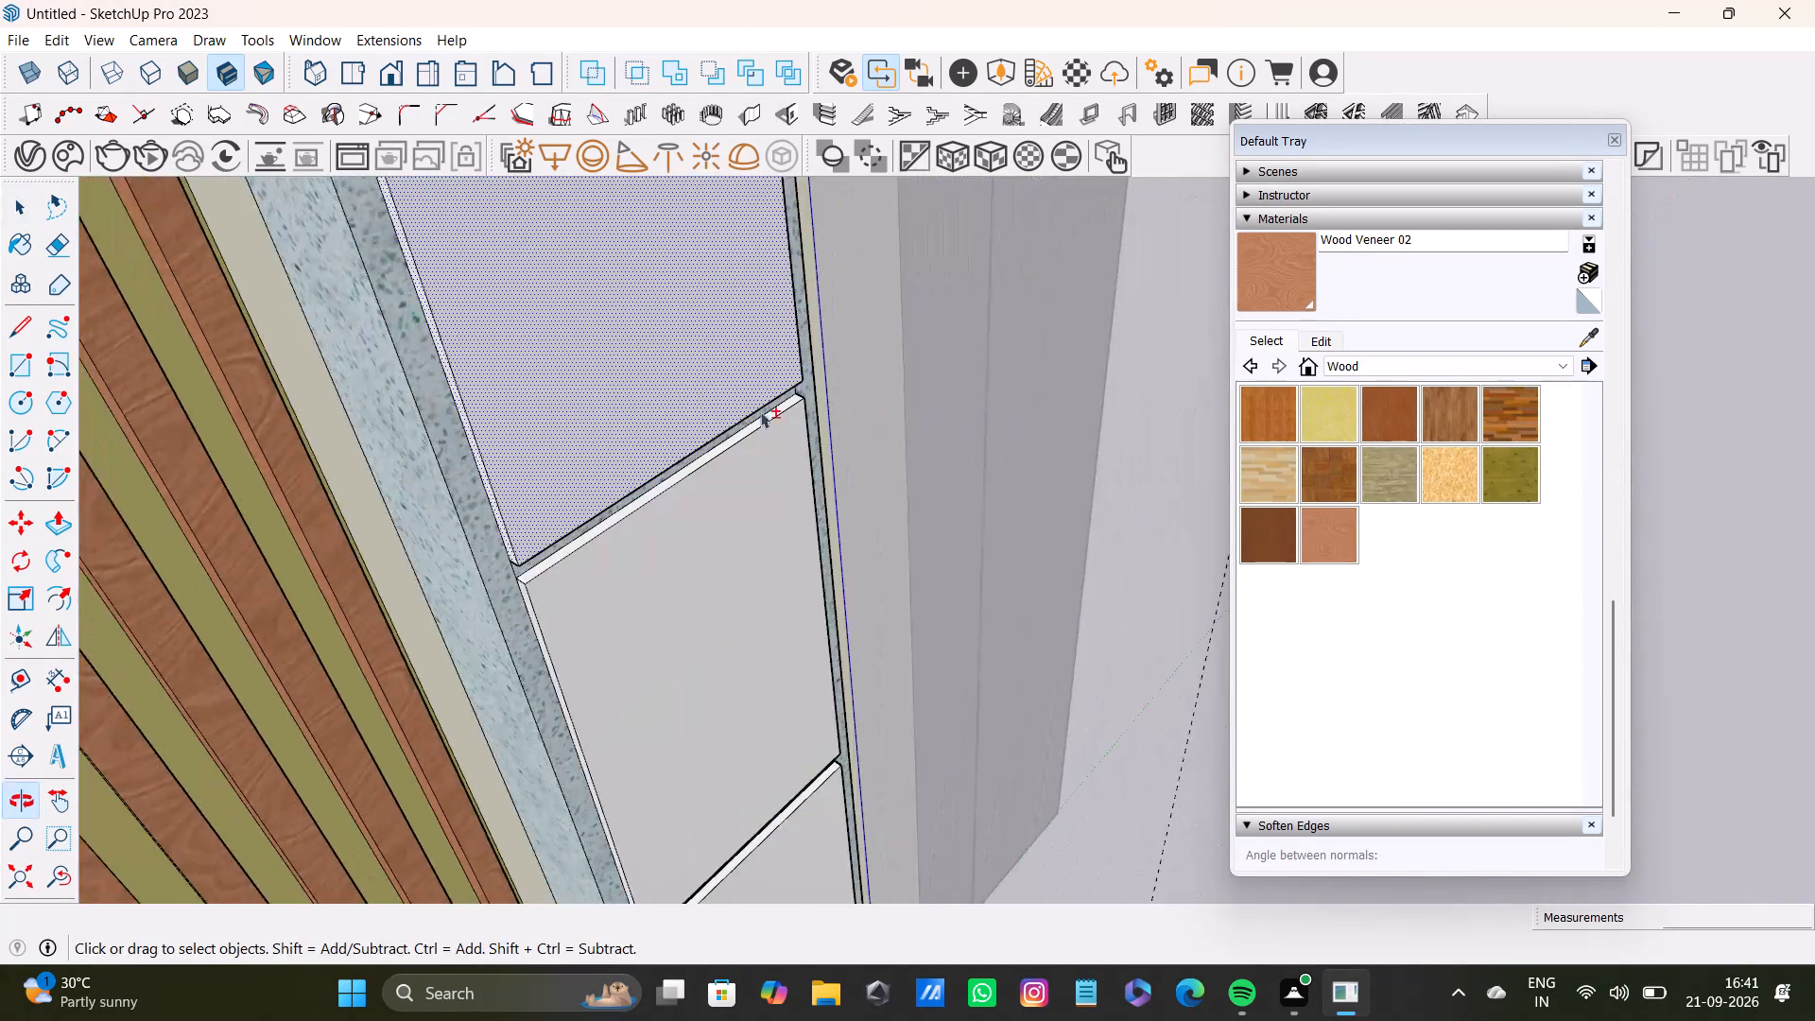
scroll(660, 601, "up", 12, "shift")
left_click(492, 541, "shift")
left_click(517, 572, "shift")
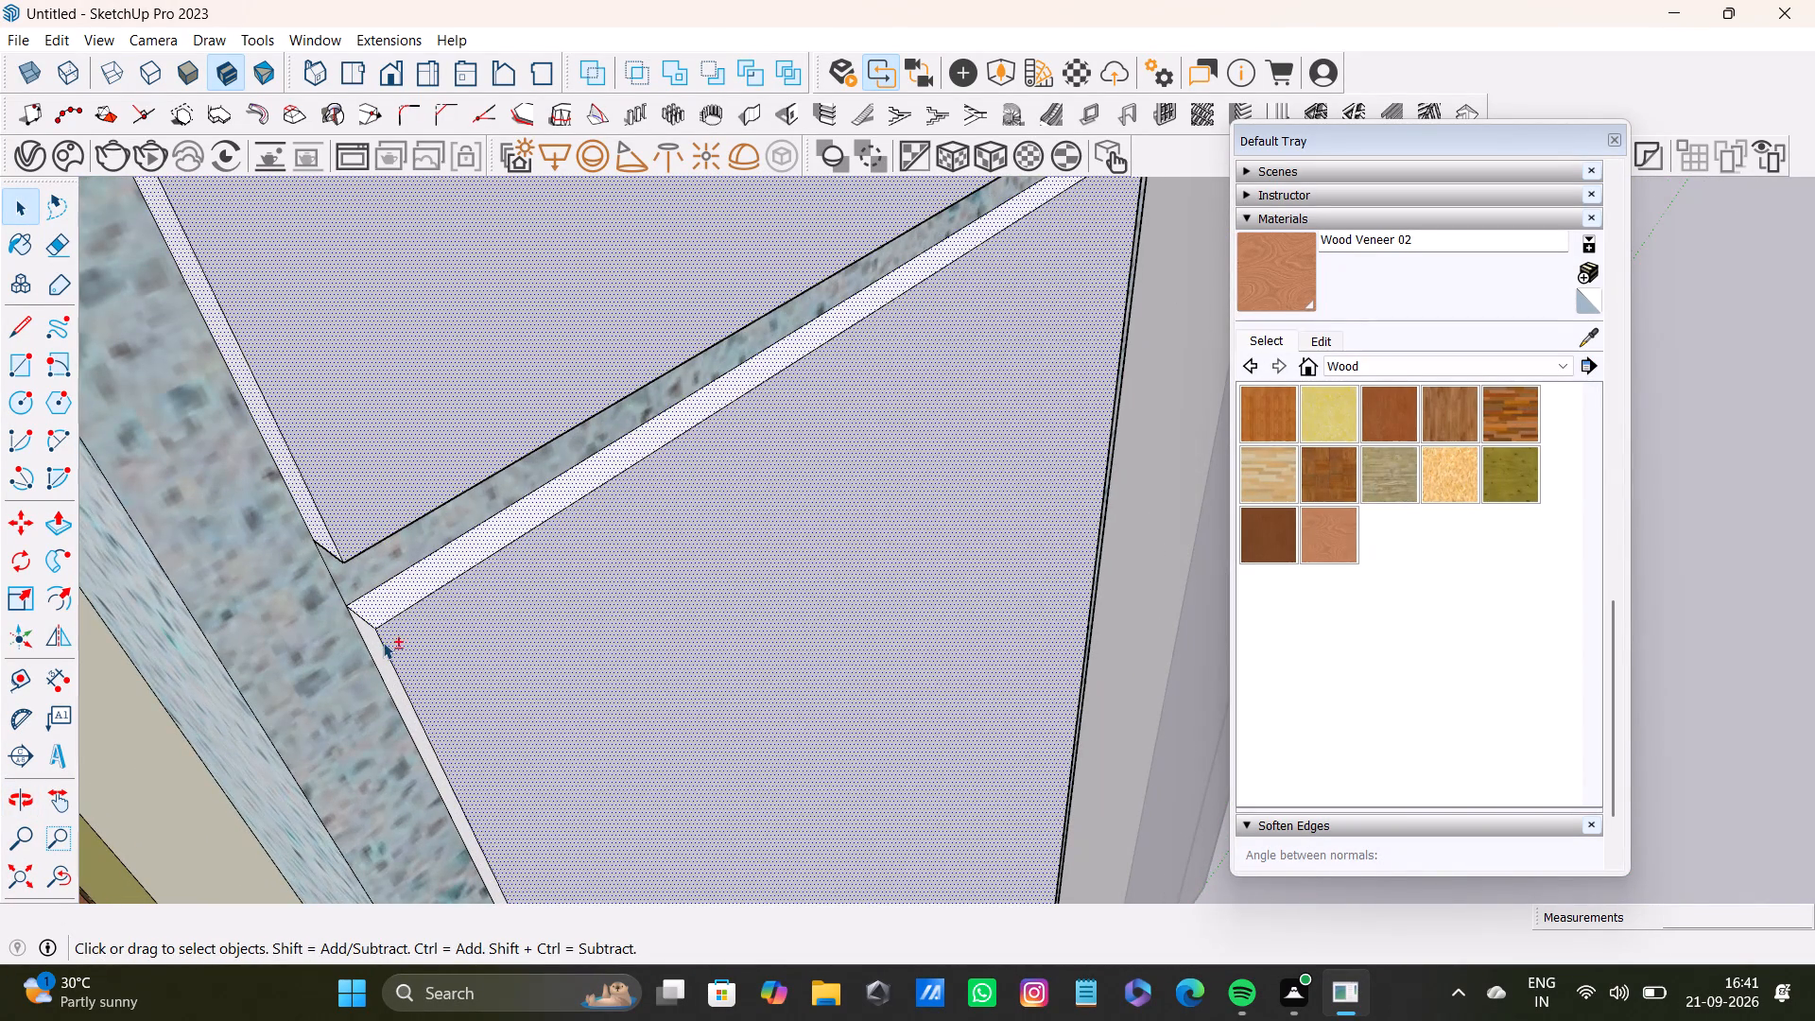
left_click(382, 649, "shift")
scroll(382, 649, "down", 4, "shift")
scroll(385, 649, "up", 7, "shift")
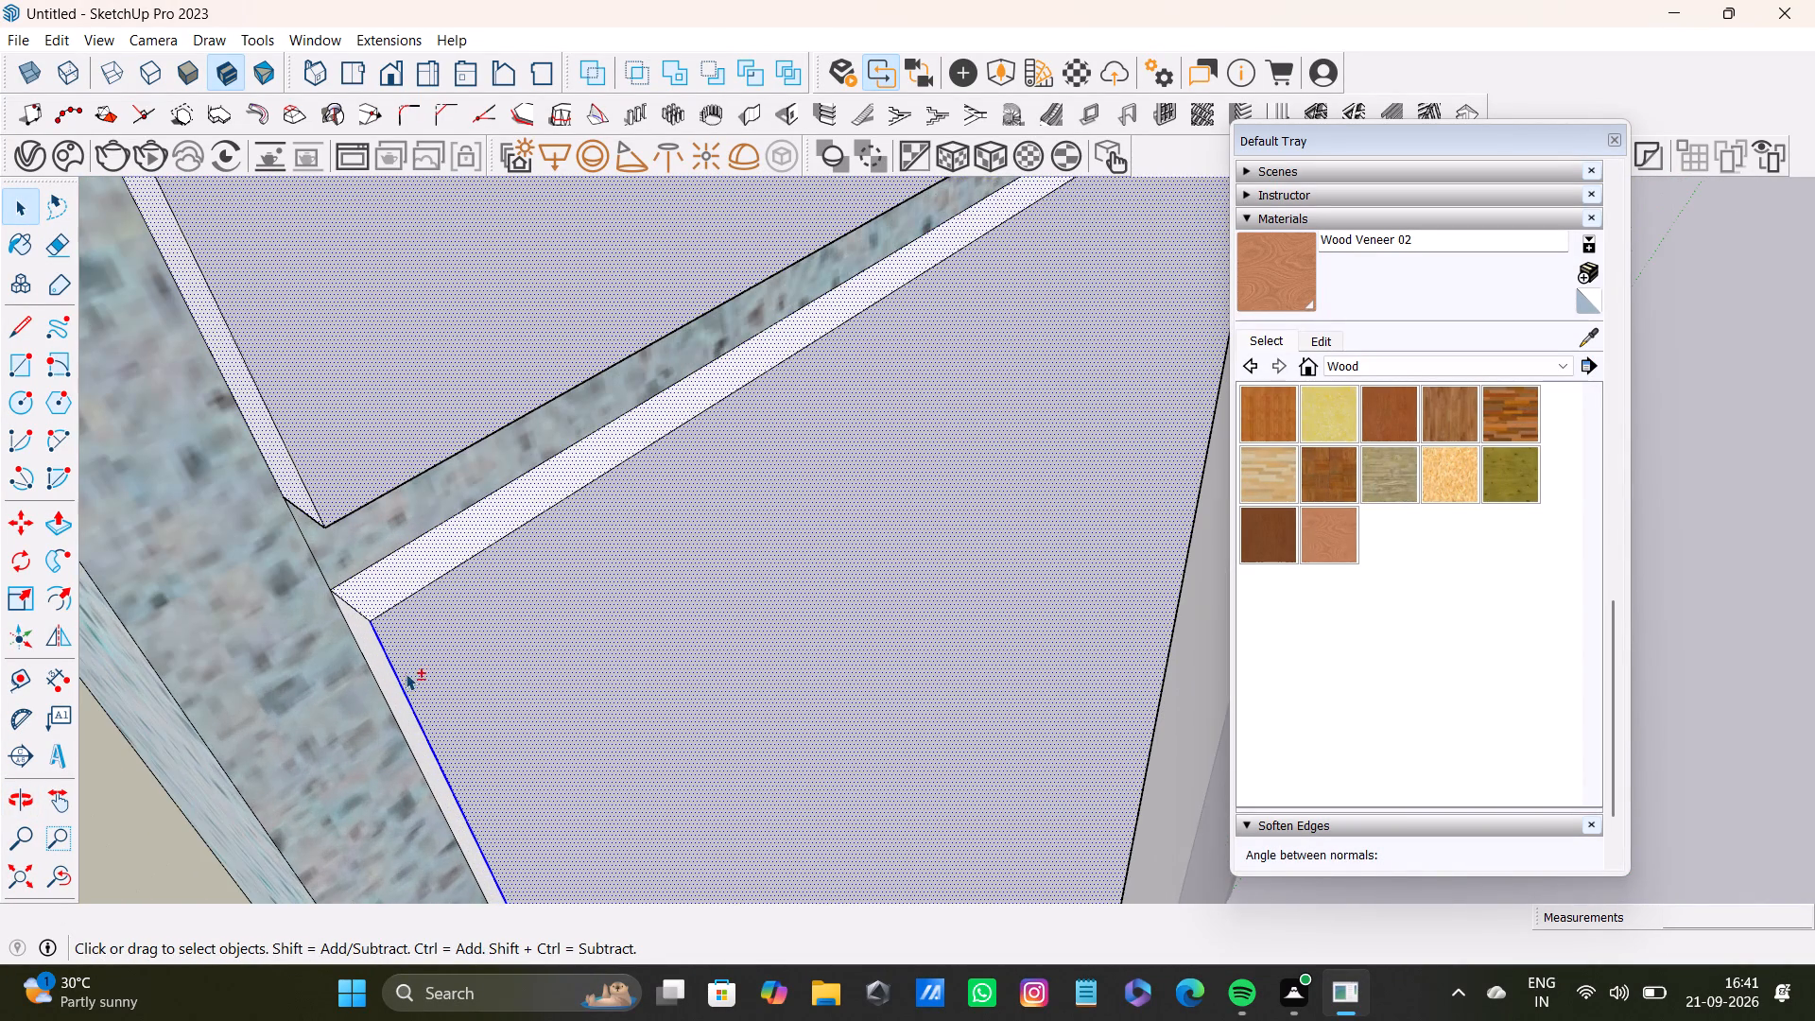
left_click(407, 702, "shift")
left_click(393, 680, "shift")
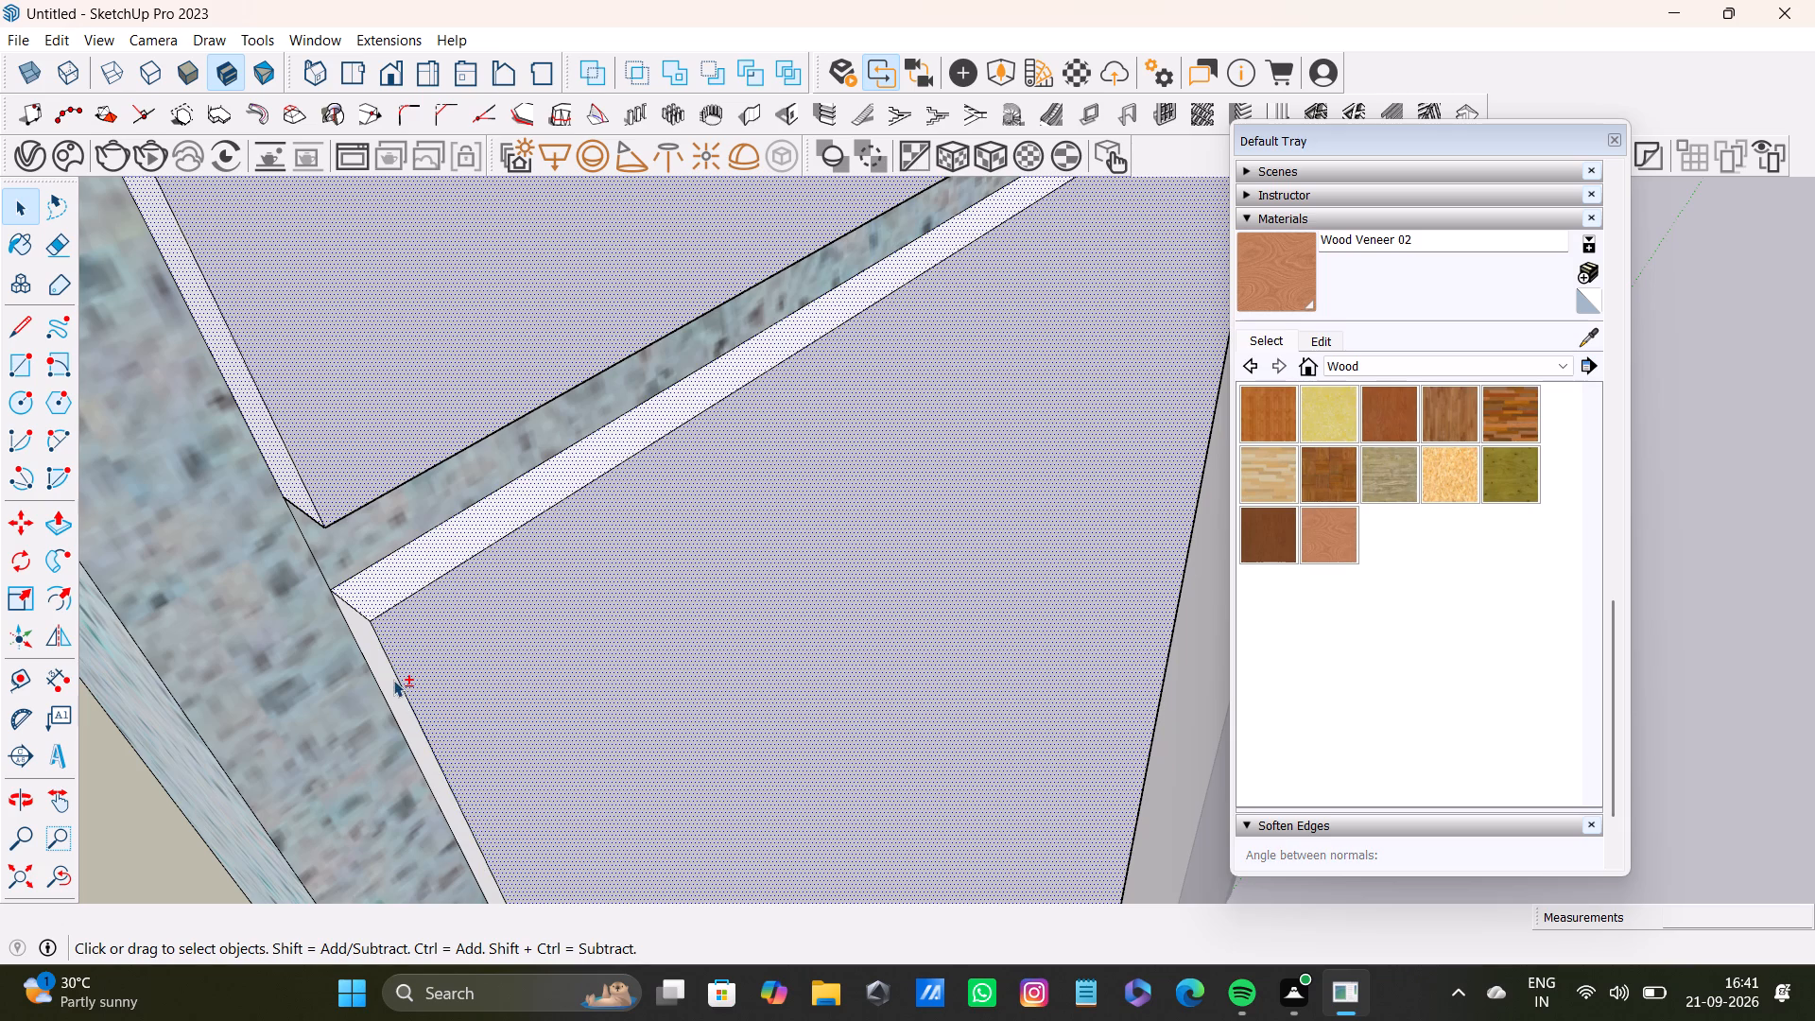
Add the outer edge face of the third panel to the selection.
scroll(391, 680, "down", 9, "shift")
middle_click_drag(743, 700, 441, 750)
scroll(736, 644, "down", 4)
middle_click_drag(902, 631, 895, 712, "shift")
middle_click_drag(902, 701, 622, 746)
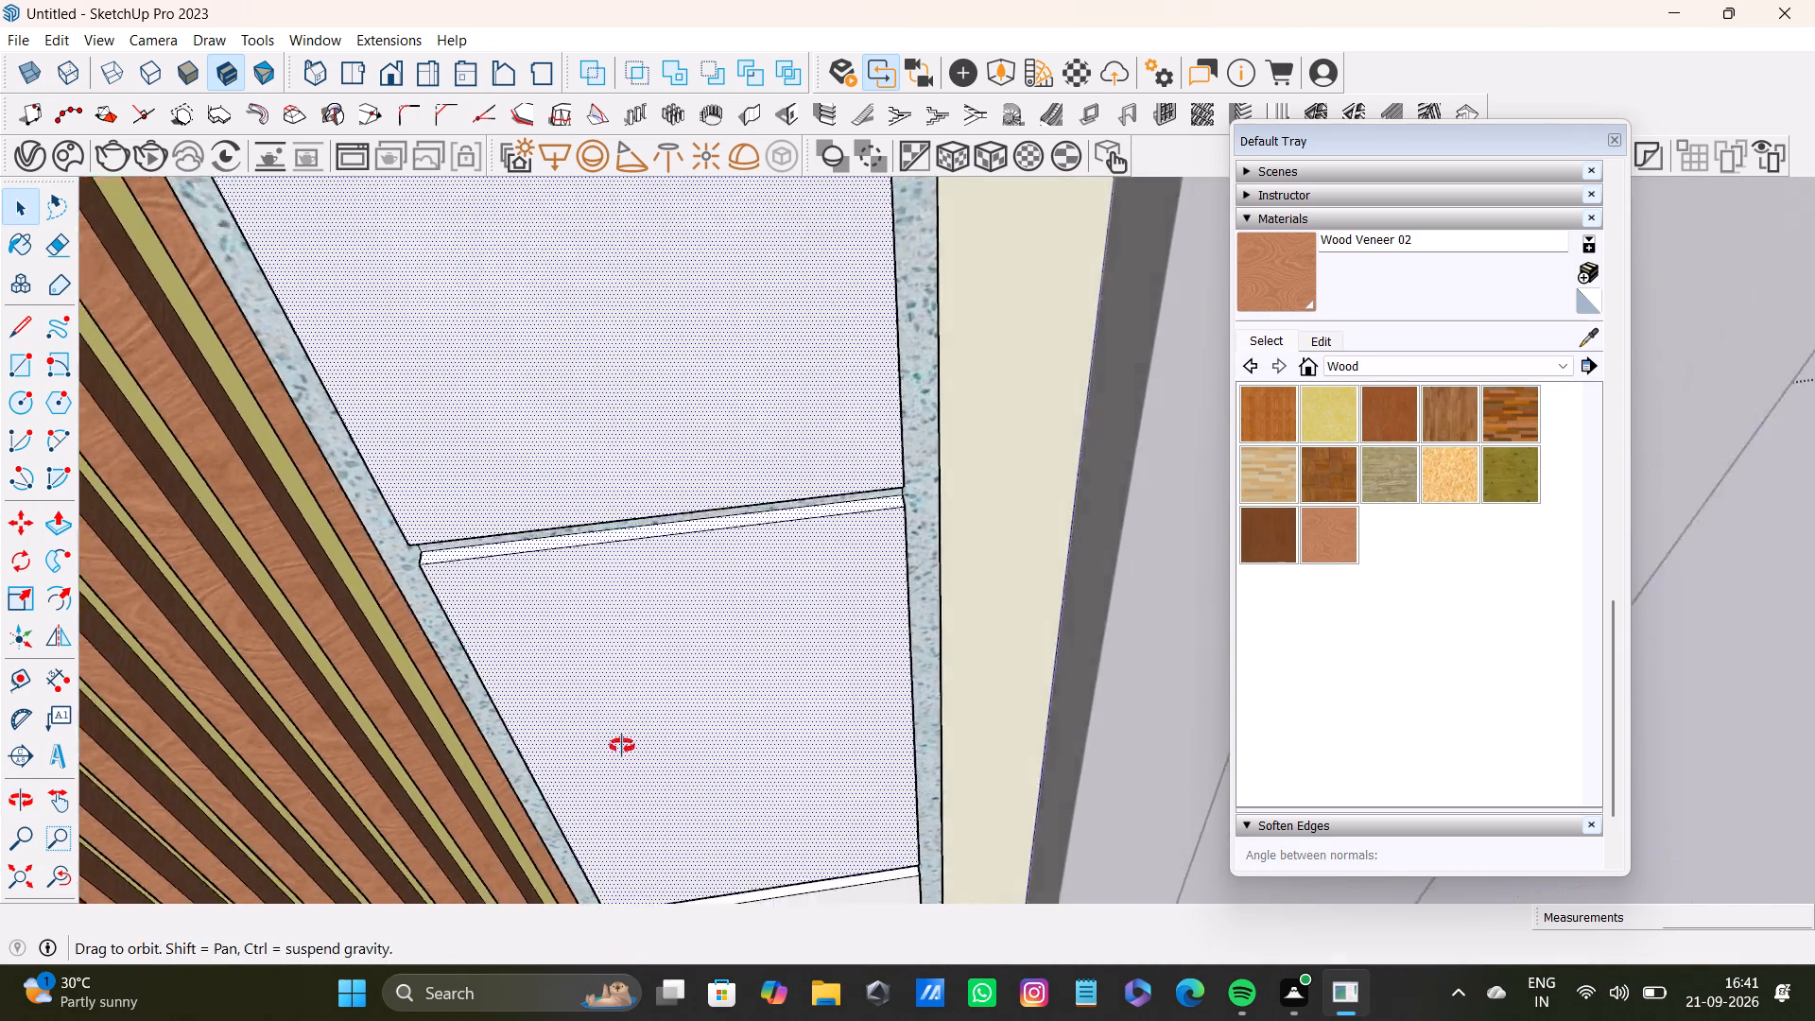
middle_click_drag(622, 746, 608, 750)
scroll(681, 653, "up", 10)
left_click(981, 476, "shift")
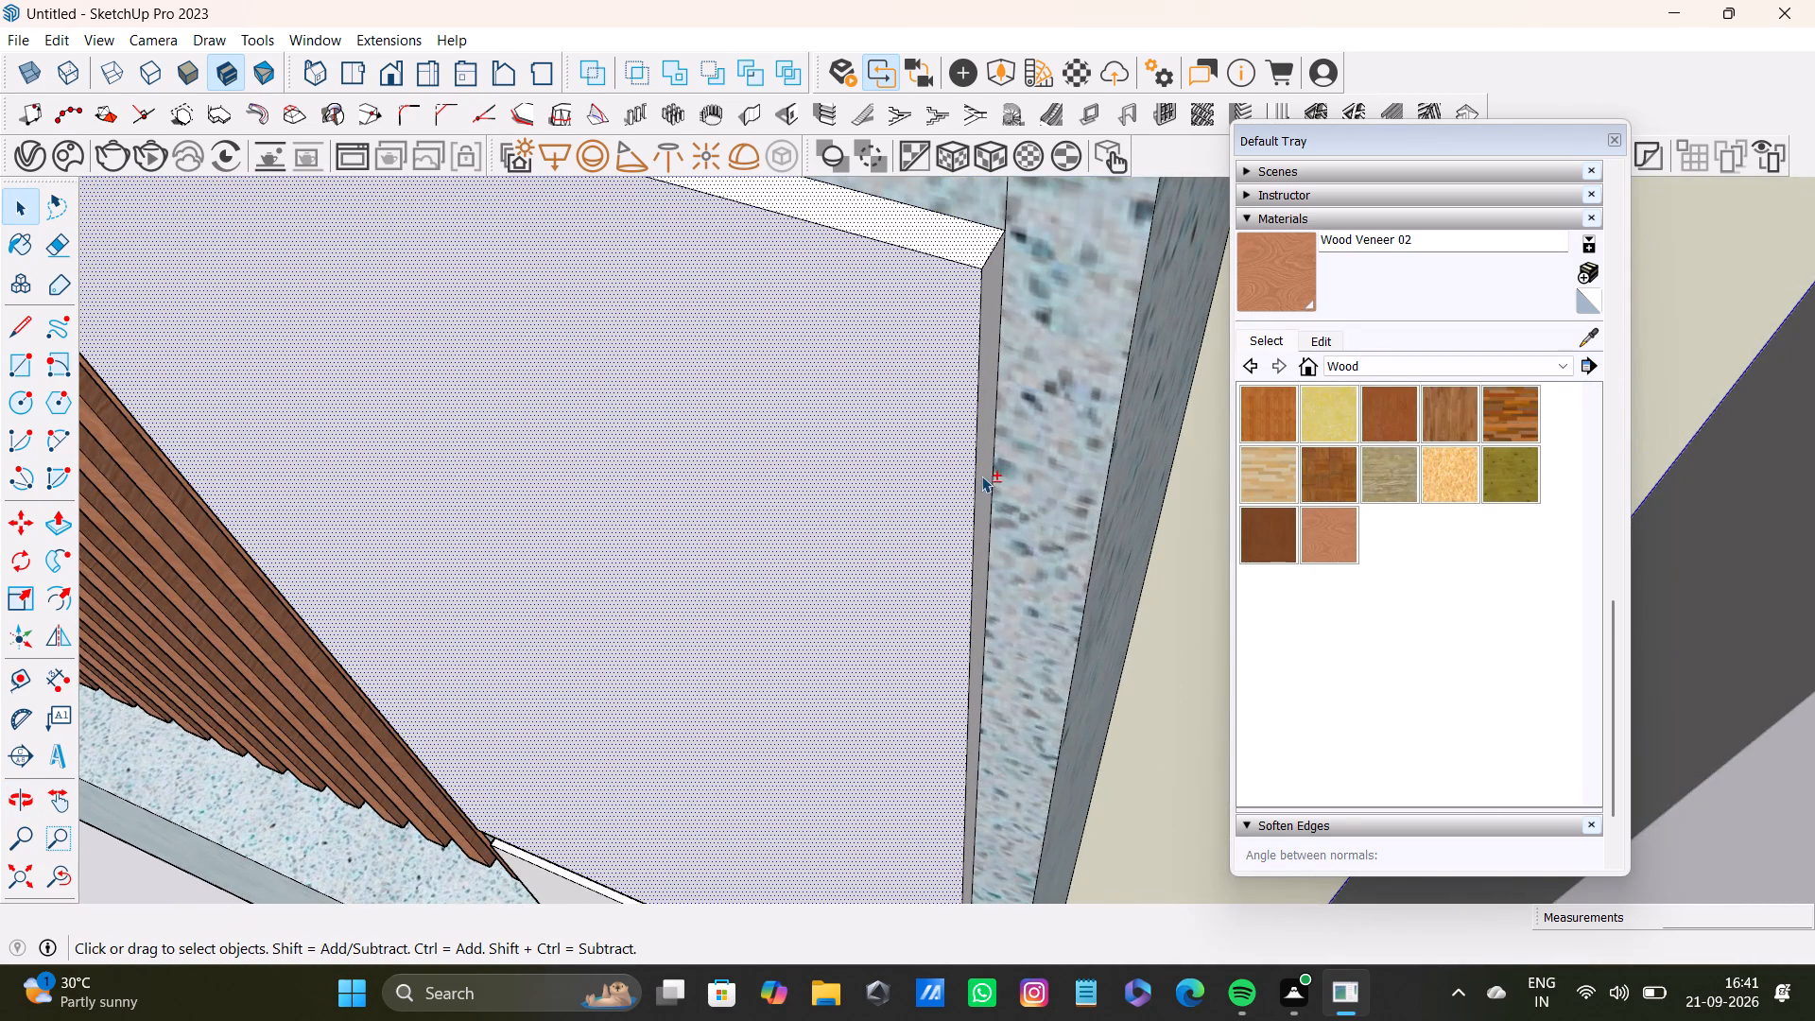
Add the front, thin top edge and outer edge faces of the fourth panel to the selection.
scroll(922, 561, "down", 7, "shift")
middle_click_drag(819, 654, 786, 404, "shift")
scroll(832, 669, "up", 4, "shift")
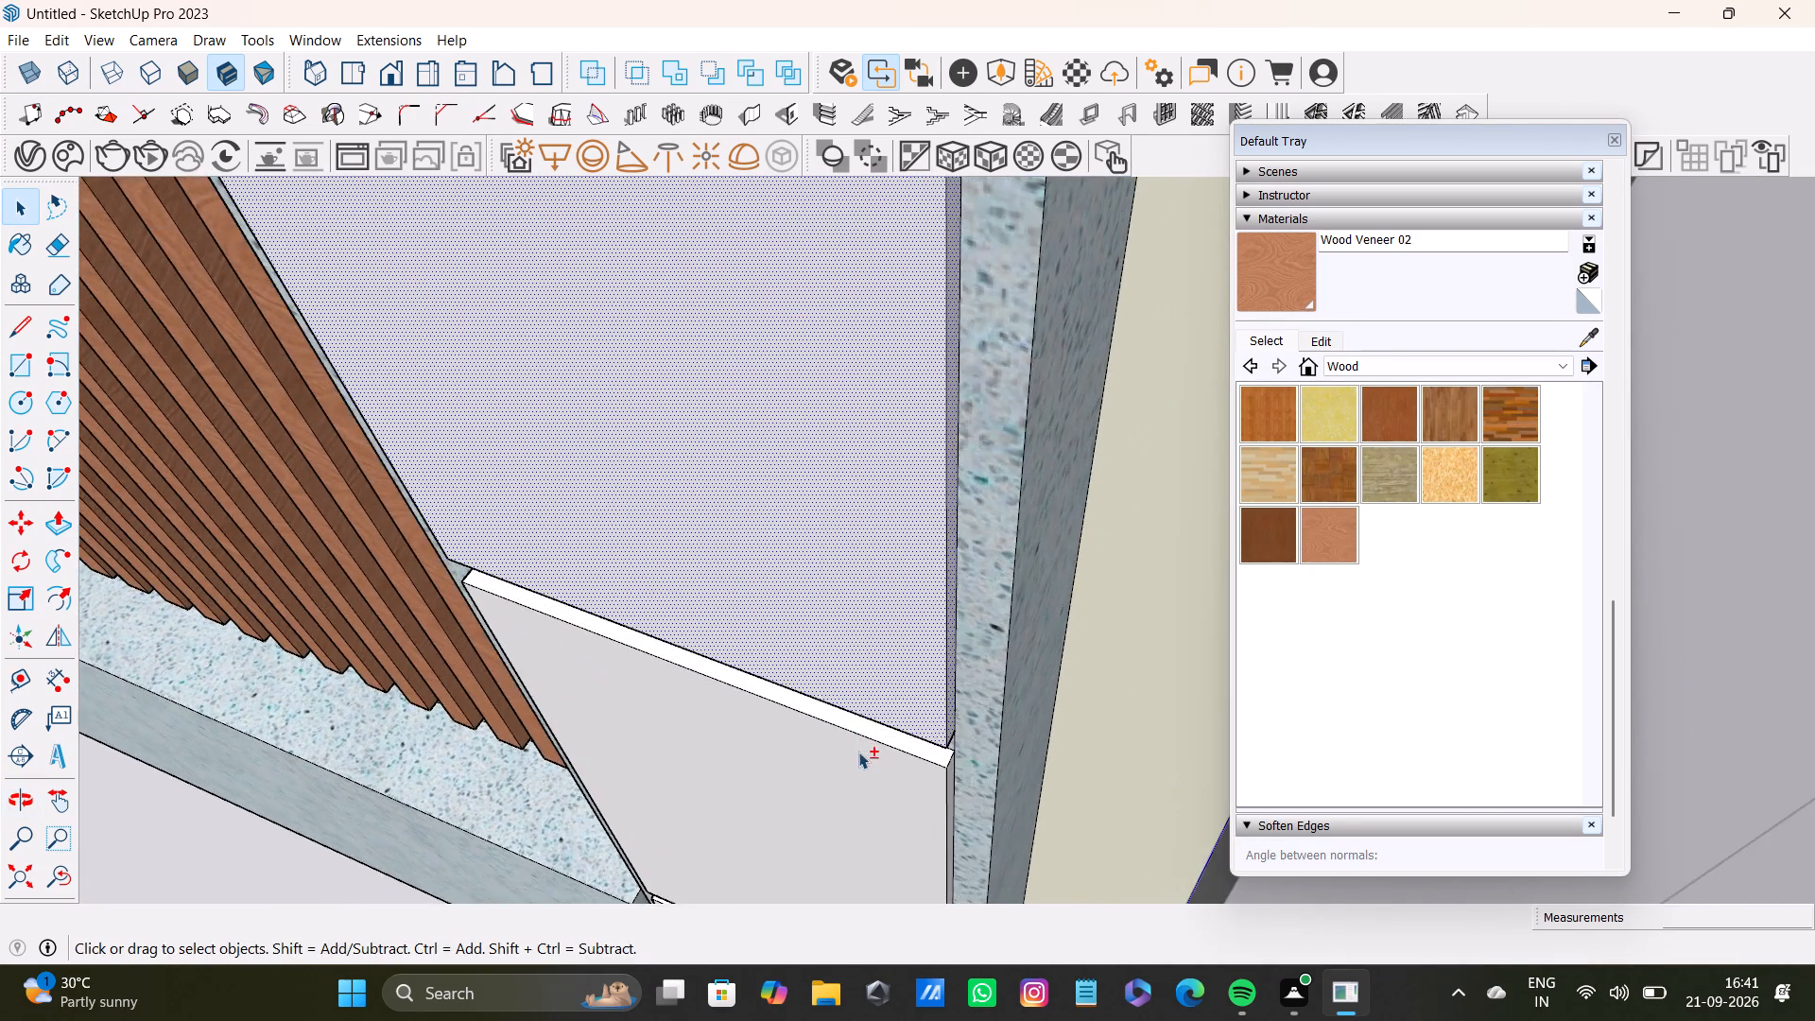
middle_click_drag(858, 752, 809, 492, "shift")
scroll(820, 496, "up", 11, "shift")
left_click(934, 510, "shift")
left_click(972, 562, "shift")
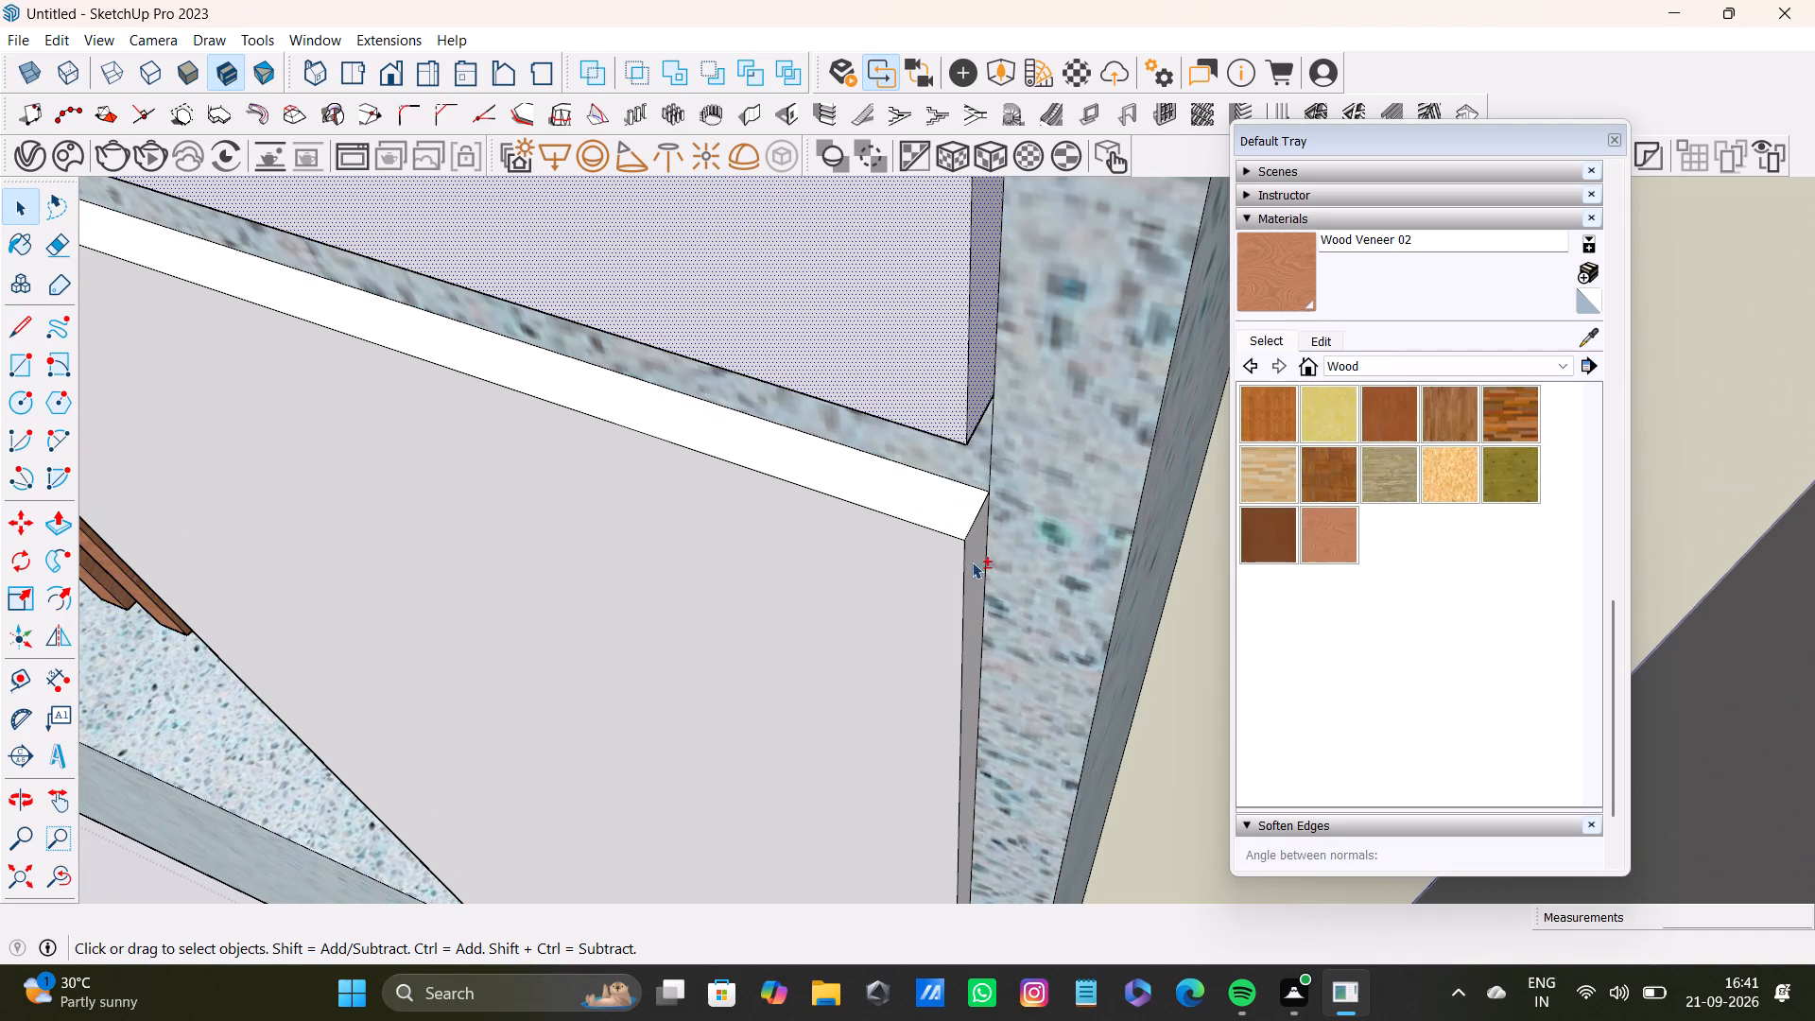
left_click(949, 510, "shift")
left_click(900, 576, "shift")
Add the slat-side edge face of the fourth panel to the selection.
scroll(891, 589, "down", 5, "shift")
middle_click_drag(528, 656, 952, 560)
scroll(894, 597, "down", 3)
middle_click_drag(825, 645, 1019, 455, "shift")
scroll(726, 546, "up", 4, "shift")
middle_click_drag(735, 523, 945, 465)
scroll(608, 471, "up", 7, "shift")
left_click(646, 538, "shift")
scroll(644, 541, "down", 2, "shift")
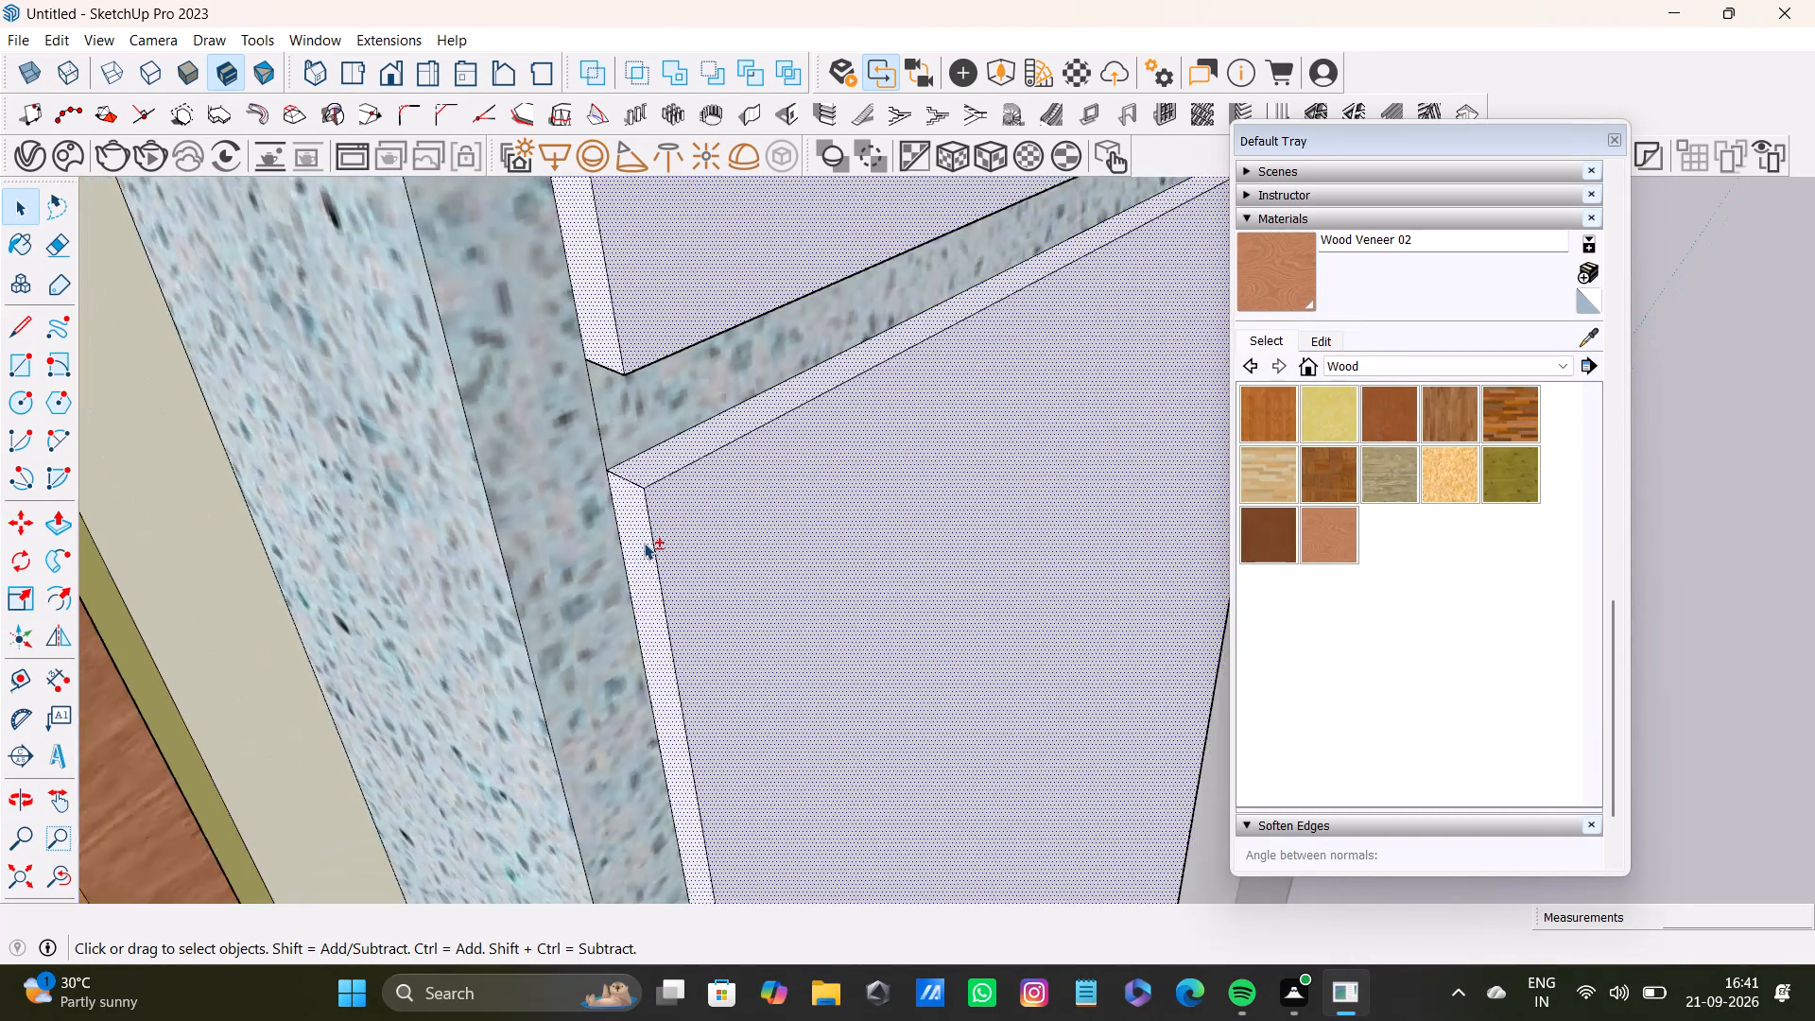
Add the front, thin top edge and slat-side edge faces of the bottom panel to the selection.
scroll(644, 543, "down", 6, "shift")
middle_click_drag(874, 716, 666, 312, "shift")
scroll(661, 301, "up", 1, "shift")
scroll(665, 369, "down", 3, "shift")
middle_click_drag(707, 536, 666, 311, "shift")
scroll(813, 572, "up", 3, "shift")
middle_click_drag(776, 640, 751, 453, "shift")
scroll(715, 505, "up", 3, "shift")
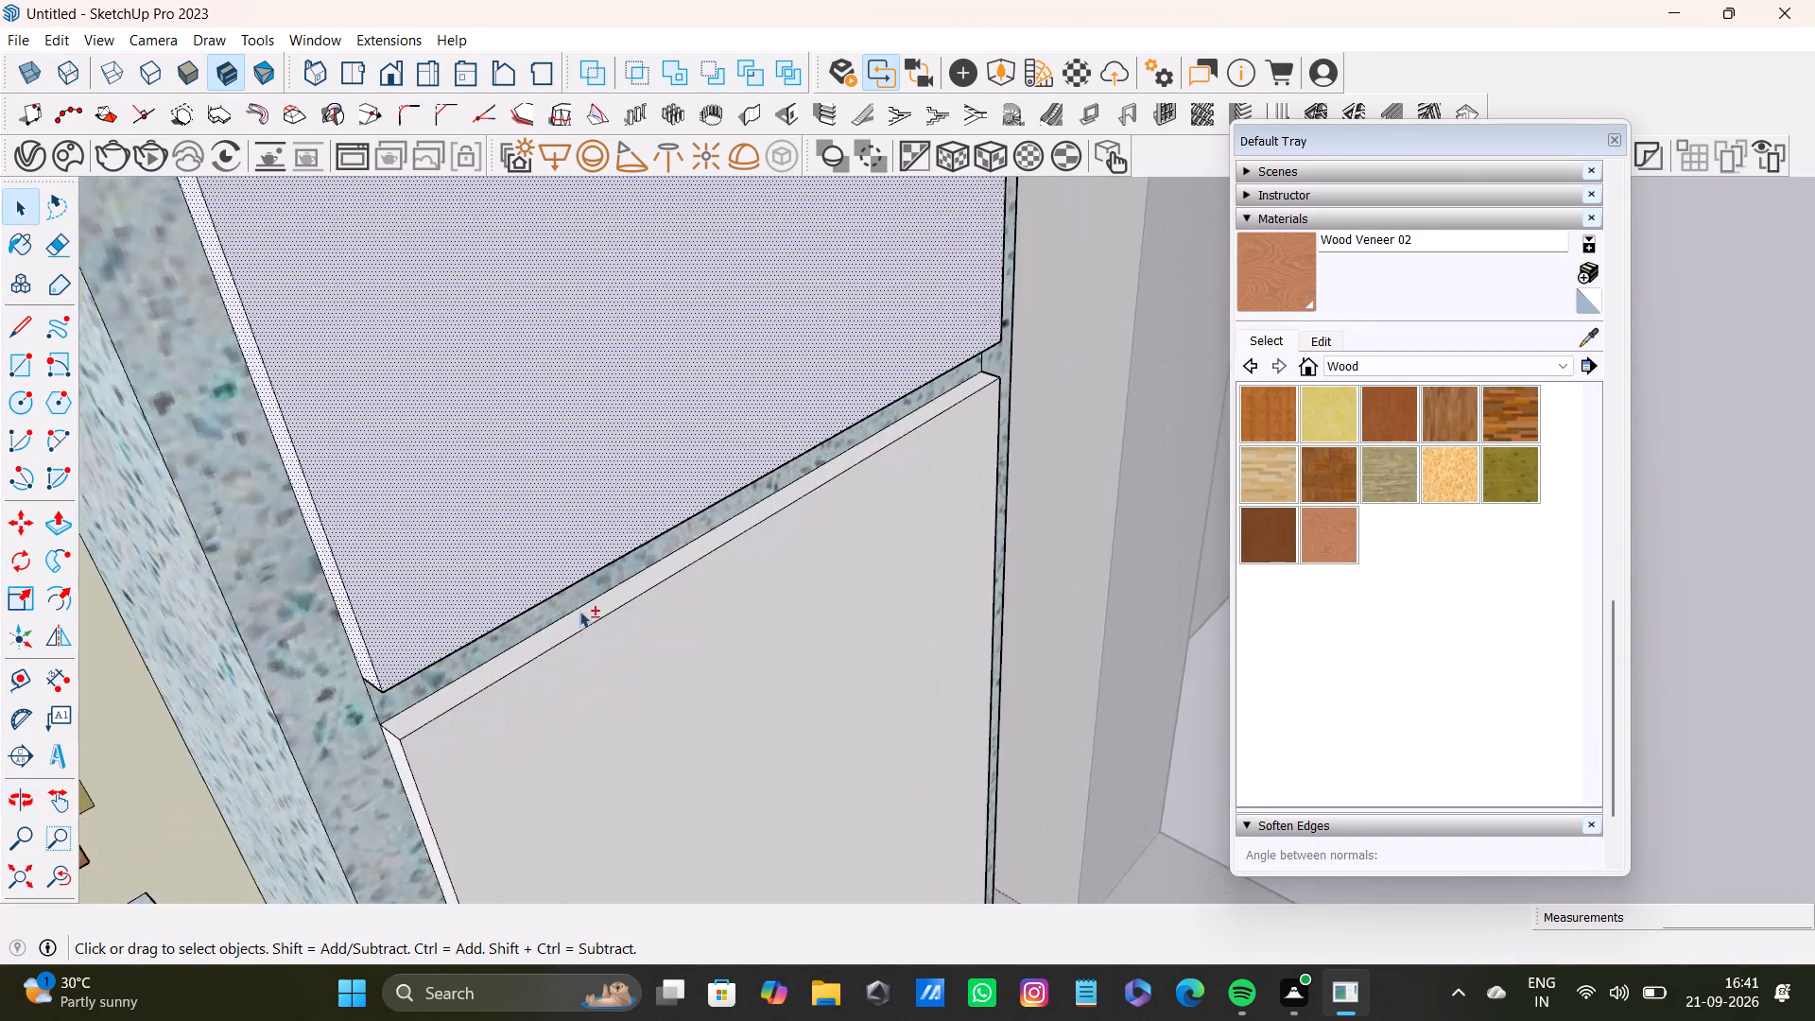
scroll(579, 611, "up", 7, "shift")
middle_click_drag(540, 655, 582, 482, "shift")
scroll(343, 630, "up", 2, "shift")
left_click(354, 597, "shift")
left_click(389, 650, "shift")
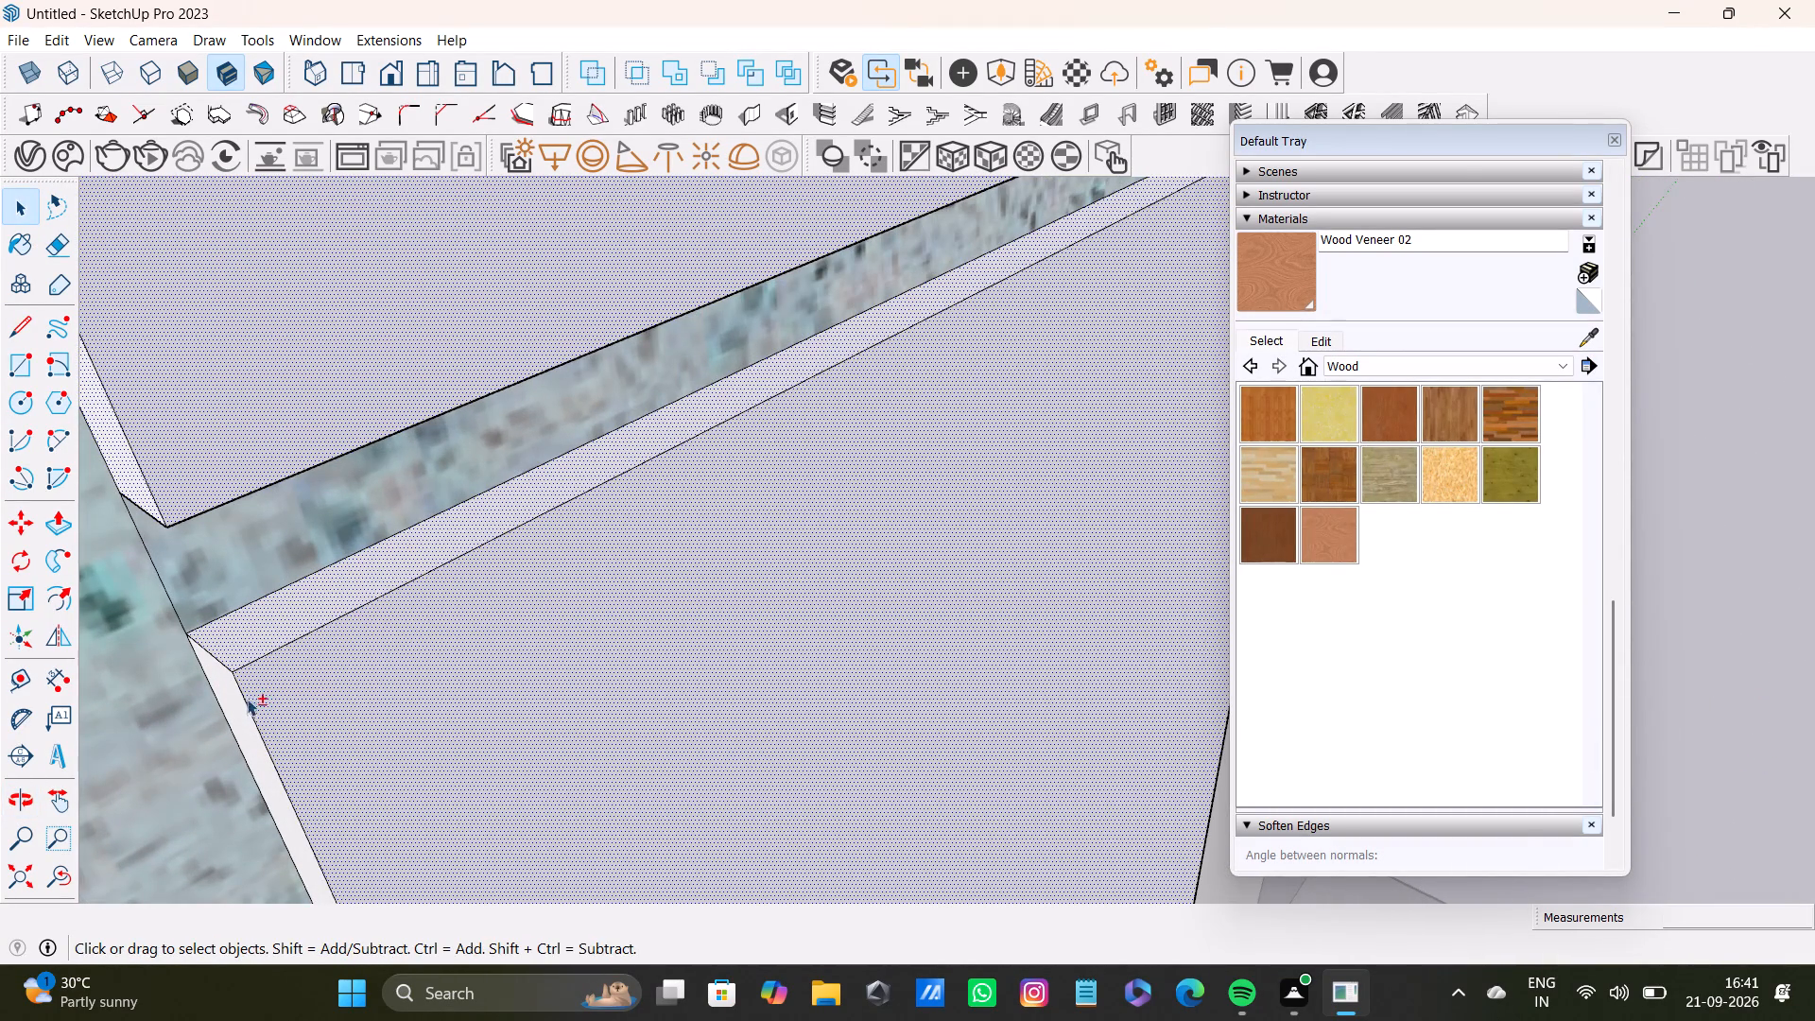
left_click(238, 704, "shift")
Add the outer edge face of the bottom panel to the selection.
scroll(254, 705, "down", 4, "shift")
middle_click_drag(799, 676, 441, 684)
scroll(997, 529, "down", 3)
middle_click_drag(958, 536, 527, 545, "shift")
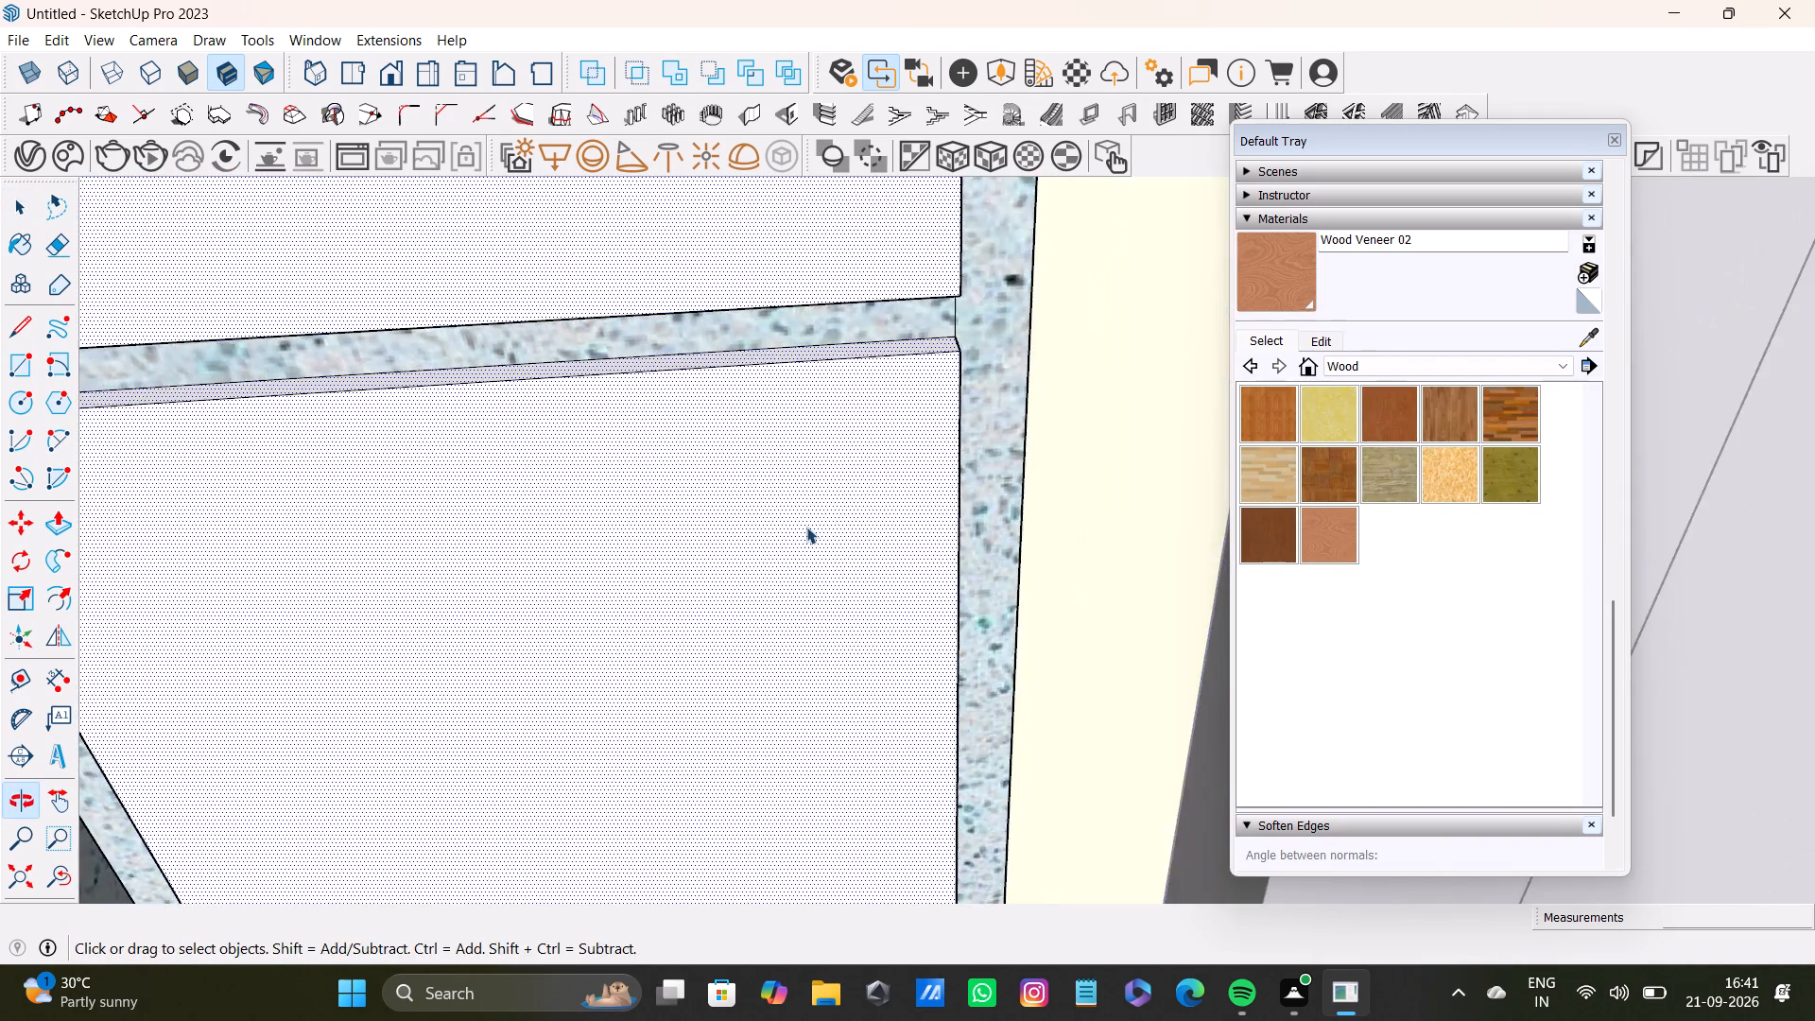
middle_click_drag(806, 527, 527, 575)
scroll(804, 490, "up", 4)
middle_click_drag(990, 385, 811, 383, "shift")
scroll(857, 361, "up", 3, "shift")
left_click(857, 358, "shift")
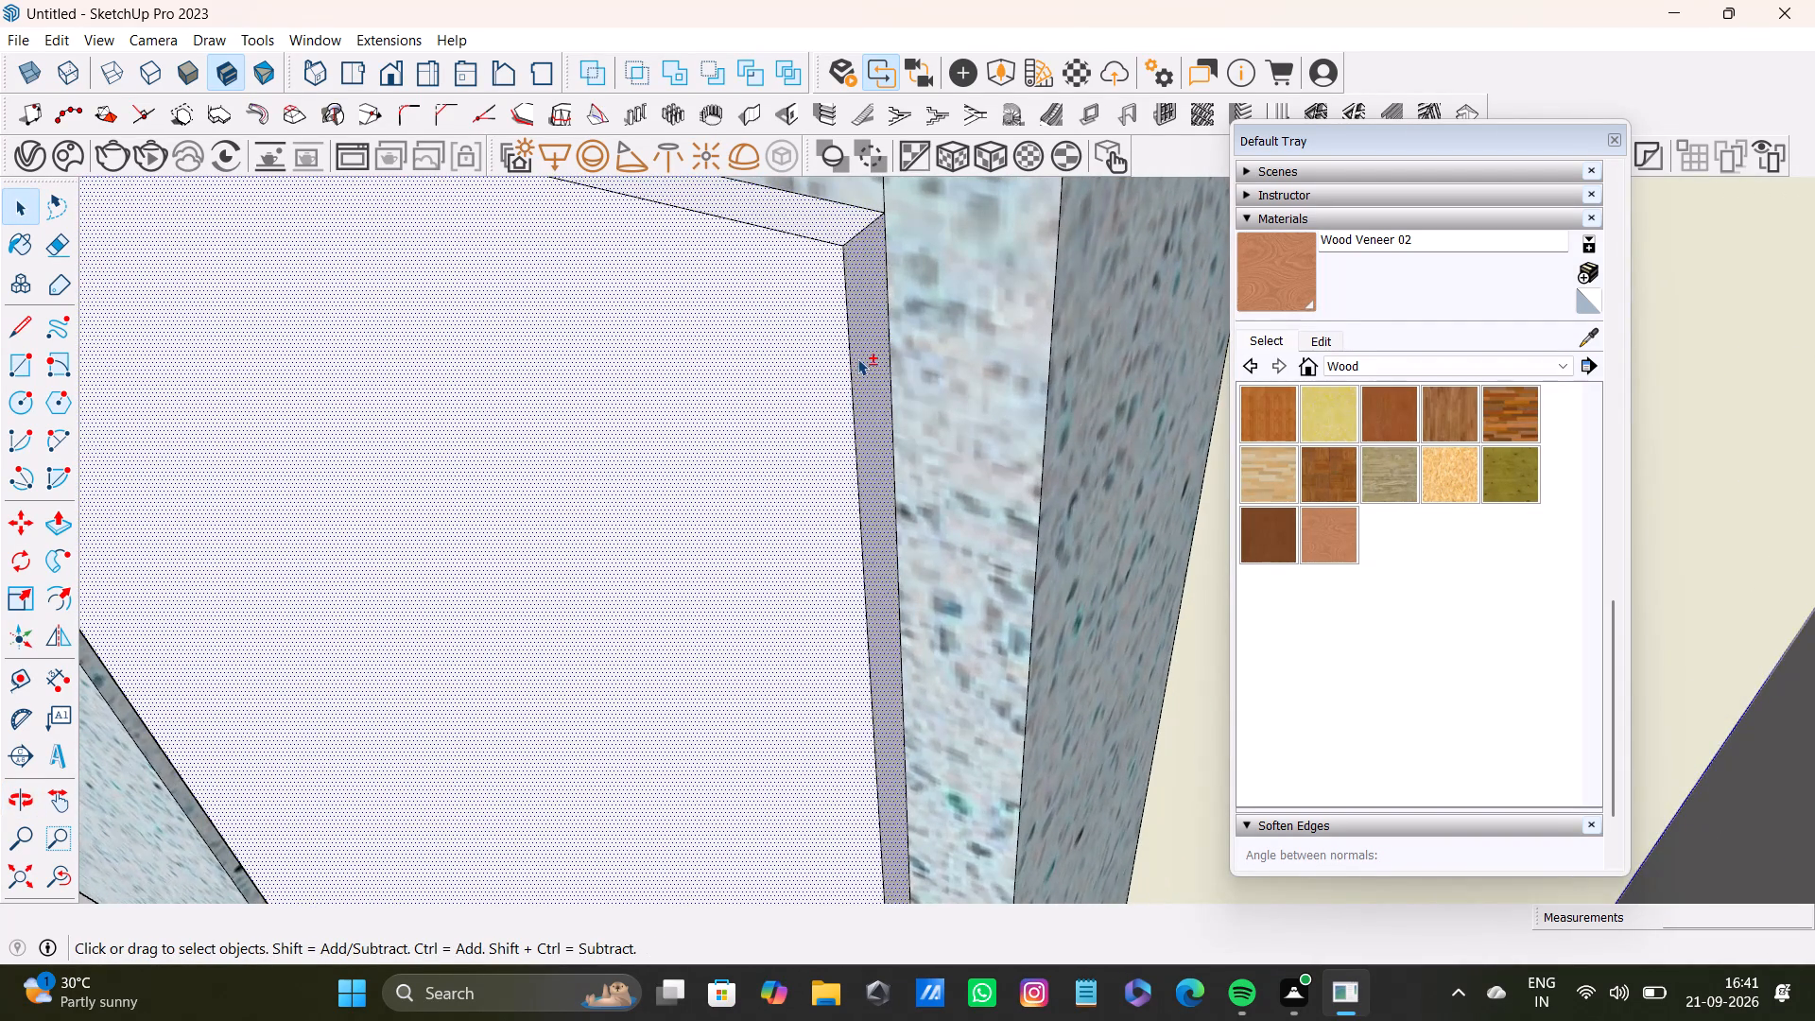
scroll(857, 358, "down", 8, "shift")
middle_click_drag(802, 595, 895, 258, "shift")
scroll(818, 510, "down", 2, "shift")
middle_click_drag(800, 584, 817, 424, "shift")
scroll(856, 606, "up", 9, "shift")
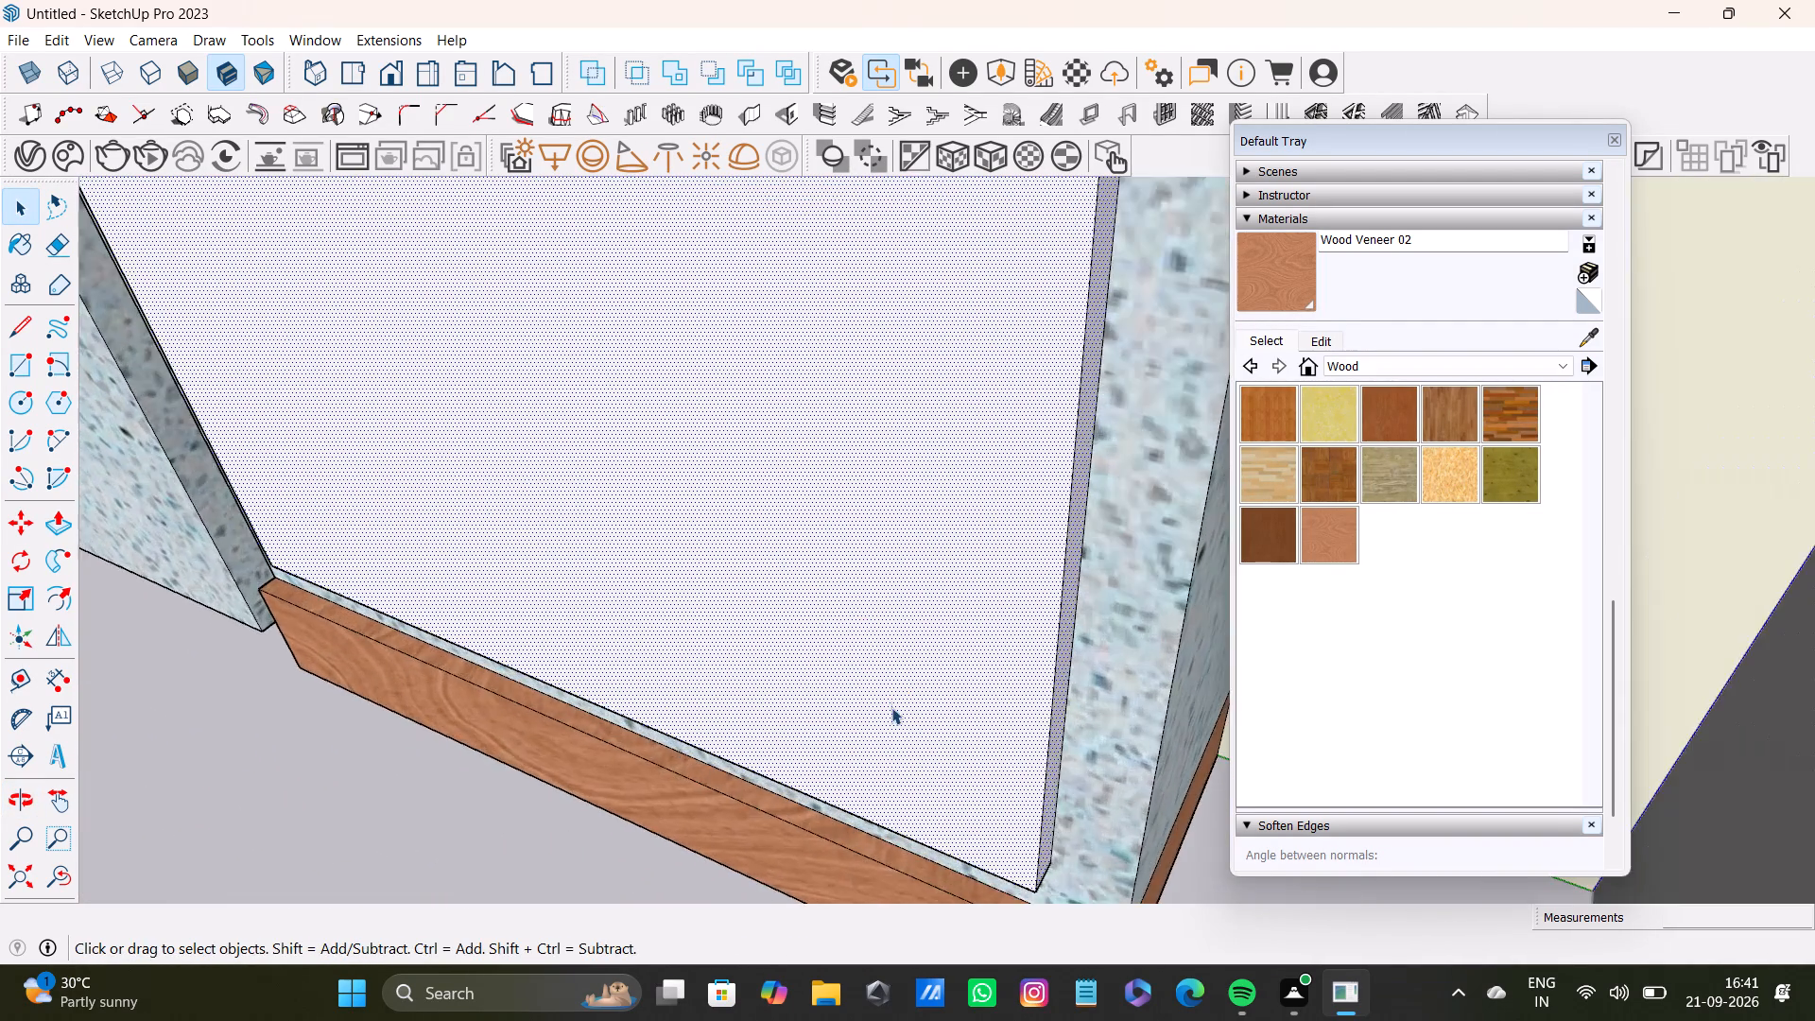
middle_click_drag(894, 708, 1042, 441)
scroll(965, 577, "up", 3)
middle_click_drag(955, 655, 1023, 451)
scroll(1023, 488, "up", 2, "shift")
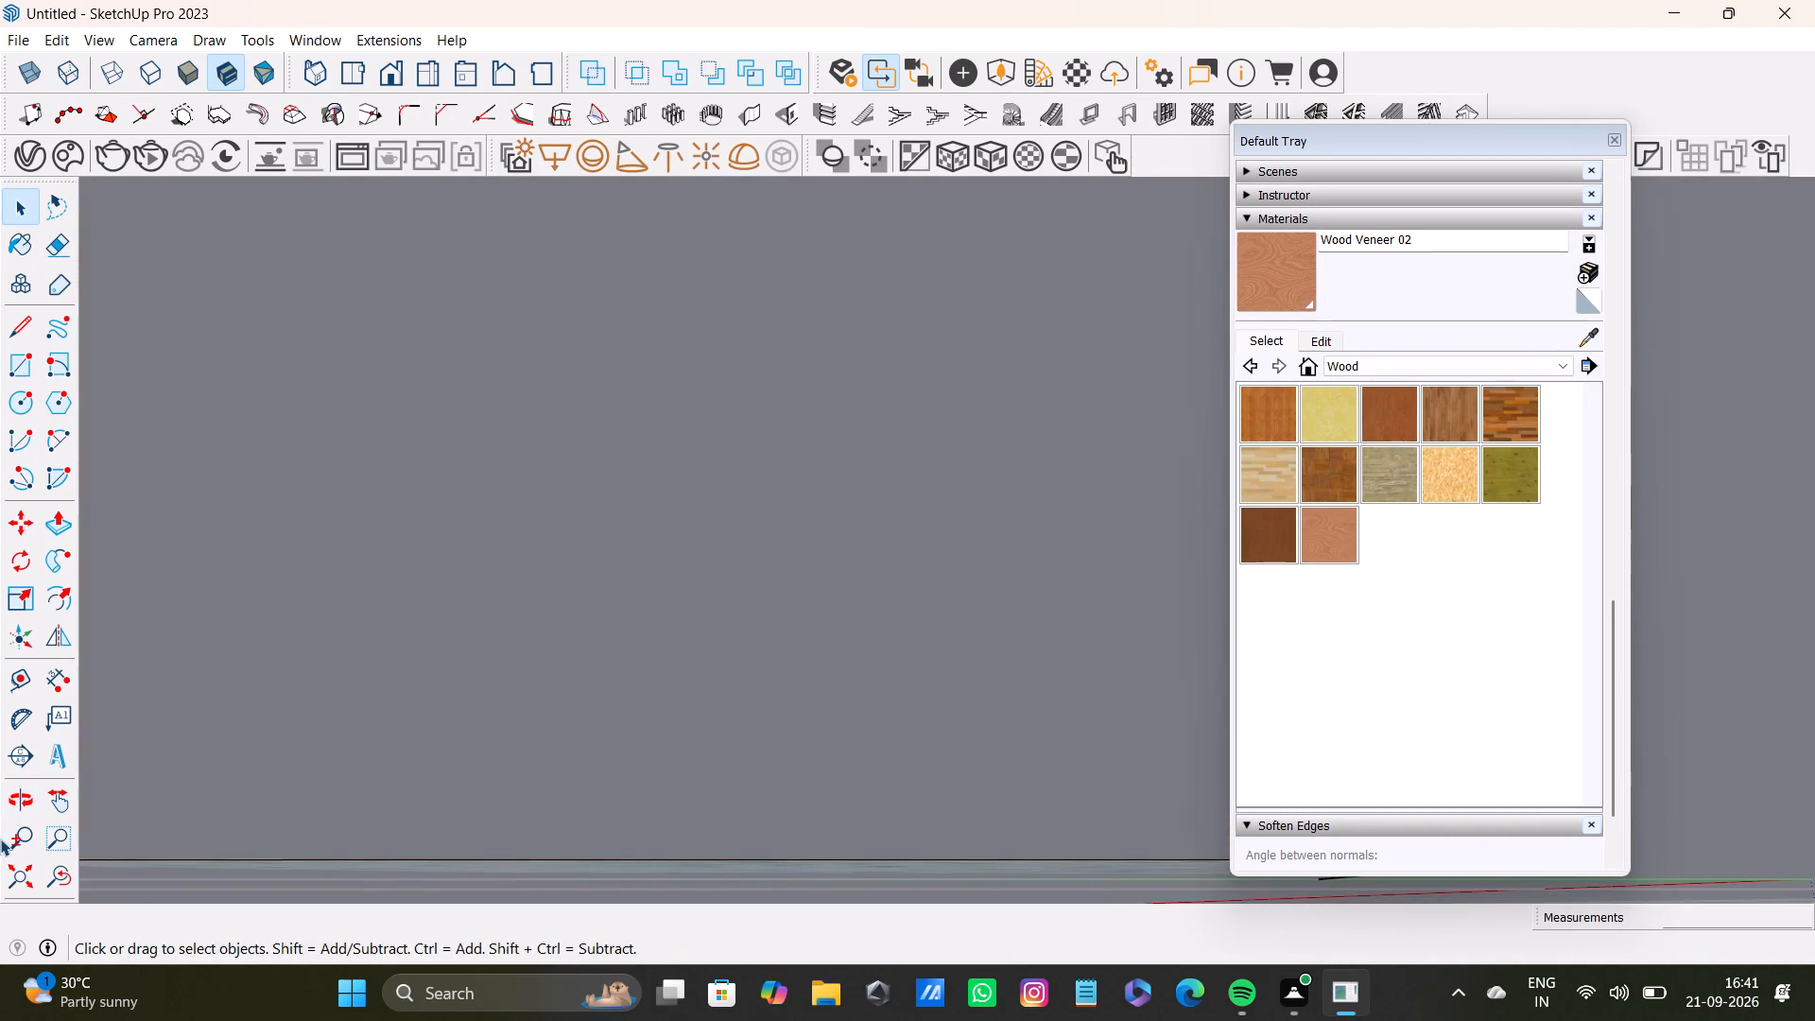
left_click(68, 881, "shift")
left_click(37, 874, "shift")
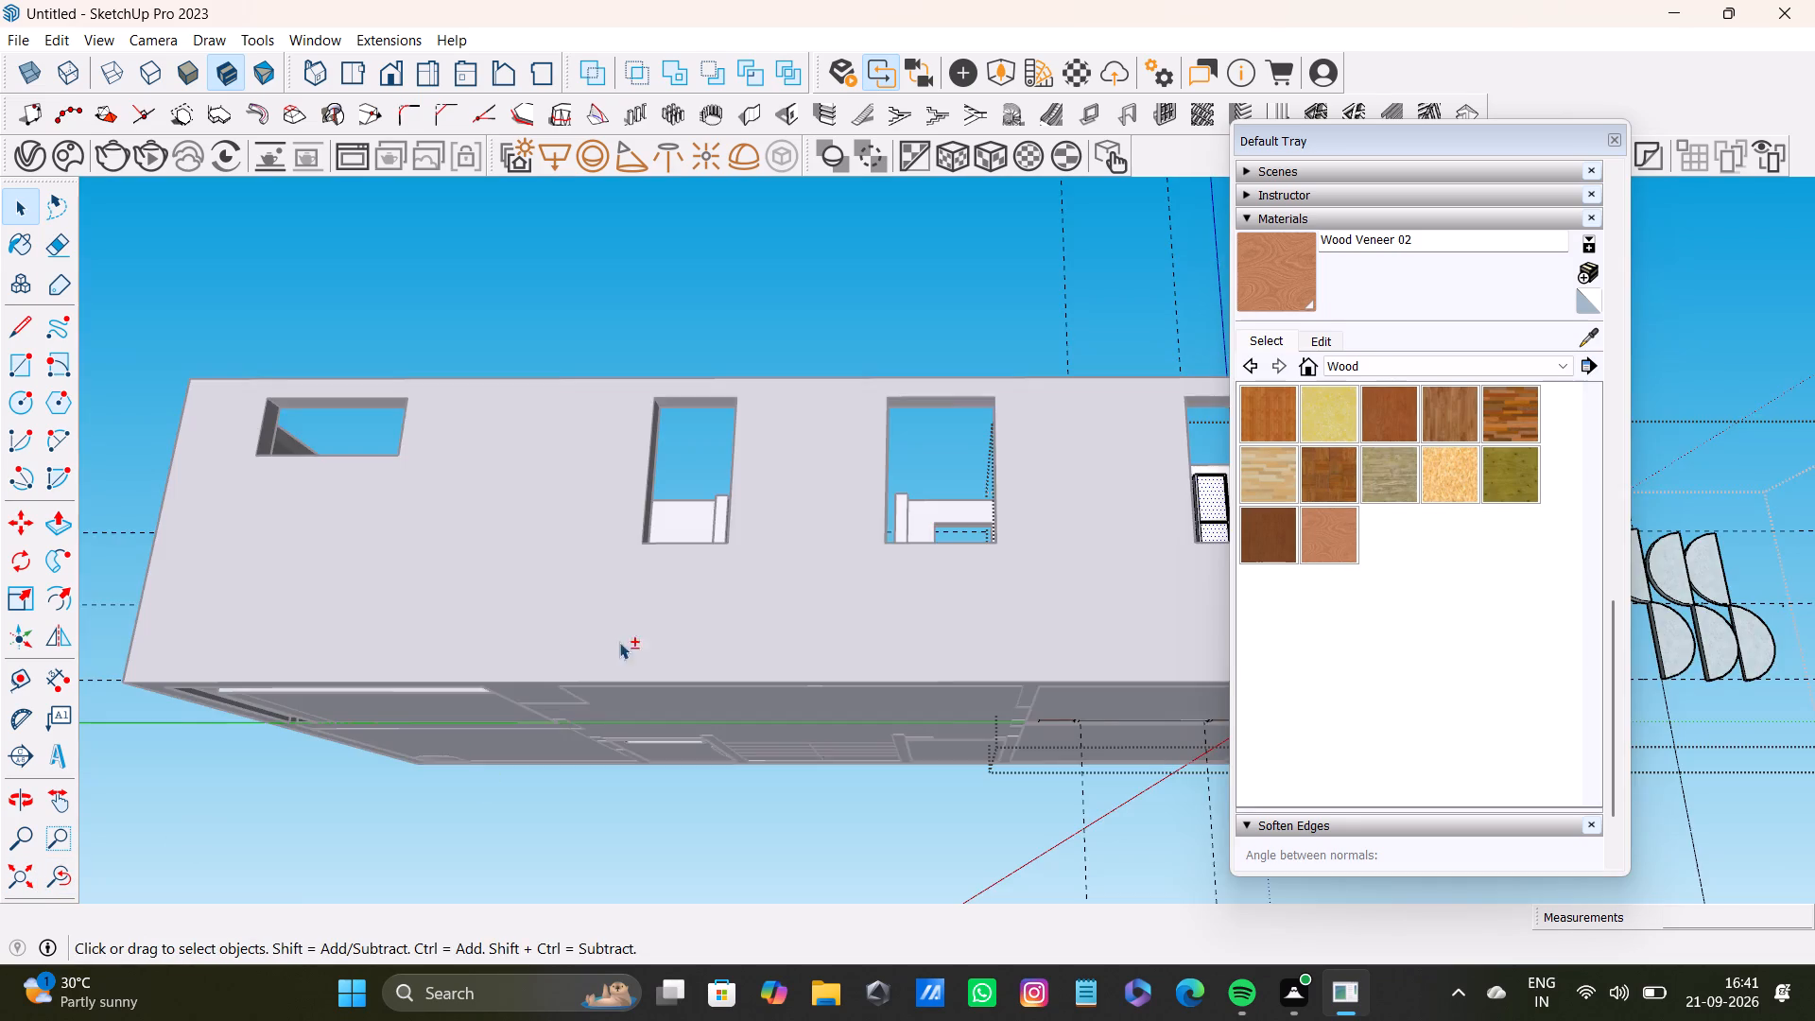
Add the thin underside face of the unit's bottom panel, just above the wooden plinth, to the selection.
scroll(655, 609, "up", 4, "shift")
middle_click_drag(728, 517, 235, 675, "shift")
middle_click_drag(596, 615, 696, 903)
scroll(869, 564, "up", 3)
middle_click_drag(856, 522, 807, 672, "shift")
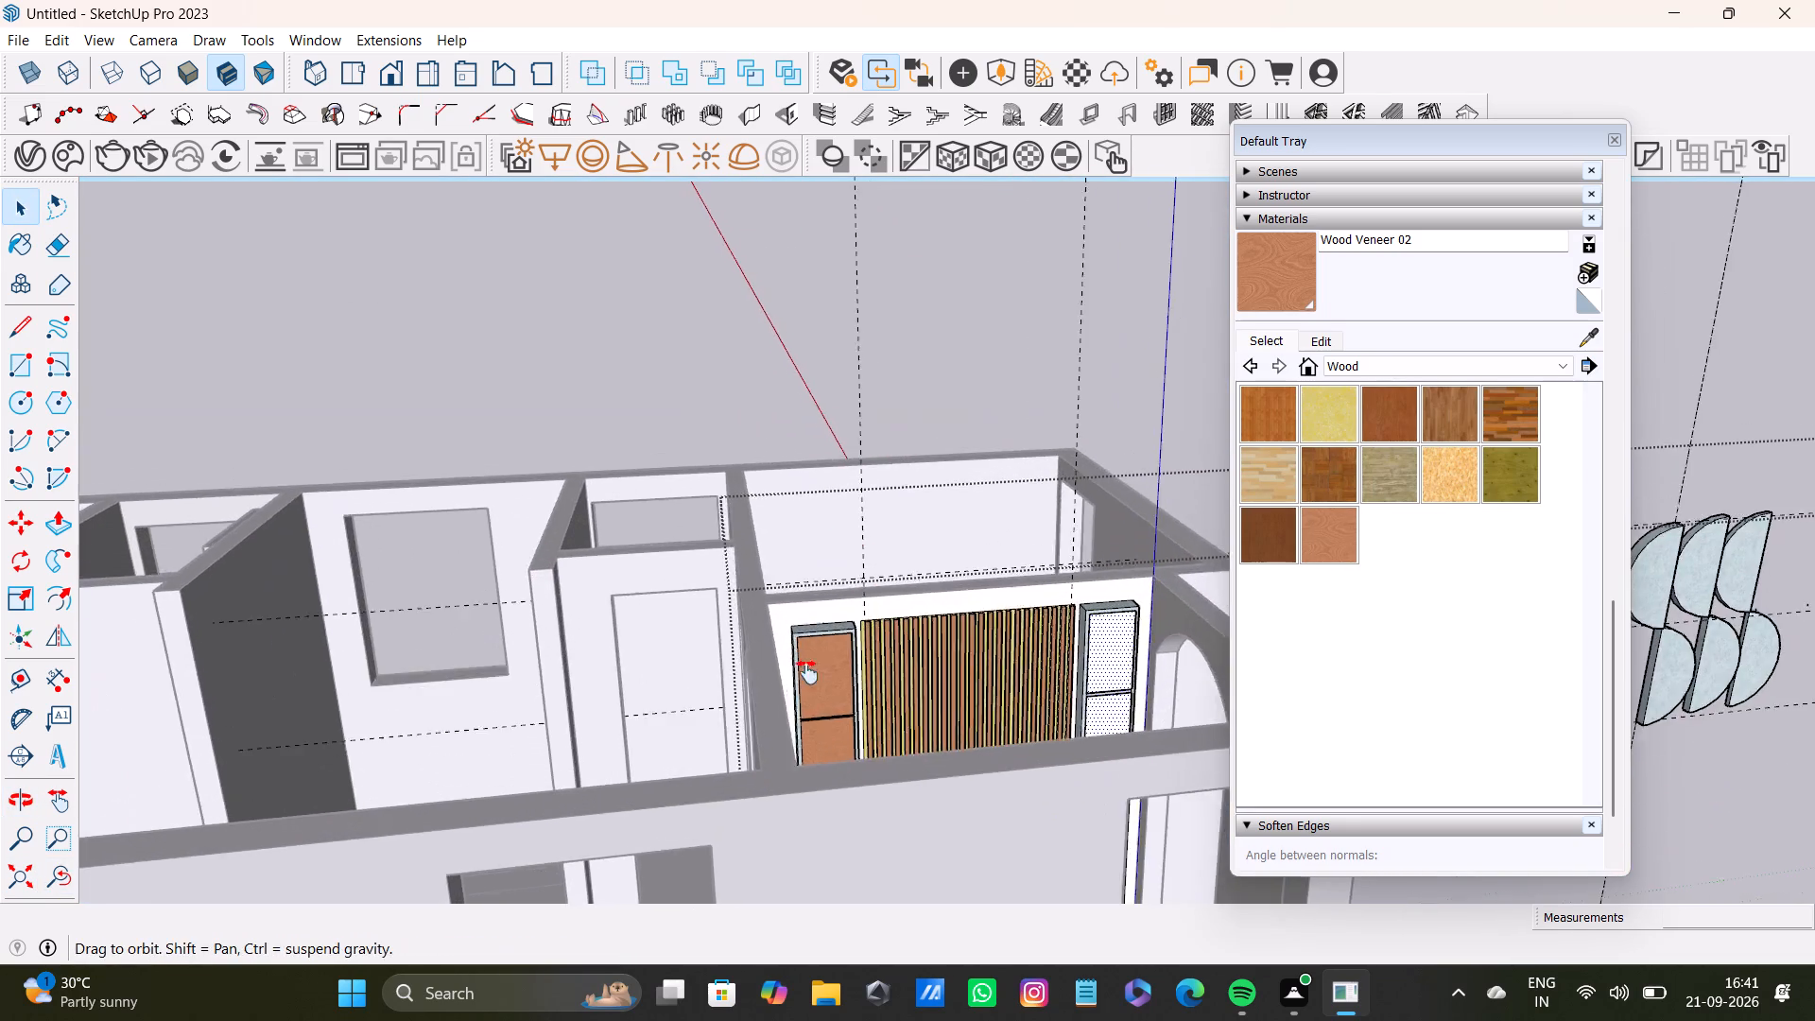
middle_click_drag(807, 672, 848, 846, "shift")
scroll(876, 853, "up", 3)
middle_click_drag(870, 857, 762, 543, "shift")
scroll(761, 556, "up", 3)
middle_click_drag(761, 556, 788, 749)
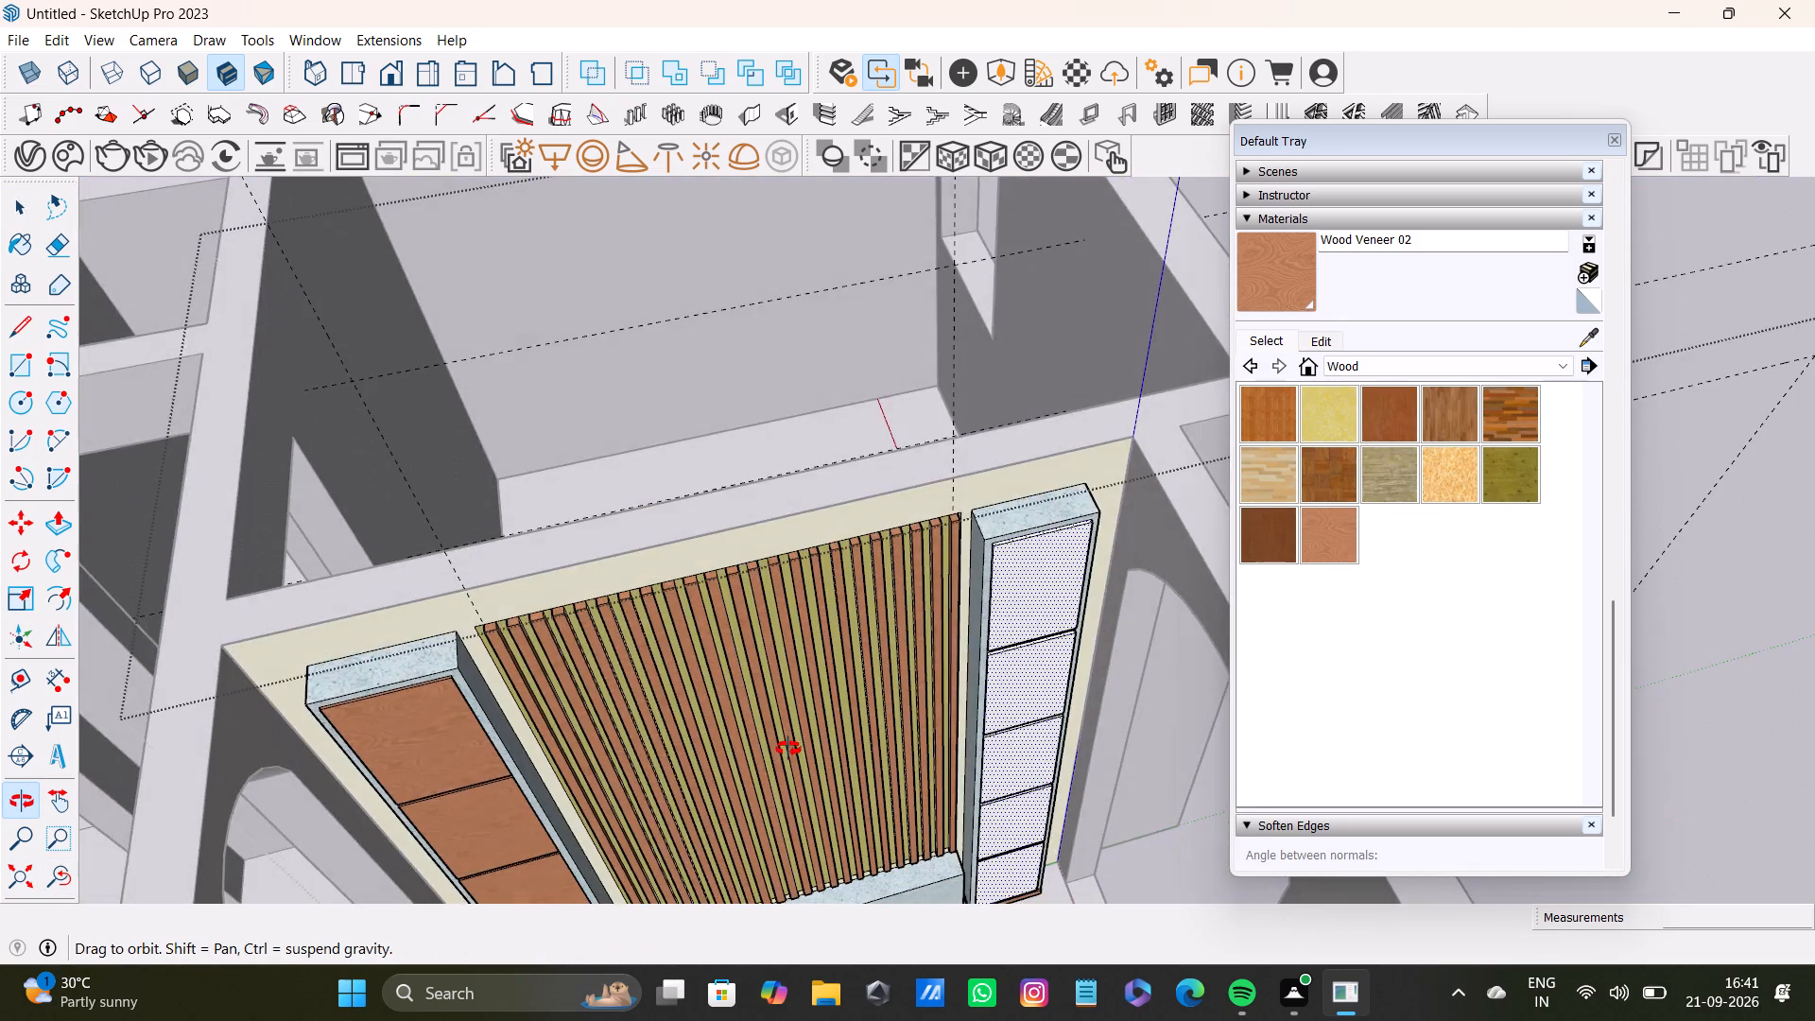
middle_click_drag(788, 749, 711, 599)
scroll(711, 599, "up", 7, "shift")
middle_click_drag(812, 822, 751, 683)
scroll(763, 656, "up", 3)
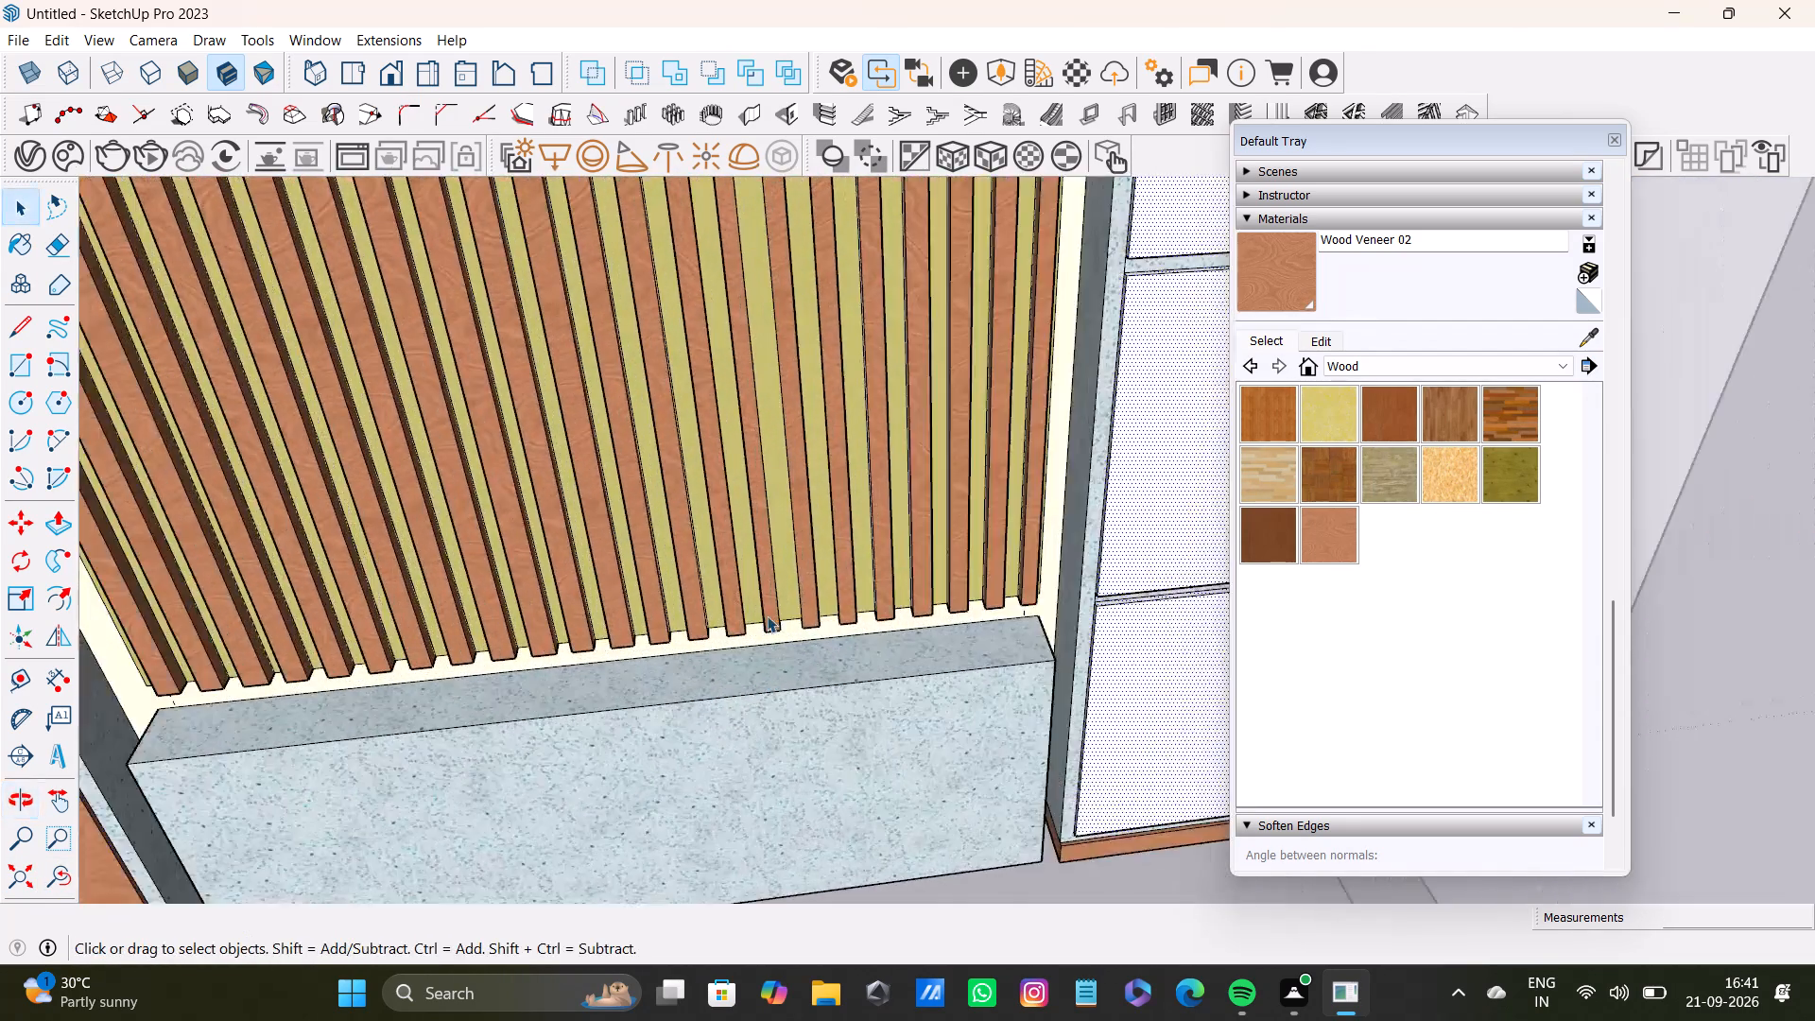
scroll(767, 615, "up", 6)
scroll(851, 676, "down", 5)
middle_click_drag(907, 624, 624, 629, "shift")
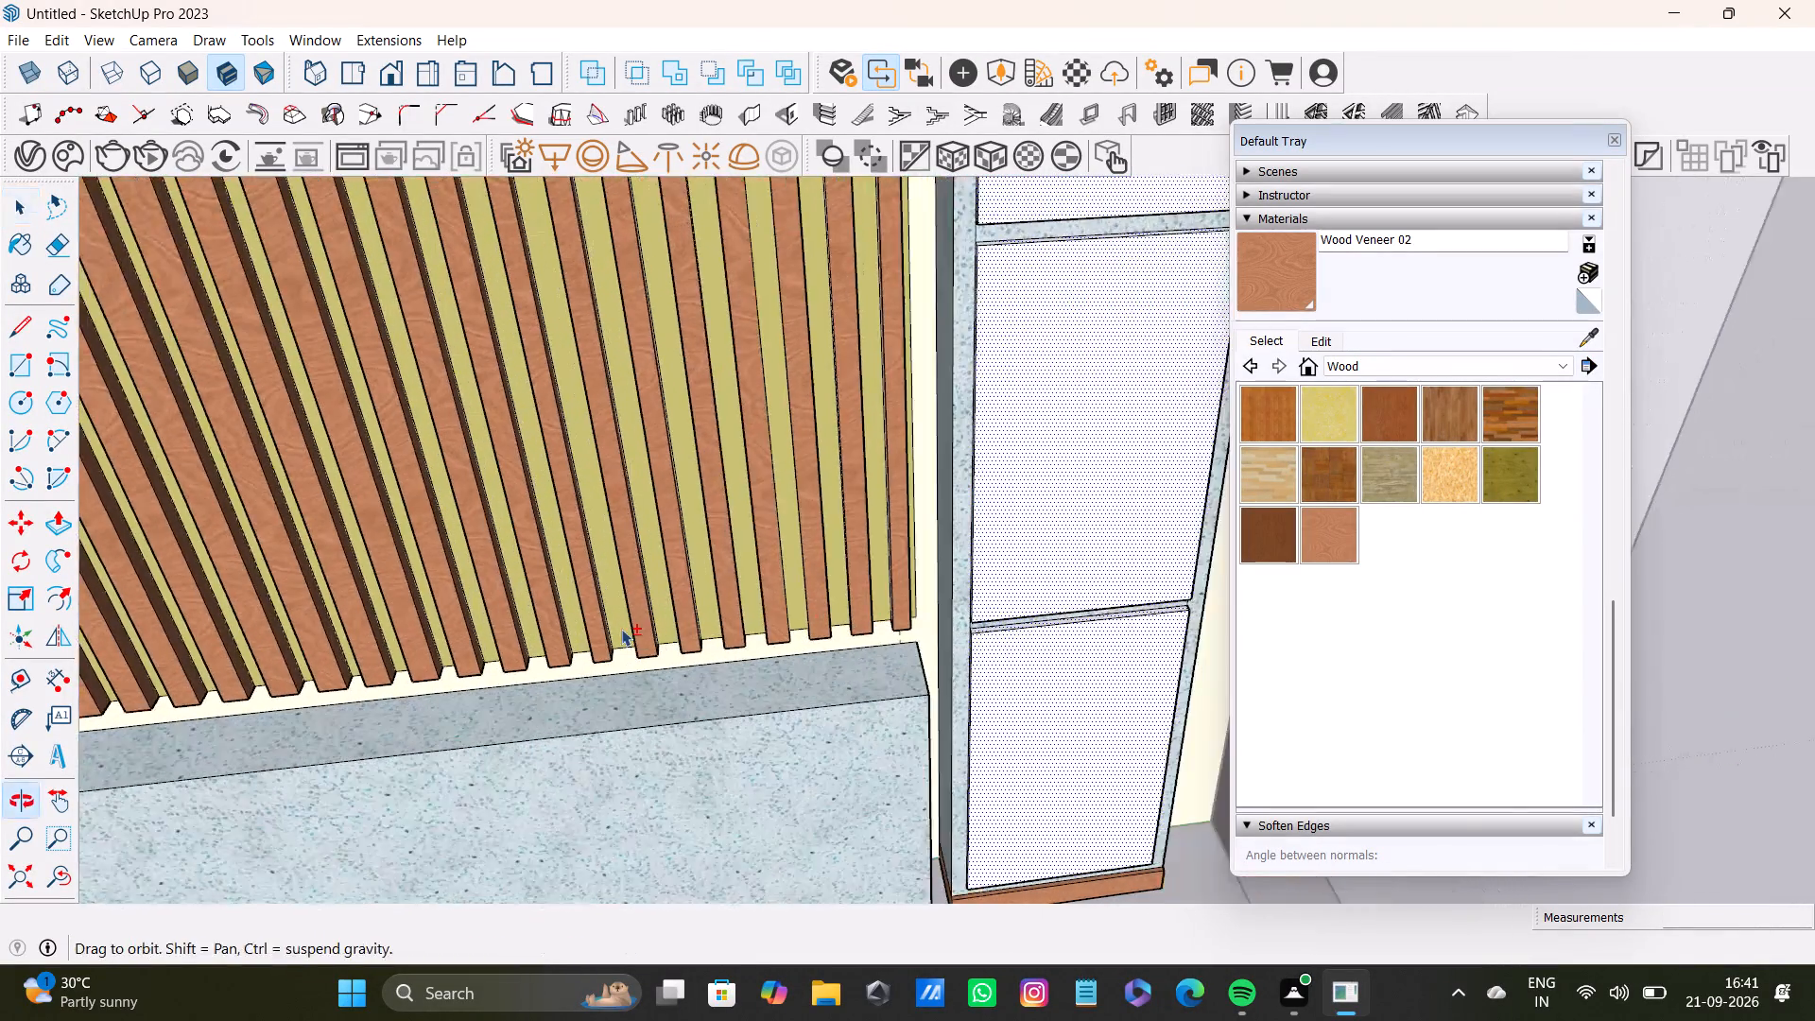
scroll(873, 687, "up", 6, "shift")
middle_click_drag(975, 710, 856, 460, "shift")
scroll(873, 538, "up", 8, "shift")
middle_click_drag(932, 757, 788, 341, "shift")
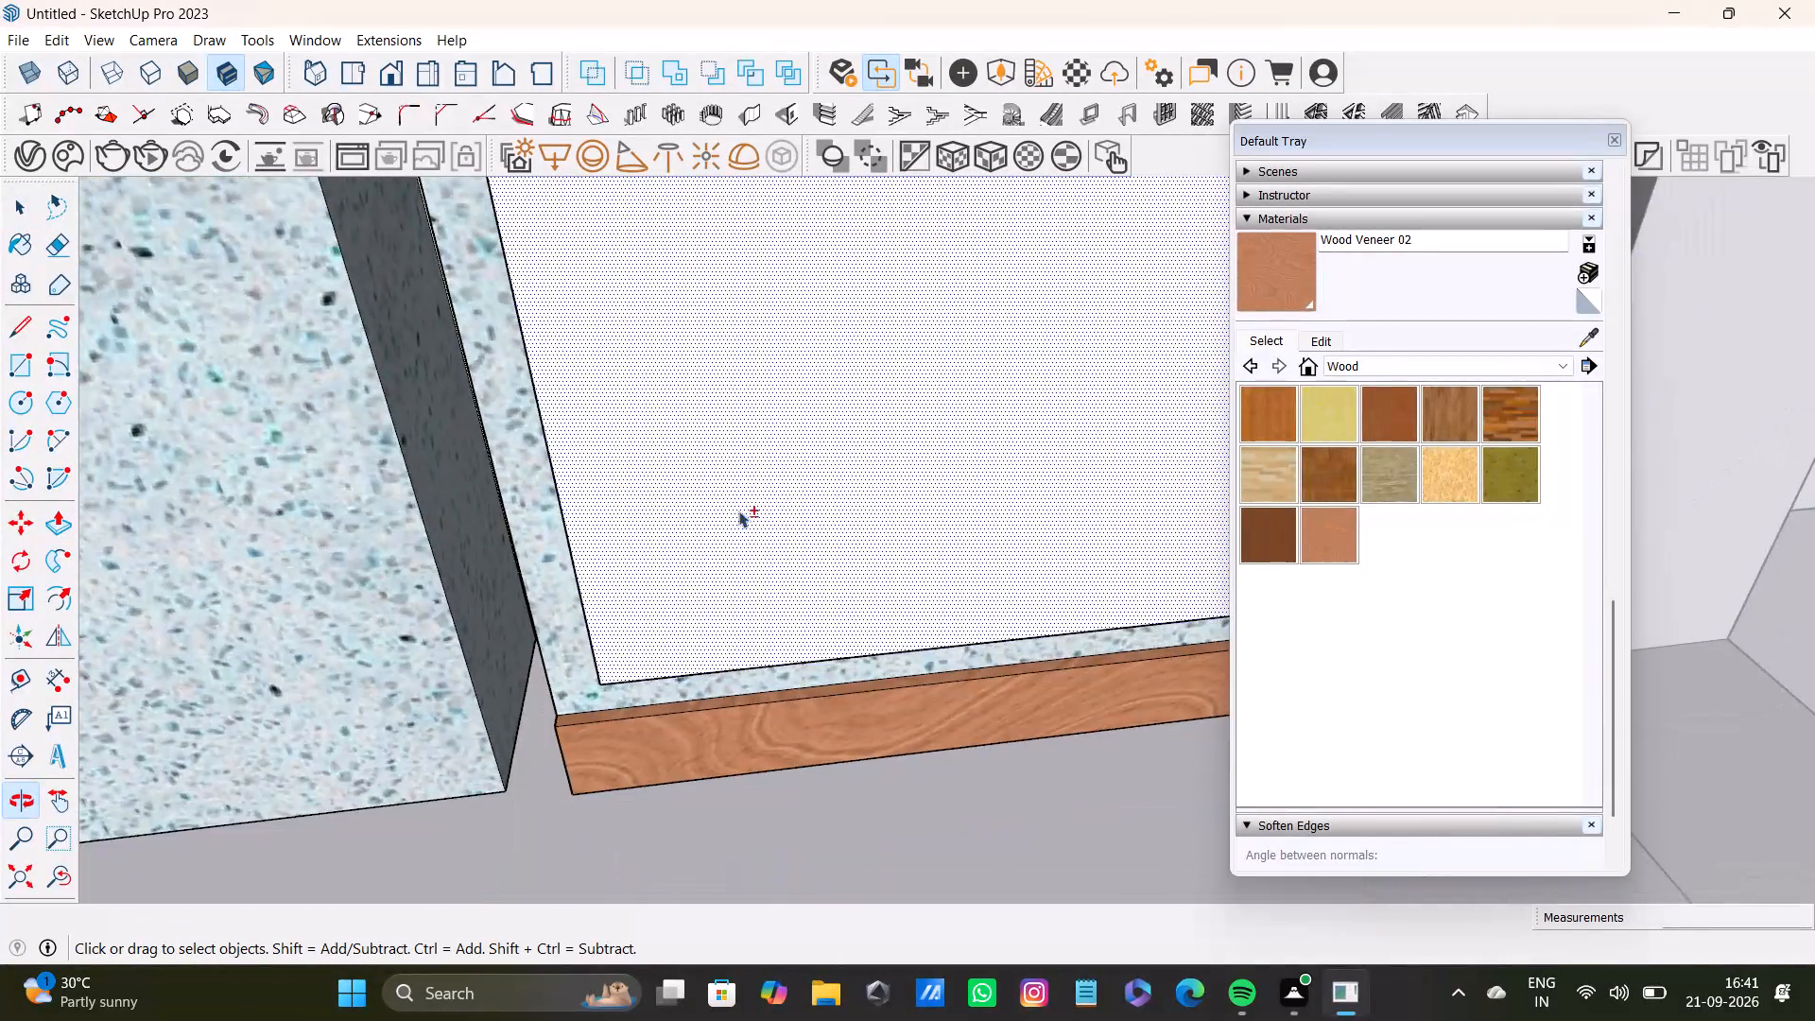
scroll(725, 531, "up", 4, "shift")
middle_click_drag(714, 664, 686, 459)
scroll(563, 458, "up", 8)
middle_click_drag(565, 533, 573, 512)
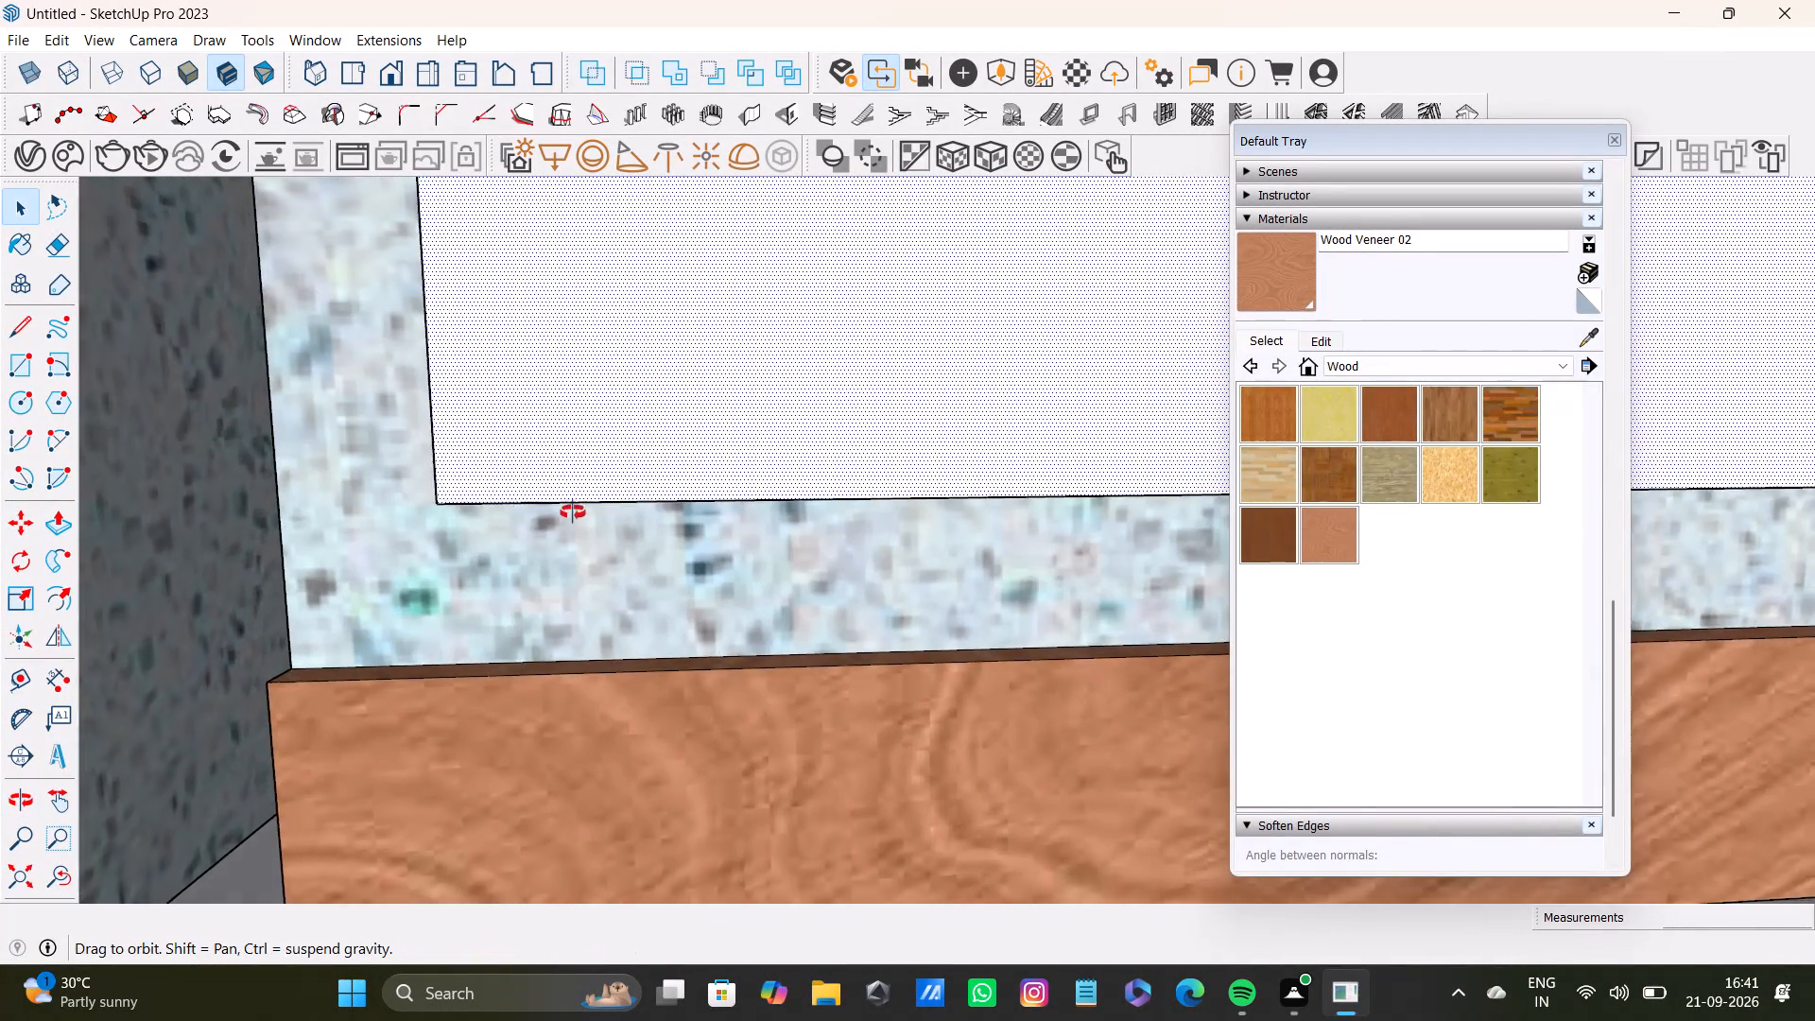
middle_click_drag(573, 512, 579, 372)
scroll(625, 547, "up", 5, "shift")
left_click(720, 461, "shift")
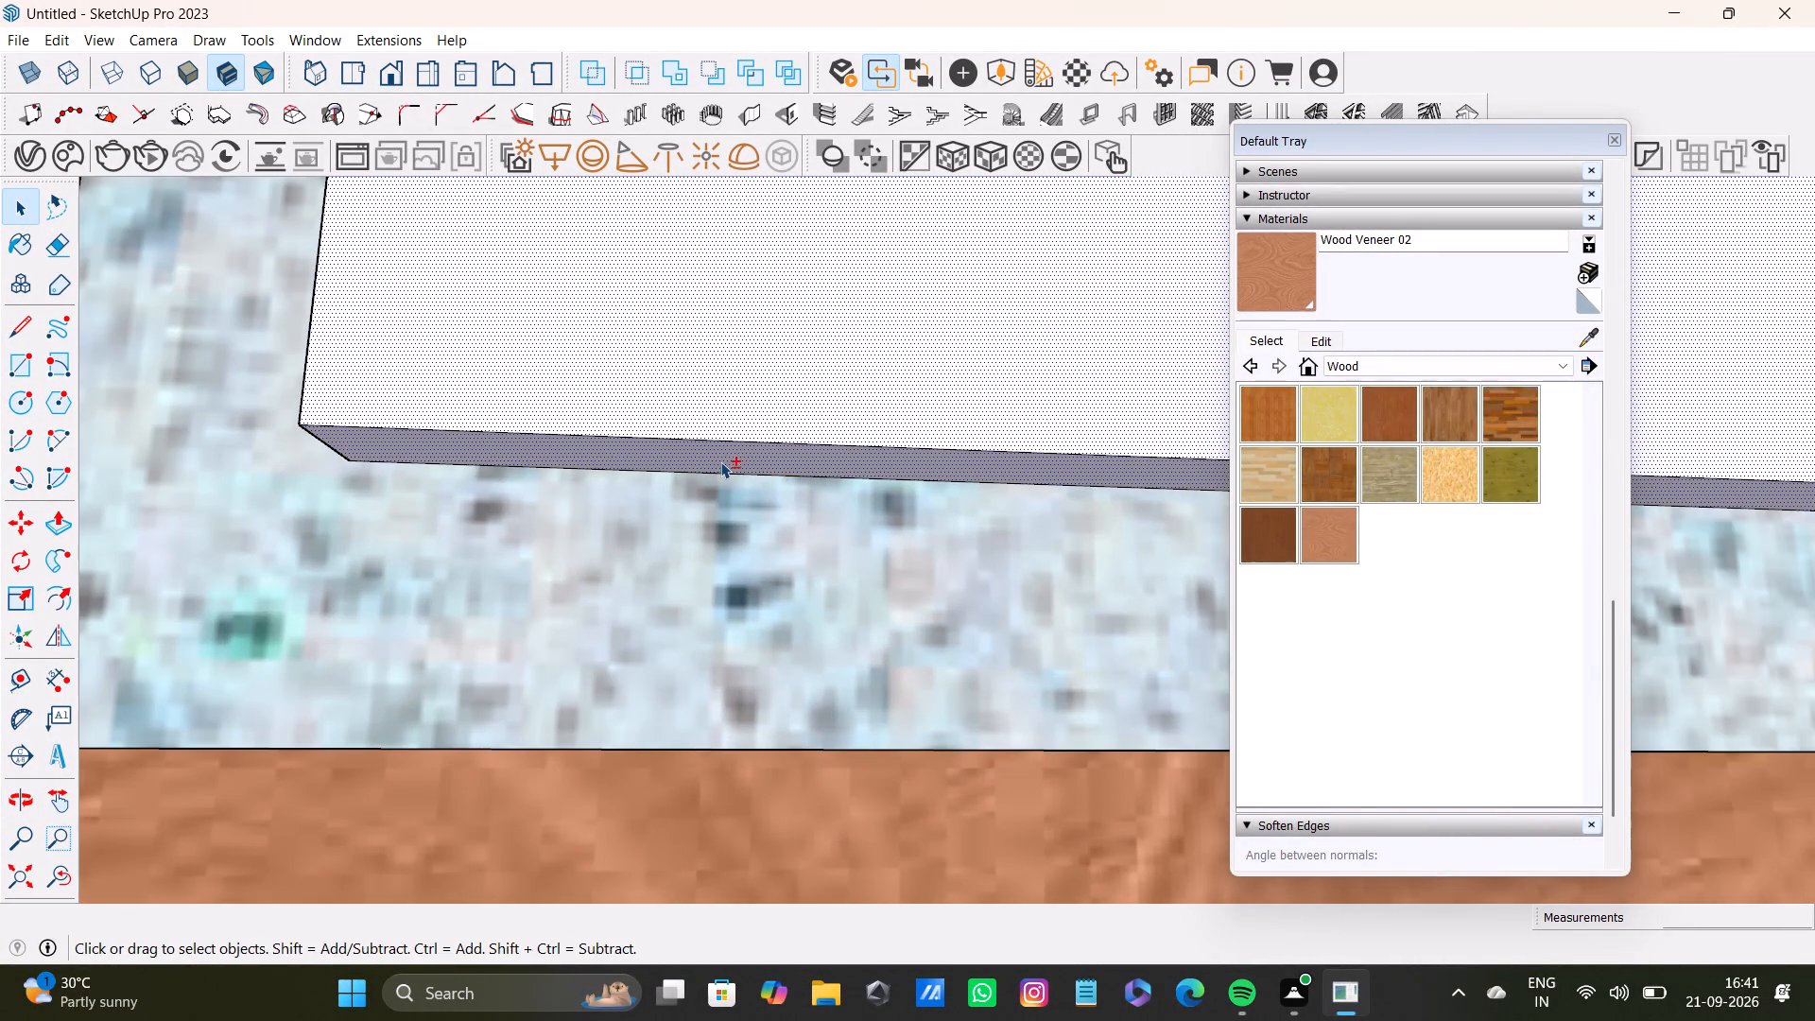
Paint all the selected panel faces with Wood Veneer 02 and clear the selection.
left_click(1285, 245, "shift")
left_click(885, 397, "shift")
scroll(491, 611, "down", 4)
left_click(12, 878)
middle_click_drag(877, 454, 1162, 913)
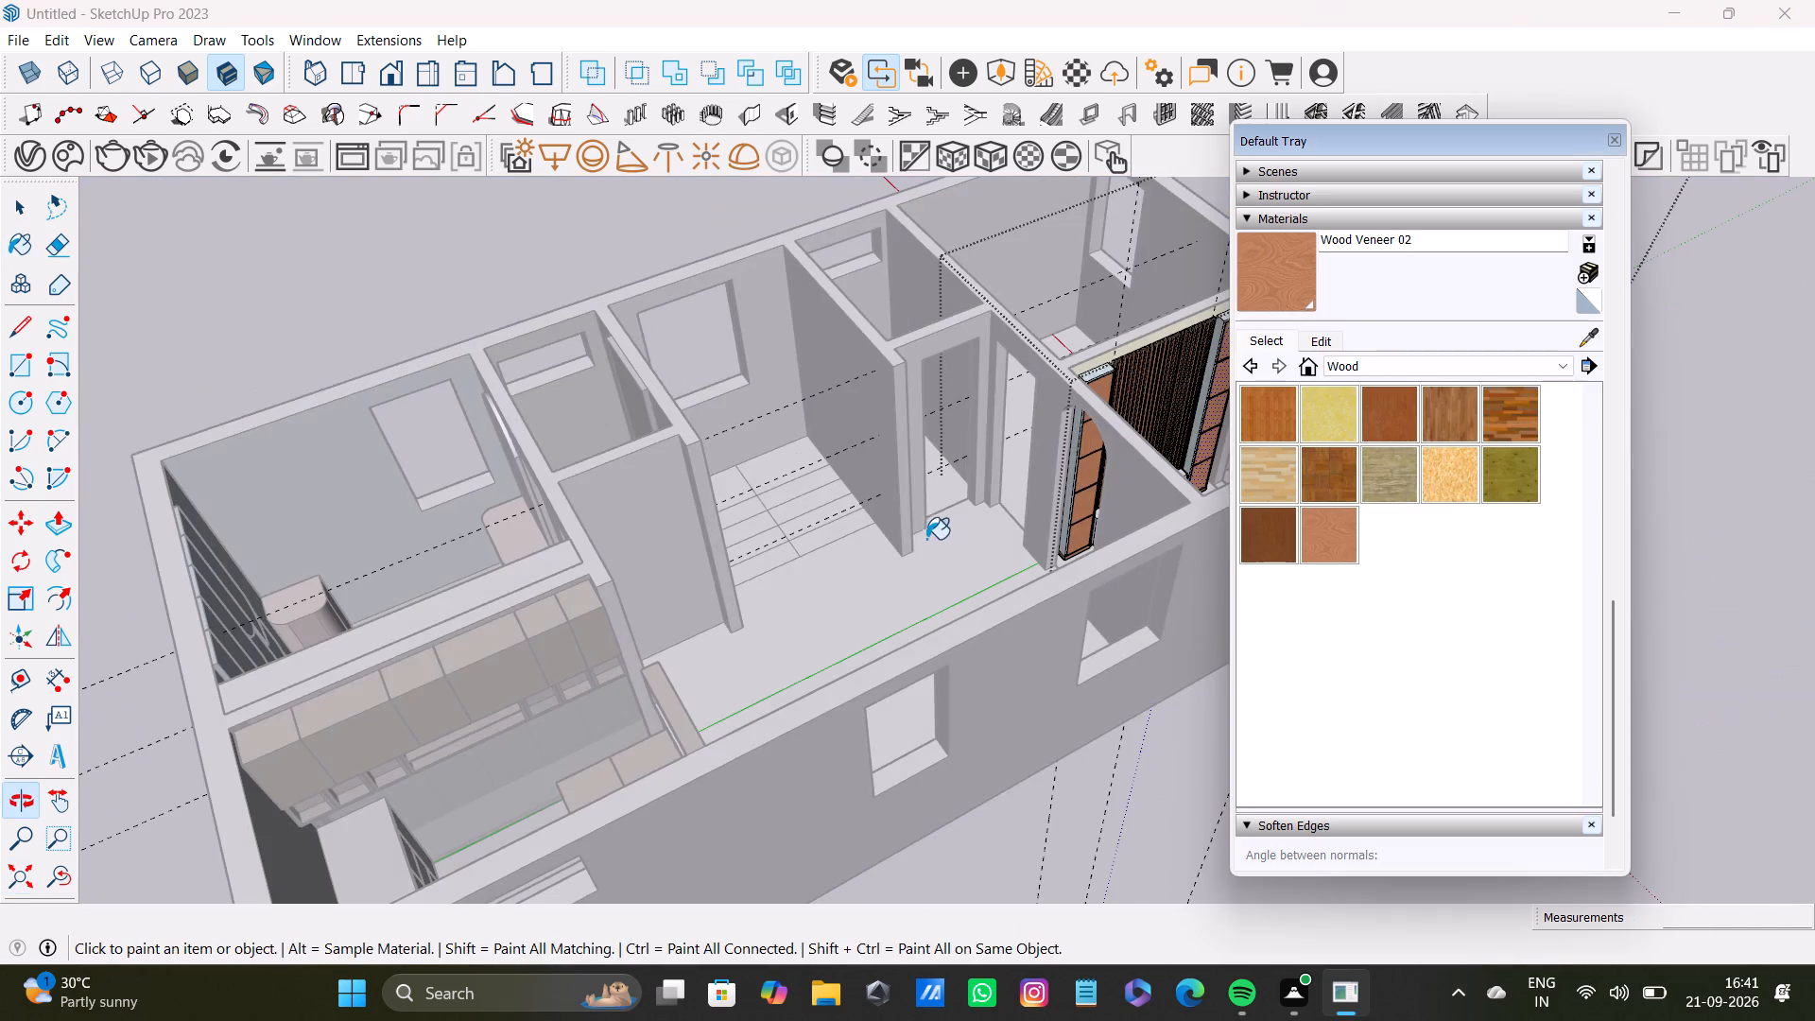
middle_click_drag(940, 463, 248, 695, "shift")
key("space")
left_click(520, 460)
Examine the slatted feature wall and both flanking panelled units from several angles to check the applied materials.
middle_click_drag(390, 594, 705, 571, "shift")
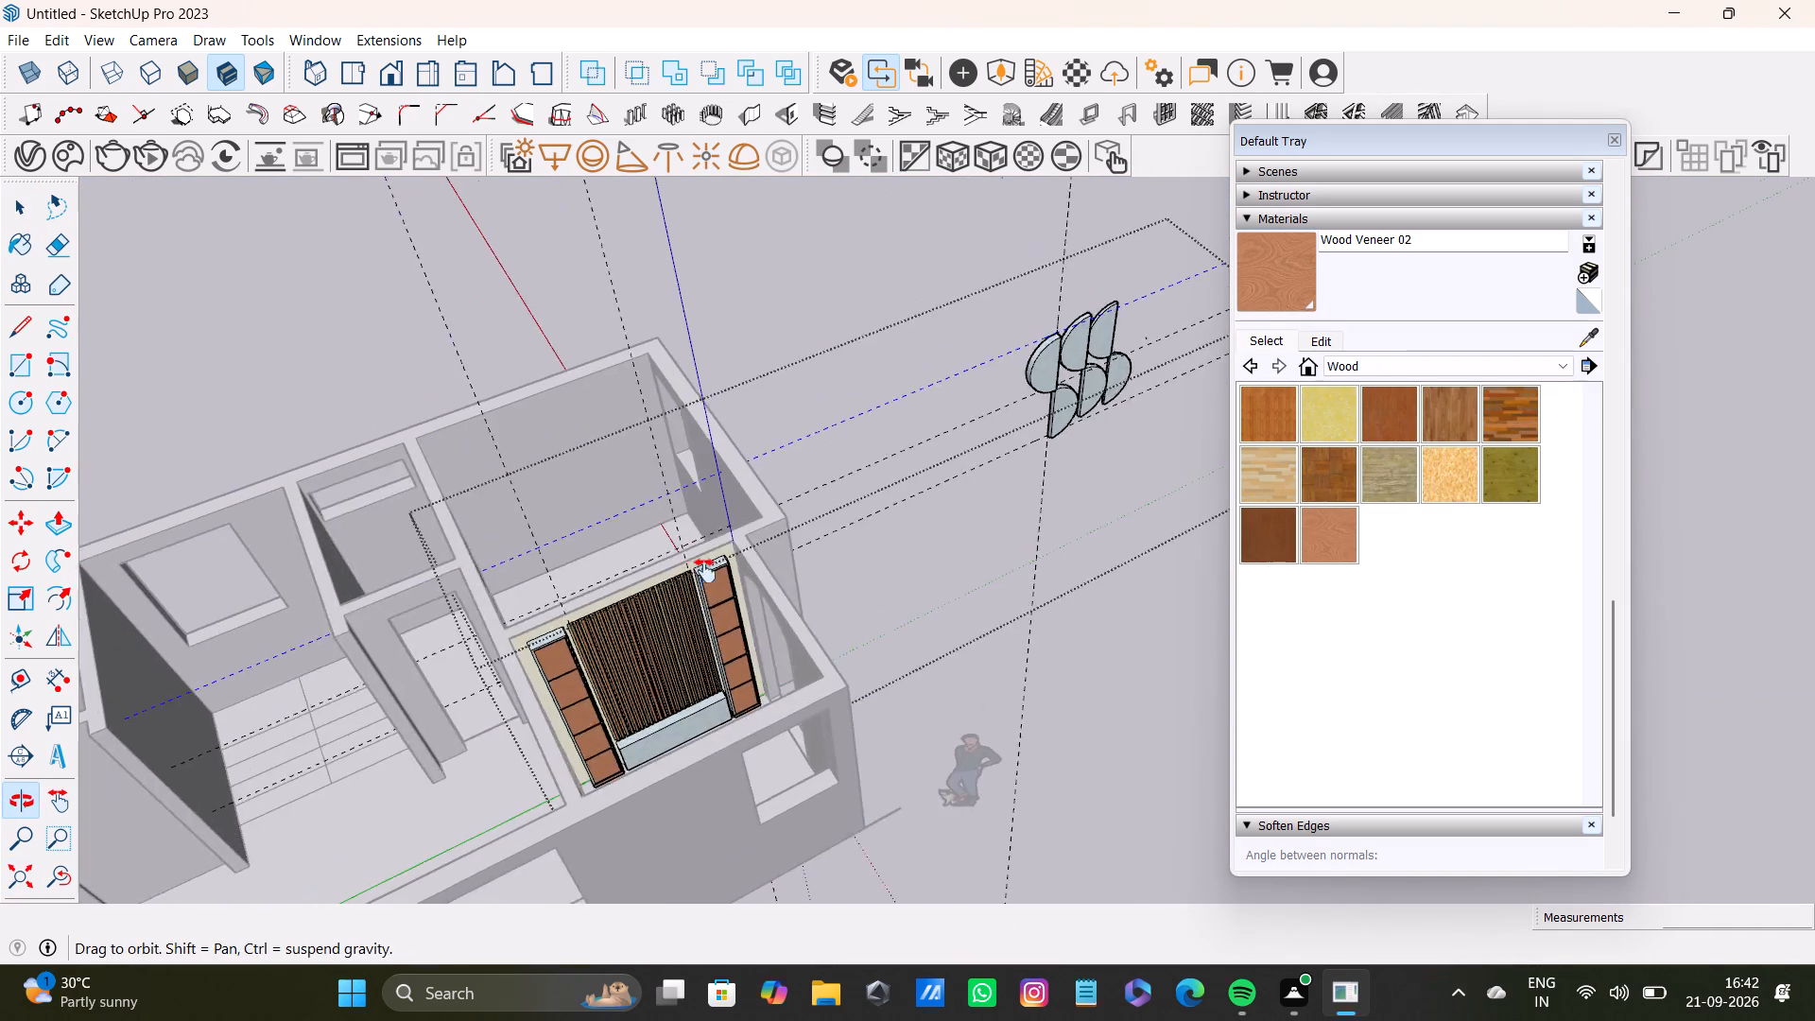
middle_click_drag(705, 571, 706, 573, "shift")
scroll(708, 582, "up", 8)
middle_click_drag(798, 614, 544, 693)
scroll(617, 492, "up", 11)
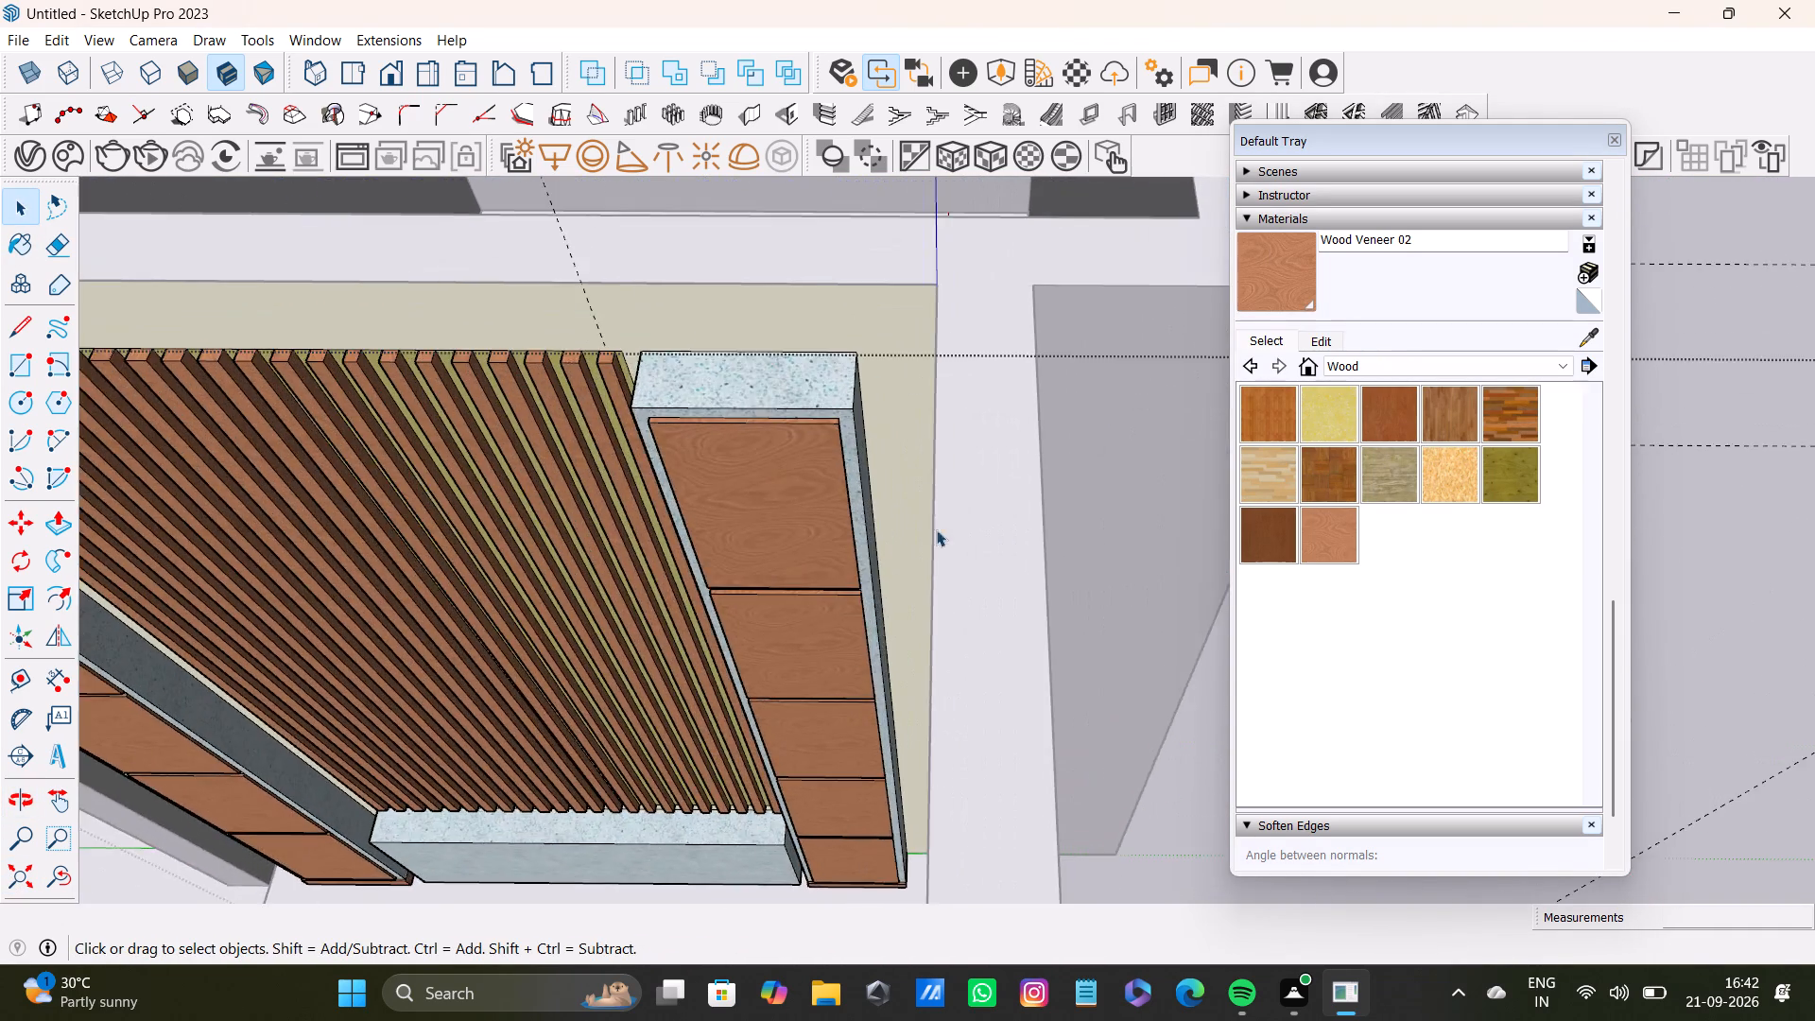
scroll(936, 529, "up", 8)
middle_click_drag(924, 528, 758, 722)
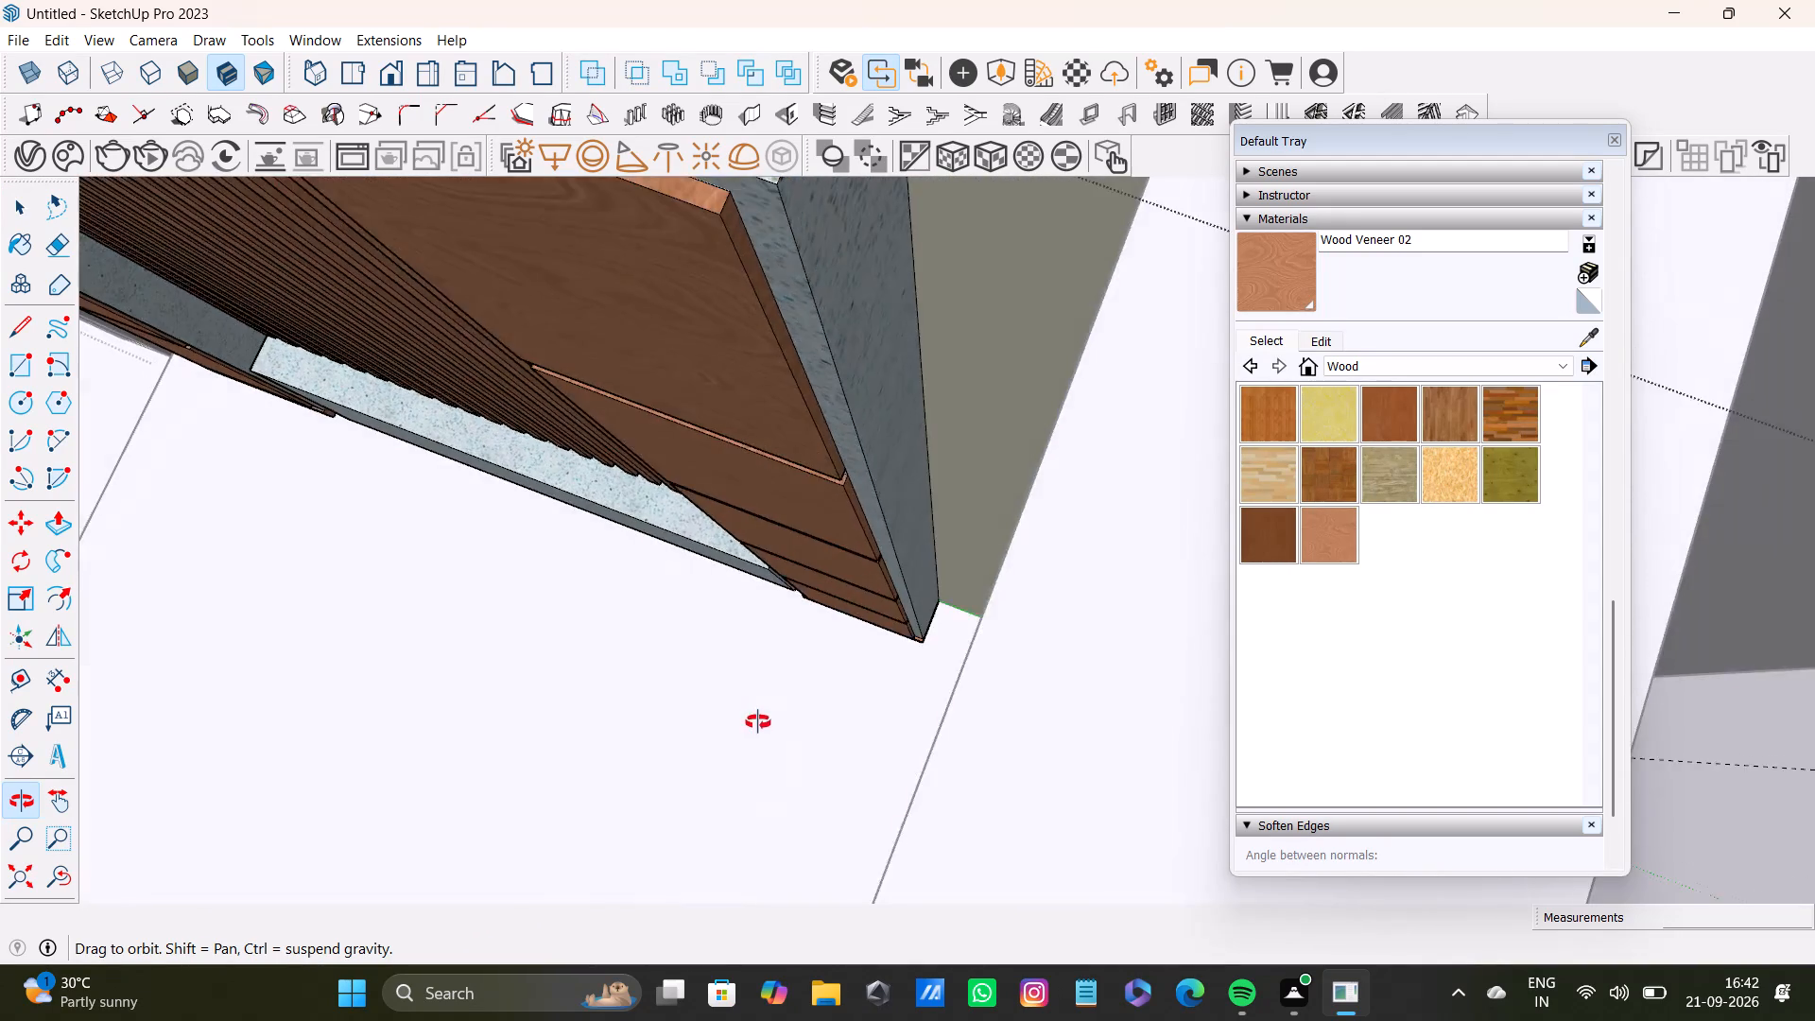
middle_click_drag(758, 722, 866, 753)
middle_click_drag(977, 627, 1230, 577)
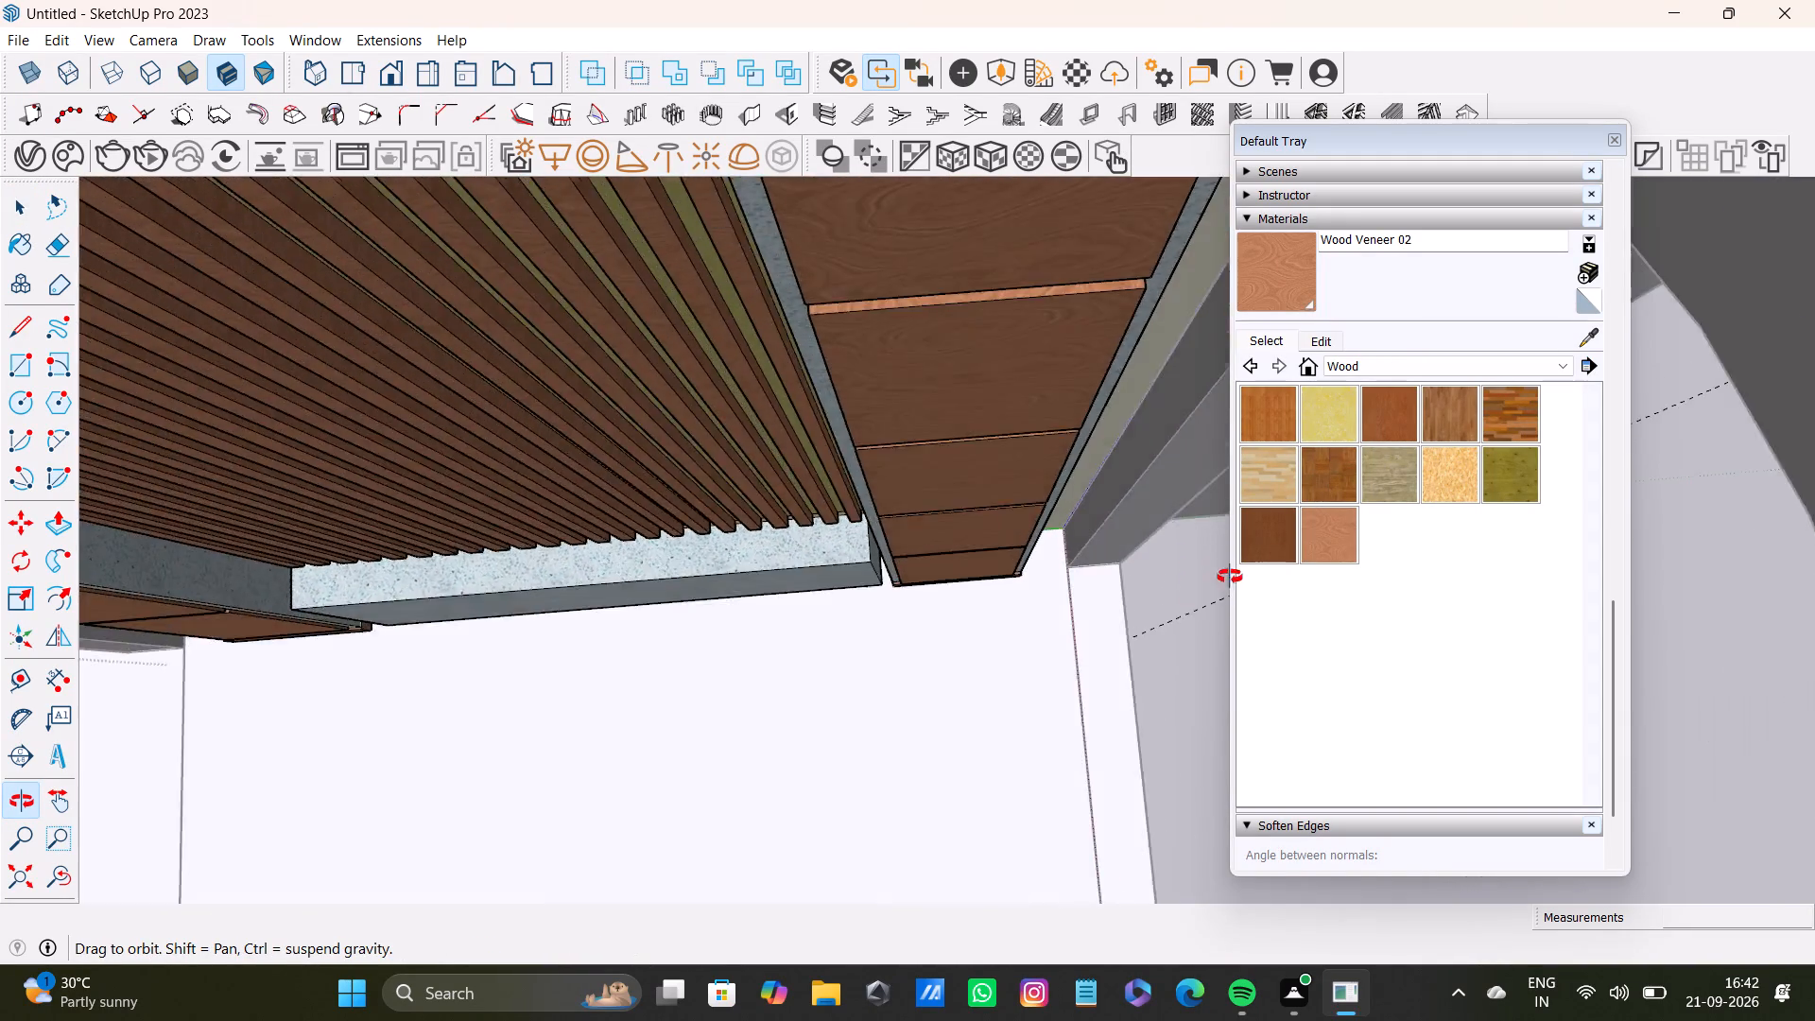
middle_click_drag(1230, 577, 980, 607)
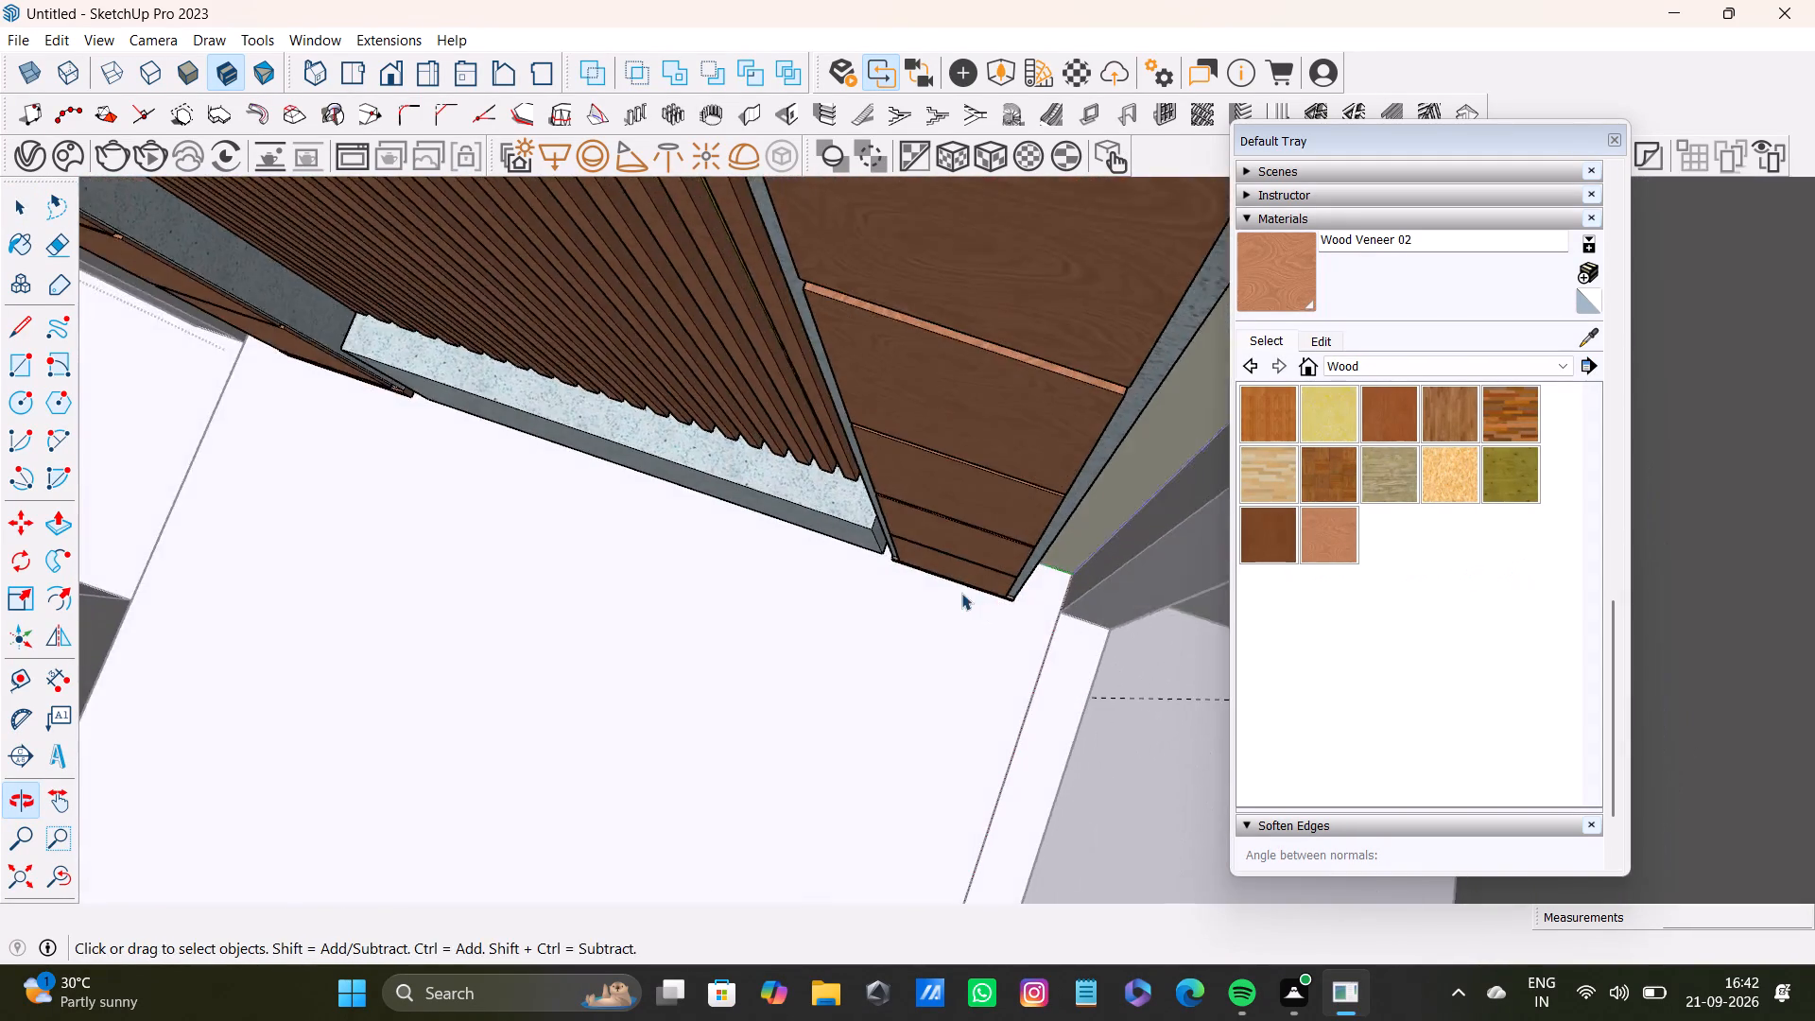
scroll(961, 593, "down", 4, "shift")
middle_click_drag(943, 578, 1006, 768, "shift")
scroll(815, 678, "down", 8)
middle_click_drag(814, 711, 856, 482)
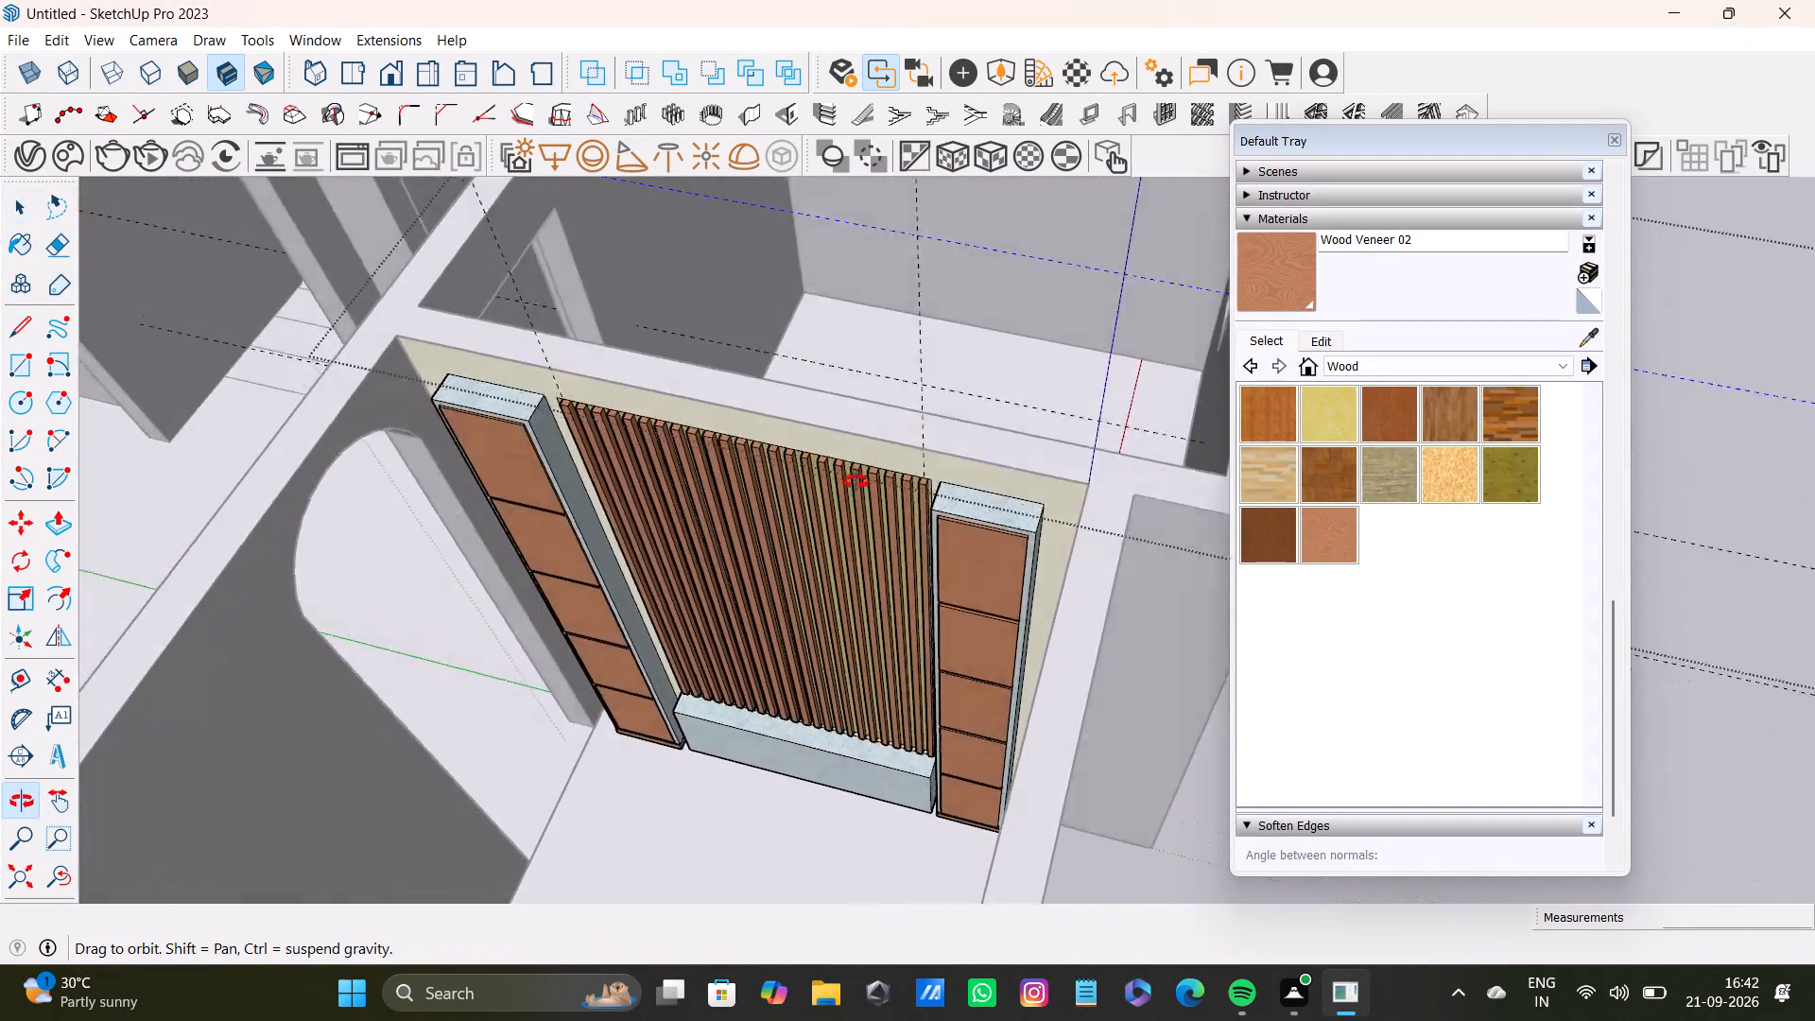
middle_click_drag(856, 482, 959, 387)
scroll(912, 407, "down", 7)
key("space")
middle_click_drag(923, 430, 847, 486)
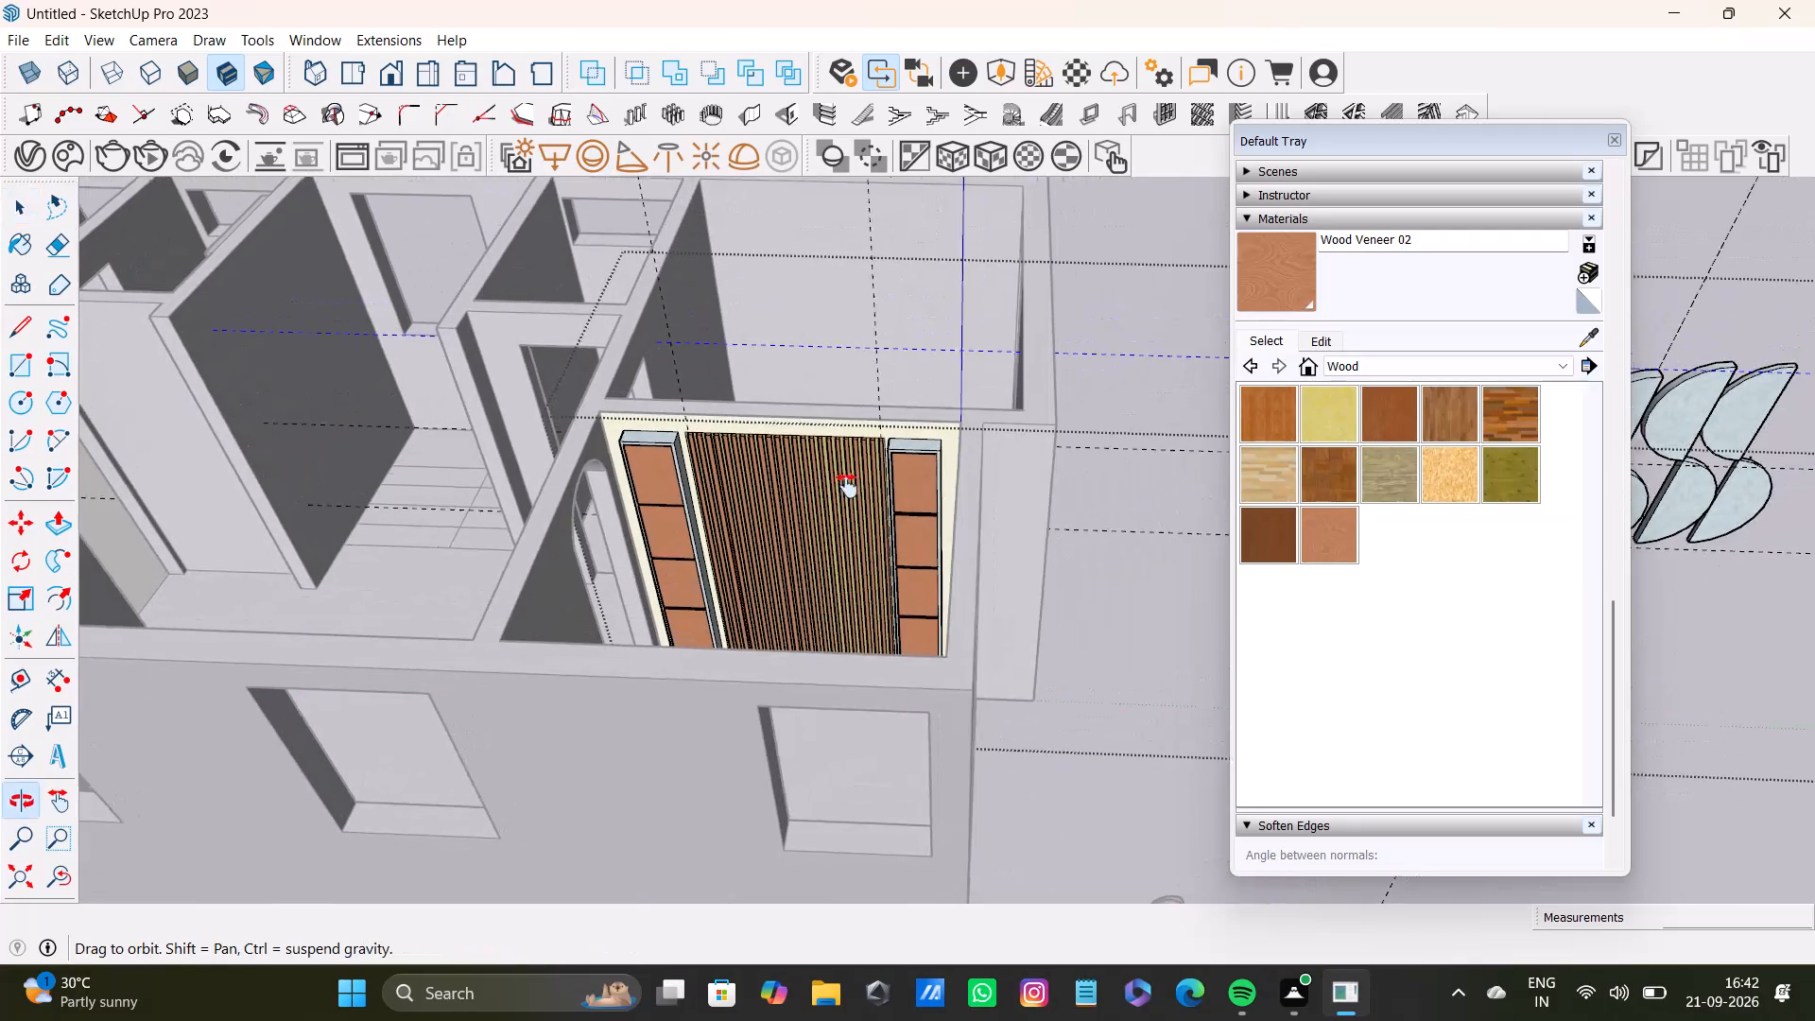
middle_click_drag(847, 486, 857, 479)
left_click(1122, 275)
scroll(810, 503, "up", 7)
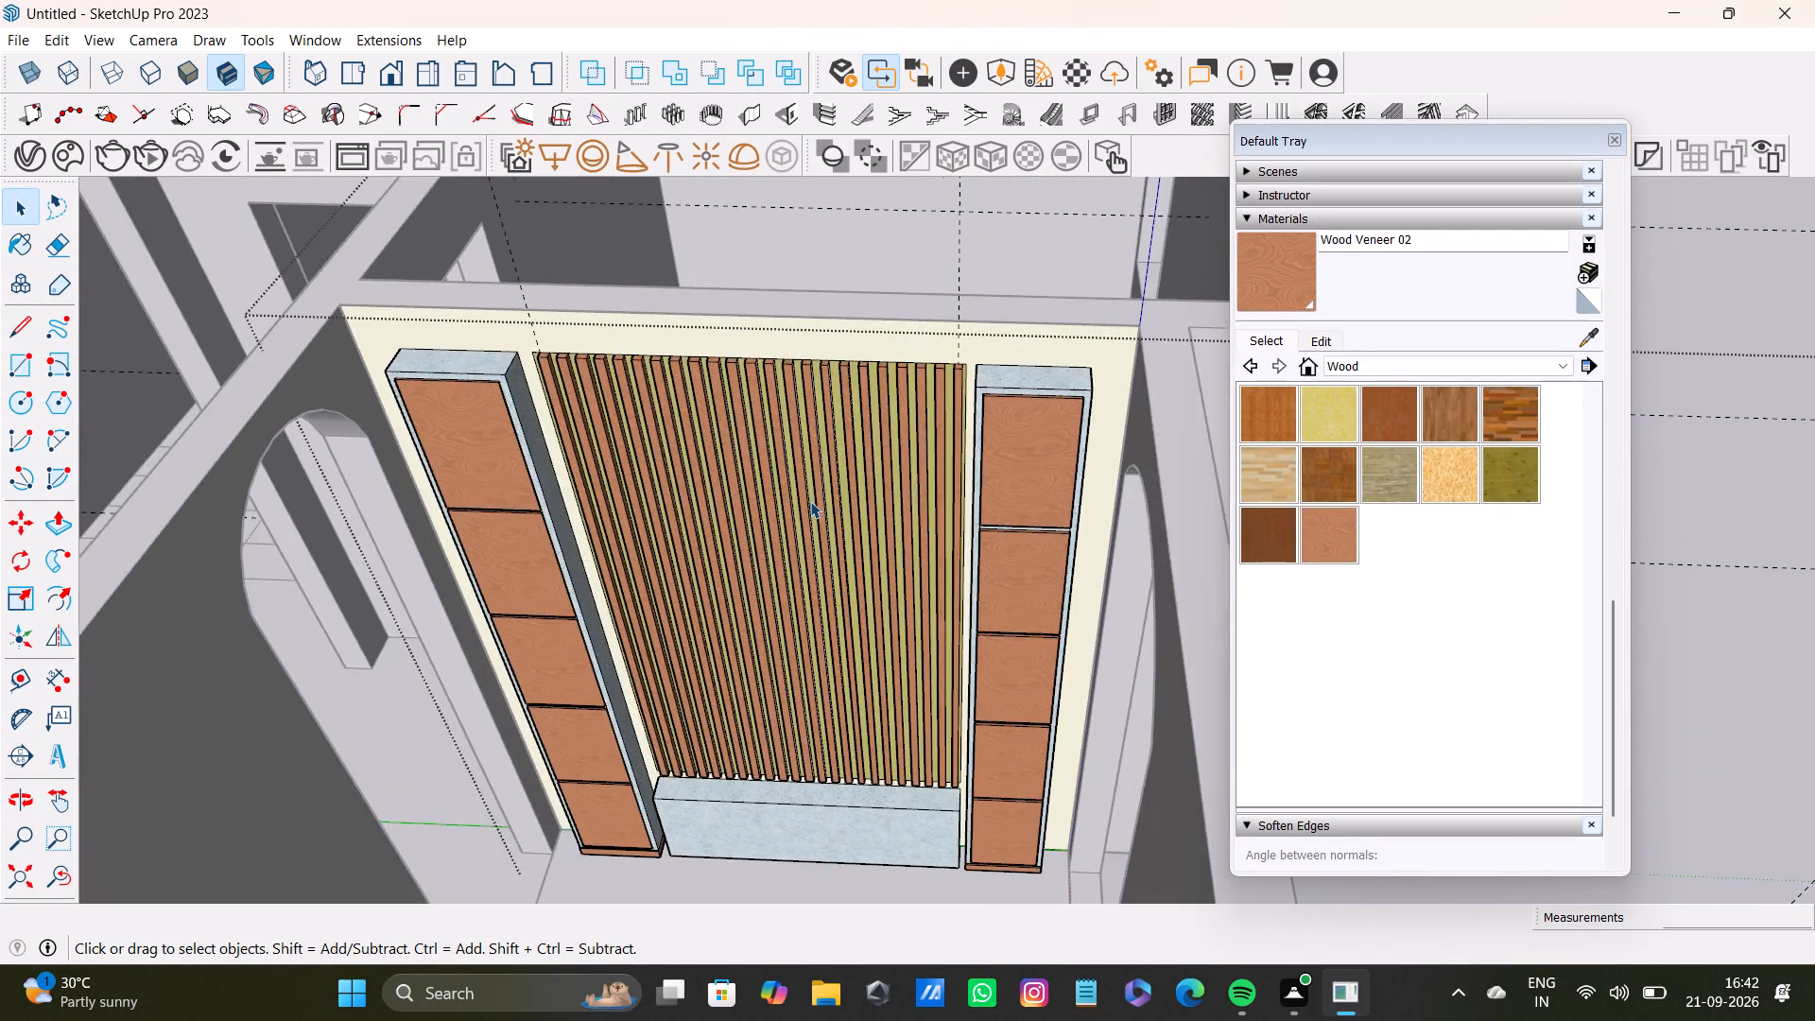
Examine the rest of the room around the feature wall, up to the adjoining wall with the arched opening.
scroll(810, 501, "down", 4)
middle_click_drag(810, 507, 284, 624)
scroll(389, 572, "down", 3)
middle_click_drag(390, 558, 602, 559, "shift")
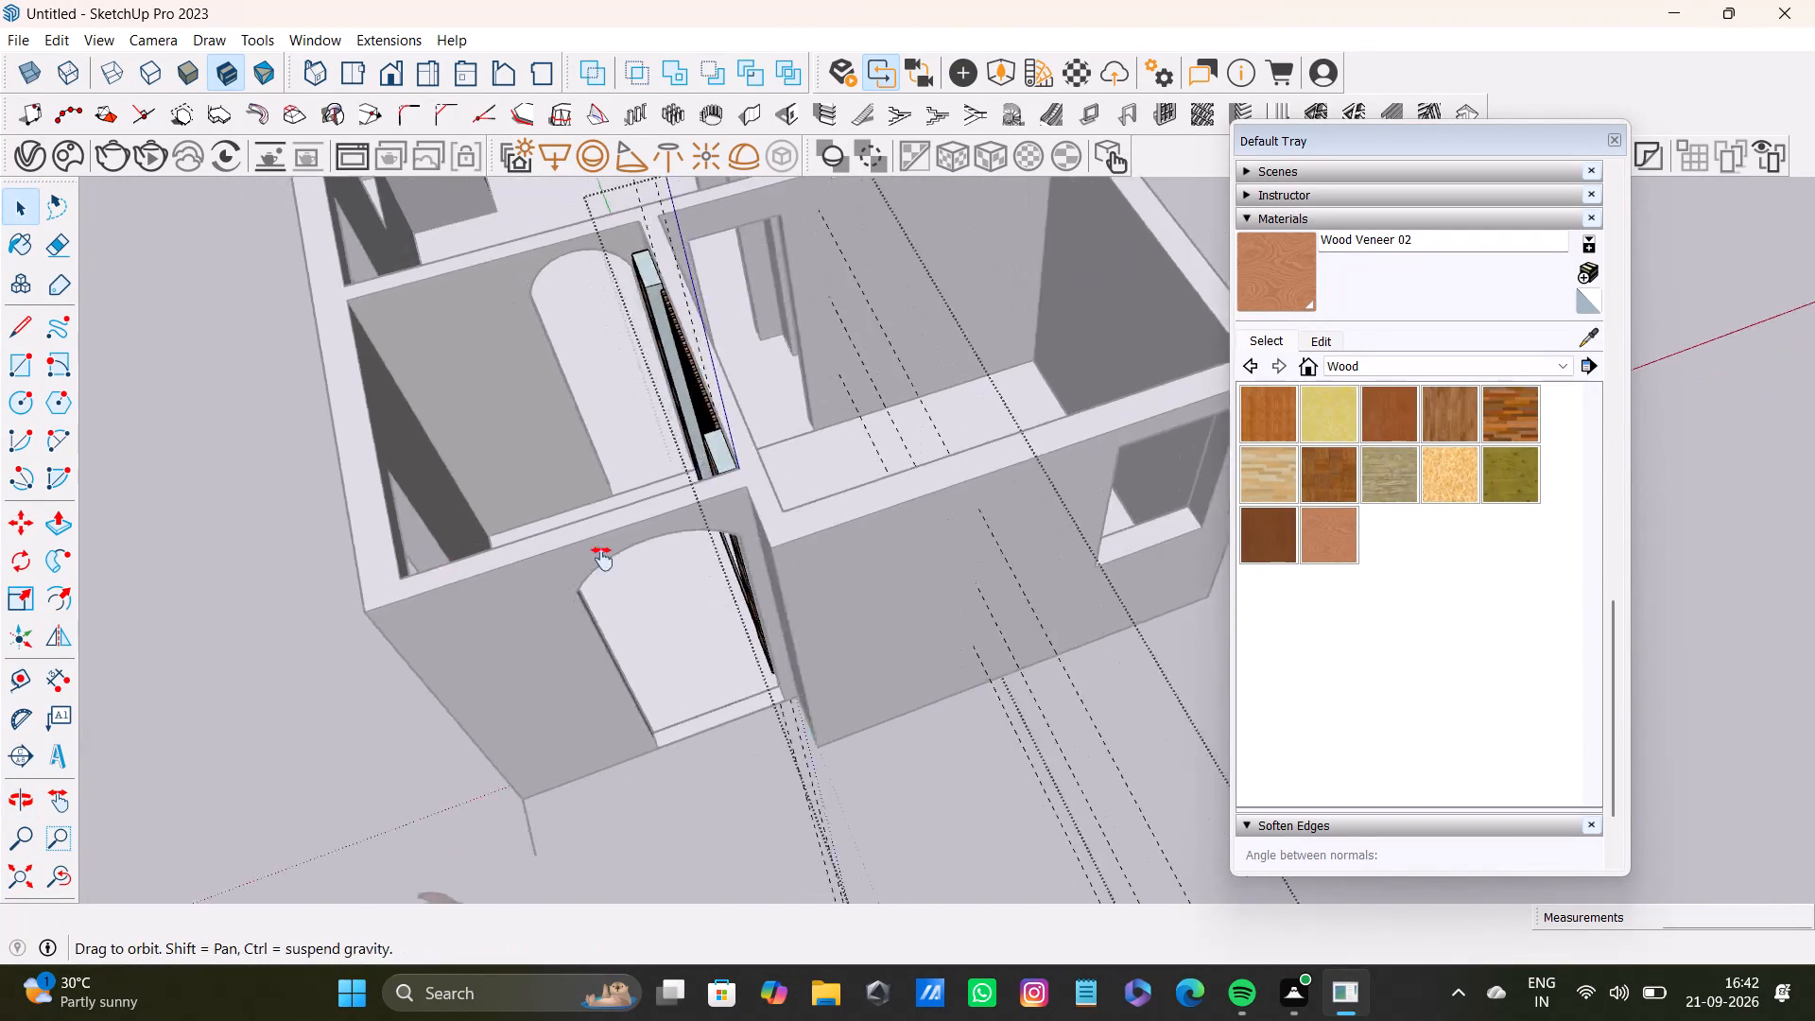
middle_click_drag(602, 559, 734, 643, "shift")
middle_click_drag(830, 650, 272, 638)
middle_click_drag(708, 439, 873, 681)
middle_click_drag(893, 698, 553, 734)
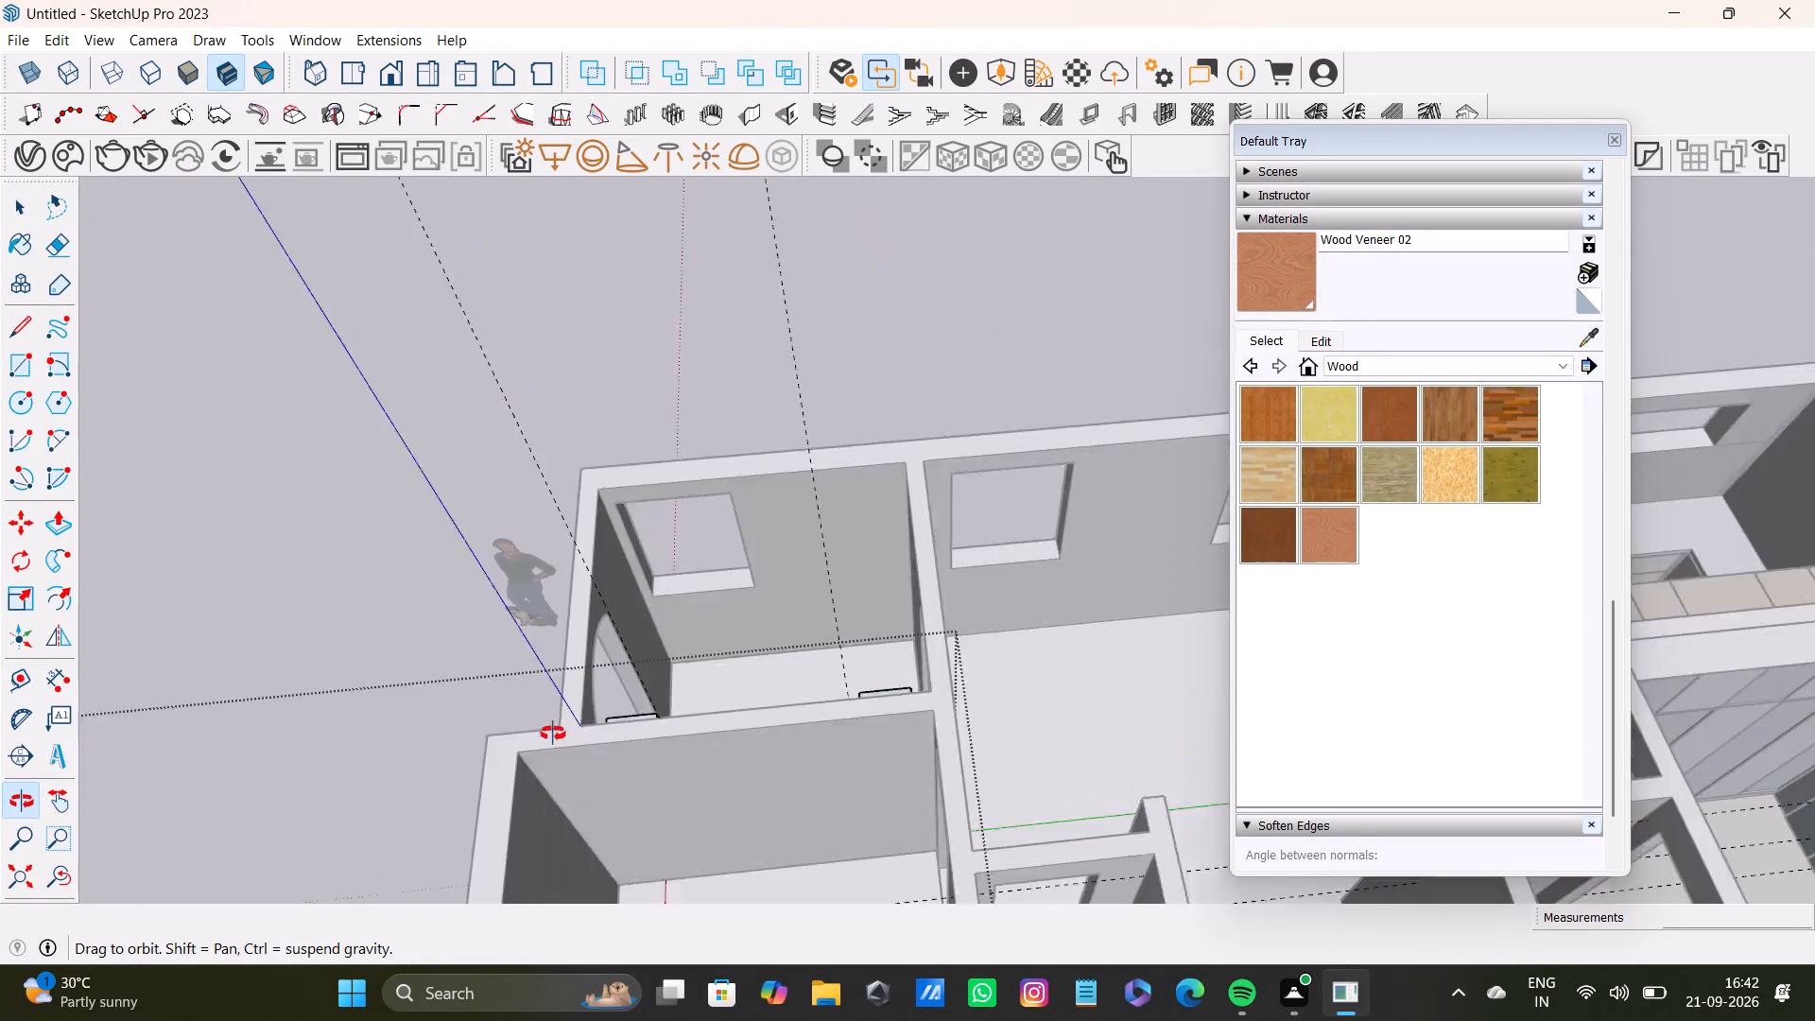
middle_click_drag(553, 734, 807, 590)
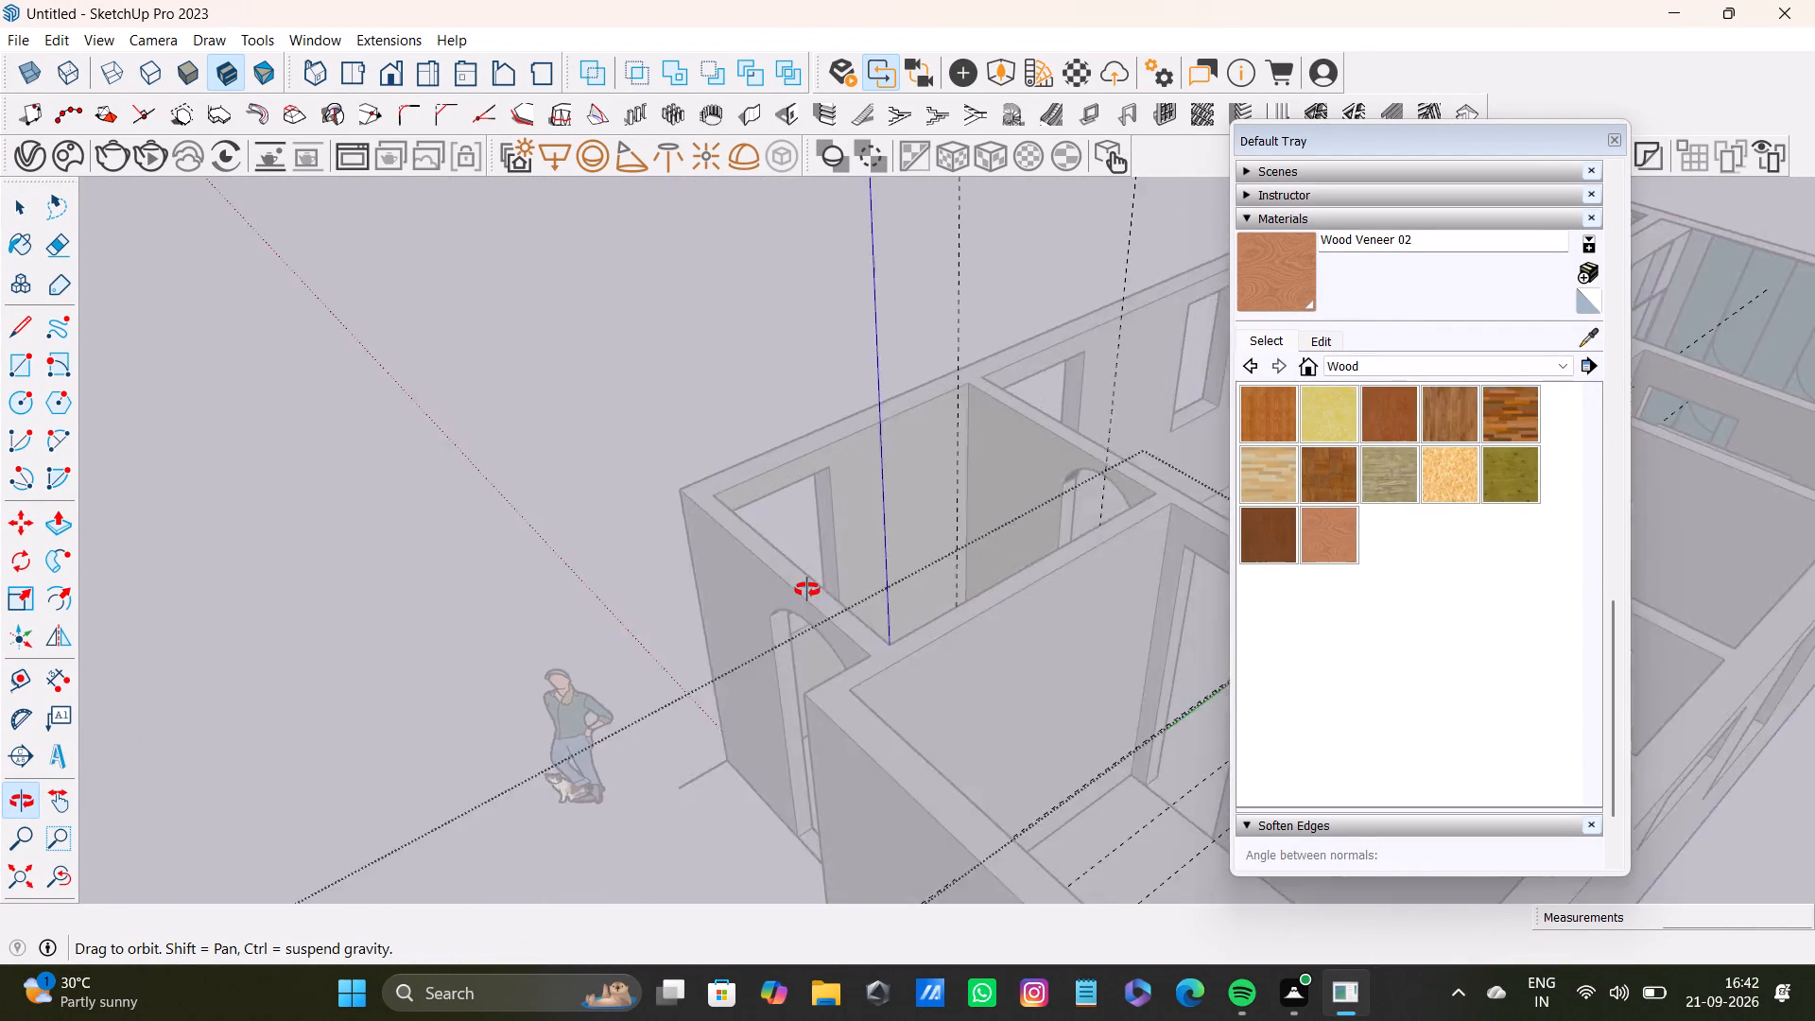
middle_click_drag(807, 590, 596, 618)
left_click(871, 282)
scroll(736, 476, "up", 3)
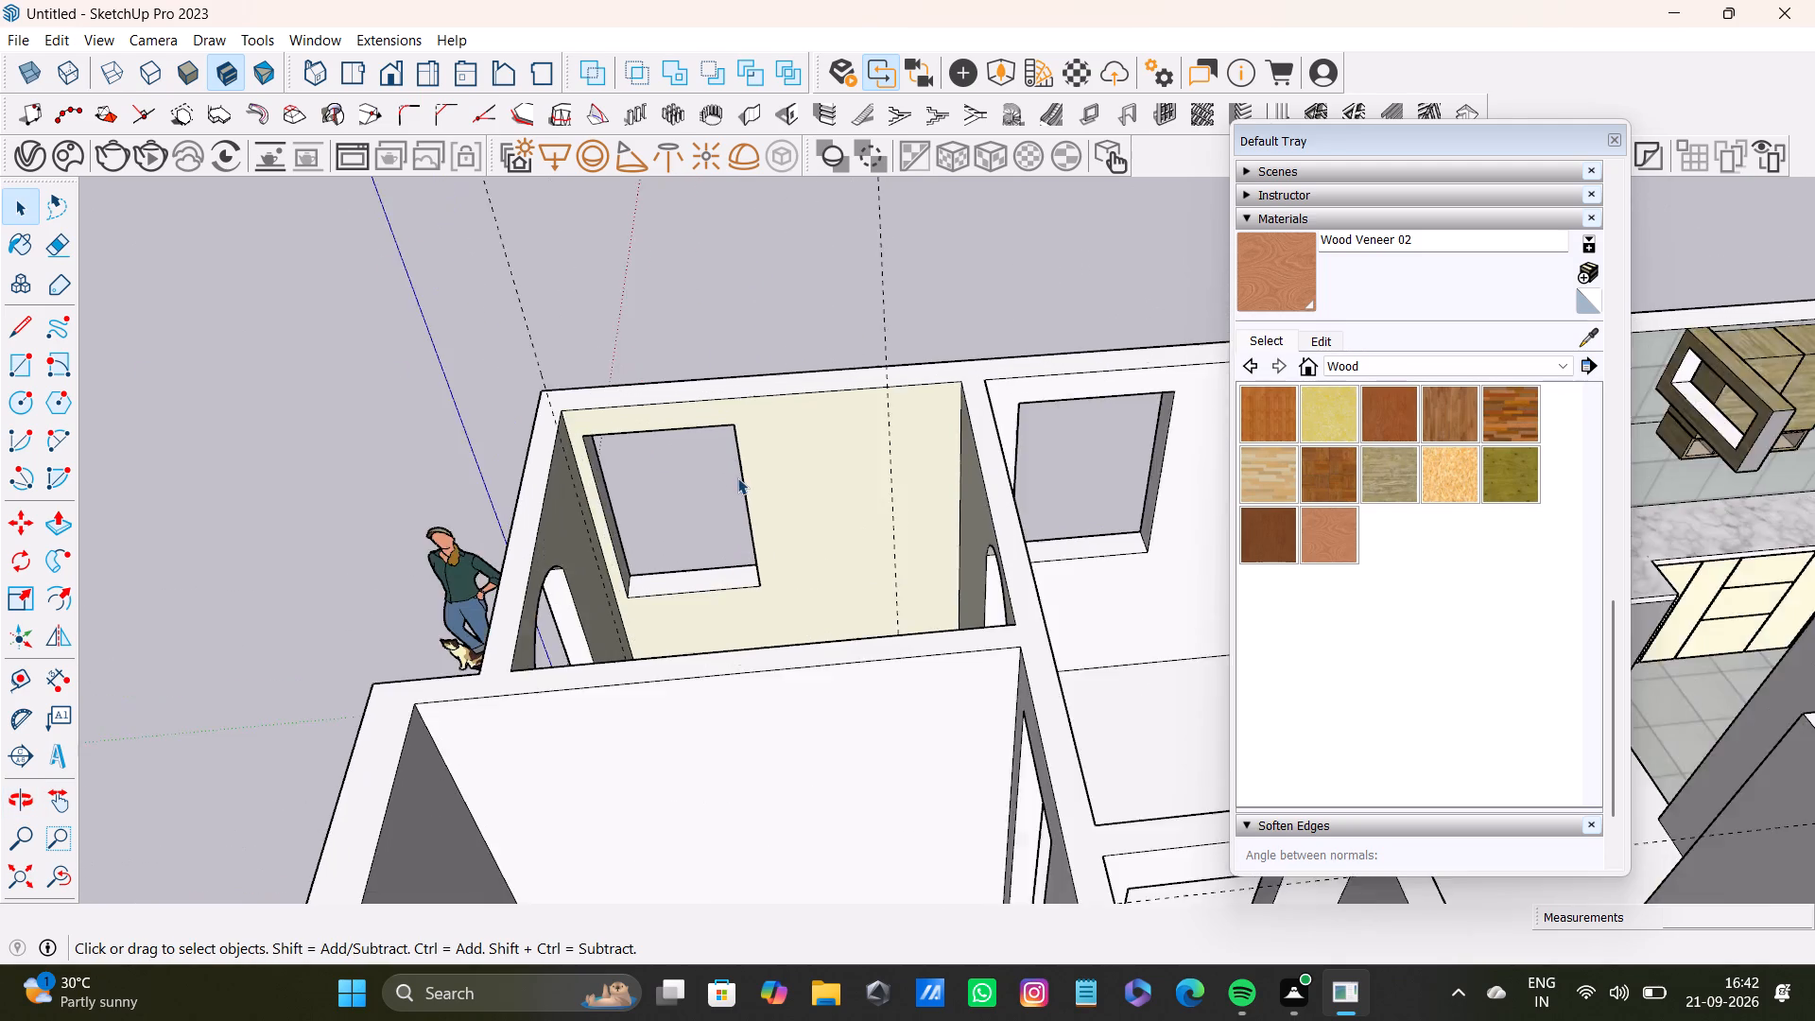
scroll(737, 477, "up", 2)
middle_click_drag(737, 494, 0, 602)
scroll(552, 413, "up", 2)
middle_click_drag(687, 351, 690, 656, "shift")
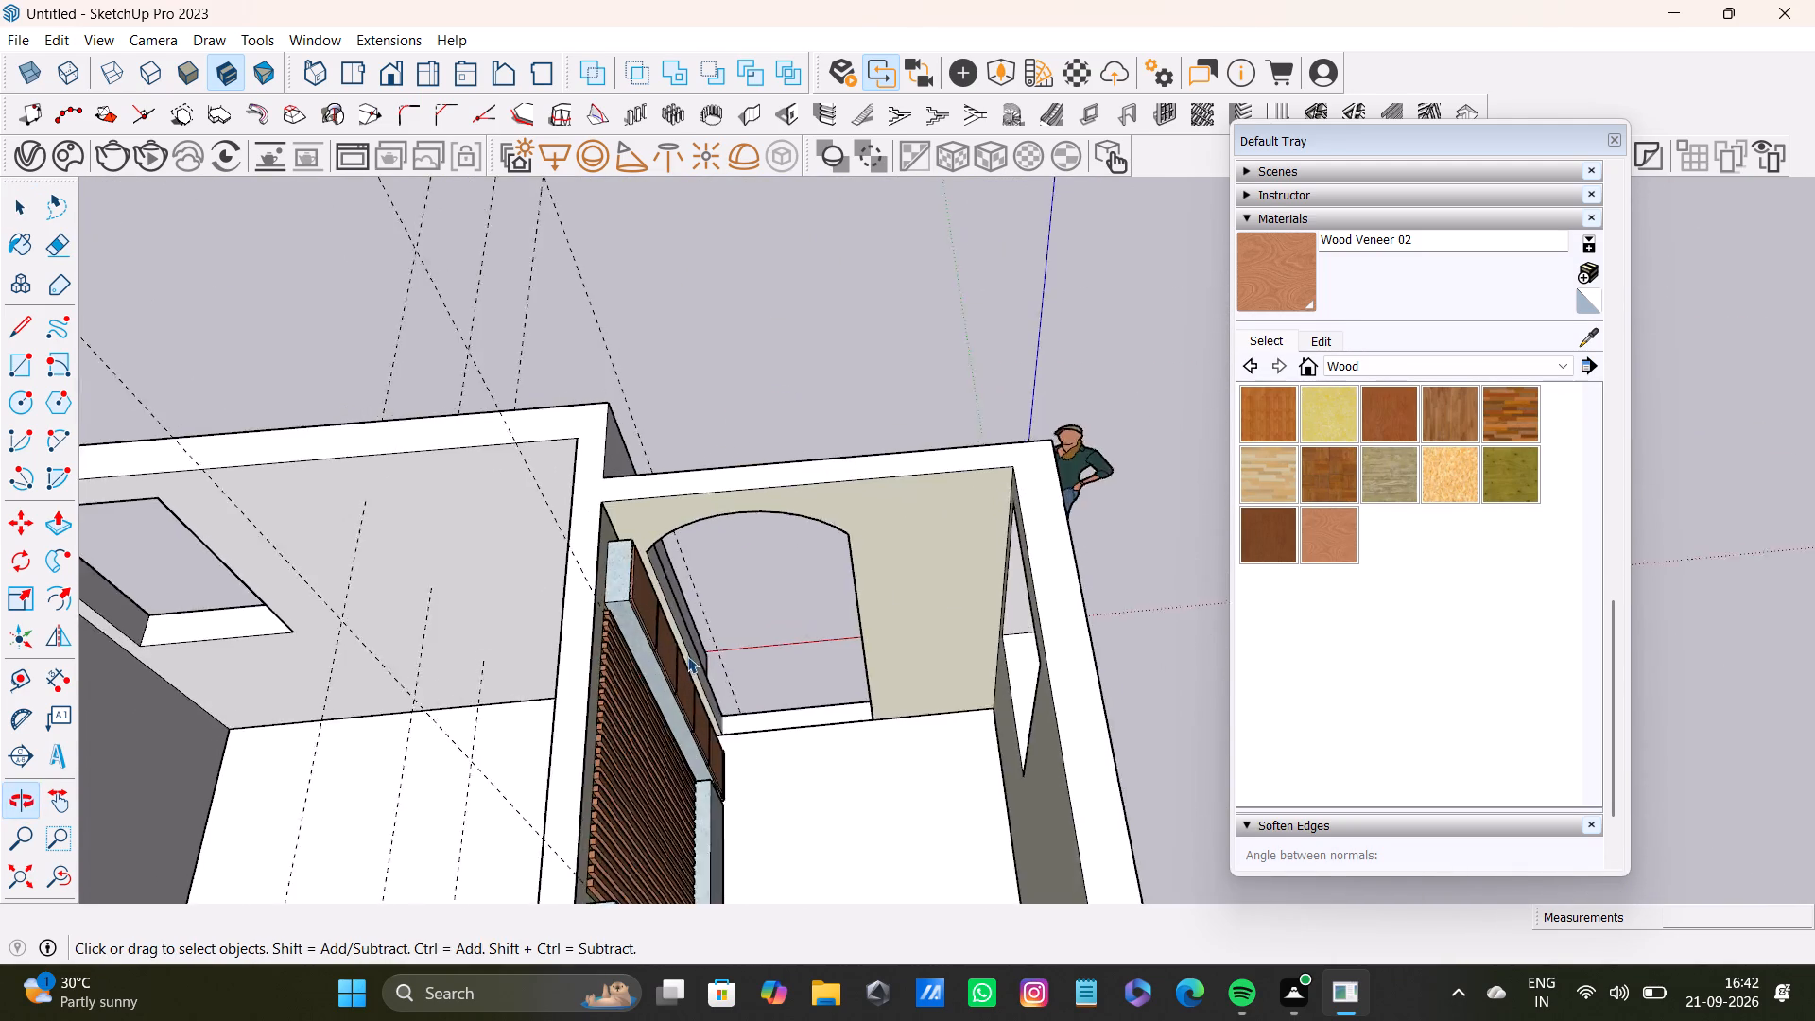
scroll(700, 605, "up", 4)
middle_click_drag(686, 543, 596, 563)
scroll(607, 543, "up", 5)
left_click(640, 477)
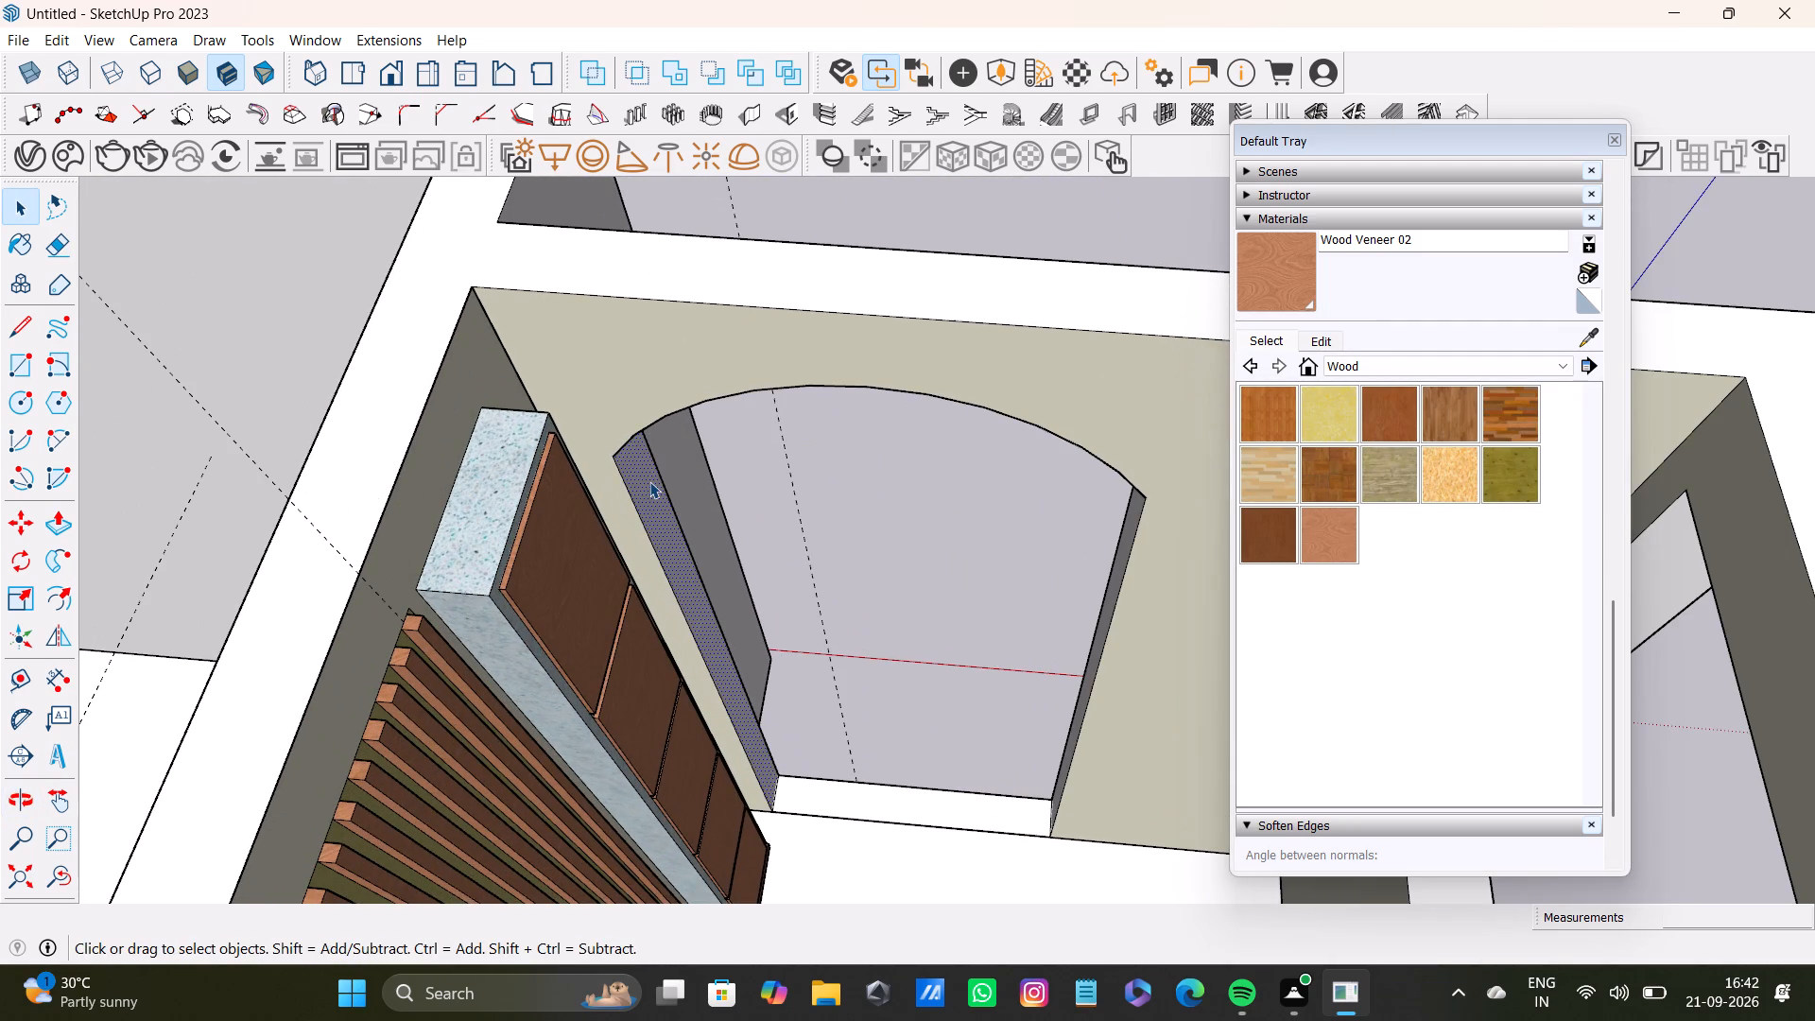
scroll(595, 499, "down", 5)
middle_click_drag(617, 528, 532, 525, "shift")
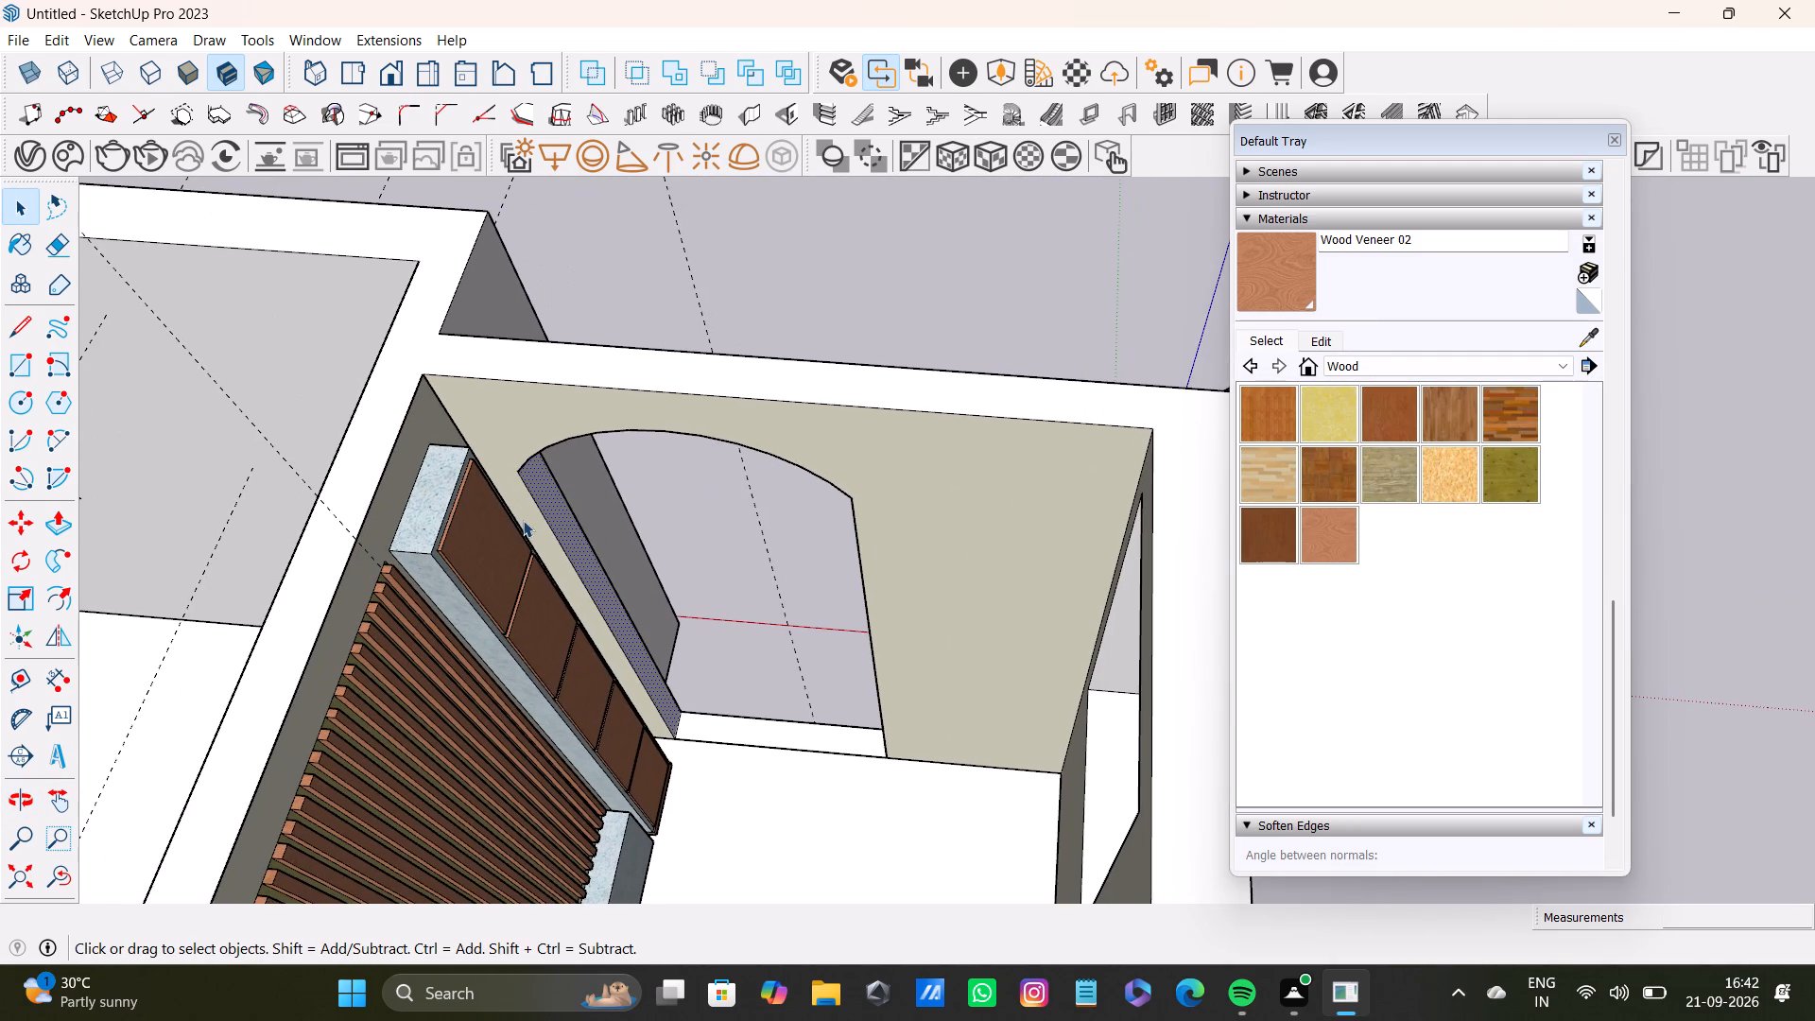
Place a vertical guide on the arched wall, measured from the feature-wall corner to just beyond the arch's far side.
key("t")
scroll(430, 454, "up", 5)
left_click(458, 414)
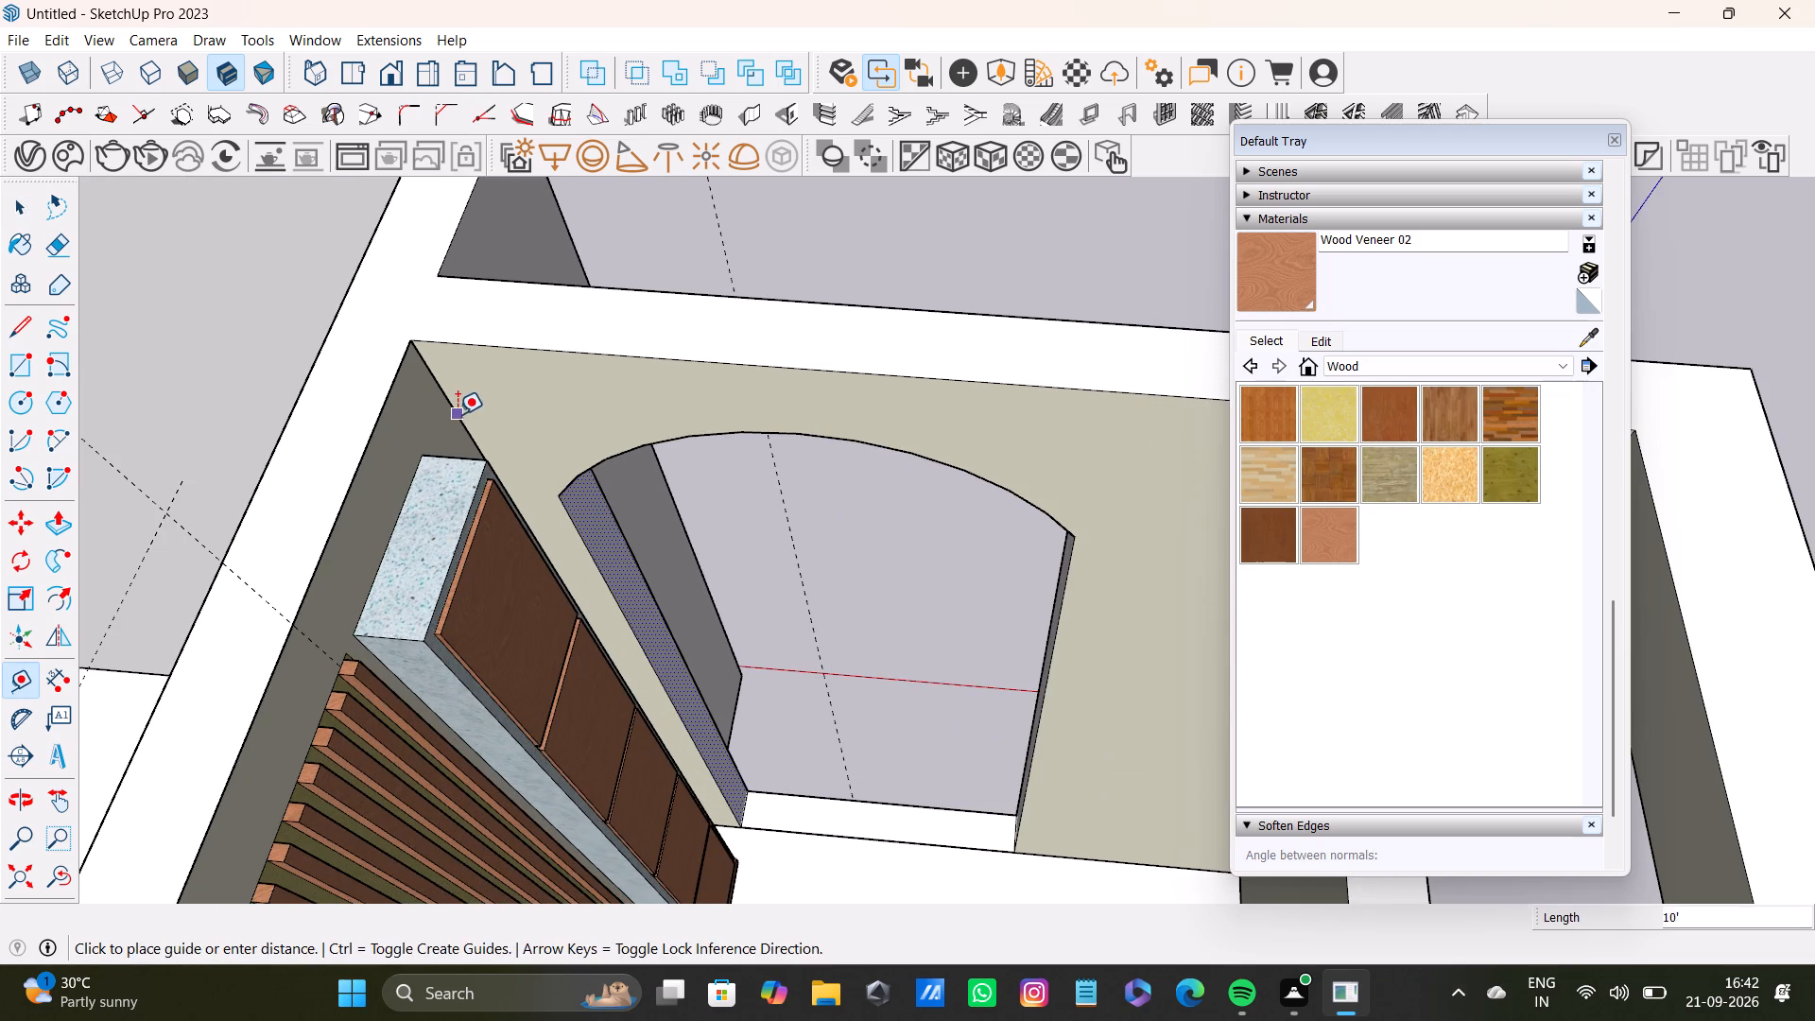
scroll(672, 435, "down", 2)
middle_click_drag(978, 474, 856, 416)
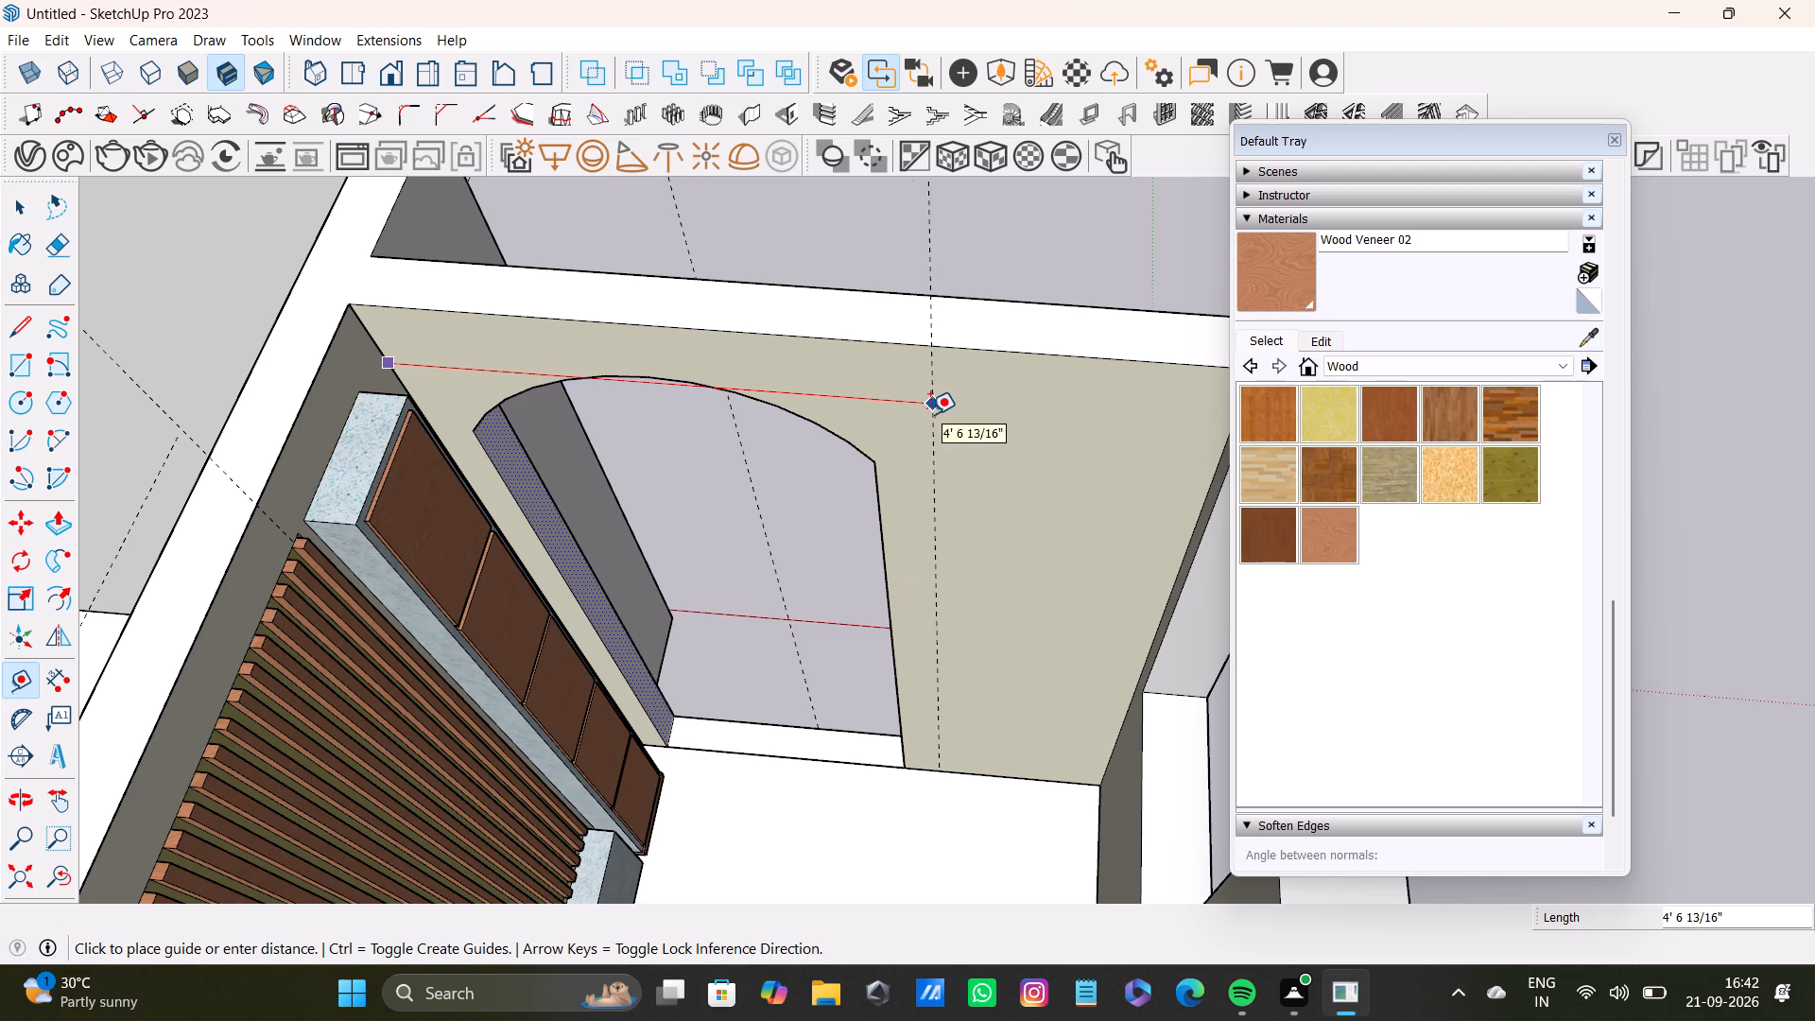
left_click(903, 416)
Place a guide 1' from the one beside the arch, plus a paired guide 0.2" beyond it.
left_click(899, 422)
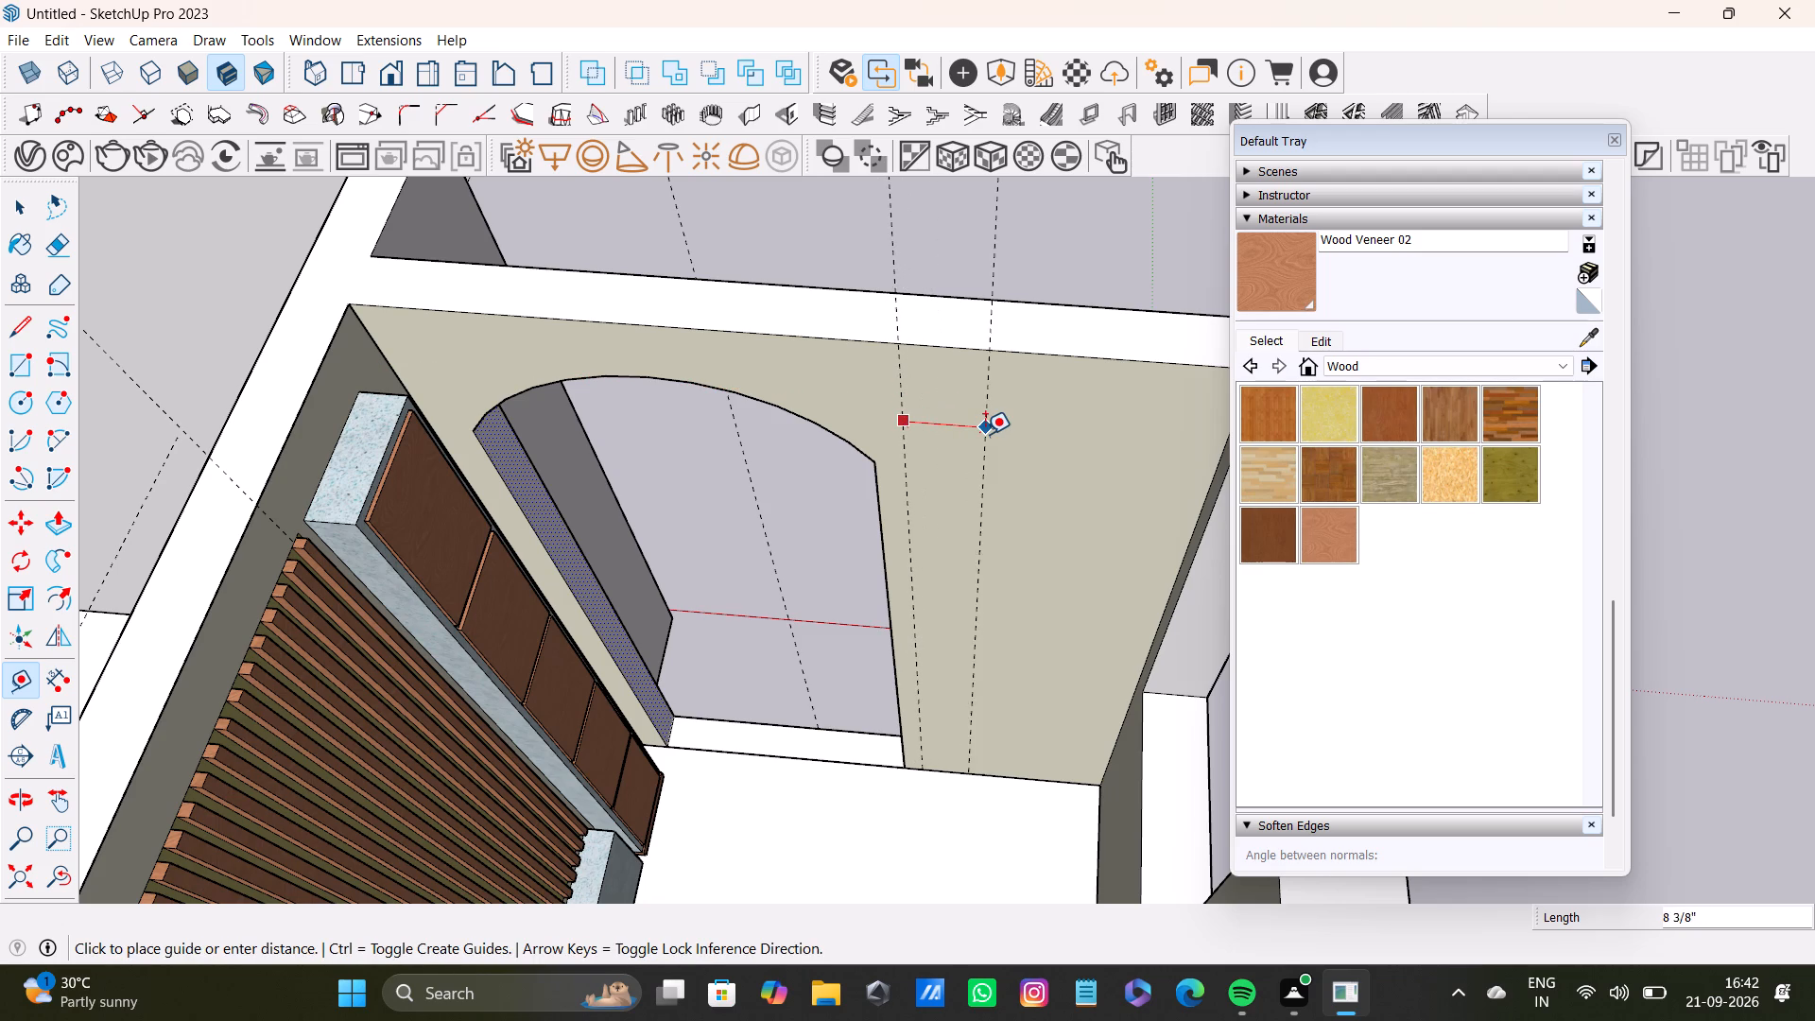
key("1")
key("apostrophe")
key("Return")
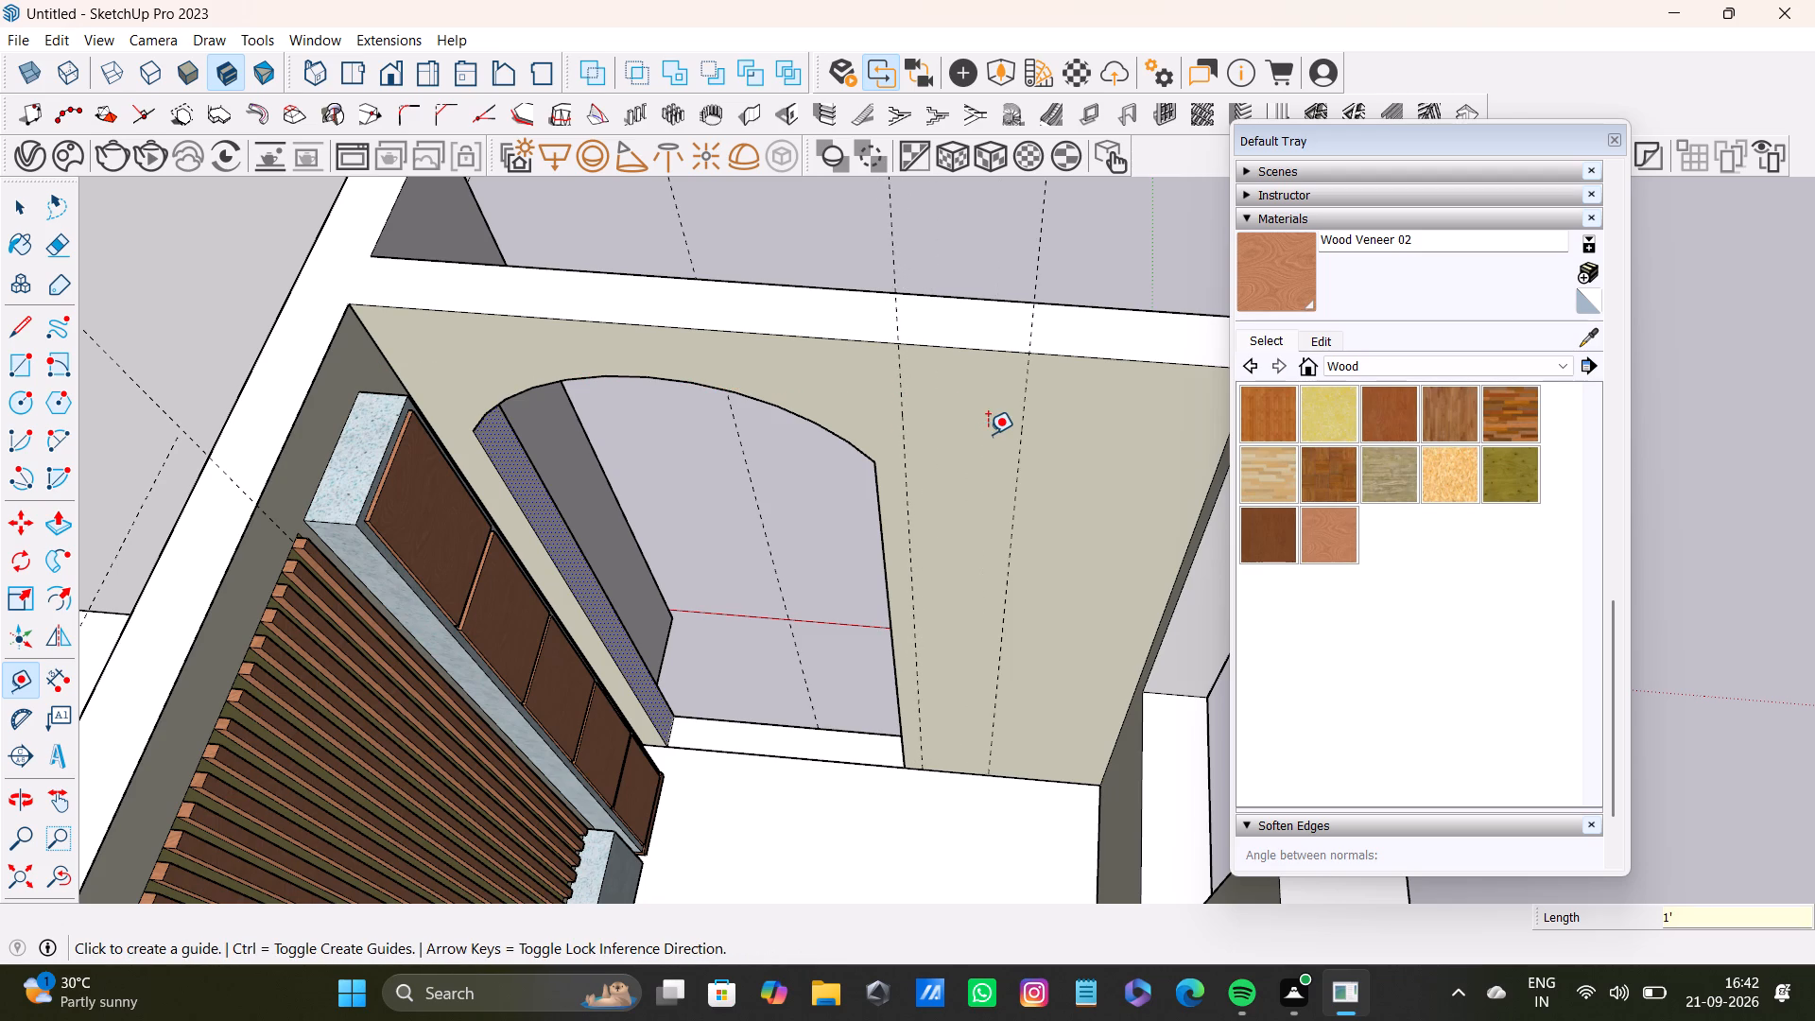
left_click(1018, 457)
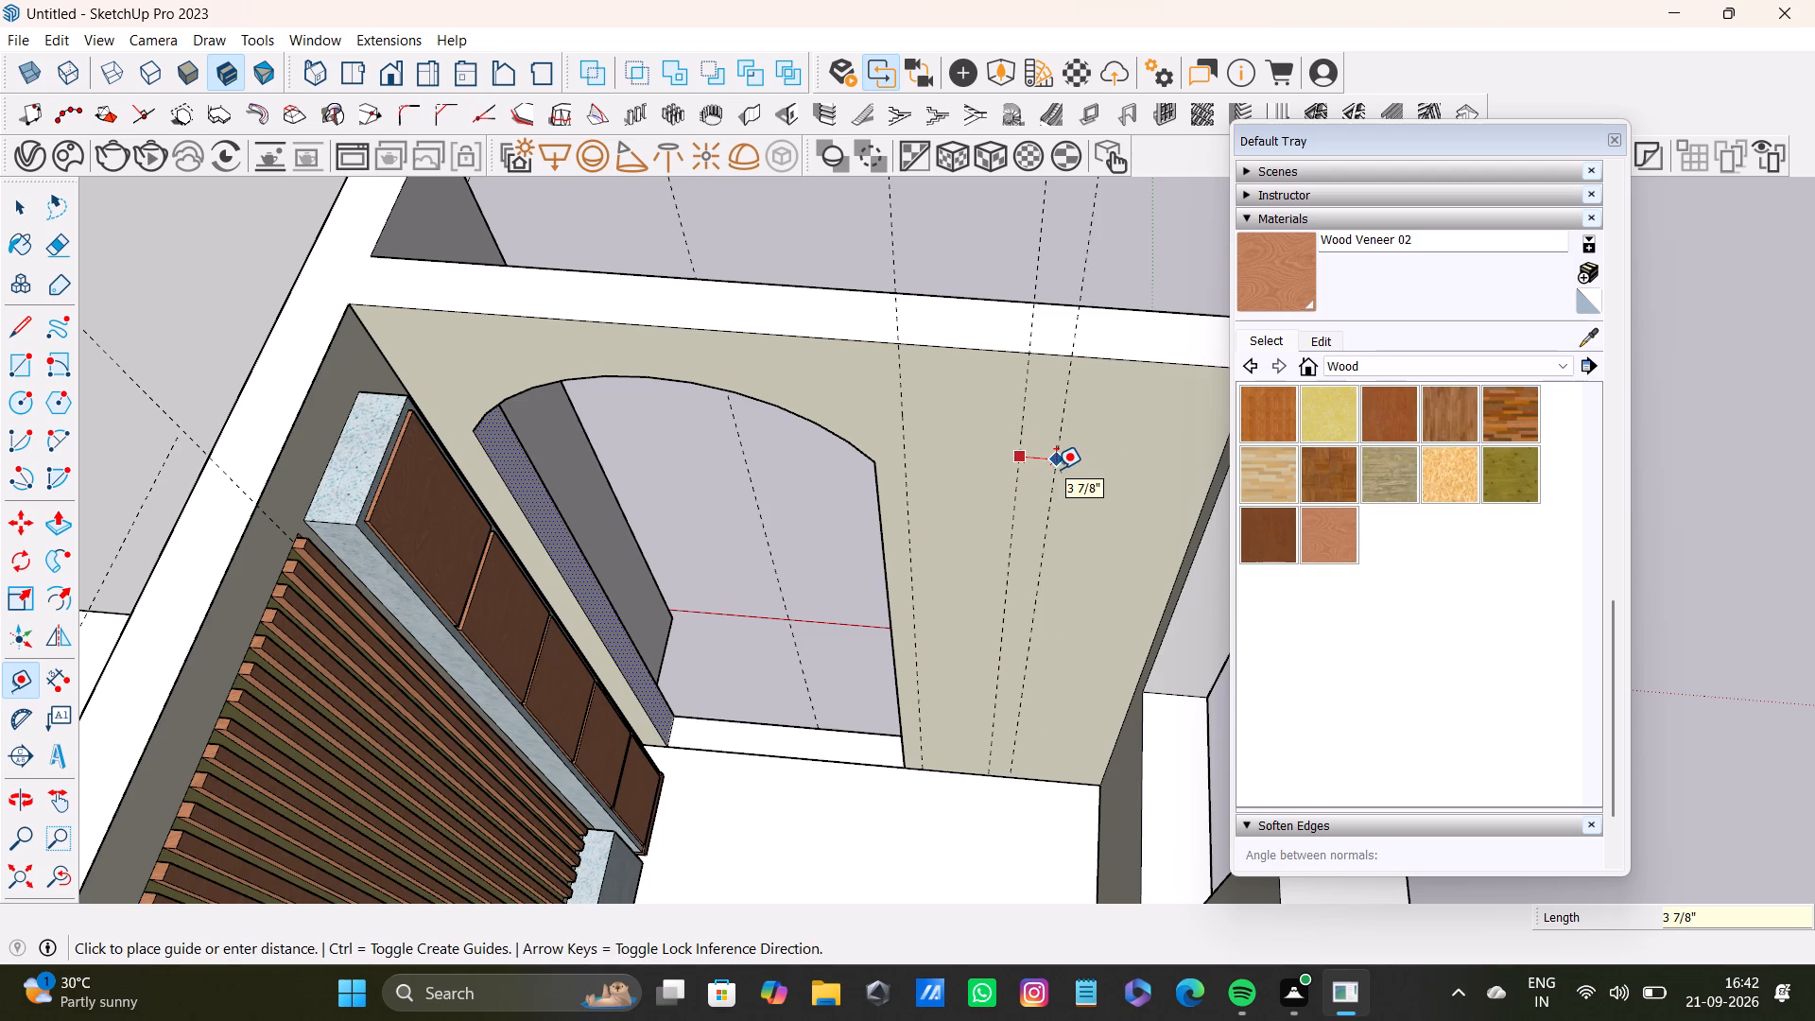
type("0.2\"")
key("Return")
Place a vertical guide on the arched wall about 1' 4" from the paired guides, near the window-wall corner.
scroll(1022, 411, "up", 7)
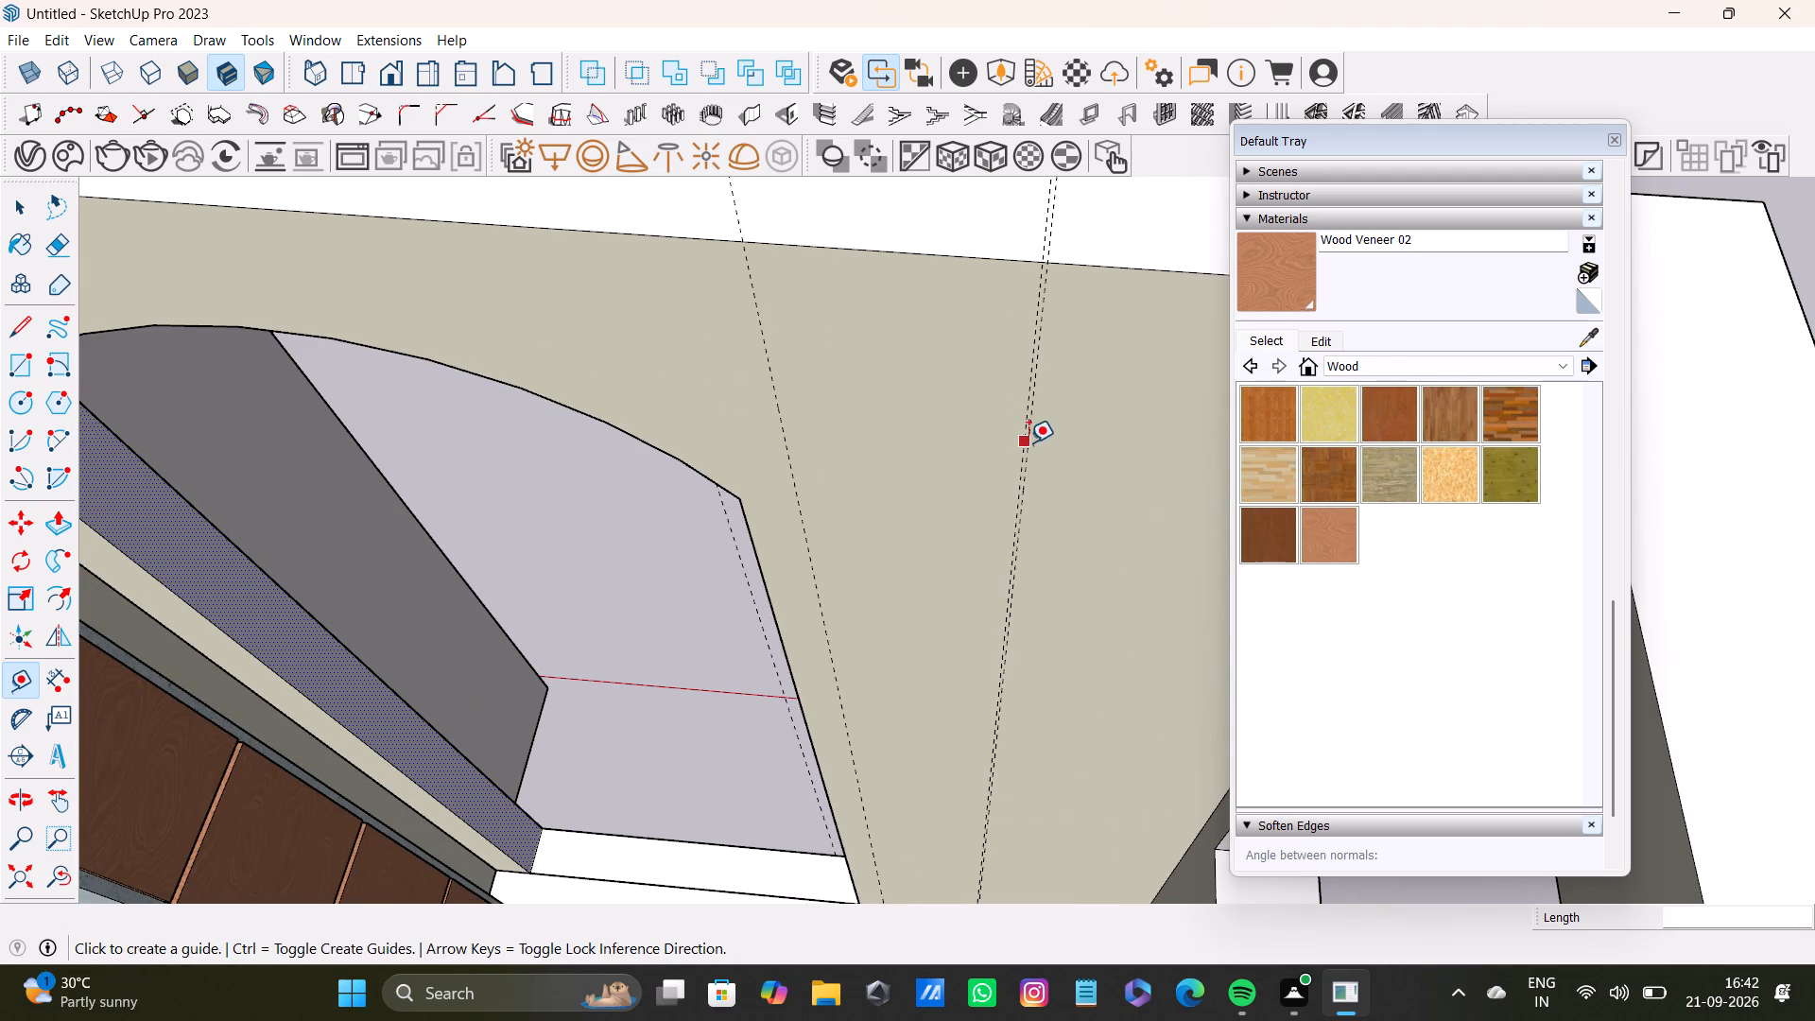
left_click(1028, 442)
scroll(1126, 465, "down", 7)
middle_click_drag(1140, 476, 947, 442, "shift")
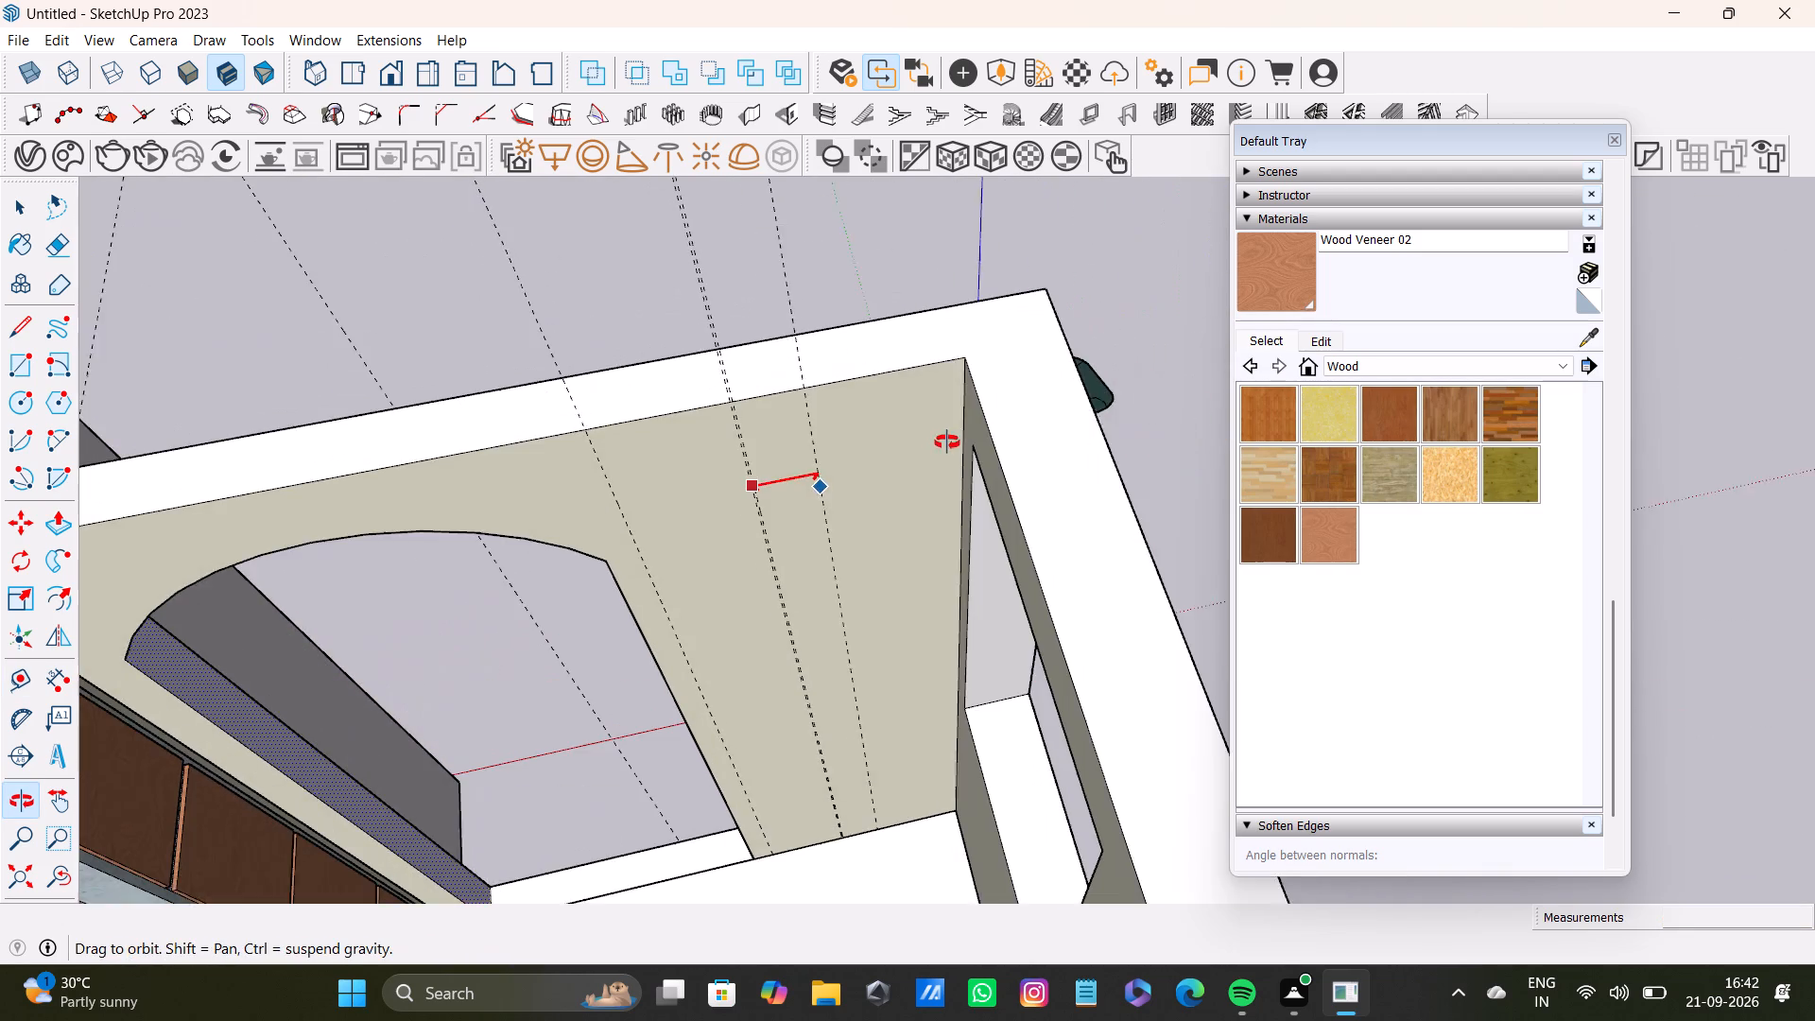
middle_click_drag(947, 442, 945, 442, "shift")
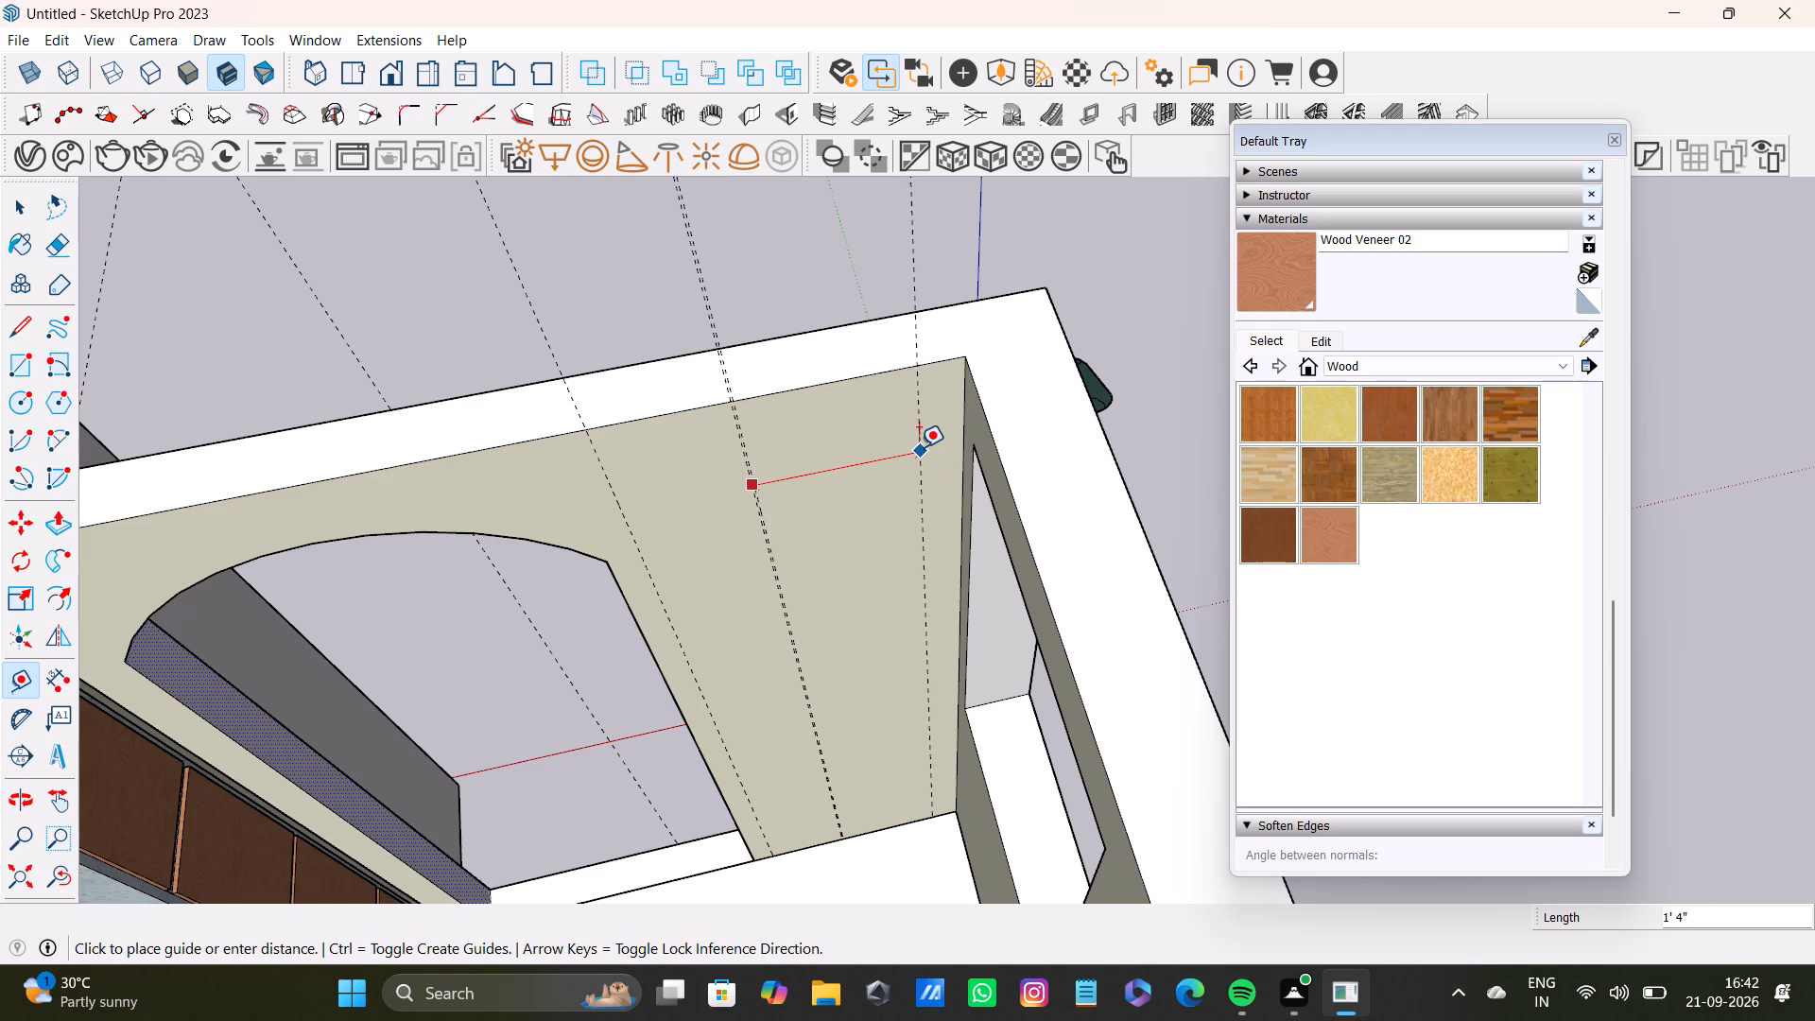
left_click(926, 448)
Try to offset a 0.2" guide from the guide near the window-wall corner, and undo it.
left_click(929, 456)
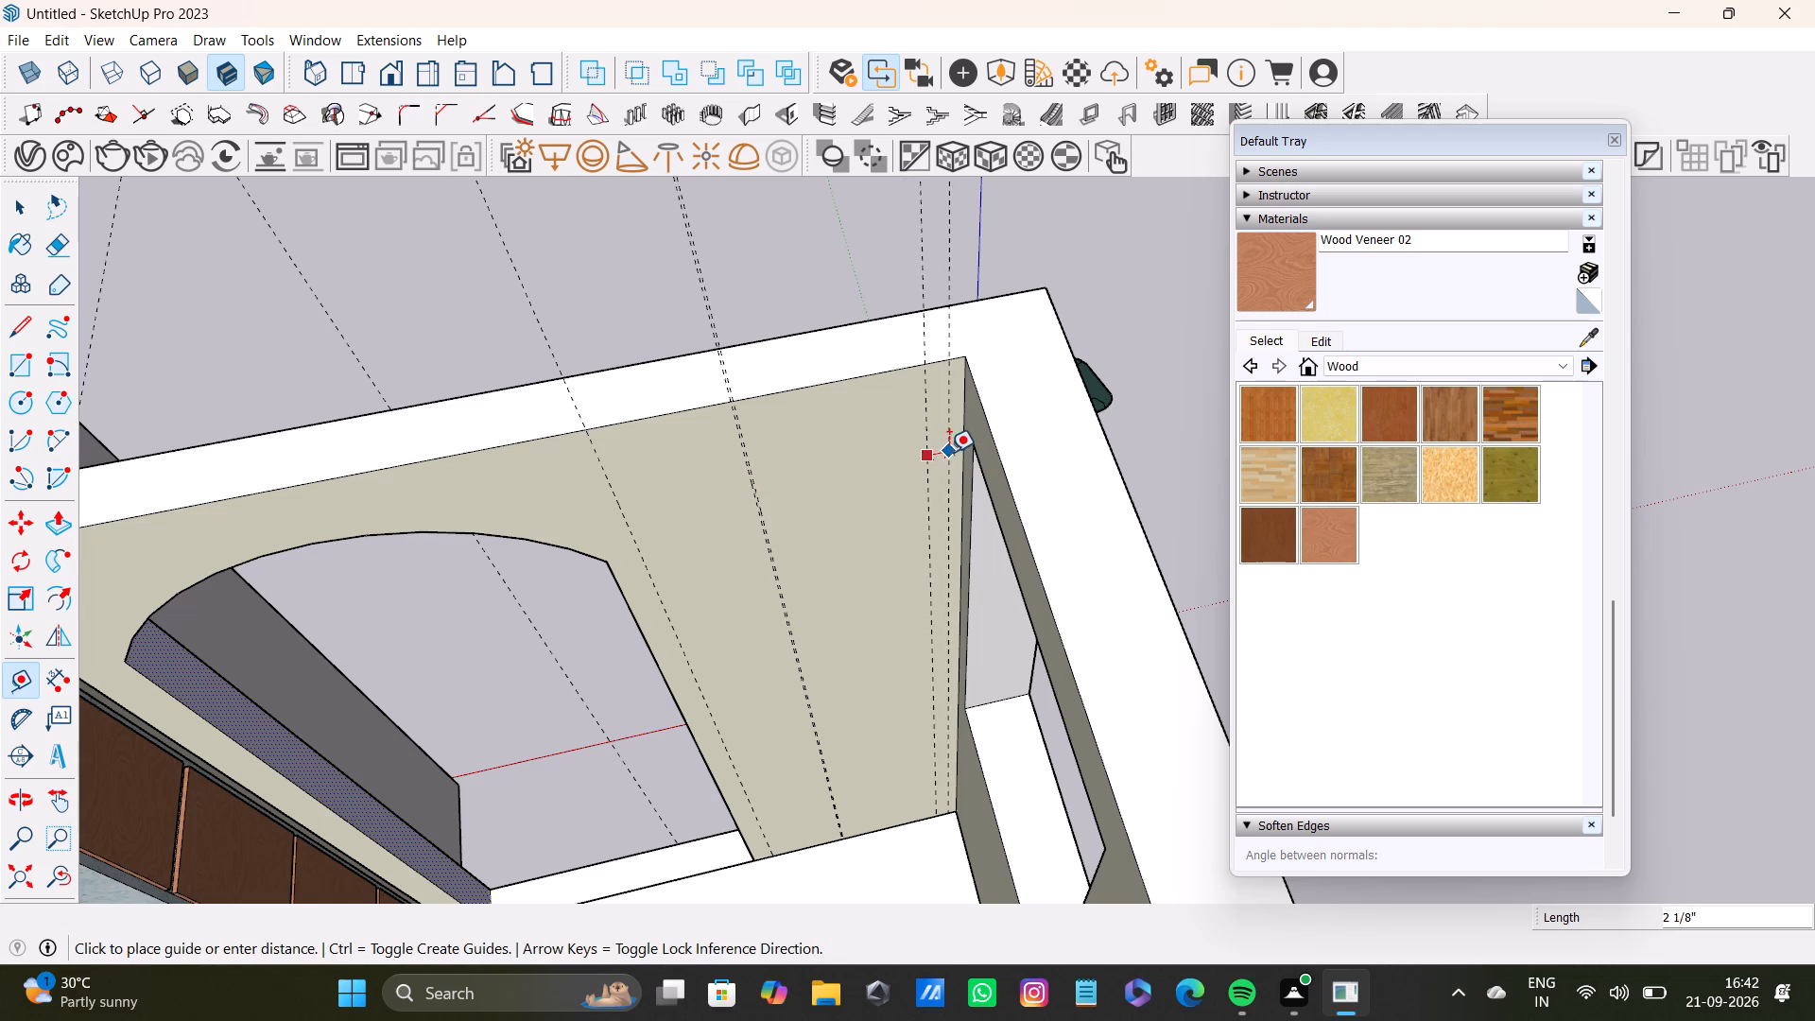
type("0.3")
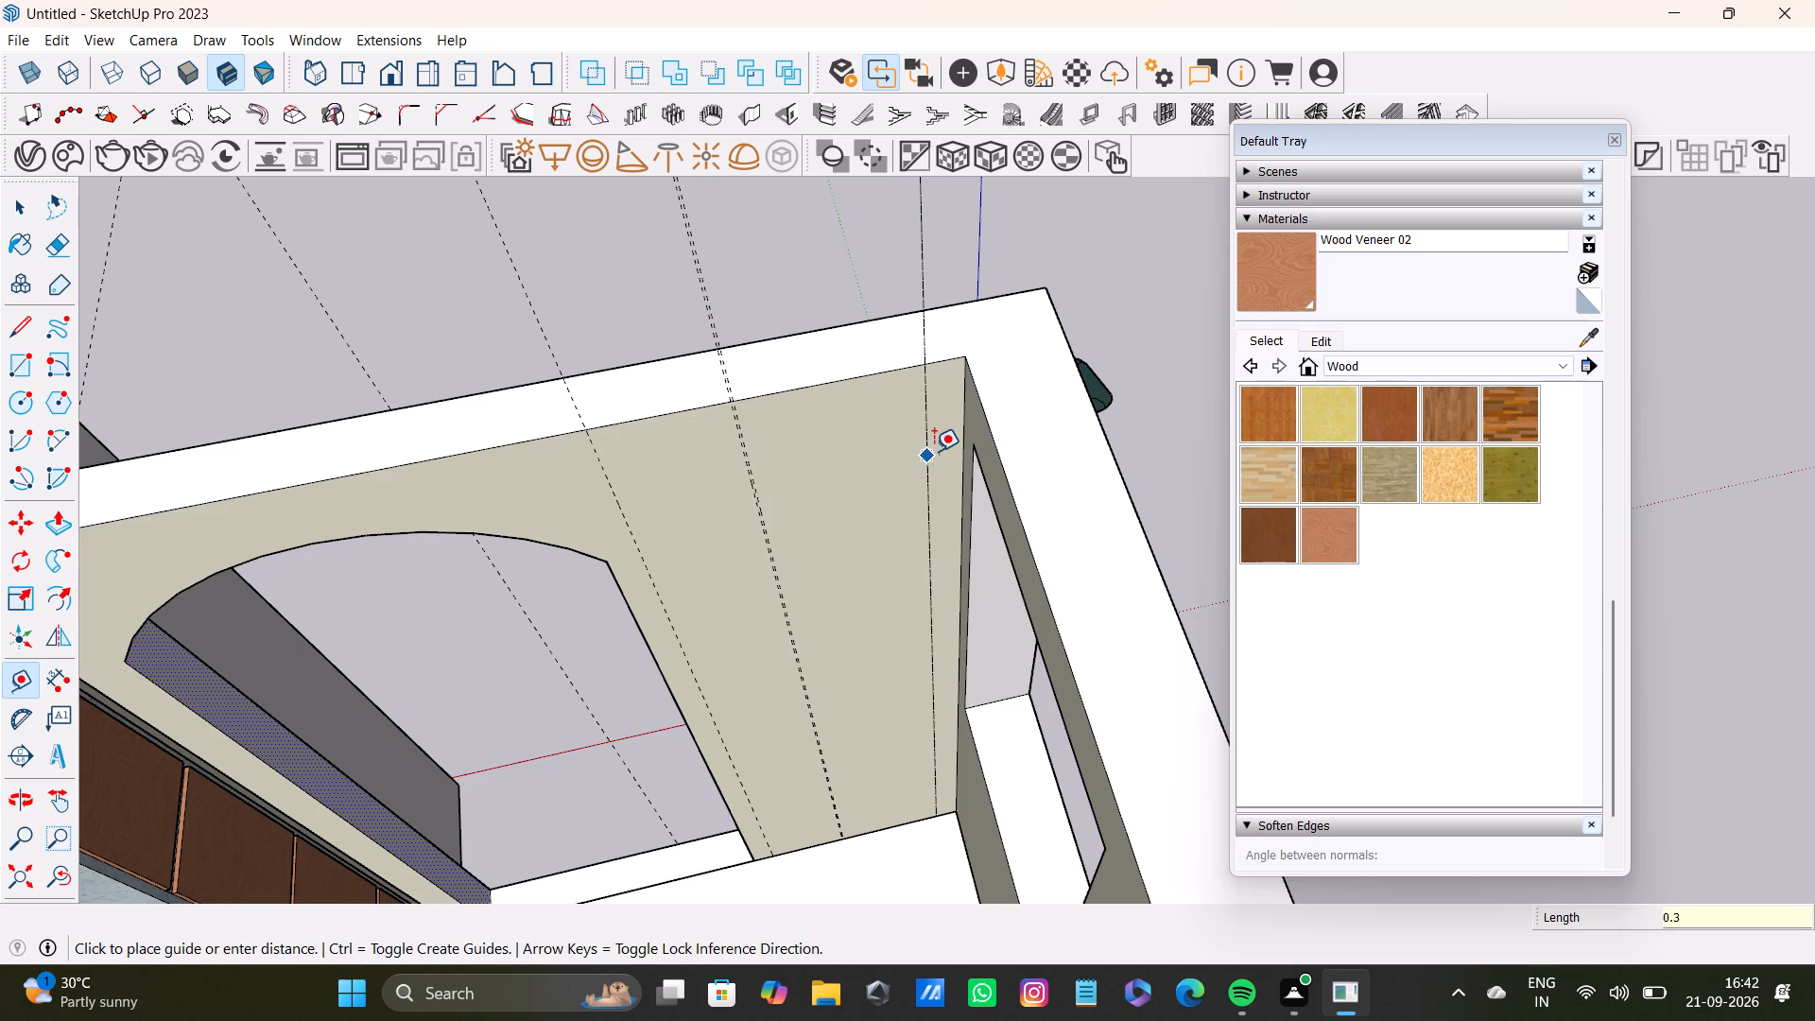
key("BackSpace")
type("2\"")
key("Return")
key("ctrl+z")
Place a paired guide 0.2" from the guide near the window-wall corner, on the corner side.
scroll(912, 541, "up", 4, "ctrl")
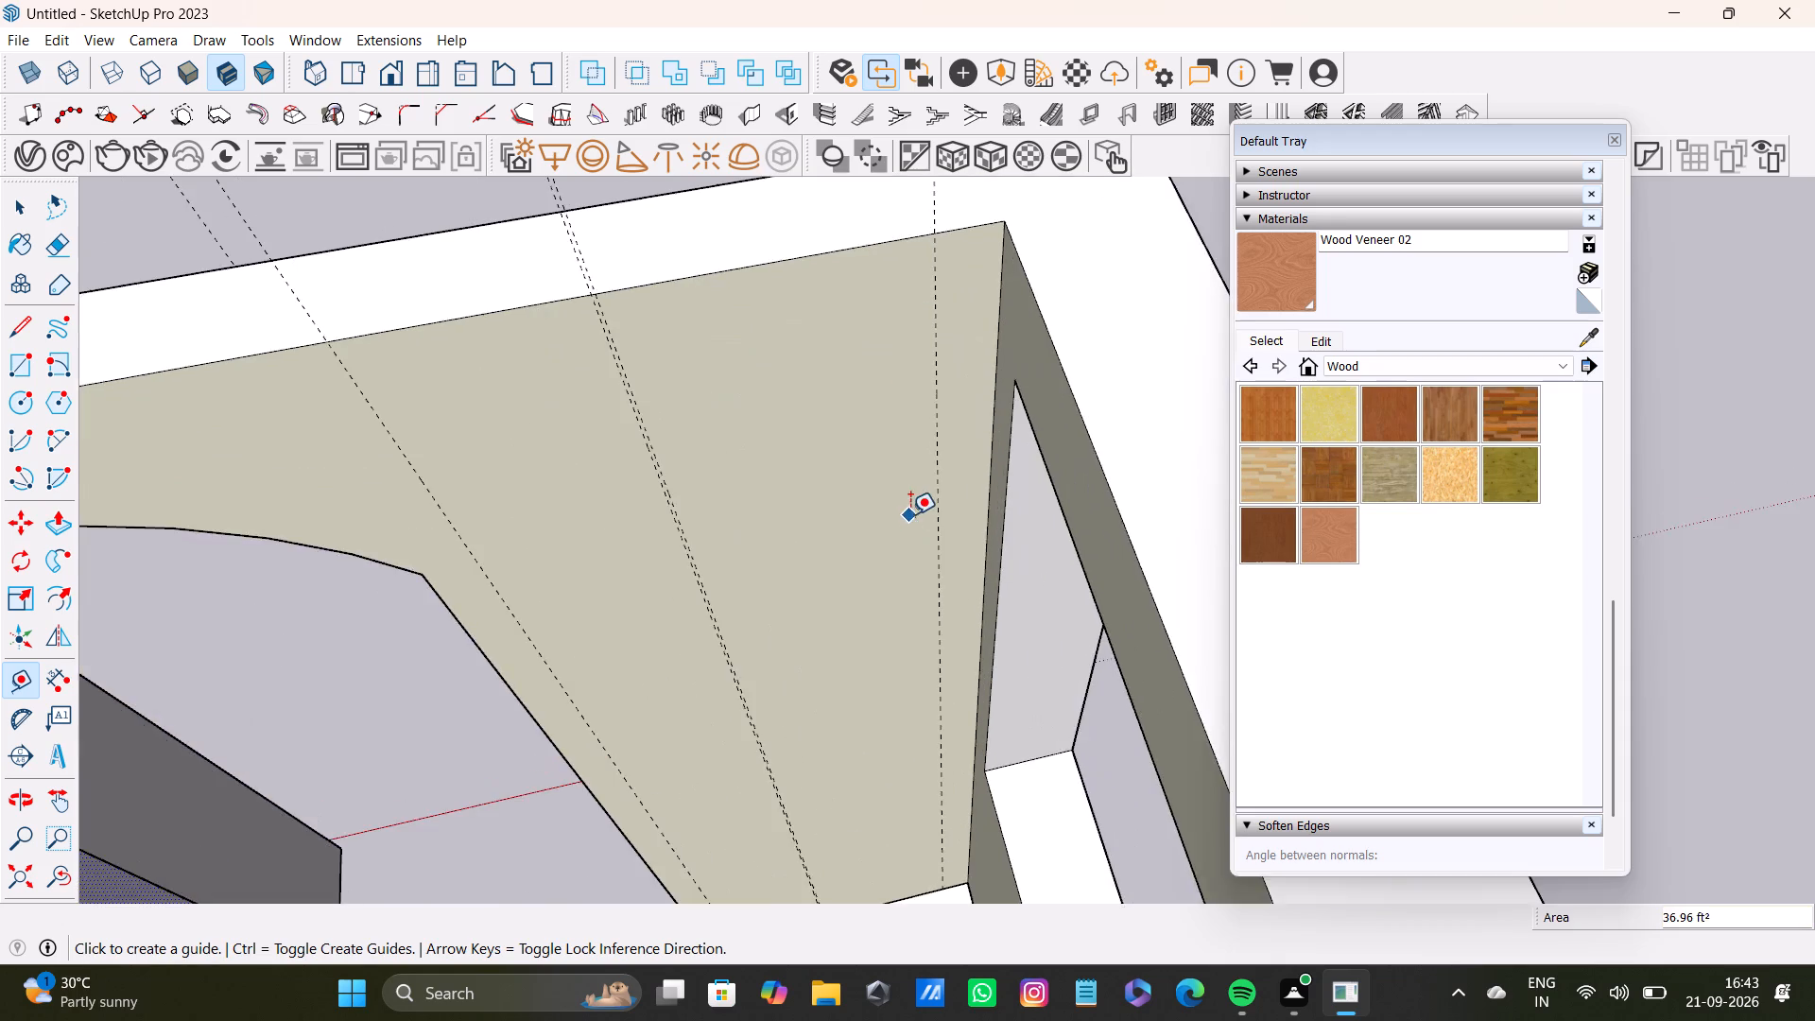
scroll(910, 514, "up", 7, "ctrl")
left_click_drag(962, 554, 977, 554)
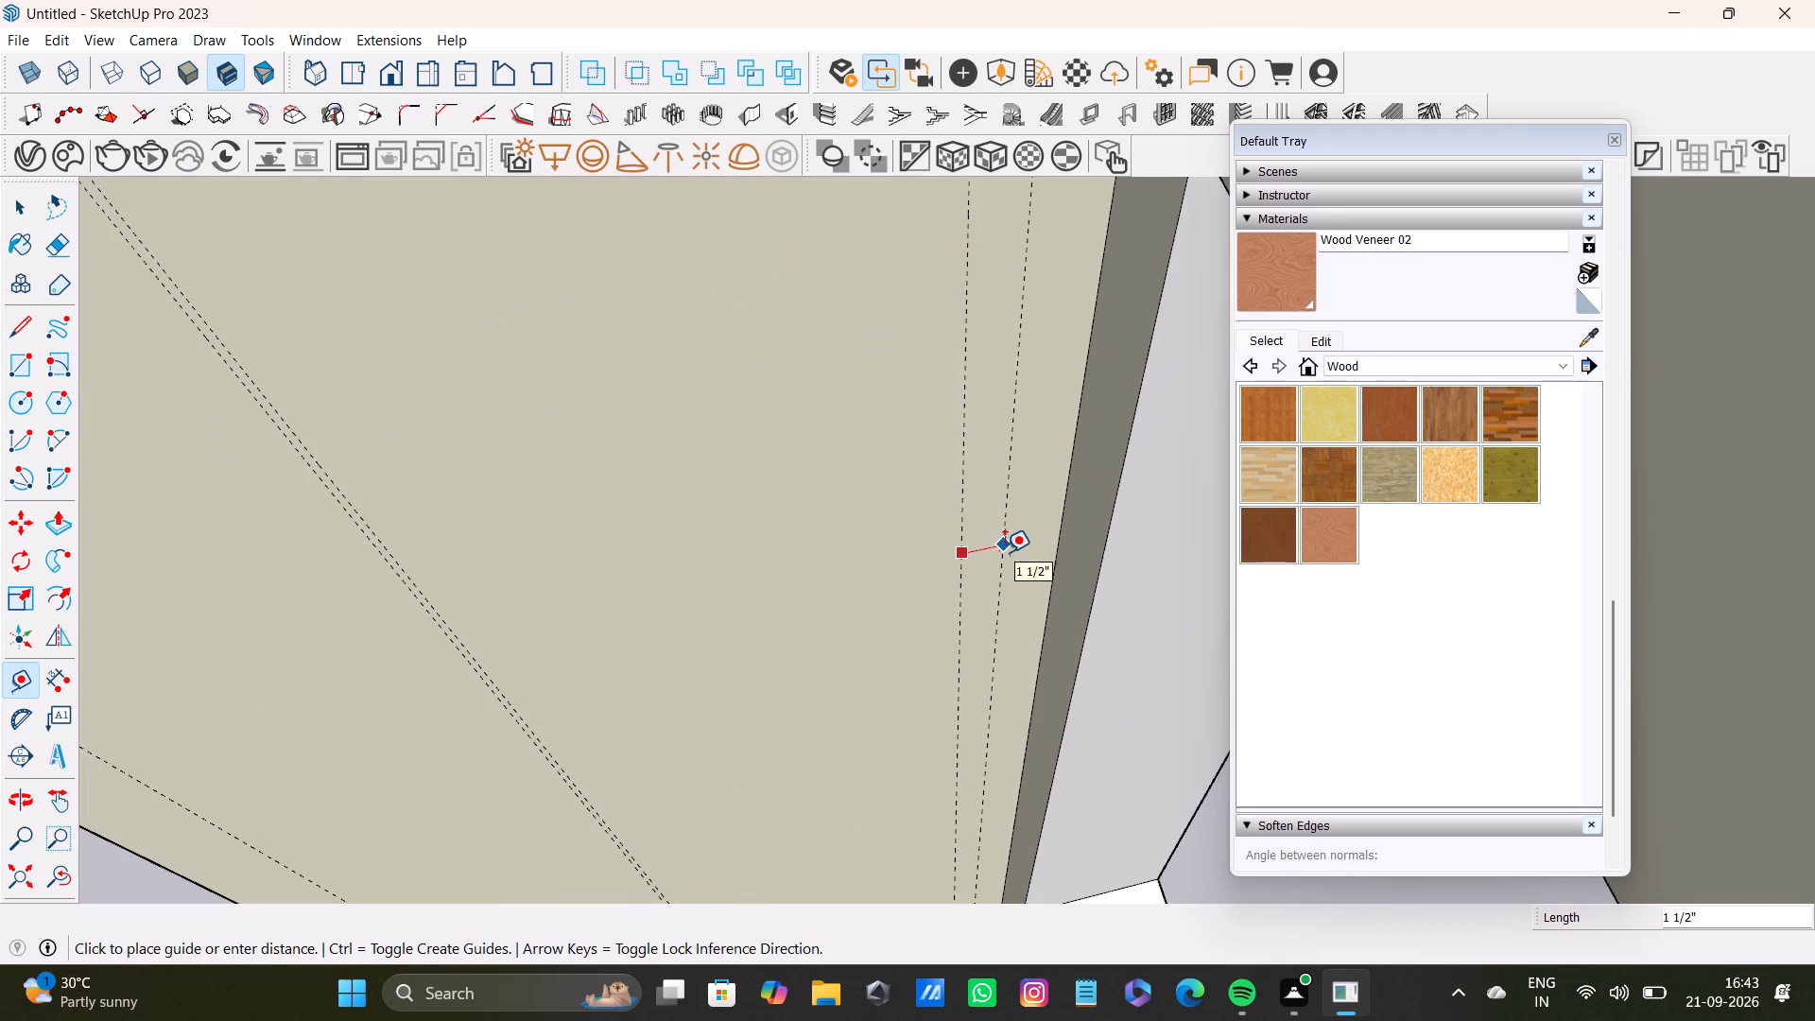
type("0.2\"")
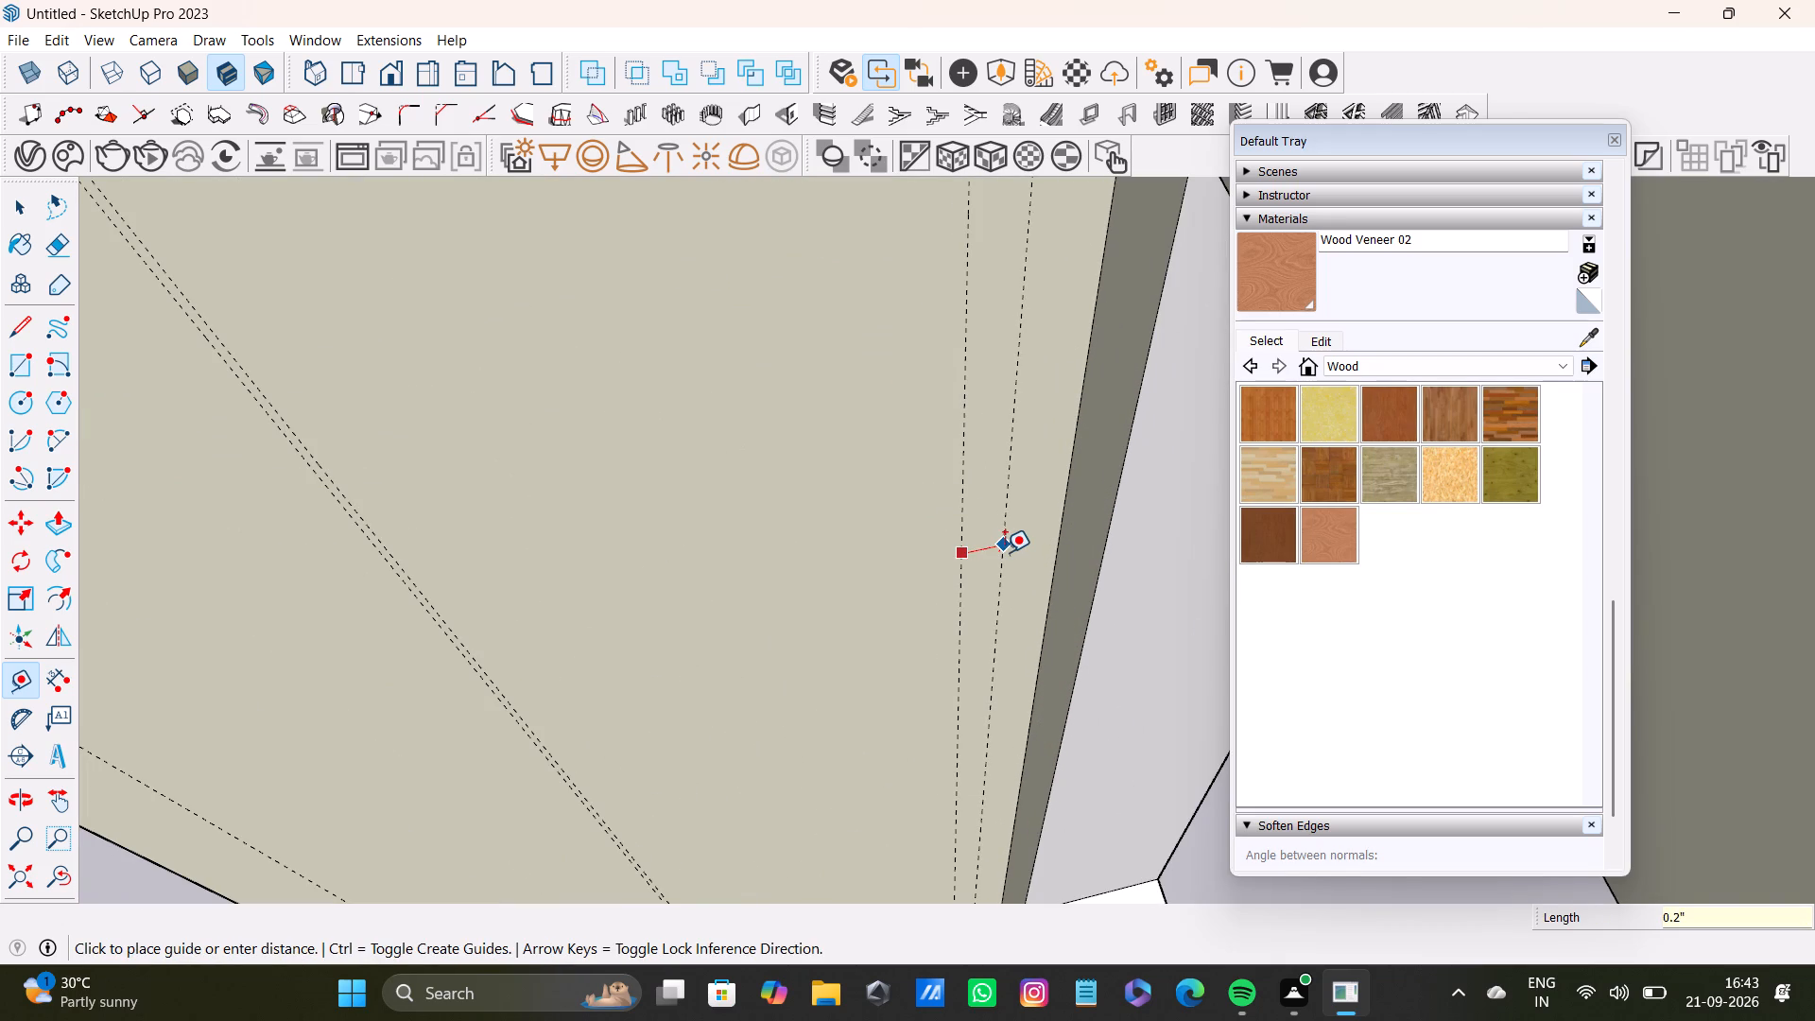
key("Return")
Place a vertical guide on the adjoining window wall, 1' 7 3/16" from its corner with the arched wall.
scroll(717, 479, "down", 13)
middle_click_drag(748, 496, 858, 416)
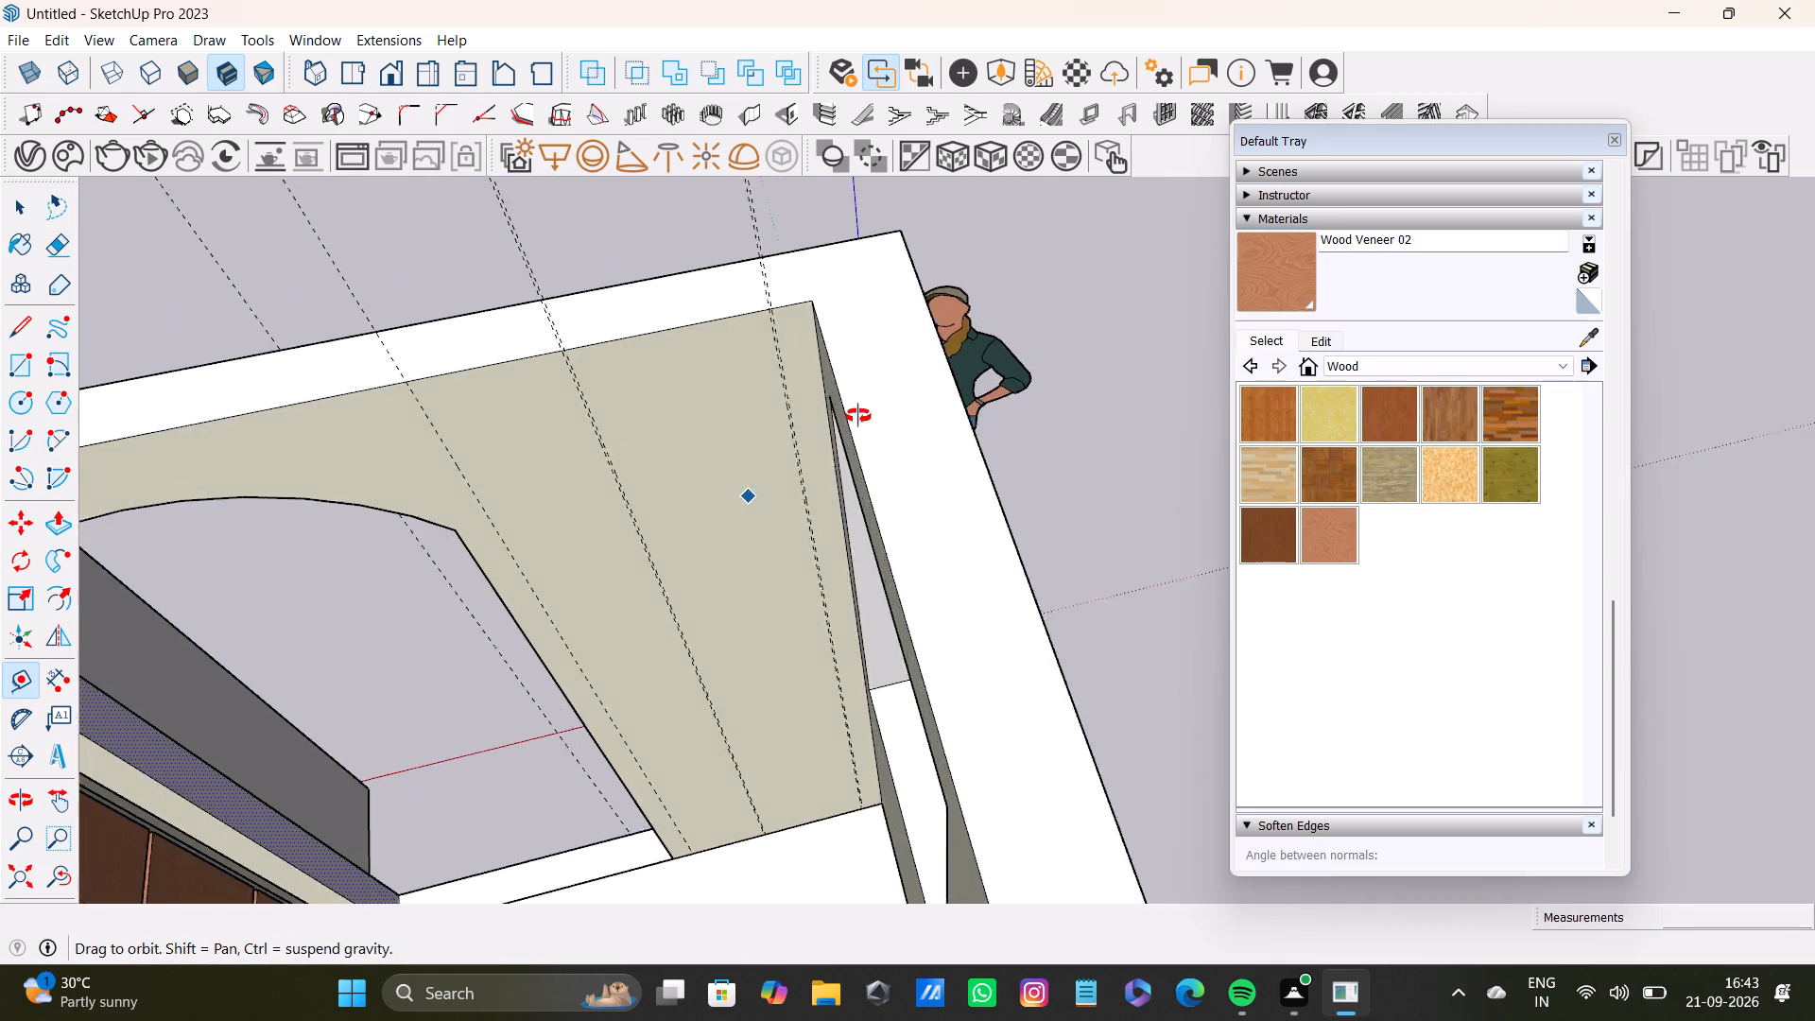
middle_click_drag(858, 416, 907, 372)
scroll(799, 309, "up", 8)
left_click_drag(876, 272, 885, 280)
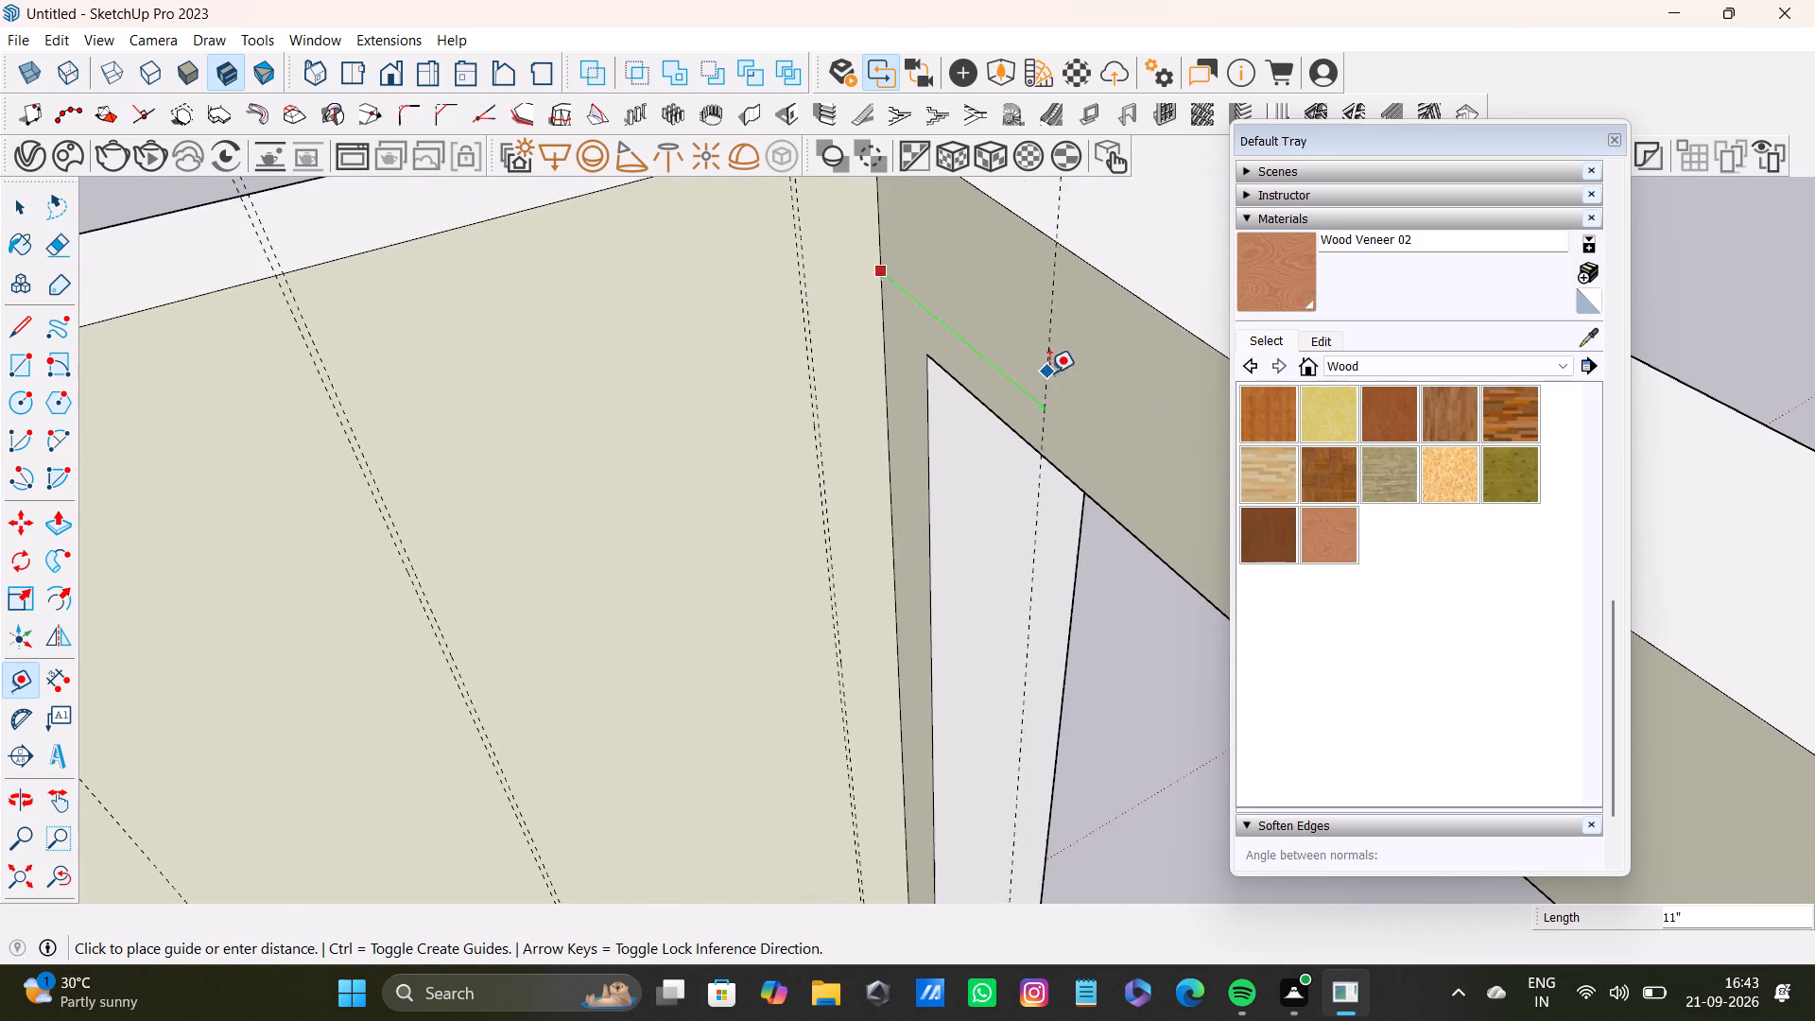
scroll(1051, 374, "down", 6)
middle_click_drag(1148, 469, 1199, 322, "shift")
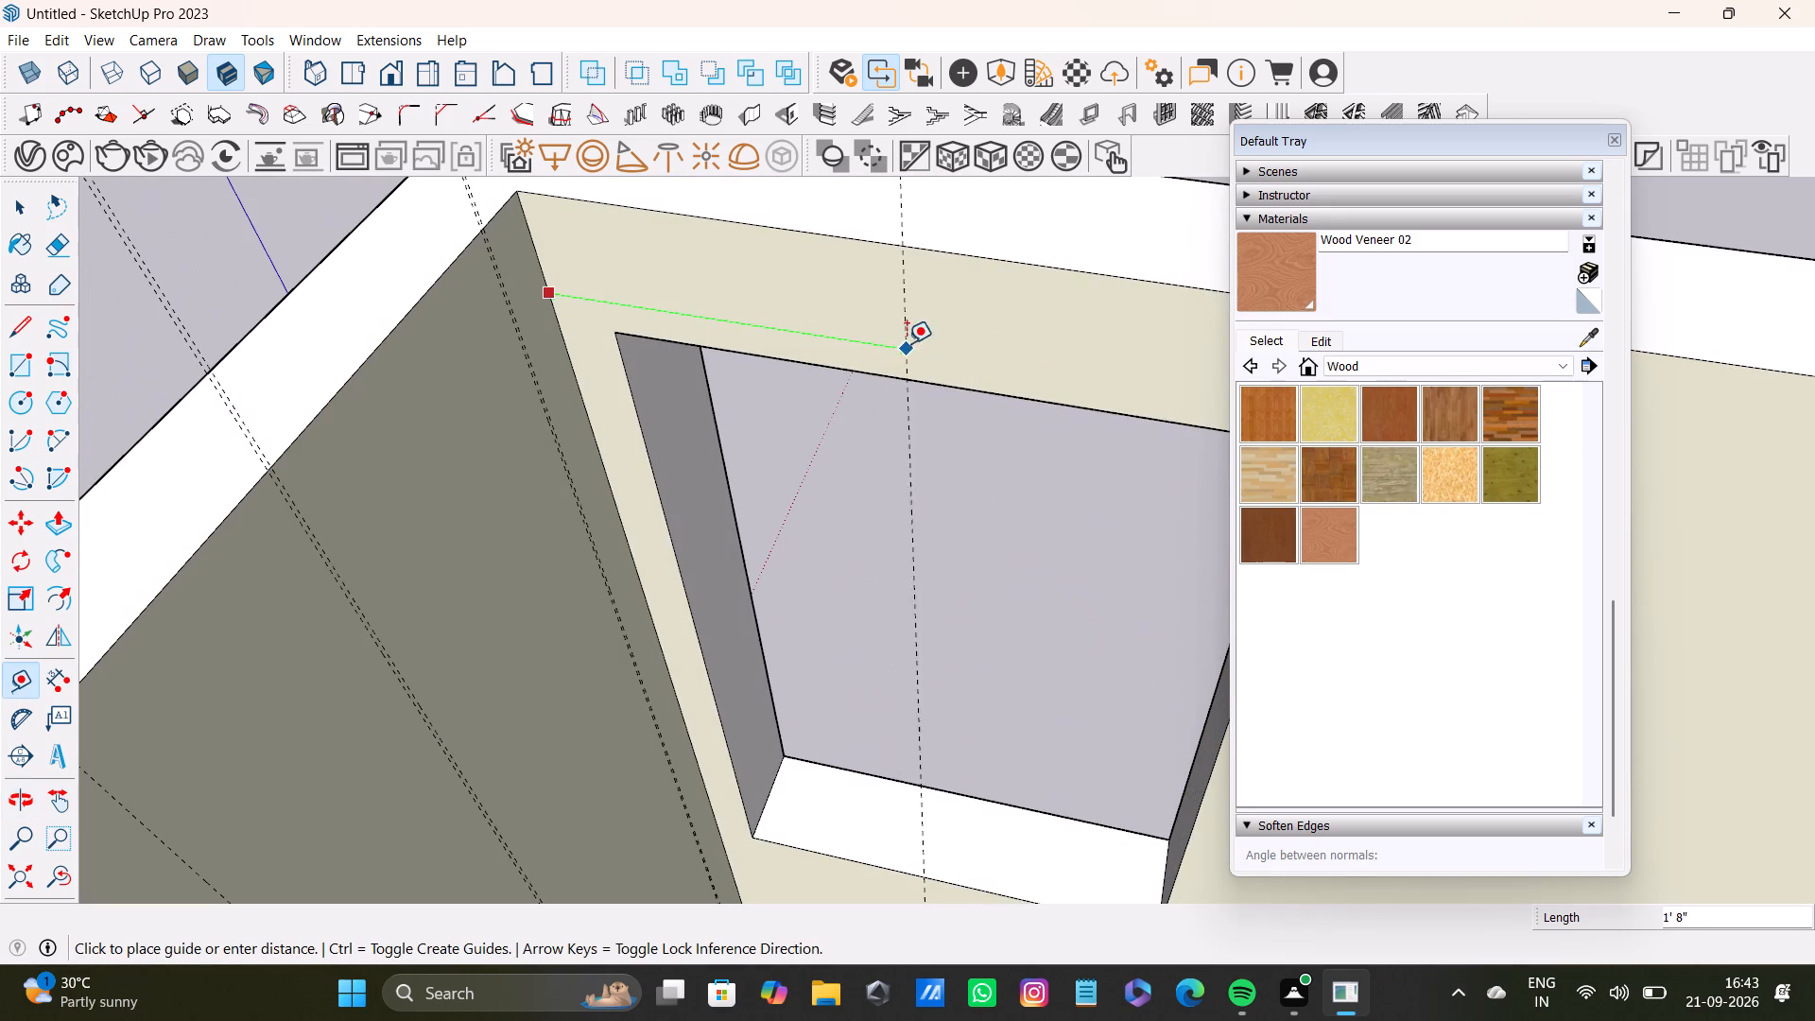
left_click(890, 325)
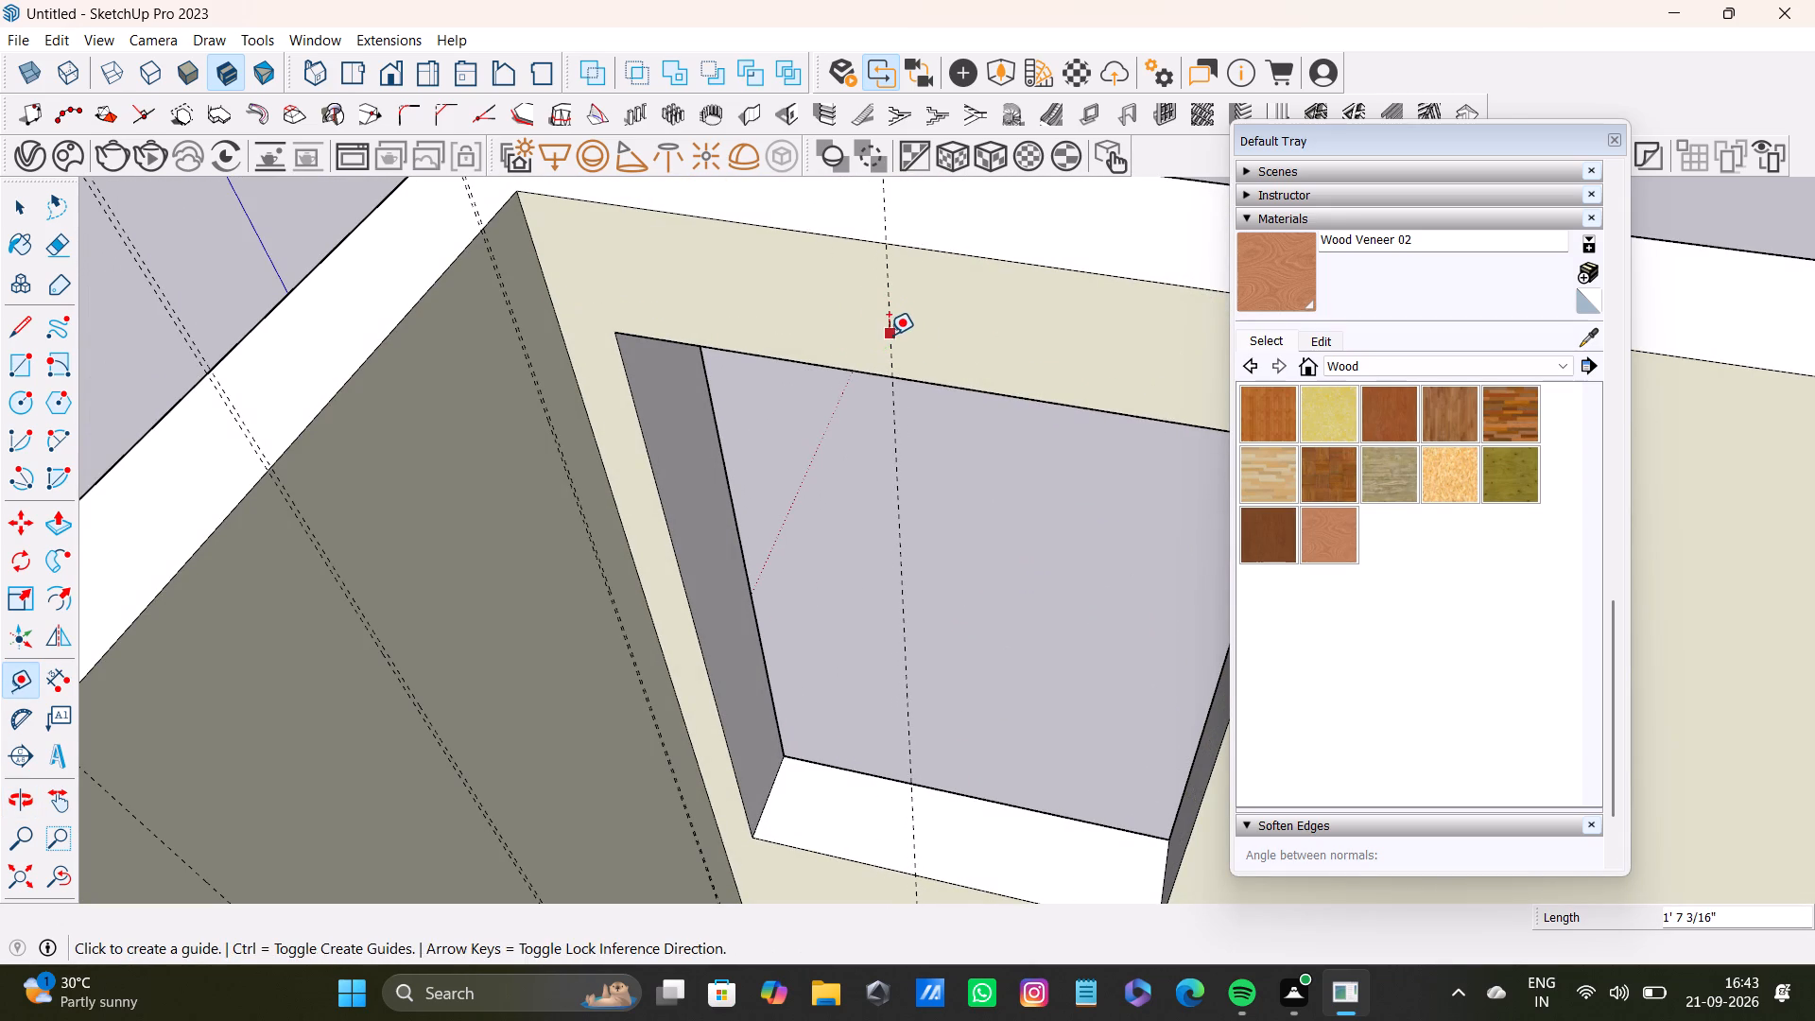
Place a paired guide 0.2" from the window wall's first vertical guide, on the side away from the arched-wall corner.
left_click_drag(889, 335, 909, 335)
type("0.")
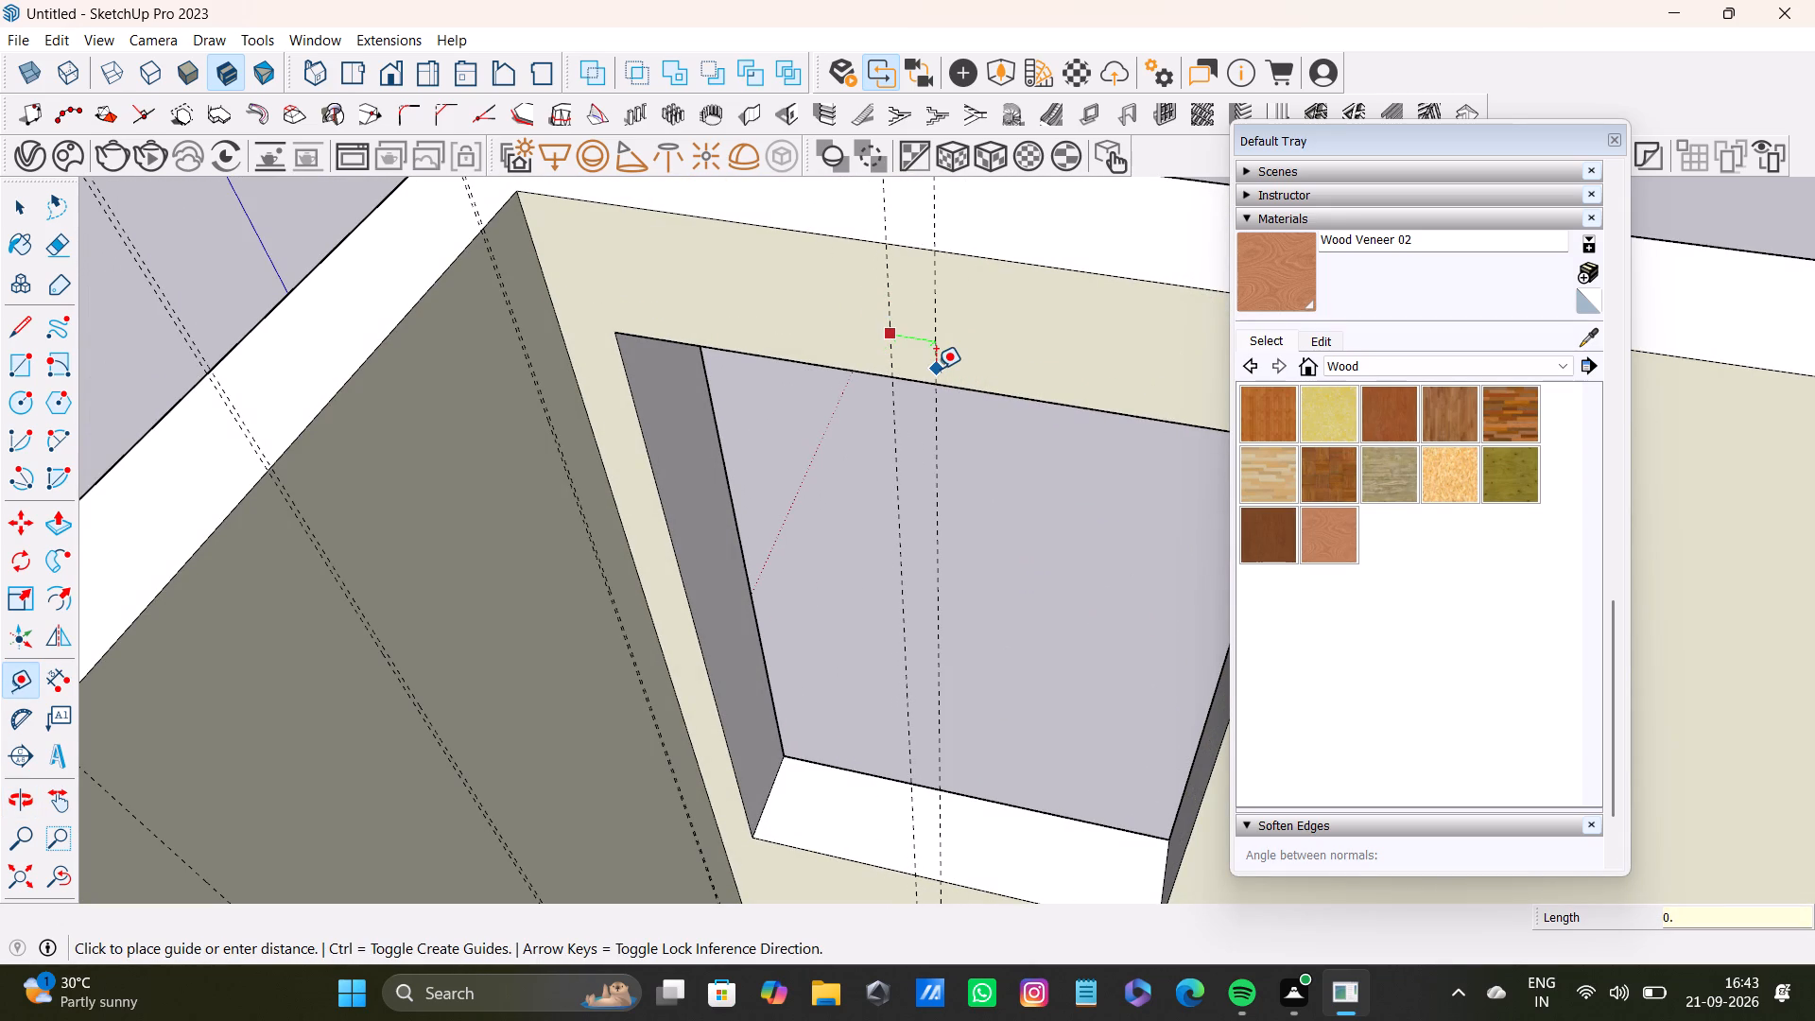
key("3")
key("BackSpace")
type("2\"")
key("Return")
Place another vertical guide across the window opening, between the first guide pair and the opening's far edge.
scroll(925, 301, "up", 10)
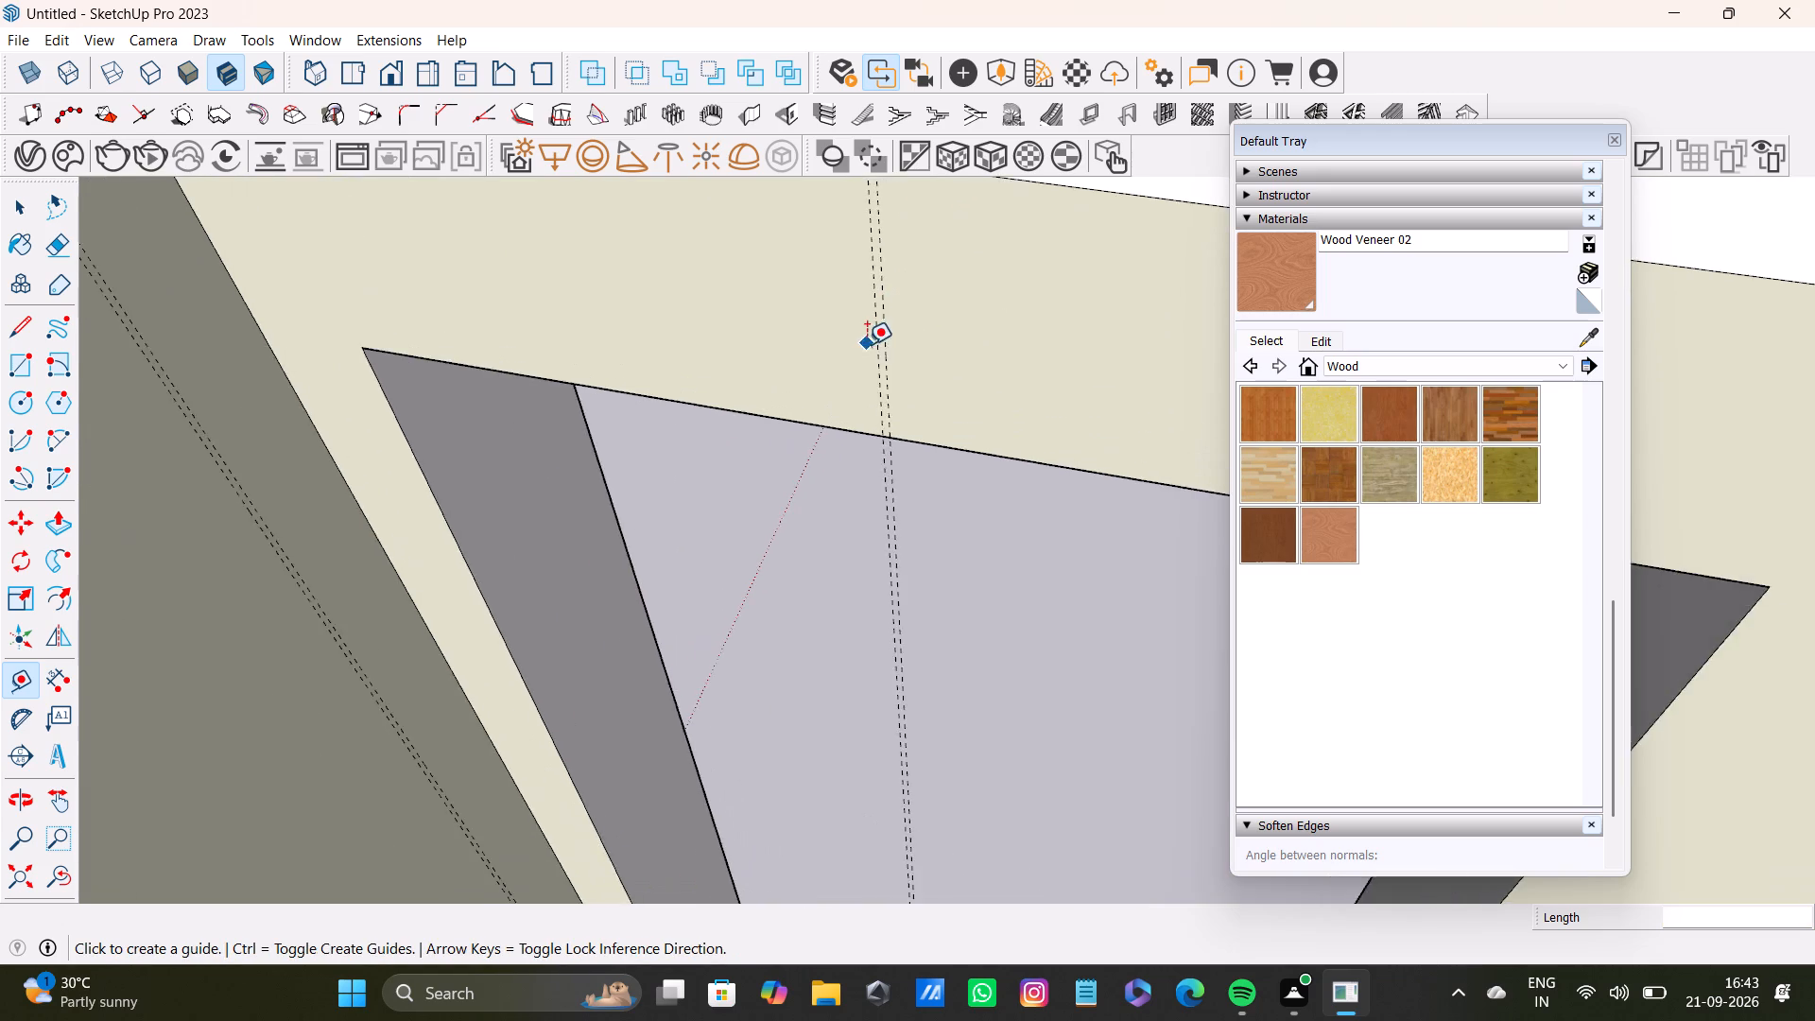
scroll(867, 344, "up", 2)
left_click_drag(893, 367, 908, 374)
scroll(1074, 424, "down", 8)
middle_click_drag(1118, 403, 748, 379, "shift")
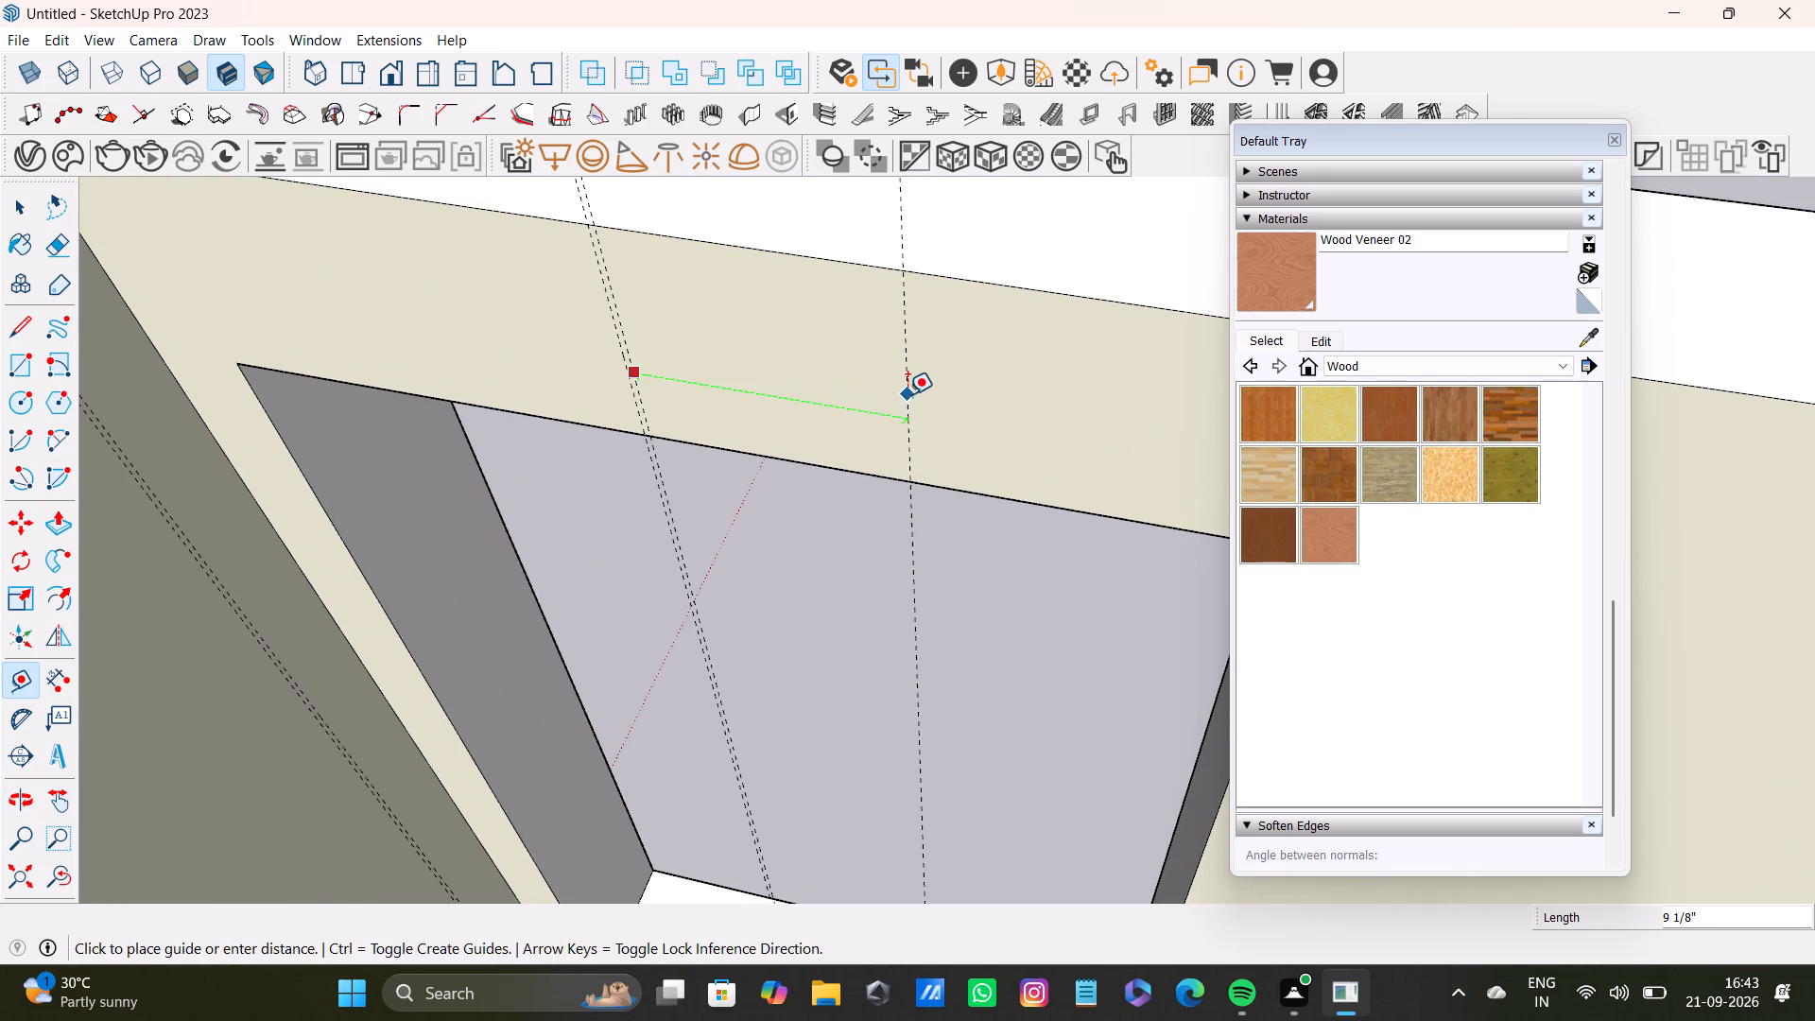
left_click(951, 386)
Place a paired guide 0.2" from the second vertical guide crossing the window opening, away from the arched-wall corner.
left_click_drag(950, 398, 983, 395)
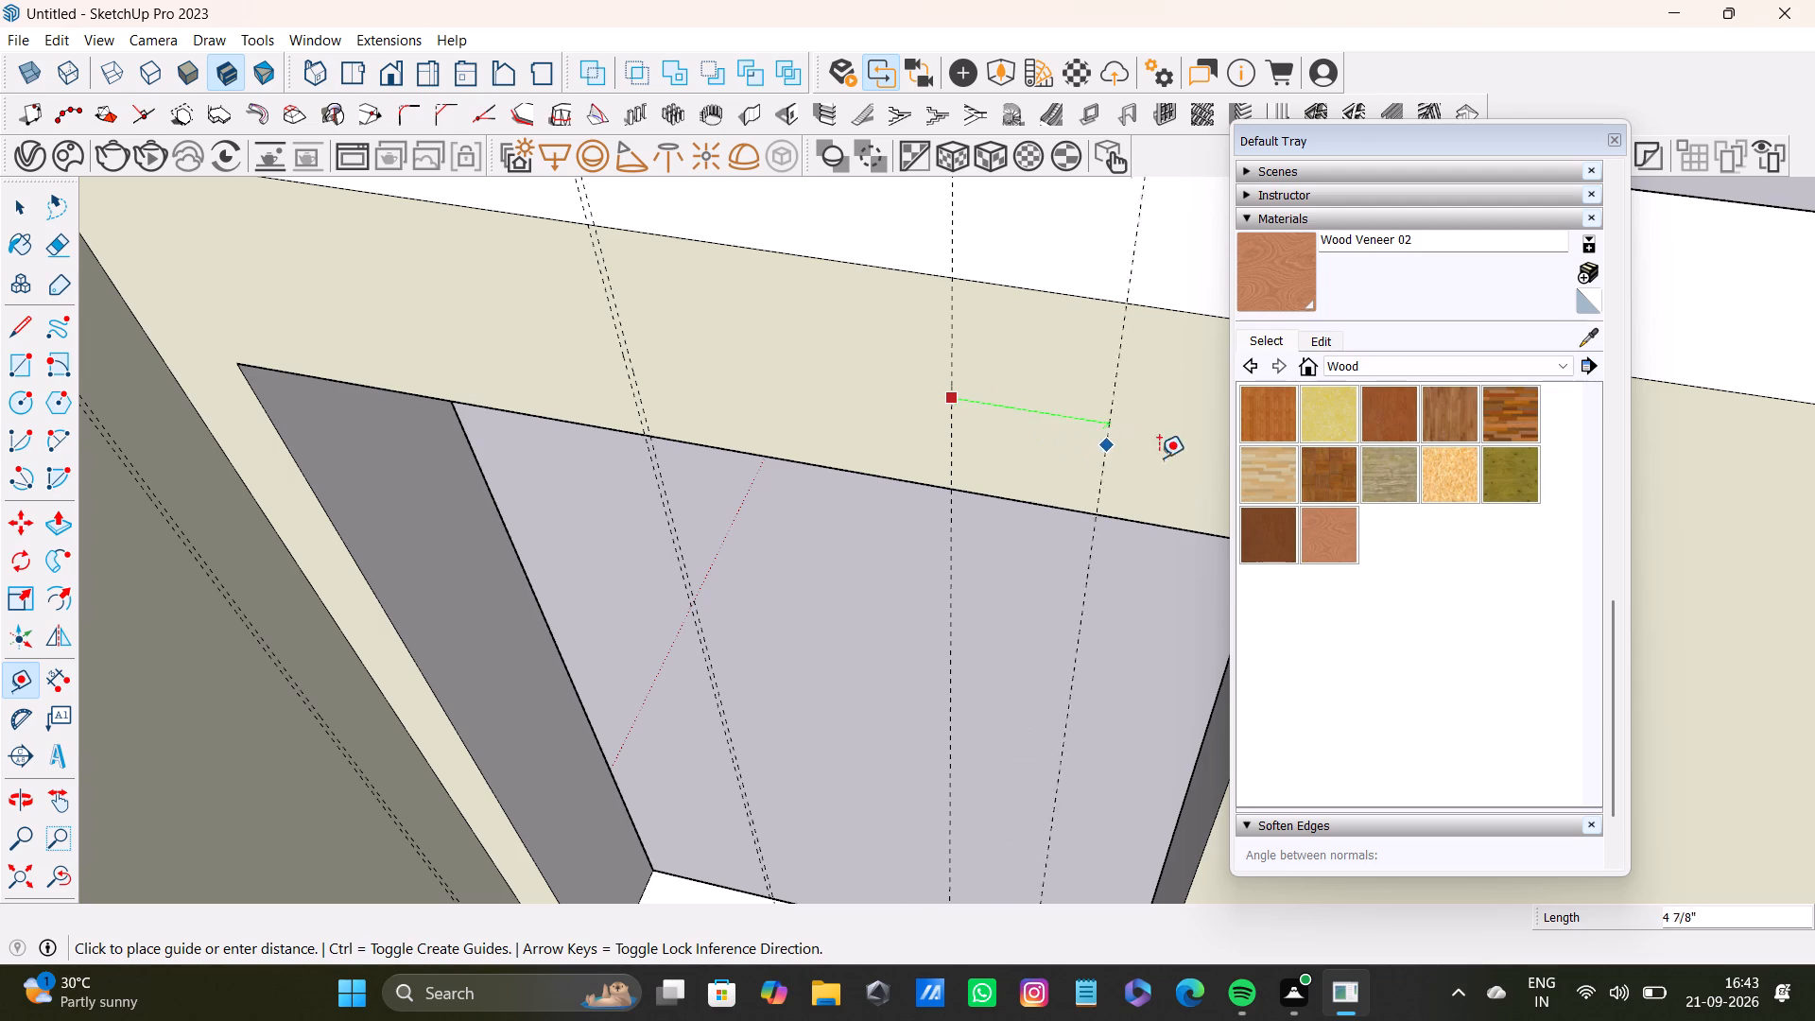
scroll(1104, 451, "down", 8)
middle_click_drag(1047, 510, 1038, 393)
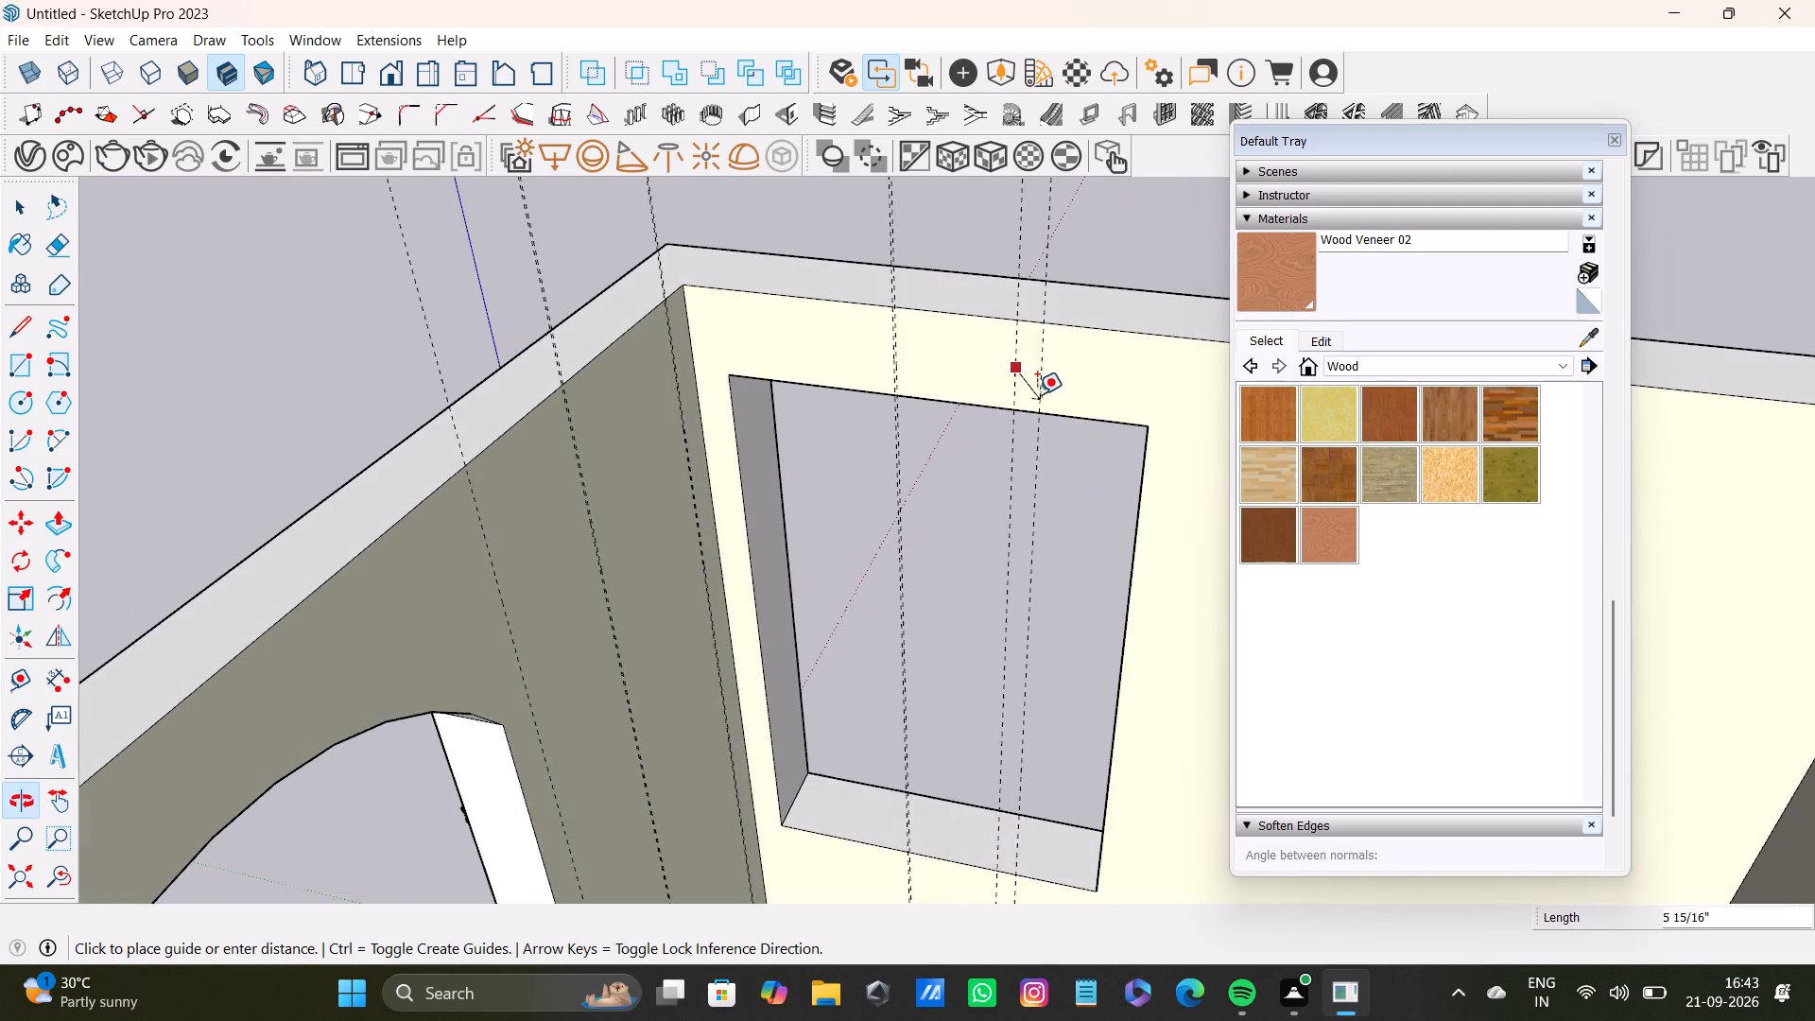
scroll(1028, 381, "up", 2)
type("0.2\"")
key("Return")
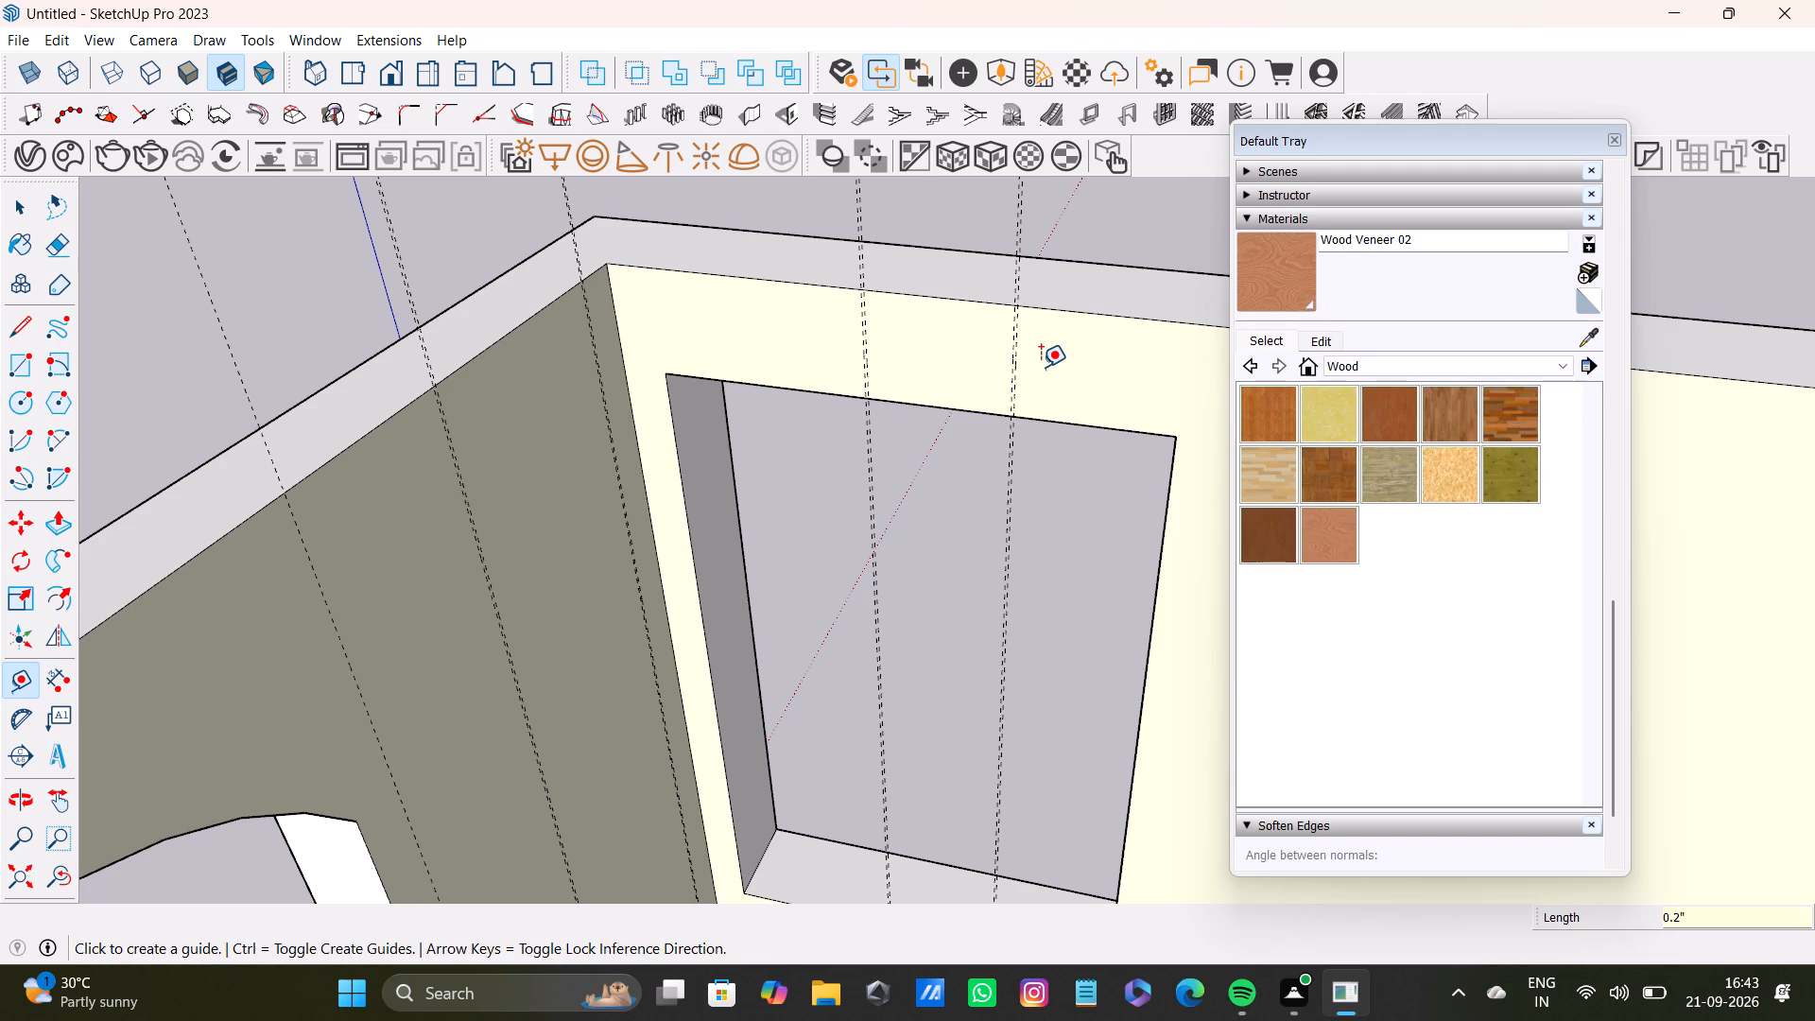
Place a vertical guide on the window wall just beyond the opening, about 1' 4" from the second guide pair.
scroll(1049, 377, "up", 17)
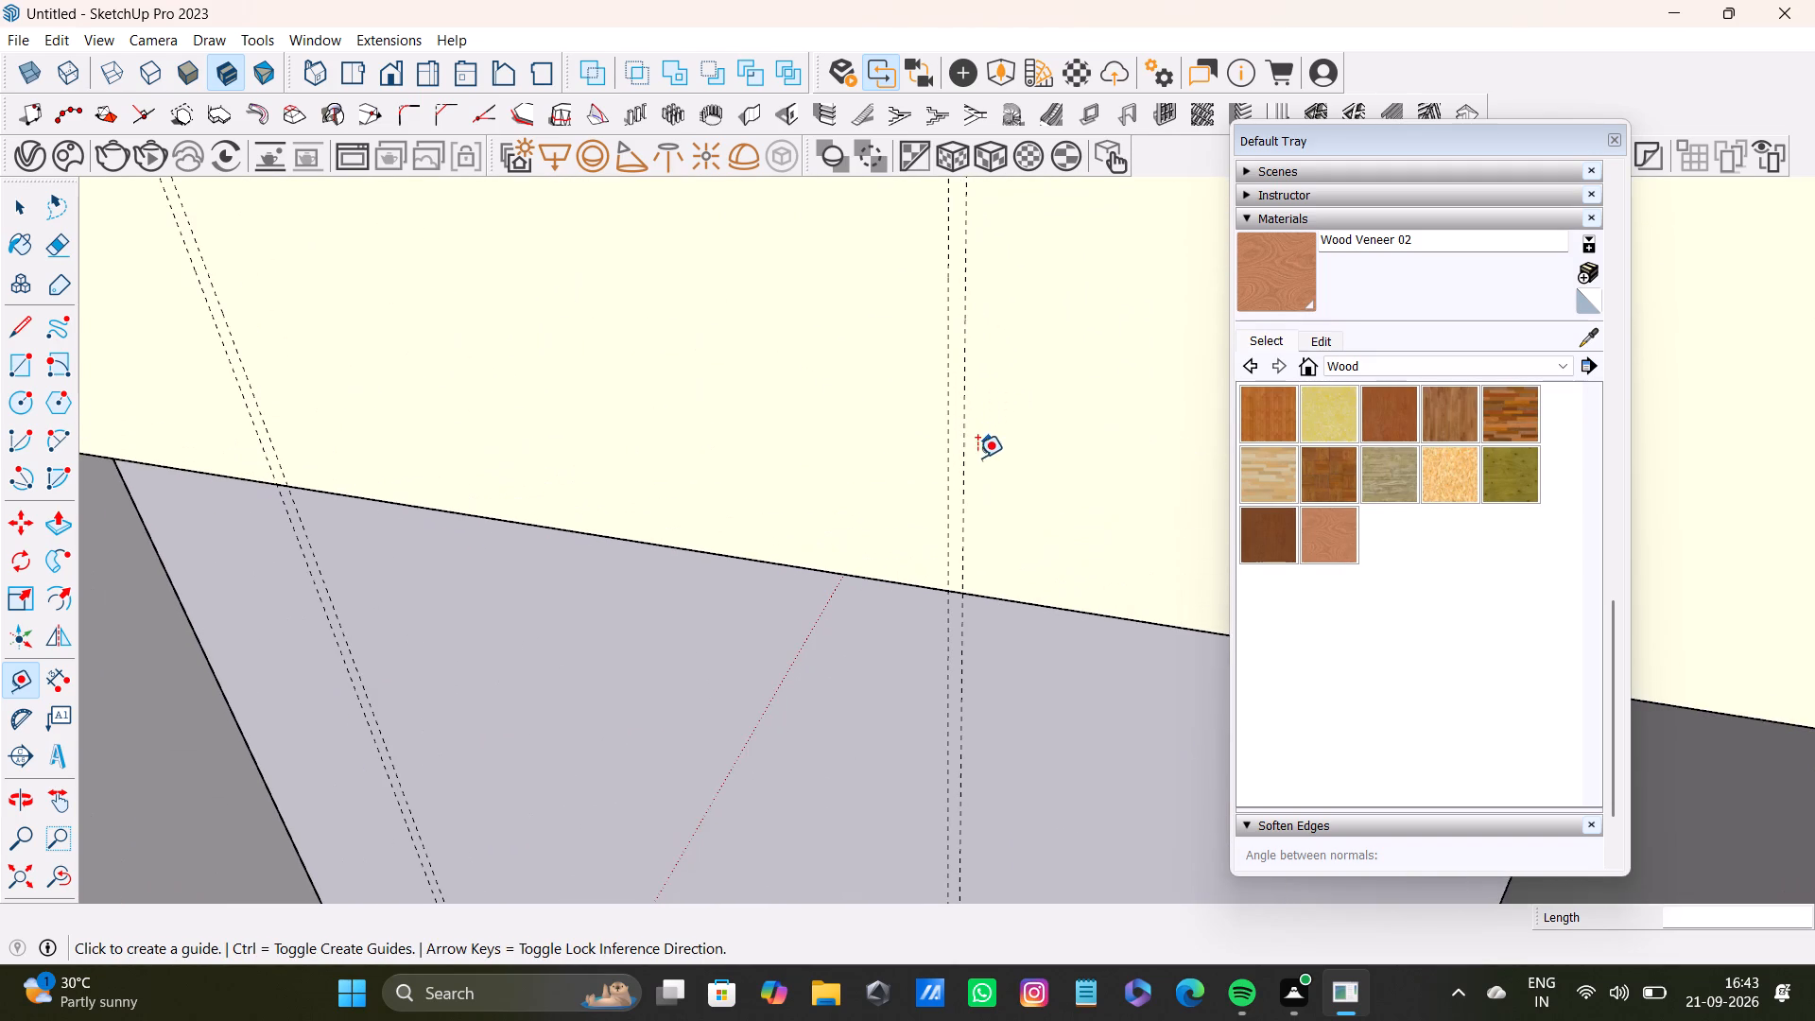
left_click(969, 486)
scroll(1051, 503, "down", 9)
middle_click_drag(1169, 535, 712, 355, "shift")
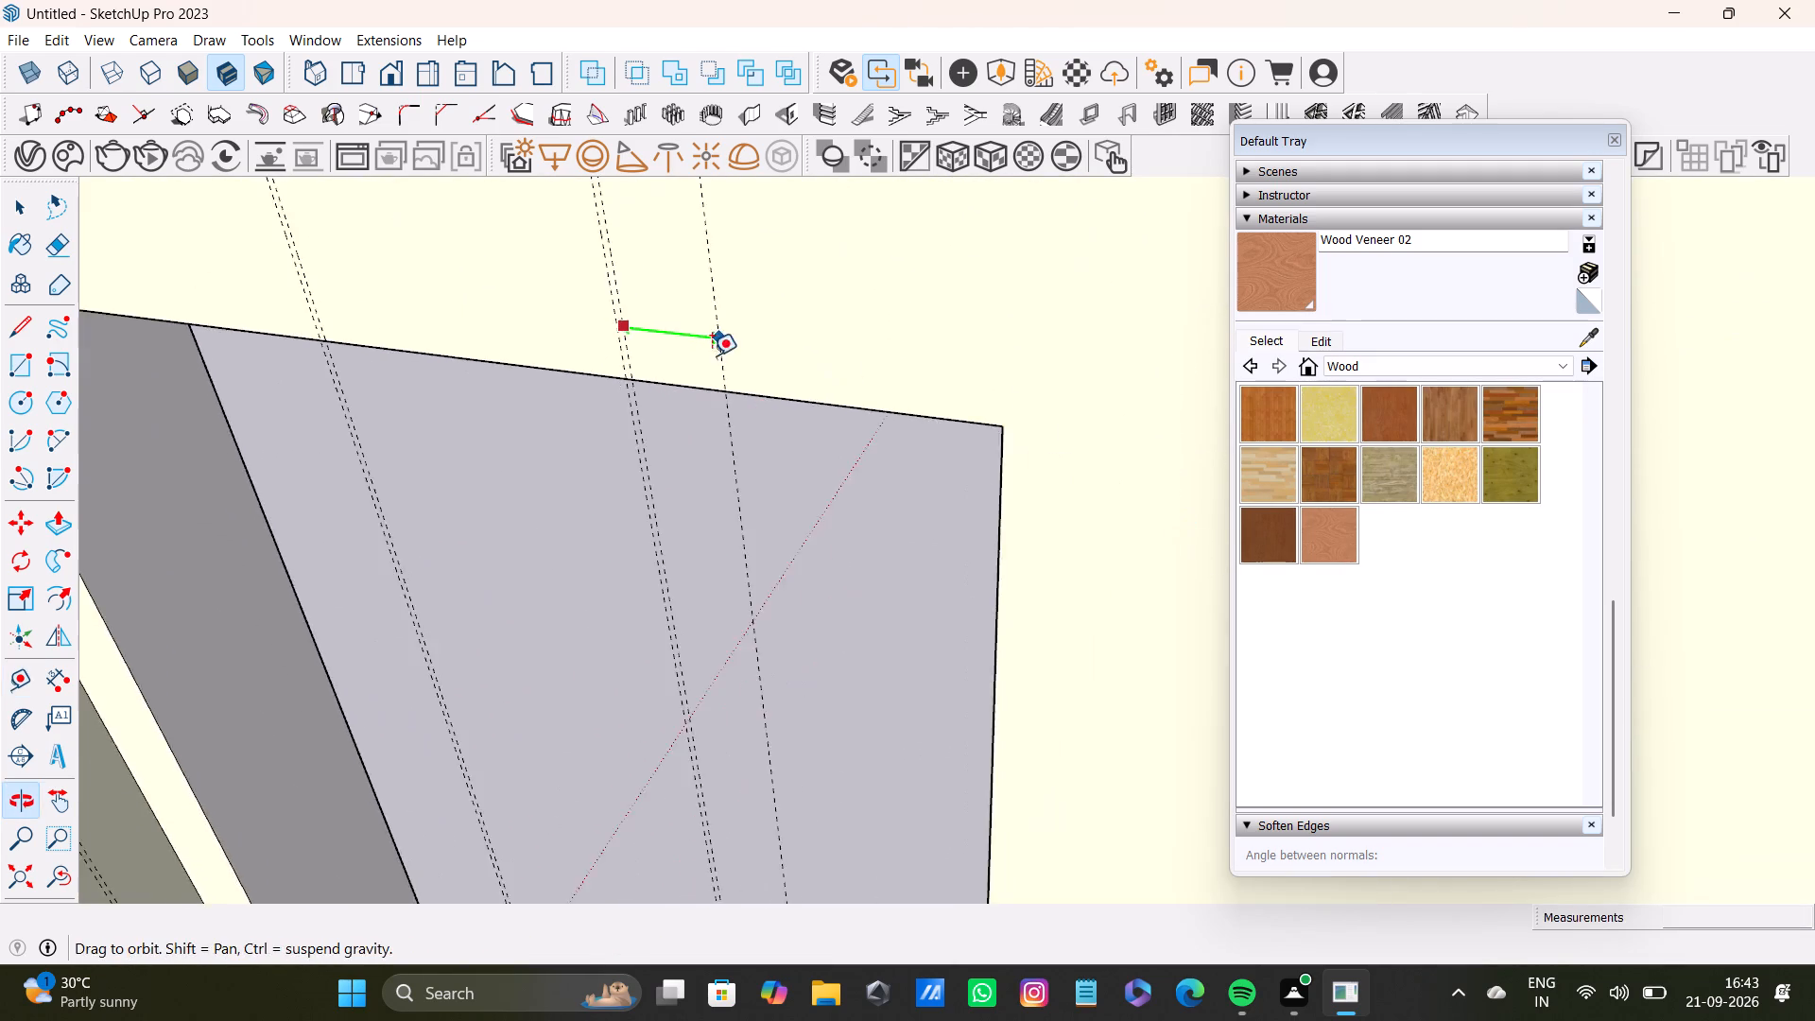
middle_click_drag(712, 355, 711, 350, "shift")
middle_click_drag(800, 364, 813, 371)
scroll(826, 359, "down", 4, "shift")
middle_click_drag(827, 364, 827, 466, "shift")
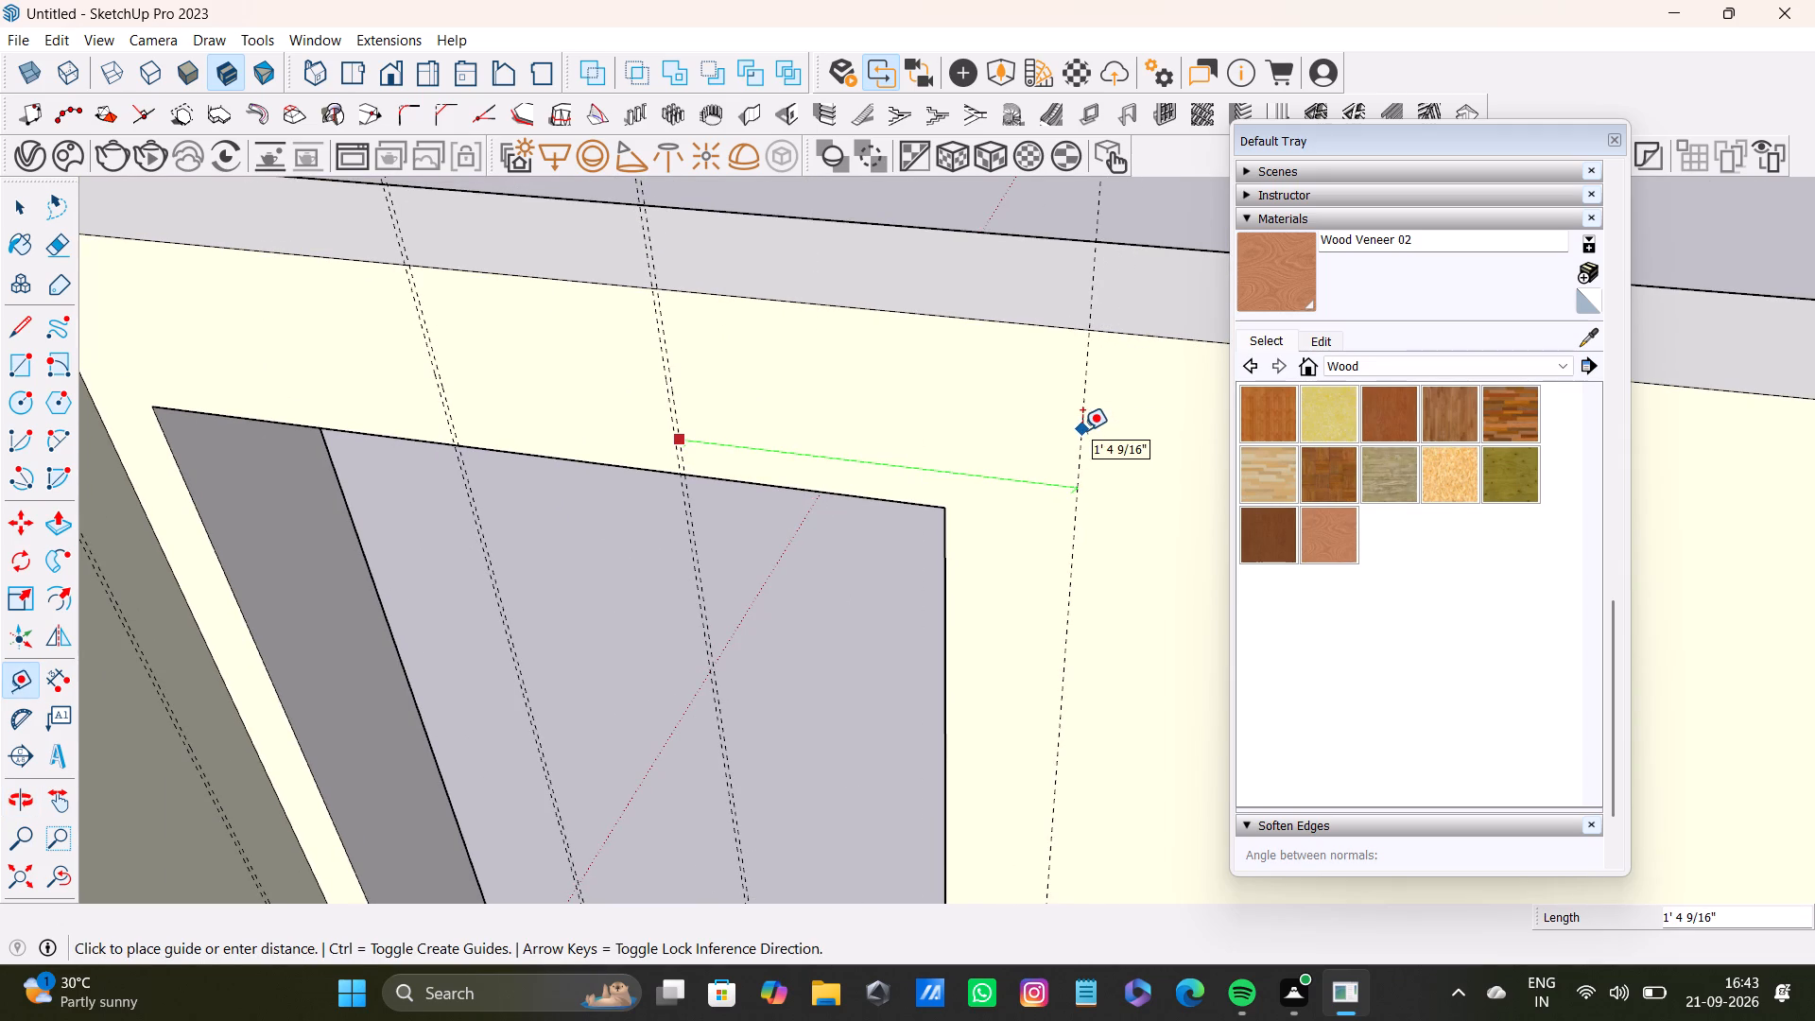
left_click(1059, 433)
Place a paired guide 0.2" from the guide just beyond the window opening, on the side away from the opening.
left_click_drag(1062, 449, 1070, 449)
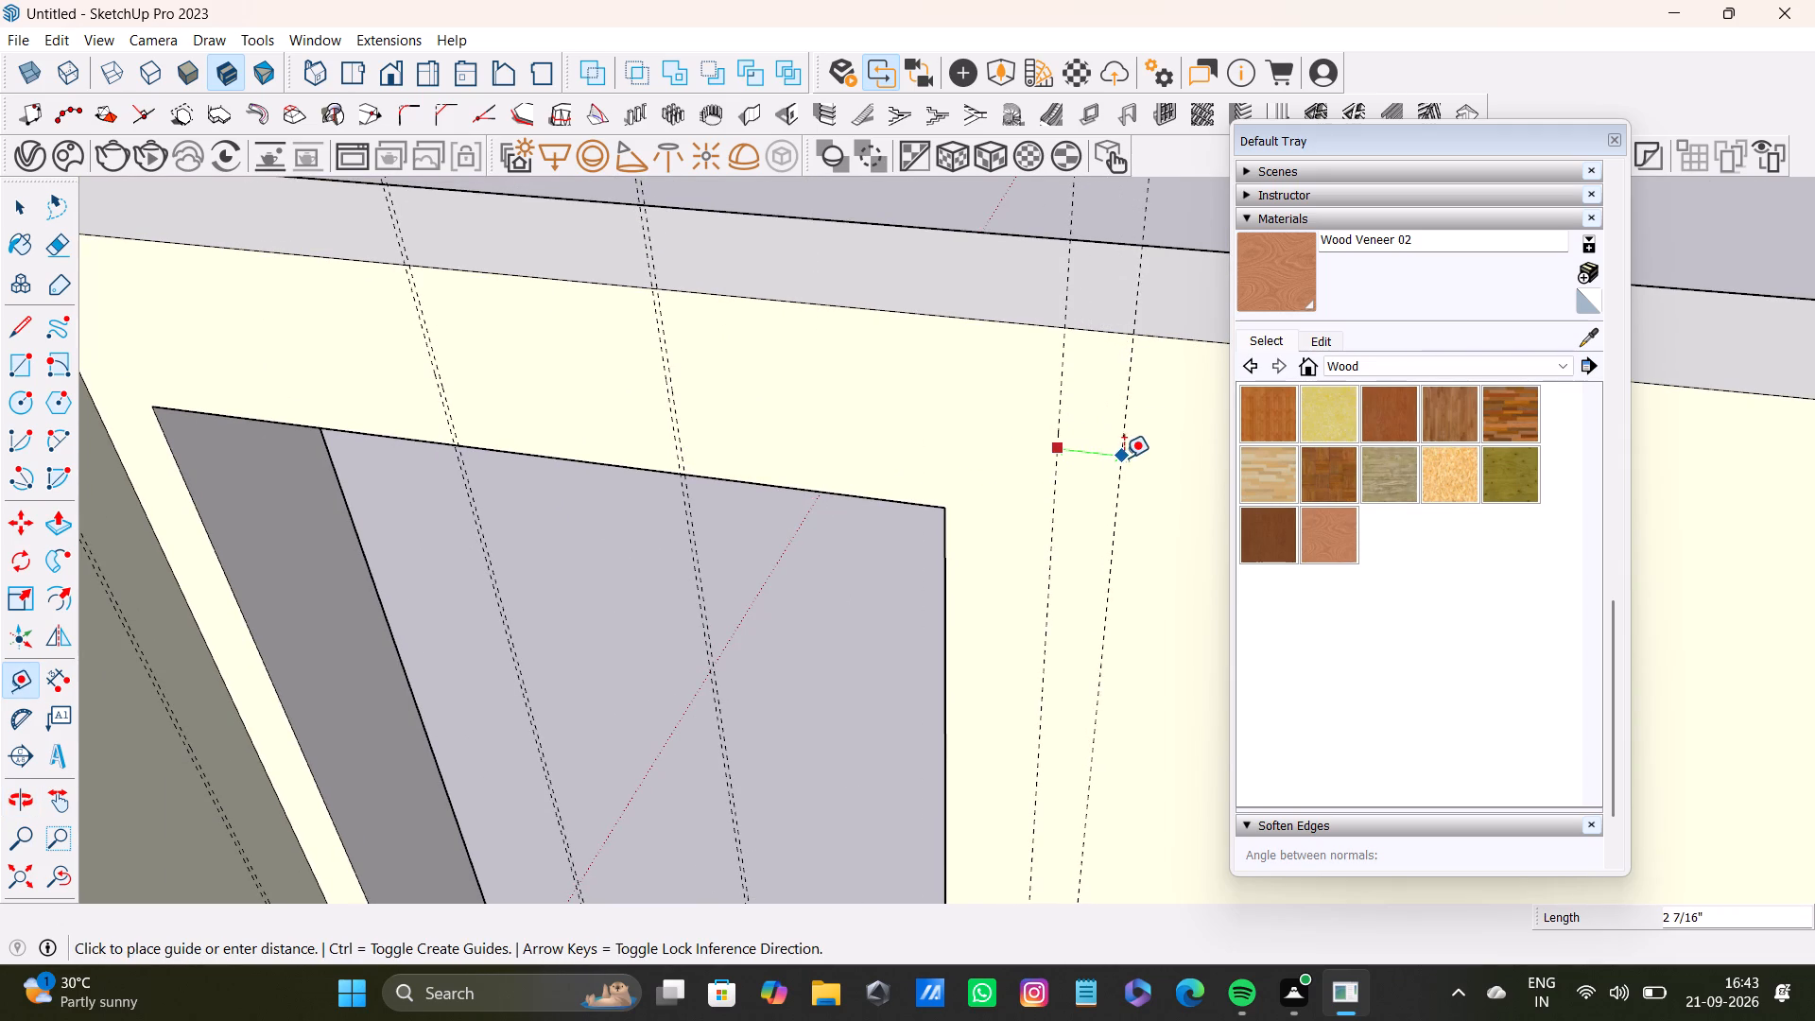
type("0.")
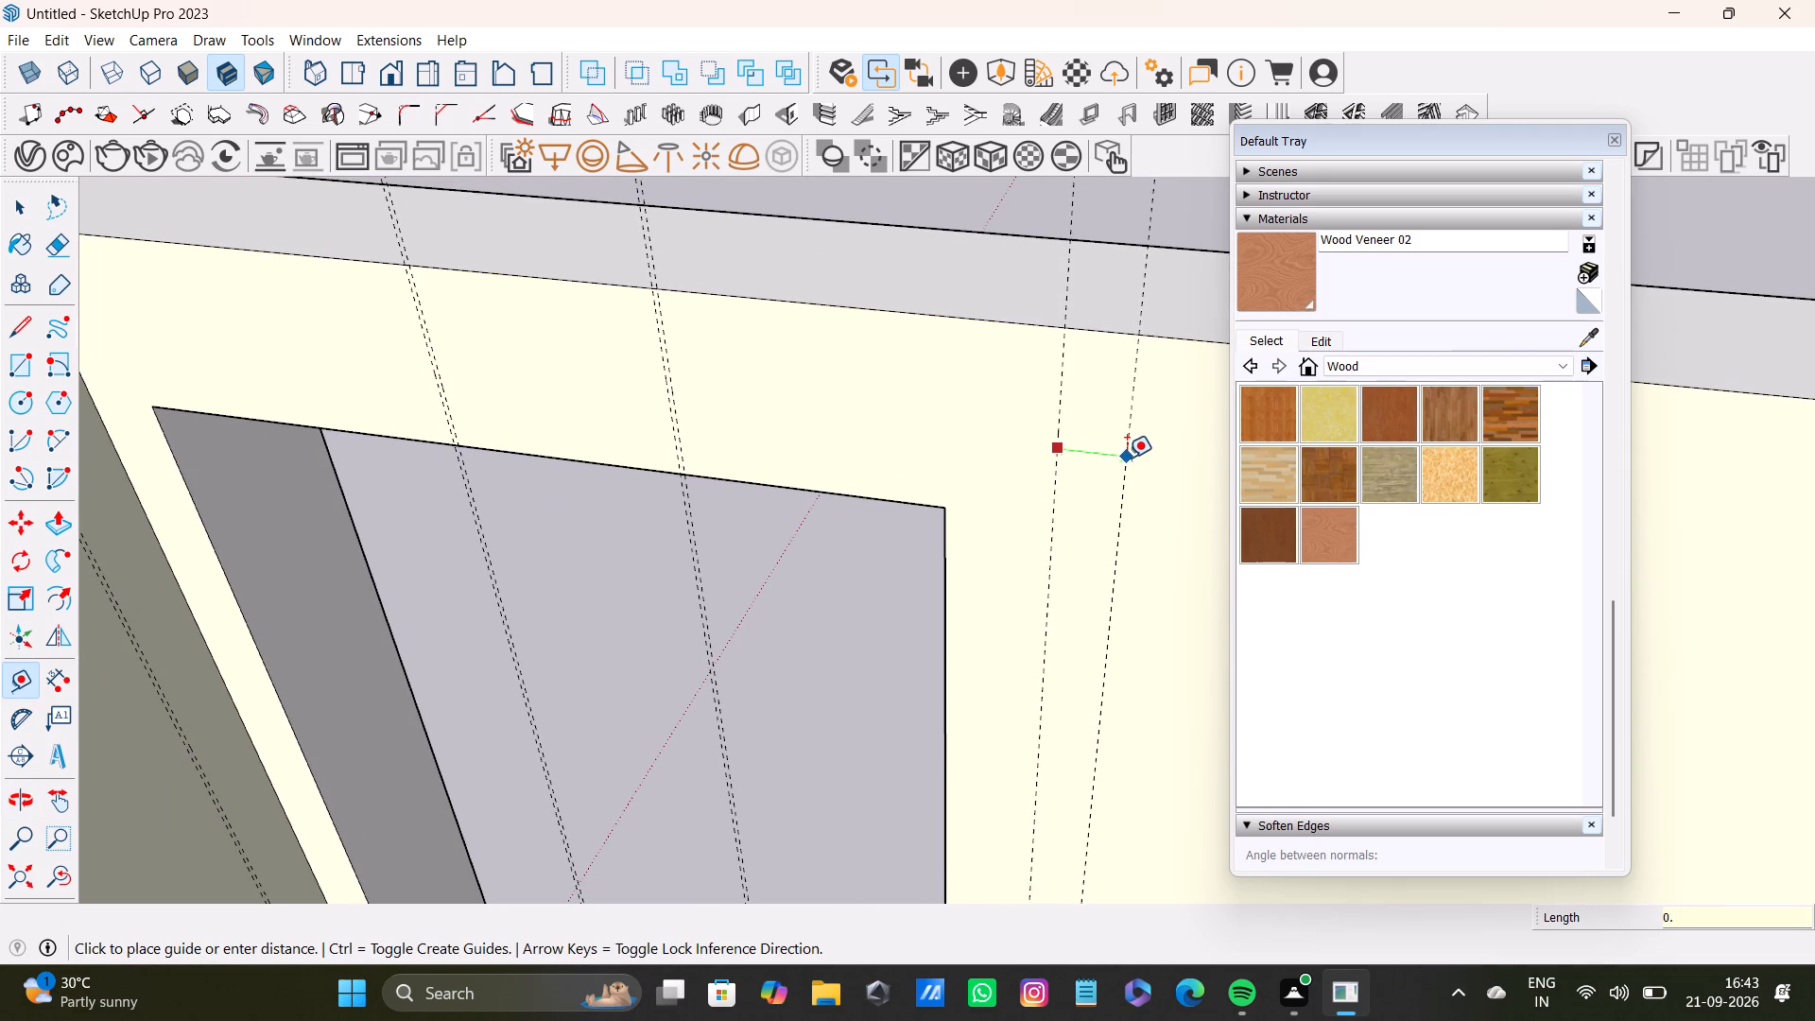
key("4")
key("BackSpace")
key("2")
key("shift+quotedbl")
key("Return")
Place a vertical guide on the plain part of the window wall, 11 1/8" from the pair beside the opening.
scroll(331, 231, "down", 7)
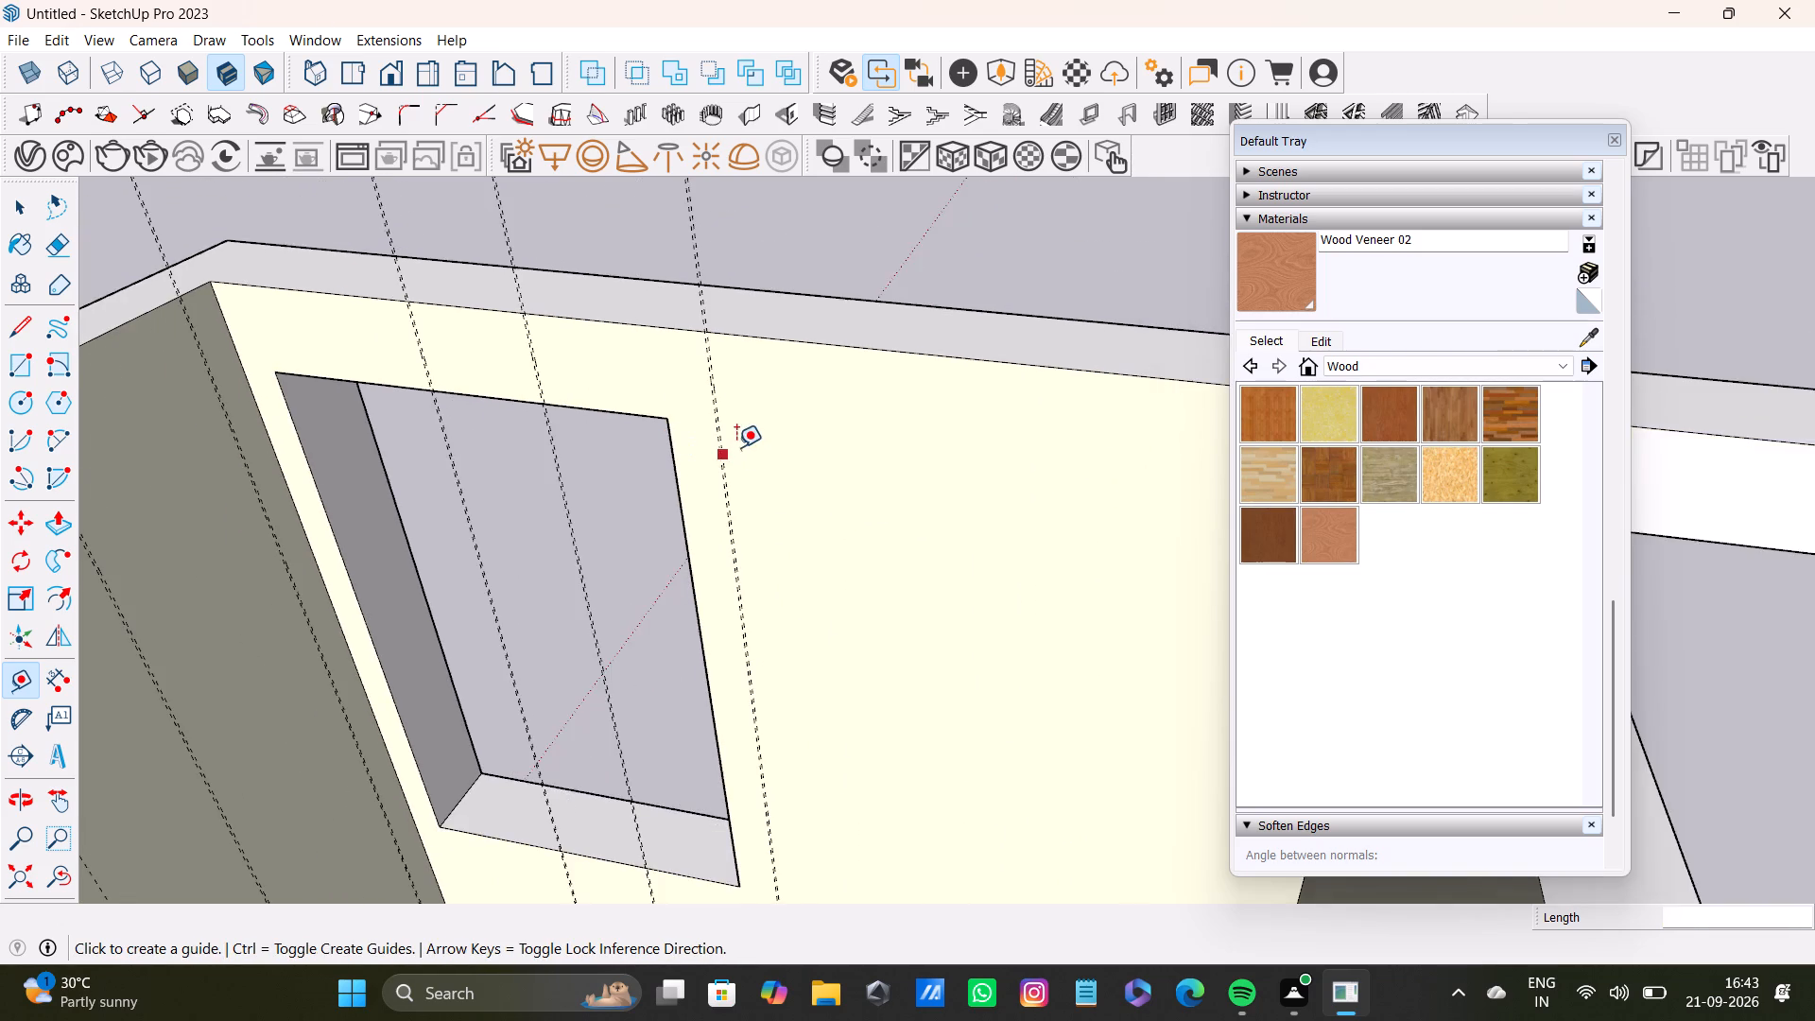
scroll(736, 444, "up", 11, "shift")
left_click(718, 442)
scroll(964, 484, "down", 7)
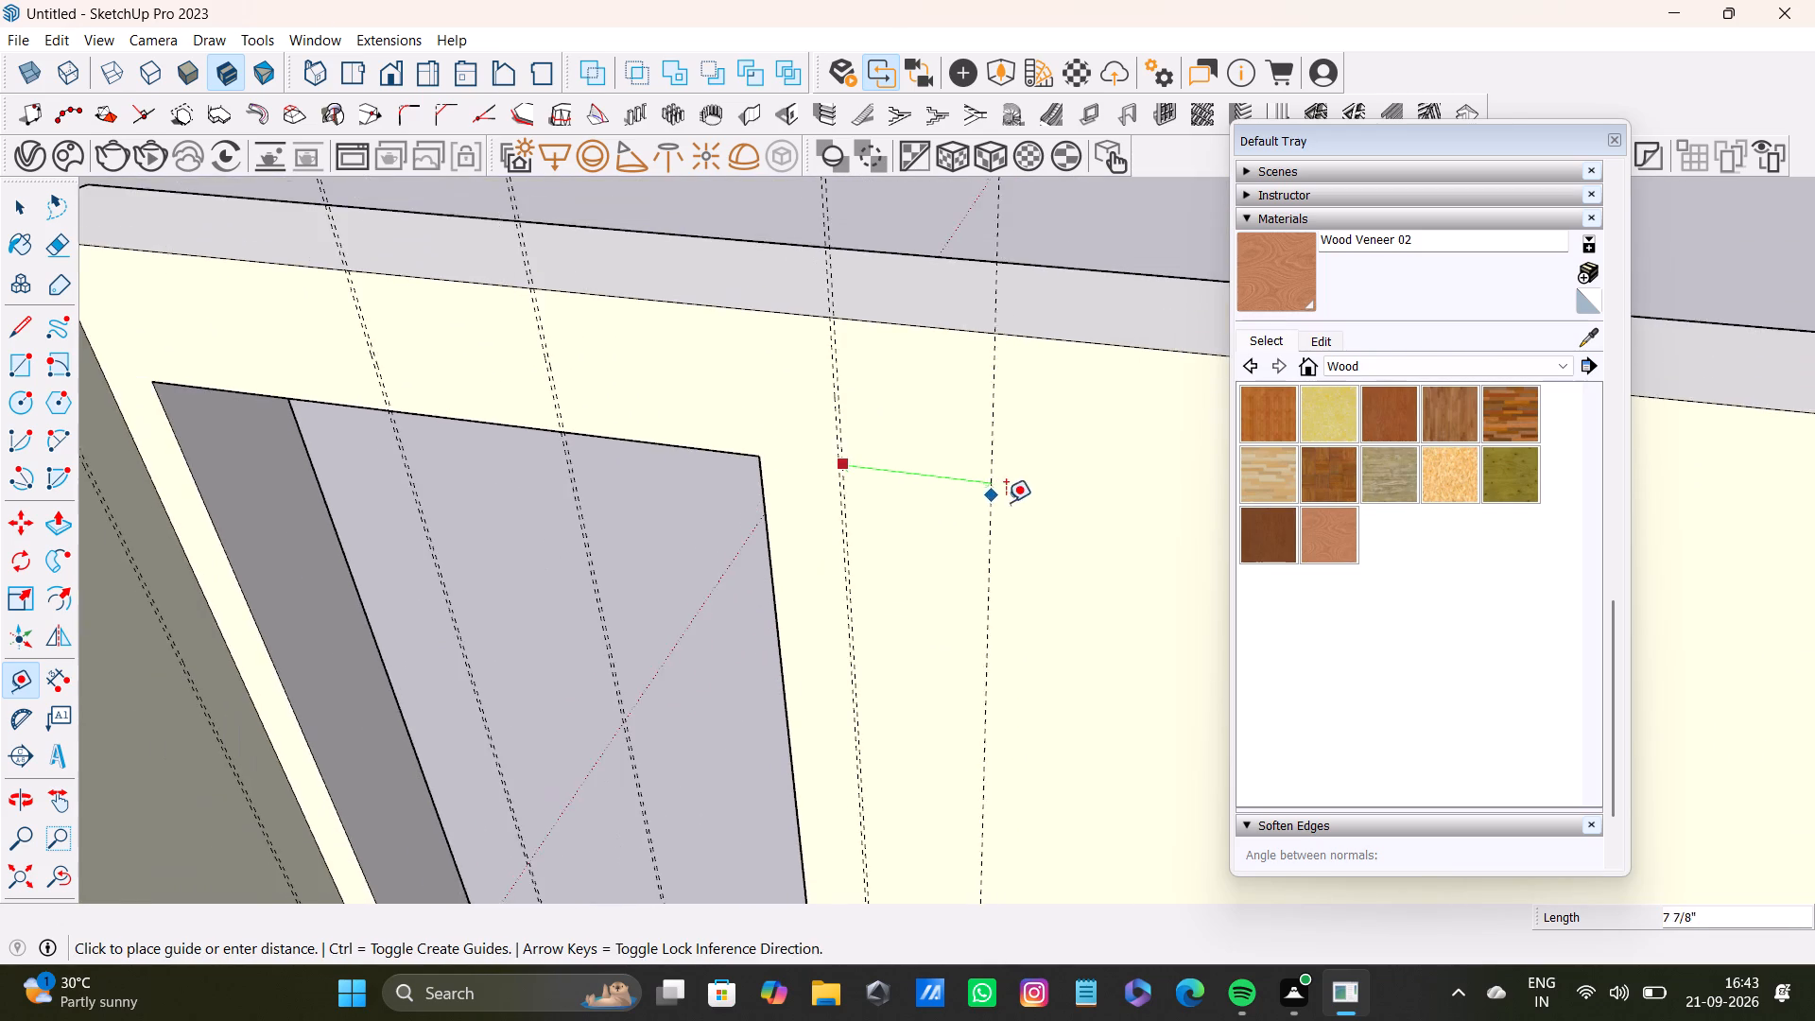
middle_click_drag(1007, 502, 861, 511)
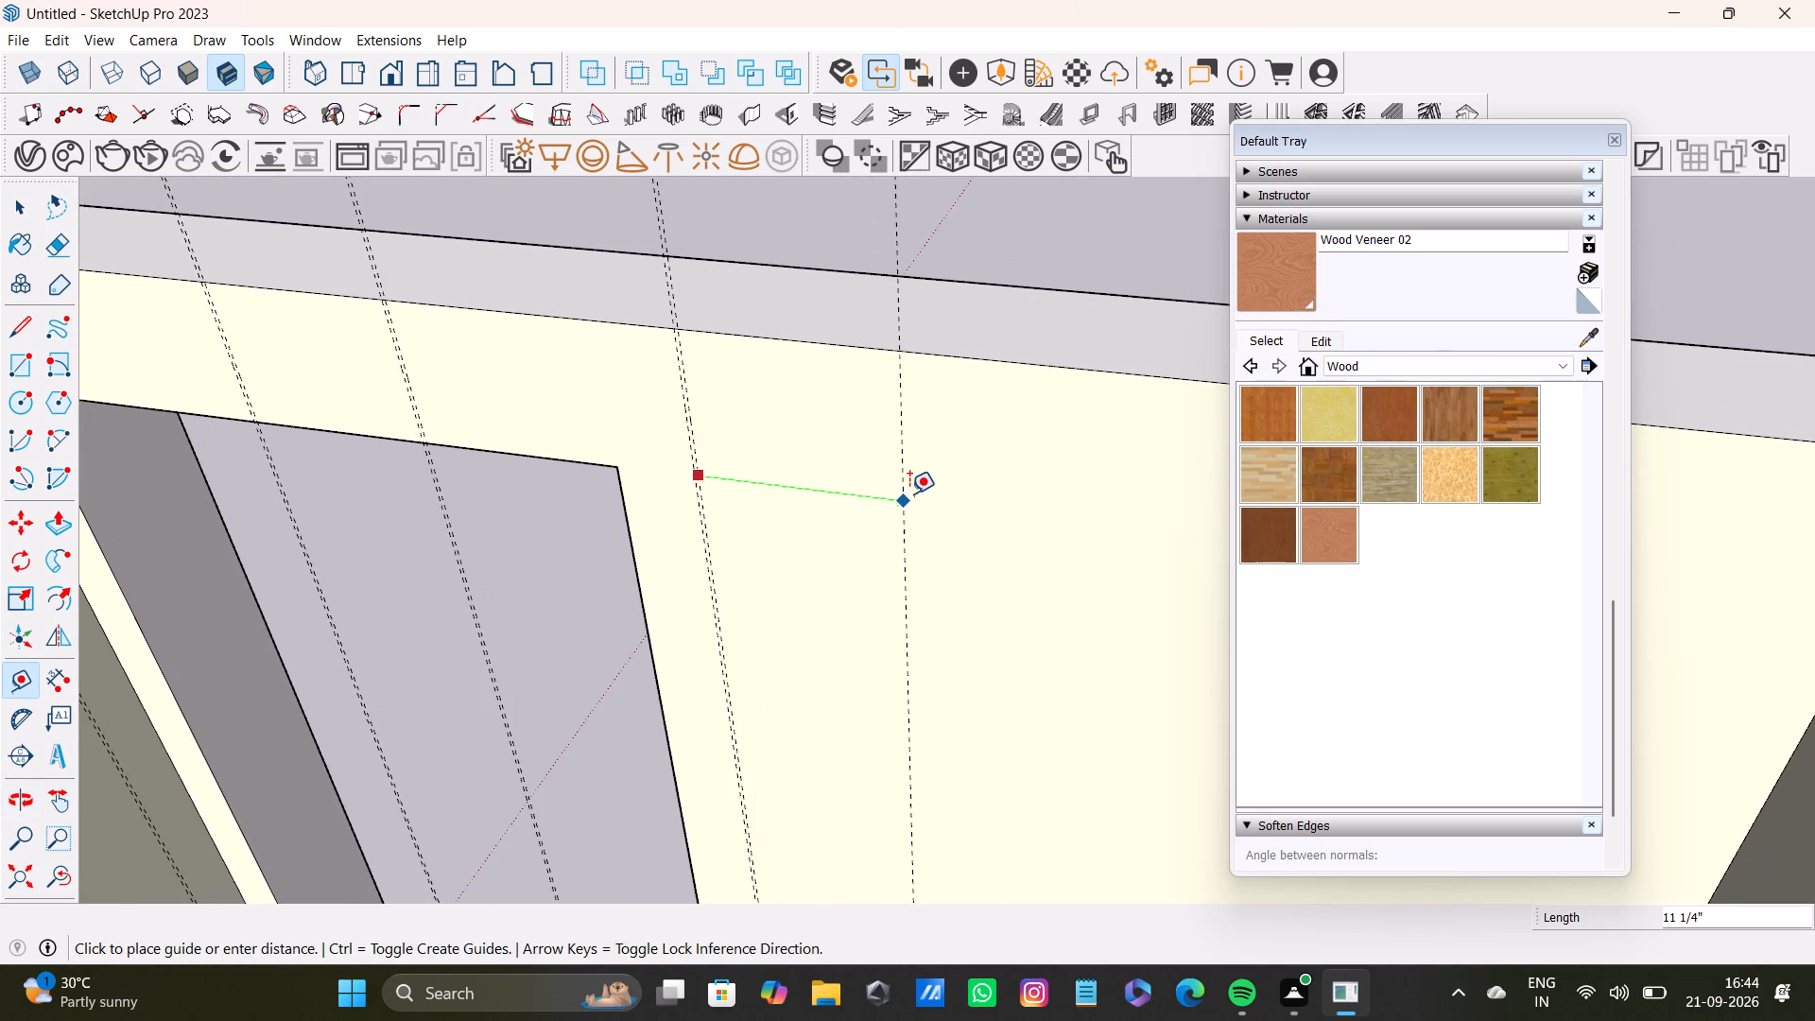
left_click(907, 492)
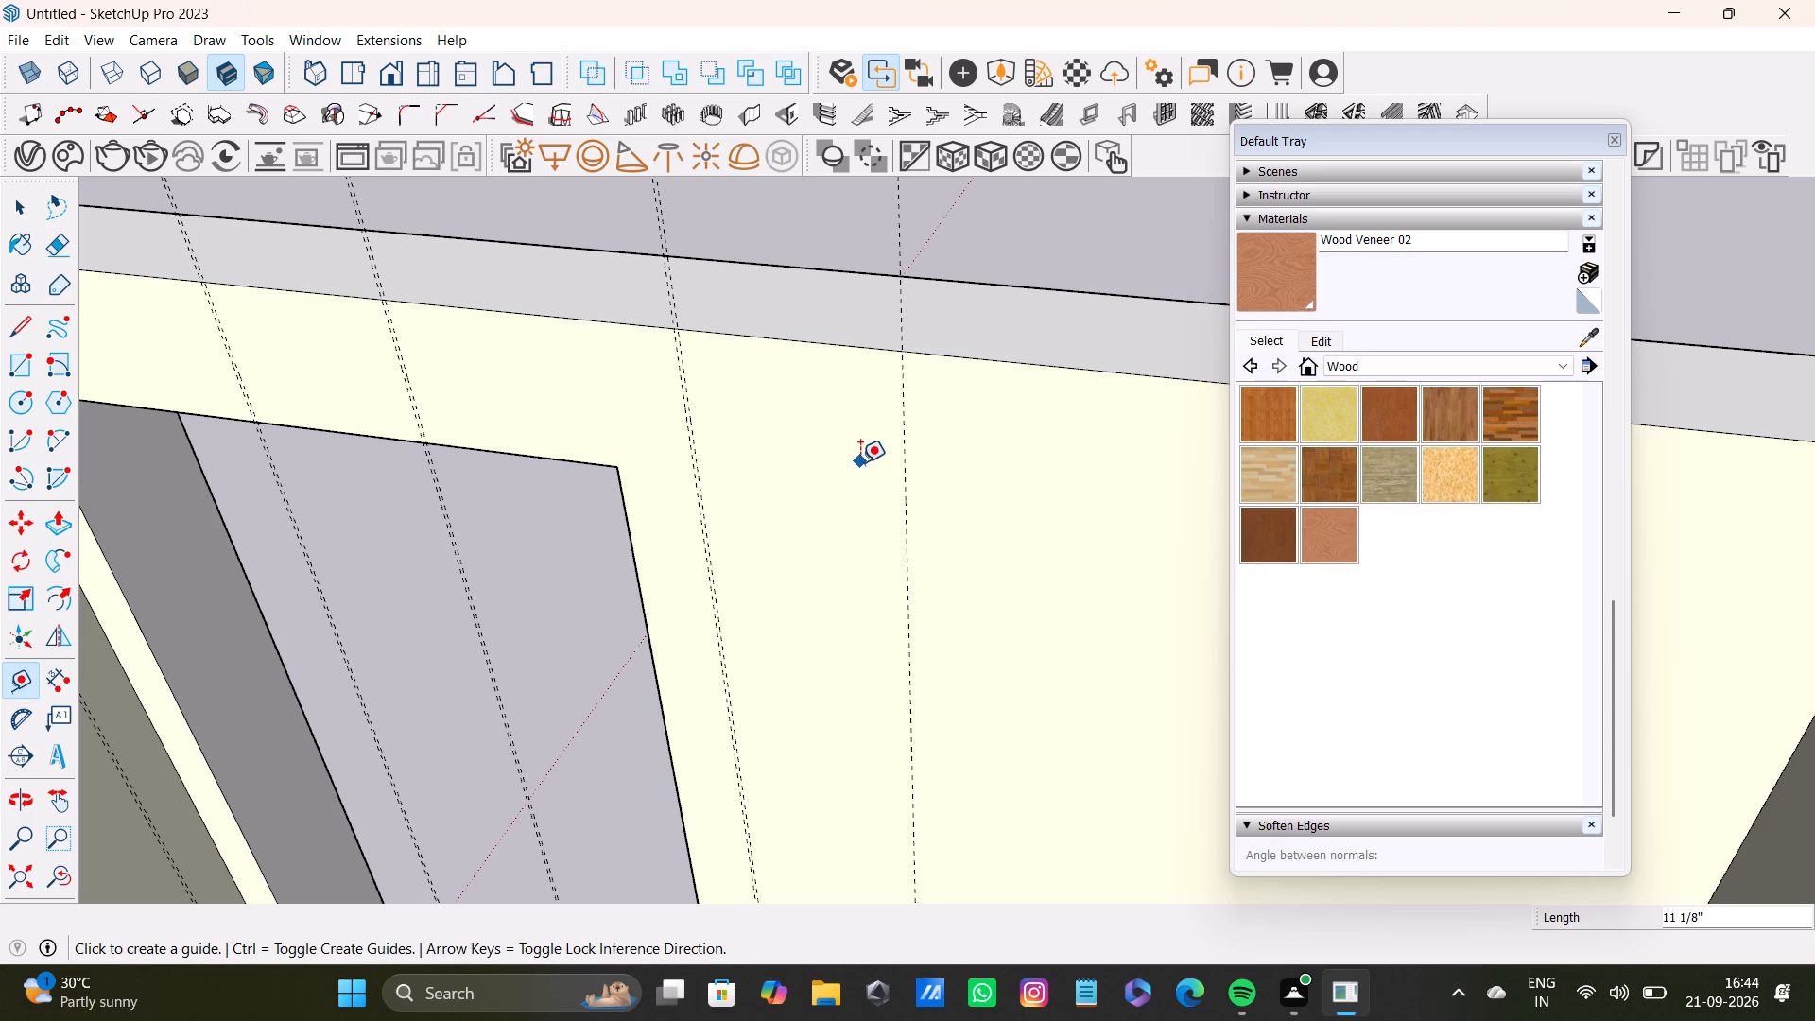
Place a paired guide 0.2" from the newest window-wall guide, on the side away from the opening.
scroll(885, 508, "up", 6)
left_click(921, 521)
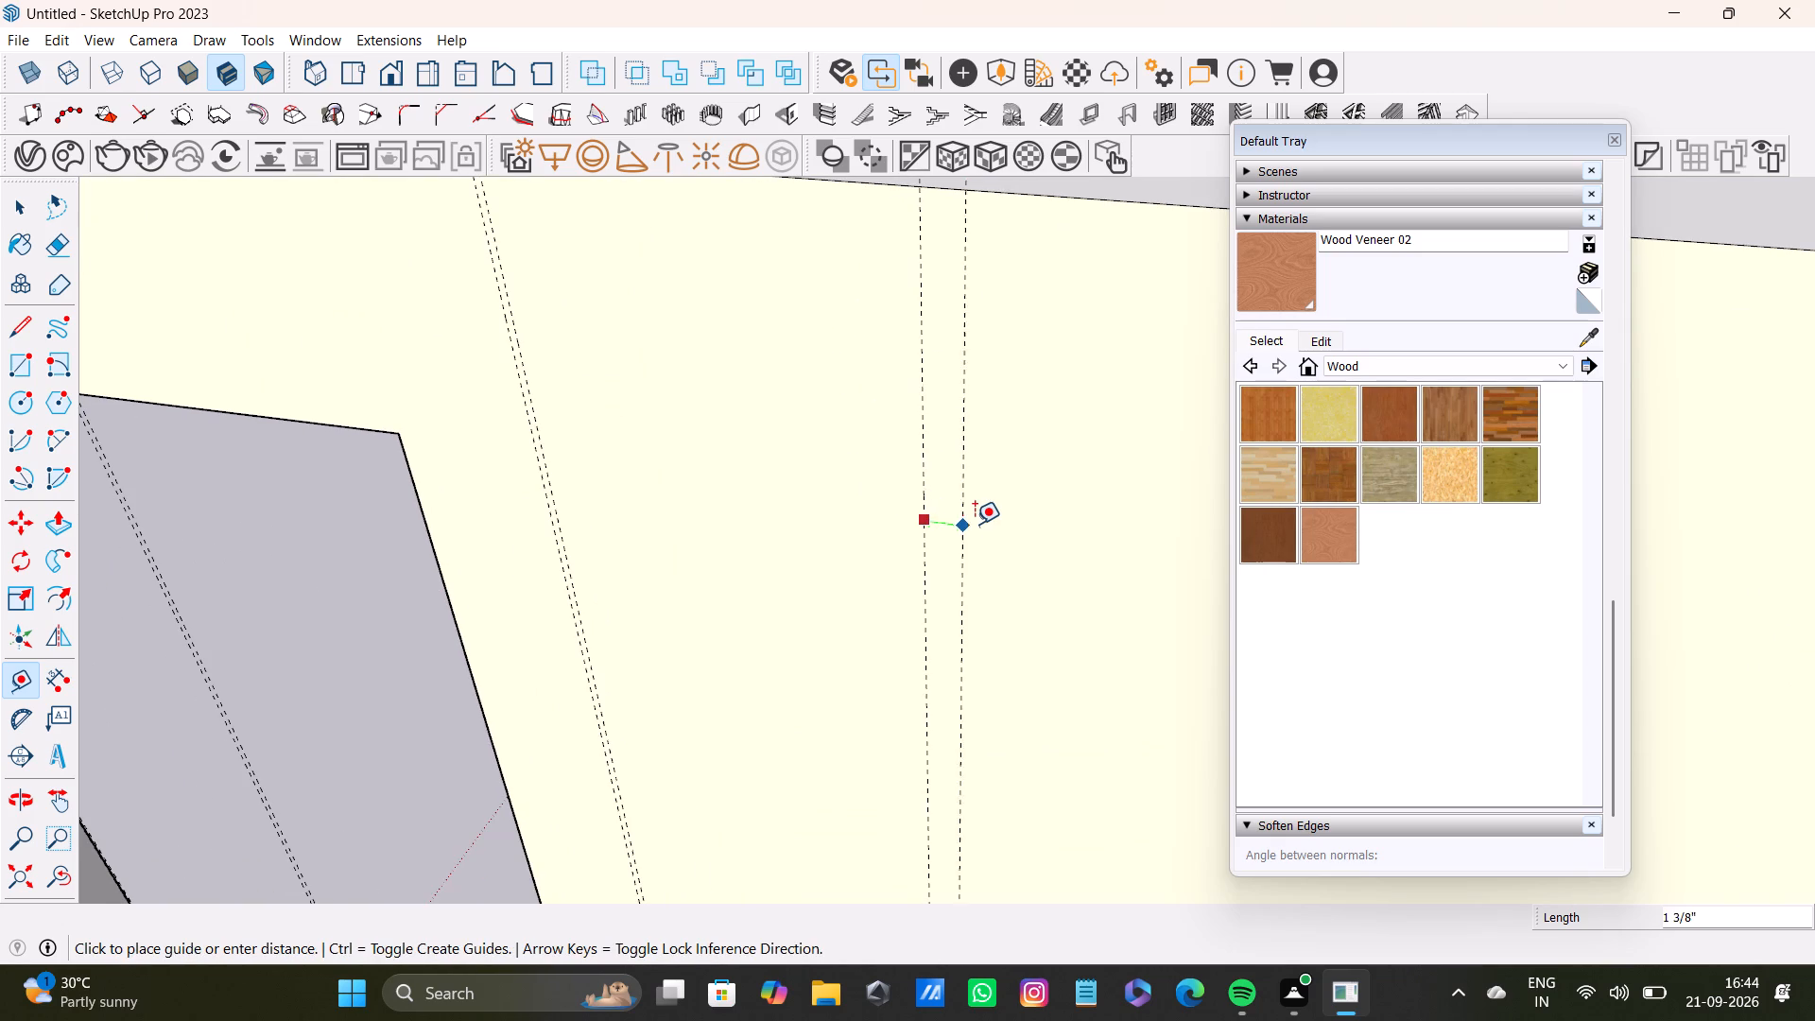
type("0.3")
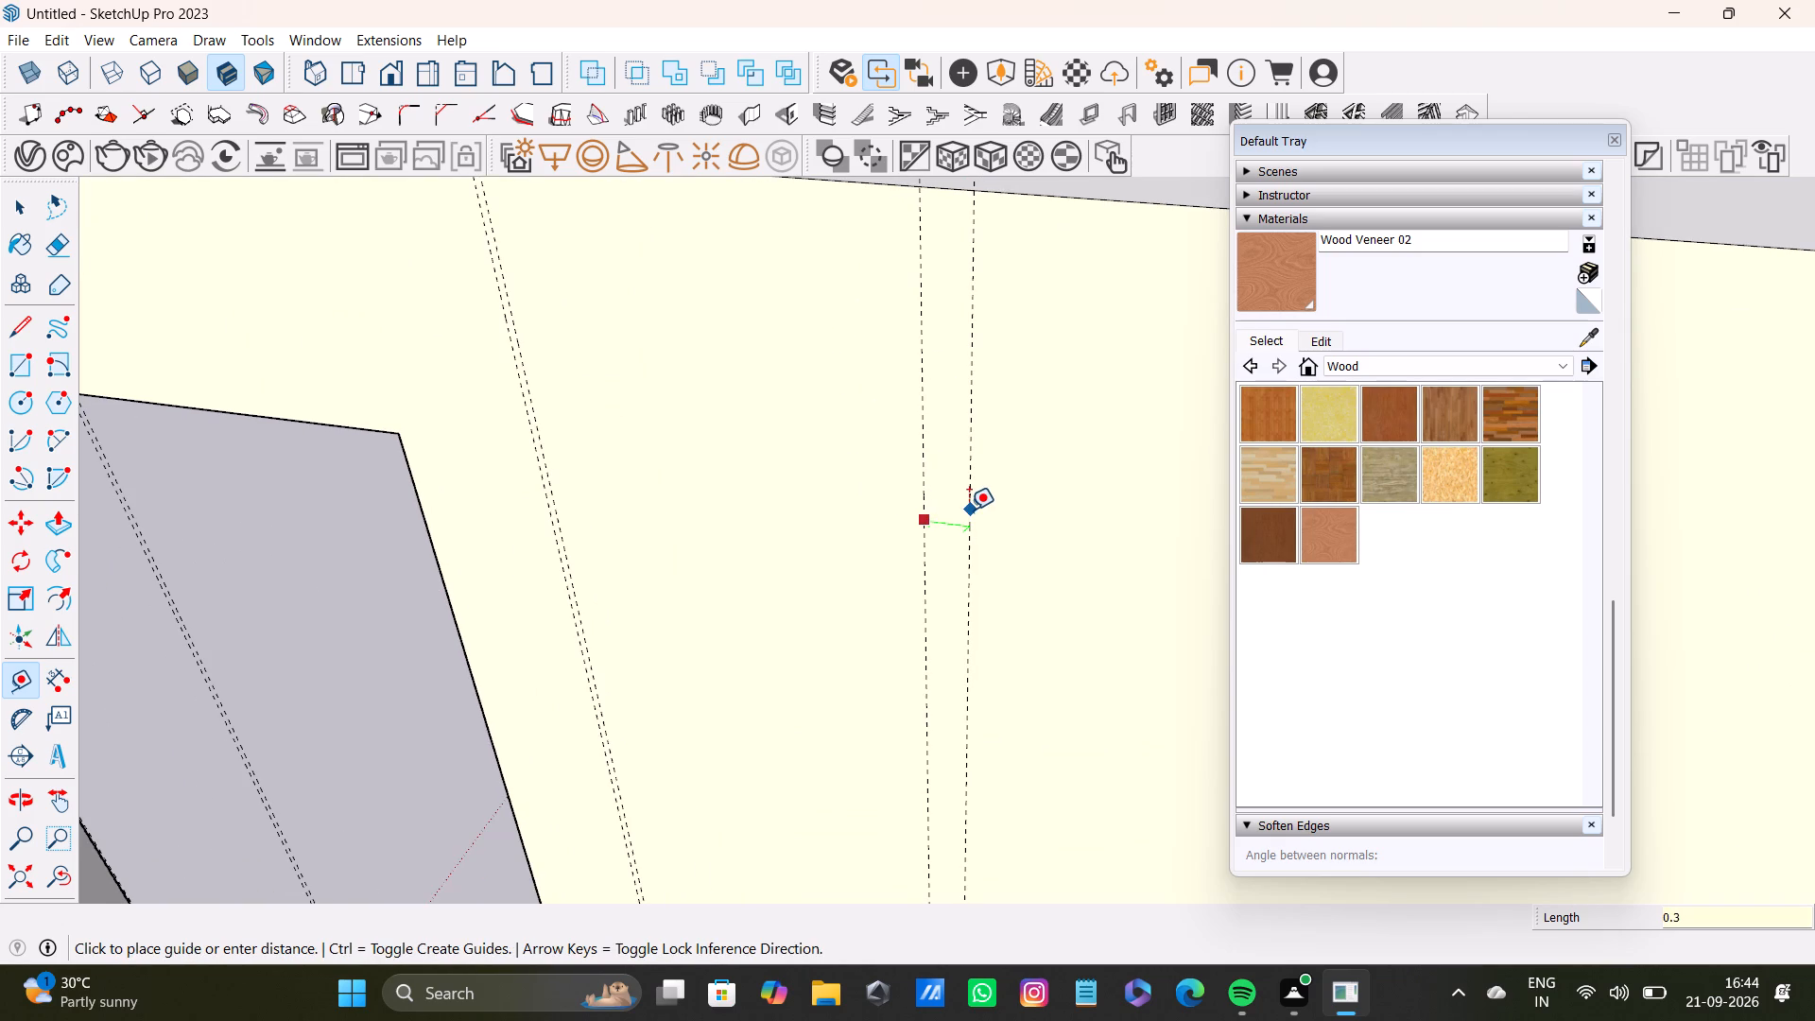
key("BackSpace")
key("2")
key("shift+quotedbl")
key("Return")
Place a vertical guide on the window wall about 1' 7" from the last guide pair, towards the far corner.
scroll(665, 456, "down", 7)
scroll(821, 510, "up", 6)
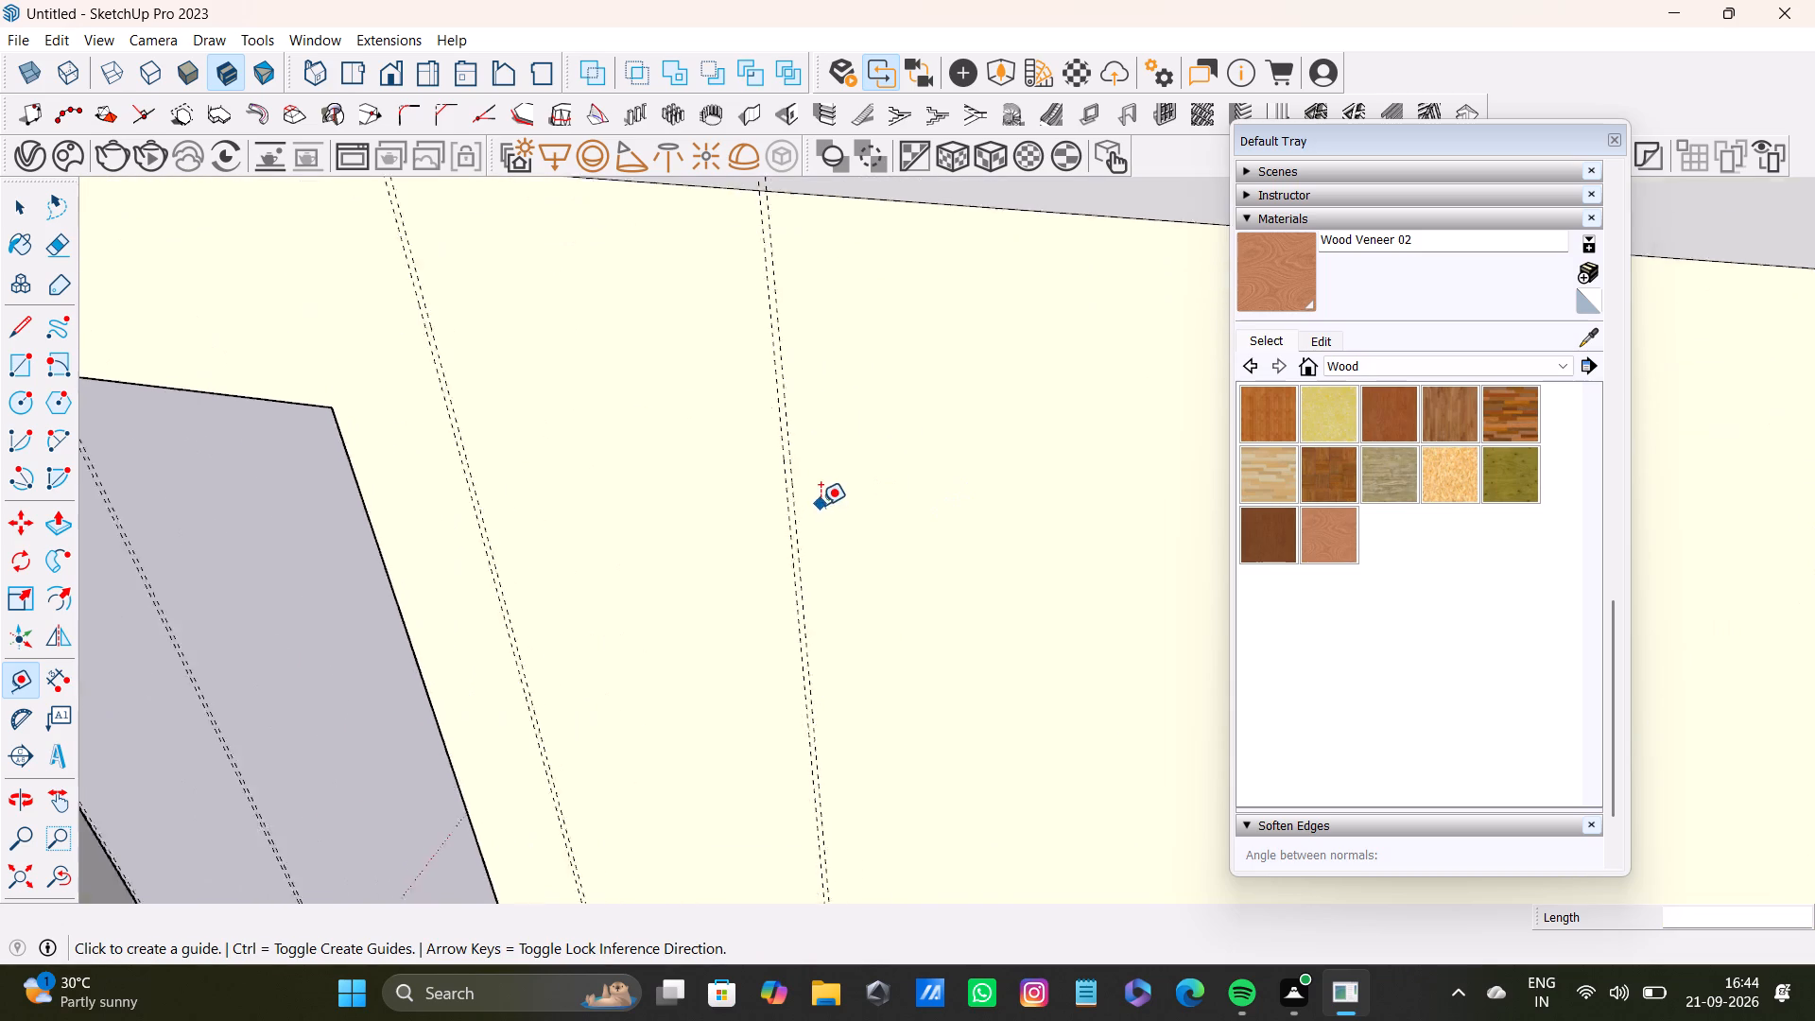
scroll(821, 505, "up", 1)
left_click(797, 554)
scroll(958, 518, "down", 8)
middle_click_drag(1129, 562, 905, 554, "shift")
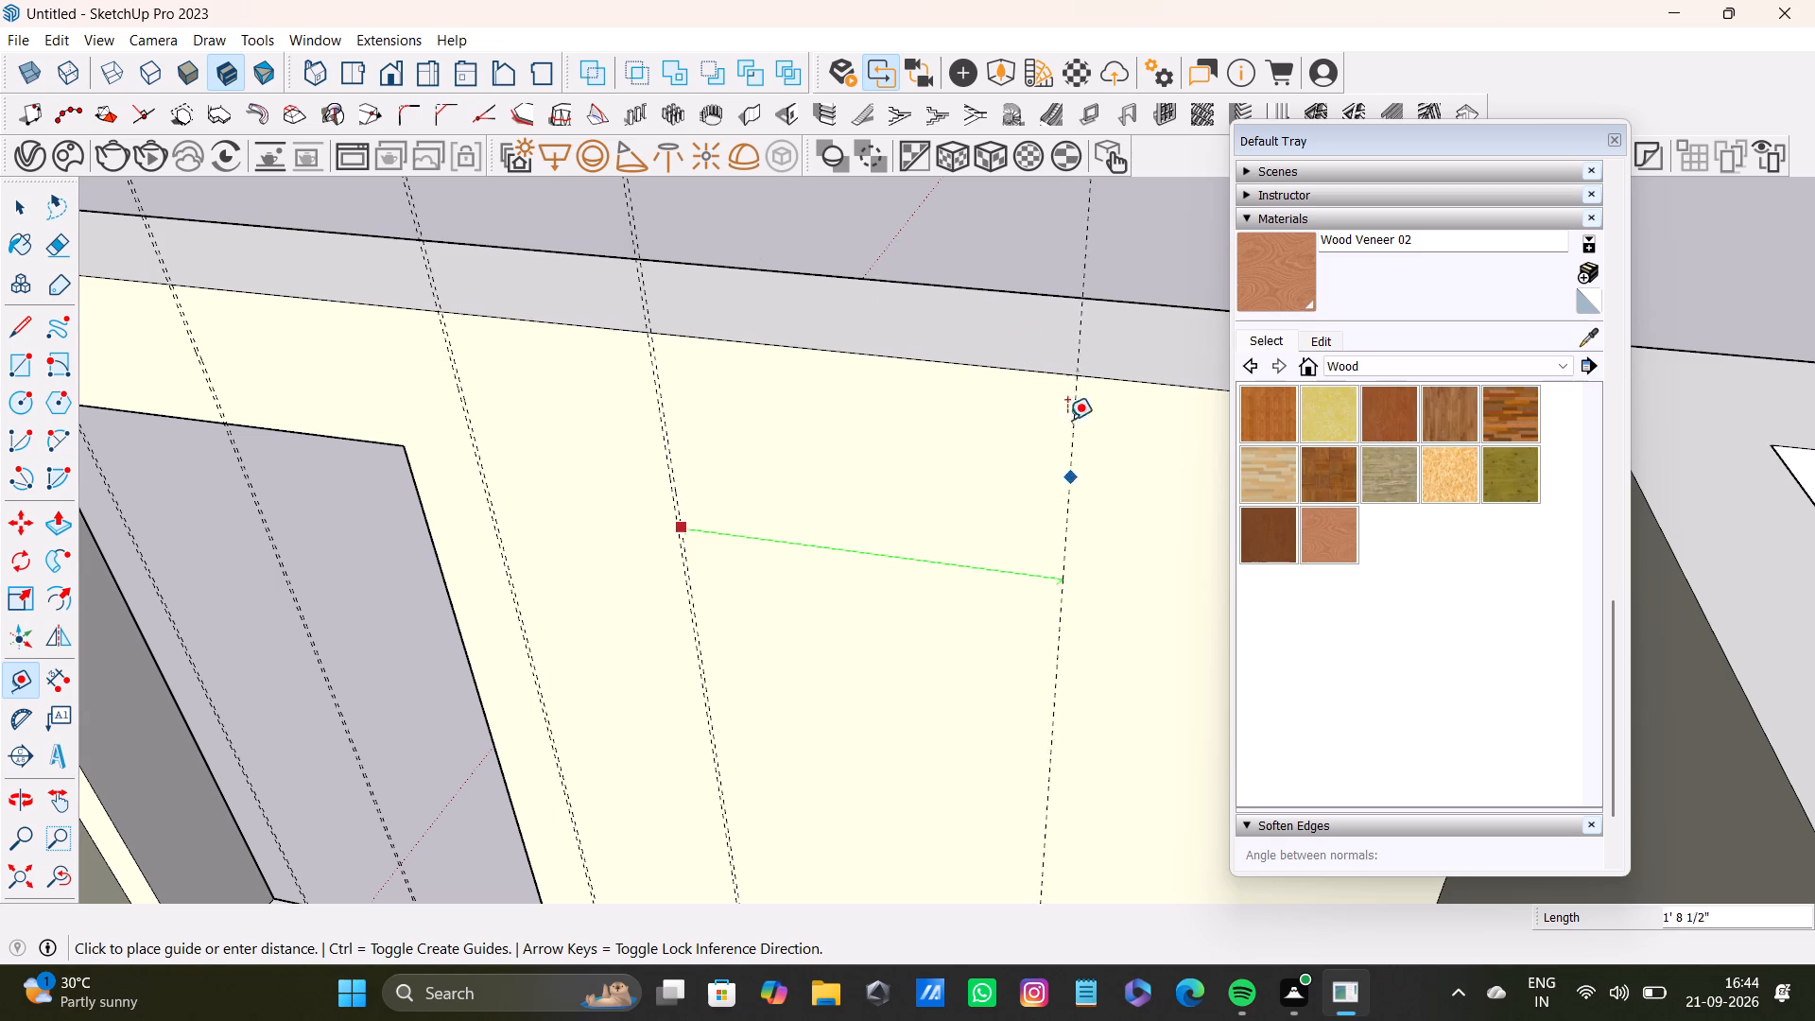
scroll(935, 500, "down", 3)
middle_click_drag(982, 555, 1018, 392)
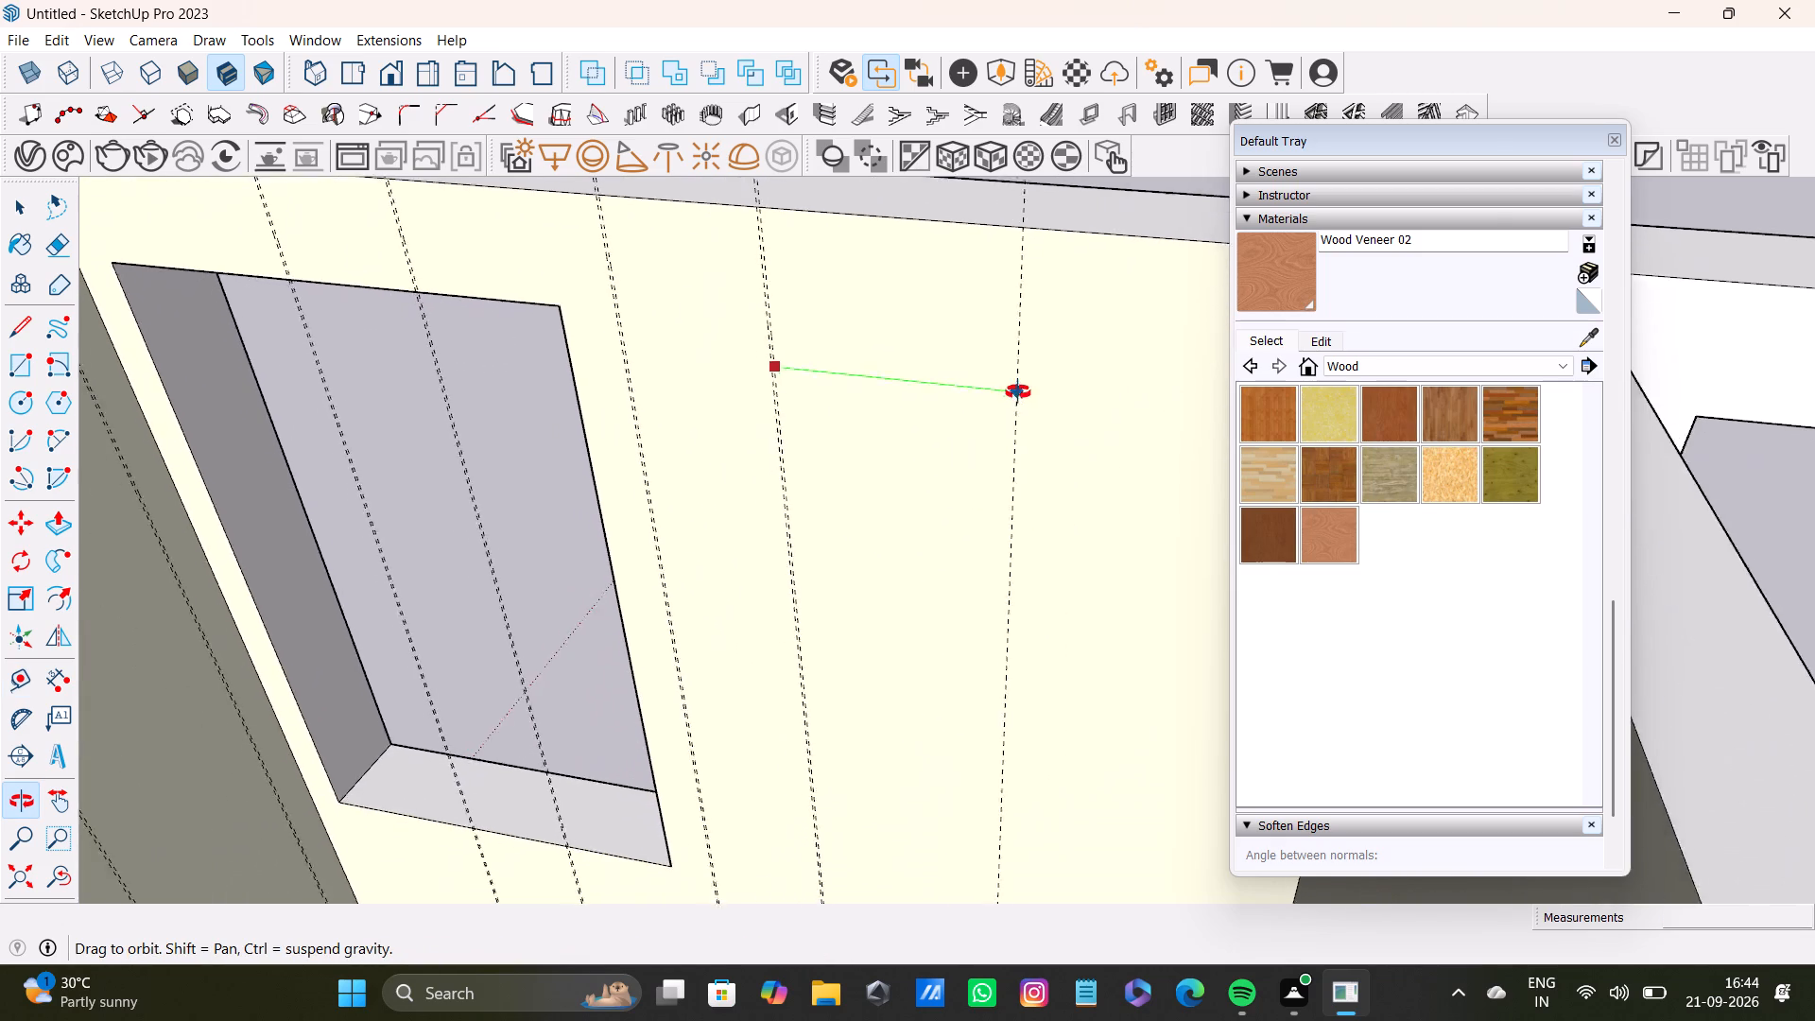
middle_click_drag(1018, 392, 1066, 440)
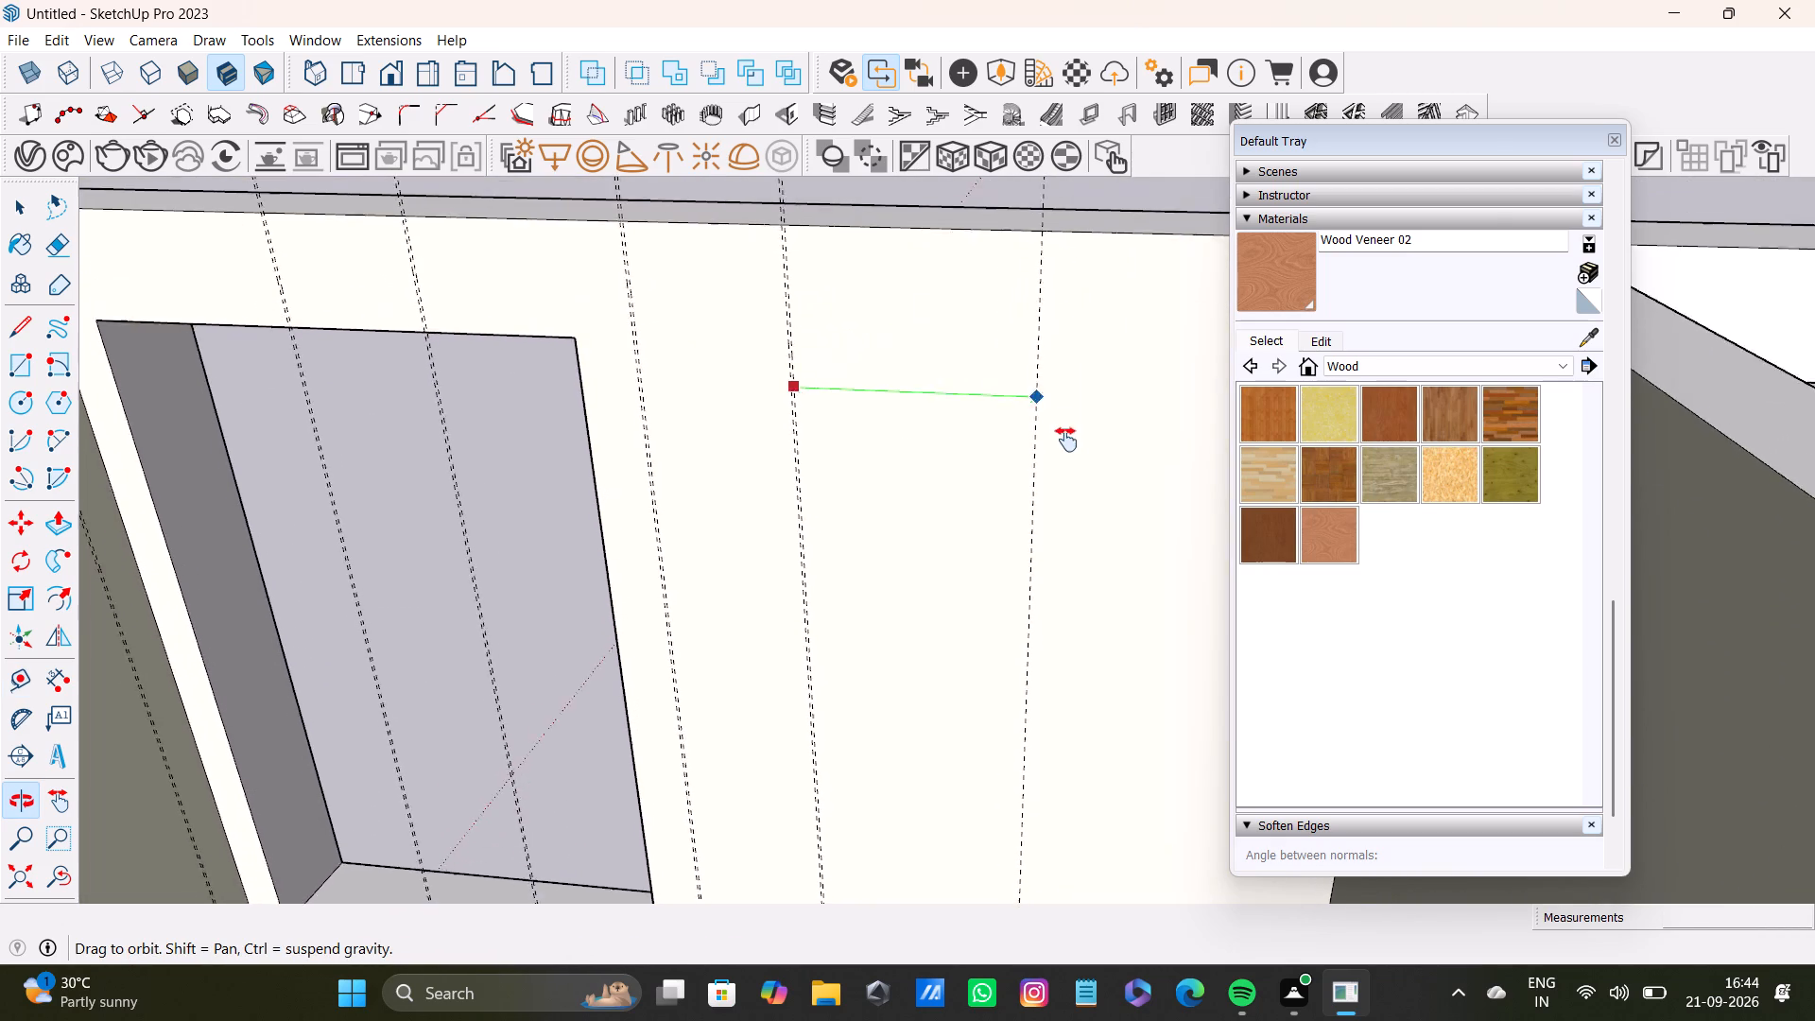
middle_click_drag(1066, 440, 1067, 445)
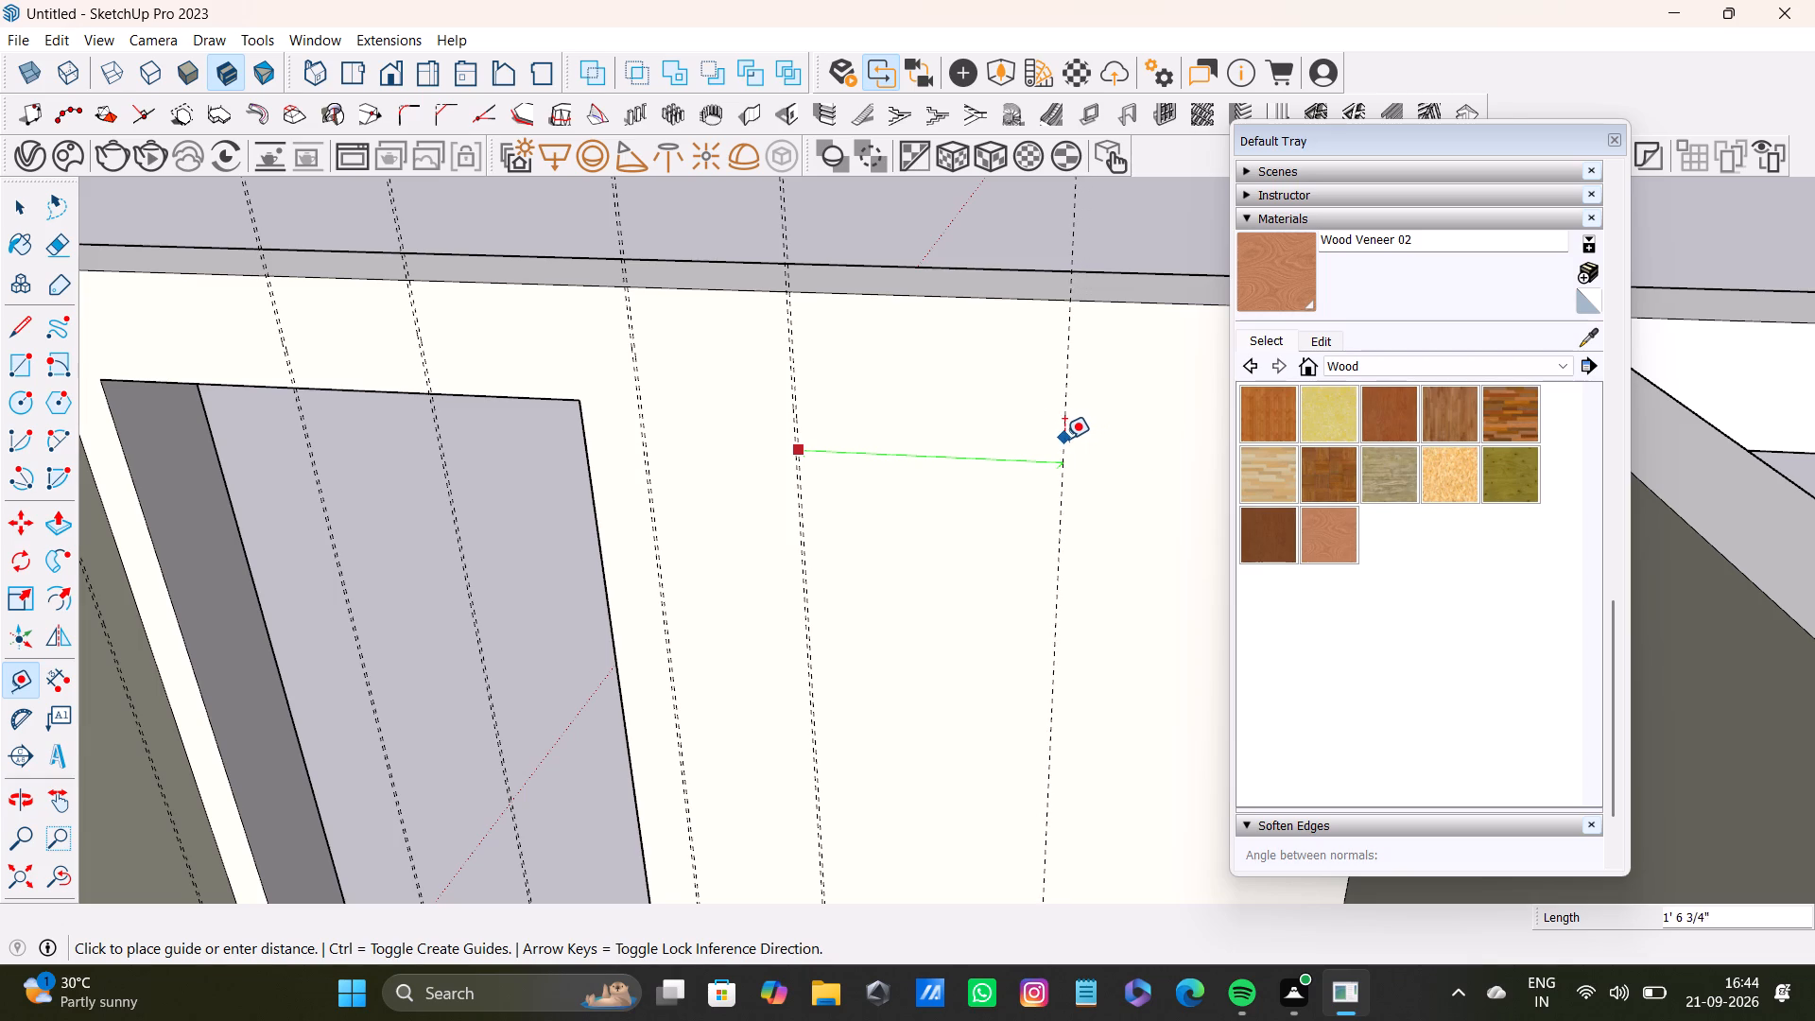
left_click(1071, 447)
Place a paired guide 0.5" from the newest window-wall guide, on the far-corner side.
left_click_drag(1063, 478, 1075, 478)
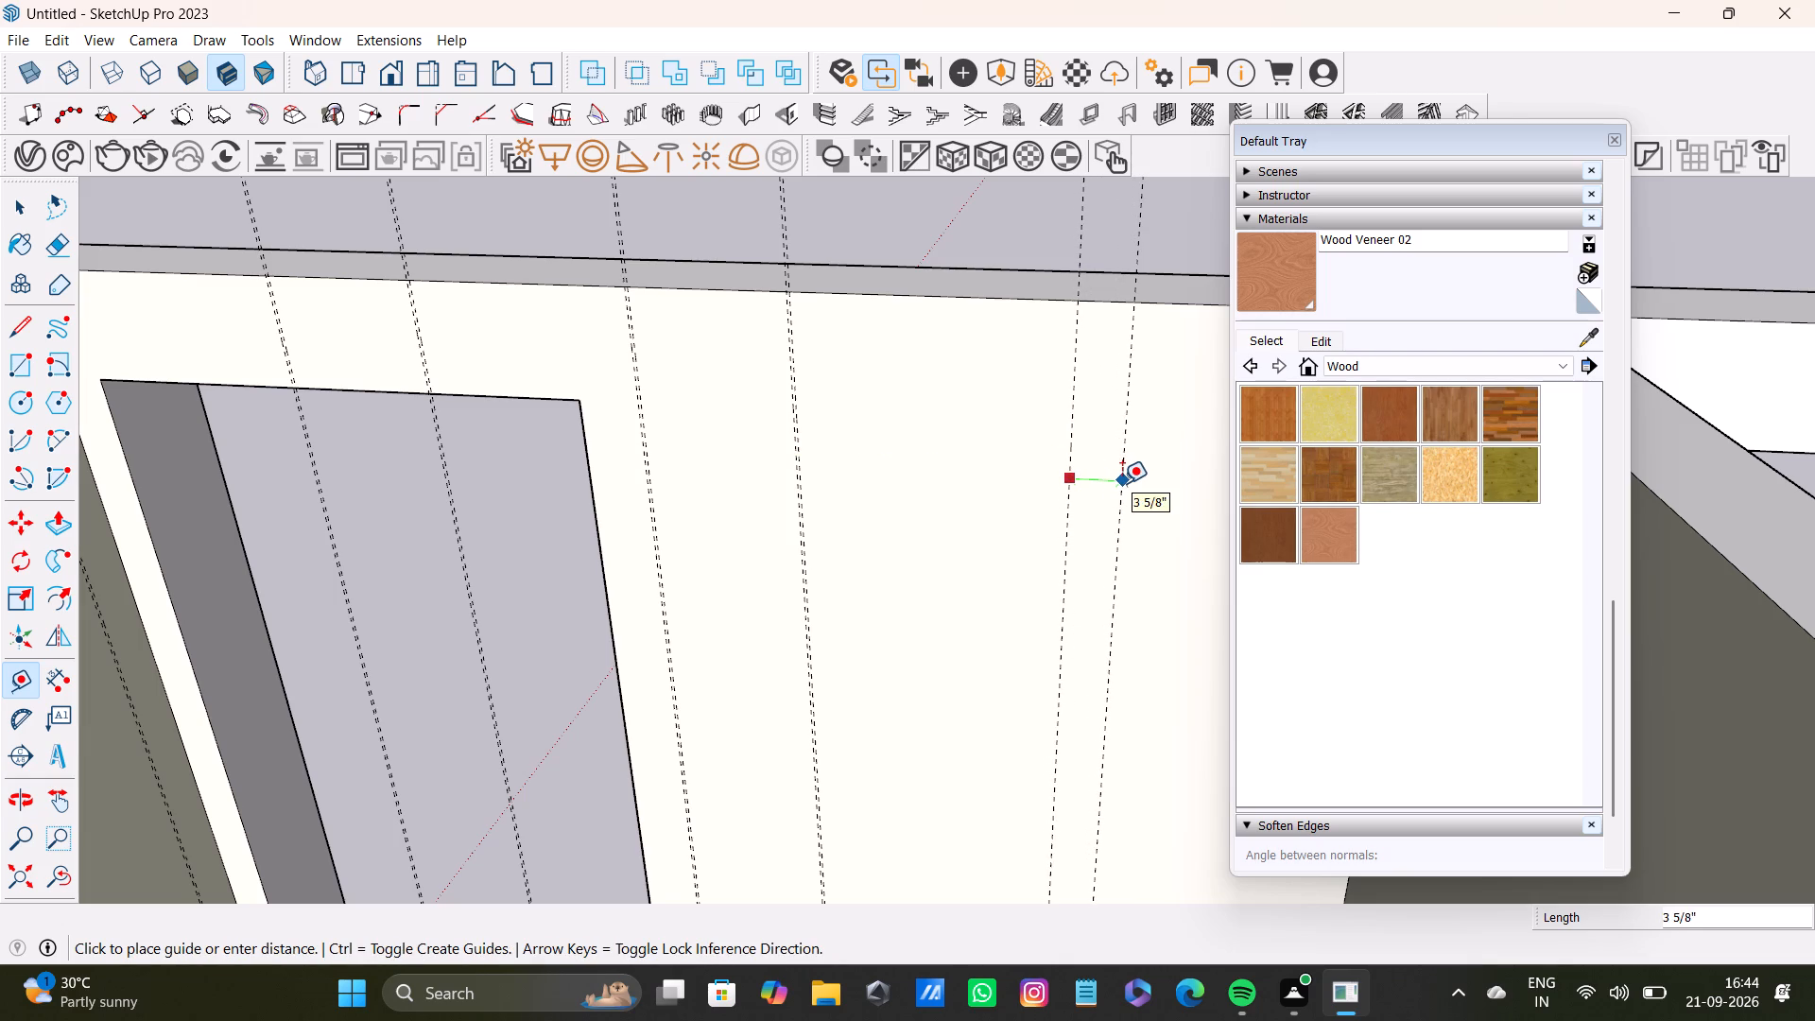
type("0.5\"")
key("Return")
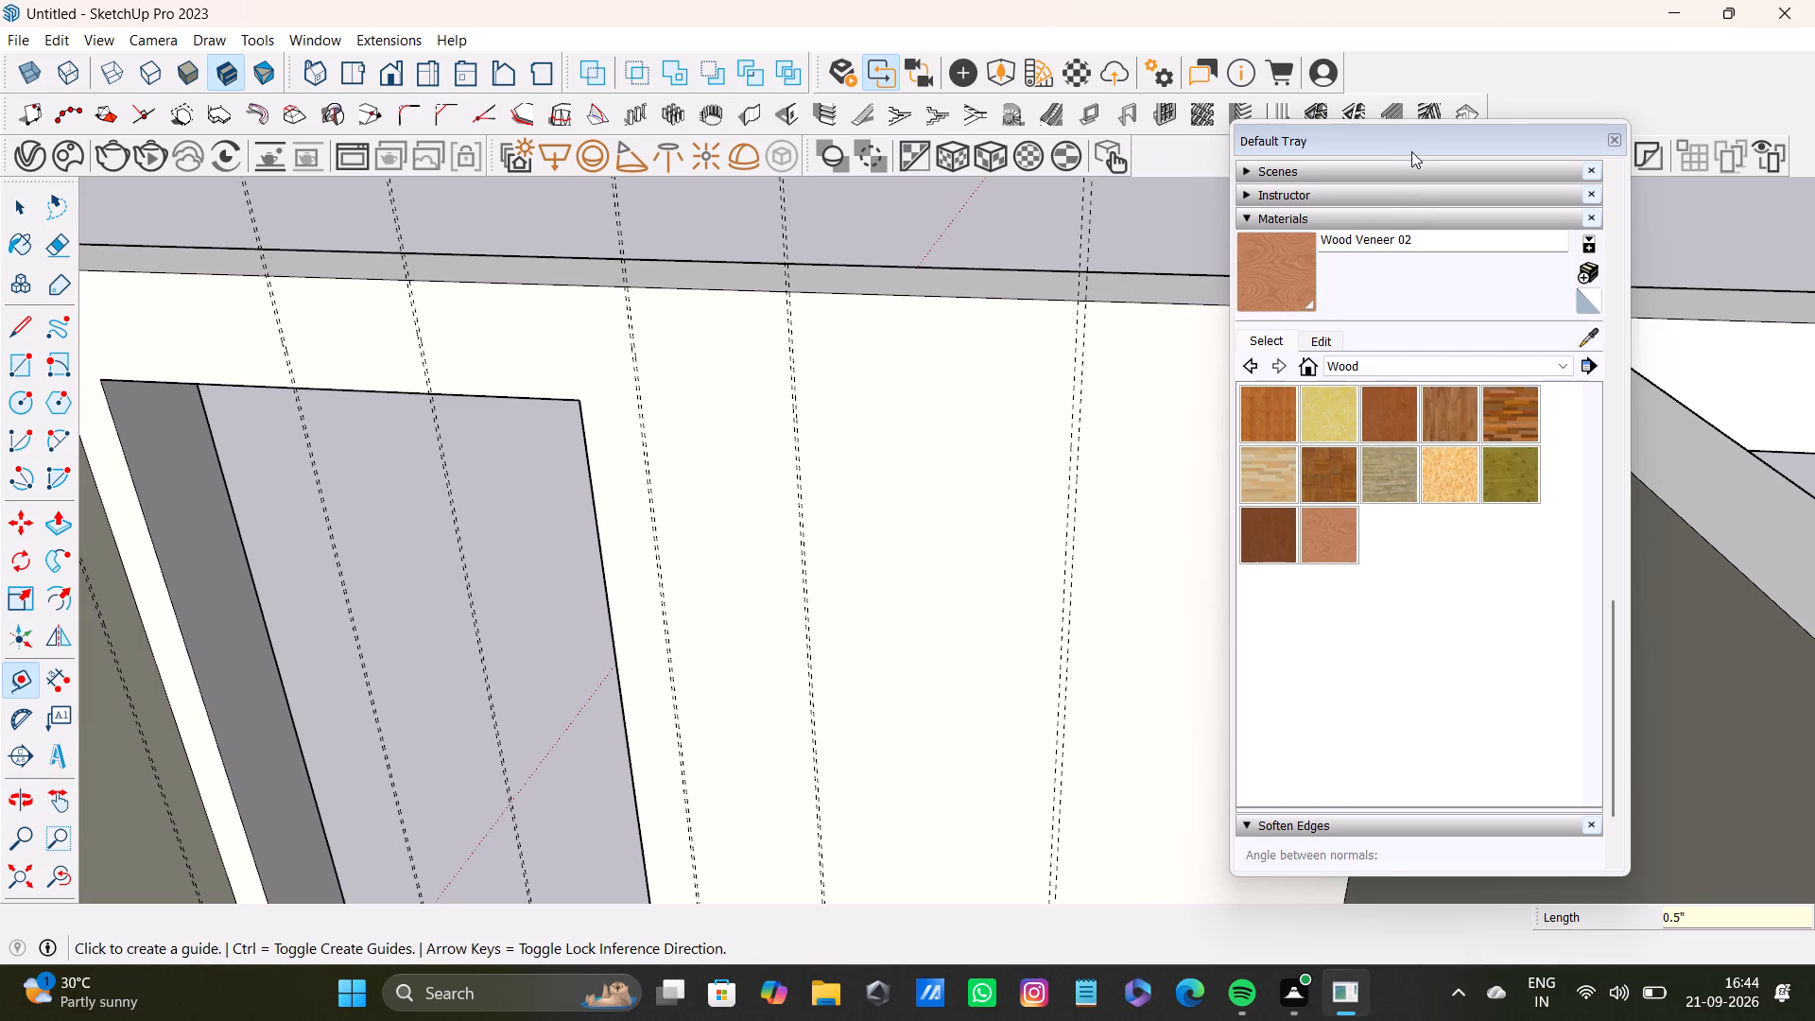
Place the last vertical guide on the window wall, between the 0.5" pair and the far corner.
left_click_drag(1411, 141, 434, 152)
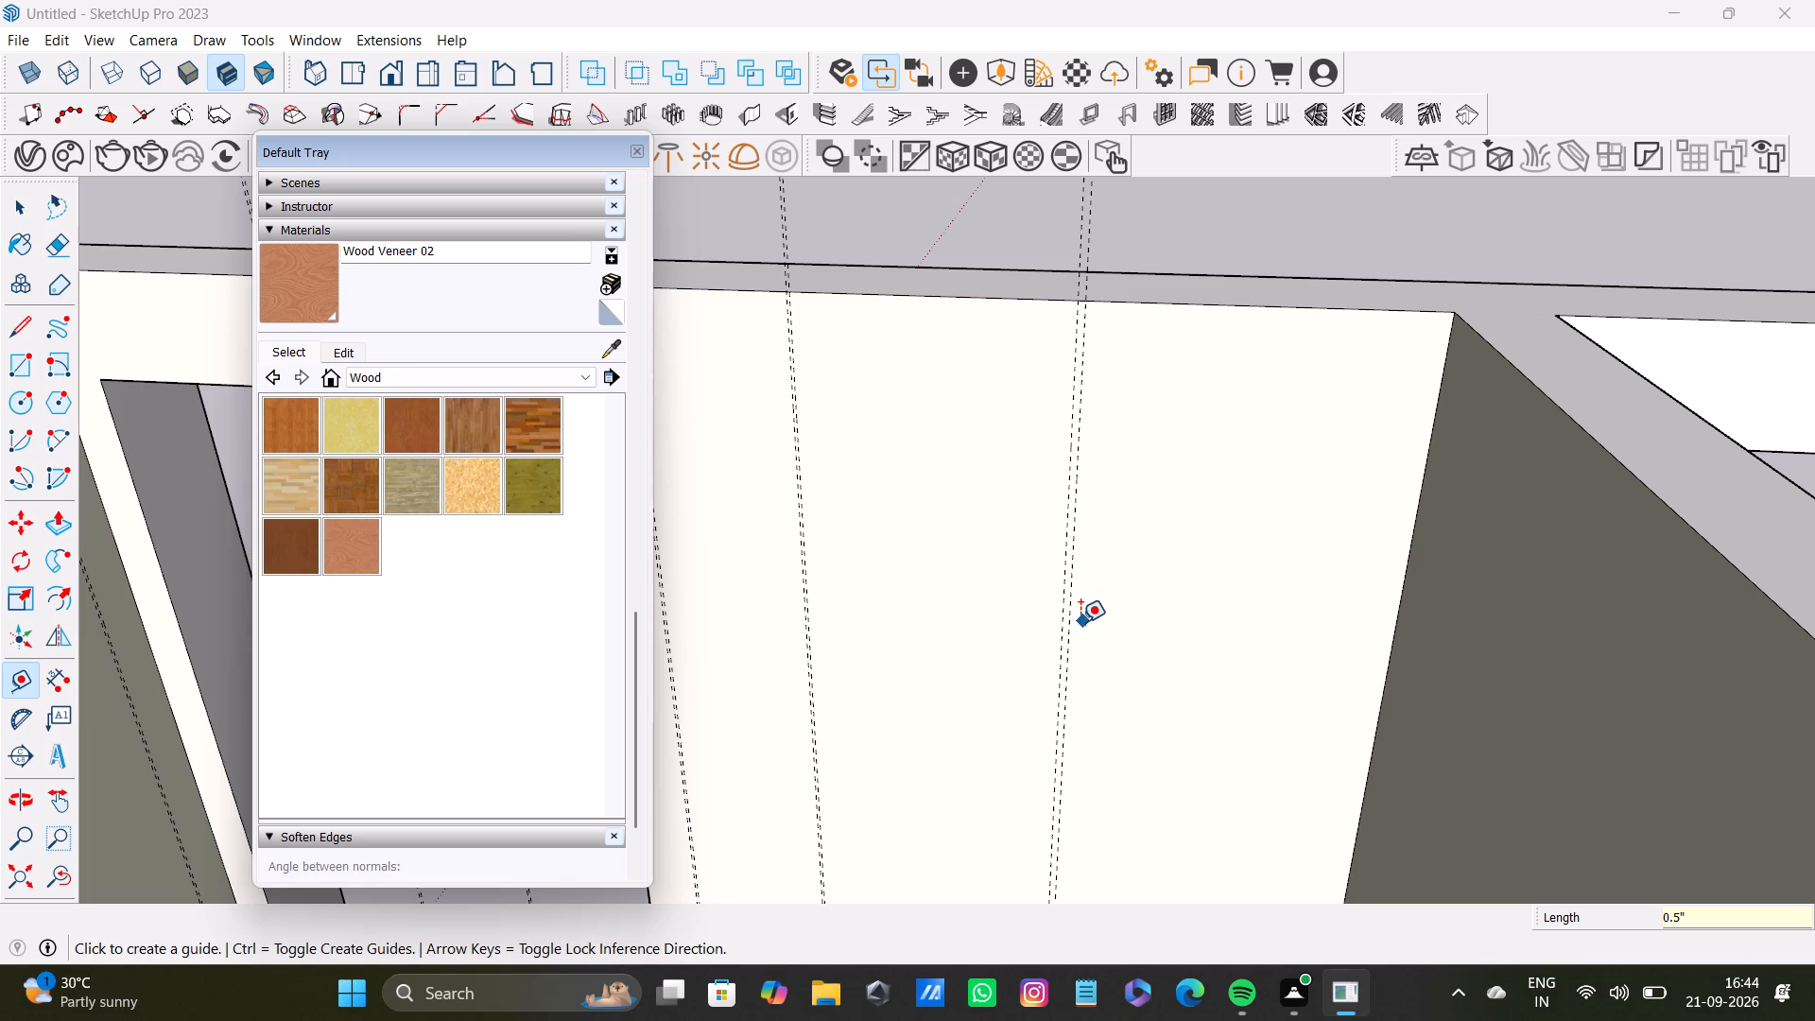
left_click_drag(1072, 626, 1108, 626)
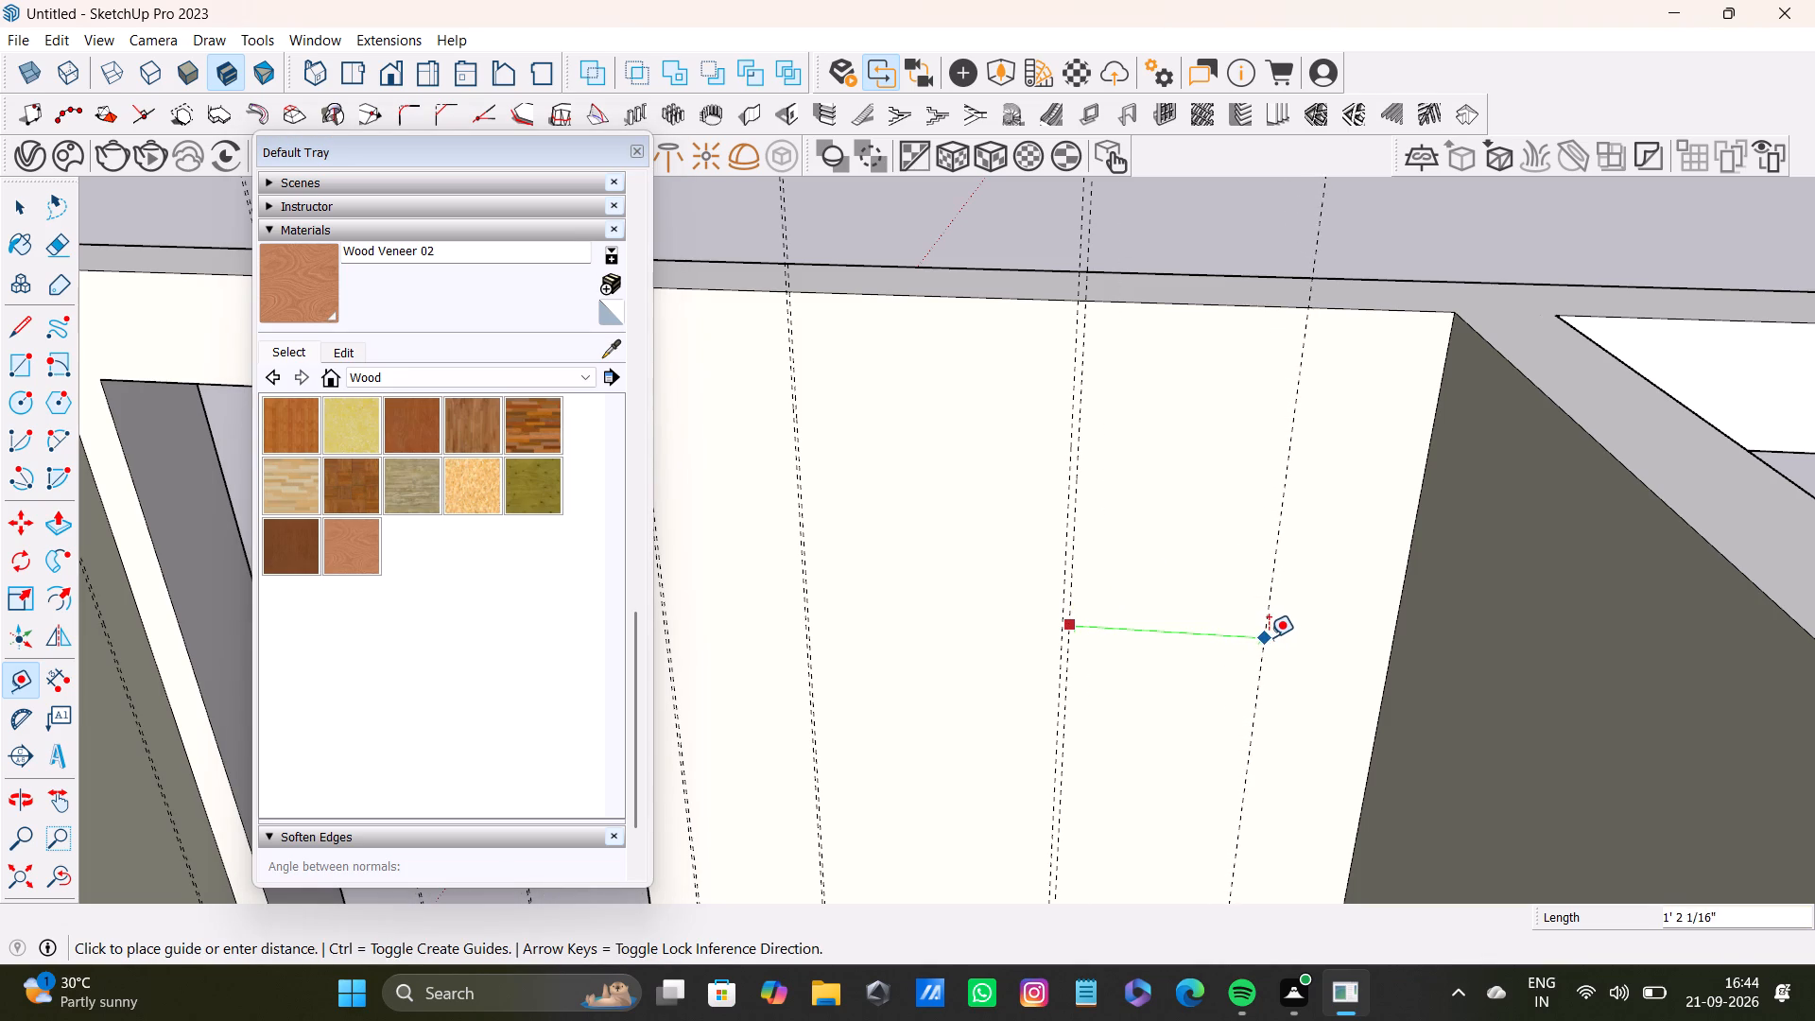
left_click(1284, 635)
Place a paired guide 0.2" from the window wall's last guide, on the far-corner side.
left_click(1276, 646)
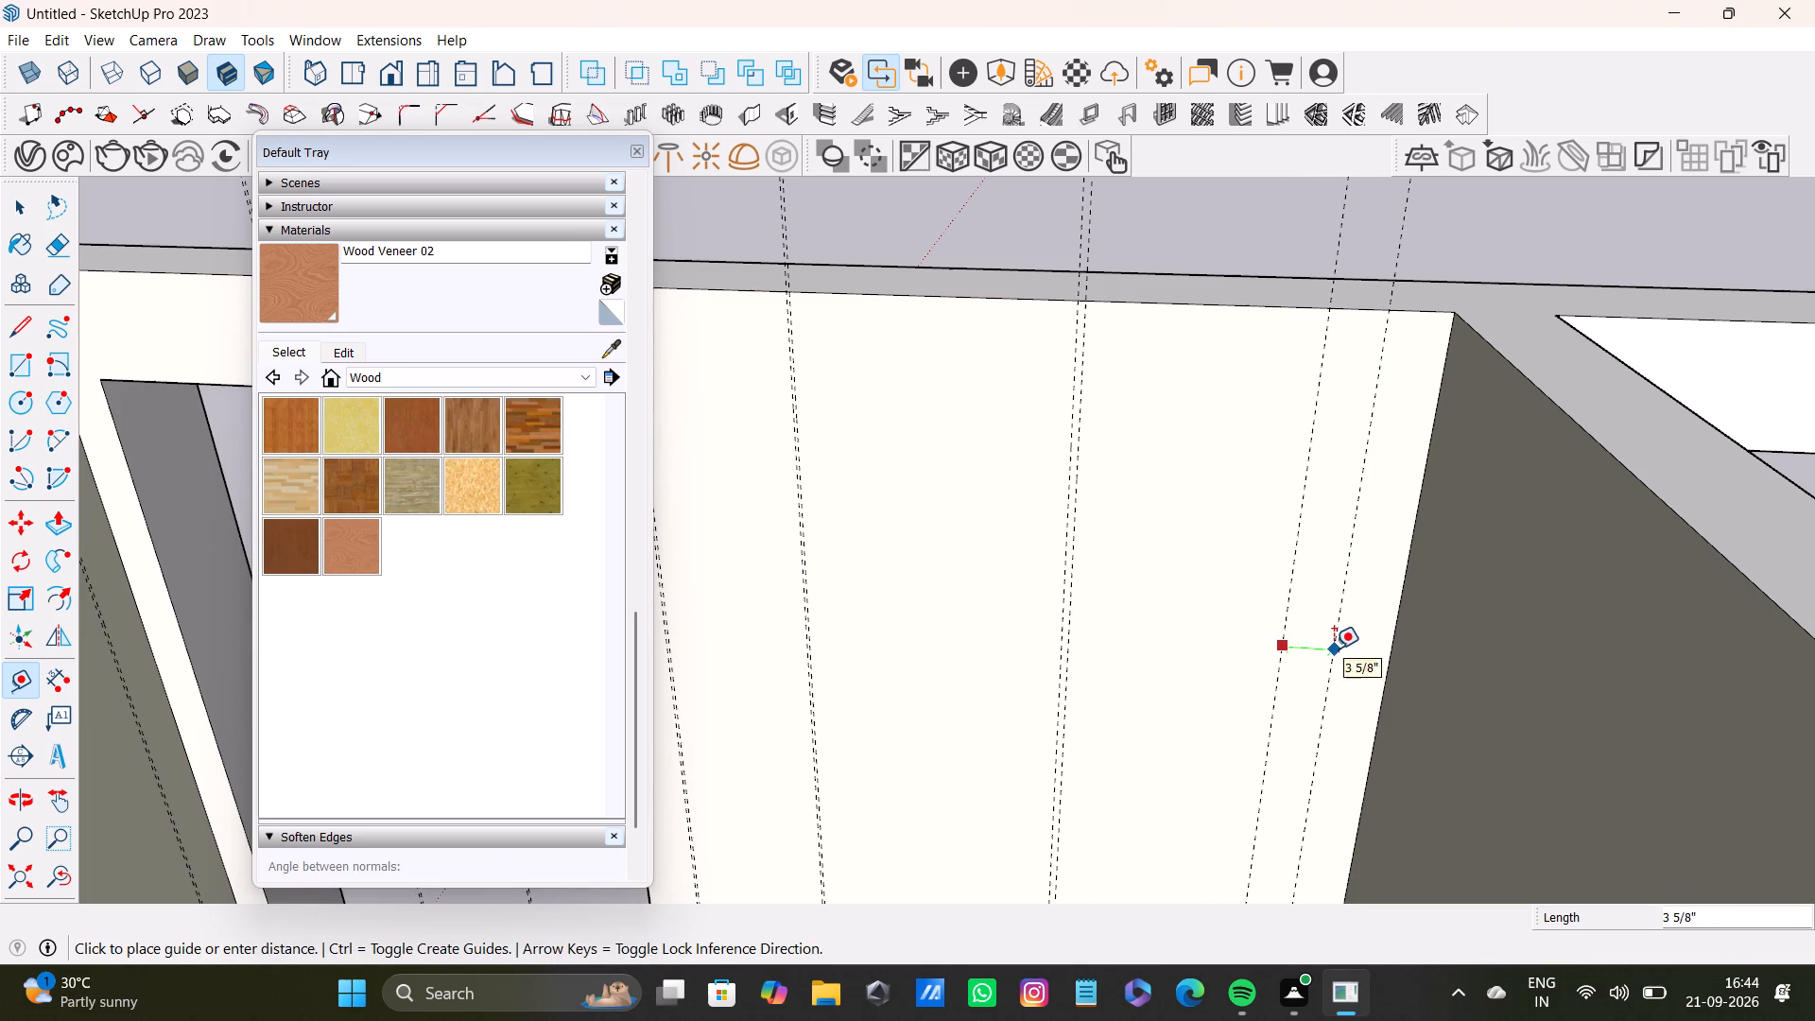
type("0.")
key("5")
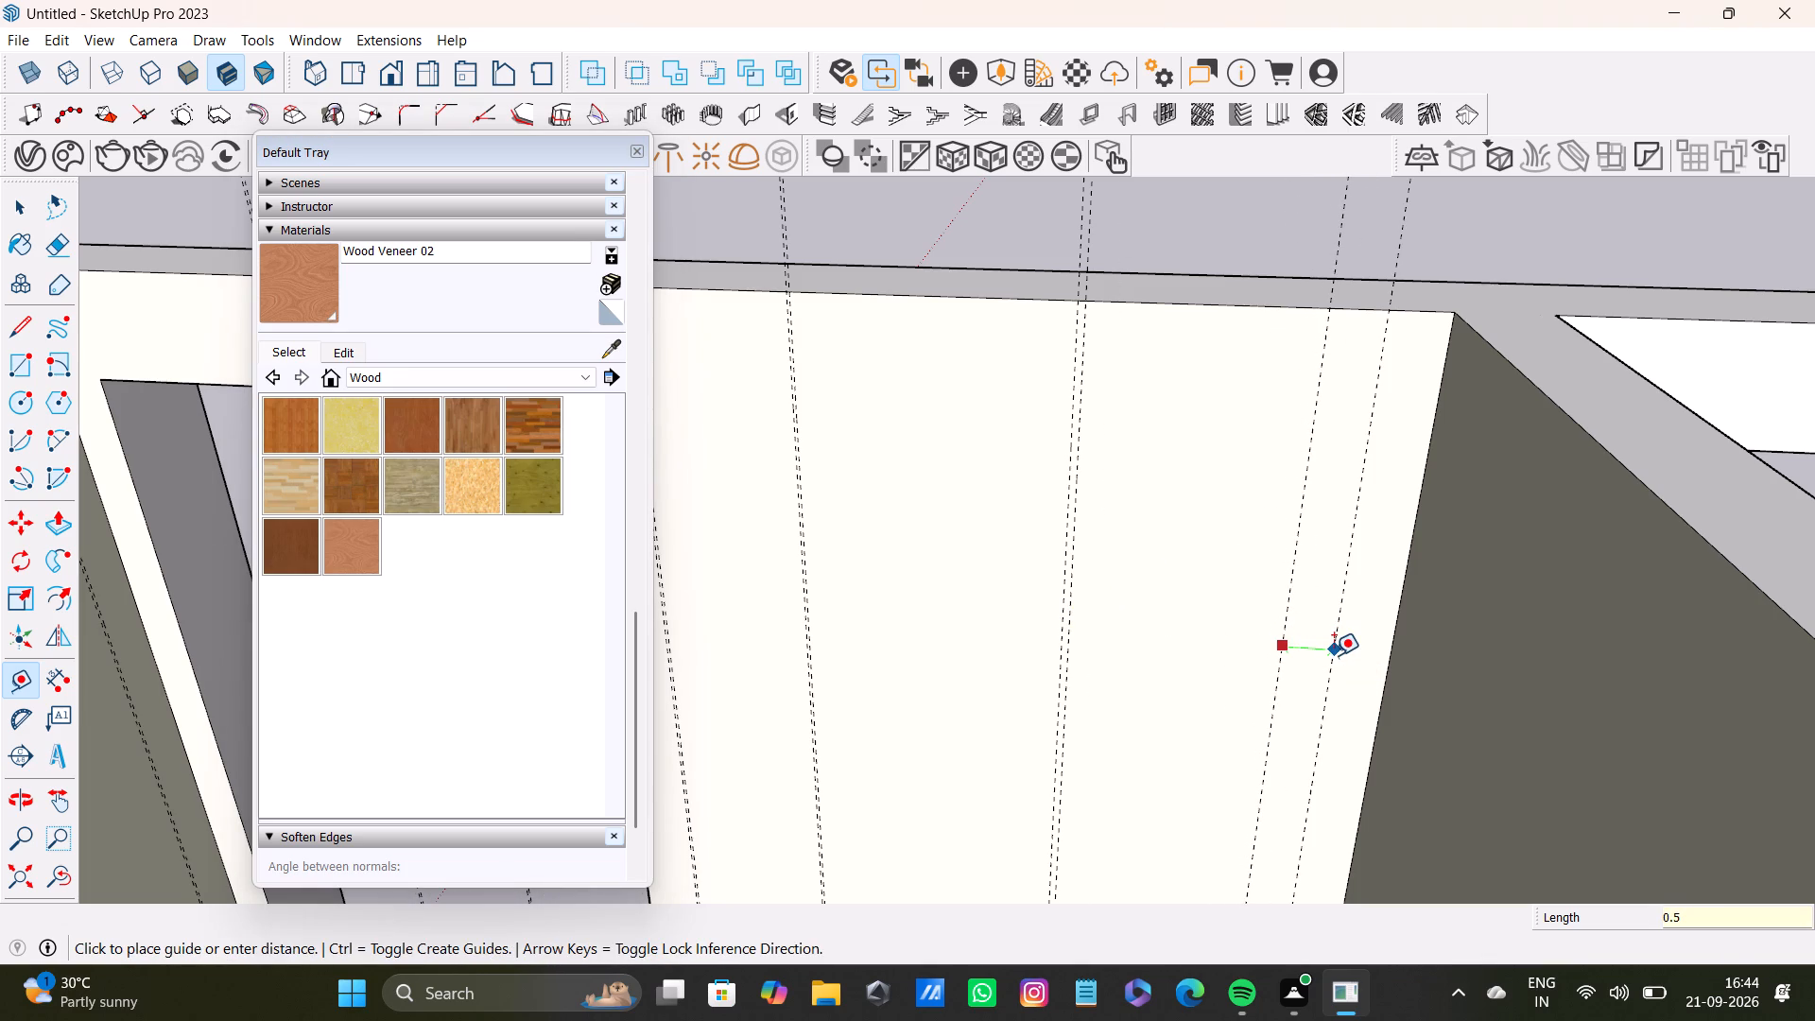
key("BackSpace")
key("2")
key("shift+quotedbl")
key("Return")
Place a vertical guide on the arched wall, offset from its corner with the window wall towards the arch.
scroll(1253, 571, "down", 5)
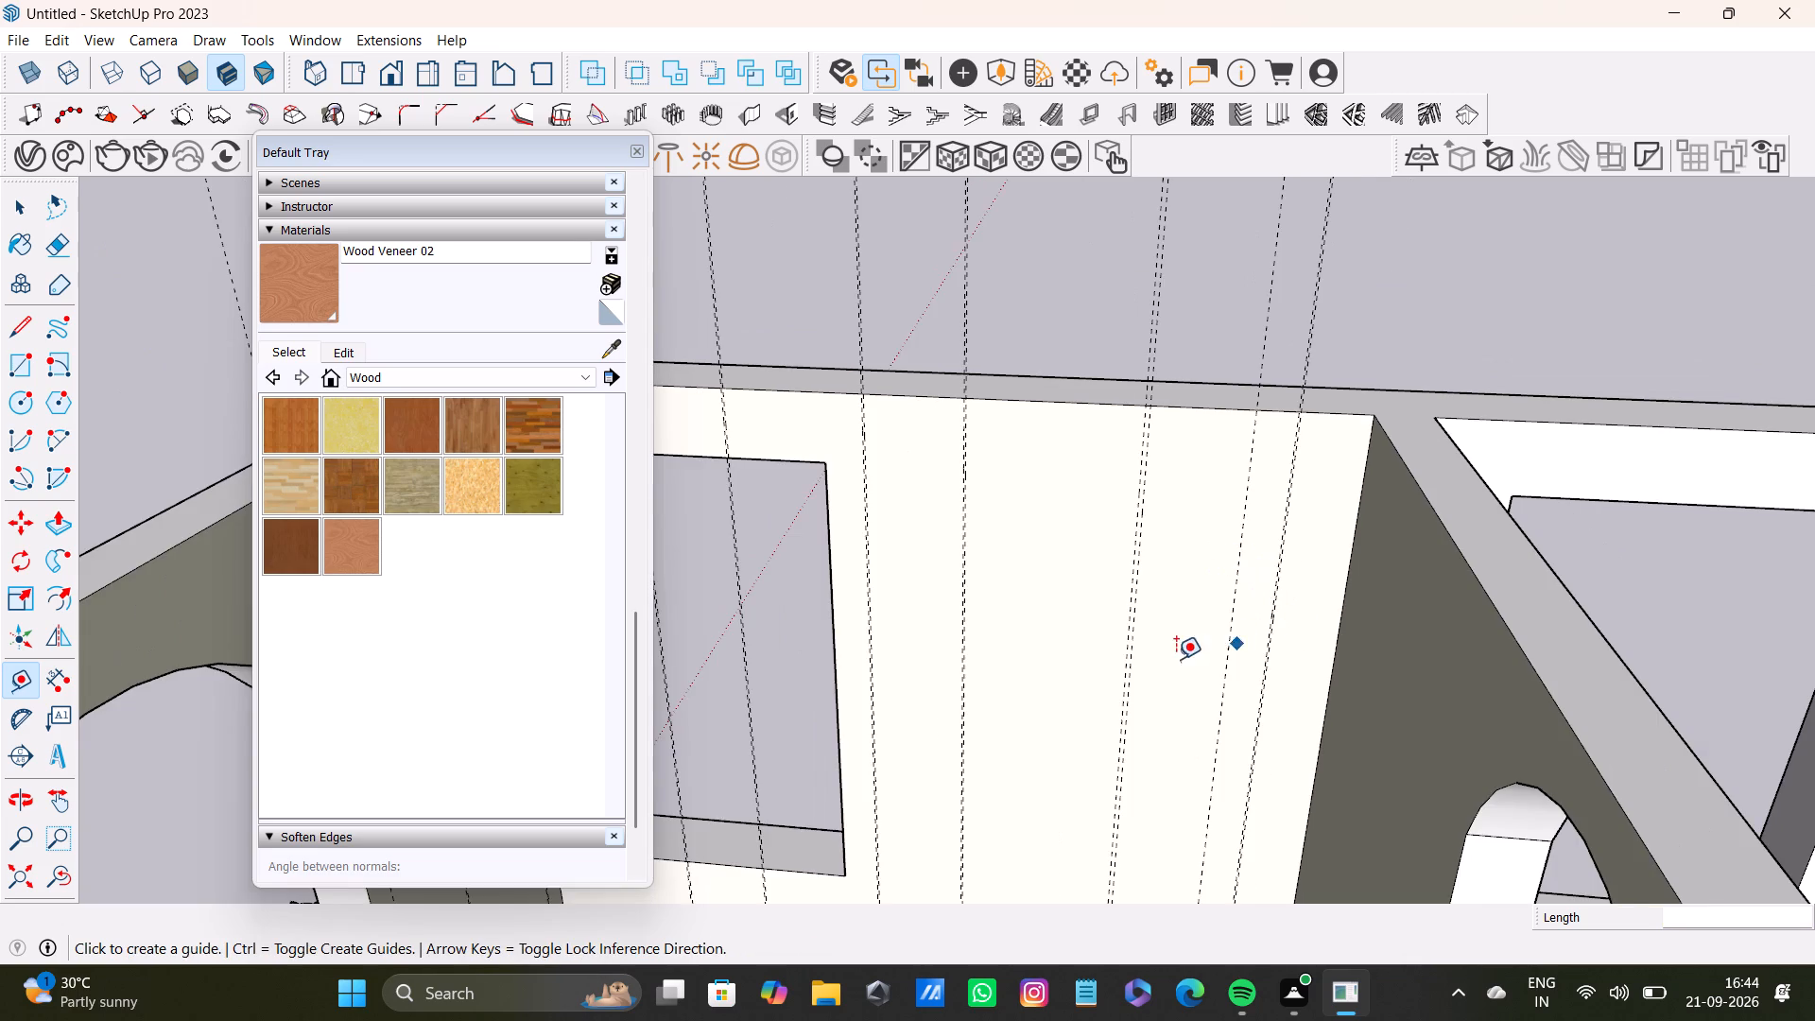
middle_click_drag(1176, 659, 1450, 755)
scroll(1095, 435, "up", 9)
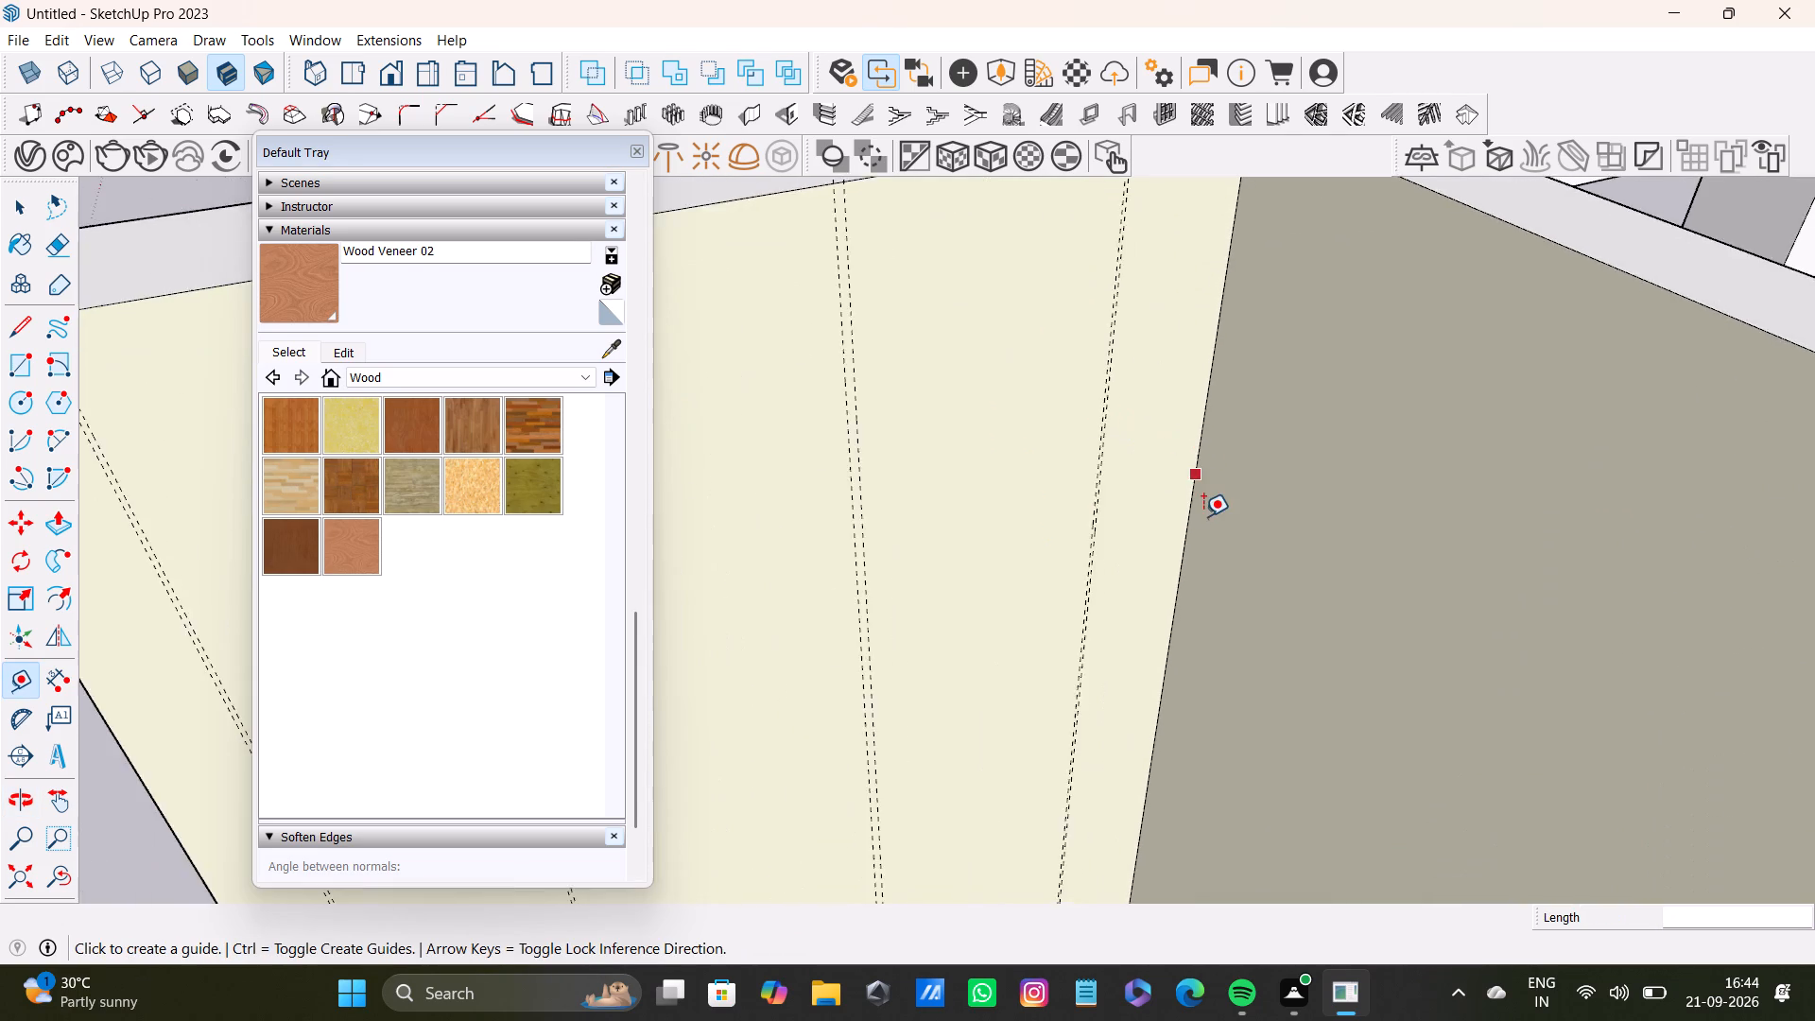
scroll(1203, 516, "up", 3)
left_click(1172, 562)
scroll(1331, 632, "down", 6)
middle_click_drag(1482, 698, 1349, 631, "shift")
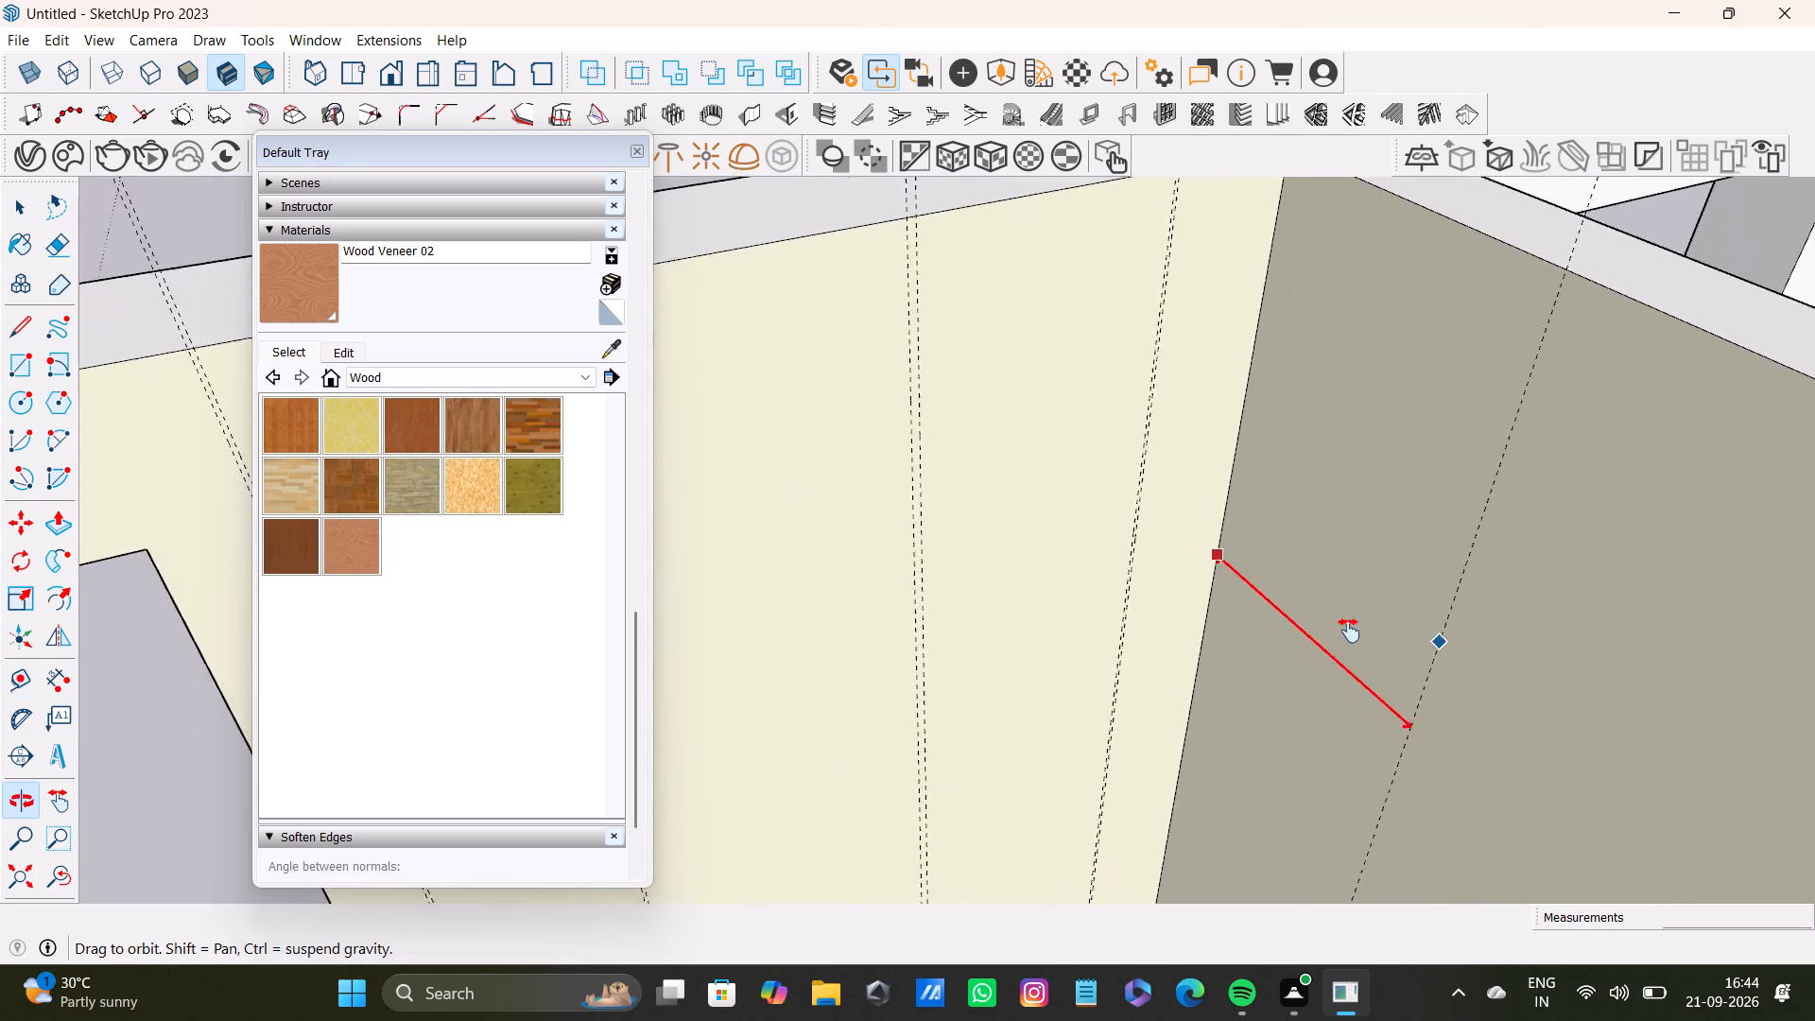
middle_click_drag(1349, 631, 1515, 645, "shift")
scroll(1455, 592, "down", 1)
middle_click_drag(1455, 592, 1229, 599, "shift")
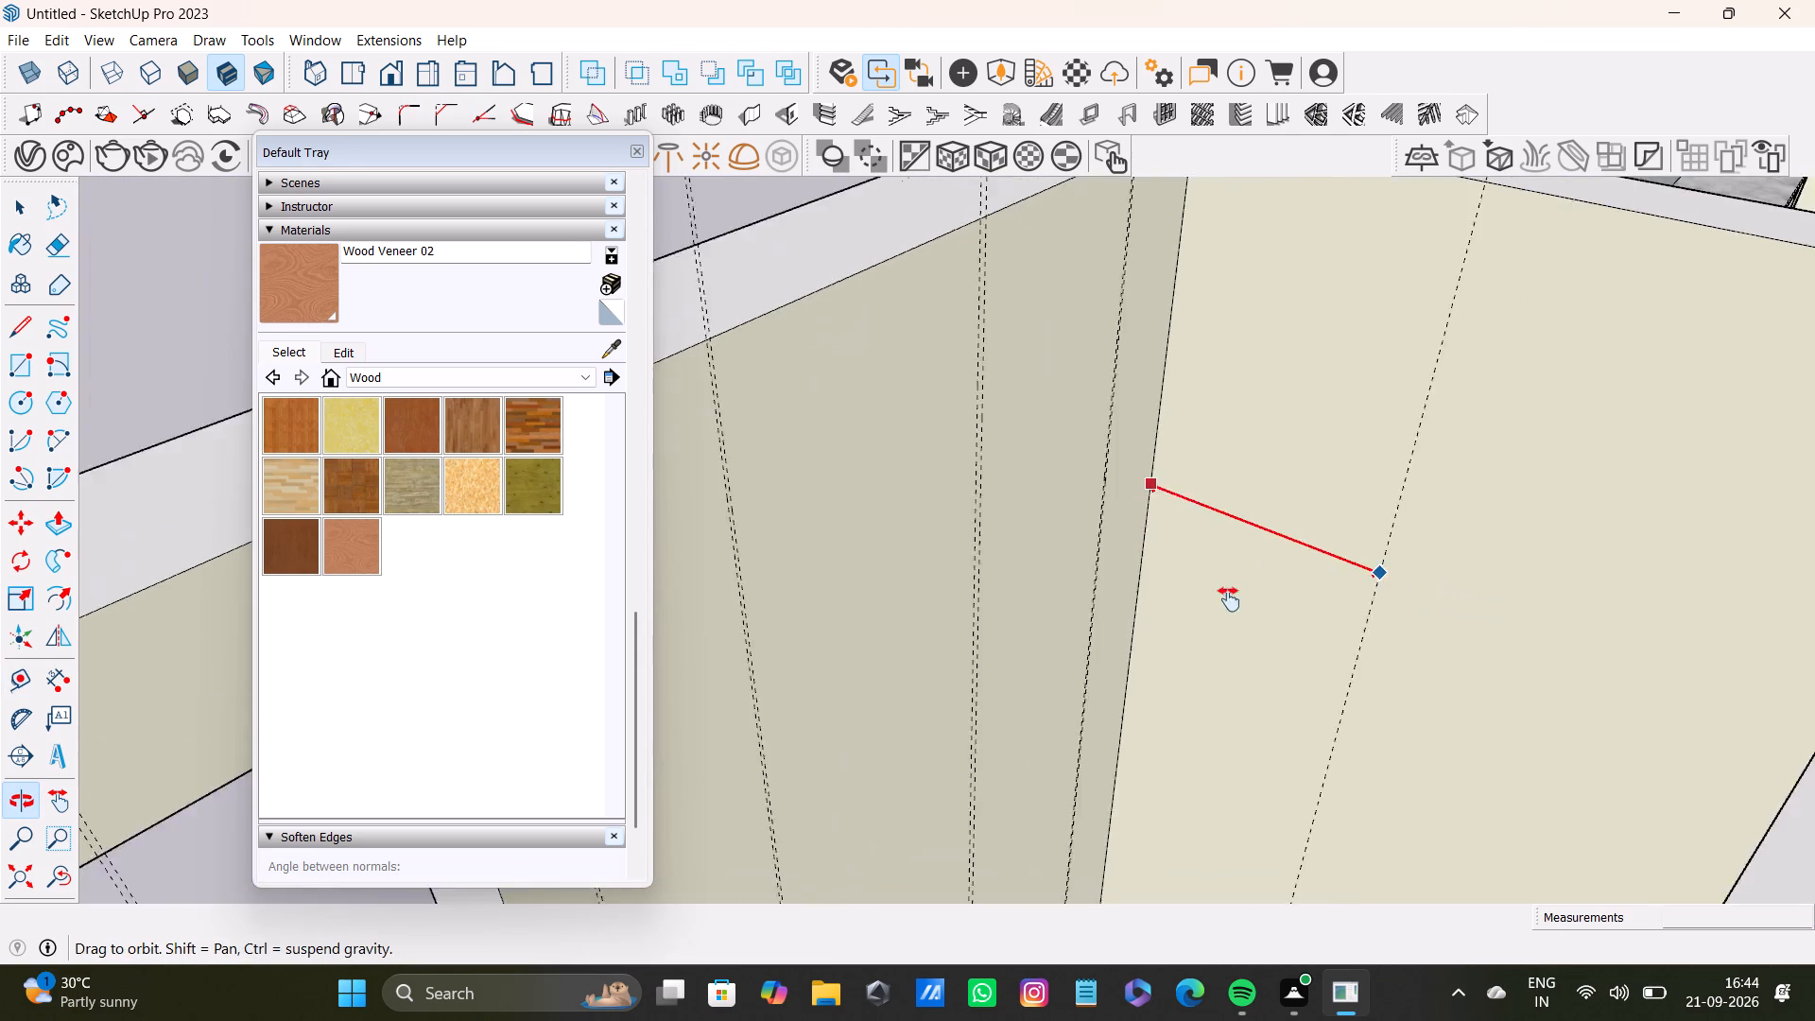
middle_click_drag(1229, 599, 1137, 569, "shift")
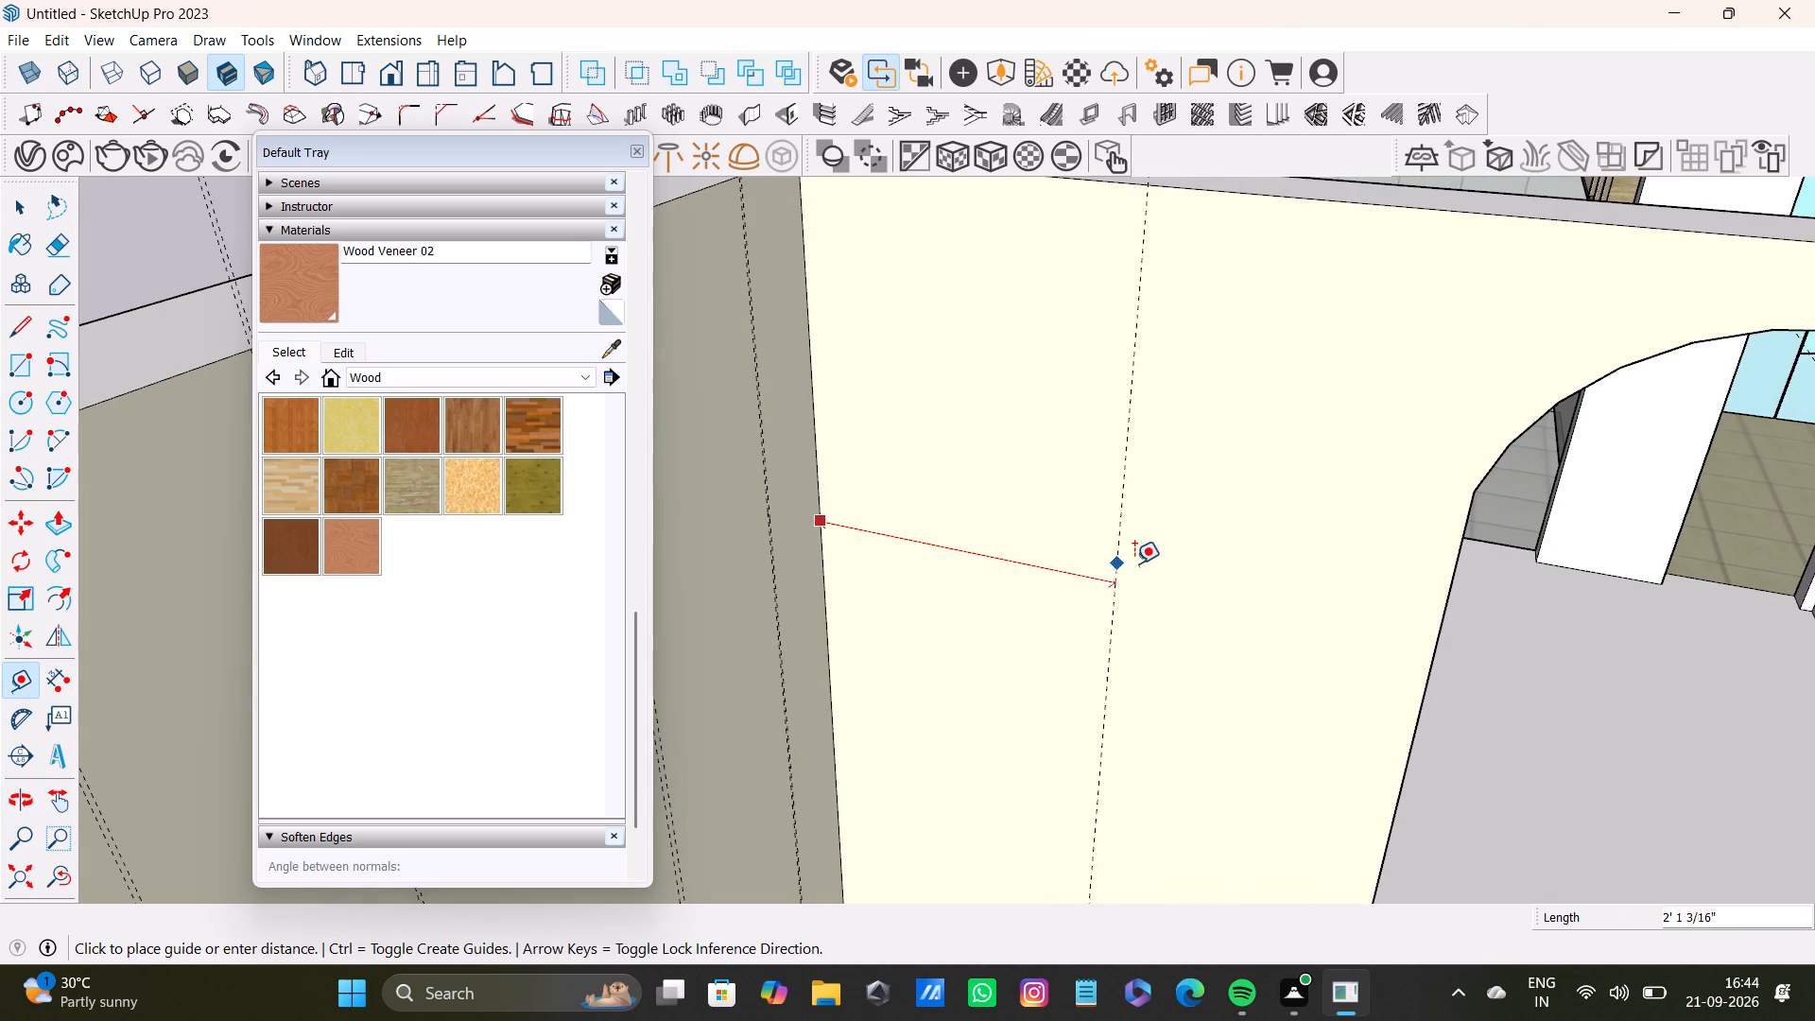
left_click(1078, 557)
Place a paired guide 0.2" from the arched wall's first guide, on the arch side.
left_click(1080, 585)
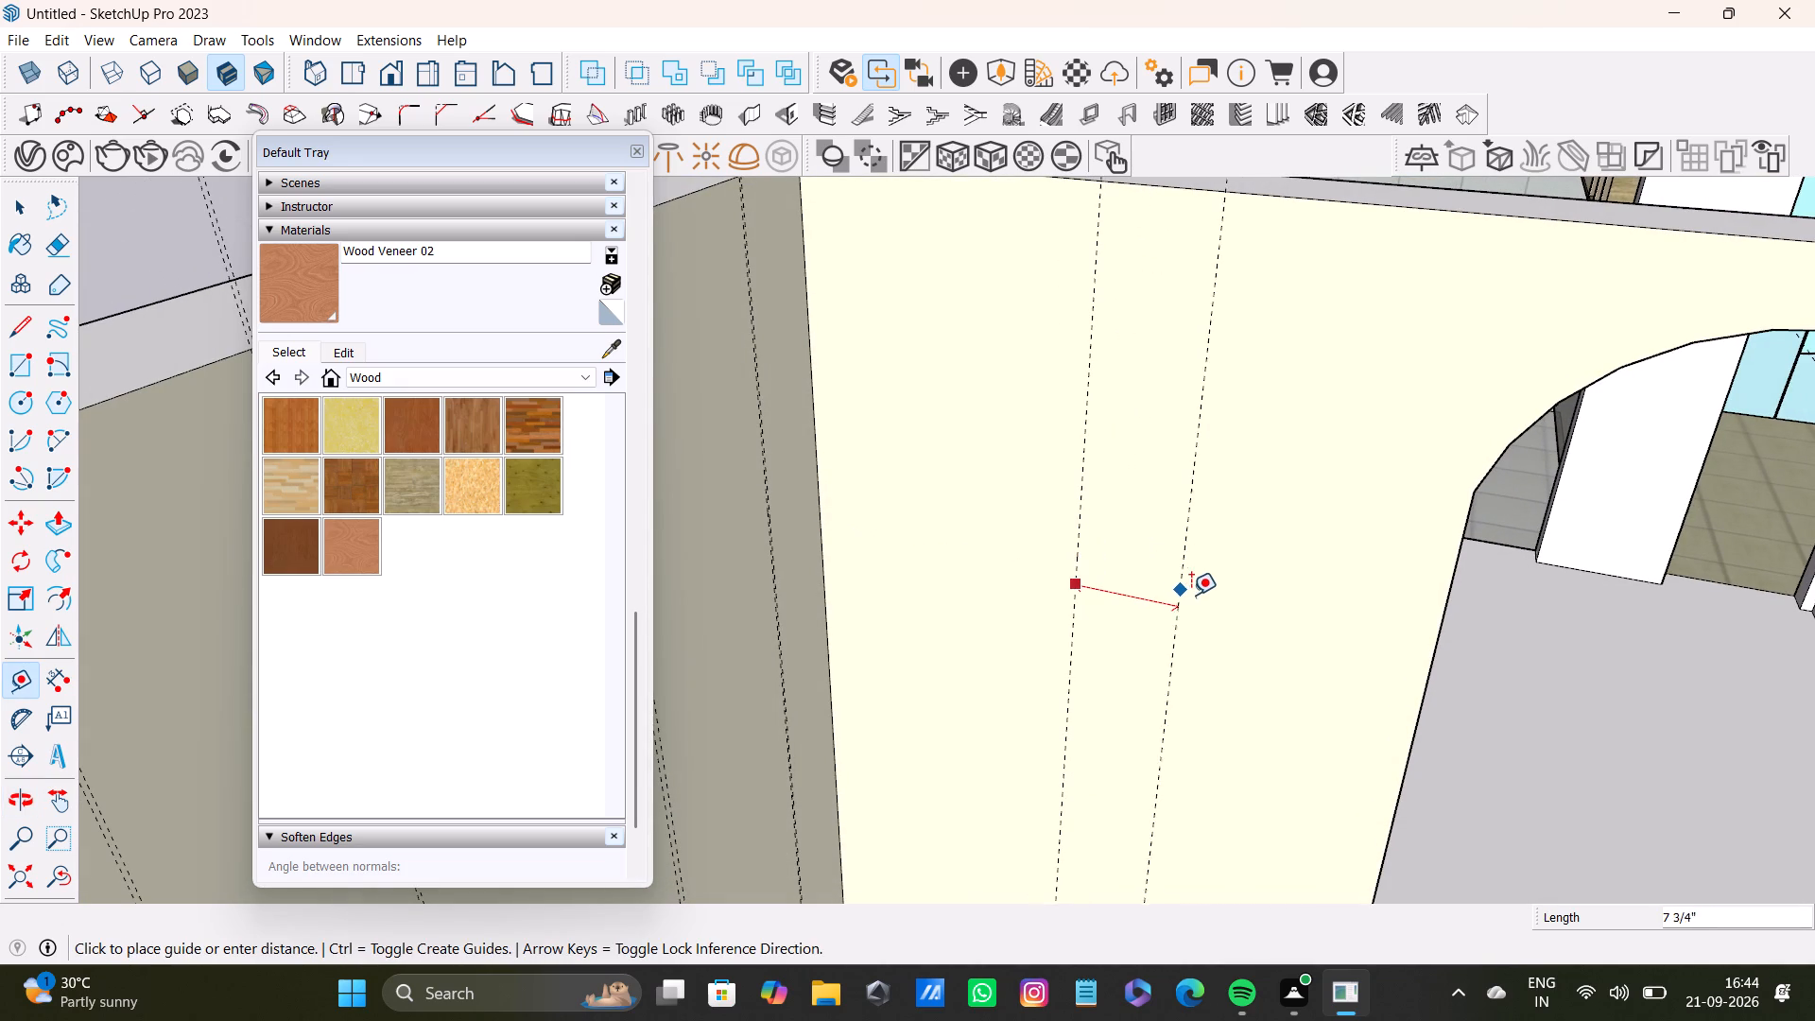
type("0.5")
key("BackSpace")
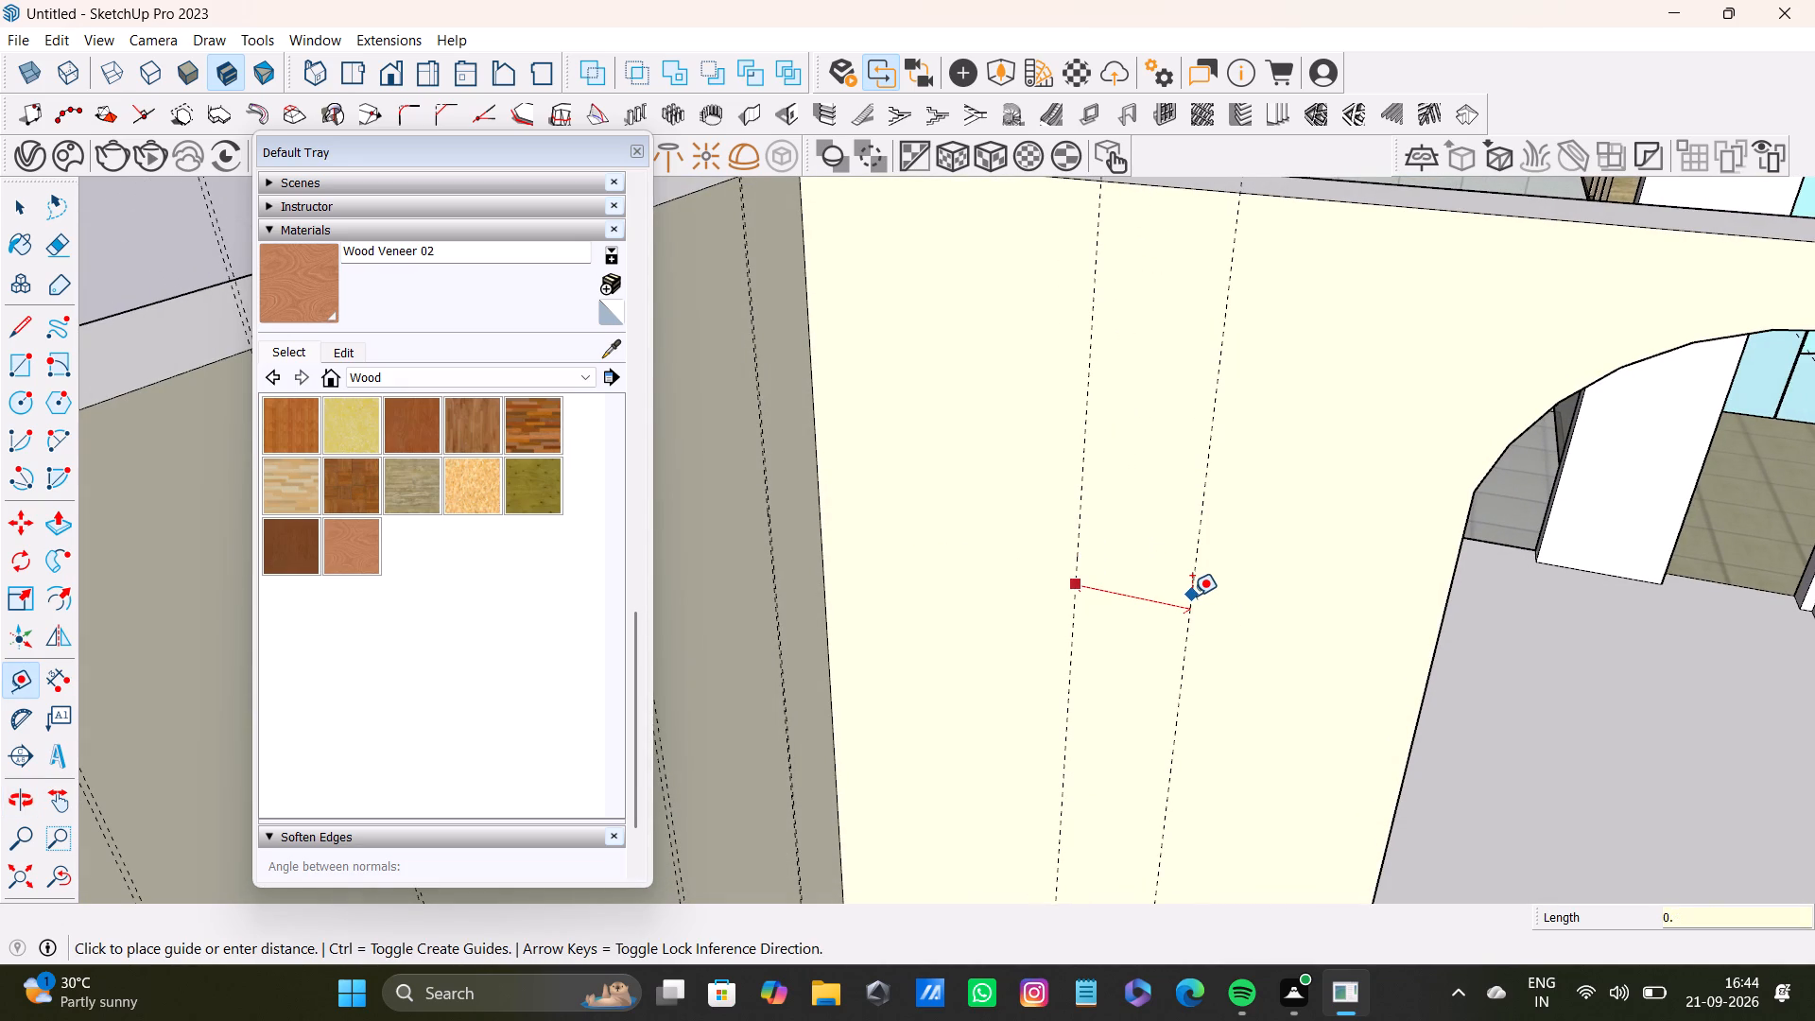
key("2")
key("shift+quotedbl")
key("Return")
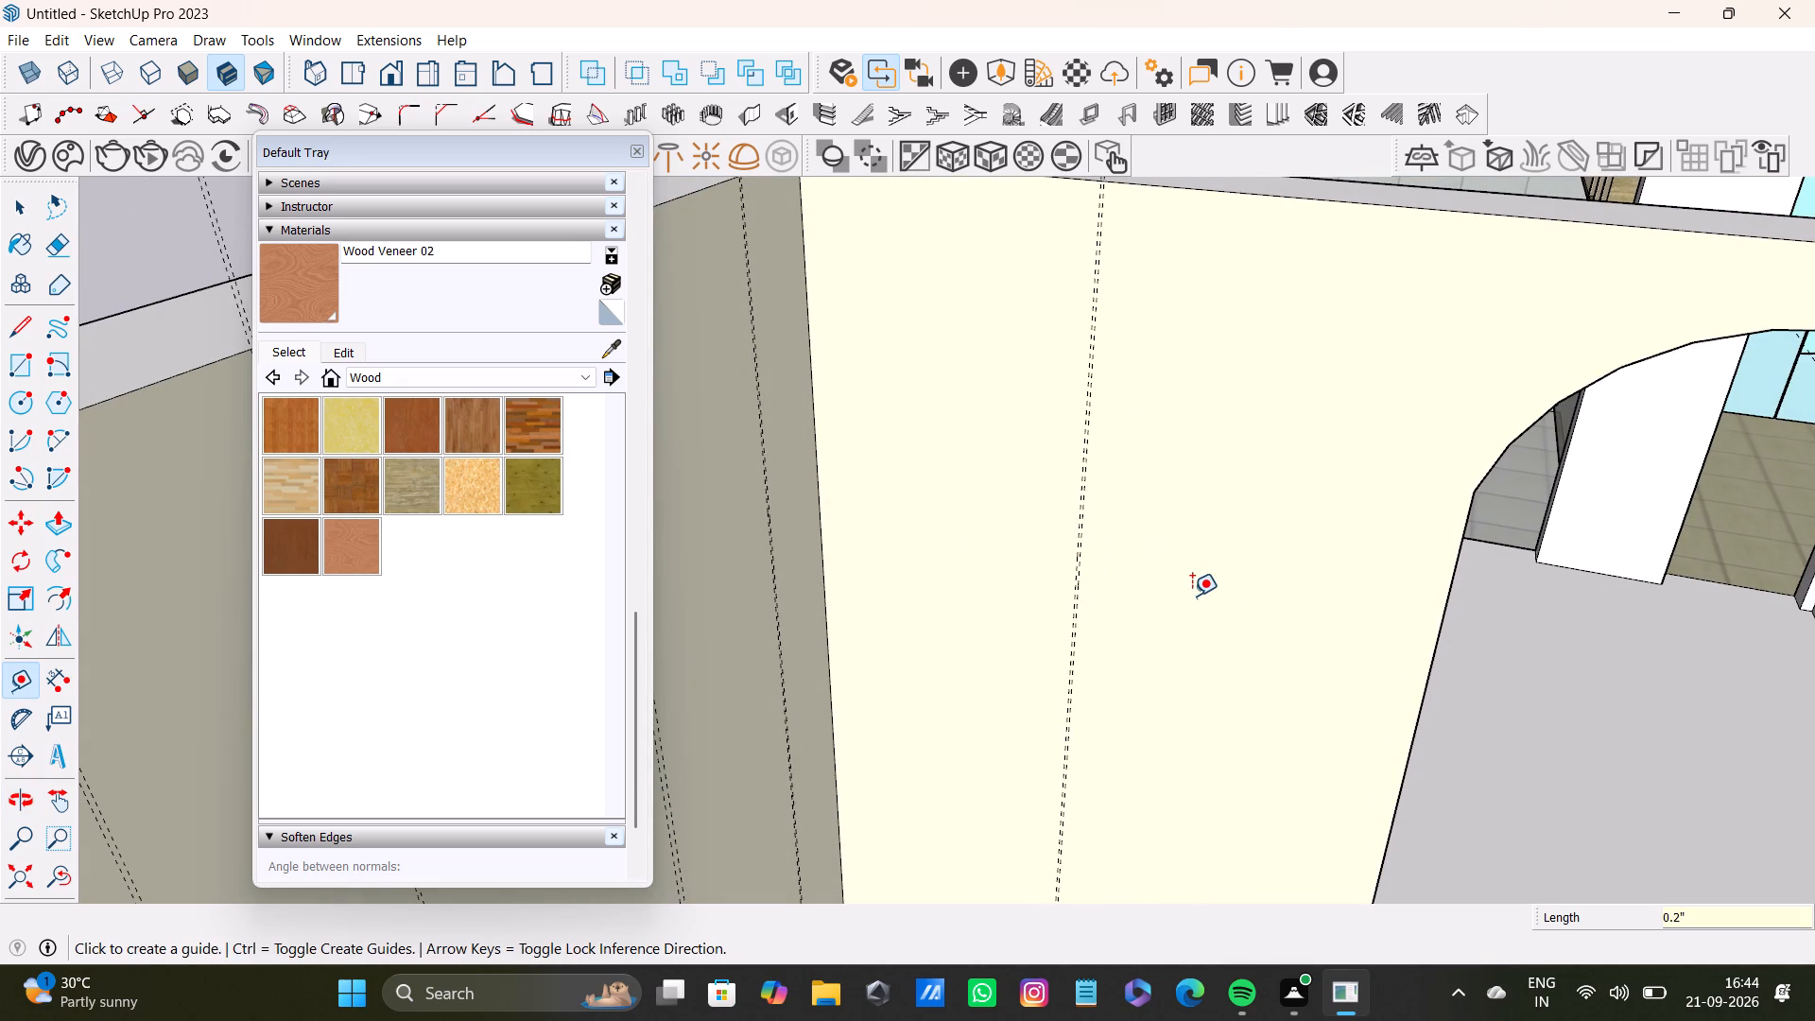
Place a second vertical guide on the arched wall, about 1' from the first pair towards the arch.
scroll(947, 546, "up", 10)
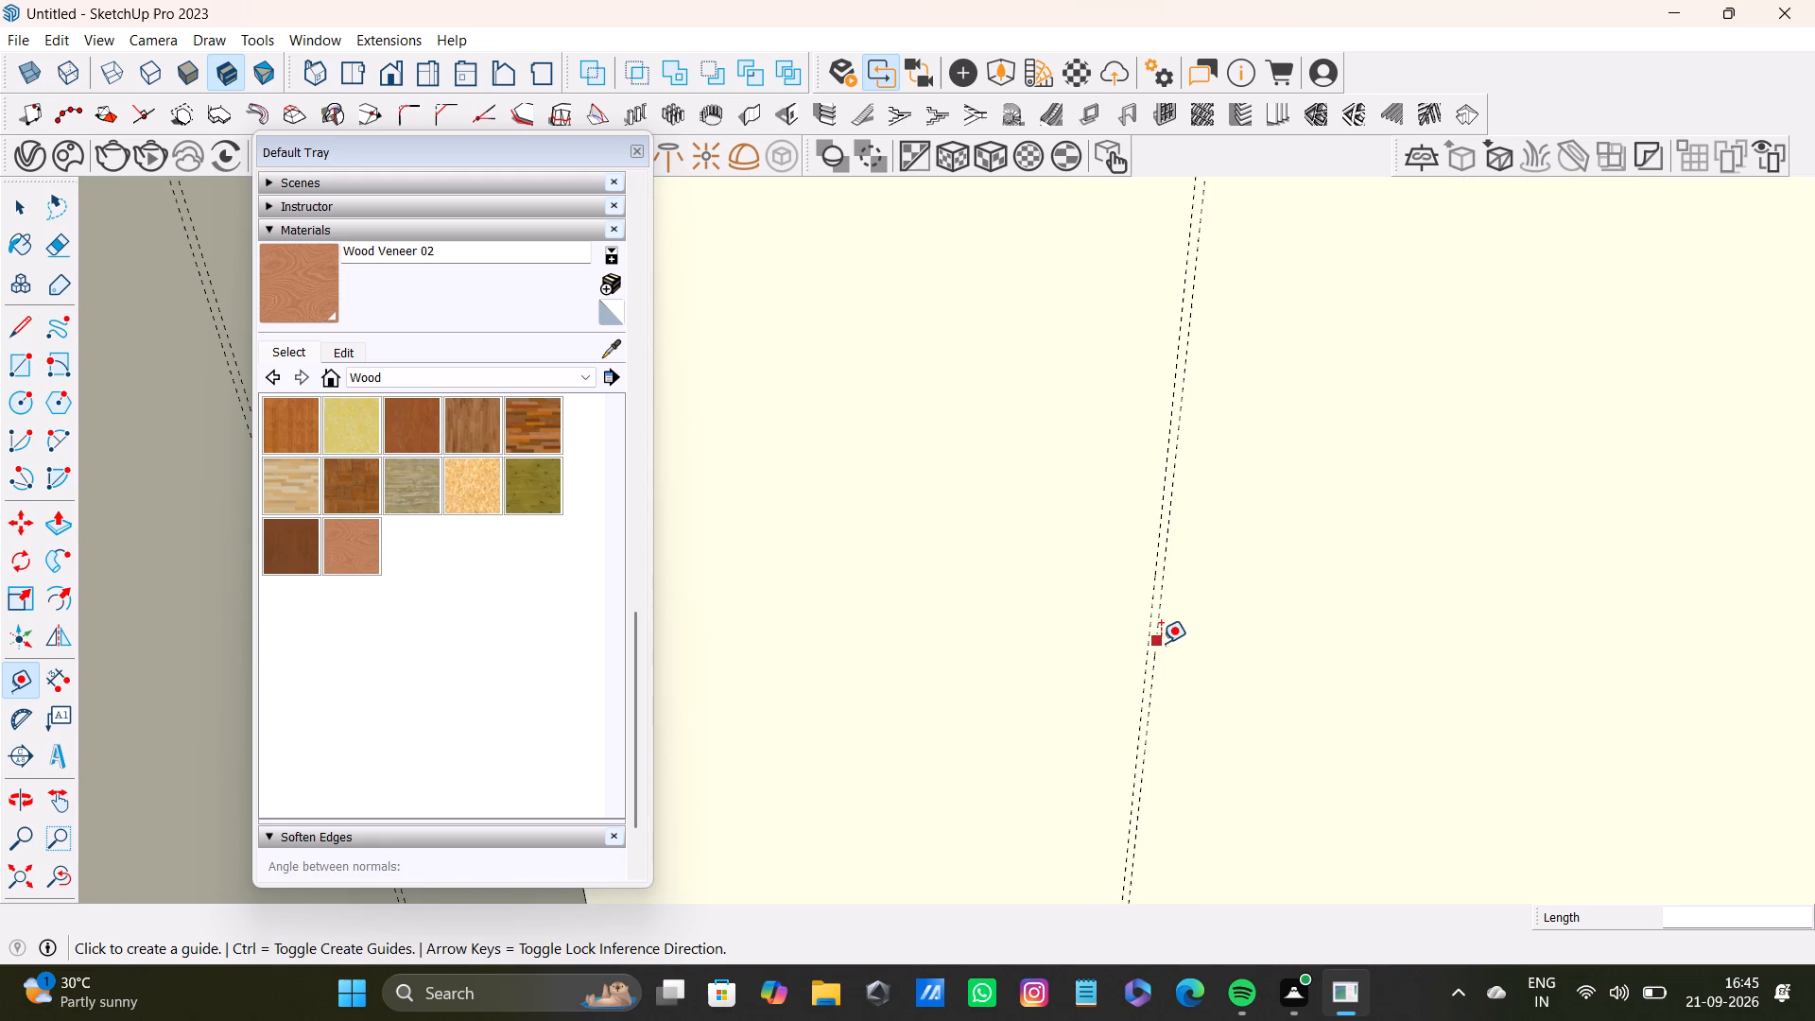
left_click(1161, 643)
scroll(1483, 677, "down", 8)
middle_click_drag(1535, 673, 1120, 637, "shift")
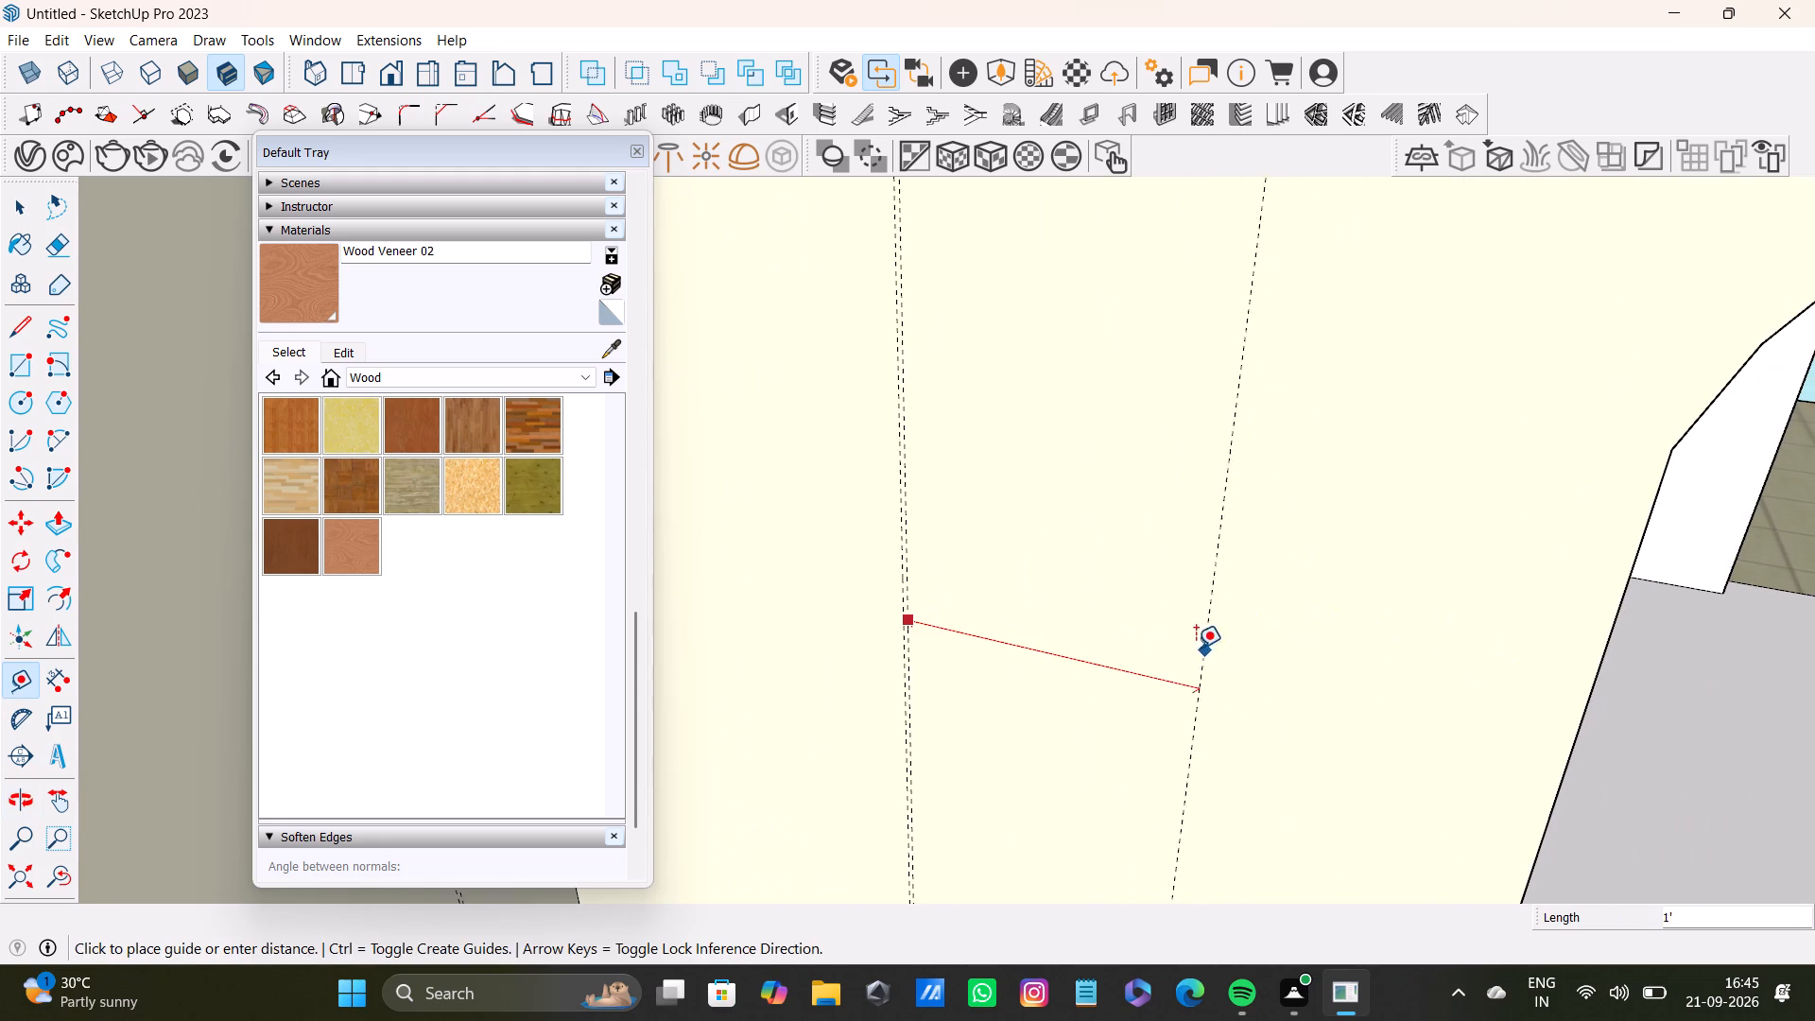
left_click(1186, 648)
Place a paired guide 0.2" from the arched wall's second guide, on the arch side.
left_click_drag(1184, 662, 1195, 662)
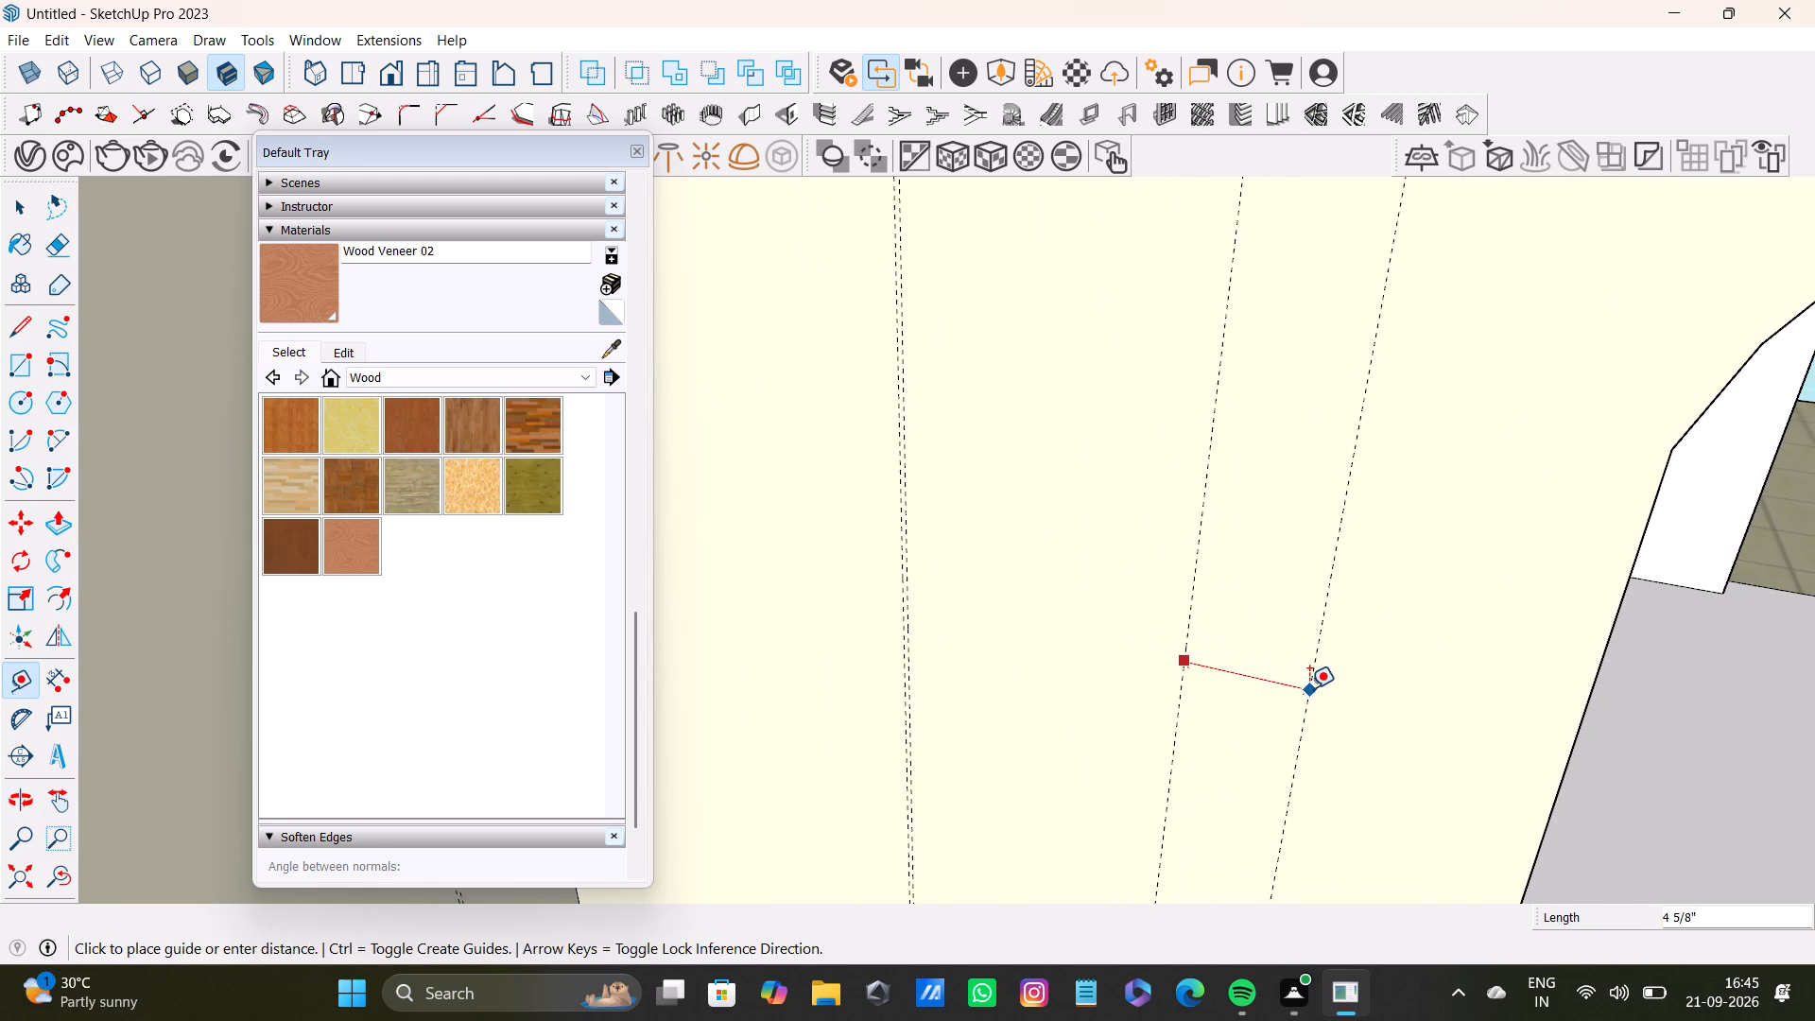
type("0.2")
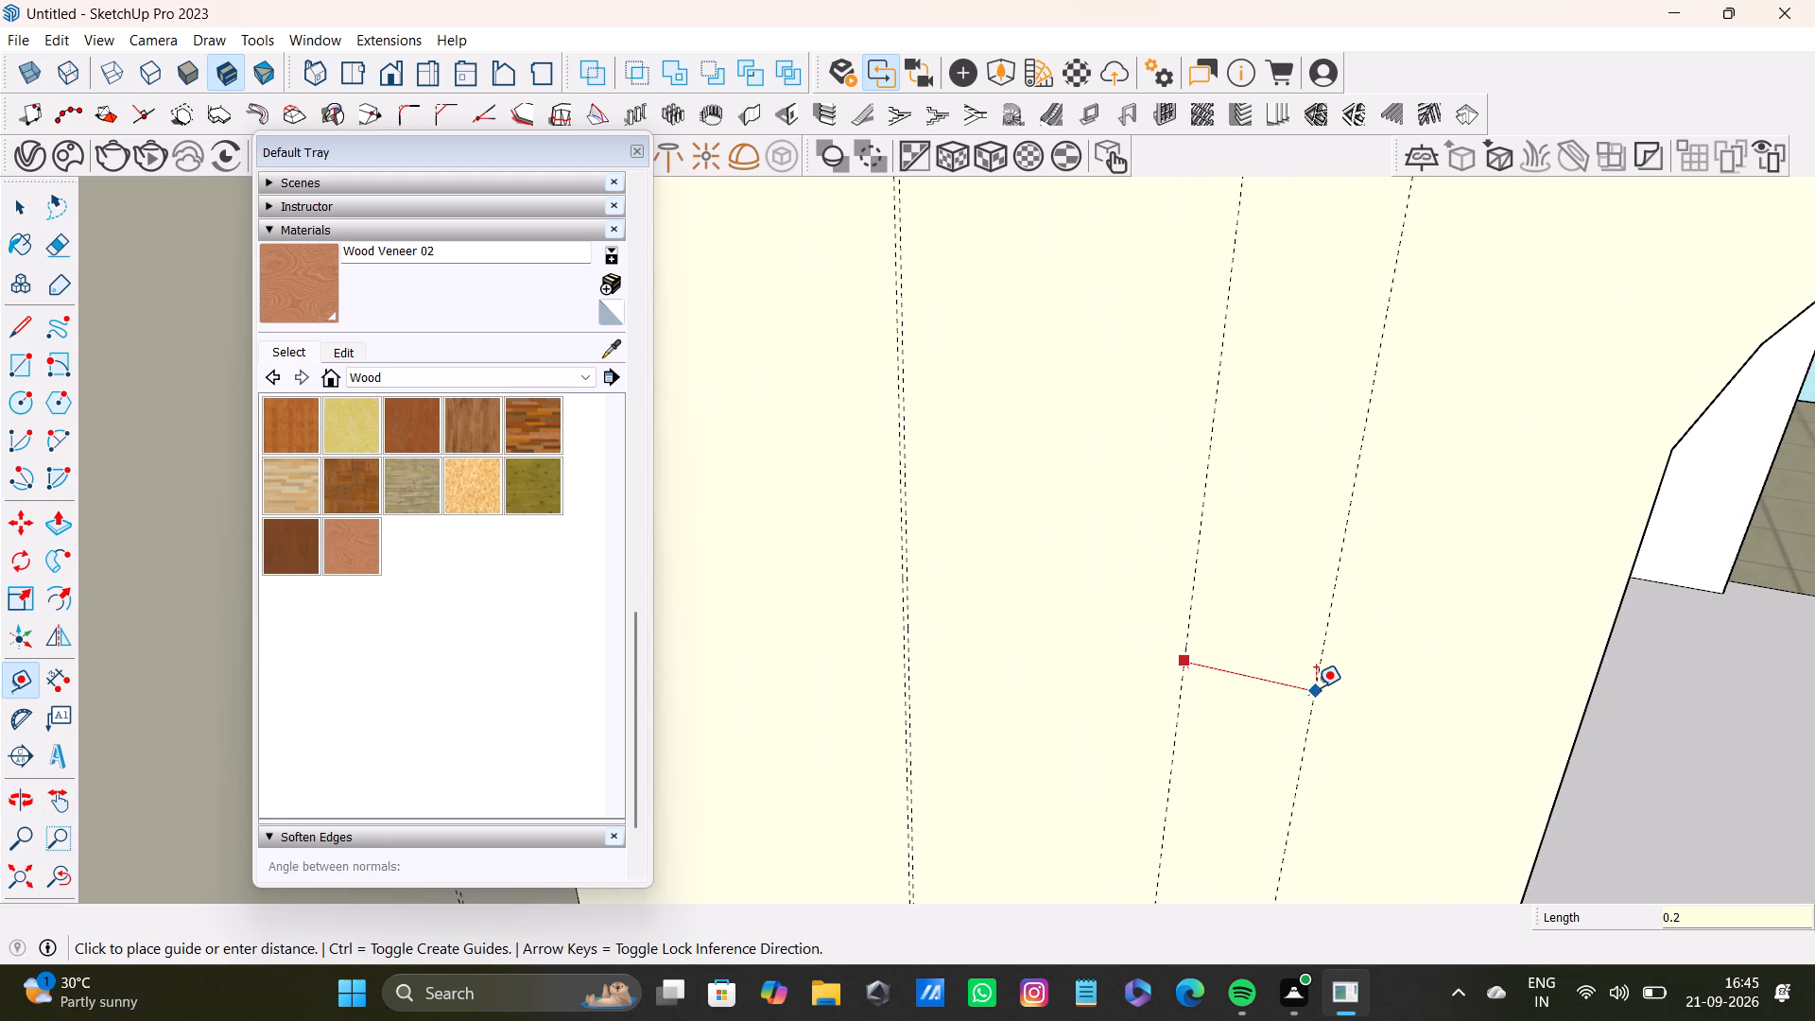
key("shift+quotedbl")
key("Return")
Place a vertical guide through the arch's curved edge before its crown, about 1' 10" from the second pair.
scroll(1350, 754, "down", 7)
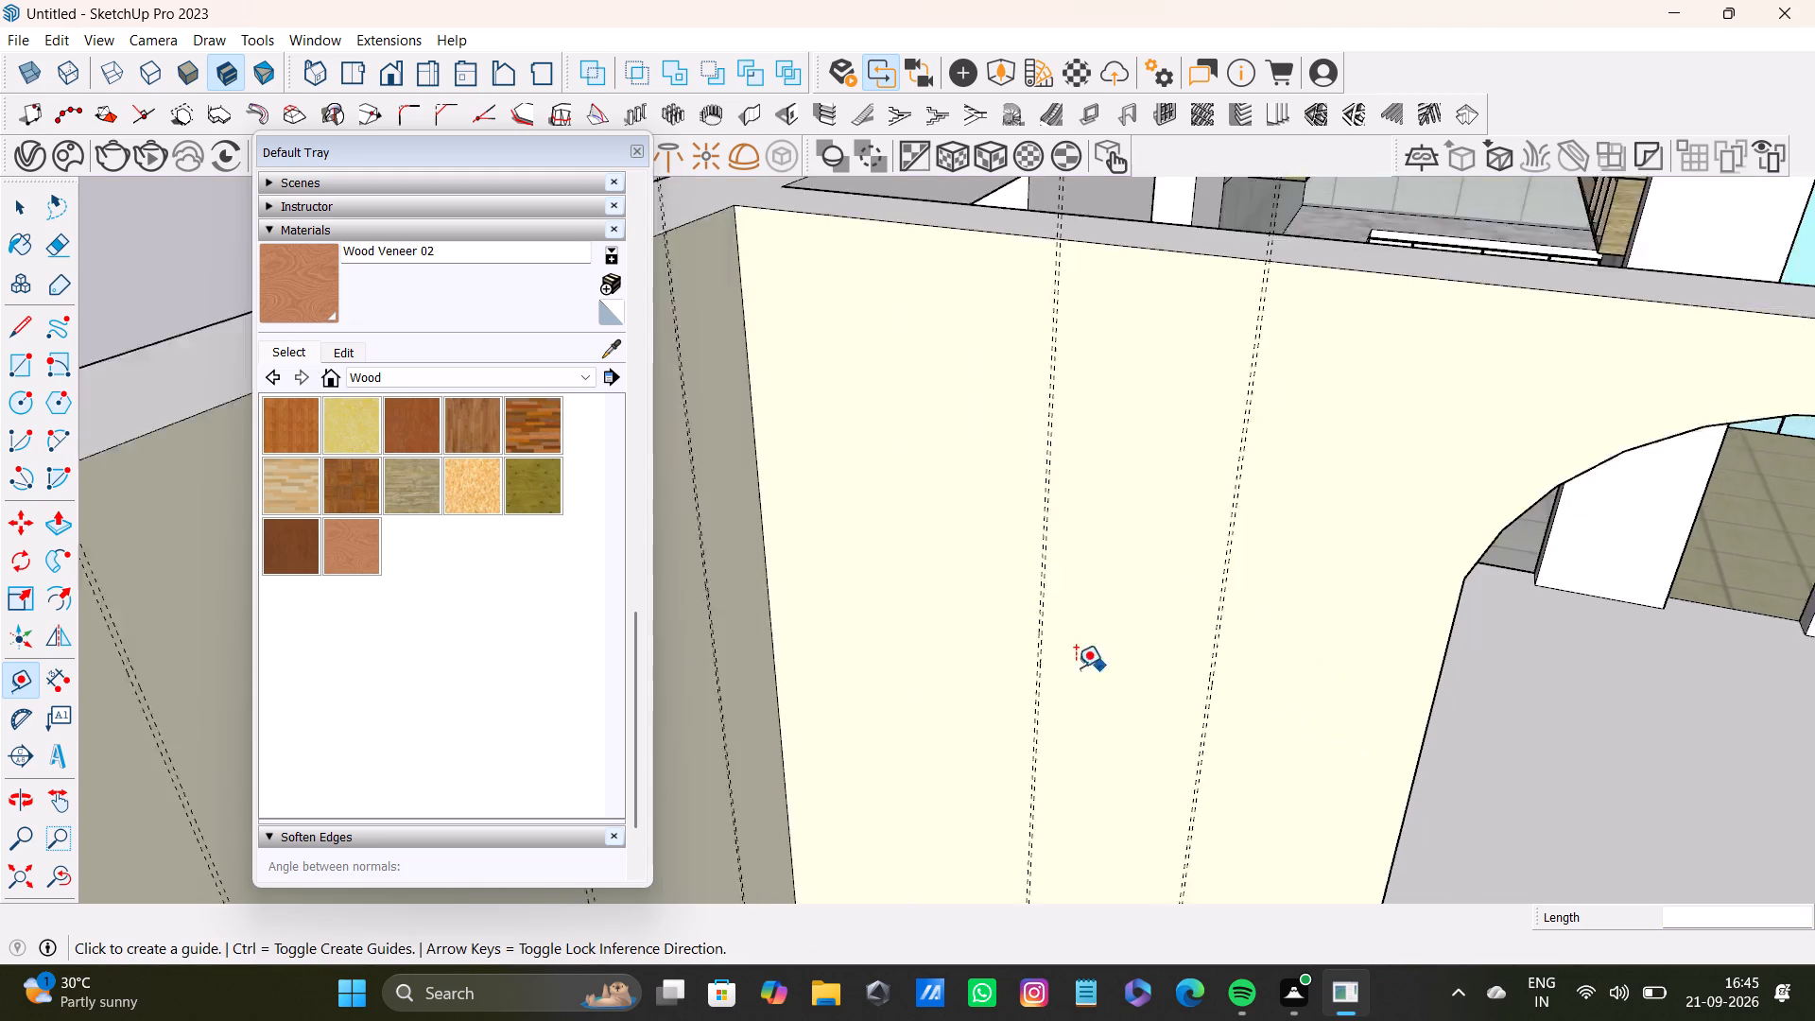
scroll(1076, 667, "down", 4)
middle_click_drag(1371, 520, 1160, 577, "shift")
scroll(1147, 580, "up", 3)
scroll(1115, 626, "down", 10)
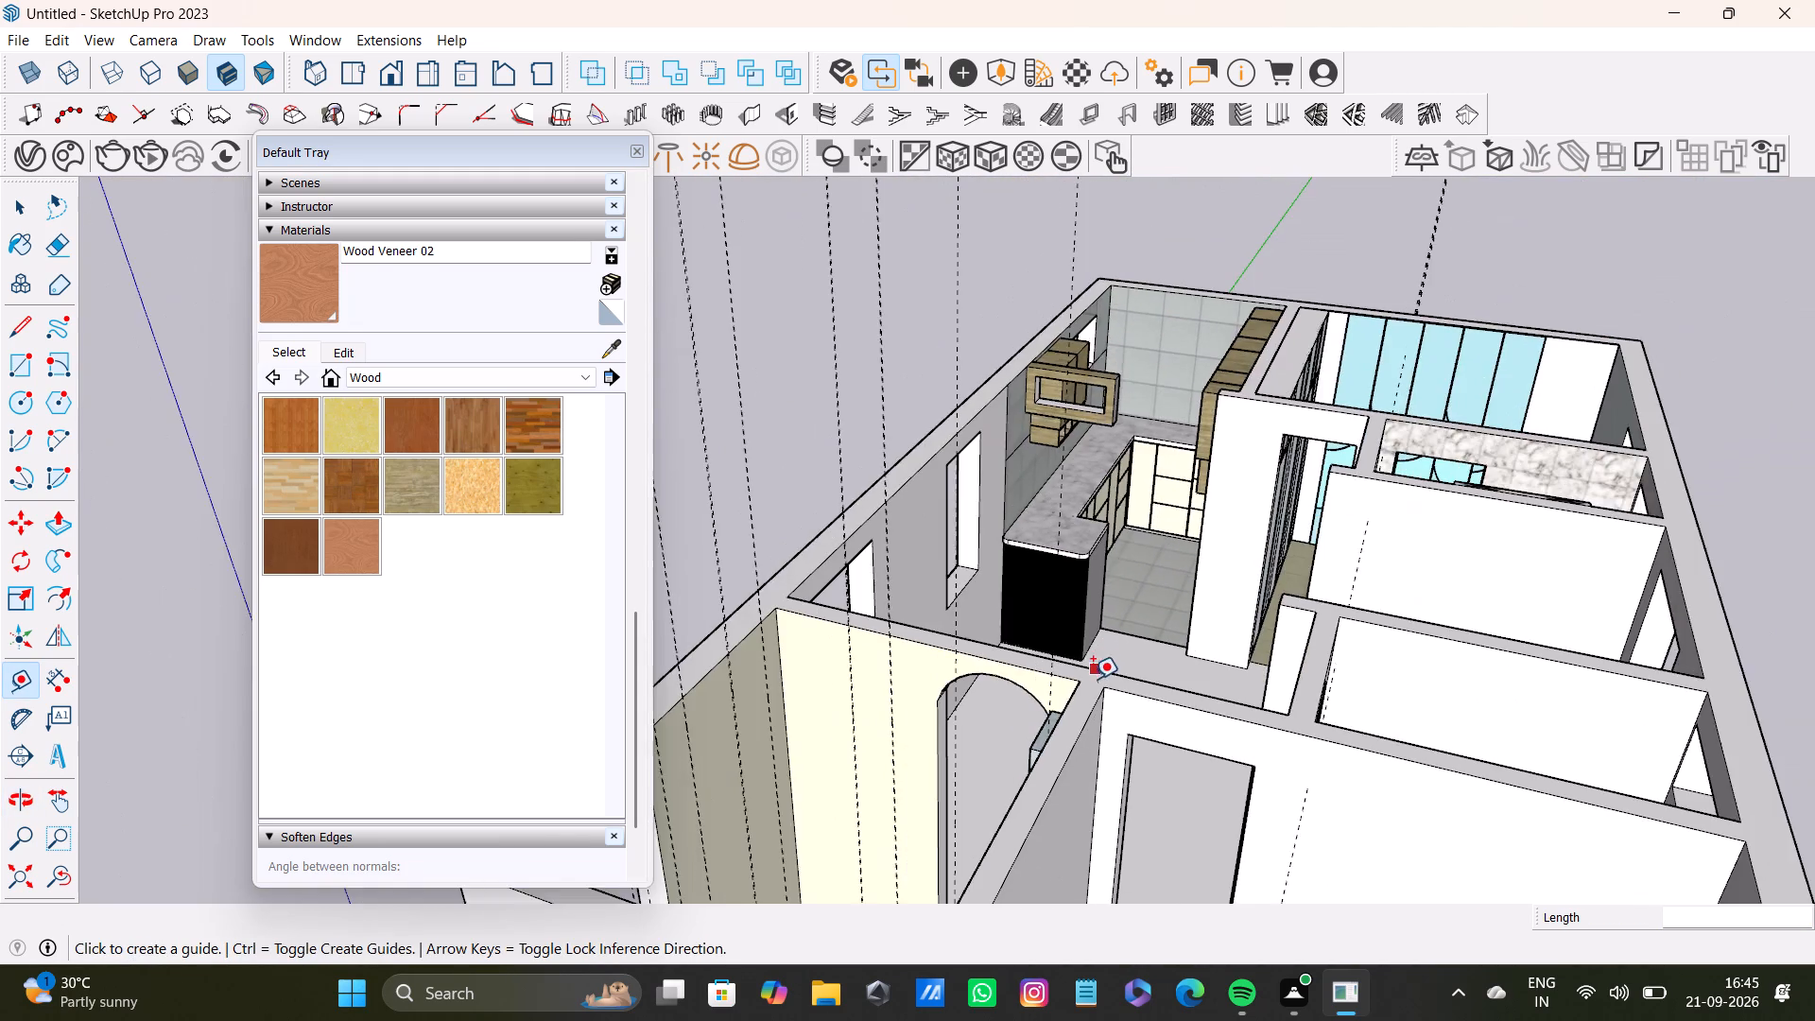
middle_click_drag(1091, 700, 1377, 651)
scroll(1340, 680, "up", 5)
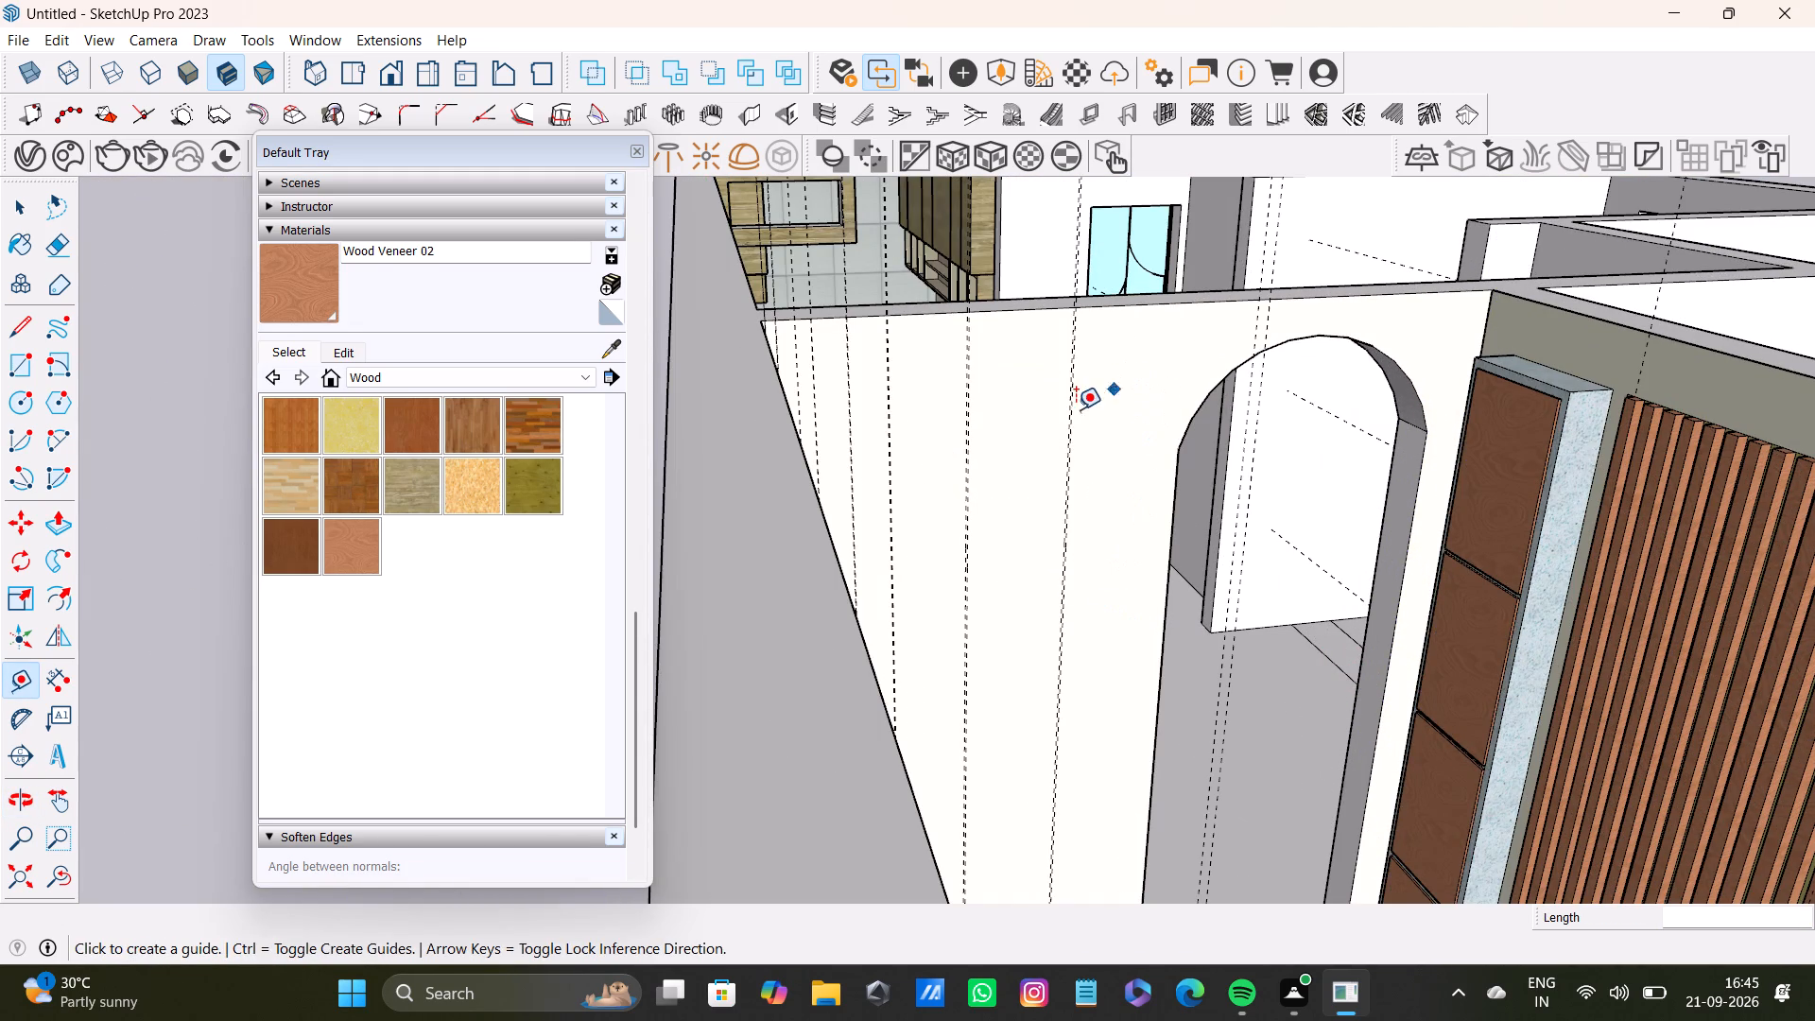
middle_click_drag(1141, 447, 1060, 482)
scroll(991, 455, "up", 4)
left_click_drag(990, 442, 1026, 436)
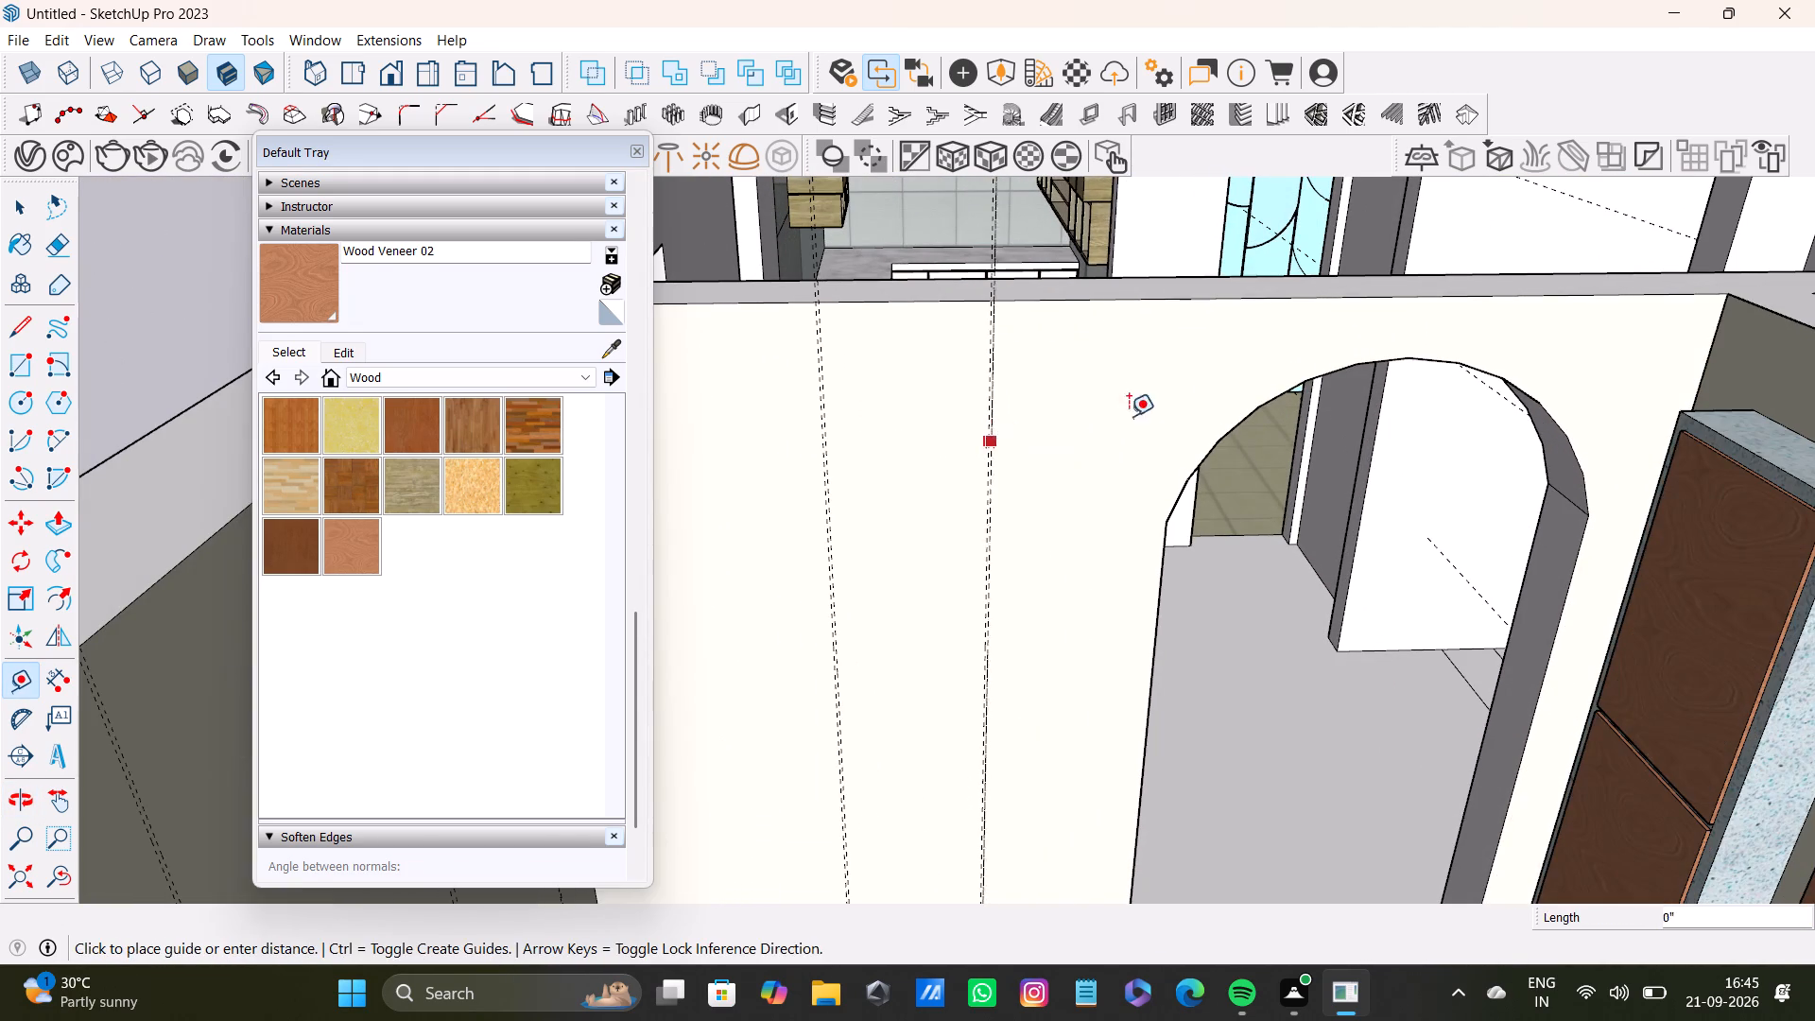
left_click(1301, 367)
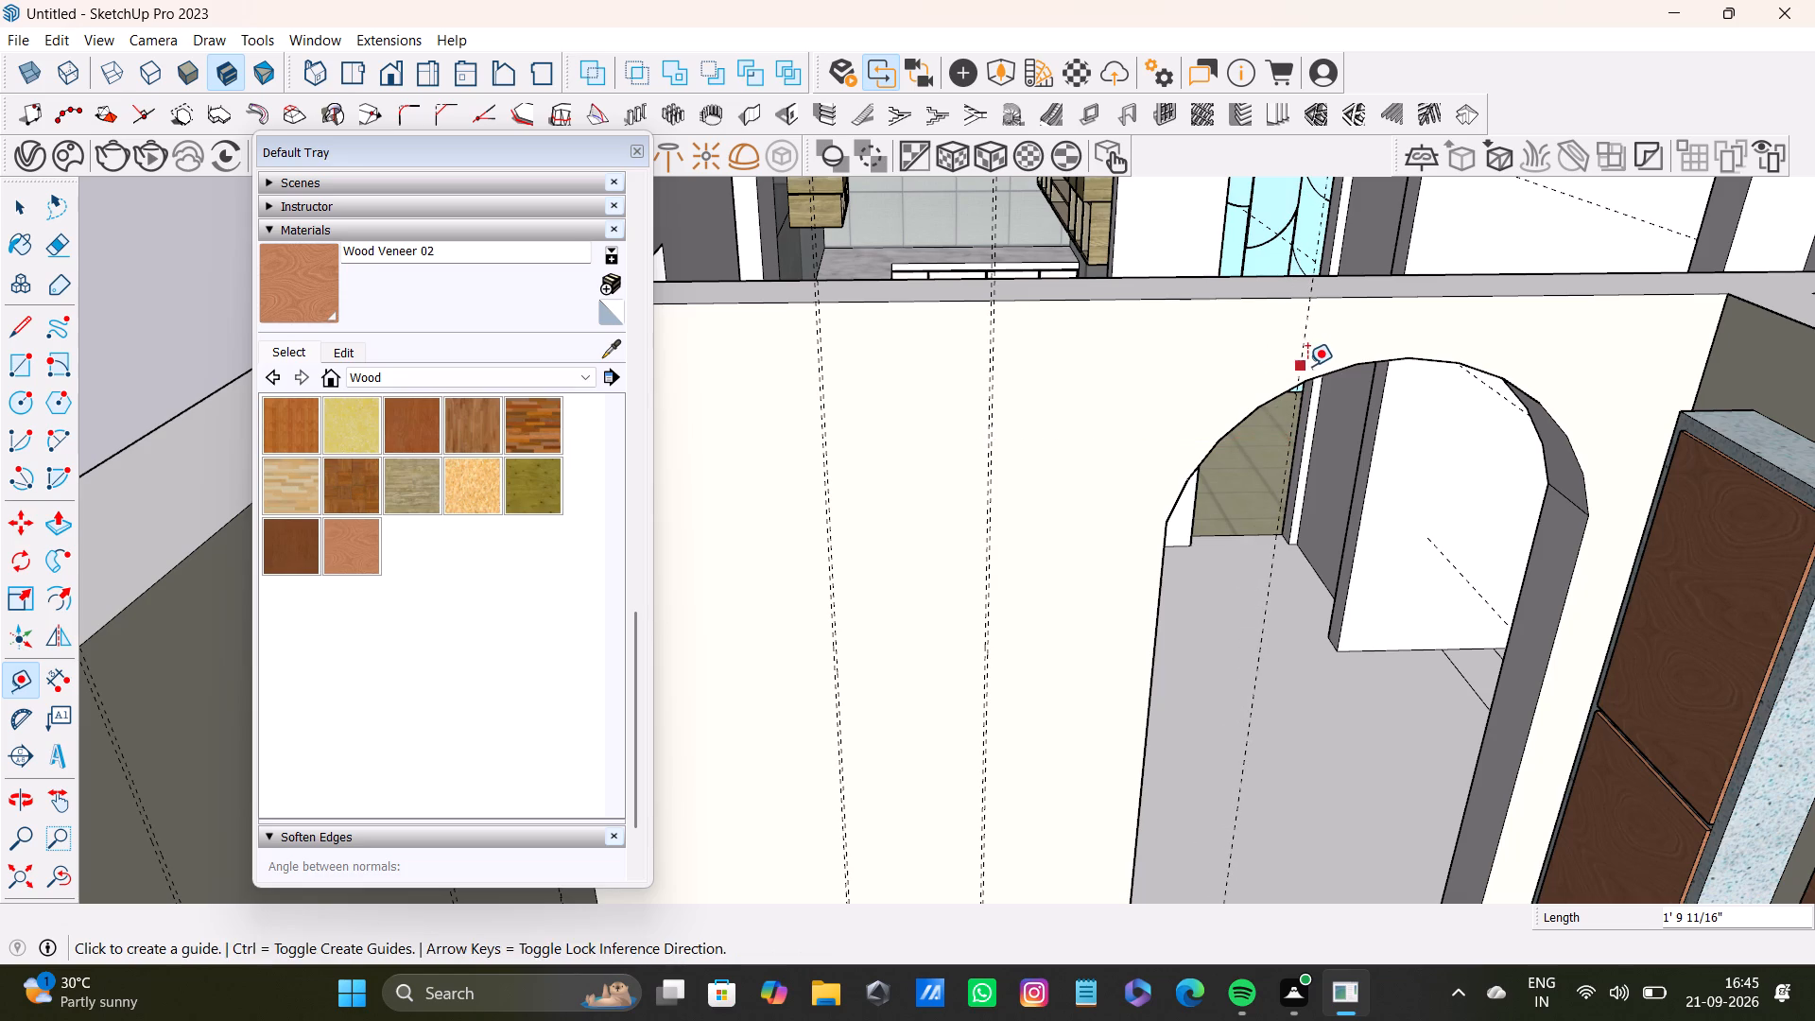
Place a paired guide 0.2" from the guide on the arch's curve, on the feature-wall side.
left_click_drag(1298, 356, 1307, 352)
type("0.2")
key("shift+quotedbl")
key("Return")
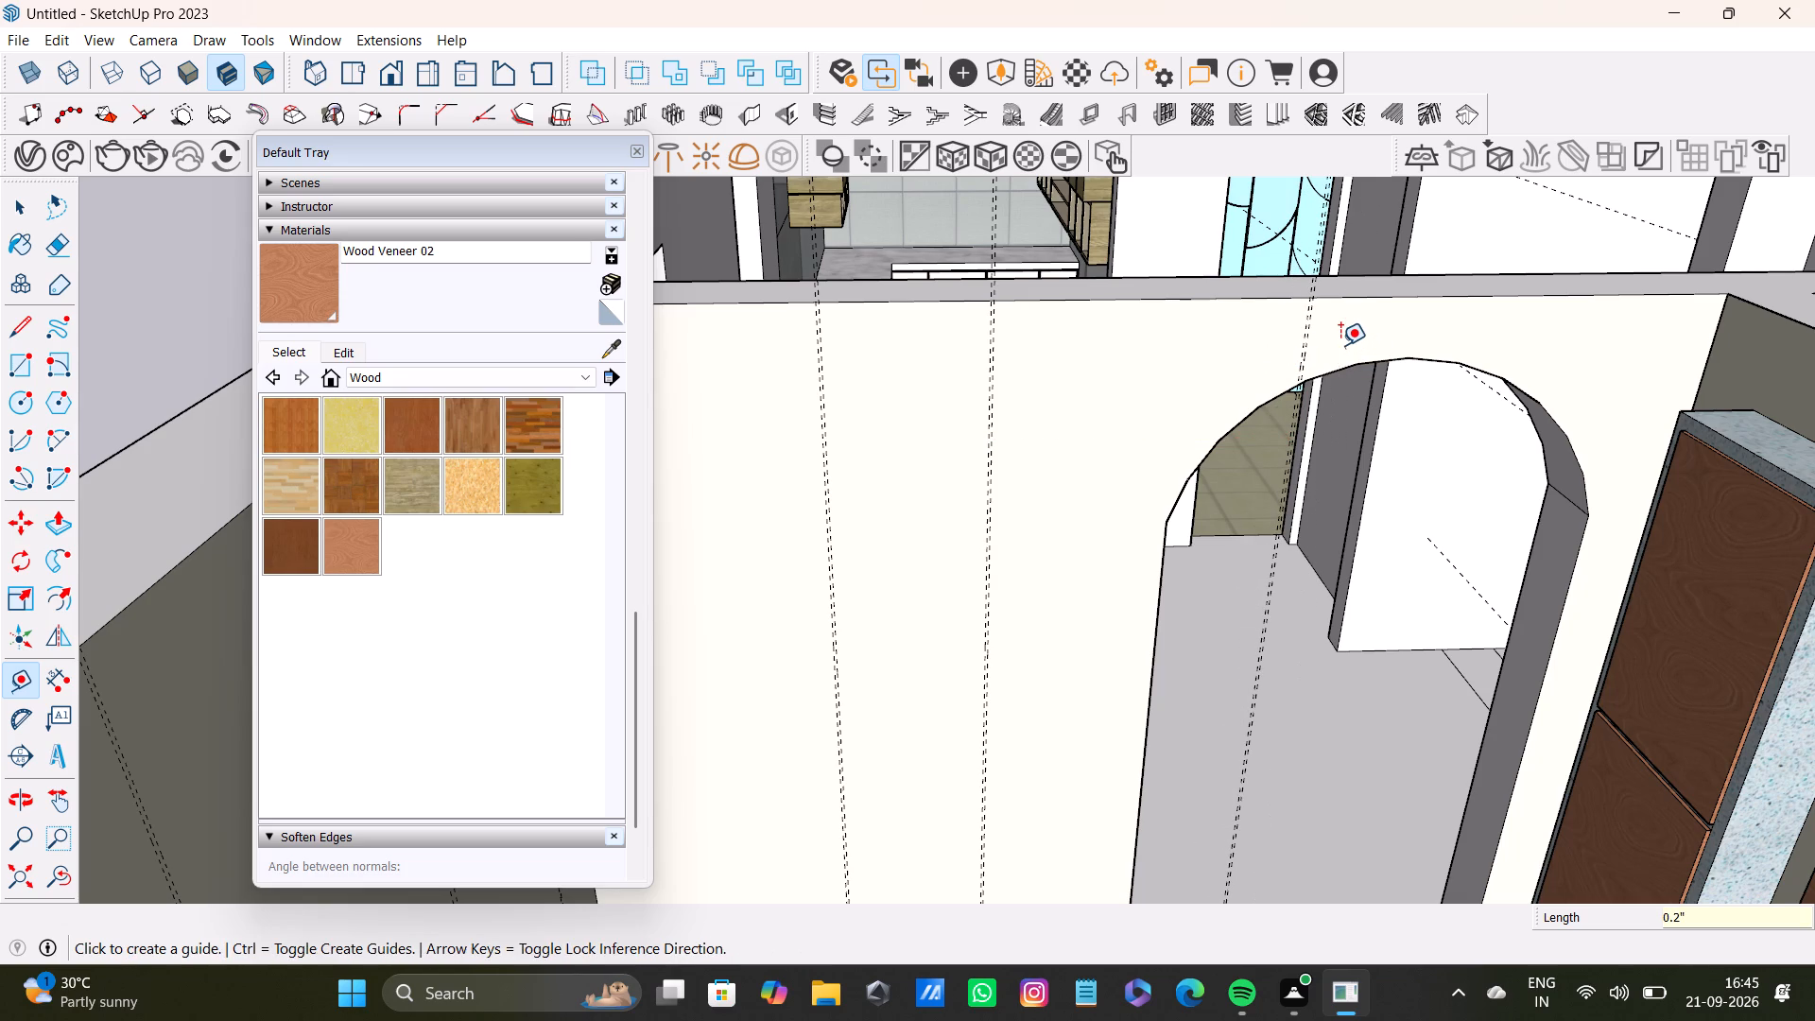
Place a vertical guide over the arch, offset from the newest pair to just past the crown towards the feature wall.
scroll(1470, 459, "down", 4)
middle_click_drag(1405, 418, 1161, 461, "shift")
scroll(1243, 460, "up", 7)
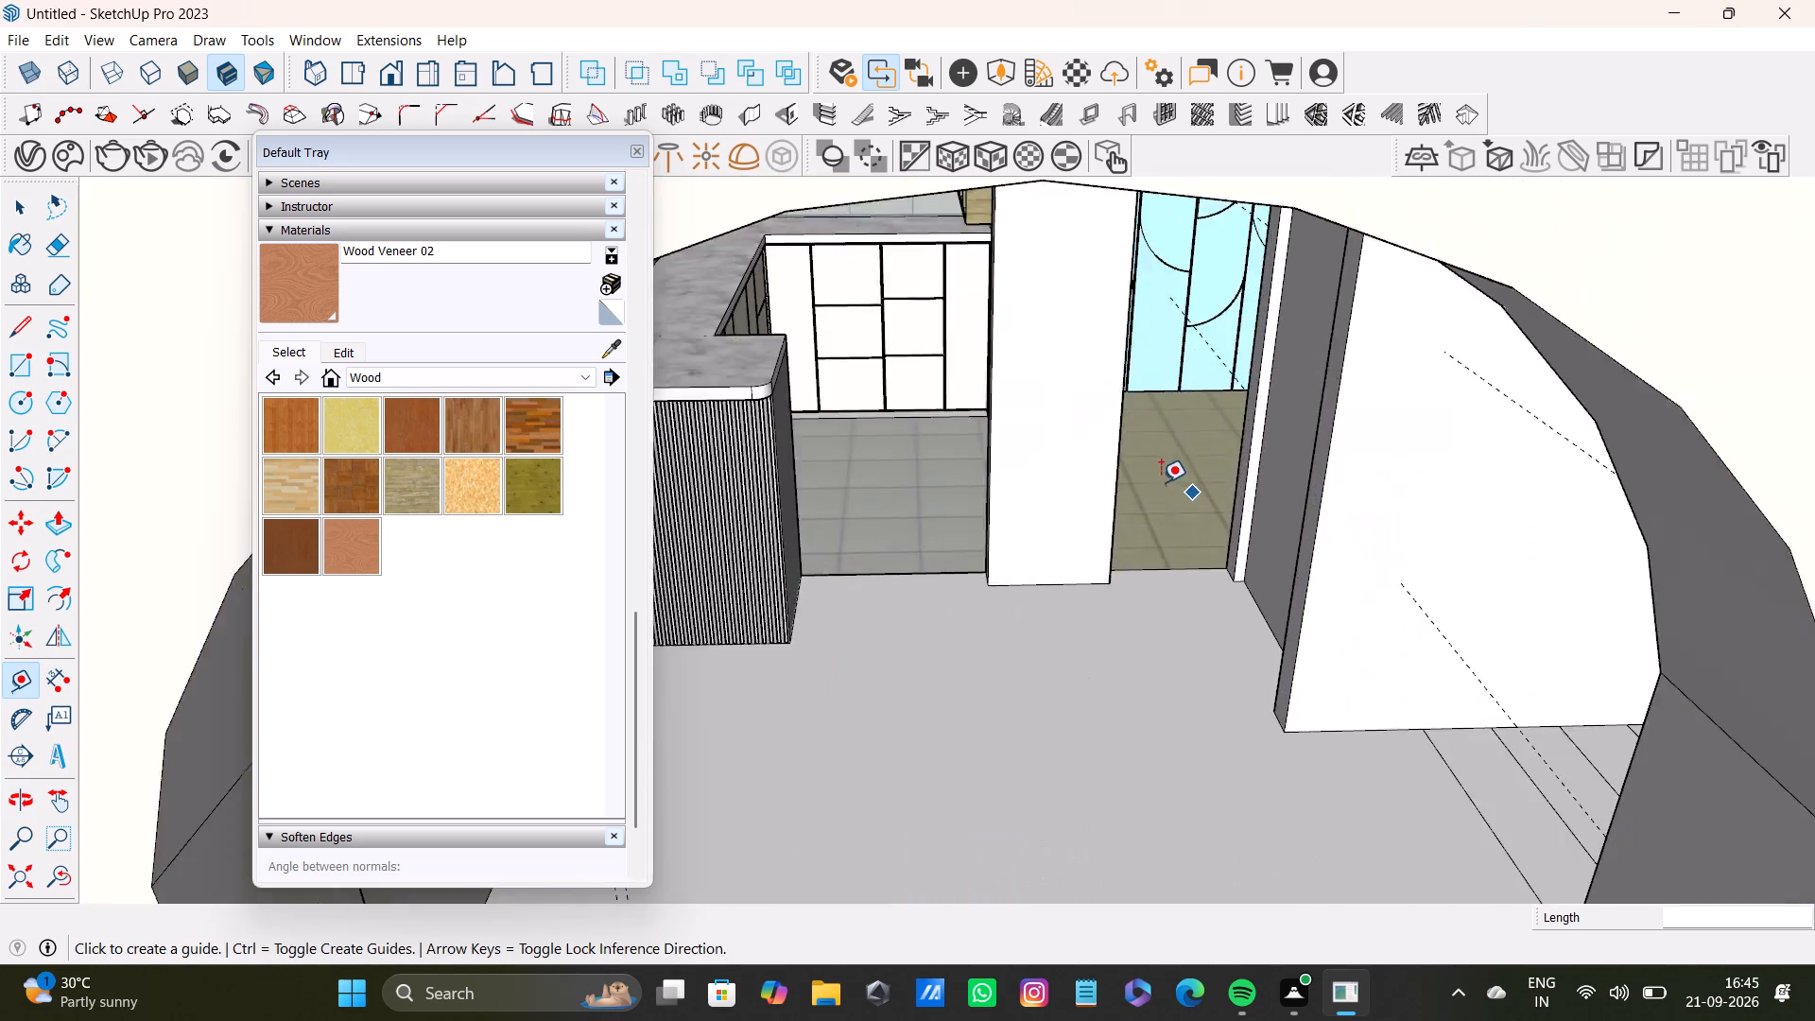
scroll(1161, 482, "up", 4)
scroll(1087, 461, "down", 7)
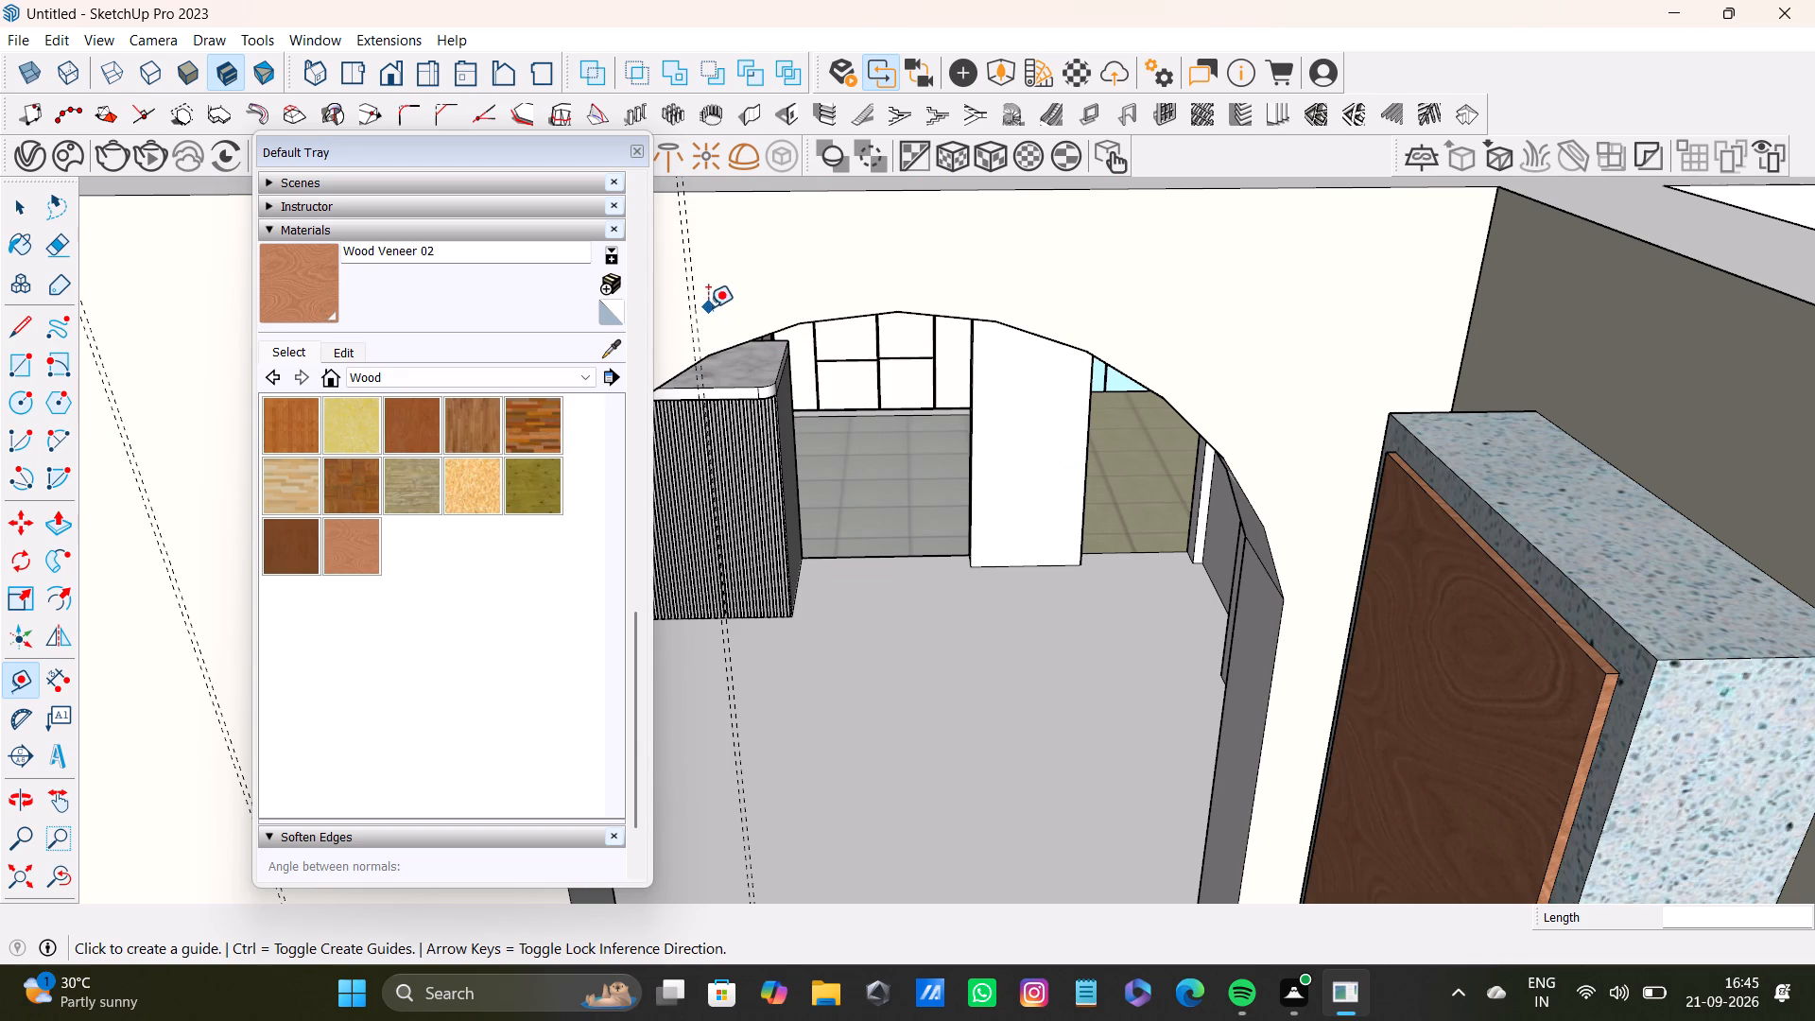
left_click_drag(699, 306, 712, 305)
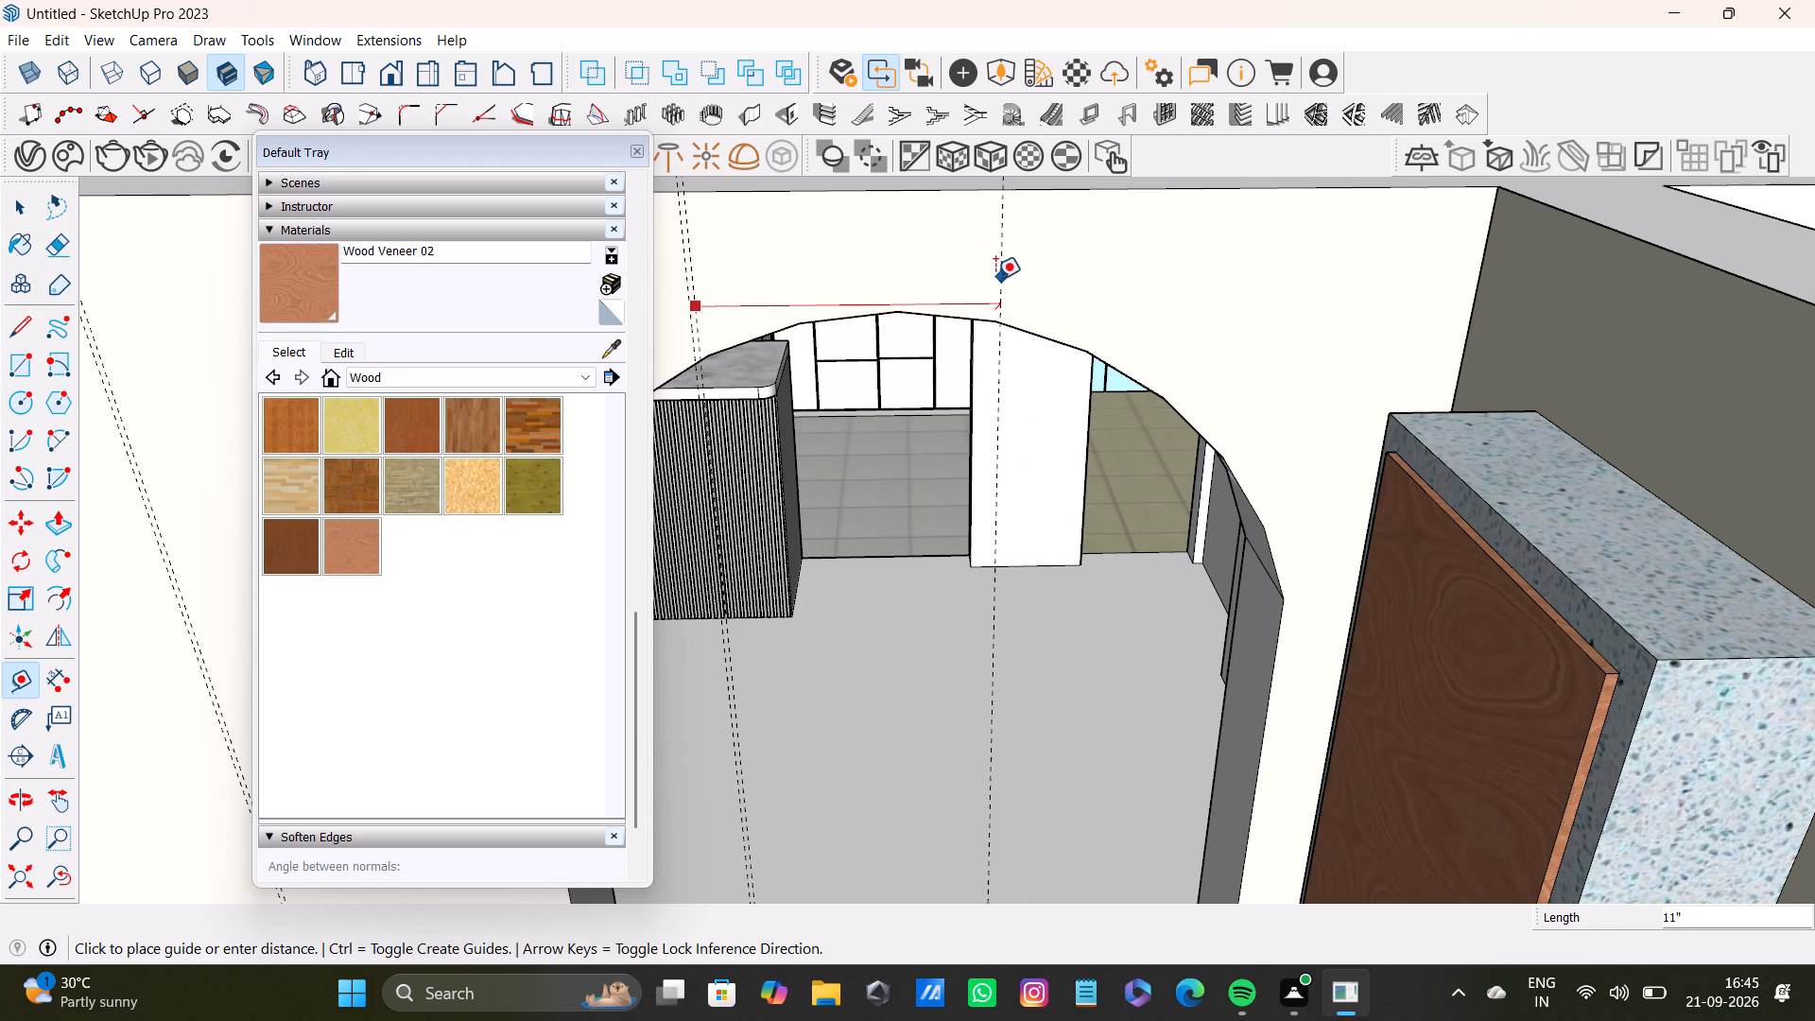
left_click(976, 281)
Place a paired guide 0.2" from the guide just past the arch's crown, on the feature-wall side.
left_click_drag(975, 285, 990, 284)
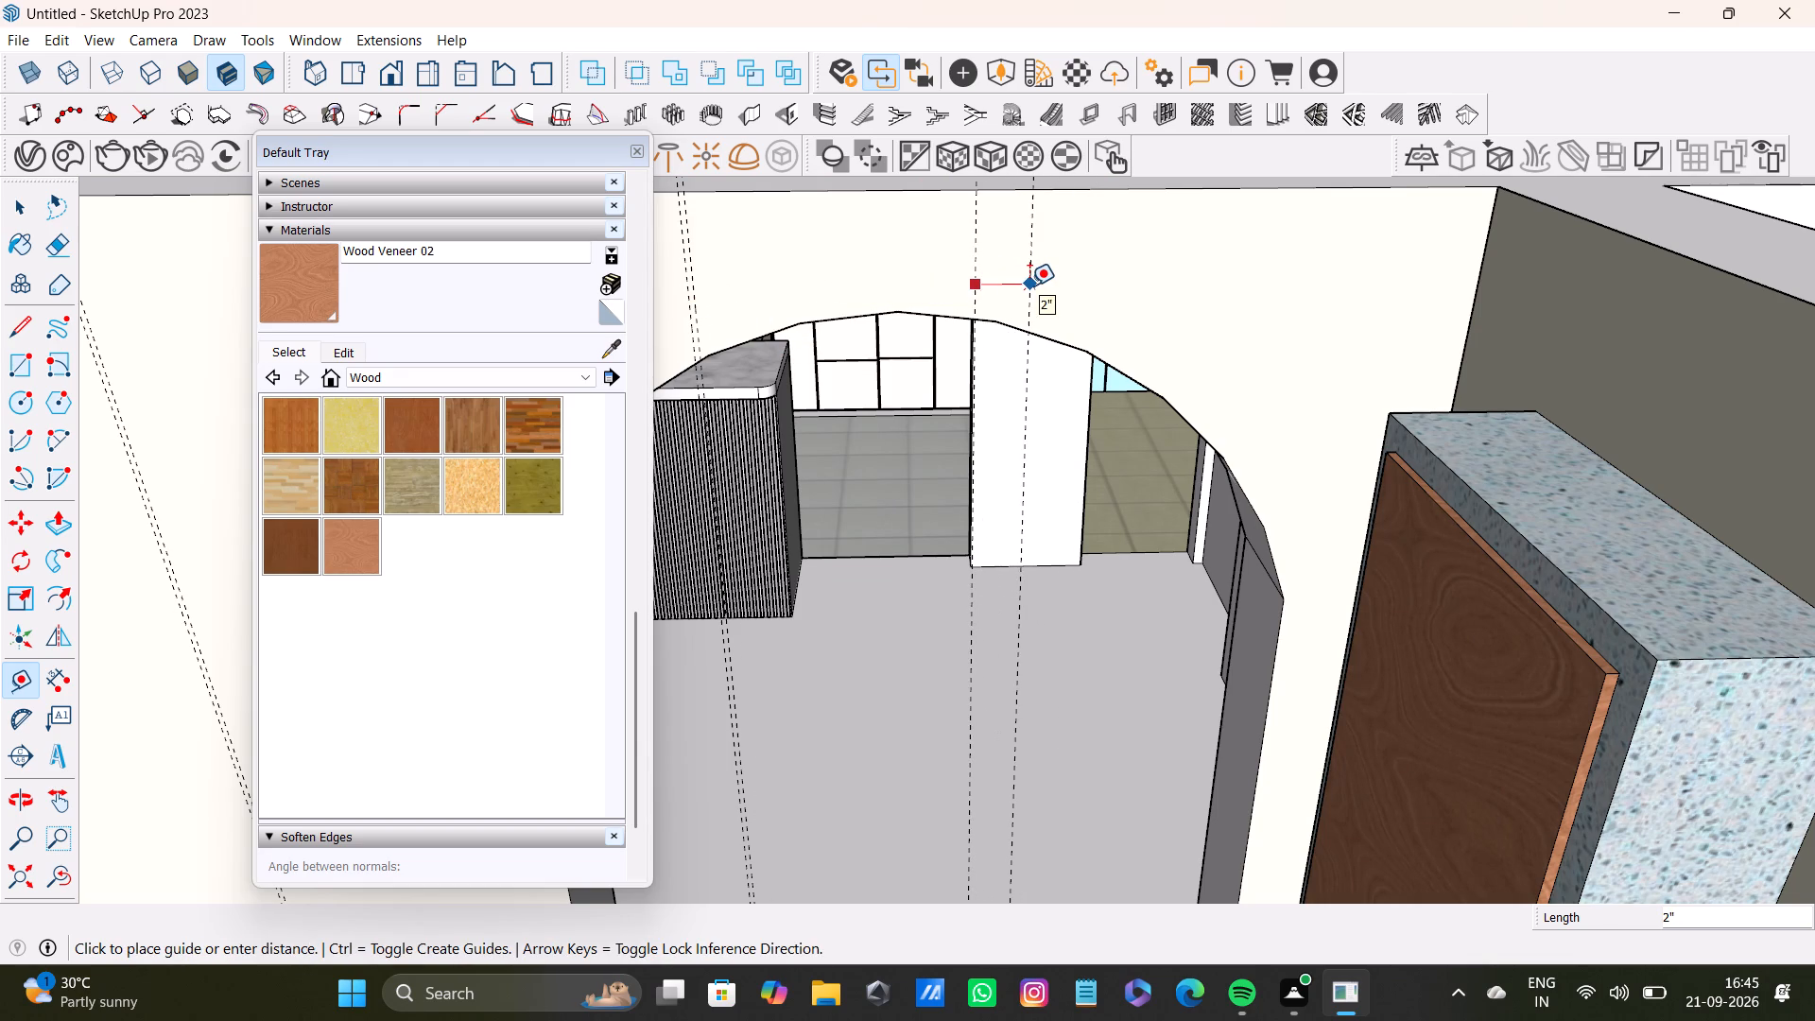
type("0.3")
key("BackSpace")
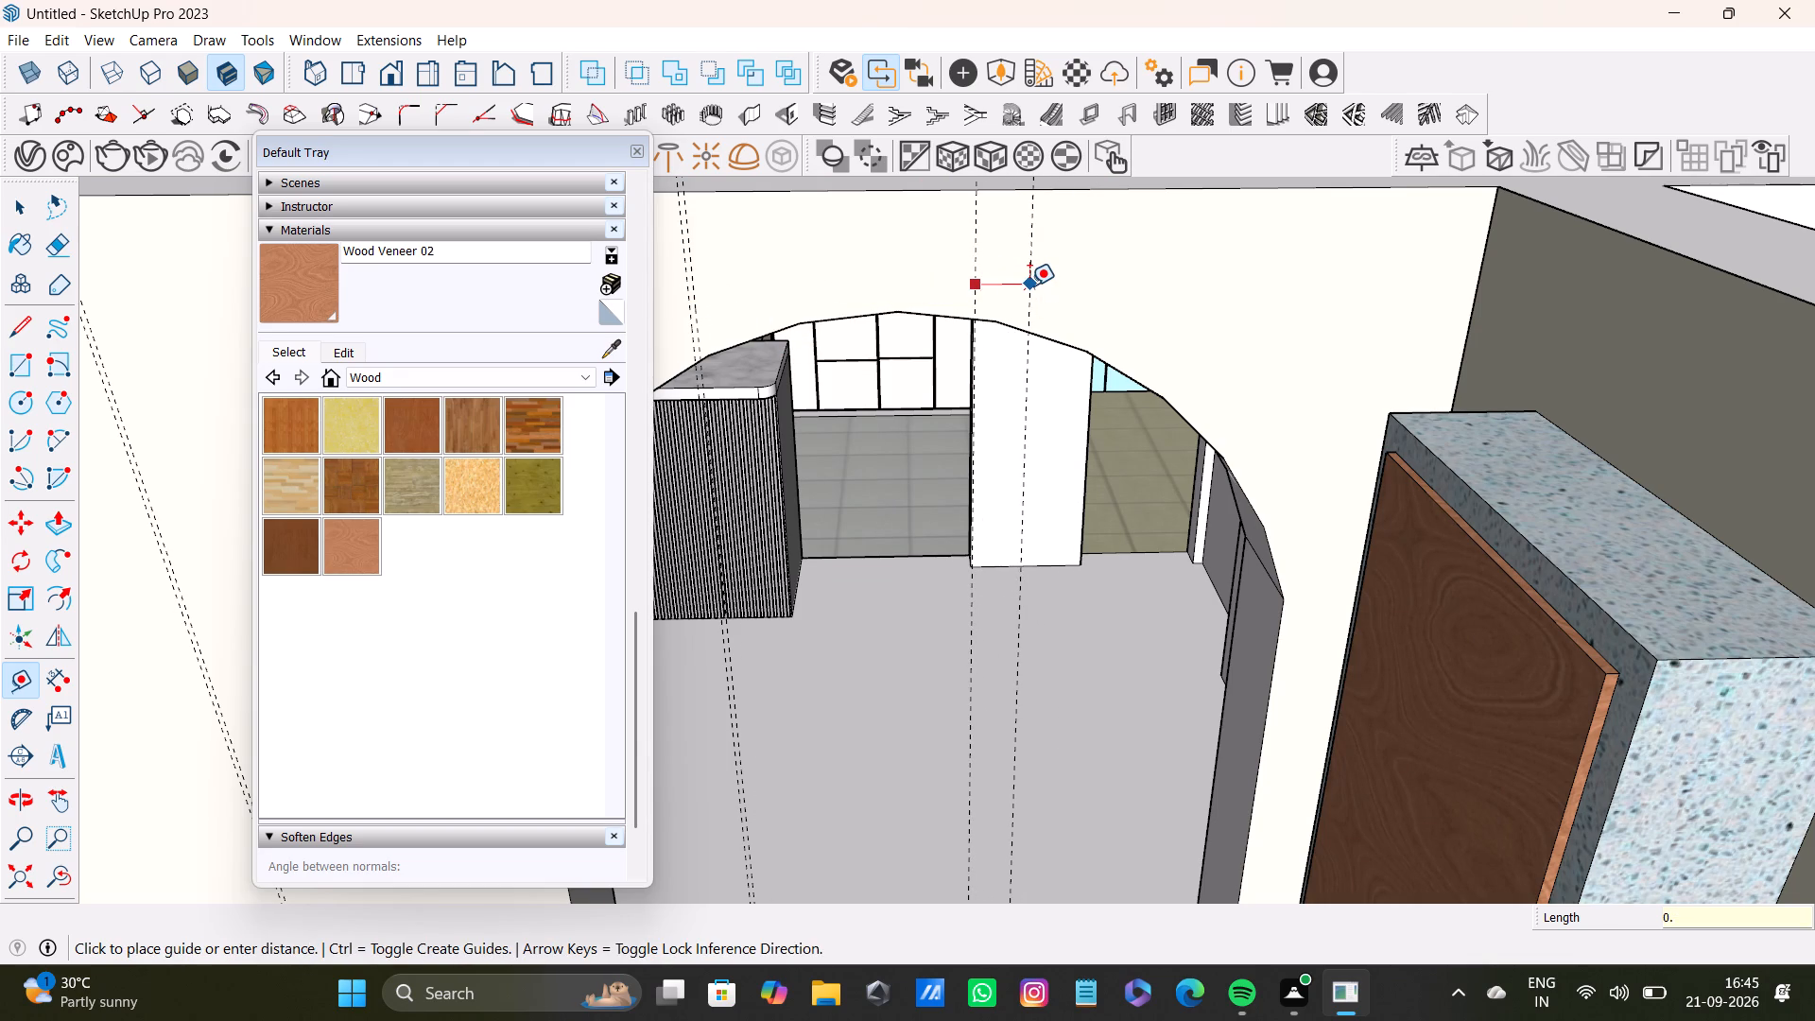
key("2")
key("shift+quotedbl")
key("Return")
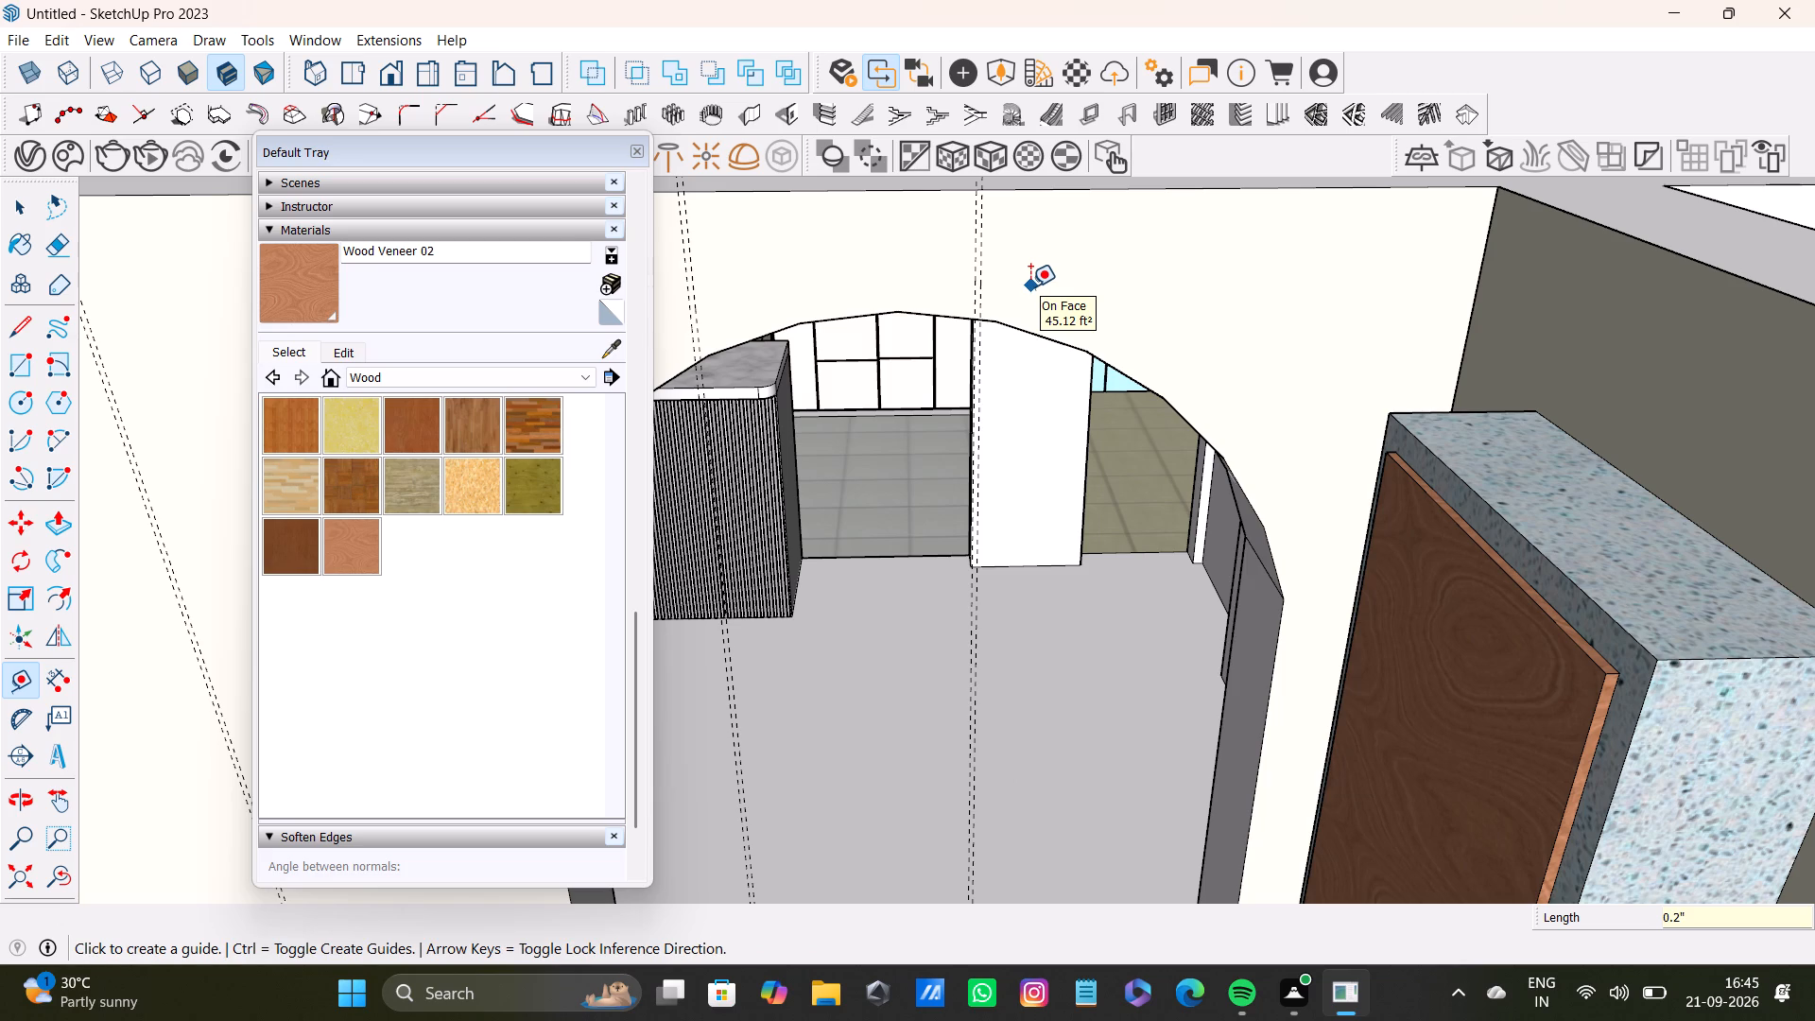
Place the last vertical guide between the arch and the feature-wall units, about 1' 1" from the newest pair.
scroll(964, 246, "up", 7)
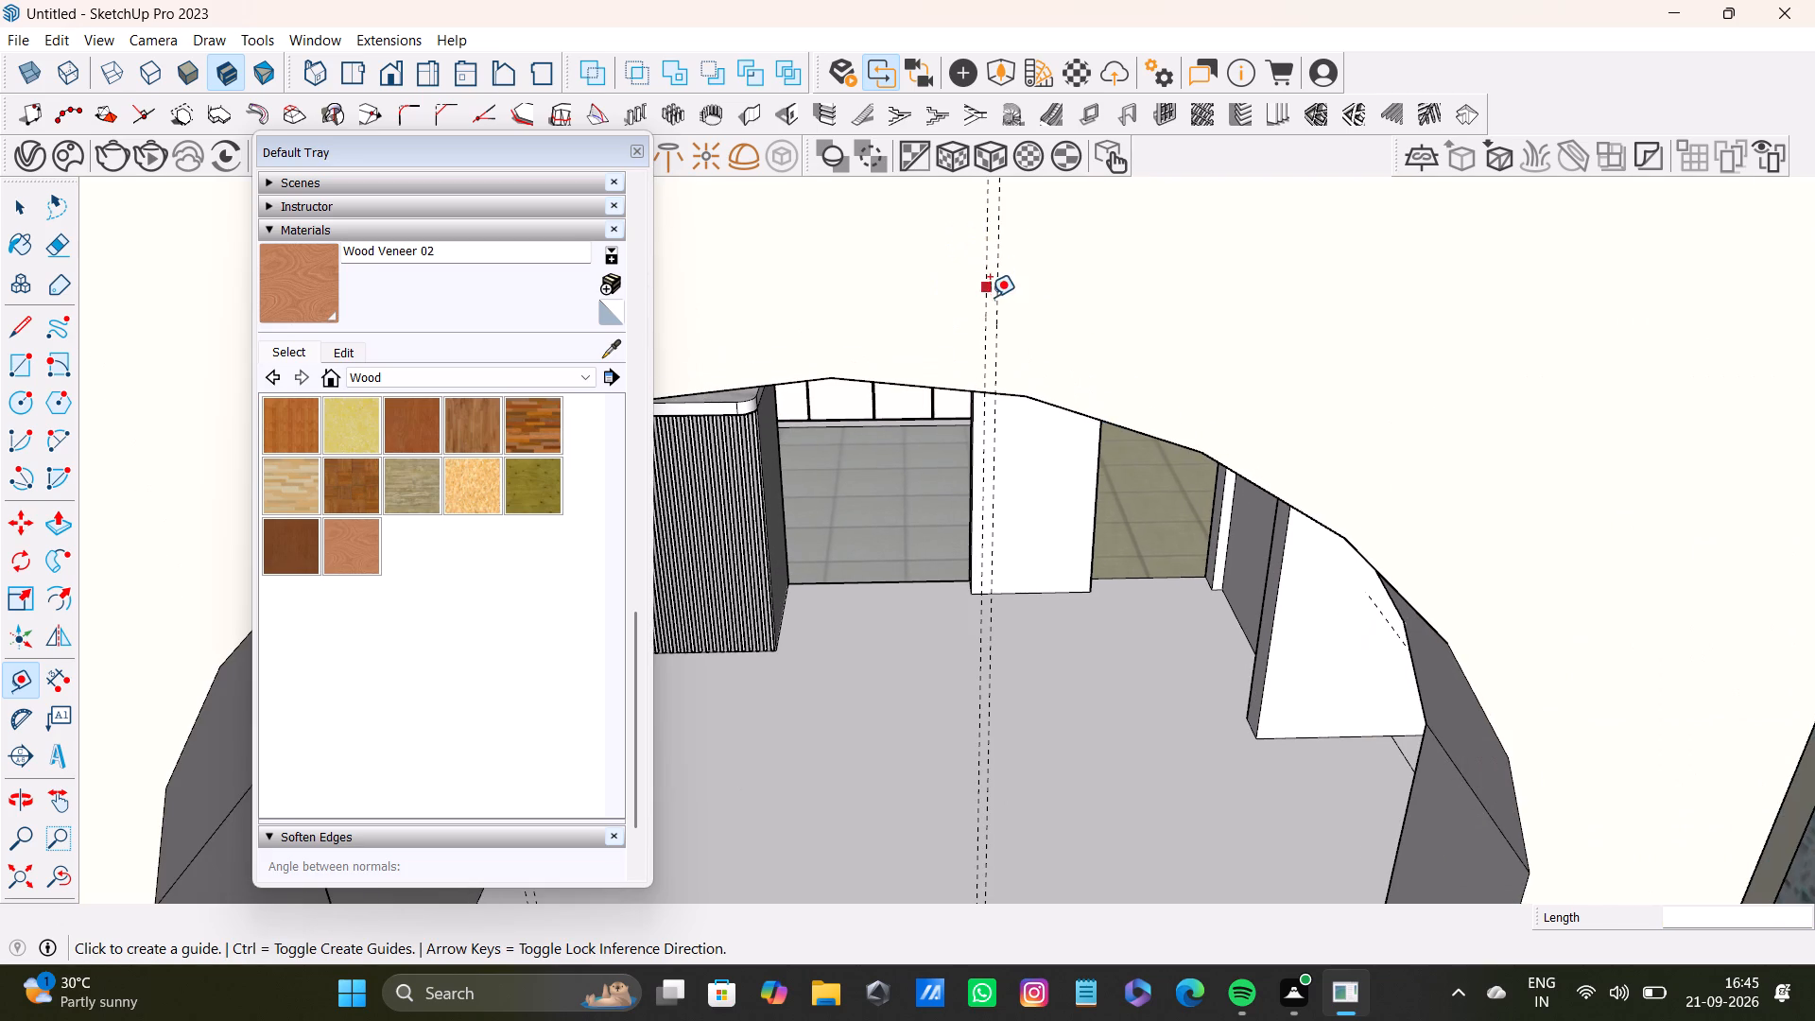
left_click(997, 309)
scroll(1240, 376, "down", 8)
middle_click_drag(1504, 437, 1443, 455)
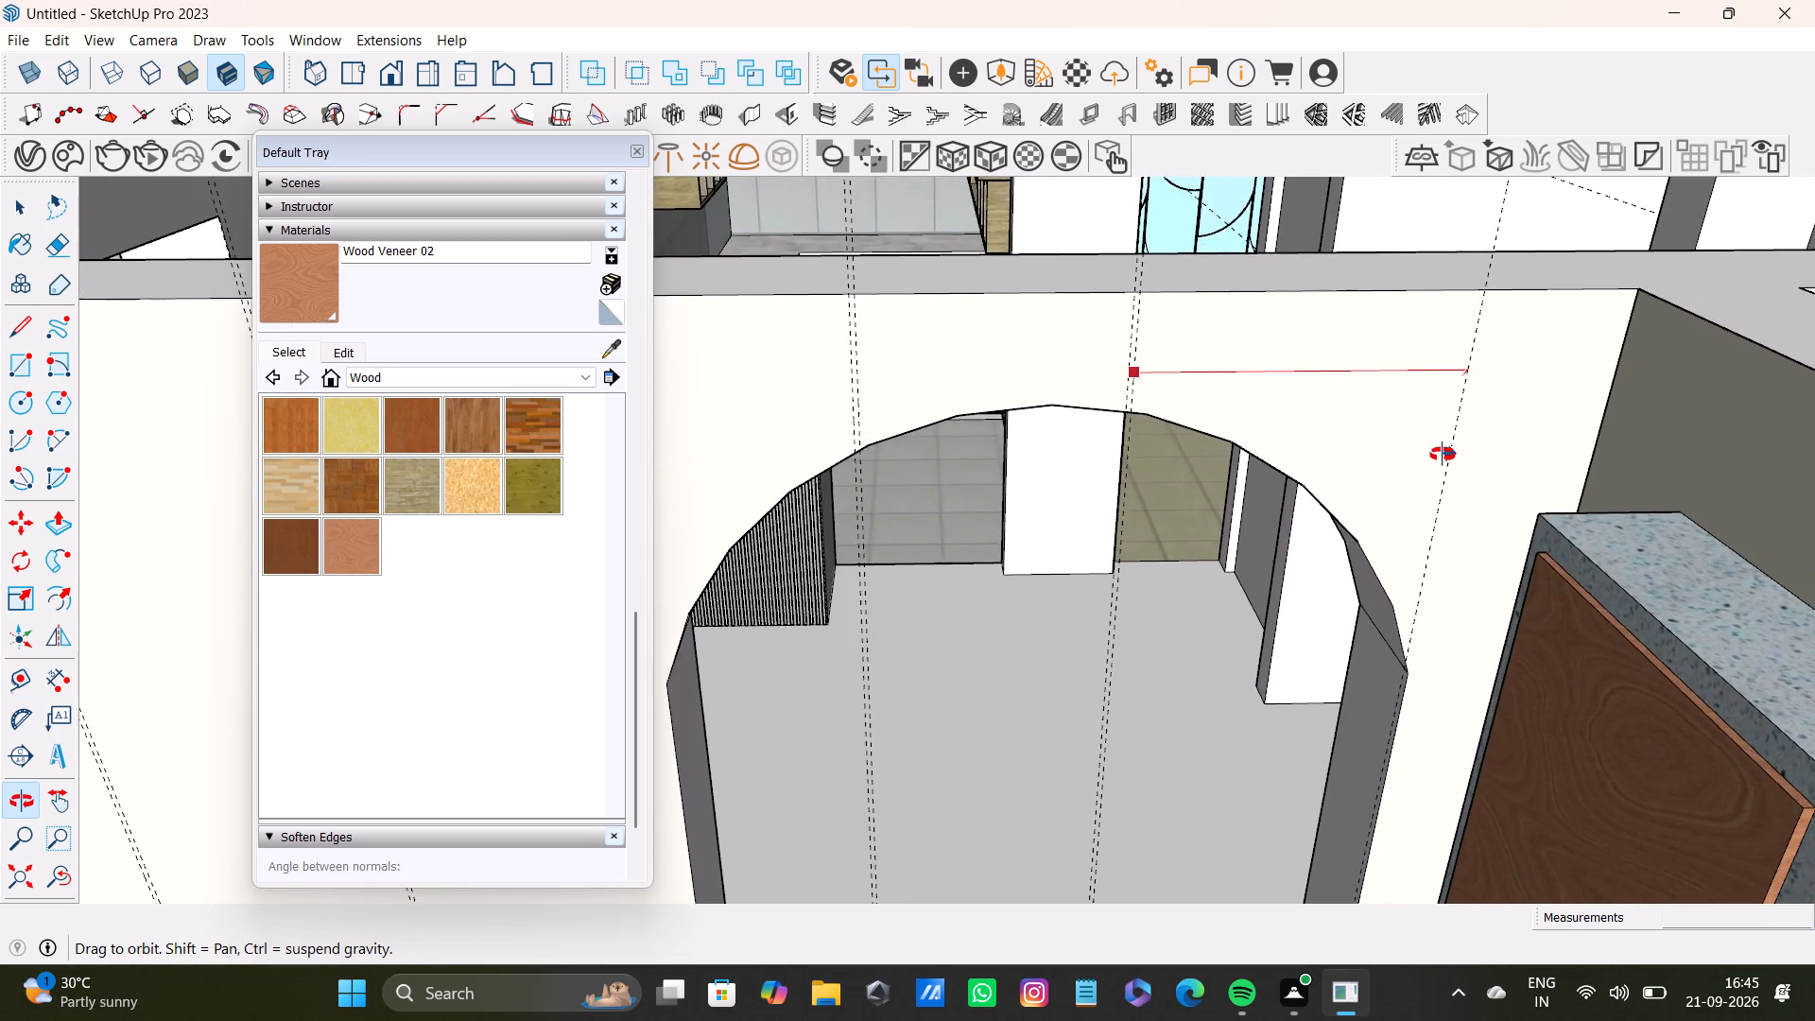
middle_click_drag(1443, 455, 1387, 442)
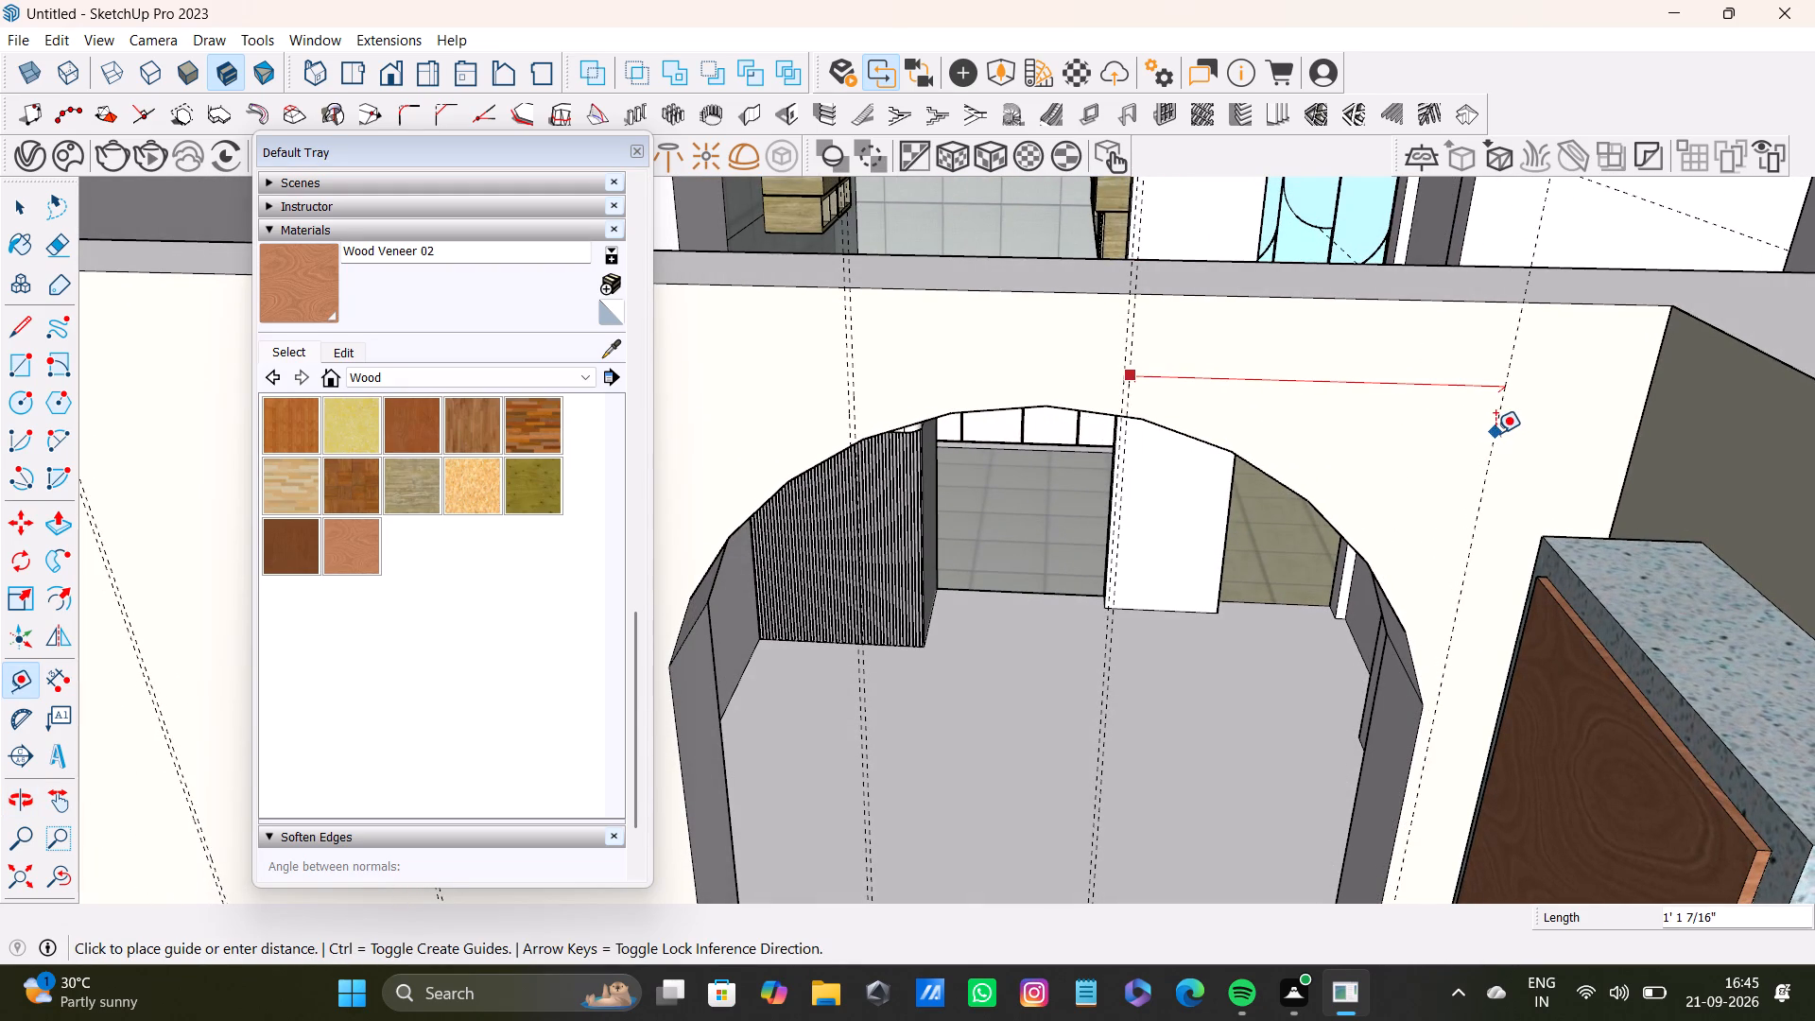
left_click(1499, 433)
Place a paired guide 0.2" from the arched wall's last guide, on the feature-wall side.
left_click(1500, 439)
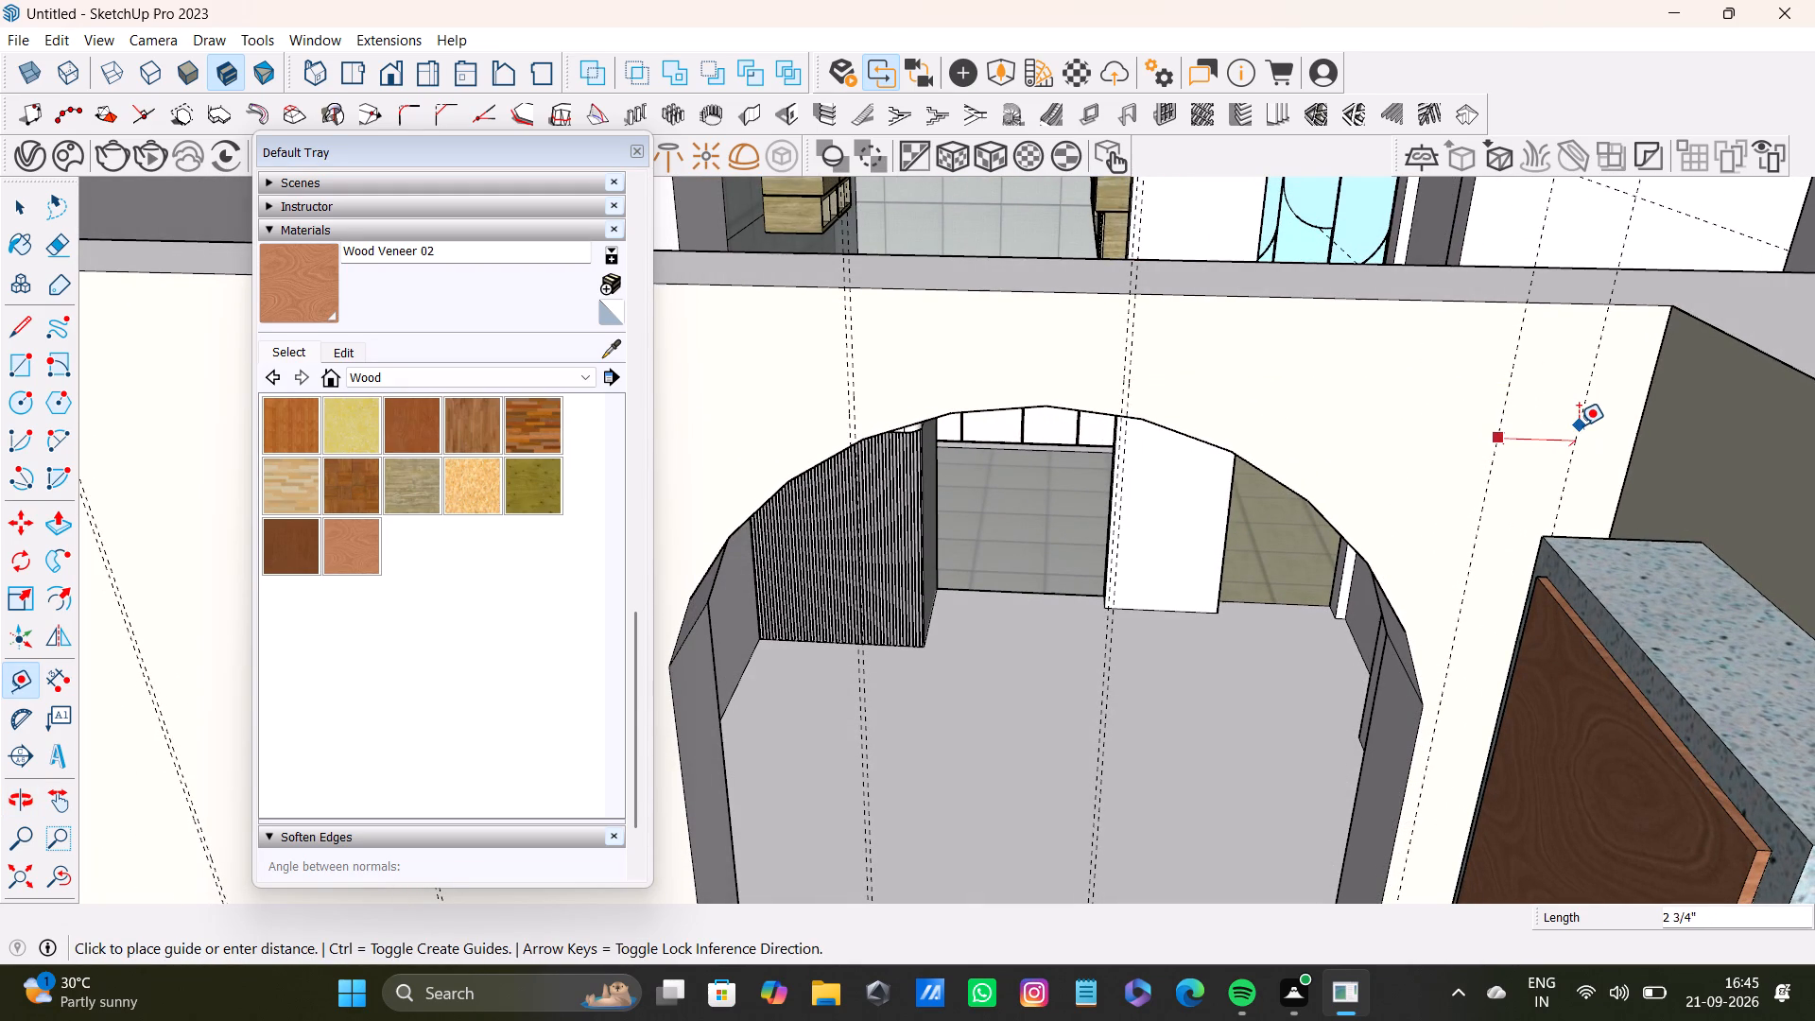
type("0.2")
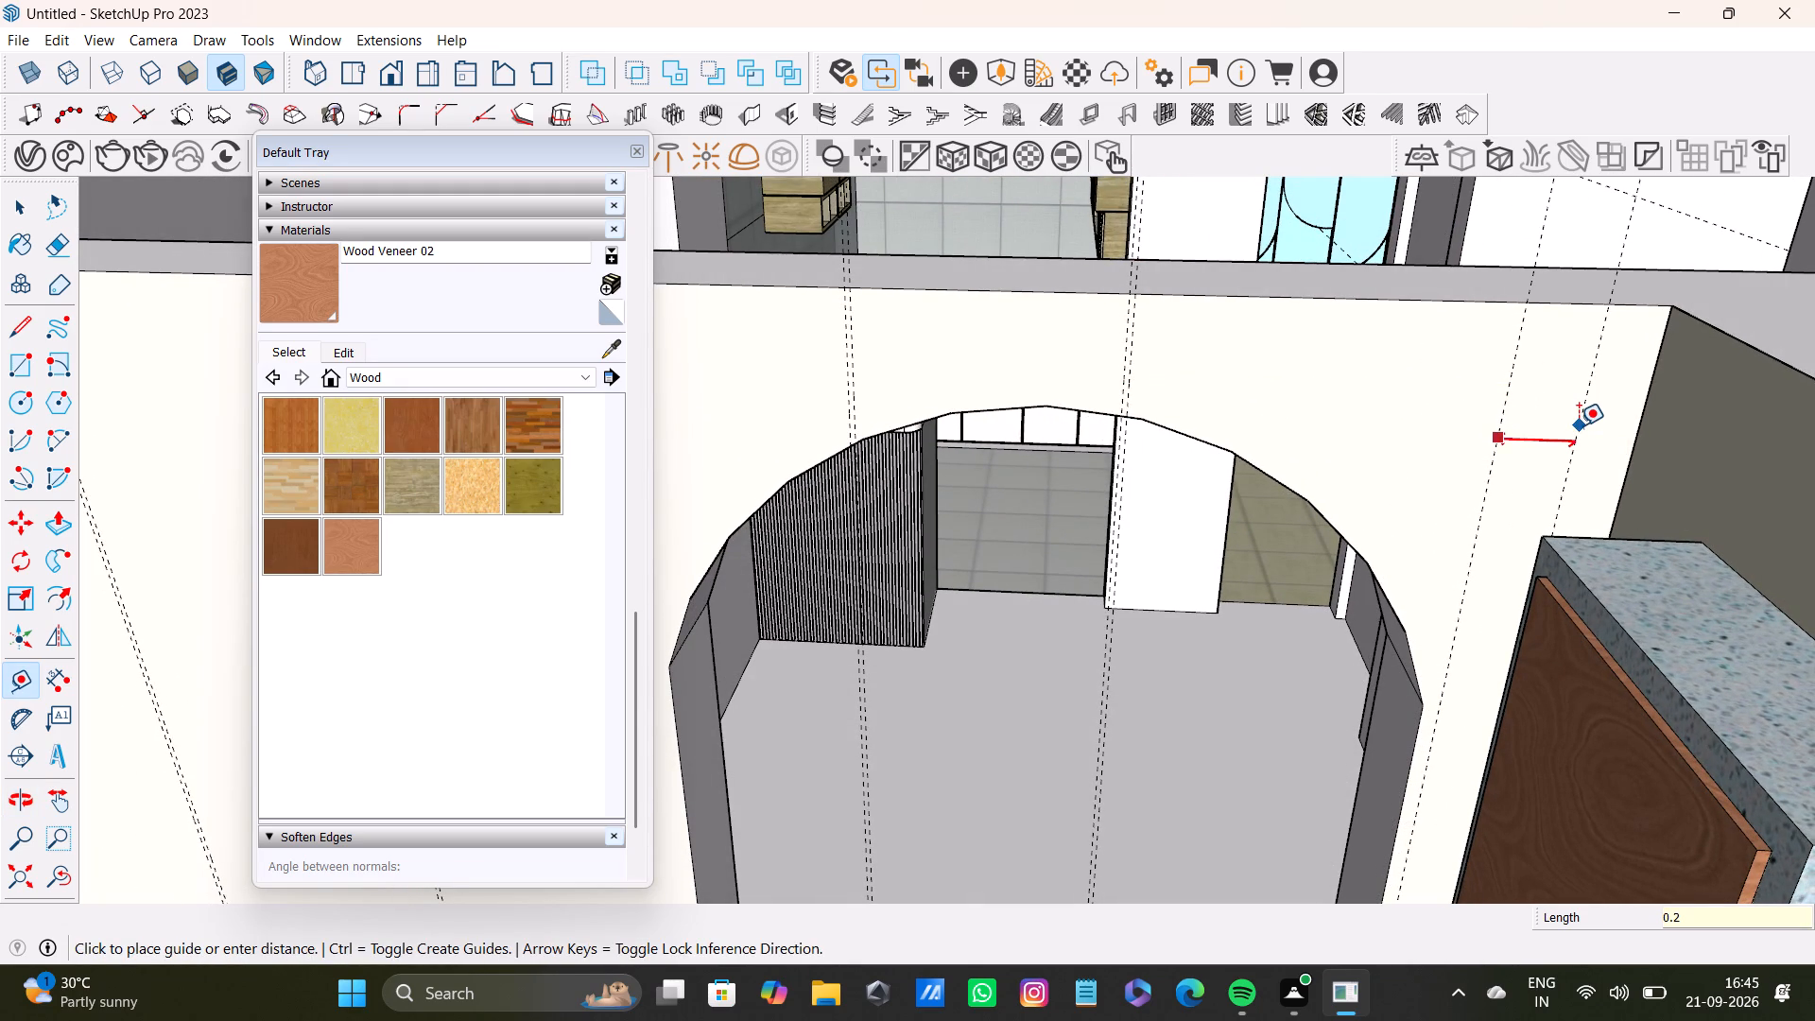
key("shift+quotedbl")
key("Return")
Examine the guide layout on the arched and window walls, along with the adjoining kitchen and its wall cabinets.
scroll(1580, 387, "down", 10)
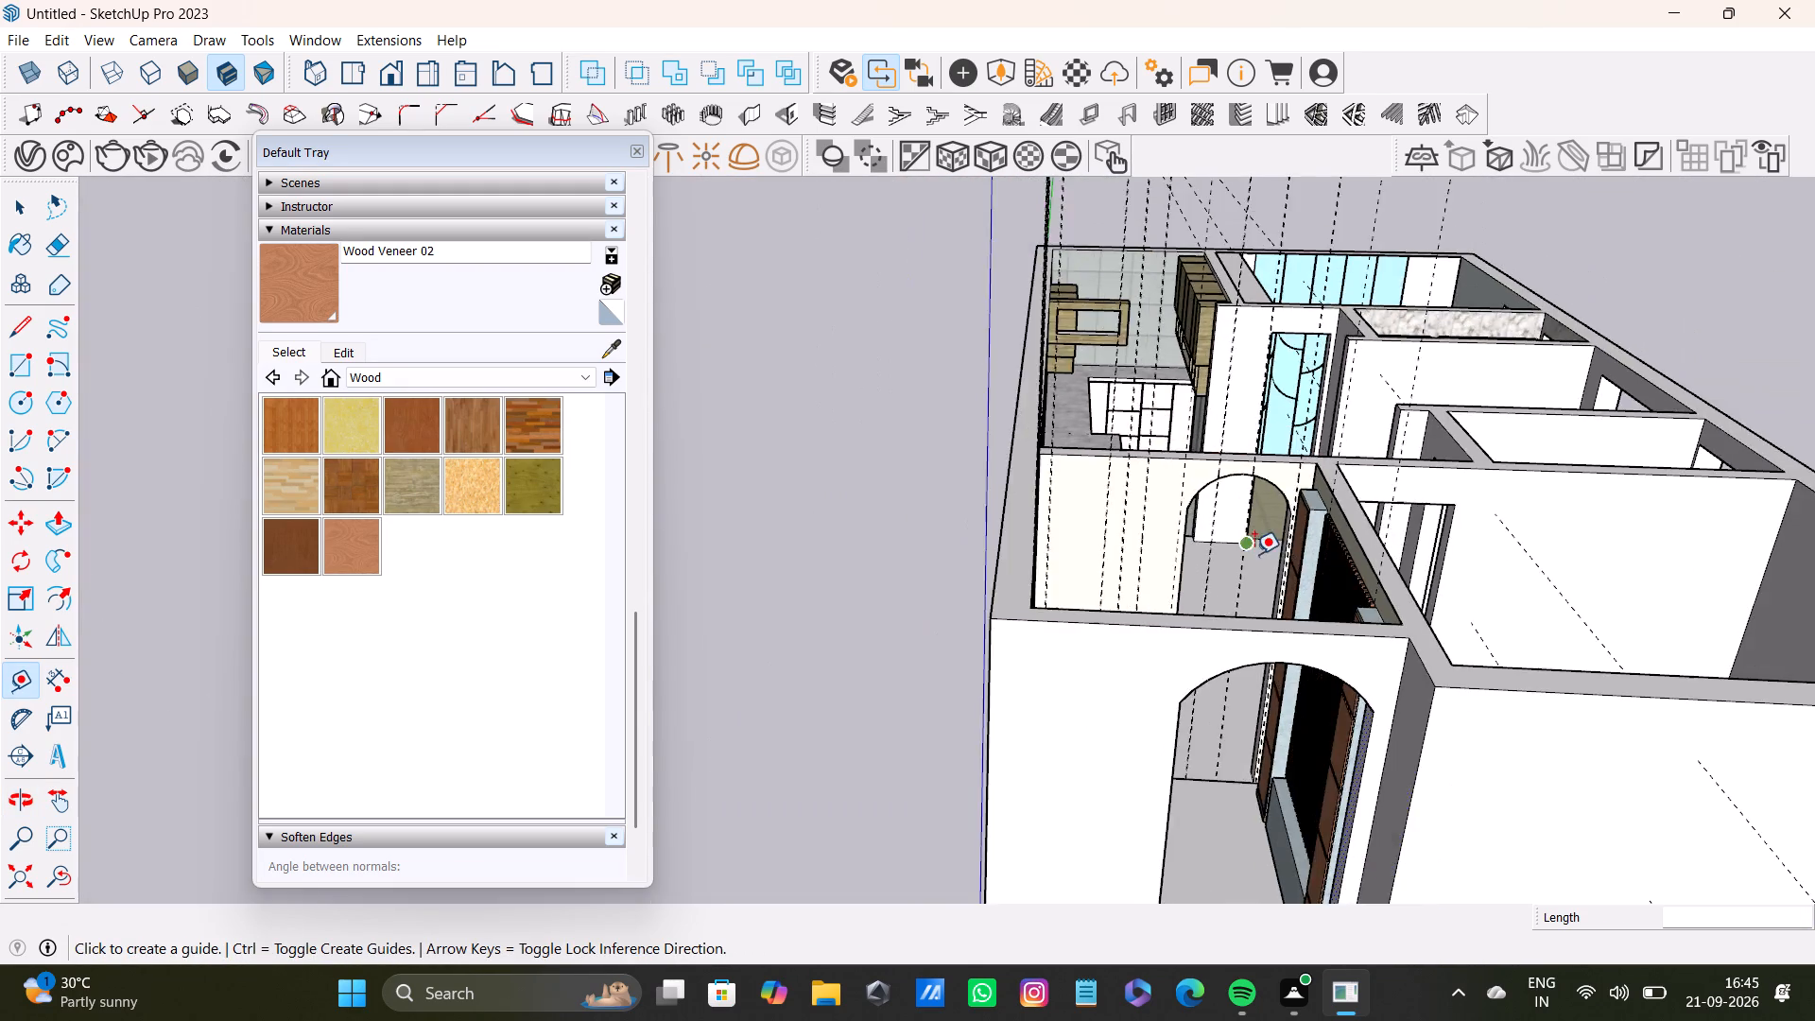
middle_click_drag(1254, 558, 1475, 599)
scroll(1444, 519, "up", 19)
middle_click_drag(1430, 409, 1270, 456)
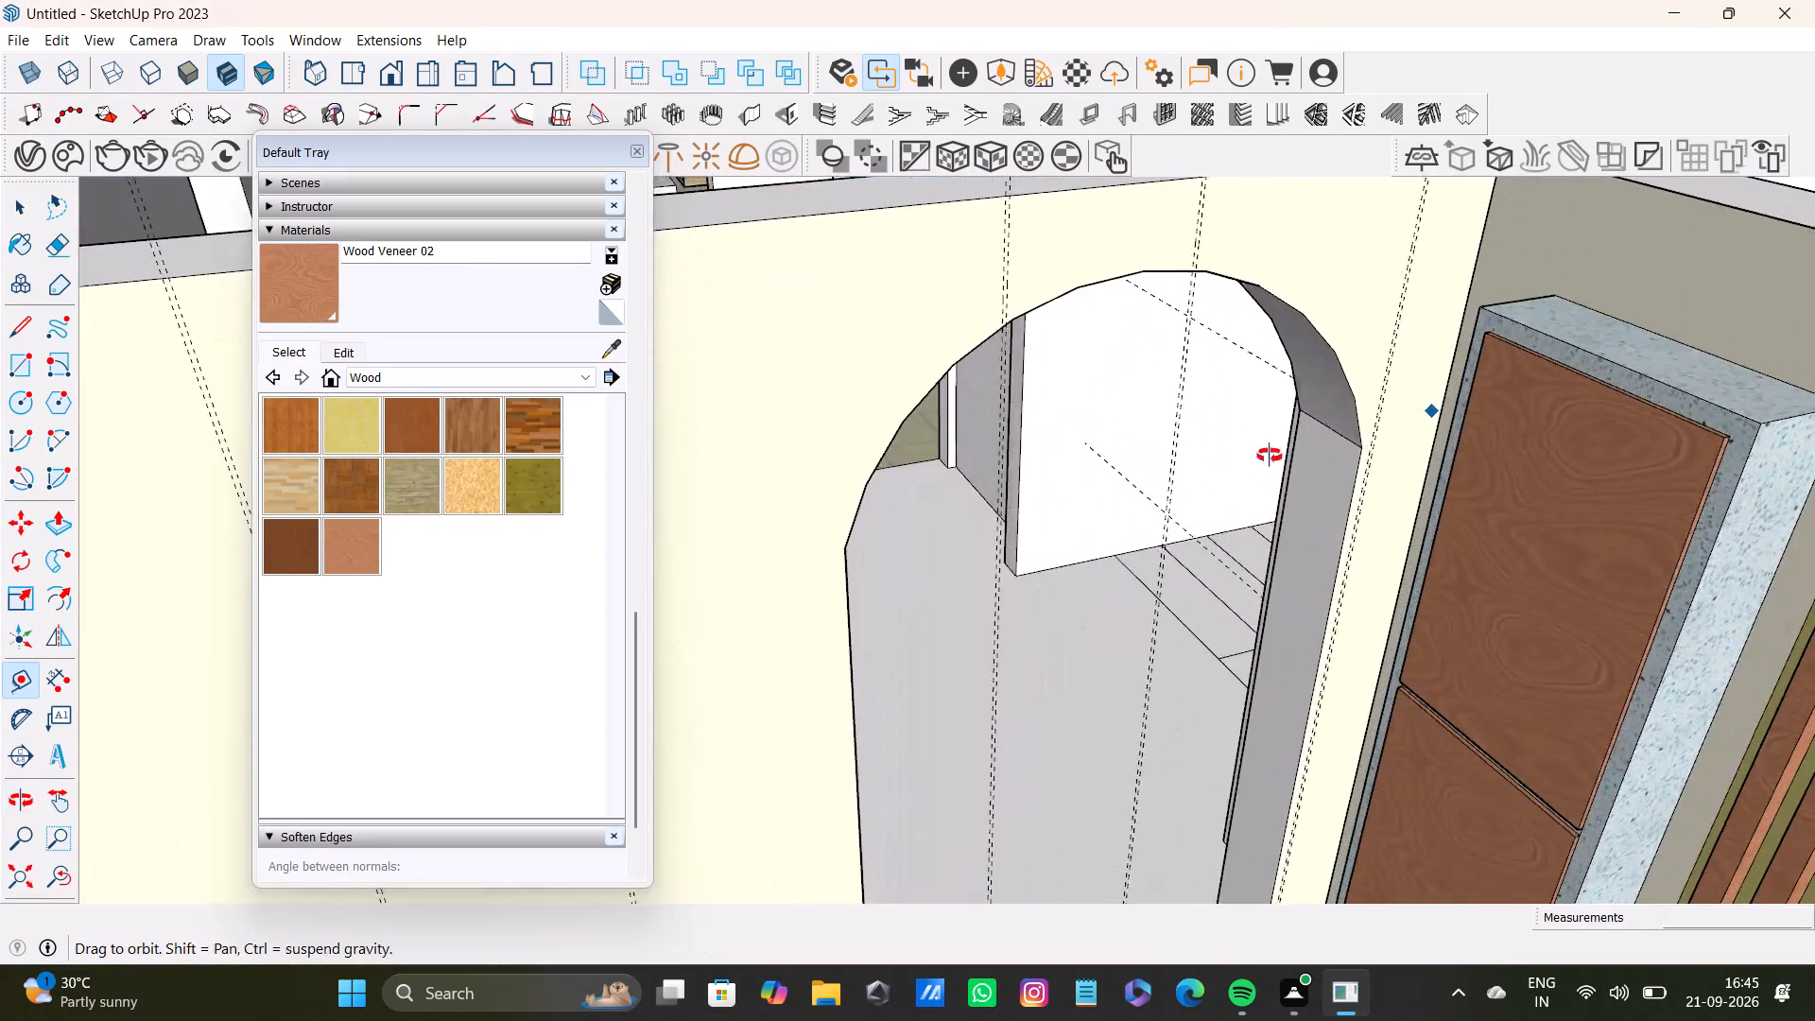
middle_click_drag(1270, 456, 995, 515)
scroll(989, 501, "down", 4)
middle_click_drag(961, 529, 1351, 508, "shift")
scroll(1316, 529, "down", 4)
middle_click_drag(1406, 548, 1046, 605)
scroll(1061, 599, "down", 4)
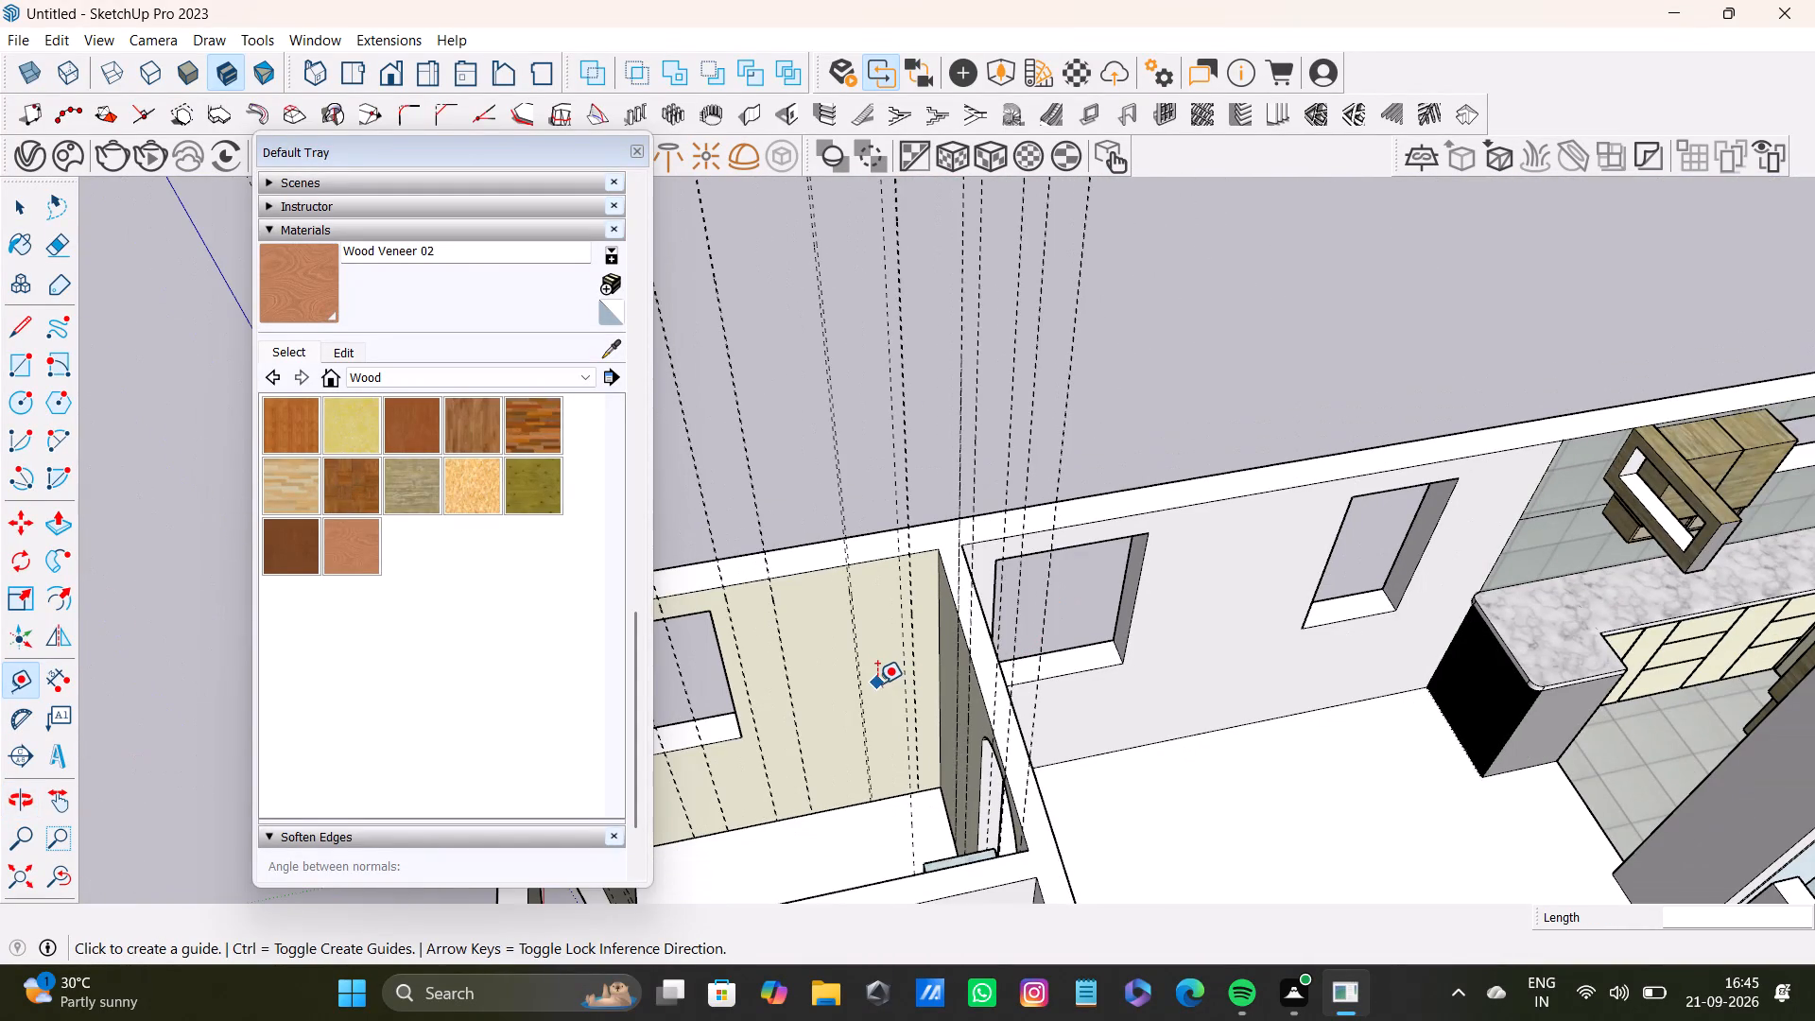
scroll(874, 684, "down", 2)
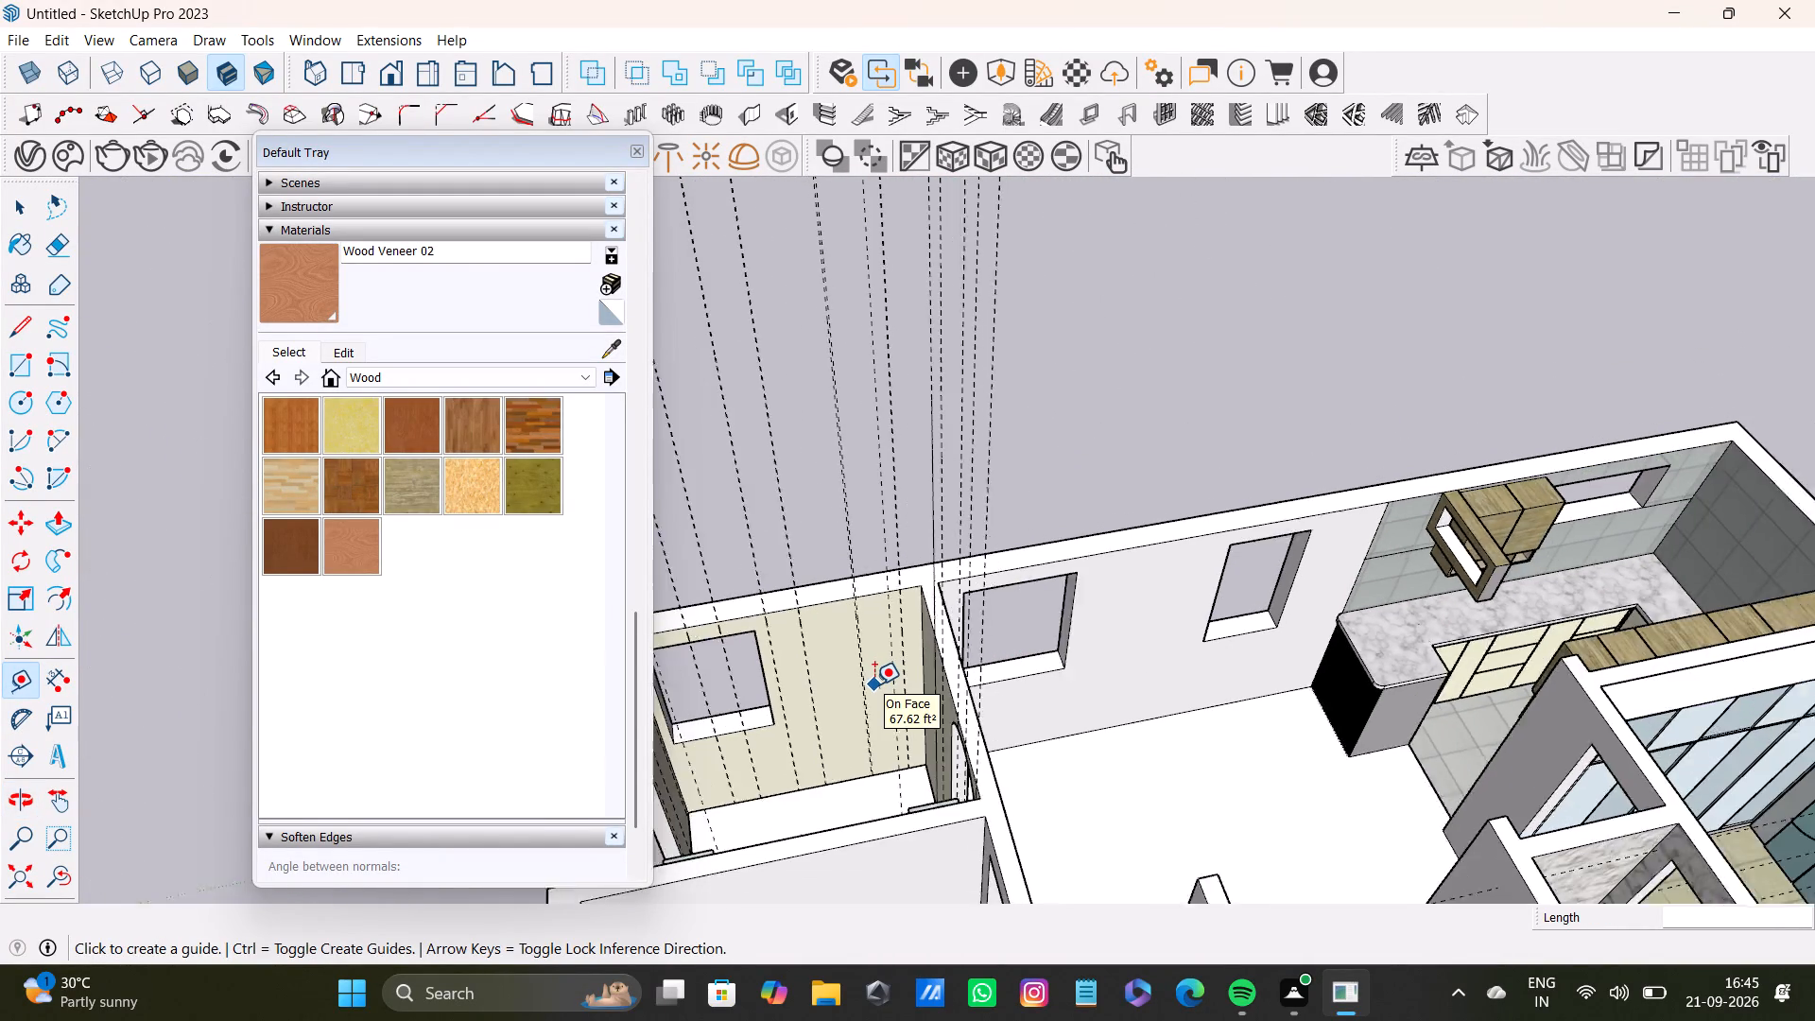
scroll(874, 684, "down", 3)
middle_click_drag(874, 684, 903, 709)
scroll(1408, 643, "up", 7)
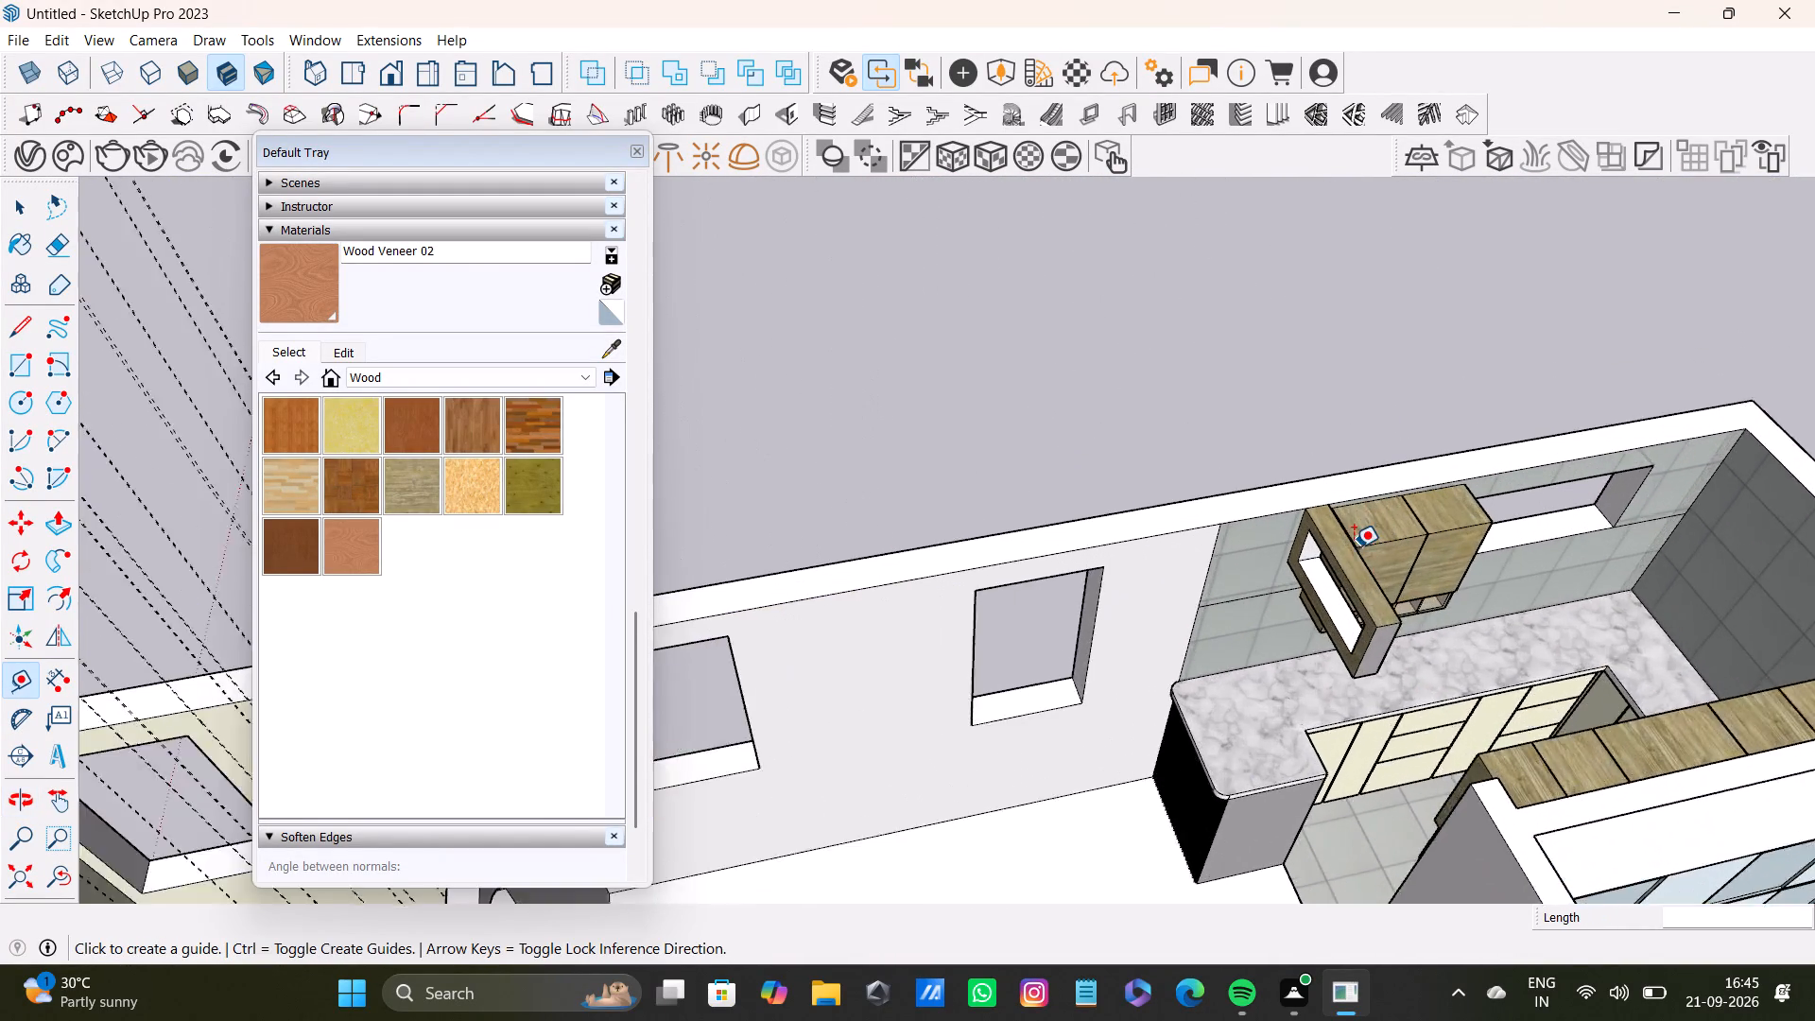
scroll(1354, 547, "up", 6)
scroll(1263, 568, "down", 3)
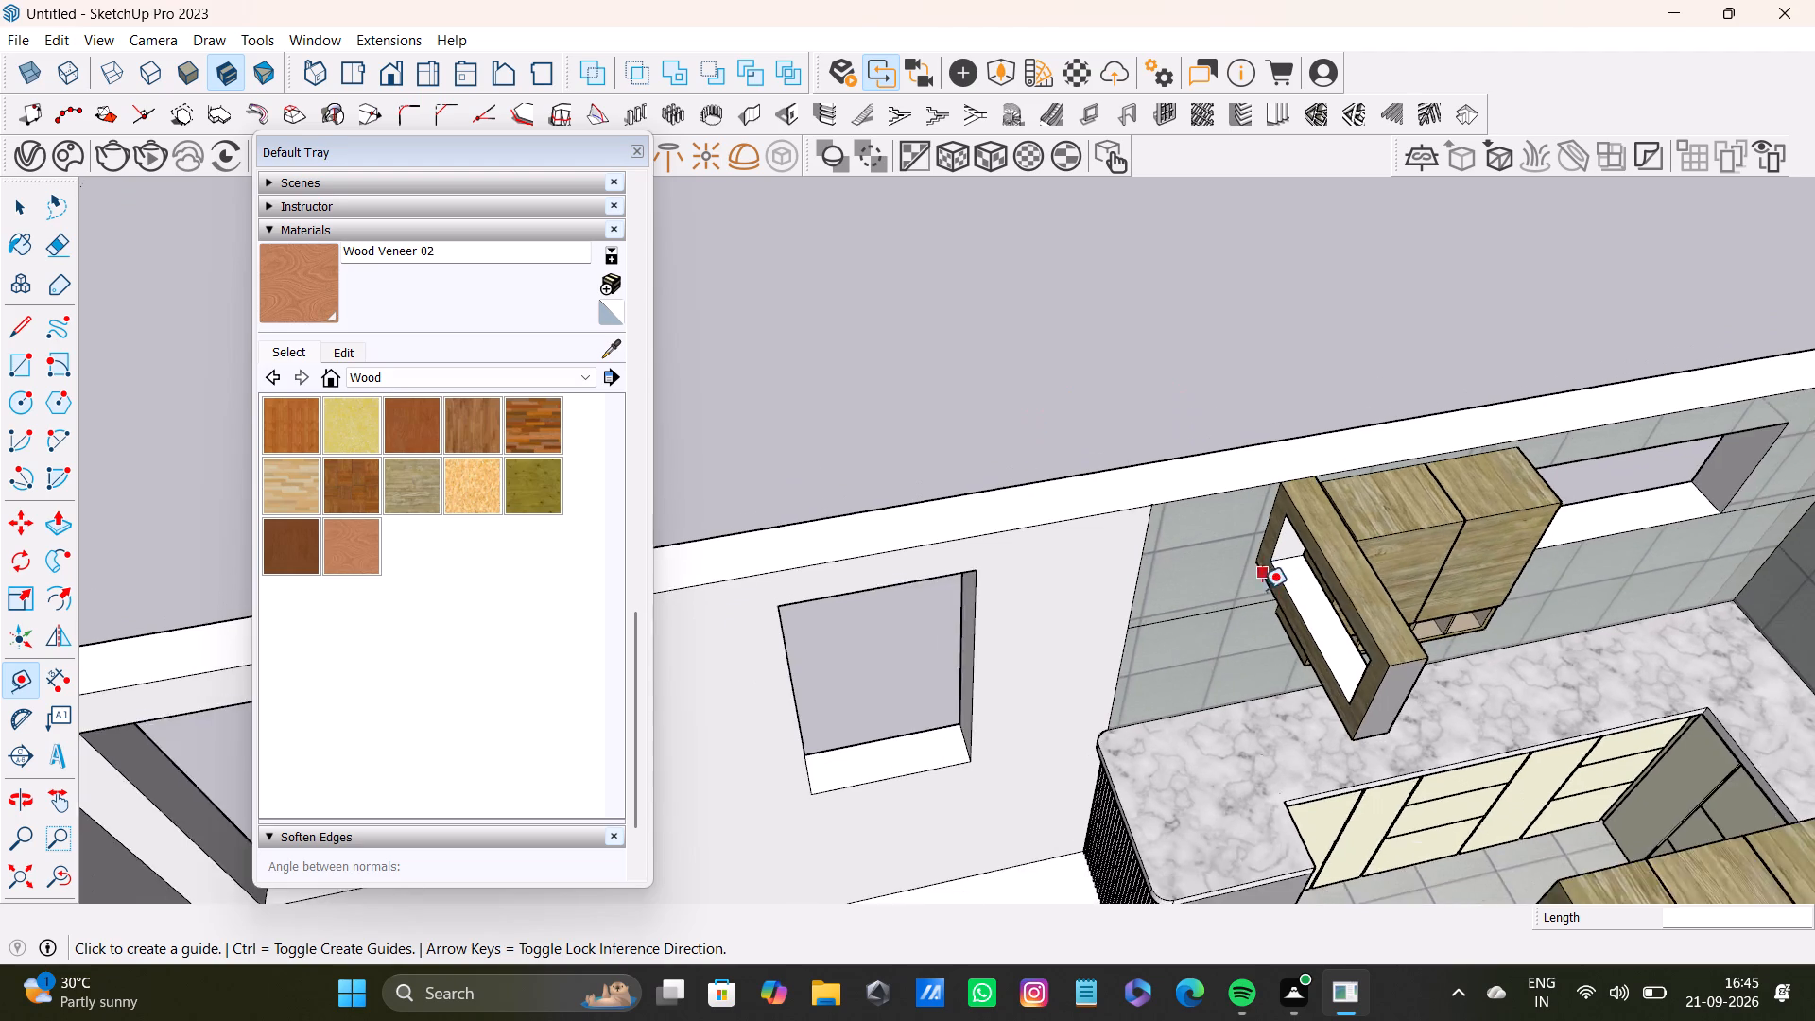
Push the end face of the projecting wood-framed panel beside the kitchen wall cabinets inward by 3 5/8".
middle_click_drag(1281, 607, 1236, 462)
scroll(1334, 423, "up", 6)
key("space")
left_click(1374, 588)
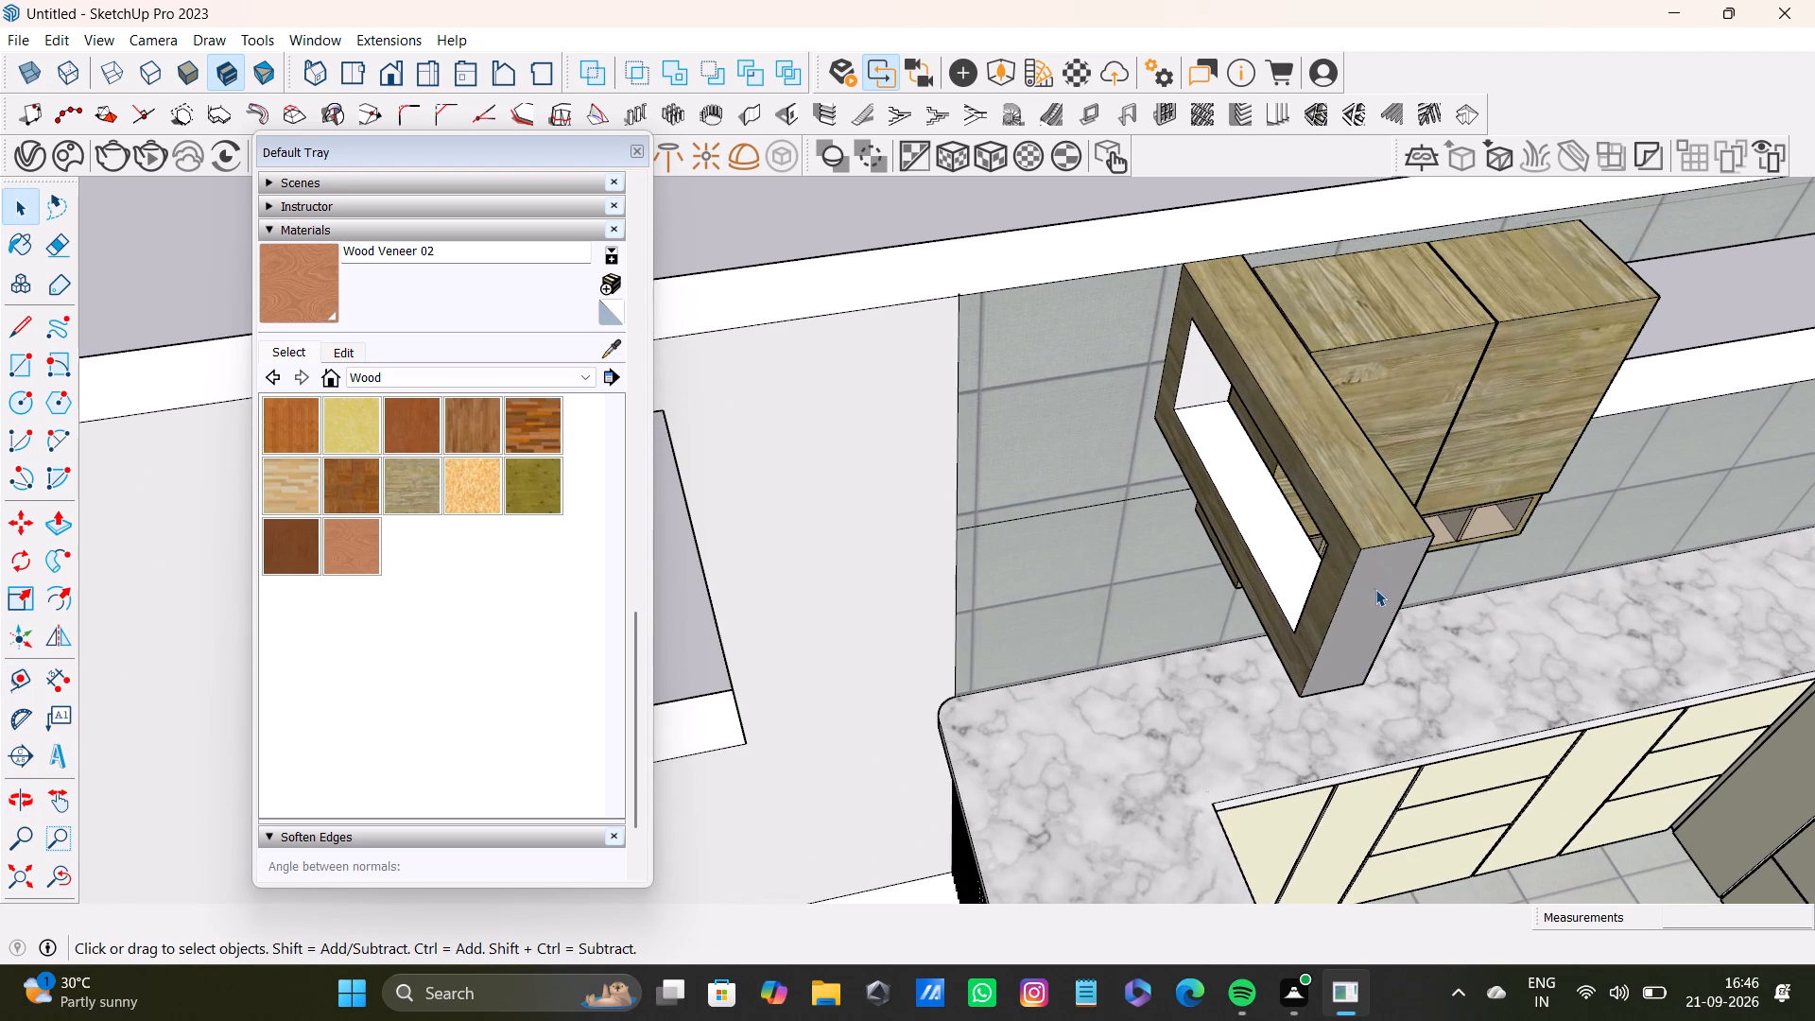
key("p")
left_click_drag(1375, 589, 1269, 404)
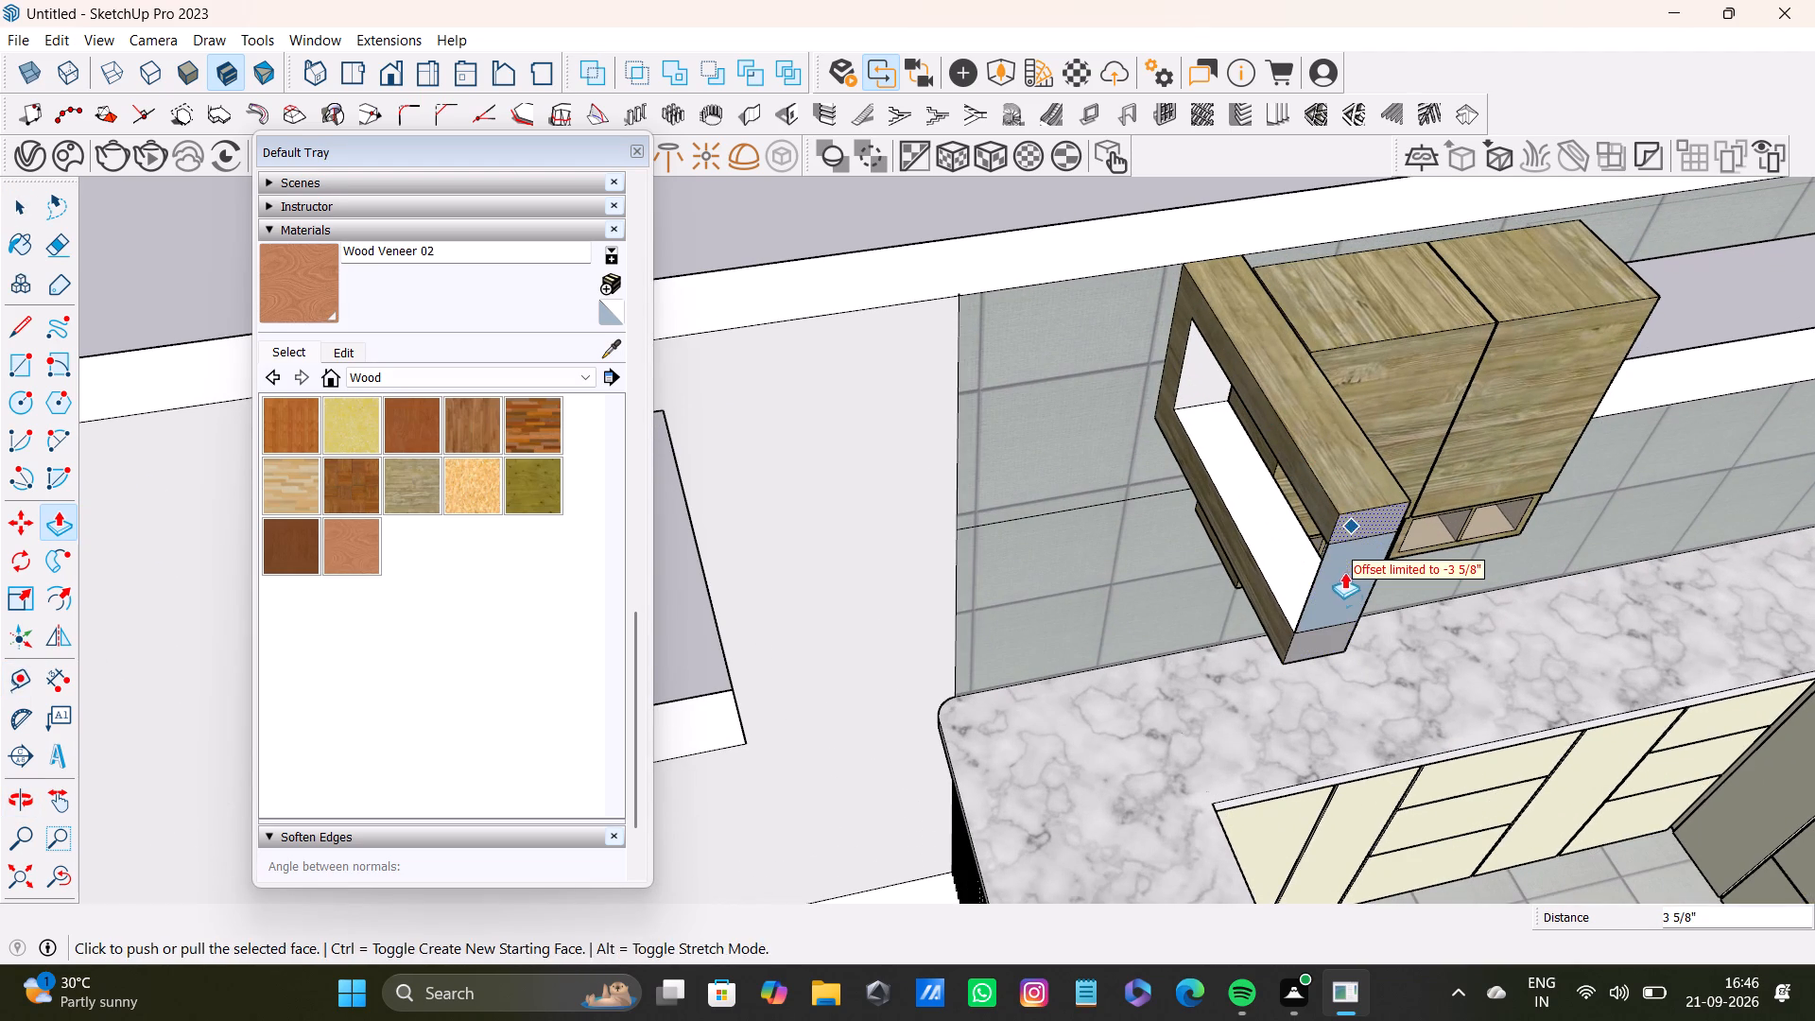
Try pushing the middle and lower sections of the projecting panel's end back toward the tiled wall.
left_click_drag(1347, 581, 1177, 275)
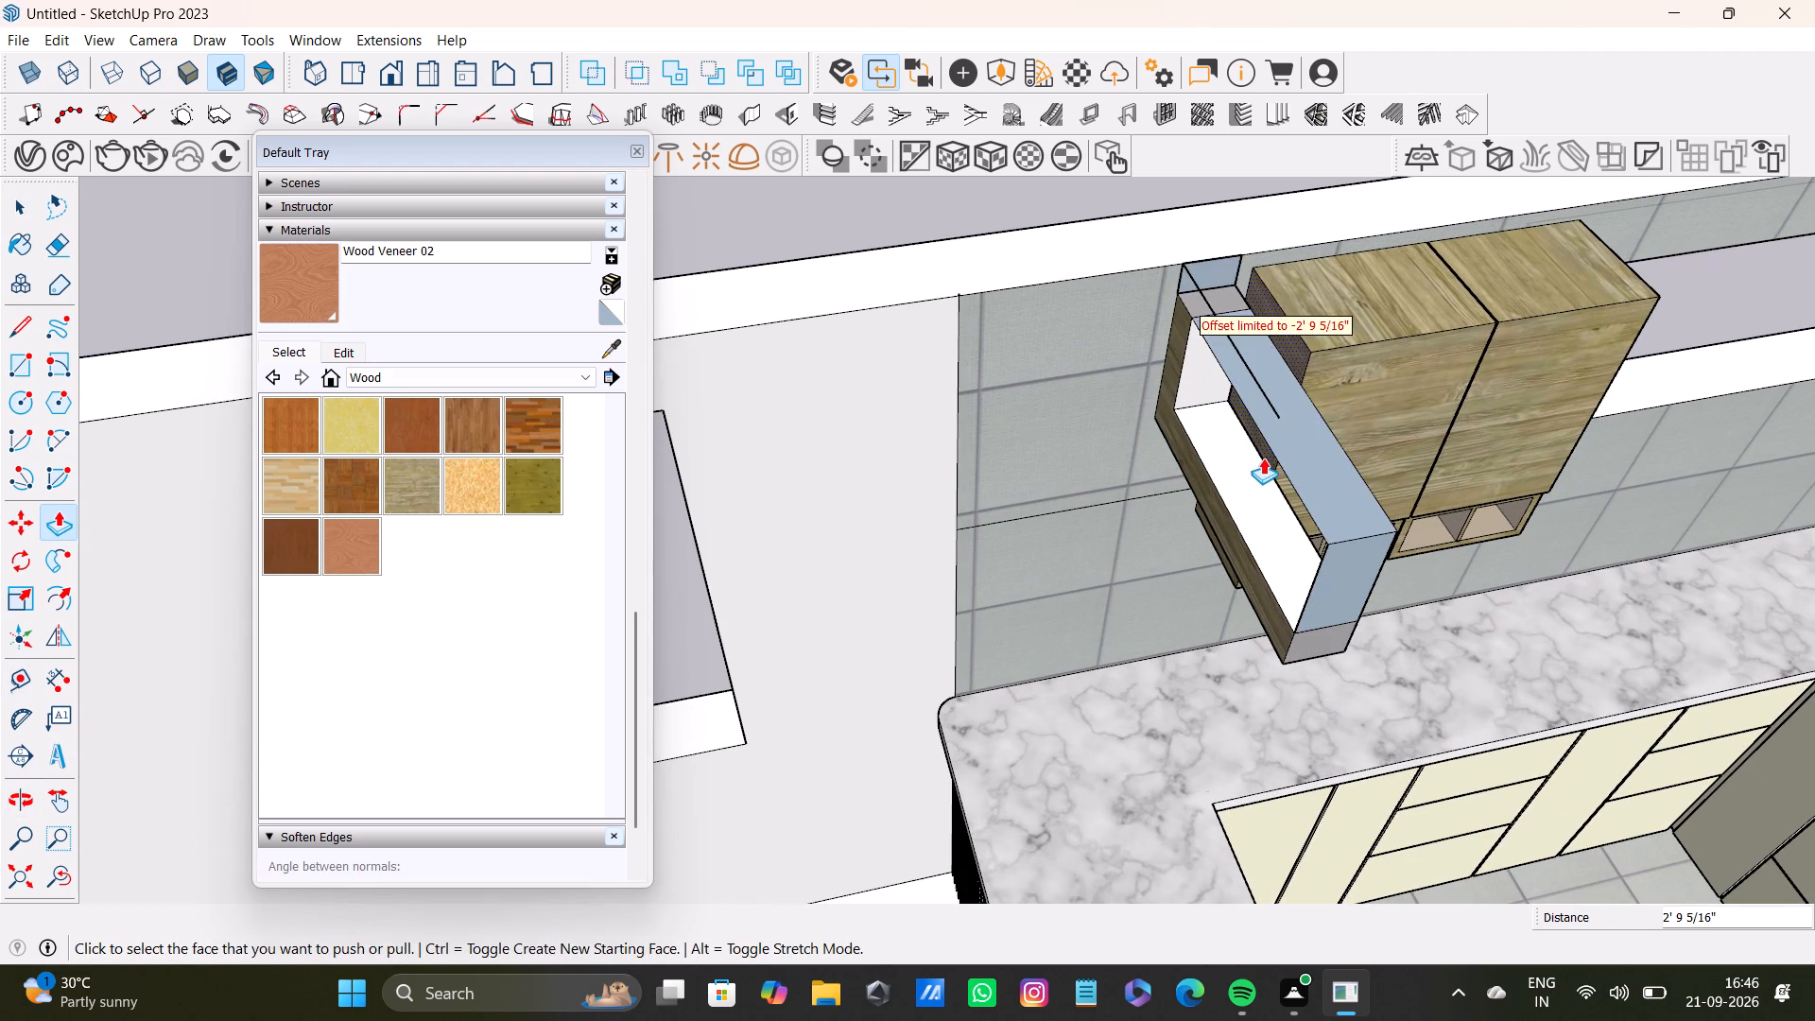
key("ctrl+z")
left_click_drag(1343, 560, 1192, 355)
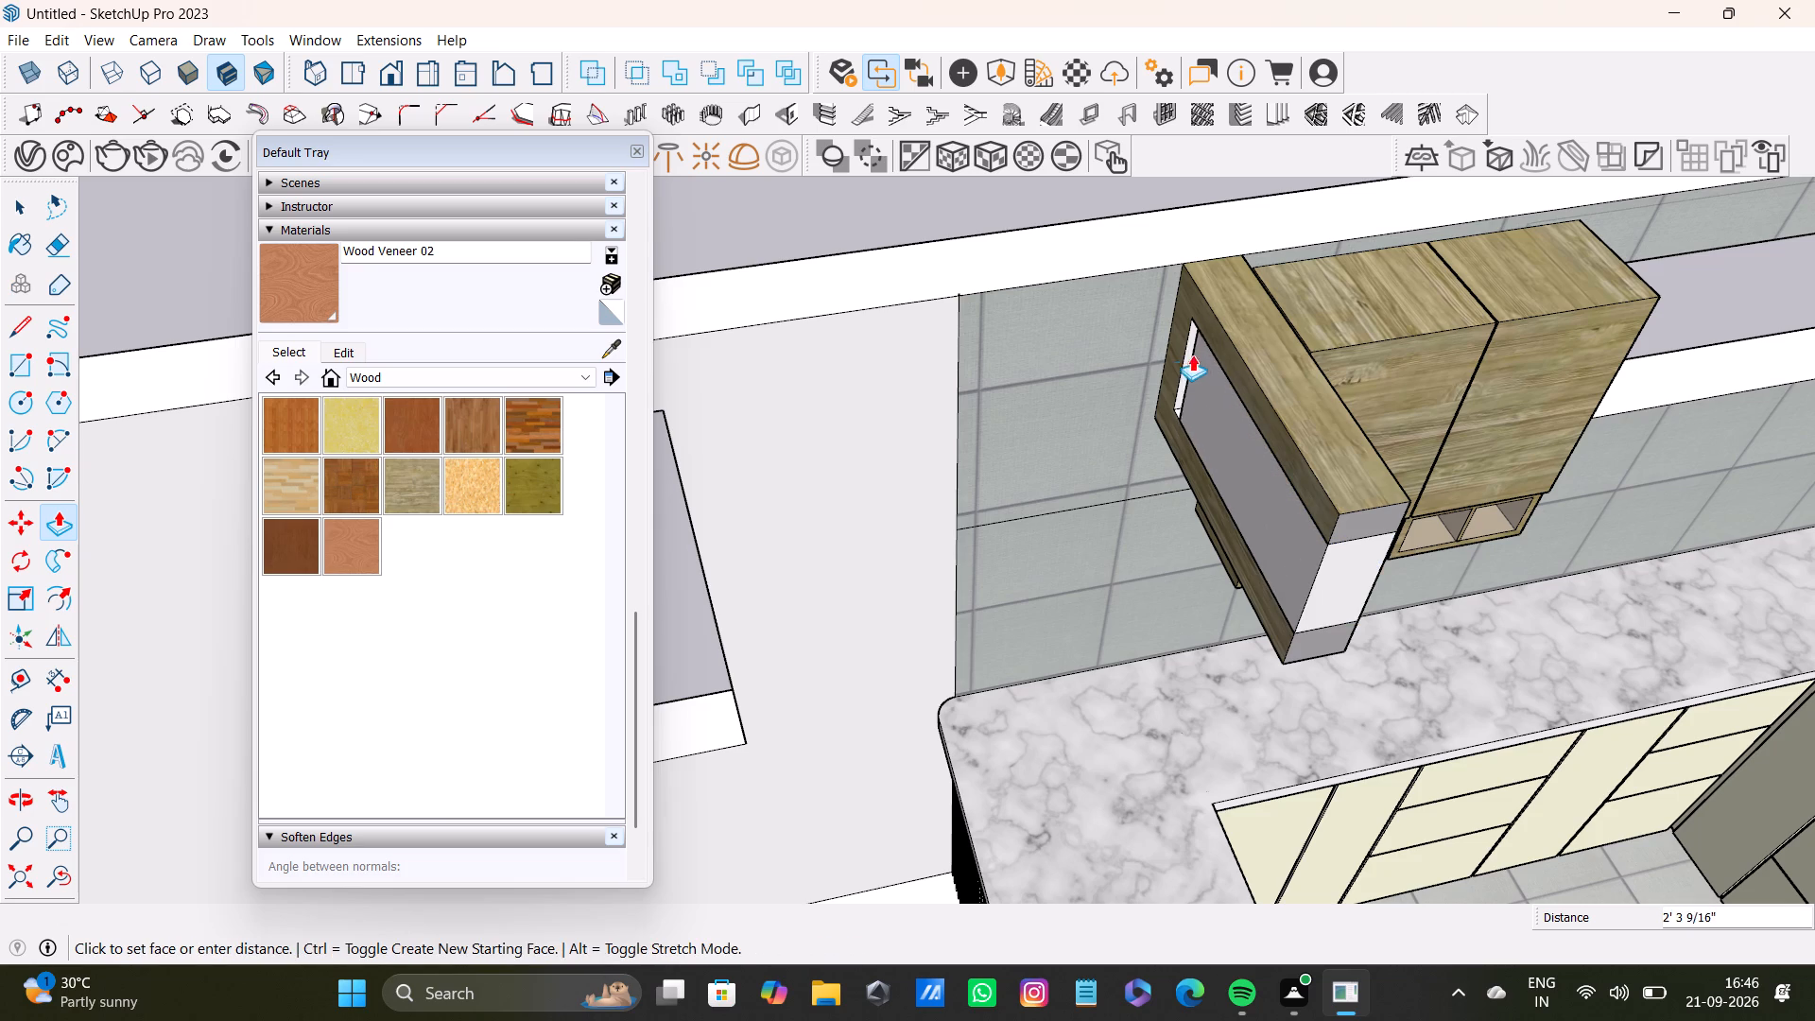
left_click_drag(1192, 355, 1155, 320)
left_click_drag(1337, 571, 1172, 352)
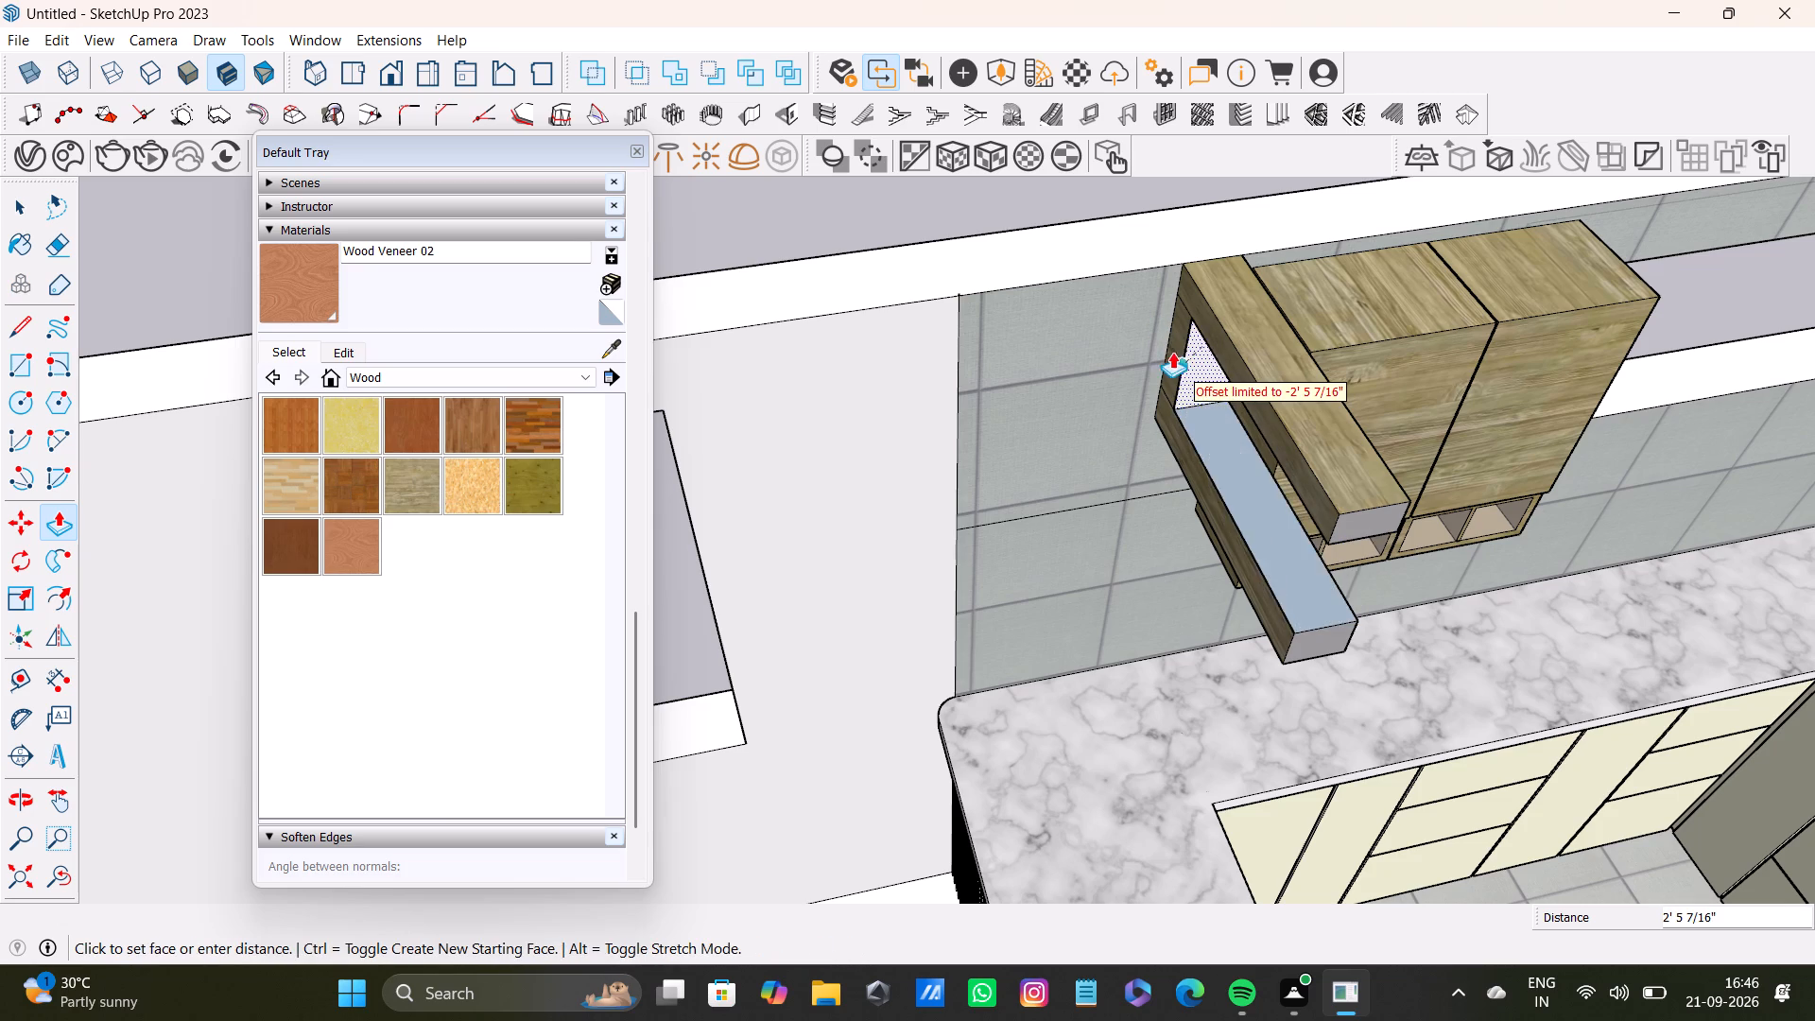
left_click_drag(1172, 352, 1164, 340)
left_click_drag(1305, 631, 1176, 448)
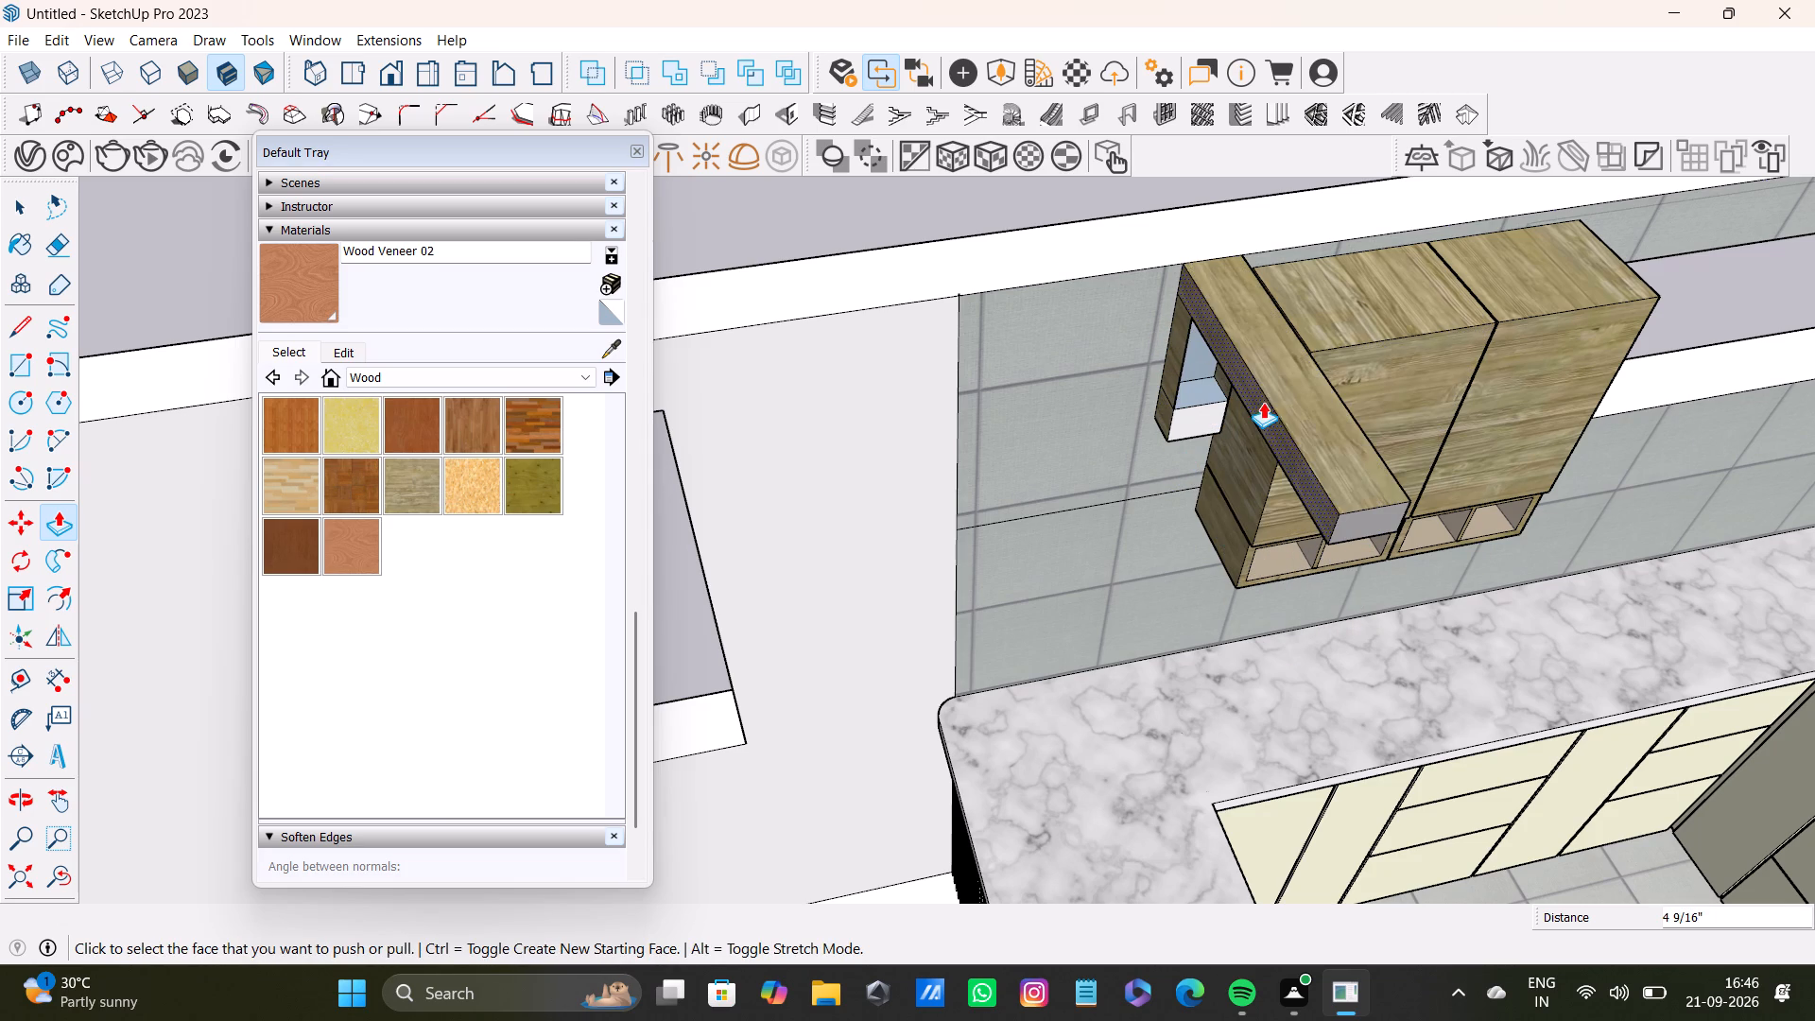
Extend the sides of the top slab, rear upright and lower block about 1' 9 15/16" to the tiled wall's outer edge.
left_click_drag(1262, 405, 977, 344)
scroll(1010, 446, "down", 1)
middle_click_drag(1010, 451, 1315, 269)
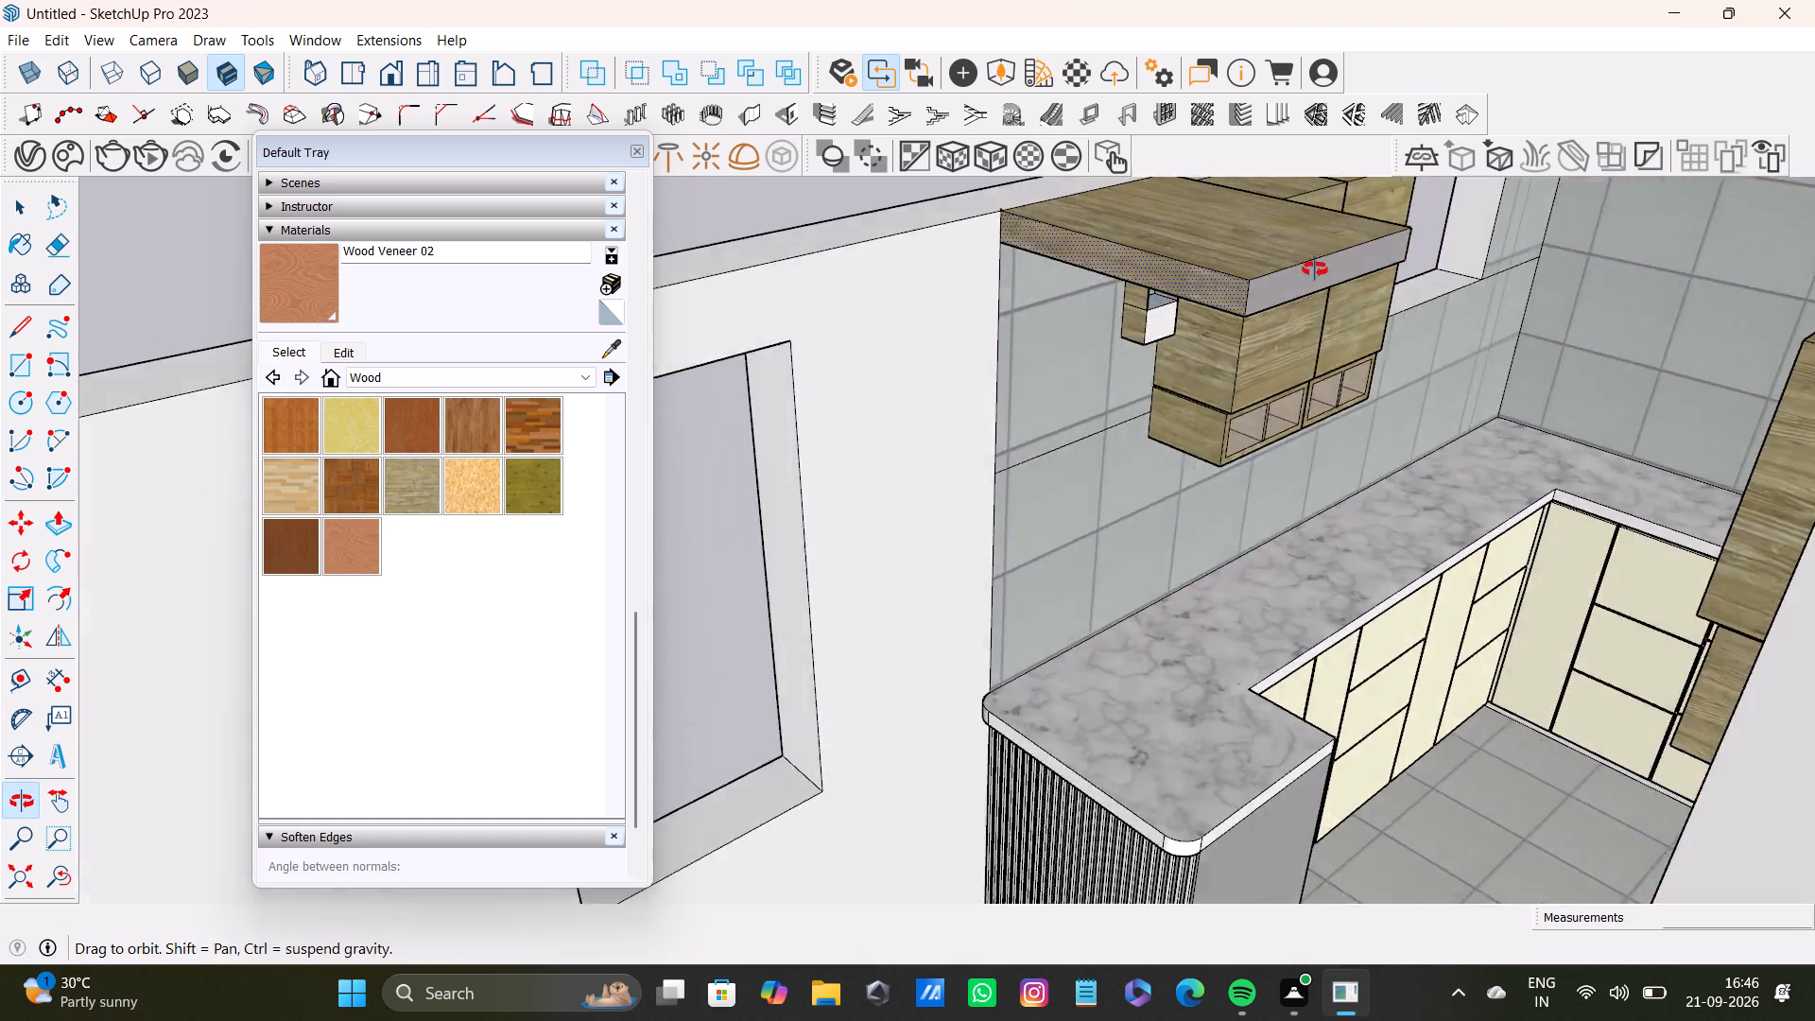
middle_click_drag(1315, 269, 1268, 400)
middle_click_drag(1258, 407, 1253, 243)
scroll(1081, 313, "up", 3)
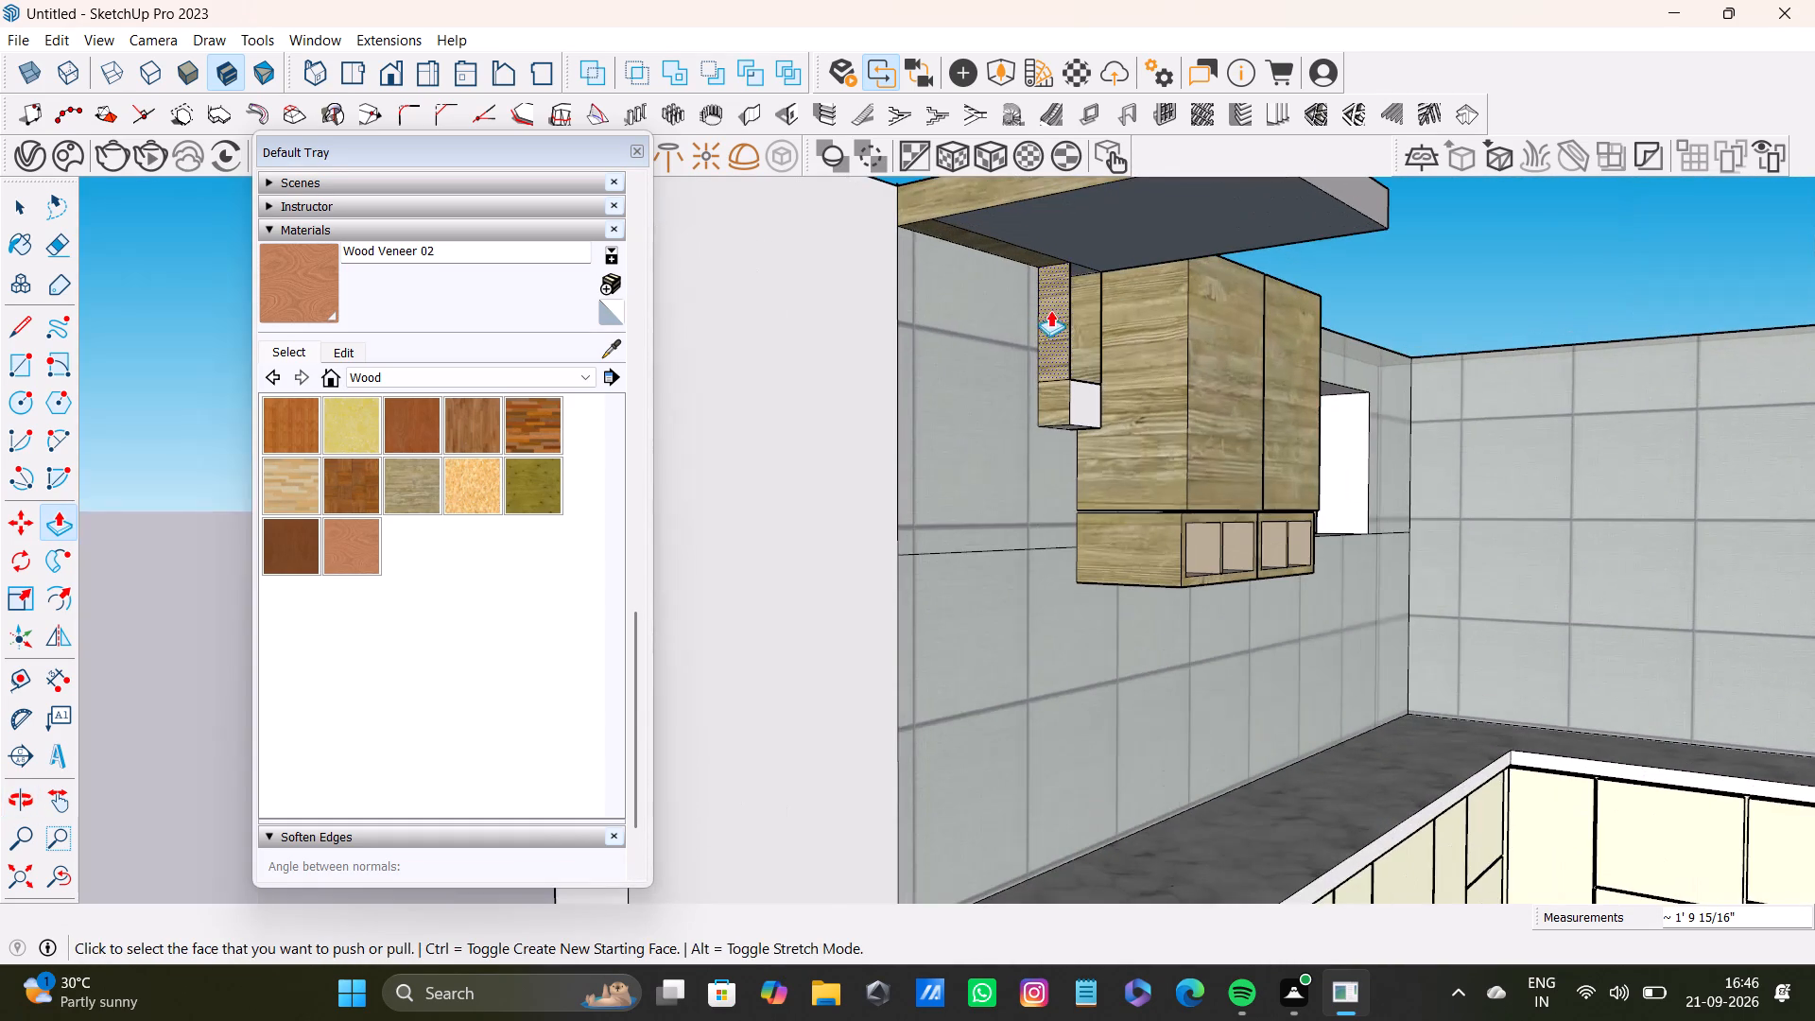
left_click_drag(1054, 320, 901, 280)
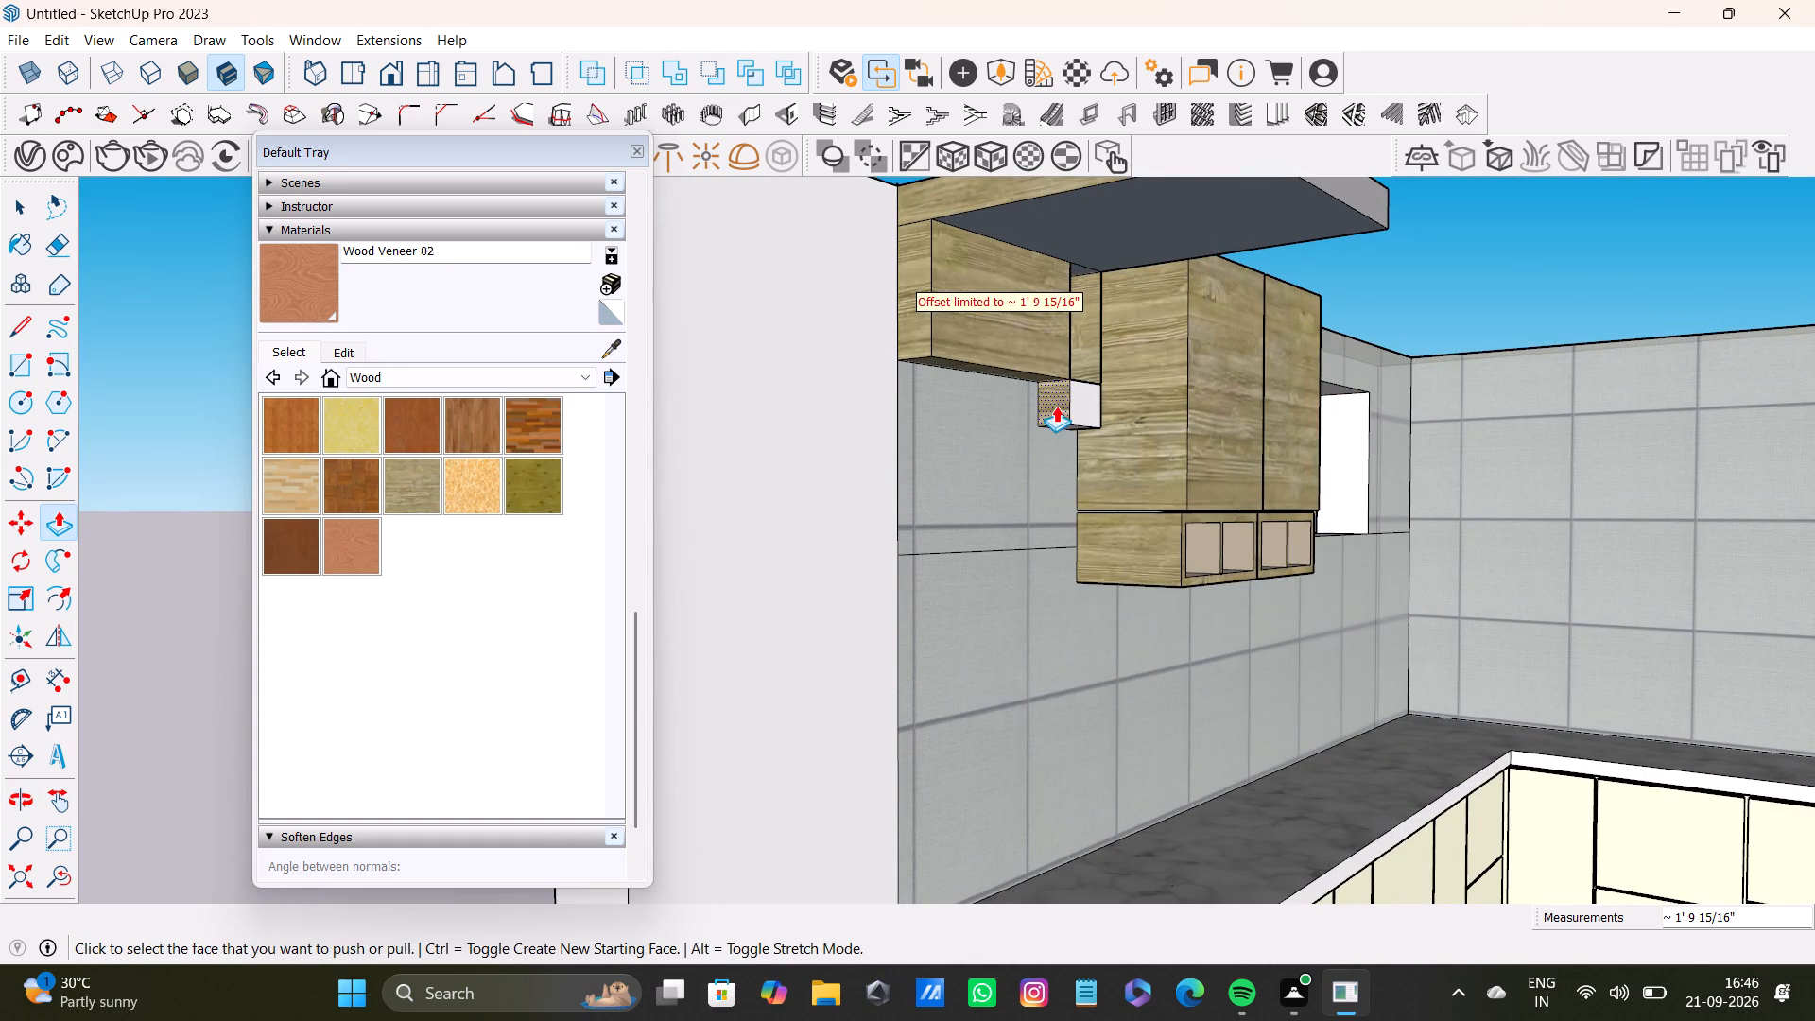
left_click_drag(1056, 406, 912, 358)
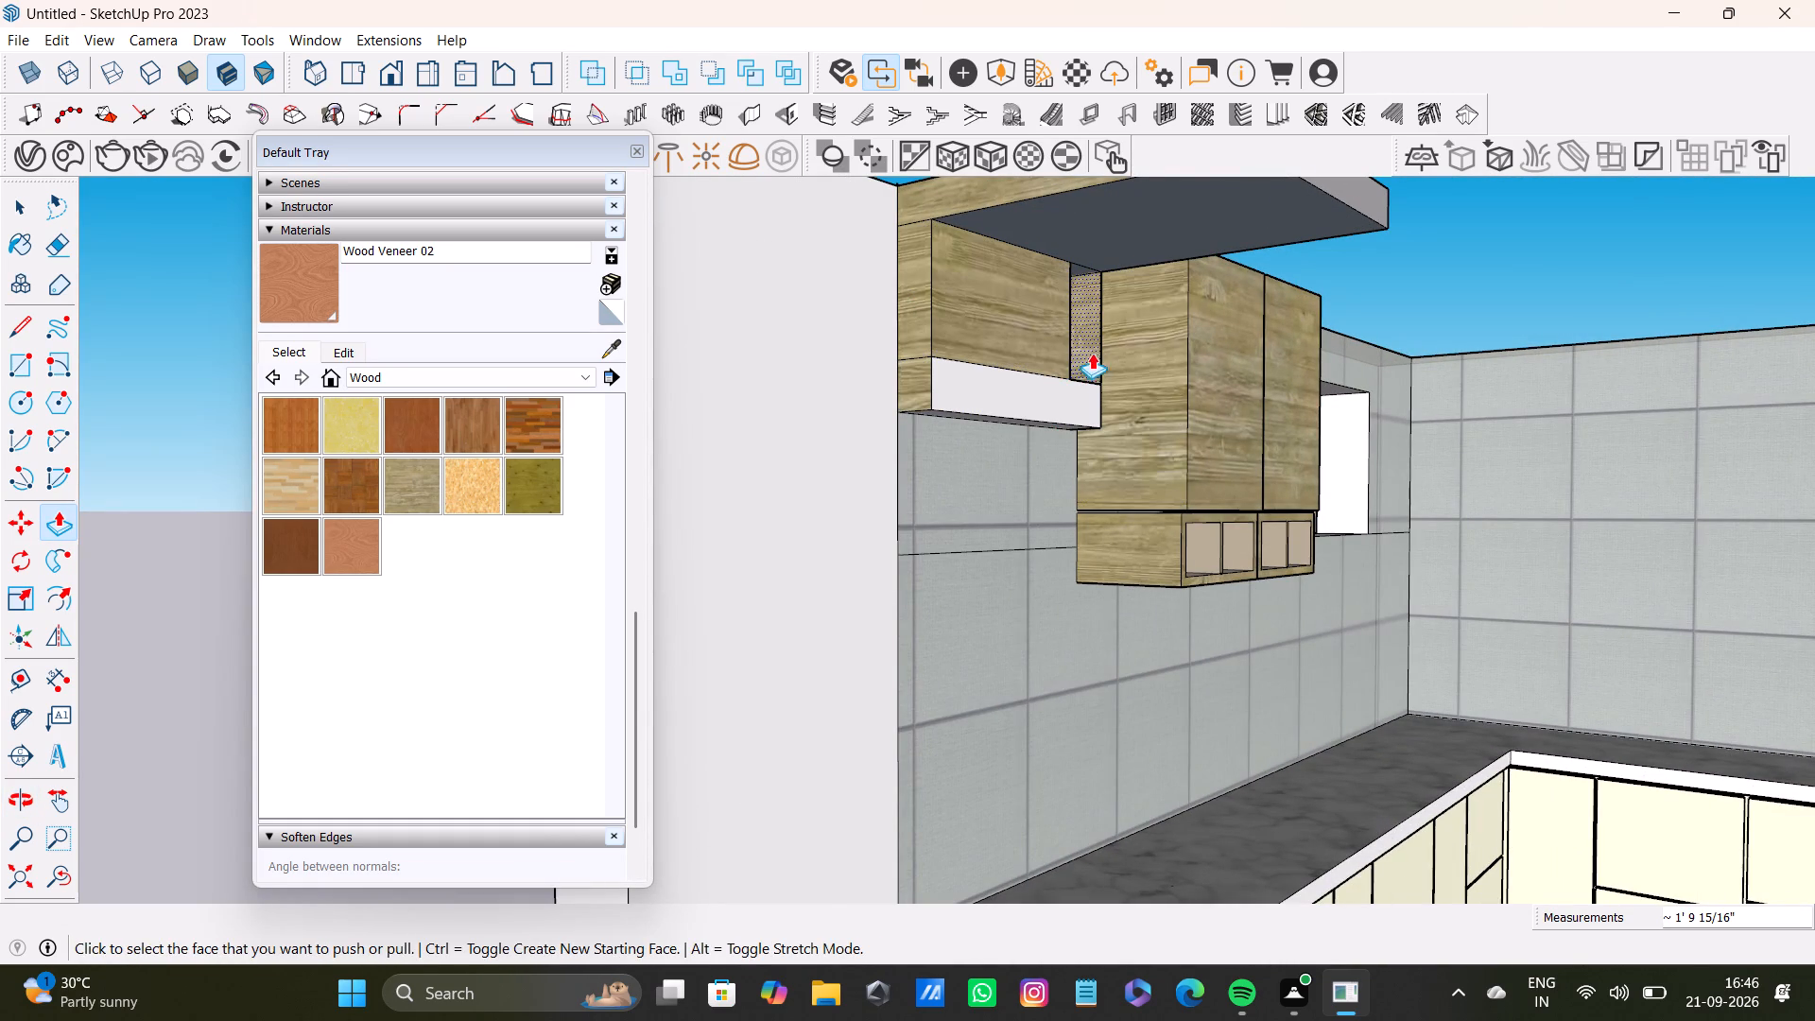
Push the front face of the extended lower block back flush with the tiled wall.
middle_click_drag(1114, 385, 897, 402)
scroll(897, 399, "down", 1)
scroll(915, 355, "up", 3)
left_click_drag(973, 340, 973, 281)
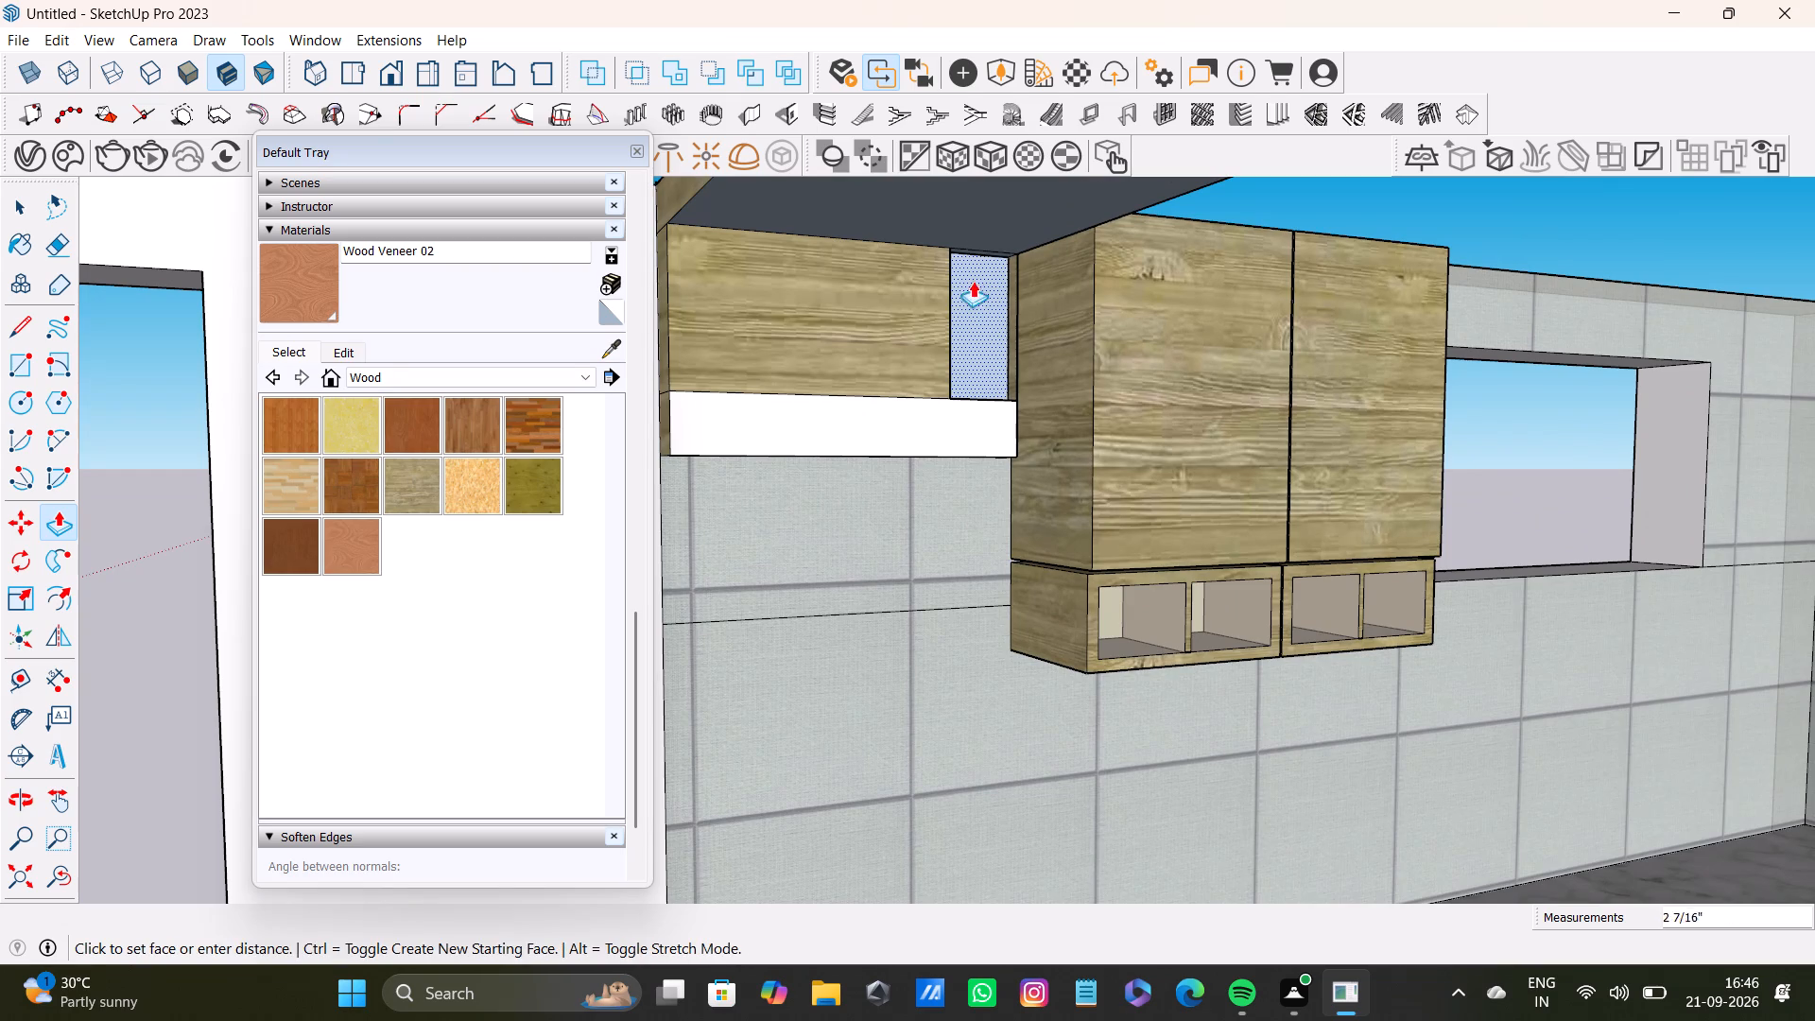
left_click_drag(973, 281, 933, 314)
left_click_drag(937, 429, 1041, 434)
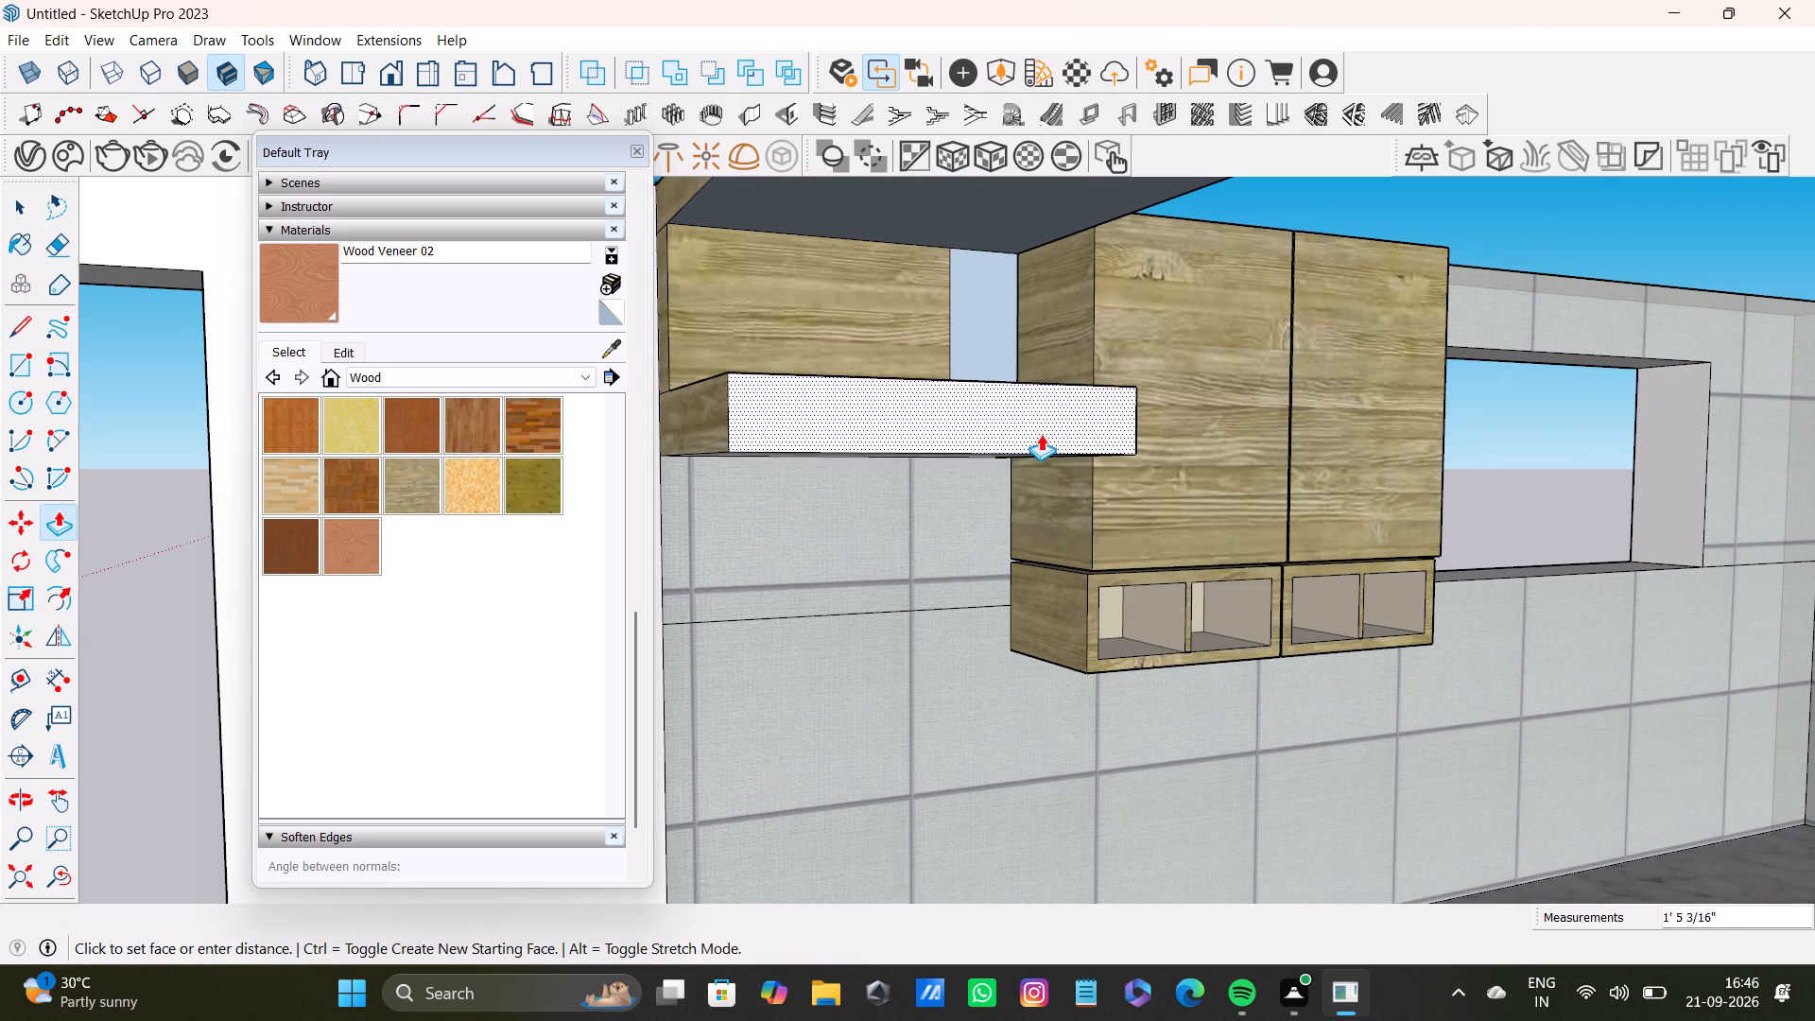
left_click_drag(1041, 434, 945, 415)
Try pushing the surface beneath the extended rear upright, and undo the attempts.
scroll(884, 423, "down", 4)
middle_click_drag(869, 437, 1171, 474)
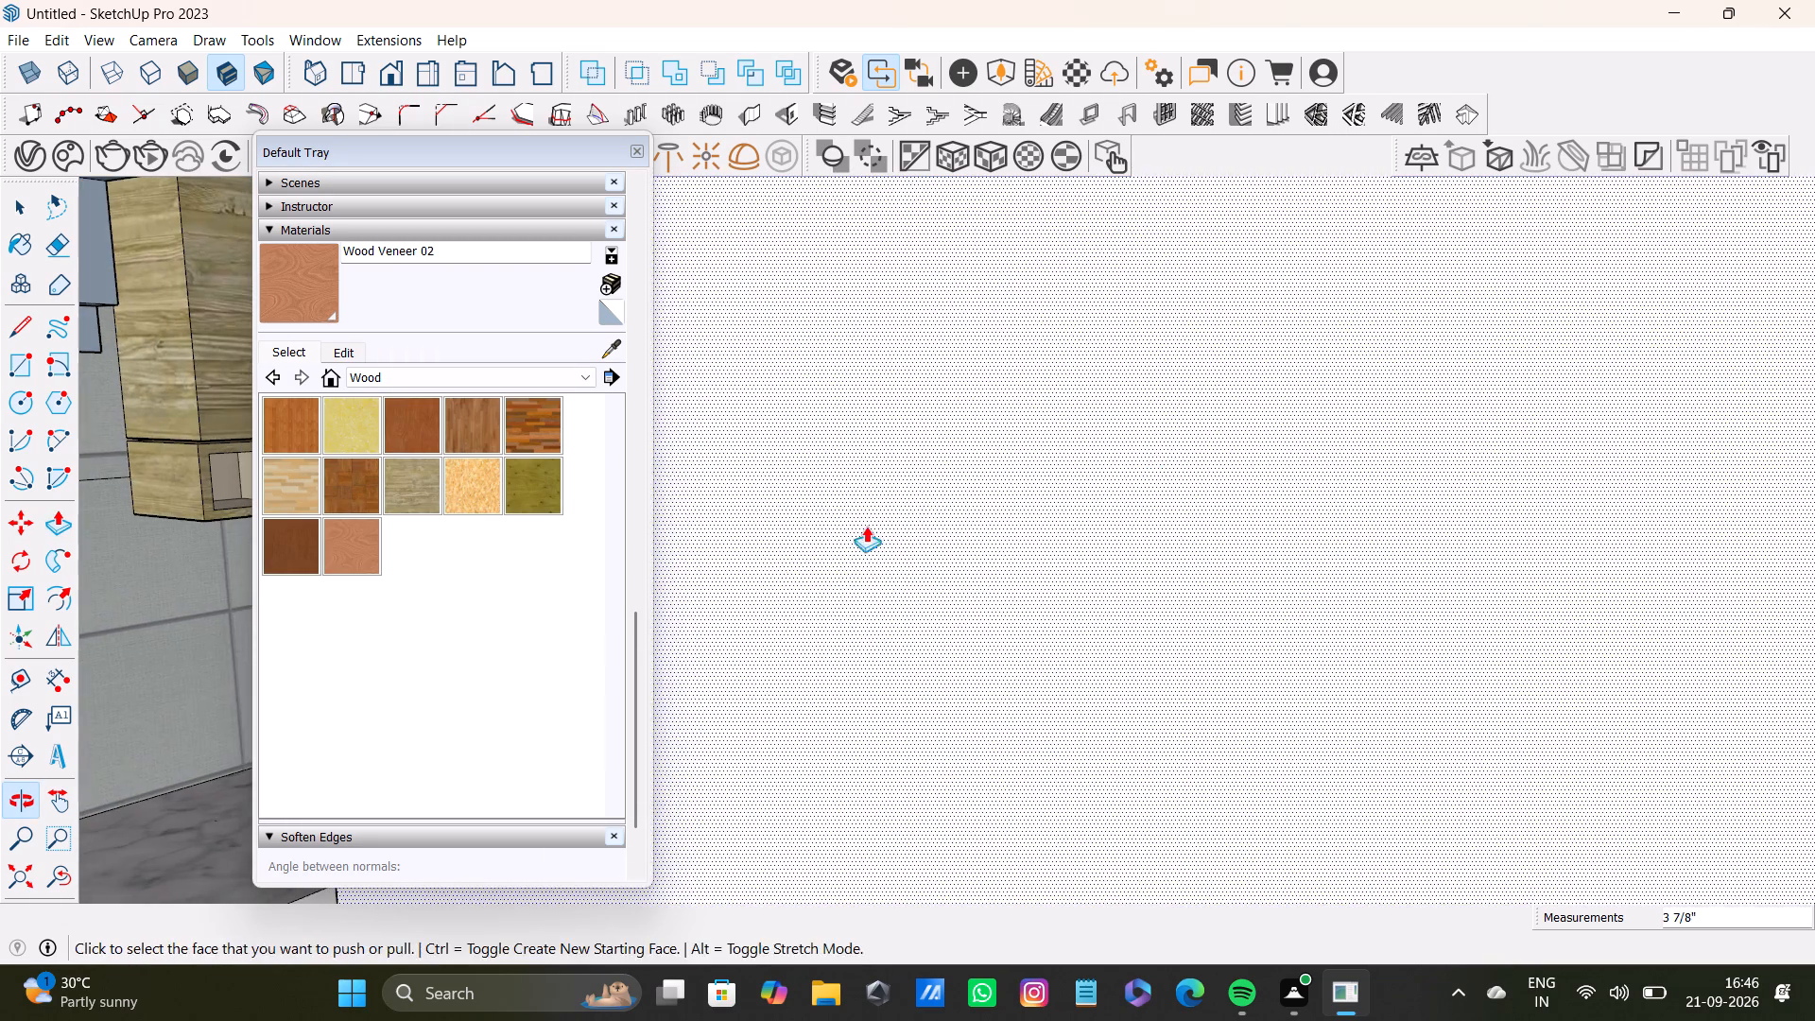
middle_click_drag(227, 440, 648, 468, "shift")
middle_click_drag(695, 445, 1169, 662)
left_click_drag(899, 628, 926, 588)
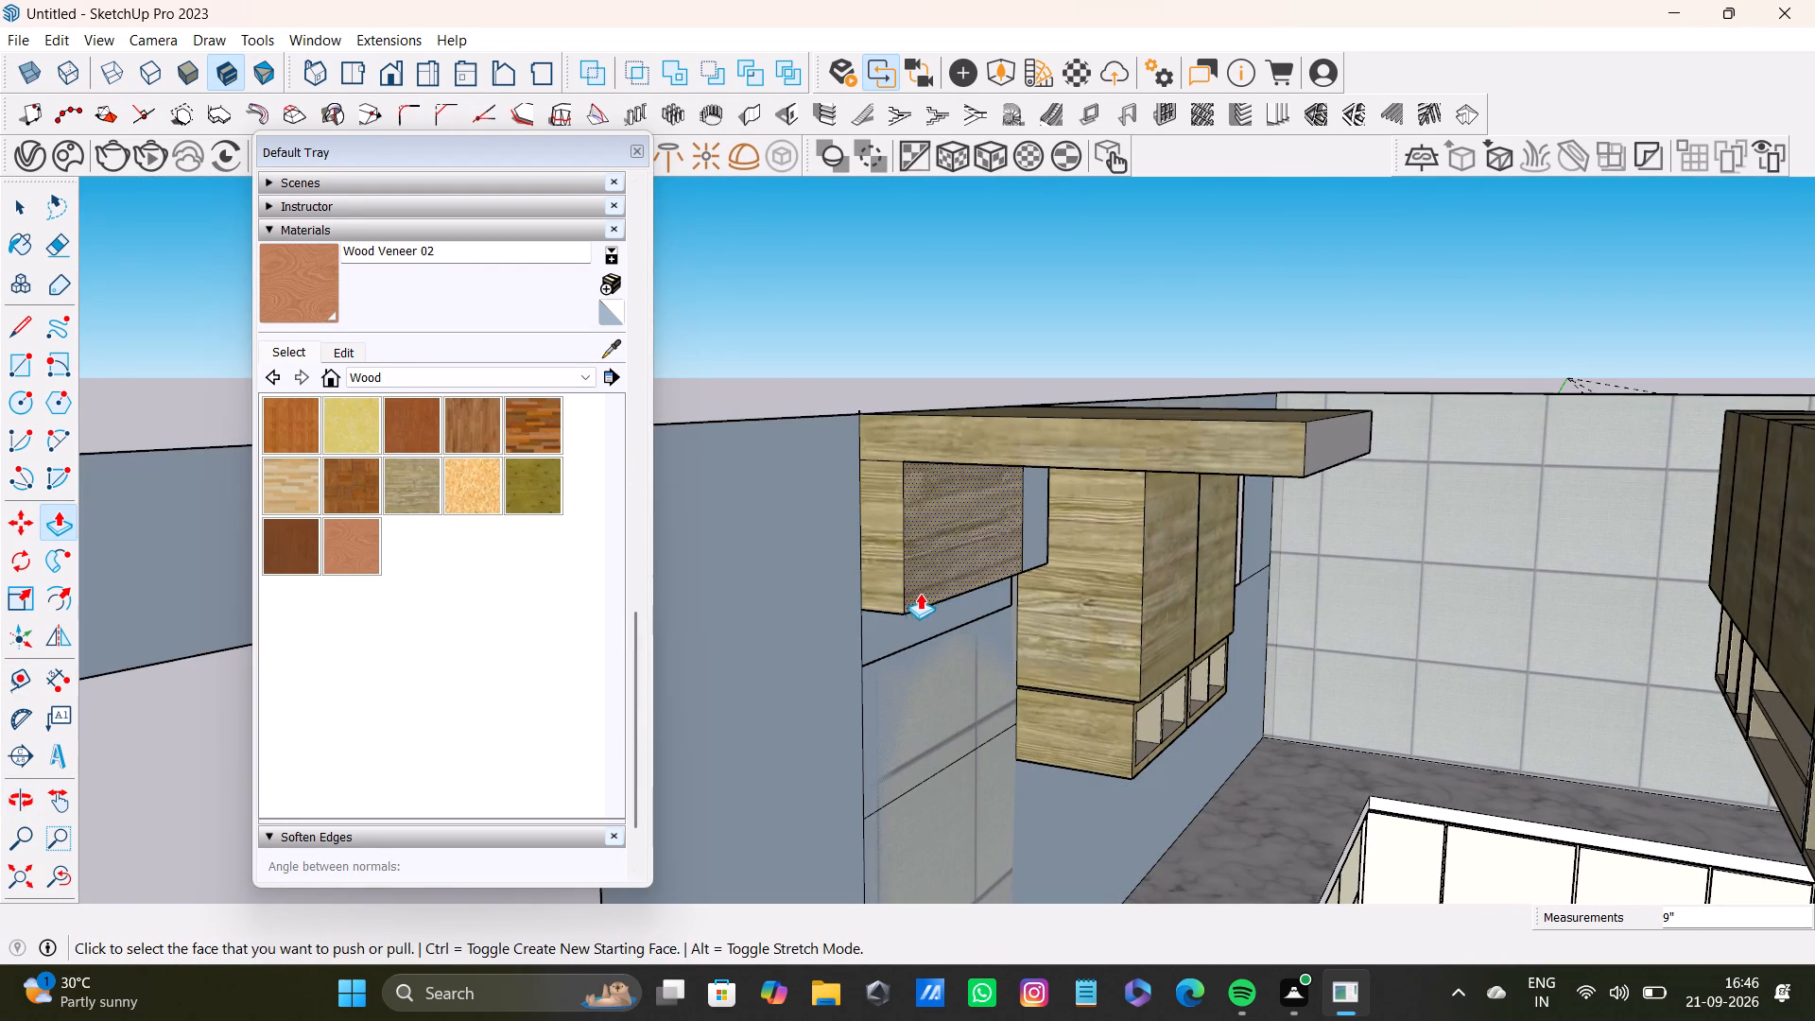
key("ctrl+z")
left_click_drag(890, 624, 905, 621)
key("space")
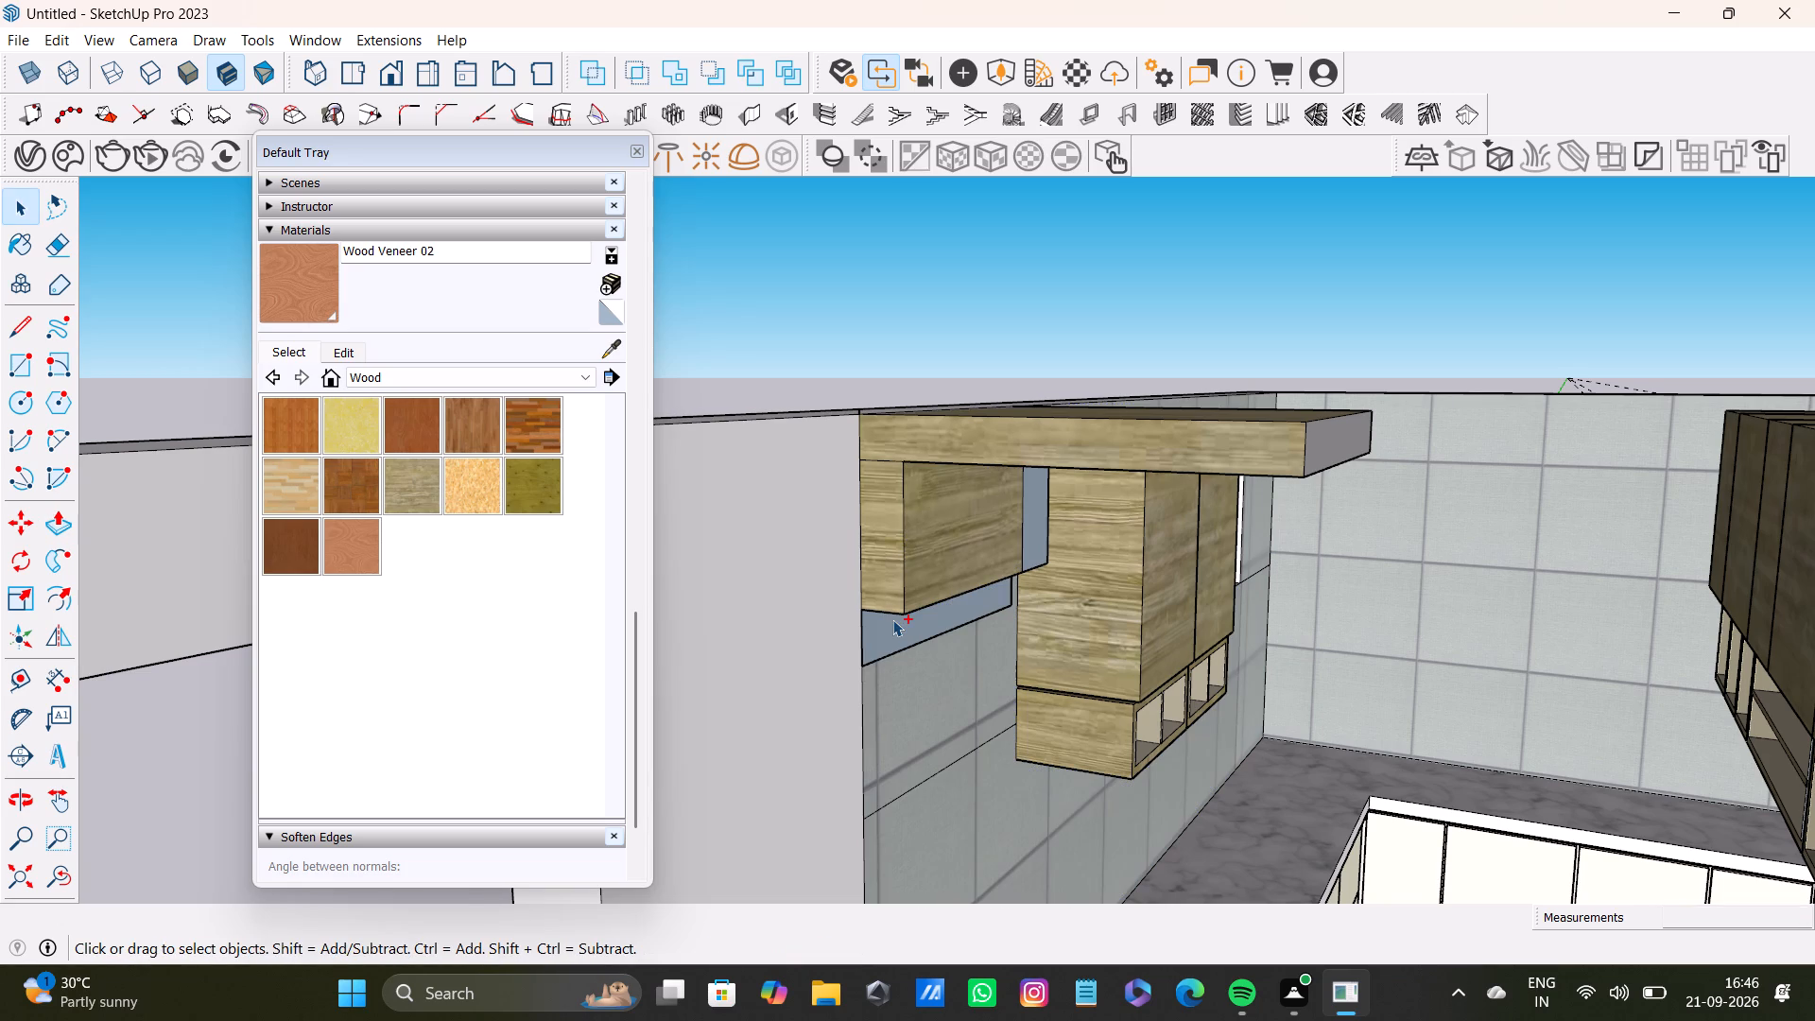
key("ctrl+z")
Examine the leftover strip beneath the extended upright and its connection to the surrounding tiled wall.
left_click(888, 640)
double_click(888, 636)
triple_click(894, 632)
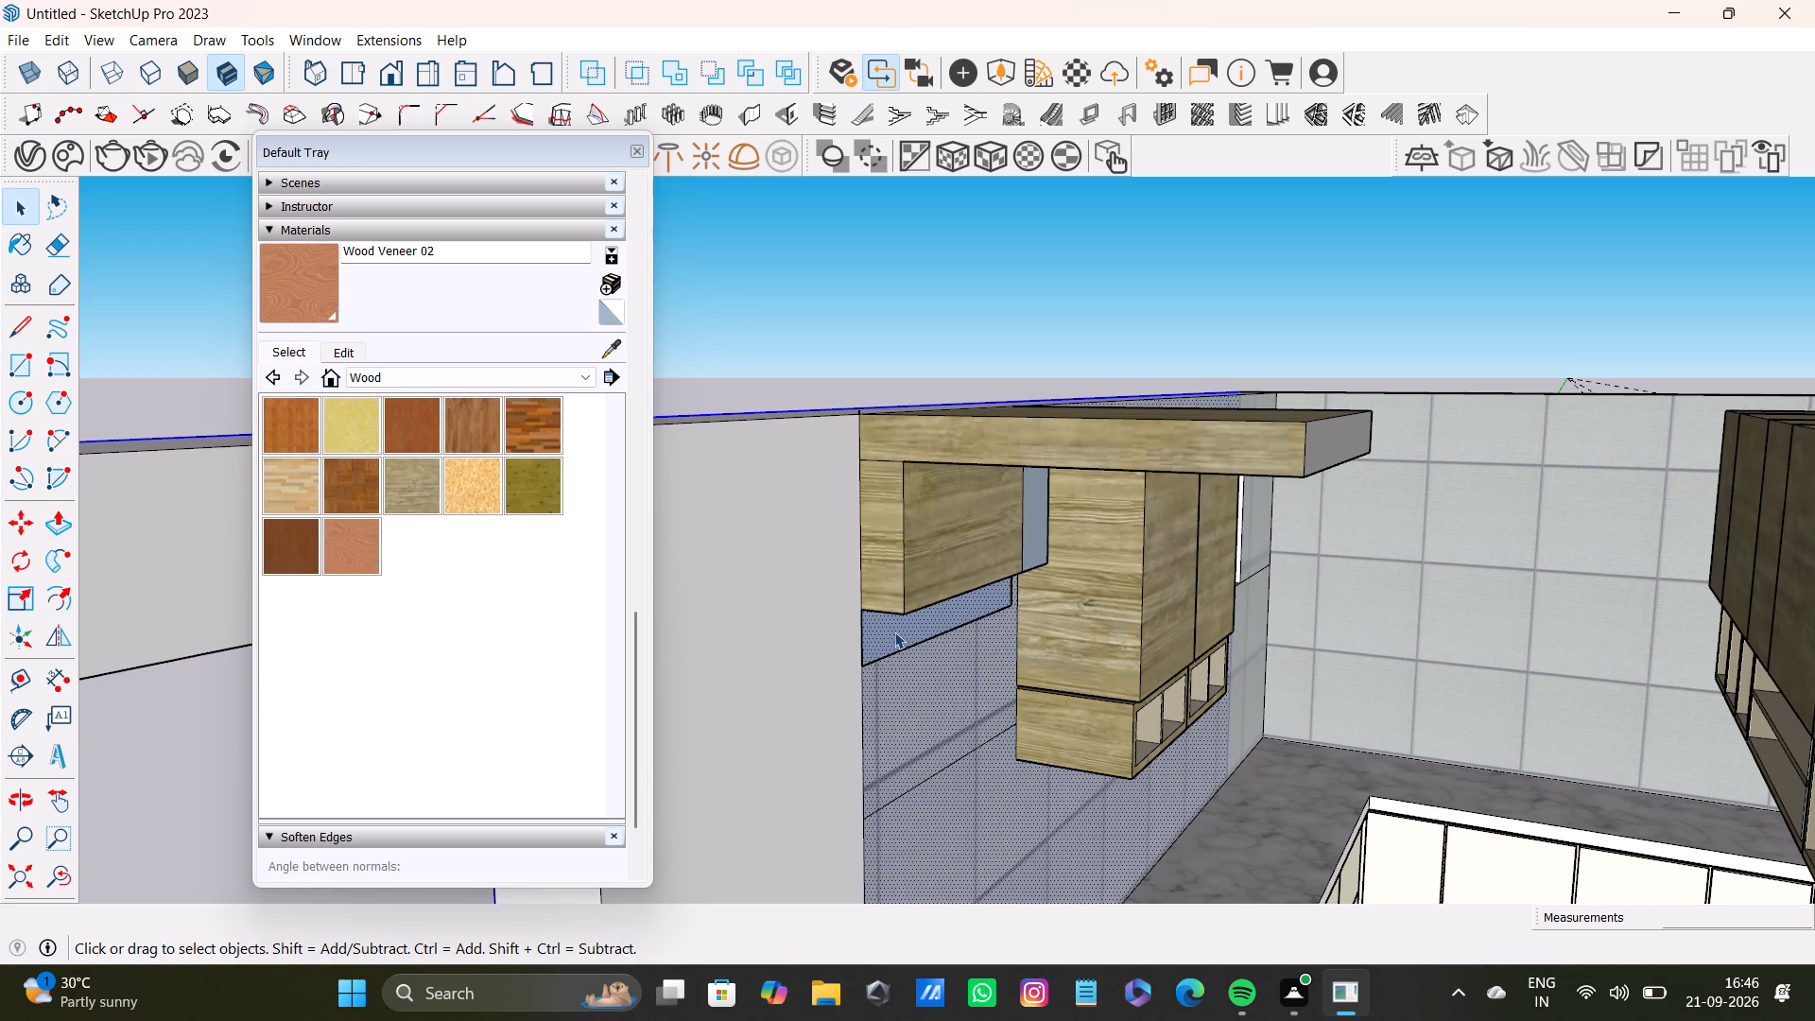
scroll(1012, 541, "up", 4)
middle_click(1015, 531)
middle_click_drag(1021, 530, 700, 430)
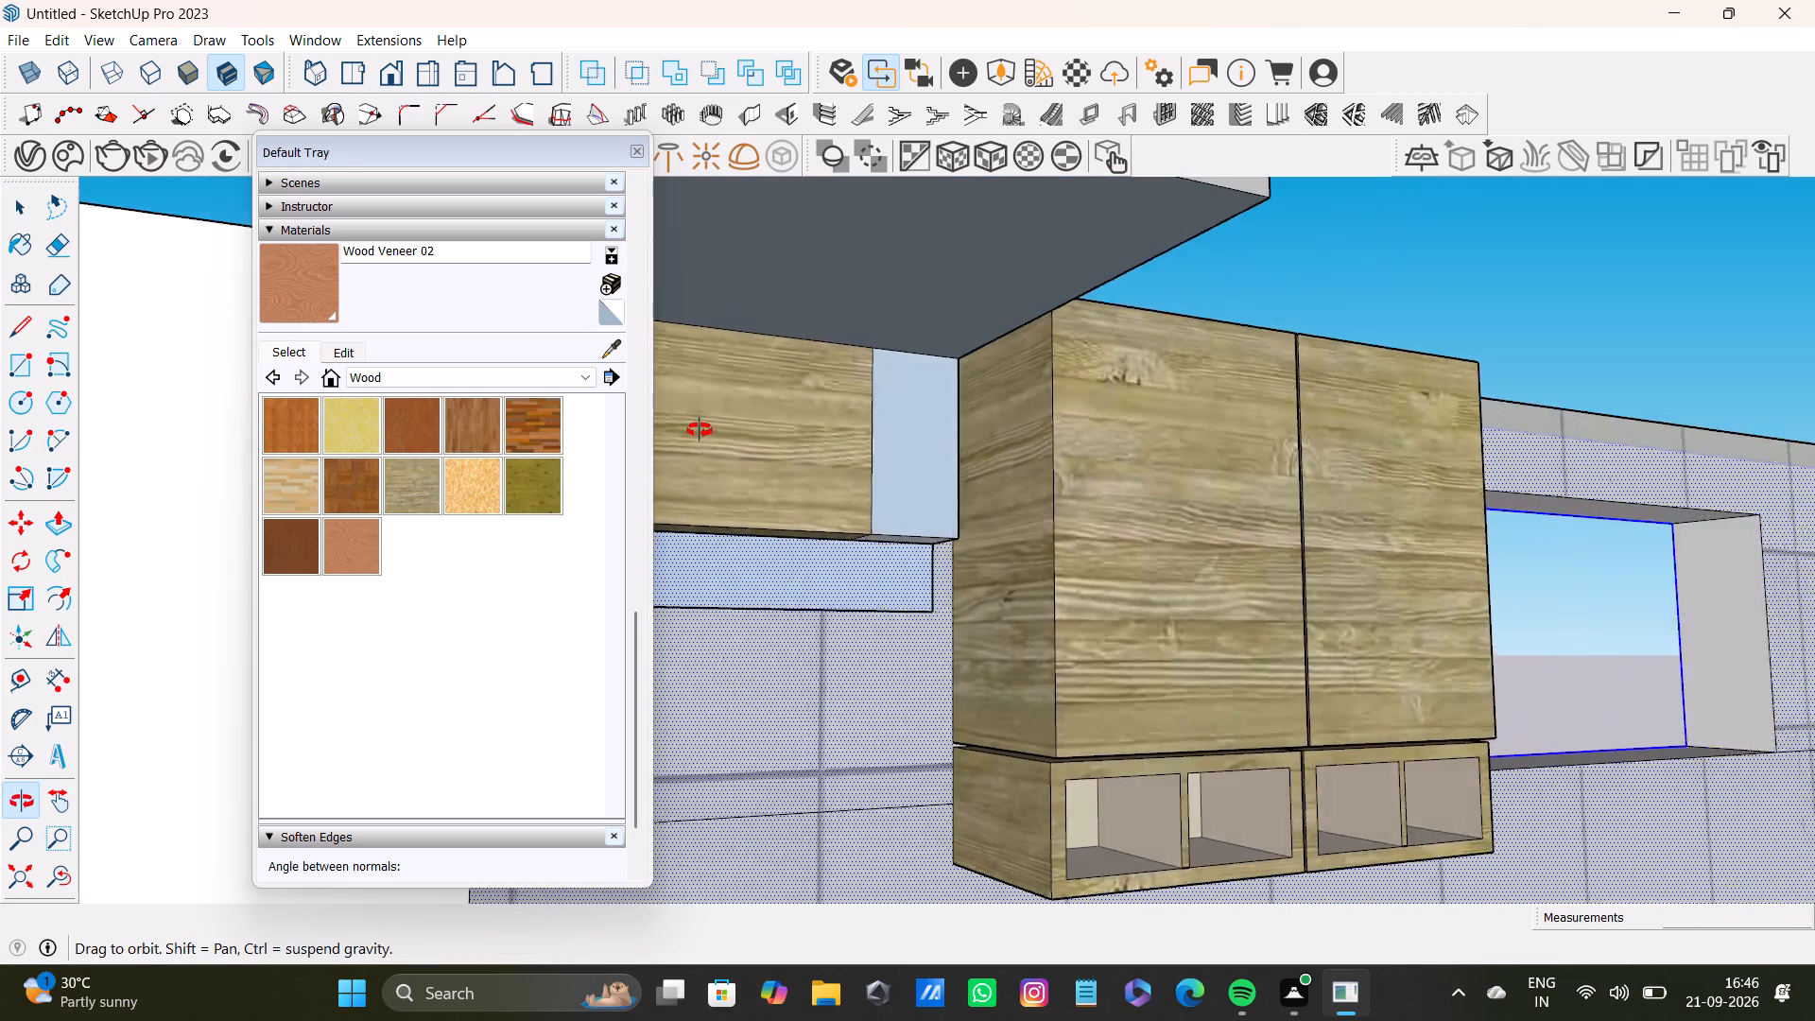
middle_click_drag(700, 430, 696, 452)
scroll(748, 490, "up", 2, "shift")
middle_click_drag(756, 487, 1007, 495, "shift")
left_click(1144, 613, "shift")
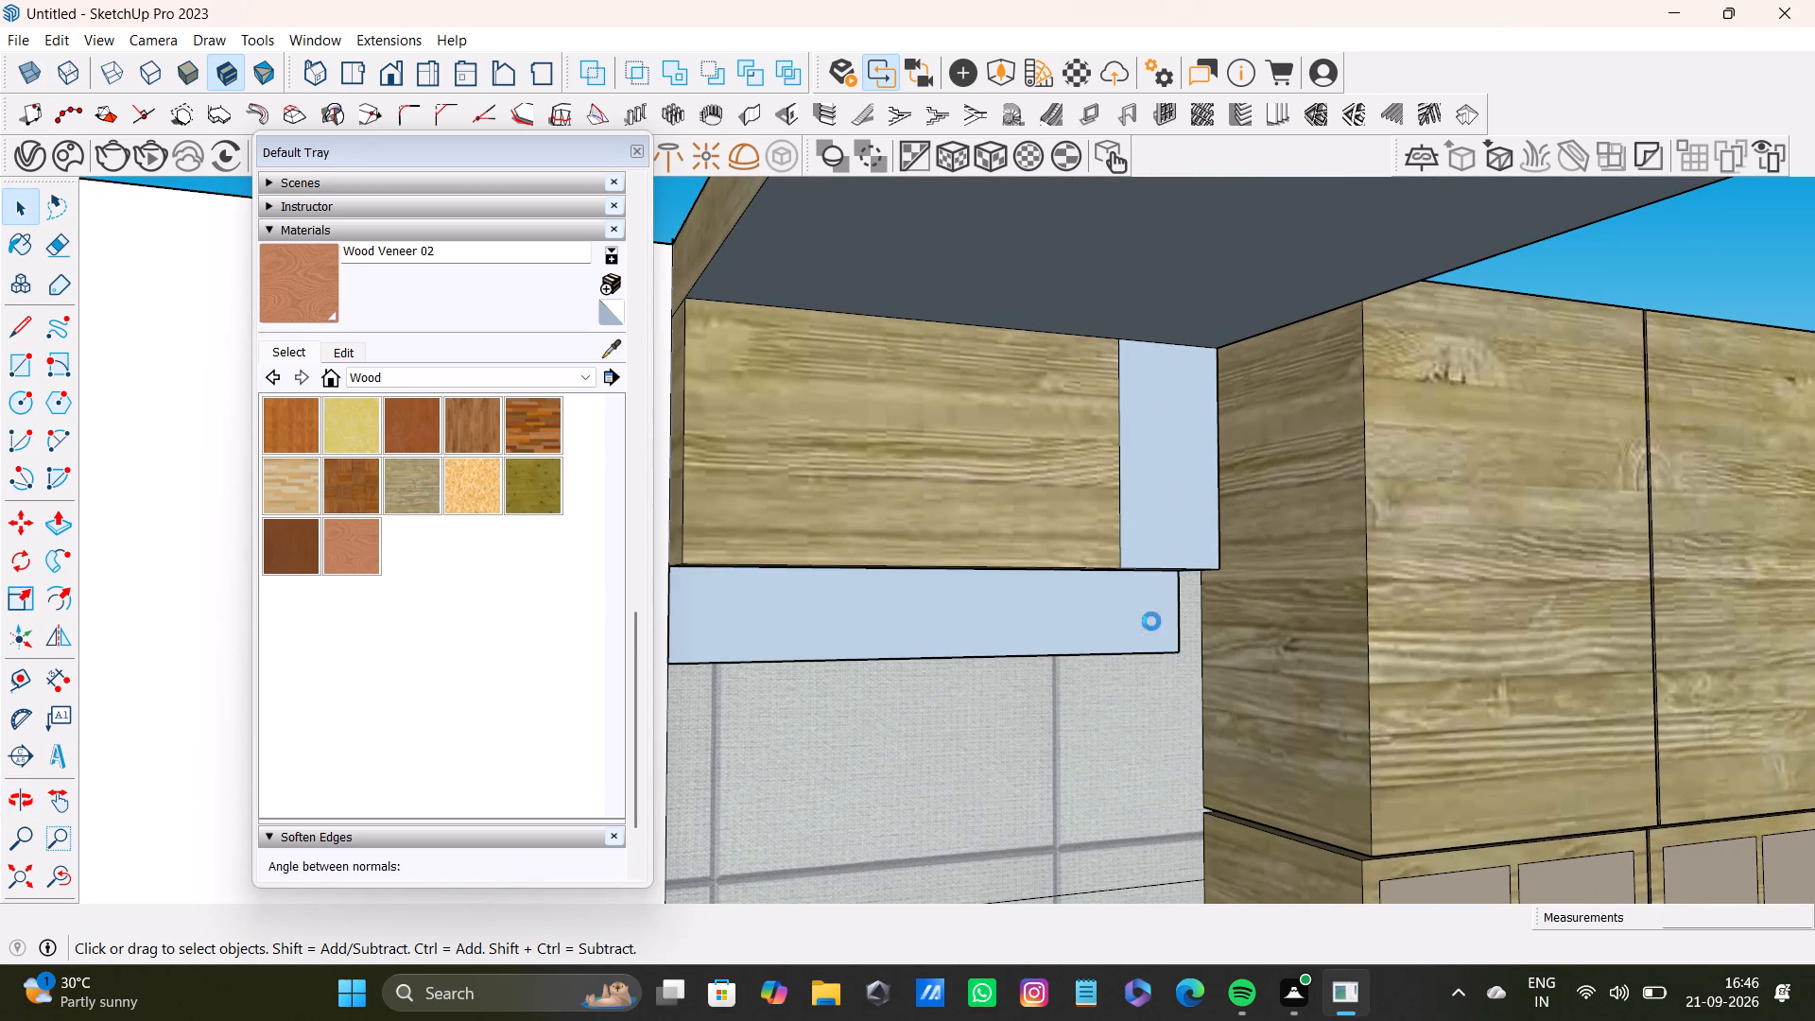
left_click(1055, 629)
scroll(1027, 694, "down", 4)
middle_click_drag(1025, 713, 1448, 857)
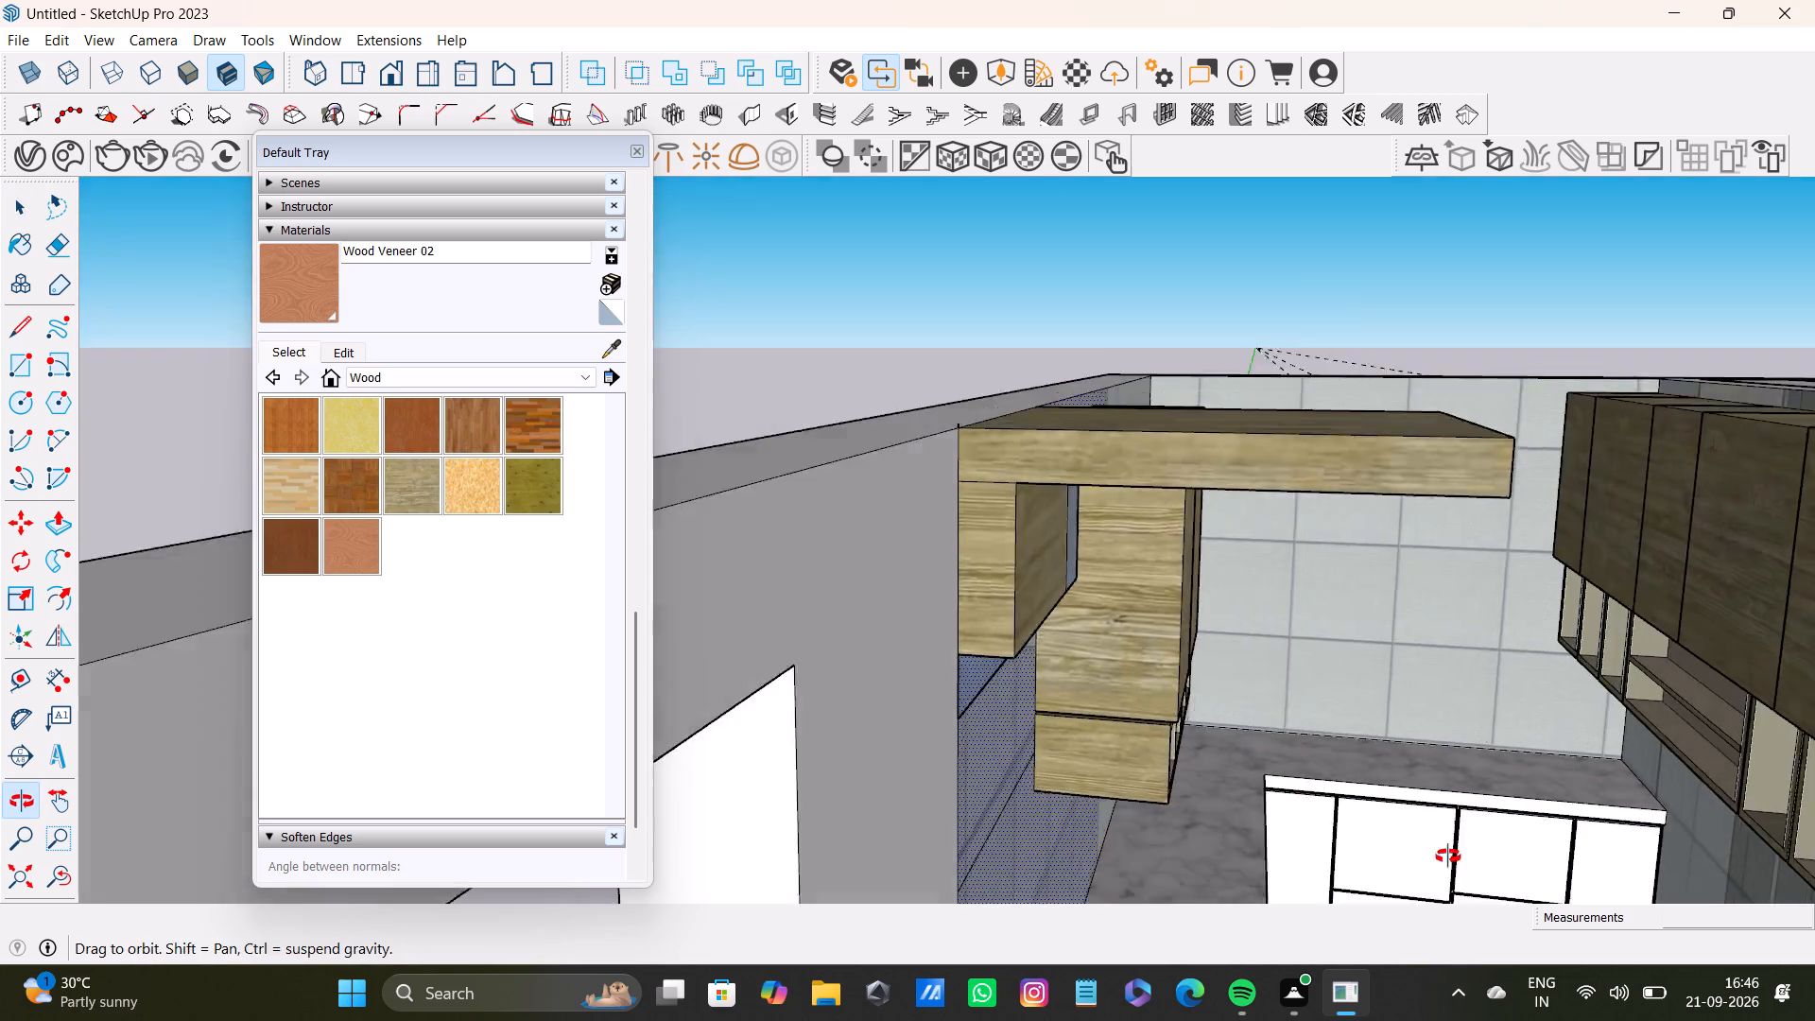
middle_click_drag(1448, 857, 1436, 882)
scroll(1433, 886, "down", 4)
middle_click_drag(1375, 828, 1185, 770, "shift")
key("space")
left_click(872, 435)
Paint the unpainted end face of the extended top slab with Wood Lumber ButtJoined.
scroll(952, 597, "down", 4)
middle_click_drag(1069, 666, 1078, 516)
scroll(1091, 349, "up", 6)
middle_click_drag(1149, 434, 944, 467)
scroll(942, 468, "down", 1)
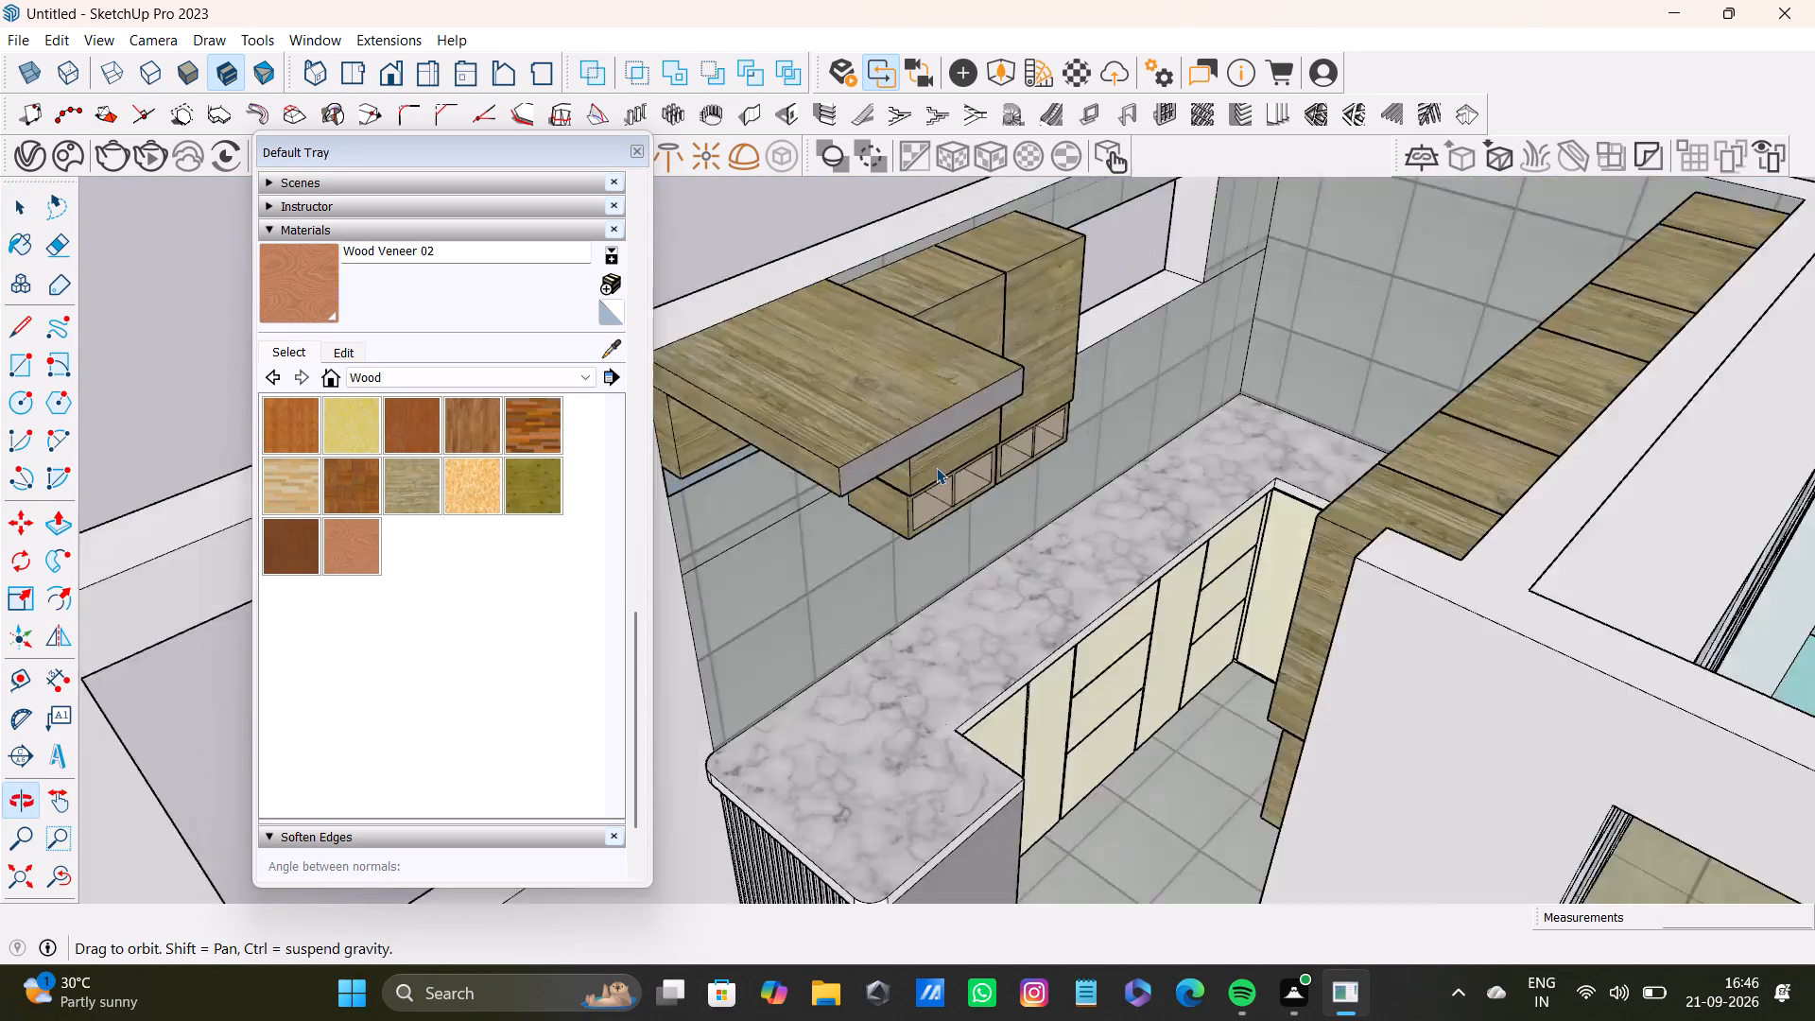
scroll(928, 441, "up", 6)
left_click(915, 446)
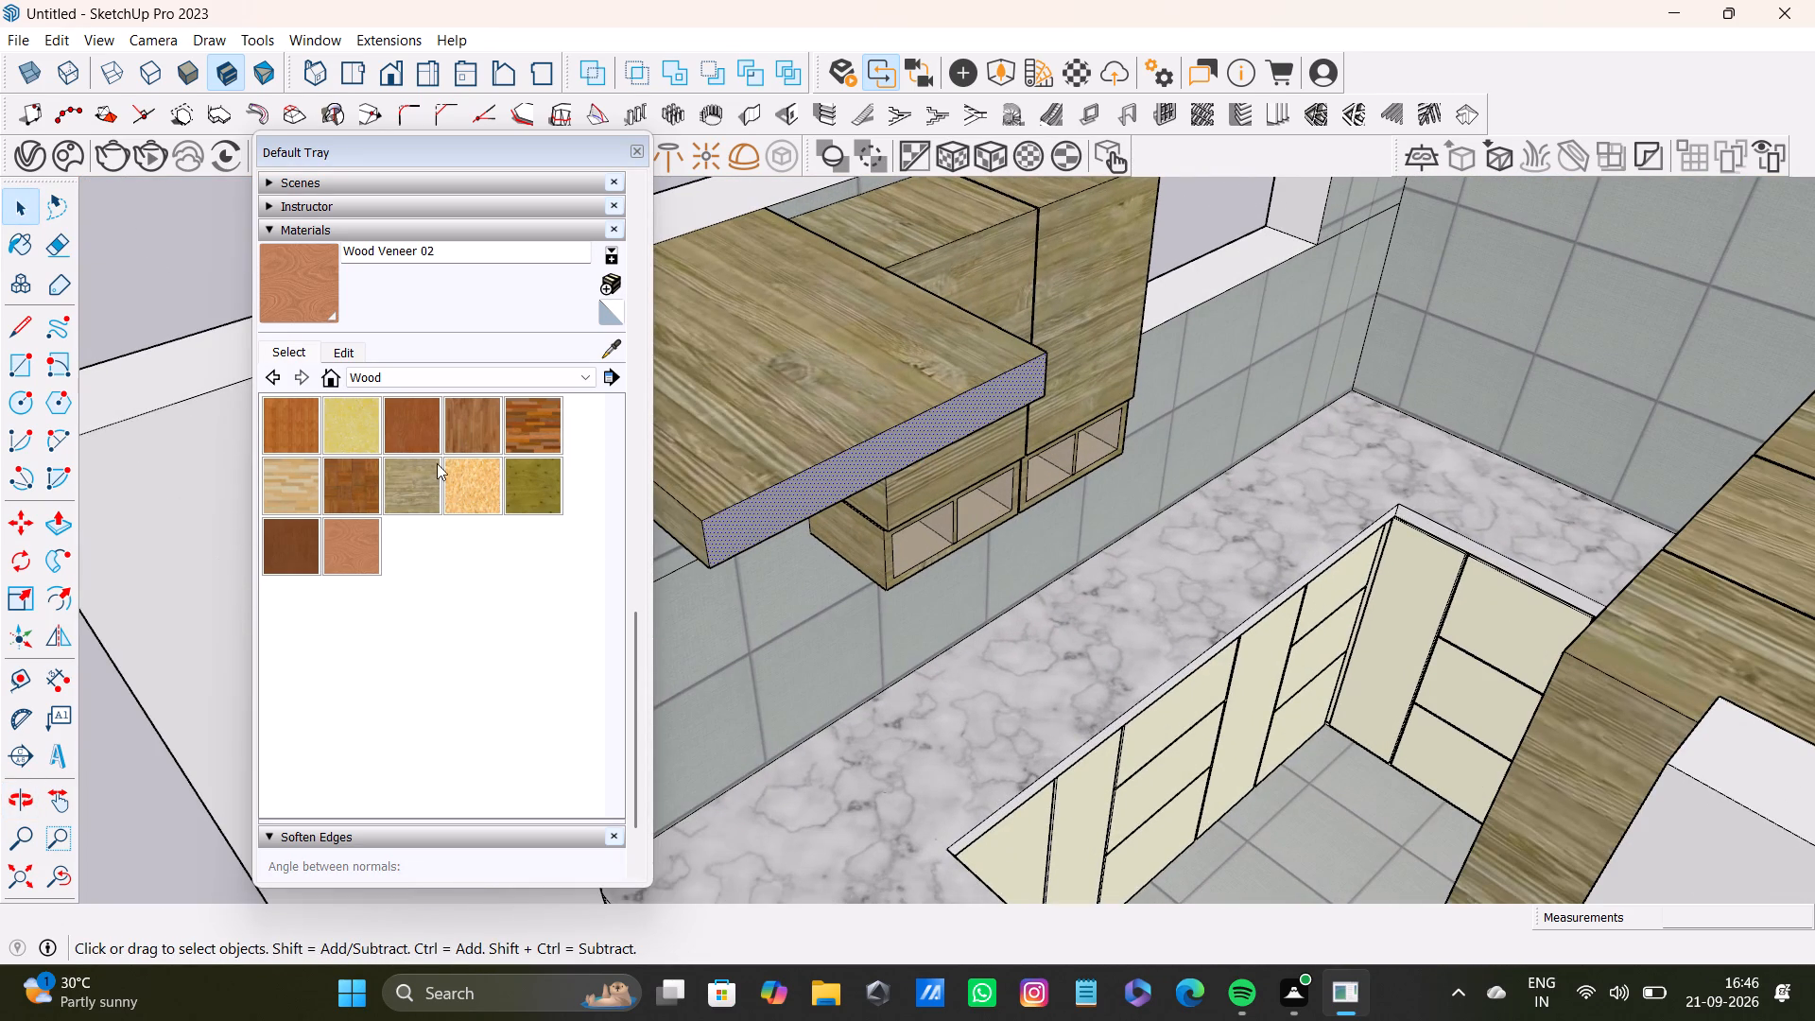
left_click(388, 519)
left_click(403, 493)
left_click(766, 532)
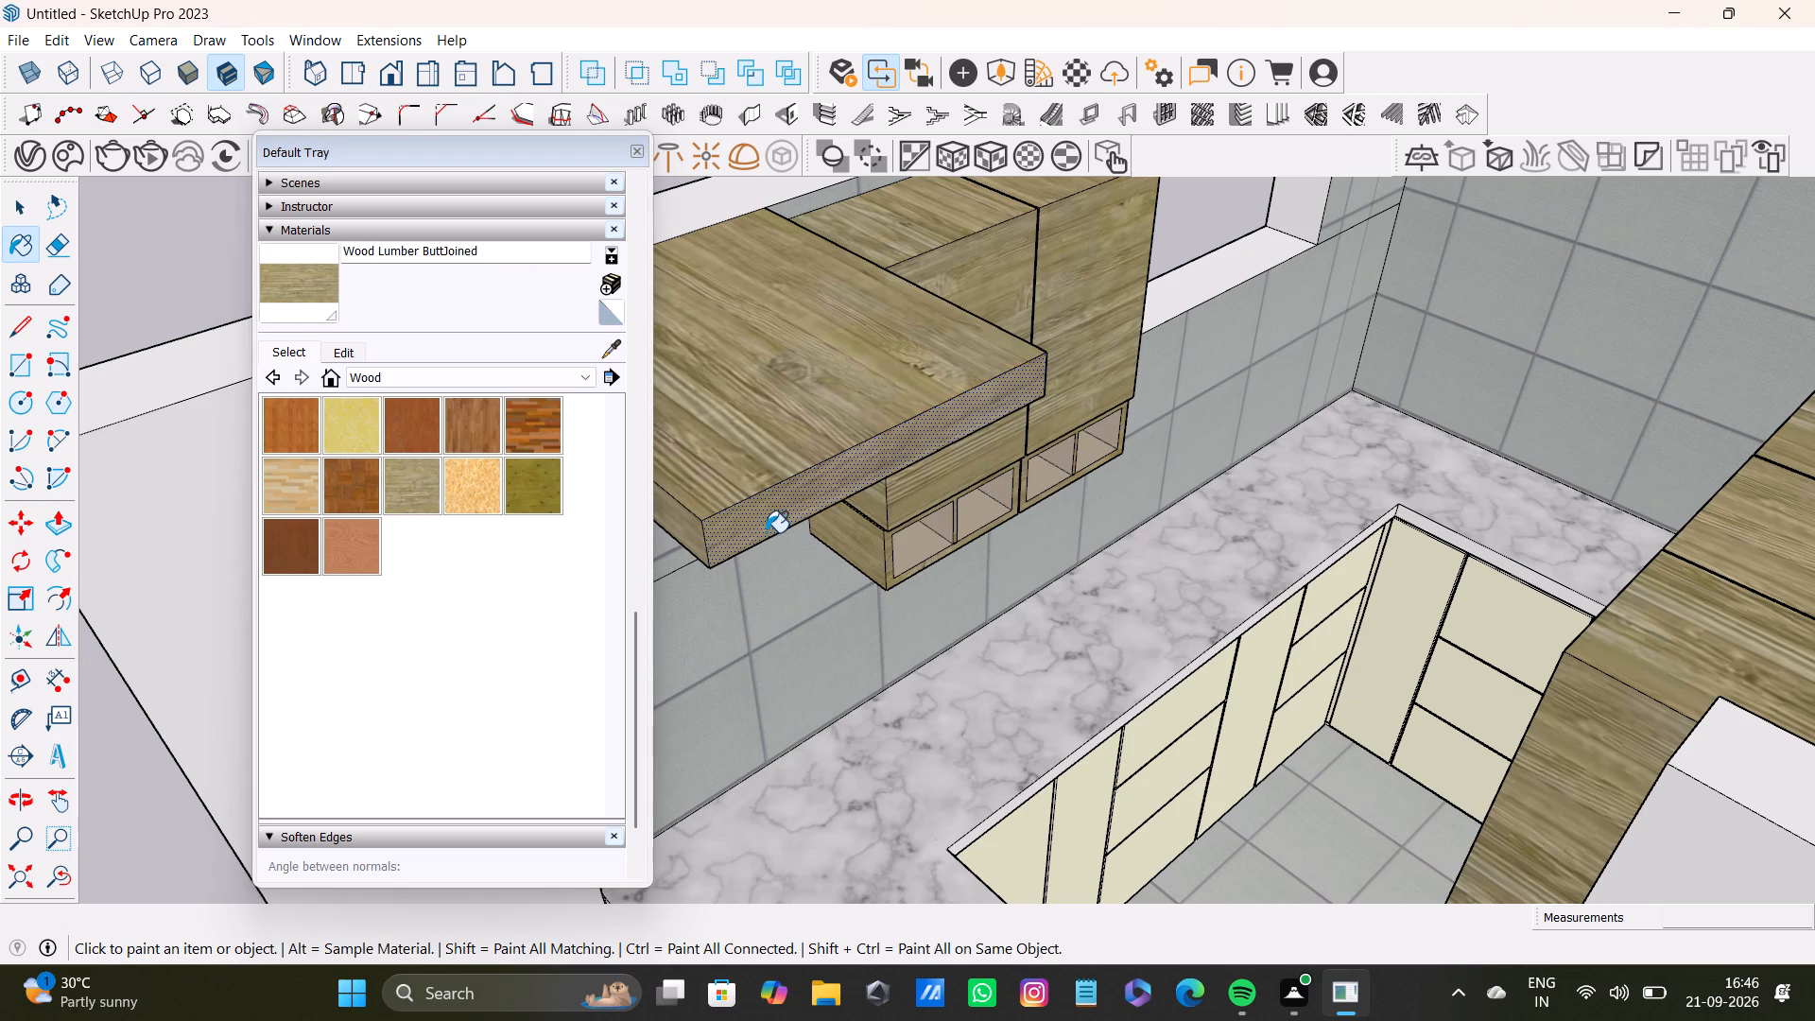
Move the Default Tray clear of the kitchen model and narrow it.
scroll(548, 585, "down", 7)
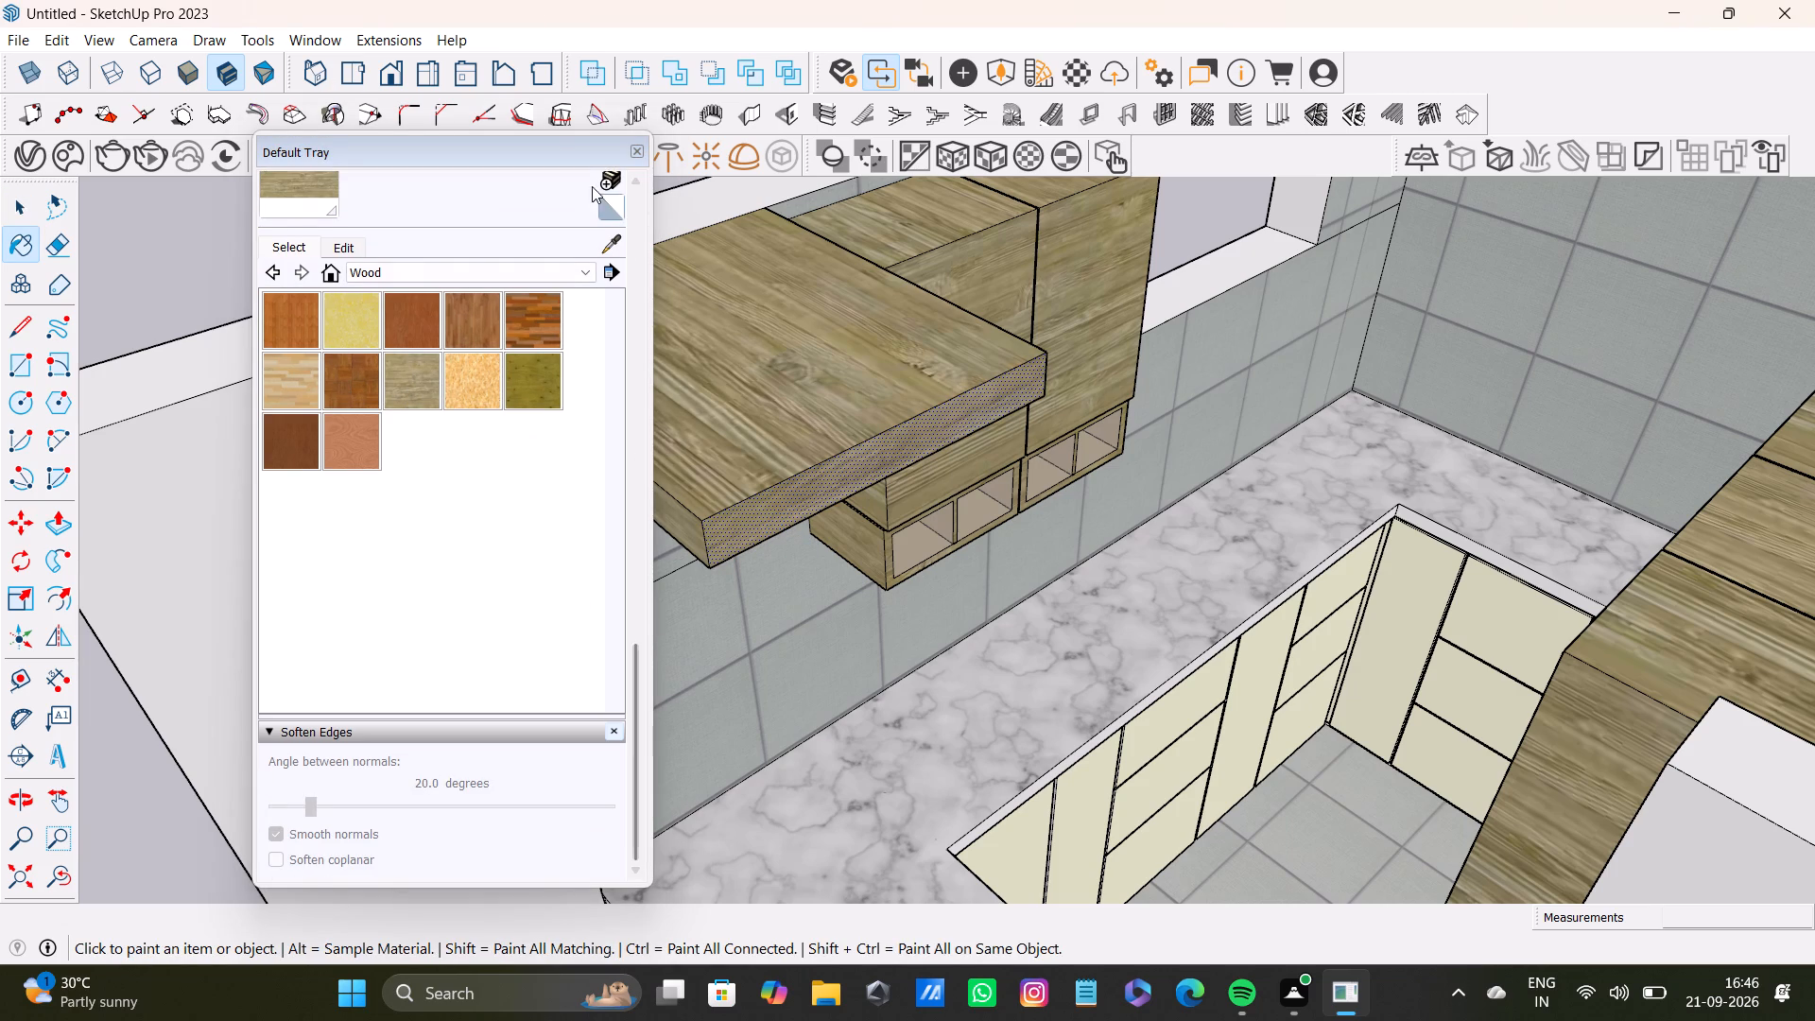
left_click_drag(558, 142, 1758, 349)
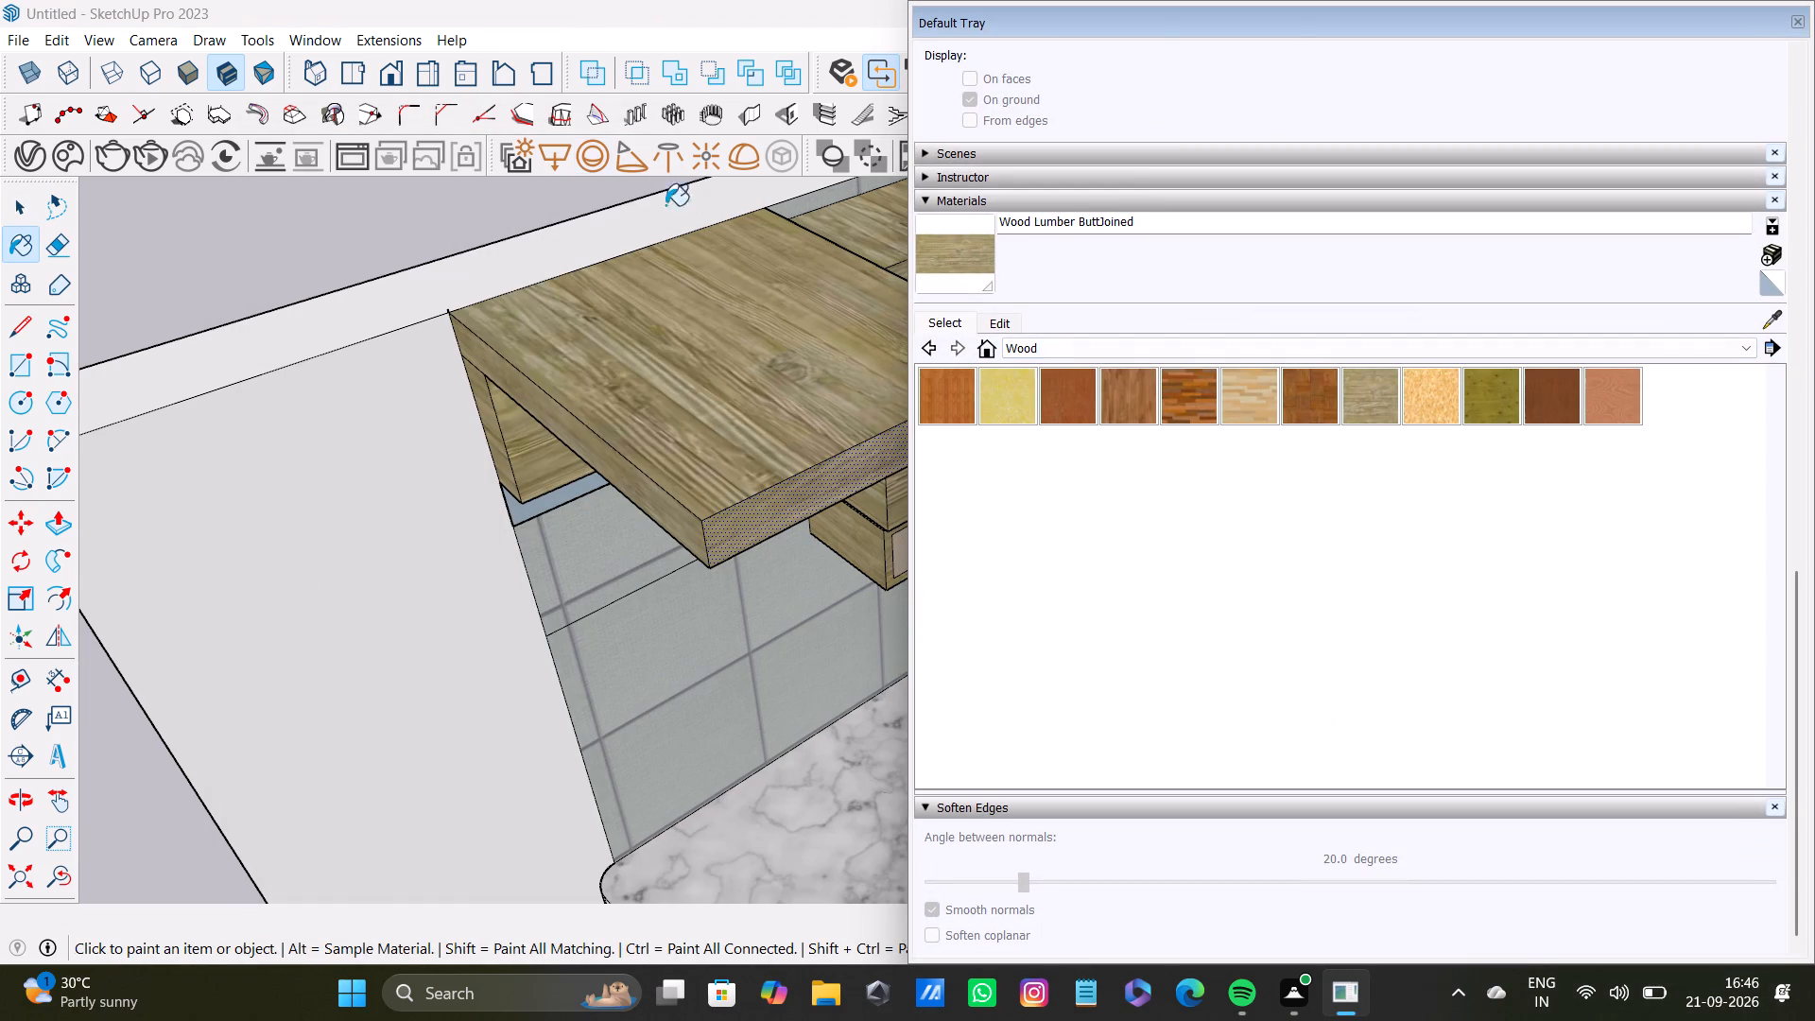
left_click_drag(914, 397, 1599, 425)
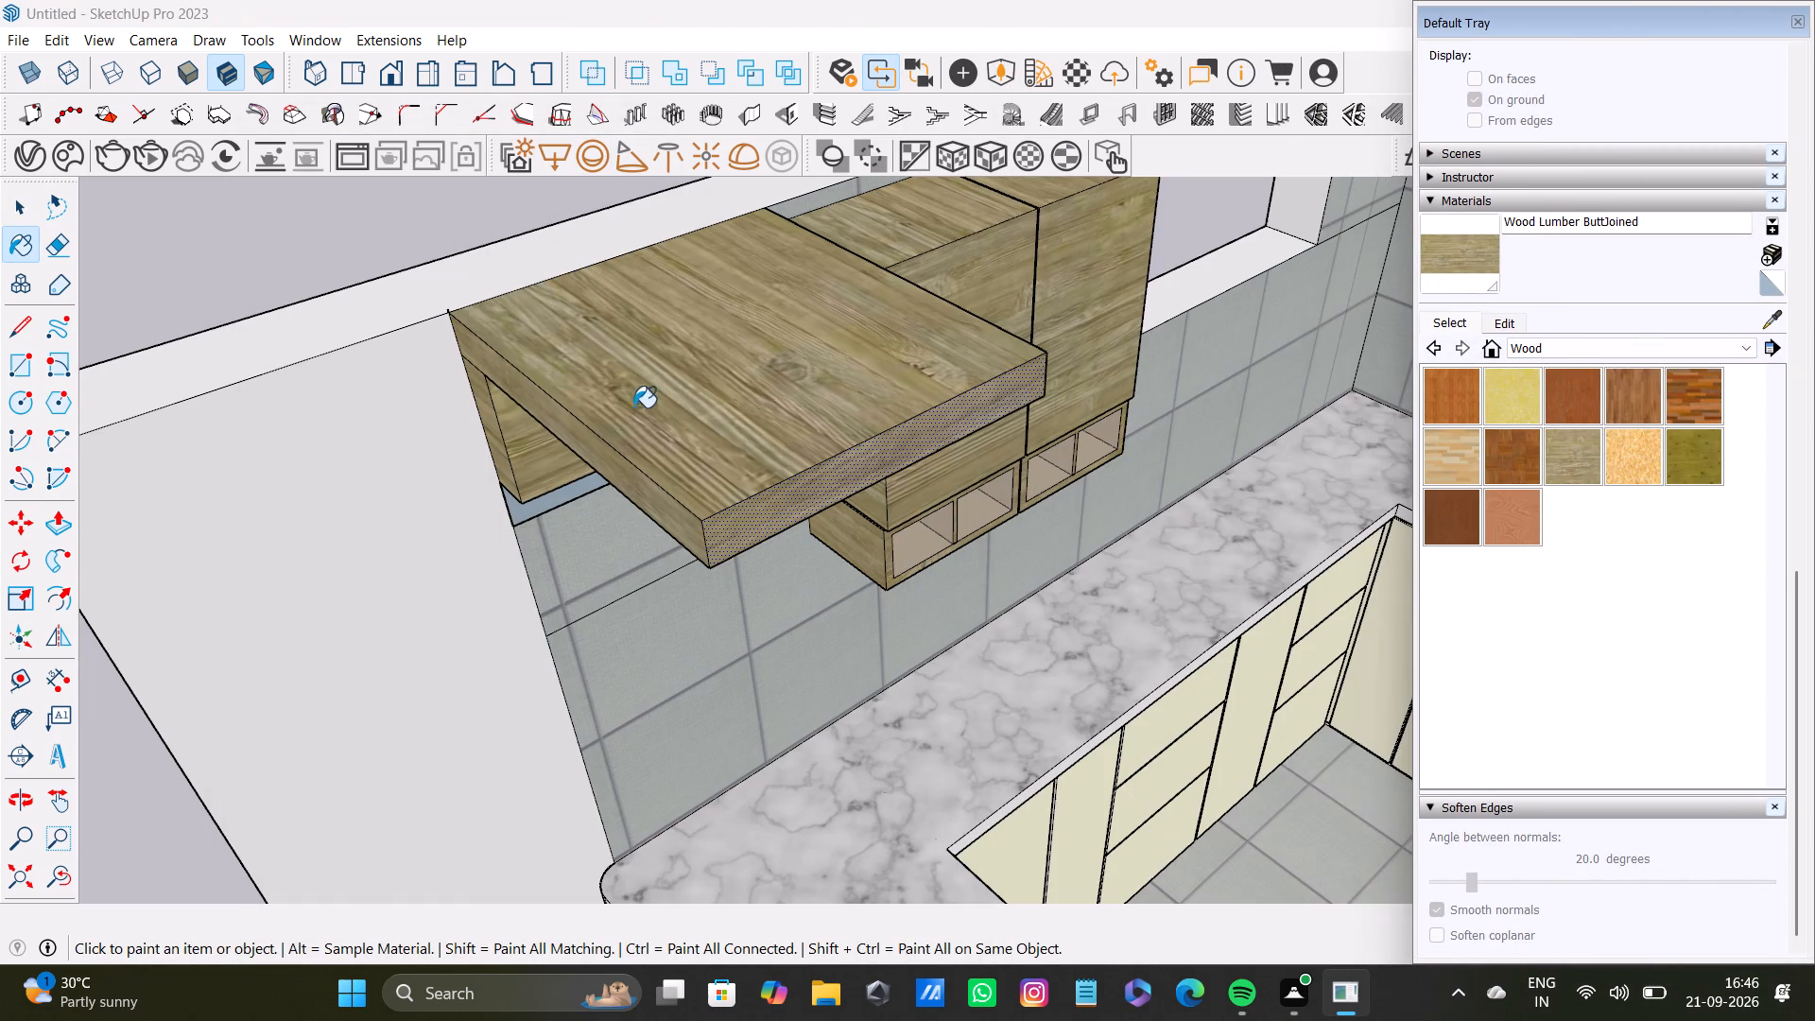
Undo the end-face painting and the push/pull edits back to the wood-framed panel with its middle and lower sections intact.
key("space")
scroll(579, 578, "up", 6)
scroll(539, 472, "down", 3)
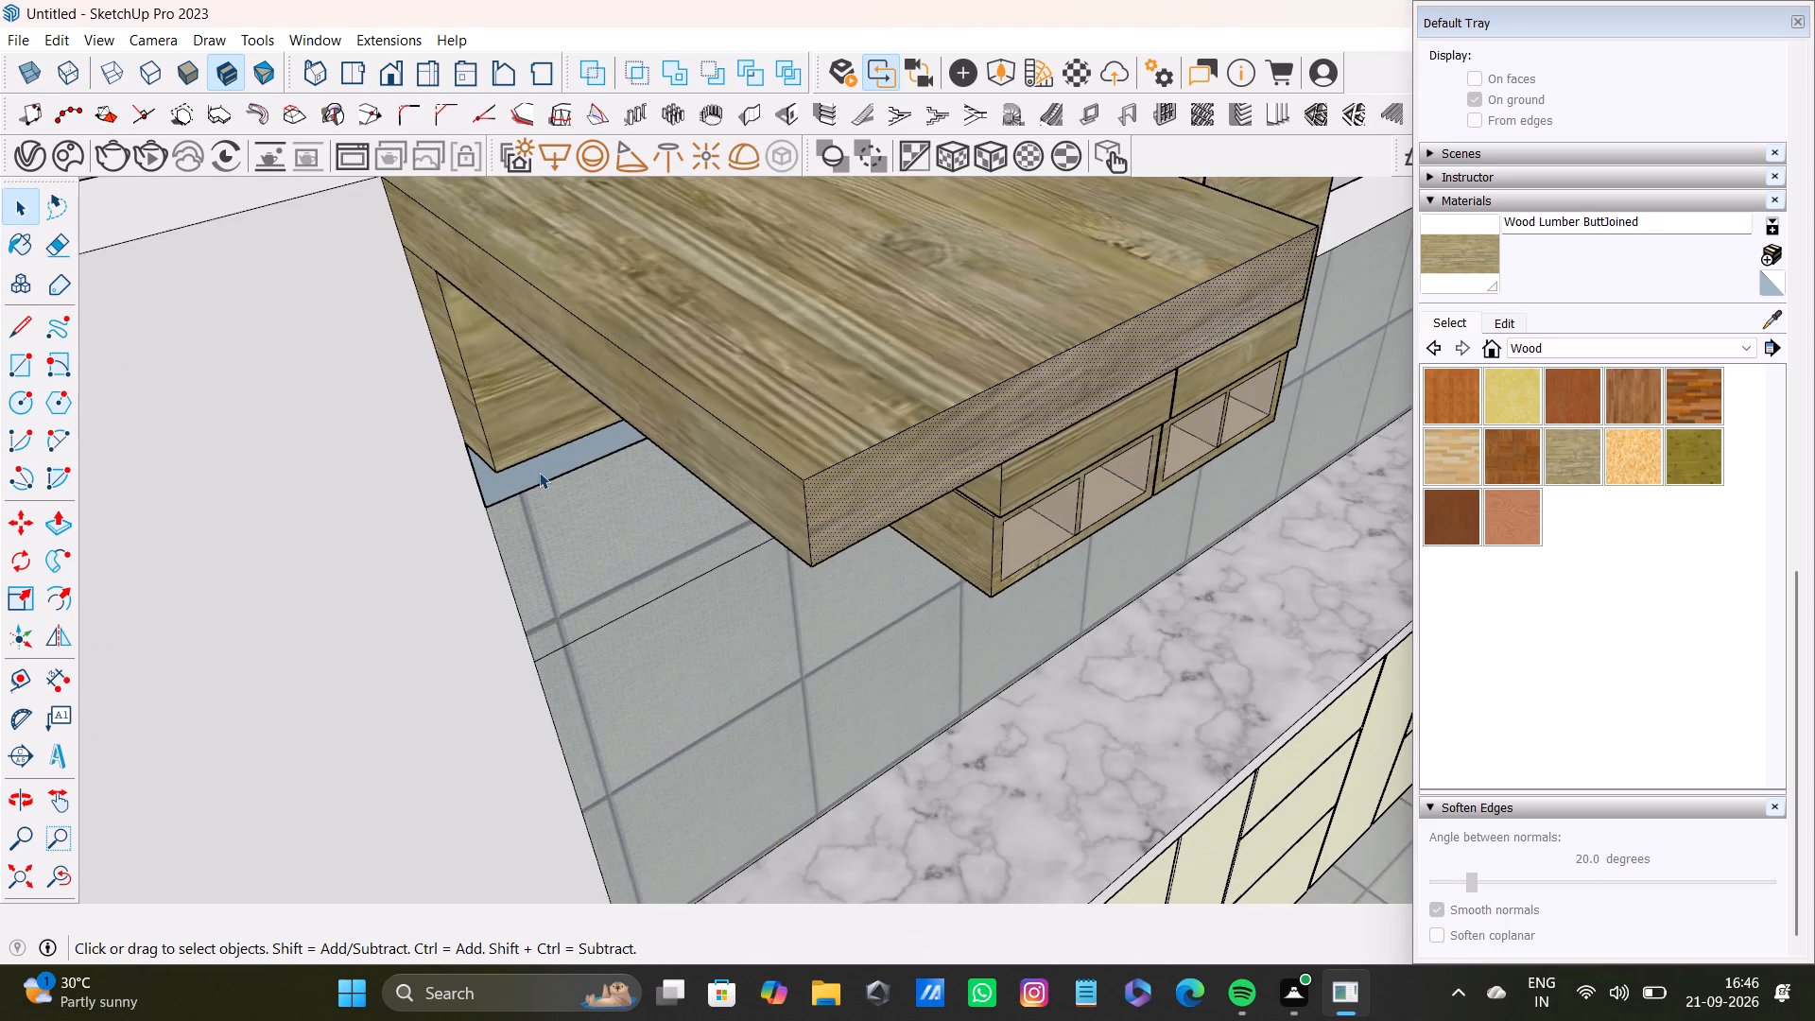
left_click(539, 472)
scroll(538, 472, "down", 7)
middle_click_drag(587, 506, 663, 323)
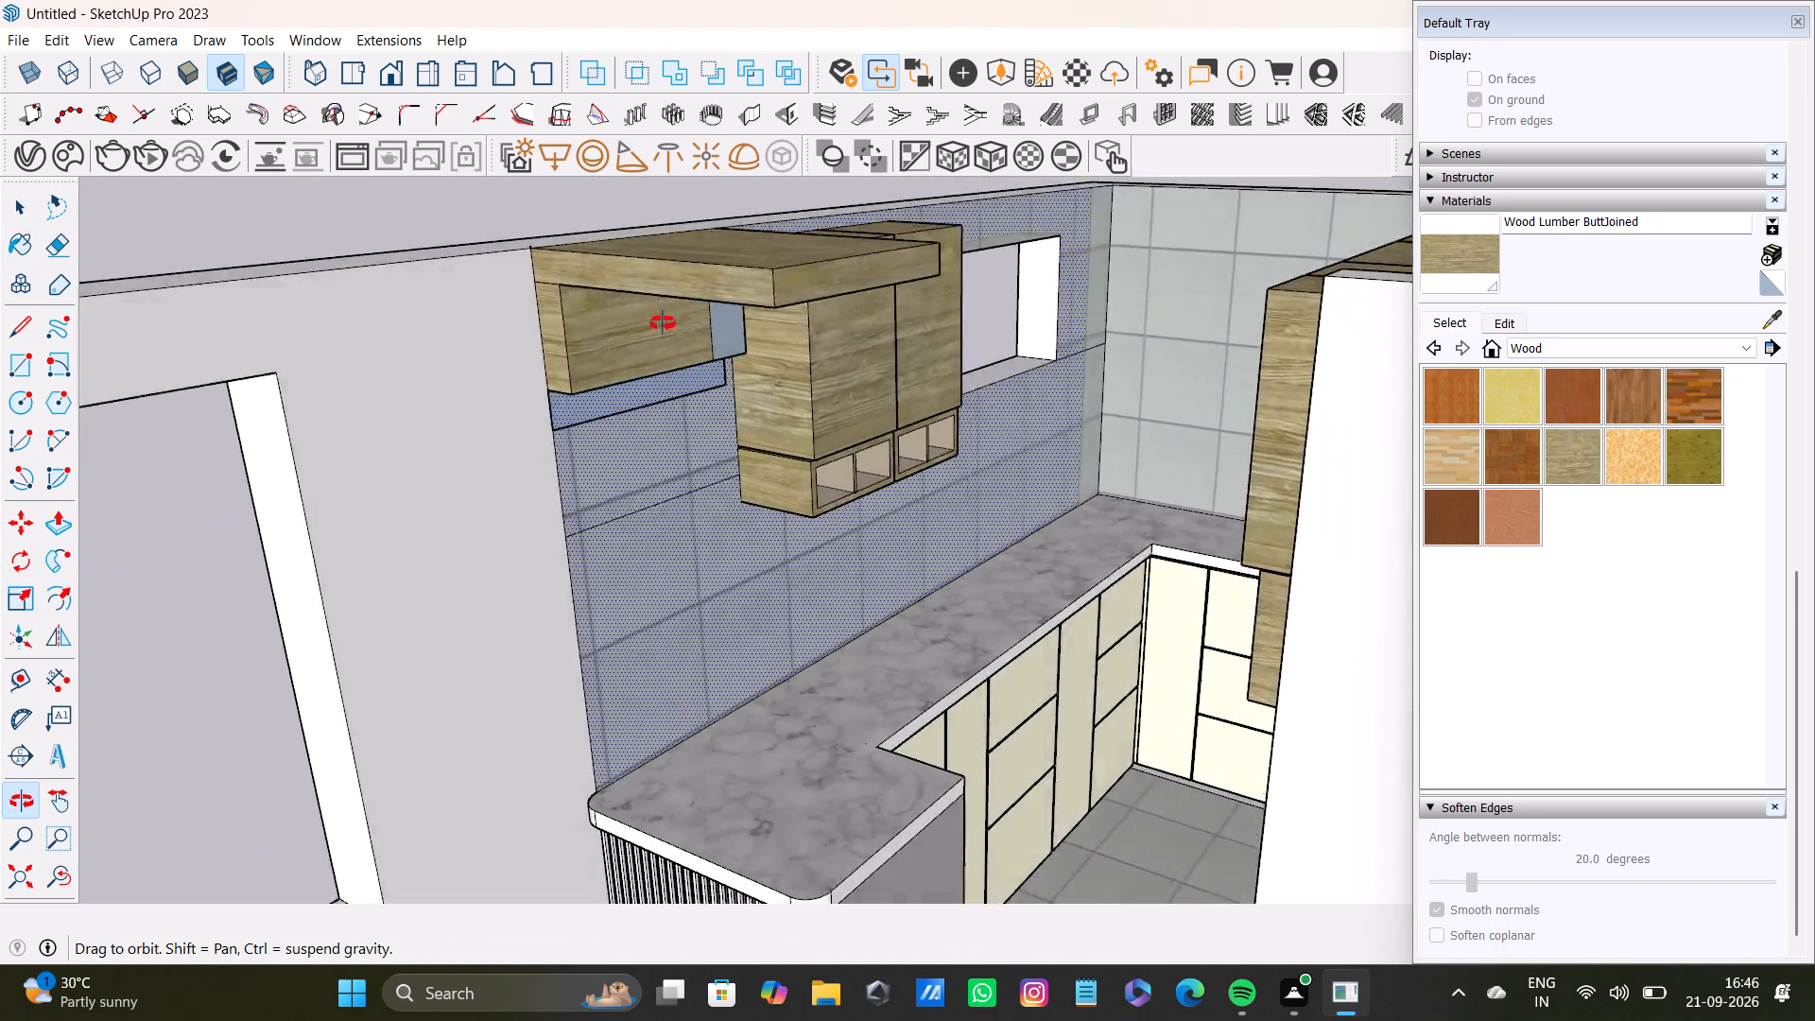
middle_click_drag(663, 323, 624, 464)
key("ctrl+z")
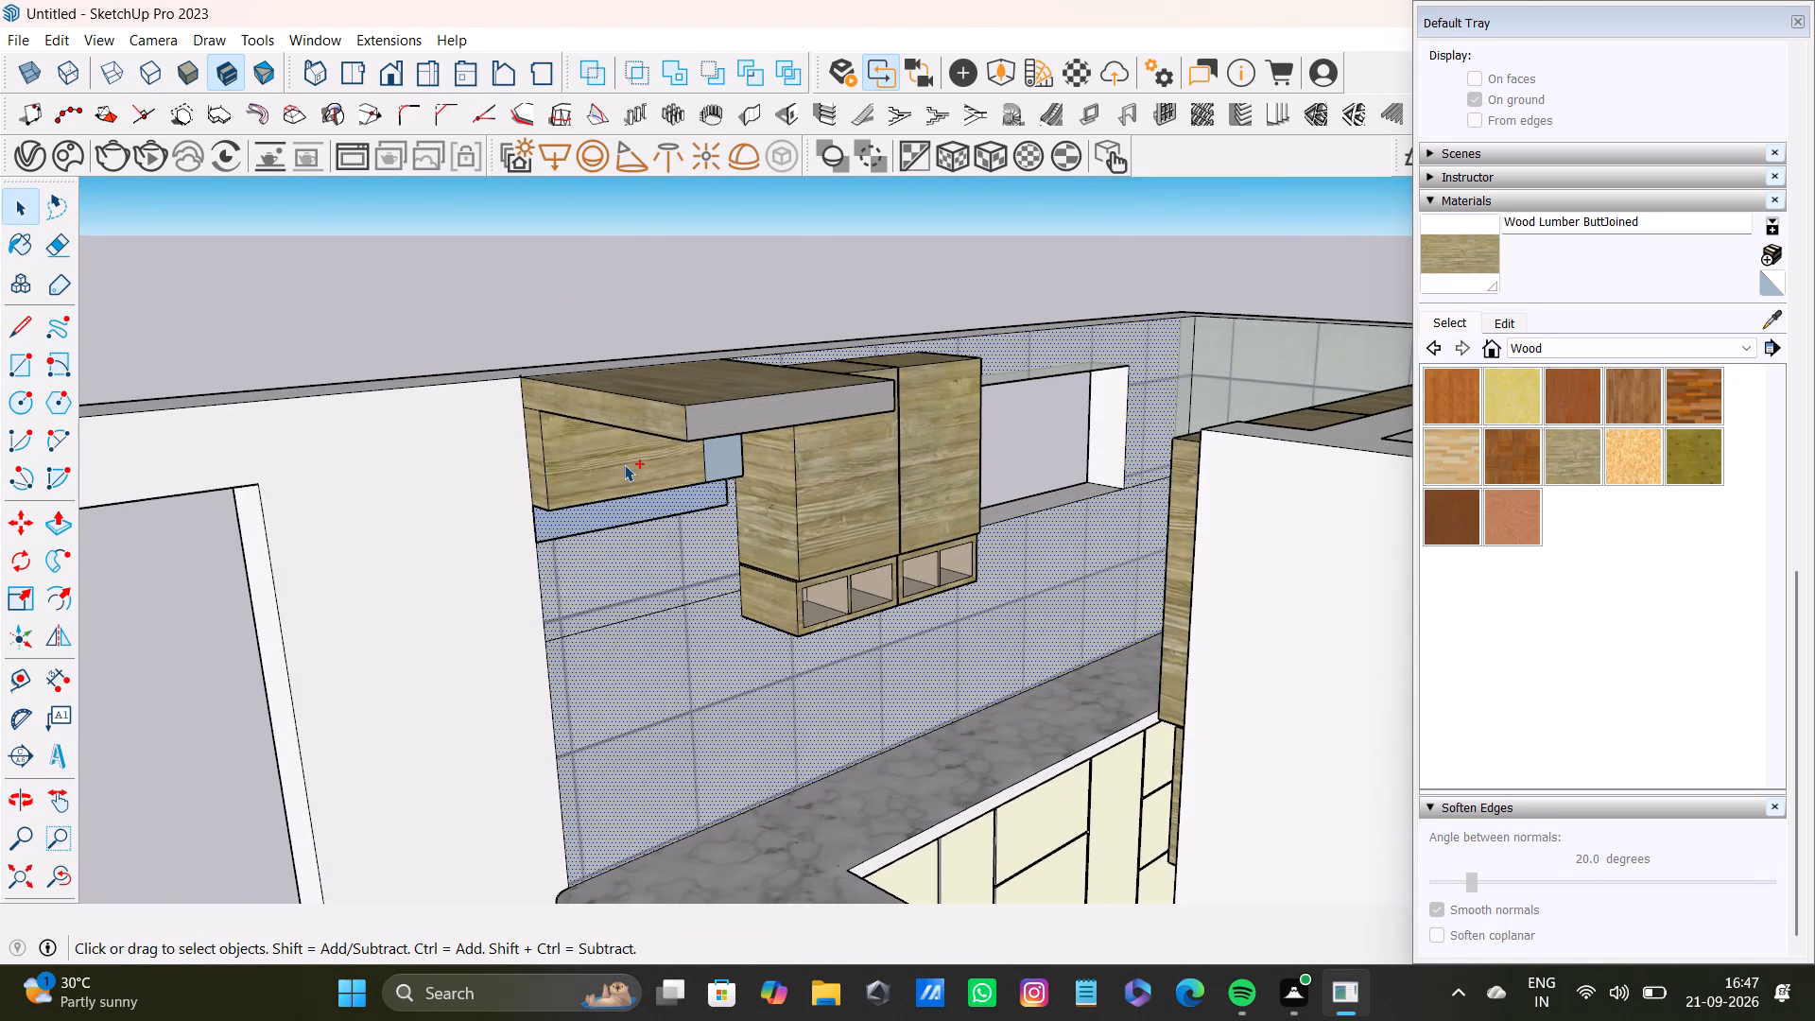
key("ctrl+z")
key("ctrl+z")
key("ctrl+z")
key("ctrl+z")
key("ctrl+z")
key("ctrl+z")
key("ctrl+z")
Push the lower section of the projecting panel's end back 2' 9 5/16" to the tiled wall.
scroll(617, 480, "down", 3)
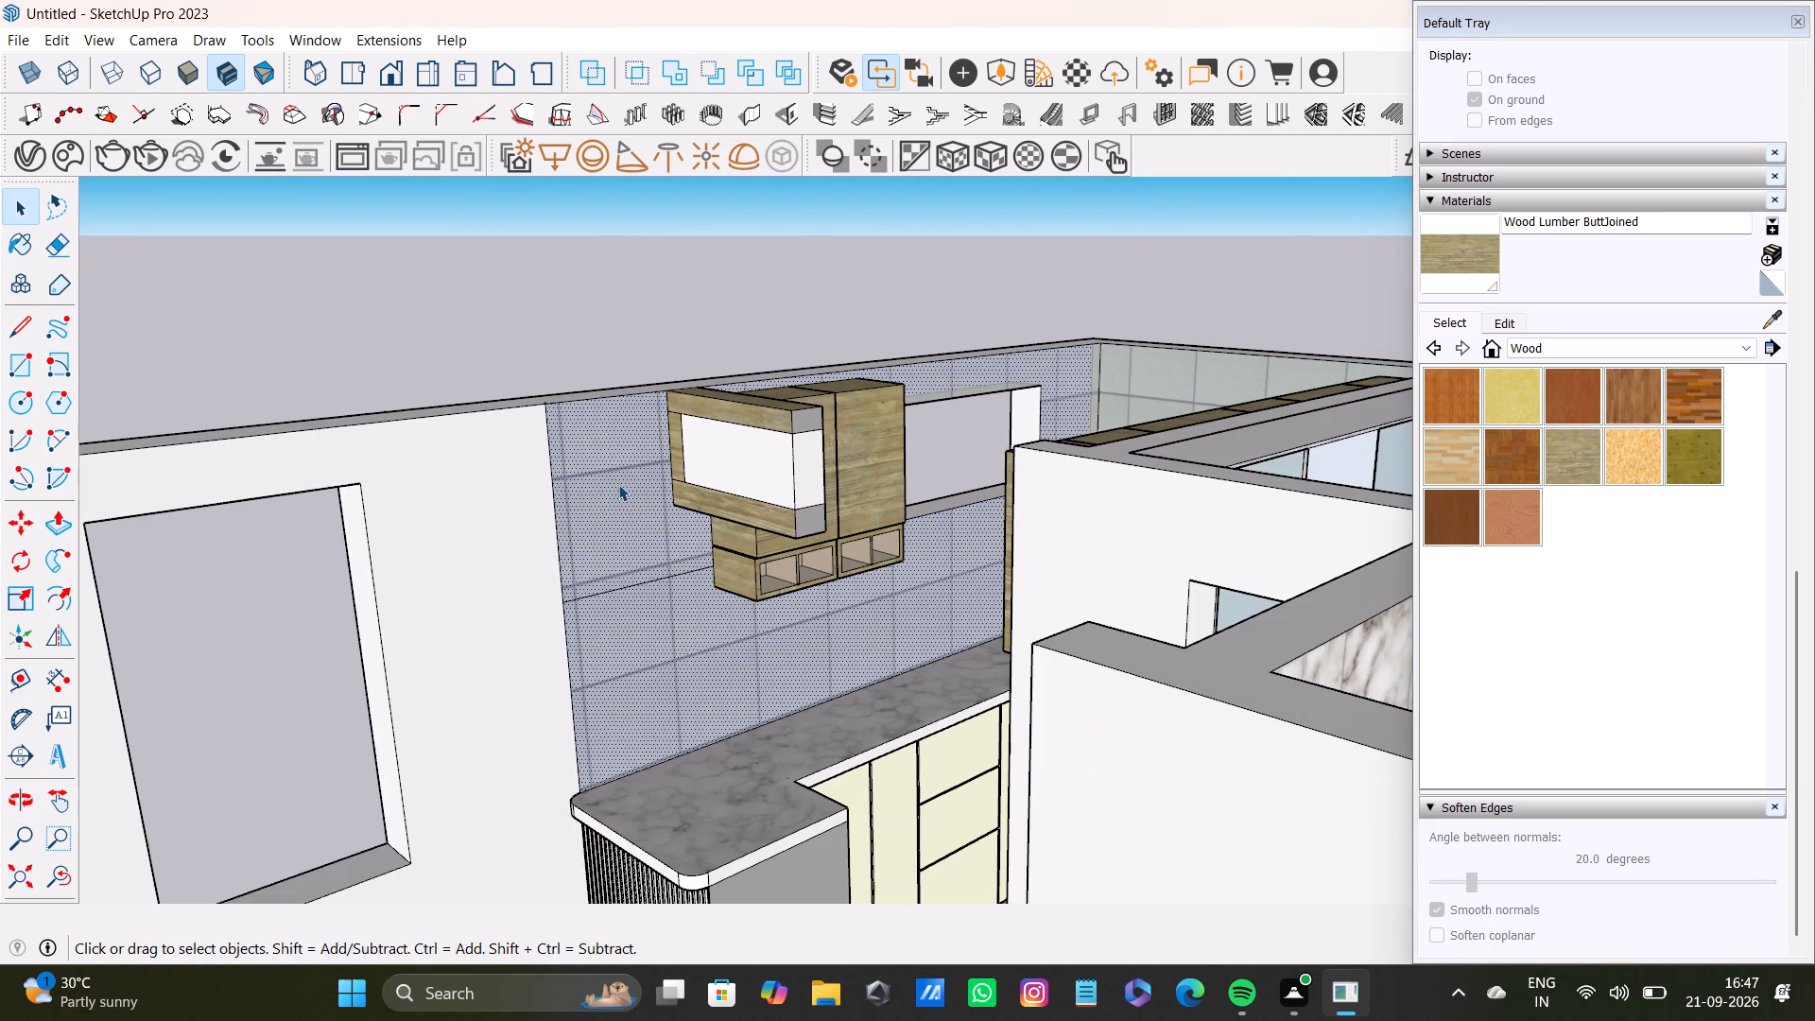
left_click(687, 354)
scroll(703, 505, "up", 3)
middle_click_drag(703, 505, 717, 498, "shift")
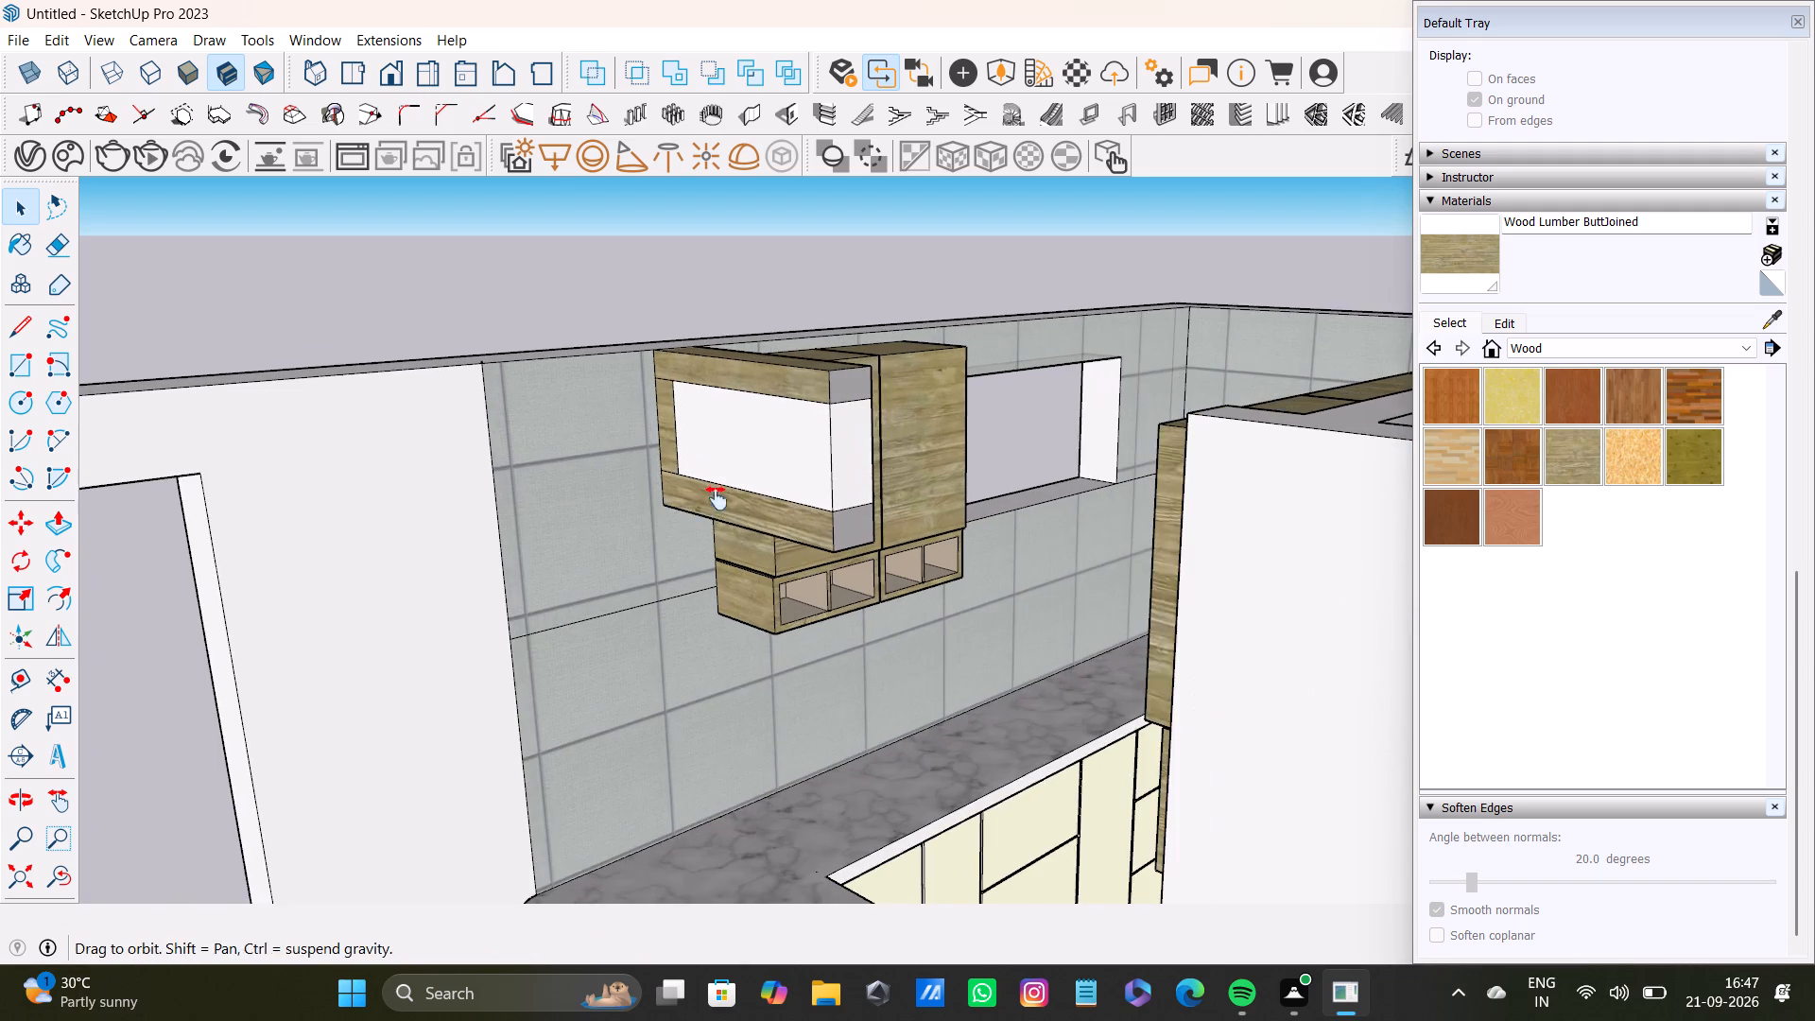
middle_click_drag(717, 498, 807, 477, "shift")
scroll(997, 492, "up", 7)
left_click(935, 496)
key("p")
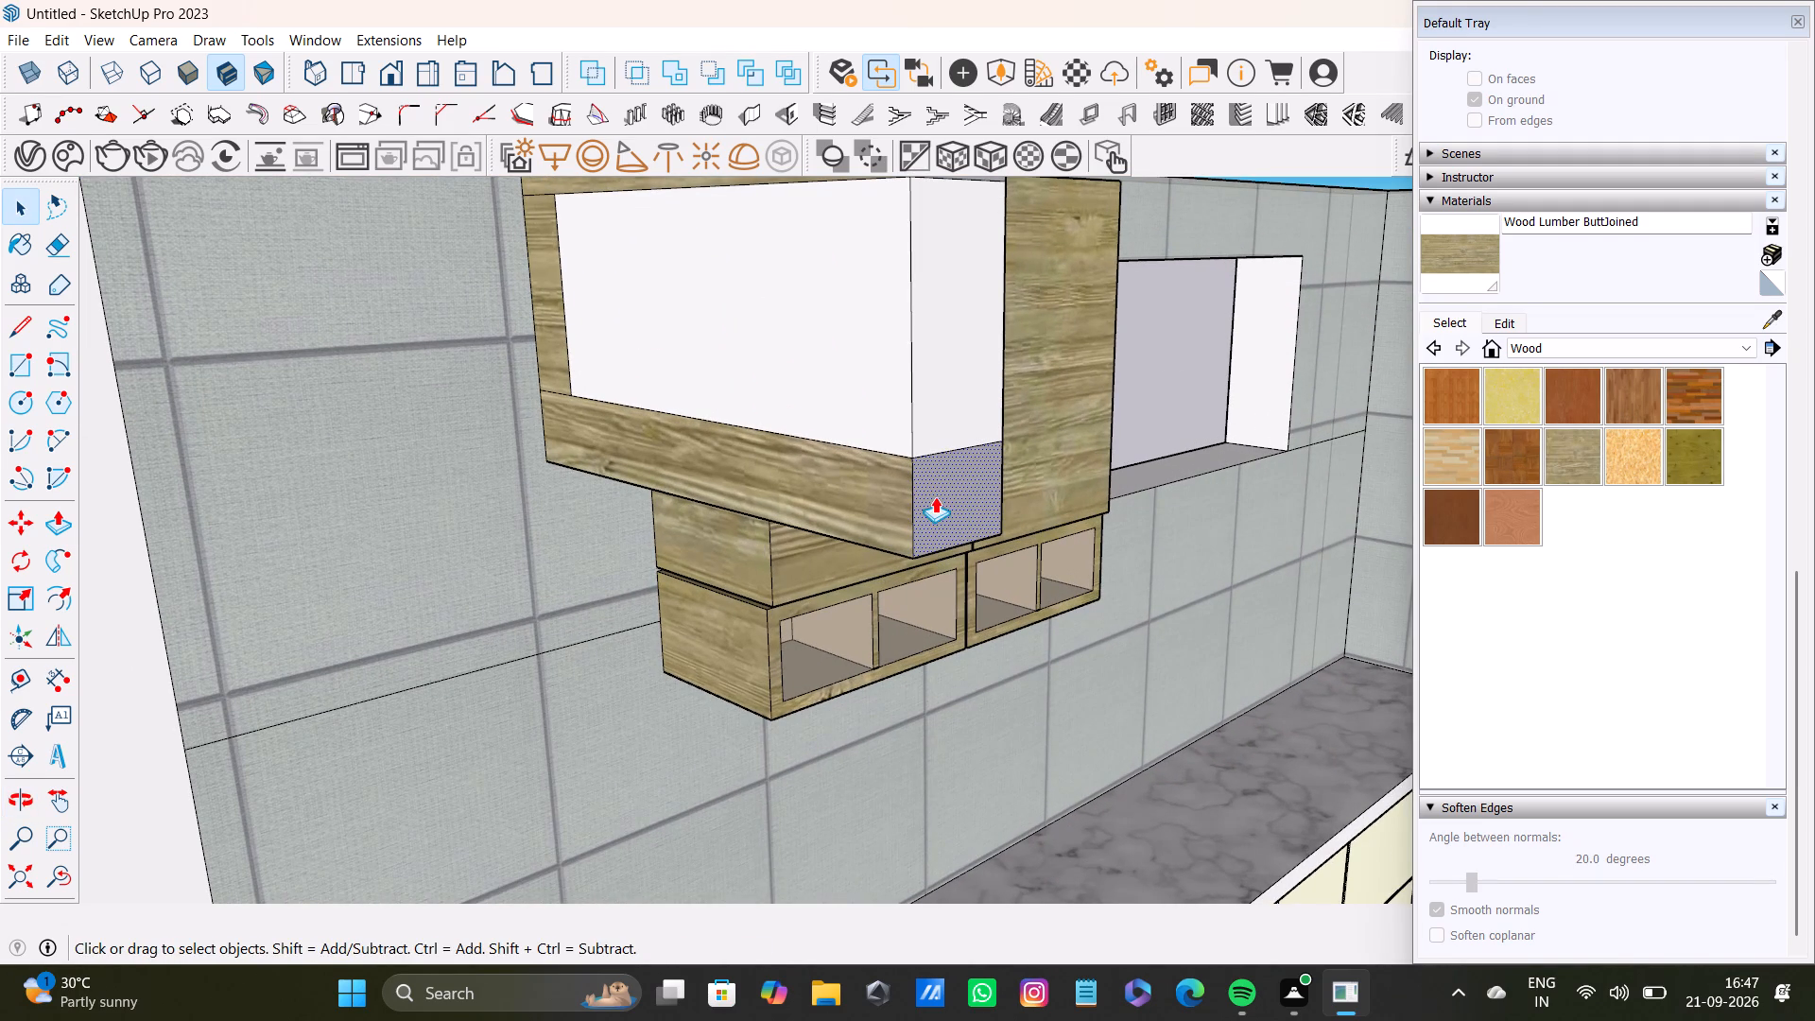
left_click_drag(935, 496, 551, 408)
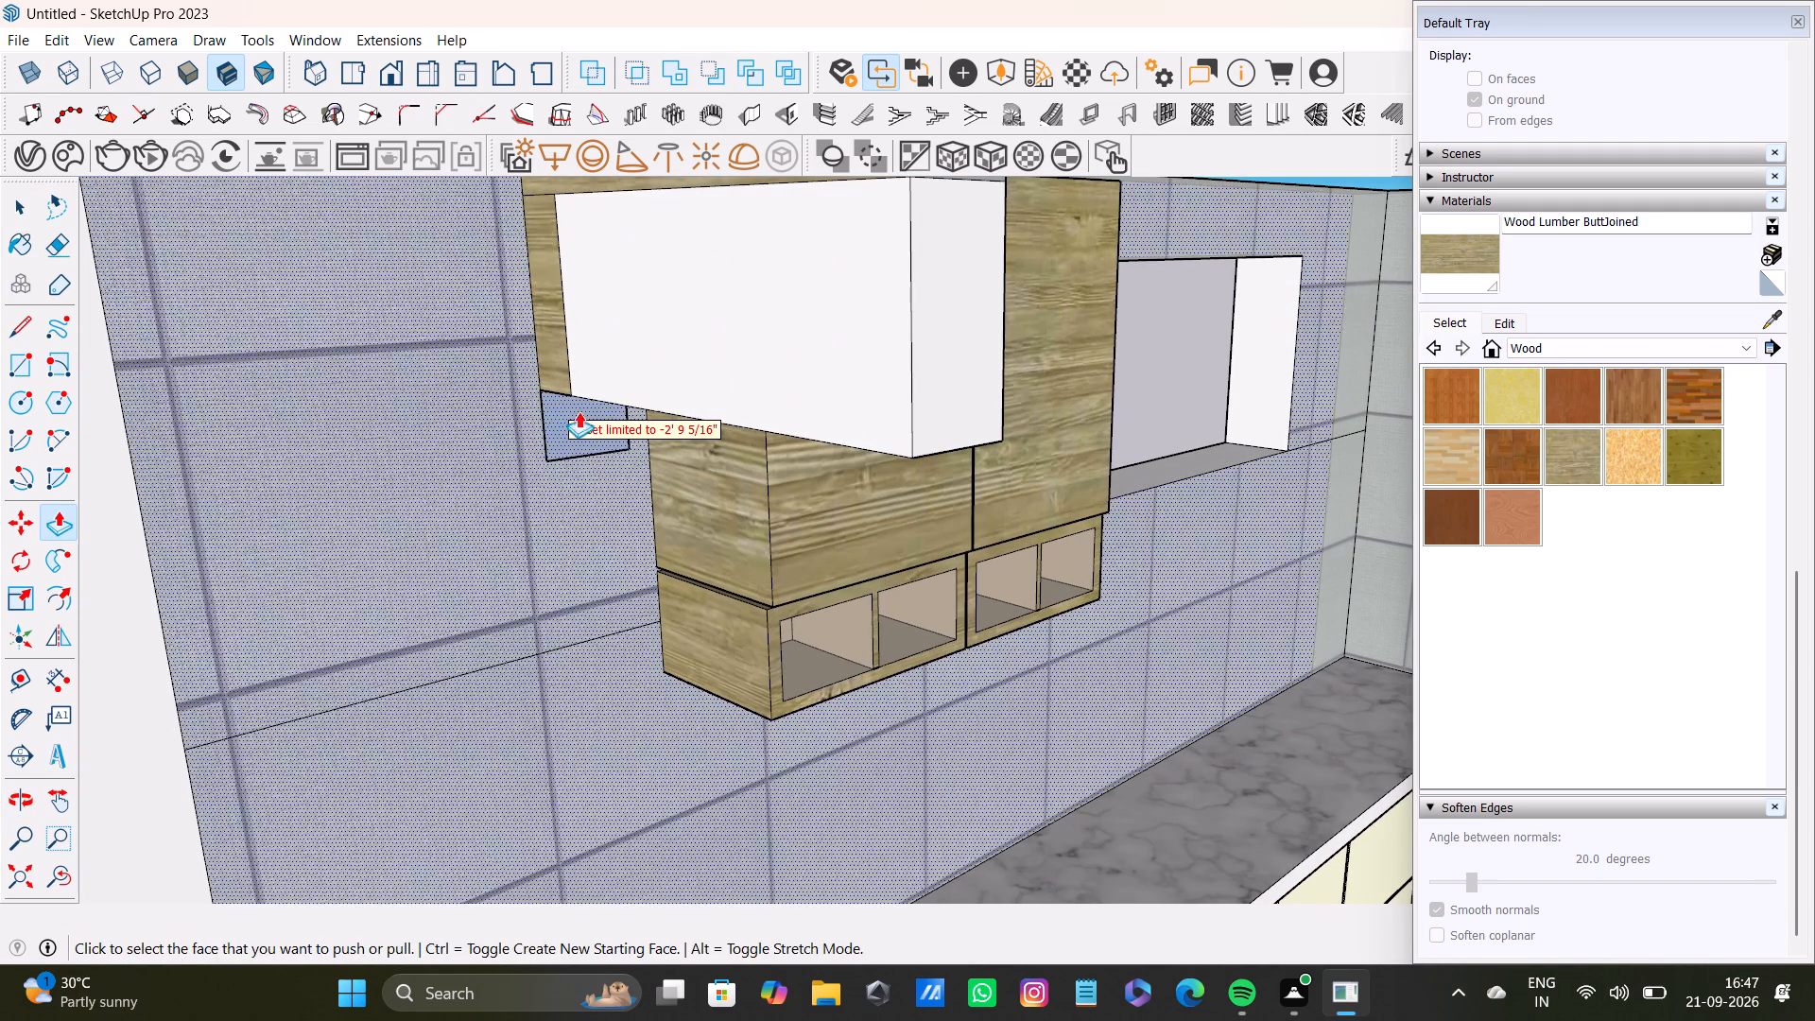
Push the white middle section of the projecting panel's end back to the wall-side upright, undoing the first attempt and repeating it.
left_click_drag(928, 384, 564, 311)
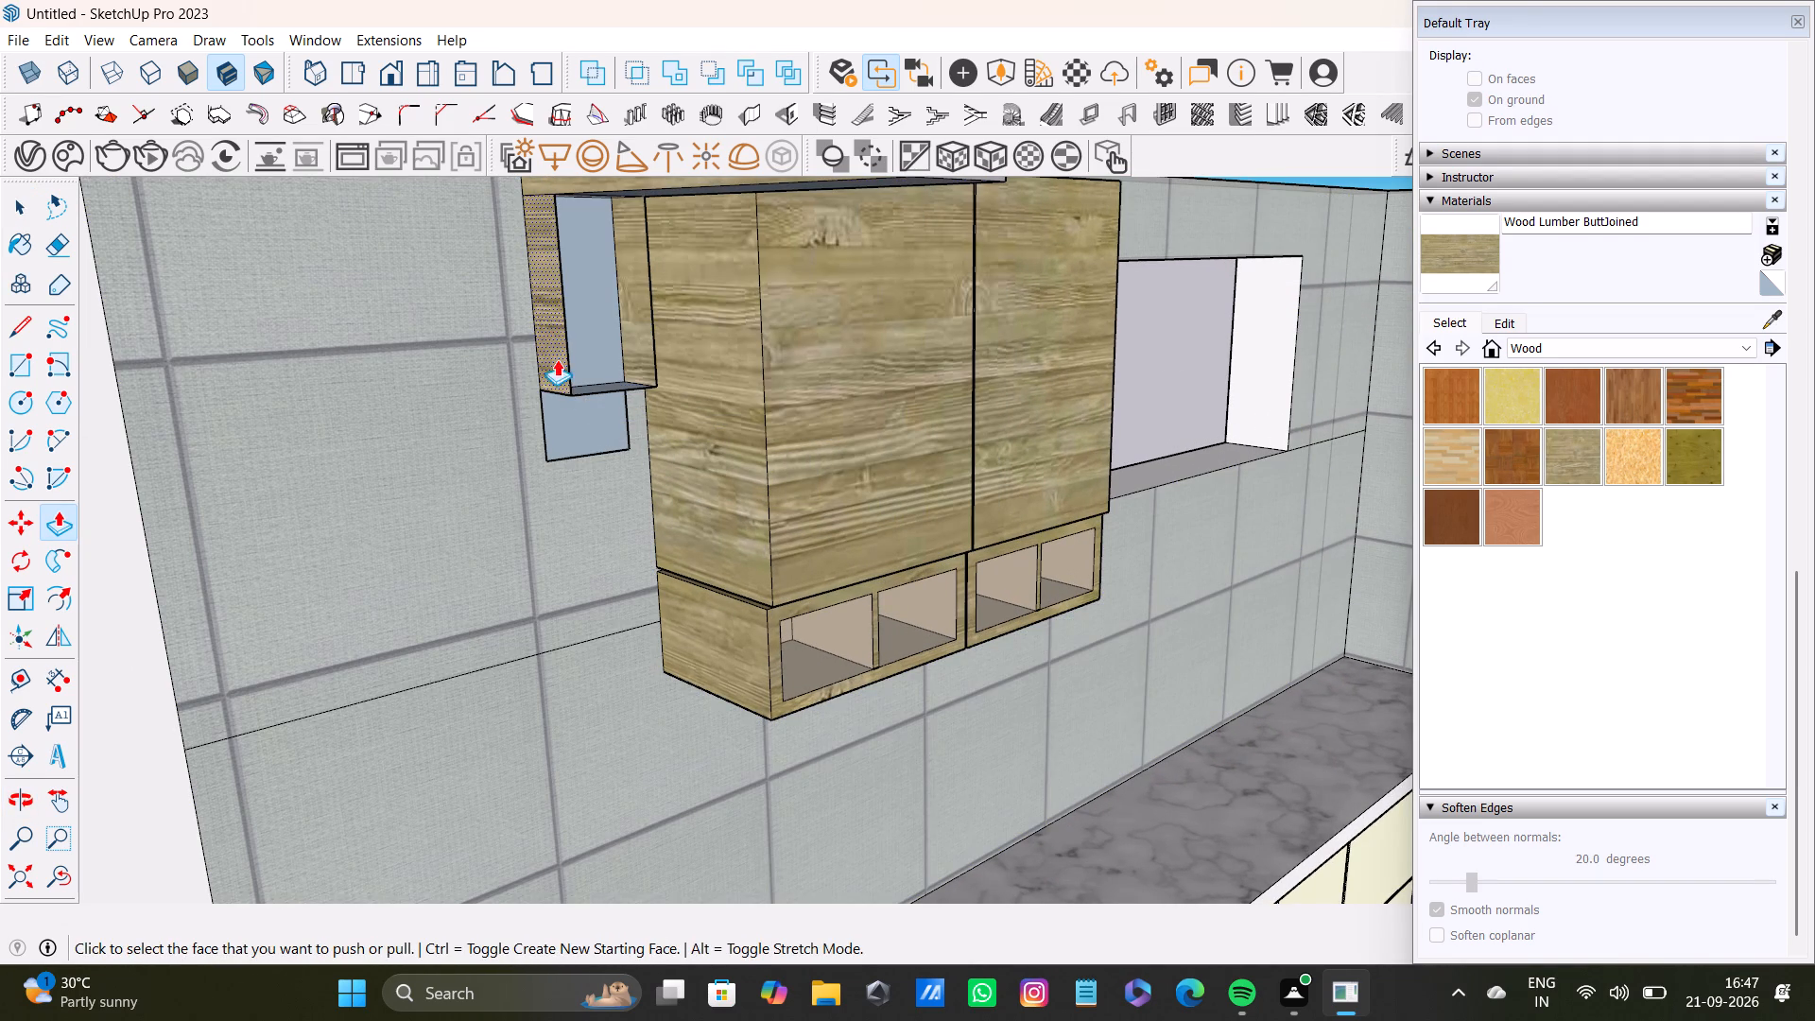
key("ctrl+z")
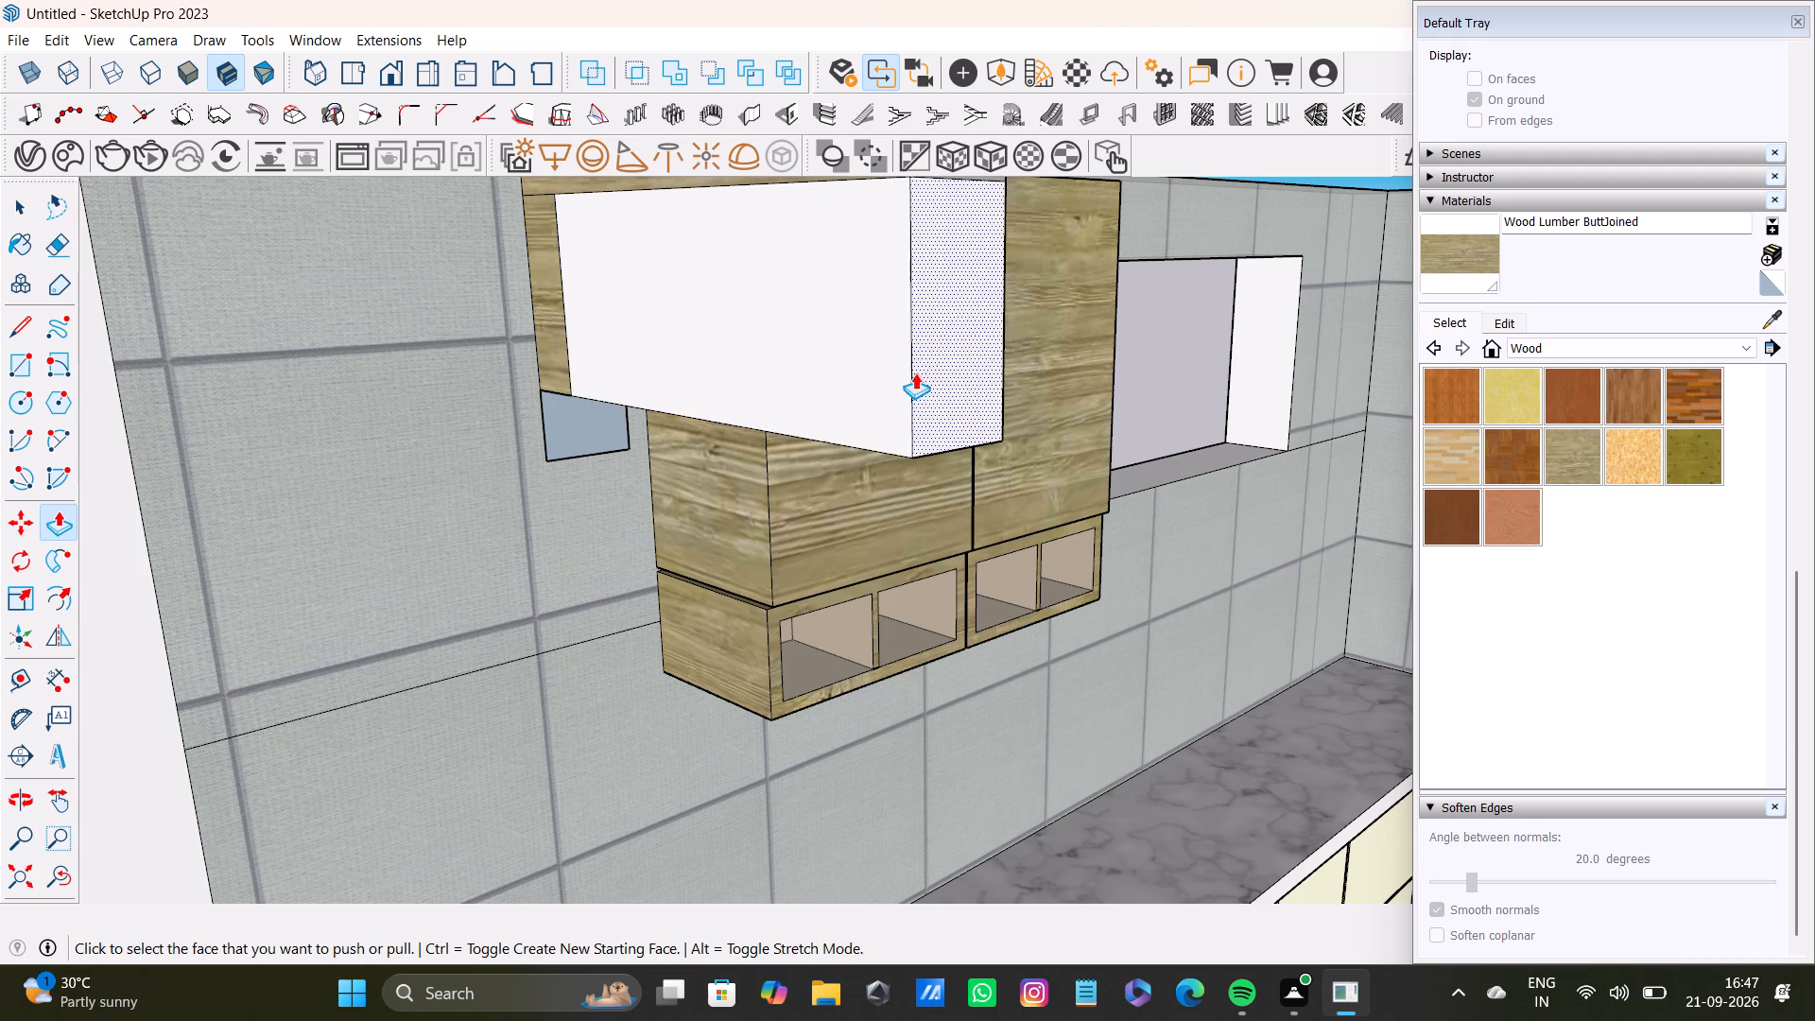
left_click_drag(925, 372, 560, 382)
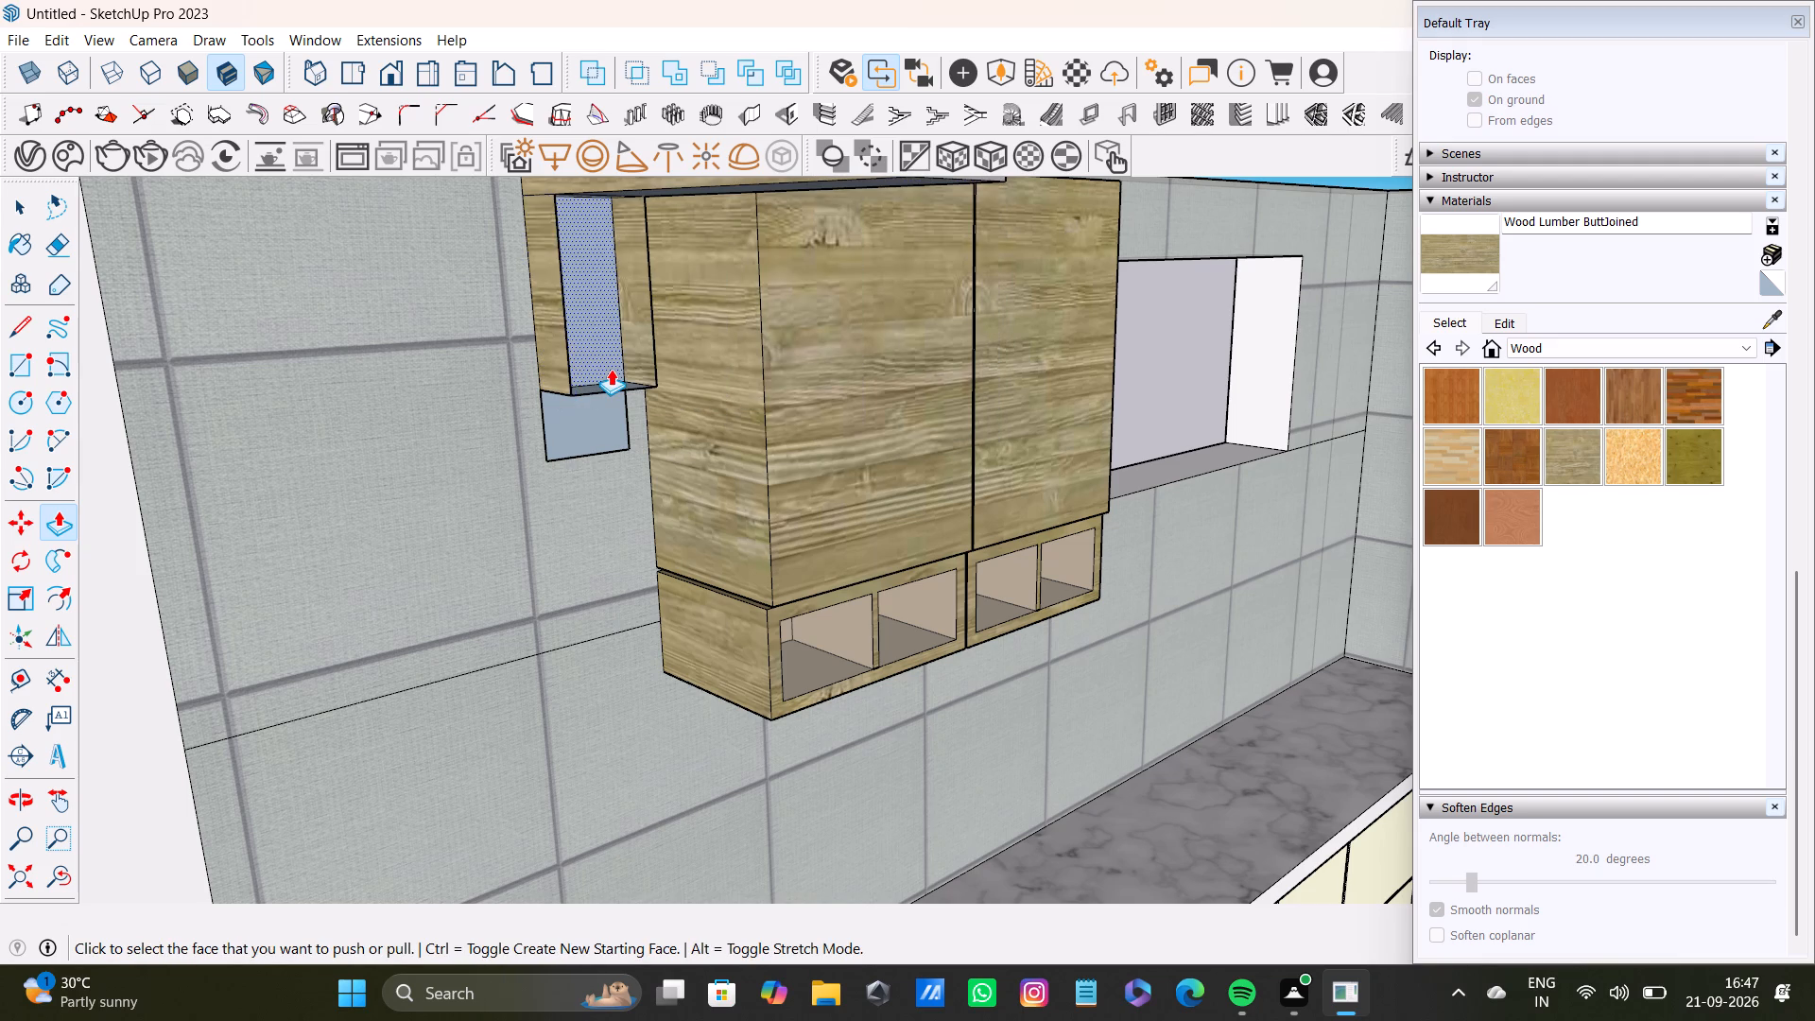
Undo the last push of the projecting panel's white middle section.
key("ctrl+z")
Pull the wall-side wood section's side face about 1' 9 15/16" along the tiled wall, away from the wall cabinets.
left_click_drag(554, 361, 119, 410)
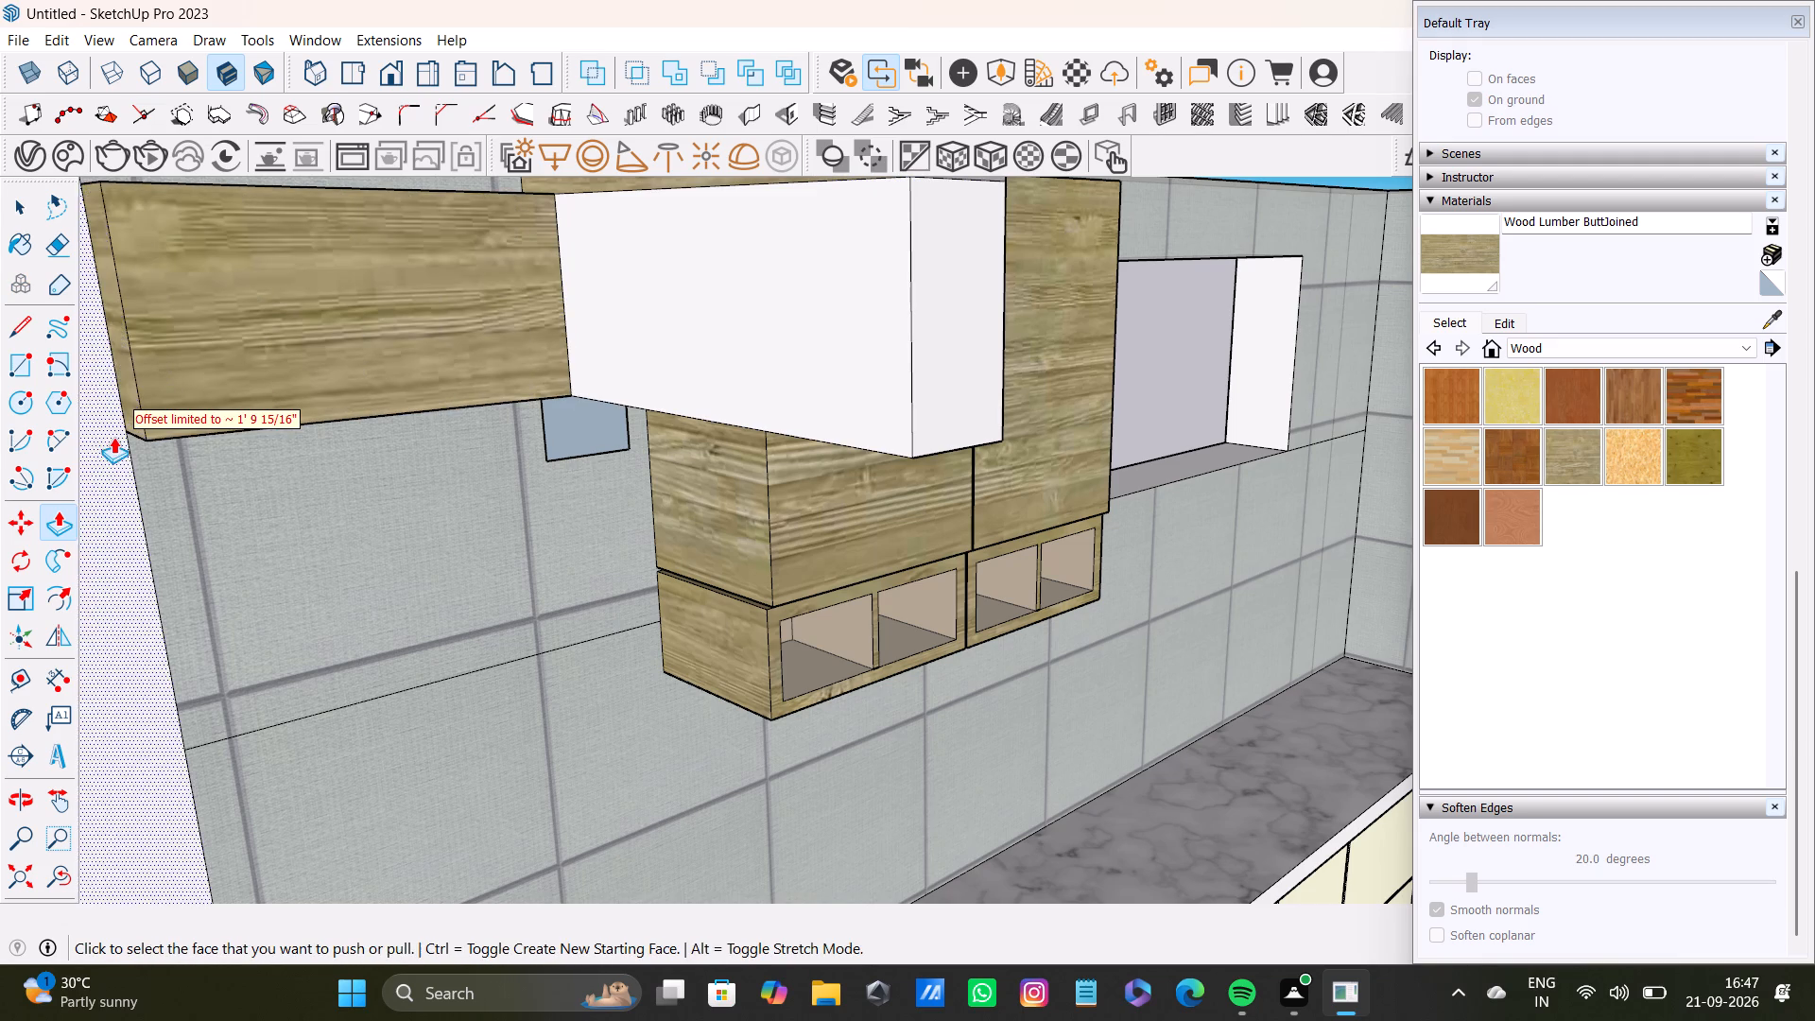
Pull the underside of the extended wall-side wood section down below the bottom of the white middle section.
scroll(183, 437, "down", 4)
middle_click_drag(233, 448, 358, 403, "shift")
scroll(440, 390, "up", 2)
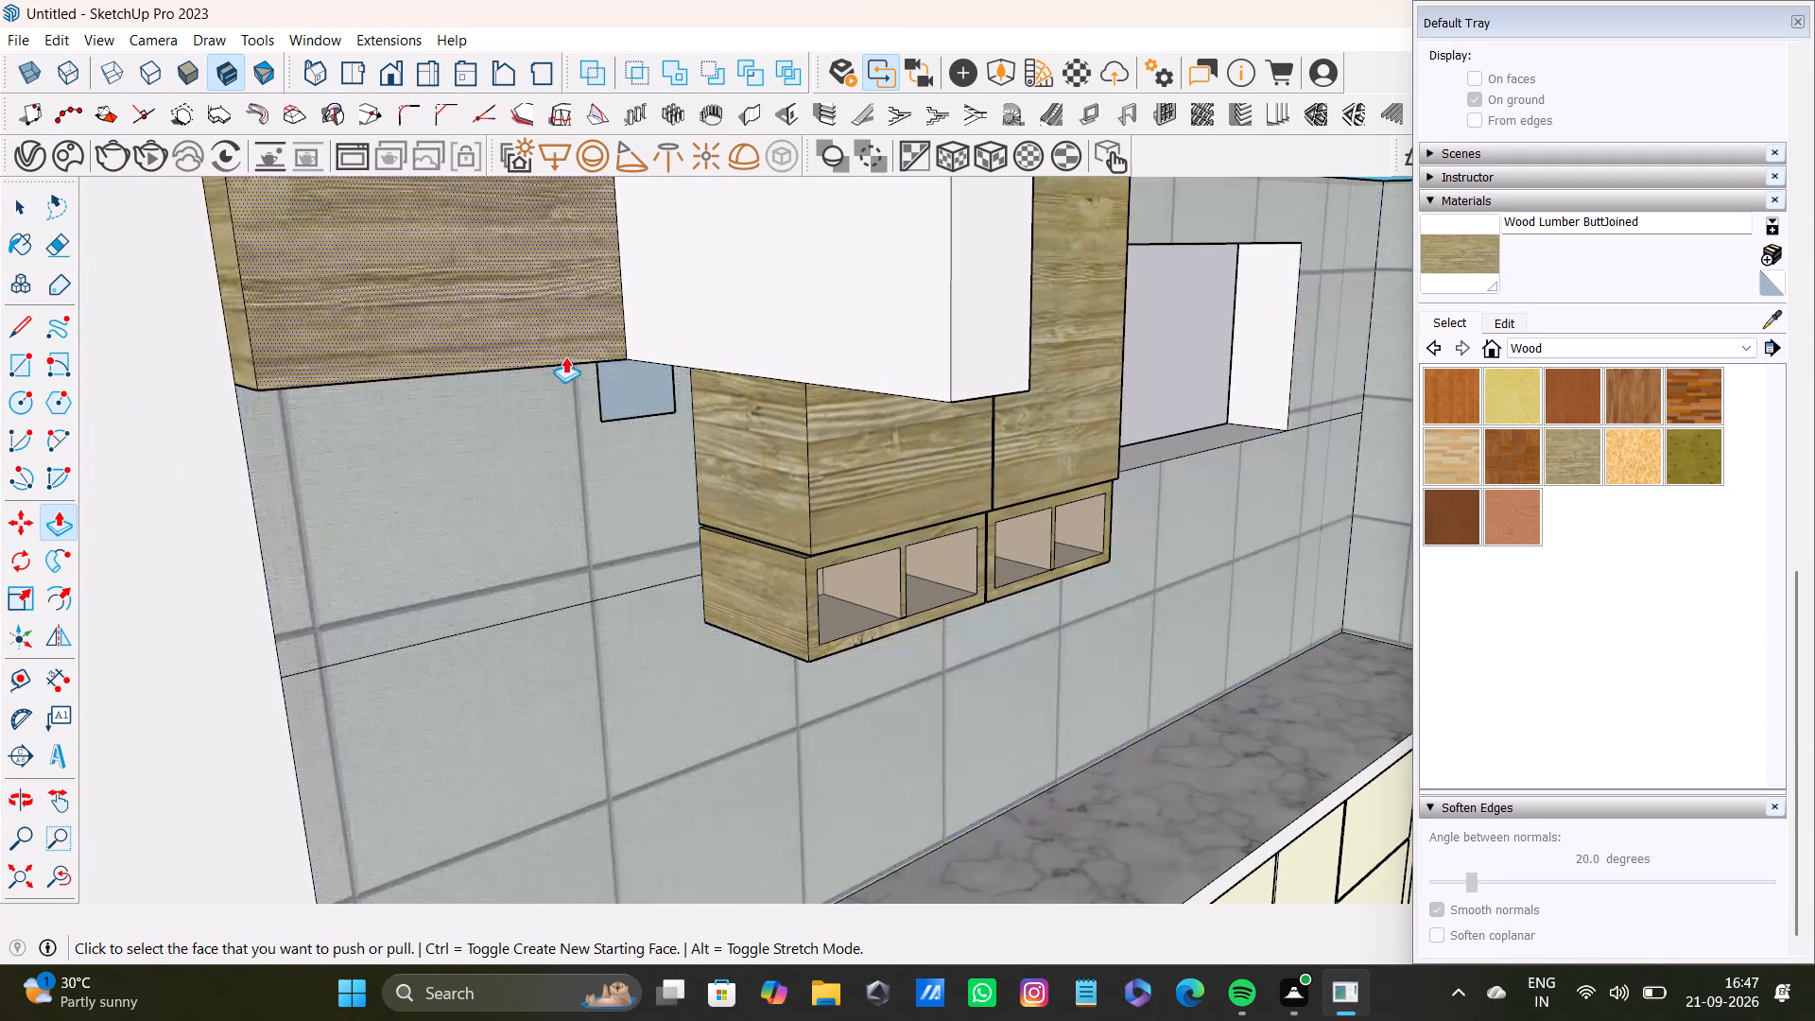
middle_click_drag(544, 371, 518, 231)
left_click_drag(562, 263, 556, 355)
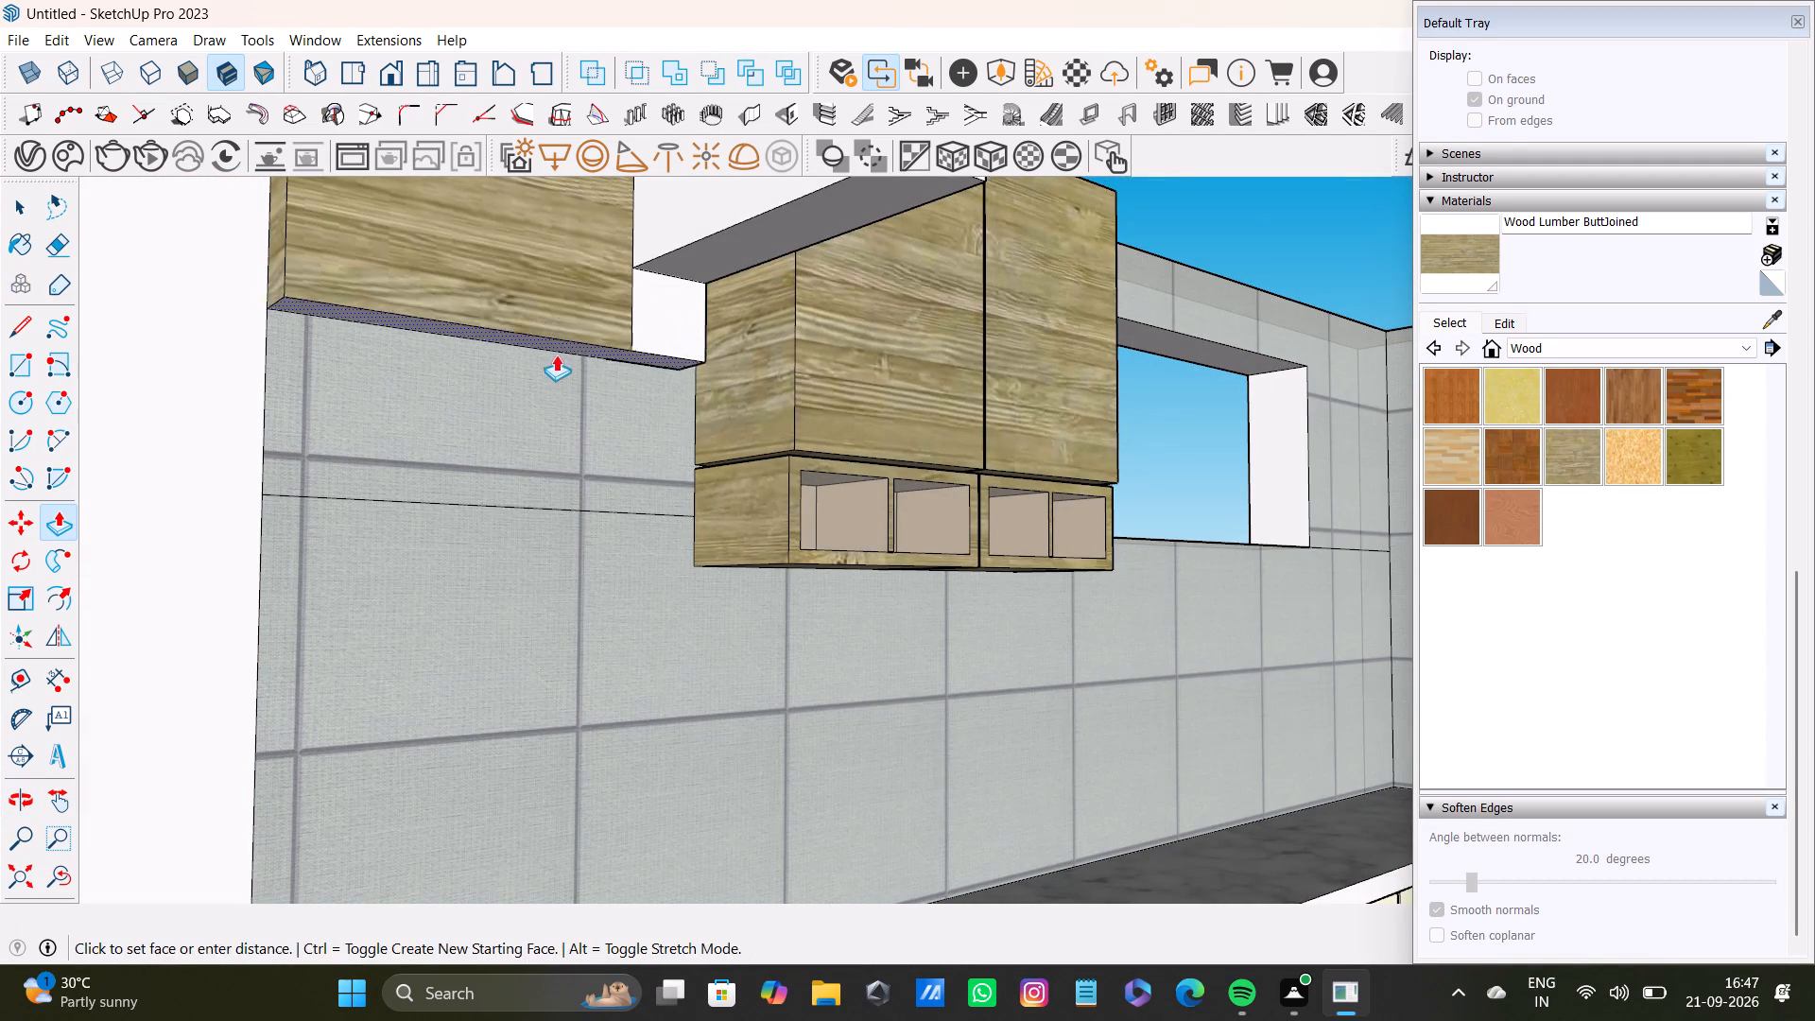
left_click_drag(556, 355, 554, 379)
Extend the side face of the panel's wooden top slab until it lines up with the lengthened wall-side wood section.
scroll(554, 379, "down", 4)
middle_click_drag(556, 379, 728, 545)
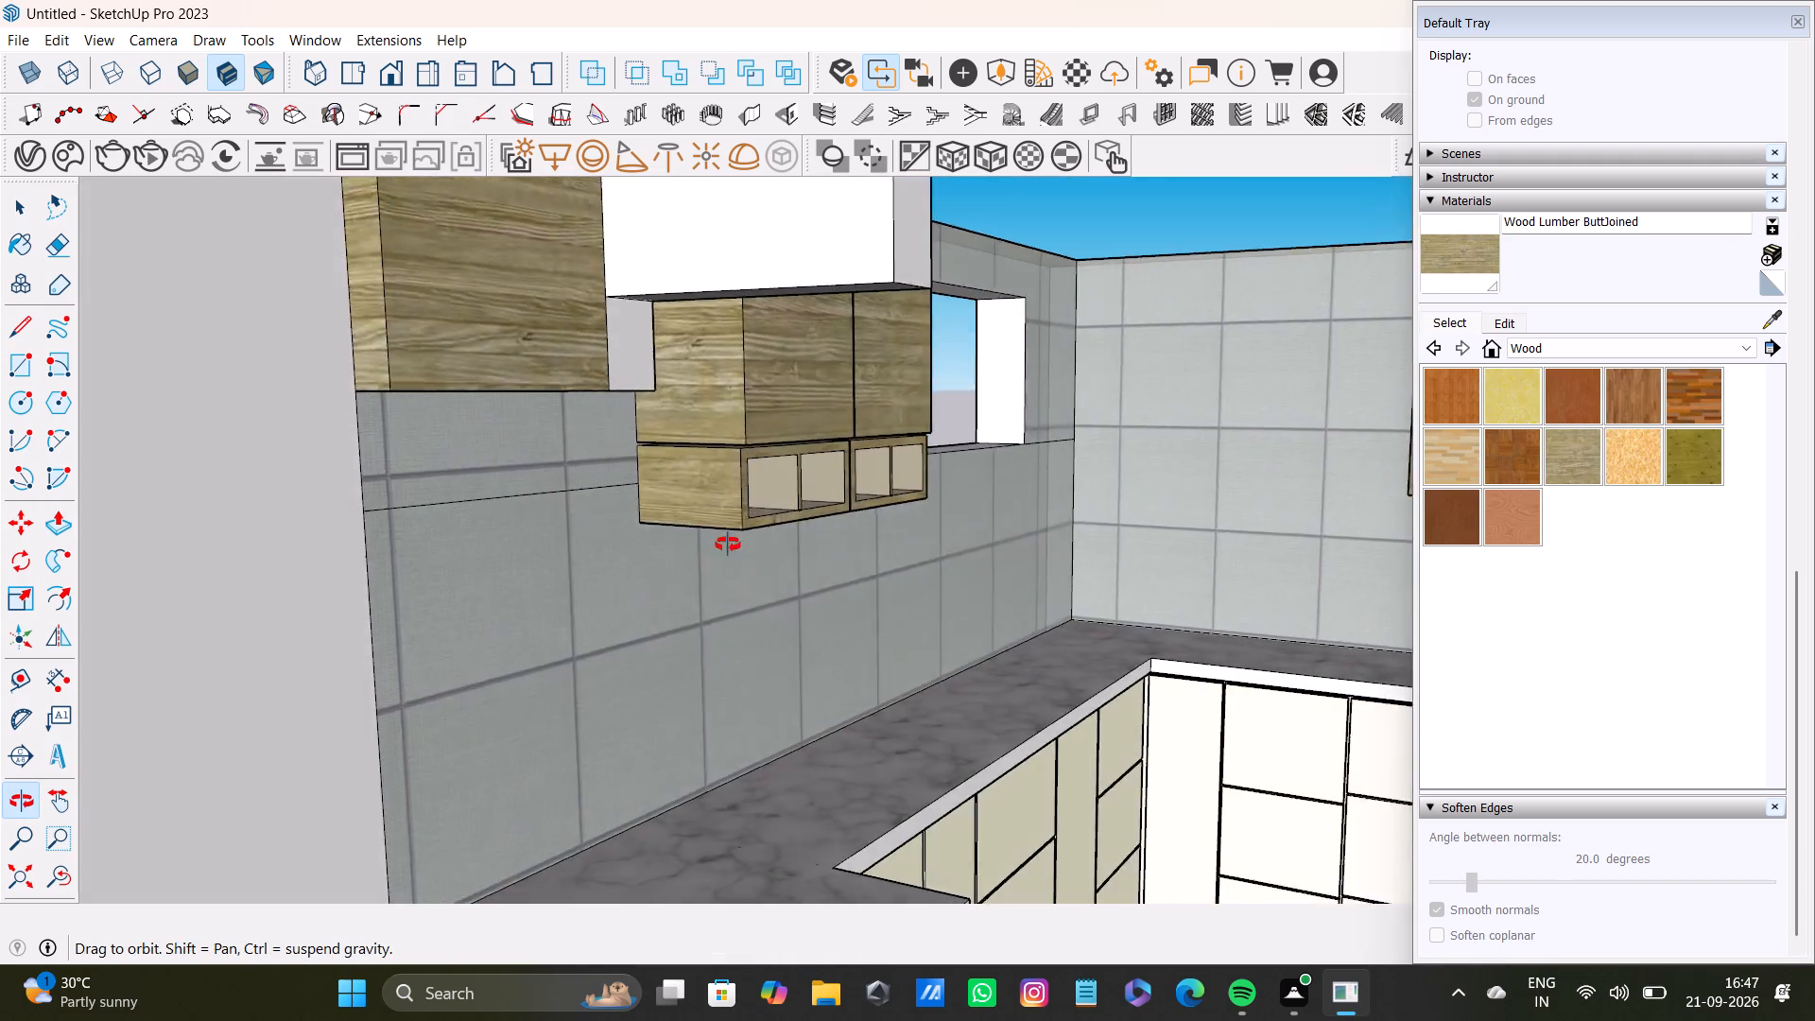
middle_click_drag(728, 545, 744, 649)
left_click_drag(558, 249, 327, 365)
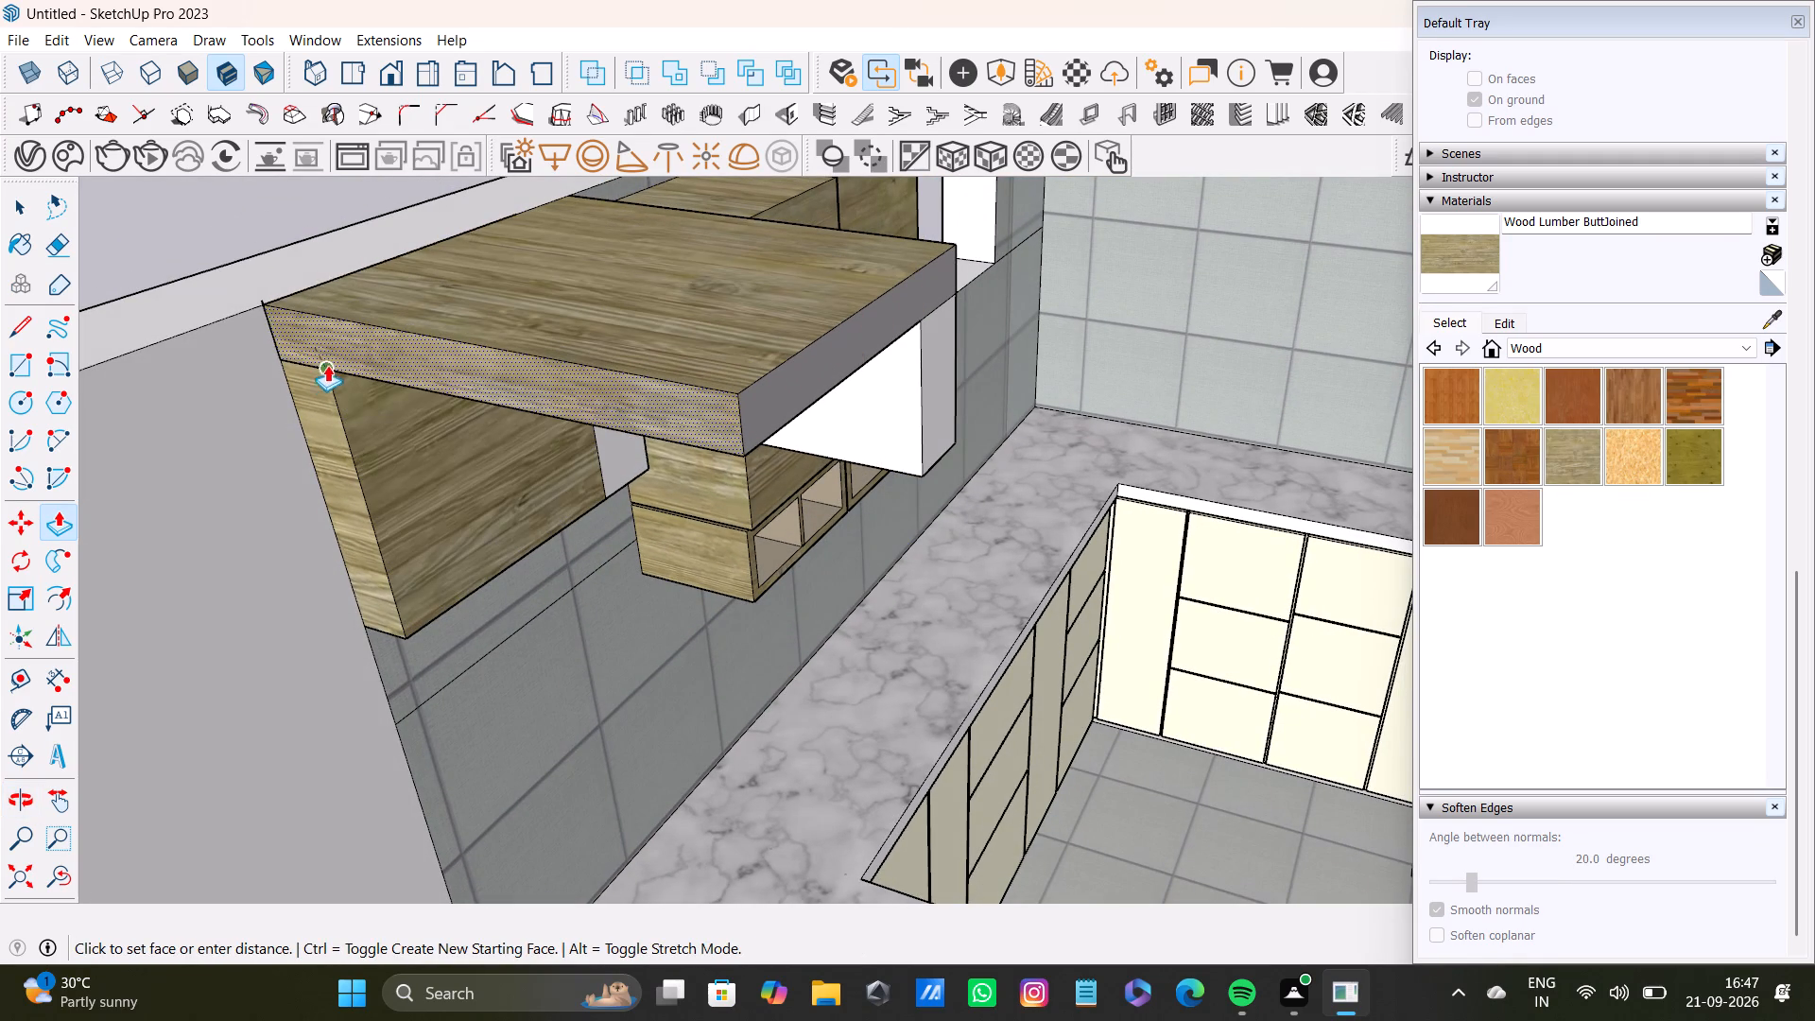
left_click_drag(327, 365, 323, 373)
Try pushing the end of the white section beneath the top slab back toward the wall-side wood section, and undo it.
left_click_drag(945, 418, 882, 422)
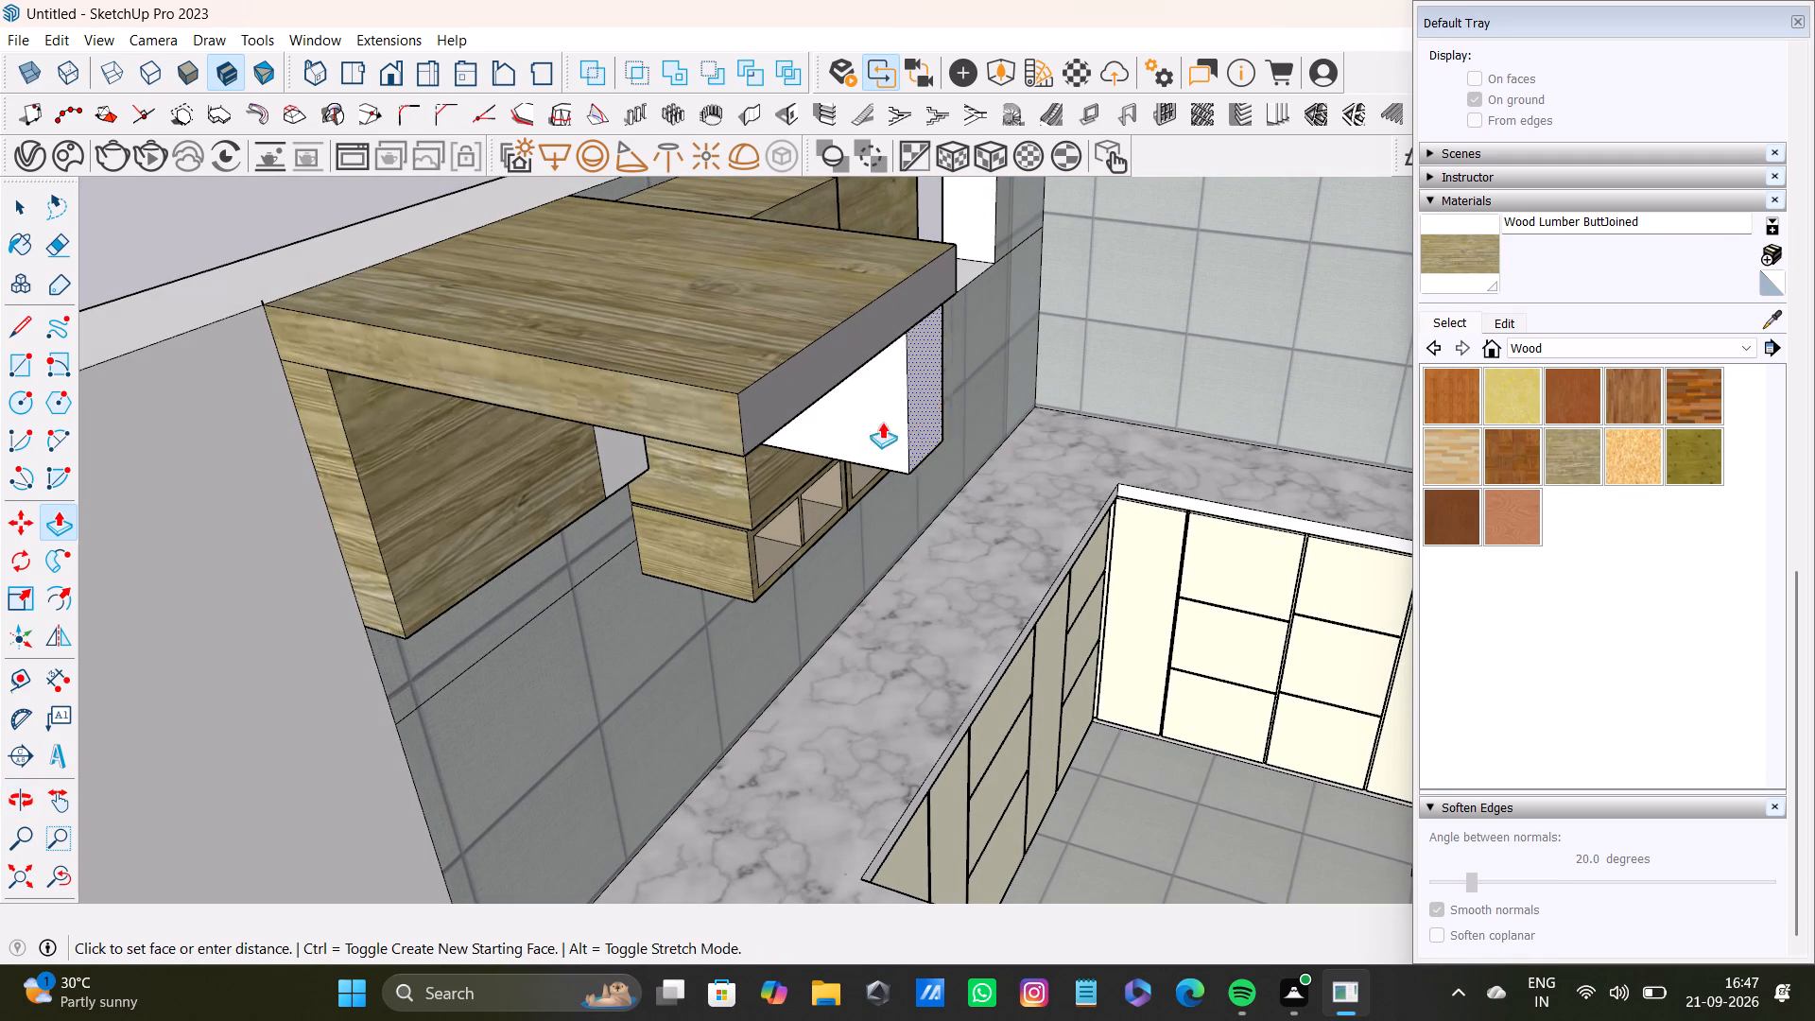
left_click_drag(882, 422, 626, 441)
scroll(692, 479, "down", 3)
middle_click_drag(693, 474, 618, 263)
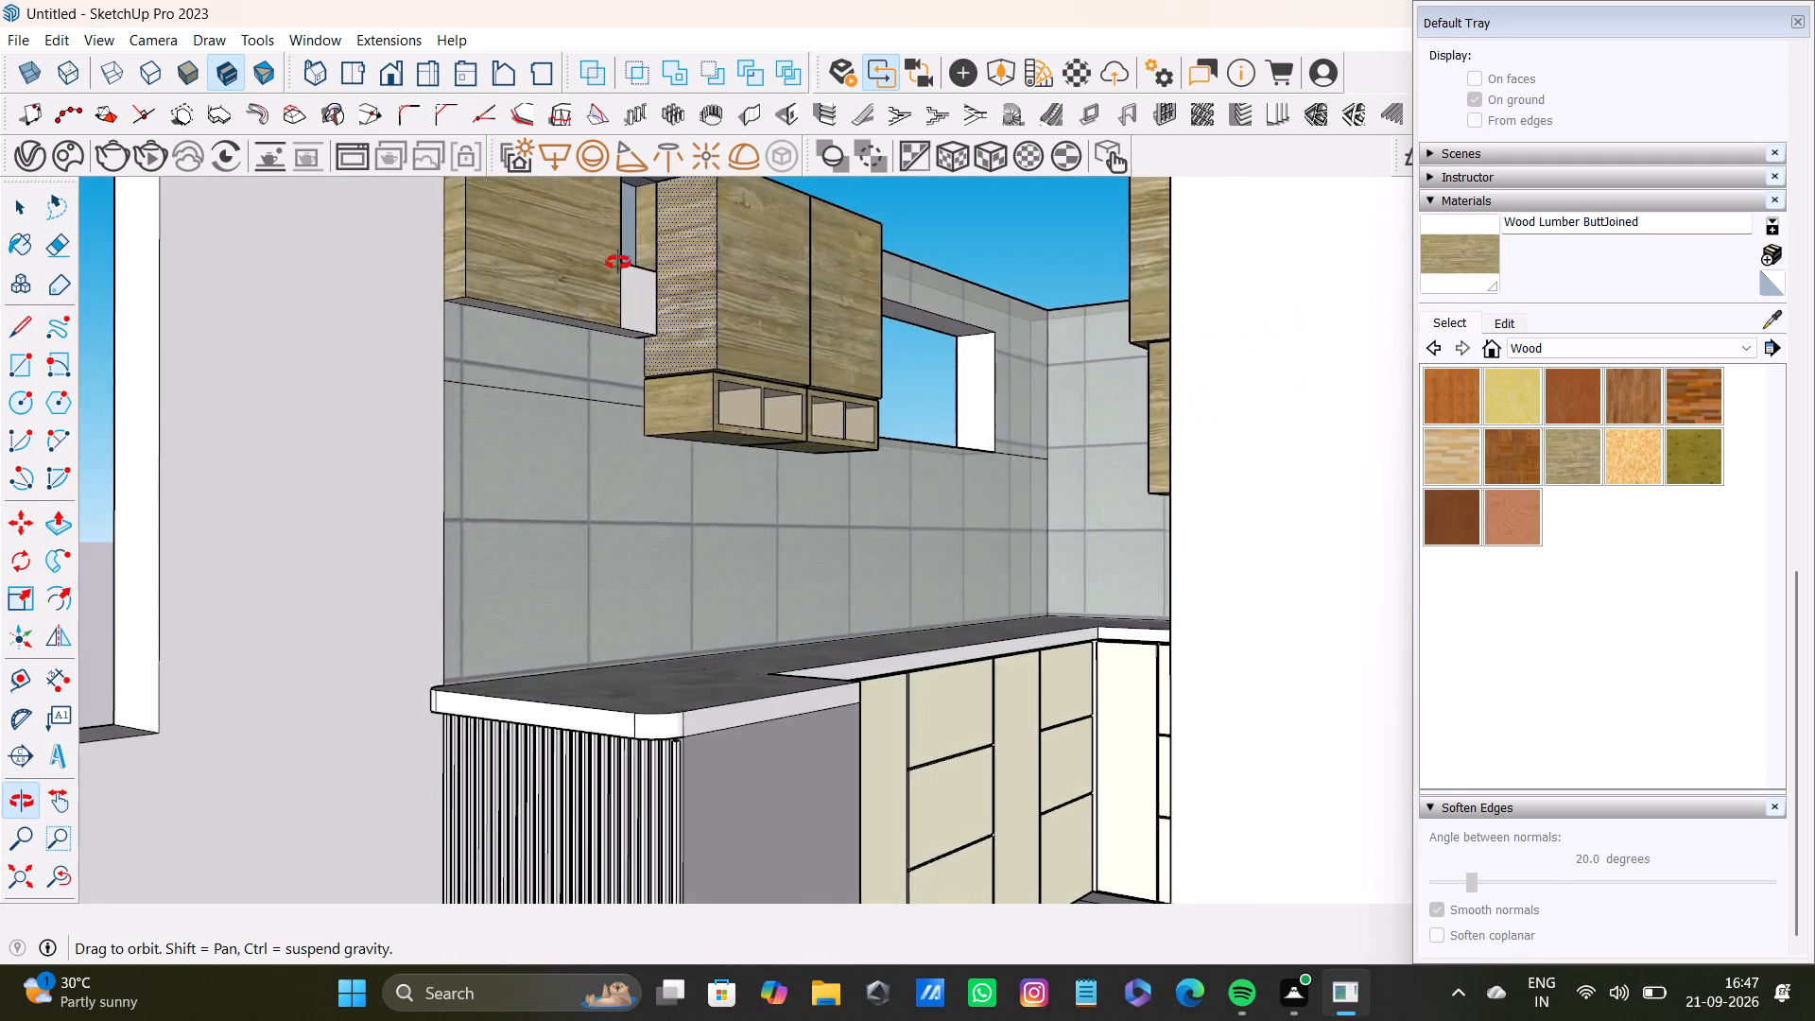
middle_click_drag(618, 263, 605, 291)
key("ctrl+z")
Delete the white kitchen-side face beneath the wooden top slab and select the lower inner face behind it.
middle_click_drag(679, 337, 392, 635)
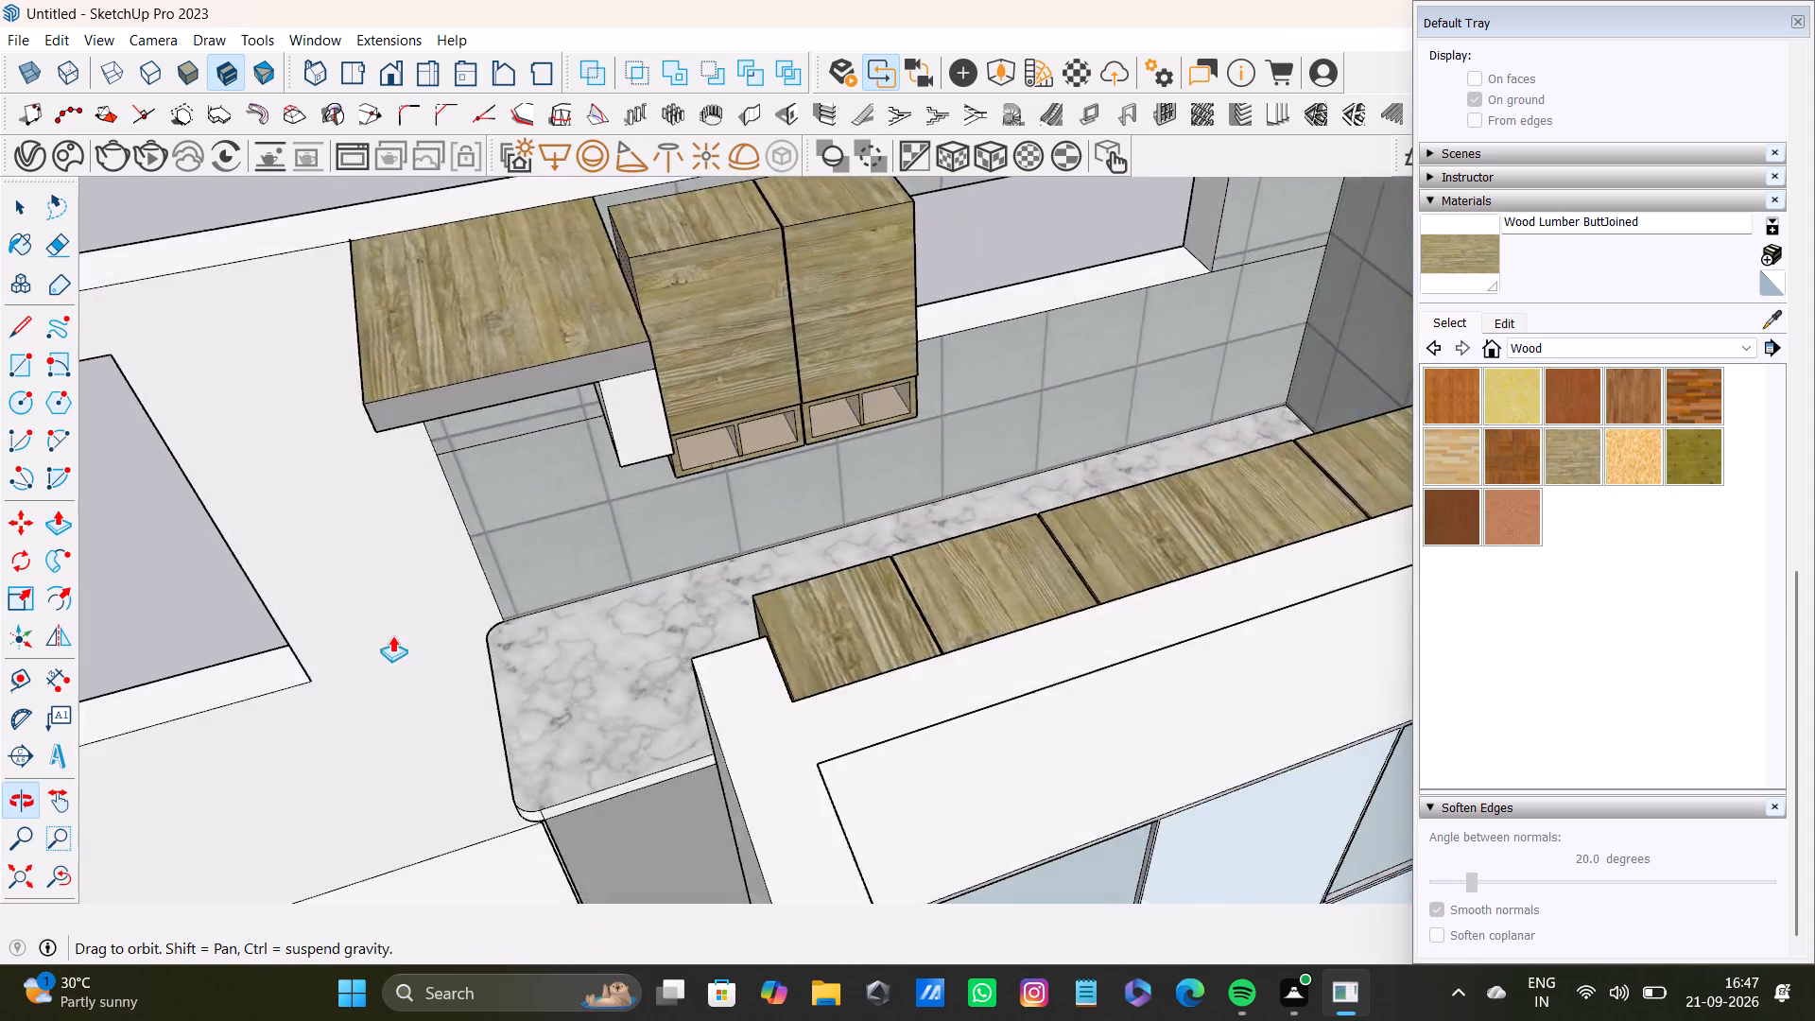
middle_click_drag(392, 635, 394, 635)
scroll(394, 597, "down", 4)
key("space")
middle_click_drag(489, 532, 823, 639)
middle_click_drag(934, 632, 785, 690)
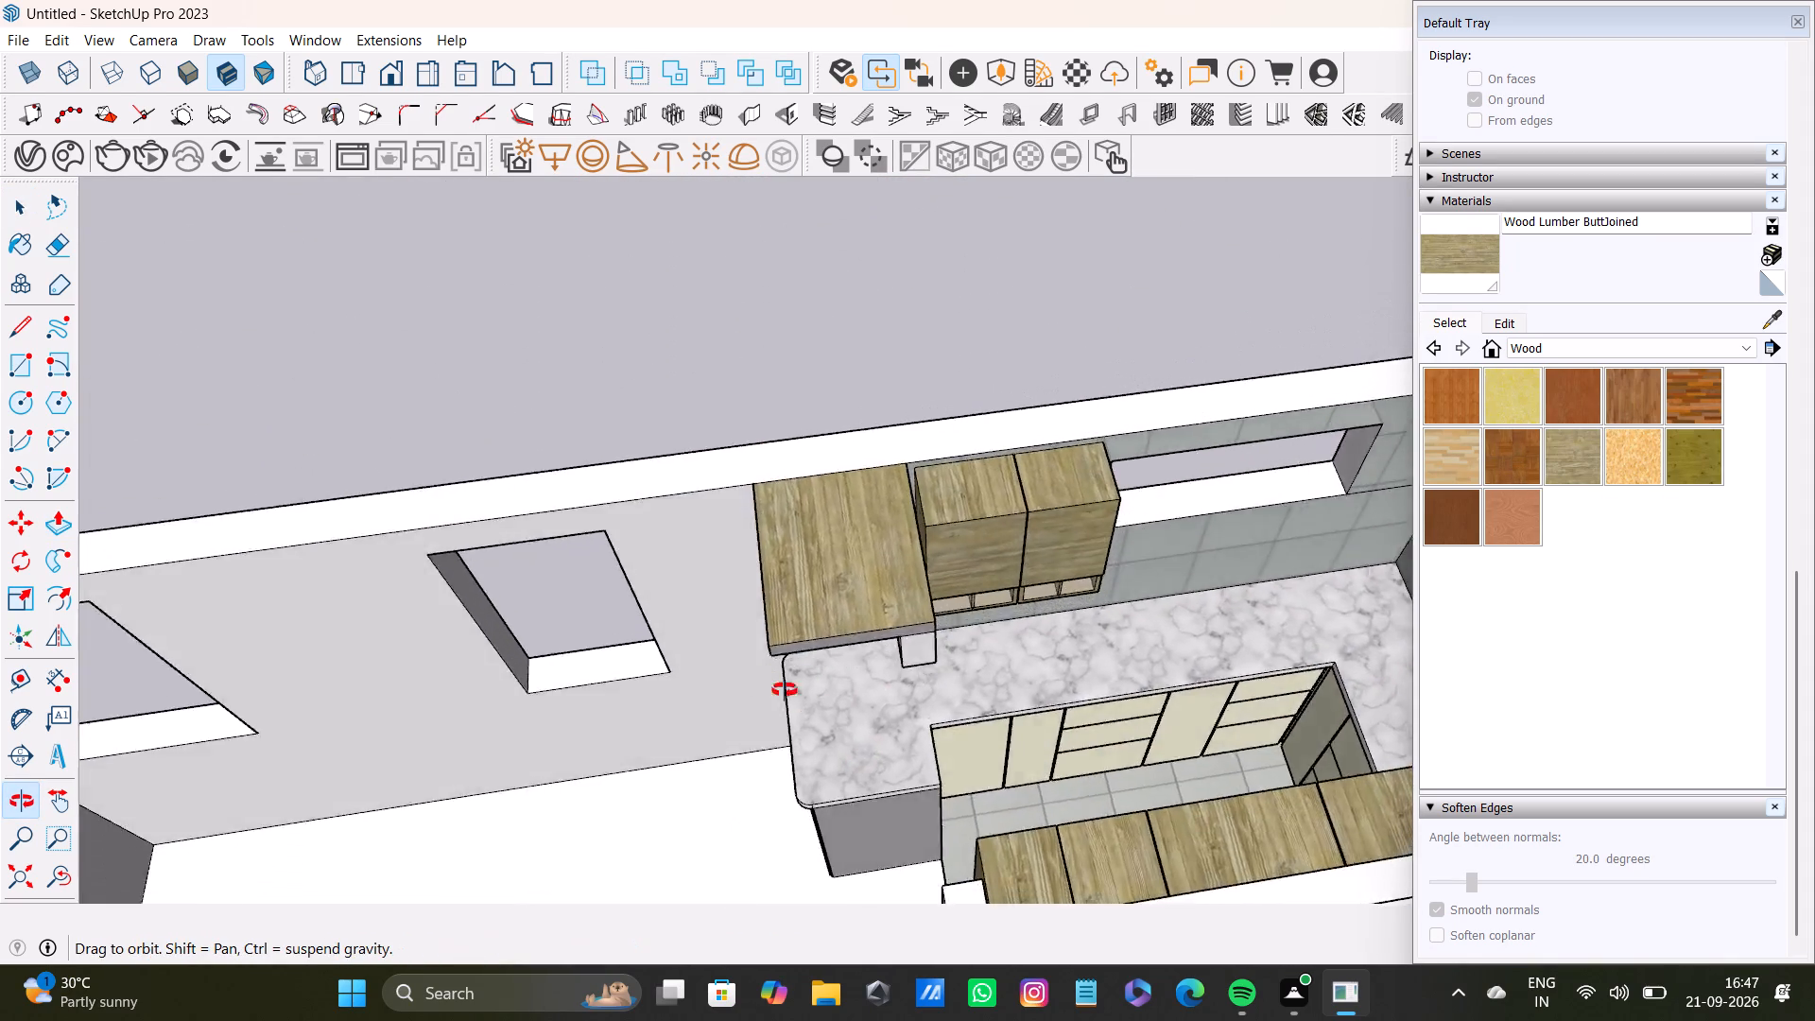
middle_click_drag(785, 690, 265, 643)
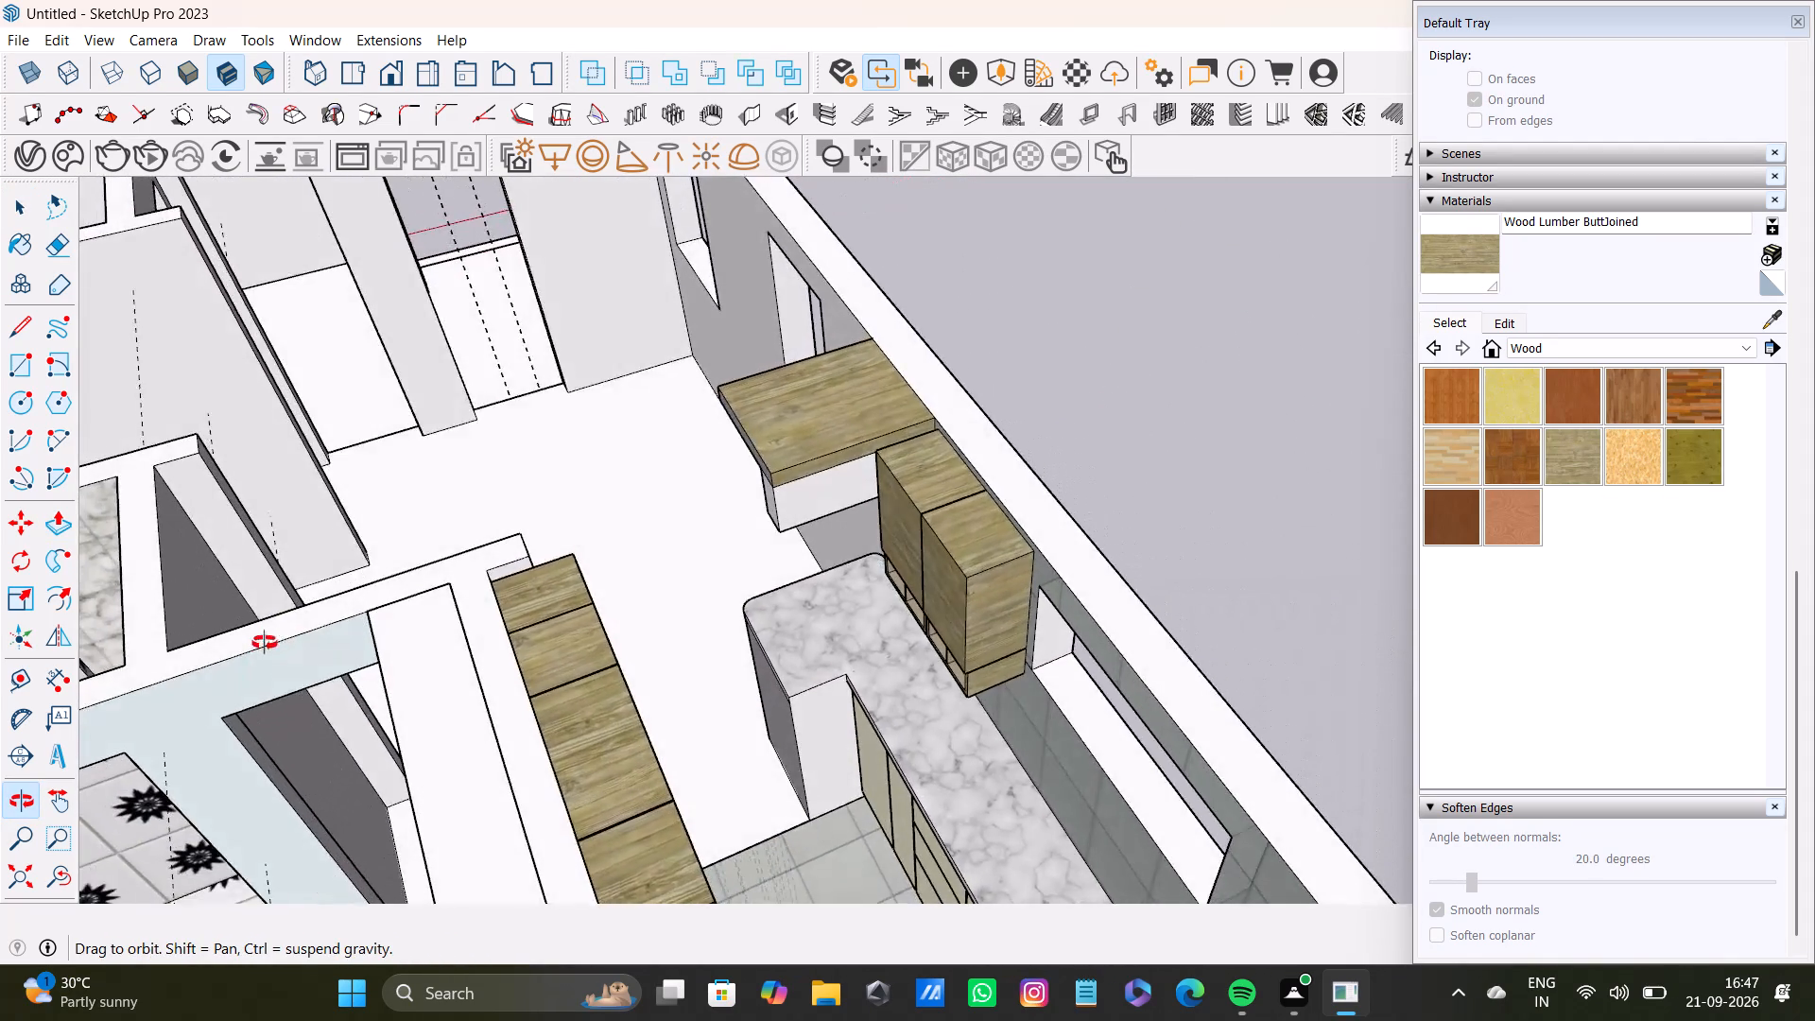
middle_click_drag(265, 643, 271, 614)
scroll(610, 406, "up", 5)
left_click(947, 577)
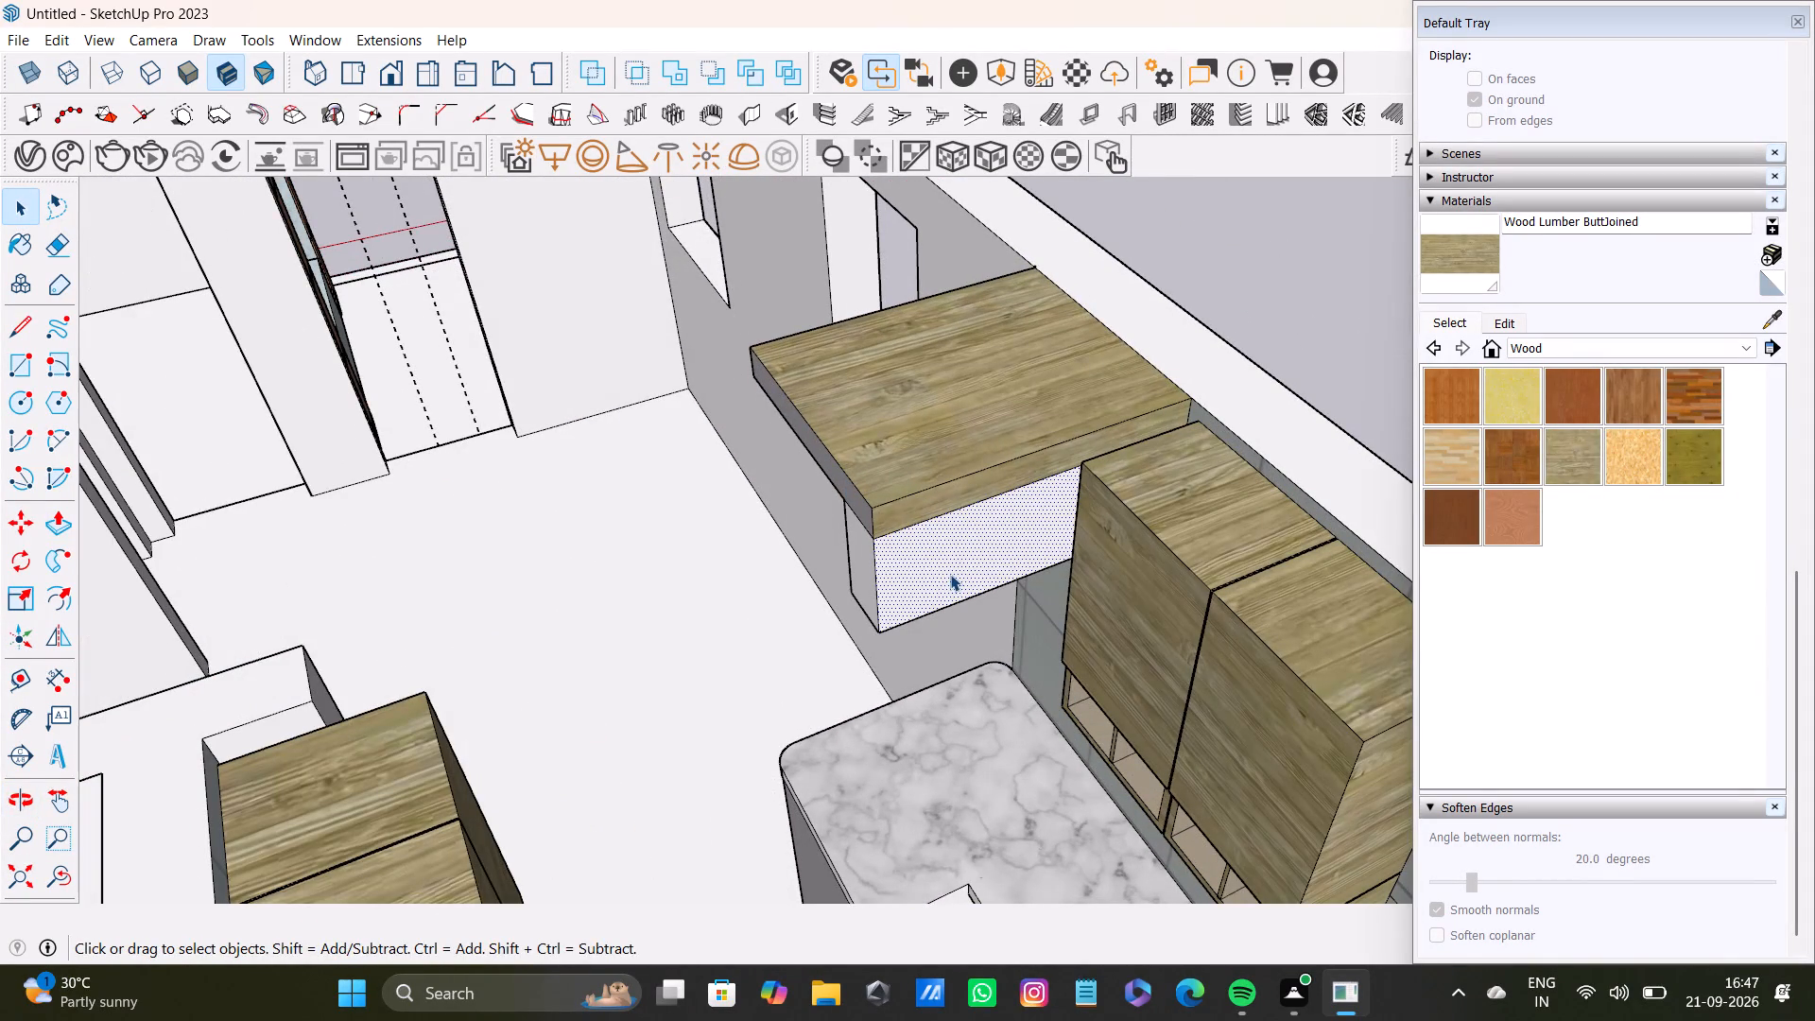
key("Delete")
left_click(951, 580)
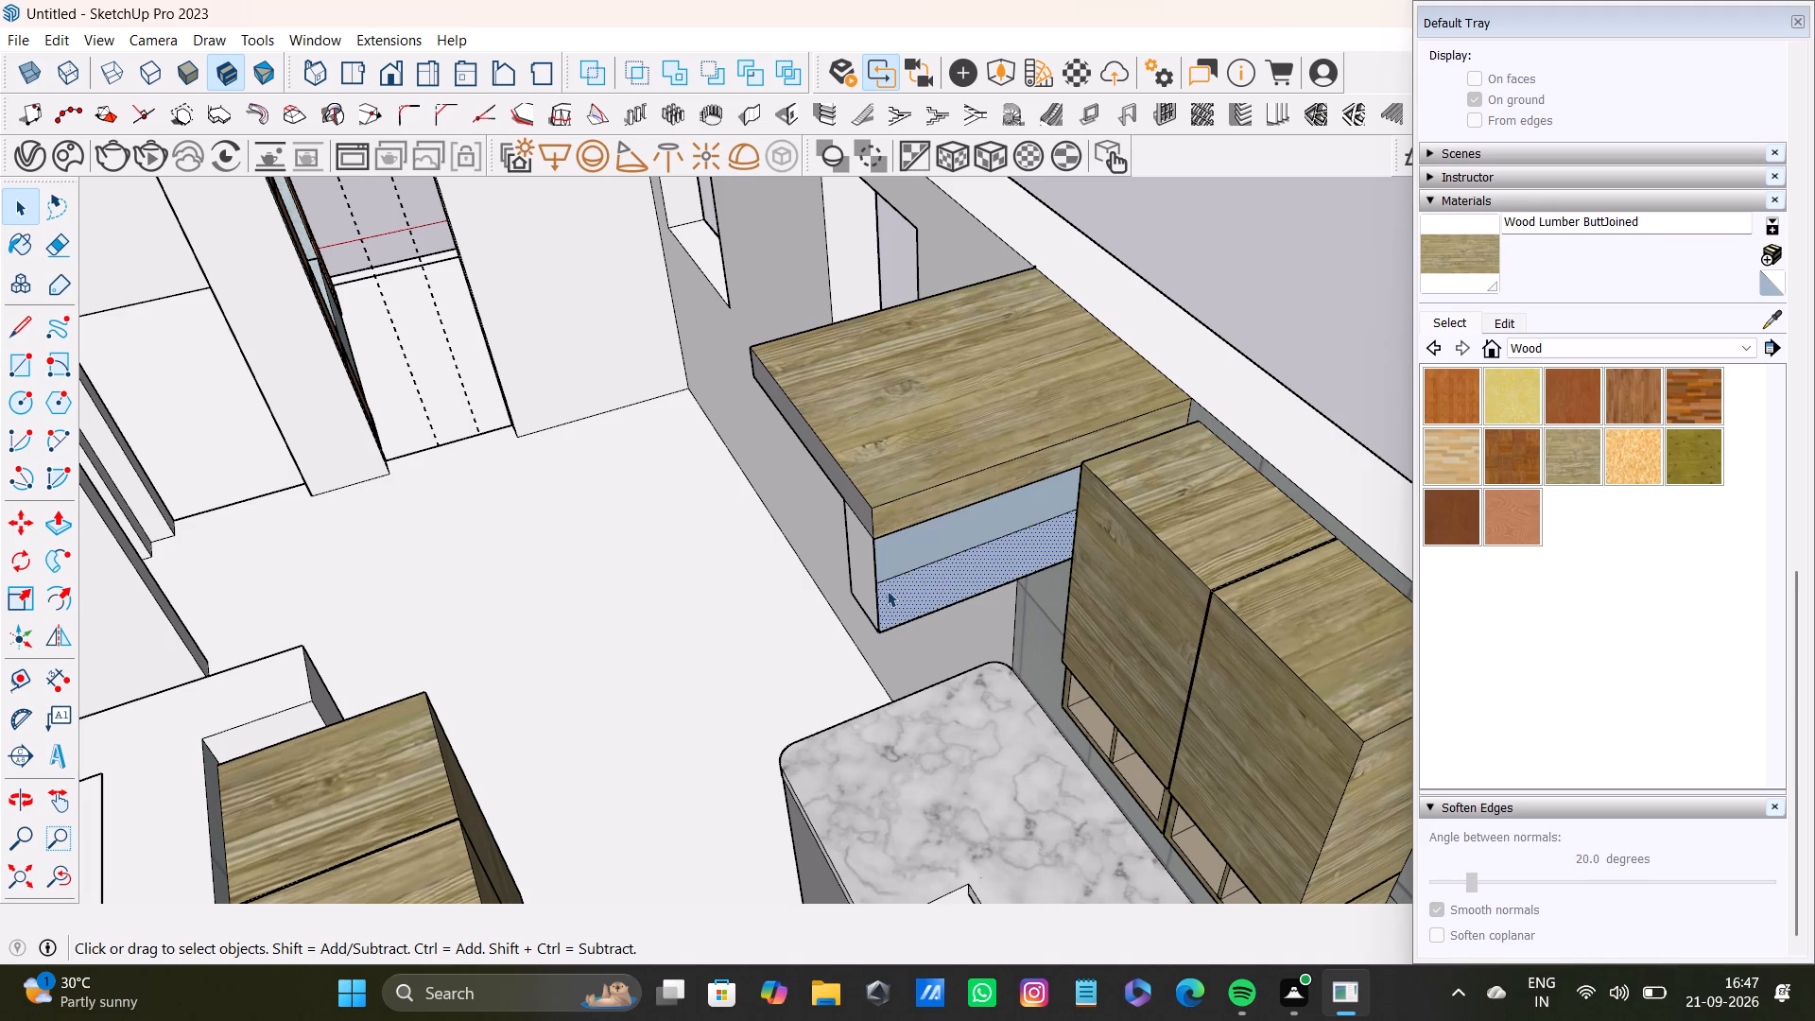
Examine the whole house model from several sides and the reshaped panel in relation to the kitchen.
scroll(737, 545, "down", 7)
middle_click_drag(536, 409, 854, 608, "shift")
middle_click_drag(911, 604, 1246, 807)
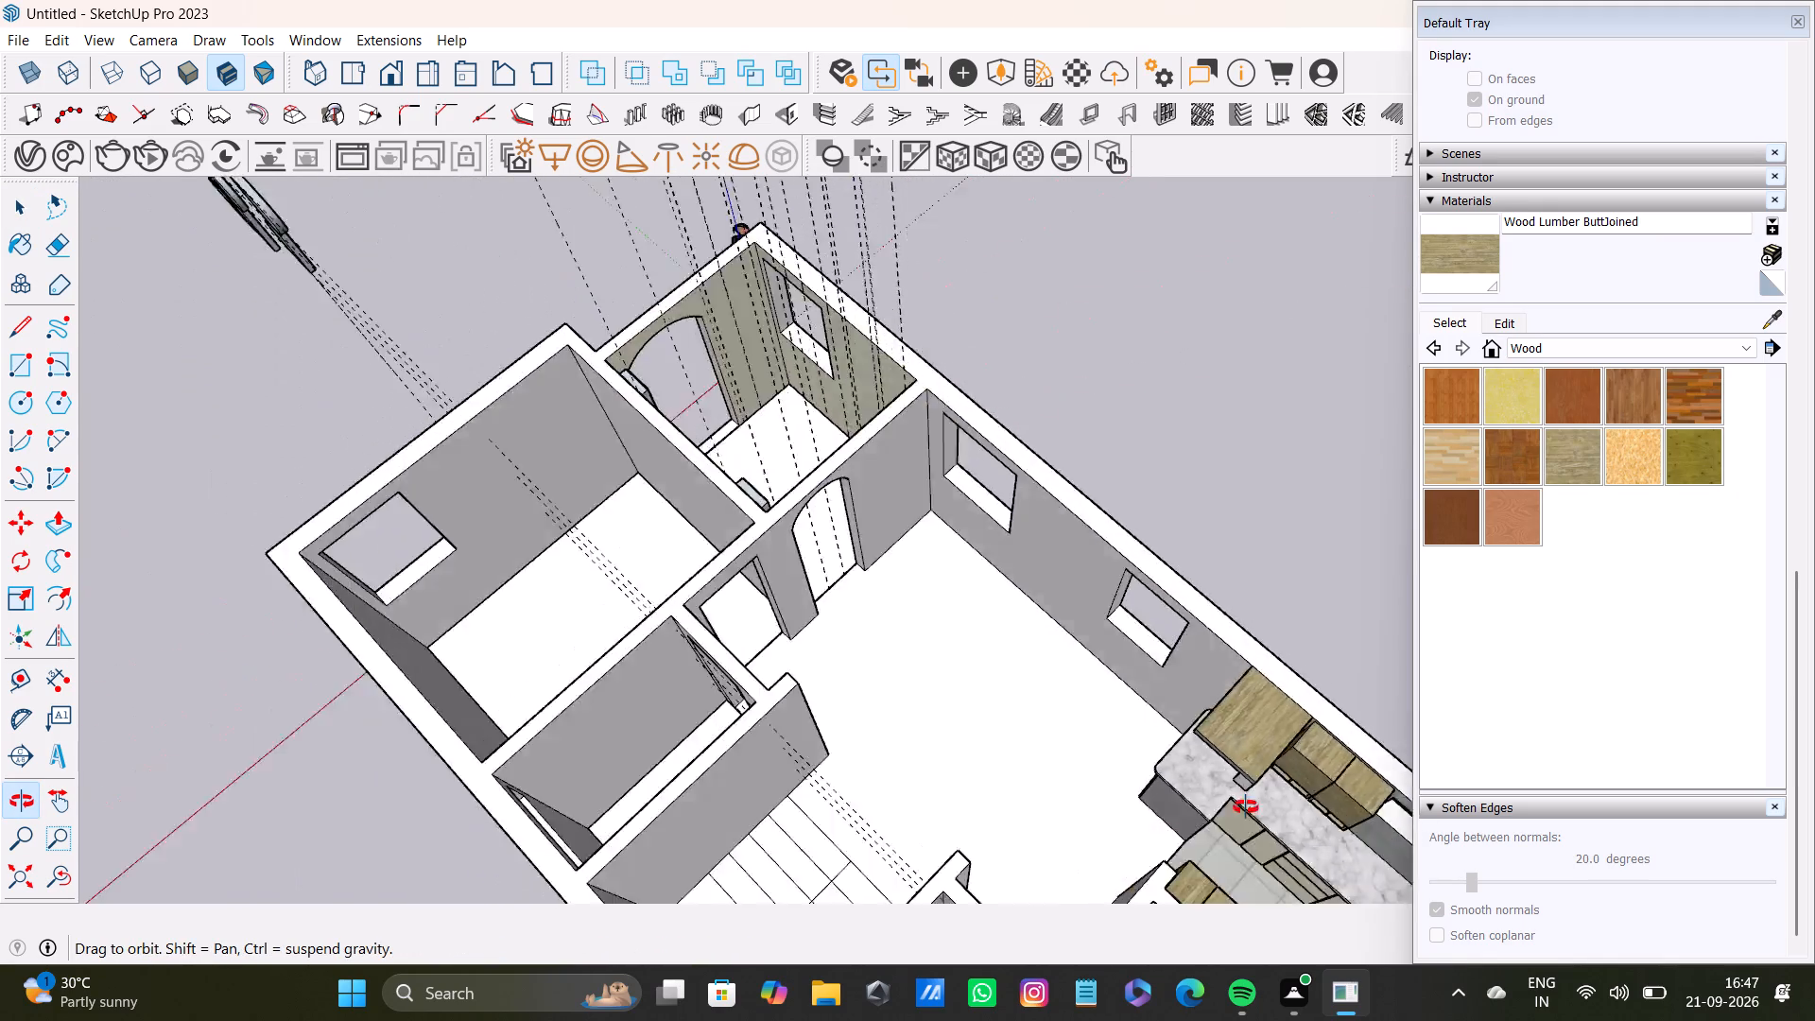
middle_click_drag(1246, 807, 695, 595)
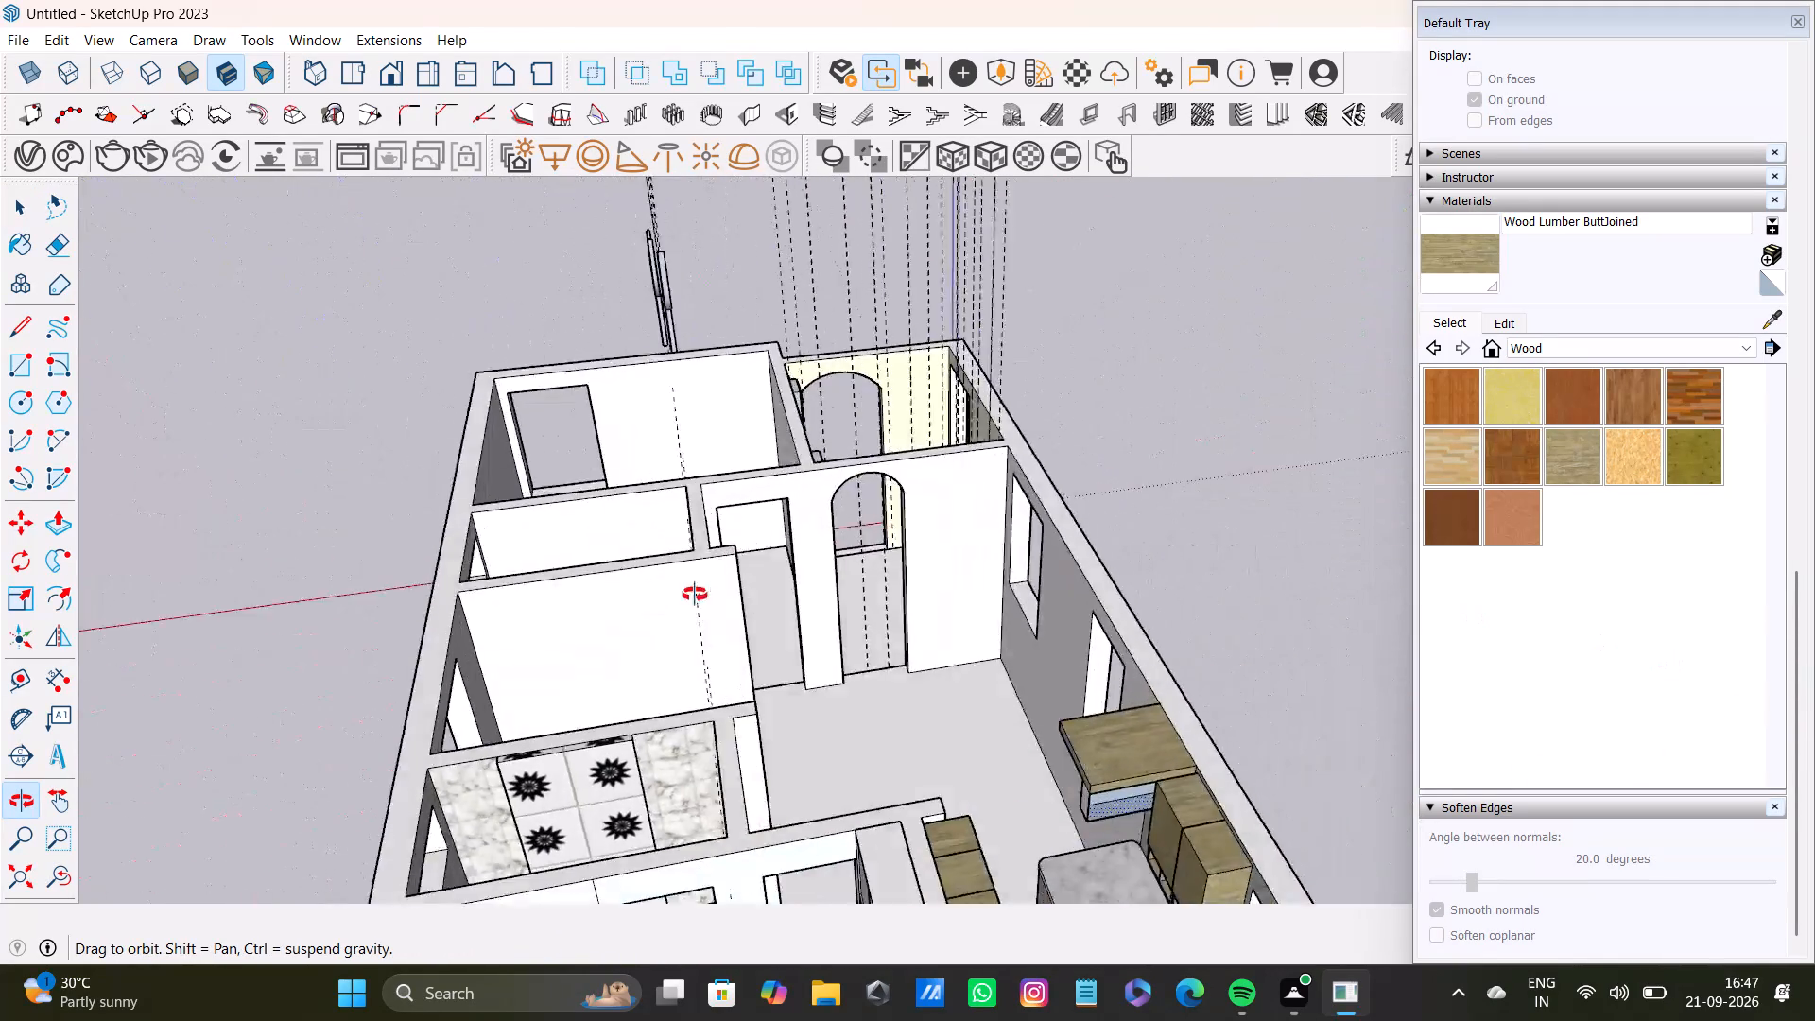
middle_click_drag(695, 595, 659, 801)
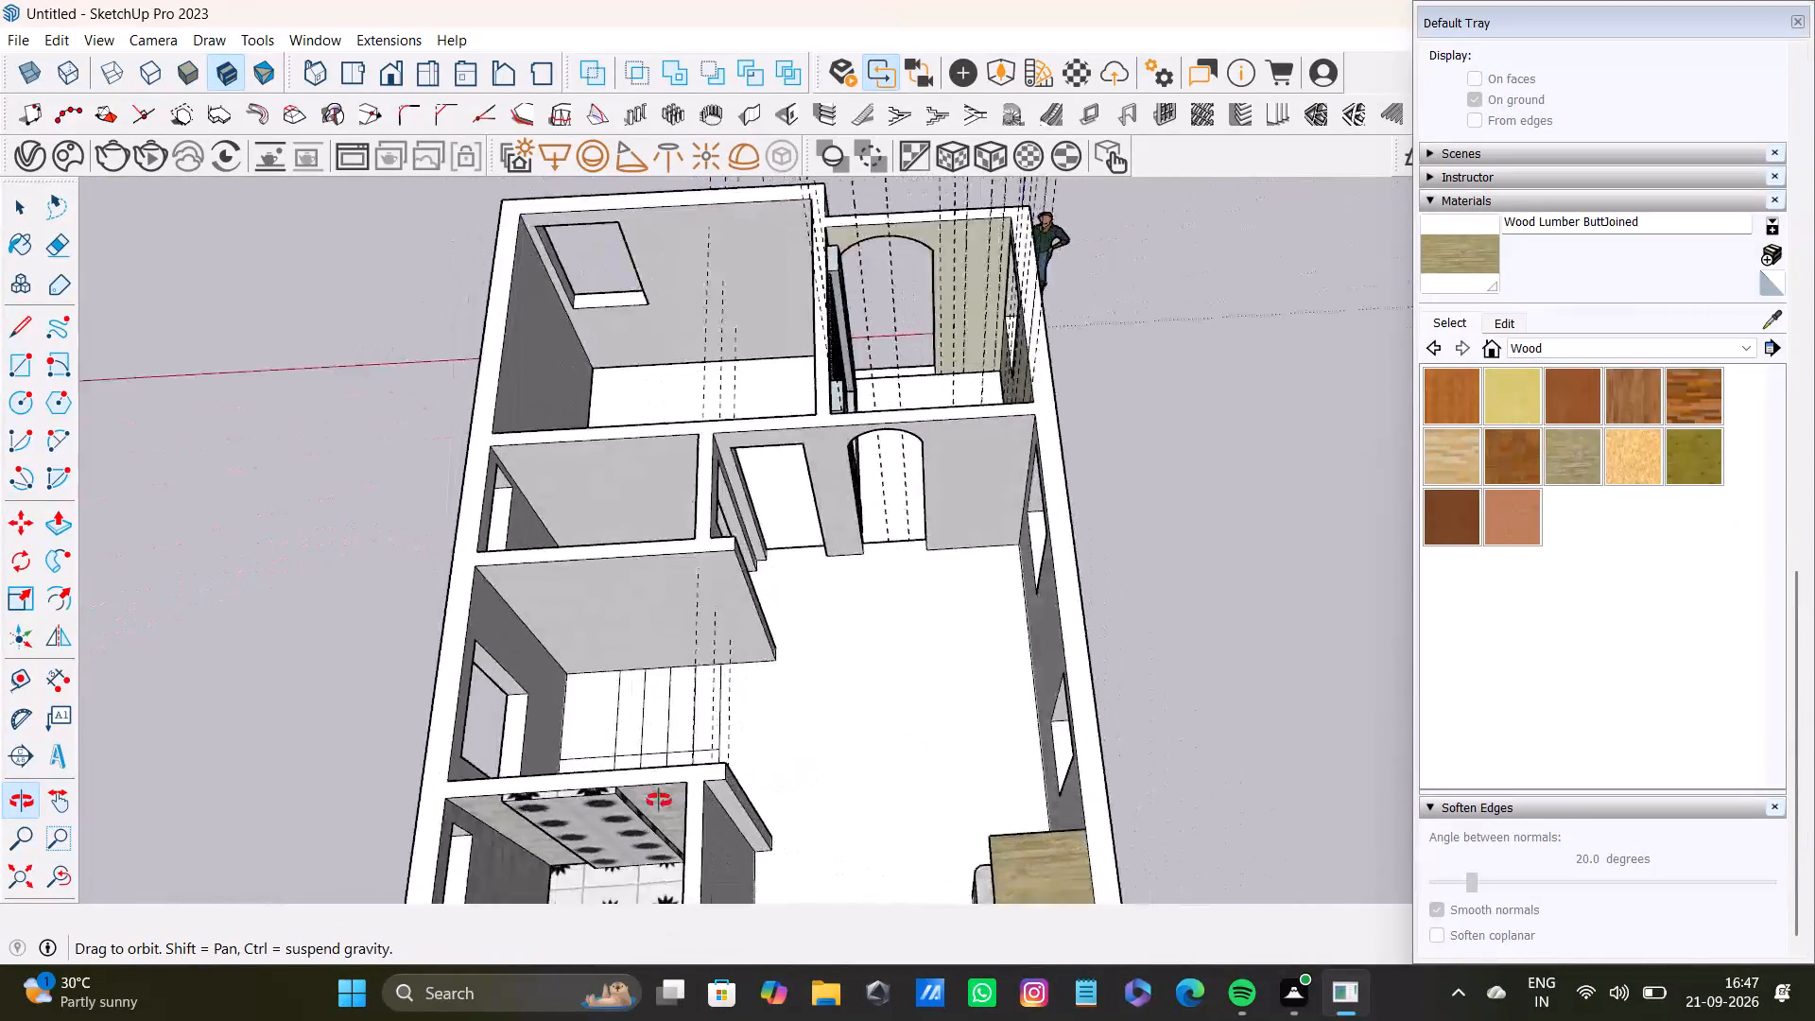
middle_click_drag(659, 801, 354, 775)
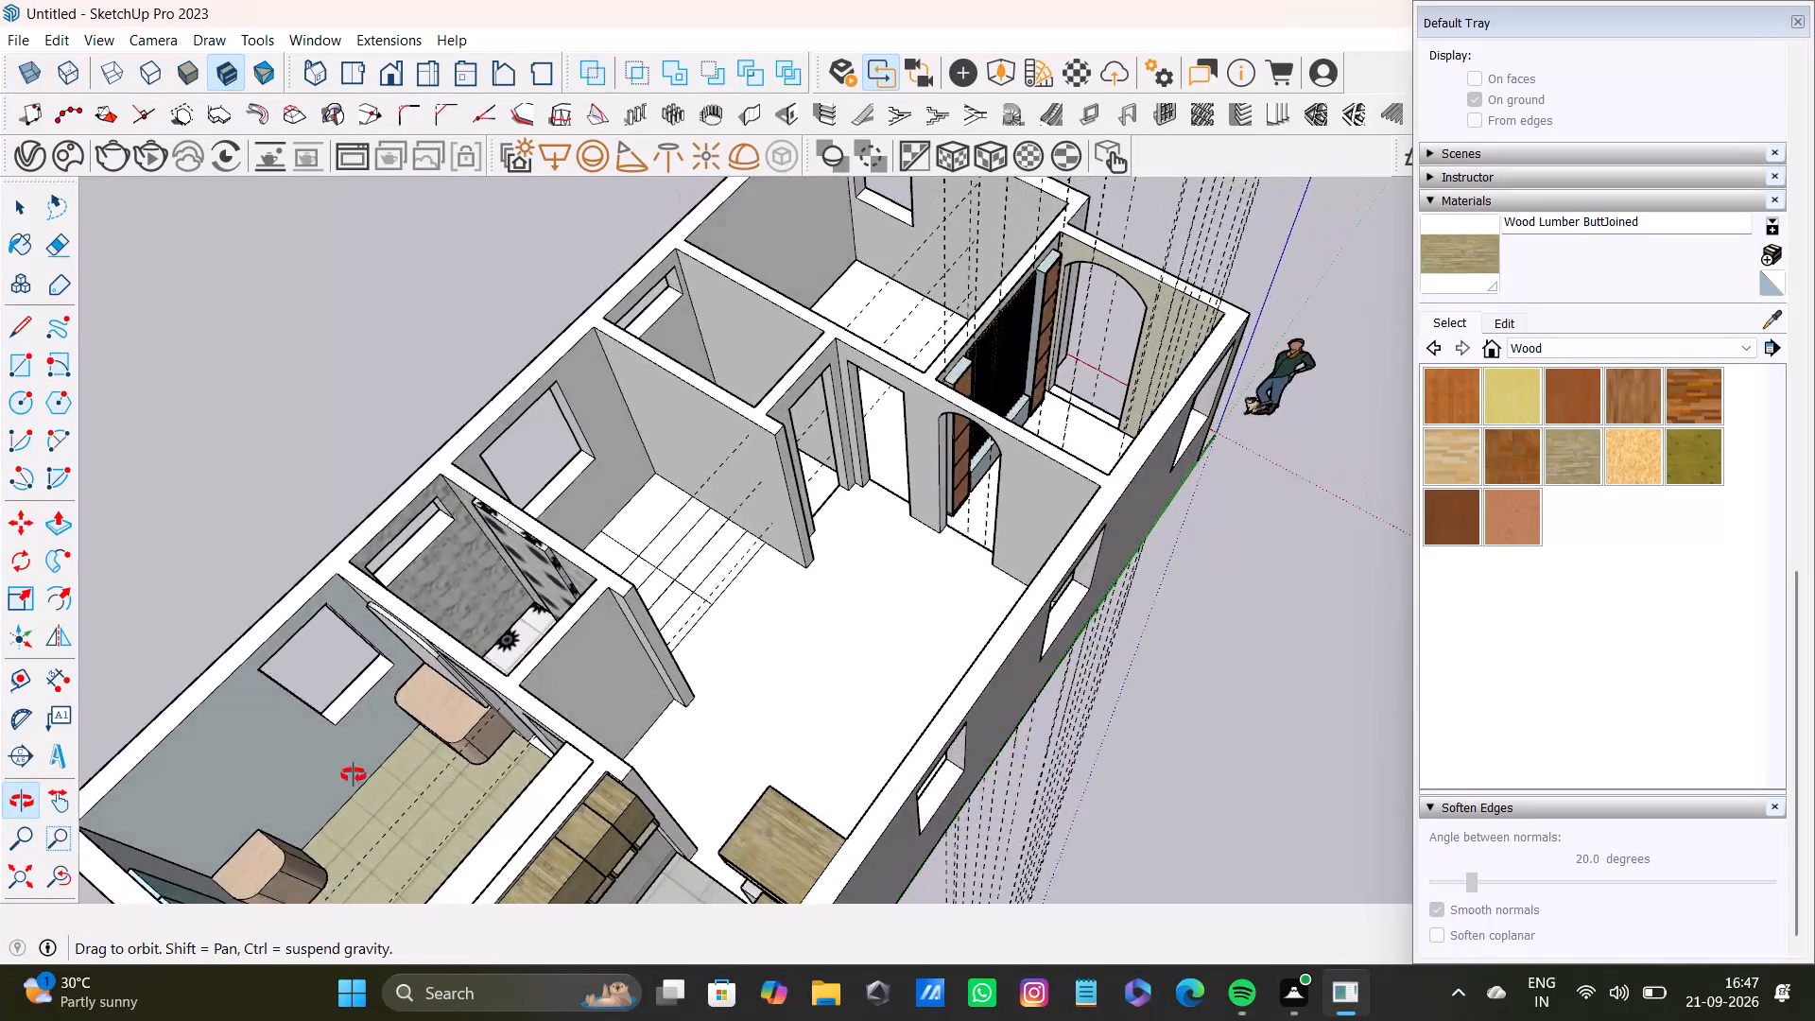
middle_click_drag(354, 775, 0, 419)
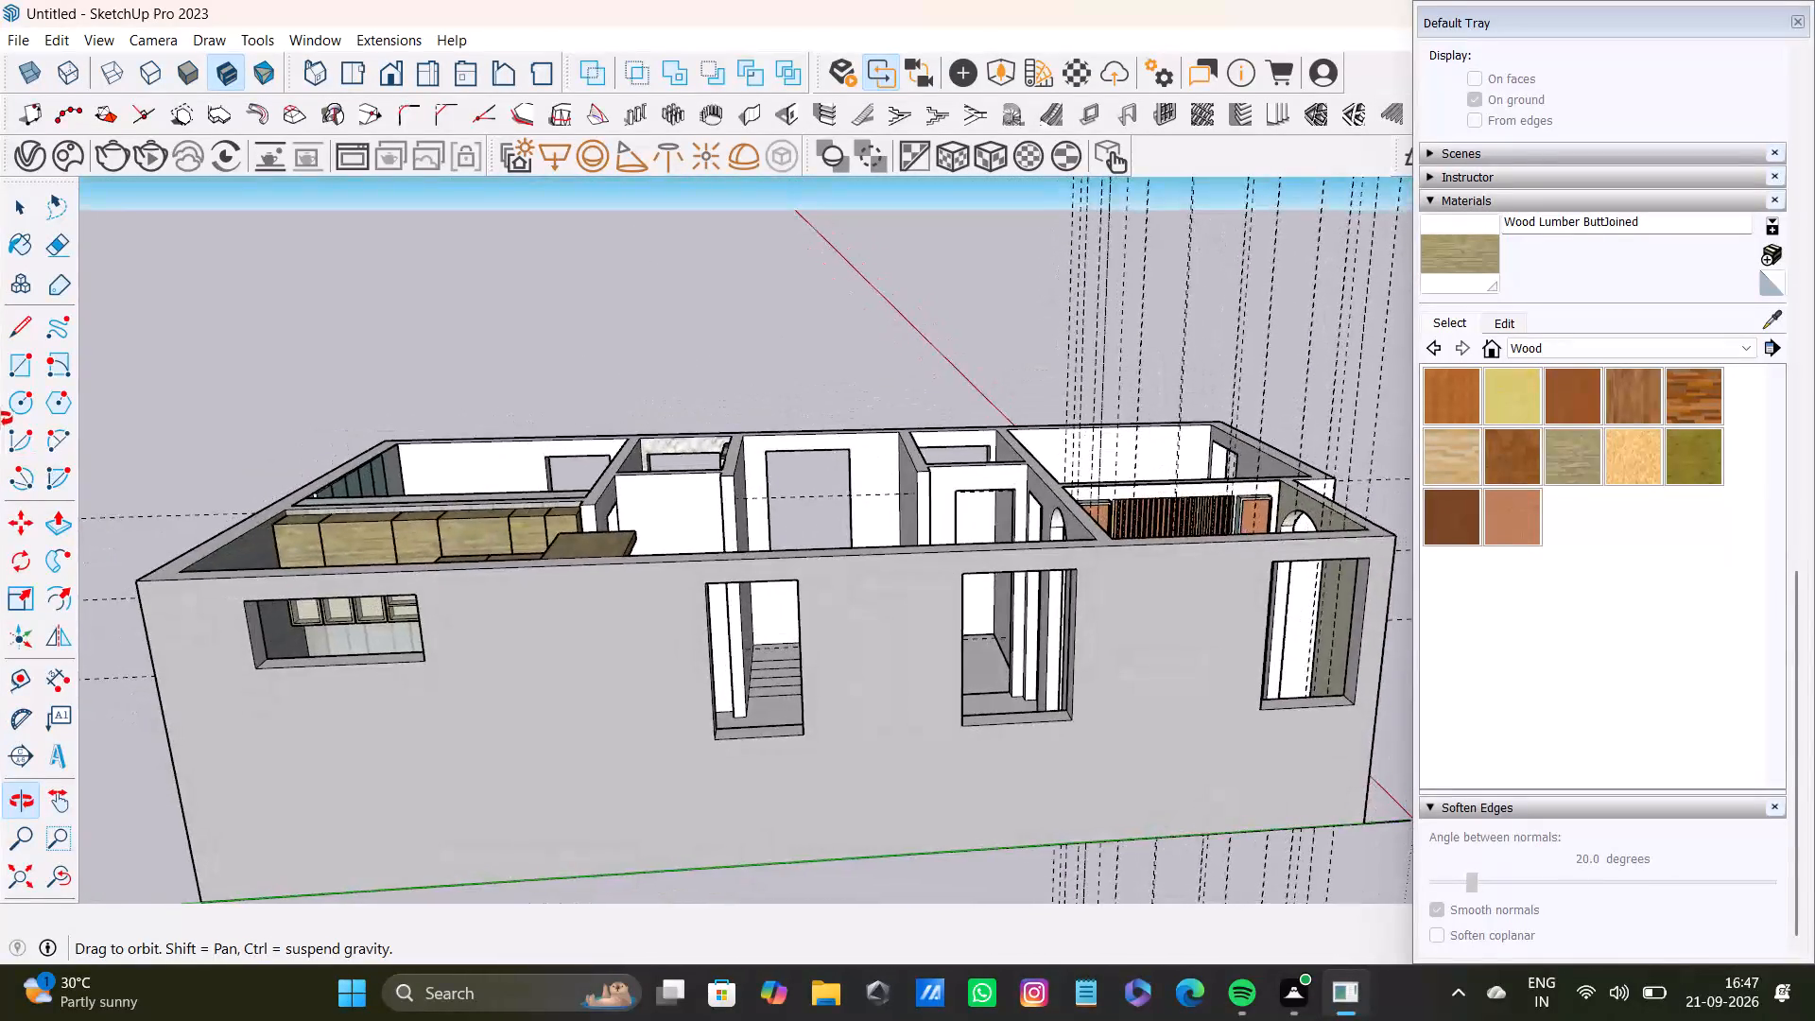
middle_click_drag(0, 419, 1457, 844)
scroll(1440, 806, "down", 3)
middle_click_drag(1209, 606, 999, 669, "shift")
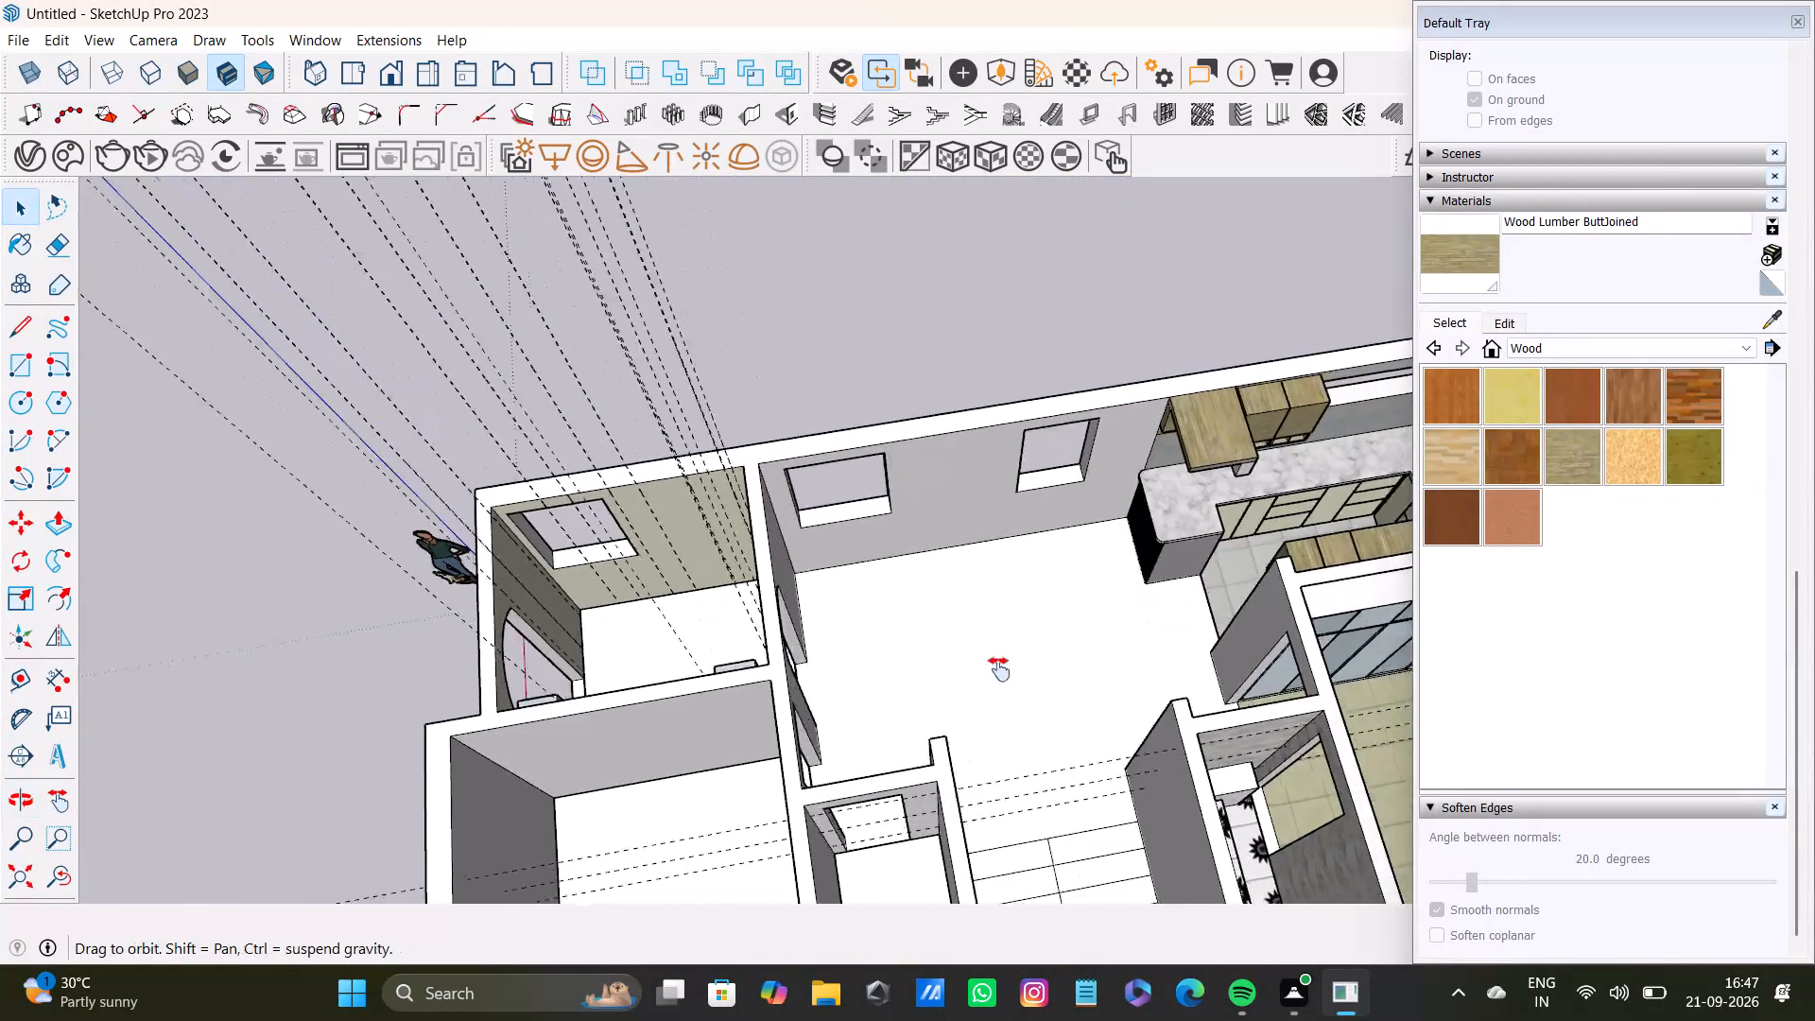
middle_click_drag(999, 669, 798, 699, "shift")
scroll(776, 596, "up", 10)
scroll(745, 569, "down", 7)
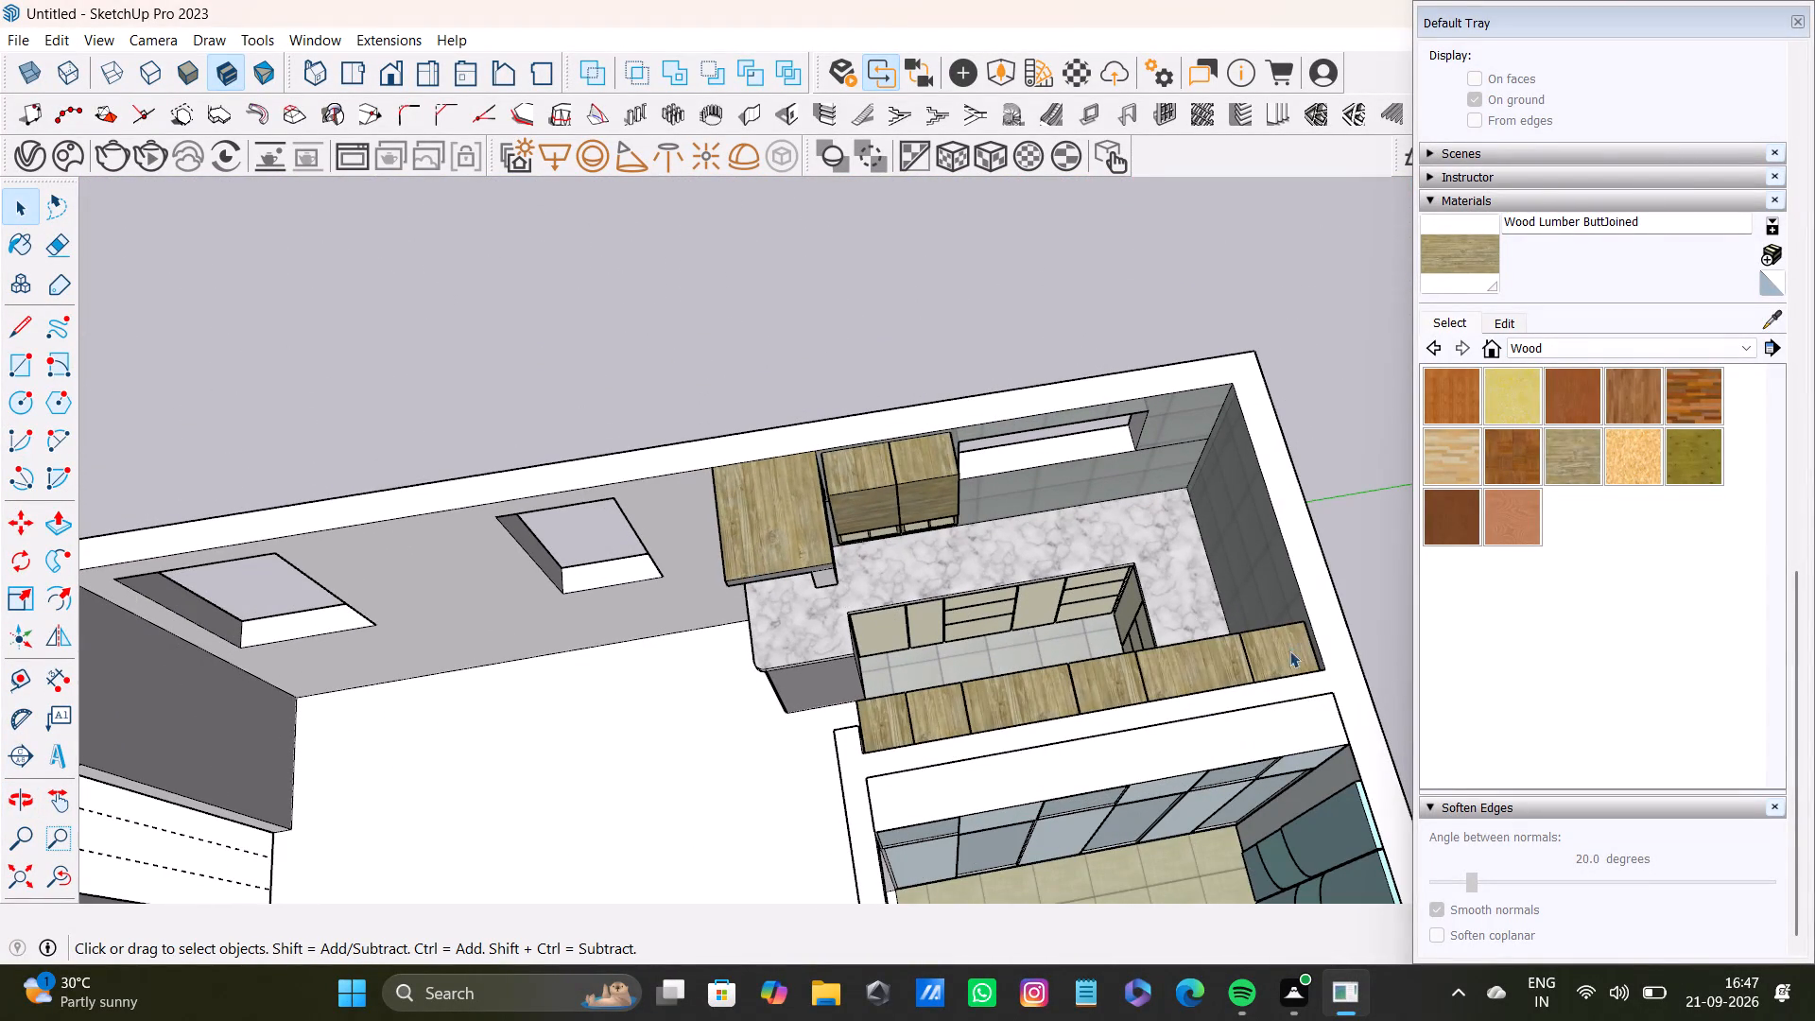
Close the Default Tray.
left_click(1797, 12)
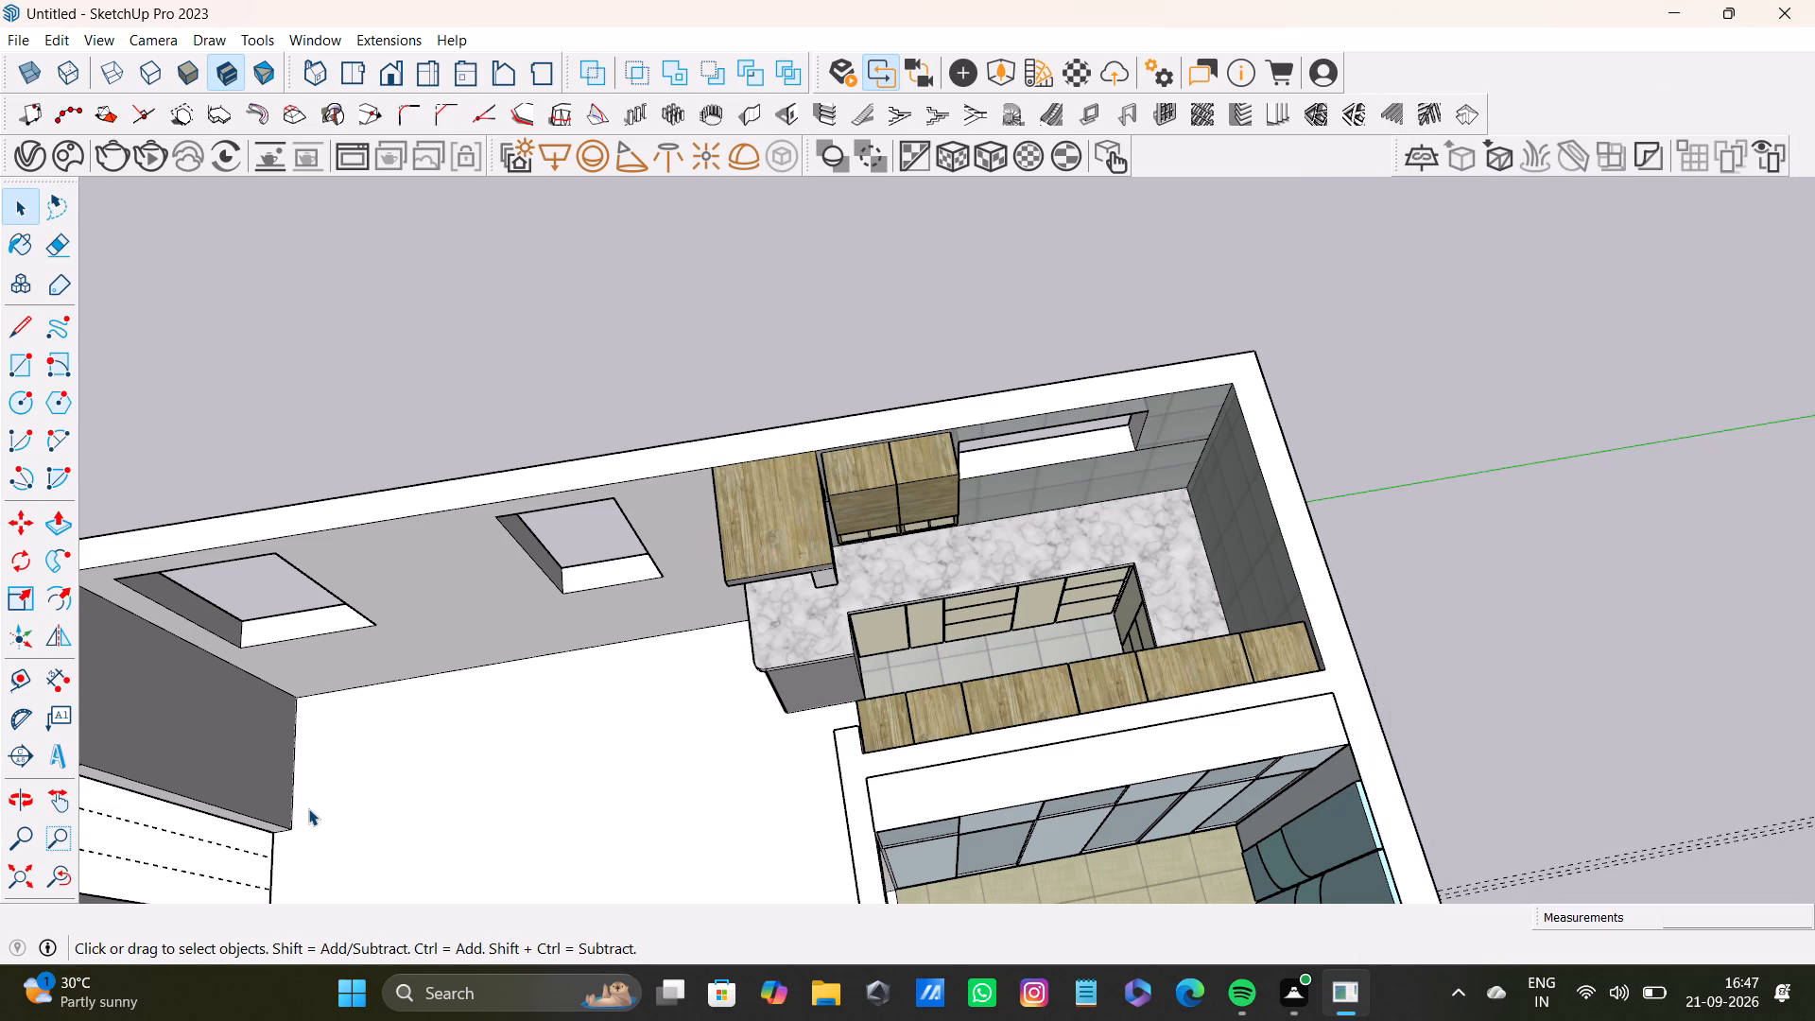